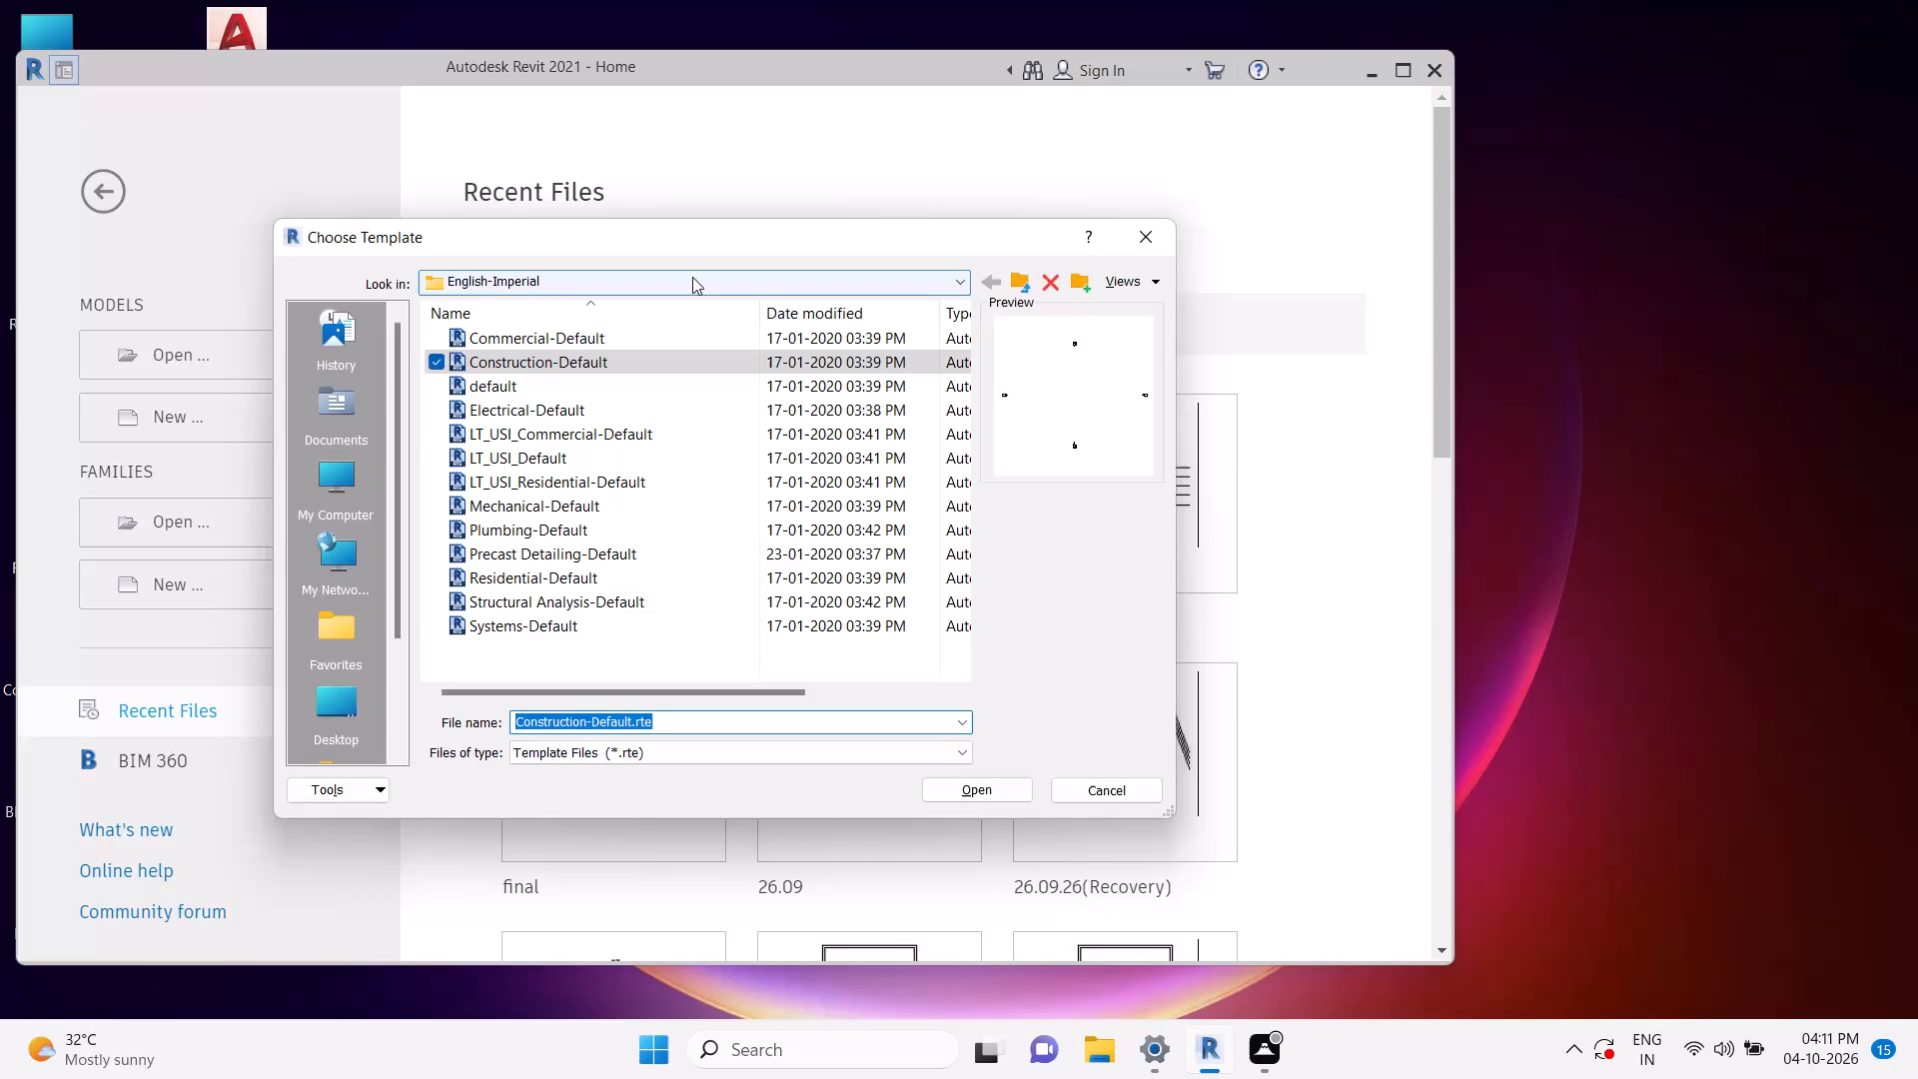
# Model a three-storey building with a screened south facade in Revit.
# Create a new project from the default.rte template in the English-Imperial template folder.
pyautogui.click(1013, 282)
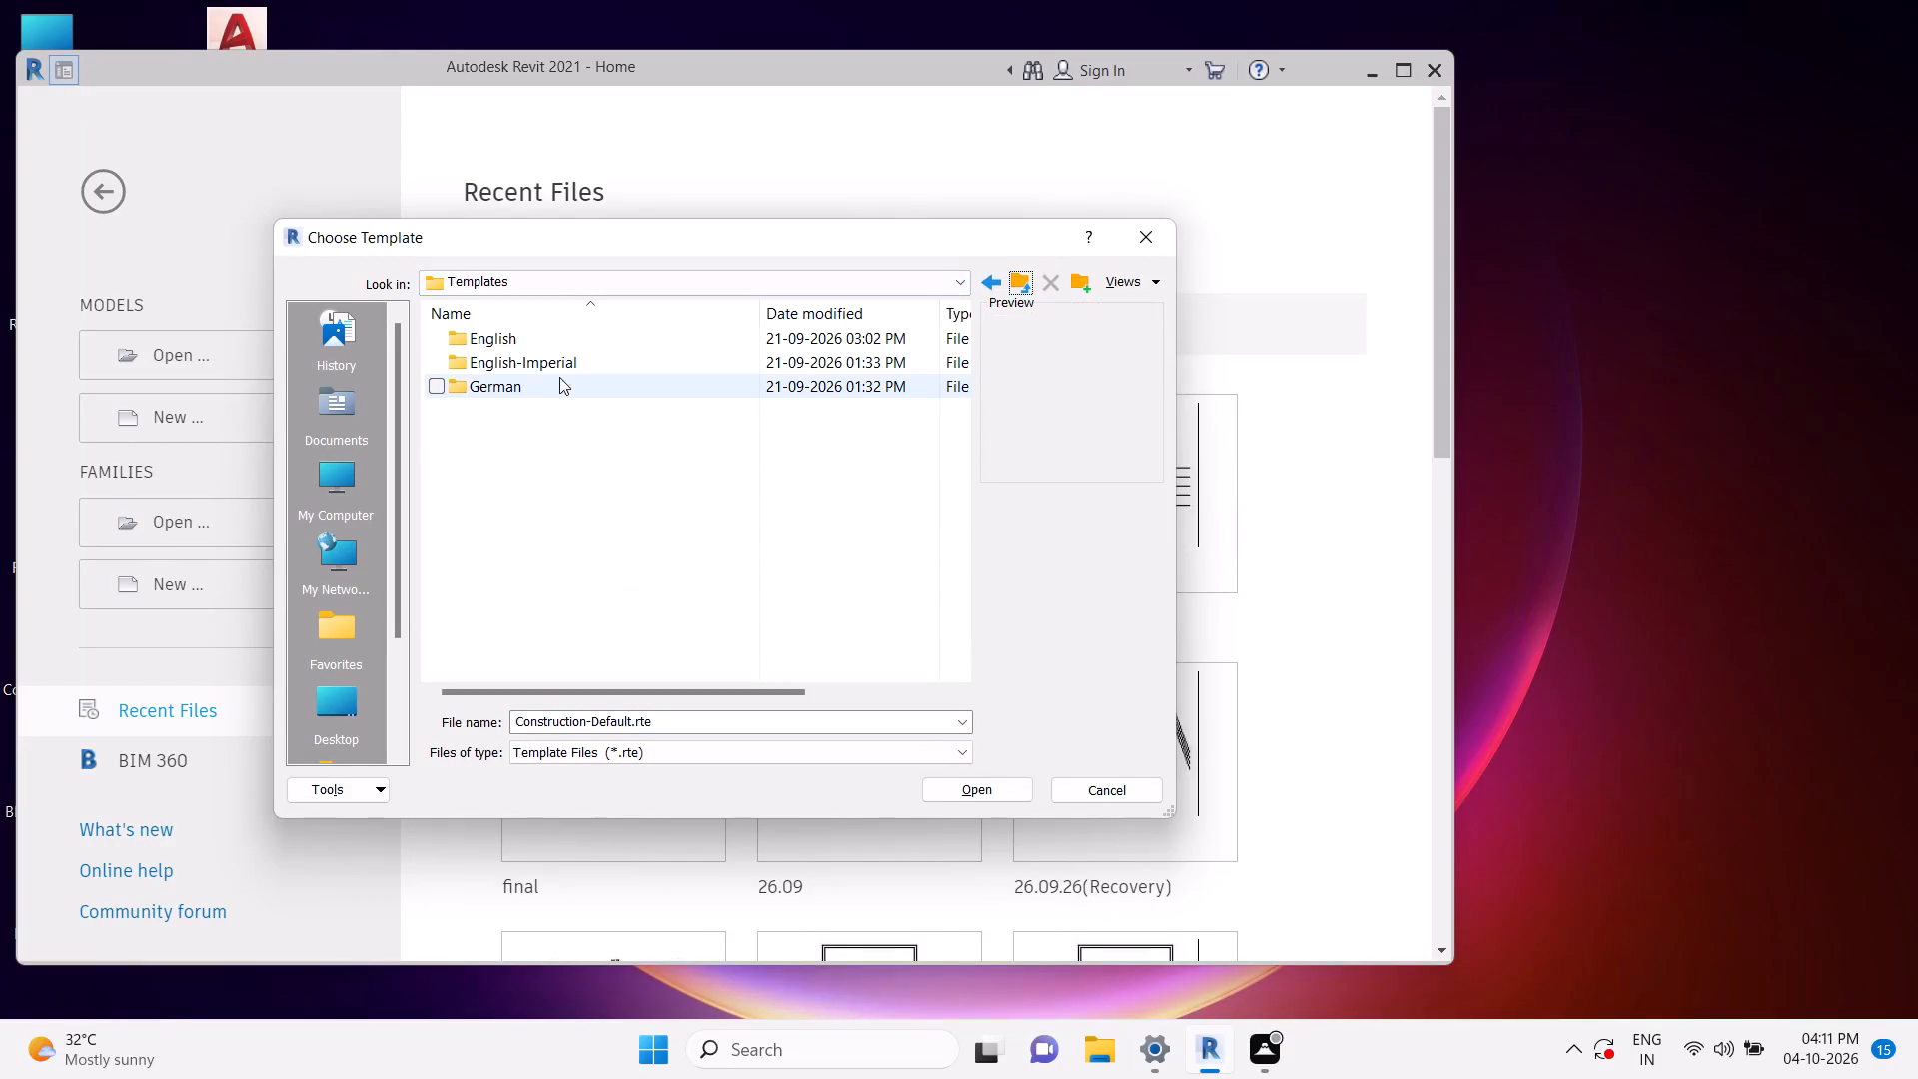
pyautogui.doubleClick(534, 345)
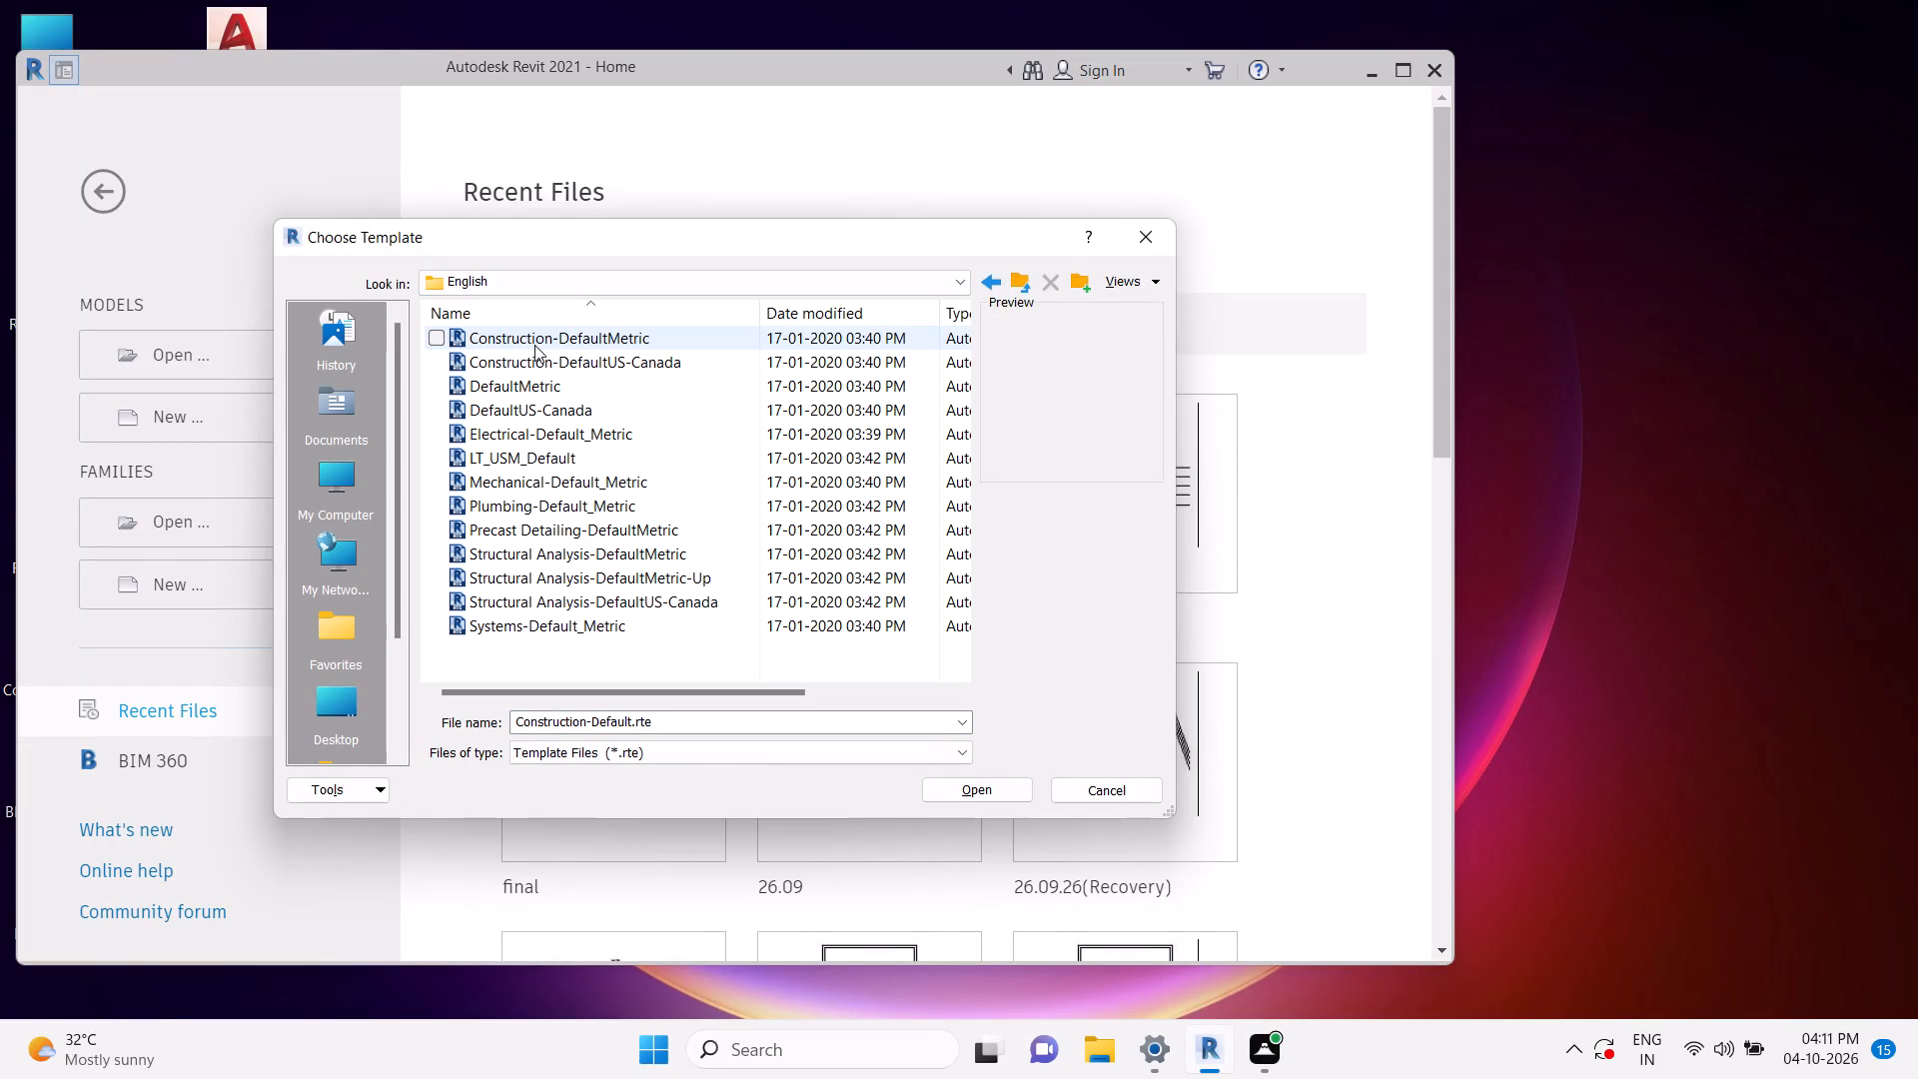
pyautogui.click(1014, 276)
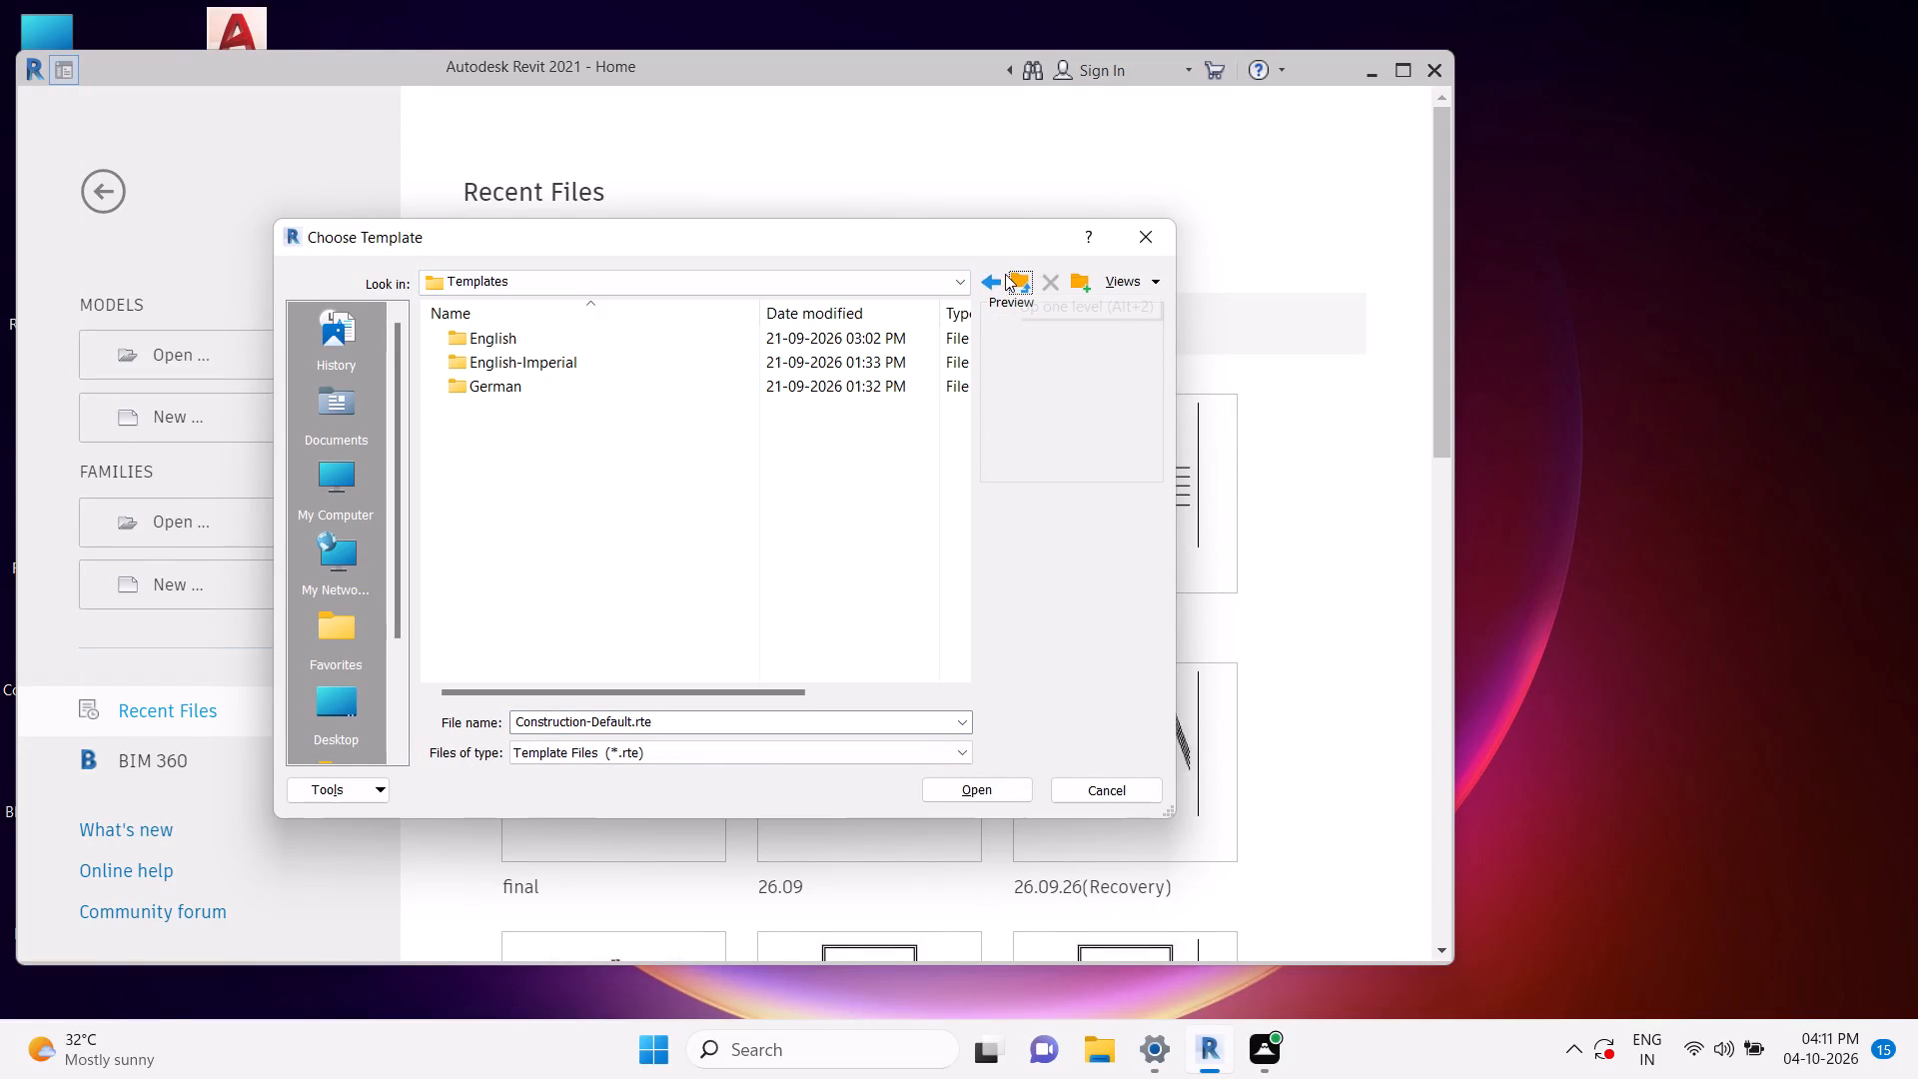
pyautogui.doubleClick(548, 364)
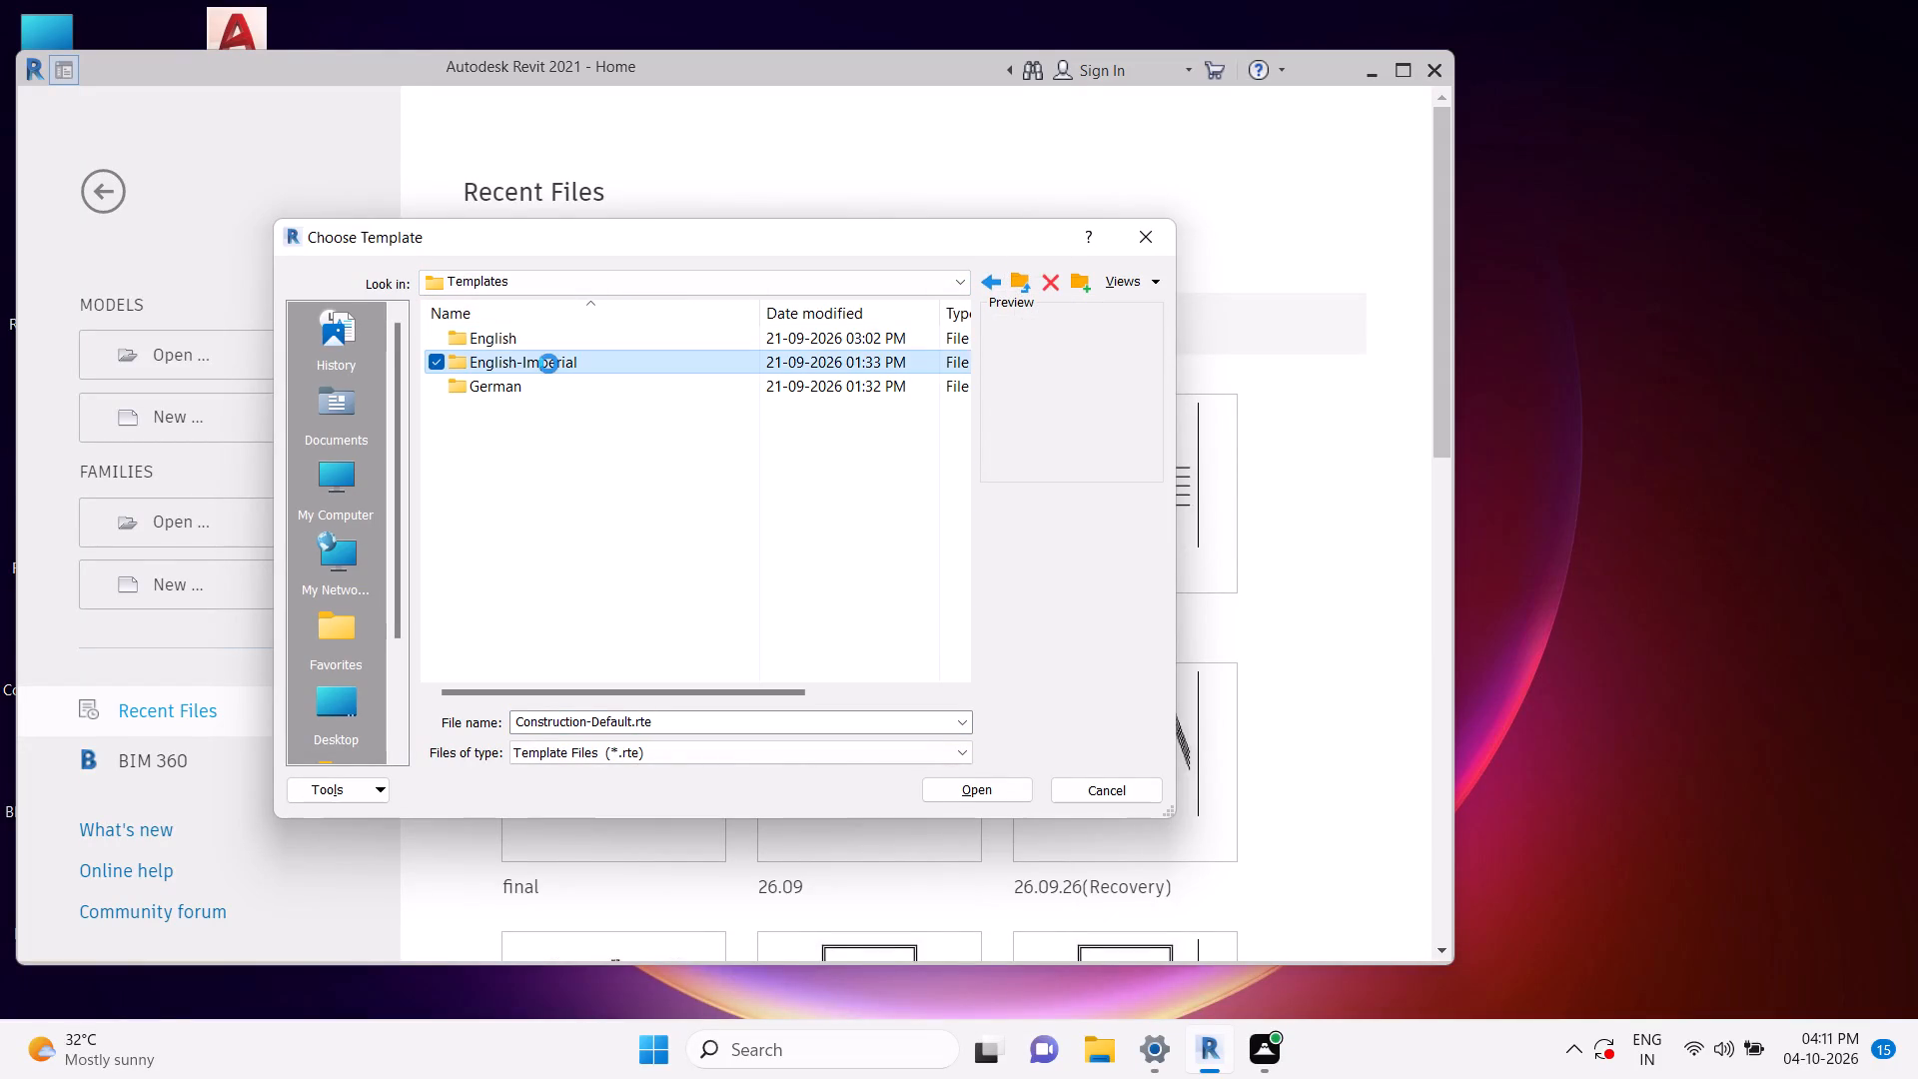
pyautogui.click(544, 388)
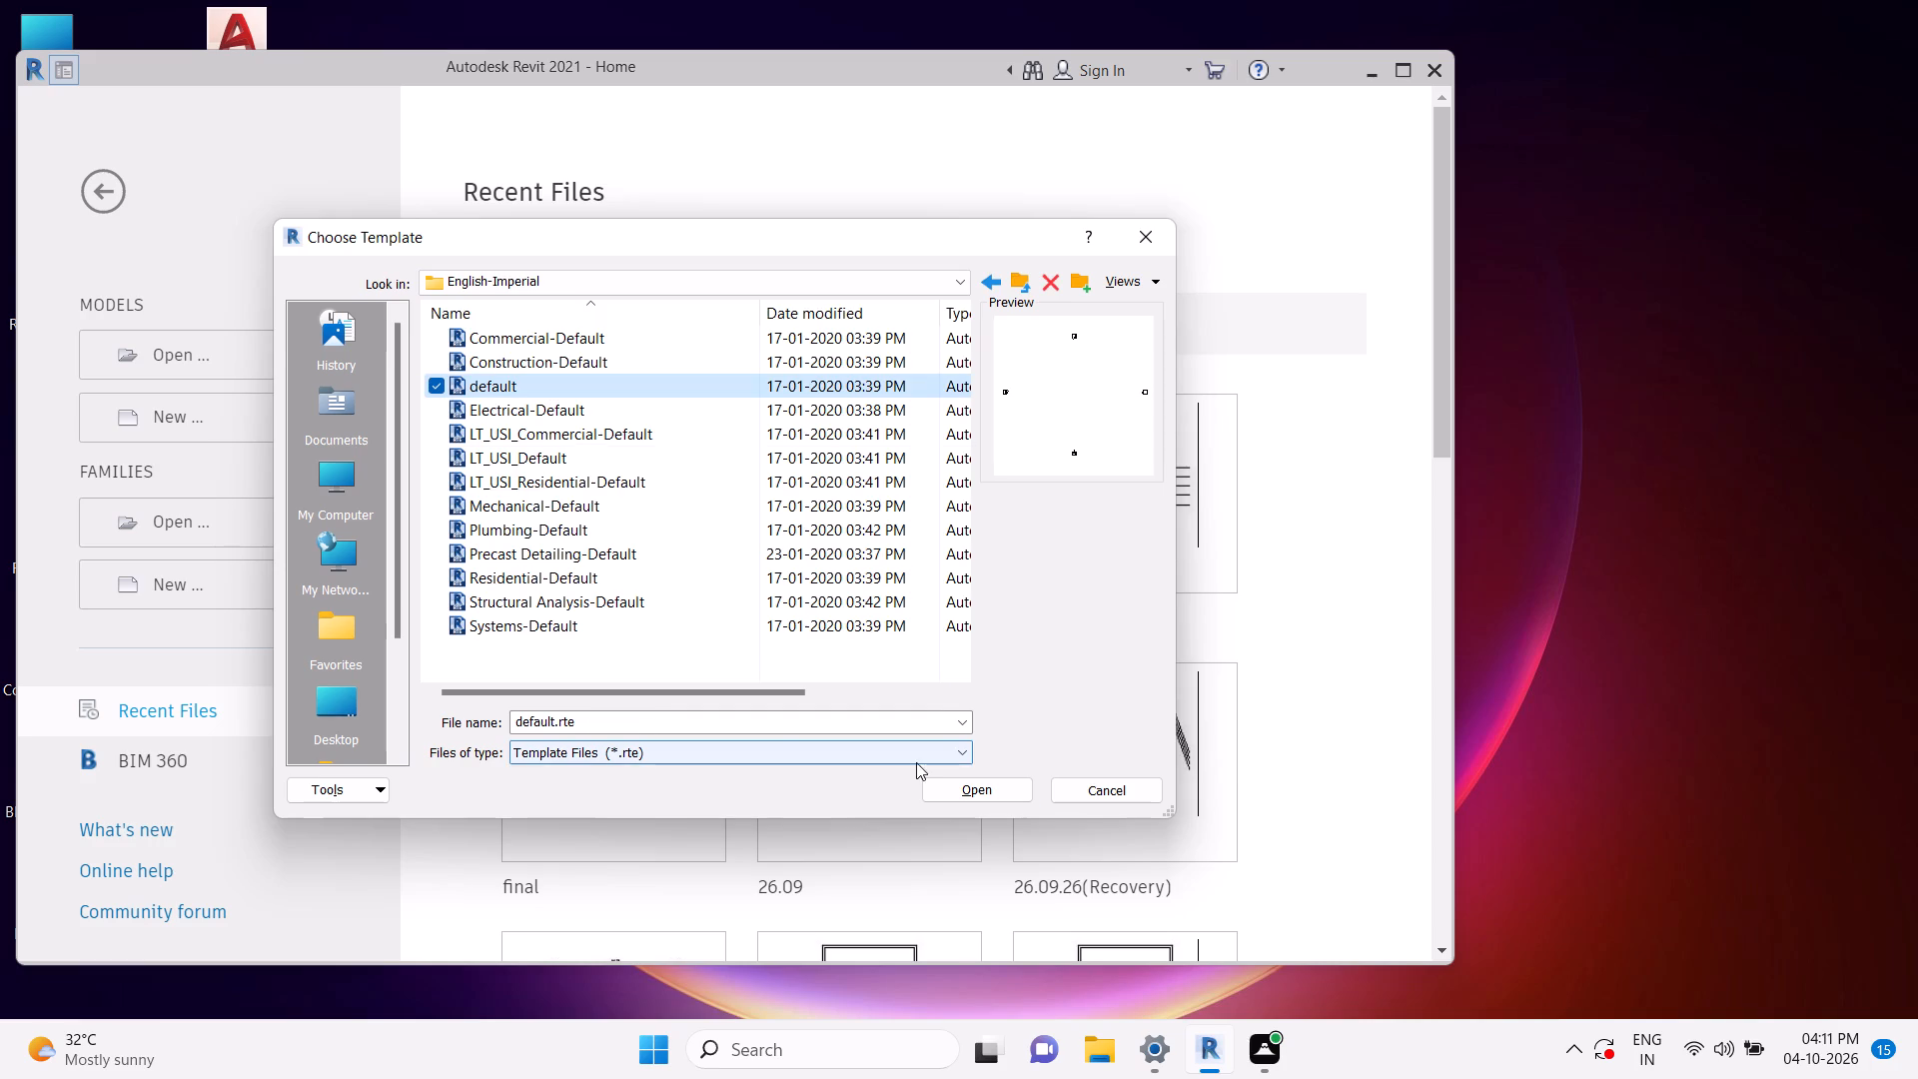
pyautogui.click(962, 798)
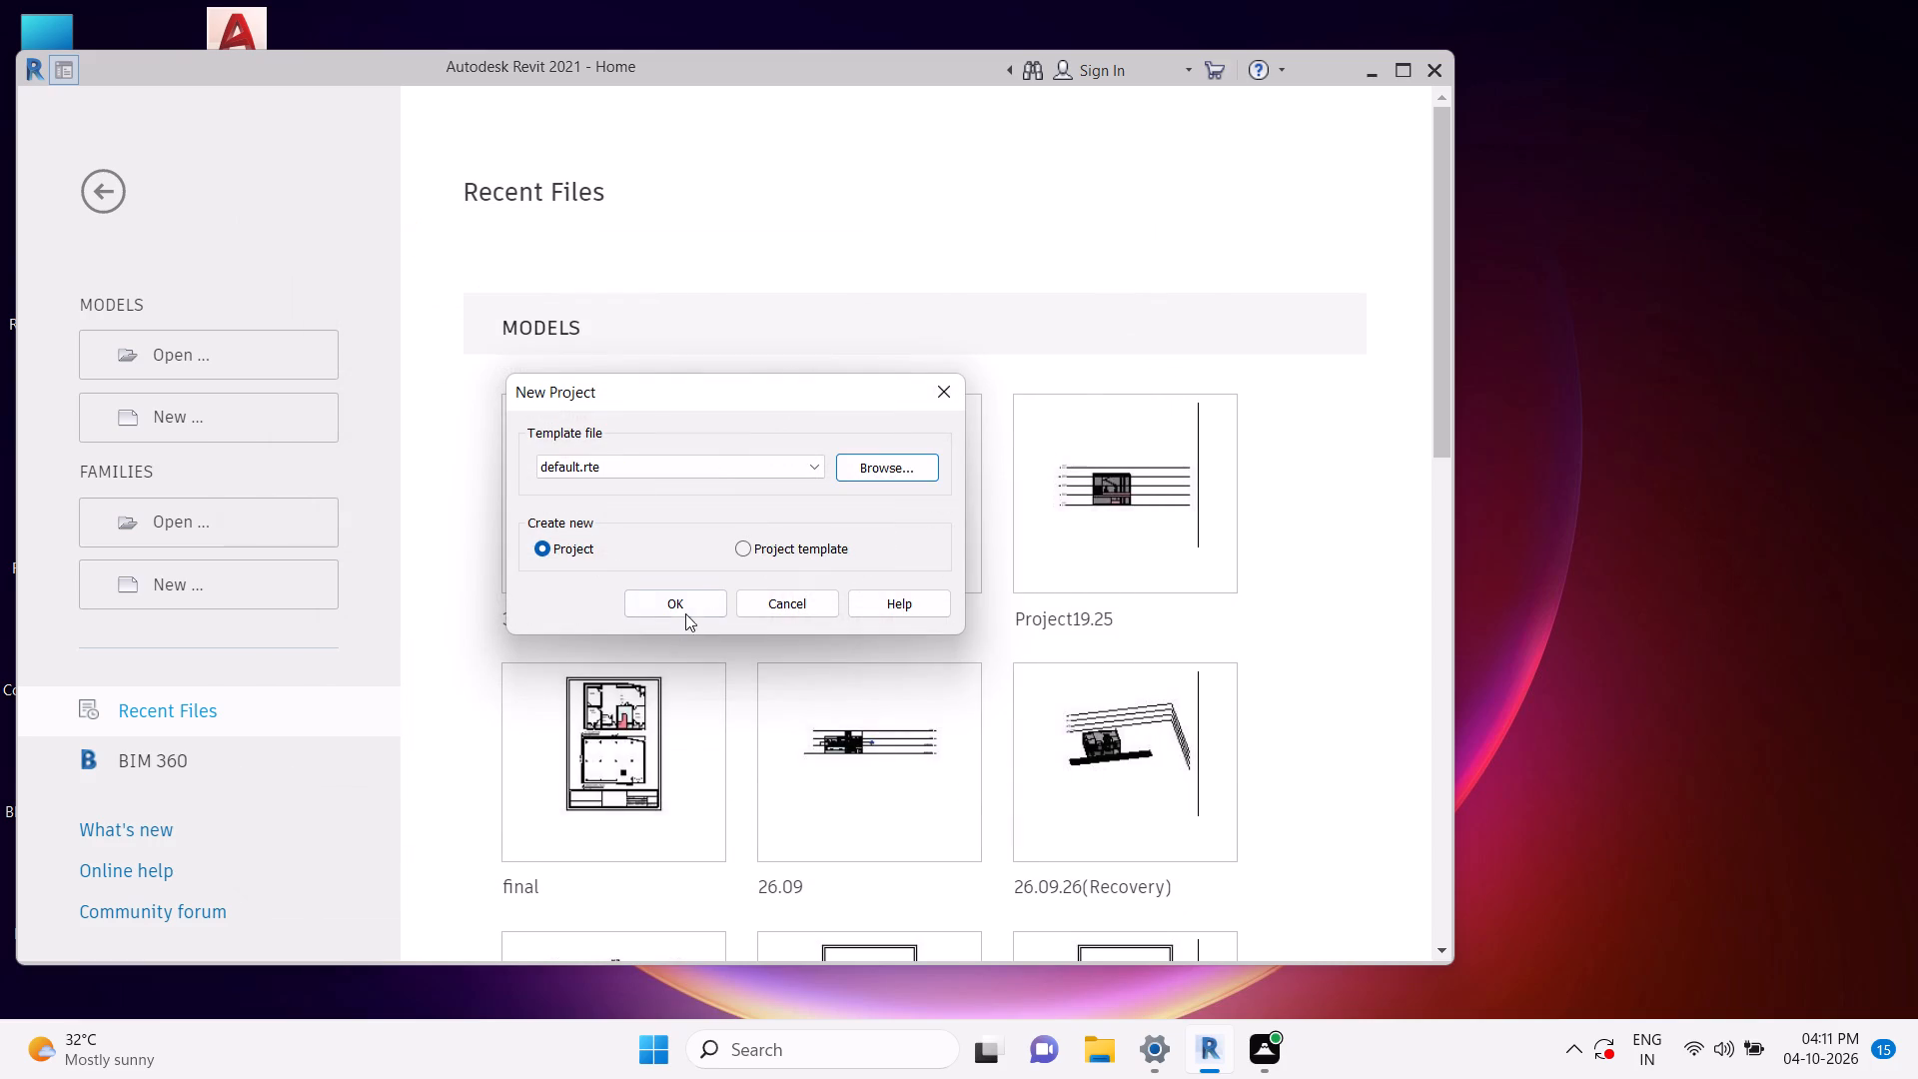
pyautogui.click(687, 609)
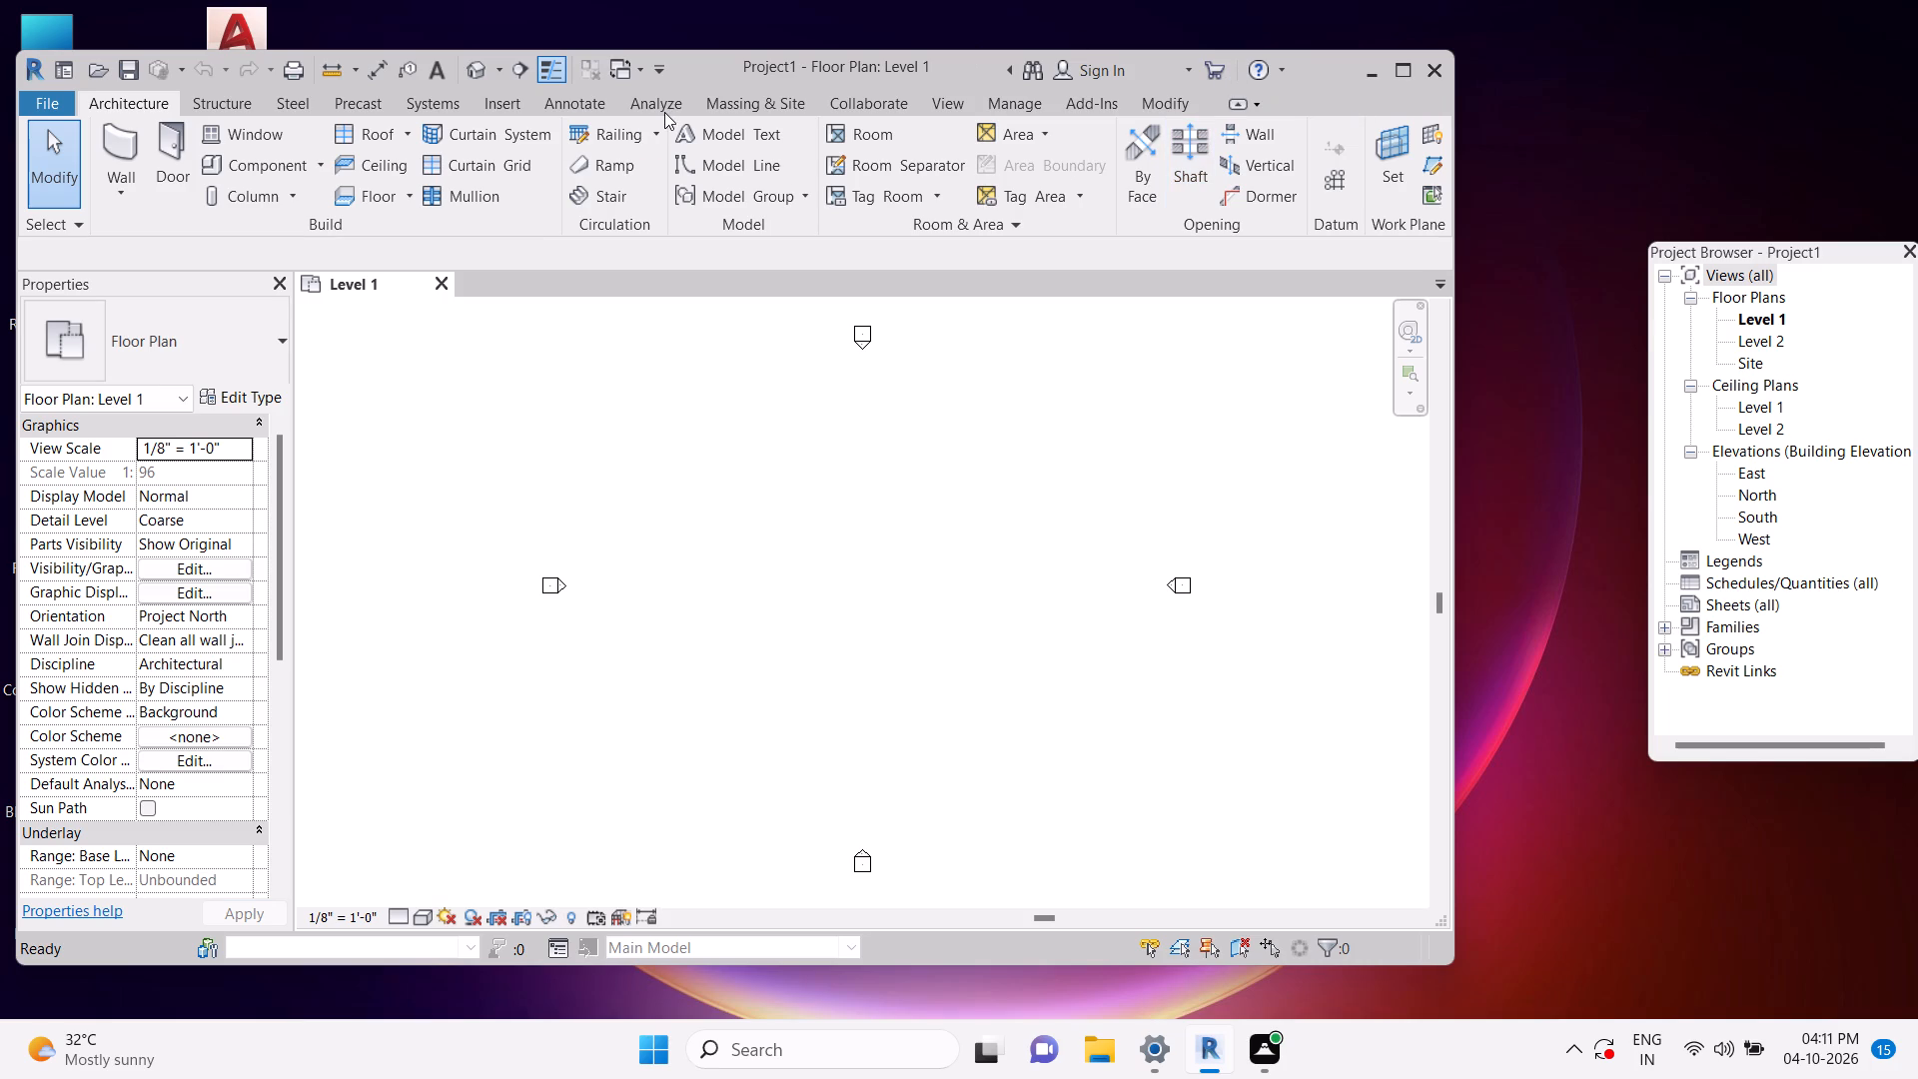
# Draw a closed rectangle of chained walls on Level 1, 50' wide and 100' long, between the elevation markers.
pyautogui.click(133, 120)
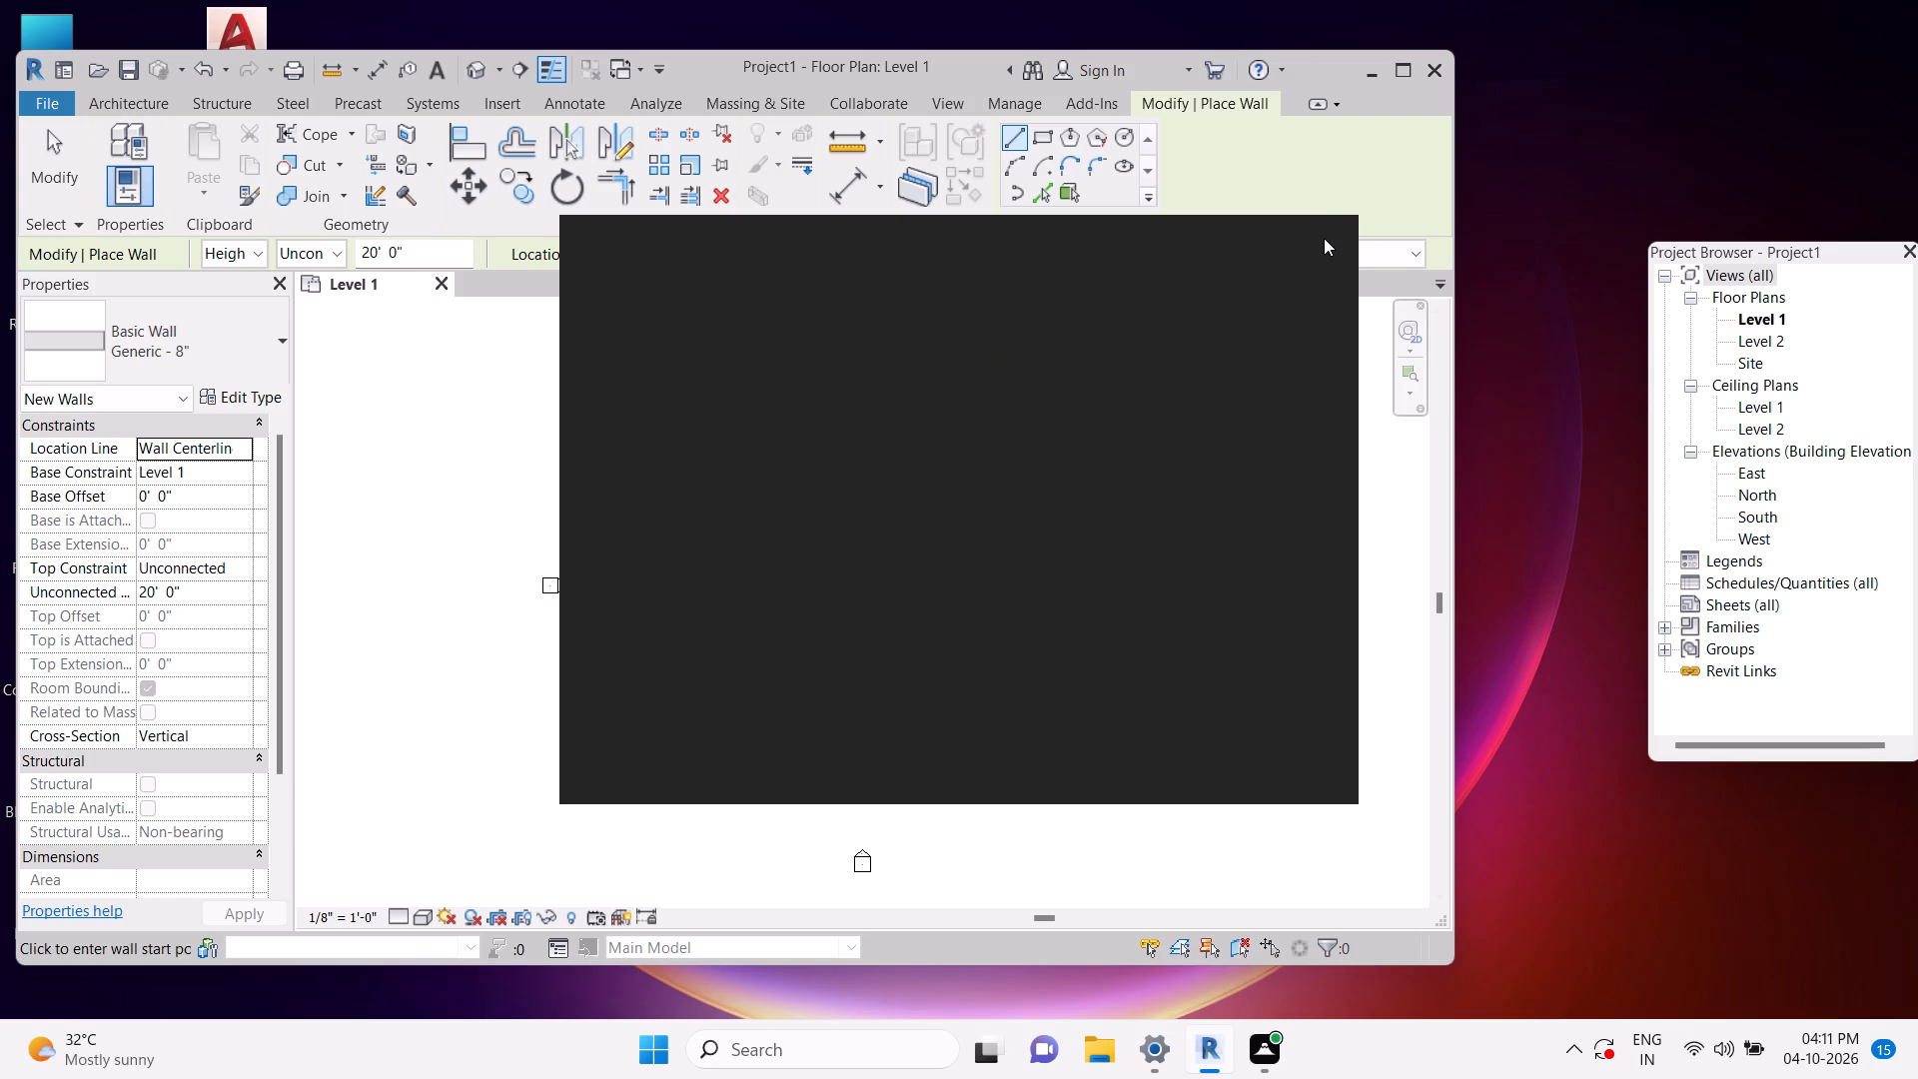
pyautogui.click(1324, 236)
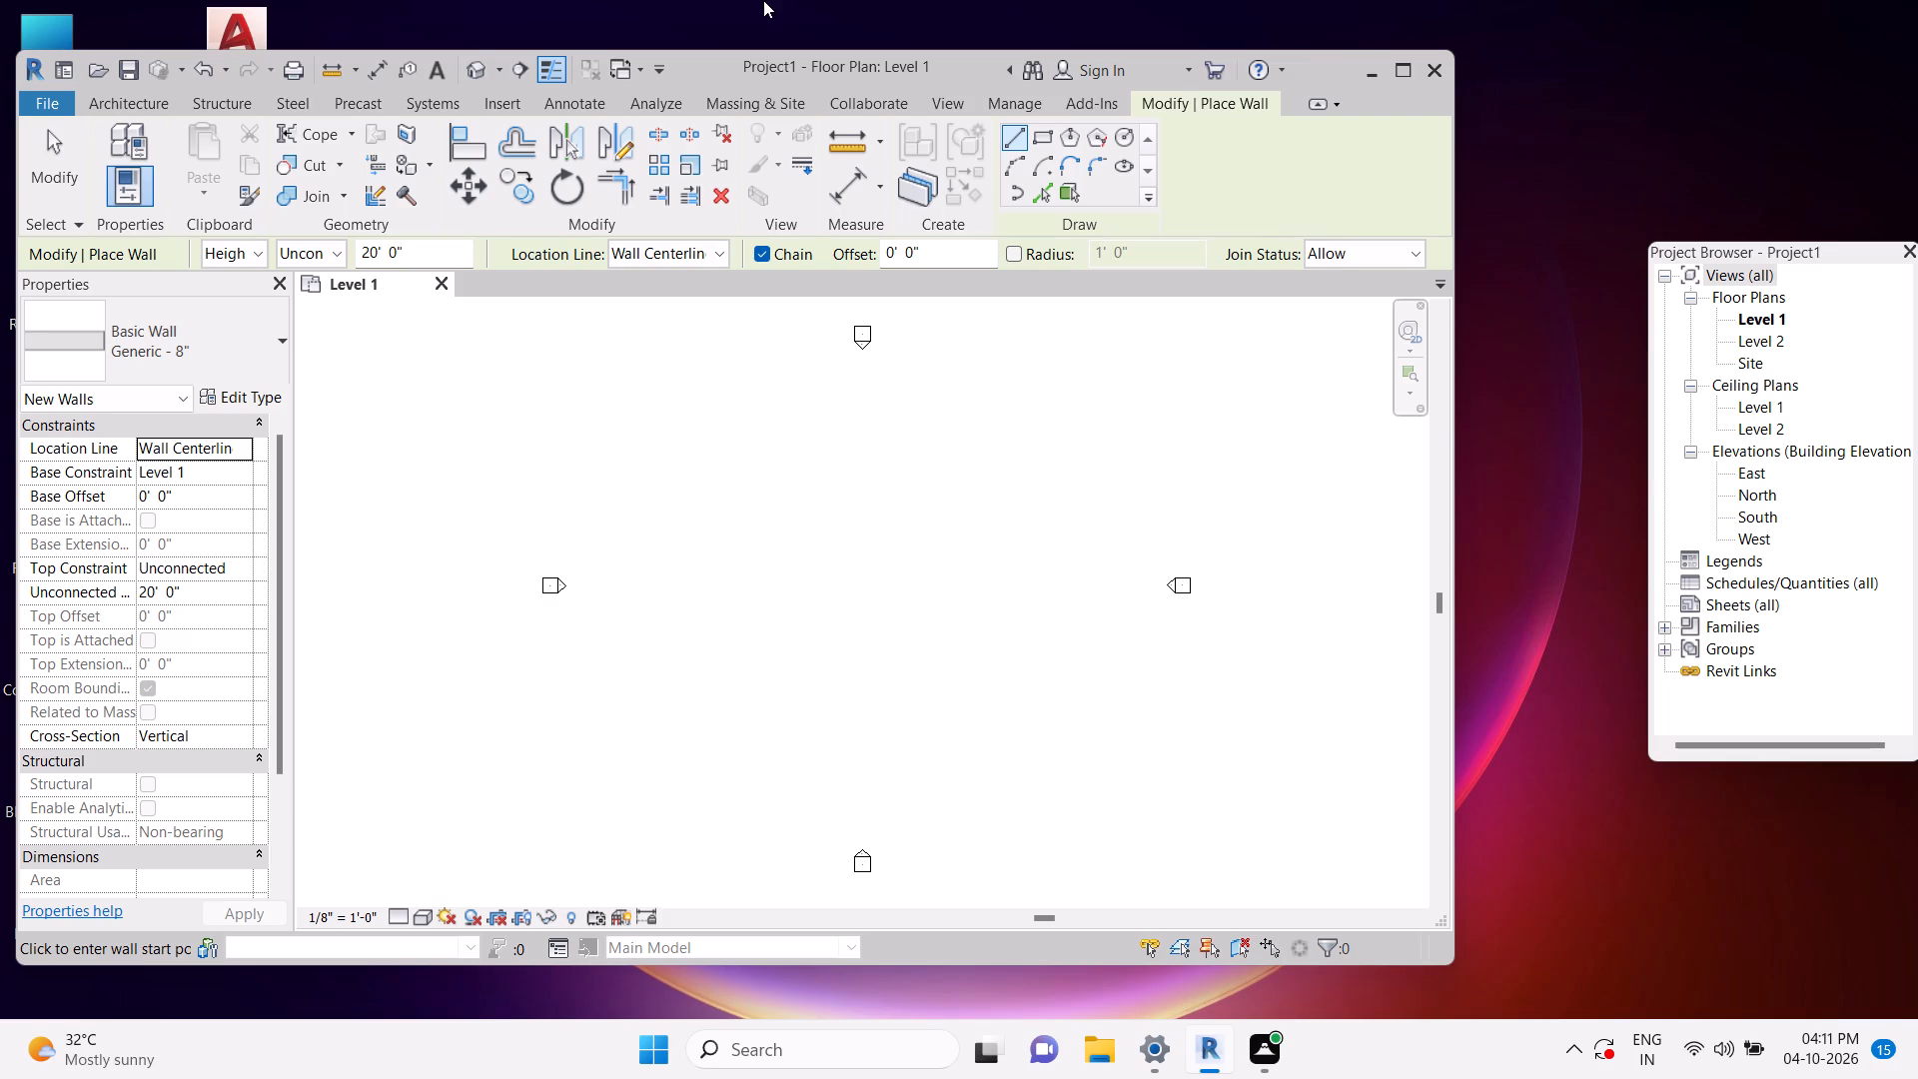
pyautogui.press('w')
pyautogui.press('a')
pyautogui.click(709, 683)
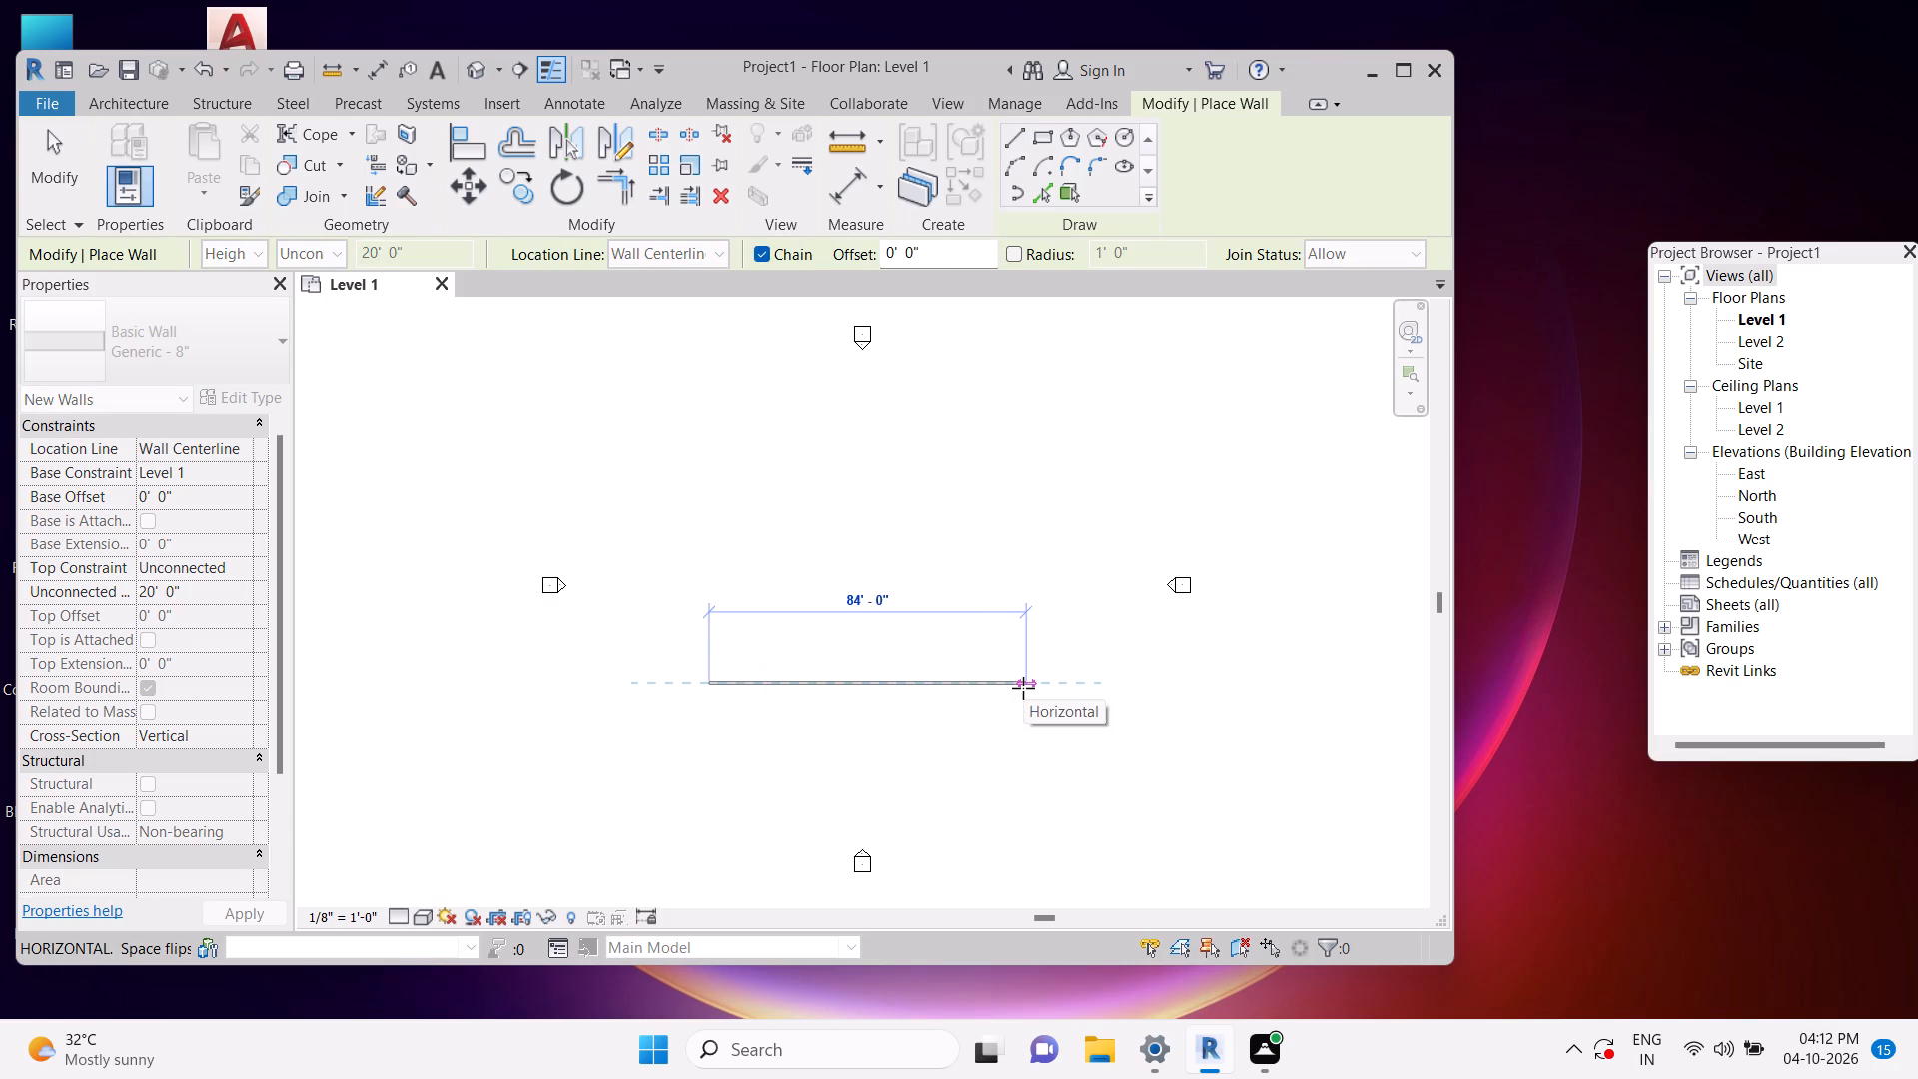
pyautogui.write('50')
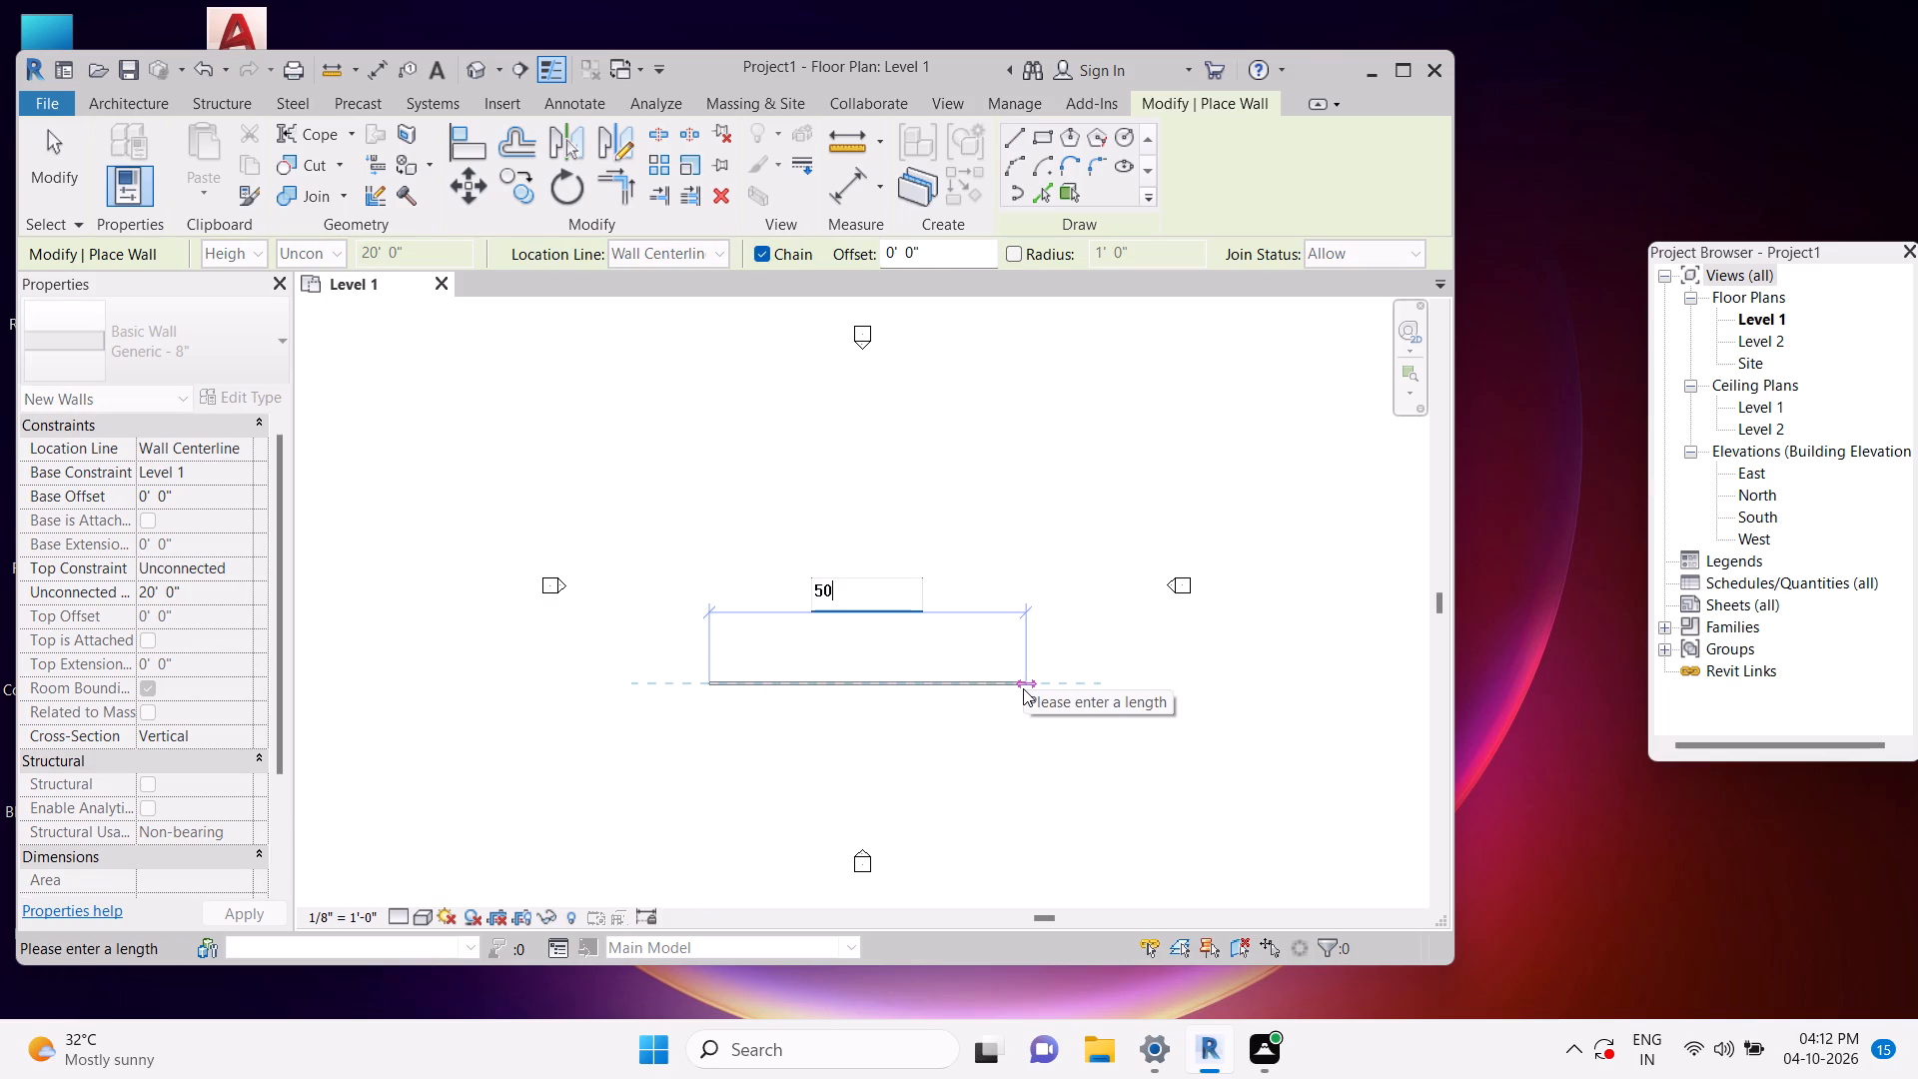
pyautogui.press("'")
pyautogui.press('Return')
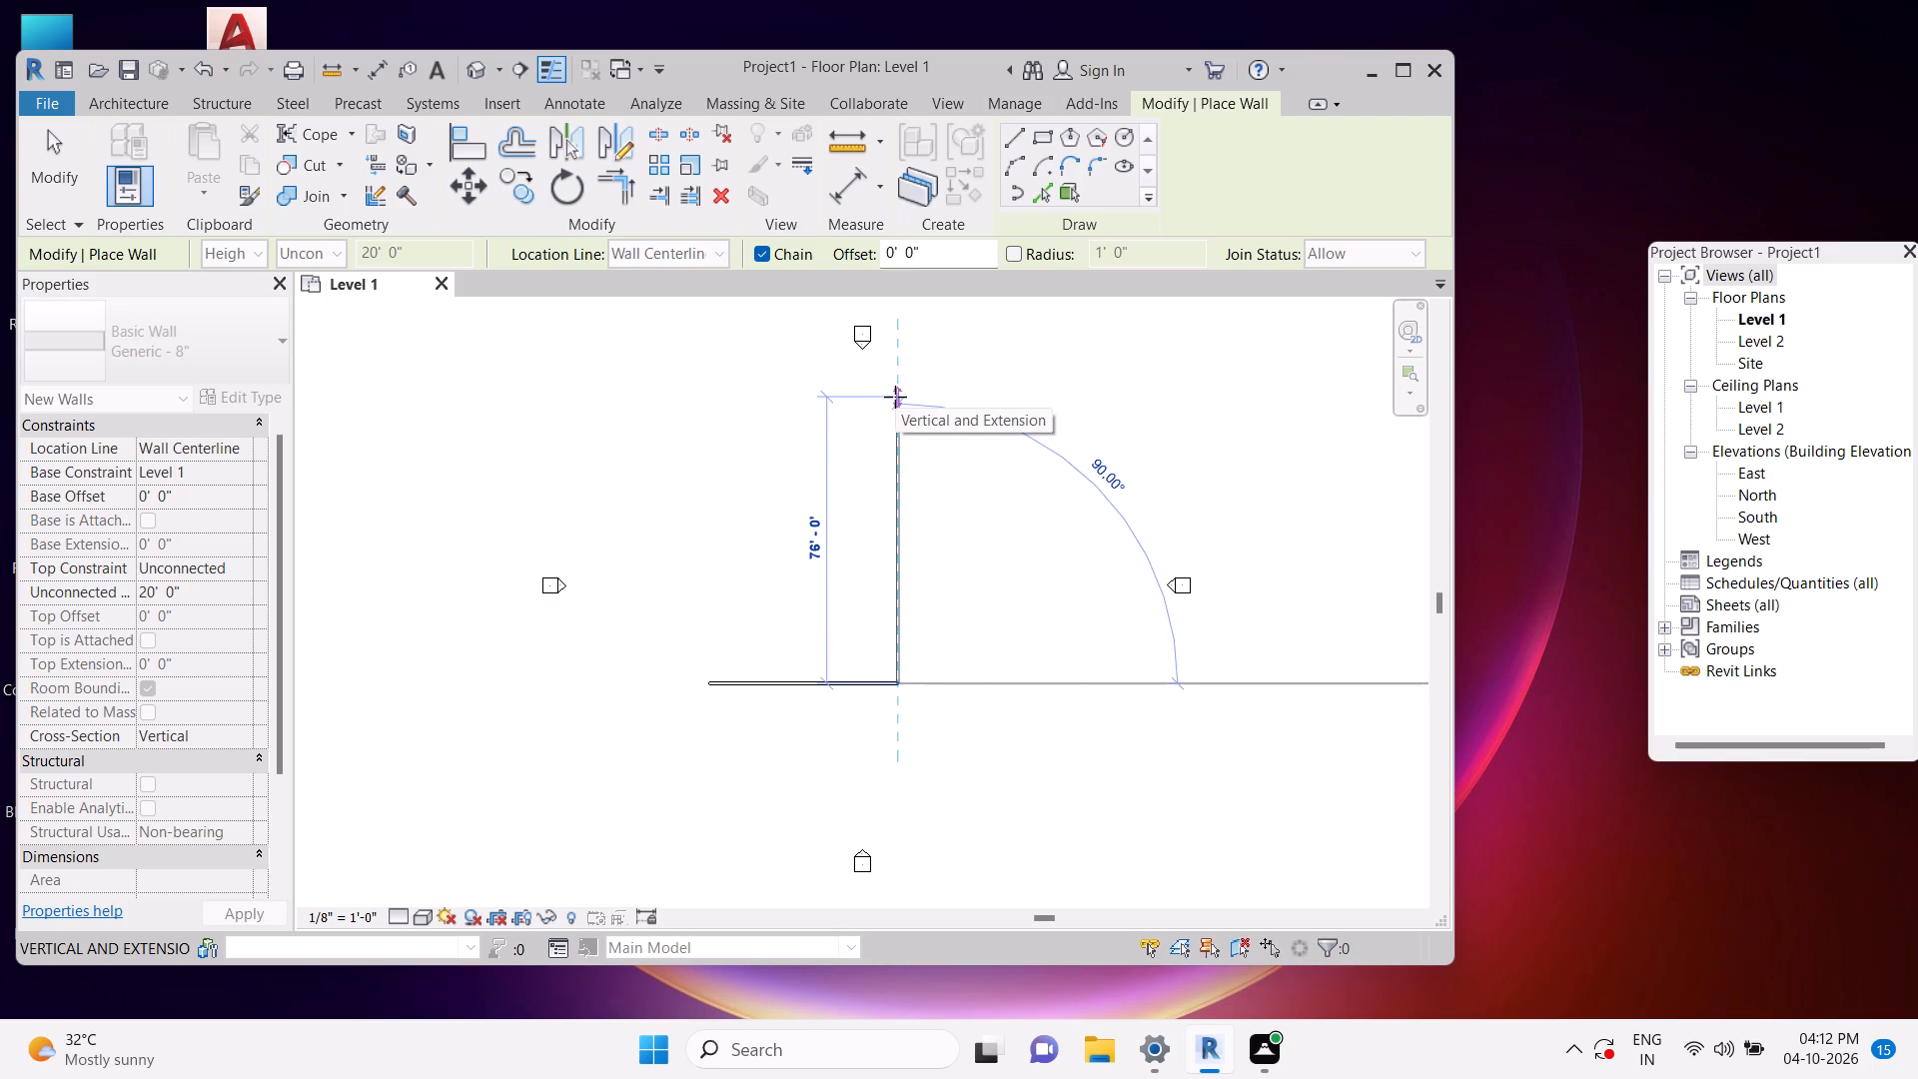
pyautogui.press('1')
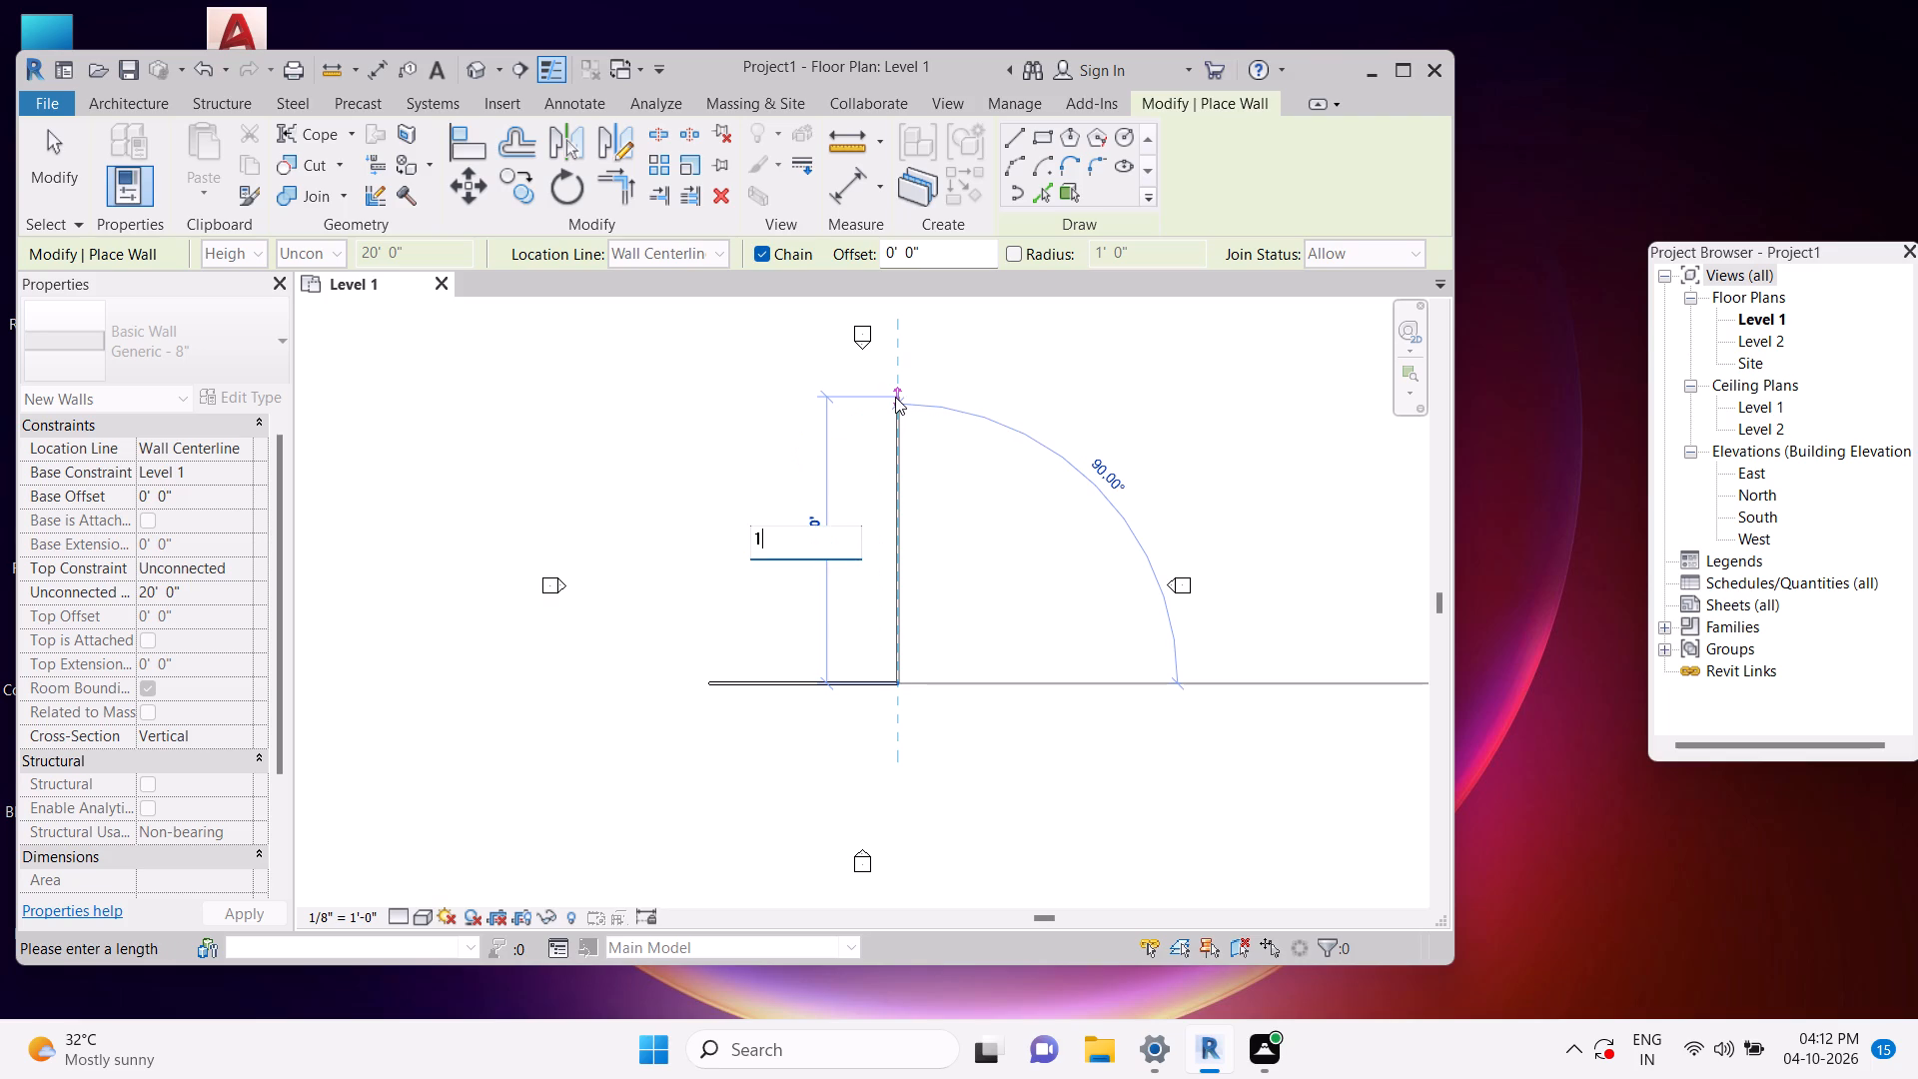
pyautogui.write('00')
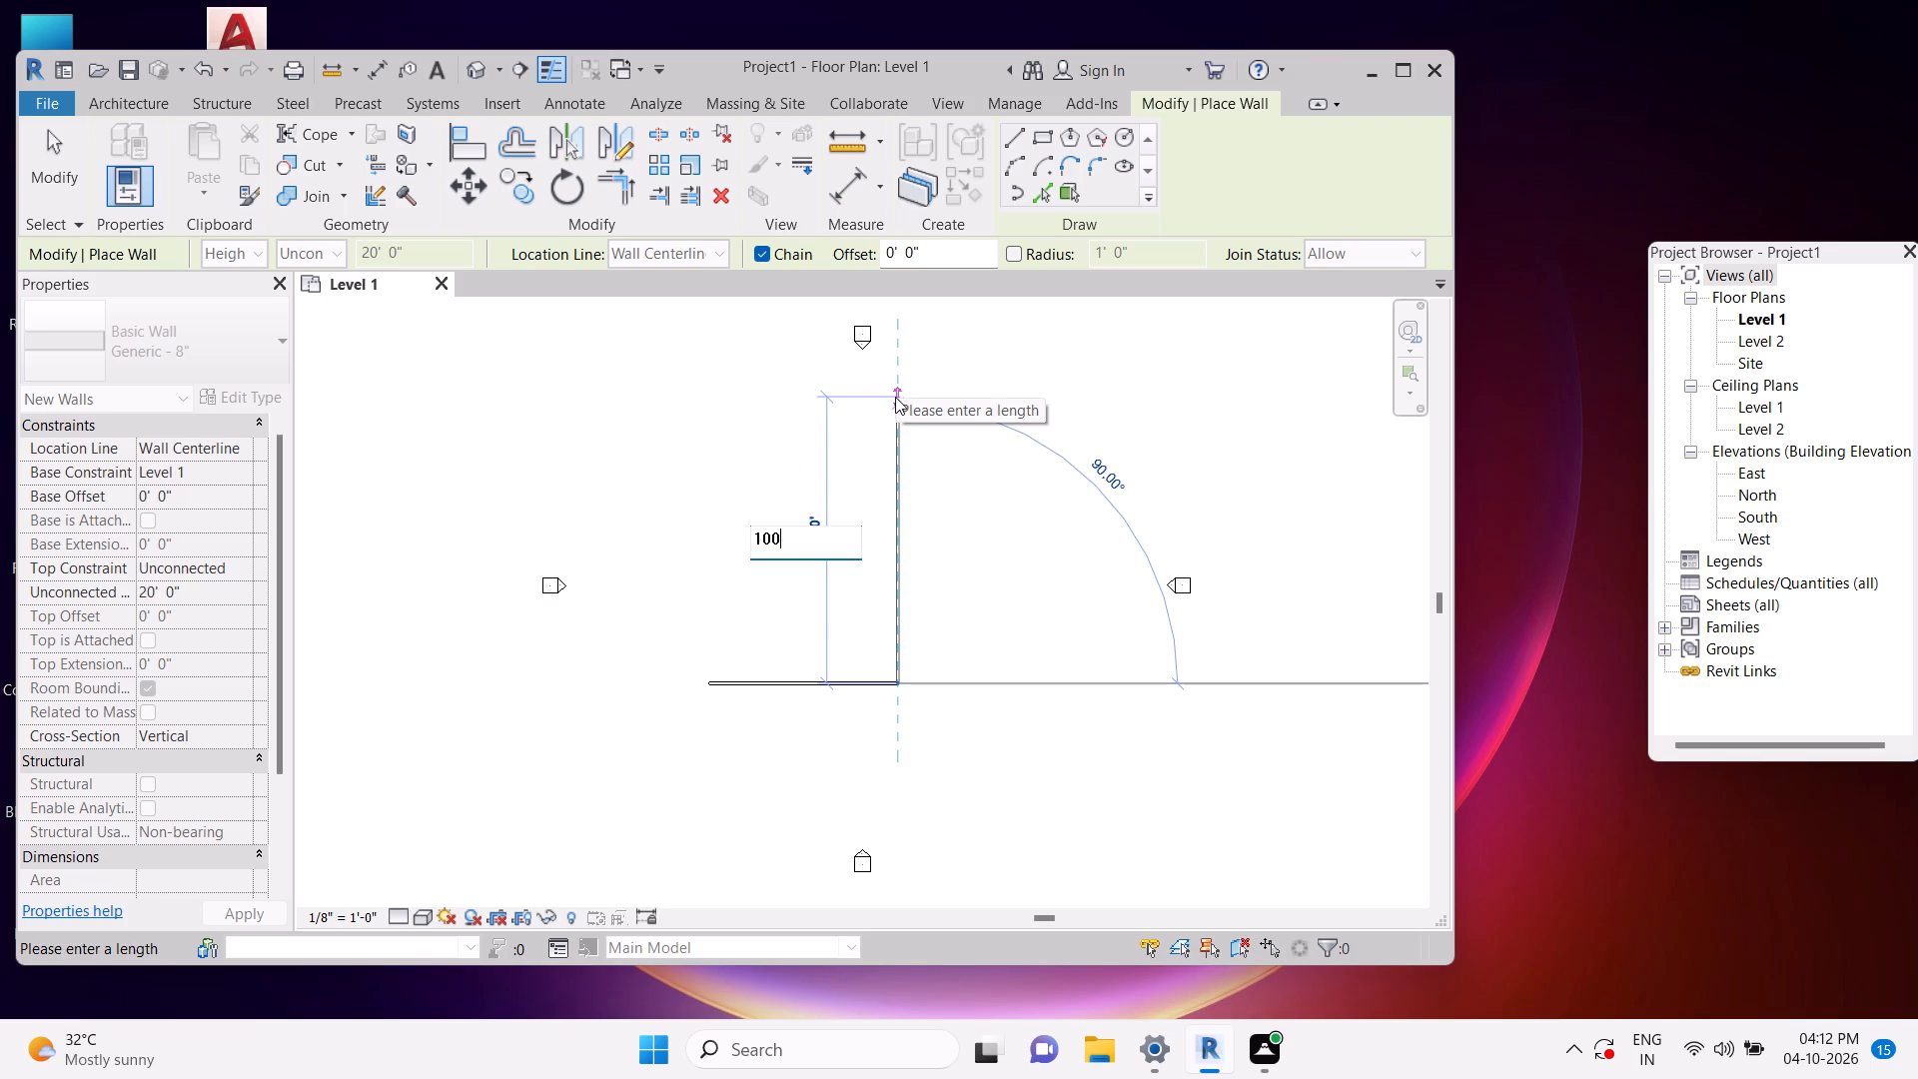
pyautogui.press("'")
pyautogui.press('Return')
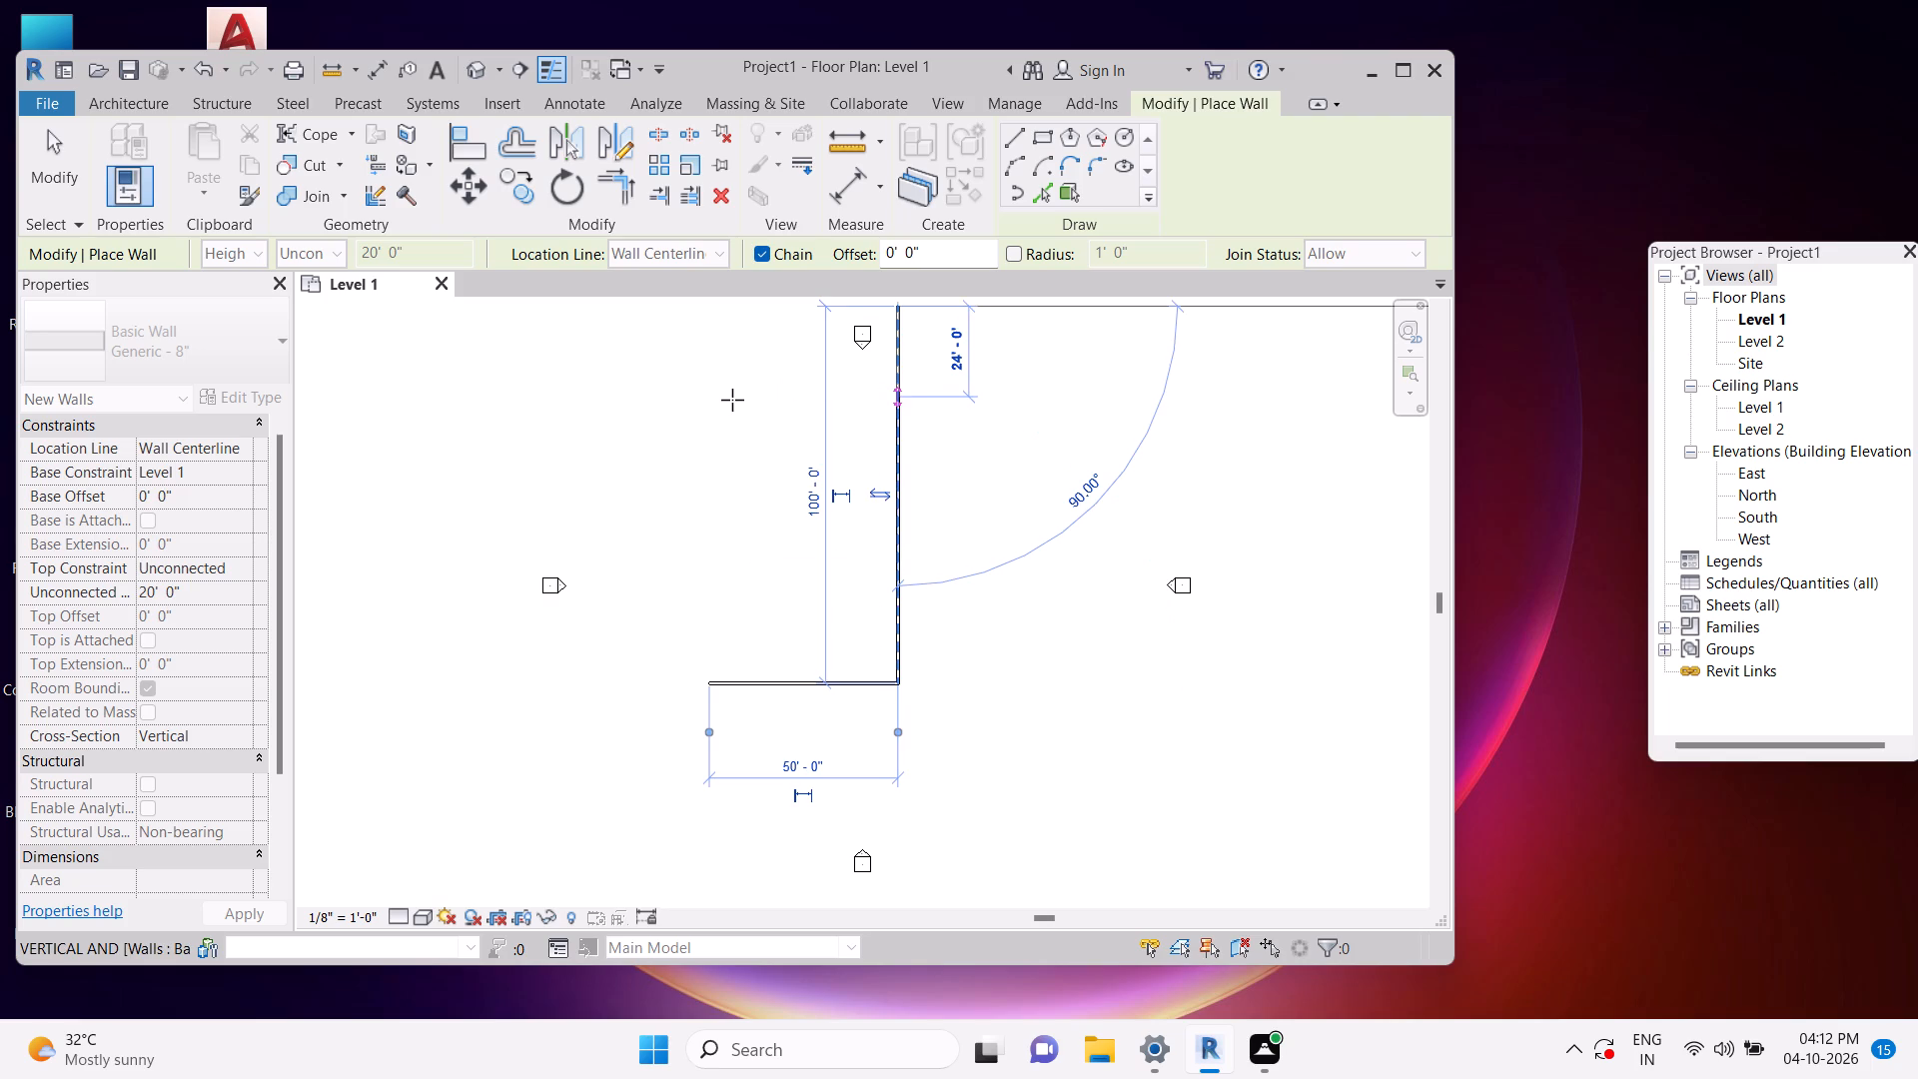
pyautogui.moveTo(763, 360); pyautogui.dragTo(802, 442, button='middle')
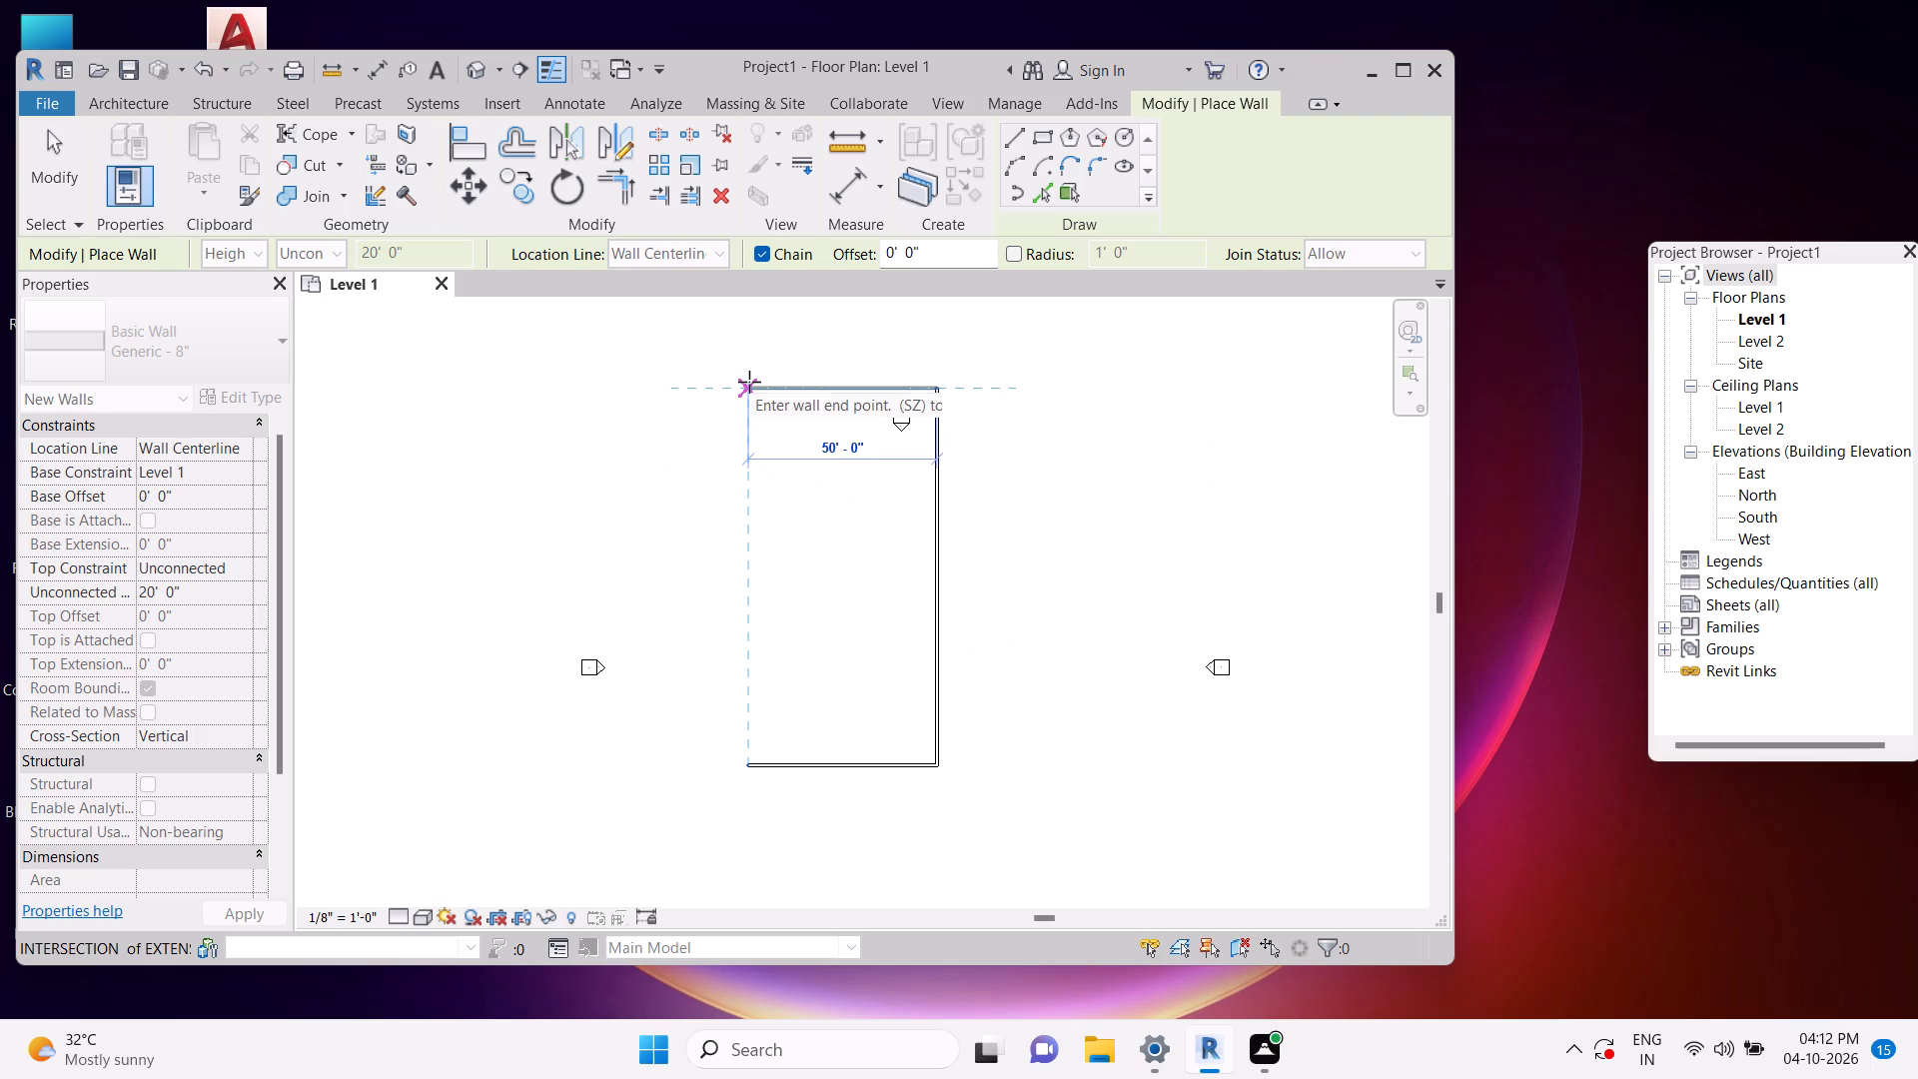
pyautogui.write("50'")
pyautogui.press('Return')
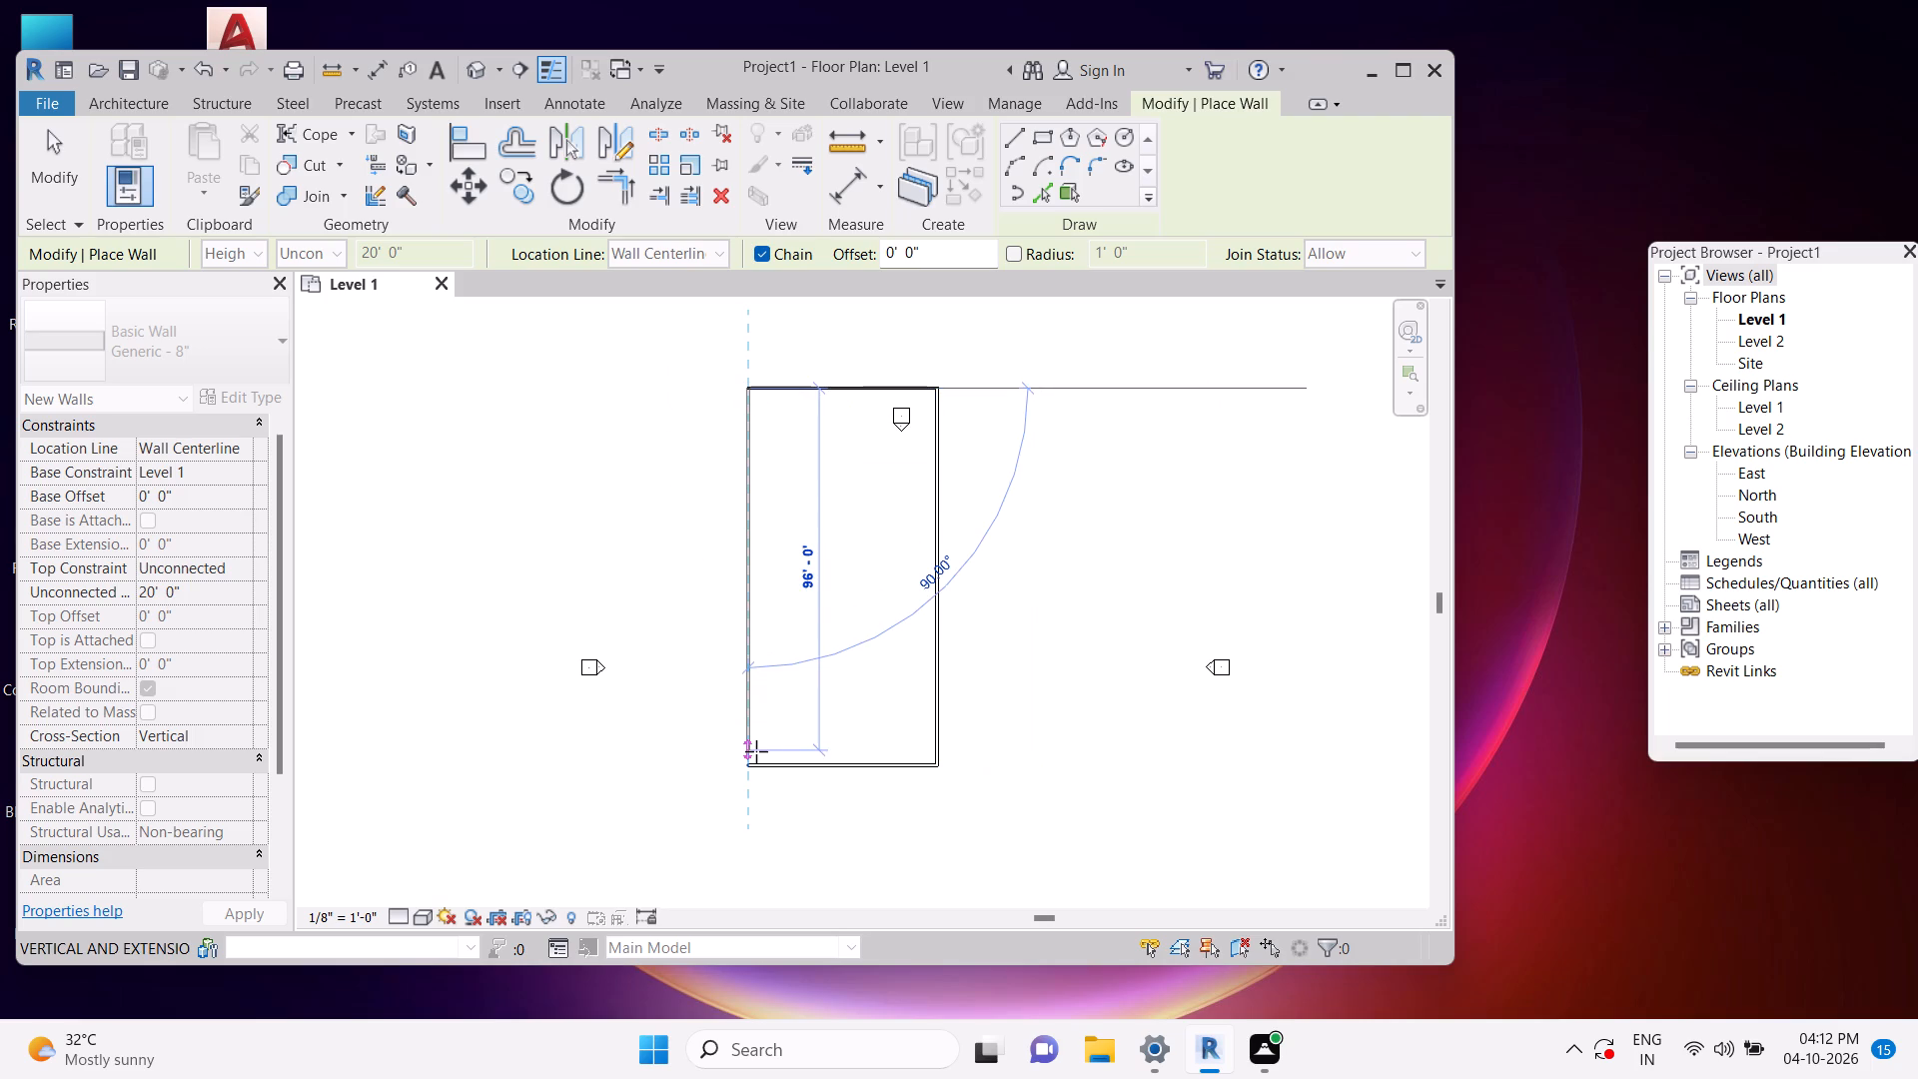
pyautogui.click(752, 758)
pyautogui.press('Escape')
pyautogui.press('Escape')
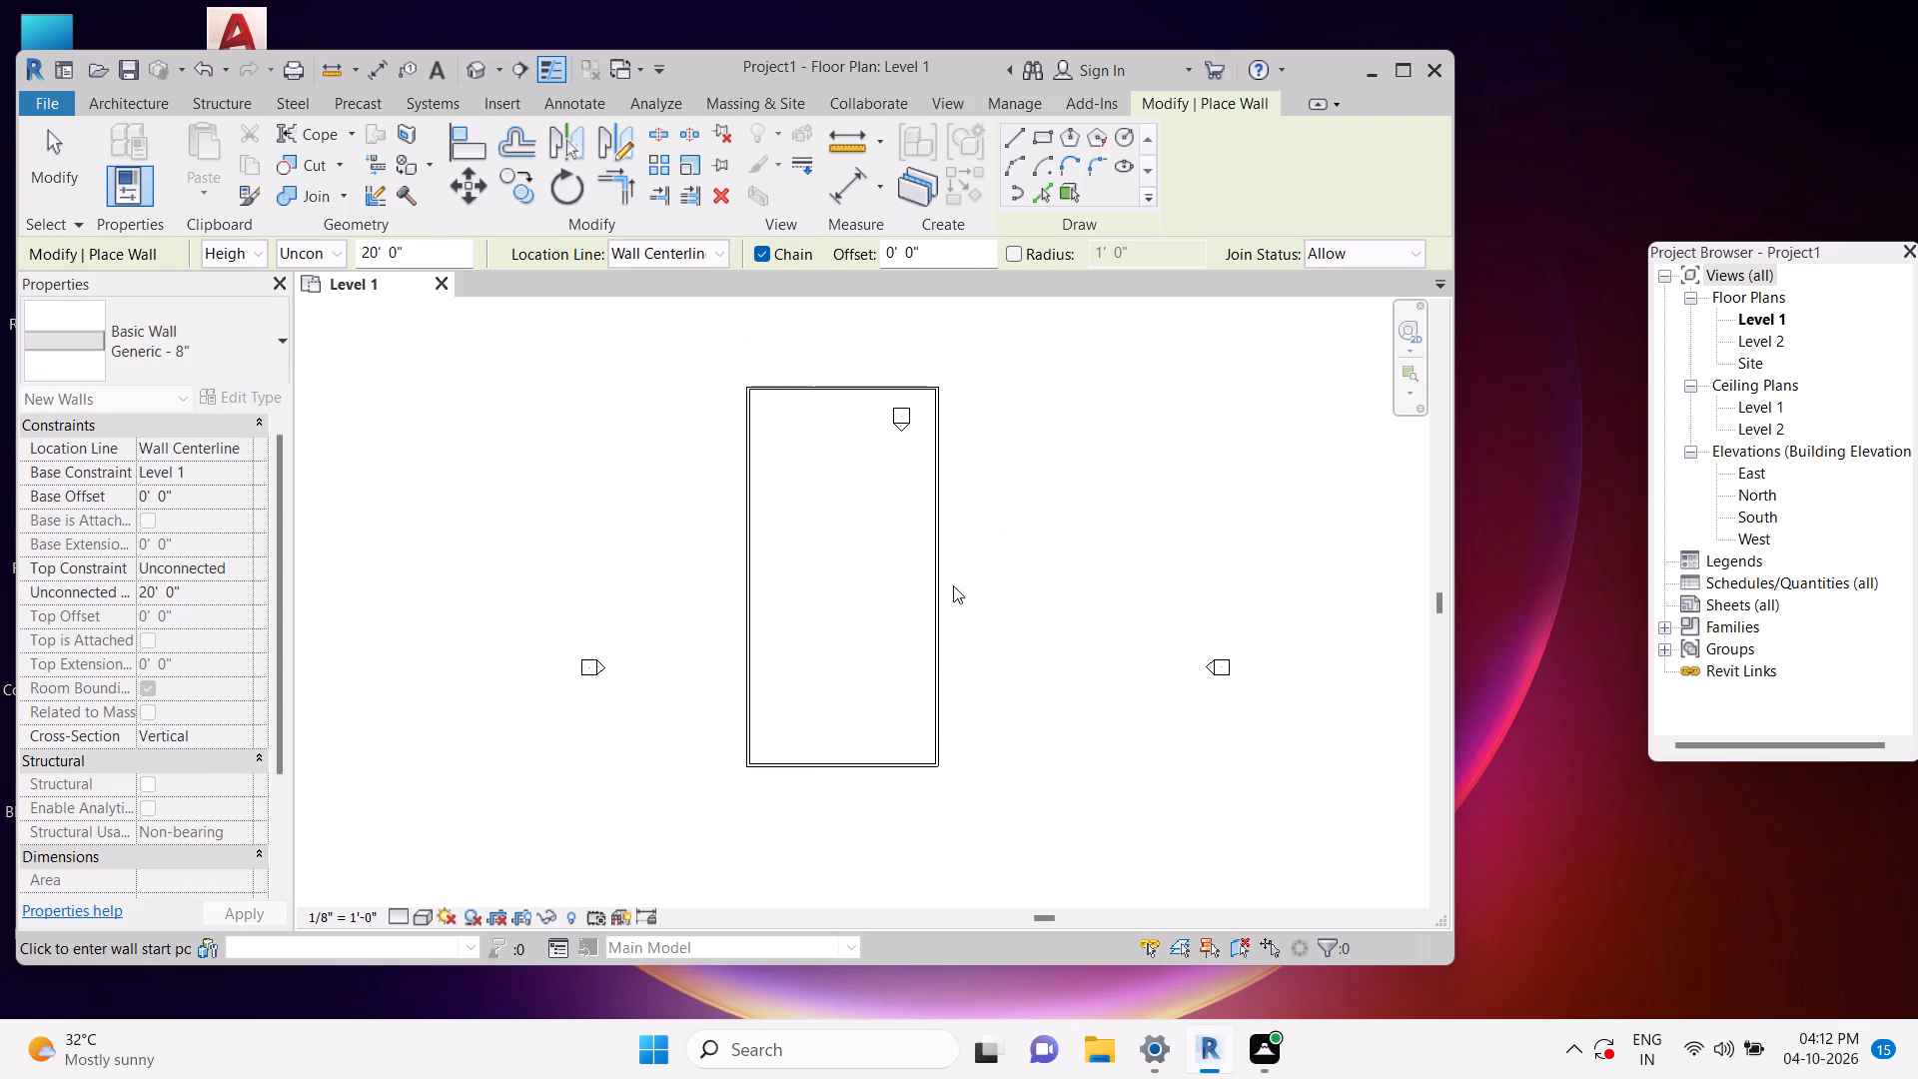
pyautogui.press('Escape')
pyautogui.press('Escape')
pyautogui.press('Escape')
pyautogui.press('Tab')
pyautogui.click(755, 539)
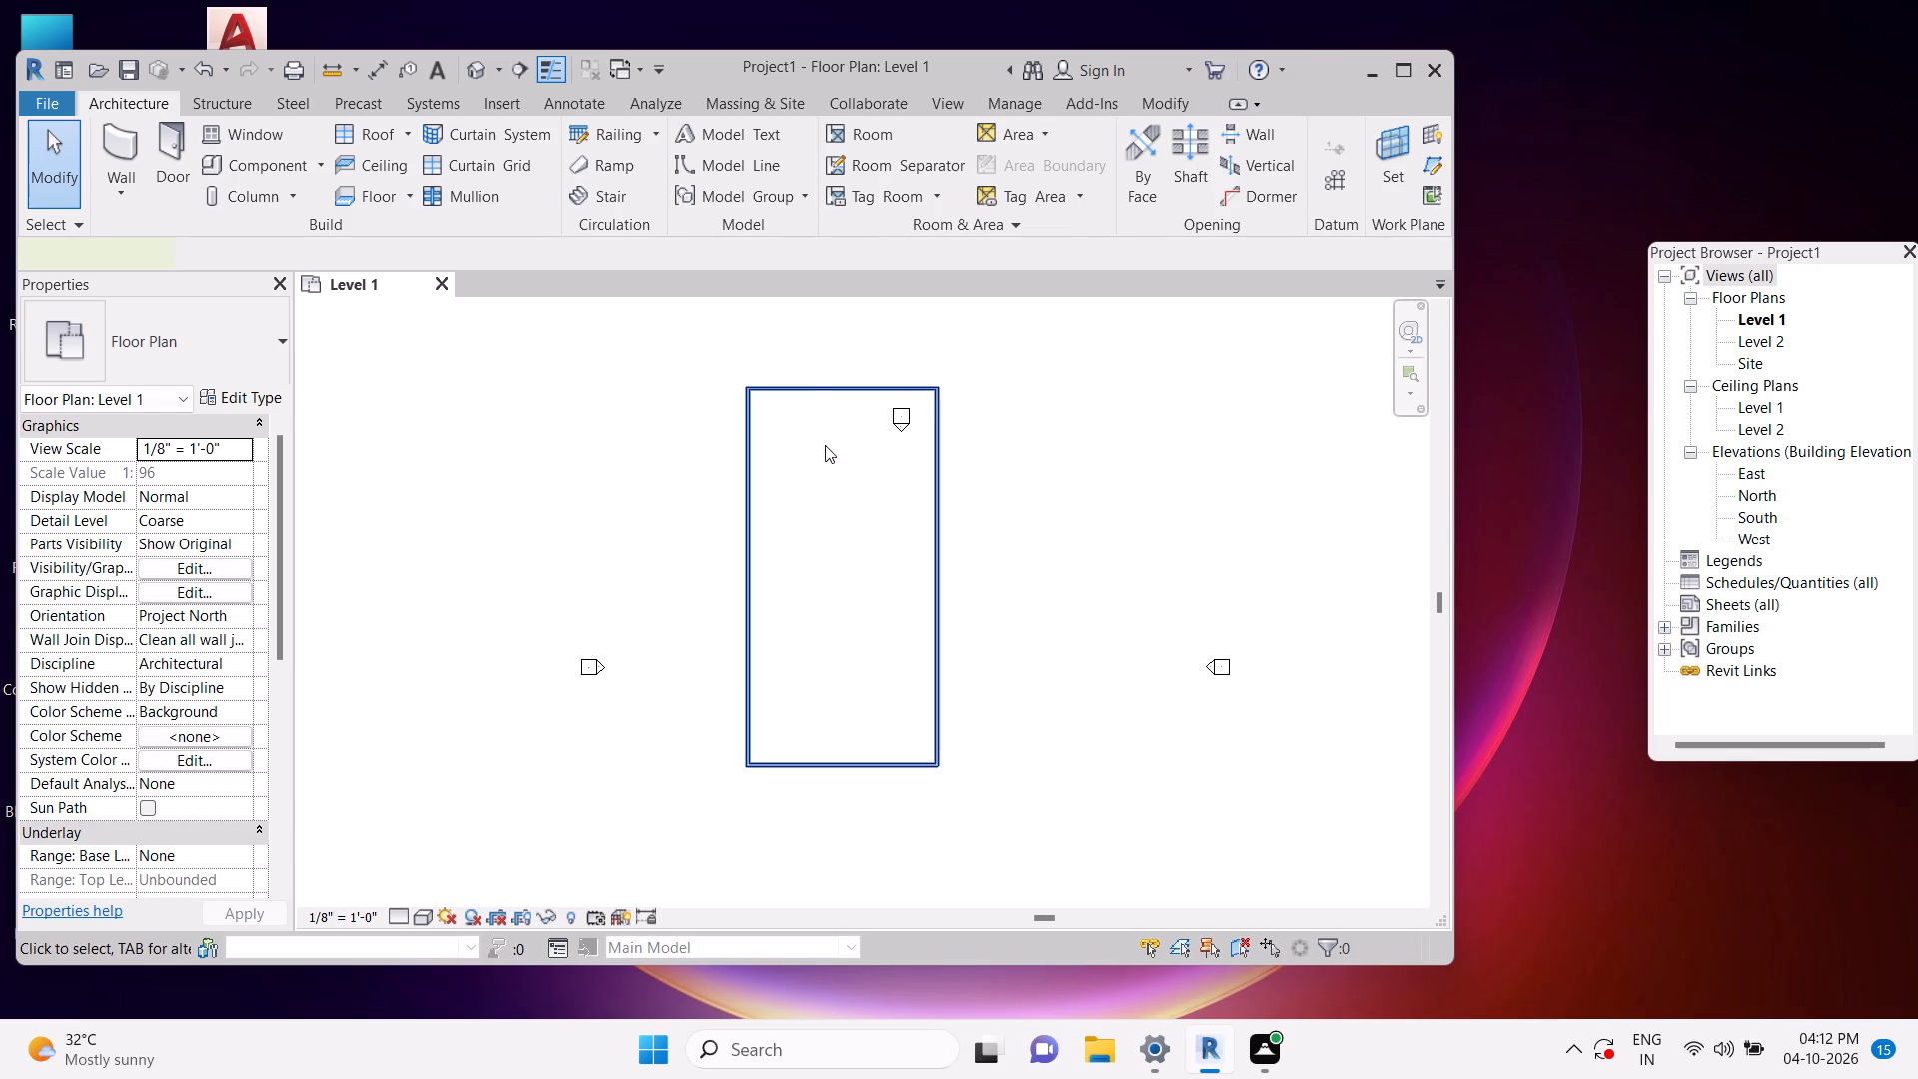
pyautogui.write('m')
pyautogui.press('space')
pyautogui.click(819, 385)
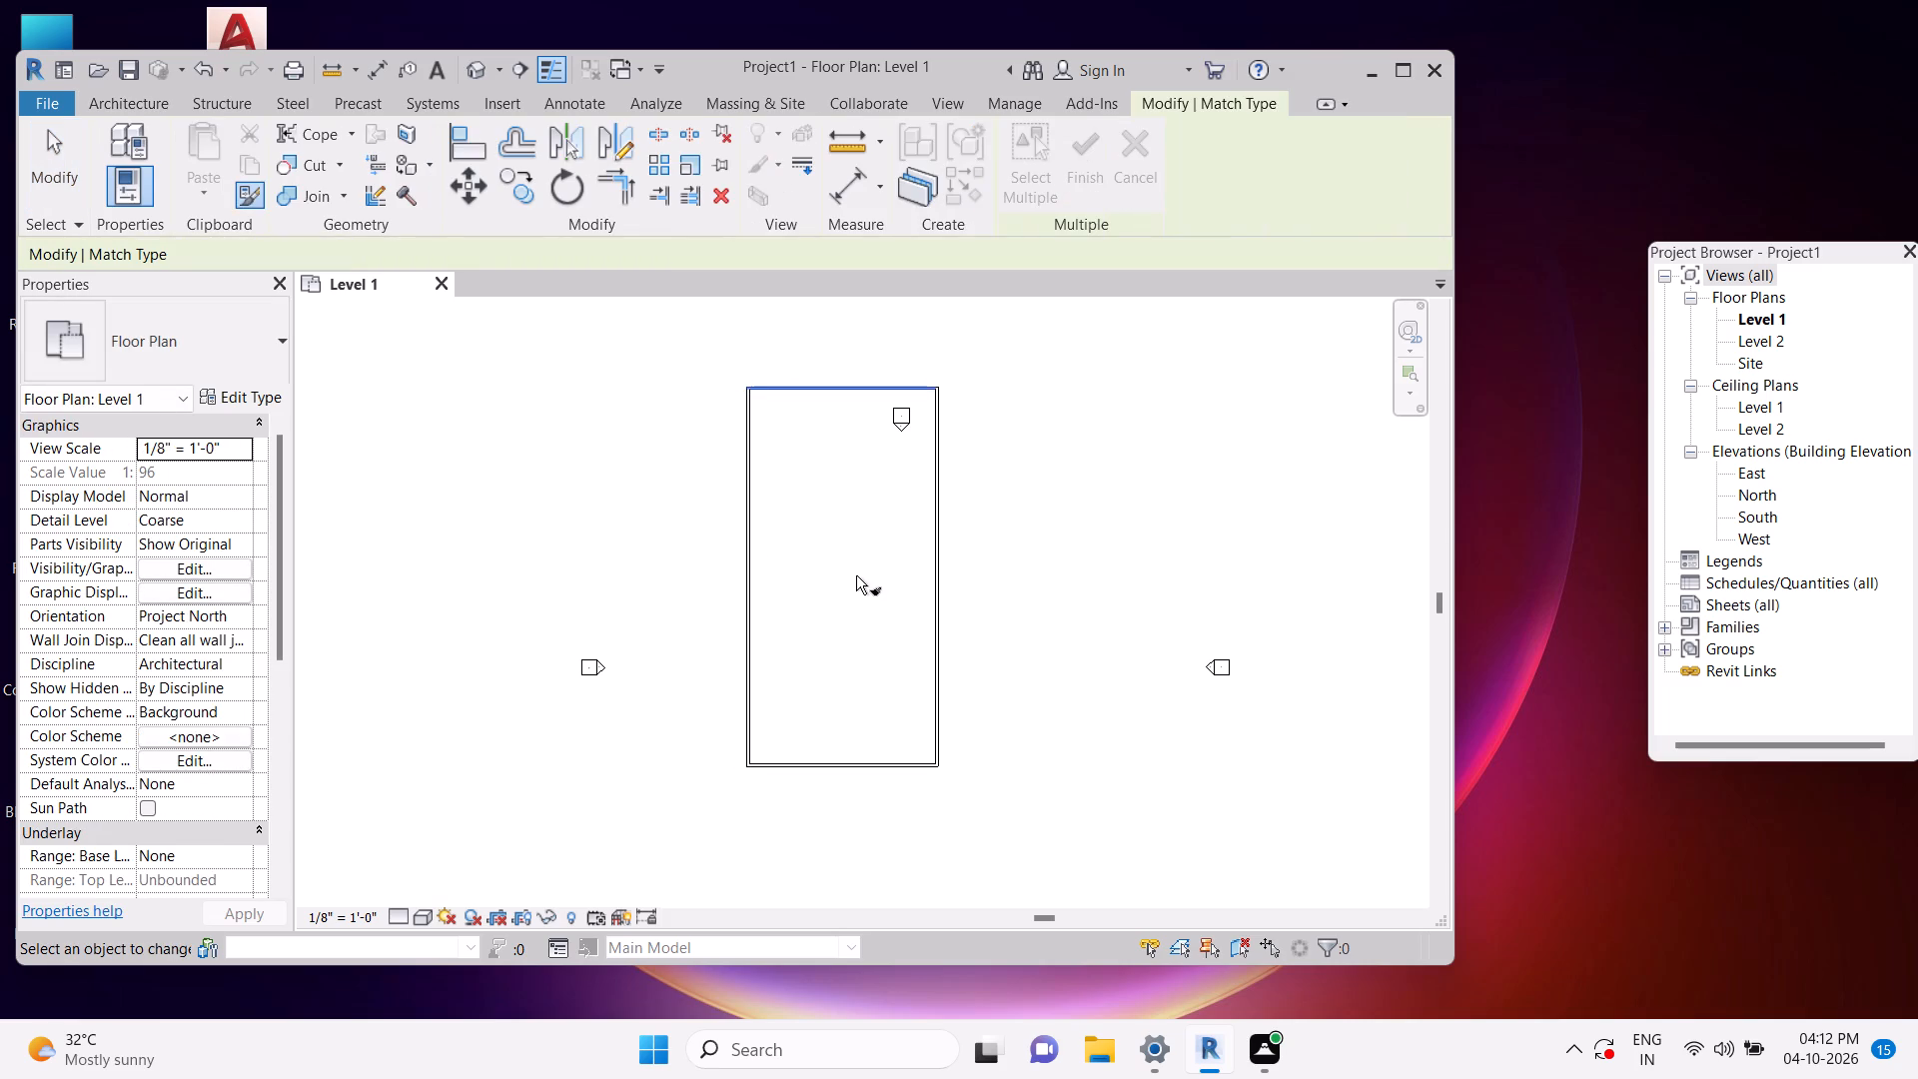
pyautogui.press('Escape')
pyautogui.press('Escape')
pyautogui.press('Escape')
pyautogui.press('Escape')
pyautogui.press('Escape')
# Select the whole chain of four walls and move it diagonally southeast to sit inside the elevation markers.
pyautogui.press('Tab')
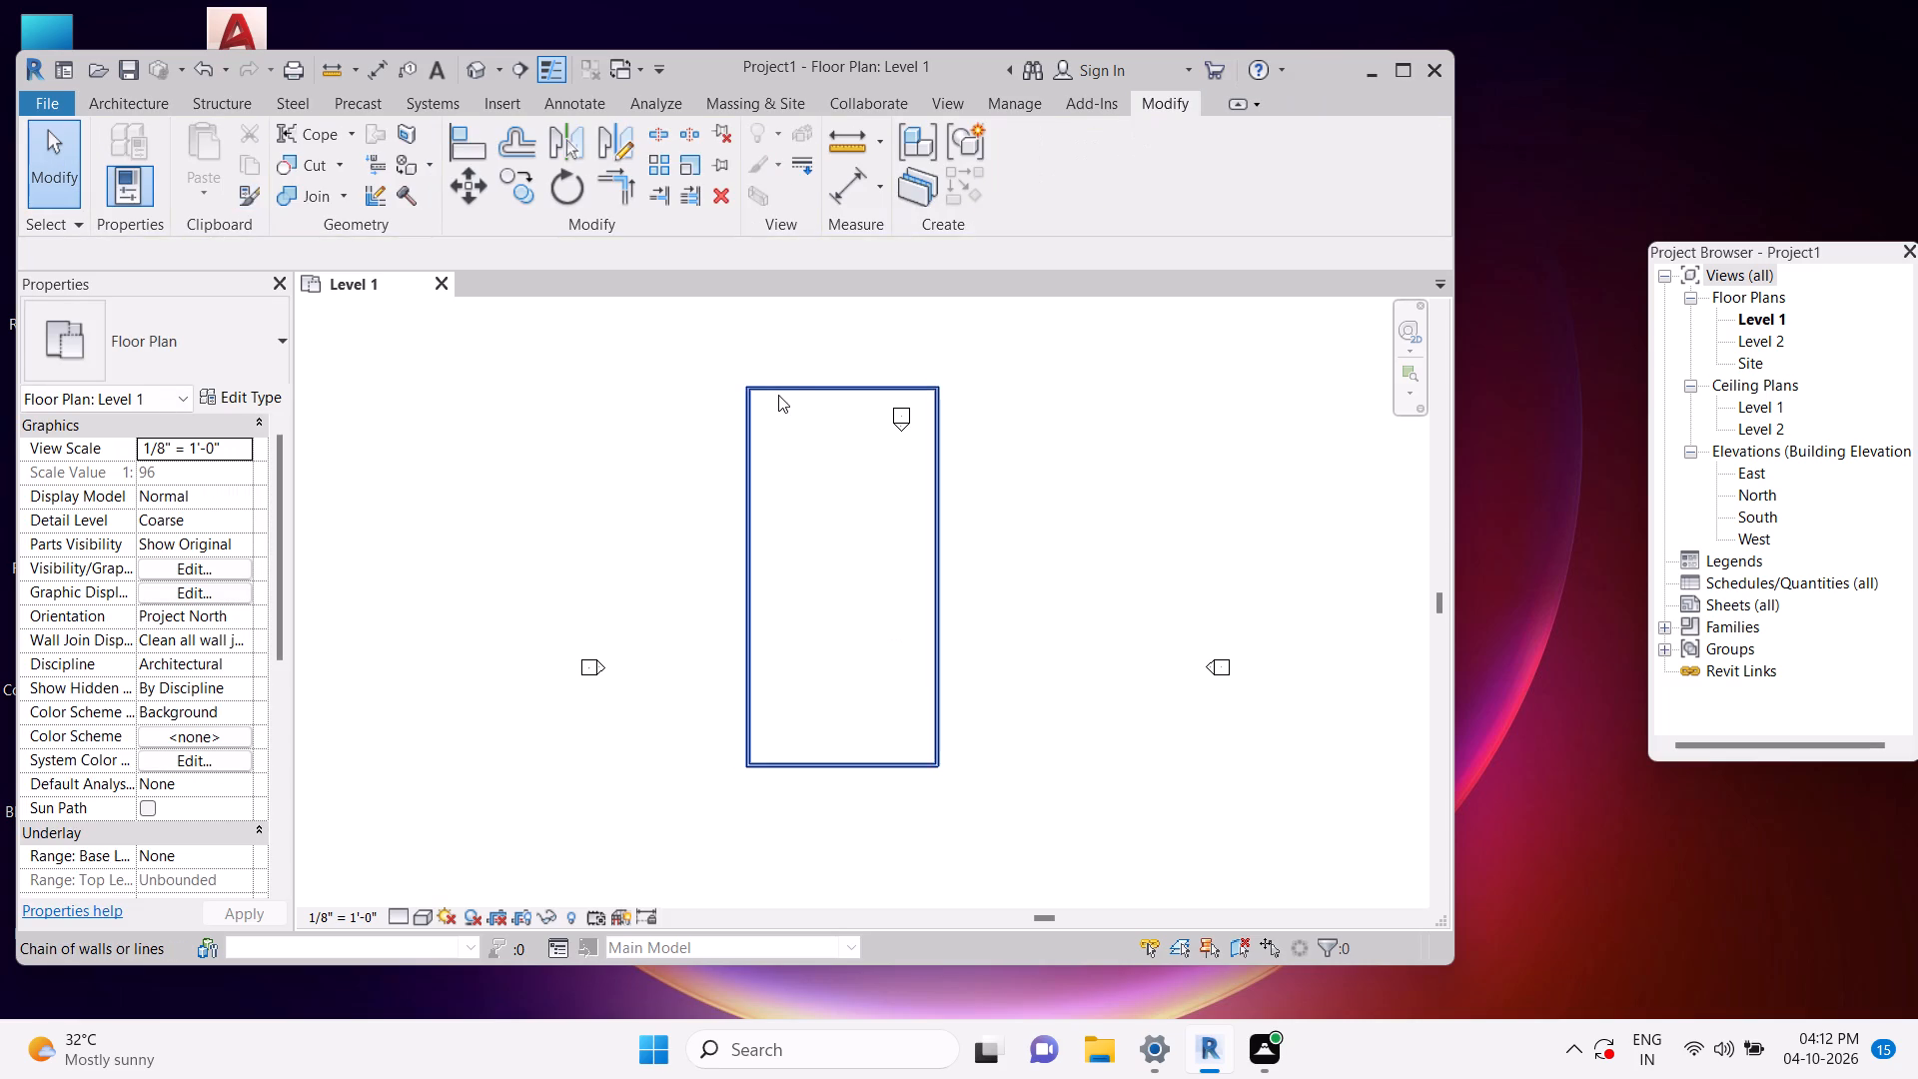
pyautogui.click(778, 391)
pyautogui.press('m')
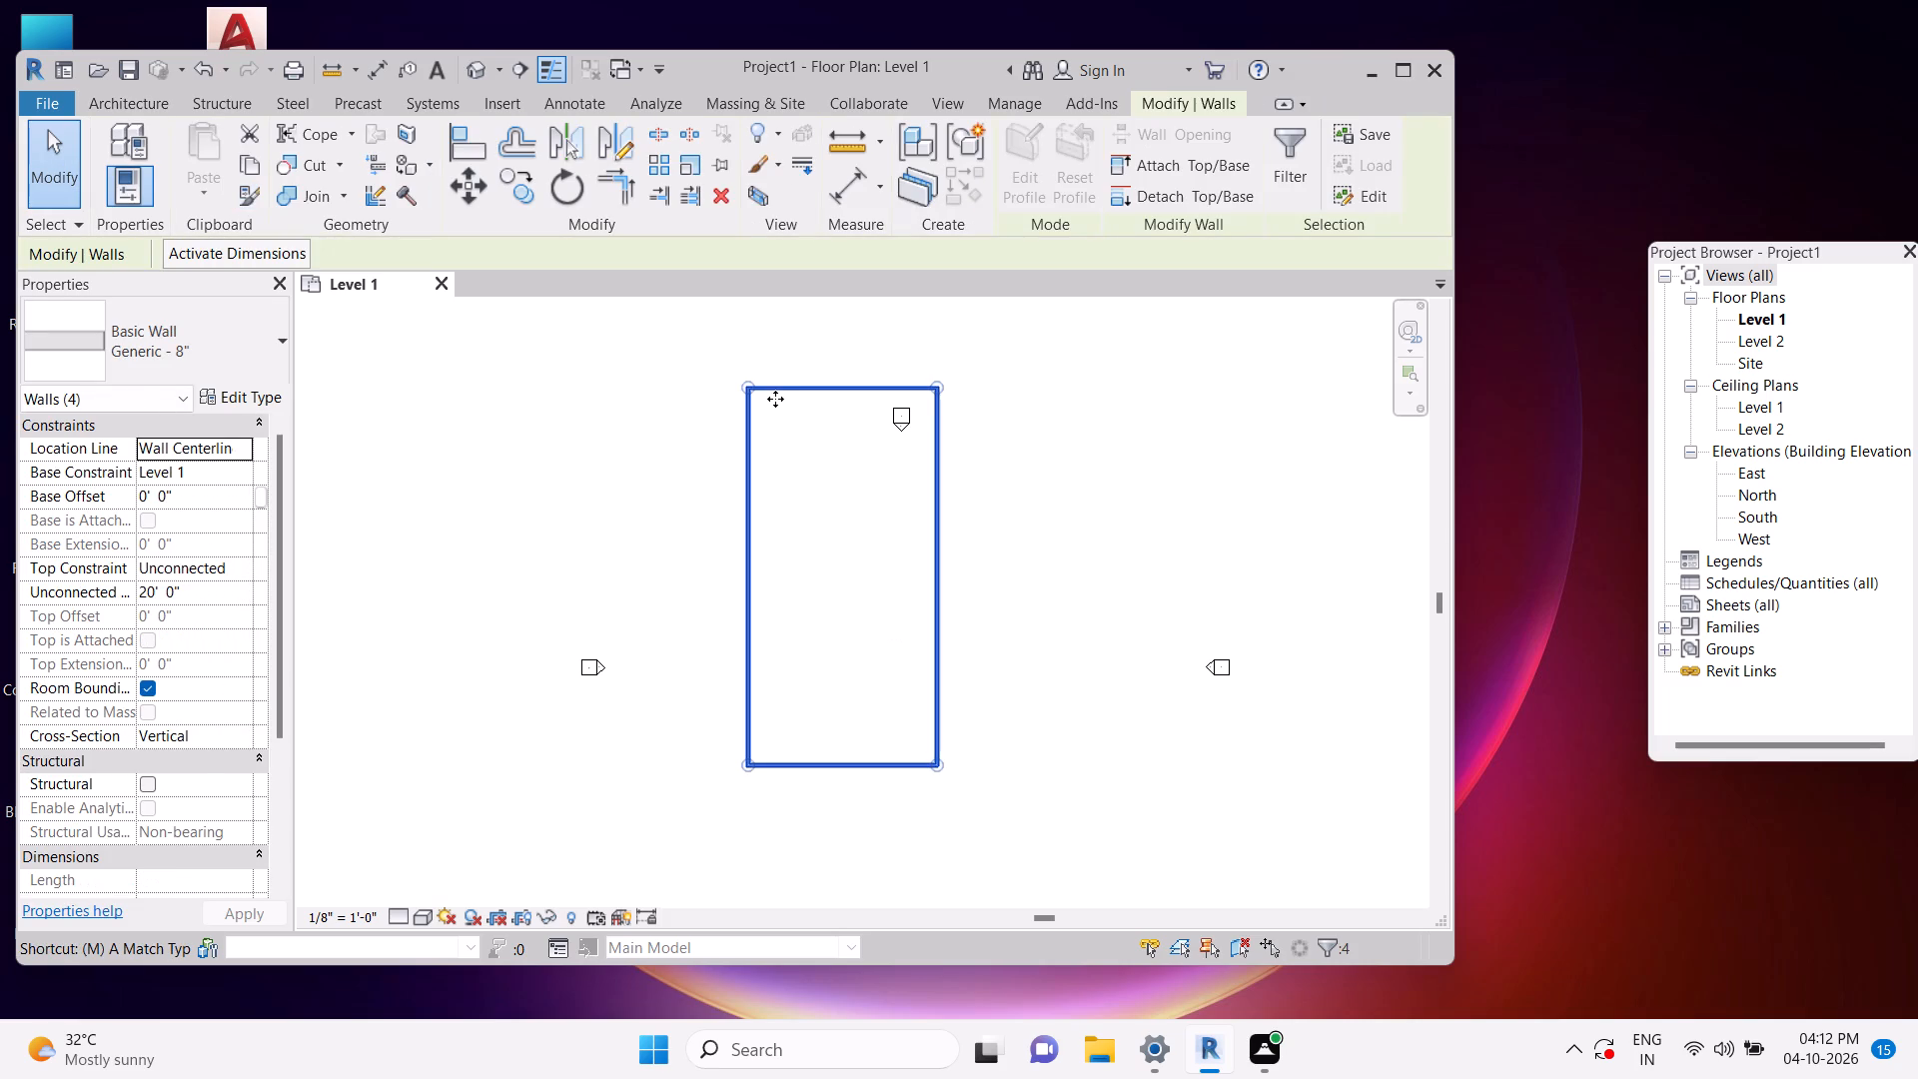
pyautogui.press('v')
pyautogui.click(804, 399)
pyautogui.scroll(-1, 935, 571)
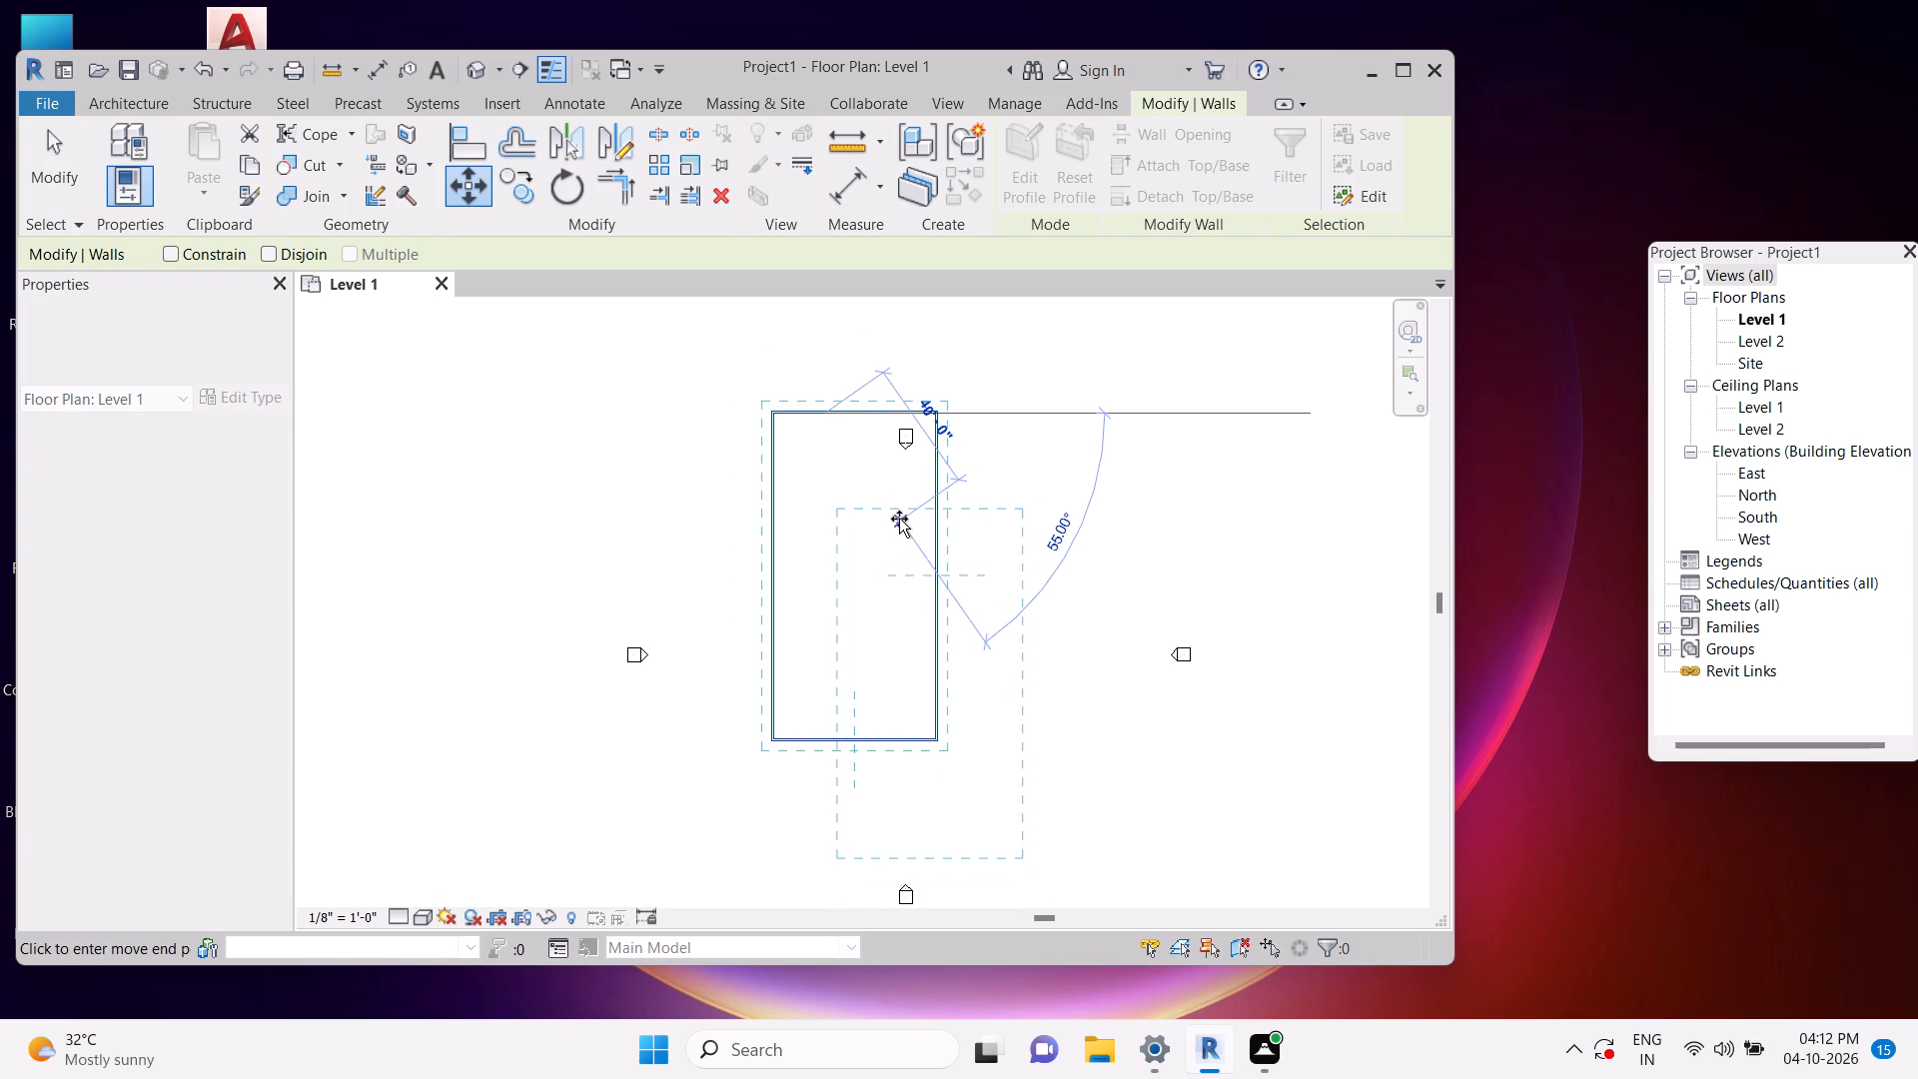
pyautogui.click(889, 511)
pyautogui.press('Escape')
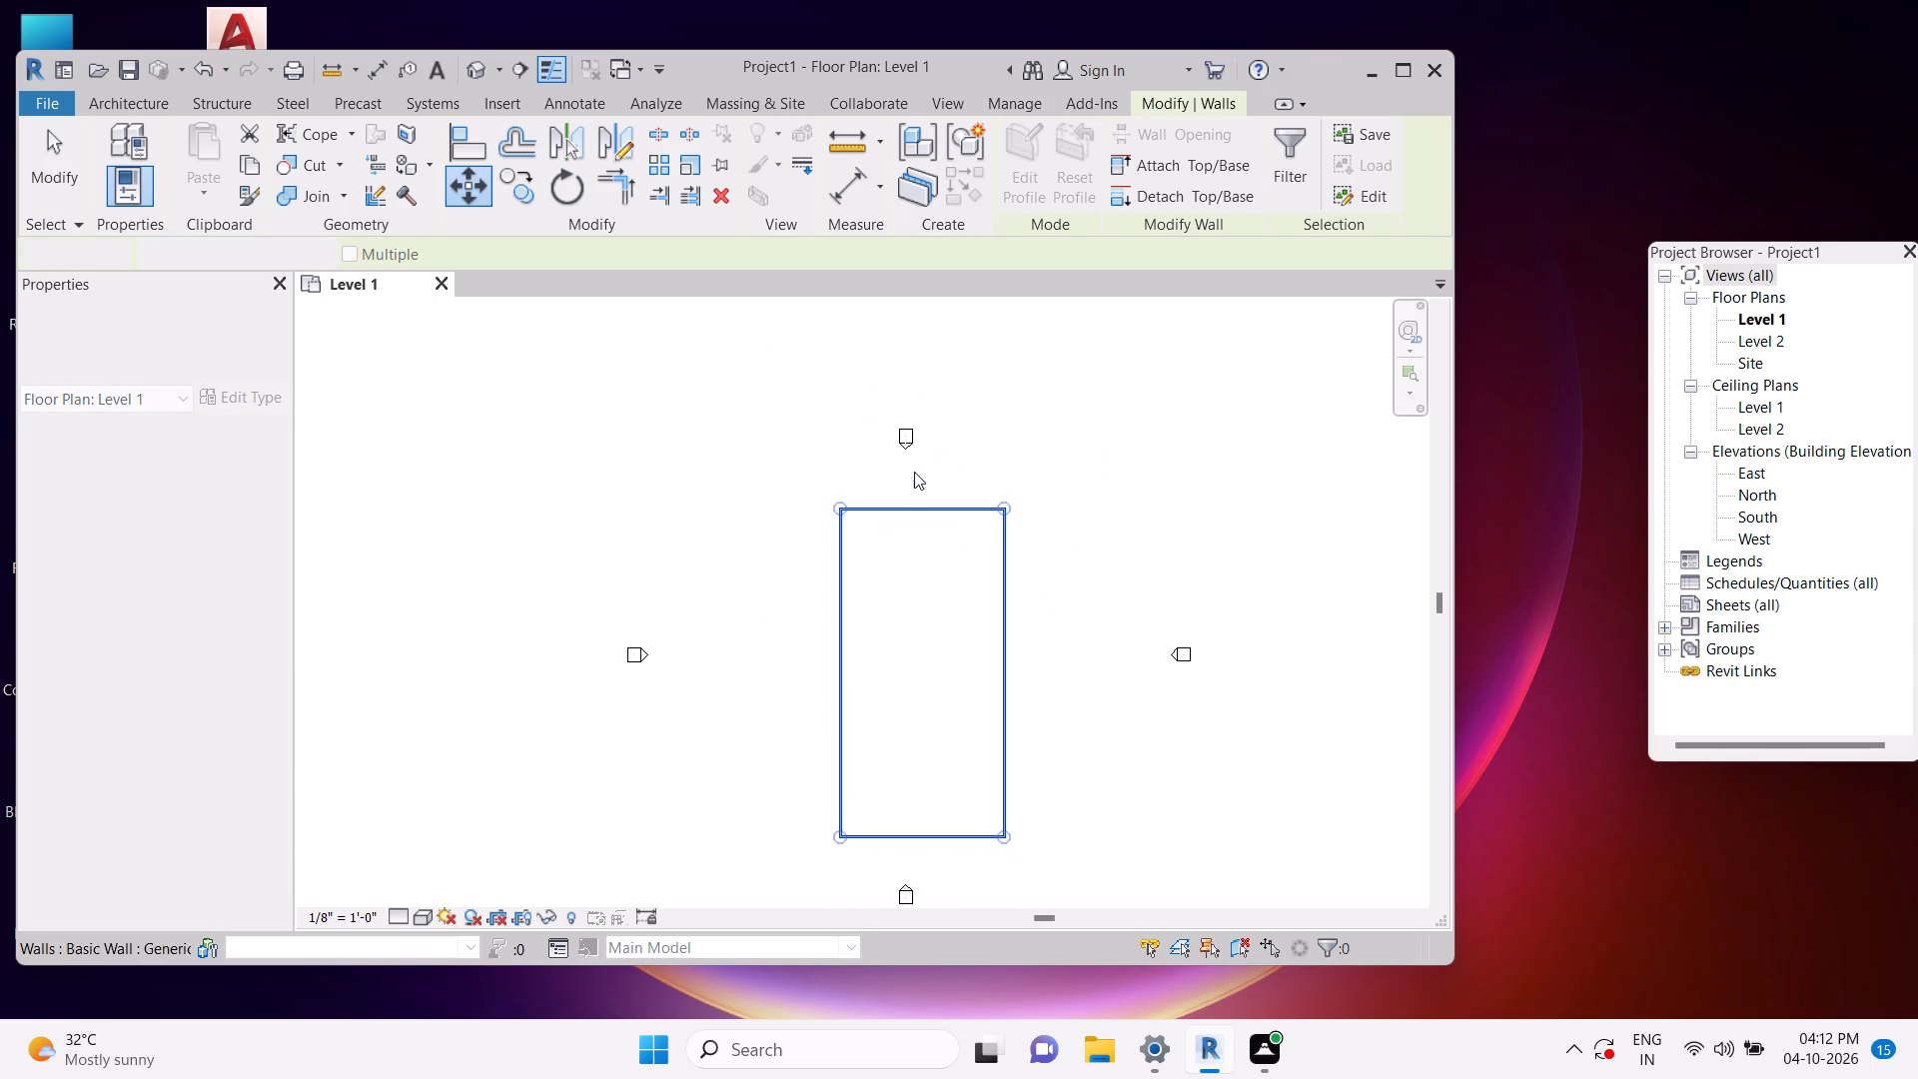
pyautogui.press('Escape')
pyautogui.scroll(4, 914, 472)
pyautogui.press('Escape')
pyautogui.press('Escape')
pyautogui.press('Escape')
pyautogui.press('Escape')
# Move the north elevation marker straight up, farther away from the wall rectangle.
pyautogui.moveTo(965, 492); pyautogui.dragTo(793, 320)
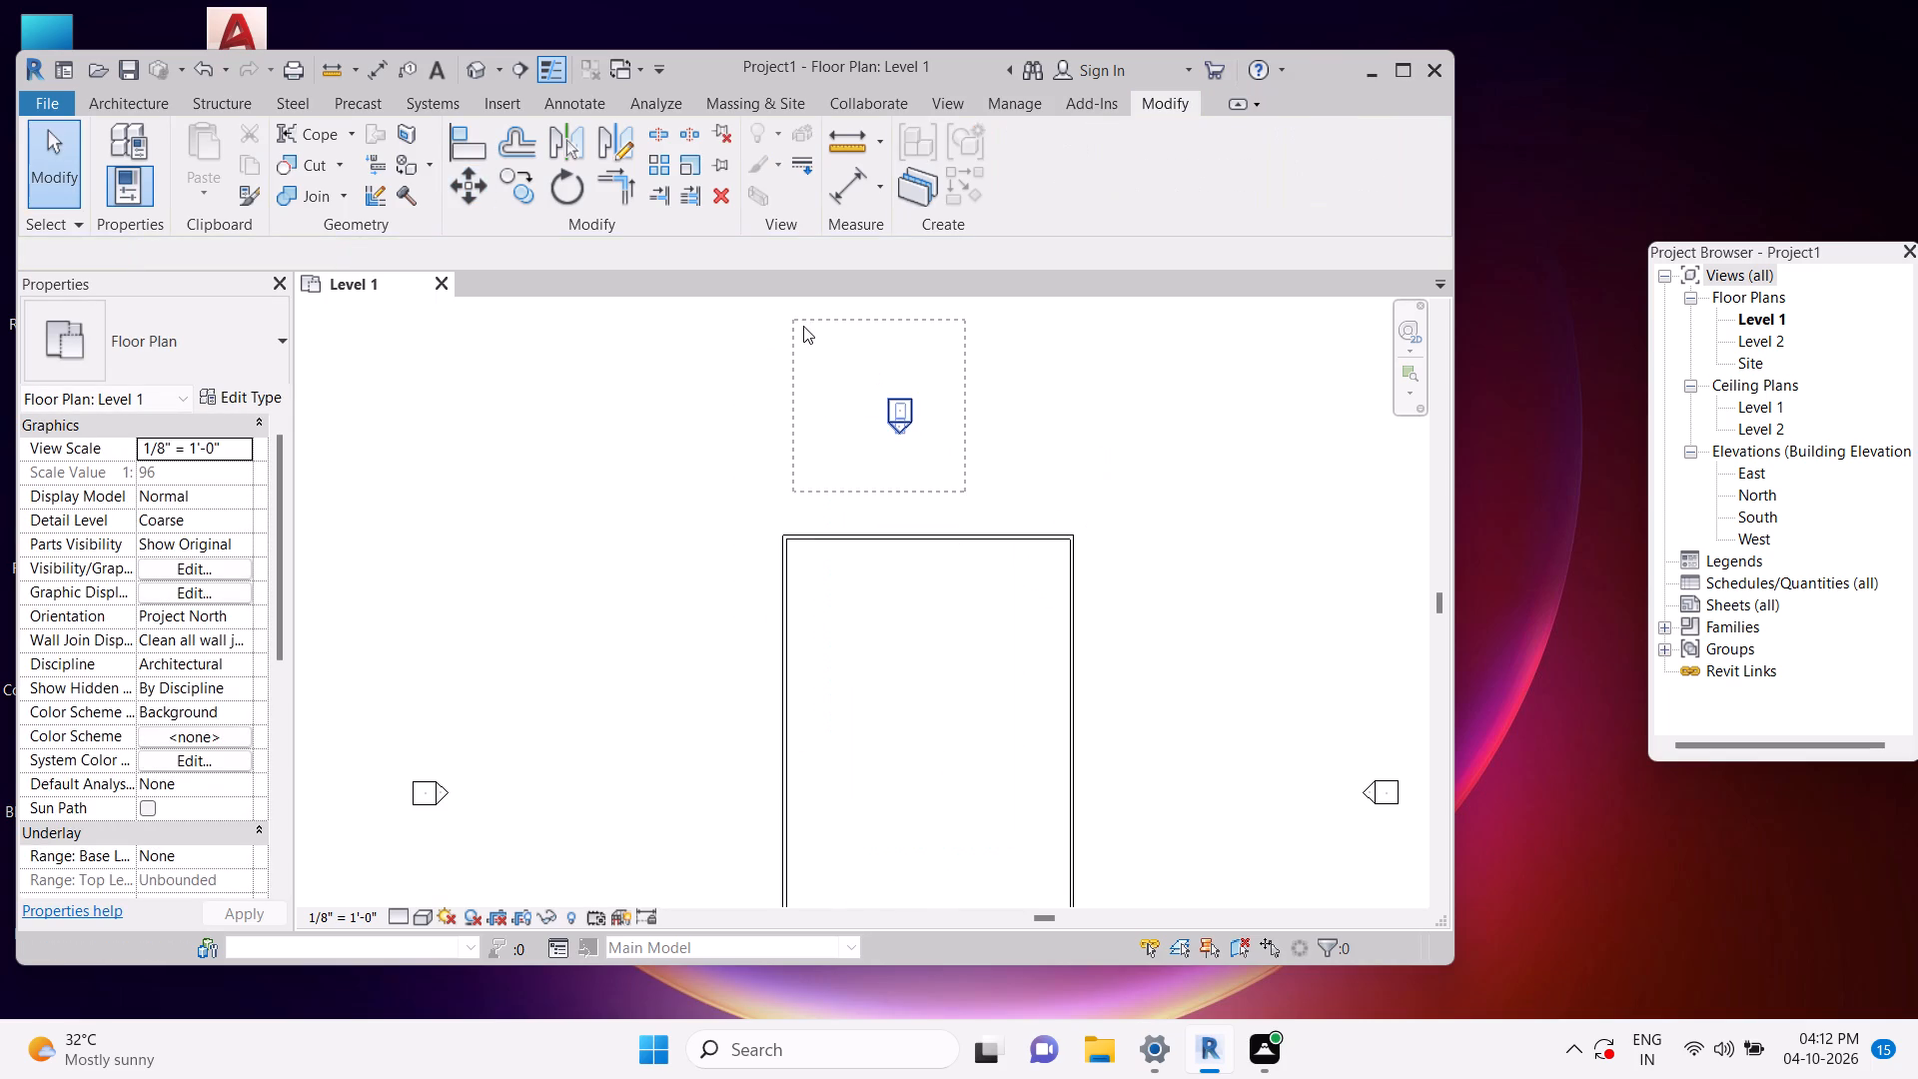
pyautogui.press('m')
pyautogui.press('v')
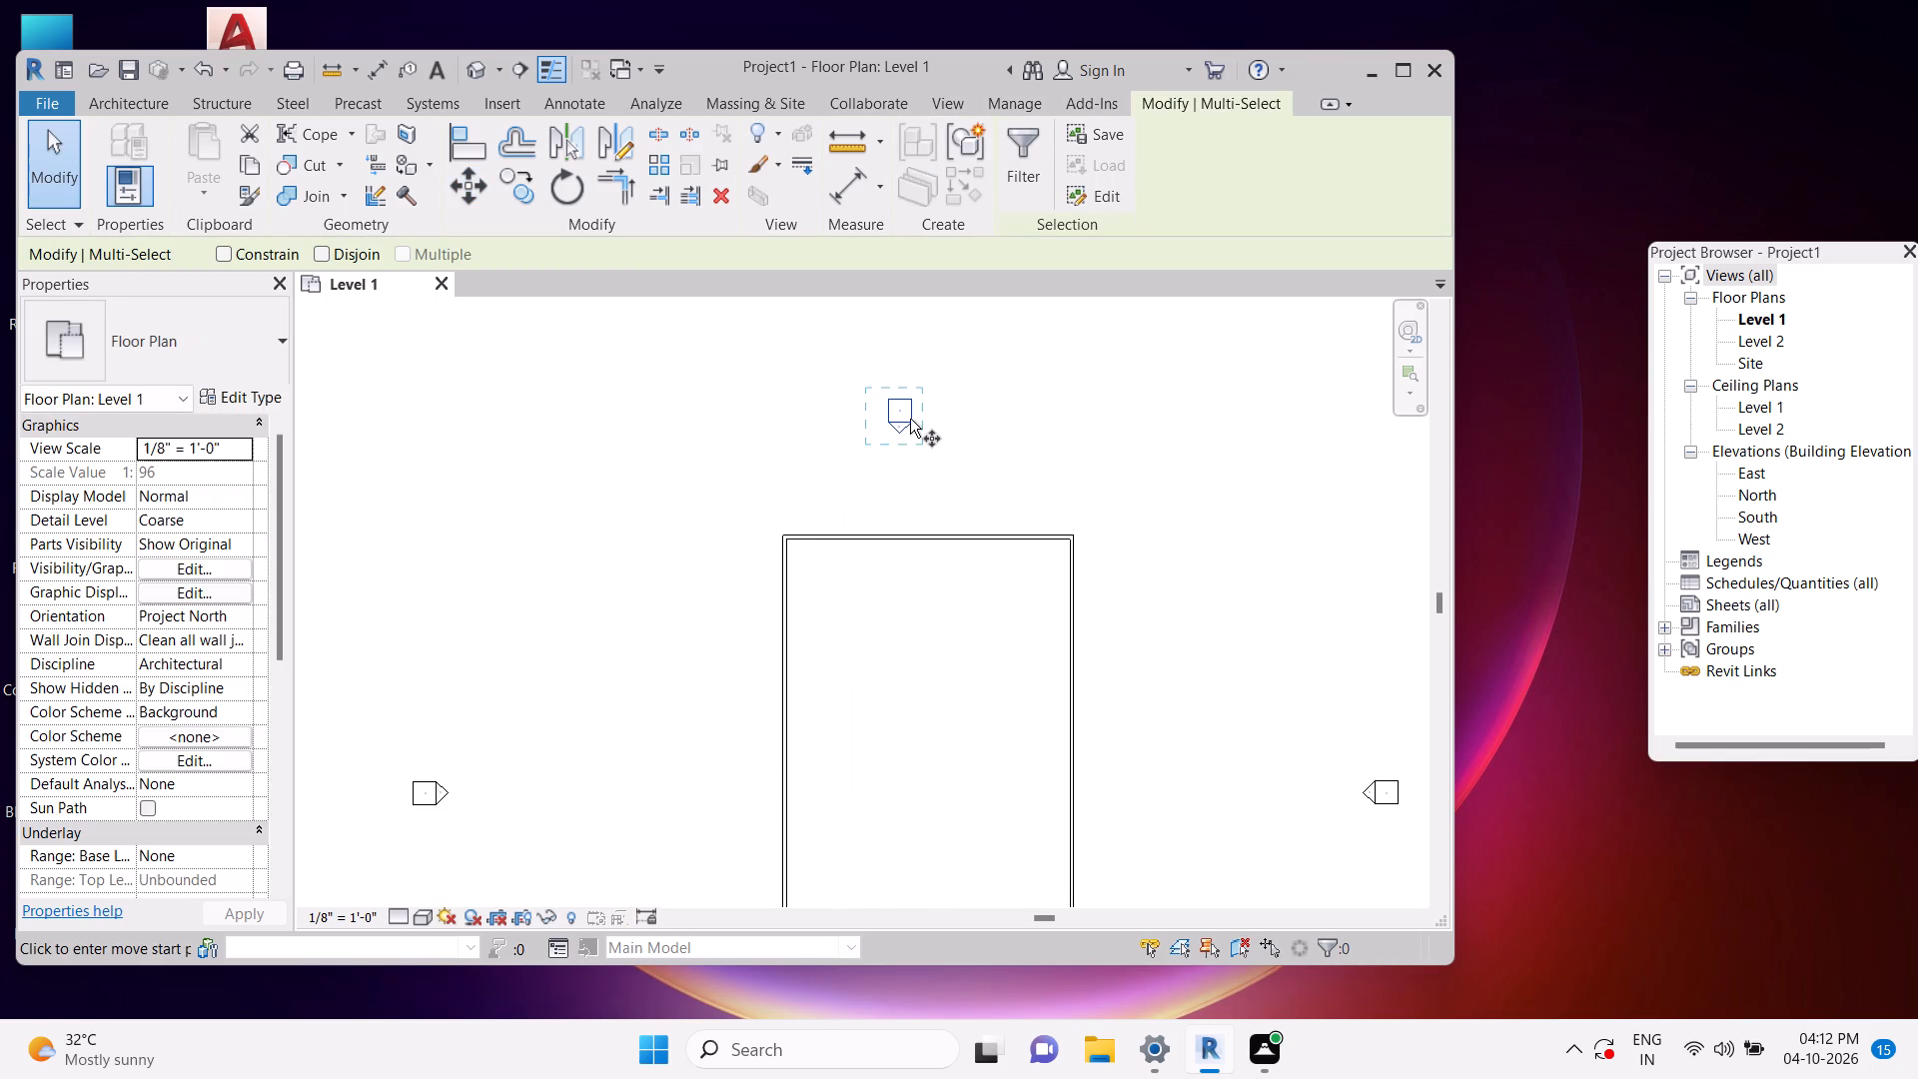
pyautogui.click(904, 412)
pyautogui.moveTo(905, 412); pyautogui.dragTo(921, 517, button='middle')
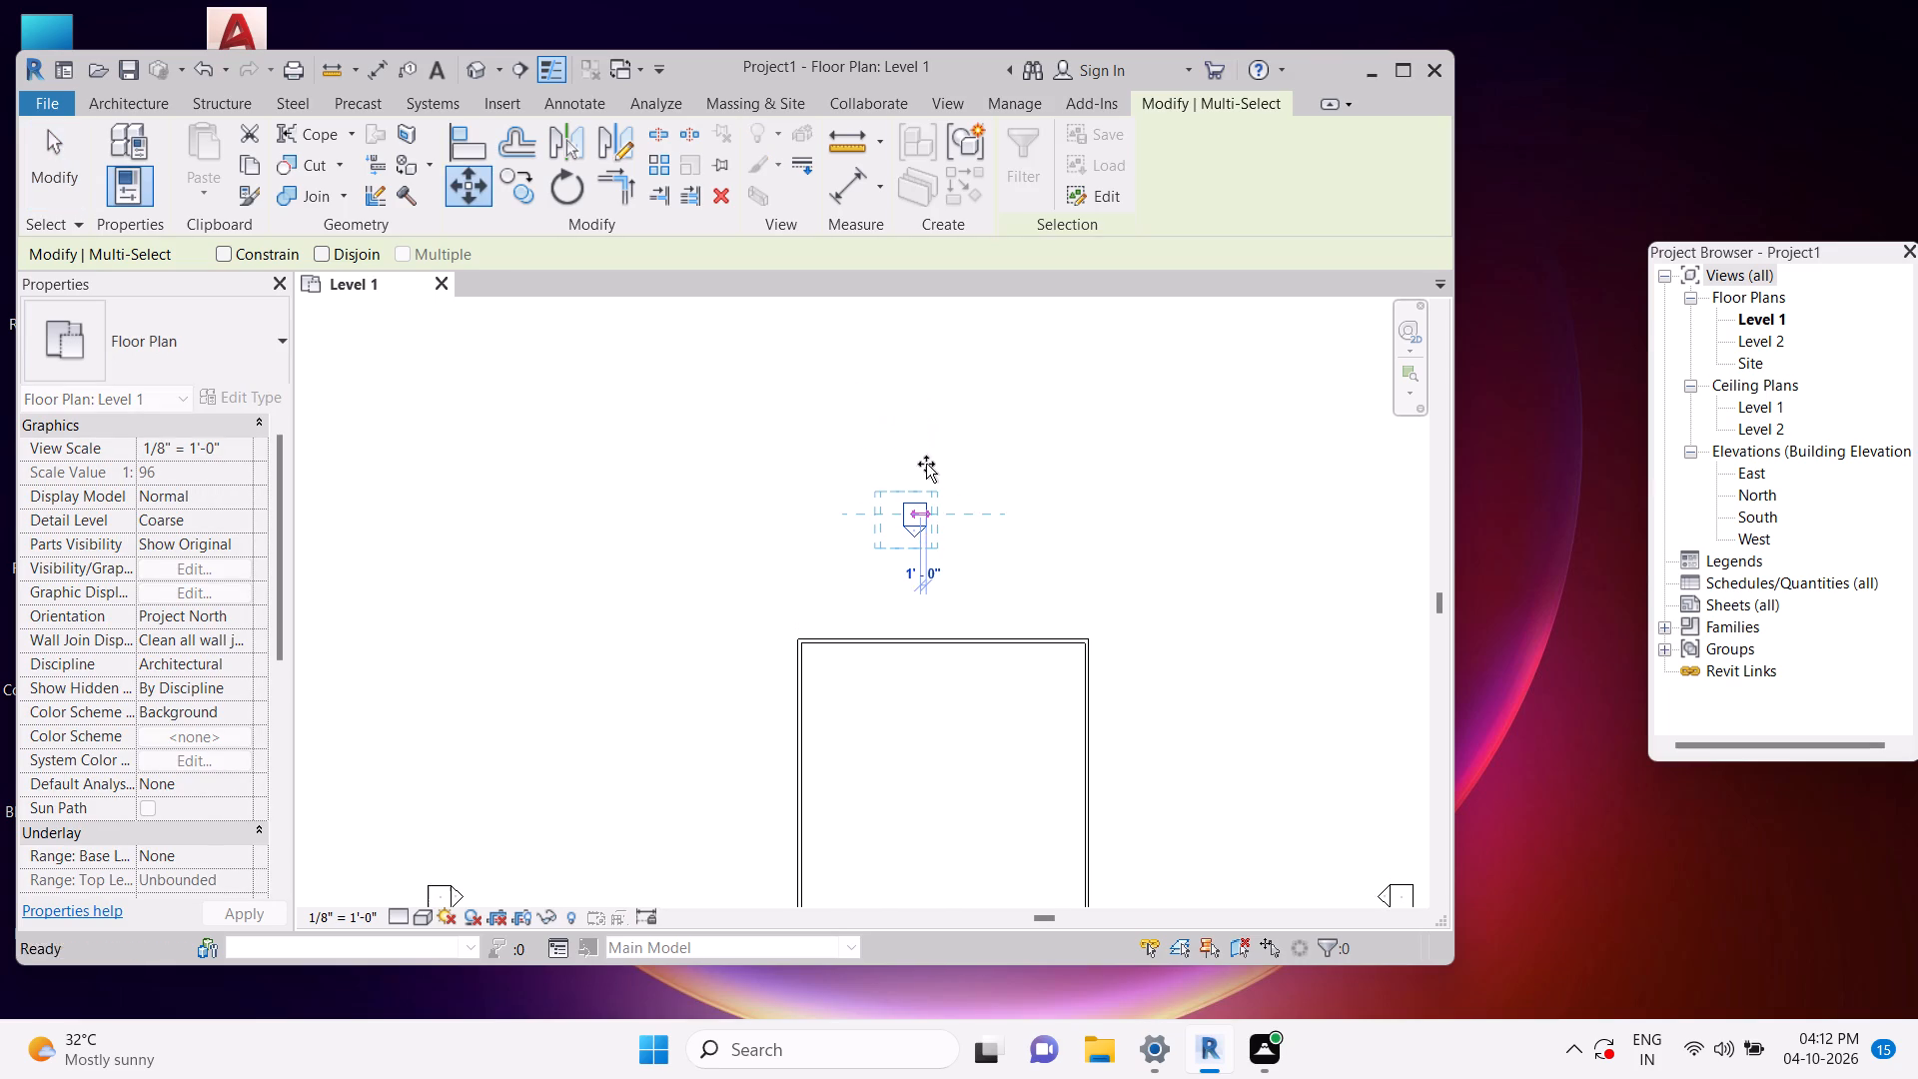
pyautogui.click(925, 366)
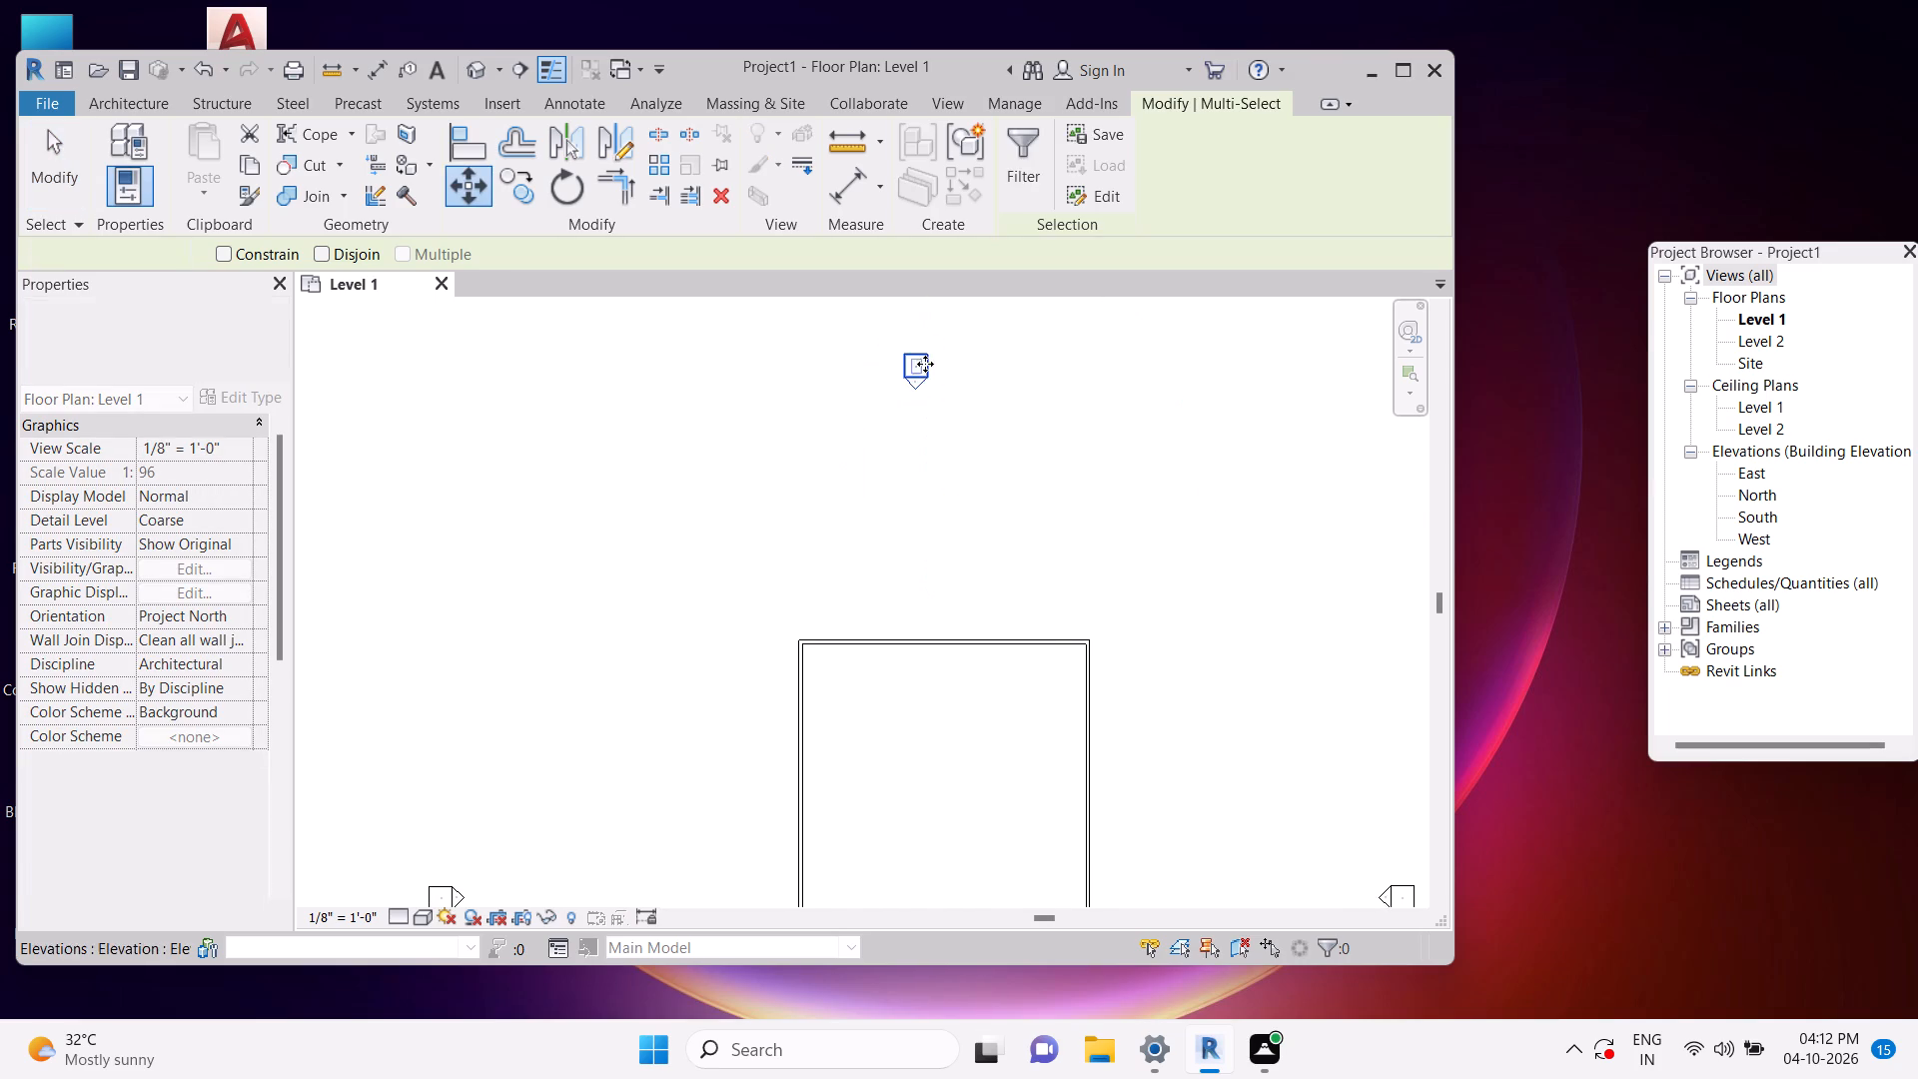
pyautogui.press('Escape')
pyautogui.press('Escape')
pyautogui.press('Escape')
# Move the east elevation marker horizontally east, farther away from the wall rectangle.
pyautogui.scroll(-3, 1011, 435)
pyautogui.scroll(-2, 1132, 602)
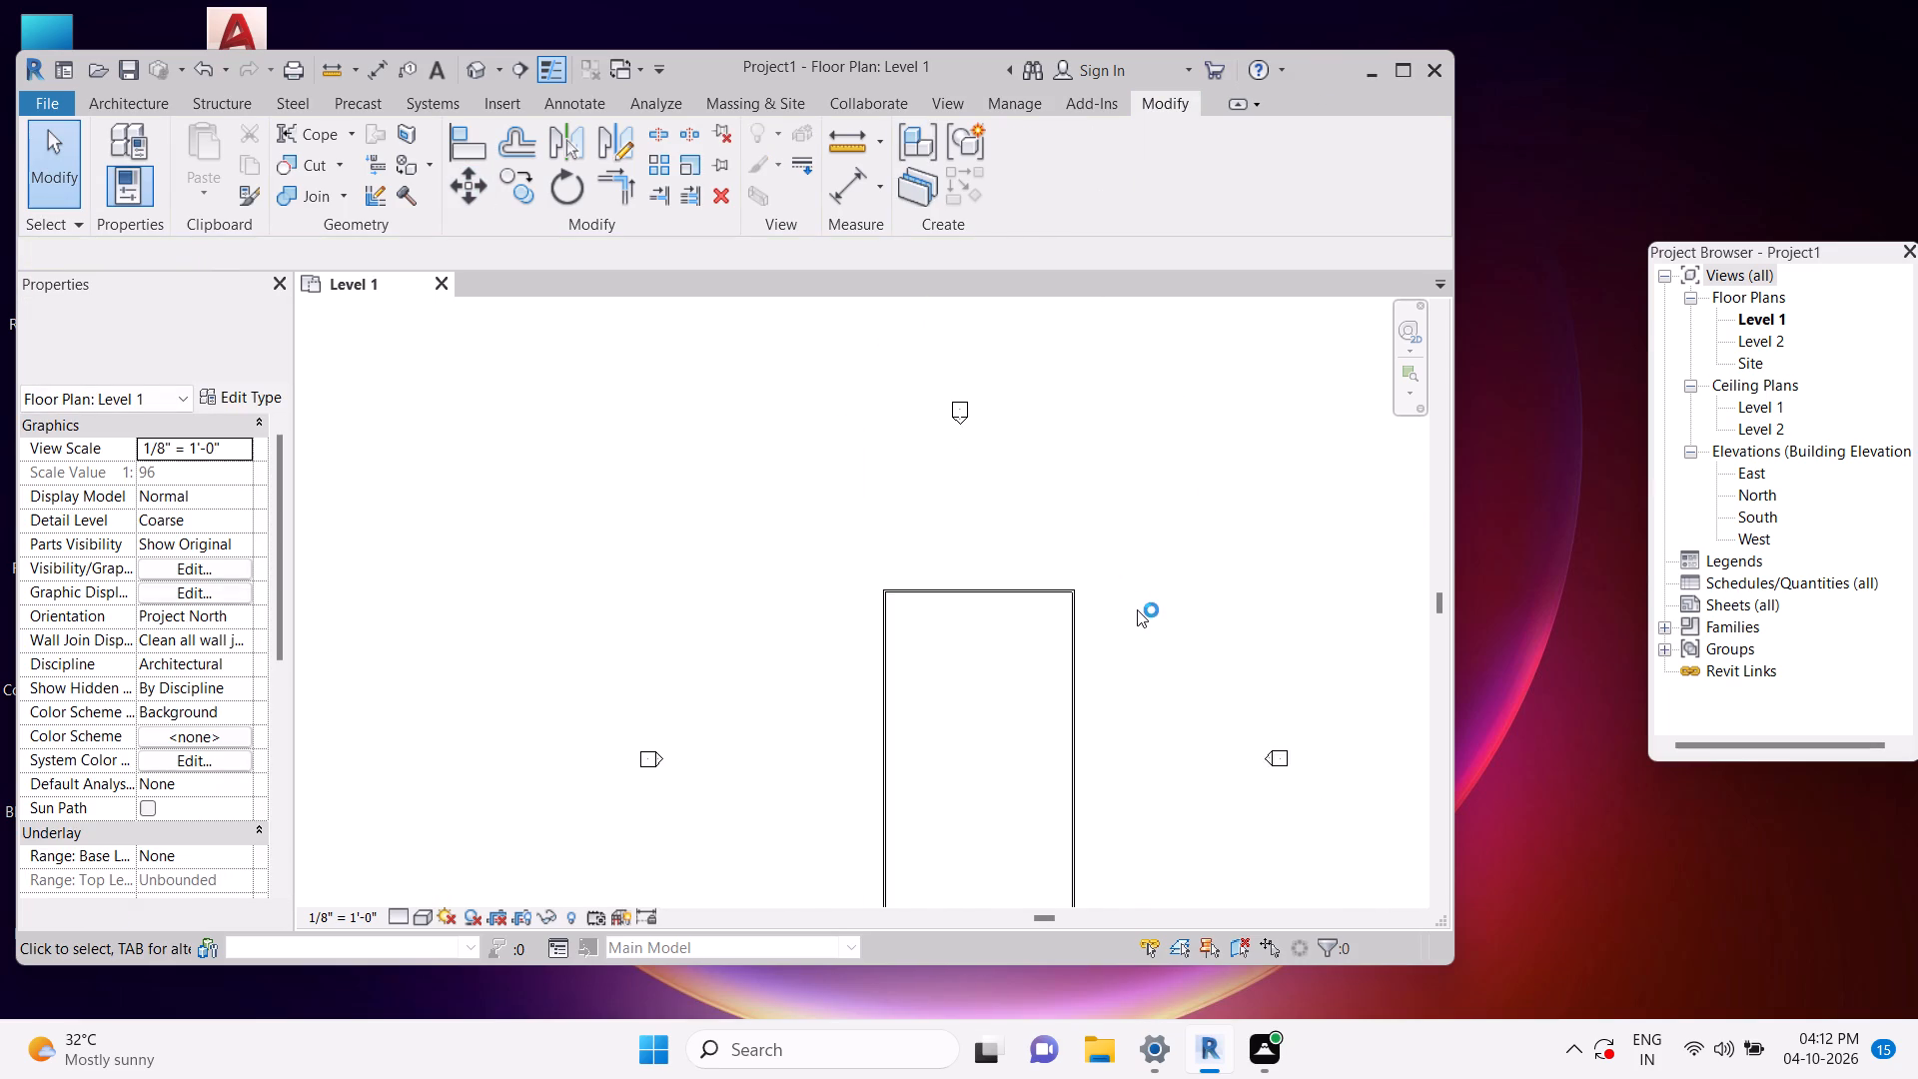
pyautogui.moveTo(1218, 727); pyautogui.dragTo(1107, 636, button='middle')
pyautogui.press('Escape')
pyautogui.press('Escape')
pyautogui.press('Escape')
pyautogui.moveTo(1226, 666); pyautogui.dragTo(1232, 668)
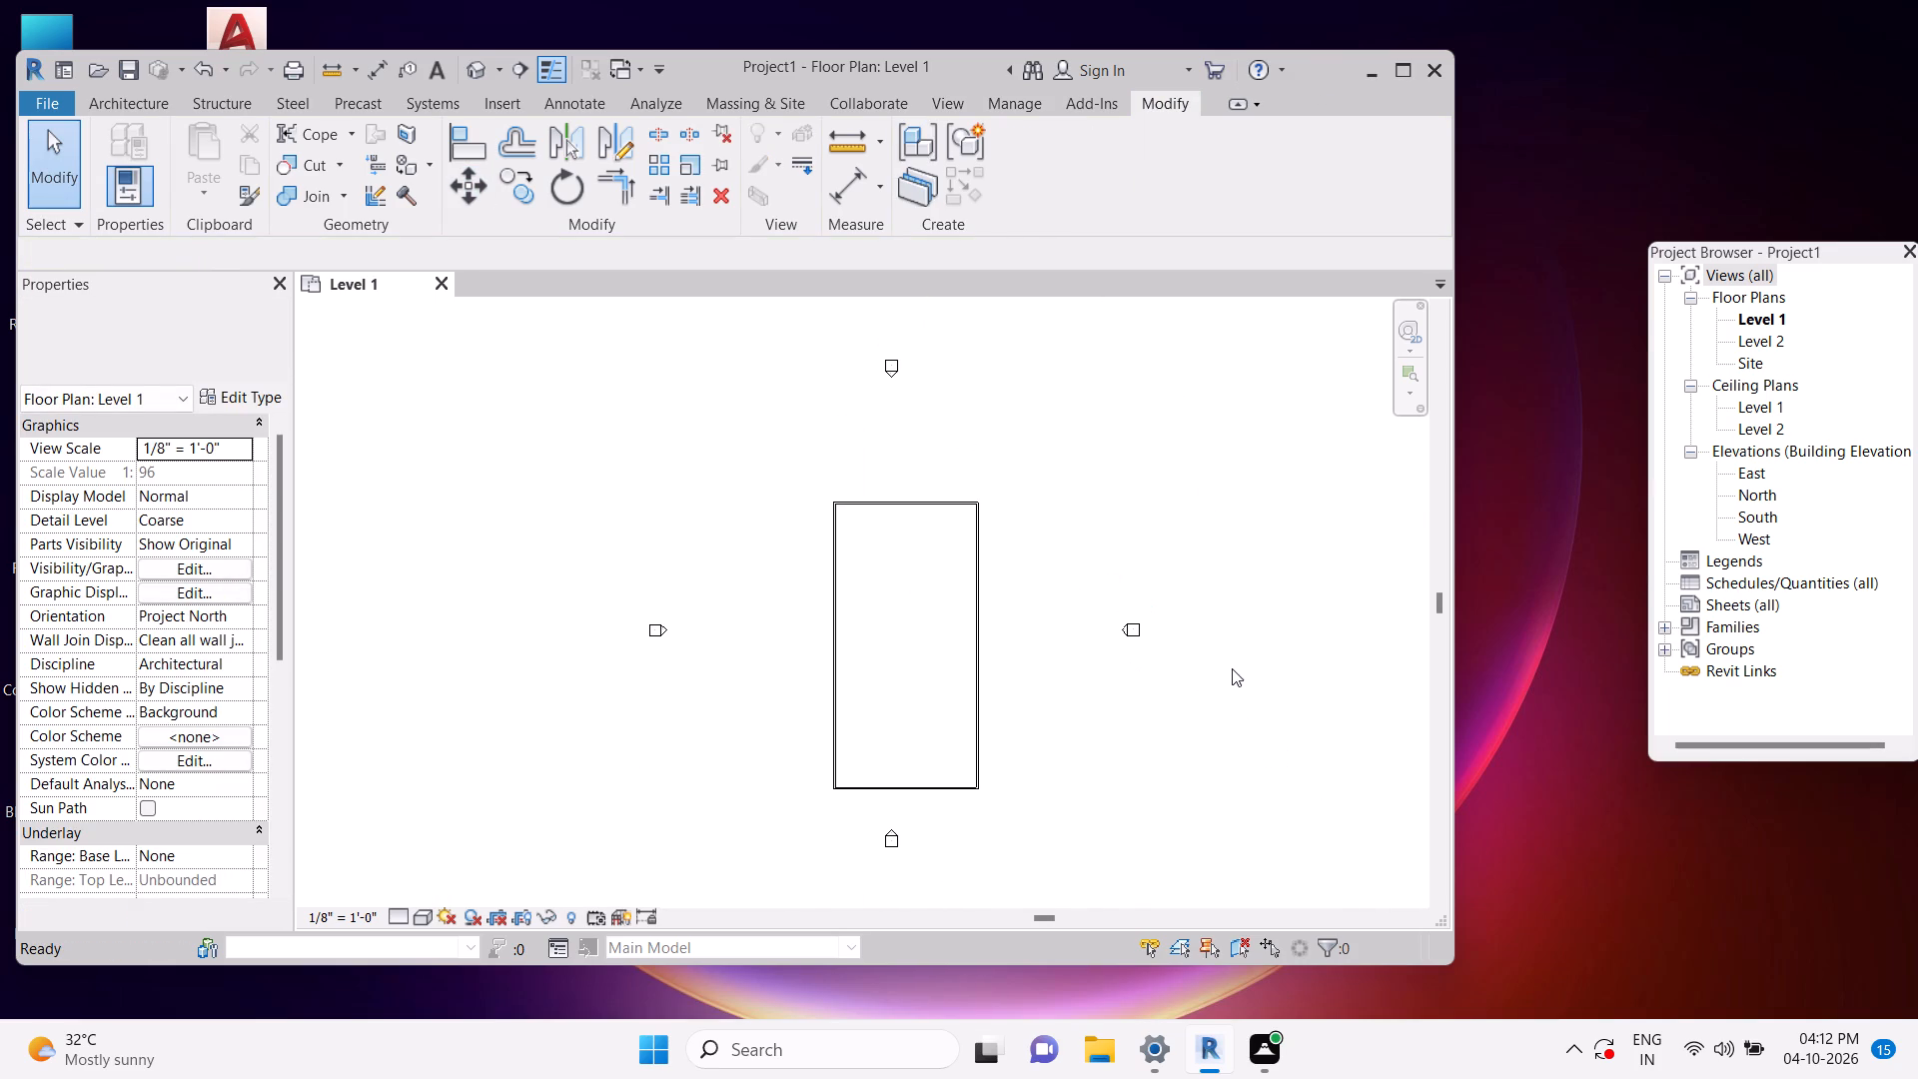
pyautogui.moveTo(1232, 668); pyautogui.dragTo(1088, 586)
pyautogui.press('Escape')
pyautogui.press('Escape')
pyautogui.press('Escape')
pyautogui.press('Escape')
pyautogui.moveTo(1179, 658); pyautogui.dragTo(1105, 571)
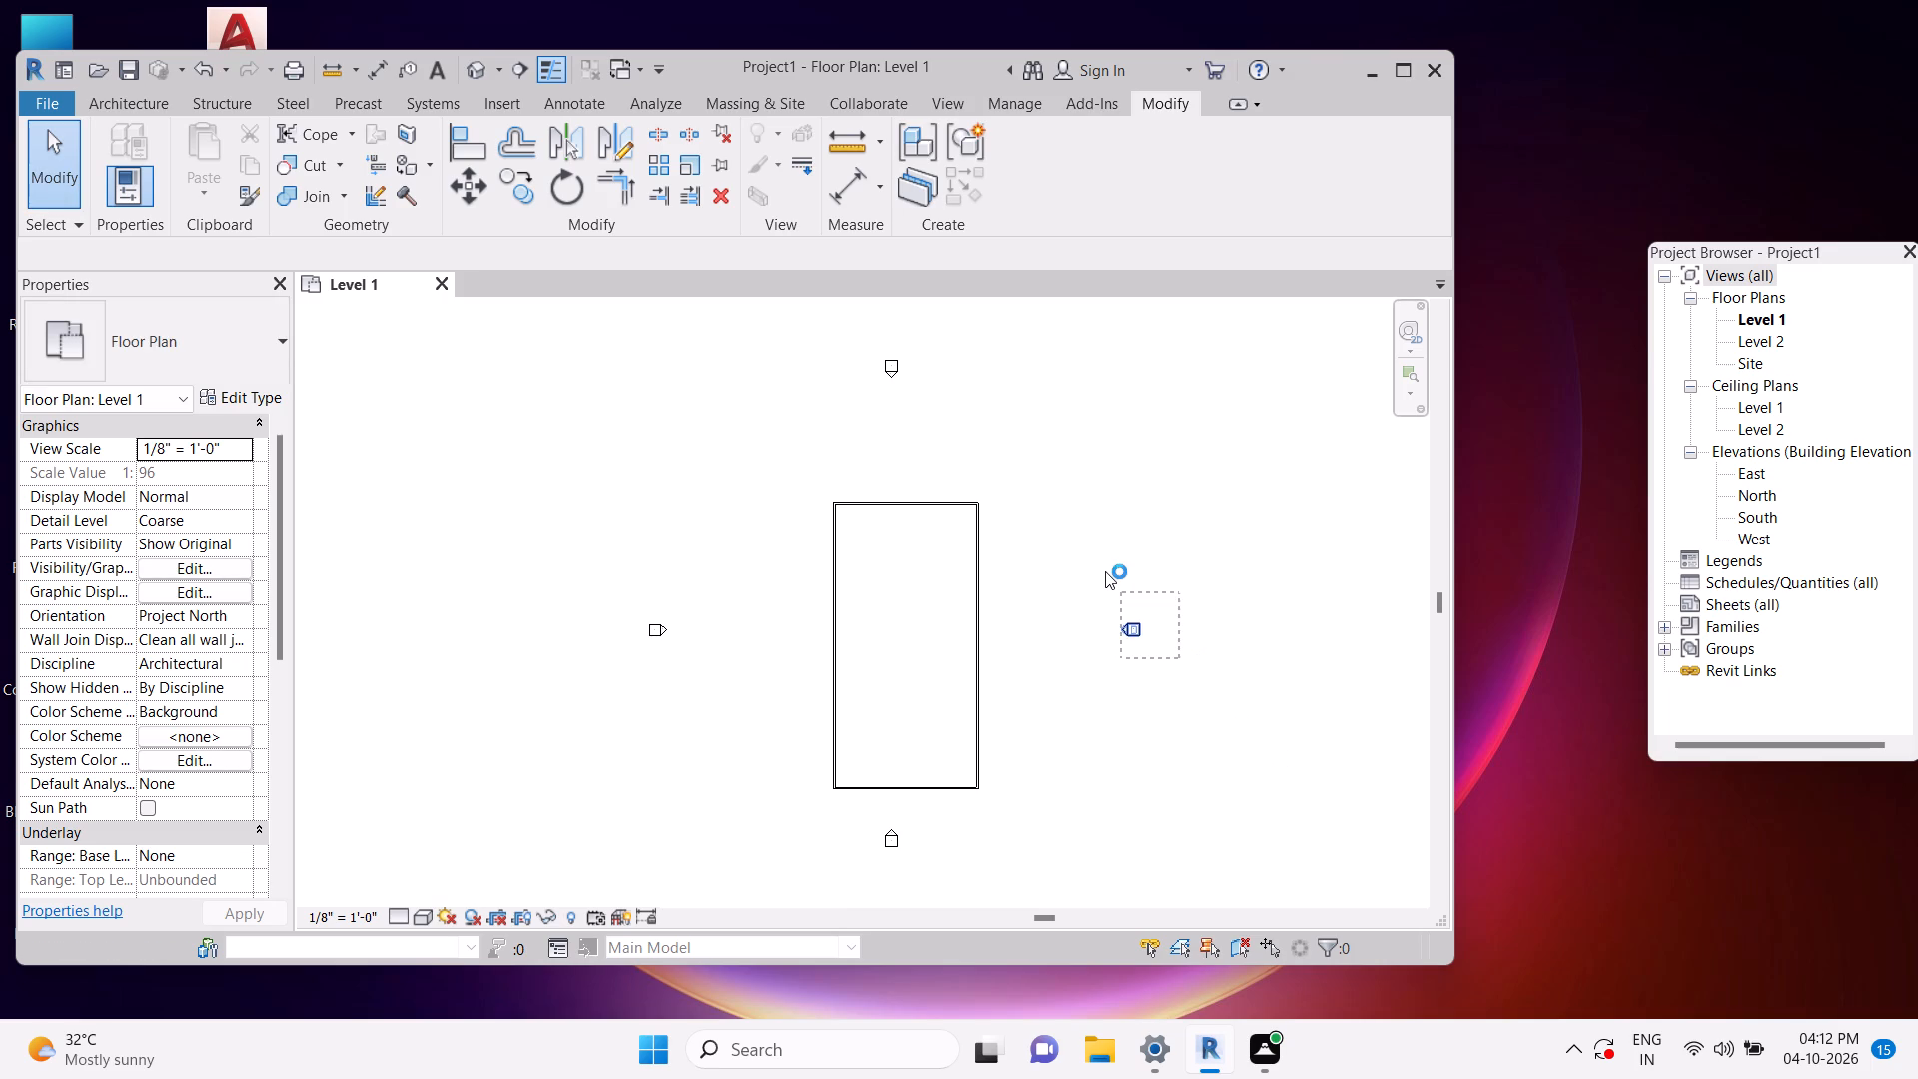
pyautogui.write('mv')
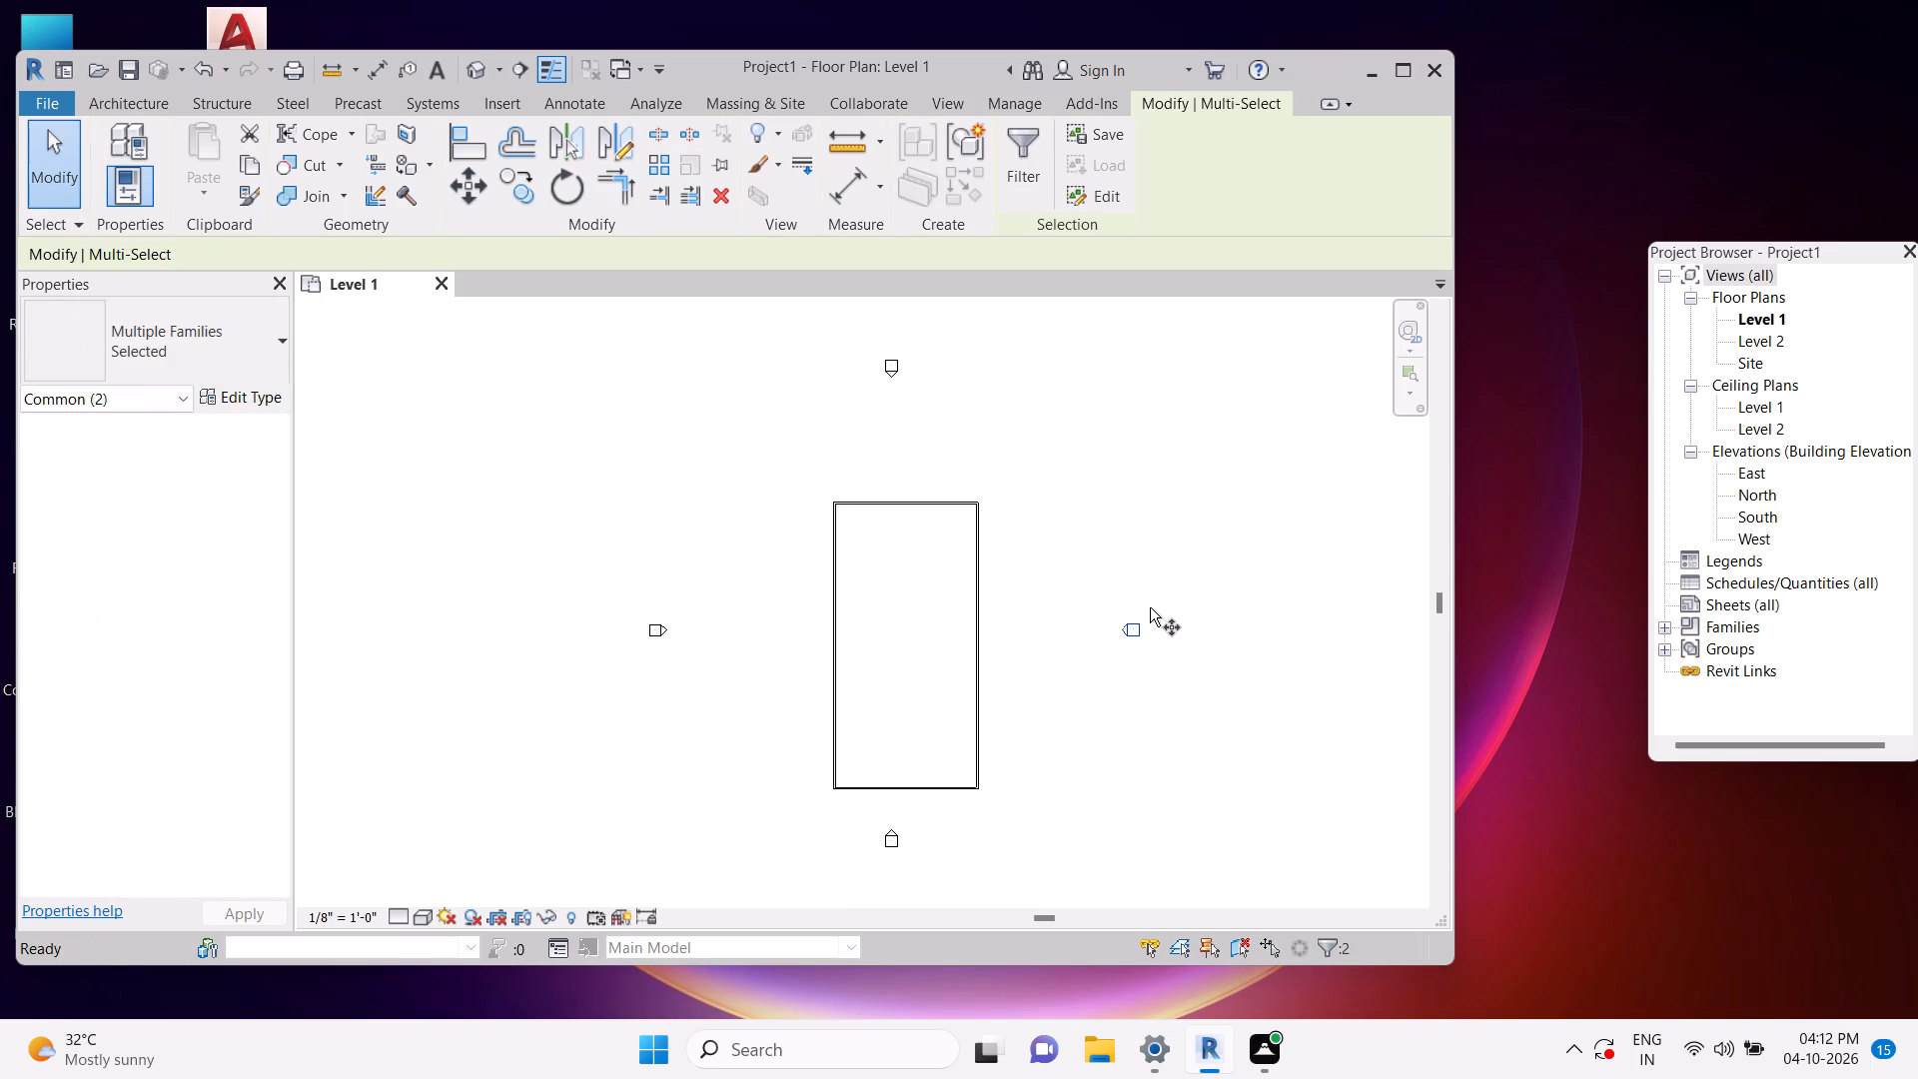
pyautogui.scroll(8, 1134, 631)
pyautogui.click(1133, 630)
pyautogui.scroll(-5, 1133, 630)
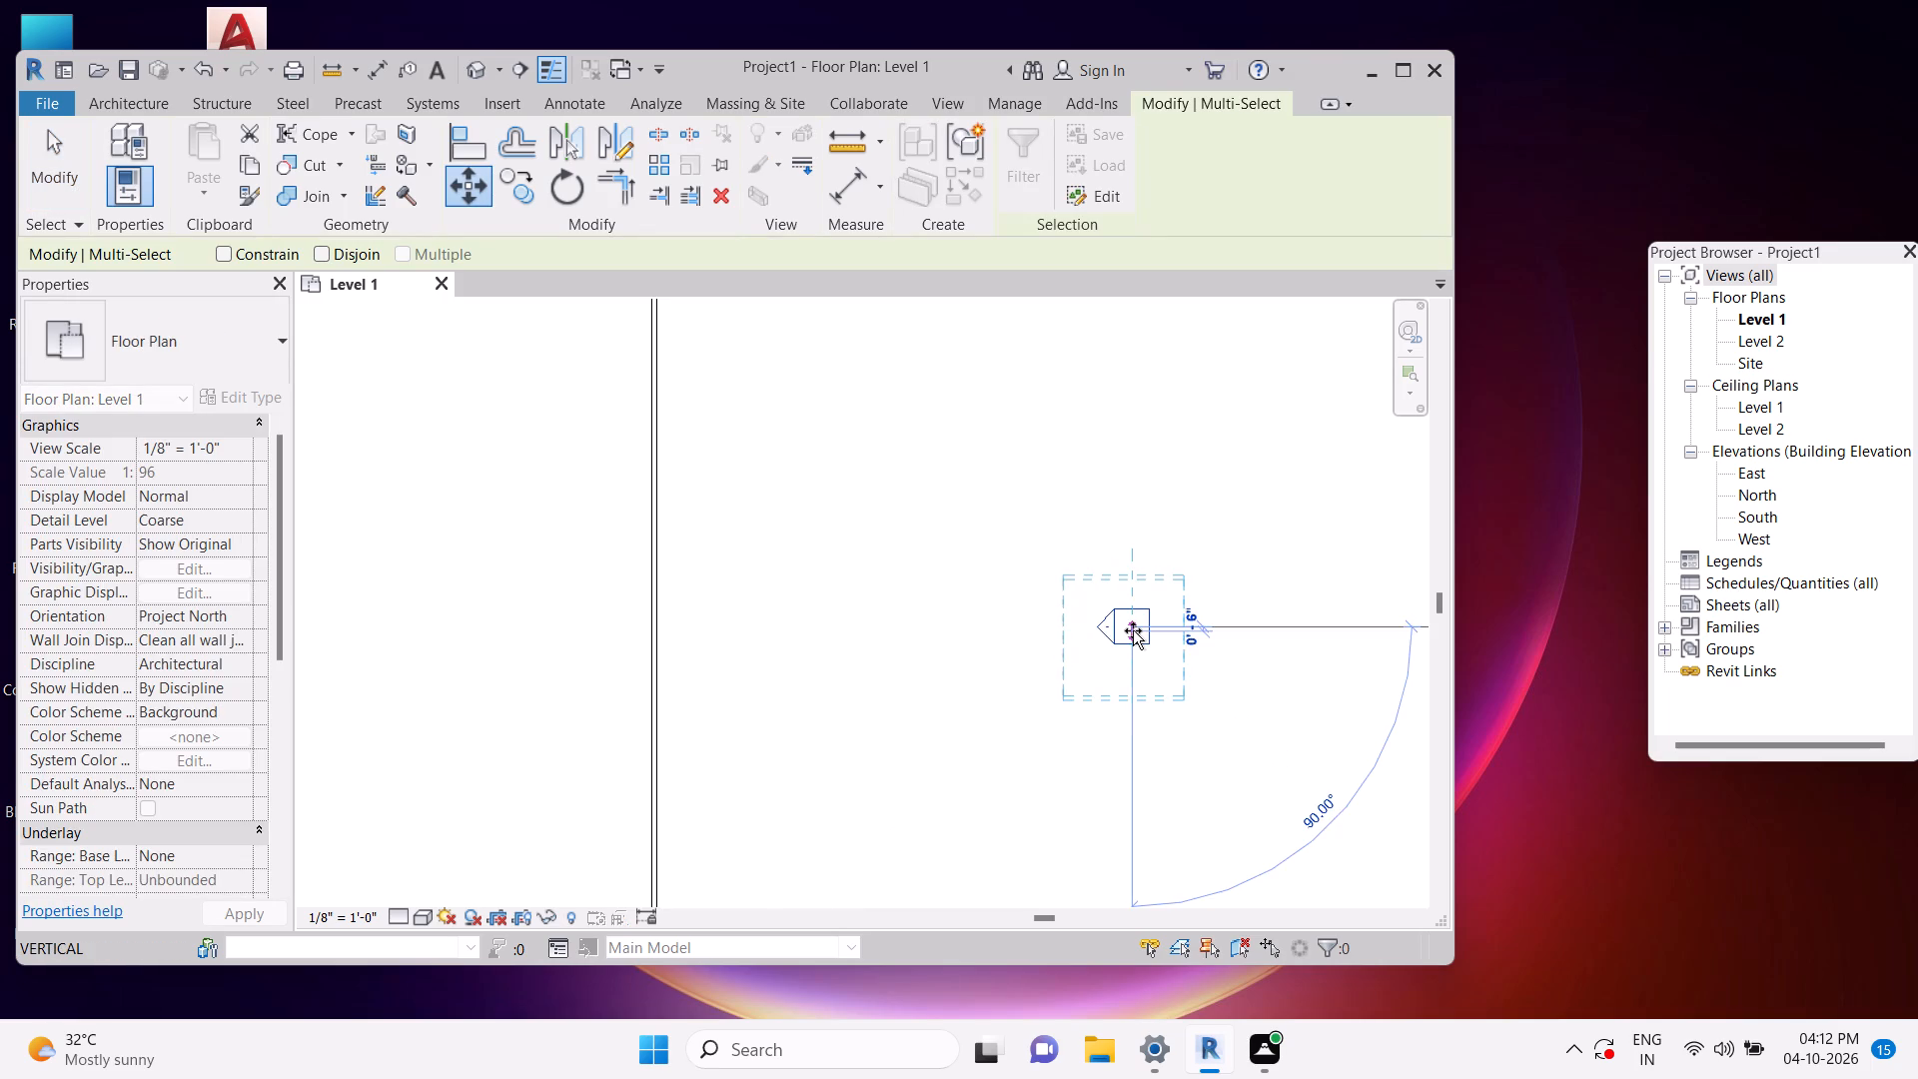
pyautogui.scroll(-5, 1133, 630)
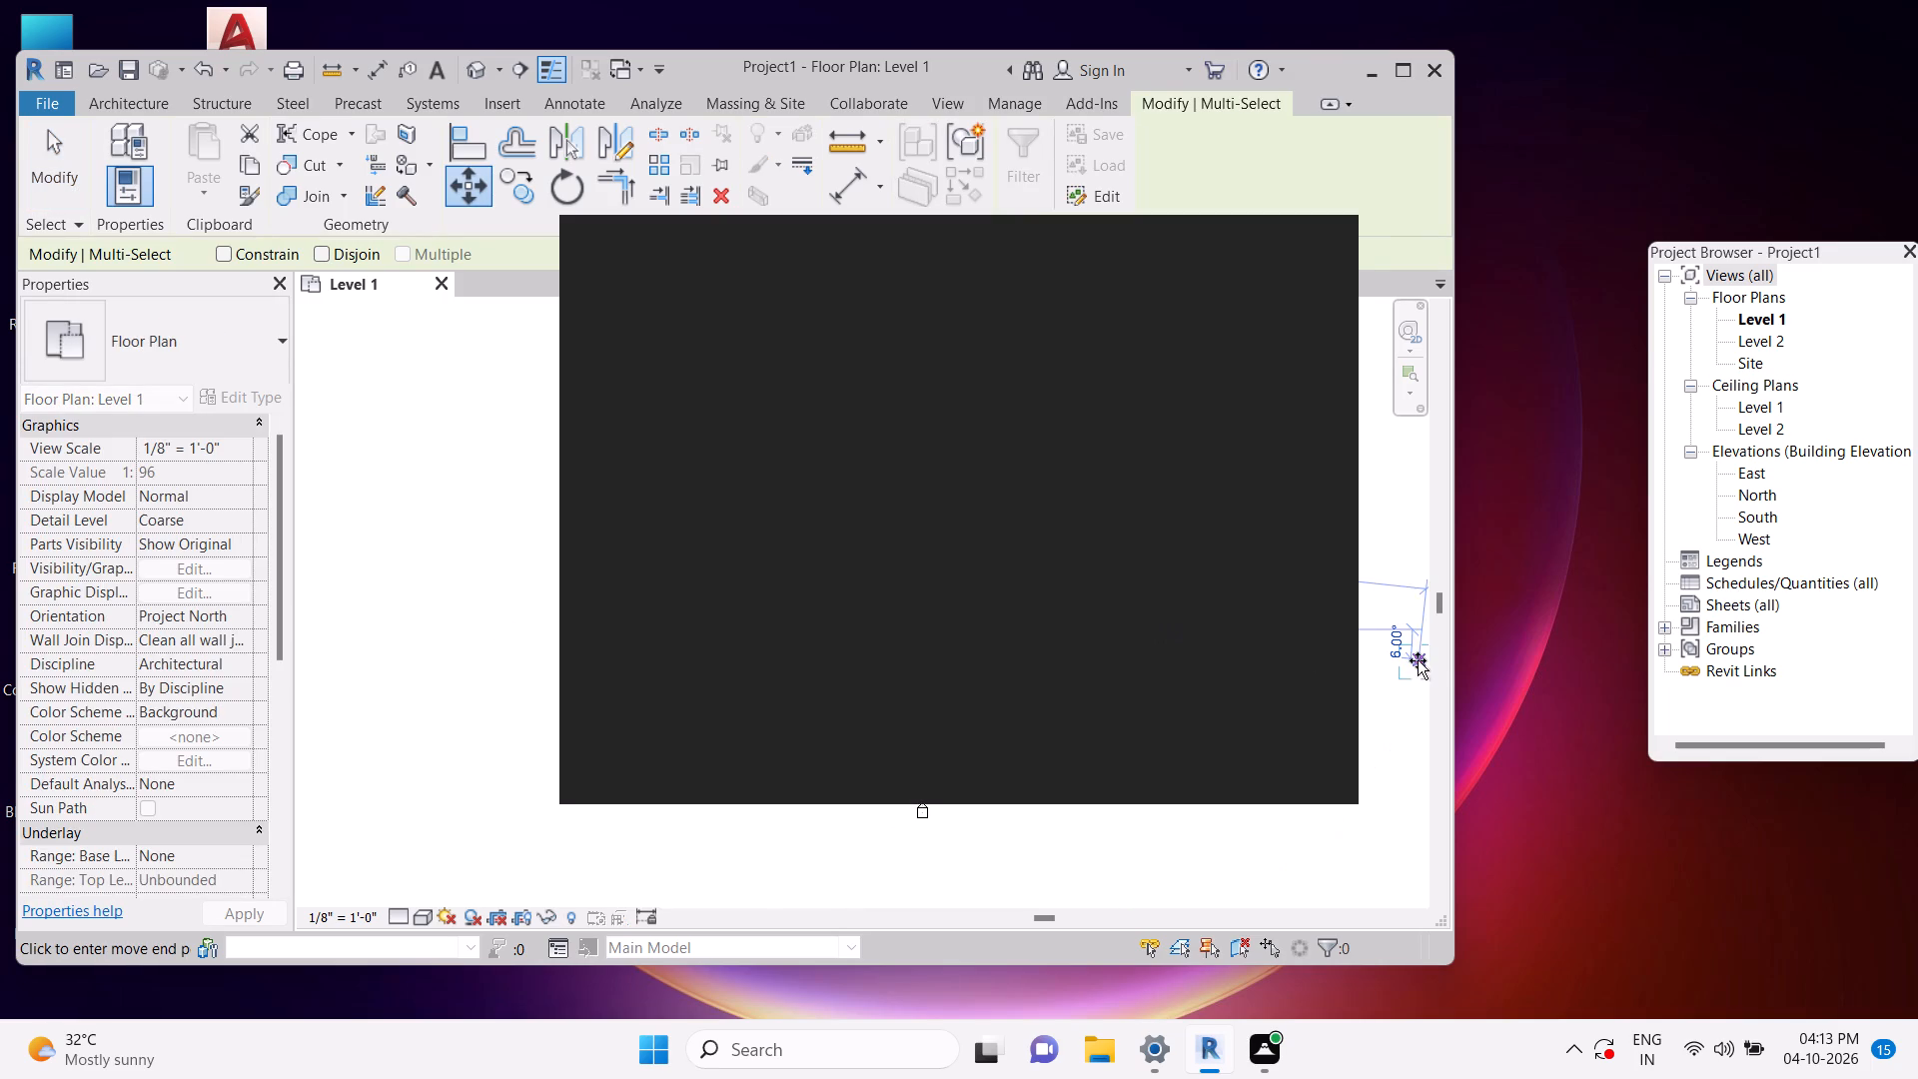
pyautogui.doubleClick(1387, 636)
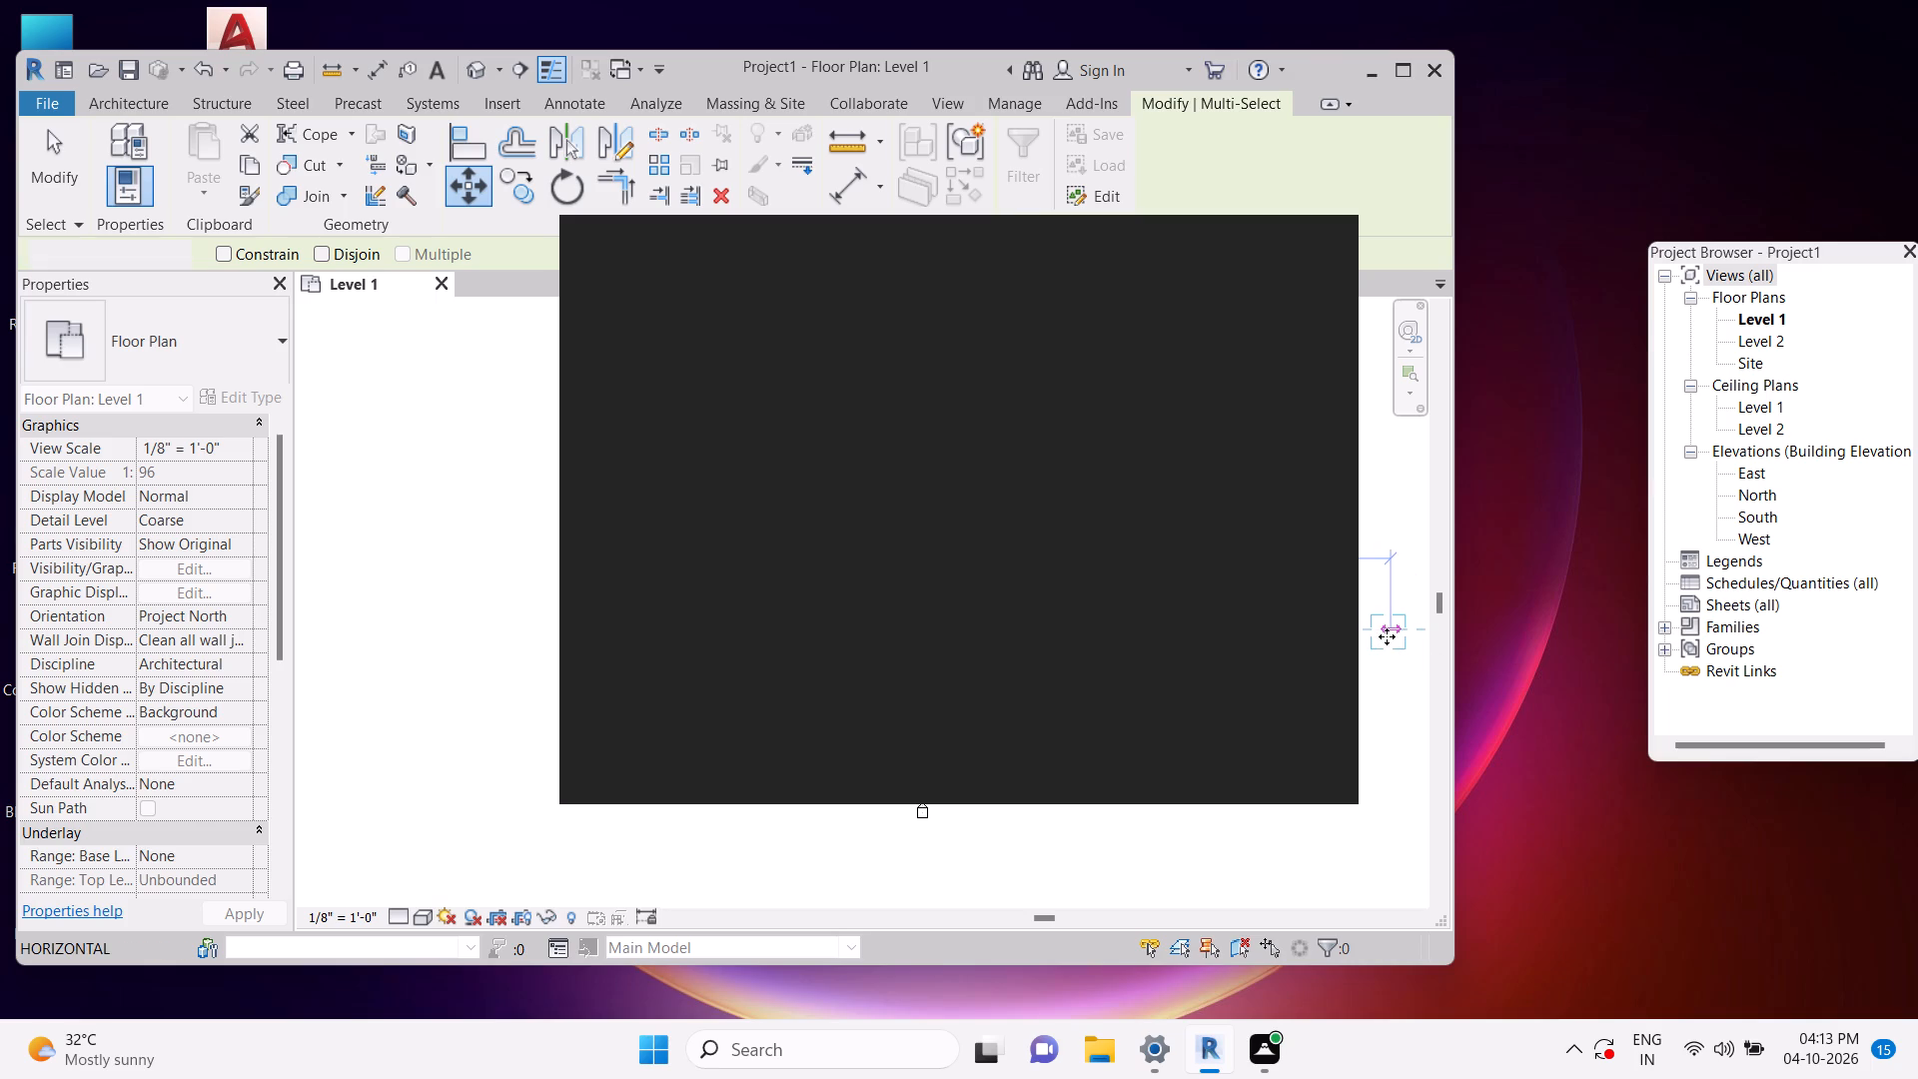
pyautogui.press('Escape')
pyautogui.press('Escape')
pyautogui.press('Escape')
pyautogui.press('Escape')
pyautogui.press('Escape')
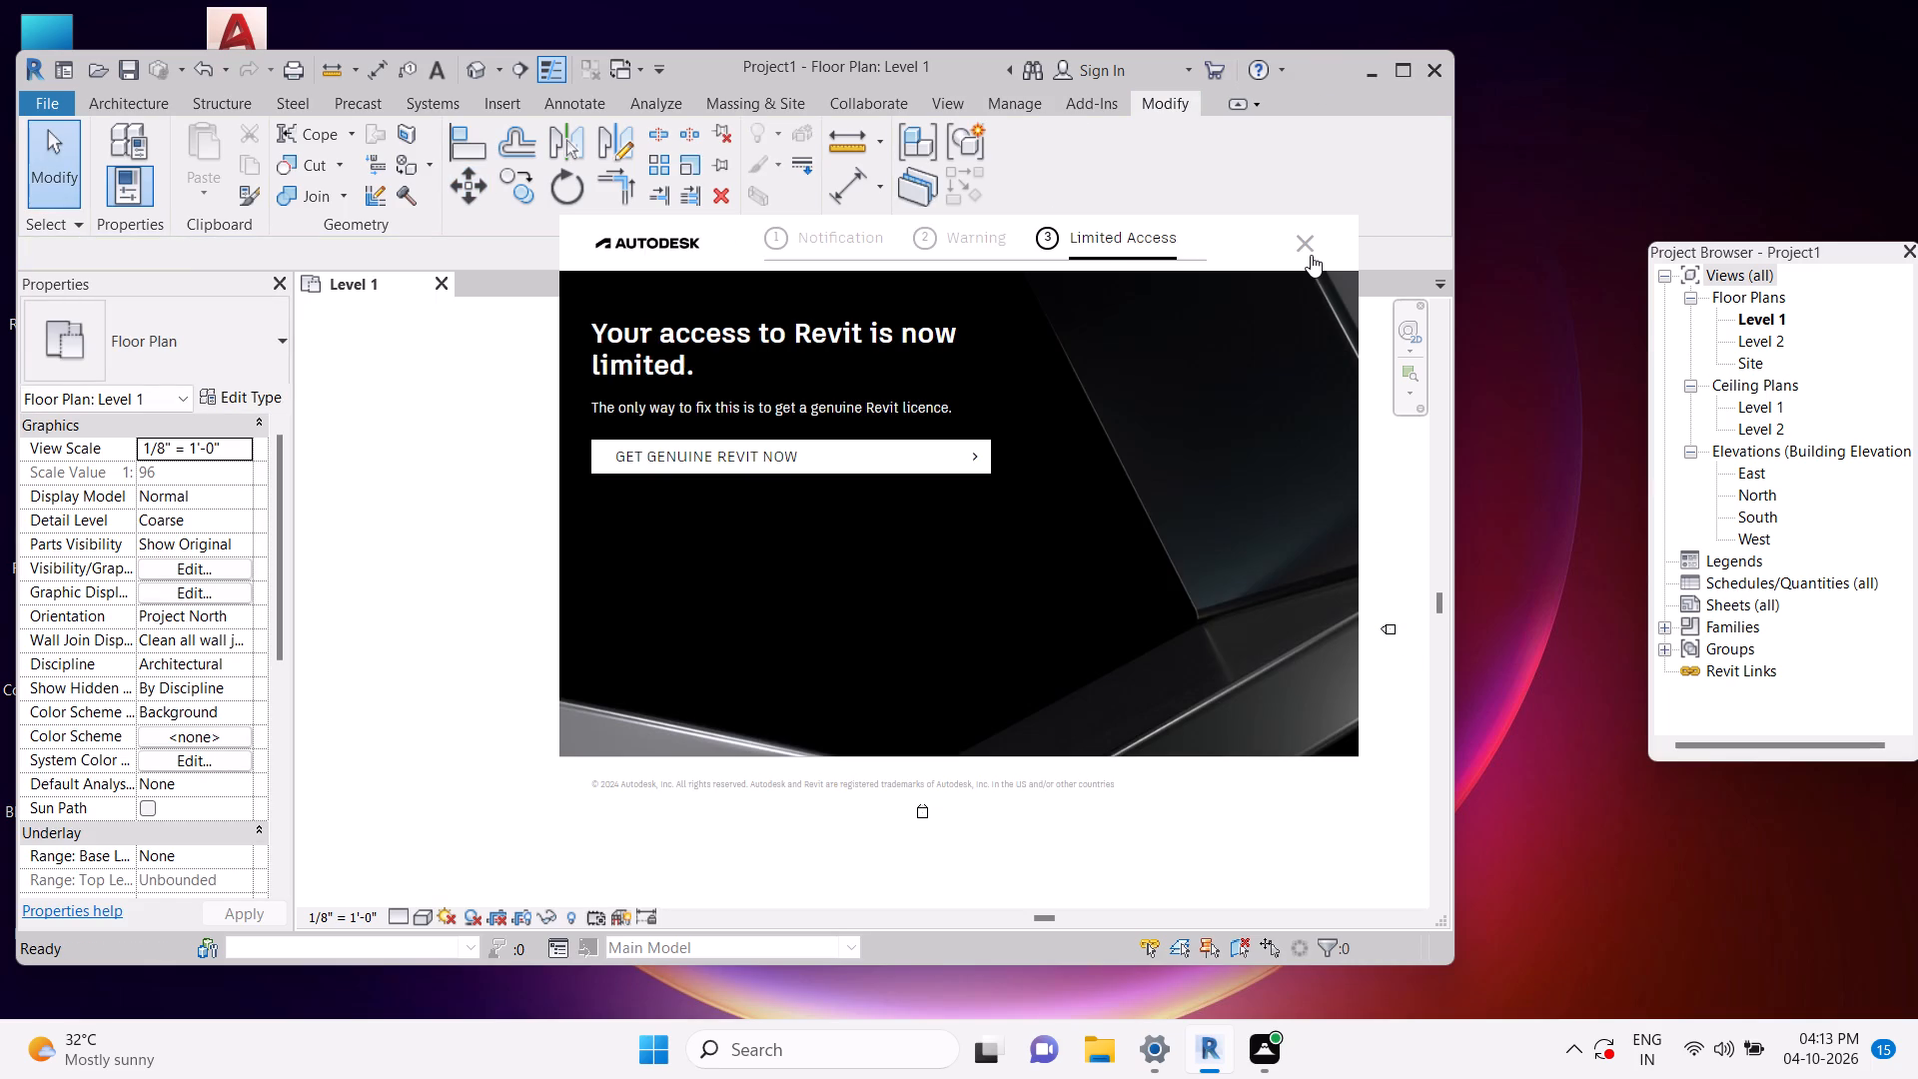
# Close the Autodesk limited access notice covering the floor plan.
pyautogui.click(1308, 257)
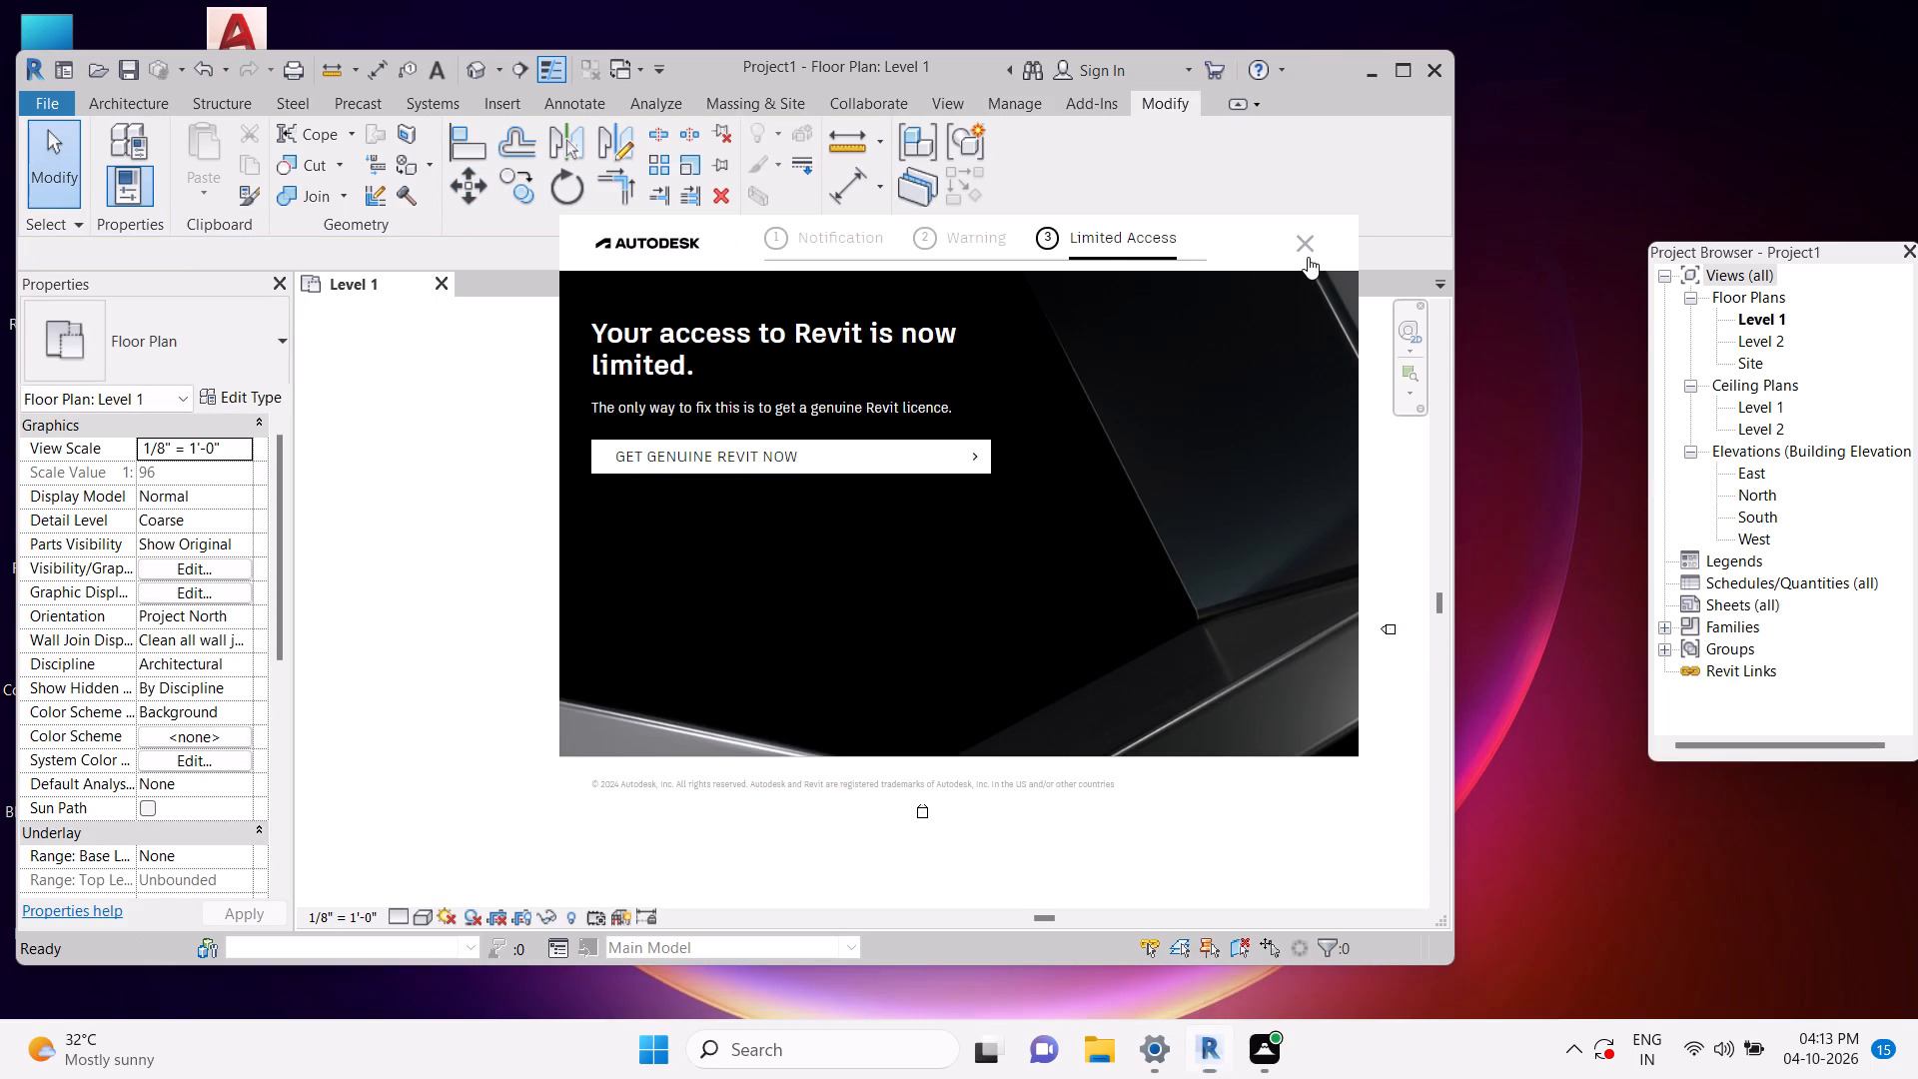
pyautogui.press('Escape')
pyautogui.press('Escape')
pyautogui.press('Escape')
pyautogui.press('Escape')
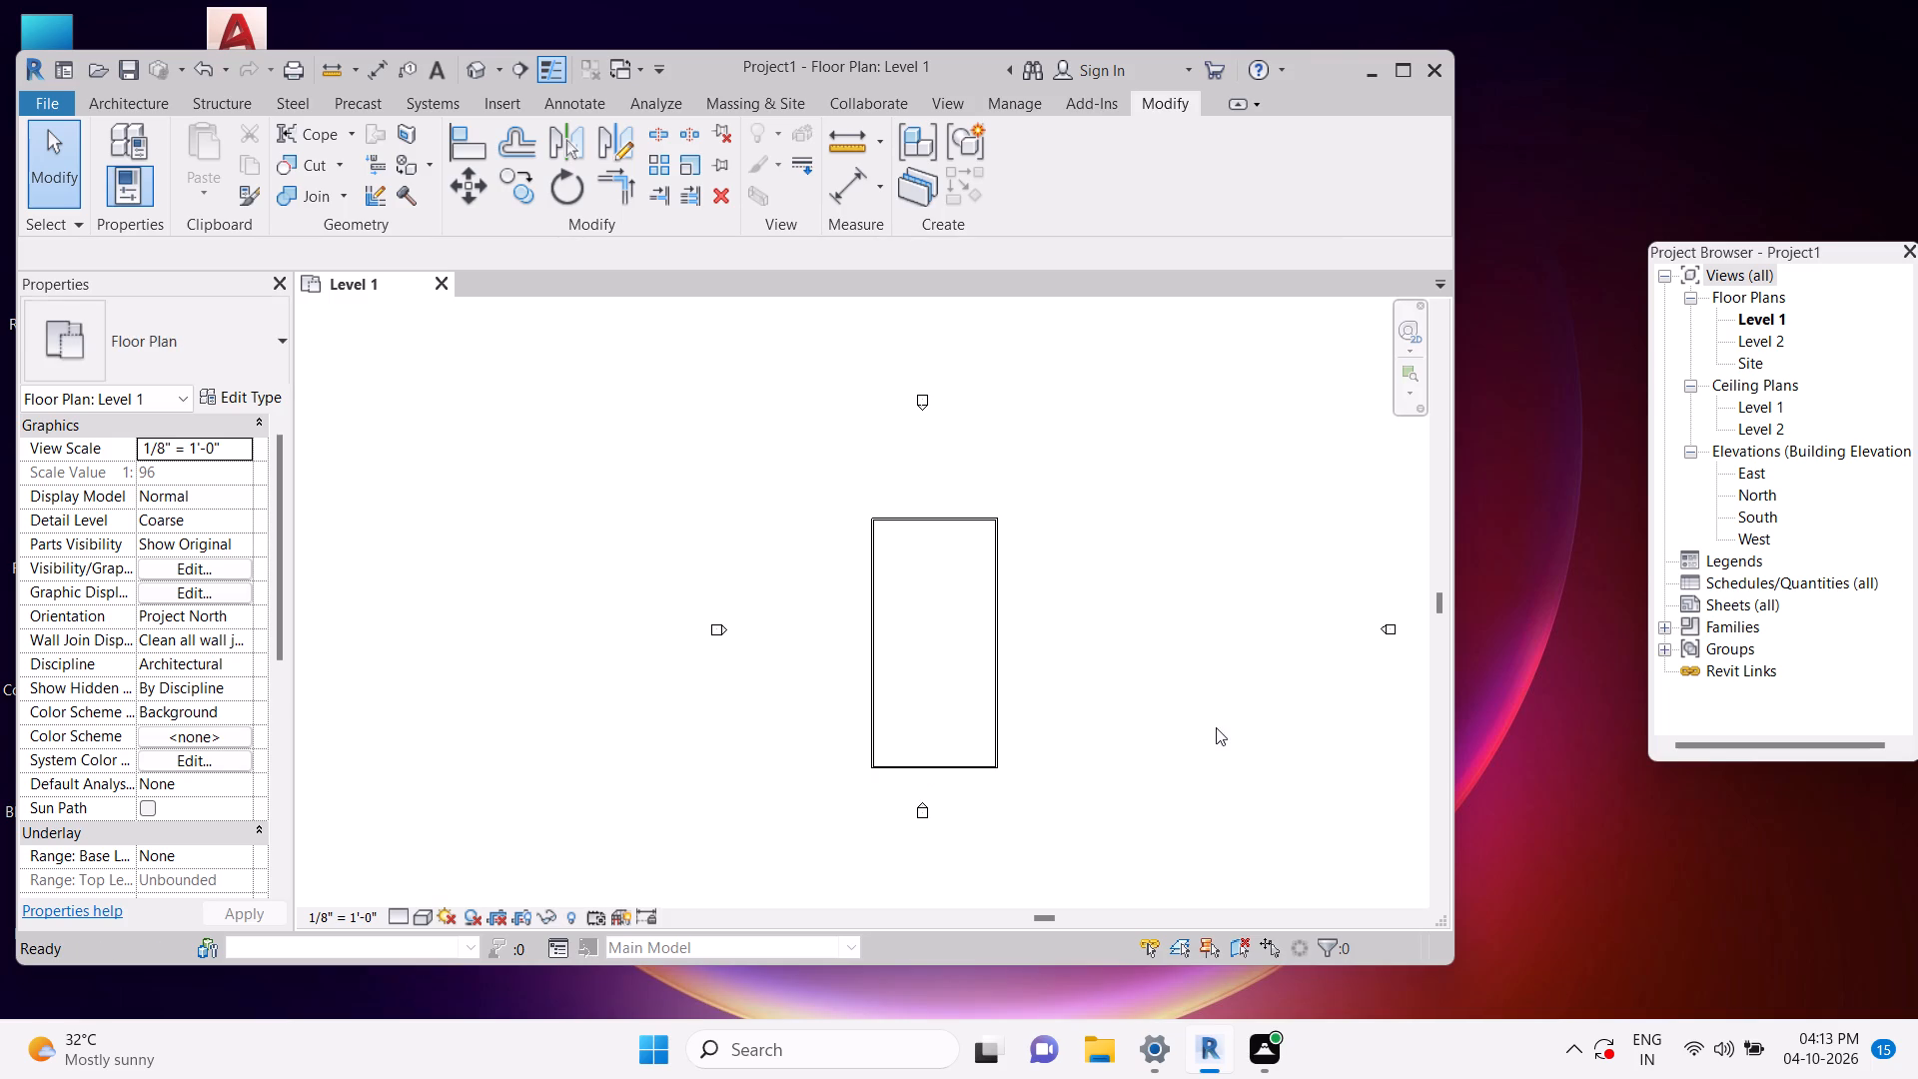
# Move the north elevation marker vertically about 100' farther north of the wall rectangle.
pyautogui.moveTo(1035, 707); pyautogui.dragTo(1116, 815, button='middle')
pyautogui.scroll(-4, 1064, 673)
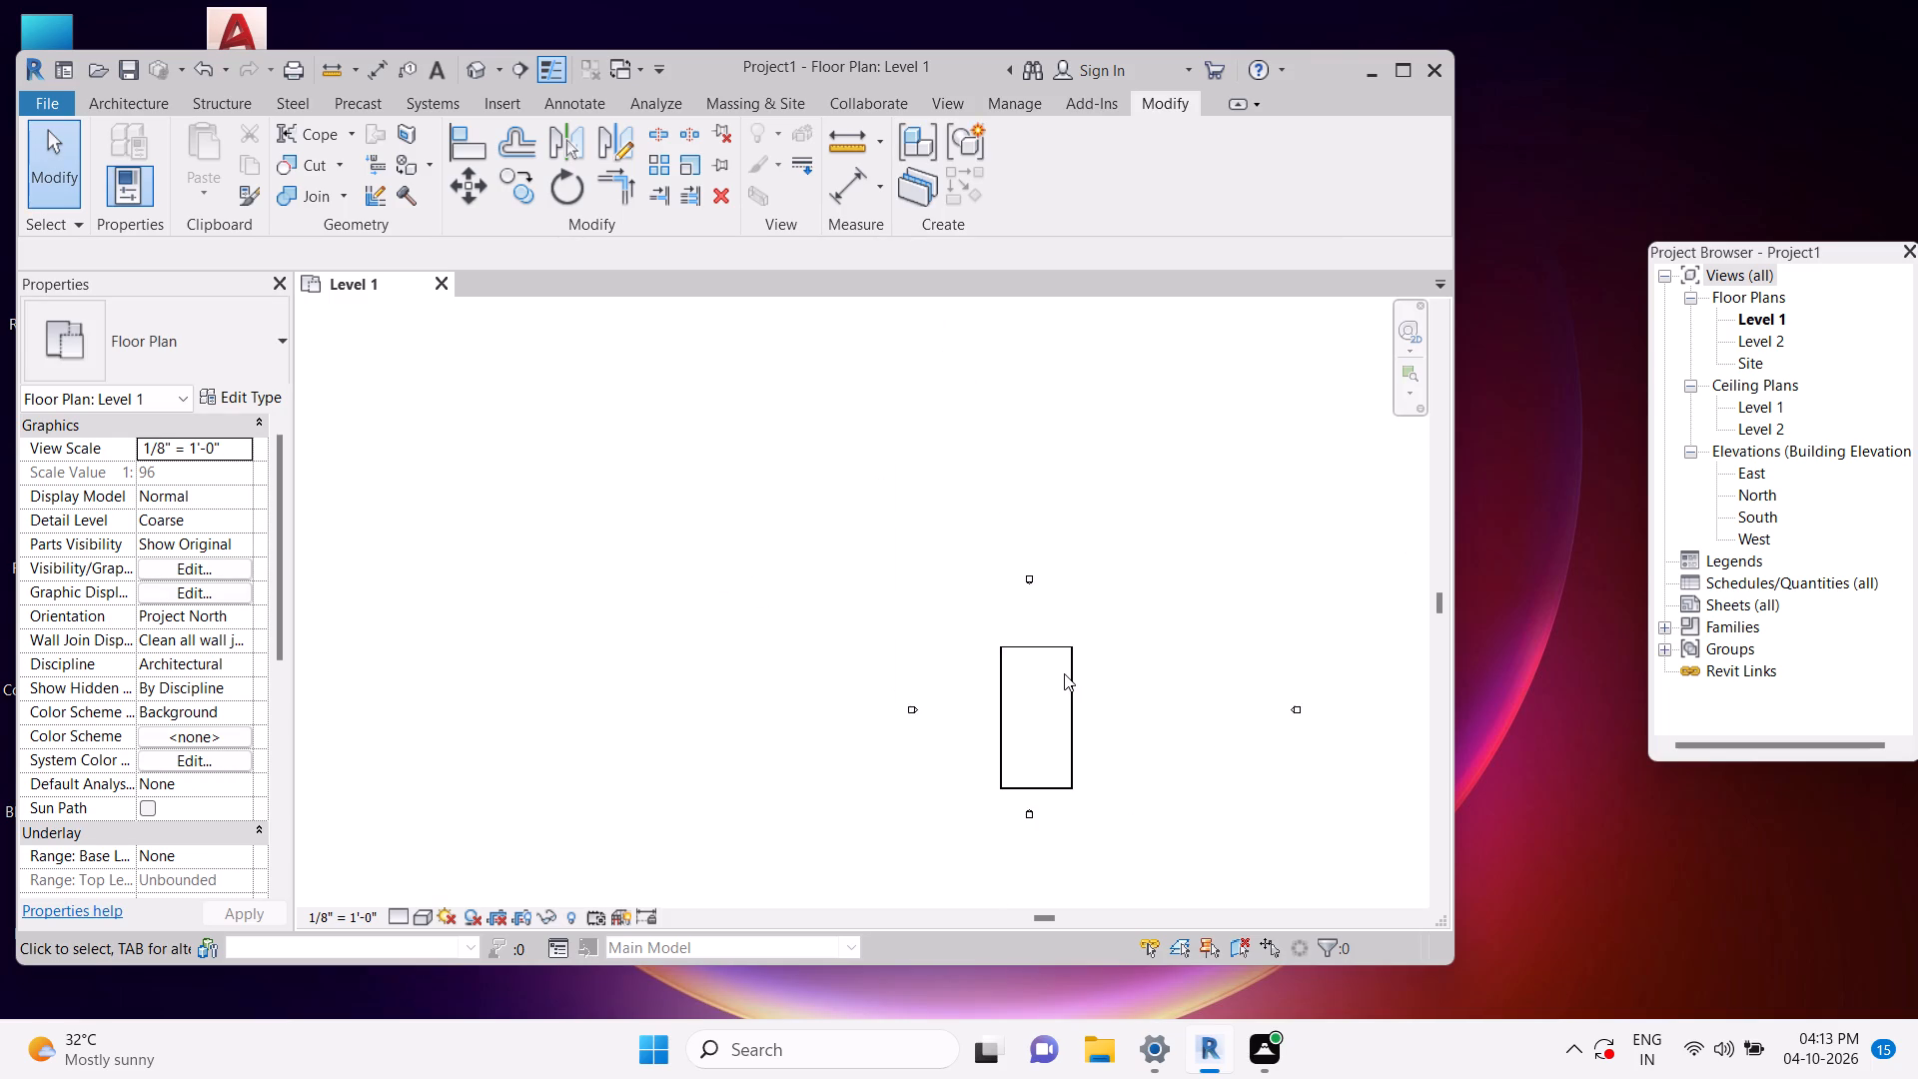
pyautogui.scroll(-1, 1064, 673)
pyautogui.press('Escape')
pyautogui.press('Escape')
pyautogui.moveTo(1055, 609); pyautogui.dragTo(991, 529)
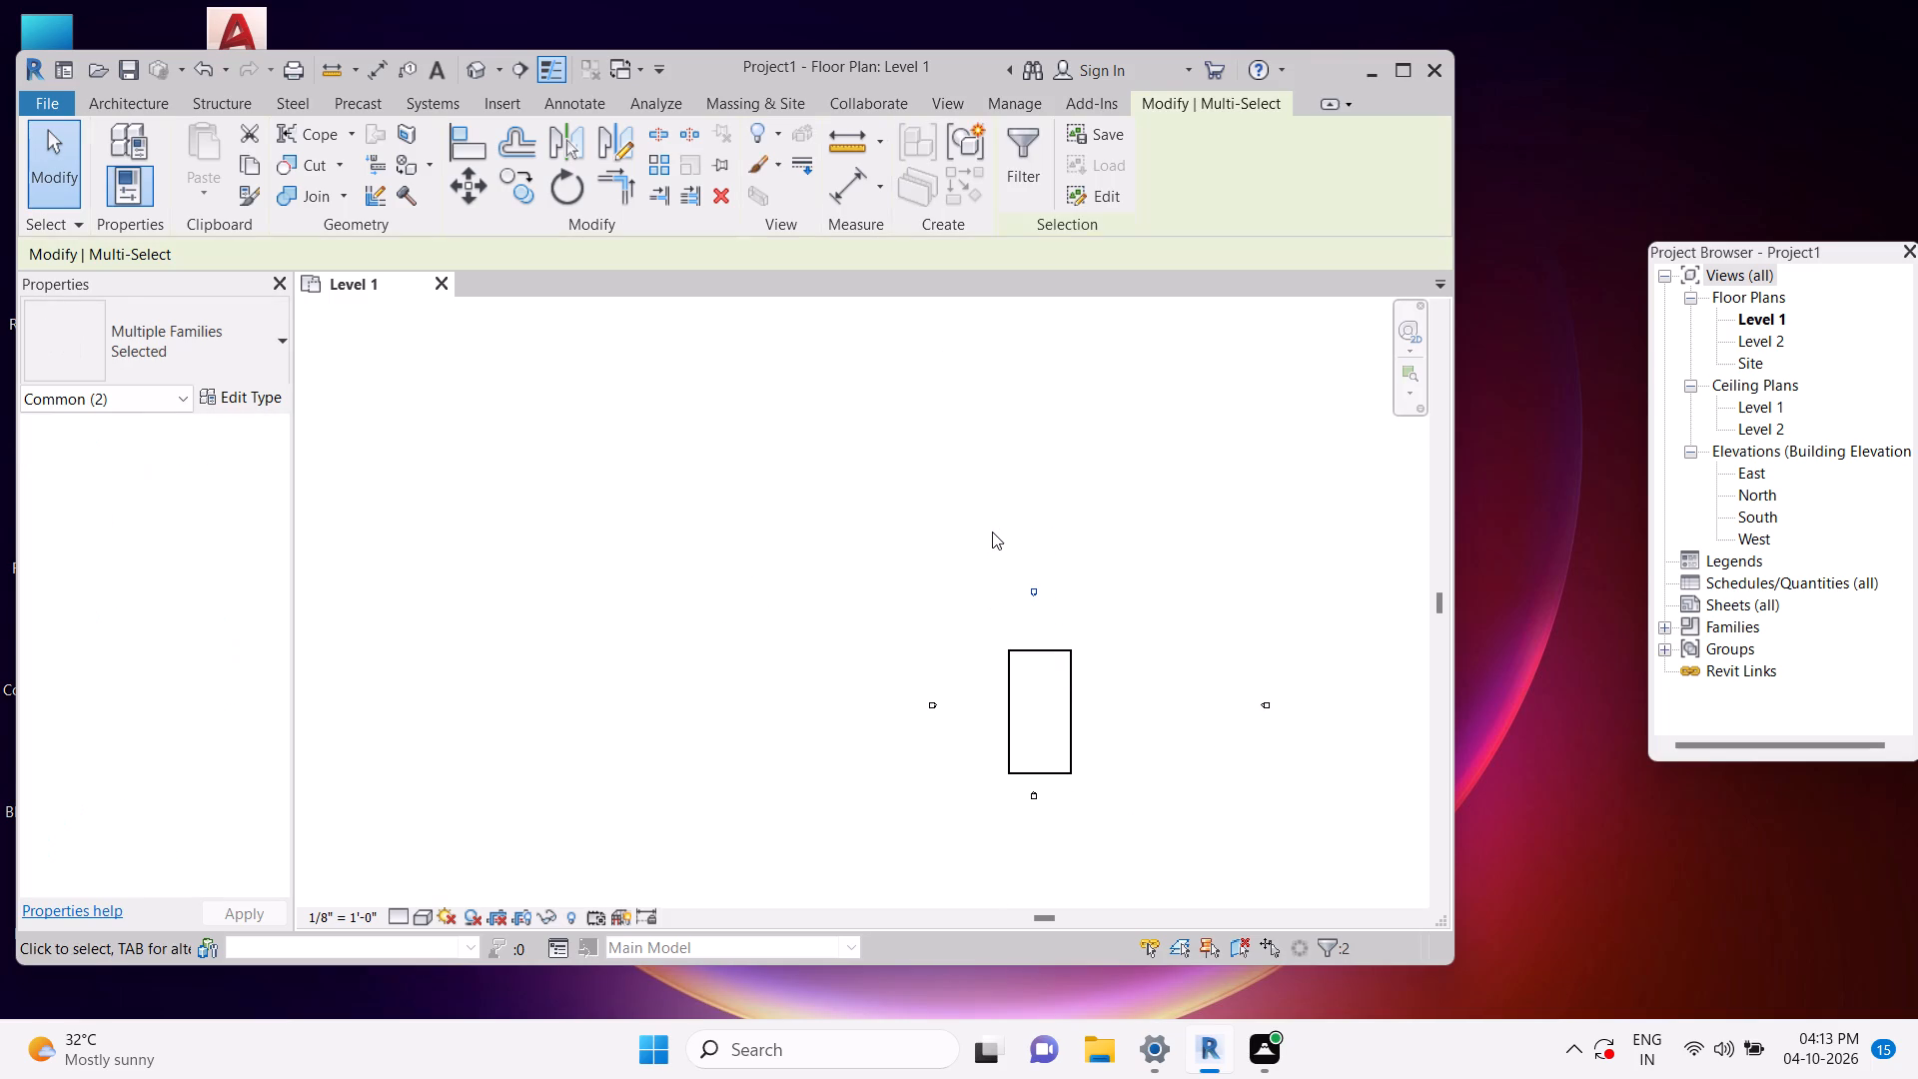
pyautogui.write('mv')
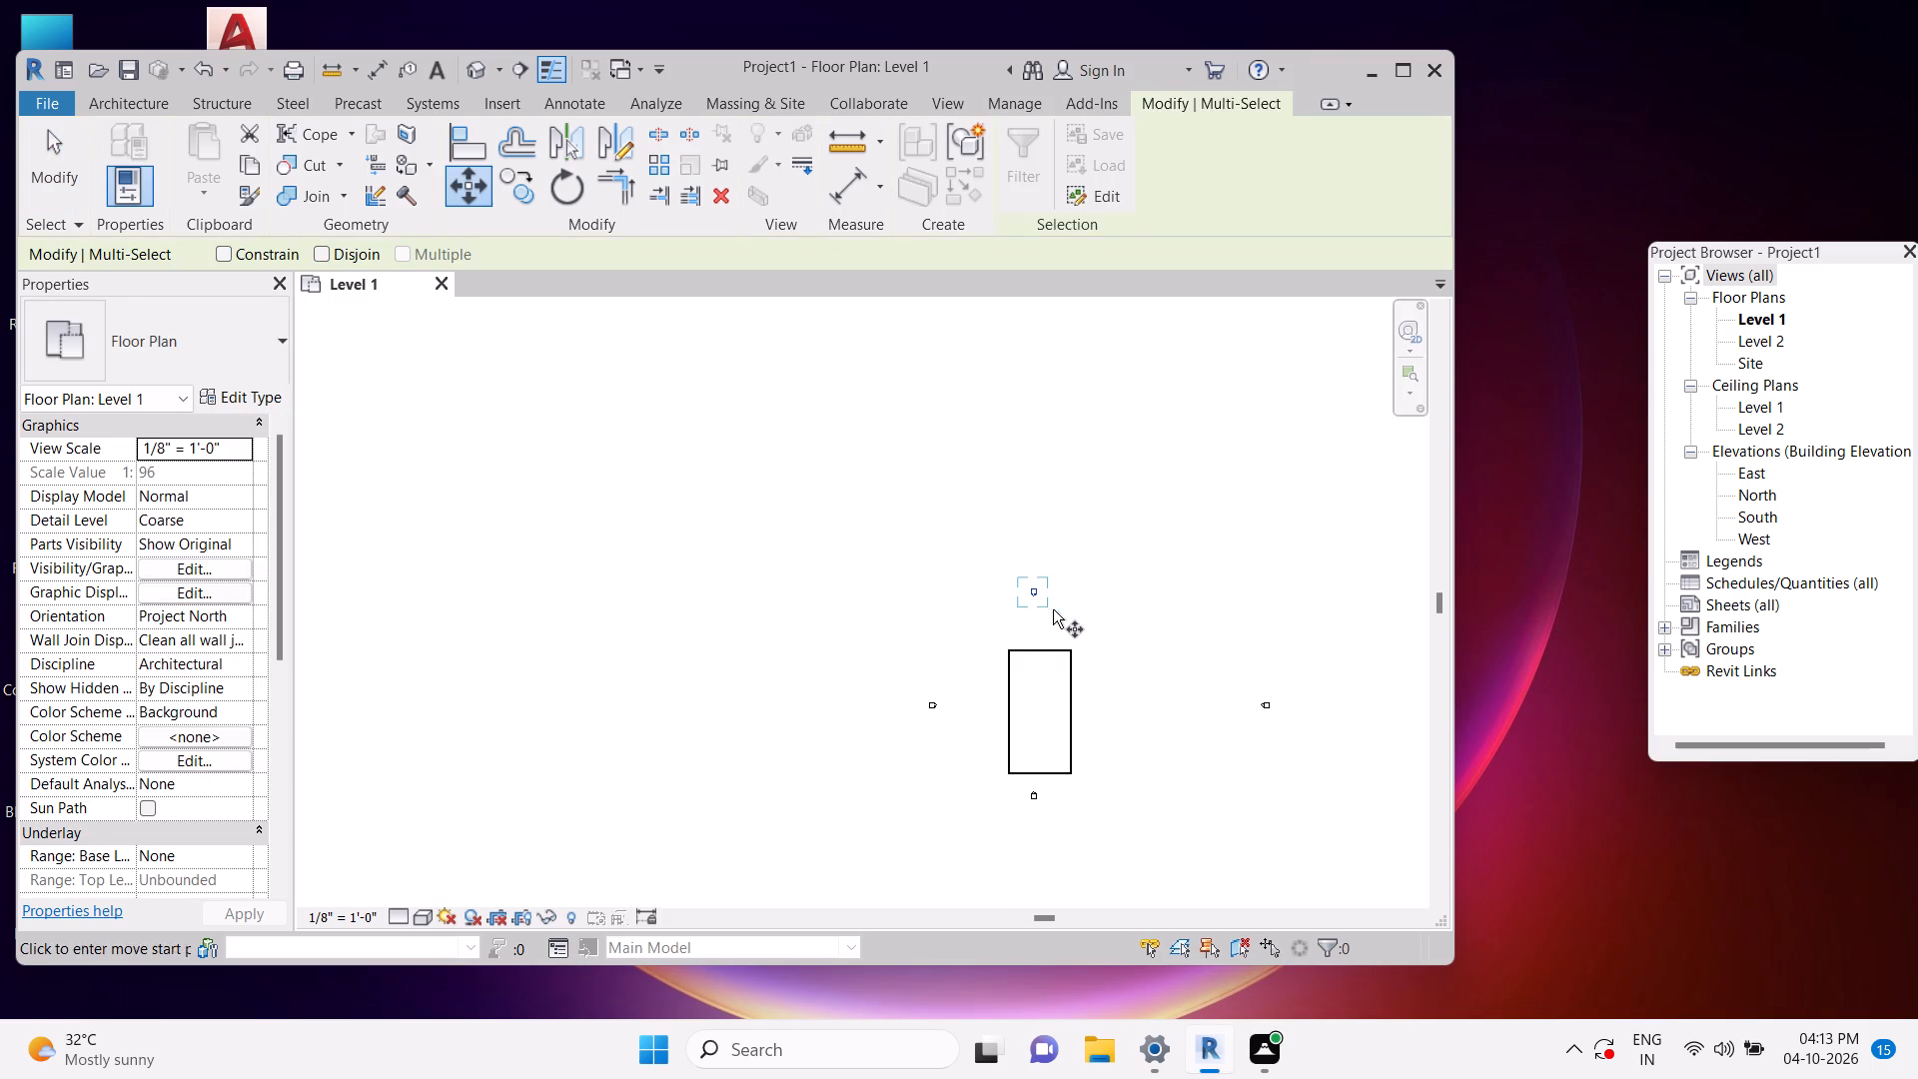
pyautogui.click(1031, 594)
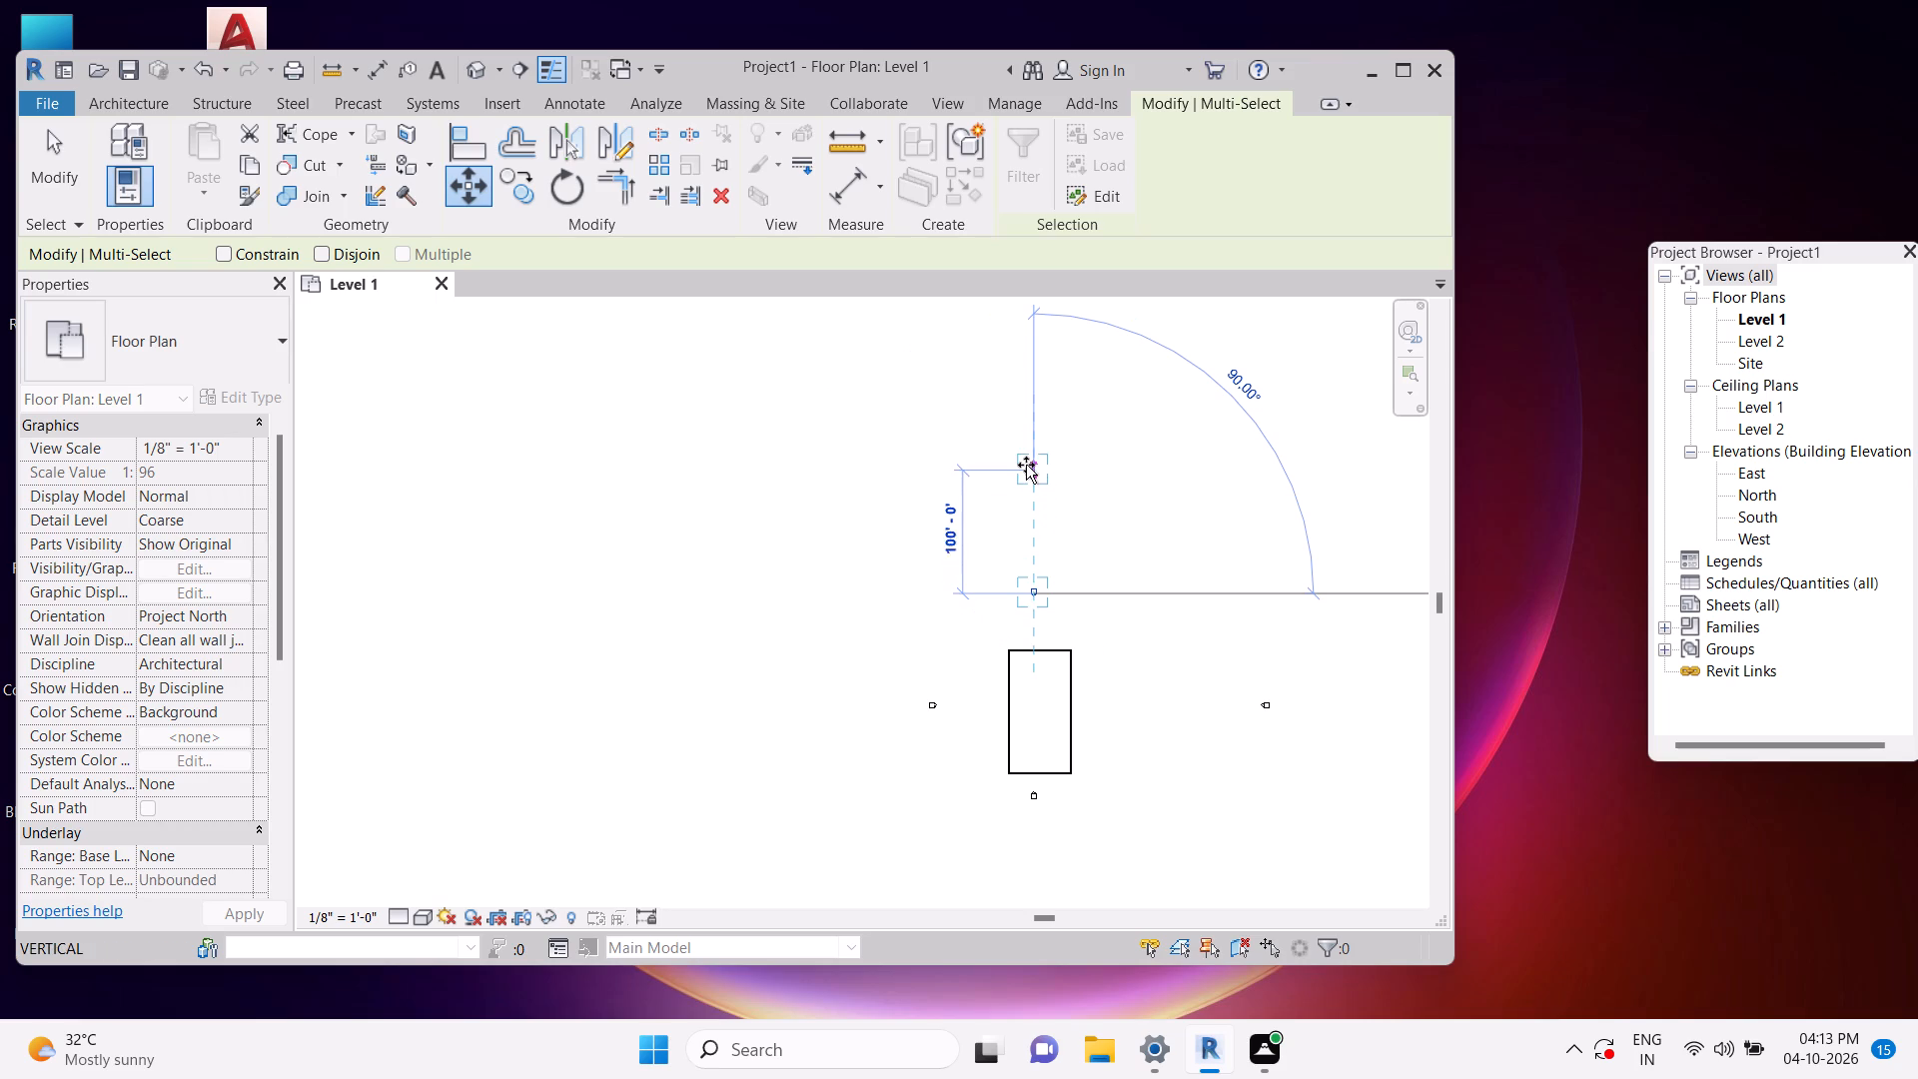
pyautogui.click(1026, 465)
pyautogui.press('Escape')
pyautogui.press('Escape')
pyautogui.press('Escape')
# Move the west elevation marker horizontally about 136' farther west of the wall rectangle.
pyautogui.moveTo(954, 727); pyautogui.dragTo(884, 673)
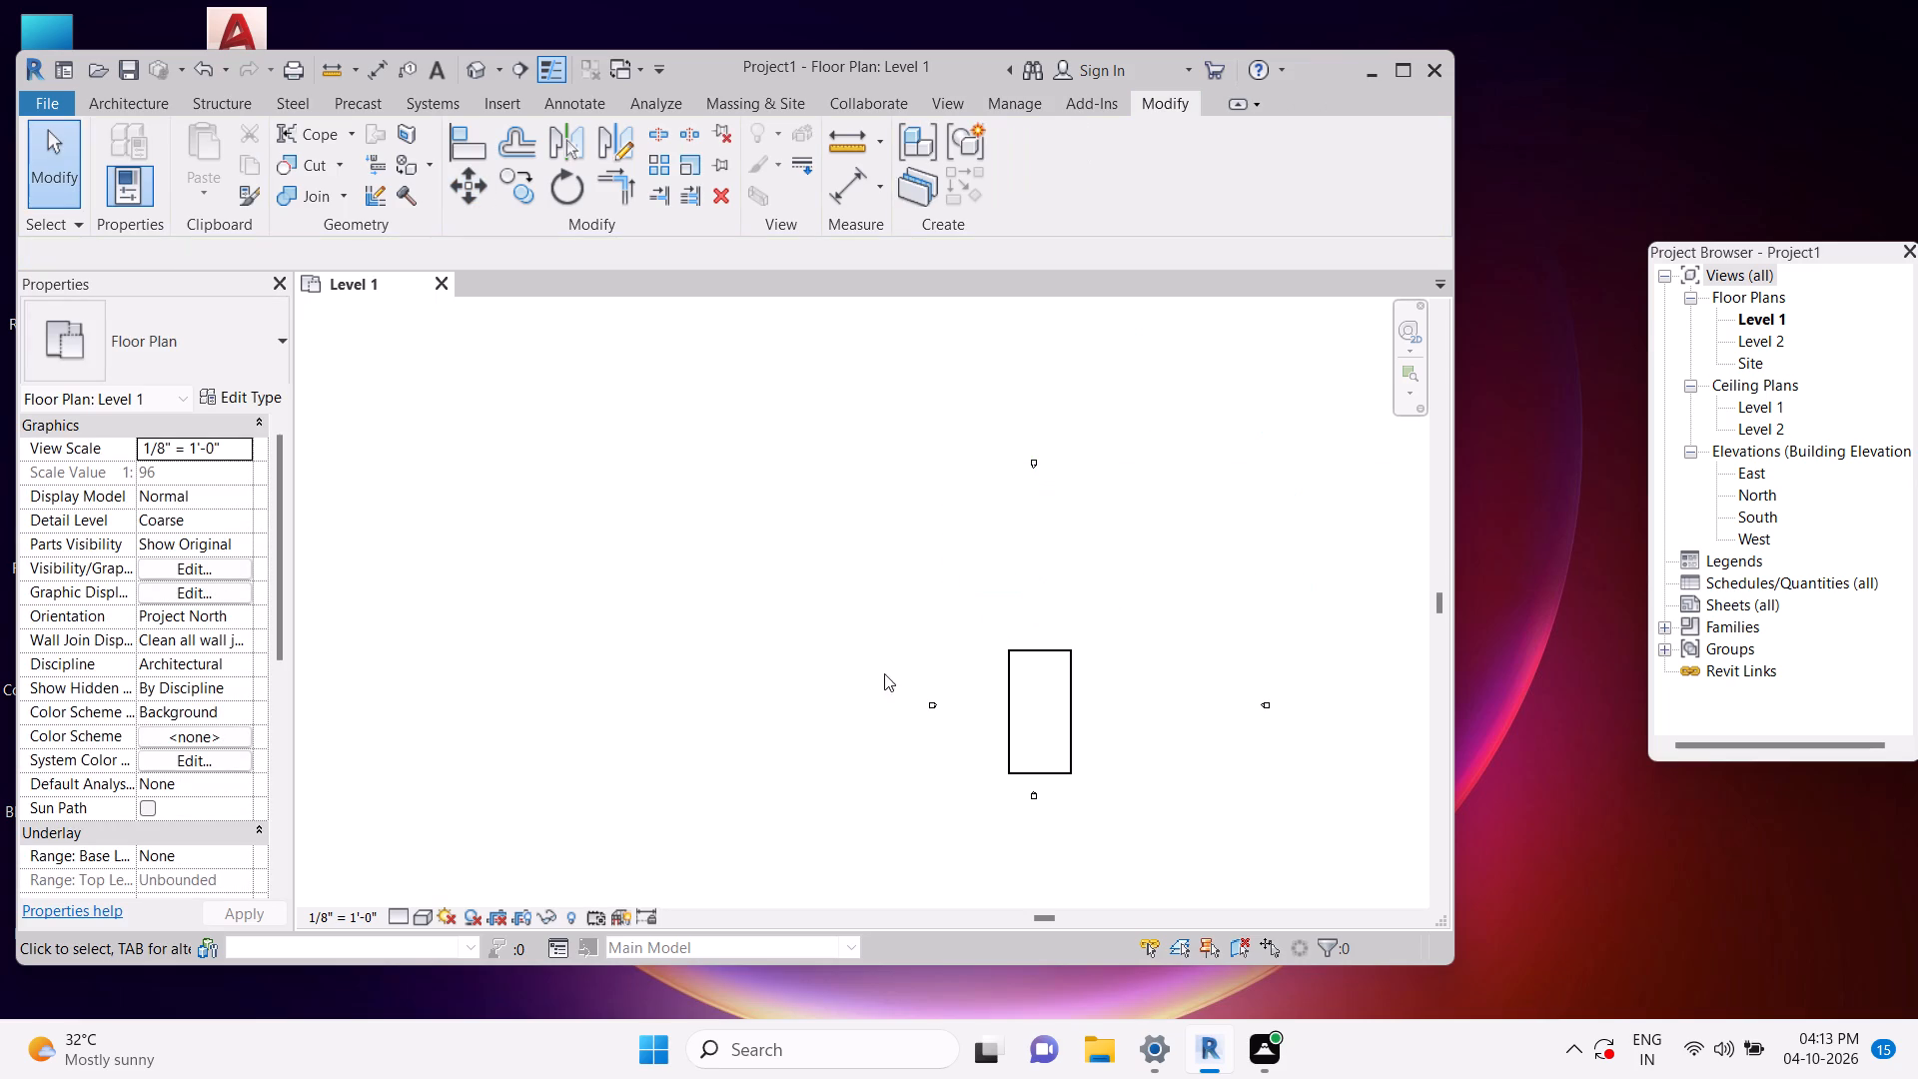
pyautogui.moveTo(884, 673); pyautogui.dragTo(879, 671)
pyautogui.press('m')
pyautogui.press('v')
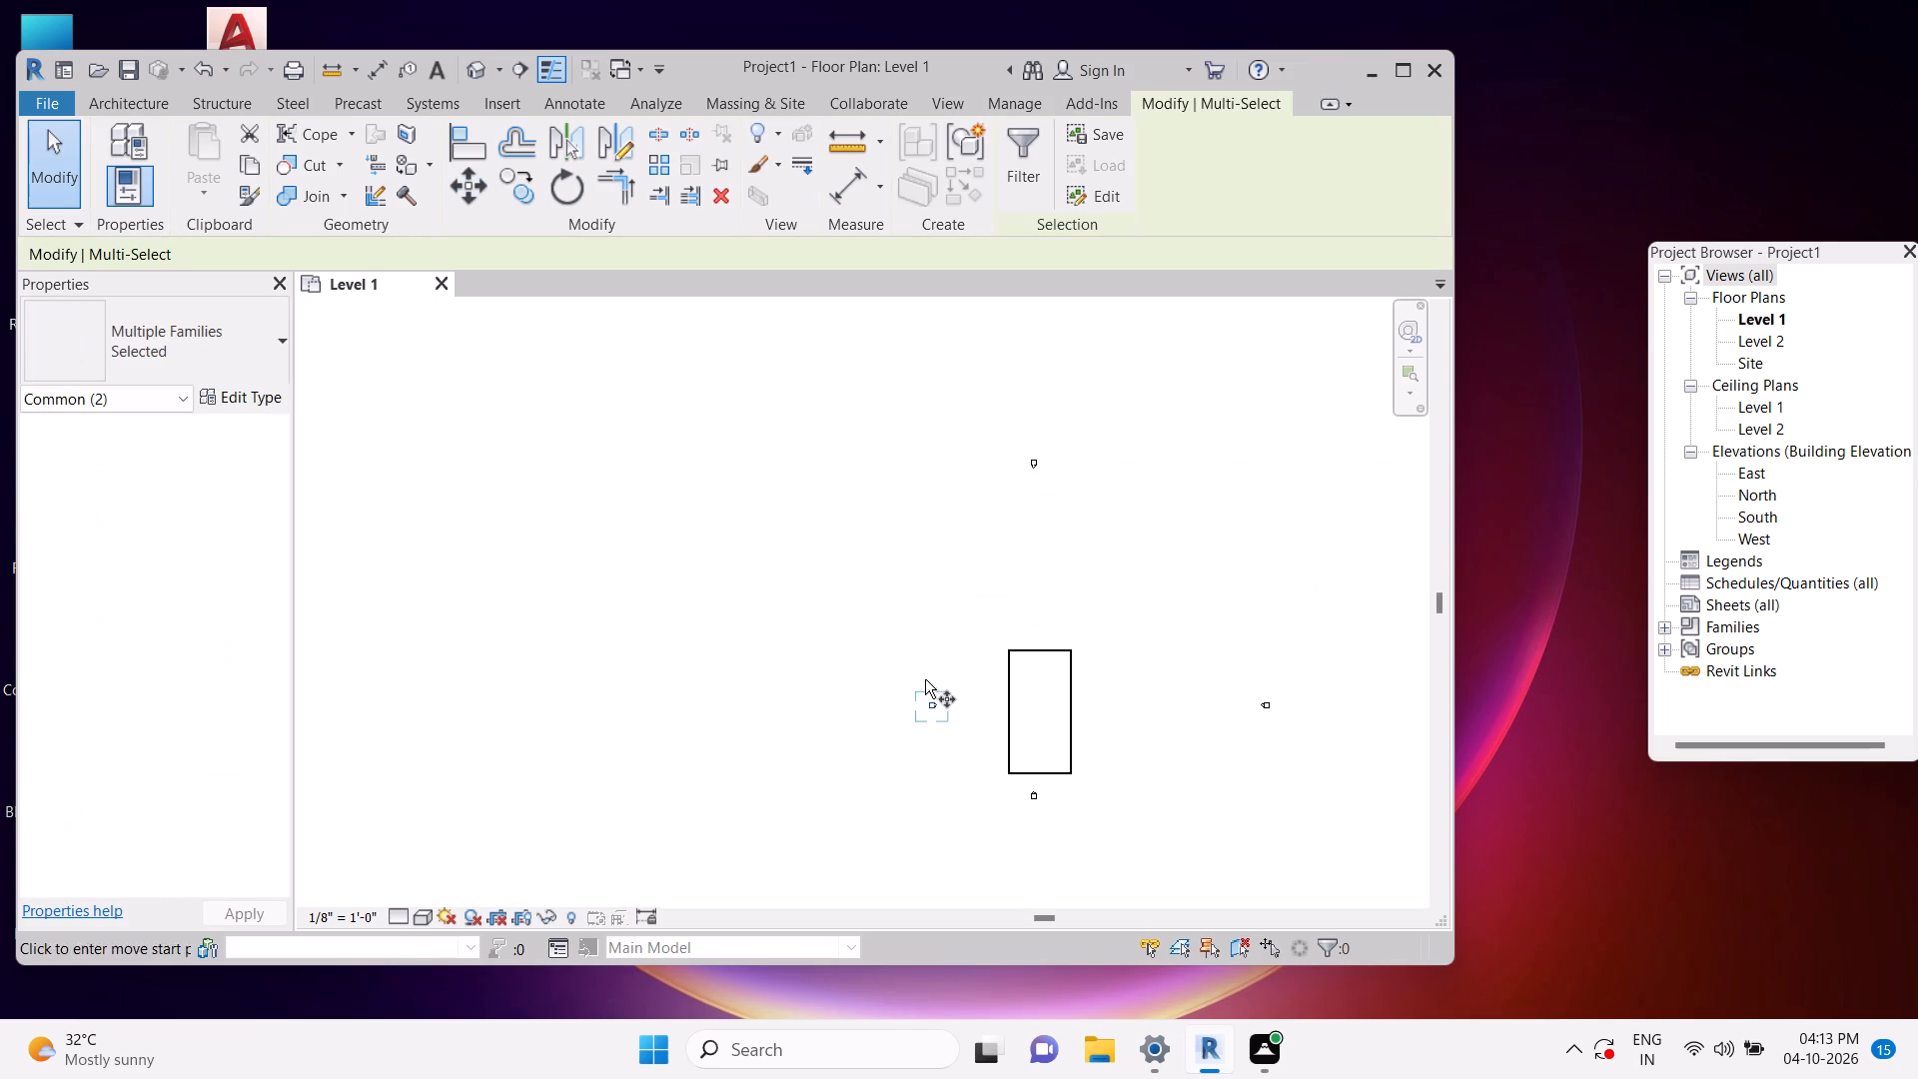
pyautogui.click(934, 700)
pyautogui.click(768, 699)
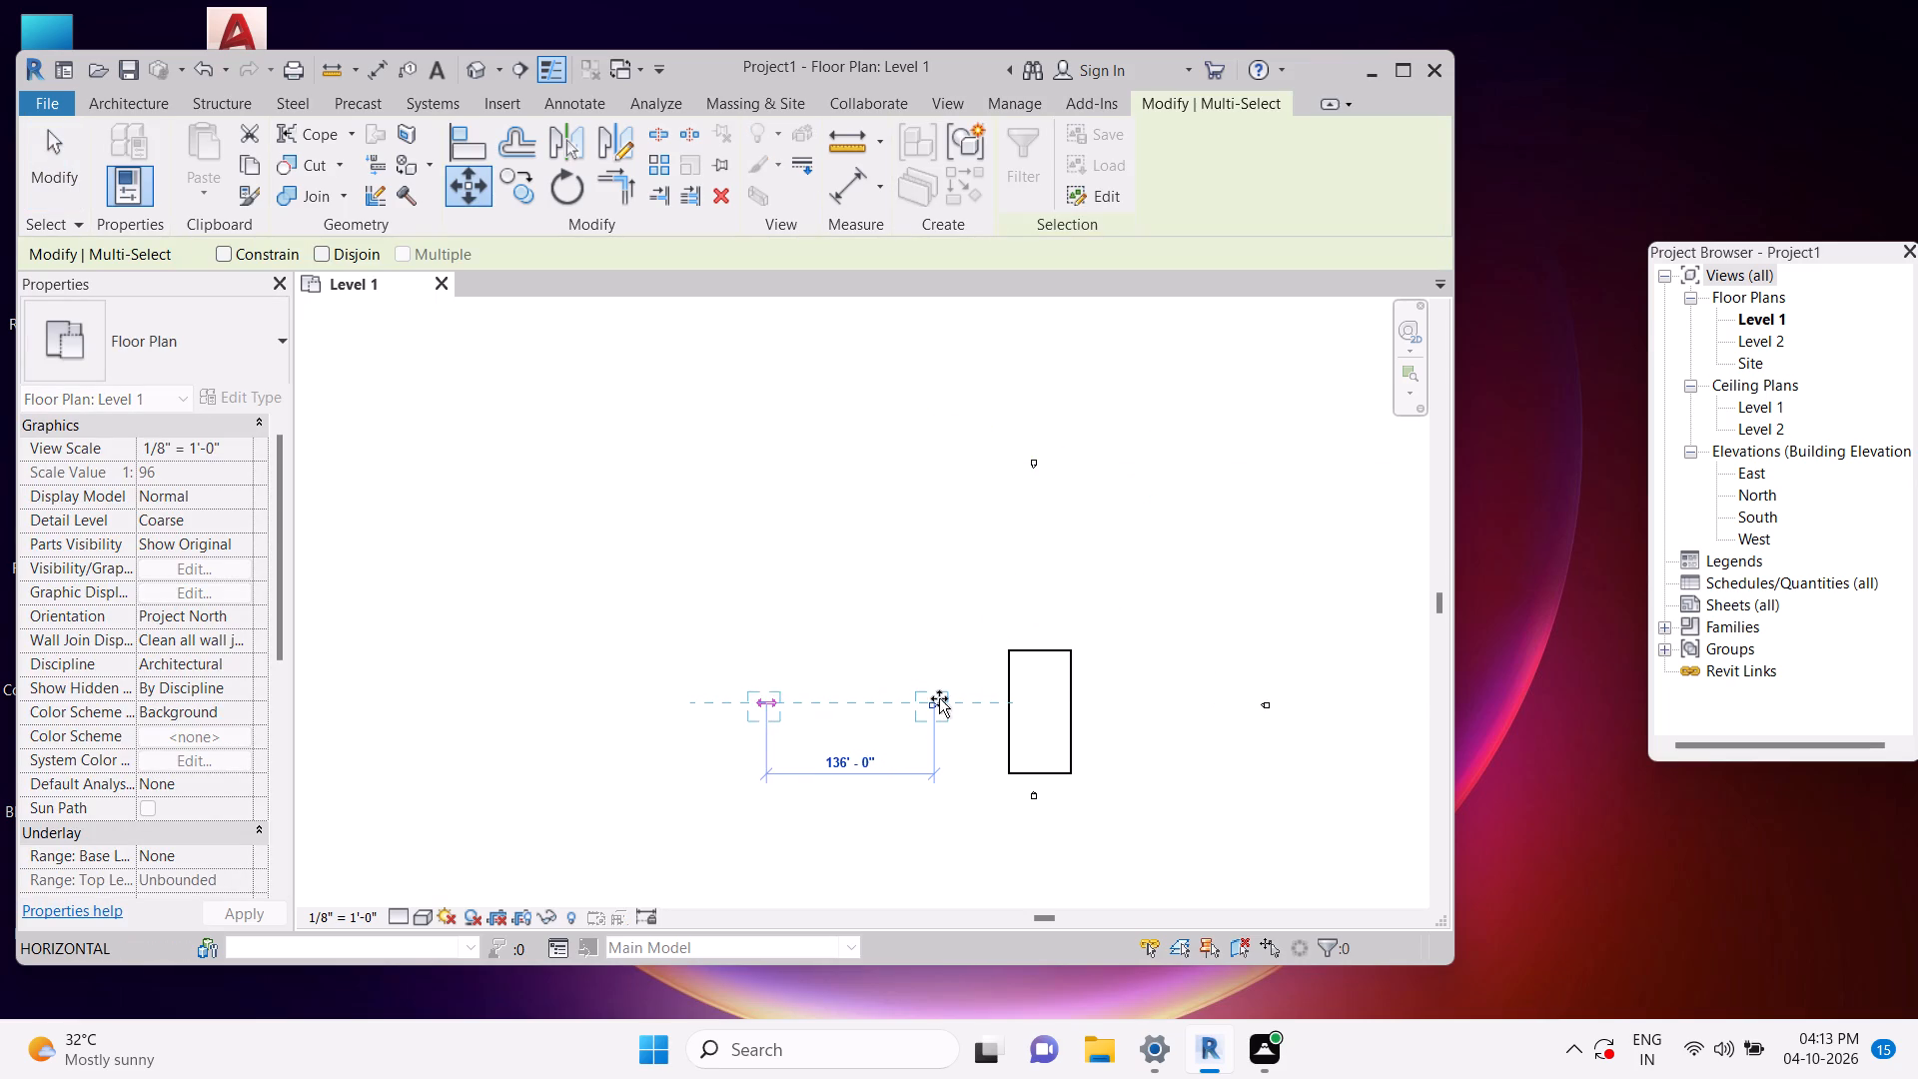
pyautogui.press('Escape')
pyautogui.press('Escape')
pyautogui.press('Escape')
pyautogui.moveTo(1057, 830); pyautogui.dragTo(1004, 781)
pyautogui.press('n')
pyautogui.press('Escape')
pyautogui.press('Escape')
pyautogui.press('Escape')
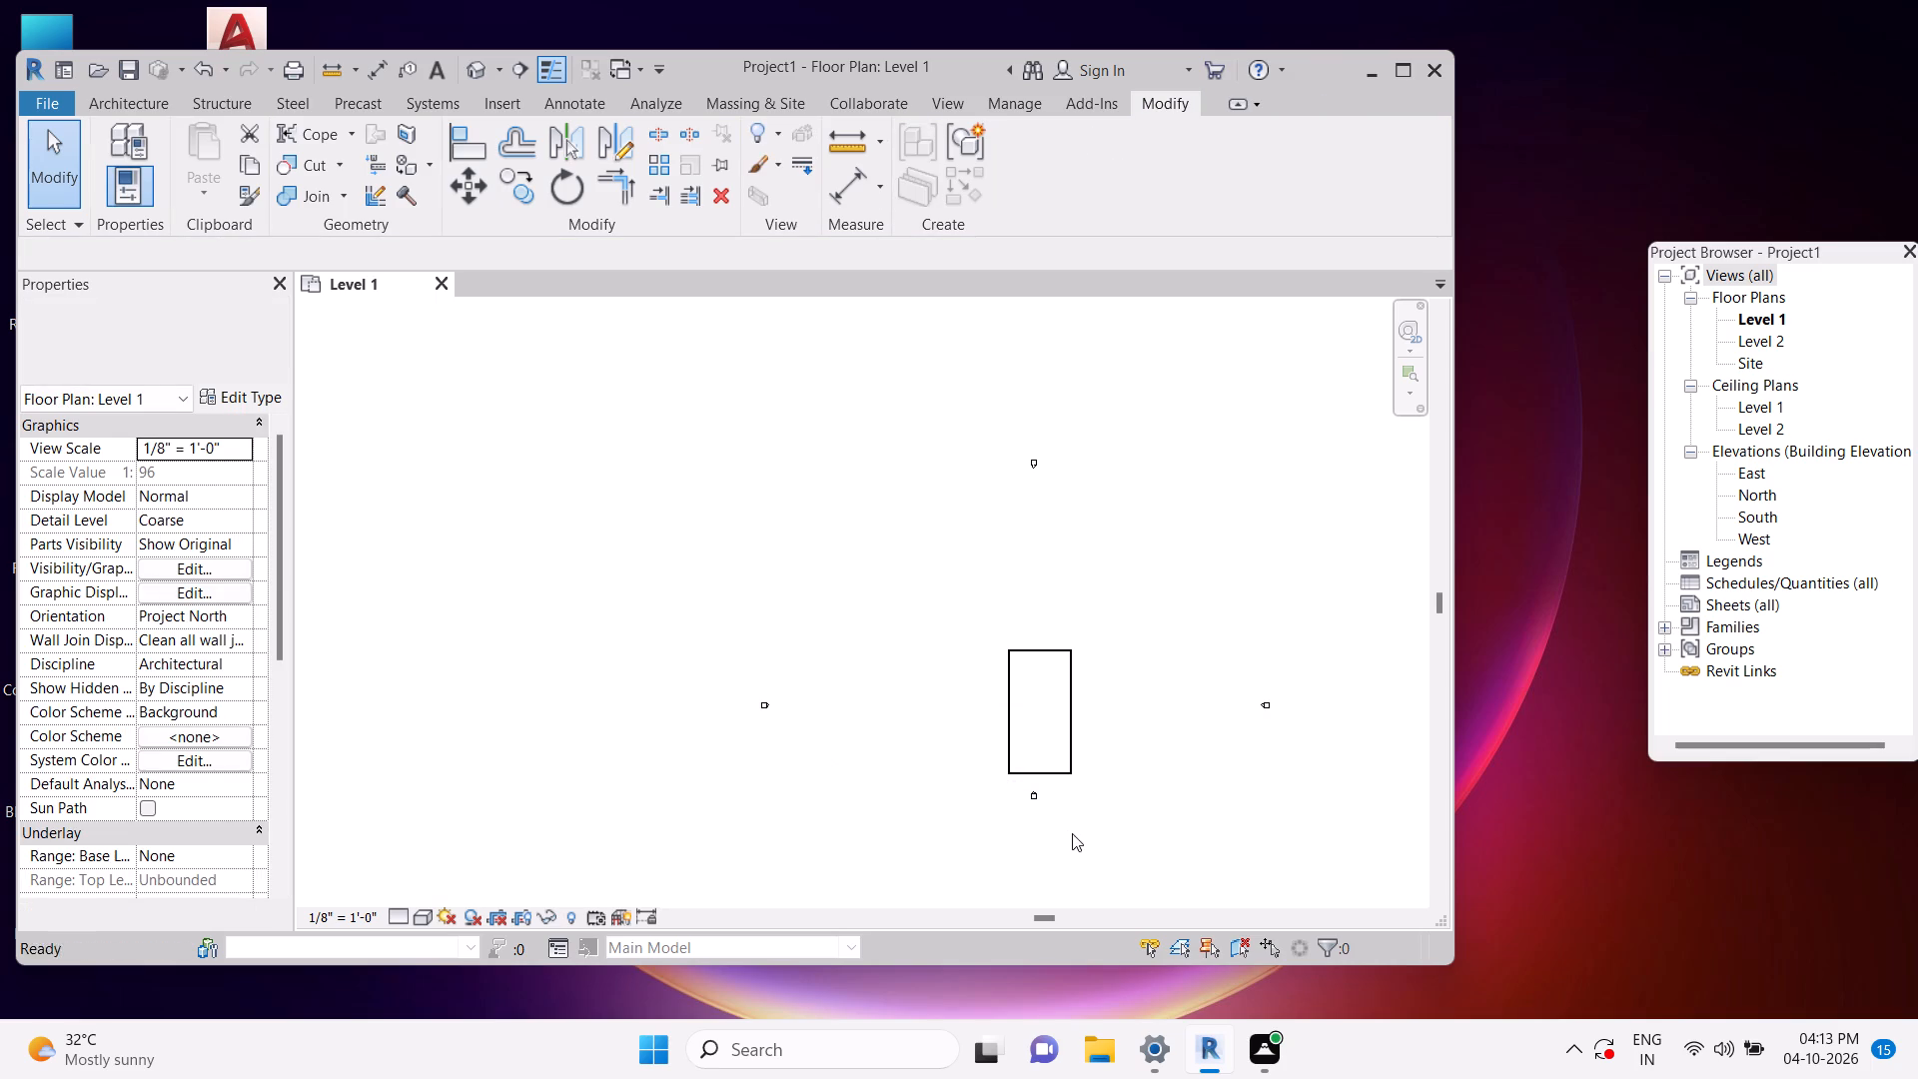
# Move the south elevation marker downward in plan, farther south of the wall rectangle.
pyautogui.moveTo(1089, 841); pyautogui.dragTo(998, 785)
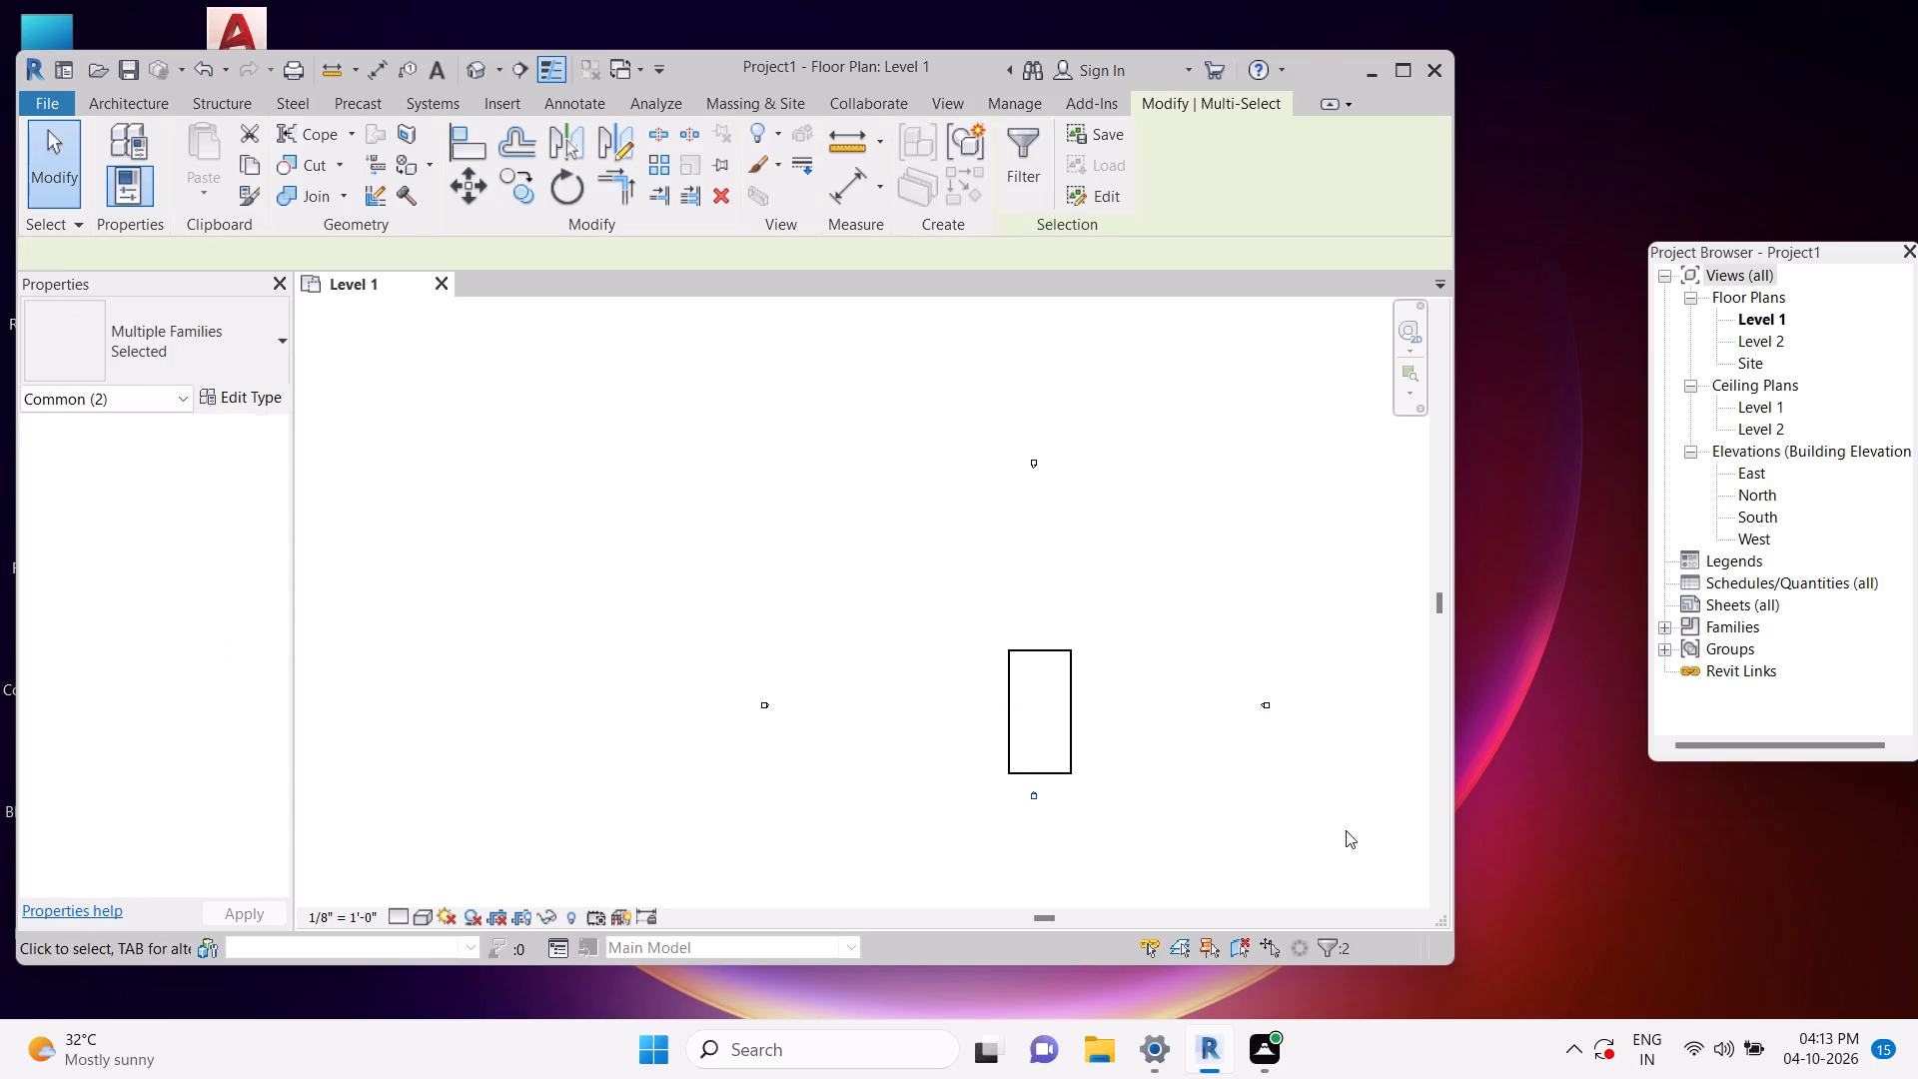
pyautogui.press('m')
pyautogui.press('v')
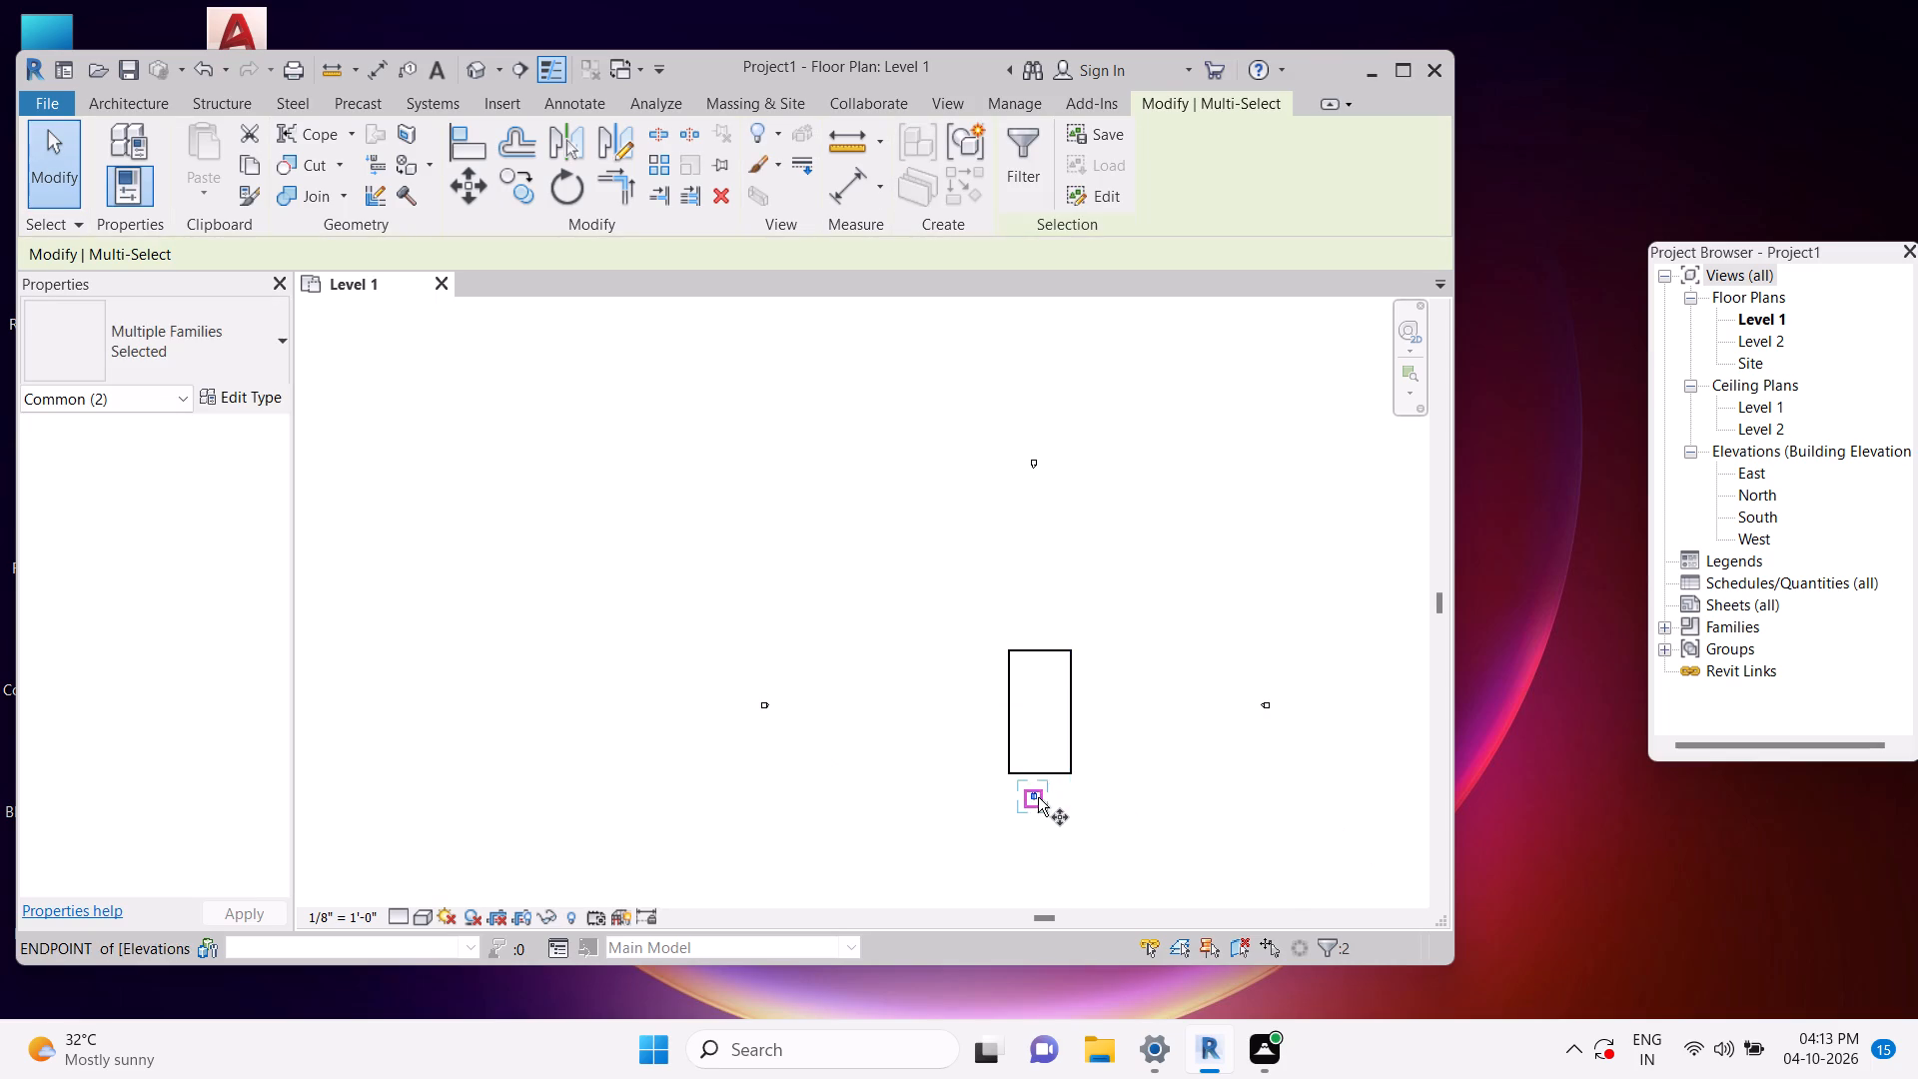
pyautogui.click(1037, 795)
pyautogui.scroll(-3, 1044, 869)
pyautogui.moveTo(1044, 864); pyautogui.dragTo(1043, 677, button='middle')
pyautogui.click(1048, 716)
pyautogui.press('Escape')
pyautogui.press('Escape')
pyautogui.press('Escape')
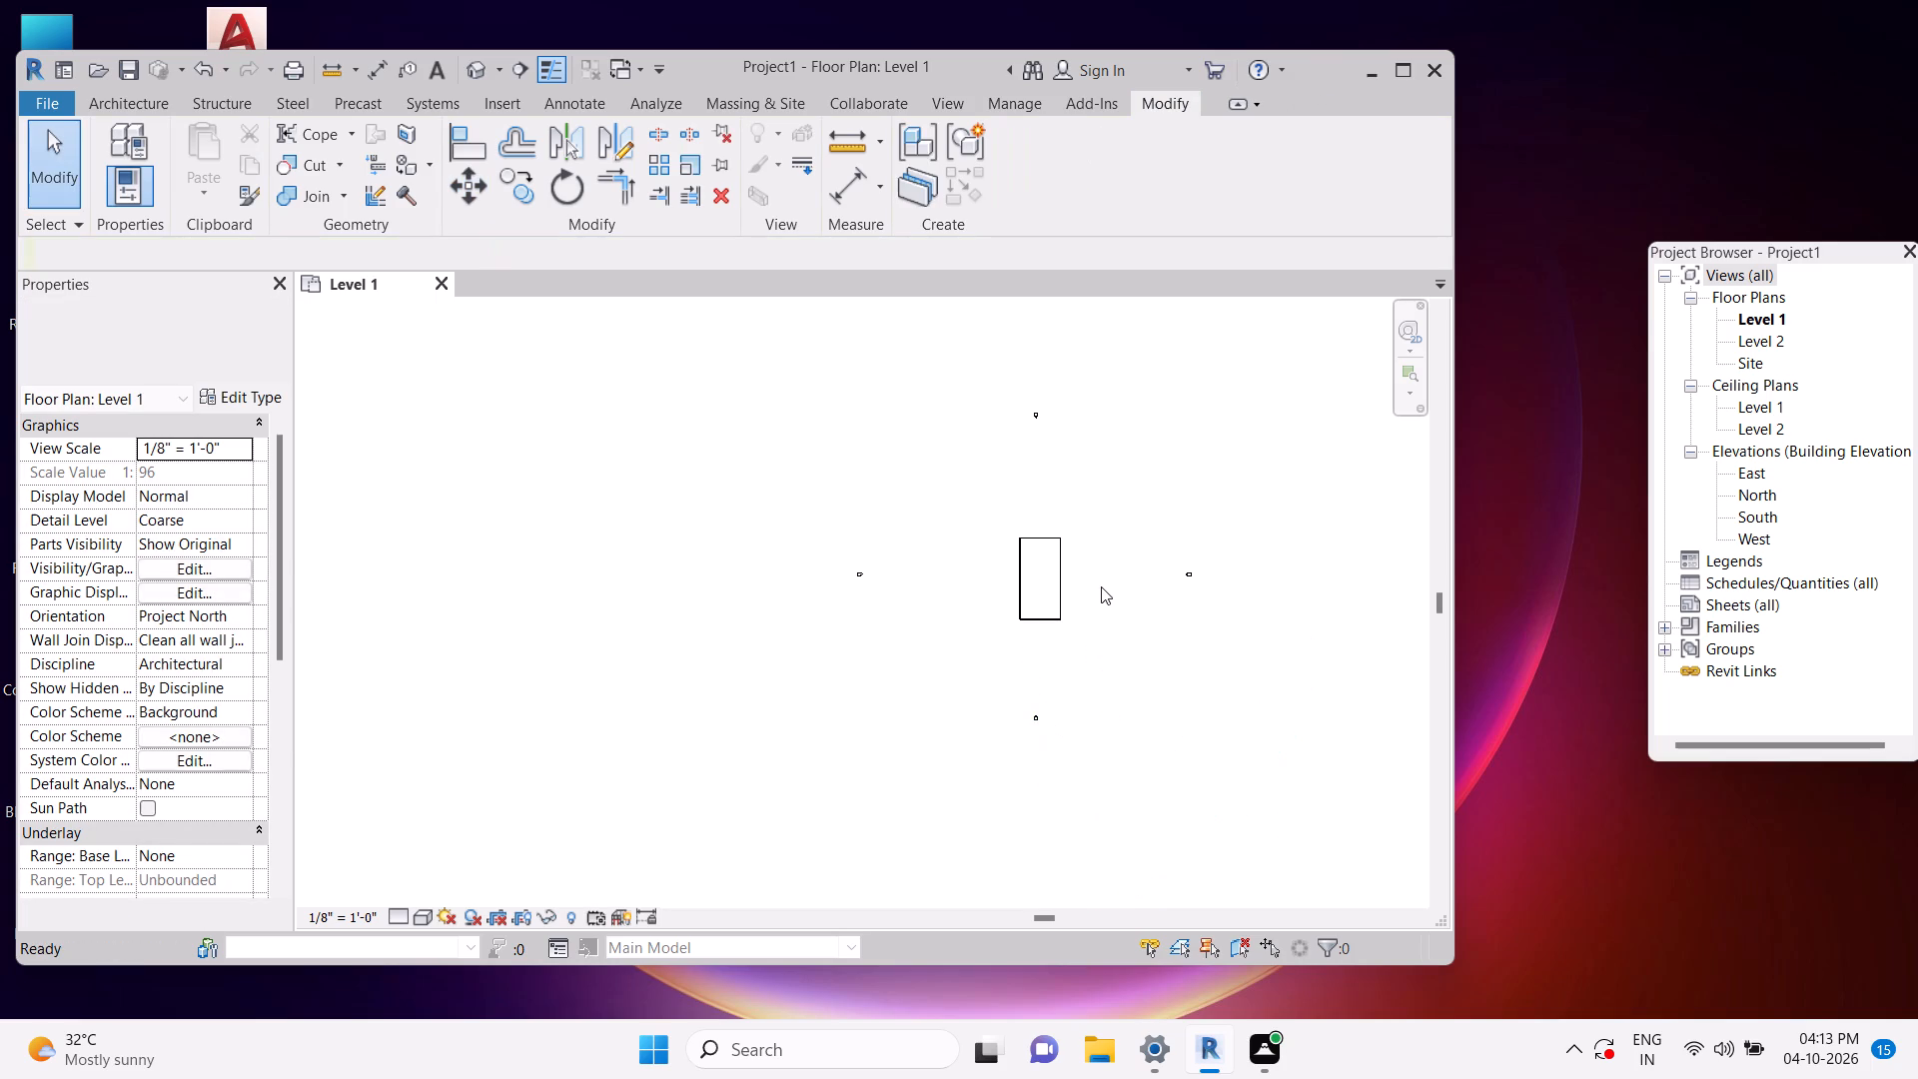
pyautogui.press('Escape')
# Open the default 3D view of the project.
pyautogui.scroll(8, 1032, 528)
pyautogui.press('Escape')
pyautogui.press('Escape')
pyautogui.press('Escape')
pyautogui.press('Escape')
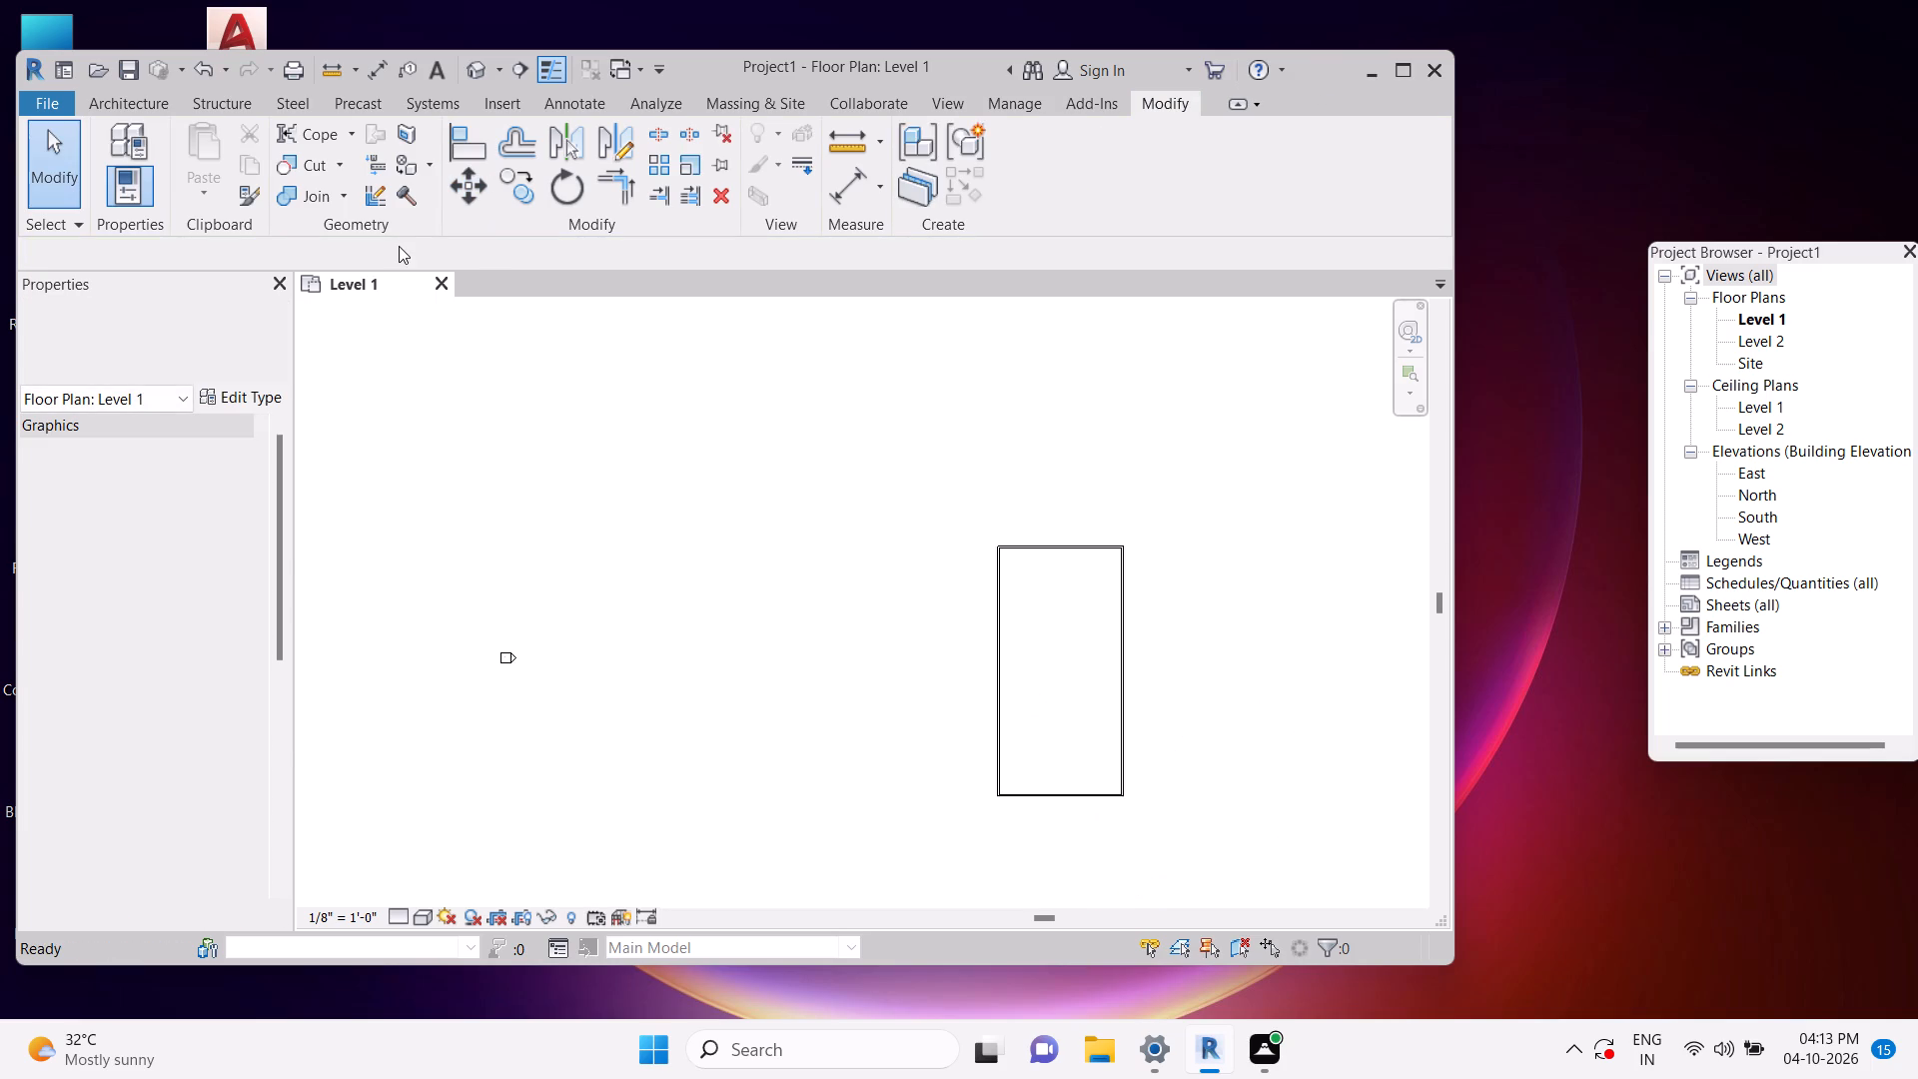
pyautogui.press('Escape')
pyautogui.press('Escape')
pyautogui.click(476, 72)
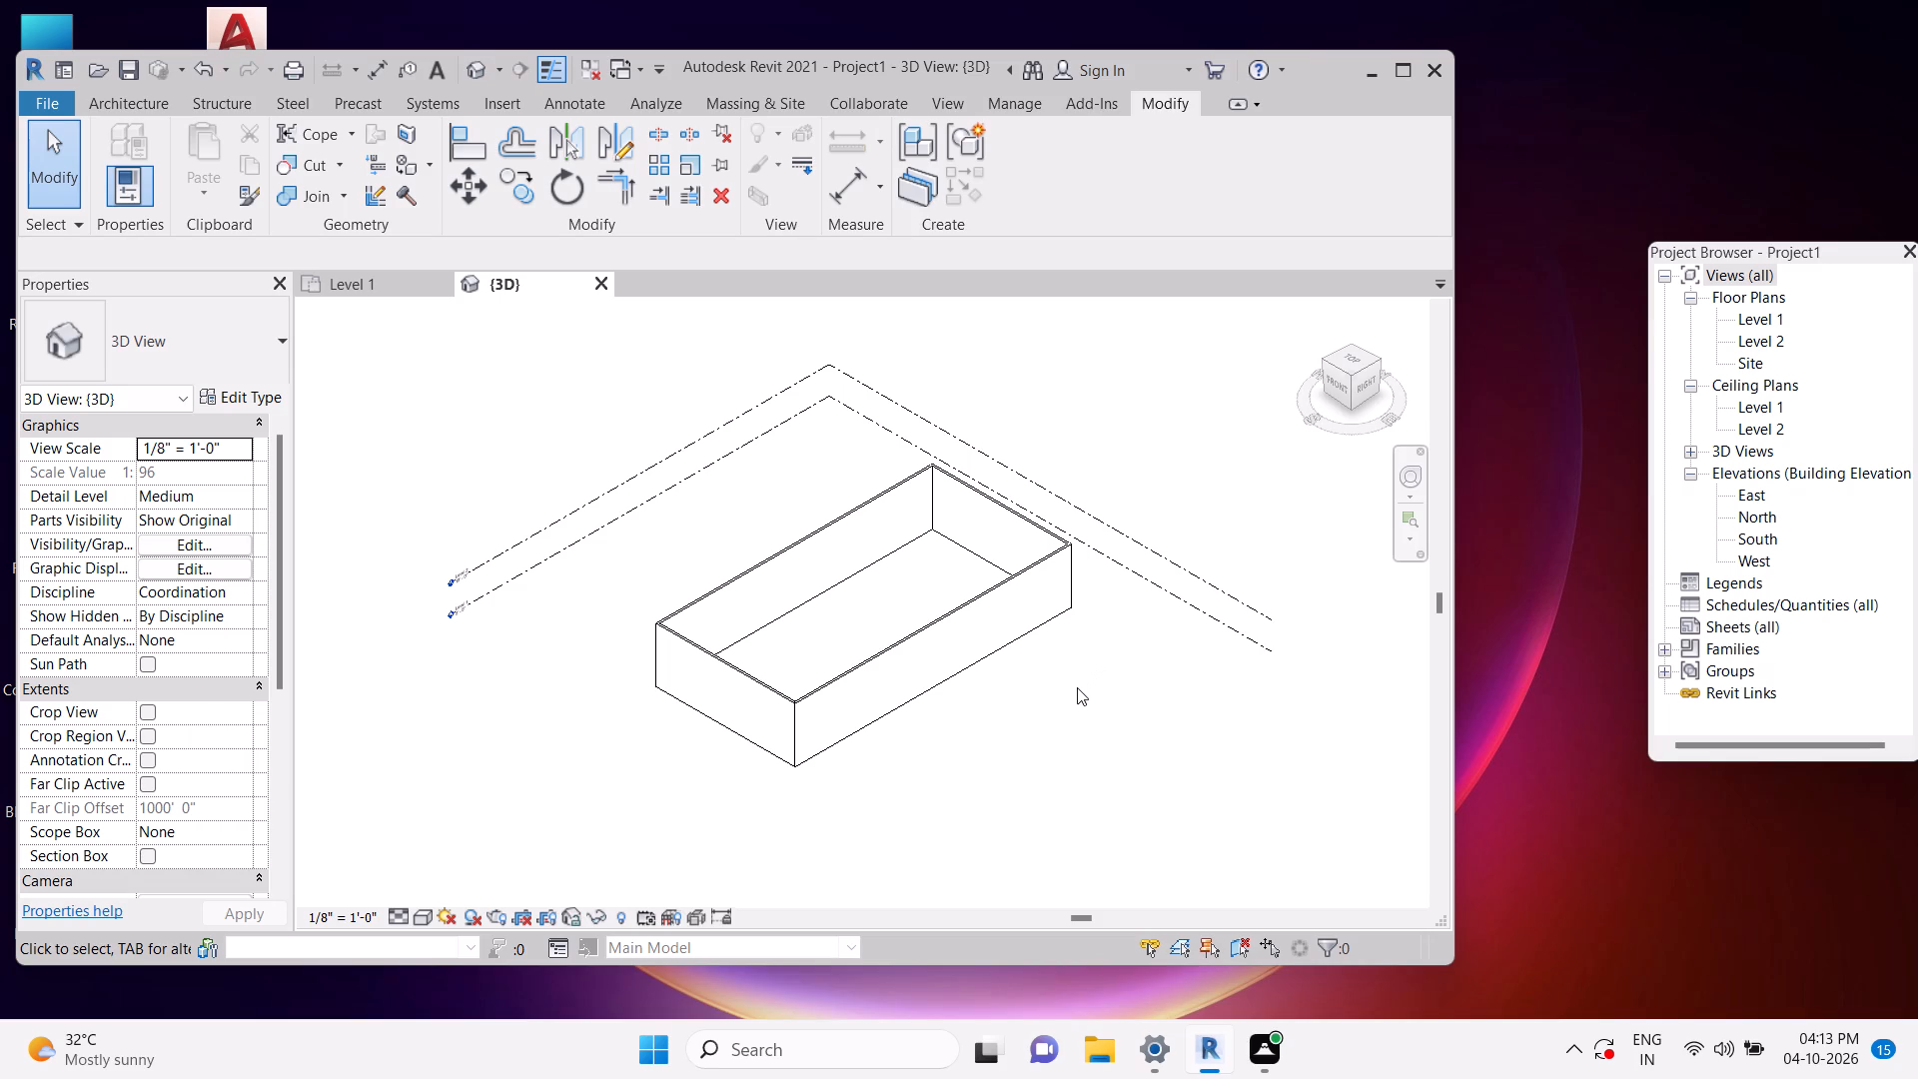
# Set the 3D view's visual style to Shaded.
pyautogui.press('Escape')
pyautogui.press('Escape')
pyautogui.write('sd')
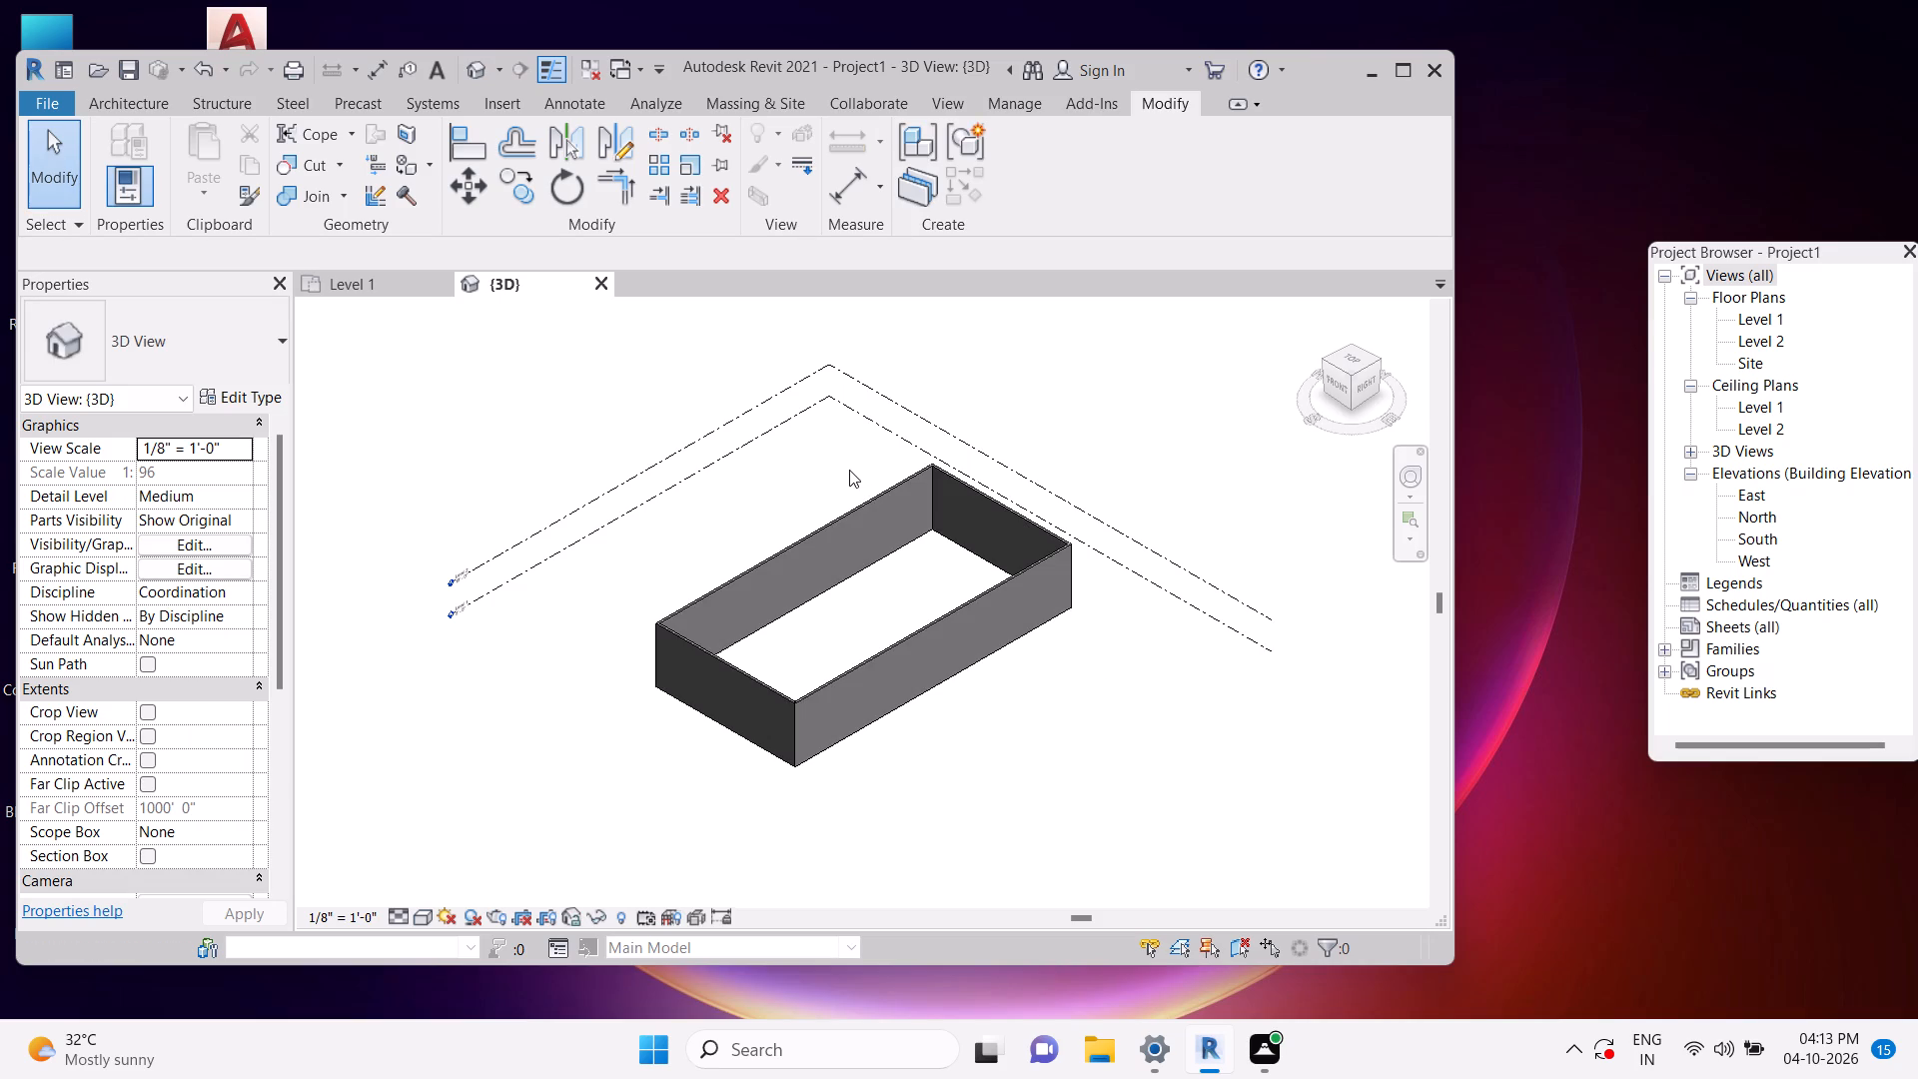
# Examine the shaded wall enclosure from different angles and look through the 3D view's properties.
pyautogui.keyDown('shift'); pyautogui.moveTo(1019, 711); pyautogui.dragTo(1060, 558, button='middle'); pyautogui.keyUp('shift')
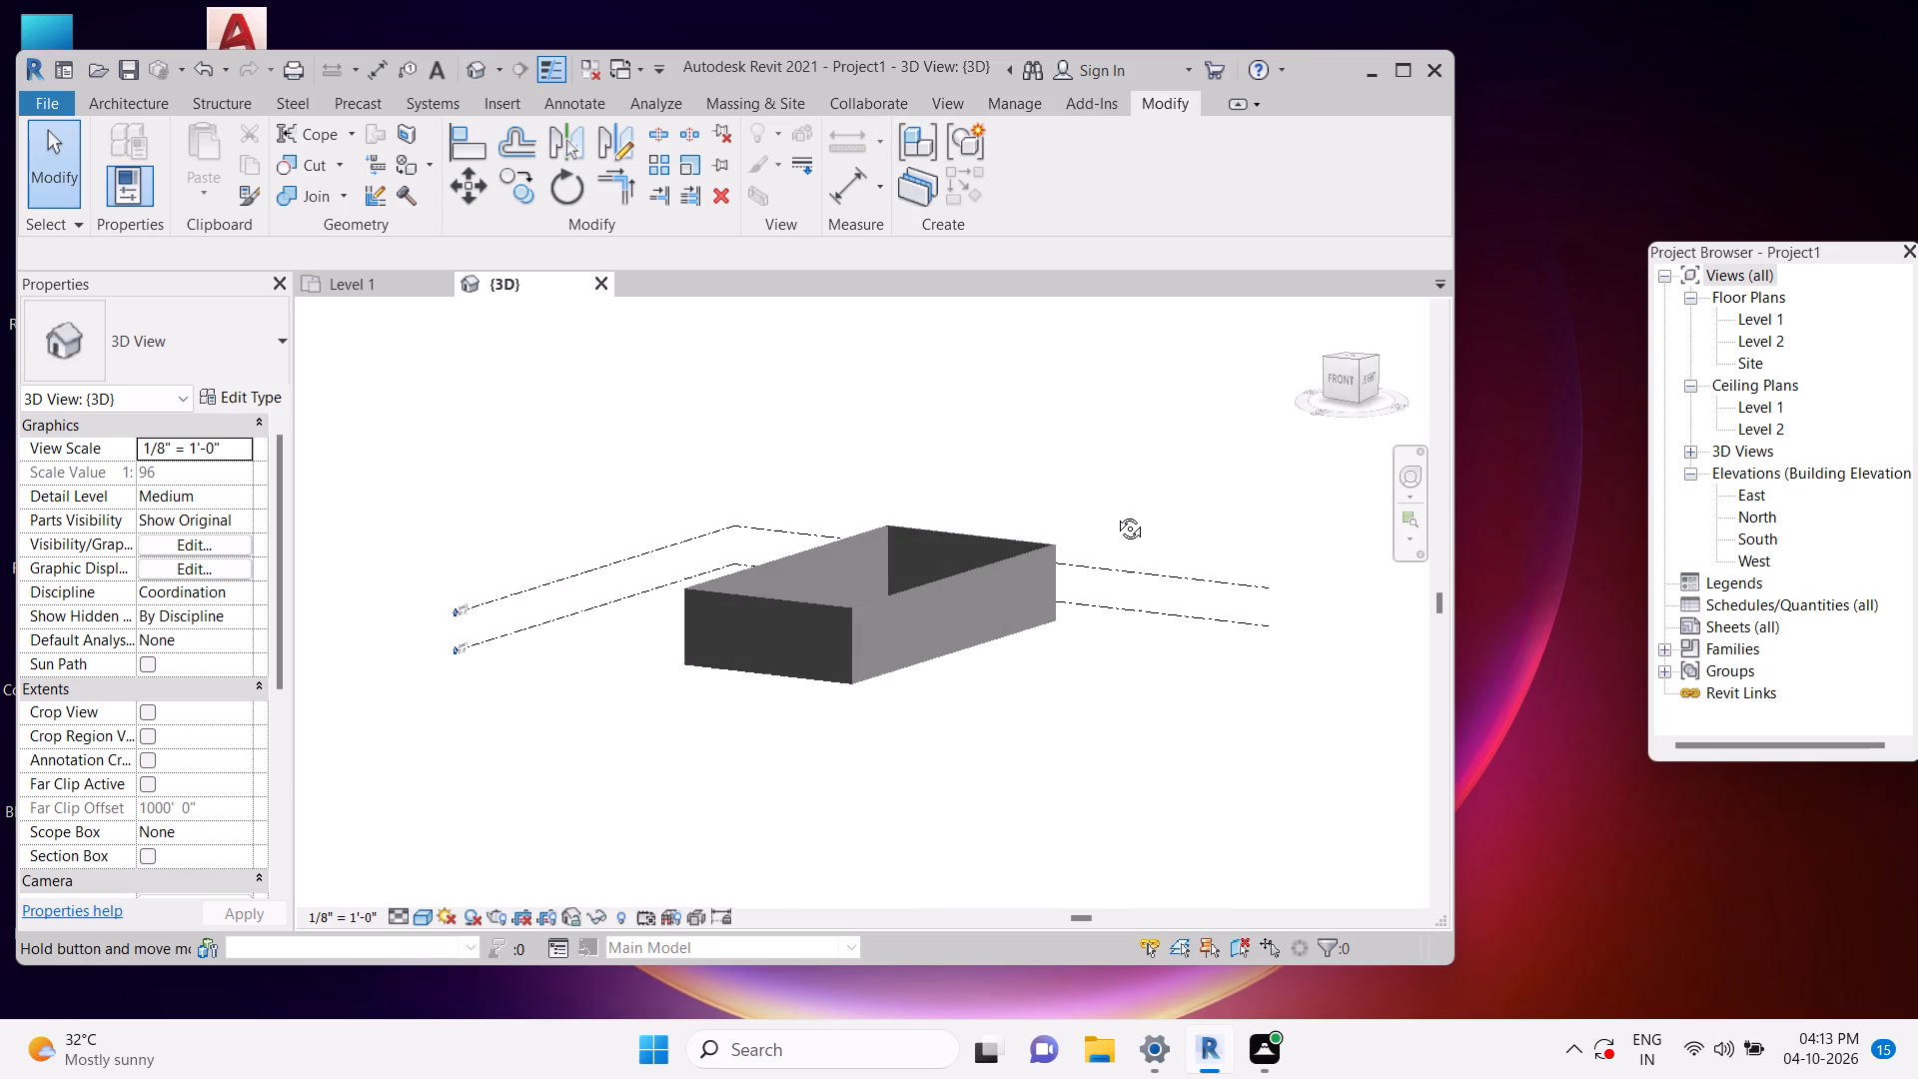
pyautogui.keyDown('shift'); pyautogui.moveTo(1081, 637); pyautogui.dragTo(1110, 740, button='middle'); pyautogui.keyUp('shift')
pyautogui.press('Escape')
pyautogui.press('Escape')
pyautogui.press('Escape')
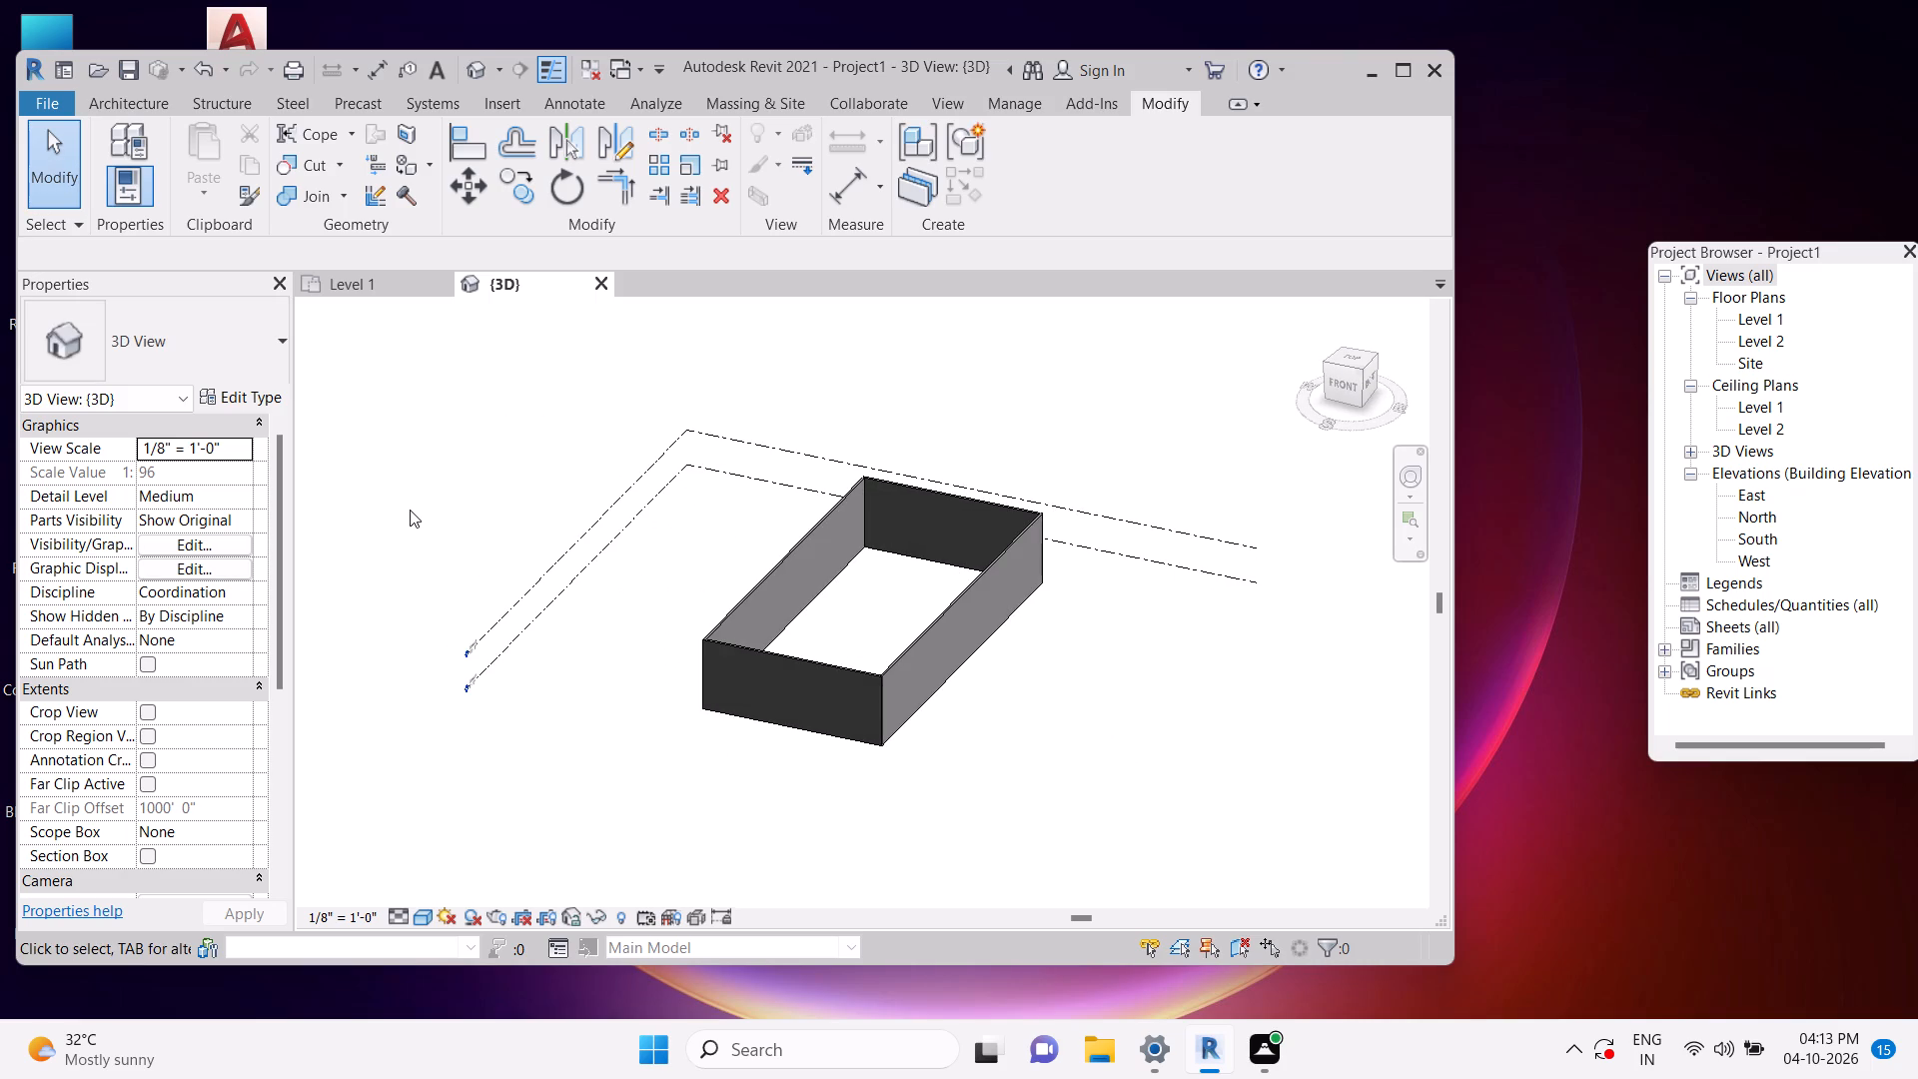
pyautogui.press('Escape')
pyautogui.press('Escape')
pyautogui.press('Escape')
pyautogui.scroll(-7, 125, 740)
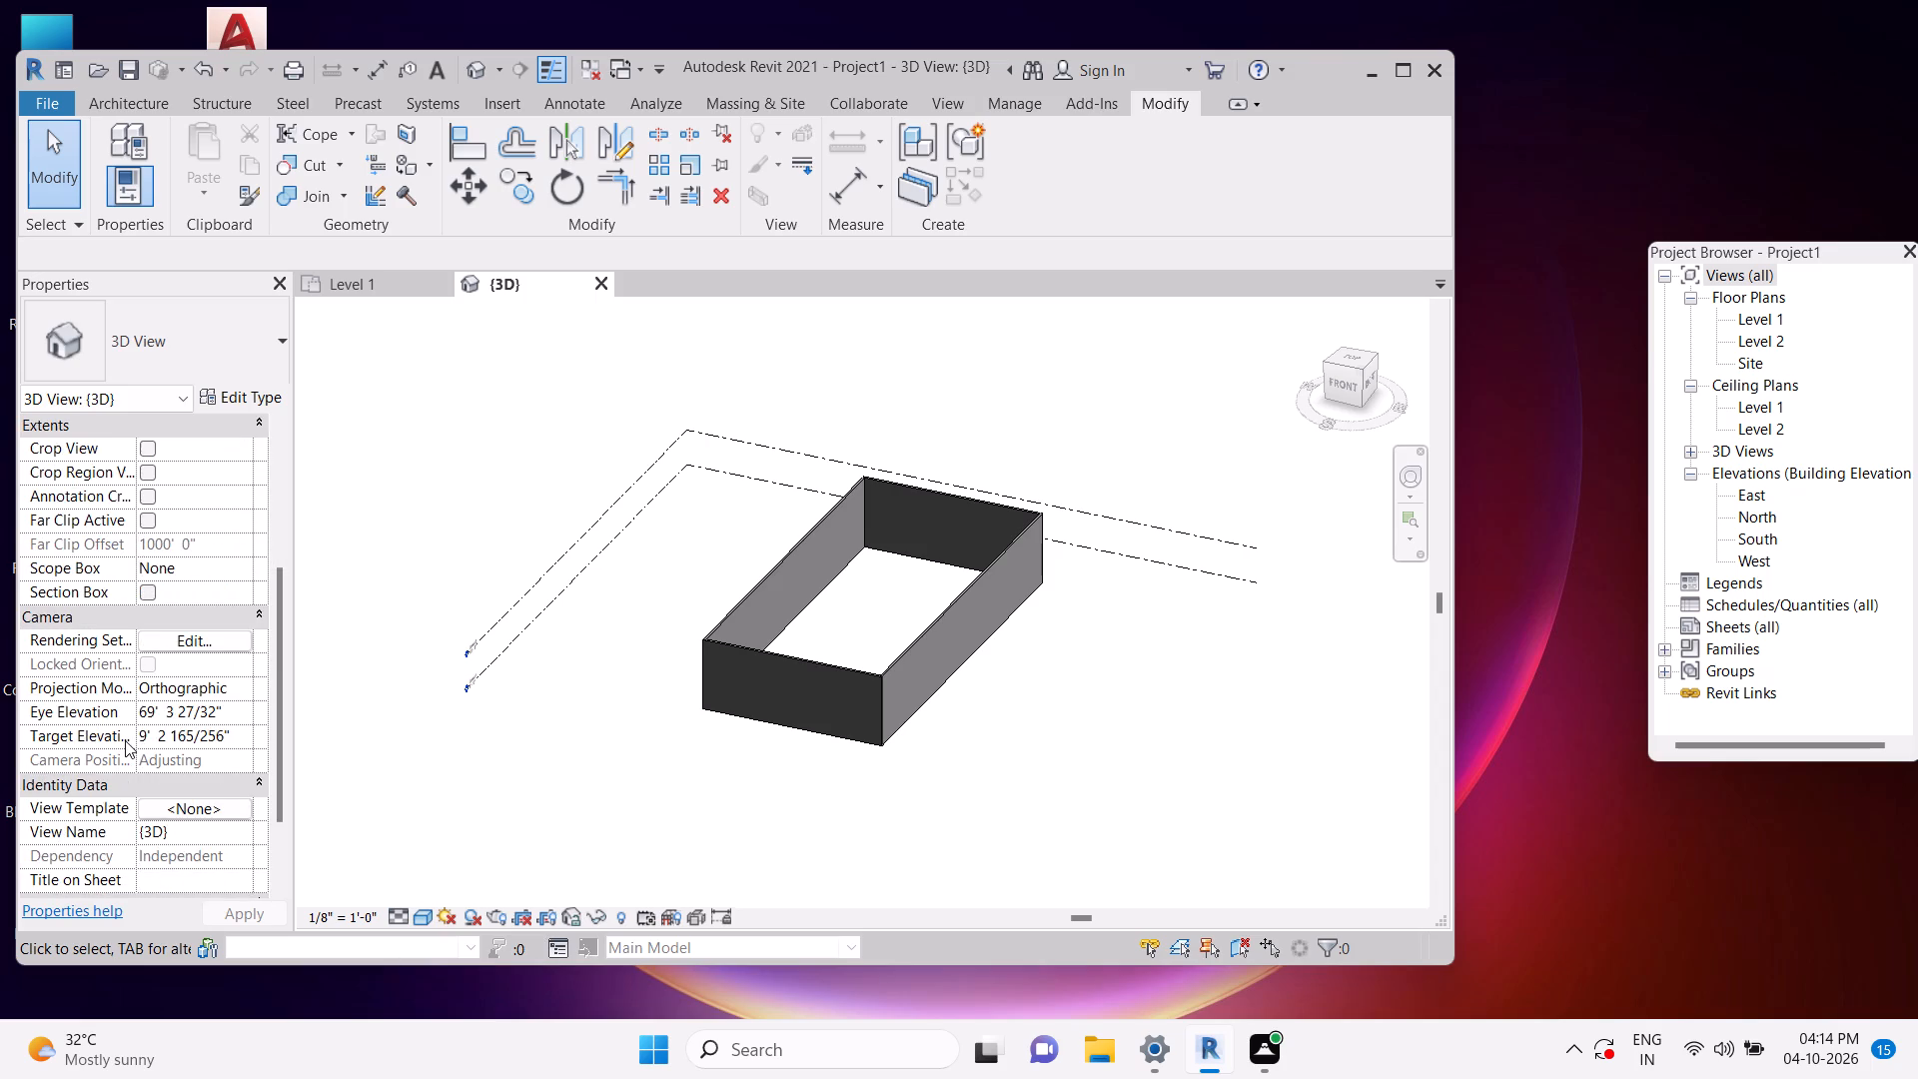
pyautogui.scroll(-9, 125, 740)
pyautogui.scroll(12, 136, 753)
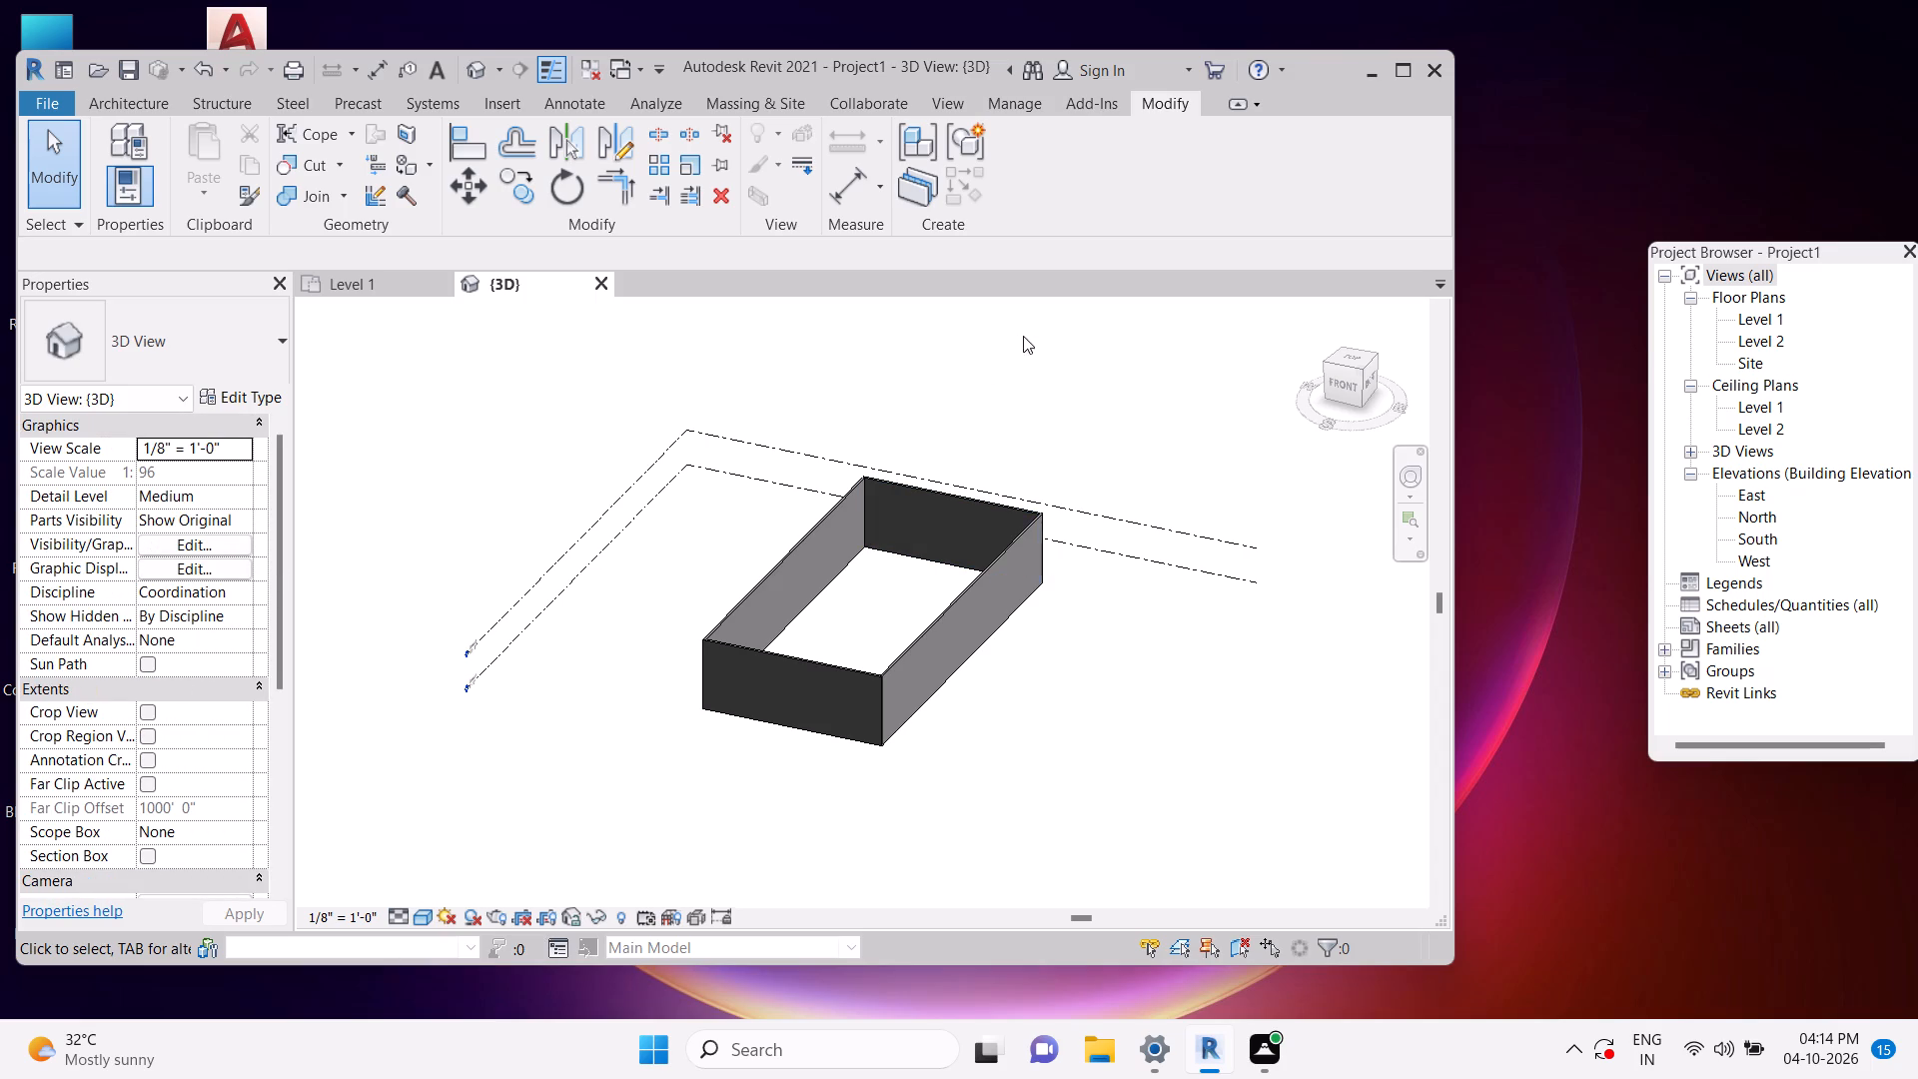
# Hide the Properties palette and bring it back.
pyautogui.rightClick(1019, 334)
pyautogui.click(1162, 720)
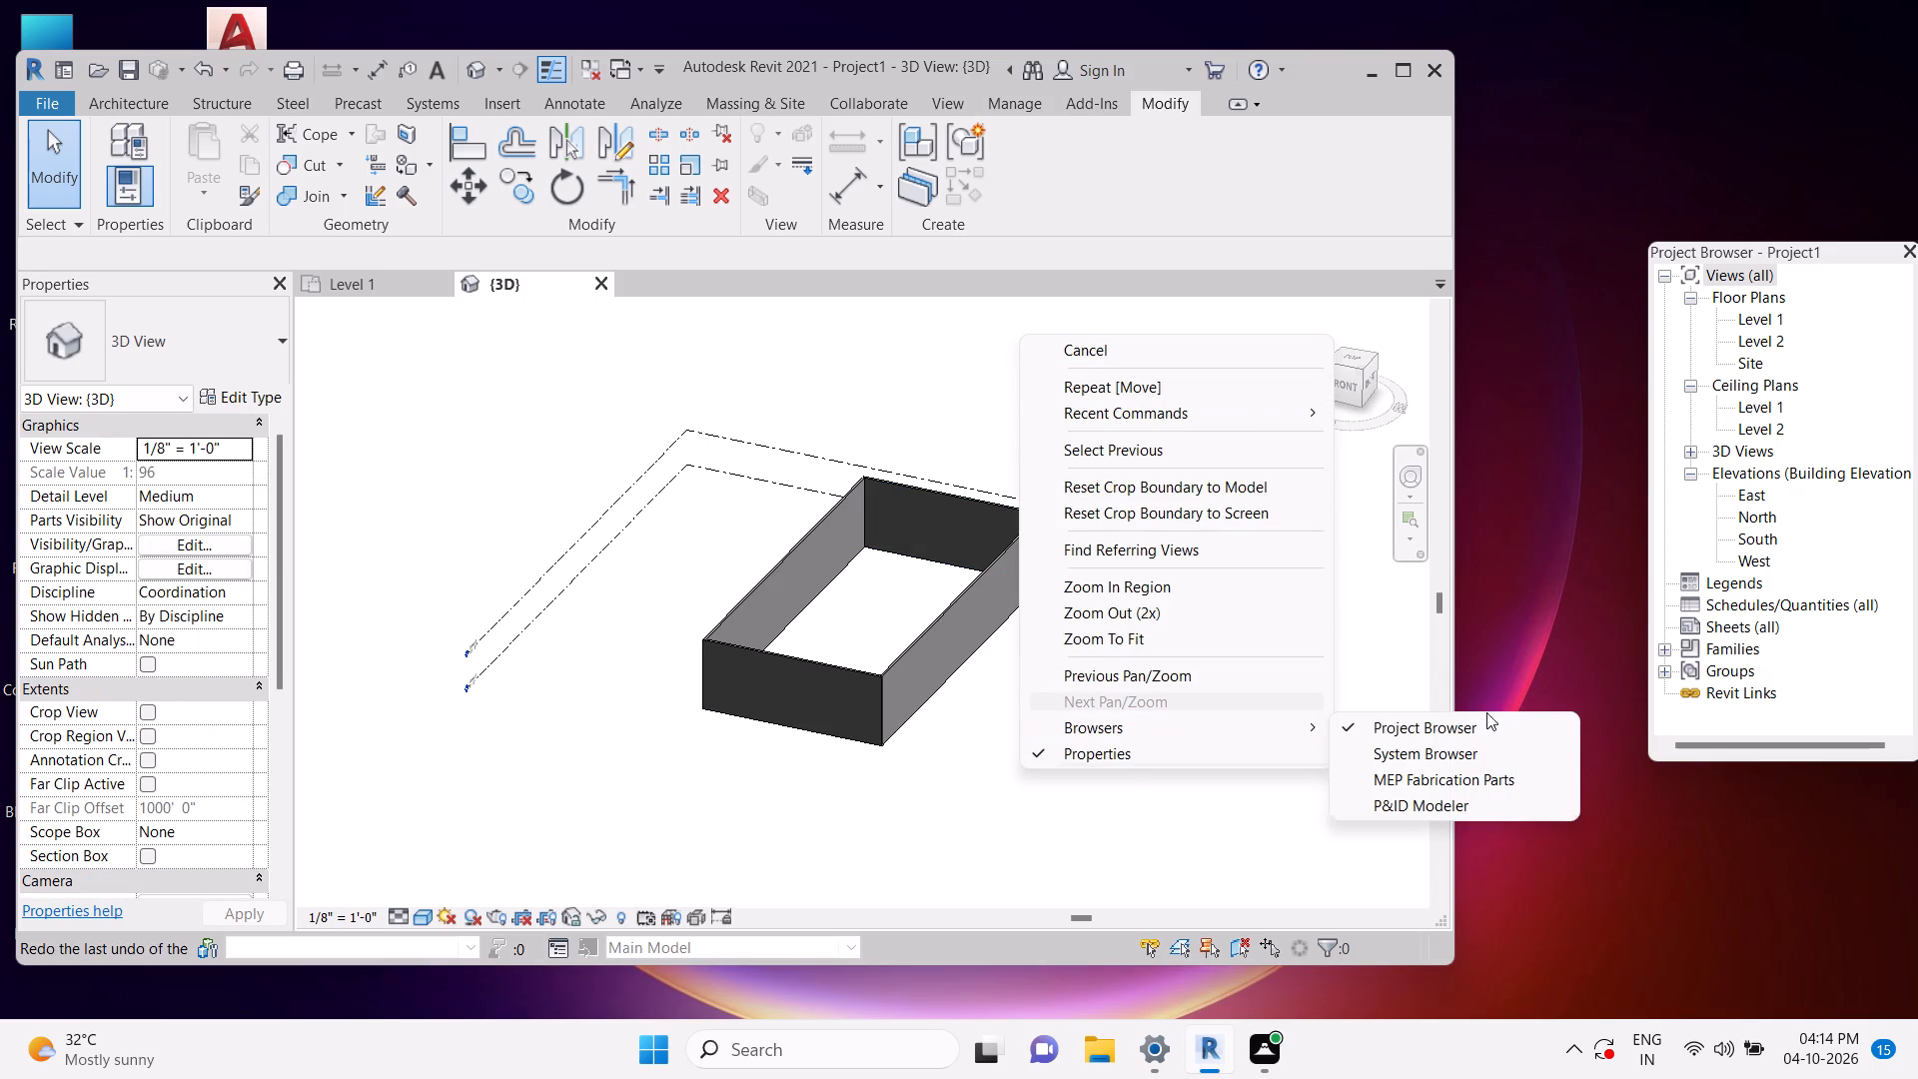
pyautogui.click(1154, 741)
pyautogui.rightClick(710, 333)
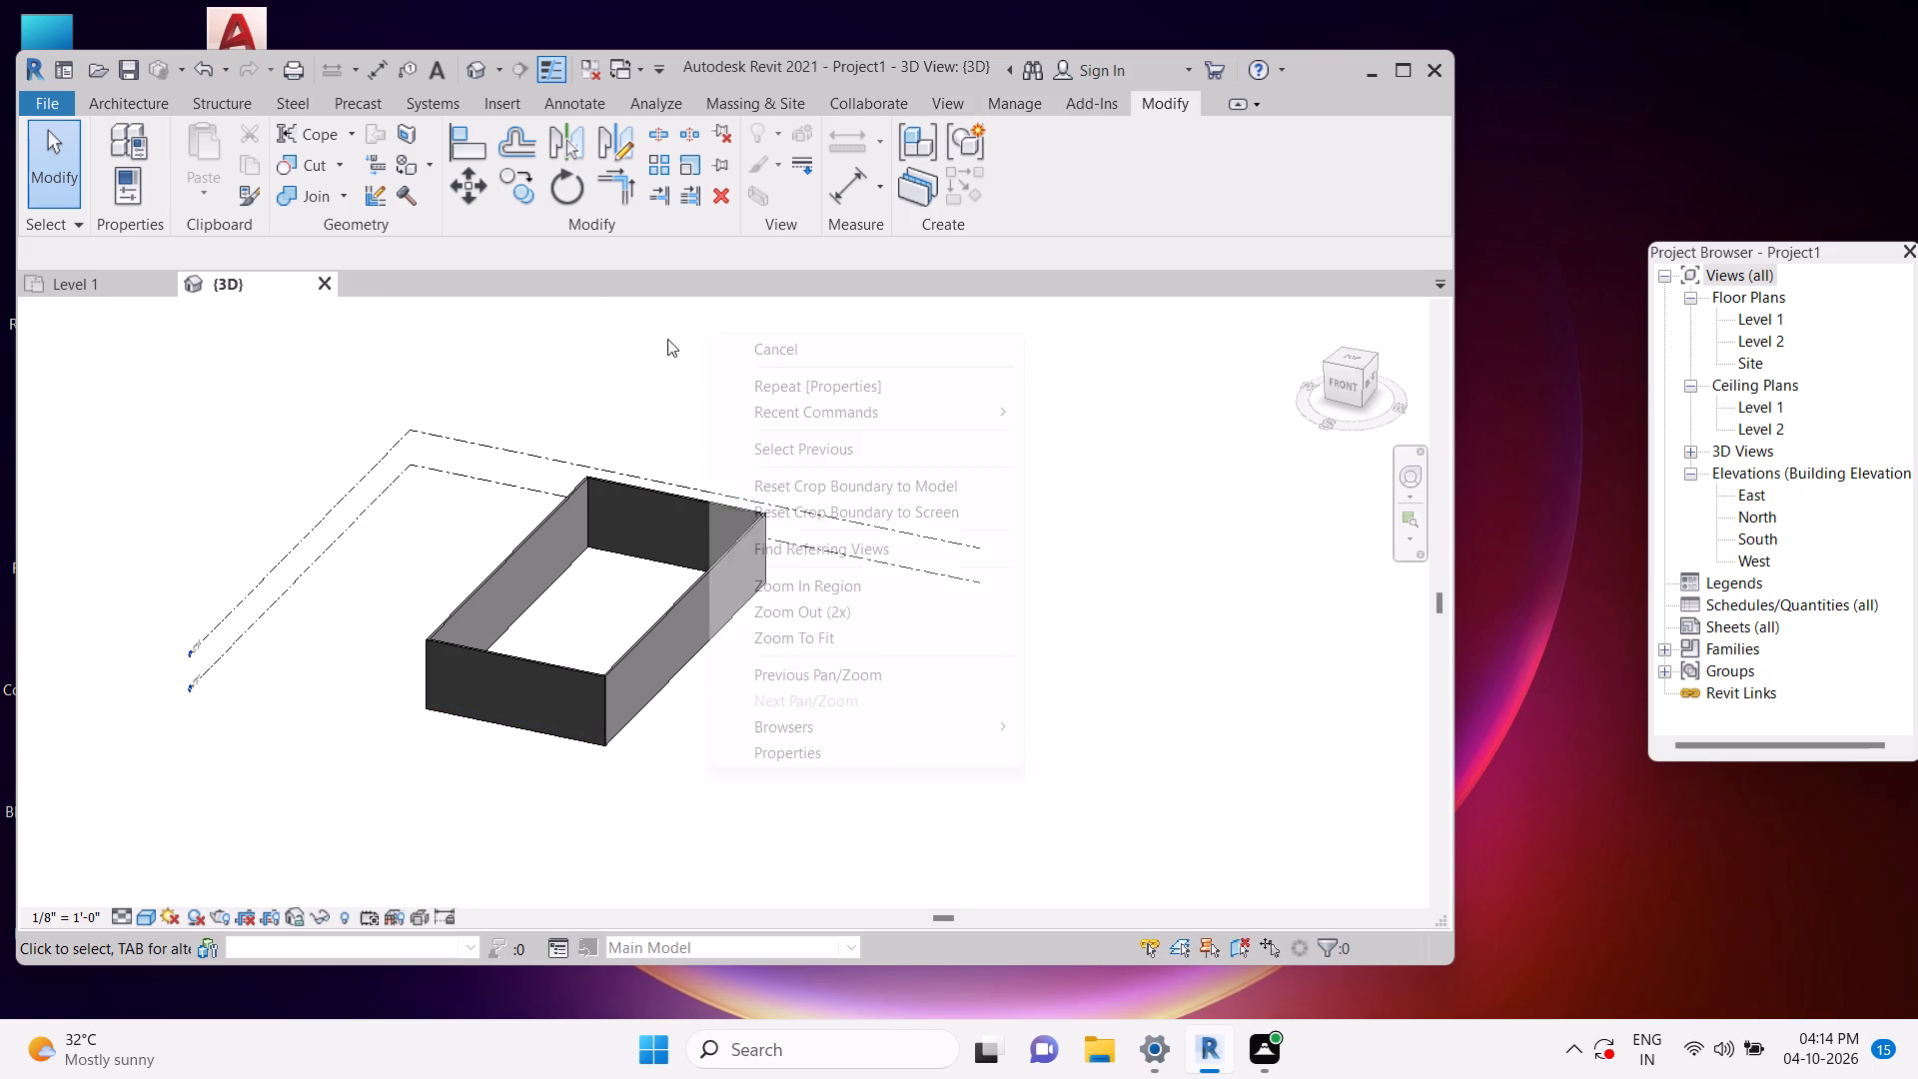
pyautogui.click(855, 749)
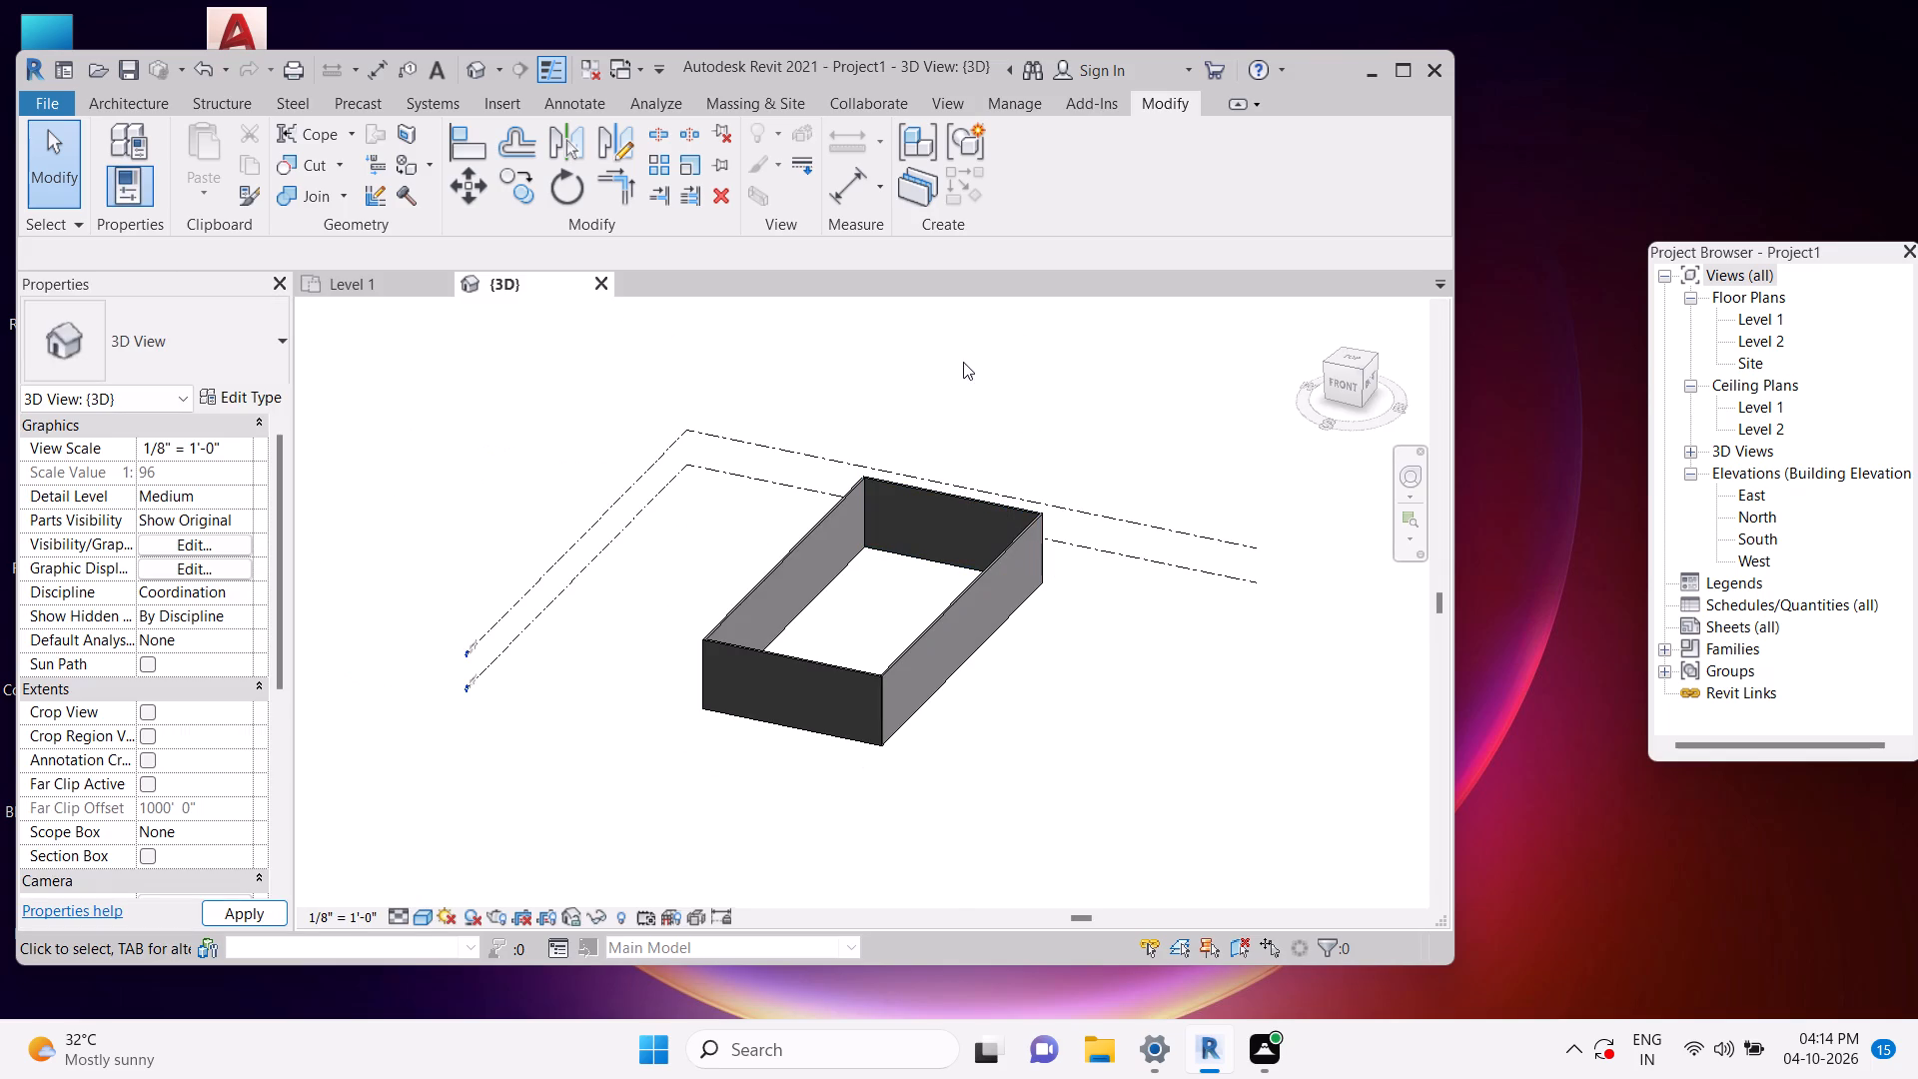
# Undock the Properties palette so that it floats as a separate window.
pyautogui.moveTo(140, 280); pyautogui.dragTo(472, 491)
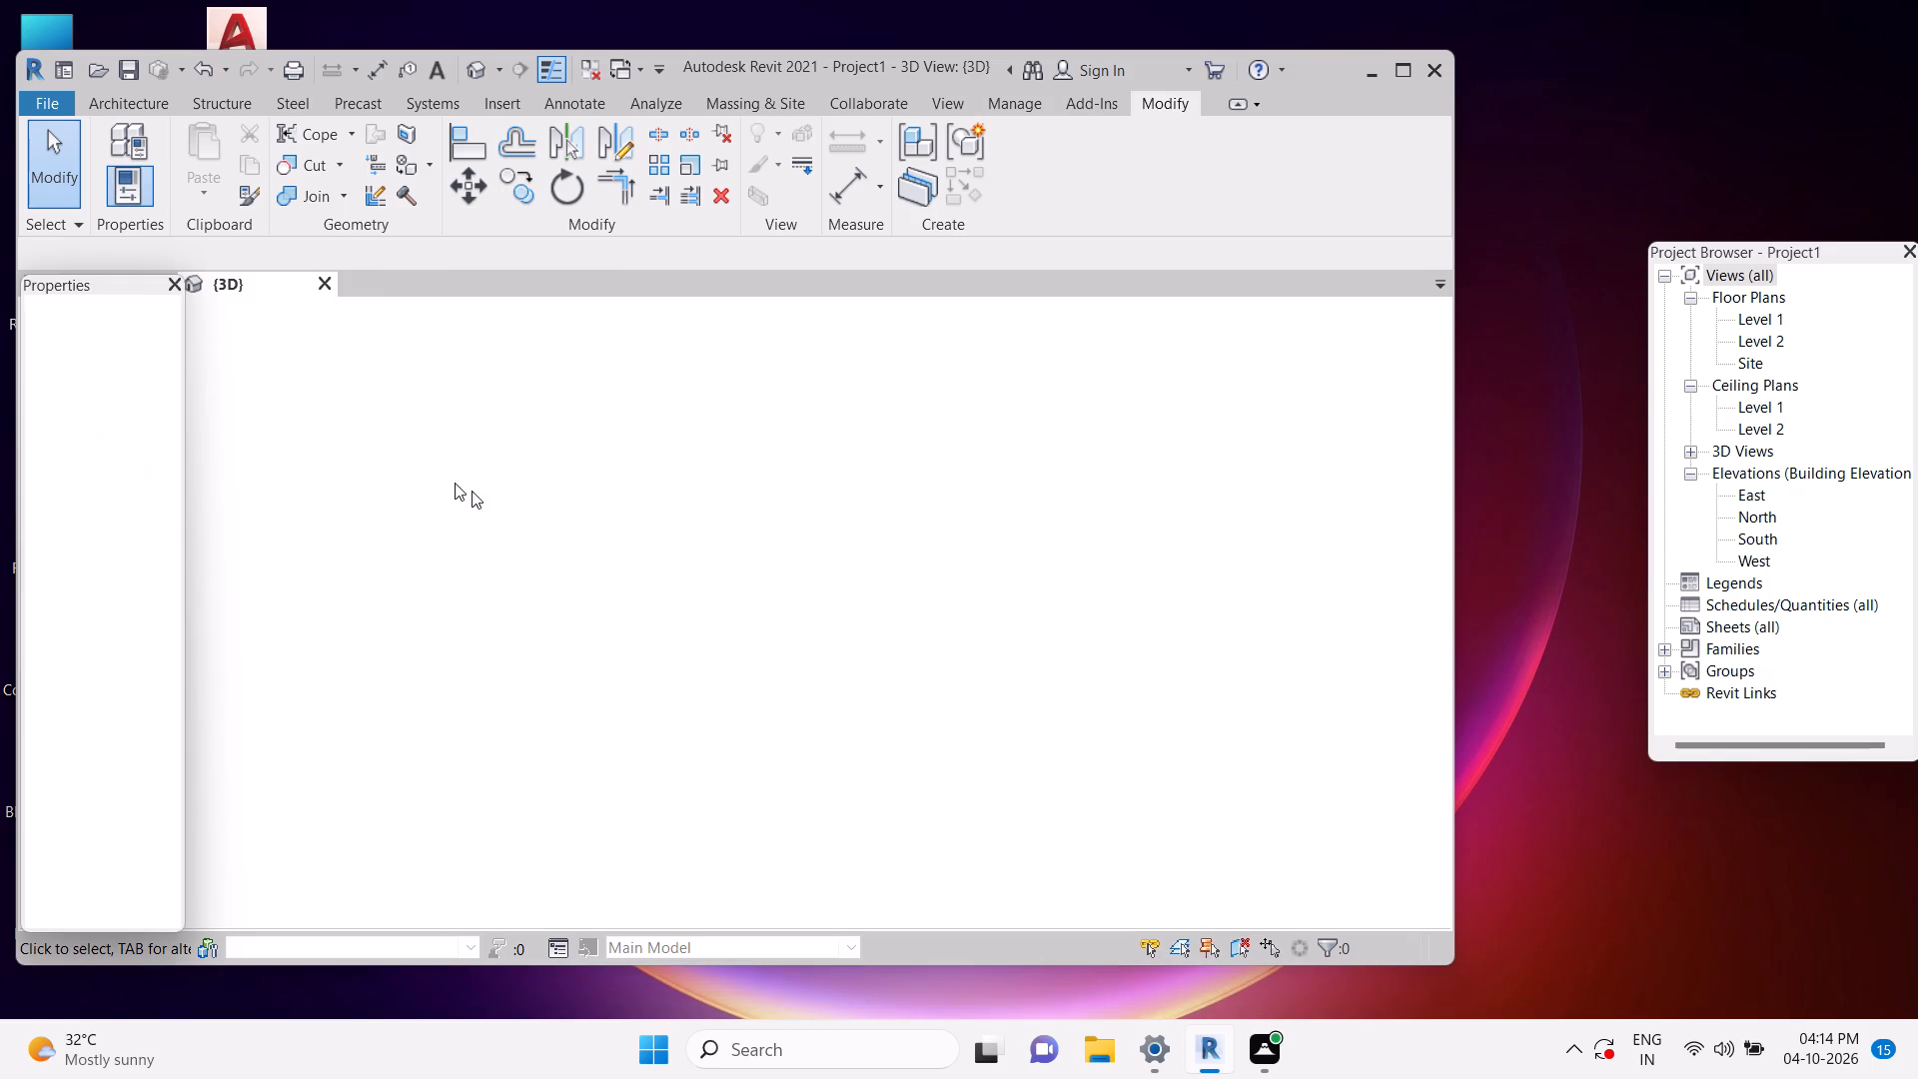
pyautogui.moveTo(472, 491); pyautogui.dragTo(186, 324)
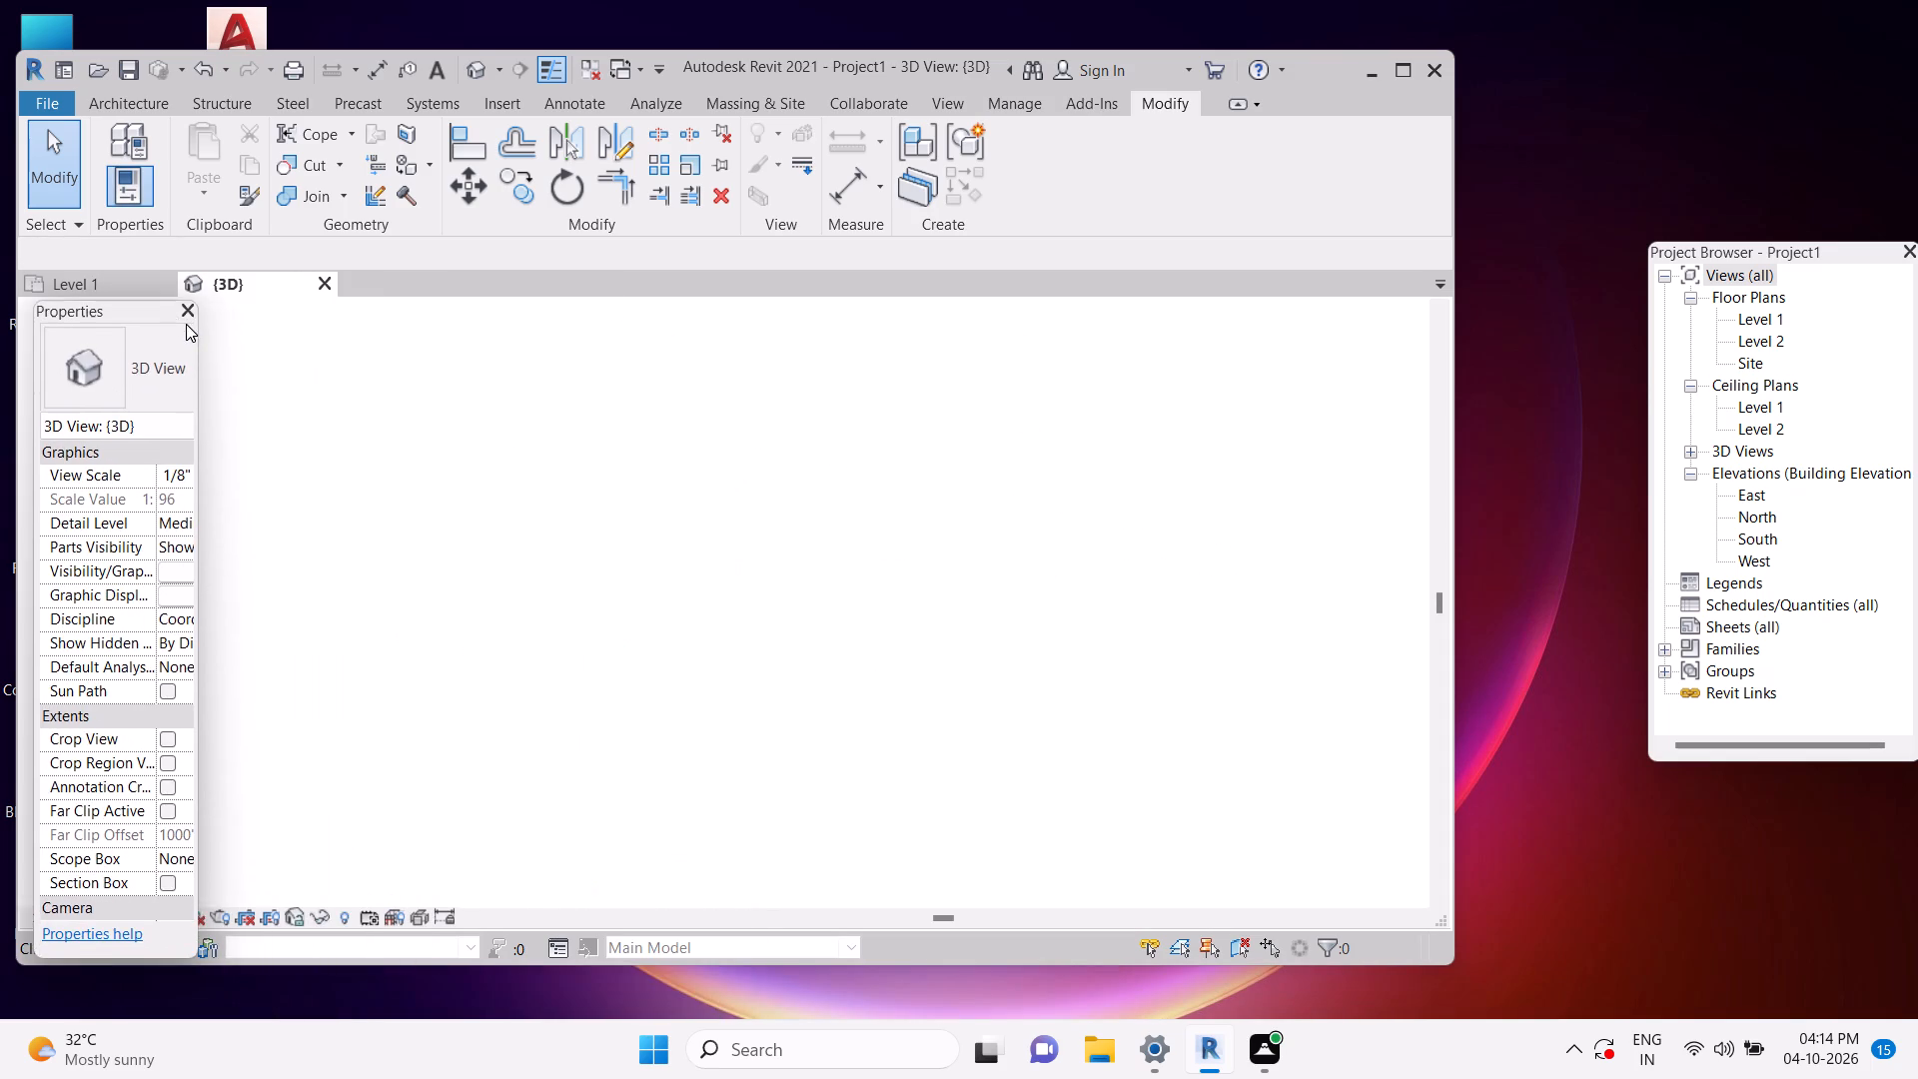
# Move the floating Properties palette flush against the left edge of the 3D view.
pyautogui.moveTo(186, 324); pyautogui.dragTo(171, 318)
# Undo the last 3D view change and apply the Shaded visual style to the view.
pyautogui.hotkey('ctrl', 'z')
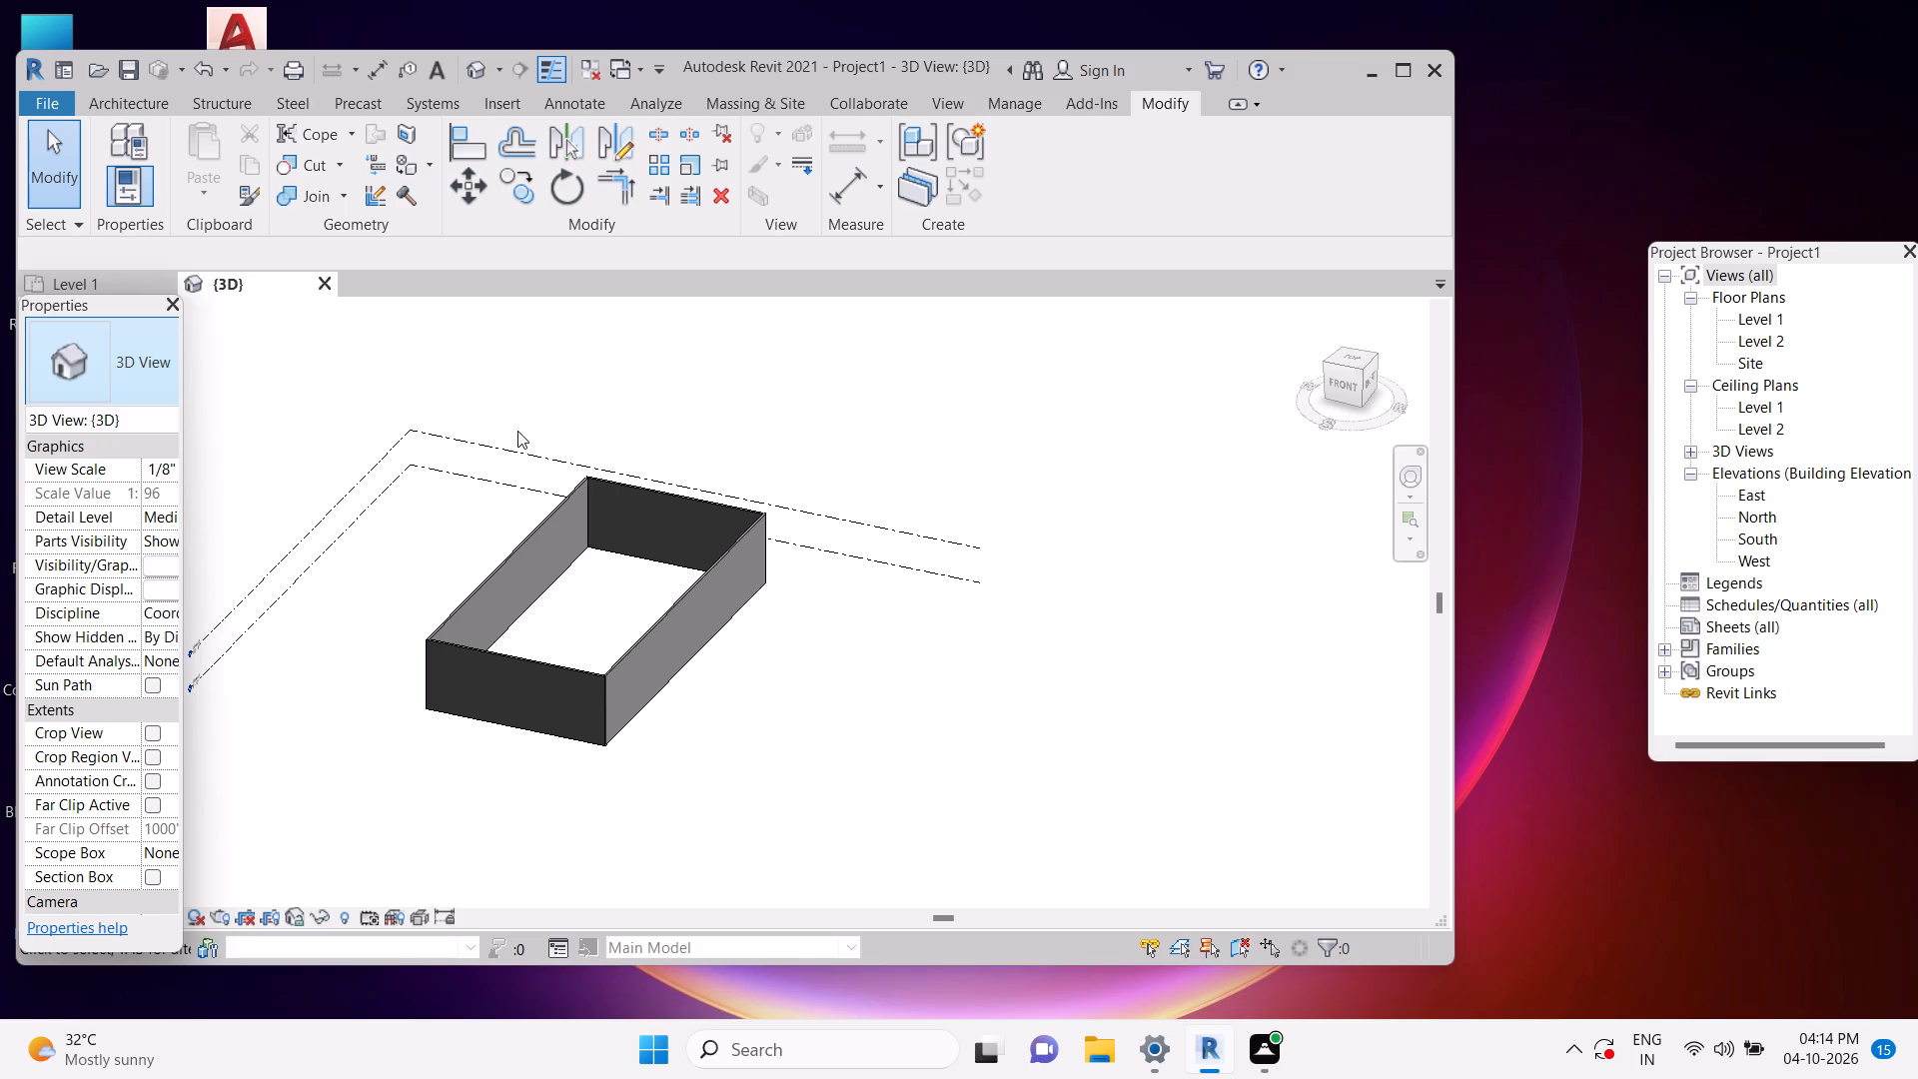
pyautogui.press('Escape')
pyautogui.press('Escape')
pyautogui.press('Escape')
pyautogui.write('sd')
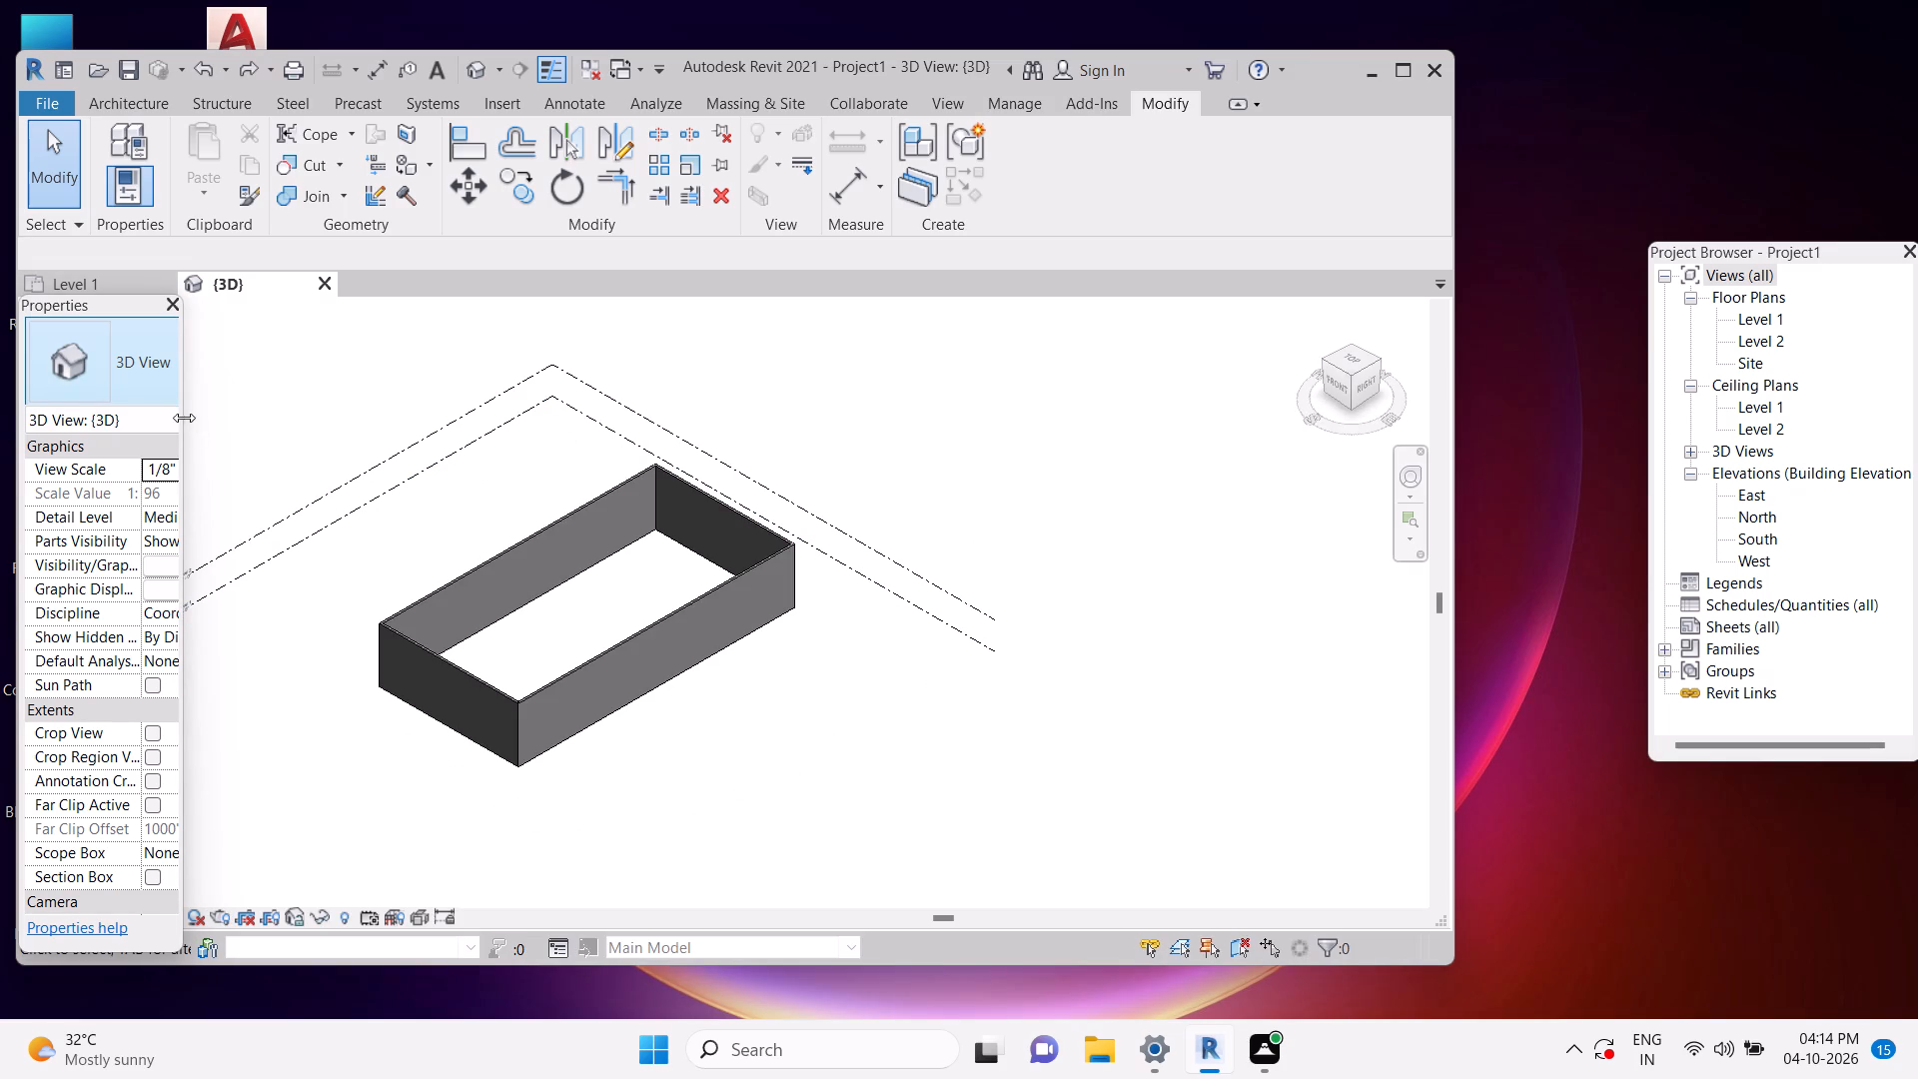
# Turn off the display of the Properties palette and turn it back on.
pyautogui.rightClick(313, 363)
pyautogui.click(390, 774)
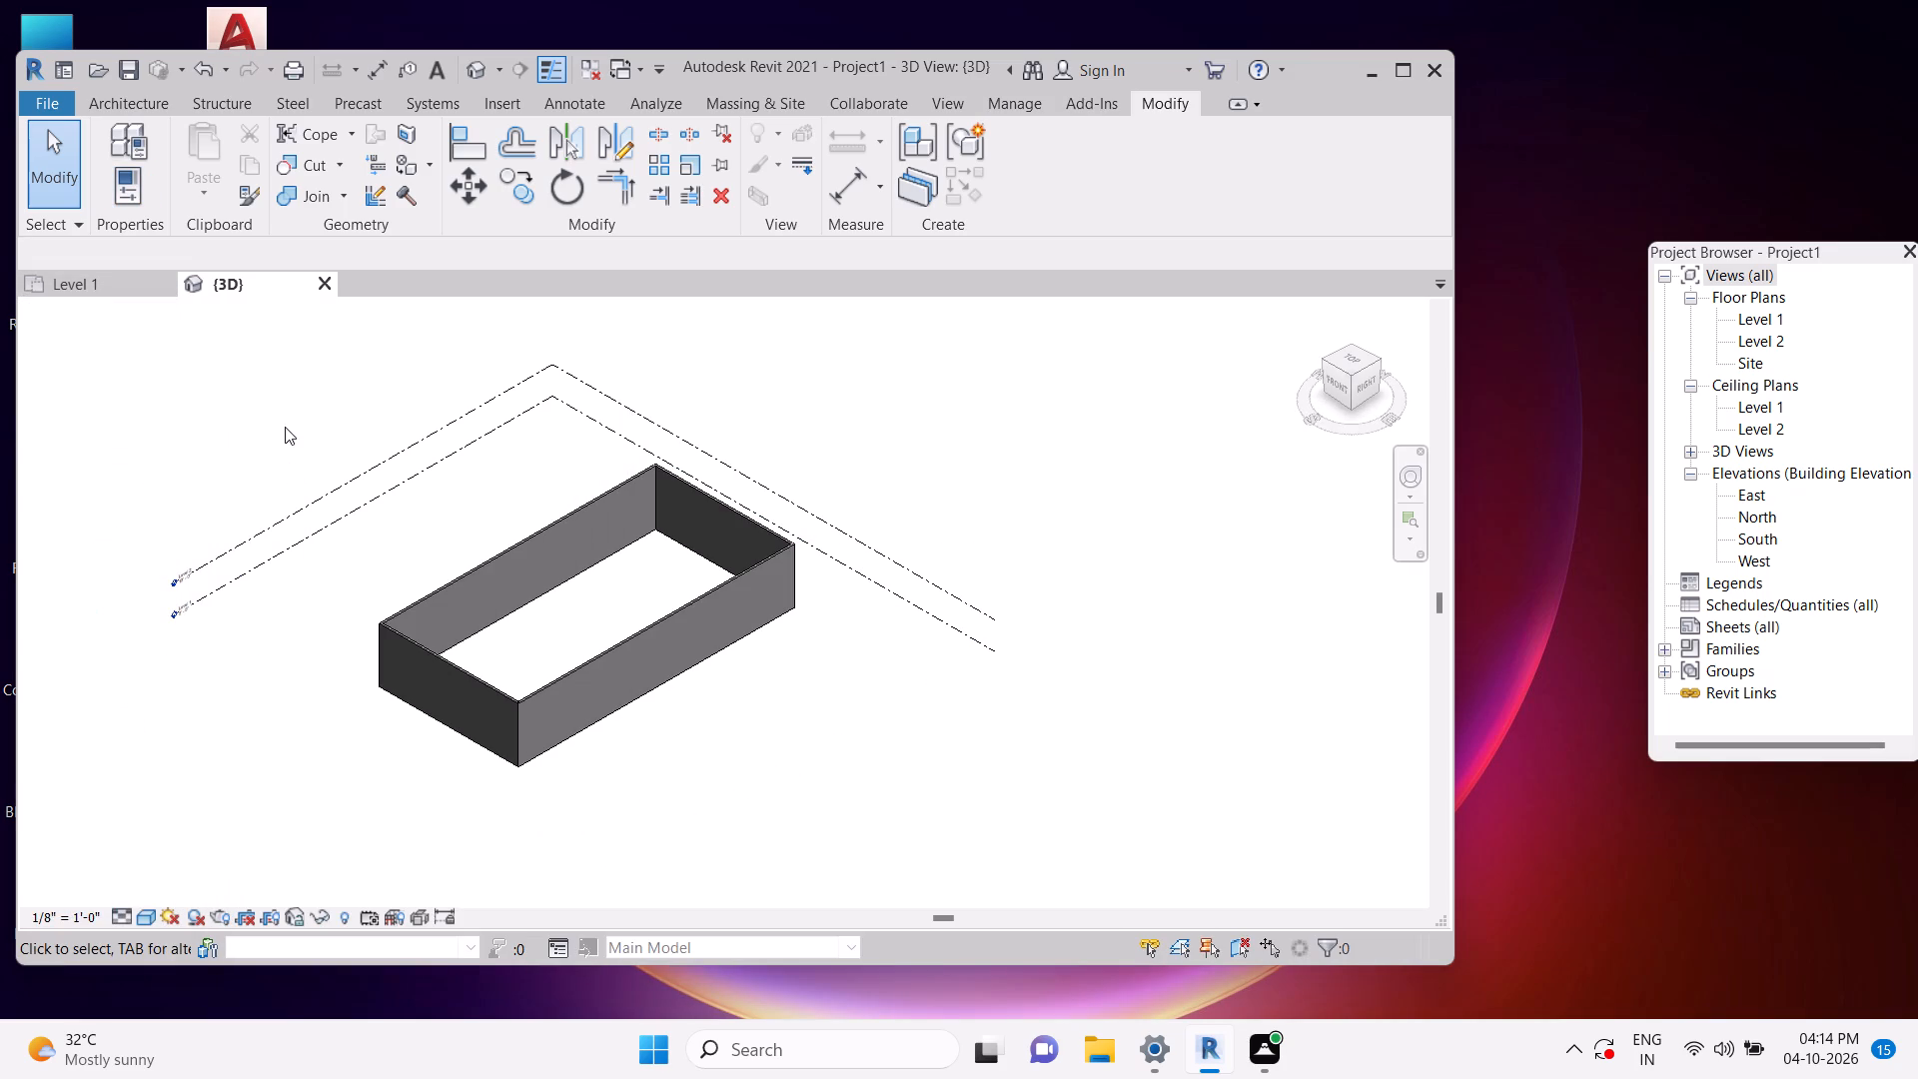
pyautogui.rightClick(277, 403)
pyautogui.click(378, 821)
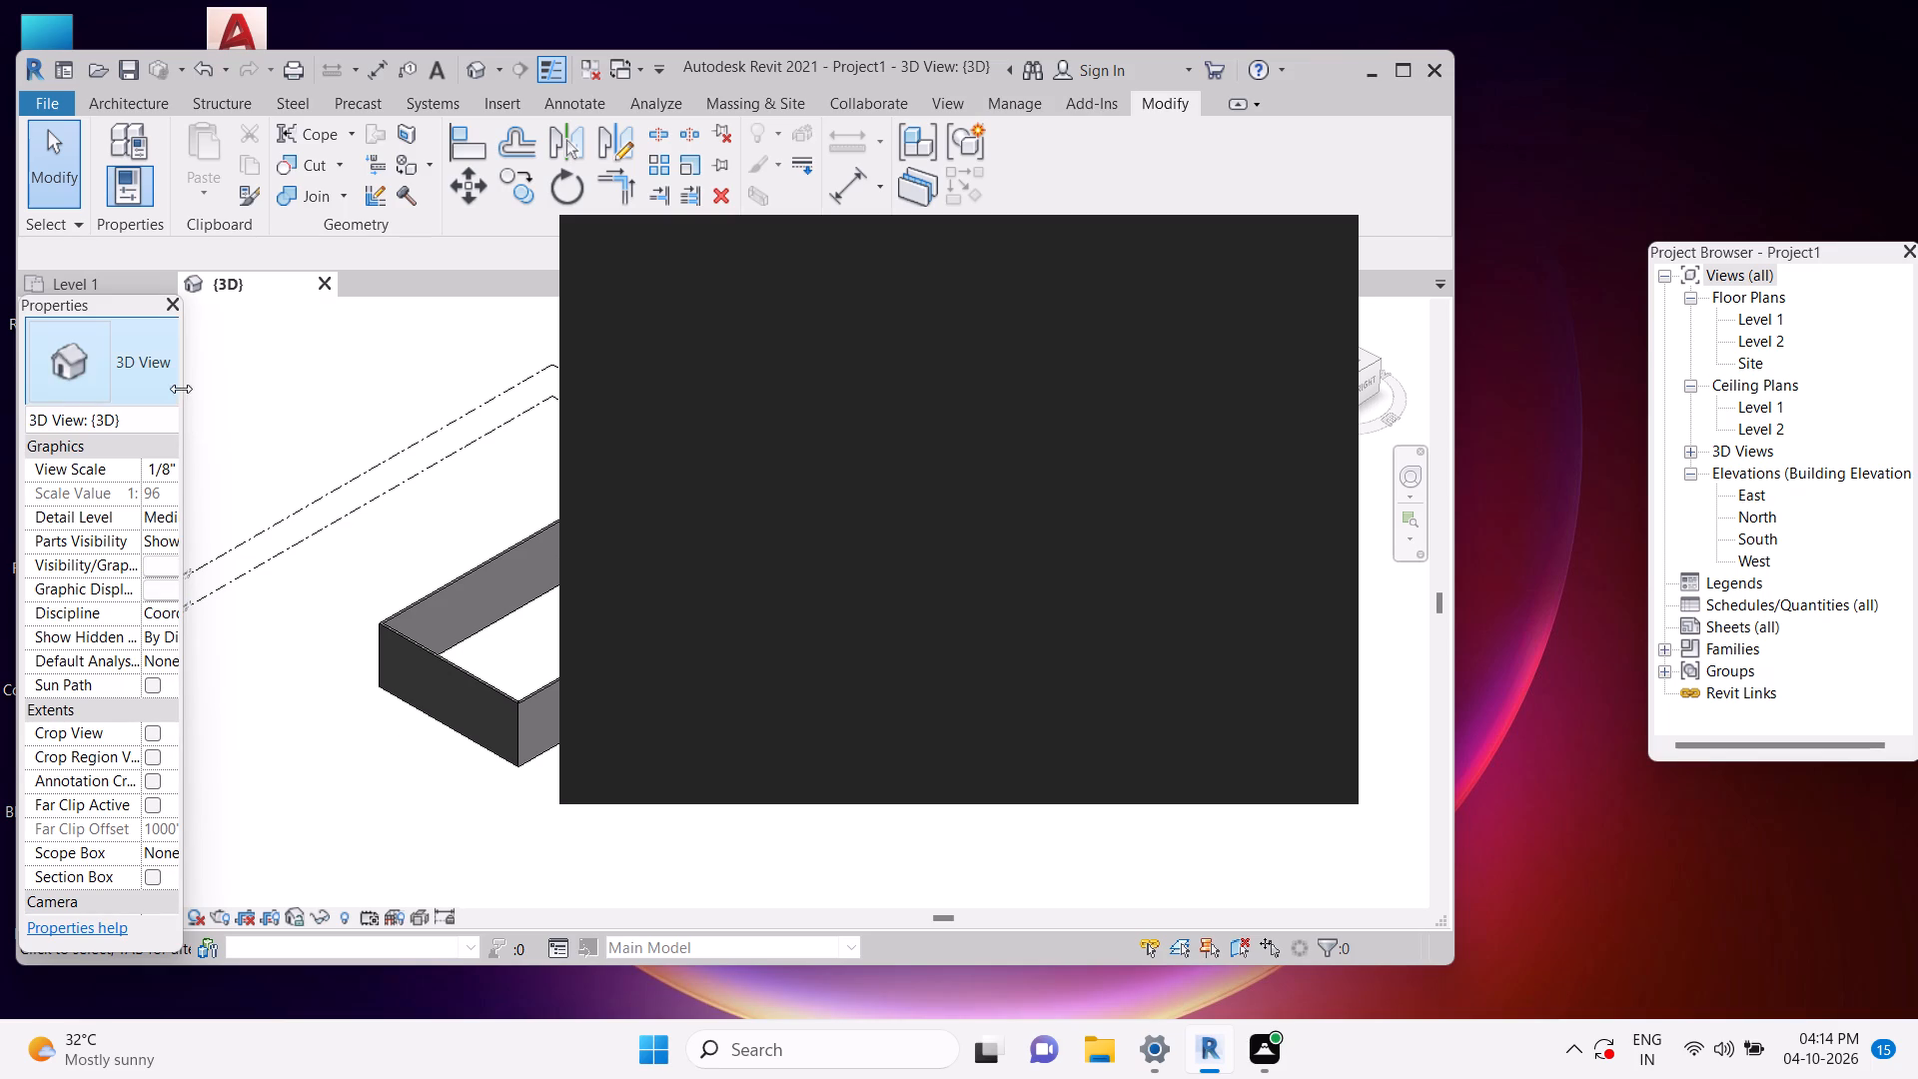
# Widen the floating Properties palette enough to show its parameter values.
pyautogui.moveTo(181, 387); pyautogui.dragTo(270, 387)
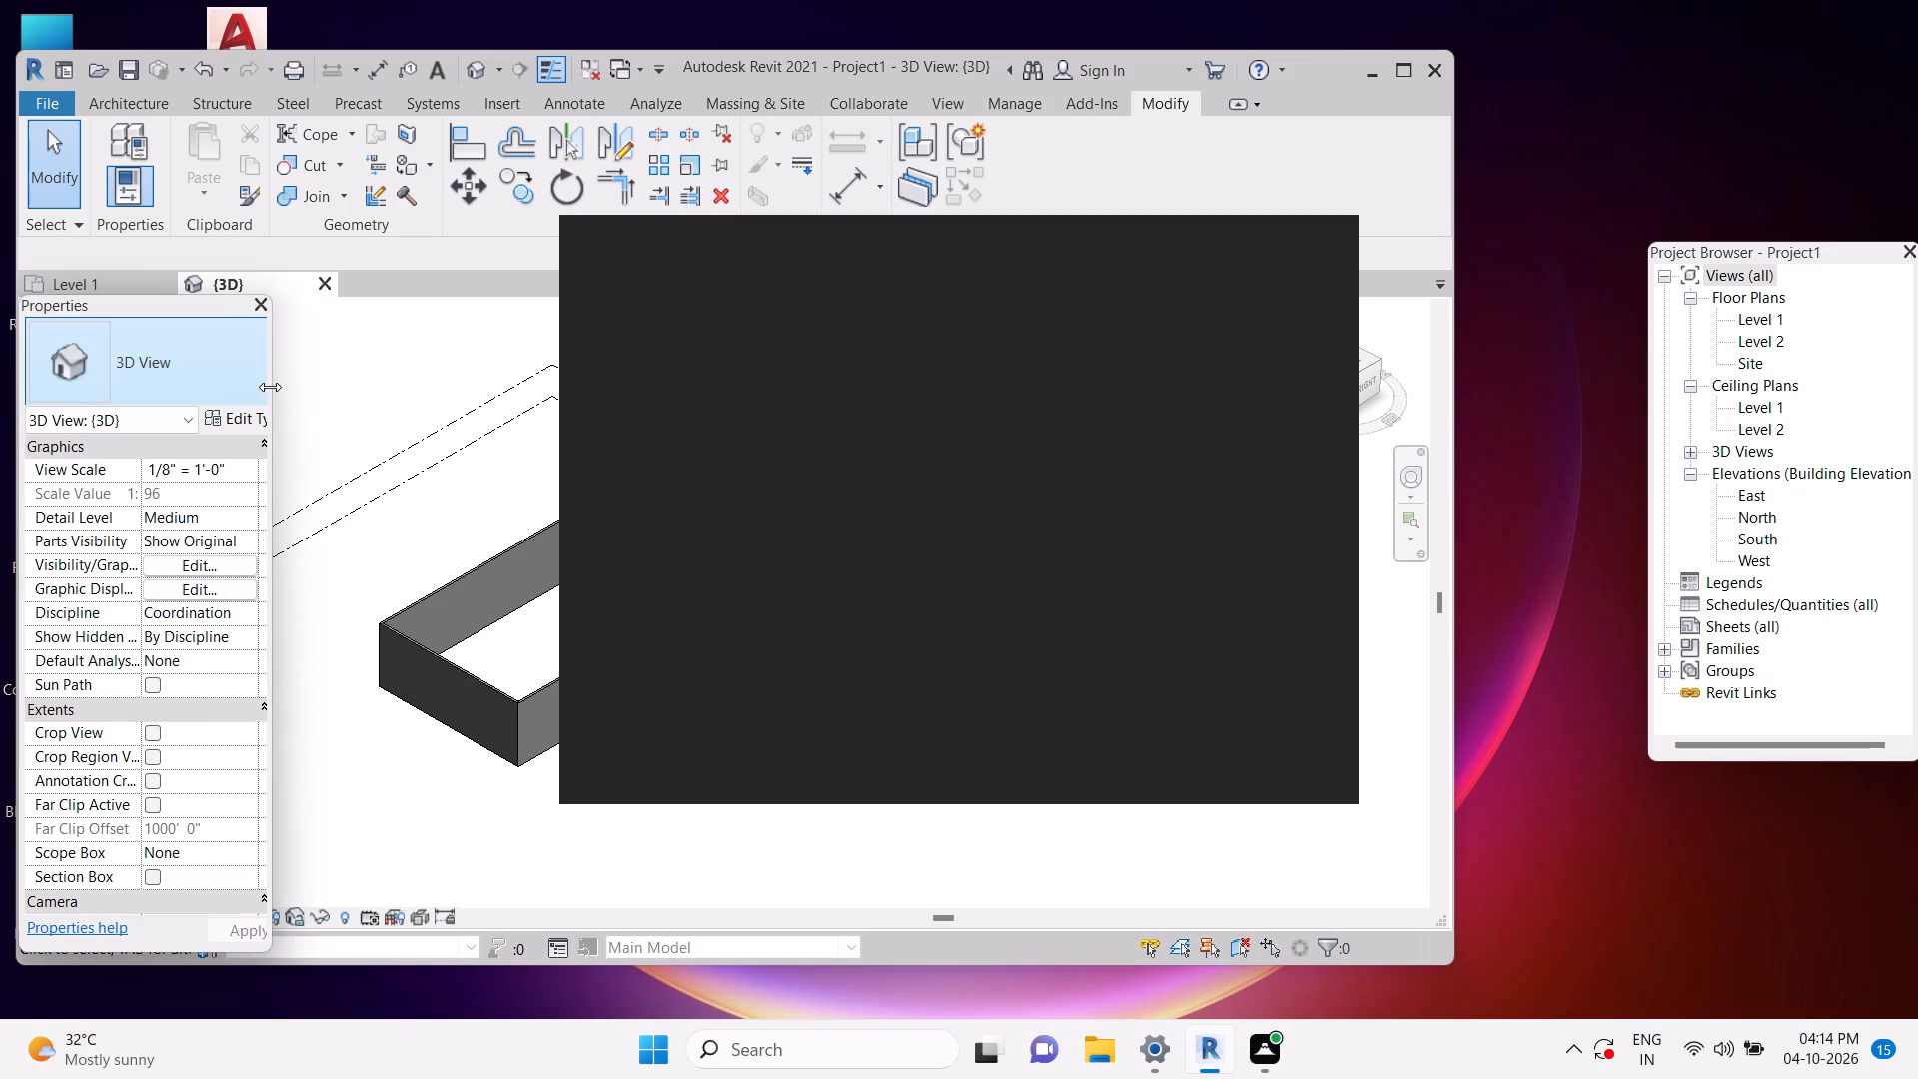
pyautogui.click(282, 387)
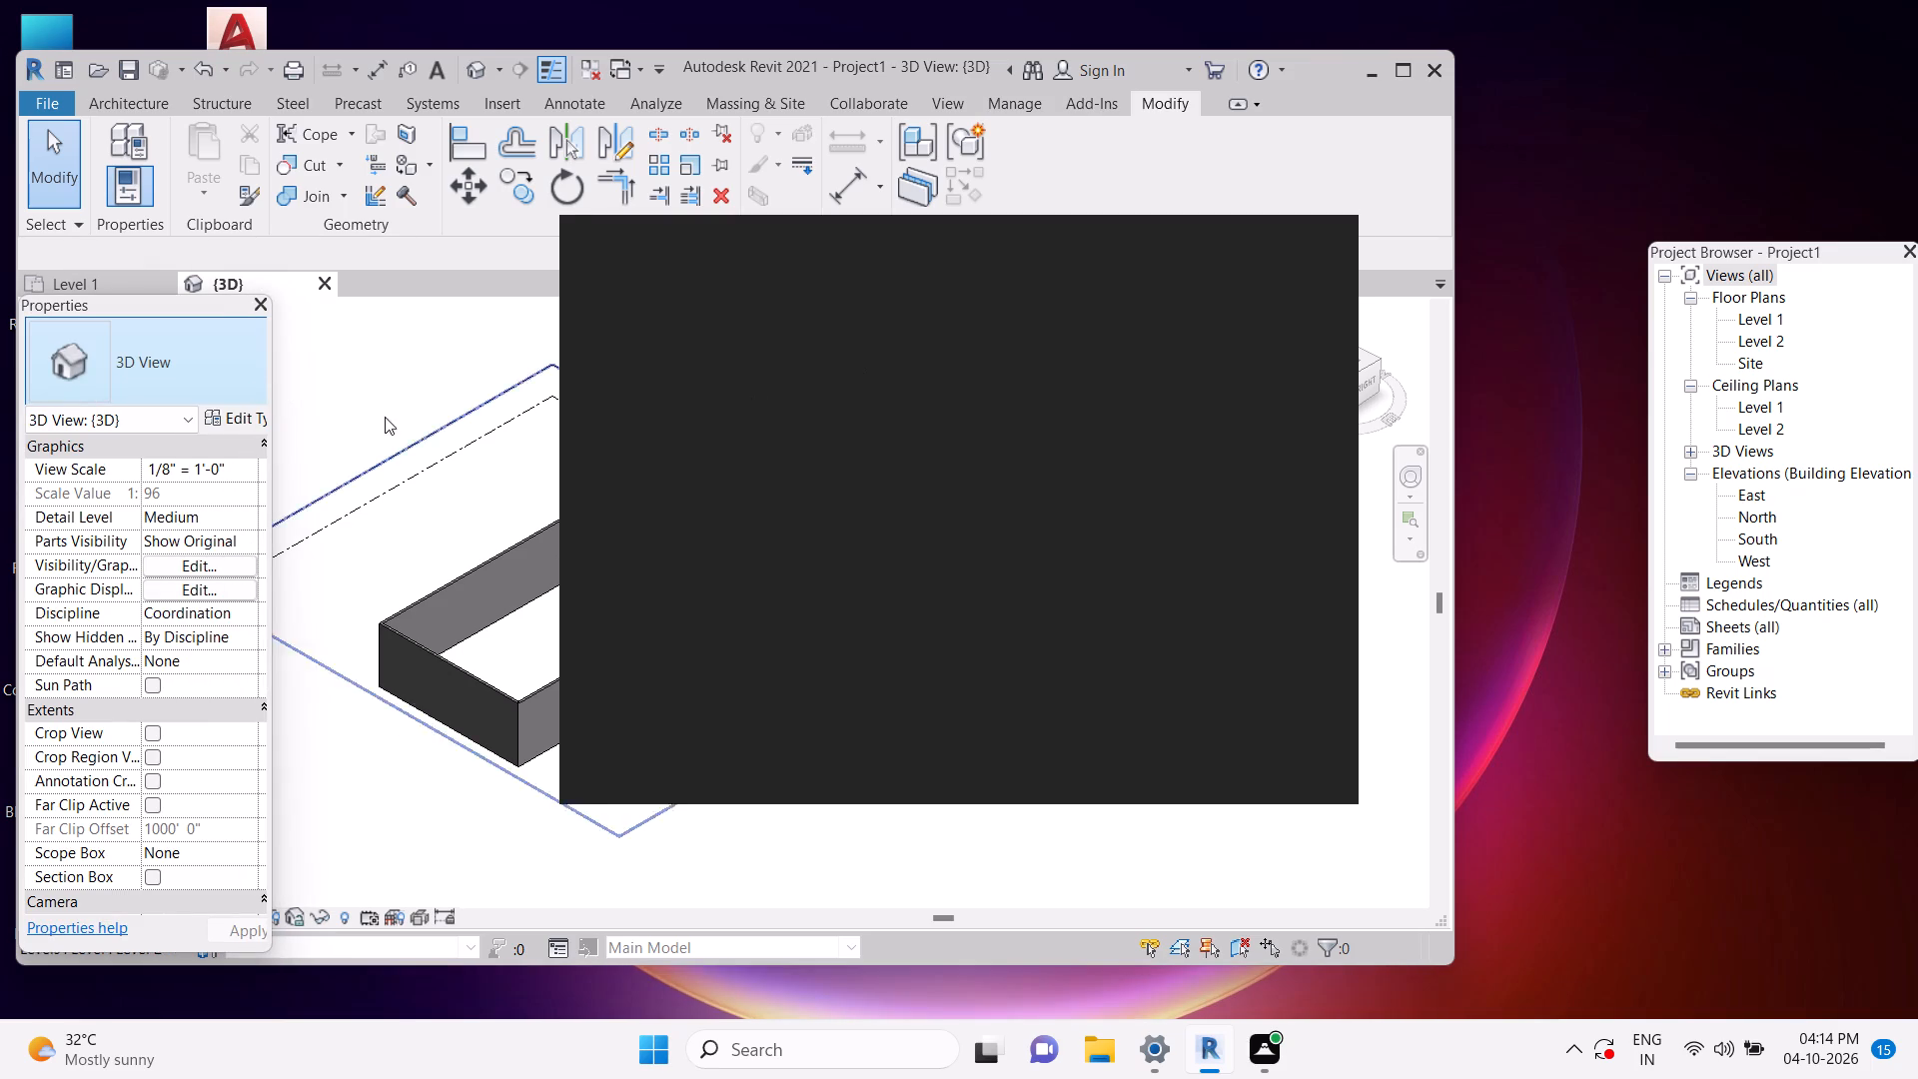
# Dismiss the notification window covering the 3D view.
pyautogui.press('Escape')
pyautogui.press('Escape')
pyautogui.press('Escape')
pyautogui.press('Escape')
pyautogui.press('Escape')
pyautogui.press('Escape')
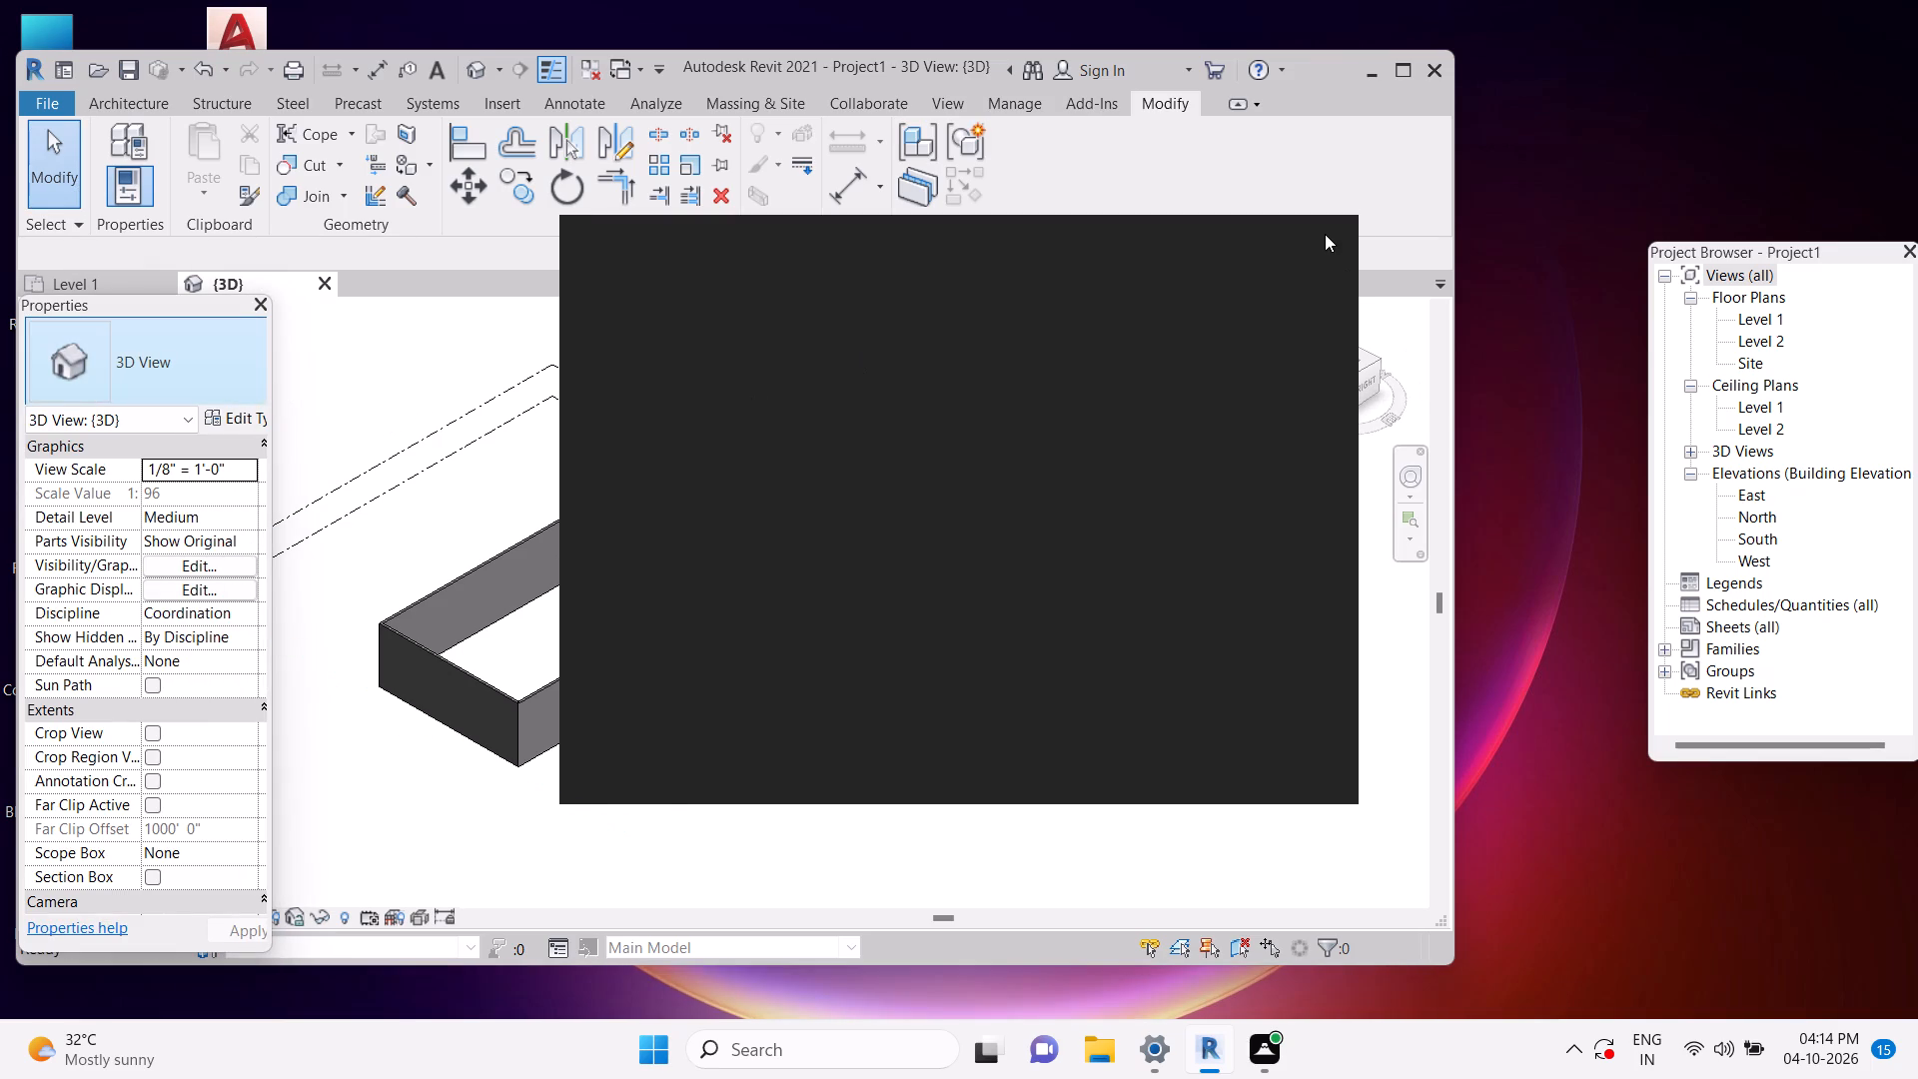
pyautogui.press('Escape')
pyautogui.press('Escape')
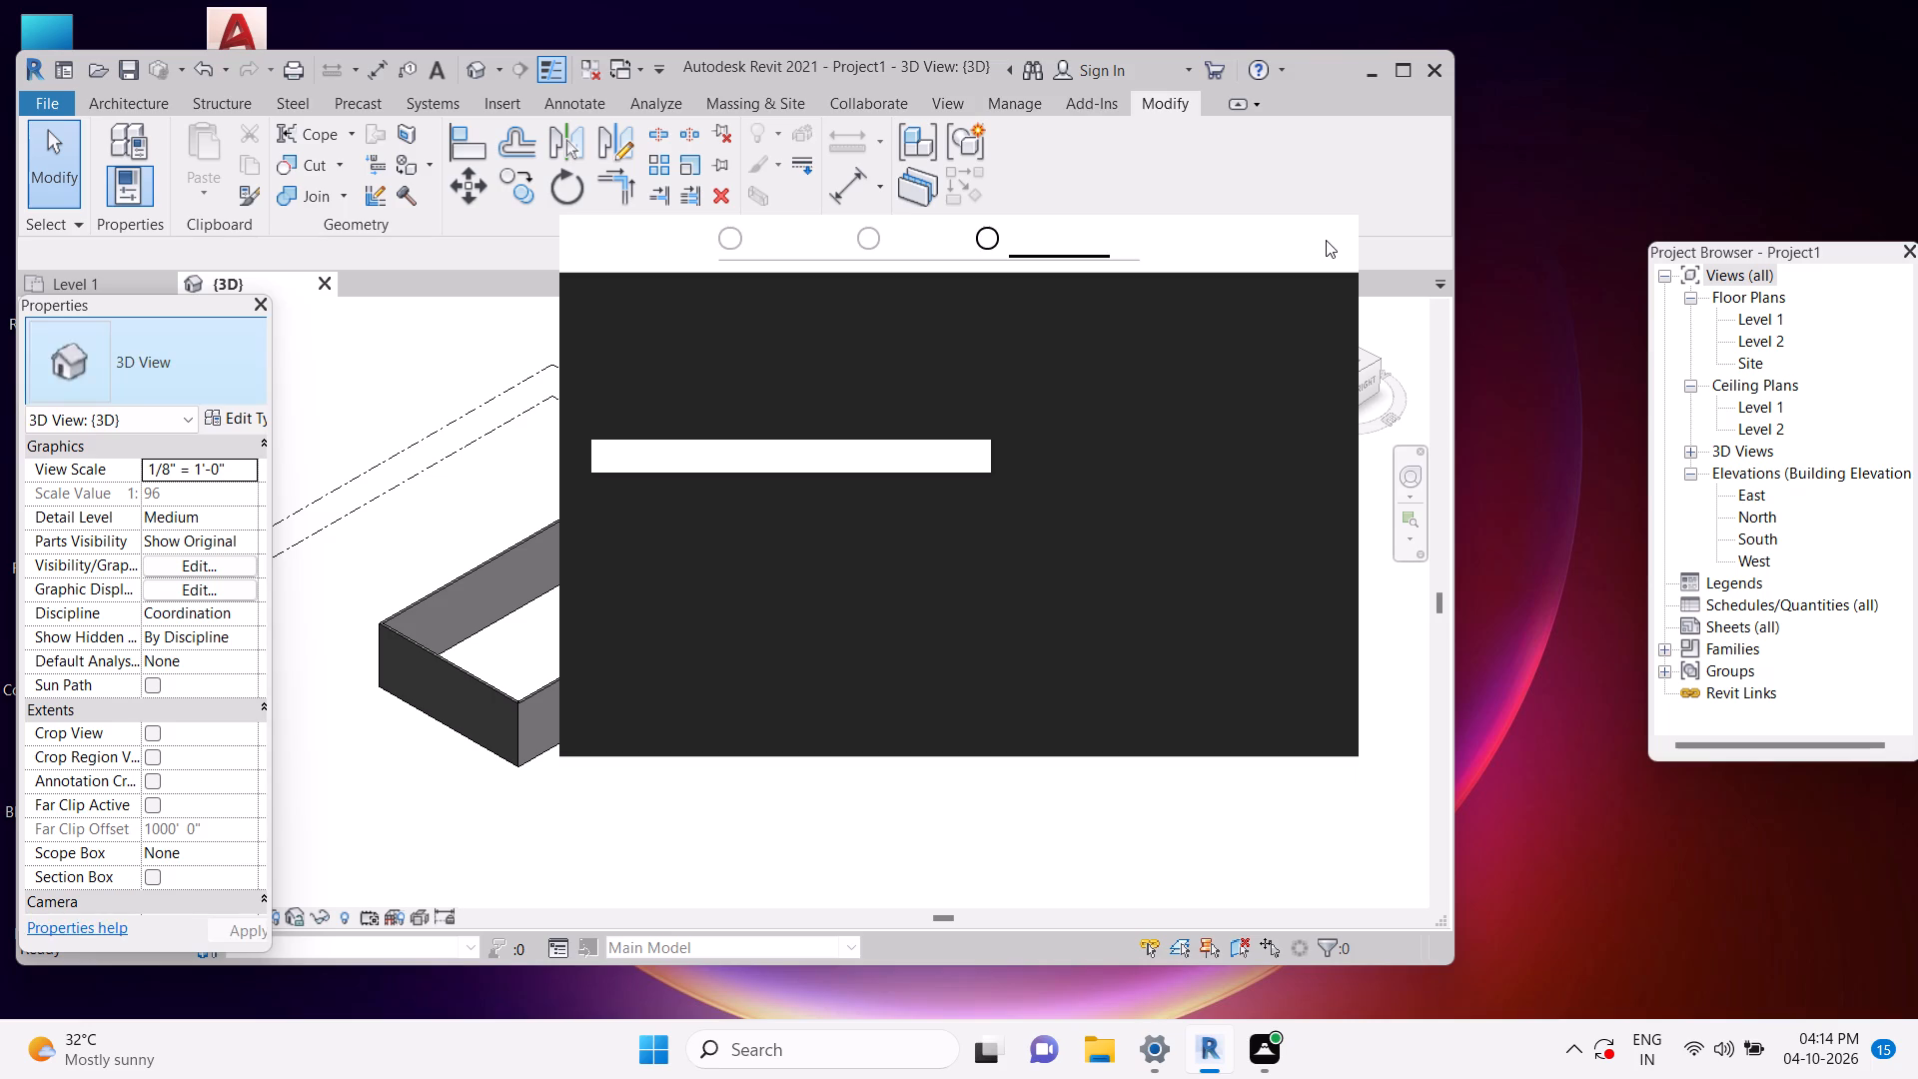
pyautogui.click(1326, 242)
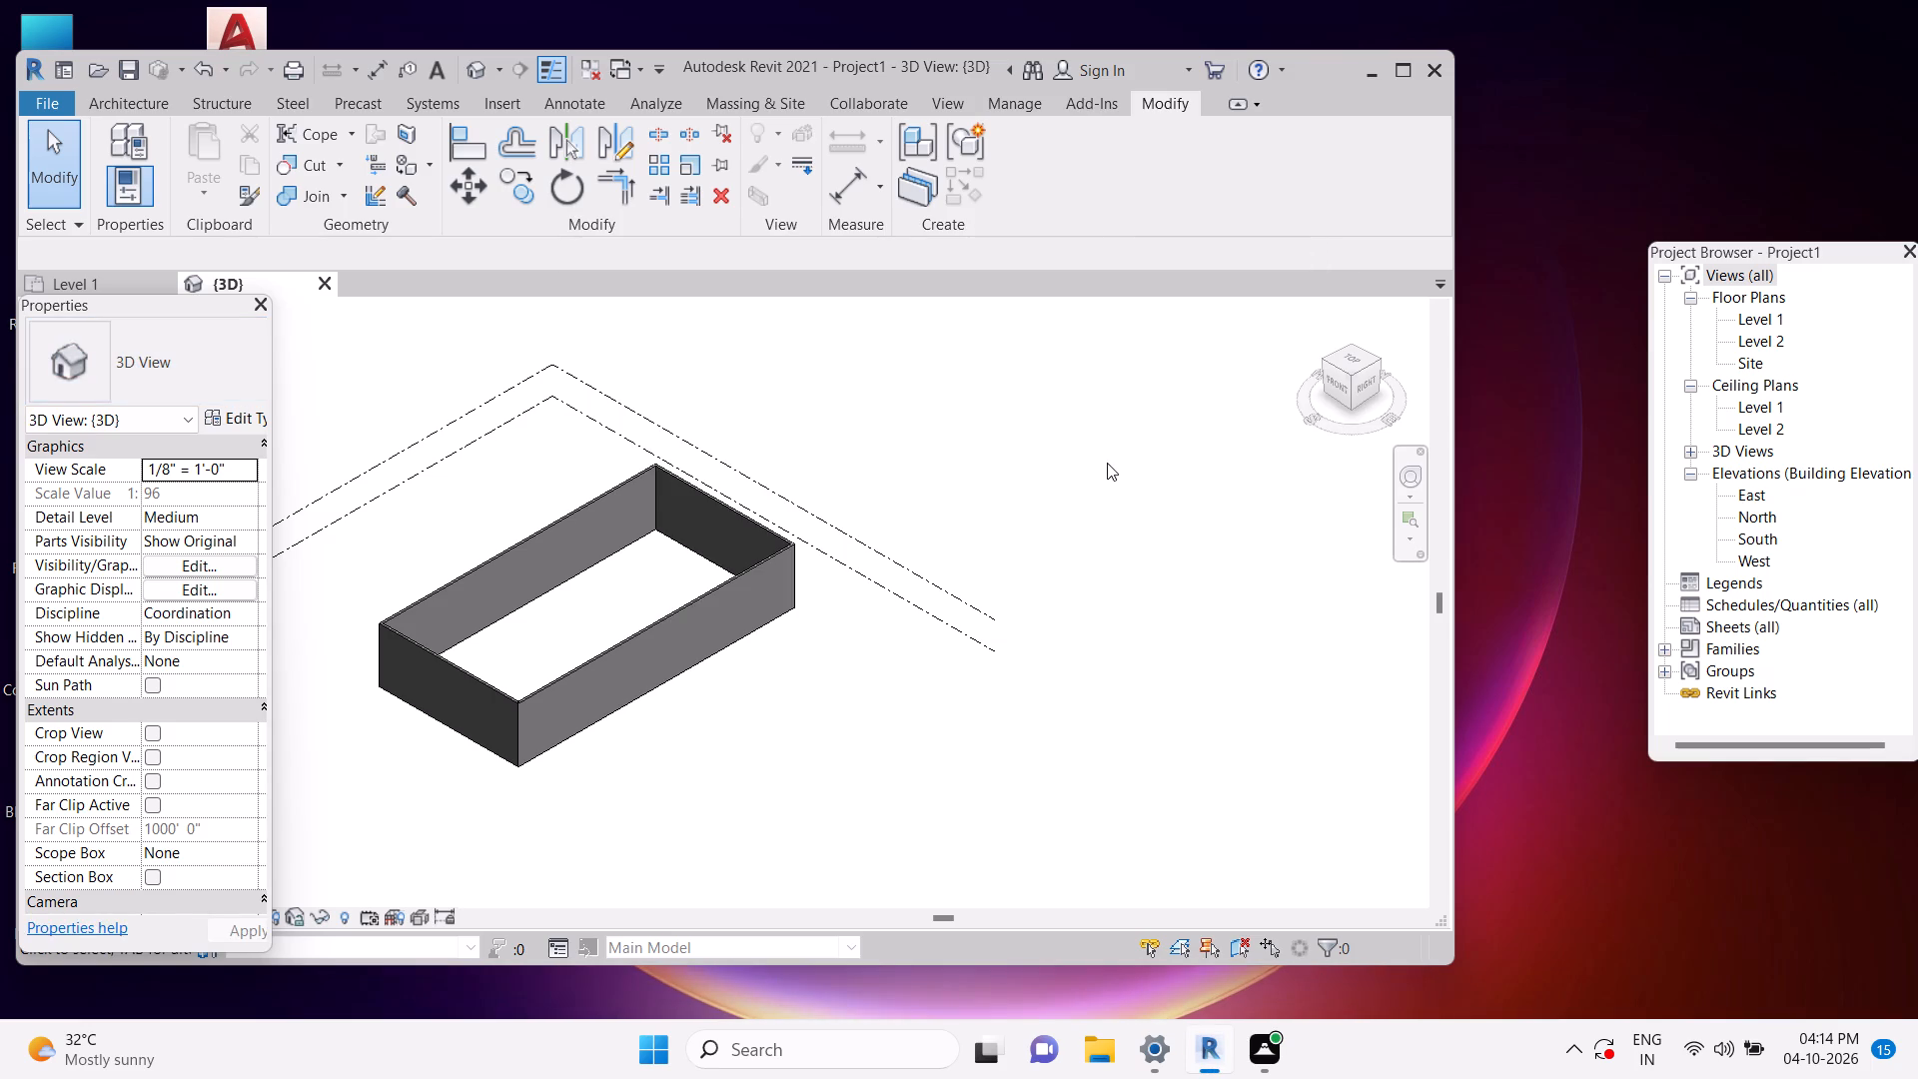
# Display the System Browser and move it beside the wall enclosure in the 3D view.
pyautogui.rightClick(1107, 463)
pyautogui.click(1244, 857)
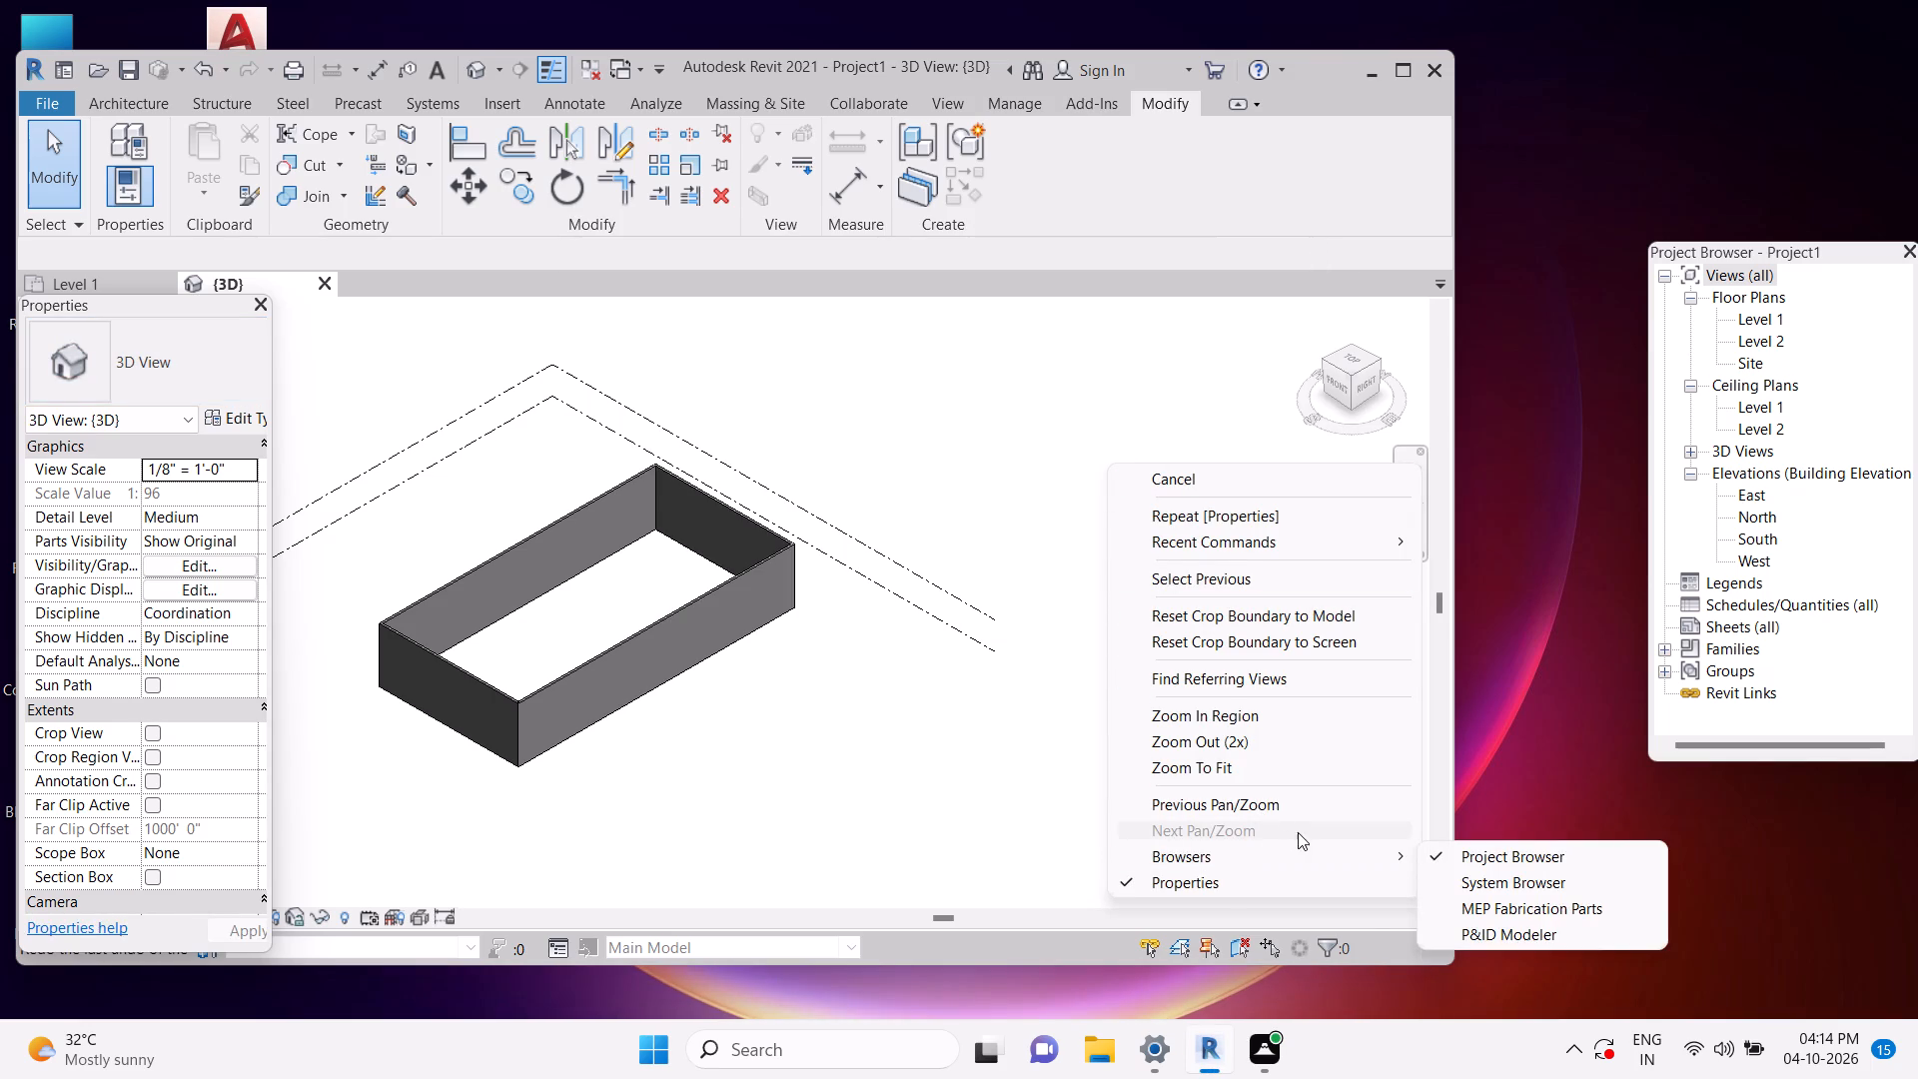
pyautogui.click(855, 379)
pyautogui.rightClick(855, 377)
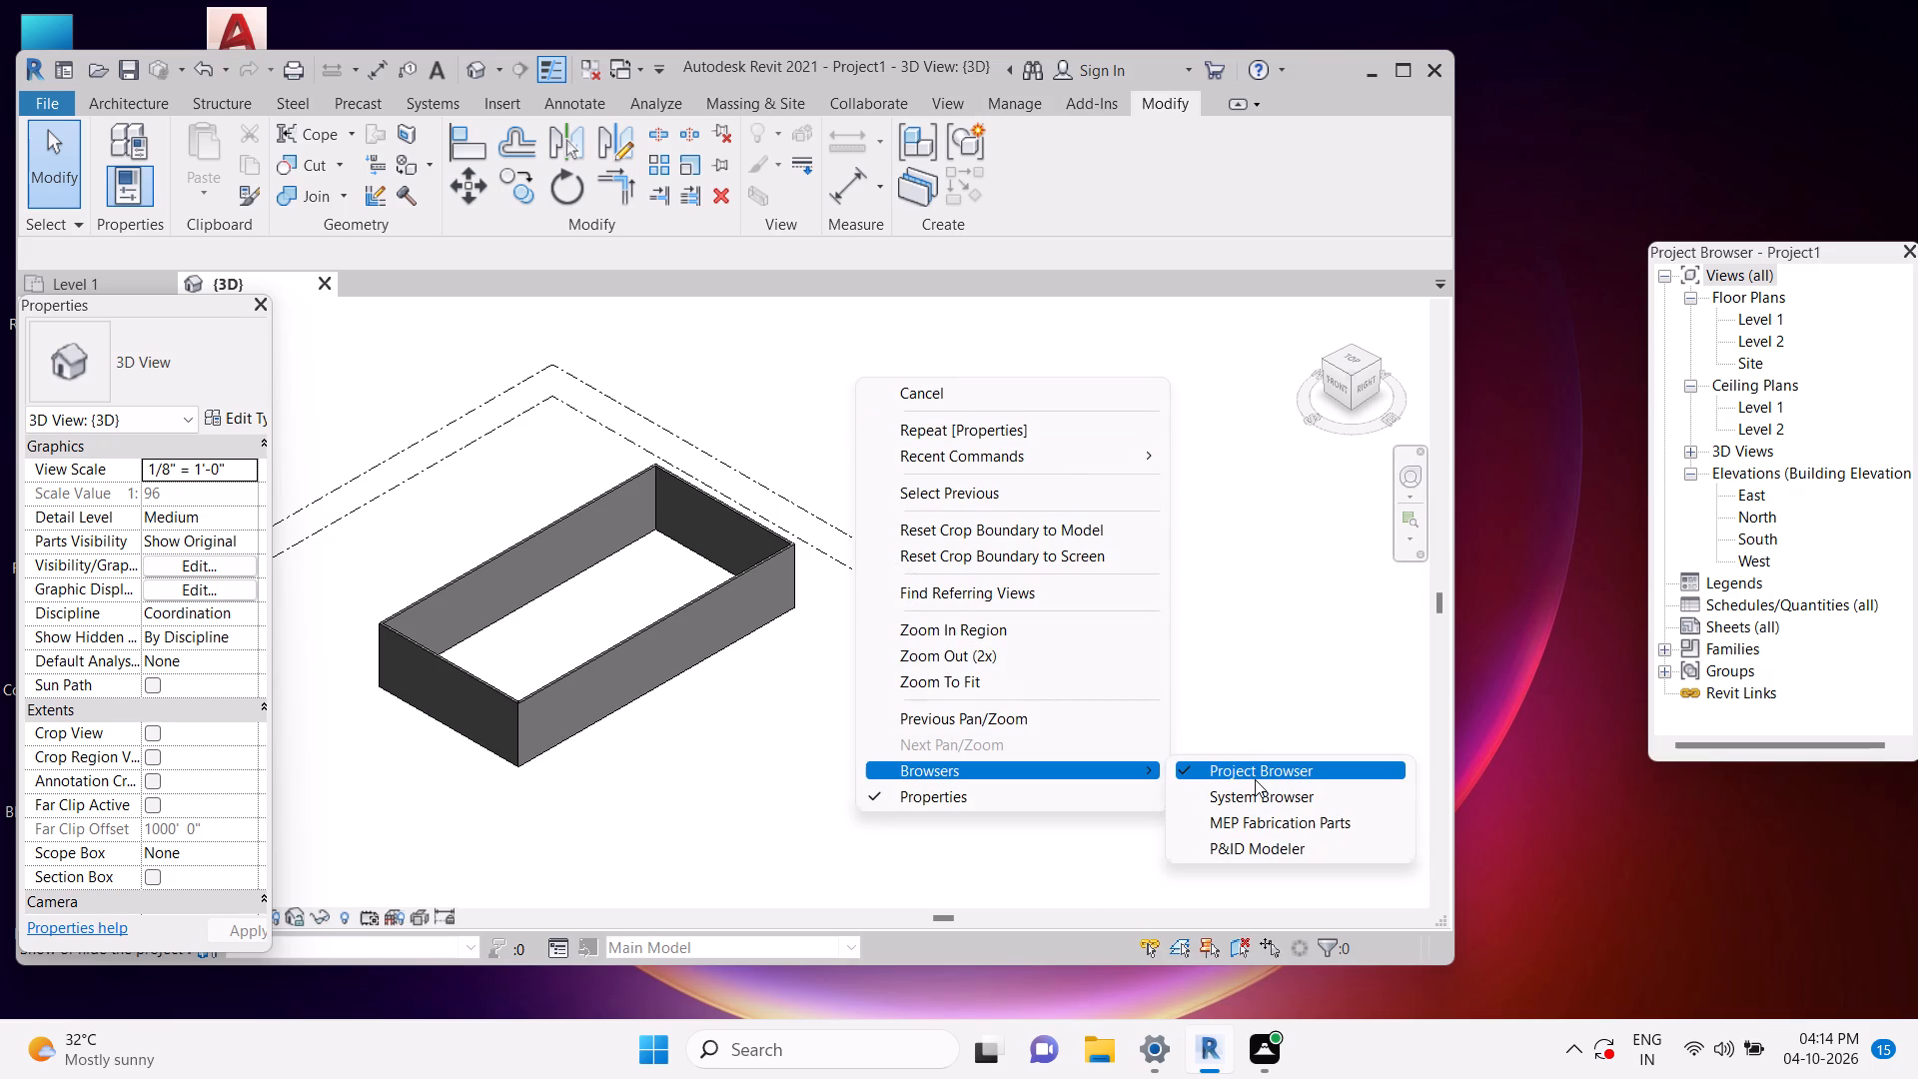
pyautogui.click(1262, 797)
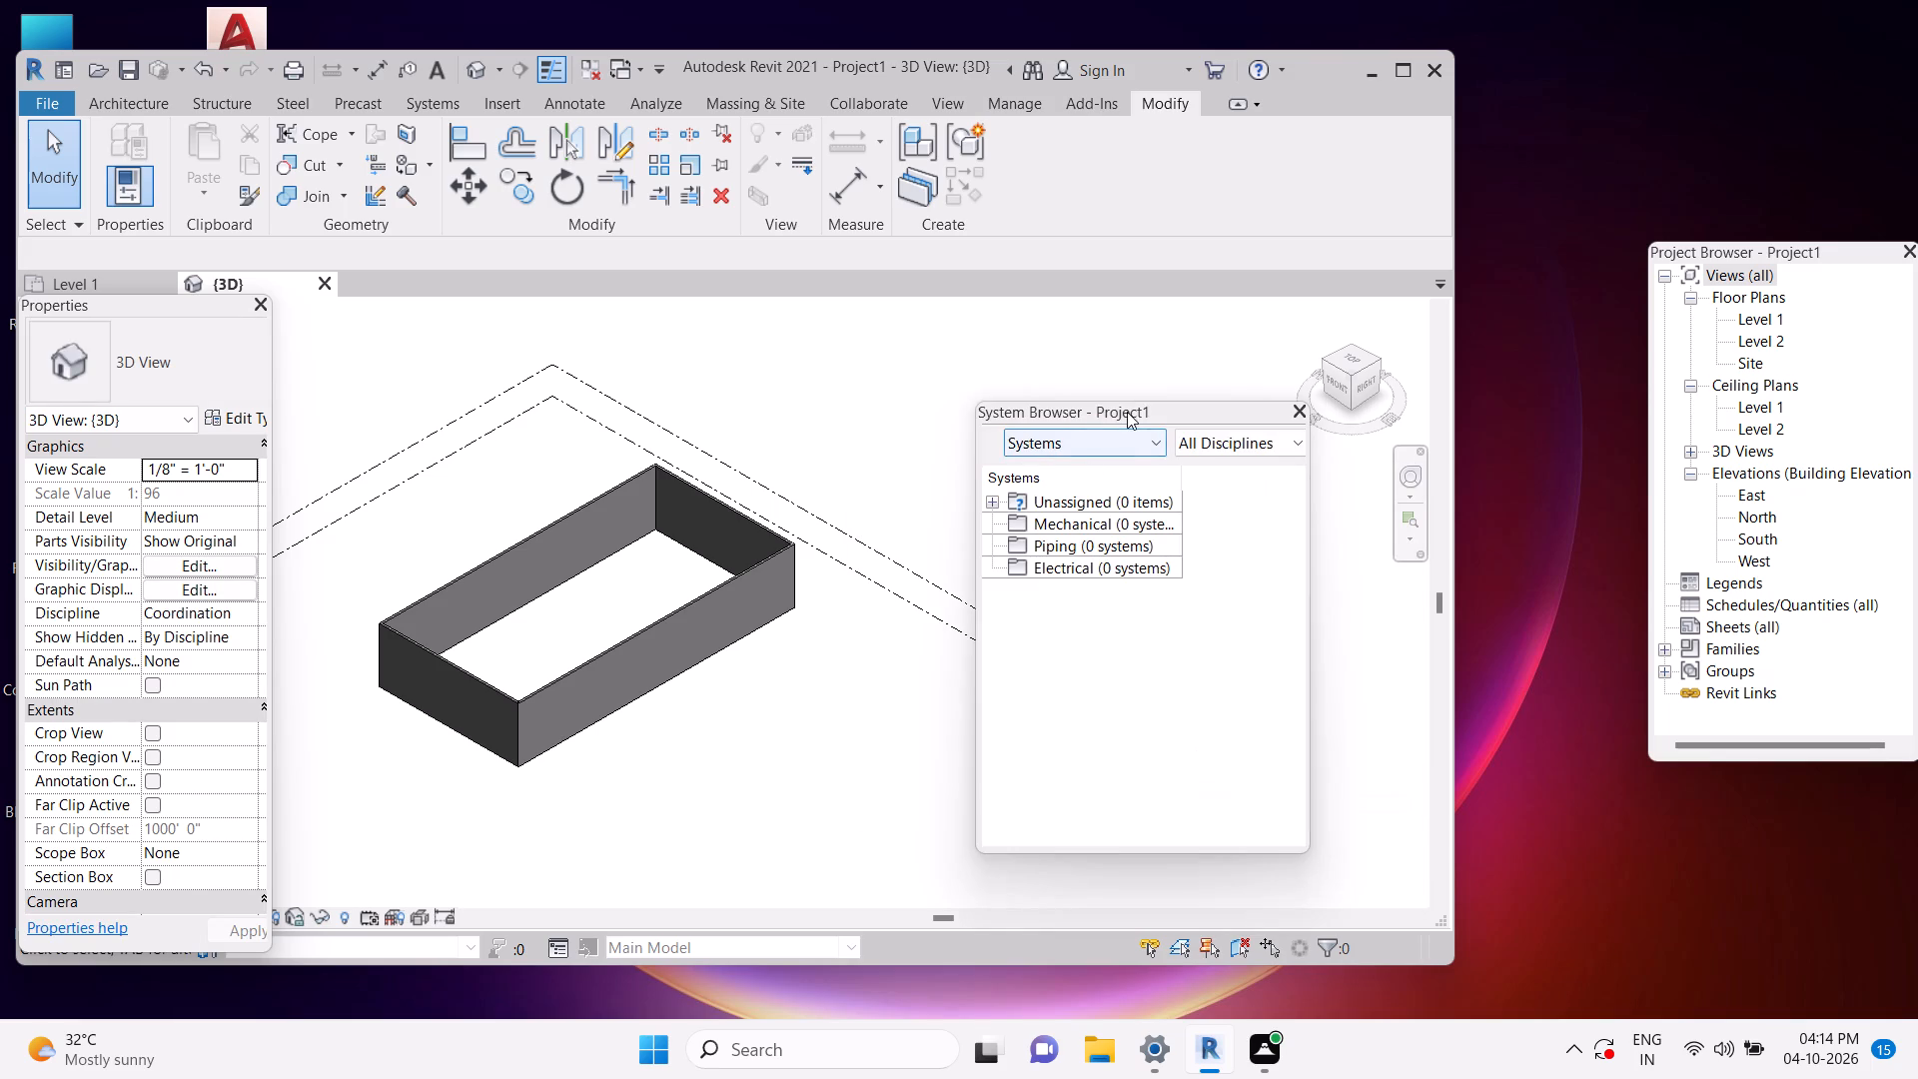
pyautogui.moveTo(1127, 411); pyautogui.dragTo(1241, 312)
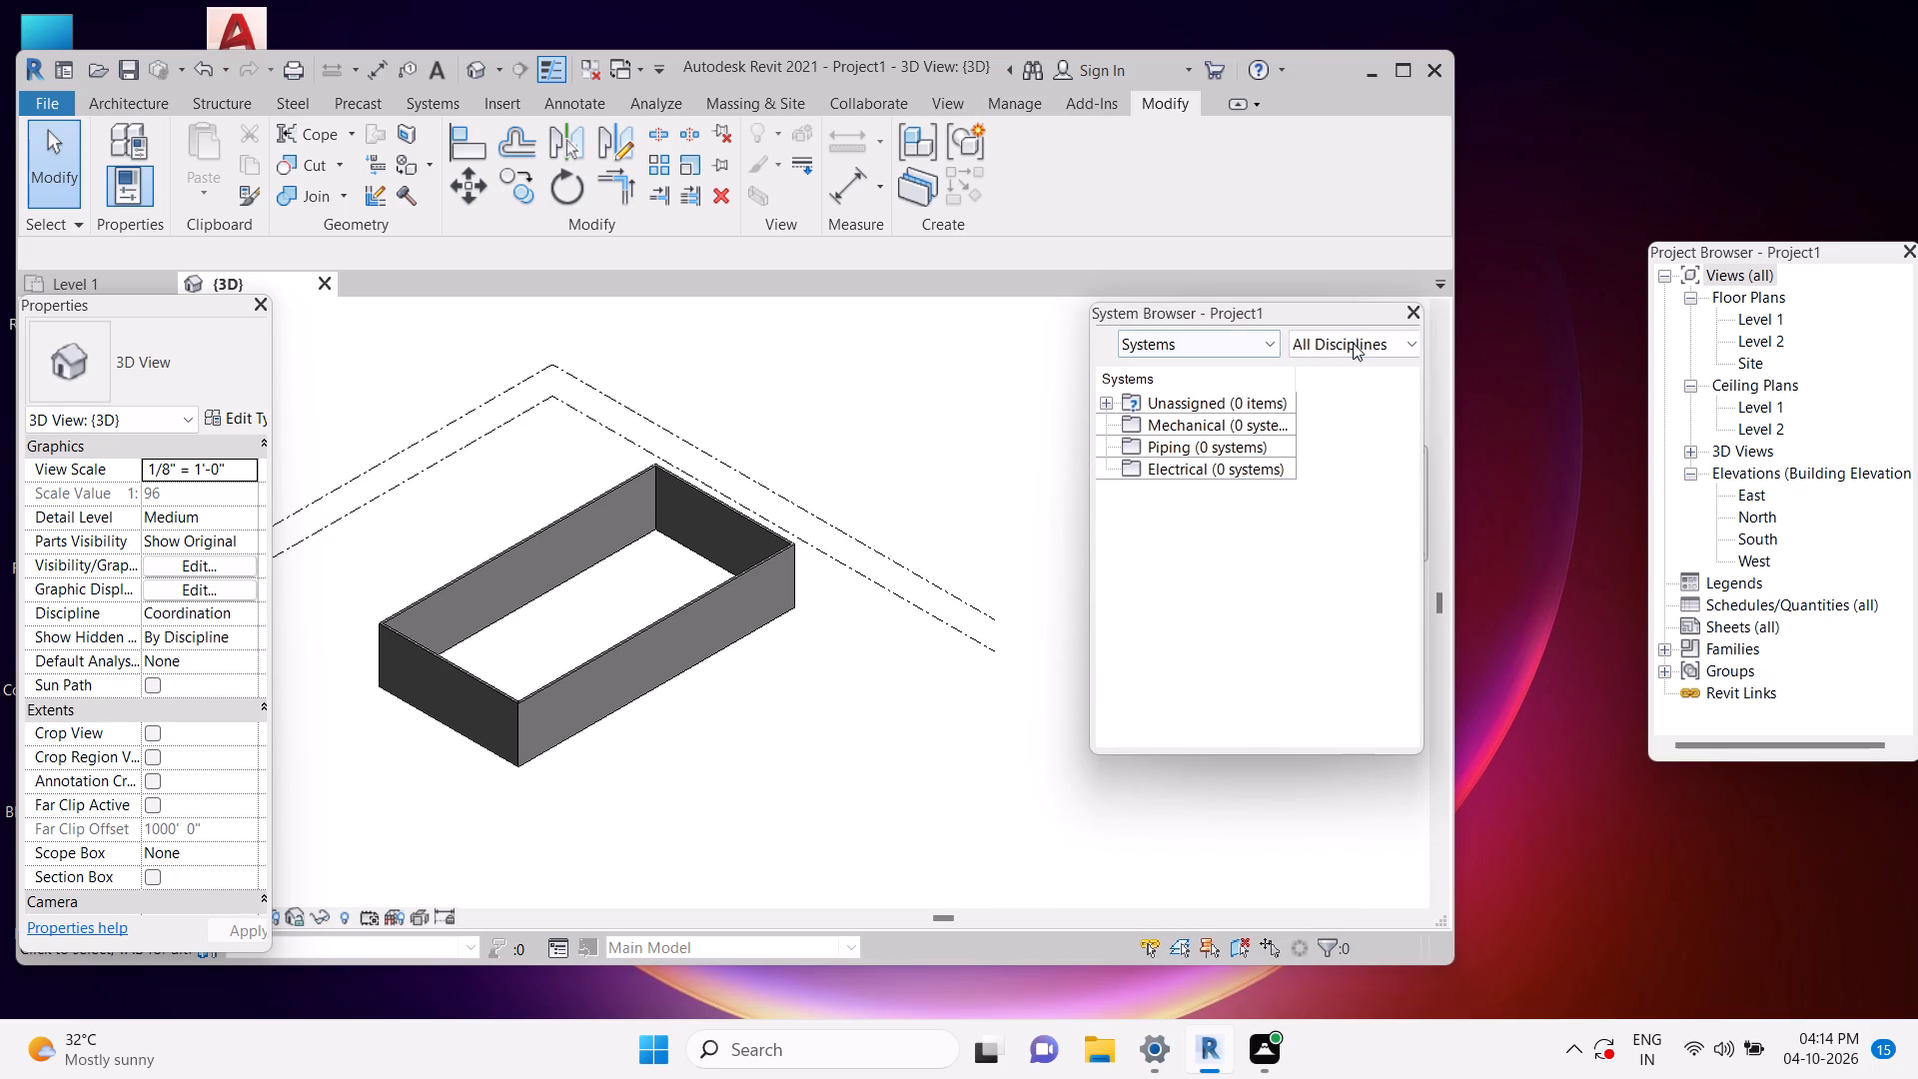
# Look through the System Browser's discipline filter and its Systems, Zones and Analytical Systems listings.
pyautogui.click(1354, 342)
pyautogui.click(1331, 370)
pyautogui.click(1203, 345)
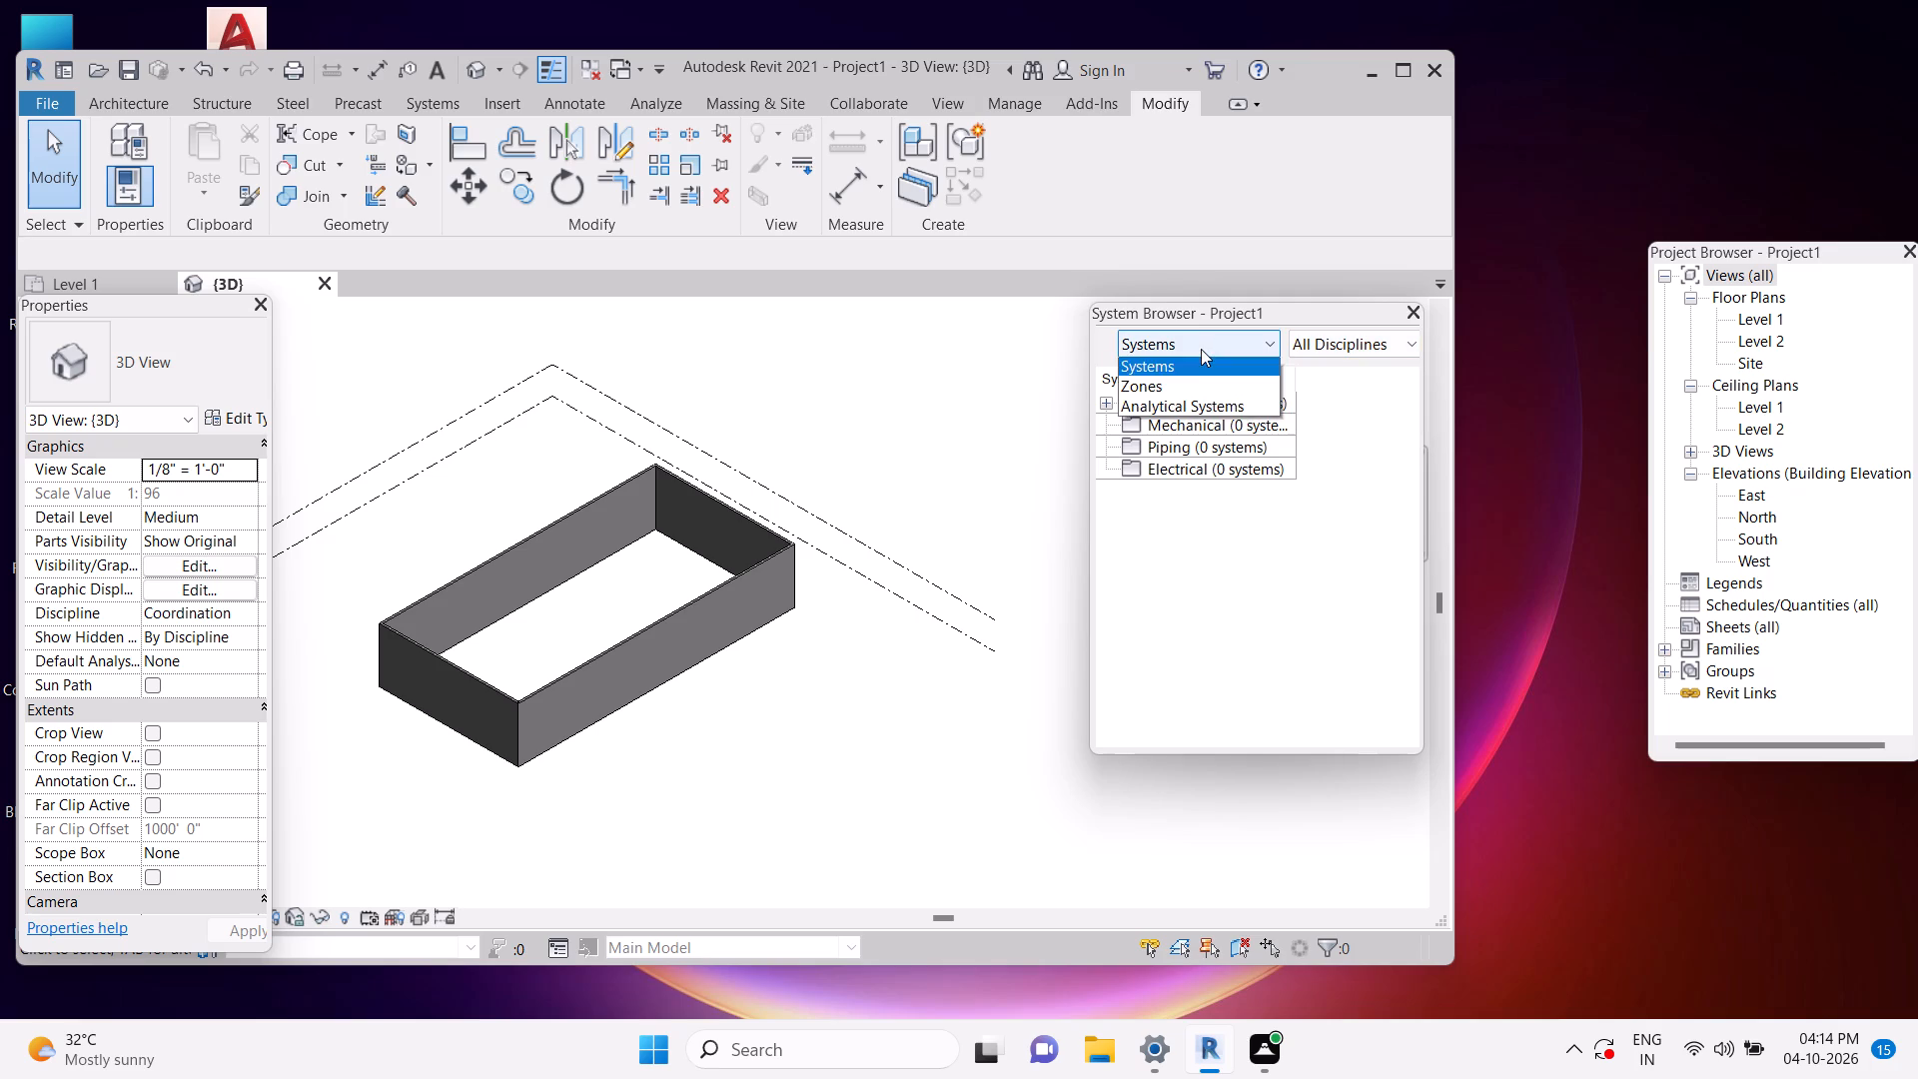
pyautogui.scroll(3, 1175, 399)
pyautogui.doubleClick(1167, 391)
pyautogui.click(1267, 398)
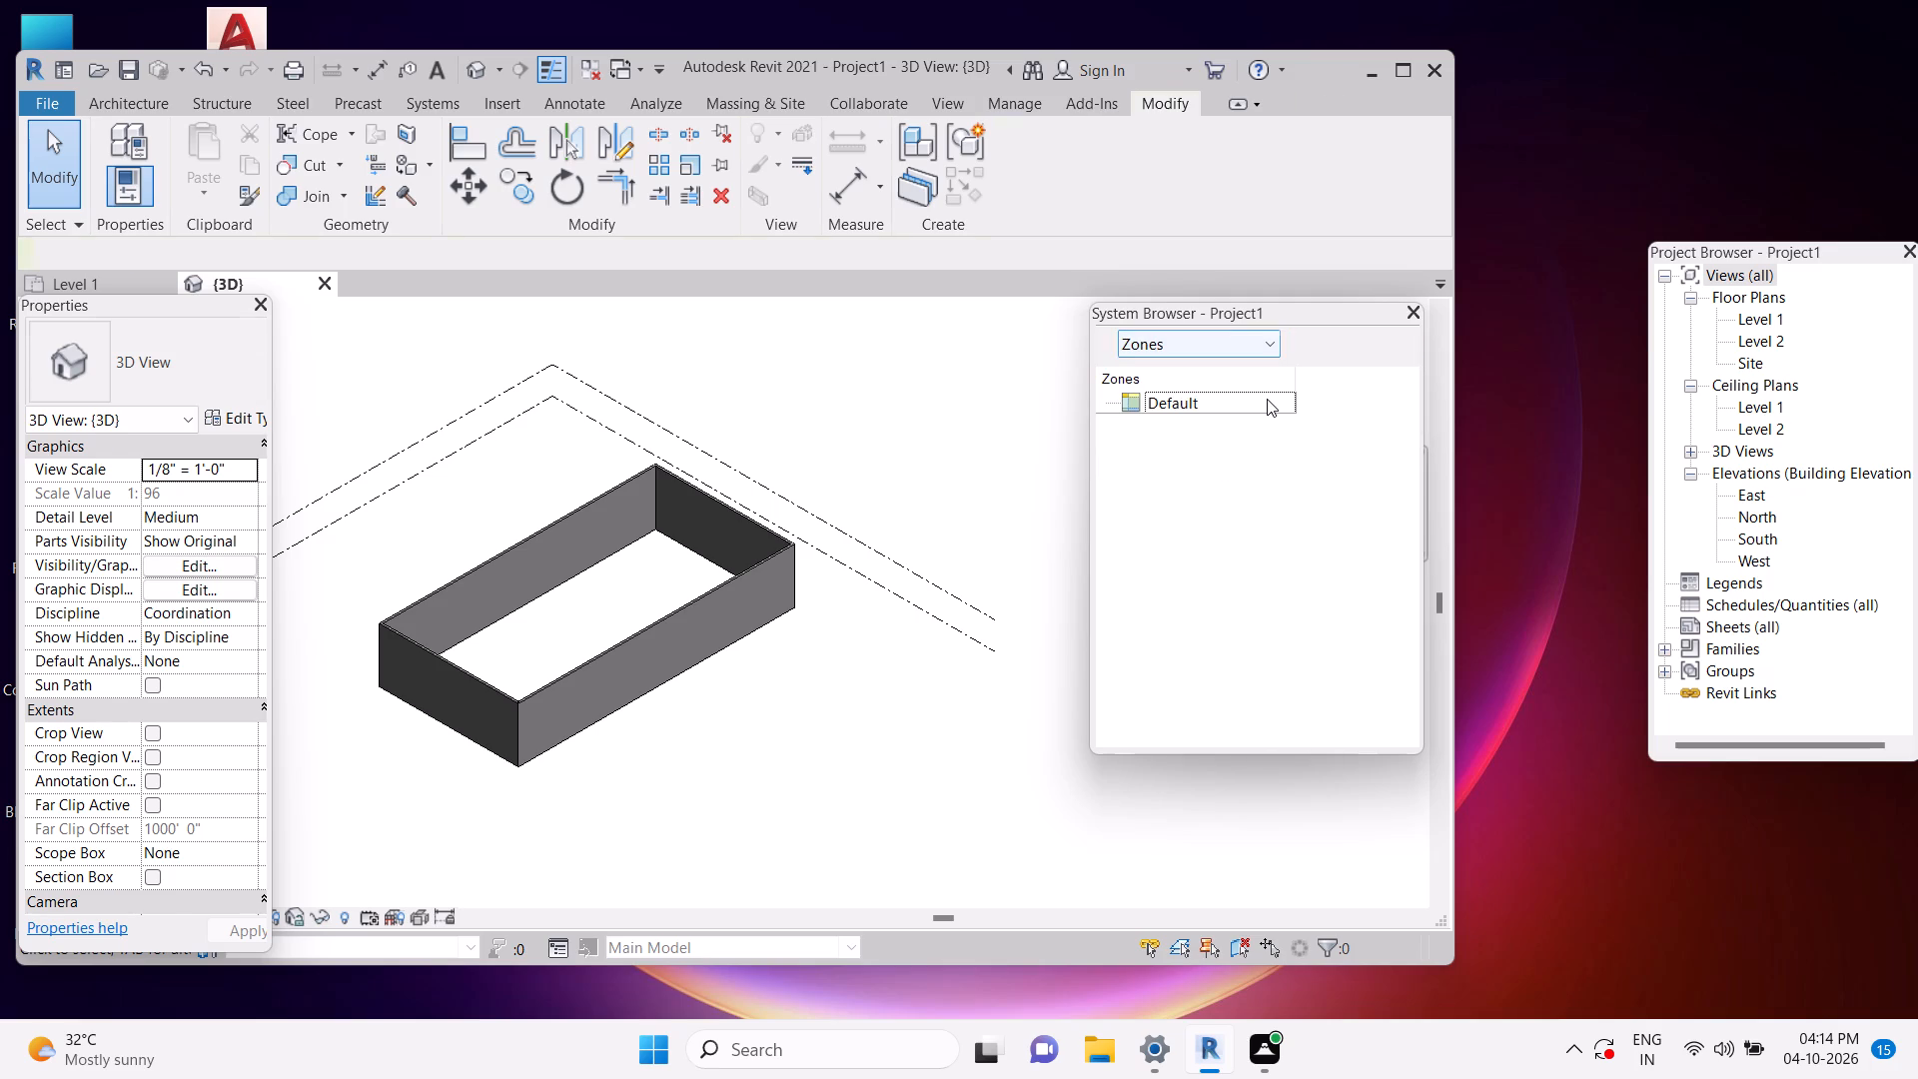
pyautogui.click(1227, 337)
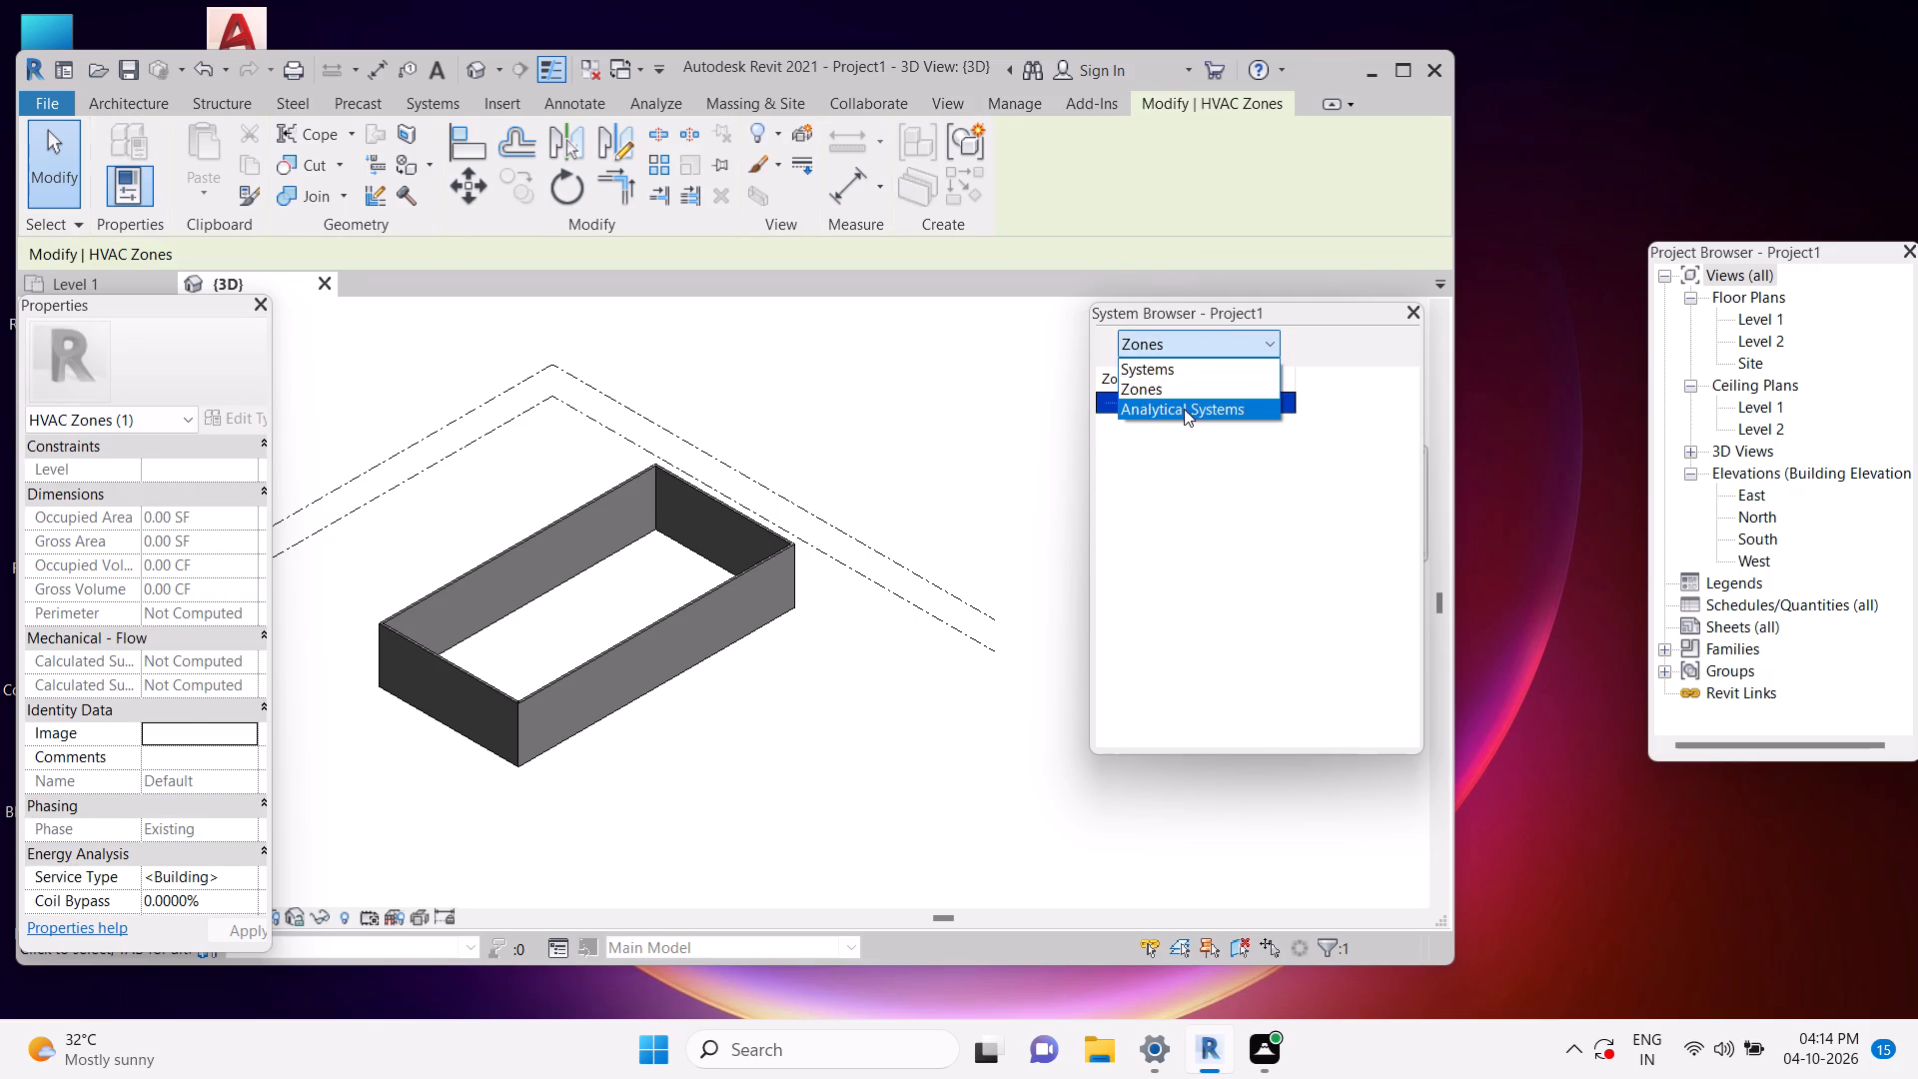
pyautogui.click(1184, 407)
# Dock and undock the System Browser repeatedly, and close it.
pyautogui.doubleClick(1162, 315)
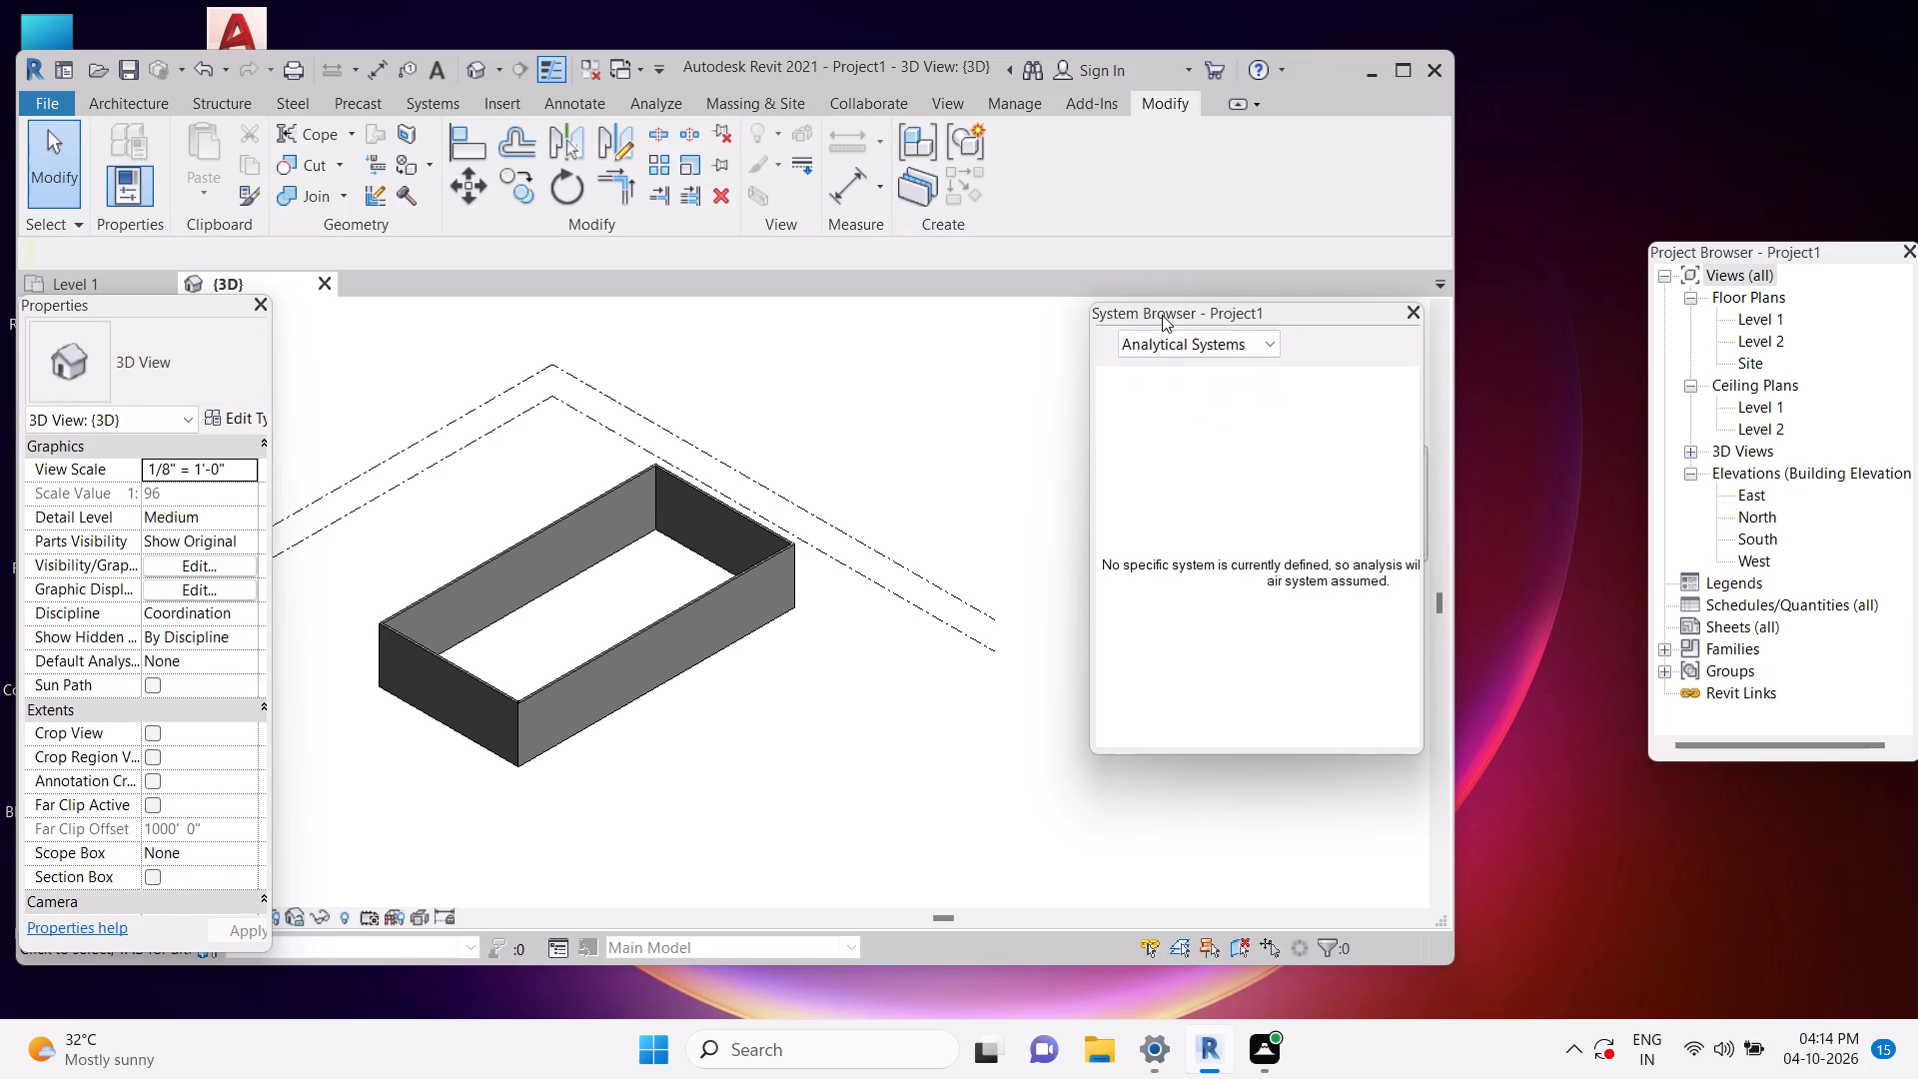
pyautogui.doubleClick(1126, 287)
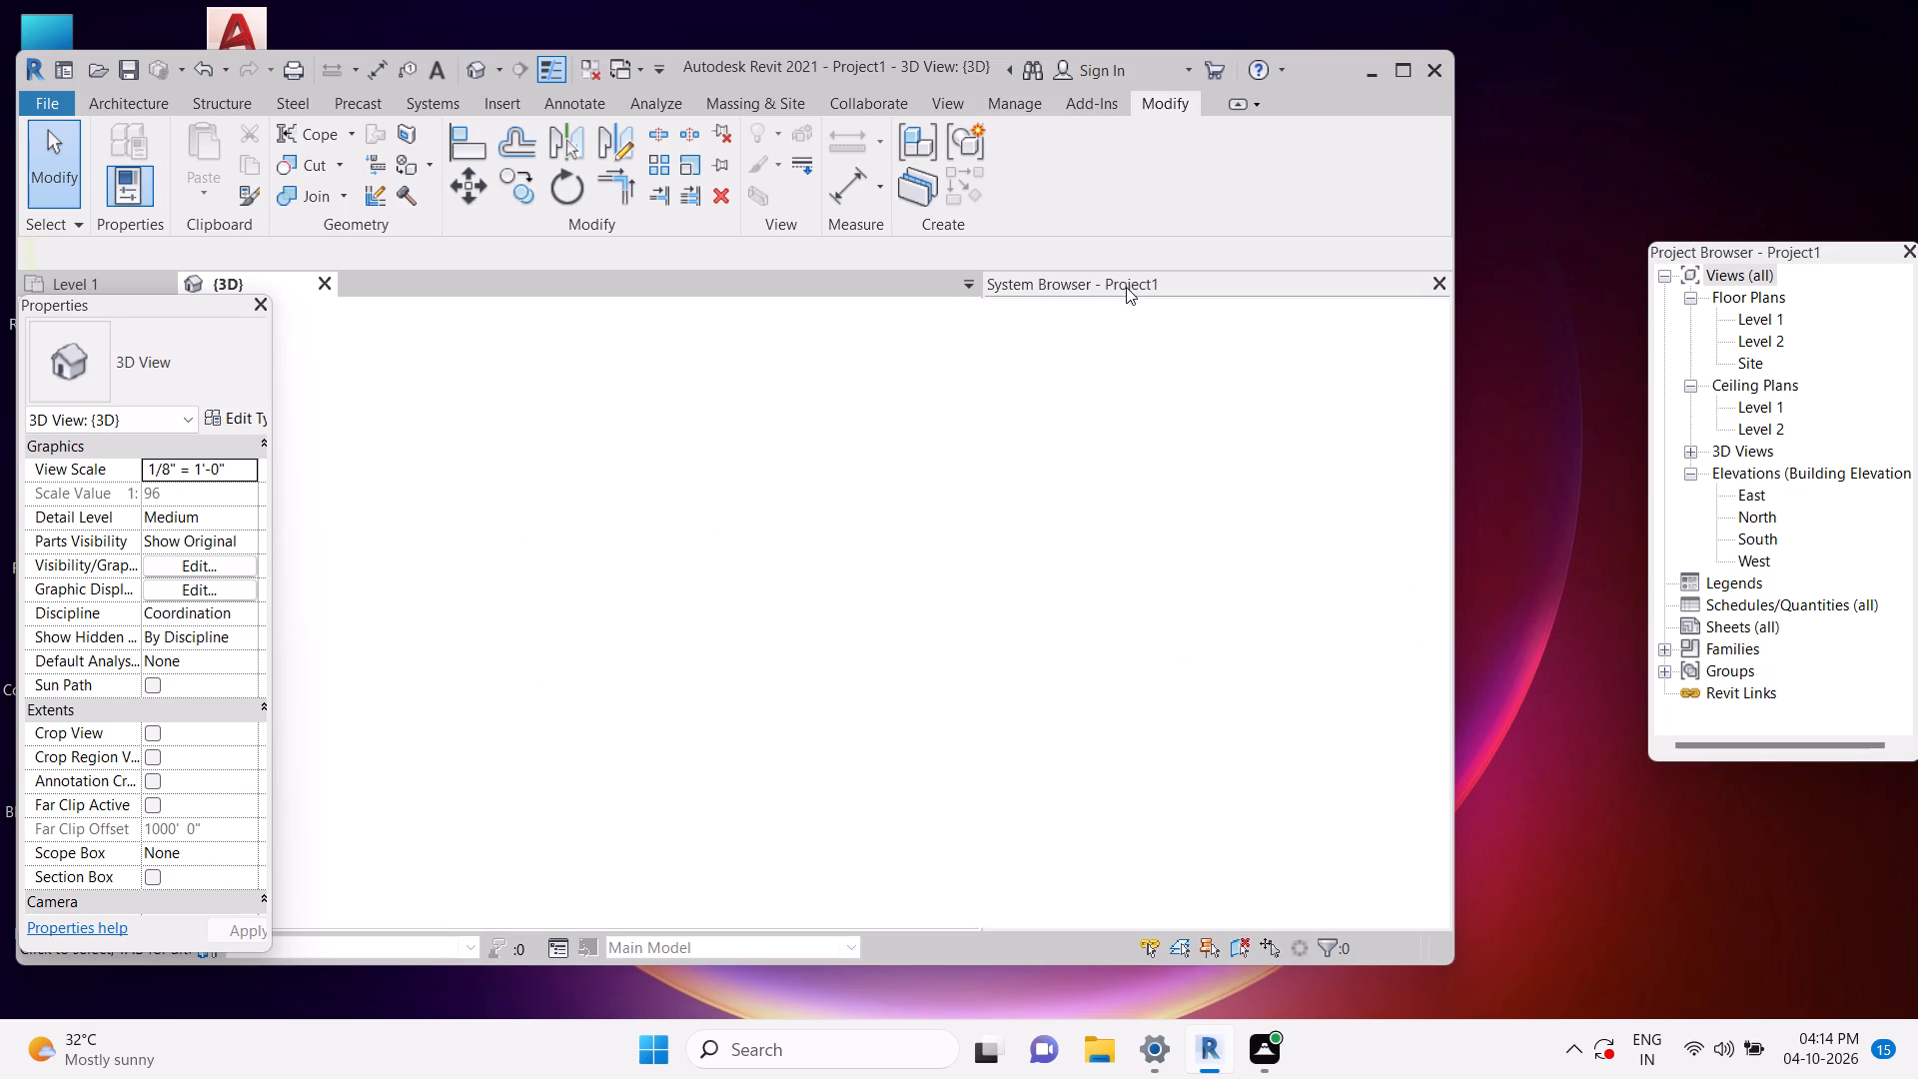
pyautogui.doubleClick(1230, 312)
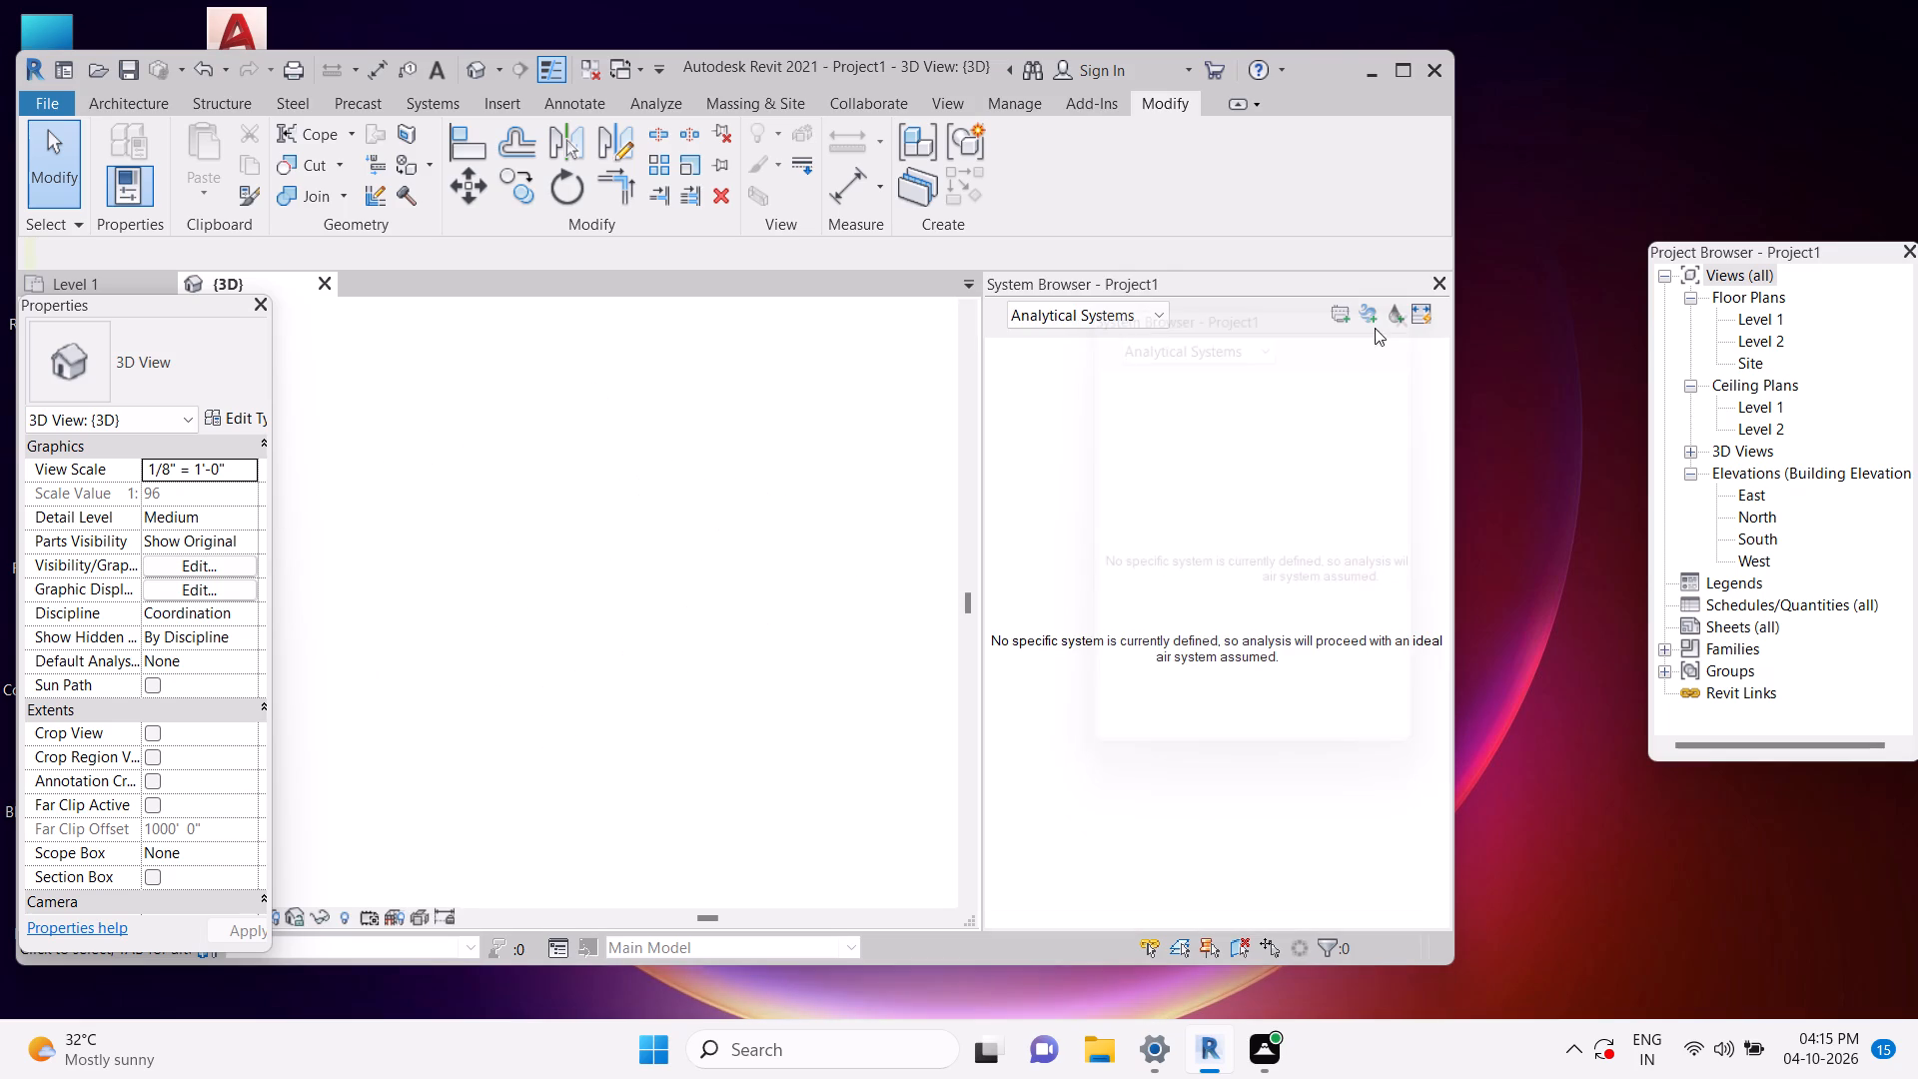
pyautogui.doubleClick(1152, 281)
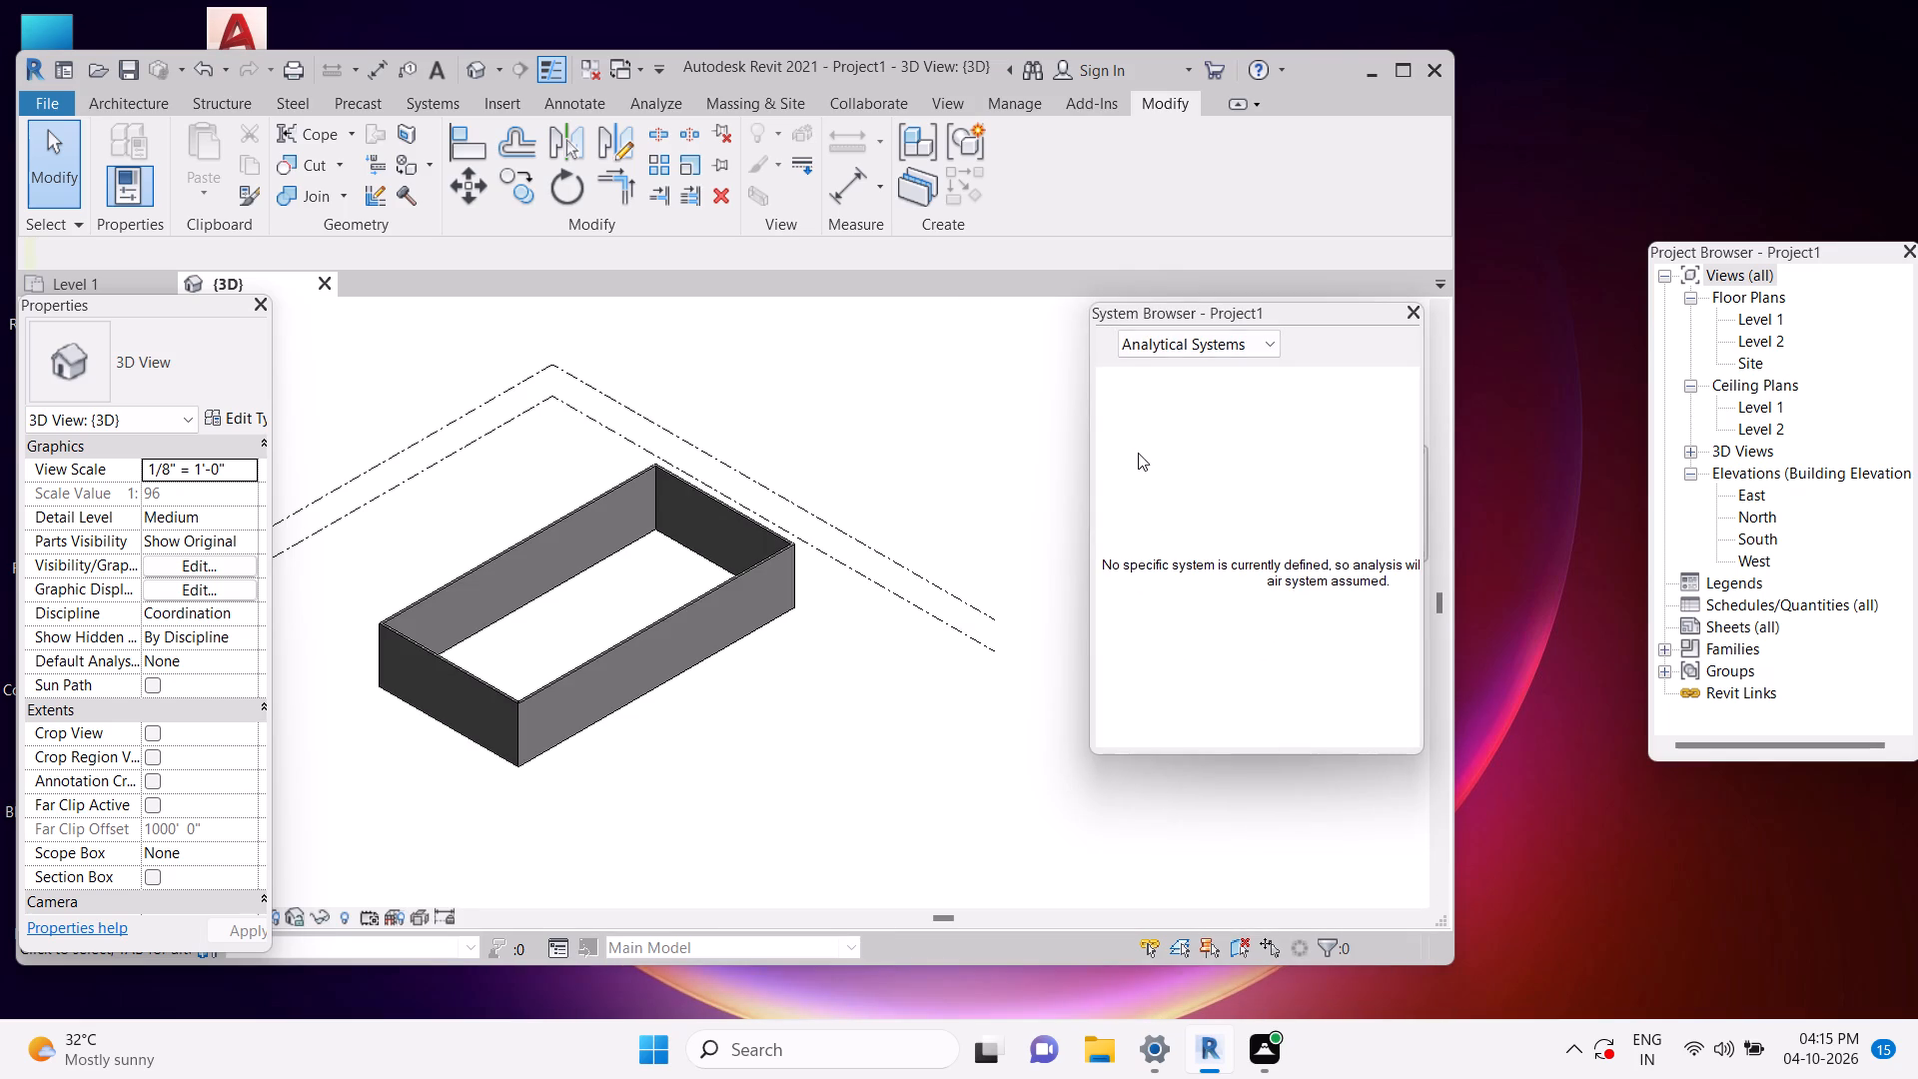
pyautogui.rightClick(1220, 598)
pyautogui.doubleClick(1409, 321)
# Display the P&ID Modeler to view its start page, and close it.
pyautogui.rightClick(1179, 451)
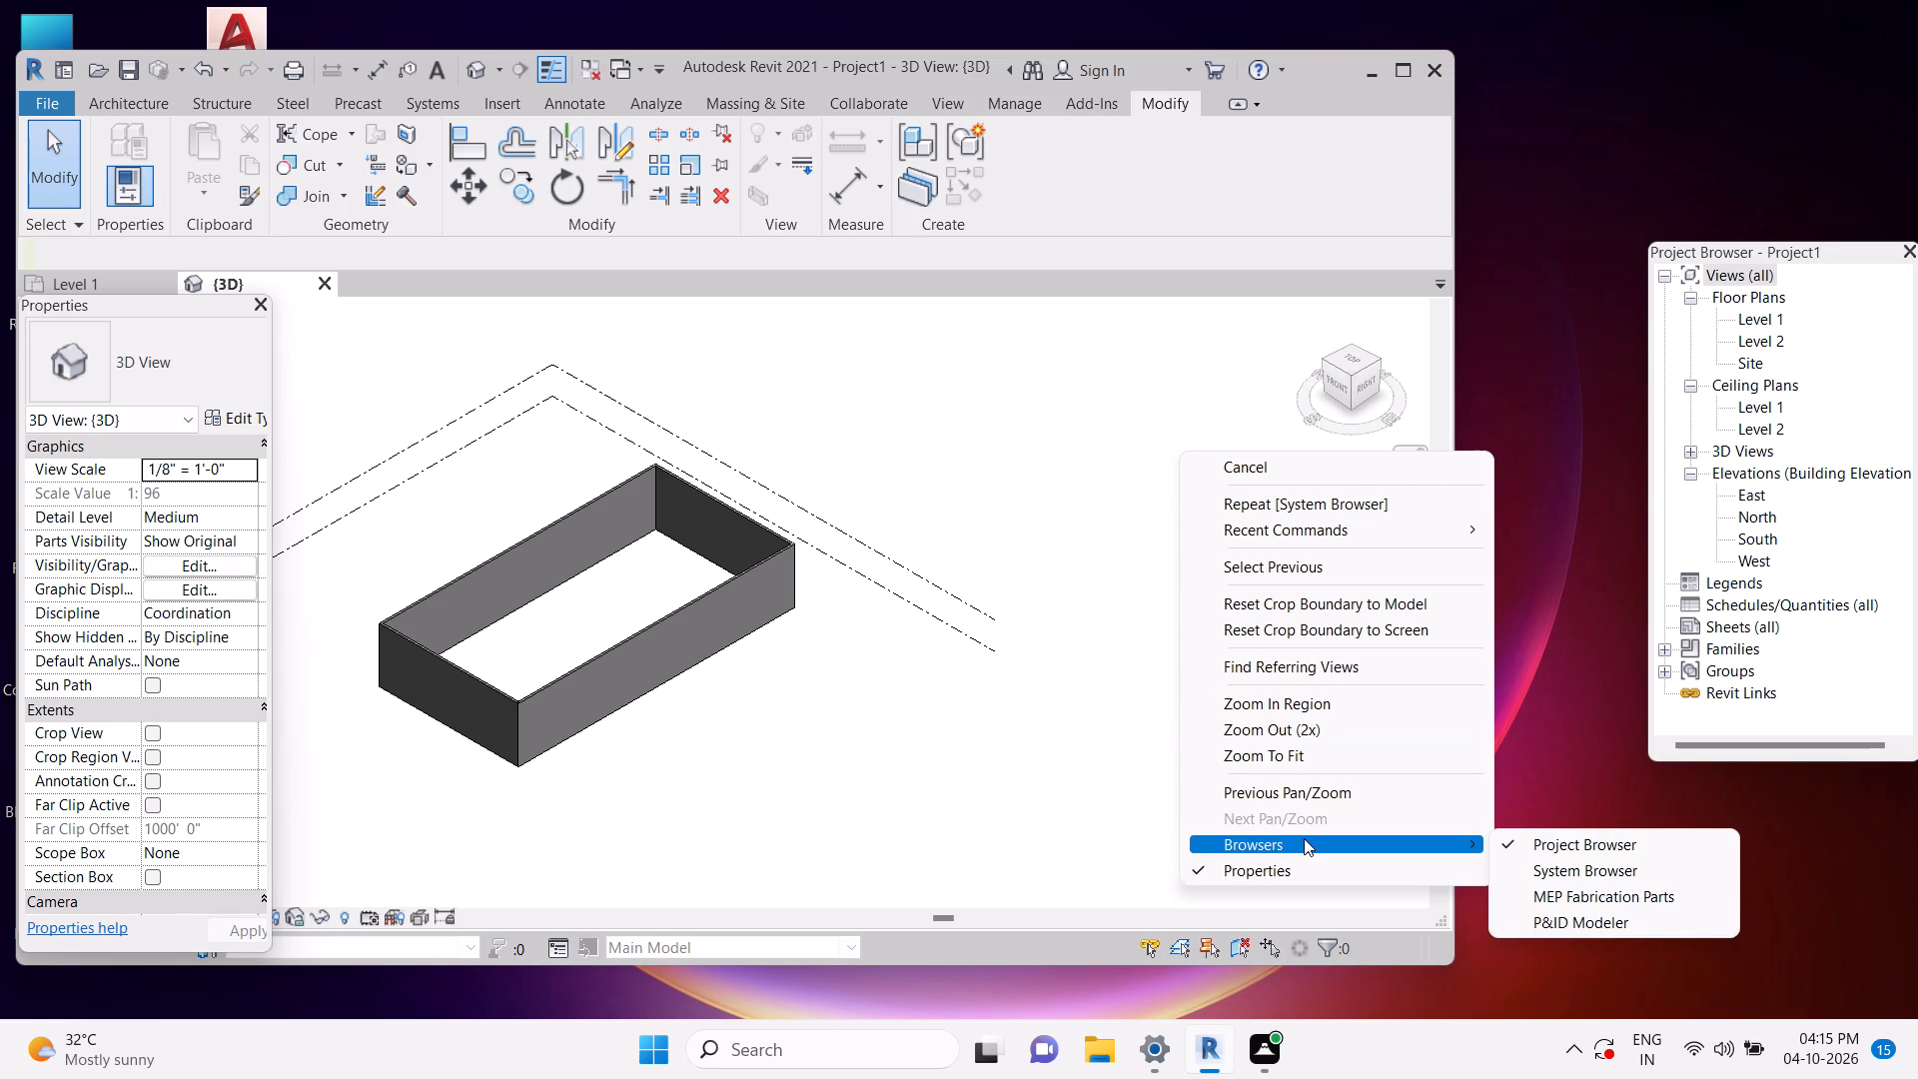
pyautogui.click(1304, 838)
pyautogui.click(892, 380)
pyautogui.rightClick(891, 379)
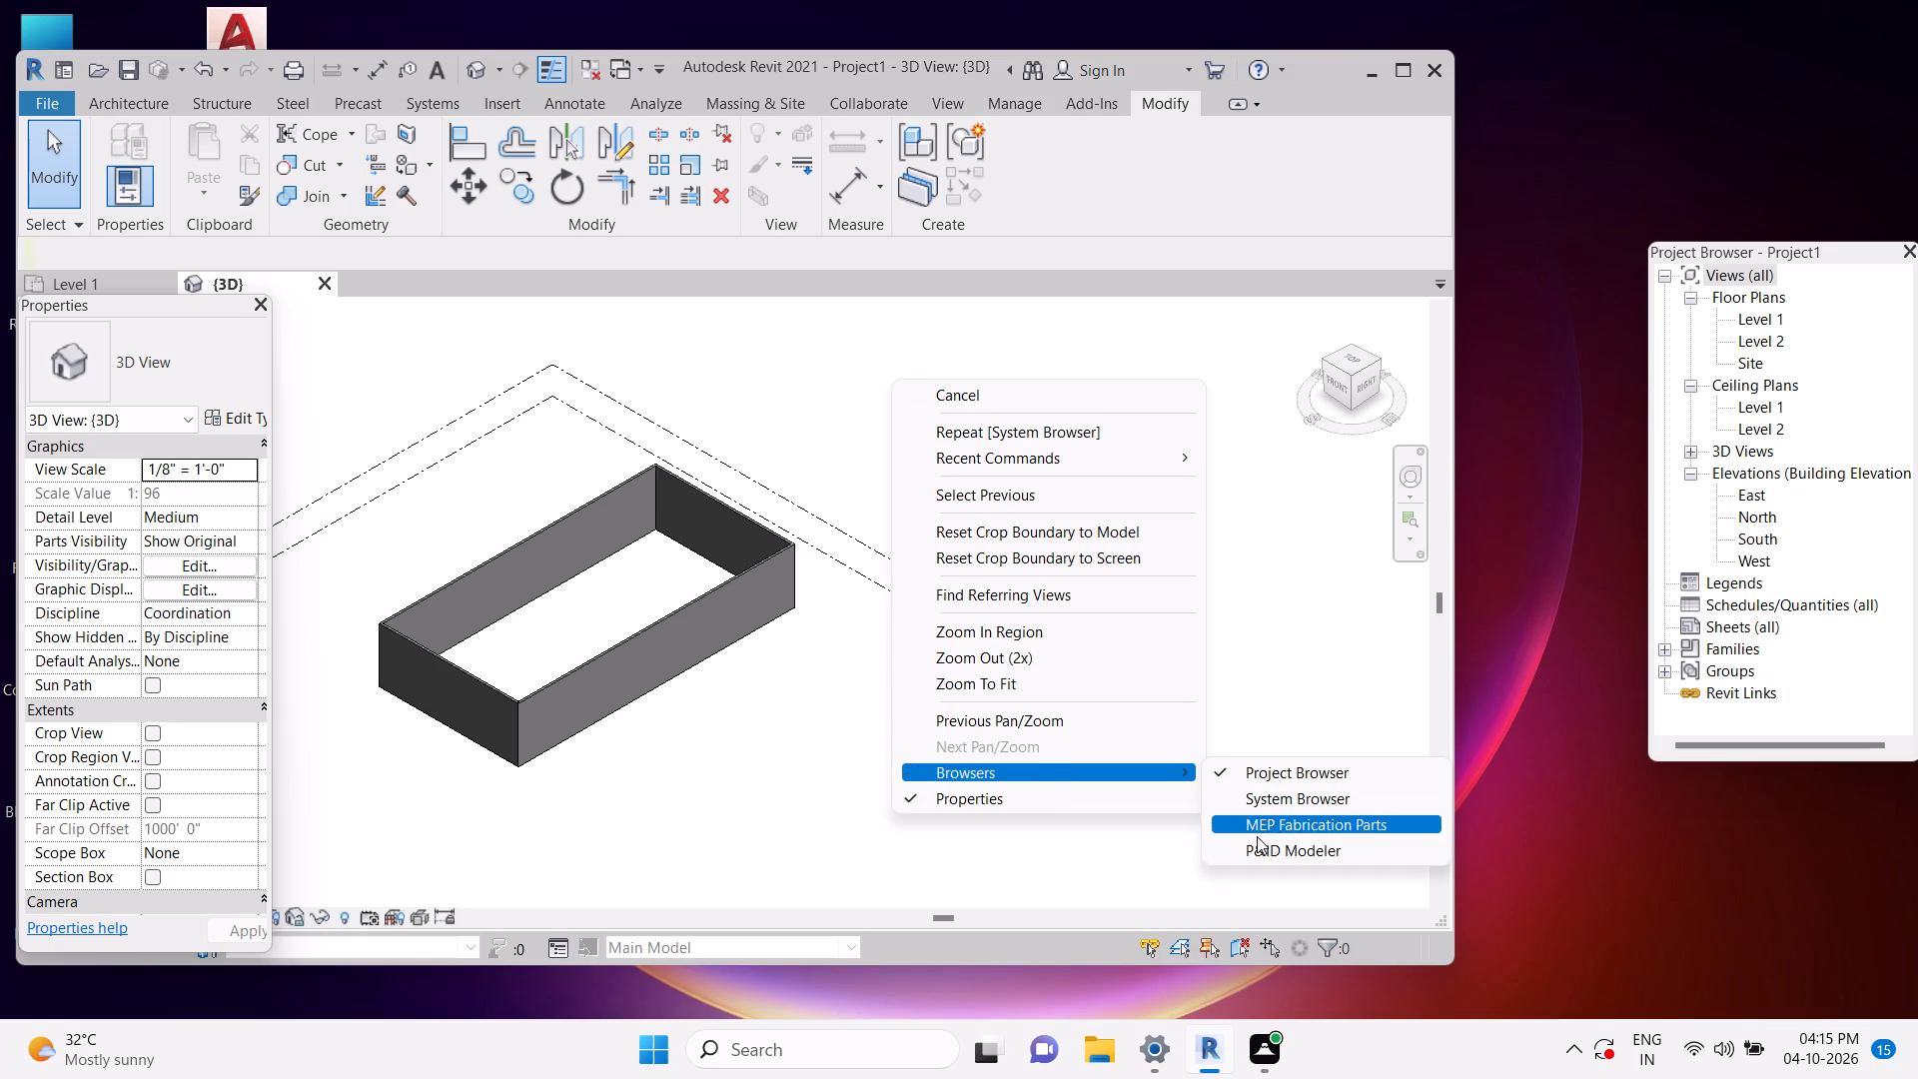
pyautogui.click(1260, 843)
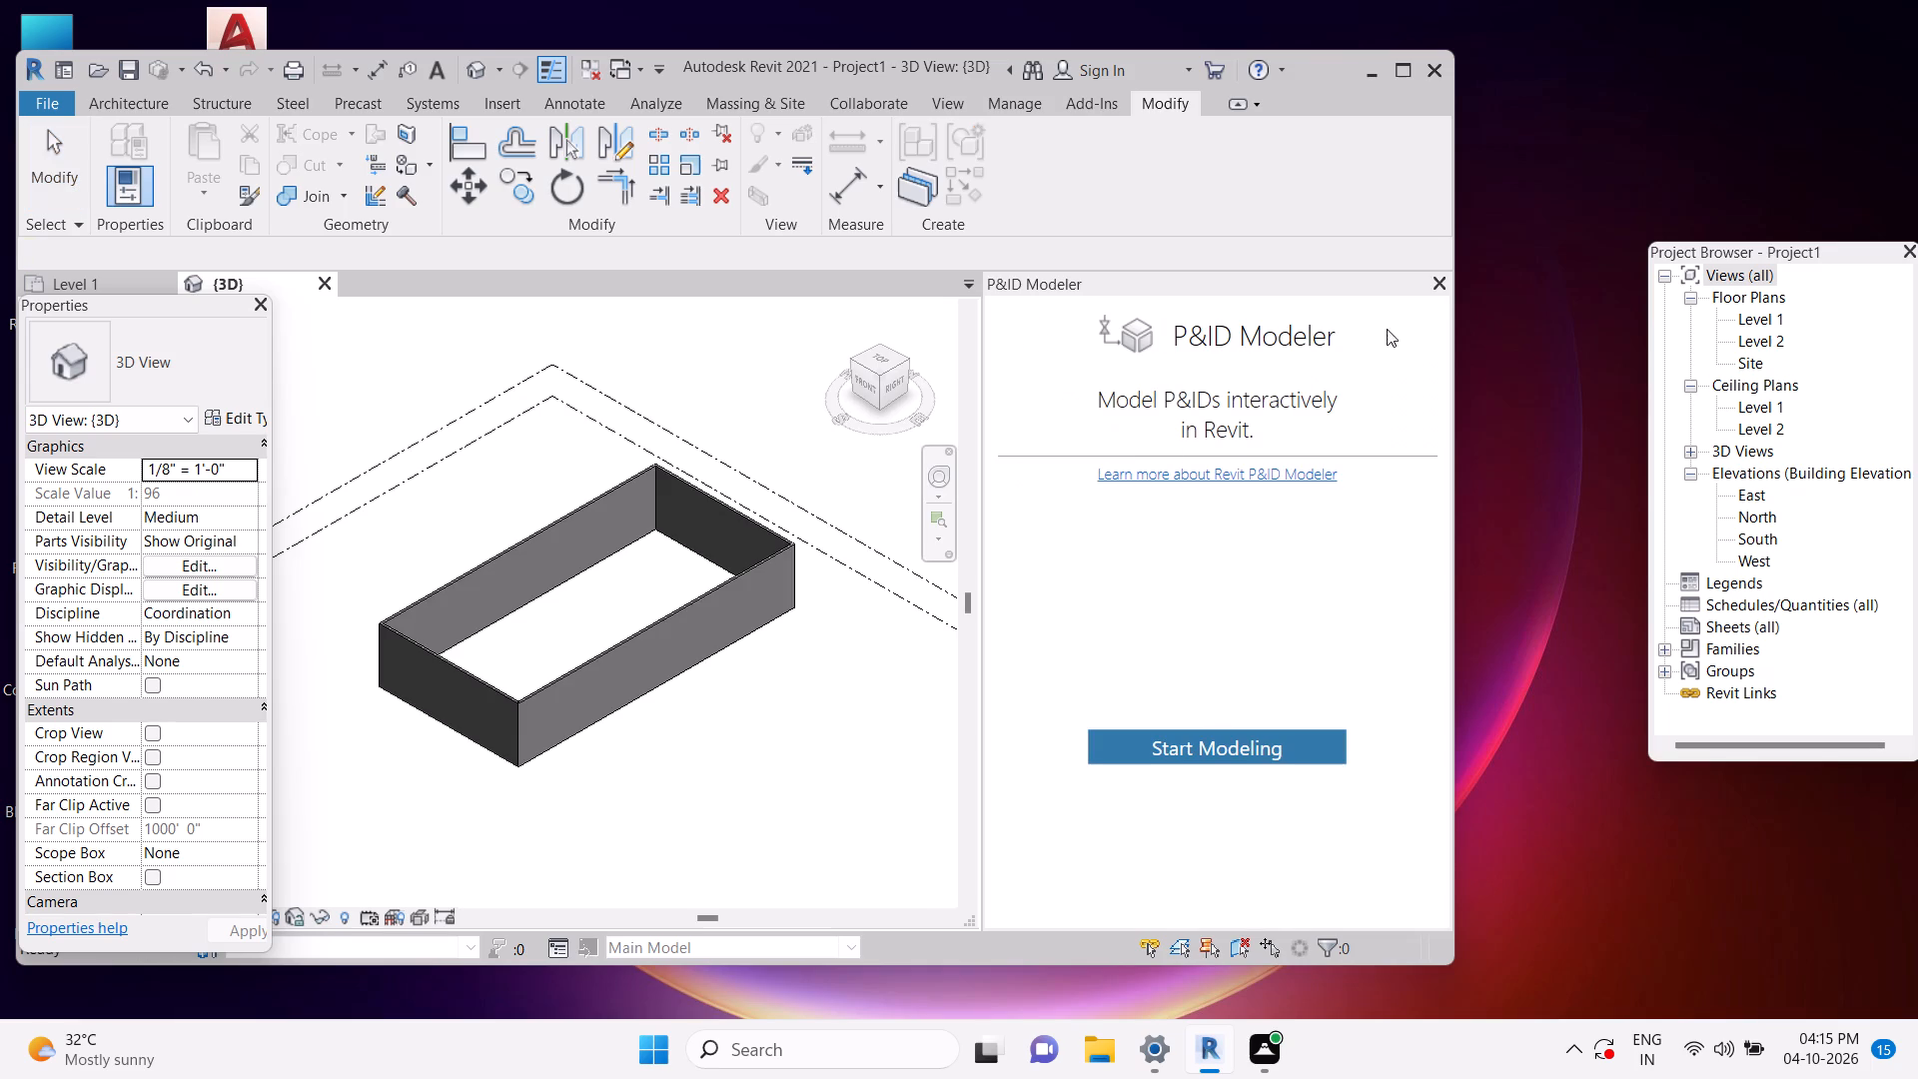
pyautogui.click(1441, 283)
# Display the MEP Fabrication Parts browser twice to view it, closing it each time.
pyautogui.rightClick(730, 372)
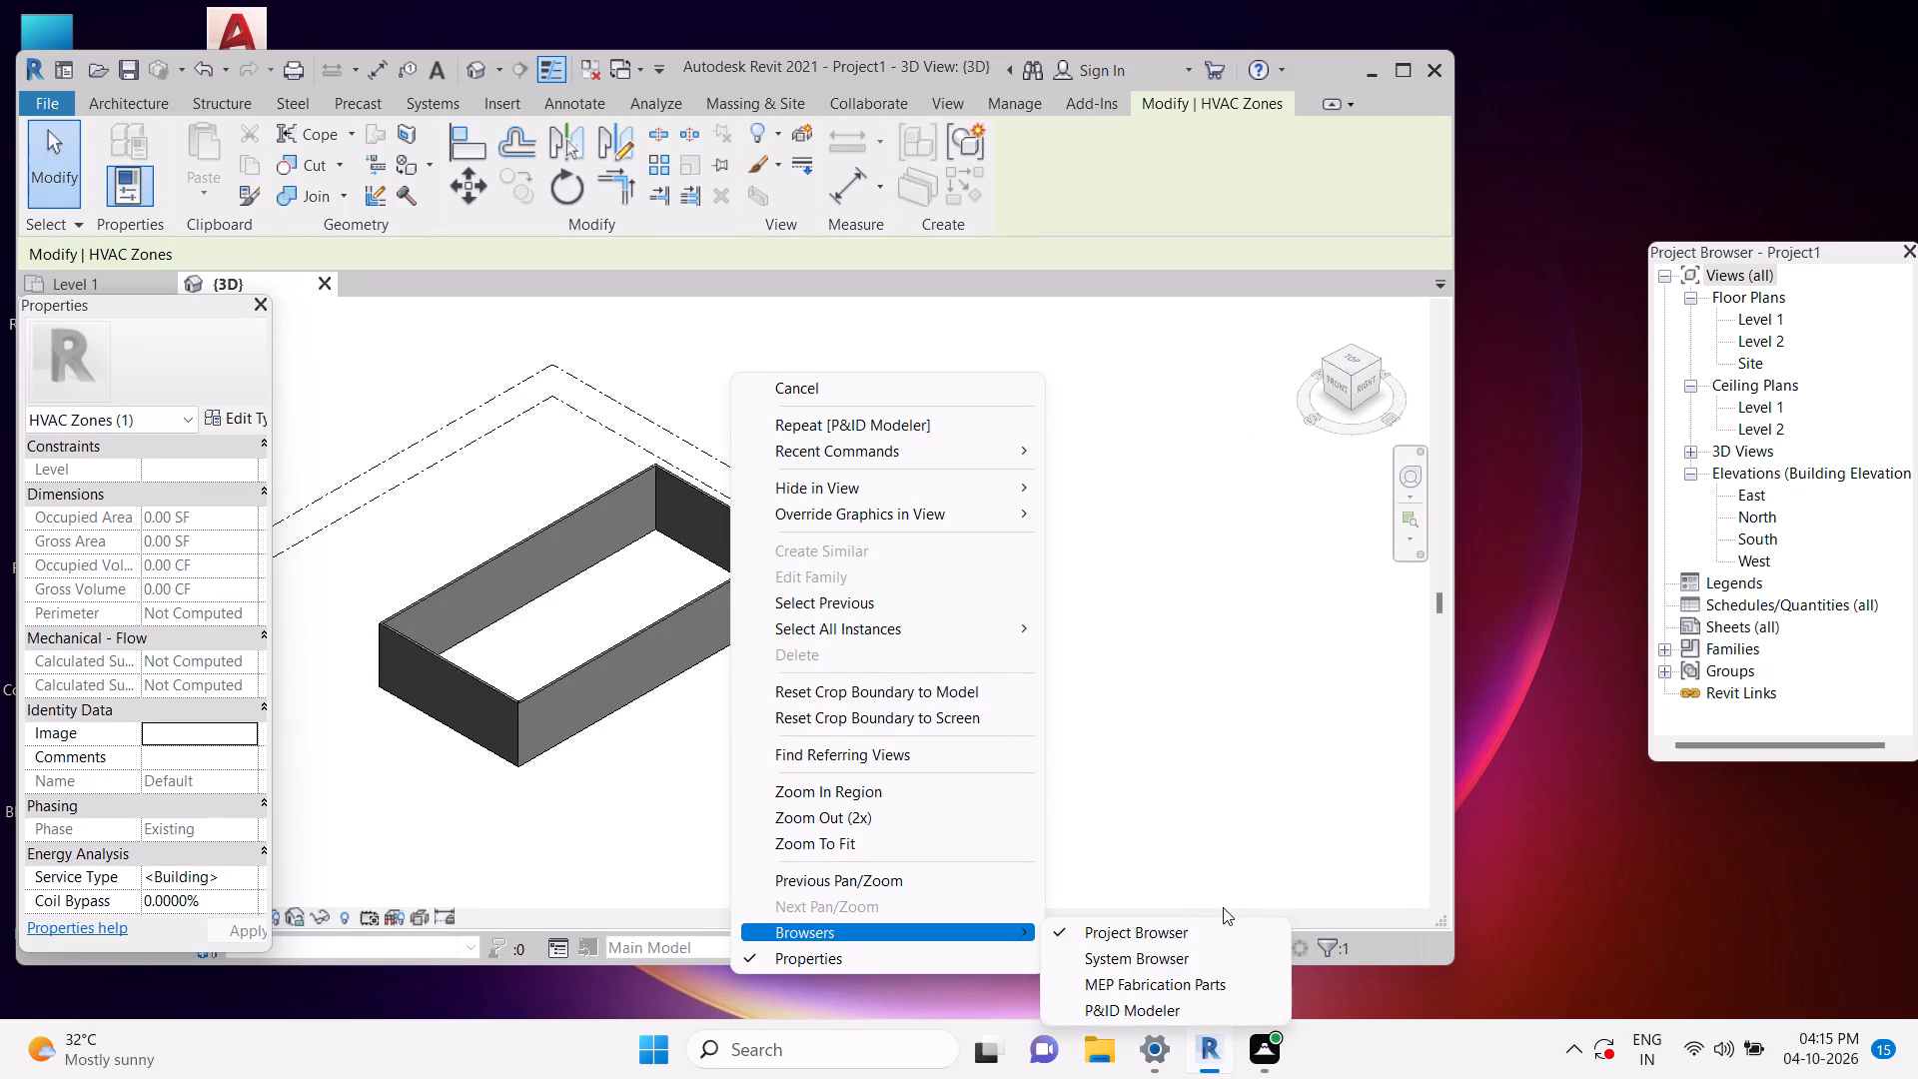
pyautogui.click(1172, 973)
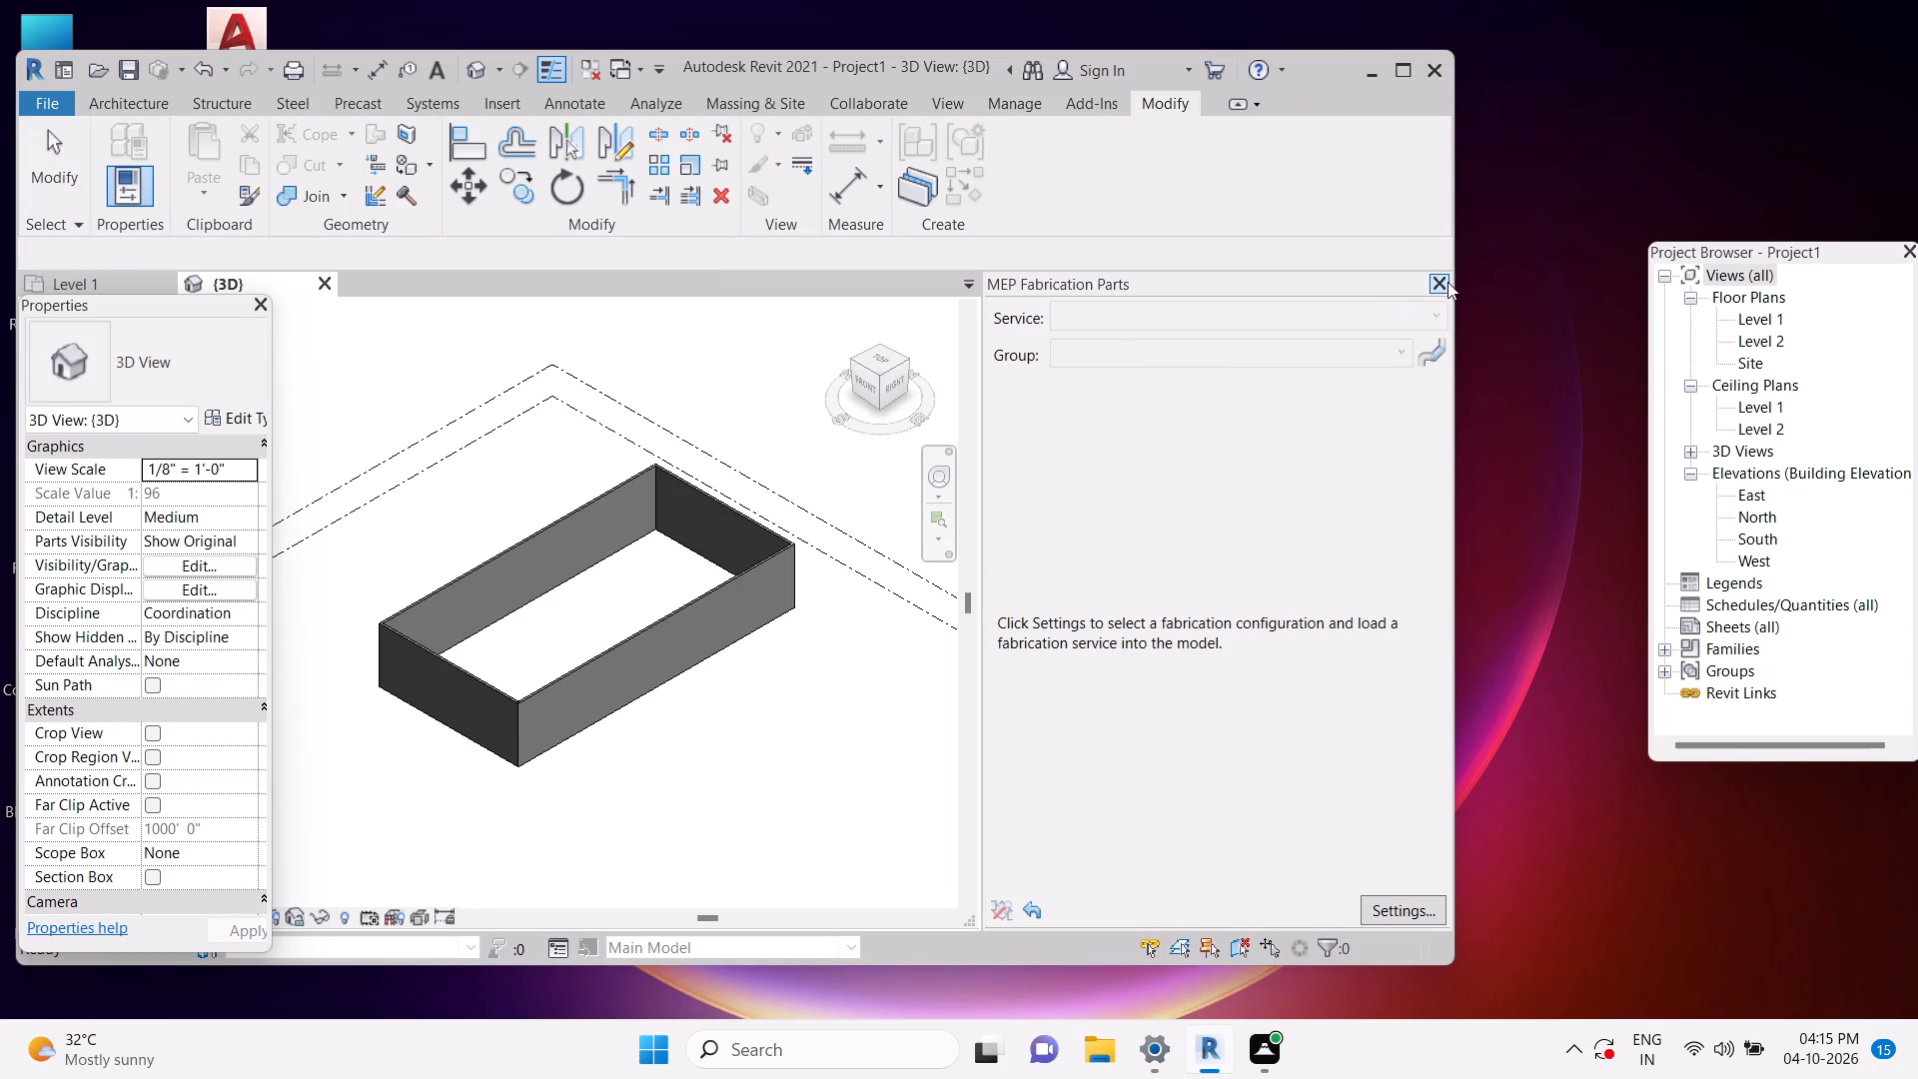
pyautogui.click(1432, 280)
pyautogui.rightClick(677, 371)
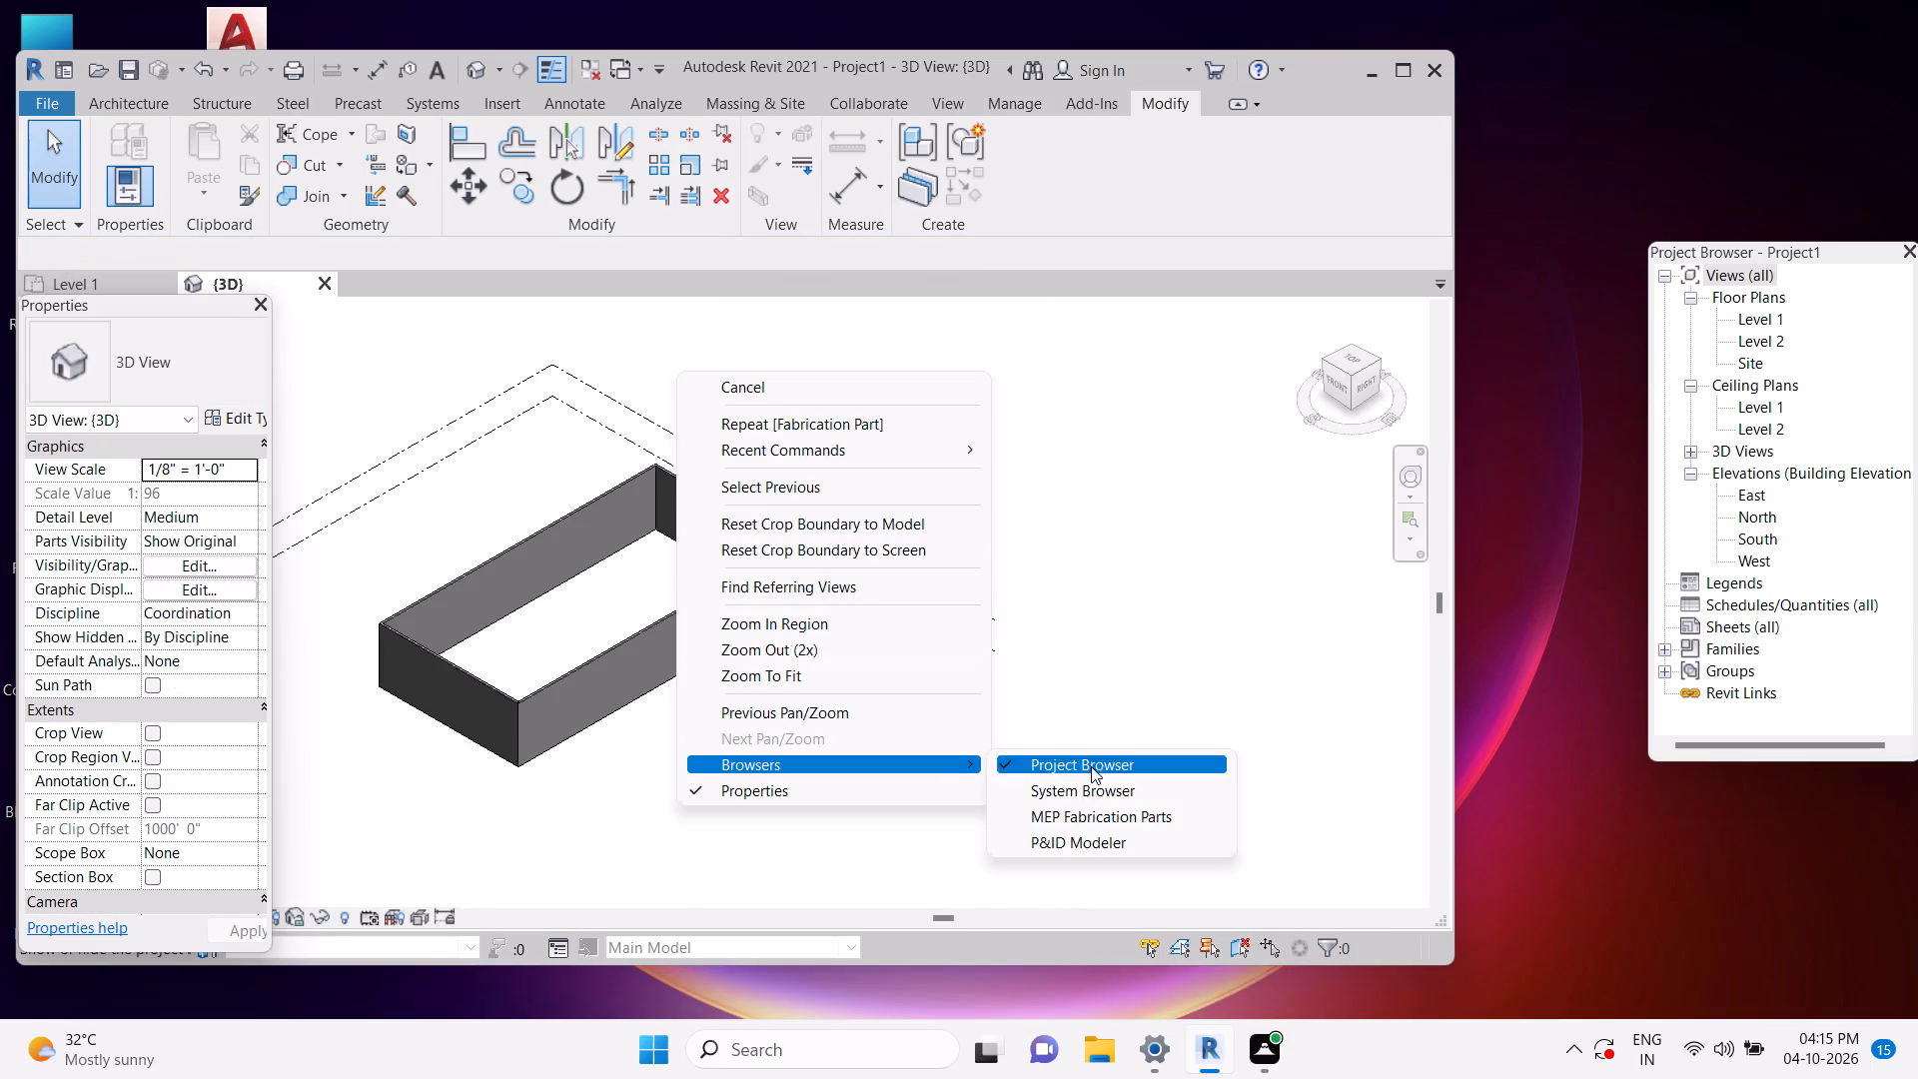
pyautogui.click(1062, 809)
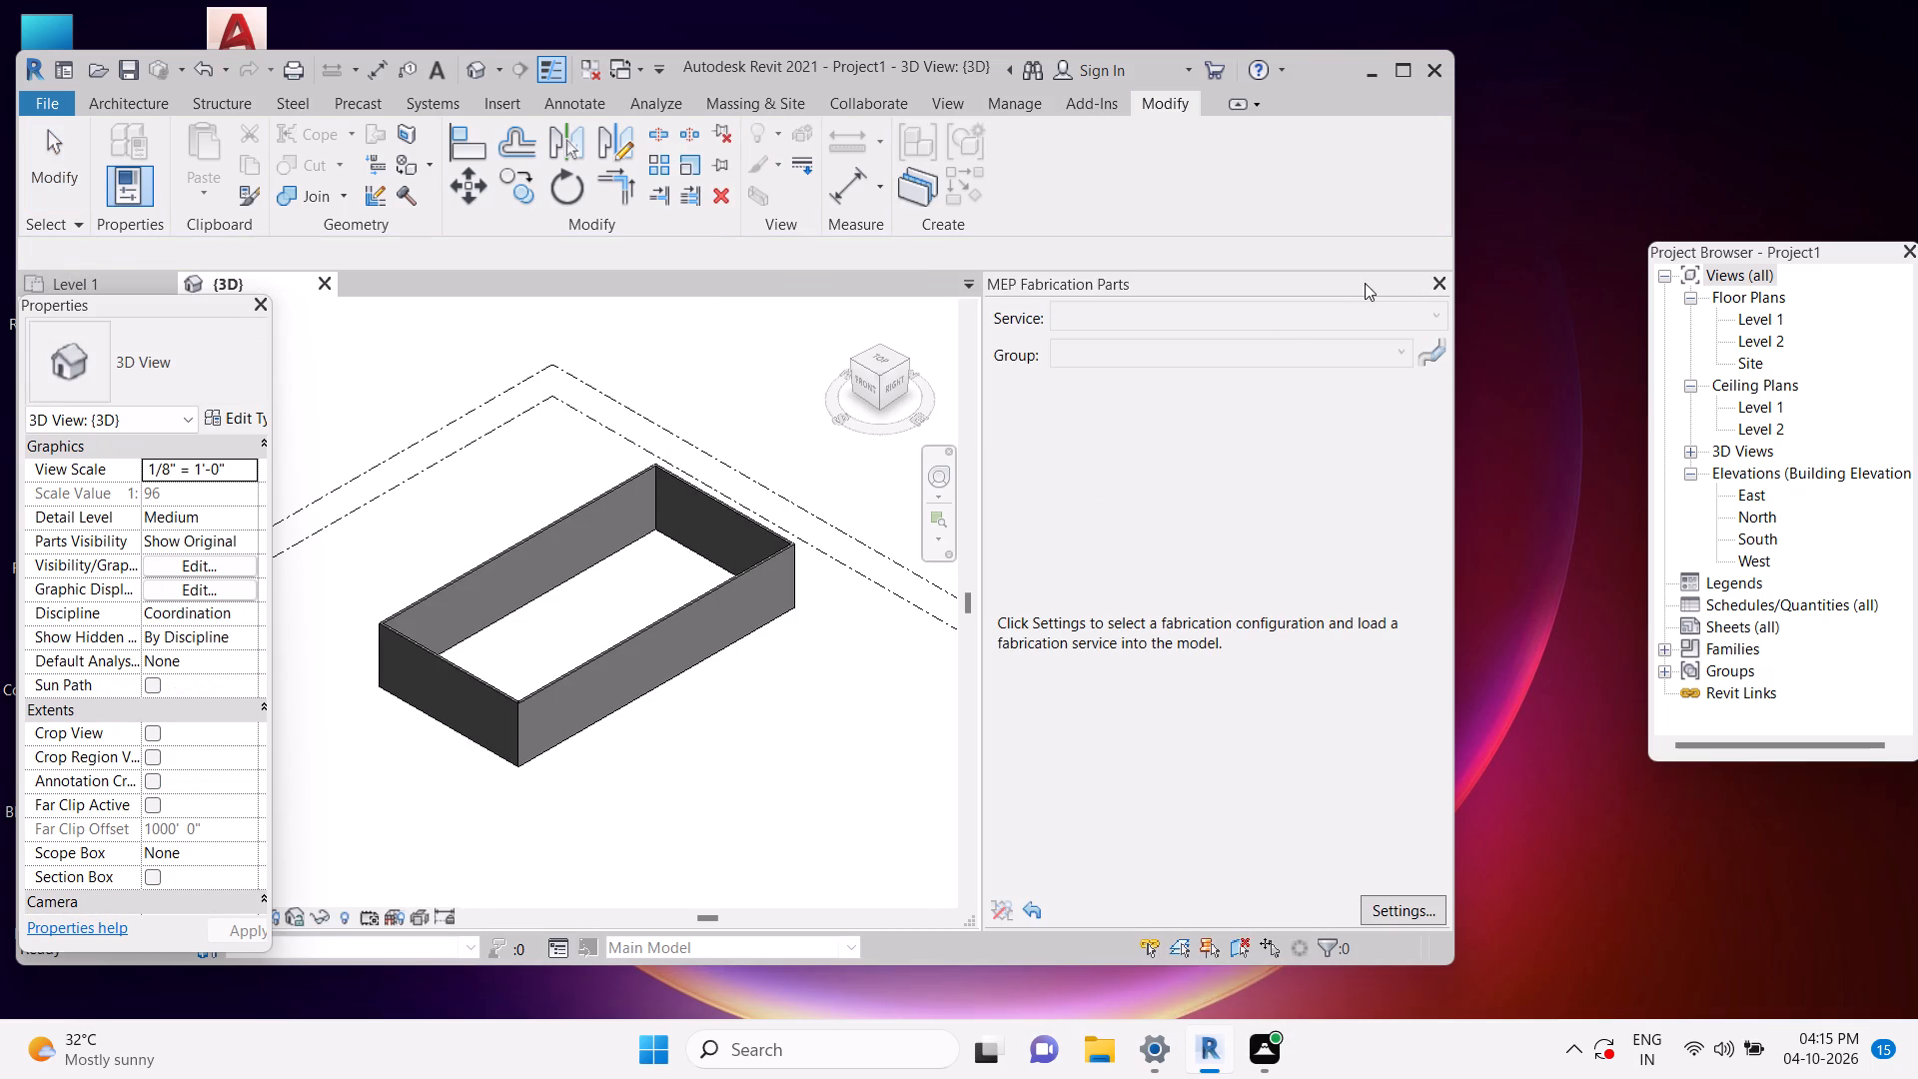
pyautogui.click(1432, 283)
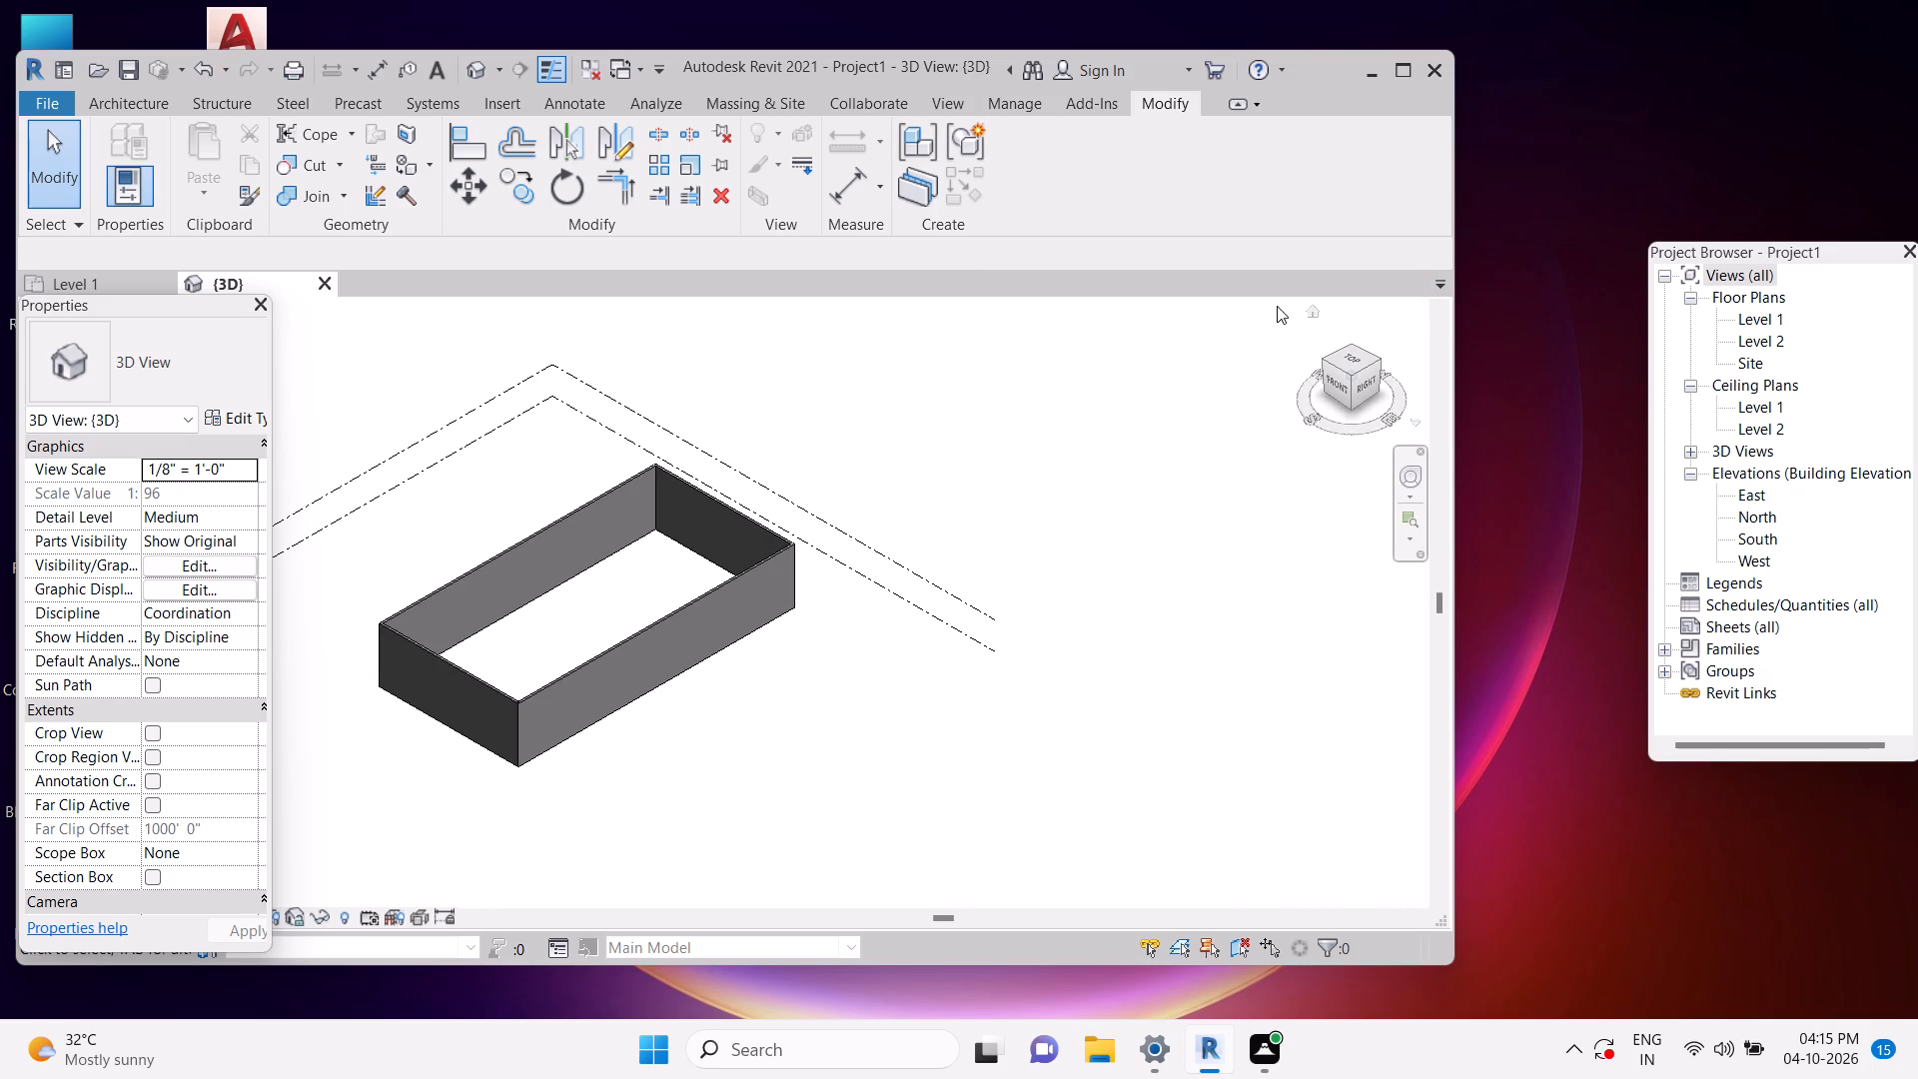
pyautogui.click(804, 440)
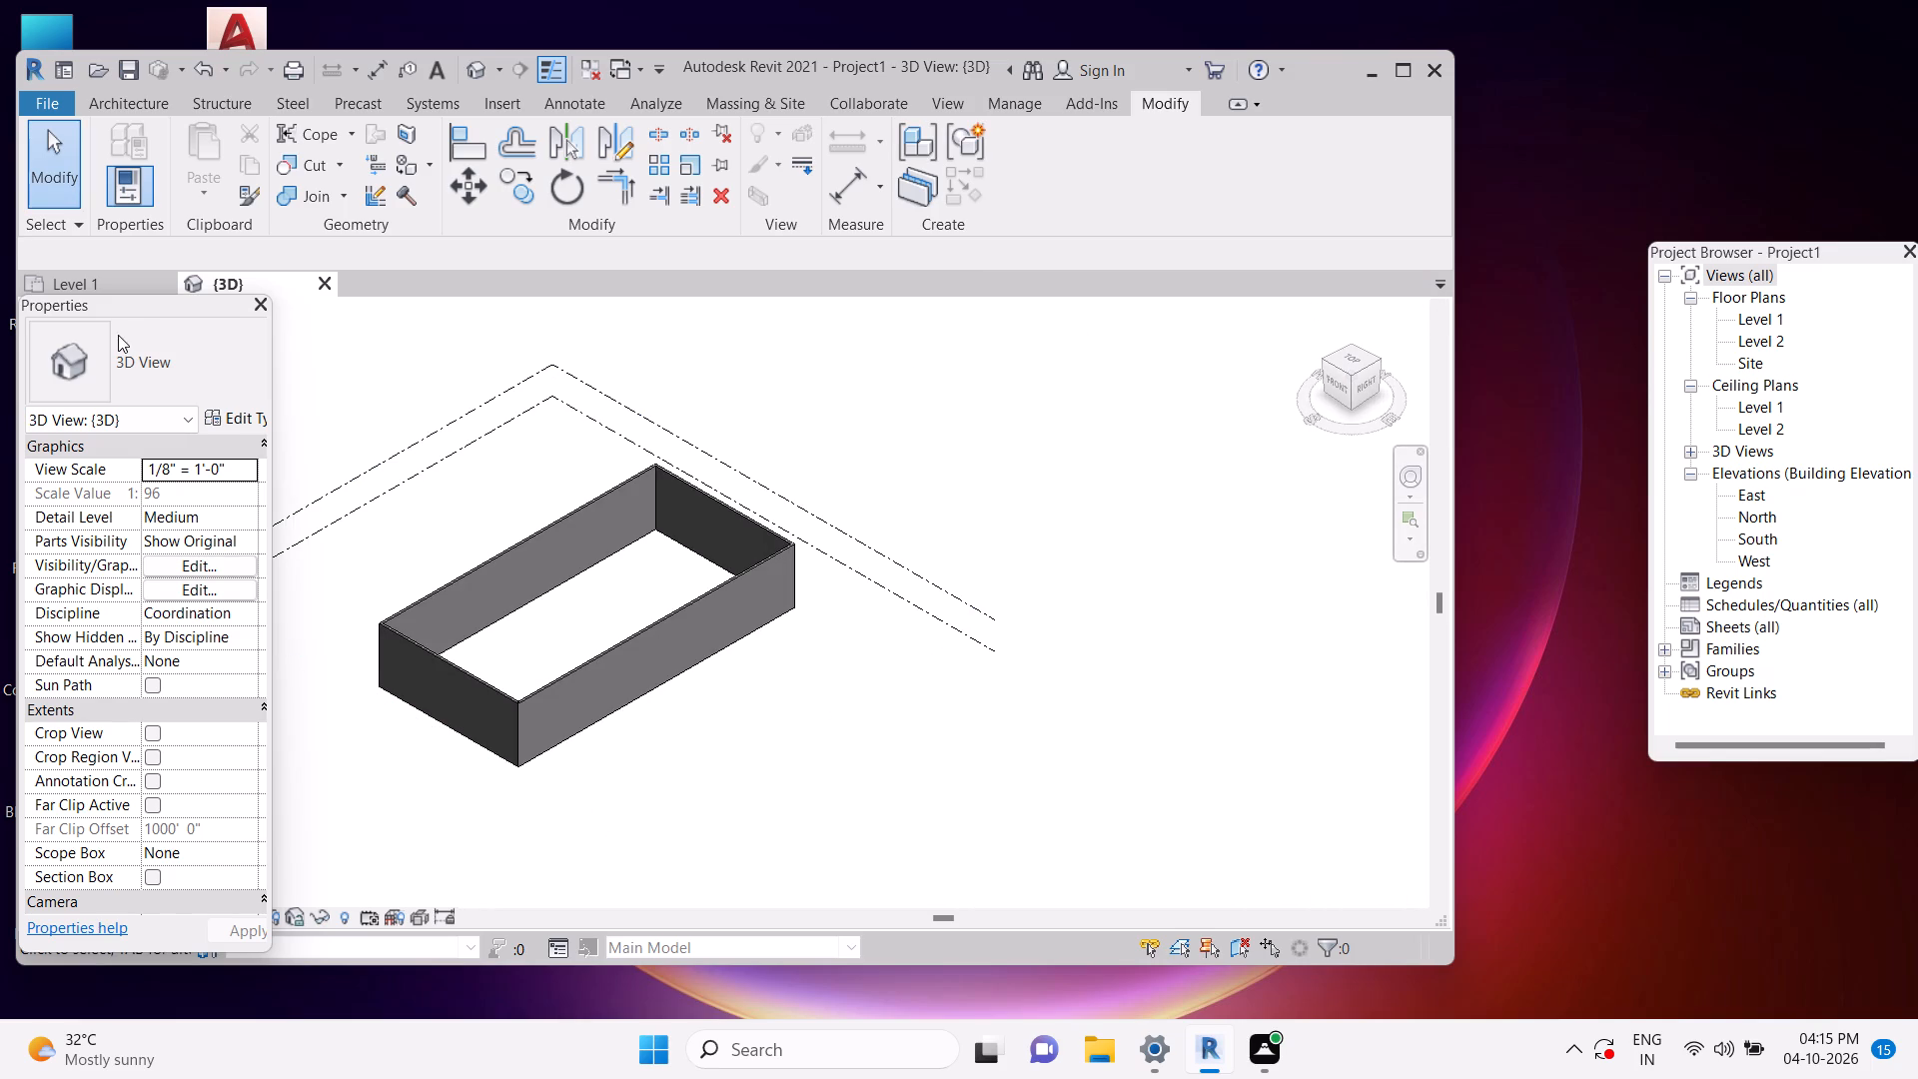
# Dock the Properties palette, float it again and place it along the left edge of the 3D view.
pyautogui.doubleClick(104, 308)
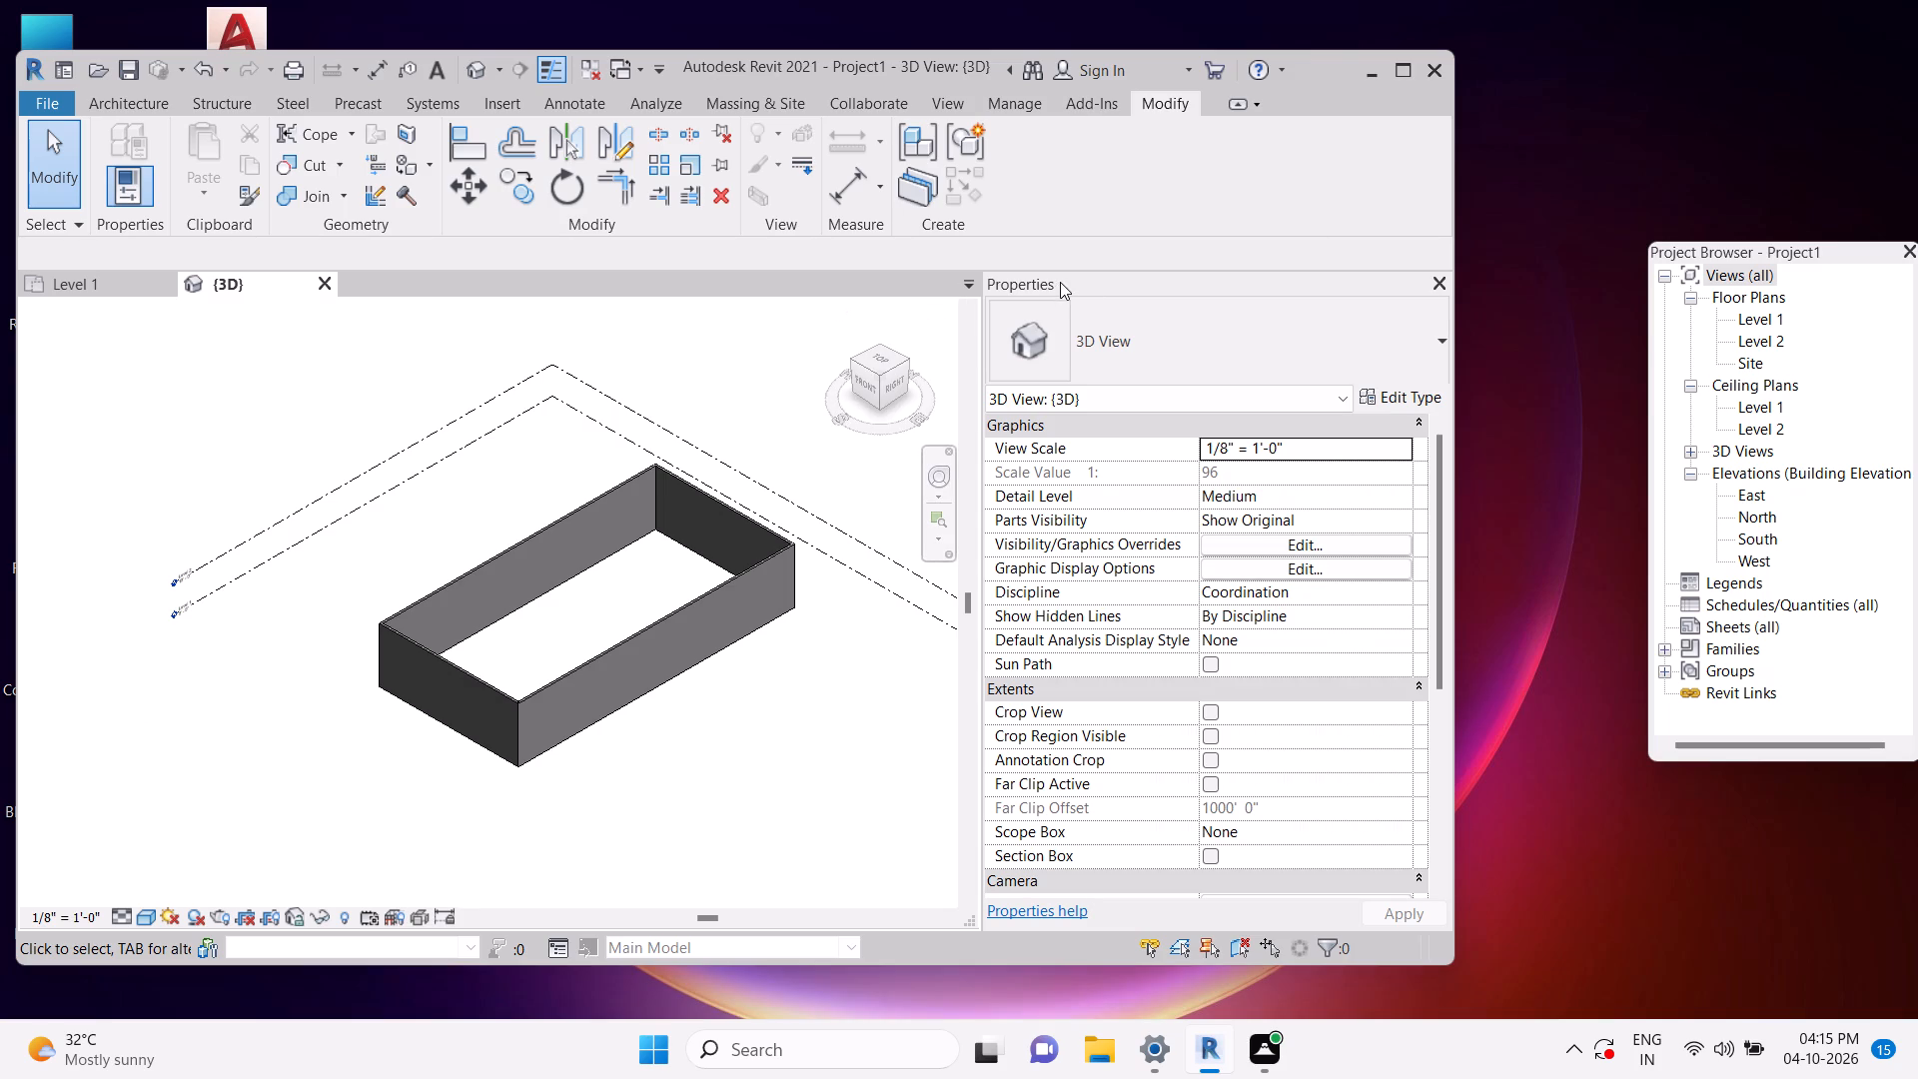
pyautogui.moveTo(1353, 284); pyautogui.dragTo(1324, 285)
pyautogui.moveTo(1324, 285); pyautogui.dragTo(865, 332)
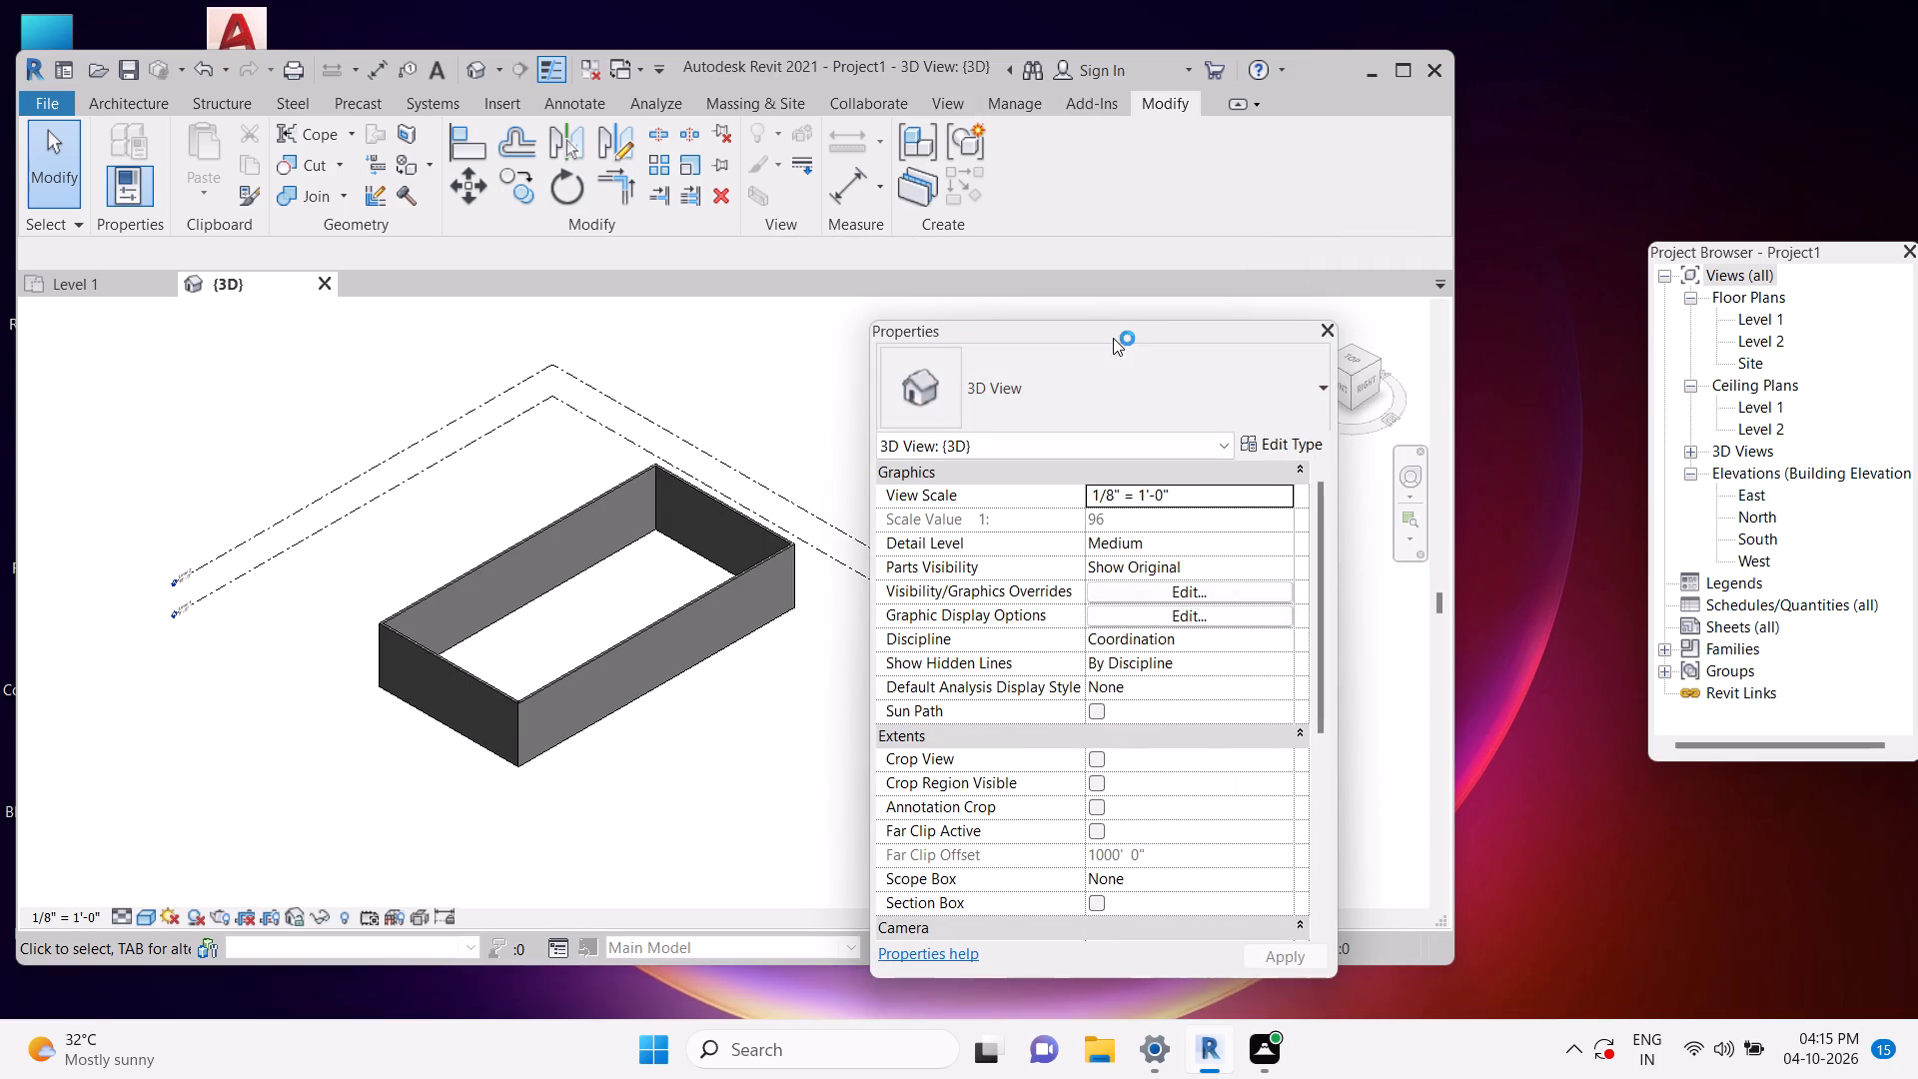
pyautogui.moveTo(1151, 335); pyautogui.dragTo(298, 307)
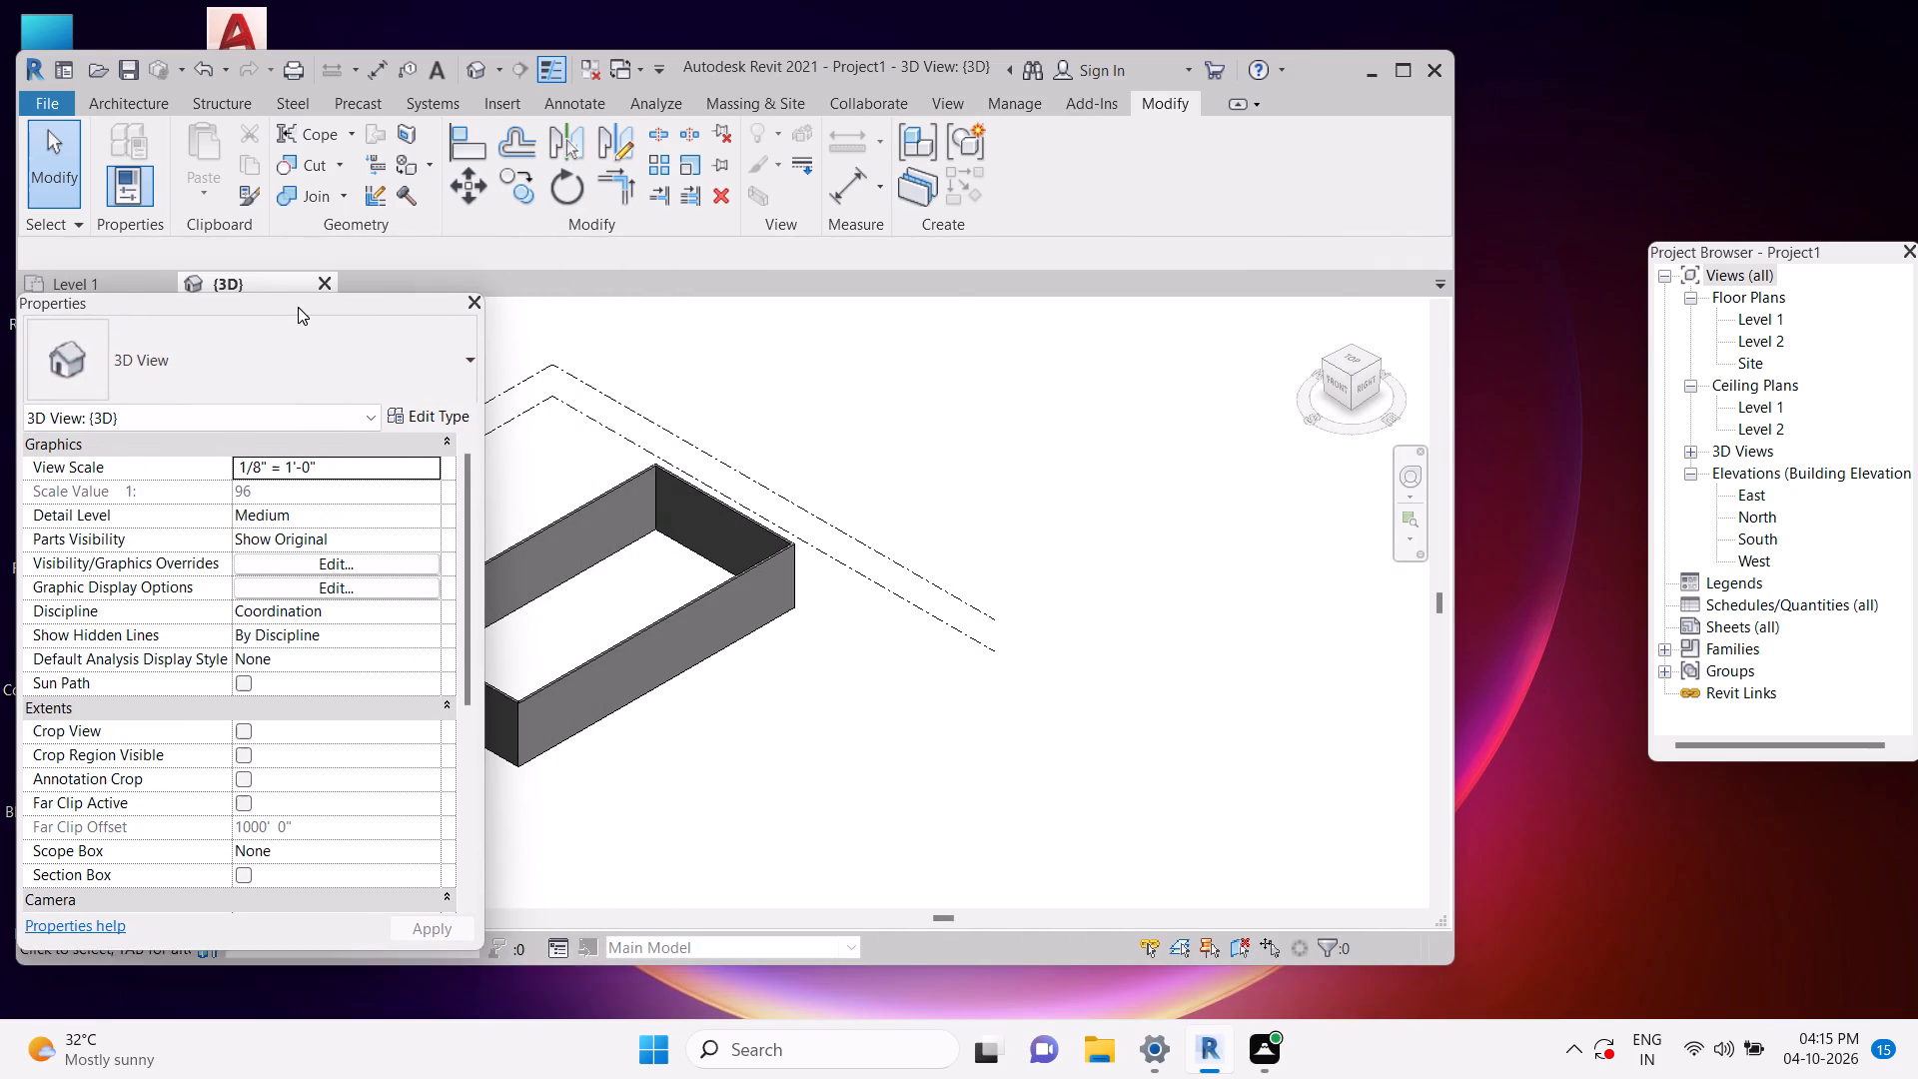
# Shift the floating Properties palette slightly and shrink it in width and height so it covers less of the 3D view.
pyautogui.moveTo(298, 307); pyautogui.dragTo(289, 313)
pyautogui.moveTo(474, 429); pyautogui.dragTo(266, 432)
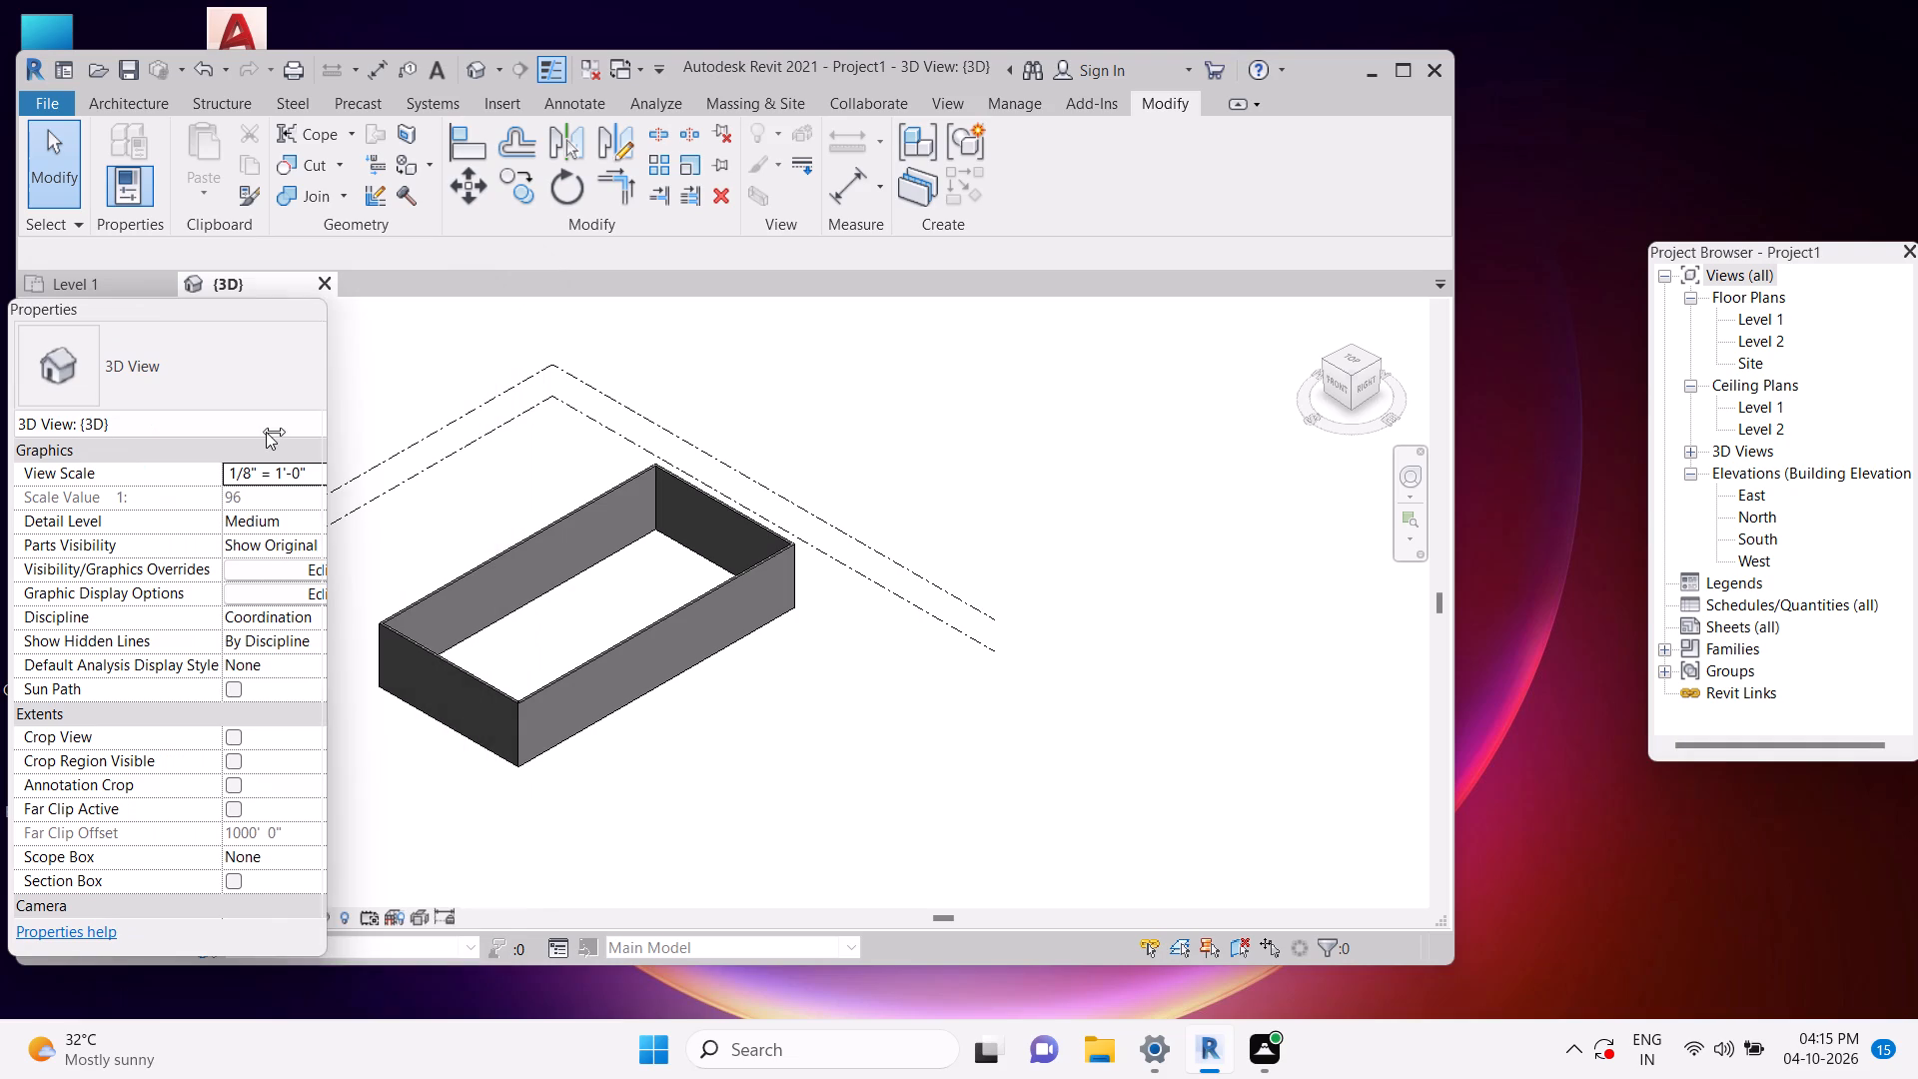
pyautogui.moveTo(266, 432); pyautogui.dragTo(237, 436)
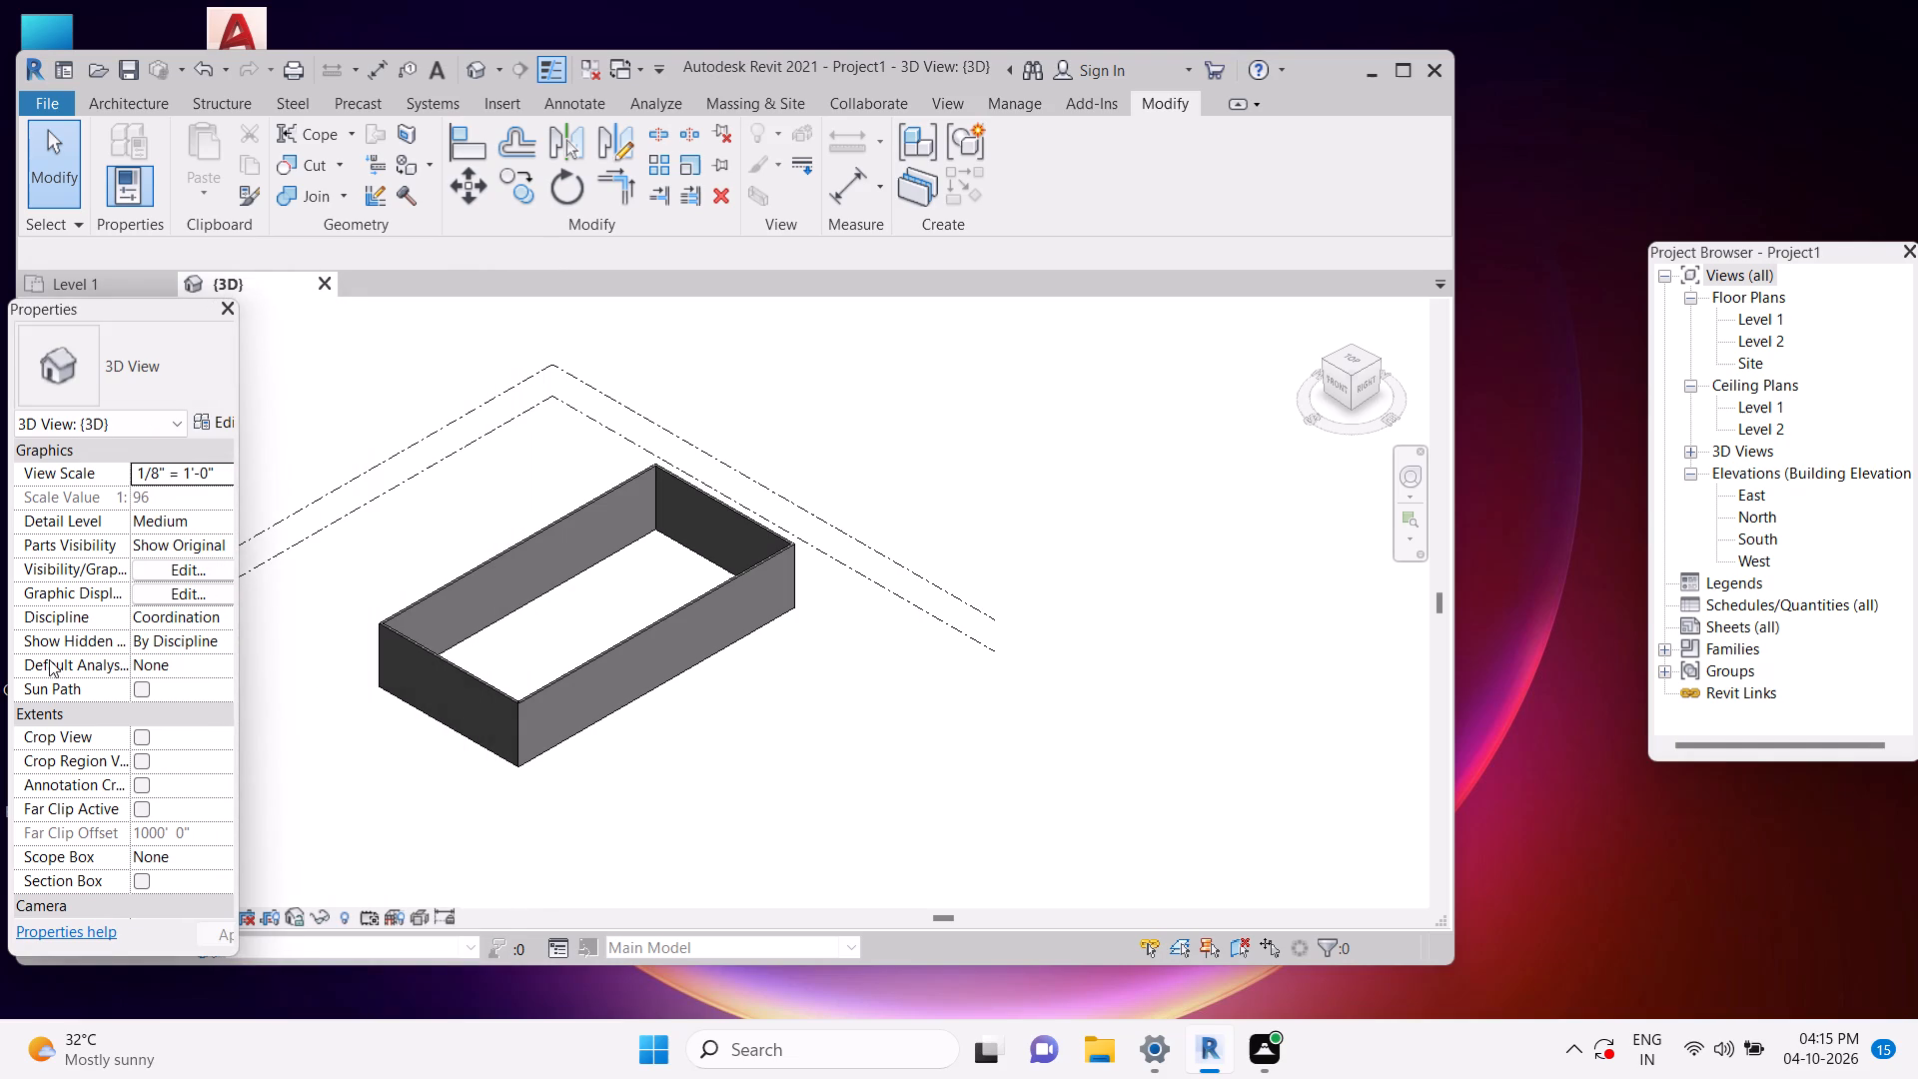
pyautogui.scroll(-11, 63, 656)
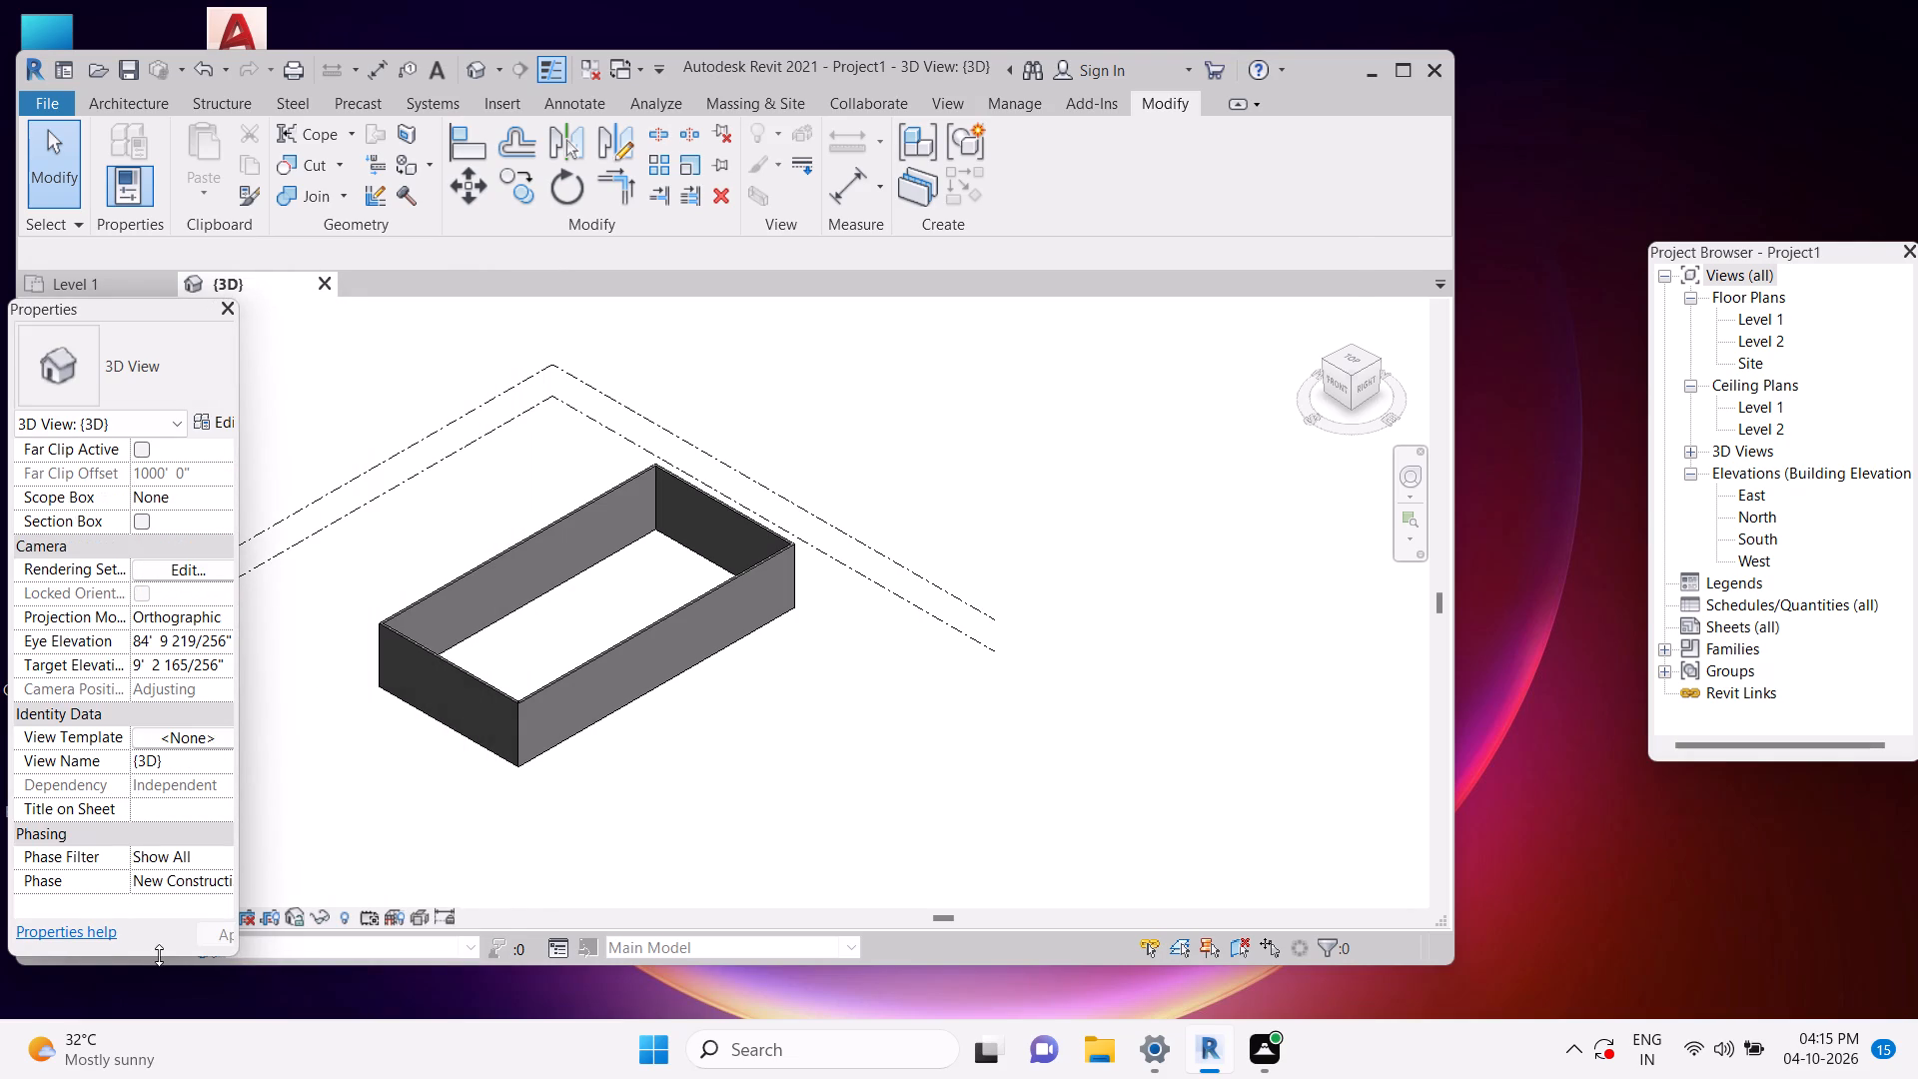
pyautogui.moveTo(161, 953); pyautogui.dragTo(166, 720)
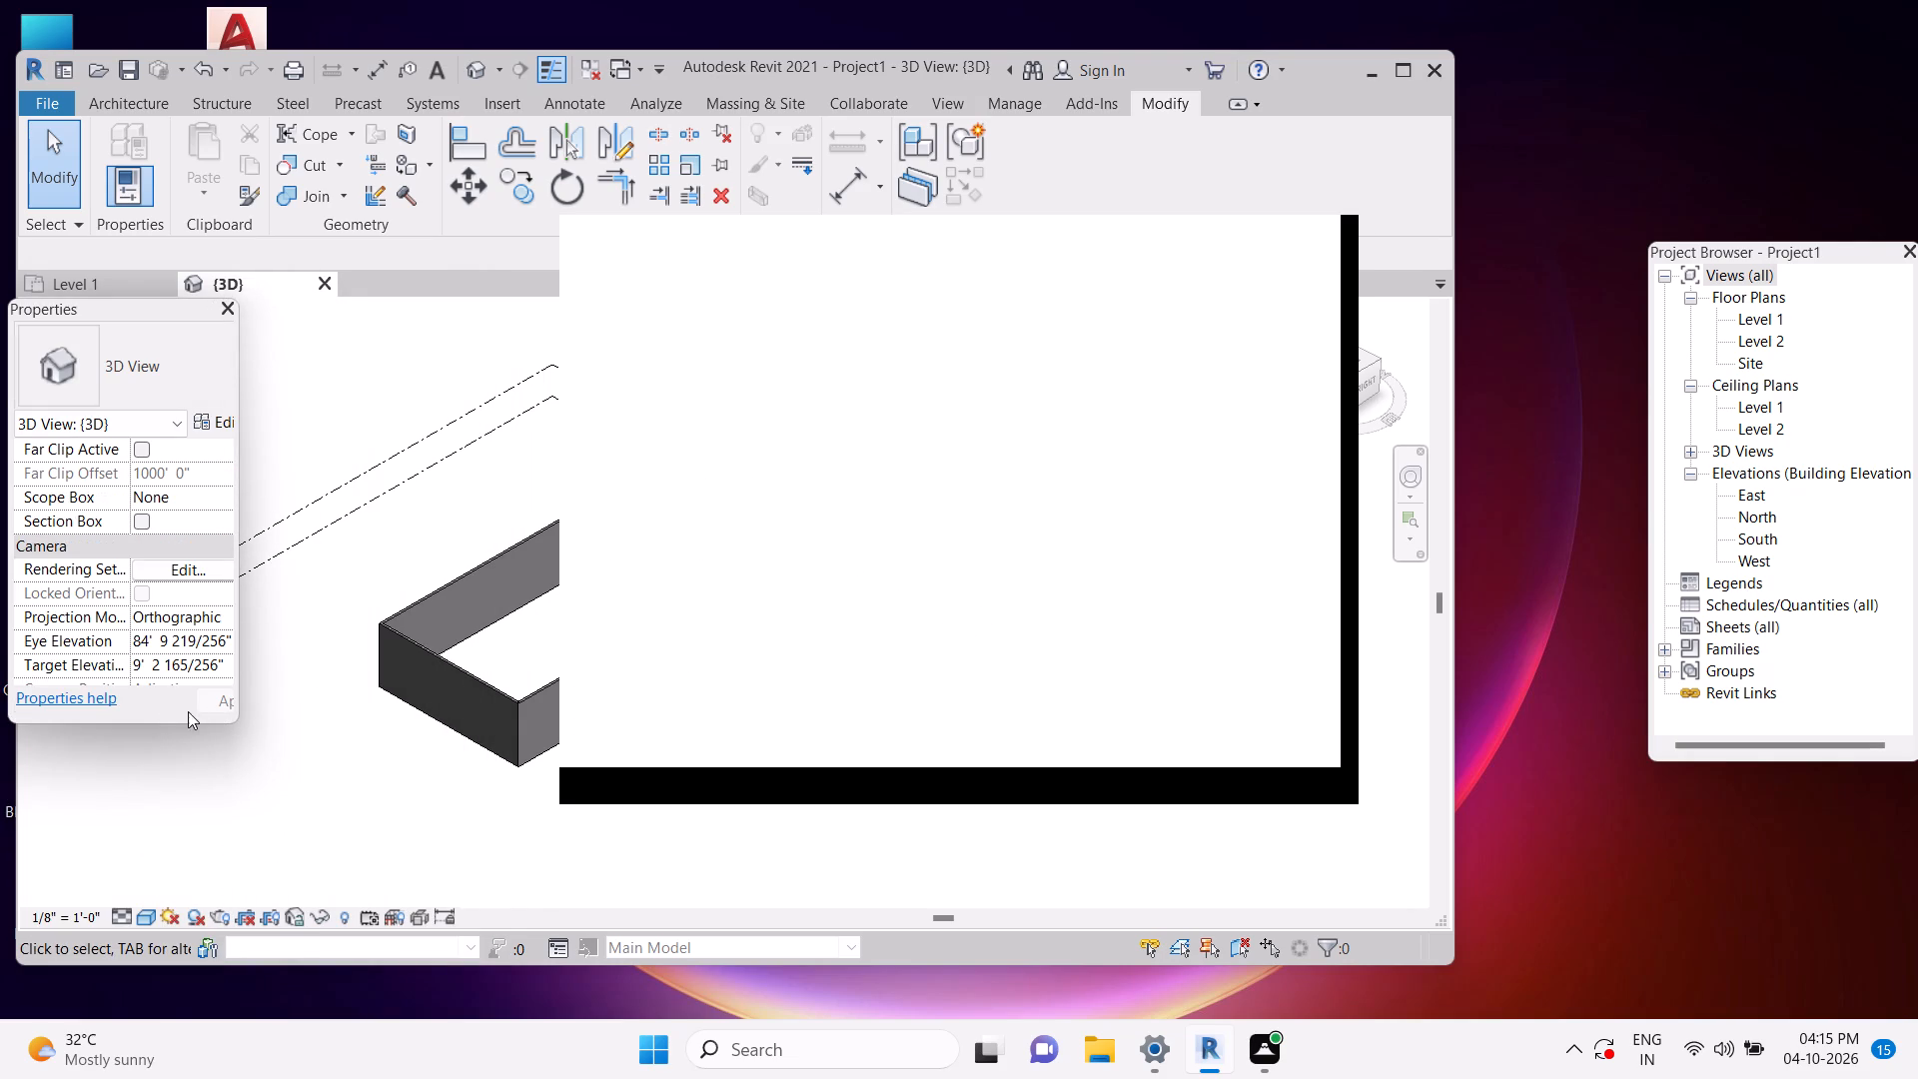
# Dismiss the Autodesk notification card covering the 3D view.
pyautogui.press('Escape')
pyautogui.press('Escape')
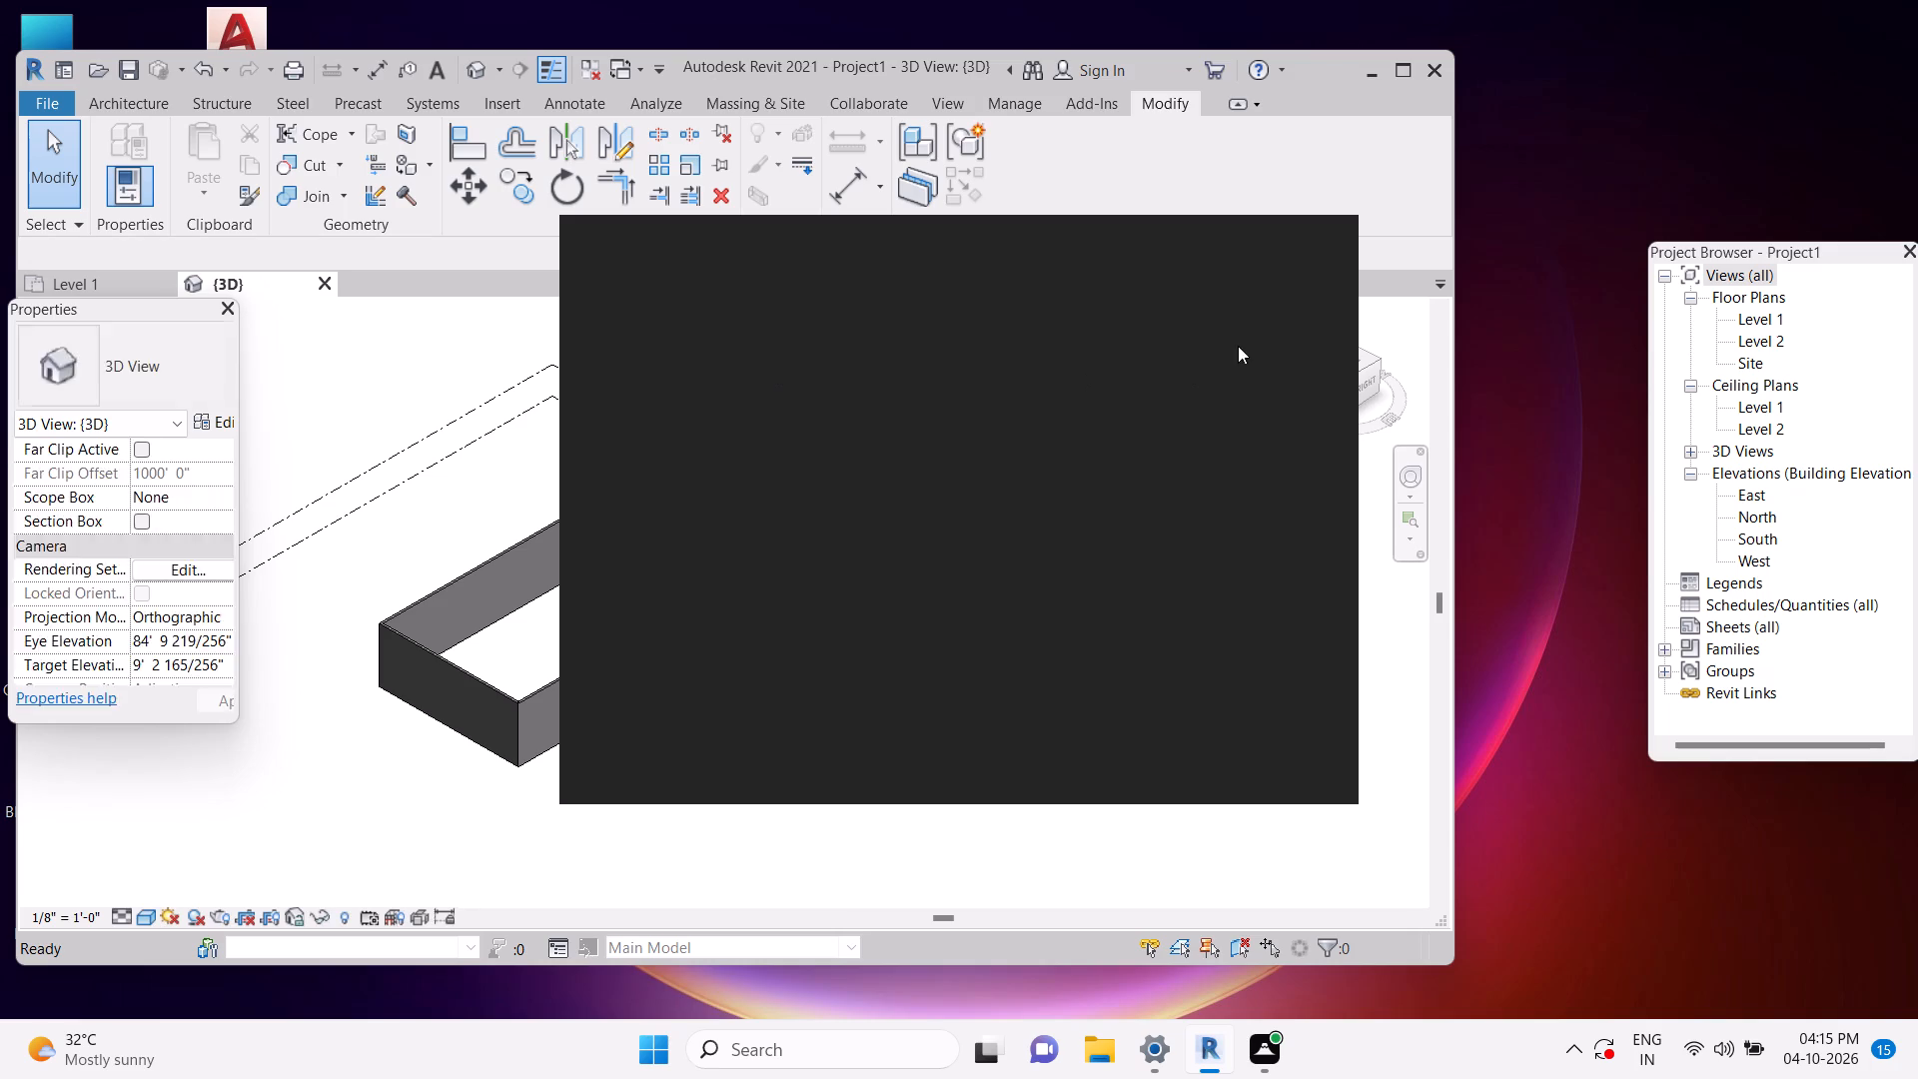
pyautogui.press('Escape')
pyautogui.press('Escape')
pyautogui.press('Escape')
pyautogui.press('Escape')
pyautogui.press('Escape')
pyautogui.press('Escape')
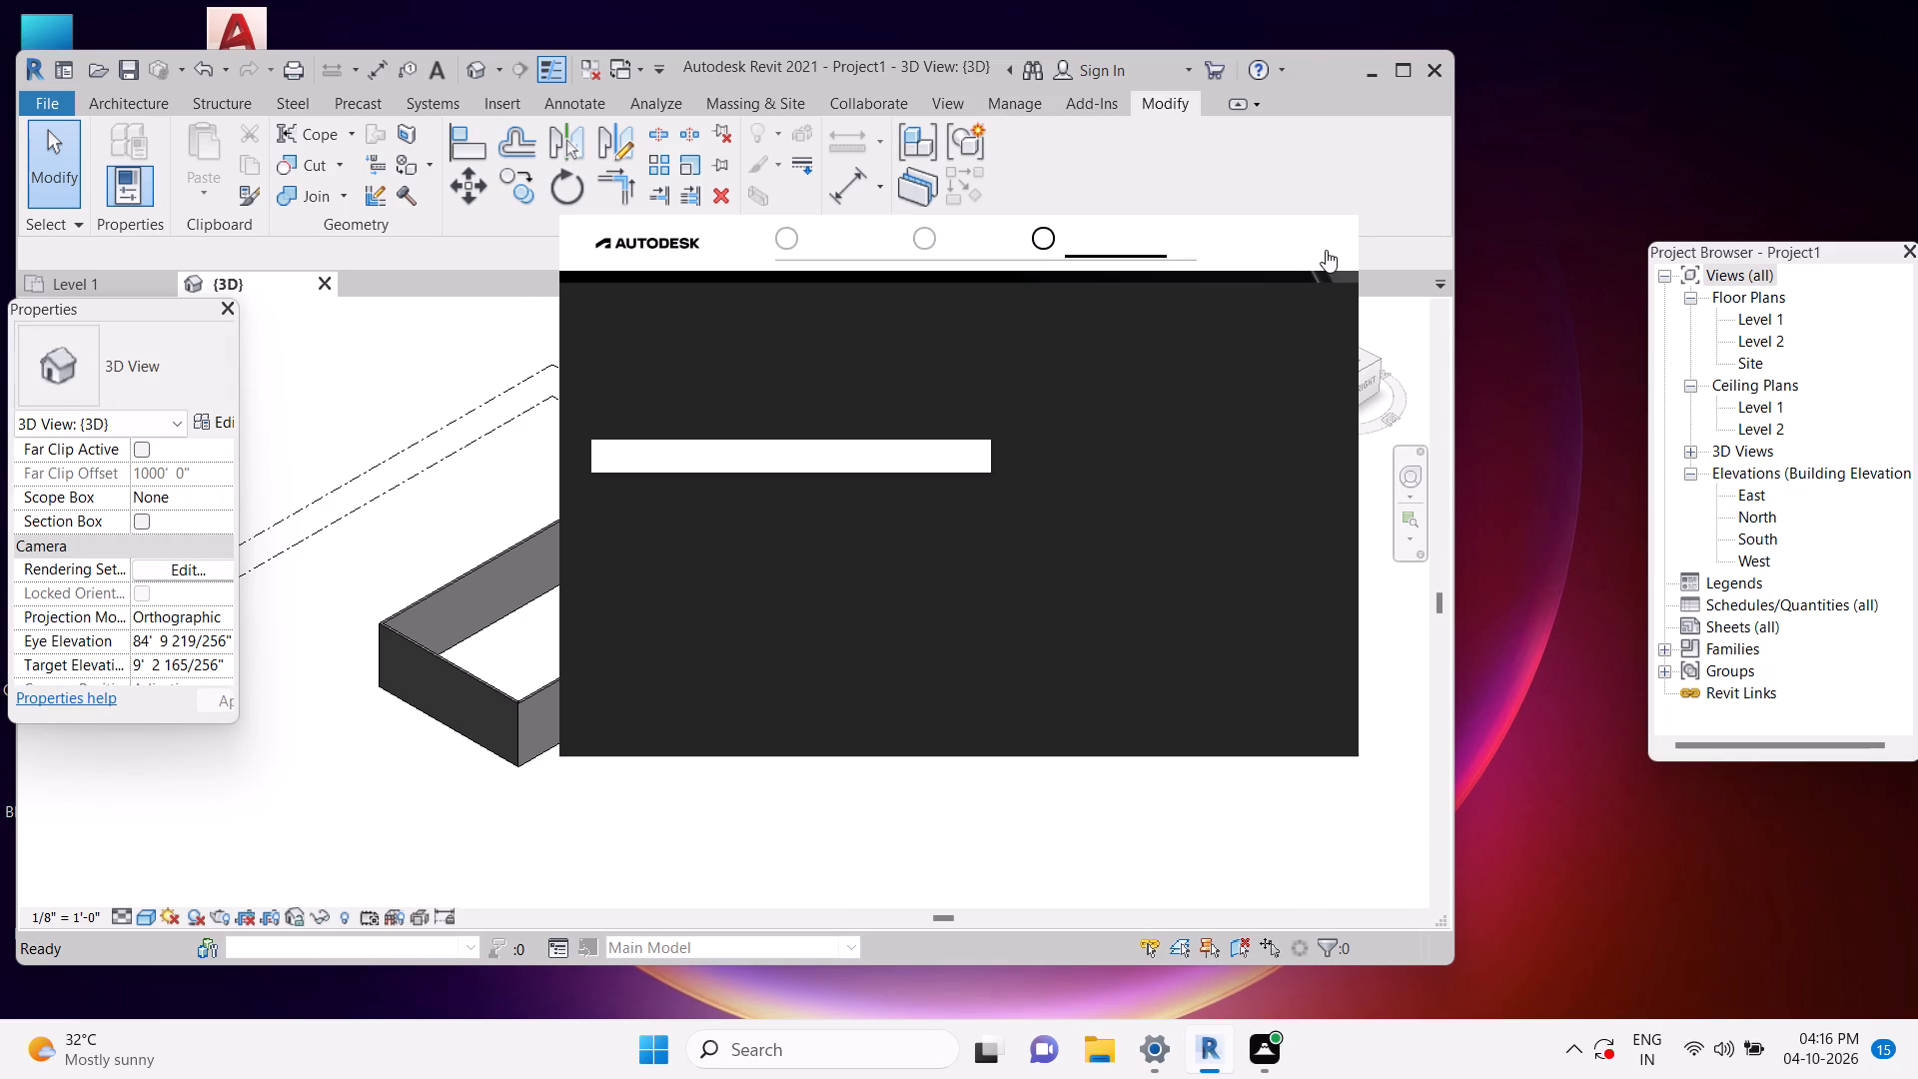
pyautogui.click(1326, 249)
pyautogui.press('Escape')
pyautogui.press('Escape')
pyautogui.press('Escape')
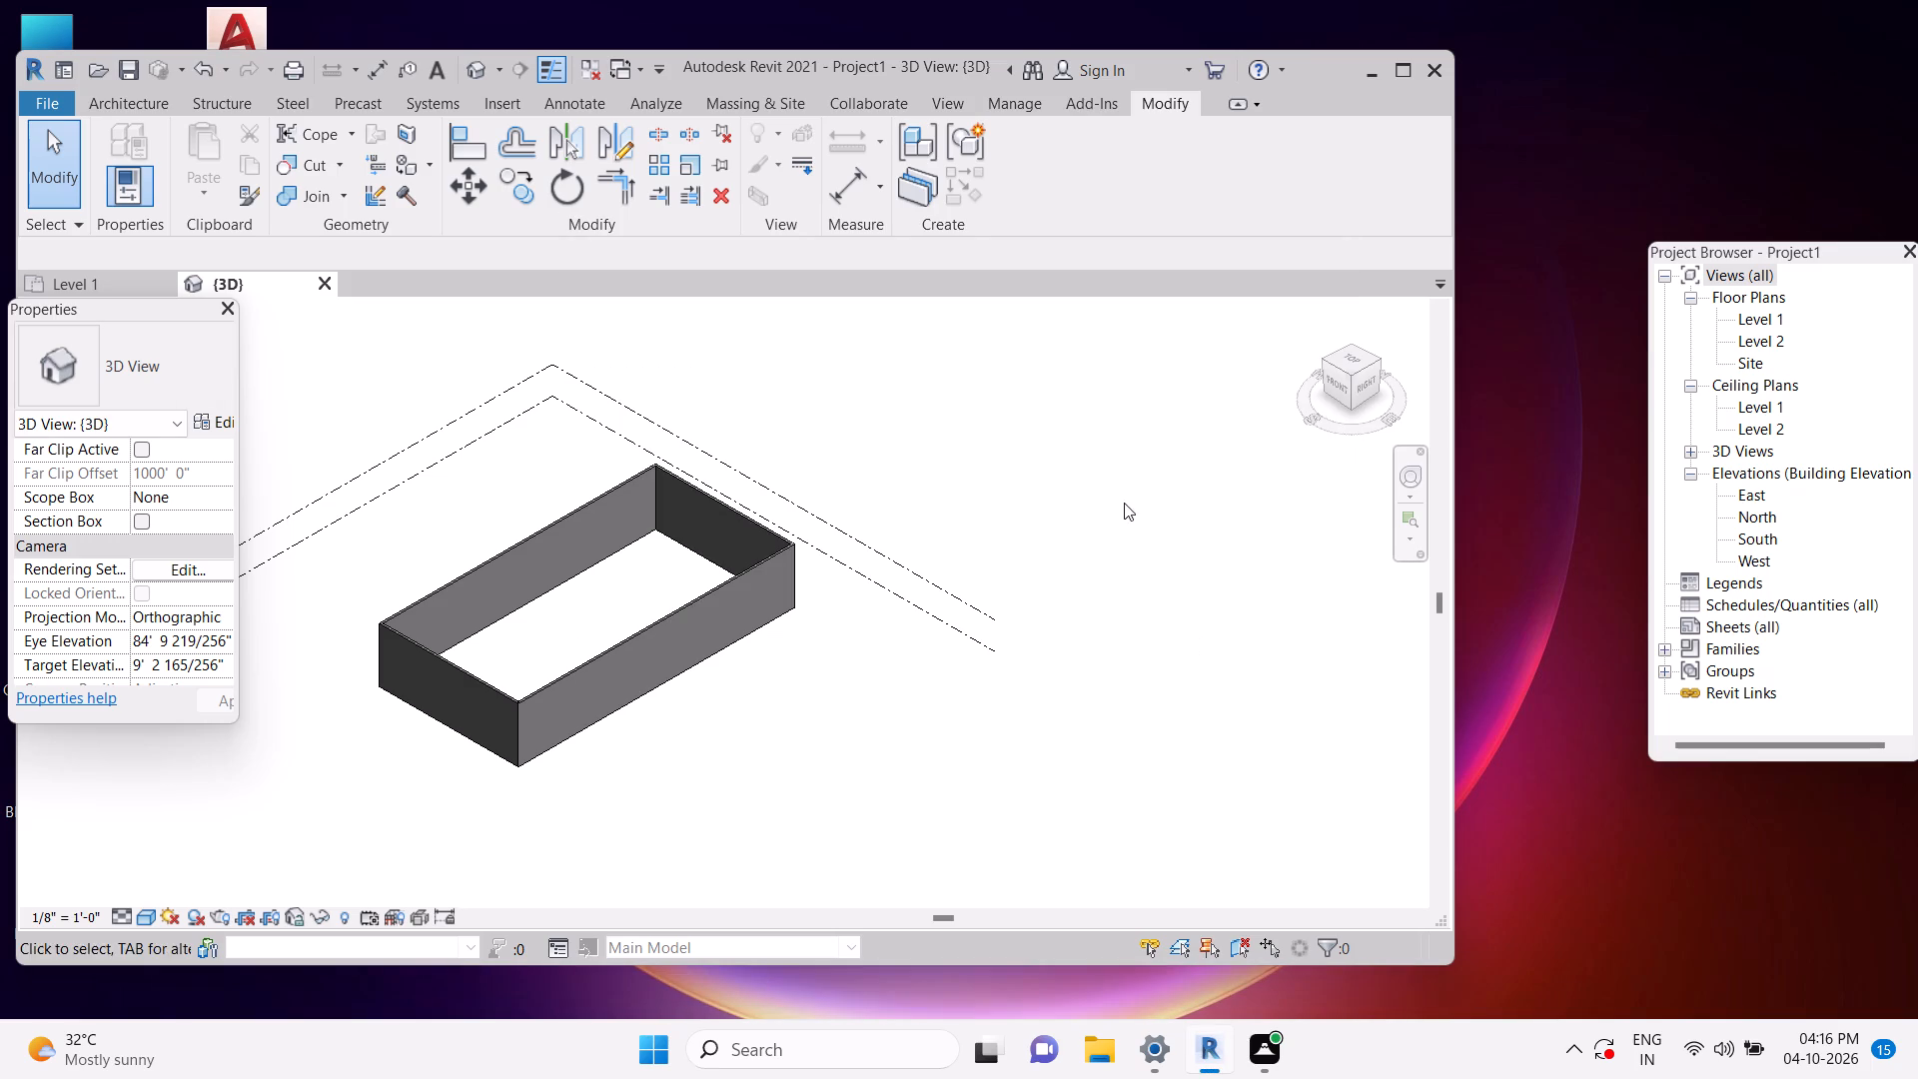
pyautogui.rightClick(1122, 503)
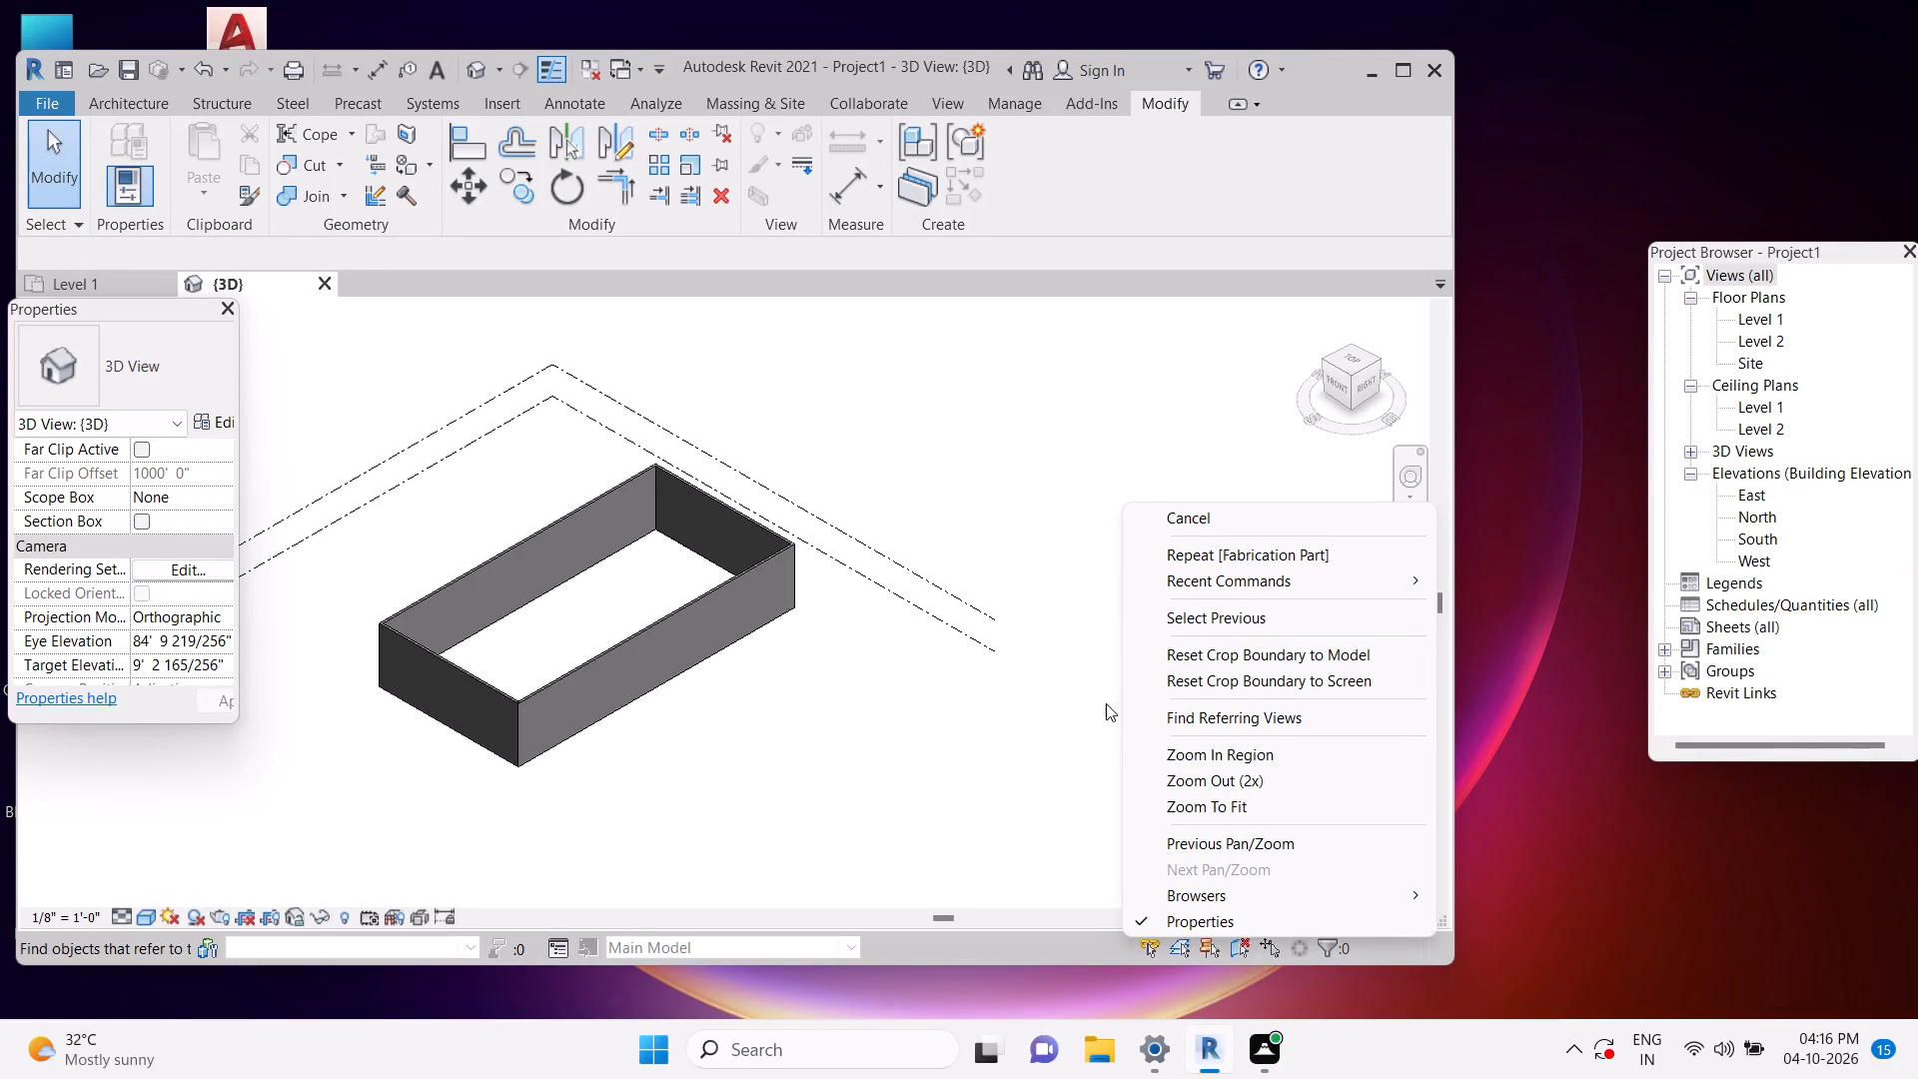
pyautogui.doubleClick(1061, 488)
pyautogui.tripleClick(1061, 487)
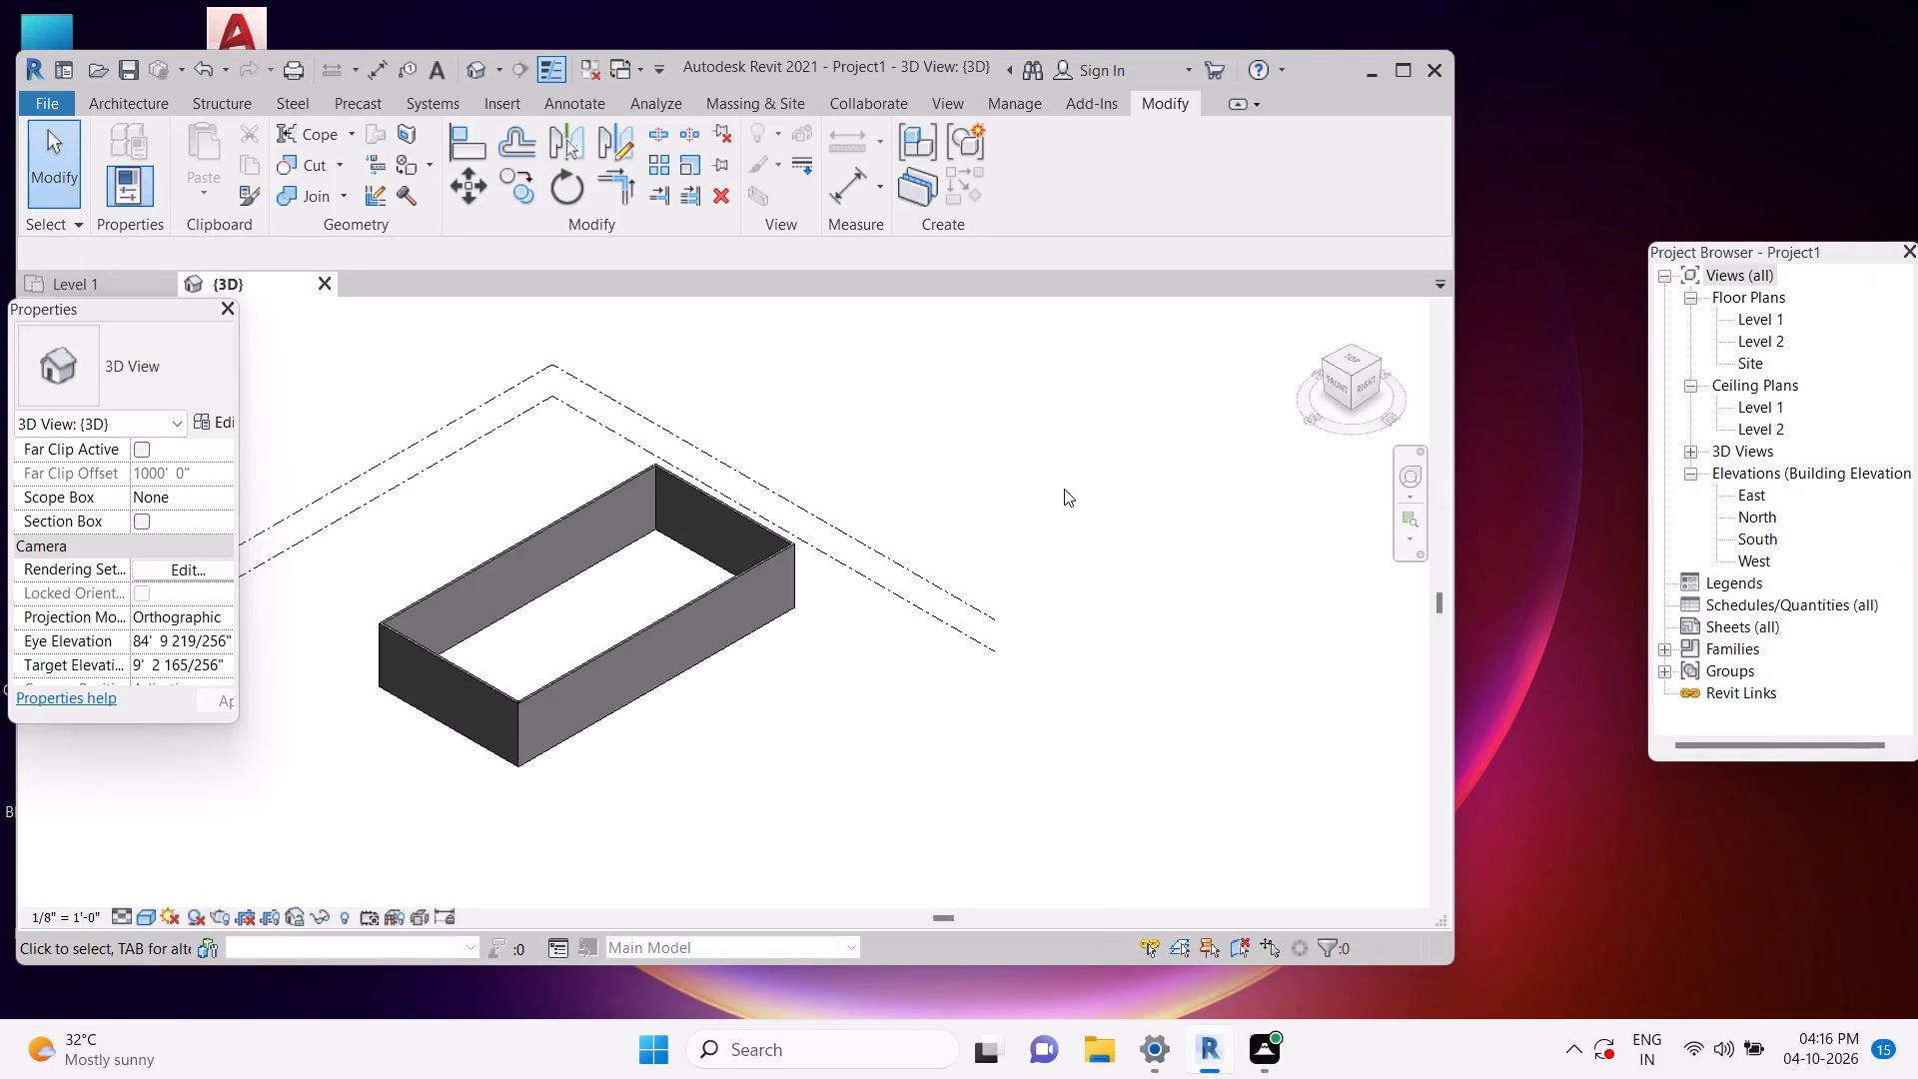
# Orient the 3D view to the front and set the front wall's top constraint to Up to level: Level 2.
pyautogui.click(1338, 382)
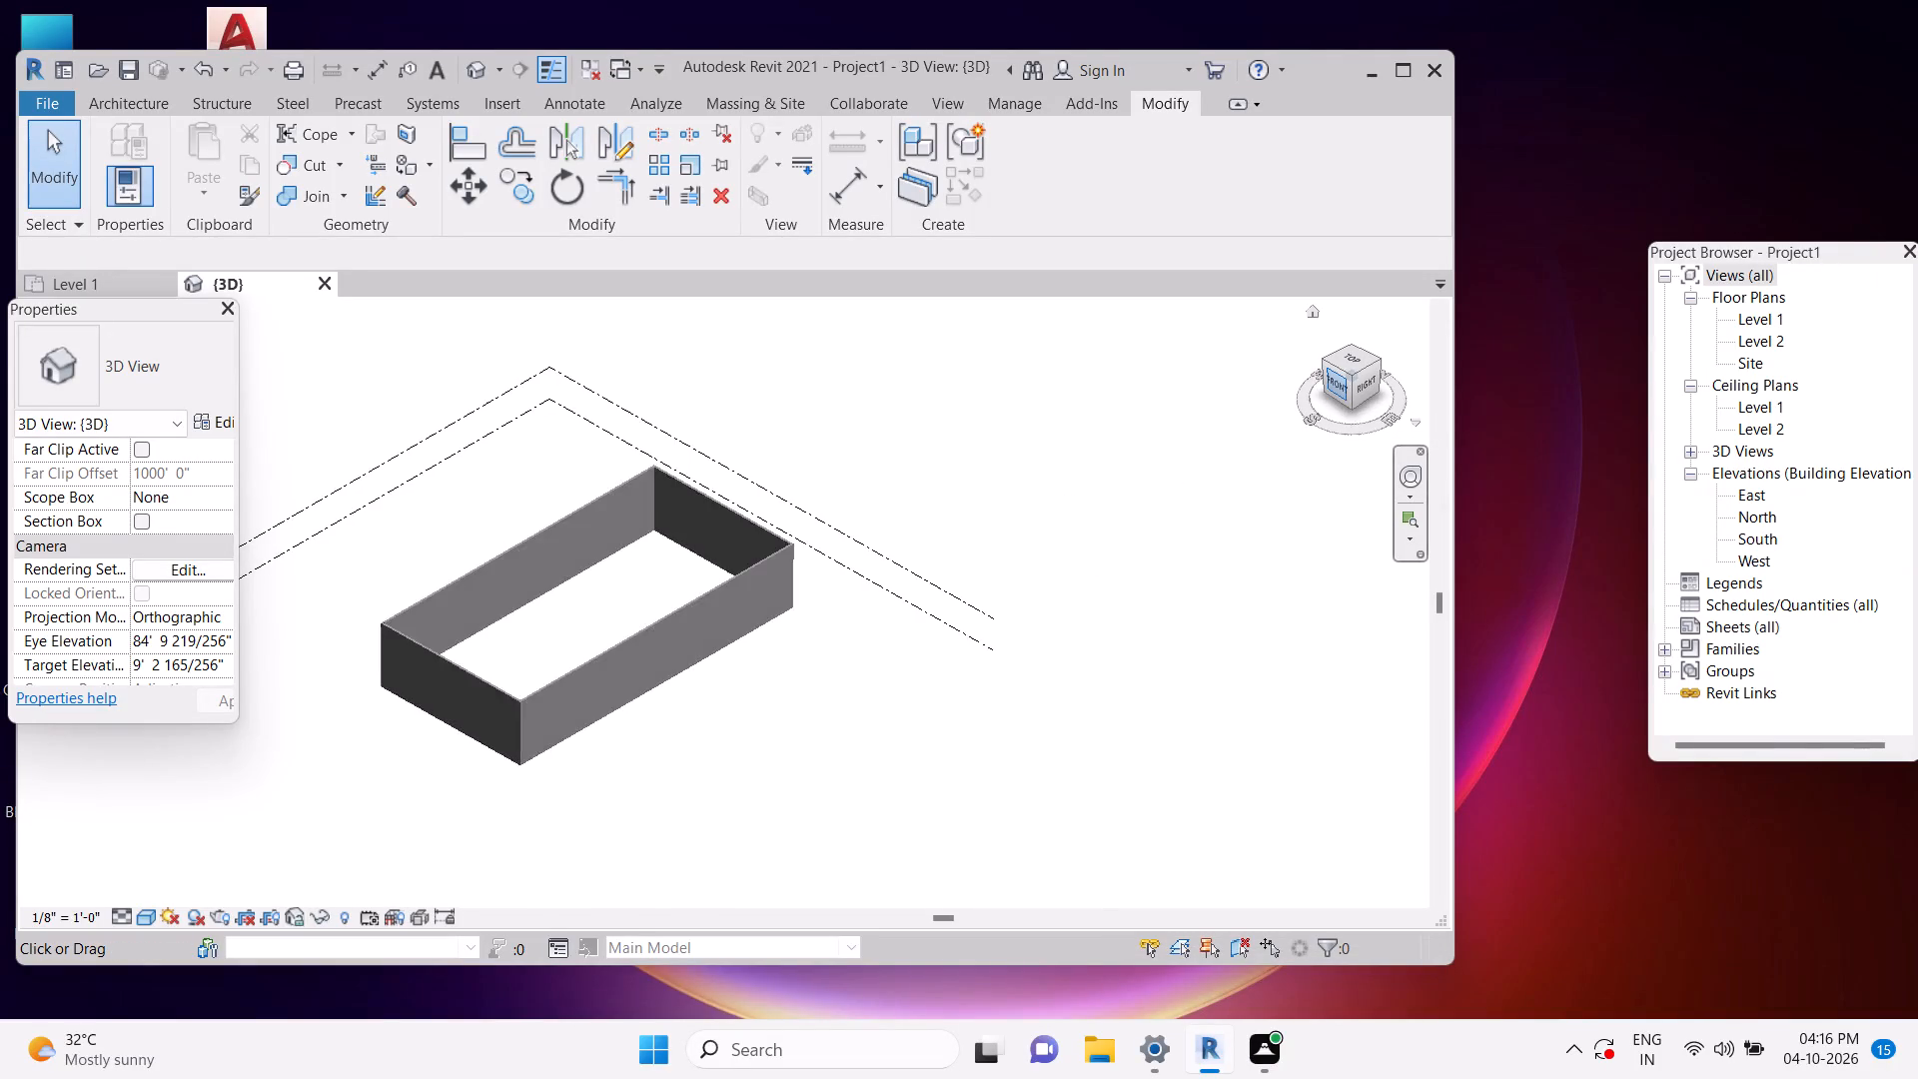
pyautogui.scroll(4, 722, 600)
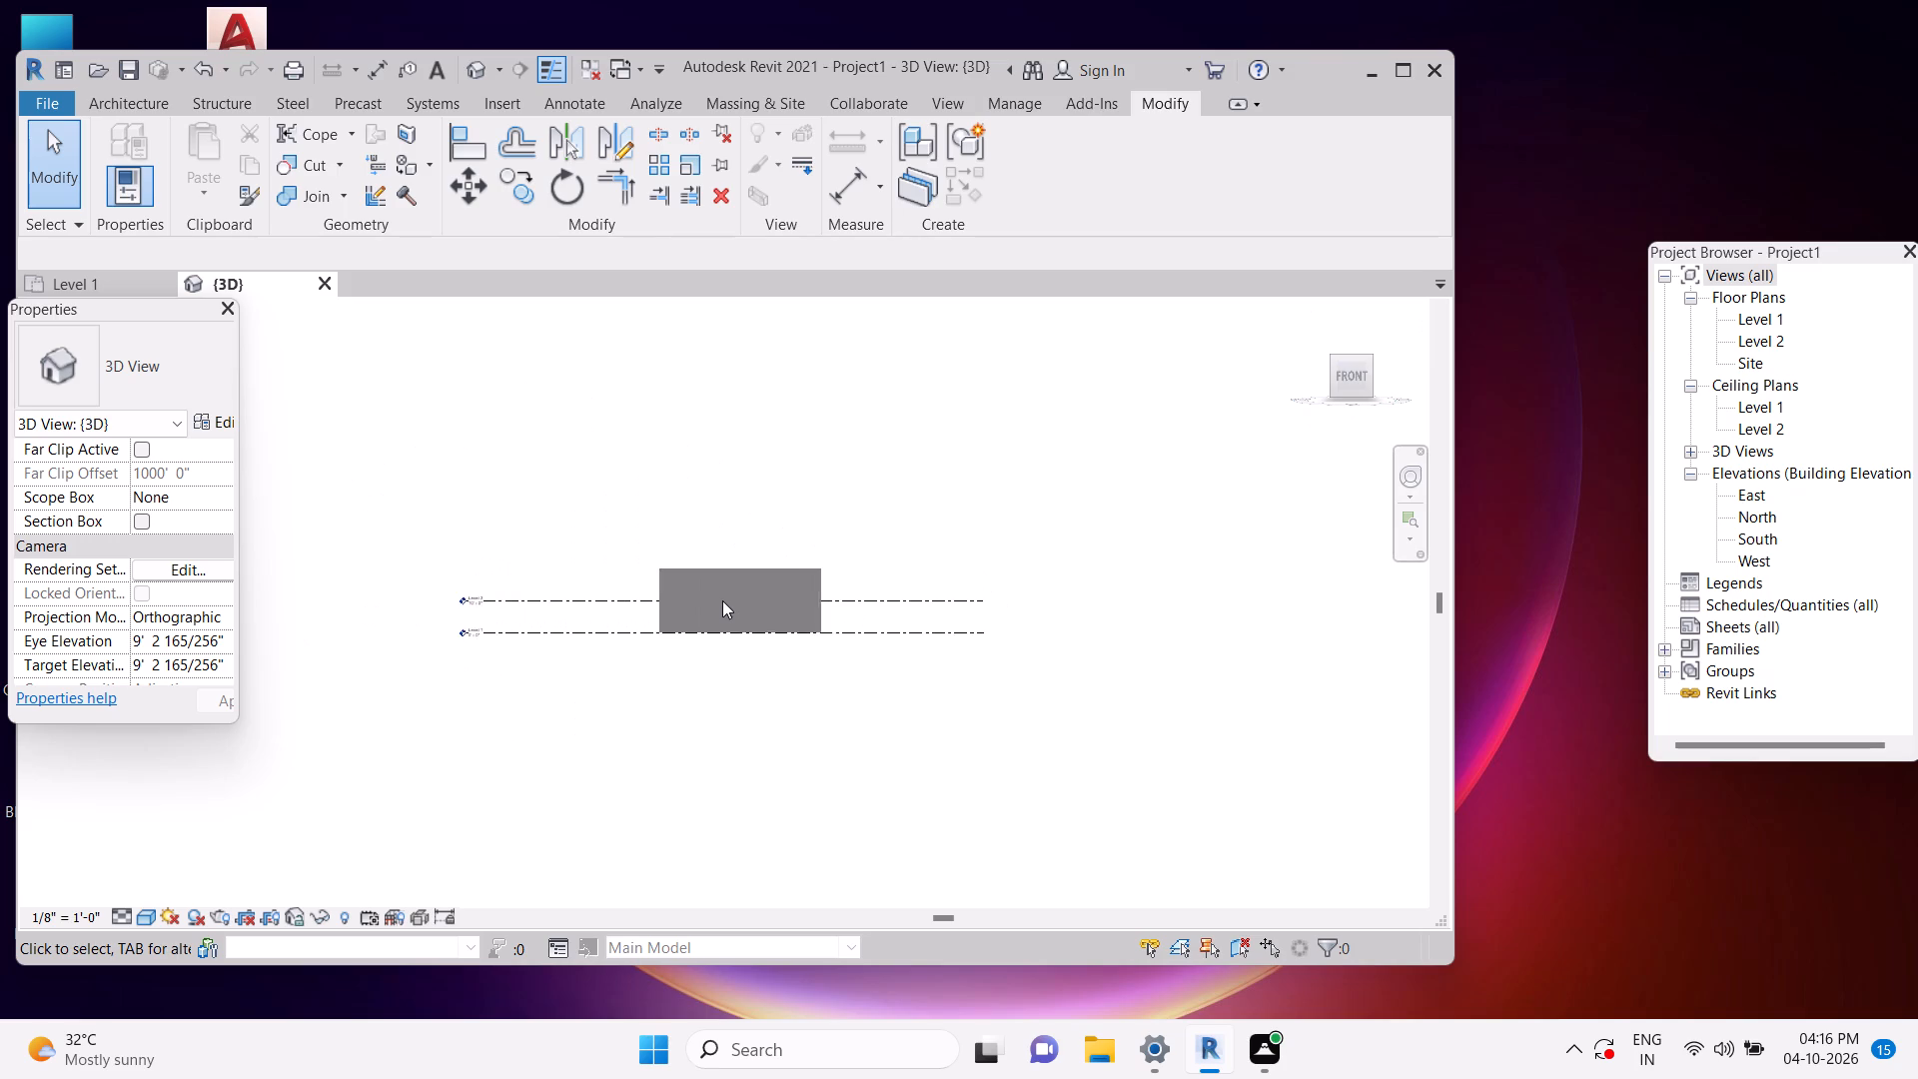
pyautogui.click(697, 549)
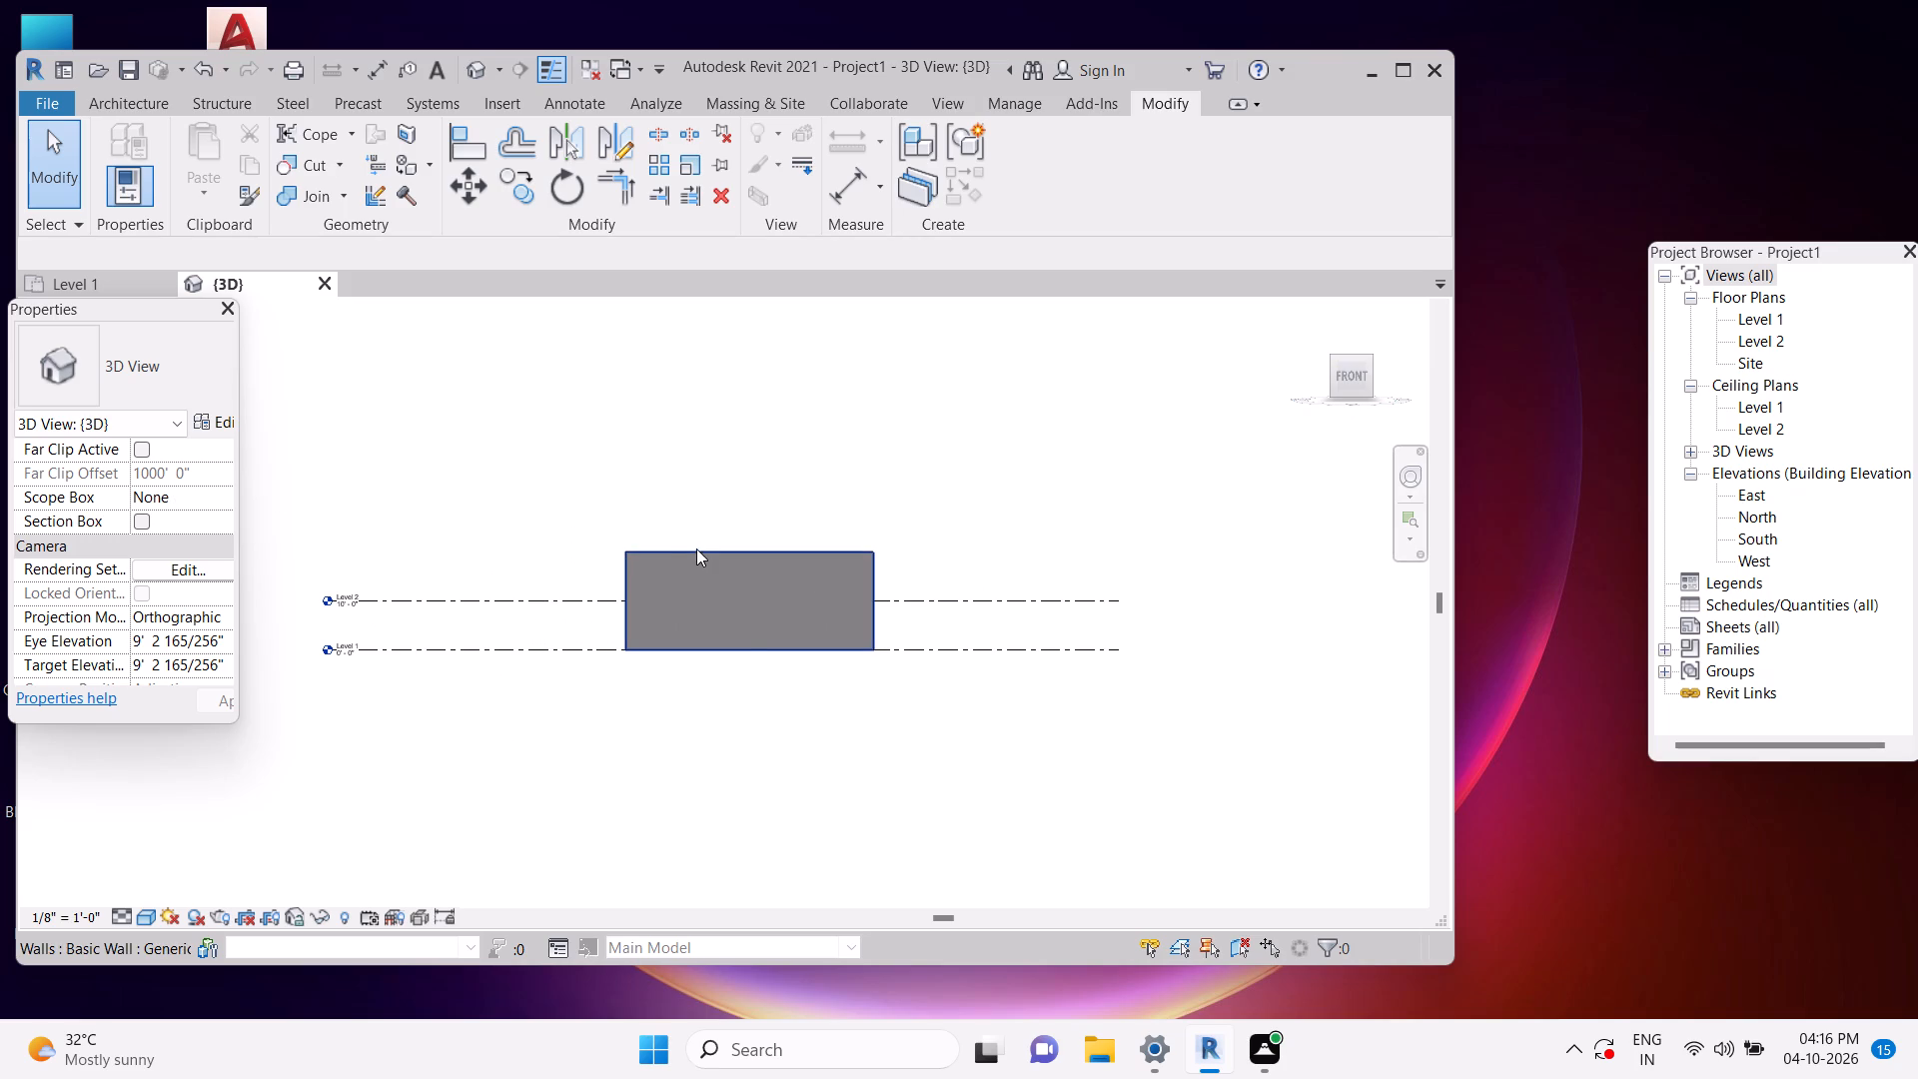
pyautogui.scroll(3, 163, 517)
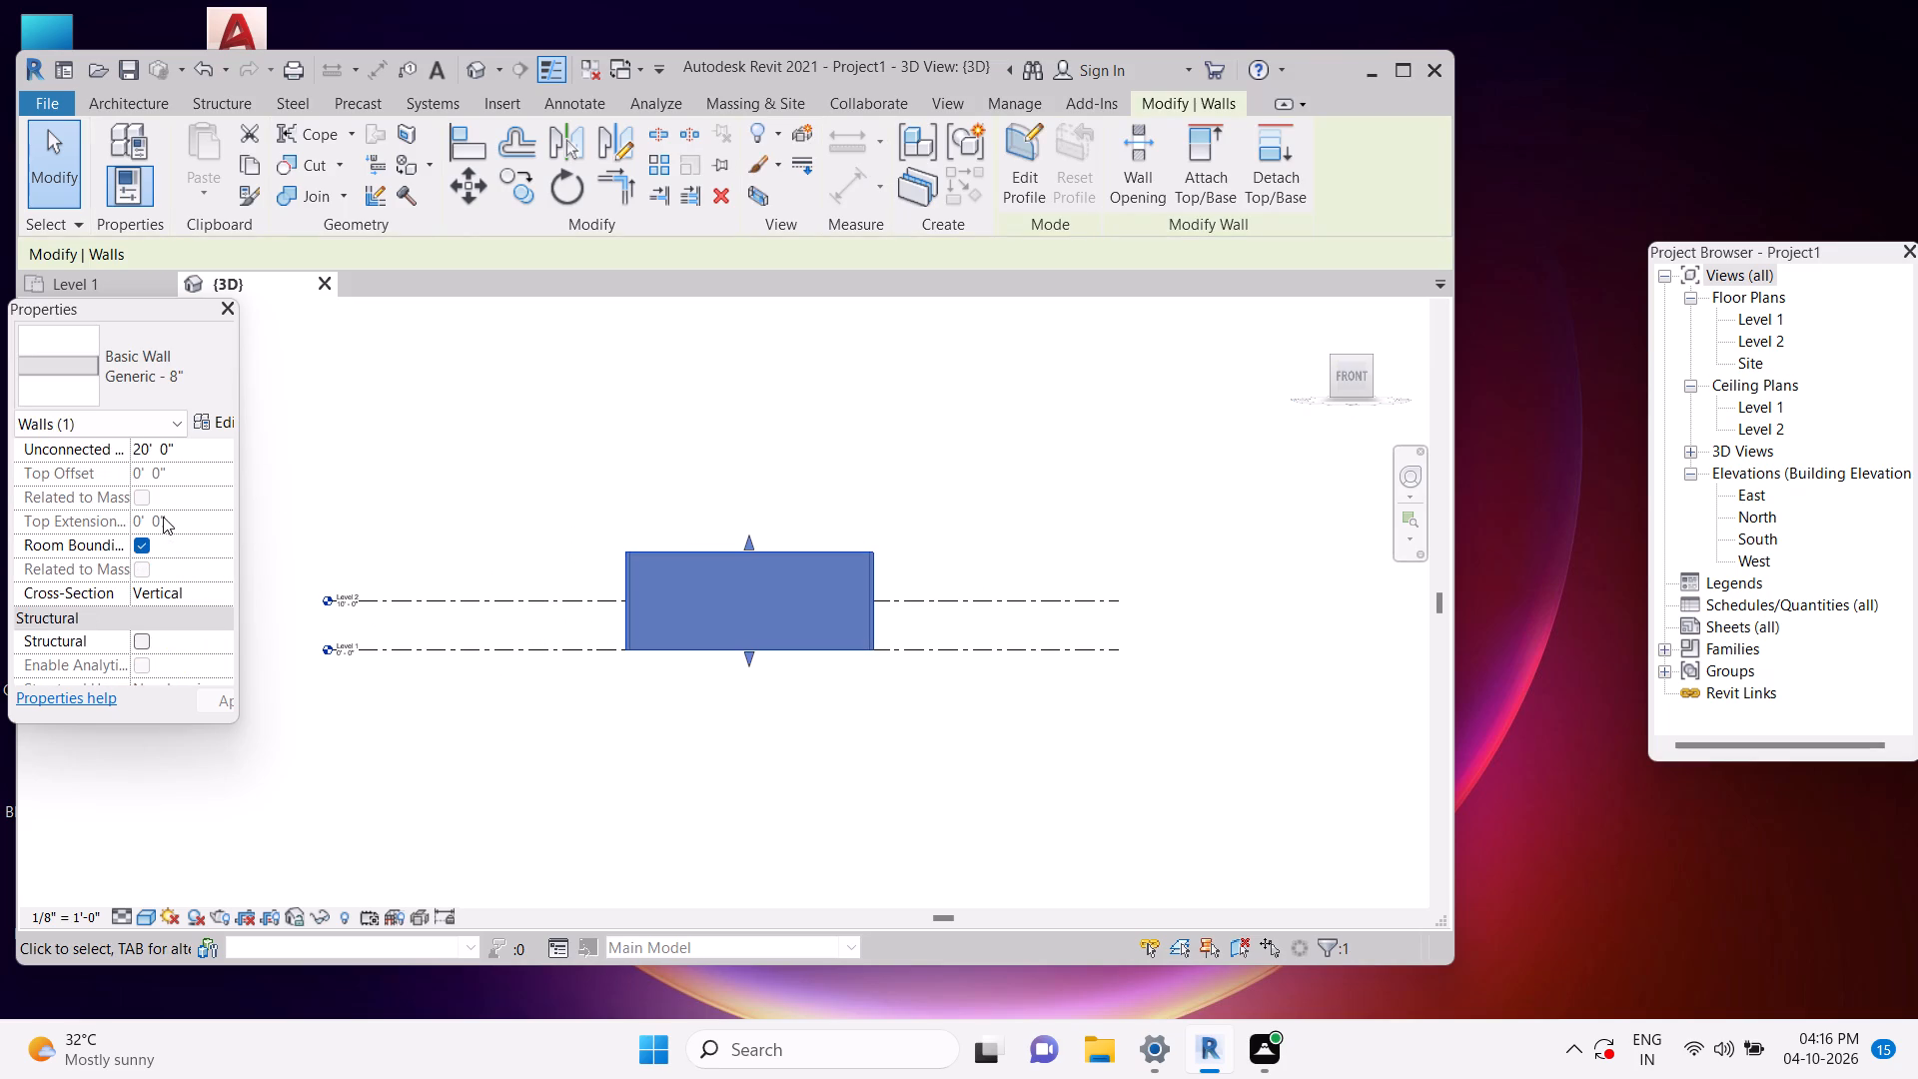
pyautogui.scroll(3, 166, 521)
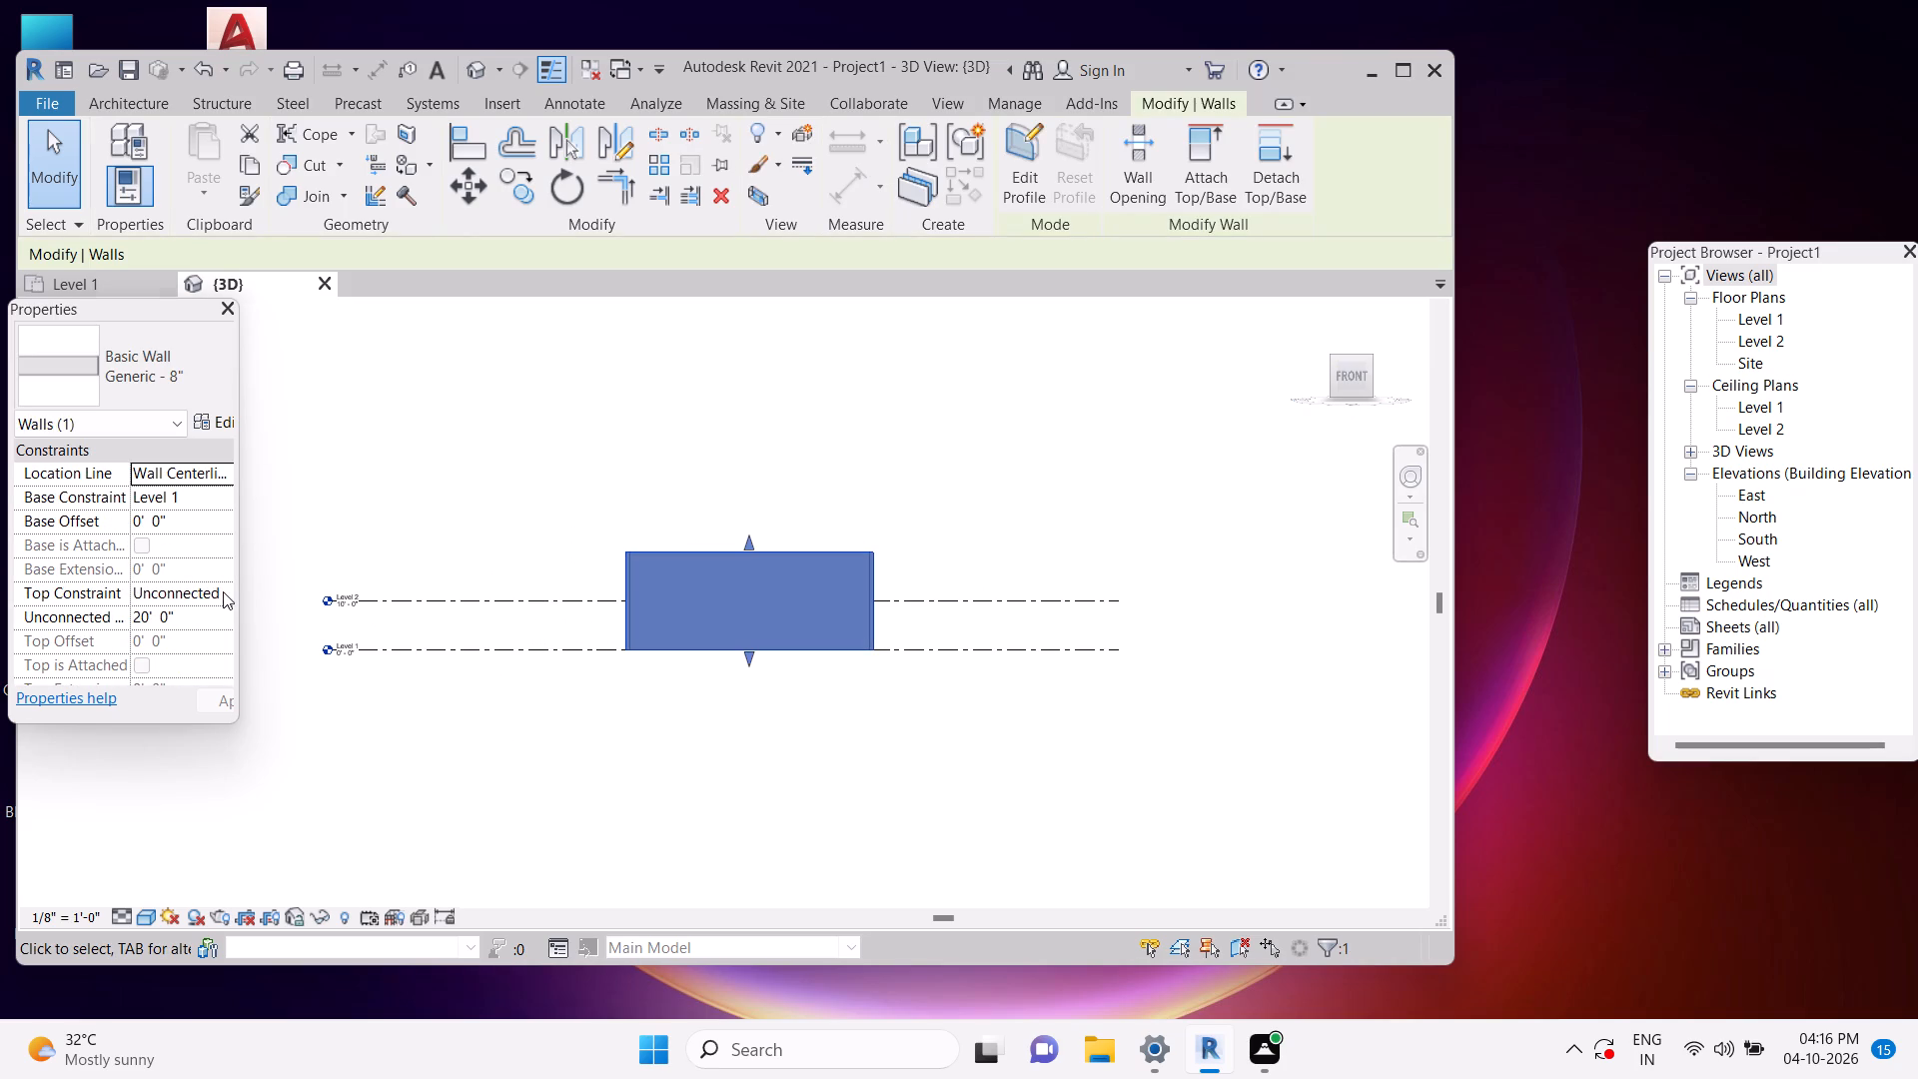
pyautogui.click(223, 591)
pyautogui.click(236, 593)
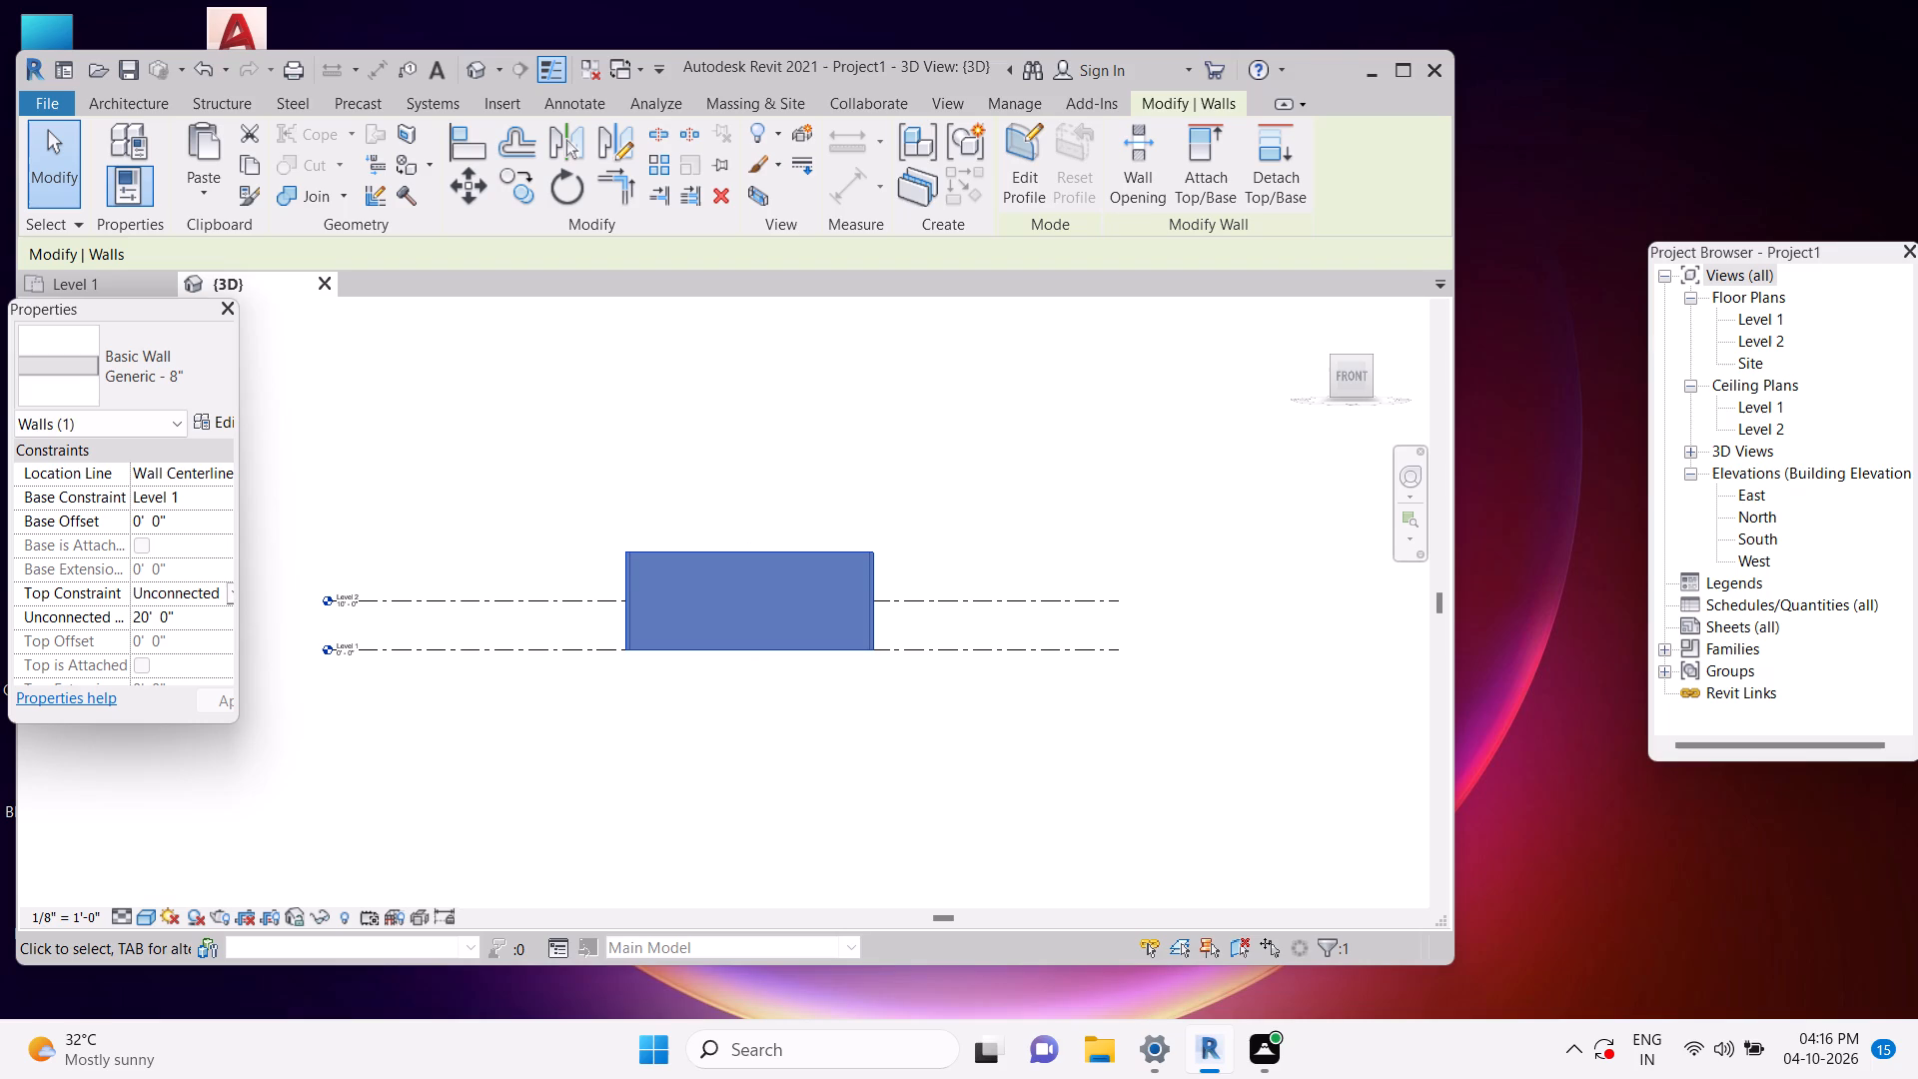
pyautogui.moveTo(237, 534); pyautogui.dragTo(268, 539)
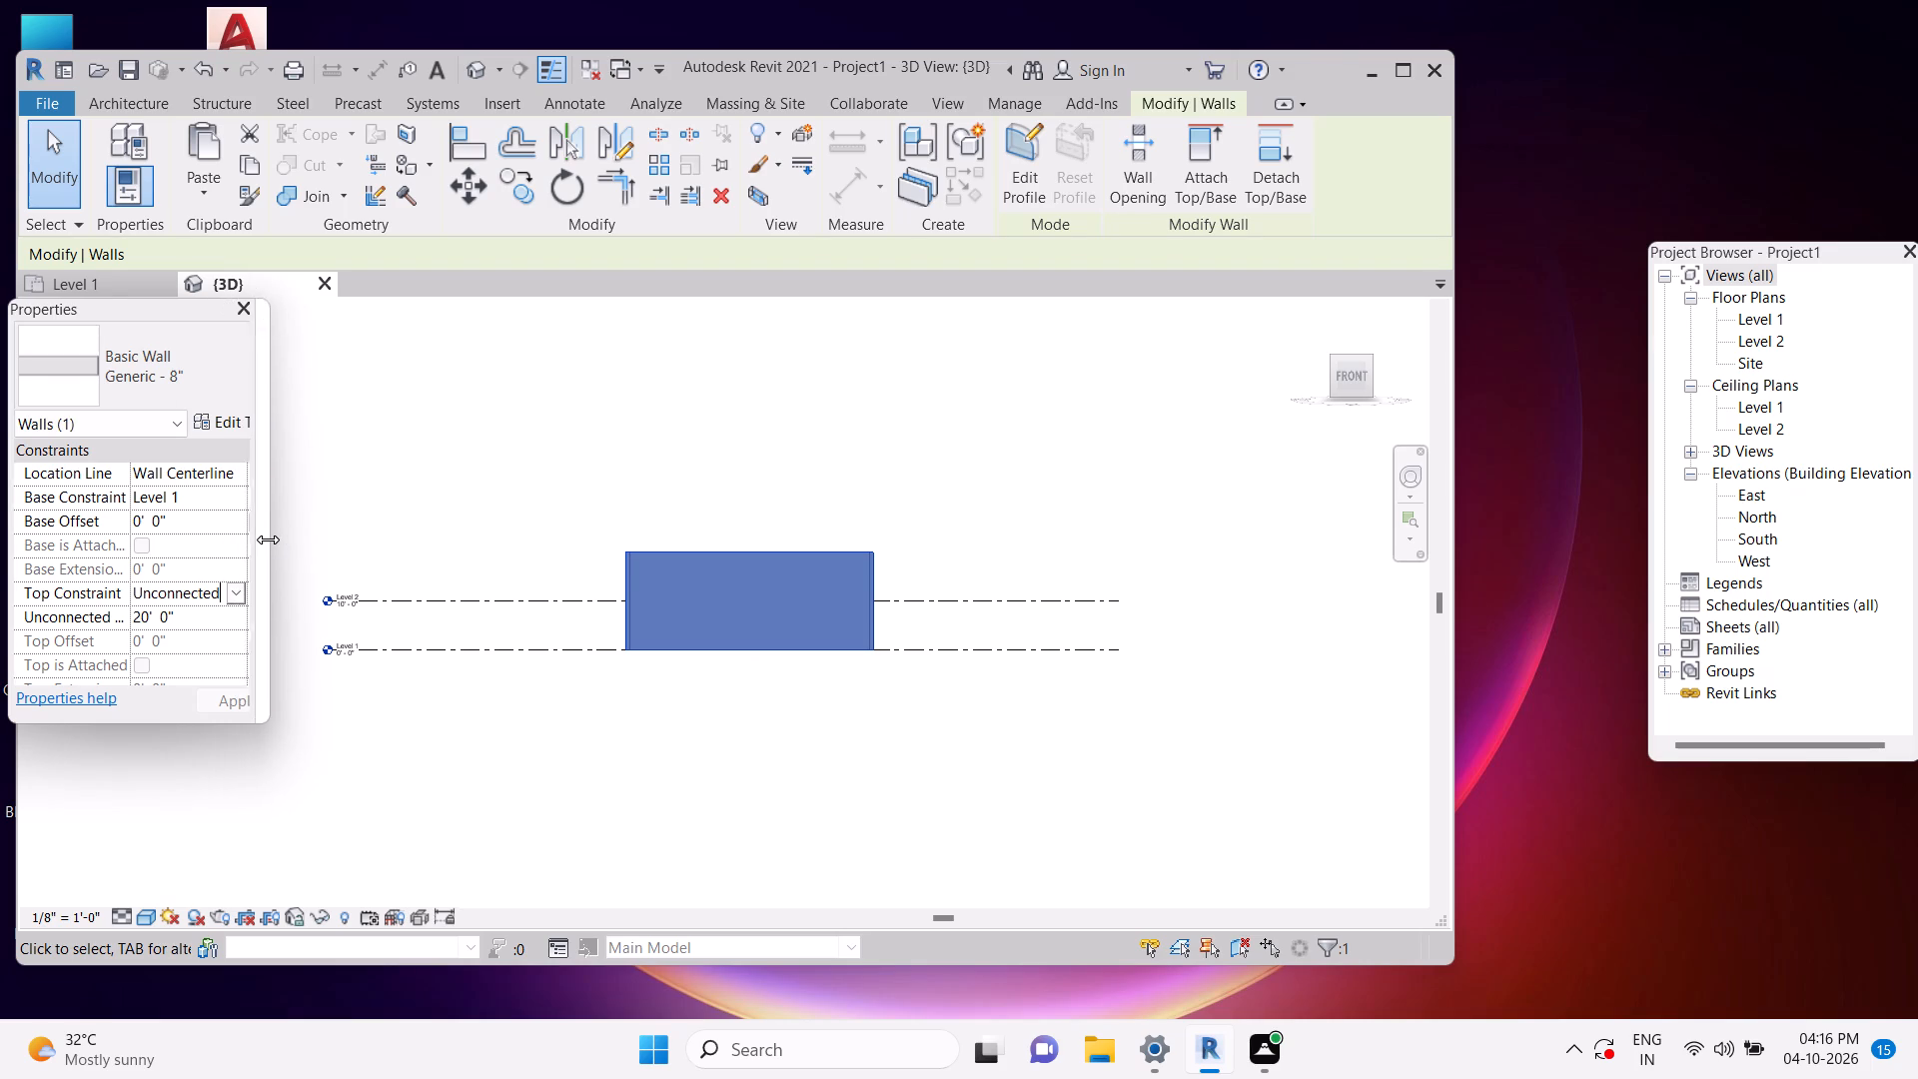
pyautogui.moveTo(268, 539); pyautogui.dragTo(266, 540)
pyautogui.click(231, 596)
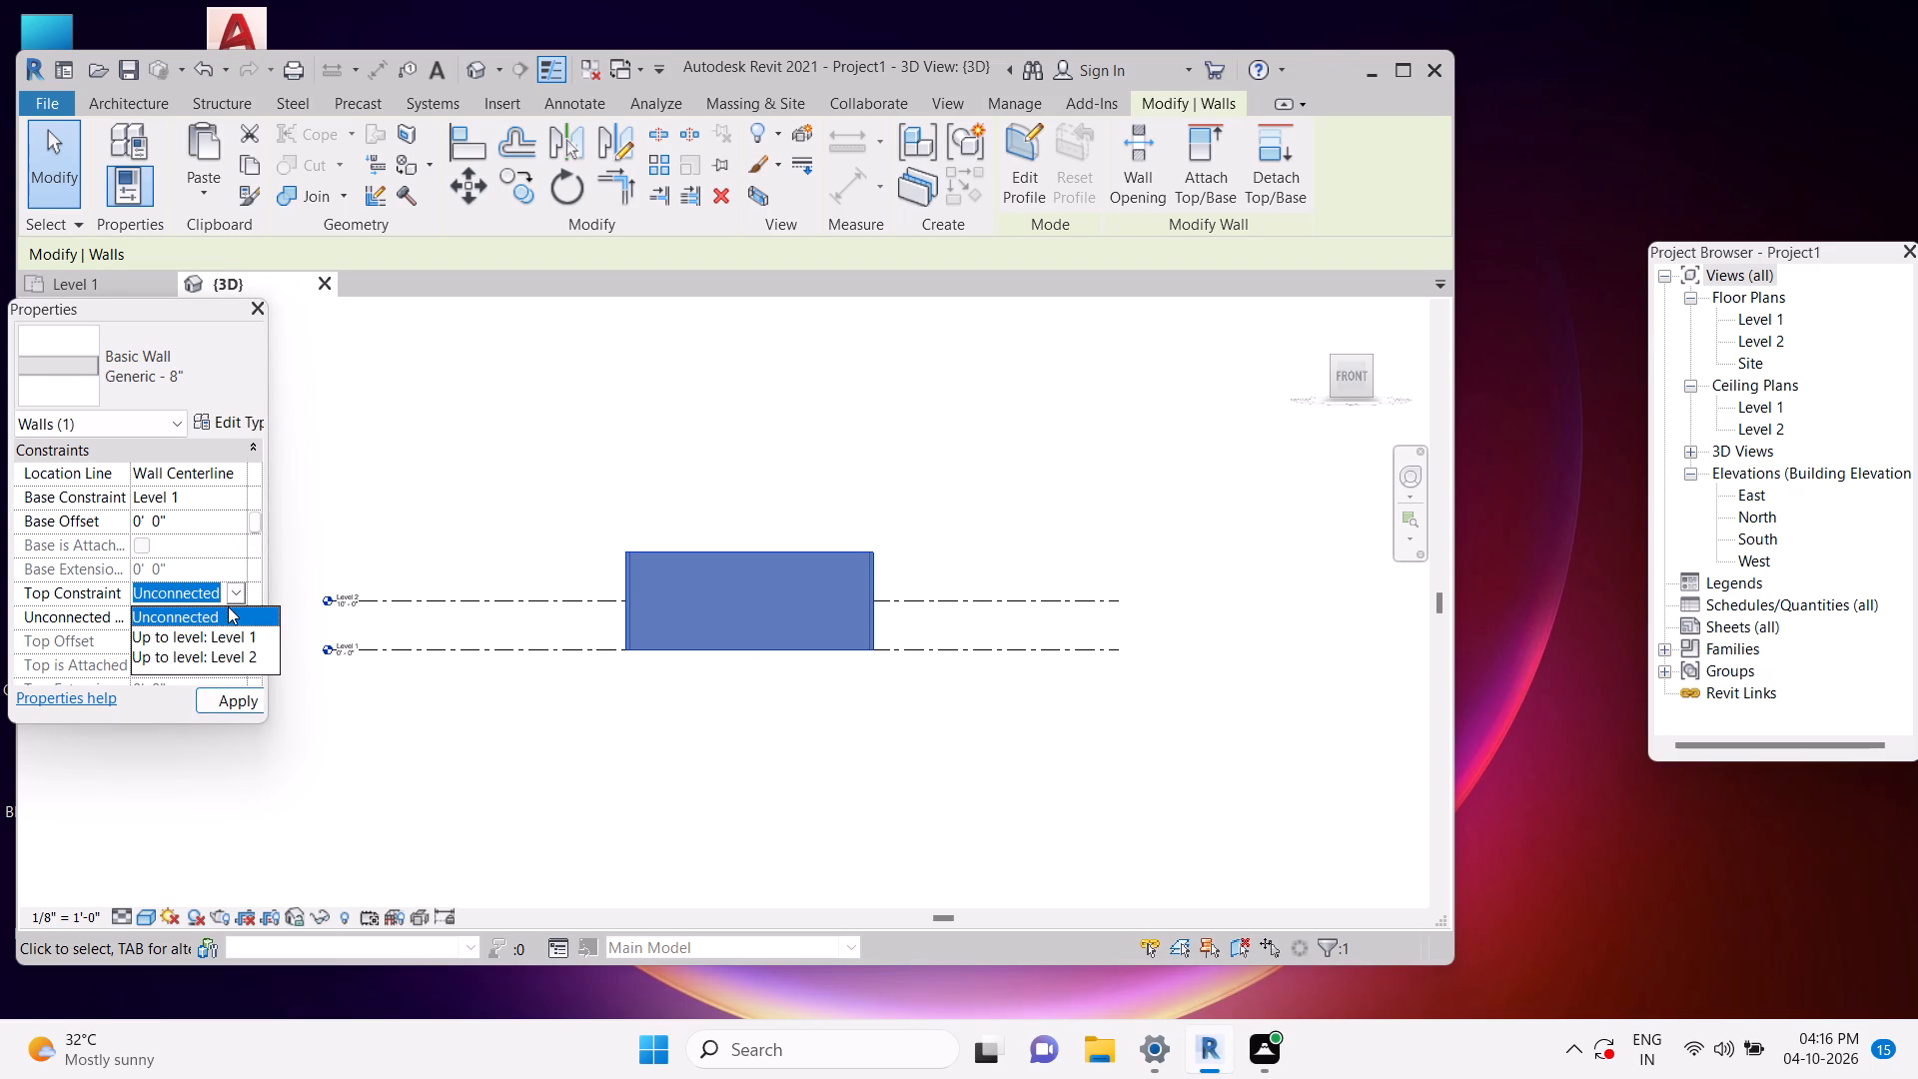
pyautogui.click(221, 660)
pyautogui.click(224, 693)
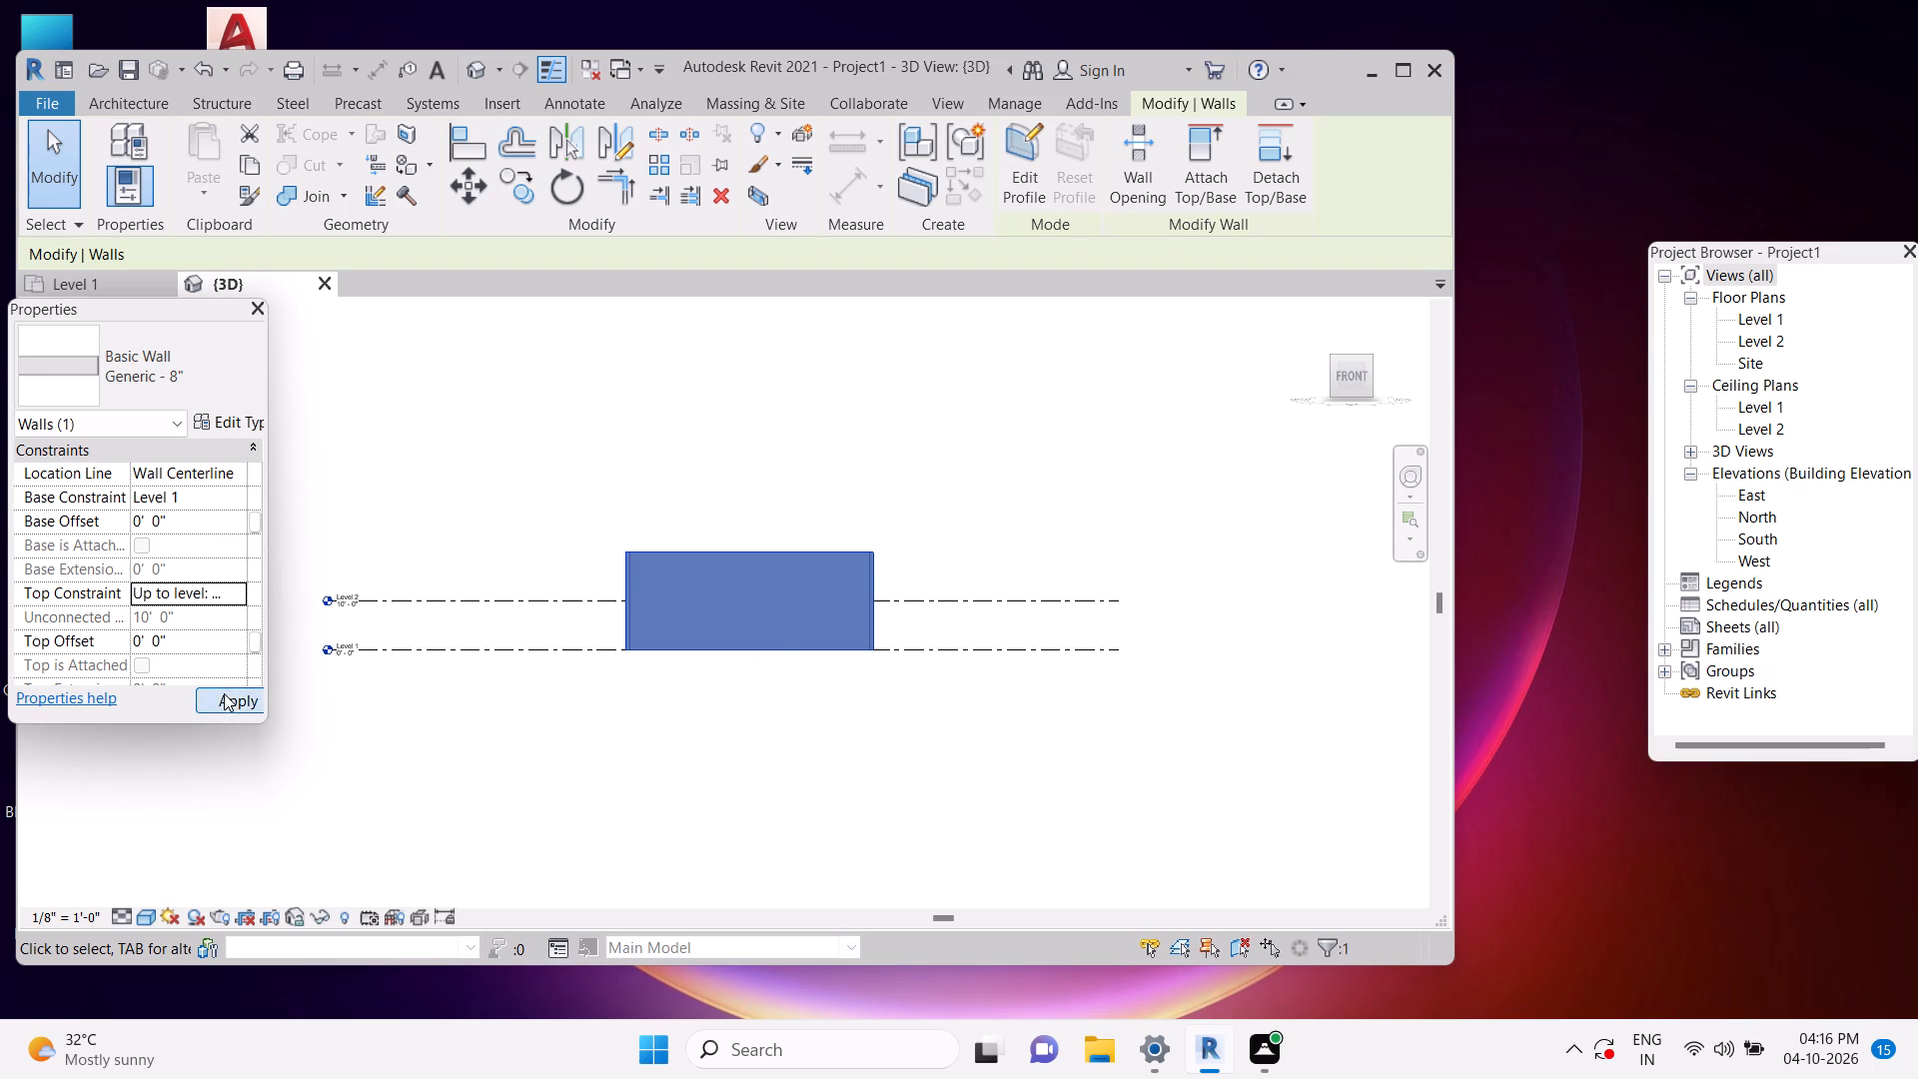
# Set the back wall's top constraint to Up to level: Level 2.
pyautogui.click(806, 554)
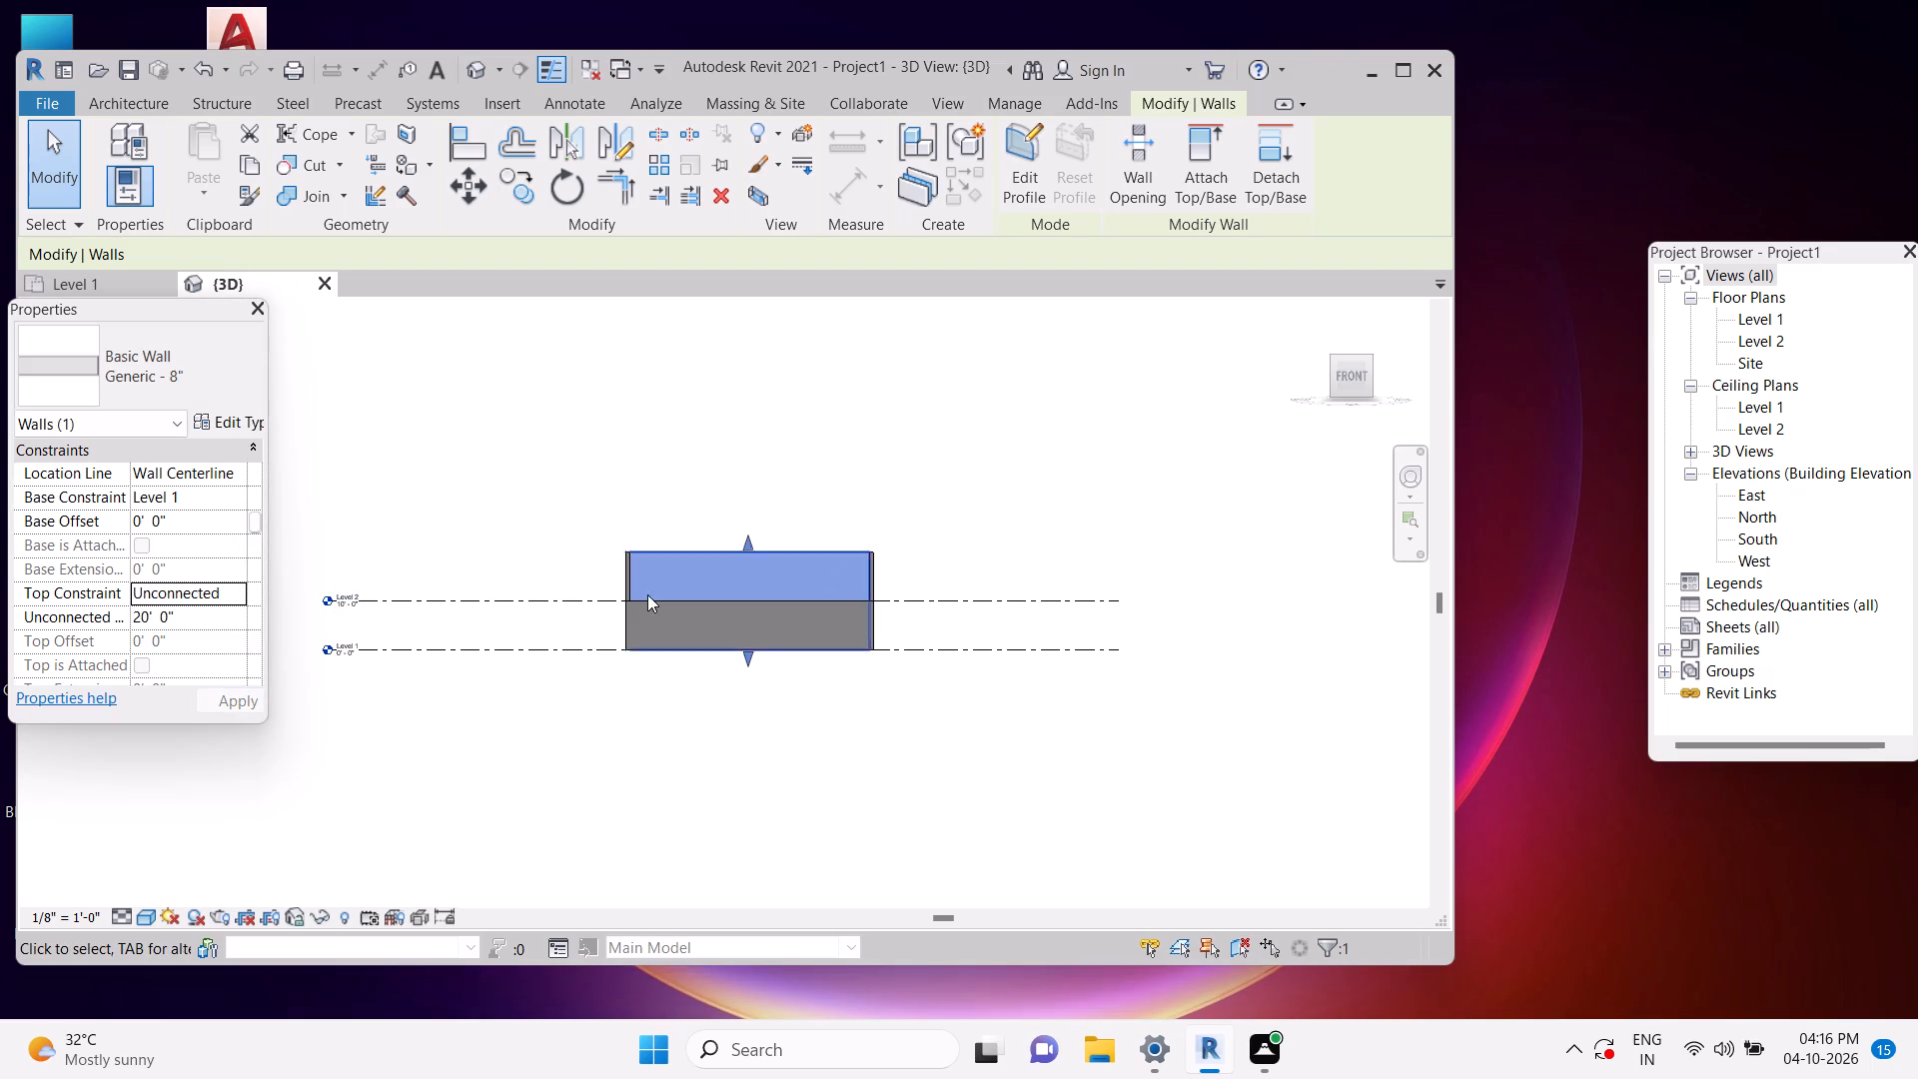
pyautogui.click(241, 600)
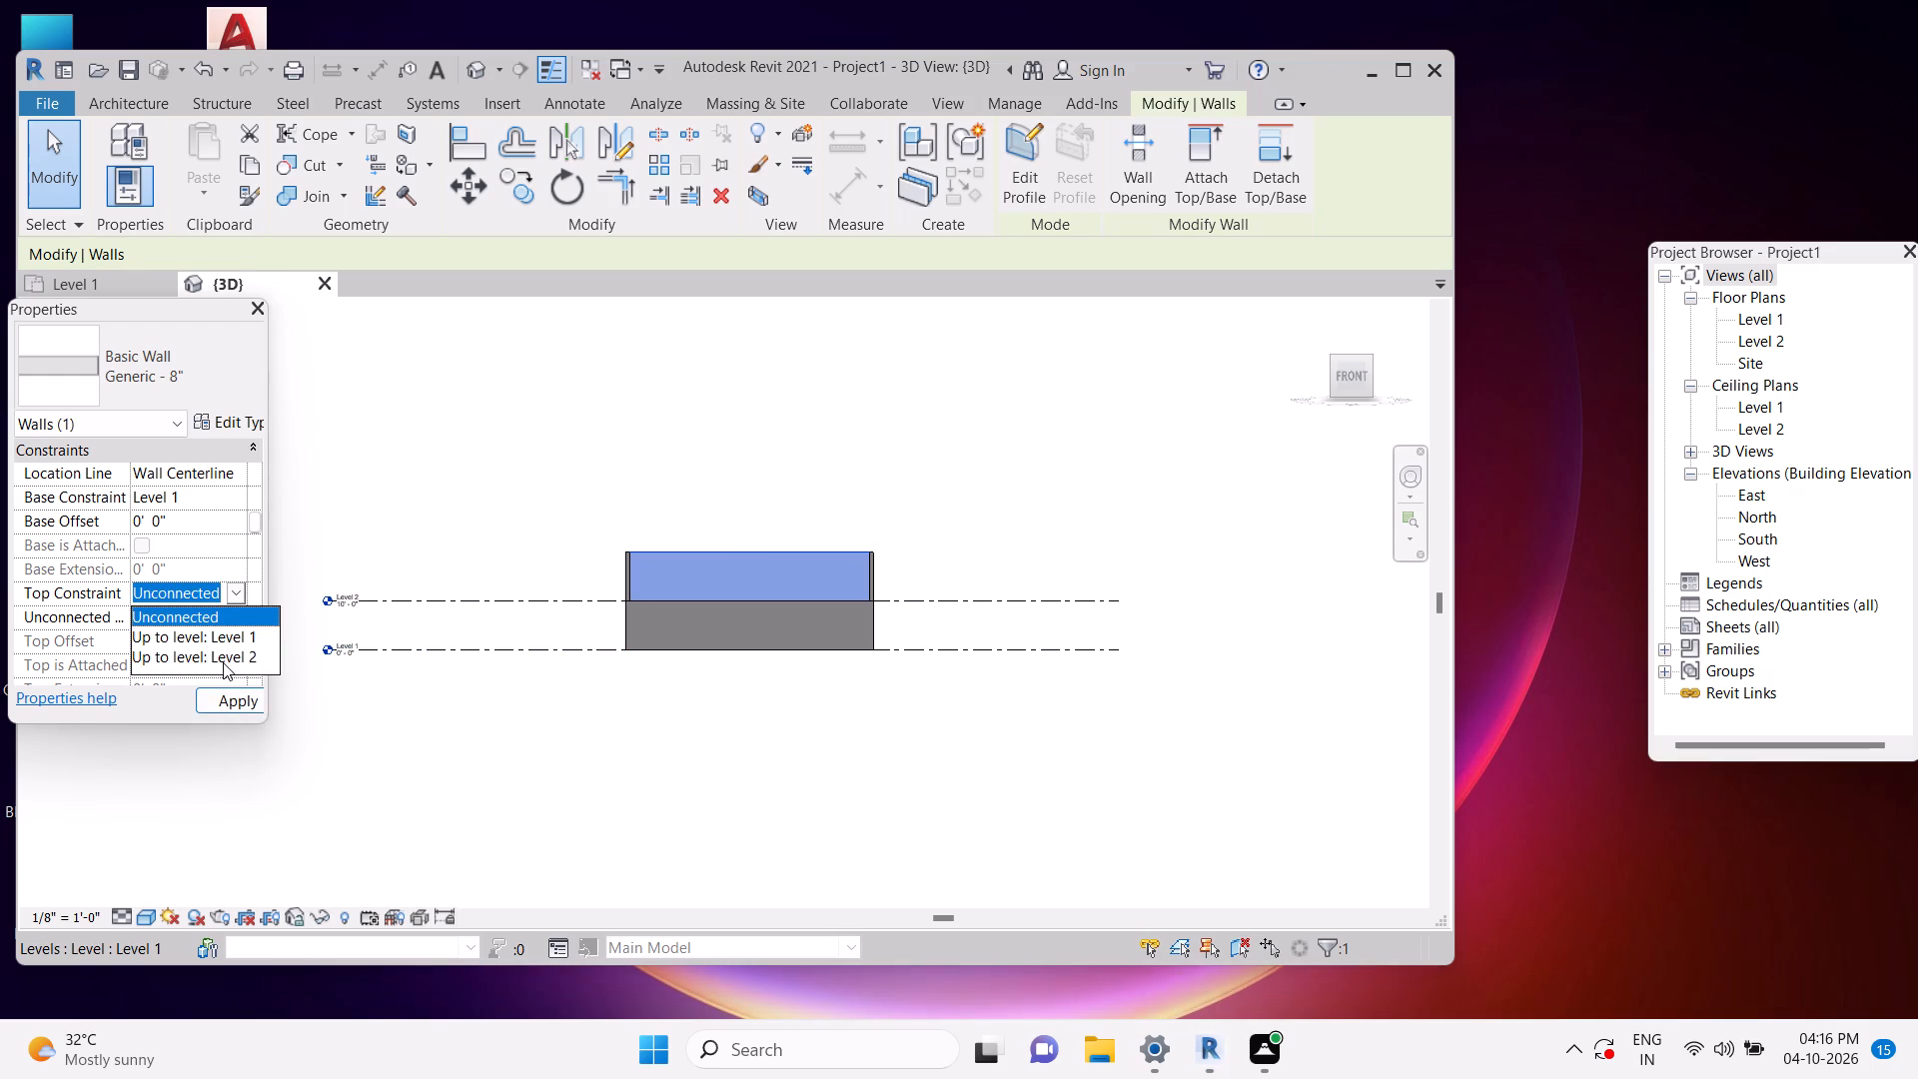
pyautogui.click(223, 662)
pyautogui.click(721, 762)
# Set the top constraint of both side walls to Up to level: Level 2 and clear the selection.
pyautogui.click(628, 575)
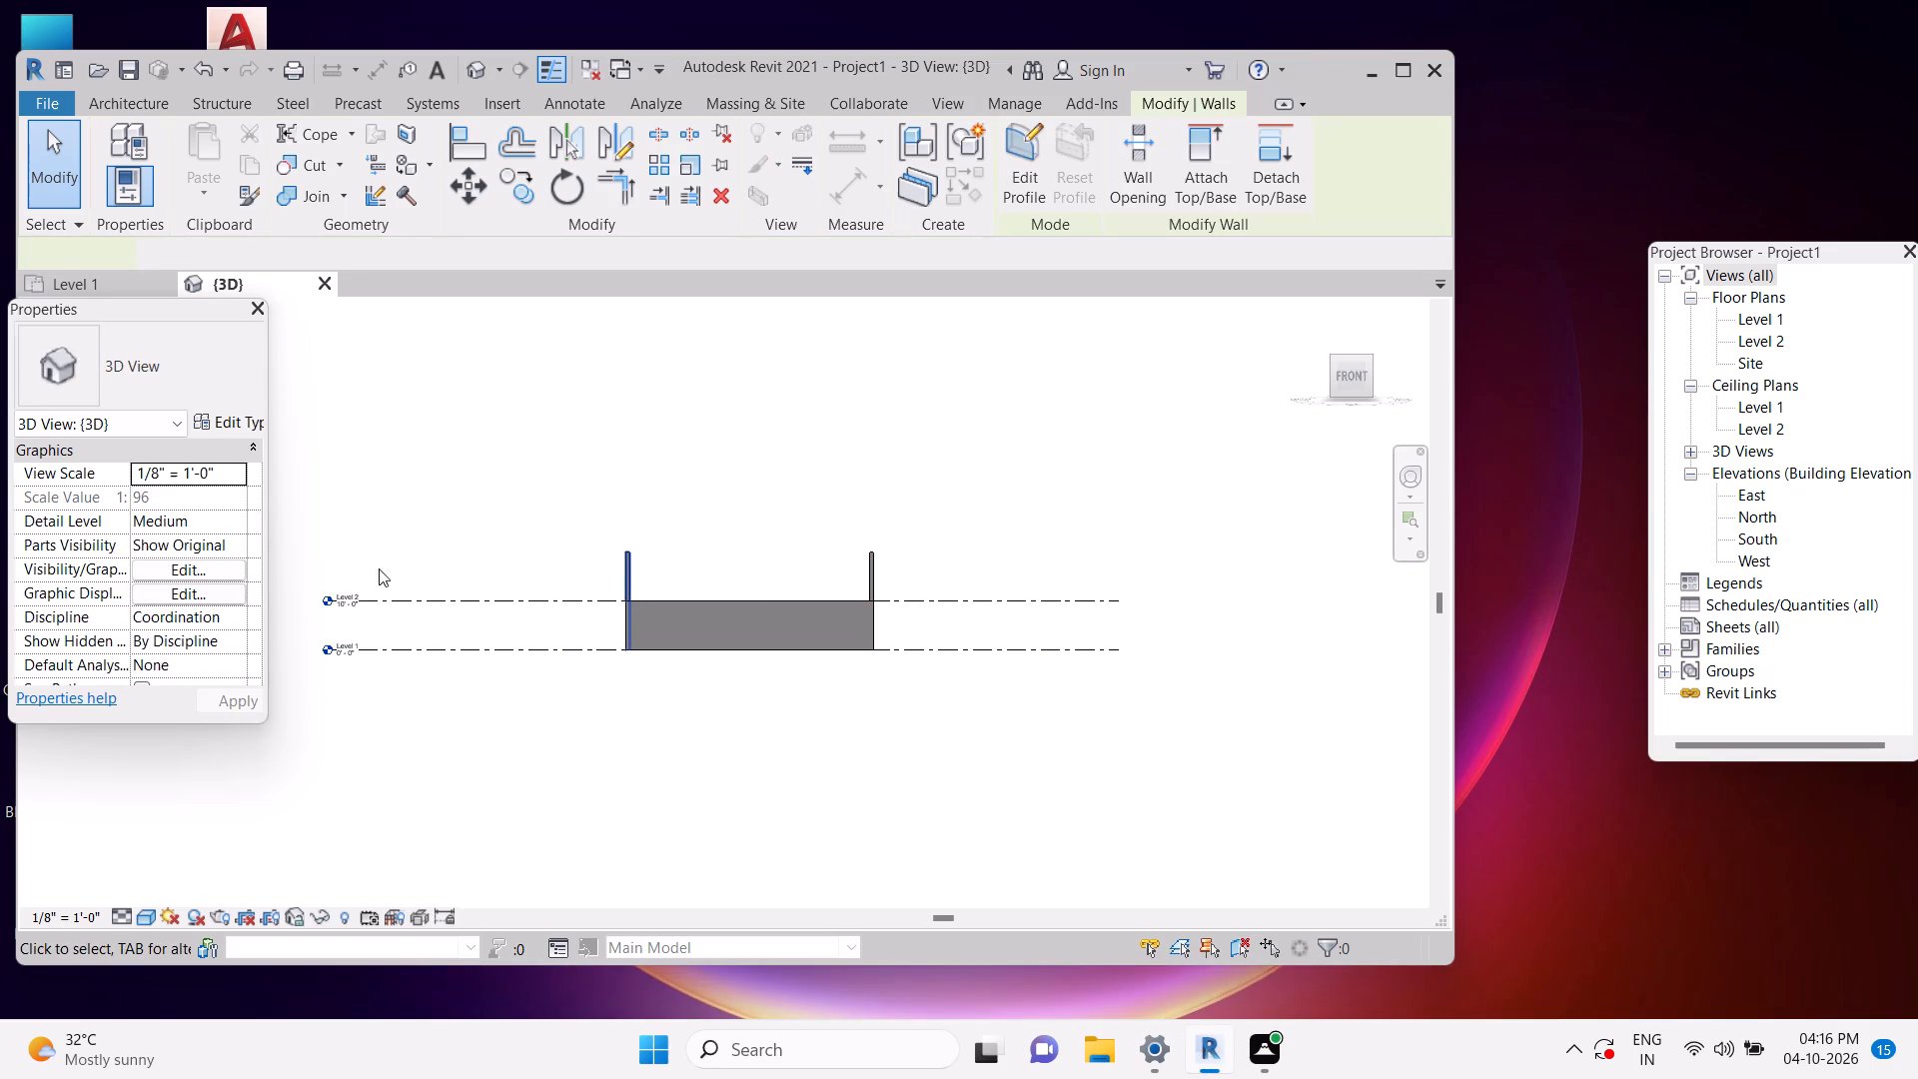
pyautogui.click(234, 593)
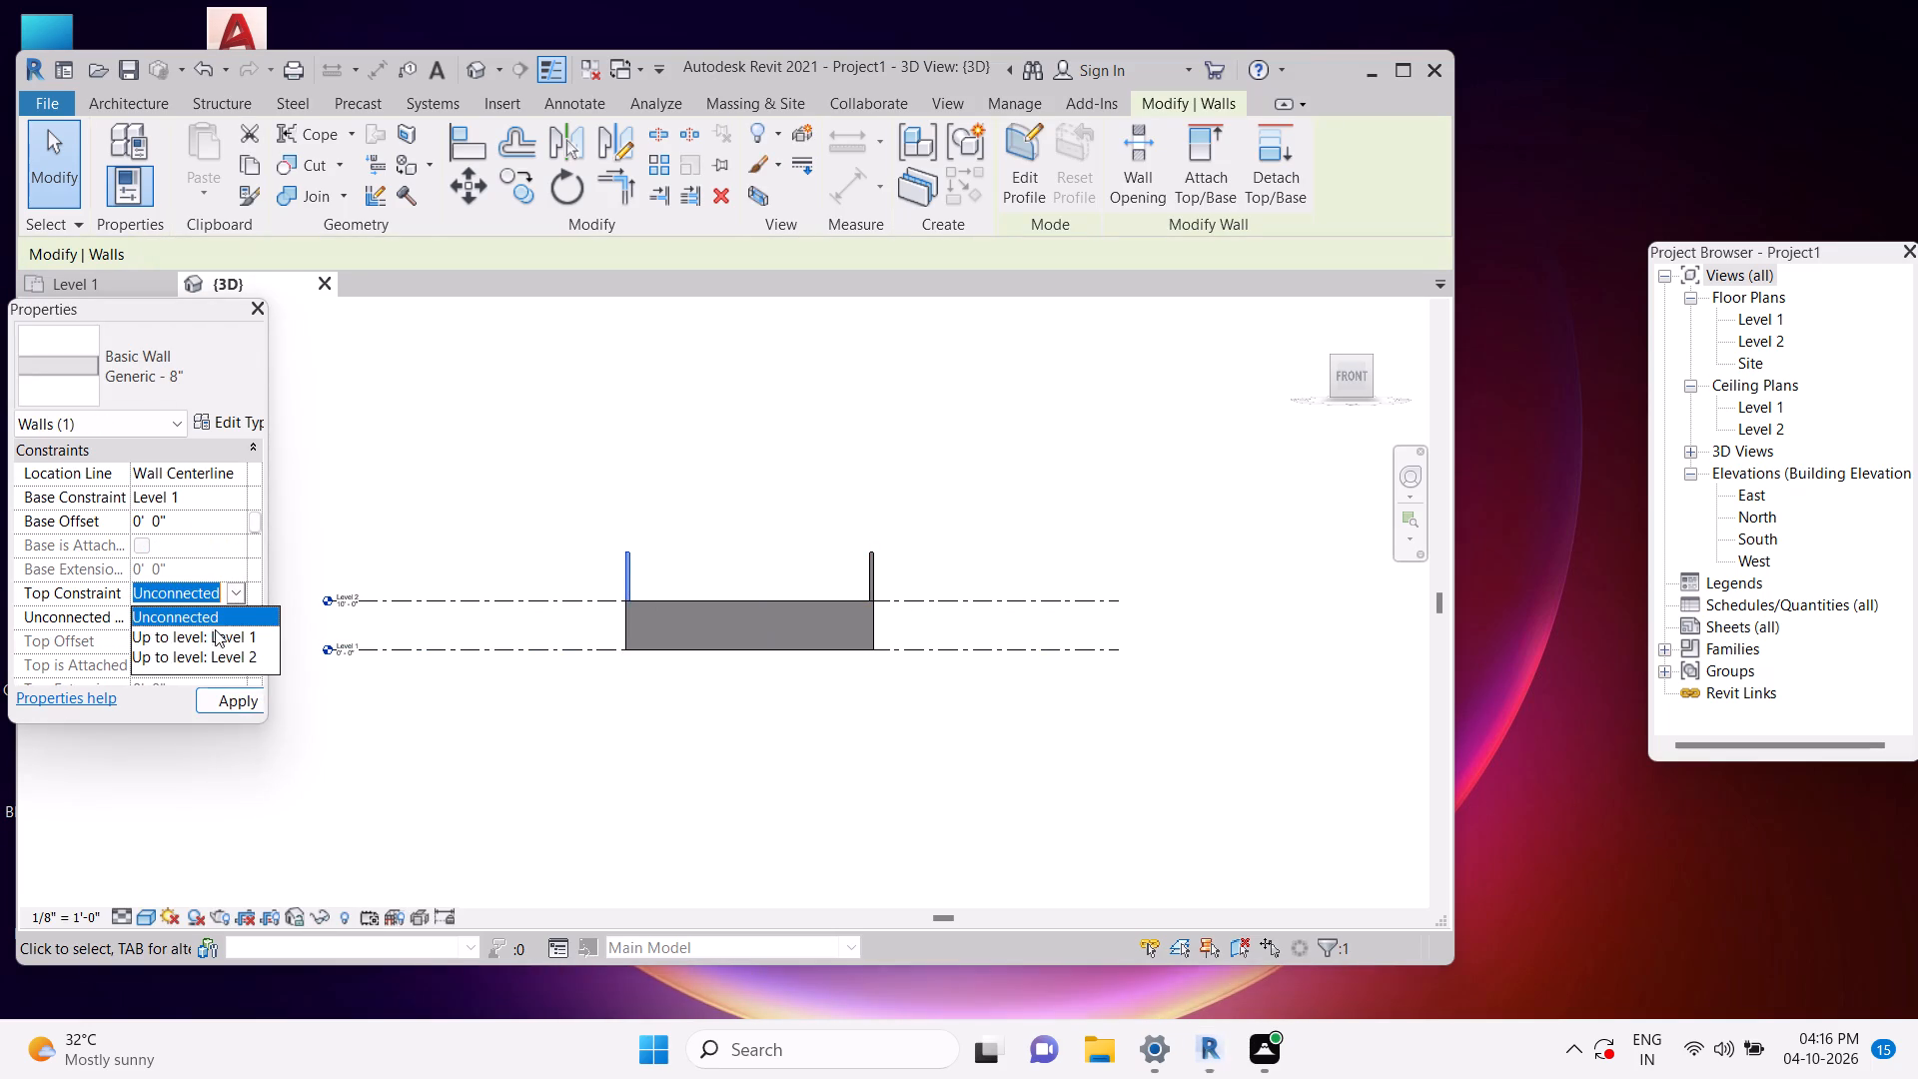
pyautogui.click(209, 656)
pyautogui.click(587, 773)
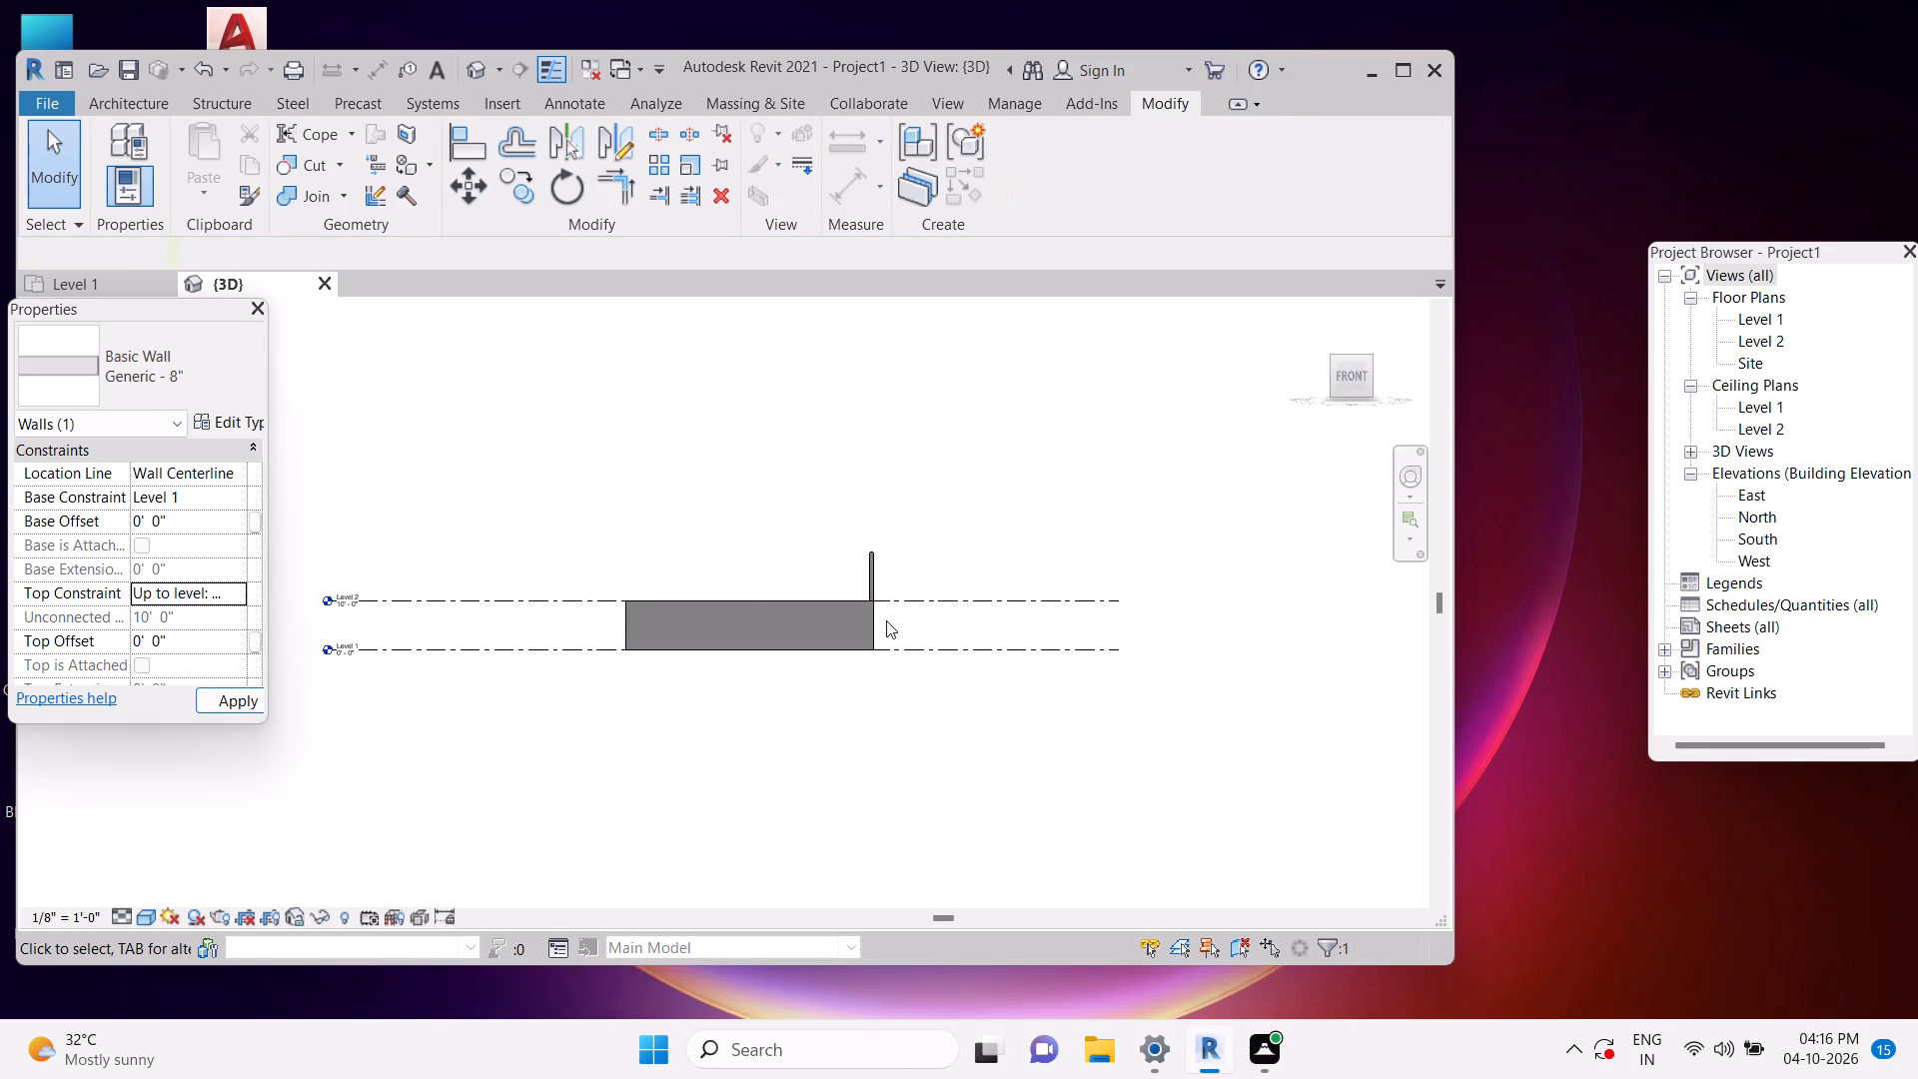
pyautogui.click(865, 571)
pyautogui.click(237, 599)
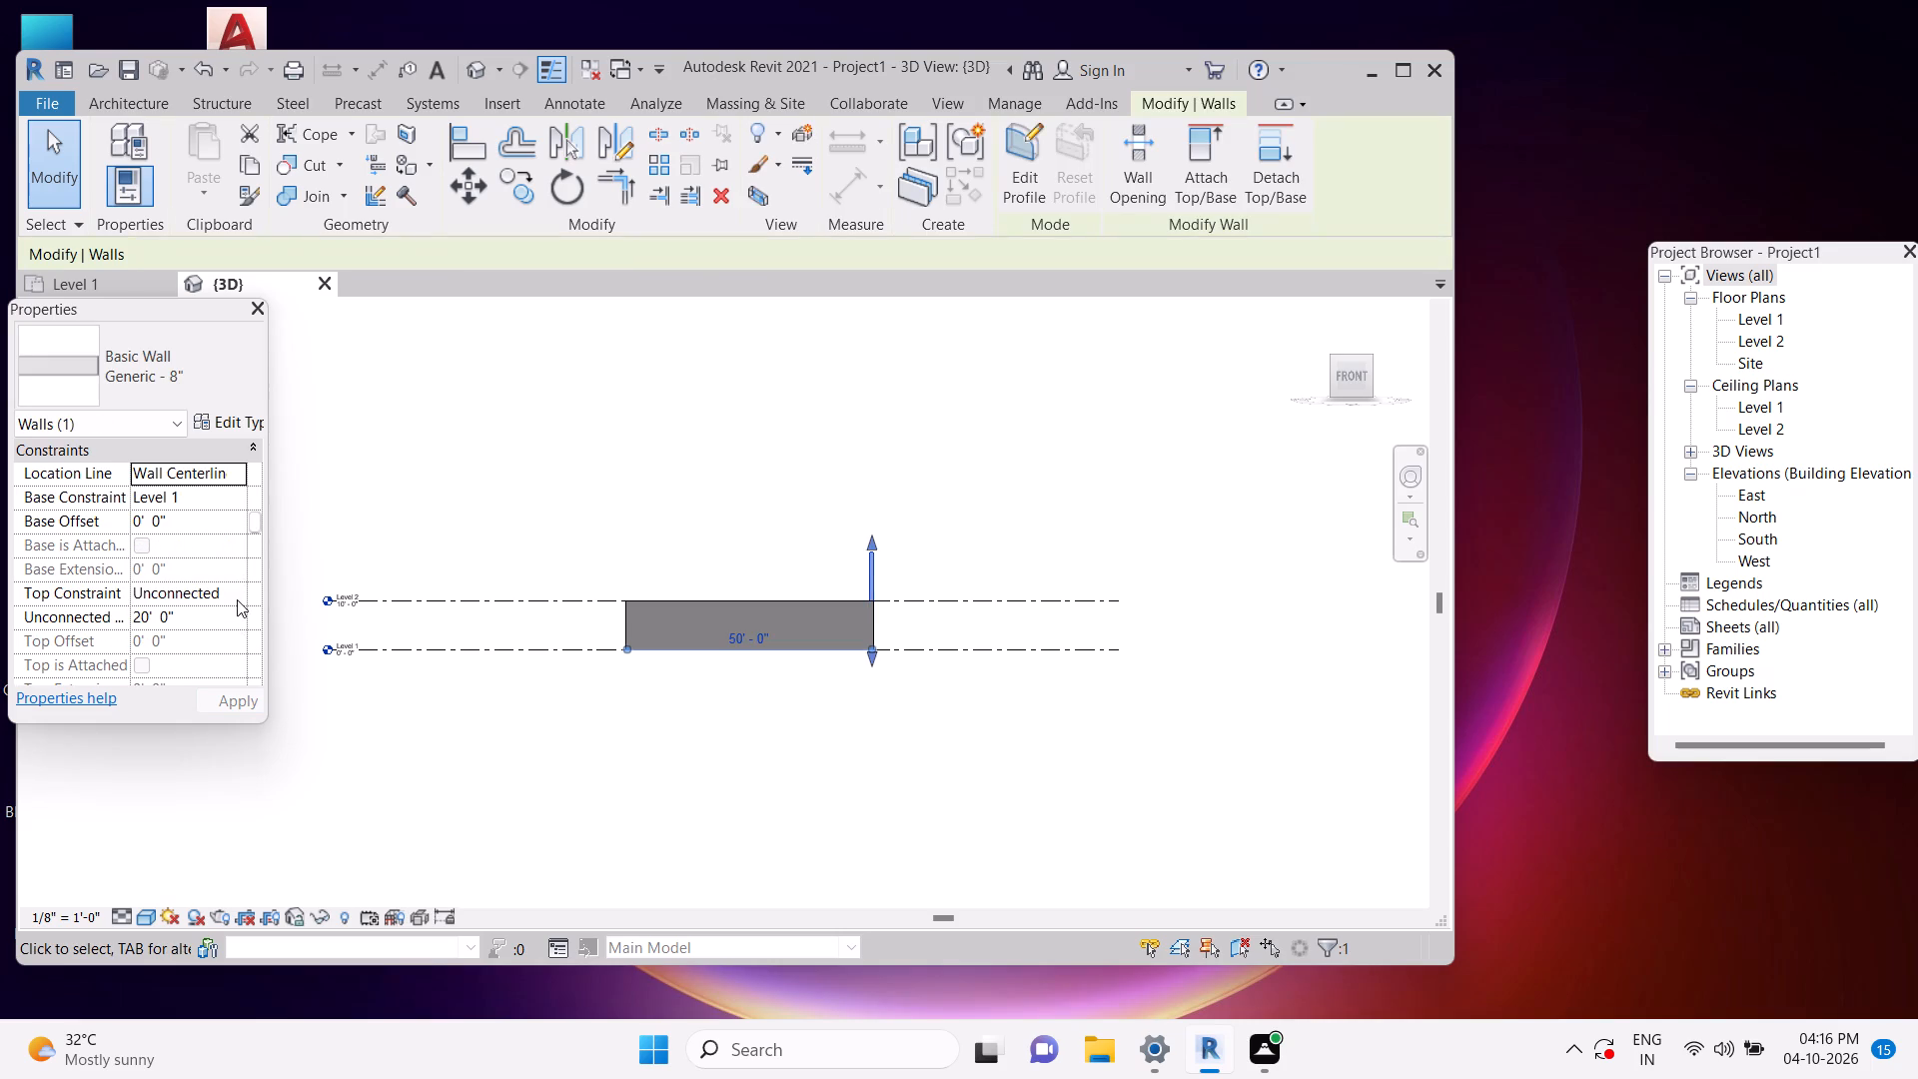
pyautogui.click(227, 662)
pyautogui.click(902, 806)
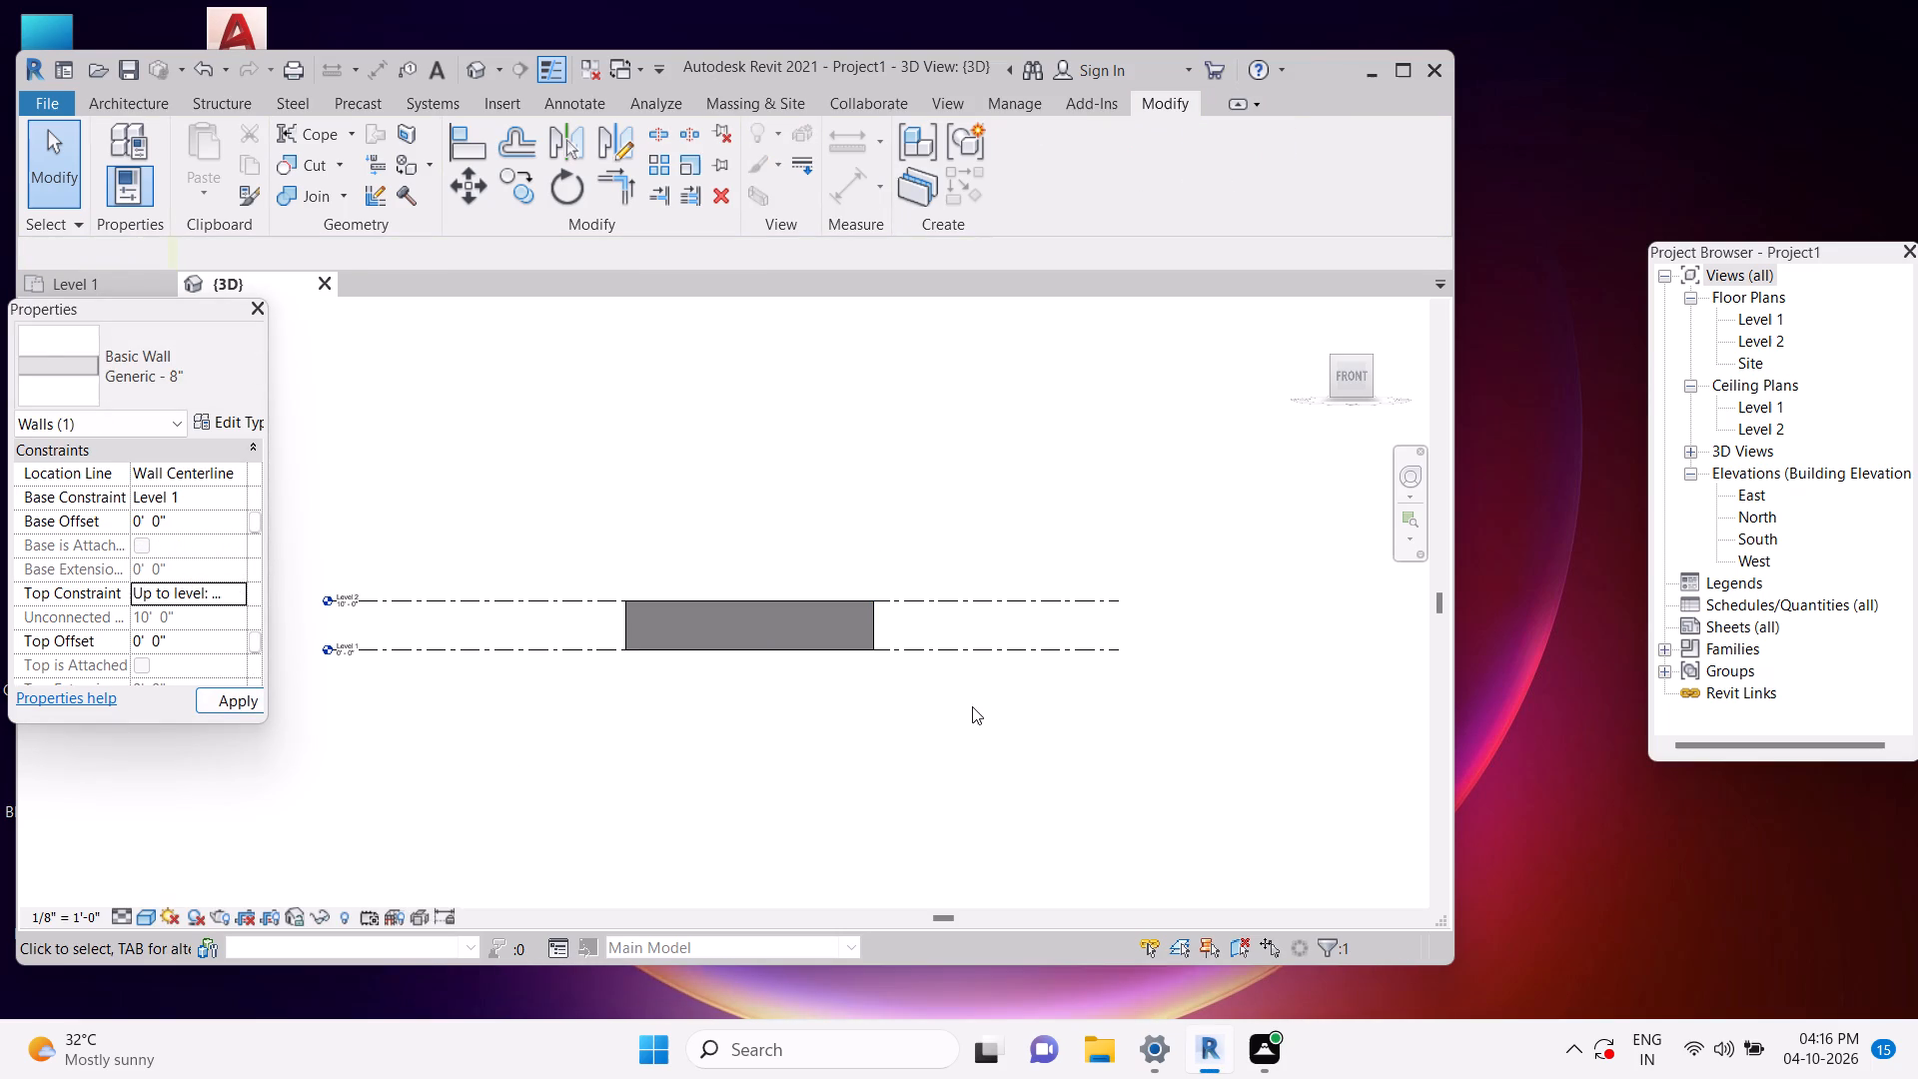
pyautogui.press('Escape')
pyautogui.press('Escape')
pyautogui.press('Escape')
pyautogui.press('Escape')
pyautogui.press('Escape')
pyautogui.press('Escape')
pyautogui.press('Escape')
pyautogui.press('Escape')
pyautogui.press('Escape')
pyautogui.press('Escape')
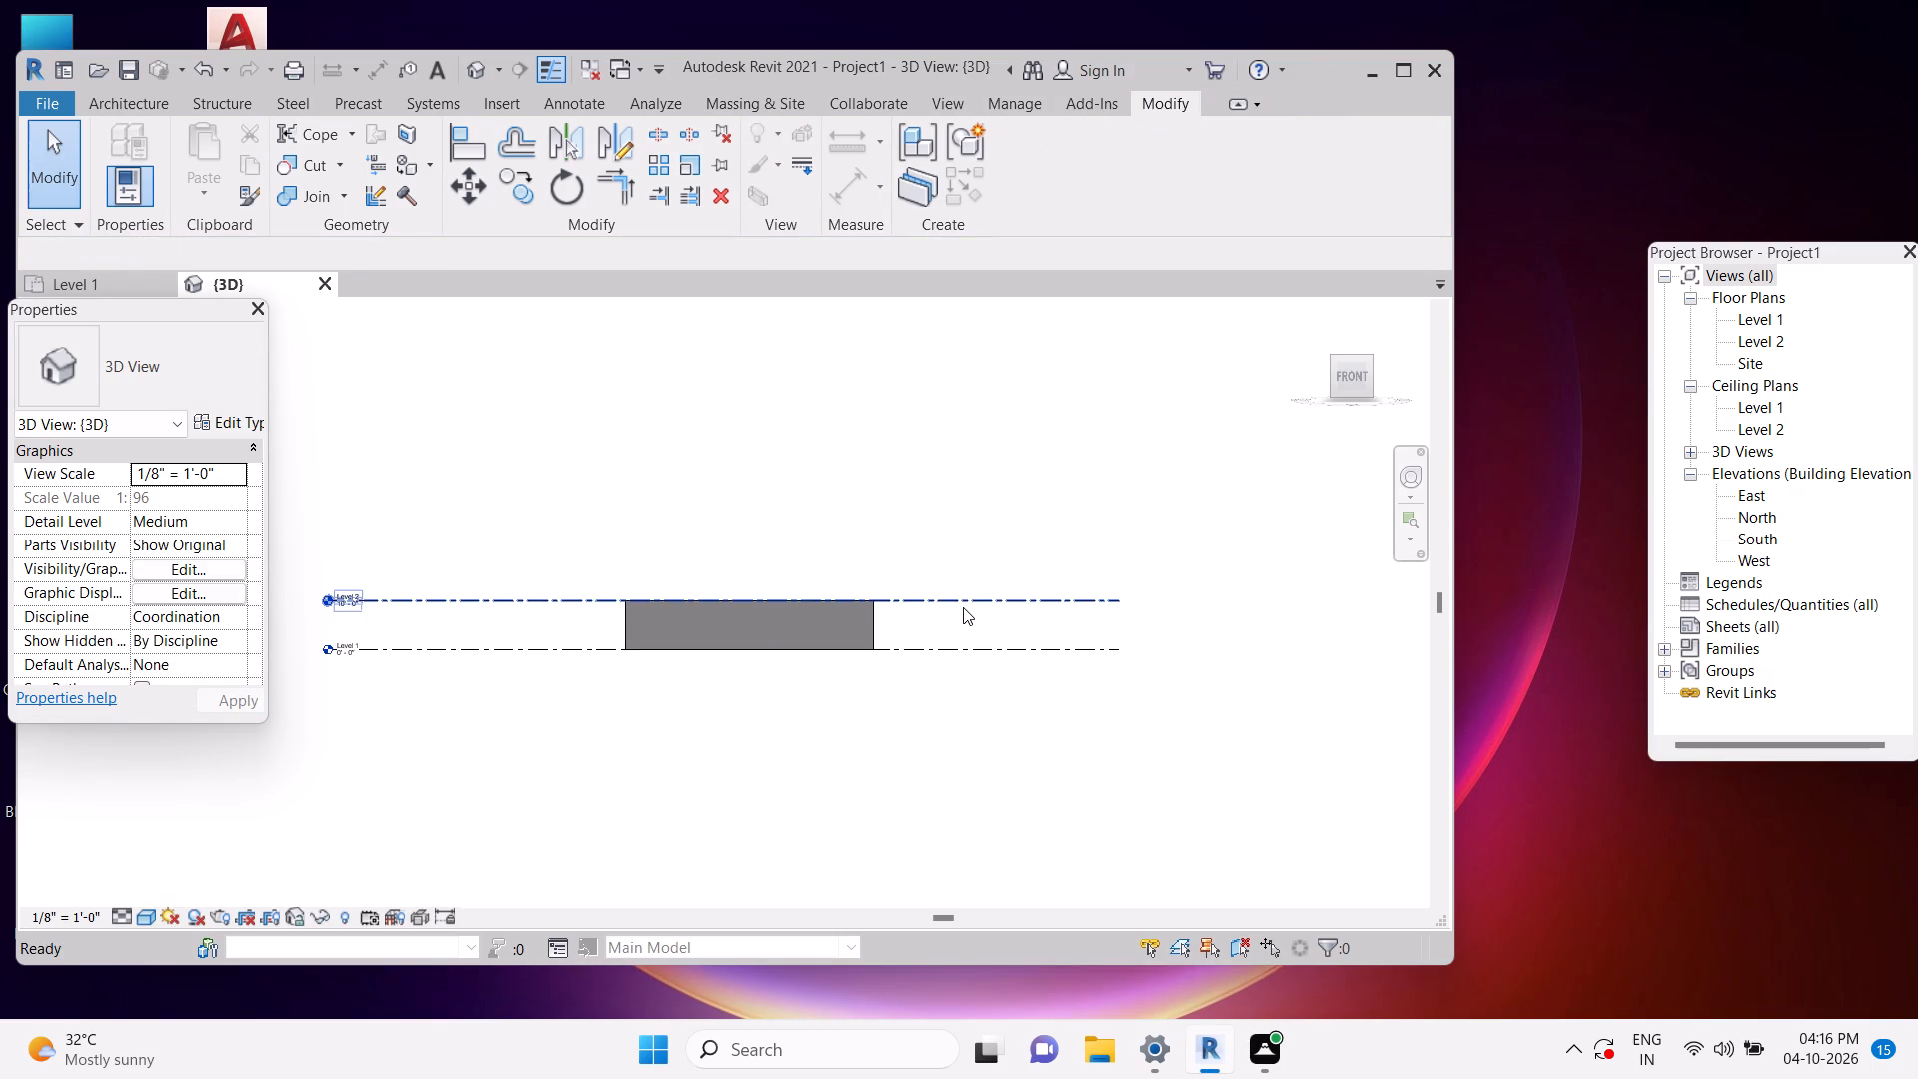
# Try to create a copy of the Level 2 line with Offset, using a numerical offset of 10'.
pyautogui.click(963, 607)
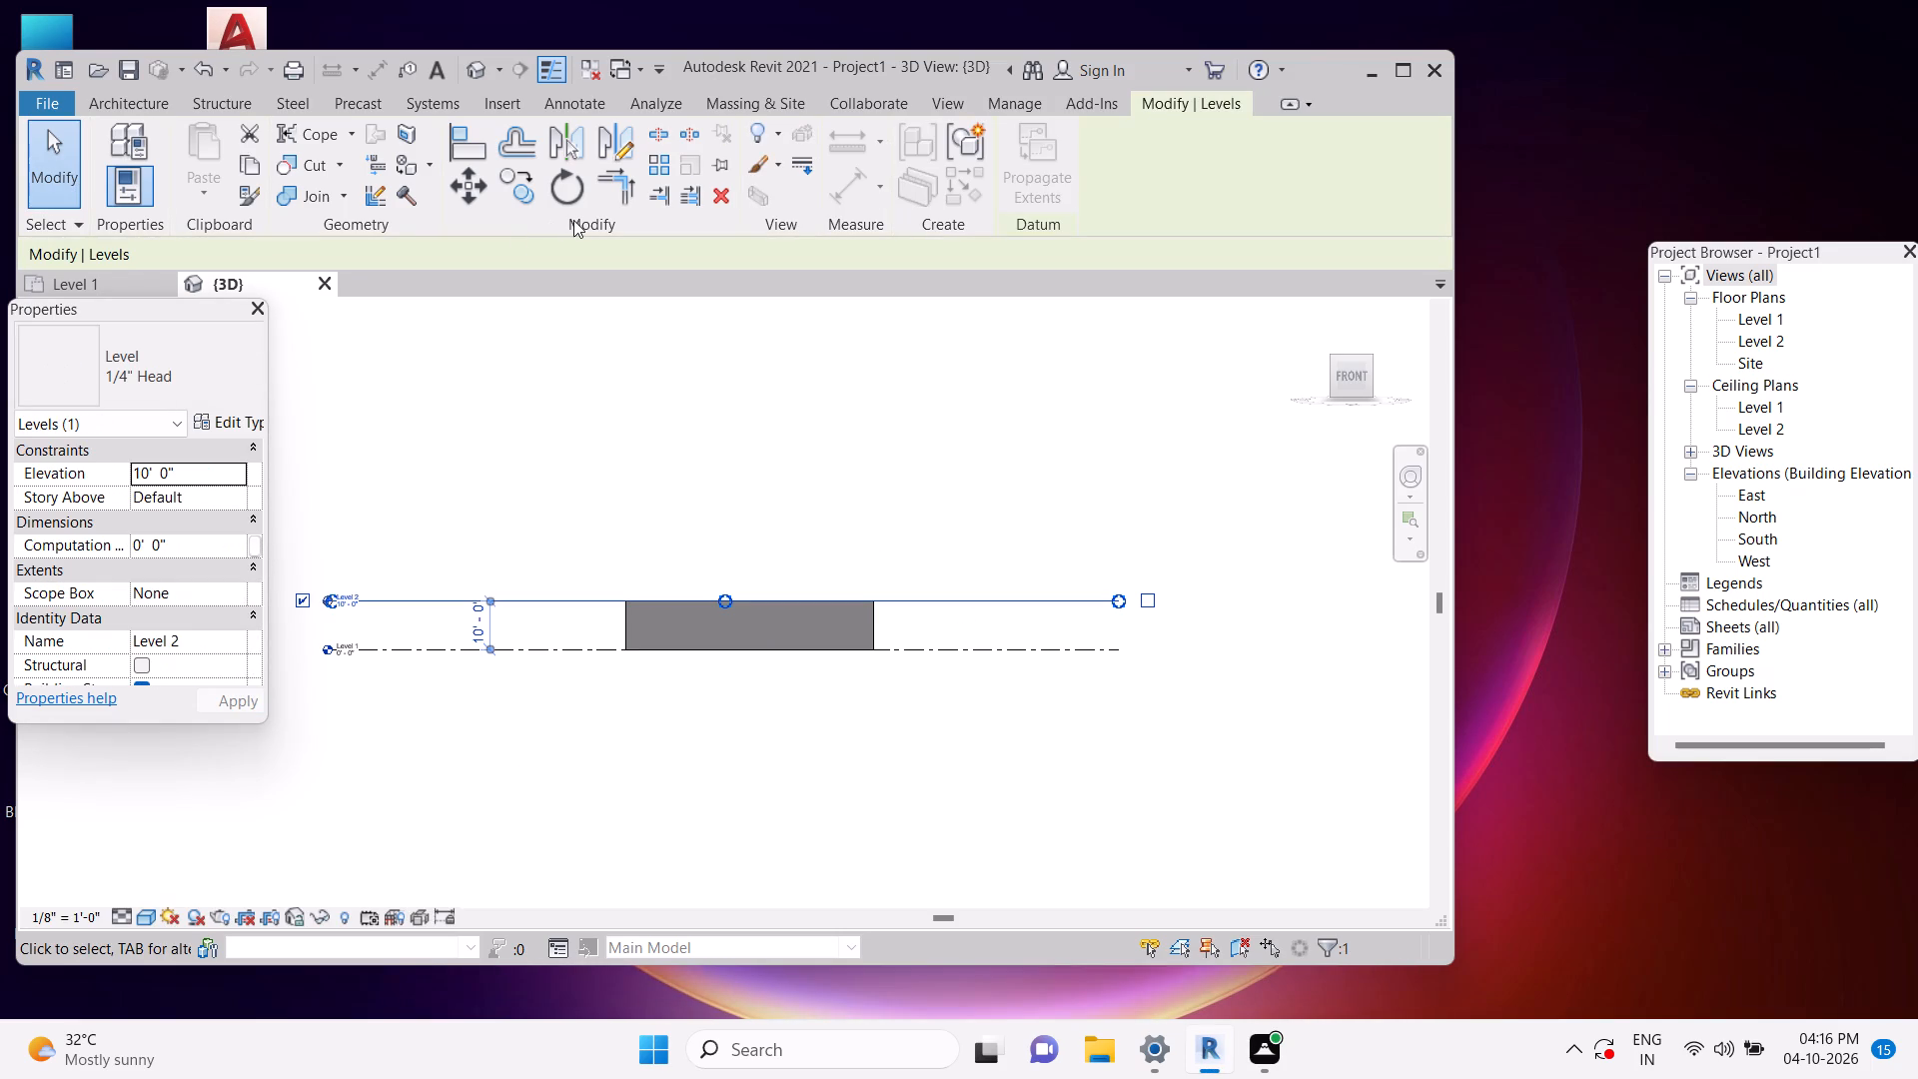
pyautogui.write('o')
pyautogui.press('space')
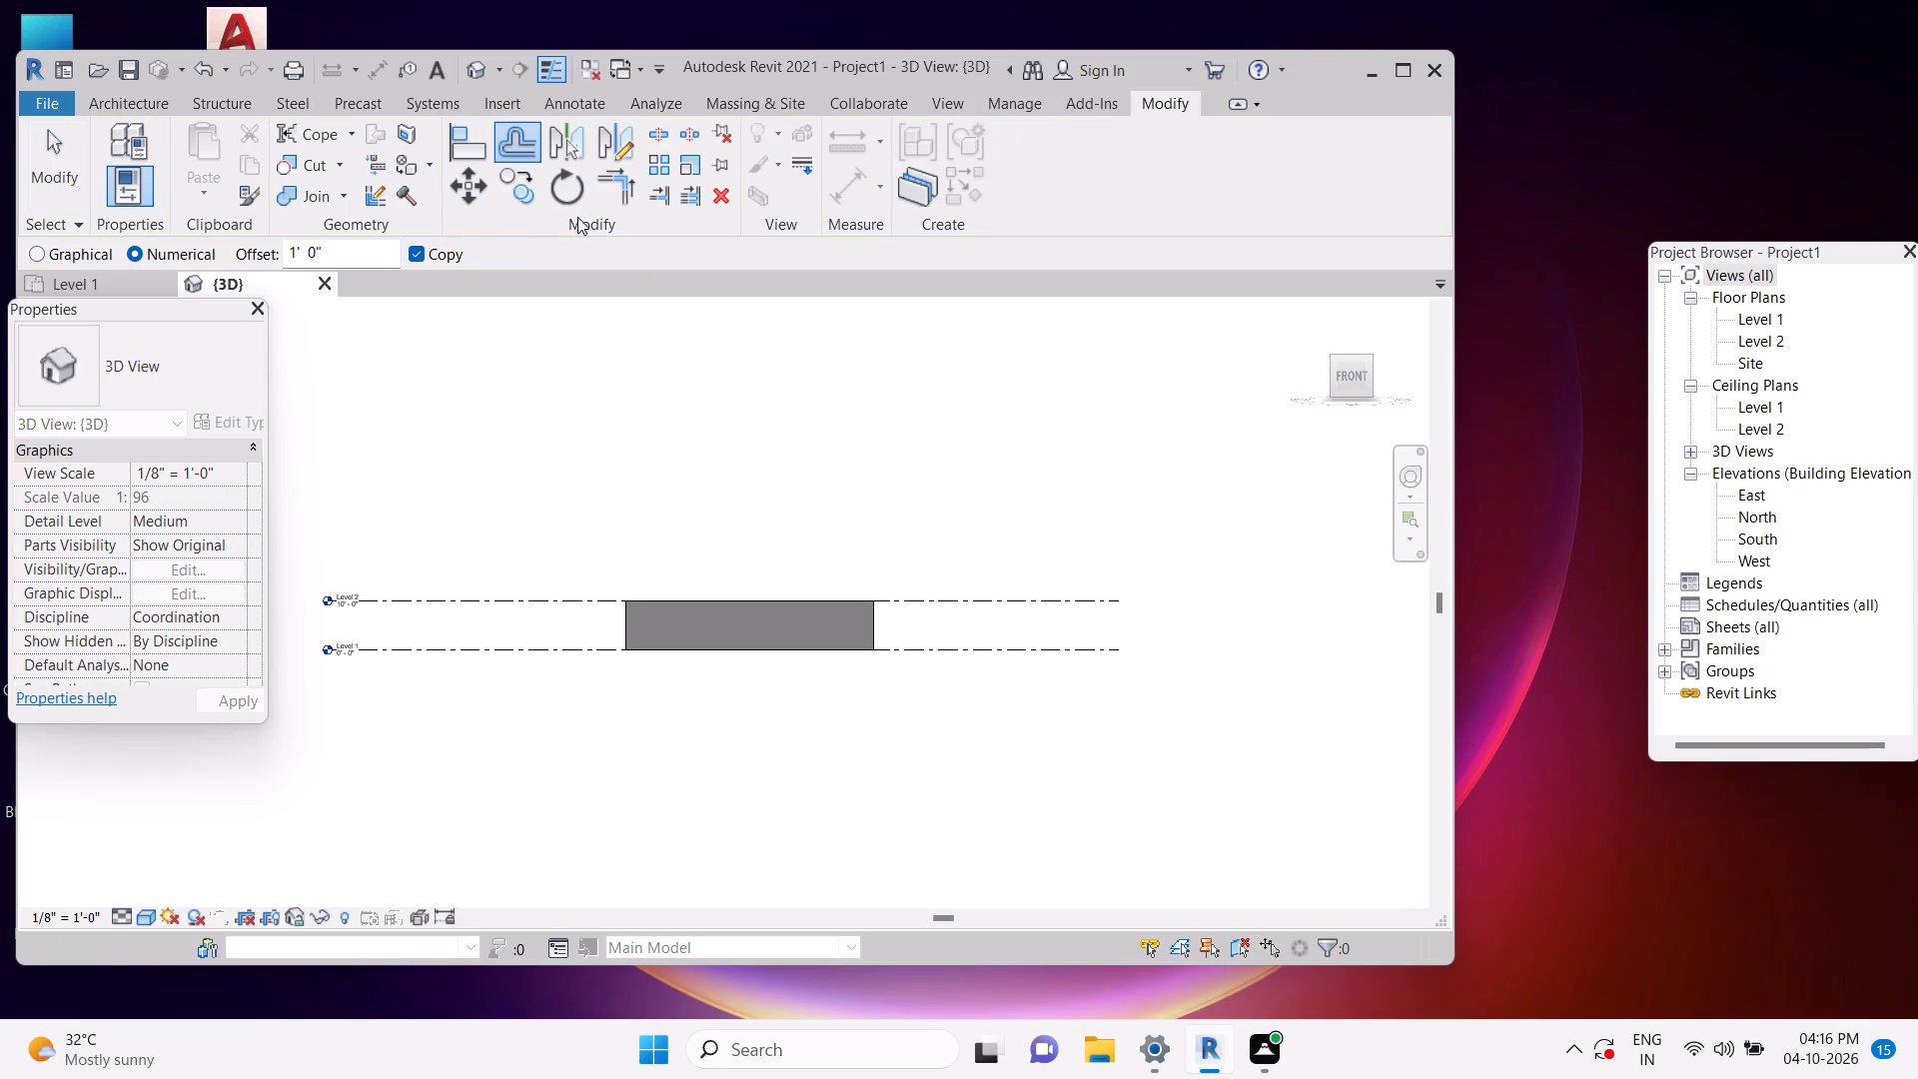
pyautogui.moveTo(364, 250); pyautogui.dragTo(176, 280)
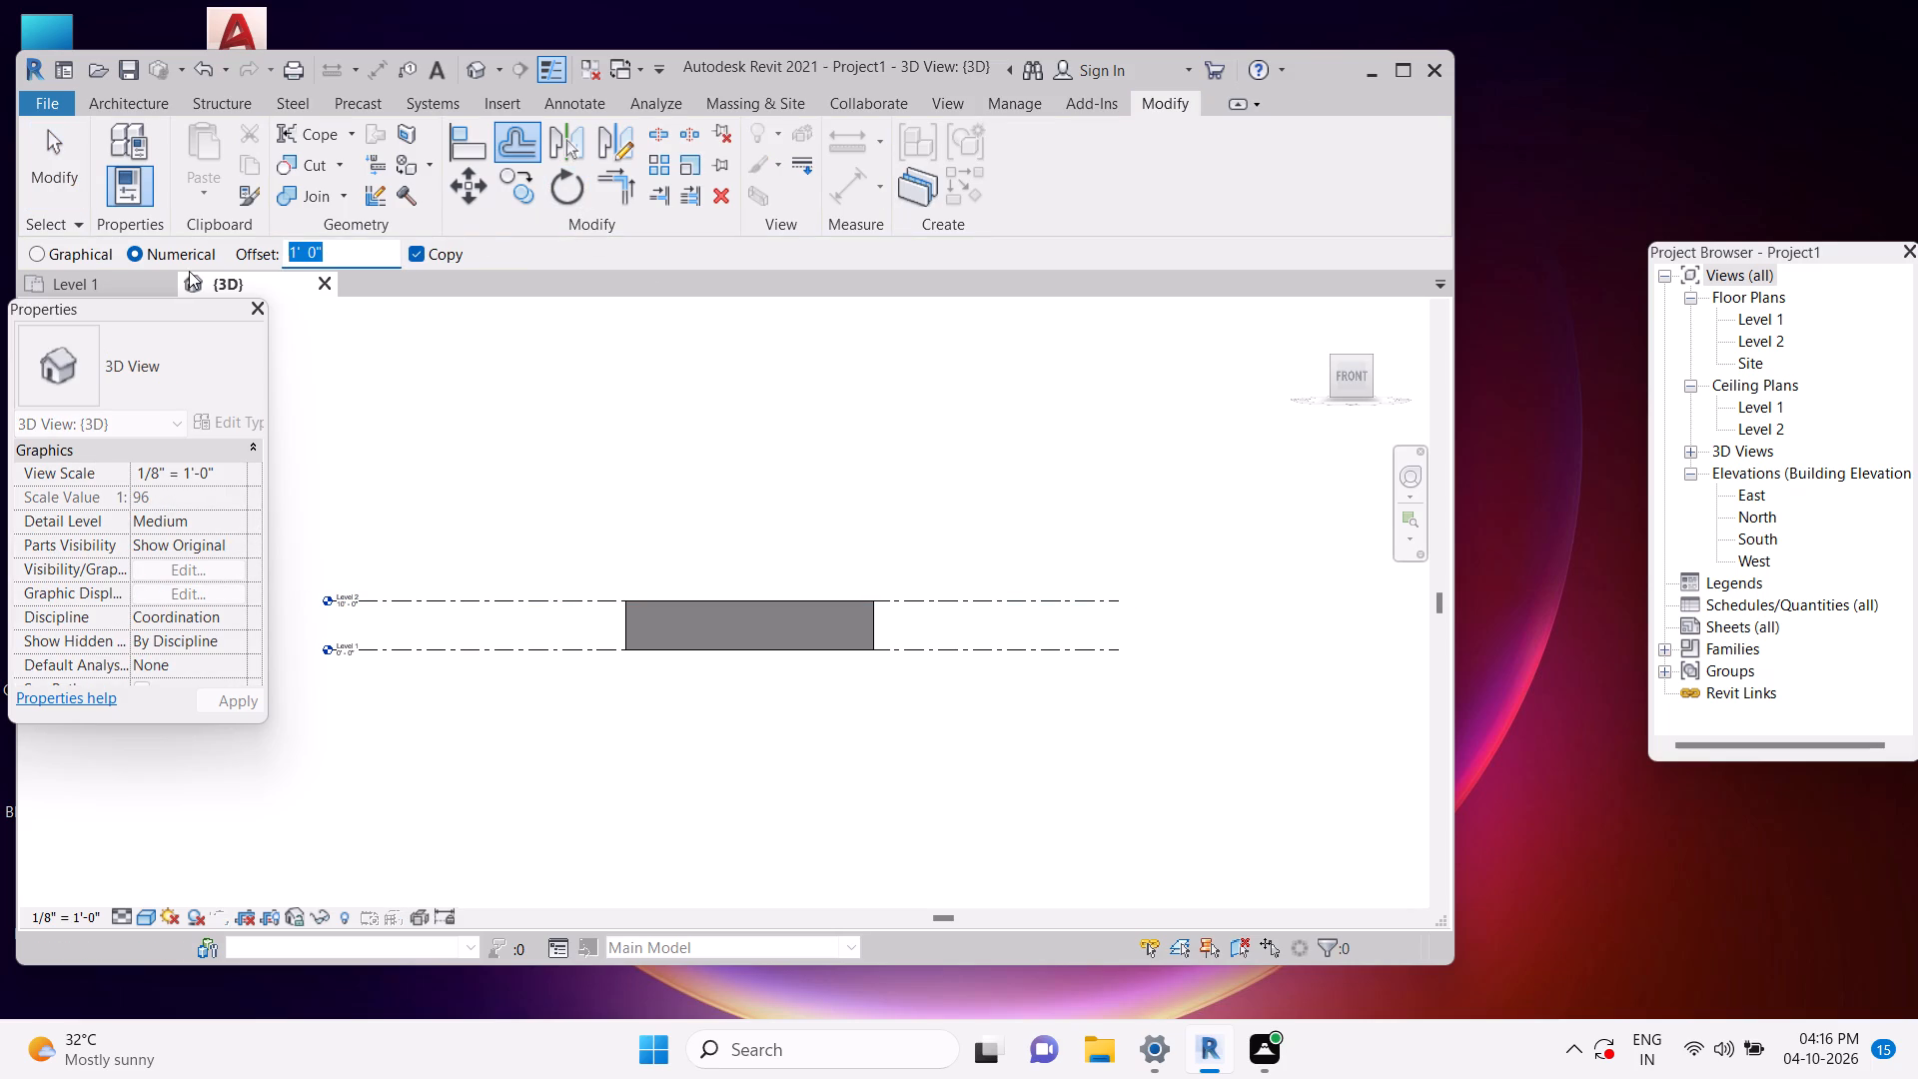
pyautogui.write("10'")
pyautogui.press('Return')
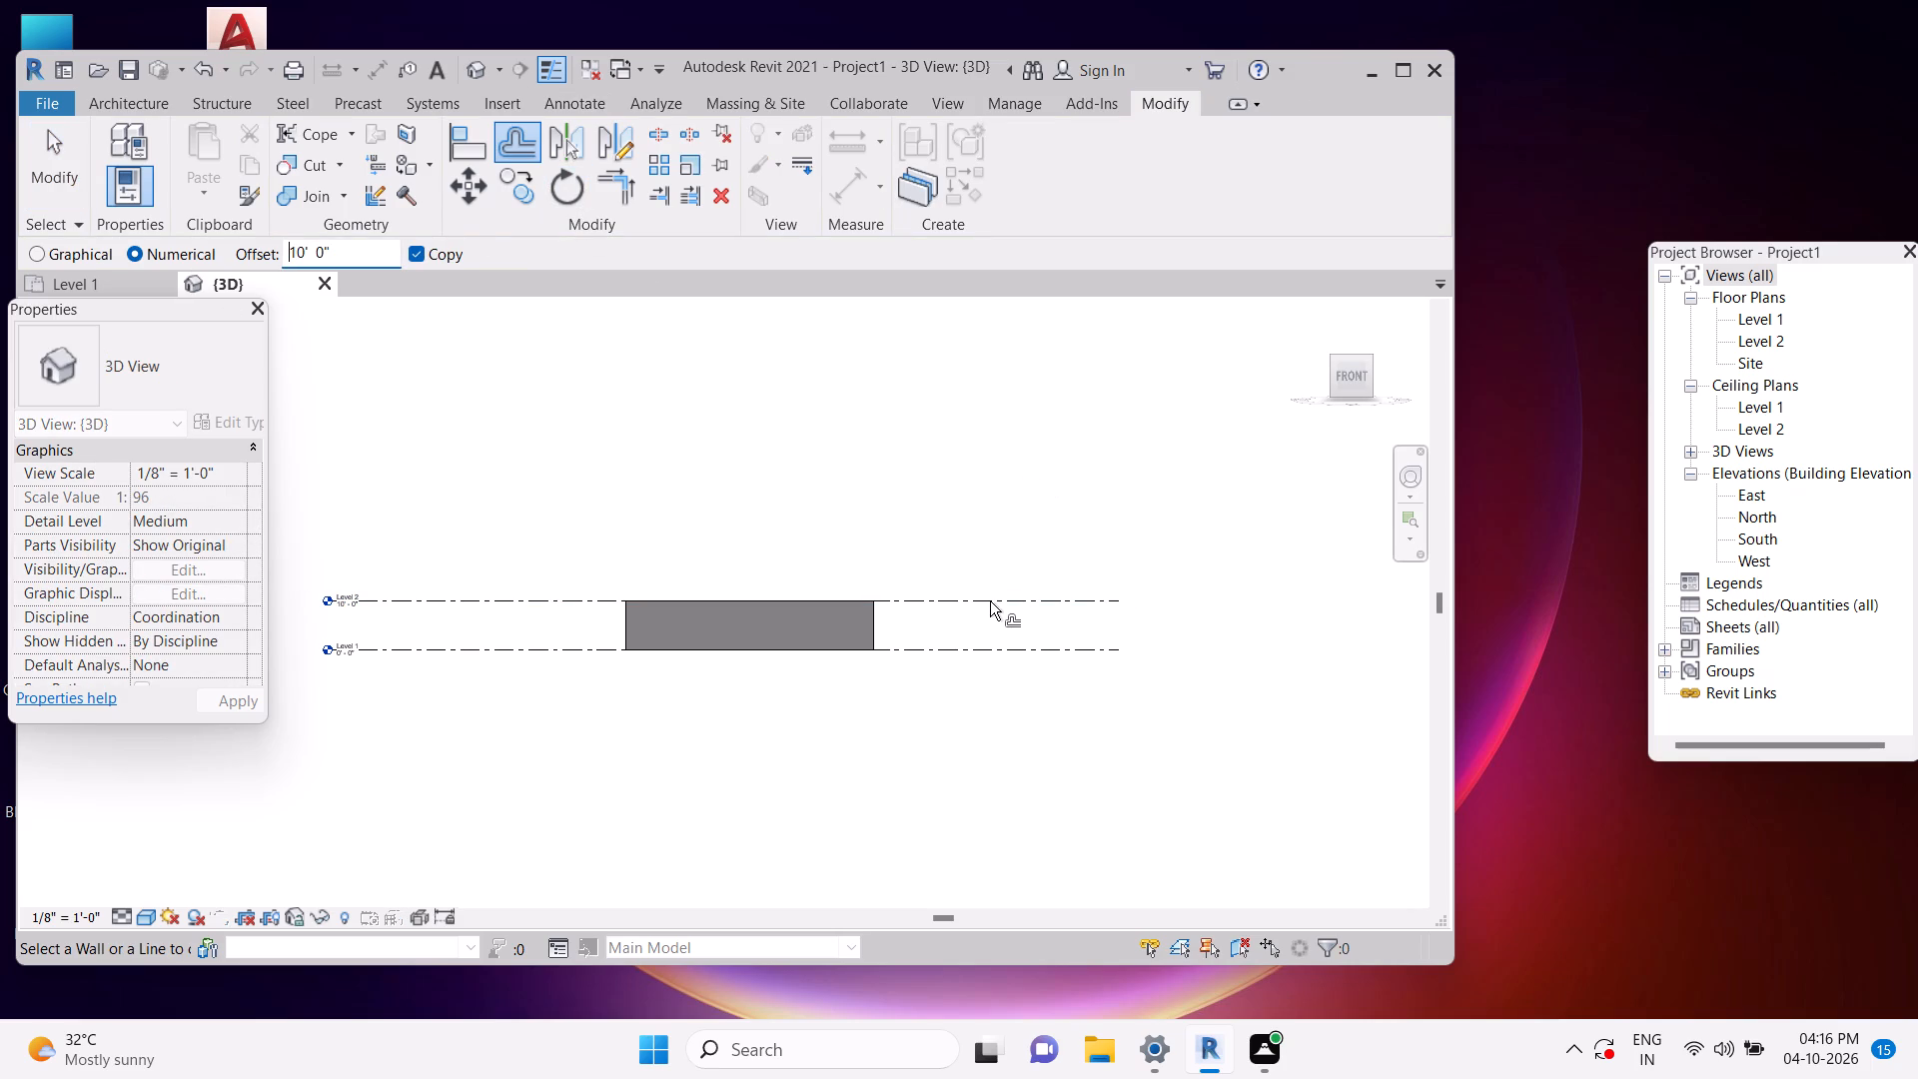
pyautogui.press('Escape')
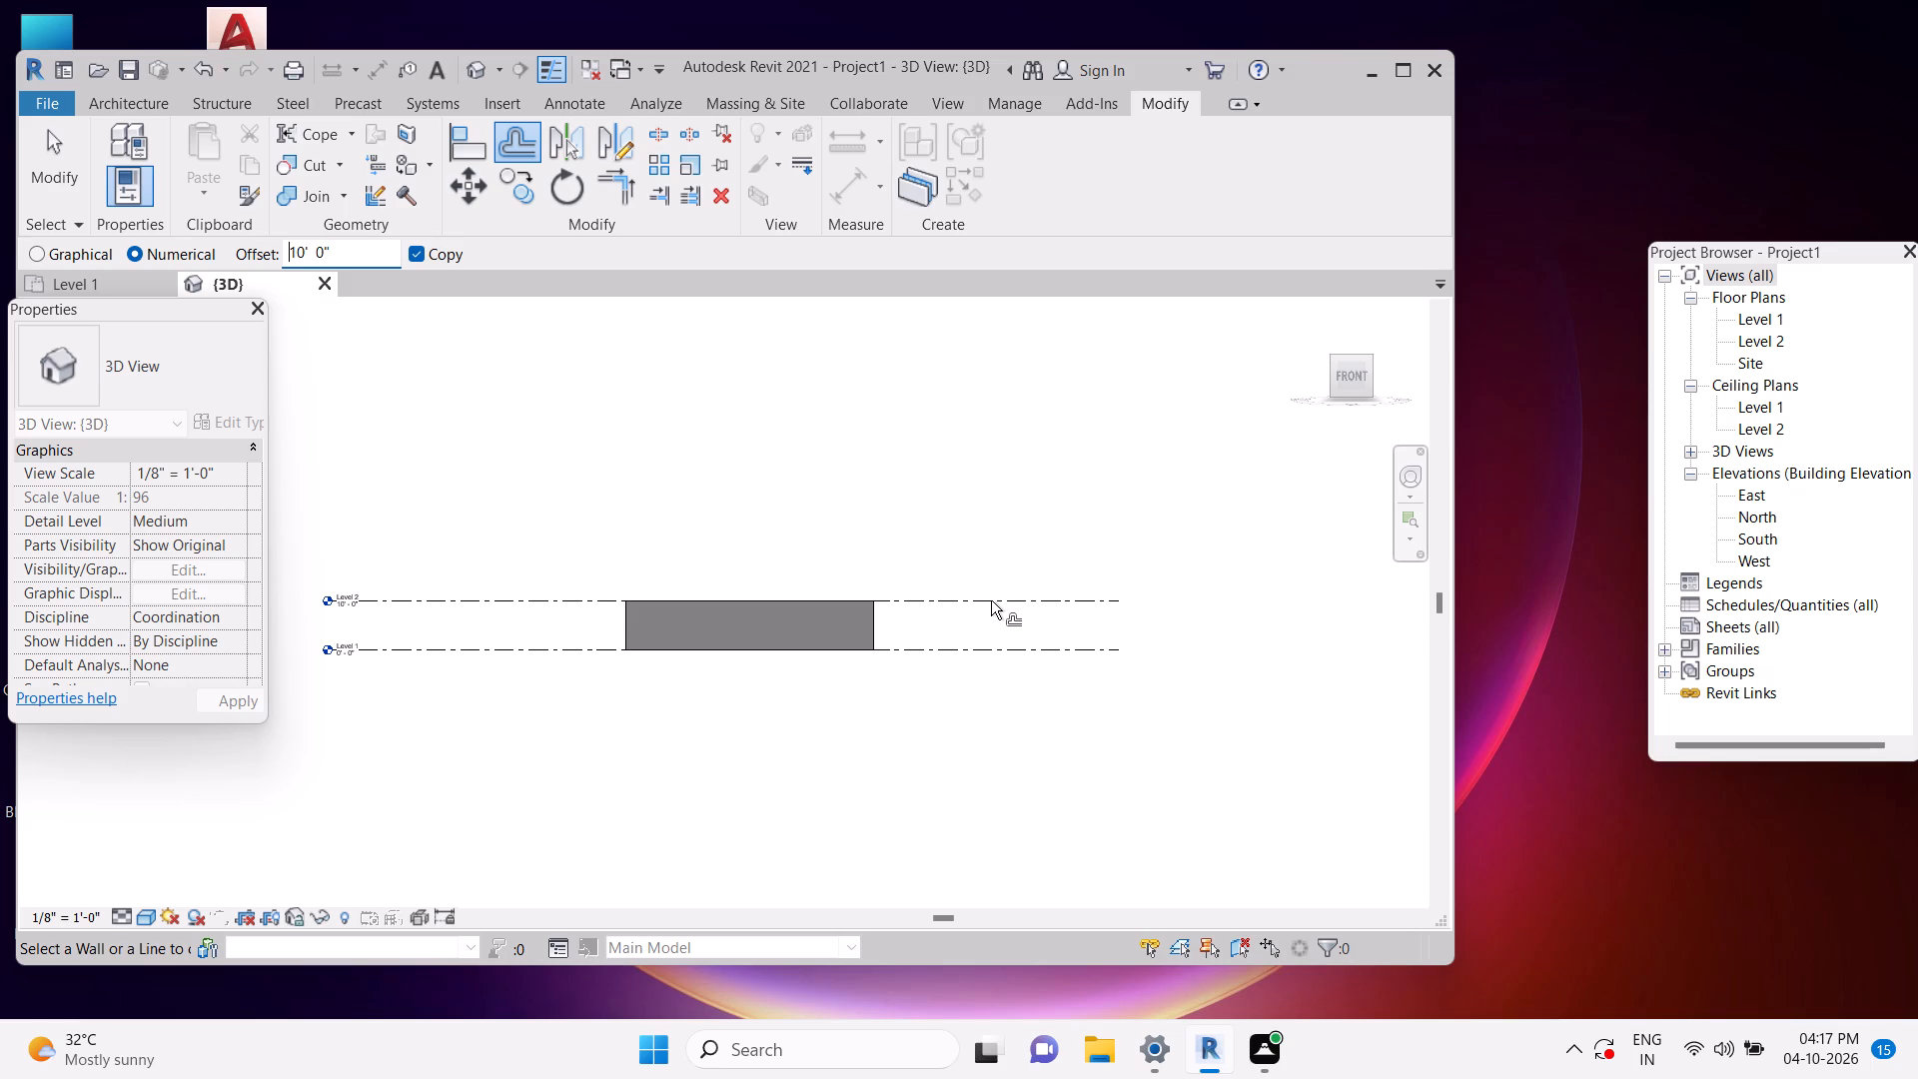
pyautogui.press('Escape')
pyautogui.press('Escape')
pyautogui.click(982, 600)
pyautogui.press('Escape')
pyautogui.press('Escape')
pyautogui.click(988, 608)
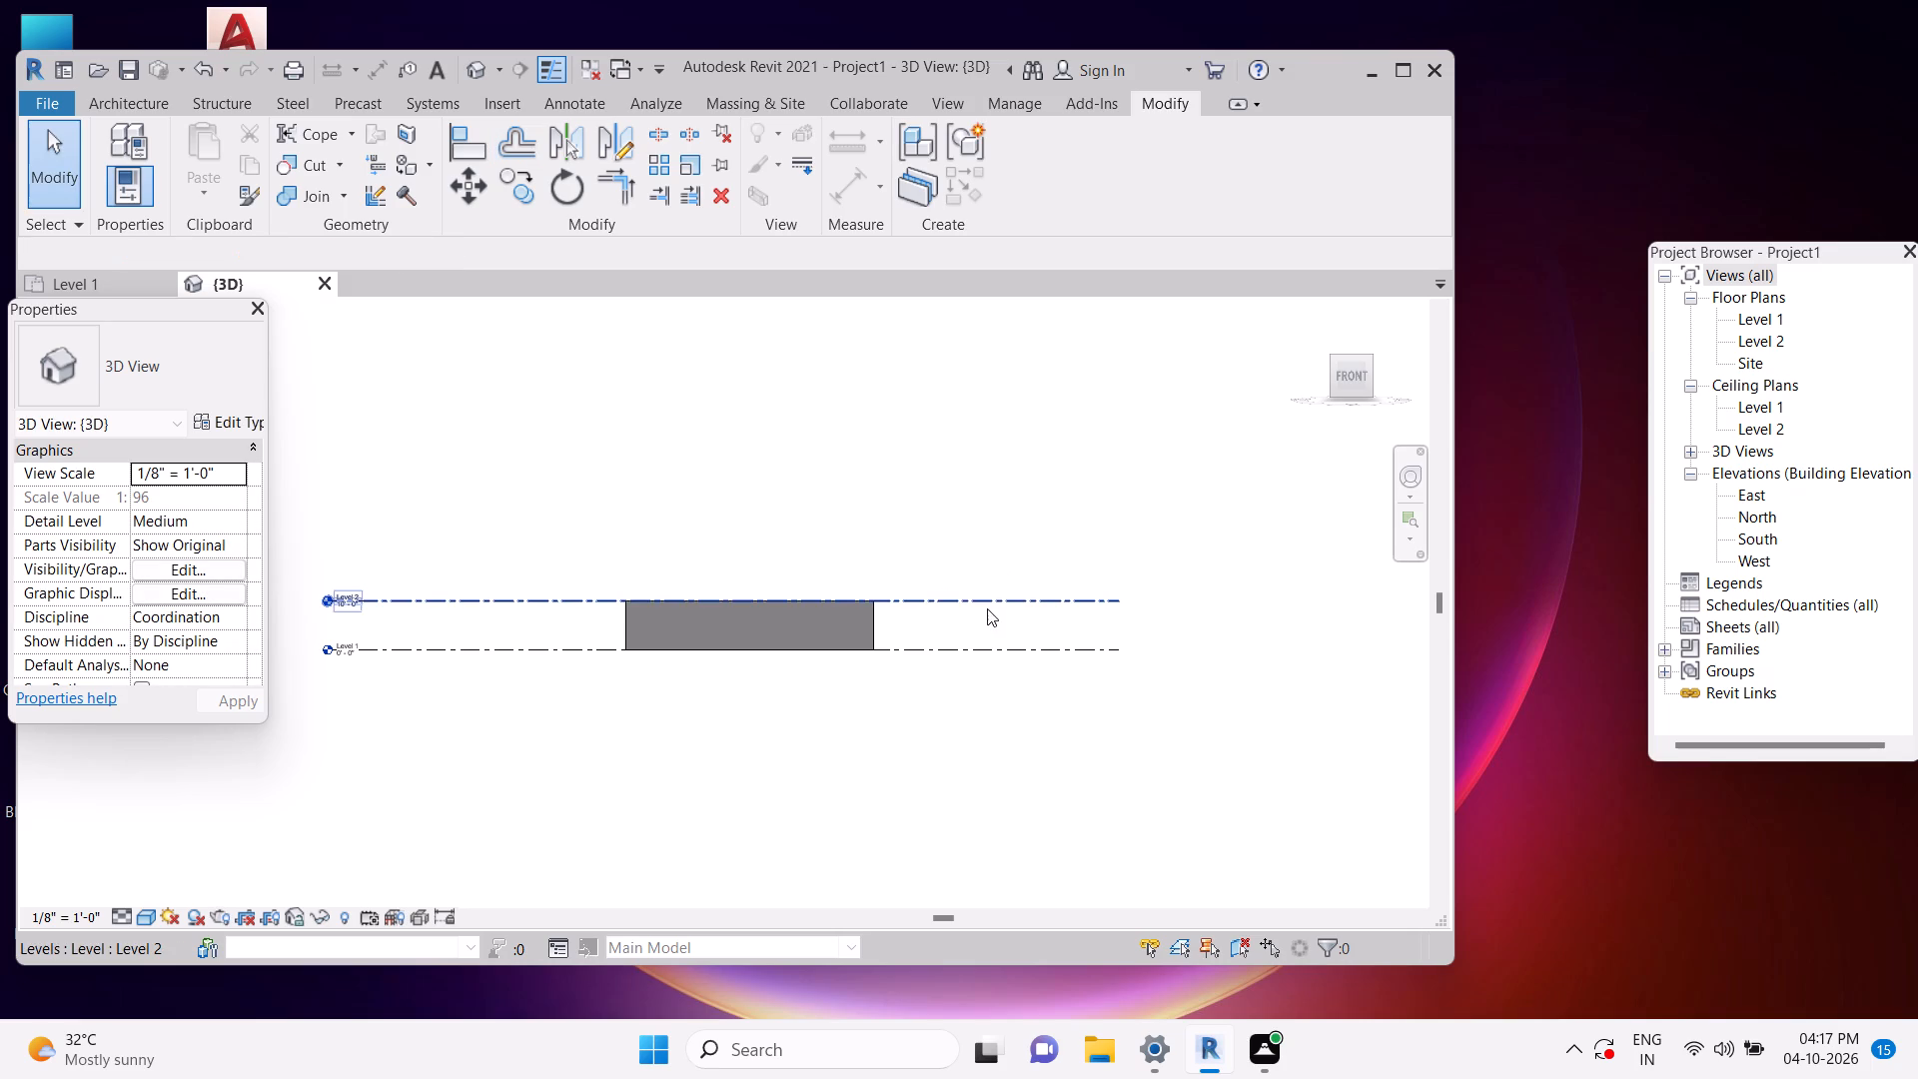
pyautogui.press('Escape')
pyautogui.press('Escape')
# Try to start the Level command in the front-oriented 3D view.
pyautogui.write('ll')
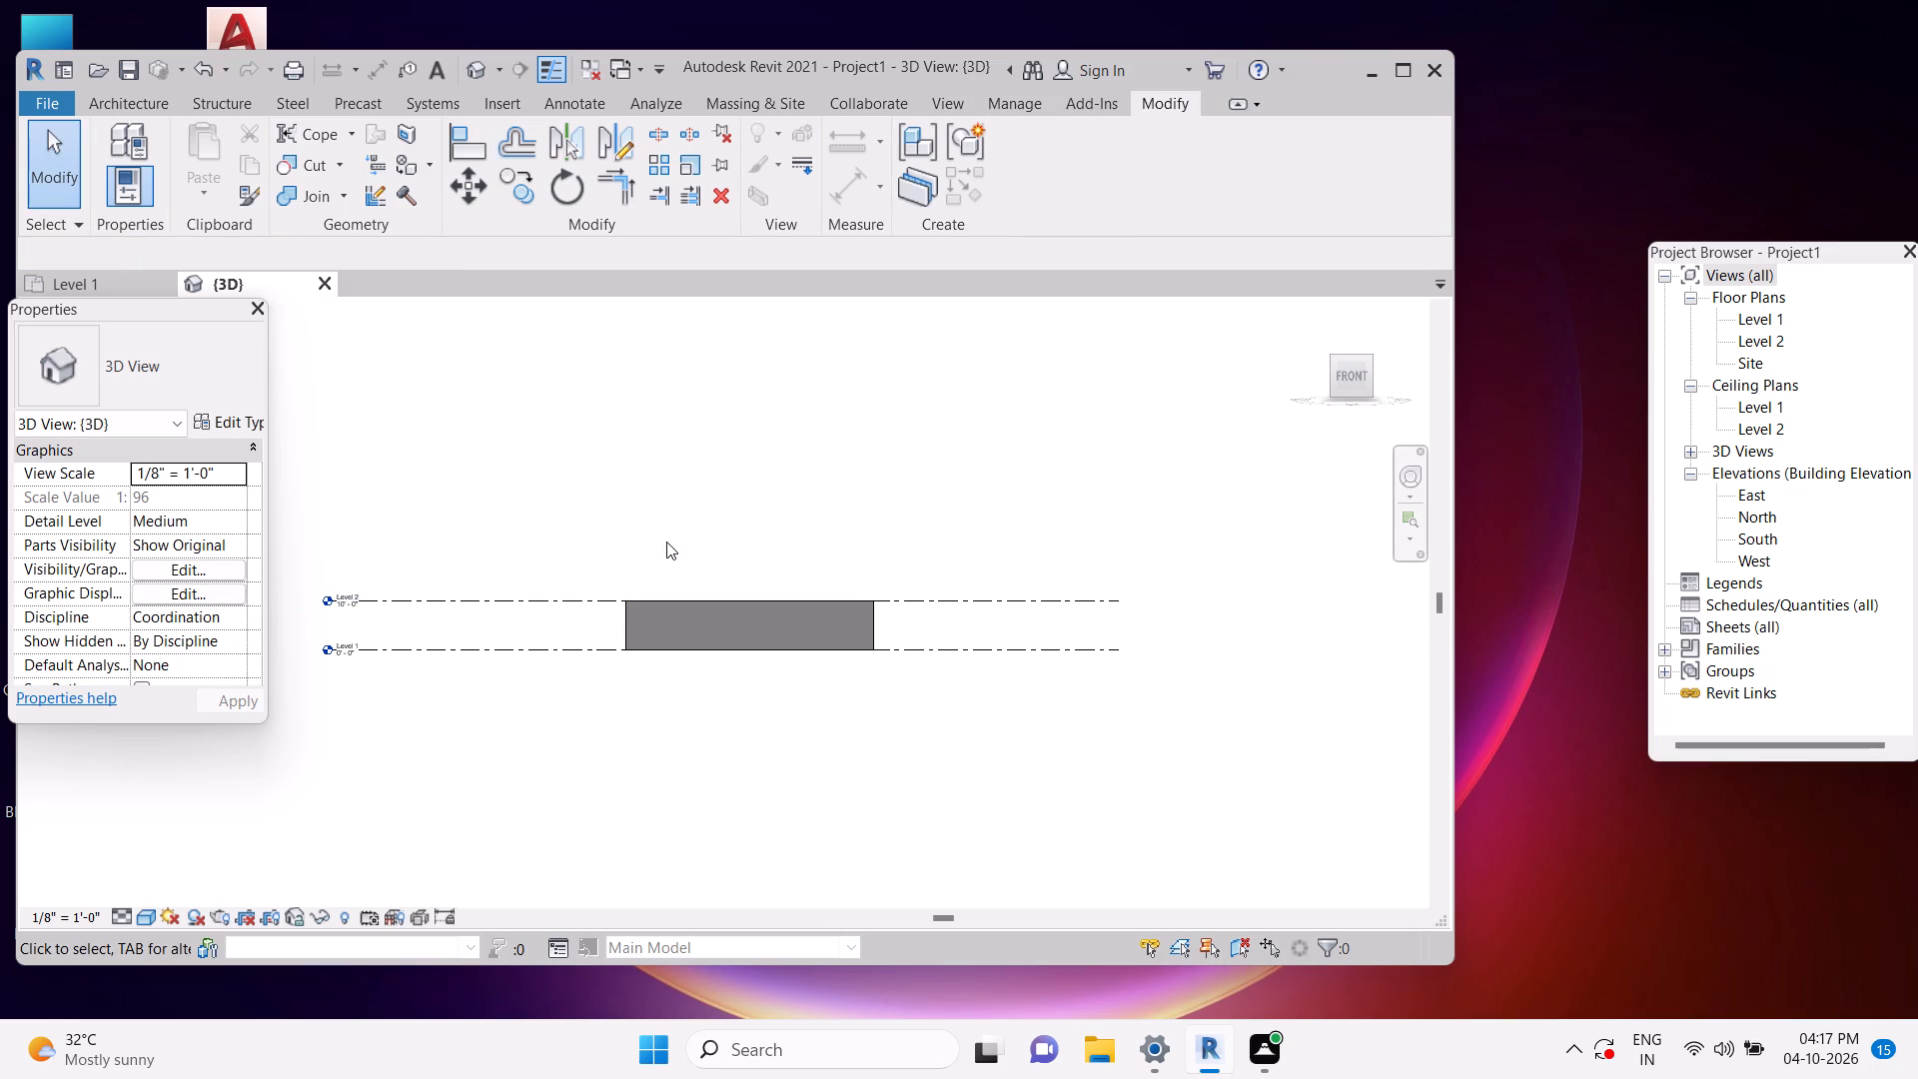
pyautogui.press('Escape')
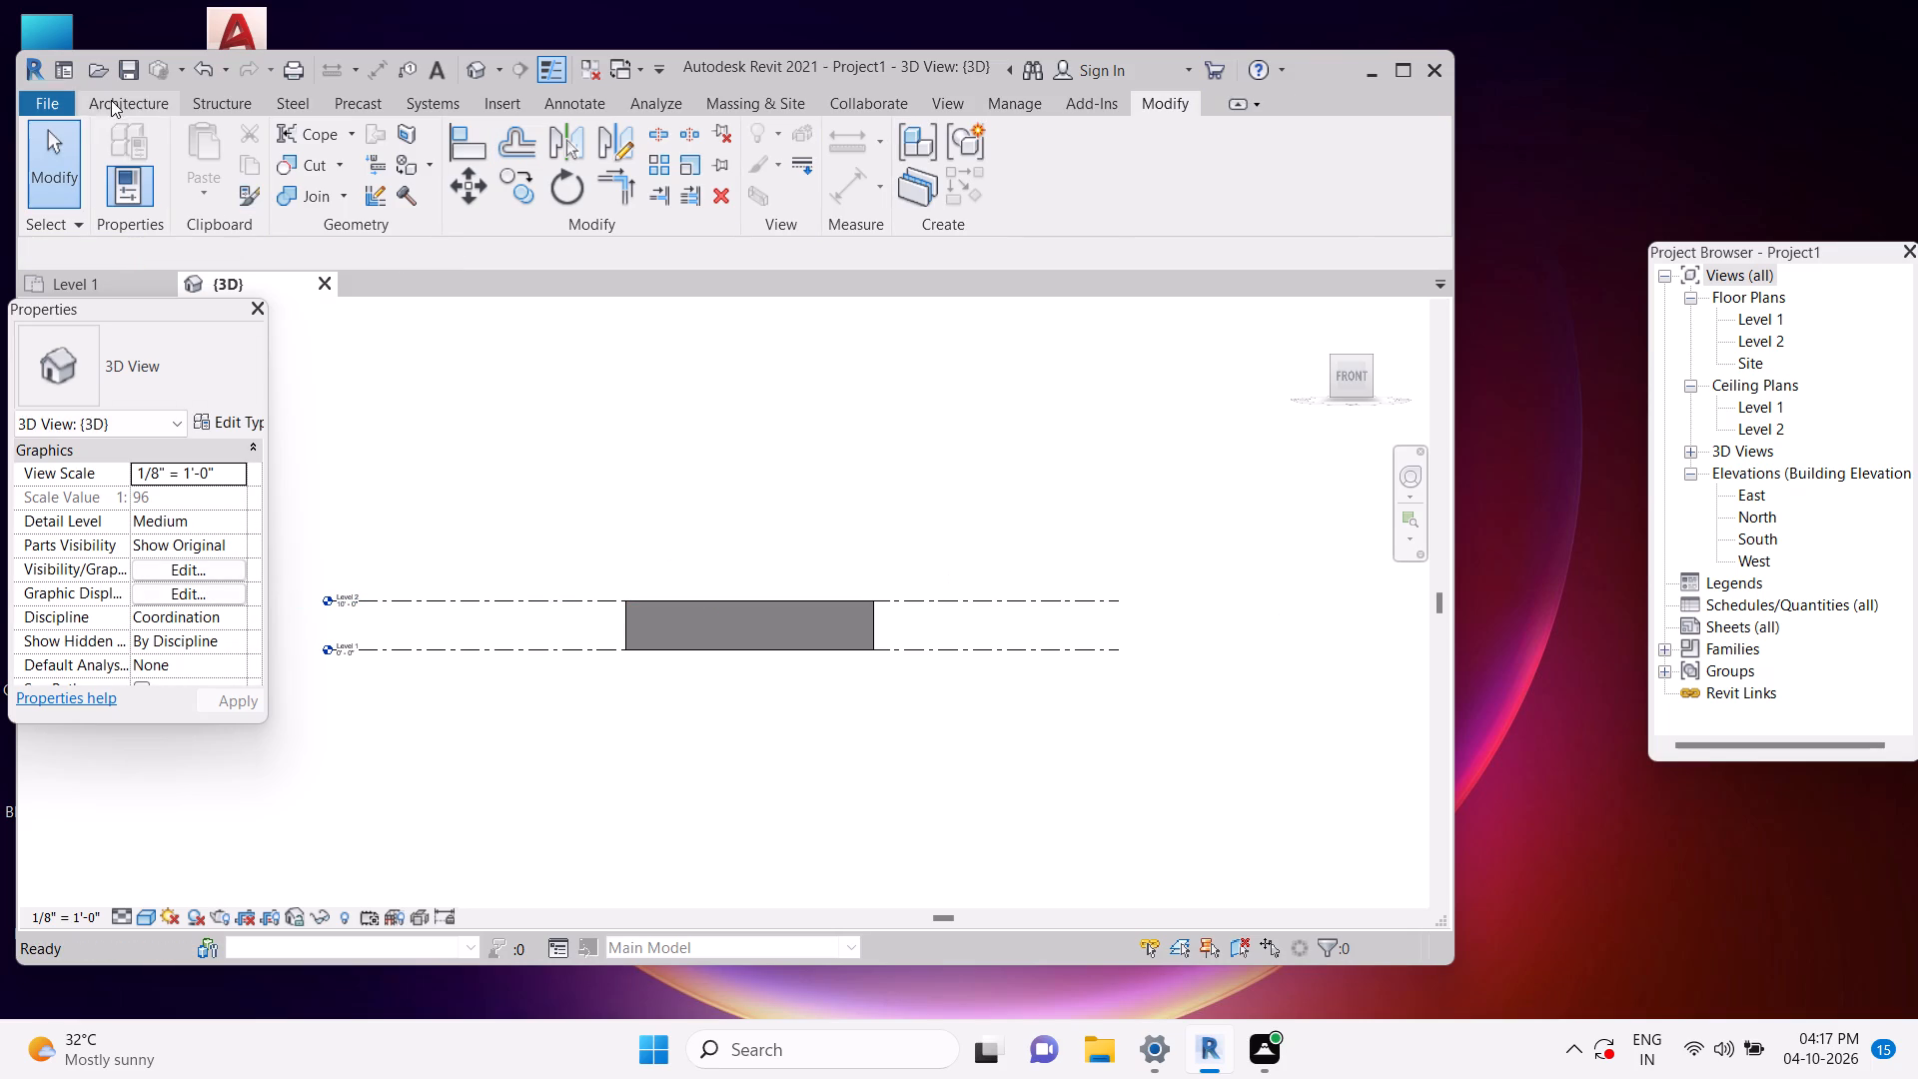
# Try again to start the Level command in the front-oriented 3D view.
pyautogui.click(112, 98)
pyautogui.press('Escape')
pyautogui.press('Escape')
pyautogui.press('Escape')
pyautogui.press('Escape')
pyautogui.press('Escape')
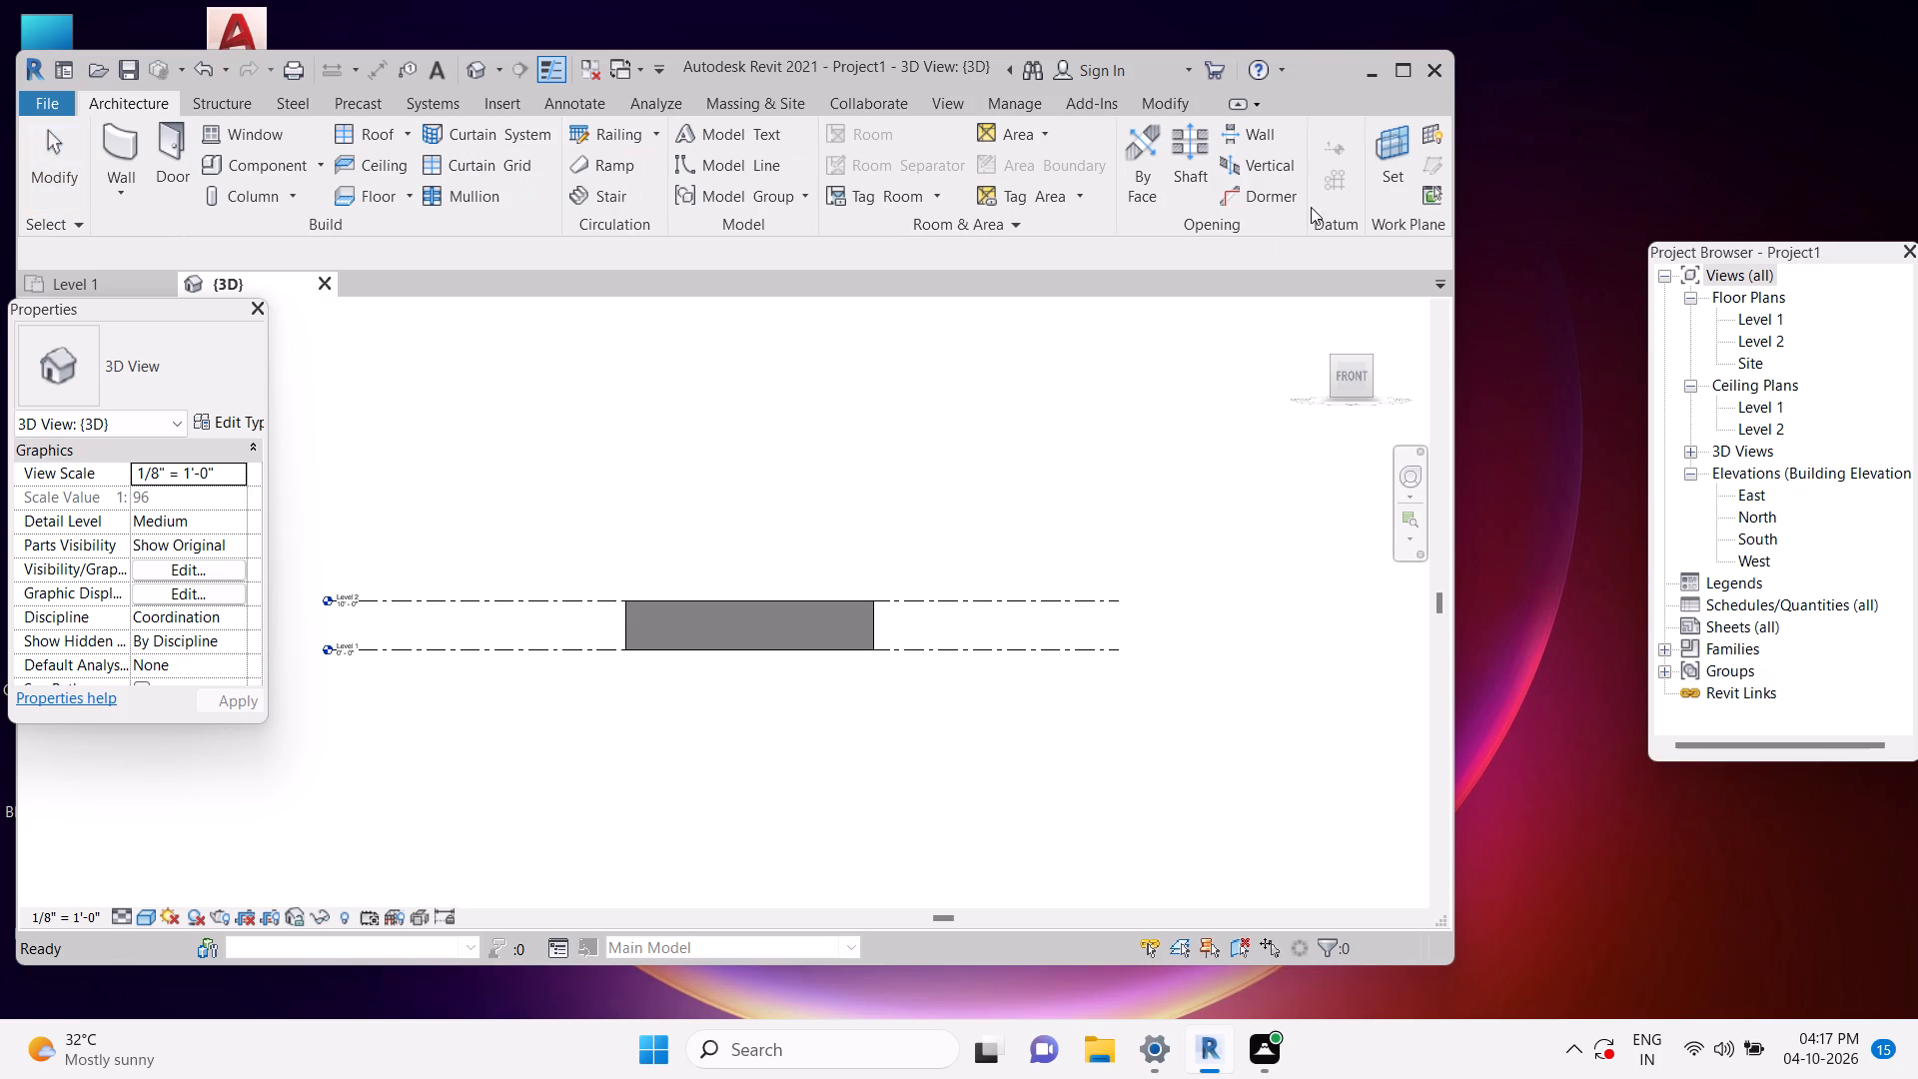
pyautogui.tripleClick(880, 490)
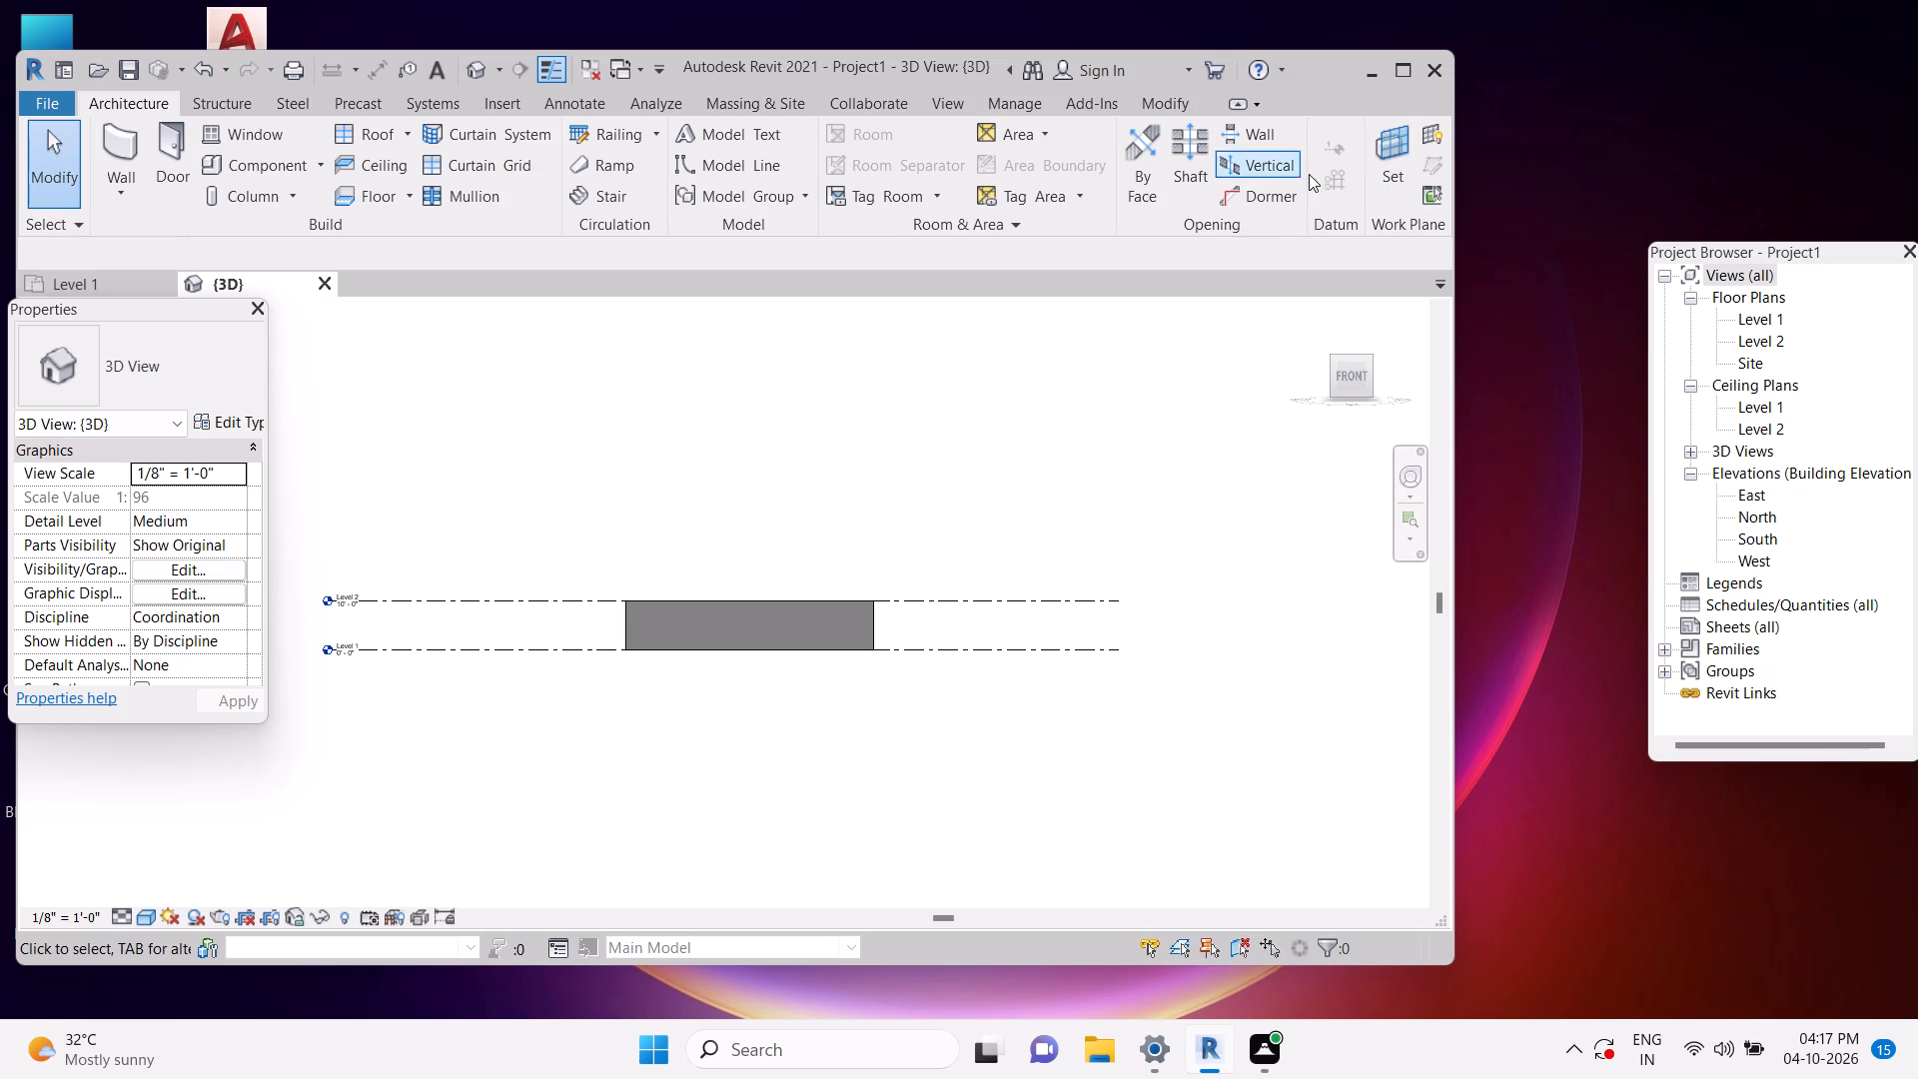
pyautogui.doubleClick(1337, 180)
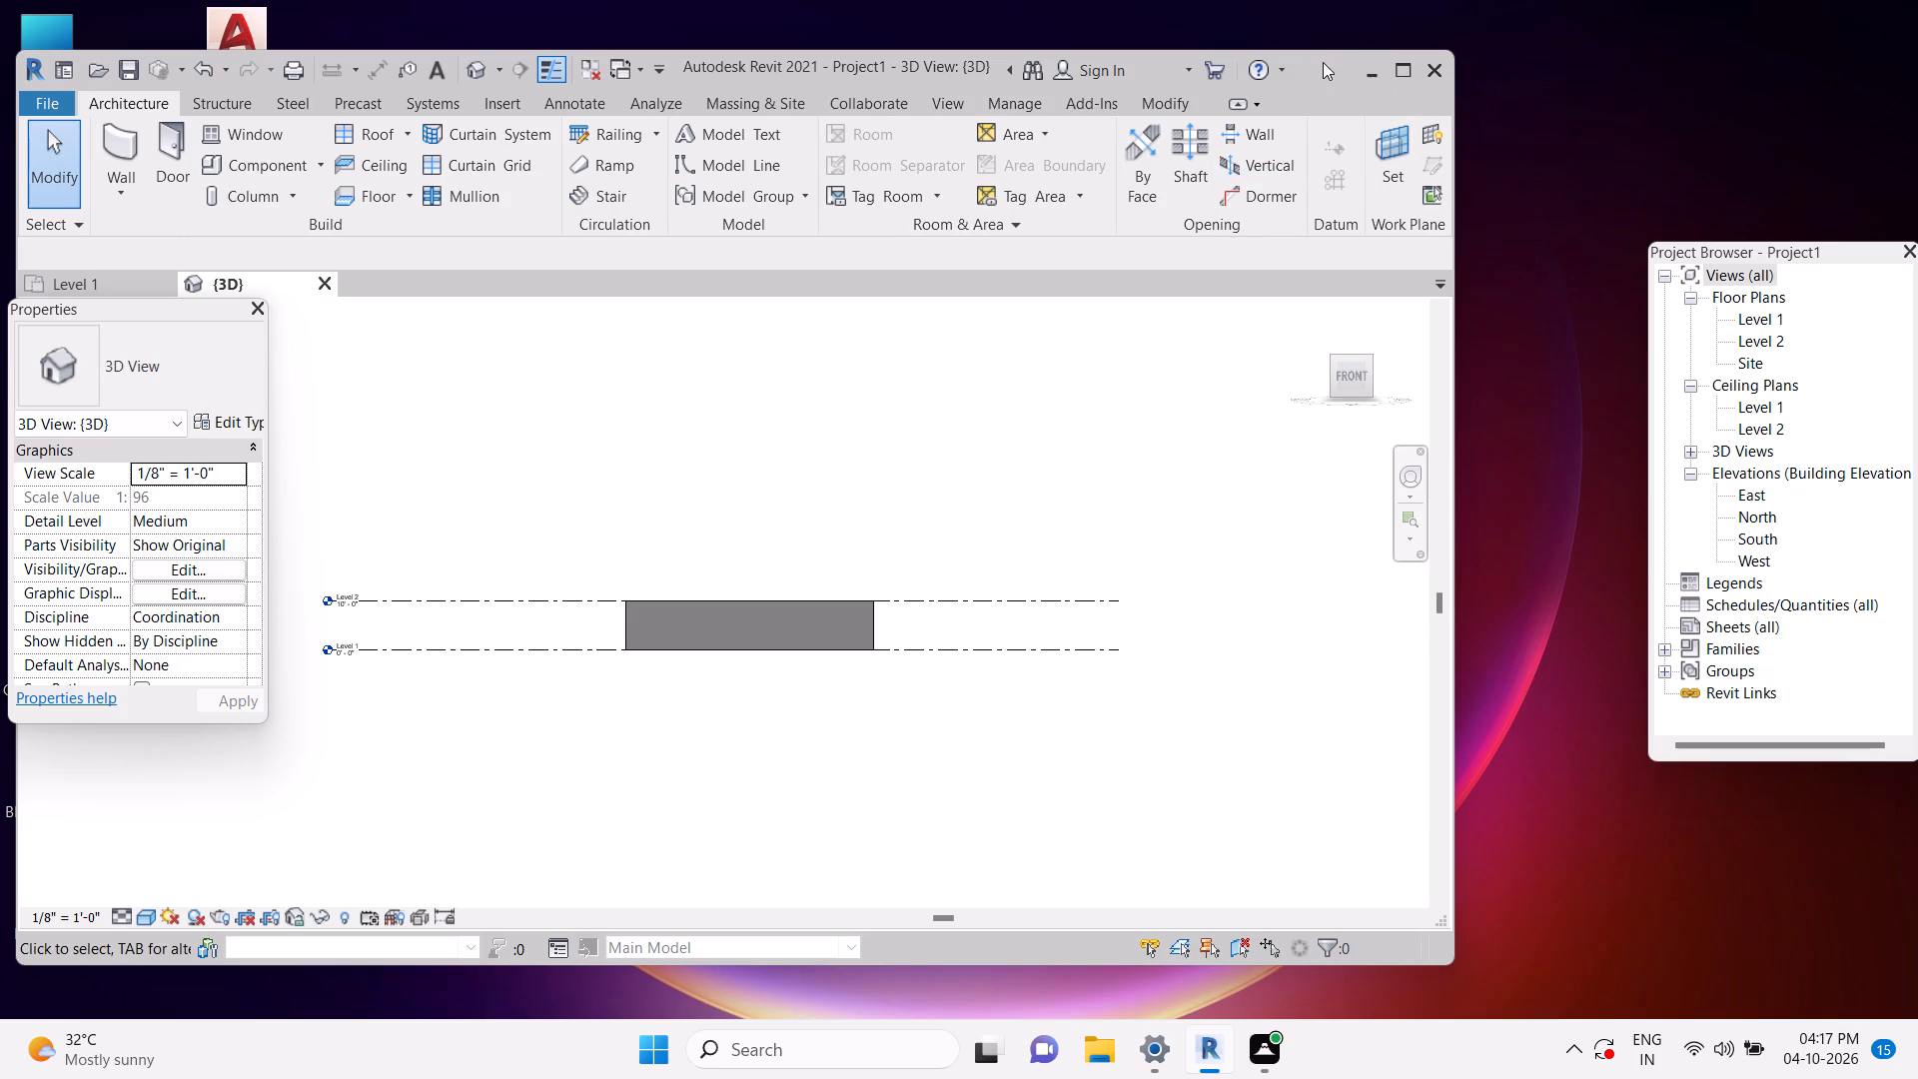
# Reposition the Revit window on the desktop and make it slightly narrower.
pyautogui.moveTo(1323, 66); pyautogui.dragTo(1213, 76)
pyautogui.moveTo(932, 67); pyautogui.dragTo(914, 75)
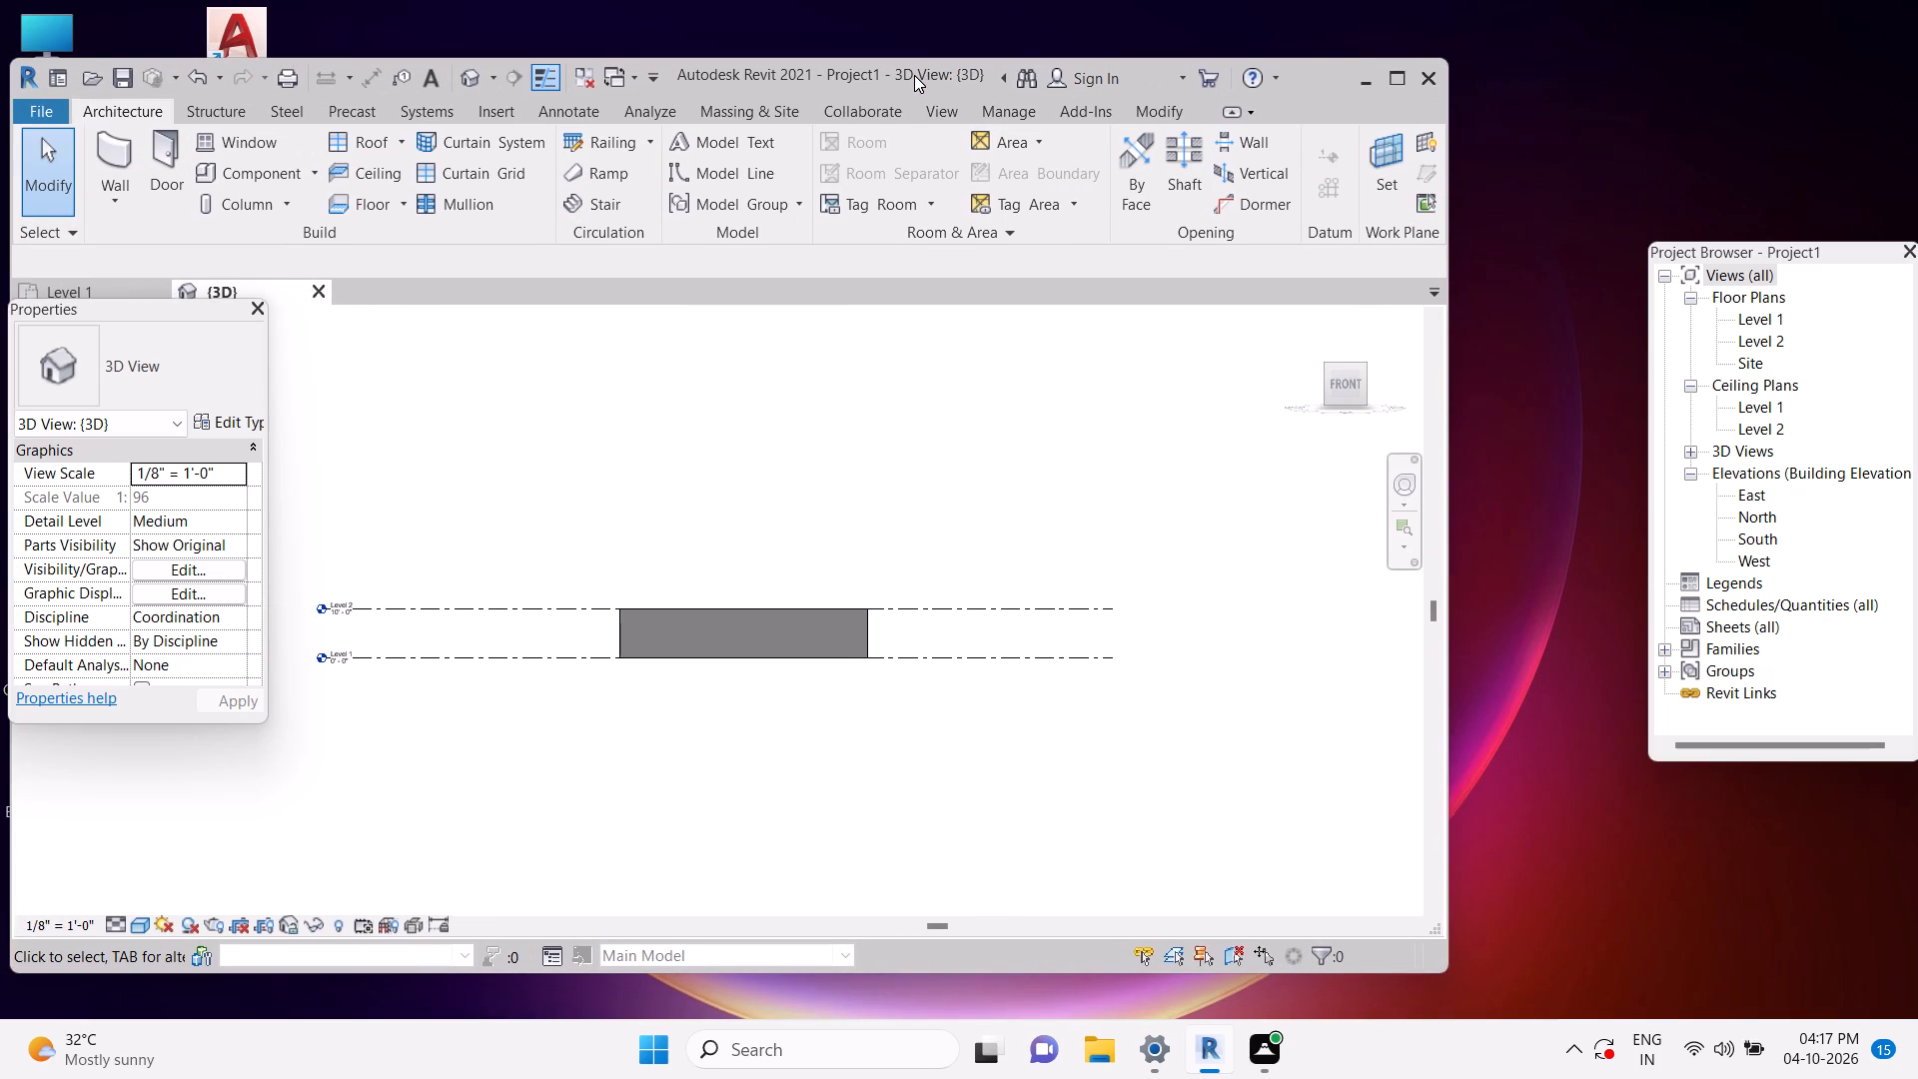
pyautogui.moveTo(914, 75); pyautogui.dragTo(895, 72)
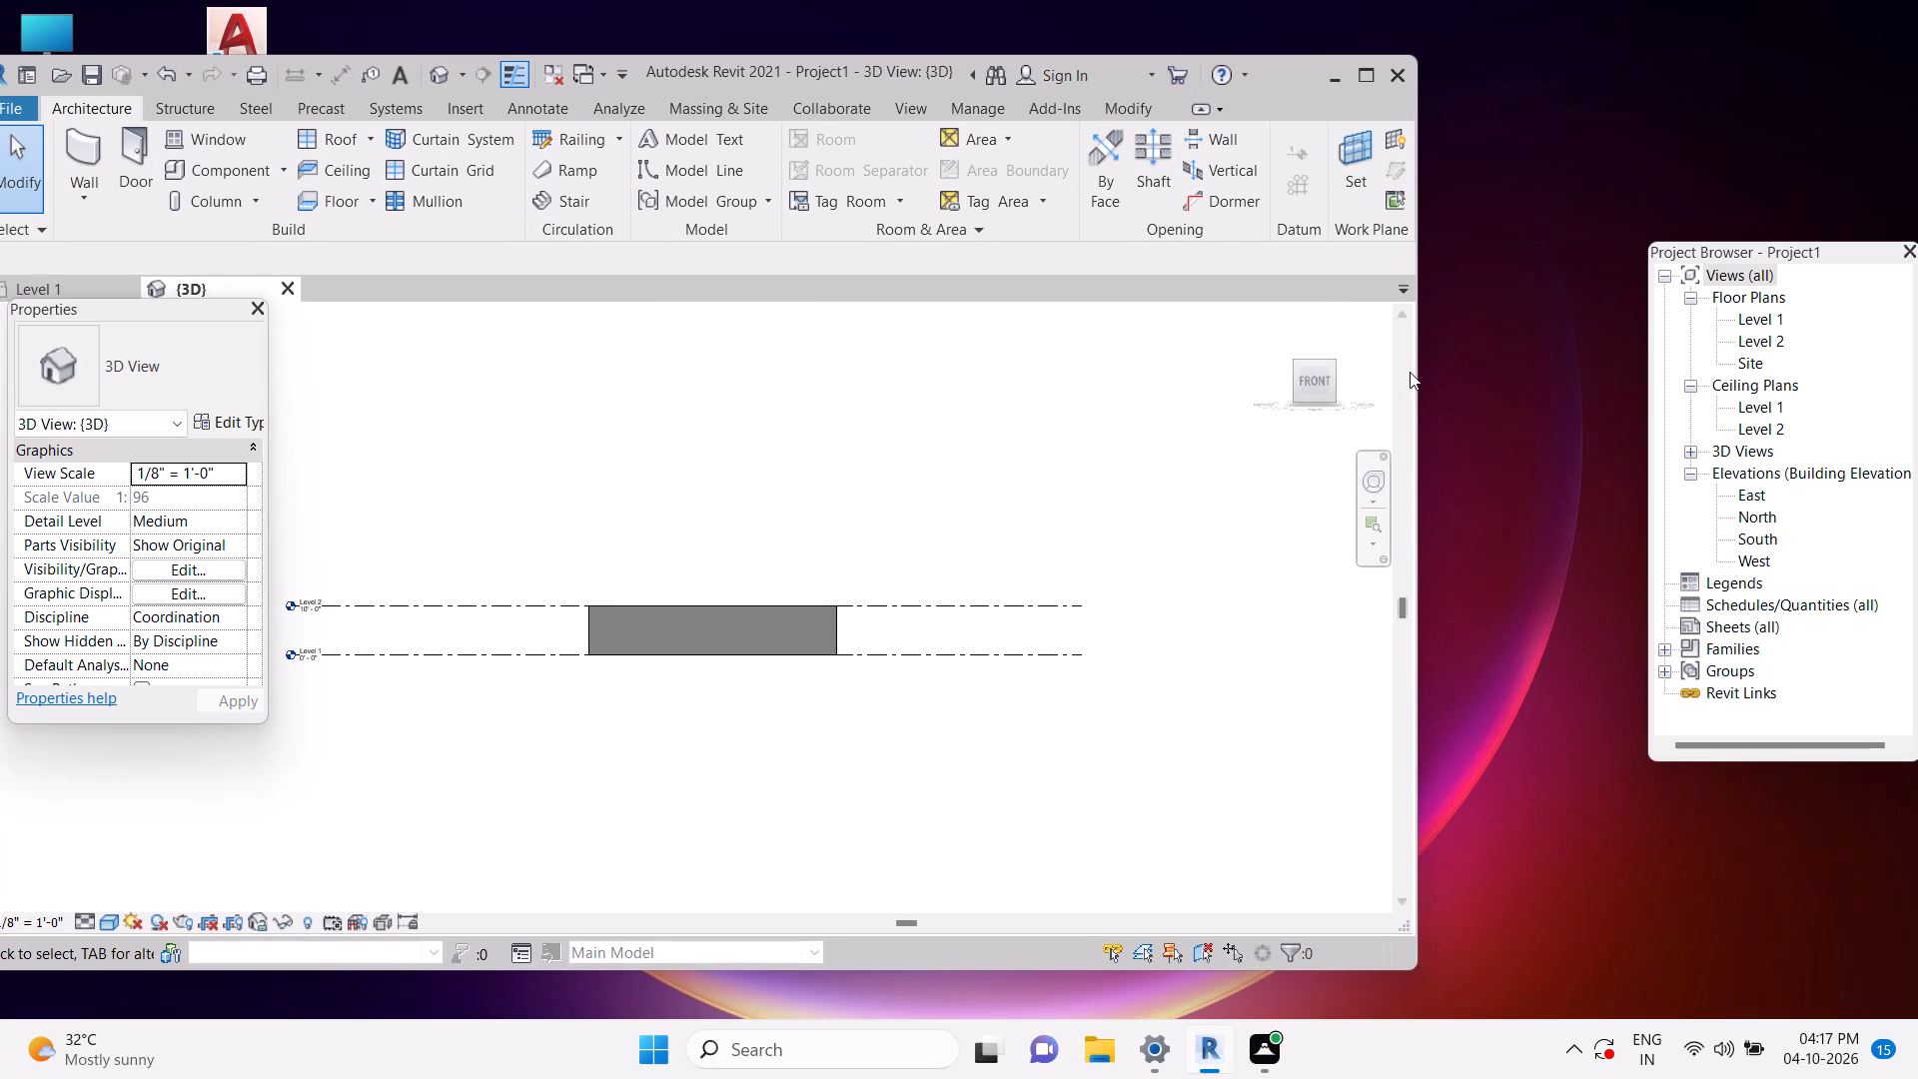
pyautogui.moveTo(1414, 370); pyautogui.dragTo(1408, 369)
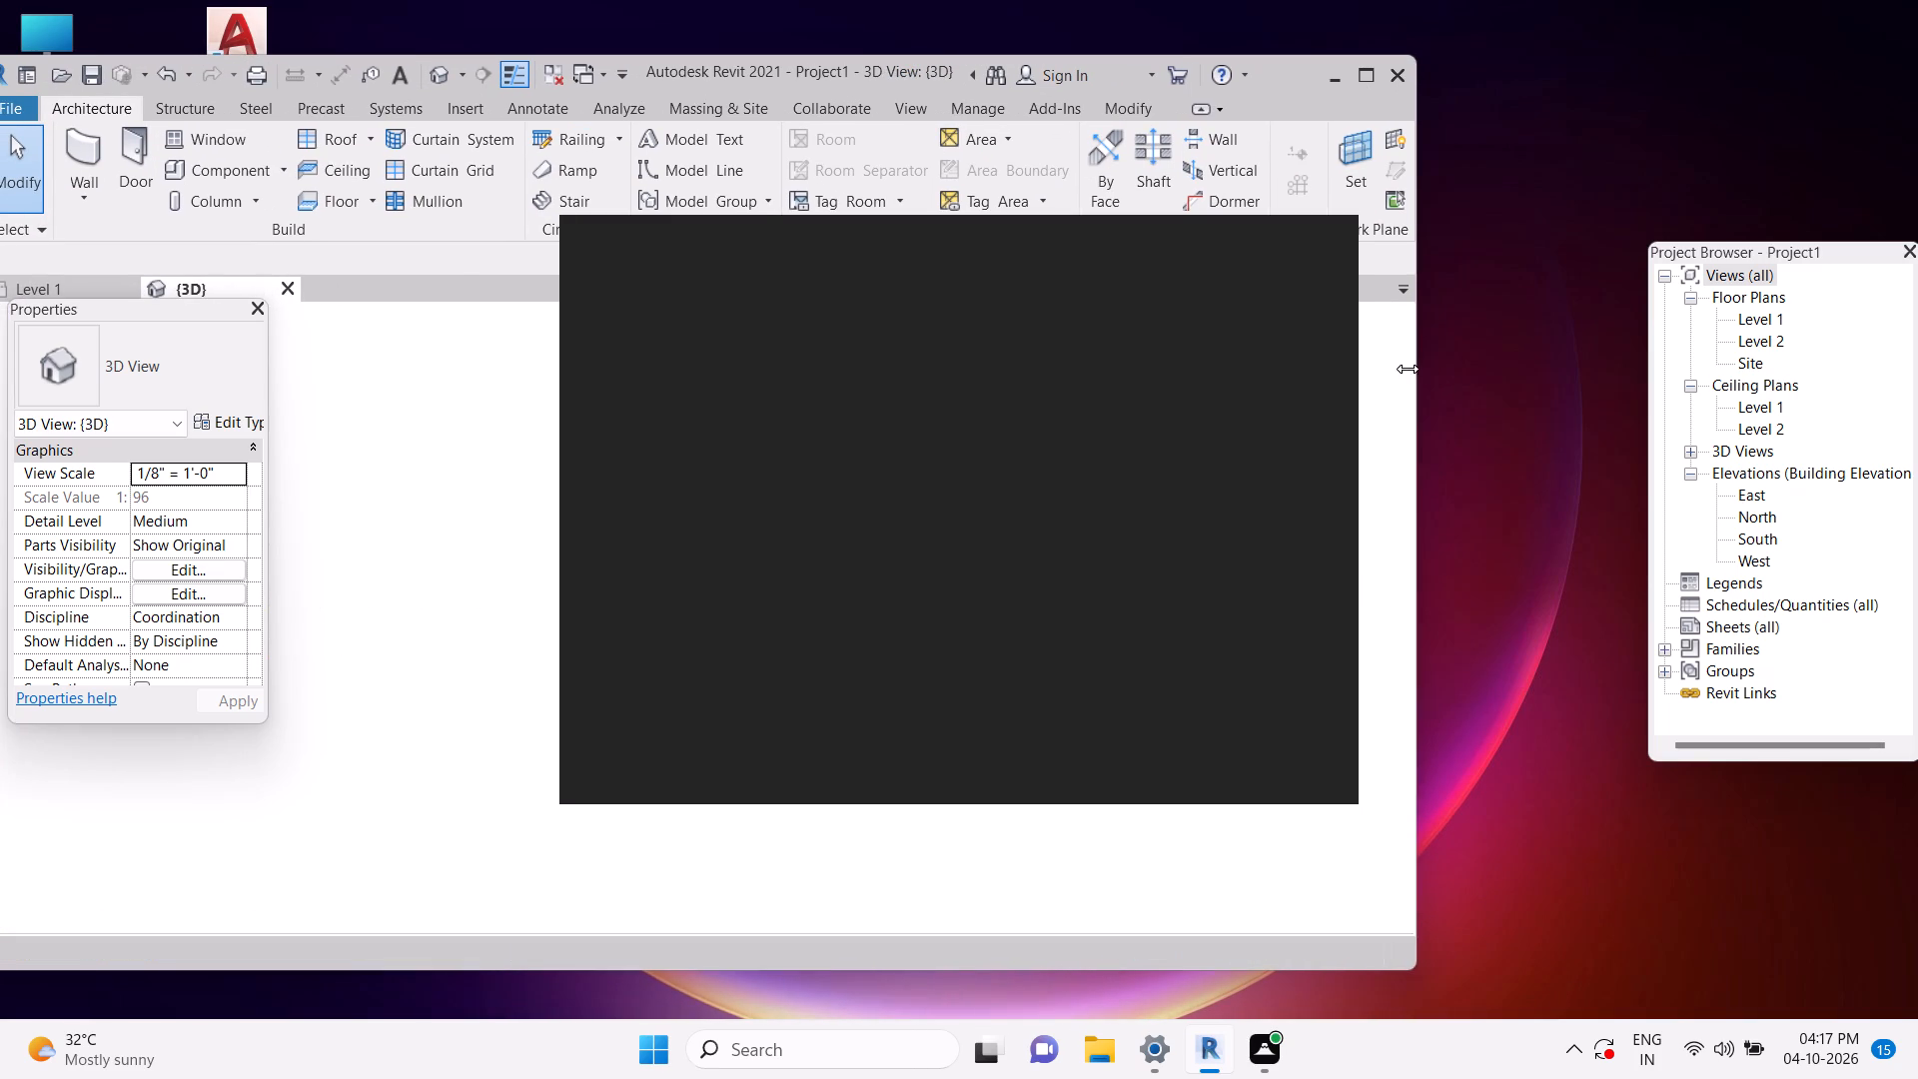
pyautogui.moveTo(1408, 369); pyautogui.dragTo(1375, 373)
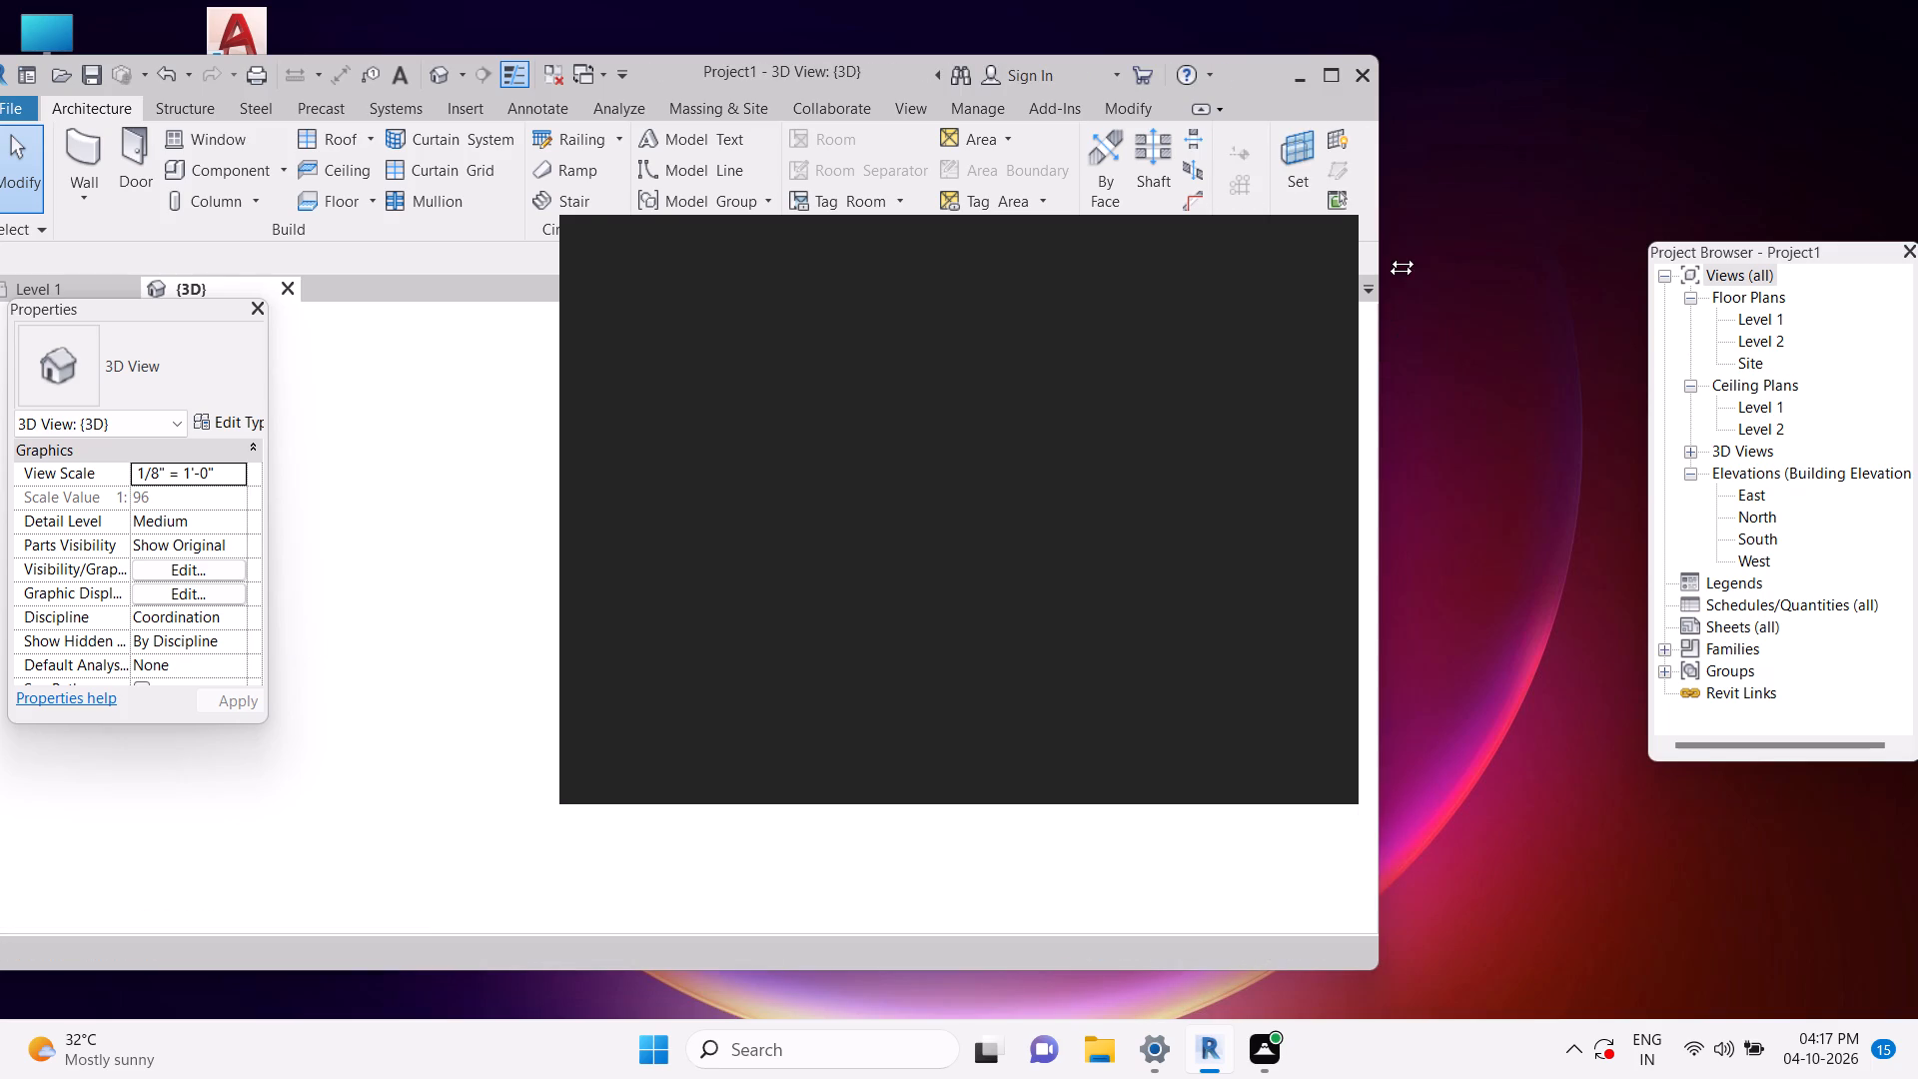
pyautogui.moveTo(675, 78); pyautogui.dragTo(711, 76)
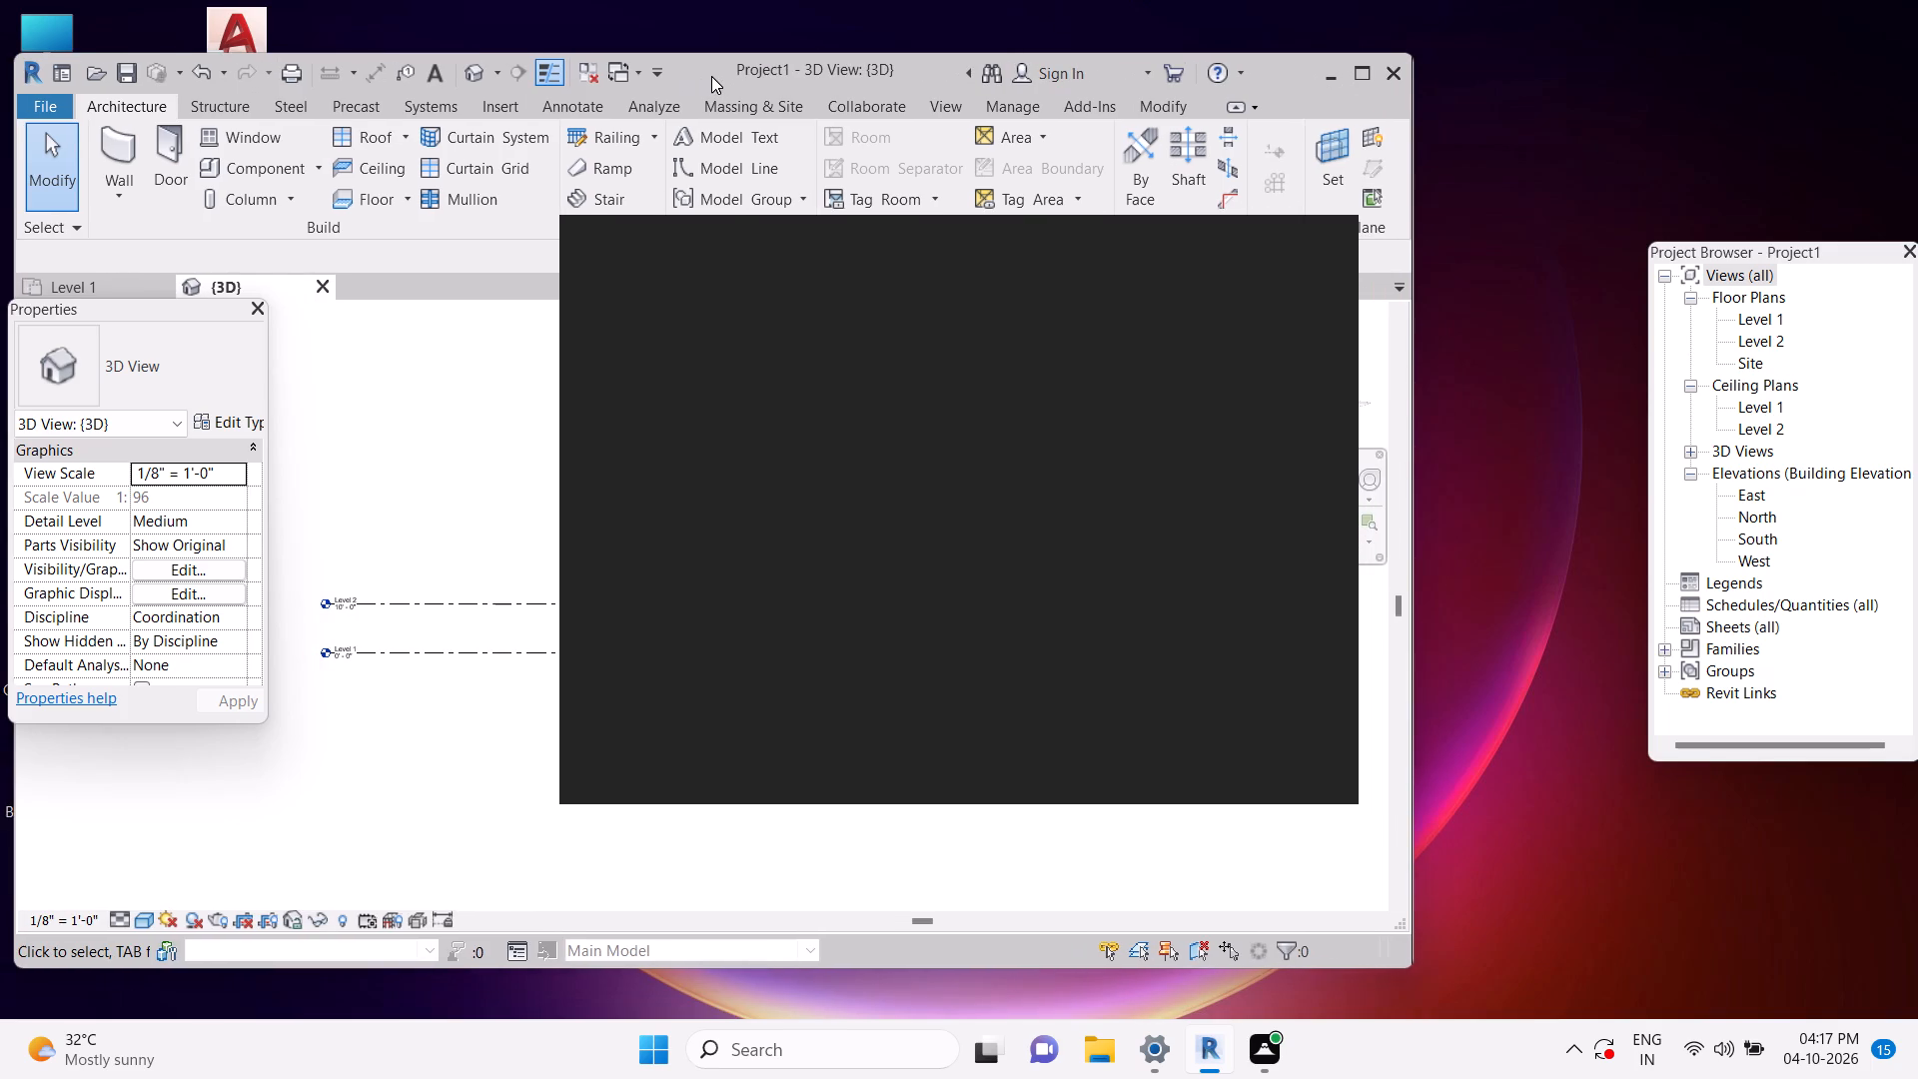
pyautogui.moveTo(711, 76); pyautogui.dragTo(721, 75)
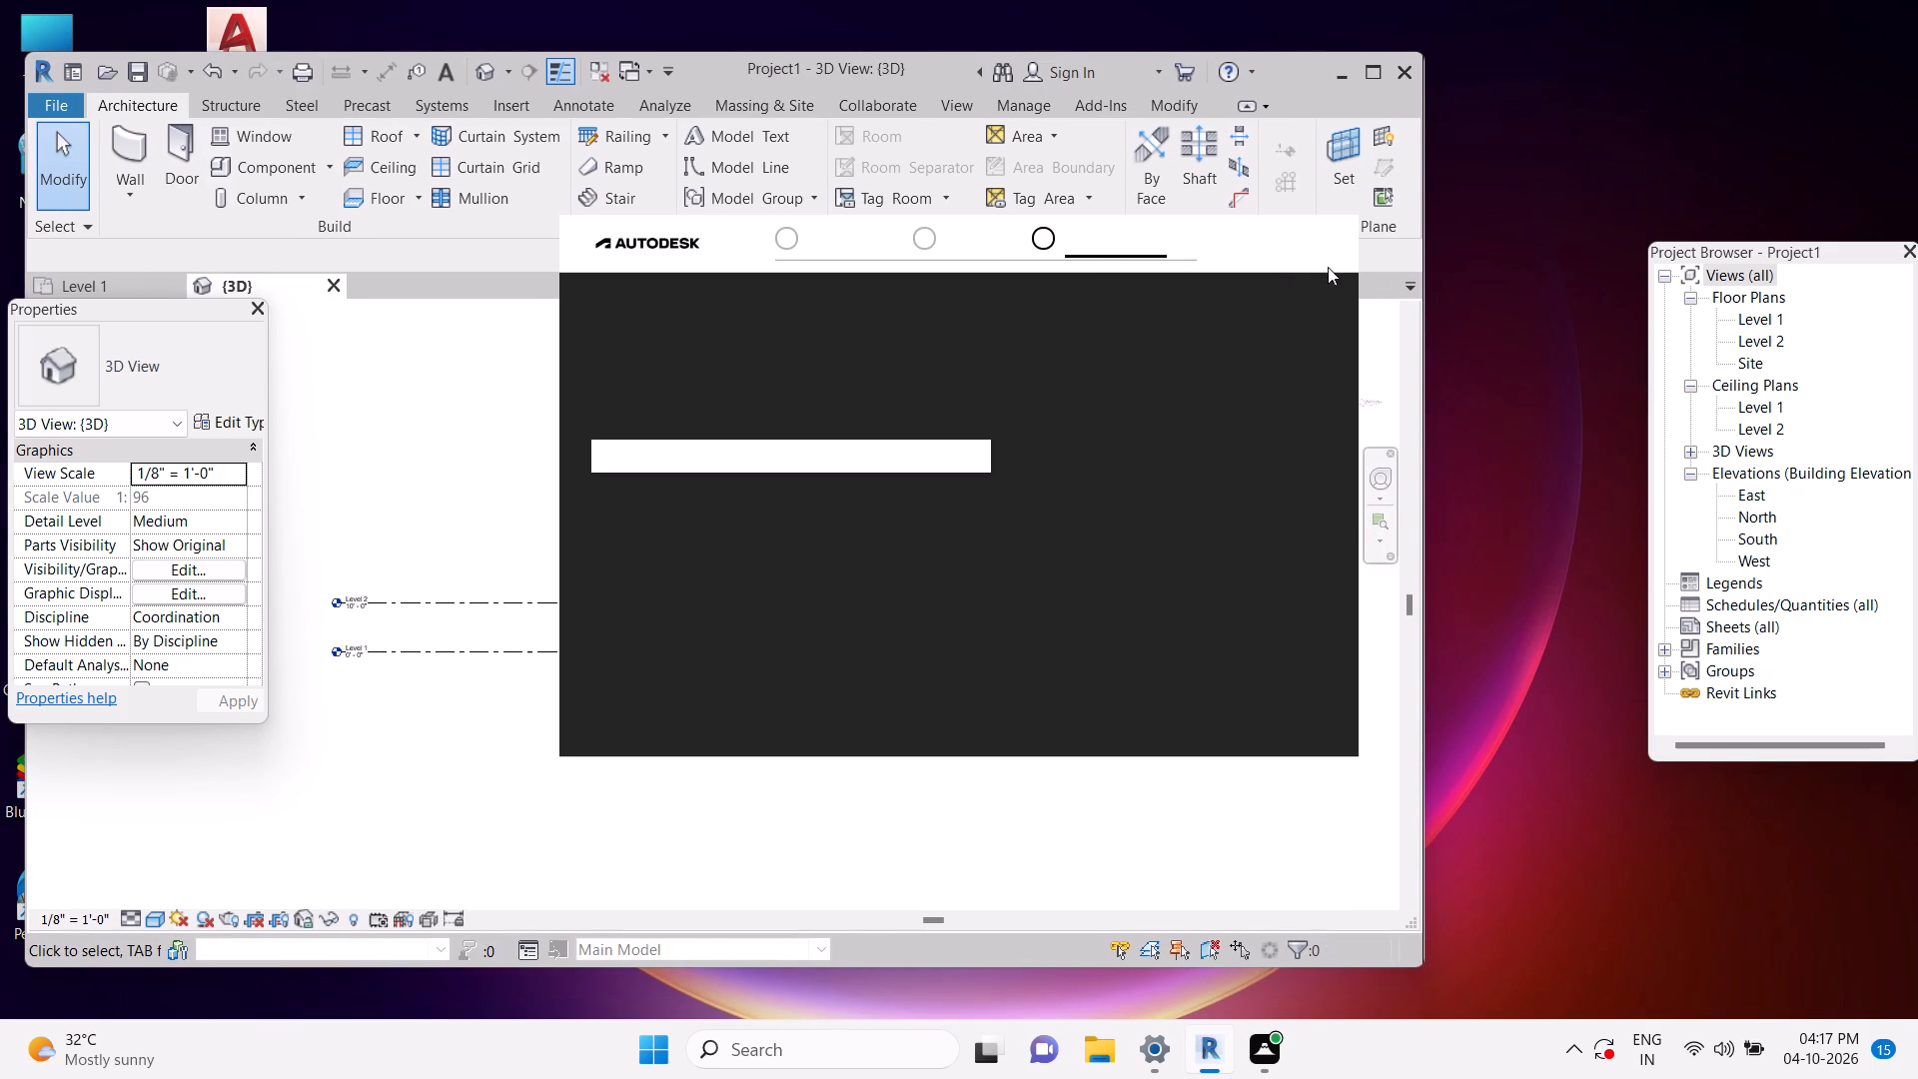
# Dismiss the Autodesk notification card covering the 3D view.
pyautogui.click(1305, 243)
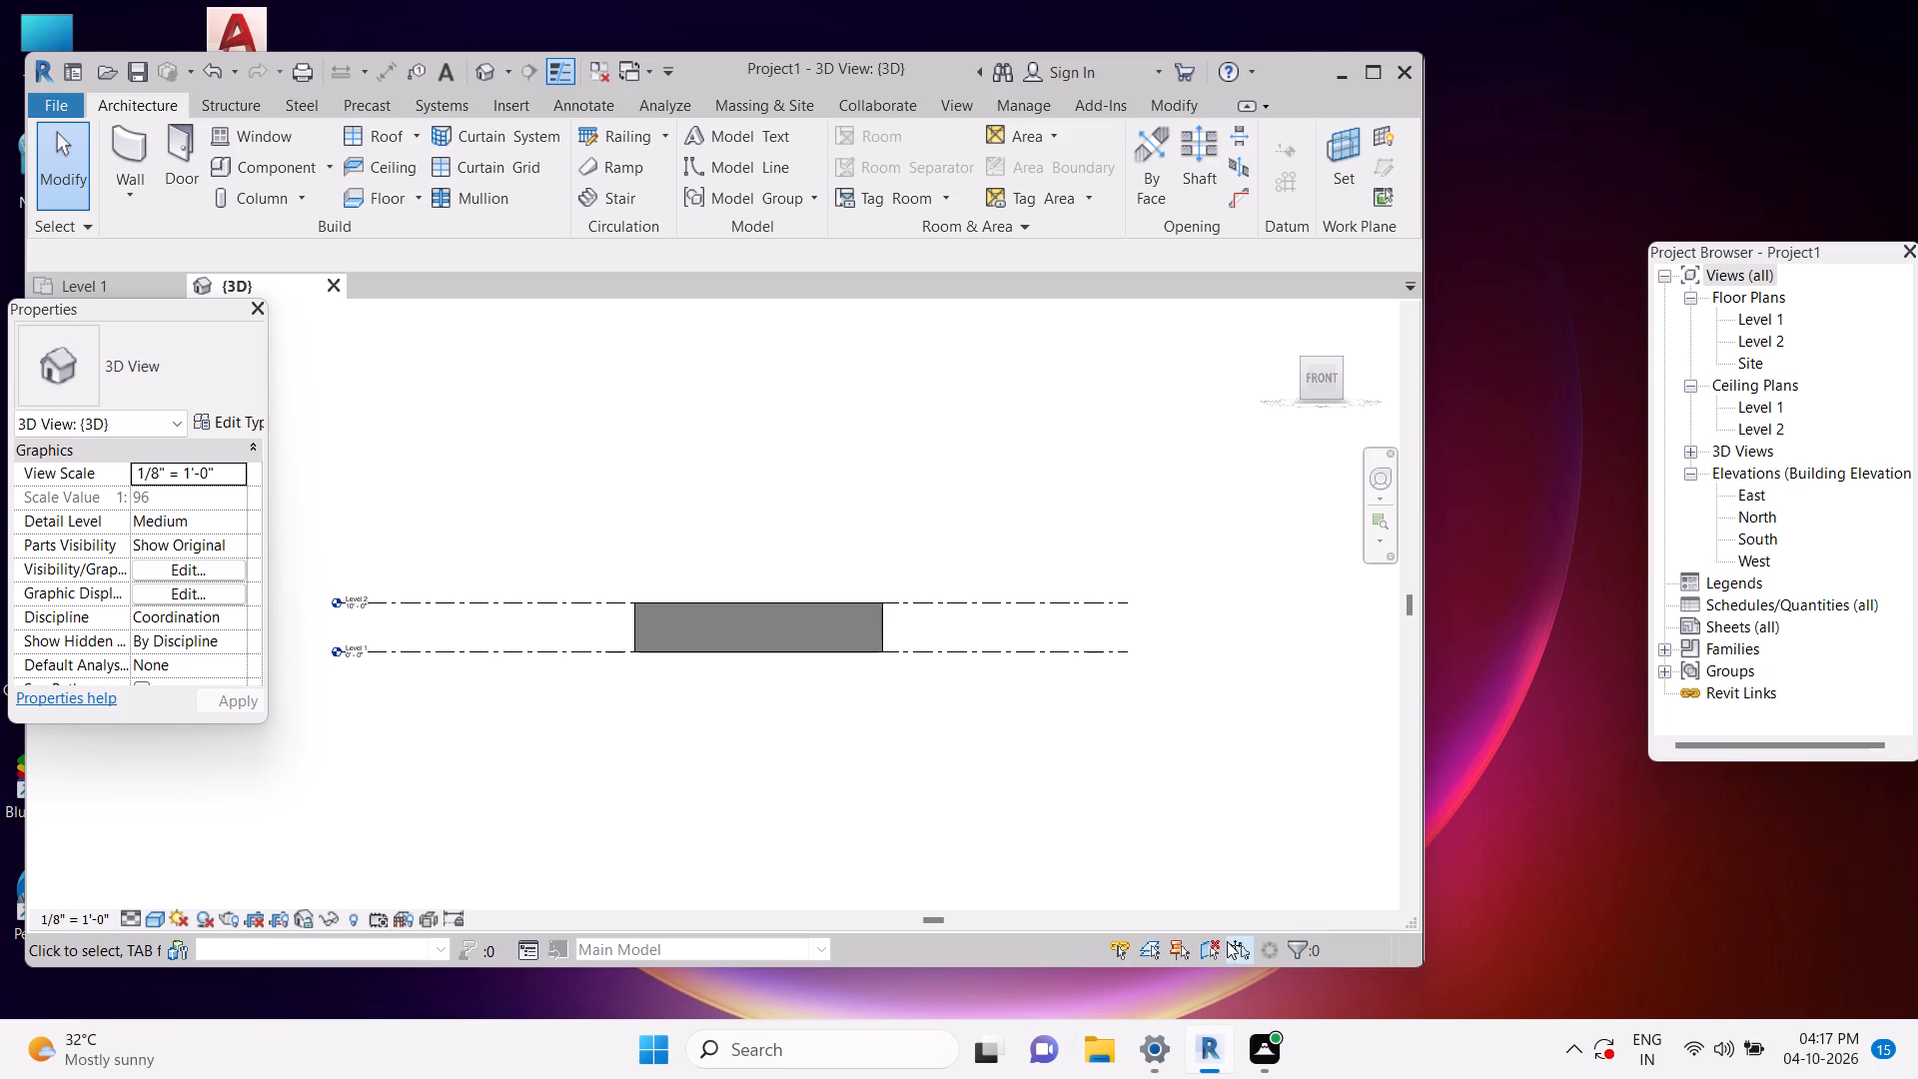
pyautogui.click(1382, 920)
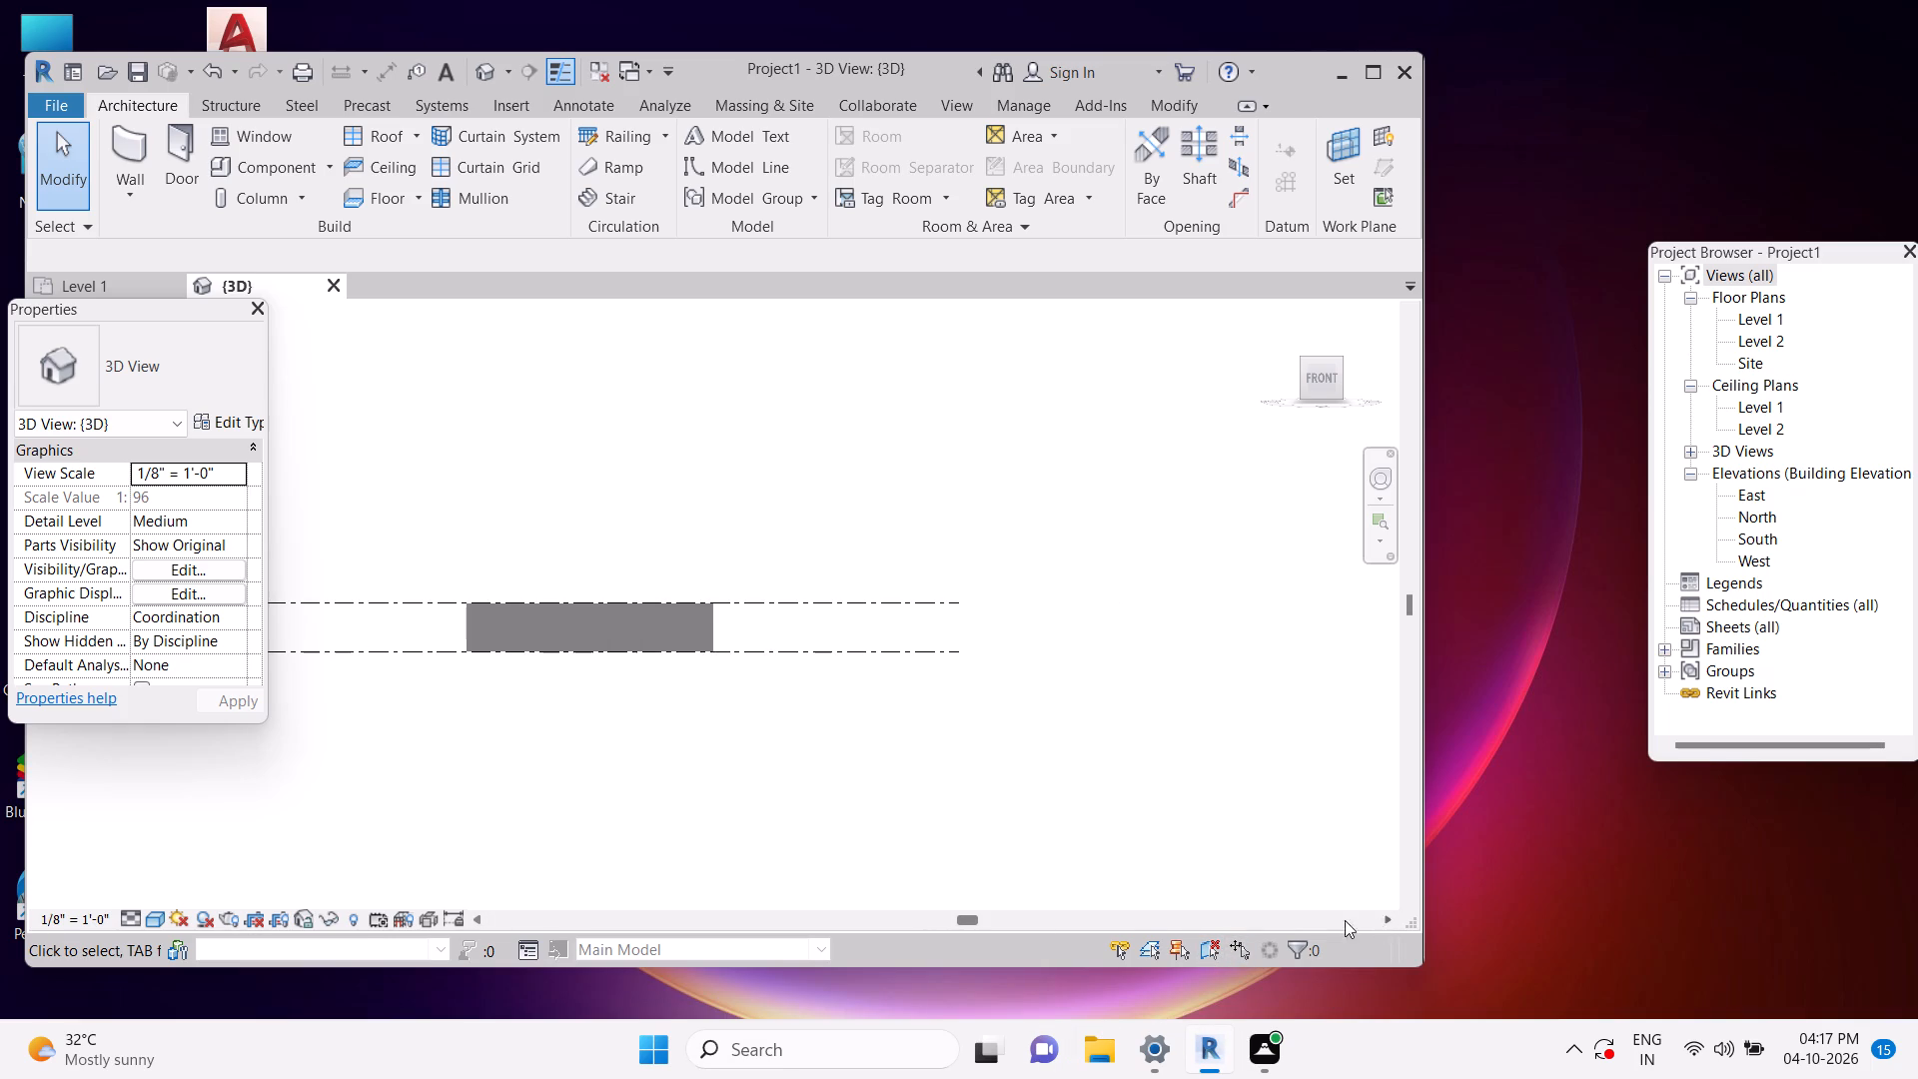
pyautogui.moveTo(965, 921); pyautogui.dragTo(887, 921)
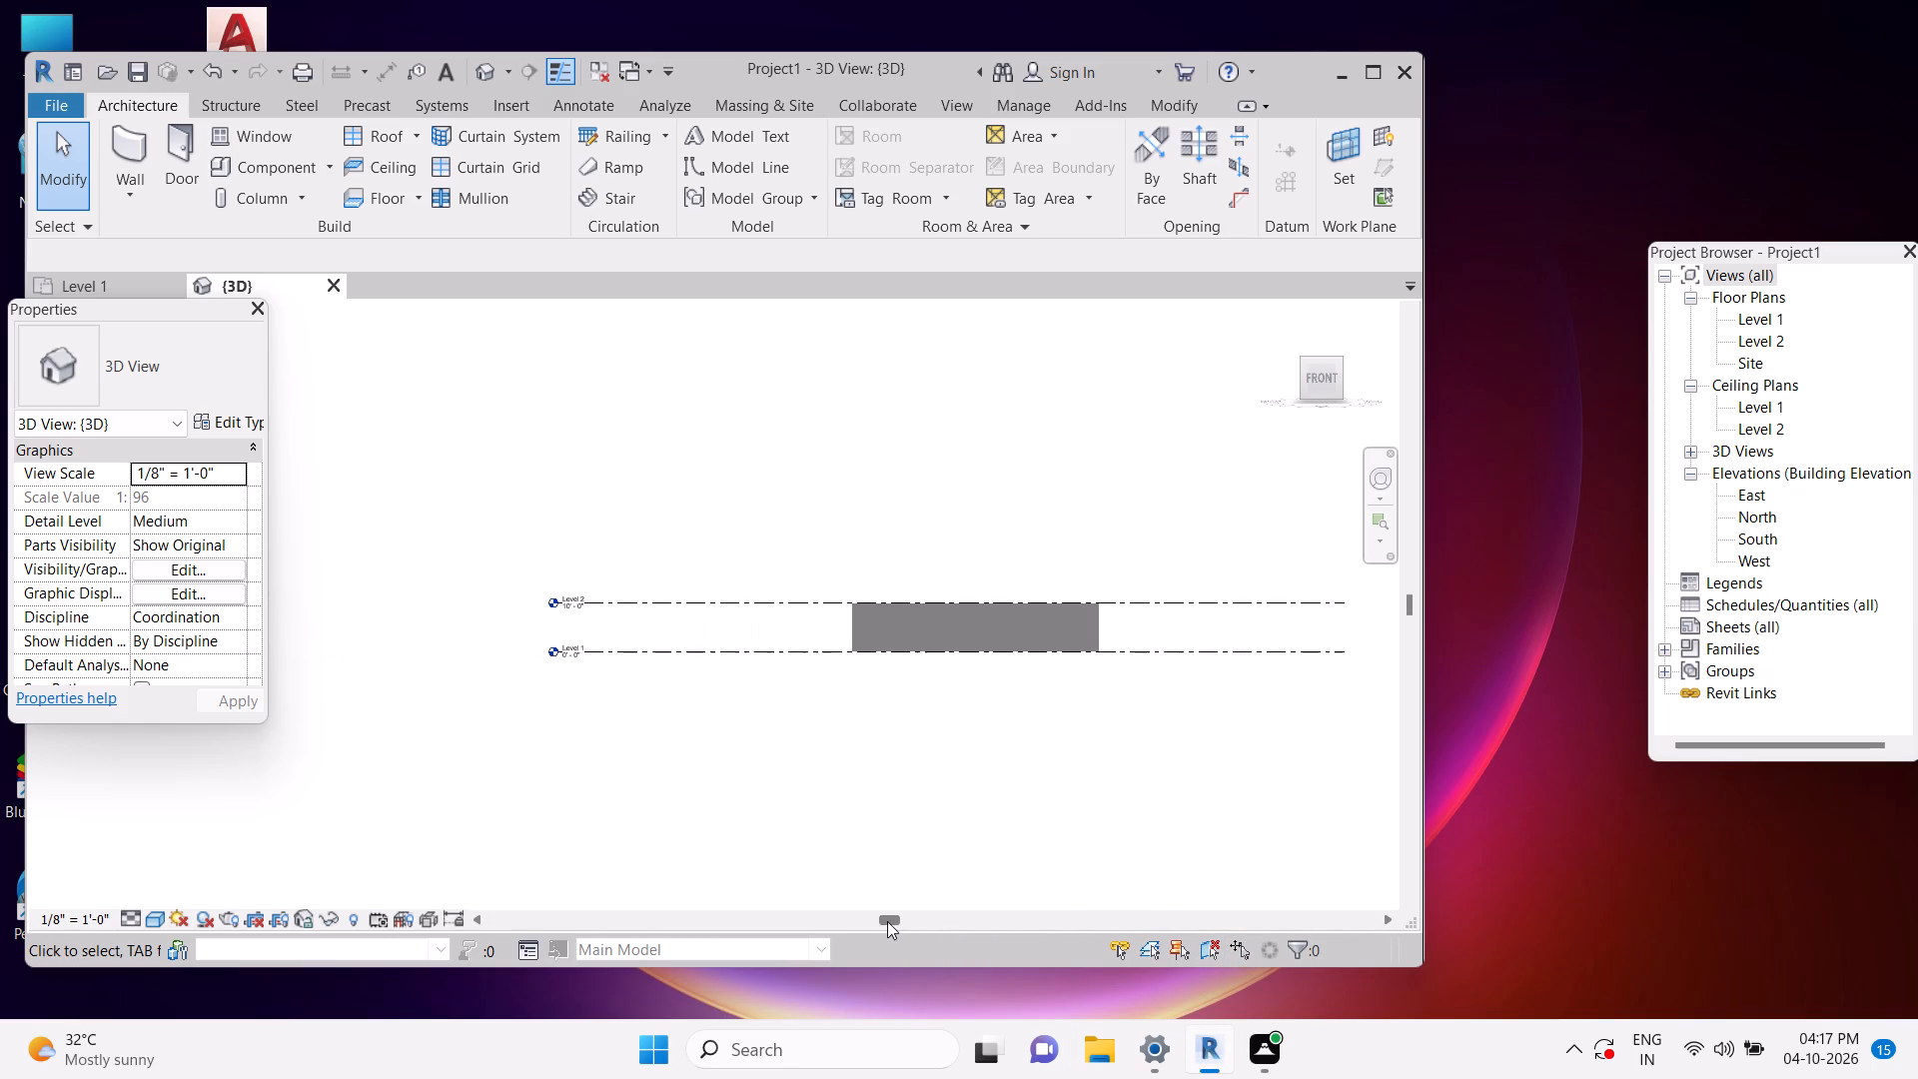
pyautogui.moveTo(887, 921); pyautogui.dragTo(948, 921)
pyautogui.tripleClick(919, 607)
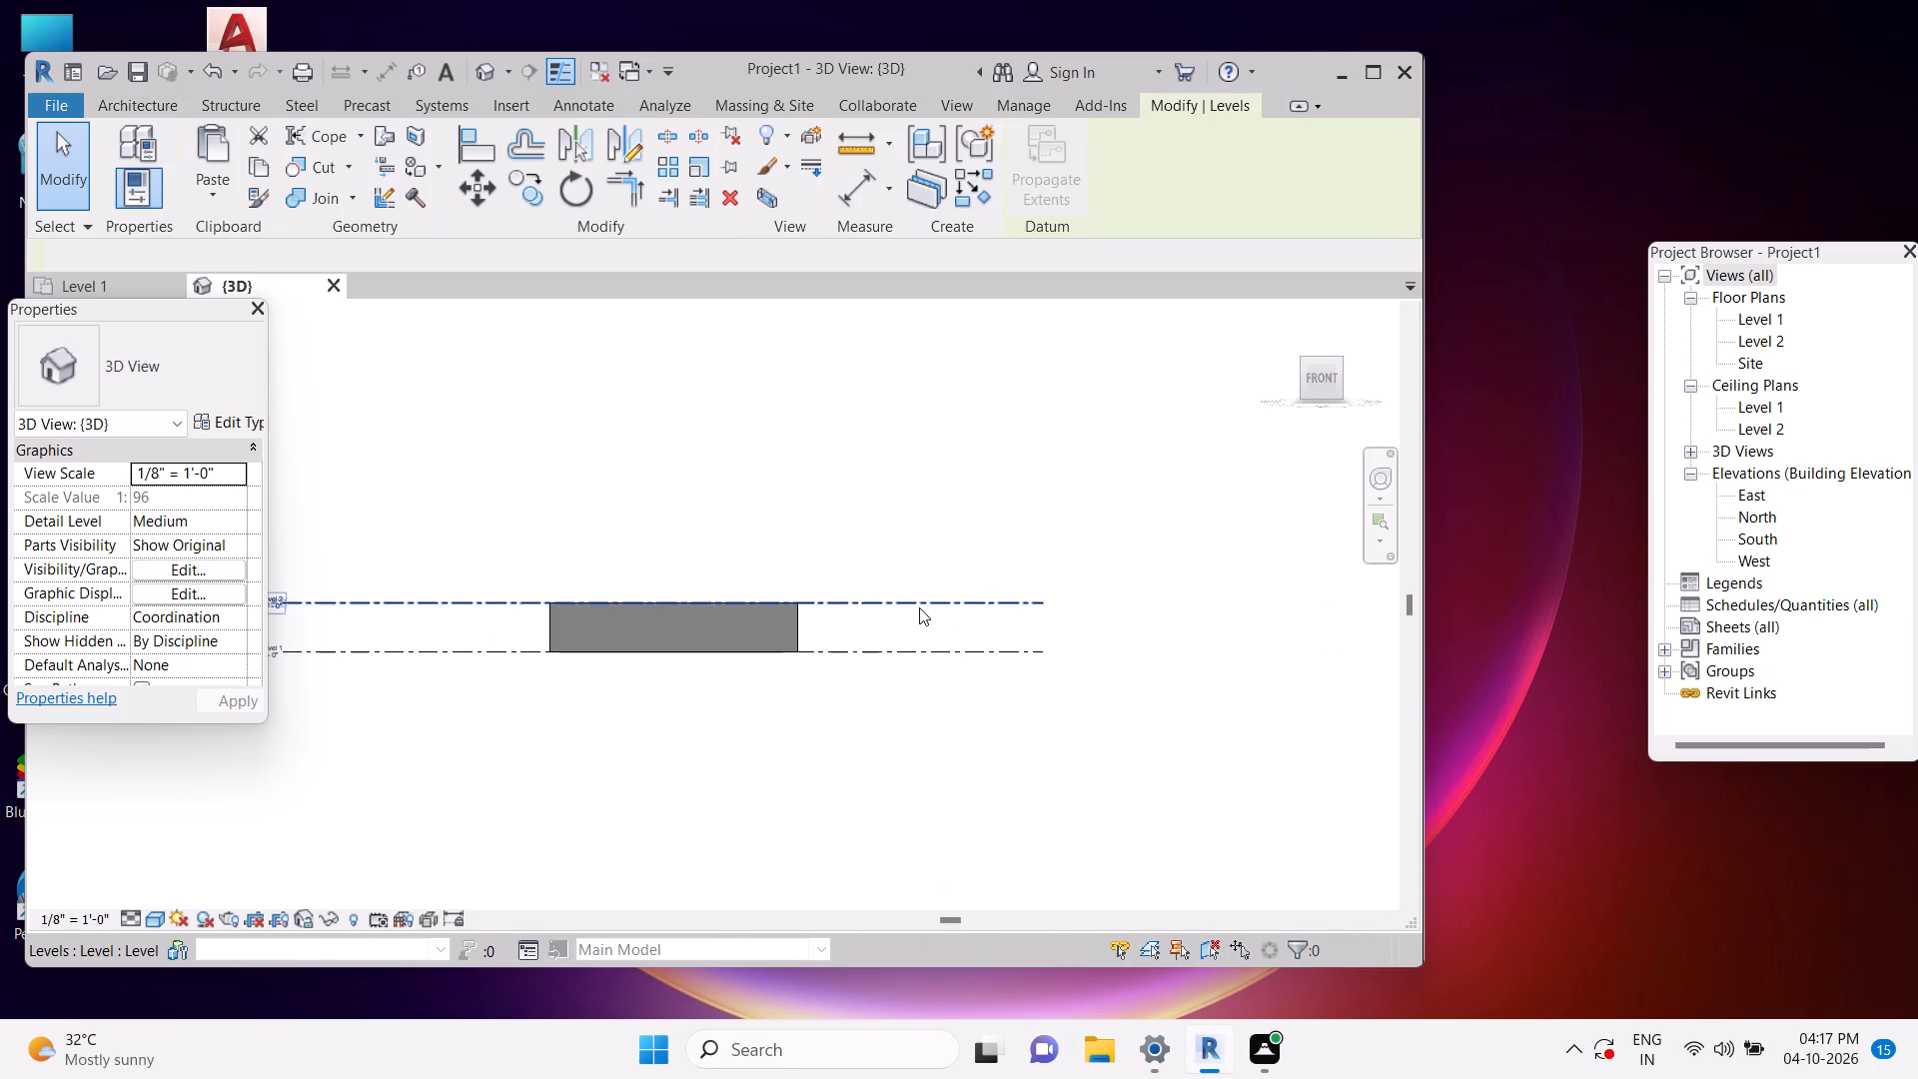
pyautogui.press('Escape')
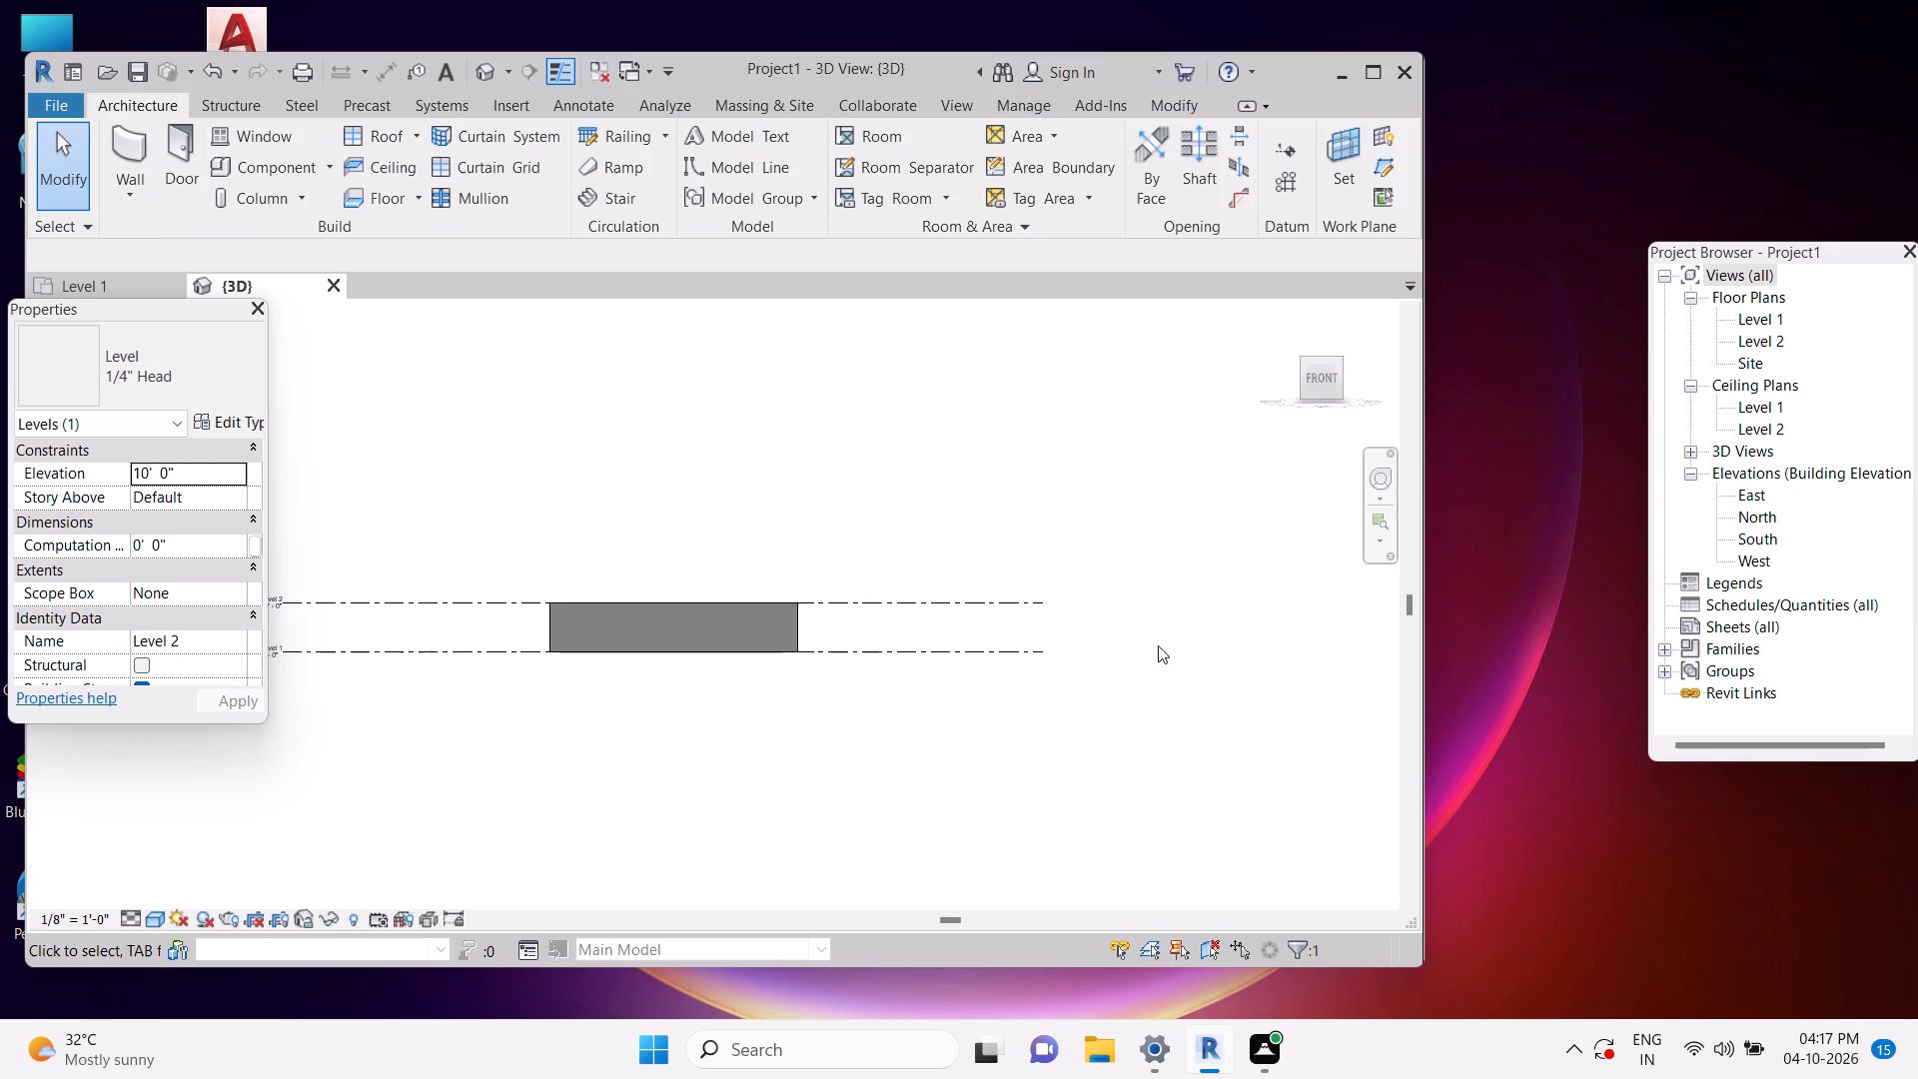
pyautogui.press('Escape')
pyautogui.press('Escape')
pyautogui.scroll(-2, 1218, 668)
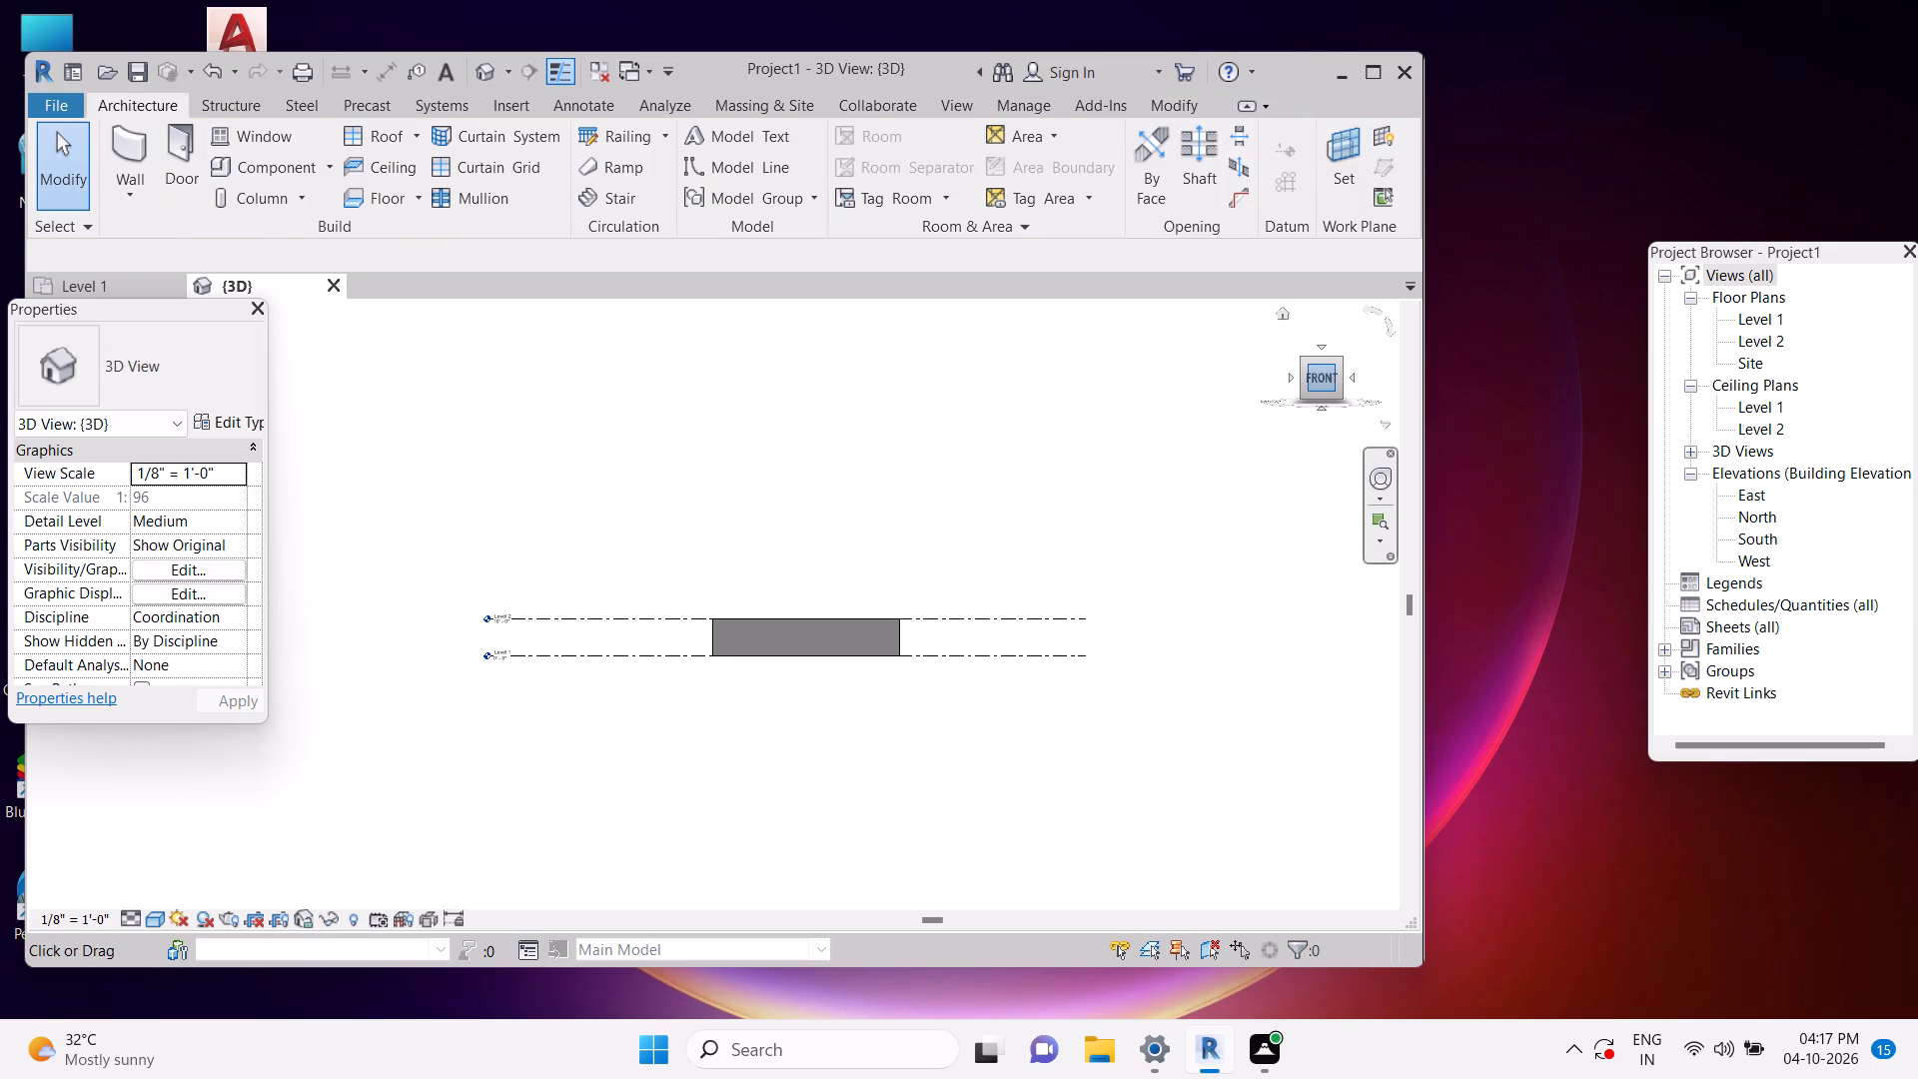
# Examine the ViewCube options and close them without changing any setting.
pyautogui.doubleClick(1324, 383)
pyautogui.rightClick(1324, 381)
pyautogui.rightClick(1324, 381)
pyautogui.rightClick(1324, 381)
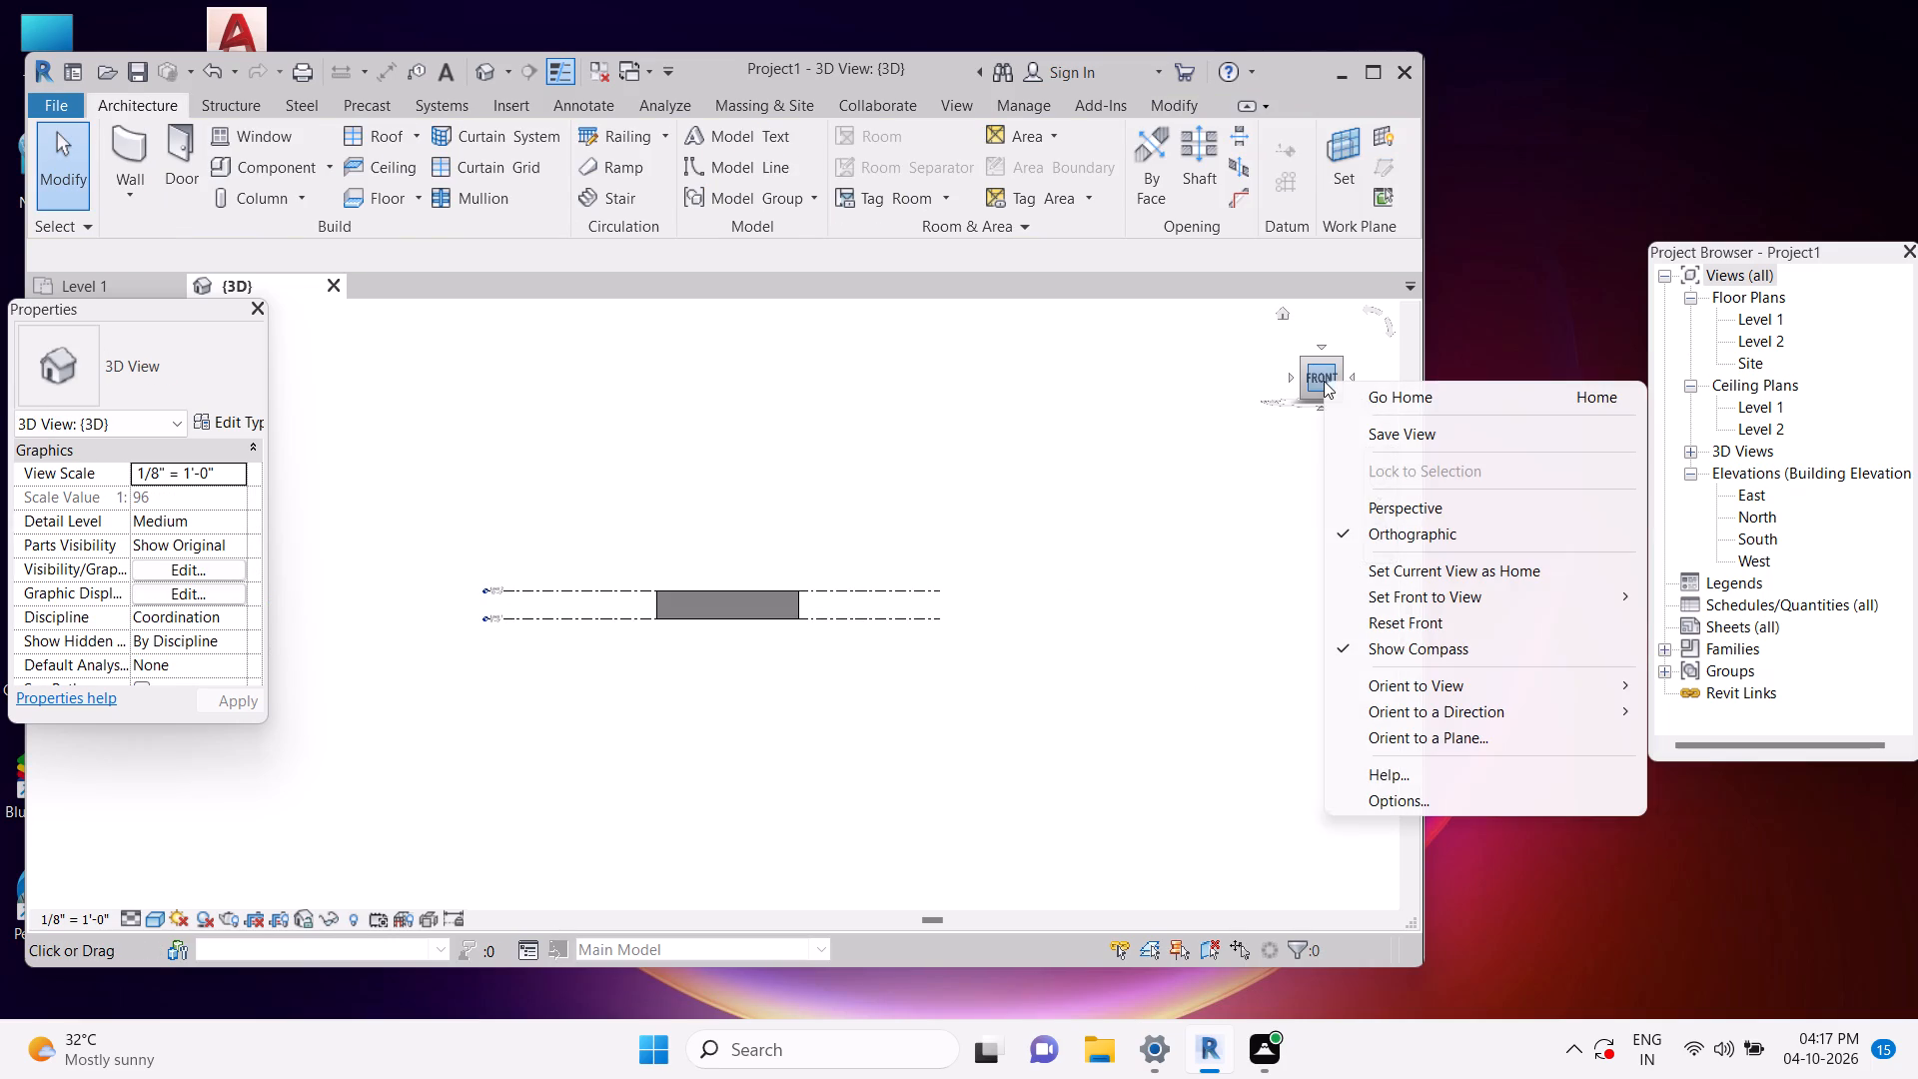
pyautogui.click(1409, 798)
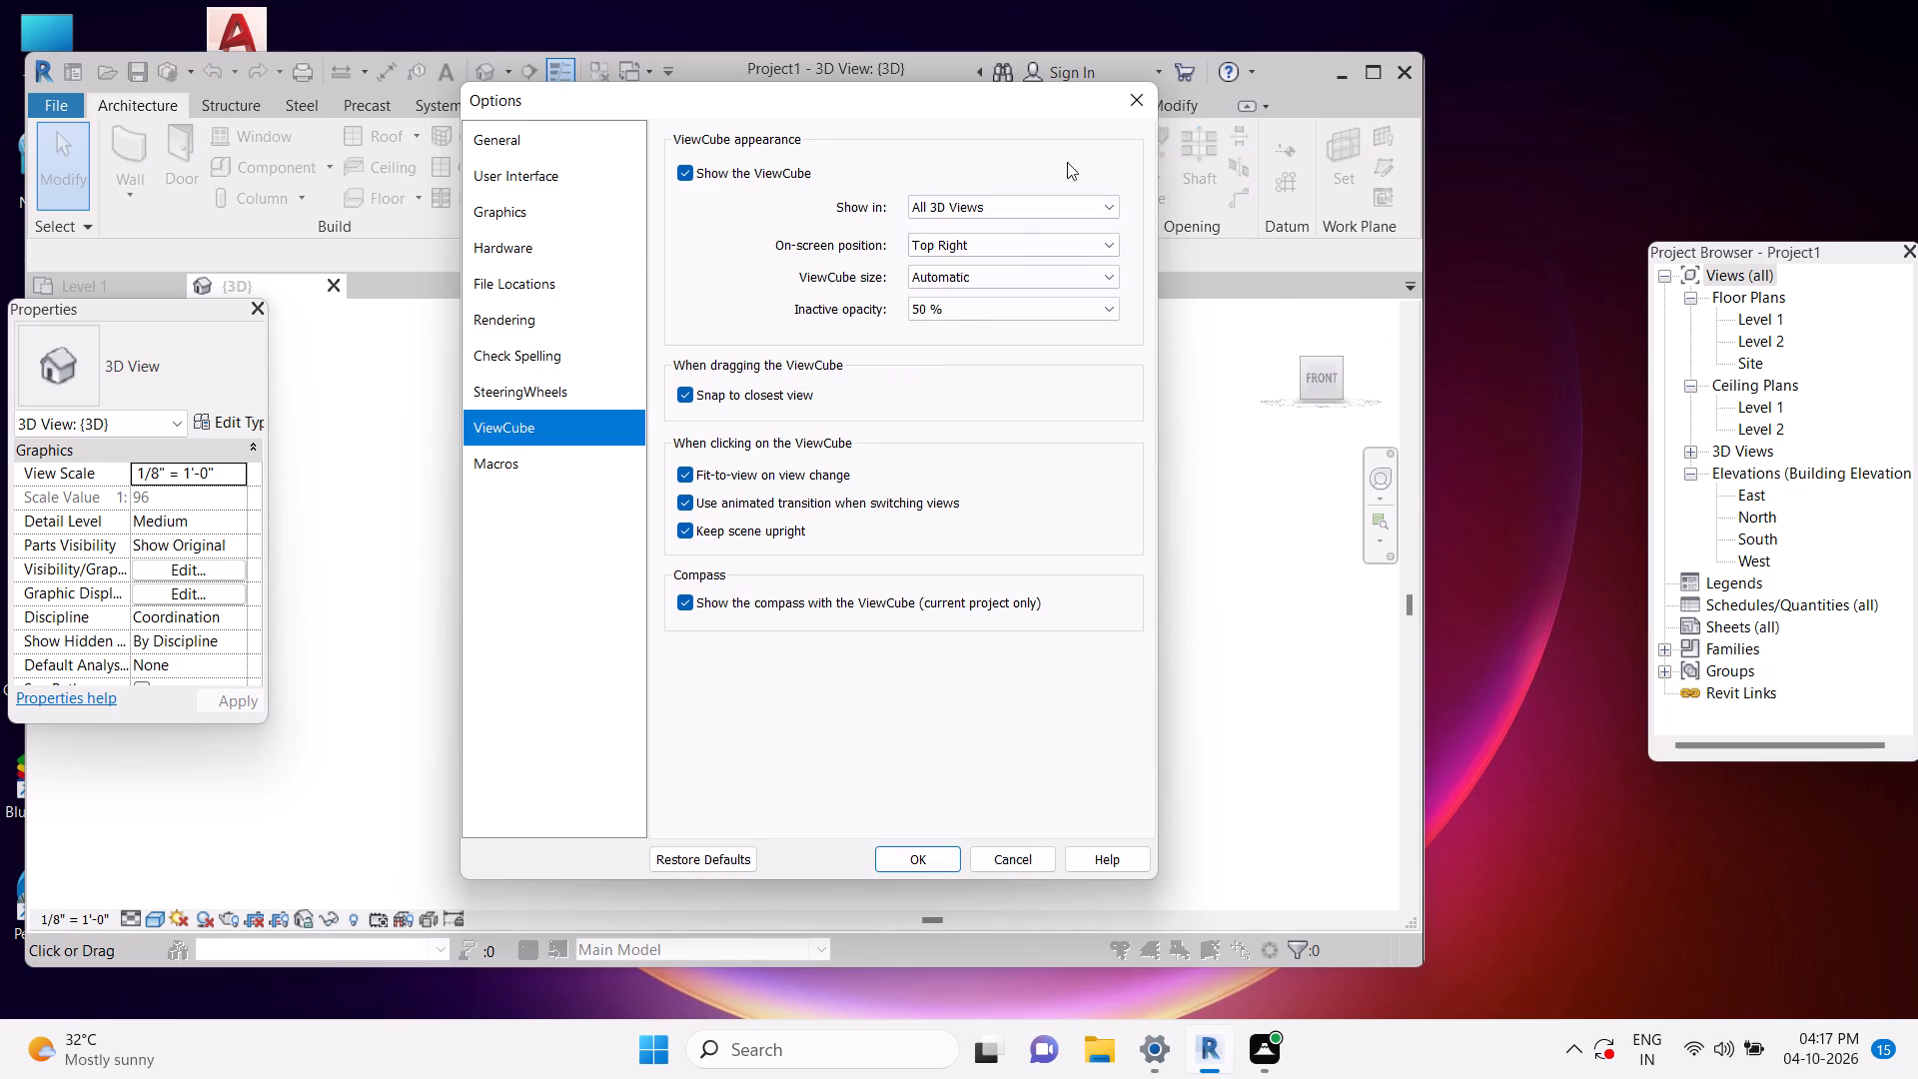
pyautogui.click(1131, 97)
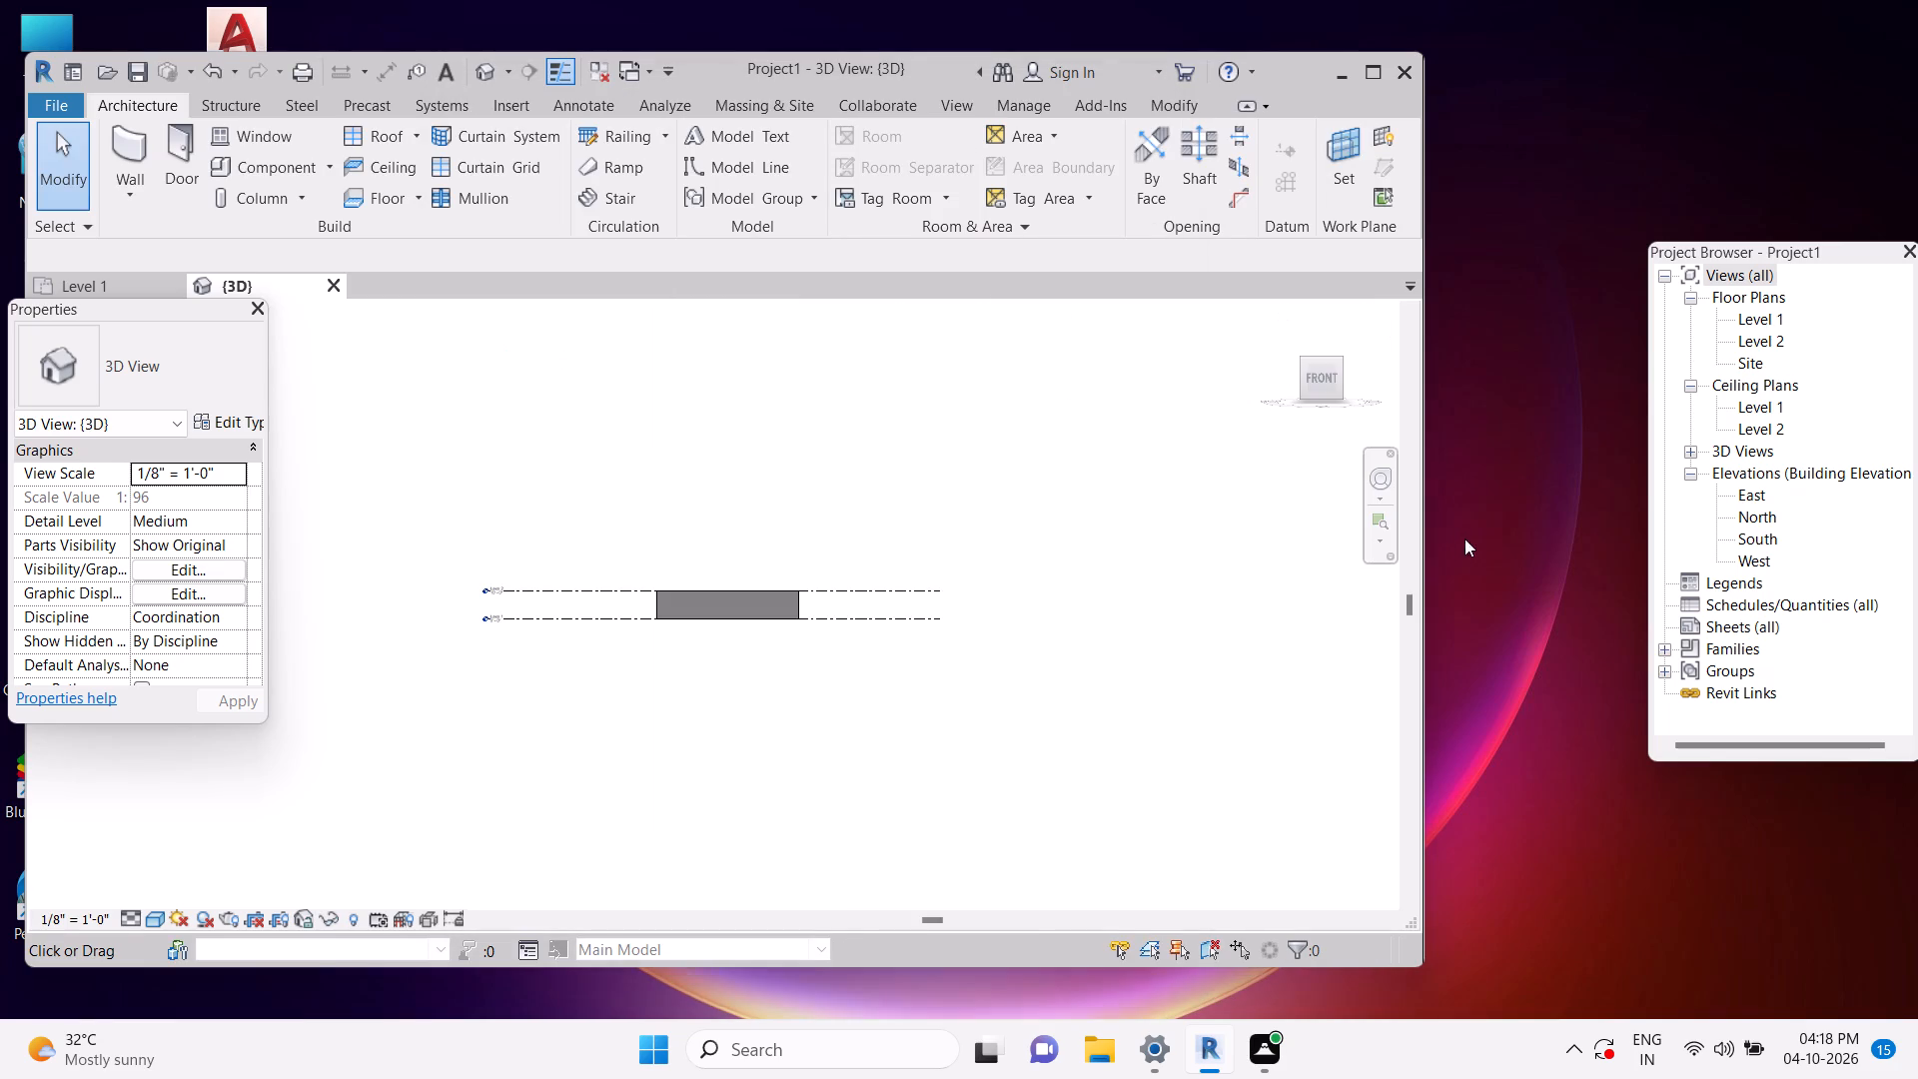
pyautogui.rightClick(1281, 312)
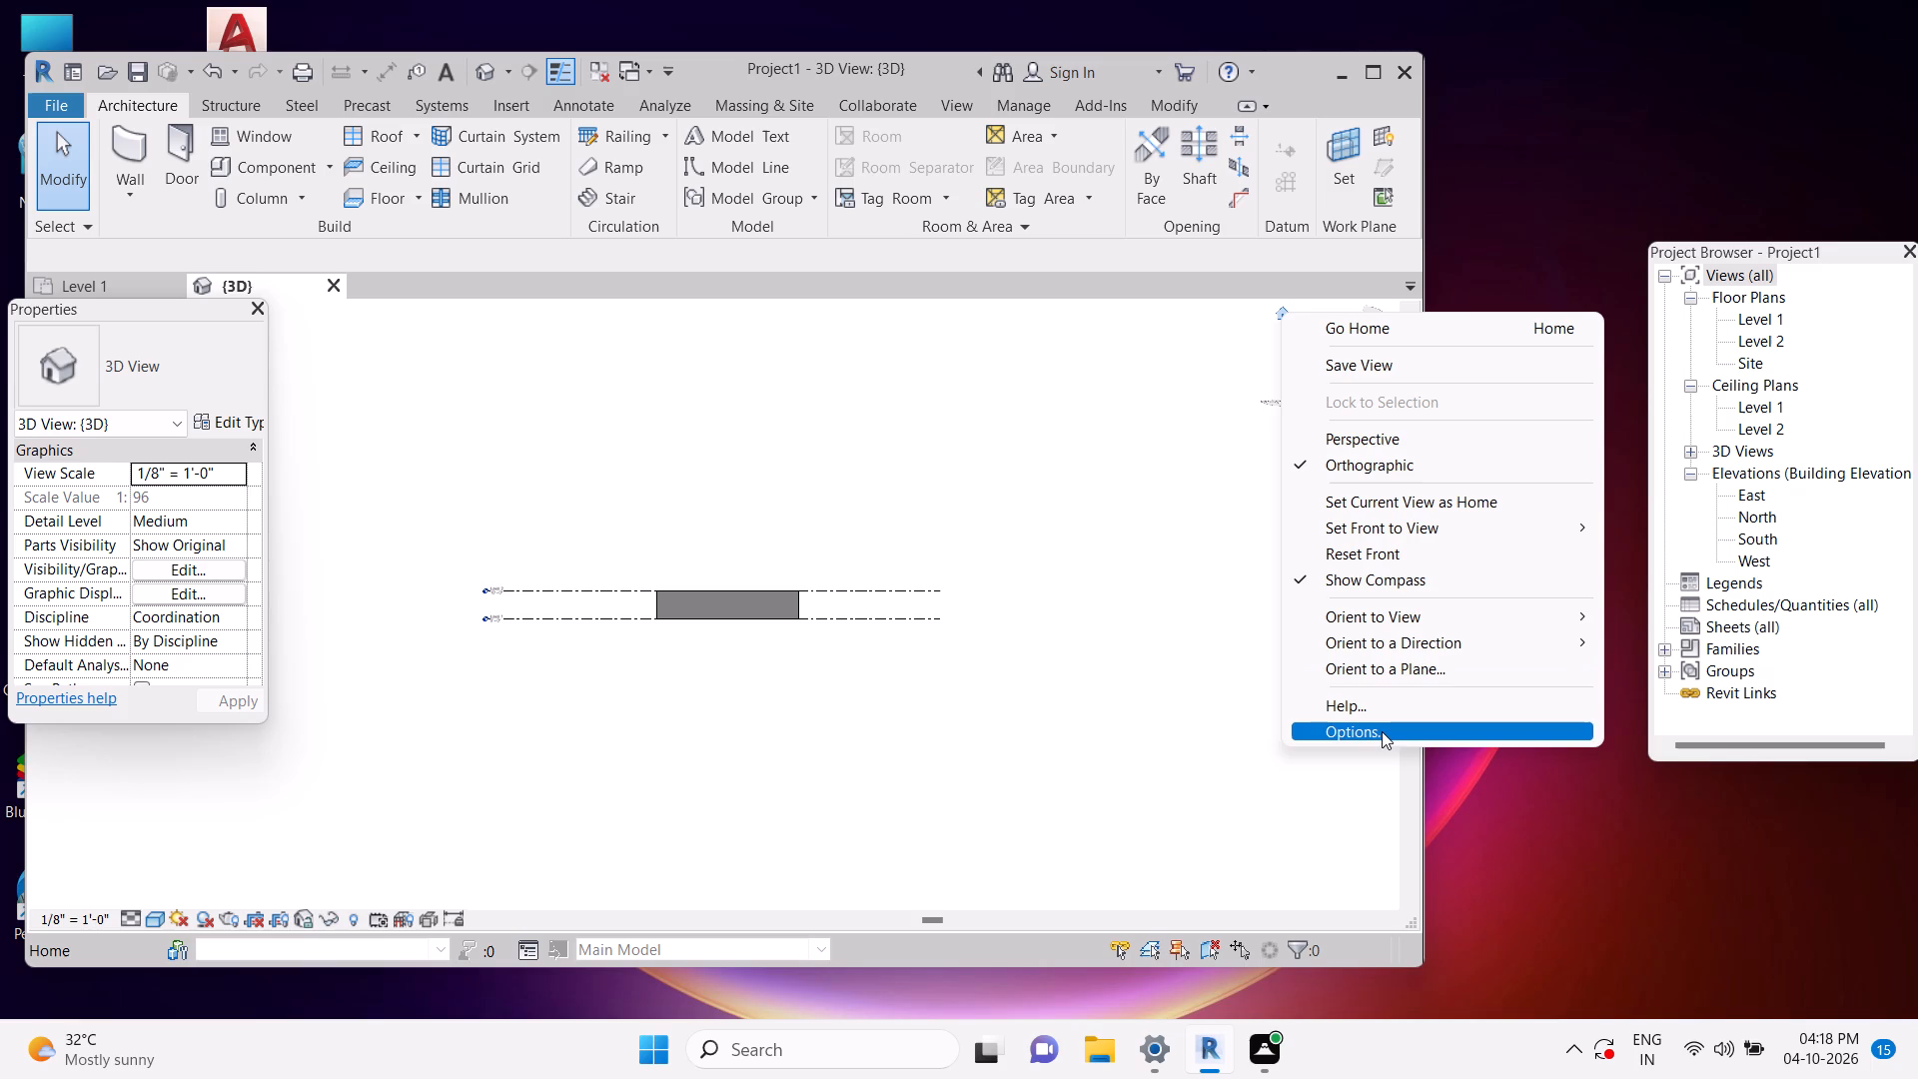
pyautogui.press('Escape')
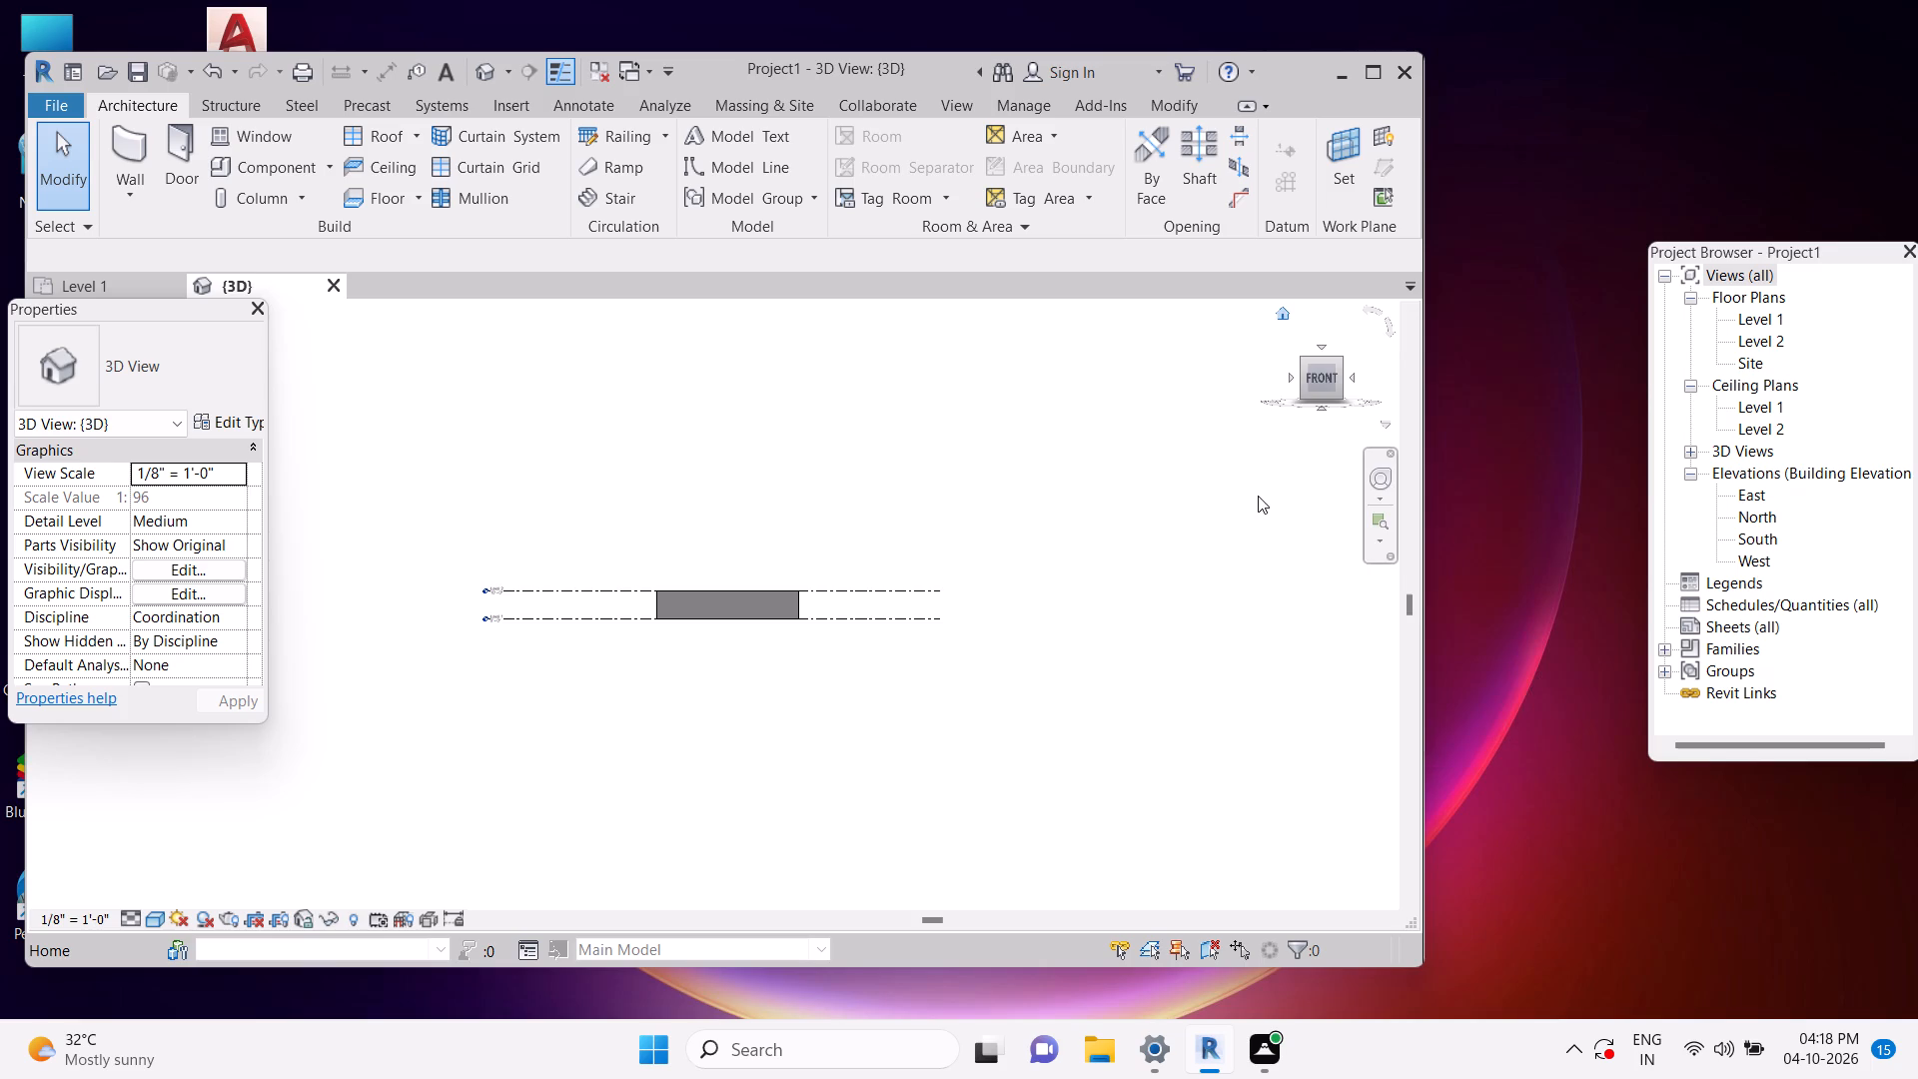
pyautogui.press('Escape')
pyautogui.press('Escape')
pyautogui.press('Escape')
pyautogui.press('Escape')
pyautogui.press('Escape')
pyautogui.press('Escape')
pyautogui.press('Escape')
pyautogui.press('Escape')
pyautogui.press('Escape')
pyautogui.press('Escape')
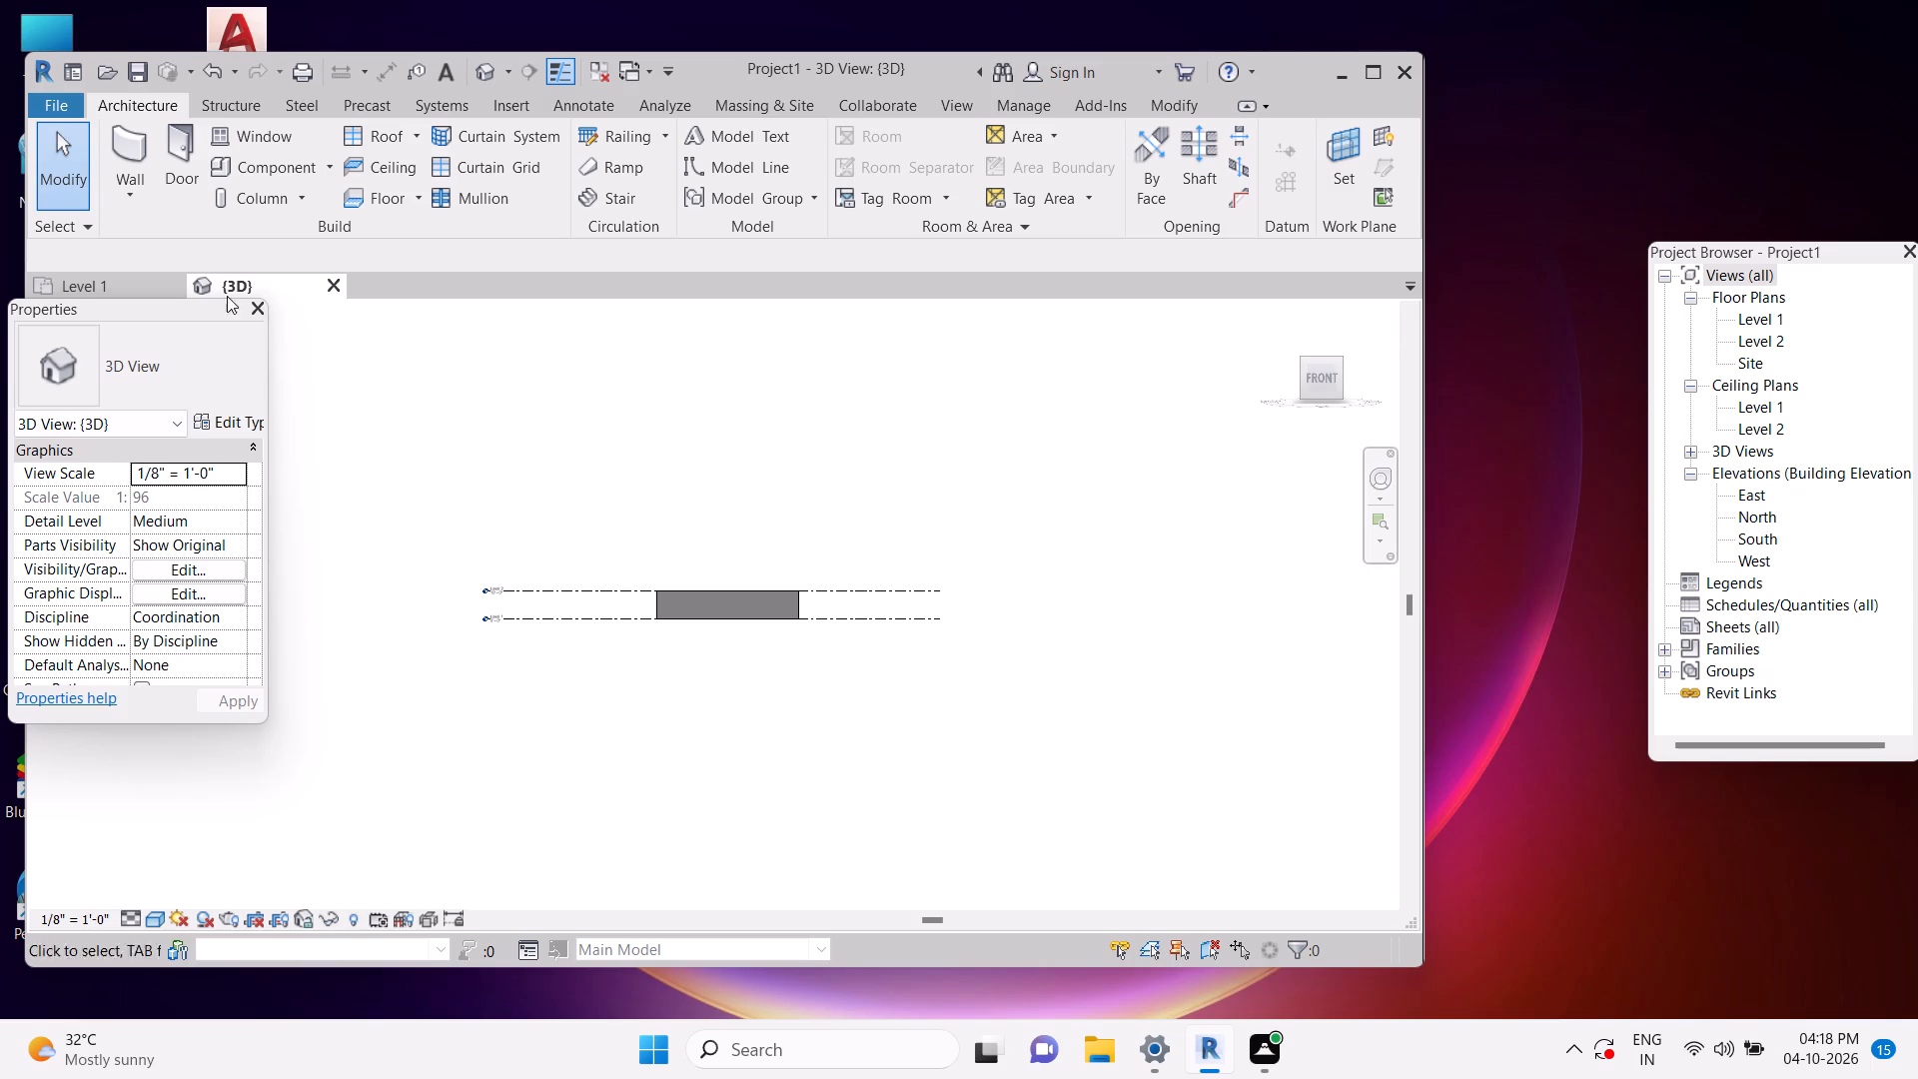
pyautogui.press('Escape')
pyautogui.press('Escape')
# Switch to the Level 1 floor plan and try to start the Level command there.
pyautogui.click(127, 283)
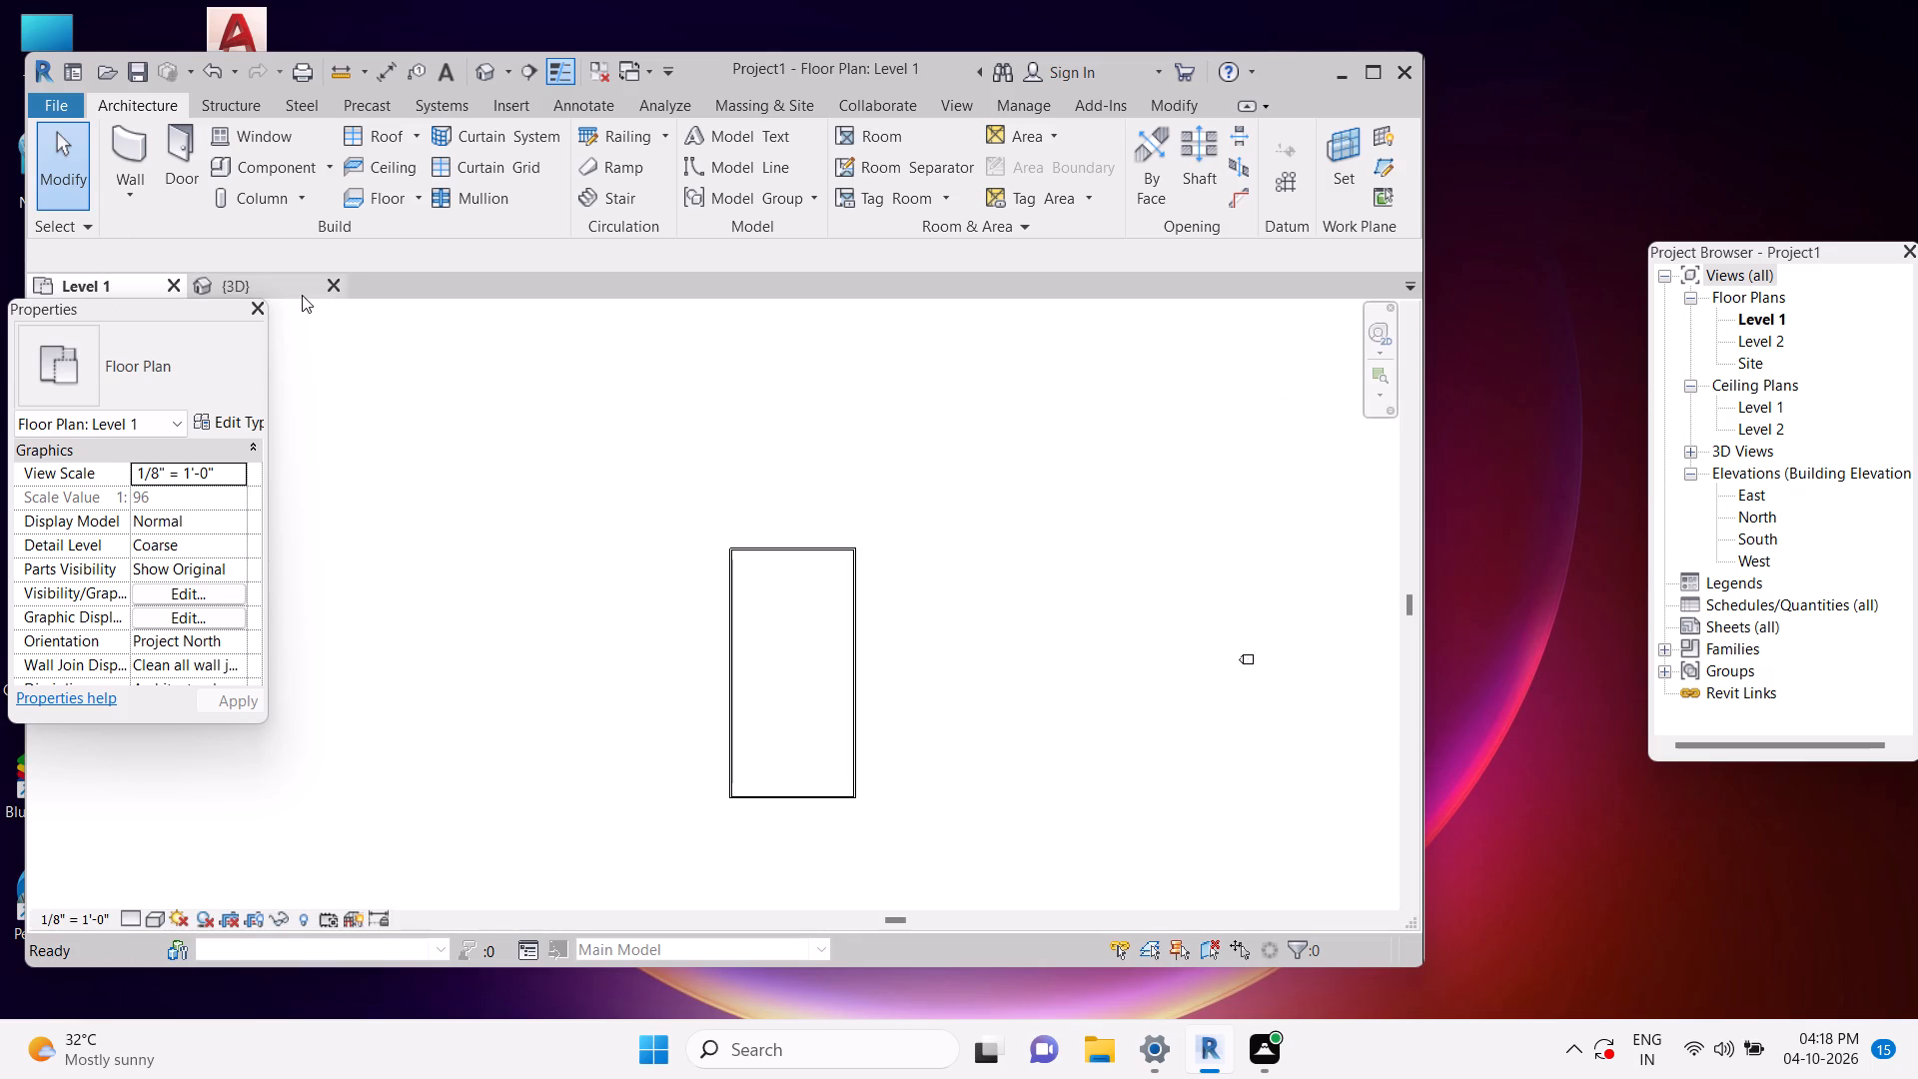
pyautogui.tripleClick(1285, 149)
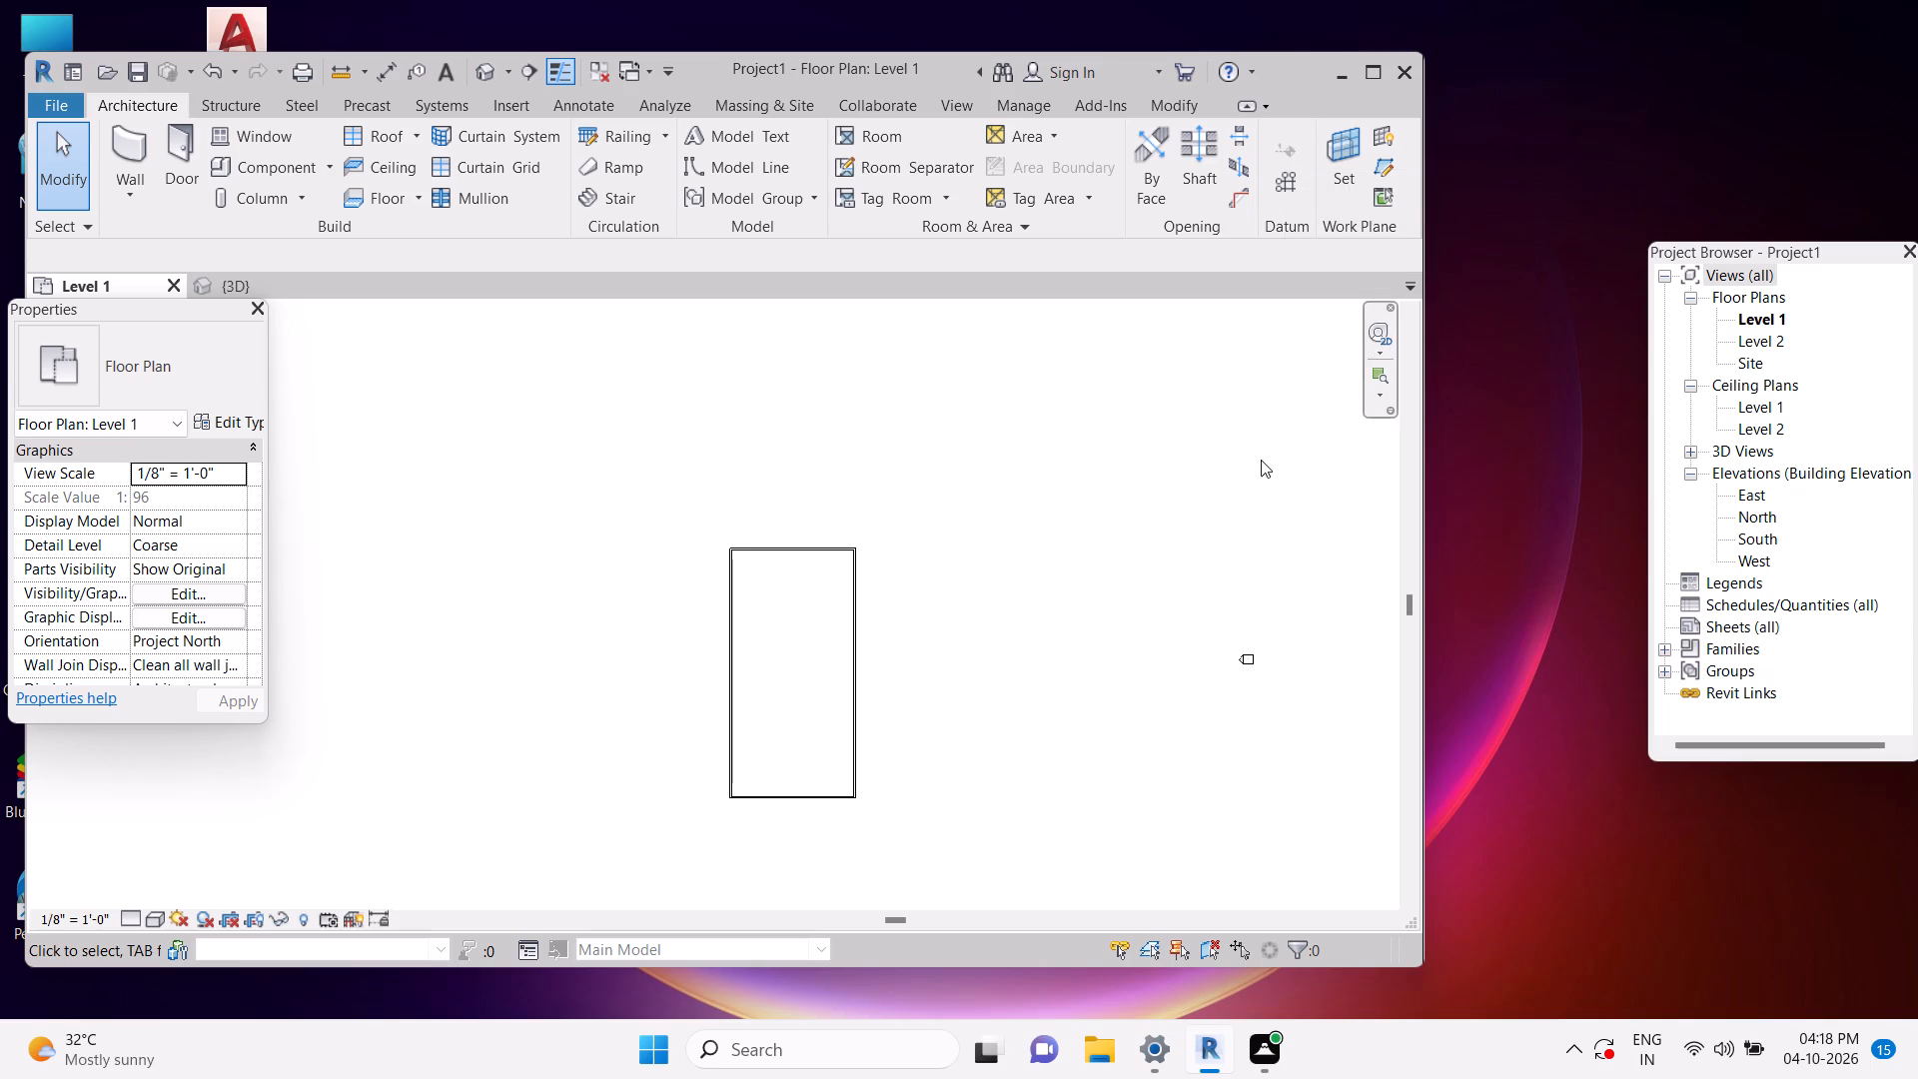
pyautogui.rightClick(1221, 511)
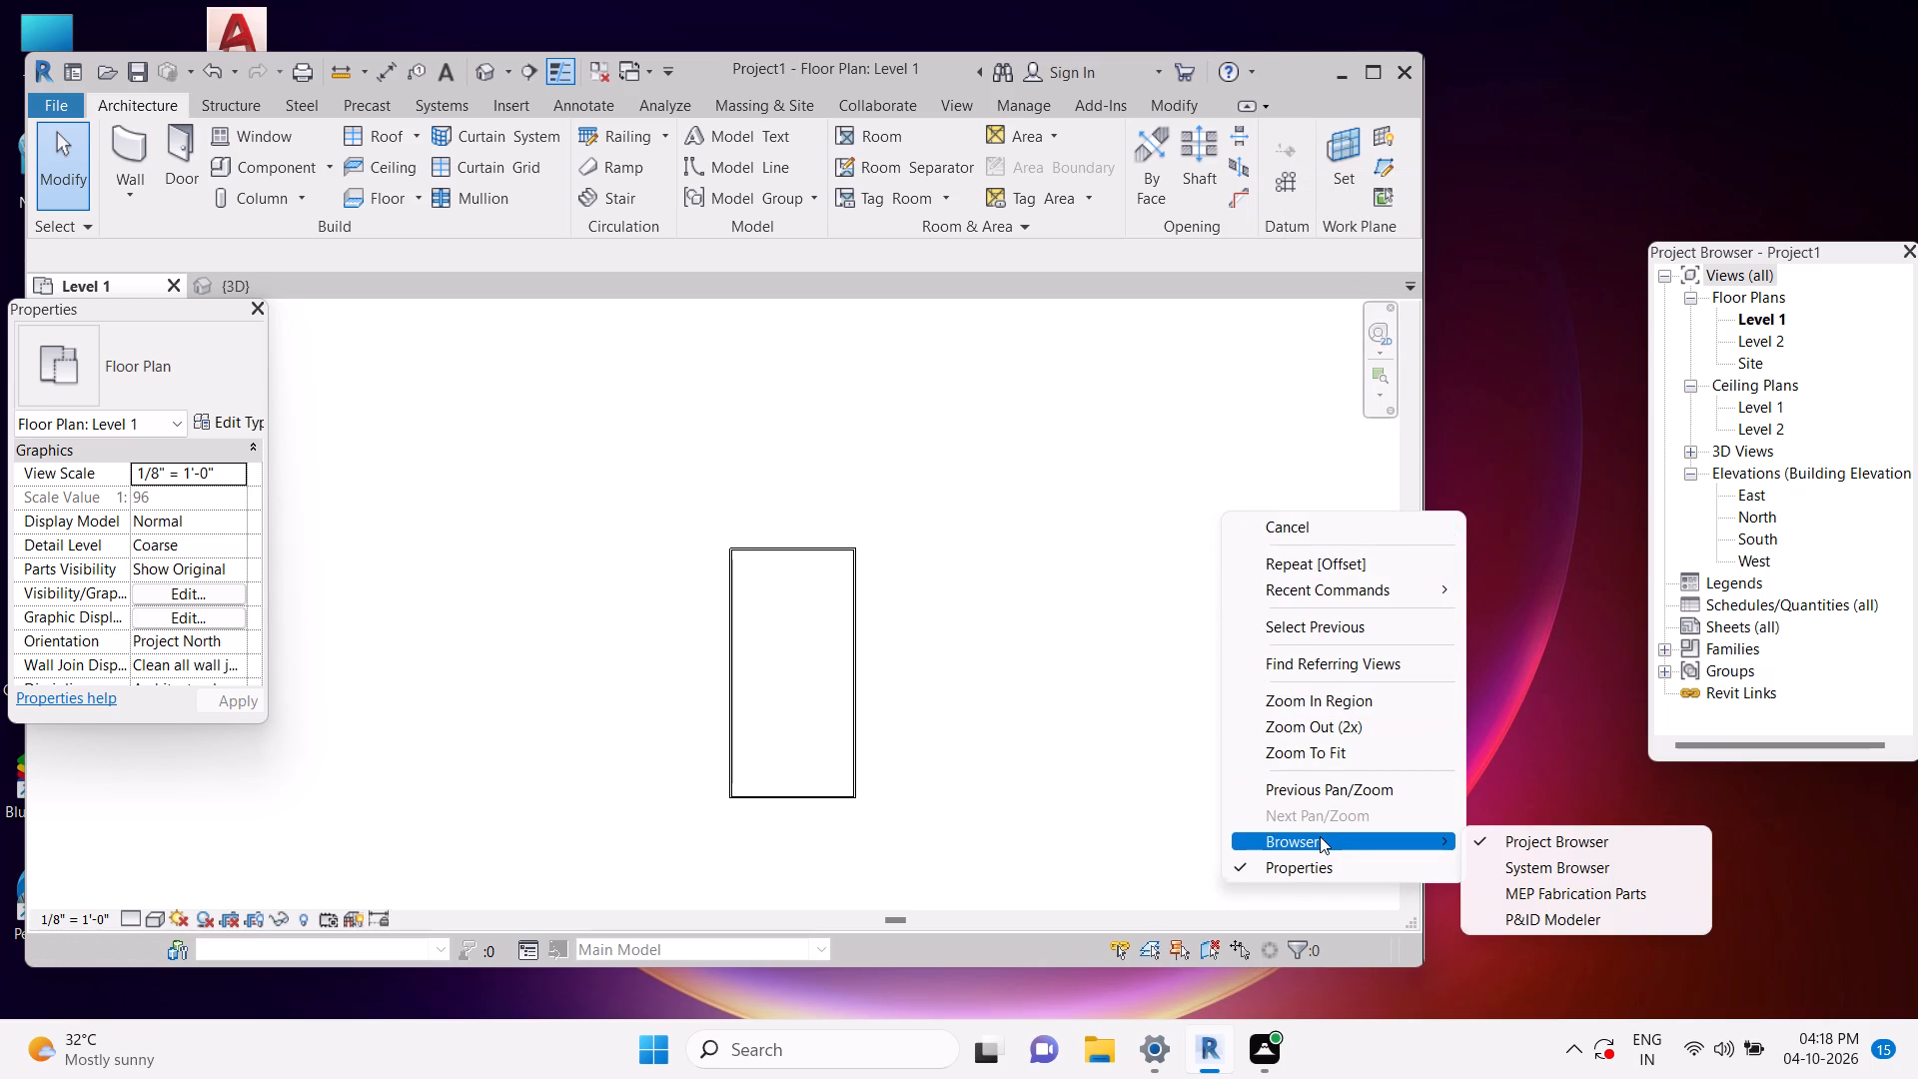
pyautogui.click(1119, 563)
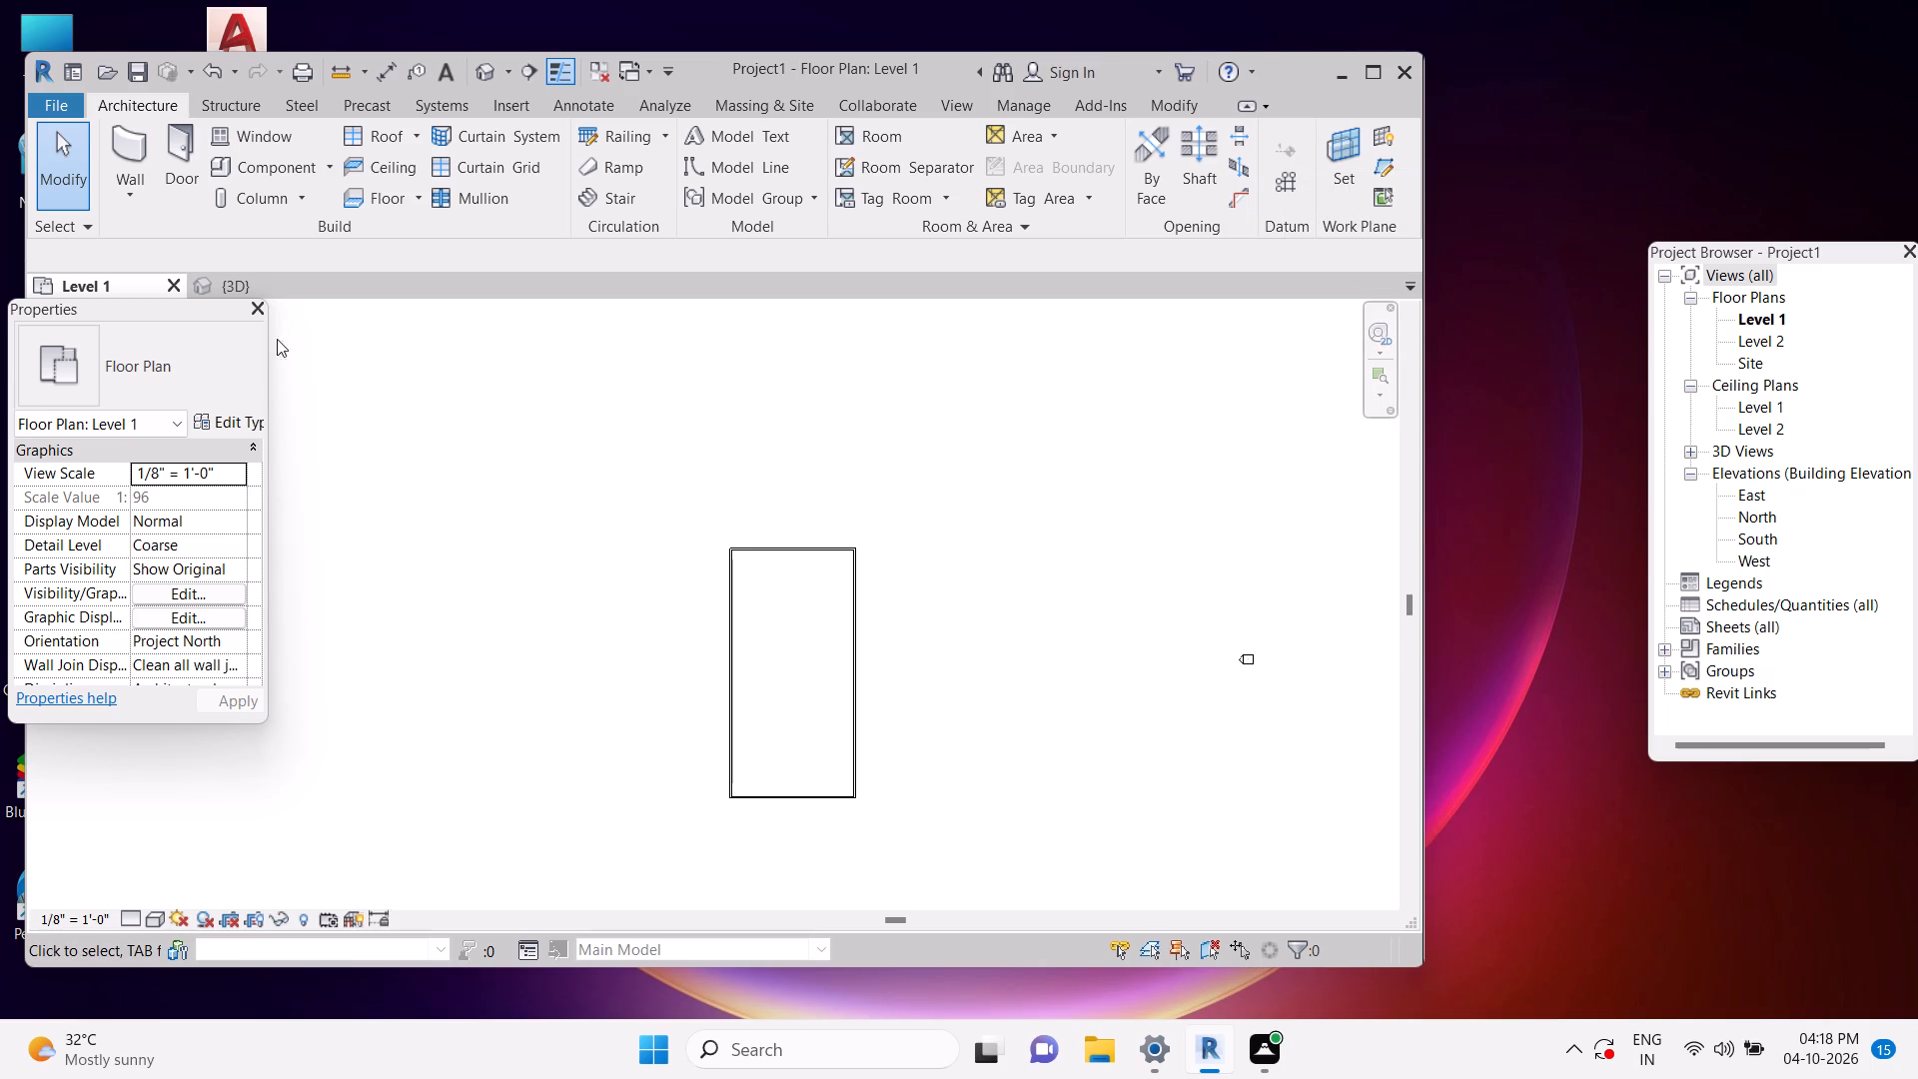
# Dock the Properties palette, return it to floating and shift it slightly beside the Level 1 plan.
pyautogui.rightClick(199, 317)
pyautogui.rightClick(199, 316)
pyautogui.rightClick(199, 316)
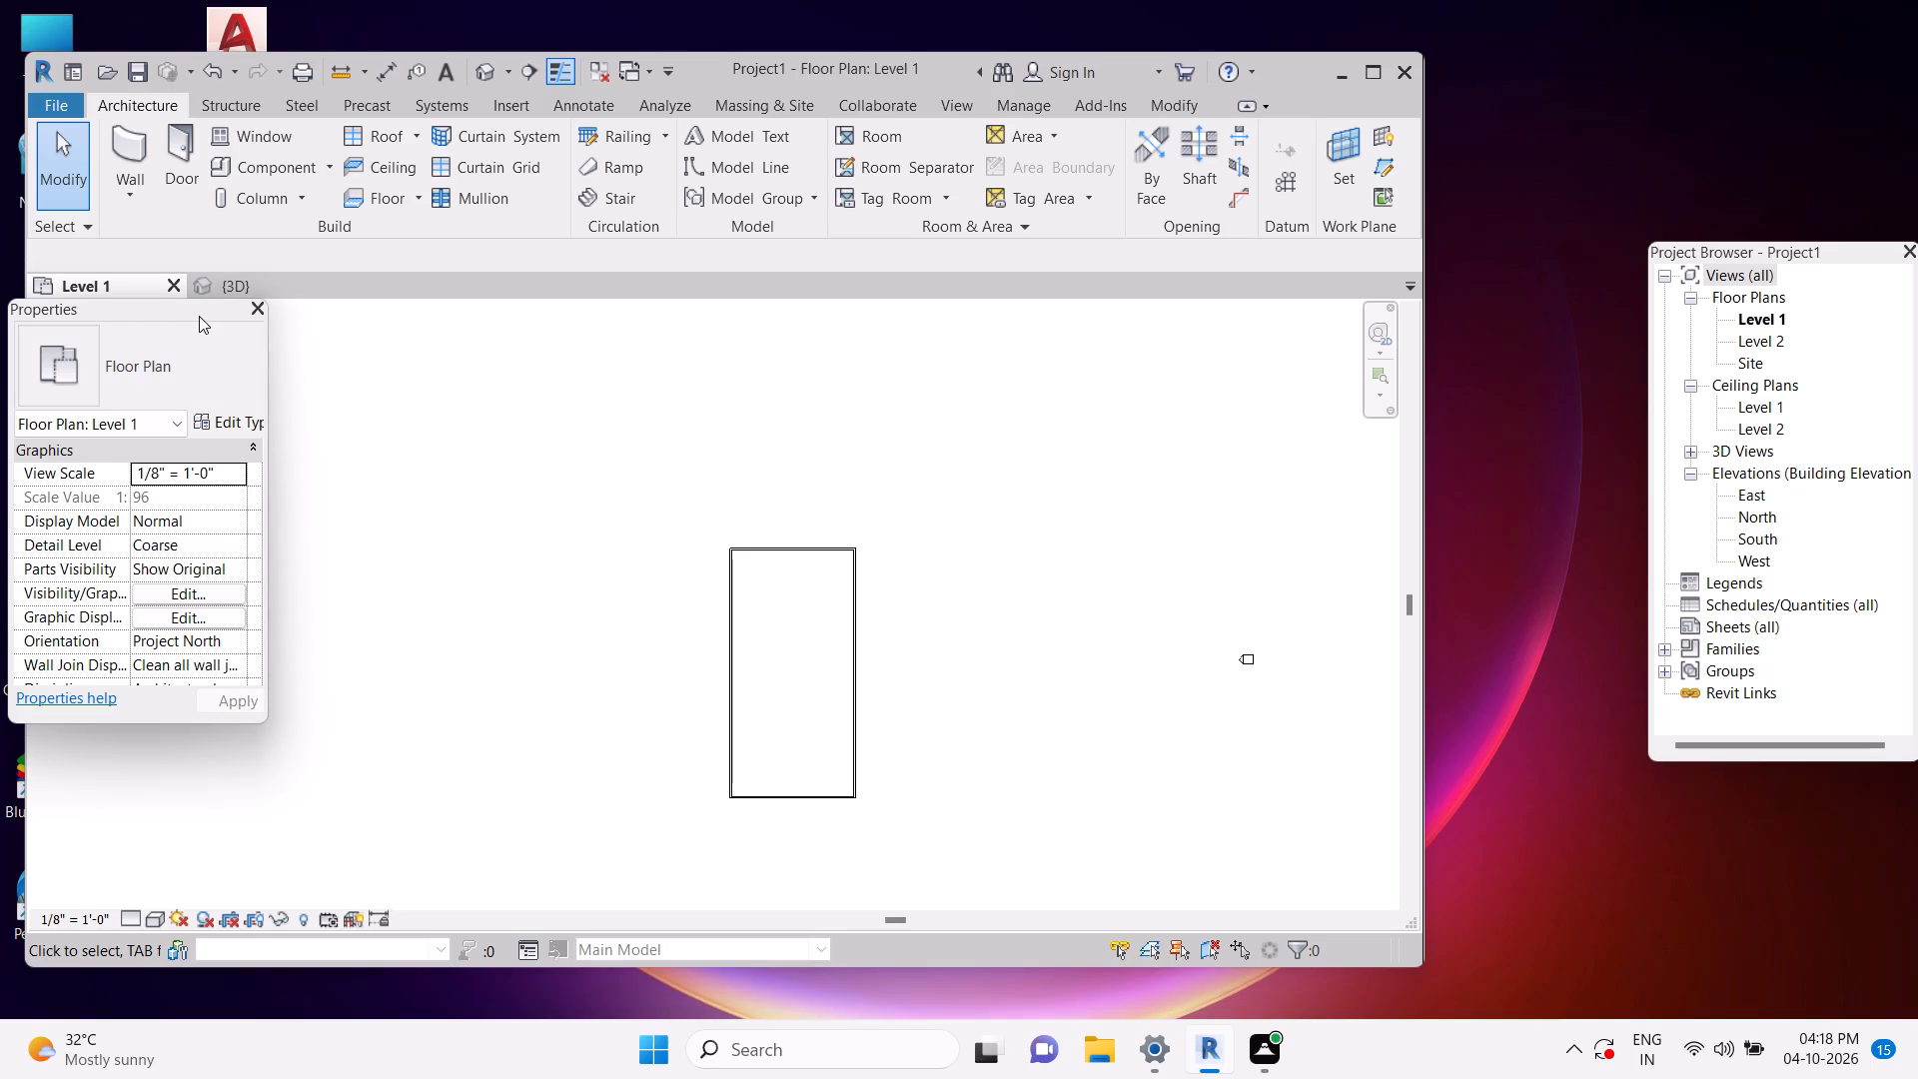
pyautogui.tripleClick(148, 313)
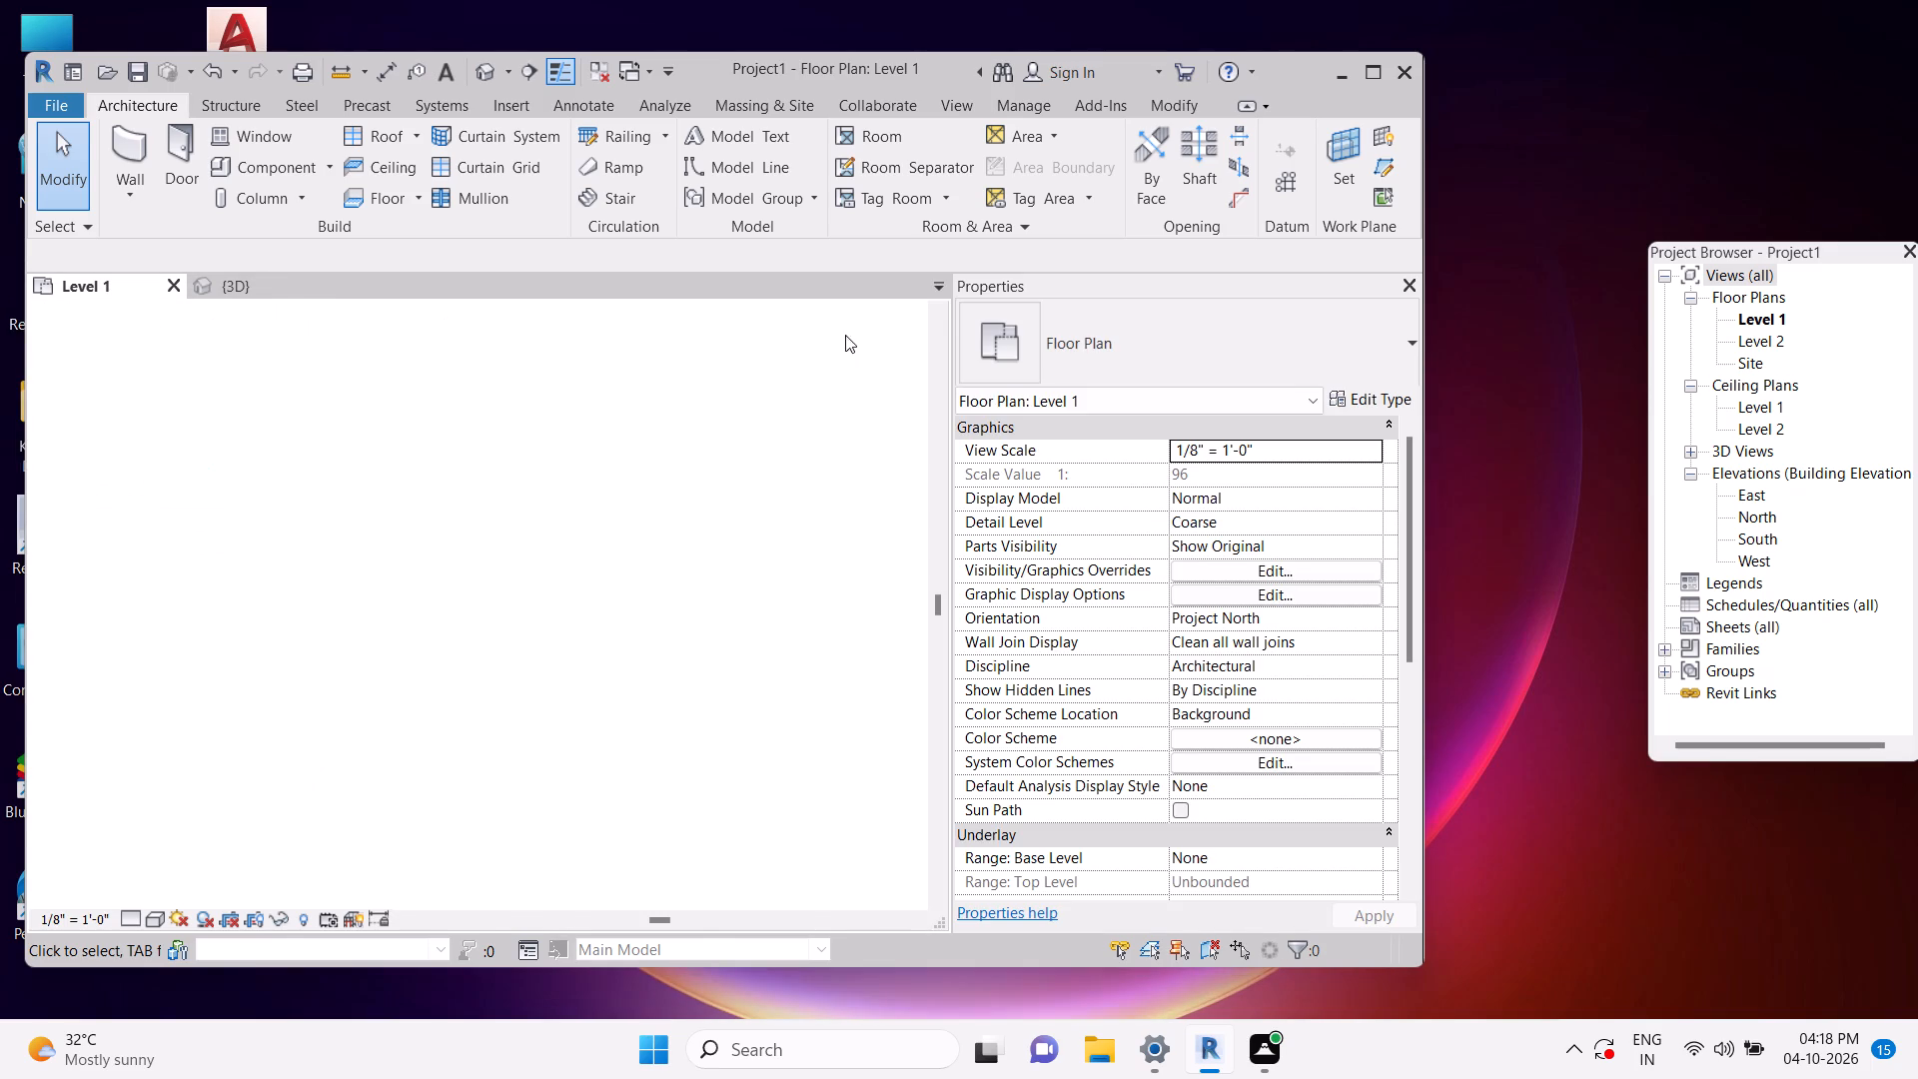
pyautogui.doubleClick(1153, 289)
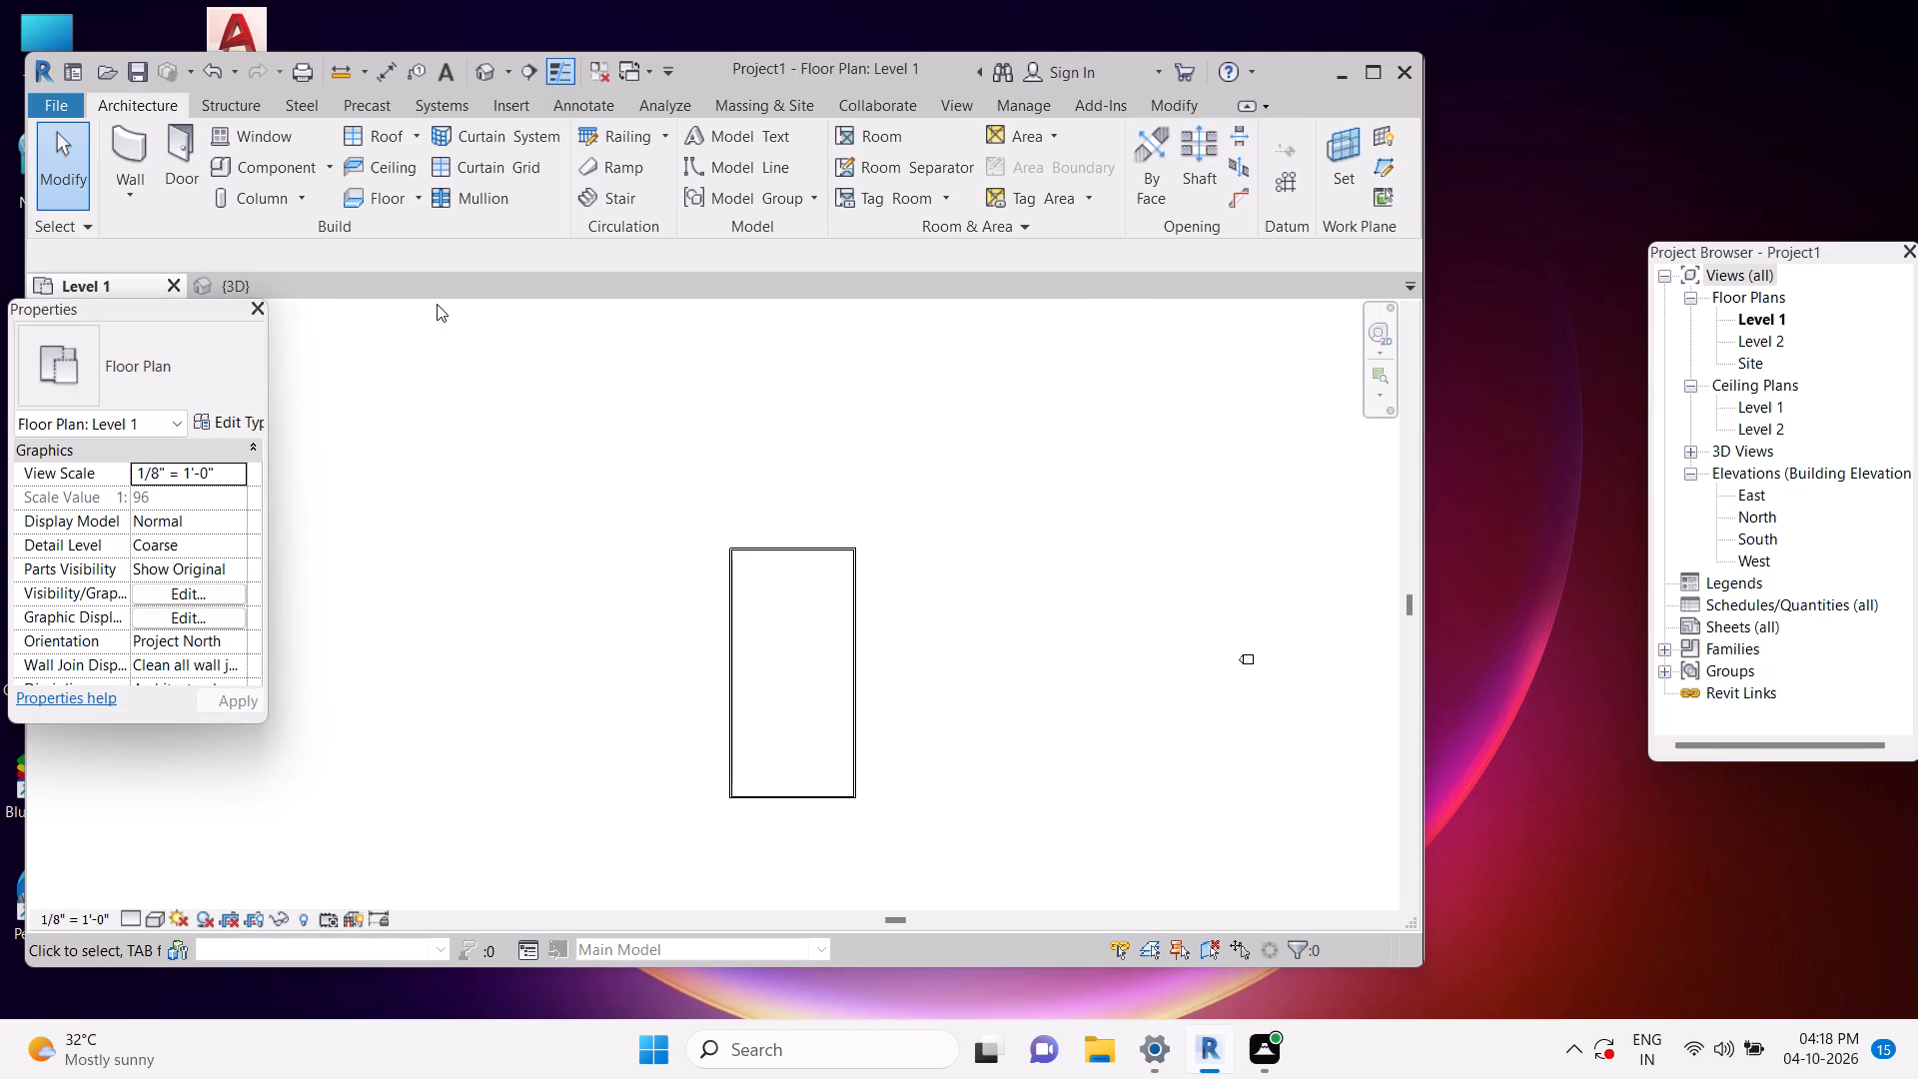
pyautogui.moveTo(158, 307); pyautogui.dragTo(154, 328)
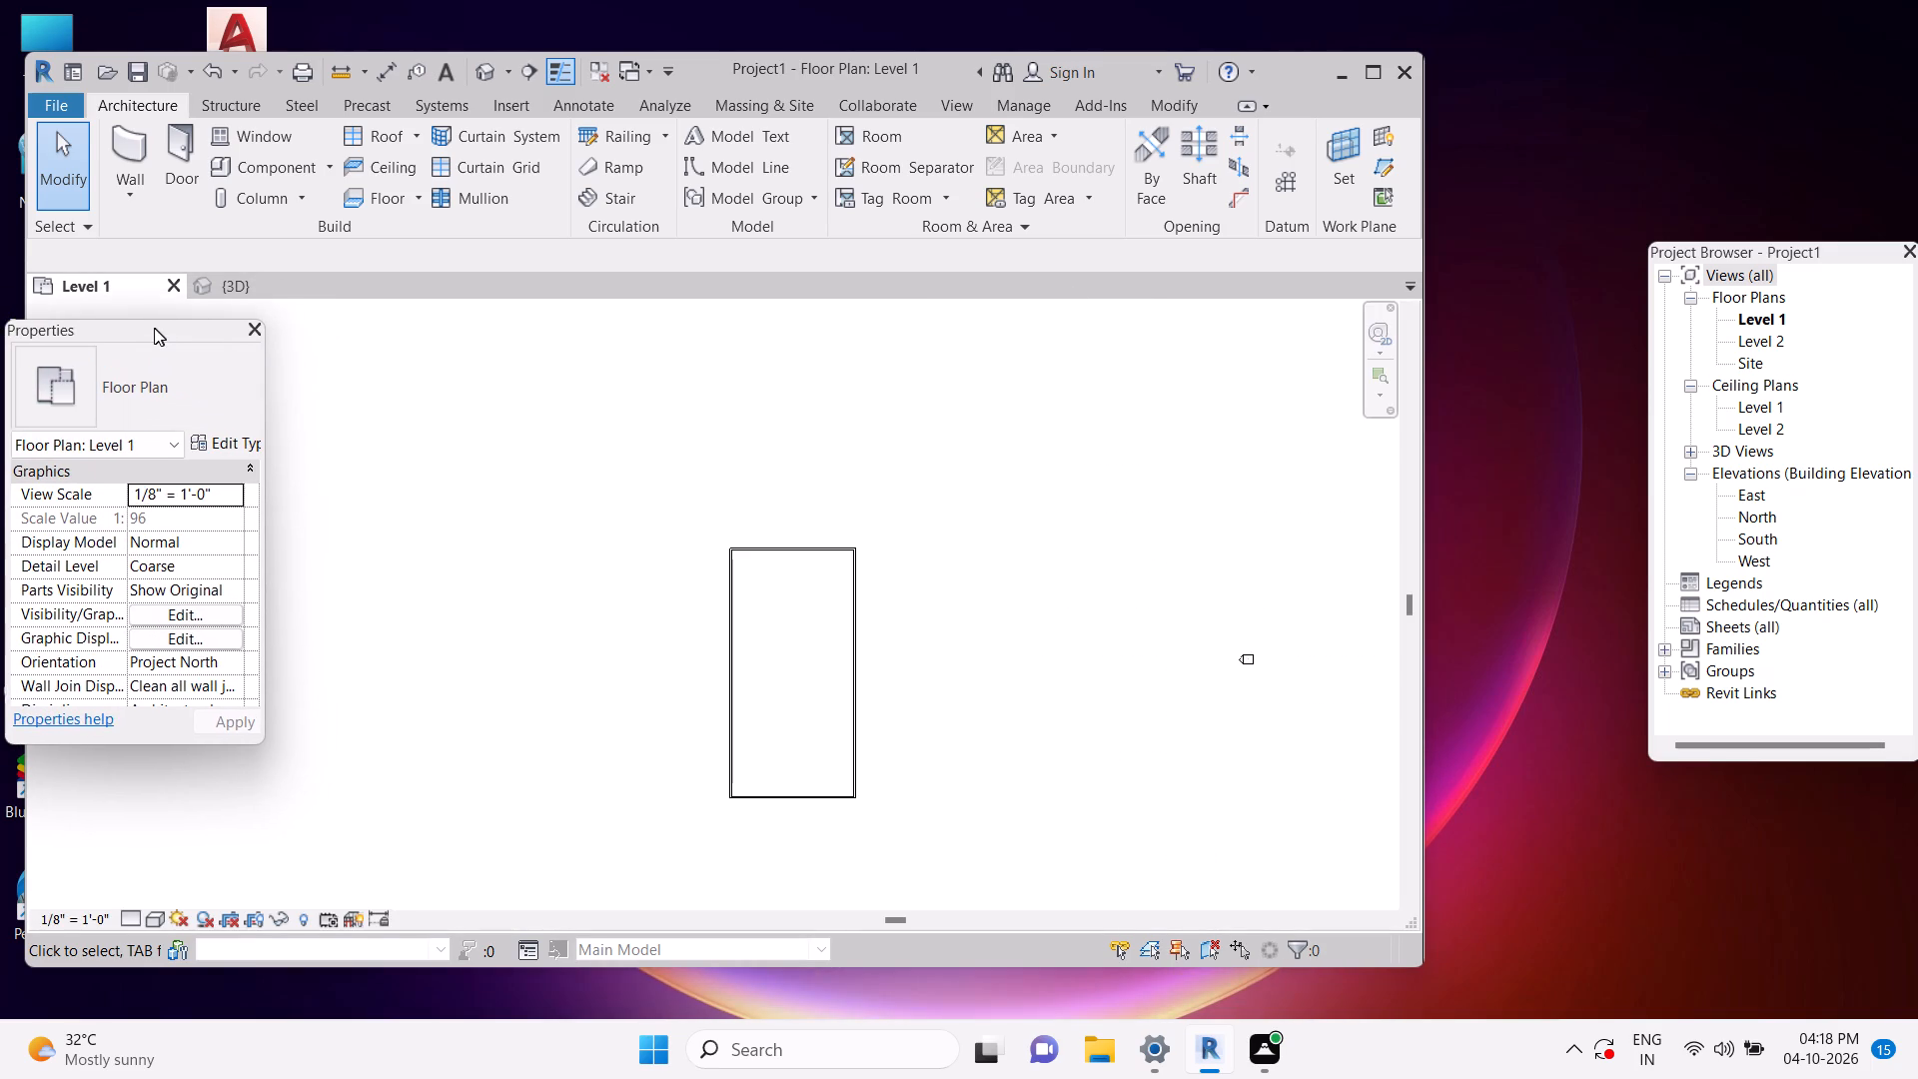
pyautogui.moveTo(154, 328); pyautogui.dragTo(148, 327)
pyautogui.moveTo(149, 327); pyautogui.dragTo(168, 322)
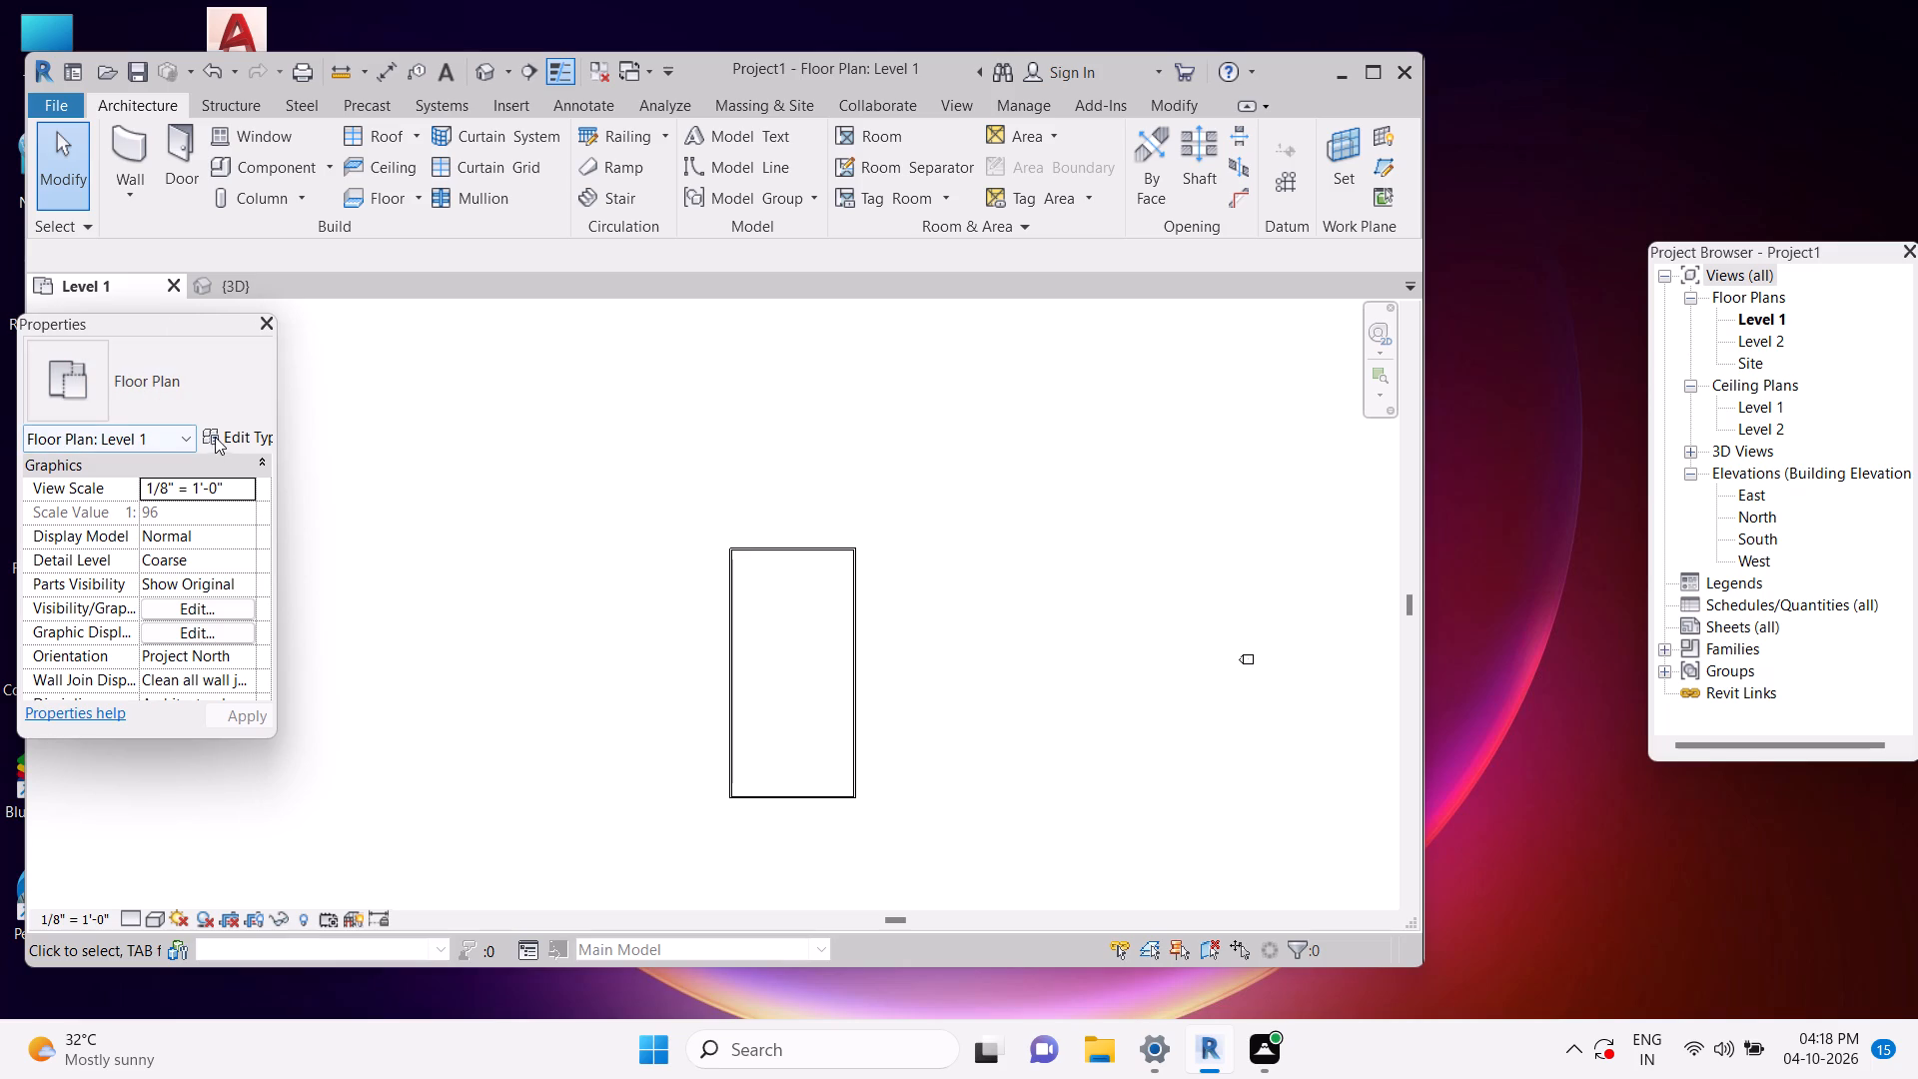
pyautogui.click(749, 484)
pyautogui.press('Escape')
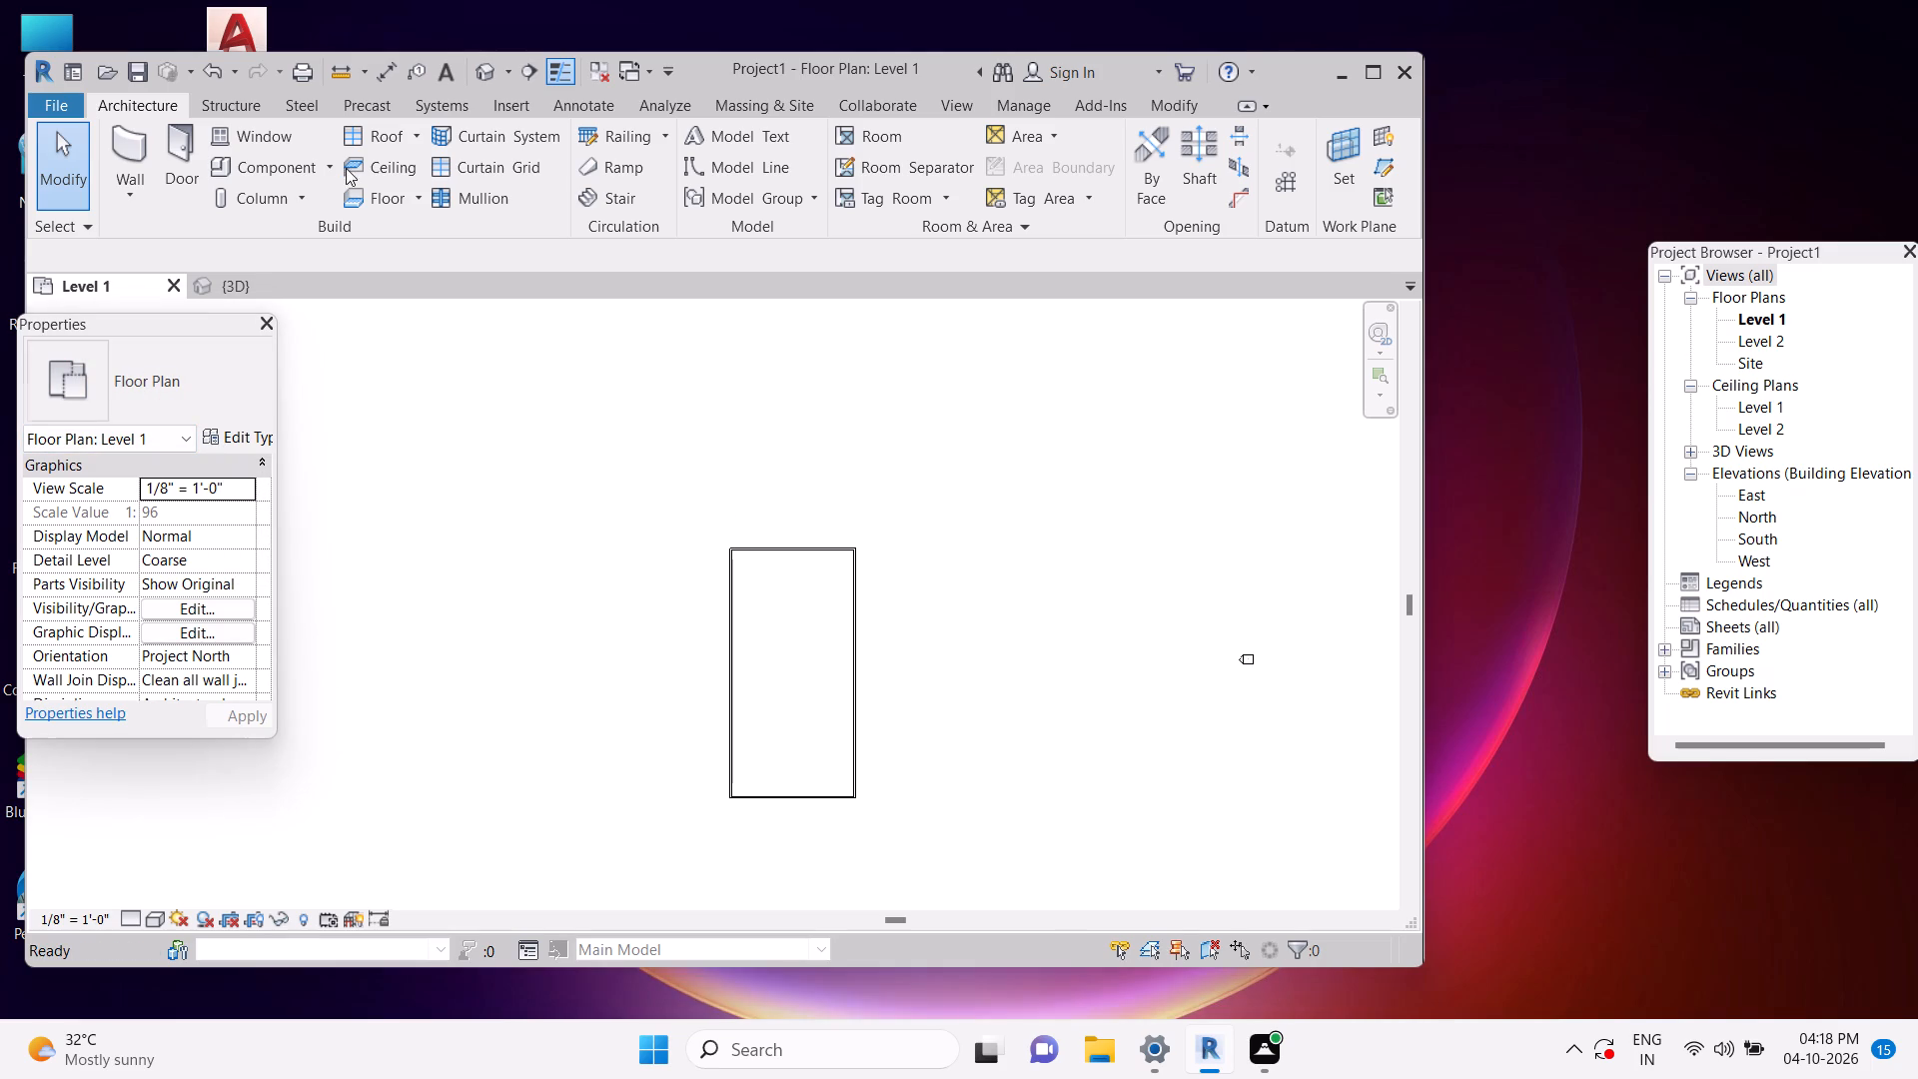
pyautogui.moveTo(332, 163); pyautogui.dragTo(302, 167)
pyautogui.press('Escape')
pyautogui.press('Escape')
pyautogui.press('Escape')
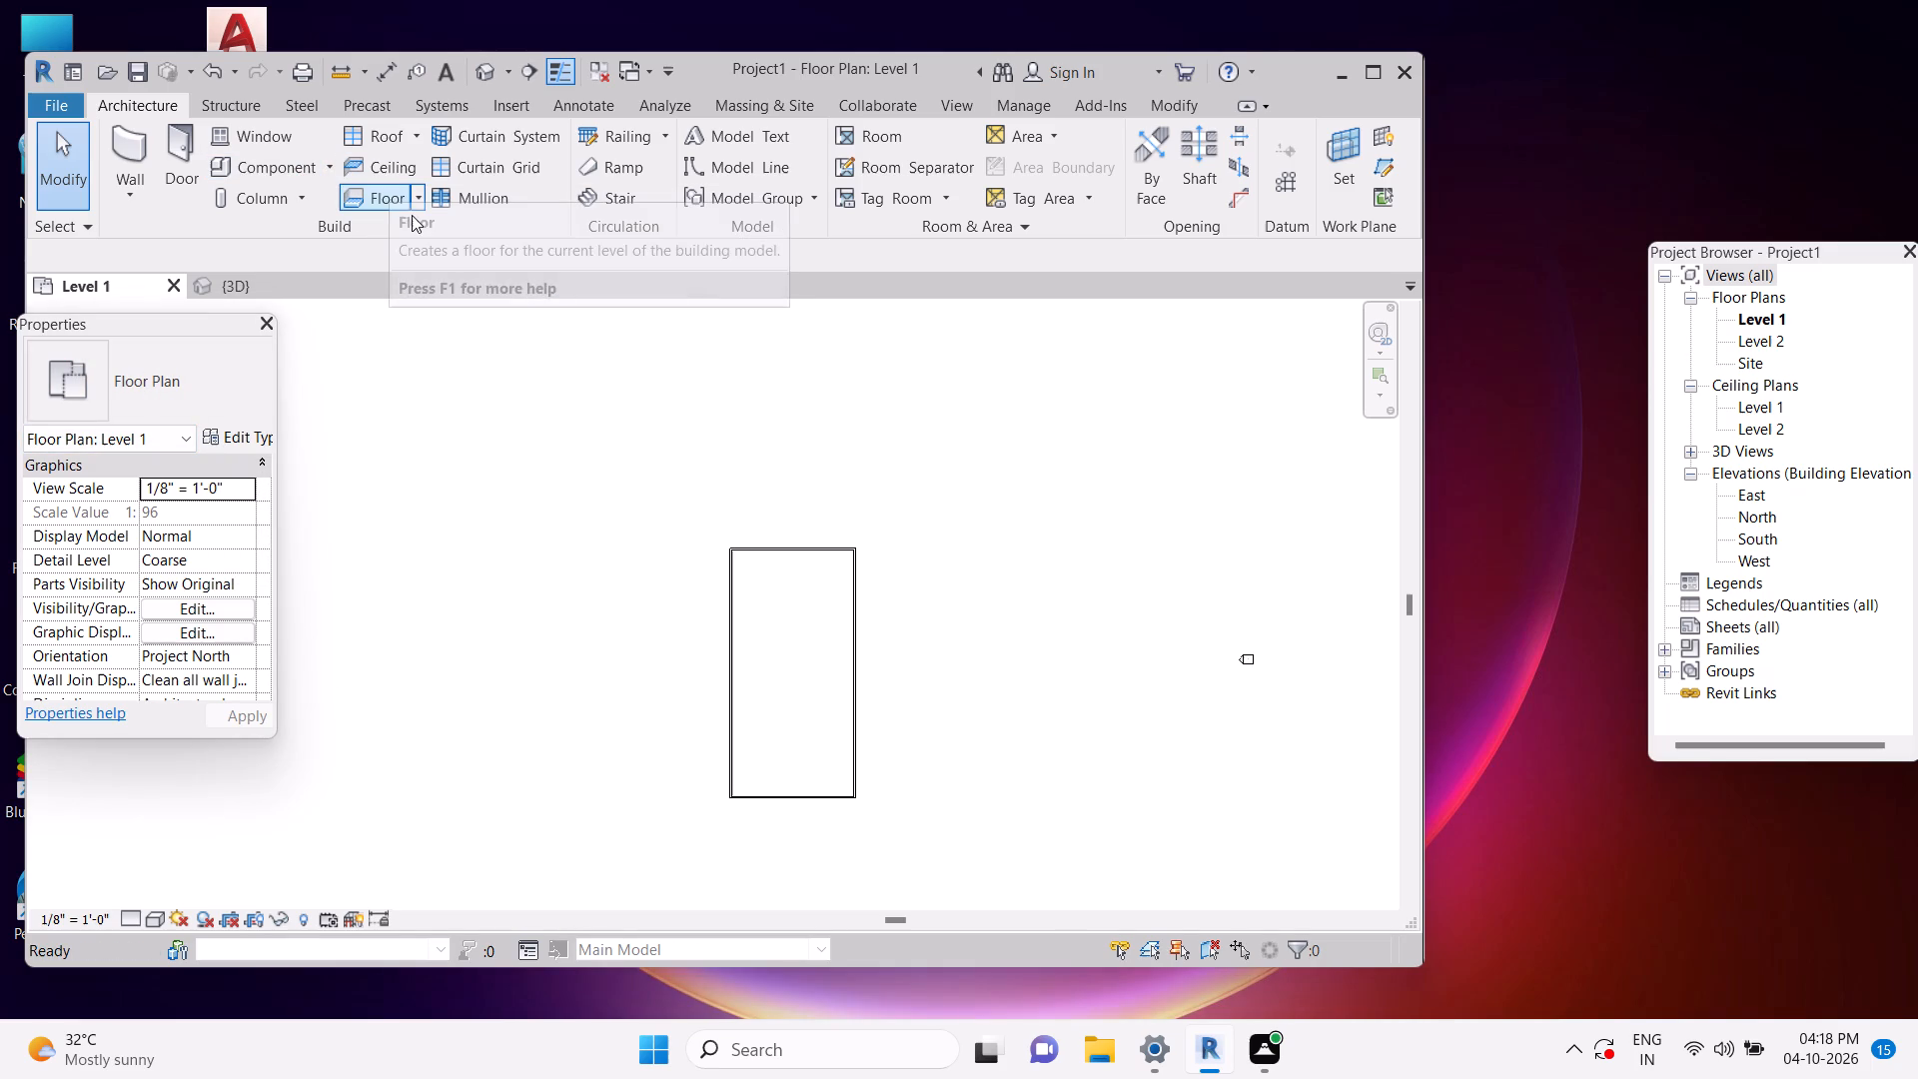
# Start an architectural floor on Level 1 using the Generic - 12" type.
pyautogui.doubleClick(416, 205)
pyautogui.click(416, 204)
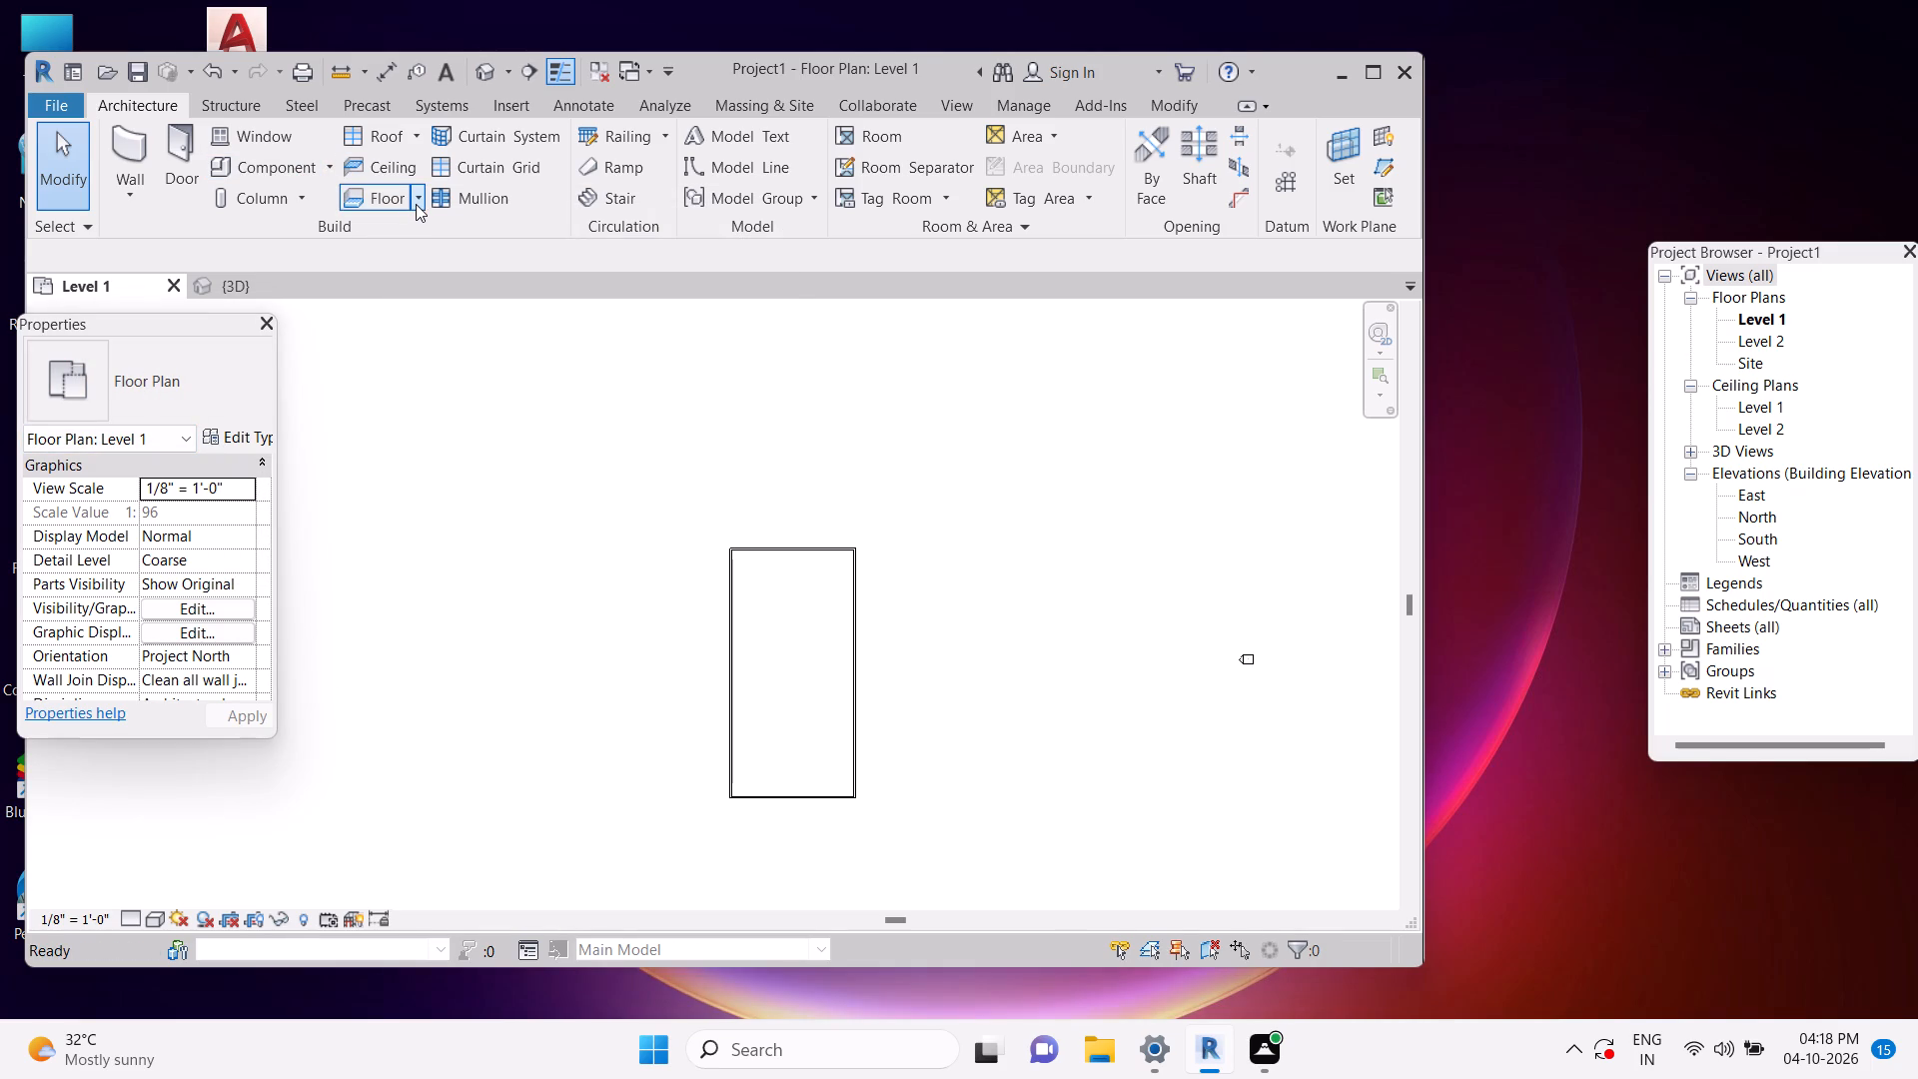
pyautogui.click(407, 238)
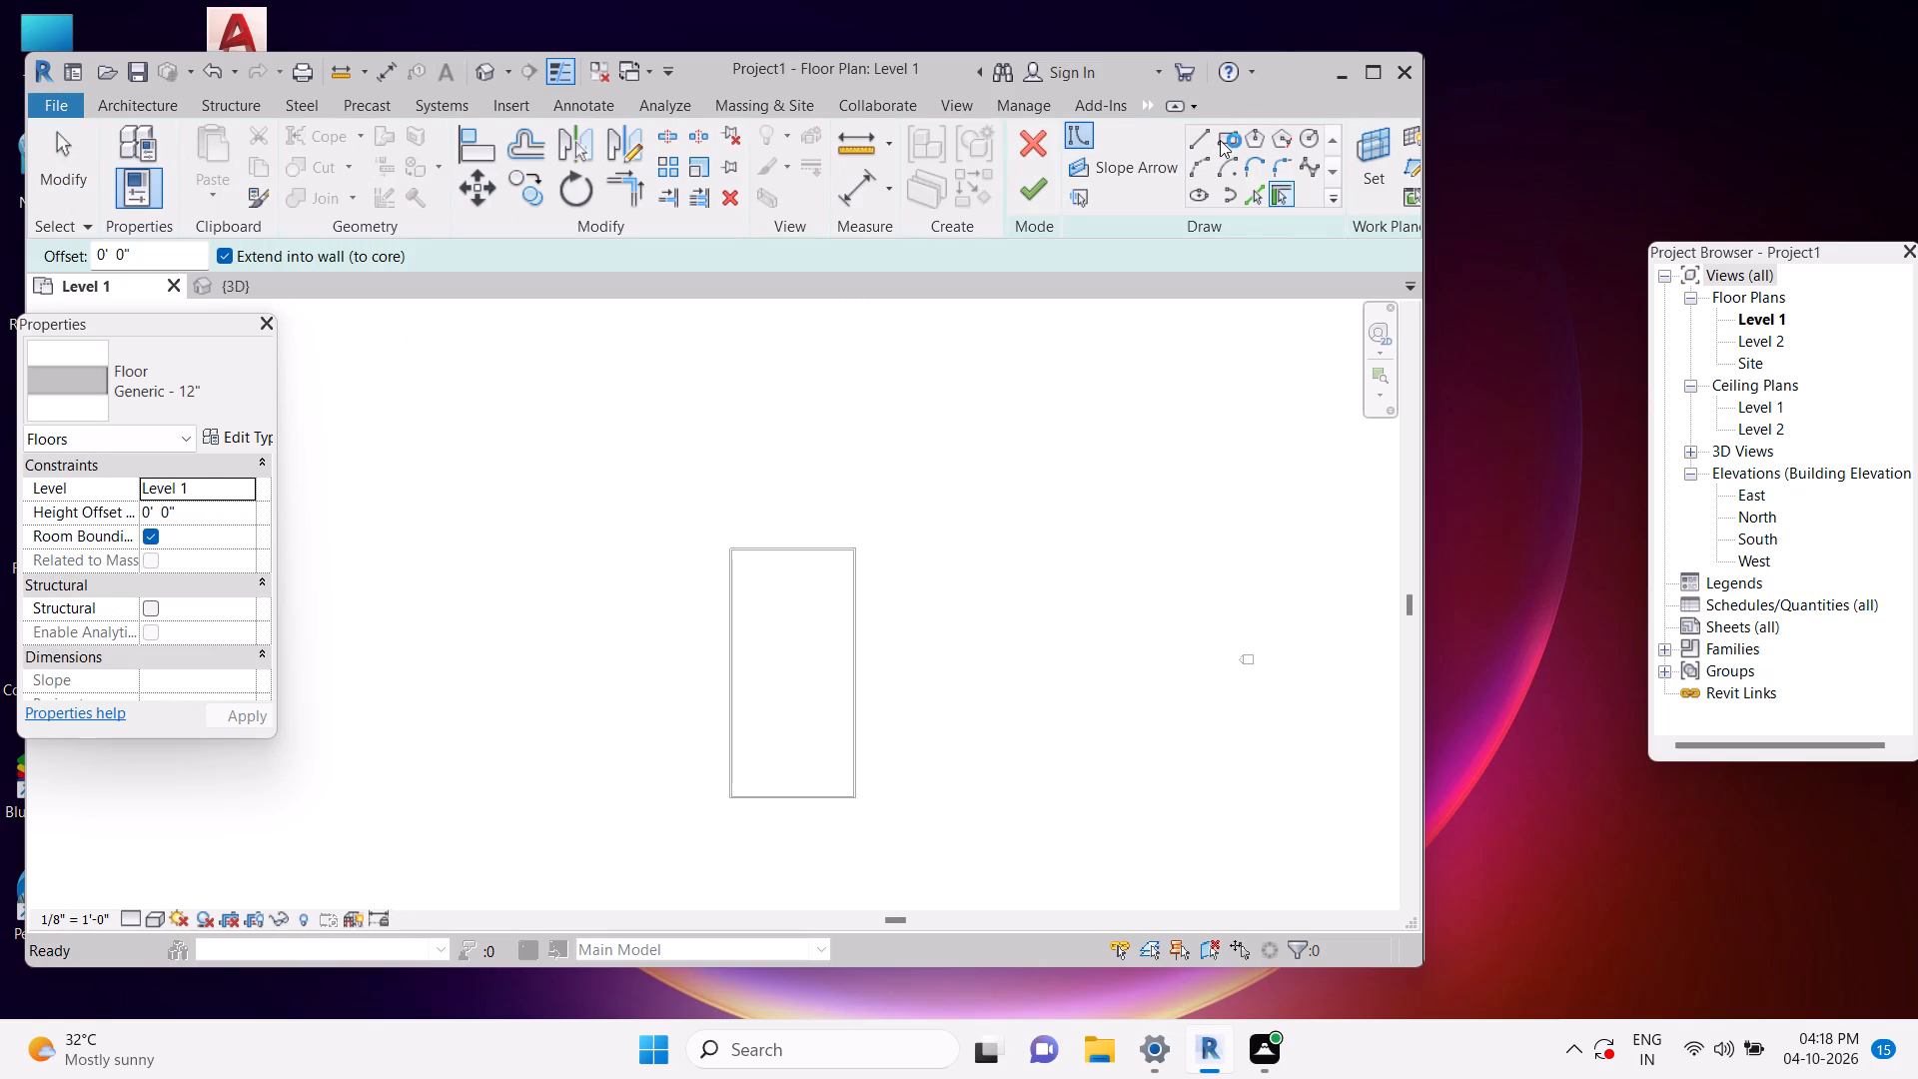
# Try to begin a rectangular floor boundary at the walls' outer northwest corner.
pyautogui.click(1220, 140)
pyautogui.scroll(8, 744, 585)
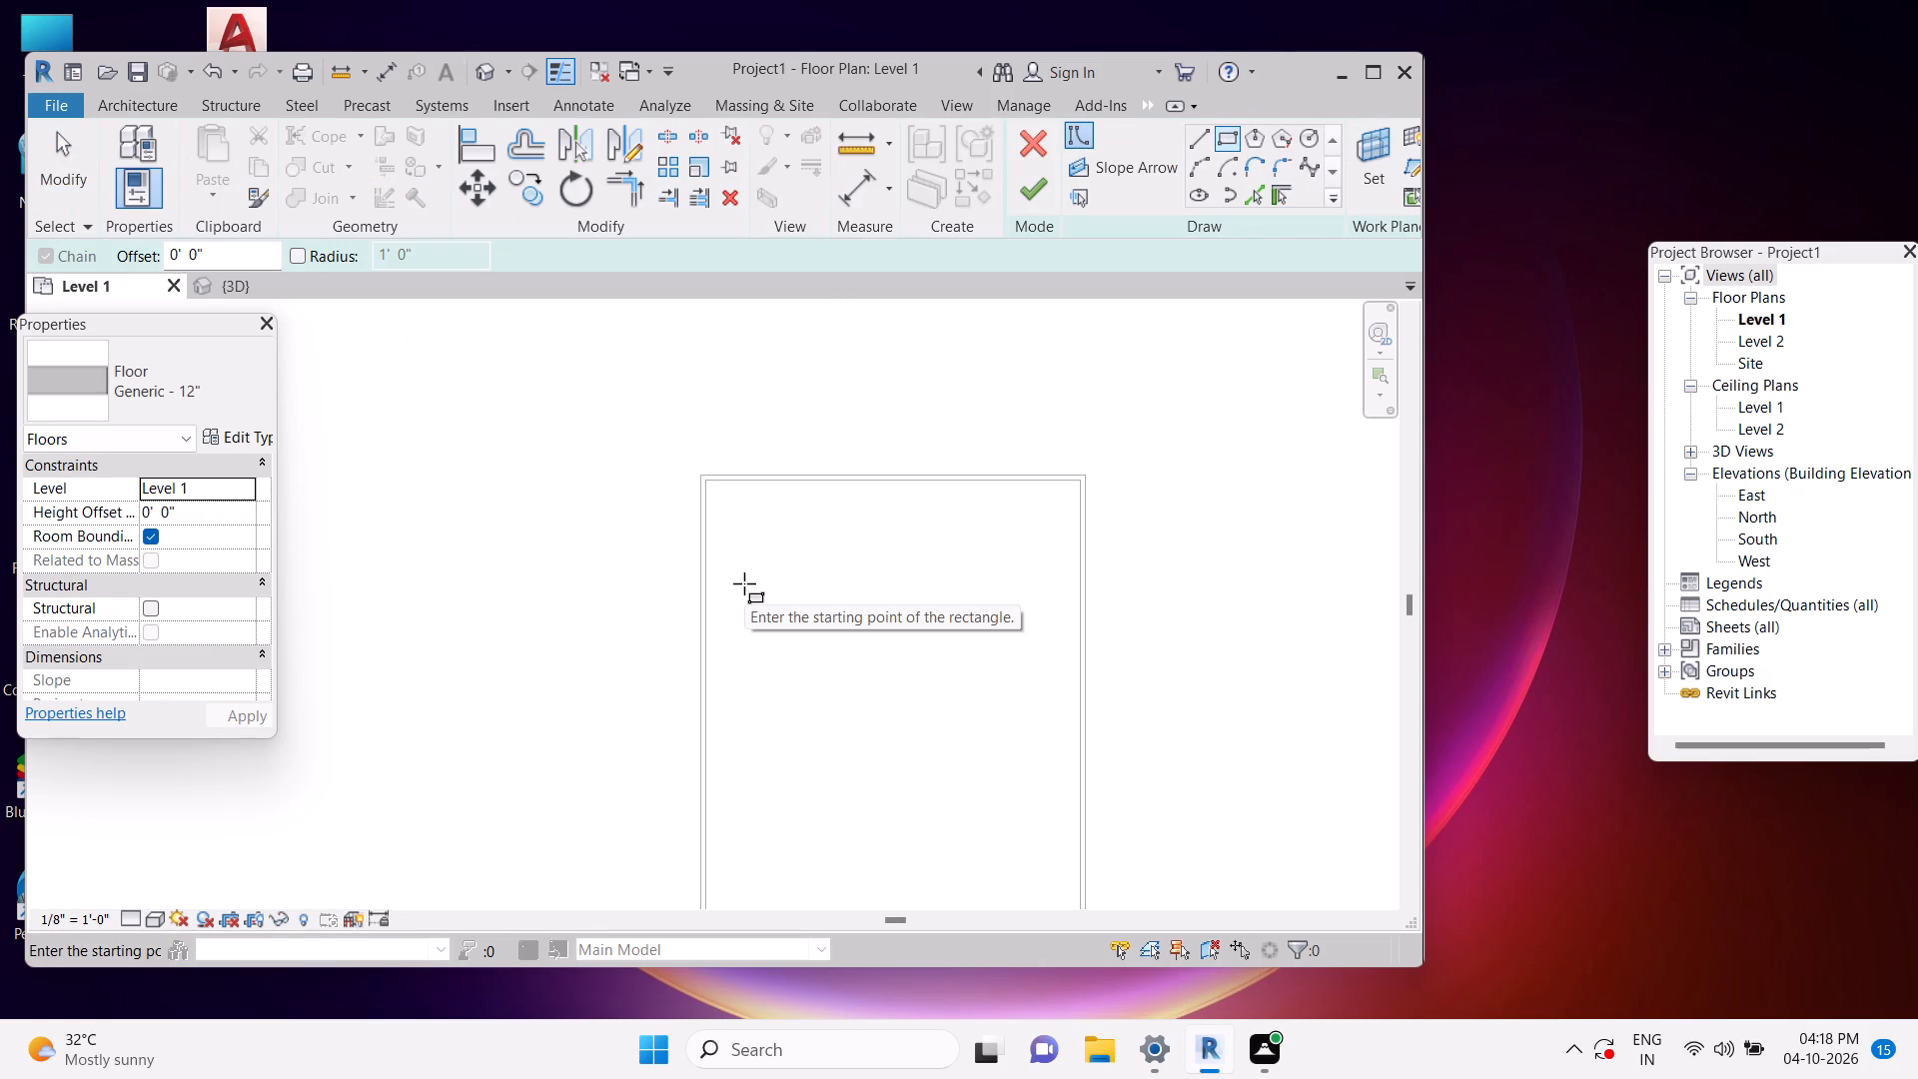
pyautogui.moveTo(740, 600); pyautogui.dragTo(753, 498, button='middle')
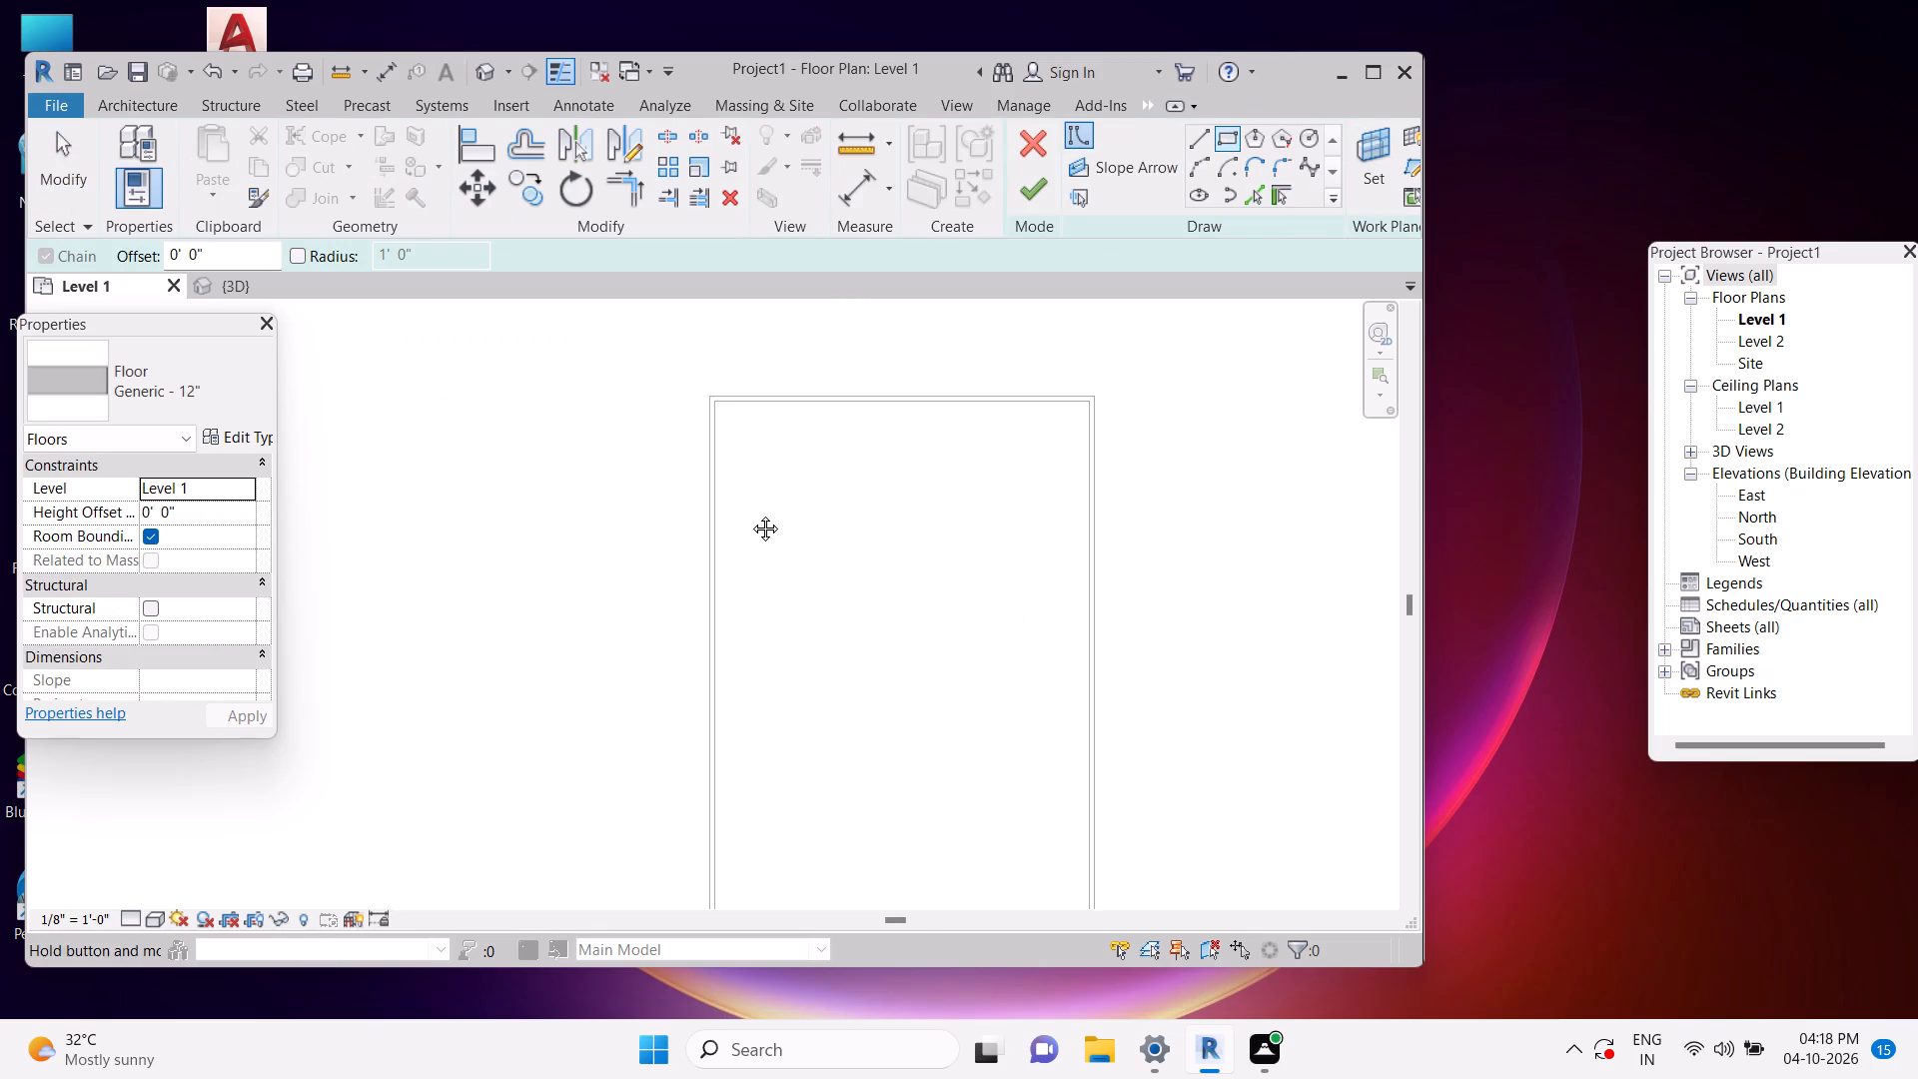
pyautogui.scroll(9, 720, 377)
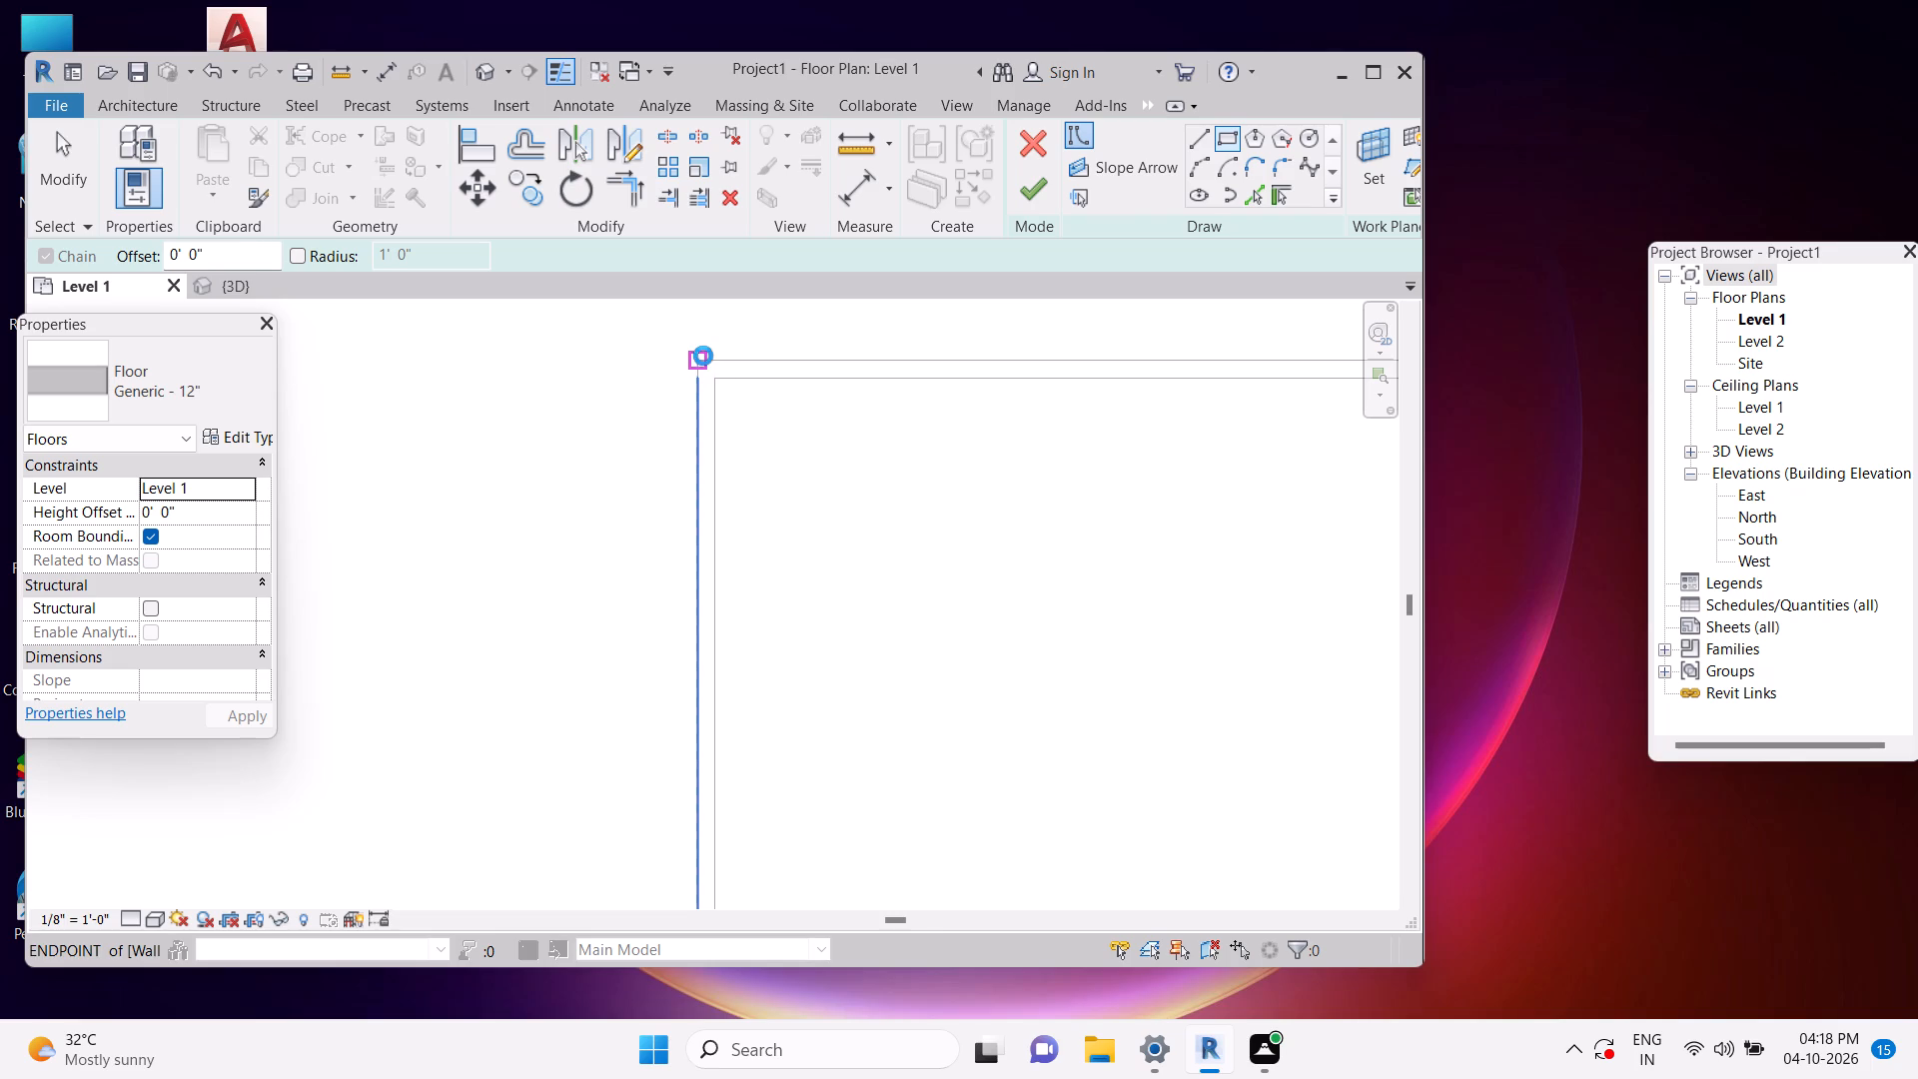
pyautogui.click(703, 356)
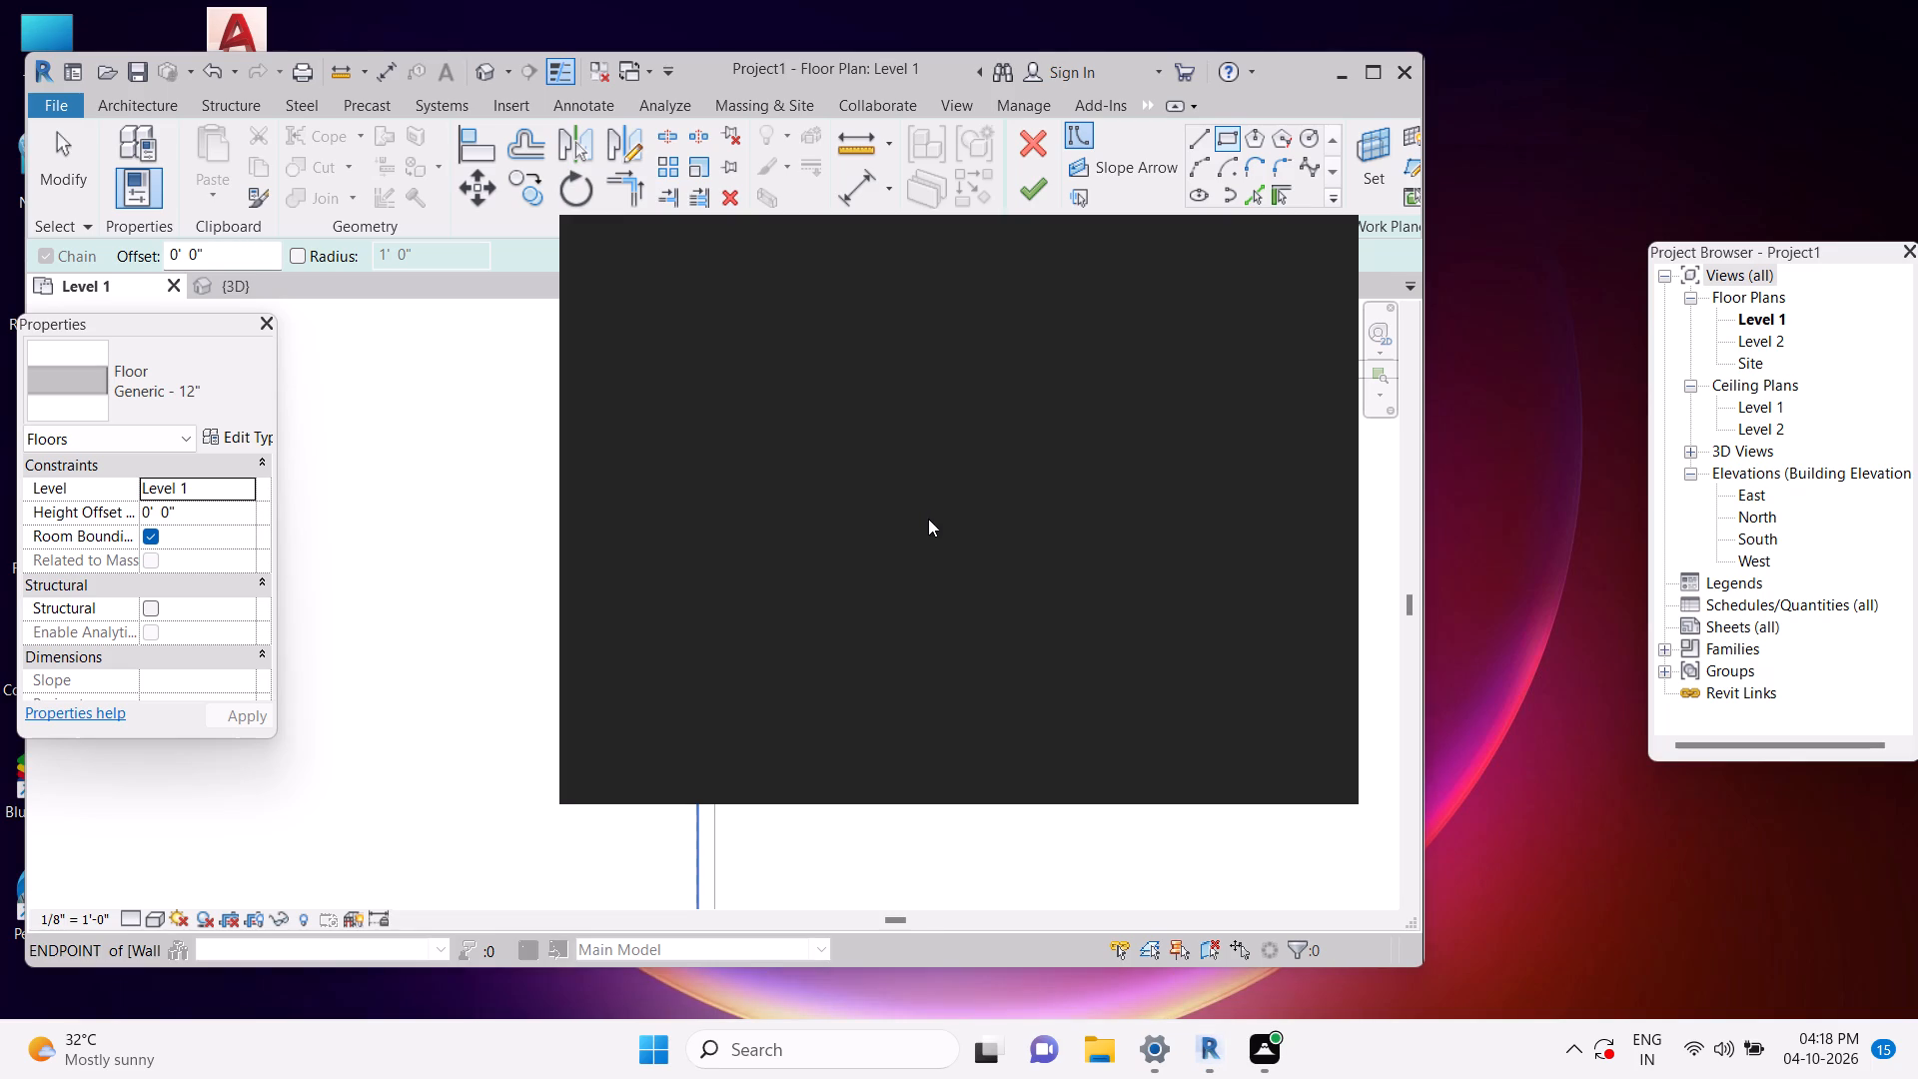
# Dismiss the Autodesk notification card covering the floor sketch.
pyautogui.press('Escape')
pyautogui.press('Escape')
pyautogui.press('Escape')
pyautogui.press('Escape')
pyautogui.press('Escape')
pyautogui.press('Escape')
pyautogui.press('Escape')
pyautogui.press('Escape')
pyautogui.press('Escape')
pyautogui.click(1326, 246)
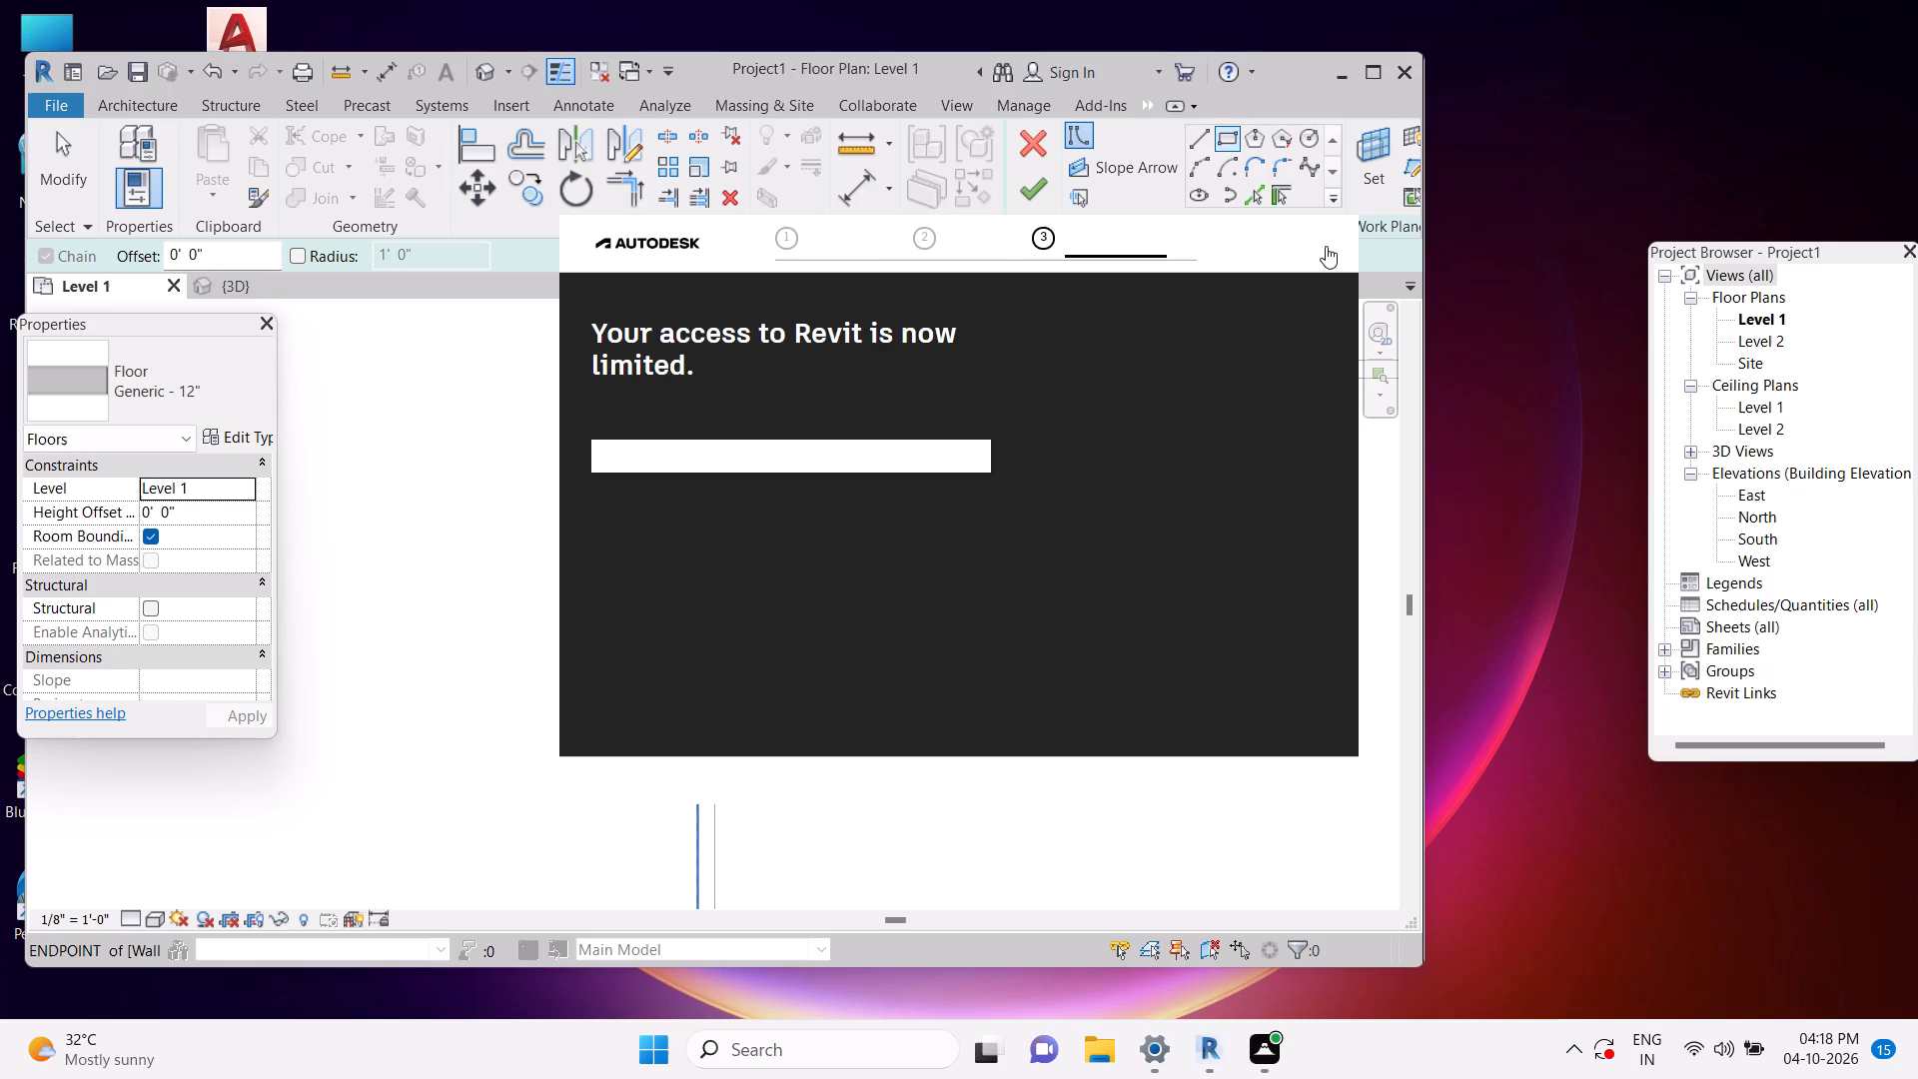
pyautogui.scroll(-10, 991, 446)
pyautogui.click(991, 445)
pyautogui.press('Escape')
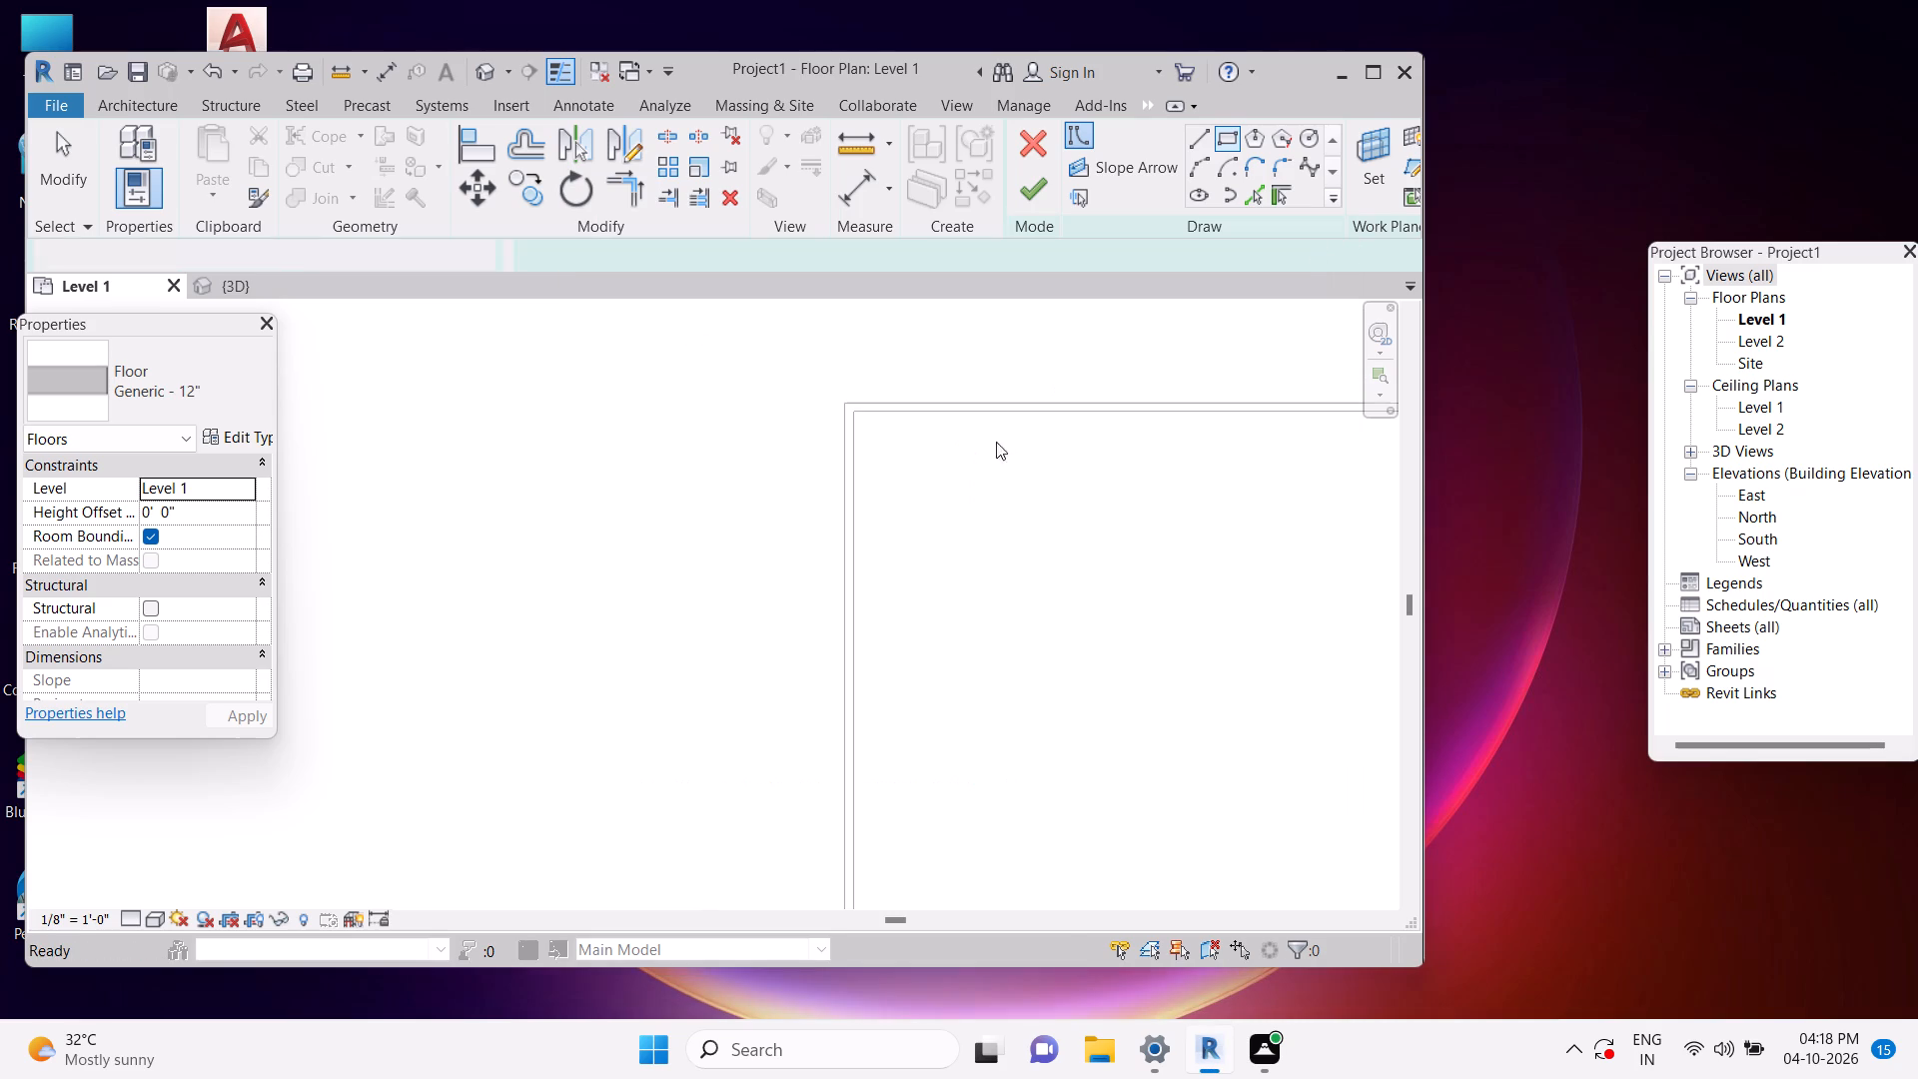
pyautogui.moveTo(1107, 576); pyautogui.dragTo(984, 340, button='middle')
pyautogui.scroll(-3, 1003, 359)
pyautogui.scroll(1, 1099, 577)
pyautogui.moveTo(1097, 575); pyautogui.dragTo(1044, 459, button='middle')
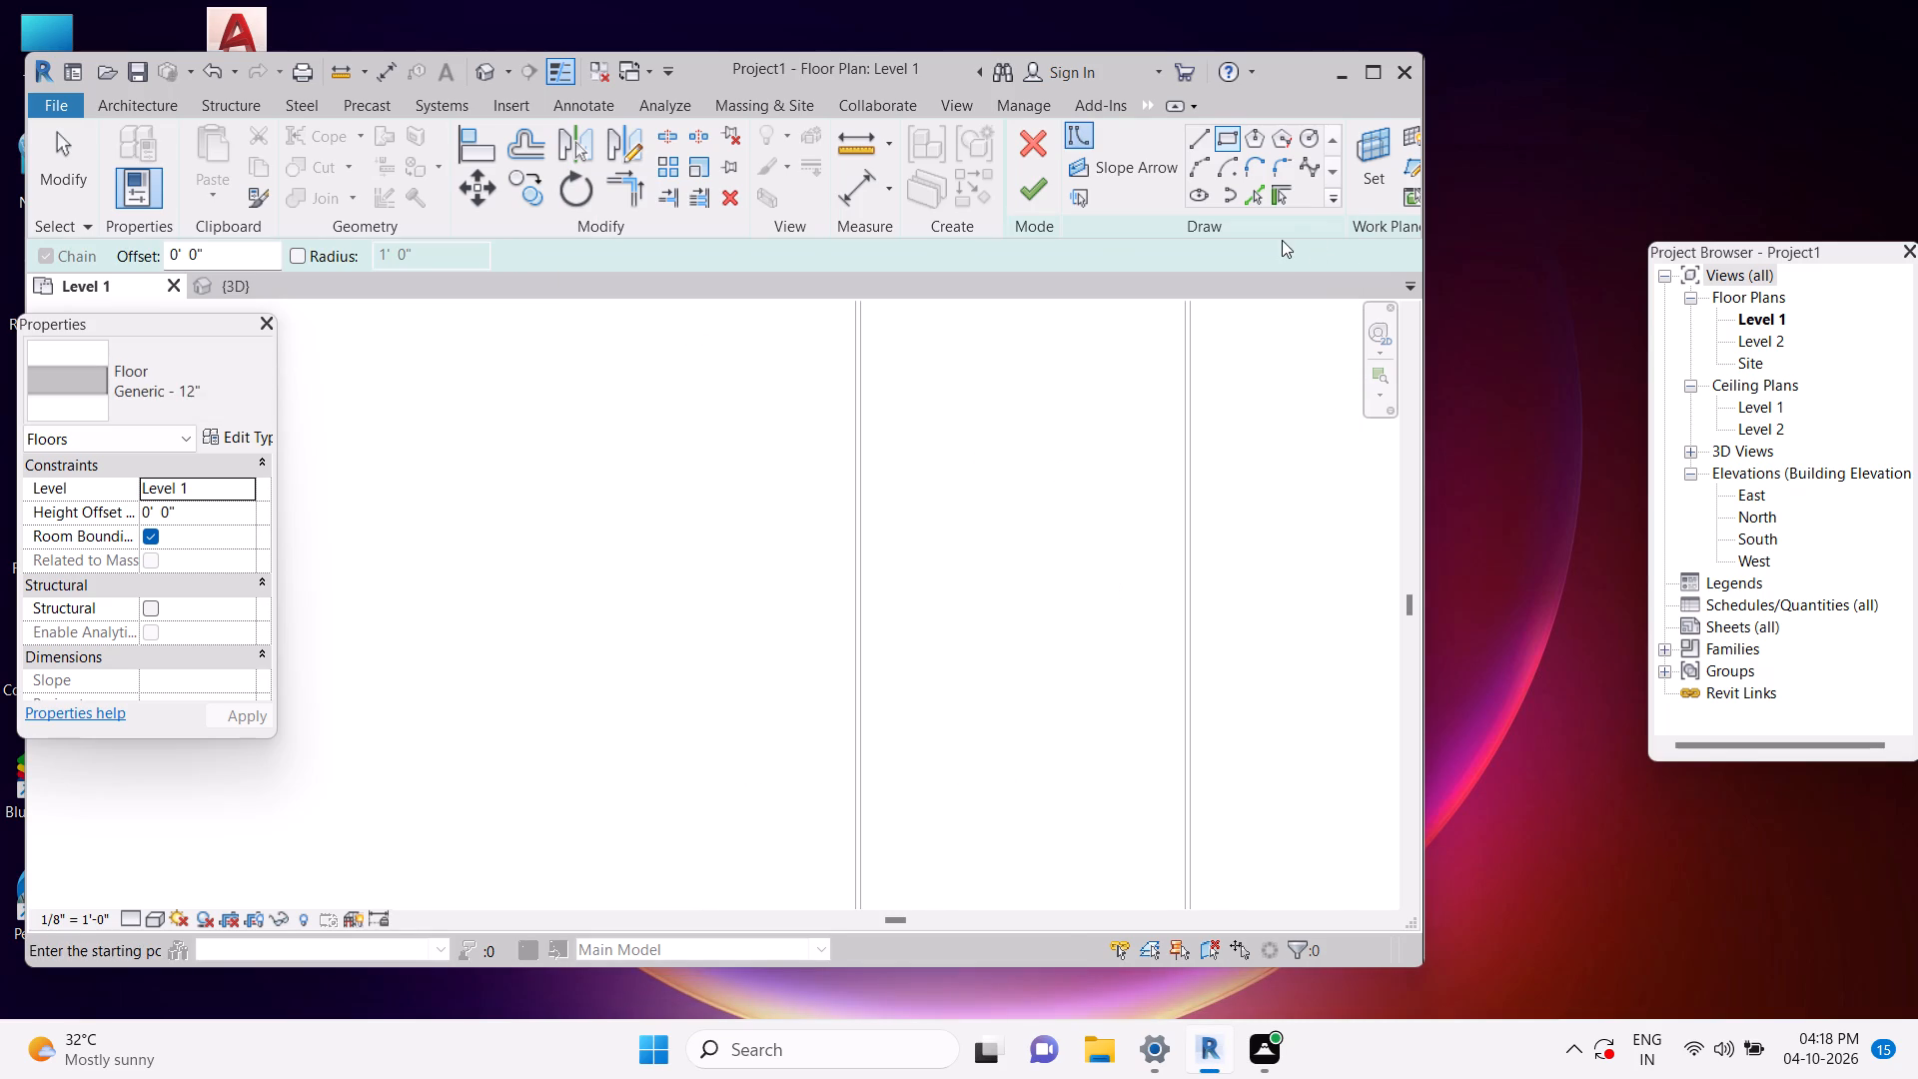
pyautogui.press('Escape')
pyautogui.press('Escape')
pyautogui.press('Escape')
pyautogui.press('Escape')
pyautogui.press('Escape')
# Create the first floor boundary line by picking the outer face of the long west wall with Pick Lines.
pyautogui.click(1252, 201)
pyautogui.scroll(4, 840, 392)
pyautogui.press('Tab')
pyautogui.press('Tab')
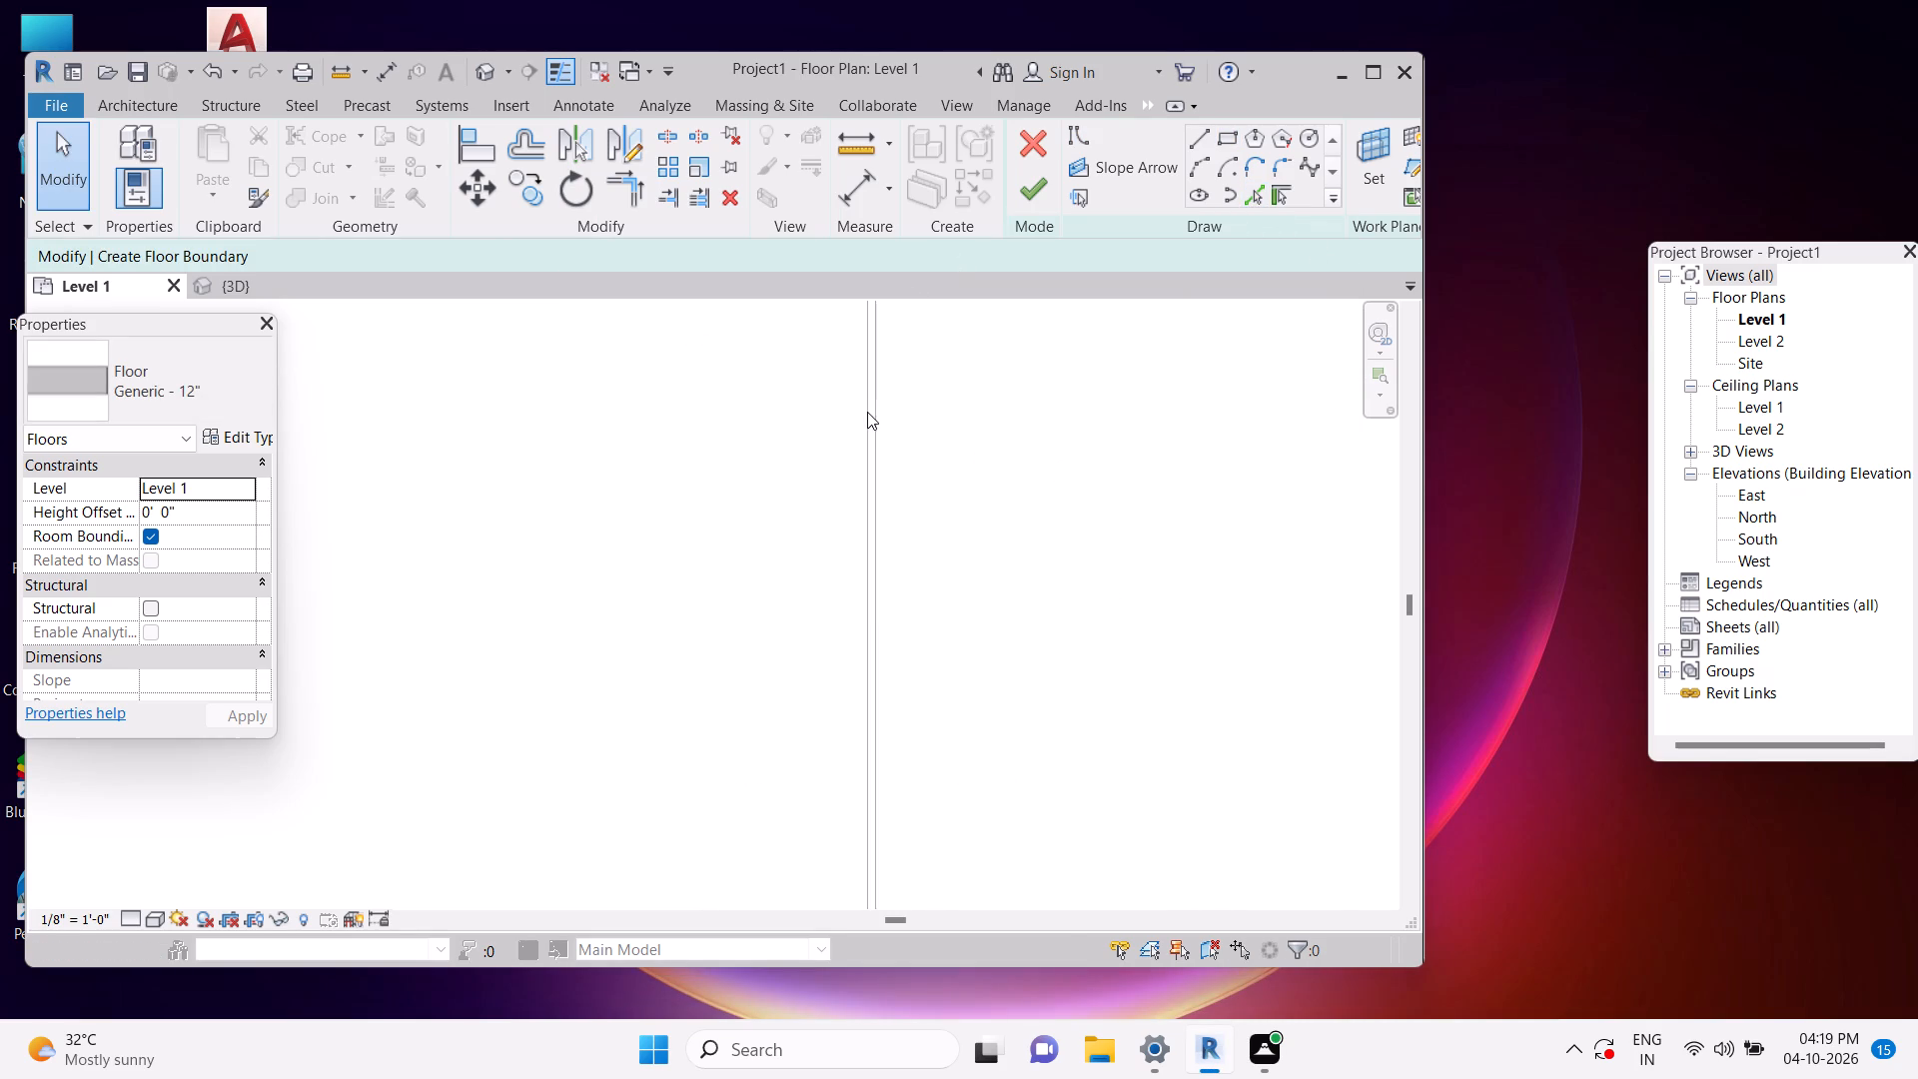
pyautogui.click(1245, 201)
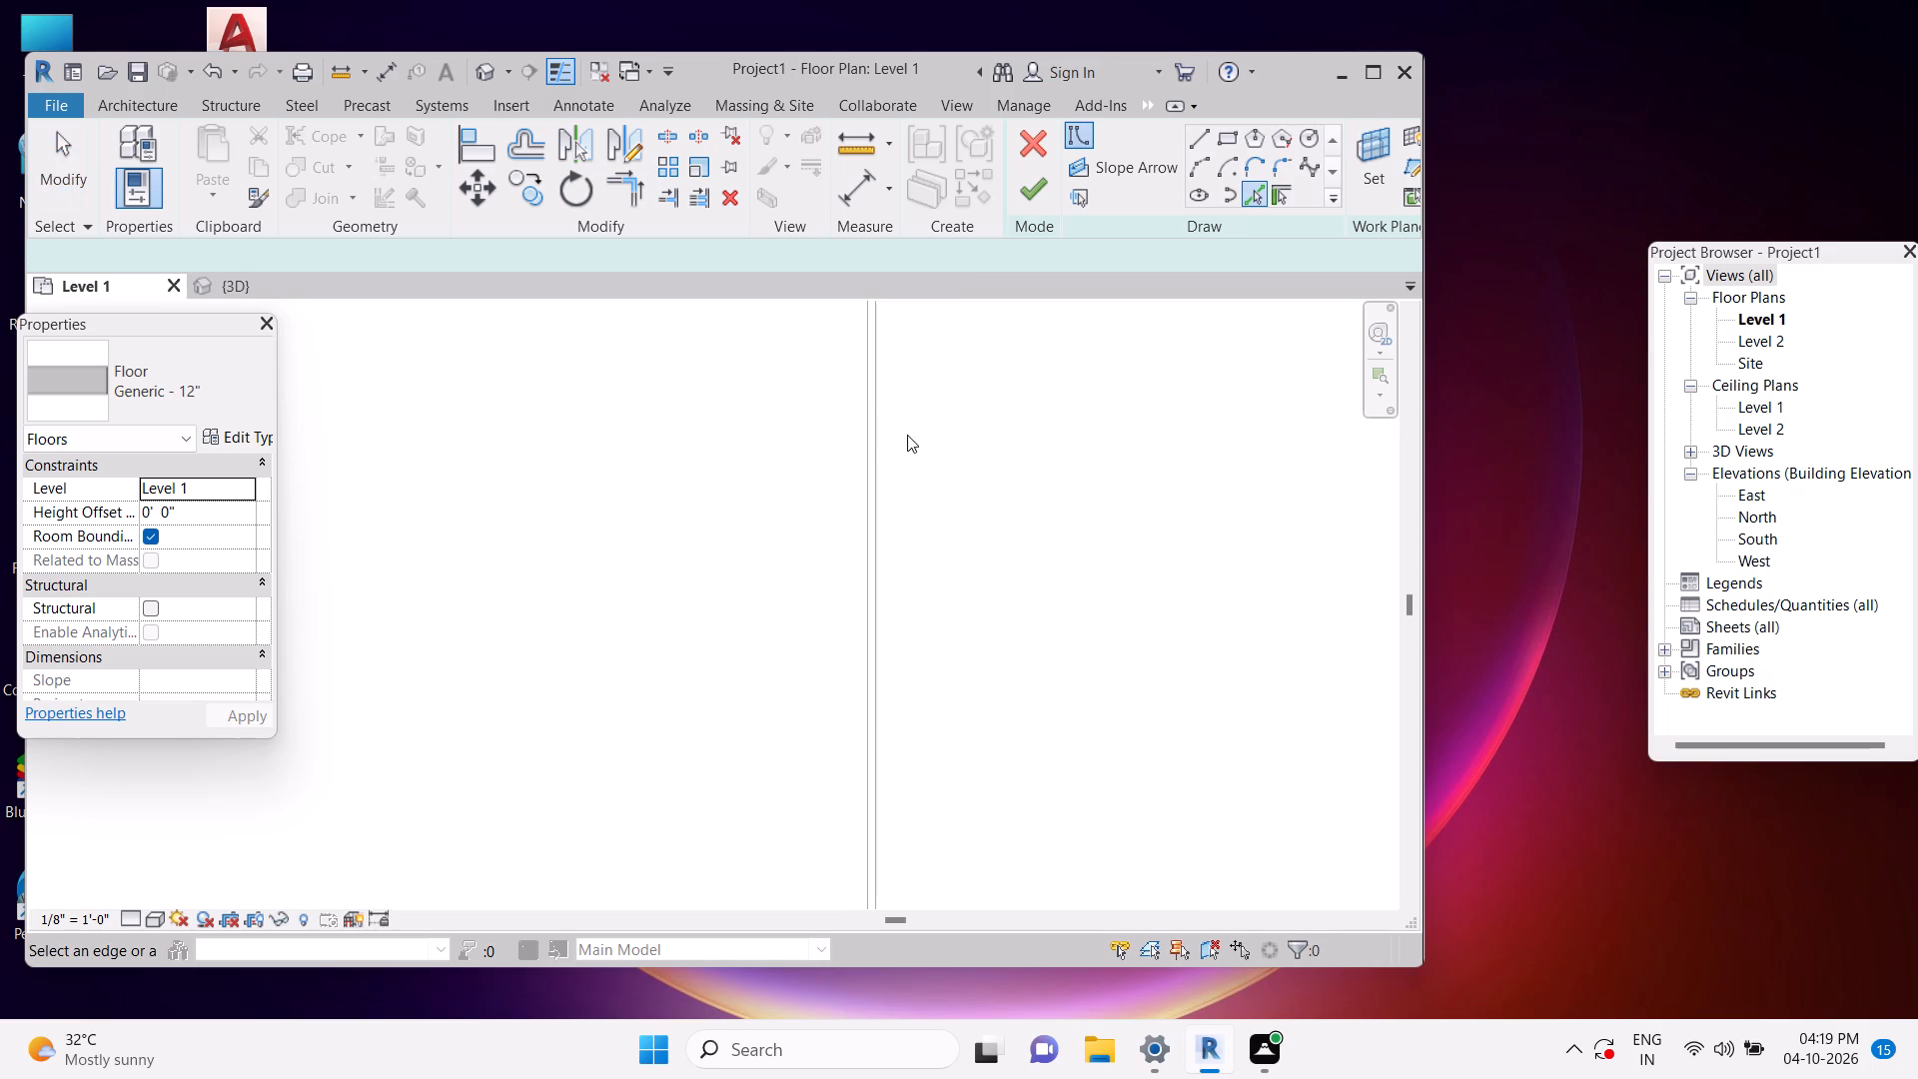
pyautogui.press('Tab')
pyautogui.press('Tab')
pyautogui.press('Tab')
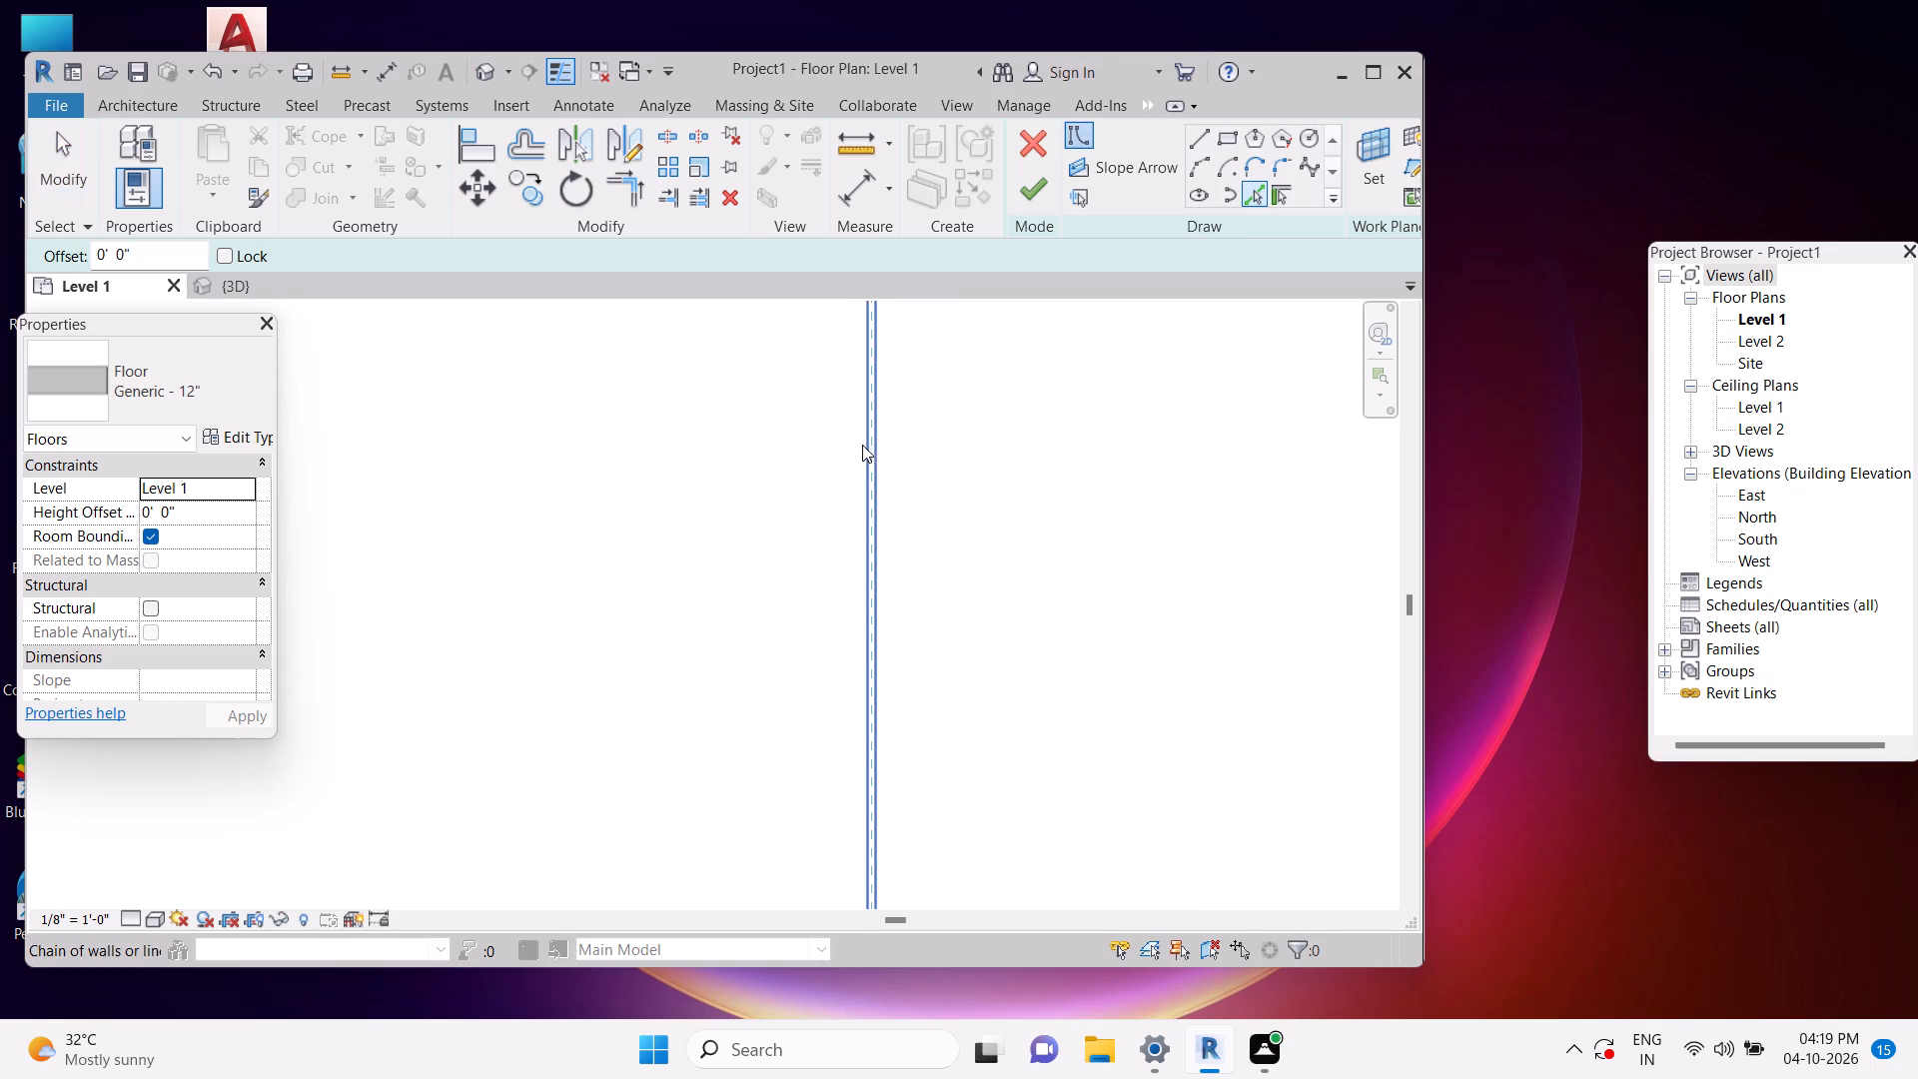
pyautogui.scroll(4, 862, 445)
pyautogui.click(862, 451)
pyautogui.press('Escape')
pyautogui.scroll(-9, 949, 477)
pyautogui.scroll(9, 949, 296)
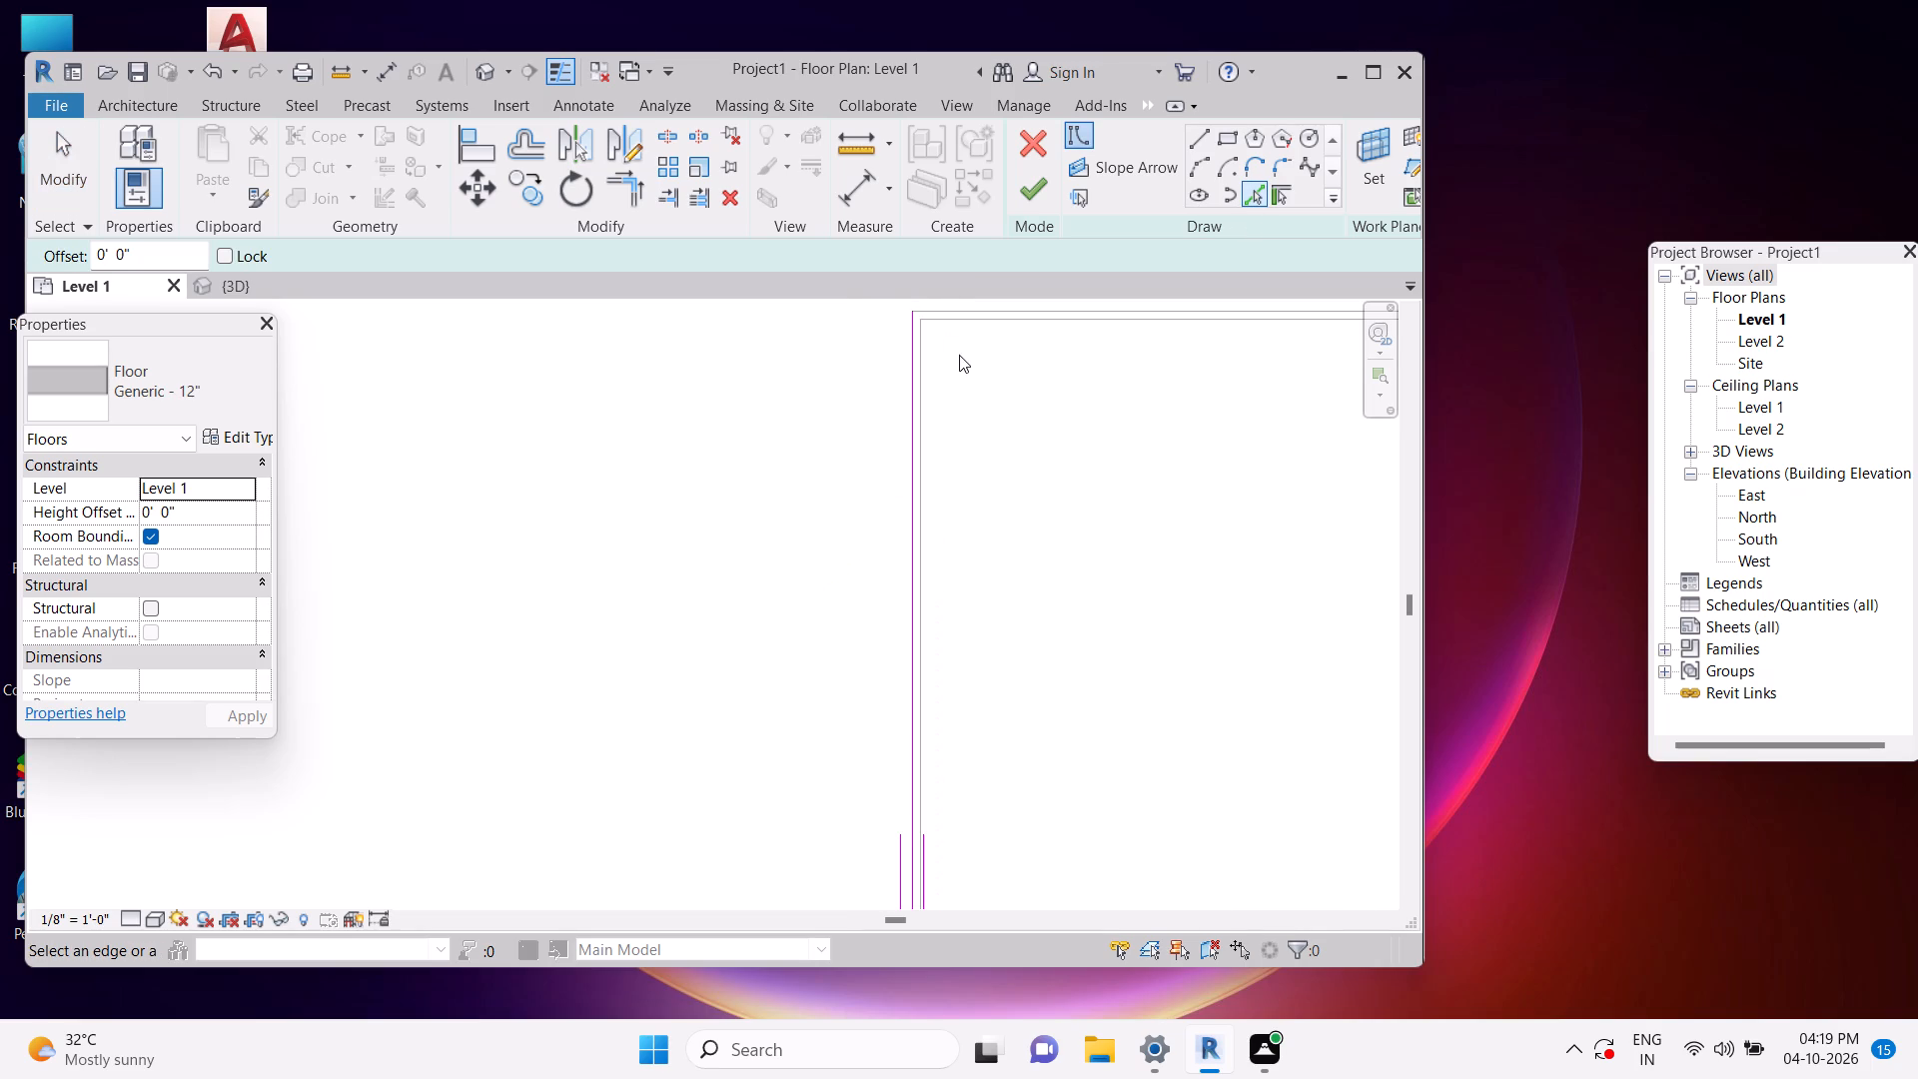
# Pick the outer faces of the north, east and south walls to close the boundary, and finish the floor.
pyautogui.moveTo(966, 364); pyautogui.dragTo(965, 569, button='middle')
pyautogui.click(990, 517)
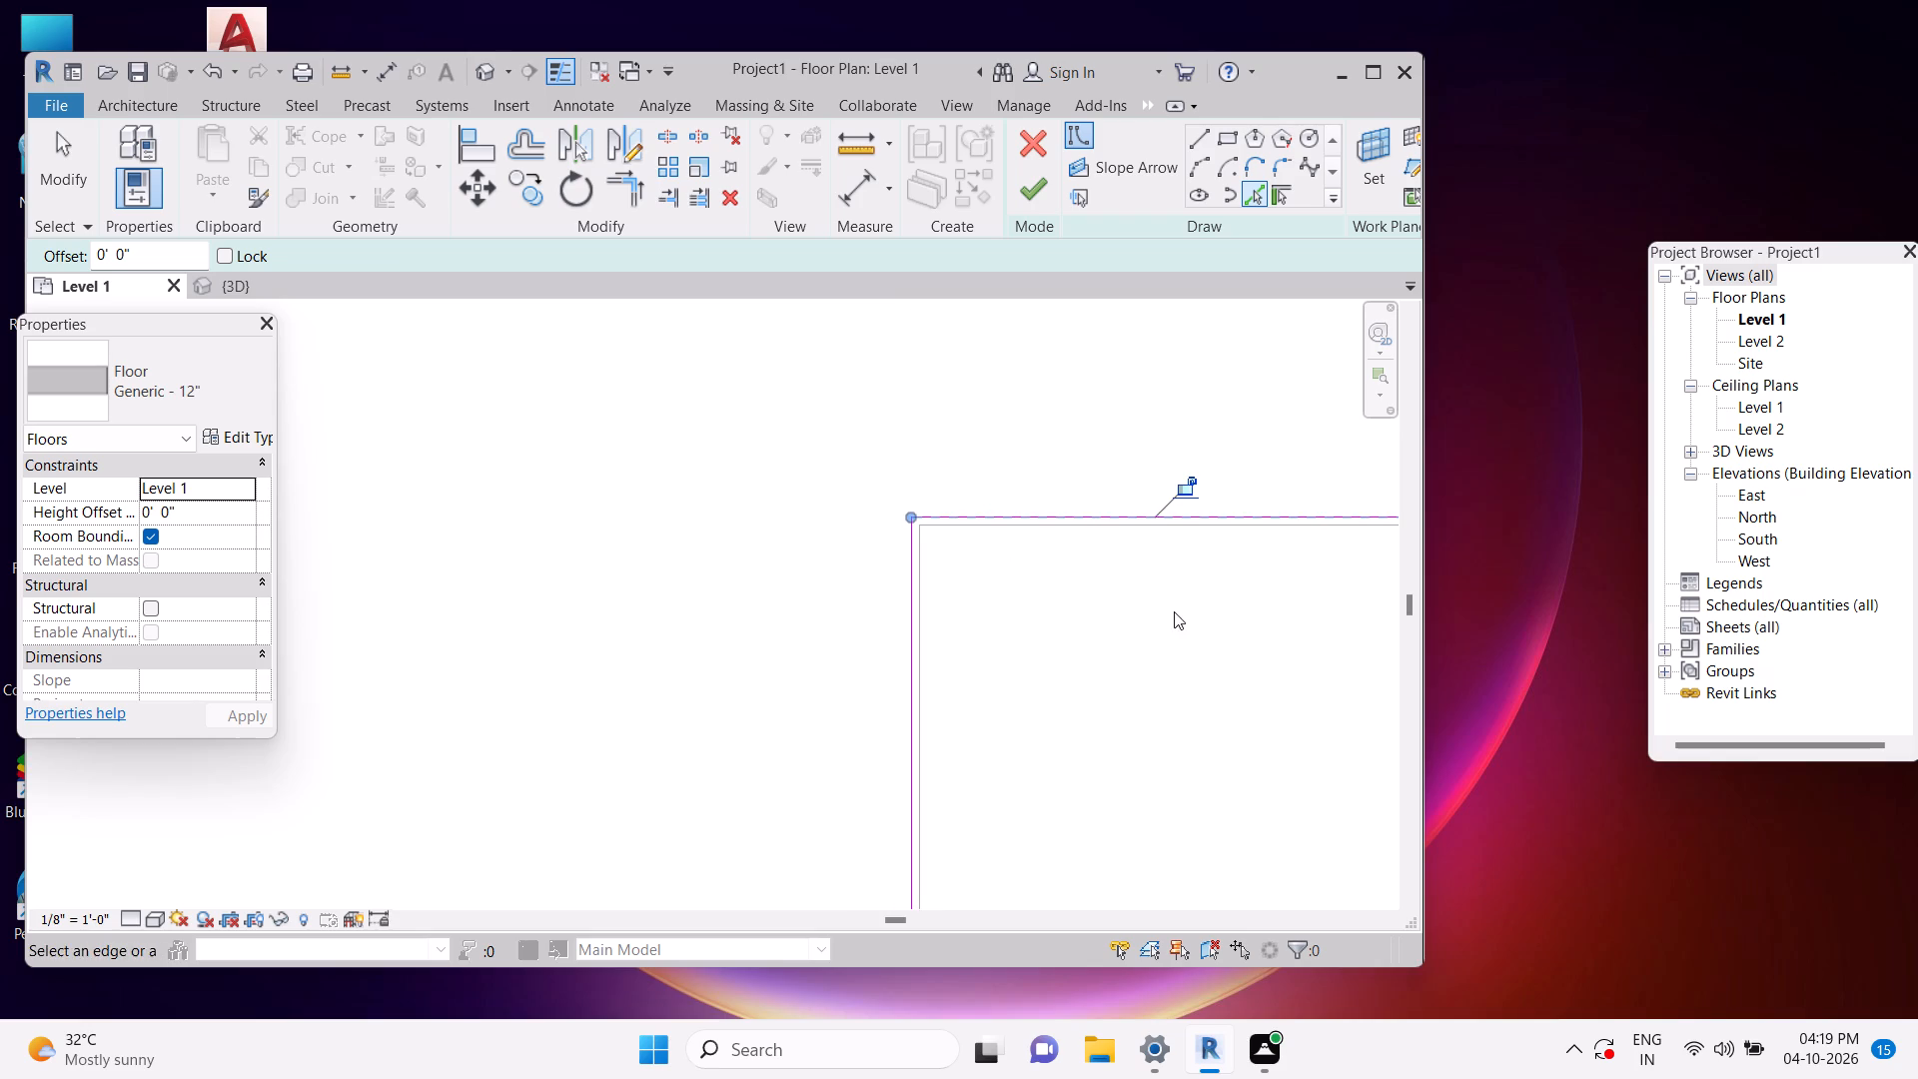
pyautogui.moveTo(1274, 641); pyautogui.dragTo(734, 597, button='middle')
pyautogui.scroll(5, 1002, 573)
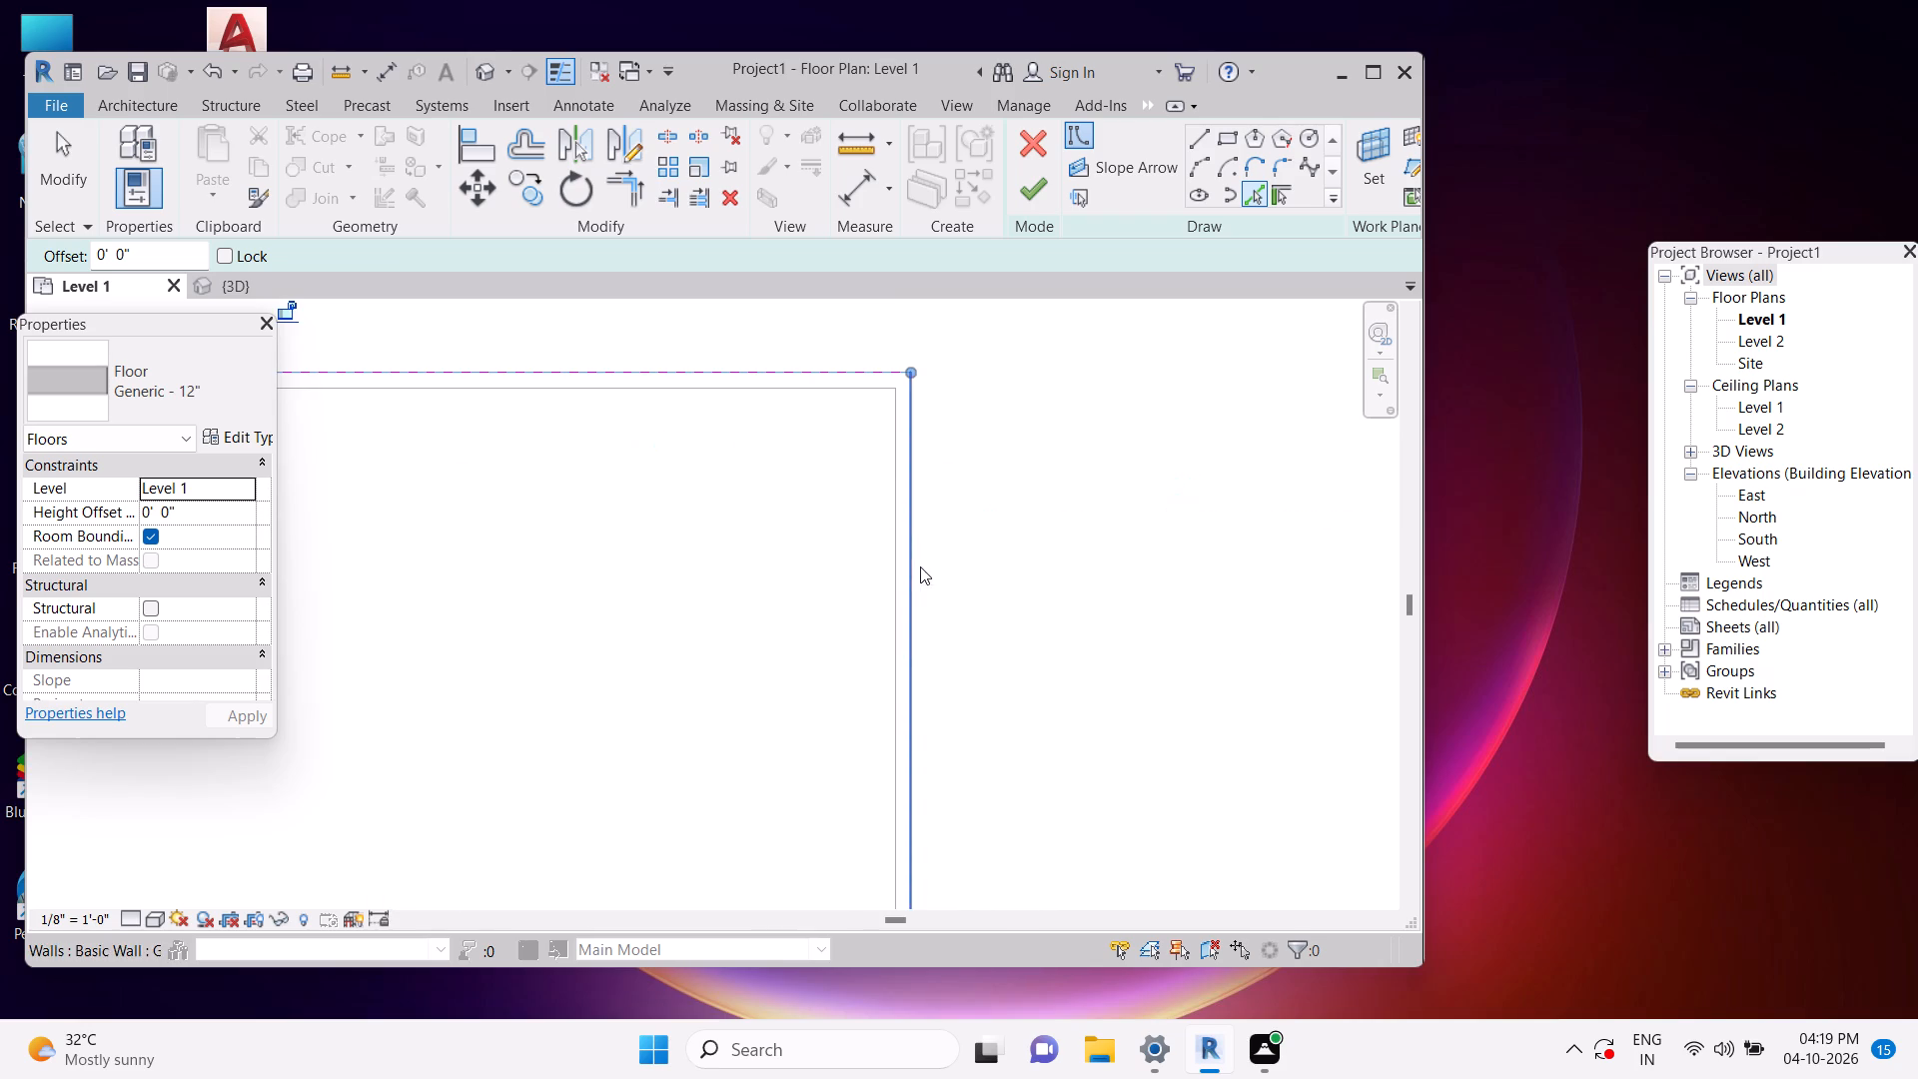
pyautogui.click(920, 566)
pyautogui.scroll(-10, 1145, 486)
pyautogui.moveTo(1136, 738); pyautogui.dragTo(1101, 349, button='middle')
pyautogui.scroll(3, 946, 743)
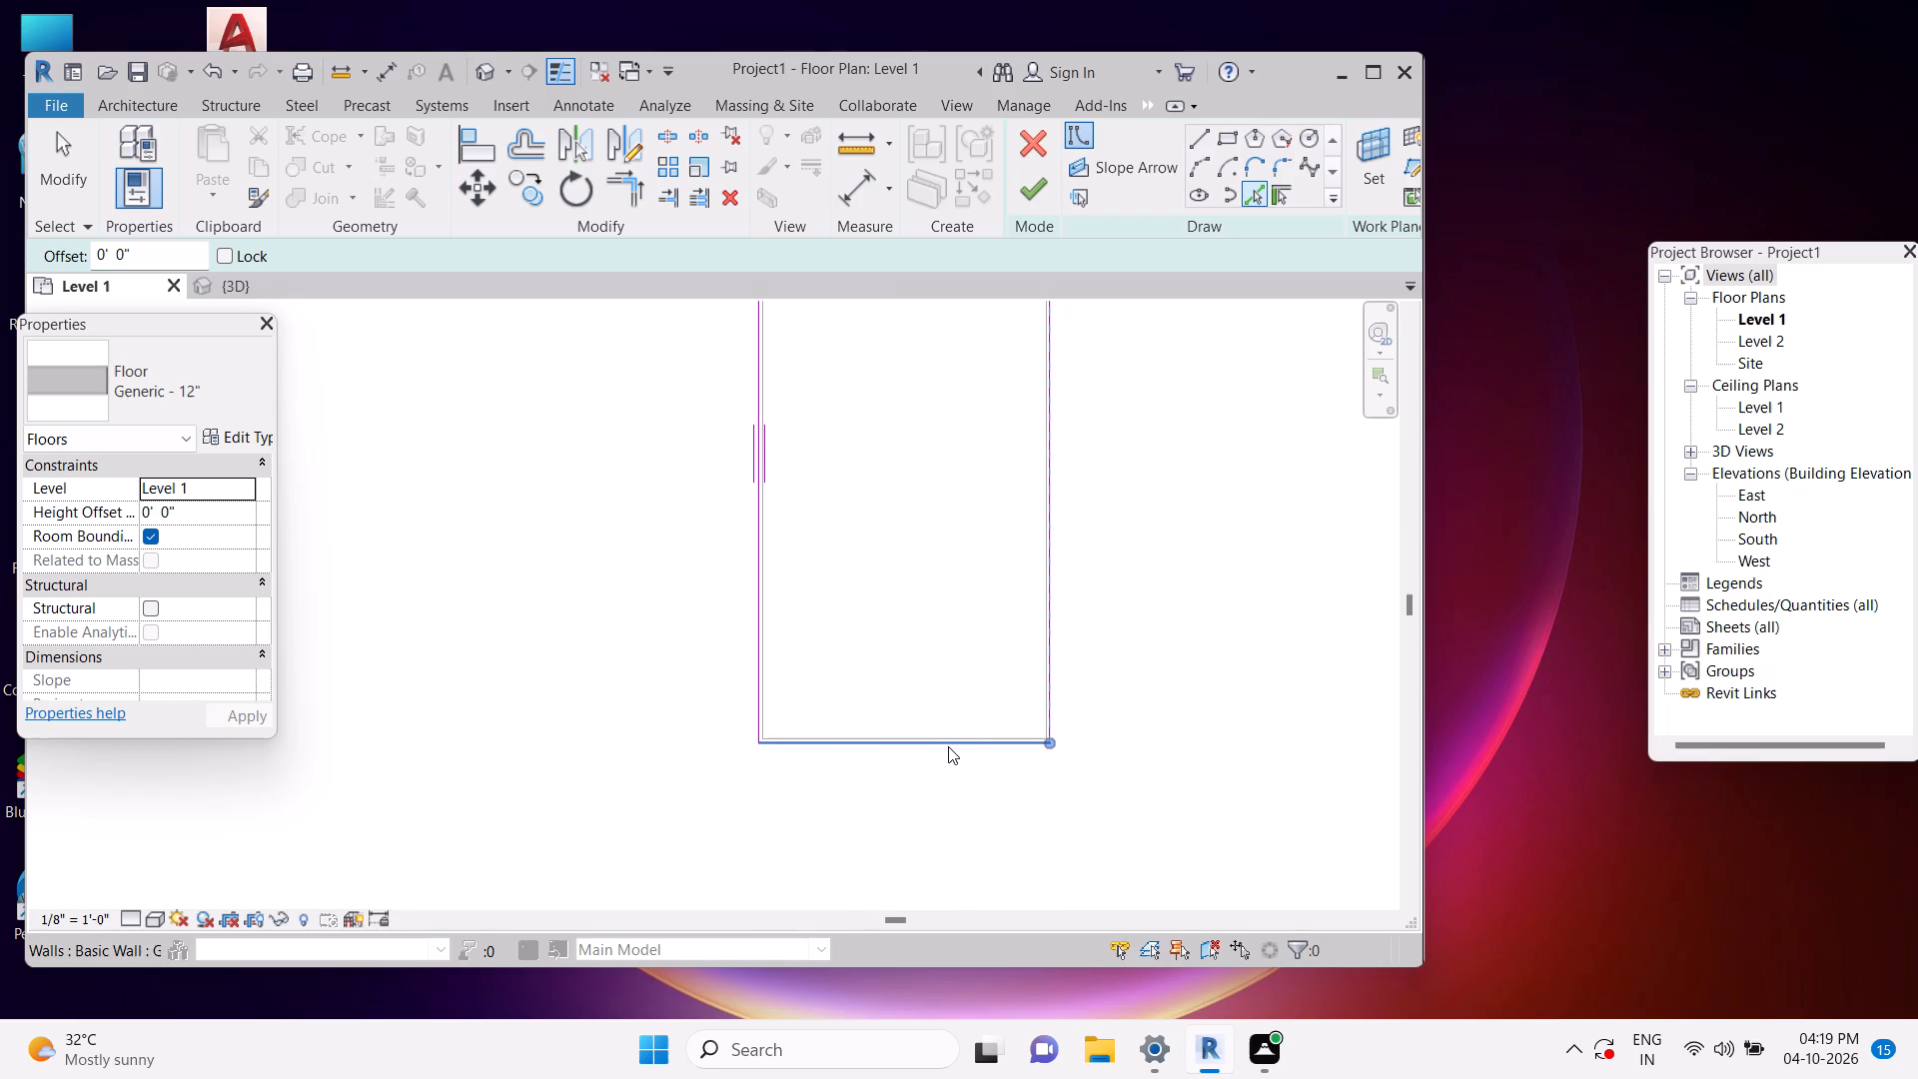
pyautogui.scroll(7, 948, 746)
pyautogui.click(1010, 737)
pyautogui.scroll(-13, 1016, 732)
pyautogui.press('Escape')
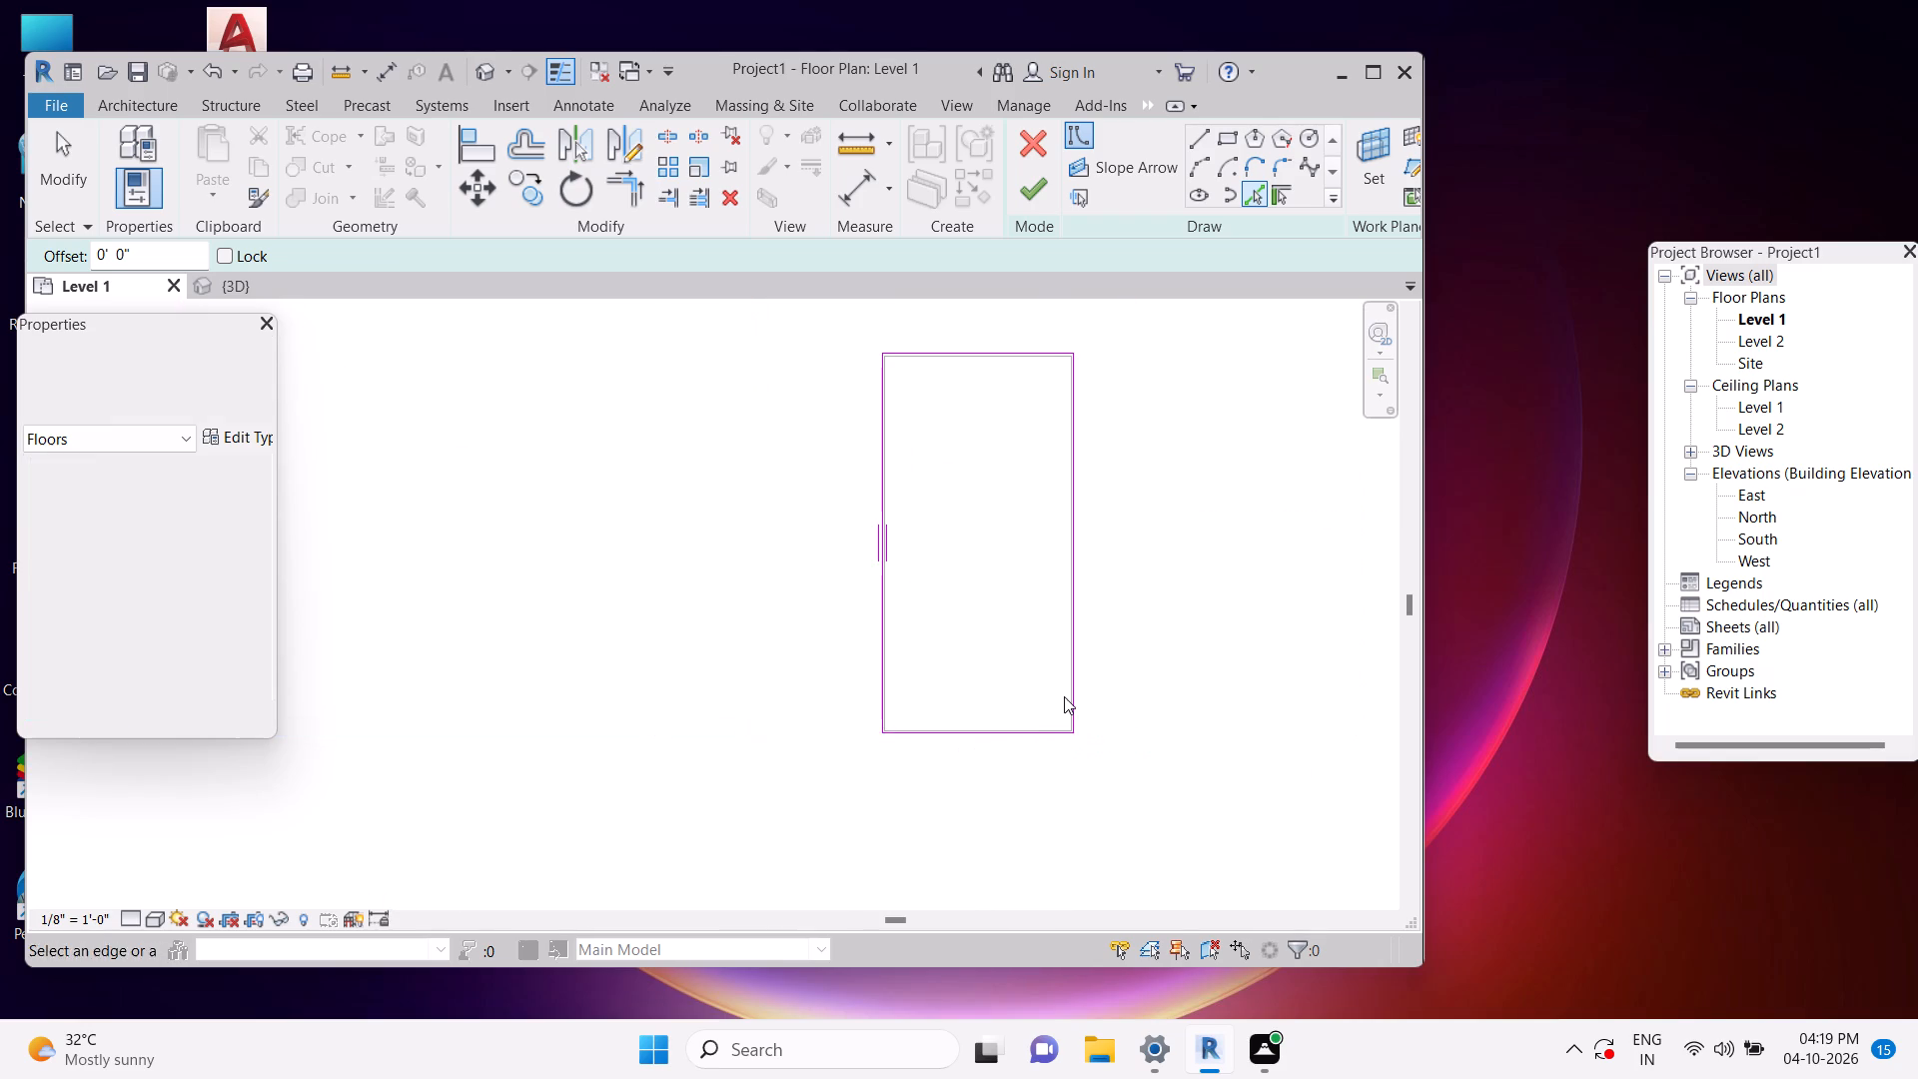
pyautogui.scroll(-1, 1068, 688)
pyautogui.press('Escape')
pyautogui.press('Escape')
pyautogui.press('Escape')
pyautogui.press('Escape')
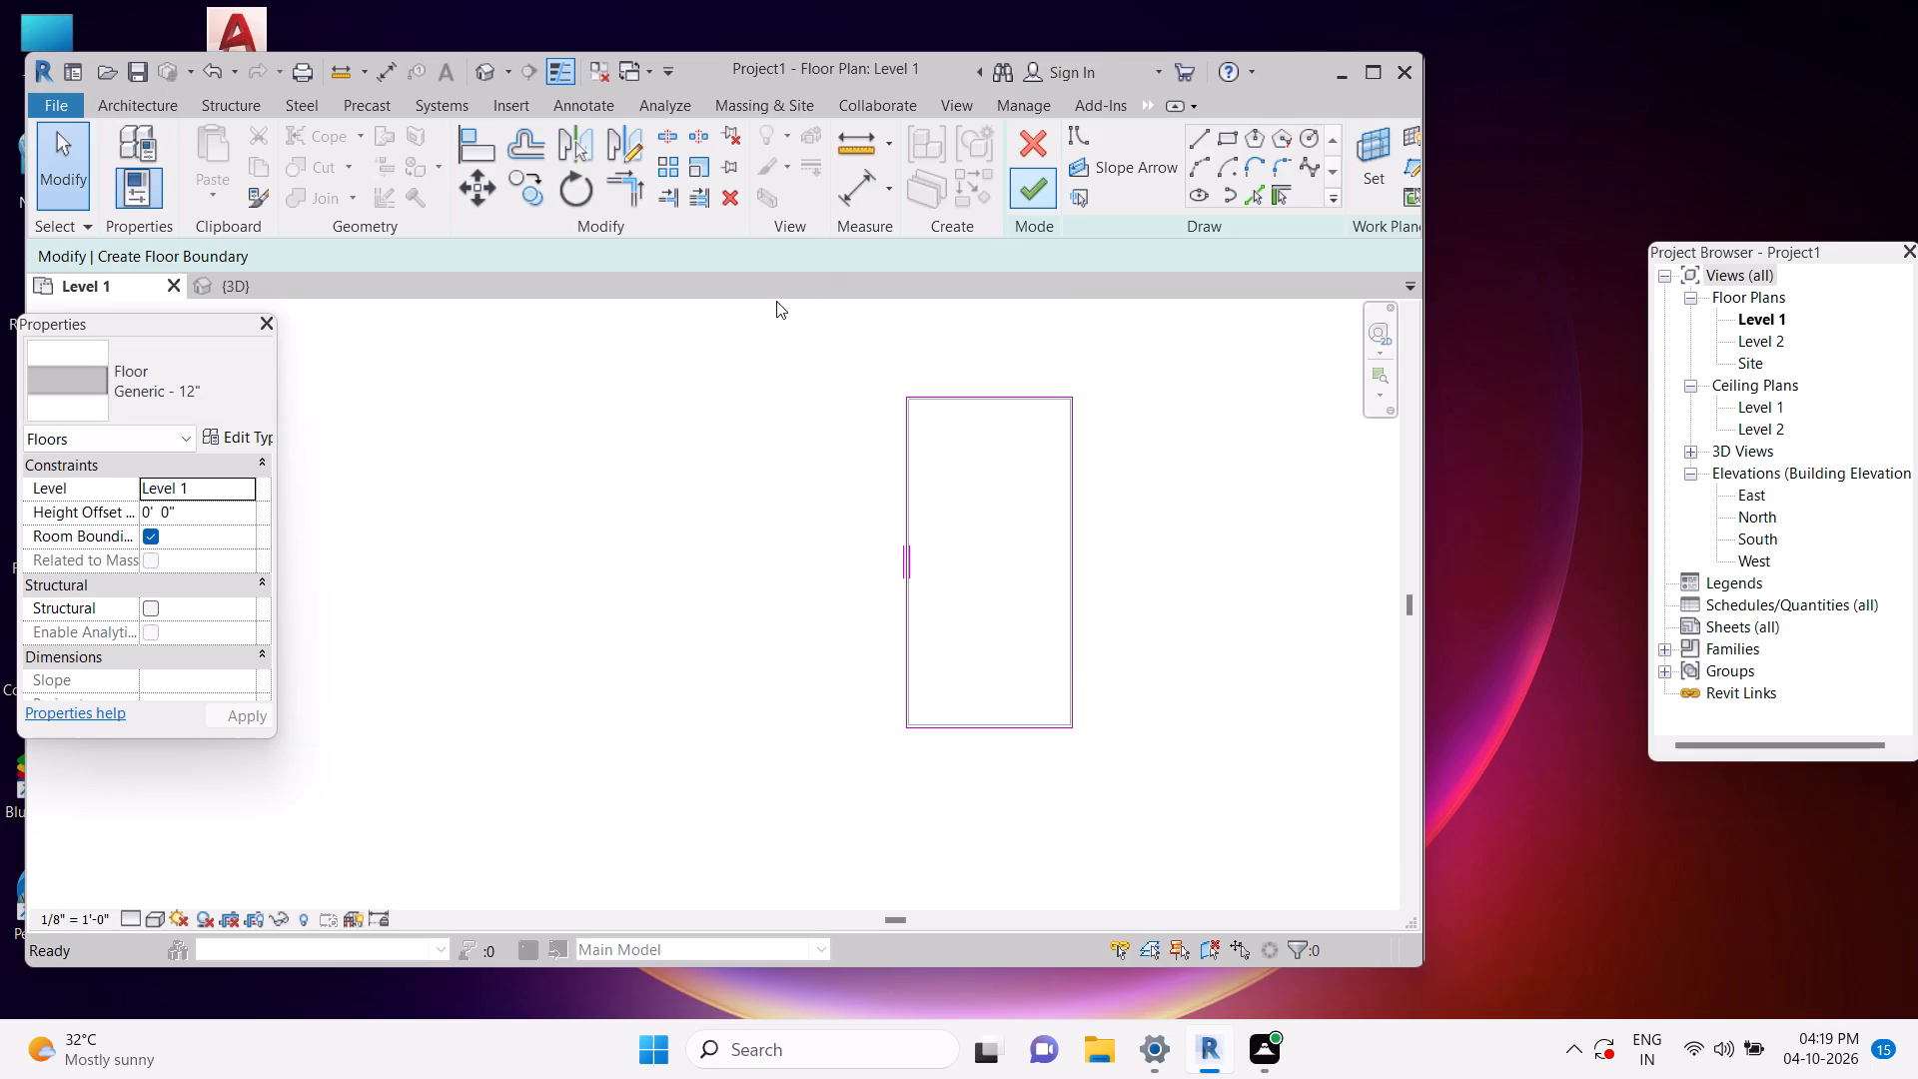
pyautogui.click(1048, 197)
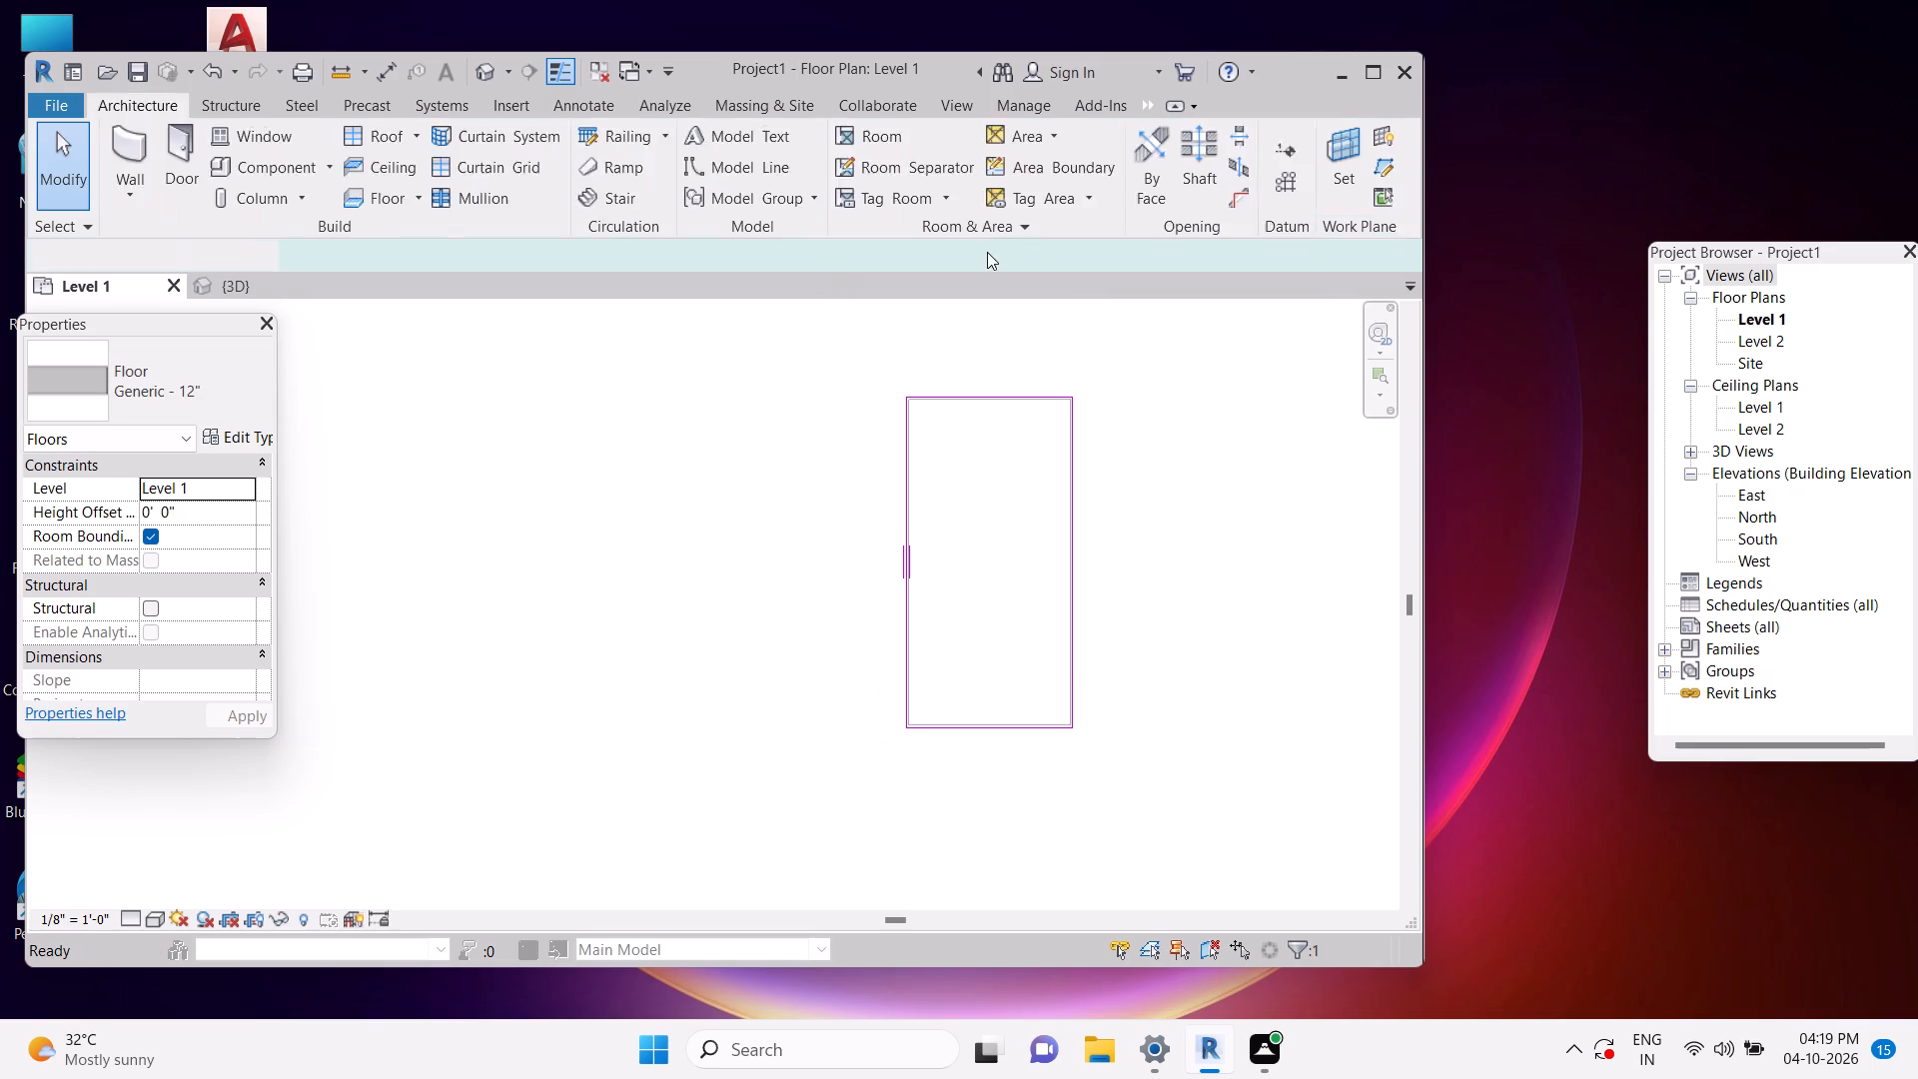
pyautogui.press('Escape')
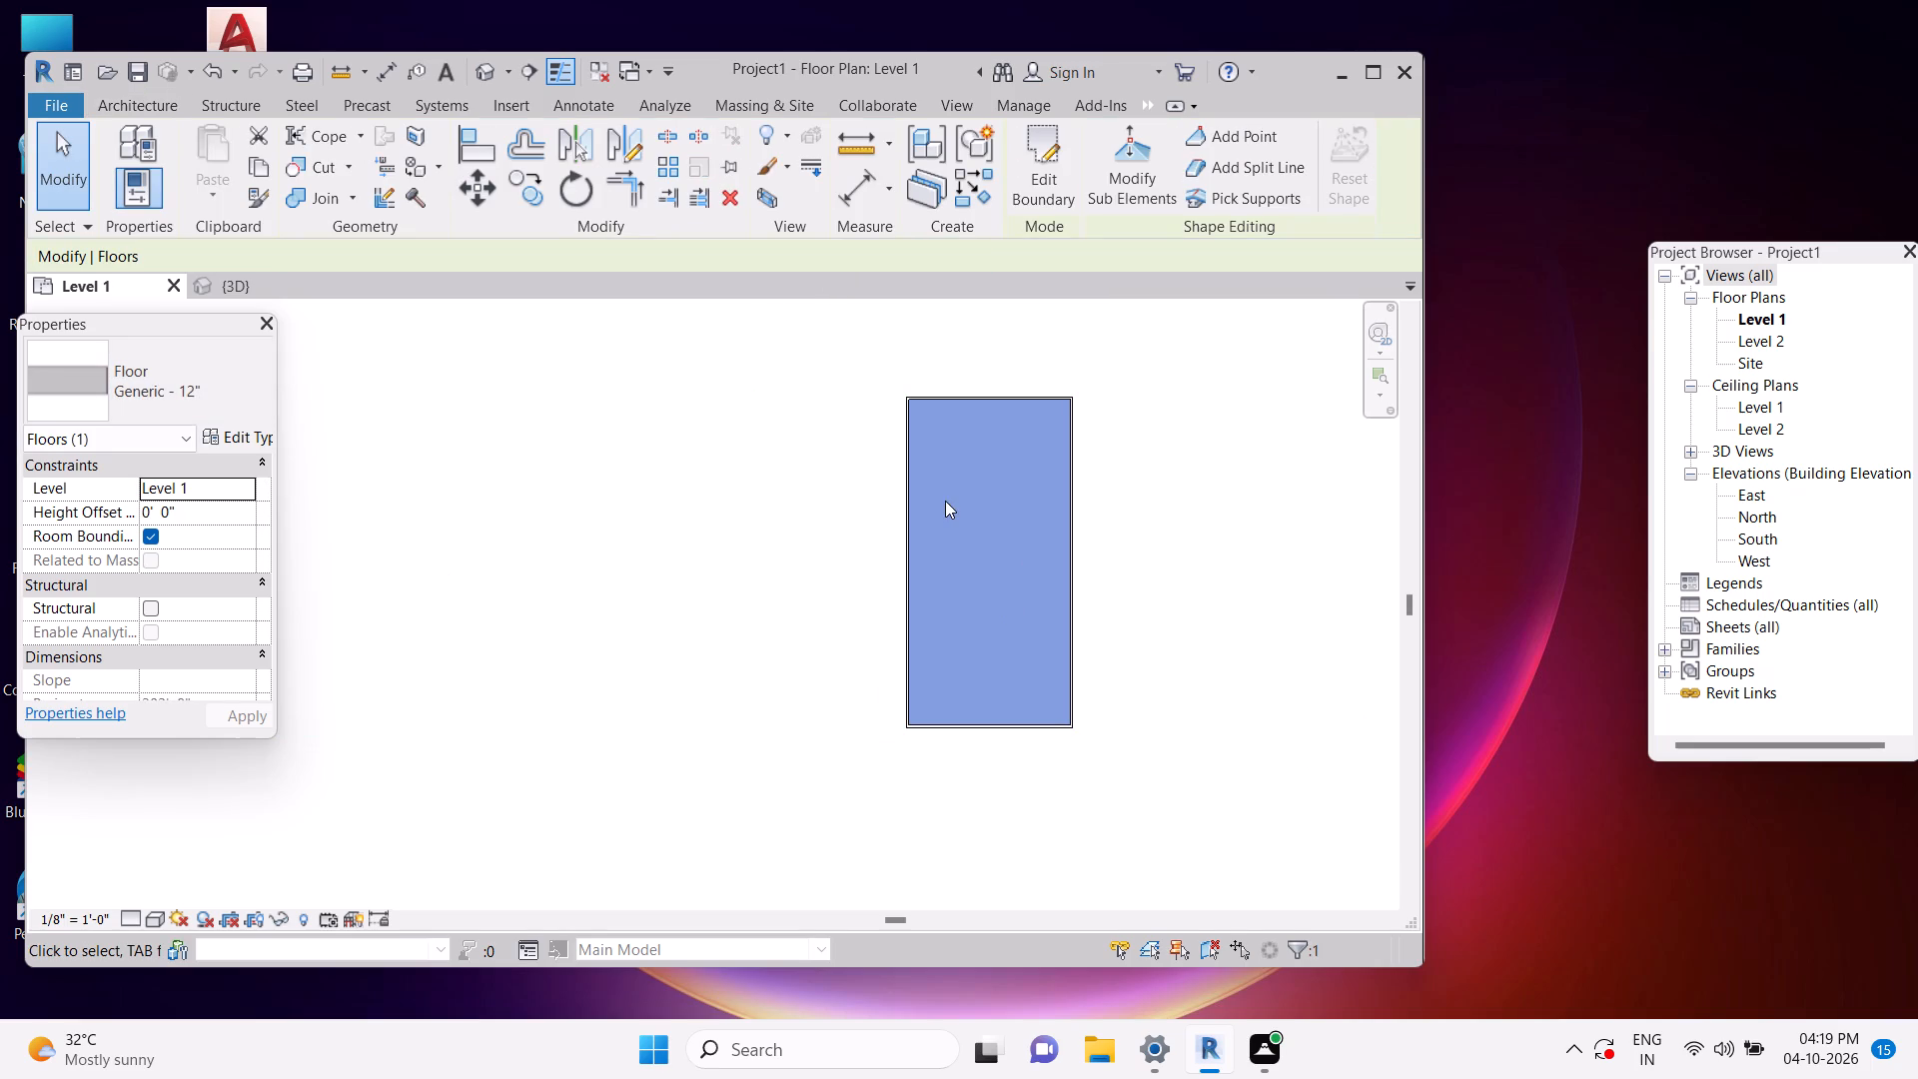
# Display the Level 1 plan in the Shaded visual style.
pyautogui.press('s')
pyautogui.press('d')
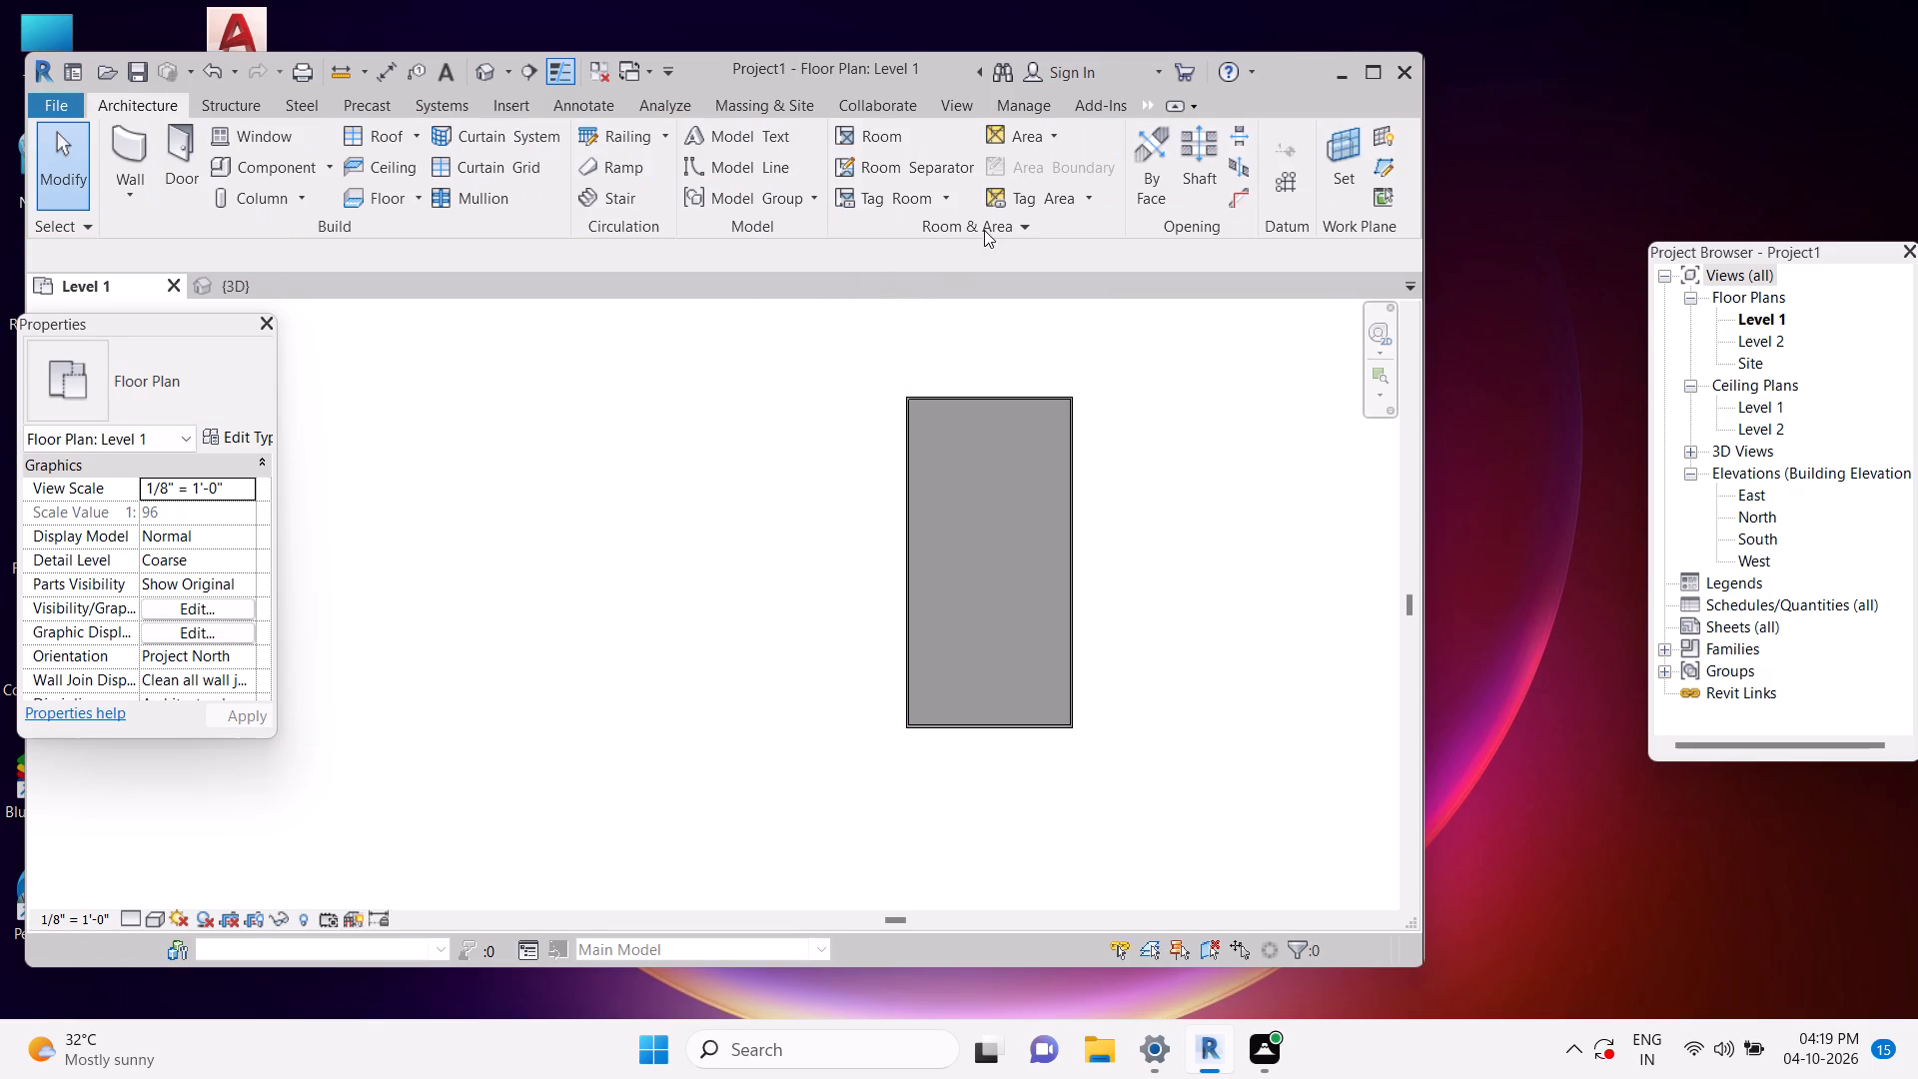
# Open the 3D view and examine how the floor meets the base of the walls.
pyautogui.click(479, 72)
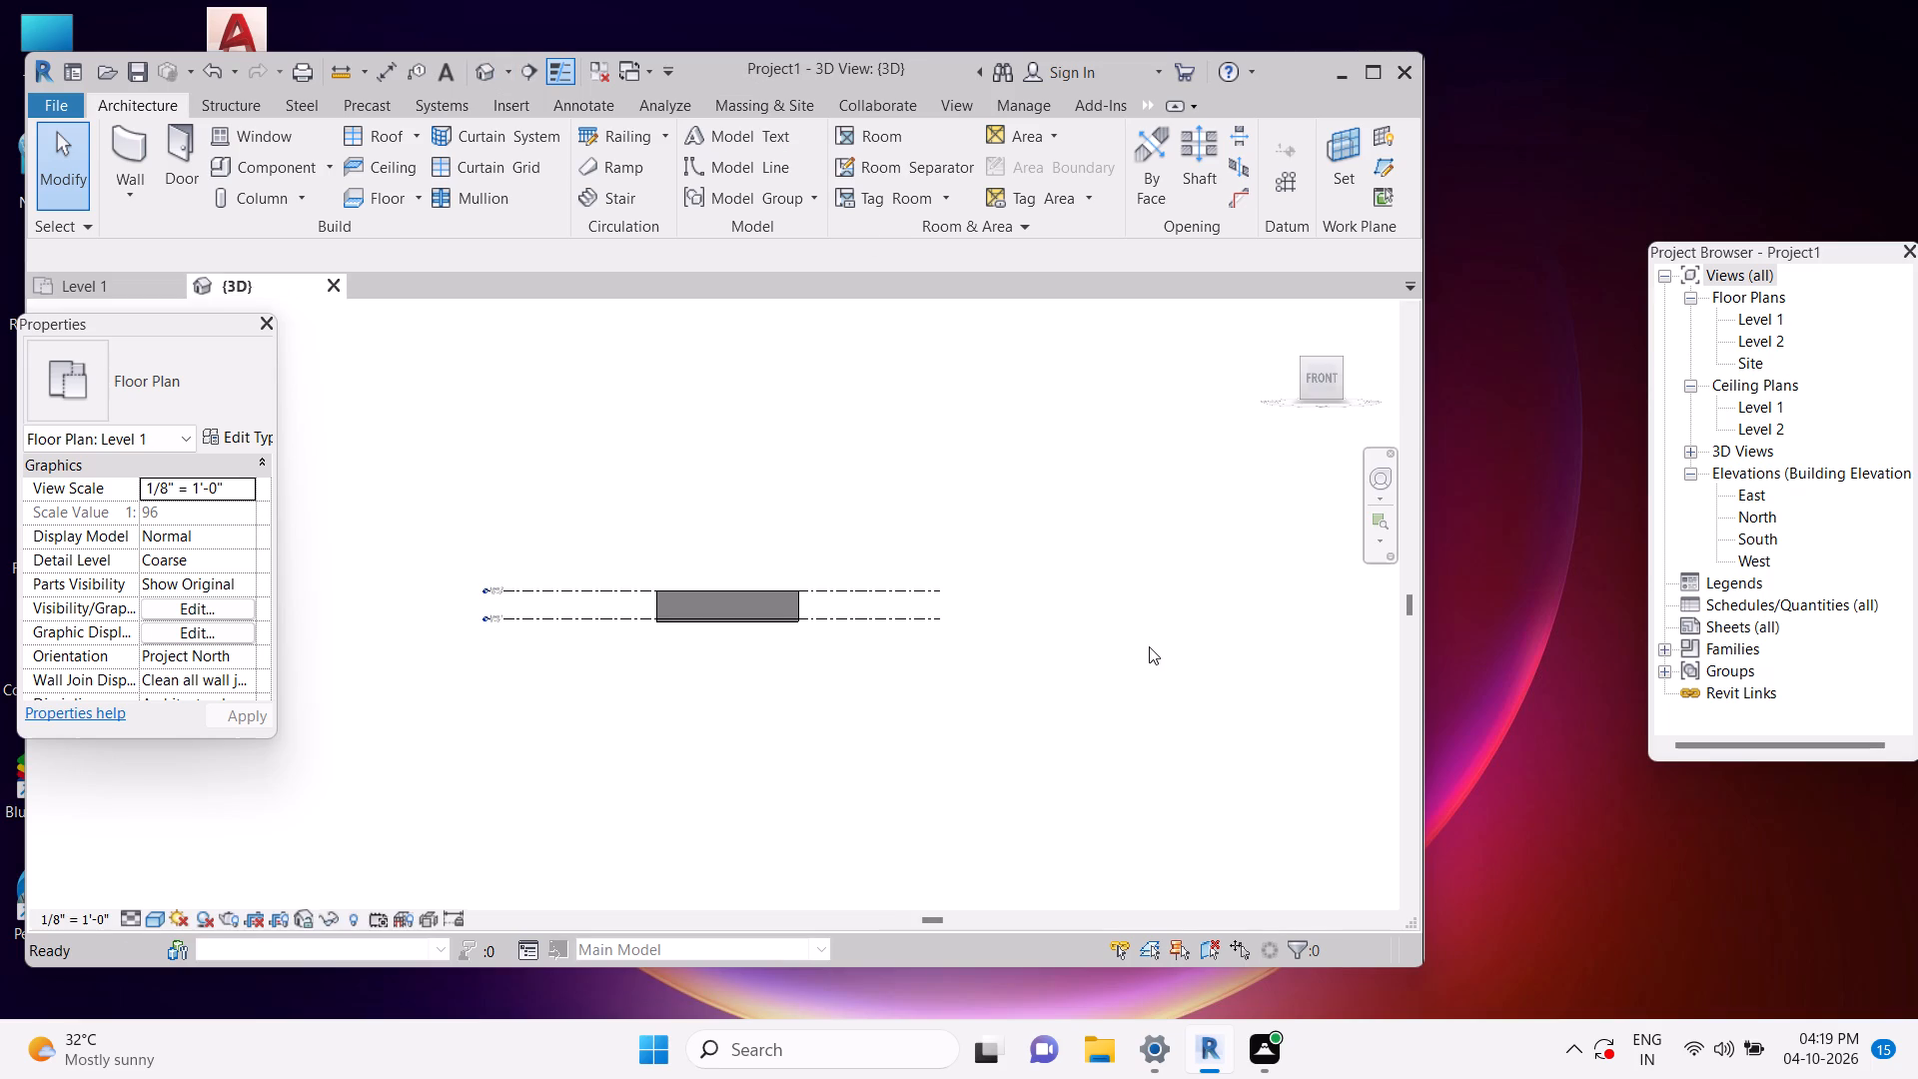
pyautogui.keyDown('shift'); pyautogui.moveTo(978, 697); pyautogui.dragTo(860, 829, button='middle'); pyautogui.keyUp('shift')
pyautogui.scroll(11, 712, 673)
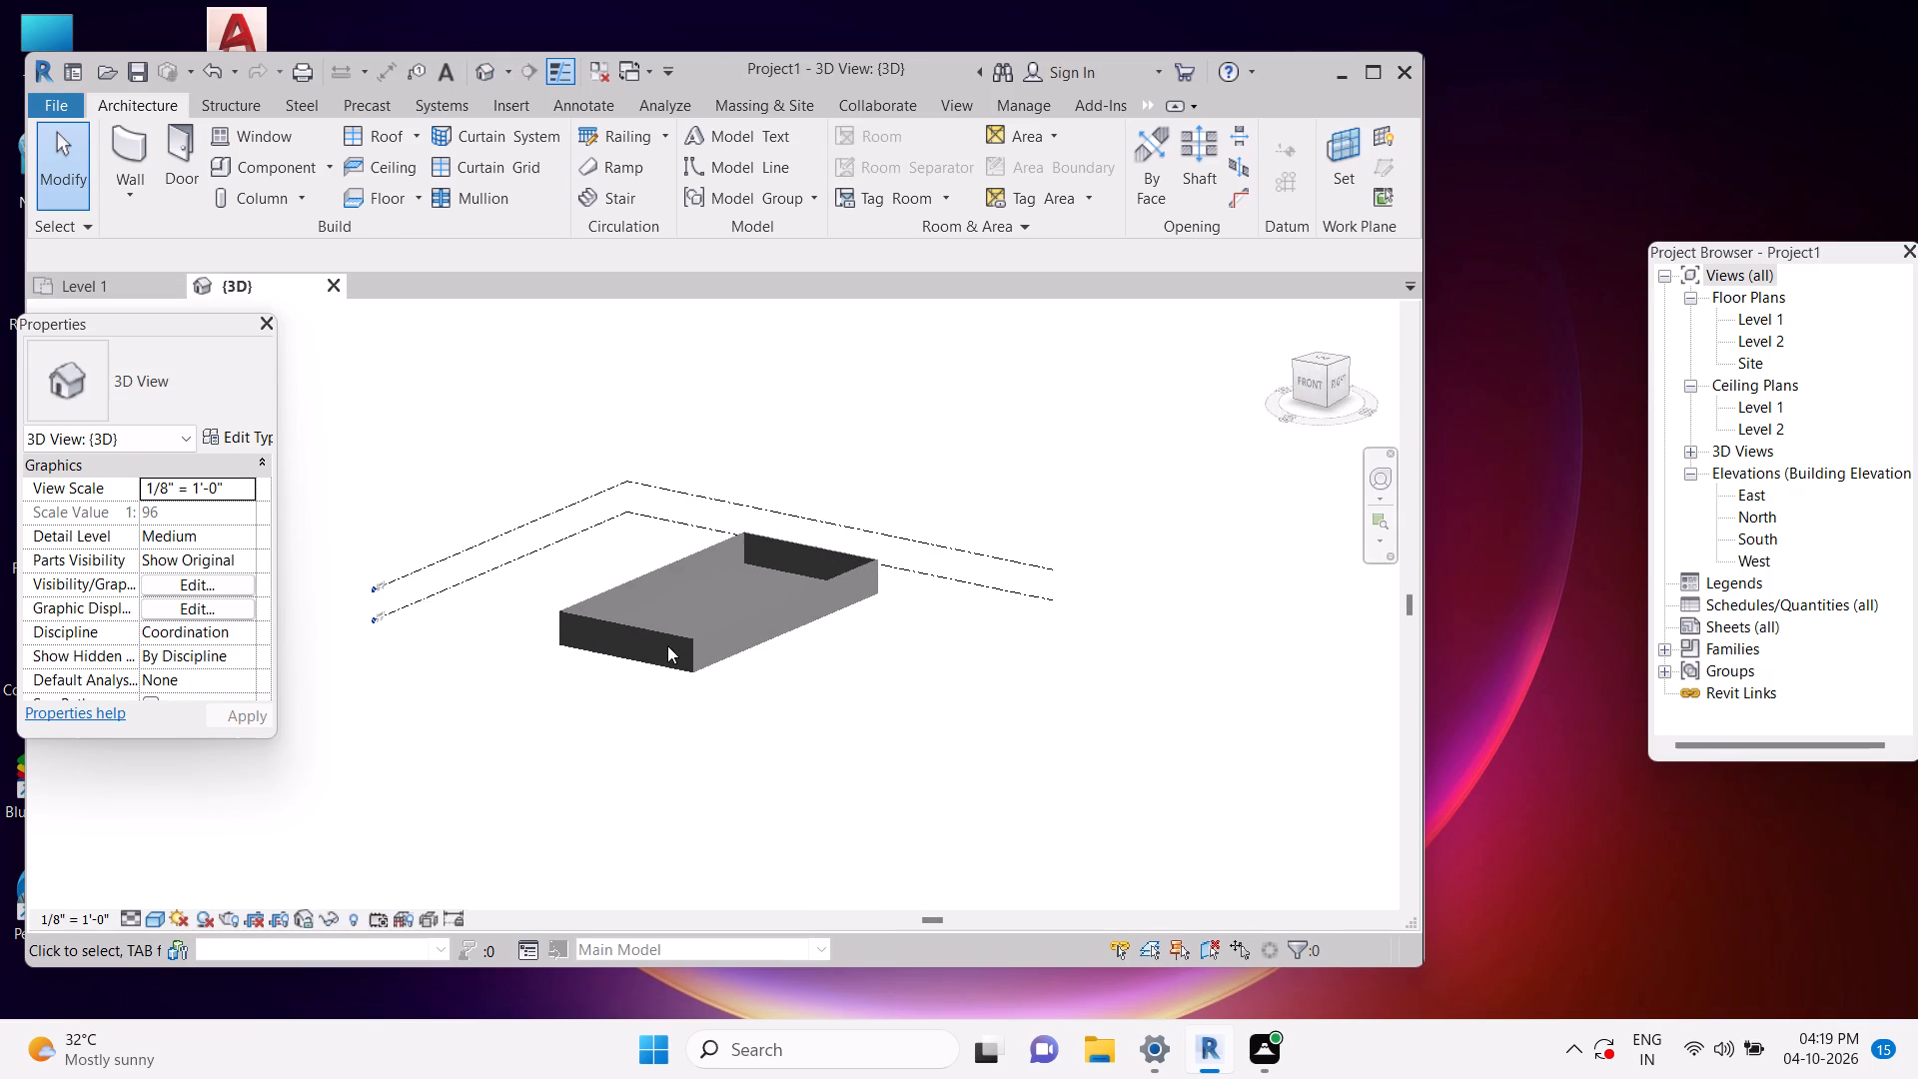
pyautogui.press('Escape')
pyautogui.scroll(4, 751, 610)
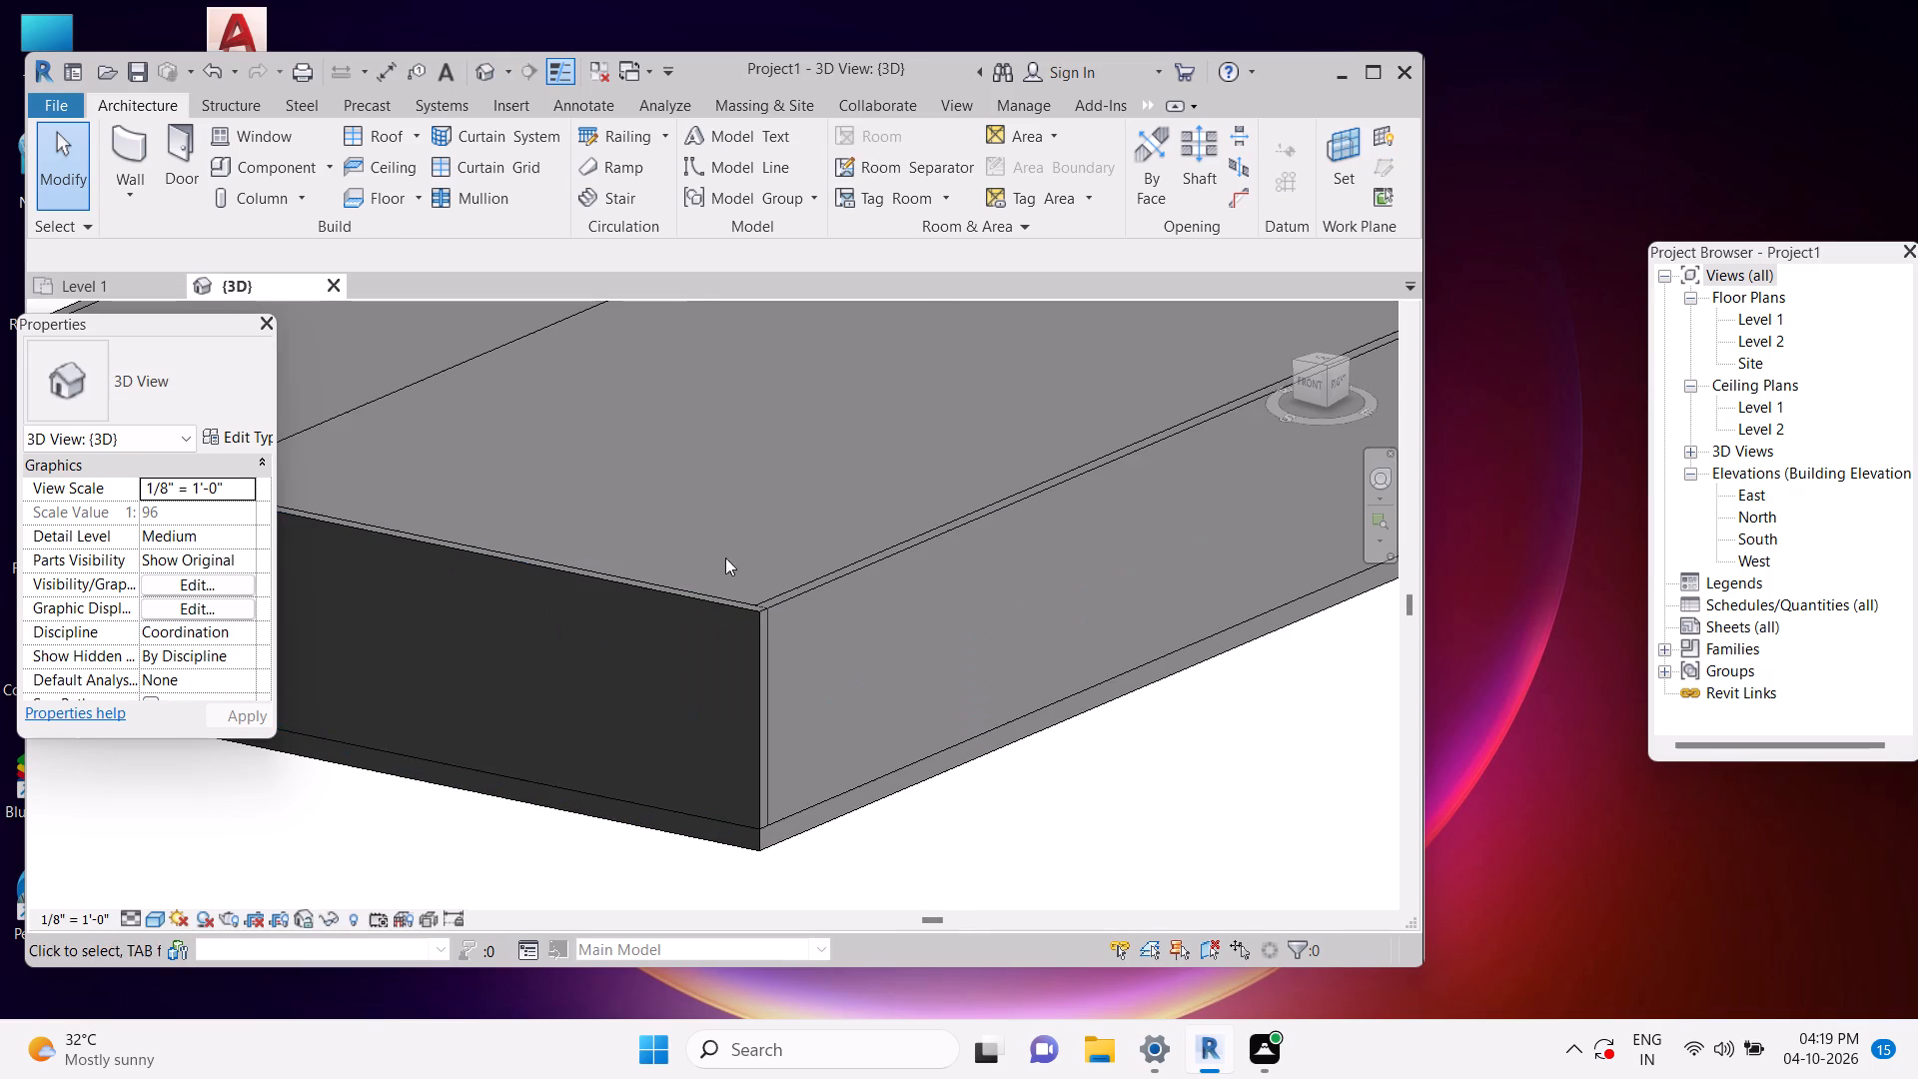
pyautogui.scroll(-6, 471, 442)
pyautogui.moveTo(588, 486); pyautogui.dragTo(651, 504, button='middle')
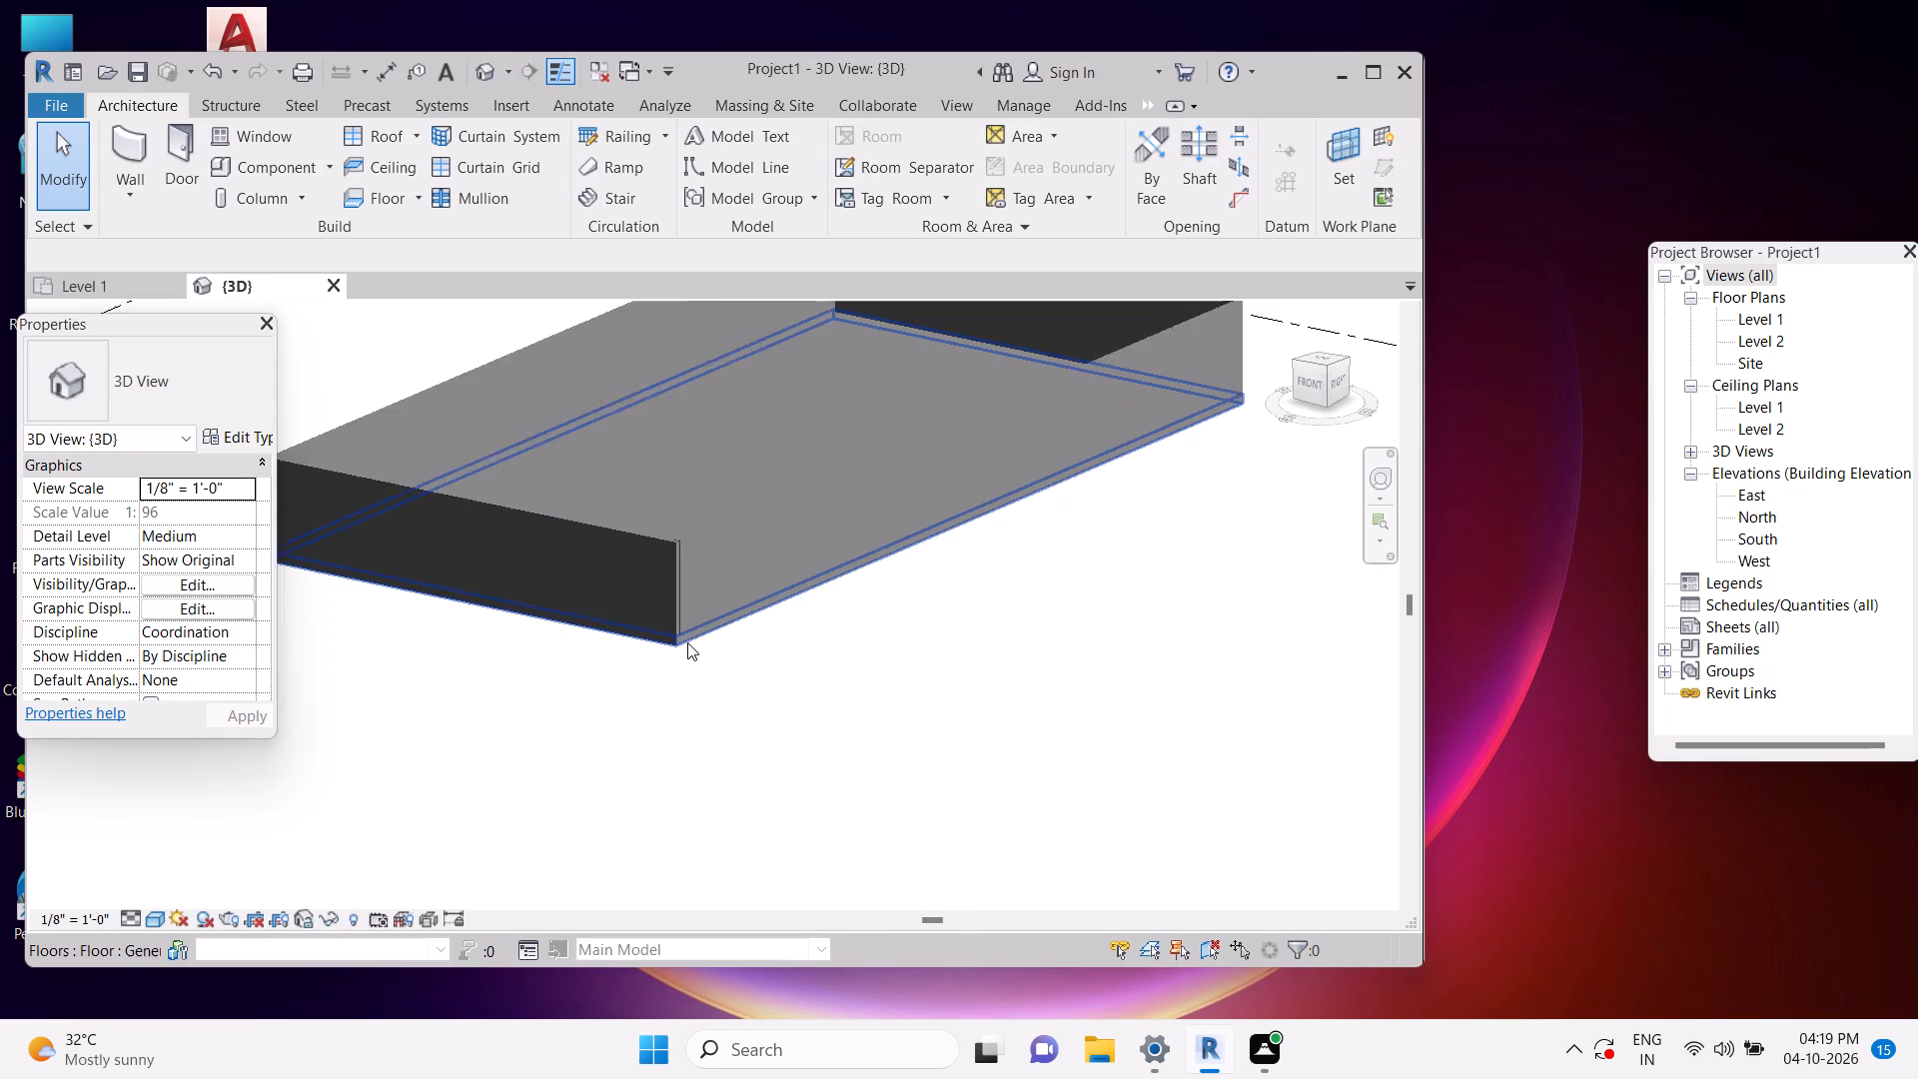
# Select the floor slab and duplicate its type under the name Generic - 4".
pyautogui.click(685, 647)
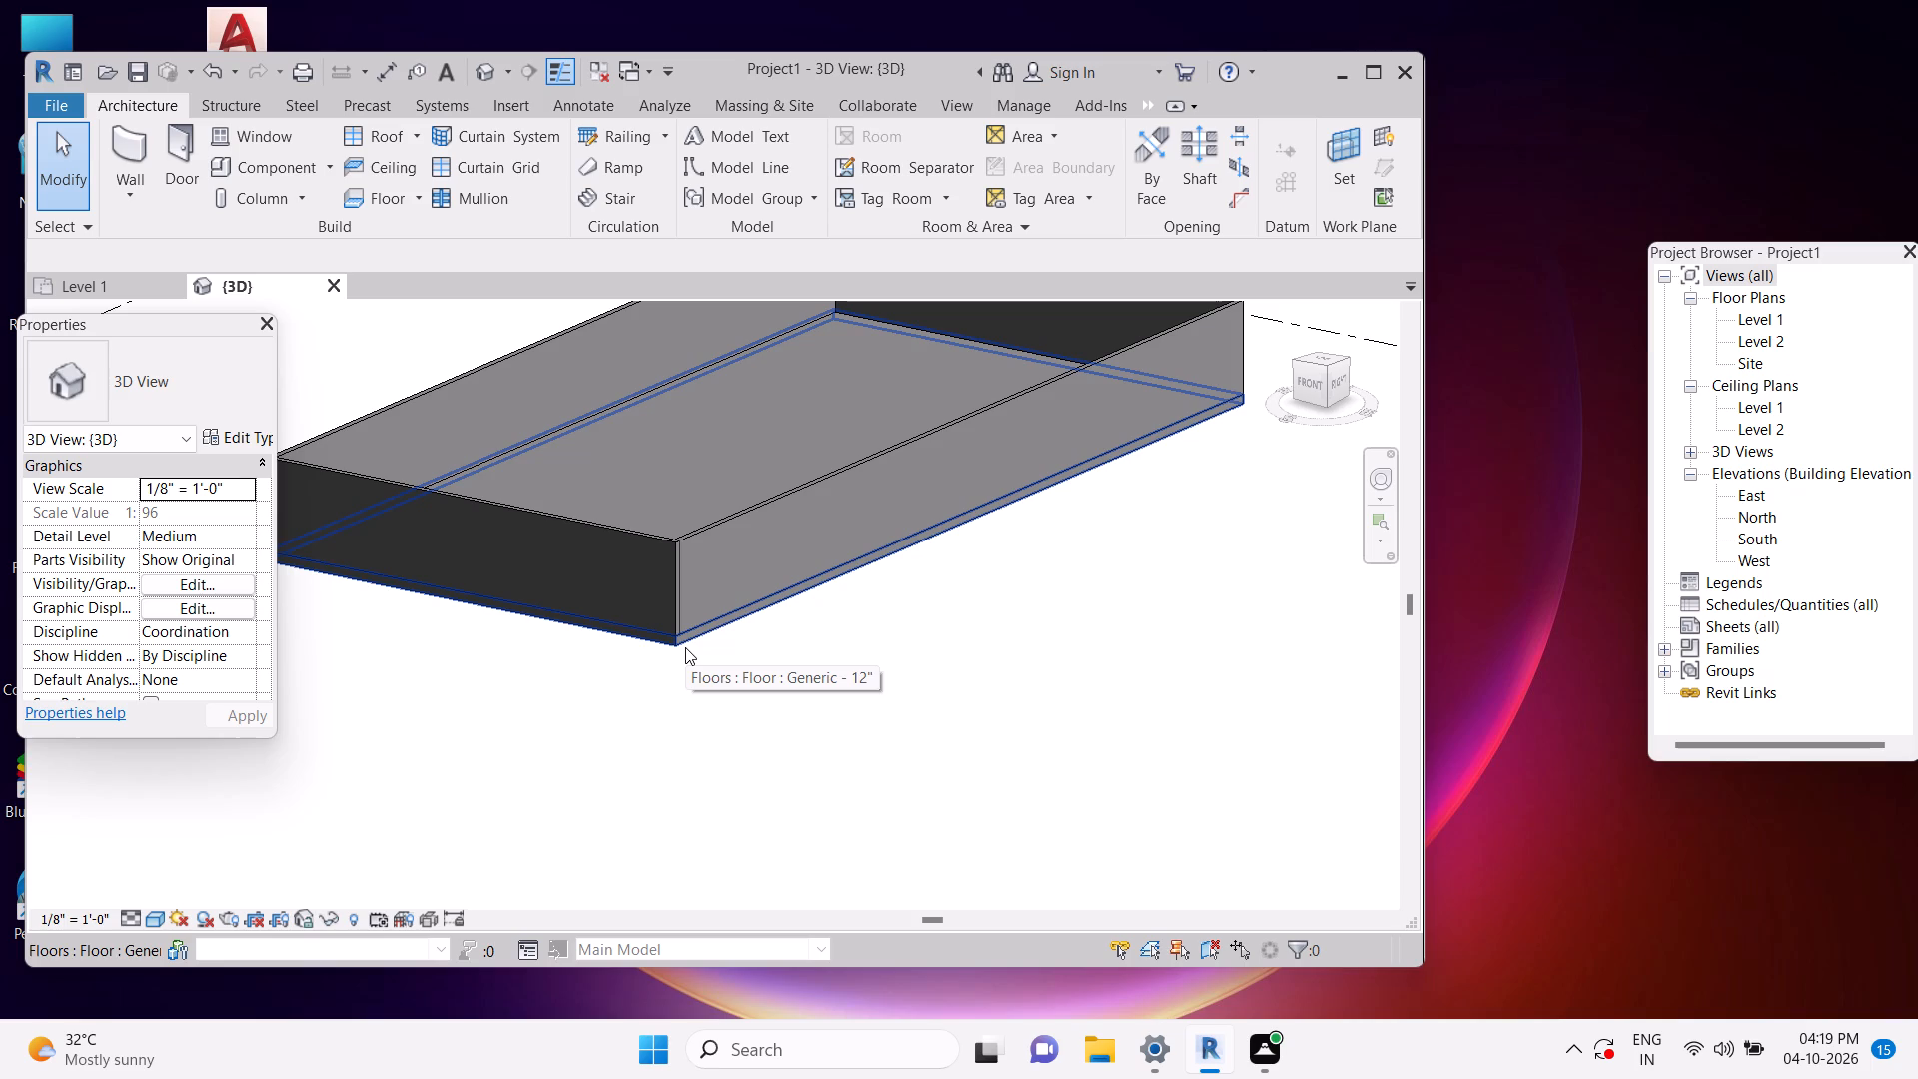
pyautogui.press('Escape')
pyautogui.click(695, 637)
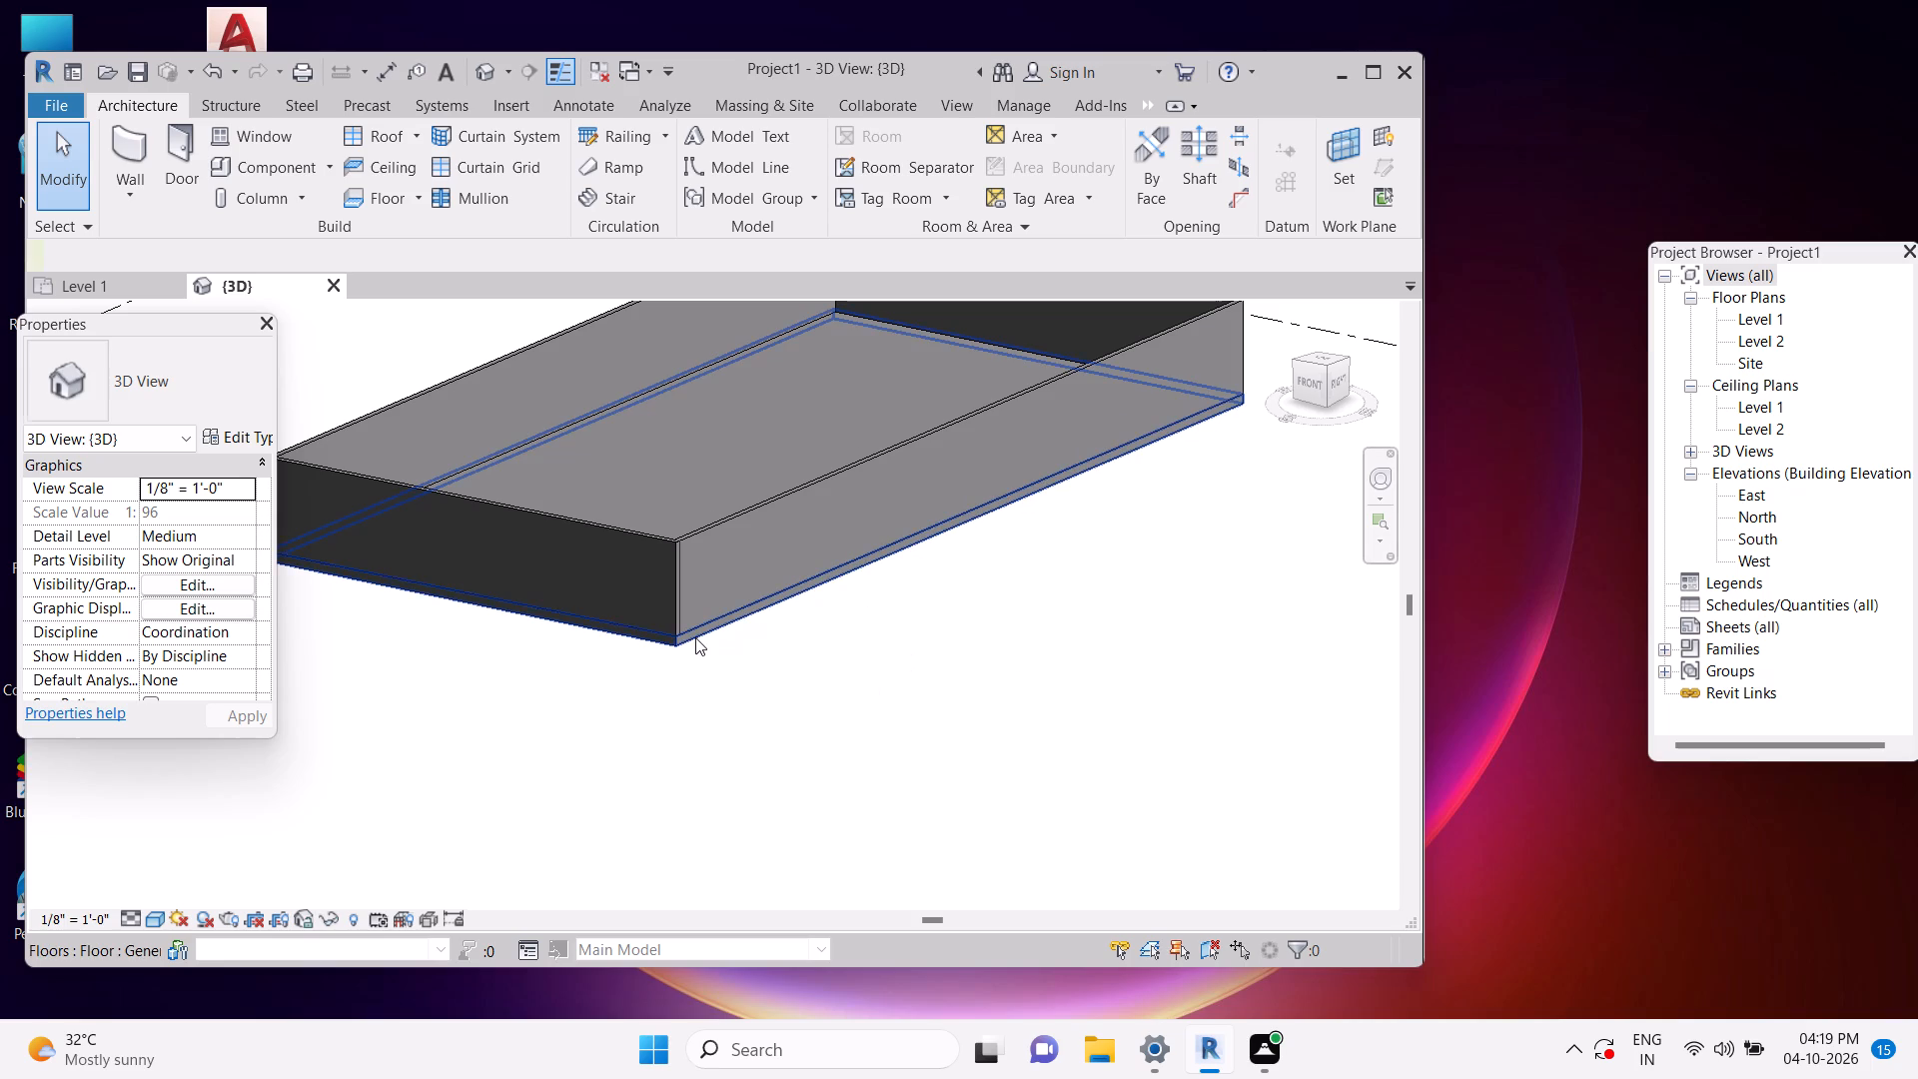
pyautogui.scroll(3, 189, 467)
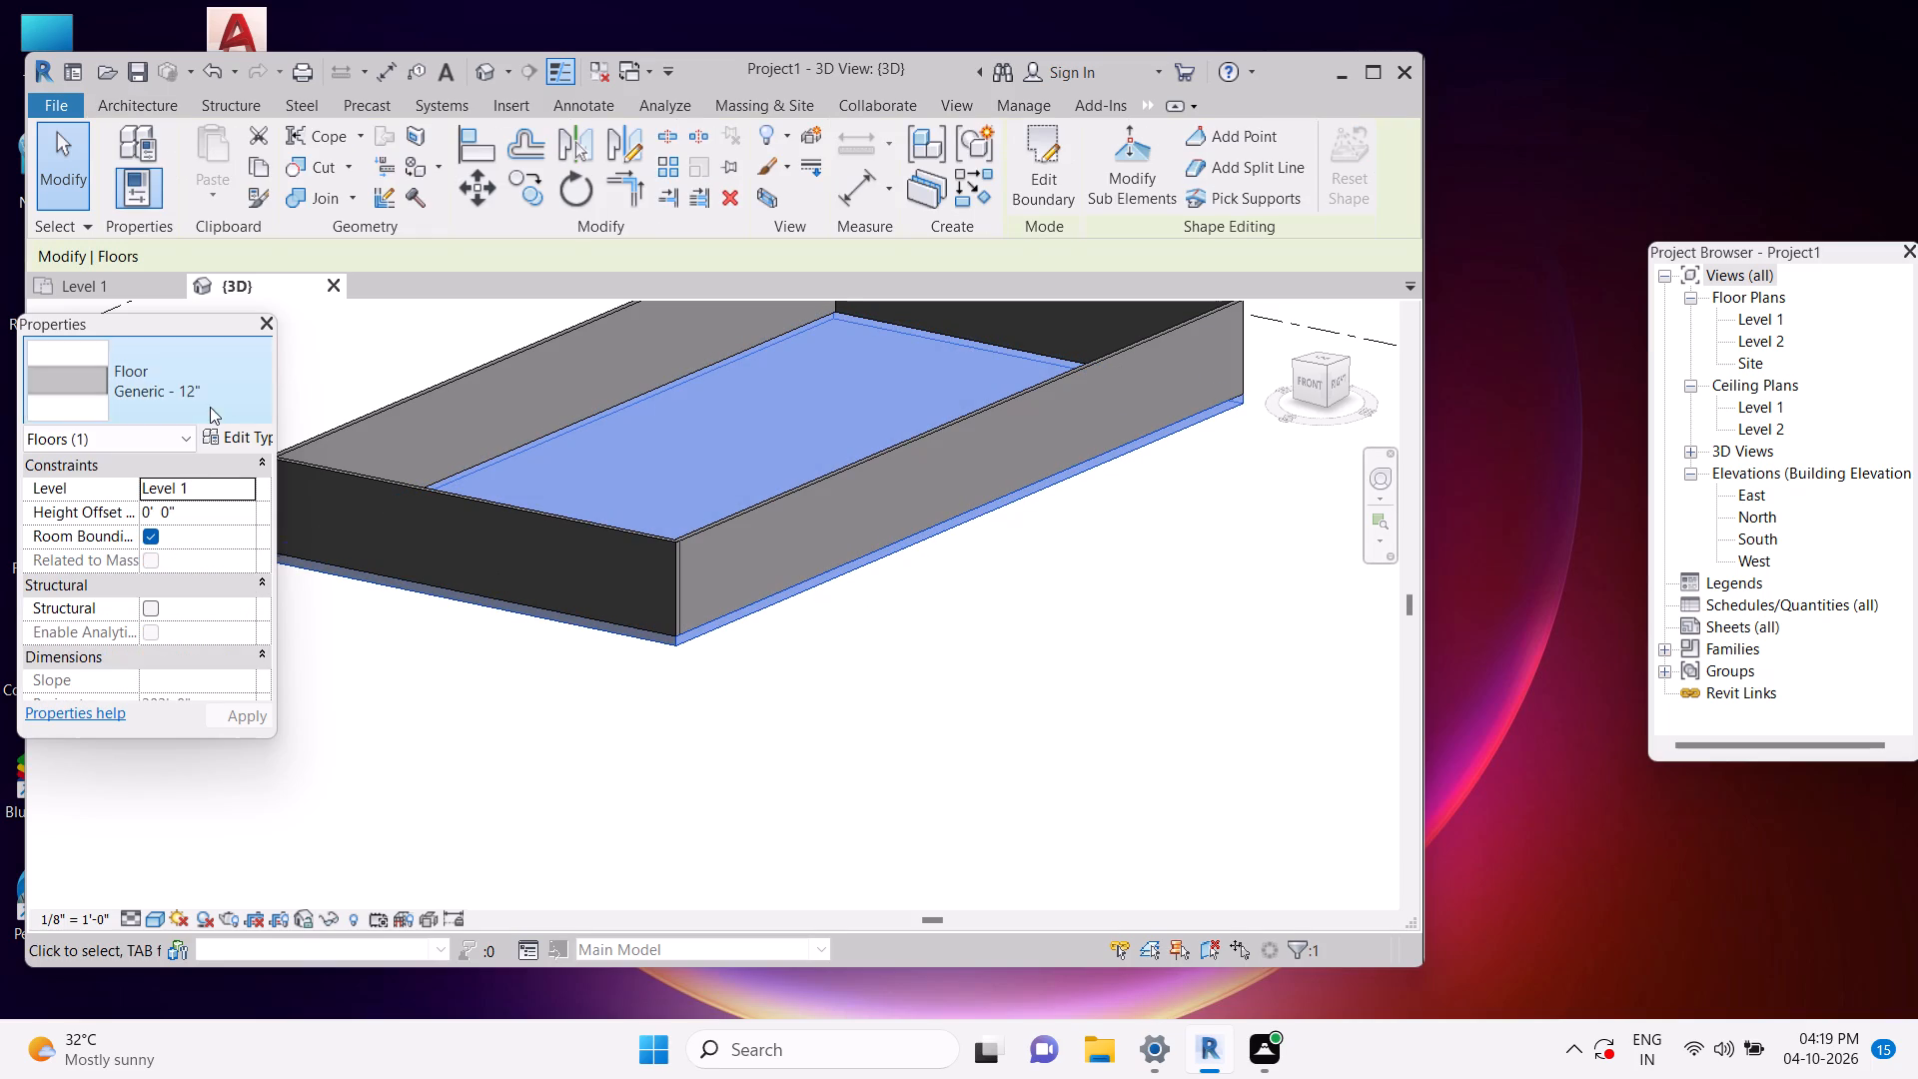
pyautogui.click(234, 430)
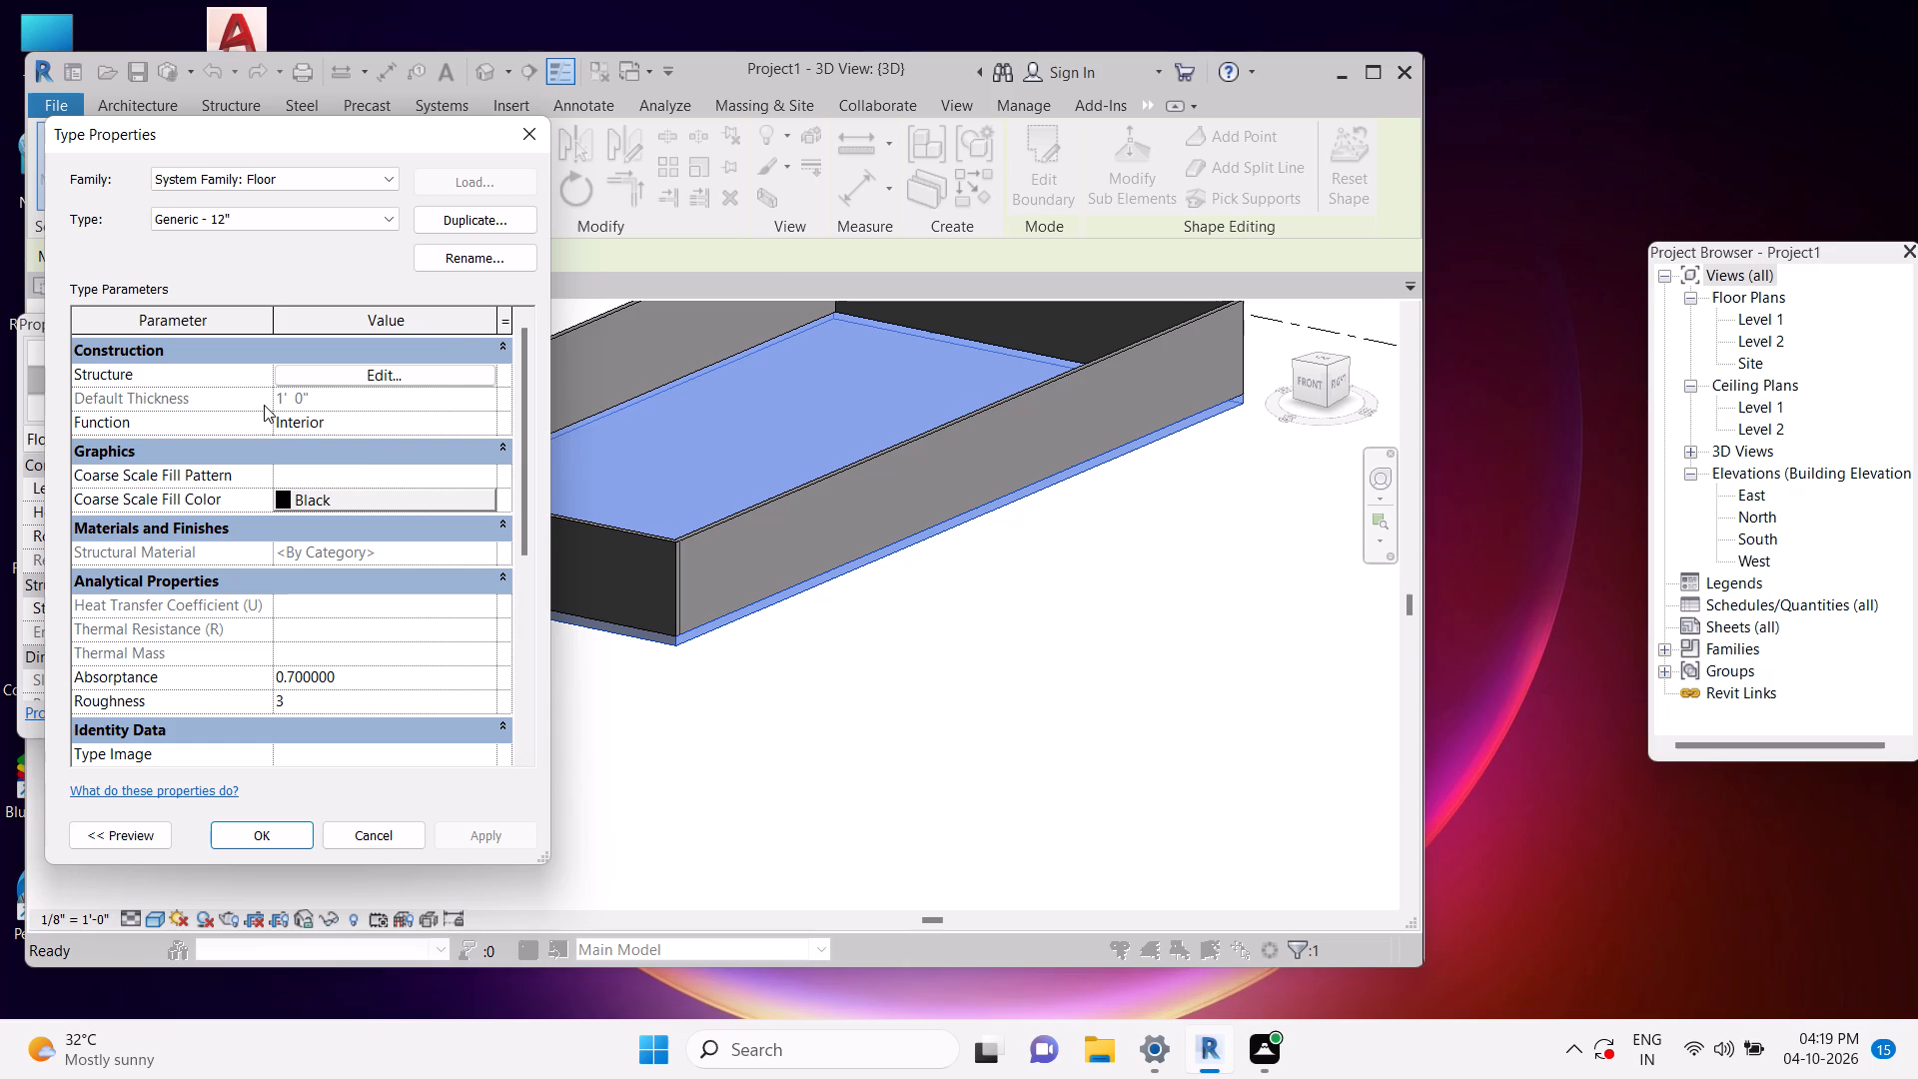
pyautogui.click(320, 224)
pyautogui.scroll(1, 310, 255)
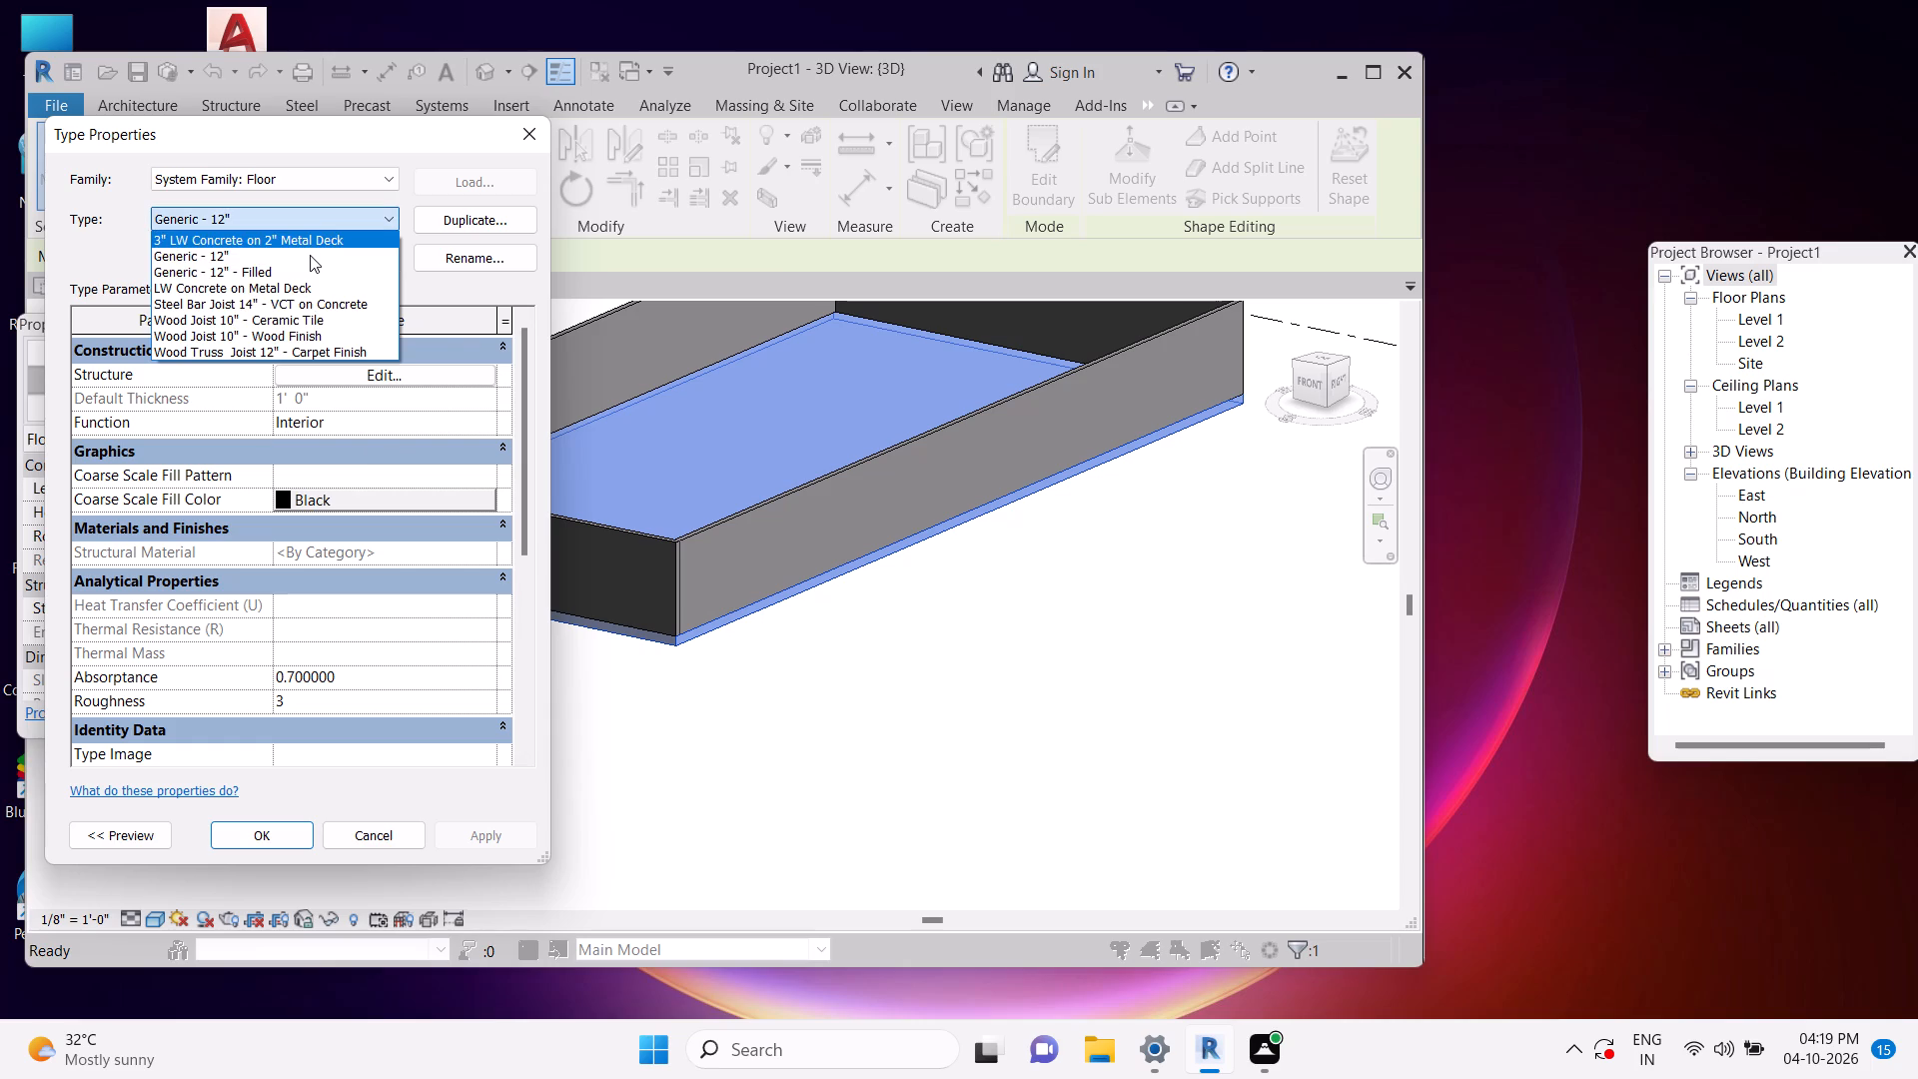
pyautogui.scroll(1, 310, 255)
pyautogui.scroll(-3, 309, 277)
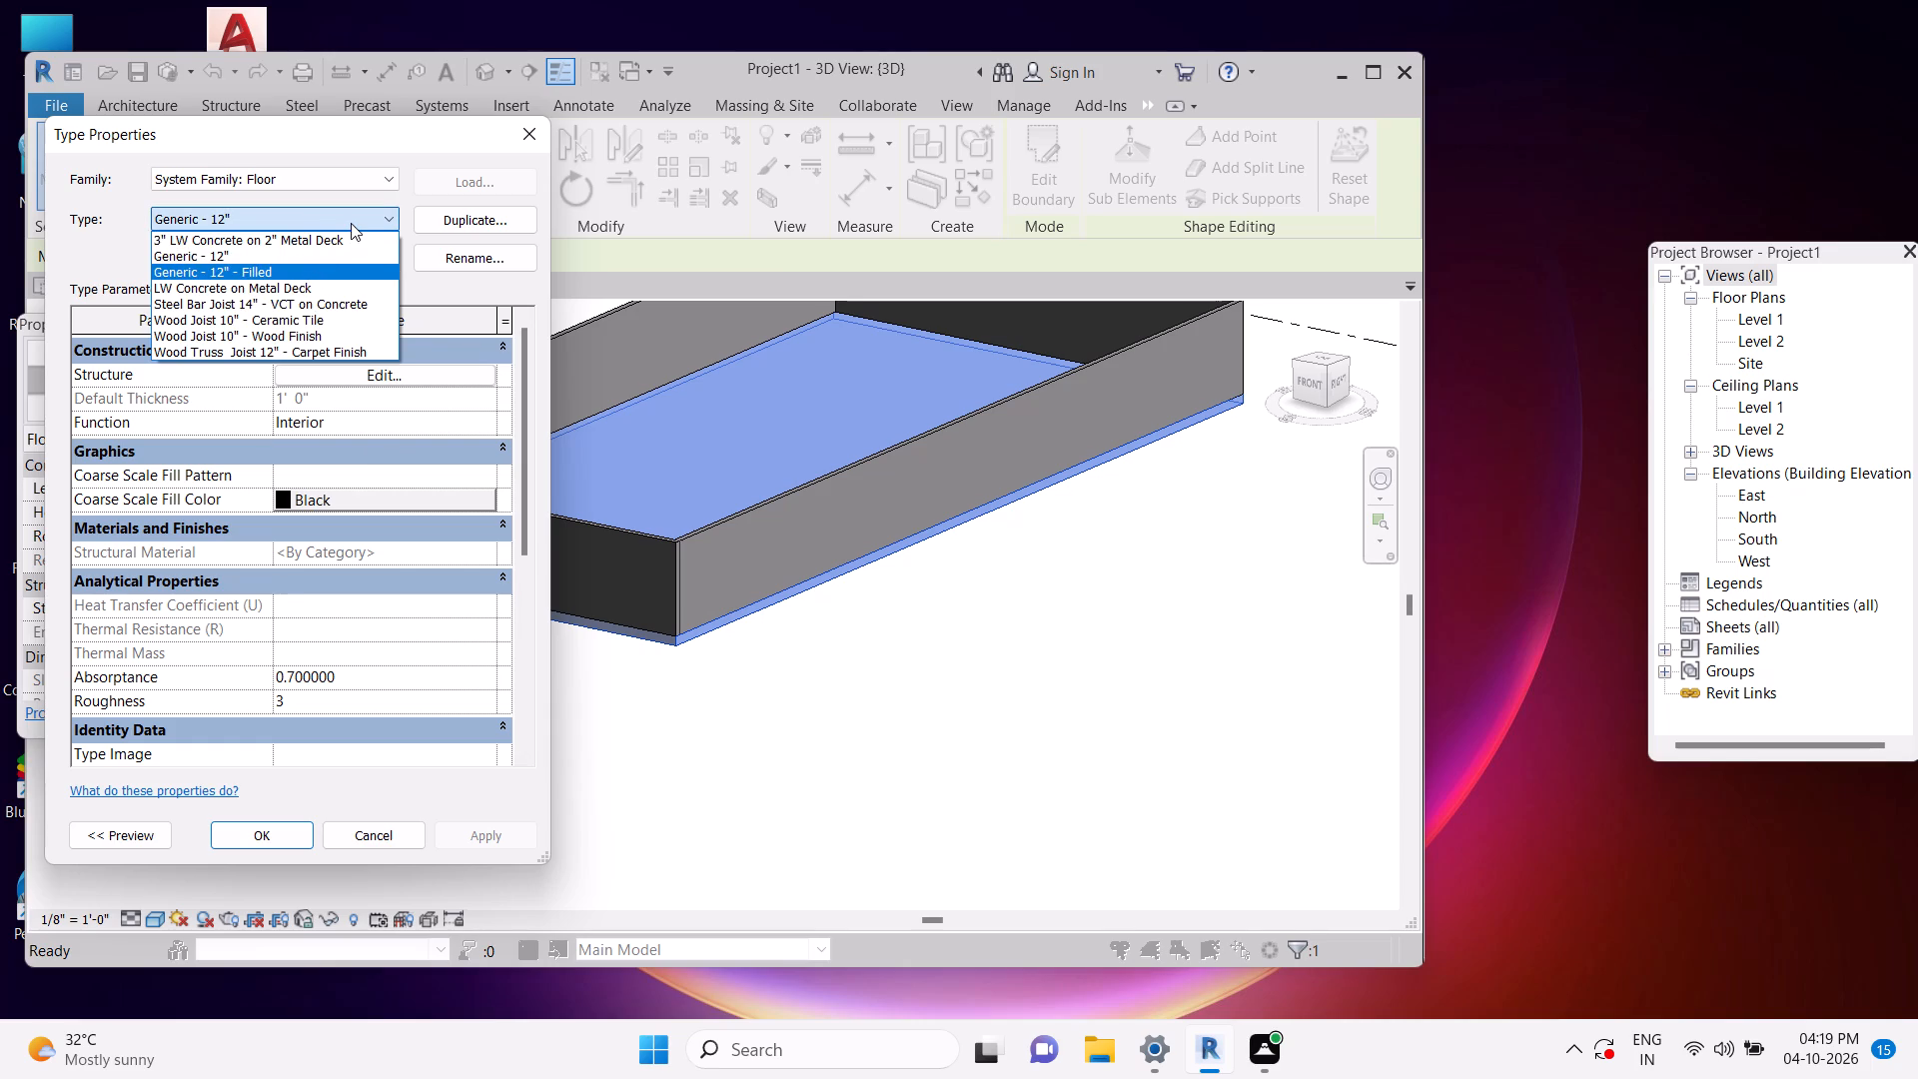
pyautogui.click(351, 223)
pyautogui.click(495, 227)
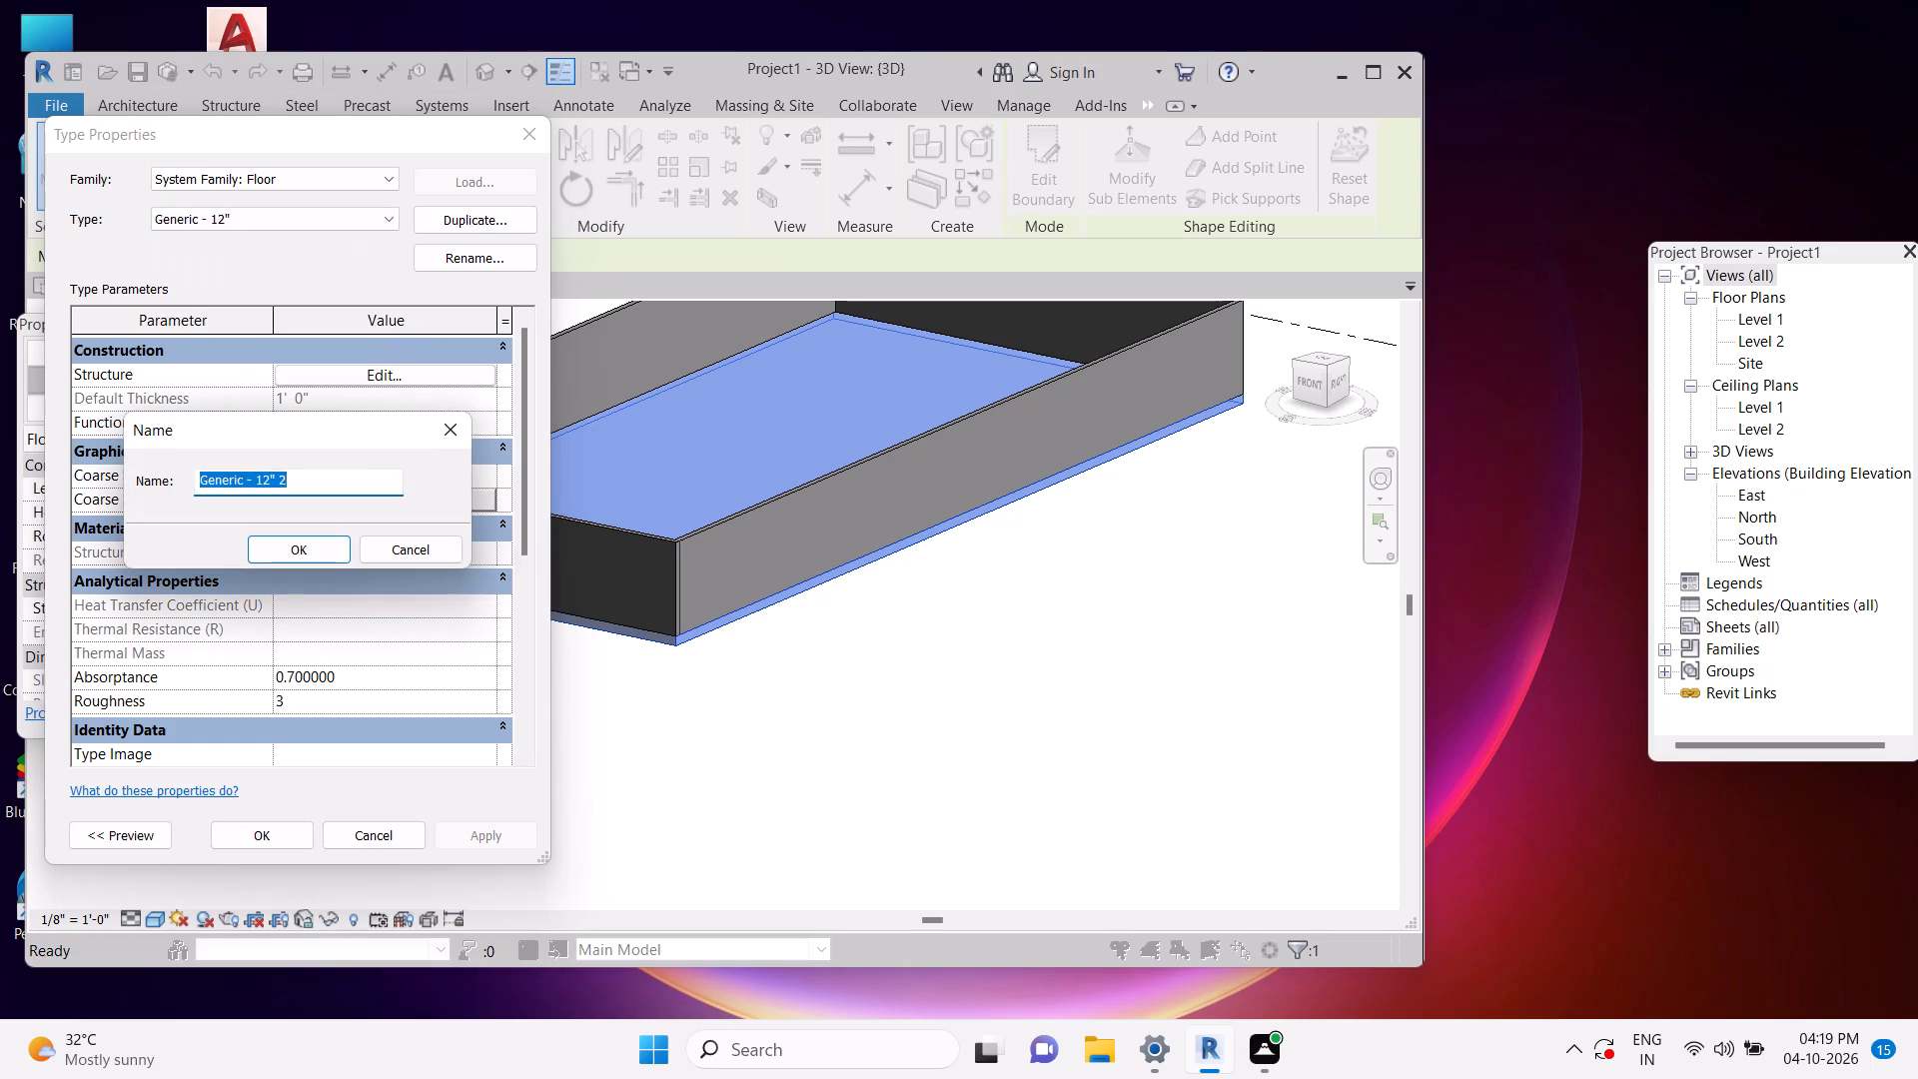
pyautogui.click(300, 478)
pyautogui.moveTo(306, 481); pyautogui.dragTo(254, 484)
pyautogui.press('4')
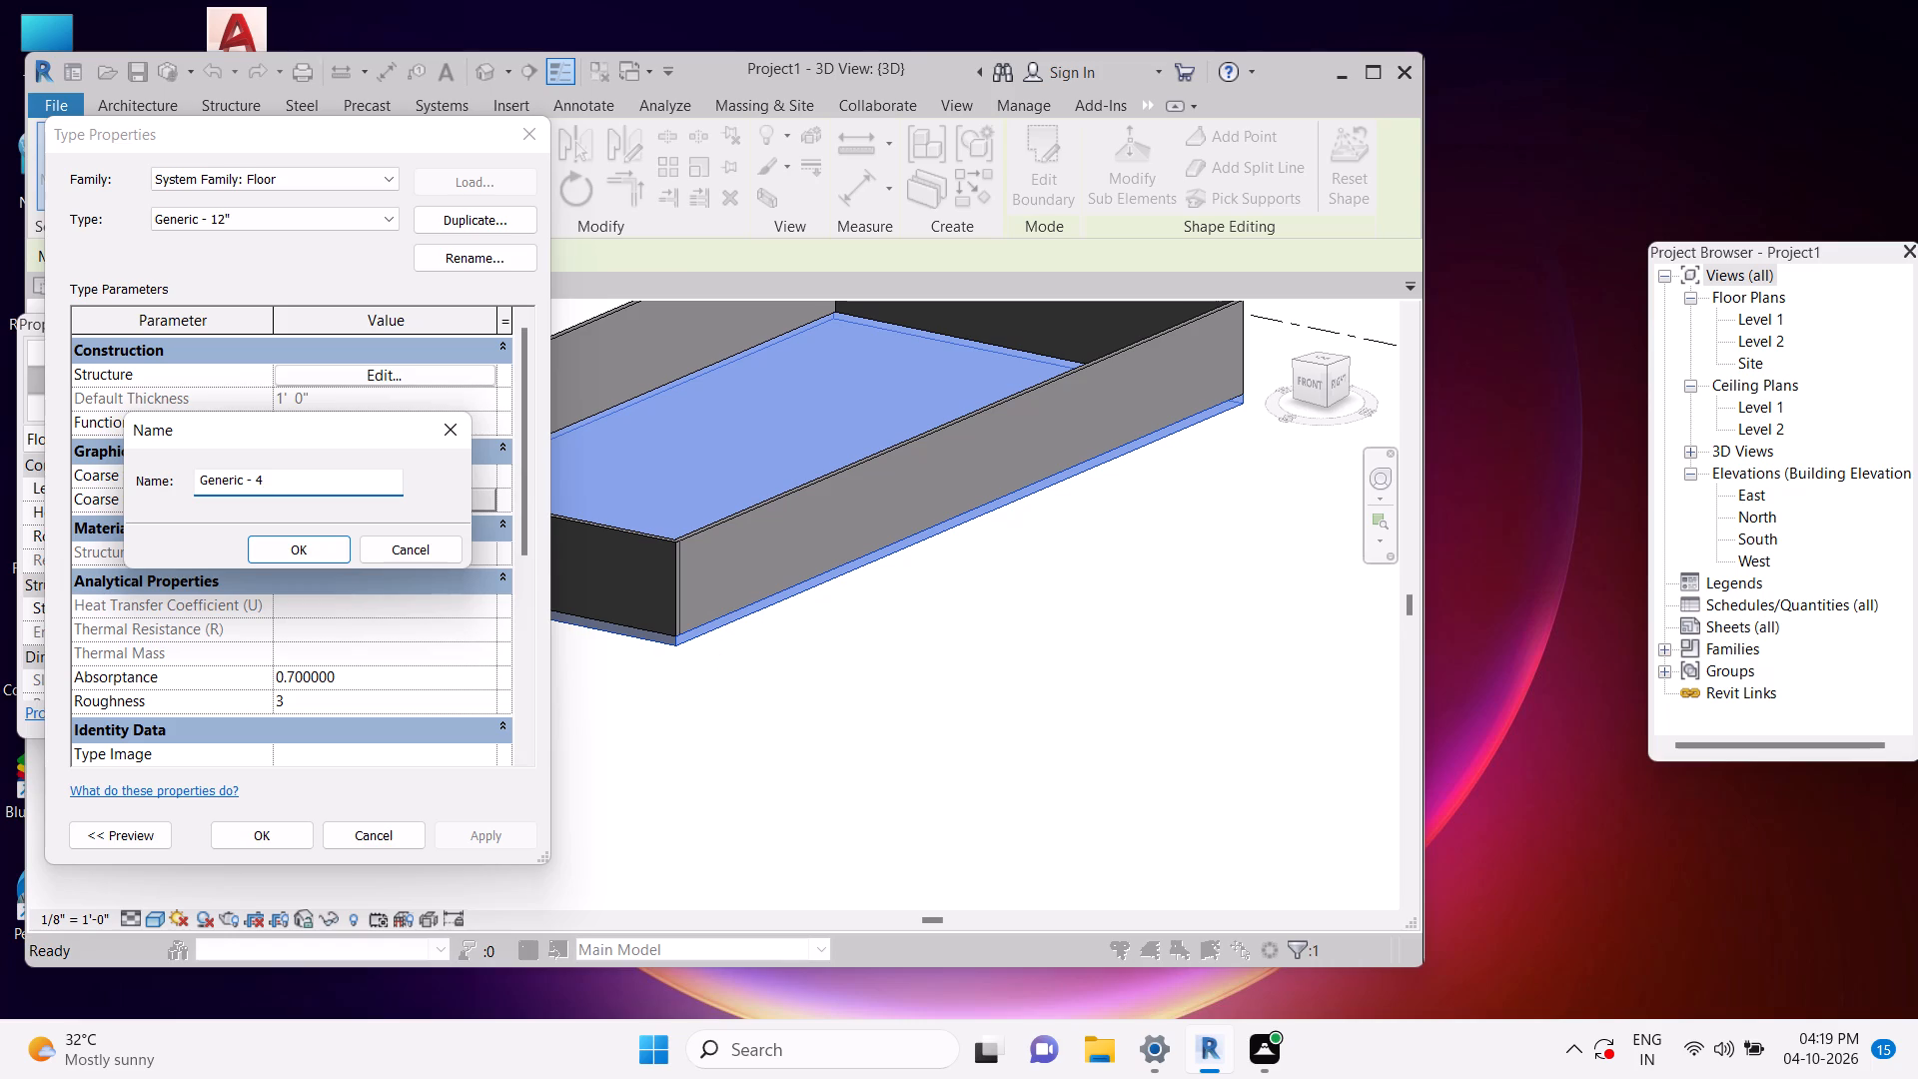
pyautogui.hotkey('shift', '"')
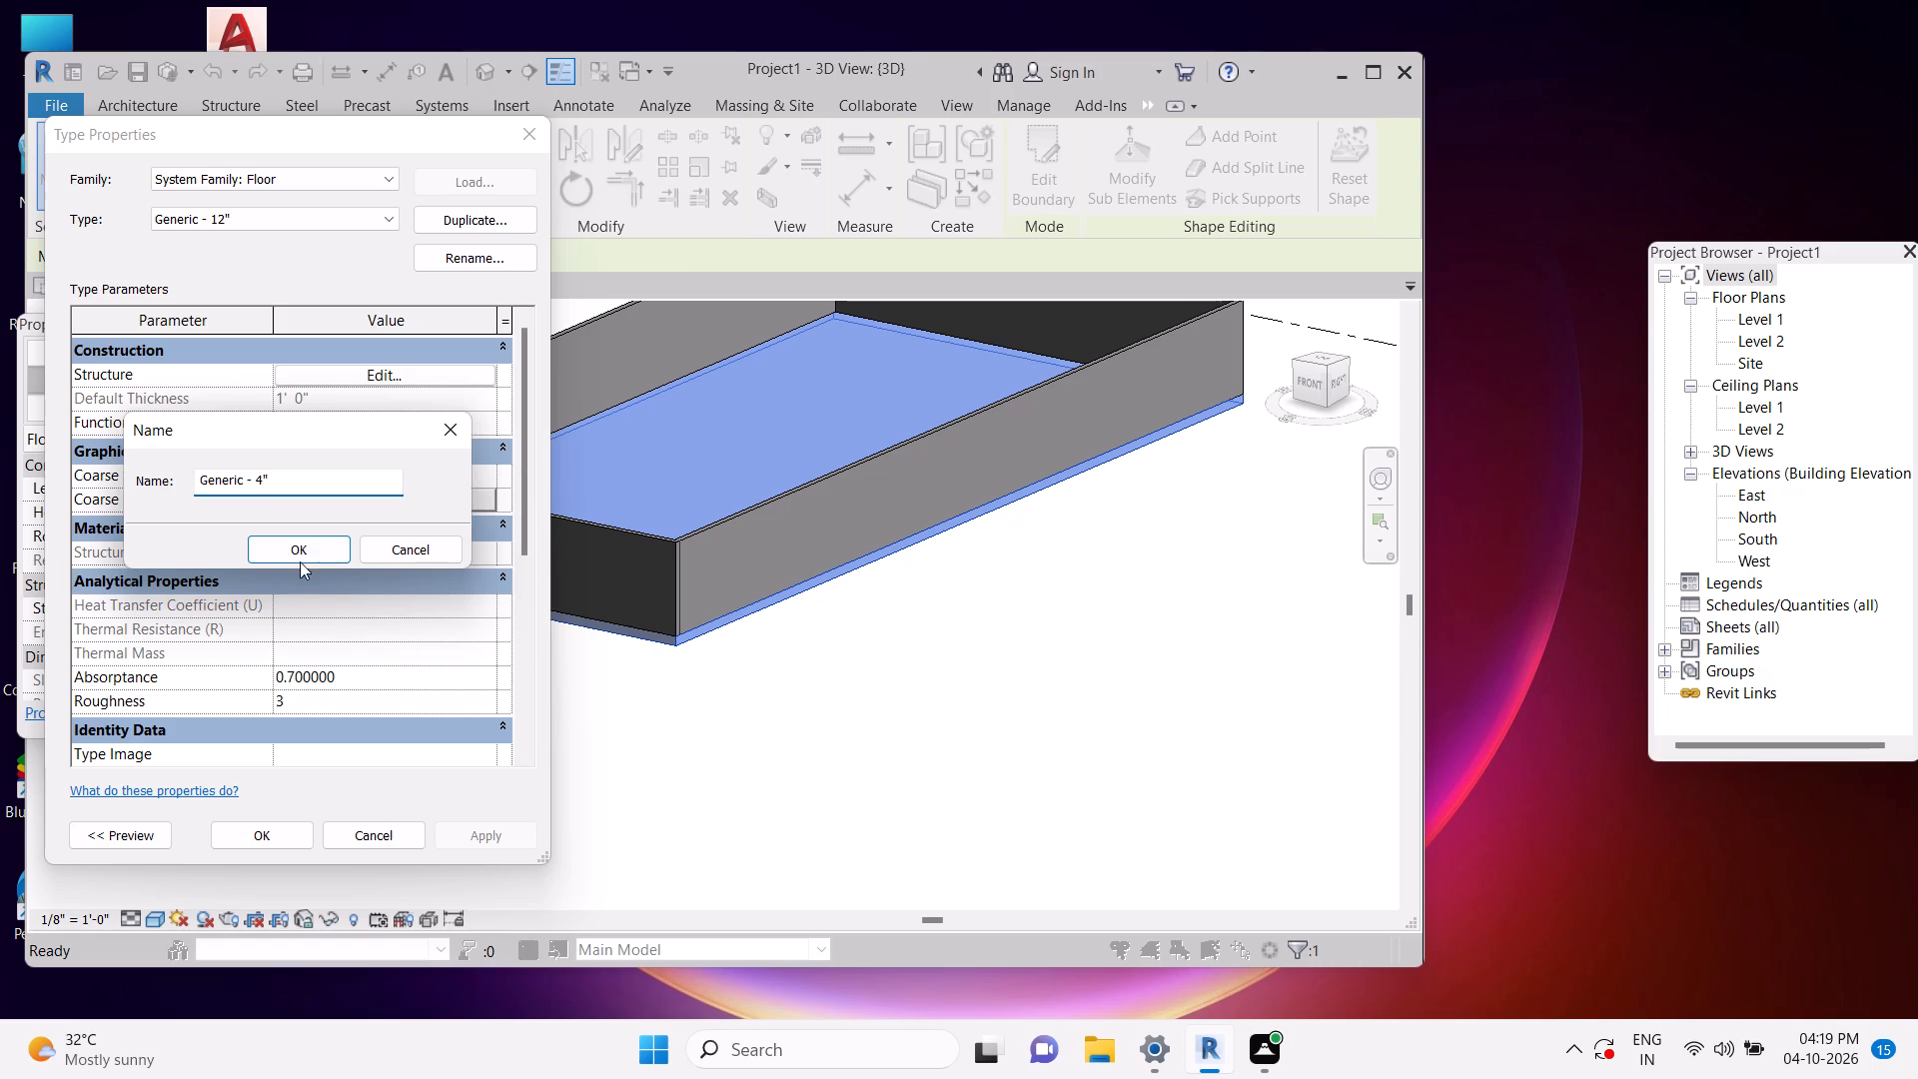
pyautogui.click(300, 555)
# Set the thickness of the Structure layer in the new floor type's assembly to 4".
pyautogui.click(398, 376)
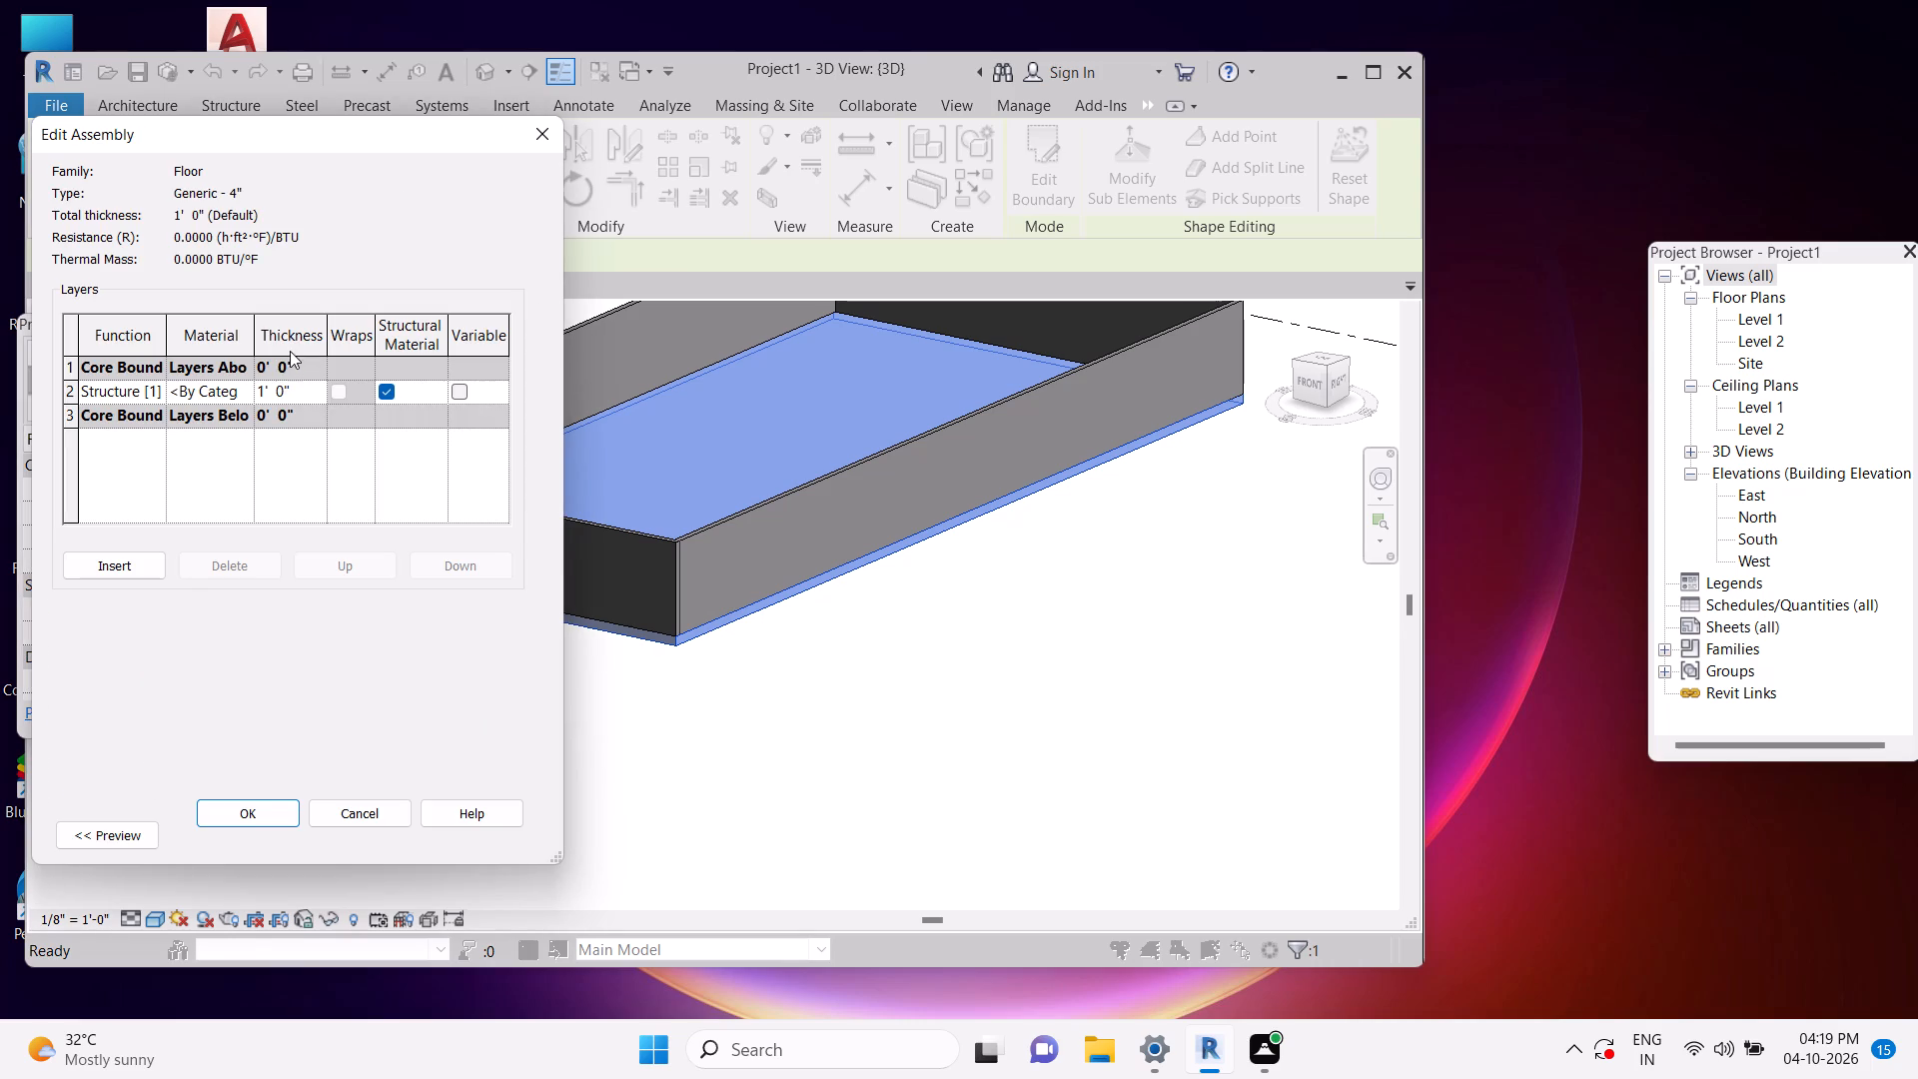
pyautogui.click(302, 395)
pyautogui.moveTo(302, 394); pyautogui.dragTo(211, 394)
pyautogui.write('4"')
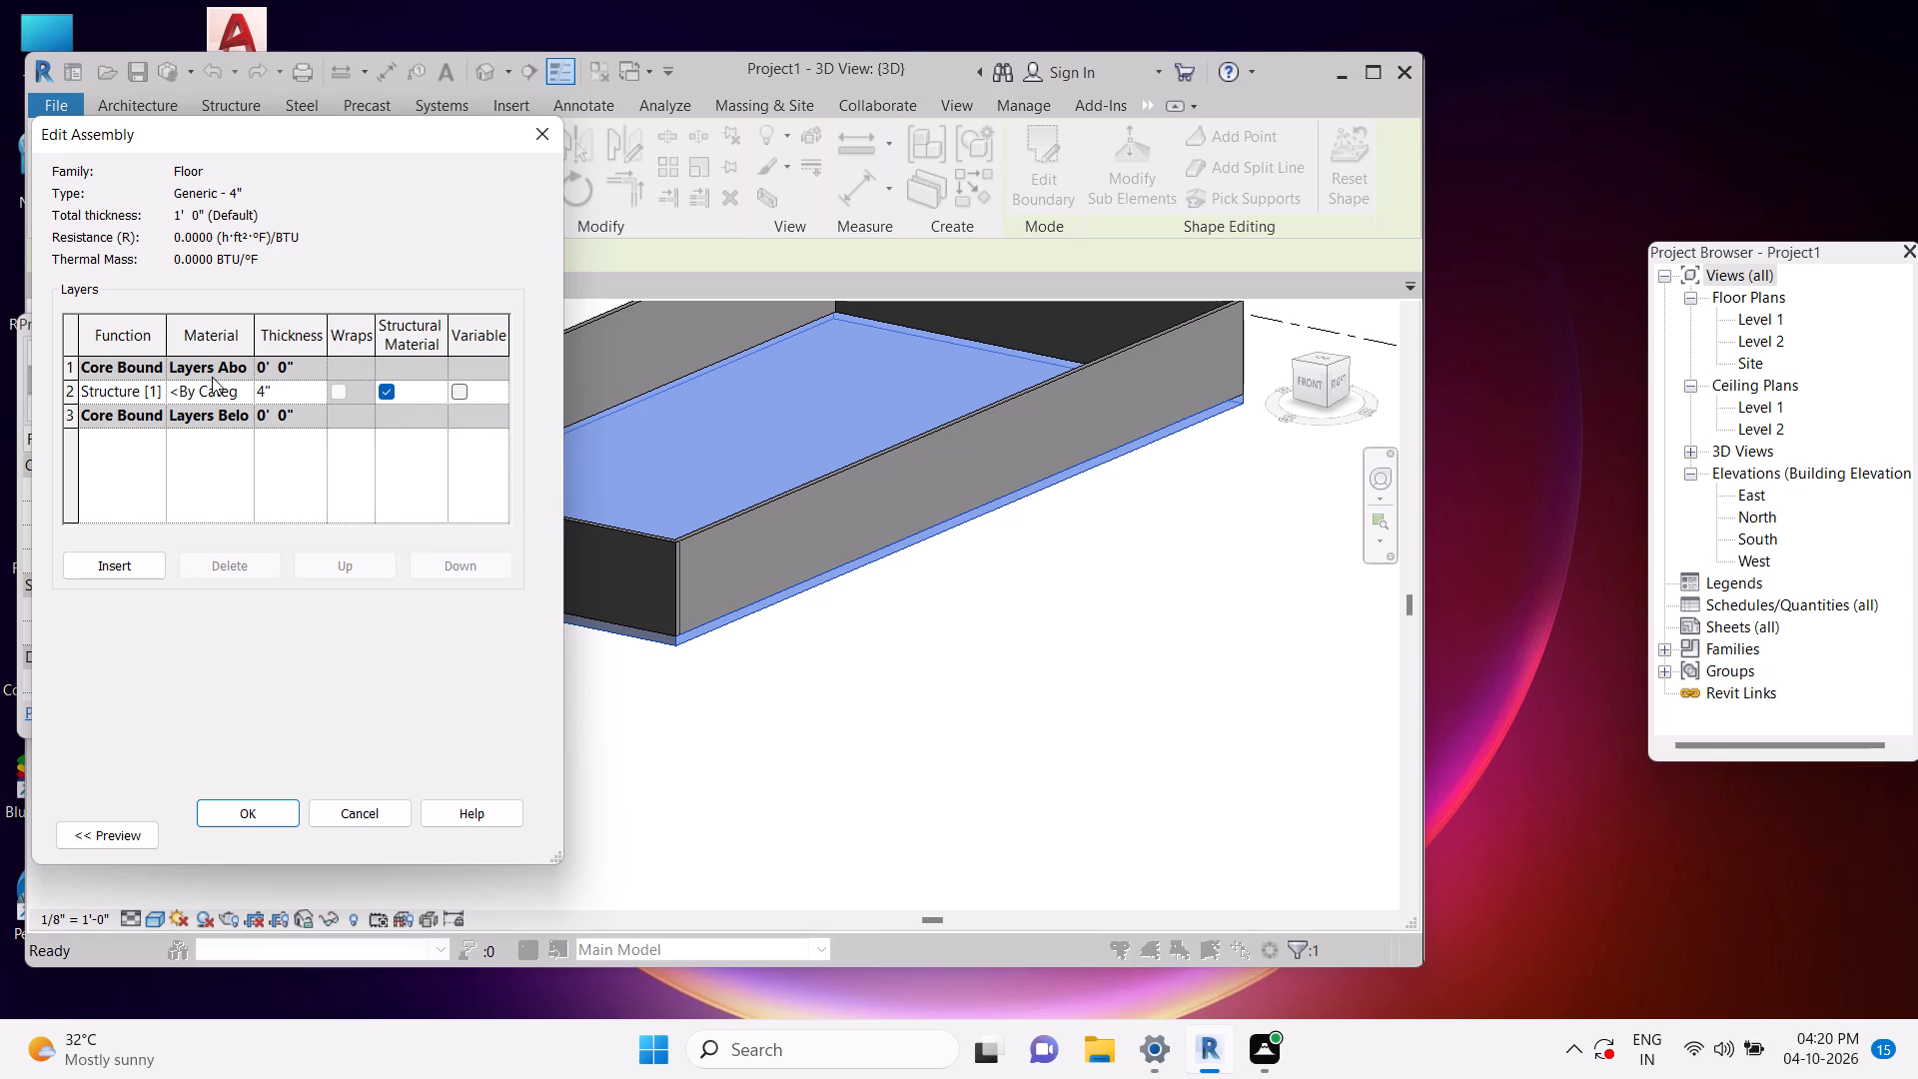
pyautogui.click(303, 475)
pyautogui.click(269, 806)
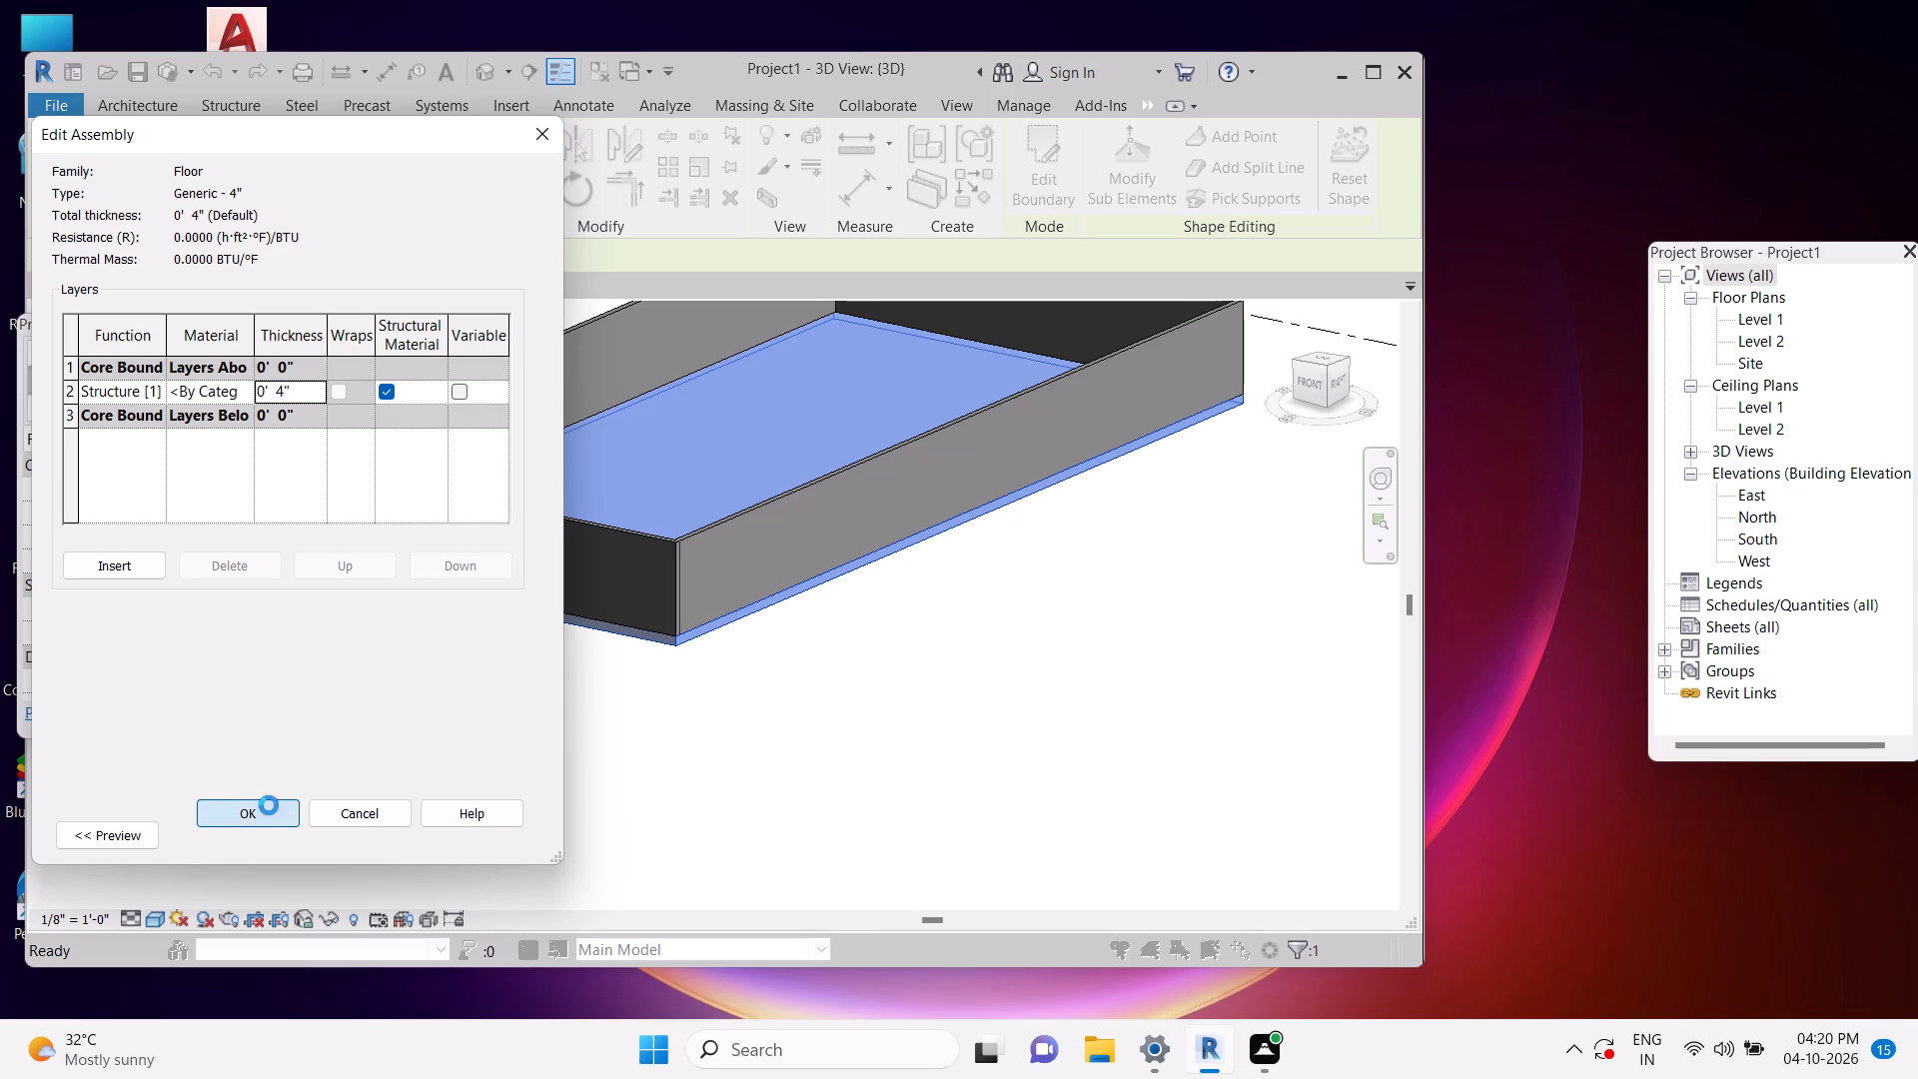
# Set the floor type's coarse scale fill color to Red, apply the type properties and deselect the floor.
pyautogui.click(357, 501)
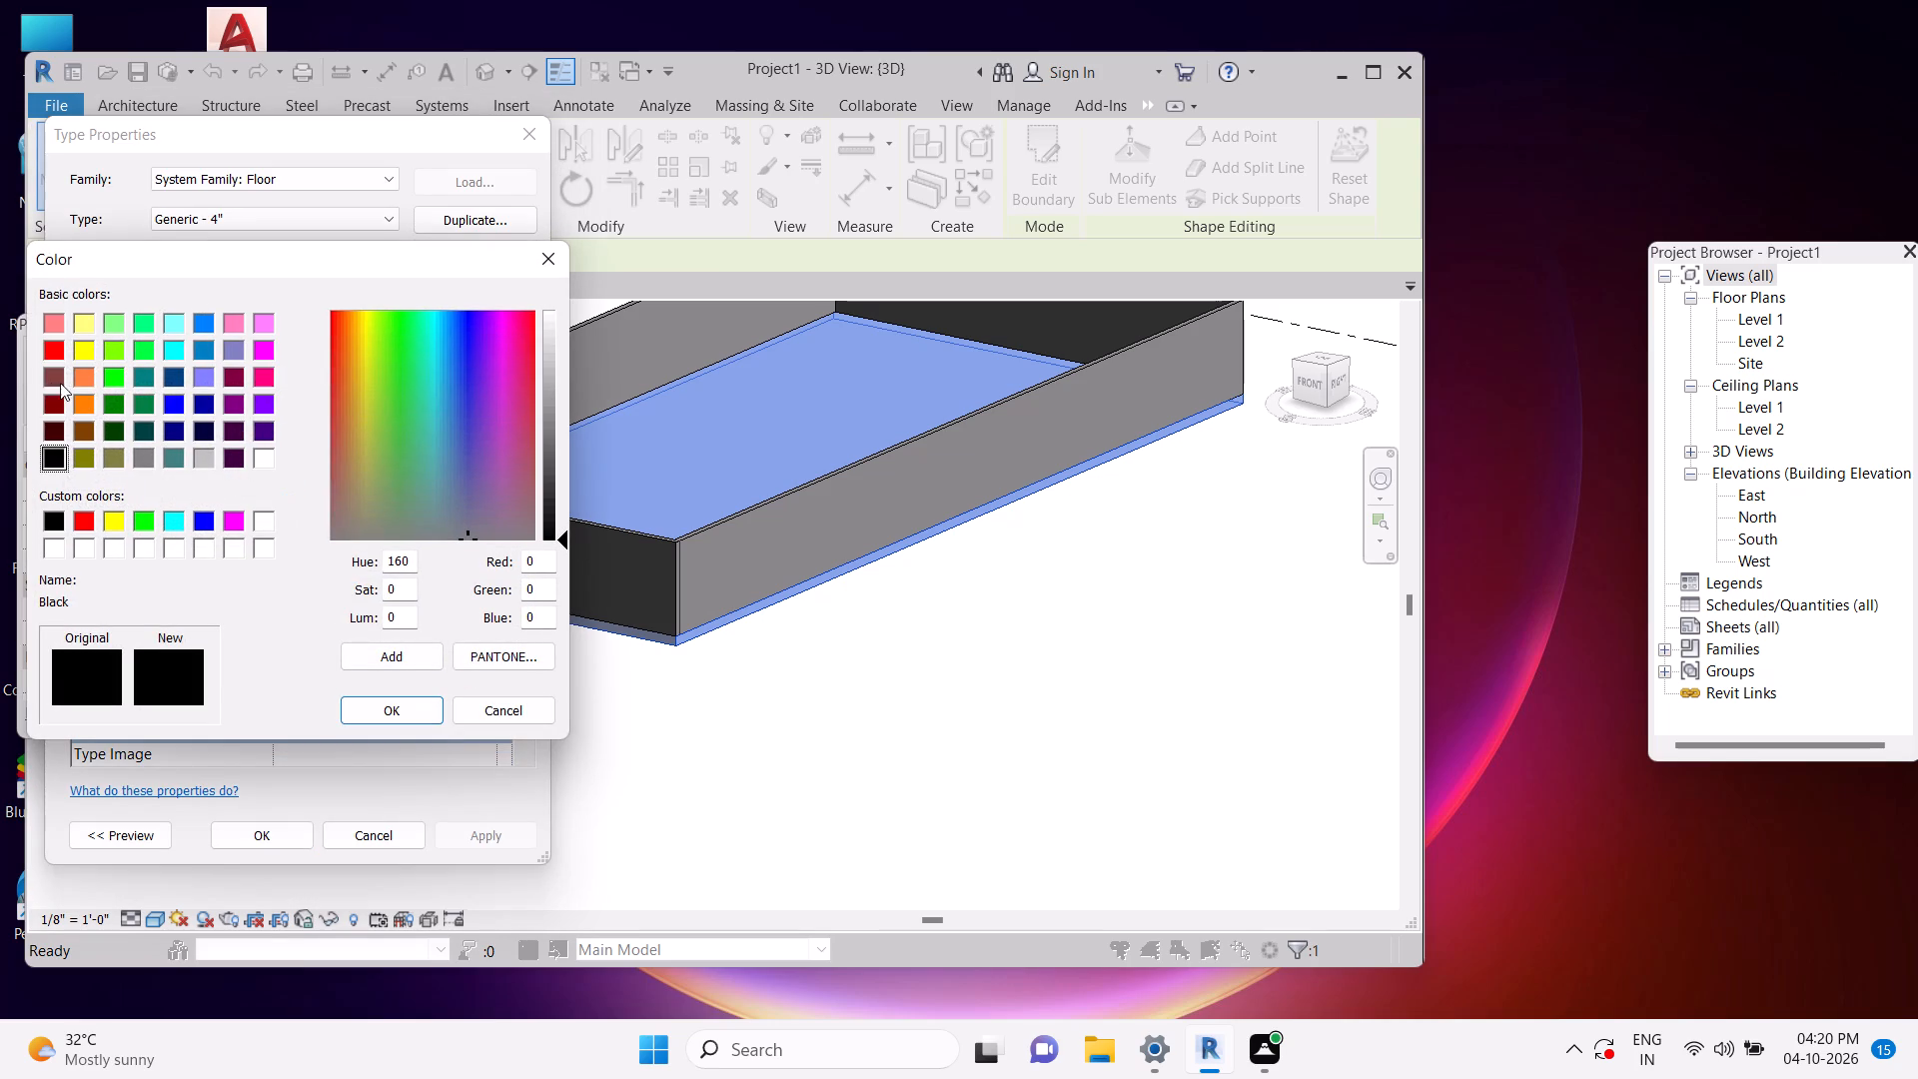
pyautogui.click(46, 348)
pyautogui.click(406, 716)
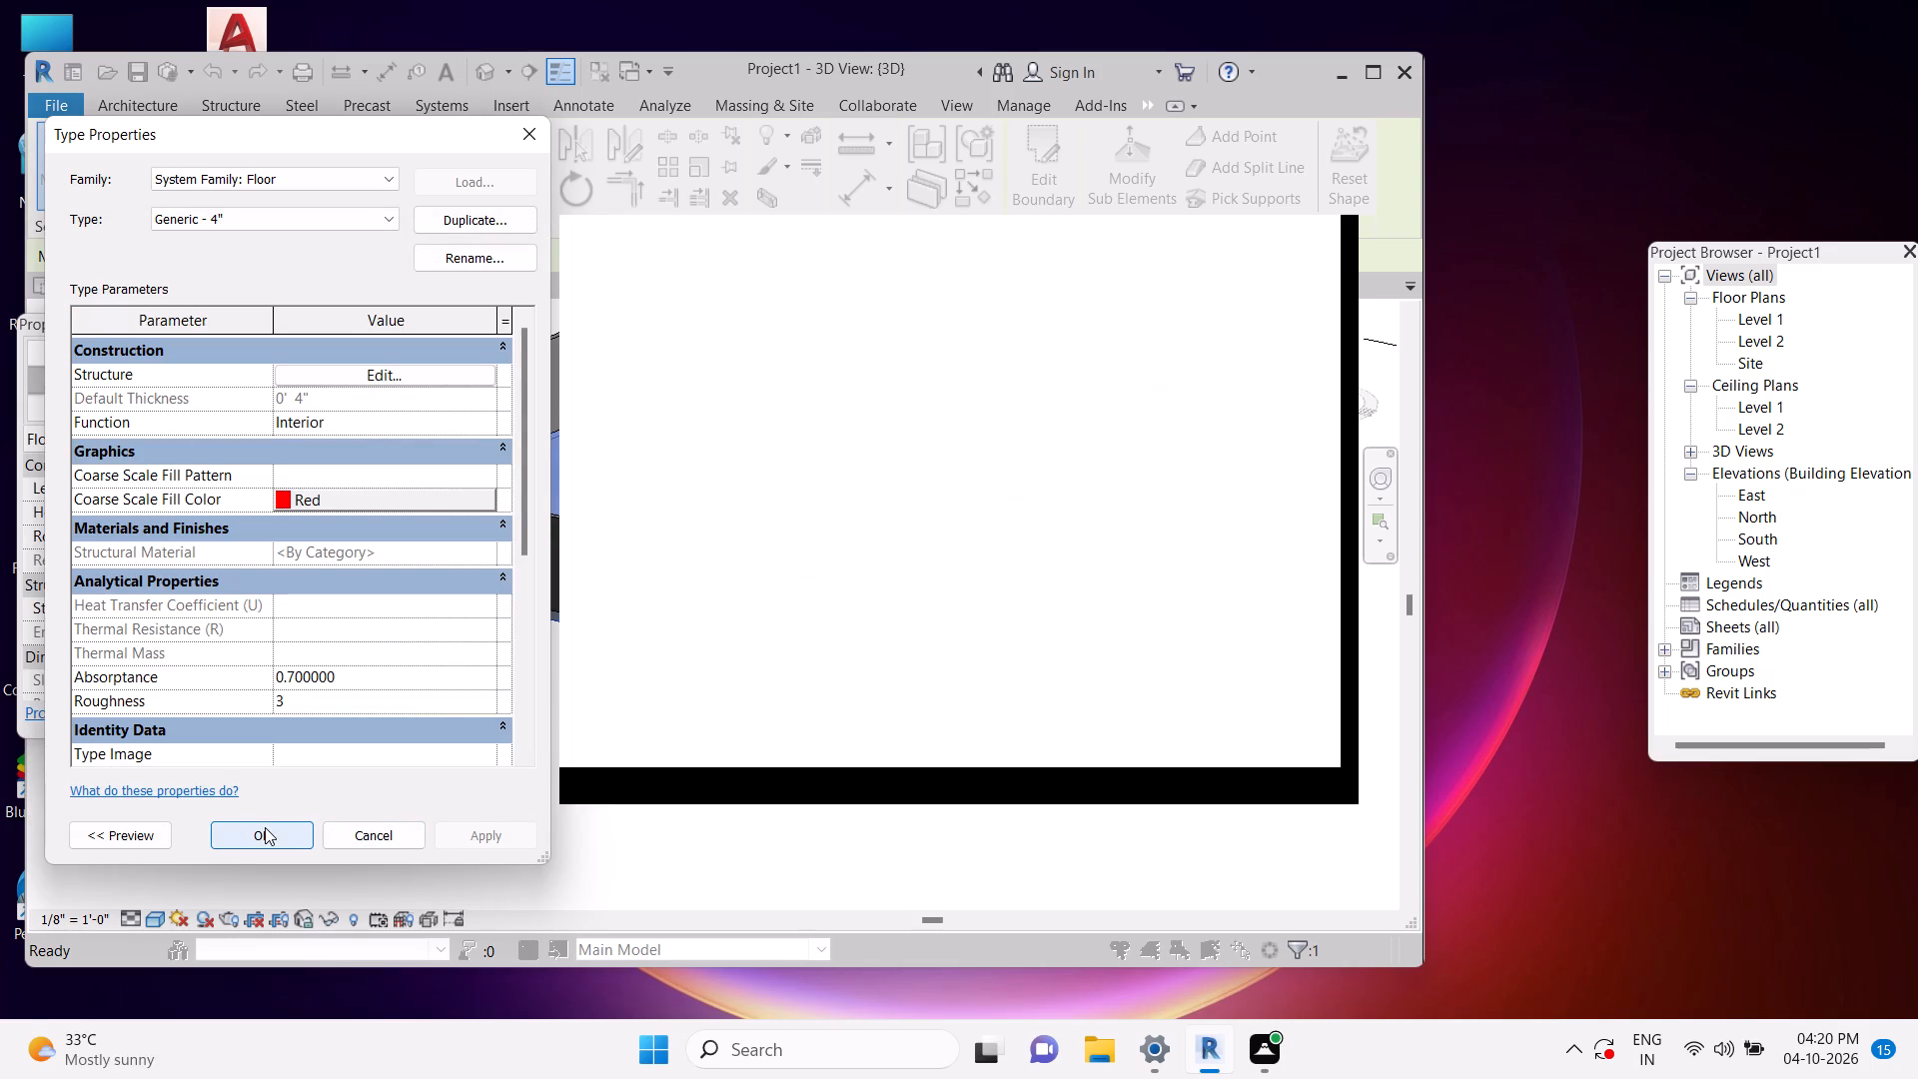
pyautogui.click(265, 826)
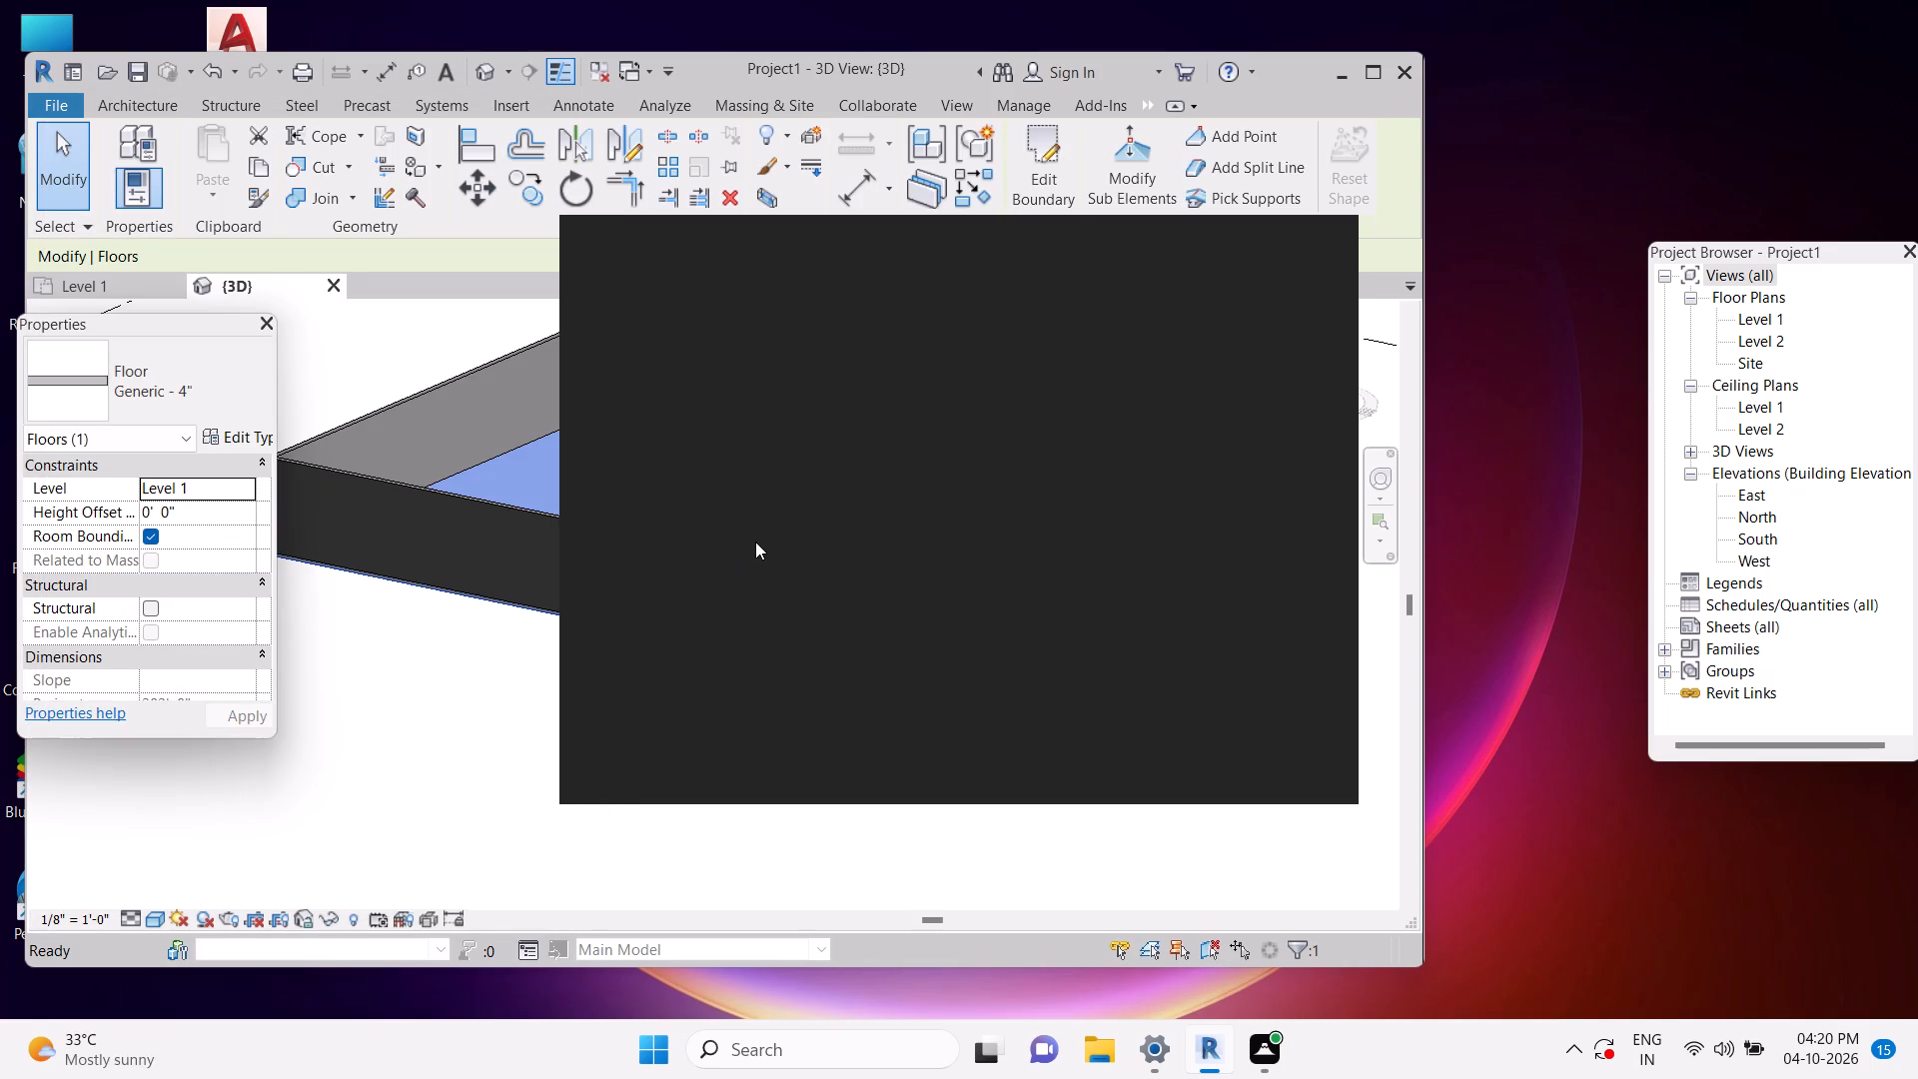
pyautogui.press('Escape')
pyautogui.press('Escape')
pyautogui.press('Escape')
pyautogui.press('Escape')
# Display the 3D view in the Shaded visual style.
pyautogui.write('sd')
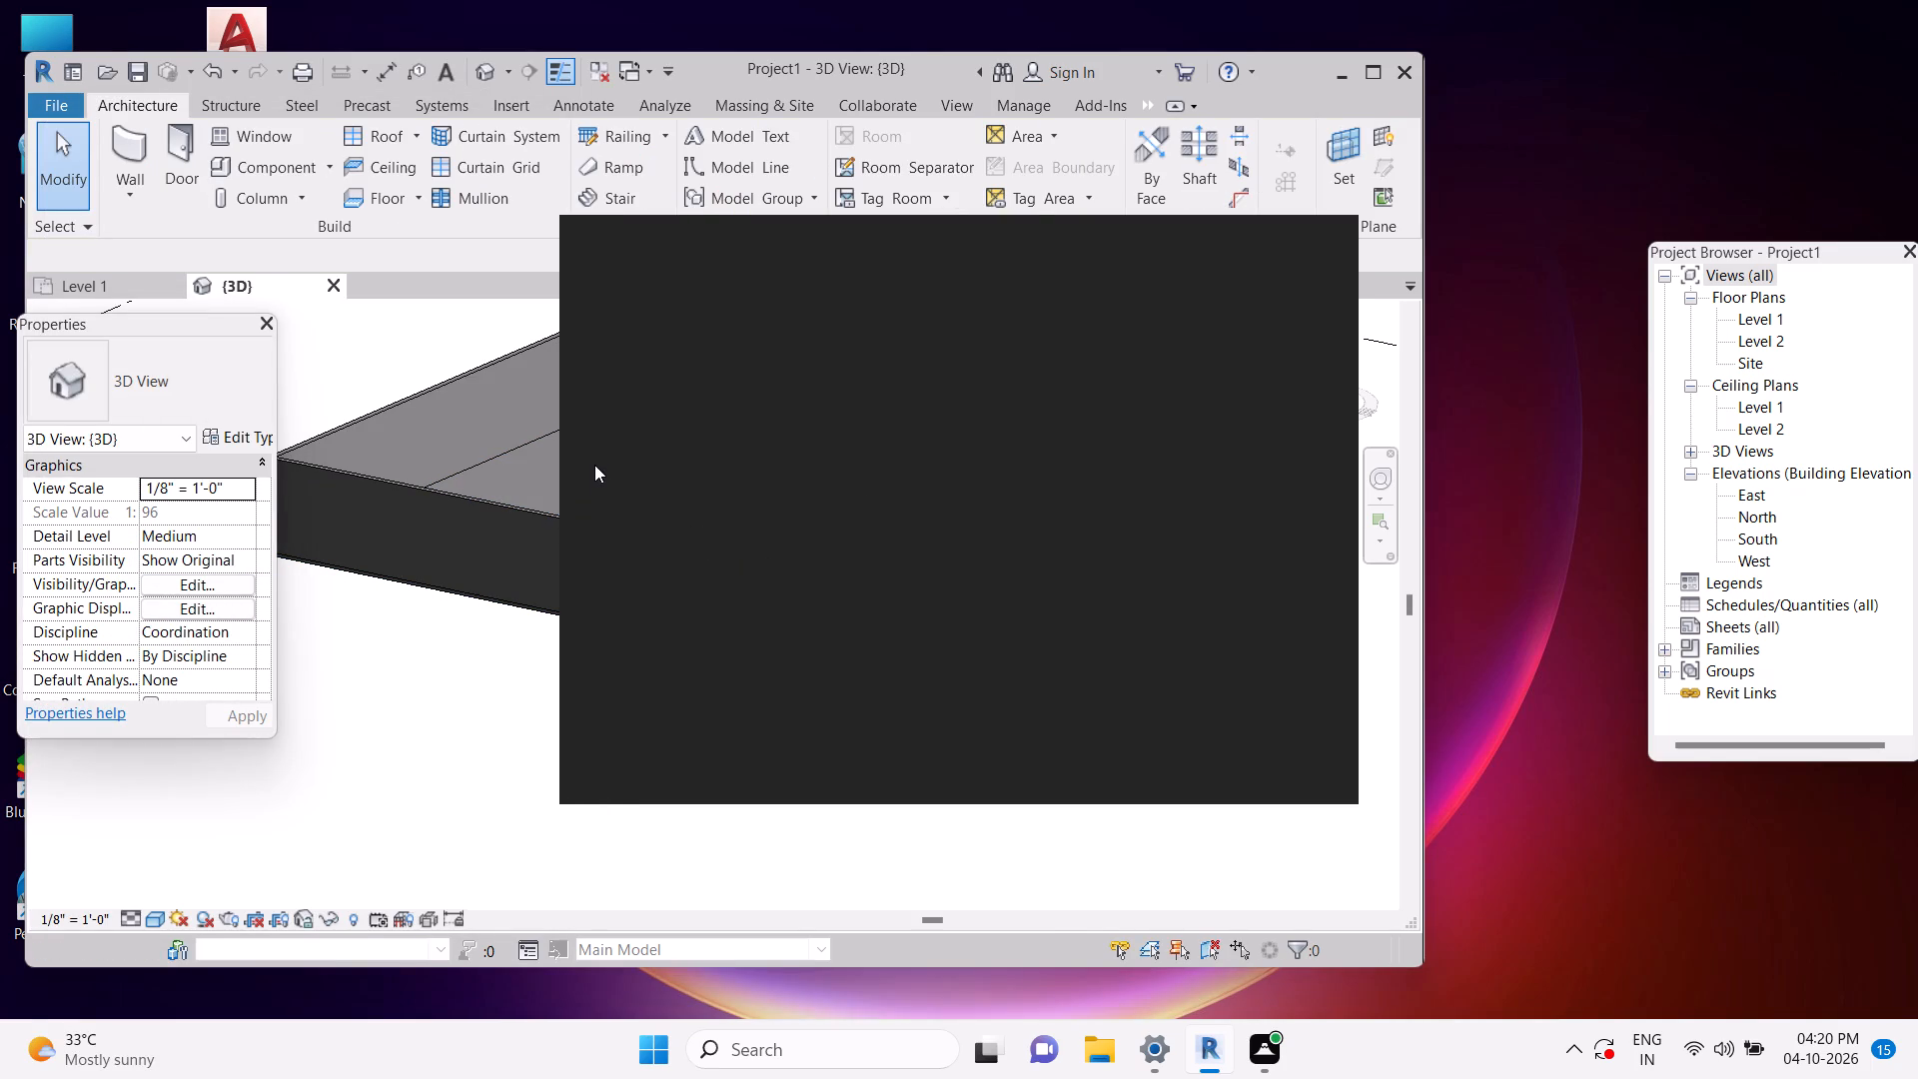
pyautogui.press('Escape')
pyautogui.press('Escape')
pyautogui.press('Escape')
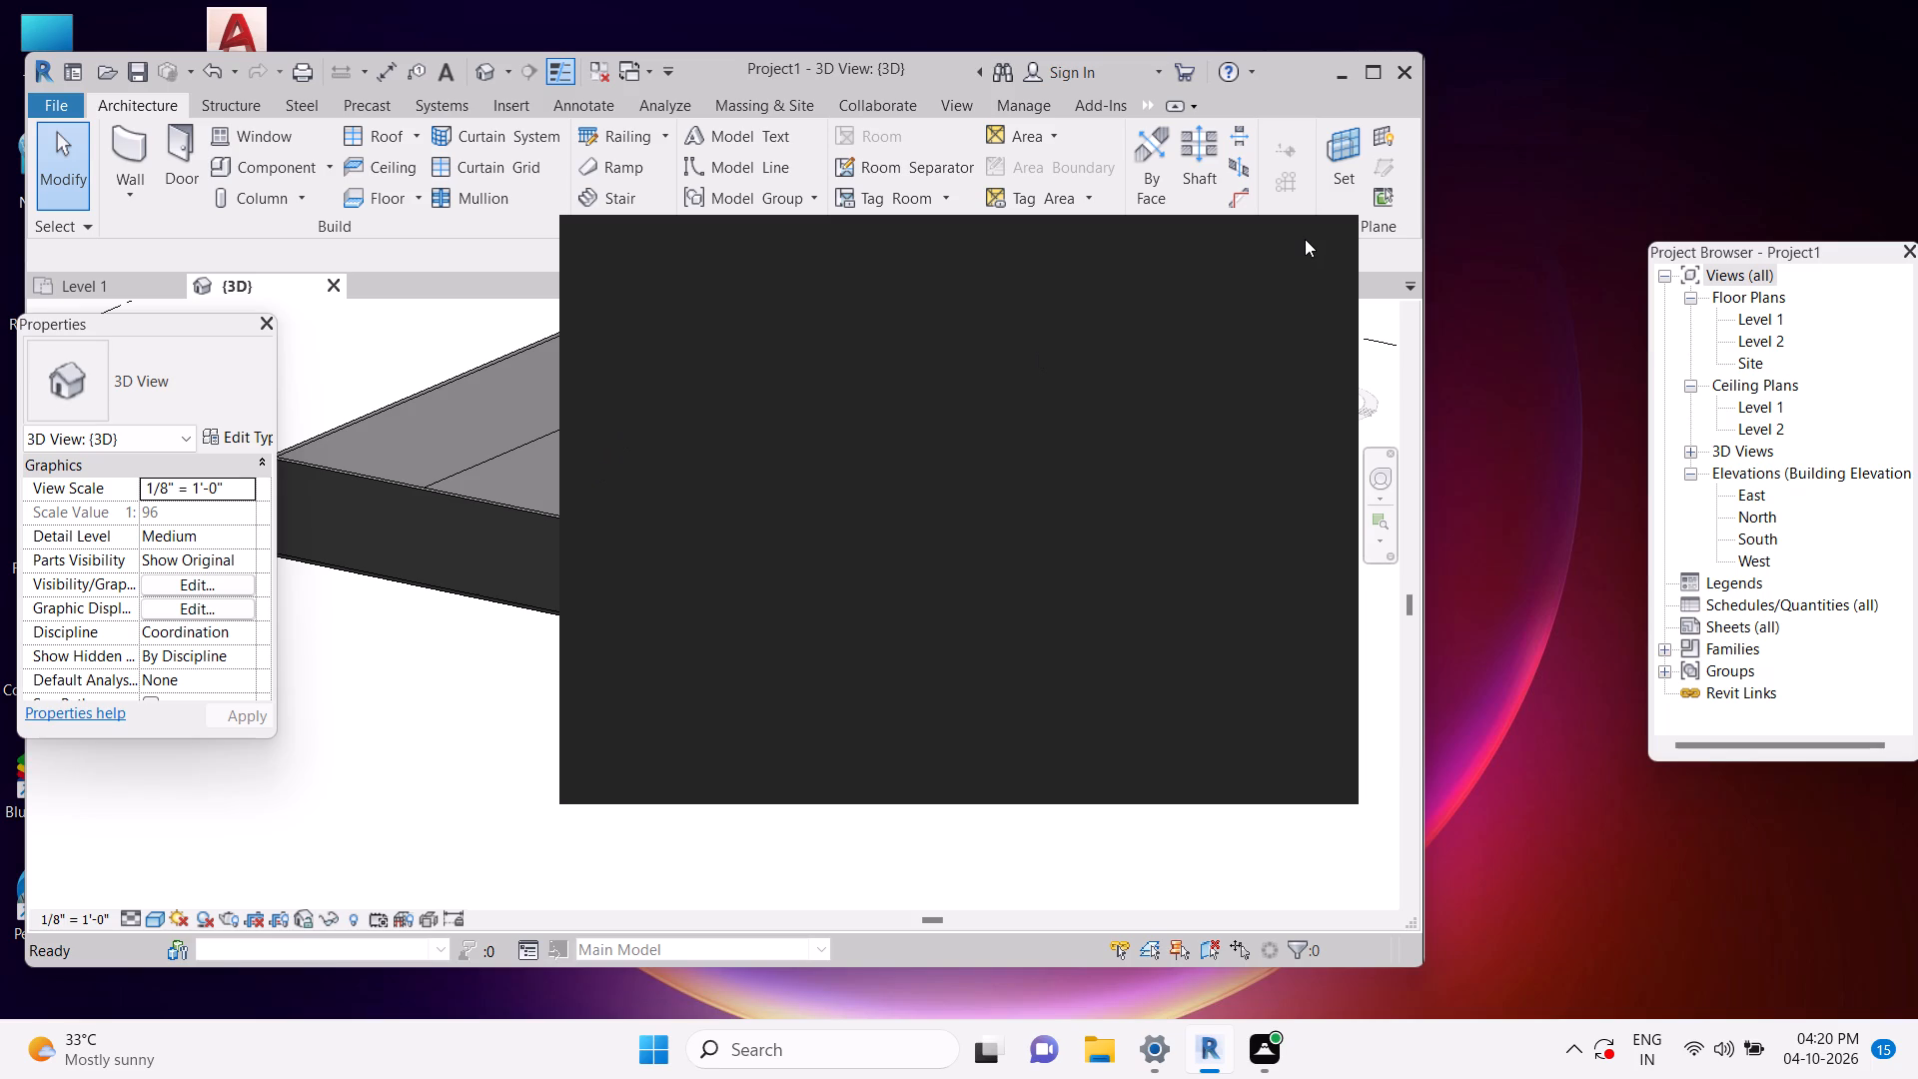
# Dismiss the notification card covering the 3D view.
pyautogui.click(1313, 233)
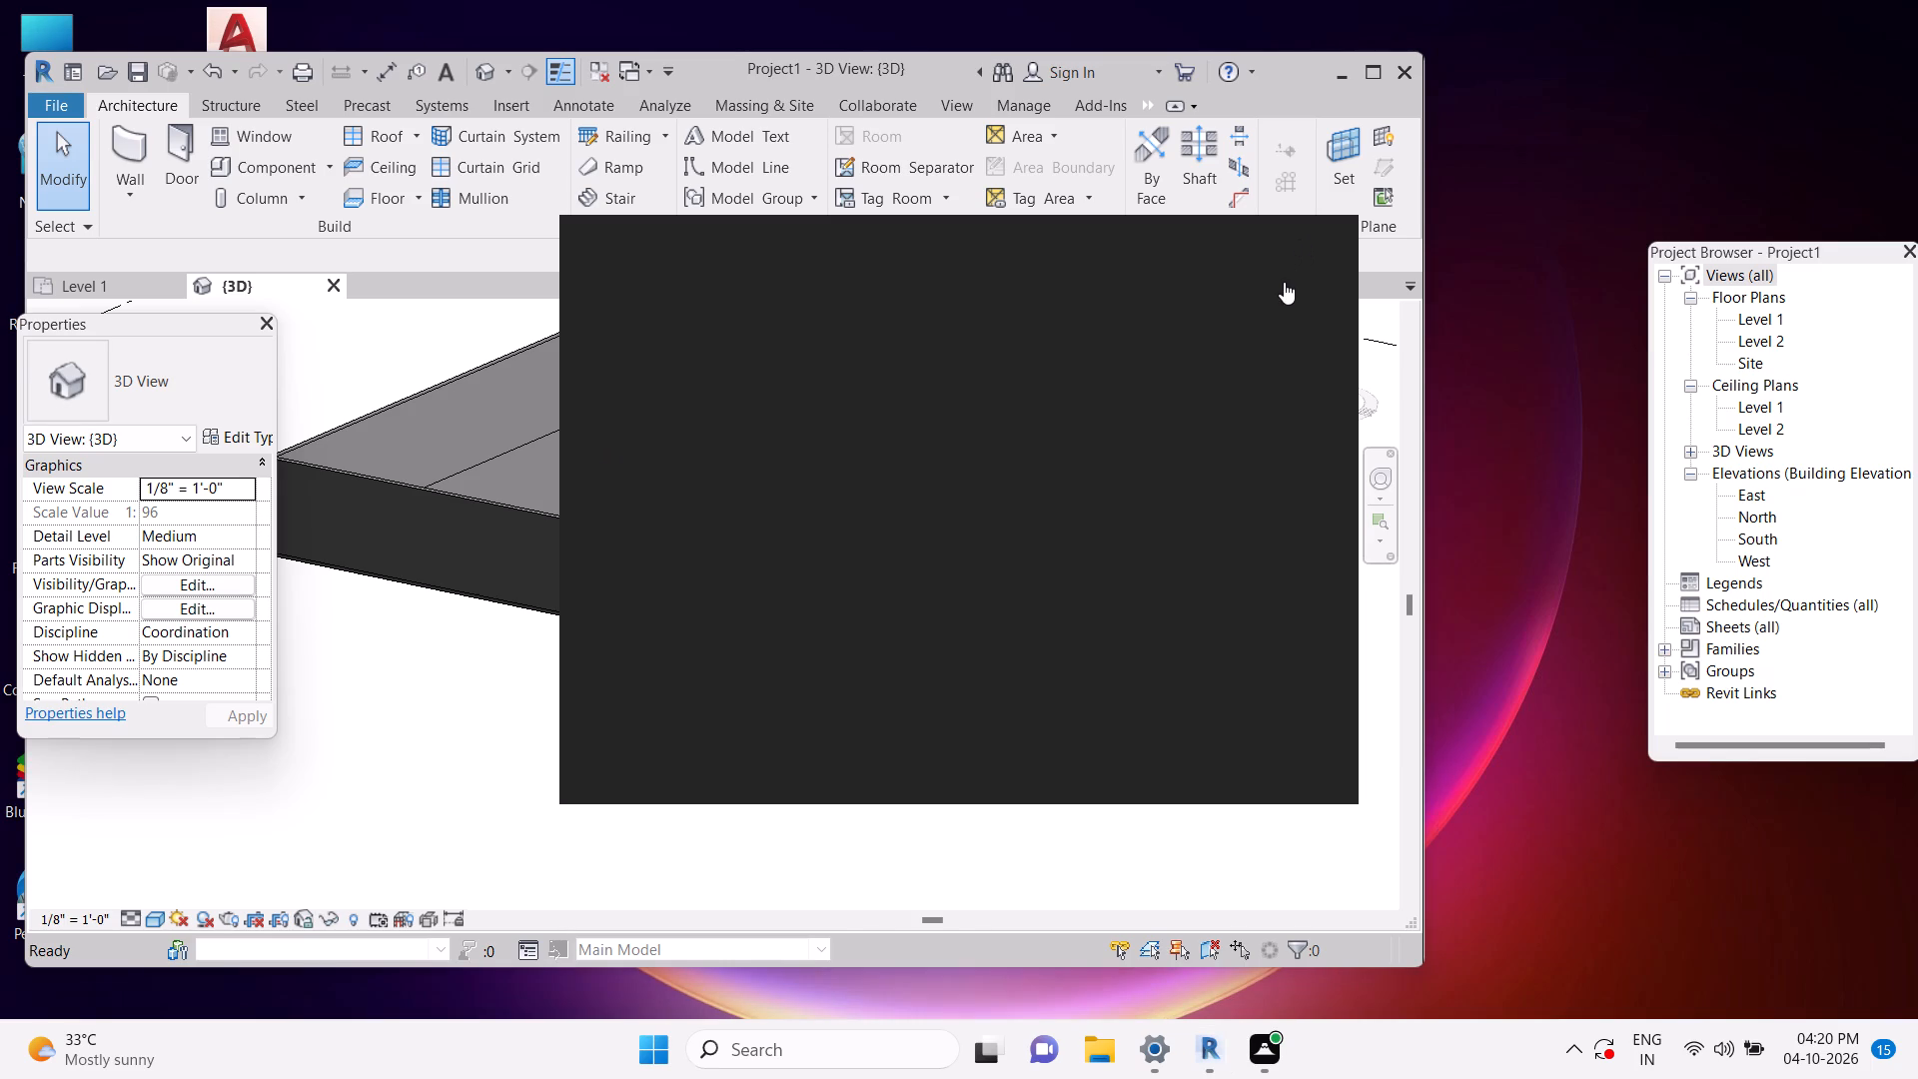
pyautogui.press('Escape')
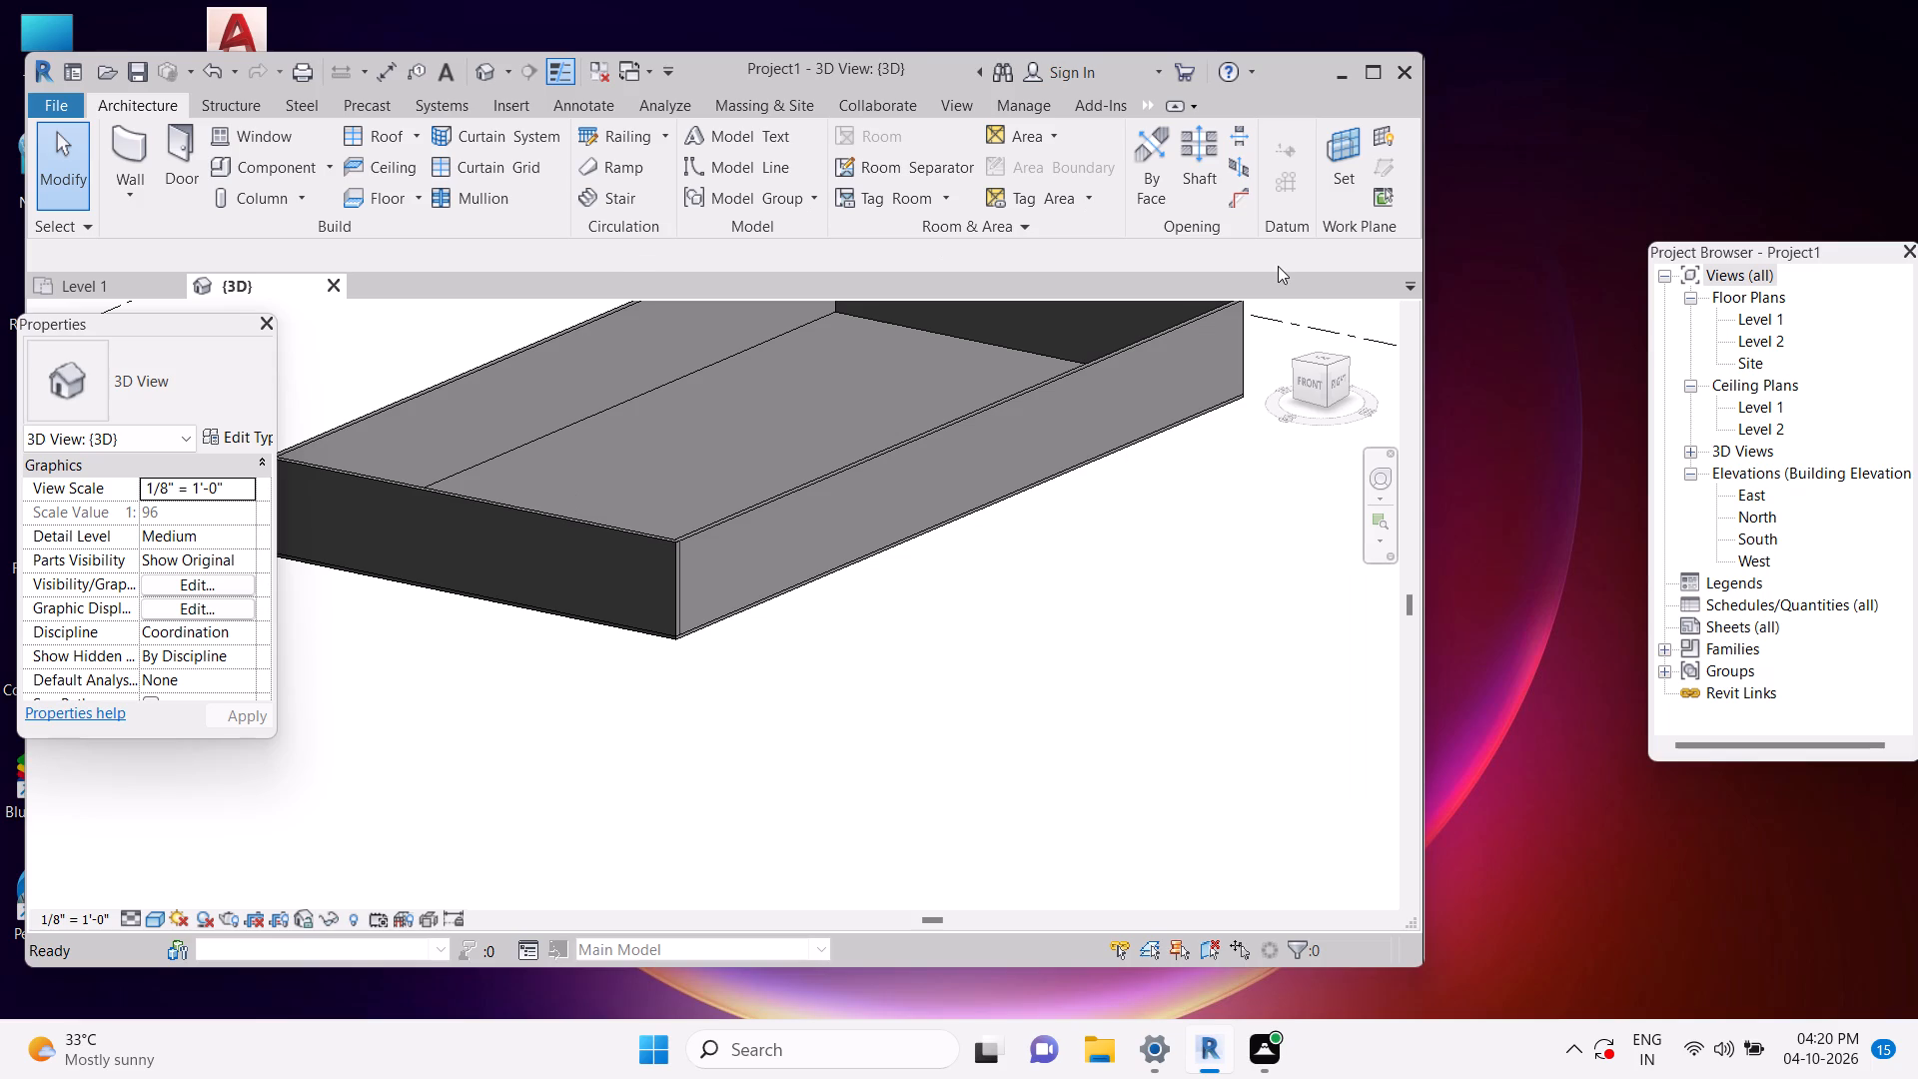
# Examine the edited floor and the surrounding walls from a higher angle in the 3D view.
pyautogui.keyDown('shift'); pyautogui.moveTo(1049, 609); pyautogui.dragTo(1088, 714, button='middle'); pyautogui.keyUp('shift')
pyautogui.keyDown('shift'); pyautogui.moveTo(1068, 727); pyautogui.dragTo(985, 747, button='middle'); pyautogui.keyUp('shift')
pyautogui.moveTo(917, 738); pyautogui.dragTo(1079, 698, button='middle')
pyautogui.press('Escape')
pyautogui.press('Escape')
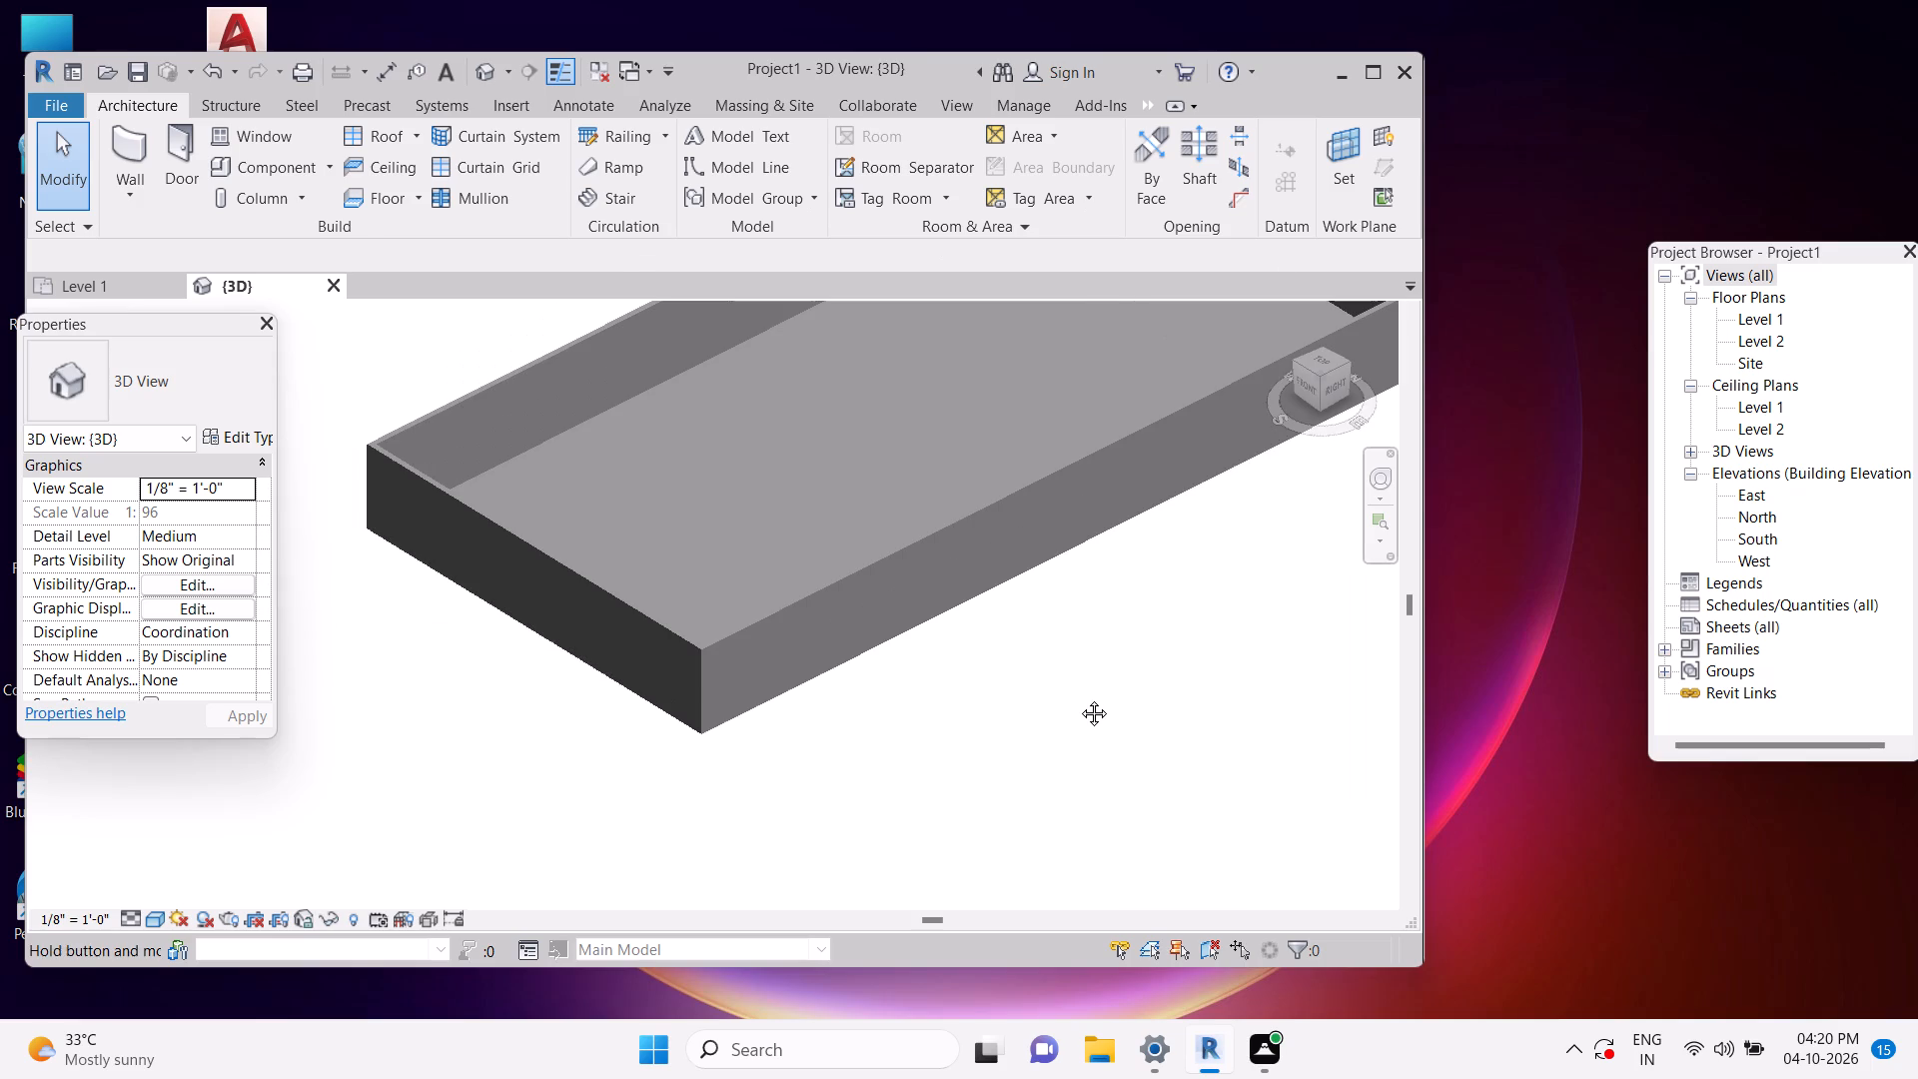
pyautogui.press('Escape')
pyautogui.press('Escape')
pyautogui.press('Escape')
pyautogui.press('Escape')
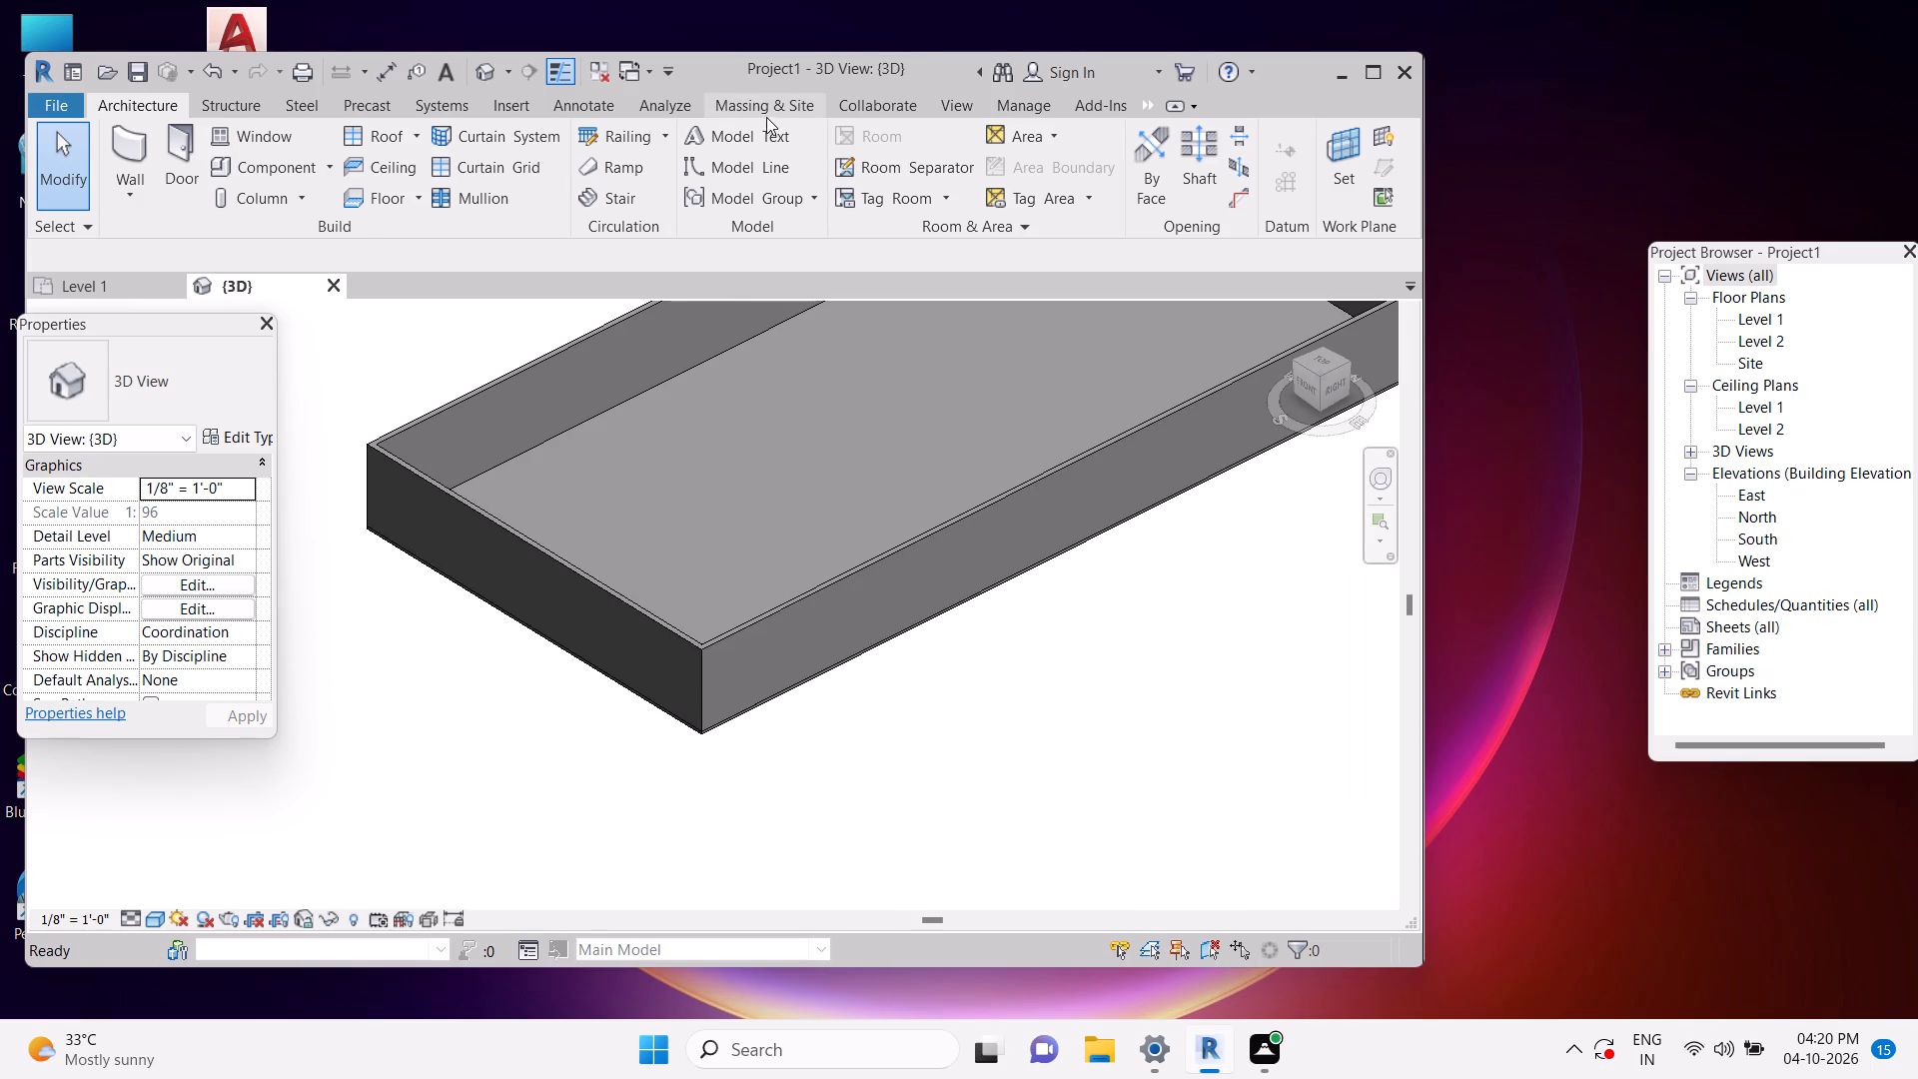
# Save the project as "3d modern" in the famalies folder on the D: drive.
pyautogui.hotkey('ctrl', 's')
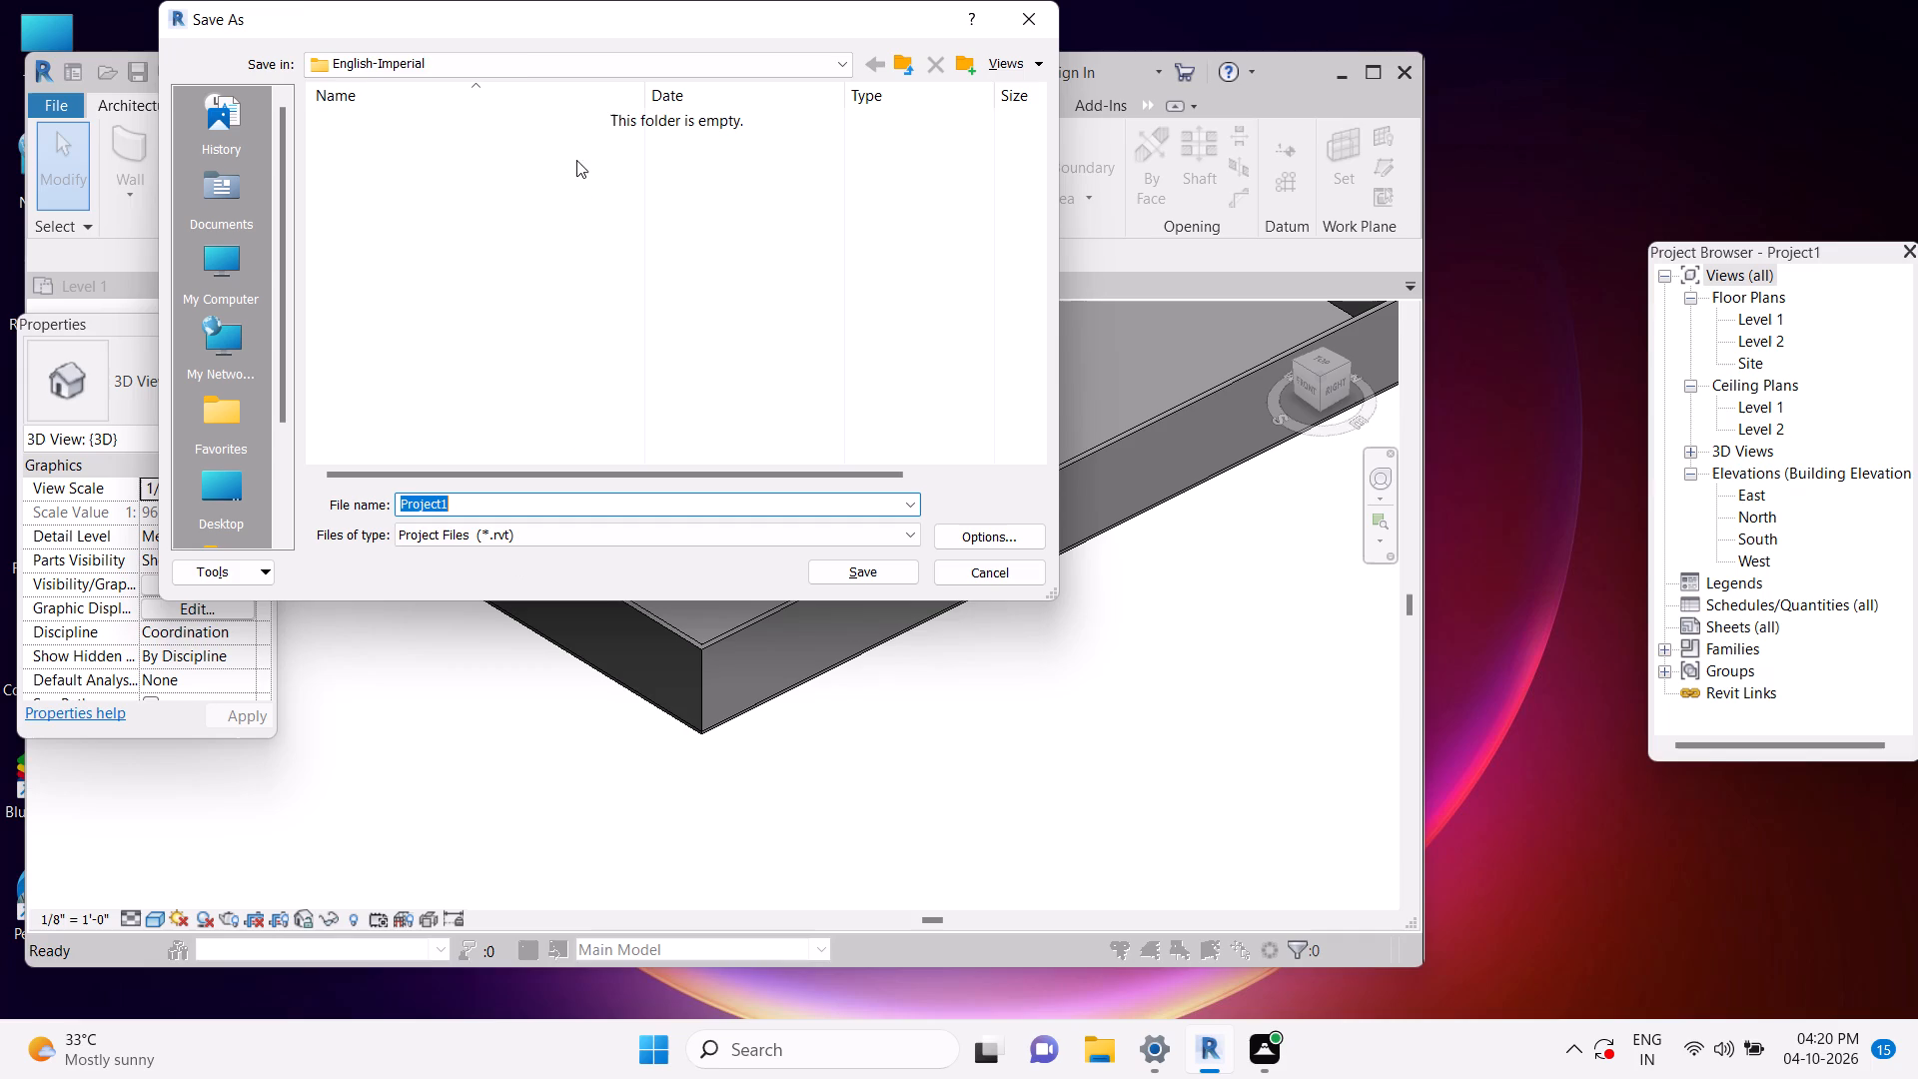
pyautogui.click(526, 59)
pyautogui.scroll(5, 441, 314)
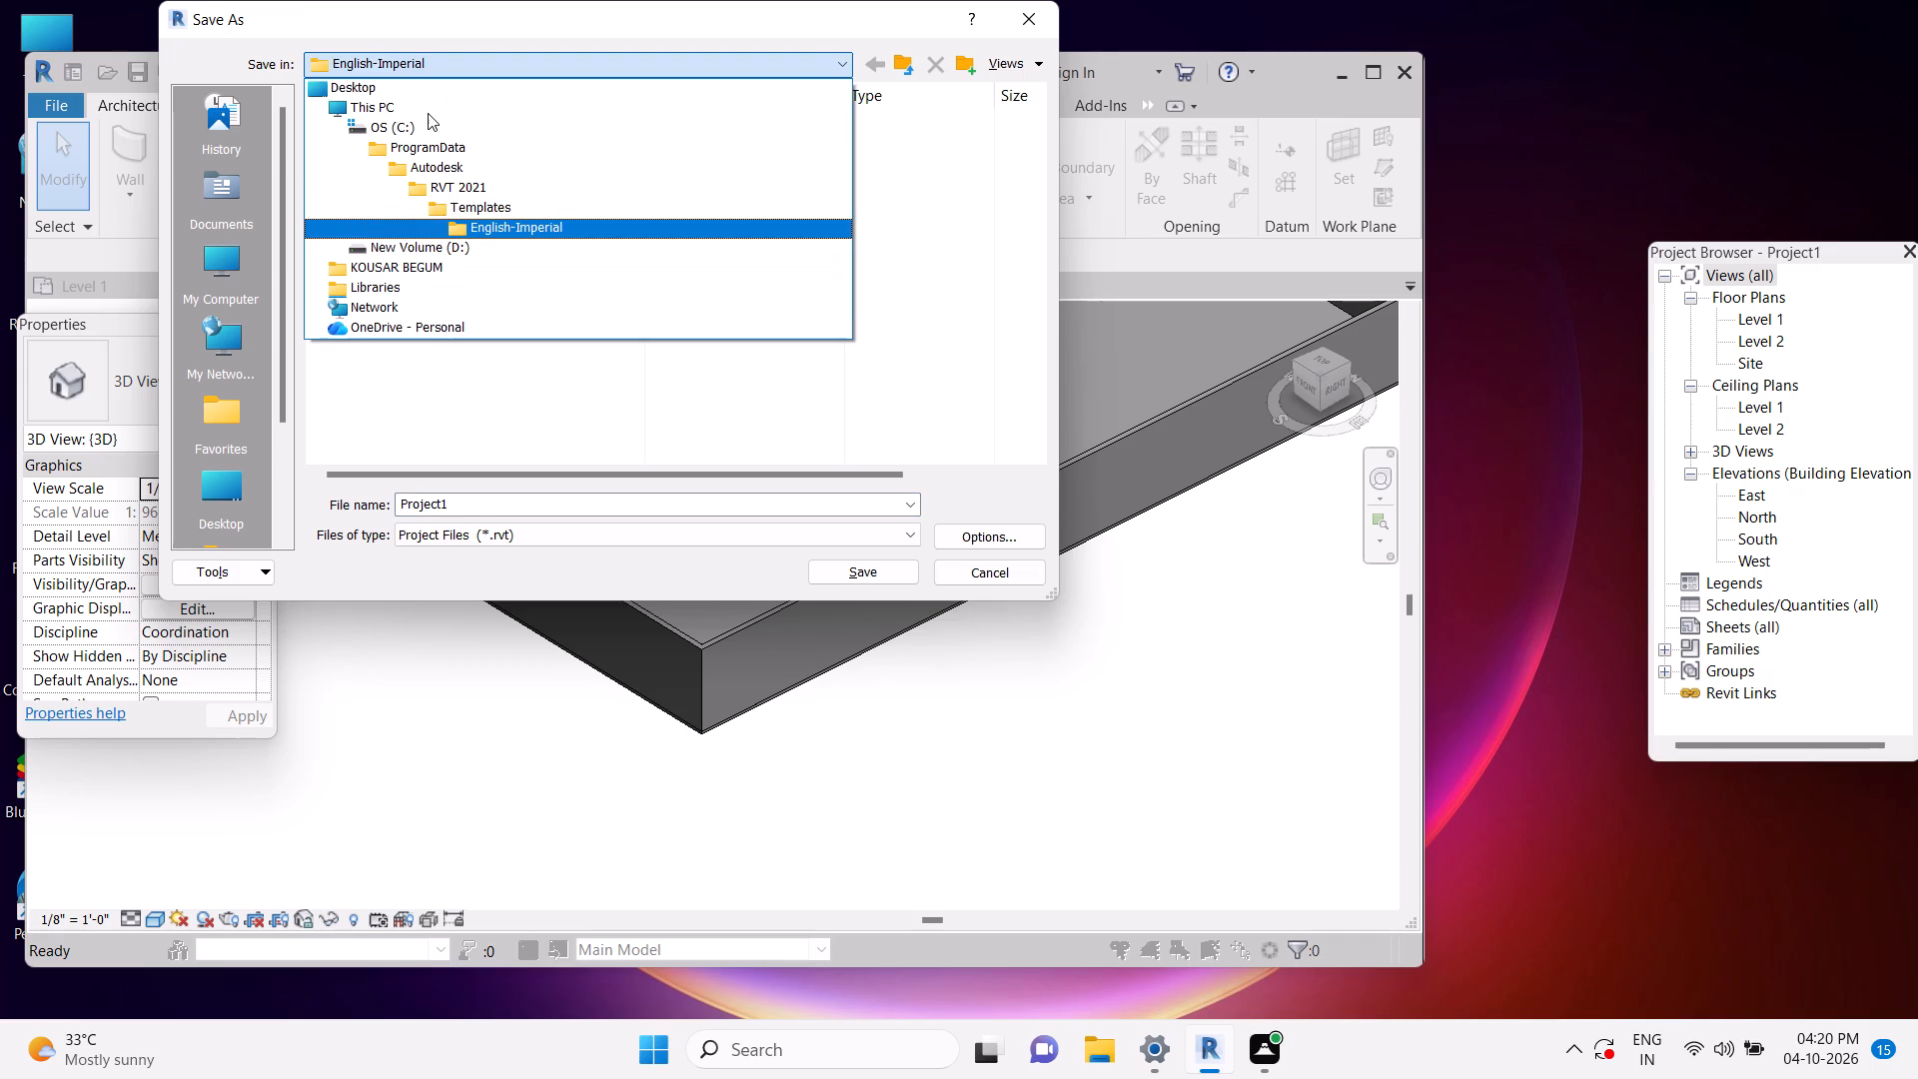
pyautogui.doubleClick(462, 249)
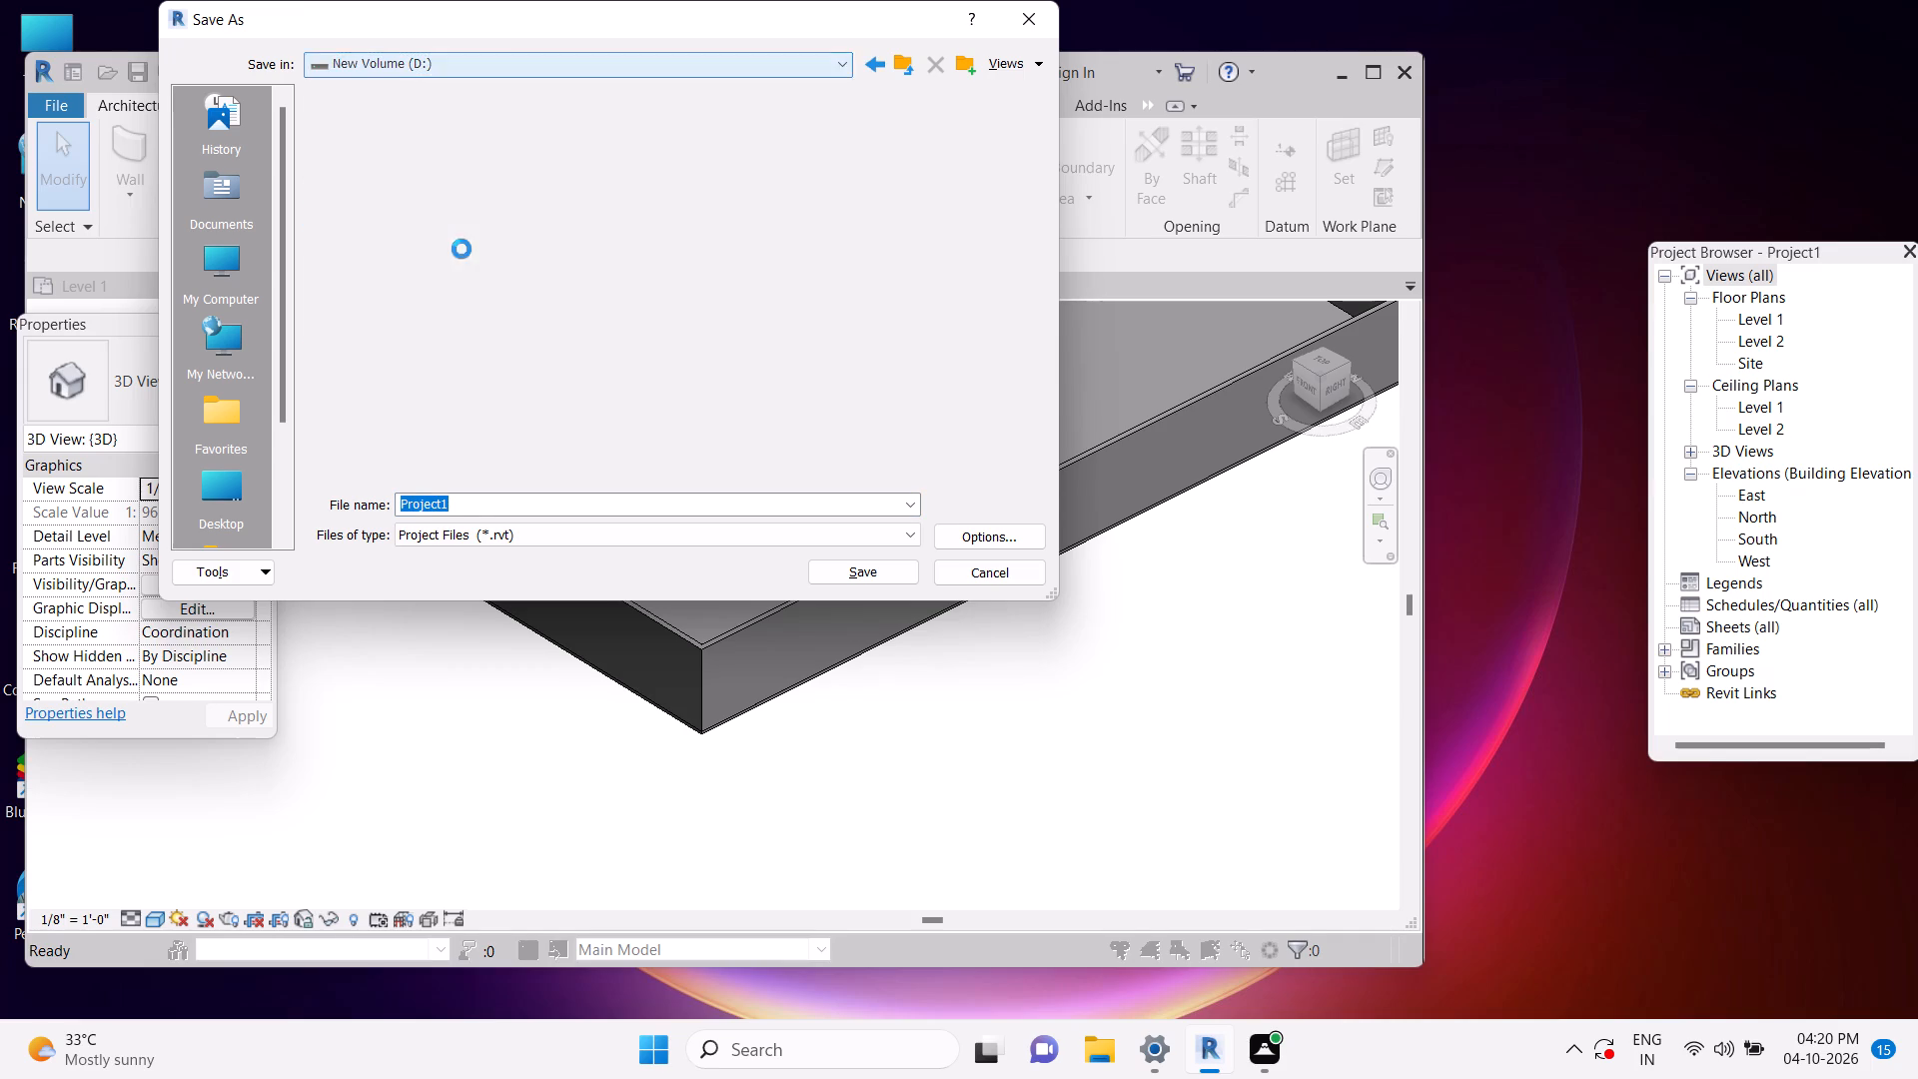
pyautogui.doubleClick(424, 165)
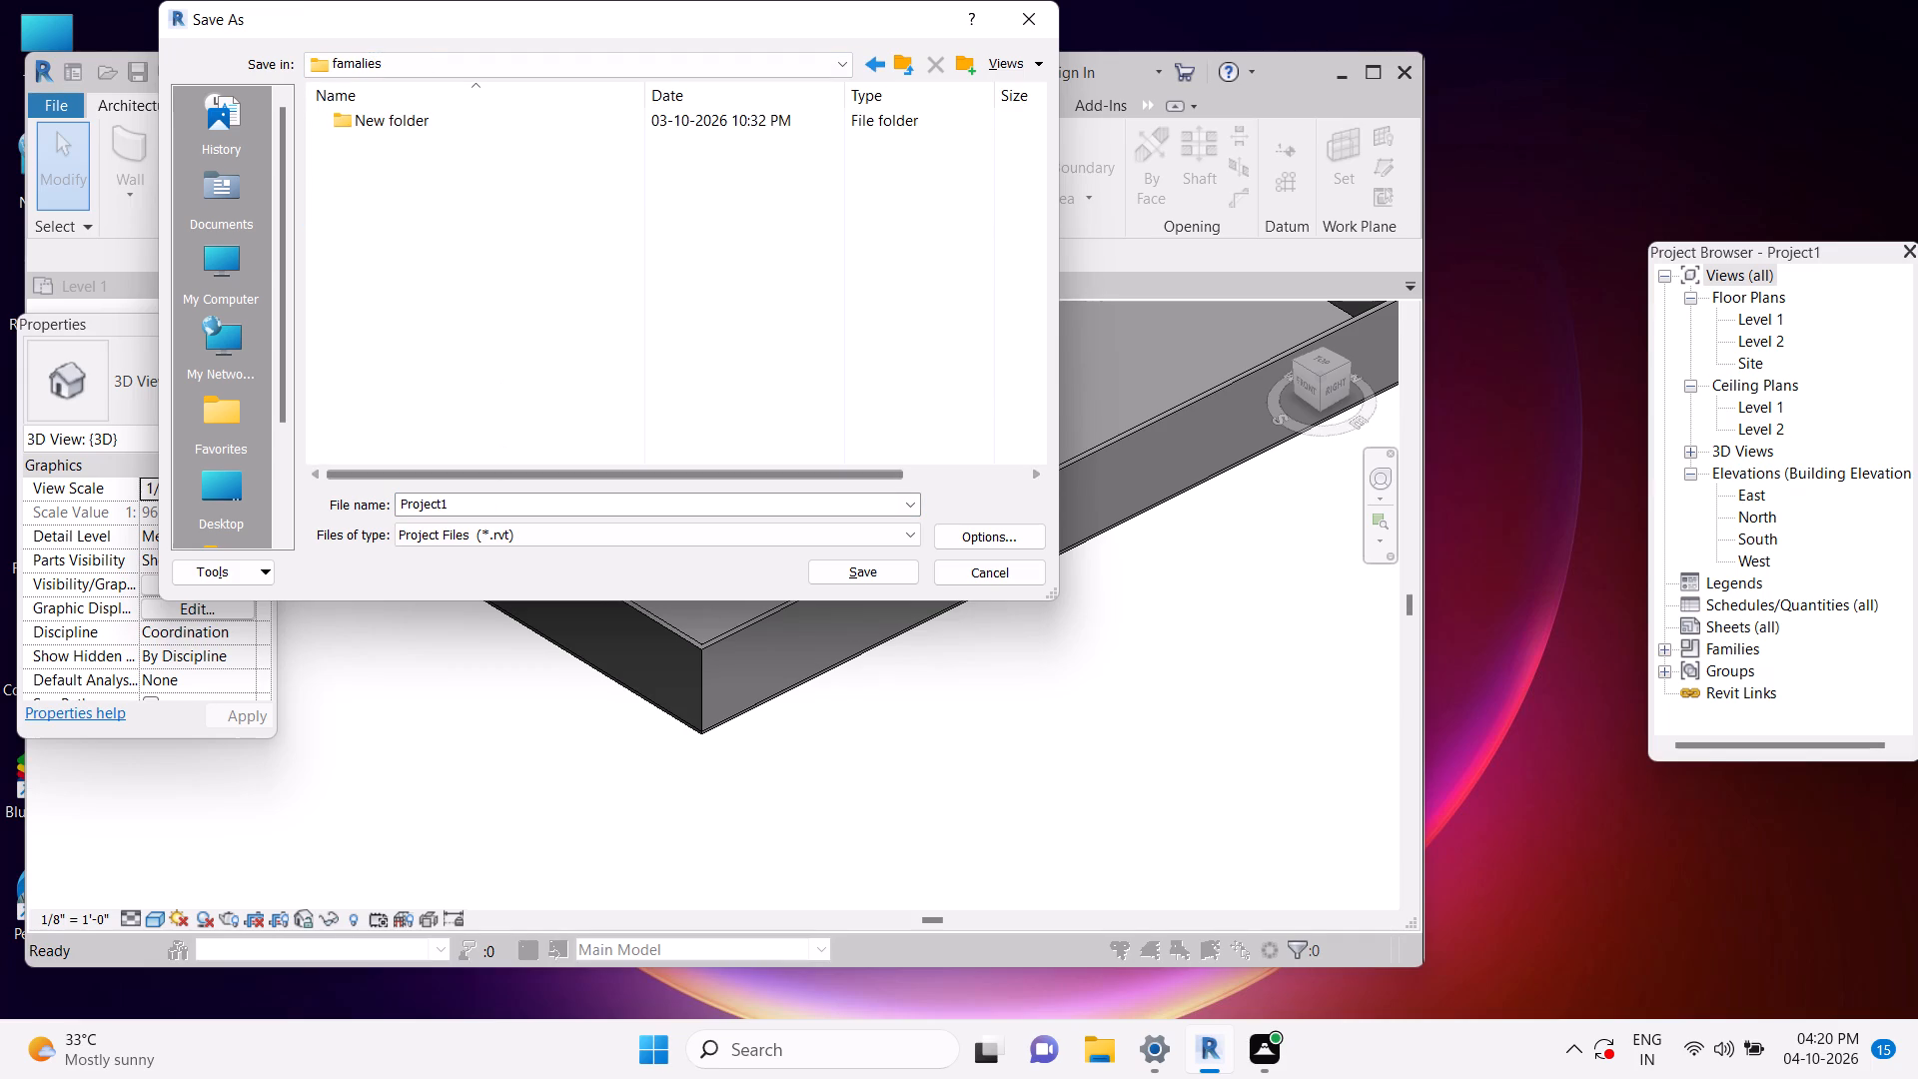
pyautogui.click(491, 507)
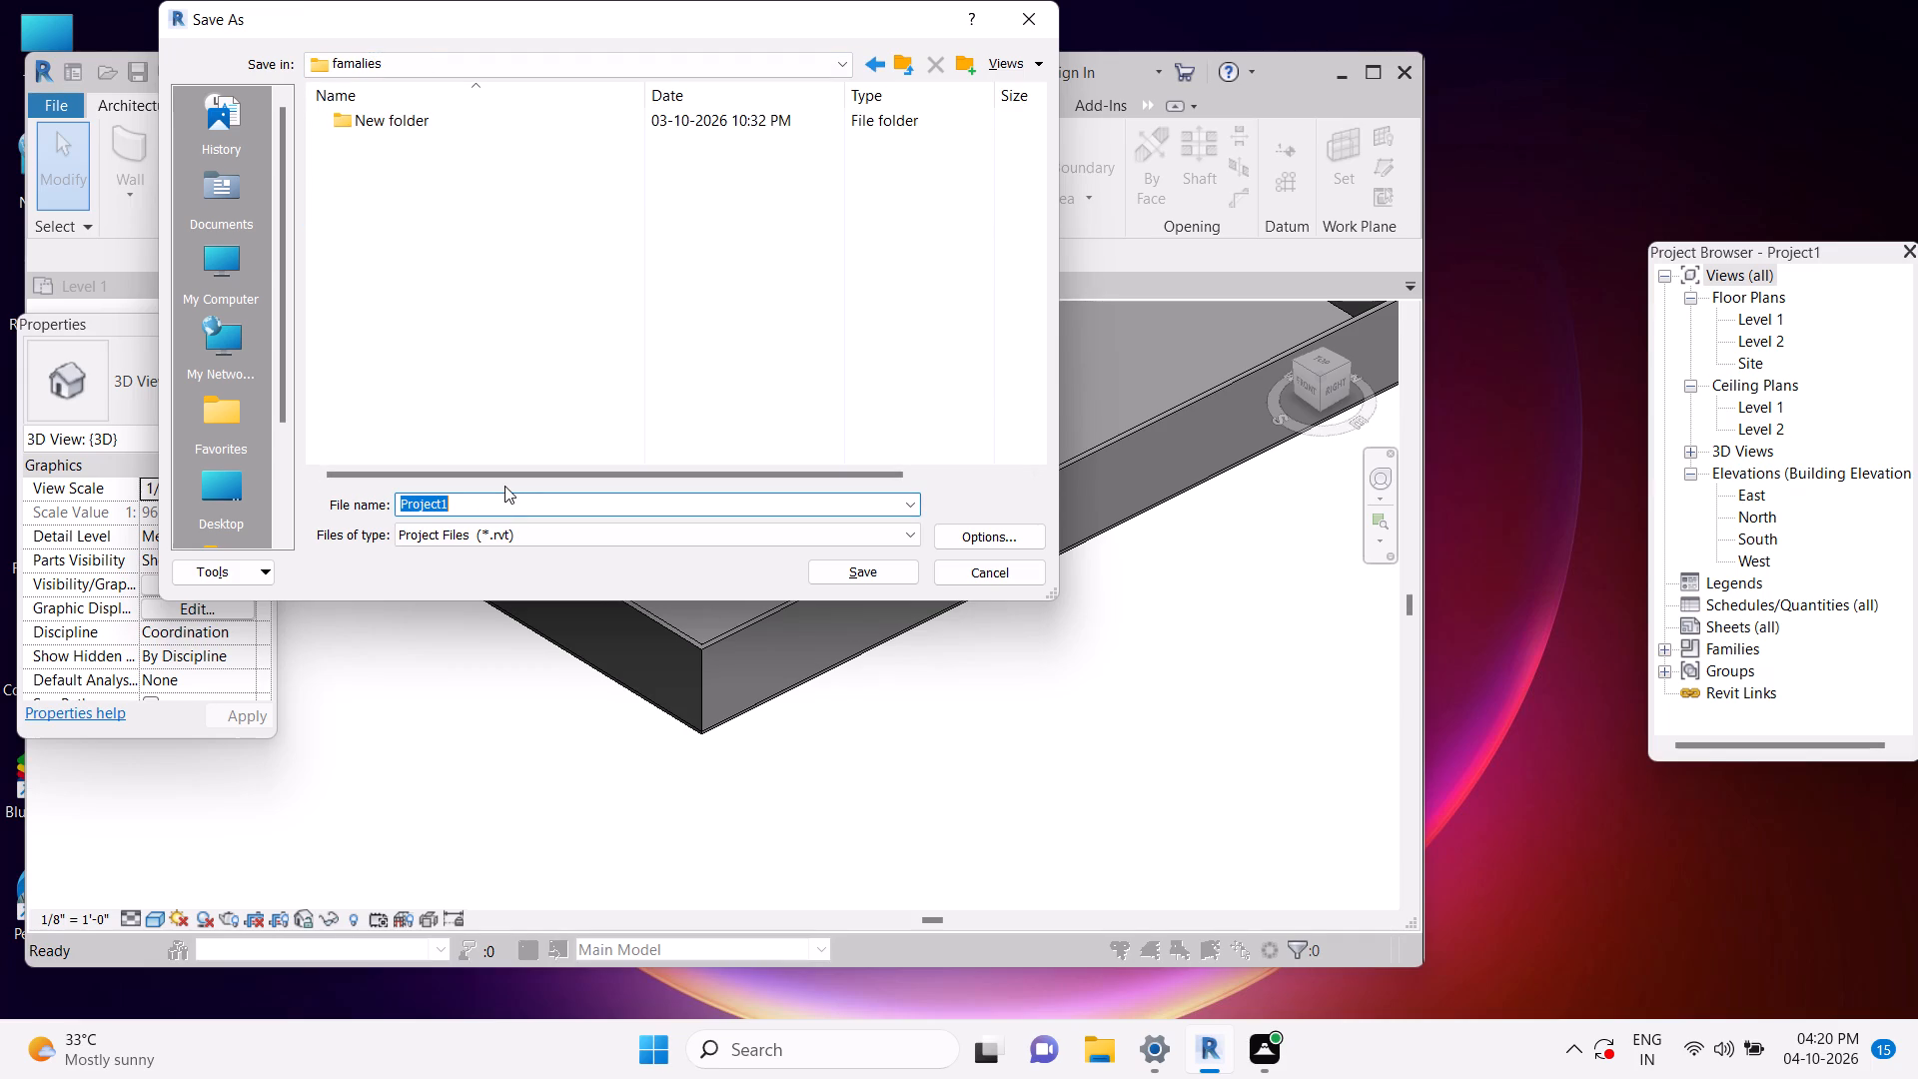
pyautogui.press('3')
pyautogui.write('d modern')
pyautogui.press('Return')
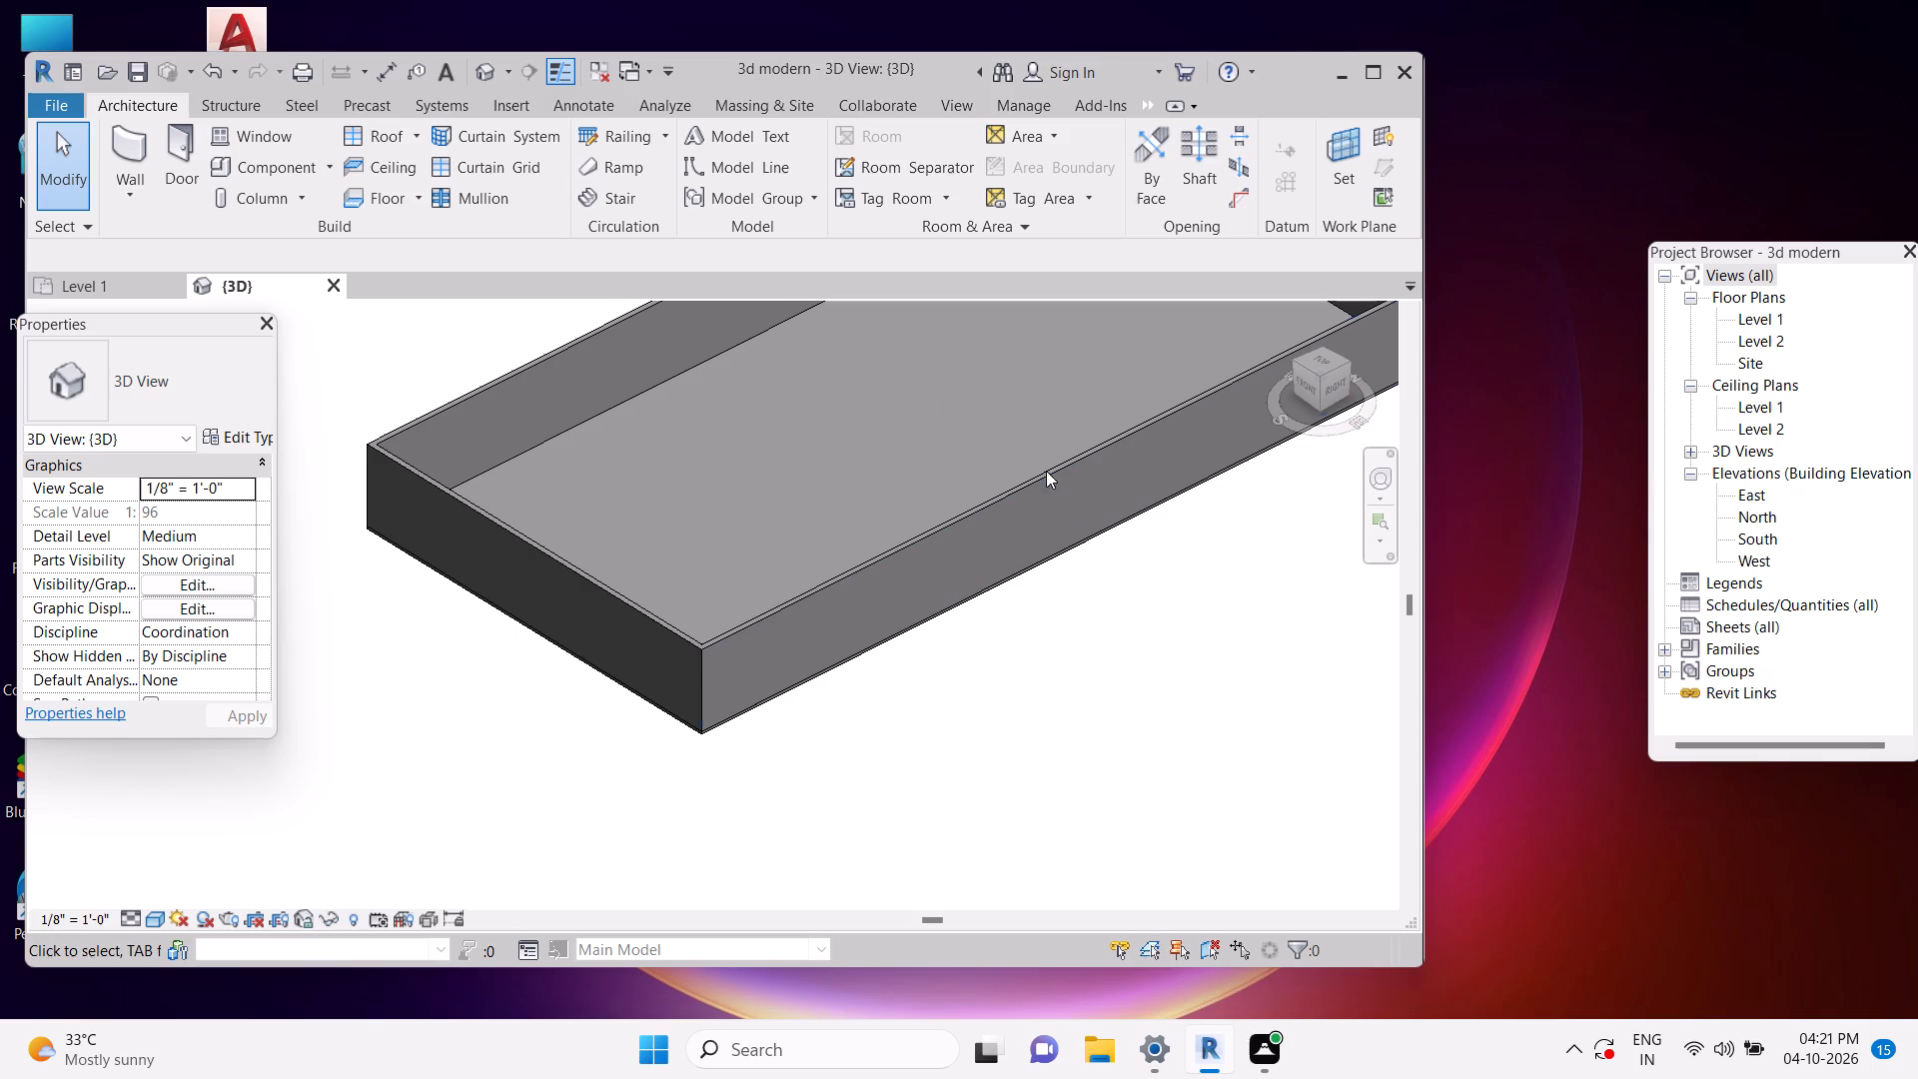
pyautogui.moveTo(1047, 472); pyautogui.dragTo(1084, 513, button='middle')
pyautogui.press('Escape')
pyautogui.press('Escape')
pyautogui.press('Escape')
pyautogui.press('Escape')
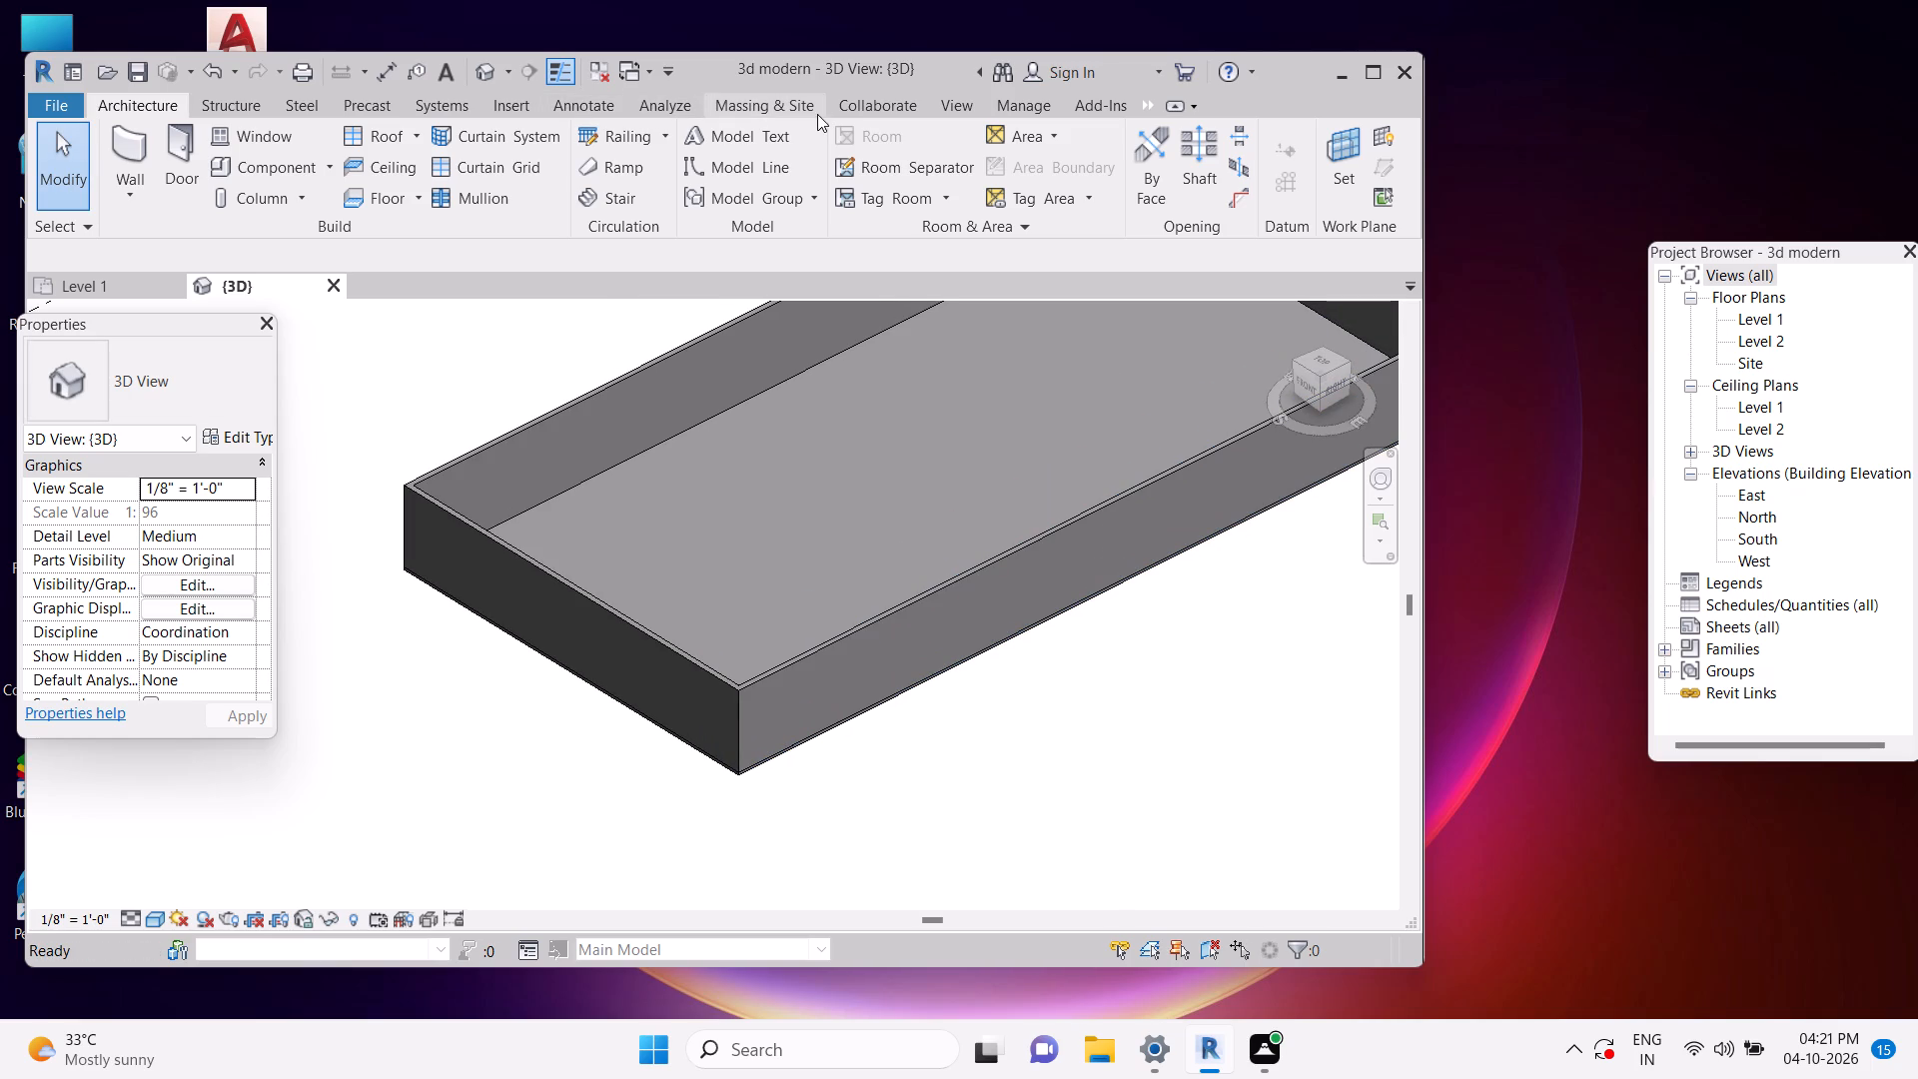
# Create a new project material in the Material Browser and name it floor.
pyautogui.click(1021, 101)
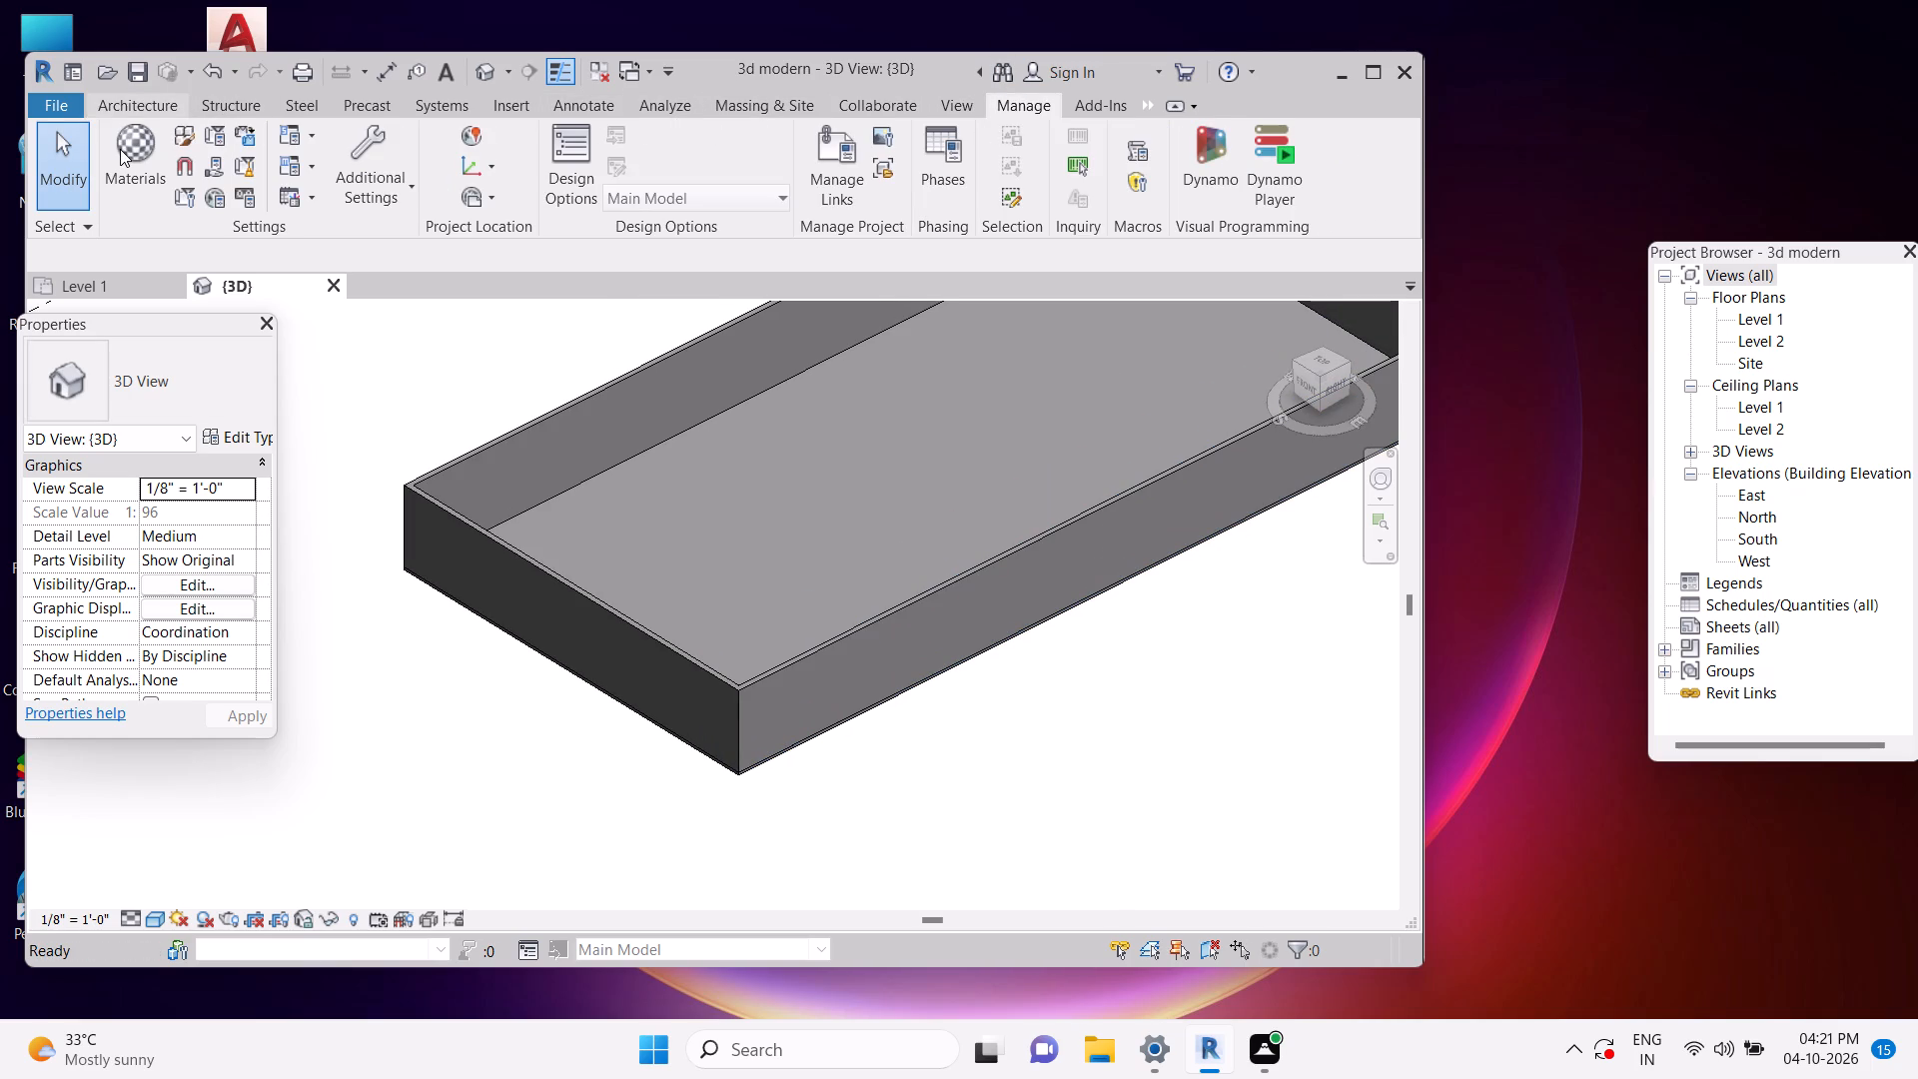
pyautogui.click(120, 149)
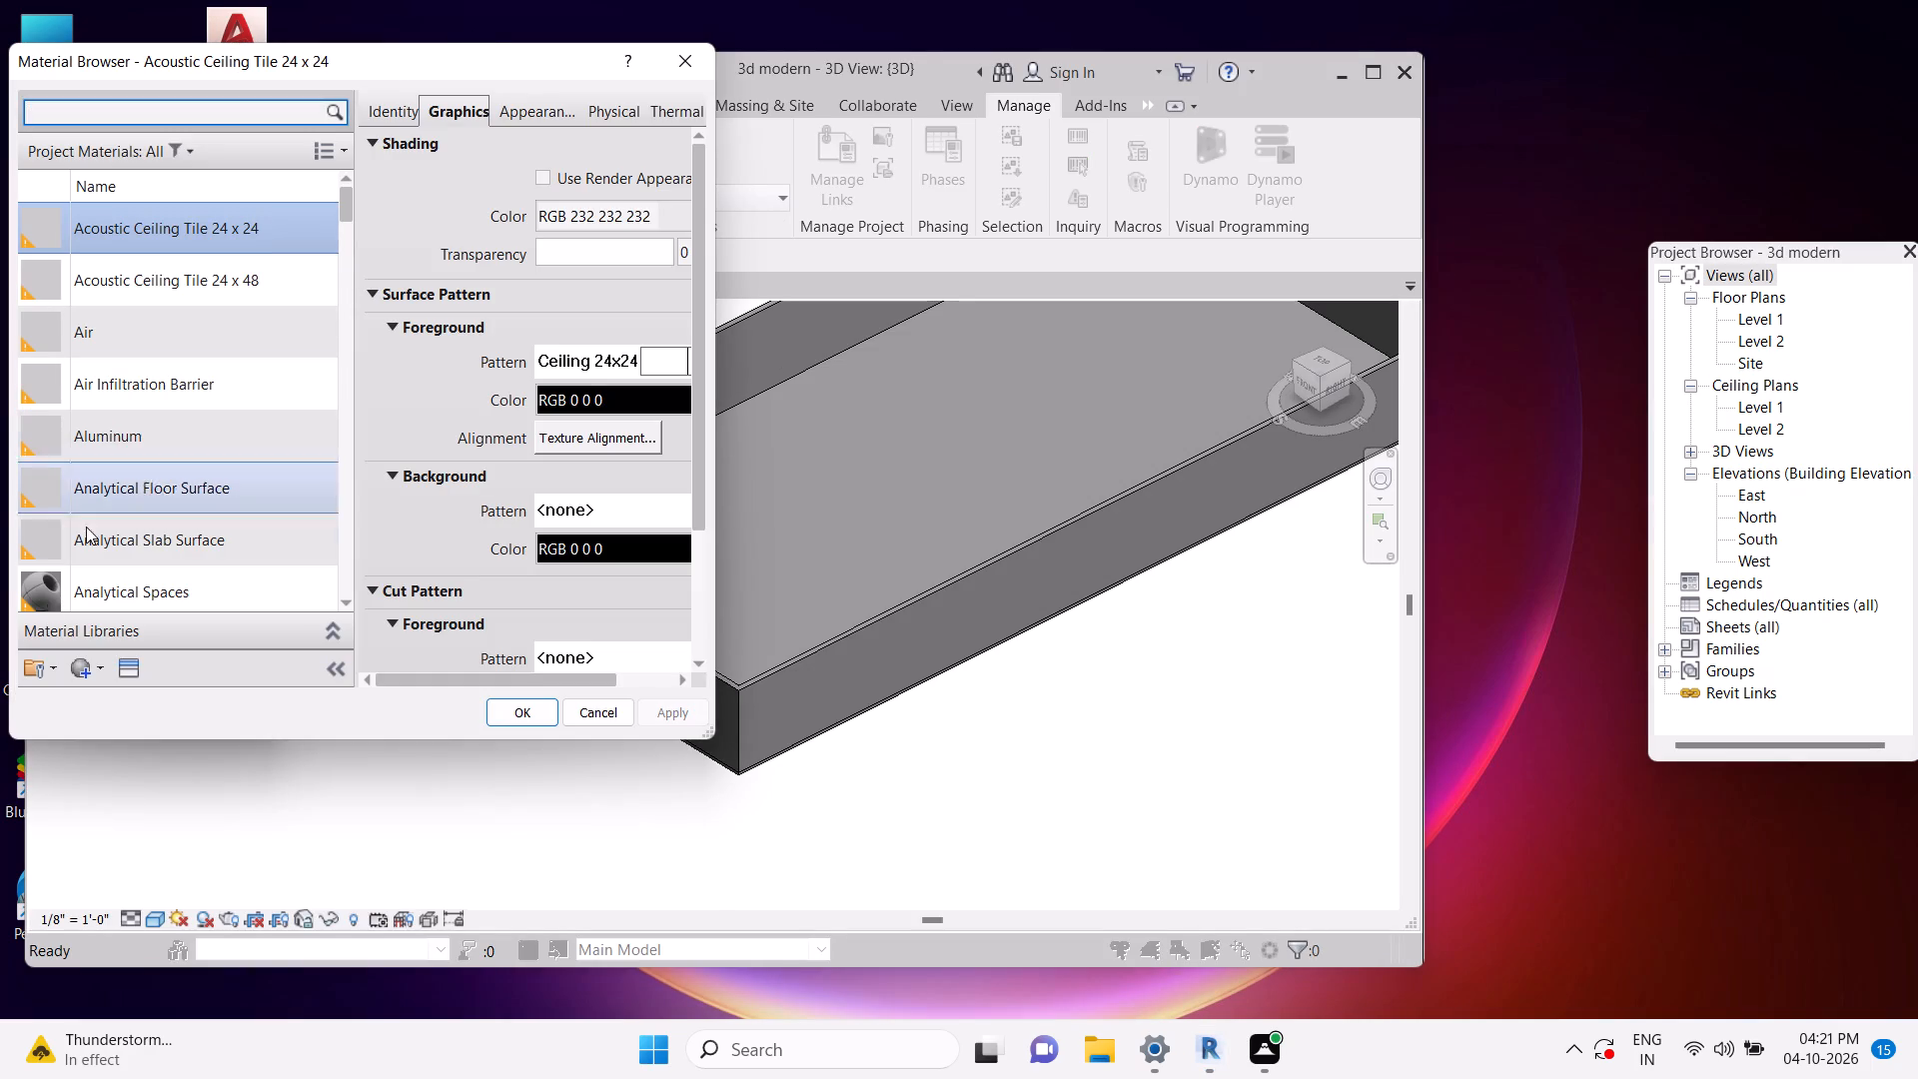
pyautogui.click(94, 664)
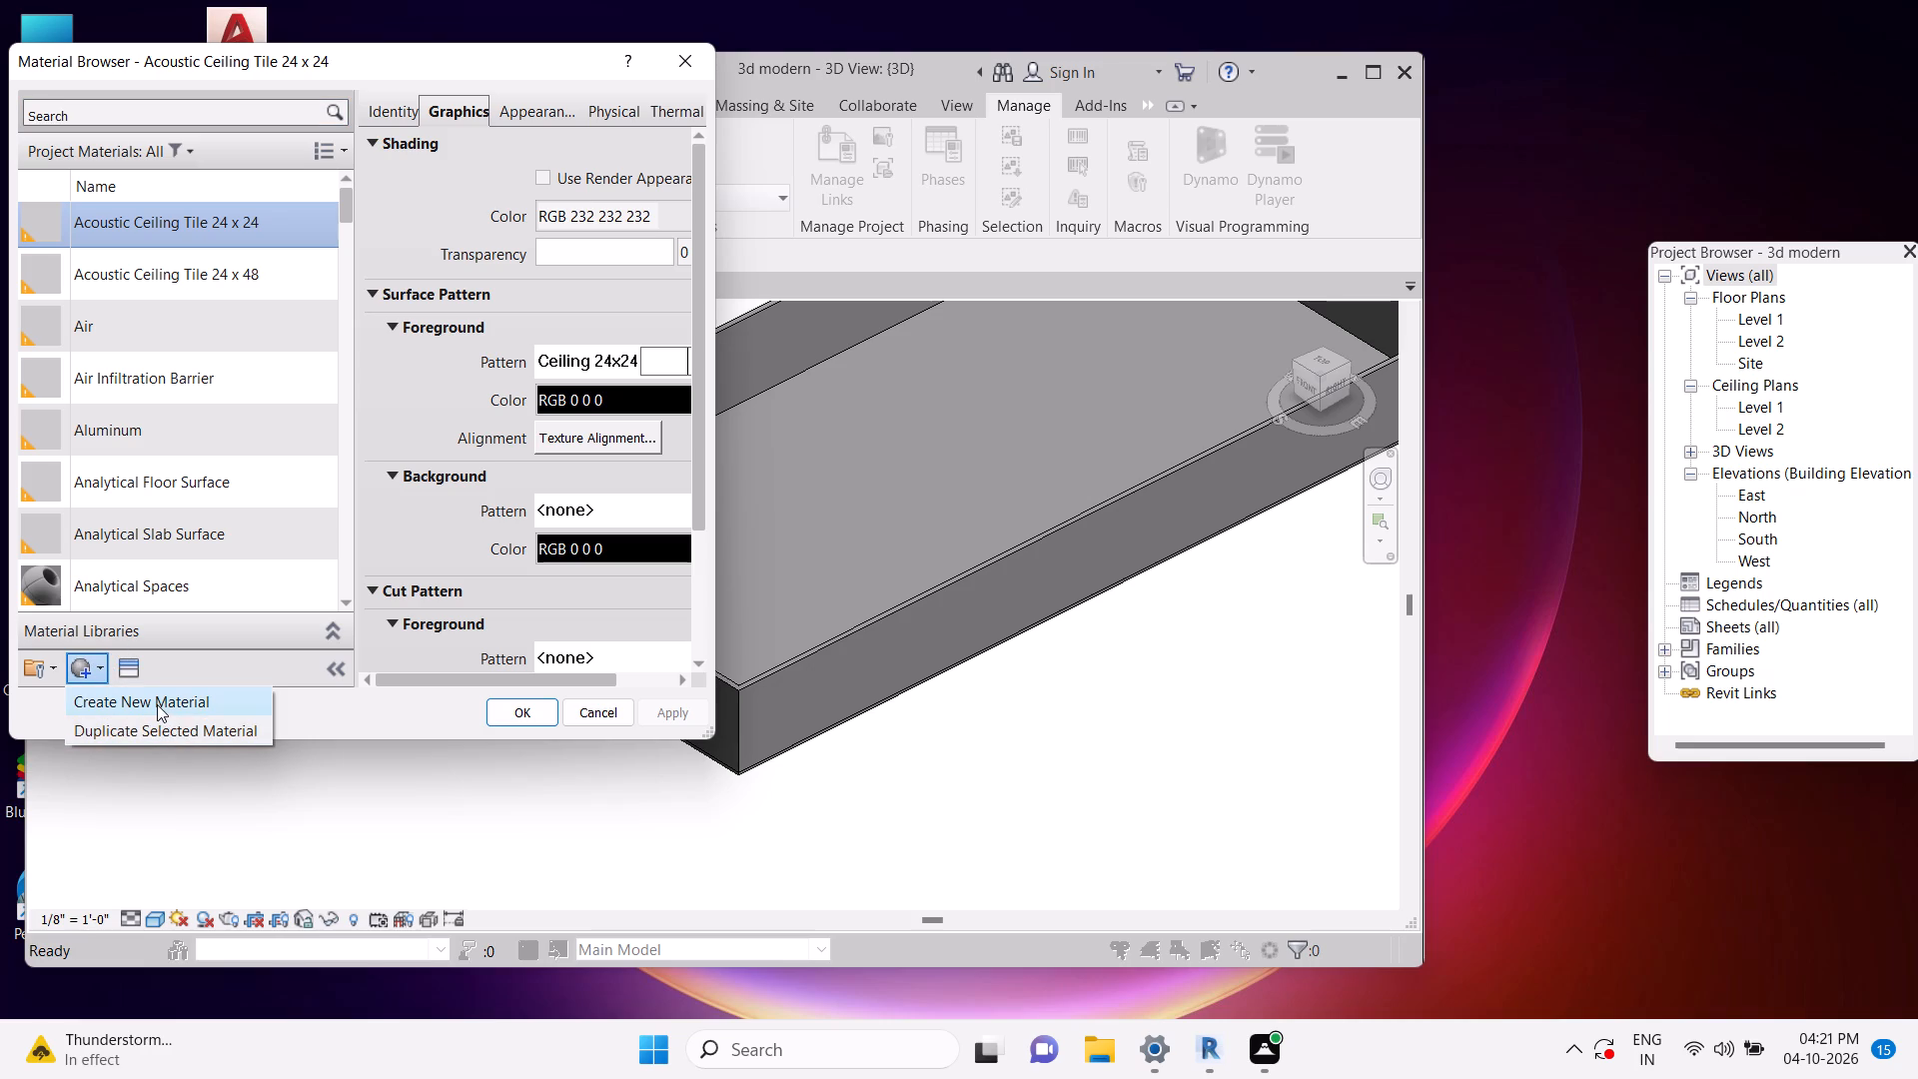
pyautogui.click(156, 704)
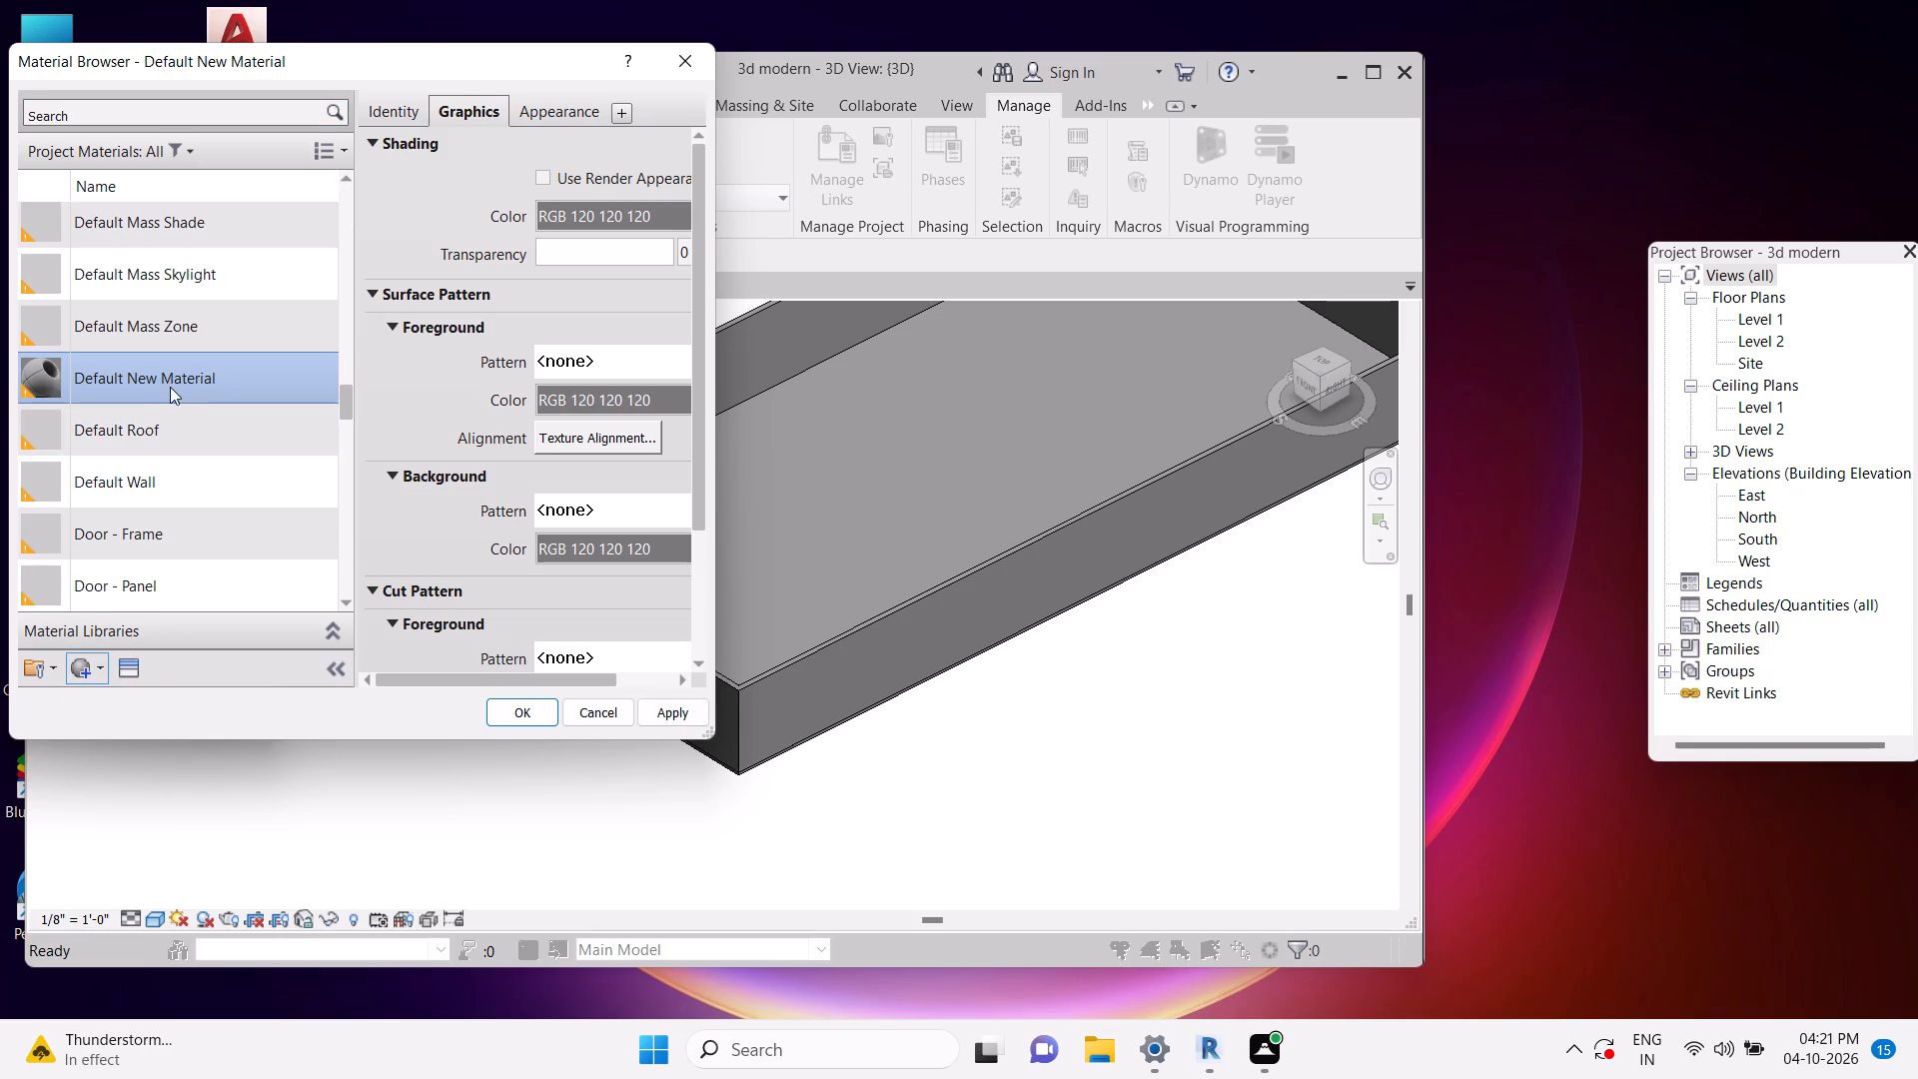
pyautogui.rightClick(168, 382)
pyautogui.click(231, 459)
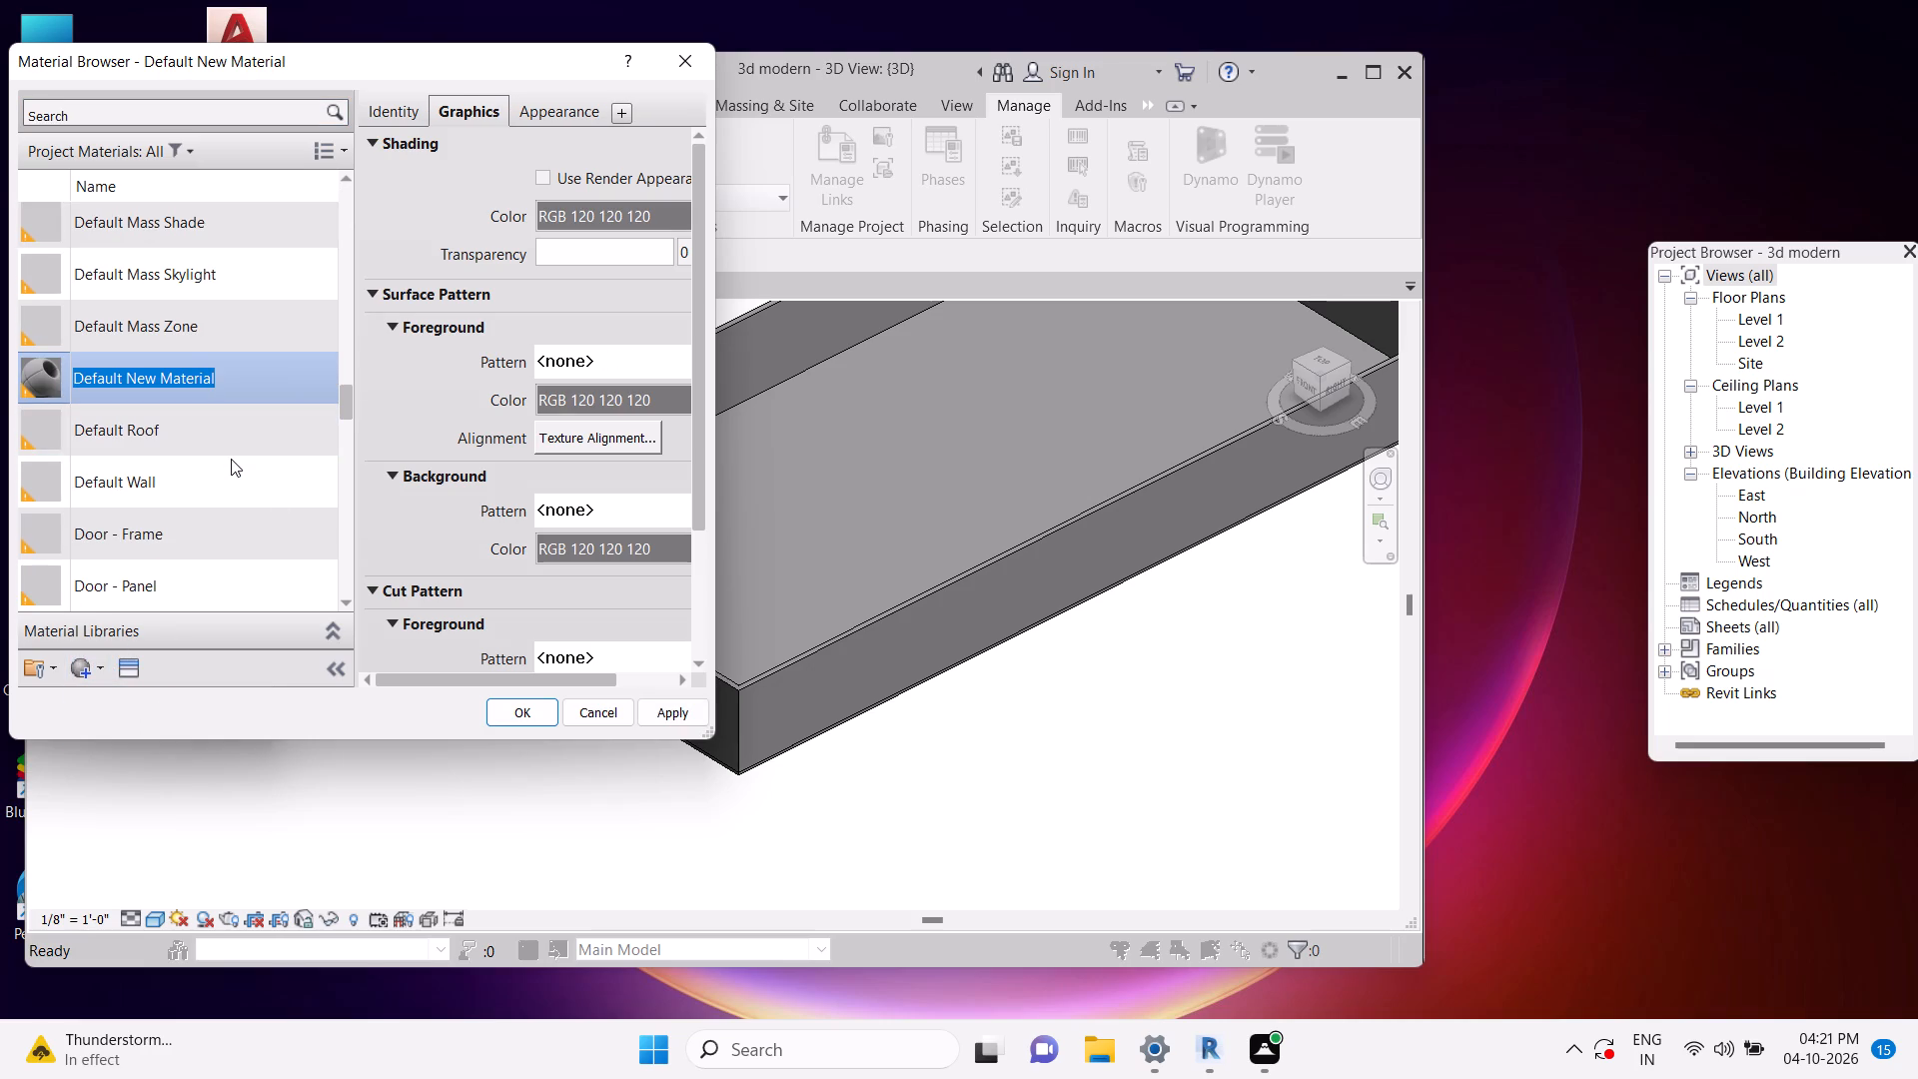
pyautogui.write('flor')
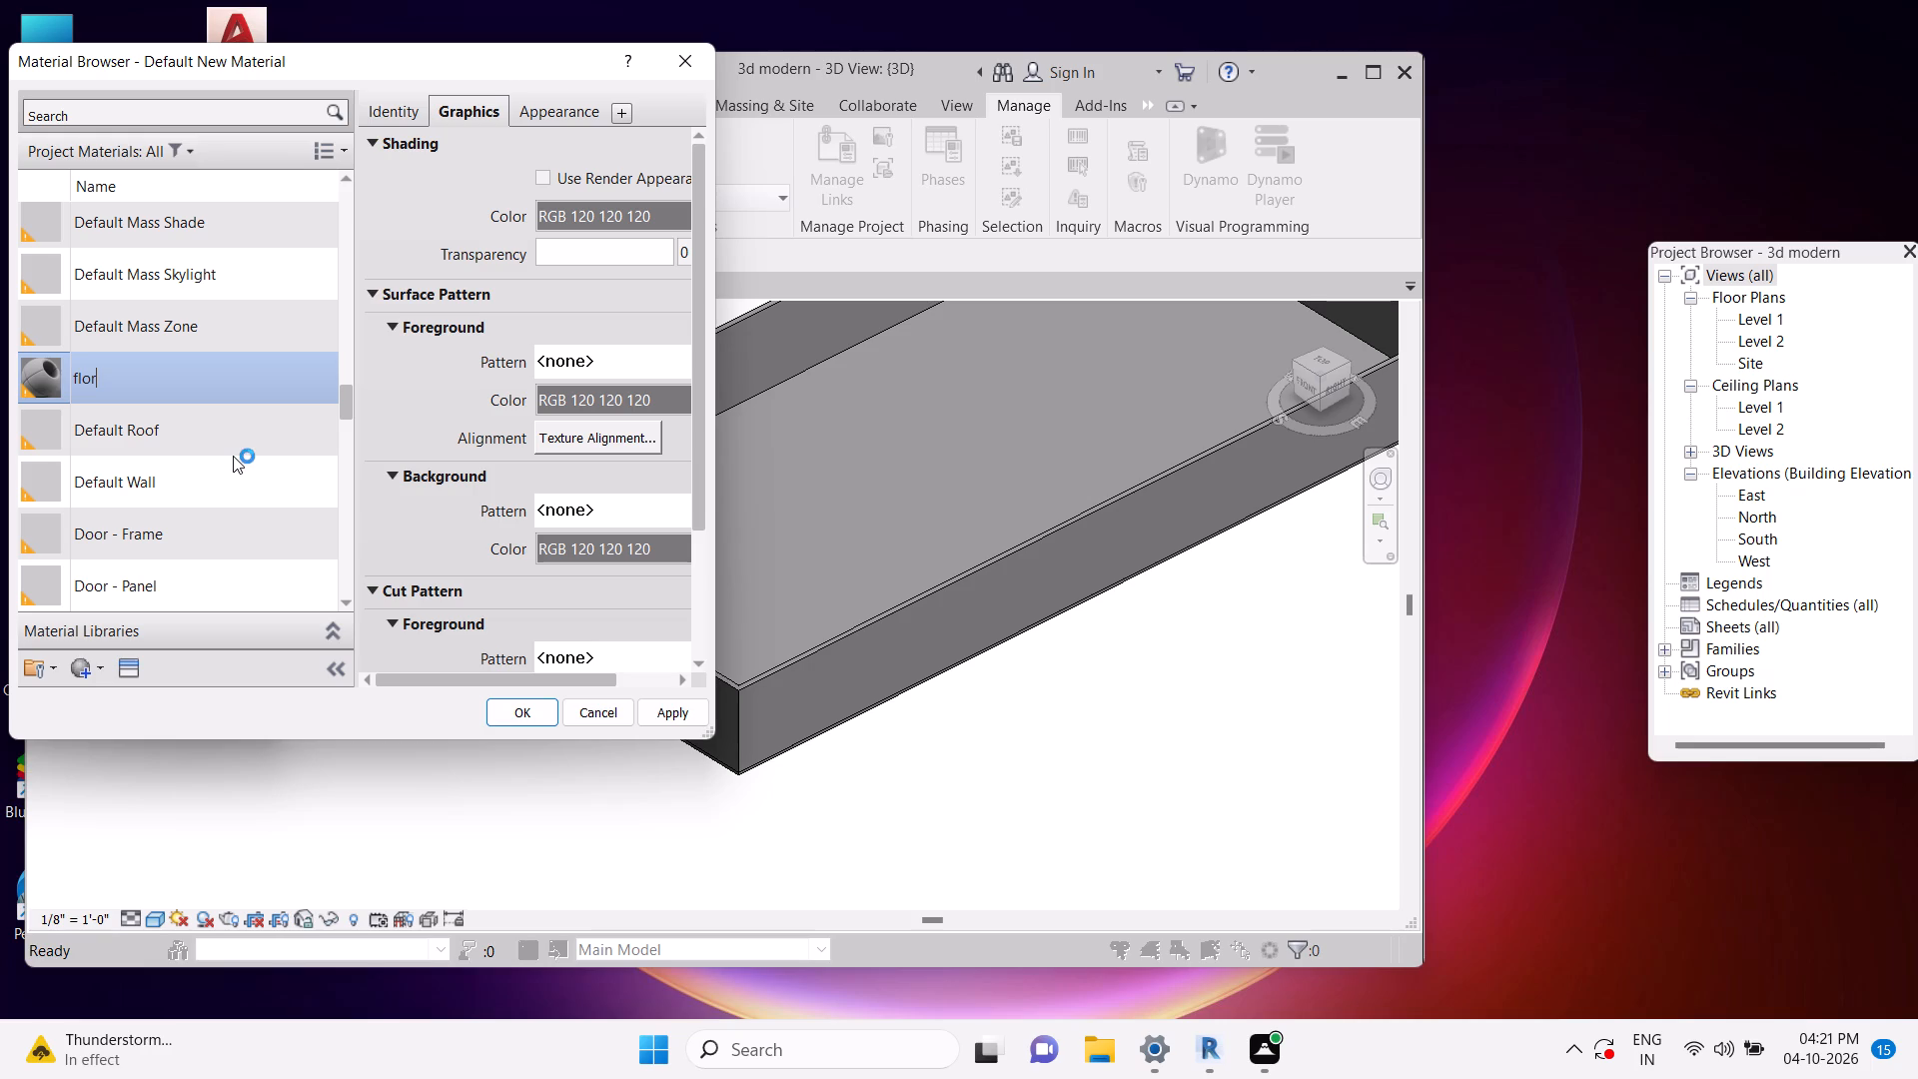
pyautogui.press('BackSpace')
pyautogui.write('or')
# Replace the floor material's appearance asset with Coarse Polished - White from the Autodesk Physical Assets library.
pyautogui.click(581, 106)
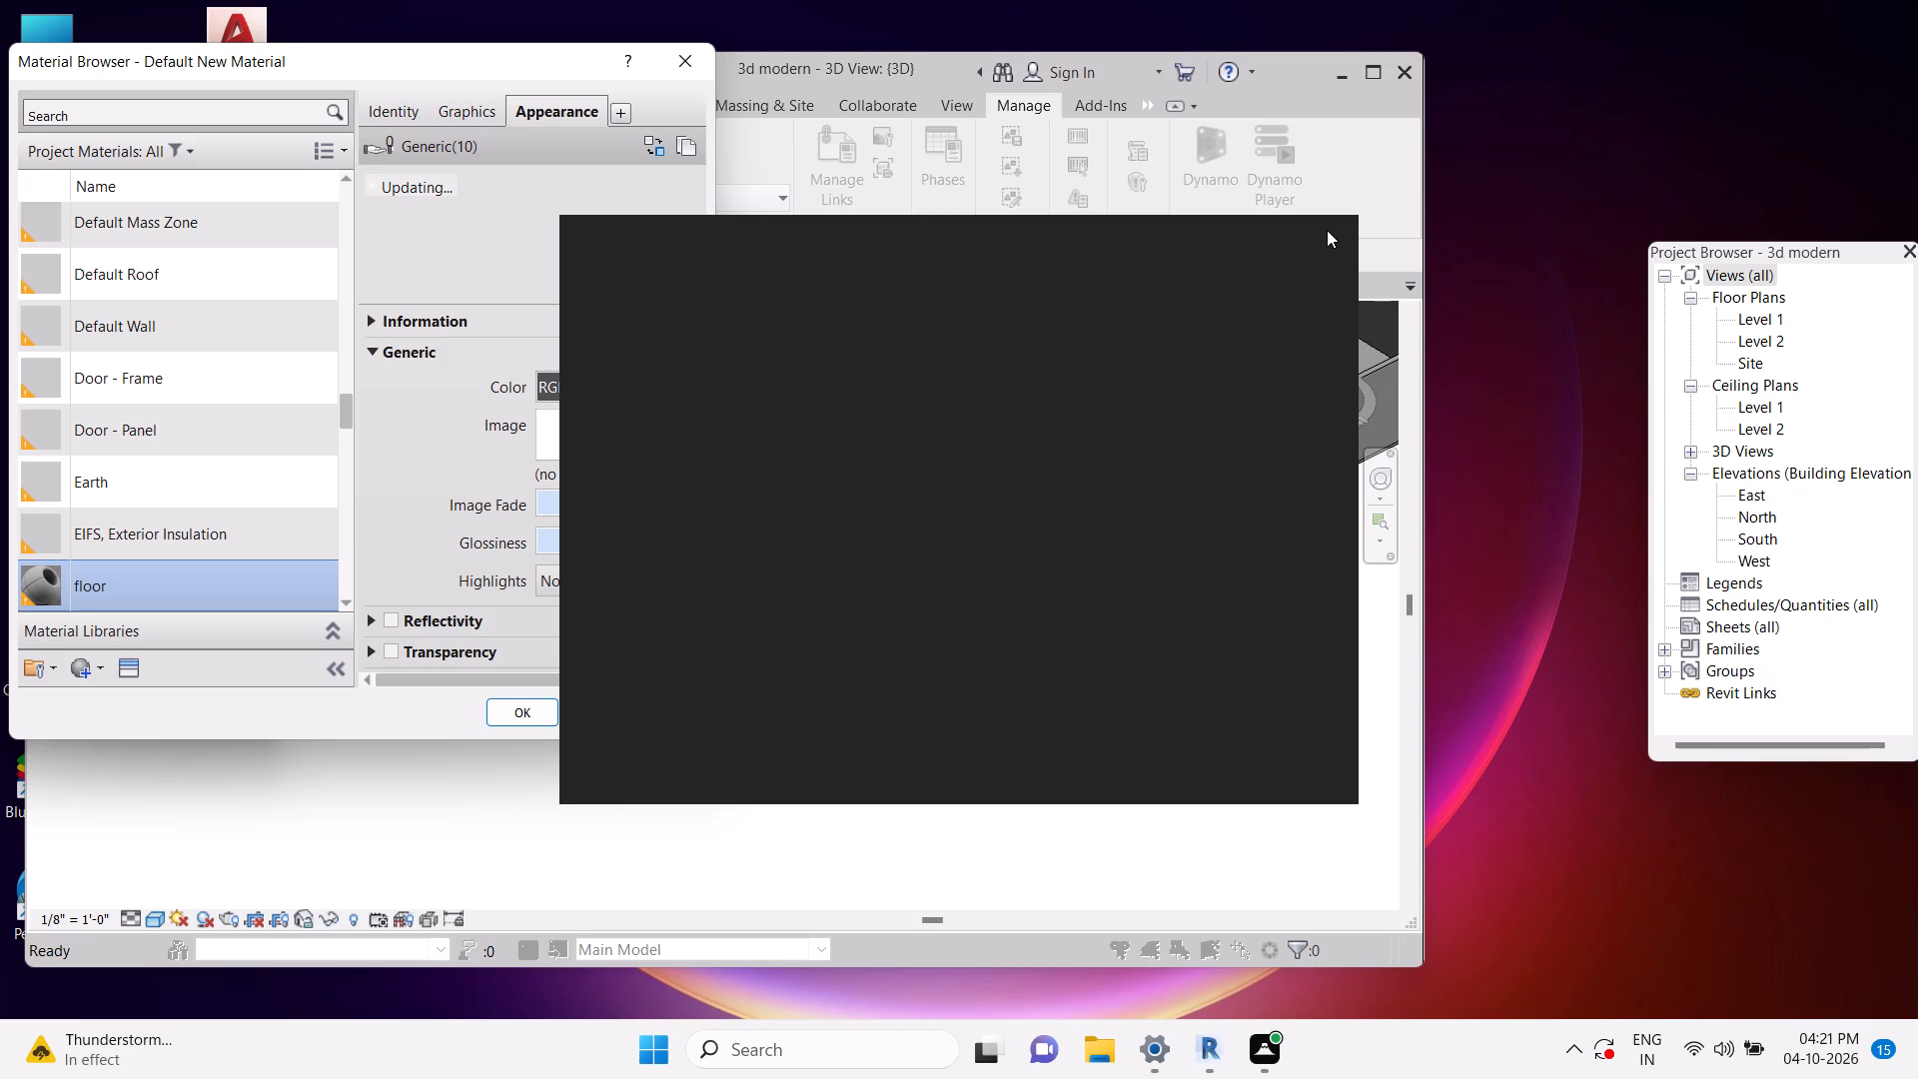
pyautogui.click(1312, 257)
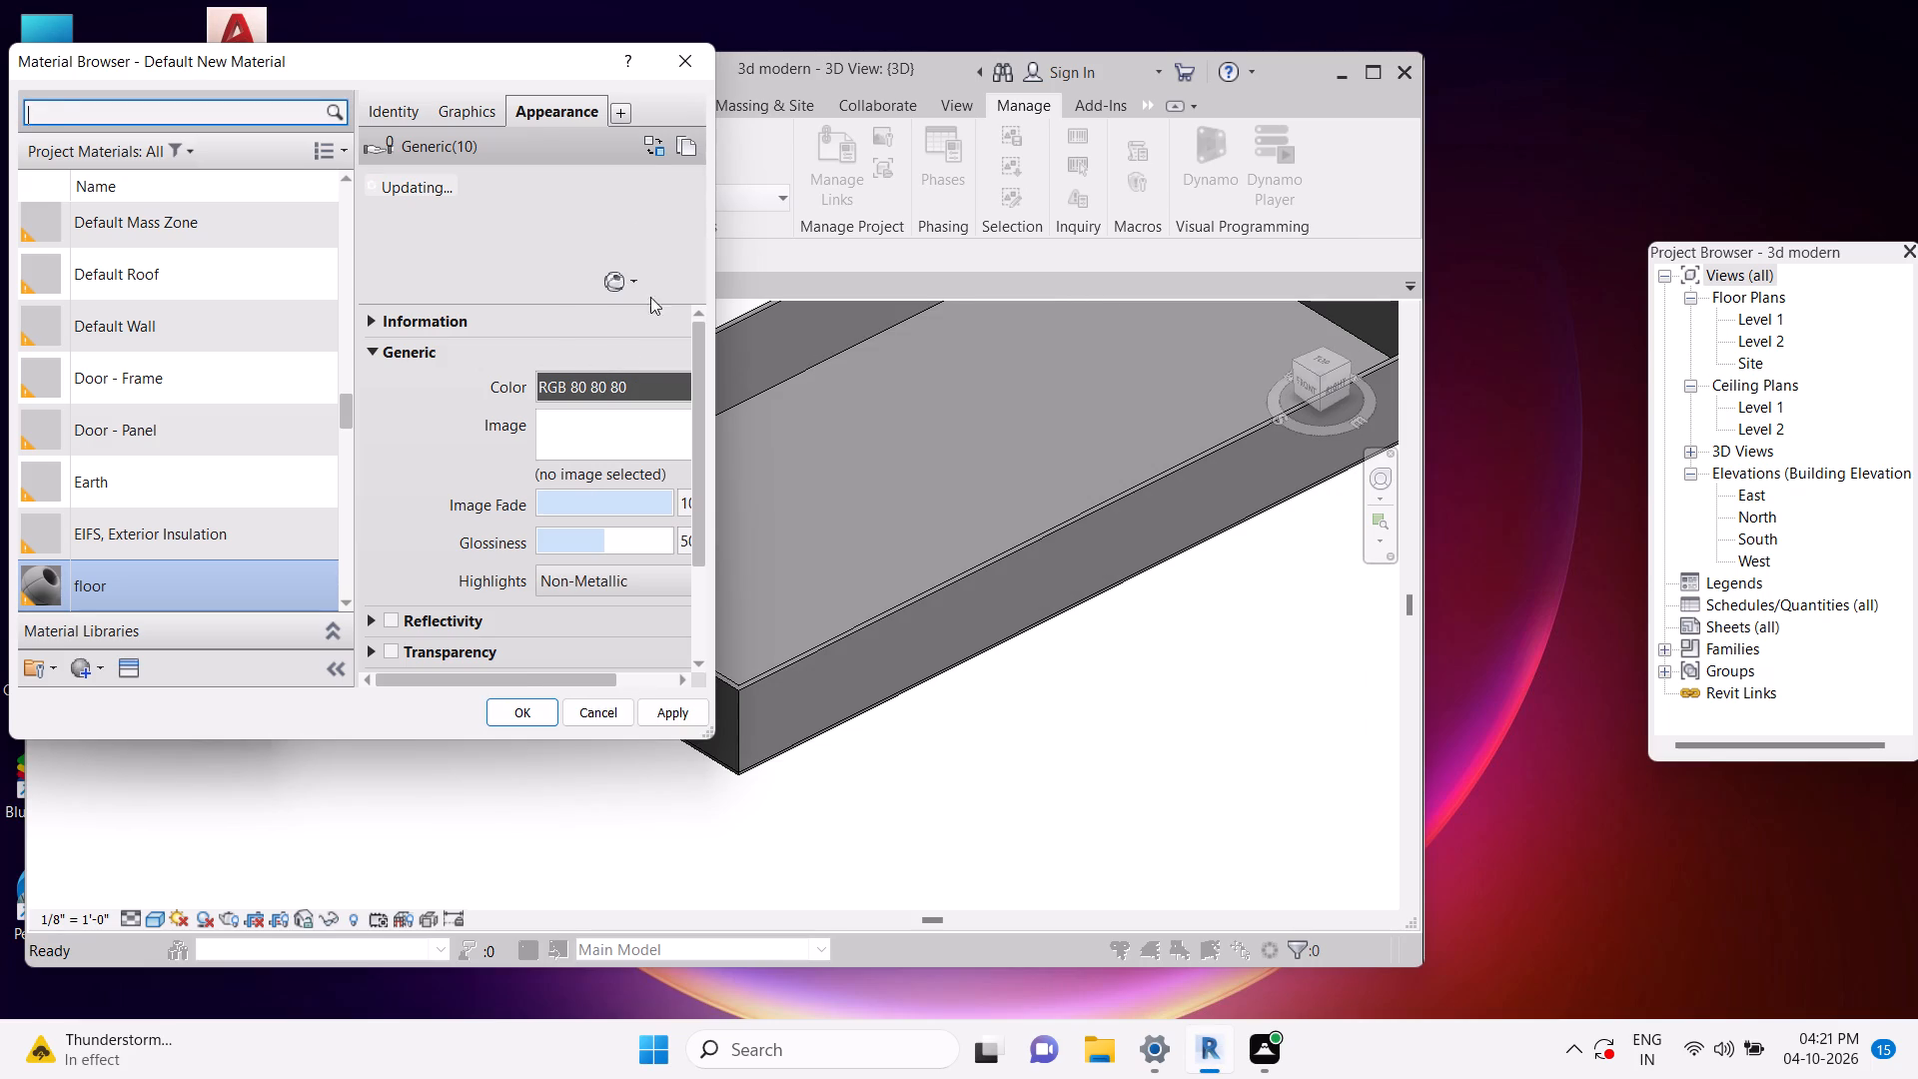
pyautogui.click(647, 155)
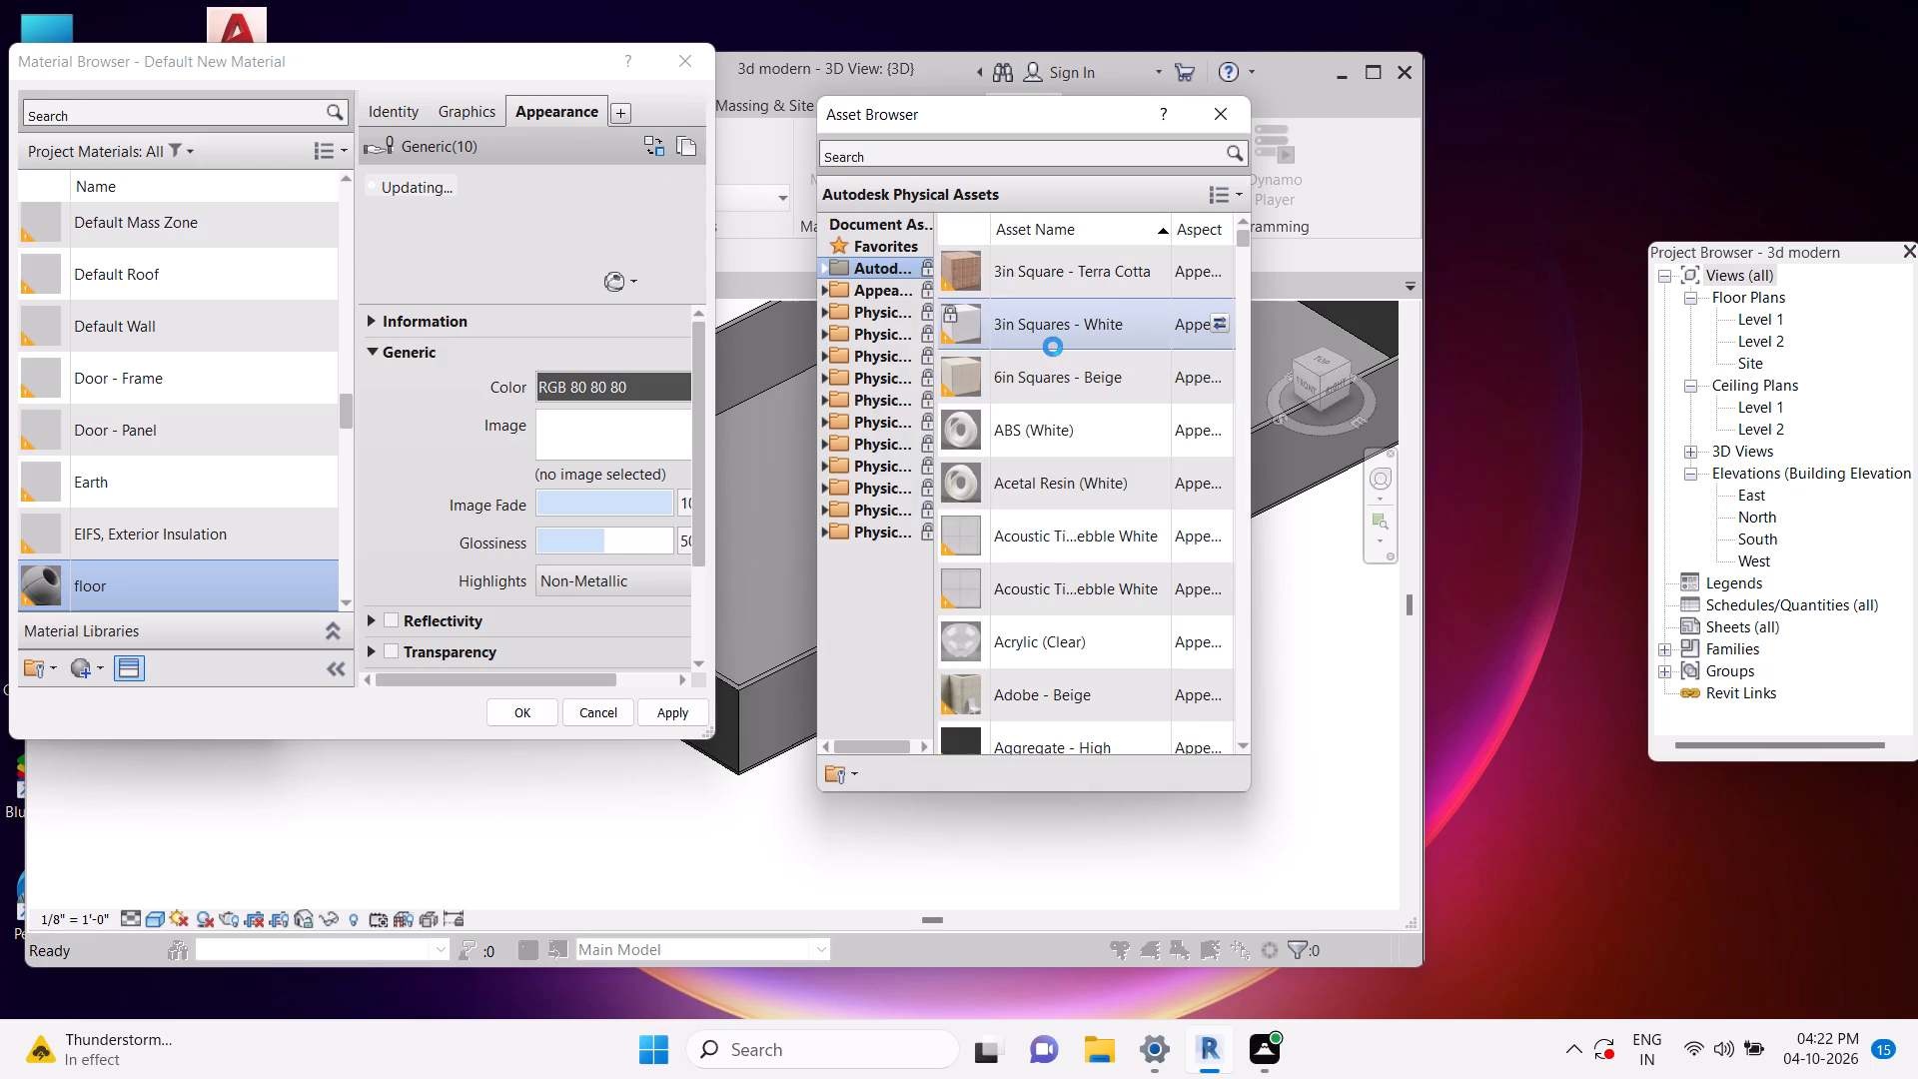
pyautogui.scroll(-2, 1111, 516)
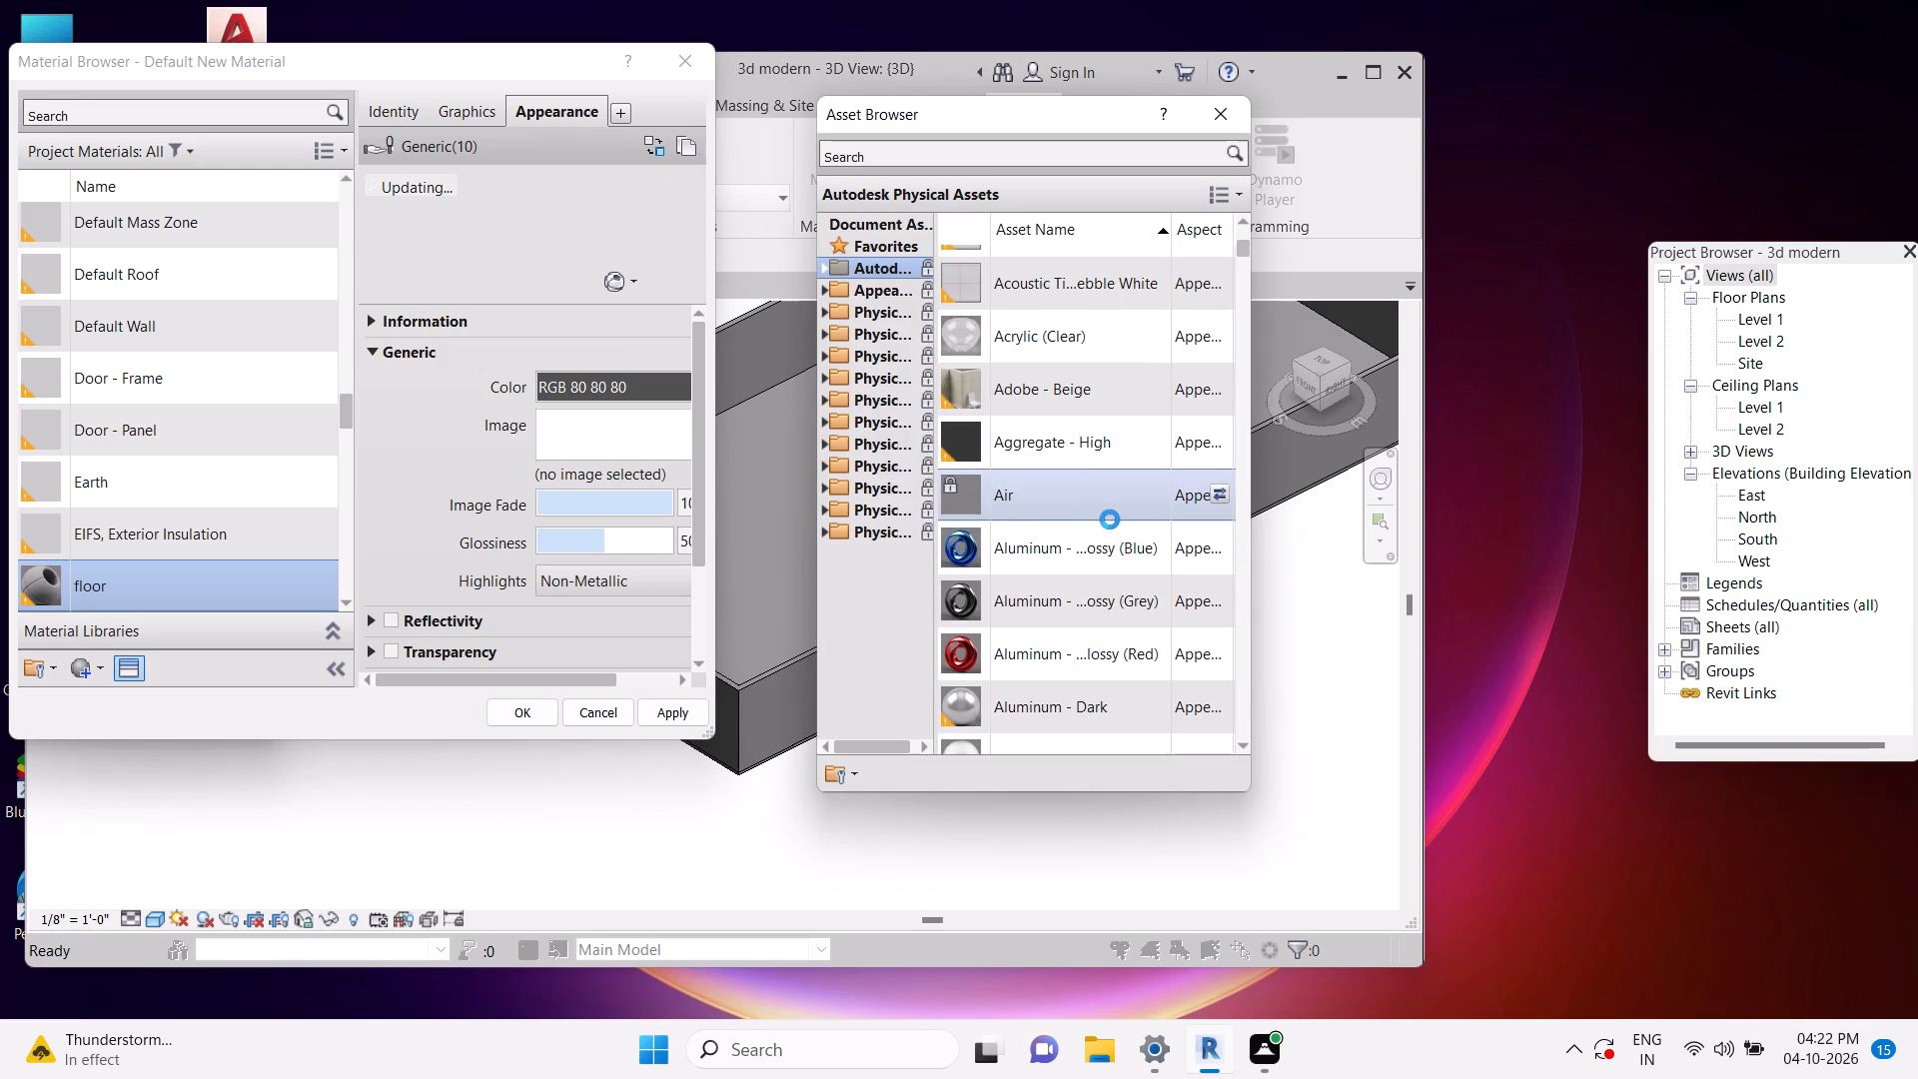
pyautogui.scroll(-5, 1109, 521)
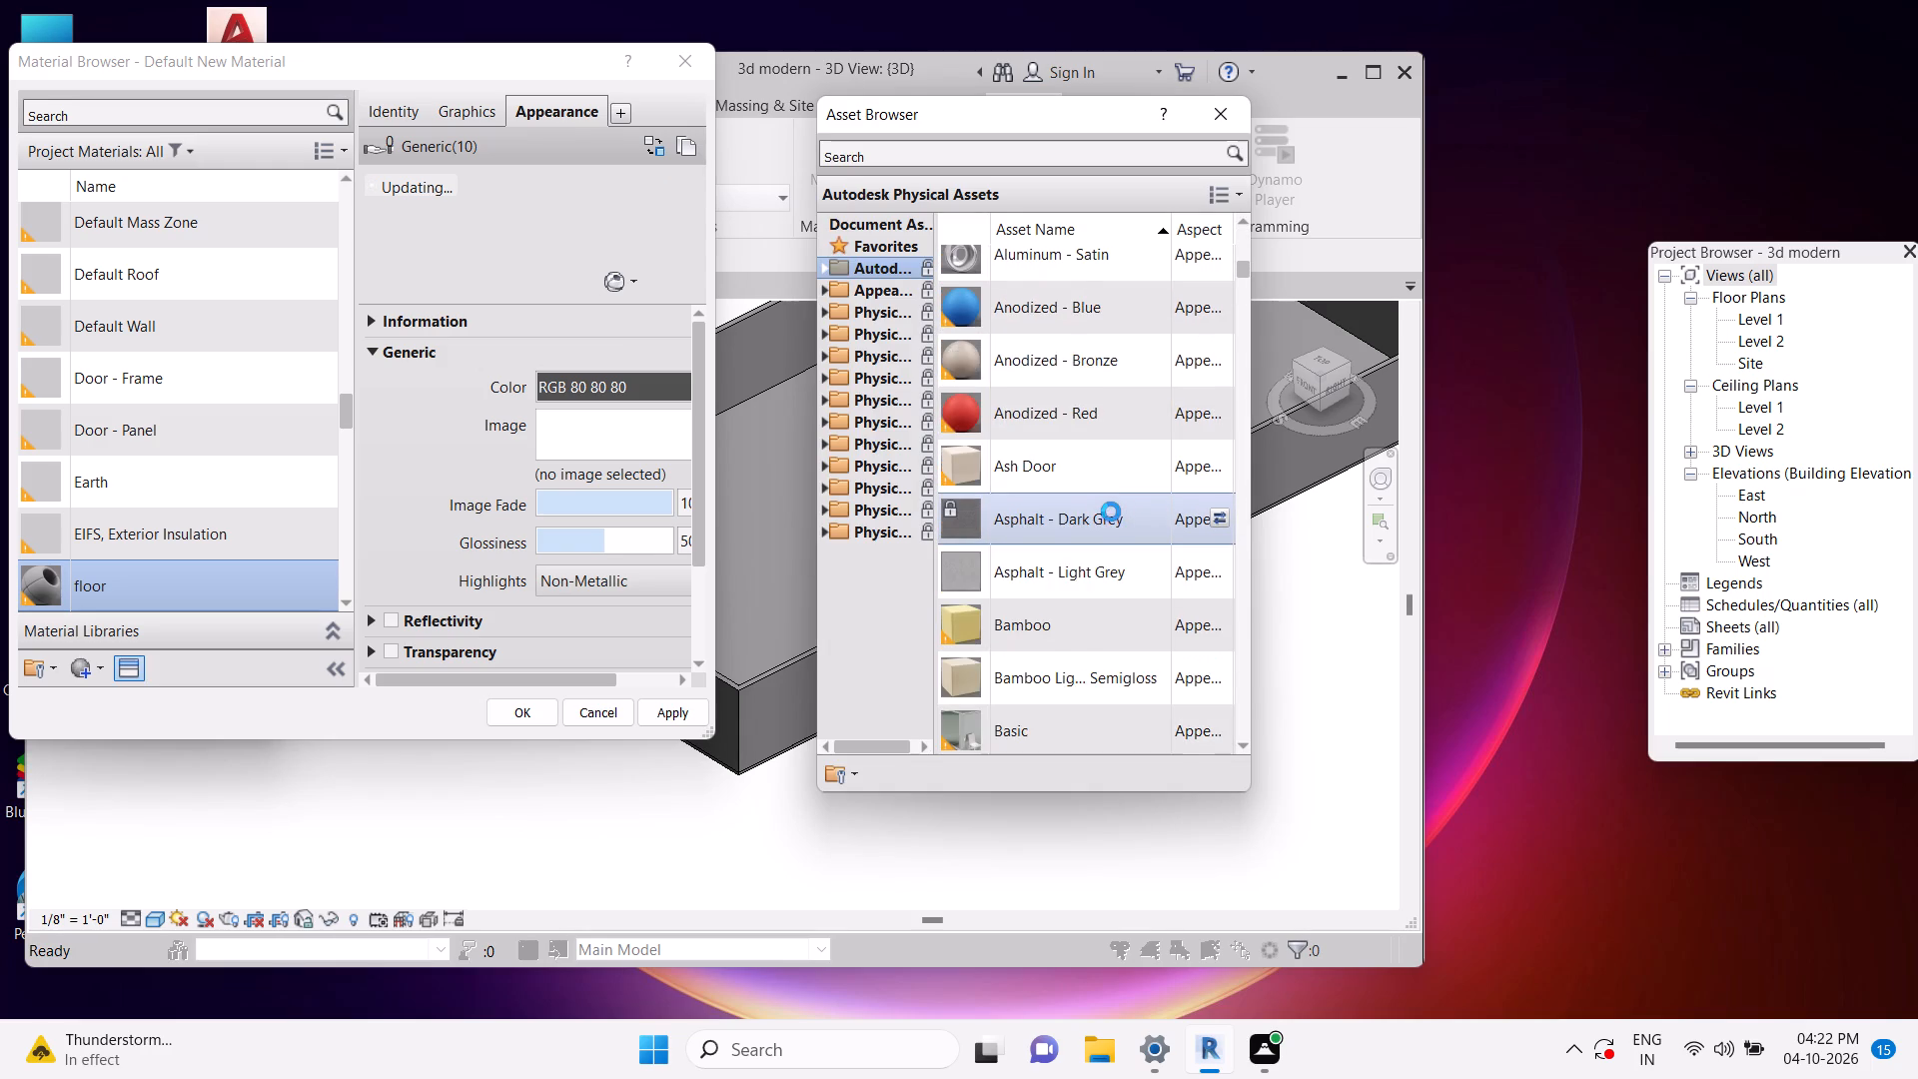
pyautogui.scroll(-3, 1111, 512)
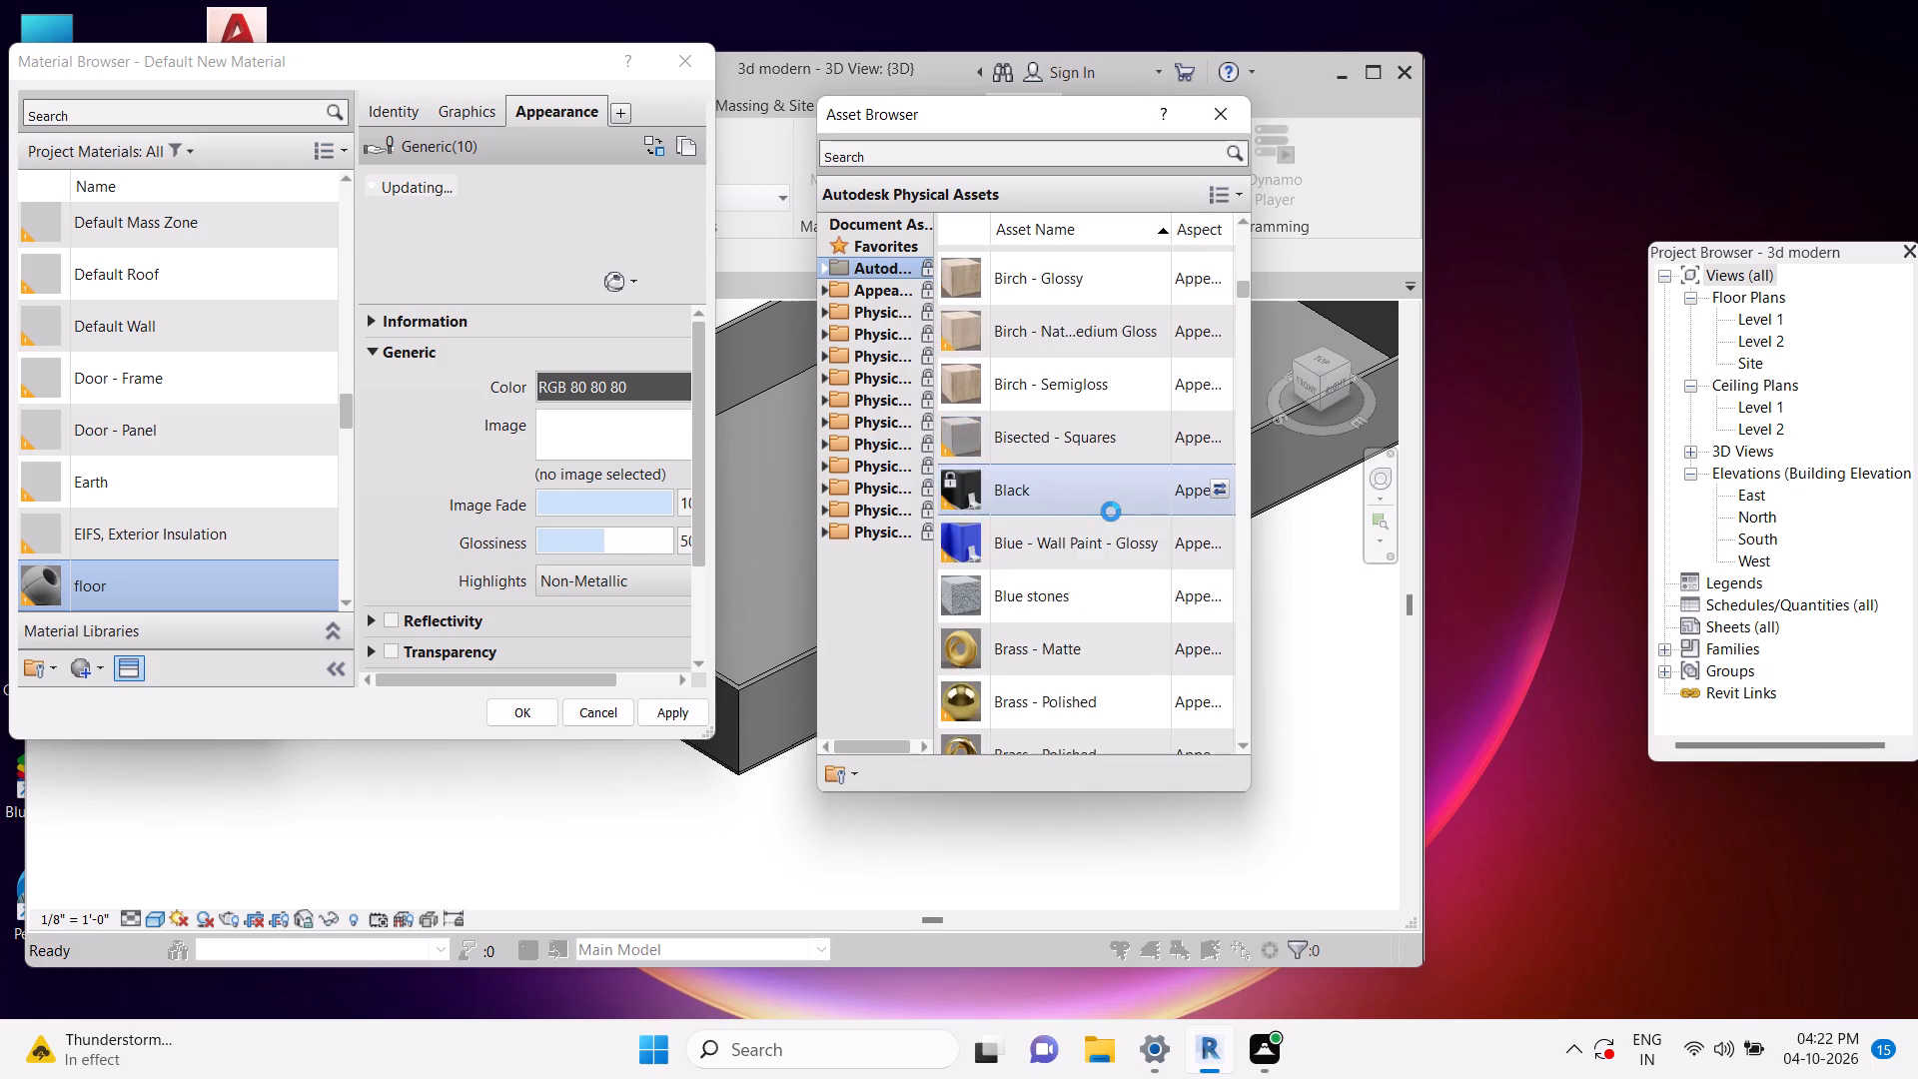
pyautogui.scroll(-3, 1111, 512)
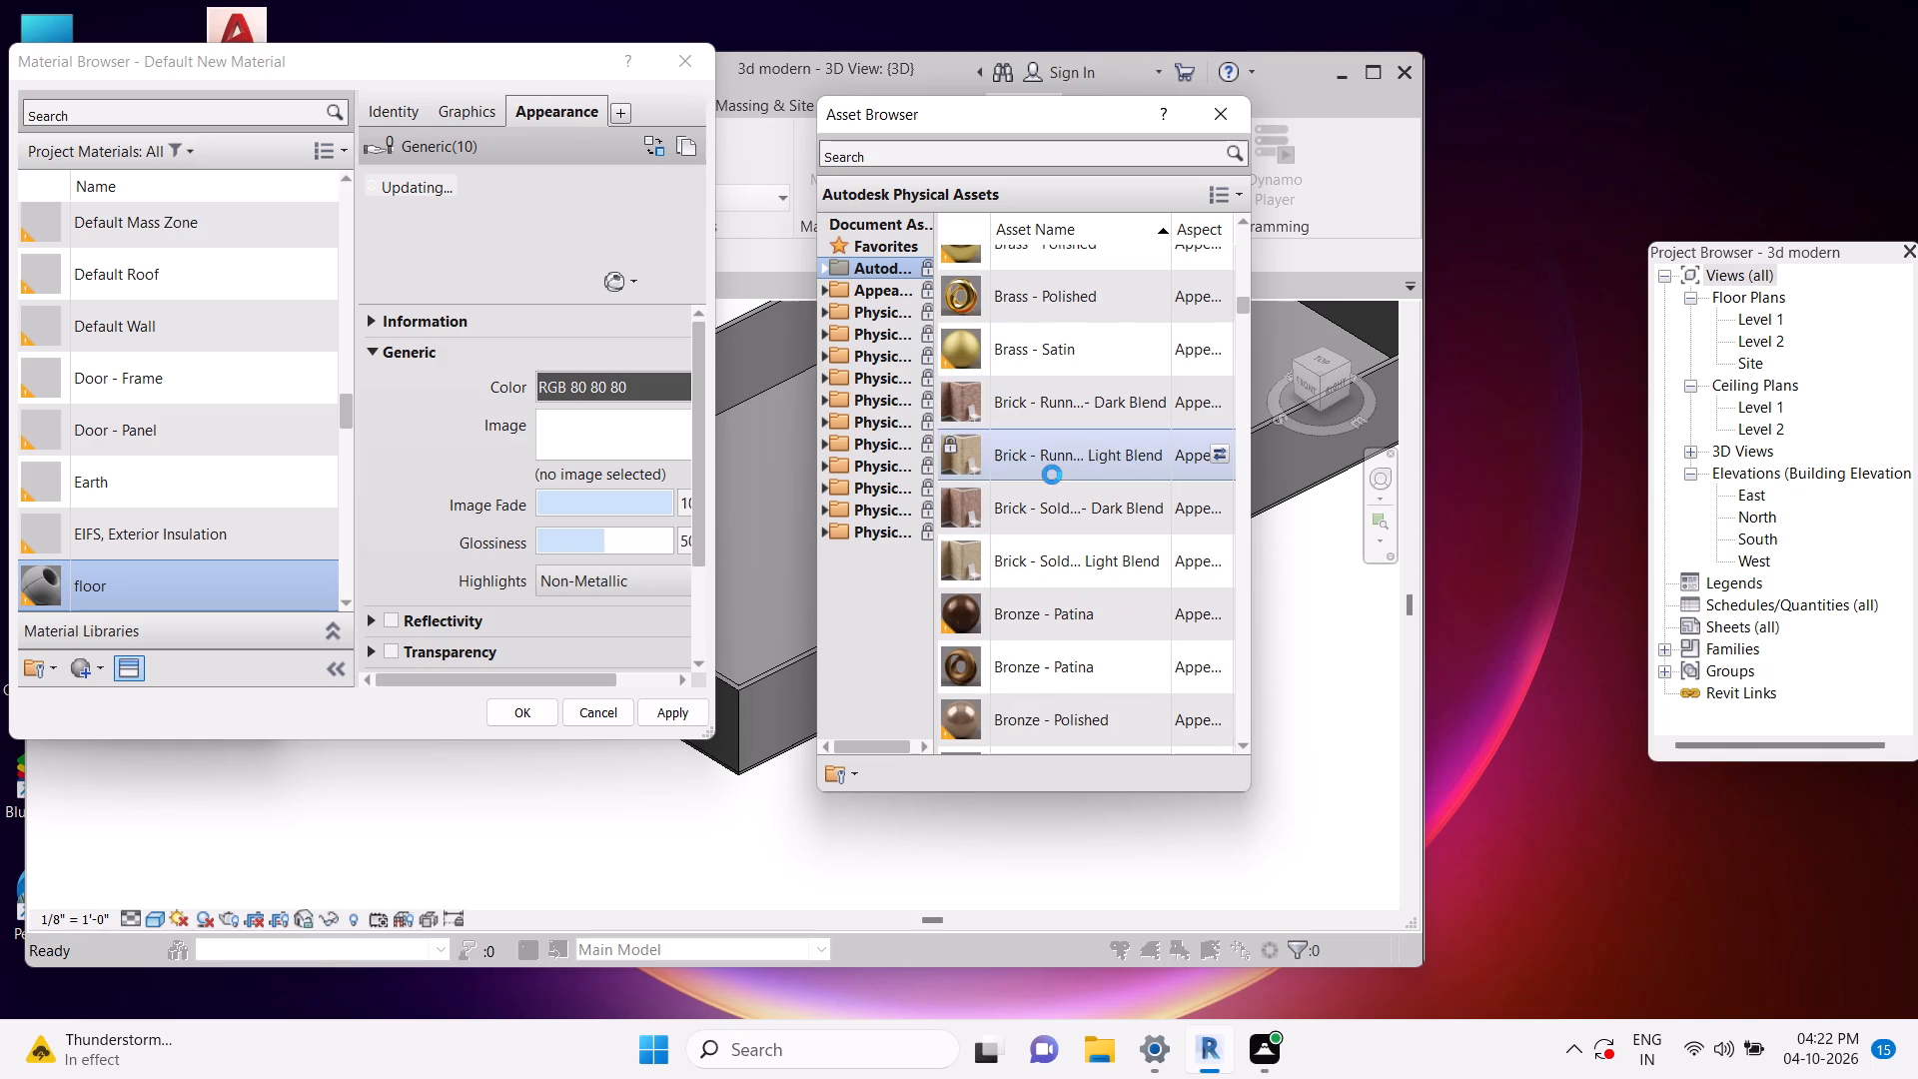
pyautogui.scroll(-5, 1064, 534)
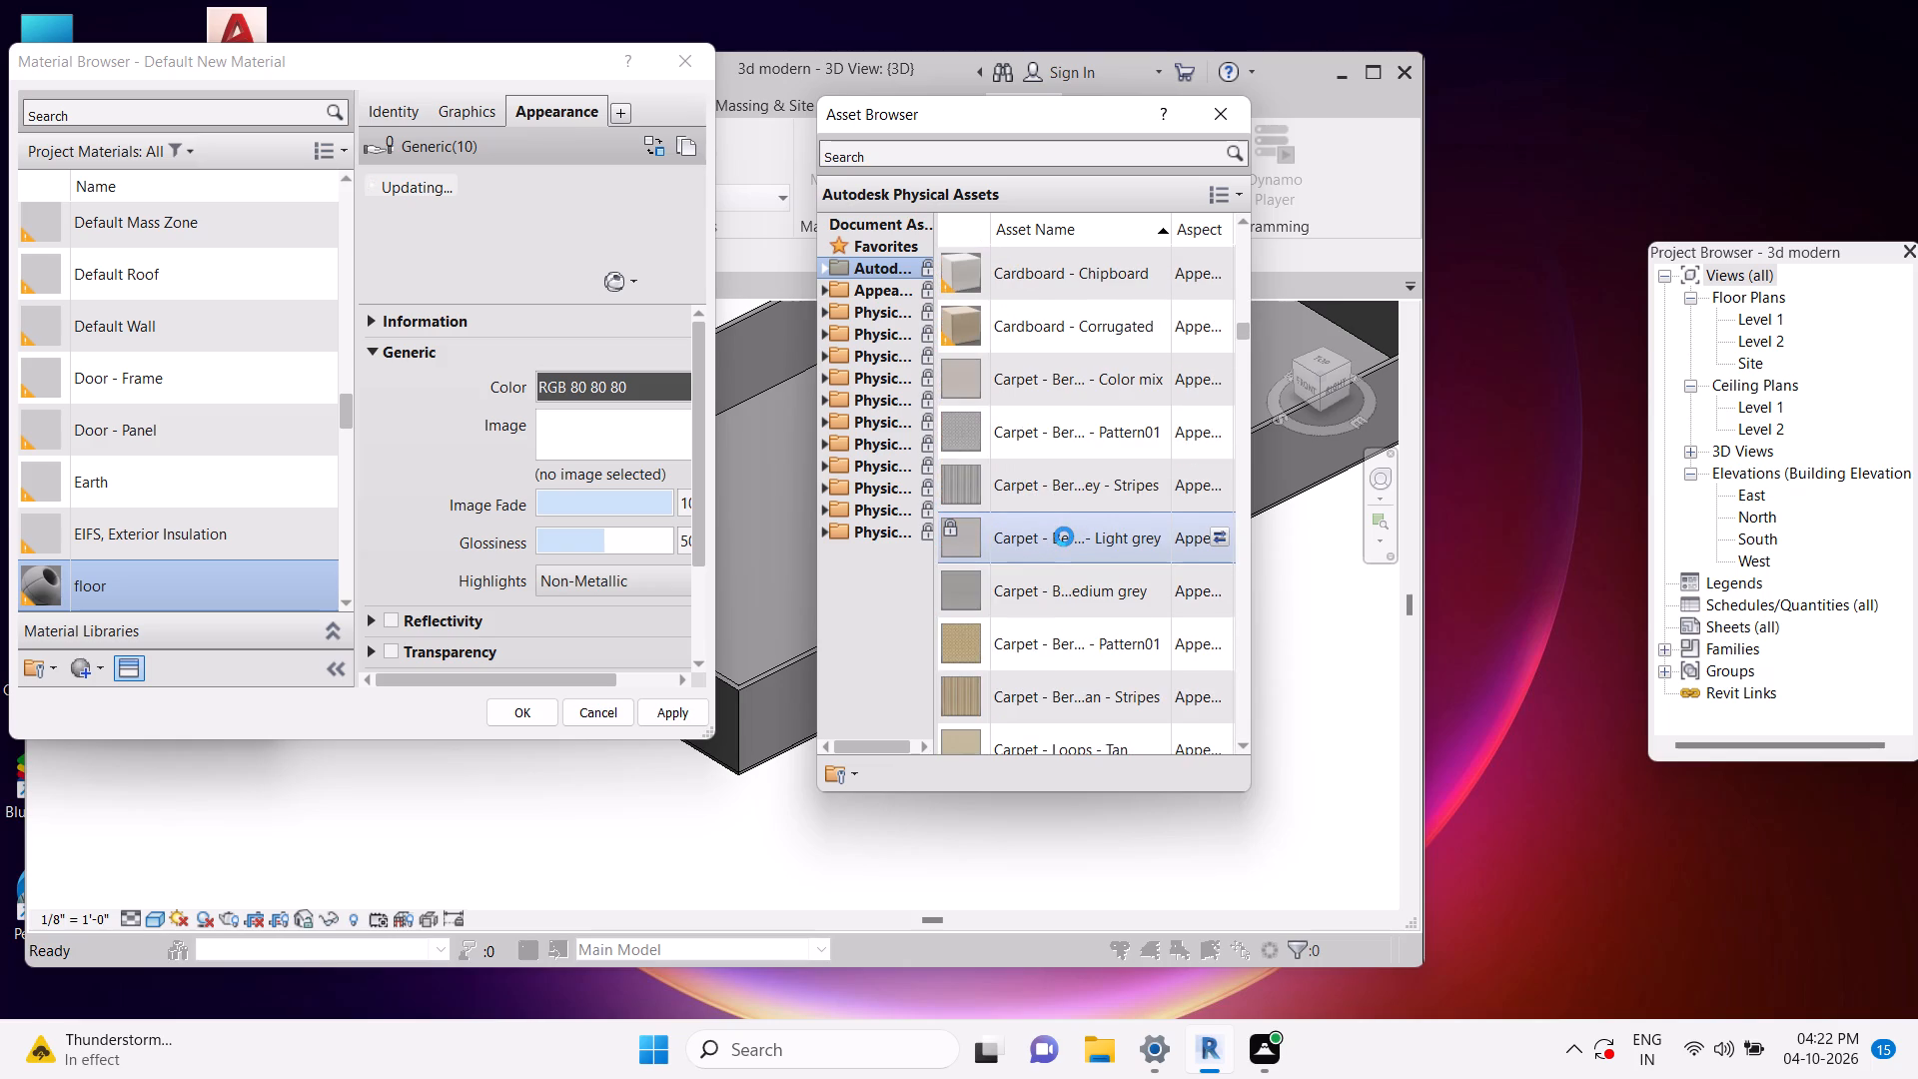
pyautogui.scroll(-8, 1064, 537)
pyautogui.click(1050, 436)
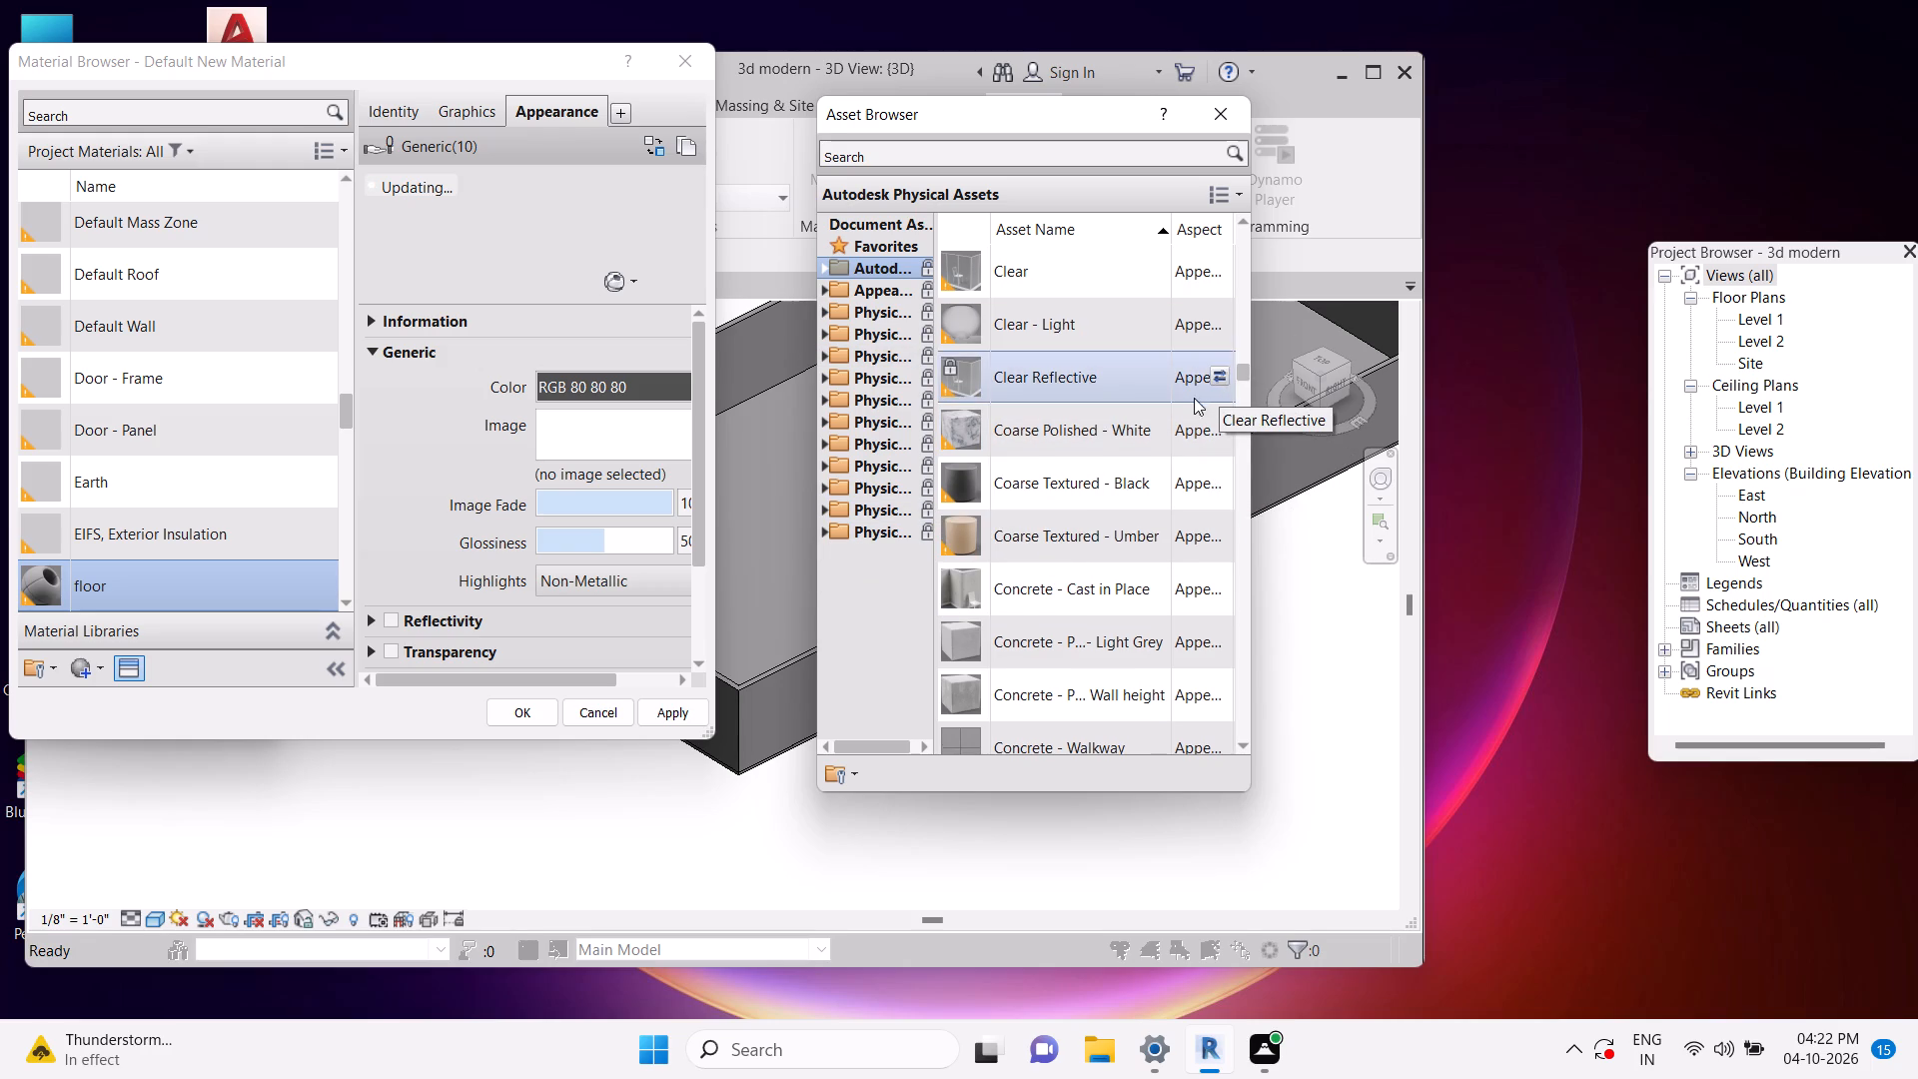
pyautogui.click(1218, 423)
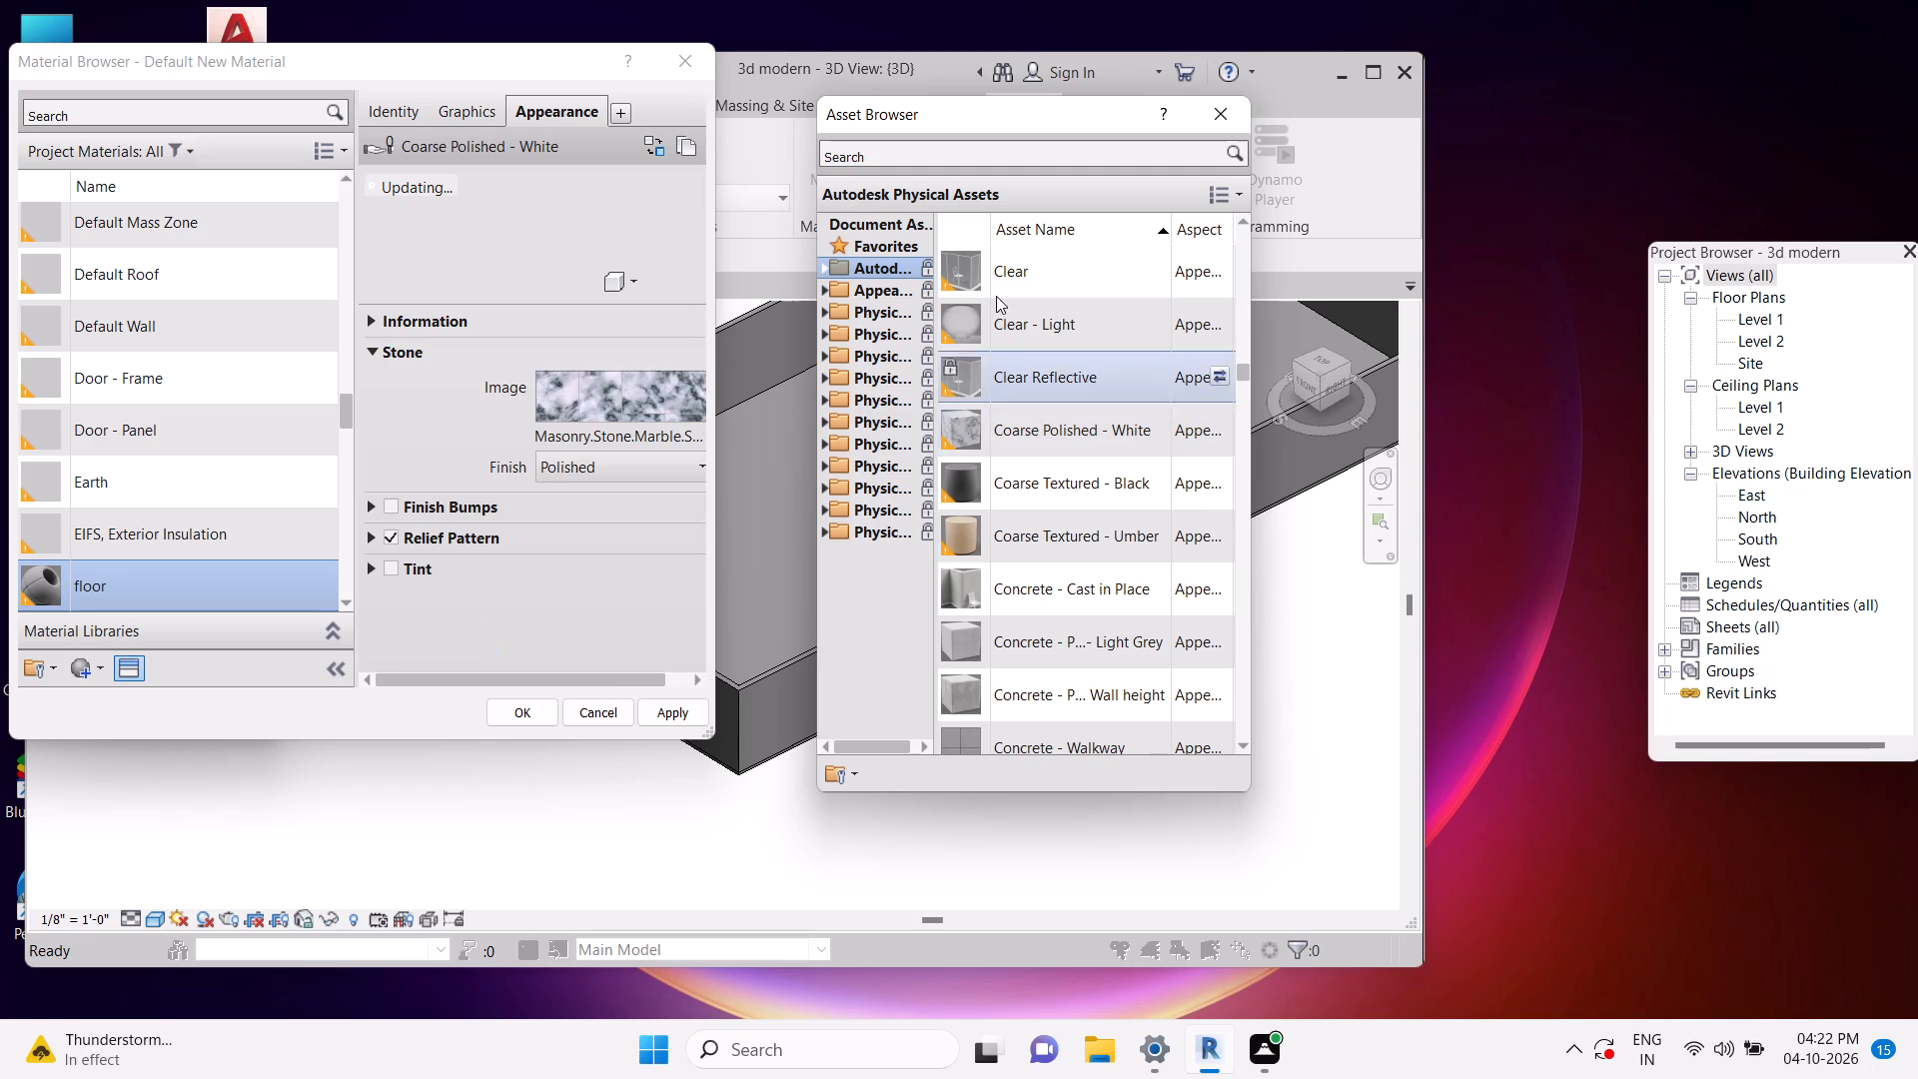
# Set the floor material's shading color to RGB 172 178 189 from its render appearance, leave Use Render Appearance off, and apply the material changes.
pyautogui.click(456, 107)
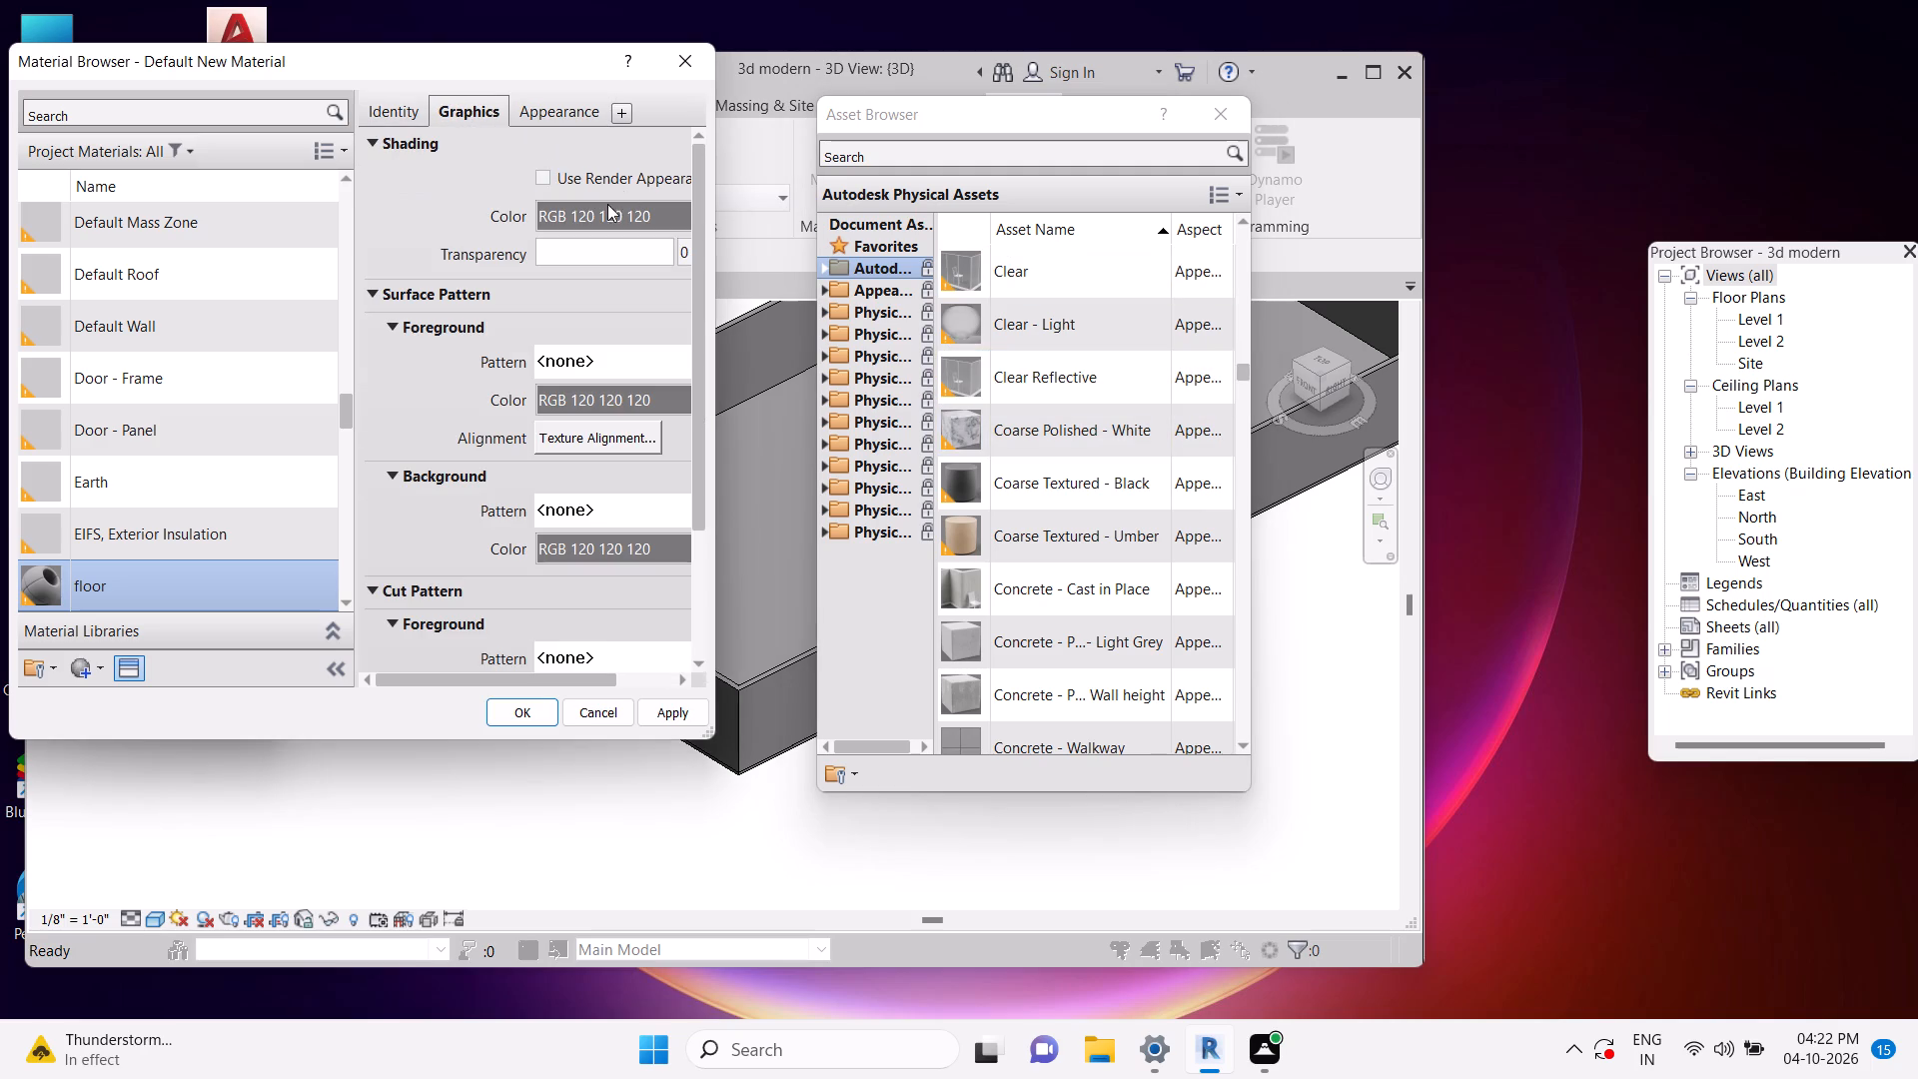
pyautogui.doubleClick(544, 177)
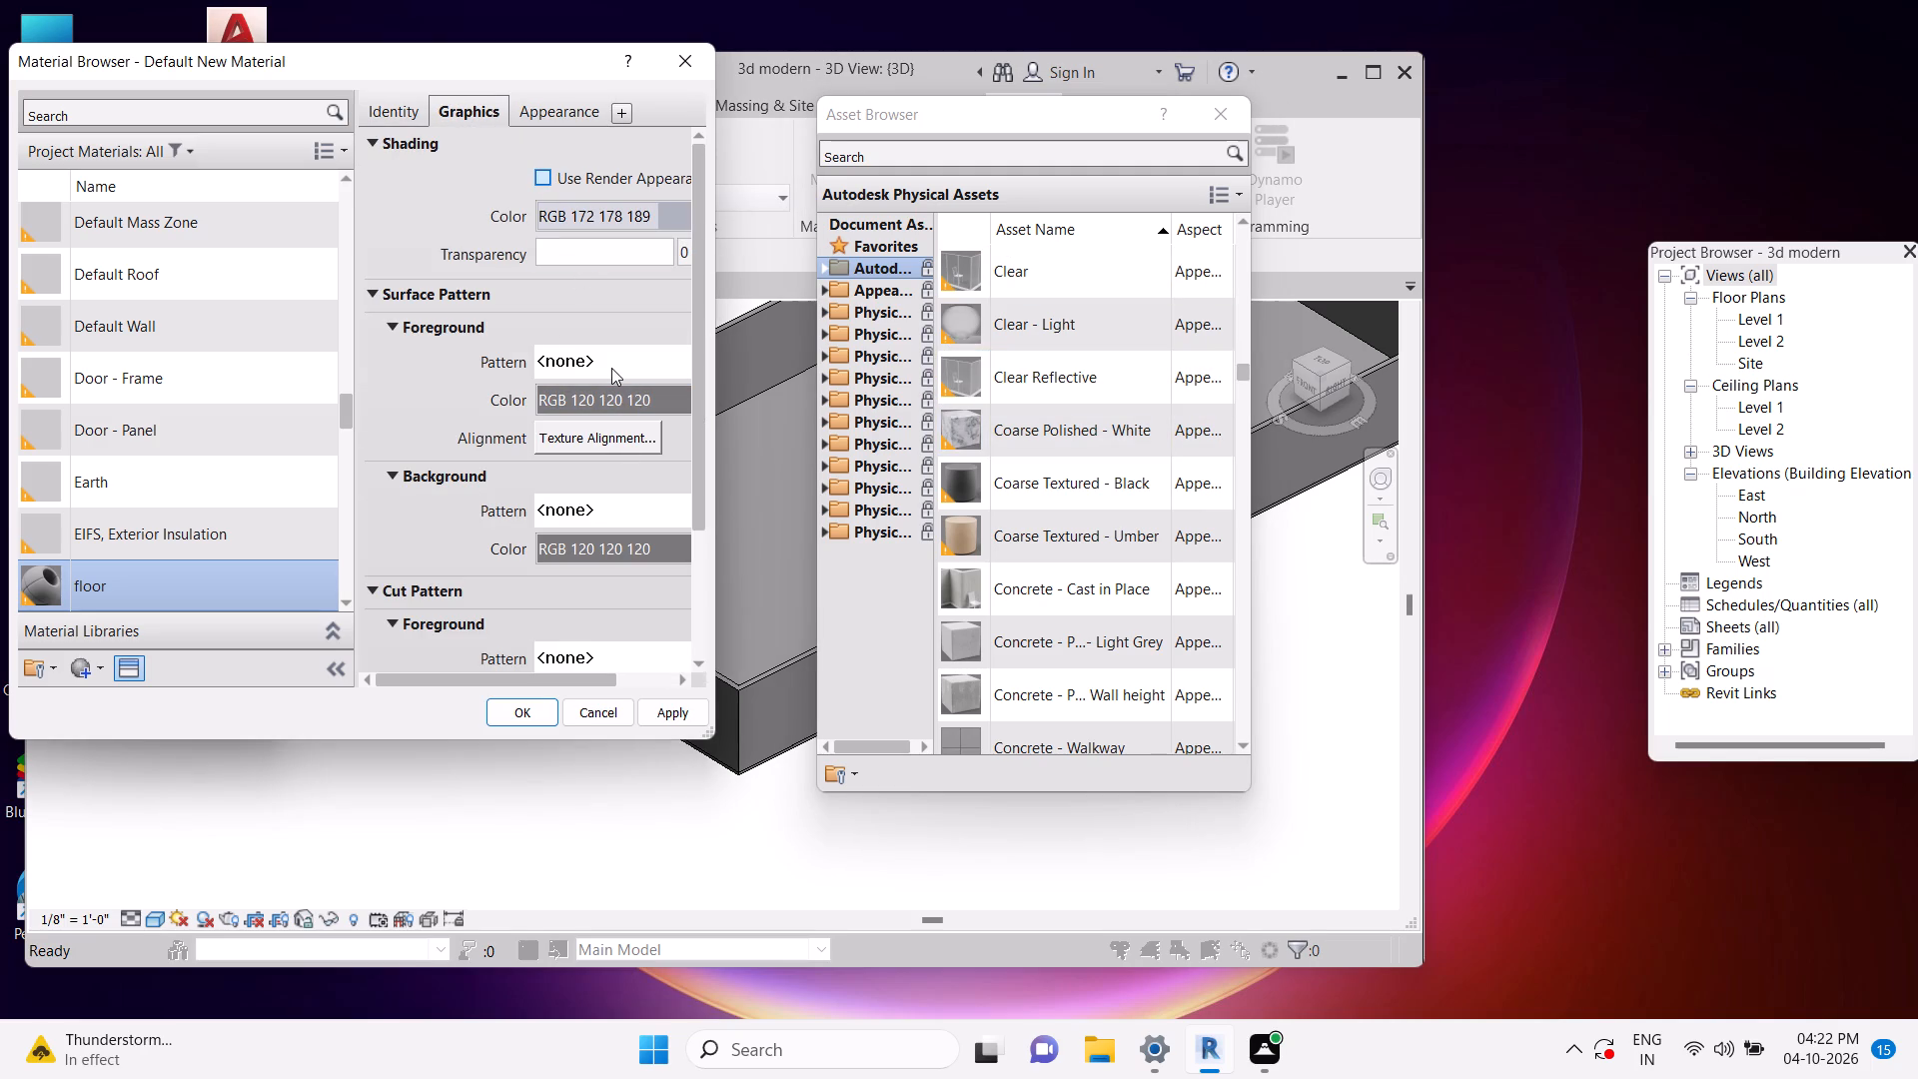
pyautogui.click(660, 705)
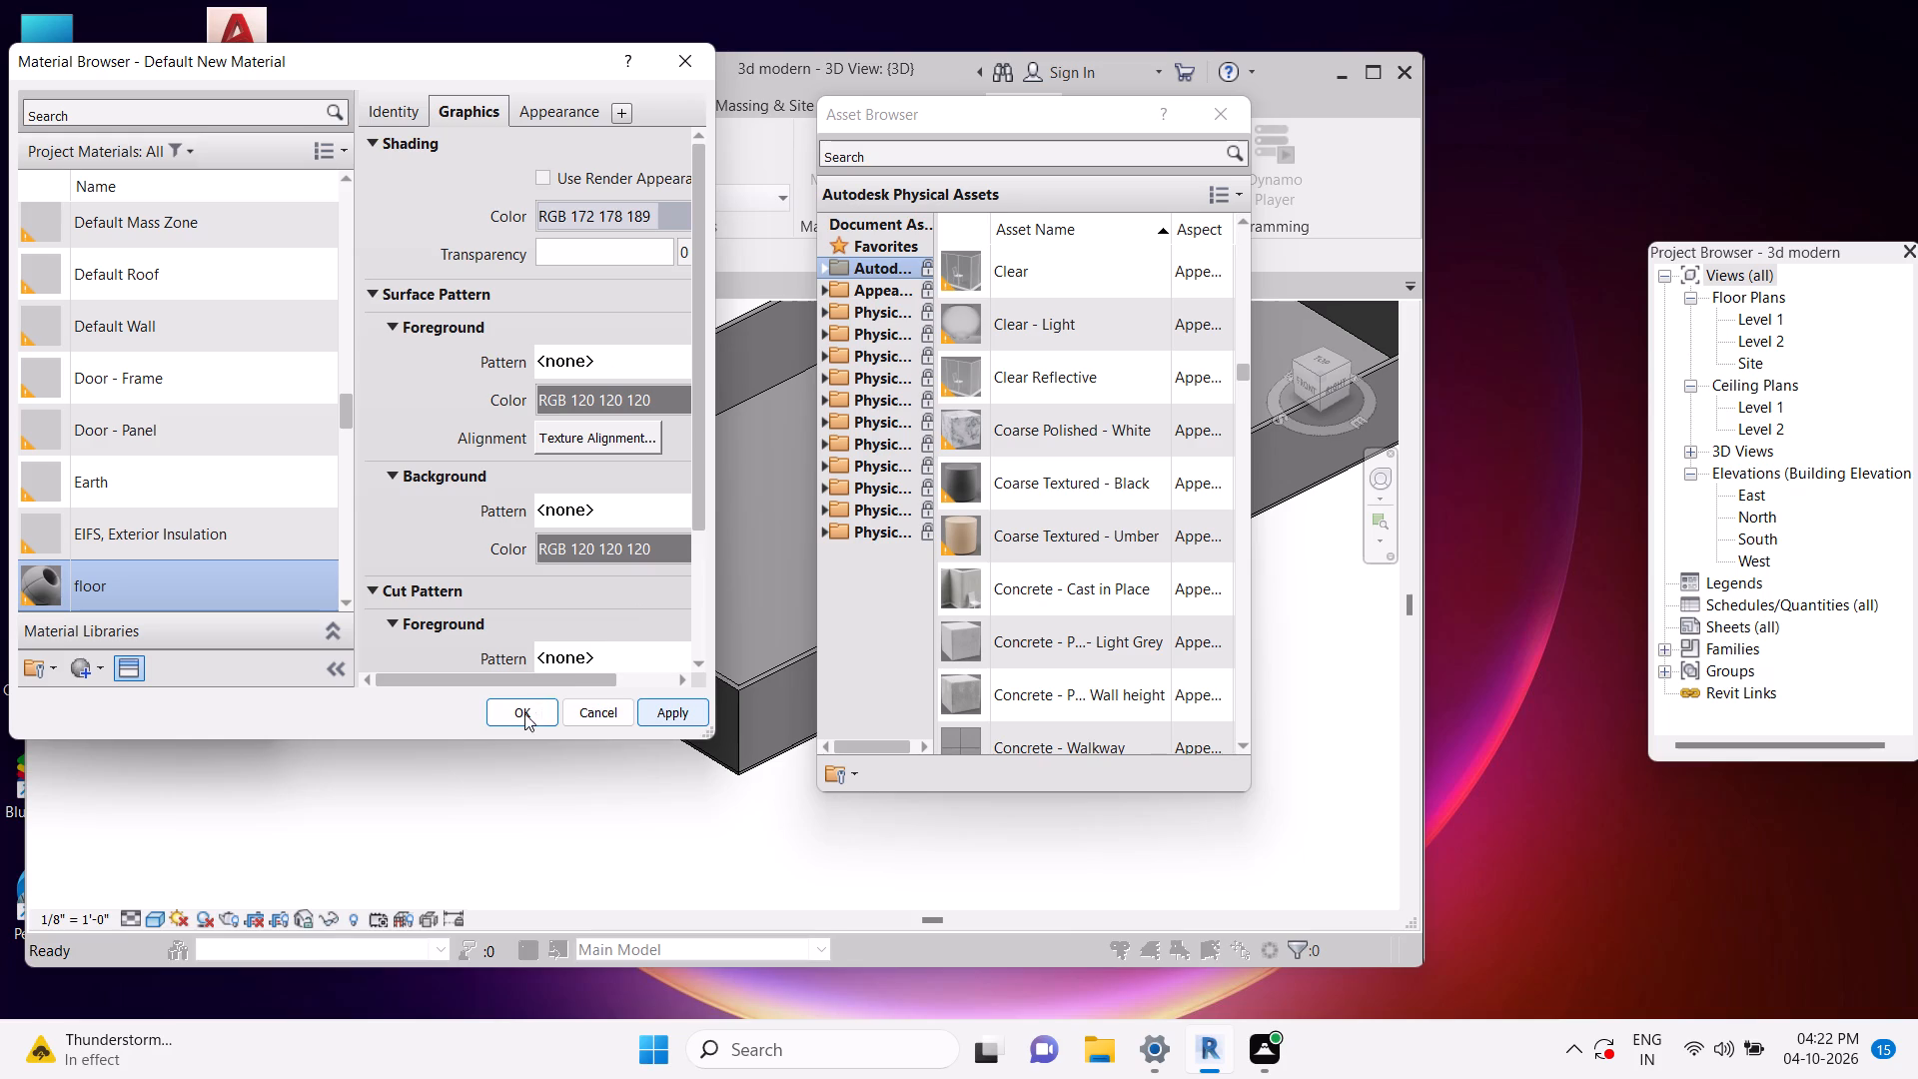
pyautogui.click(523, 713)
pyautogui.press('Escape')
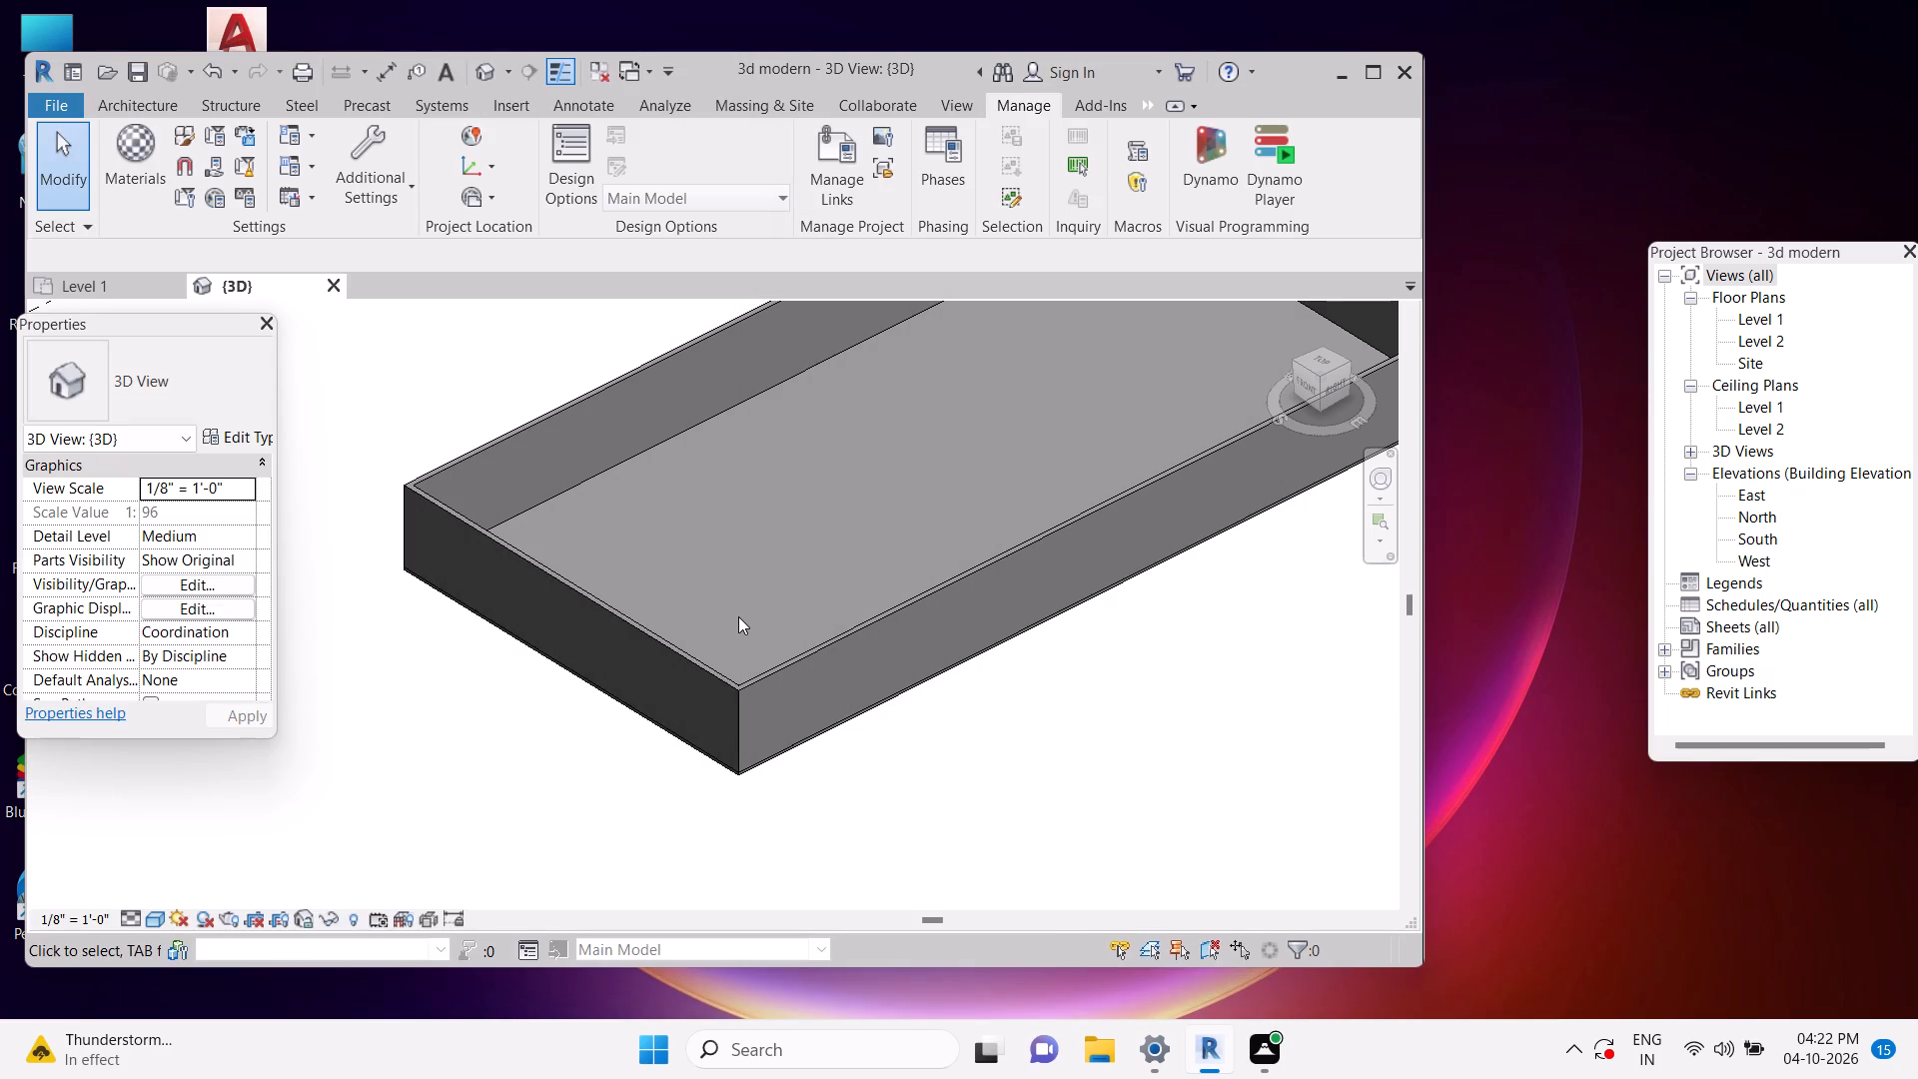
# Paint the top face of the floor inside the walls with the floor material in the 3D view.
pyautogui.press('p')
pyautogui.press('t')
pyautogui.click(293, 391)
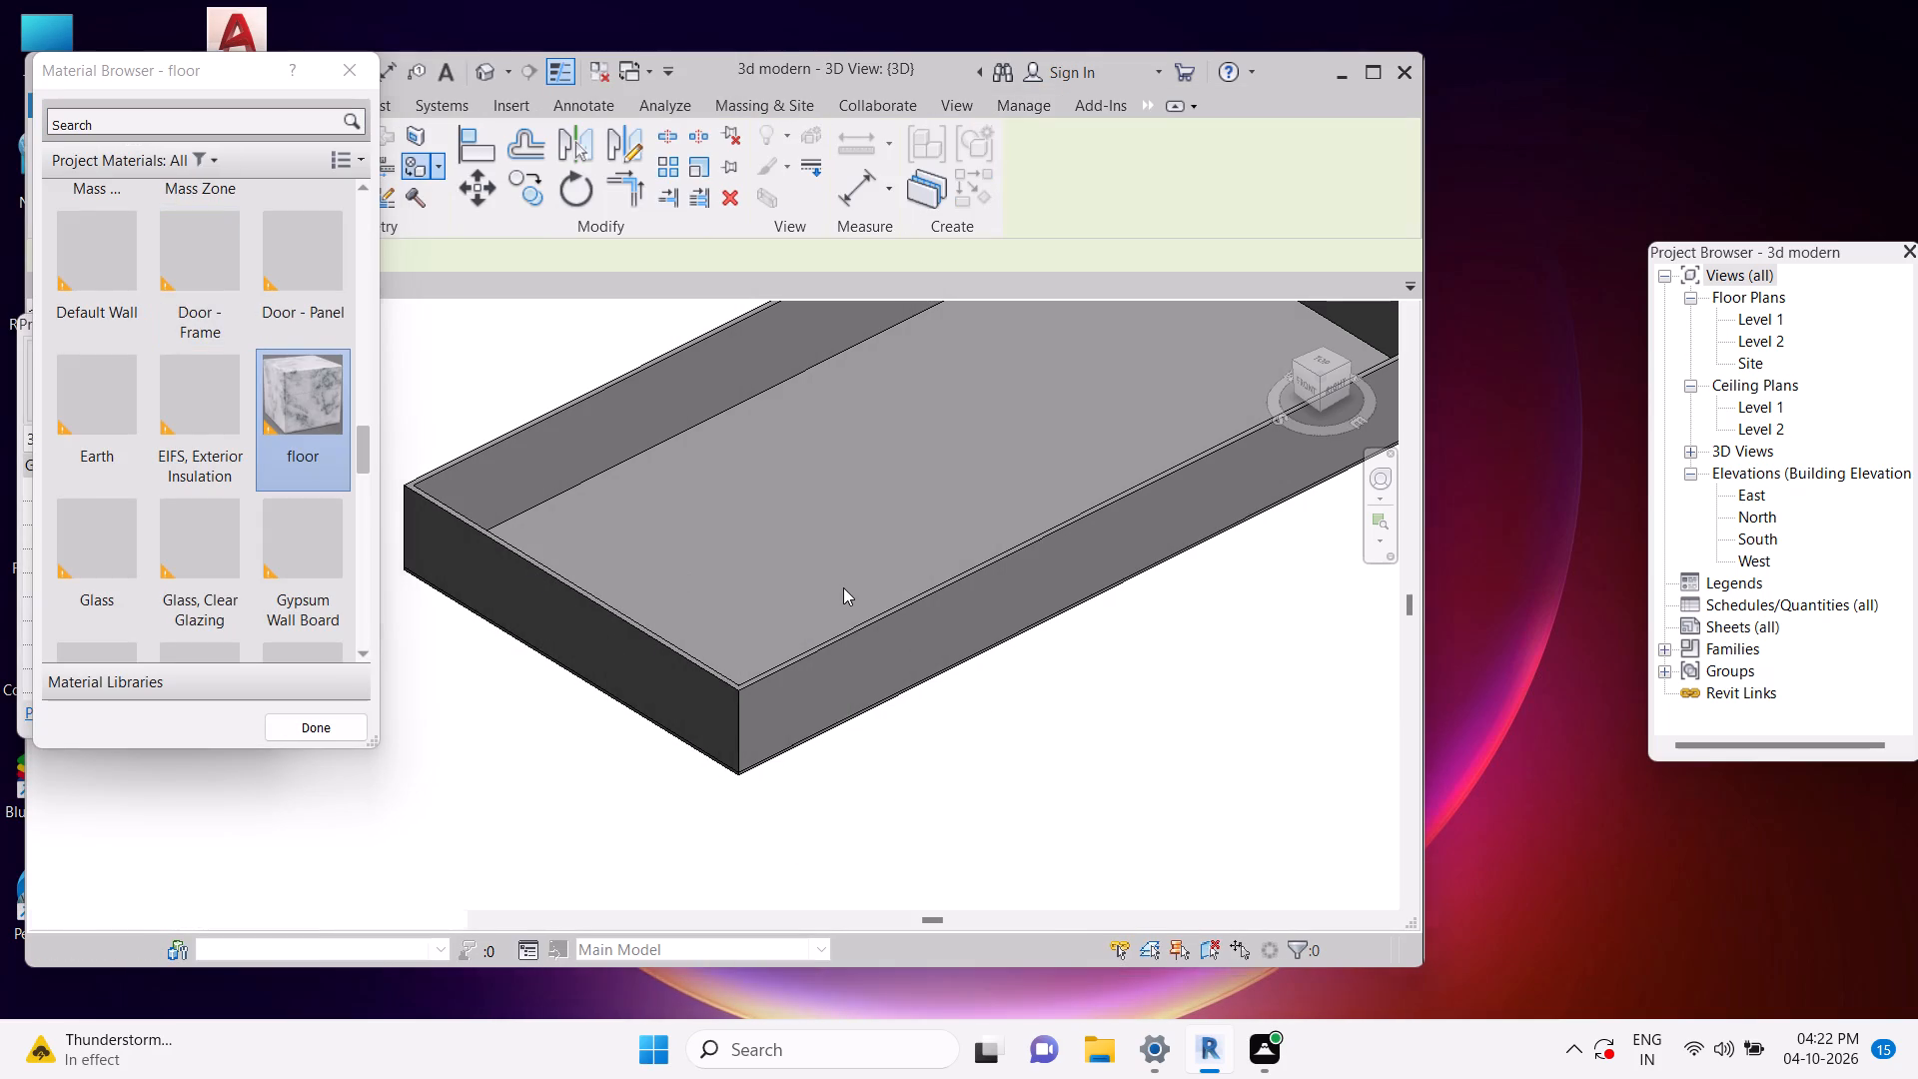
pyautogui.click(841, 586)
pyautogui.scroll(-1, 846, 554)
pyautogui.press('Escape')
pyautogui.scroll(3, 751, 564)
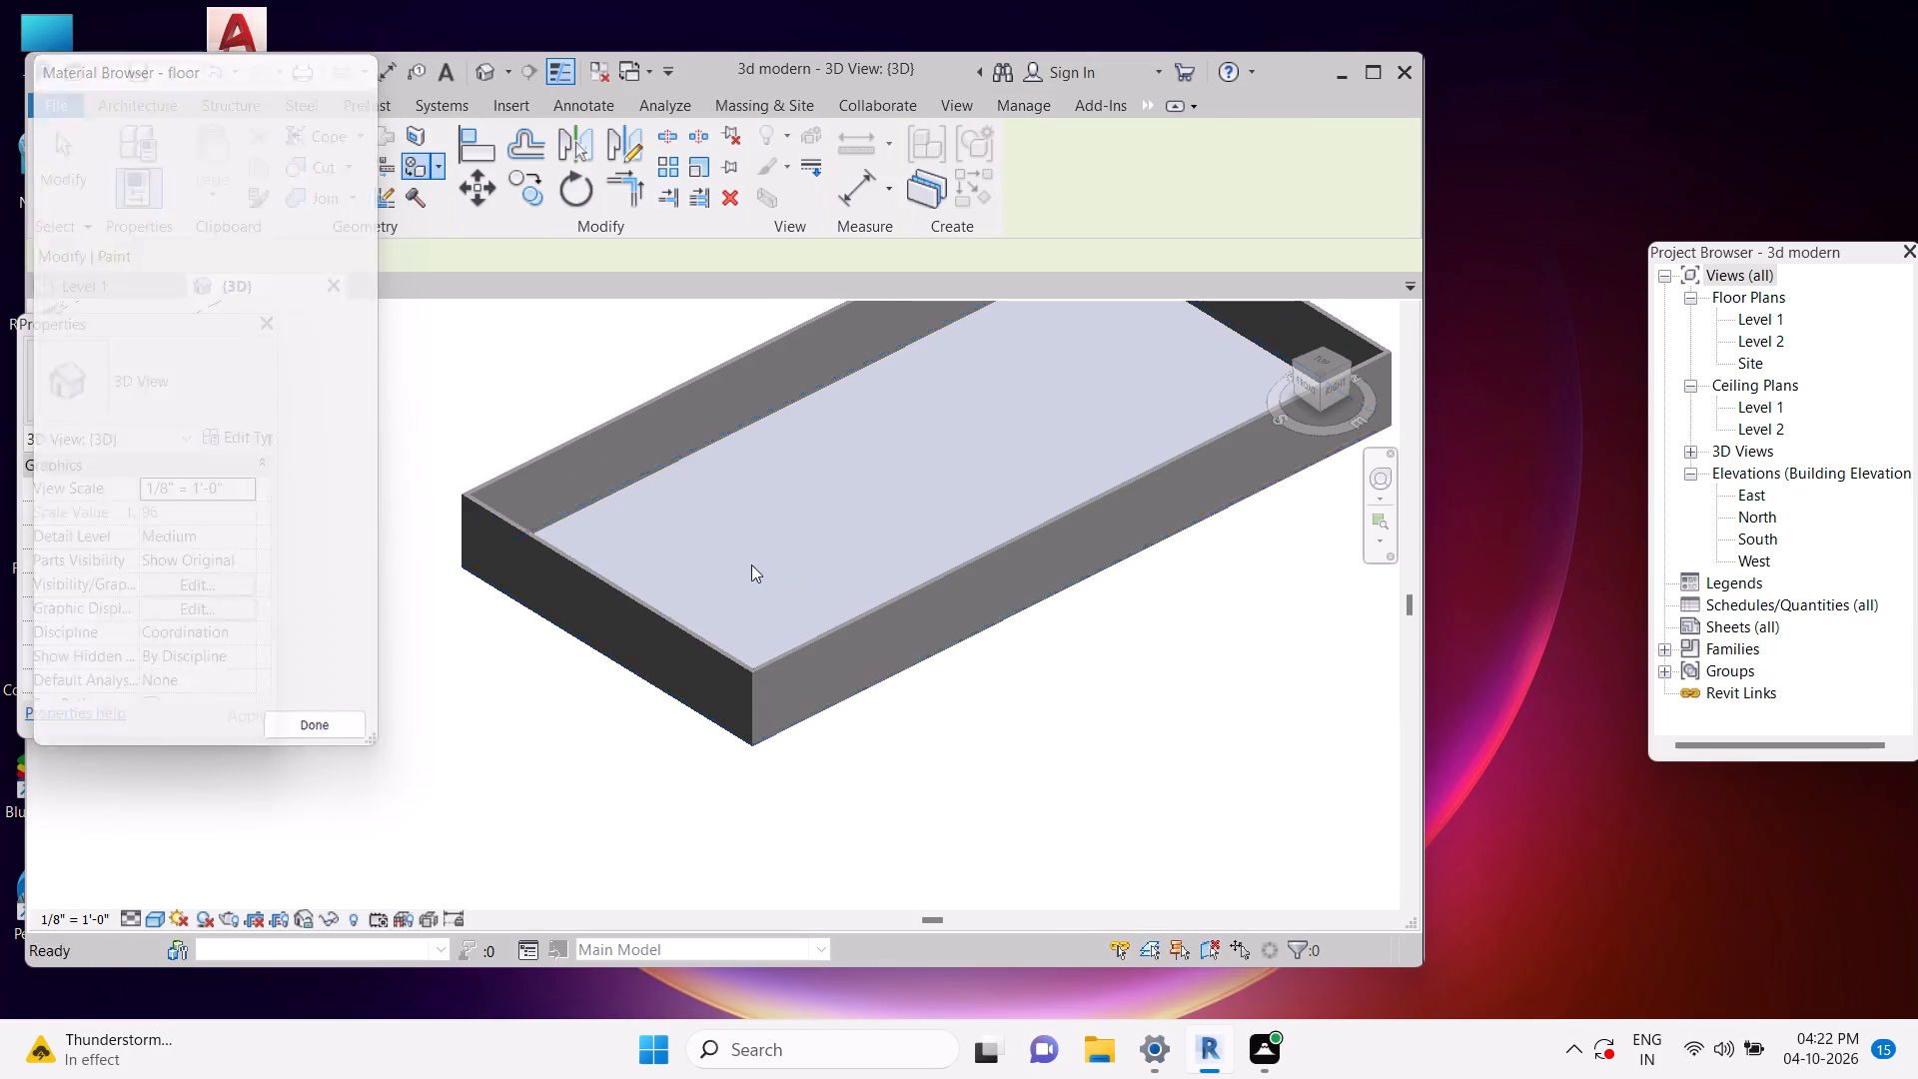
pyautogui.scroll(11, 751, 564)
pyautogui.press('Escape')
pyautogui.press('Escape')
pyautogui.scroll(-10, 809, 680)
pyautogui.press('Escape')
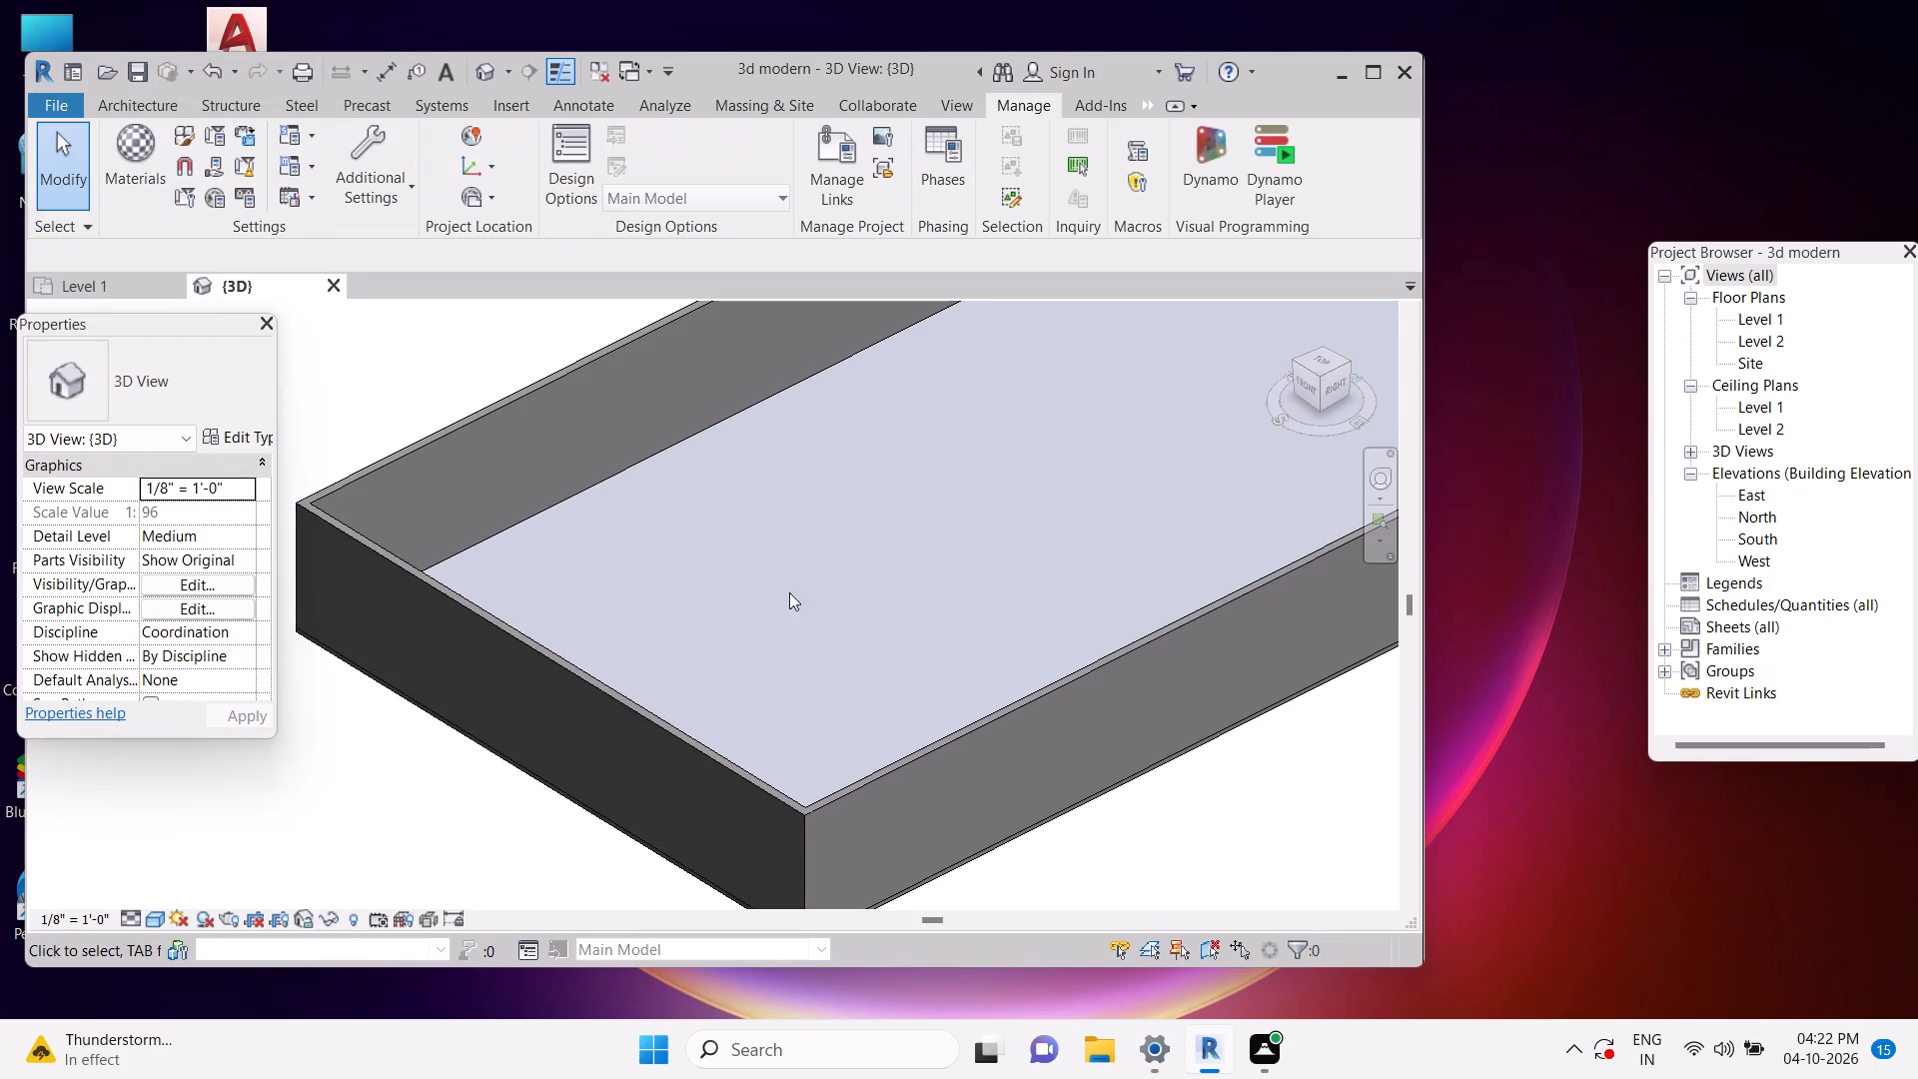
pyautogui.press('Escape')
pyautogui.press('Escape')
# Set the brightness of the floor material's marble texture image to 65.
pyautogui.click(147, 178)
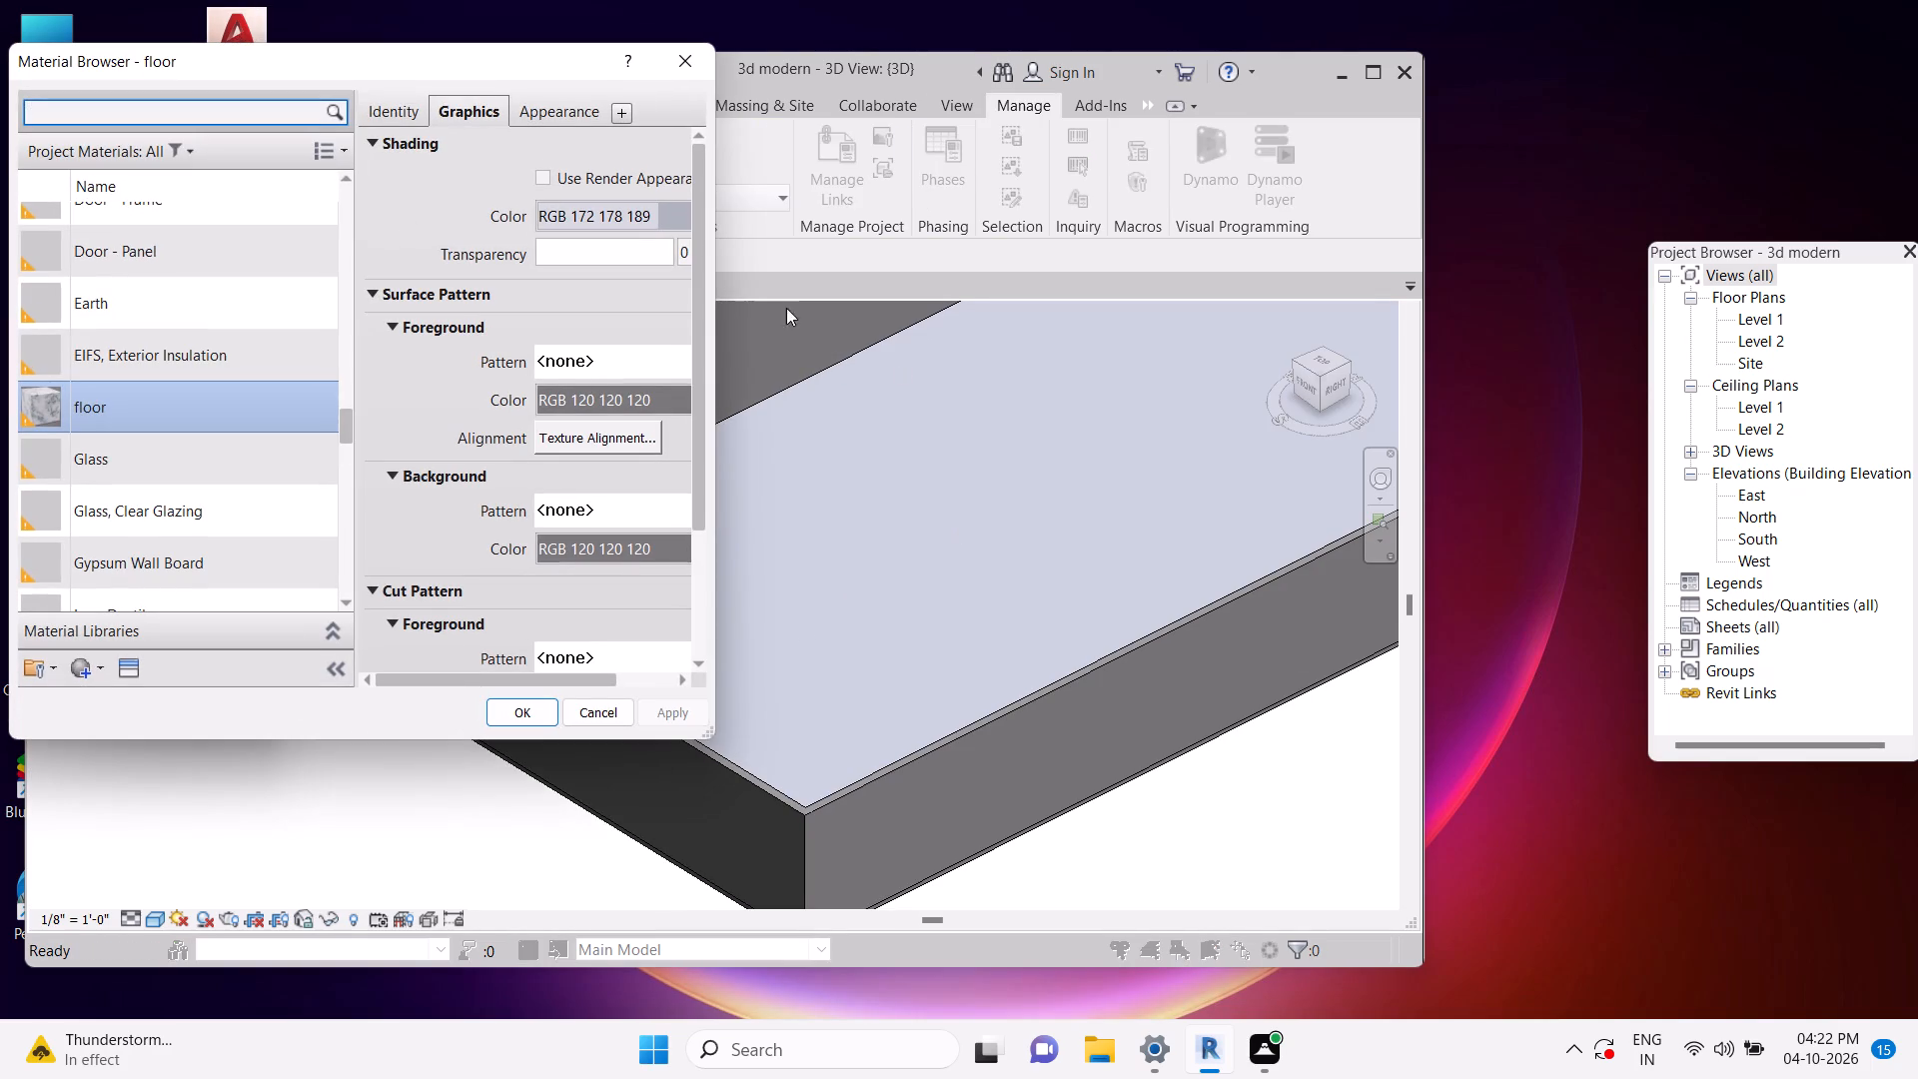
pyautogui.click(561, 118)
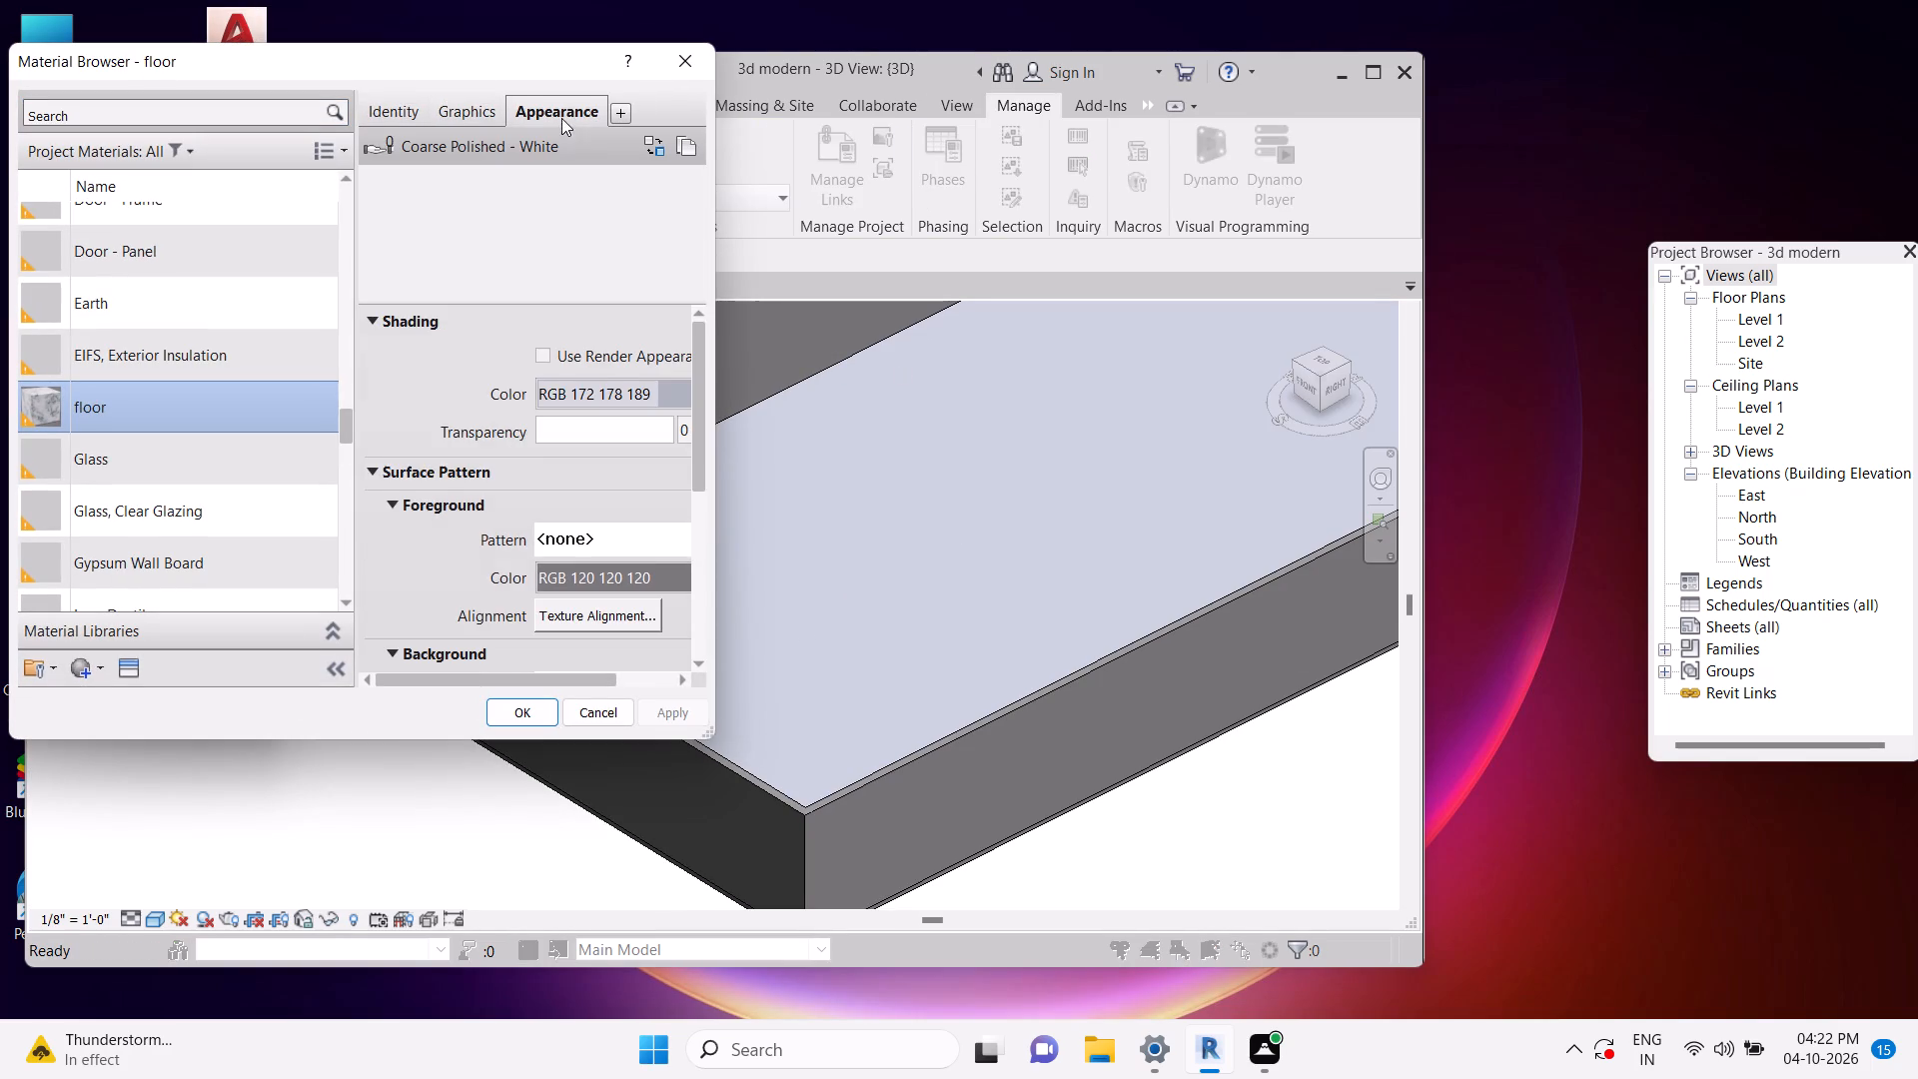
pyautogui.click(602, 416)
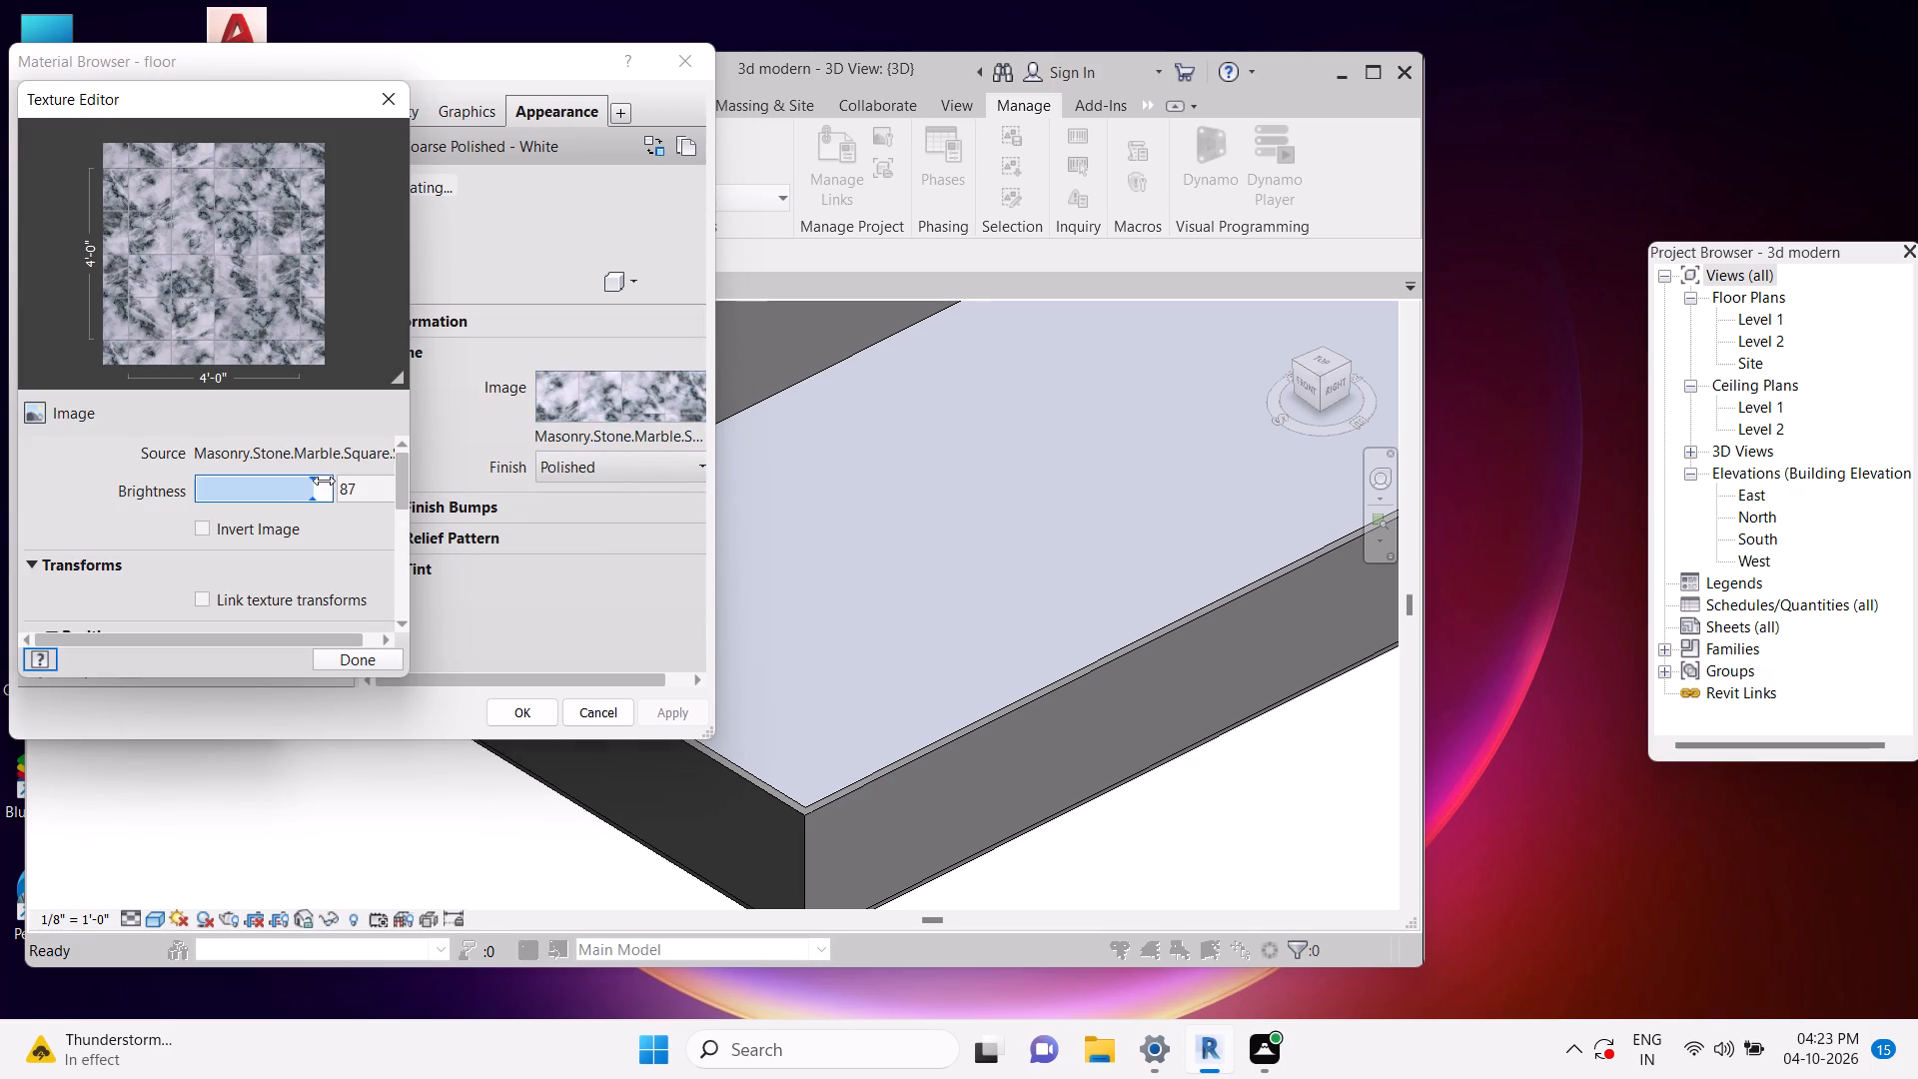
pyautogui.moveTo(320, 492); pyautogui.dragTo(293, 495)
pyautogui.moveTo(290, 496); pyautogui.dragTo(269, 500)
pyautogui.moveTo(267, 500); pyautogui.dragTo(282, 500)
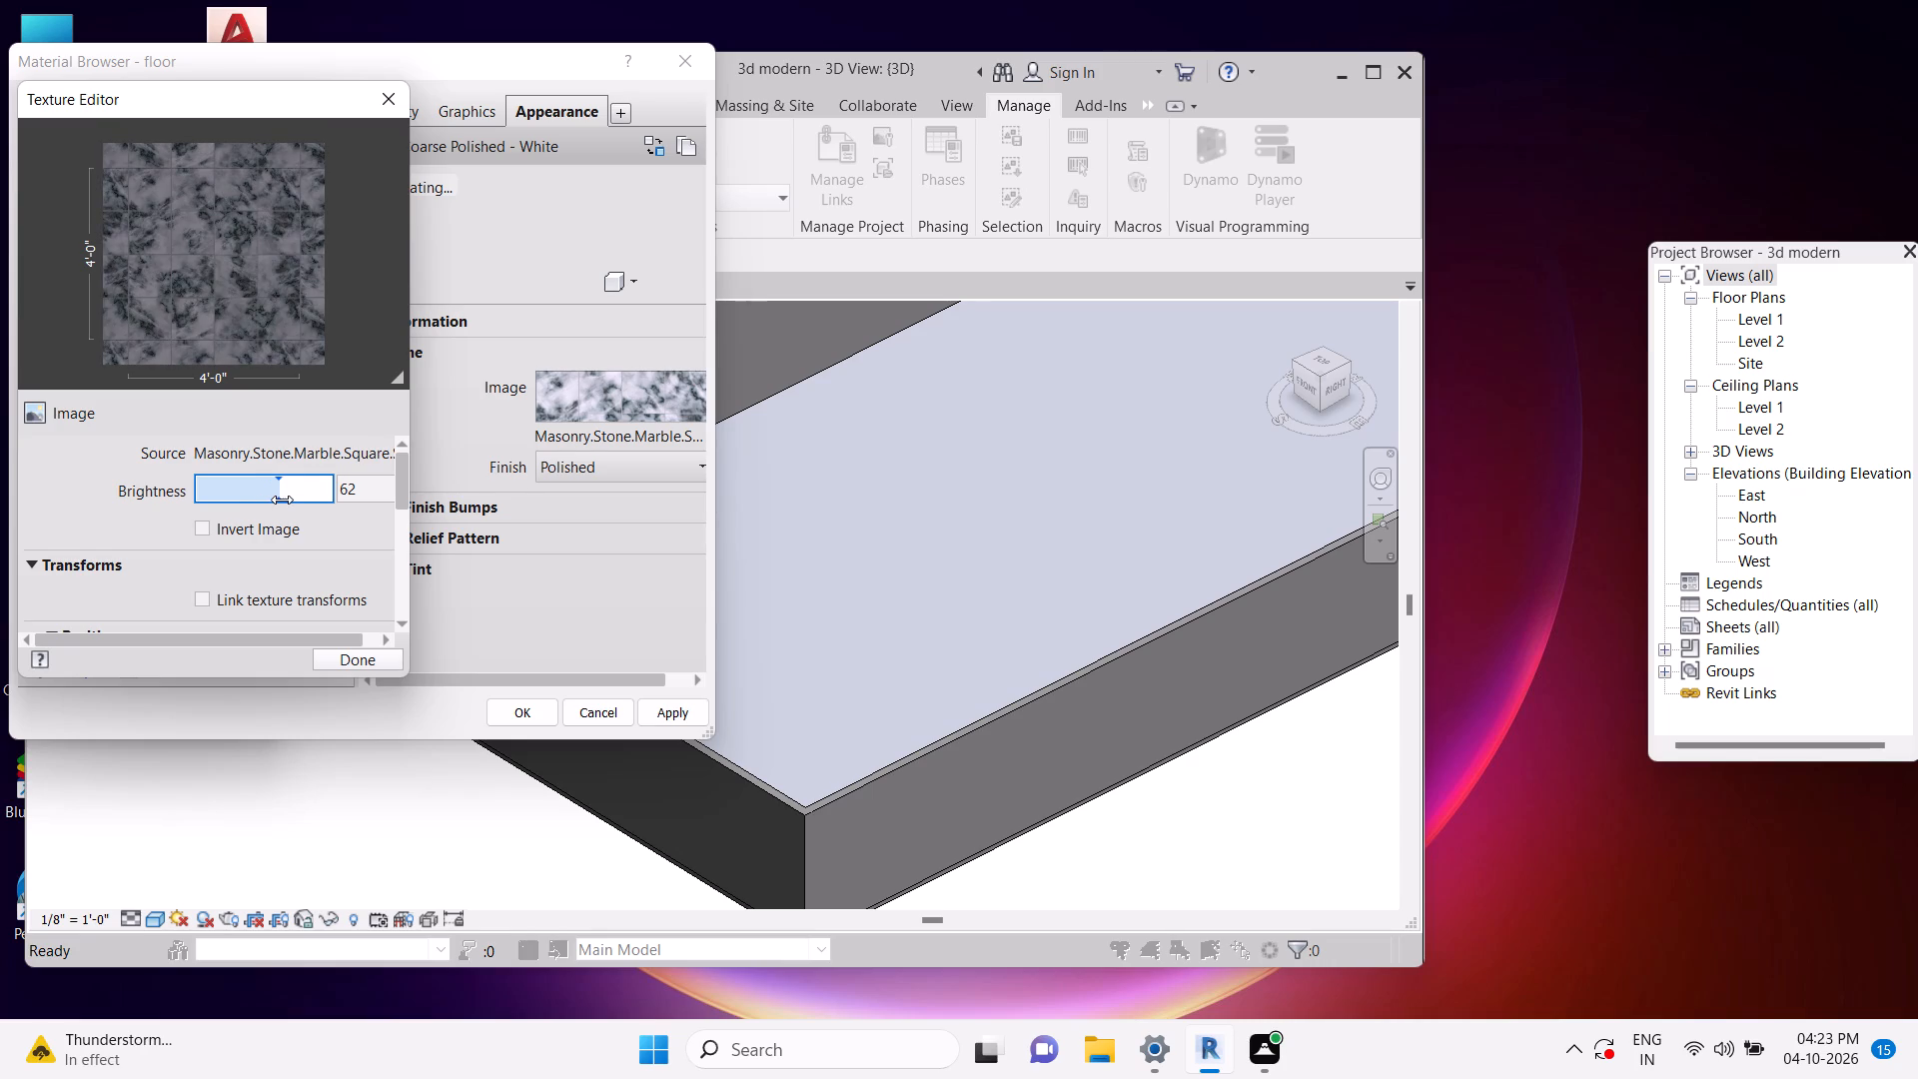
pyautogui.moveTo(282, 500); pyautogui.dragTo(285, 500)
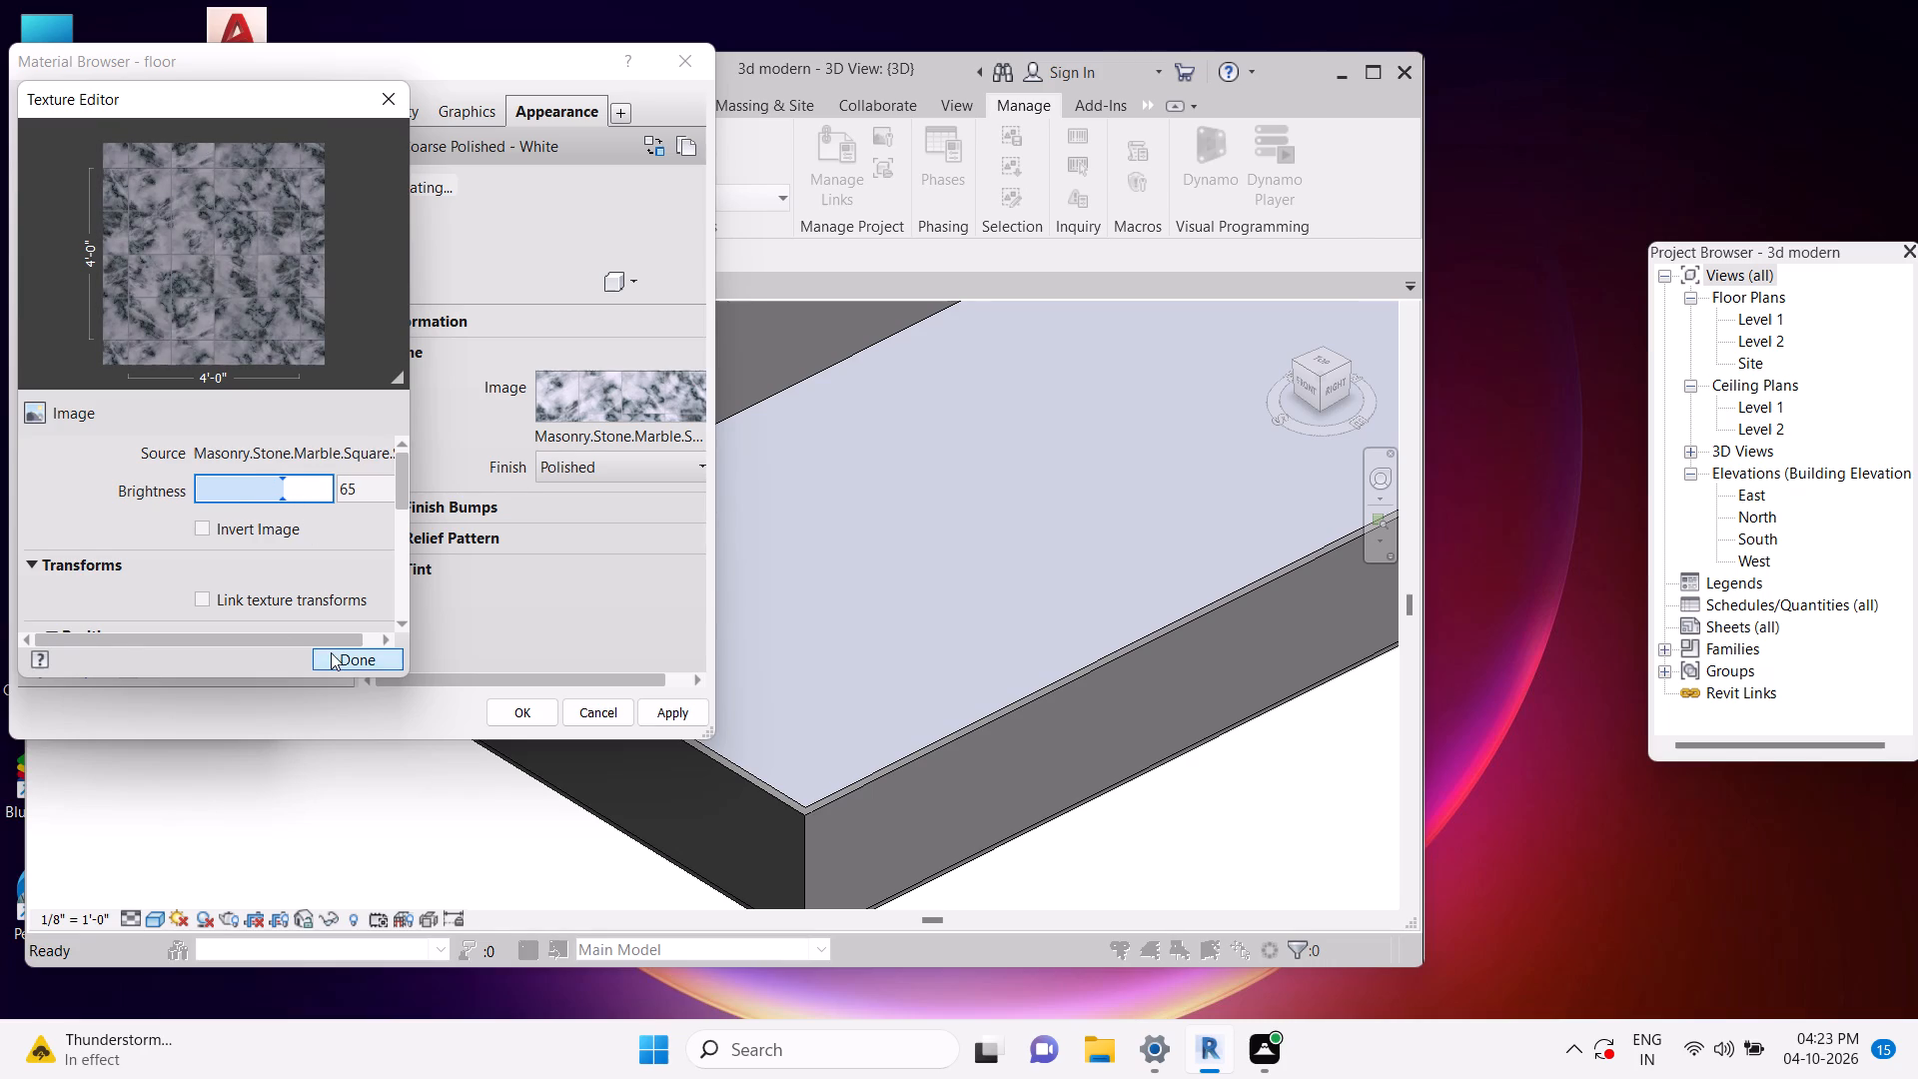
pyautogui.click(333, 652)
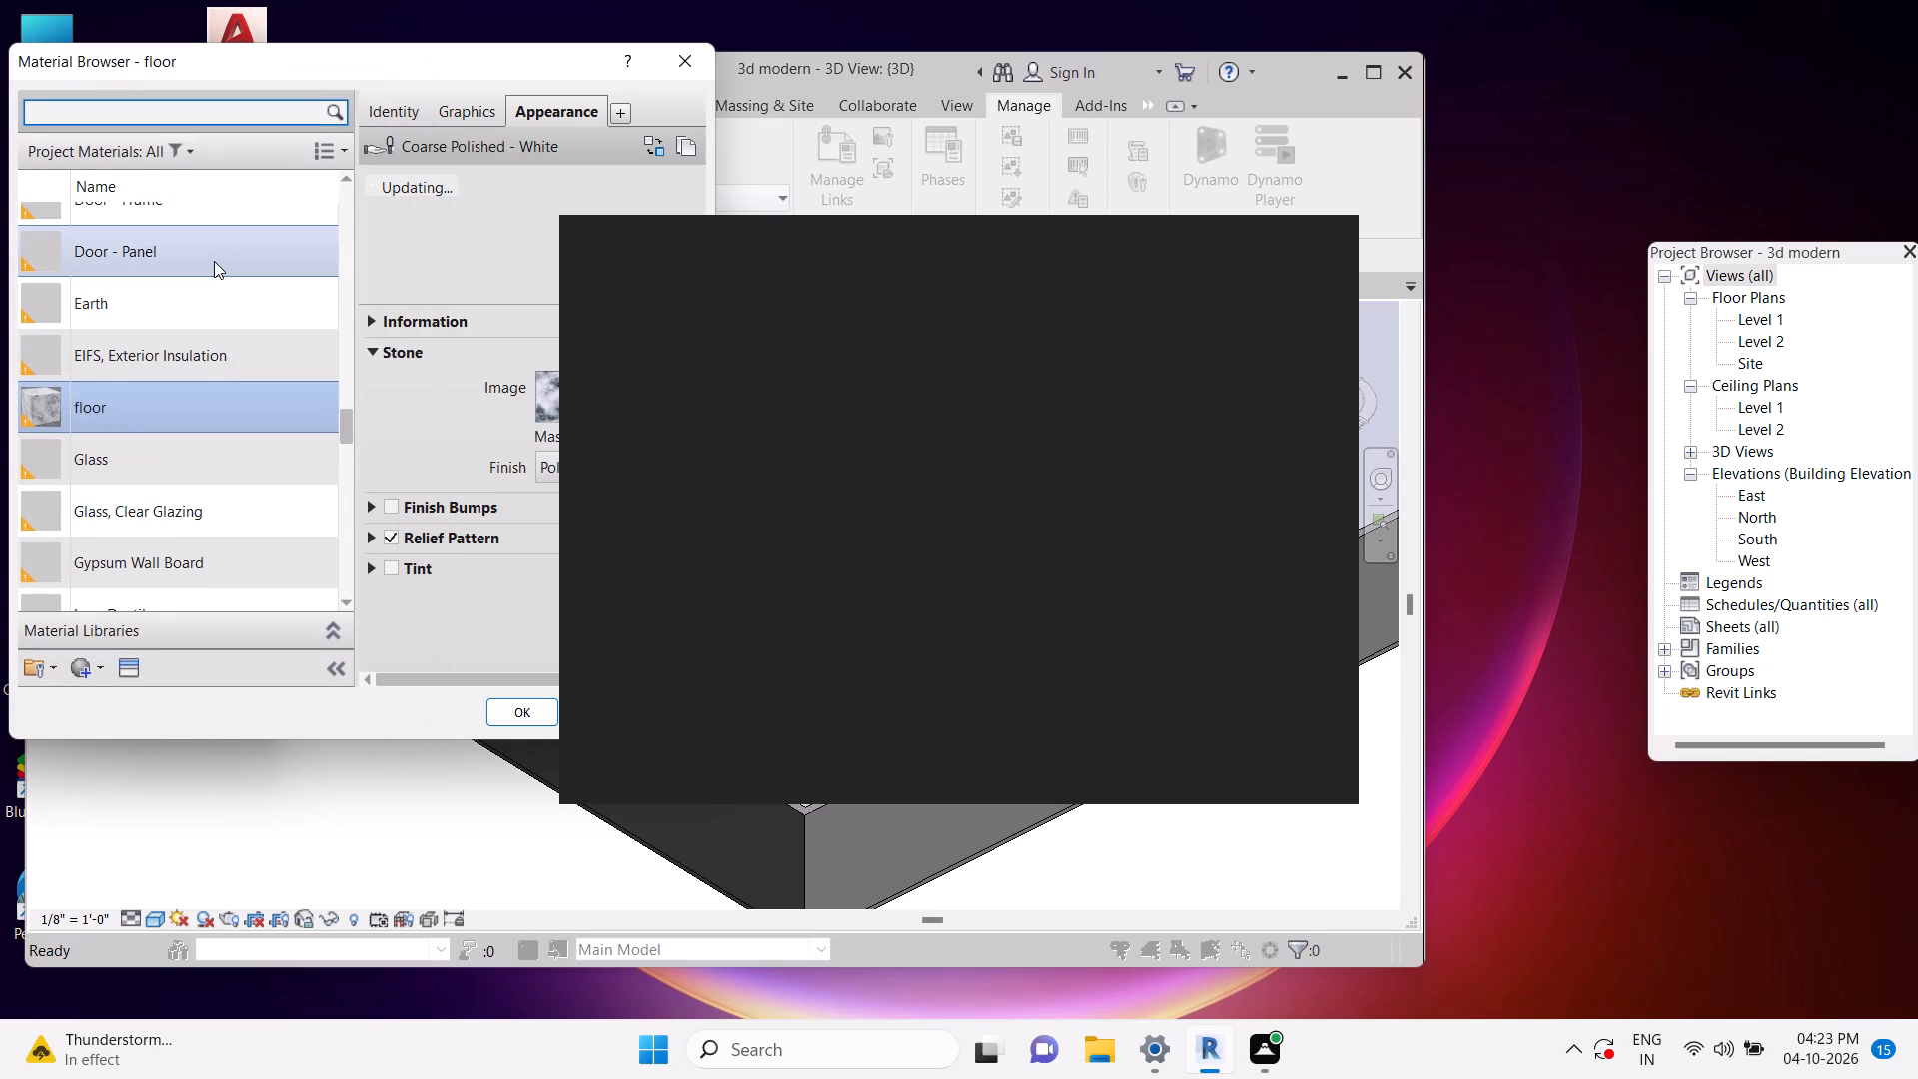
pyautogui.click(1338, 236)
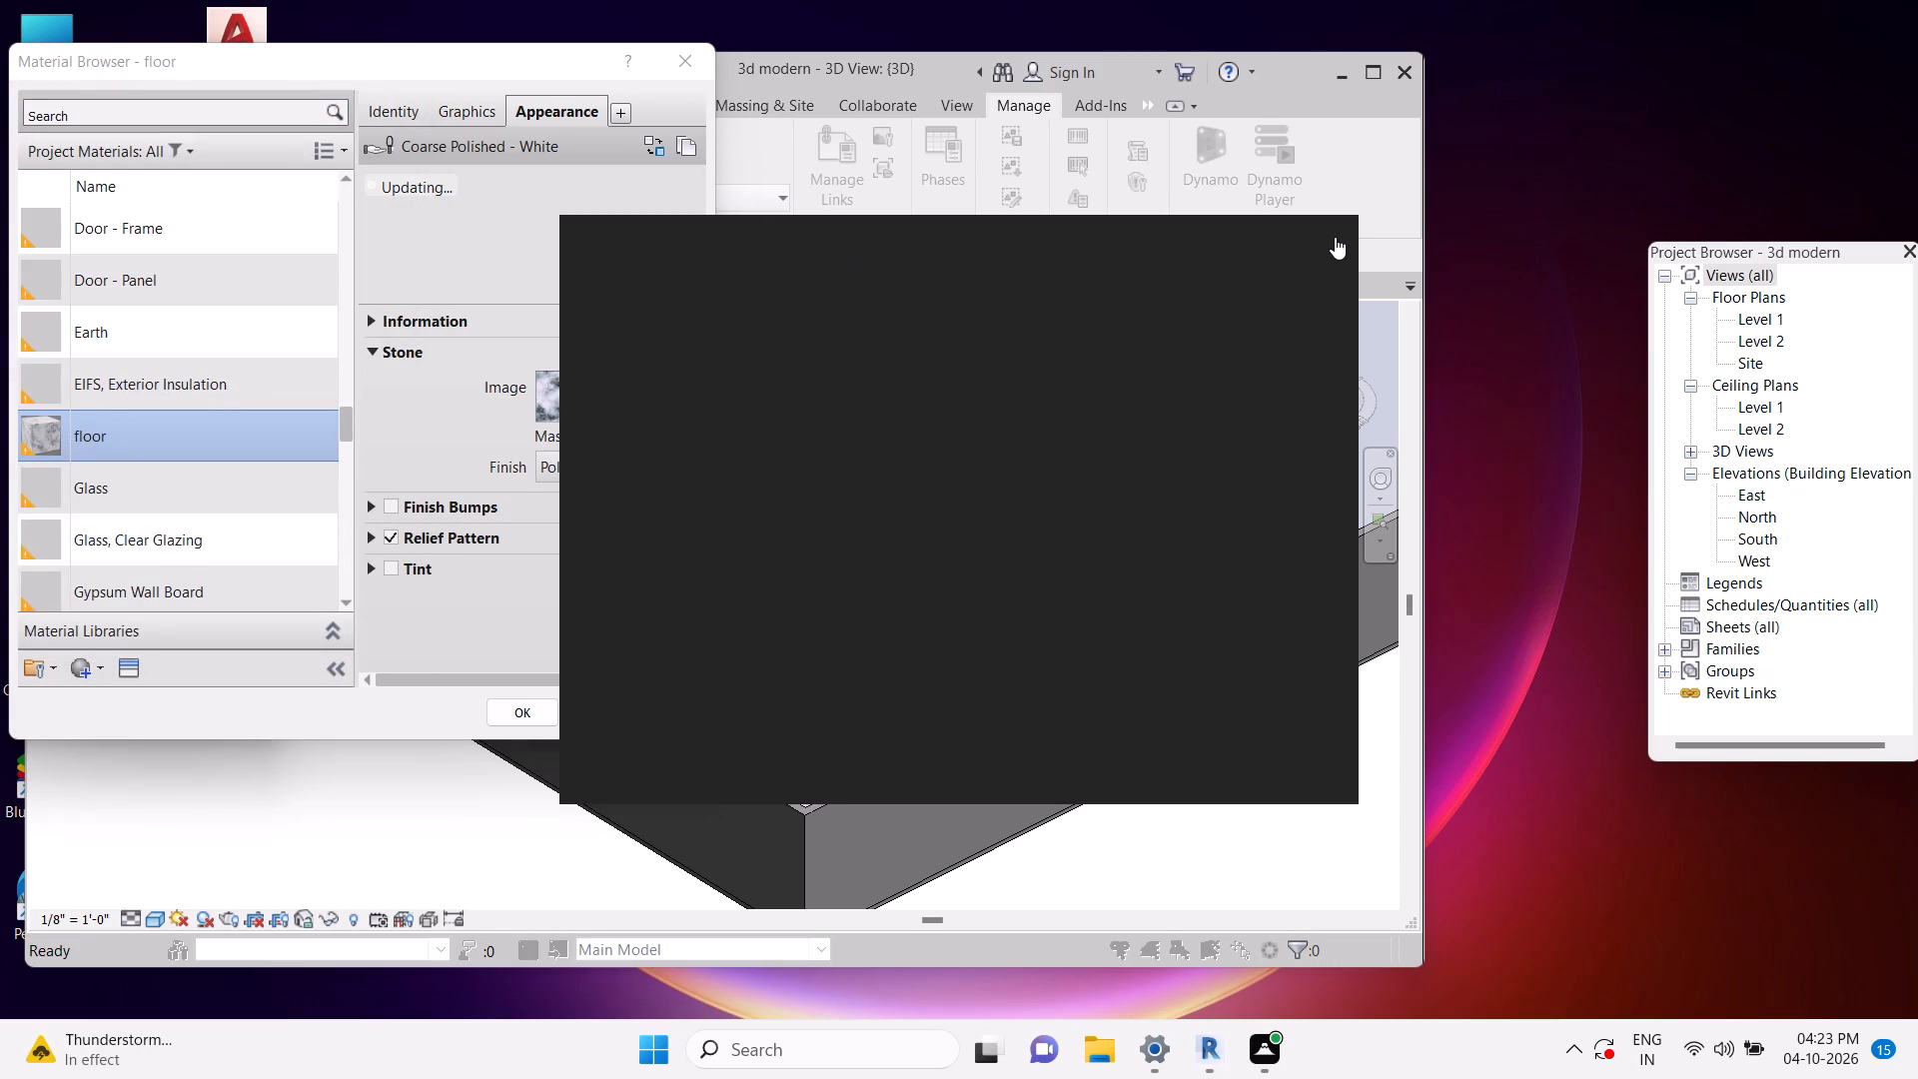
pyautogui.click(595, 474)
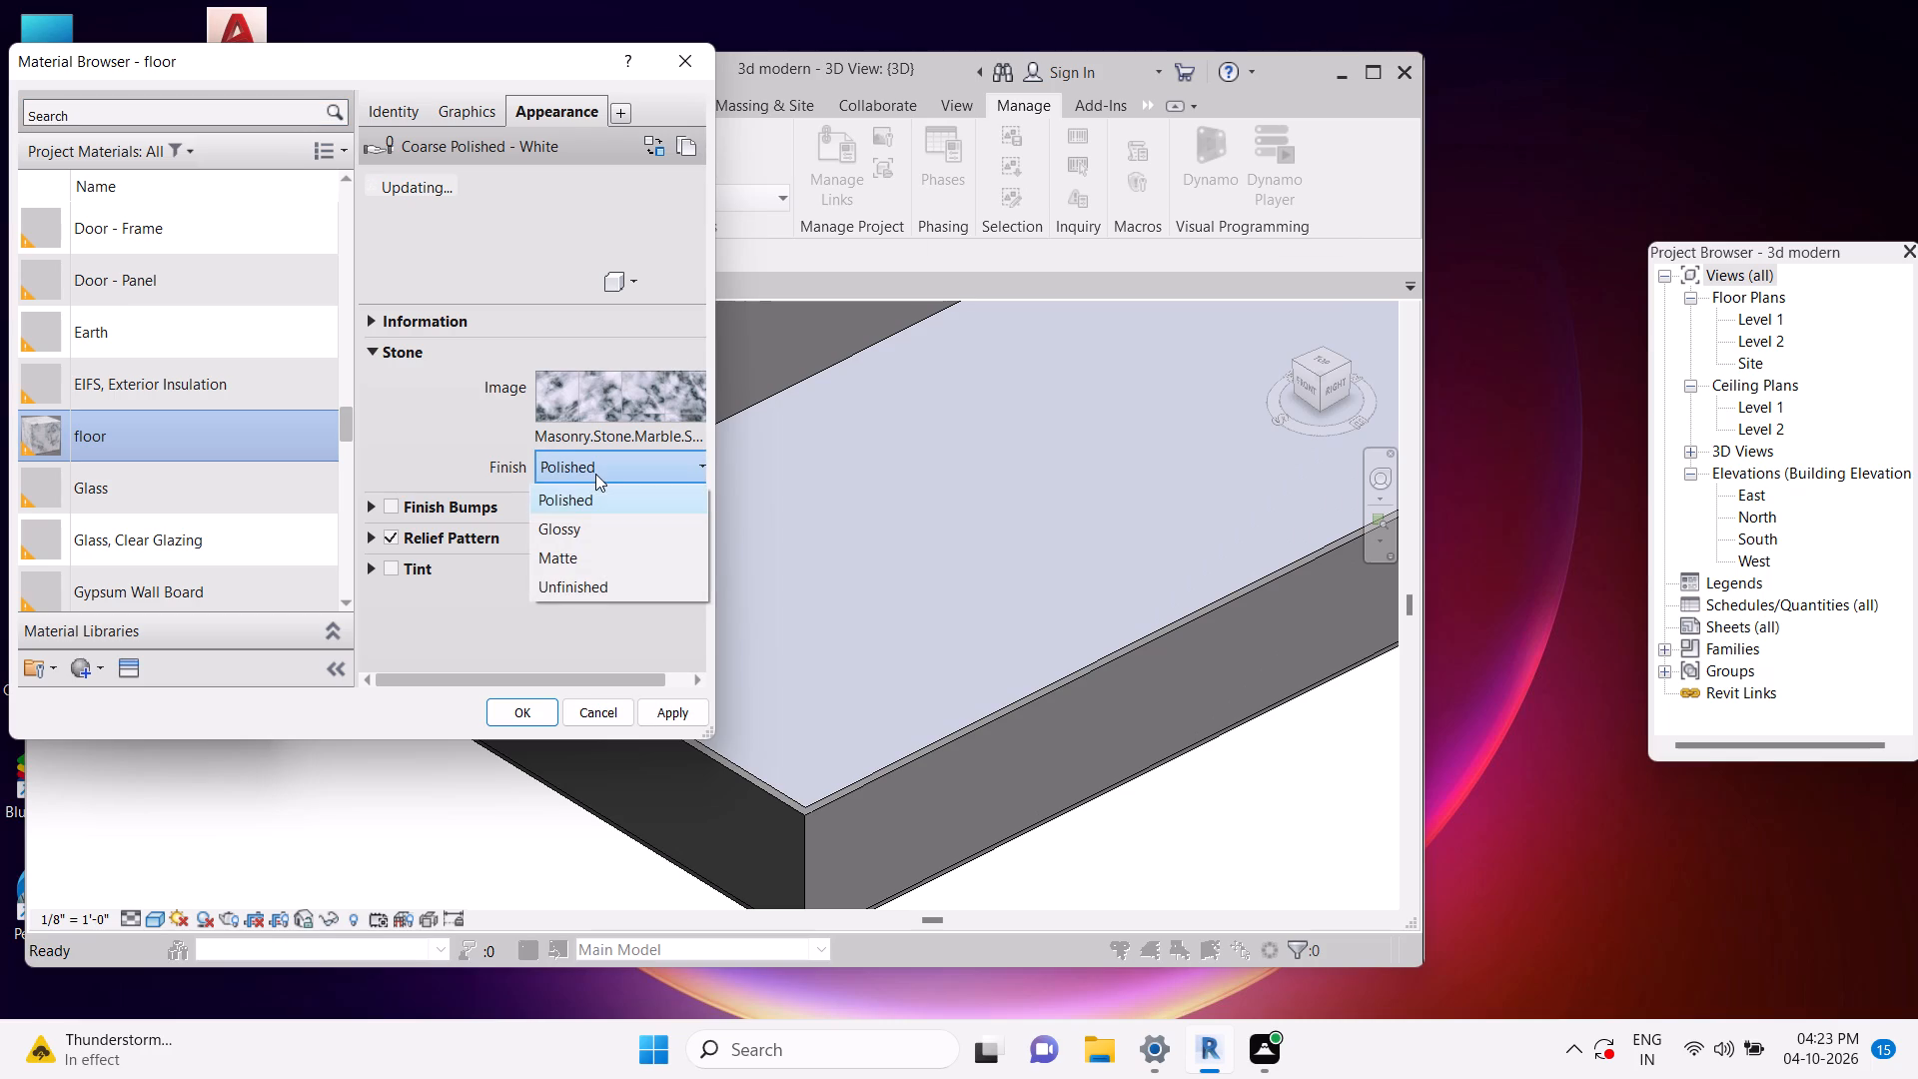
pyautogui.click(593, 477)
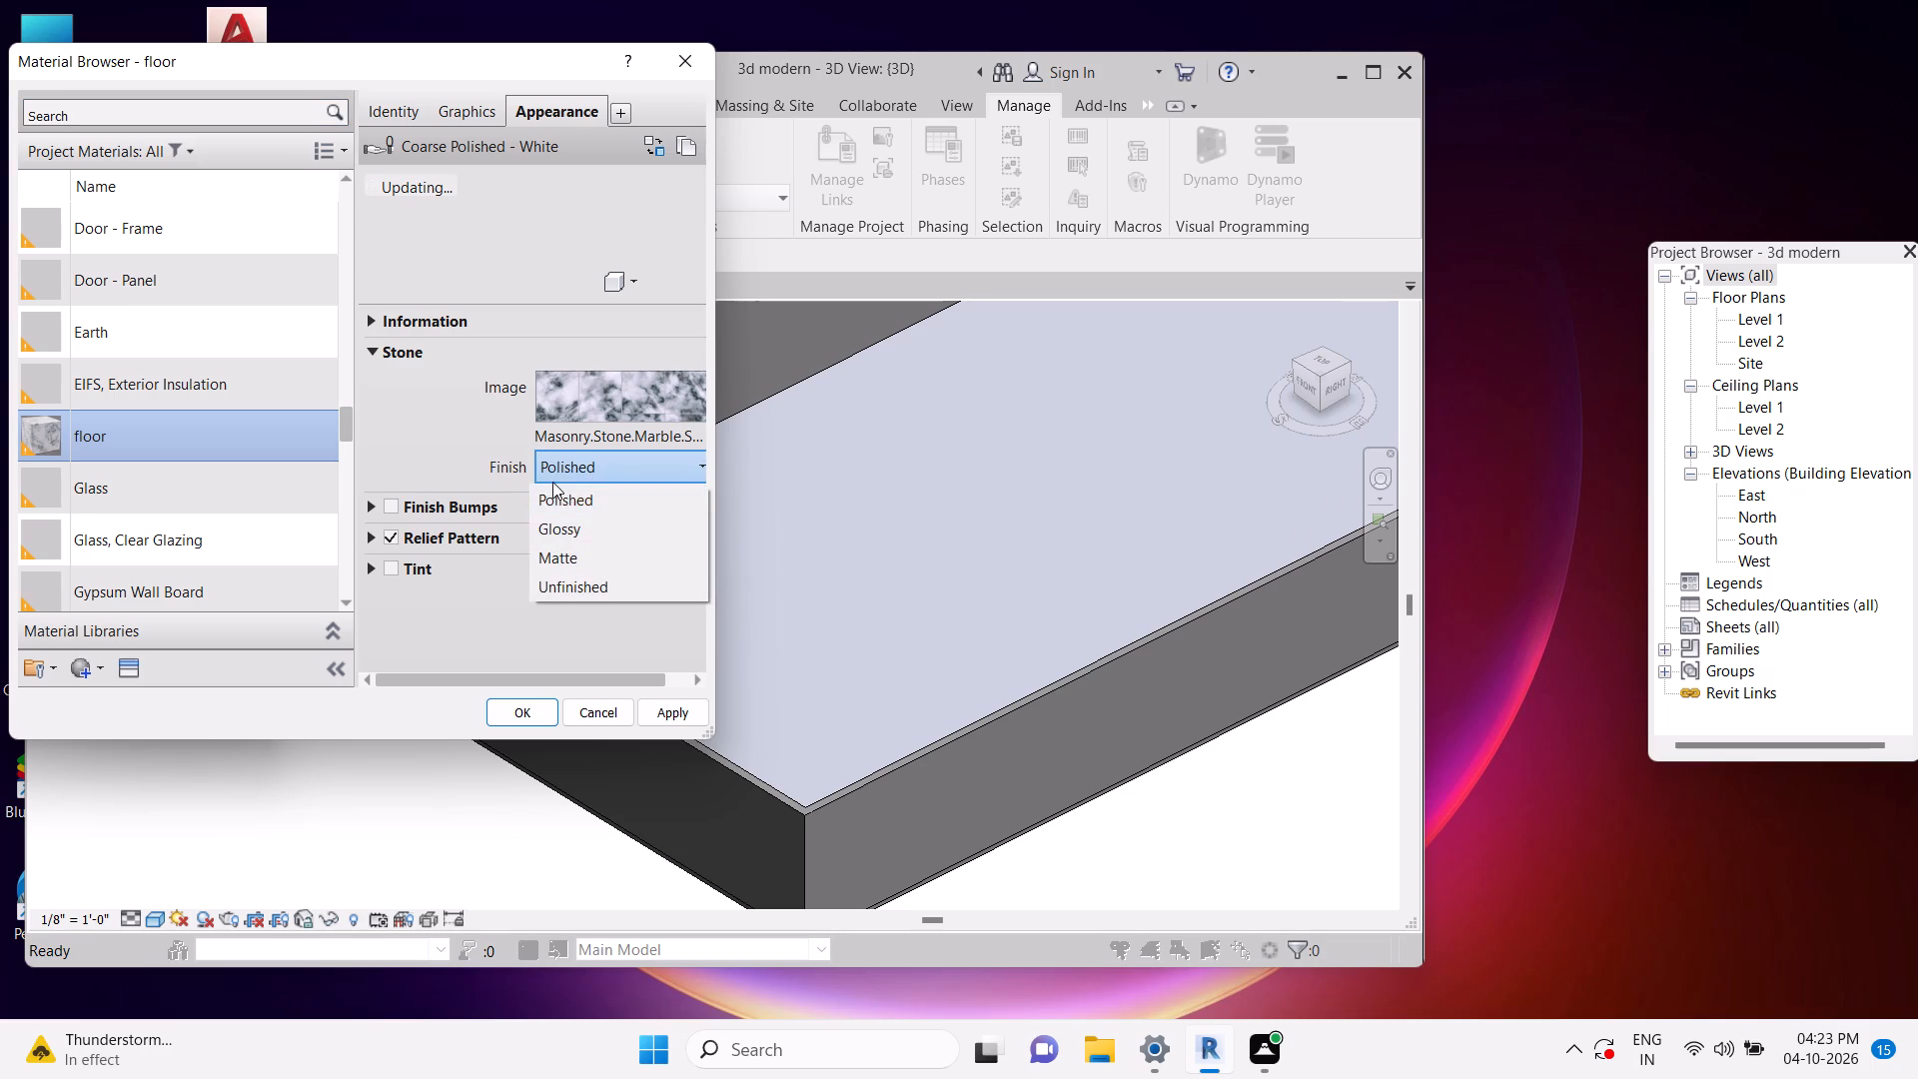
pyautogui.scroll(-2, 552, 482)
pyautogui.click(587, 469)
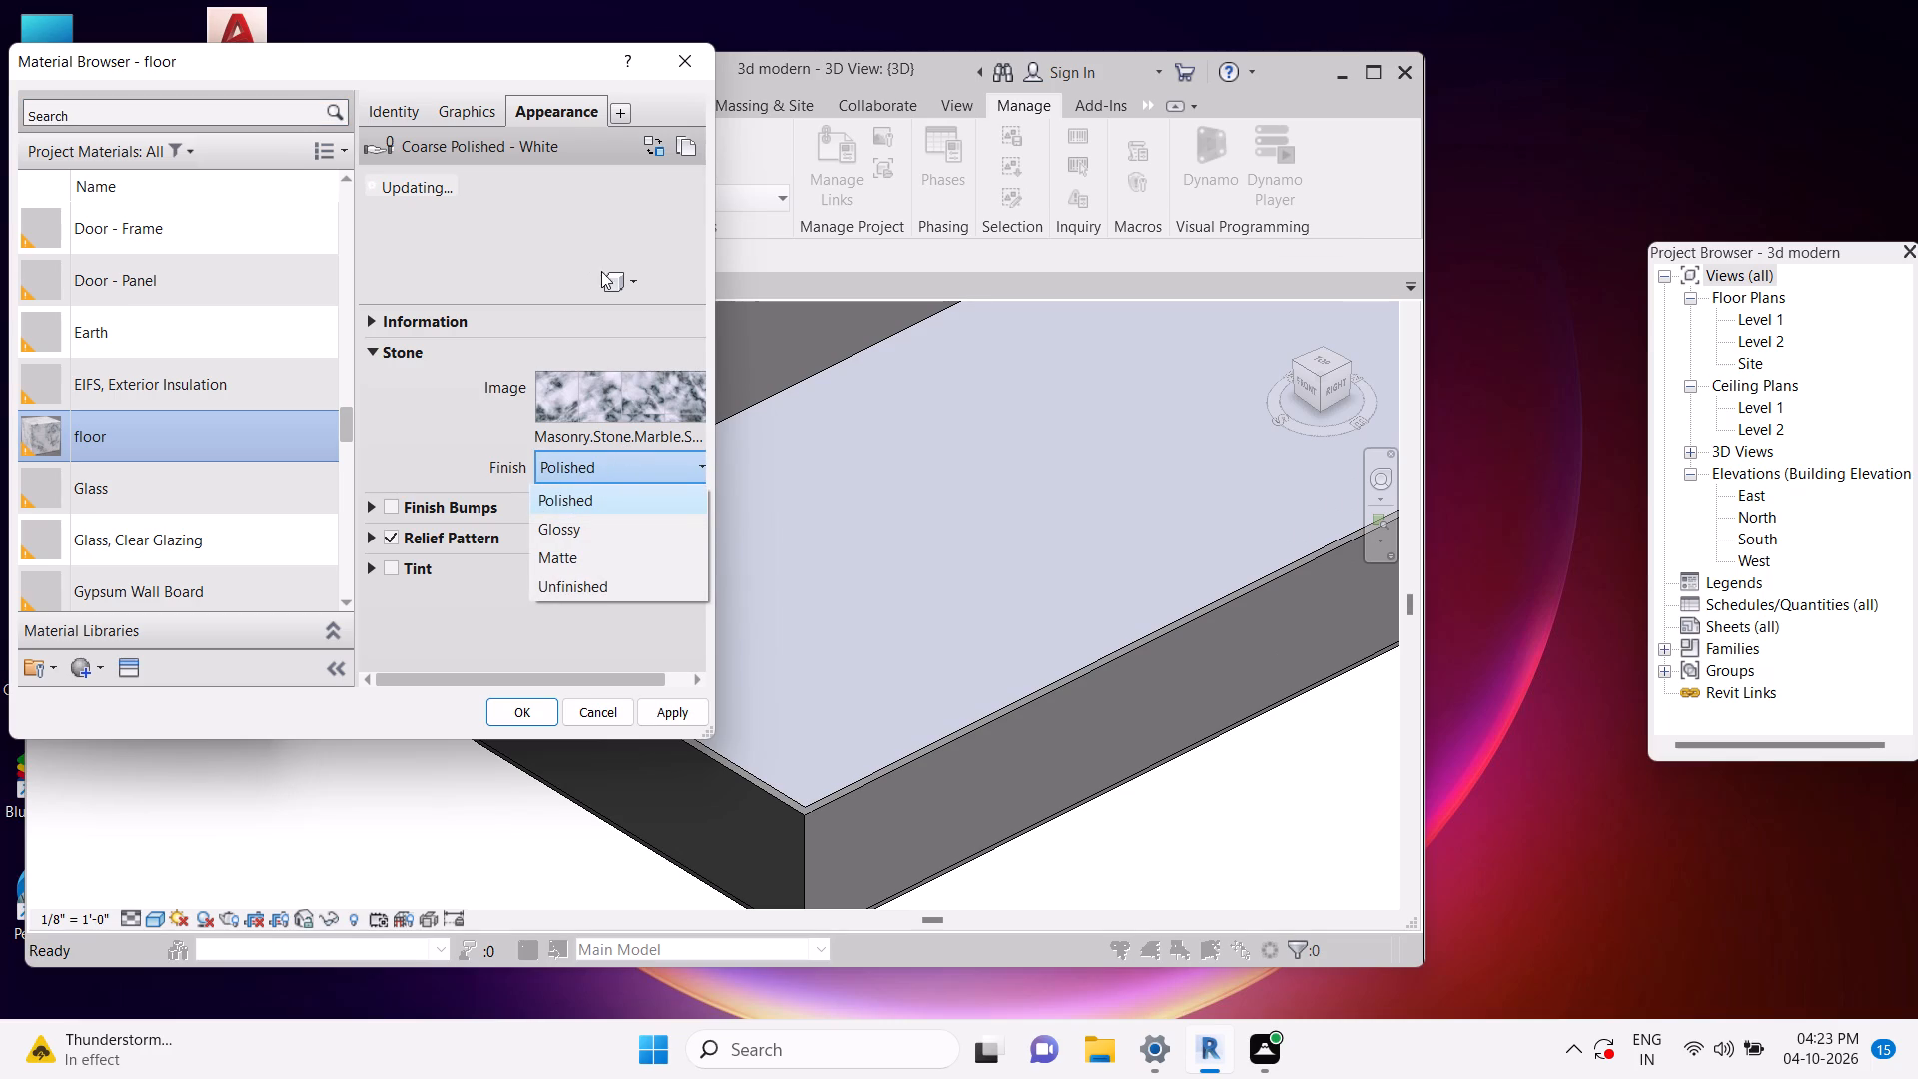
# Turn on Use Render Appearance for the floor material's shading, apply it and close the material browser.
pyautogui.click(492, 113)
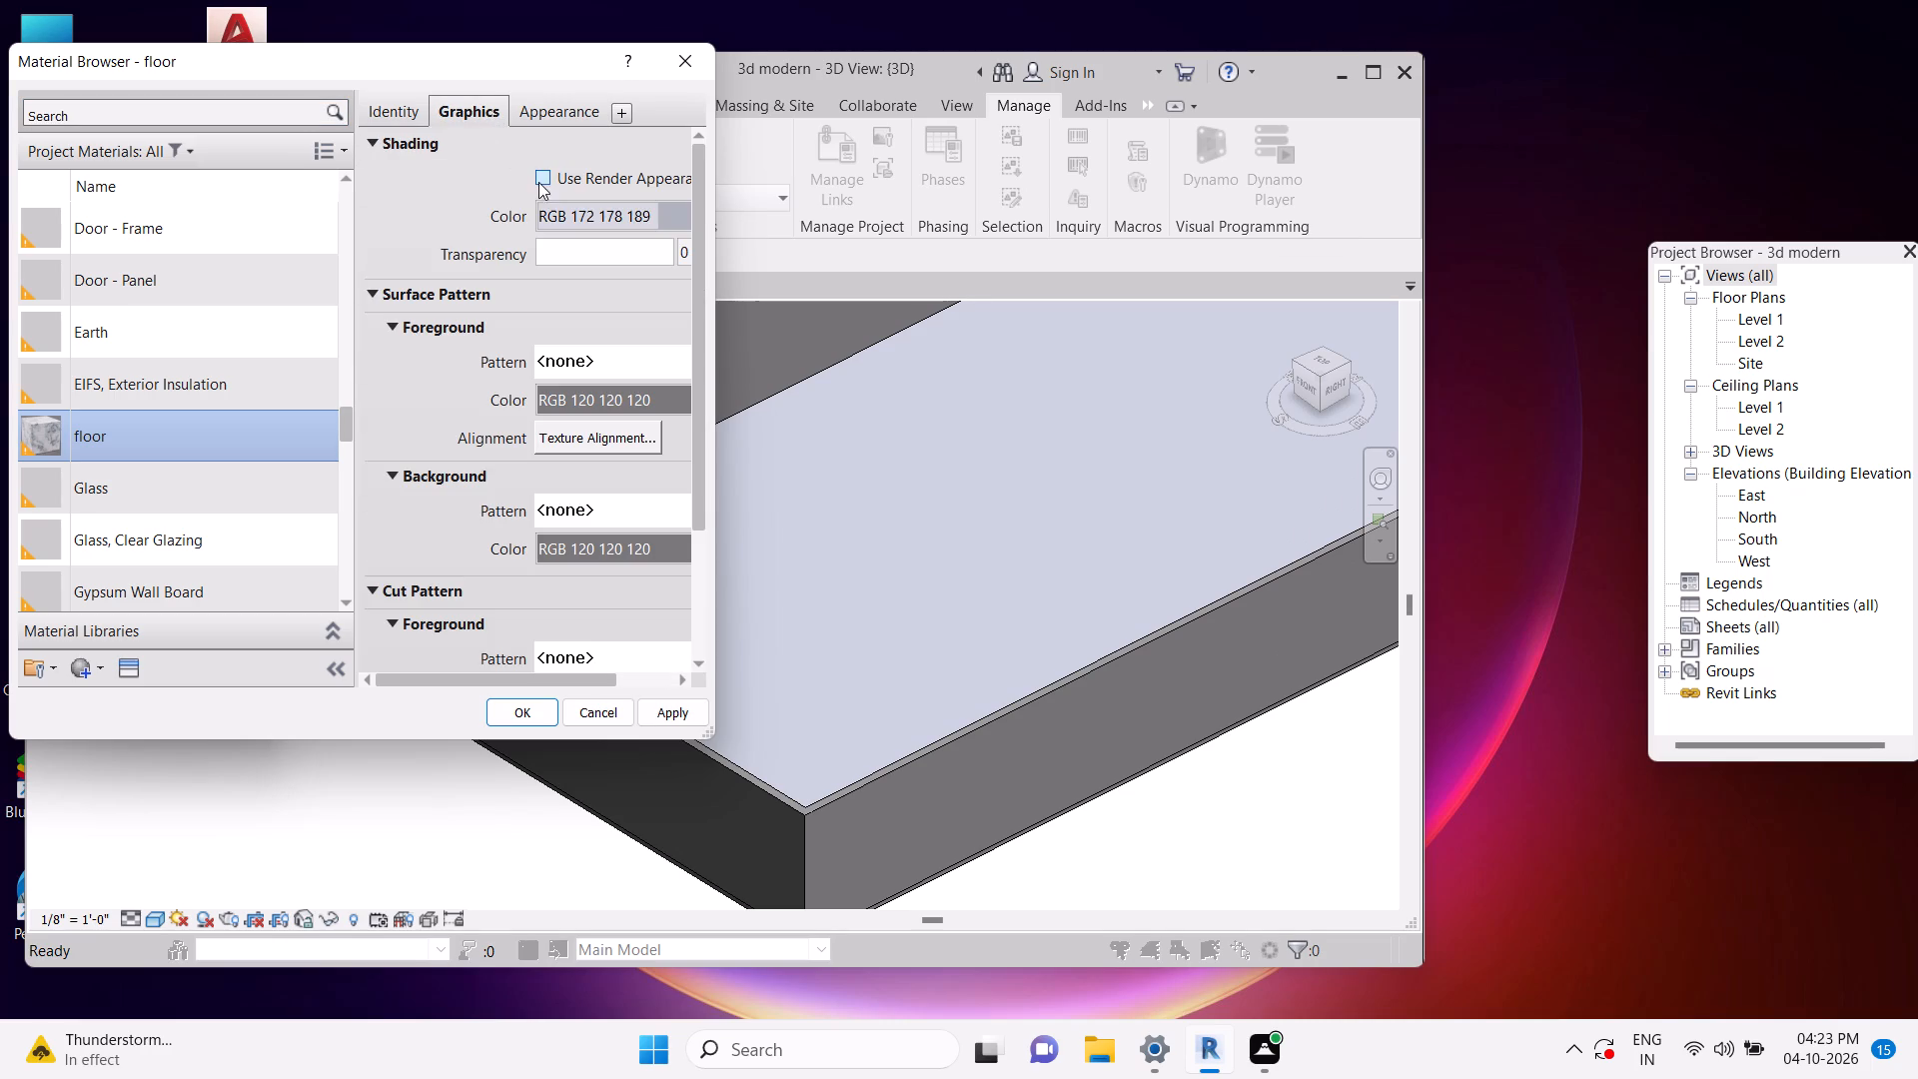
pyautogui.click(538, 180)
pyautogui.click(668, 717)
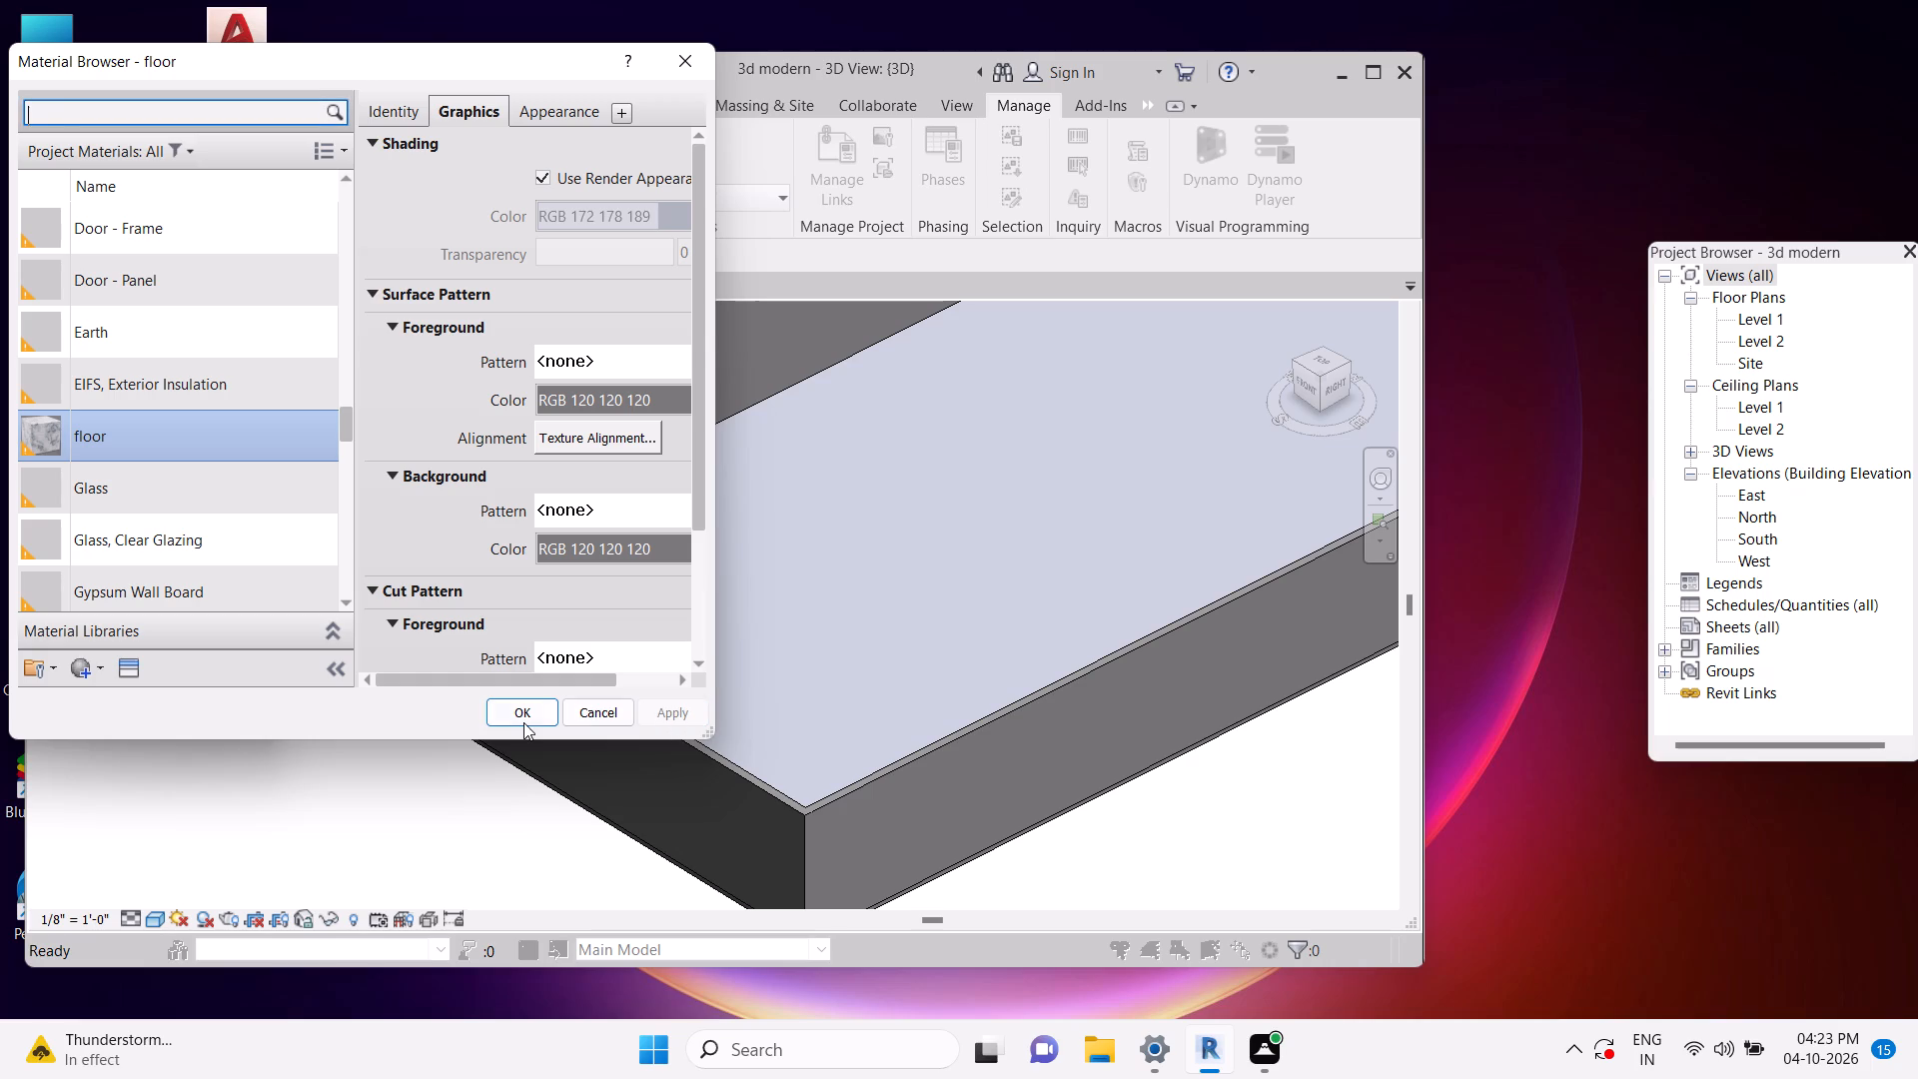
pyautogui.click(523, 722)
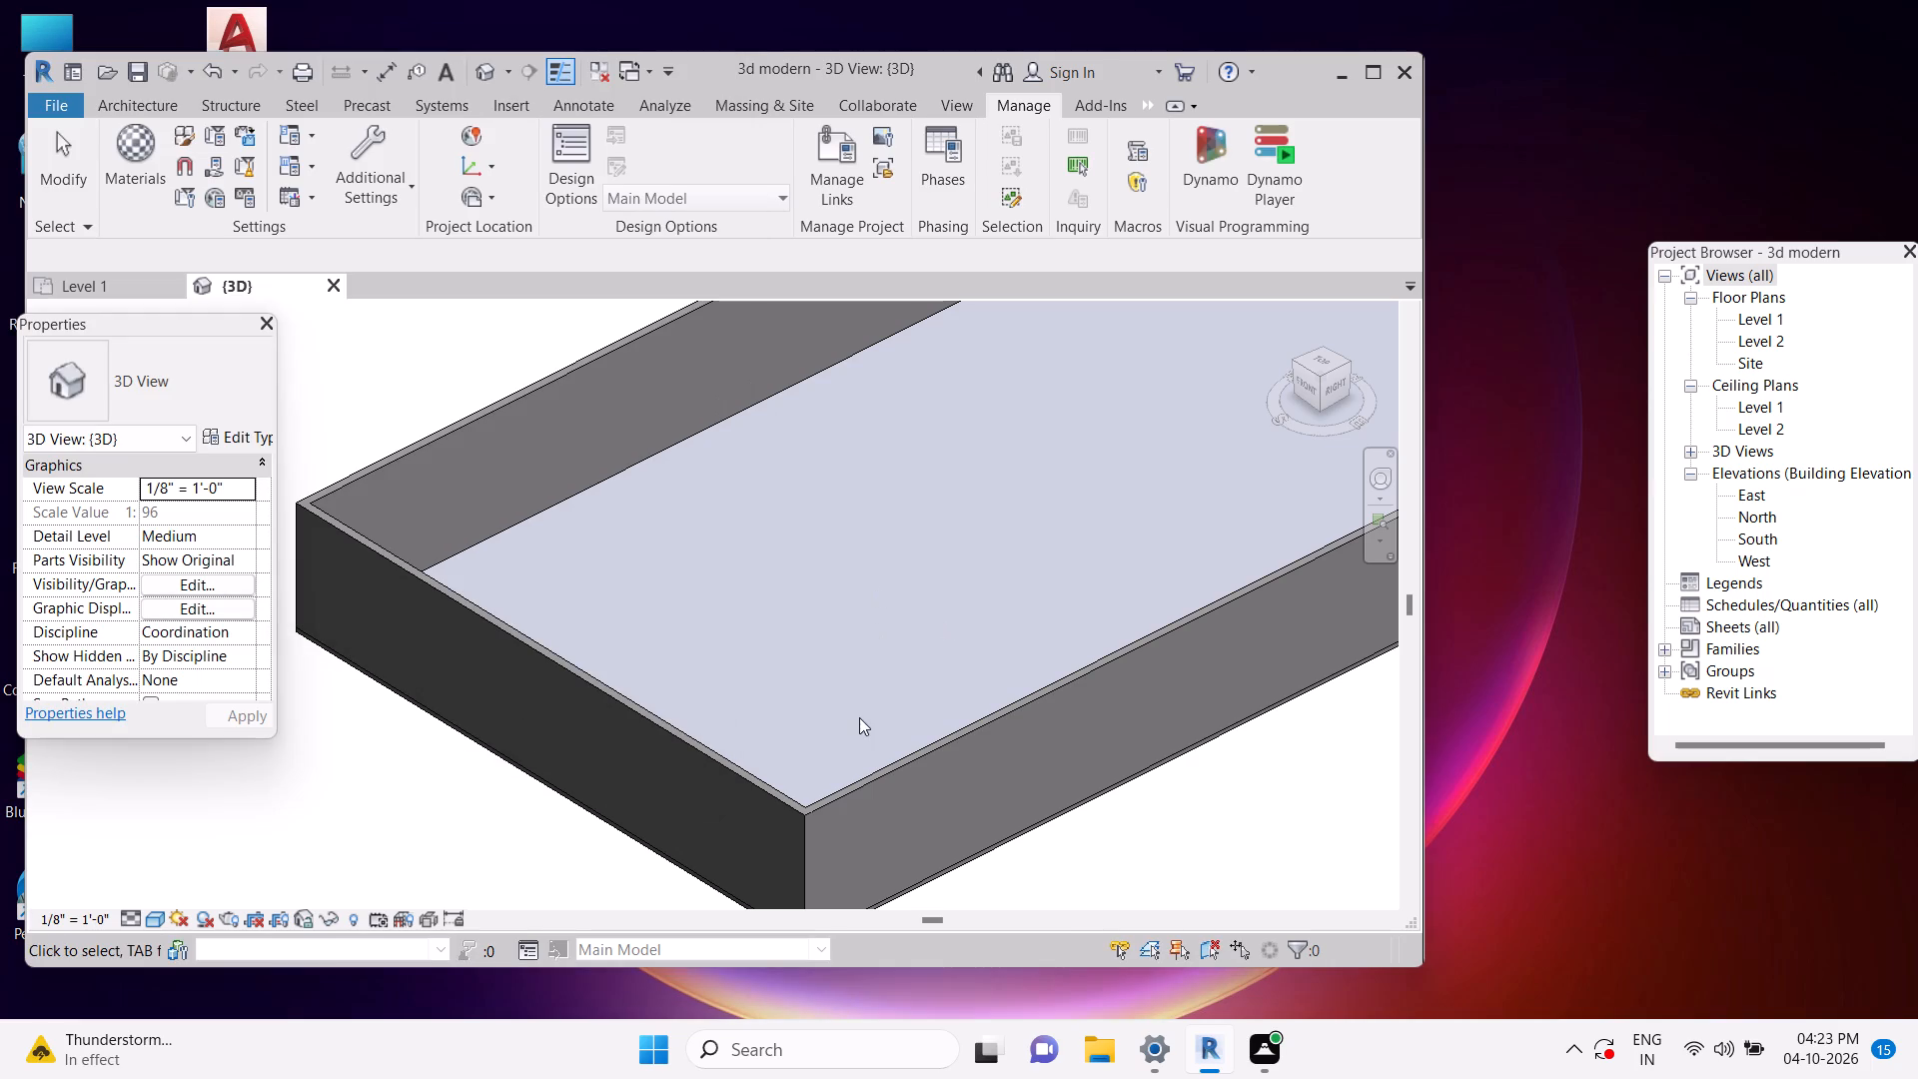
# Apply the Shaded visual style to the 3D view of the walled floor.
pyautogui.scroll(12, 806, 778)
pyautogui.scroll(-9, 809, 777)
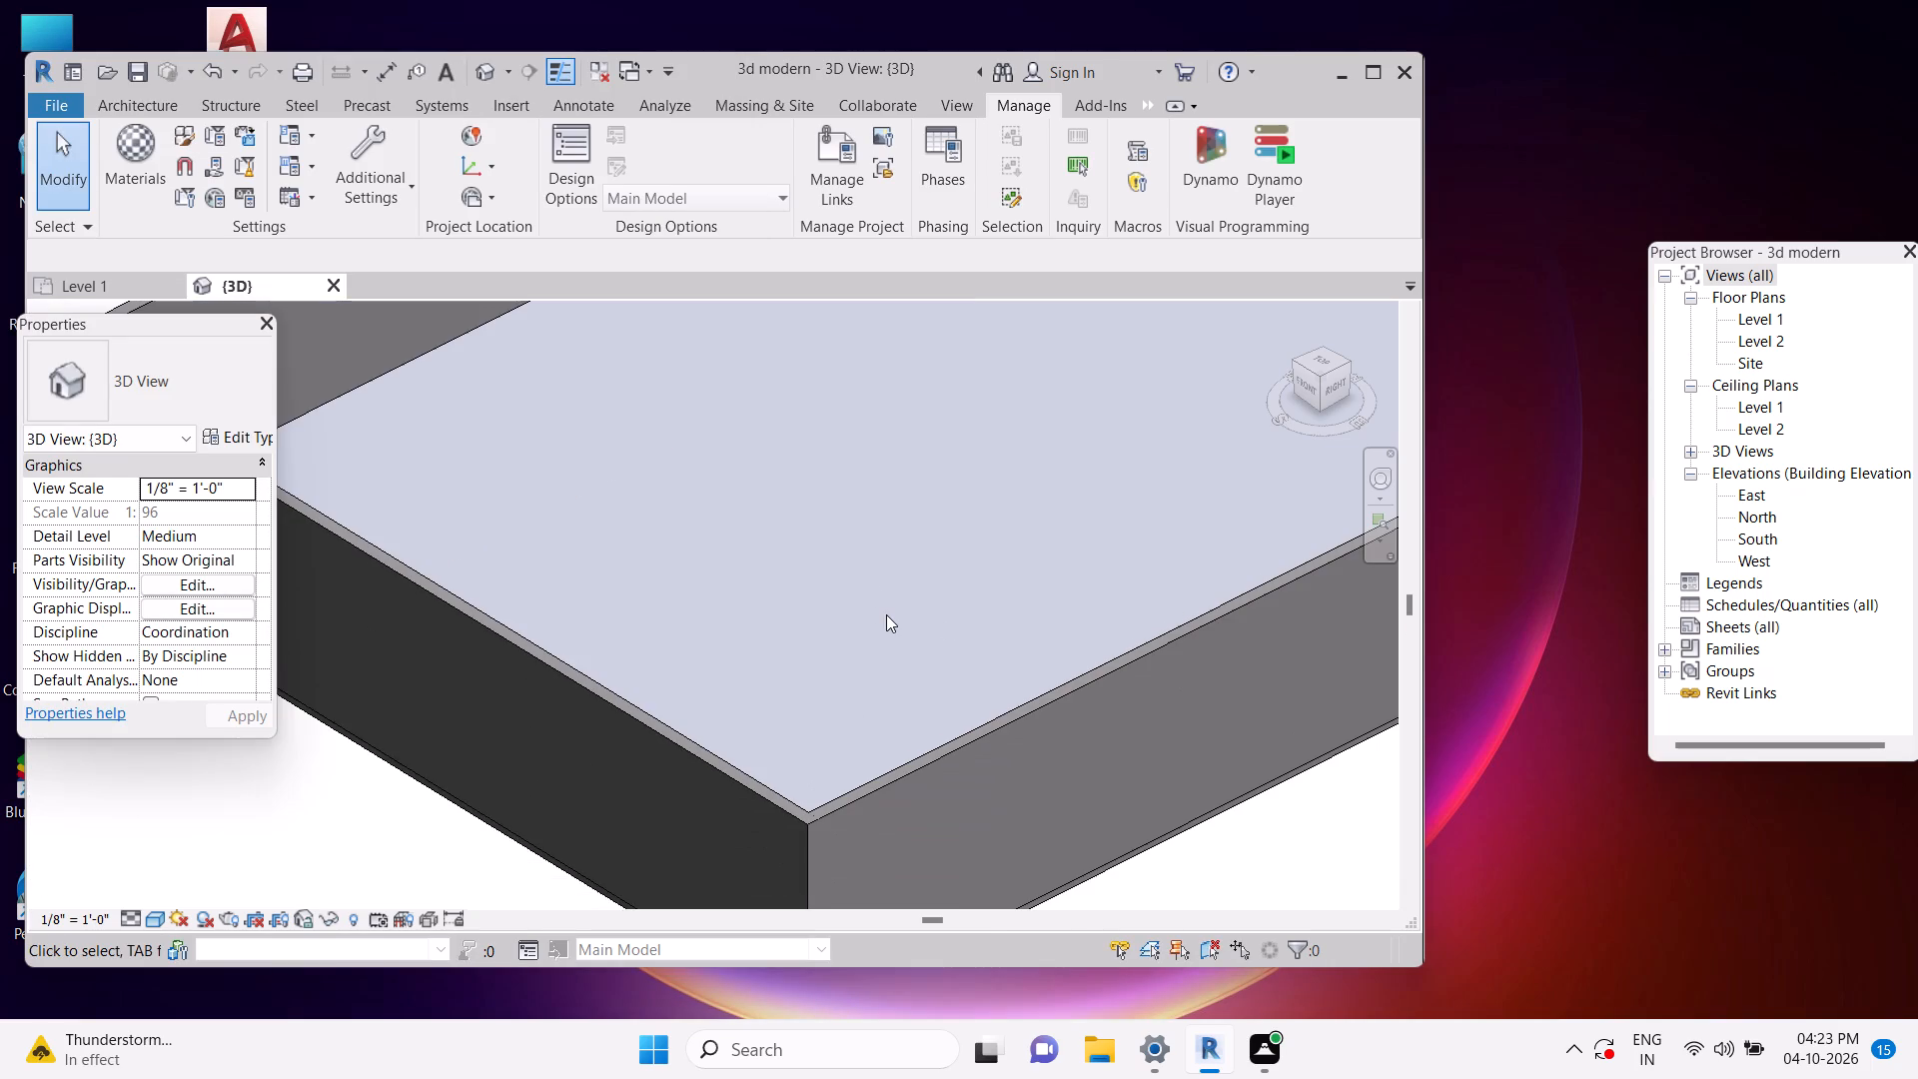
pyautogui.press('Escape')
pyautogui.press('Escape')
pyautogui.press('Escape')
pyautogui.write('sd')
pyautogui.press('Escape')
pyautogui.press('Escape')
pyautogui.press('Escape')
pyautogui.scroll(-4, 956, 527)
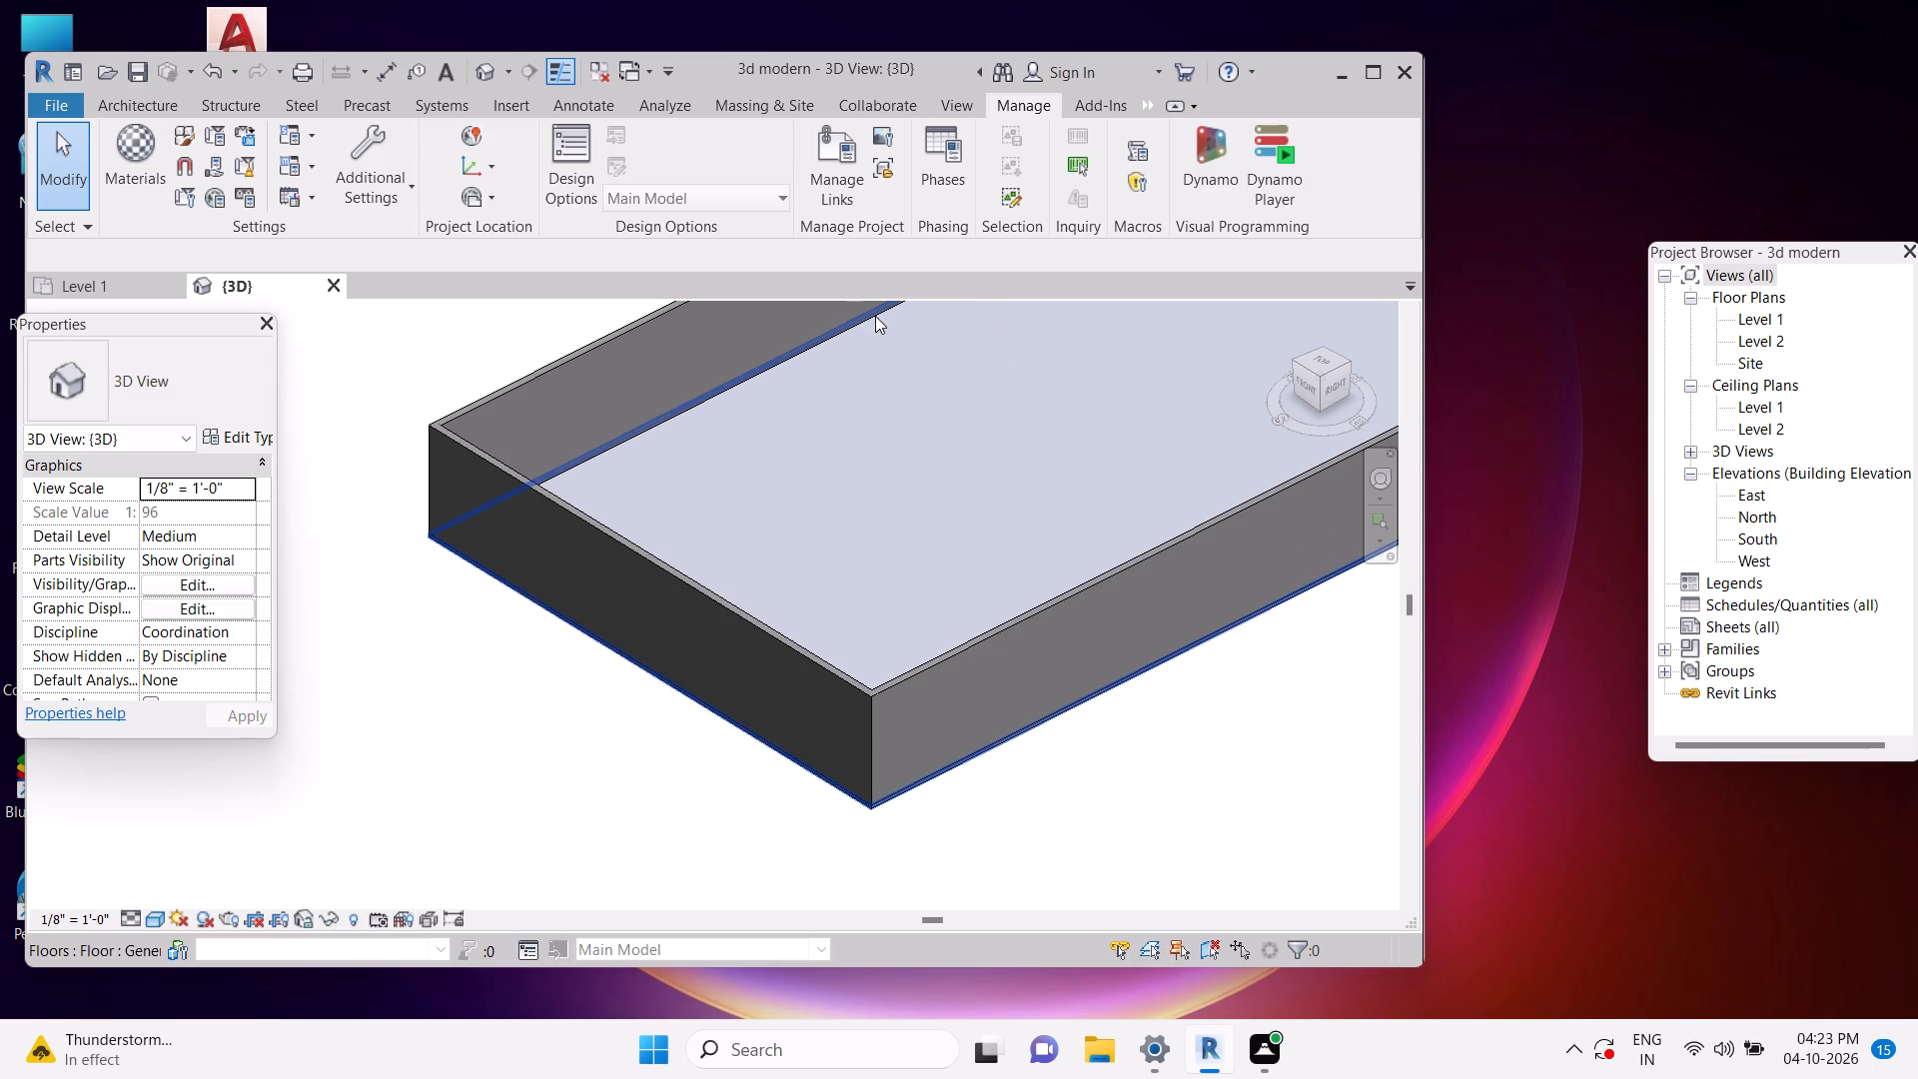
pyautogui.scroll(-3, 885, 466)
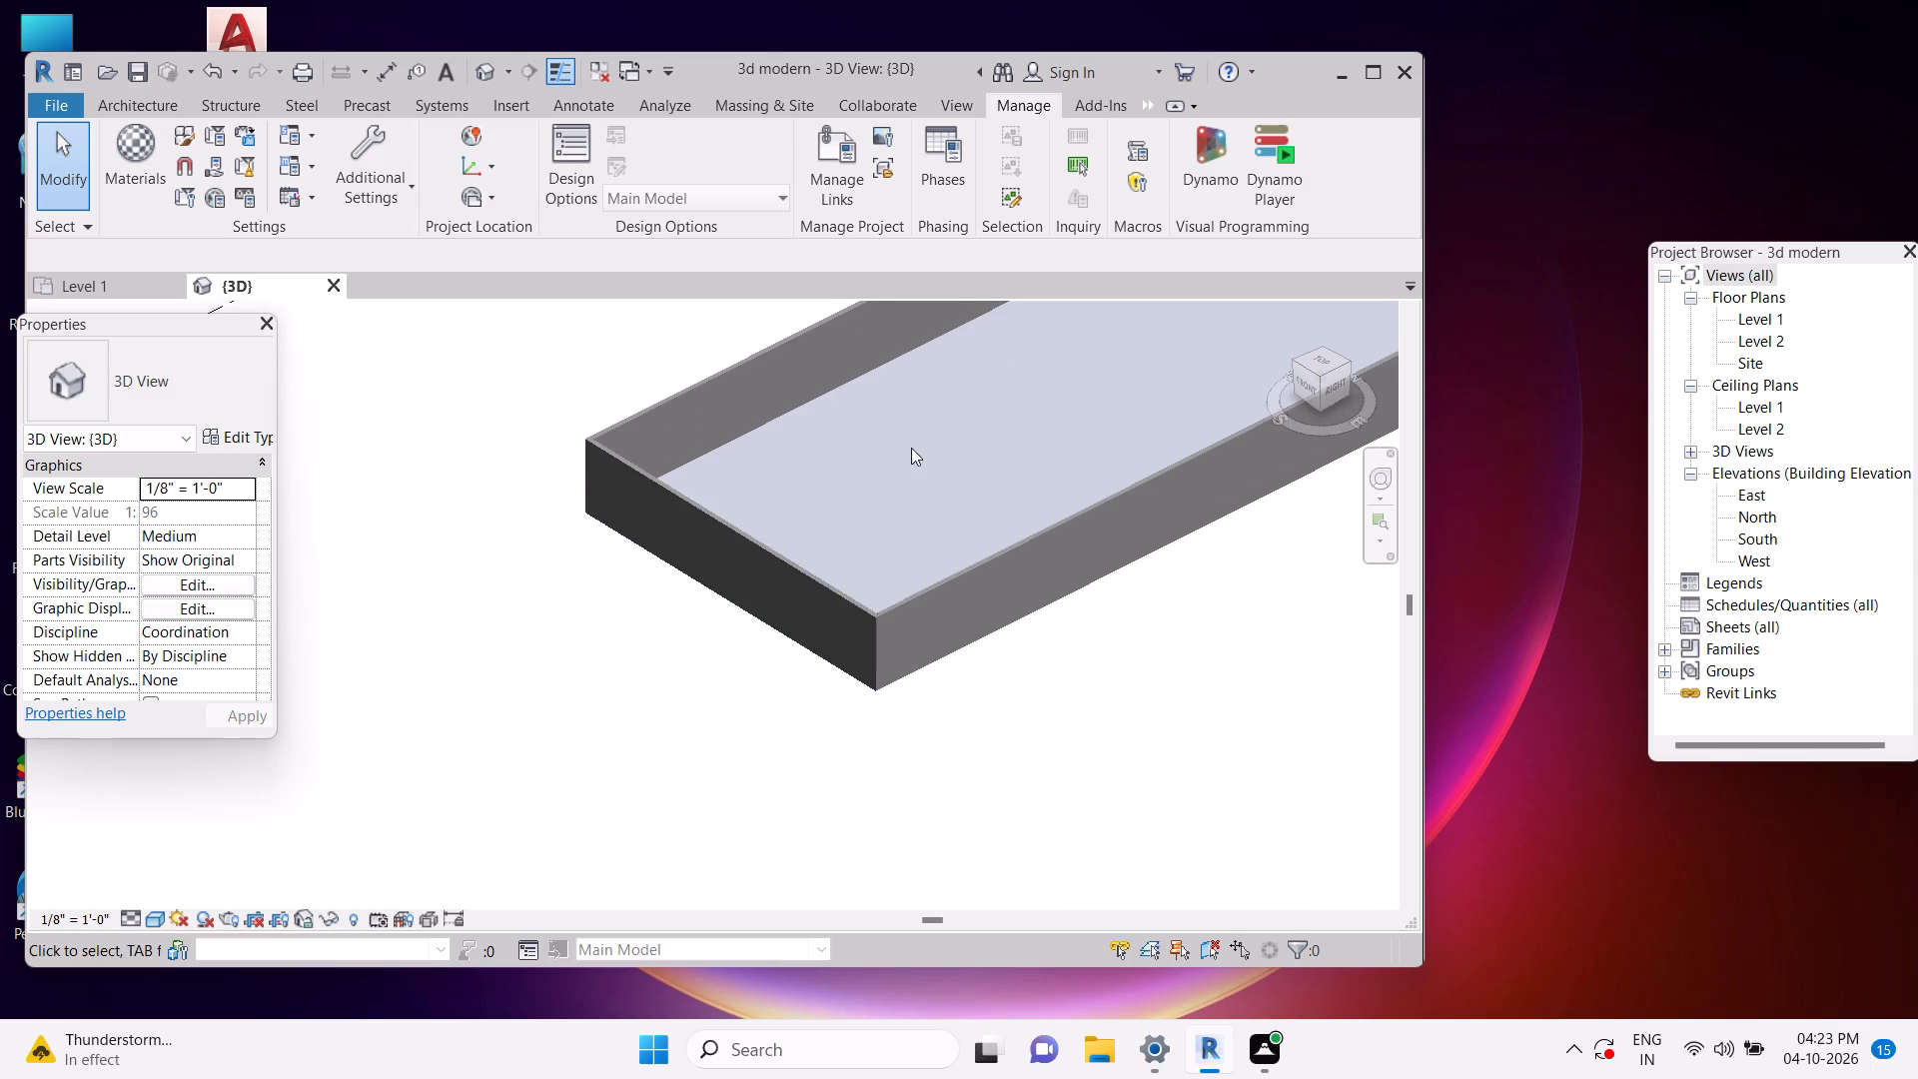
pyautogui.moveTo(921, 441); pyautogui.dragTo(888, 564, button='middle')
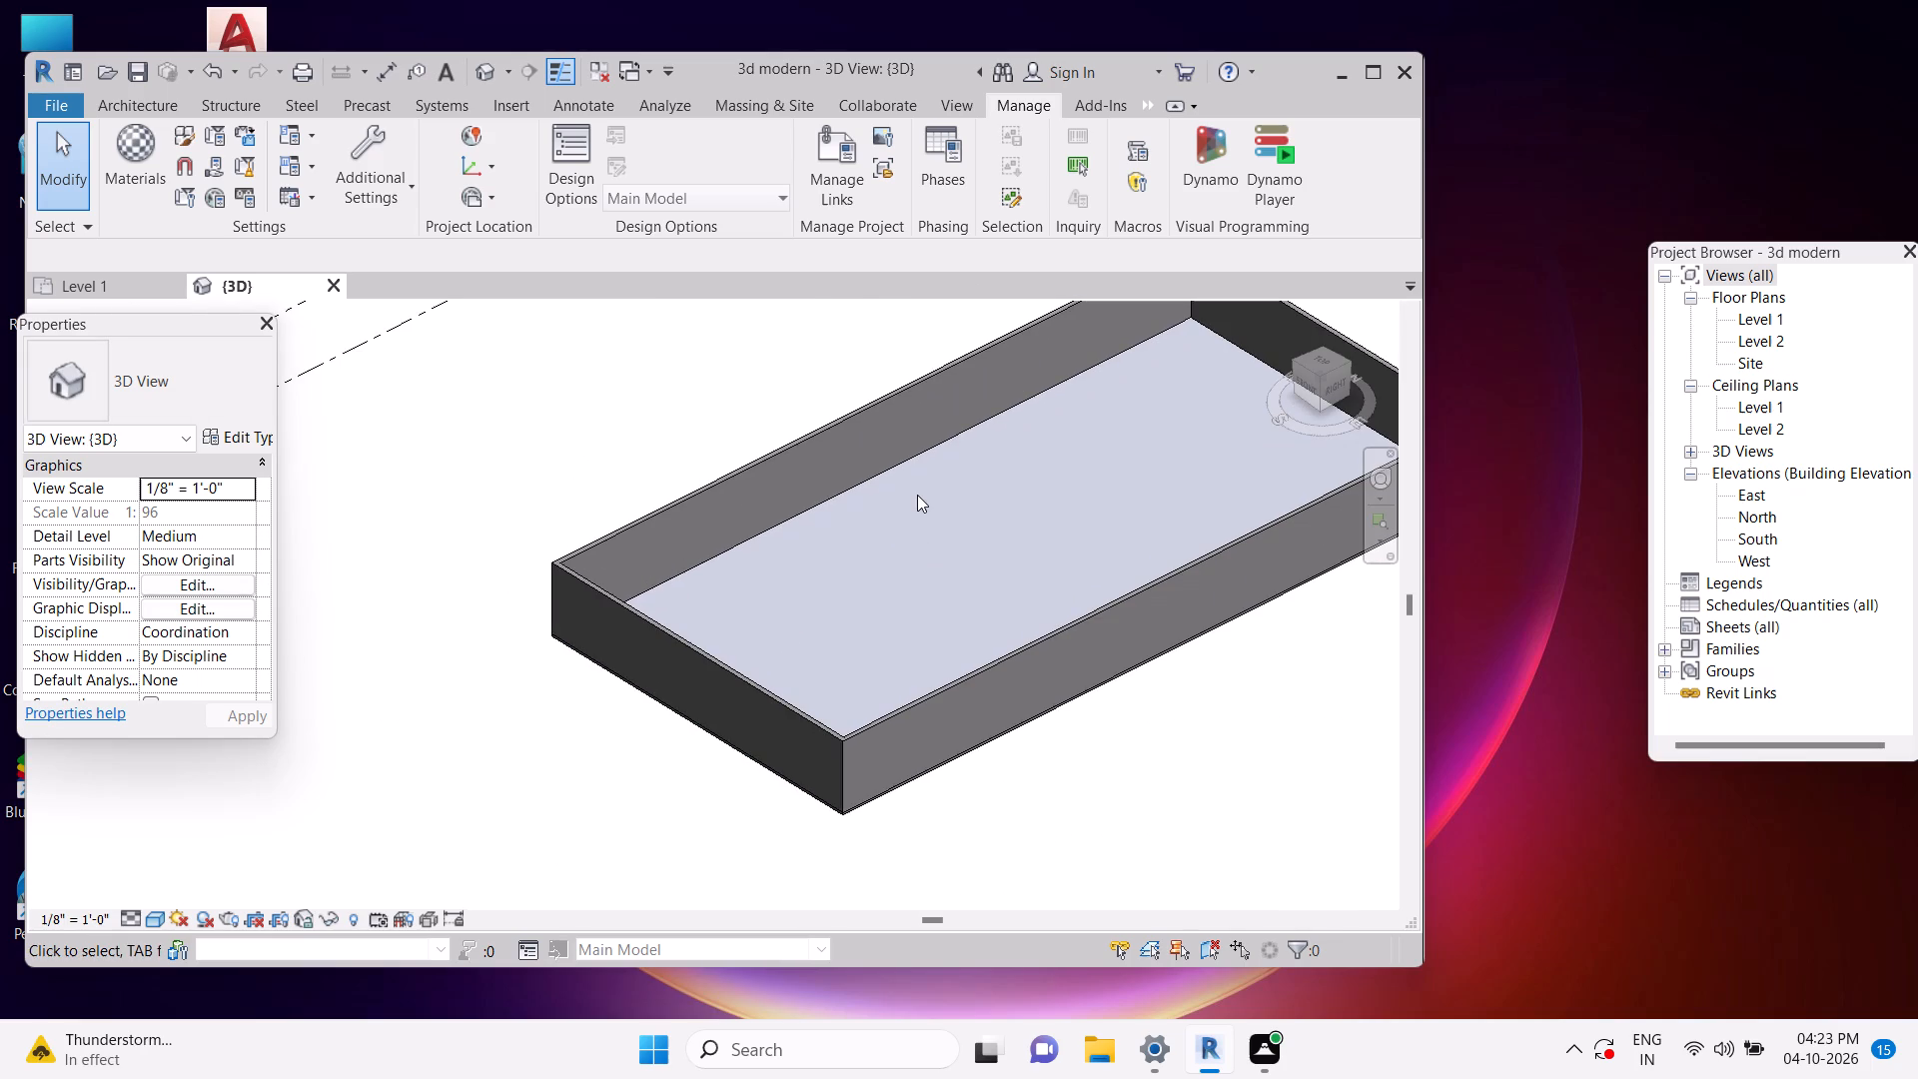
pyautogui.scroll(-2, 788, 539)
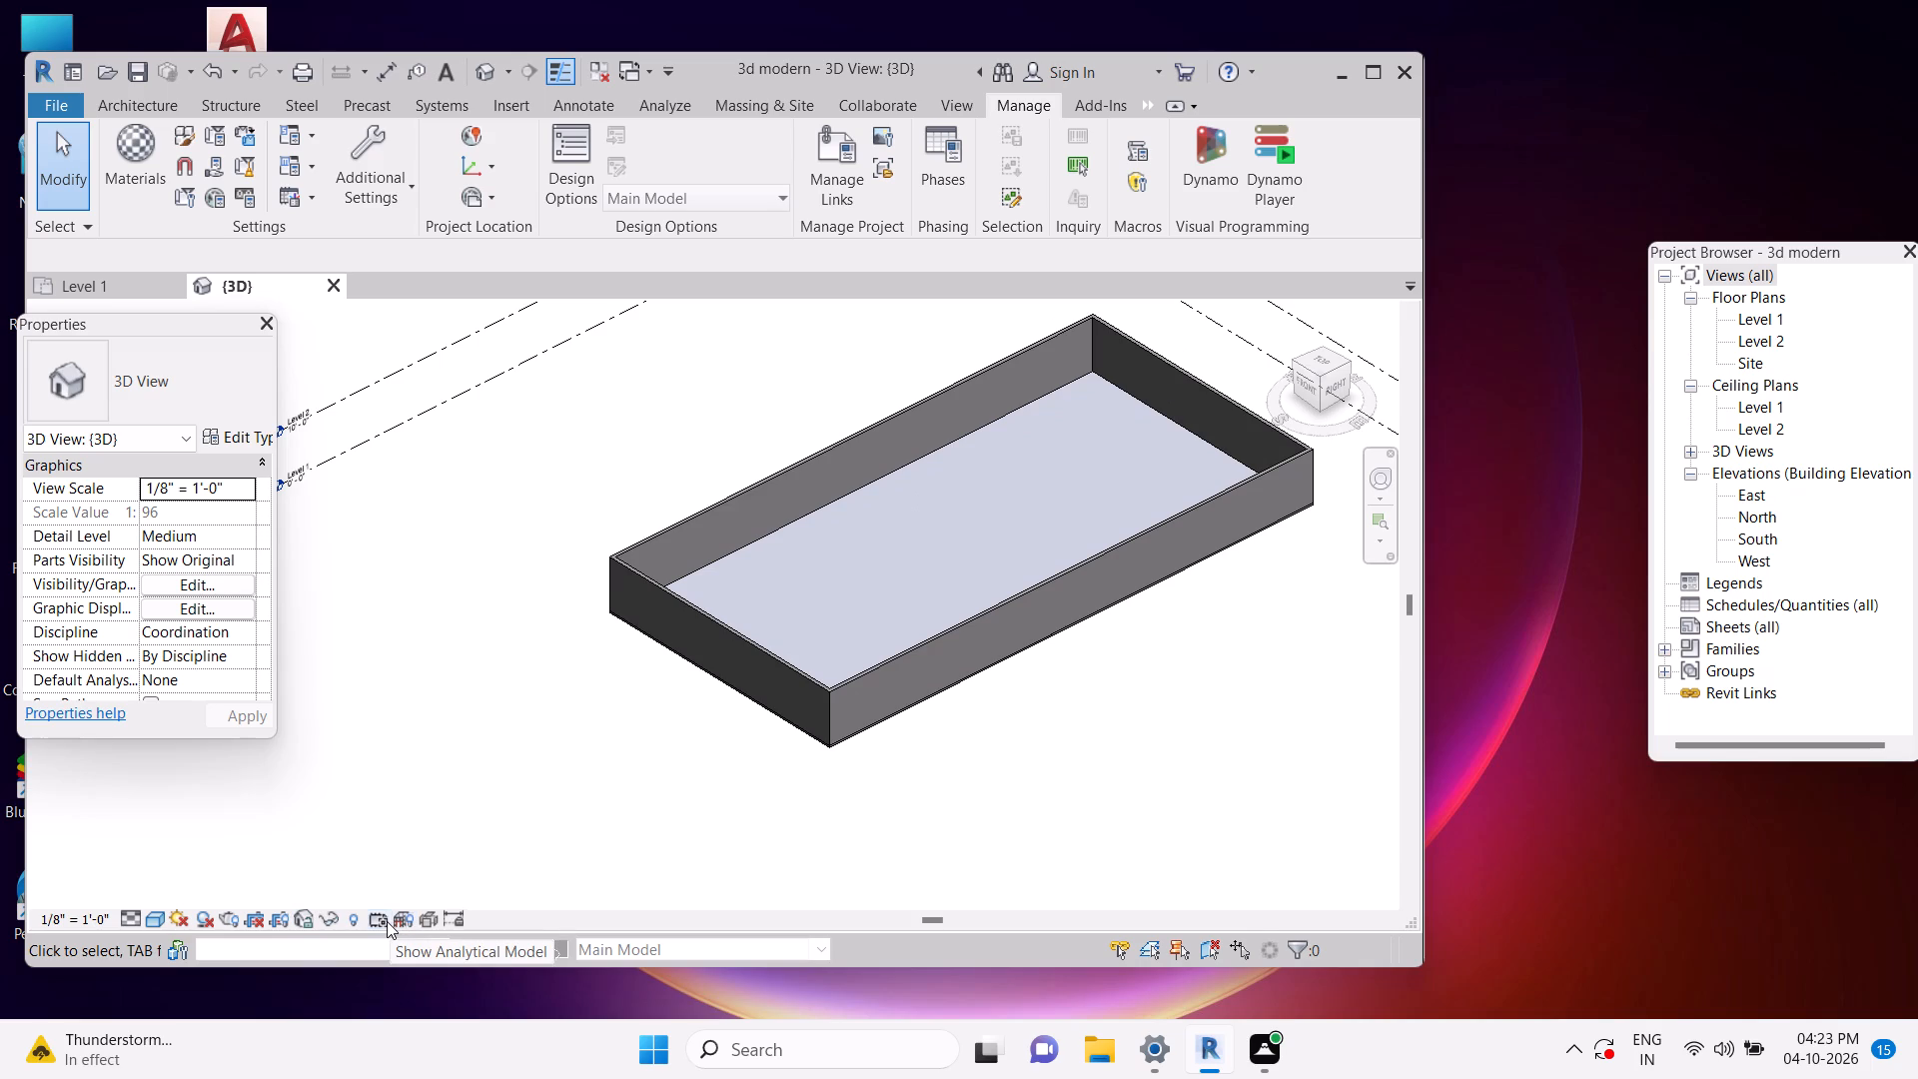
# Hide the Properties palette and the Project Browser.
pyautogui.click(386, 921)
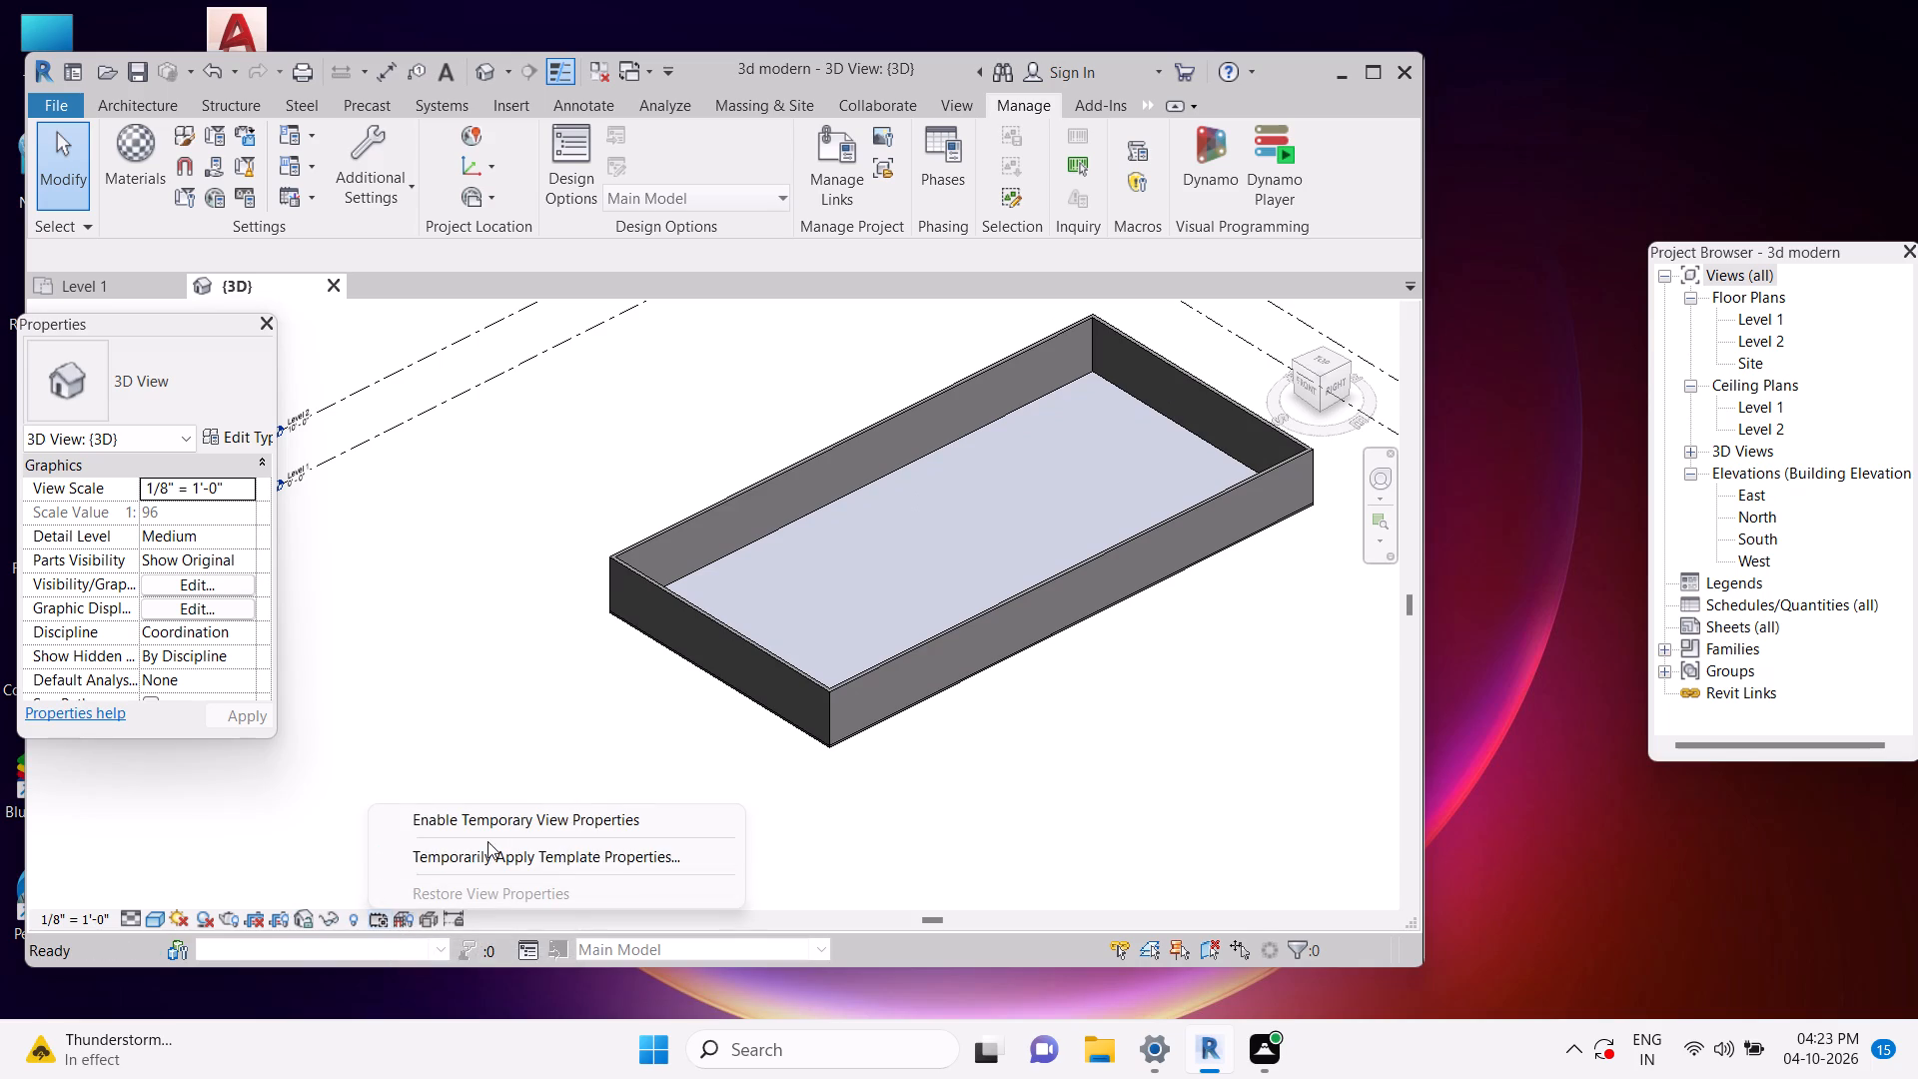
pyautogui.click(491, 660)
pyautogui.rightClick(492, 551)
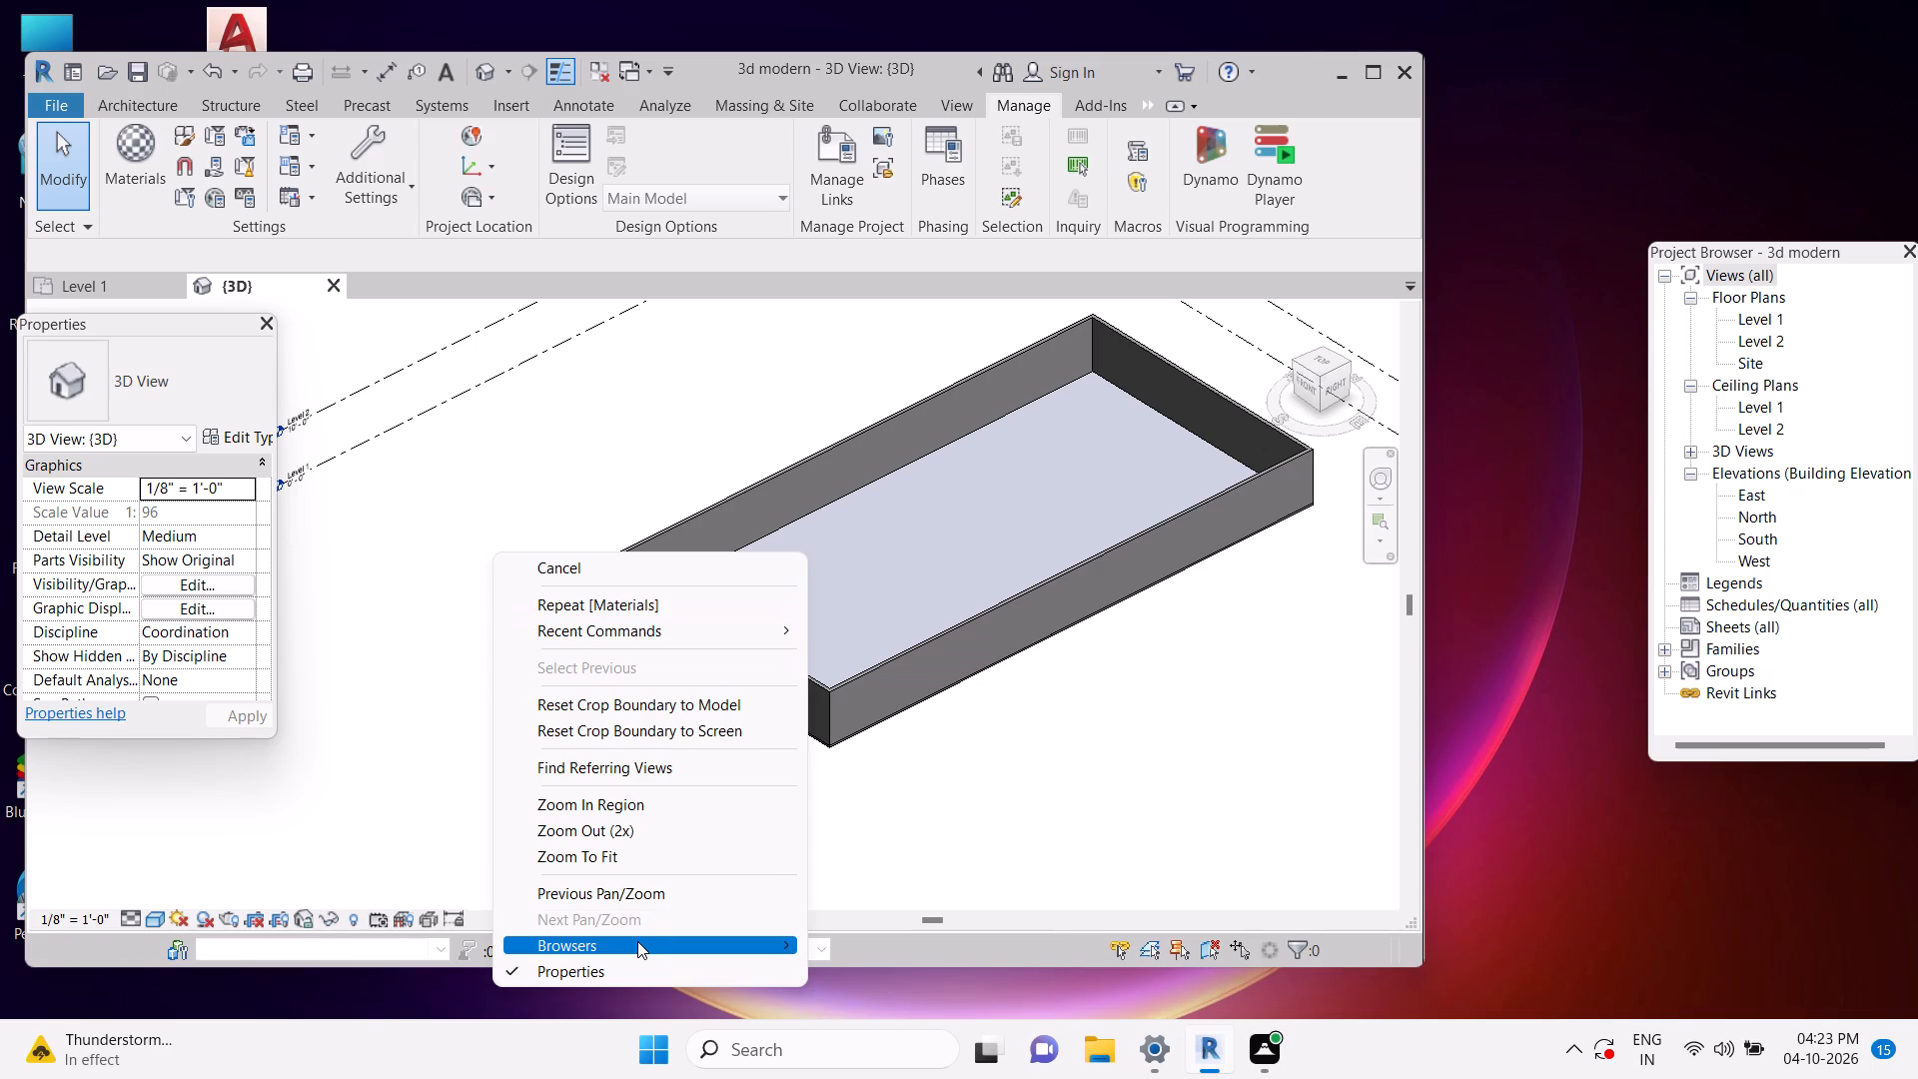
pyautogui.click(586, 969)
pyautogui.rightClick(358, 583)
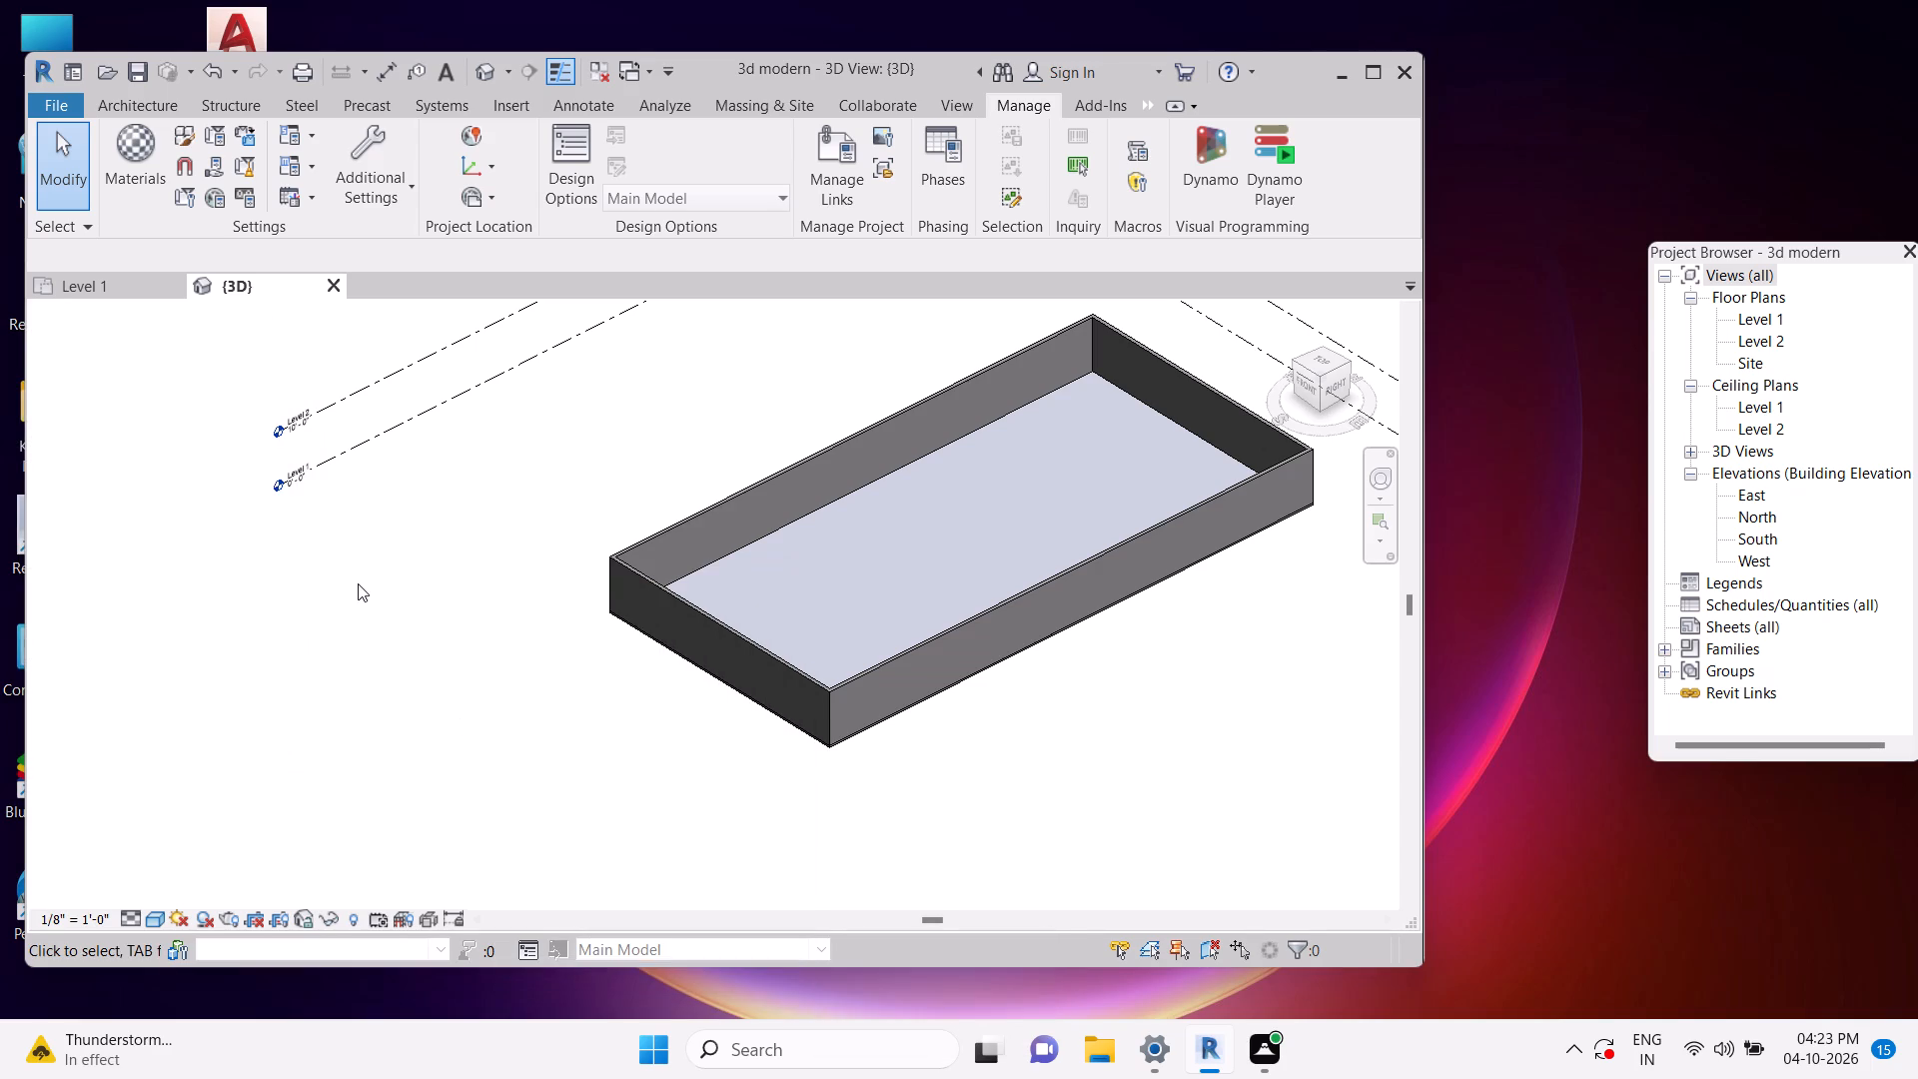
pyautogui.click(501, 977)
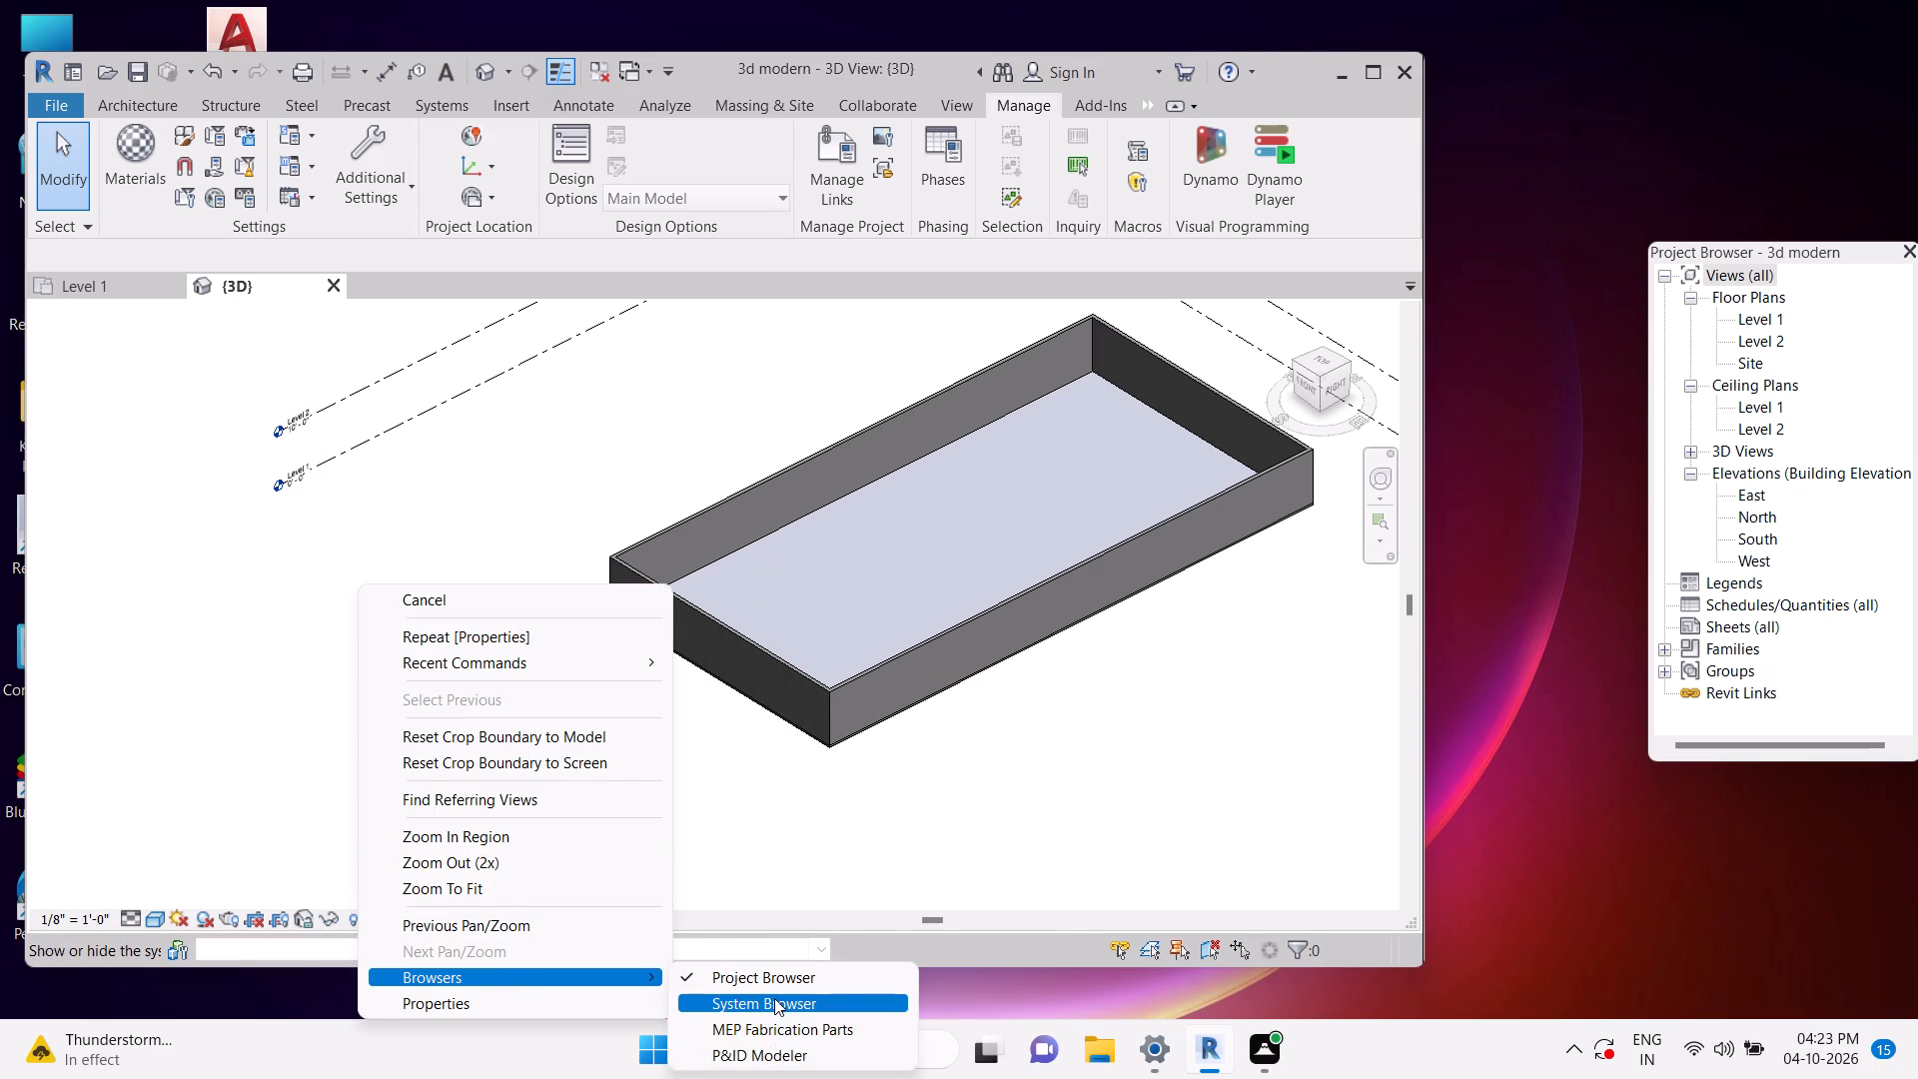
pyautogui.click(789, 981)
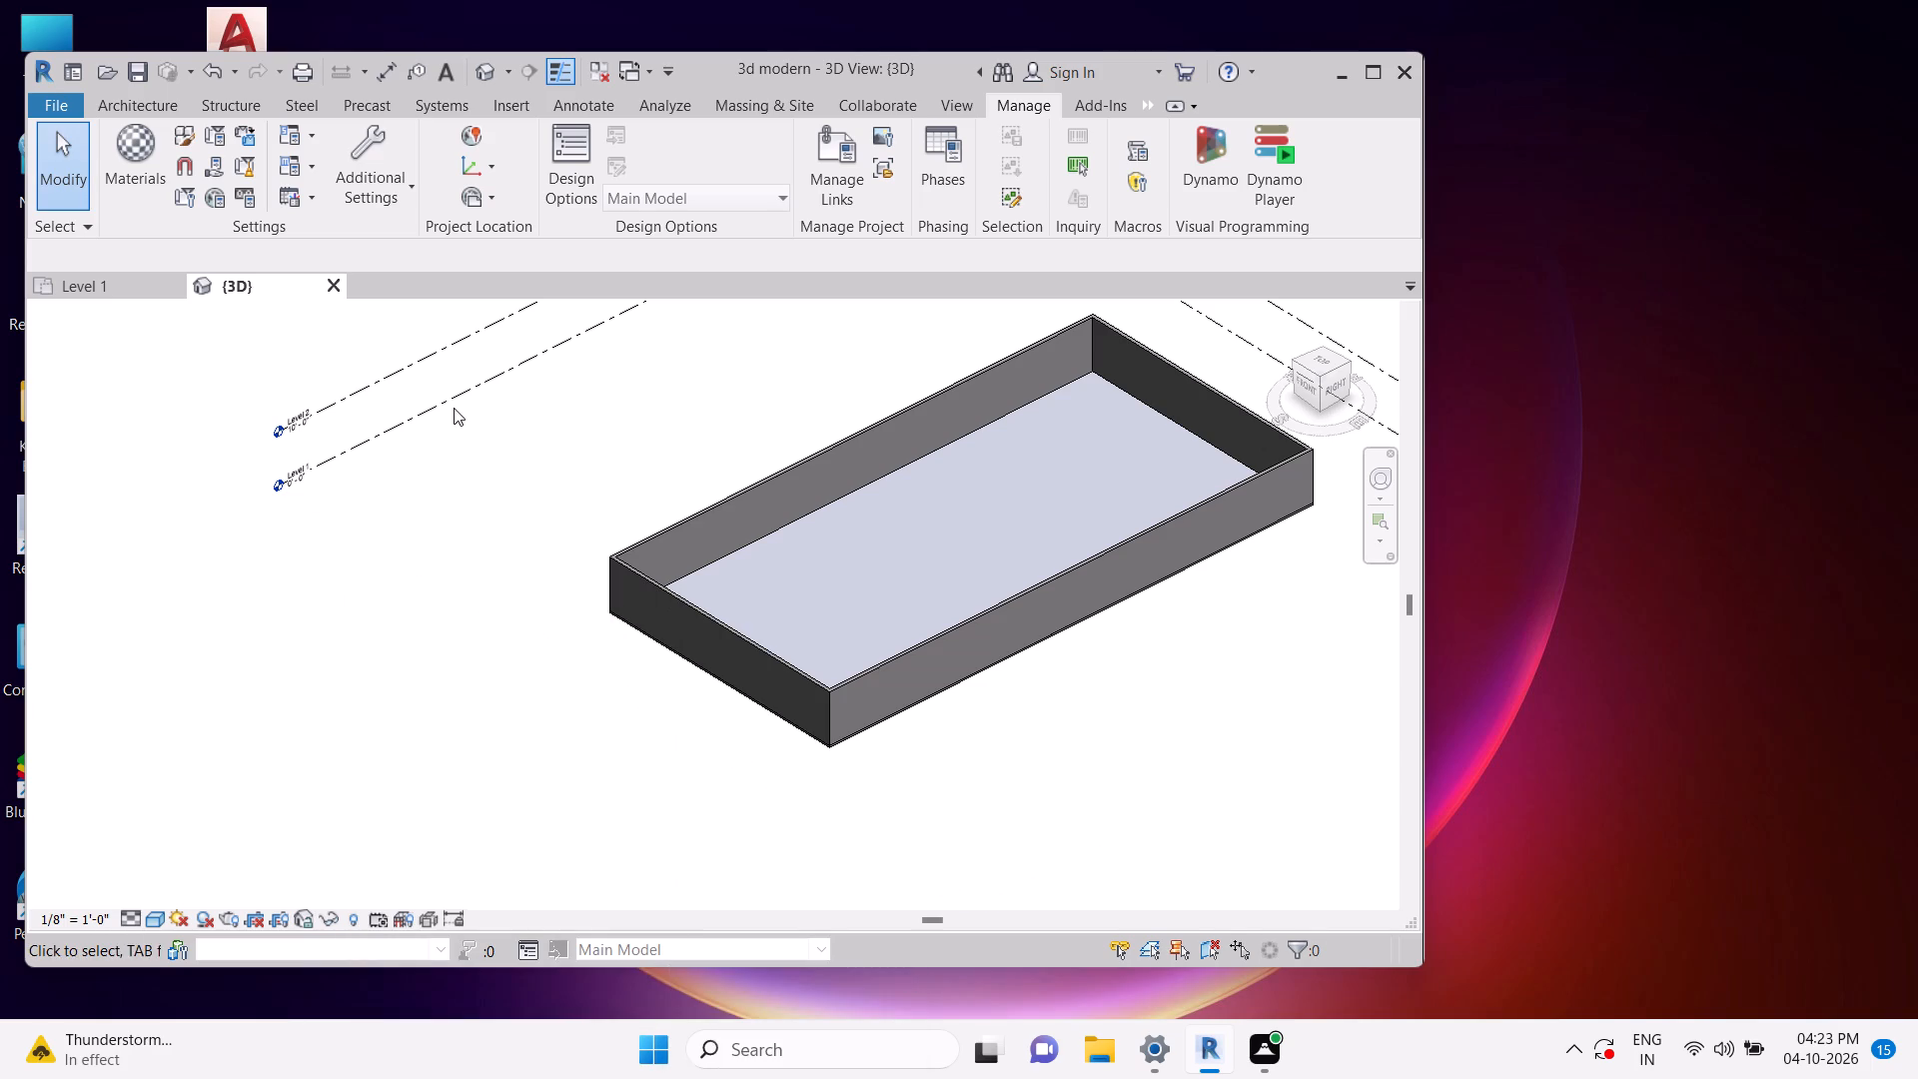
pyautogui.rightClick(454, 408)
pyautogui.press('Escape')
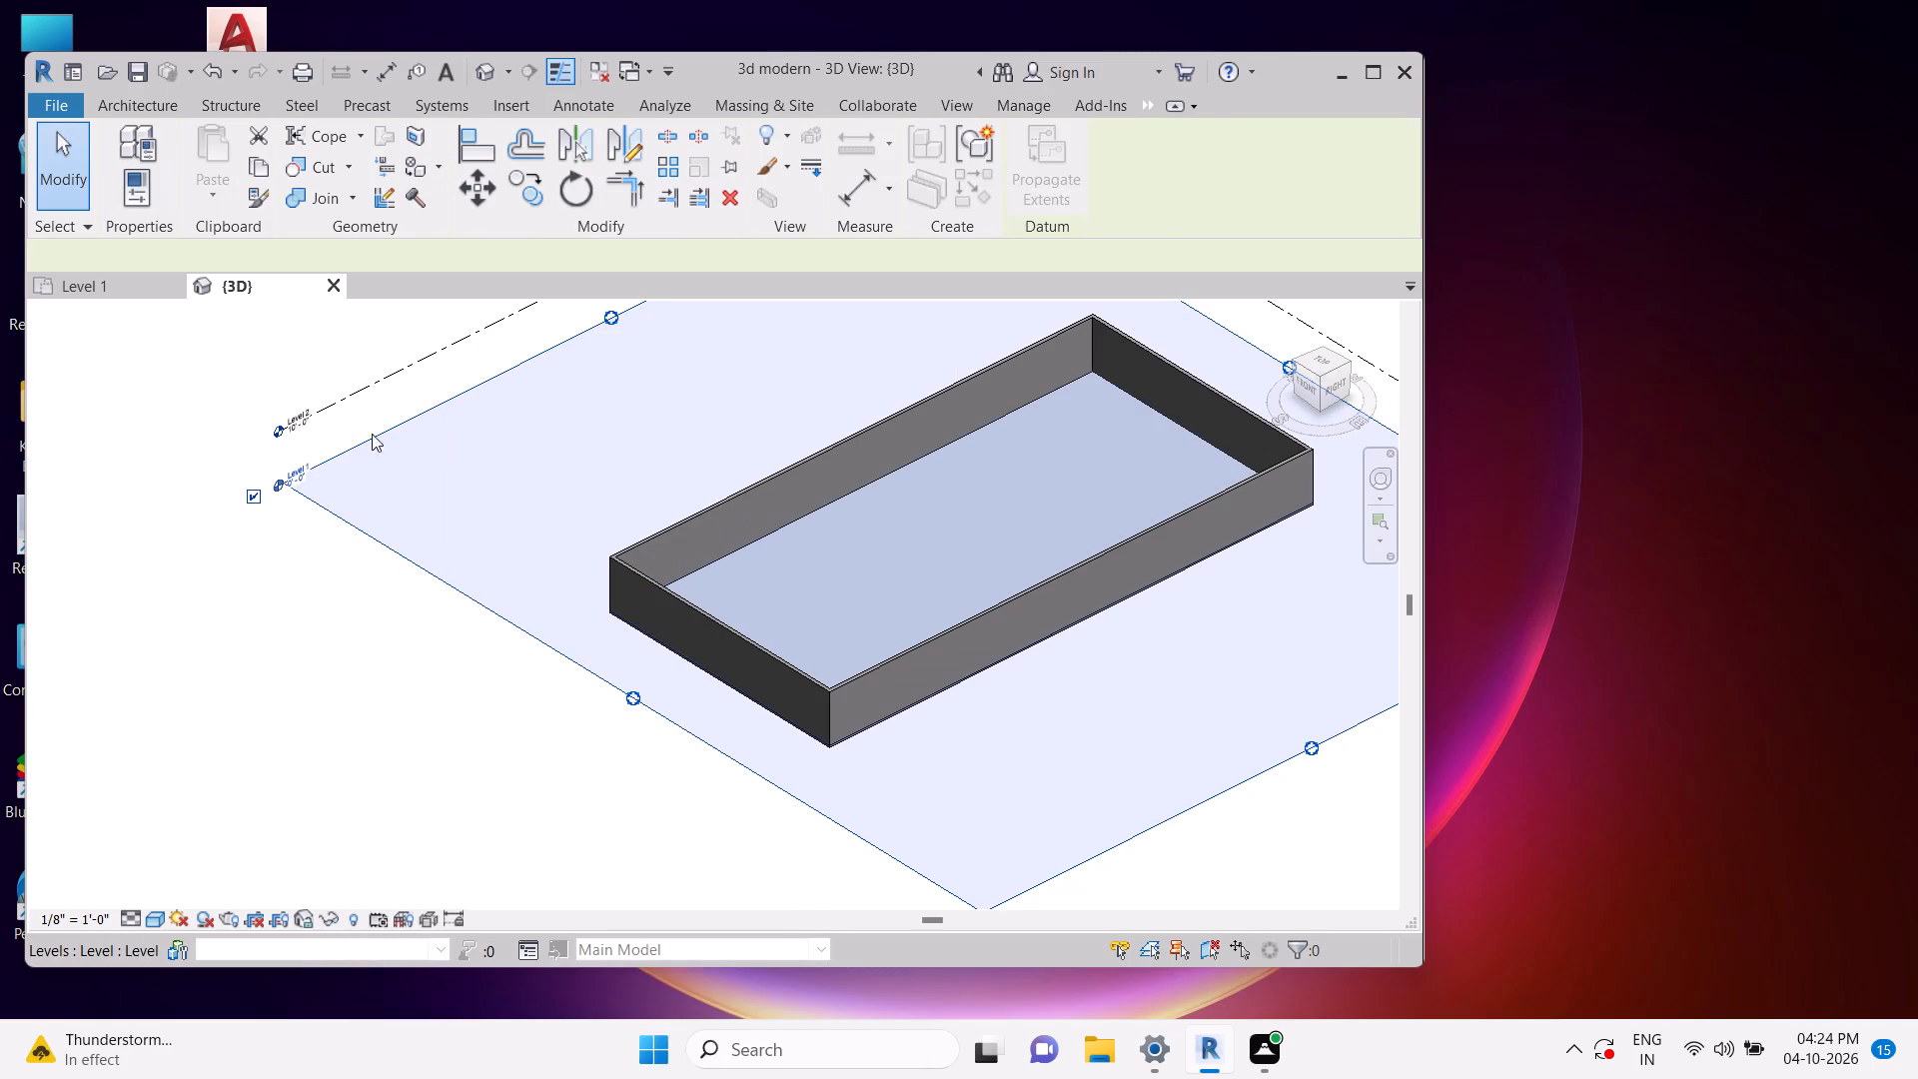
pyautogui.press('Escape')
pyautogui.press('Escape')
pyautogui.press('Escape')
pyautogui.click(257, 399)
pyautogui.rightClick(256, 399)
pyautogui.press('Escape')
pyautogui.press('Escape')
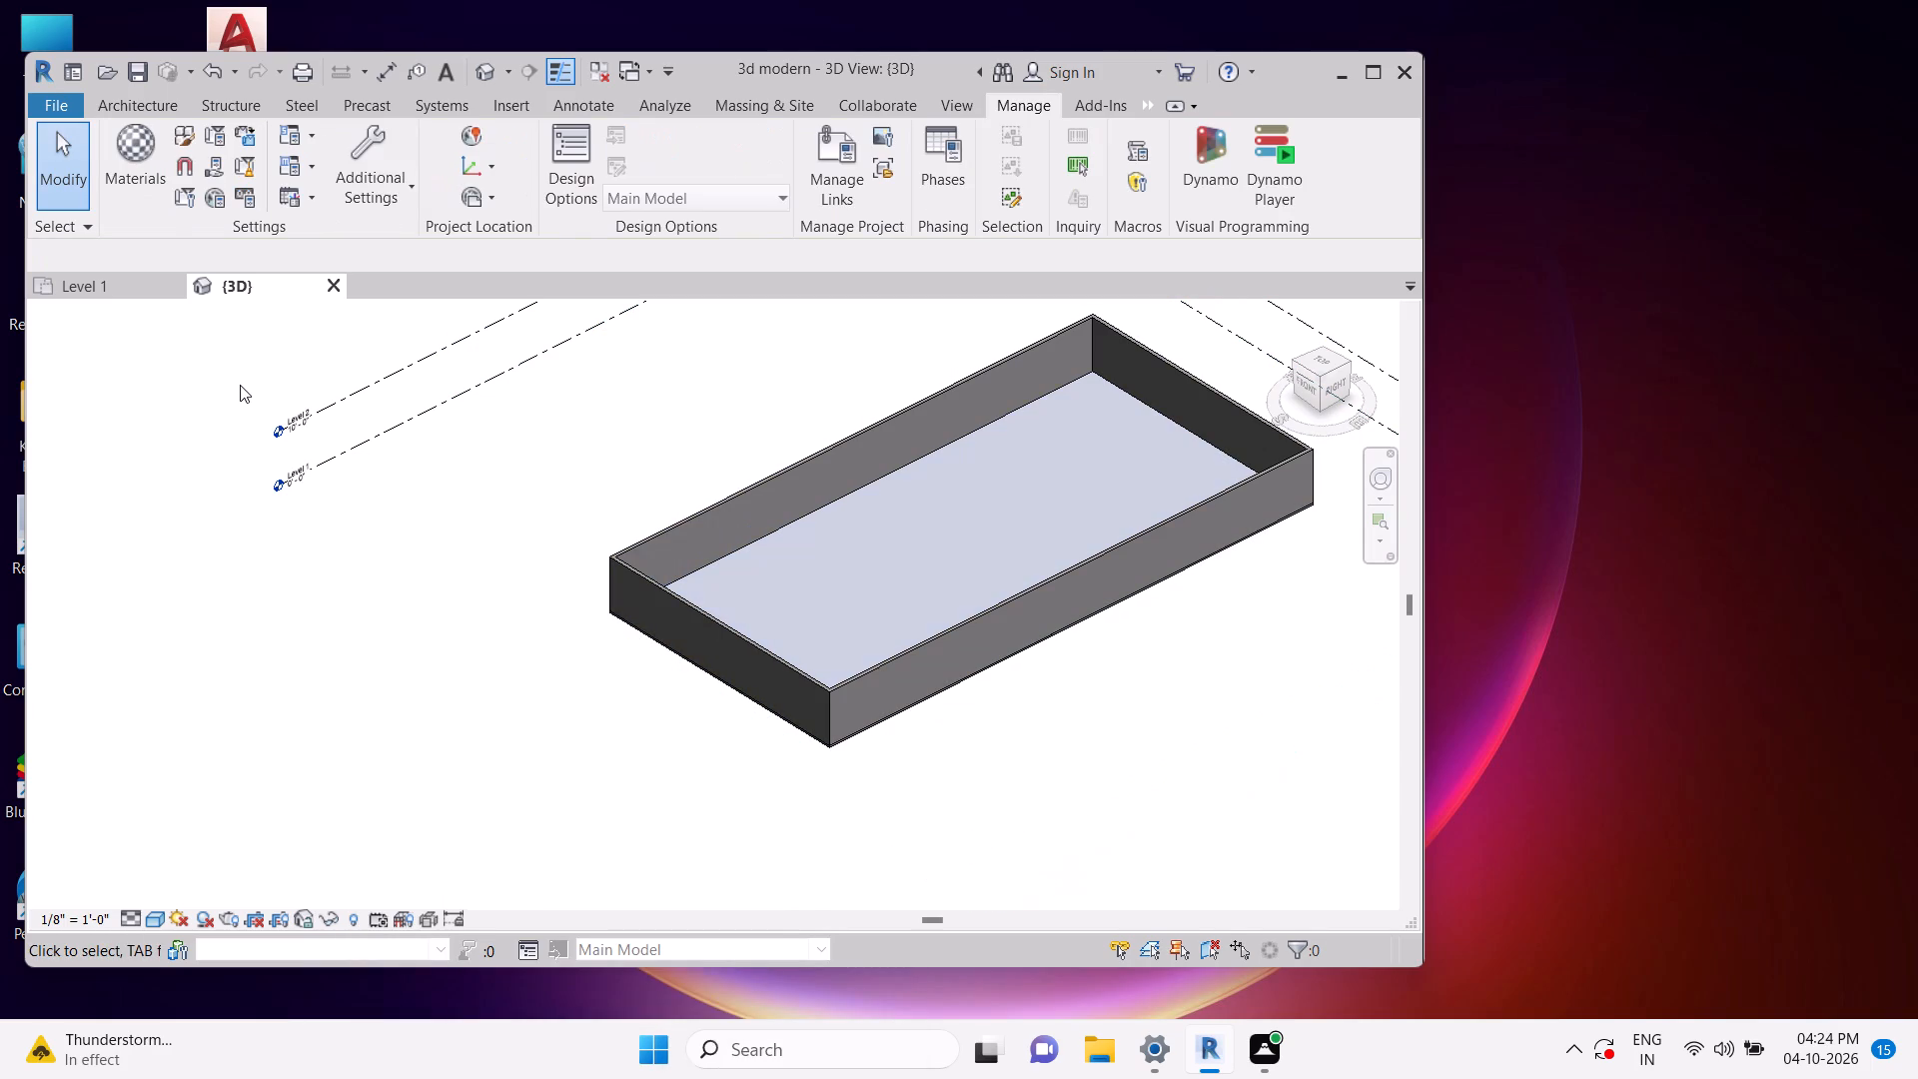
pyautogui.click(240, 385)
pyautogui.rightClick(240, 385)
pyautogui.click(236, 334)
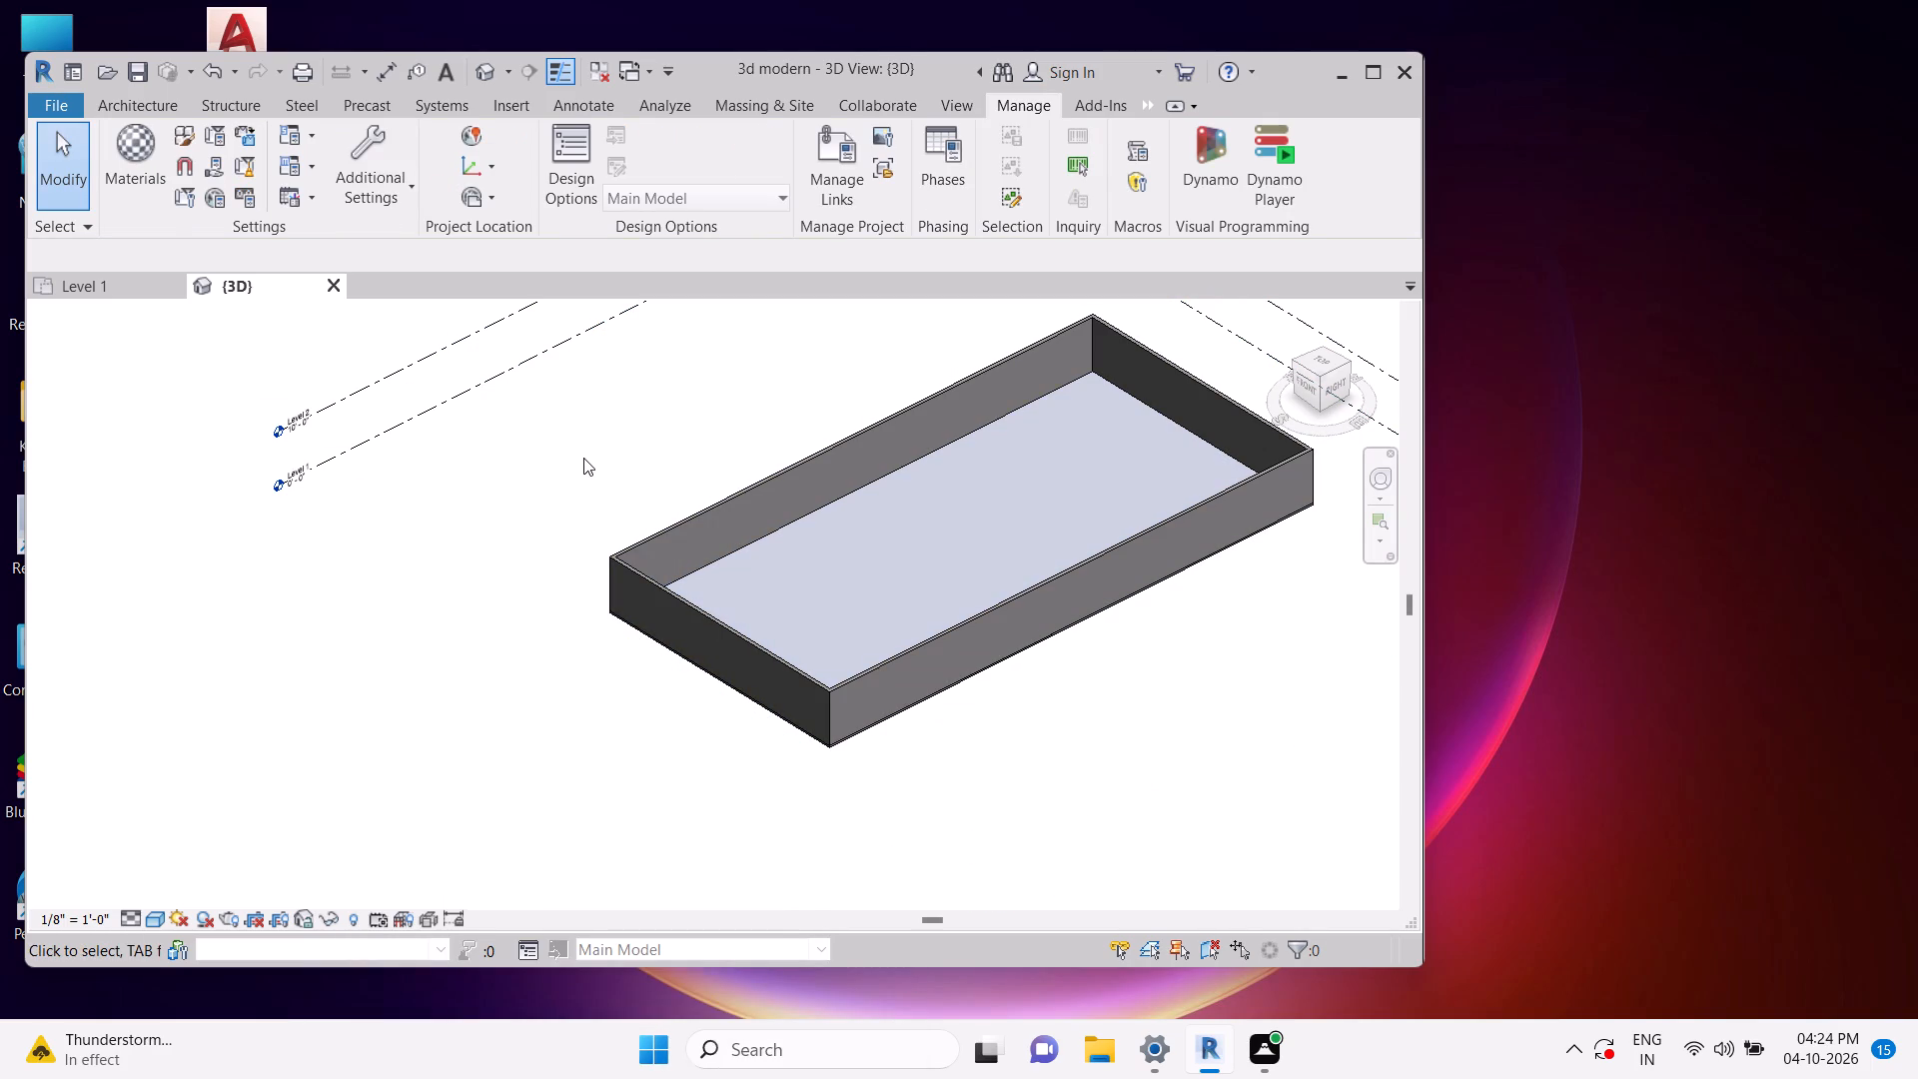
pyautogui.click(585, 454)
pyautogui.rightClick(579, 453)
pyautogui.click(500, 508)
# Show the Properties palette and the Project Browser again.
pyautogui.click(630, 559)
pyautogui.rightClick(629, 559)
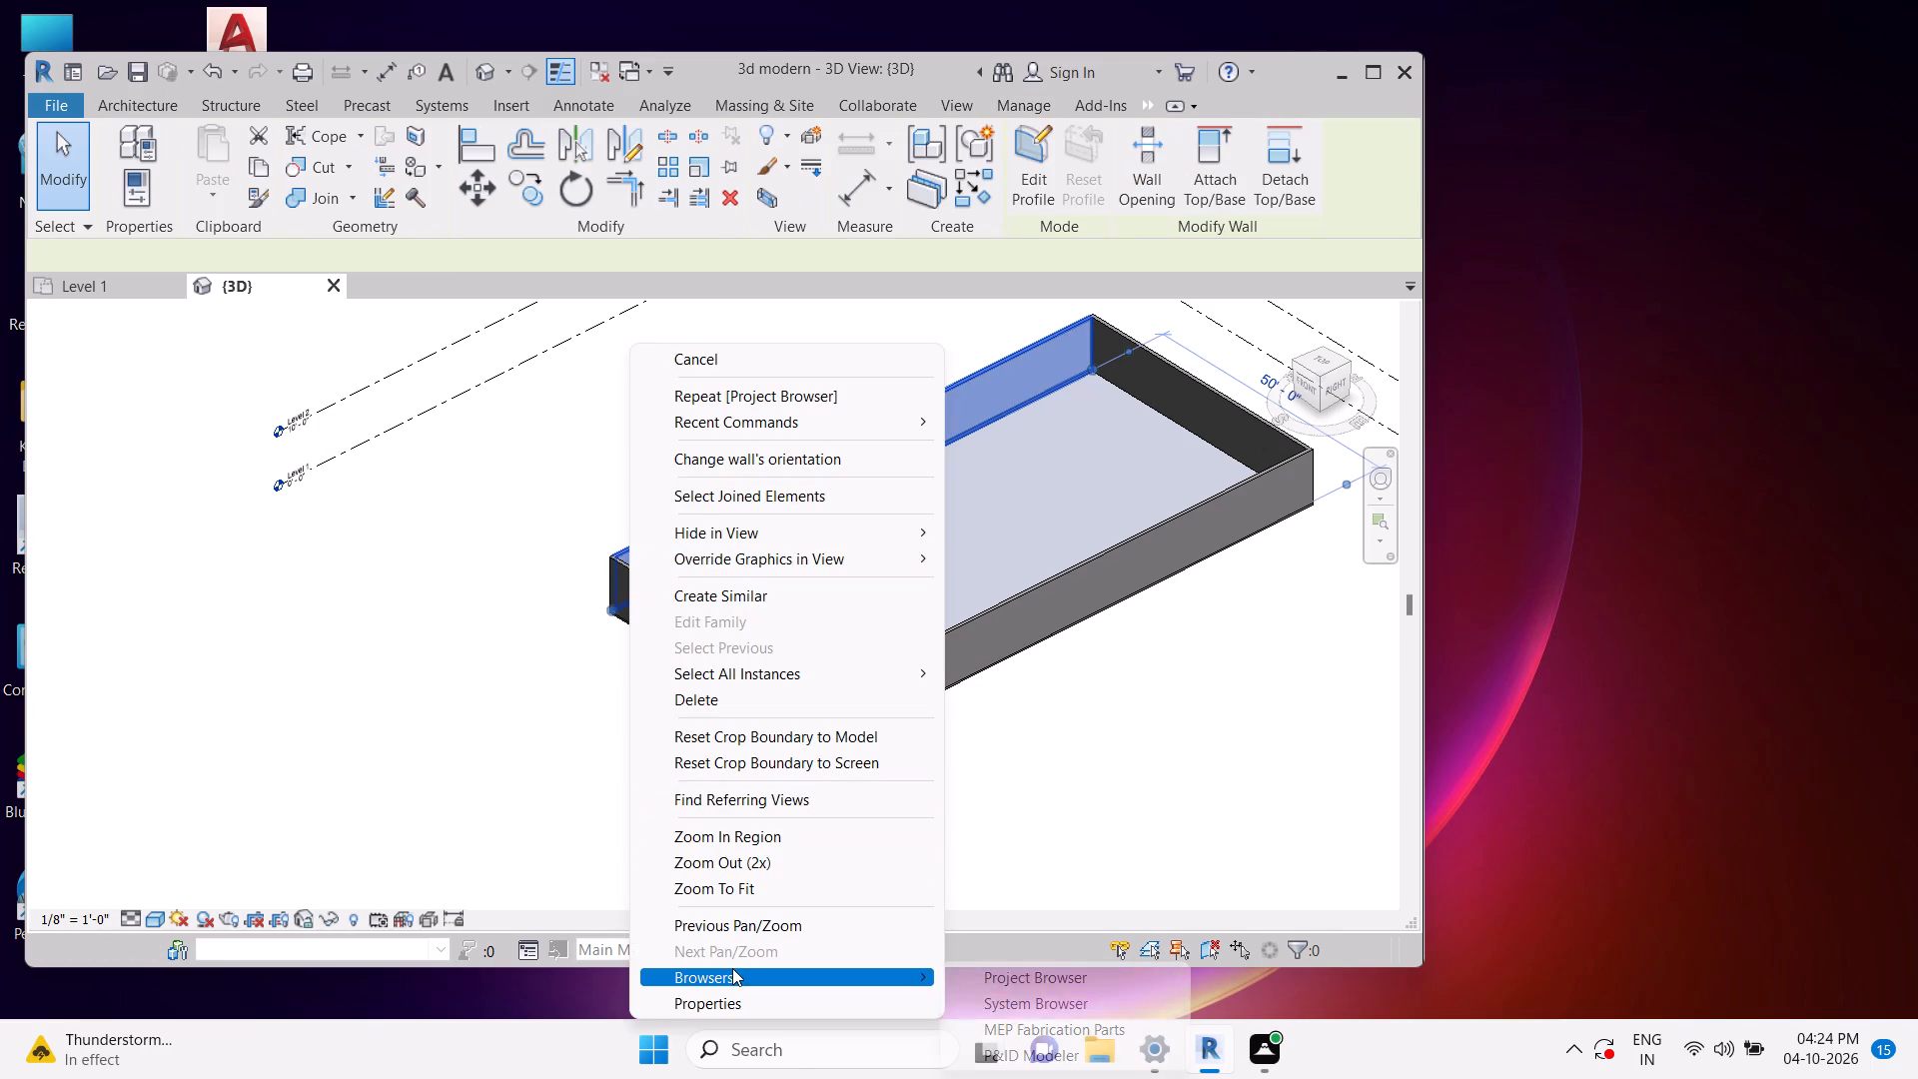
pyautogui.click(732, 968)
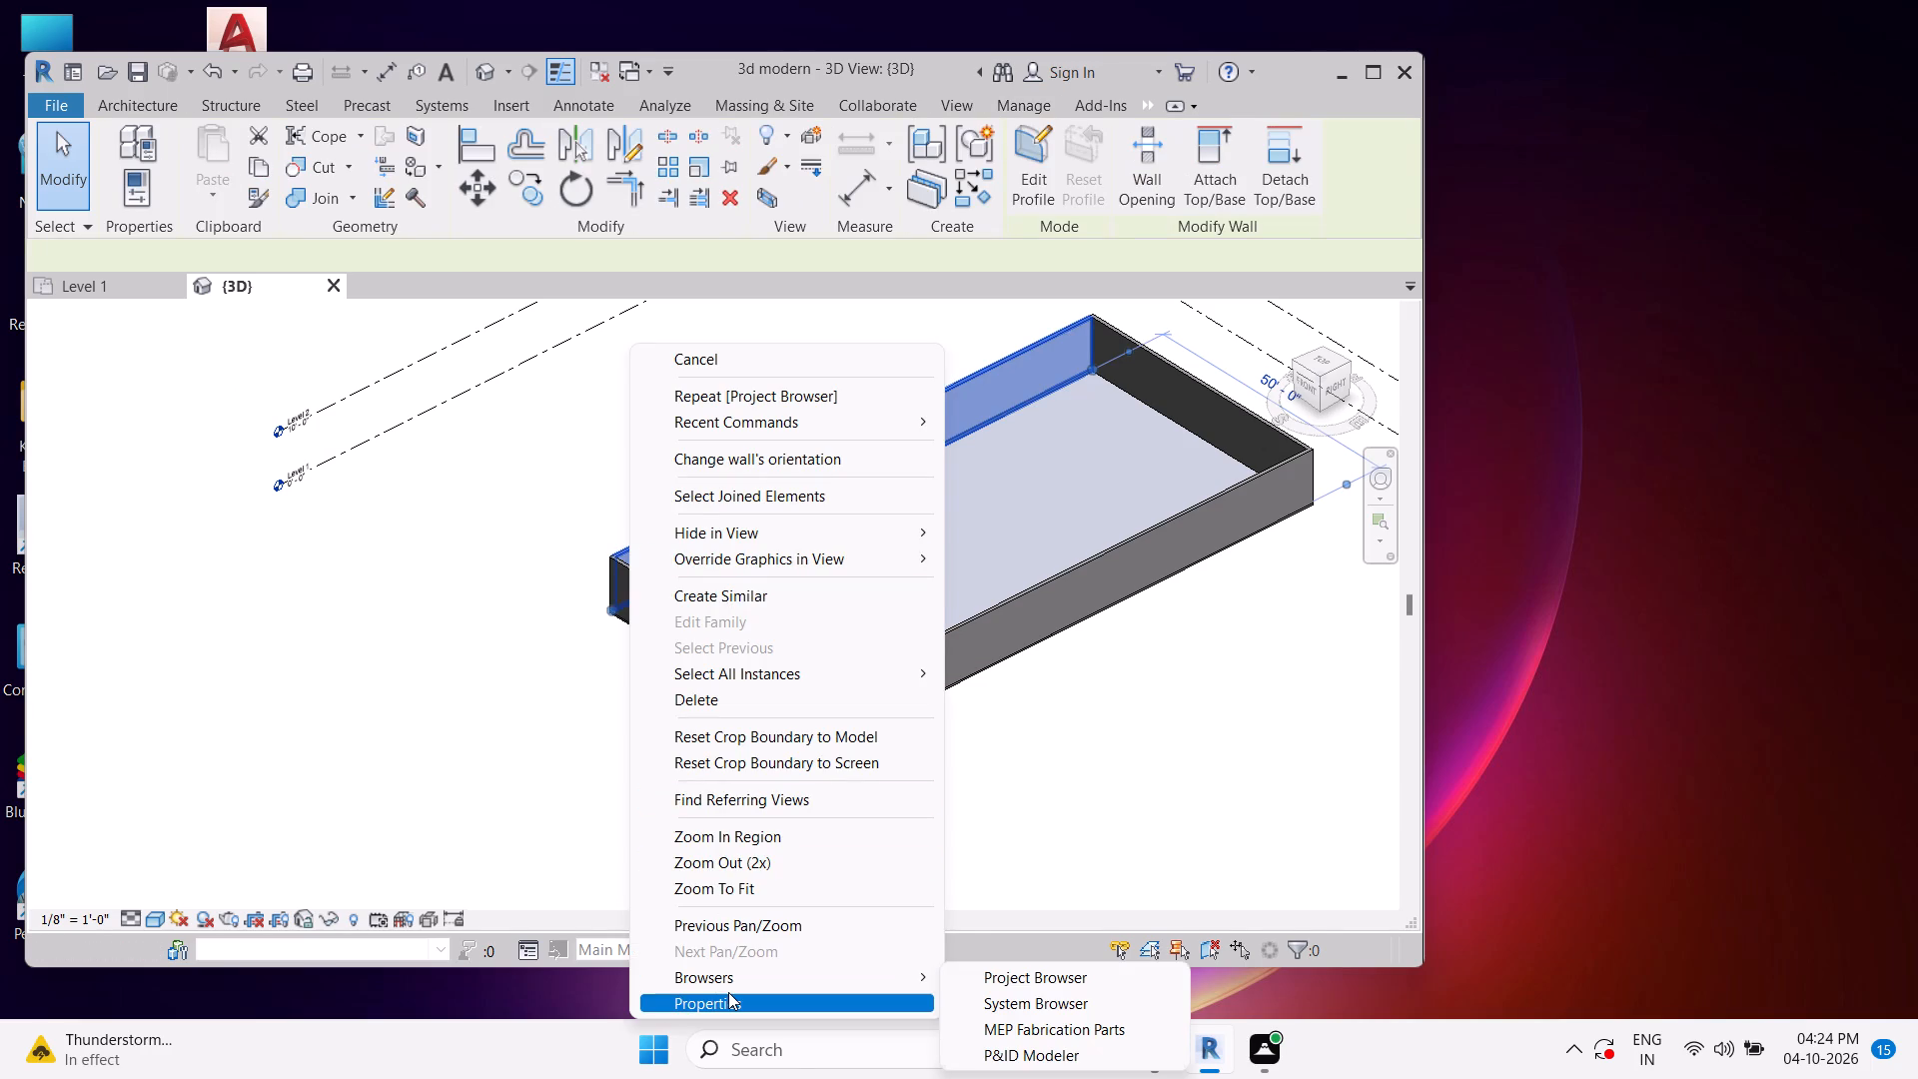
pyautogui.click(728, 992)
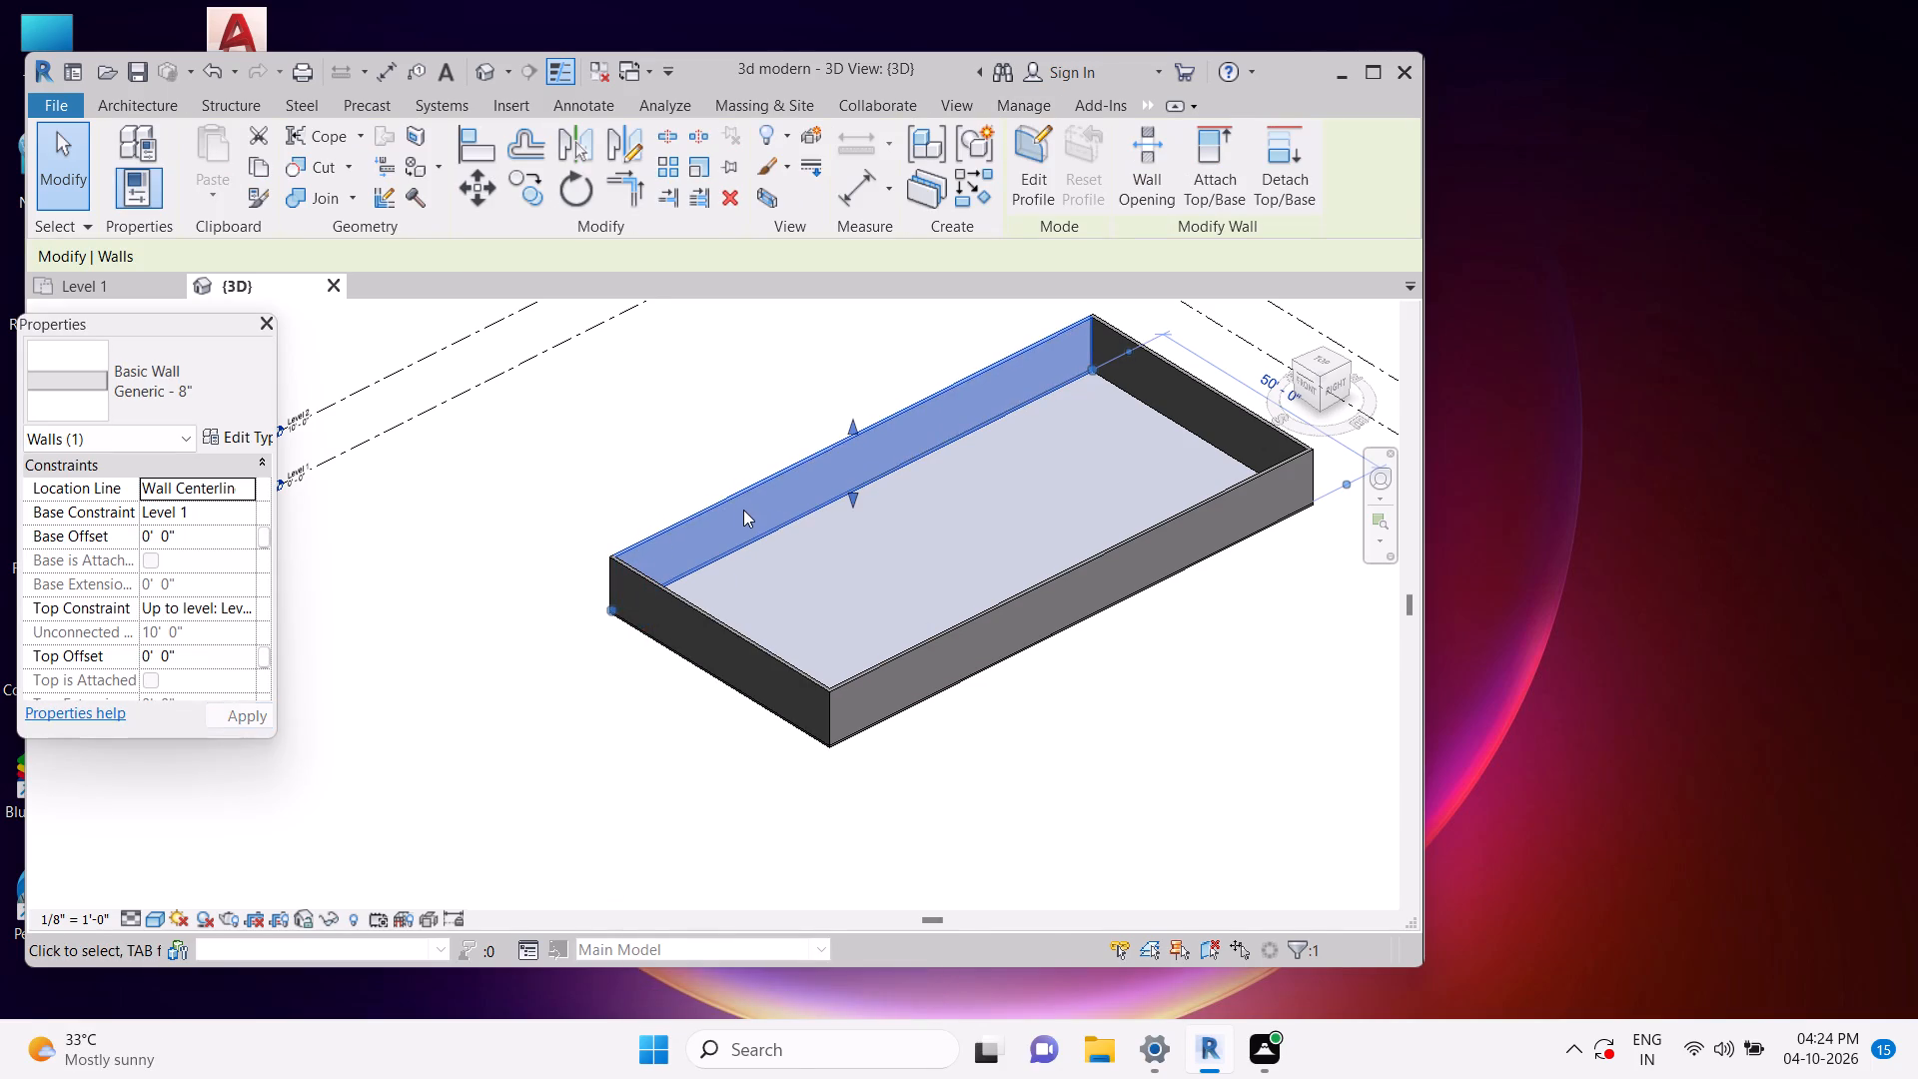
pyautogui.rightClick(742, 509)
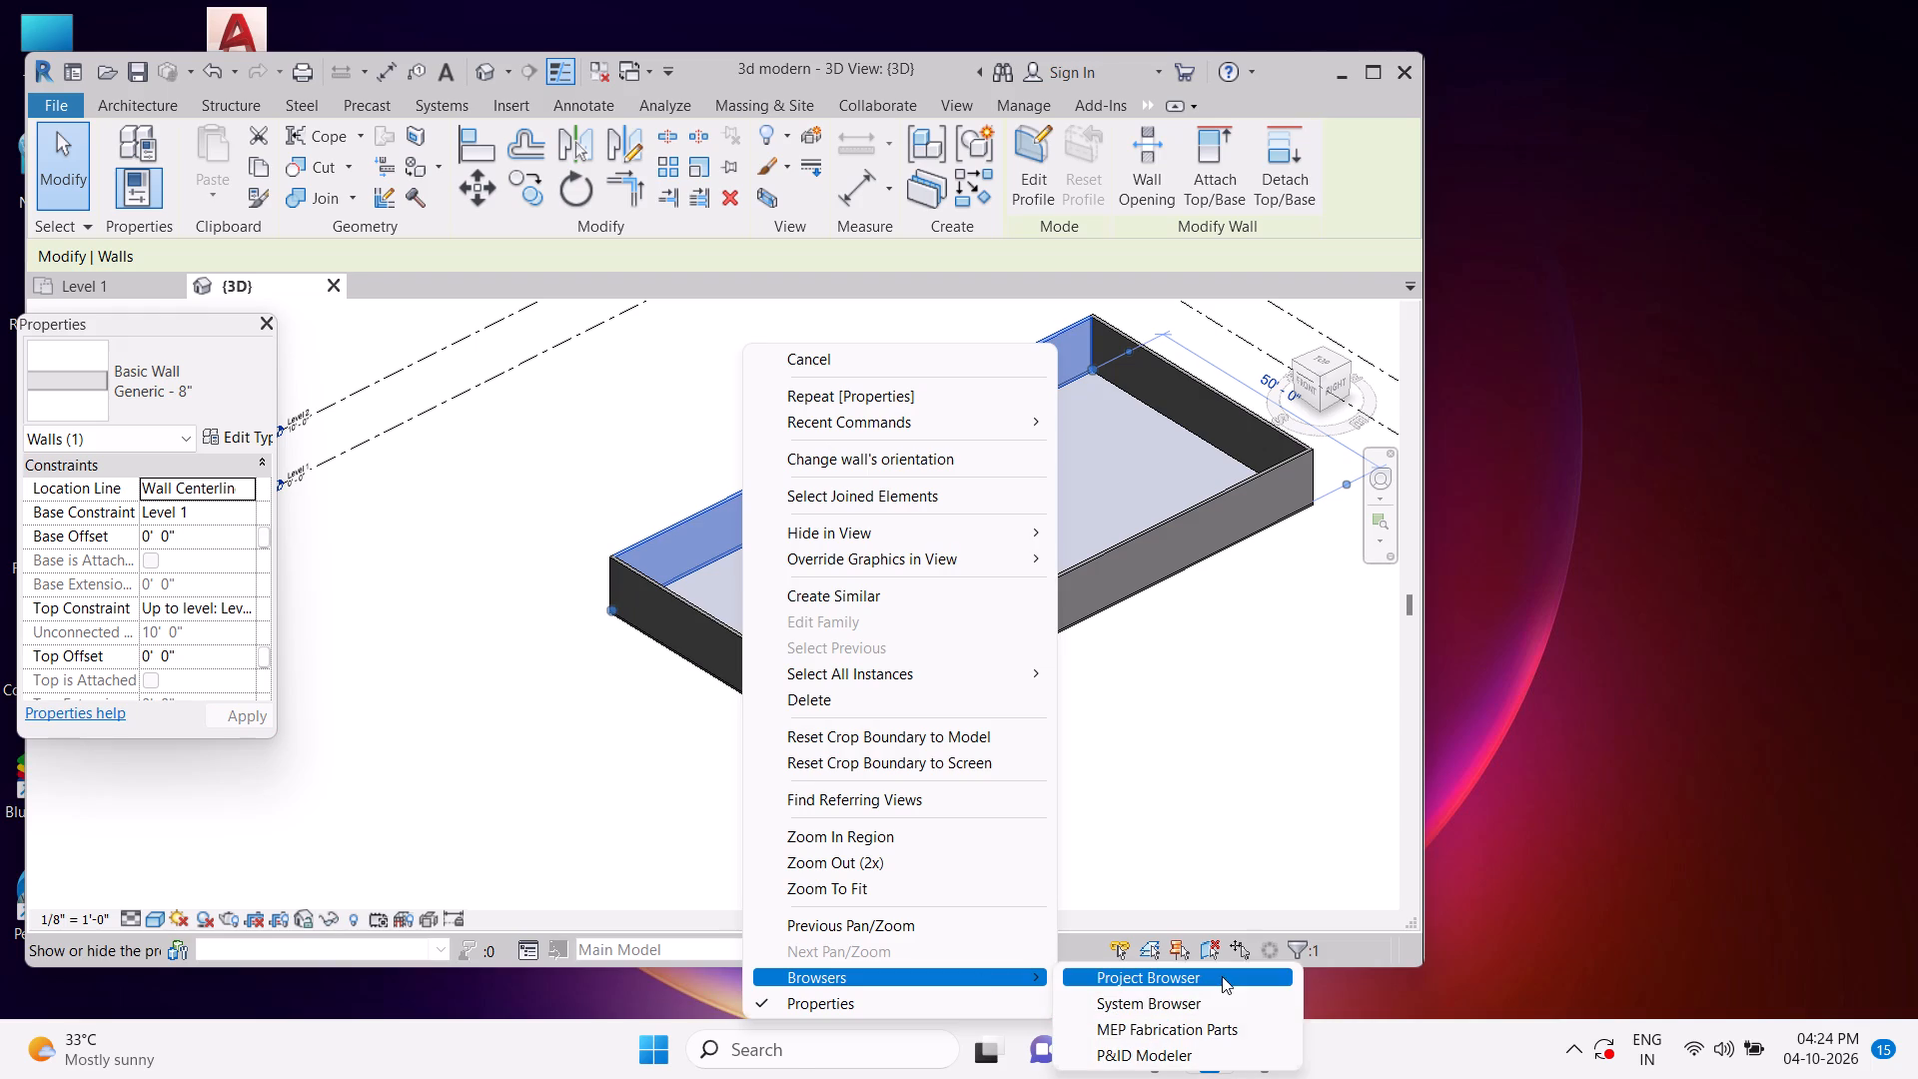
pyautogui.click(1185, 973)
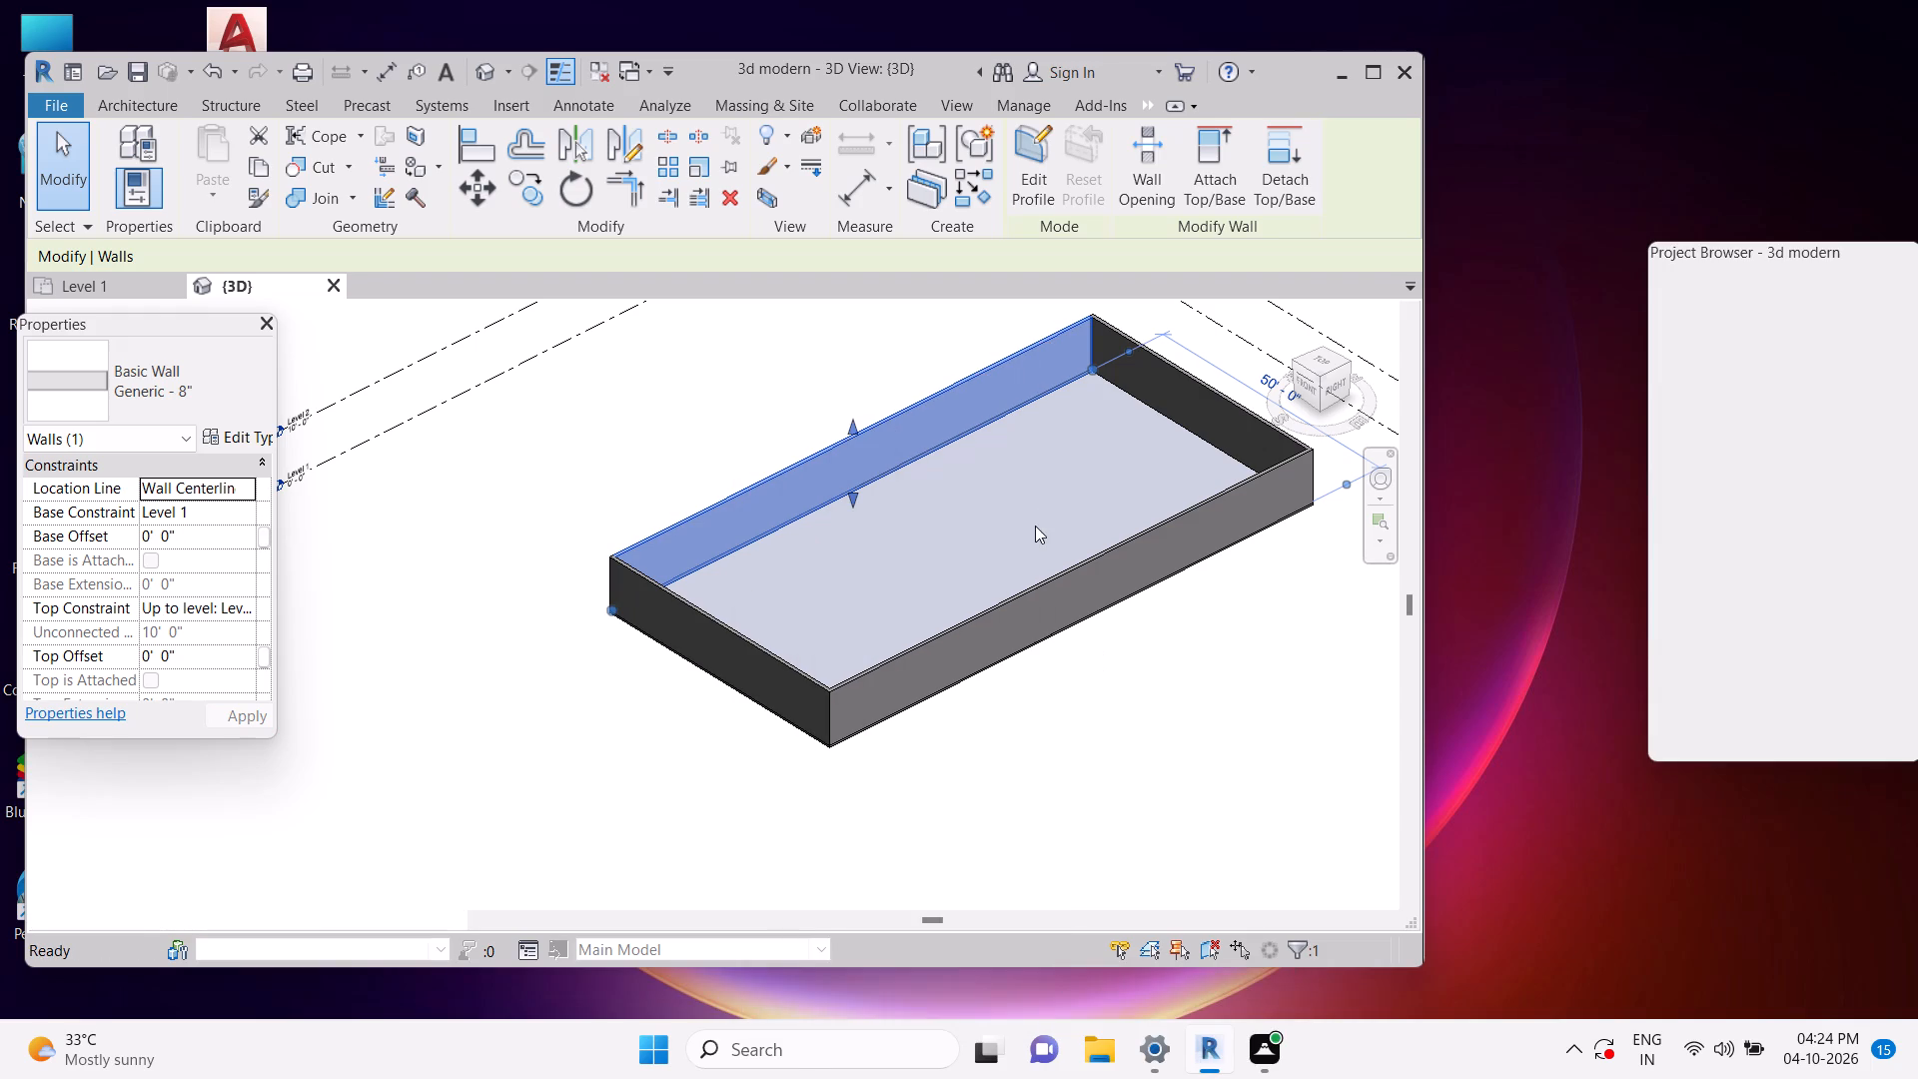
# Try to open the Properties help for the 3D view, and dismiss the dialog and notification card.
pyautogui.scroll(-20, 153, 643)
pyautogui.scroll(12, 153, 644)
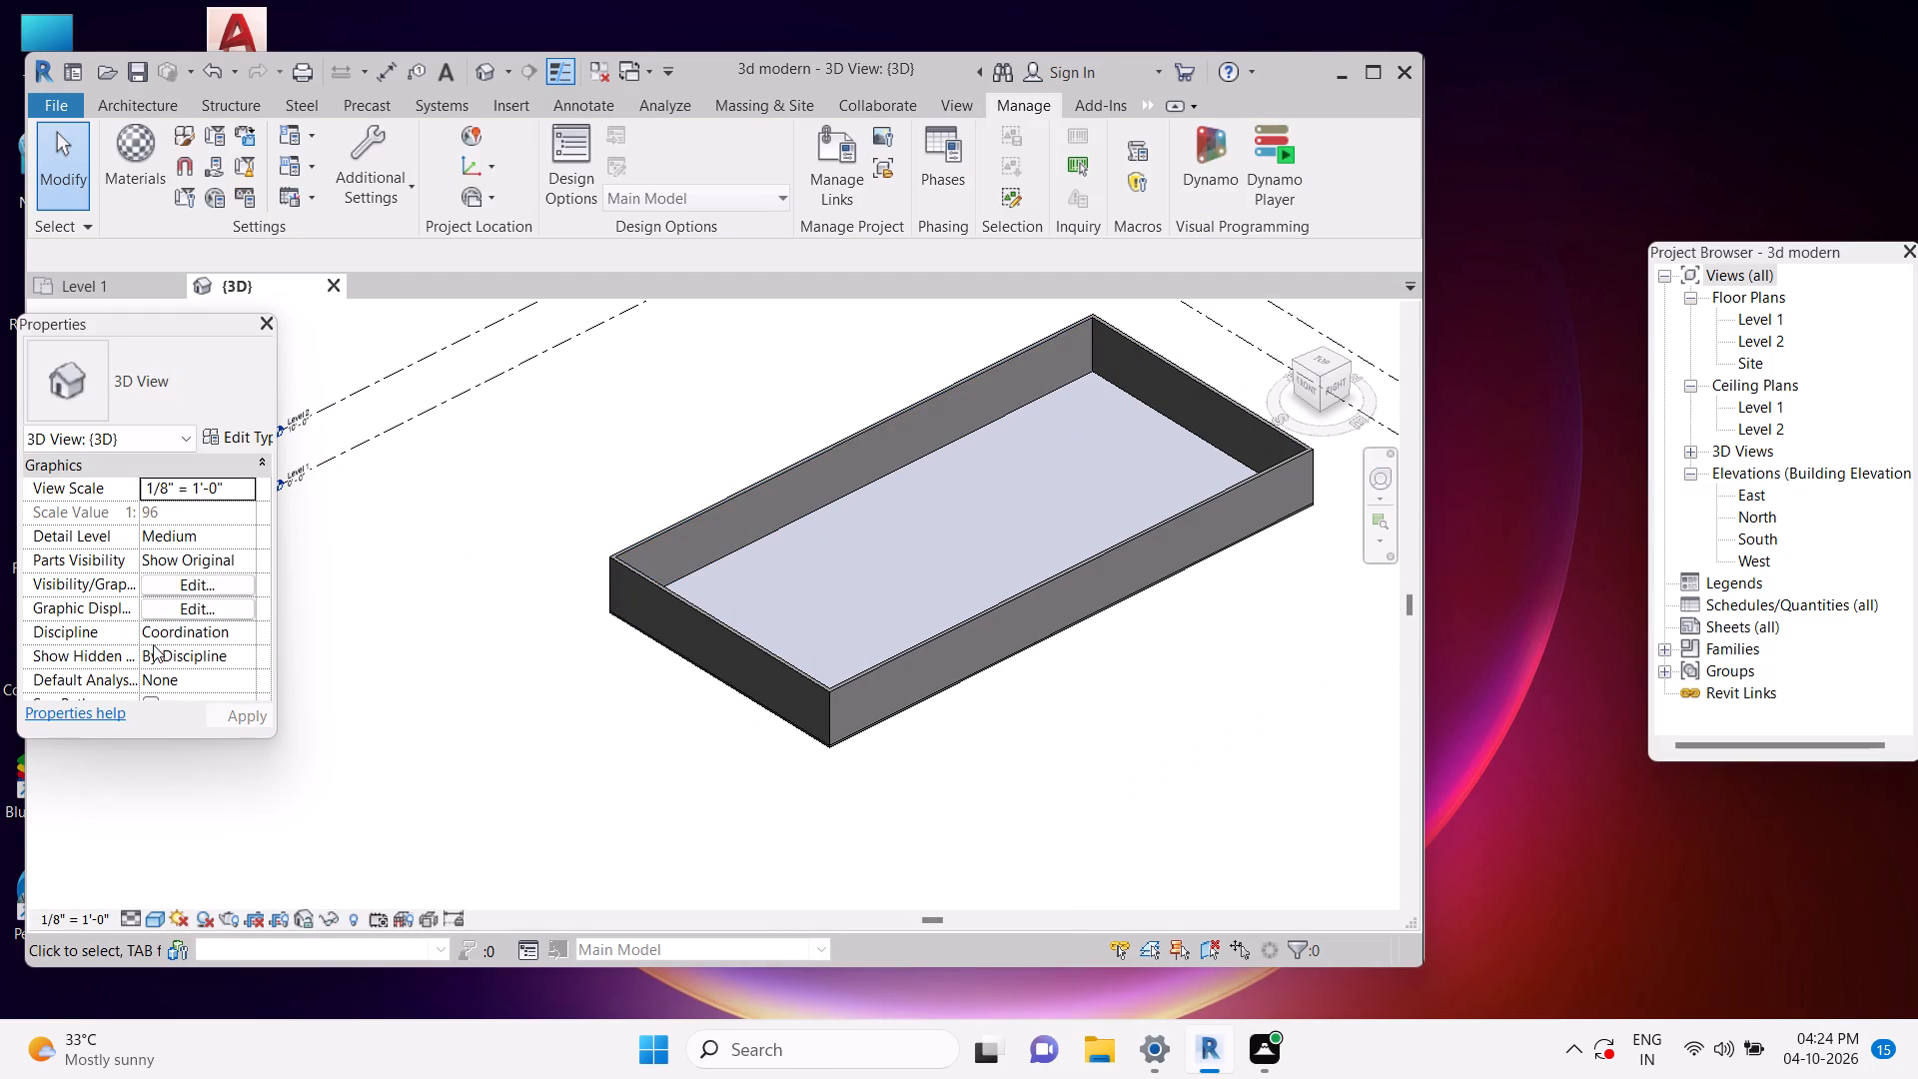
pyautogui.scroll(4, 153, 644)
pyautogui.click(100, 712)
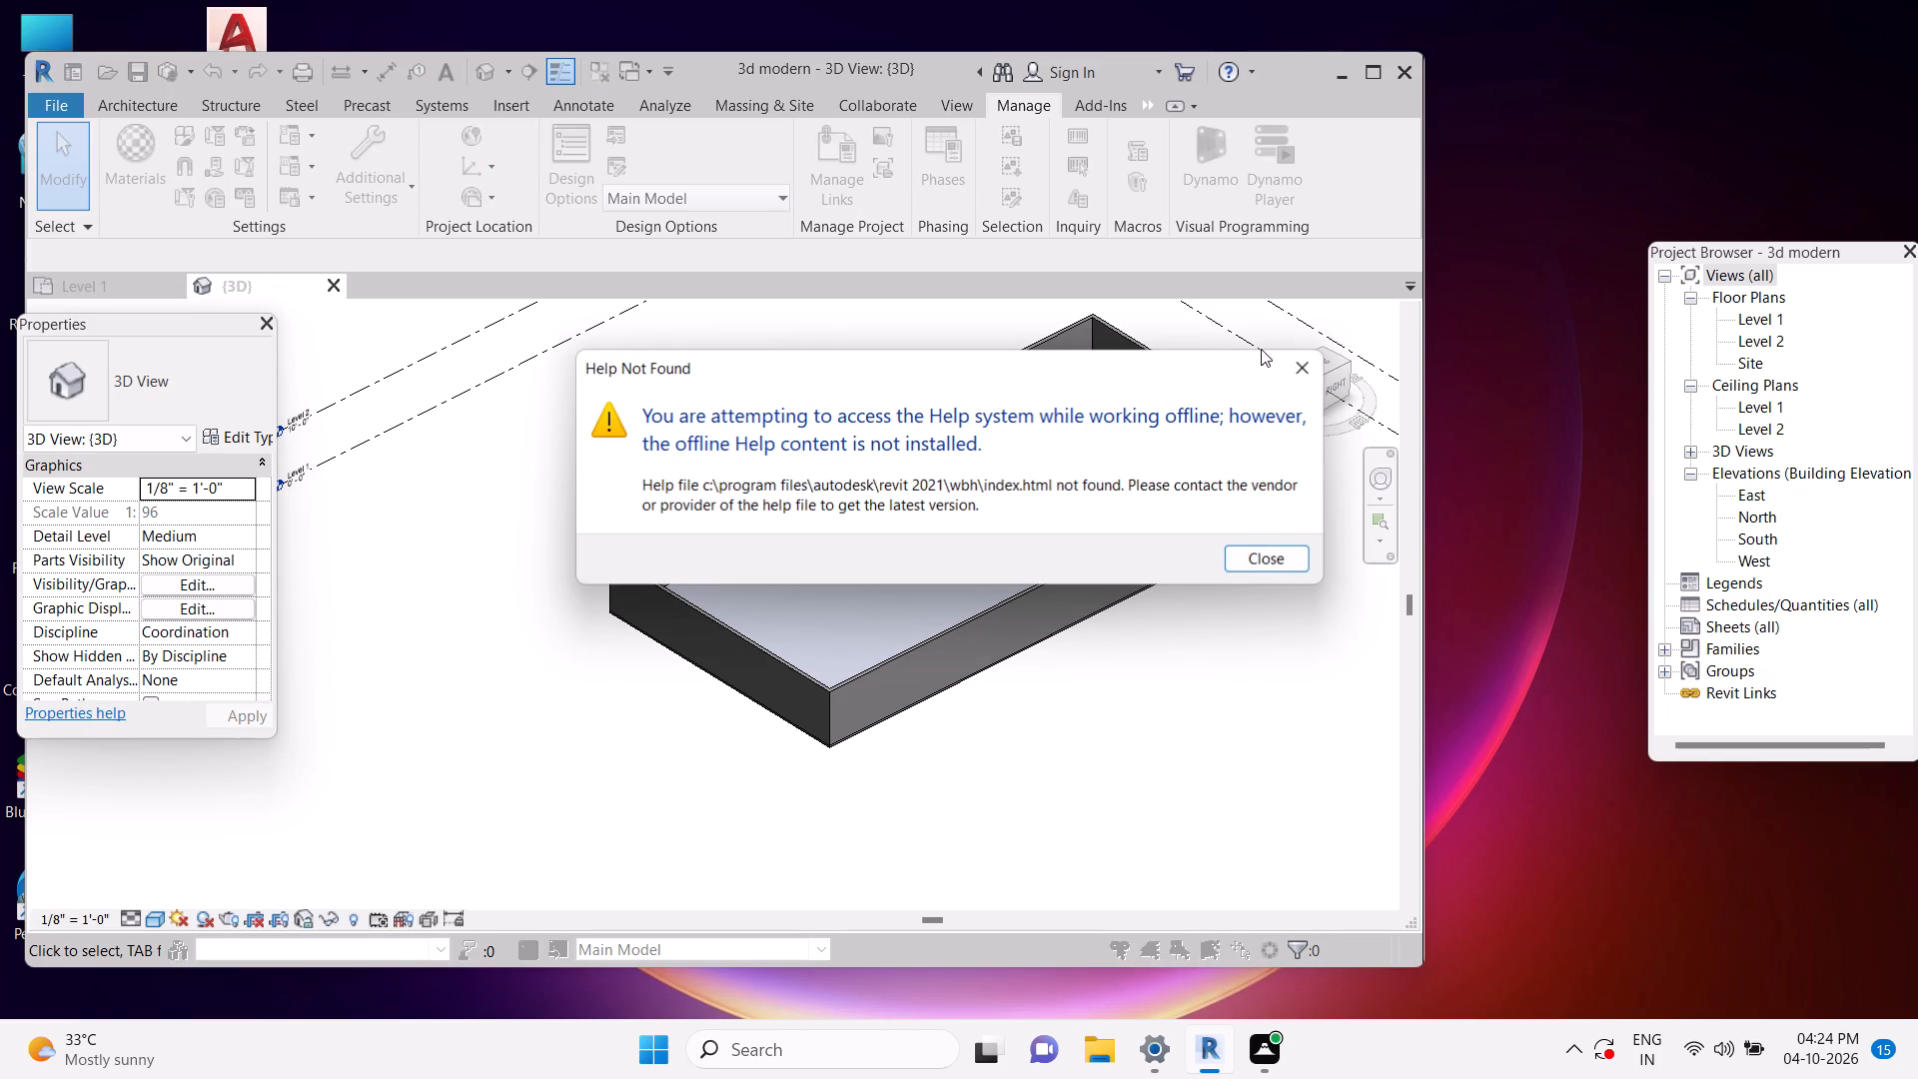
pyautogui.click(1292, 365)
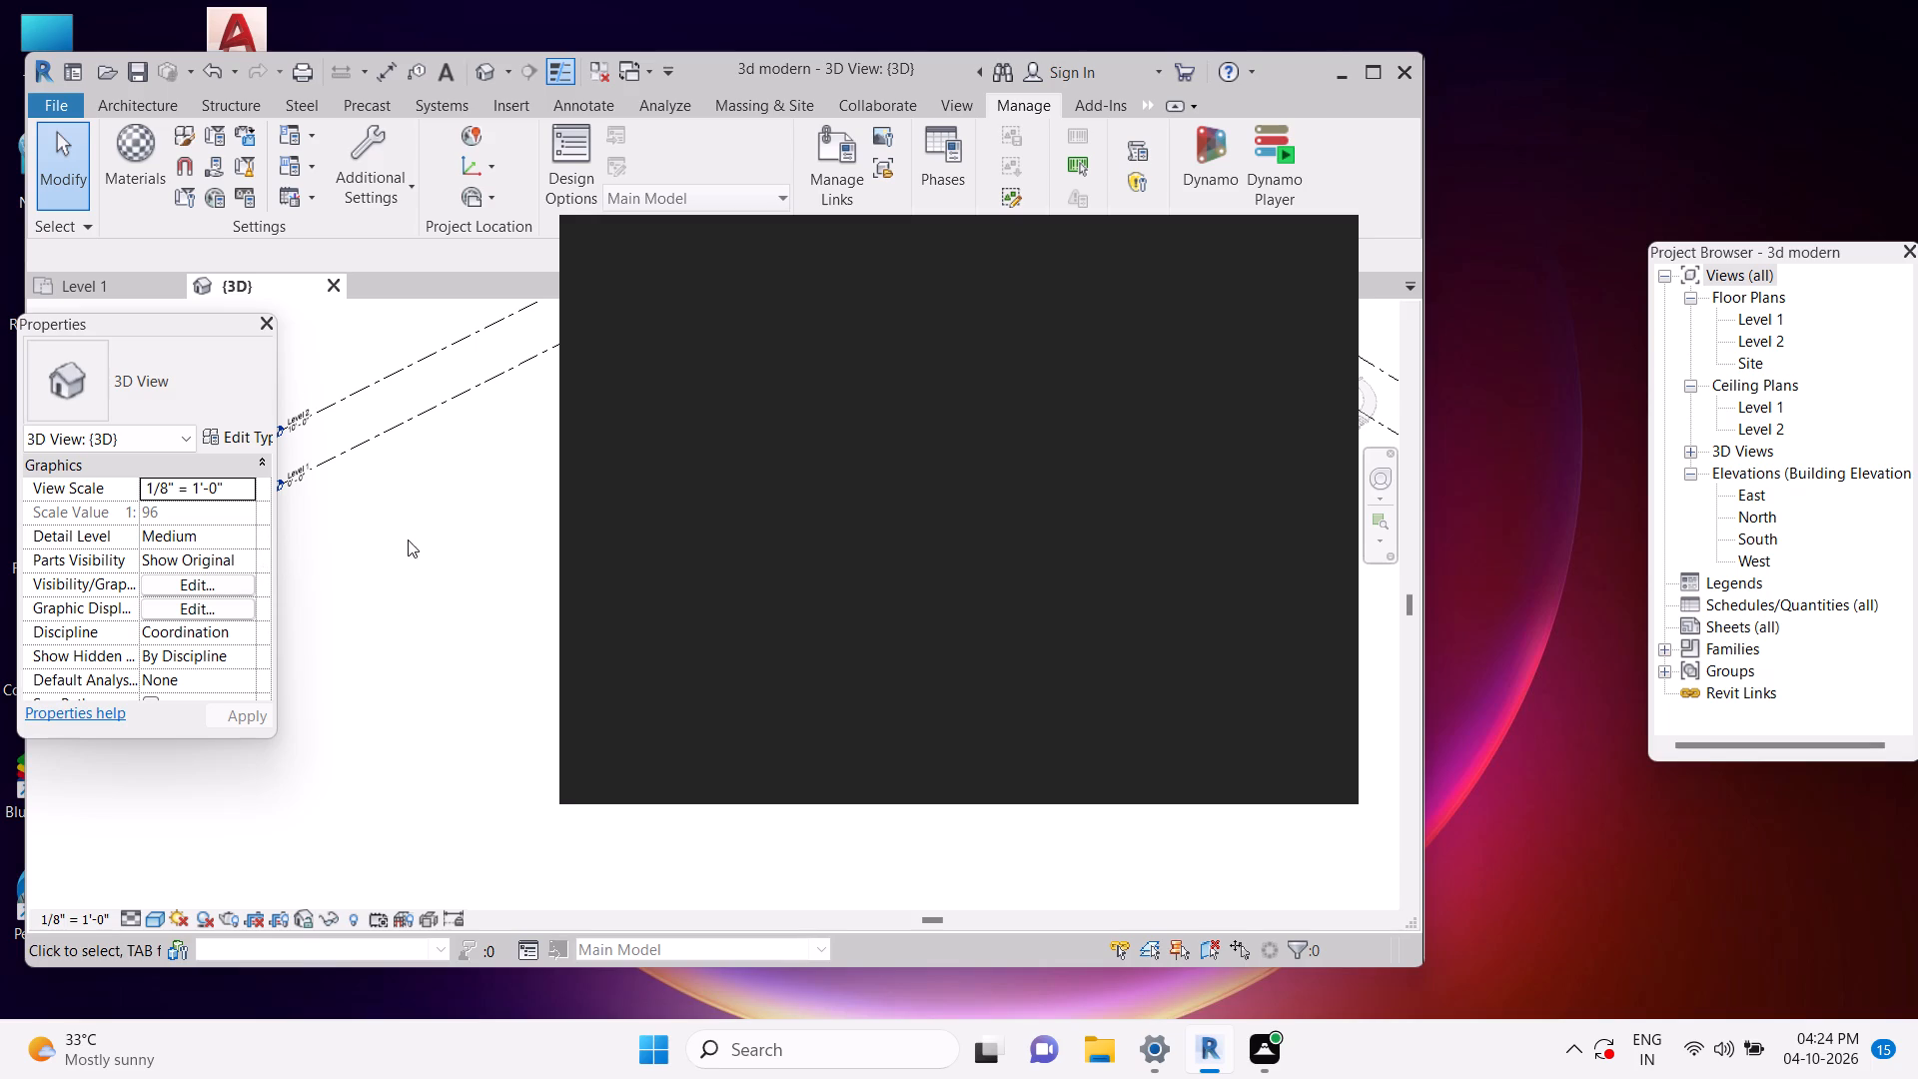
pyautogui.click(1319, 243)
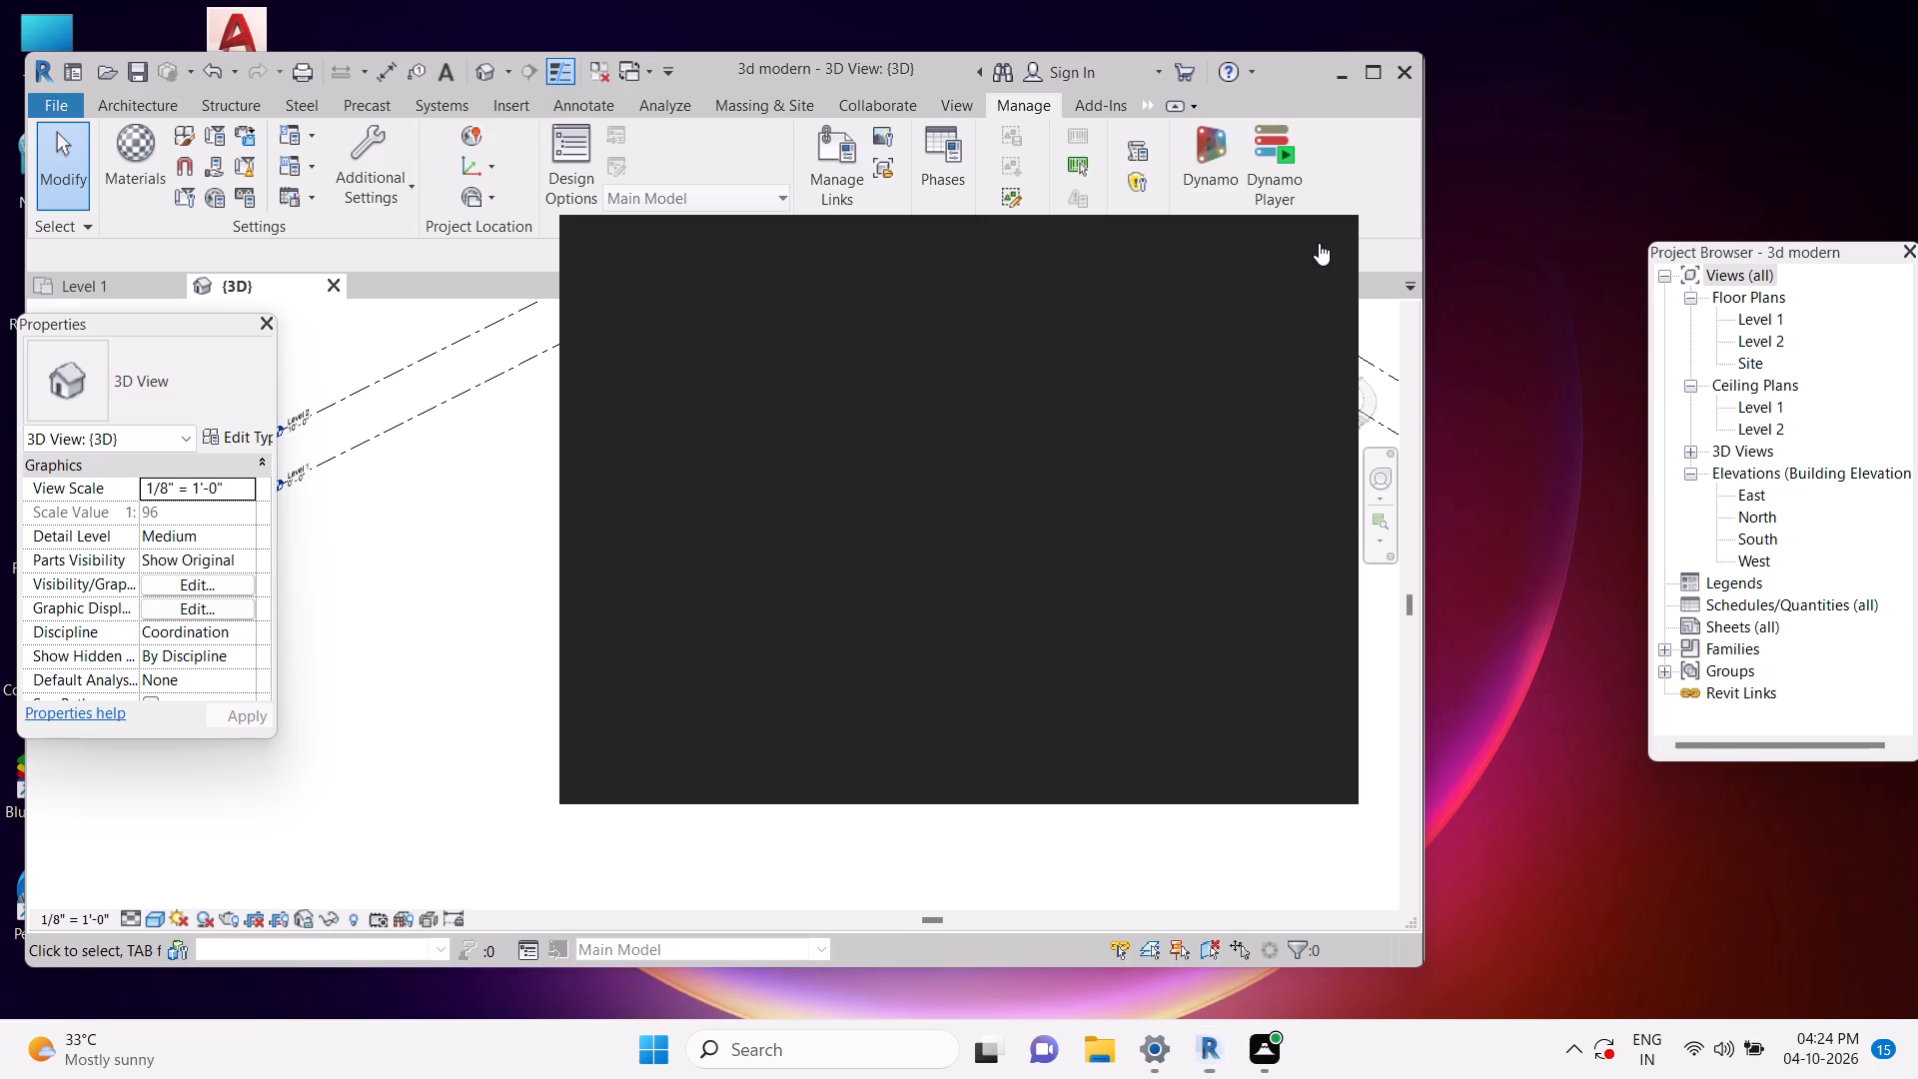
# Look through the 3D view's properties, covering its extents, identity data and phasing.
pyautogui.scroll(-5, 122, 629)
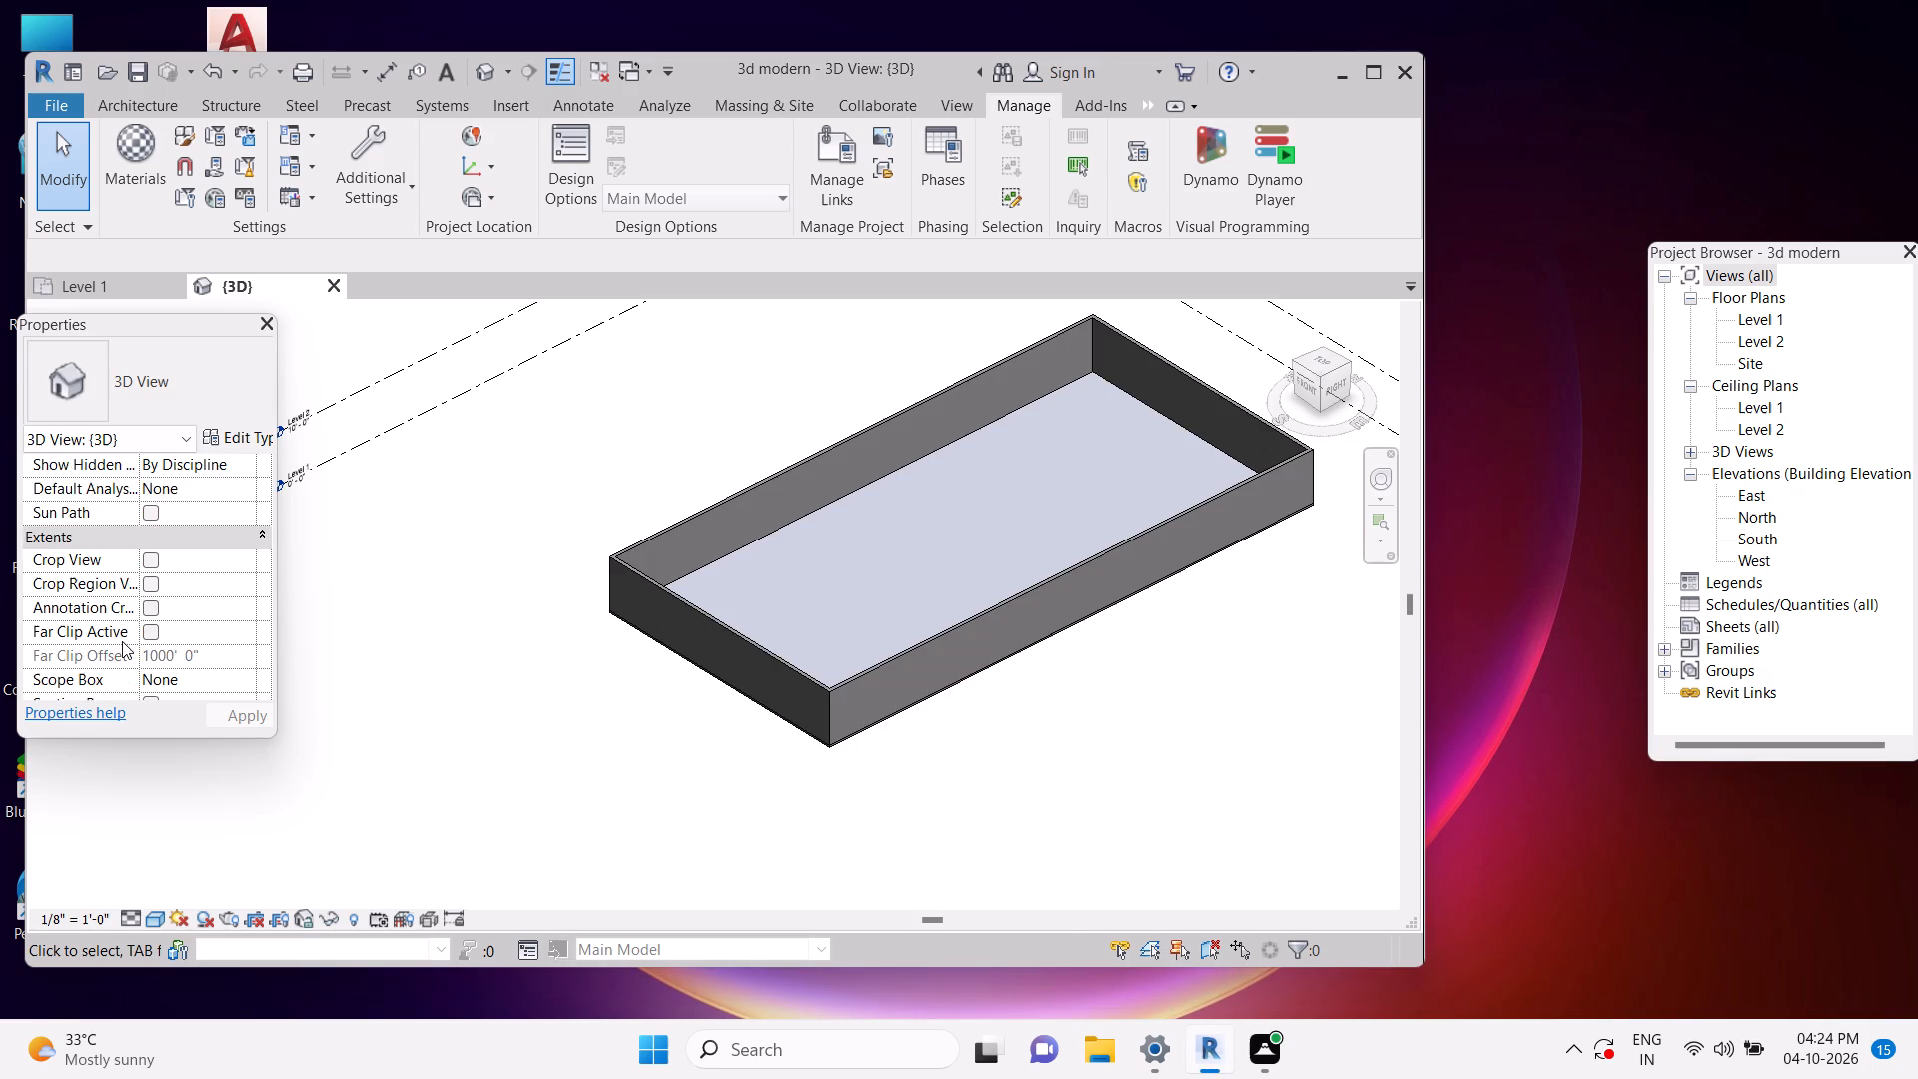
pyautogui.scroll(-7, 122, 641)
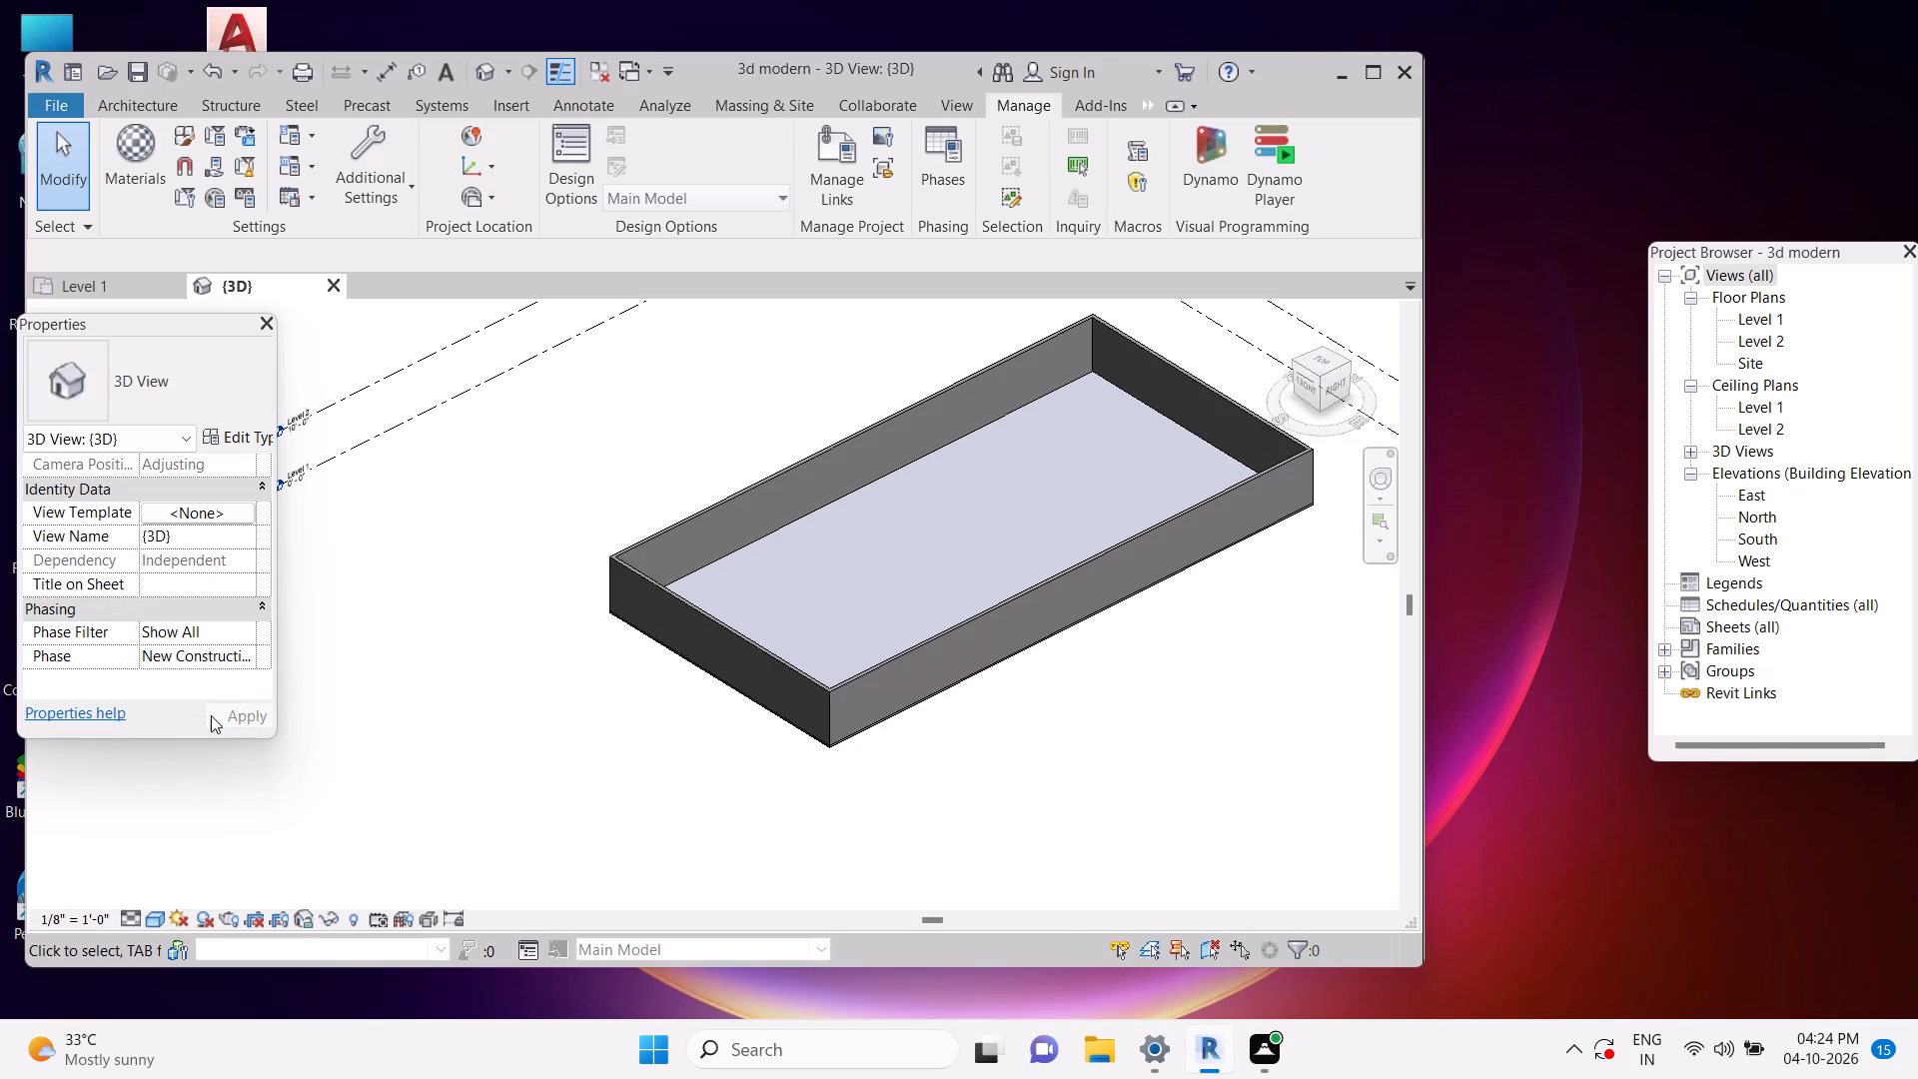
pyautogui.click(232, 718)
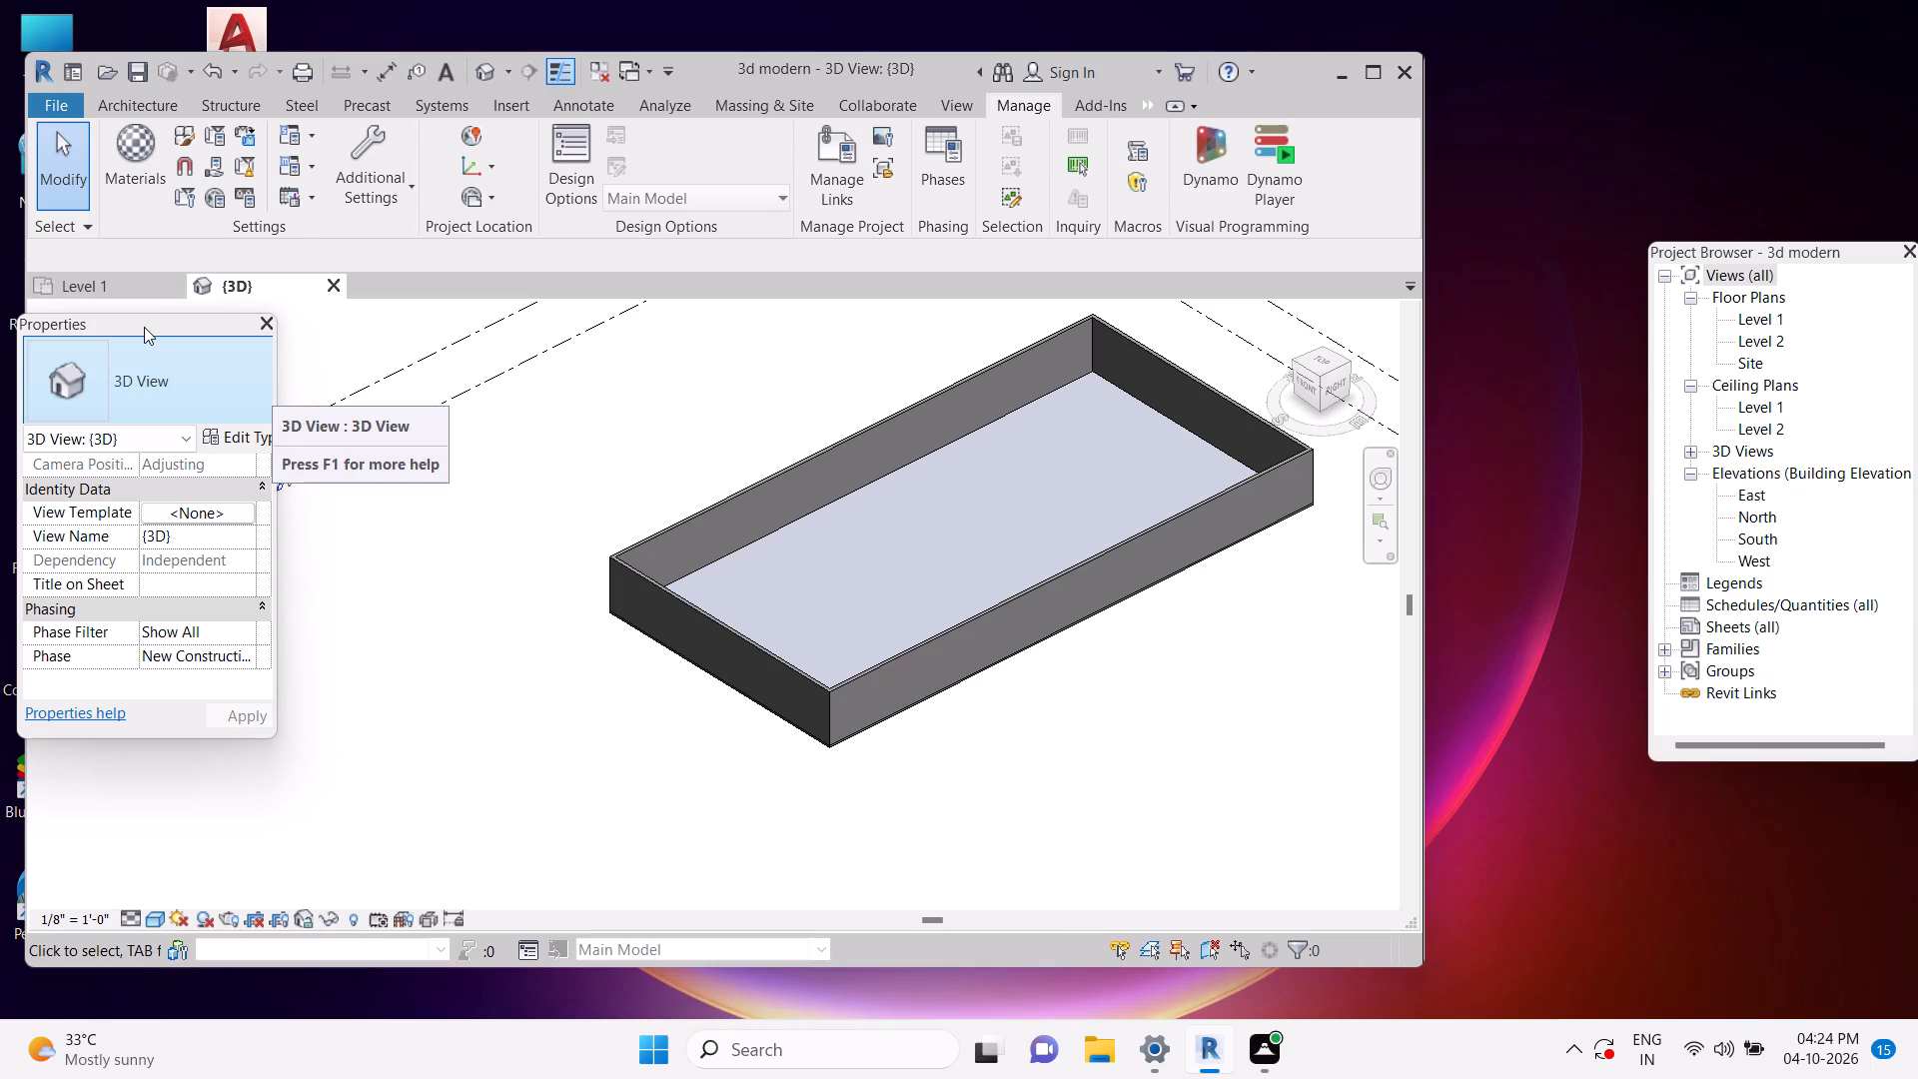
pyautogui.click(475, 541)
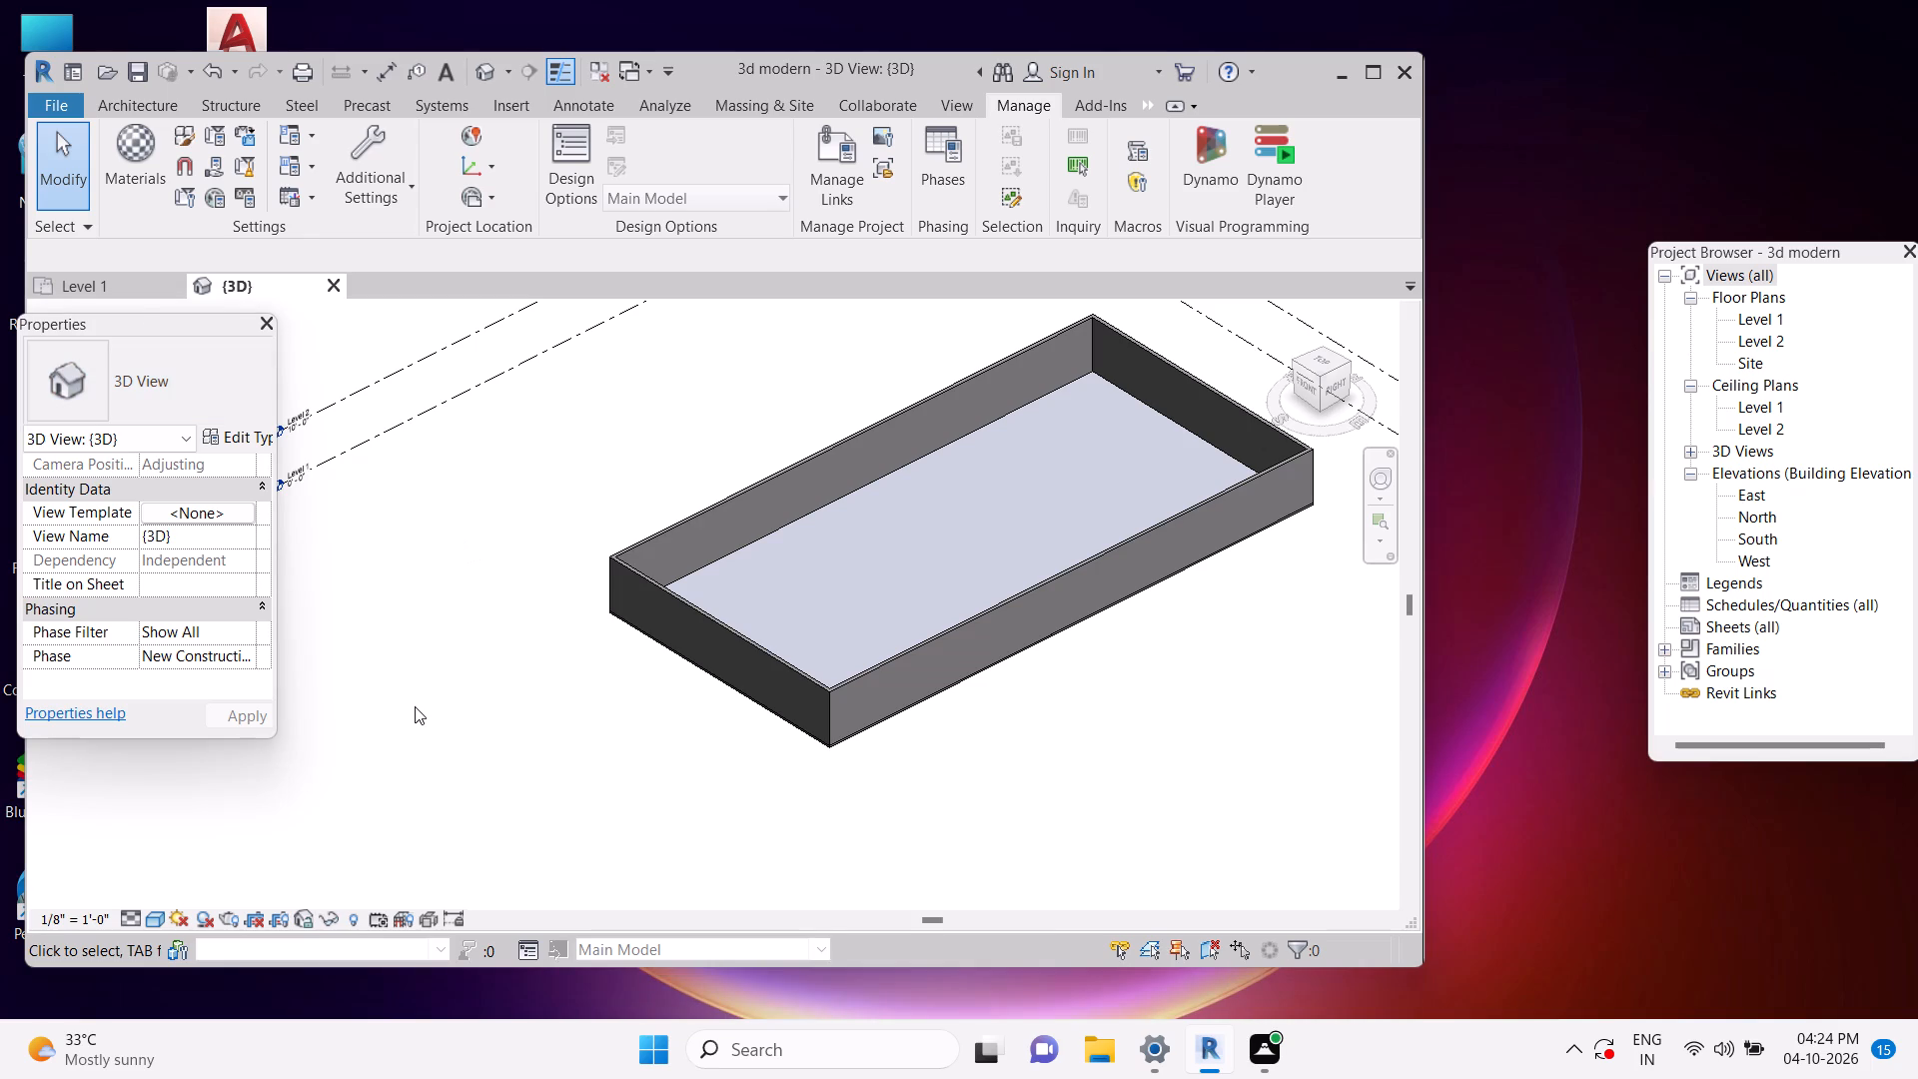
pyautogui.rightClick(414, 706)
pyautogui.rightClick(456, 685)
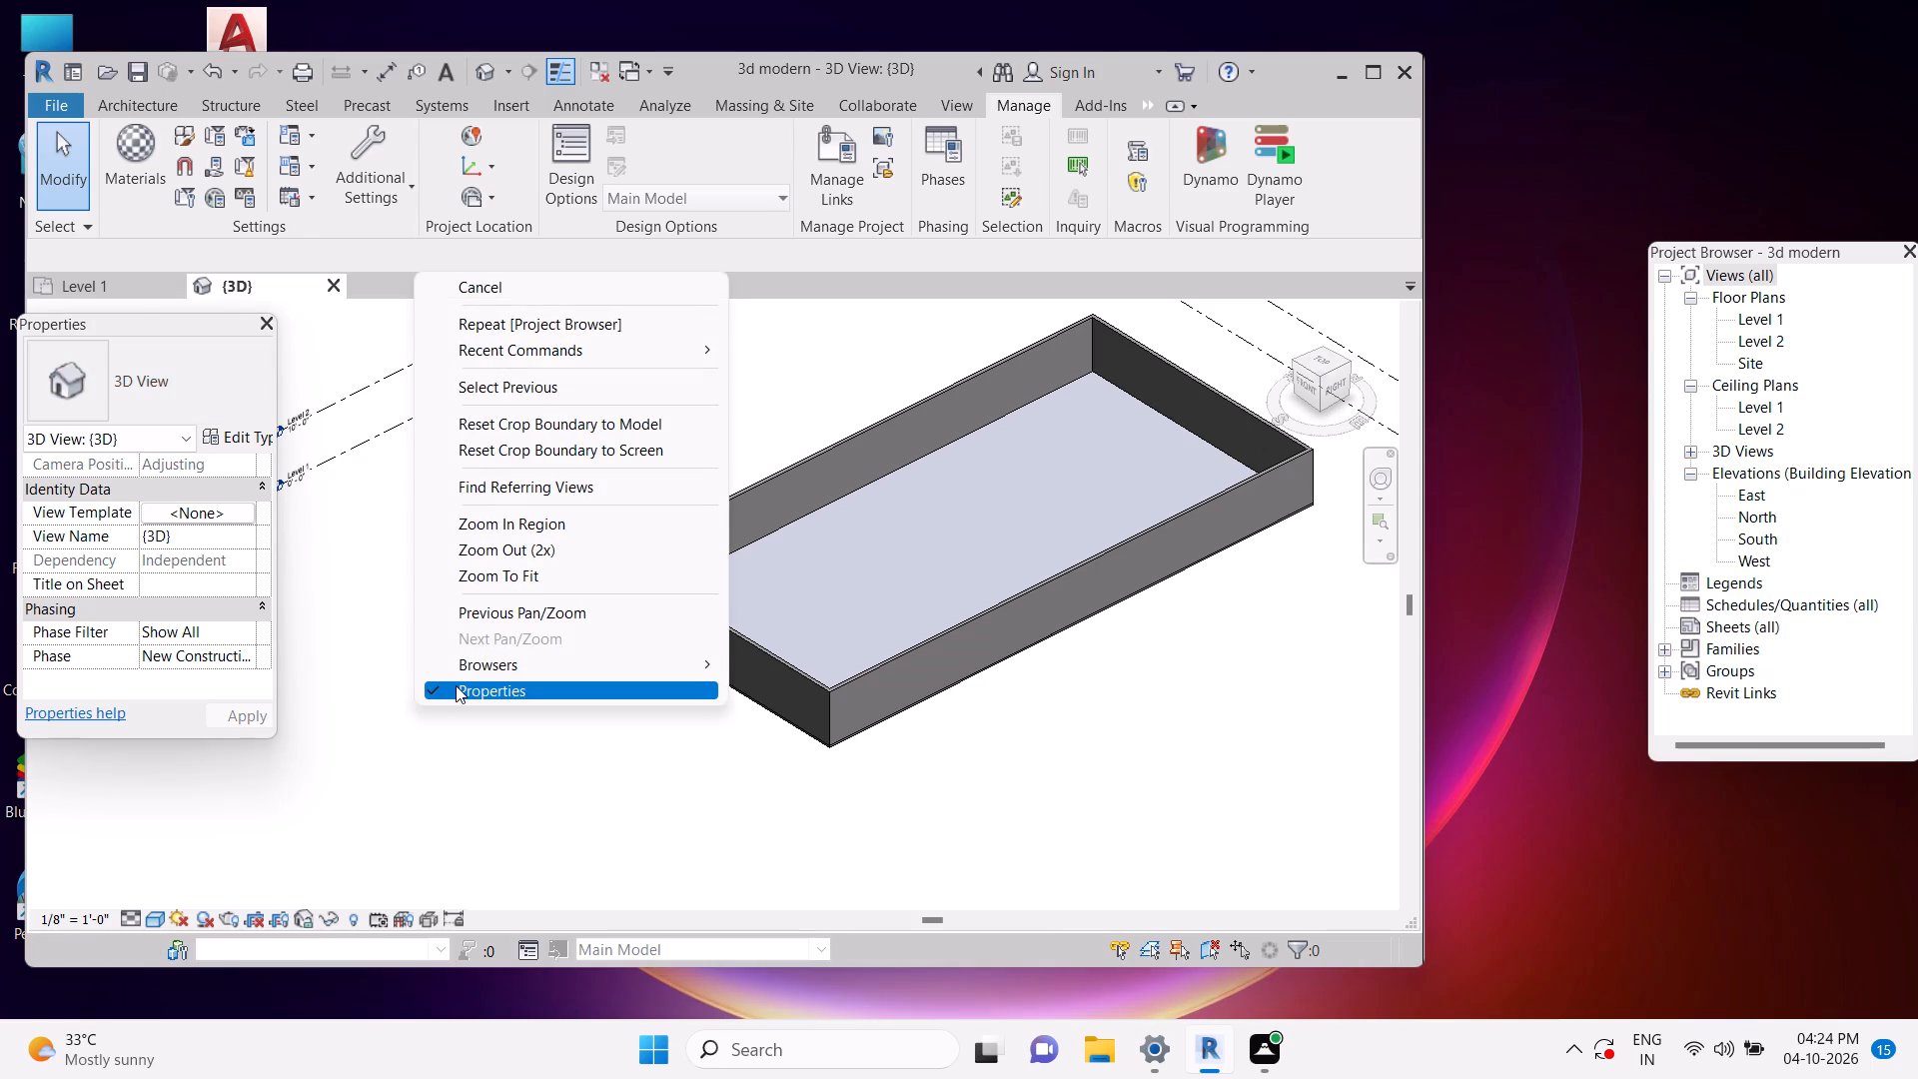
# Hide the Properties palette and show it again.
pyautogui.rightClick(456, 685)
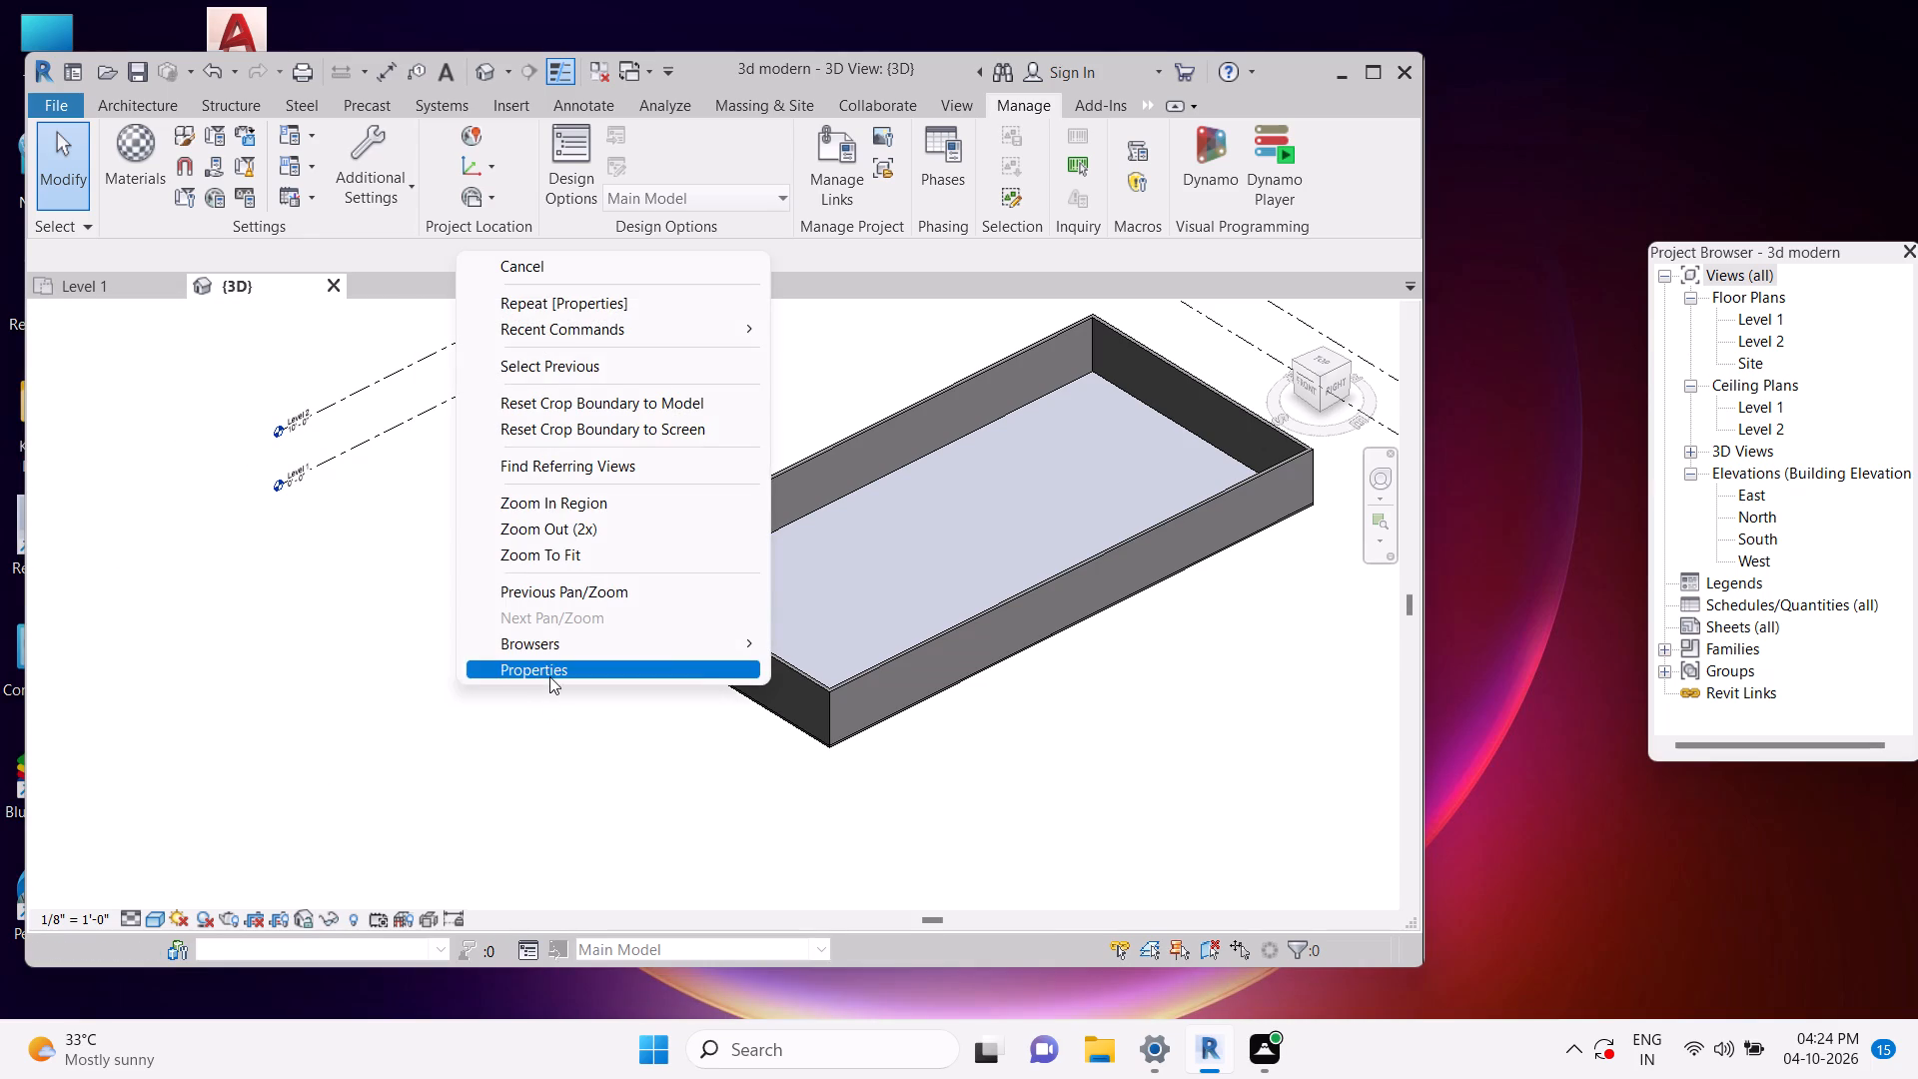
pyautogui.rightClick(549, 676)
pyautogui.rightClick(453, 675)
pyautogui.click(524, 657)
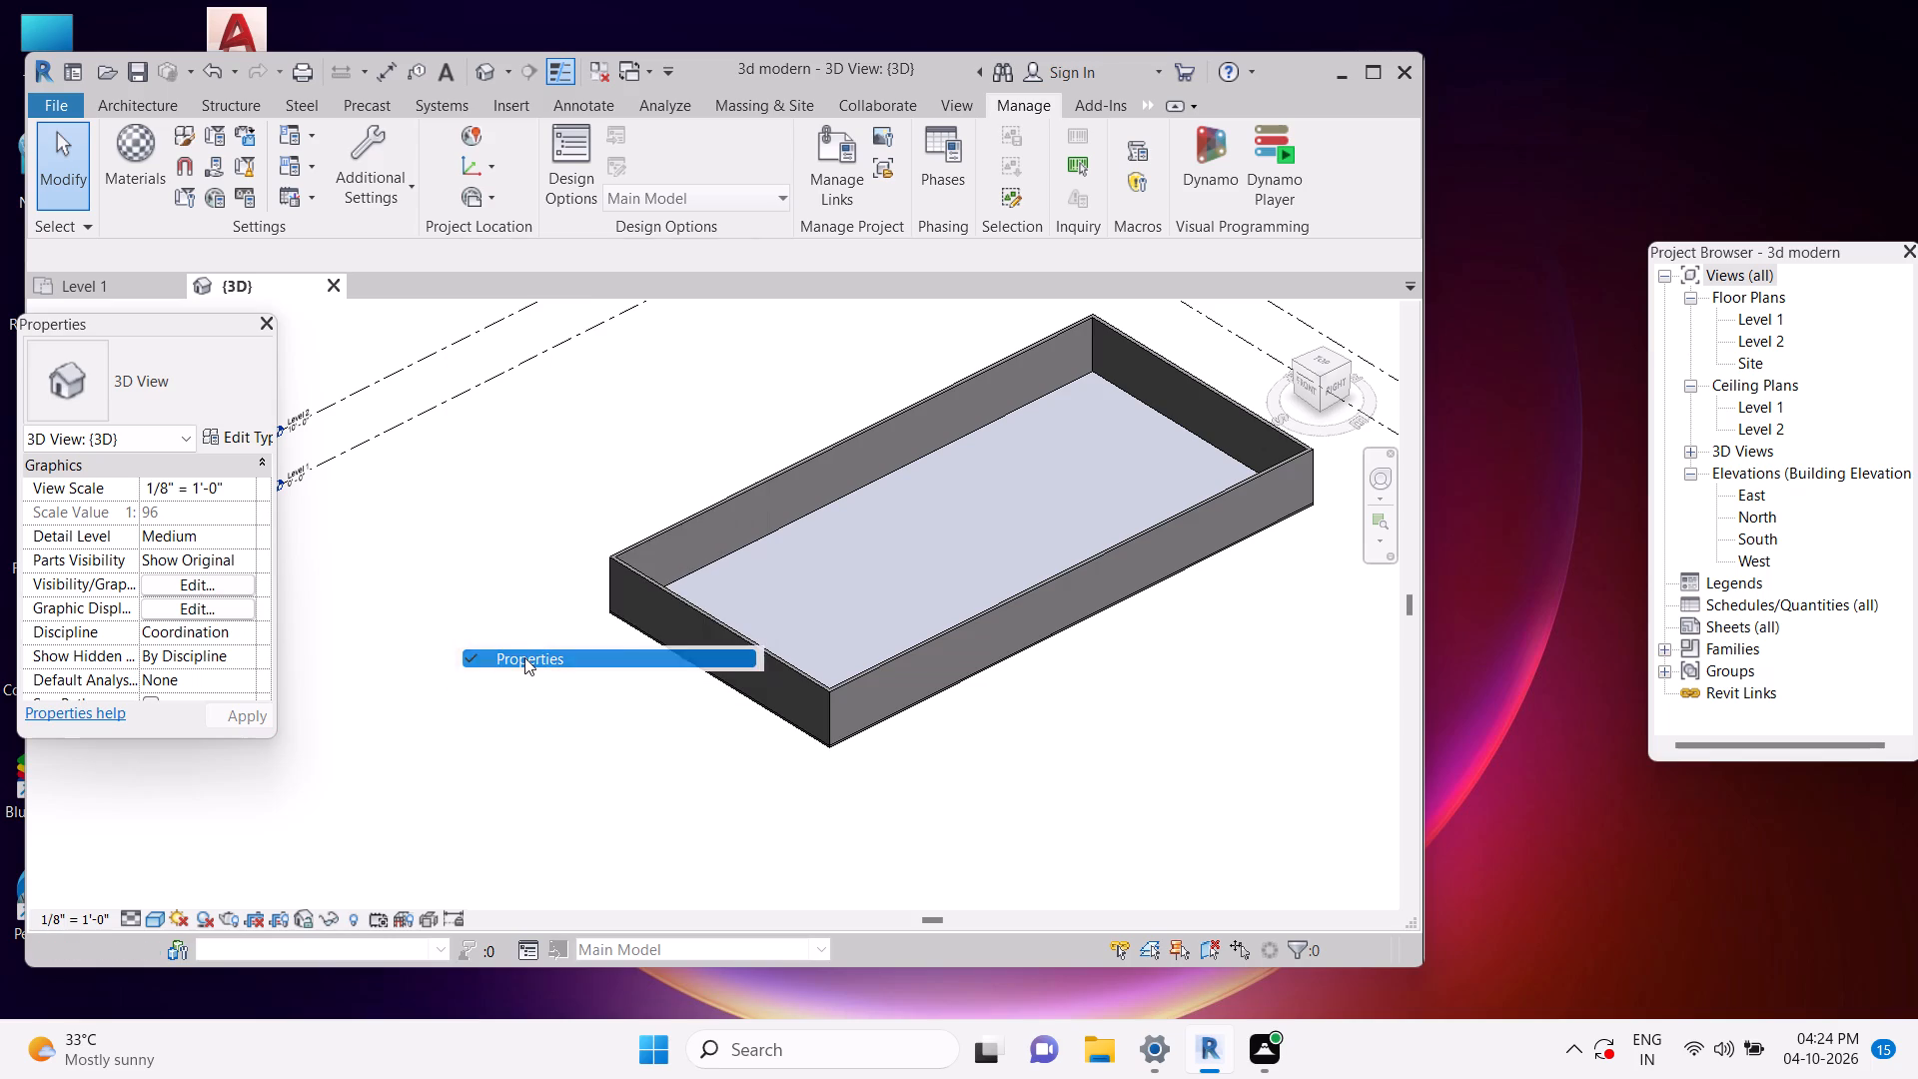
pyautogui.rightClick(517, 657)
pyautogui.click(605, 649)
# Find the views that refer to the 3D view, open Elevation: North from them, and clear the camera selection.
pyautogui.rightClick(474, 671)
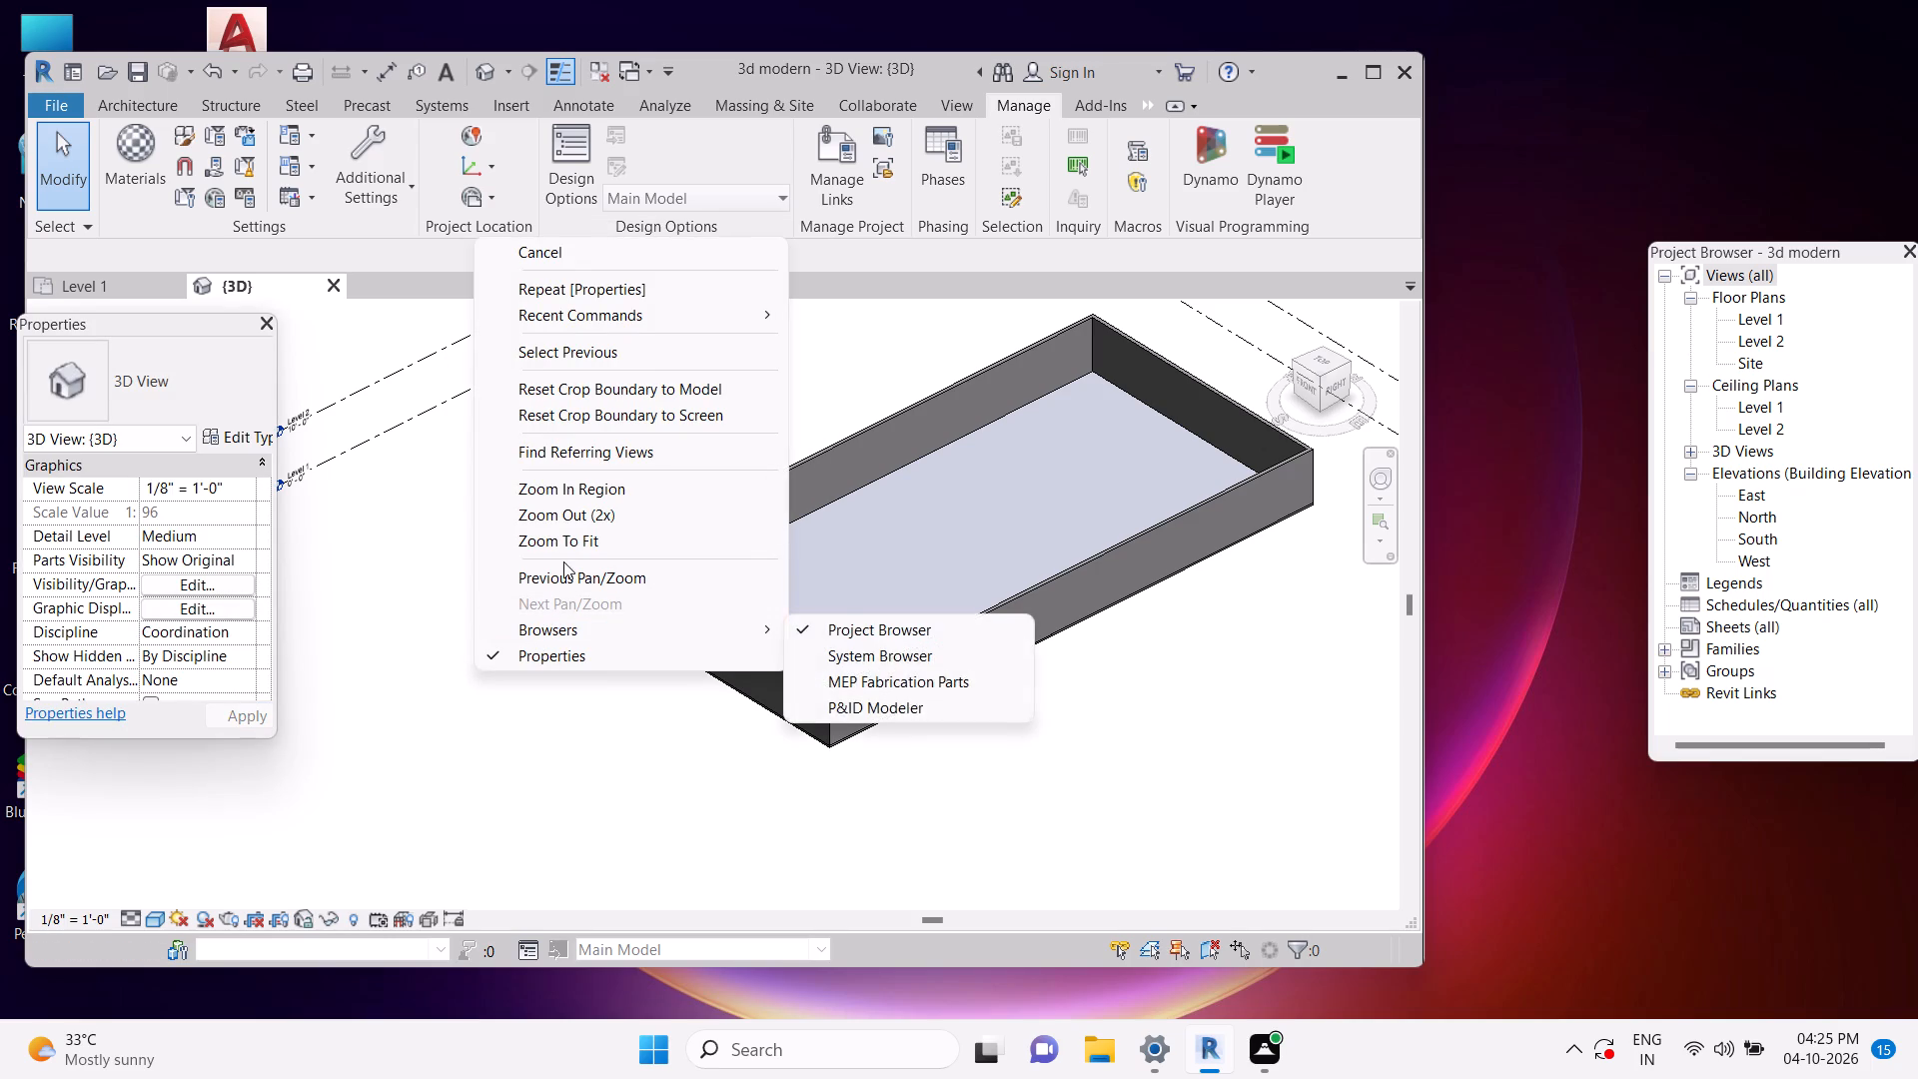
pyautogui.click(587, 457)
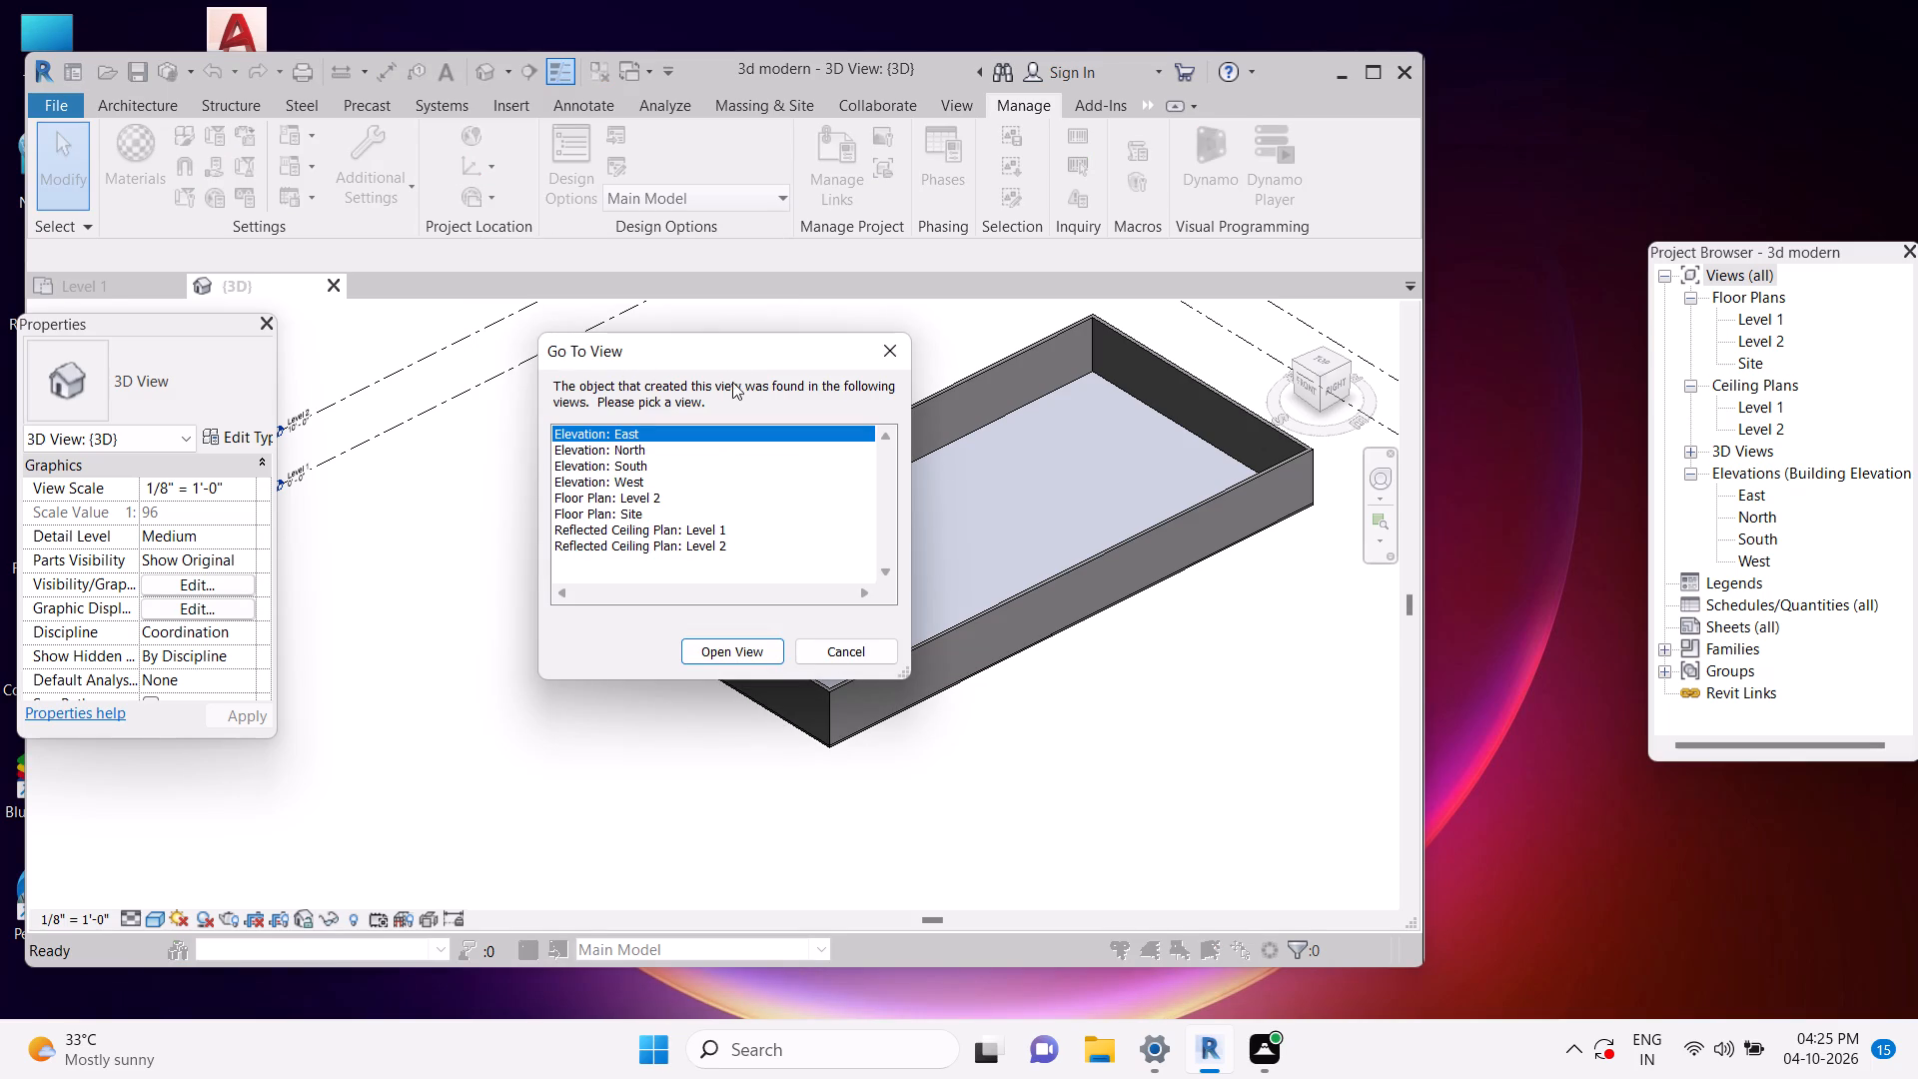
pyautogui.moveTo(698, 352); pyautogui.dragTo(792, 368)
pyautogui.click(794, 368)
pyautogui.moveTo(794, 368); pyautogui.dragTo(681, 367)
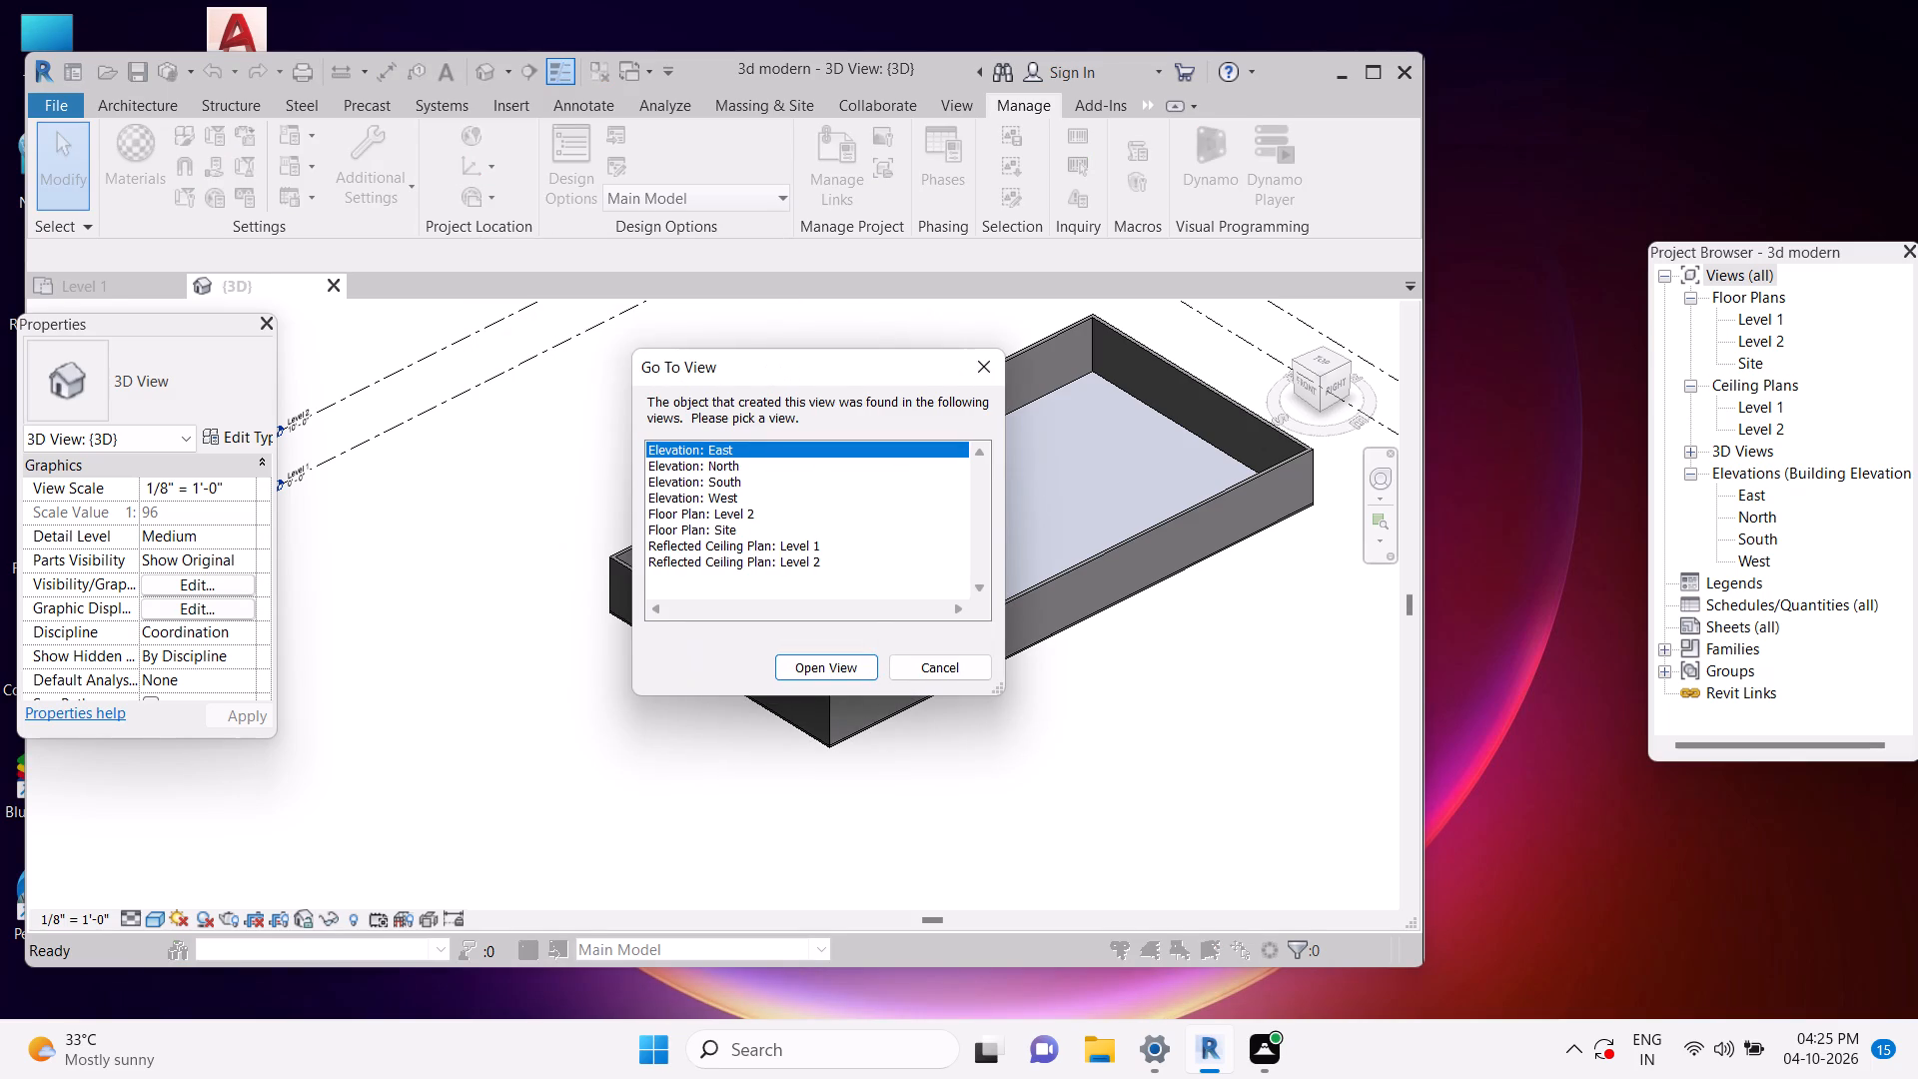
pyautogui.moveTo(777, 371); pyautogui.dragTo(632, 354)
pyautogui.scroll(3, 591, 483)
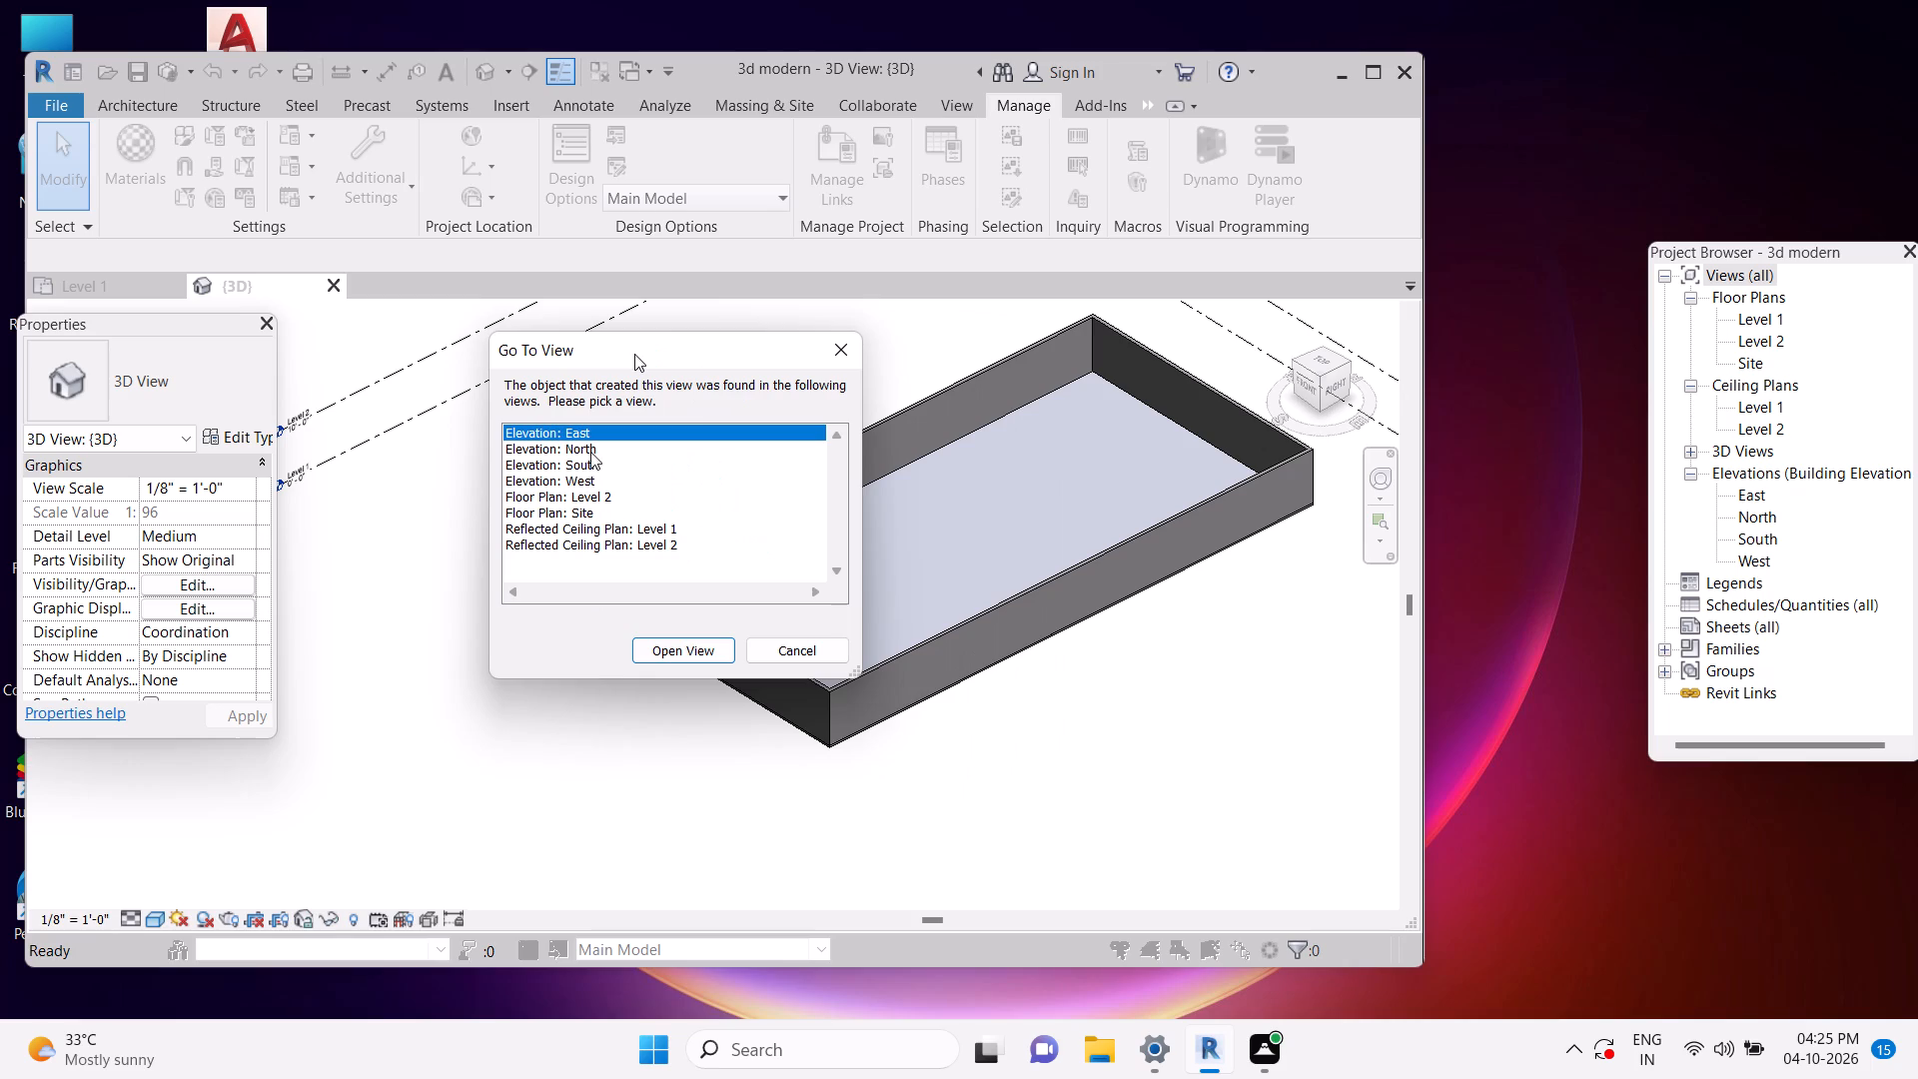
pyautogui.doubleClick(582, 451)
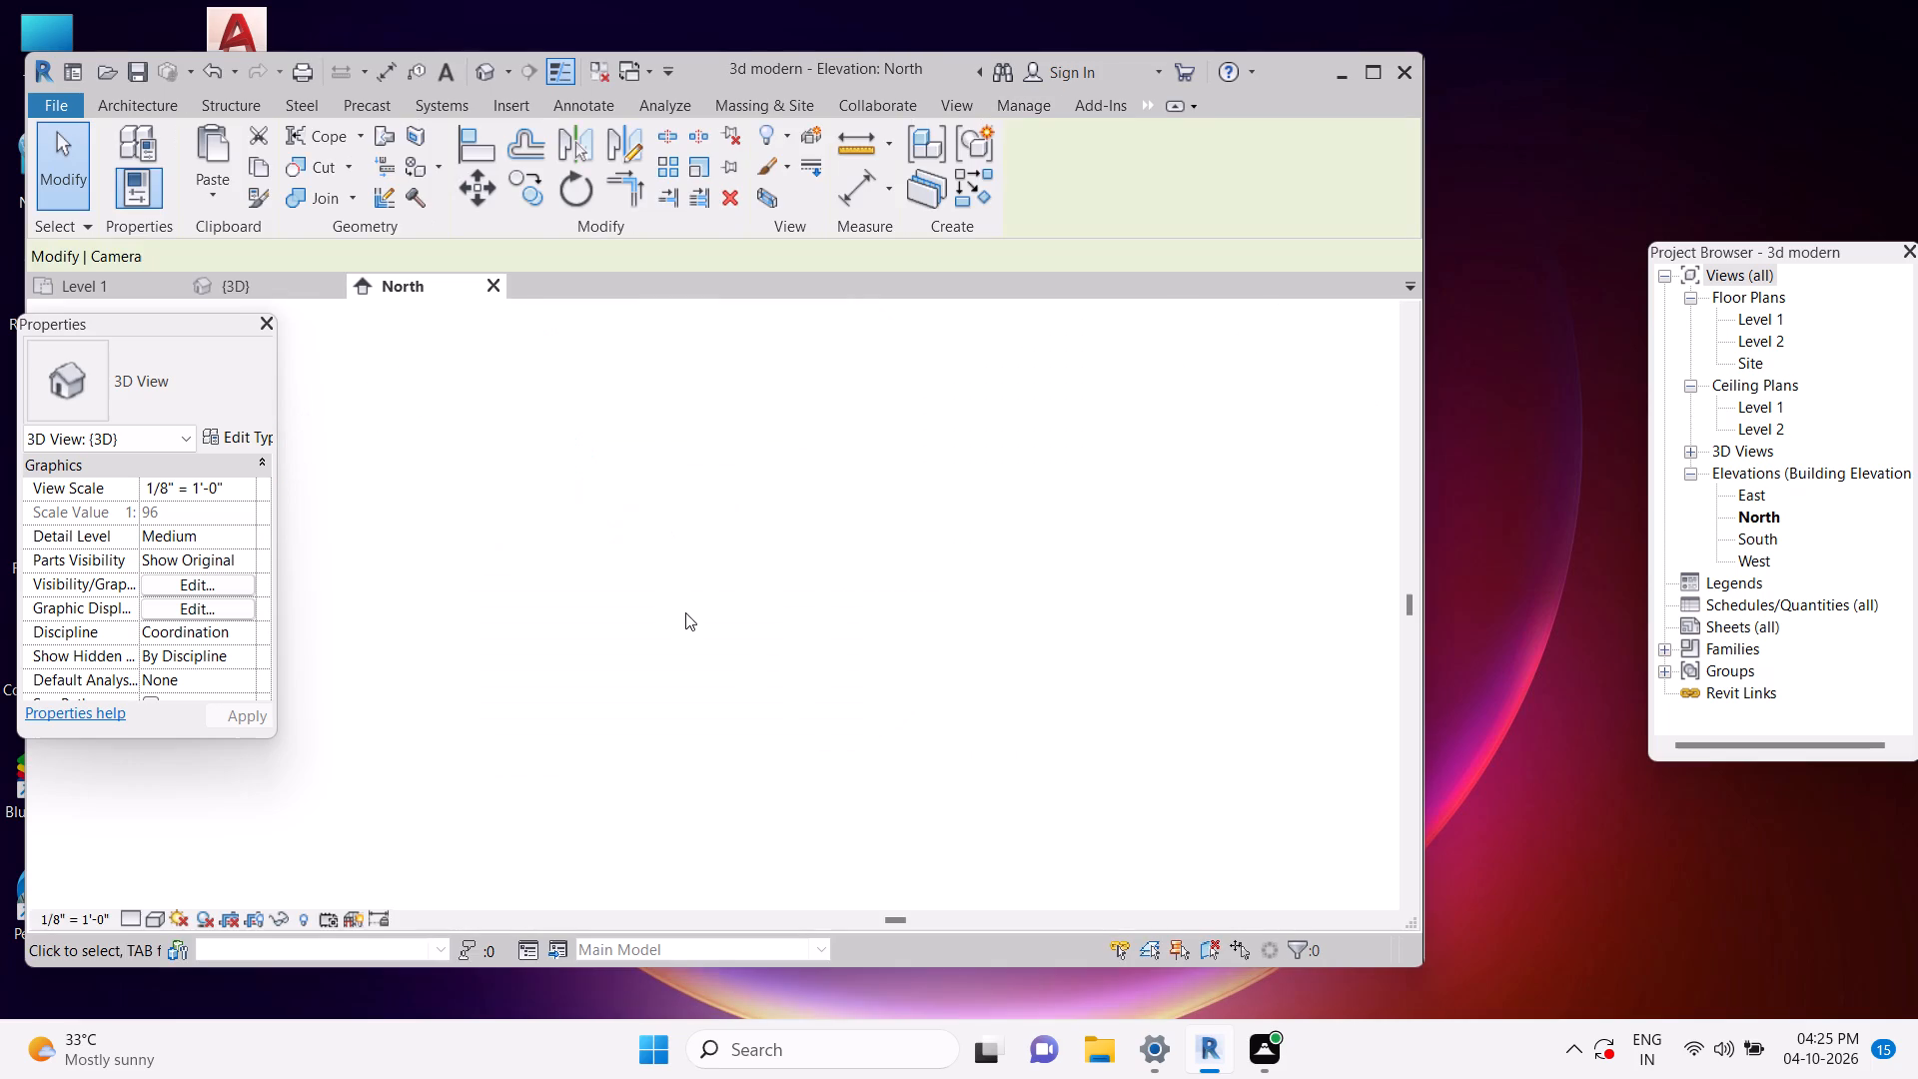
pyautogui.scroll(-6, 788, 694)
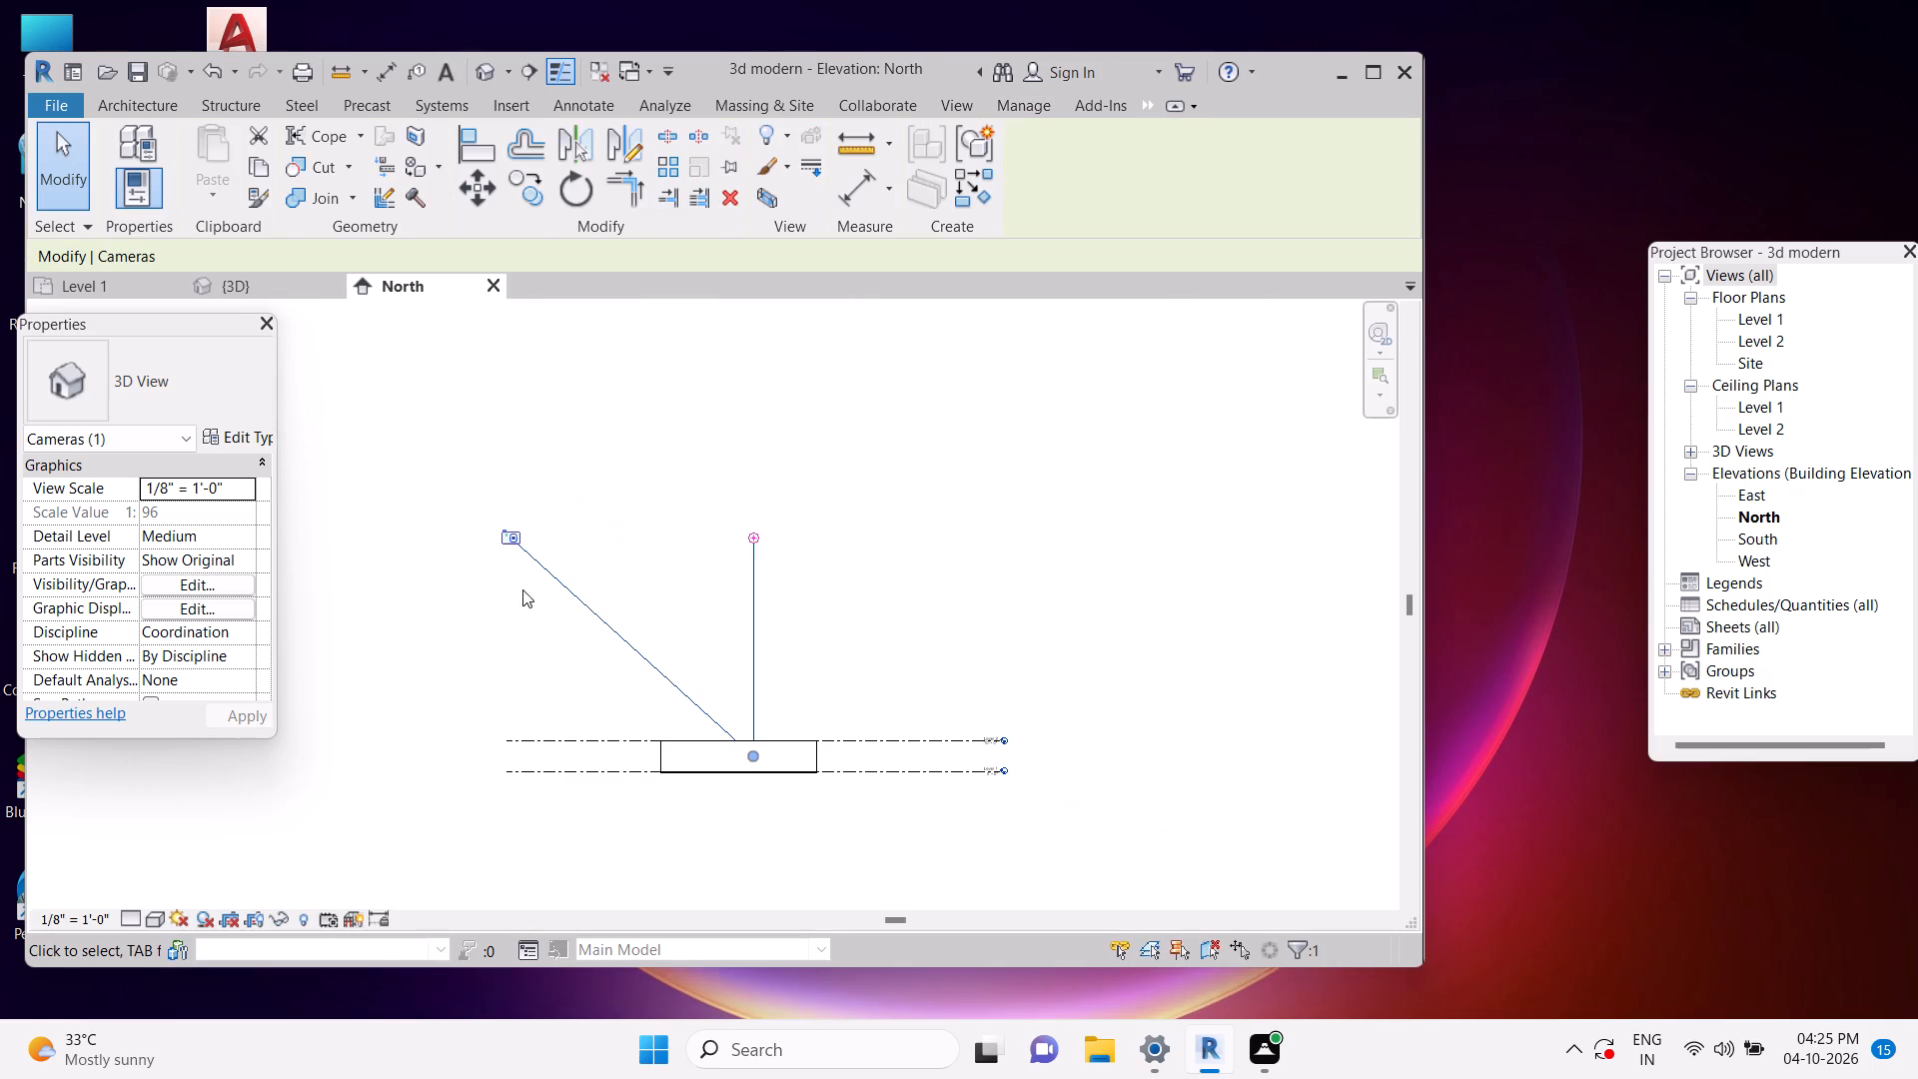
pyautogui.scroll(3, 537, 580)
pyautogui.press('Escape')
pyautogui.moveTo(940, 746); pyautogui.dragTo(883, 569, button='middle')
pyautogui.press('Escape')
pyautogui.press('Escape')
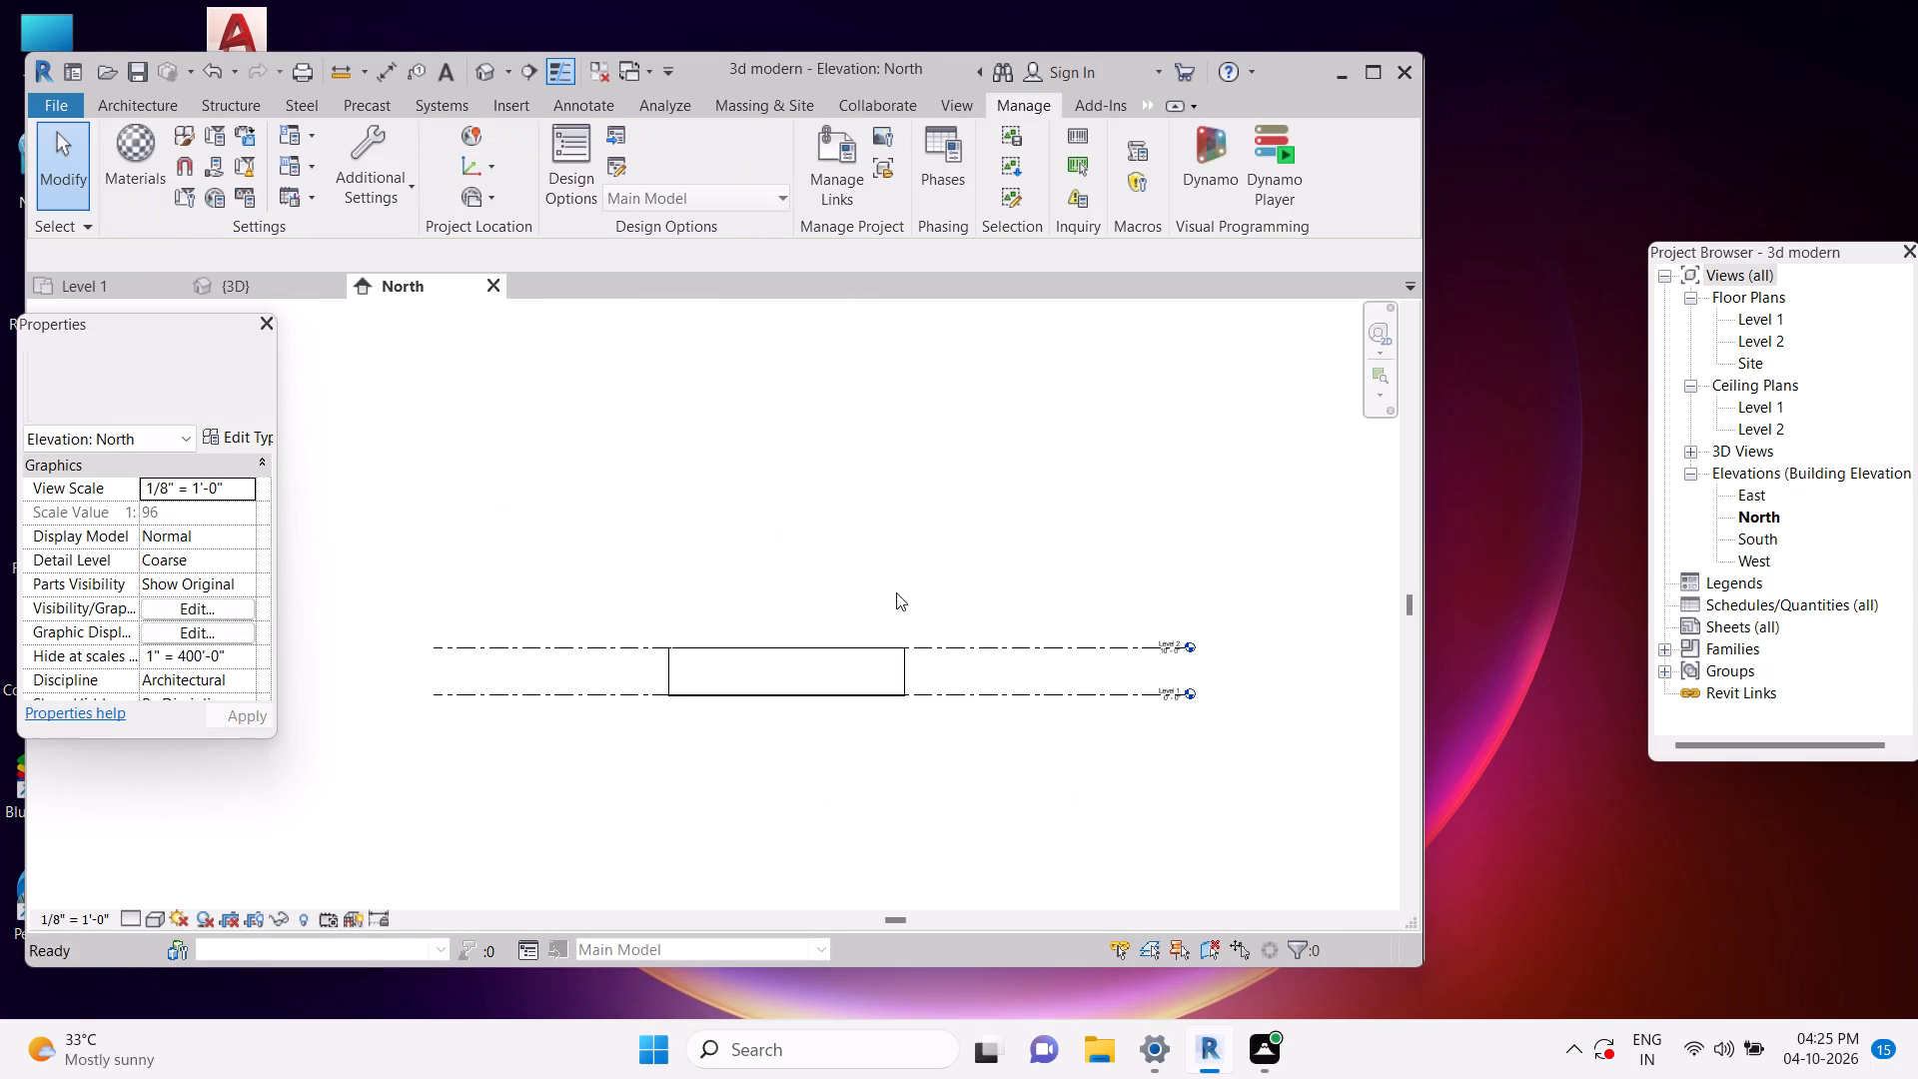
# Add two levels above Level 2 in the North elevation by picking level lines with a 10' offset each.
pyautogui.scroll(2, 931, 677)
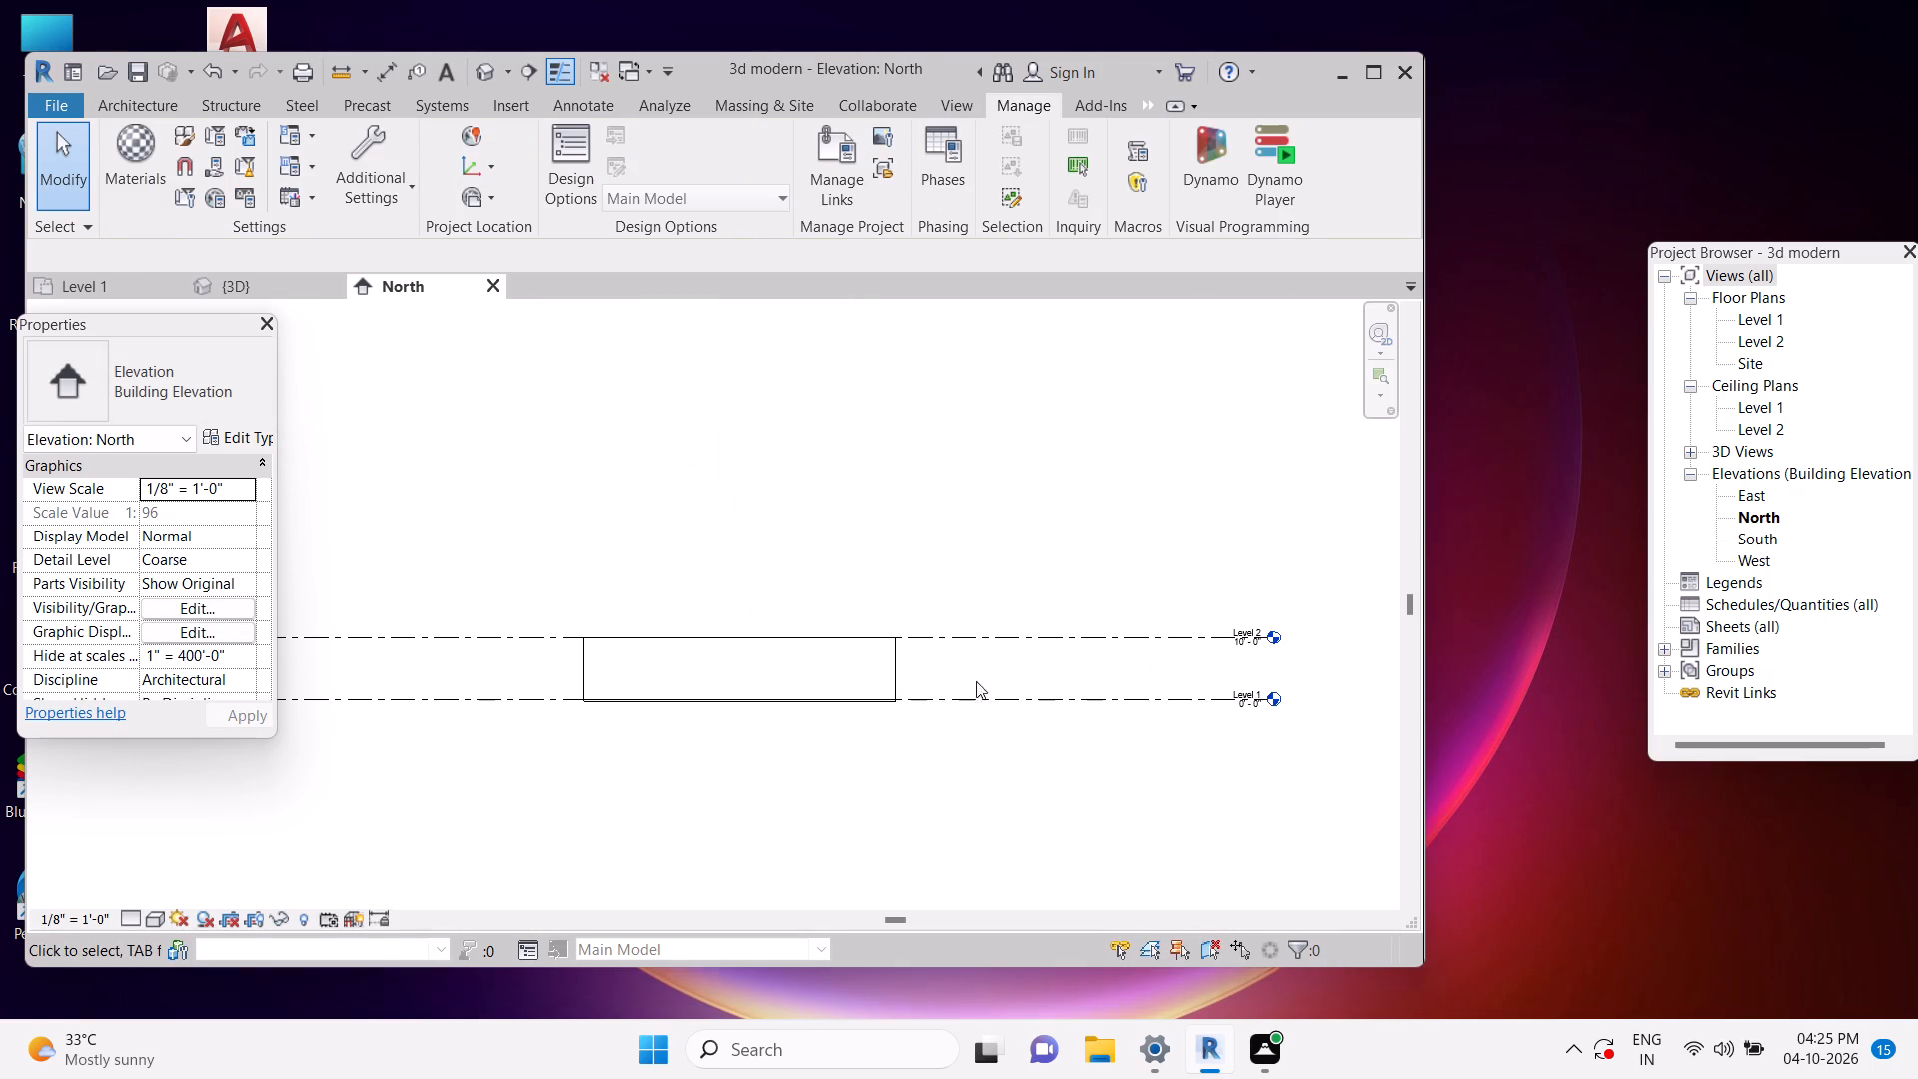
pyautogui.press('Escape')
pyautogui.press('Escape')
pyautogui.press('Escape')
pyautogui.press('Escape')
pyautogui.press('Escape')
pyautogui.press('Escape')
pyautogui.write('ll')
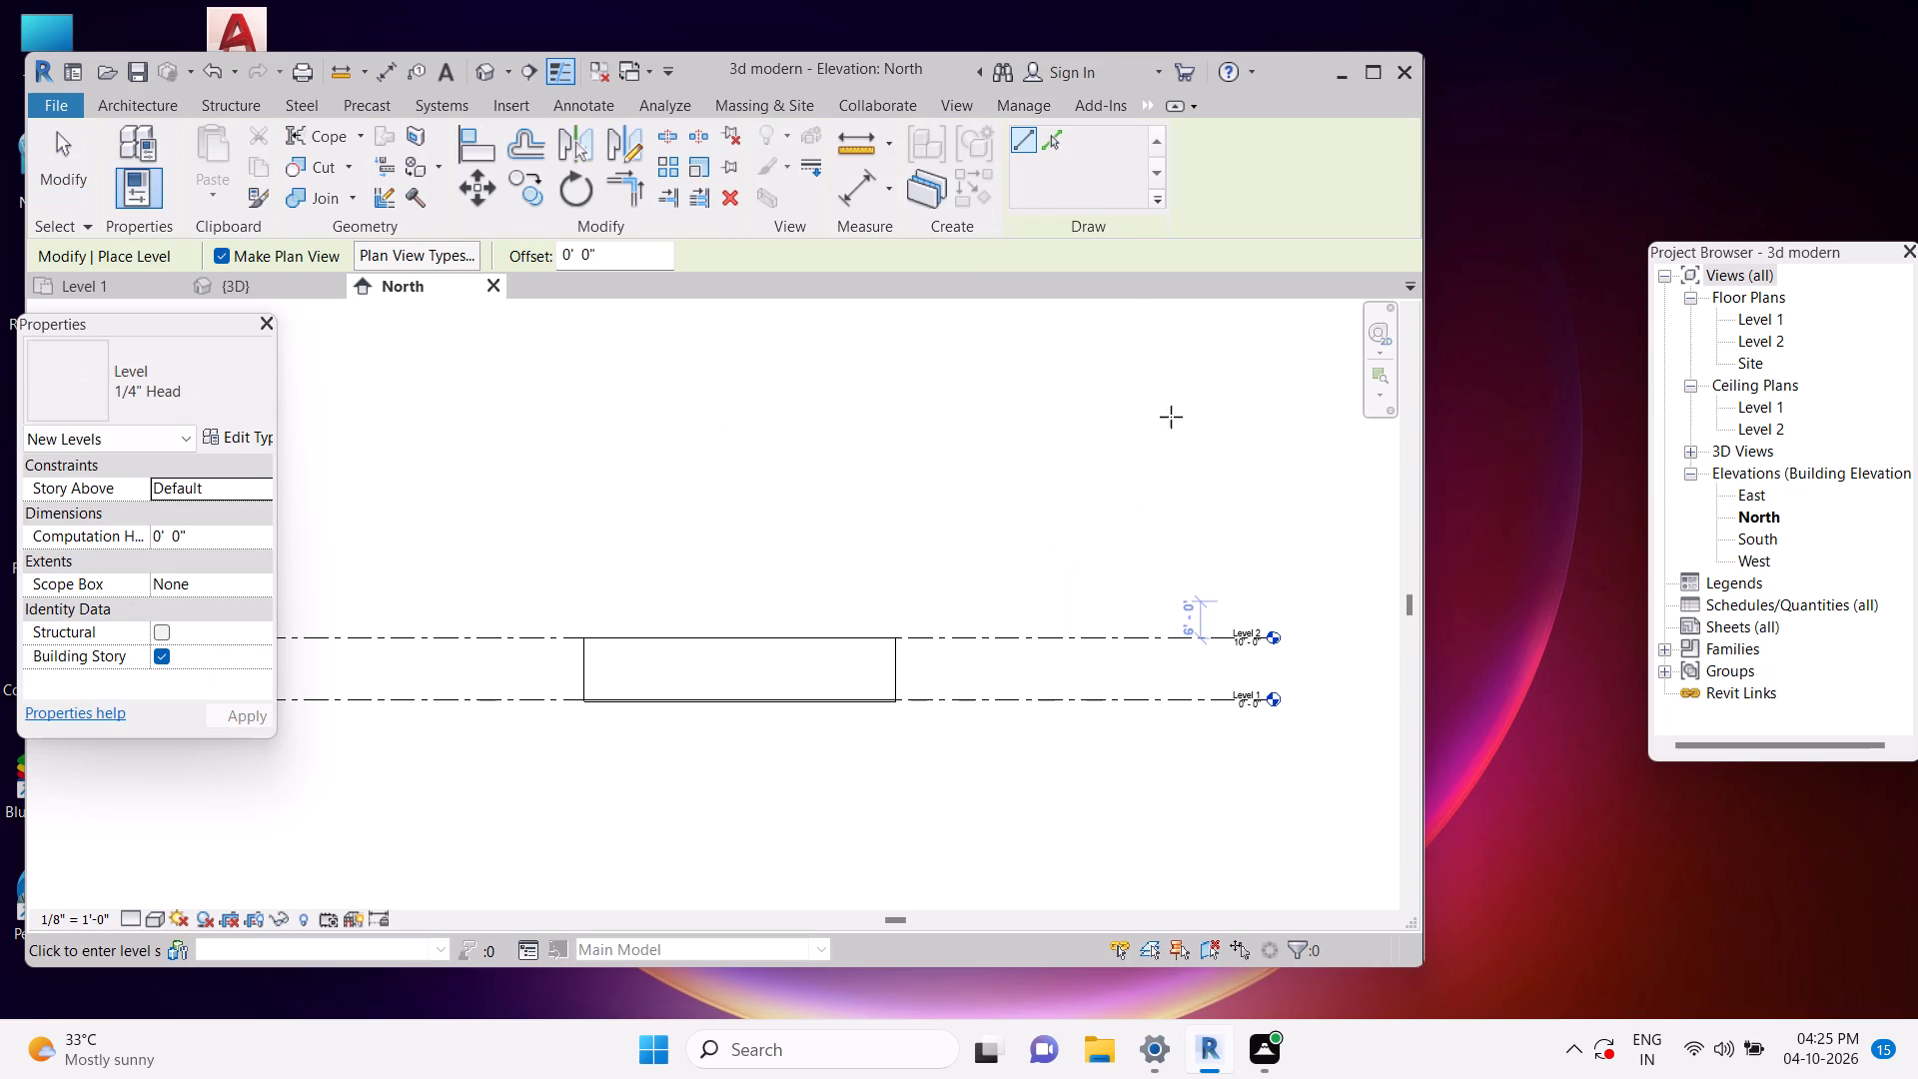
pyautogui.click(1022, 142)
pyautogui.click(1058, 140)
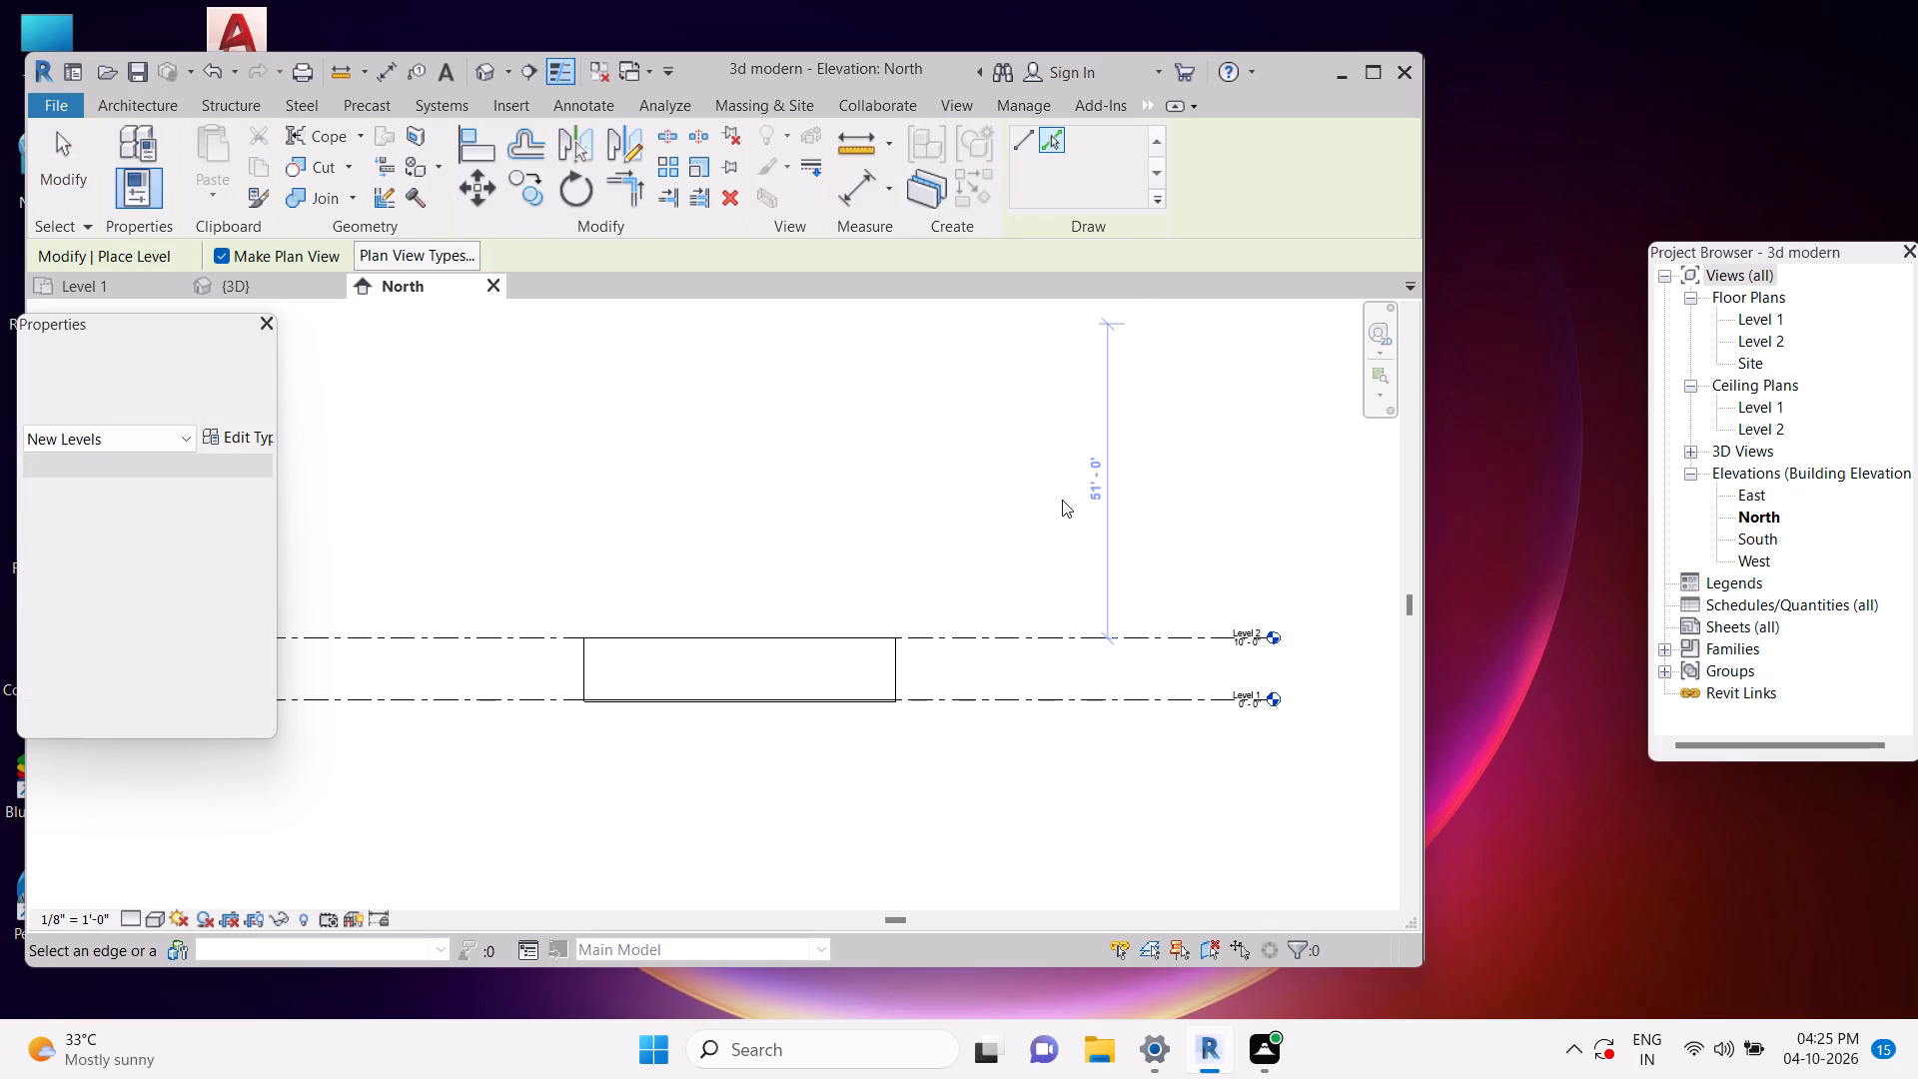
pyautogui.moveTo(610, 262); pyautogui.dragTo(464, 284)
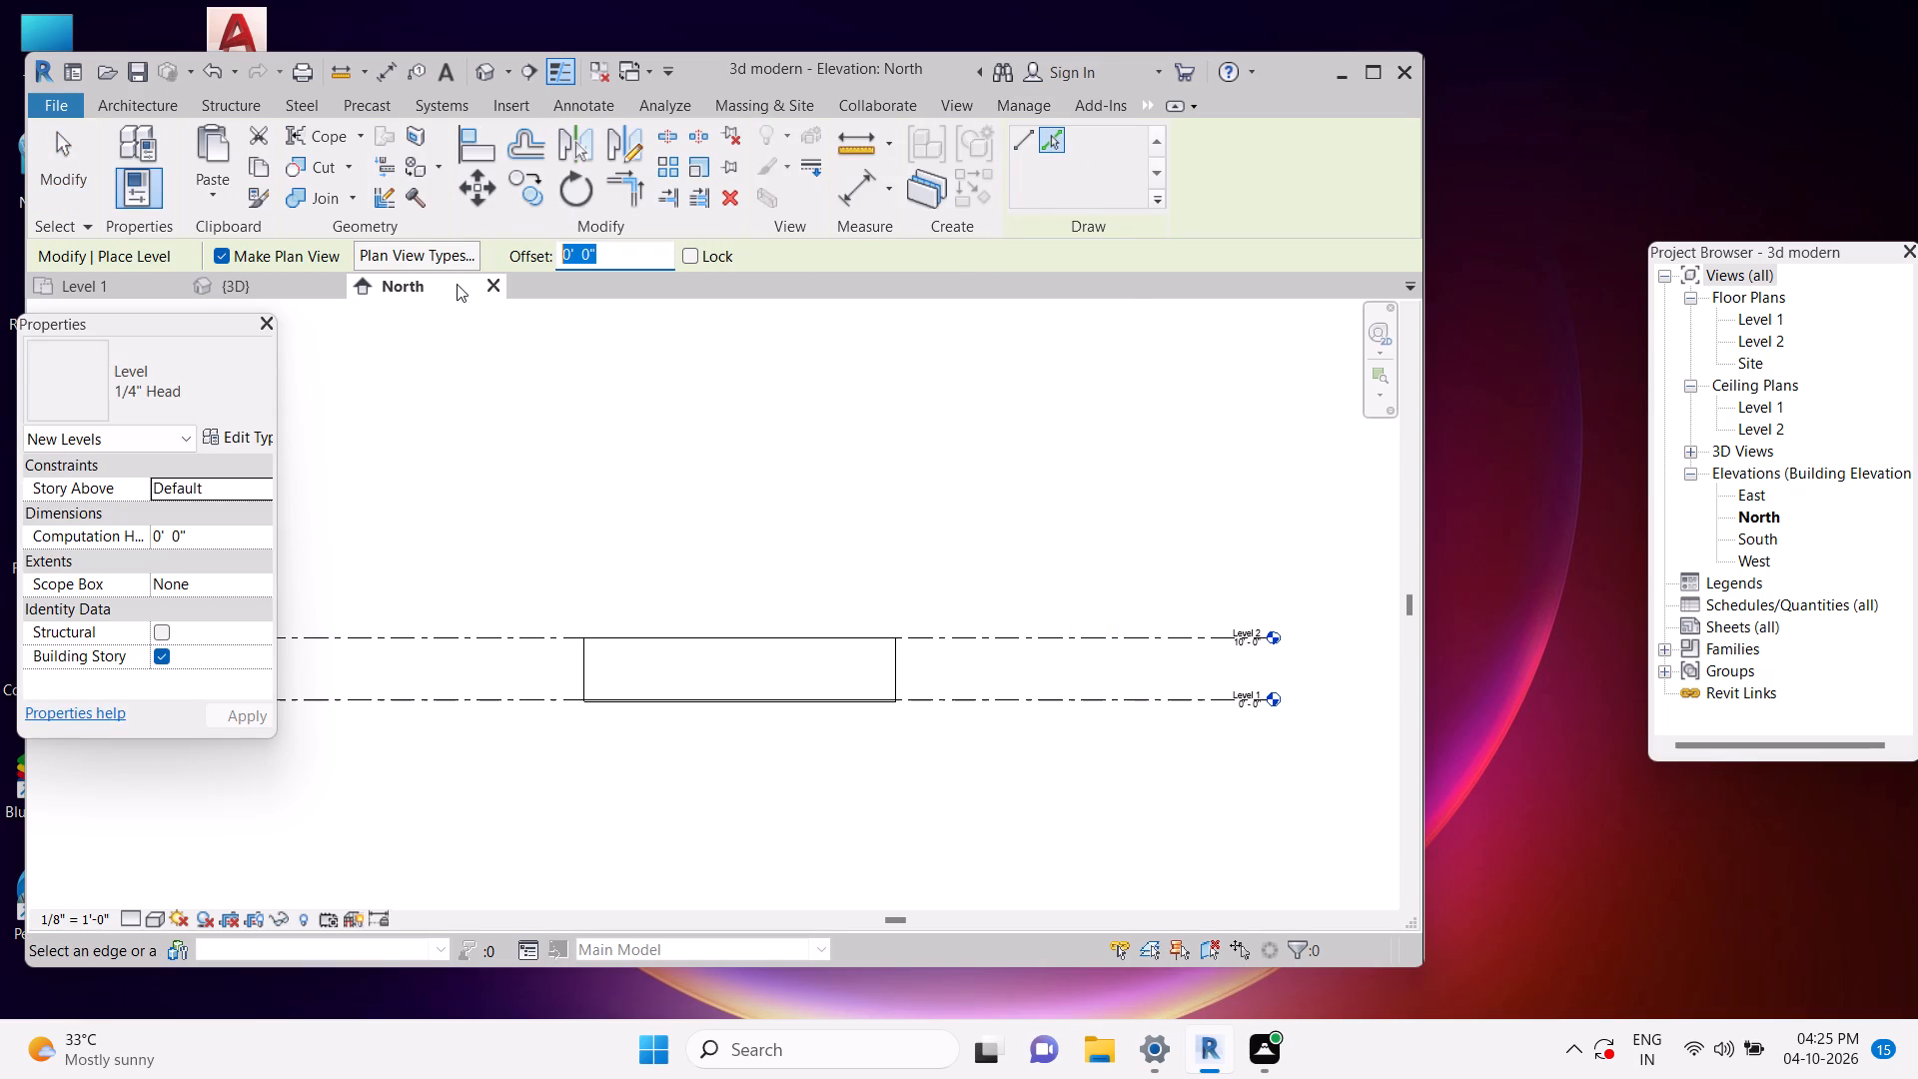
pyautogui.write('10')
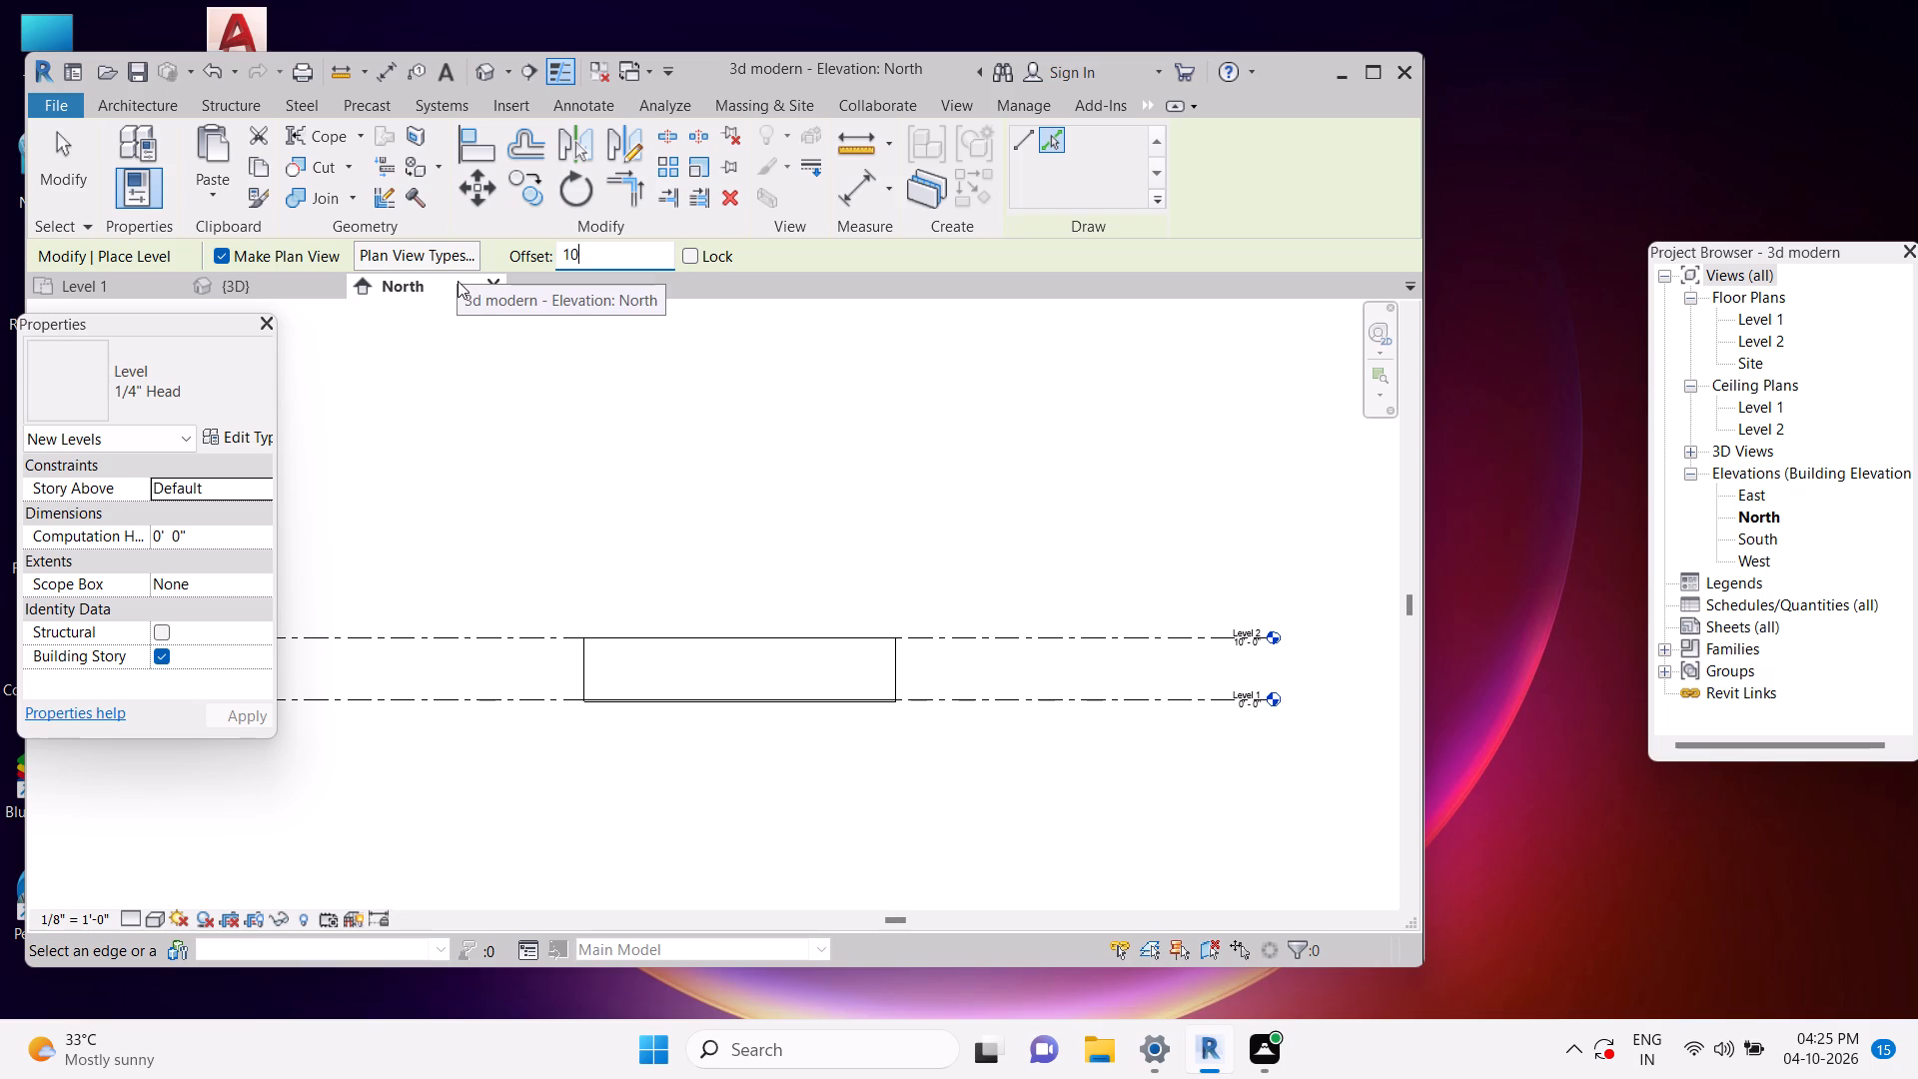
pyautogui.press("'")
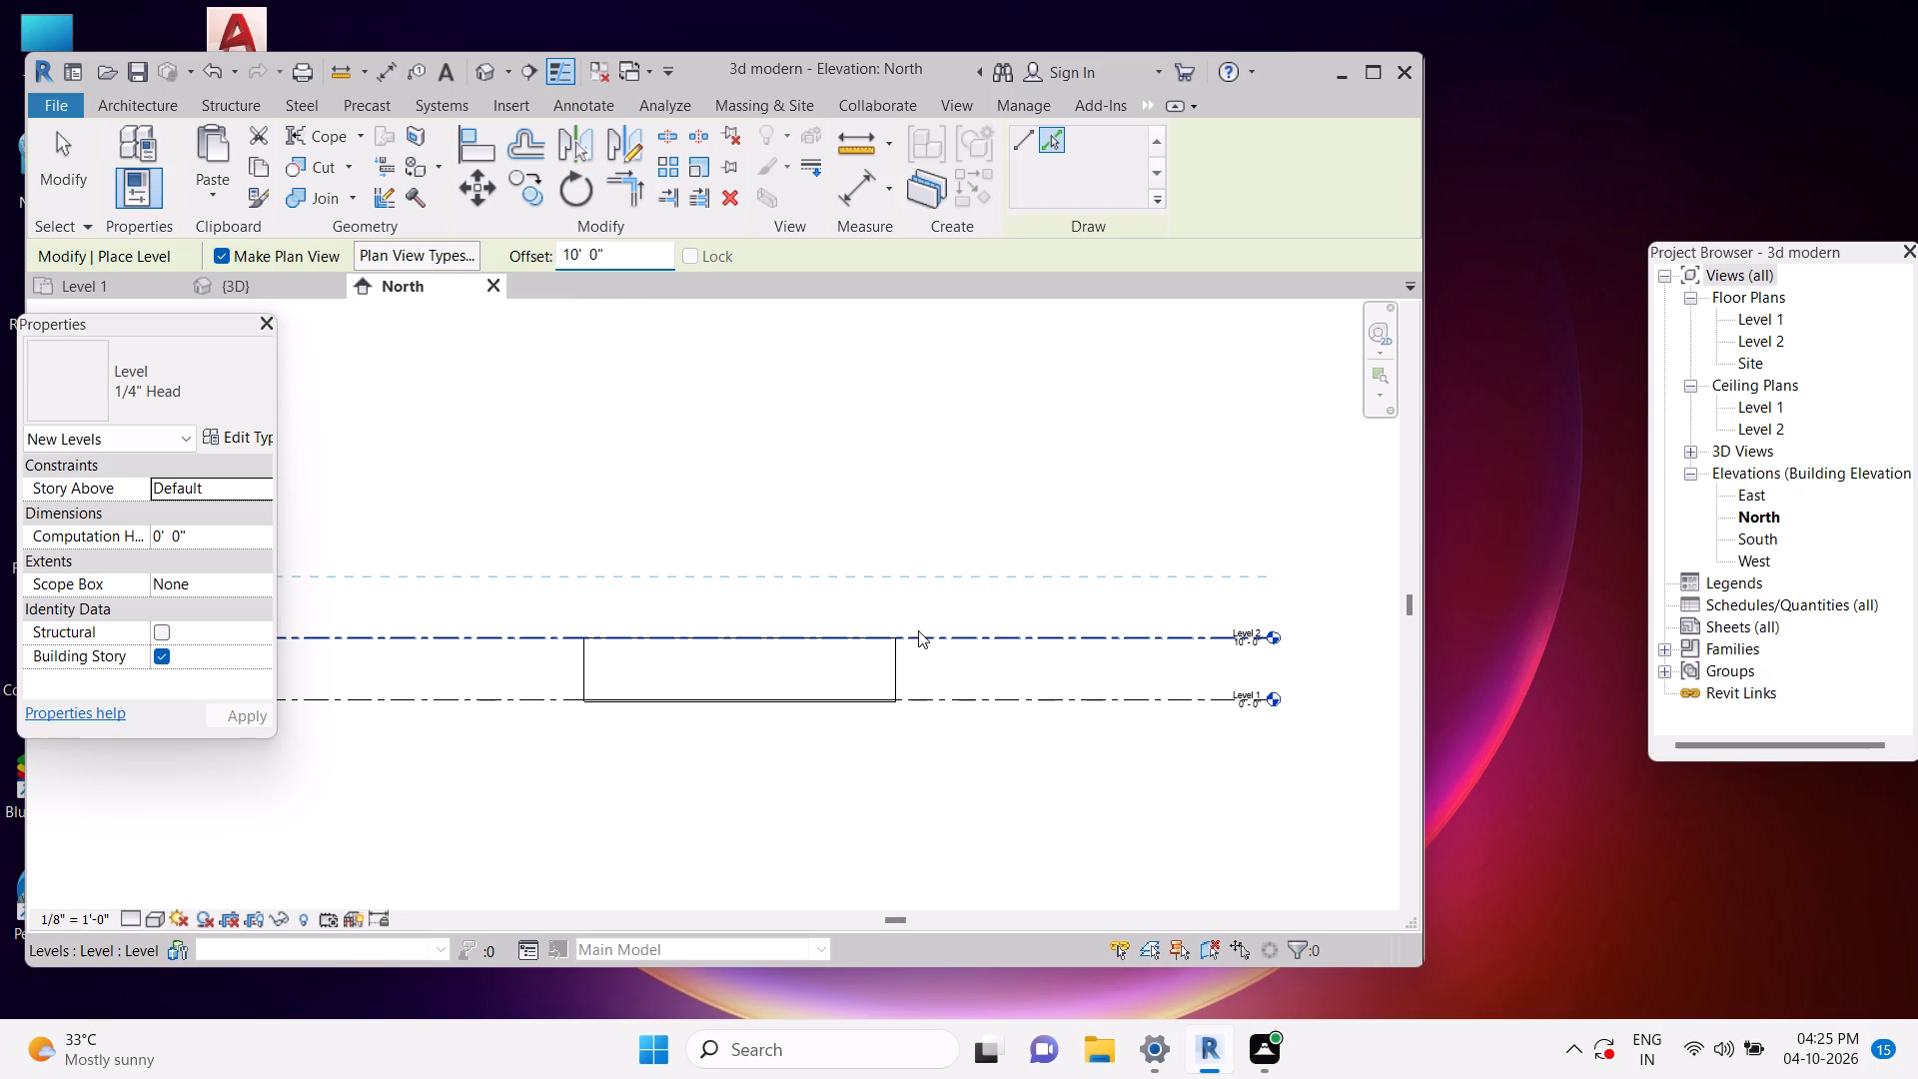
pyautogui.click(922, 631)
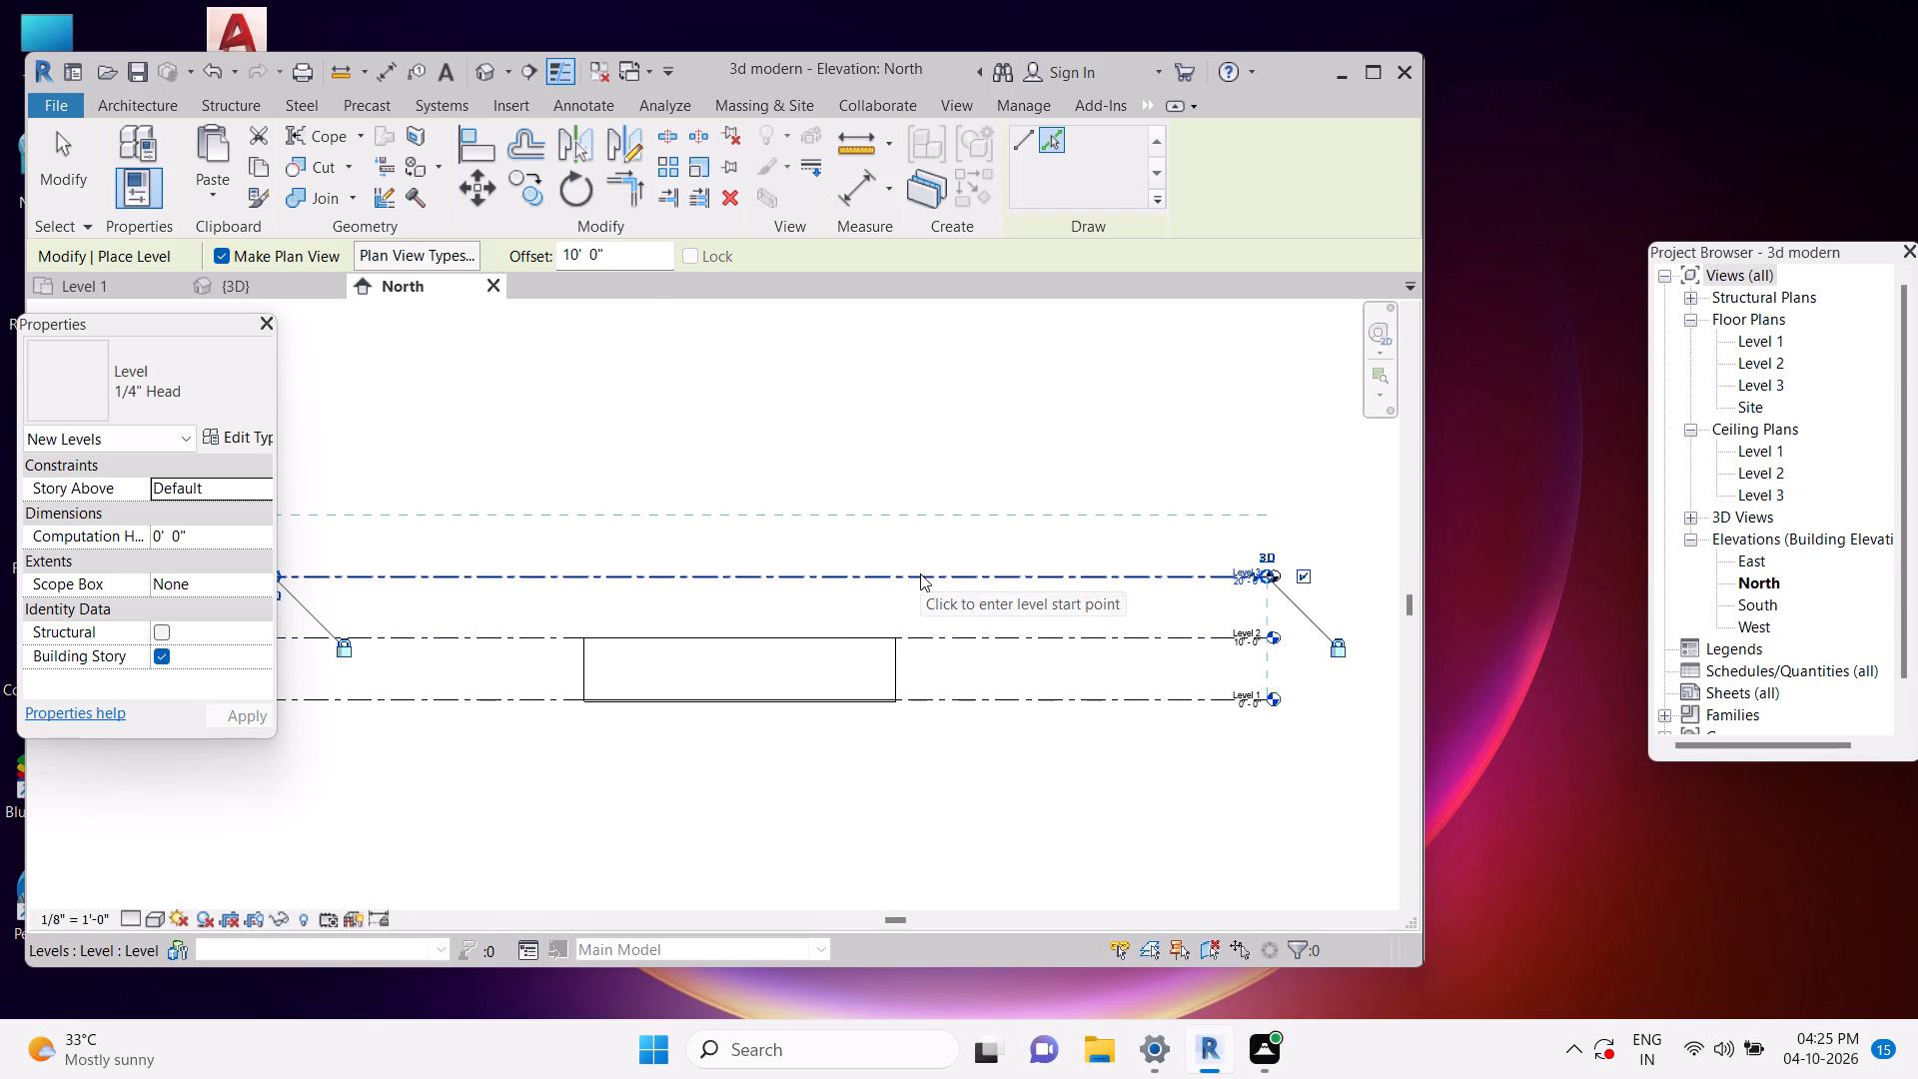
pyautogui.click(920, 571)
pyautogui.press('Escape')
pyautogui.press('Escape')
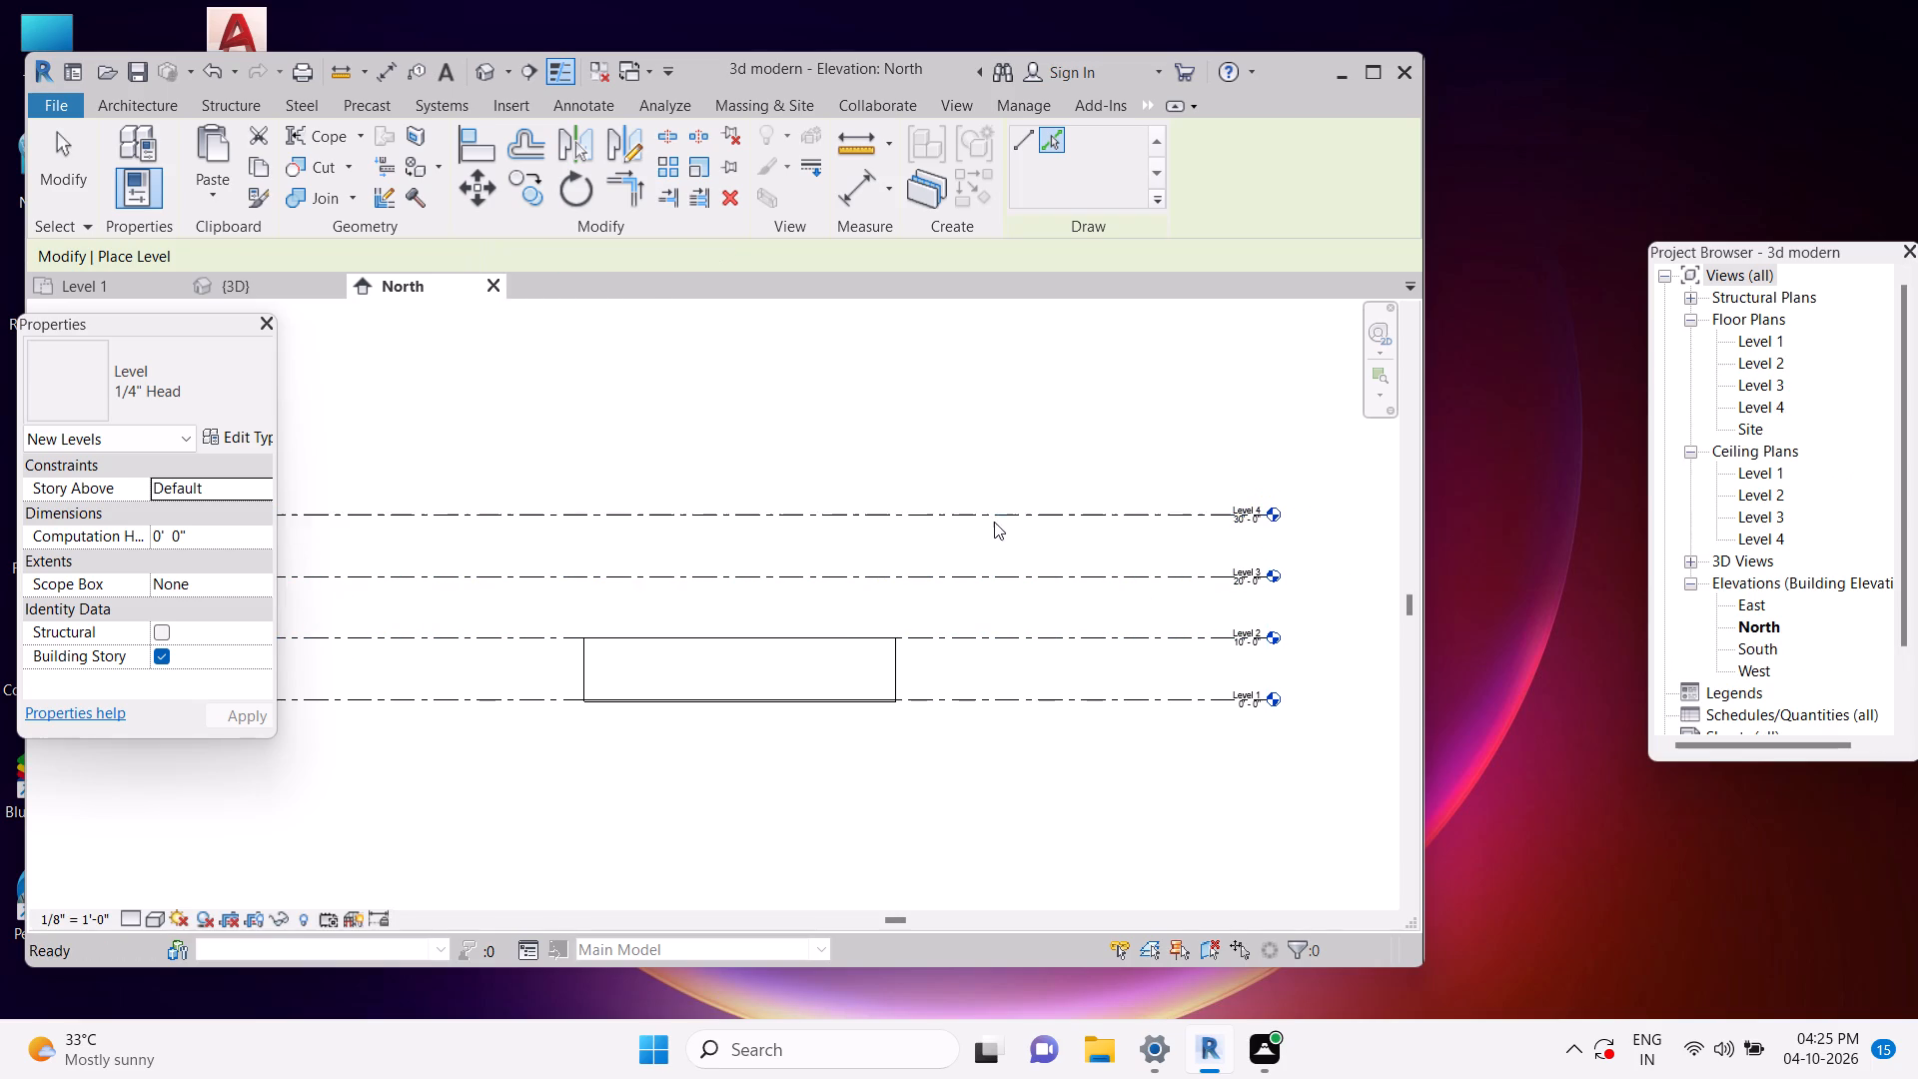
pyautogui.press('Escape')
pyautogui.press('Escape')
pyautogui.press('Escape')
pyautogui.press('Escape')
# Add another level 10' above the topmost level by picking its line with a 10' offset.
pyautogui.write('ll')
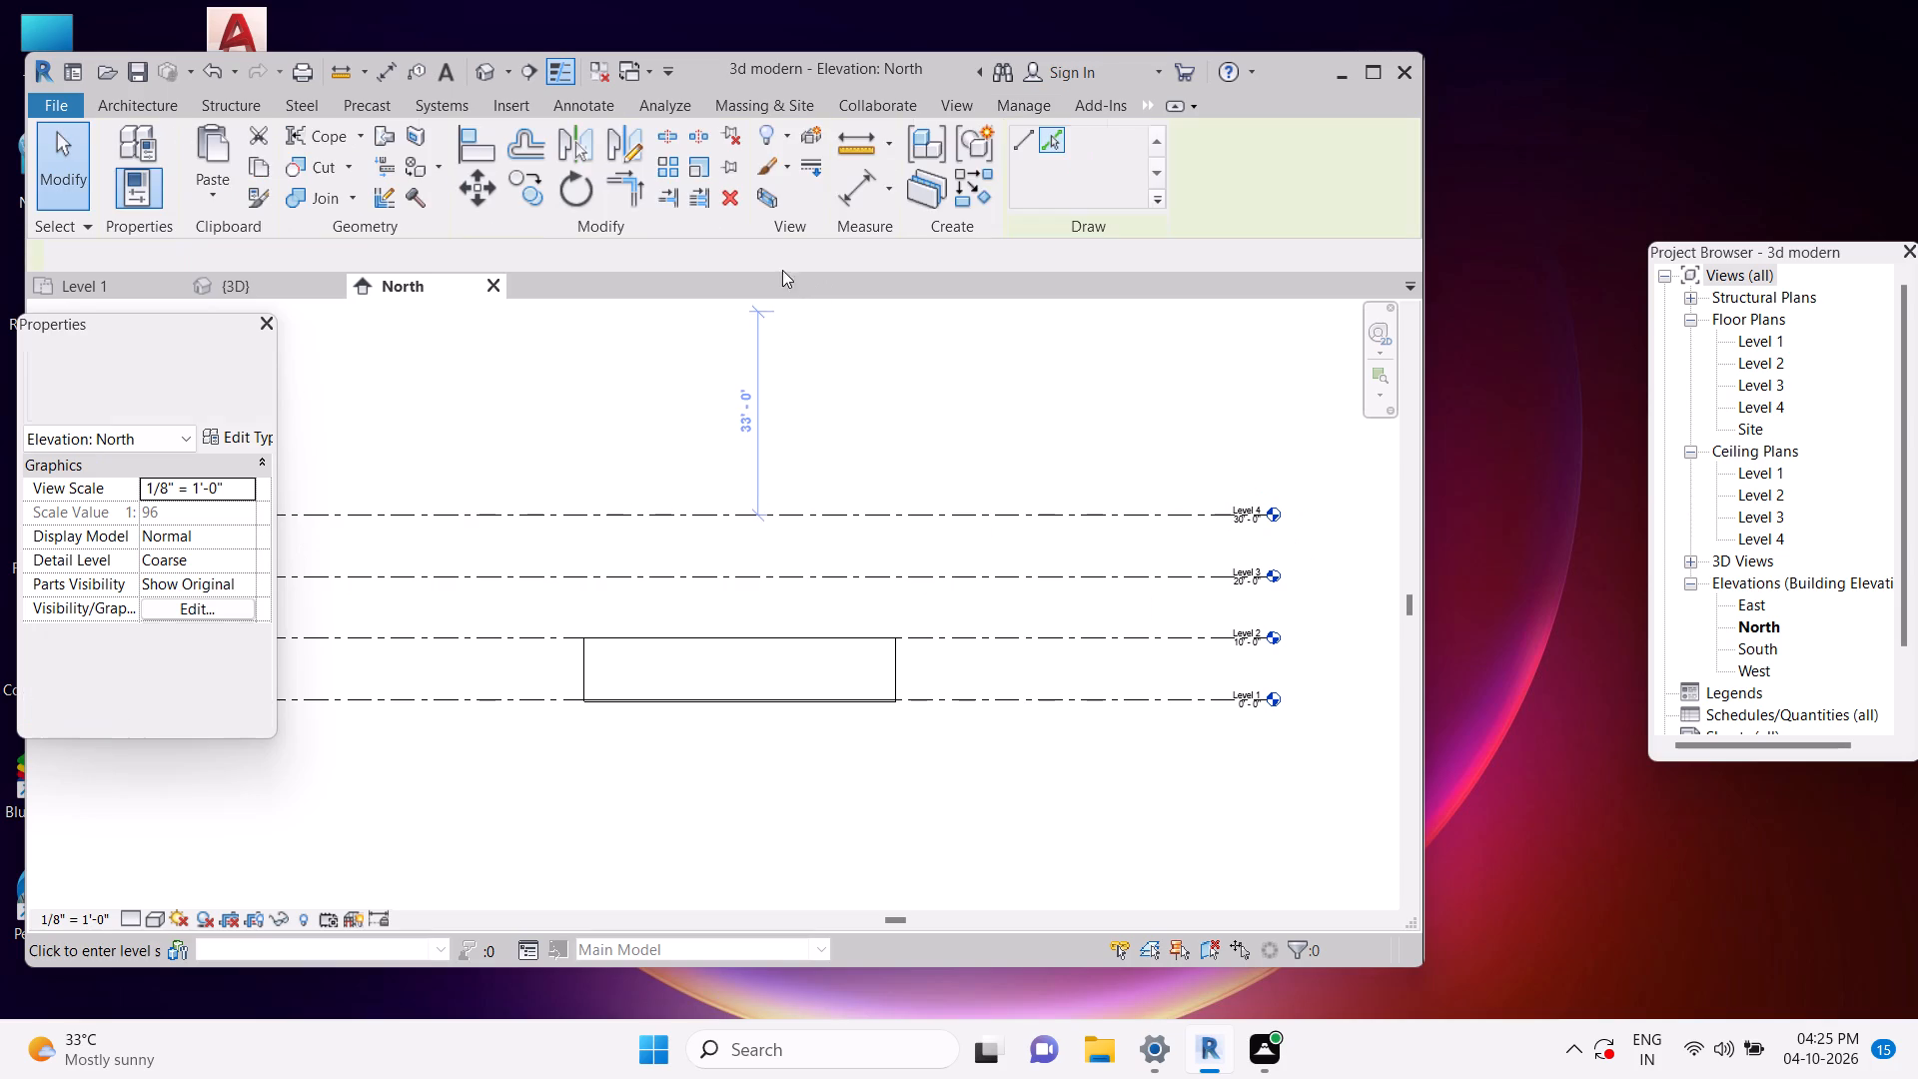
pyautogui.click(1041, 142)
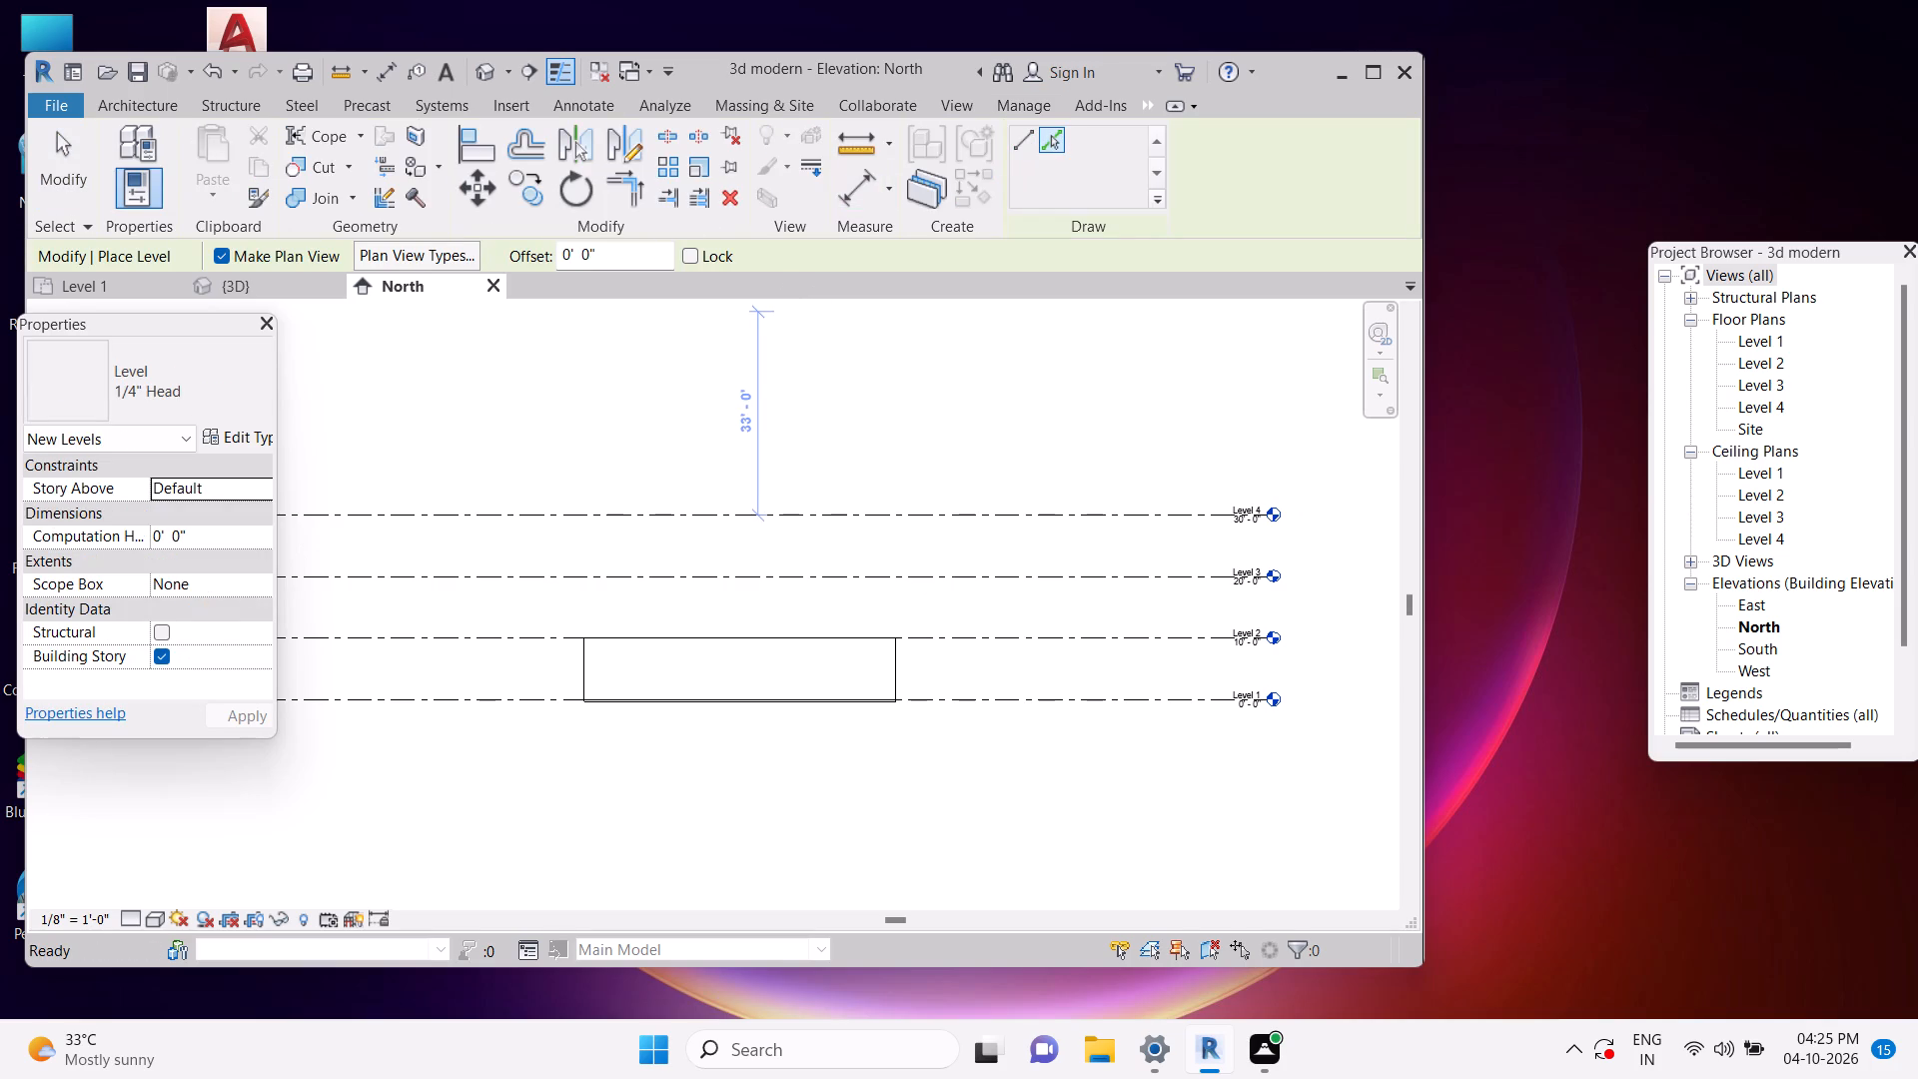
pyautogui.moveTo(615, 251); pyautogui.dragTo(498, 284)
pyautogui.write('10')
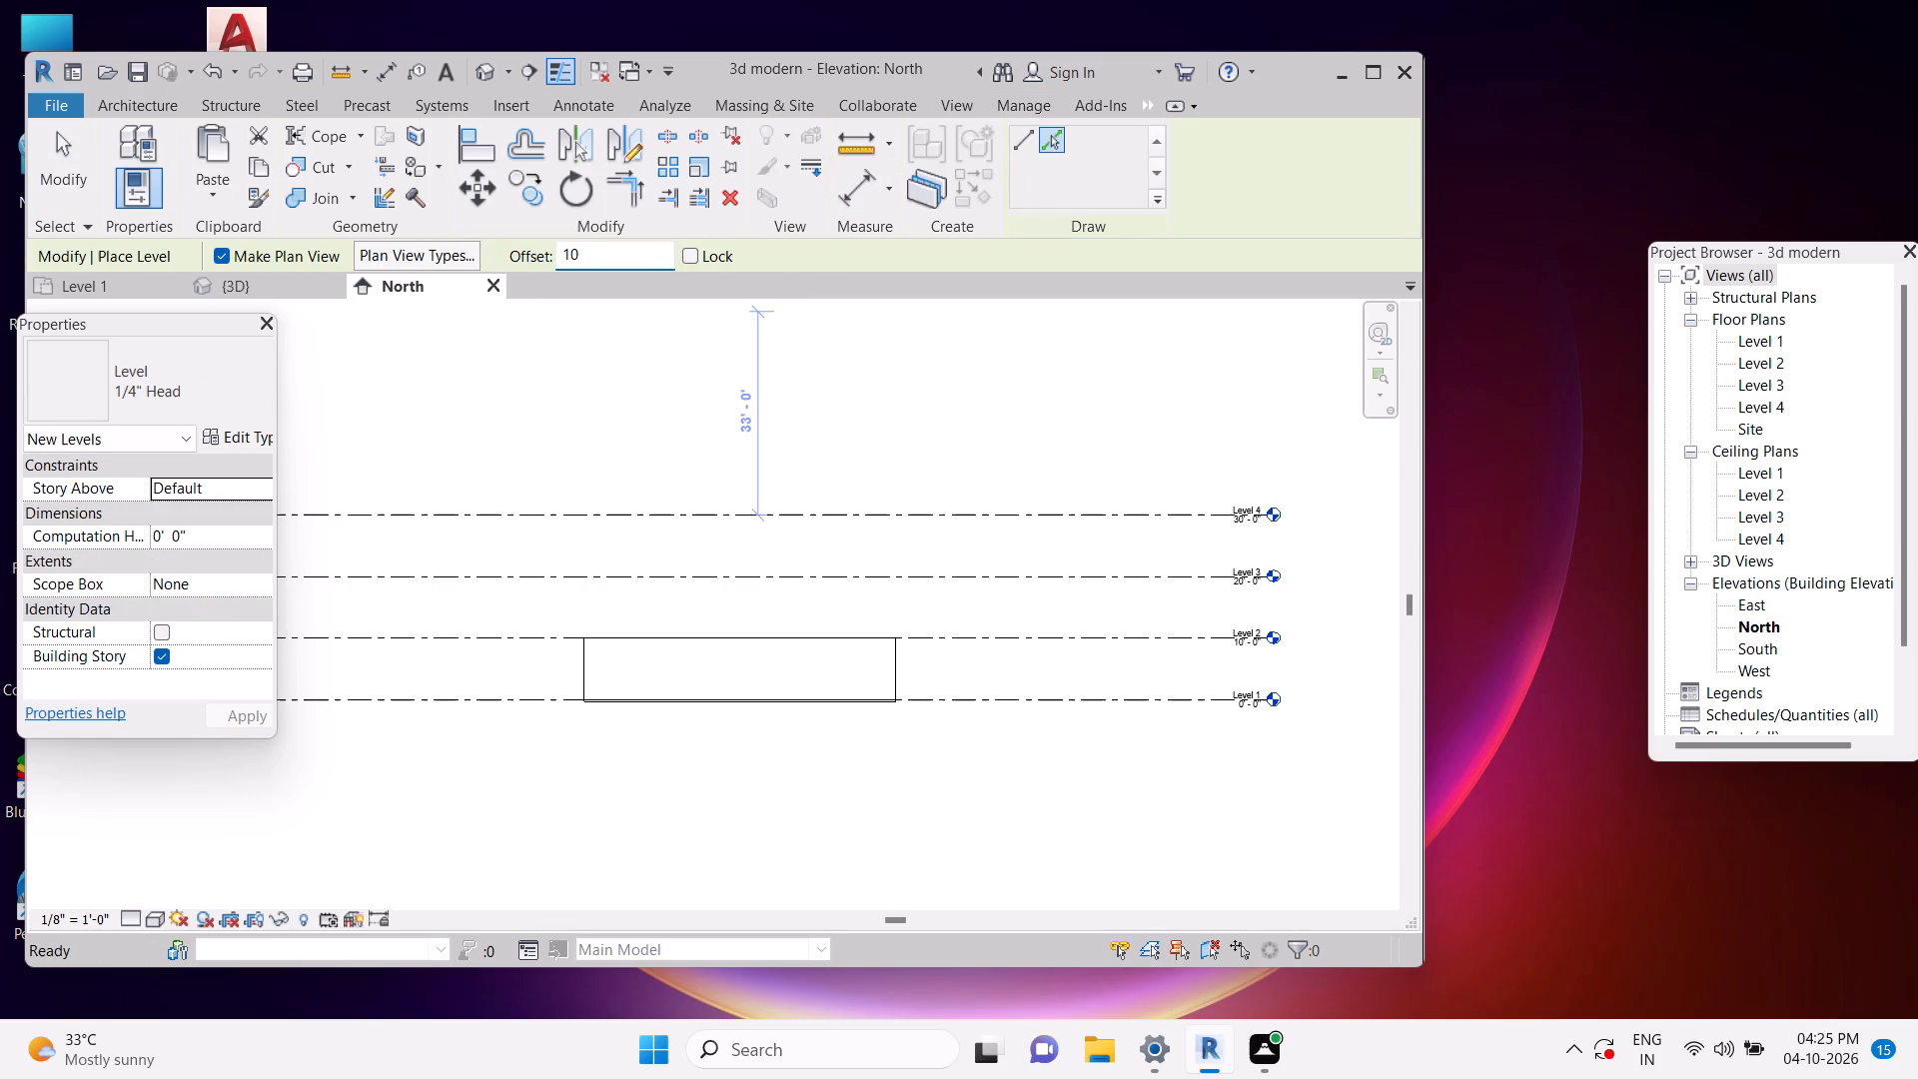
pyautogui.press("'")
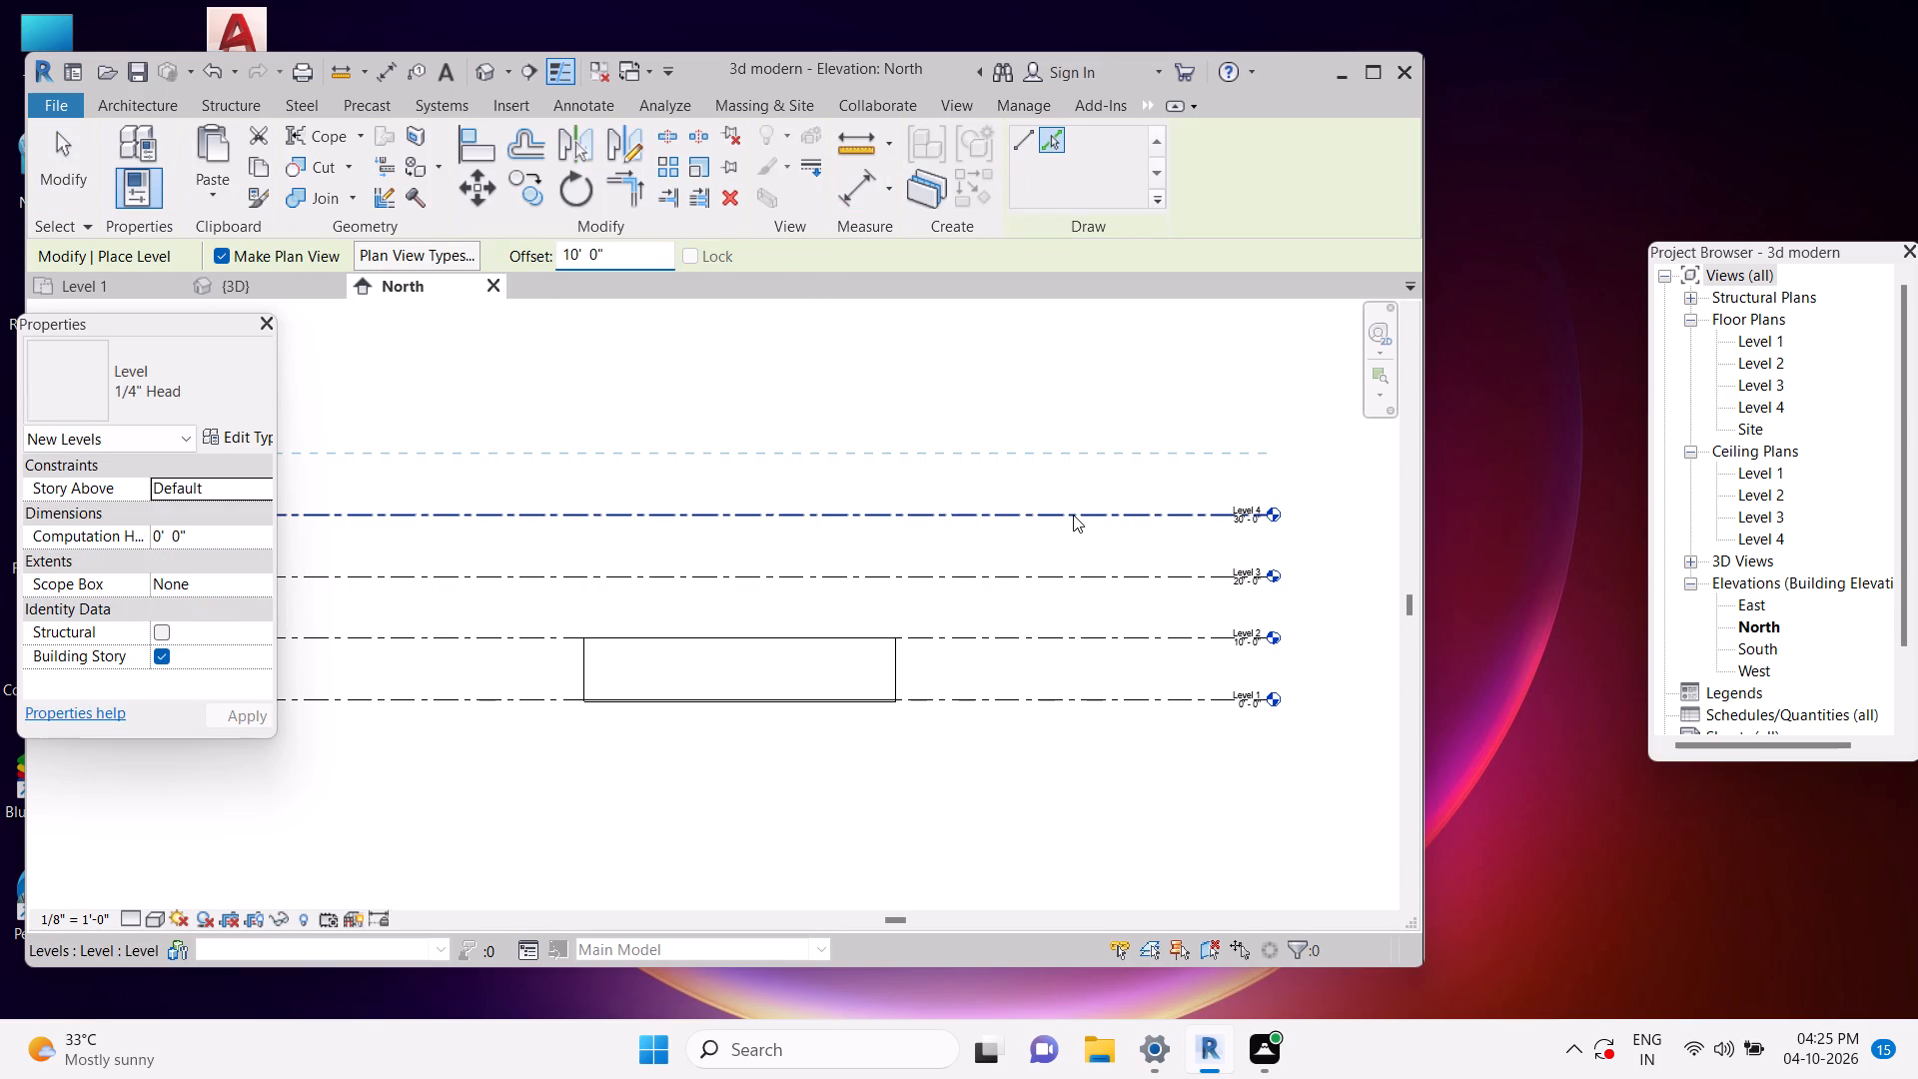
pyautogui.click(1073, 513)
pyautogui.press('Escape')
pyautogui.press('Escape')
pyautogui.press('Escape')
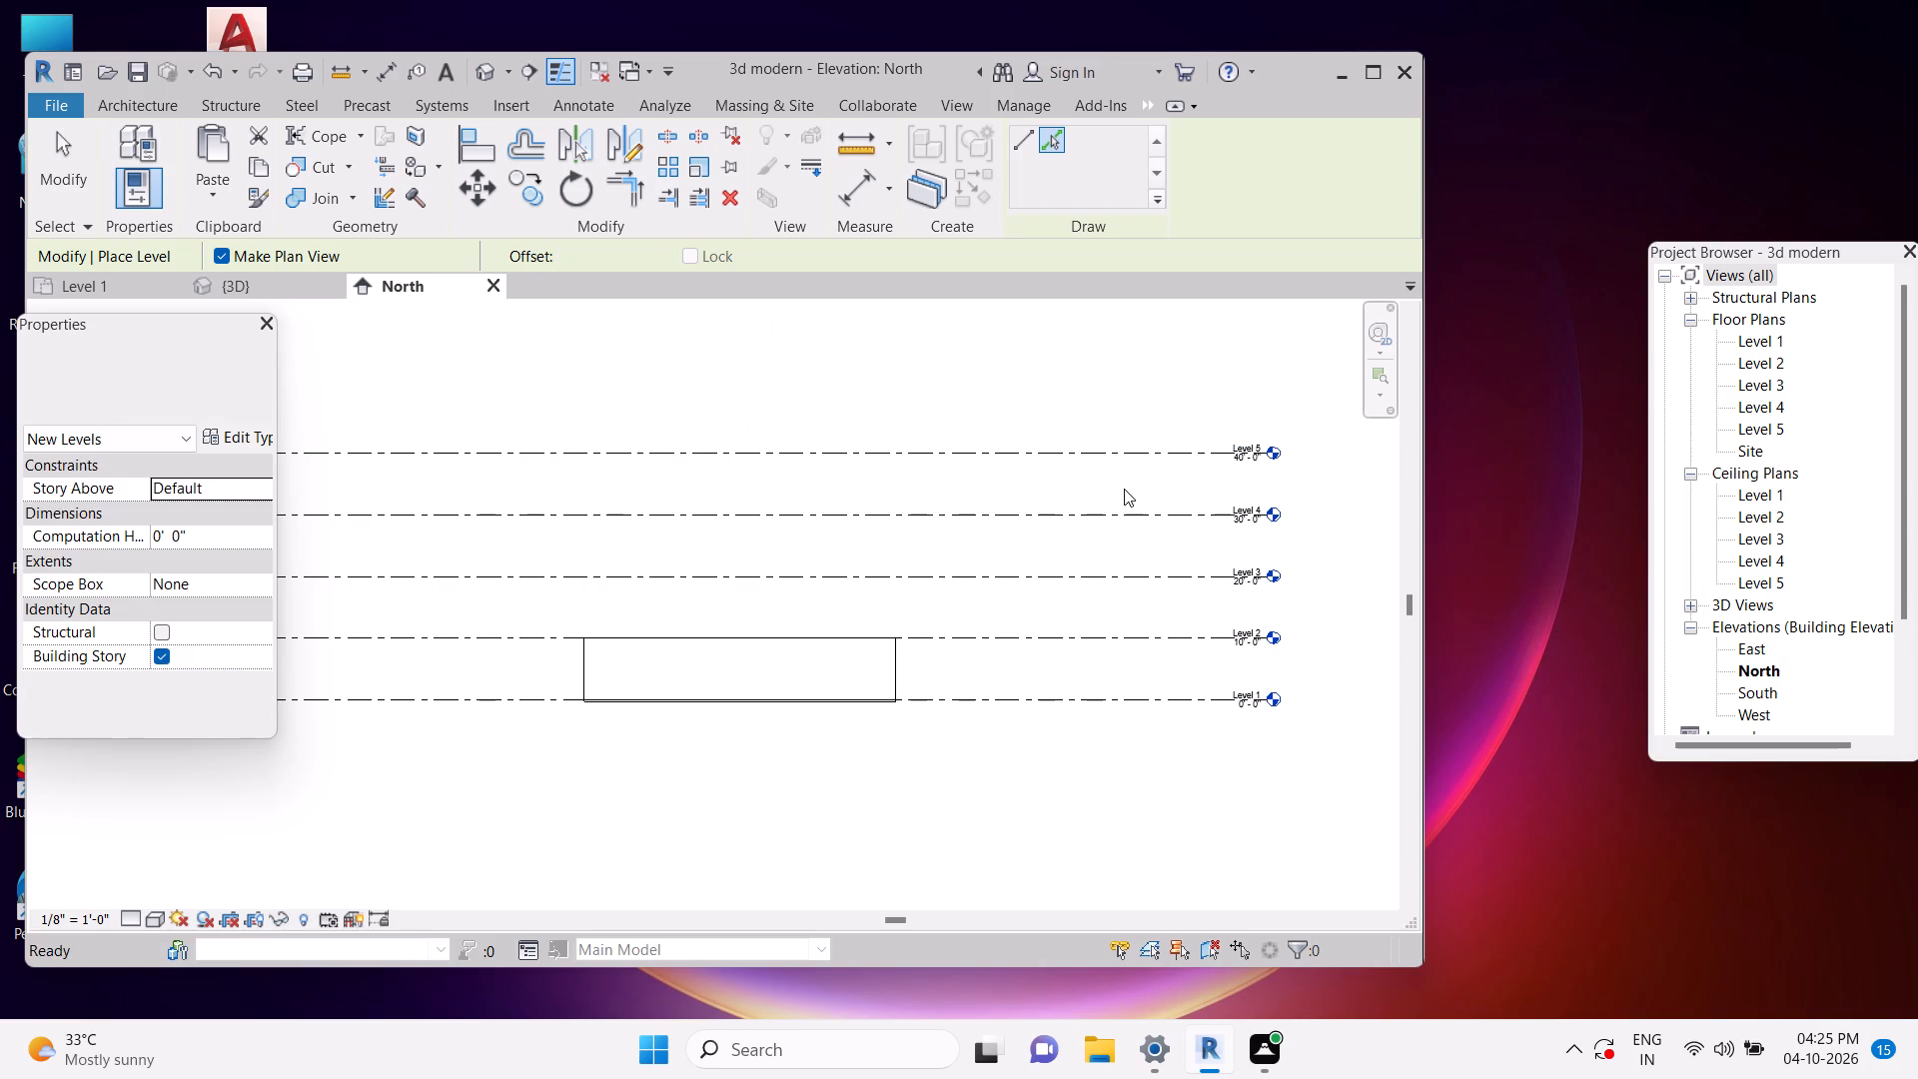
pyautogui.press('Escape')
# Set the North elevation's visual style to Shaded.
pyautogui.scroll(-4, 1121, 480)
pyautogui.keyDown('shift'); pyautogui.moveTo(1096, 596); pyautogui.dragTo(1078, 647, button='middle'); pyautogui.keyUp('shift')
pyautogui.press('Escape')
pyautogui.press('Escape')
pyautogui.press('s')
pyautogui.press('d')
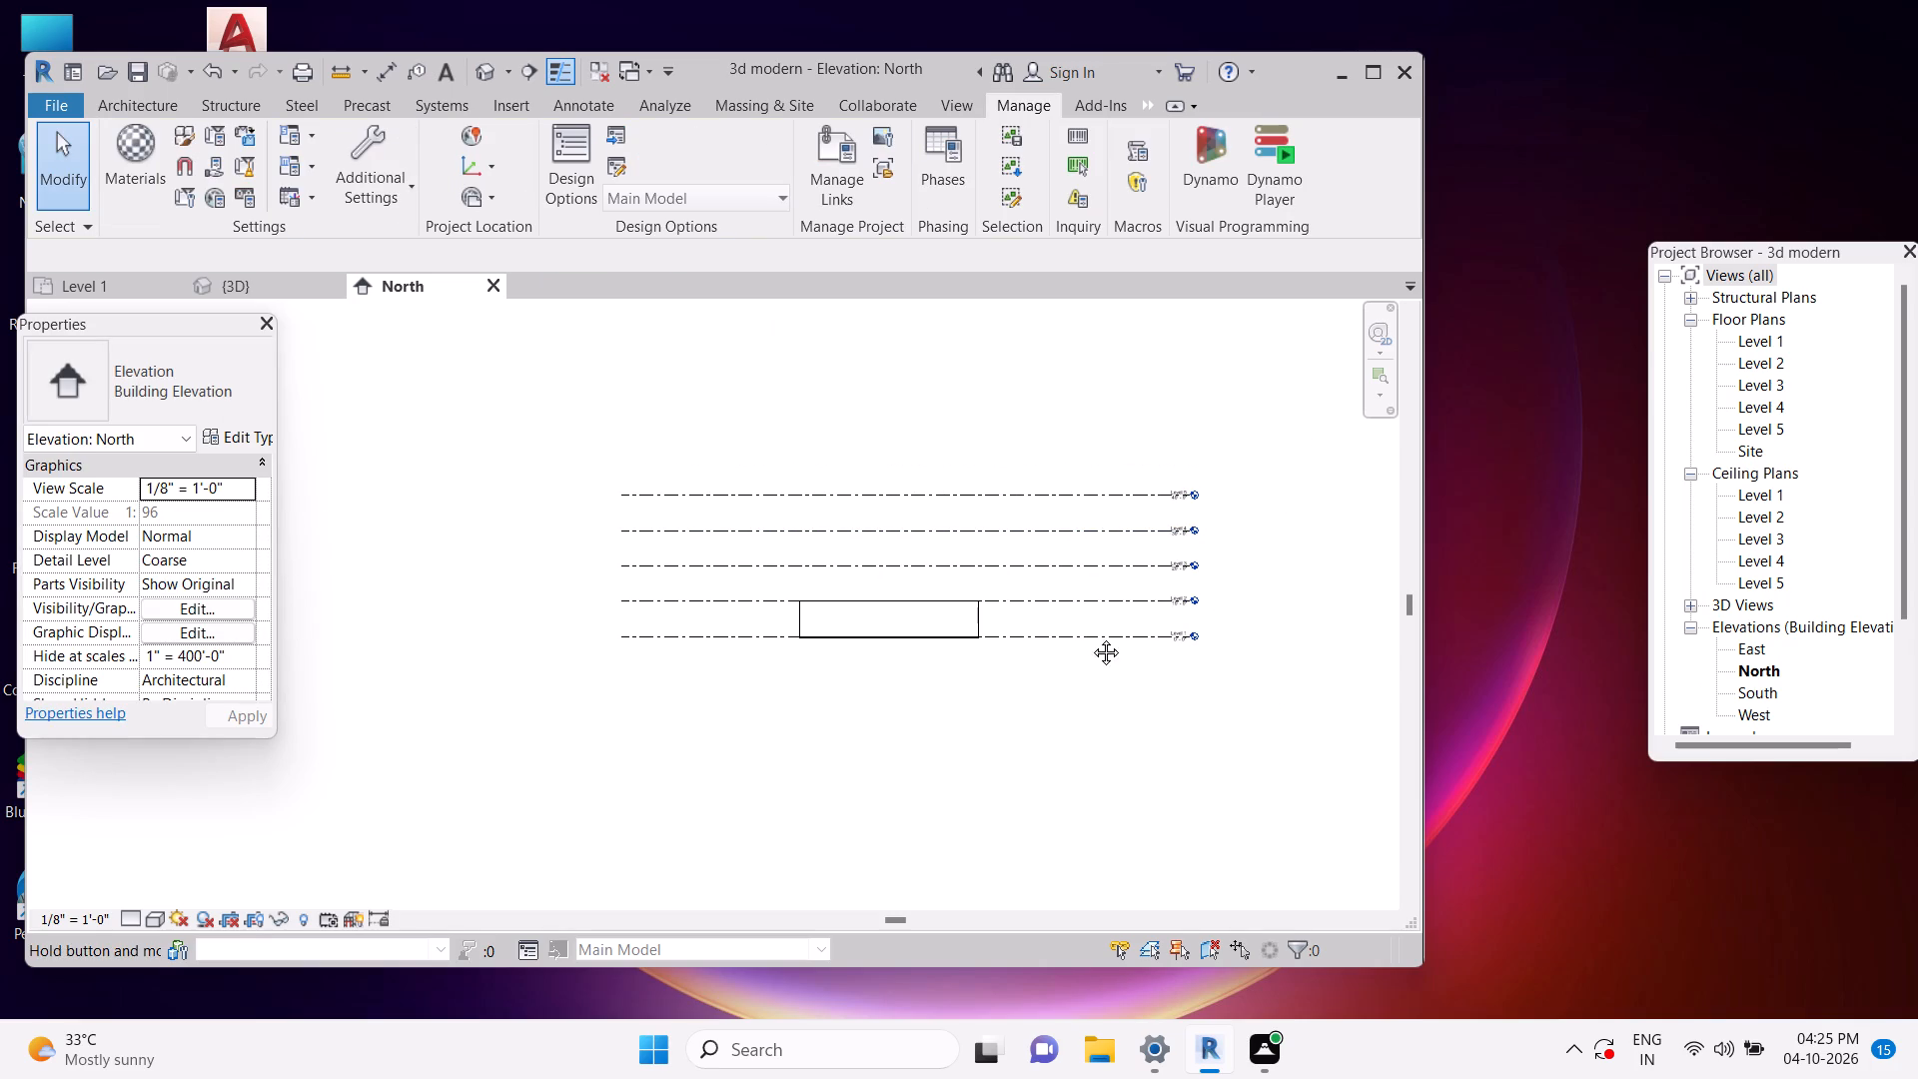
pyautogui.press('Escape')
pyautogui.press('Escape')
pyautogui.press('Escape')
pyautogui.press('Escape')
pyautogui.press('Escape')
pyautogui.press('Escape')
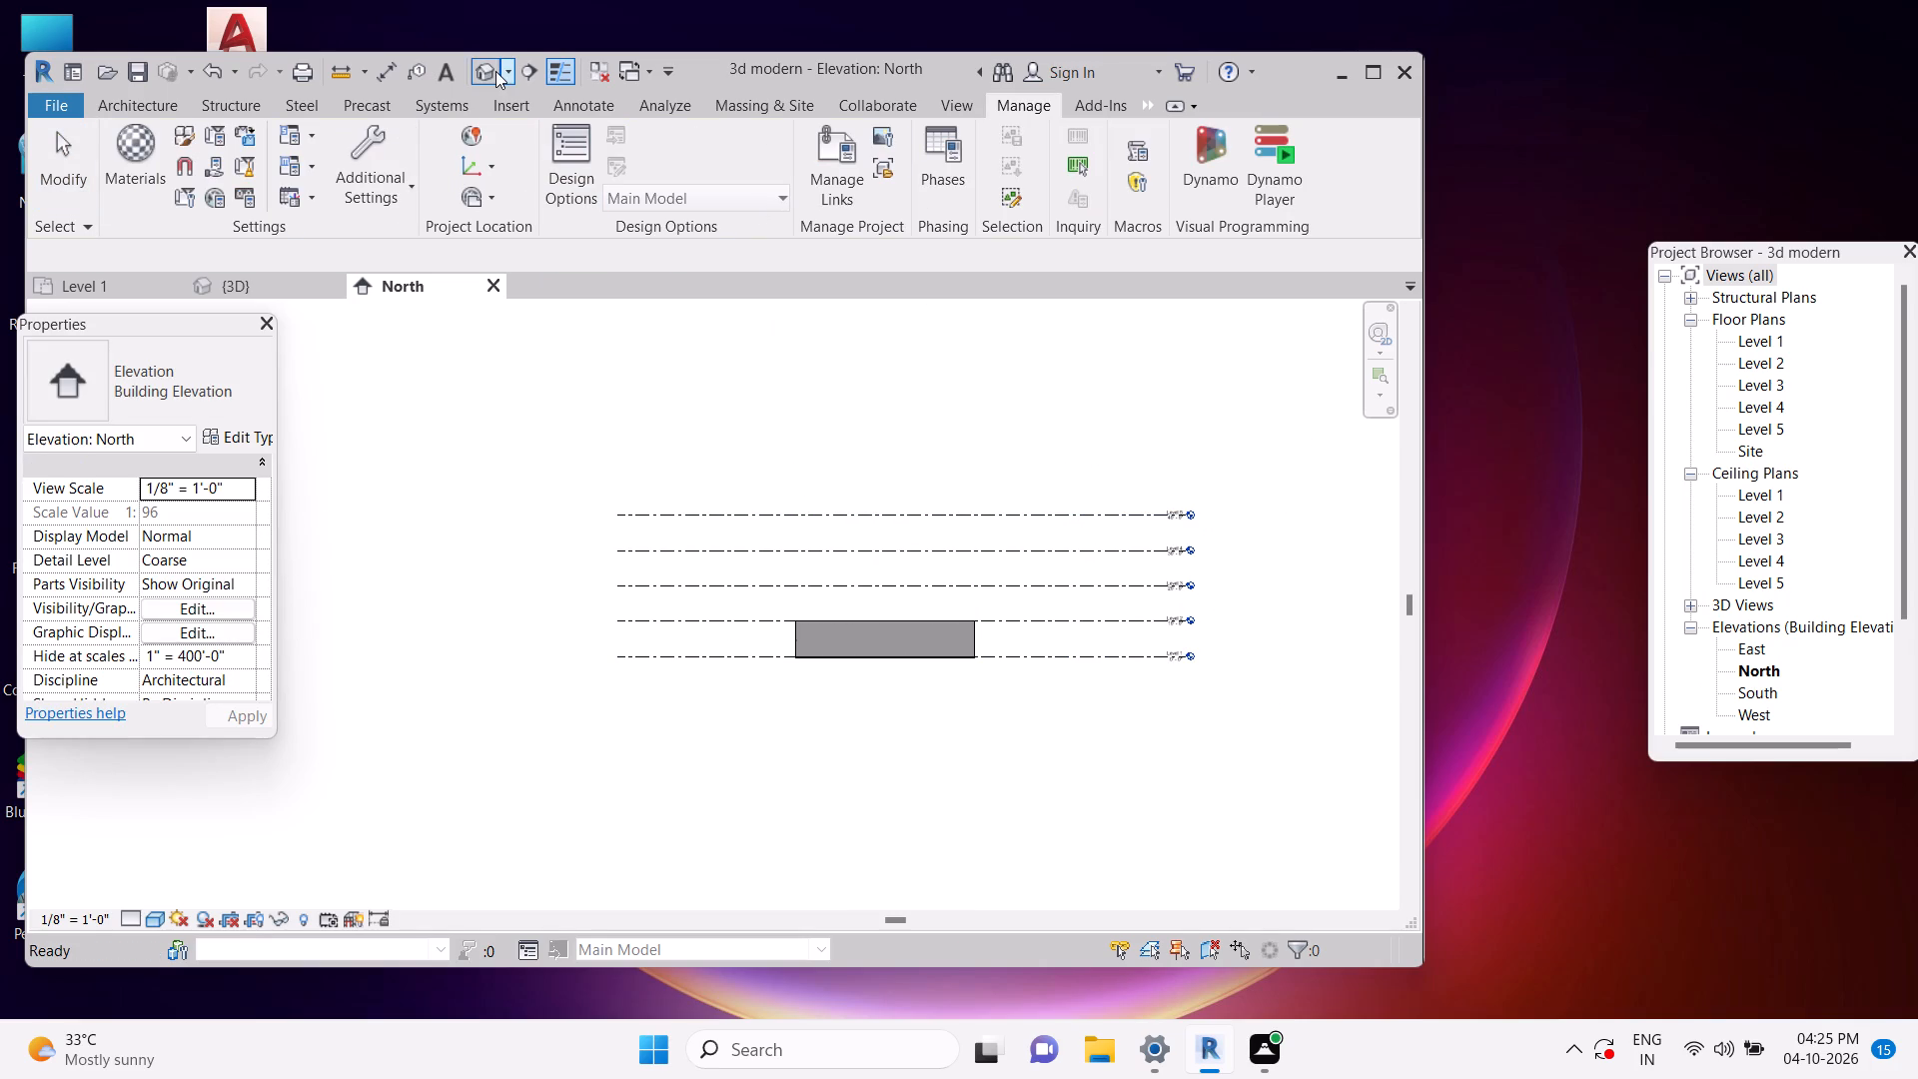
# Open the default 3D view and examine the walled rectangle against the new levels from different angles.
pyautogui.click(494, 70)
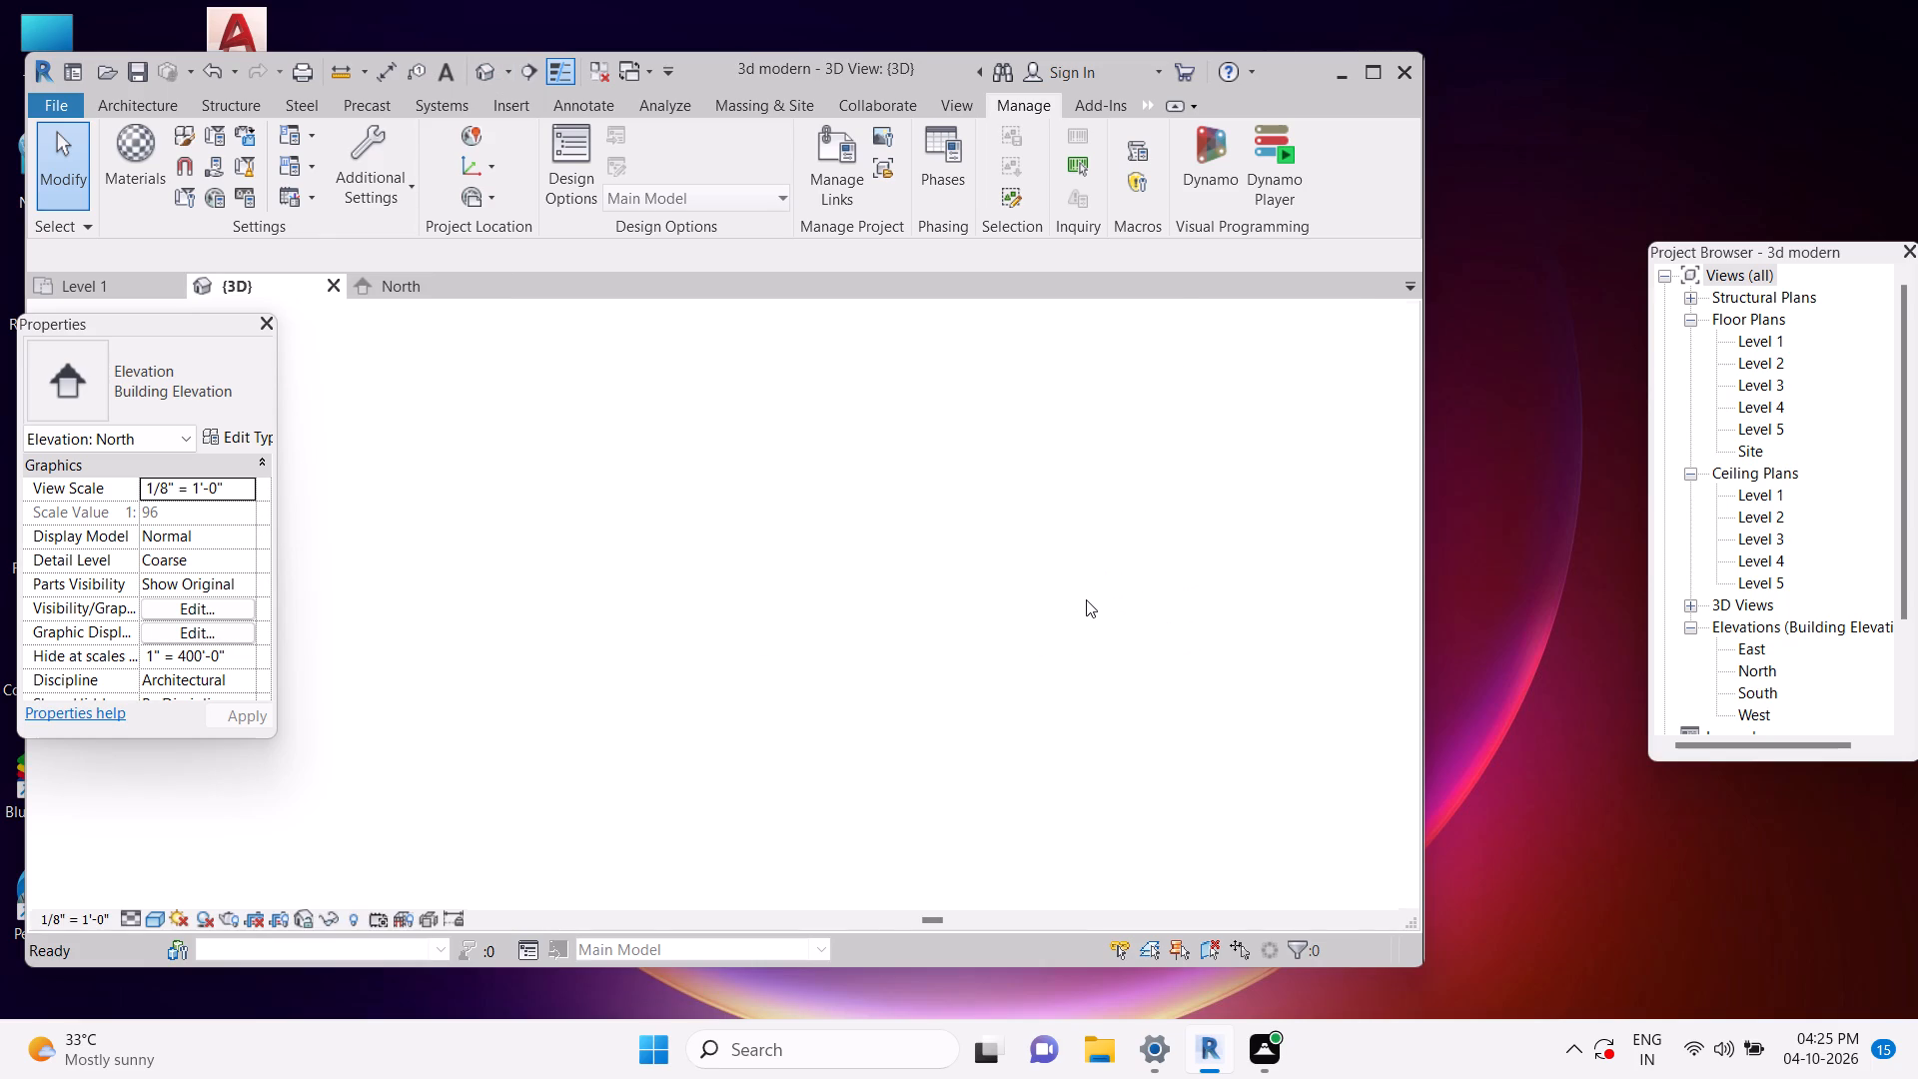
pyautogui.keyDown('shift'); pyautogui.moveTo(1024, 686); pyautogui.dragTo(1121, 476, button='middle'); pyautogui.keyUp('shift')
pyautogui.press('Escape')
pyautogui.press('Escape')
pyautogui.keyDown('shift'); pyautogui.scroll(1, 1170, 701); pyautogui.keyUp('shift')
pyautogui.keyDown('shift'); pyautogui.moveTo(1170, 700); pyautogui.dragTo(1088, 779, button='middle'); pyautogui.keyUp('shift')
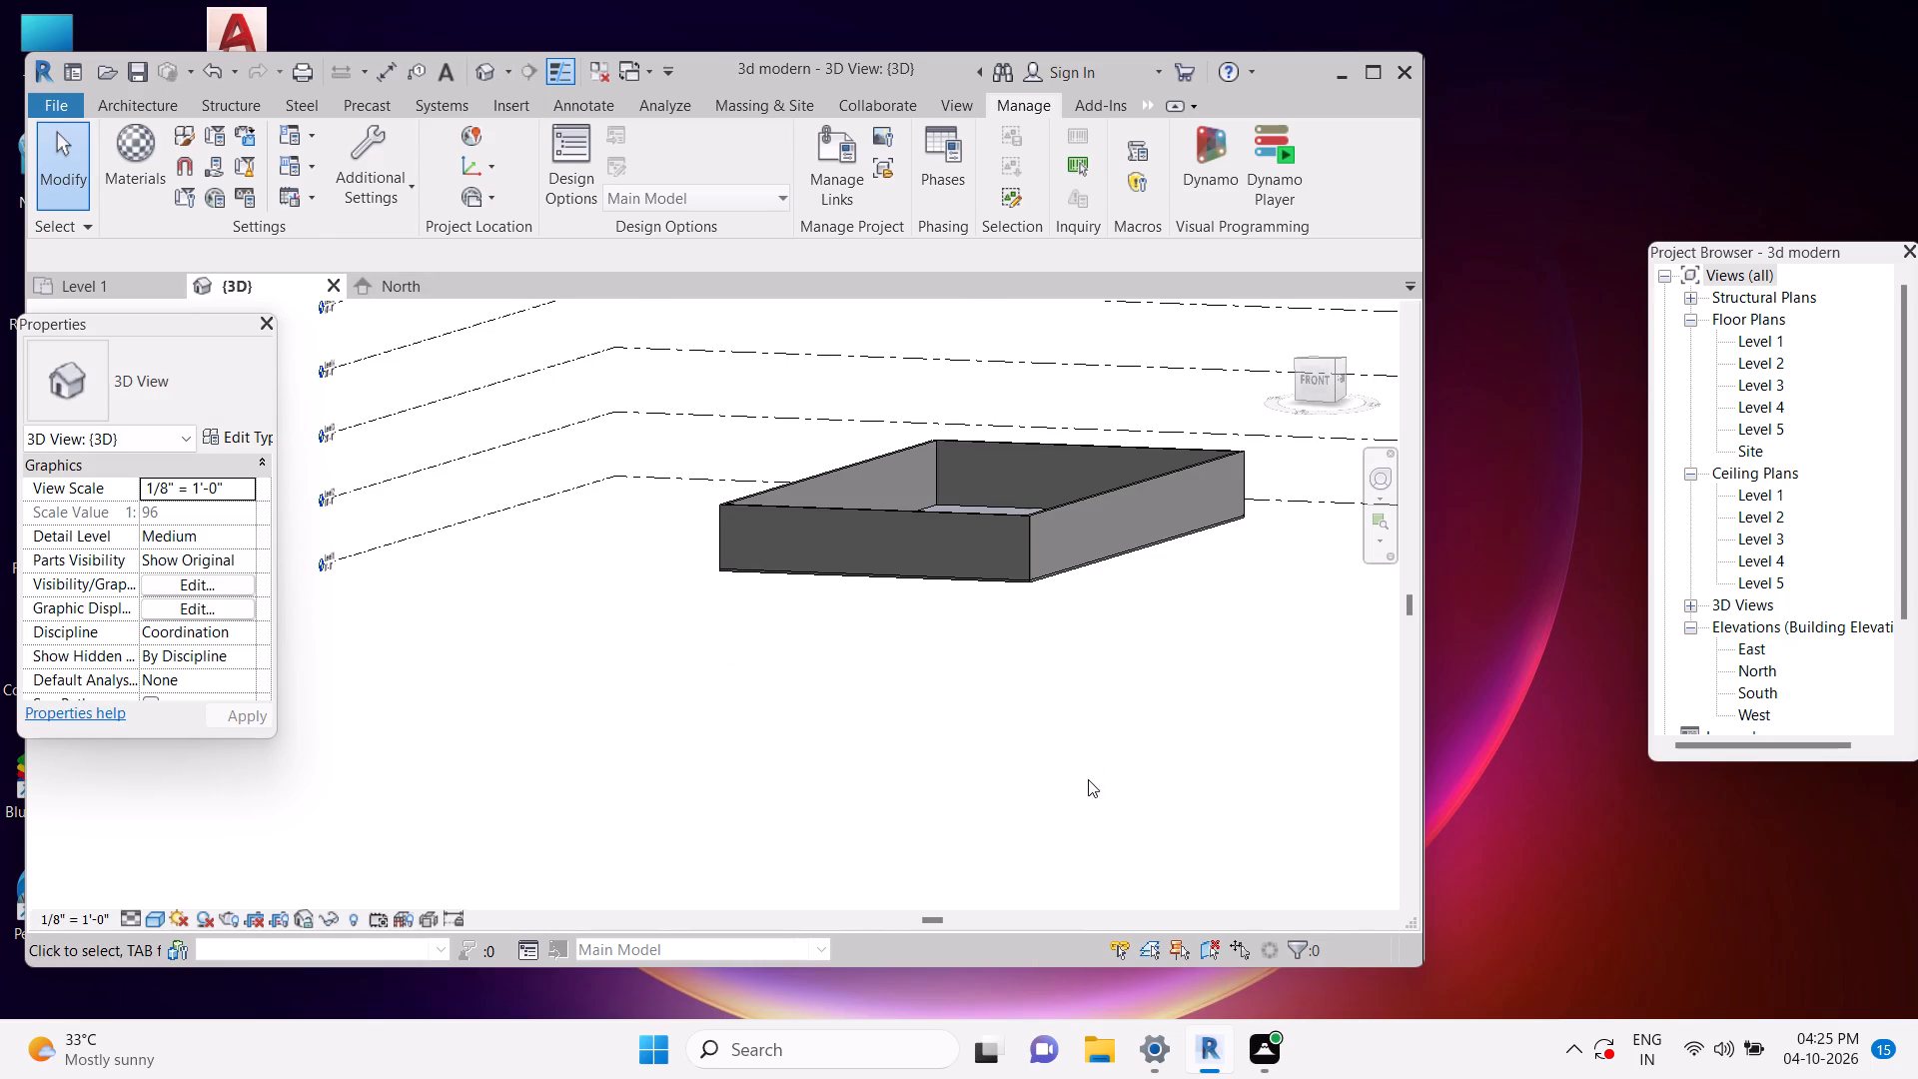
pyautogui.keyDown('shift'); pyautogui.moveTo(1059, 624); pyautogui.dragTo(1037, 702, button='middle'); pyautogui.keyUp('shift')
pyautogui.press('Escape')
pyautogui.press('Escape')
pyautogui.press('Escape')
pyautogui.press('Escape')
pyautogui.press('Escape')
pyautogui.press('Escape')
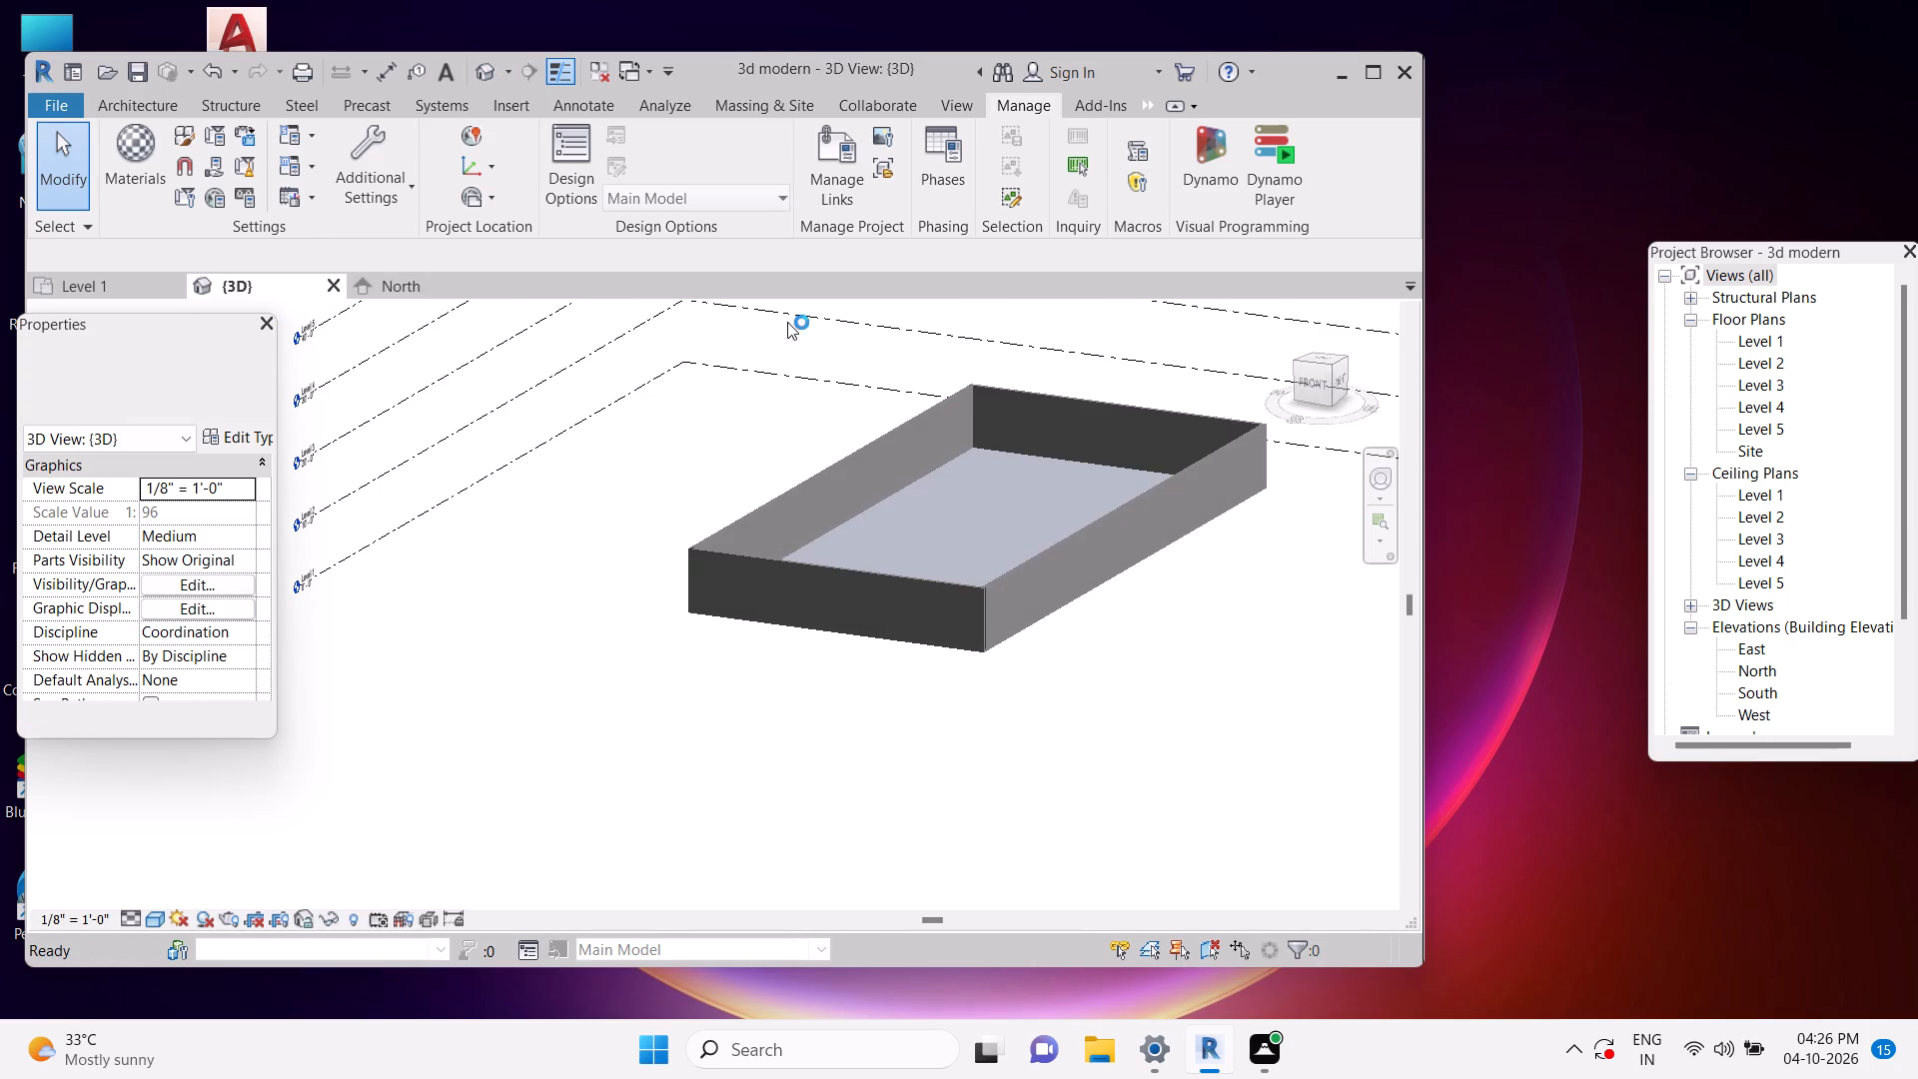
pyautogui.press('Escape')
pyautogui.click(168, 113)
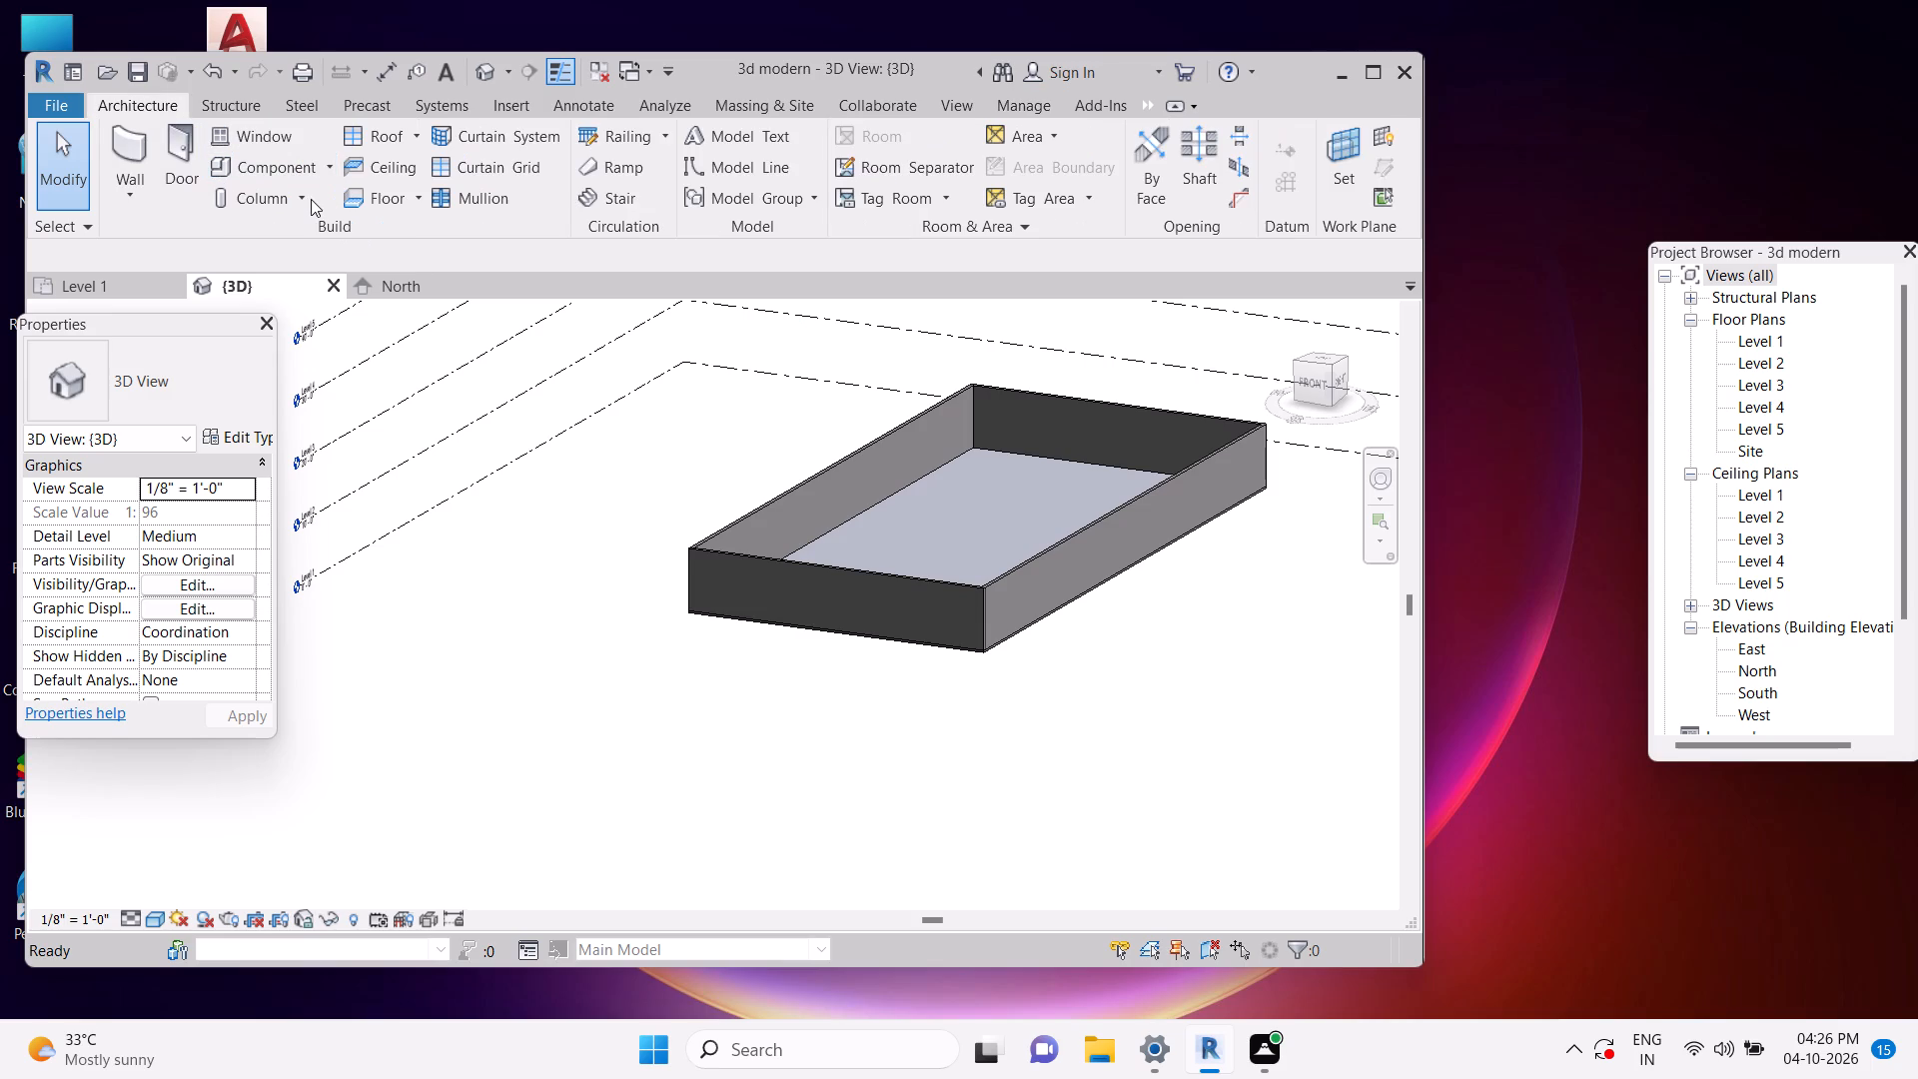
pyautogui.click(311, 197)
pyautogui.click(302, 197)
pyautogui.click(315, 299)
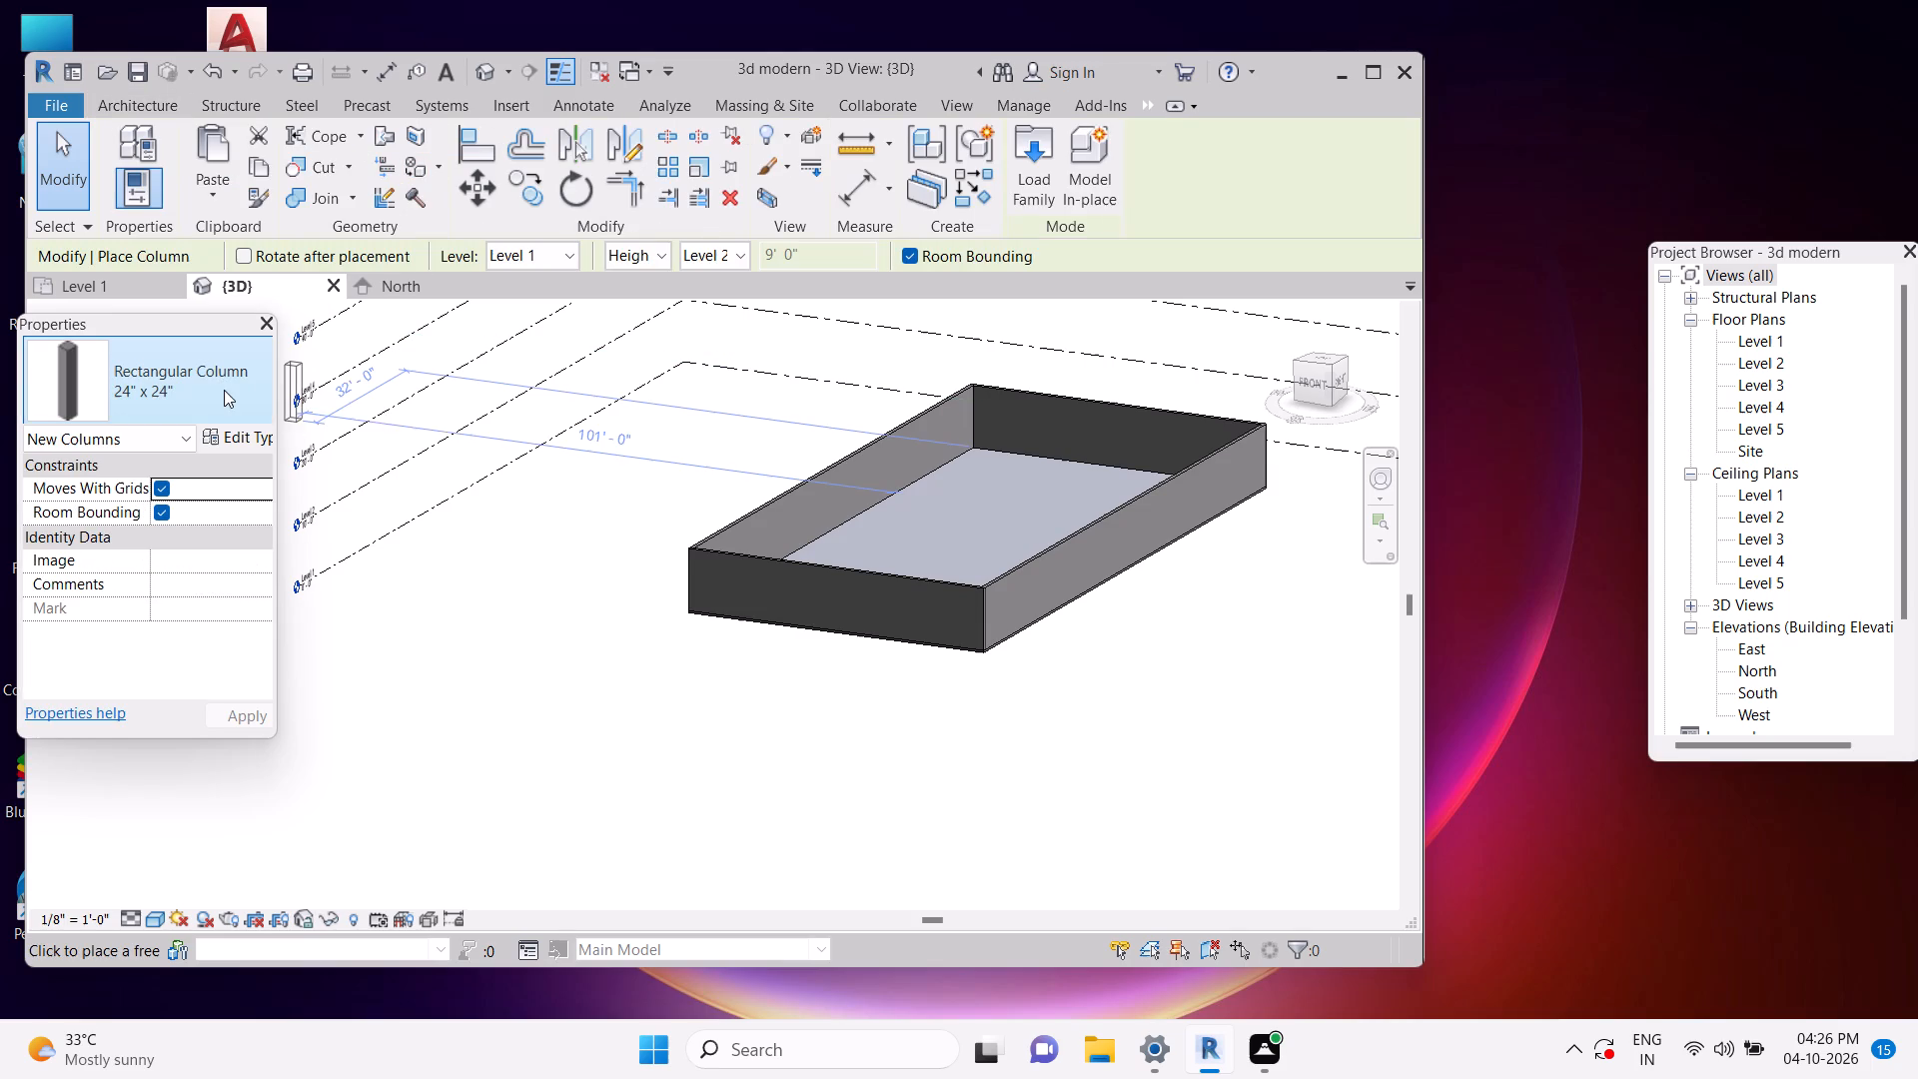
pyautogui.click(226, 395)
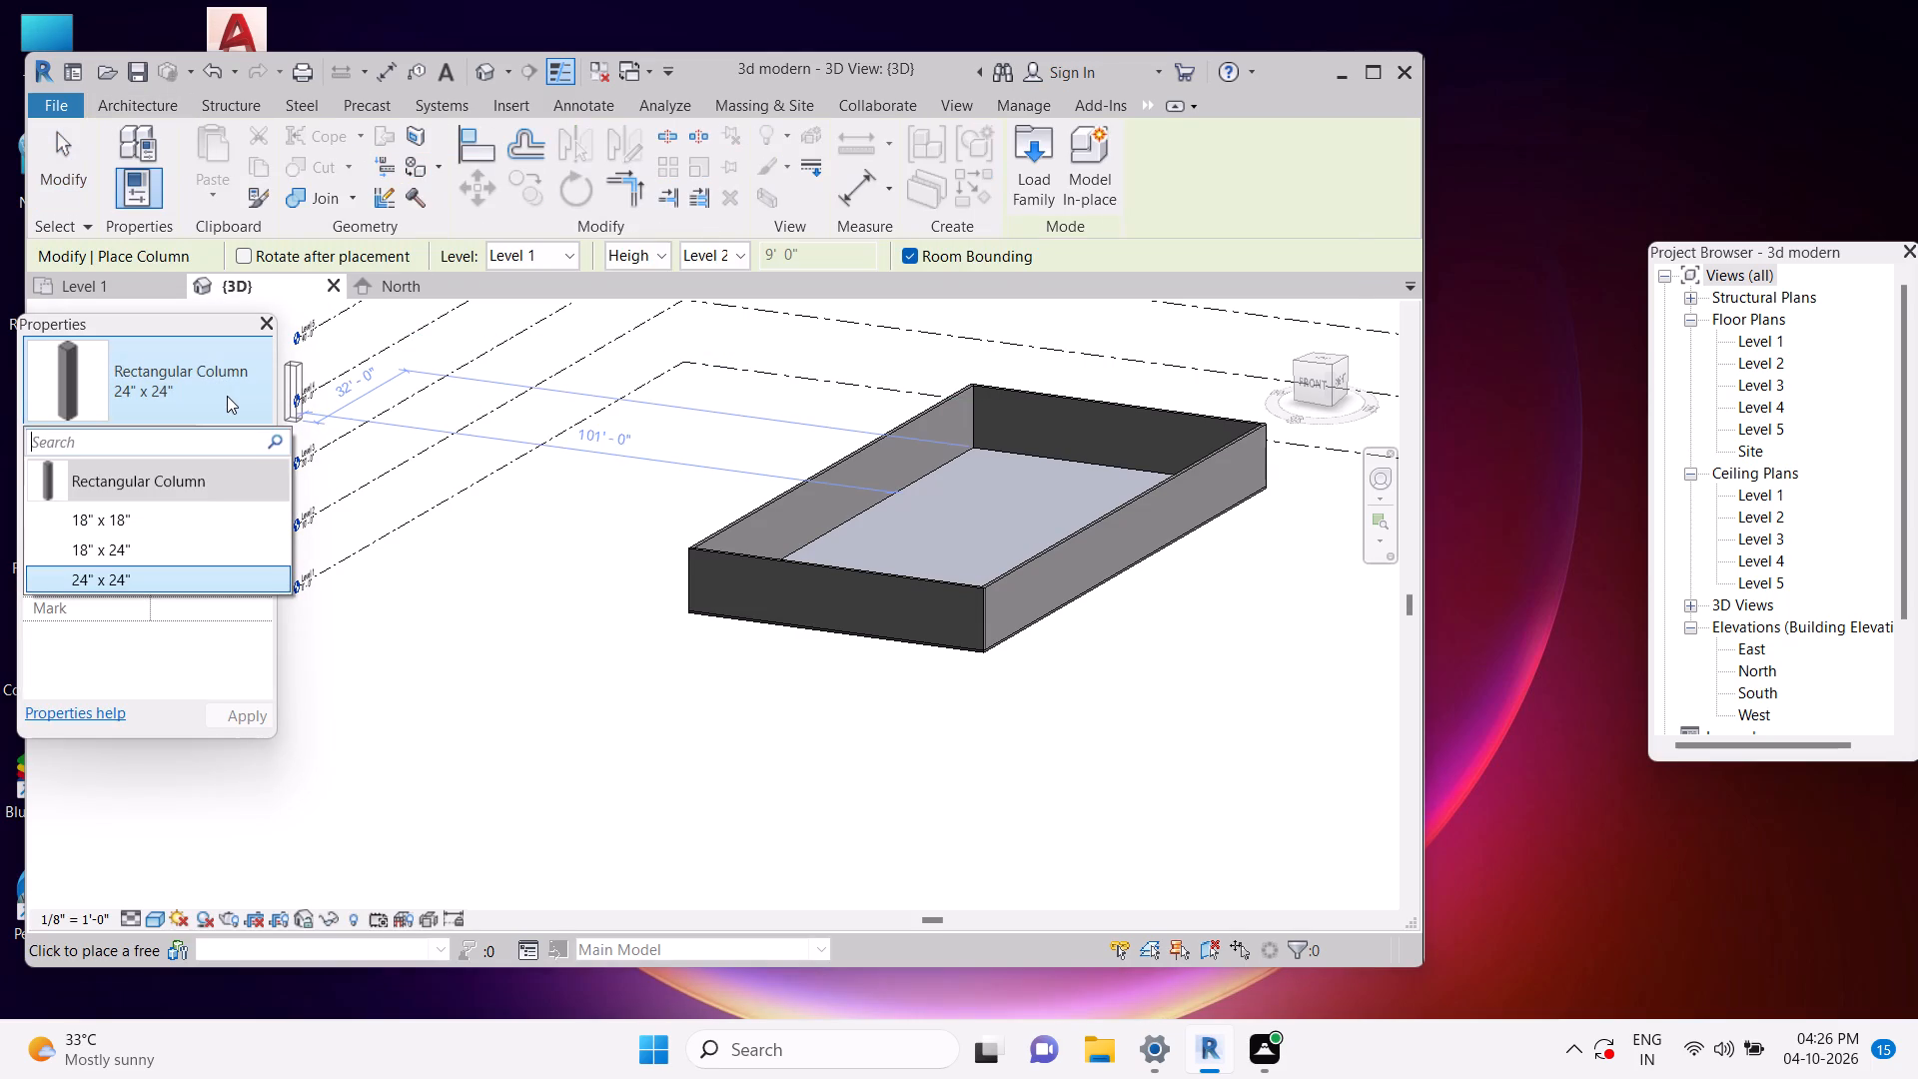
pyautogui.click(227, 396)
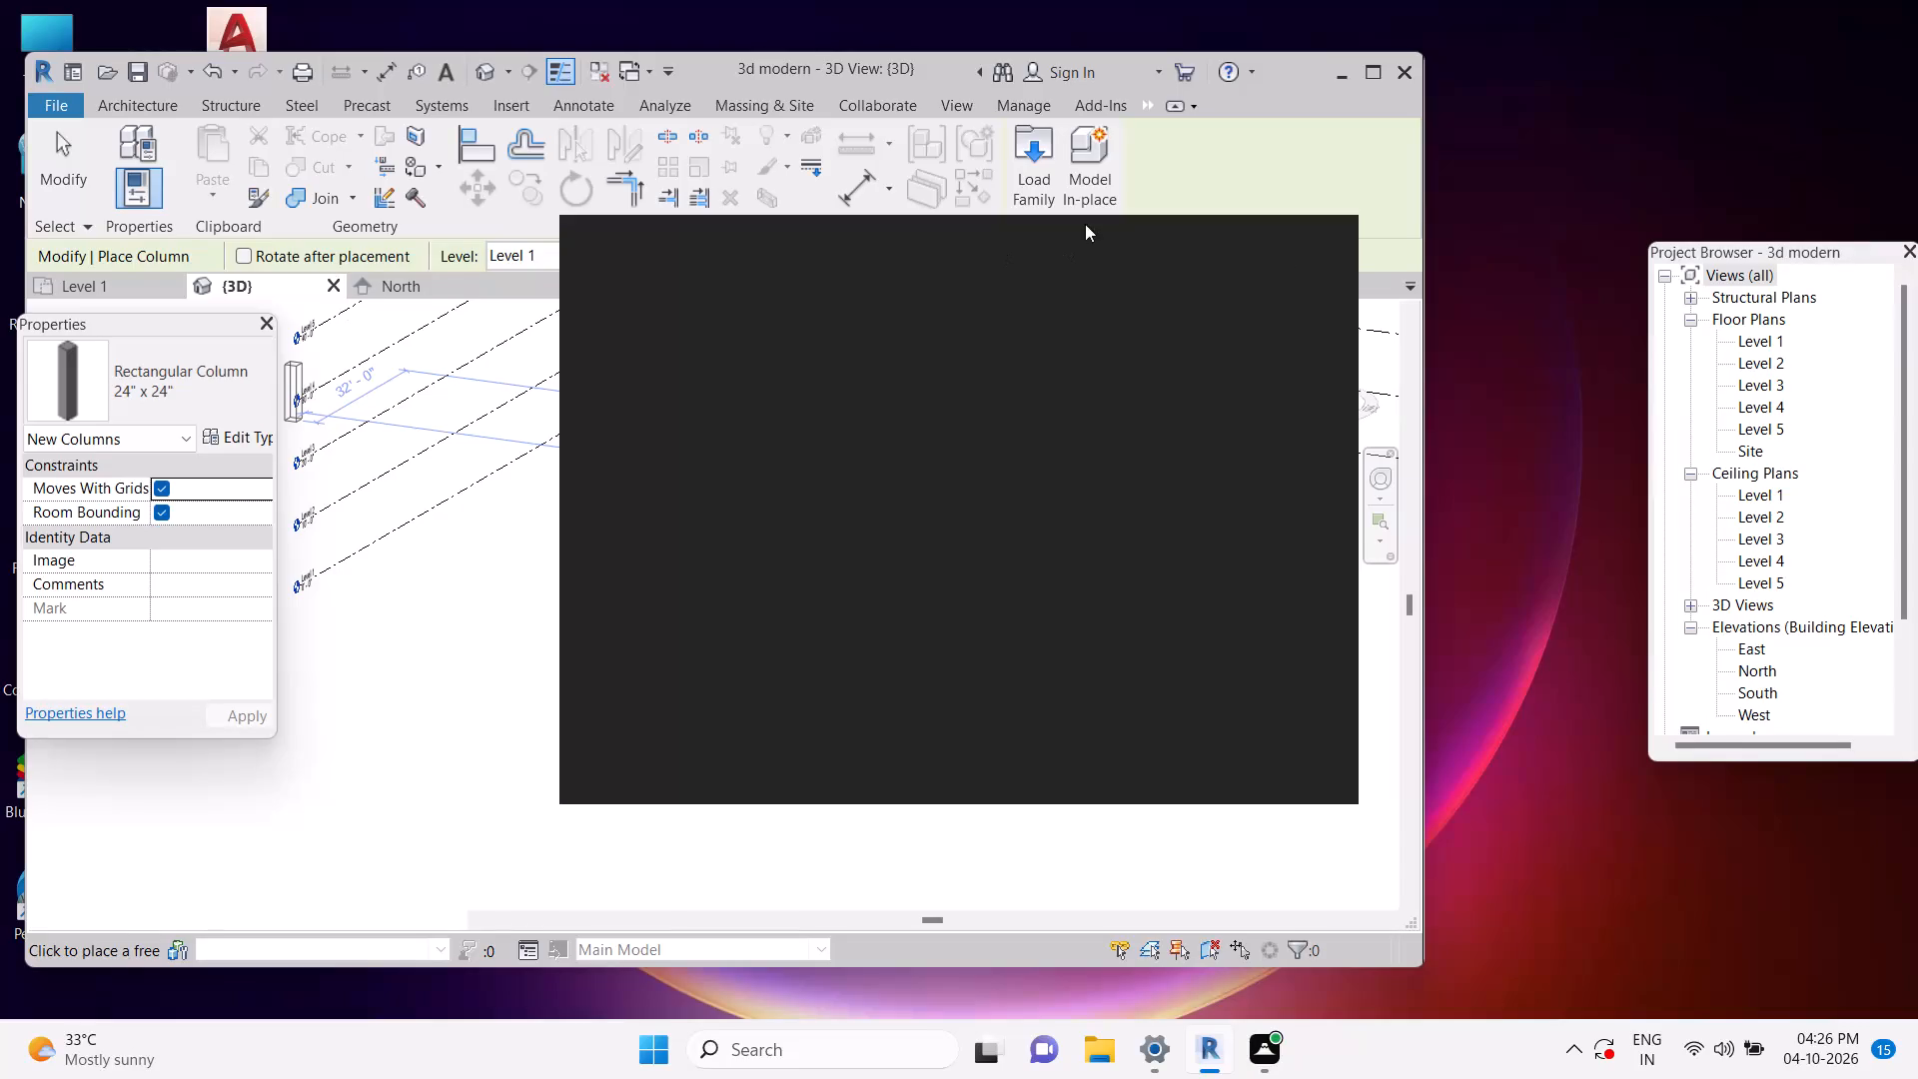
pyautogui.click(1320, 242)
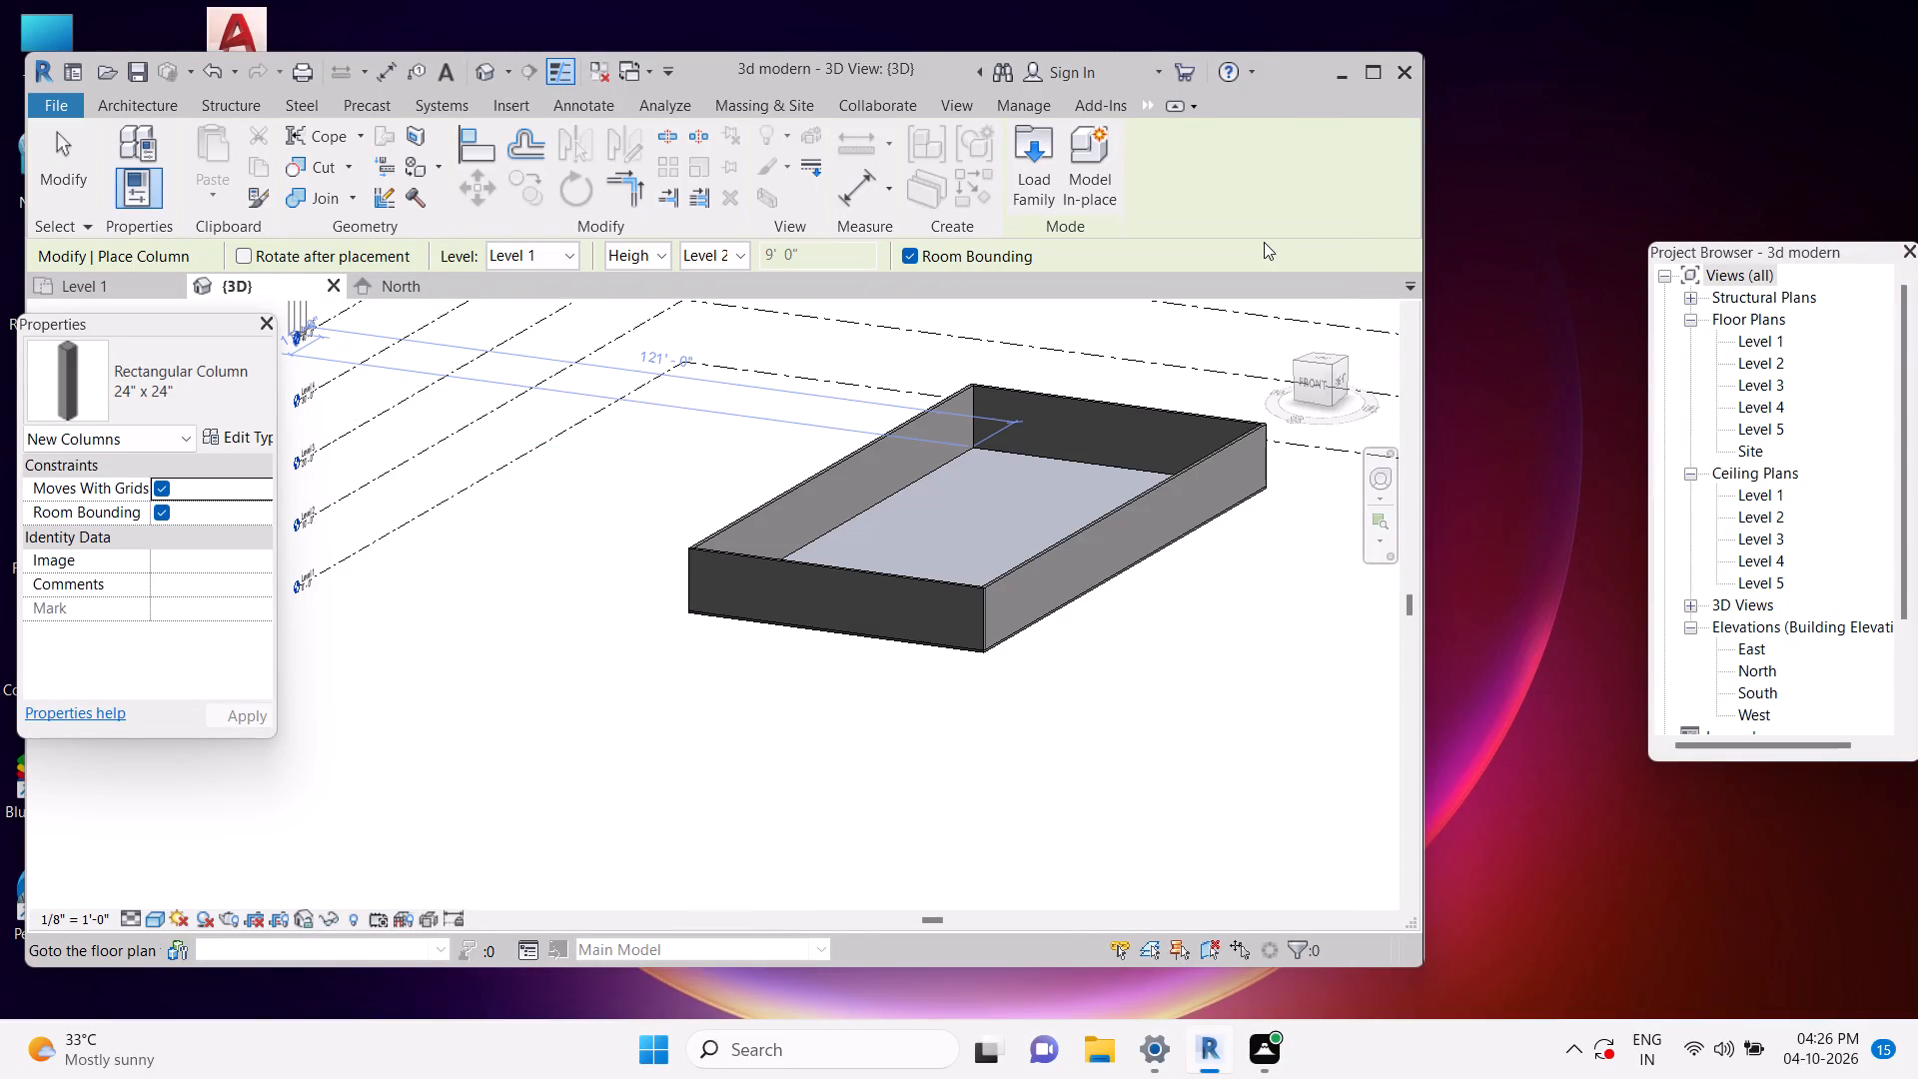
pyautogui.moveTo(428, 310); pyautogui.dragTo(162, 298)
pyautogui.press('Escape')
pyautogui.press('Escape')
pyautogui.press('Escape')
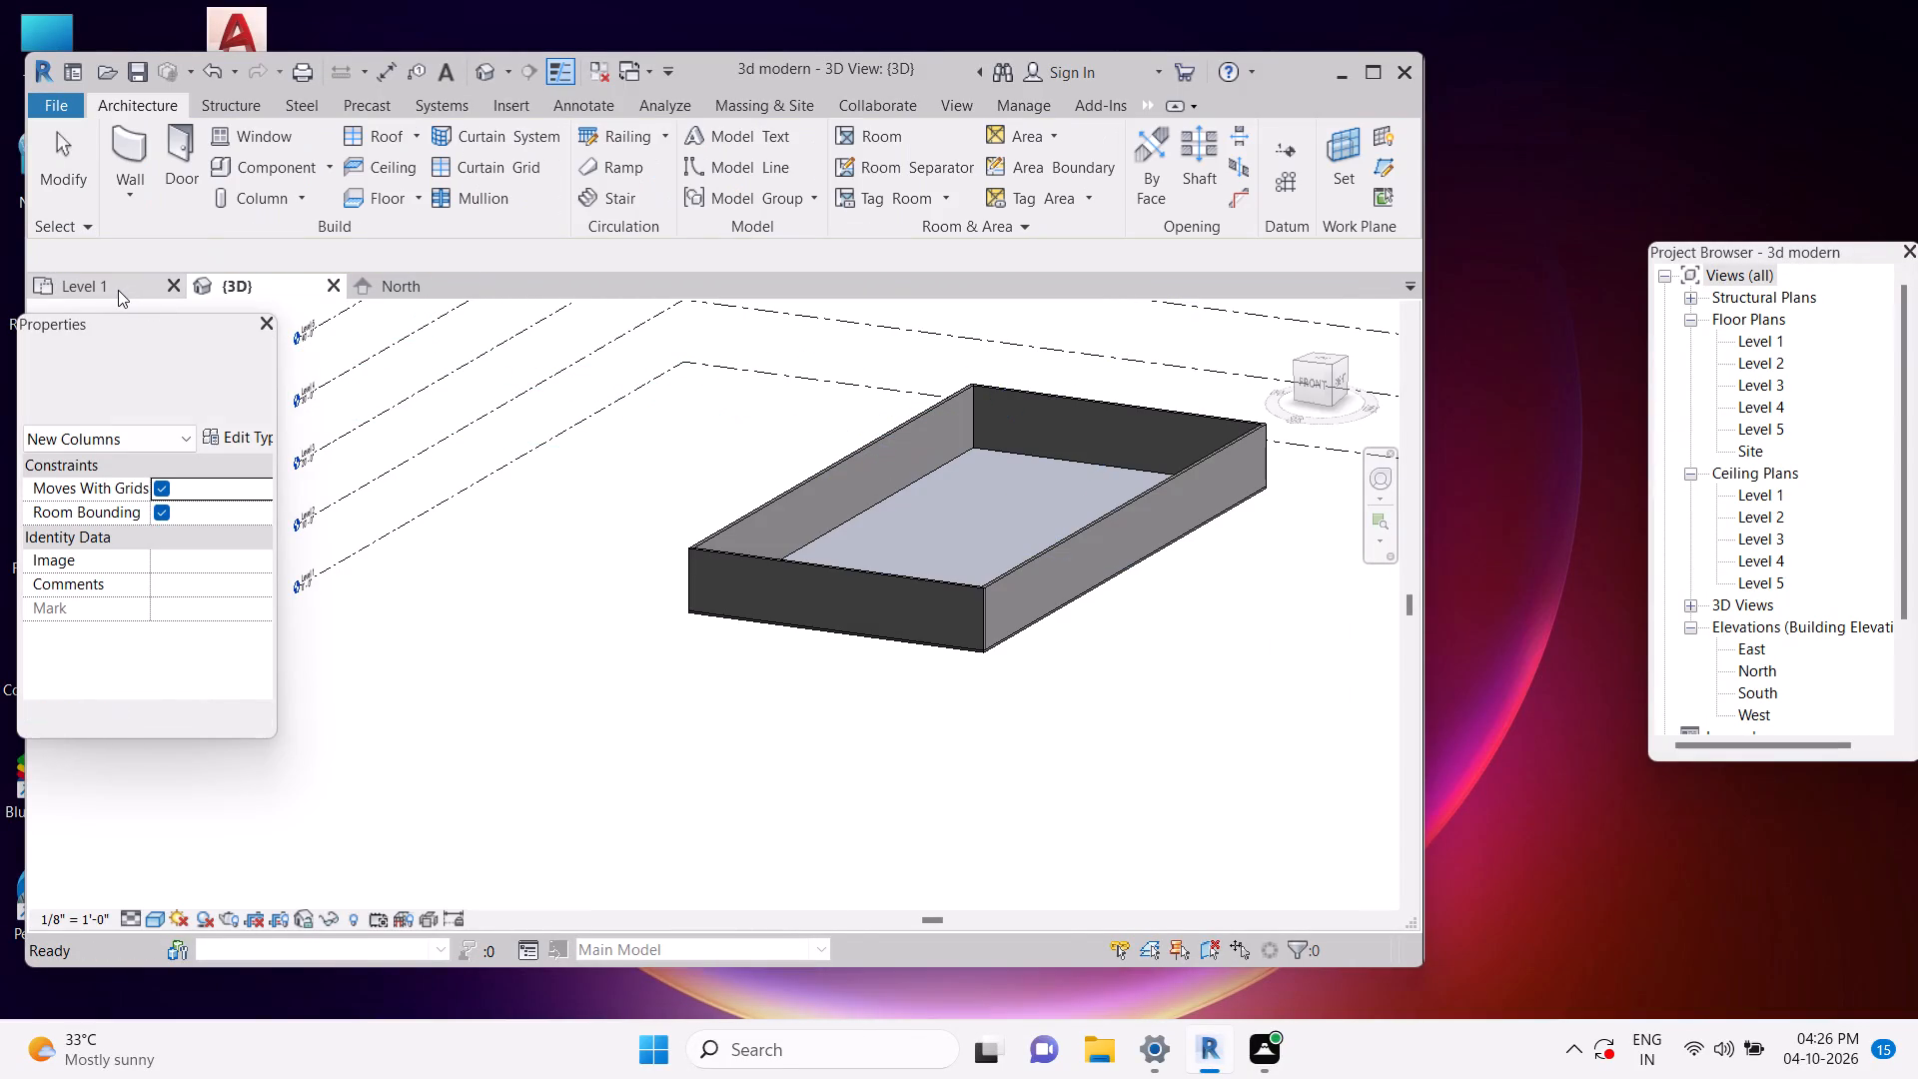
# Open the Level 1 floor plan at the walled rectangle's upper-left corner.
pyautogui.click(118, 289)
pyautogui.scroll(5, 881, 400)
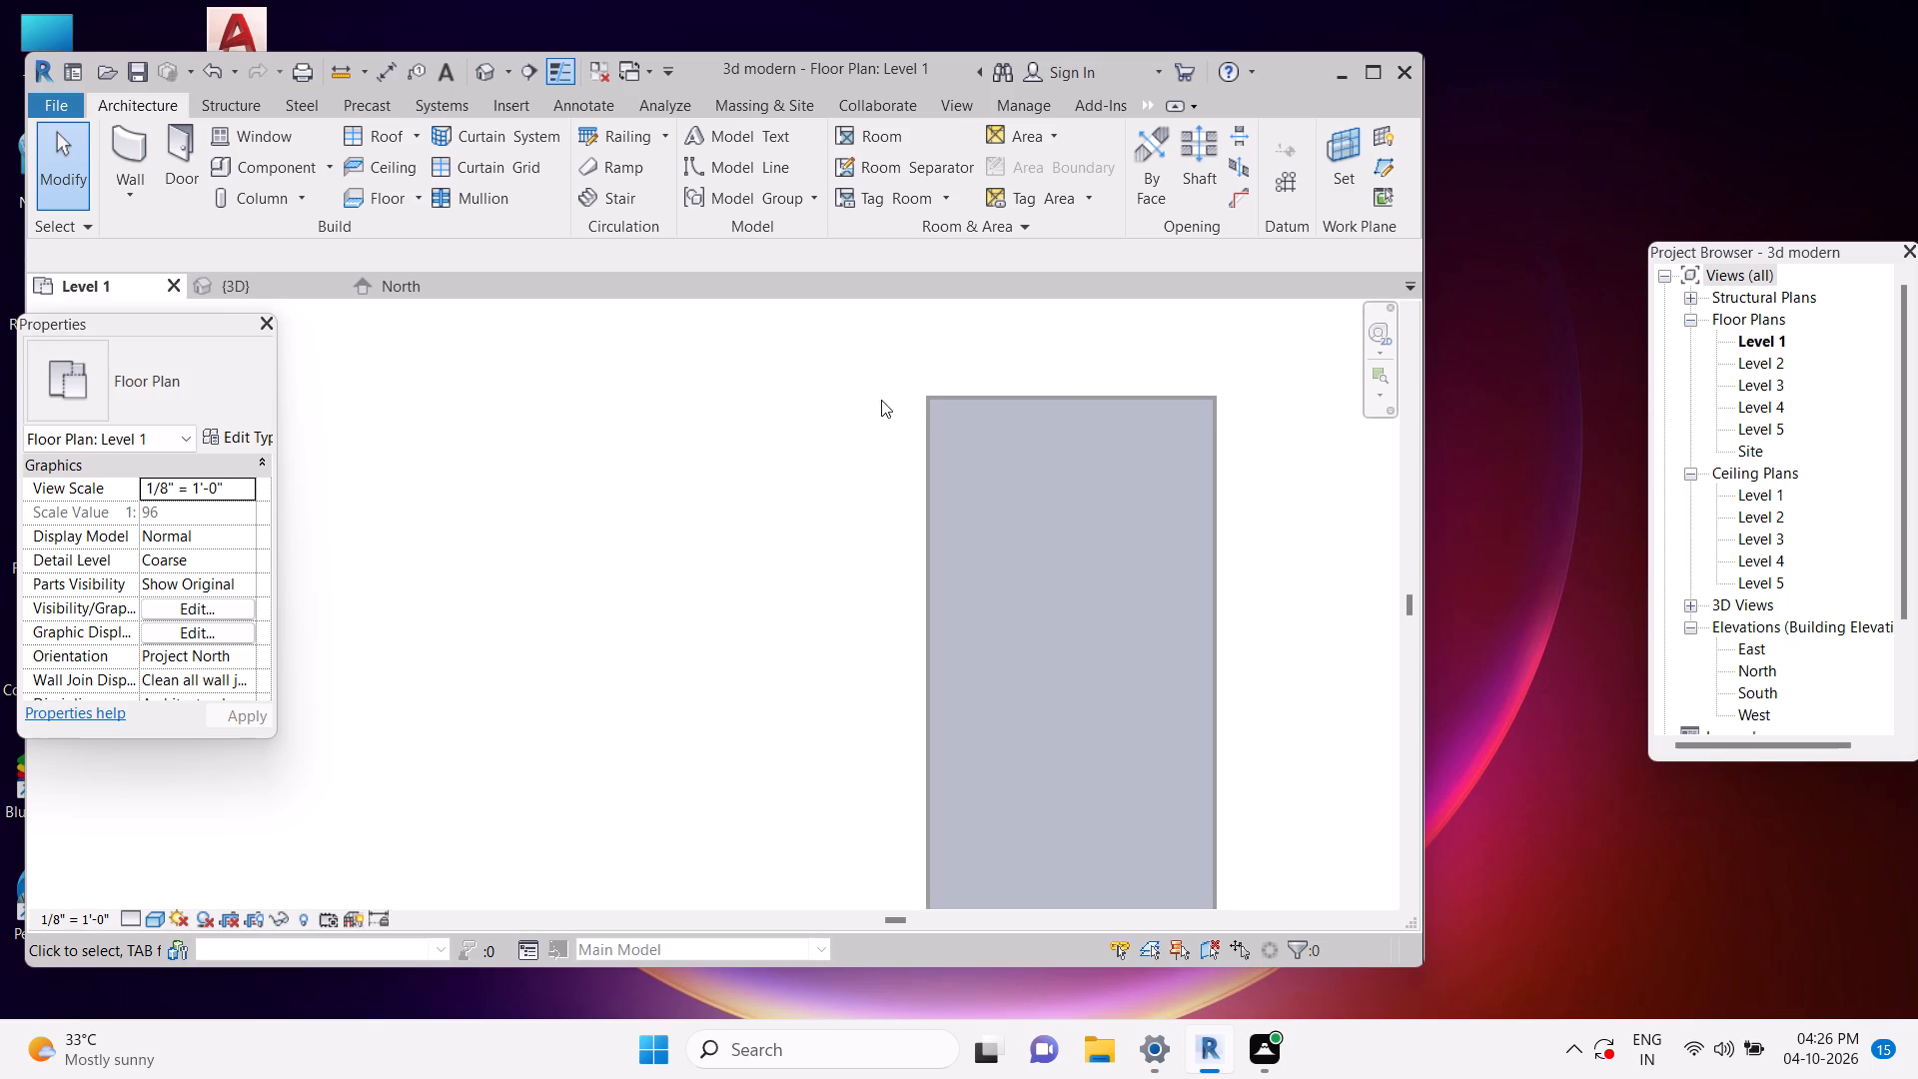
pyautogui.scroll(4, 881, 400)
pyautogui.scroll(5, 1108, 473)
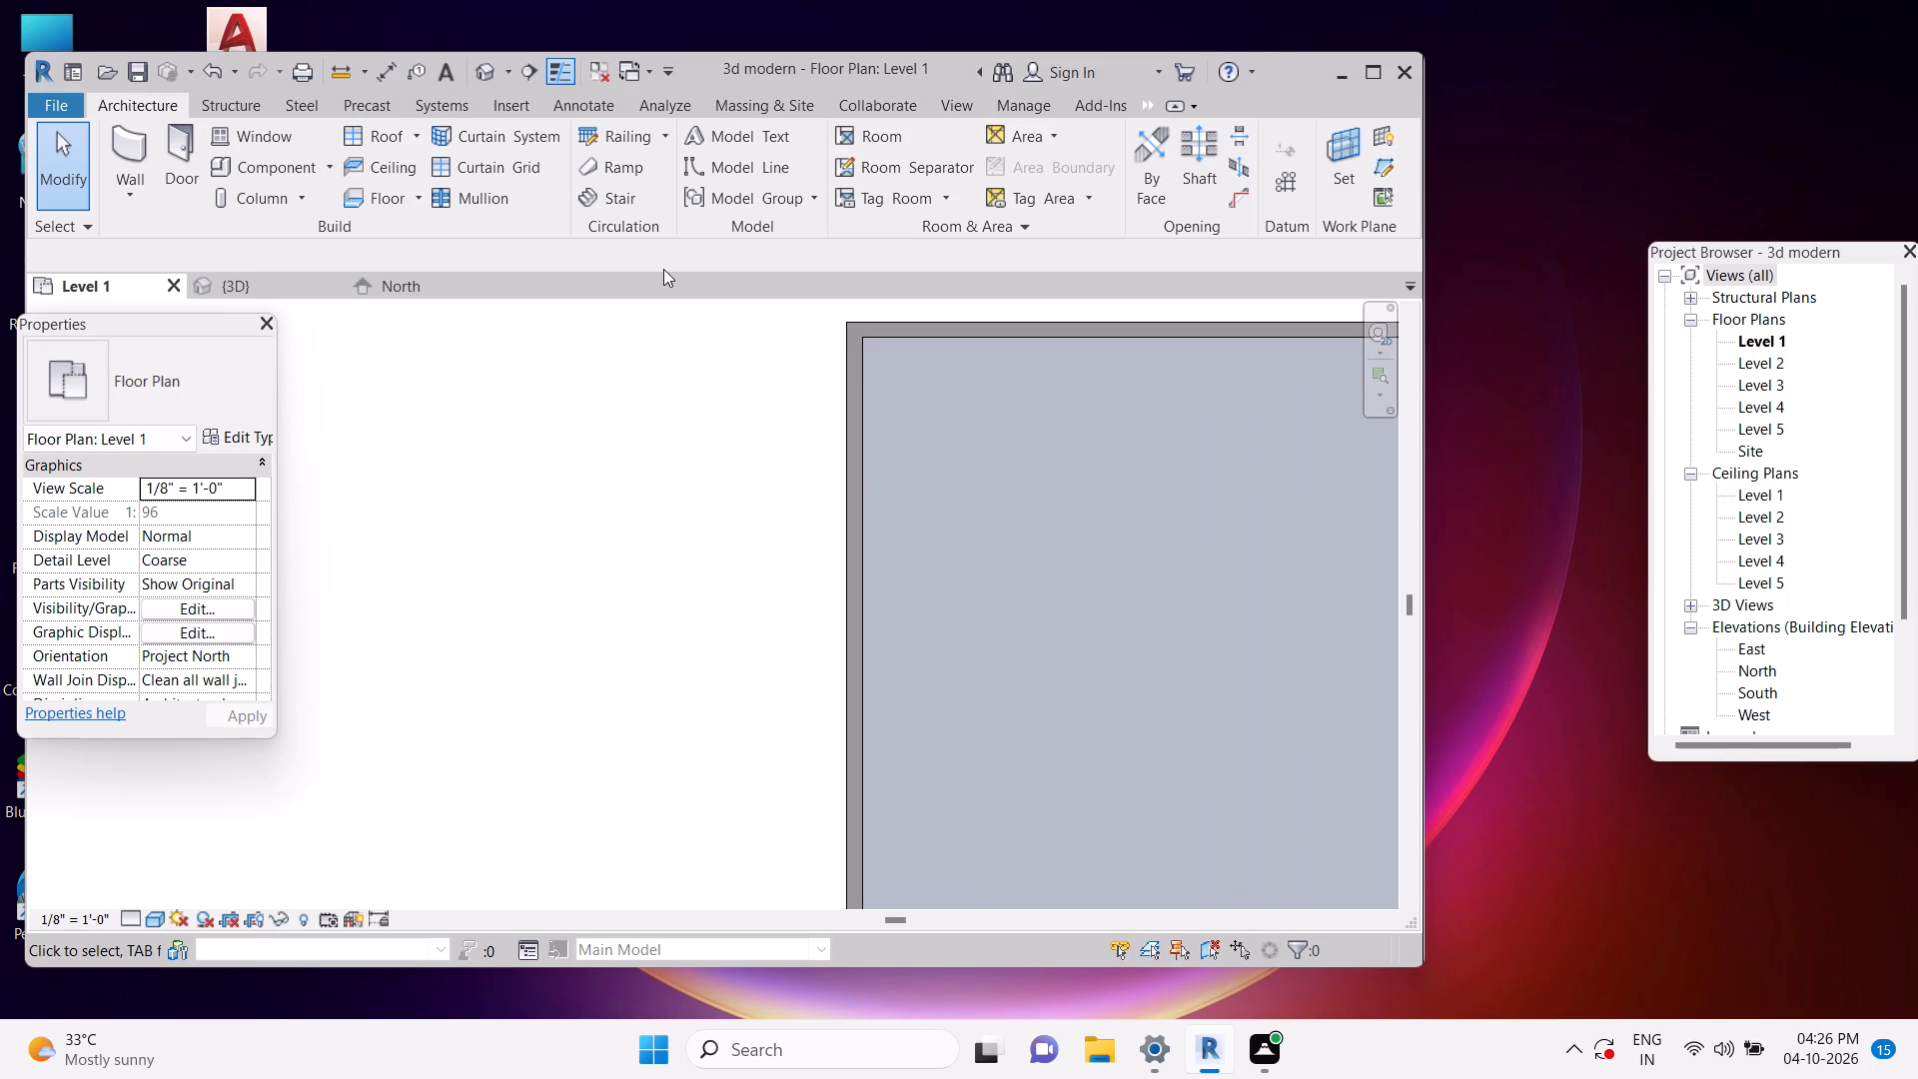
# Place a 24" x 24" rectangular architectural column outside the walled rectangle, about 6'-6" from its left wall and 7' below its top wall.
pyautogui.click(305, 195)
pyautogui.click(310, 287)
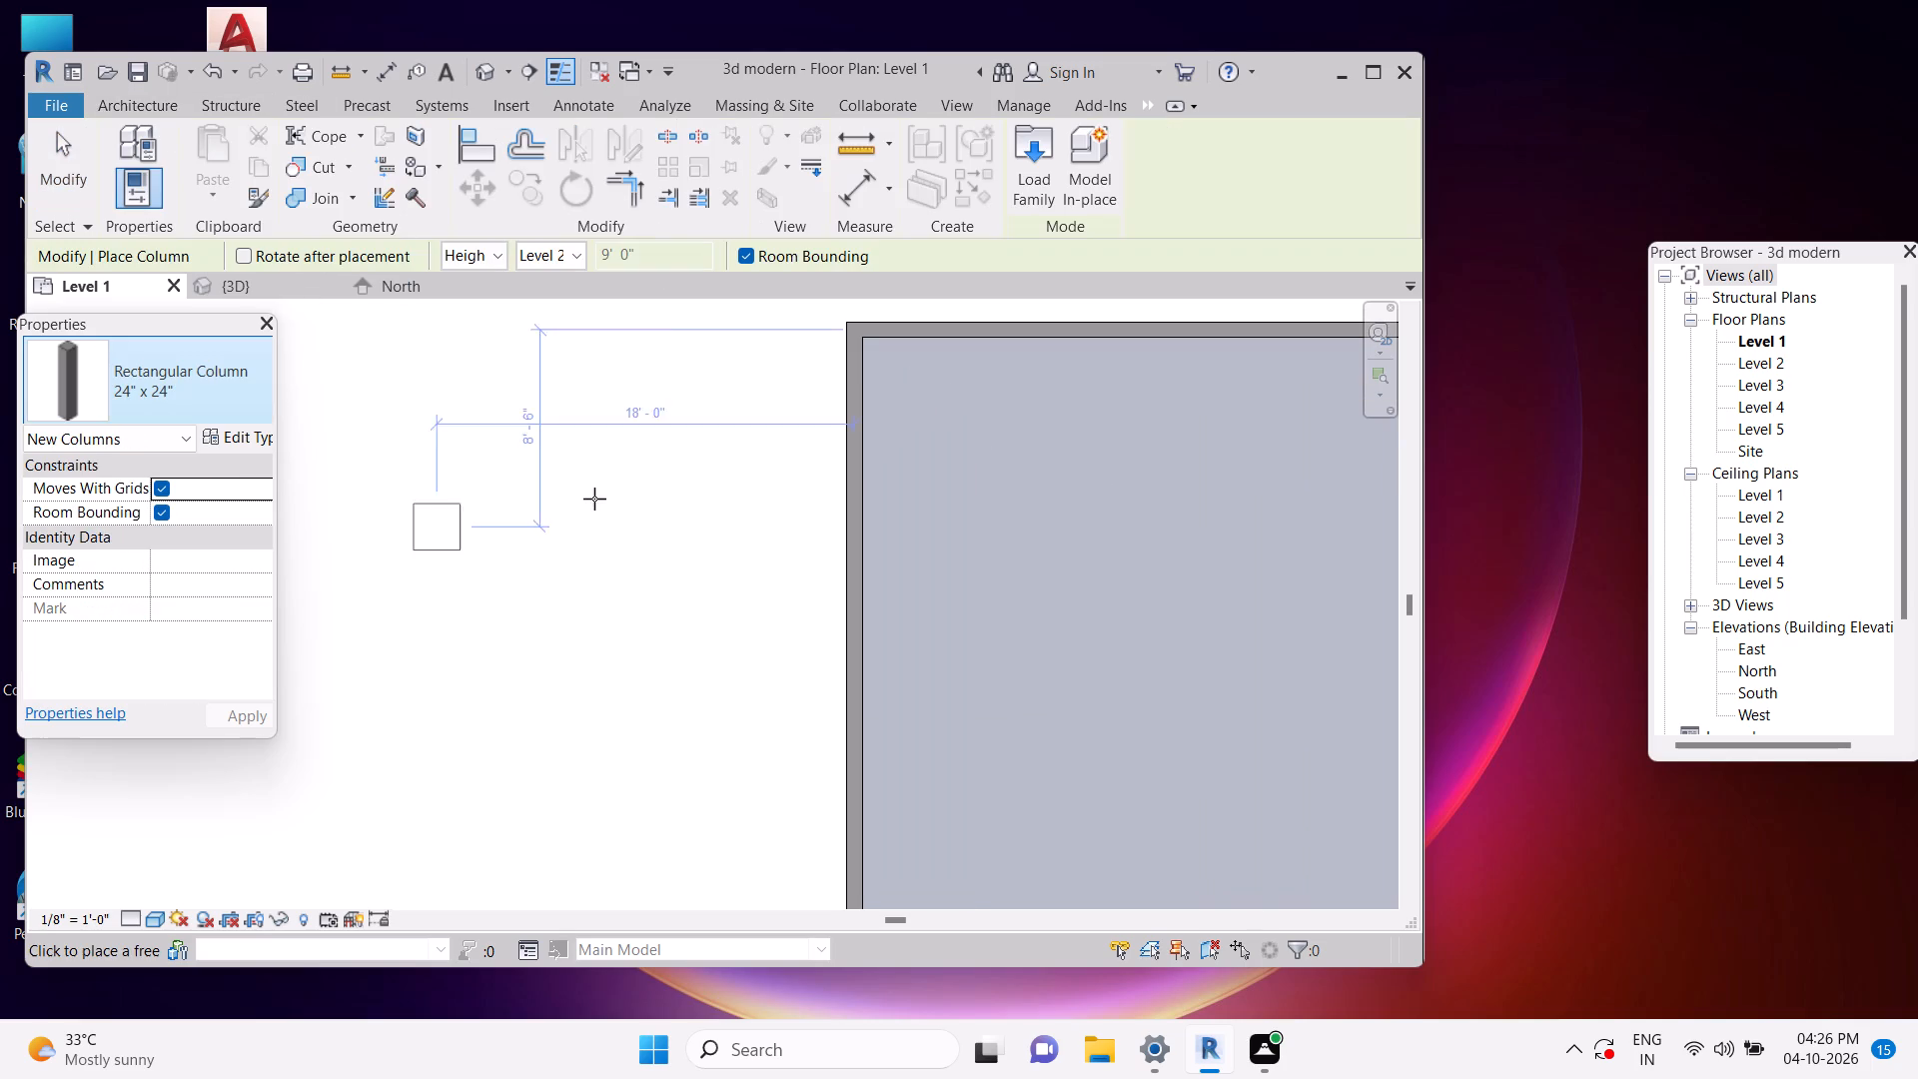
pyautogui.click(708, 492)
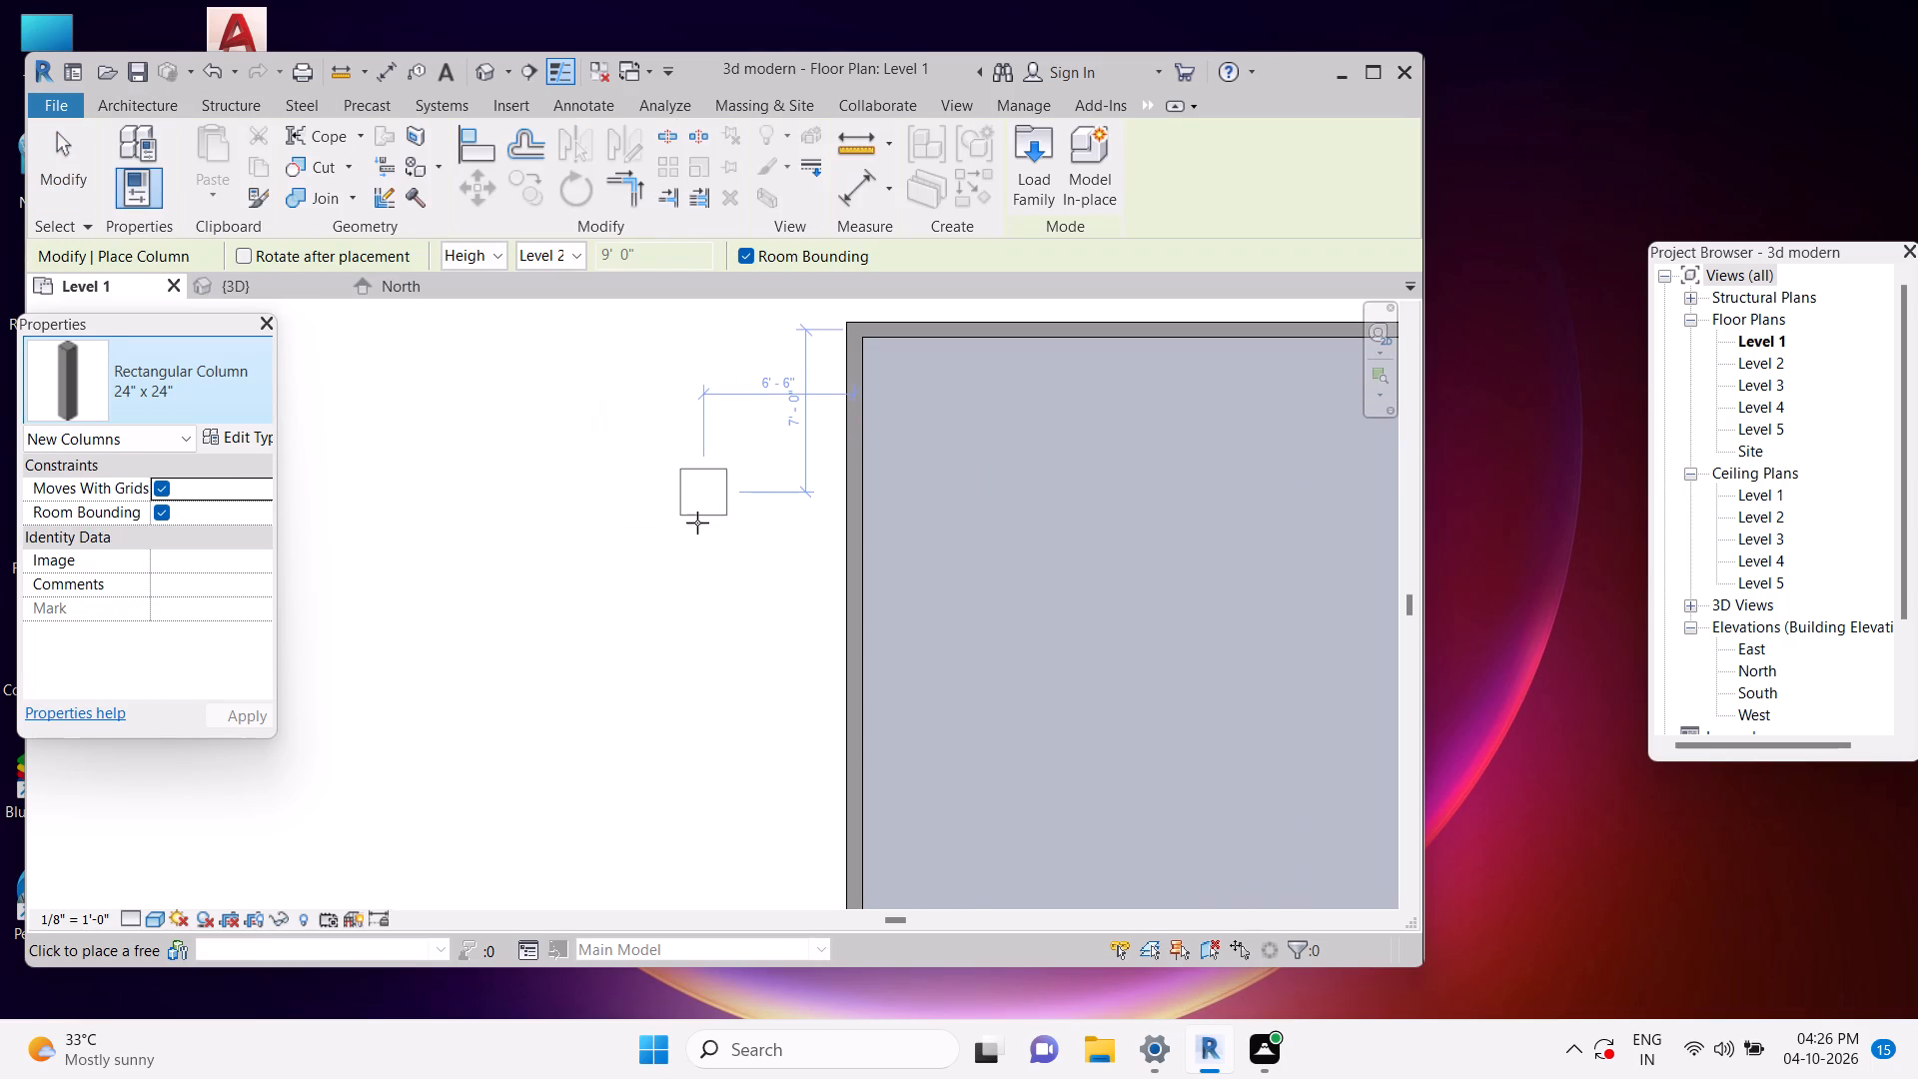
pyautogui.press('Escape')
pyautogui.press('Escape')
pyautogui.press('Escape')
pyautogui.press('Escape')
pyautogui.press('Escape')
pyautogui.press('Escape')
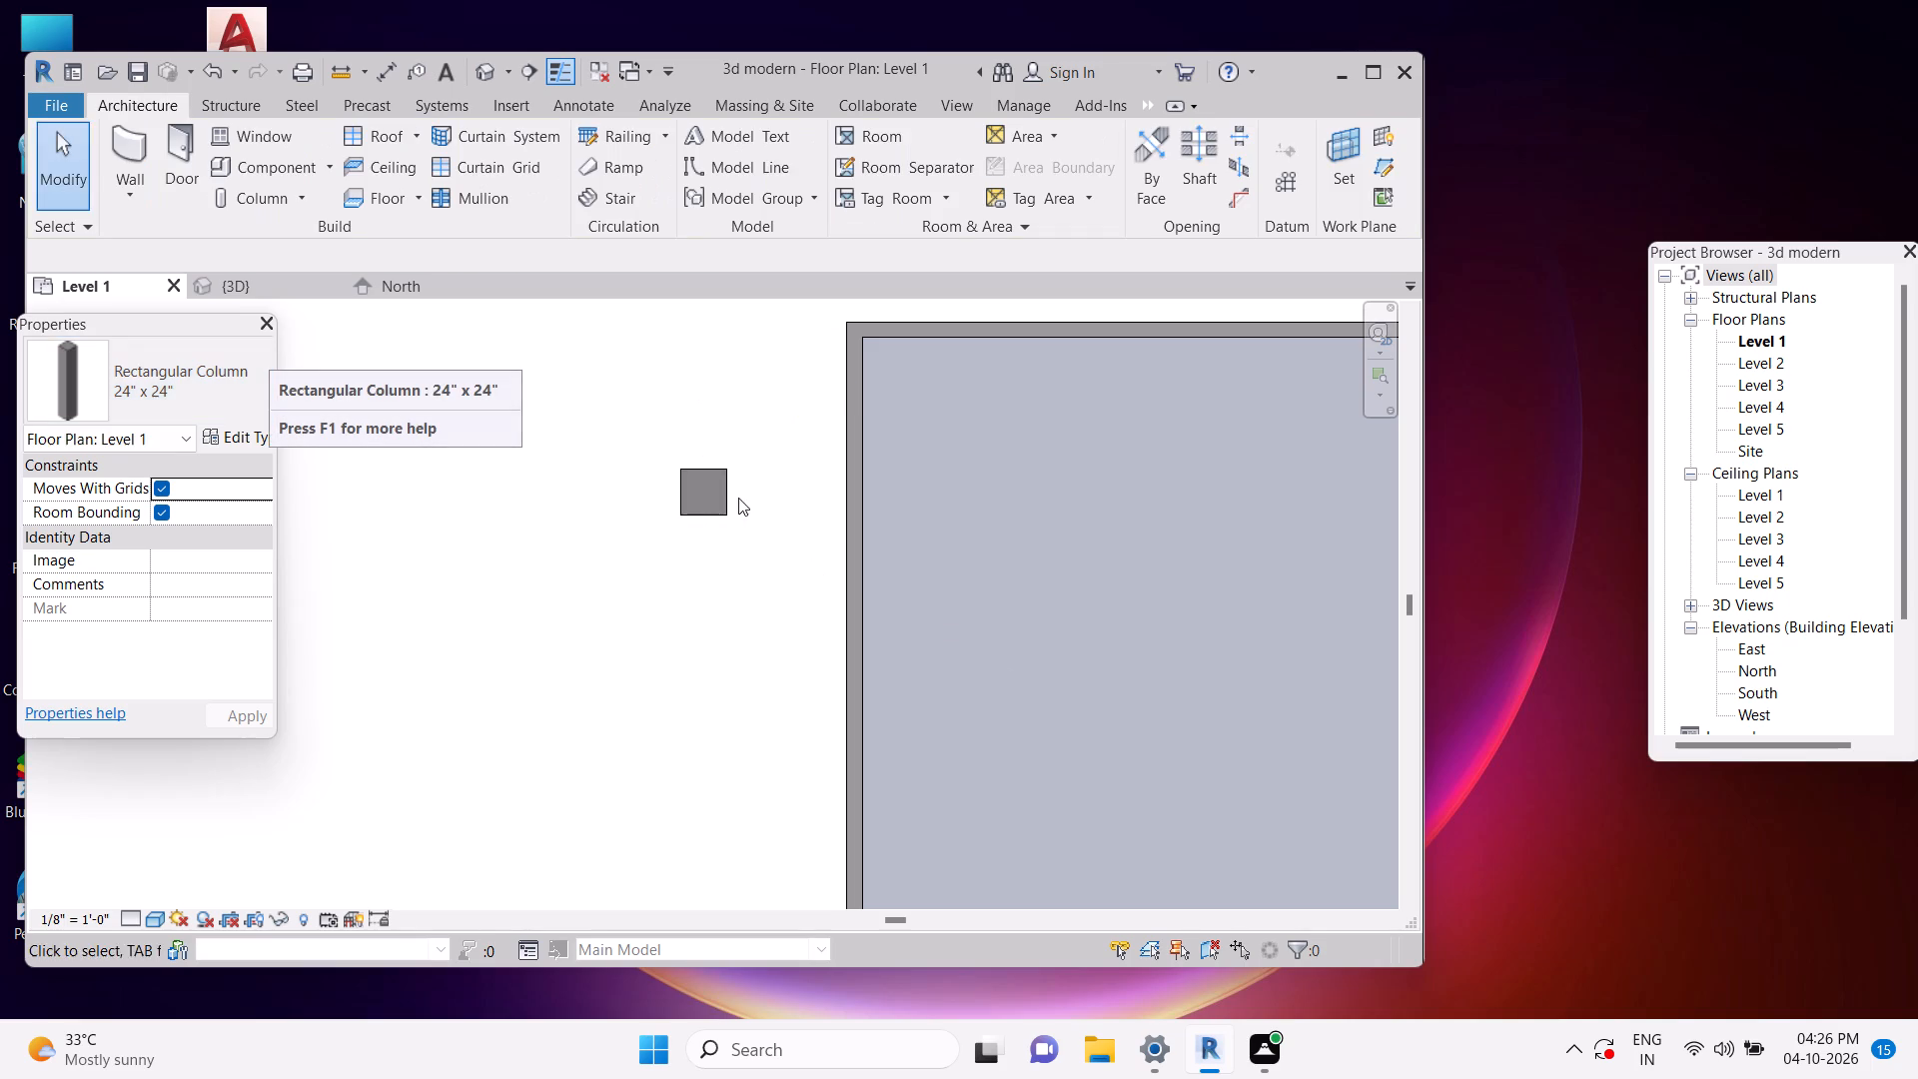
pyautogui.press('Escape')
pyautogui.press('Escape')
pyautogui.press('Escape')
pyautogui.press('Escape')
# Duplicate the placed column's type under the name column.
pyautogui.click(697, 508)
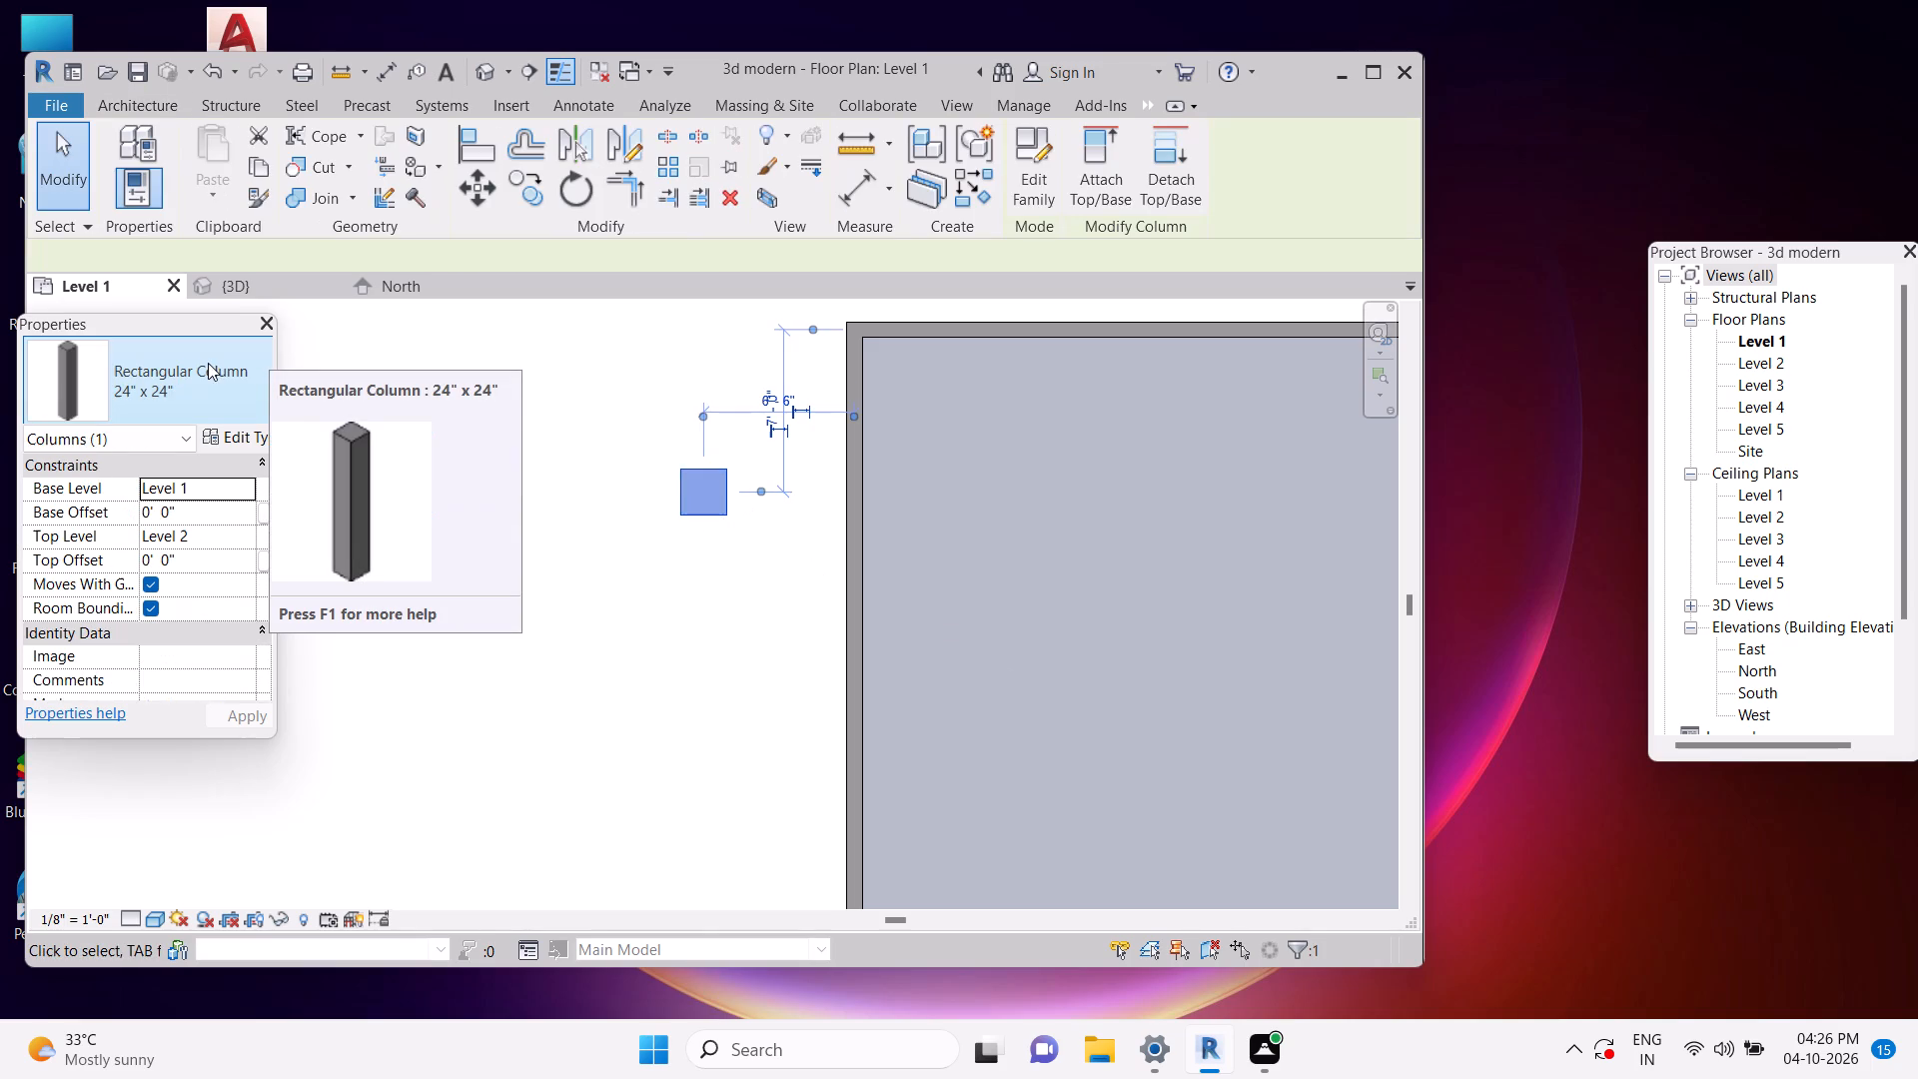
pyautogui.doubleClick(232, 435)
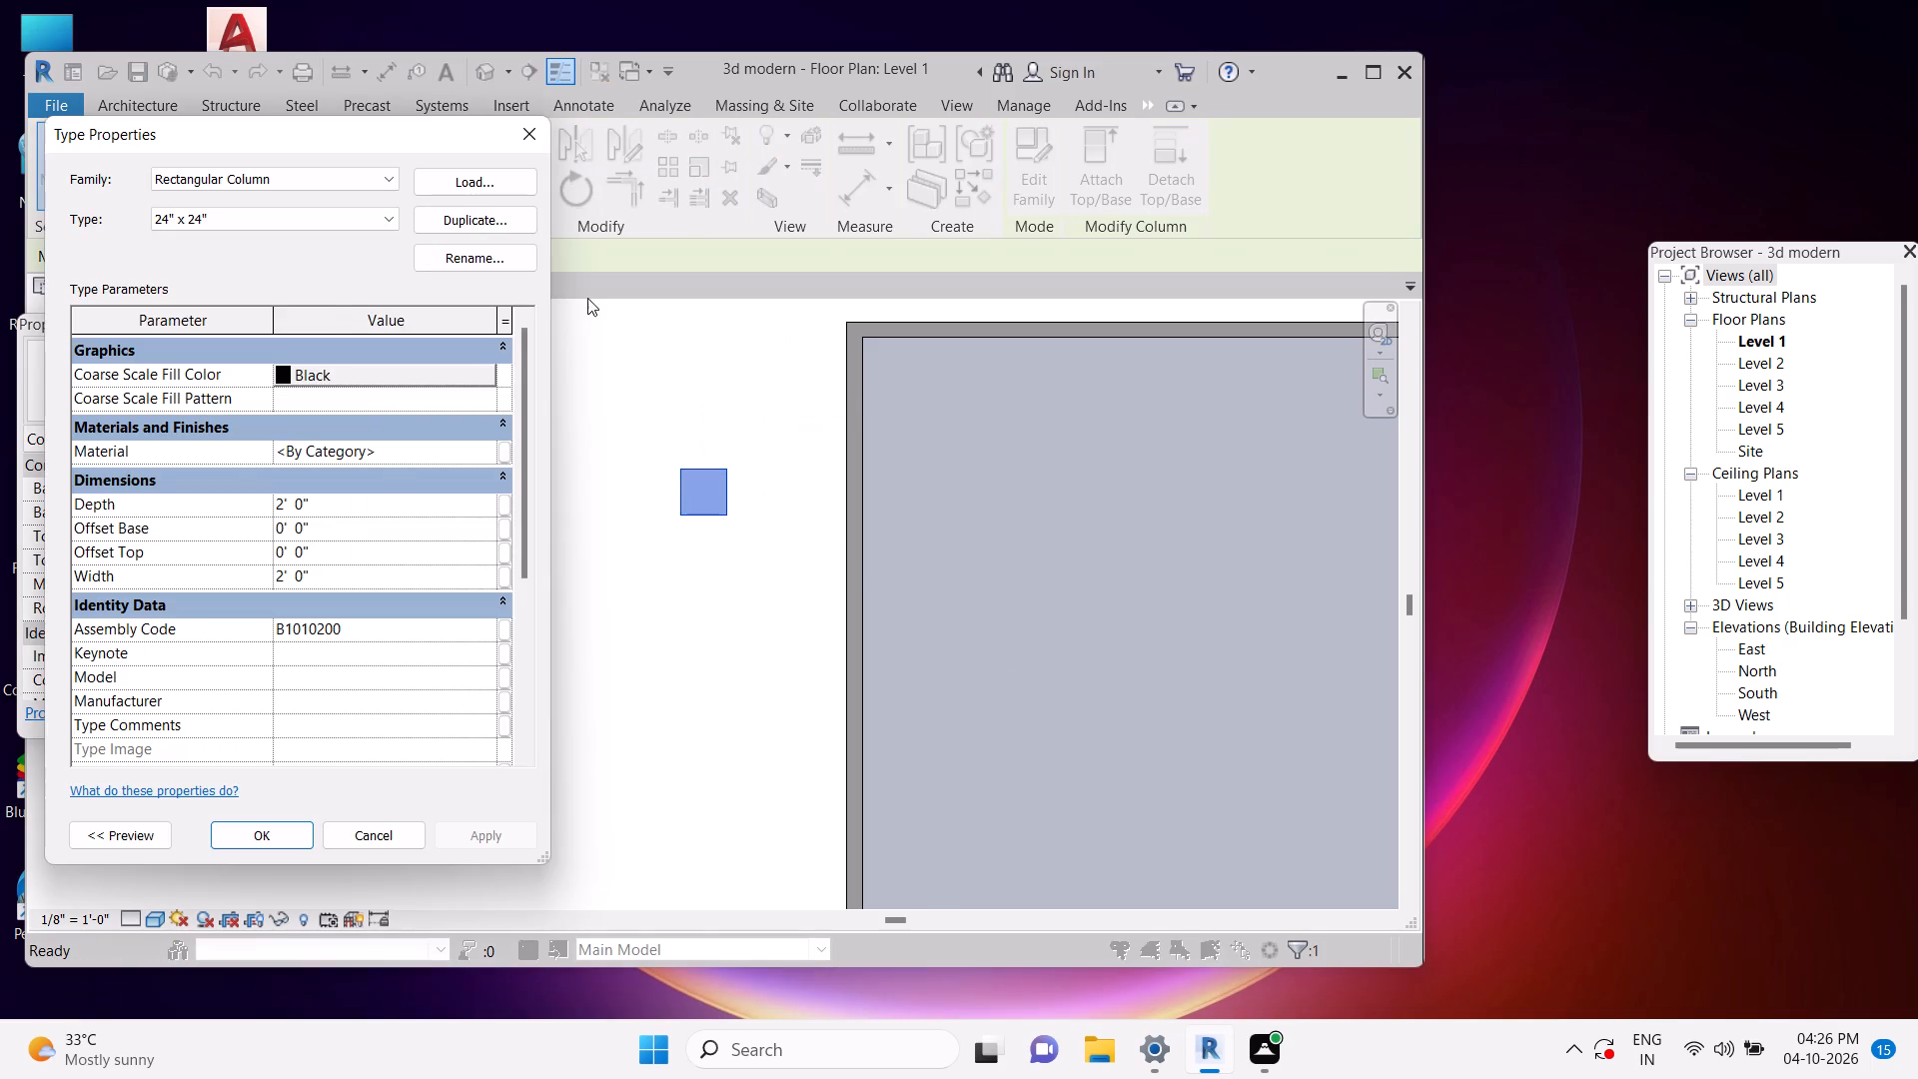
pyautogui.click(514, 229)
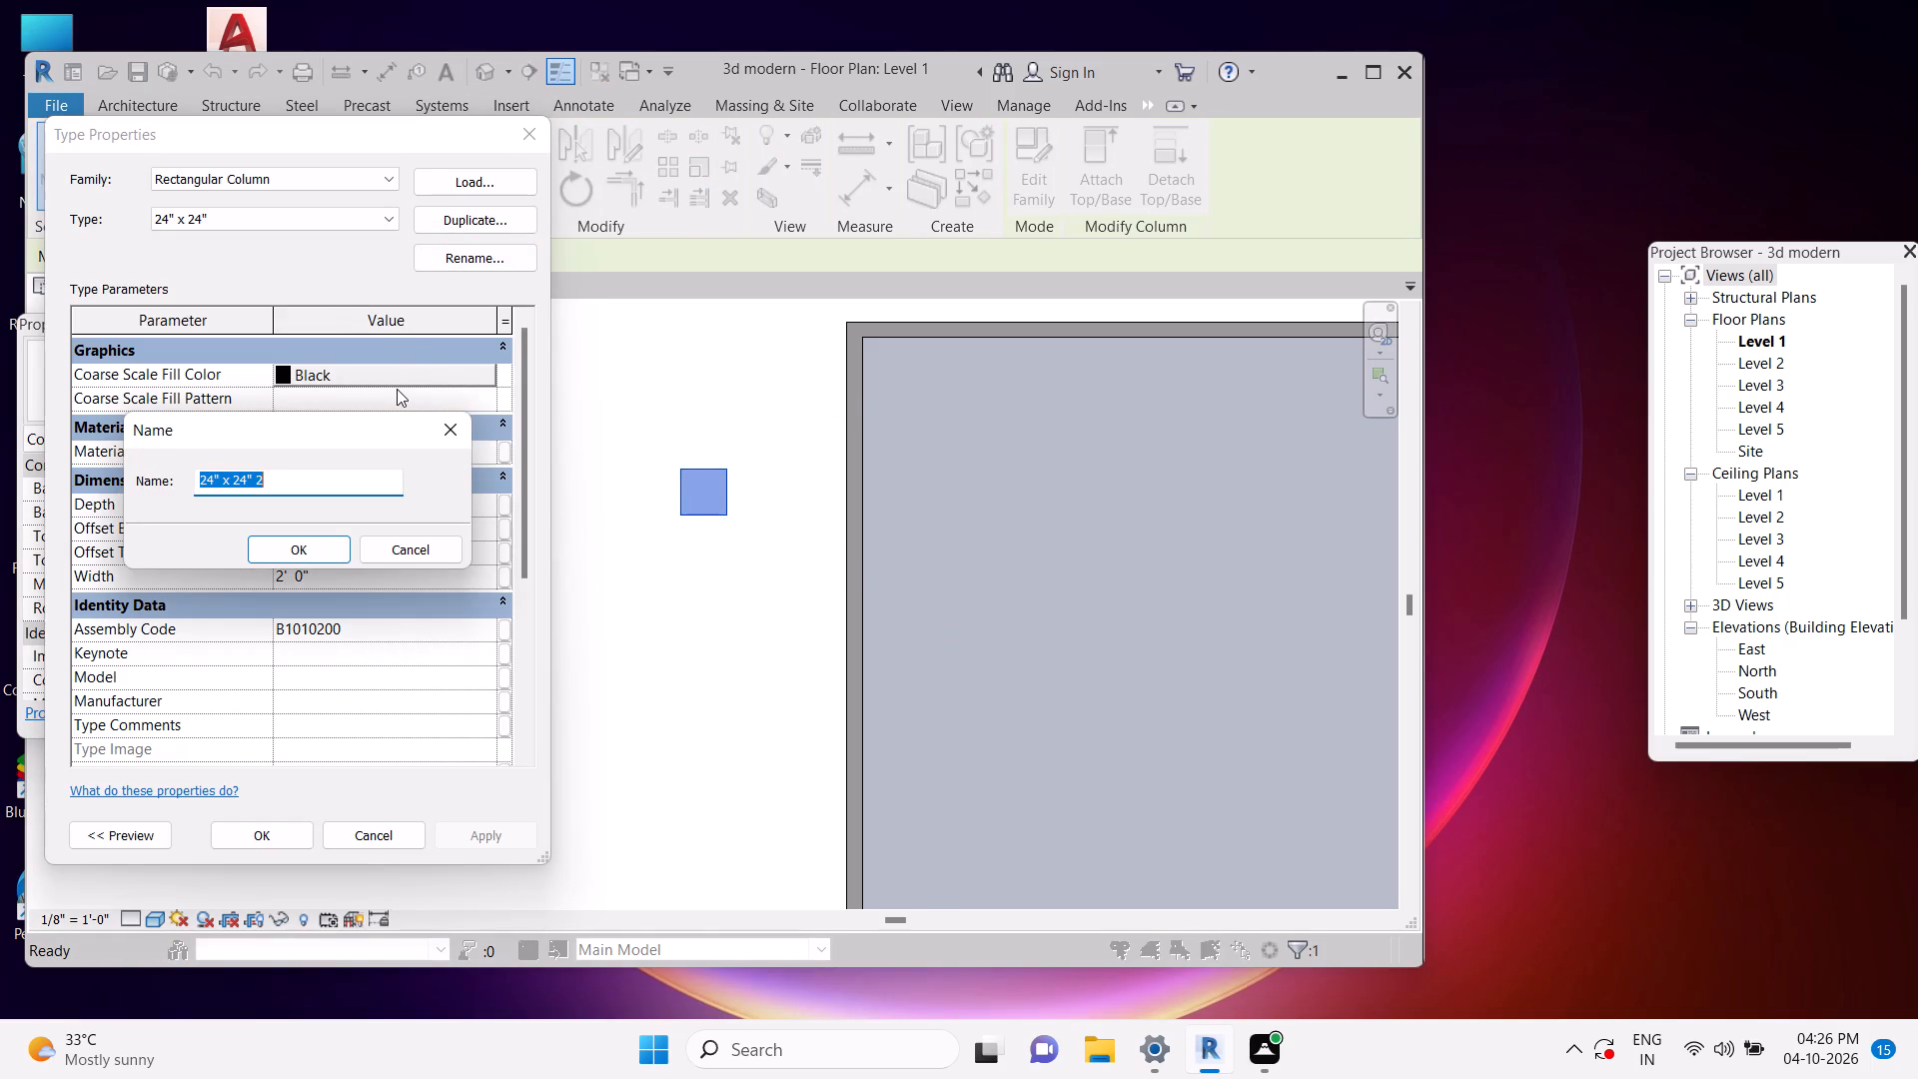
pyautogui.press('c')
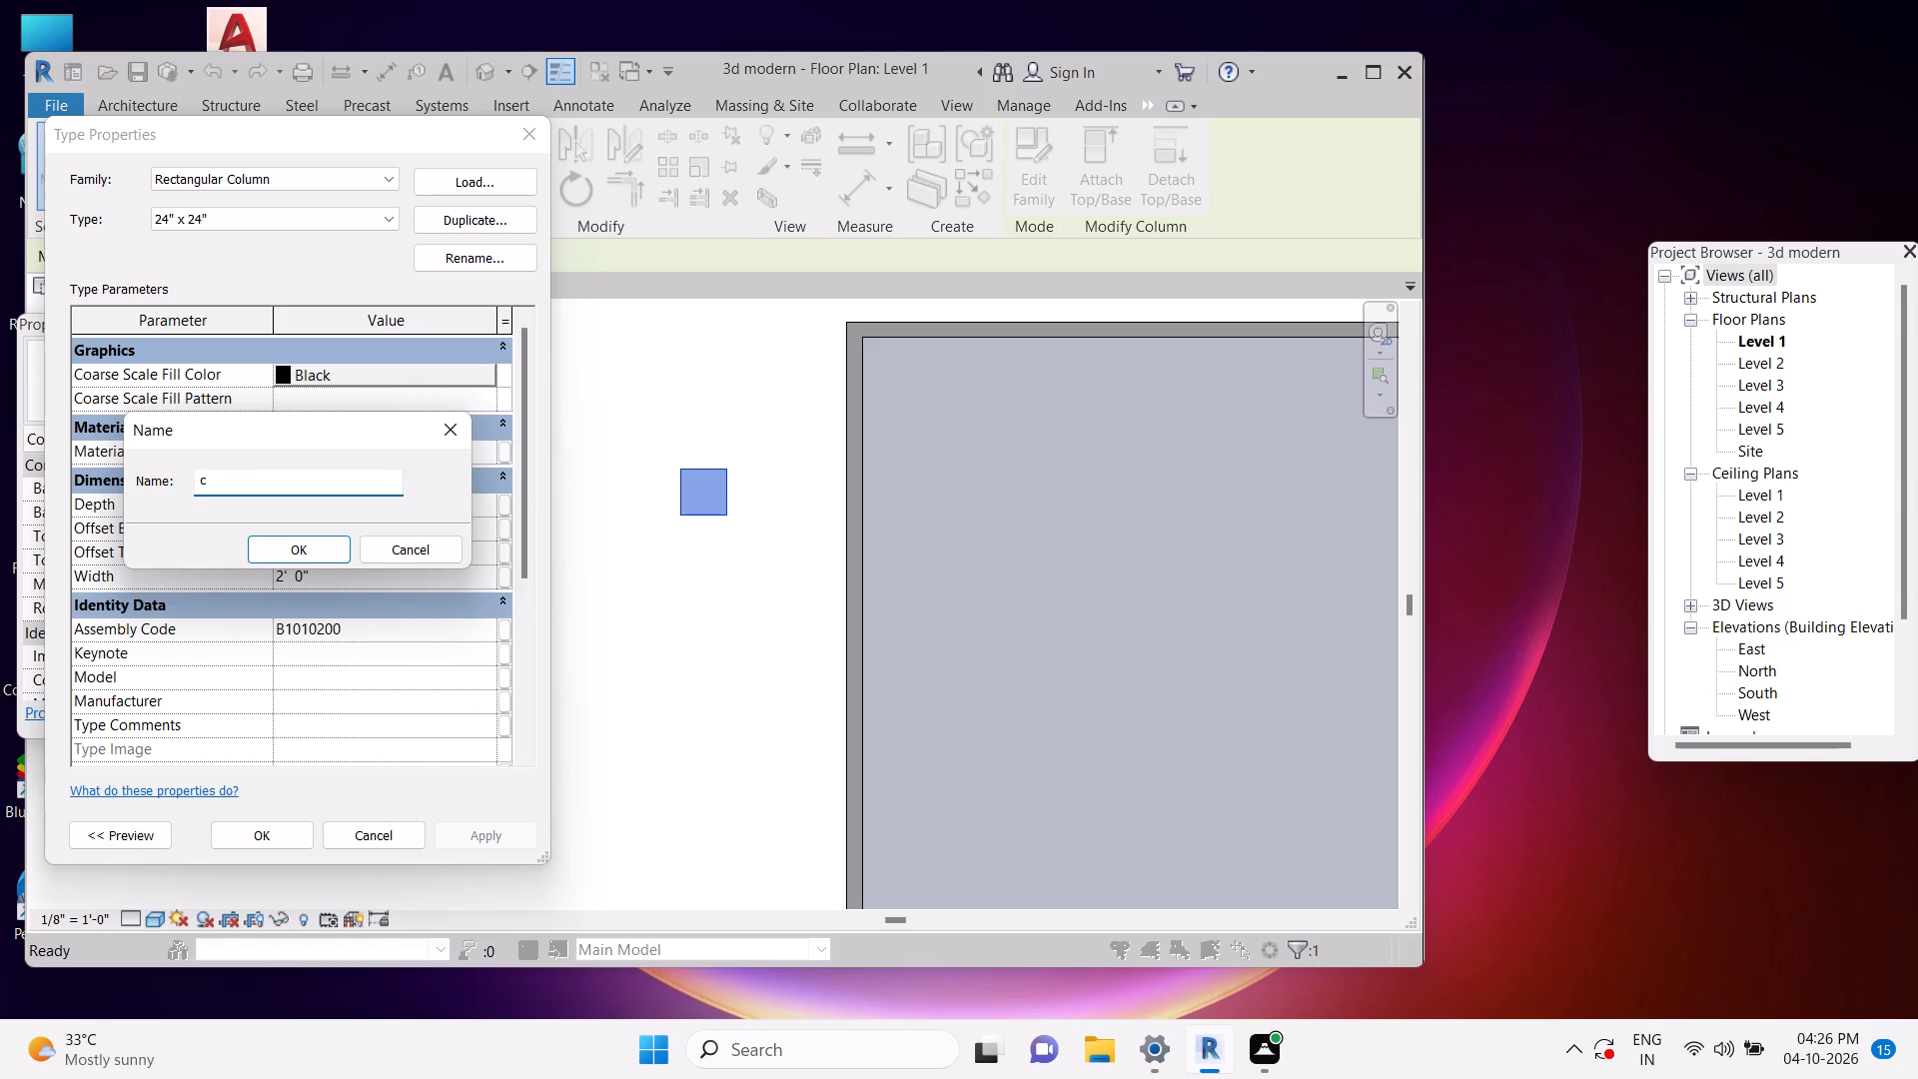
pyautogui.write('olo')
pyautogui.press('BackSpace')
pyautogui.write('umn')
pyautogui.click(285, 539)
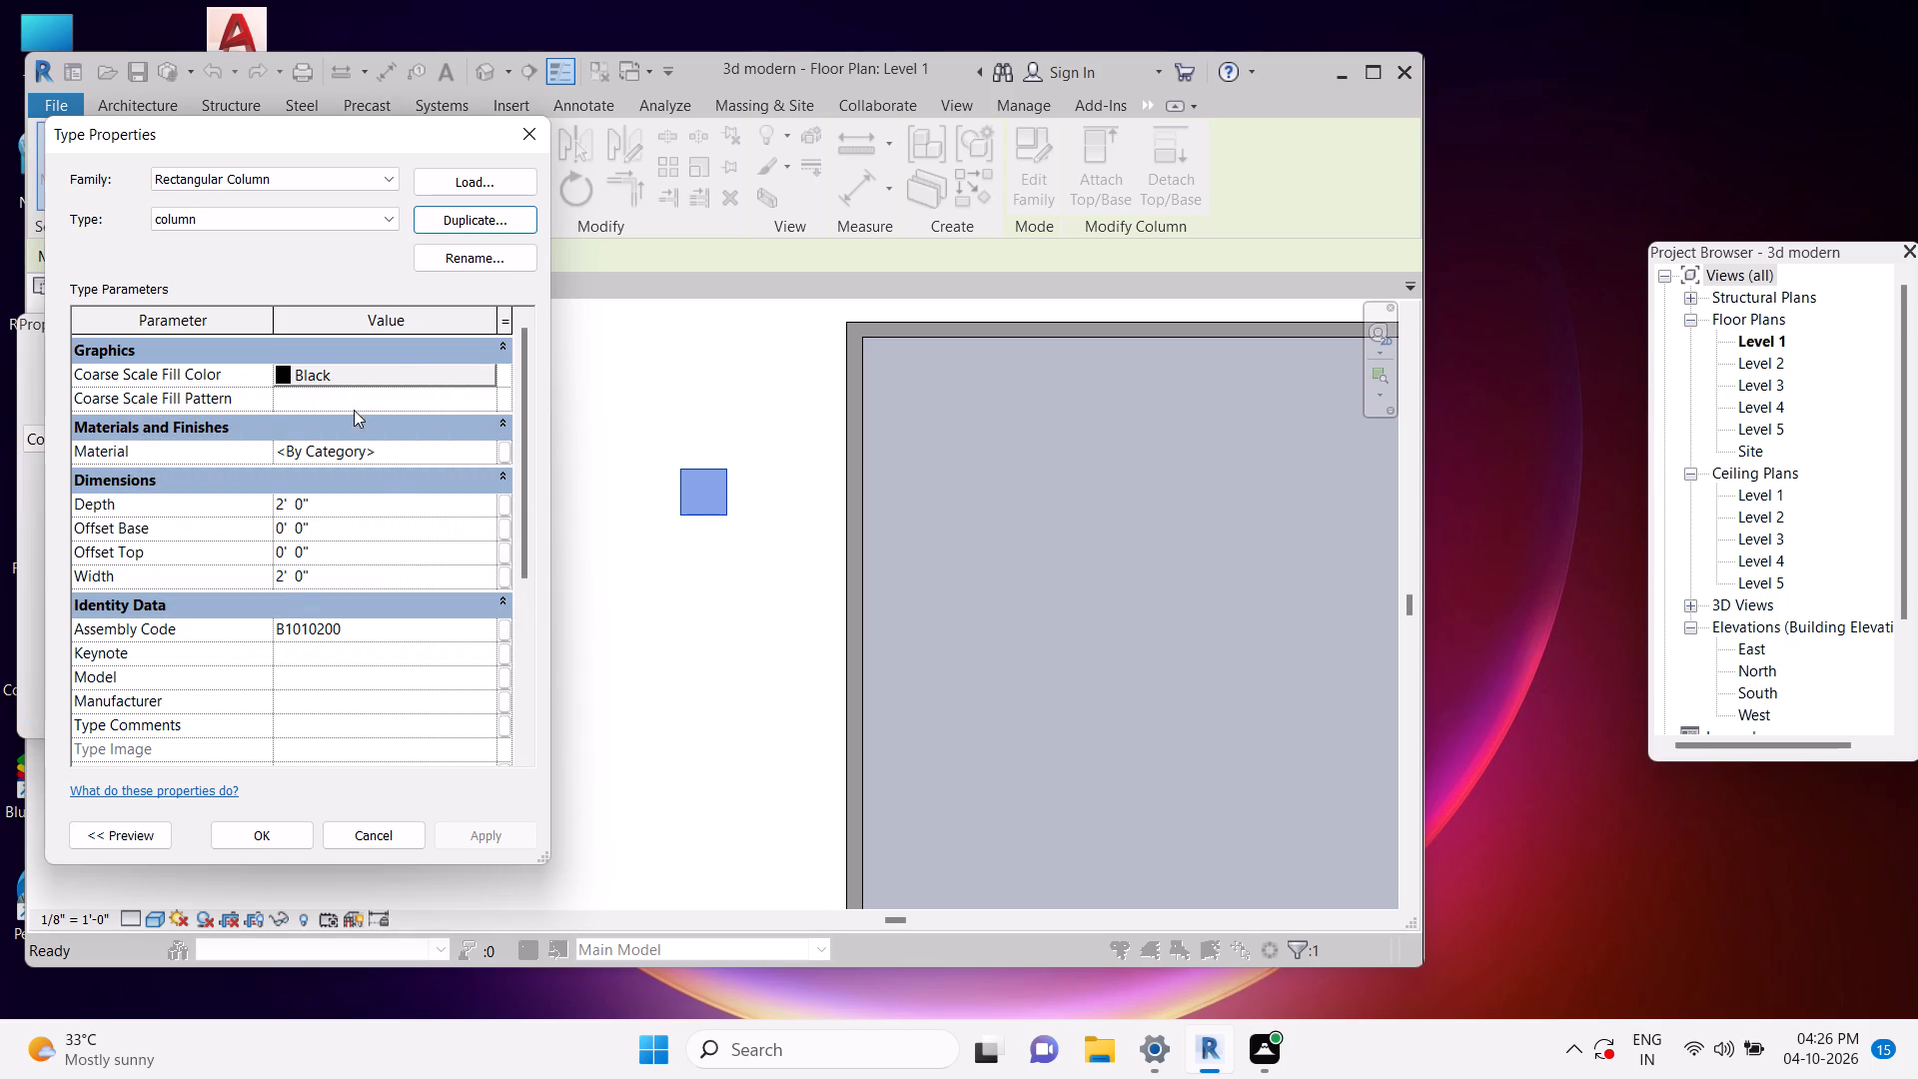
# Set the new column type's depth to 15".
pyautogui.click(357, 510)
pyautogui.moveTo(358, 508); pyautogui.dragTo(263, 521)
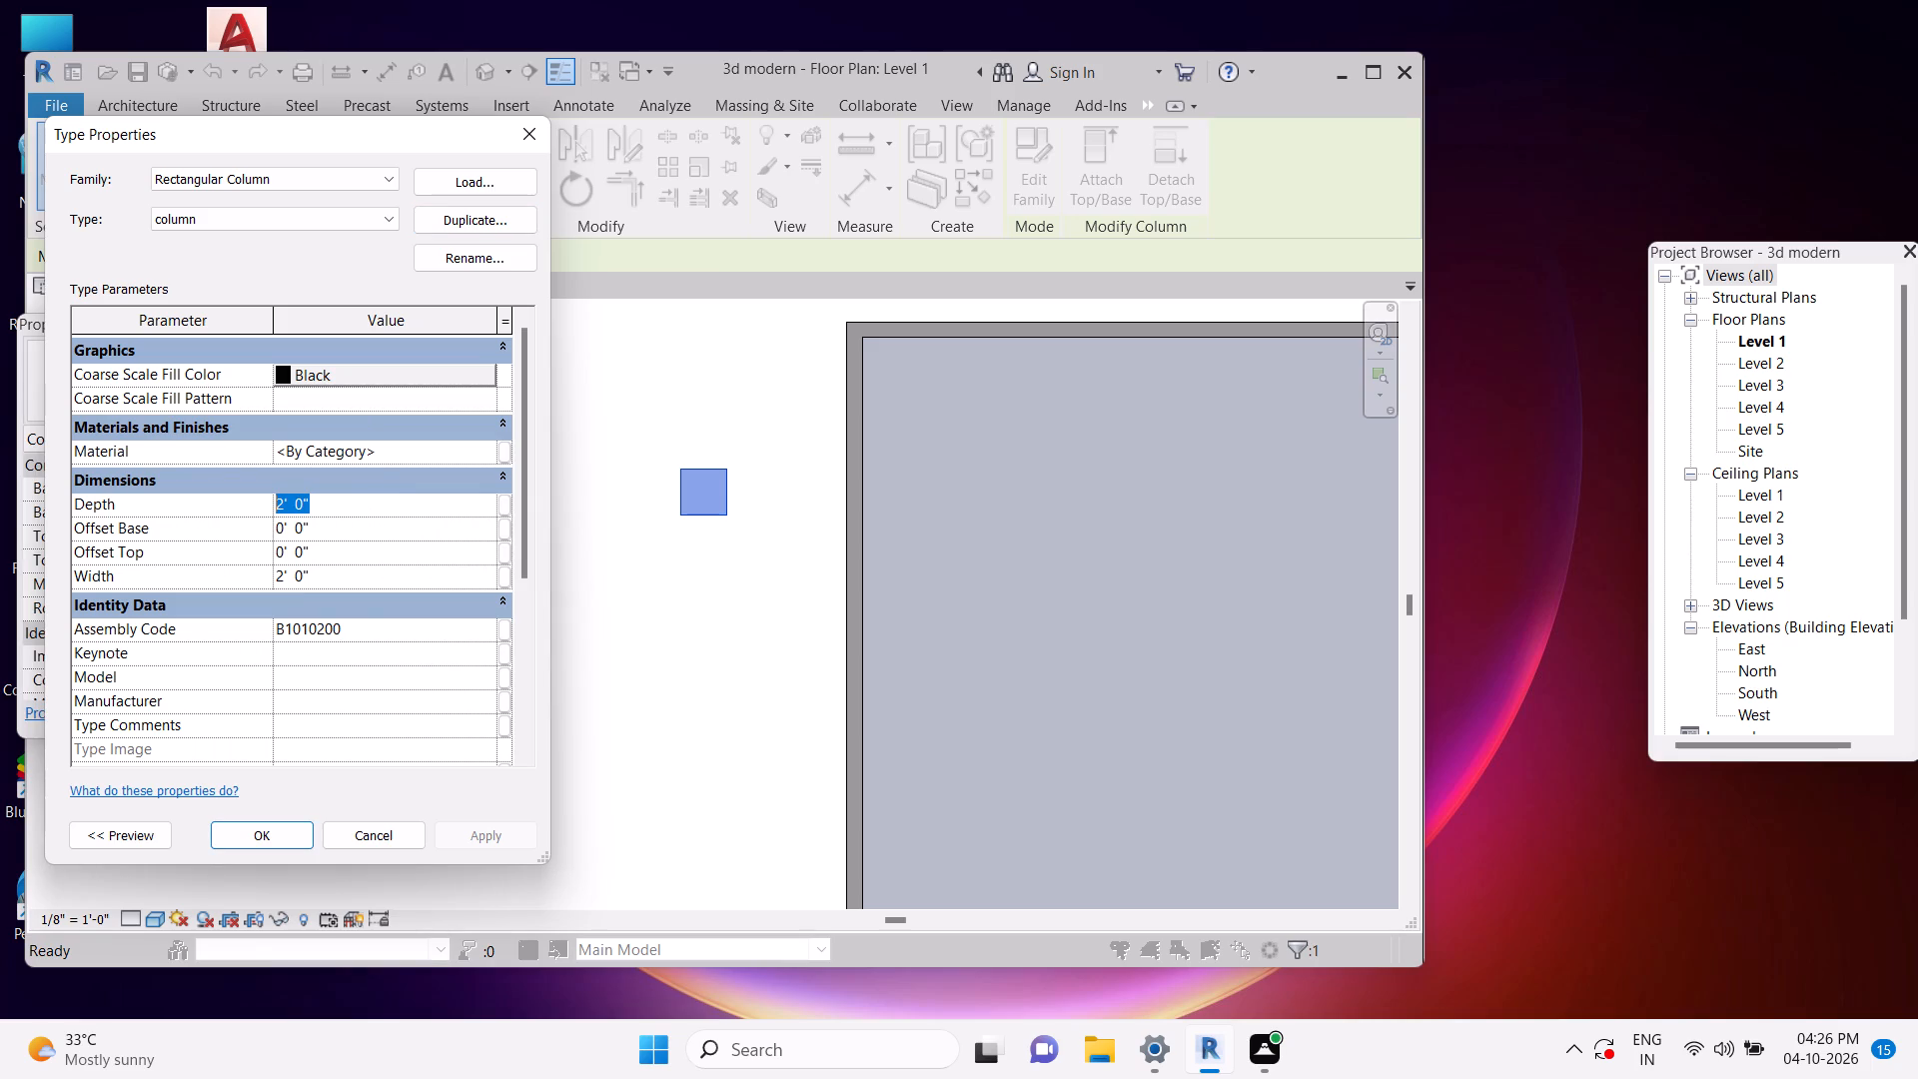
pyautogui.write('15')
pyautogui.hotkey('shift', '"')
pyautogui.click(395, 577)
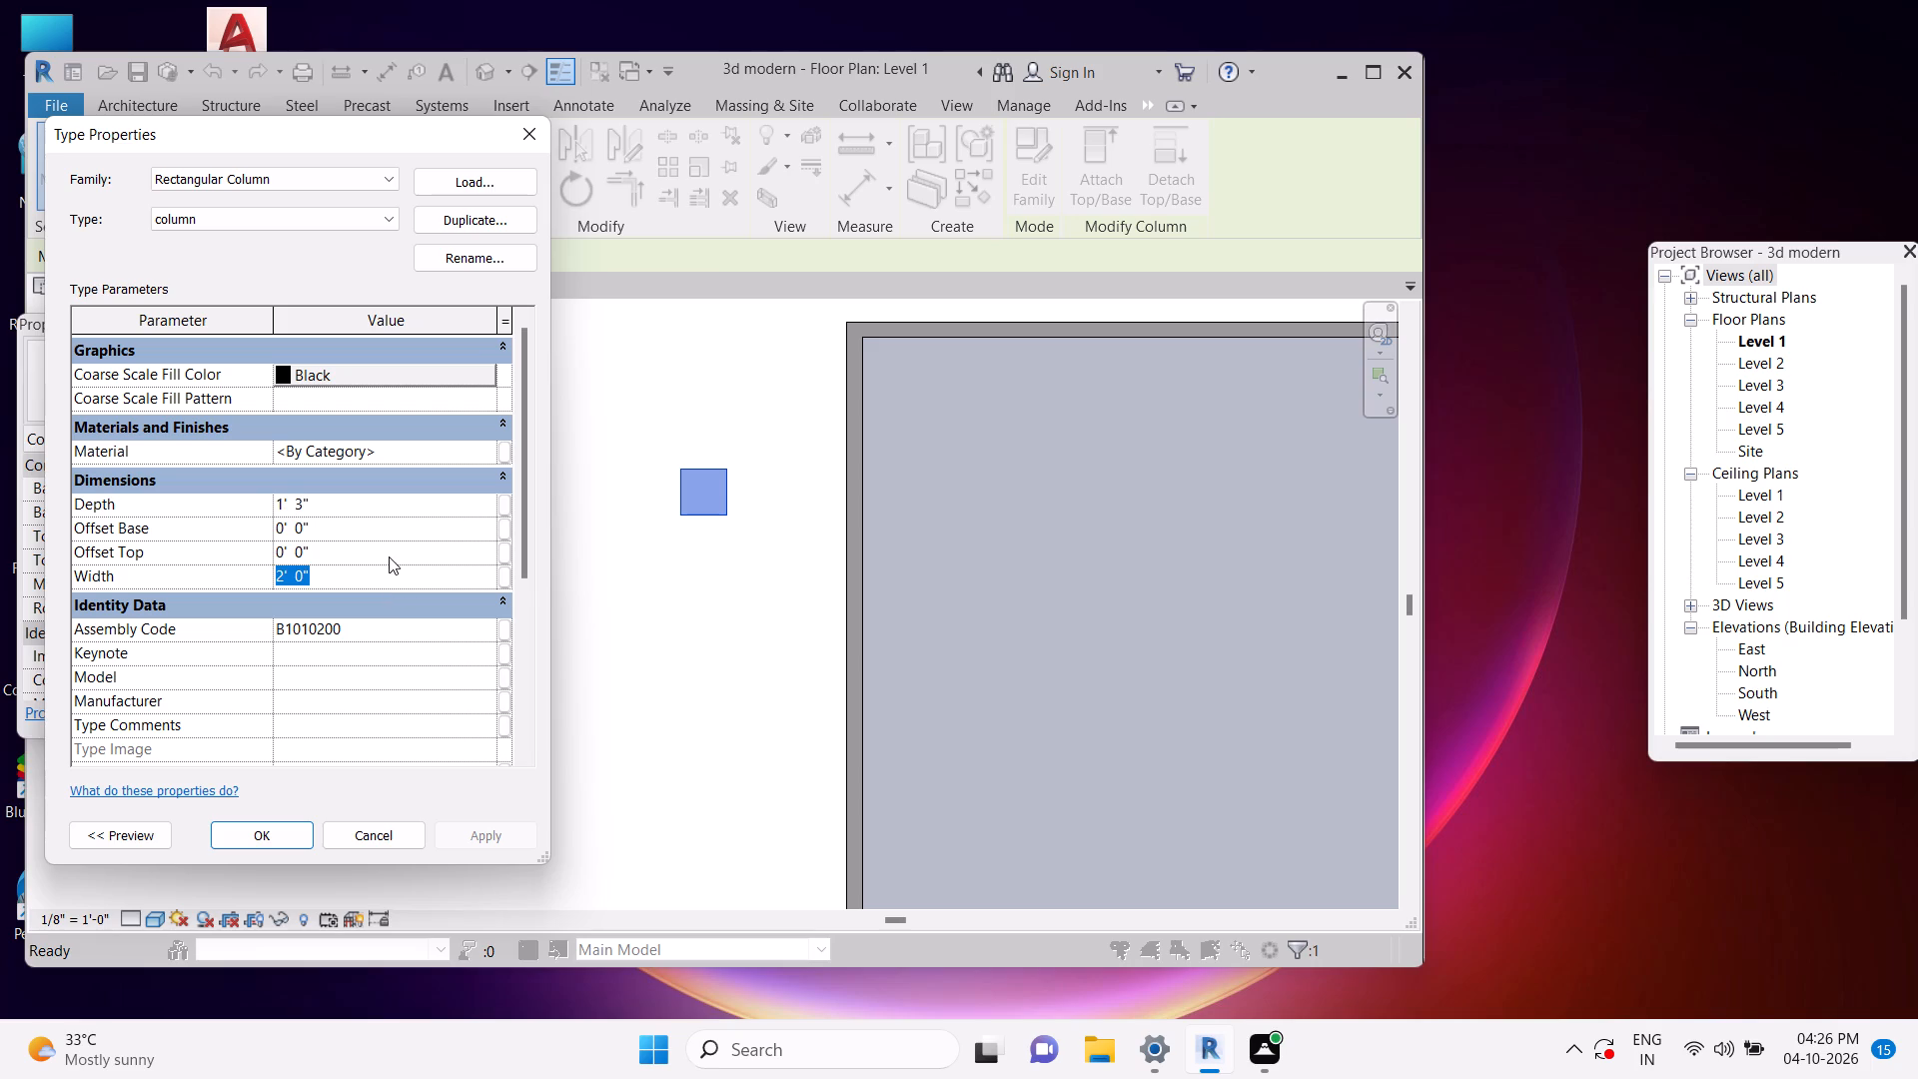
# Set the column type's coarse scale fill color to Magenta.
pyautogui.click(325, 382)
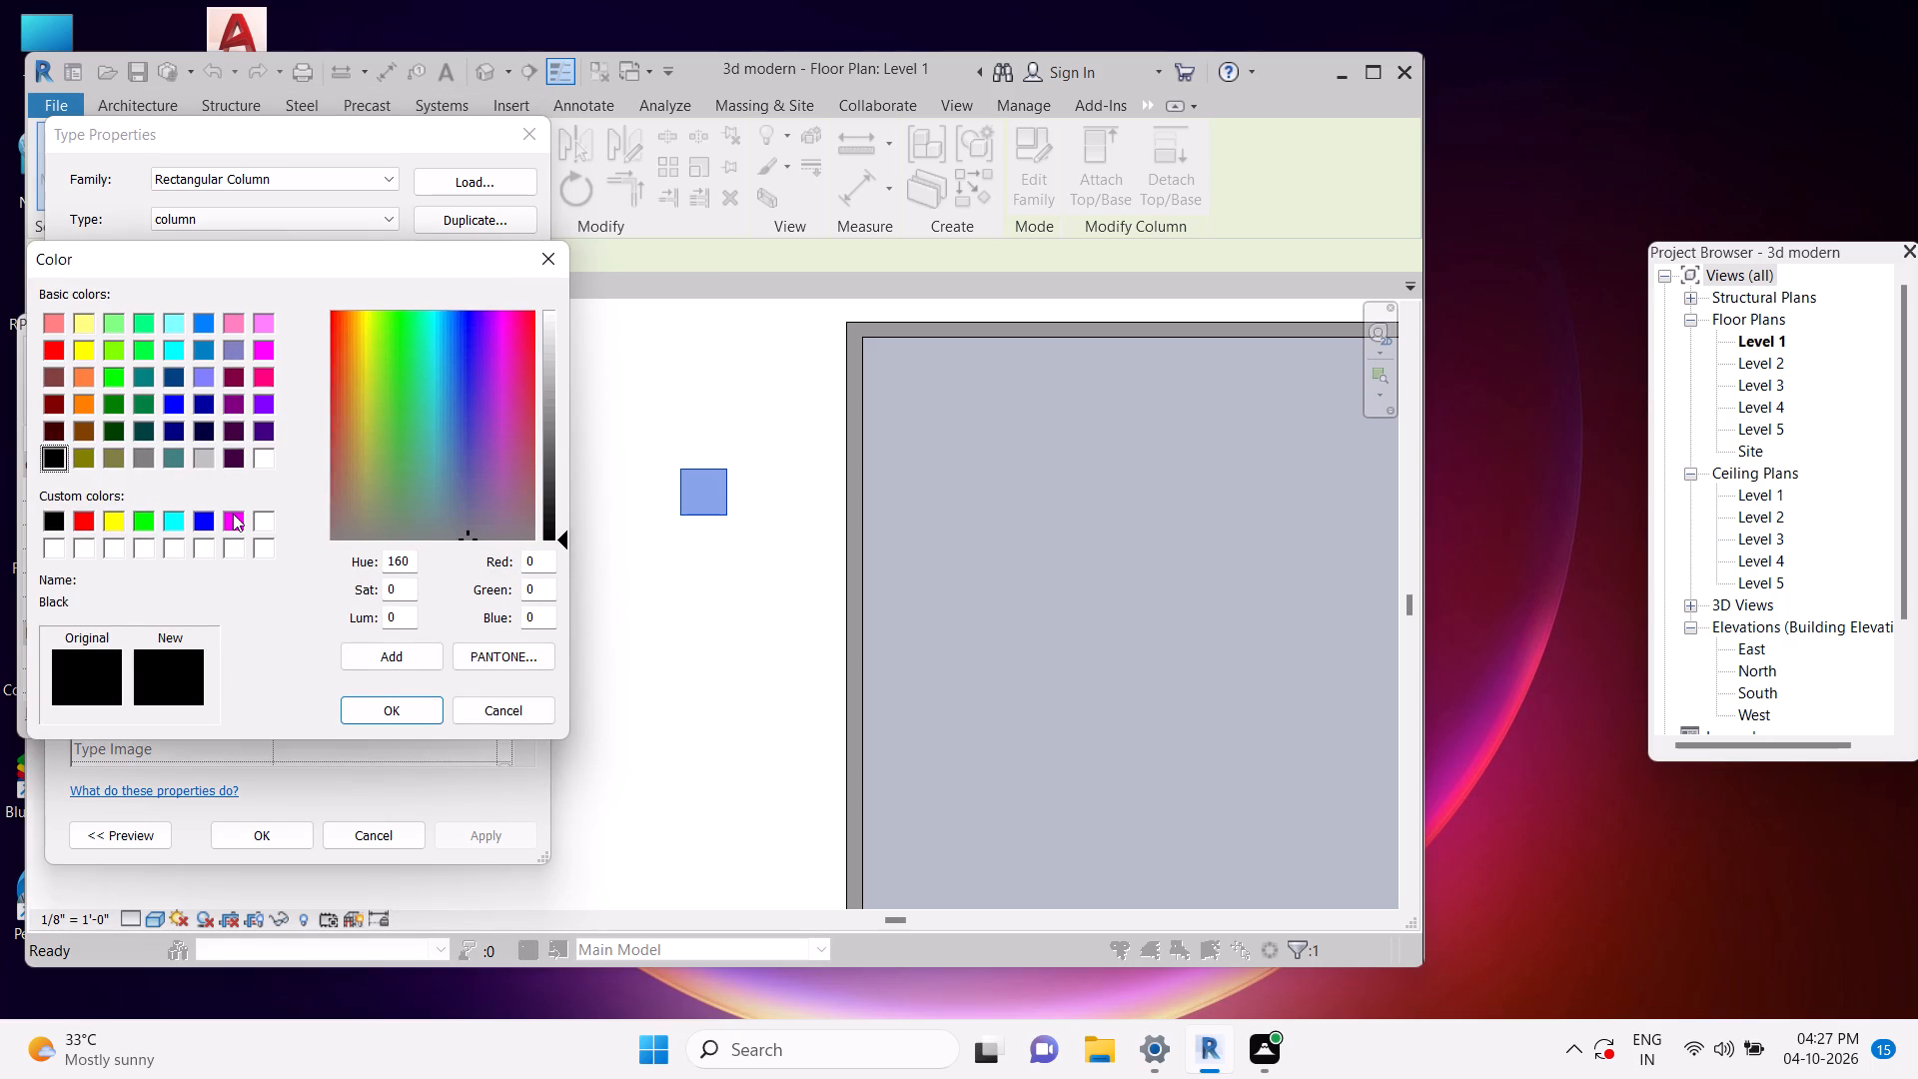
pyautogui.click(235, 517)
pyautogui.click(386, 714)
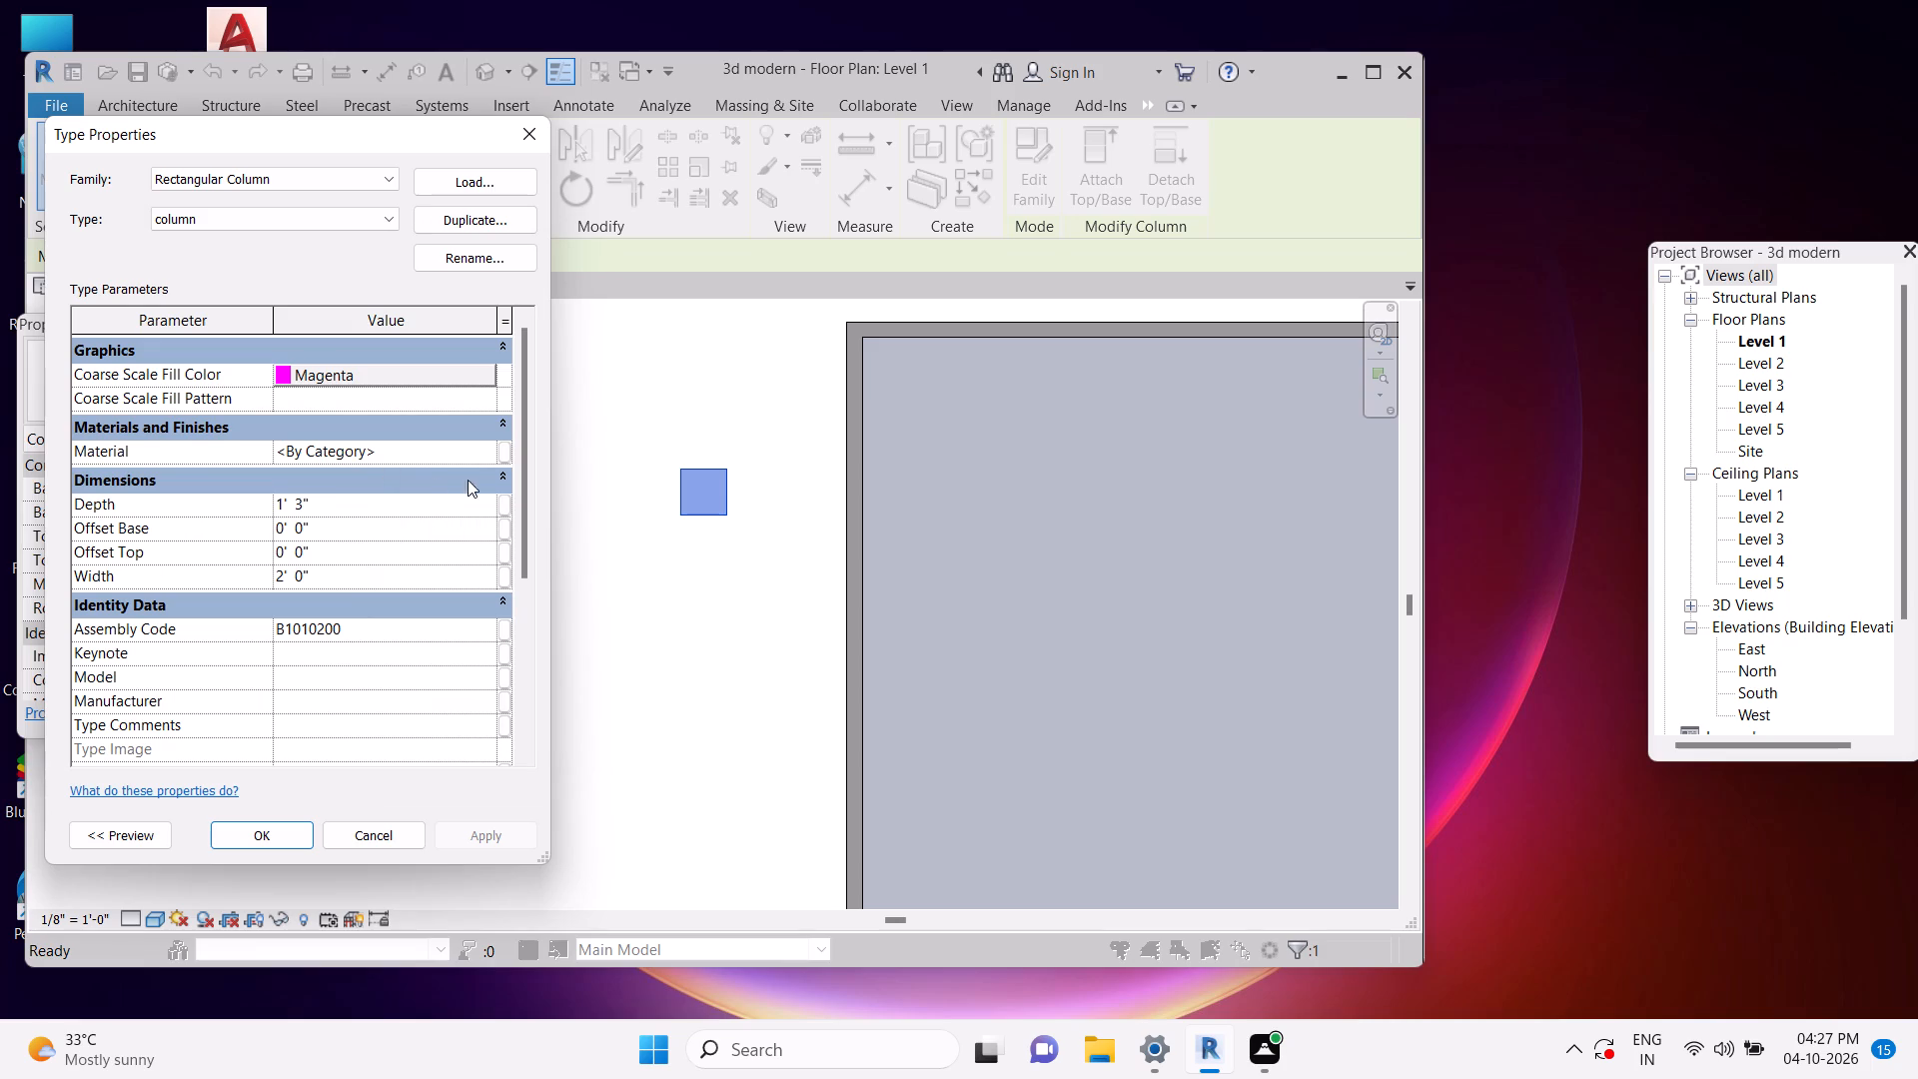
# Create a new material for the column type and name it column.
pyautogui.click(483, 456)
pyautogui.click(487, 451)
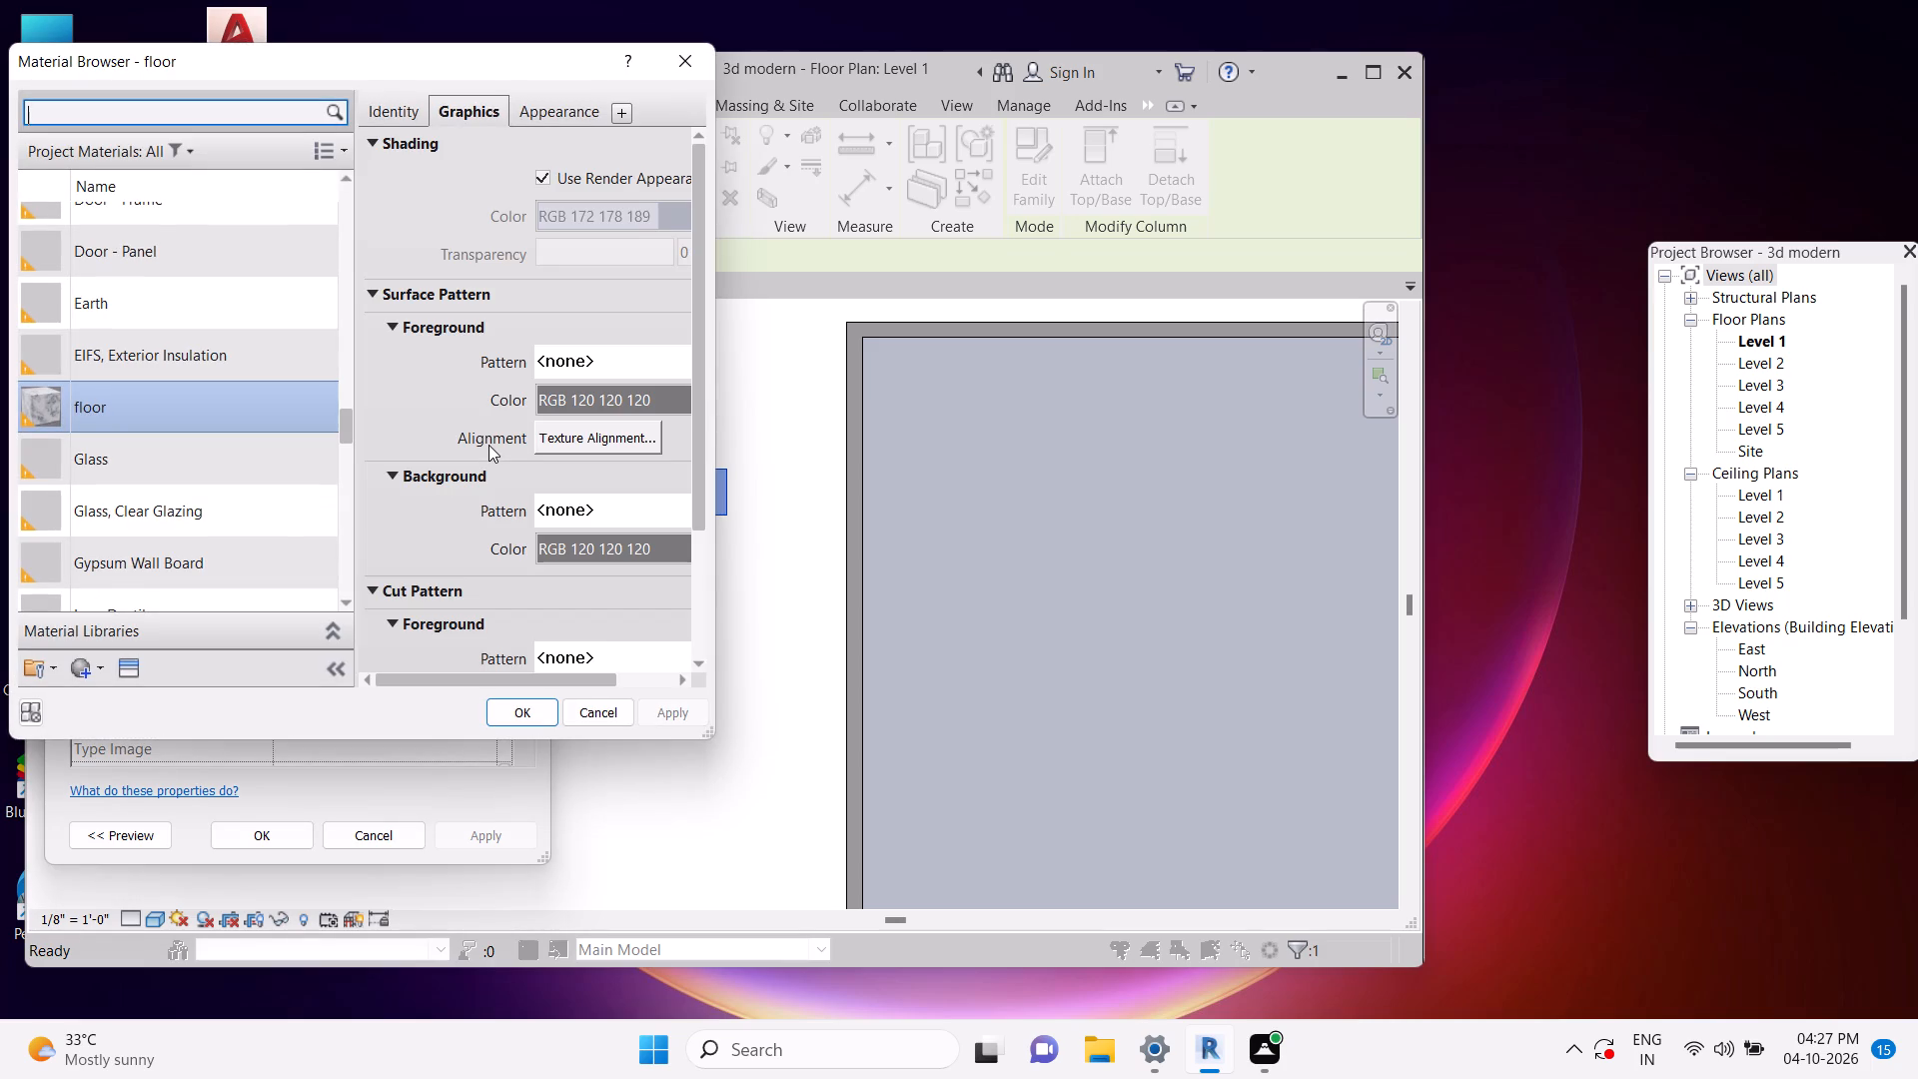
pyautogui.click(555, 114)
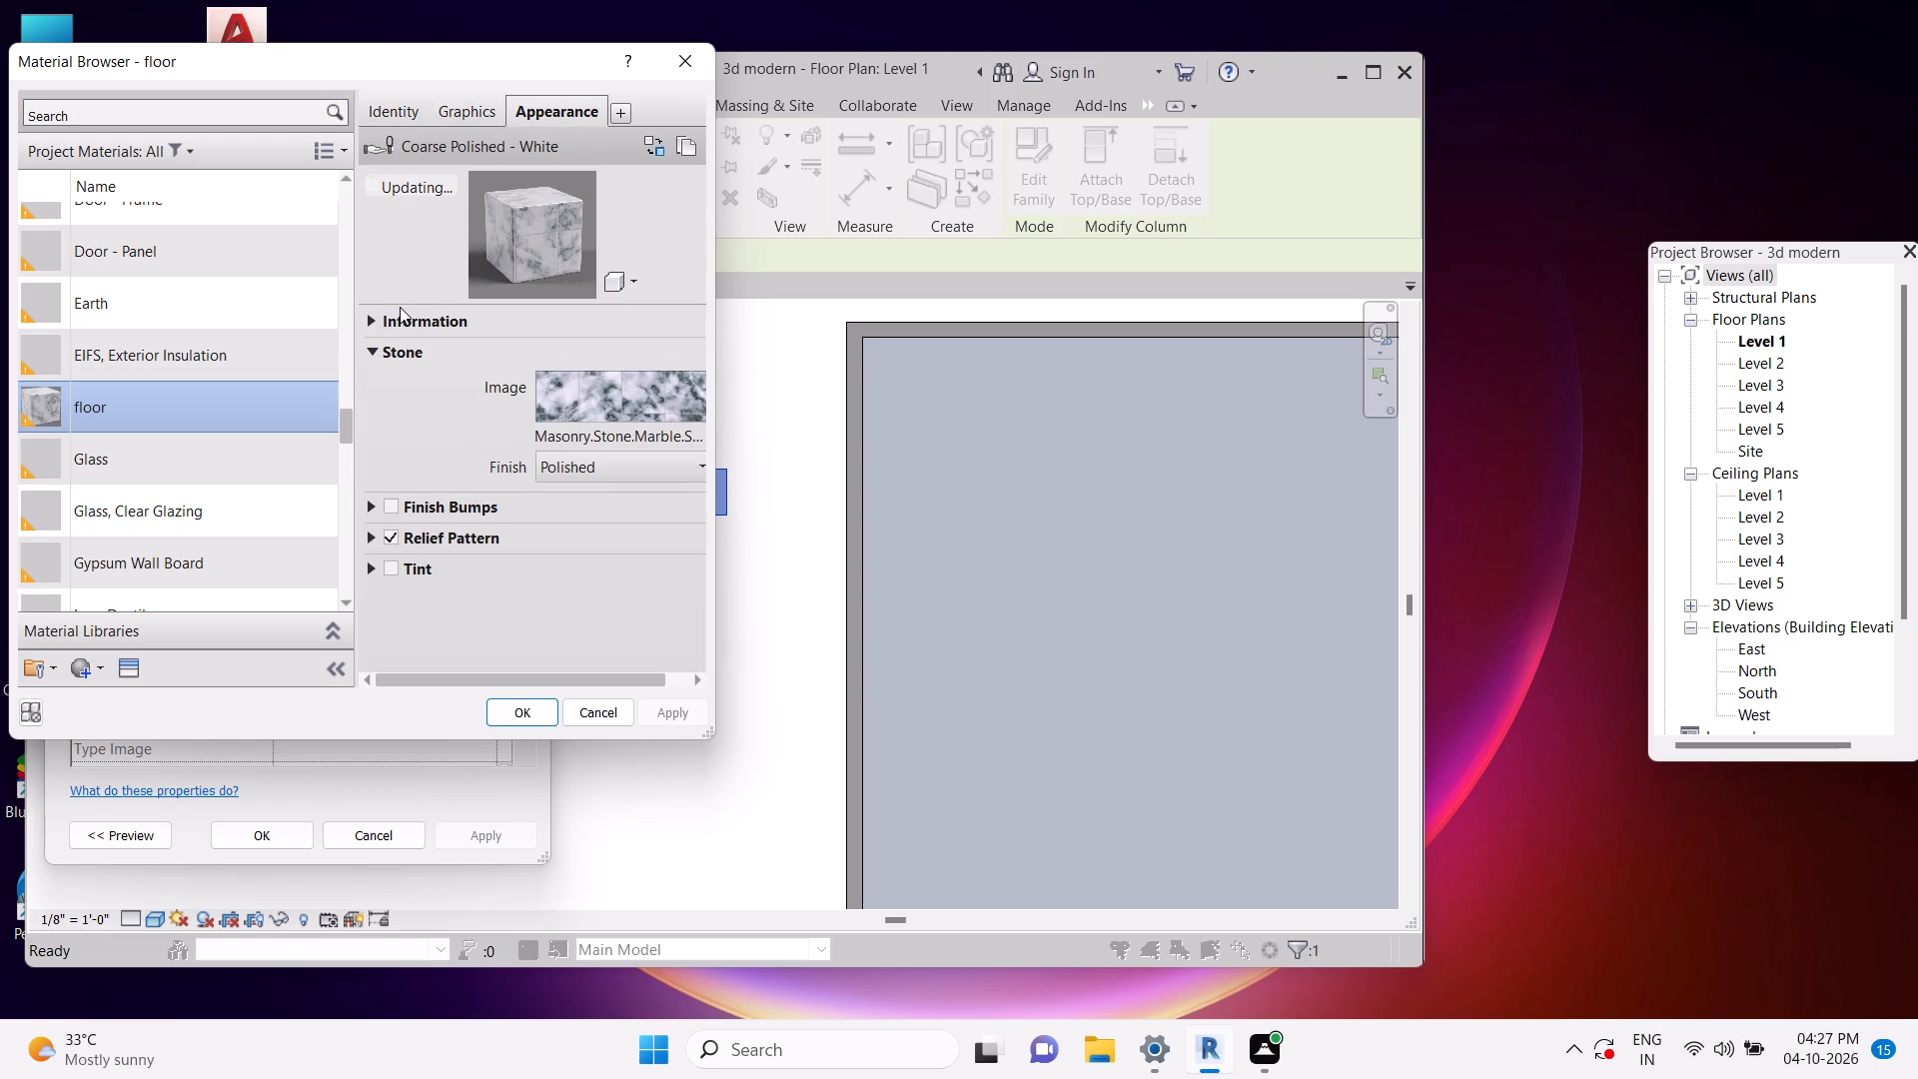
pyautogui.click(100, 665)
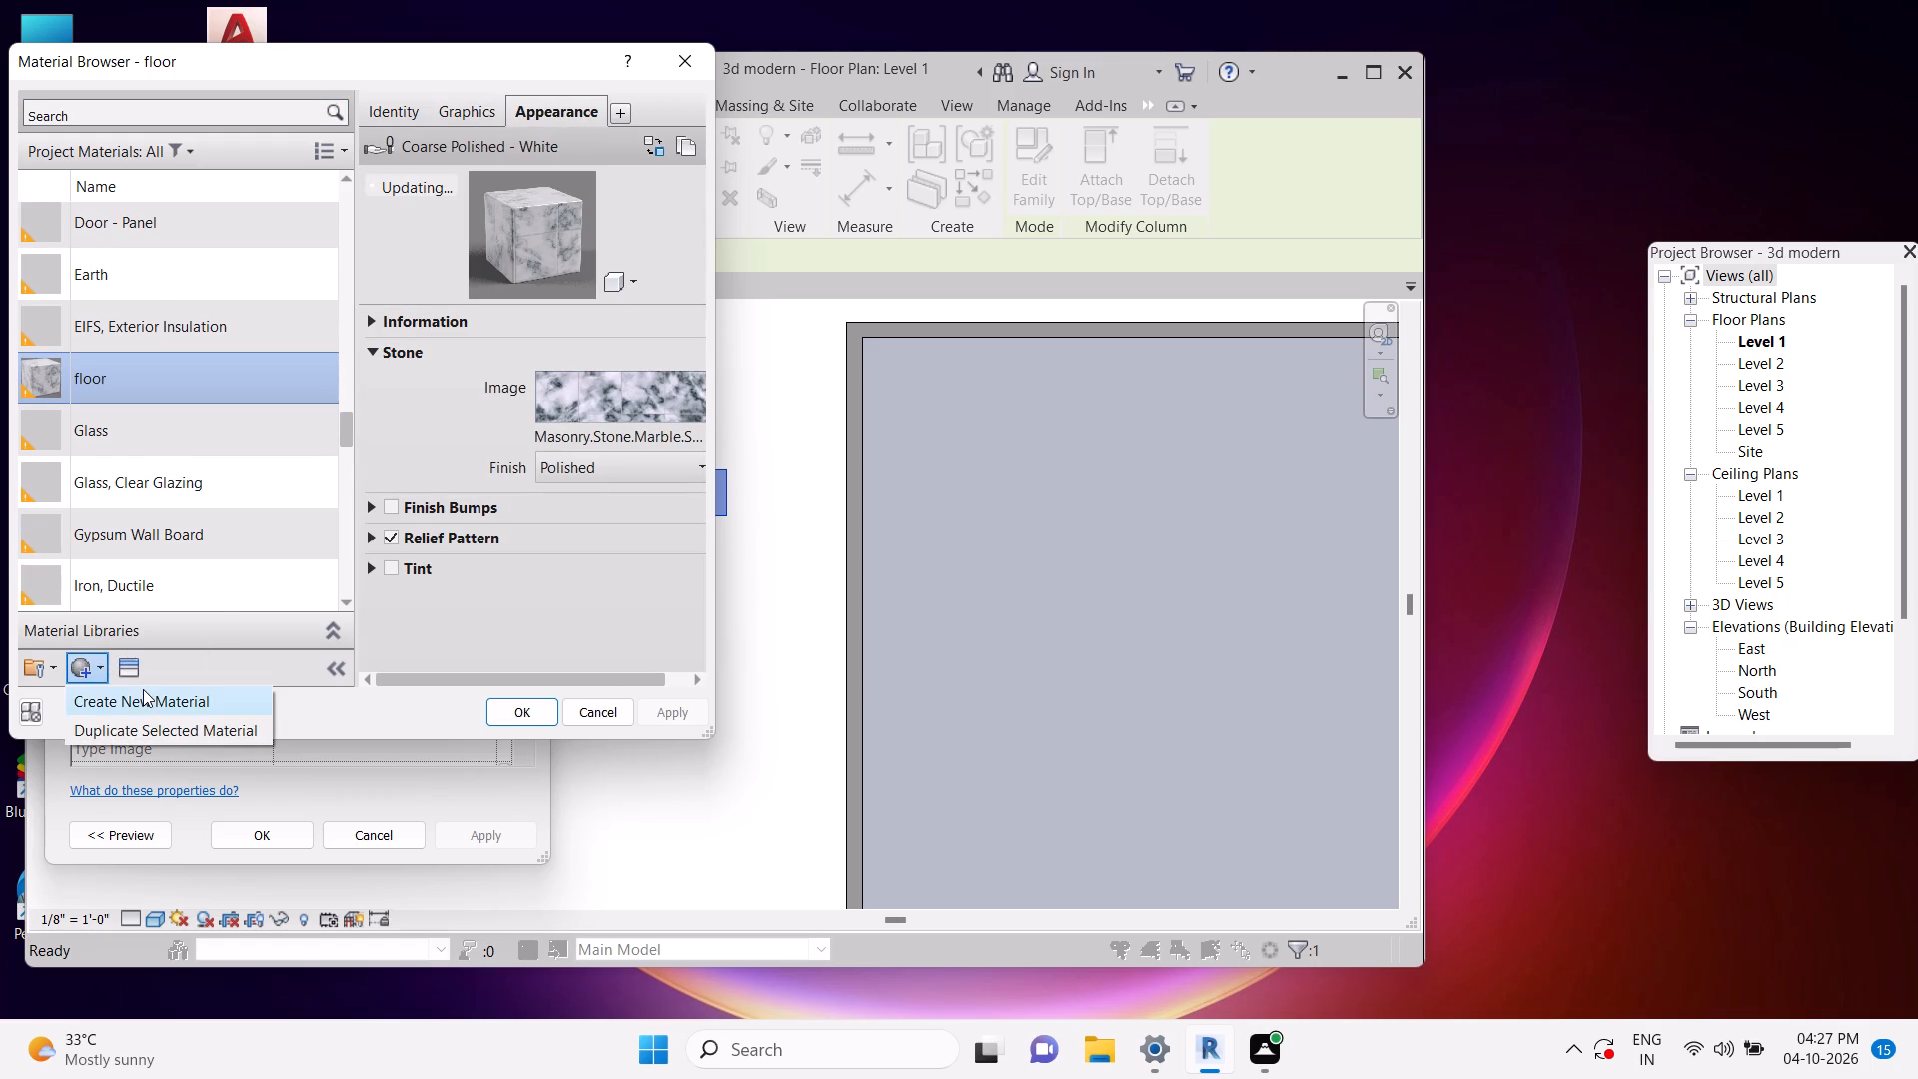
pyautogui.click(144, 689)
pyautogui.rightClick(154, 414)
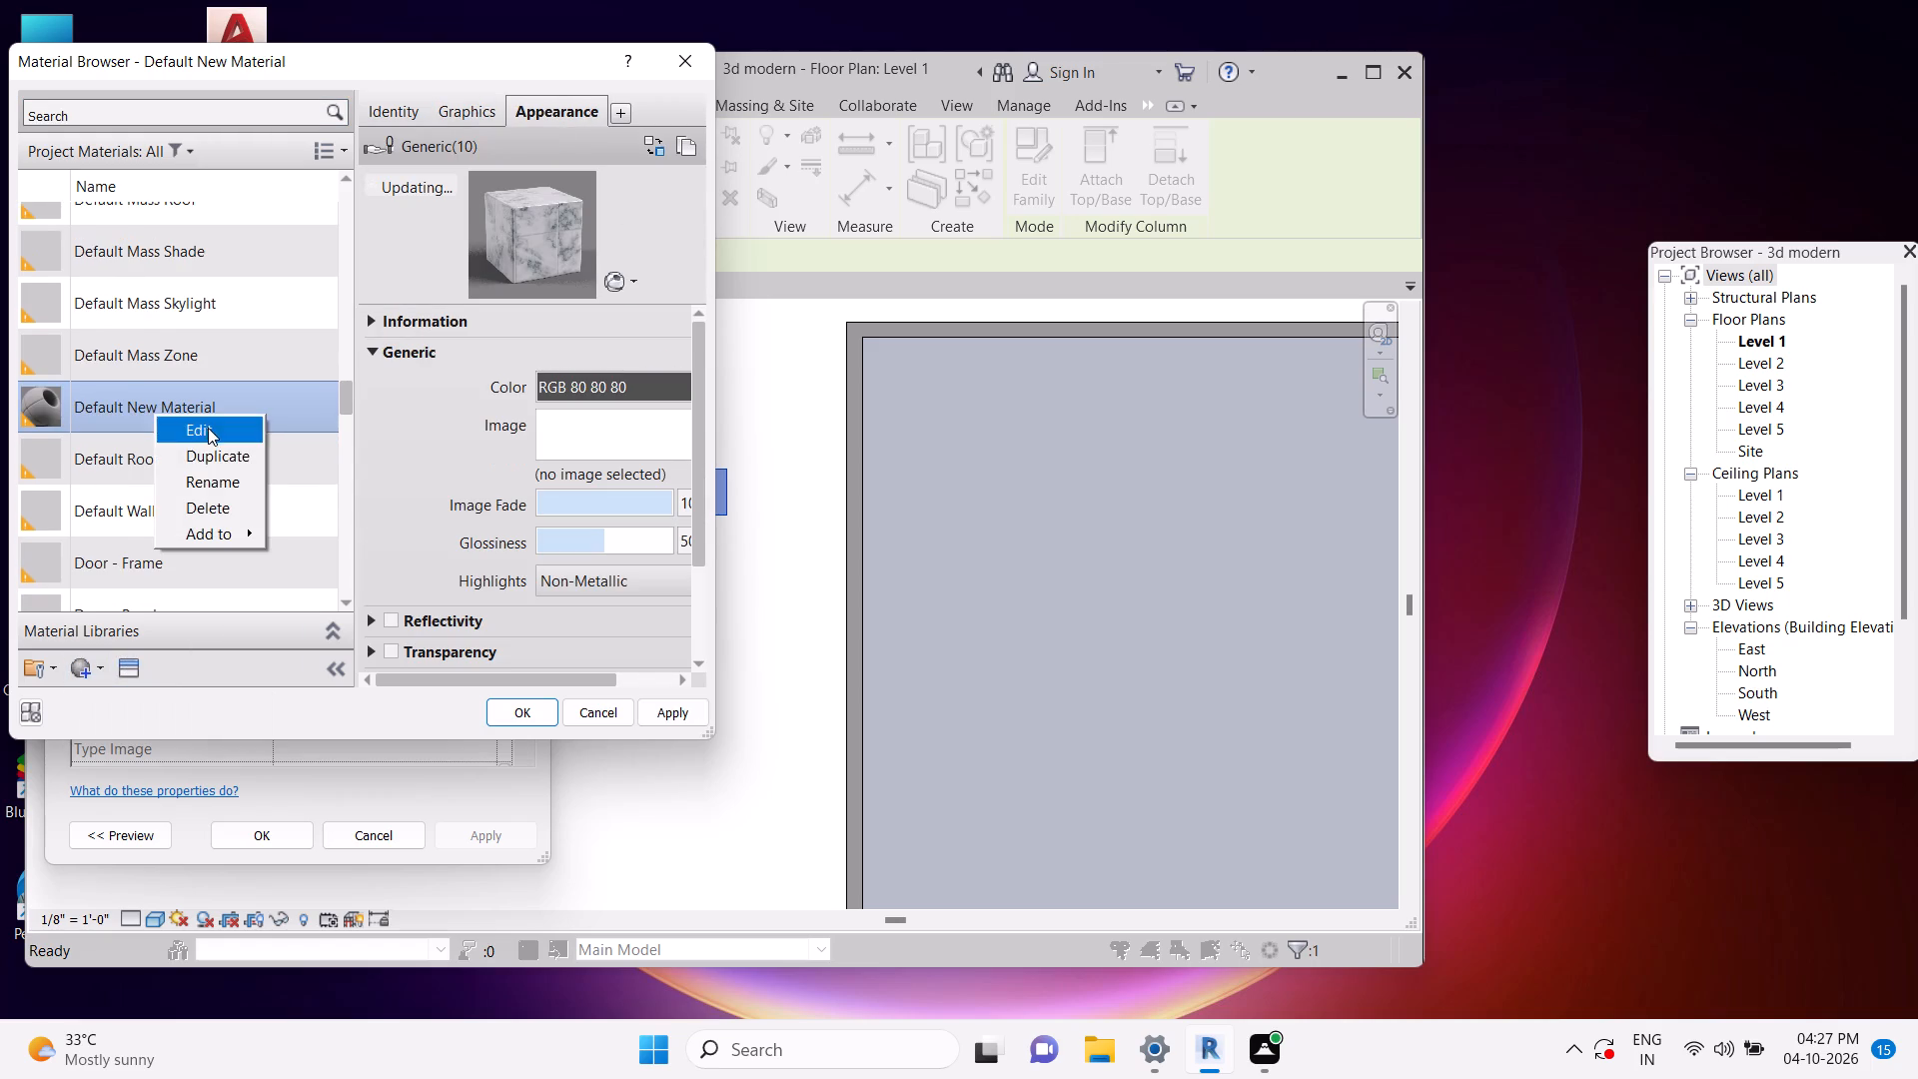
pyautogui.click(210, 474)
pyautogui.write('column')
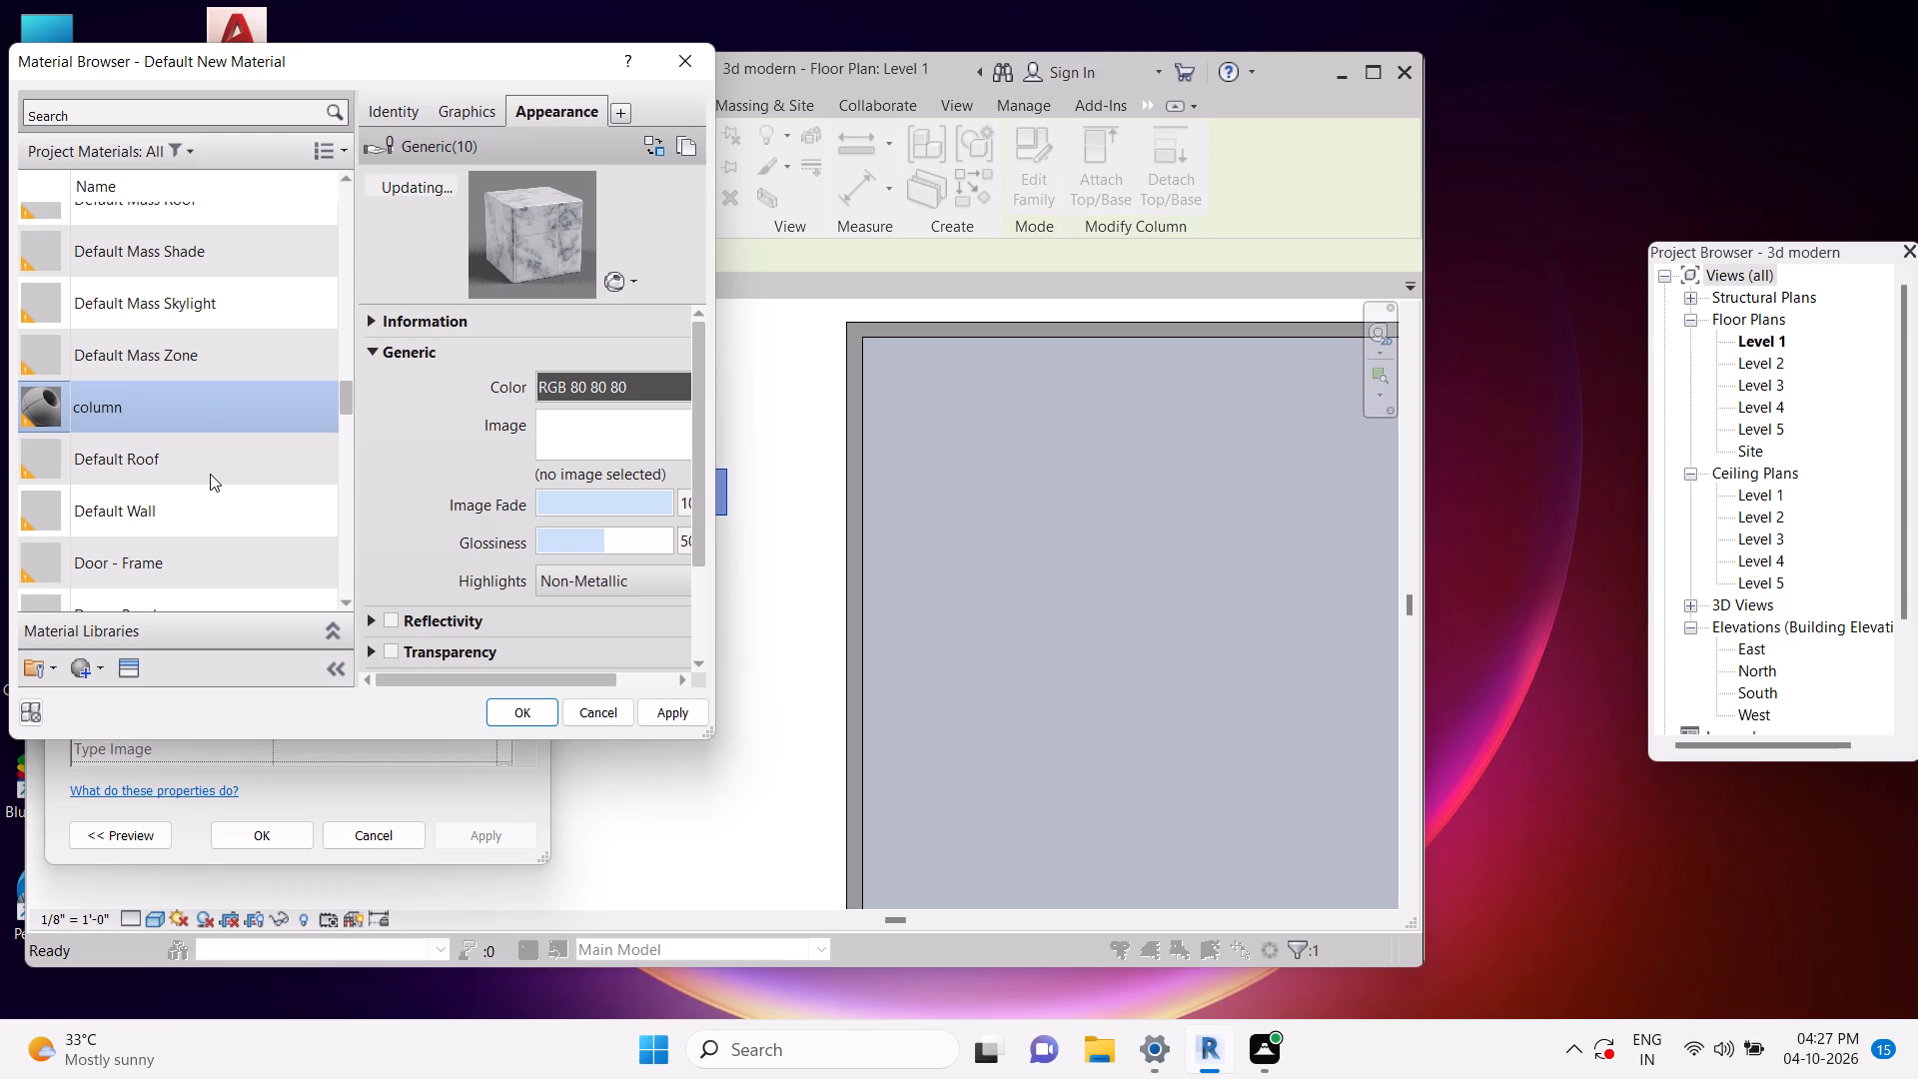
# Open the replacement assets for the column material's appearance and browse the Autodesk Physical Assets library.
pyautogui.click(668, 146)
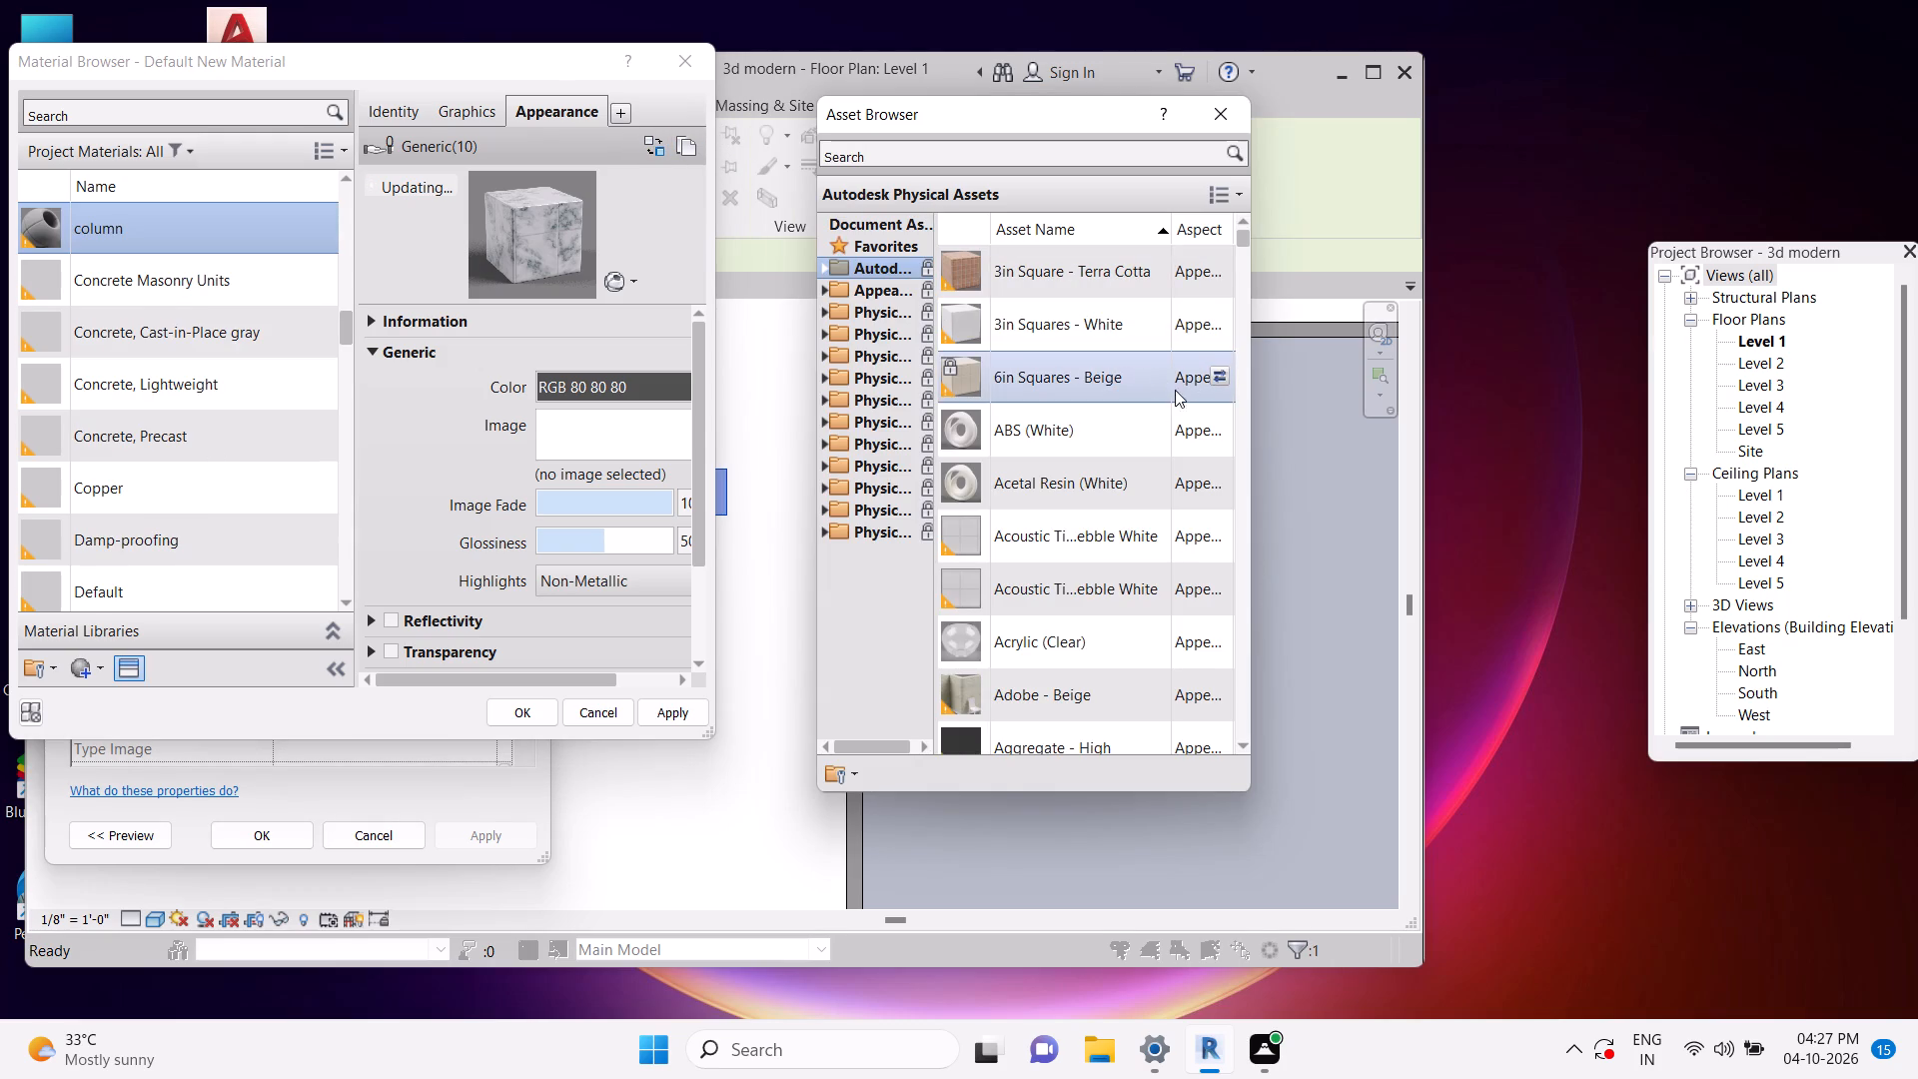
pyautogui.scroll(-4, 1082, 459)
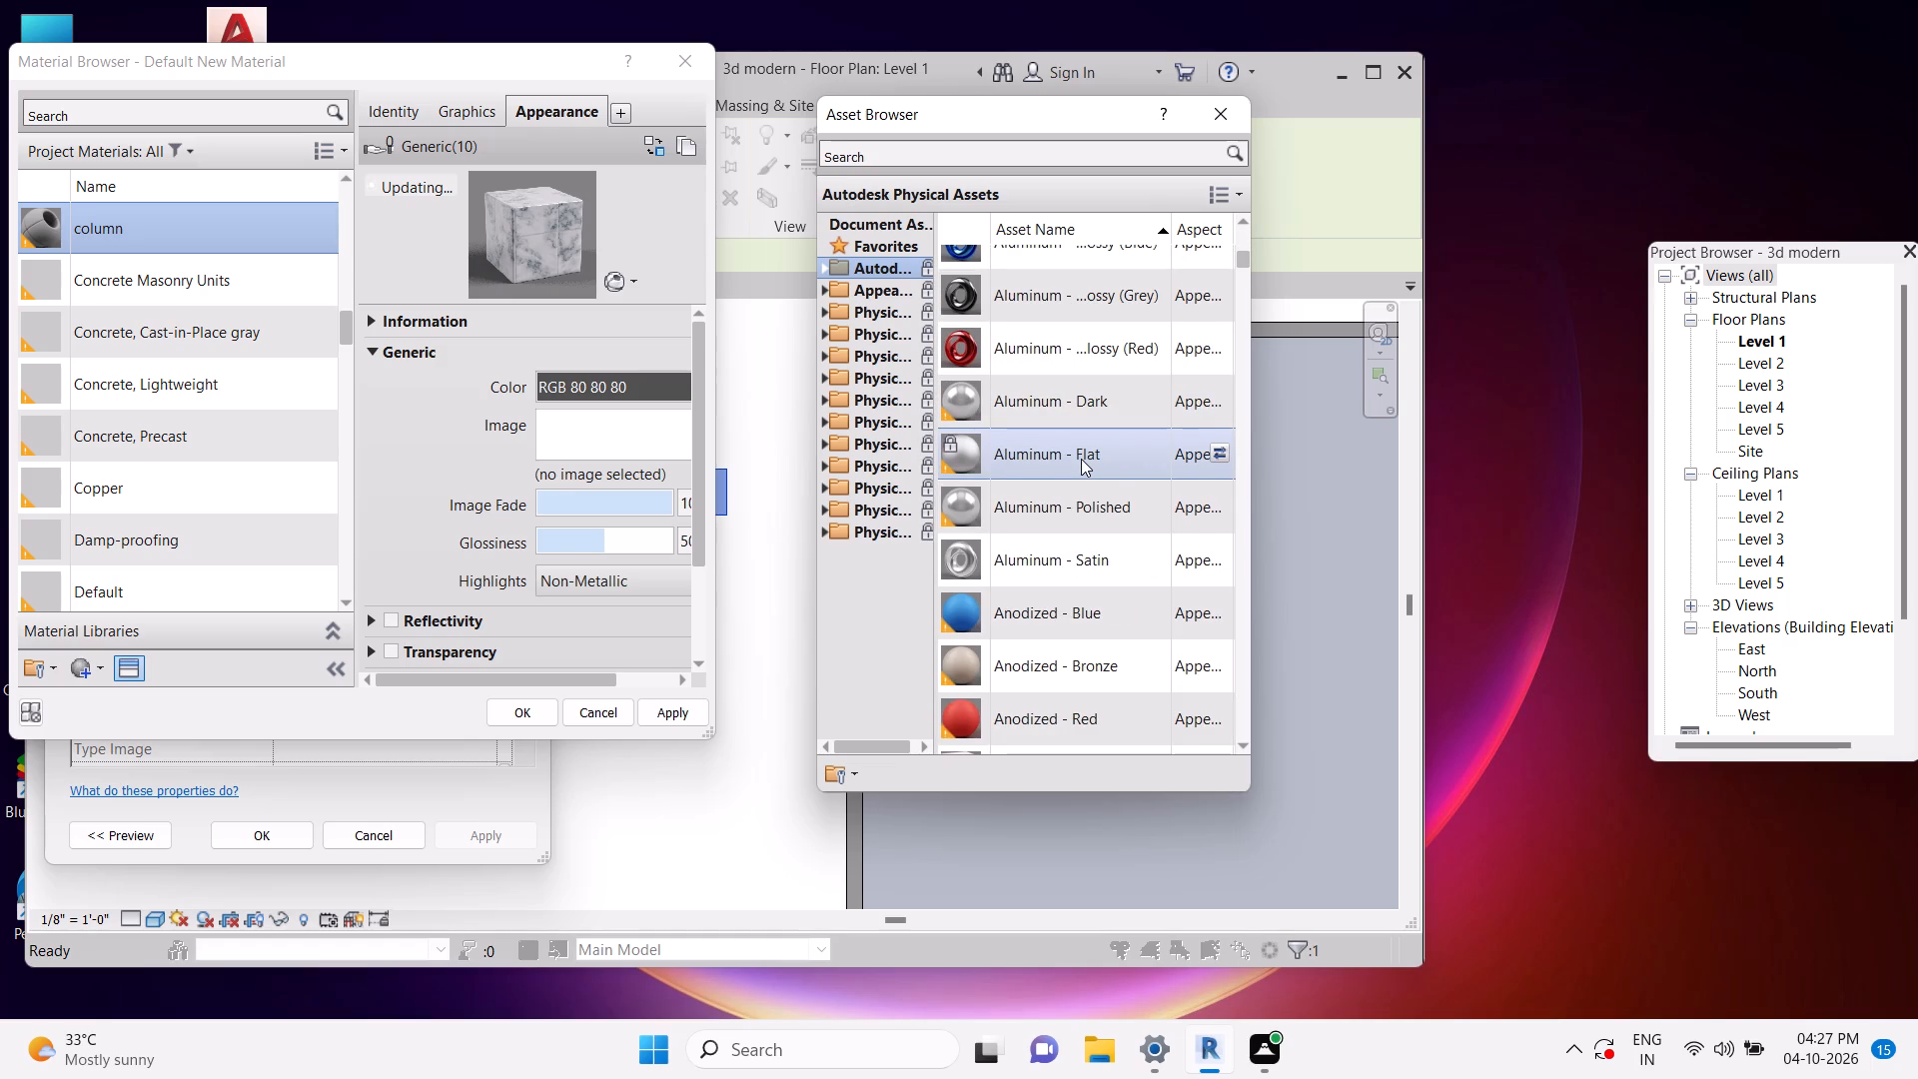
pyautogui.scroll(-1, 1081, 459)
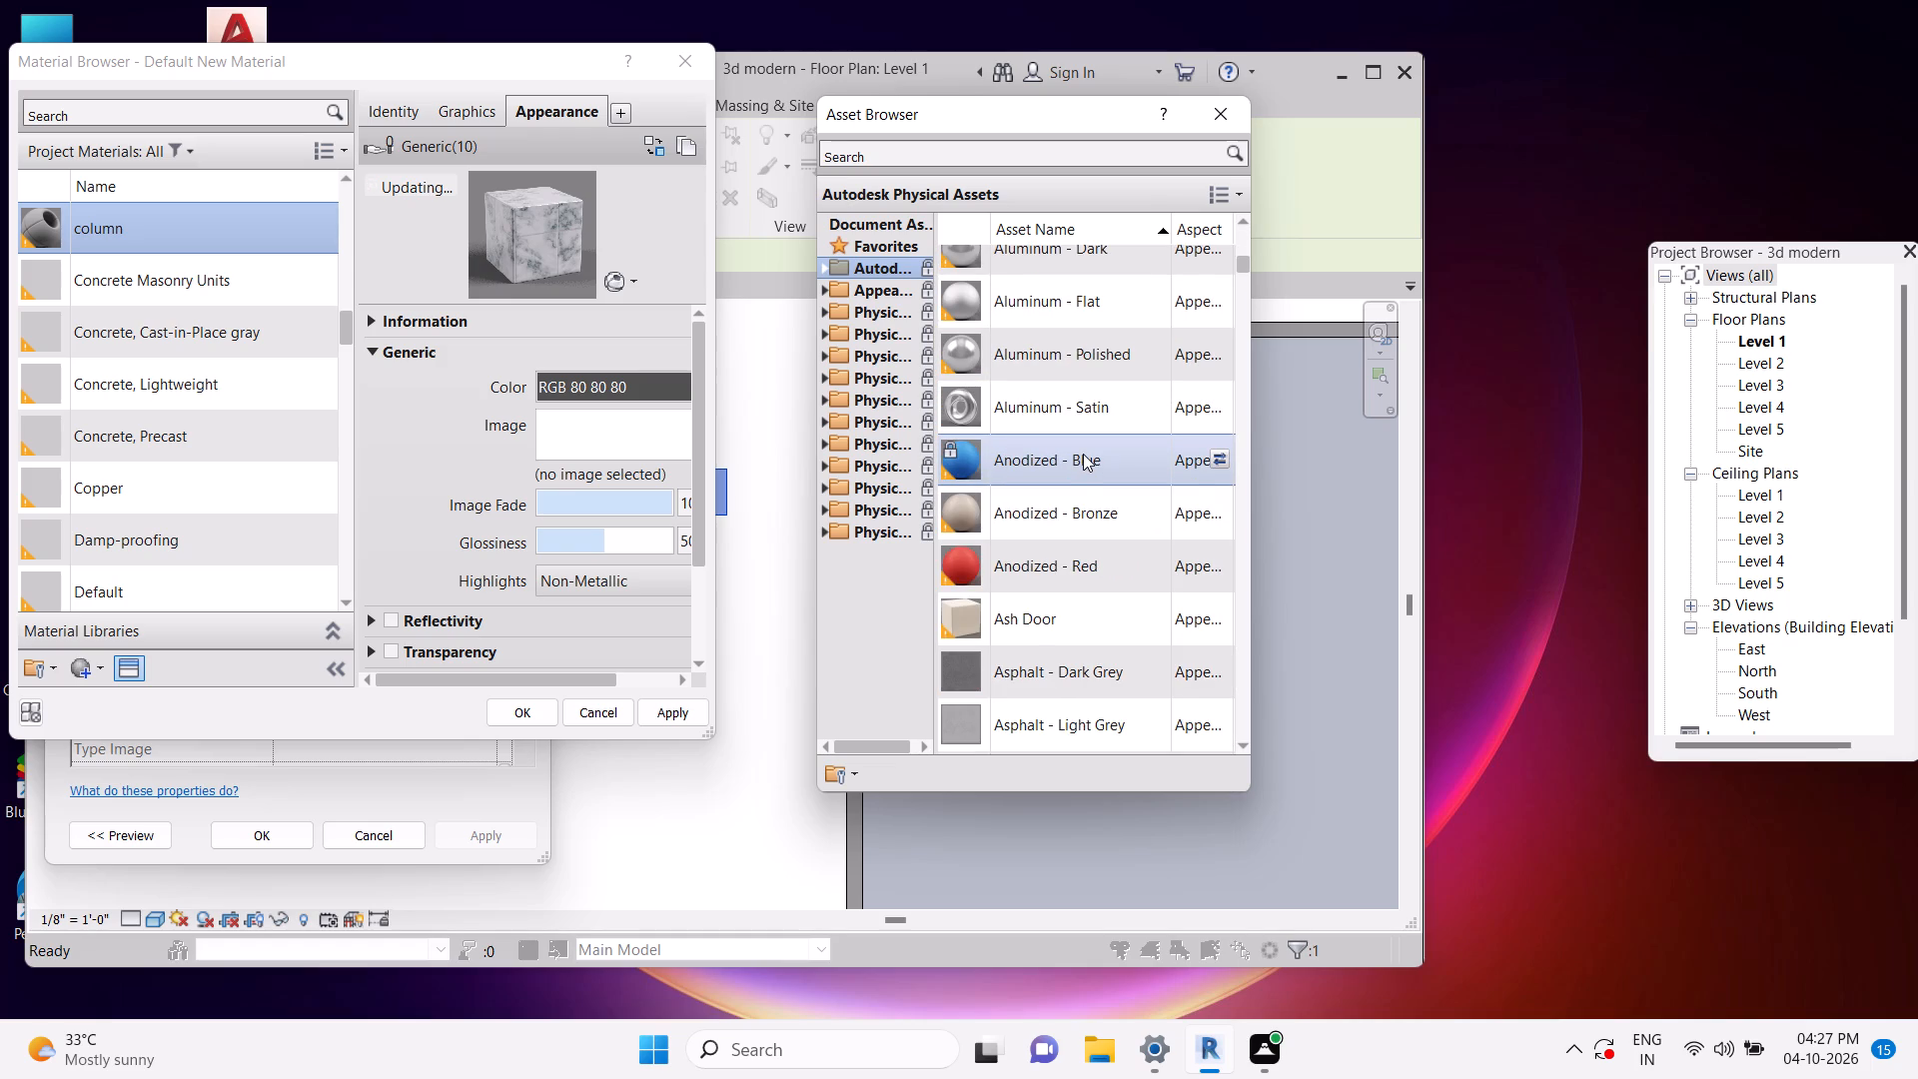
pyautogui.press('t')
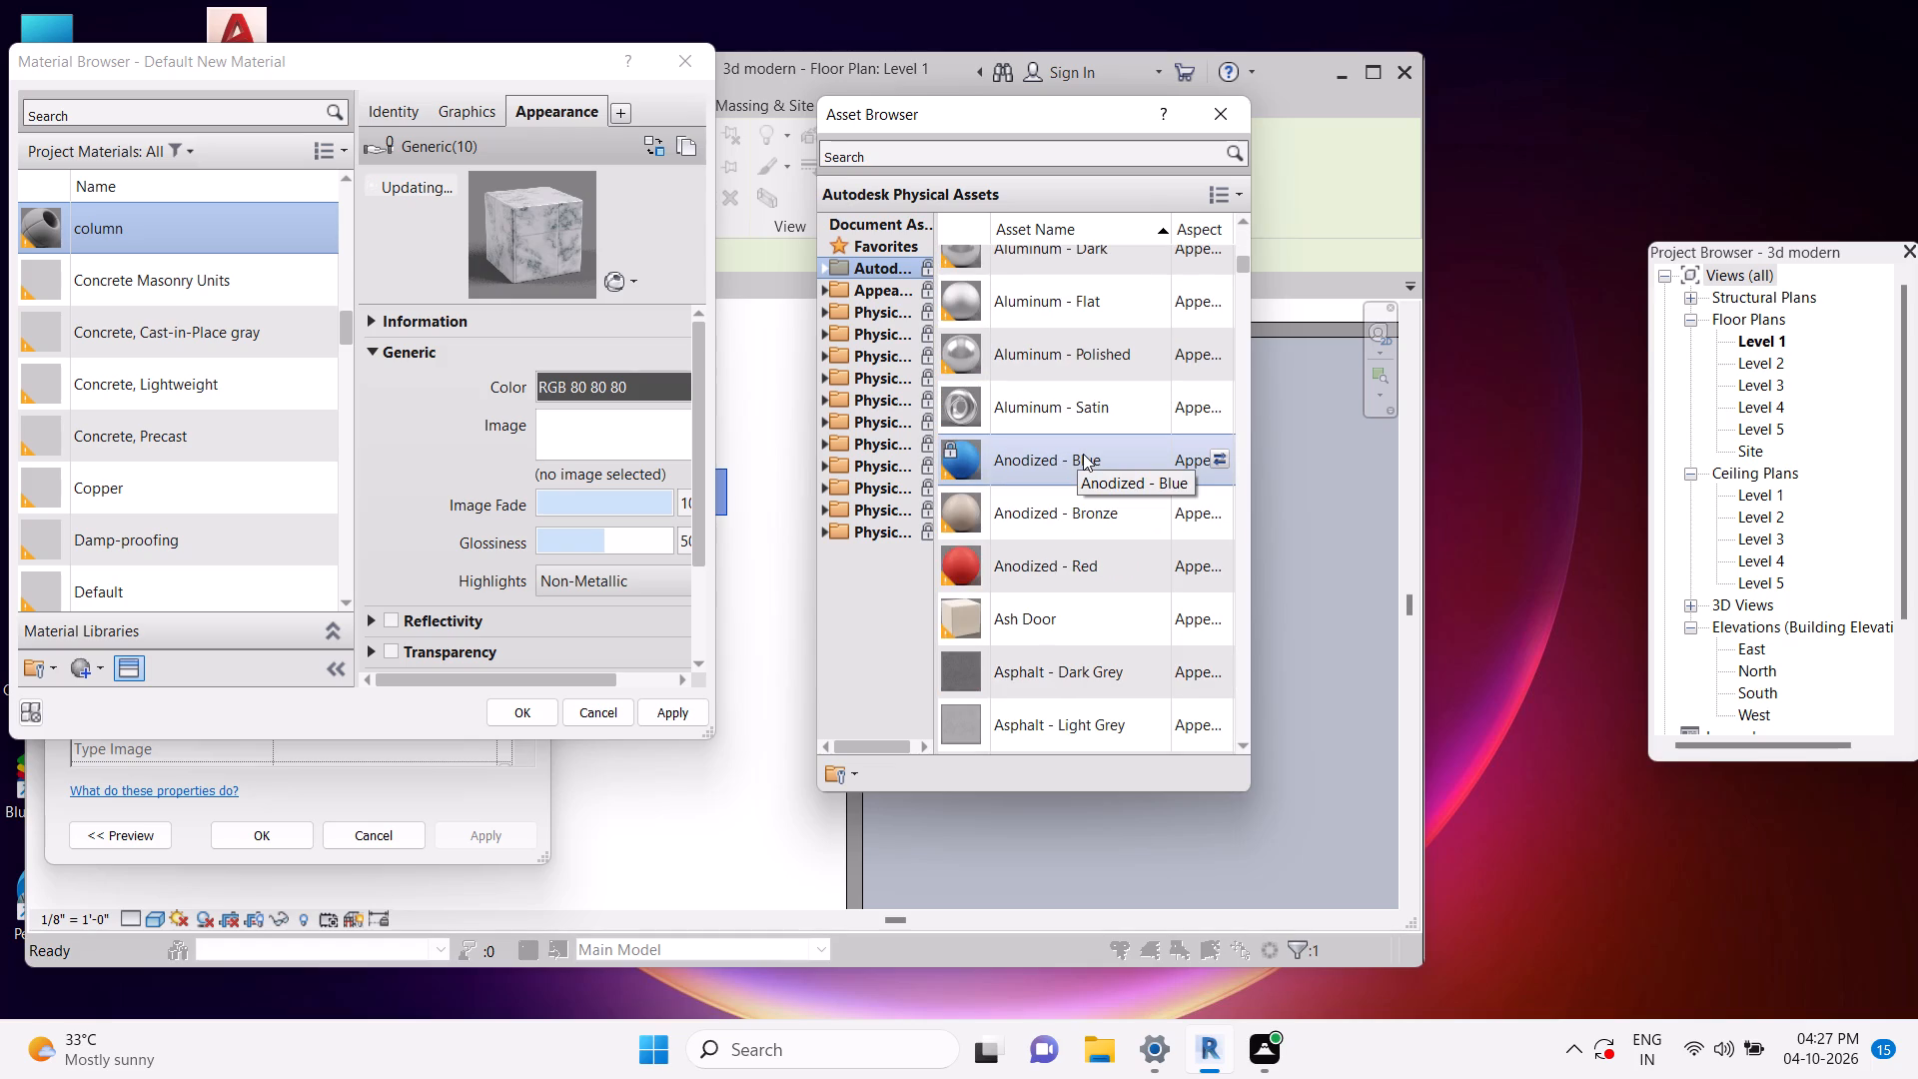
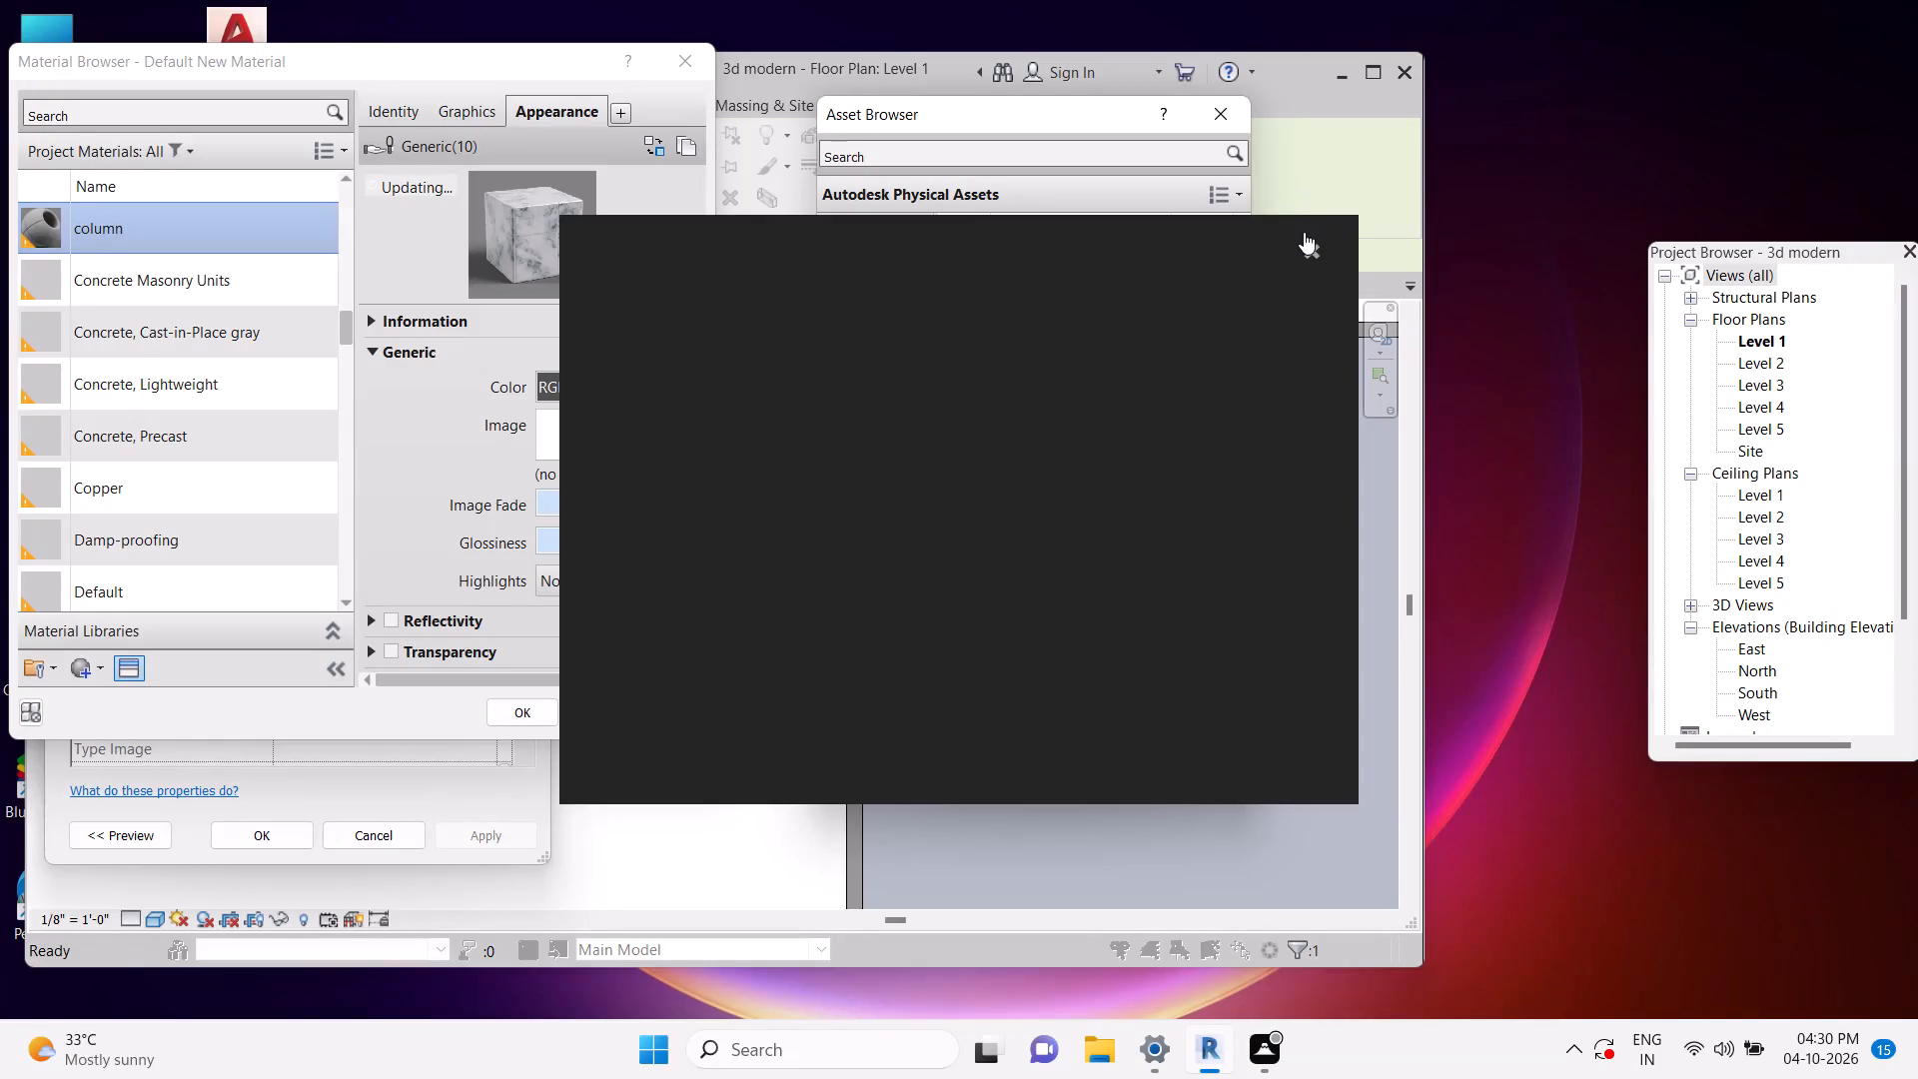
# Replace the column material's appearance with the Asphalt - Light Grey asset from the Autodesk Physical Assets library.
pyautogui.click(1323, 228)
pyautogui.click(1313, 249)
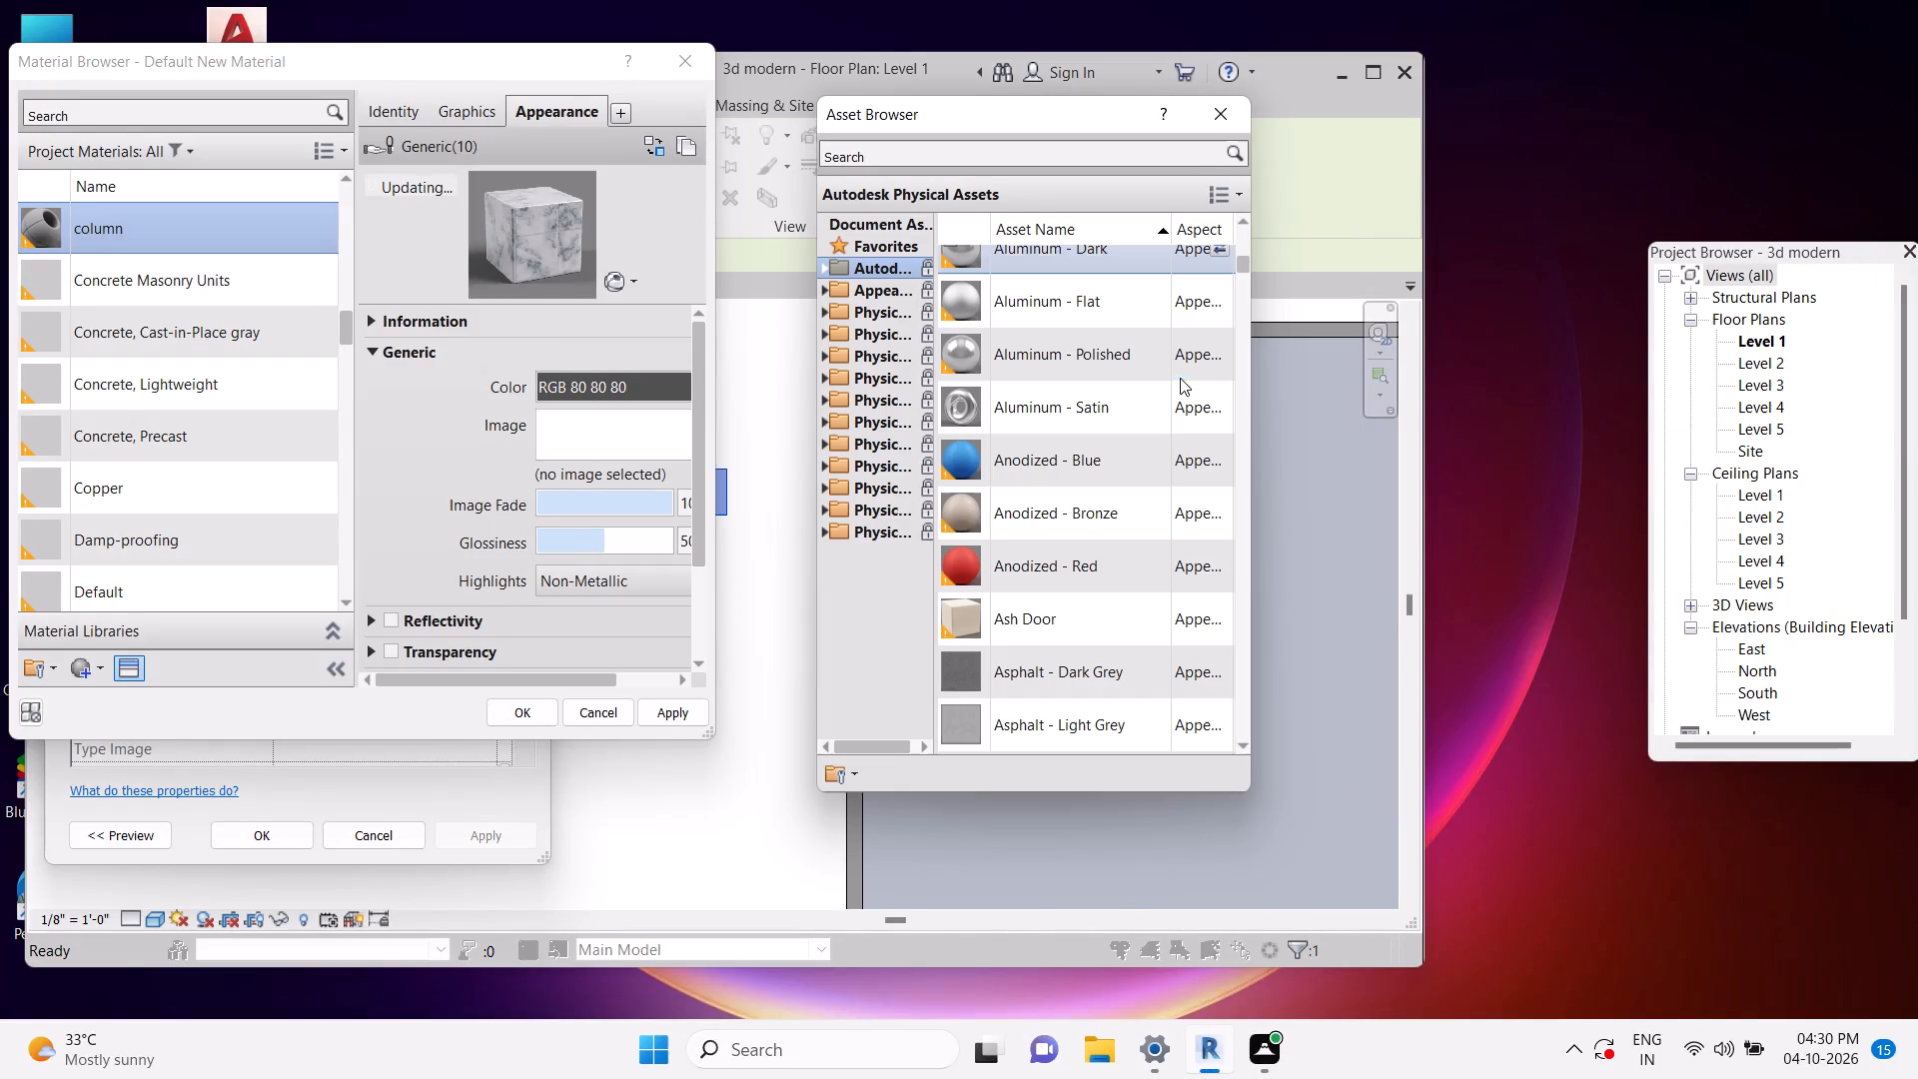
pyautogui.scroll(-1, 1094, 670)
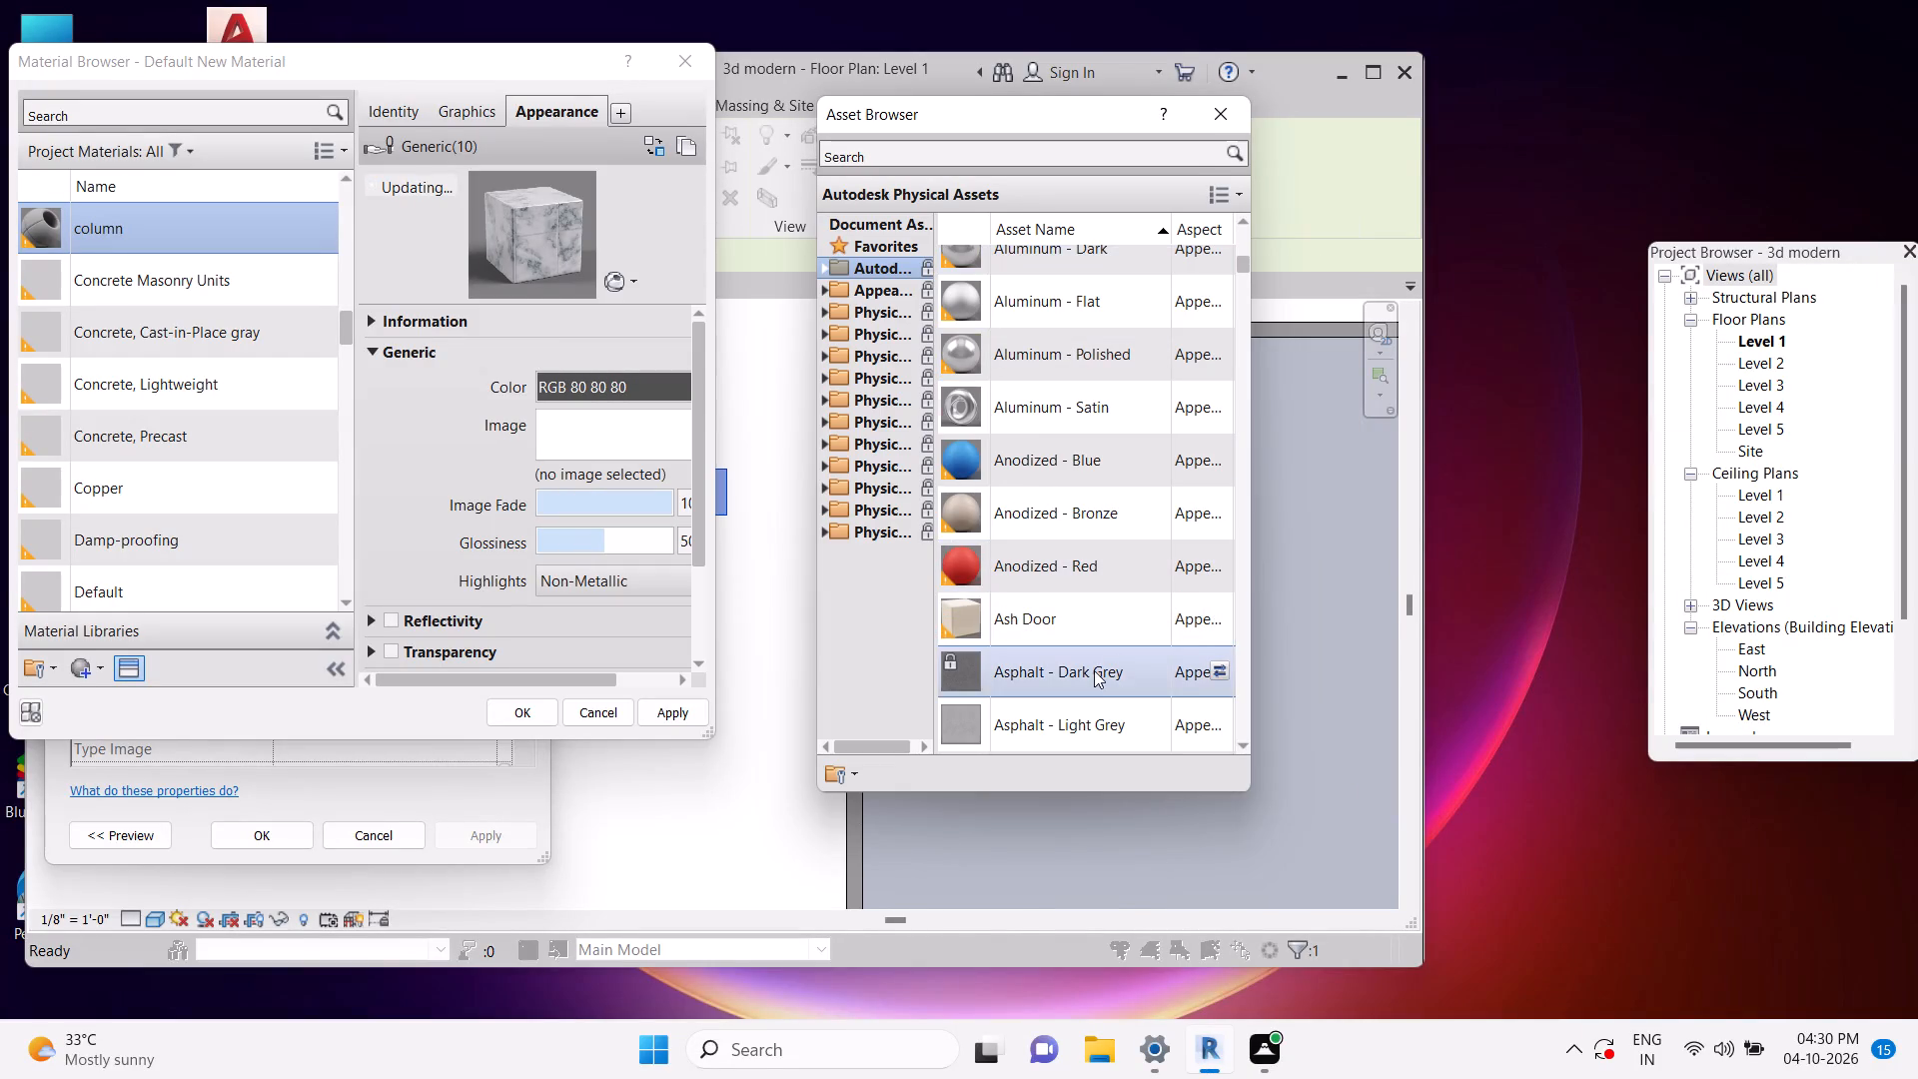
pyautogui.scroll(-1, 1094, 670)
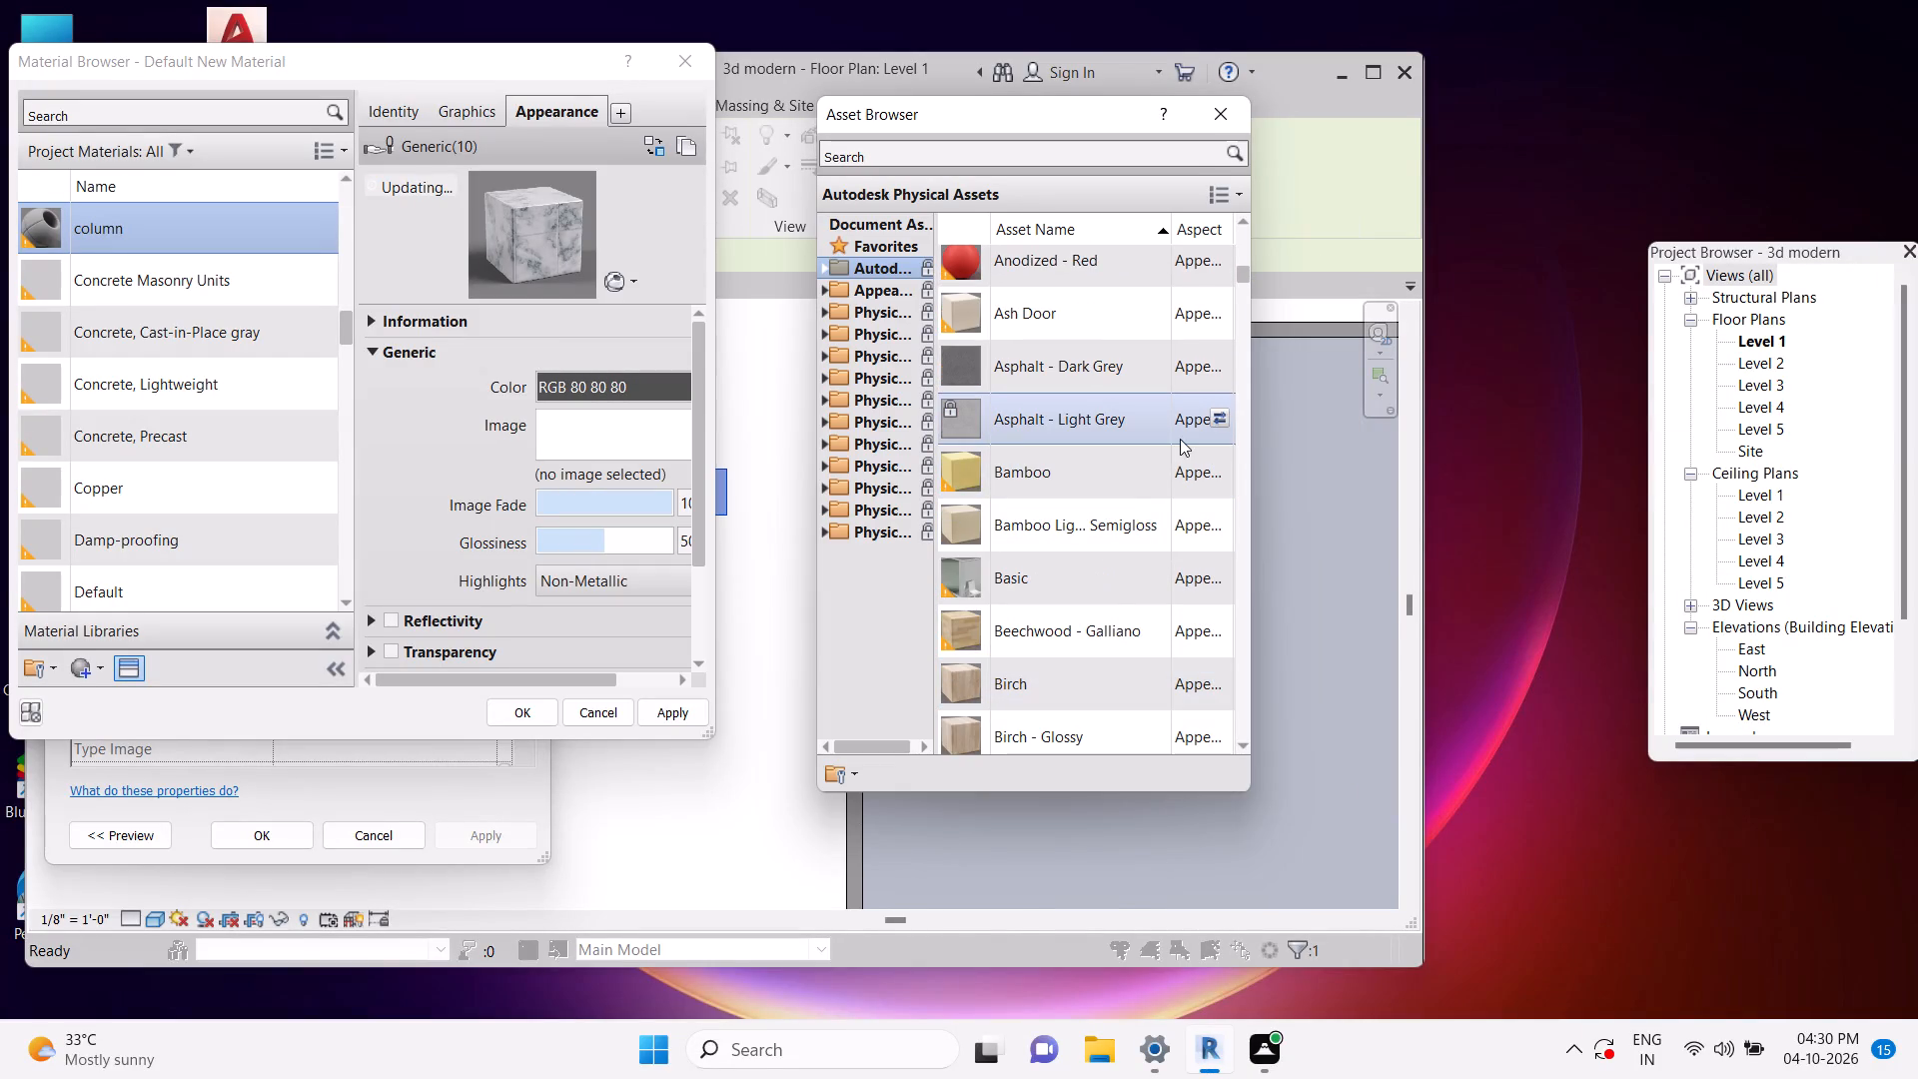
pyautogui.click(1213, 420)
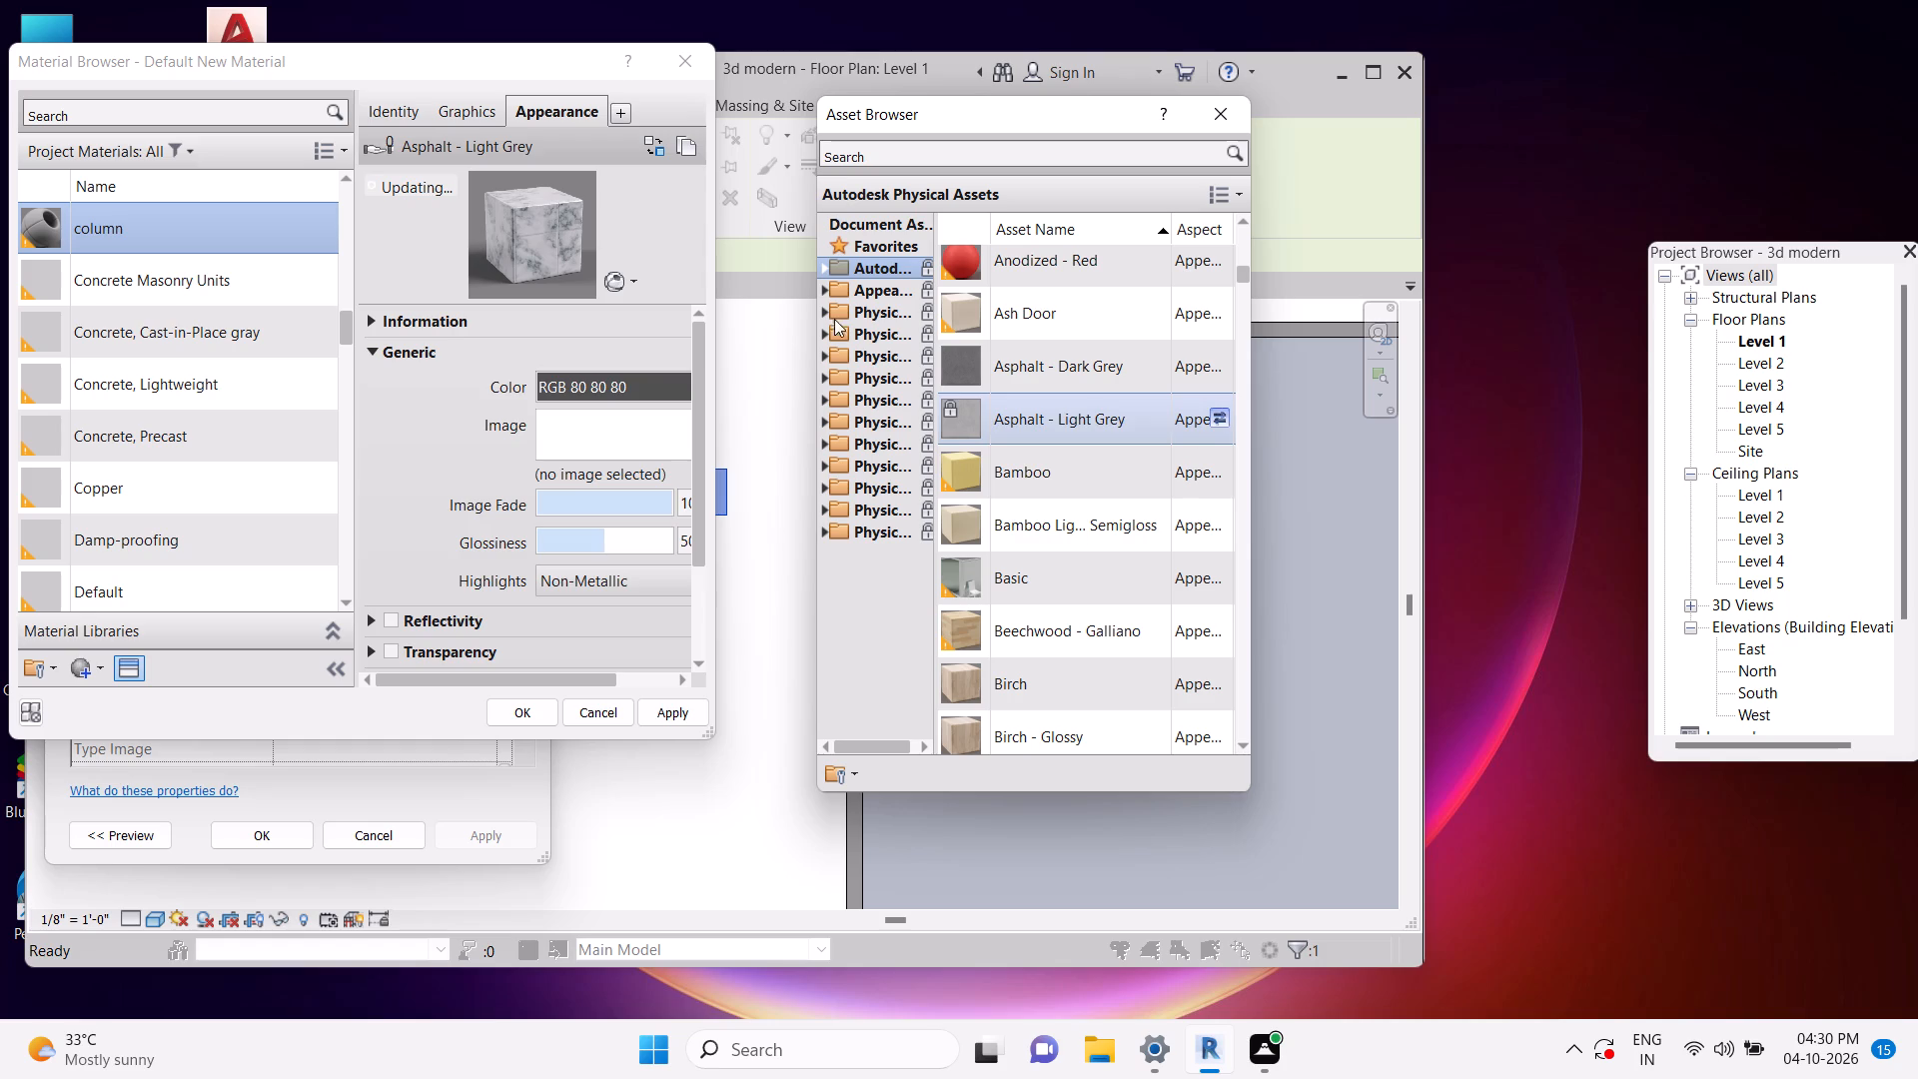
# Enable Use Render Appearance for the column material's shading, then accept the material and the column type changes.
pyautogui.click(482, 108)
pyautogui.click(534, 113)
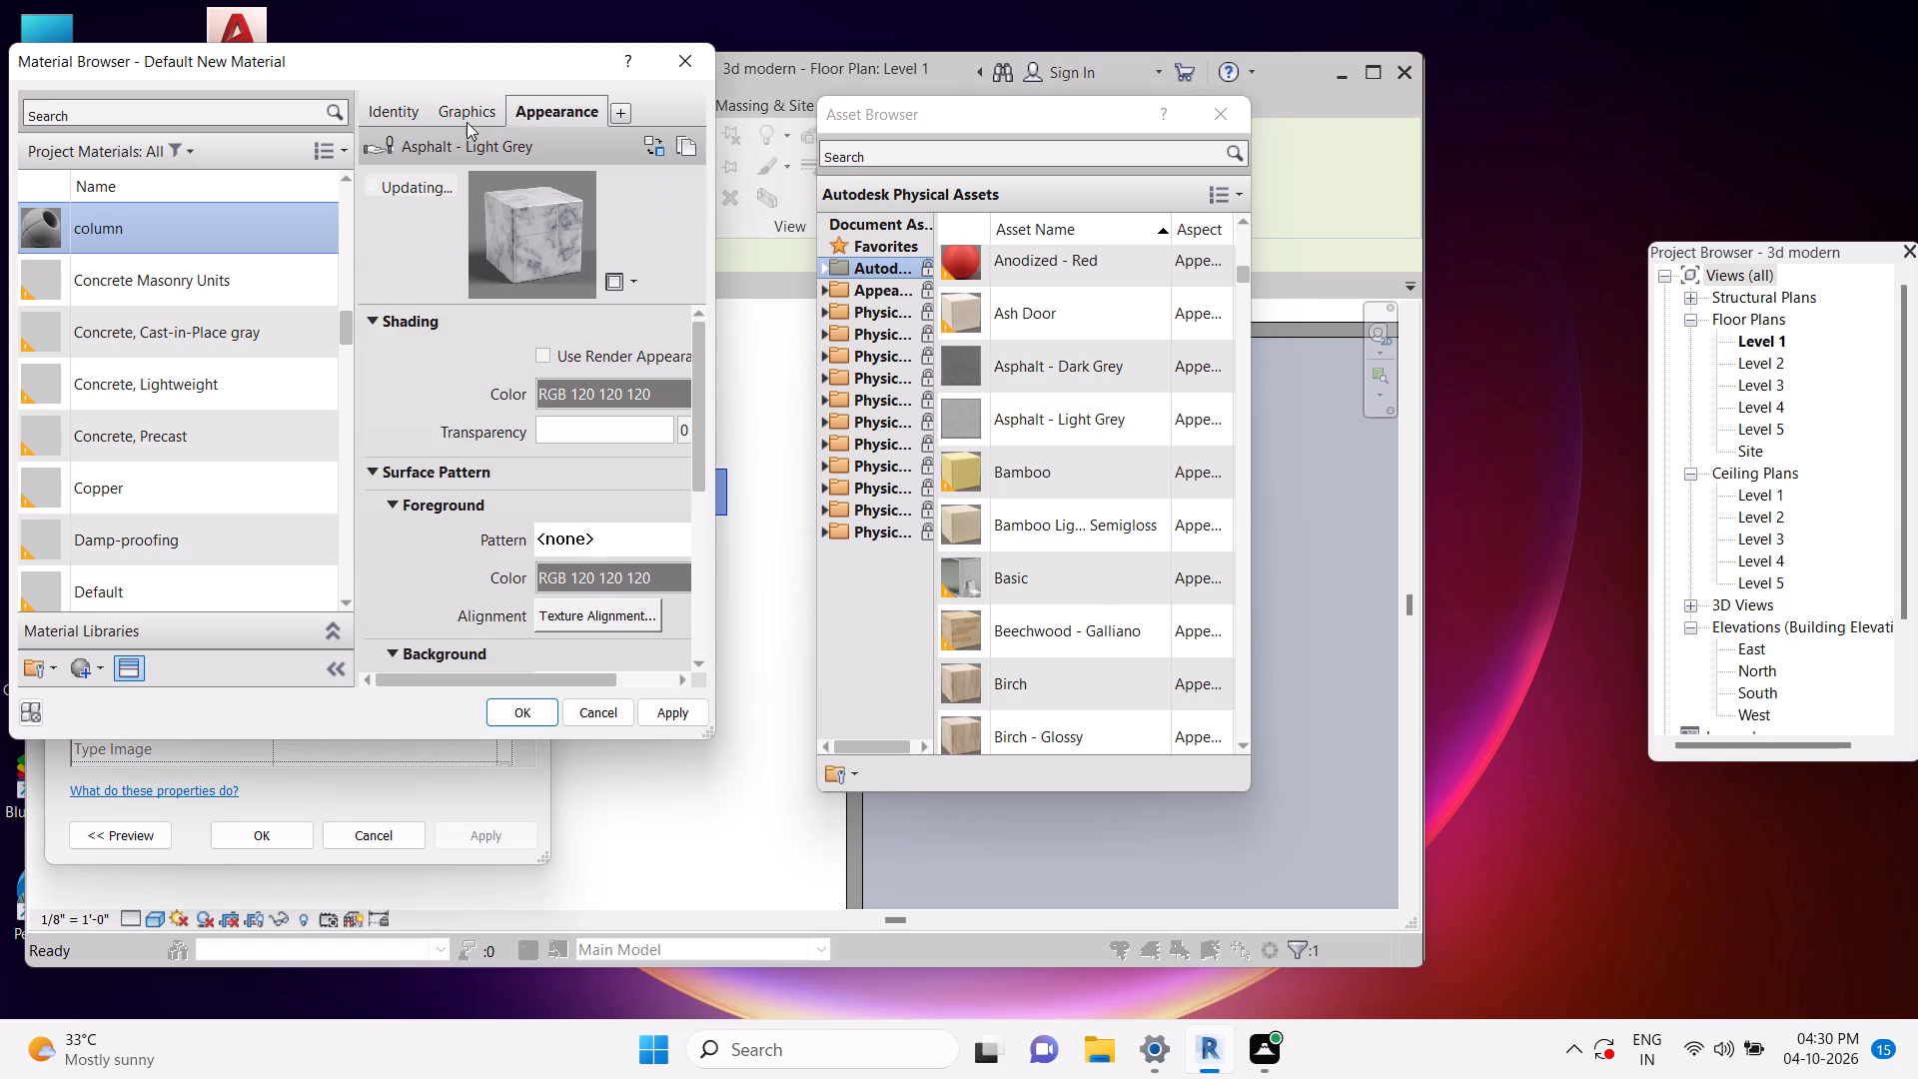
pyautogui.click(471, 113)
pyautogui.click(545, 184)
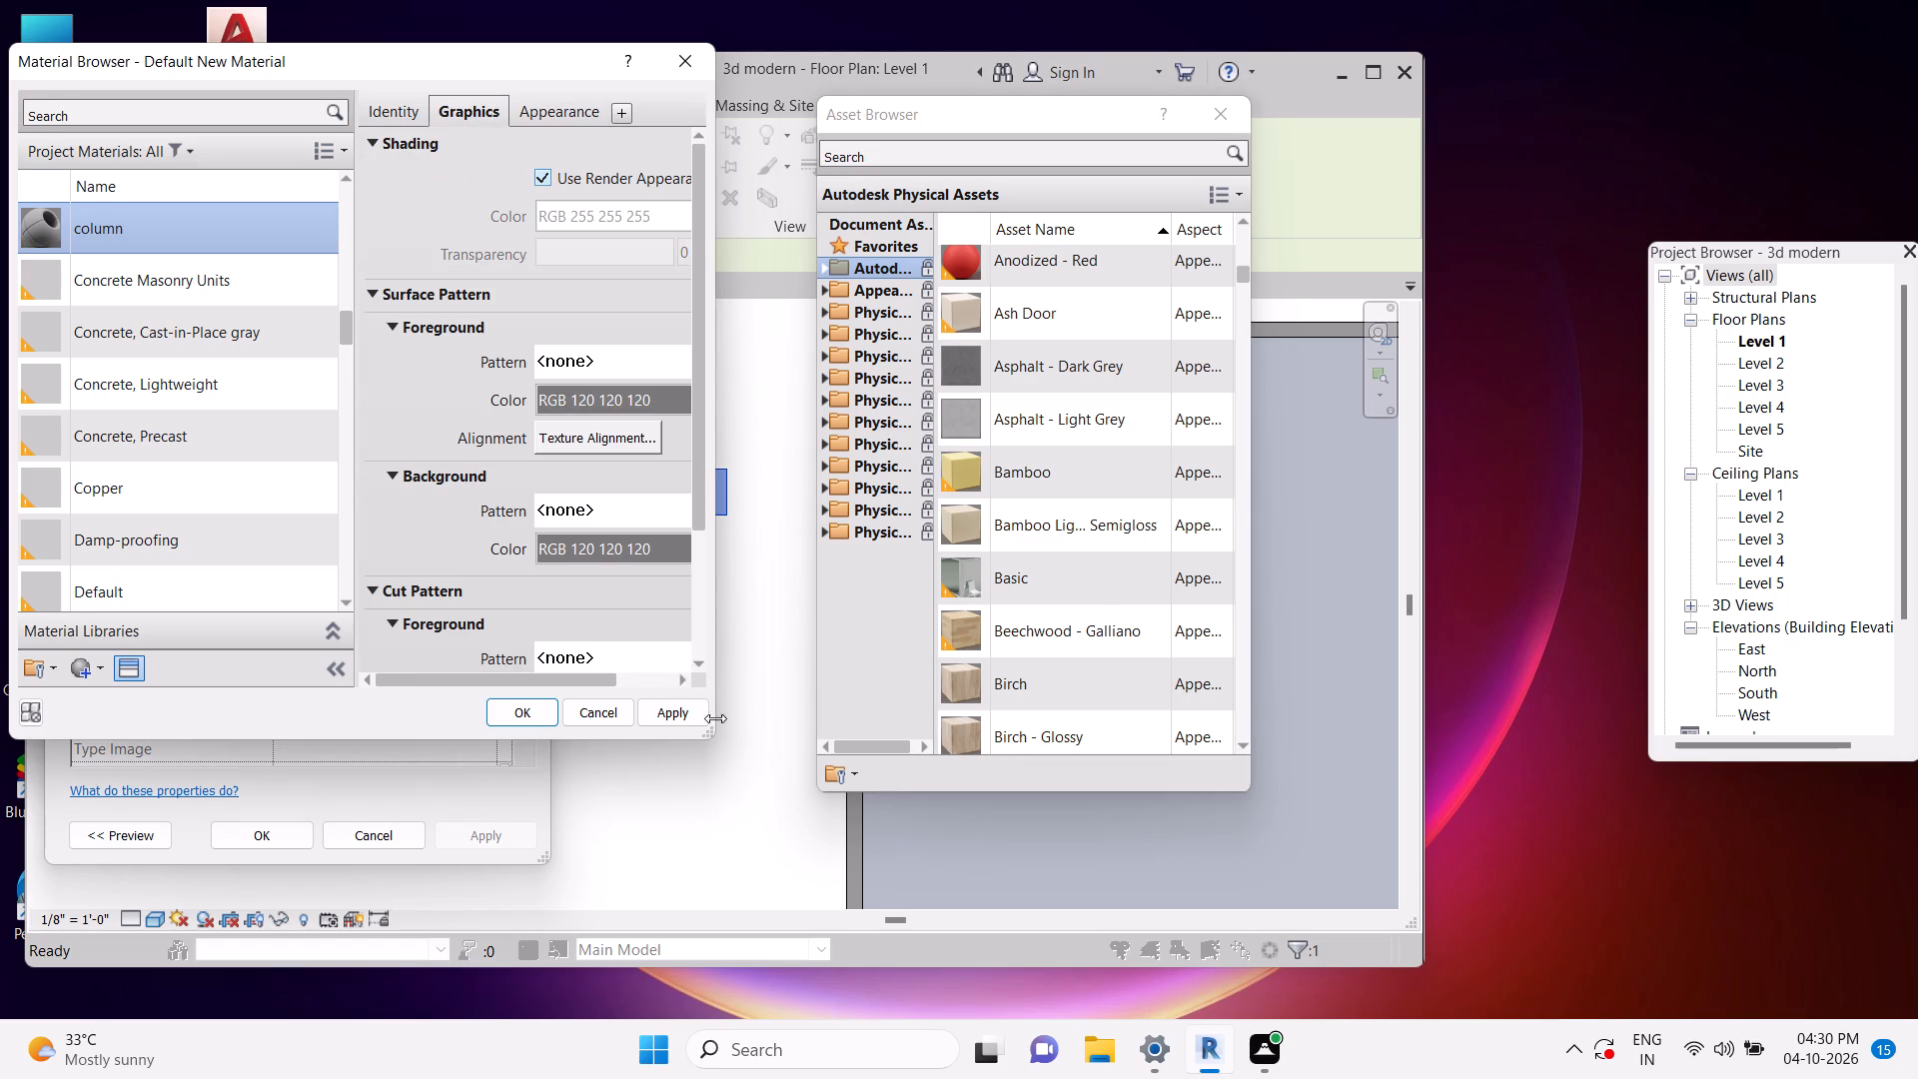
pyautogui.click(693, 721)
pyautogui.click(546, 711)
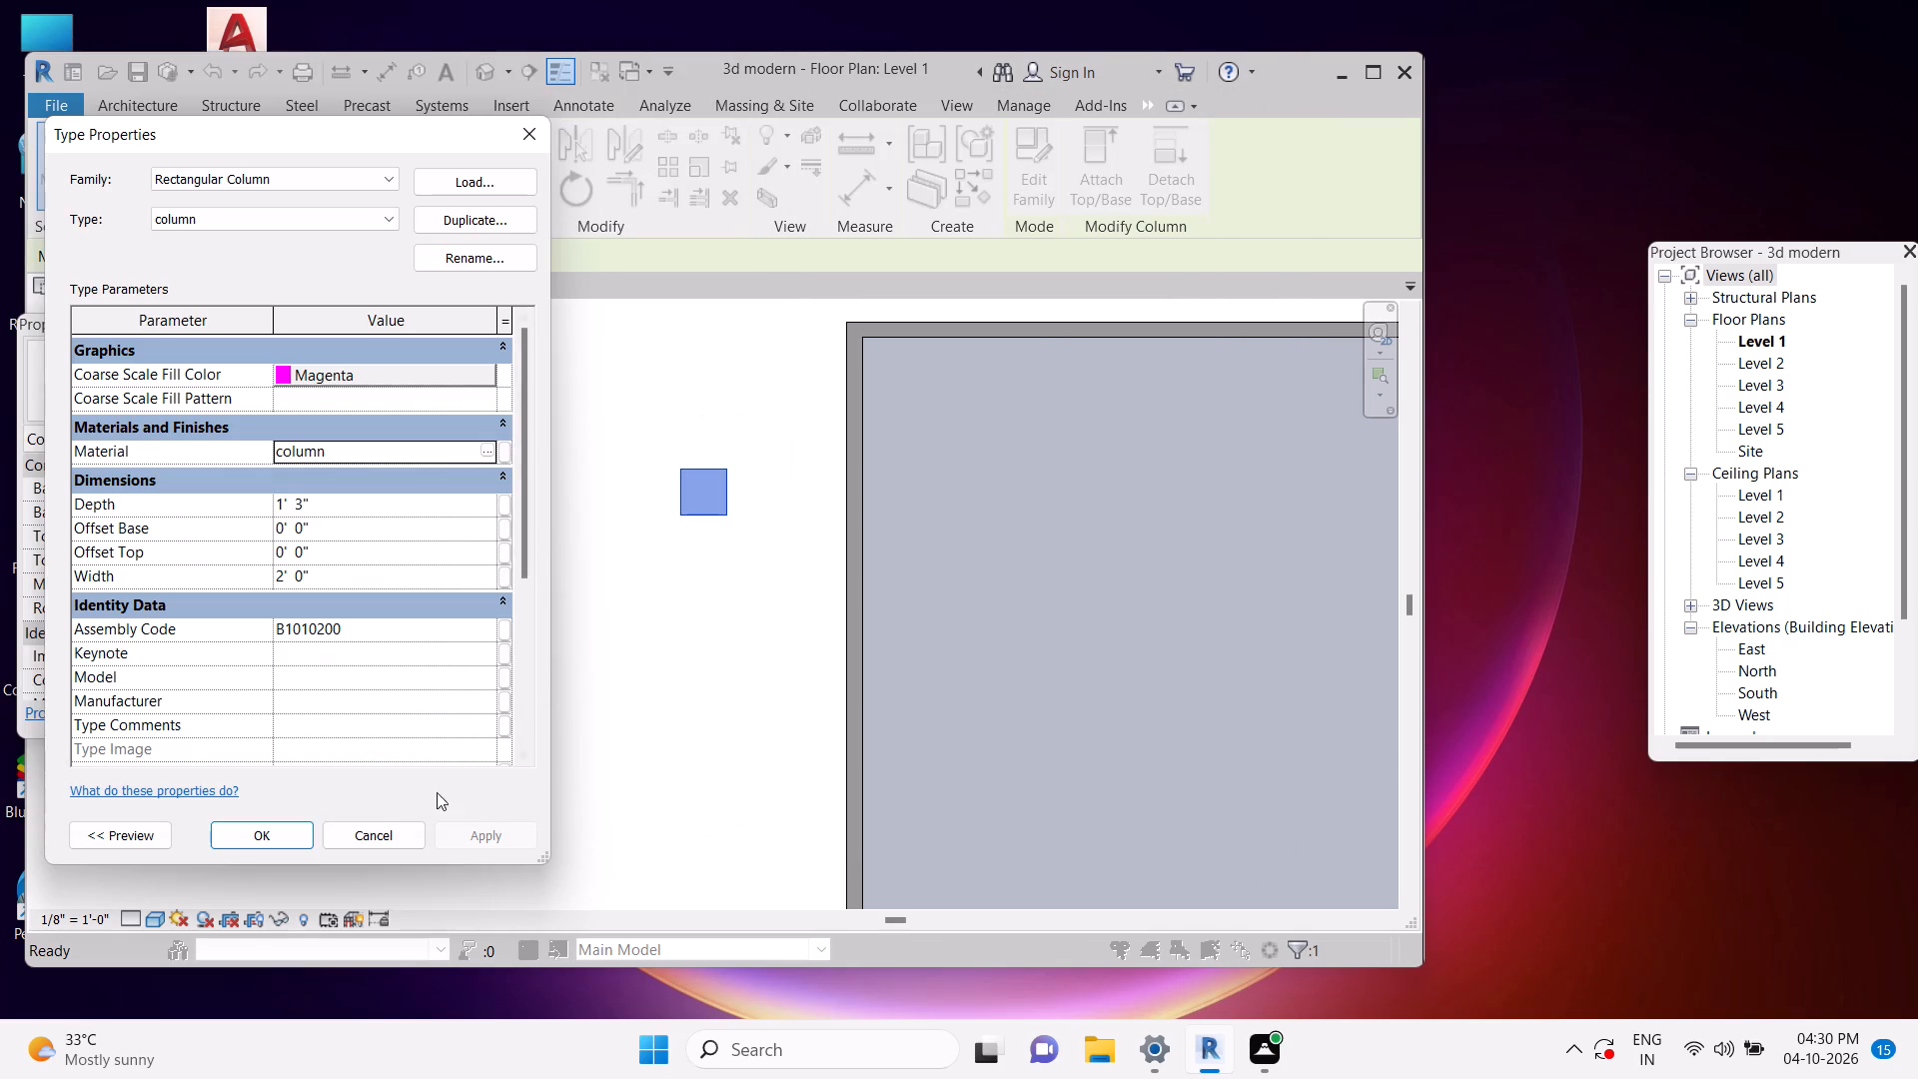
pyautogui.click(276, 843)
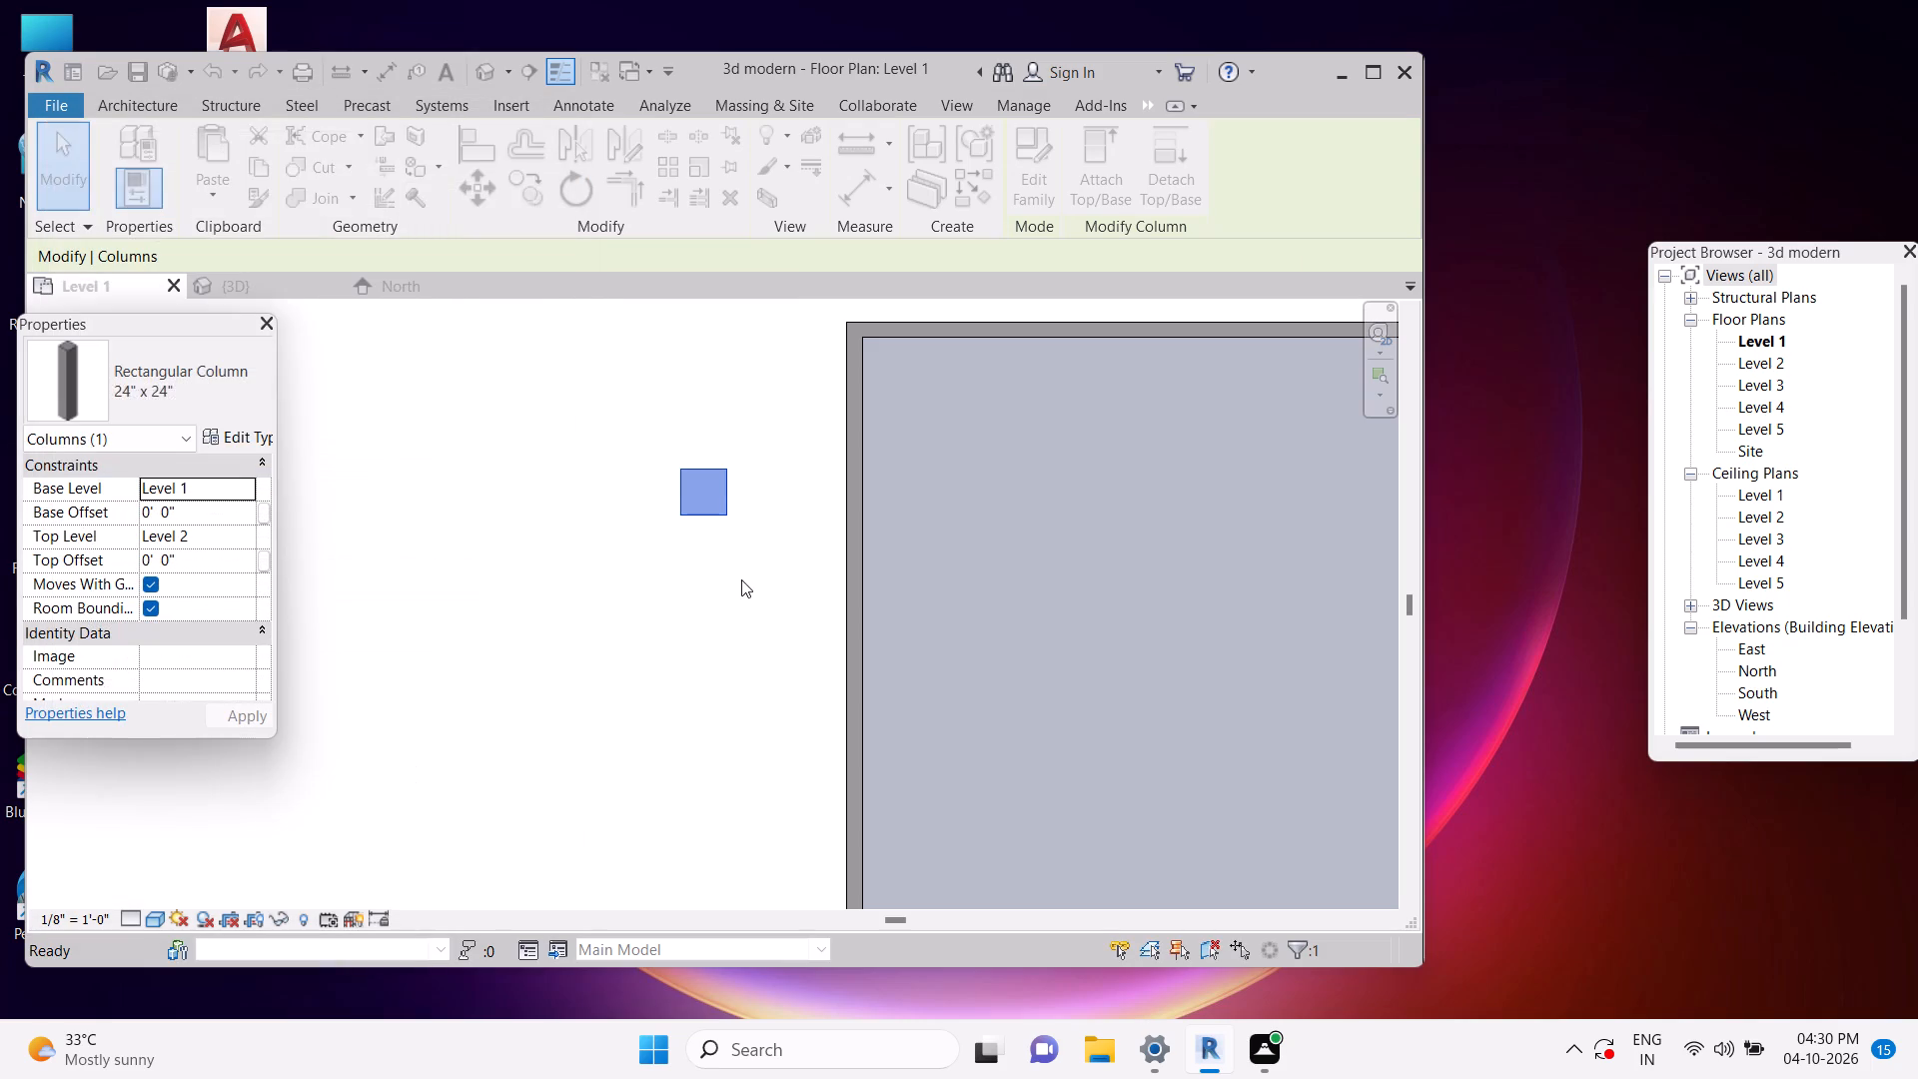
pyautogui.press('Escape')
pyautogui.press('Escape')
pyautogui.press('Escape')
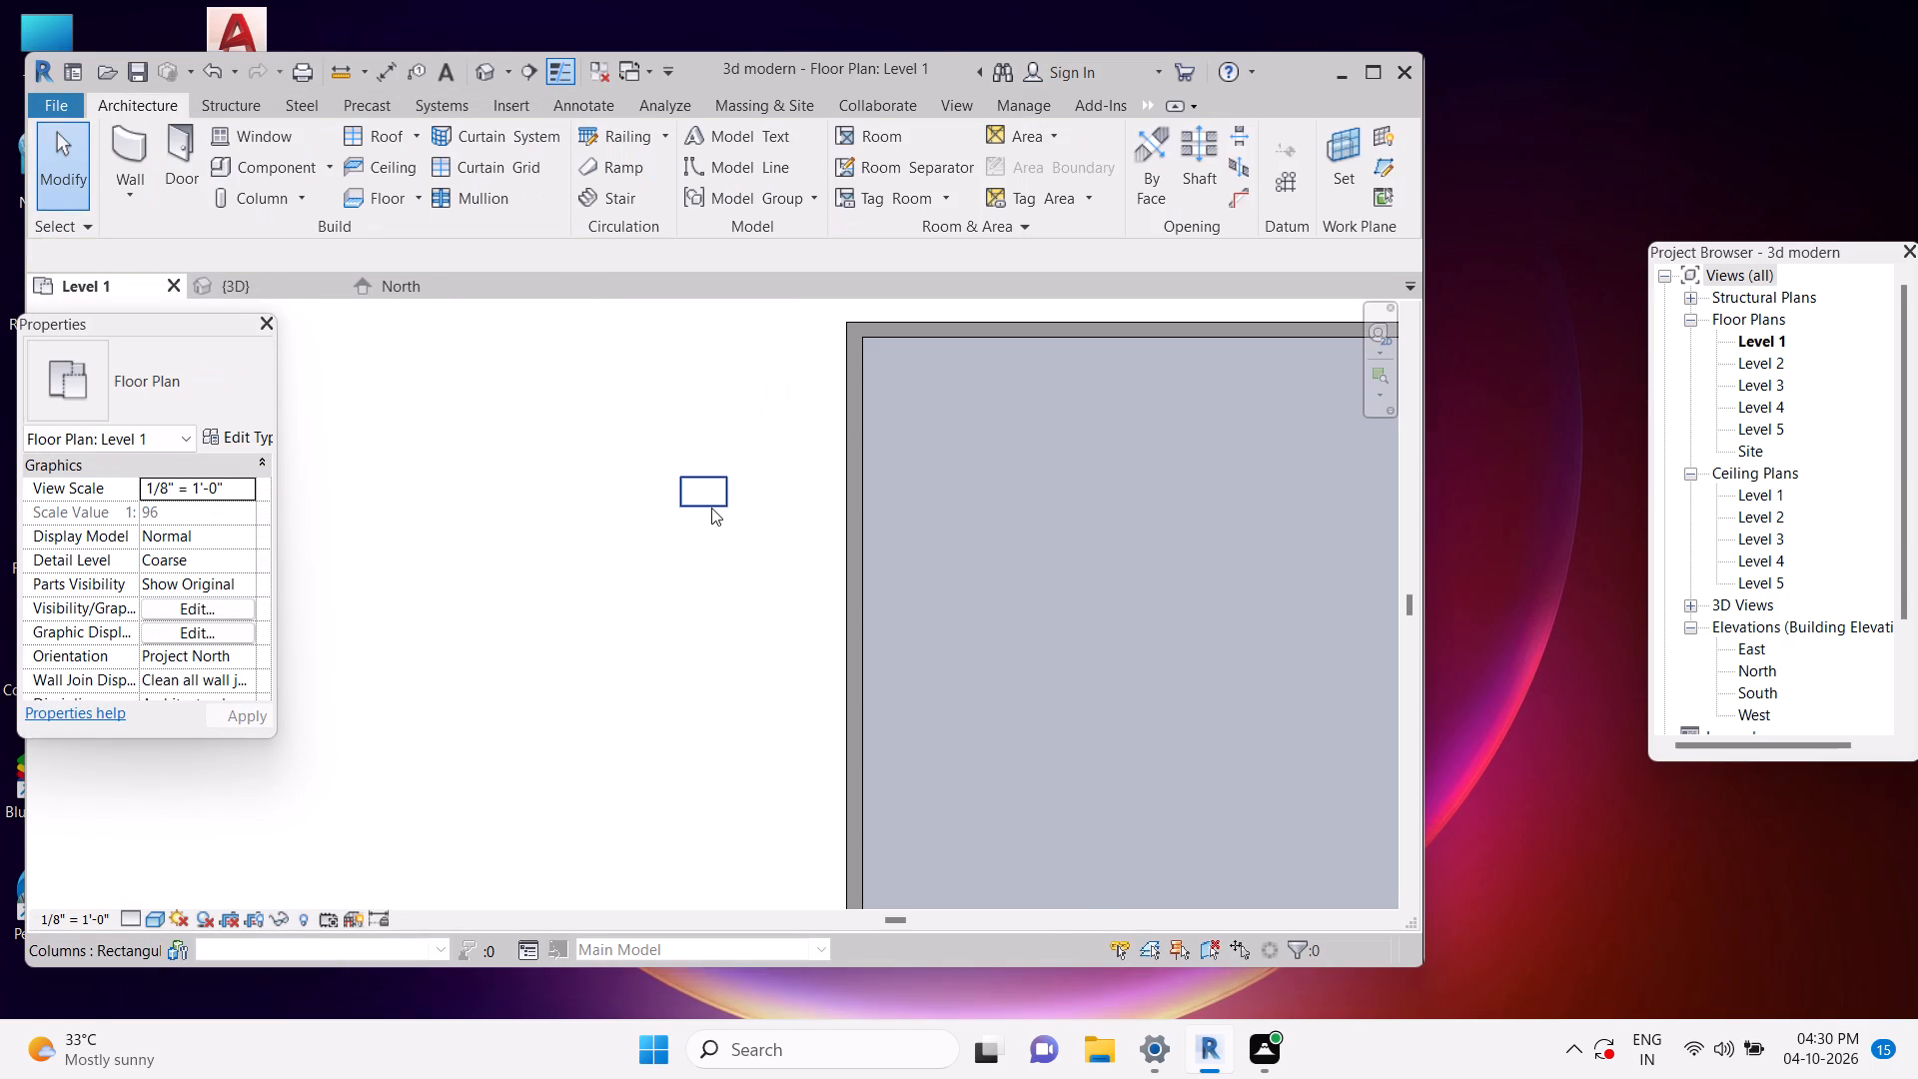
# Apply the Shaded visual style to the Level 1 plan and inspect the column beside the walled rectangle.
pyautogui.write('sd')
pyautogui.scroll(6, 714, 501)
pyautogui.press('Escape')
pyautogui.press('Escape')
pyautogui.press('Escape')
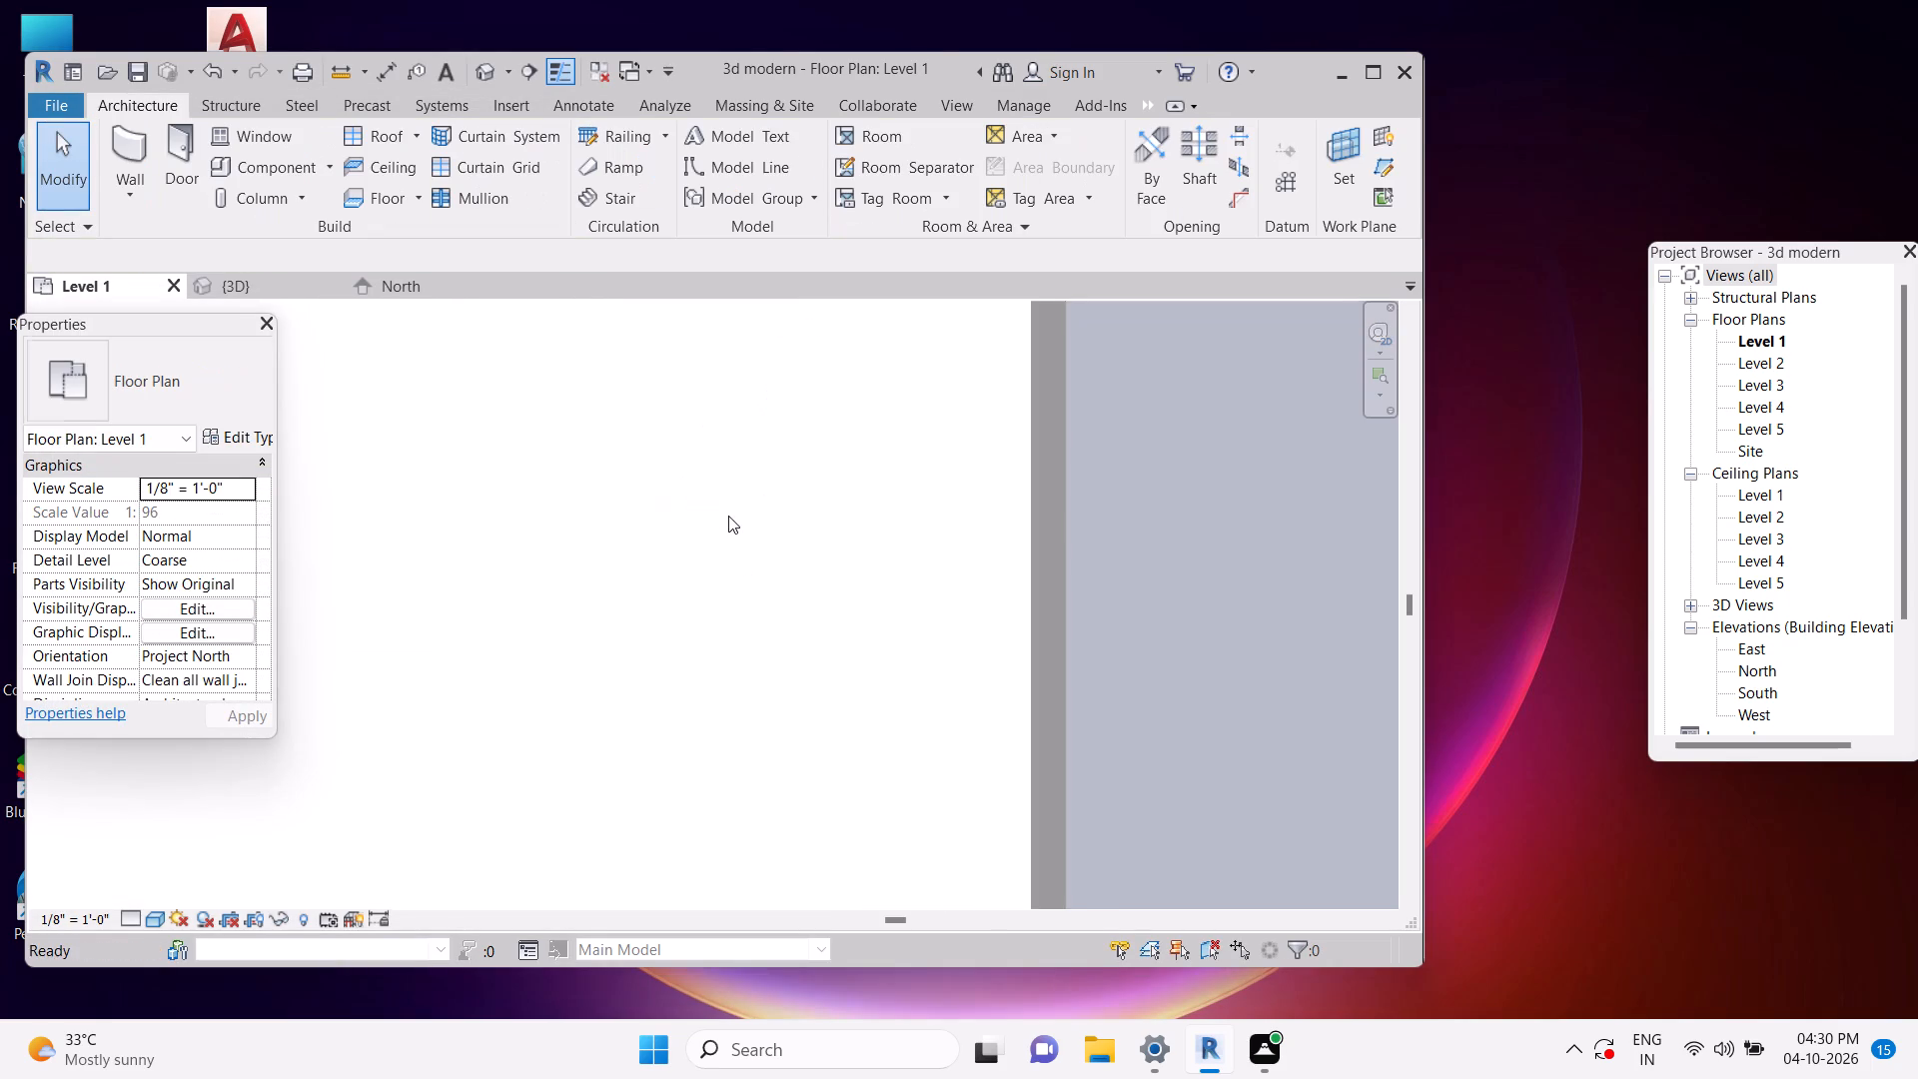
pyautogui.press('Escape')
pyautogui.click(740, 513)
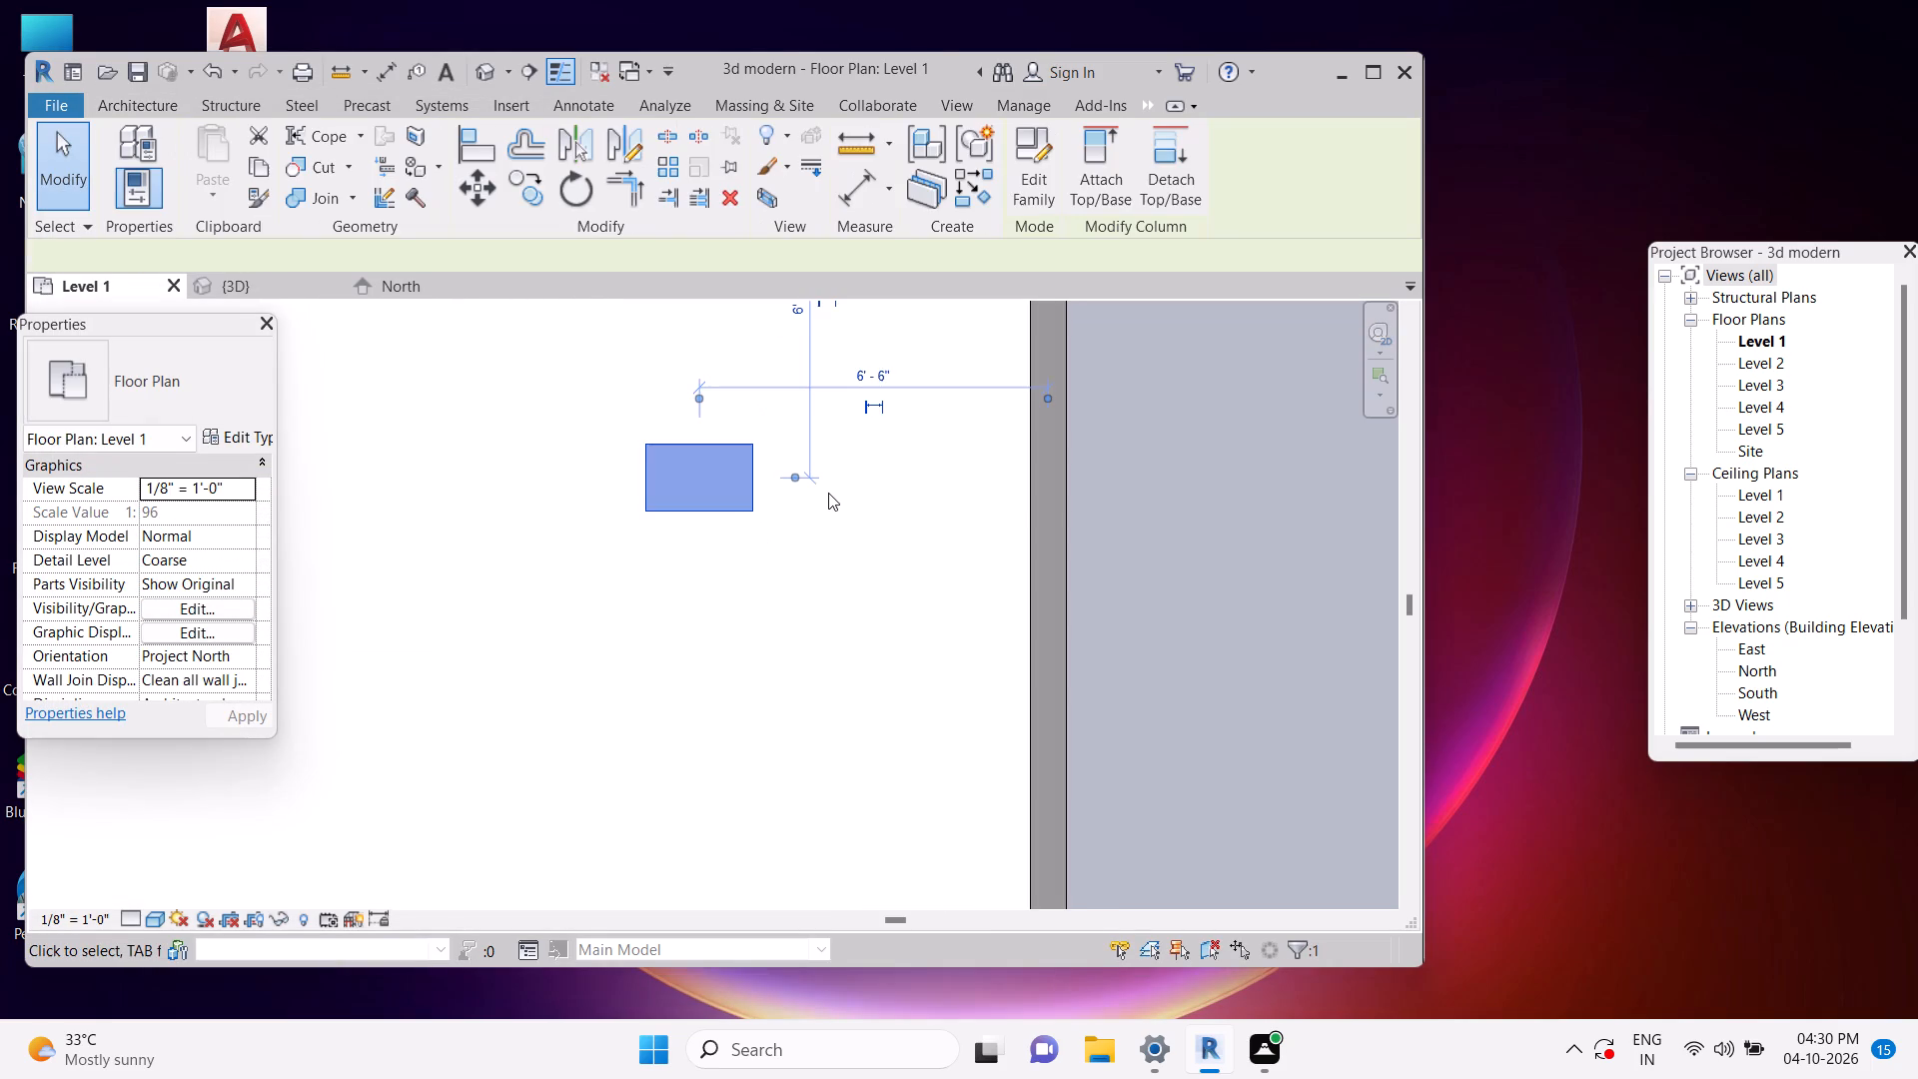
pyautogui.scroll(-2, 876, 443)
pyautogui.scroll(-1, 1198, 470)
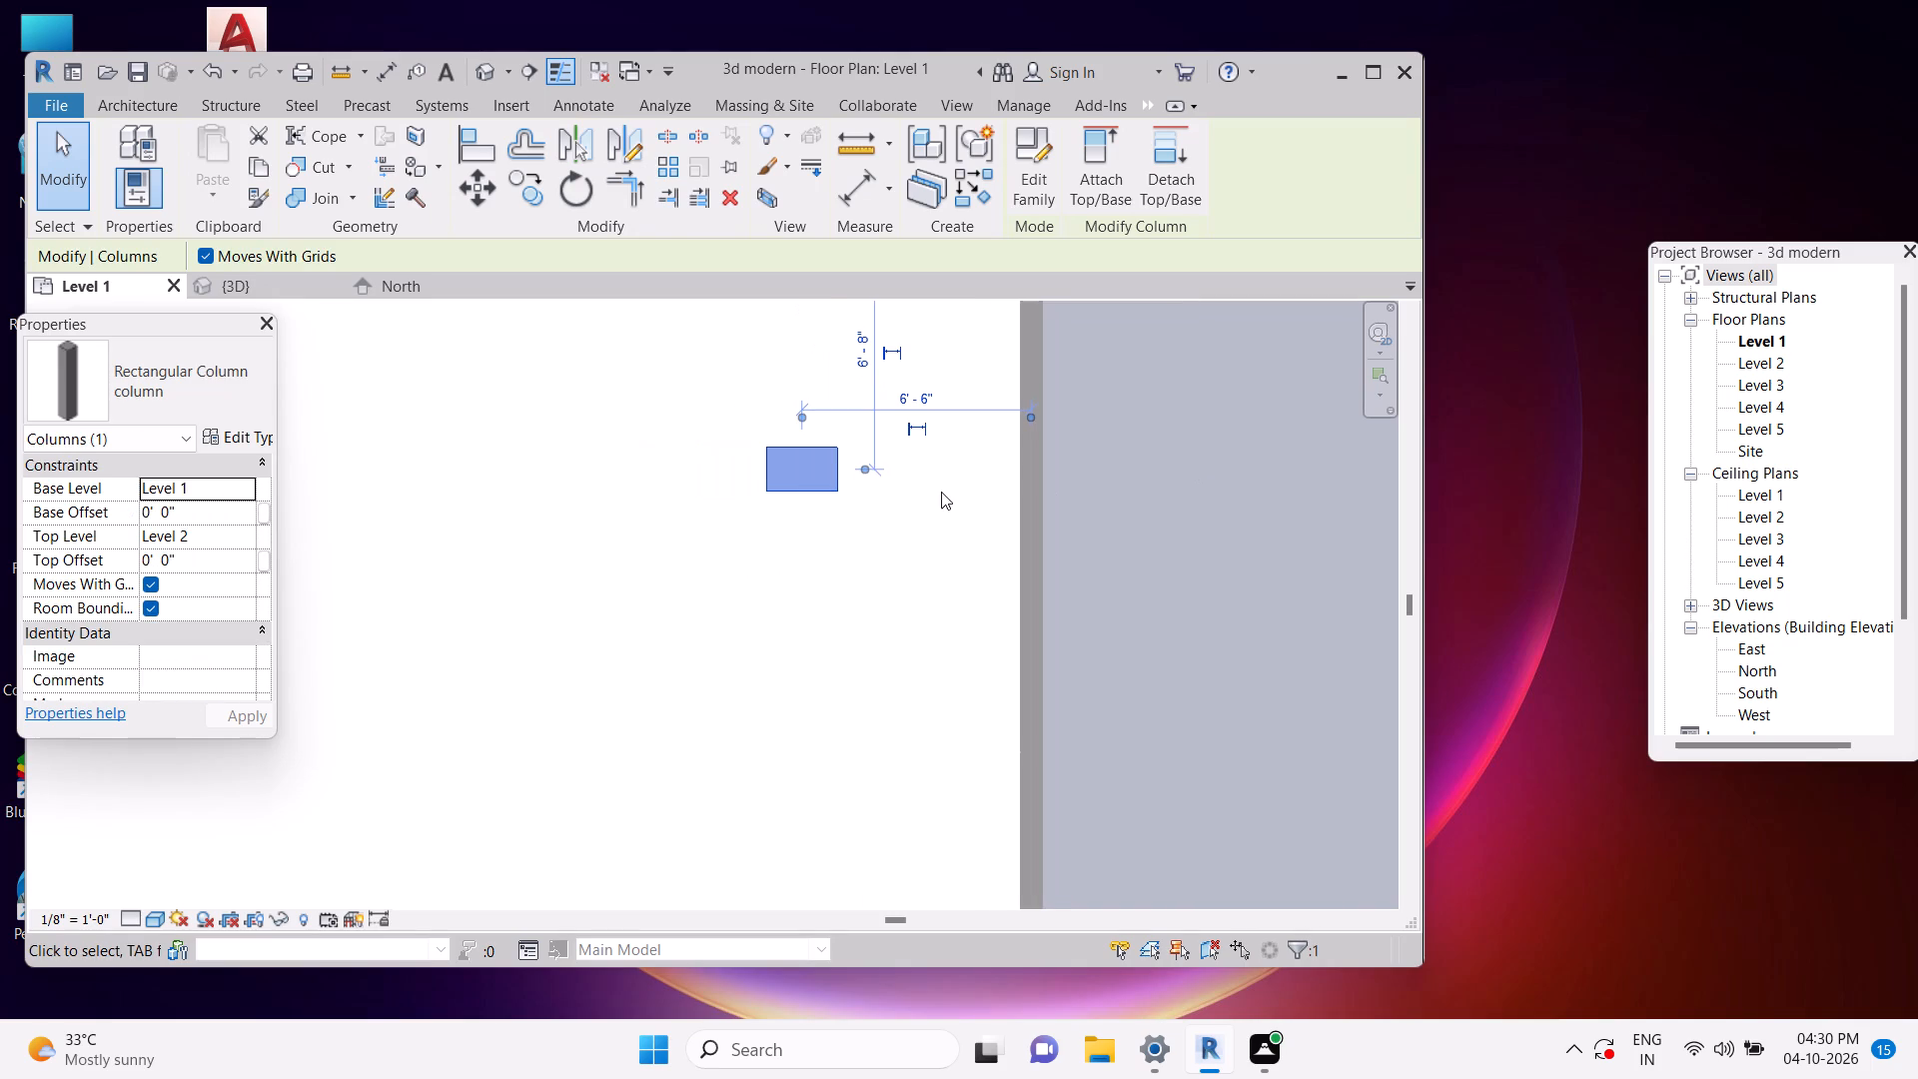
pyautogui.scroll(-2, 949, 505)
pyautogui.moveTo(890, 477); pyautogui.dragTo(784, 621, button='middle')
pyautogui.press('Escape')
pyautogui.press('Escape')
pyautogui.press('Escape')
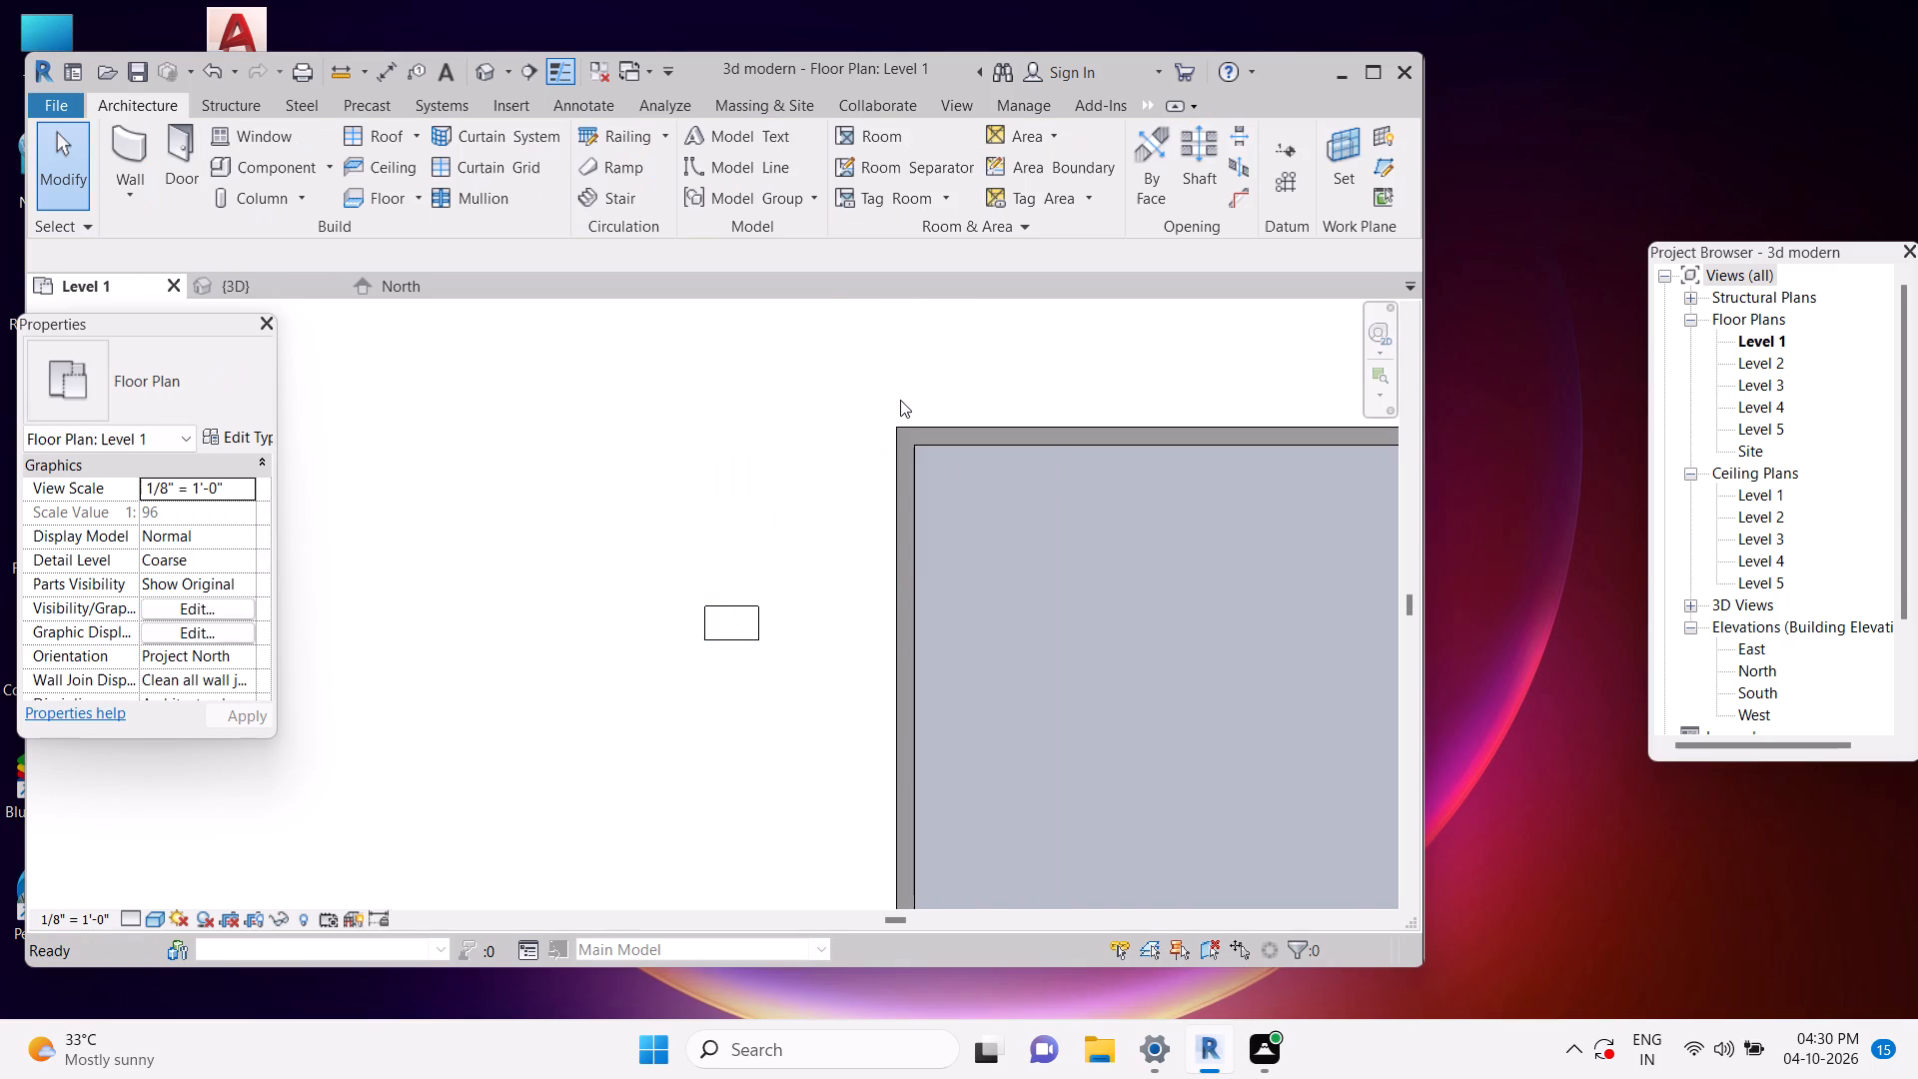
pyautogui.press('Escape')
pyautogui.press('Escape')
pyautogui.press('Escape')
# Draw a vertical grid line along the left wall's outer face, from the building's upper-left corner to beyond the lower wall.
pyautogui.write('gr')
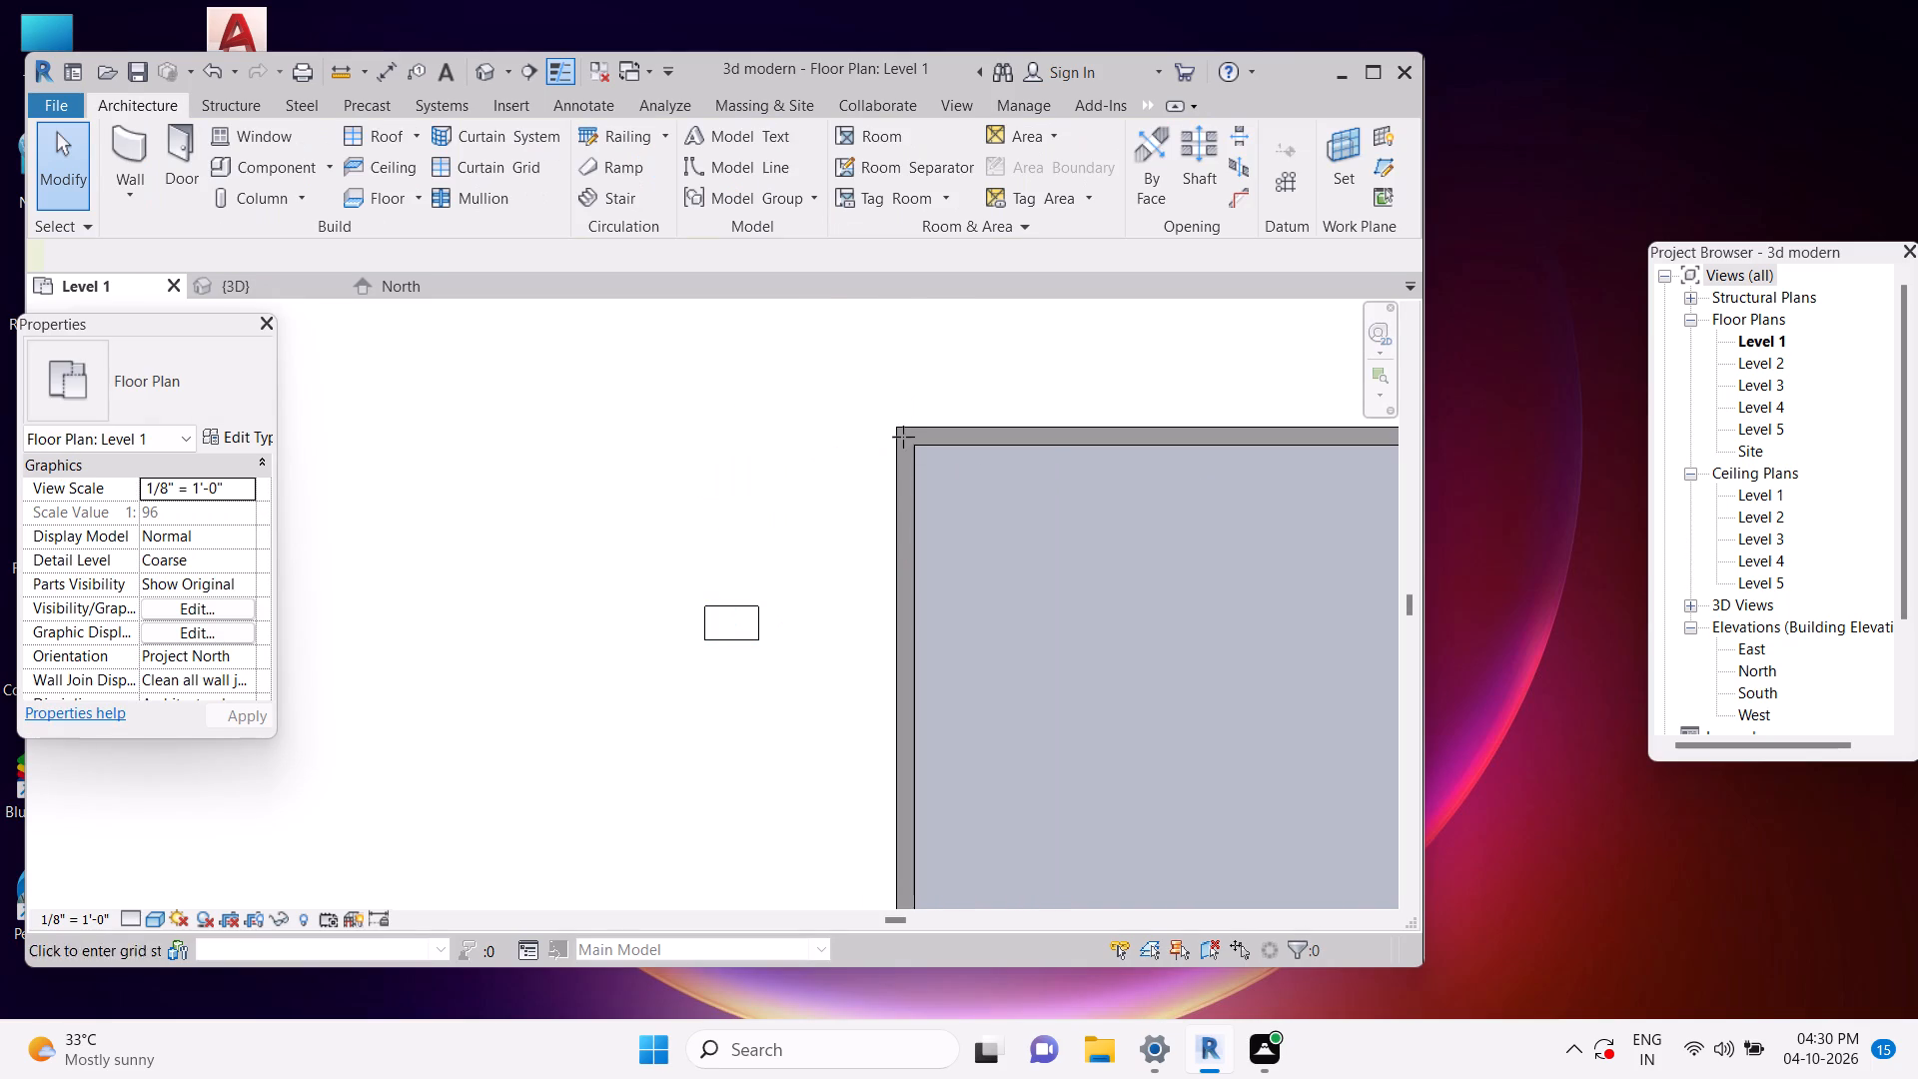
pyautogui.click(889, 429)
pyautogui.scroll(-5, 889, 439)
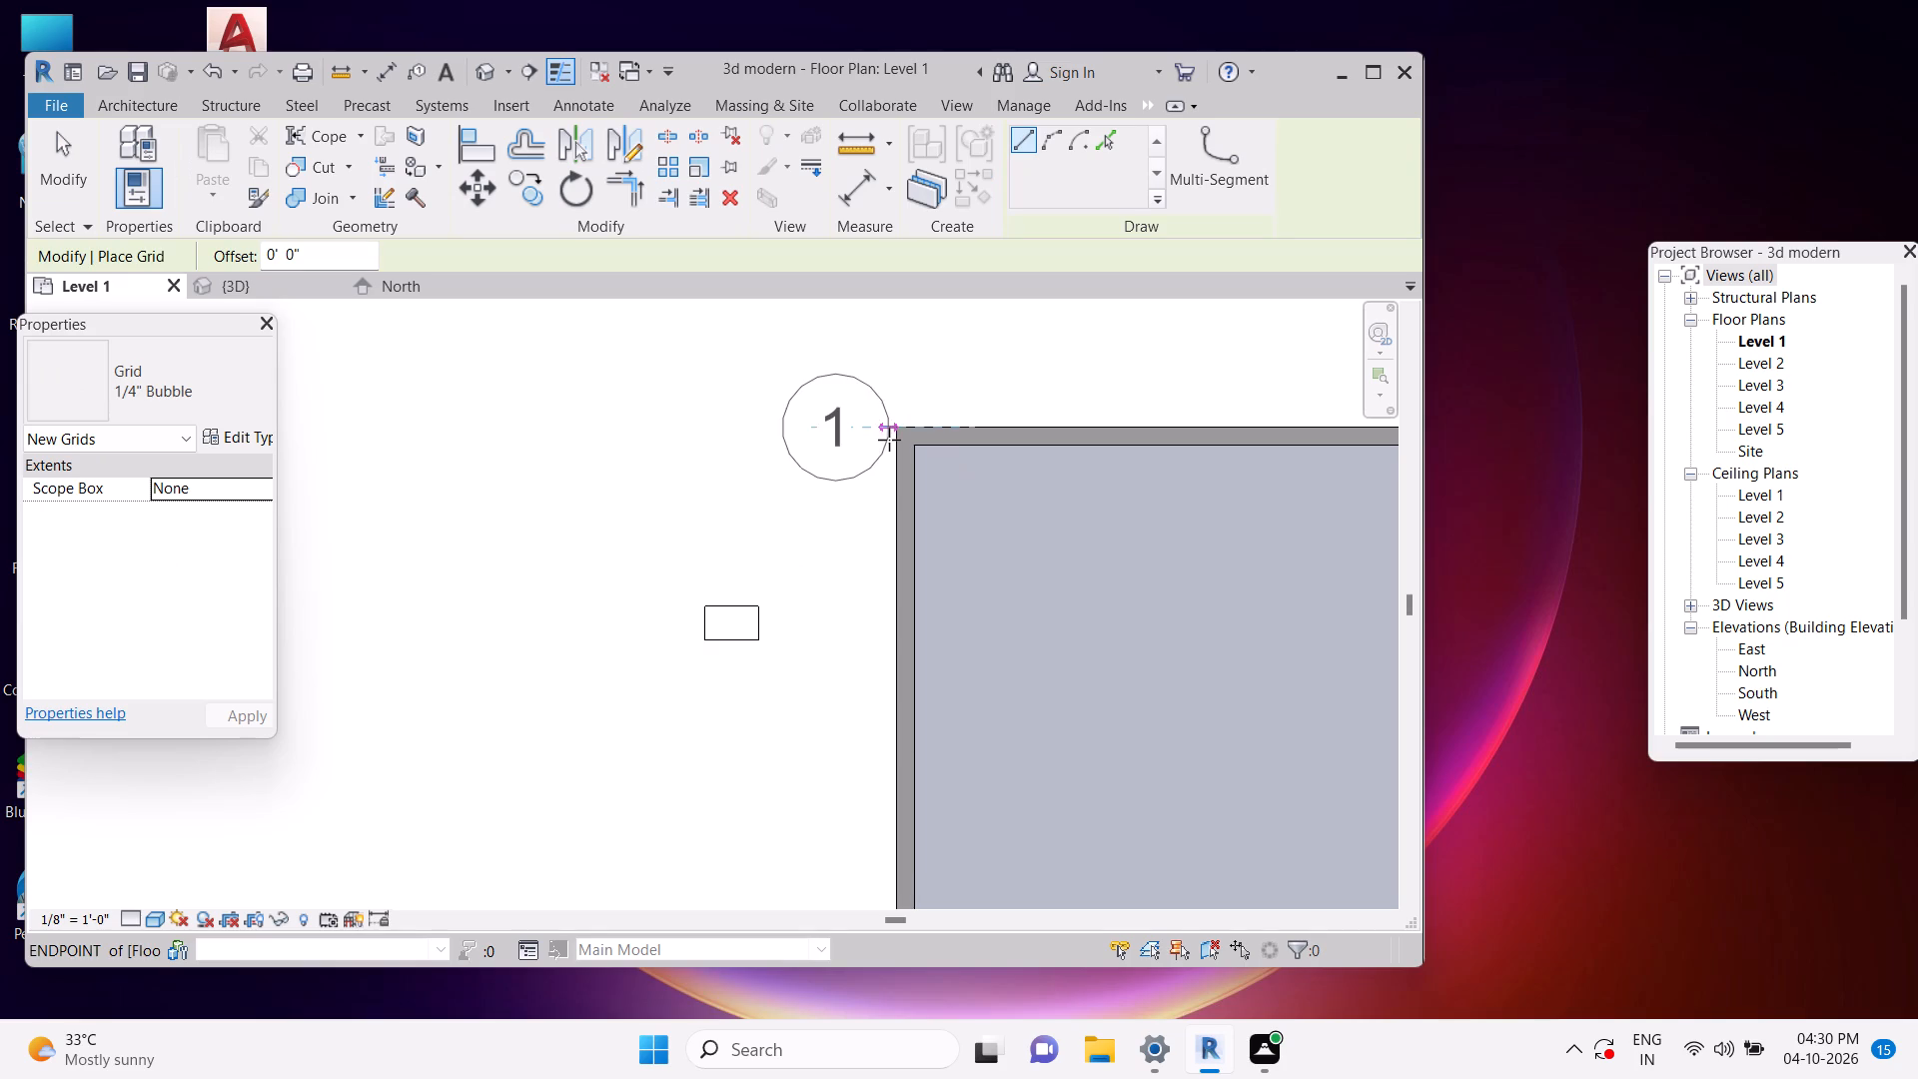
pyautogui.scroll(-9, 889, 440)
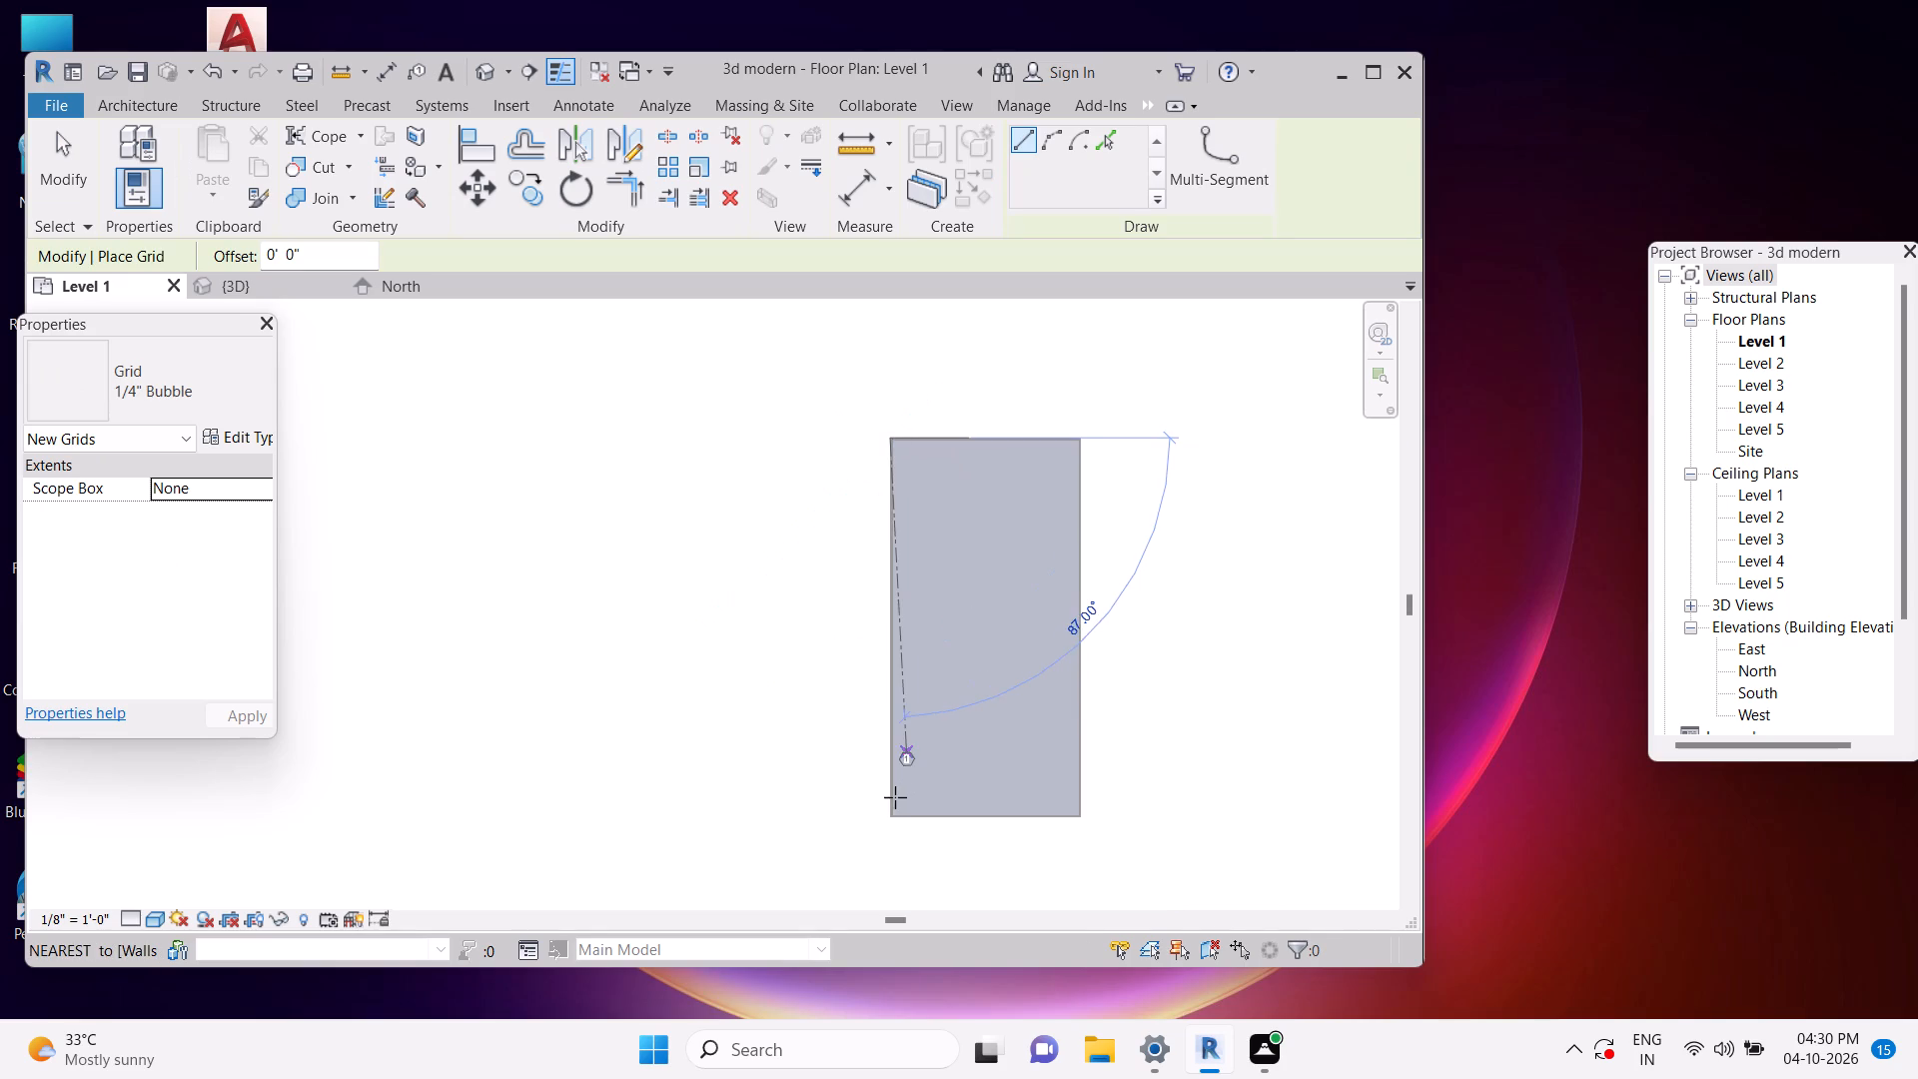
pyautogui.moveTo(895, 794); pyautogui.dragTo(937, 542, button='middle')
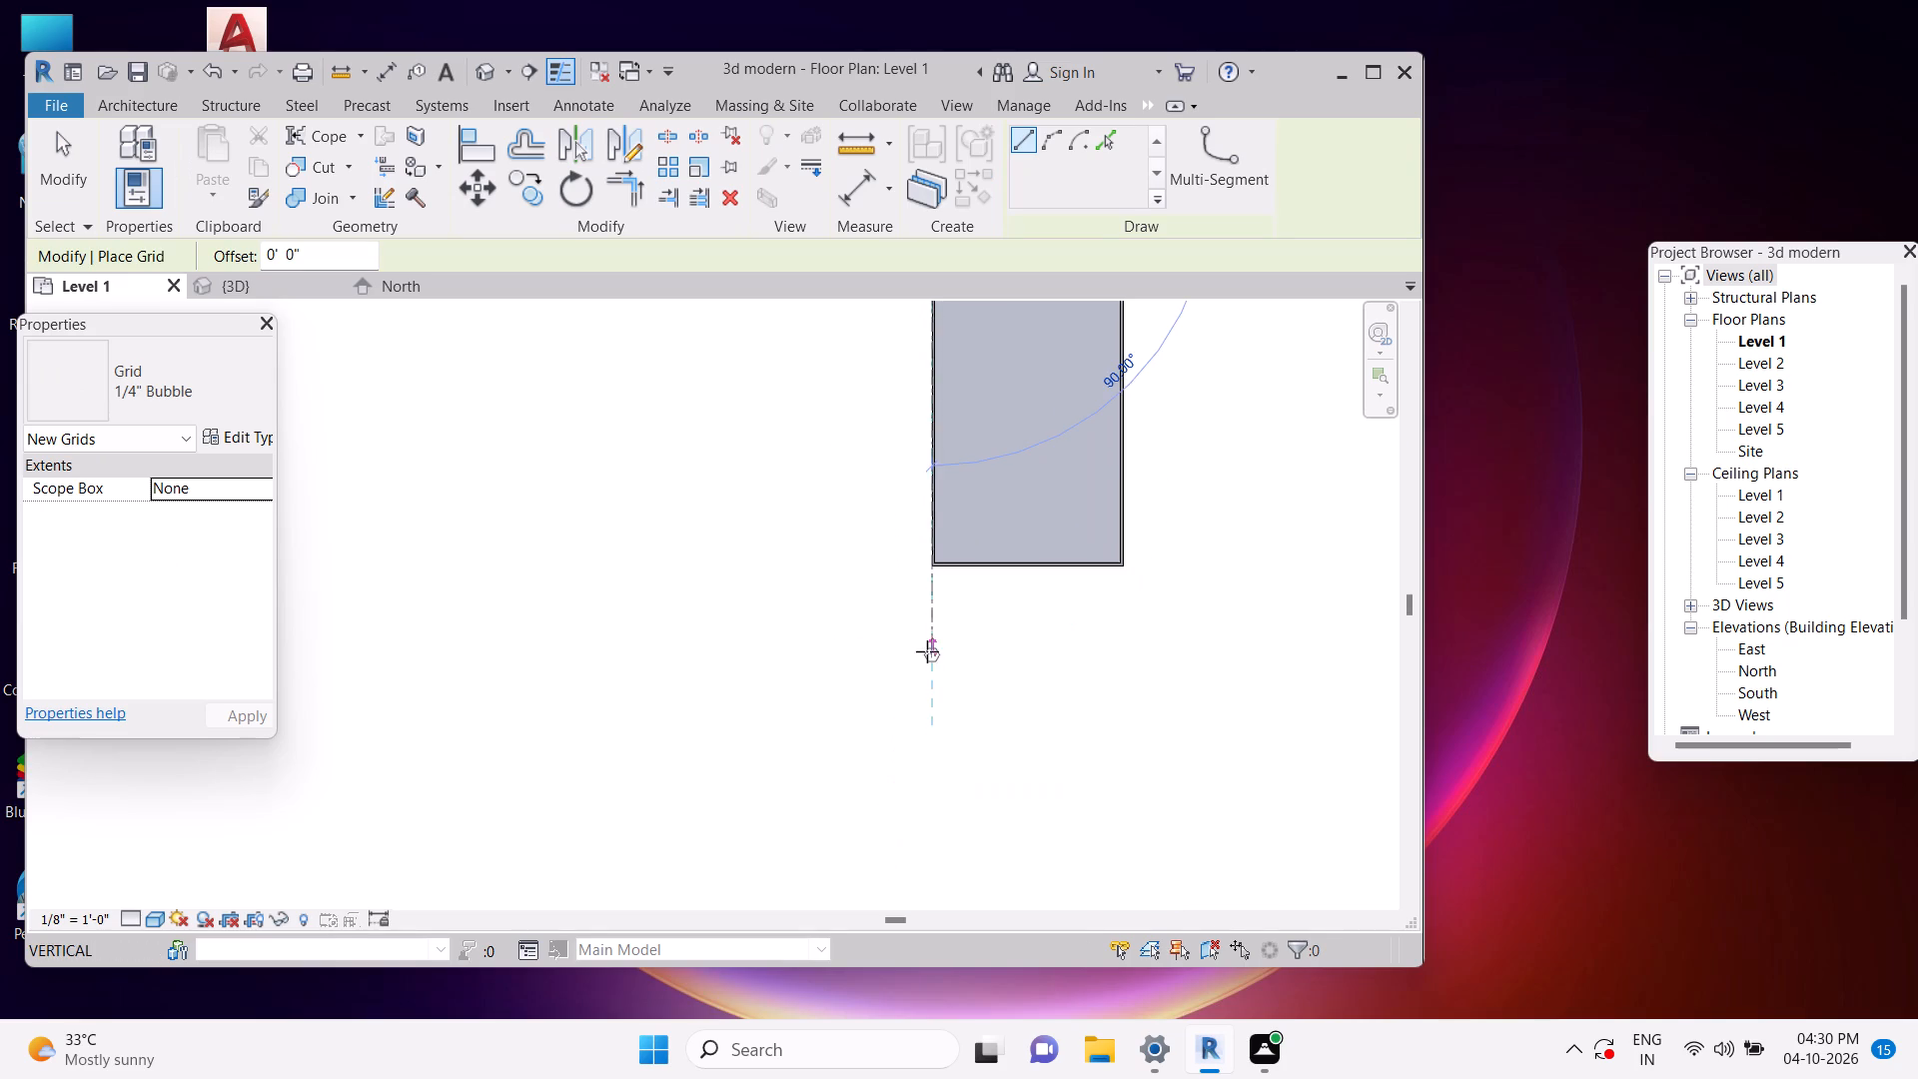
pyautogui.click(923, 671)
pyautogui.press('Escape')
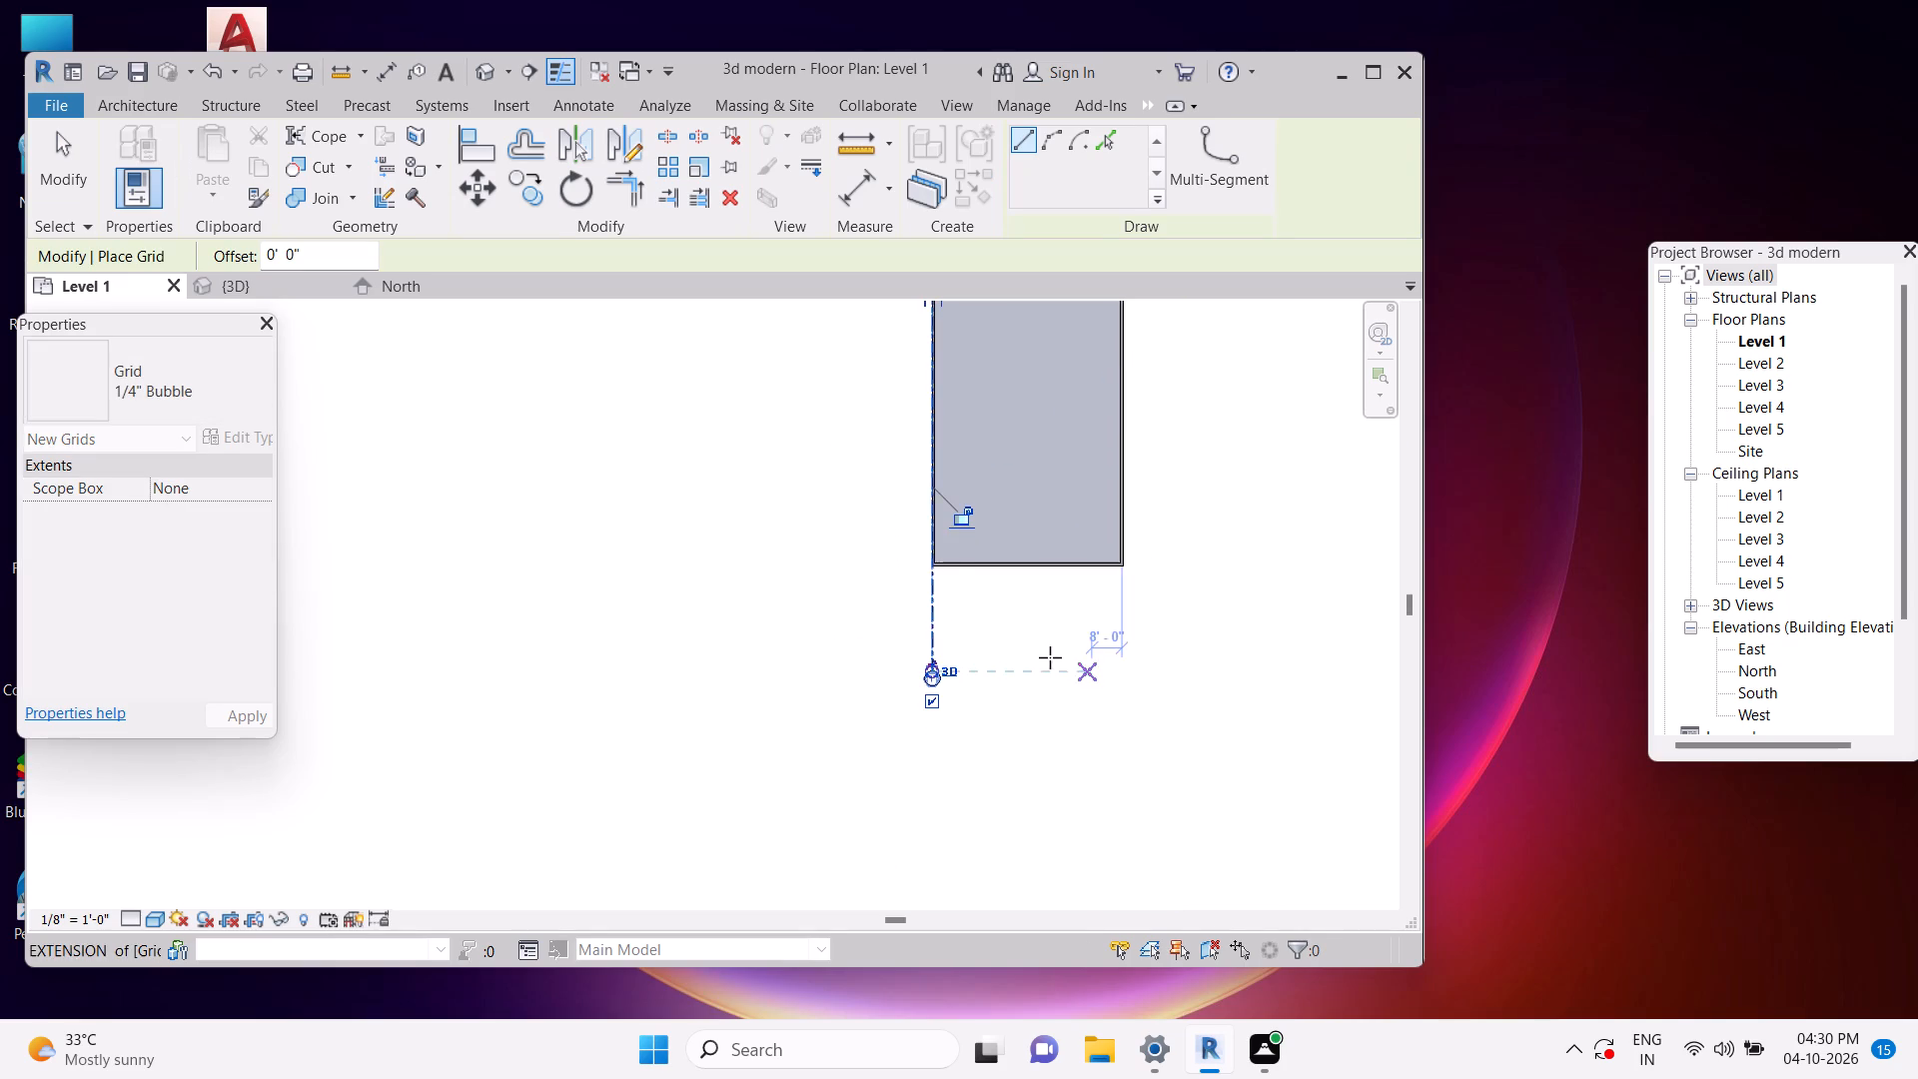
pyautogui.press('Escape')
pyautogui.press('Escape')
pyautogui.moveTo(1012, 621); pyautogui.dragTo(994, 702, button='middle')
pyautogui.press('Escape')
pyautogui.press('Escape')
pyautogui.press('Escape')
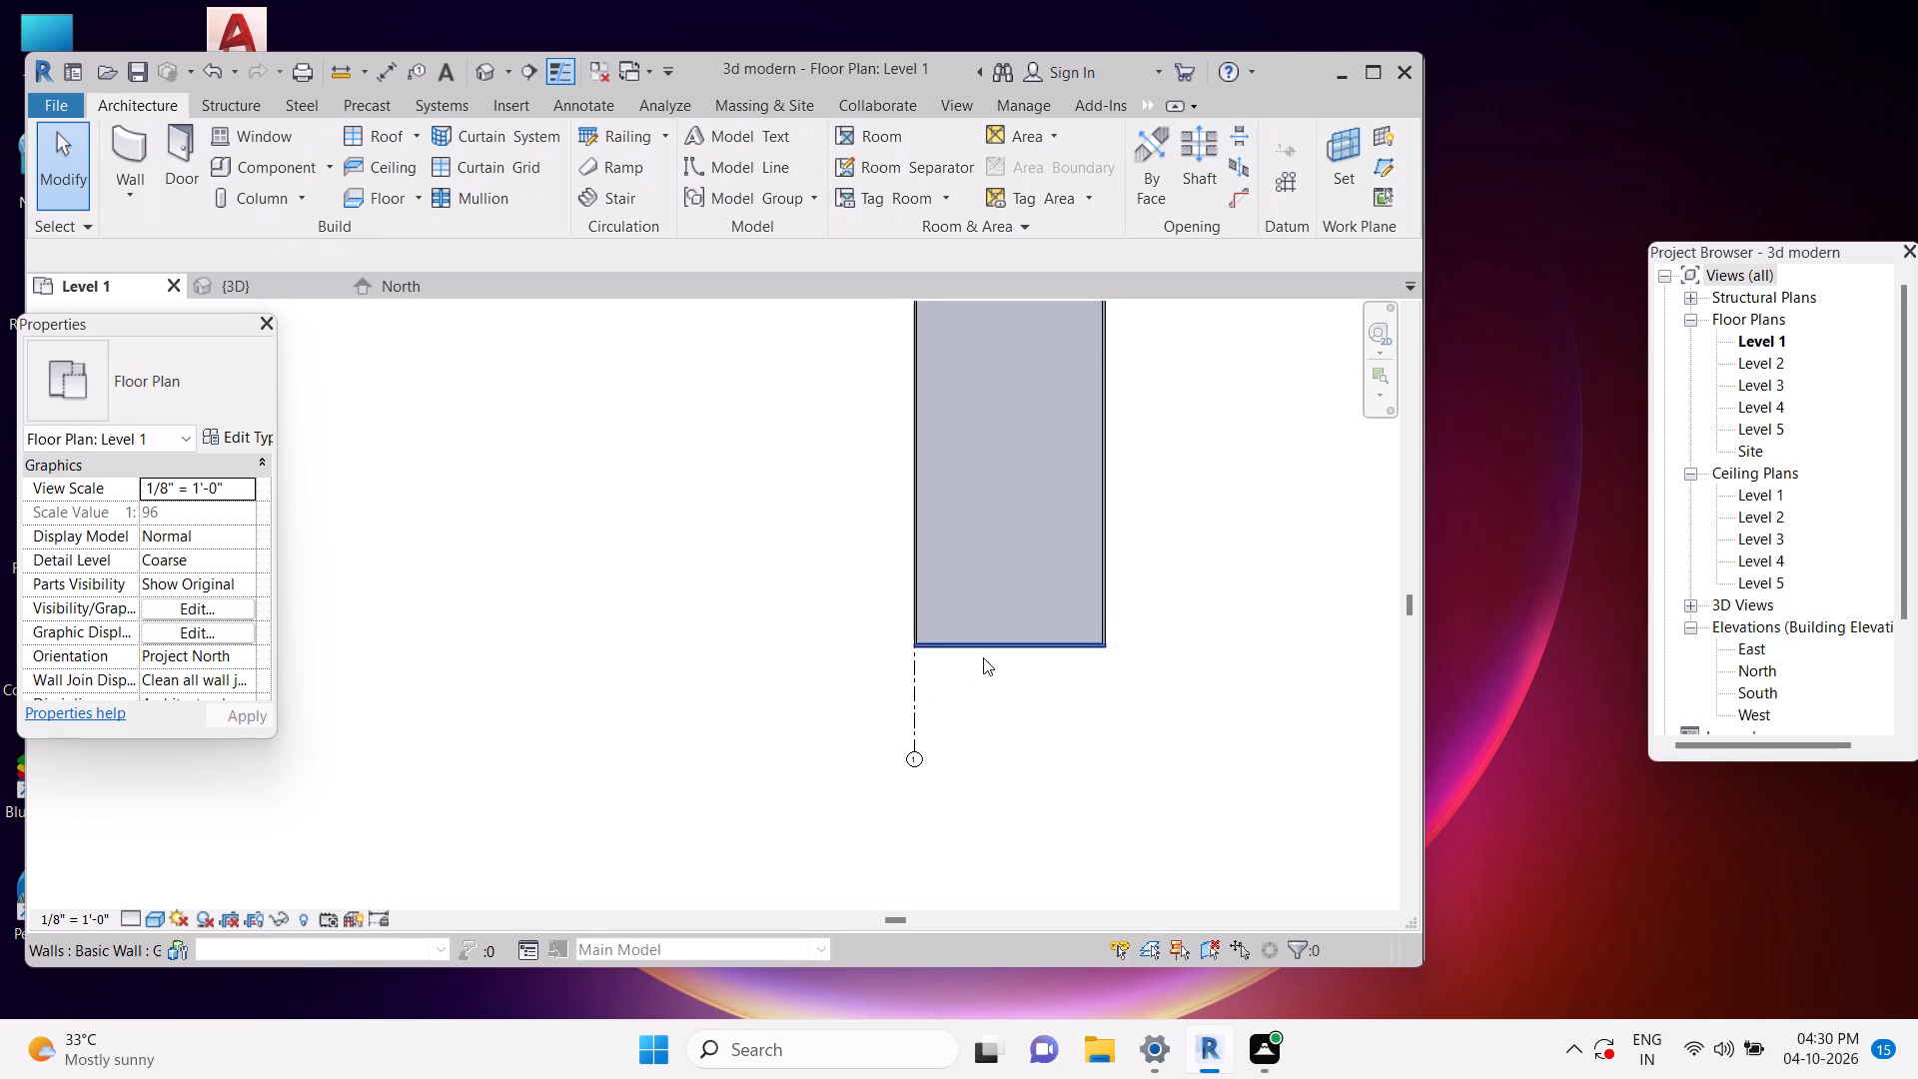
pyautogui.press('Escape')
pyautogui.press('Escape')
# Place an aligned dimension below the lower wall, from the grid line to the right wall's outer face.
pyautogui.click(920, 563)
pyautogui.scroll(2, 935, 719)
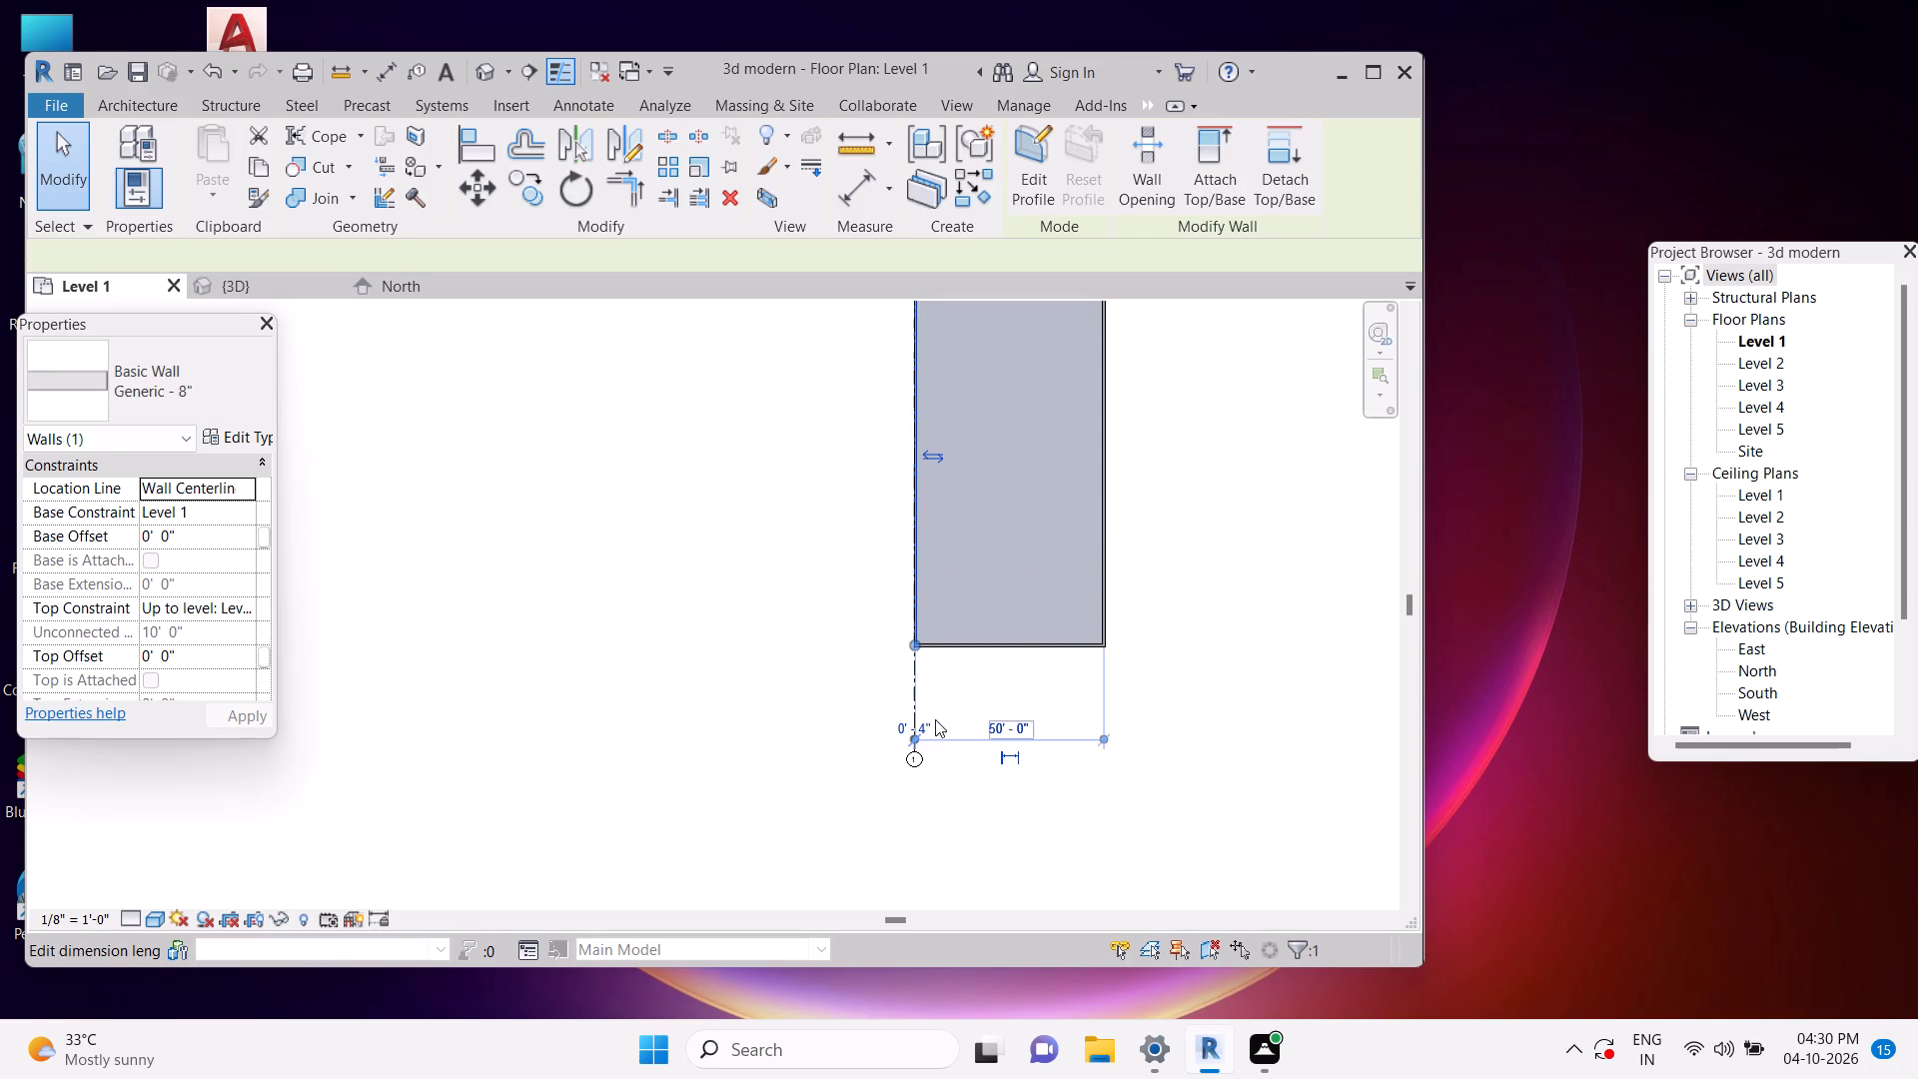
pyautogui.scroll(3, 935, 719)
pyautogui.scroll(5, 888, 608)
pyautogui.press('Escape')
pyautogui.press('Escape')
pyautogui.press('Escape')
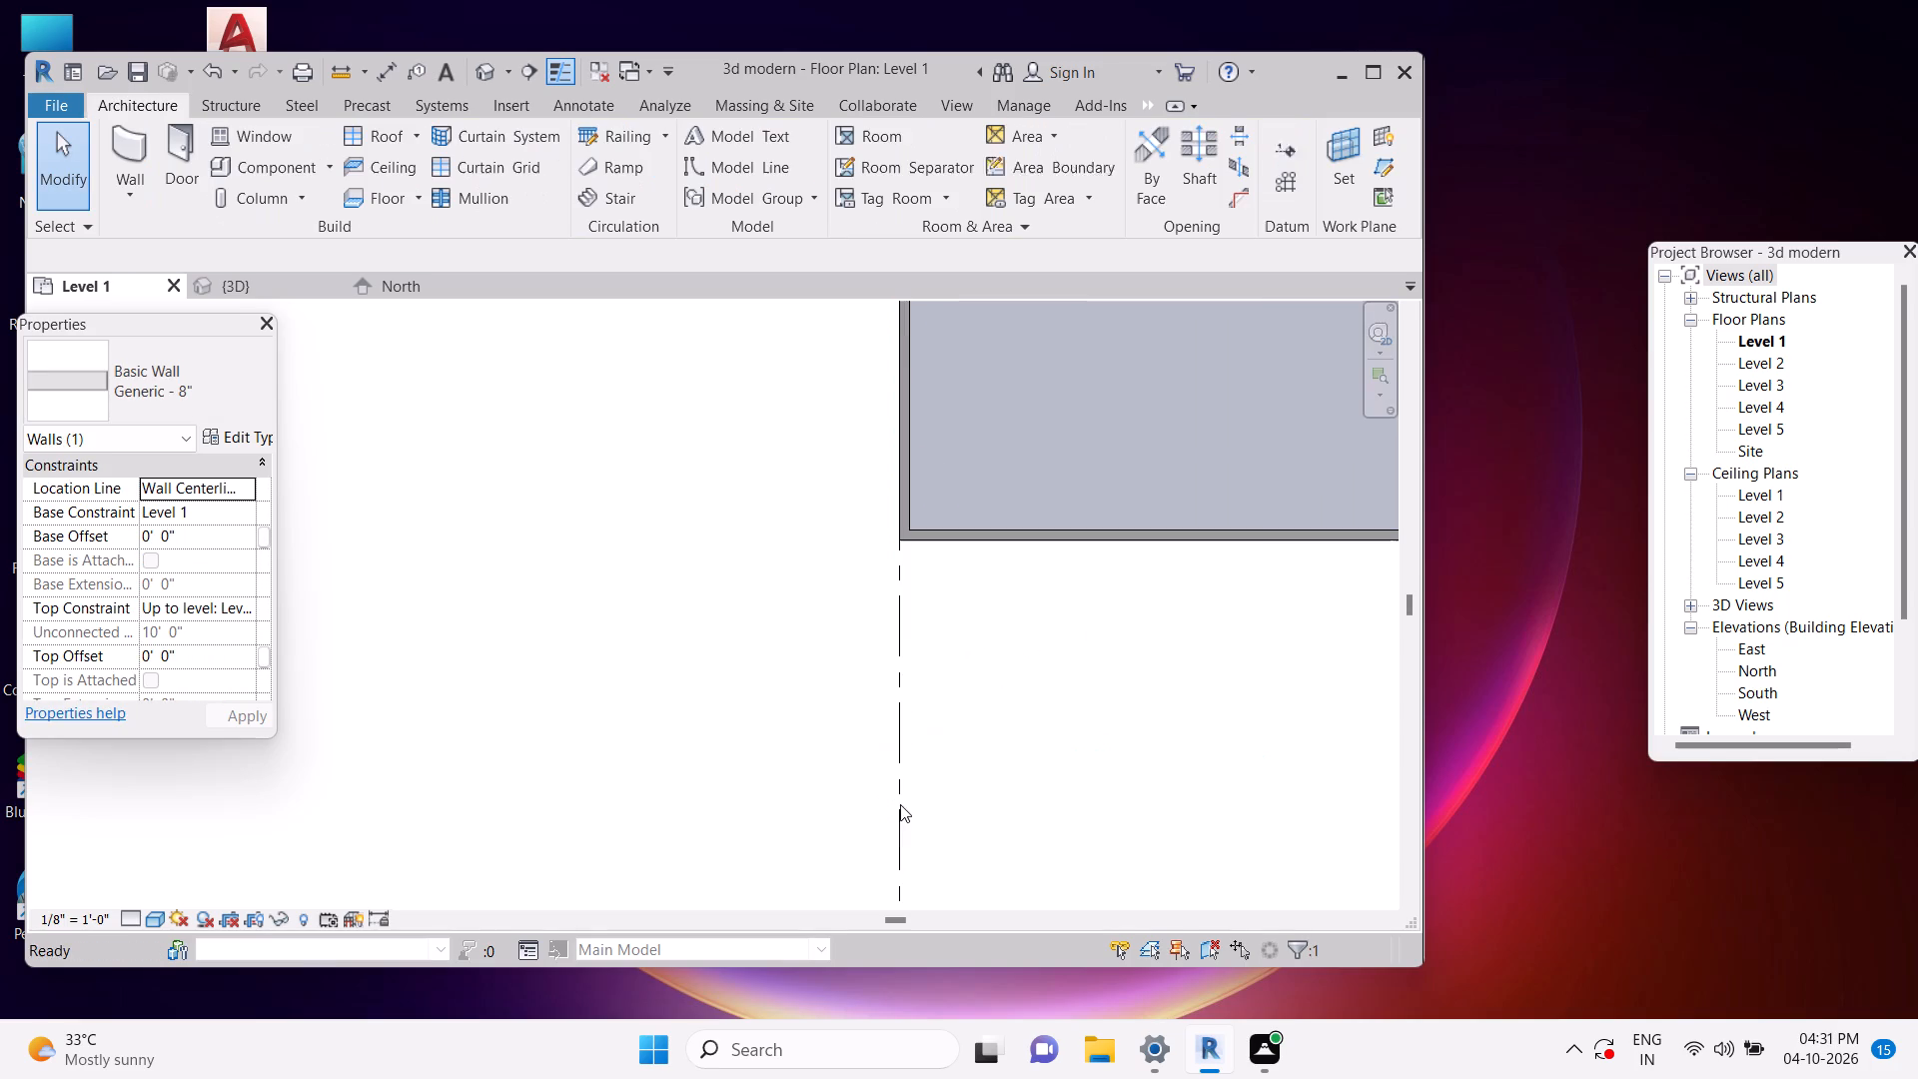
pyautogui.press('Escape')
pyautogui.press('Escape')
pyautogui.press('Escape')
pyautogui.press('d')
pyautogui.press('i')
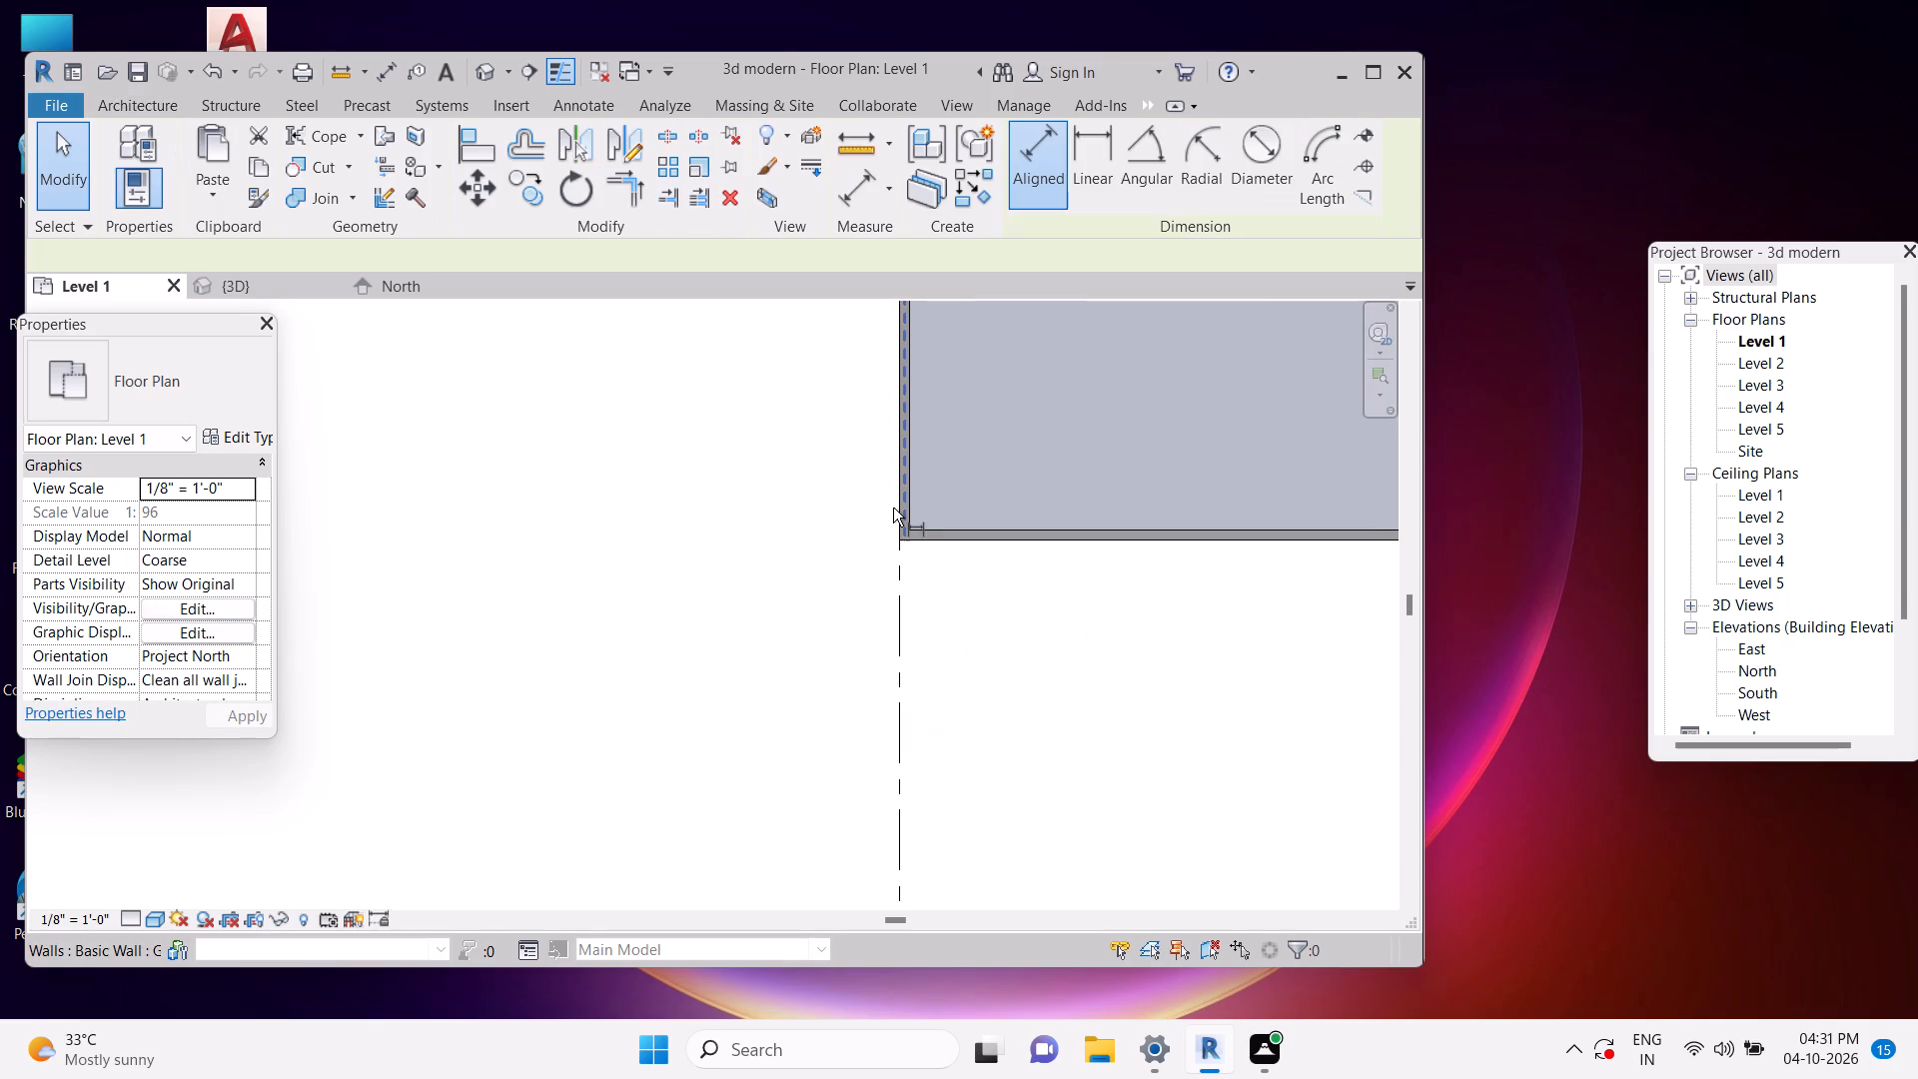
pyautogui.press('Tab')
pyautogui.click(895, 494)
pyautogui.scroll(-5, 1066, 555)
pyautogui.moveTo(1138, 586); pyautogui.dragTo(1117, 589, button='middle')
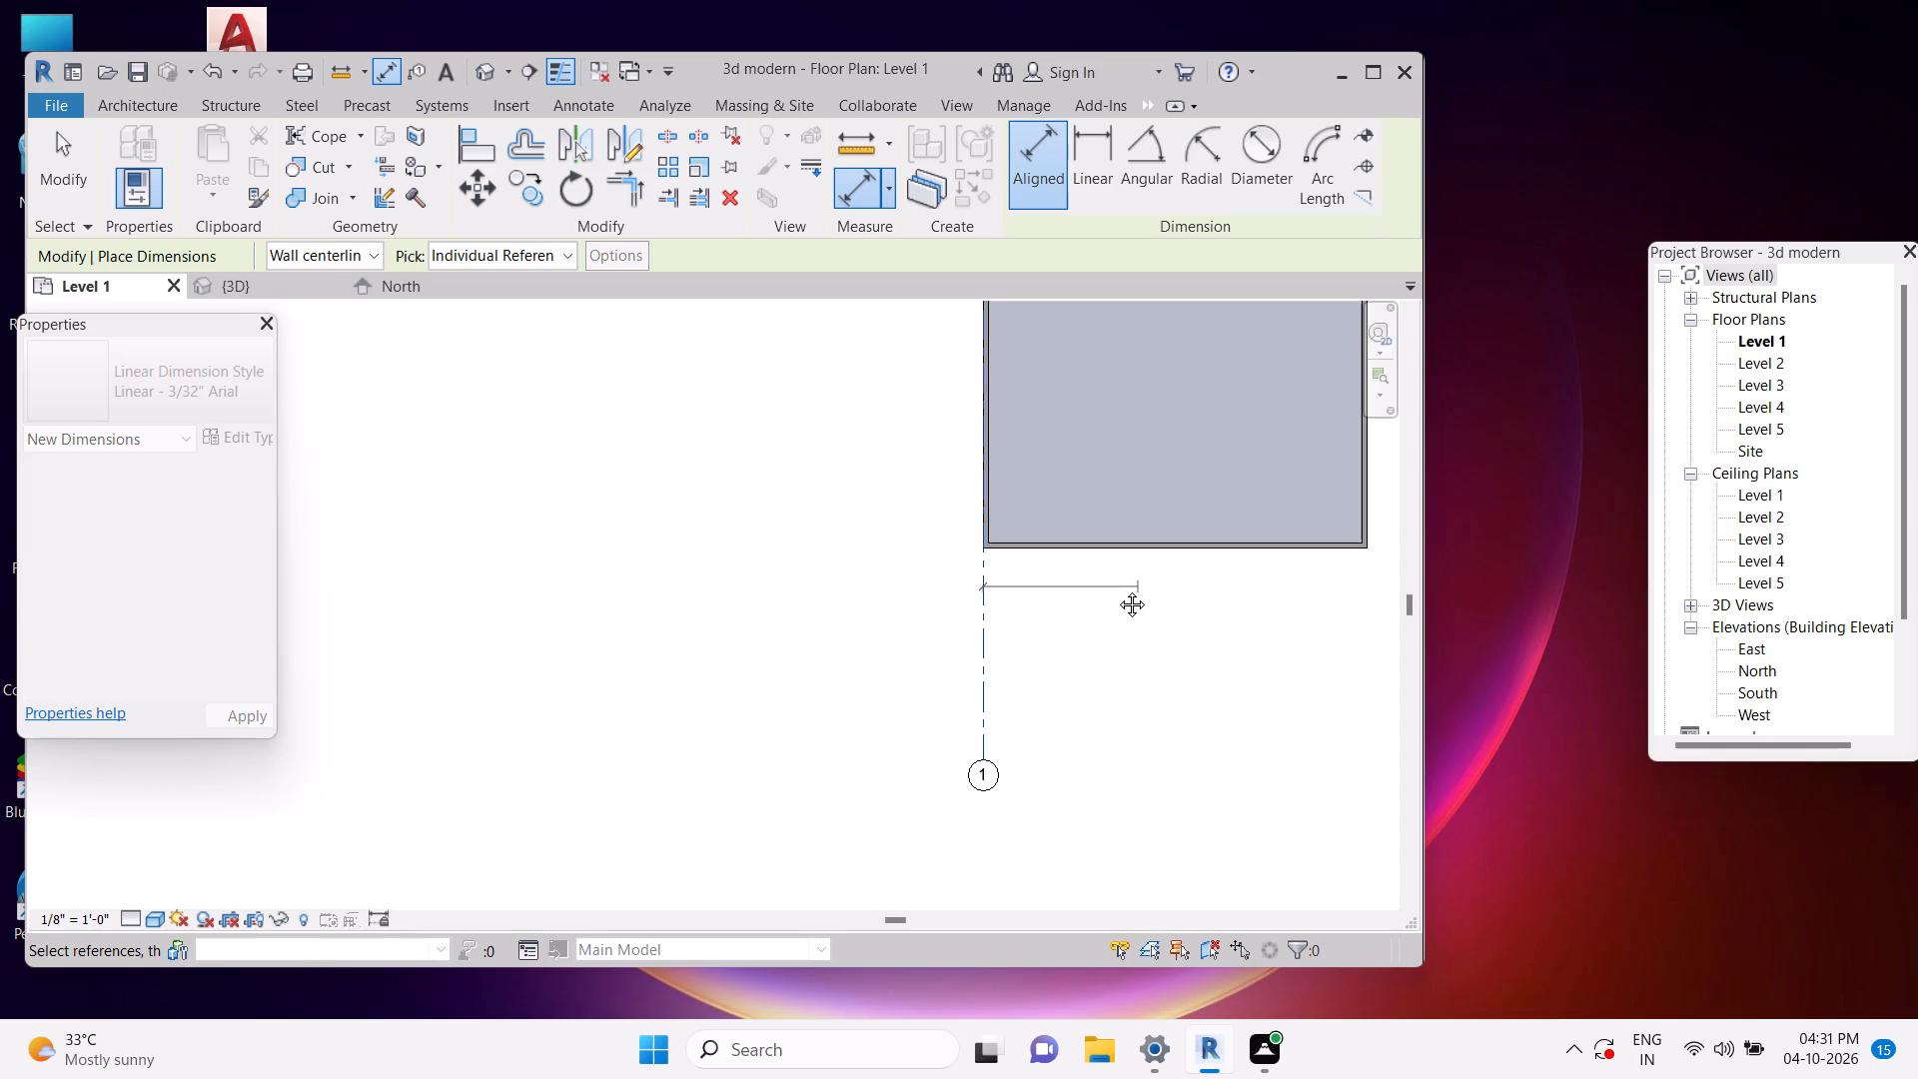
pyautogui.moveTo(1117, 589); pyautogui.dragTo(976, 620, button='middle')
pyautogui.press('Tab')
pyautogui.click(1207, 560)
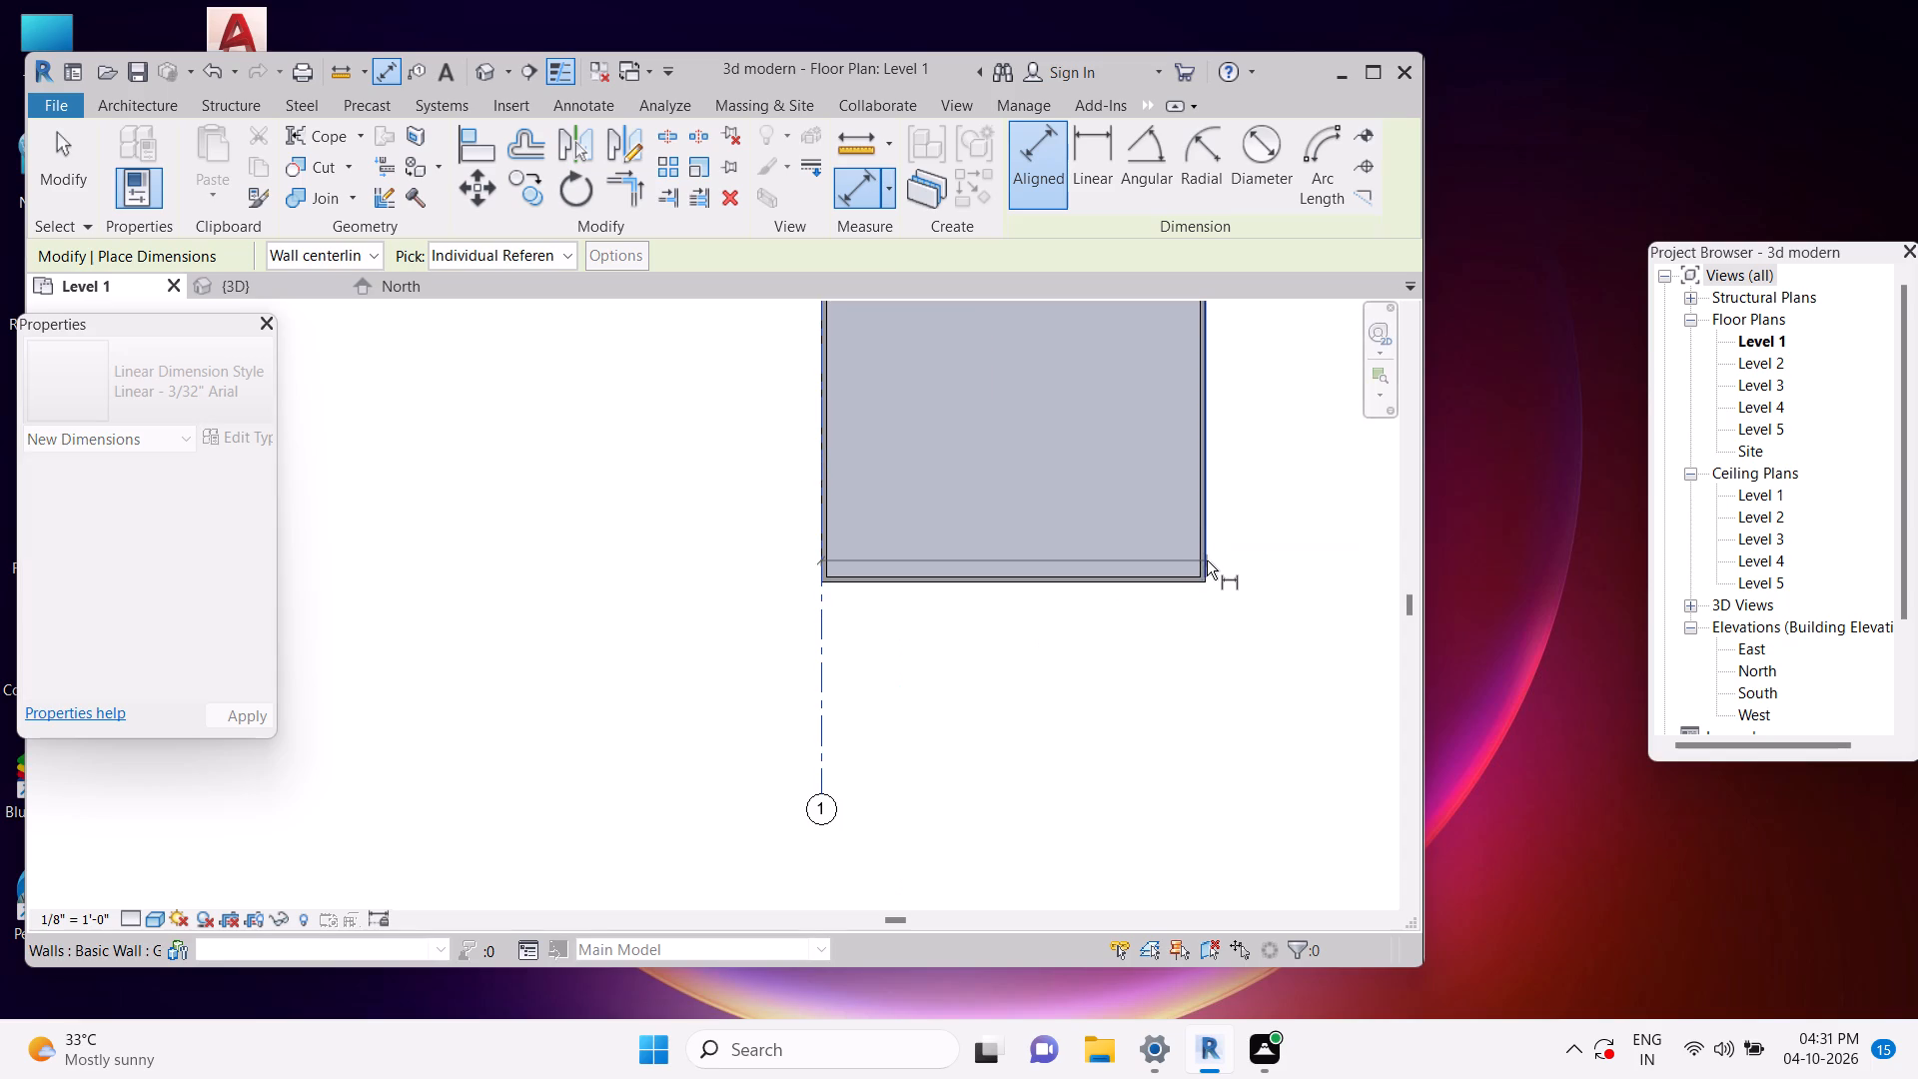
pyautogui.moveTo(1215, 623); pyautogui.dragTo(1213, 600)
pyautogui.press('Escape')
pyautogui.scroll(8, 1000, 613)
pyautogui.press('Escape')
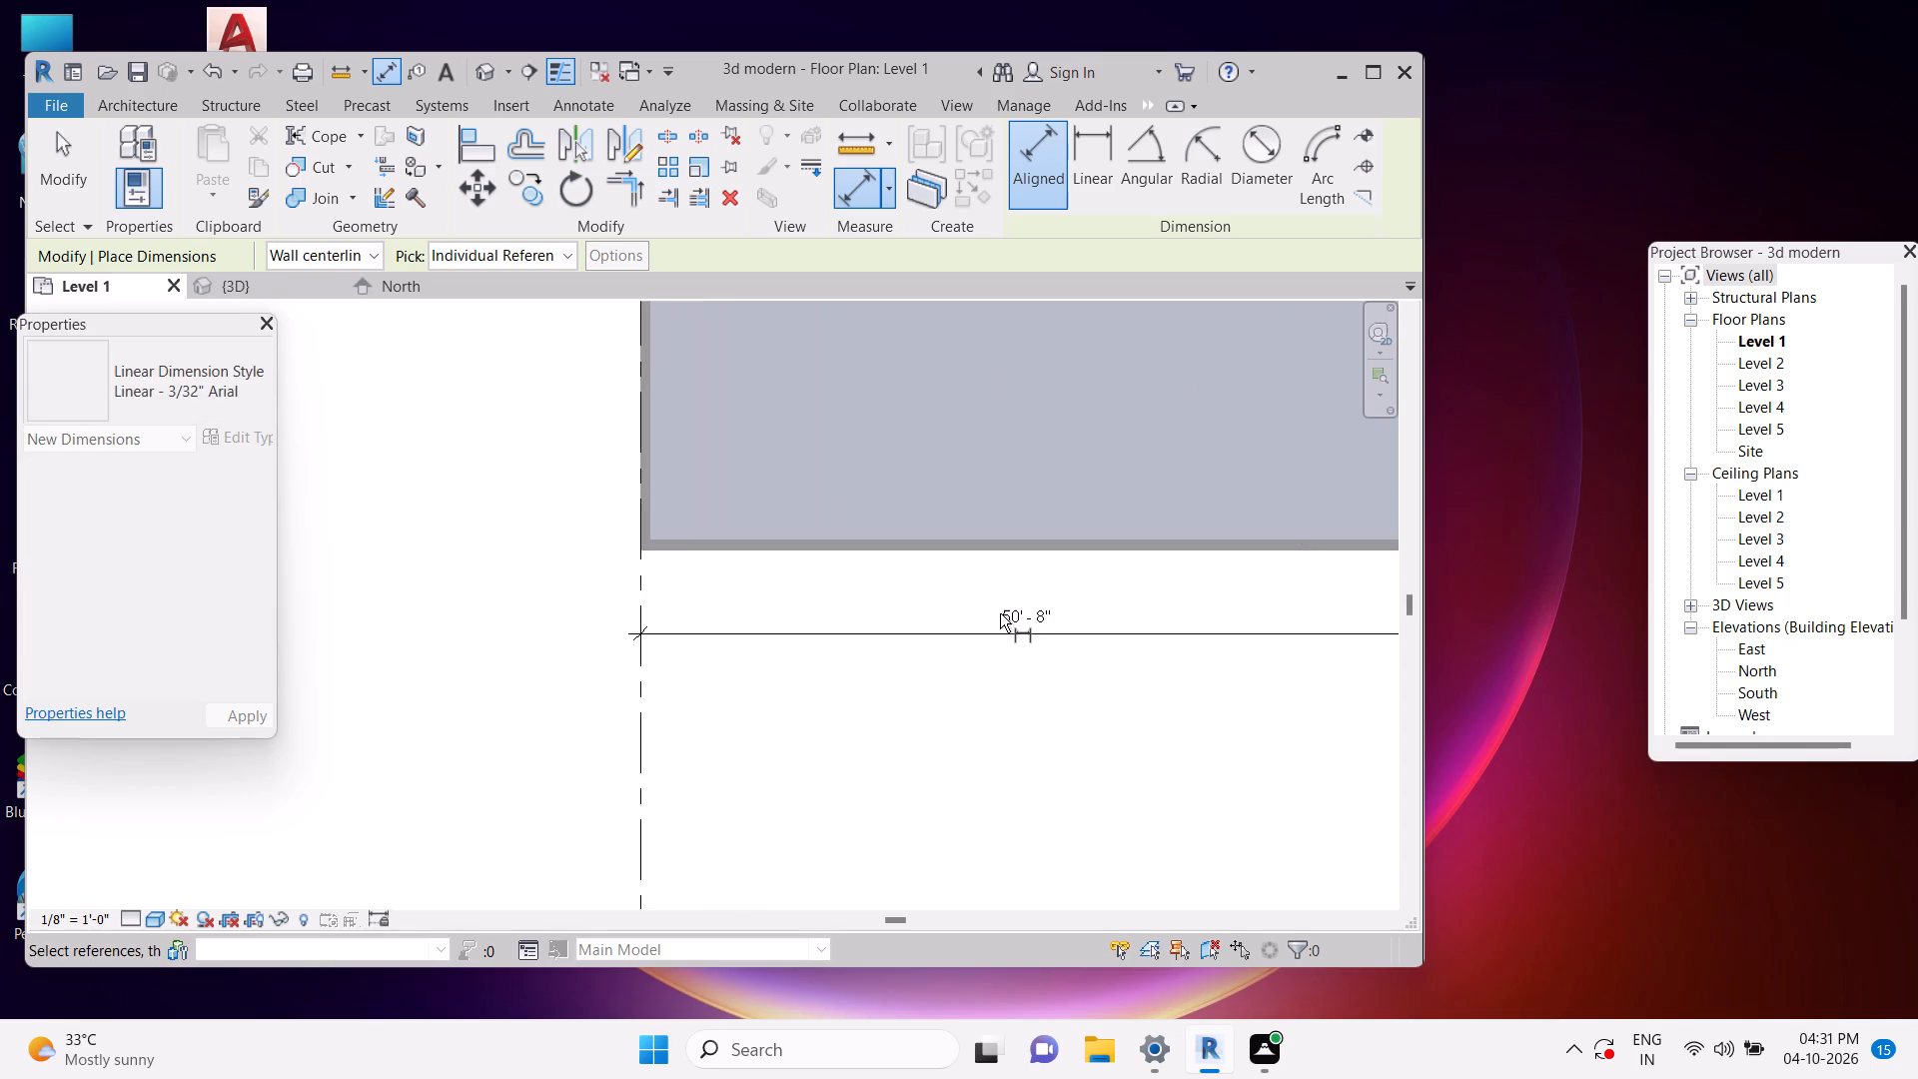
pyautogui.press('Escape')
pyautogui.scroll(-4, 1075, 638)
pyautogui.press('Escape')
pyautogui.press('Escape')
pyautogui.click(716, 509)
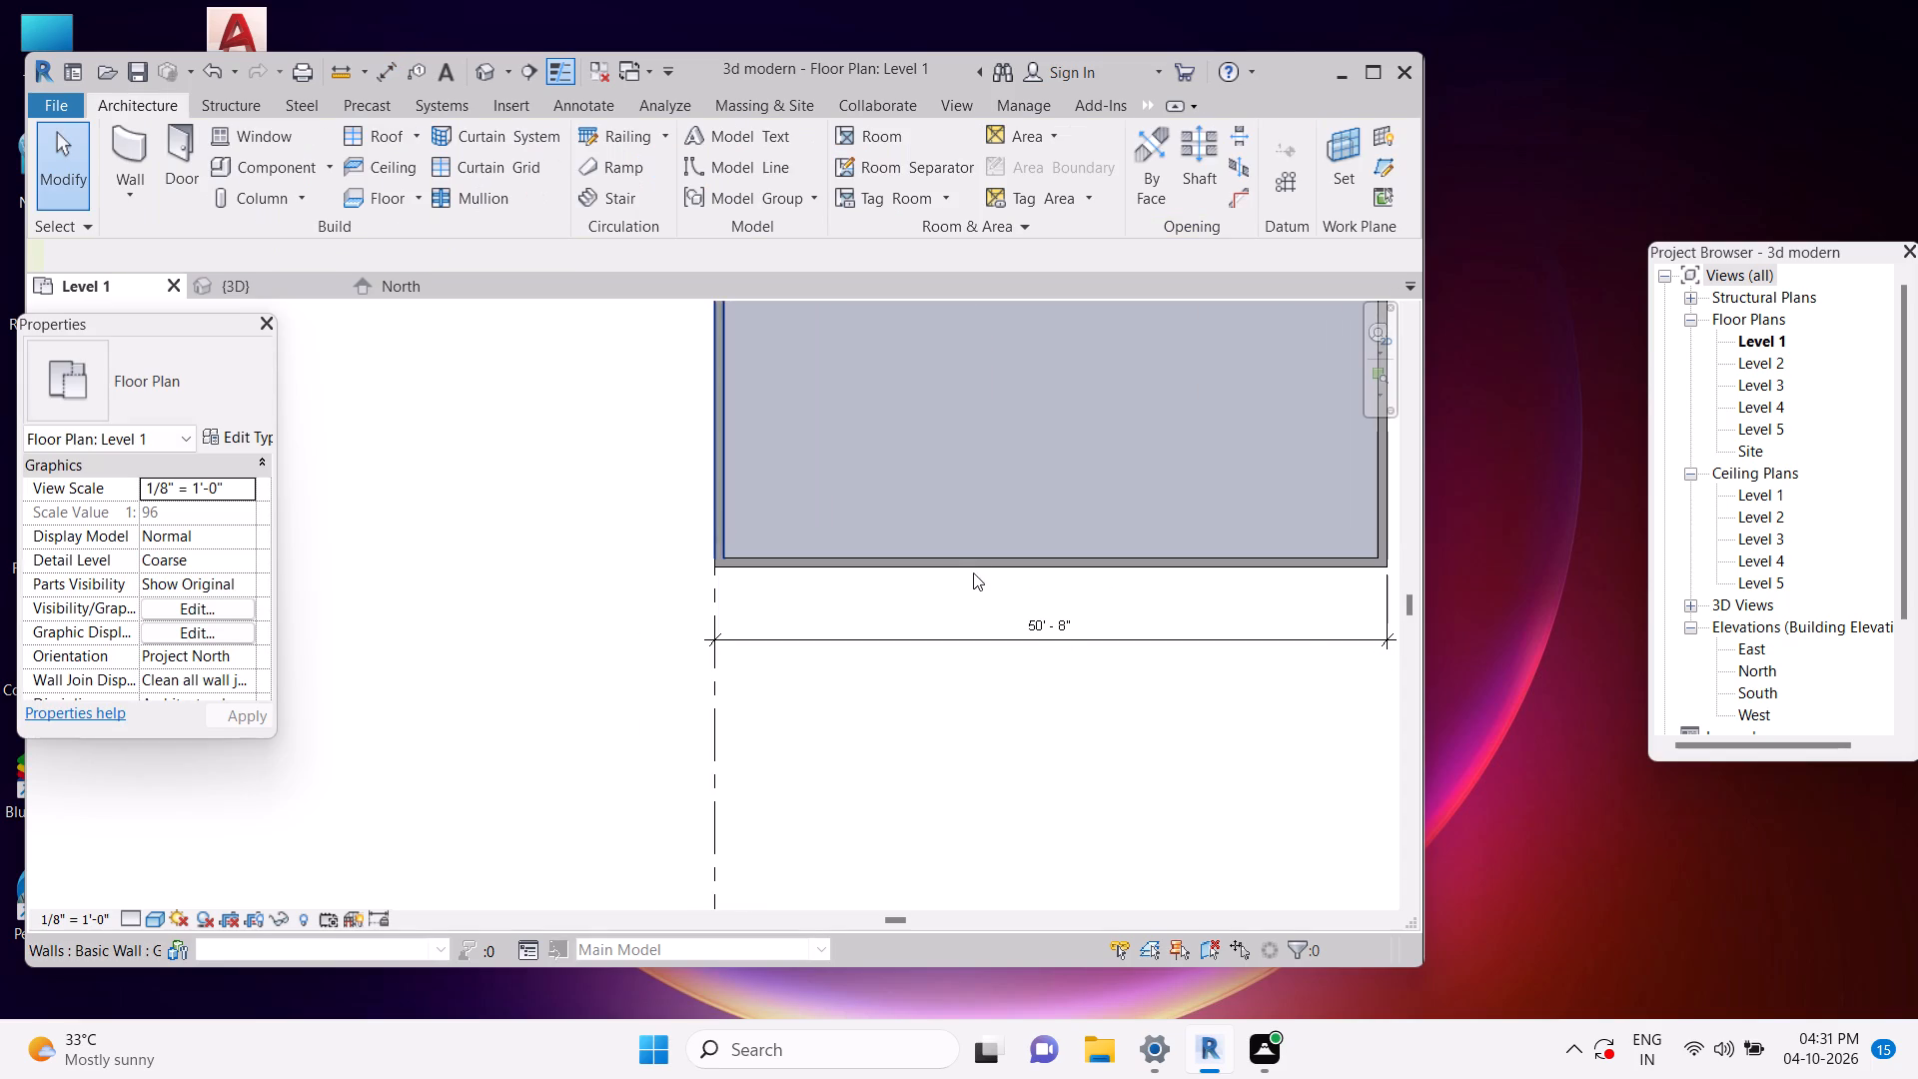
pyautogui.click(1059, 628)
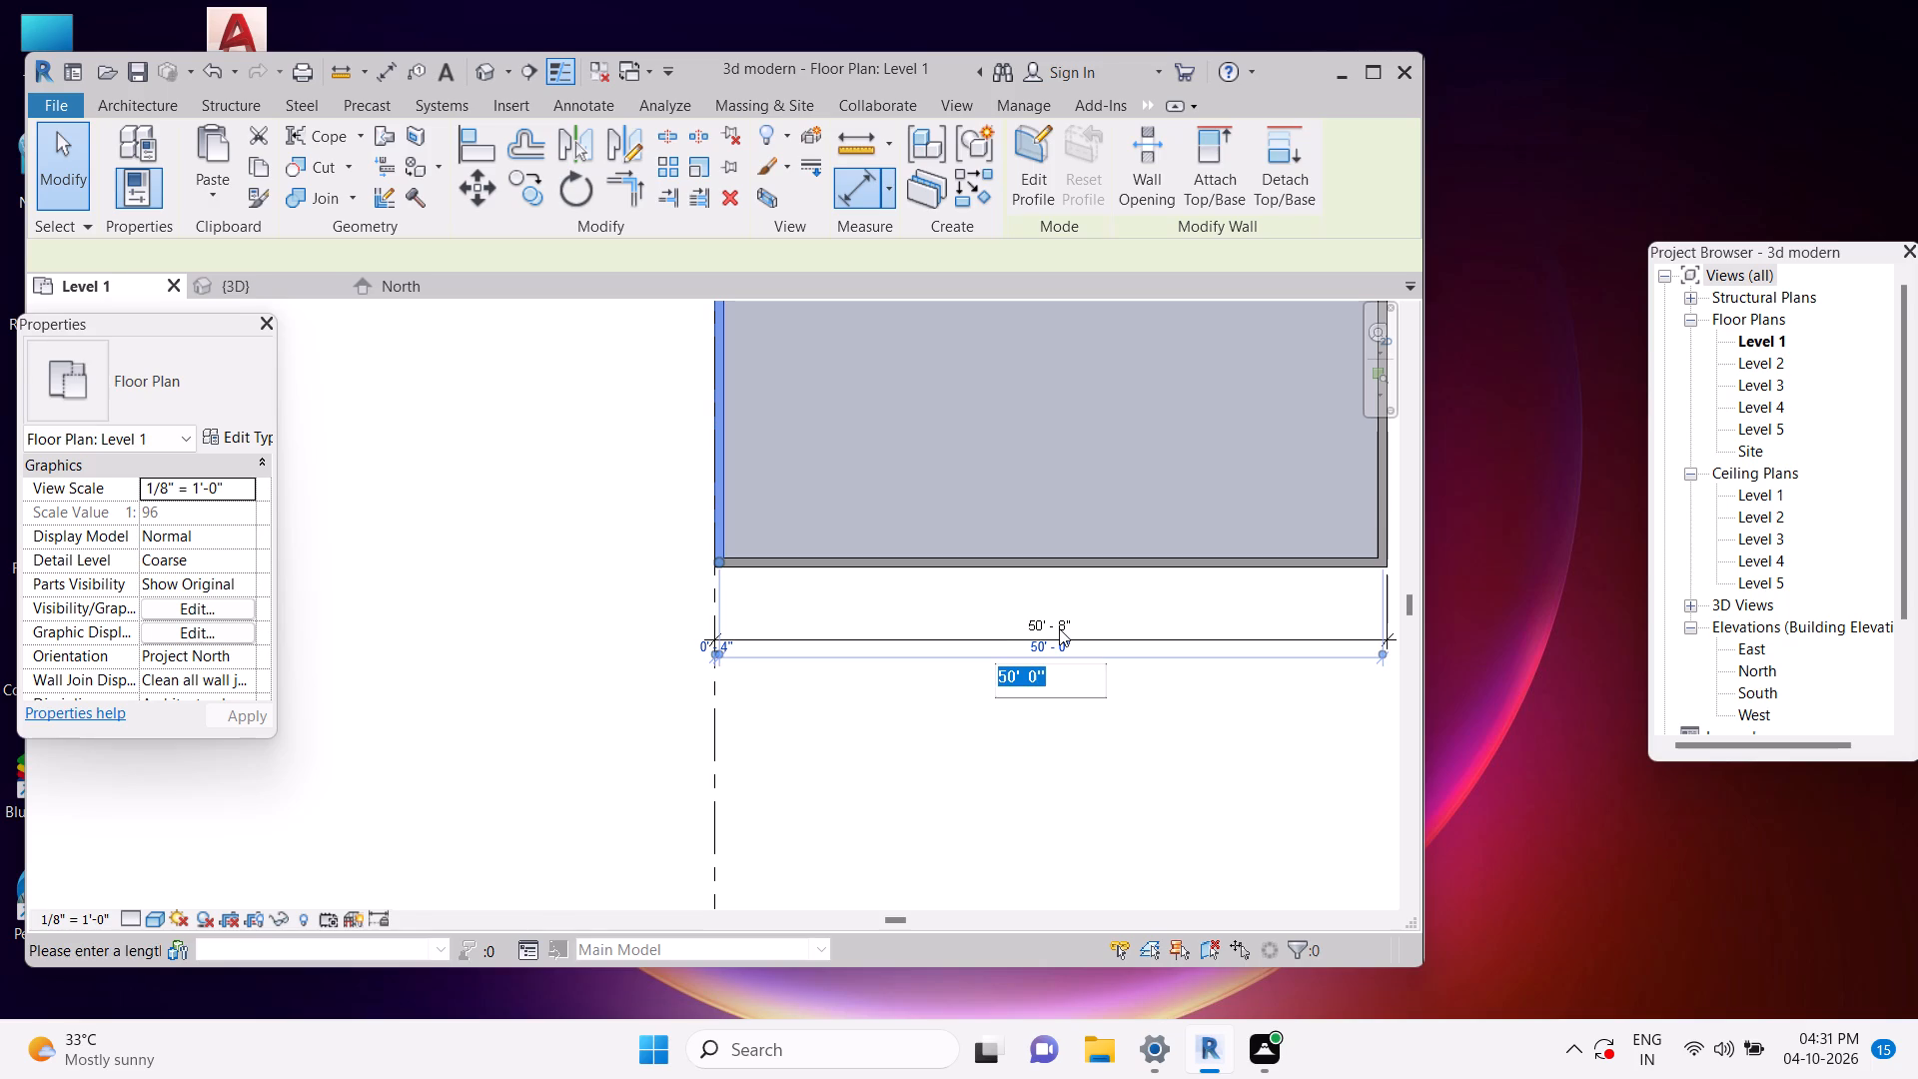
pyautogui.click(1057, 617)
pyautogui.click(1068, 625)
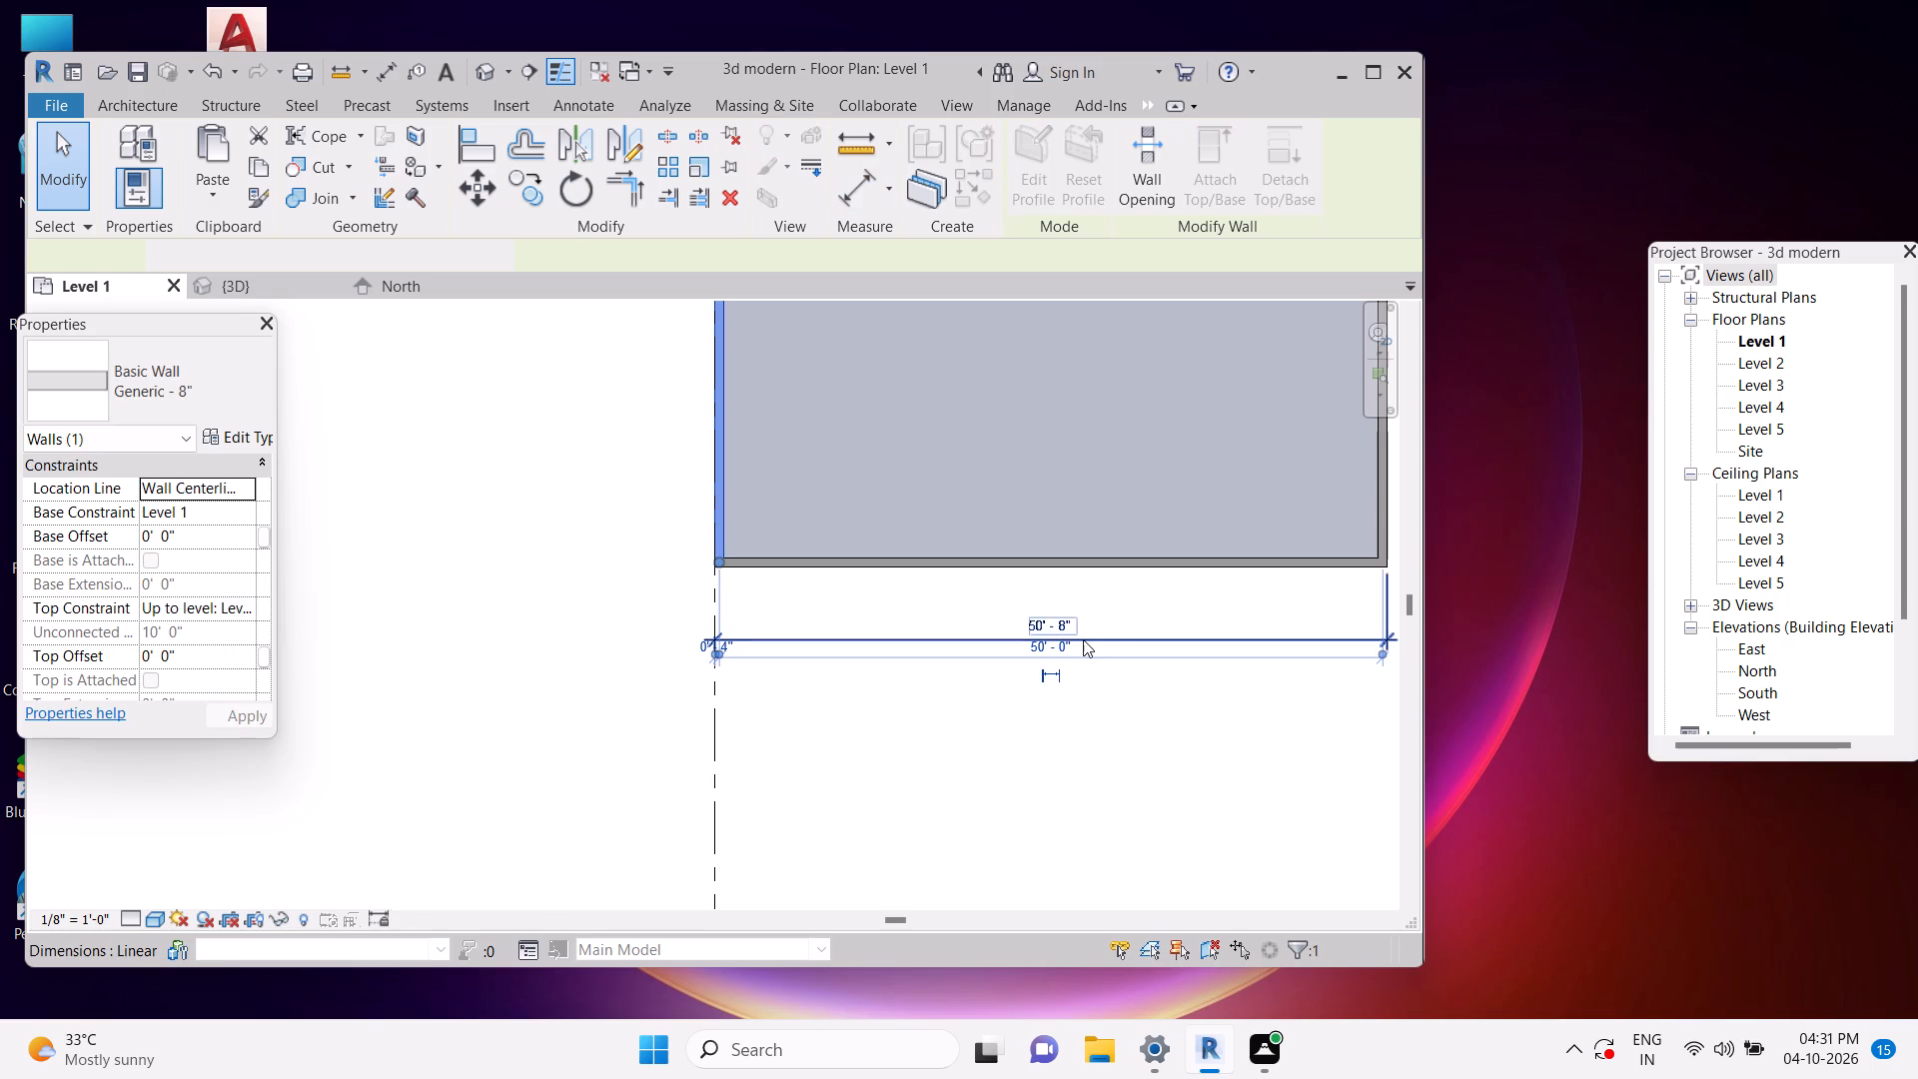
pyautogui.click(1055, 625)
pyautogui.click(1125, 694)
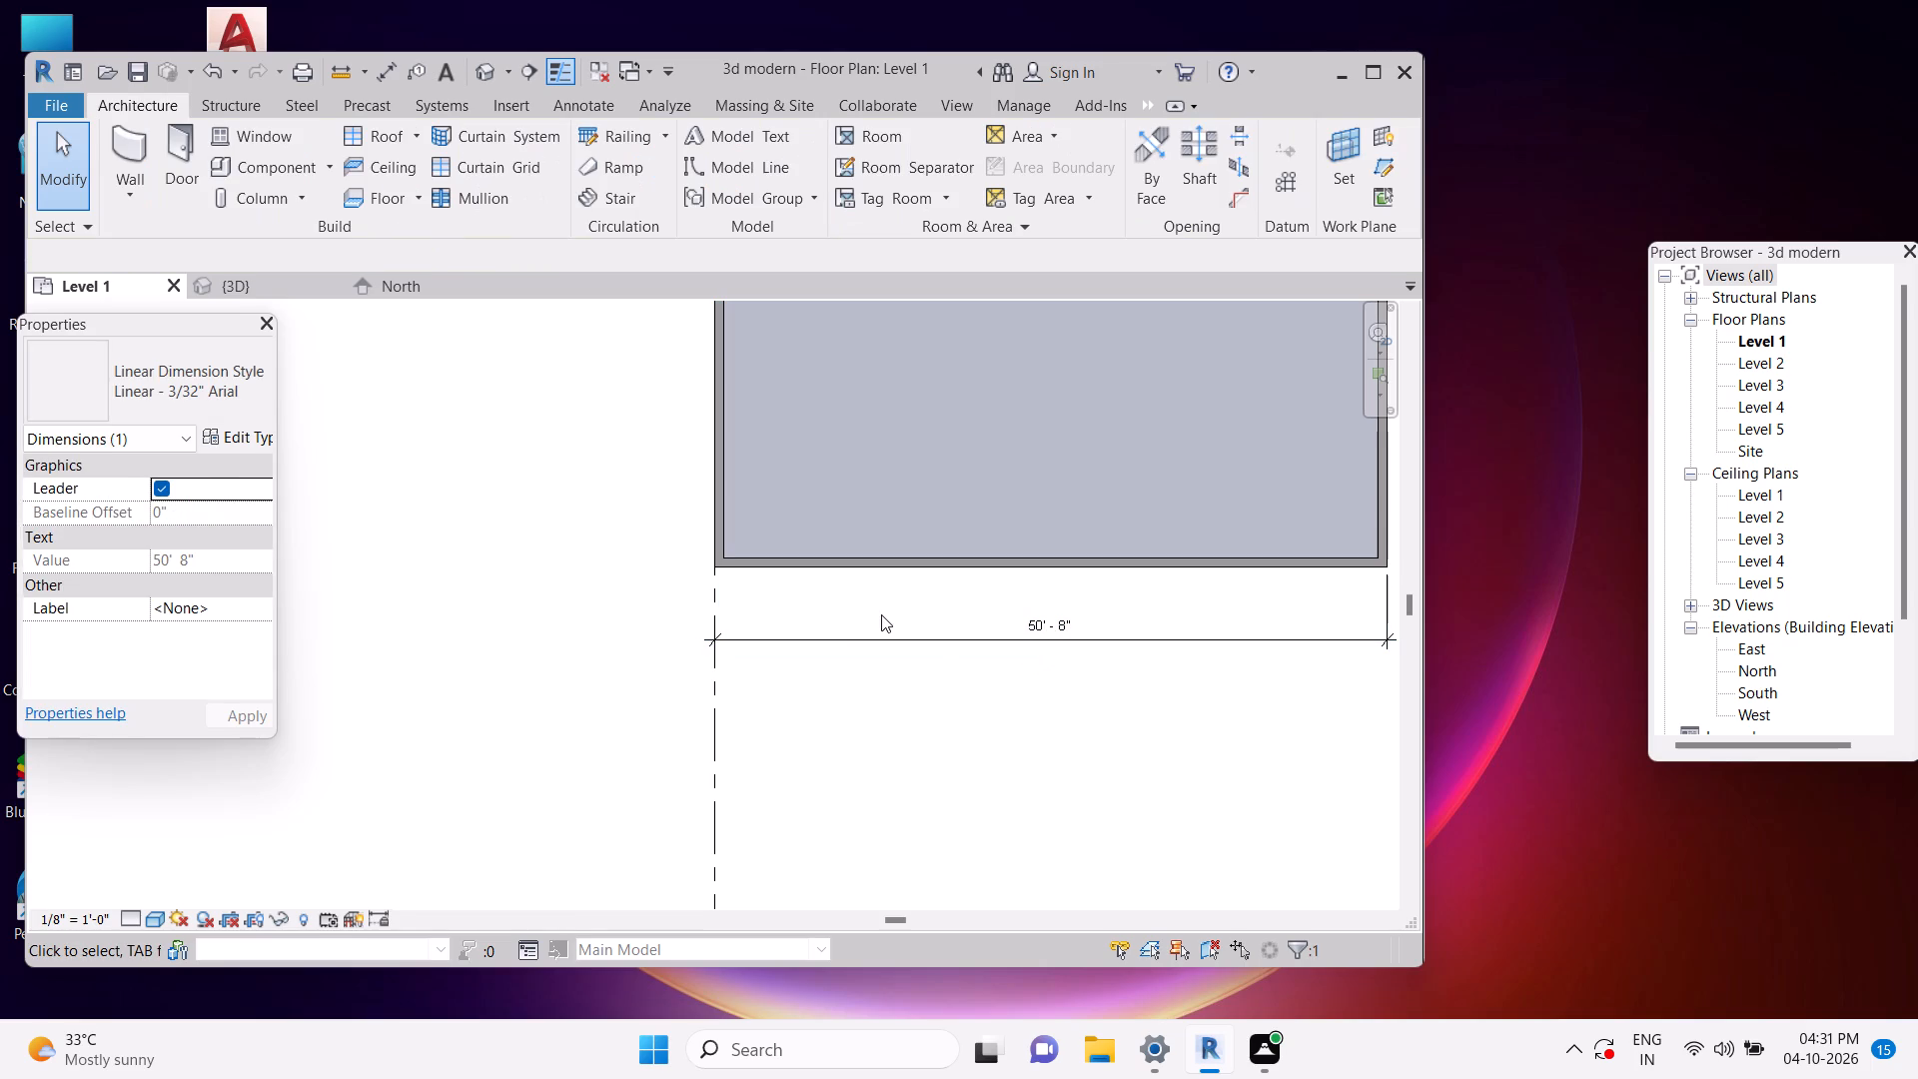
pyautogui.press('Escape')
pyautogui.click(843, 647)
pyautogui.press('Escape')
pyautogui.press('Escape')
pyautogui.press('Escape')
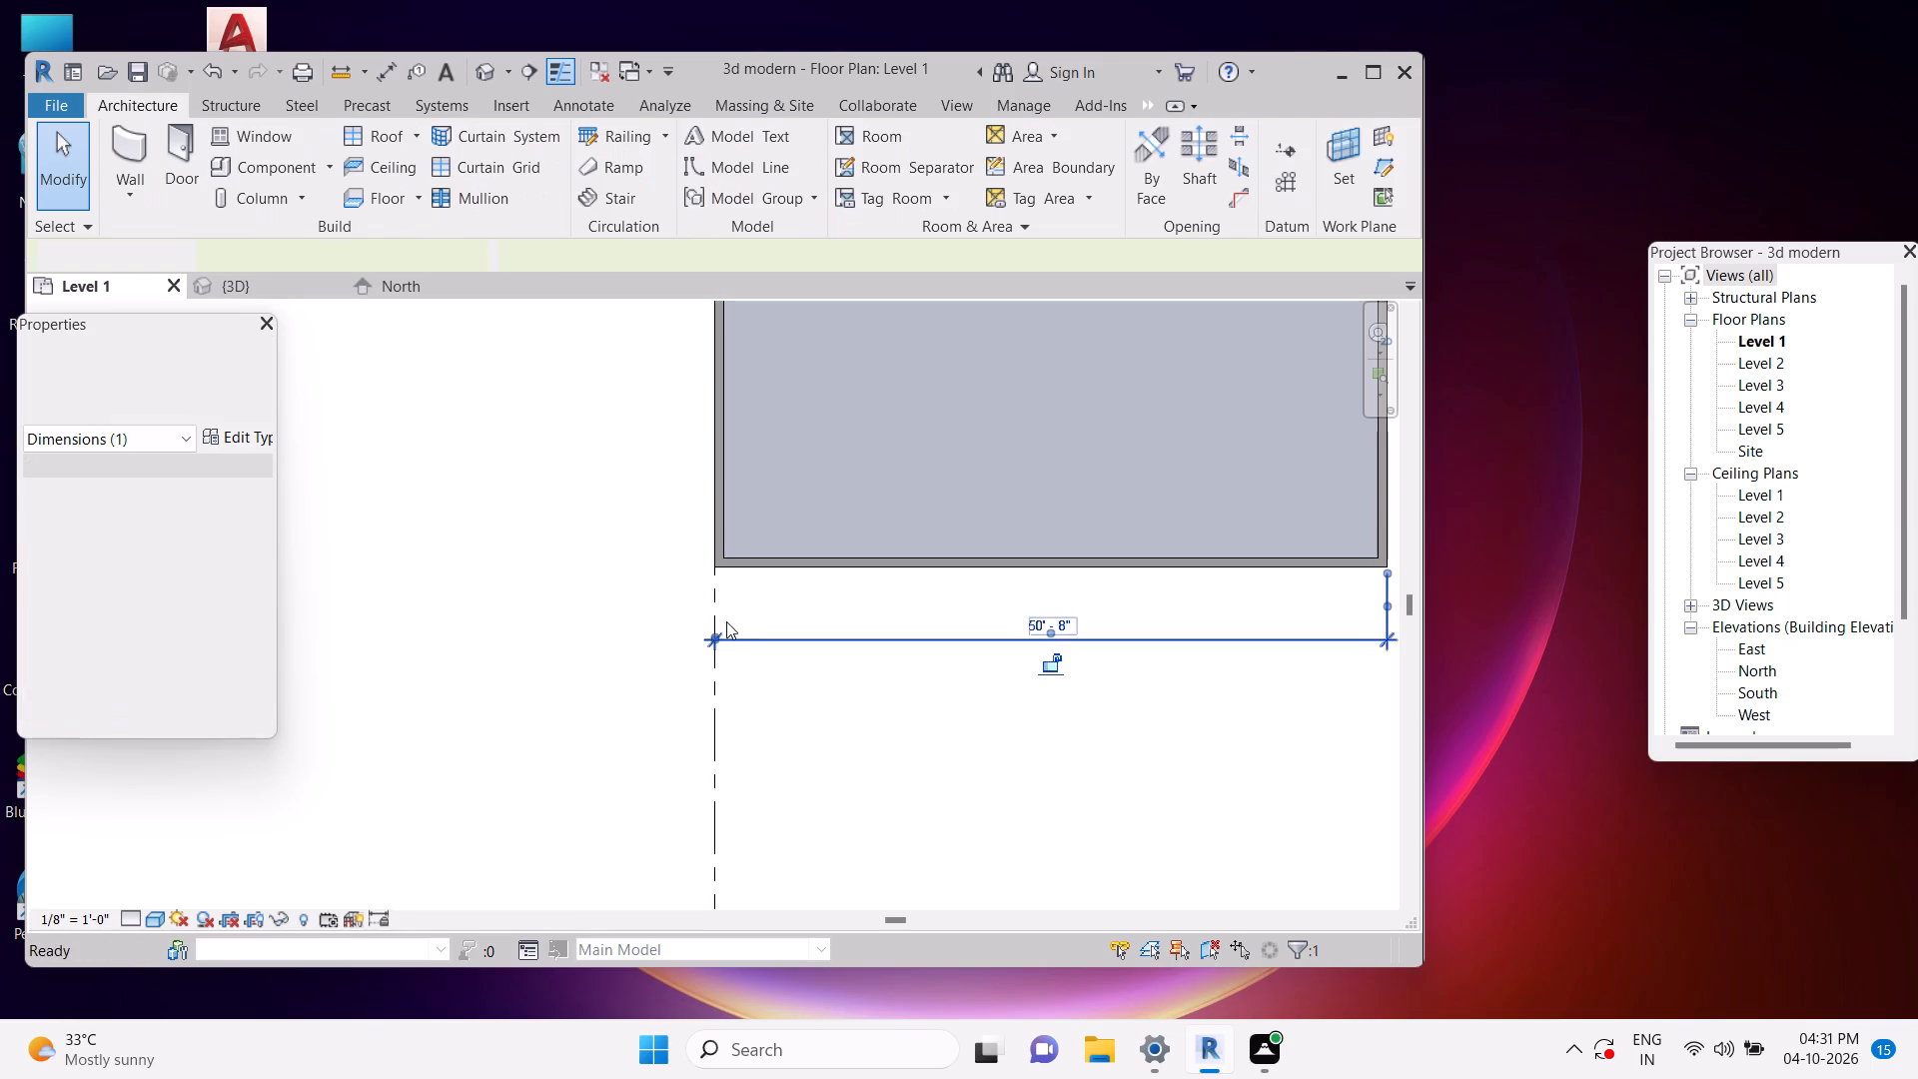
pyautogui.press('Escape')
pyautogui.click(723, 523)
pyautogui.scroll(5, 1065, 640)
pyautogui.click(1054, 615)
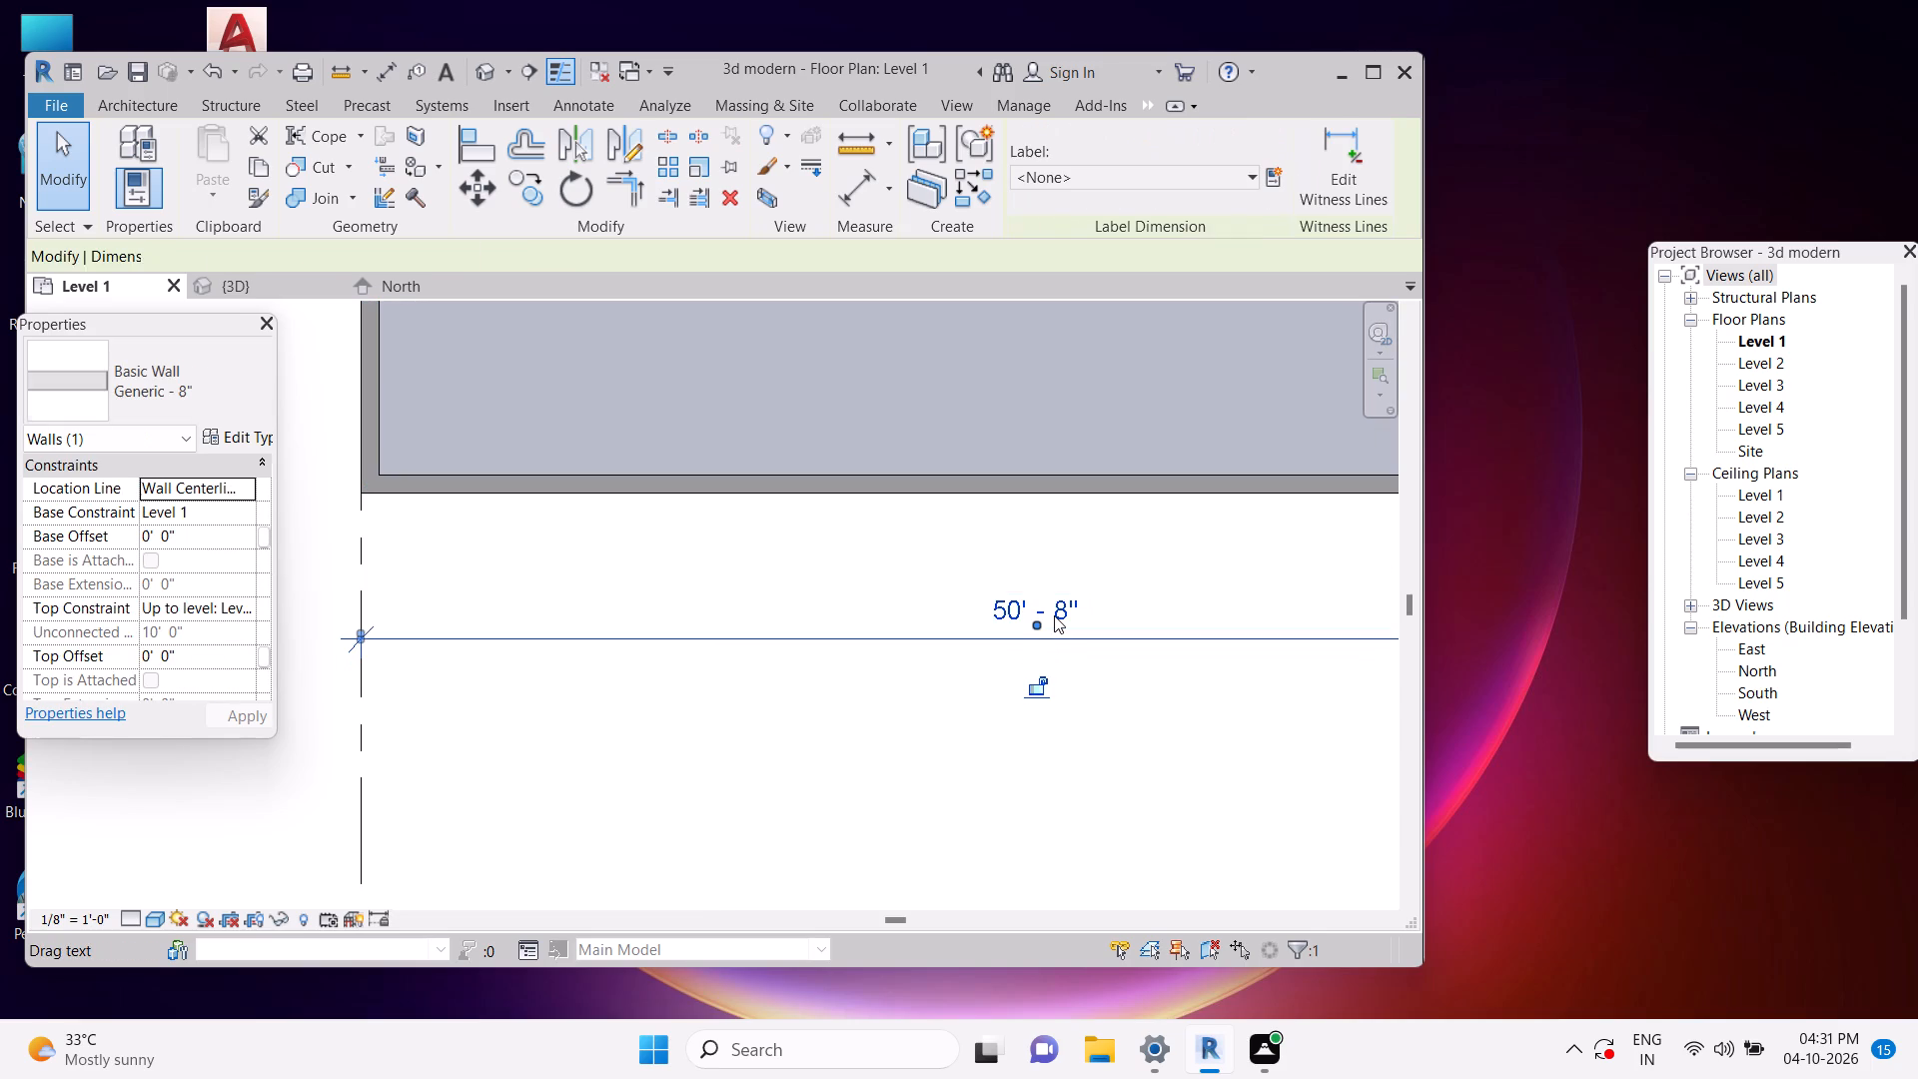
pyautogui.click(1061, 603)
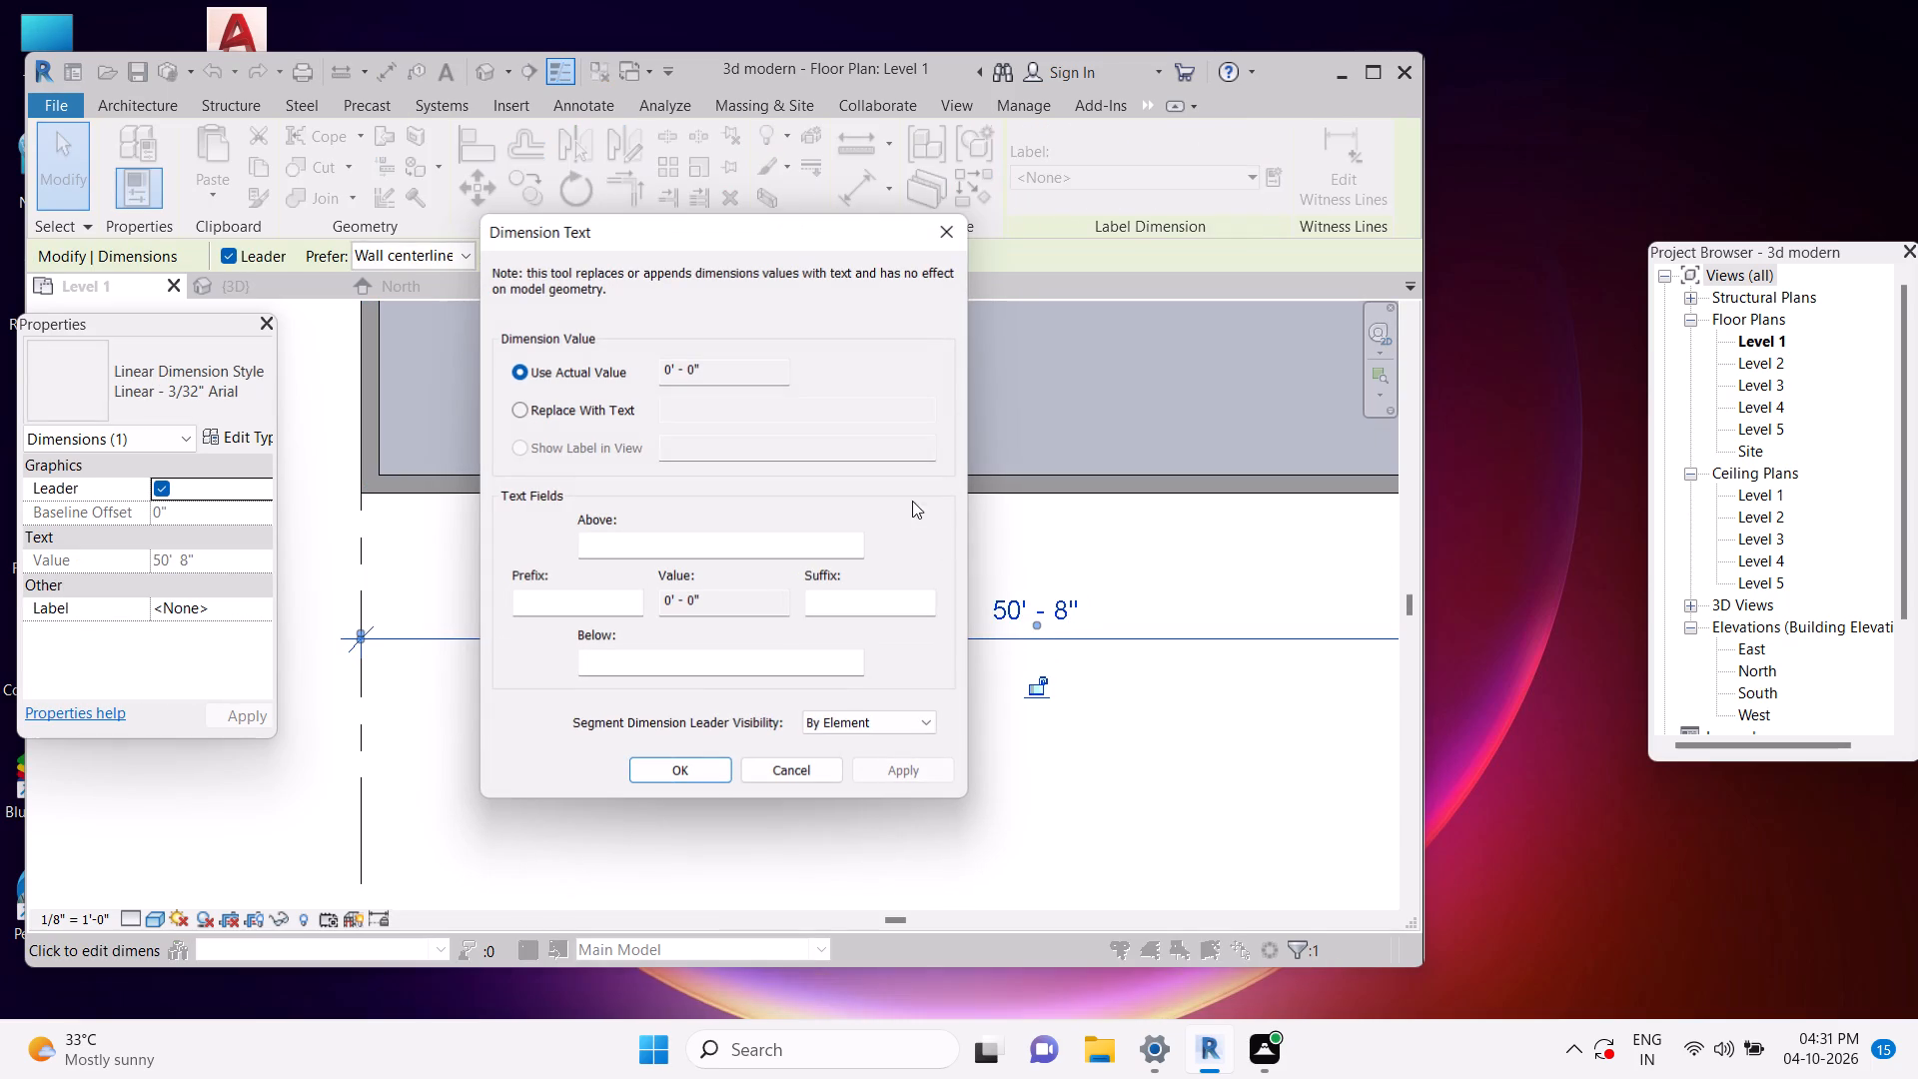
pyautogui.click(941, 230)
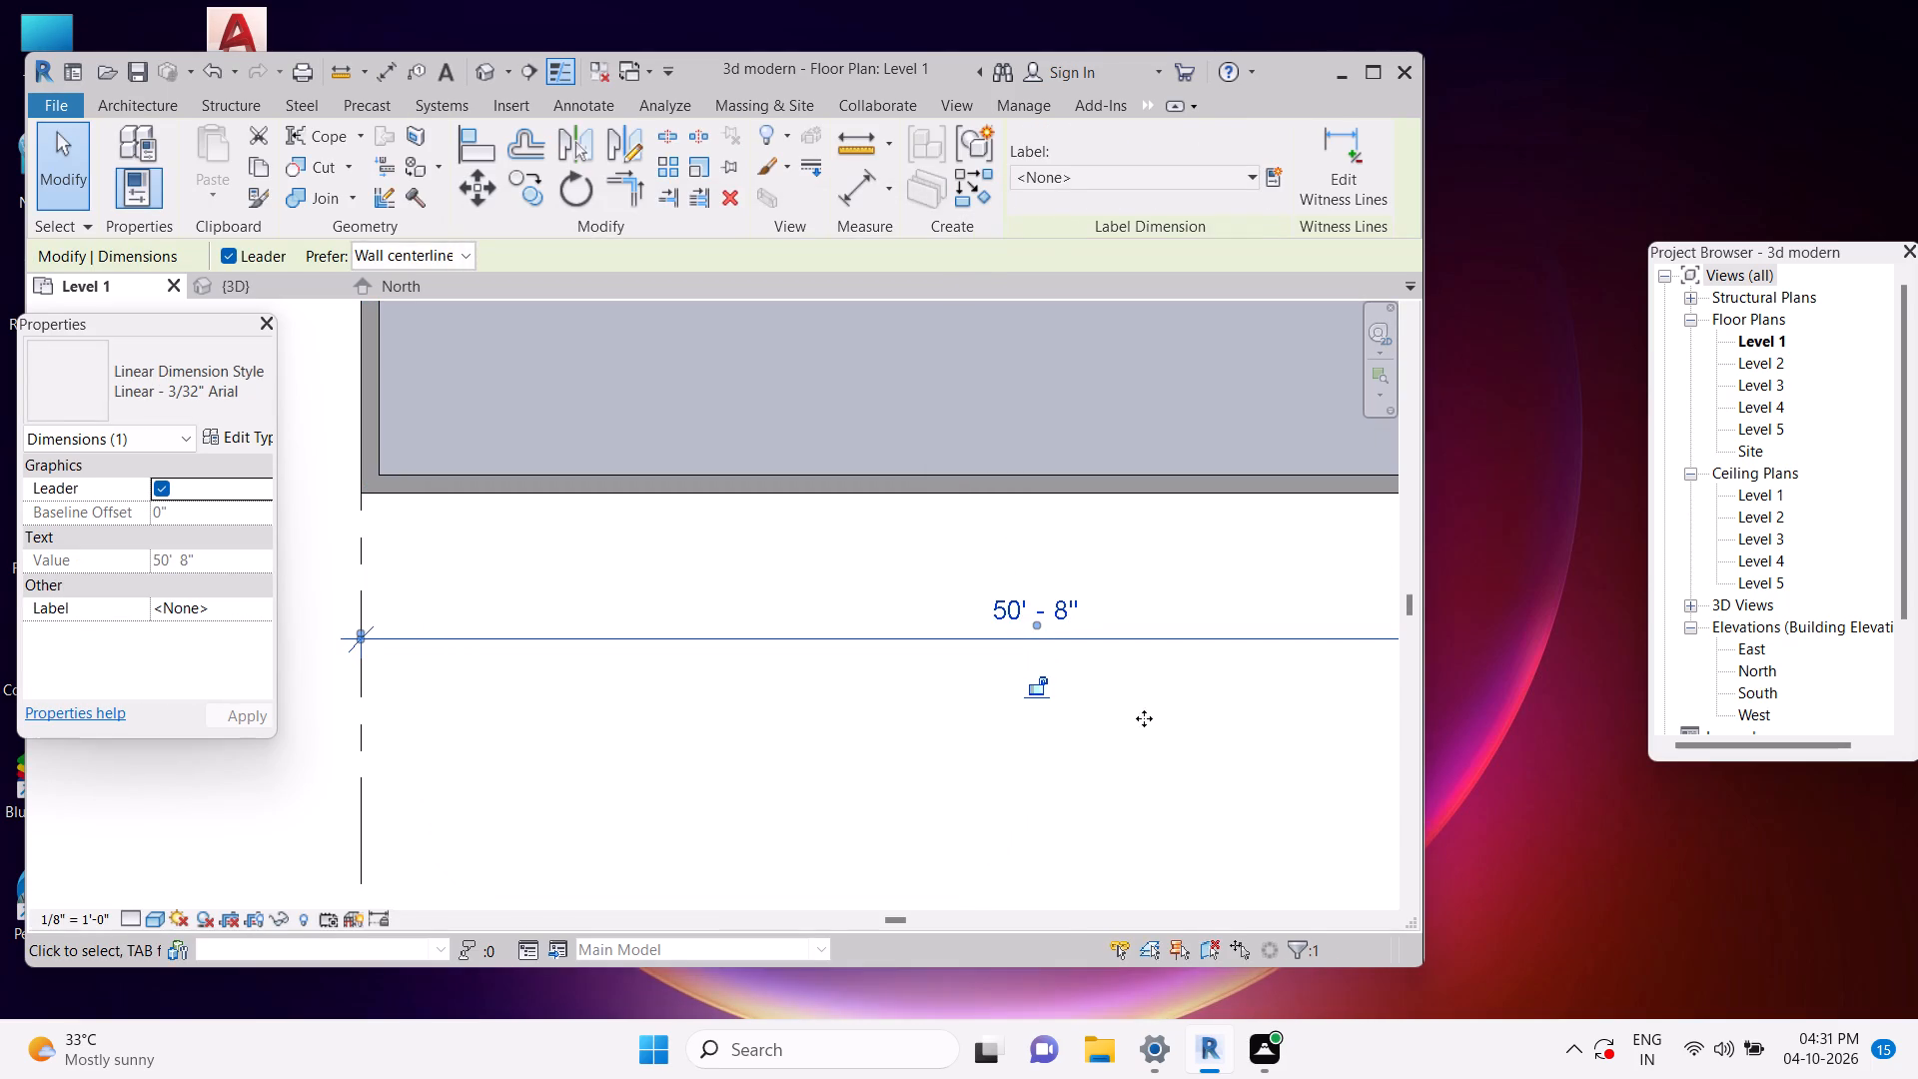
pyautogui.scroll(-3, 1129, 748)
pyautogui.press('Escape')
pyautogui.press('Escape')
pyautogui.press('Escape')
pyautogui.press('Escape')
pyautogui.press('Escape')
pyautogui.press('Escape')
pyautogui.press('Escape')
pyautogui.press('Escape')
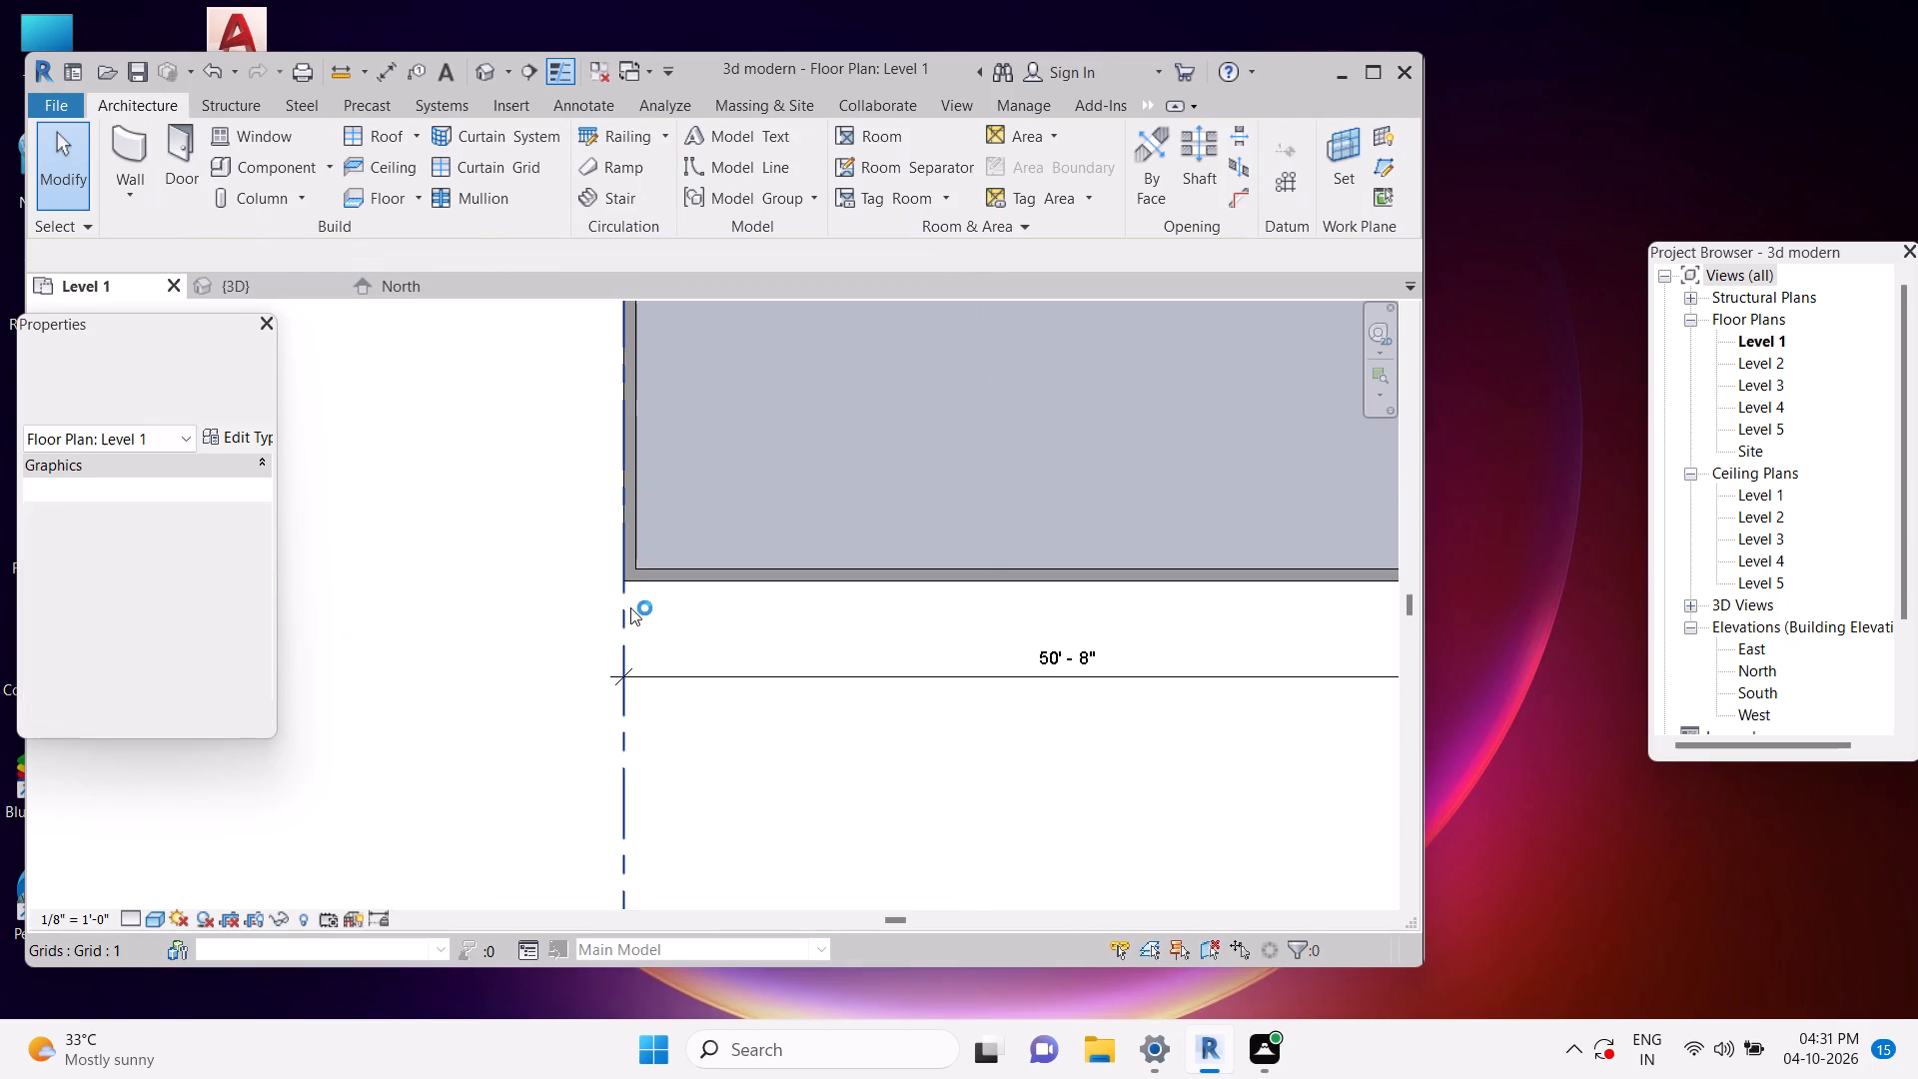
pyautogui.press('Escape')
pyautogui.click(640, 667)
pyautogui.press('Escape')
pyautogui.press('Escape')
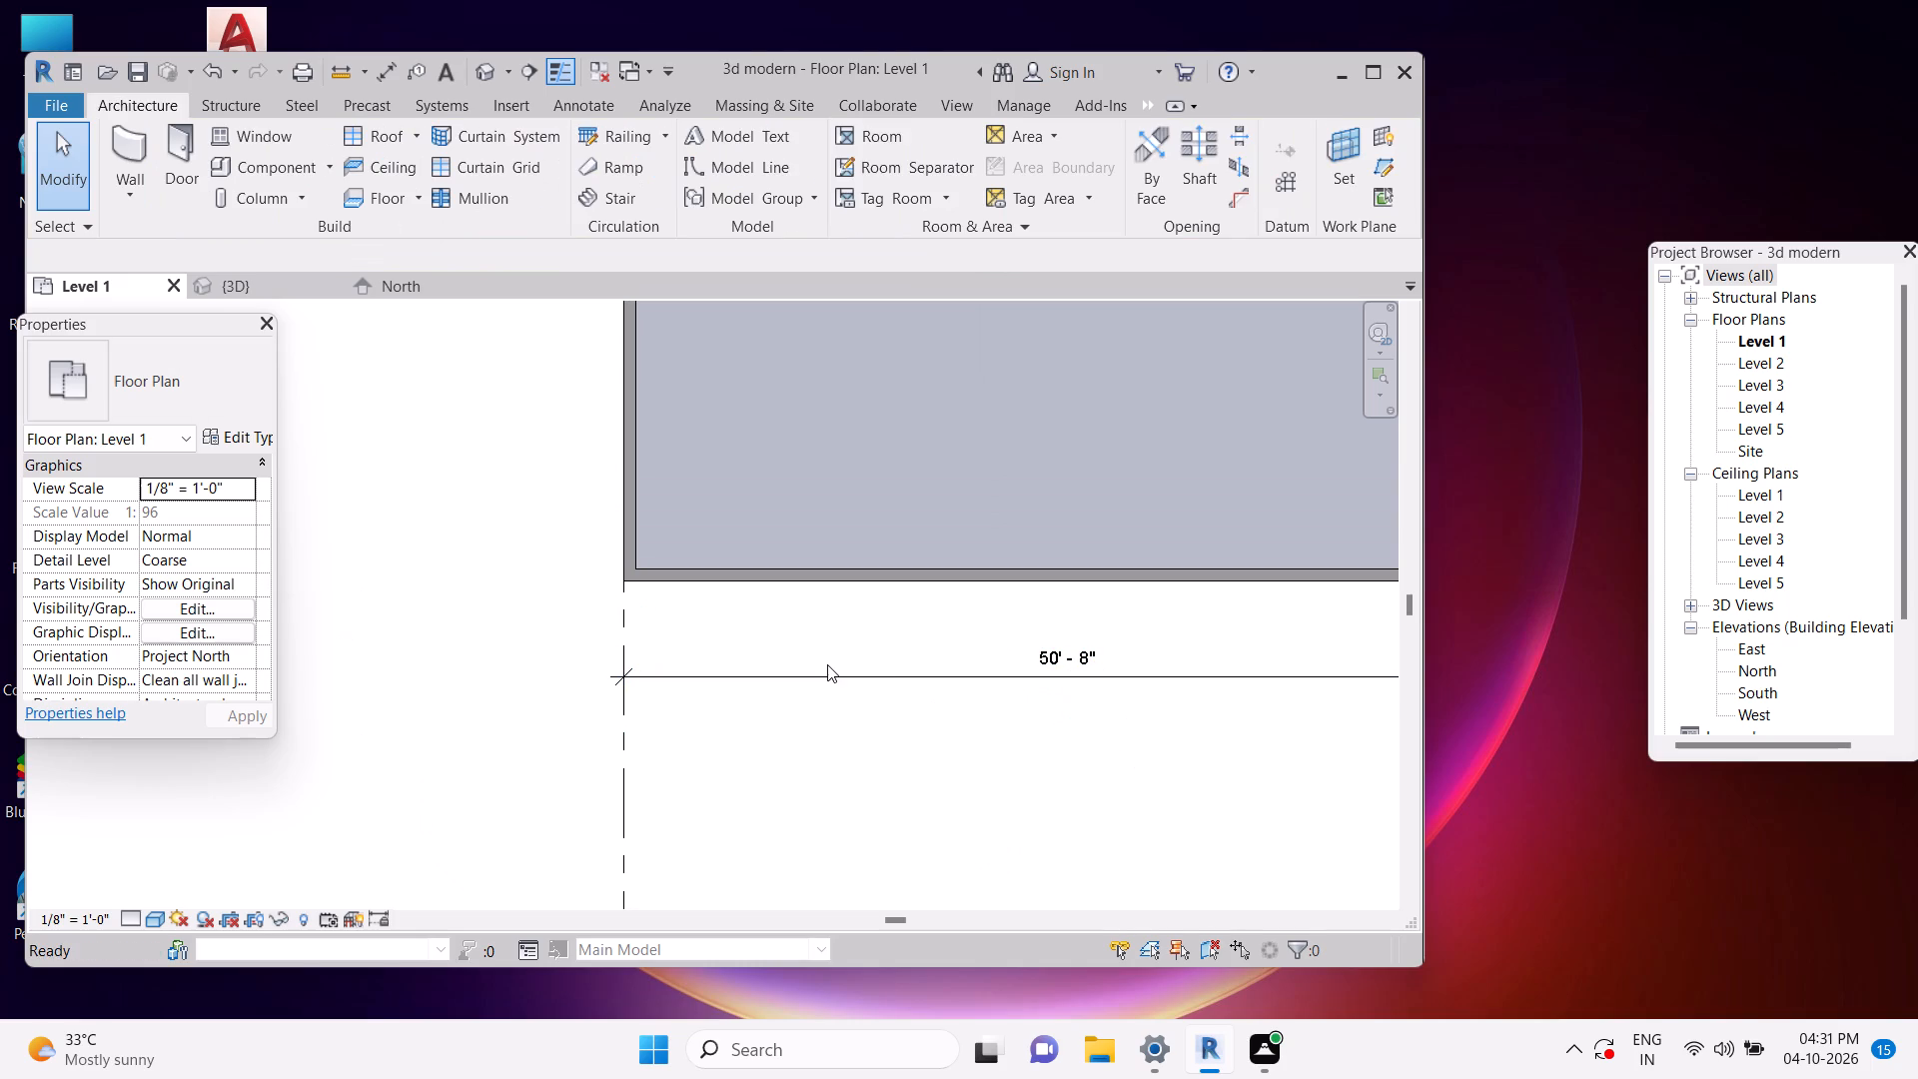
# Set the grid line's distance to the right wall's outer face to 50'.
pyautogui.press('1')
pyautogui.click(633, 637)
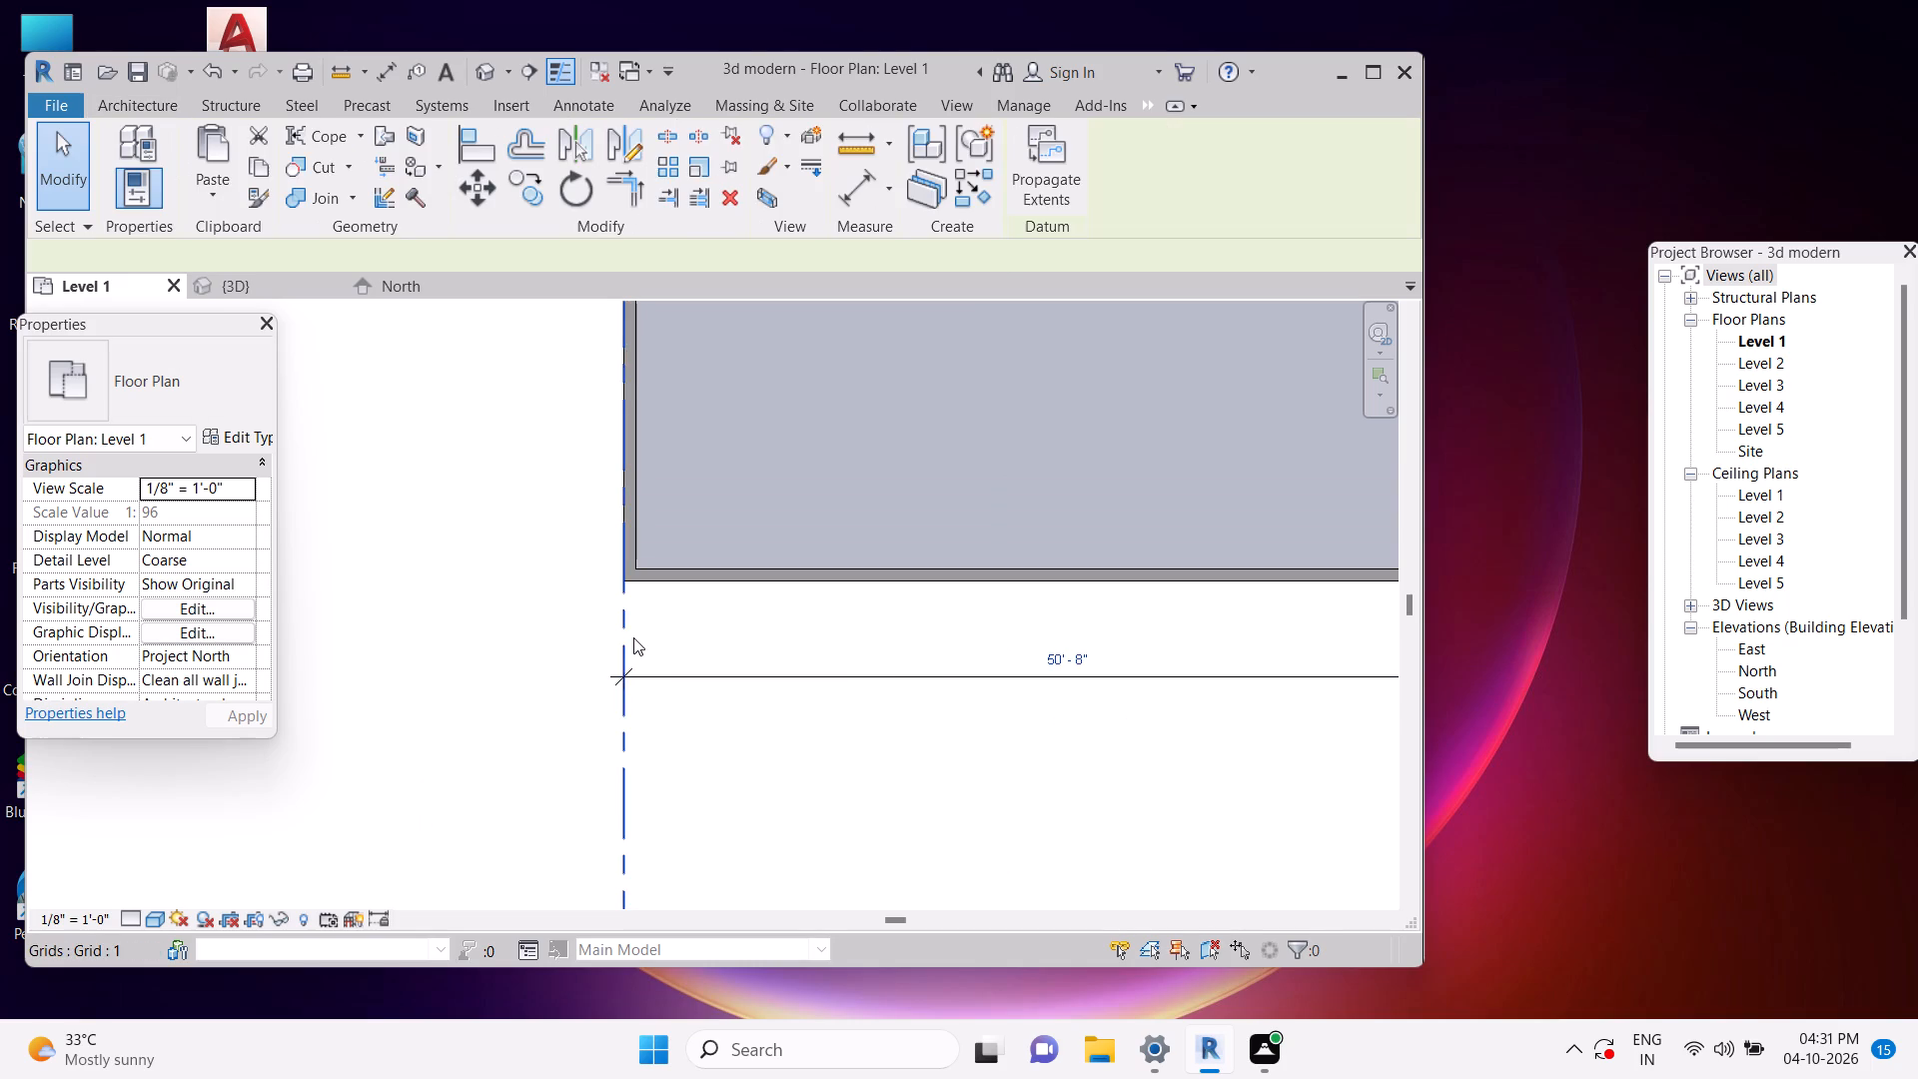
pyautogui.click(1053, 655)
pyautogui.write("50'")
pyautogui.press('Return')
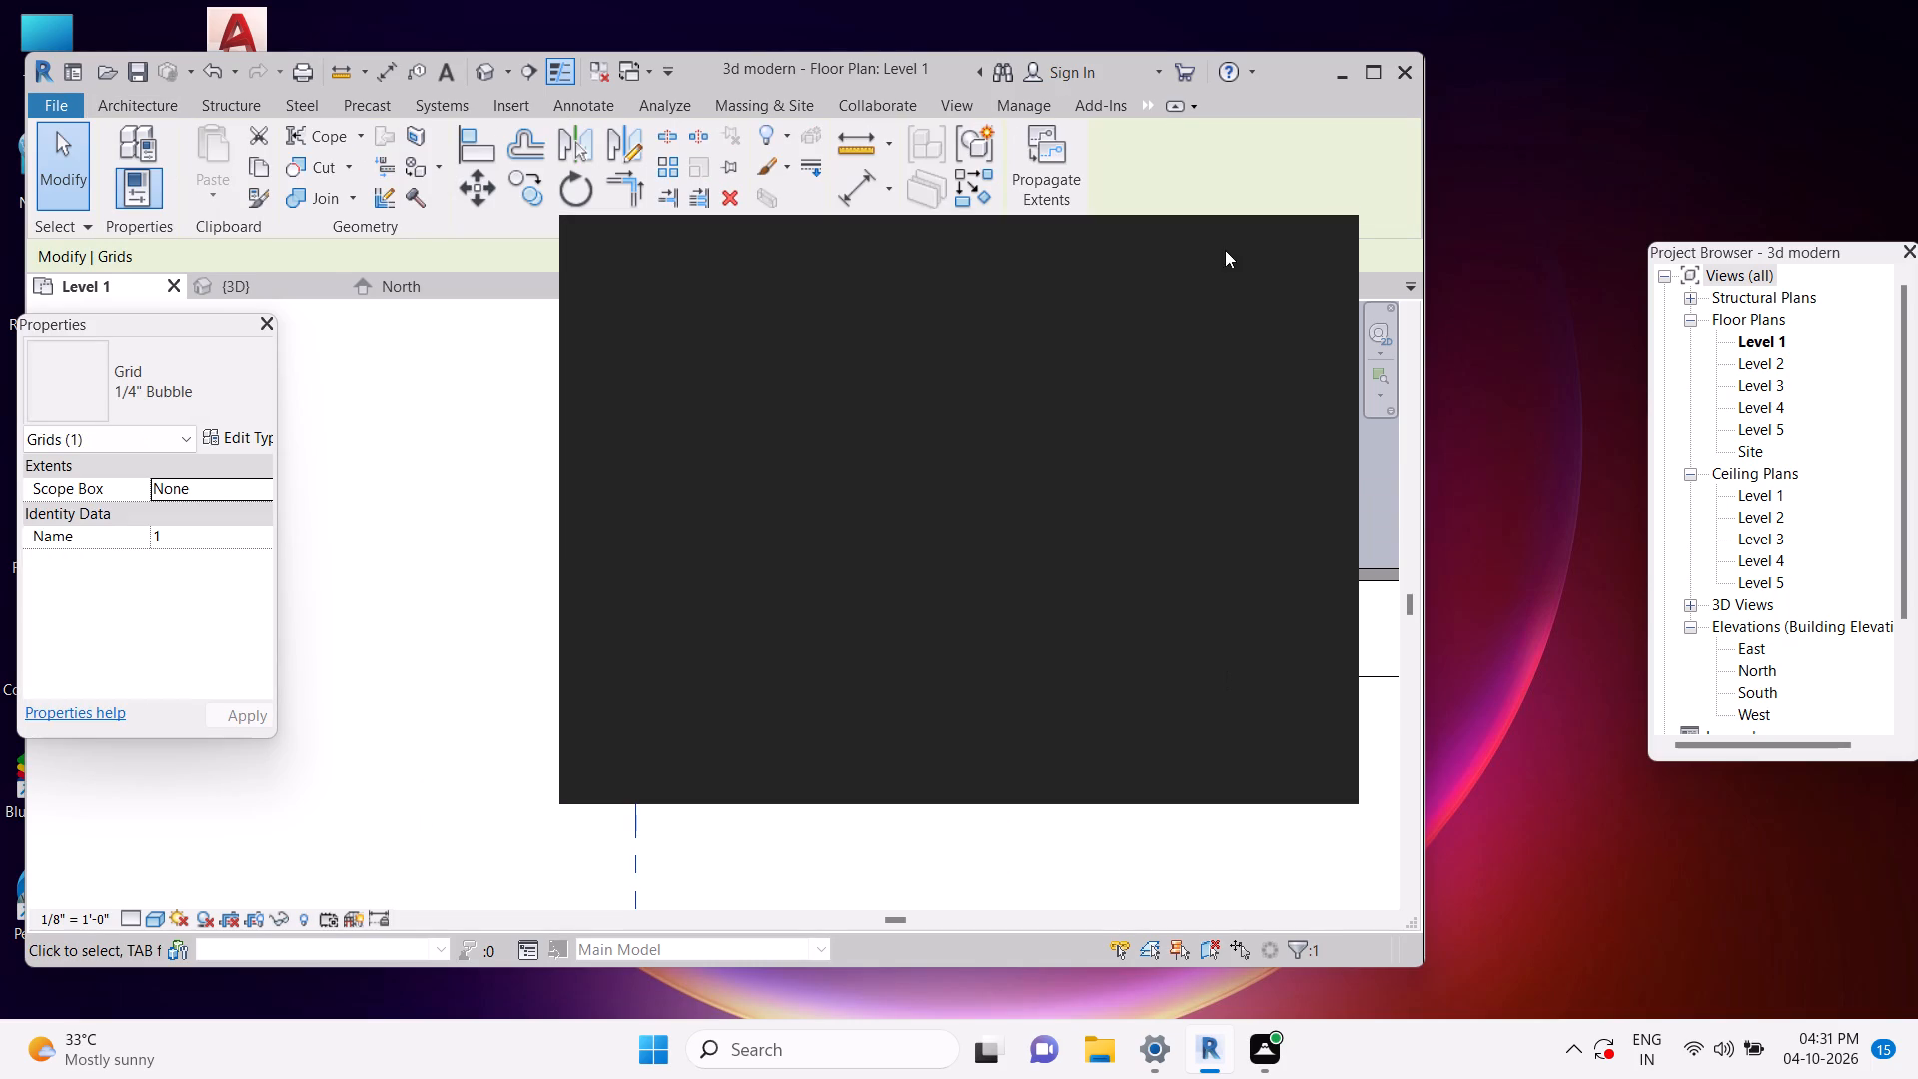
pyautogui.click(1327, 238)
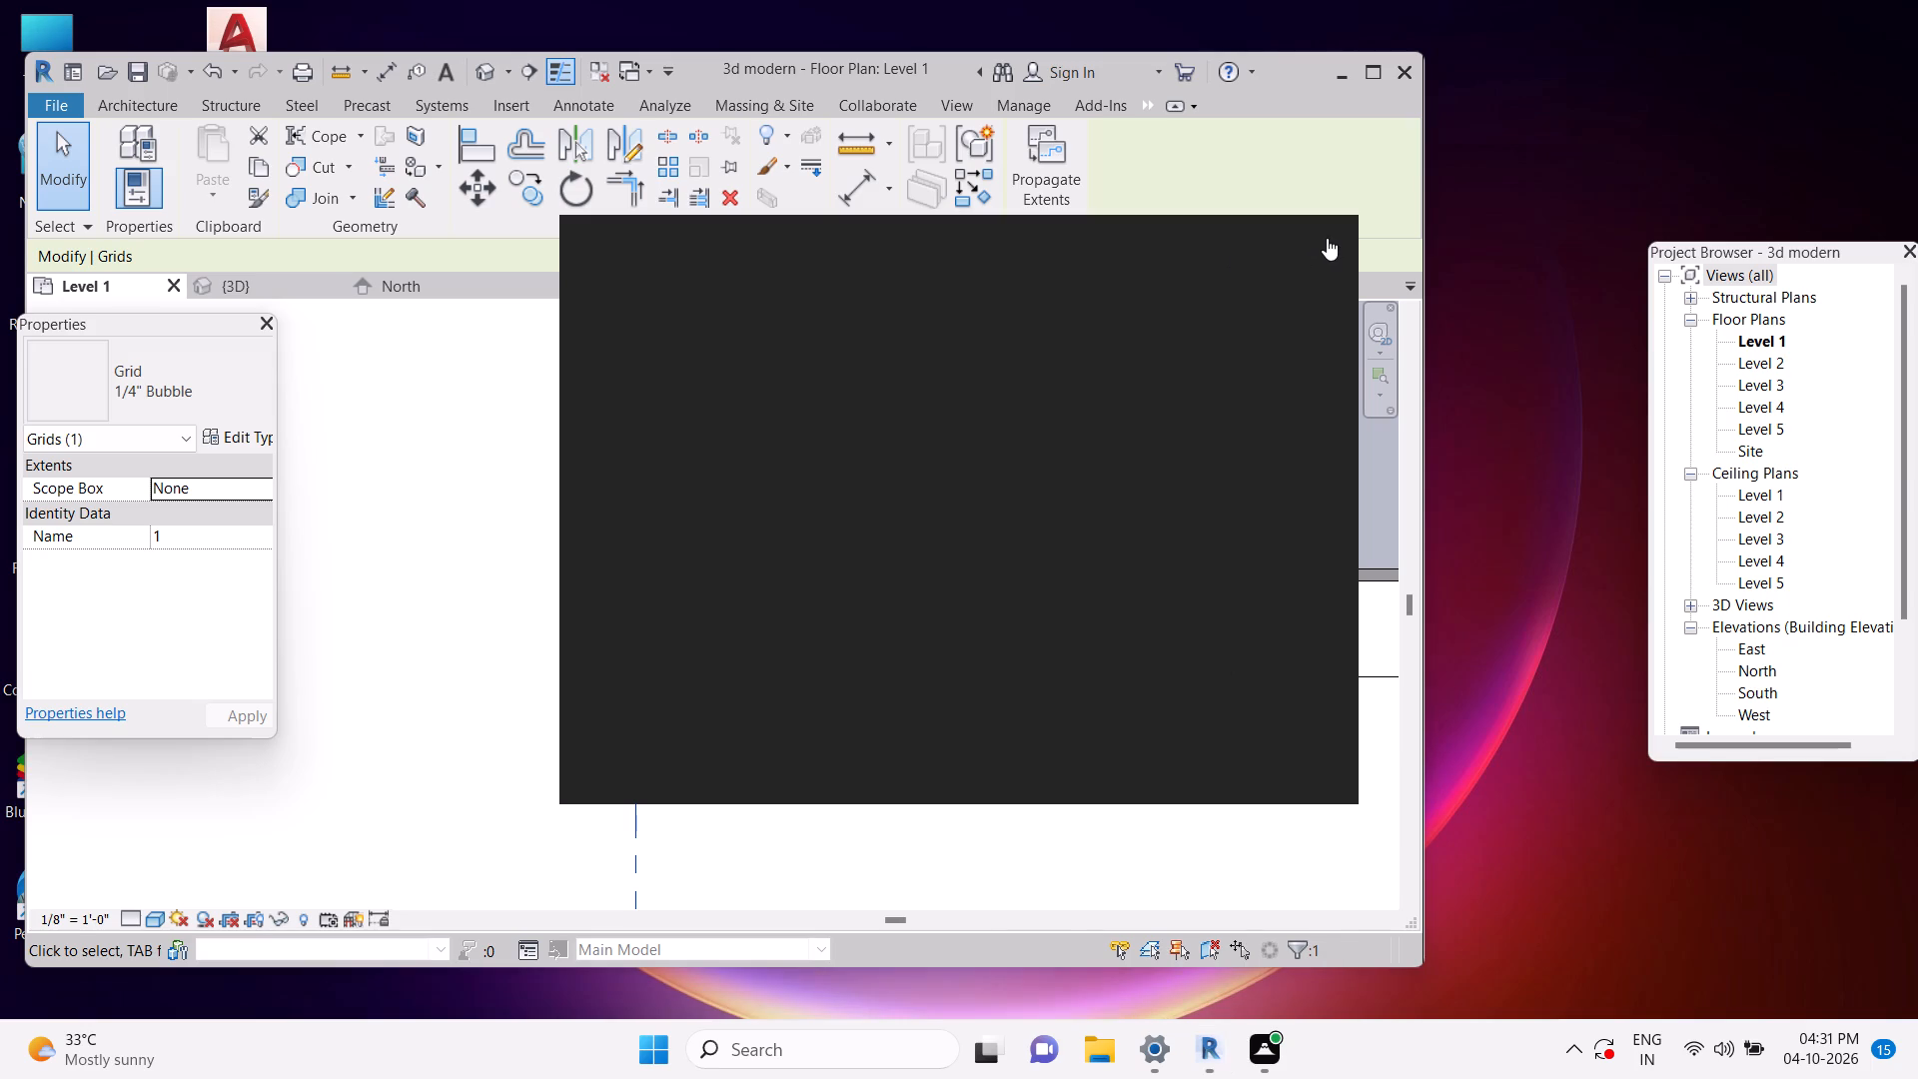
pyautogui.press('Escape')
pyautogui.press('Escape')
pyautogui.press('Escape')
# Align the left wall's outer face to the vertical grid line.
pyautogui.scroll(4, 626, 560)
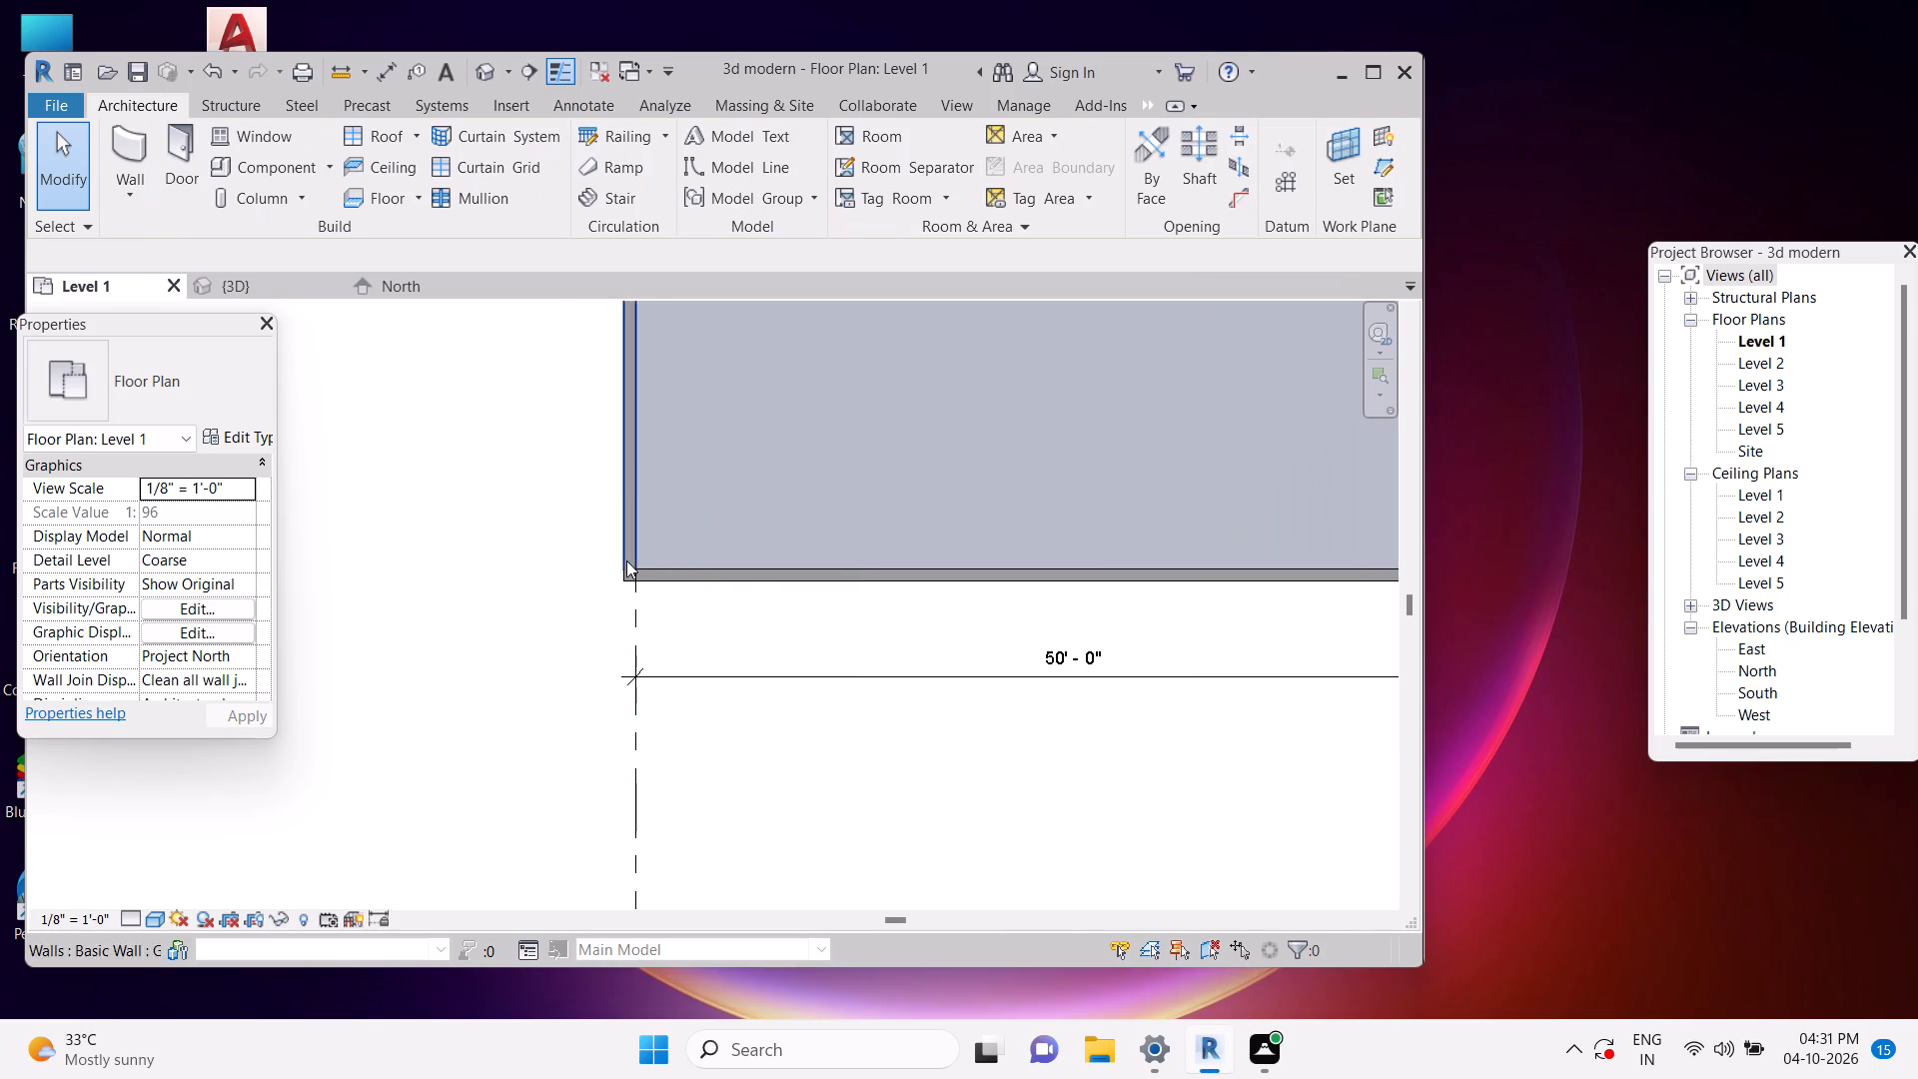
pyautogui.scroll(5, 626, 560)
pyautogui.press('Escape')
pyautogui.press('Escape')
pyautogui.press('Escape')
pyautogui.press('Escape')
pyautogui.press('Escape')
pyautogui.press('Escape')
pyautogui.scroll(5, 612, 600)
pyautogui.press('Escape')
pyautogui.press('Escape')
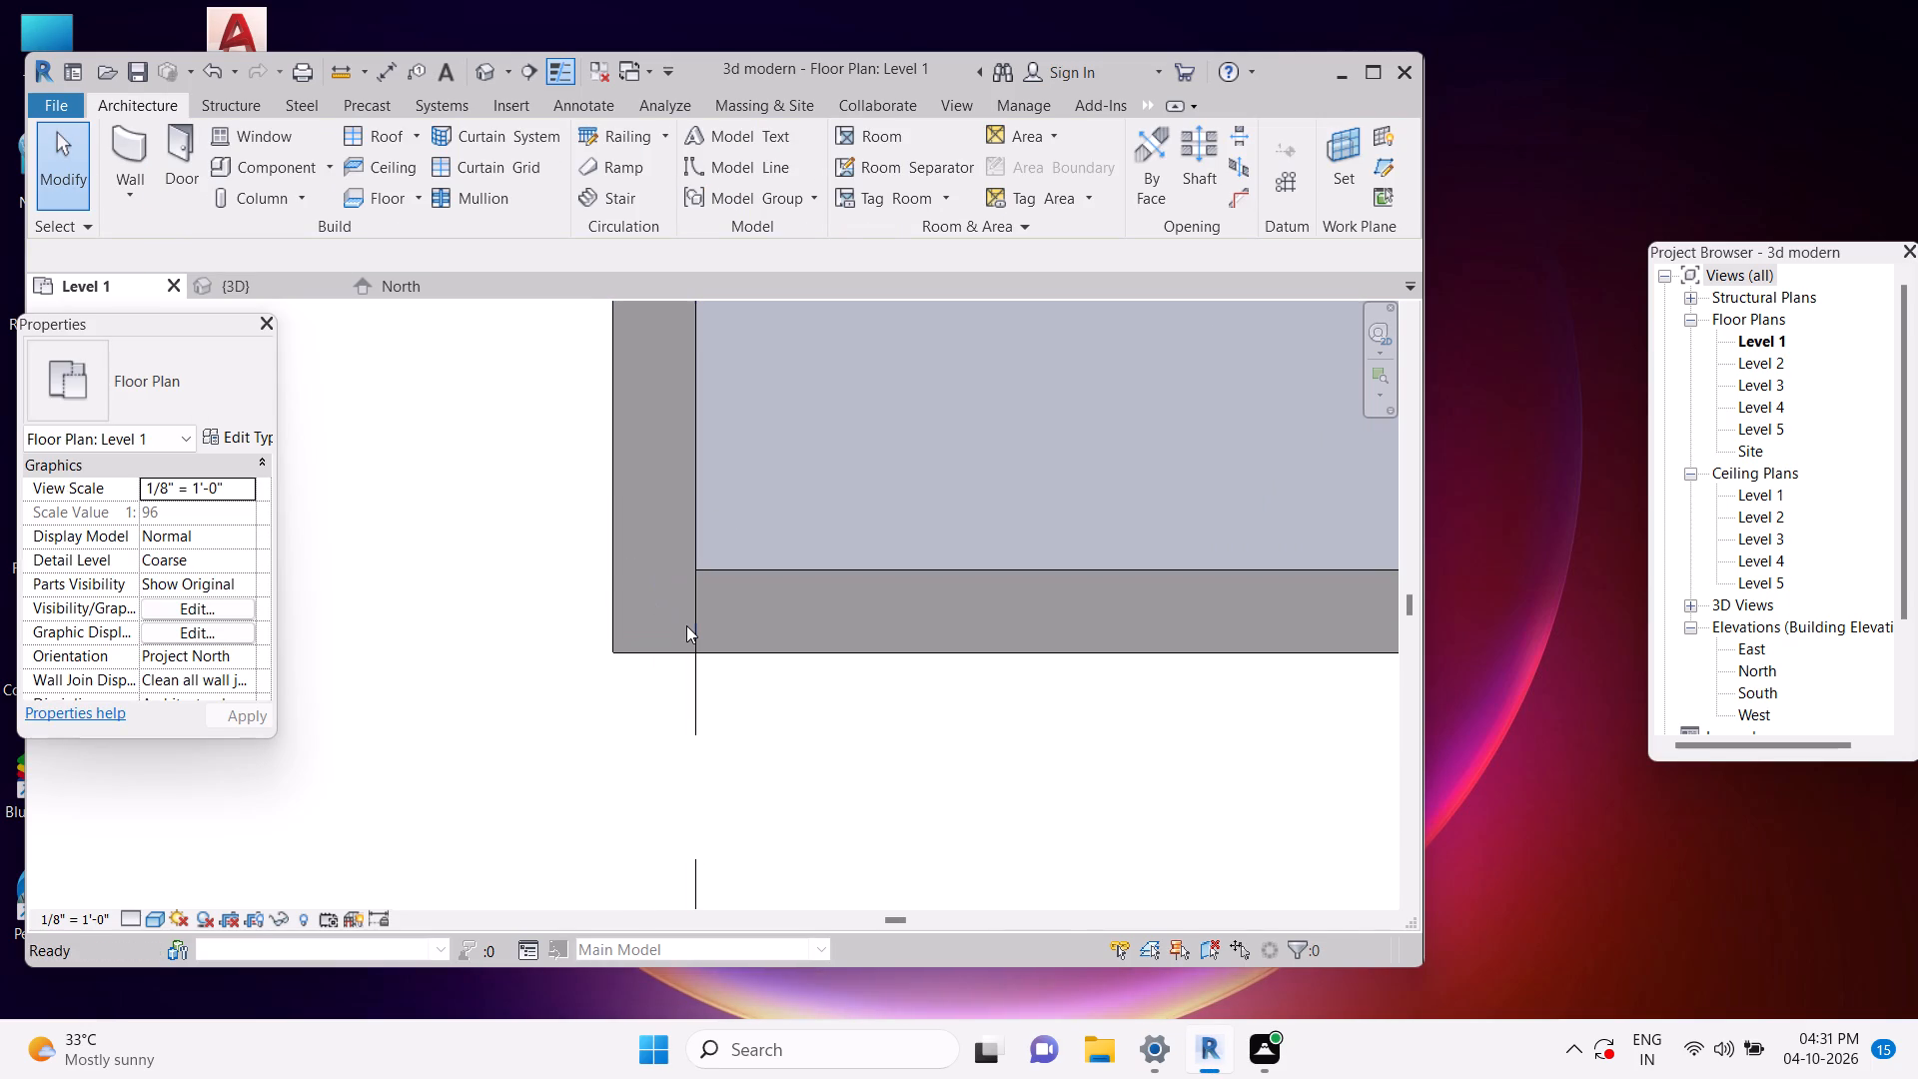
pyautogui.press('a')
pyautogui.press('l')
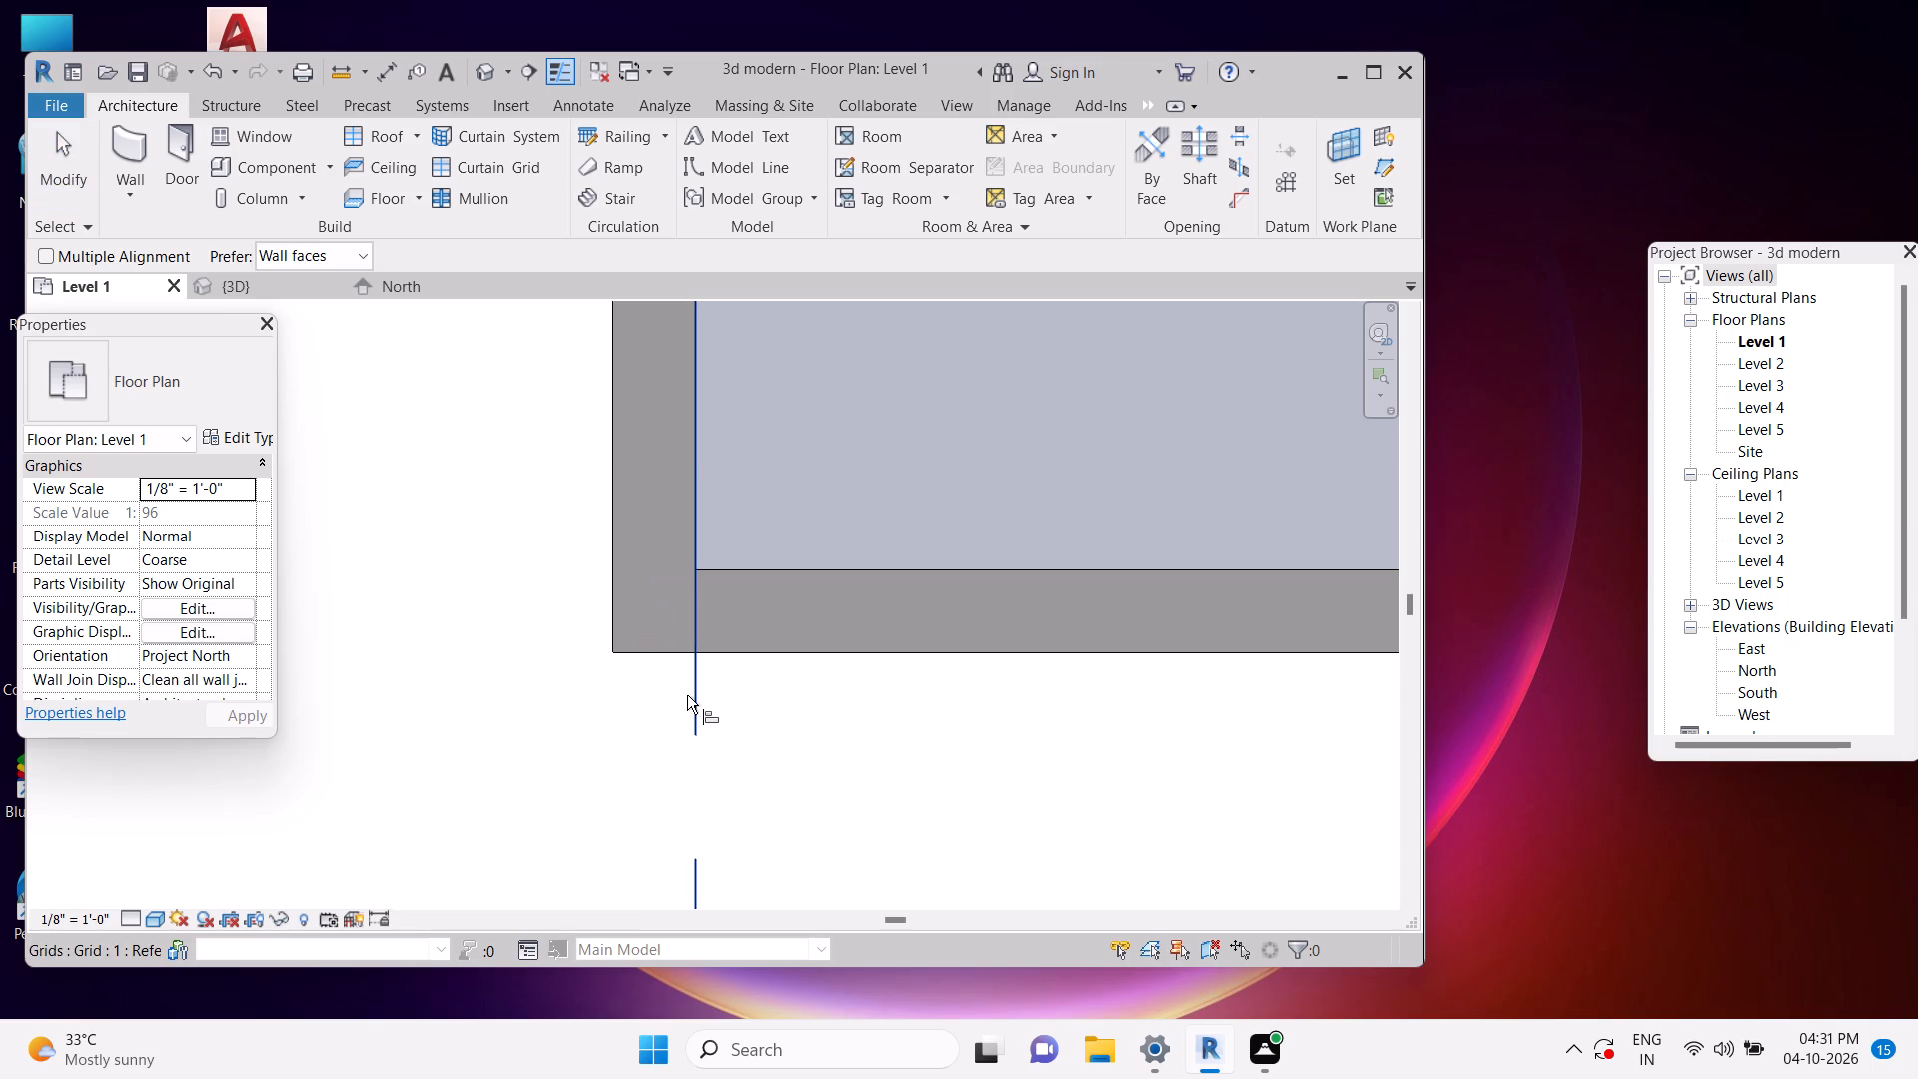
pyautogui.click(689, 693)
pyautogui.click(612, 533)
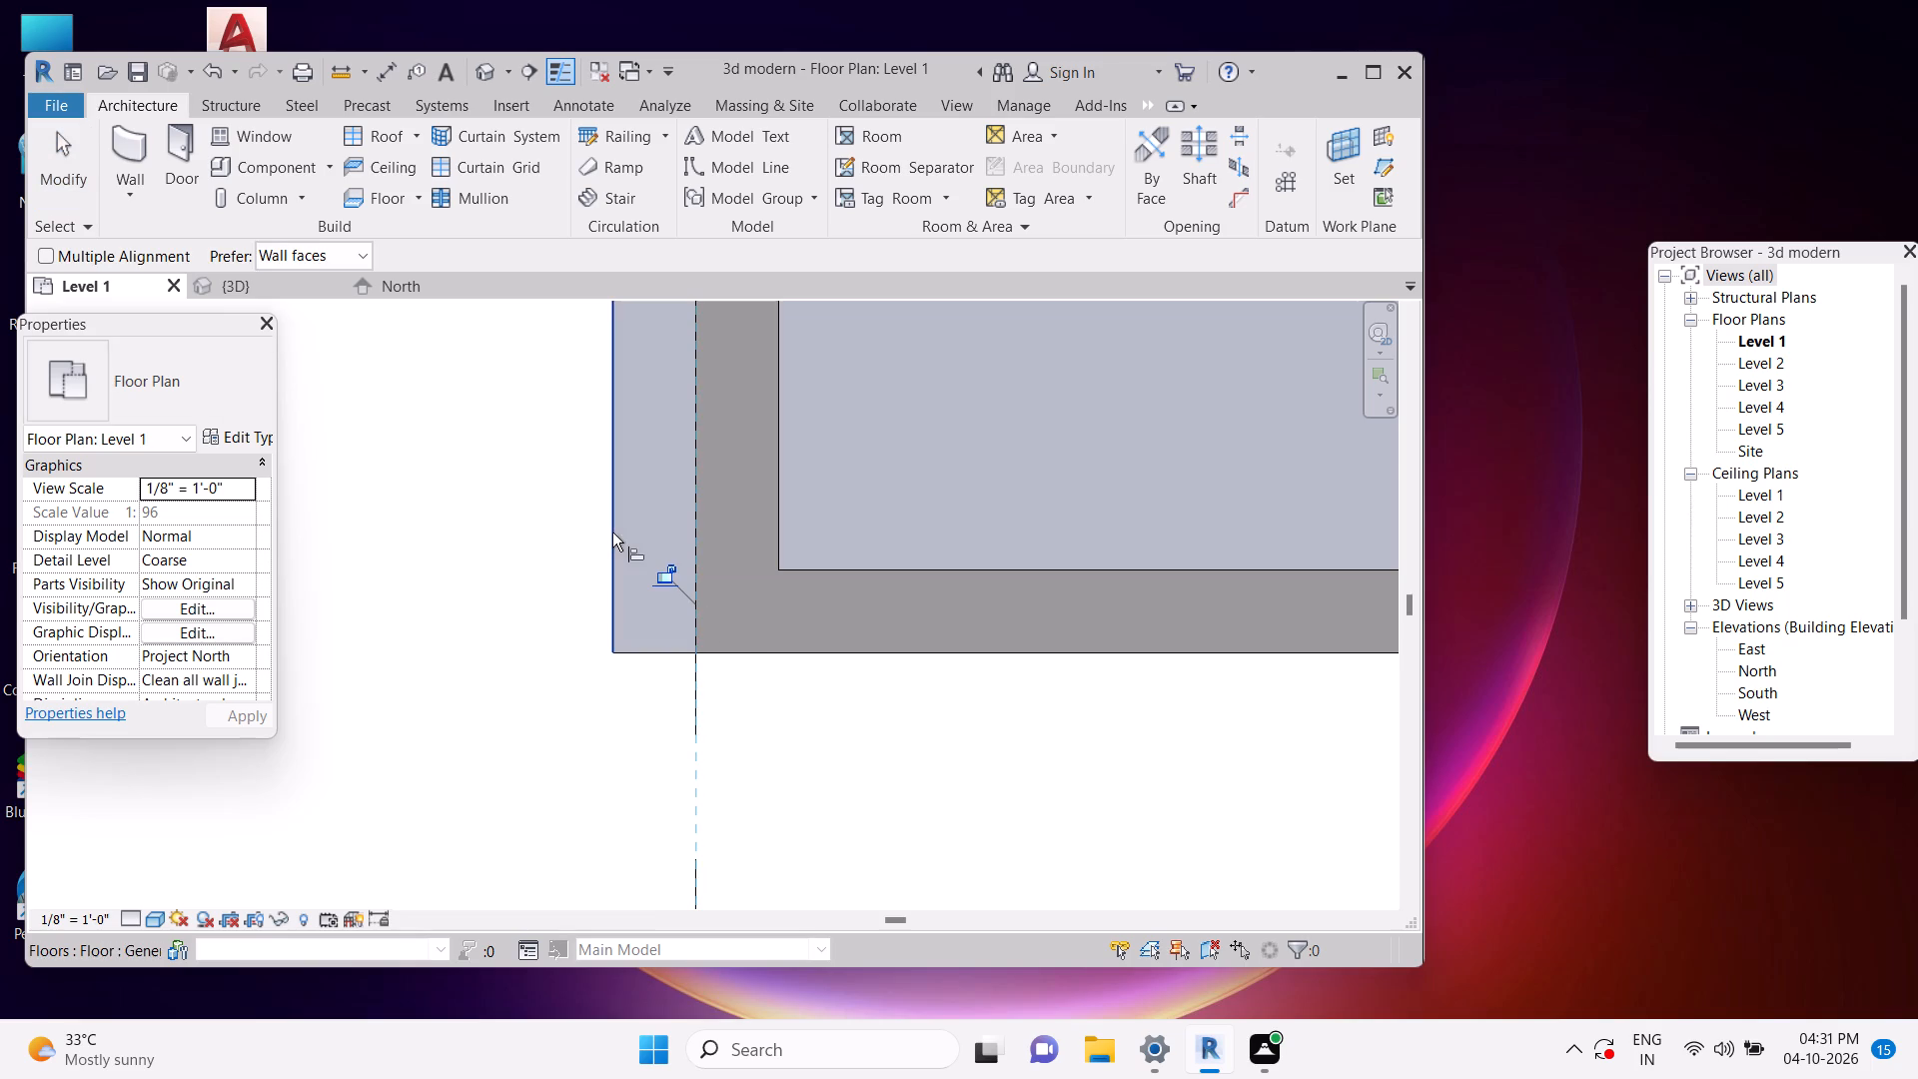
pyautogui.click(611, 510)
pyautogui.press('Escape')
pyautogui.press('Escape')
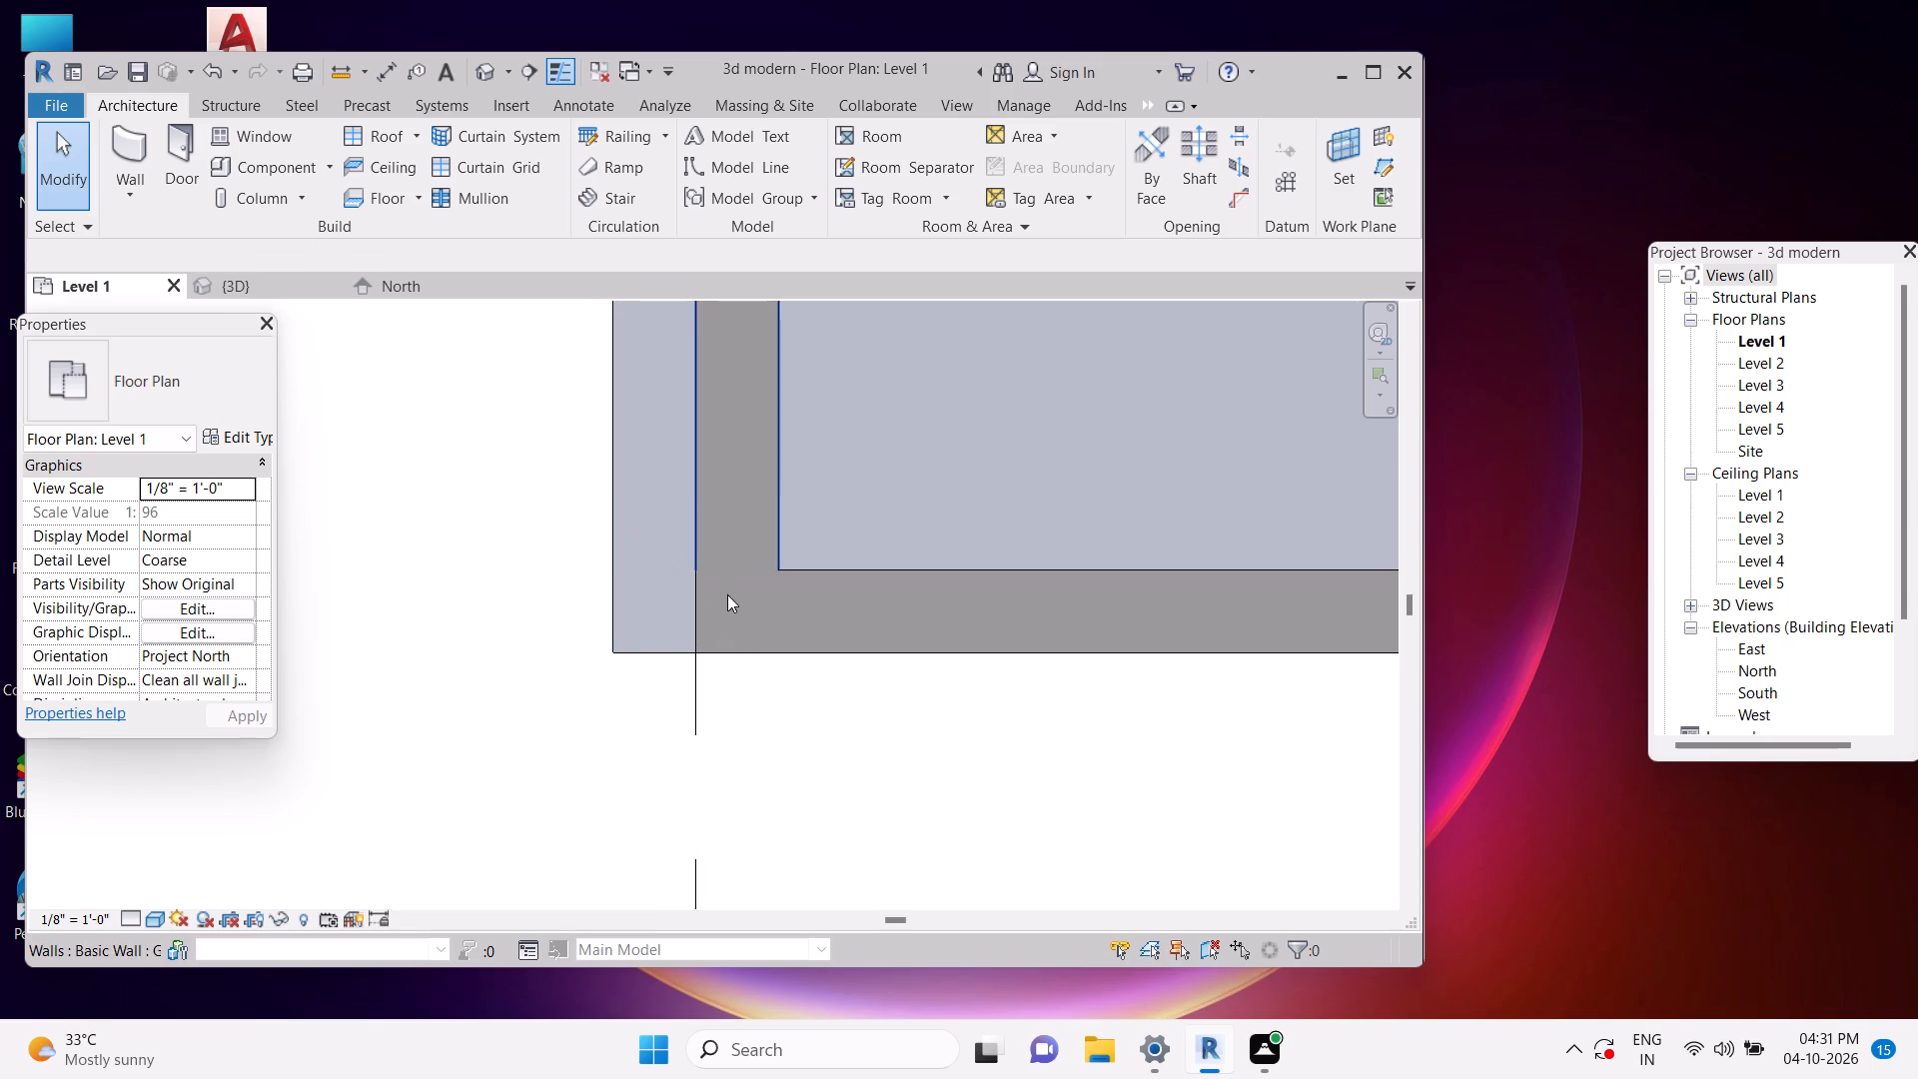
# Align the floor's left edge to the grid line at the left wall's outer face.
pyautogui.press('a')
pyautogui.press('l')
pyautogui.click(691, 512)
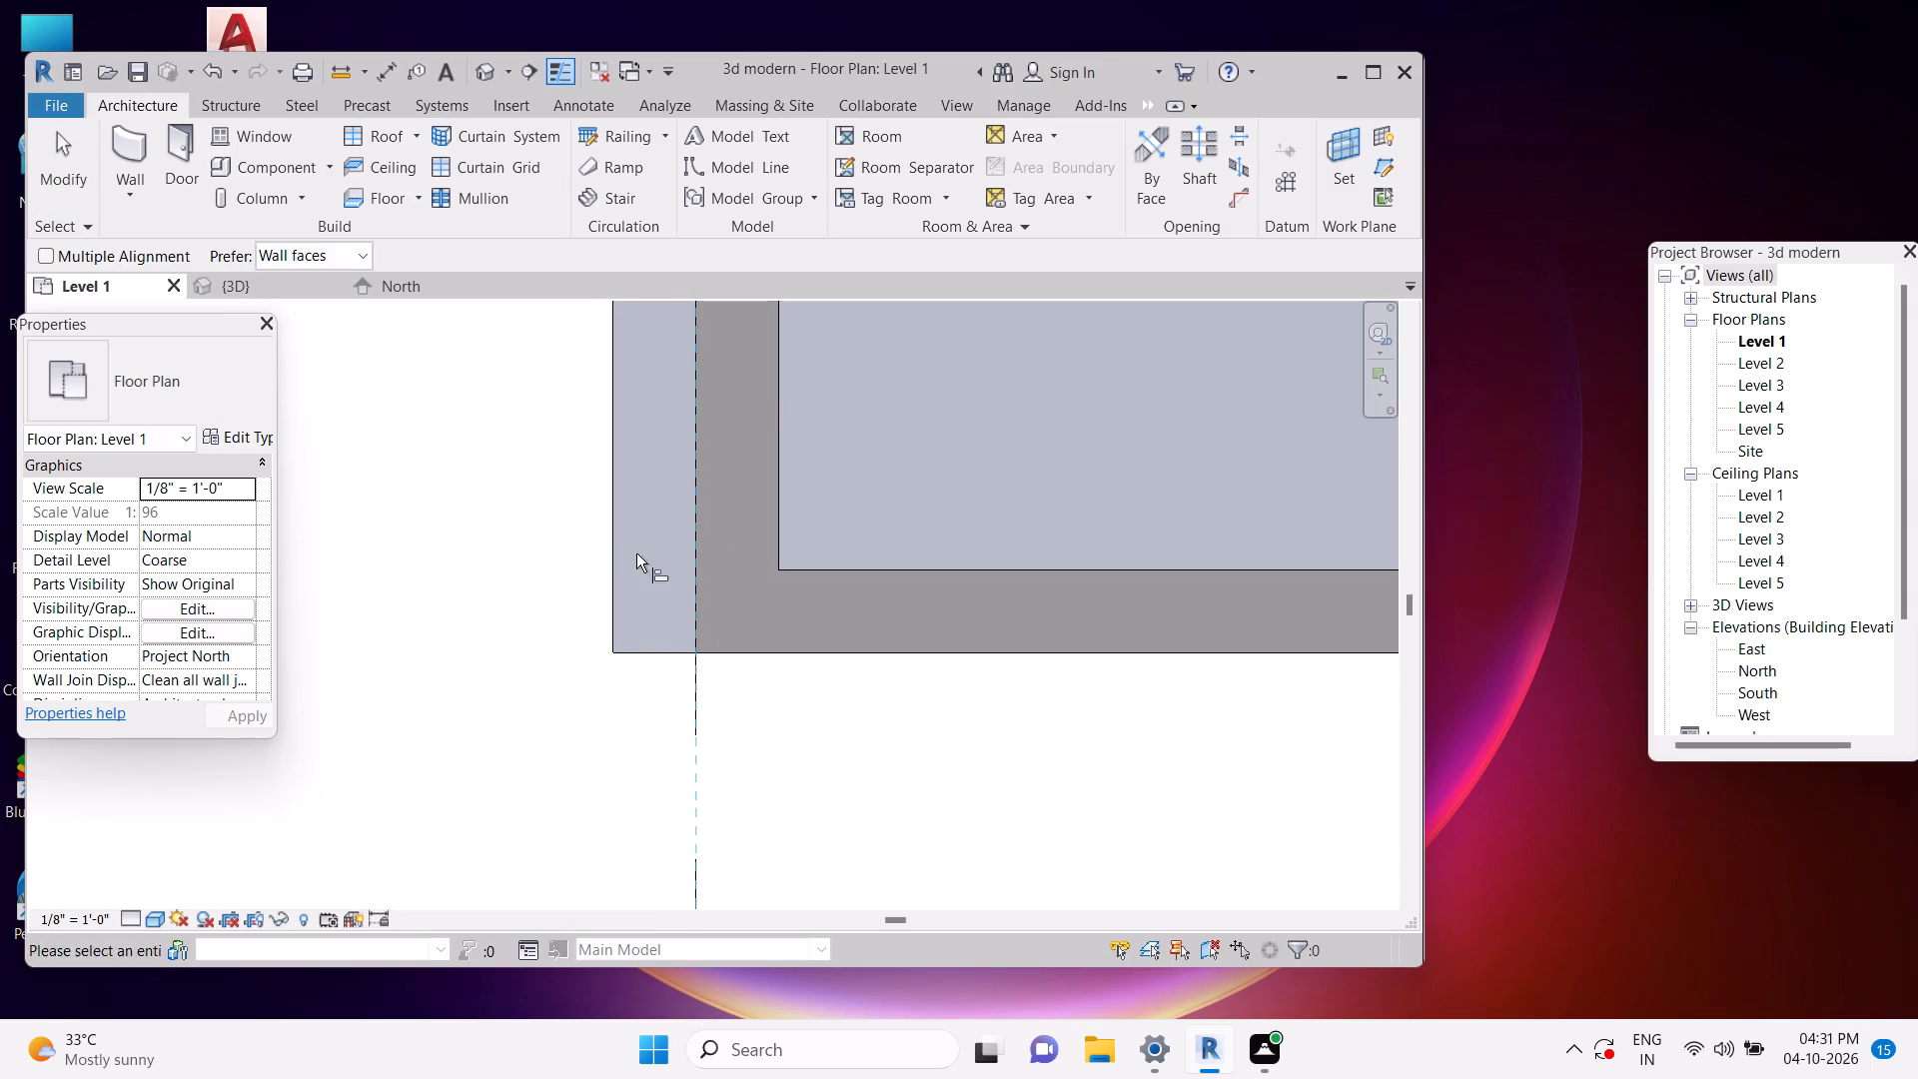
pyautogui.click(612, 542)
pyautogui.scroll(-17, 775, 575)
pyautogui.press('Escape')
pyautogui.press('Escape')
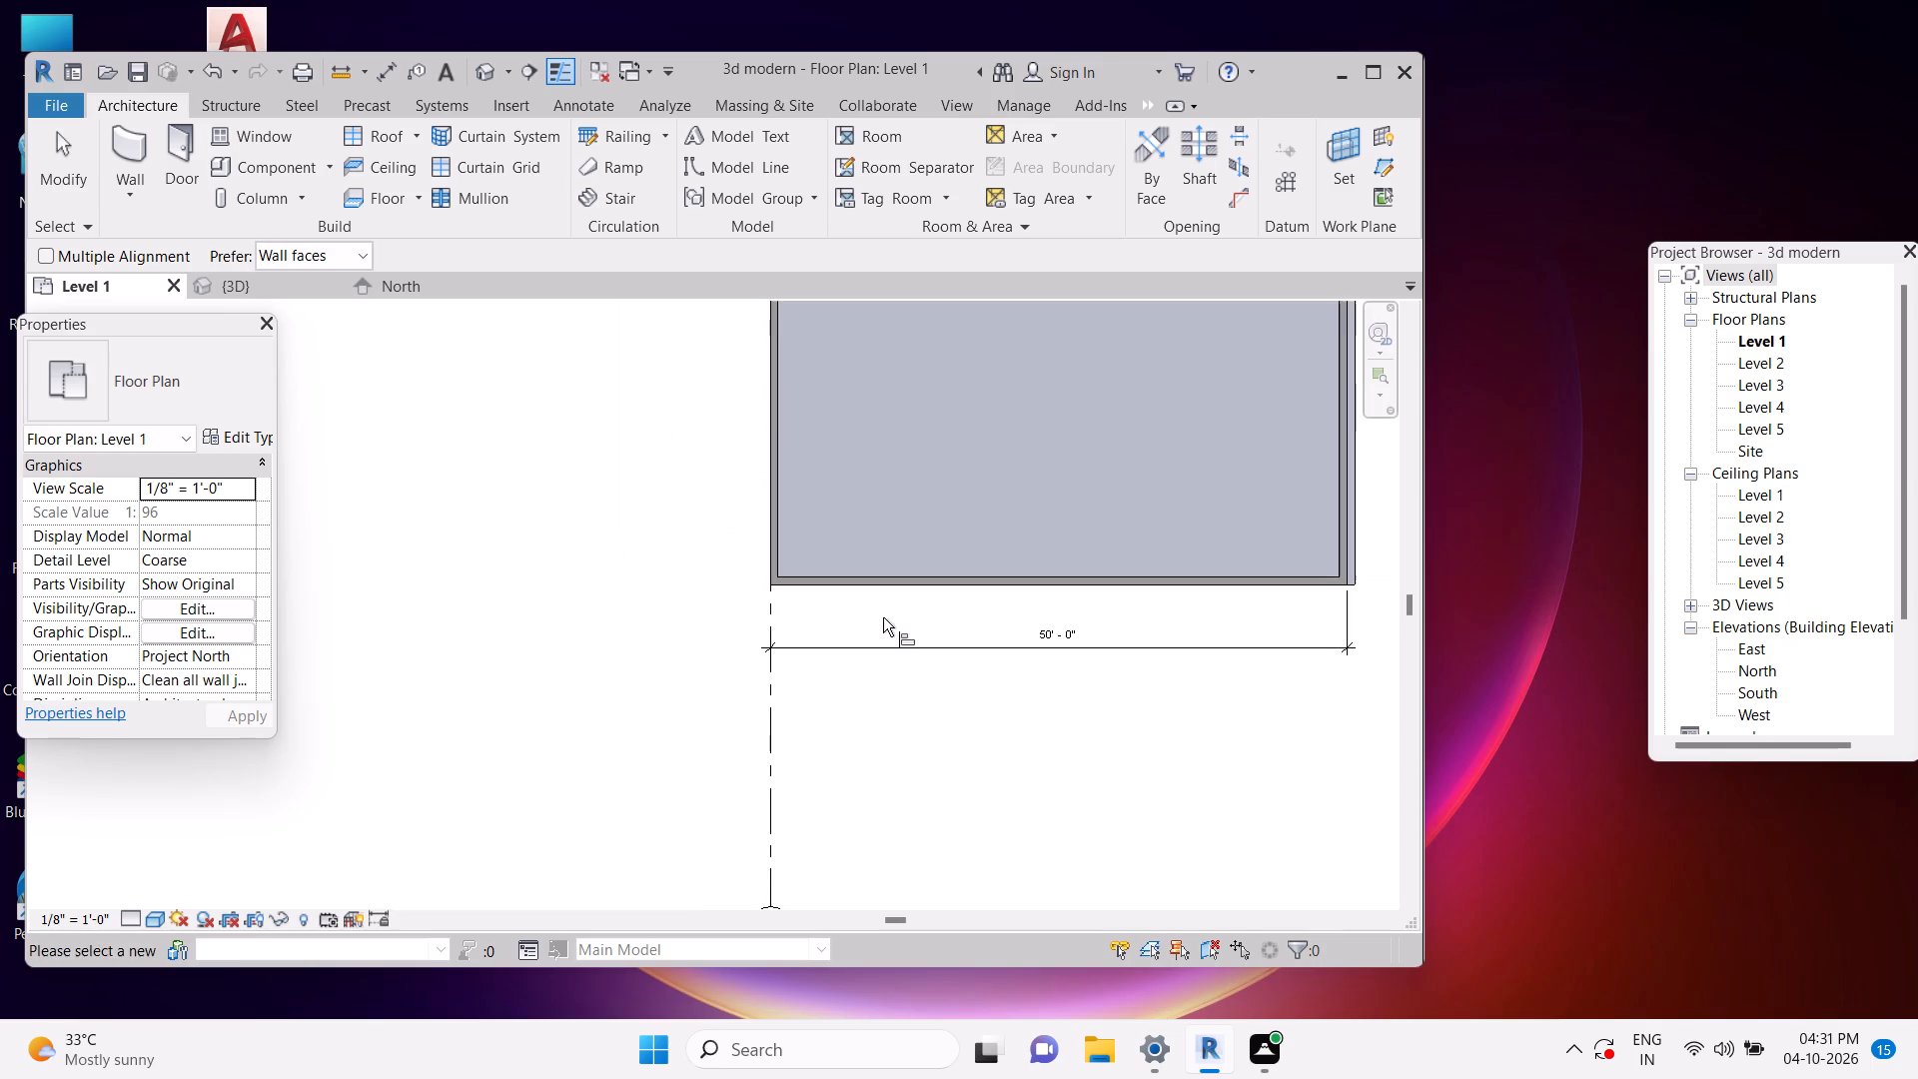
pyautogui.press('Escape')
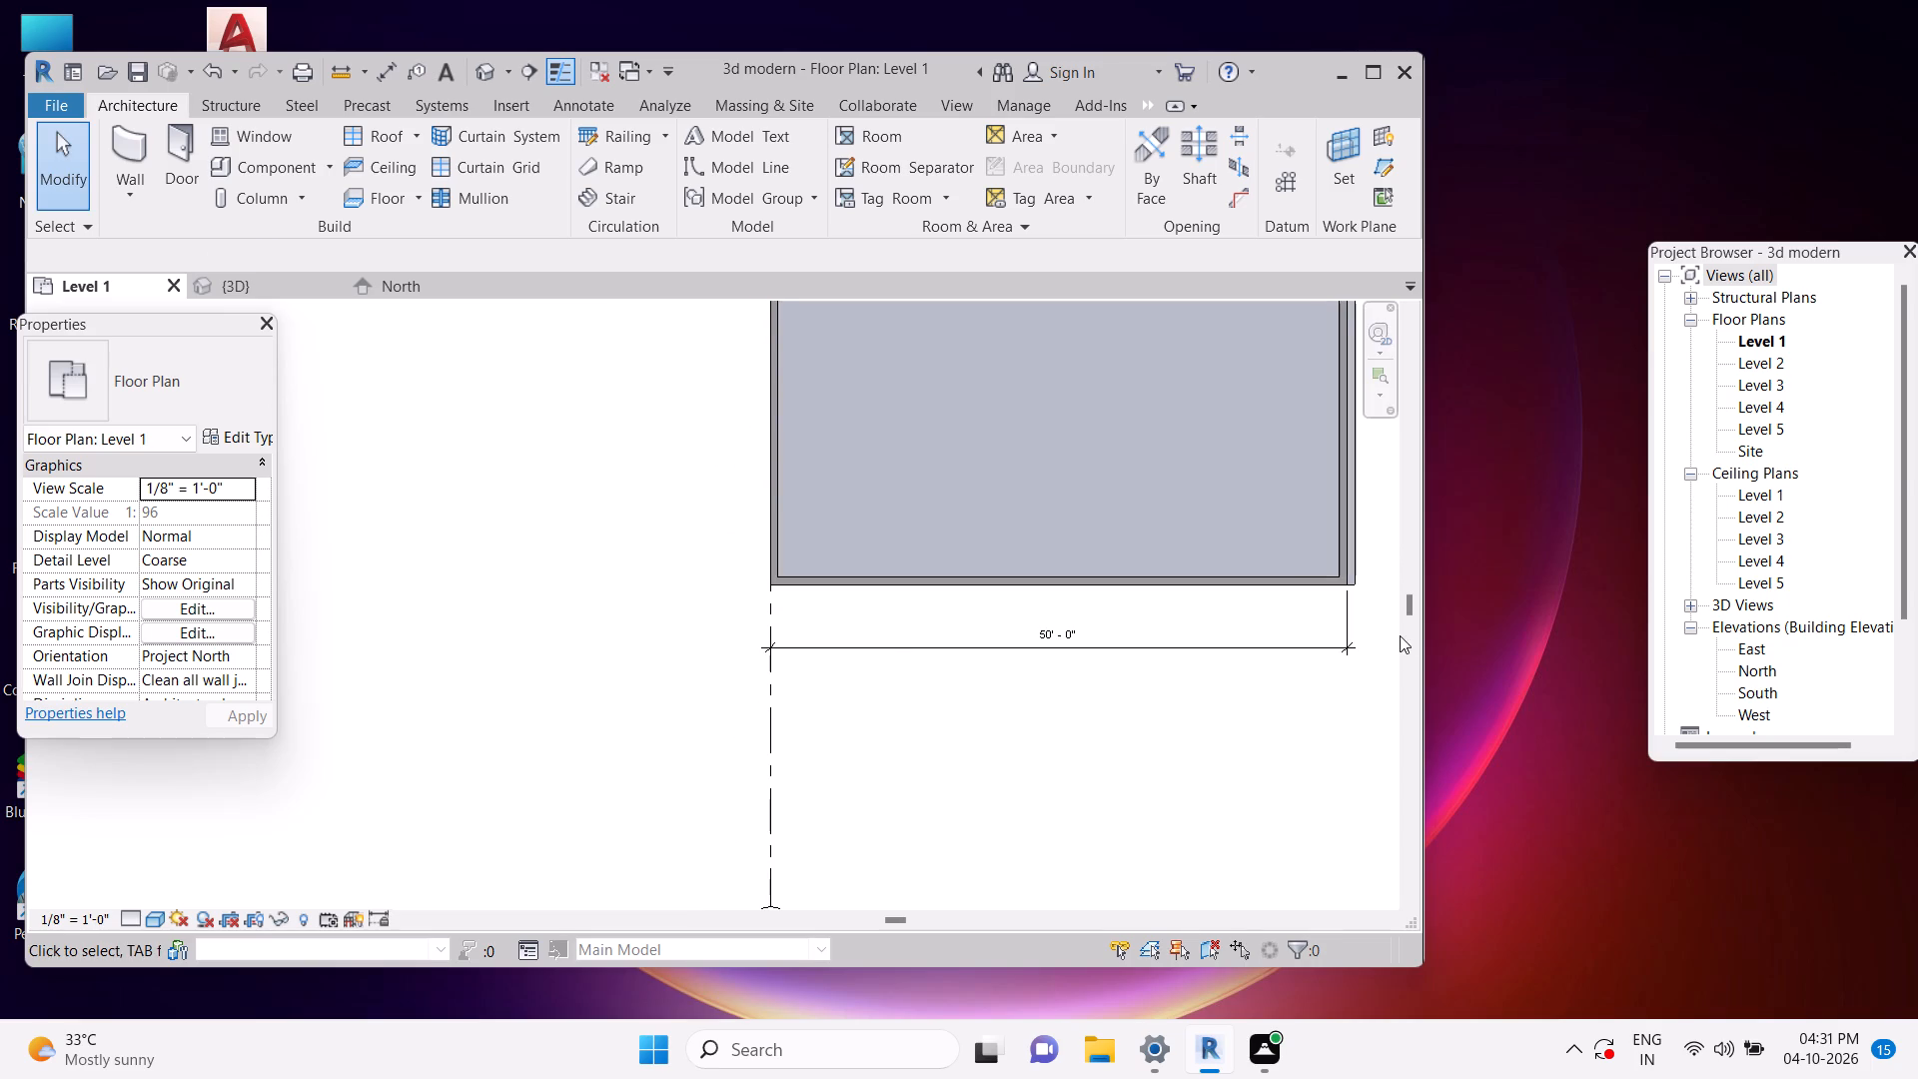
# Edit the floor boundary so its right edge aligns with the right wall's outer face, and finish the sketch.
pyautogui.scroll(5, 1326, 595)
pyautogui.click(1383, 558)
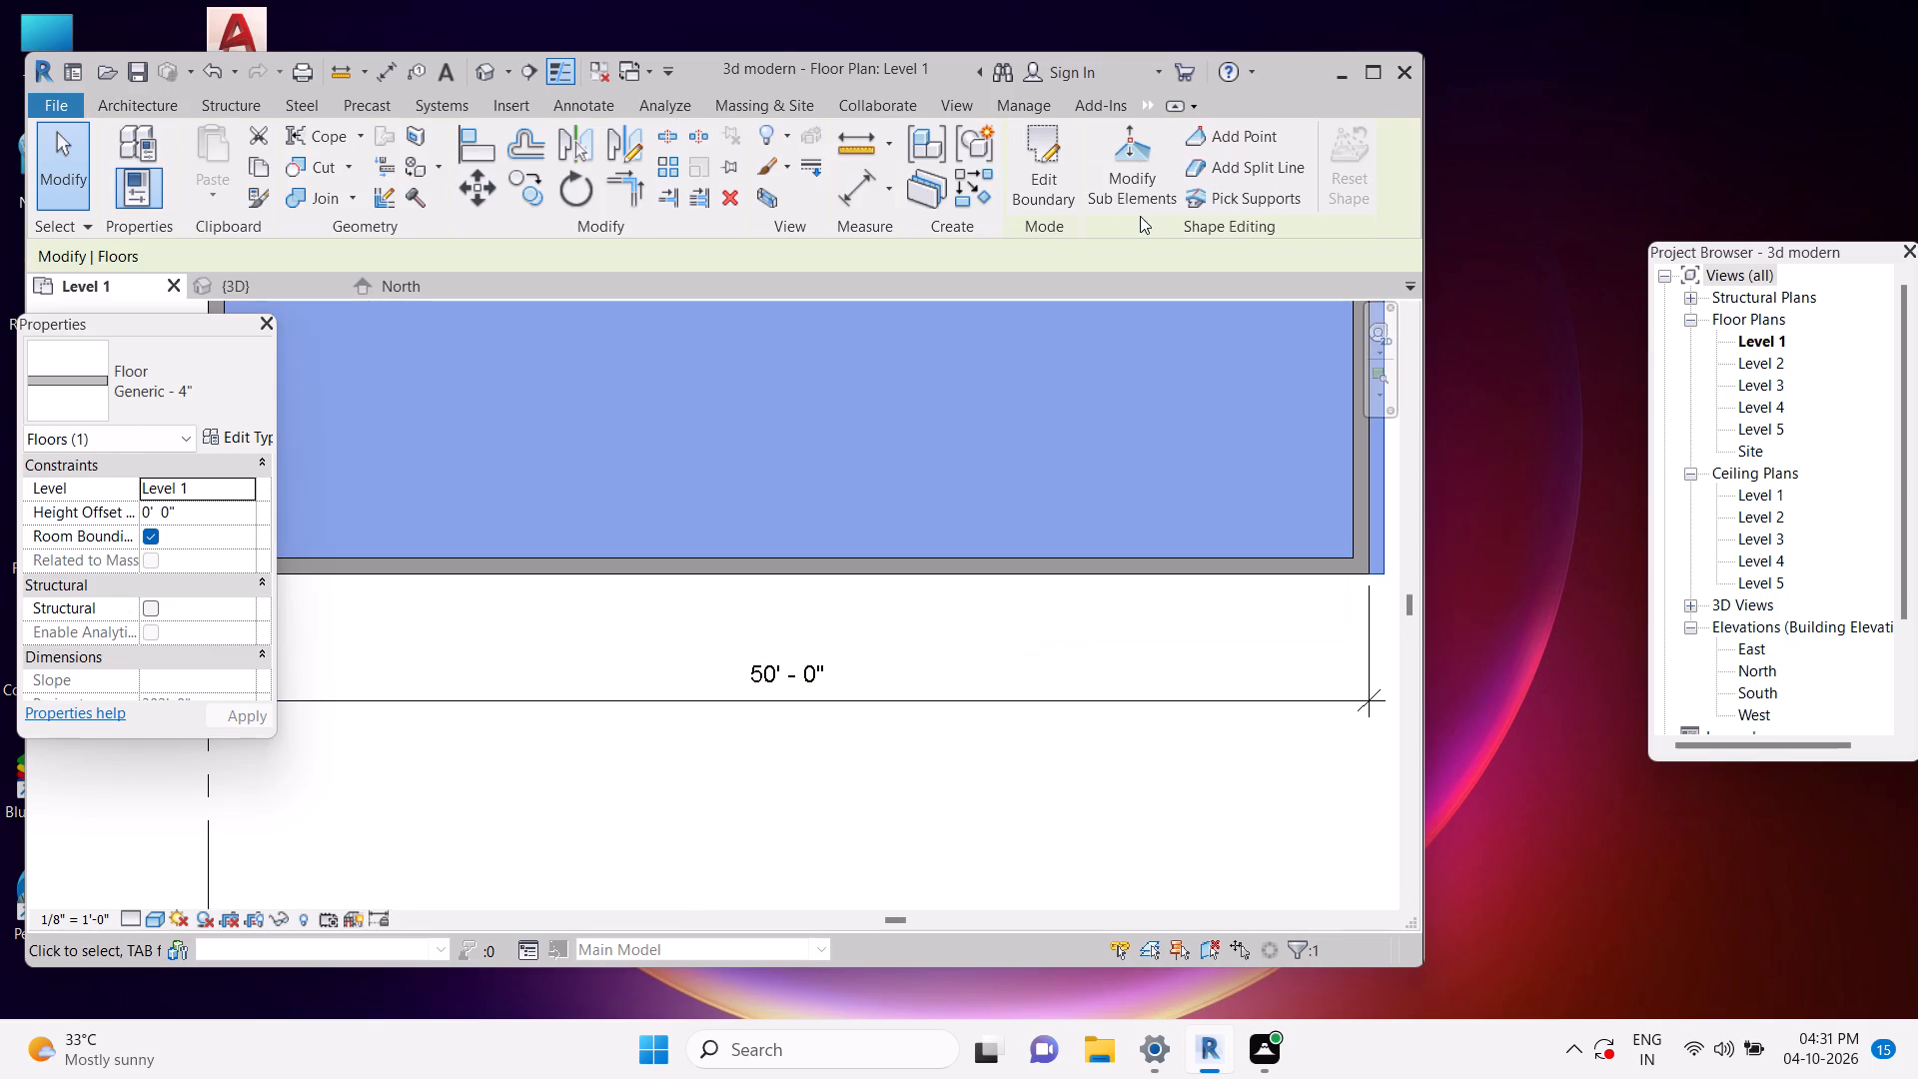
pyautogui.click(1035, 171)
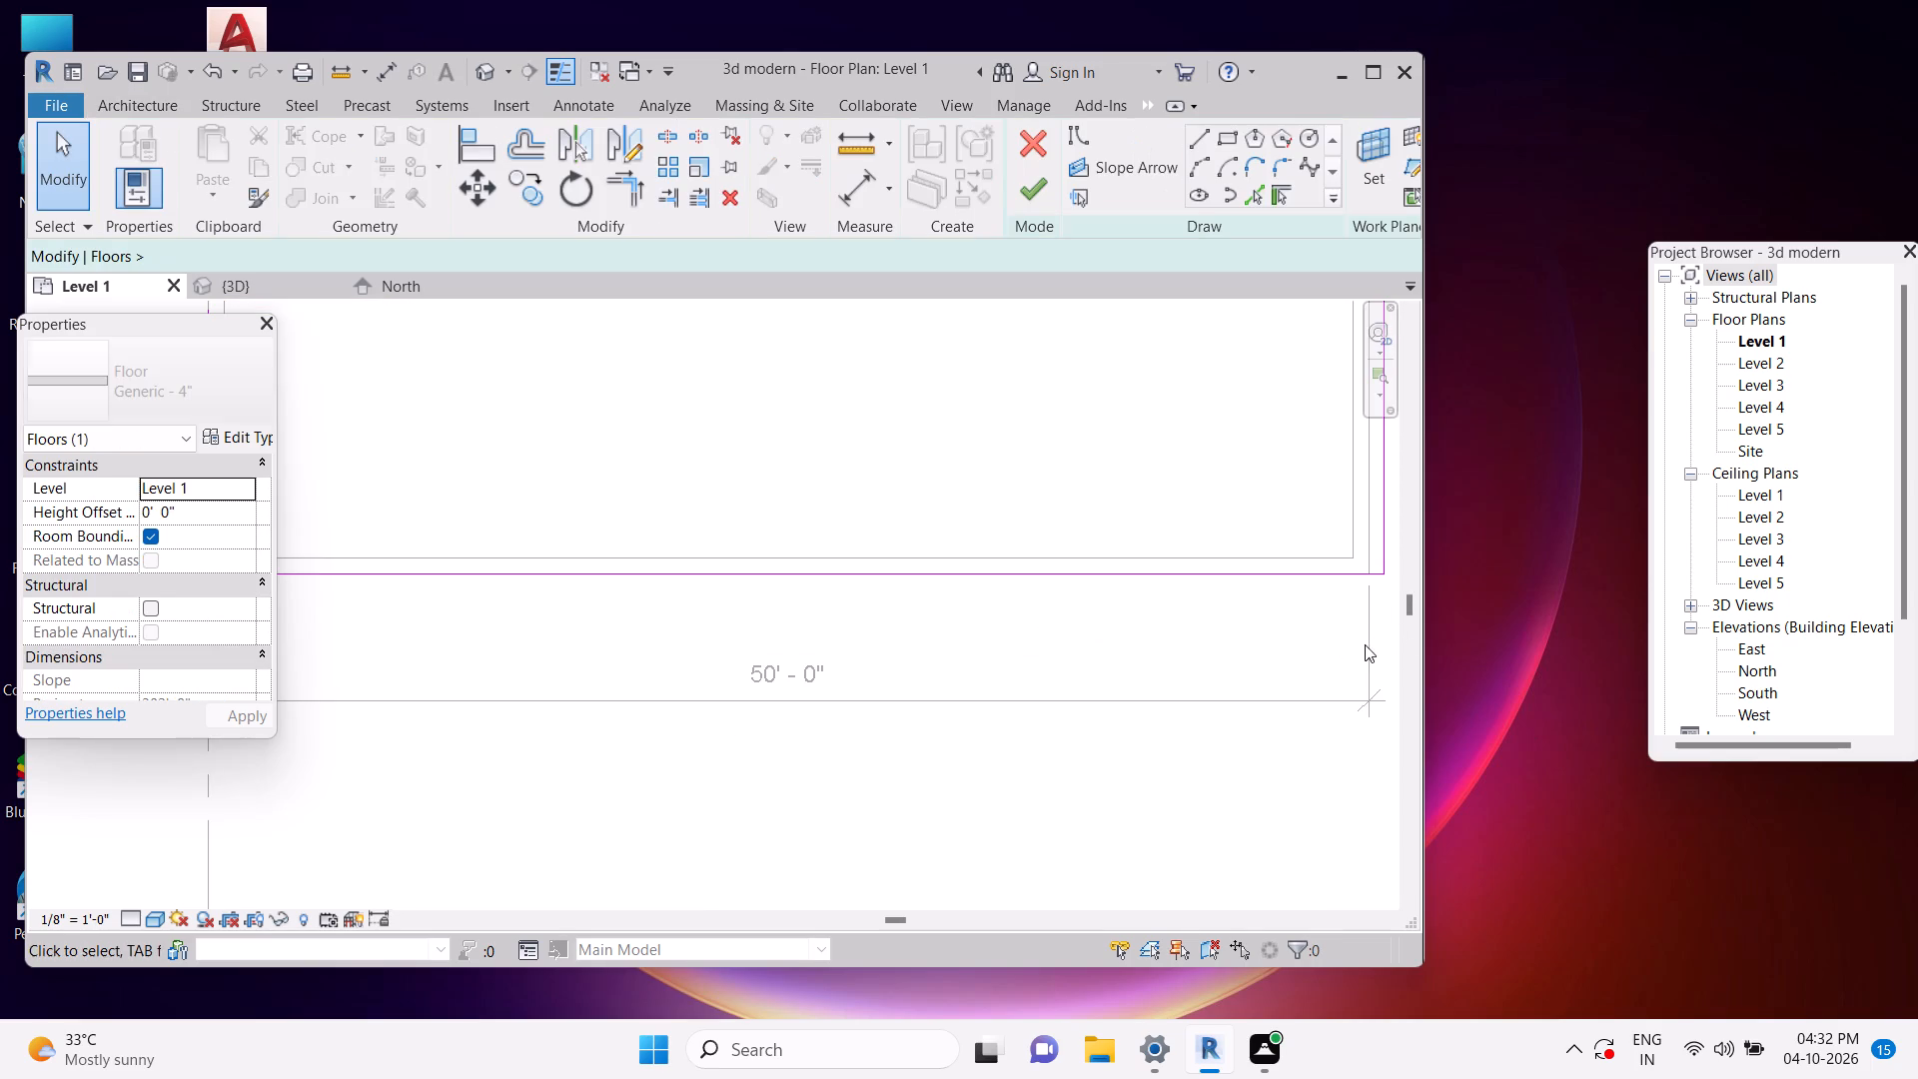
pyautogui.press('Escape')
pyautogui.press('a')
pyautogui.press('l')
pyautogui.scroll(1, 1375, 569)
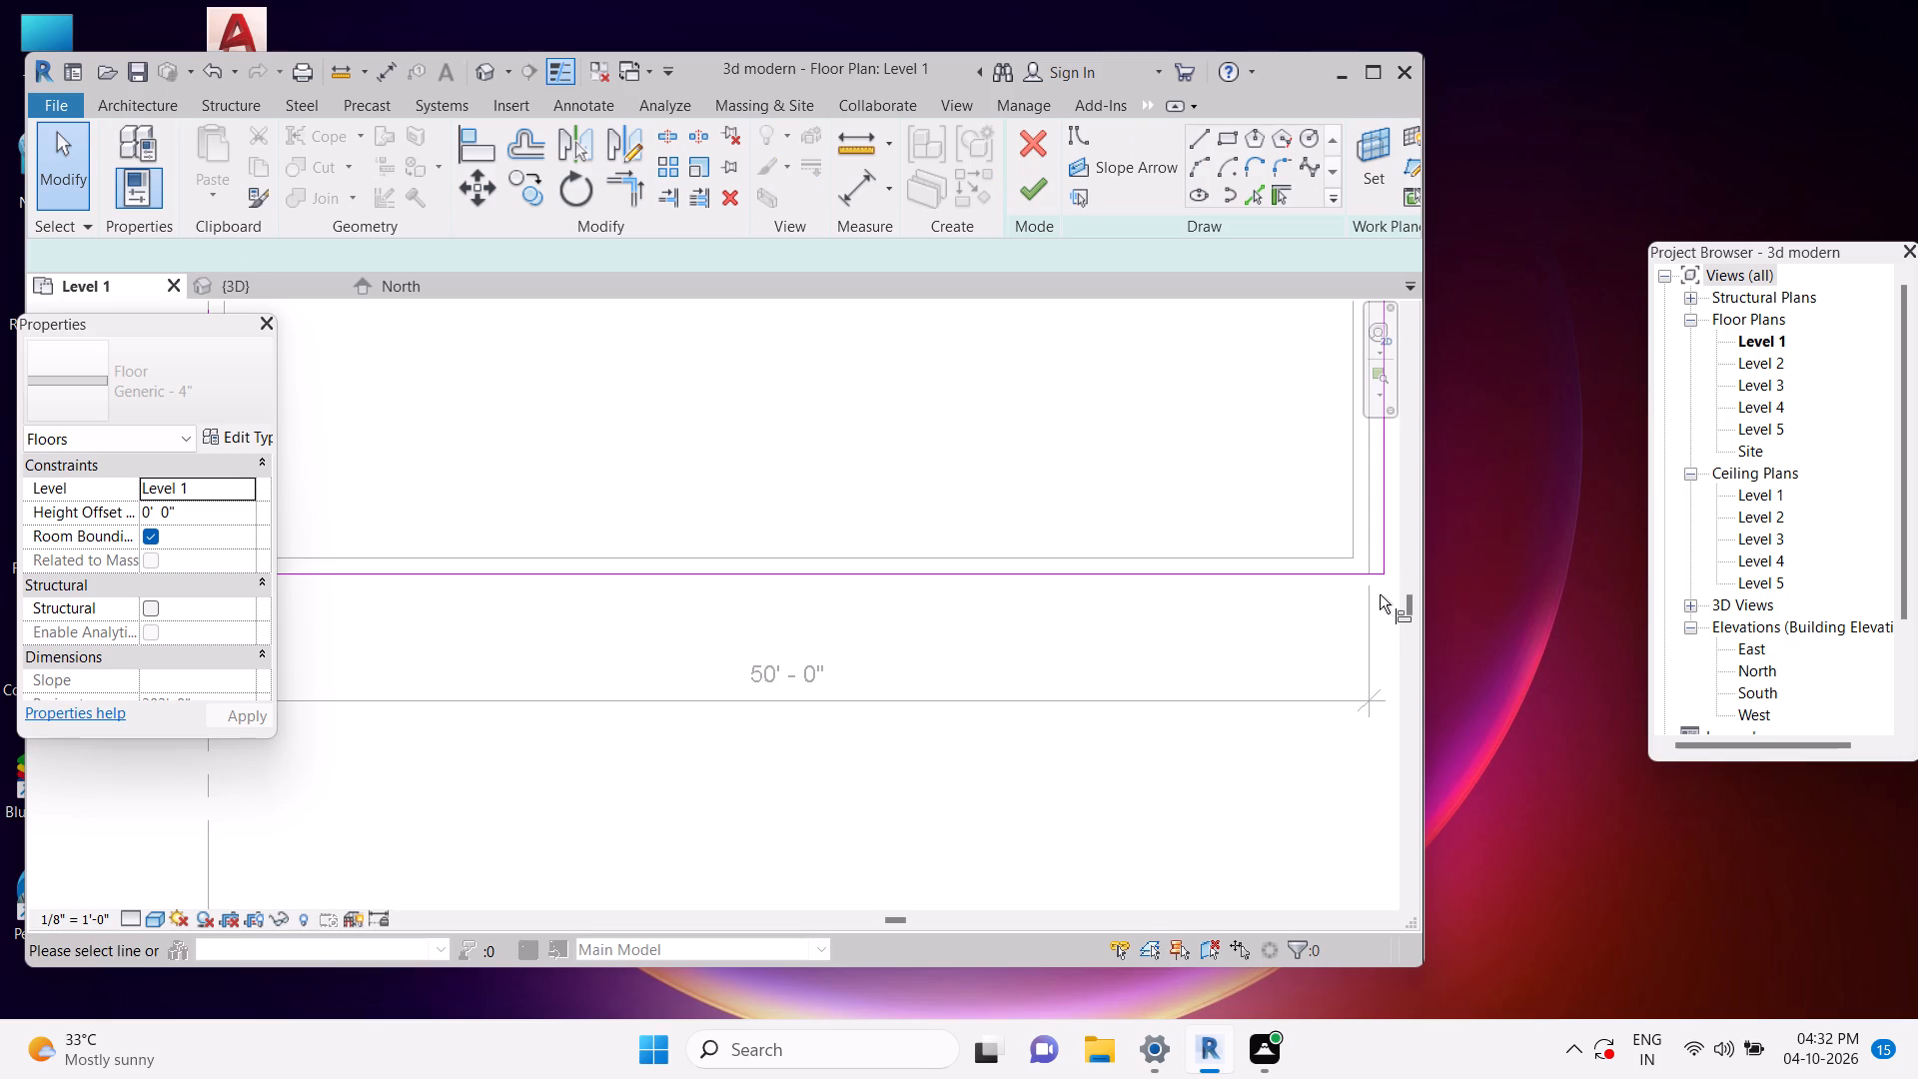
pyautogui.moveTo(1360, 574); pyautogui.dragTo(1122, 683, button='middle')
pyautogui.click(1126, 632)
pyautogui.click(1153, 611)
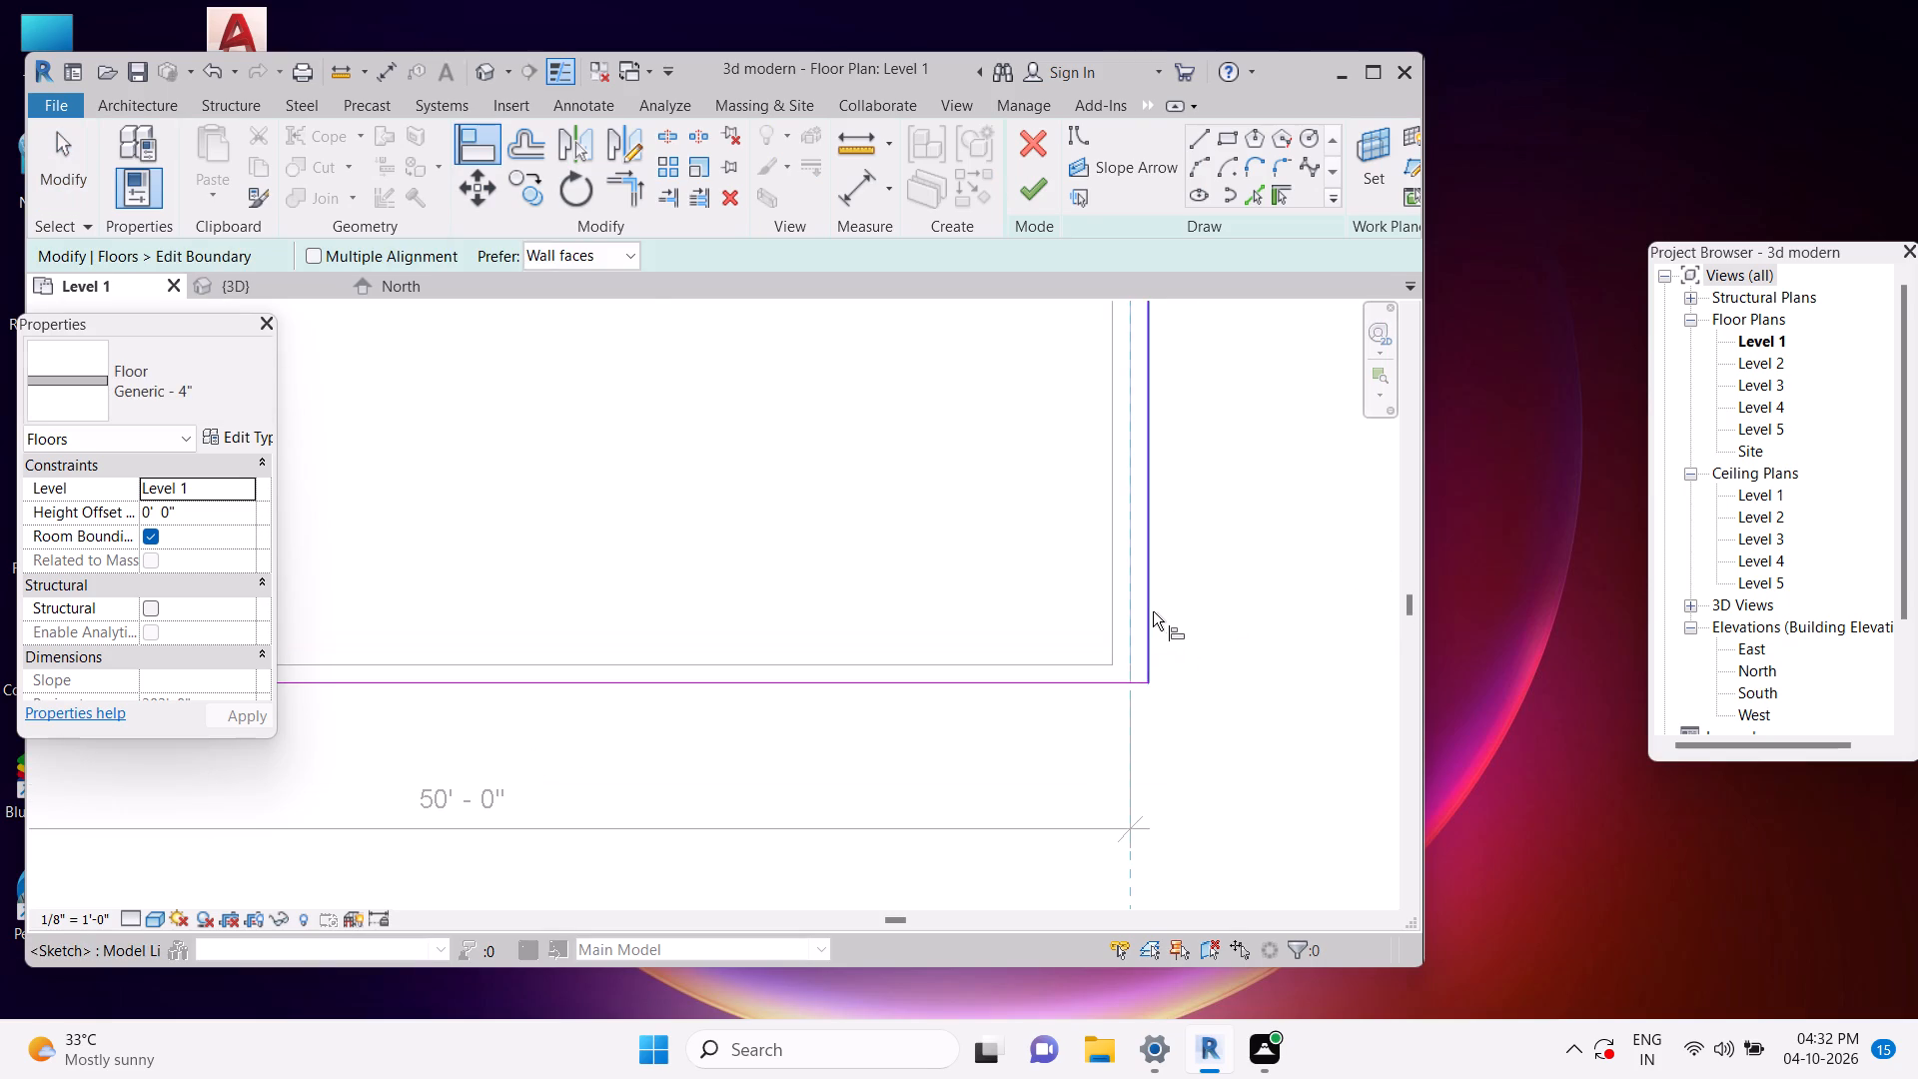
pyautogui.scroll(-7, 1170, 611)
pyautogui.press('Escape')
pyautogui.scroll(-6, 1171, 631)
pyautogui.press('Escape')
pyautogui.press('Escape')
pyautogui.press('Escape')
pyautogui.press('Escape')
pyautogui.press('Escape')
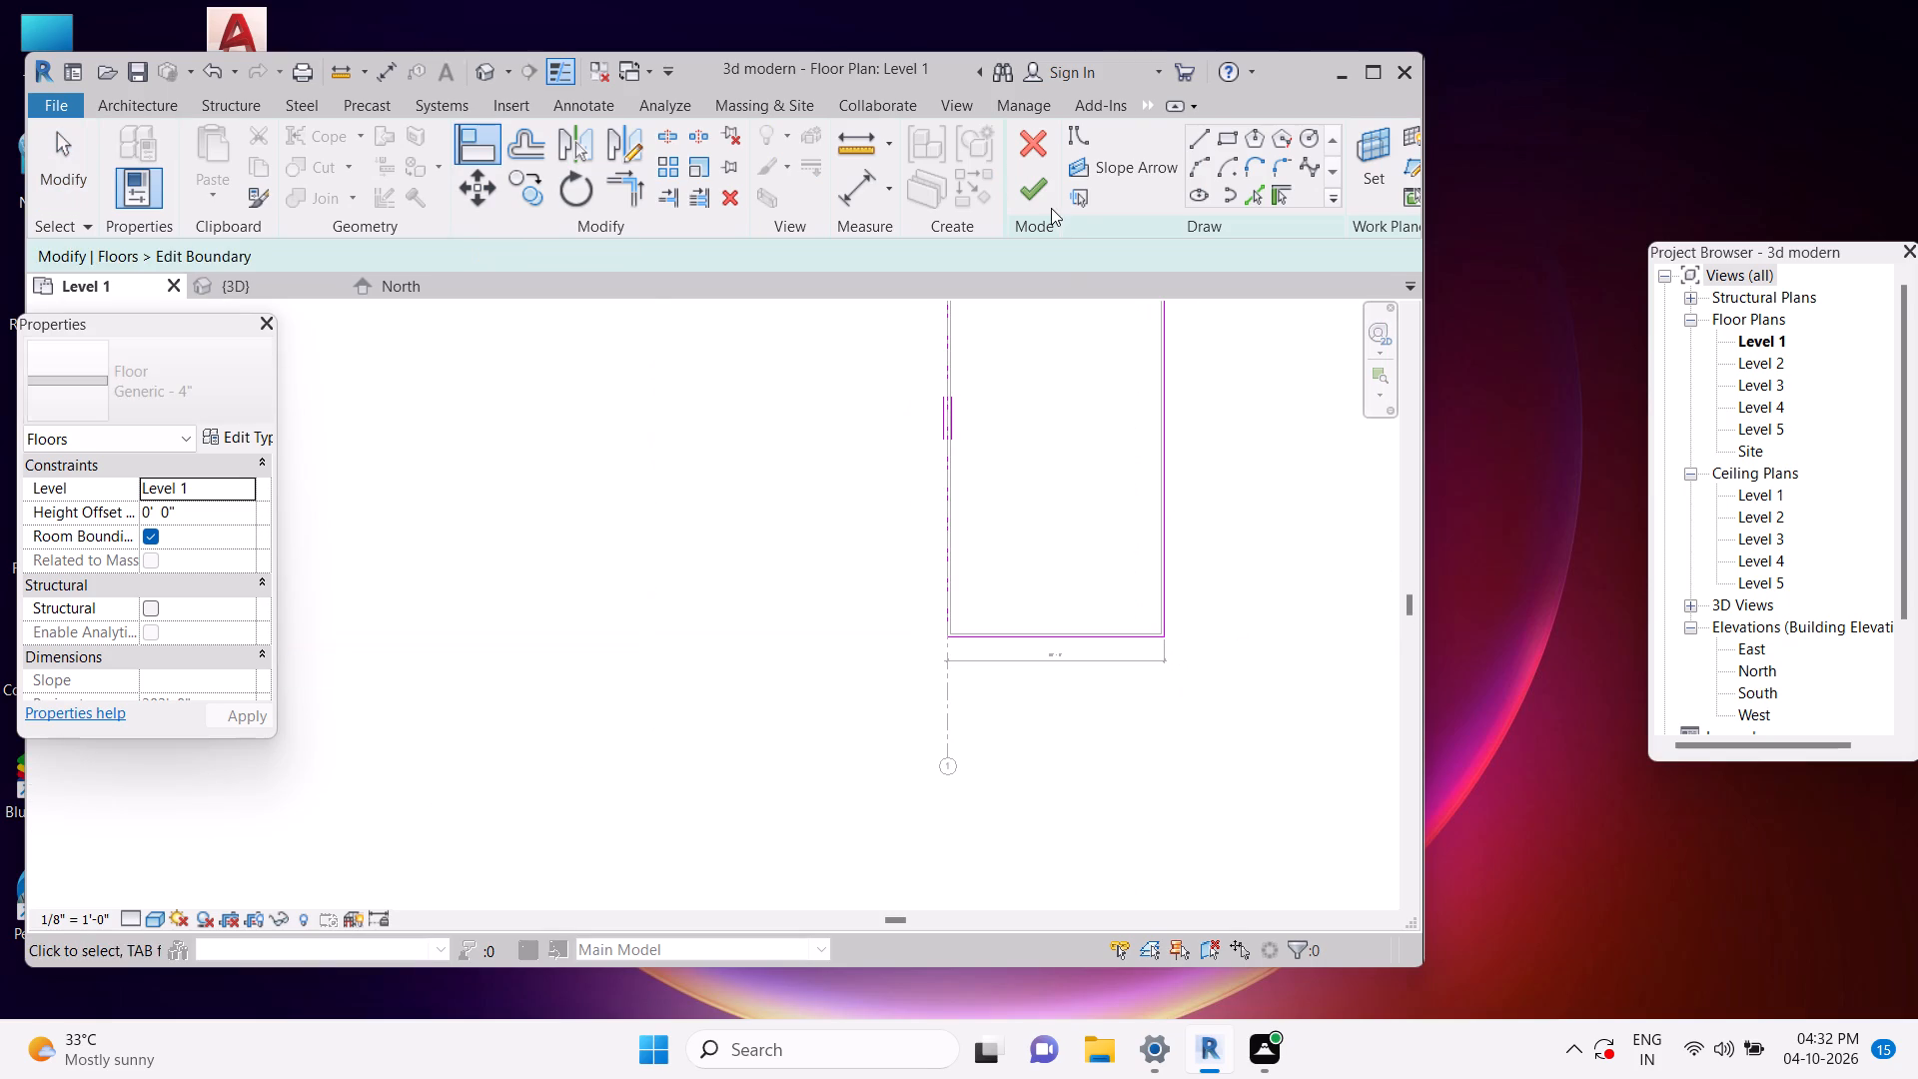
pyautogui.click(1045, 203)
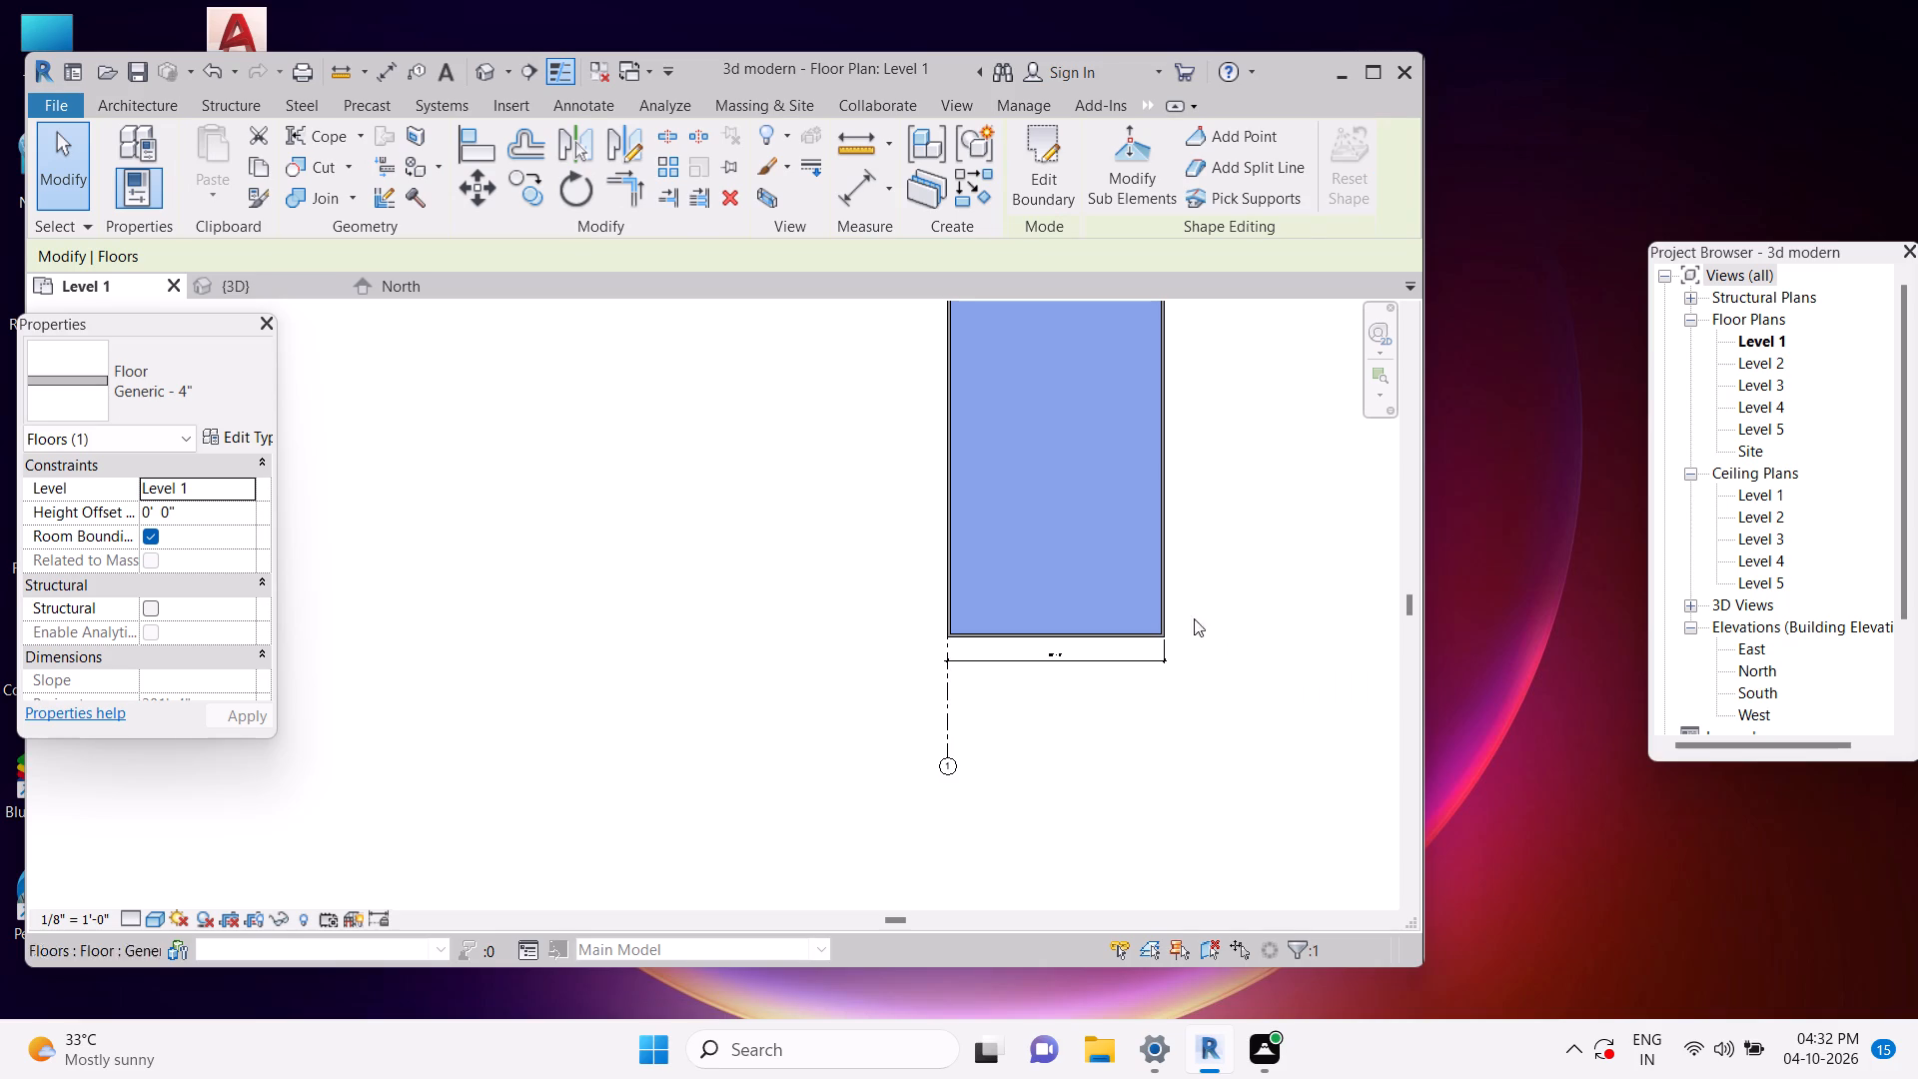
pyautogui.press('Escape')
pyautogui.press('Escape')
pyautogui.press('Escape')
# Place an aligned dimension to the right of the building, from the upper wall's outer face to the lower wall's outer face.
pyautogui.moveTo(1193, 522); pyautogui.dragTo(1198, 784, button='middle')
pyautogui.press('Escape')
pyautogui.press('Escape')
pyautogui.press('Escape')
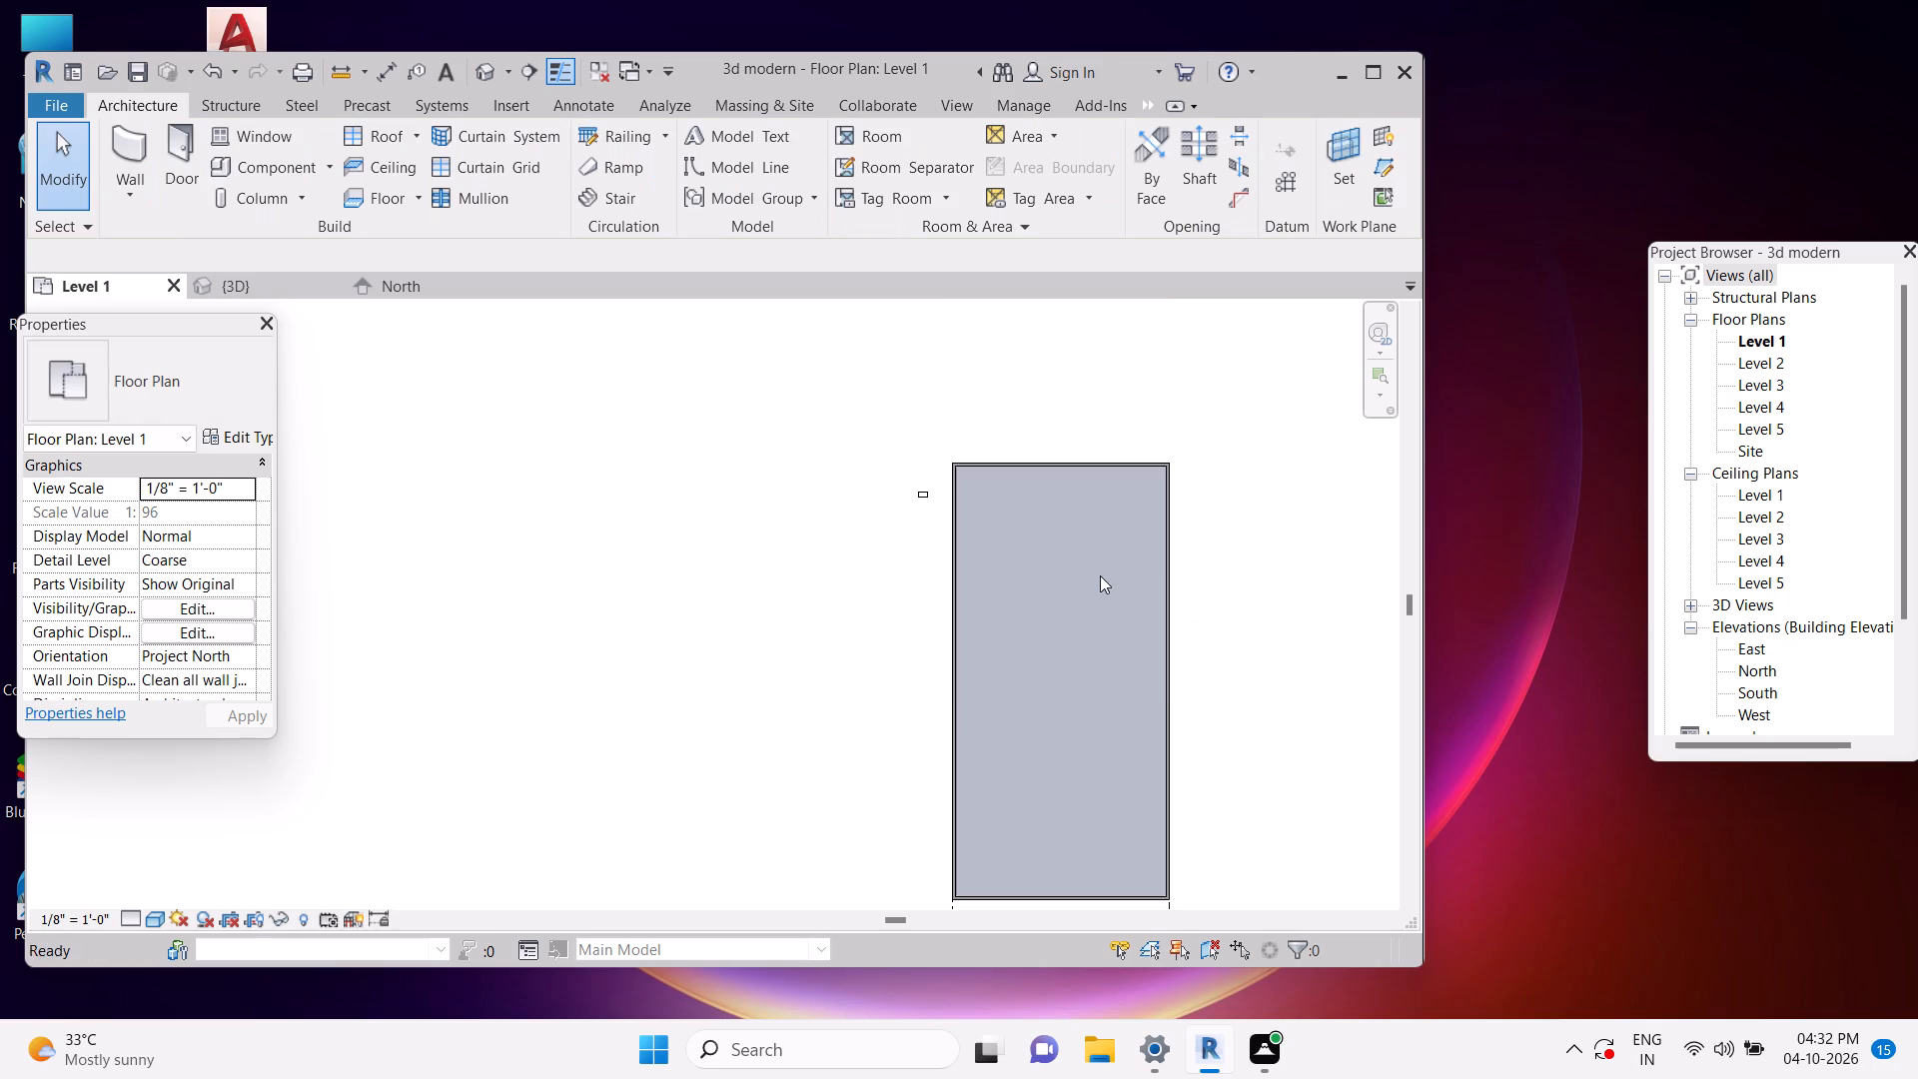
pyautogui.press('Escape')
pyautogui.press('d')
pyautogui.press('i')
pyautogui.scroll(7, 1139, 457)
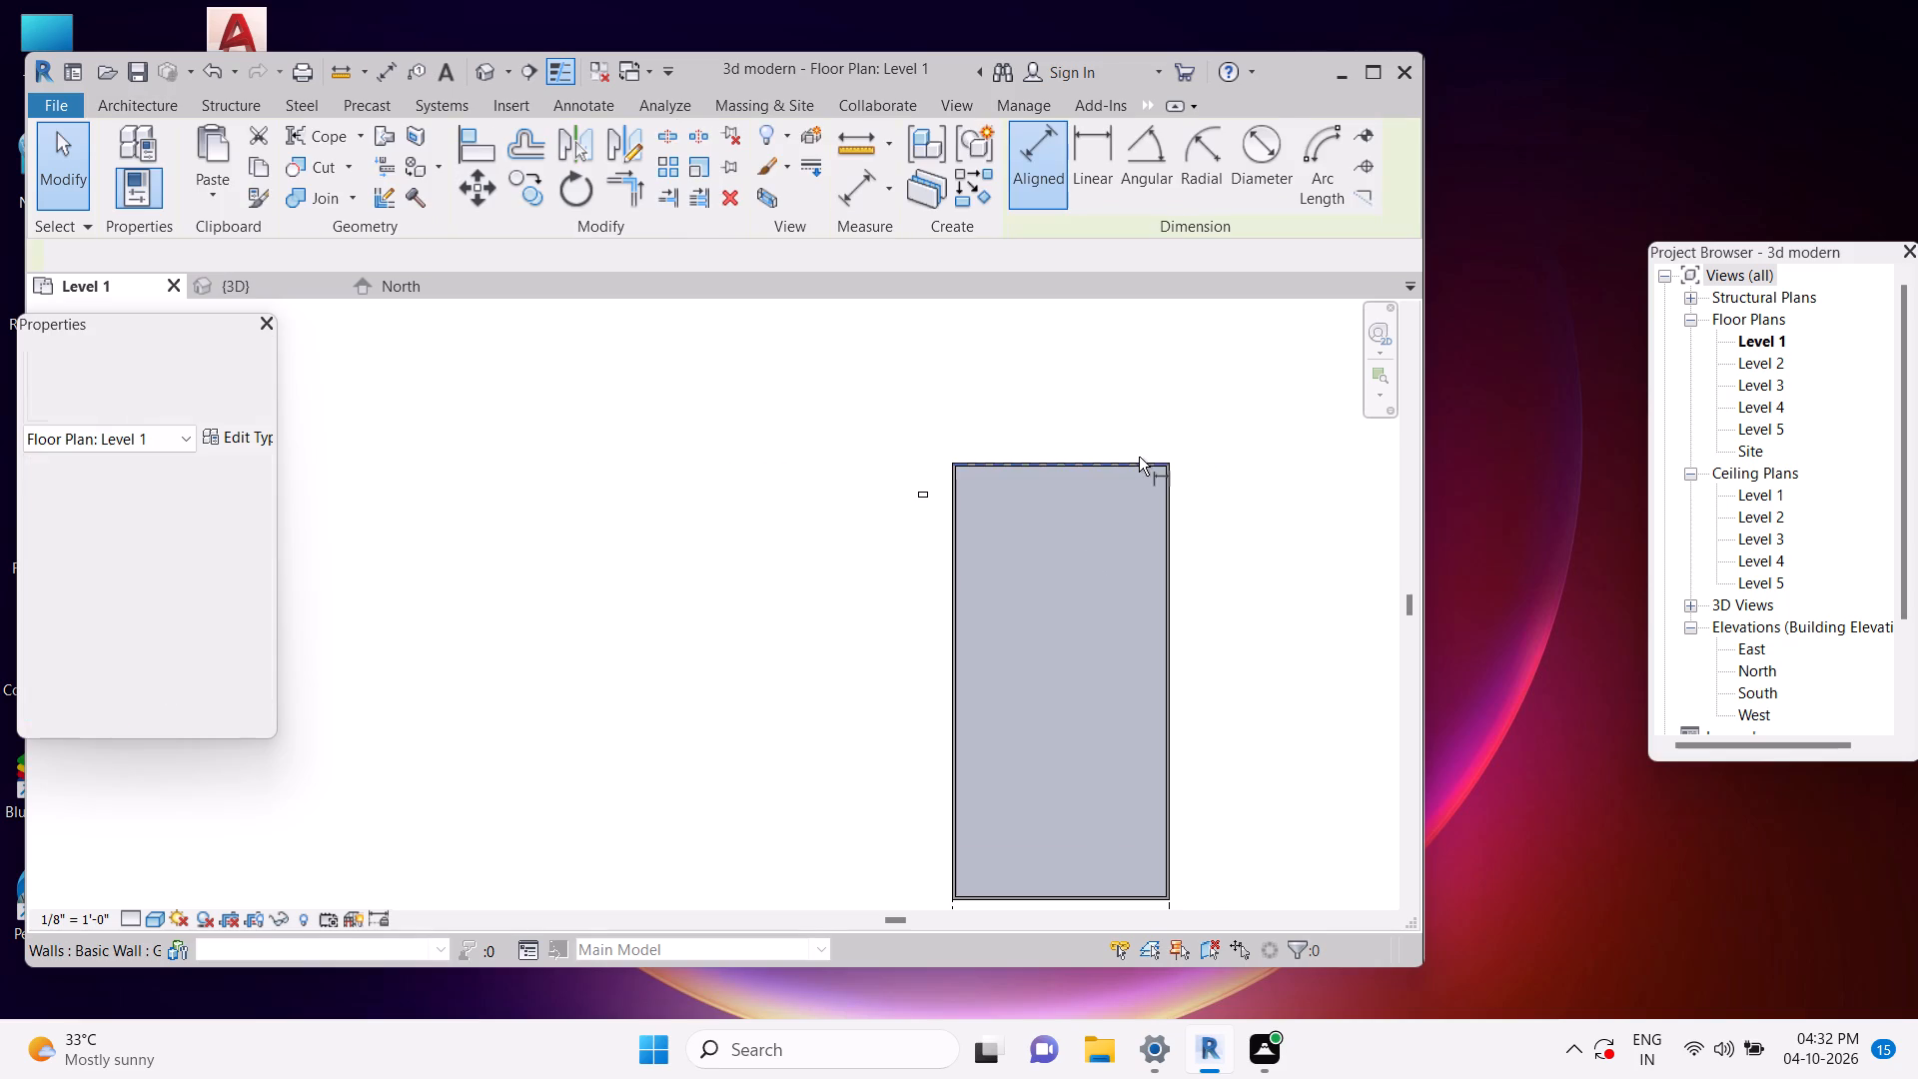
pyautogui.scroll(4, 1139, 457)
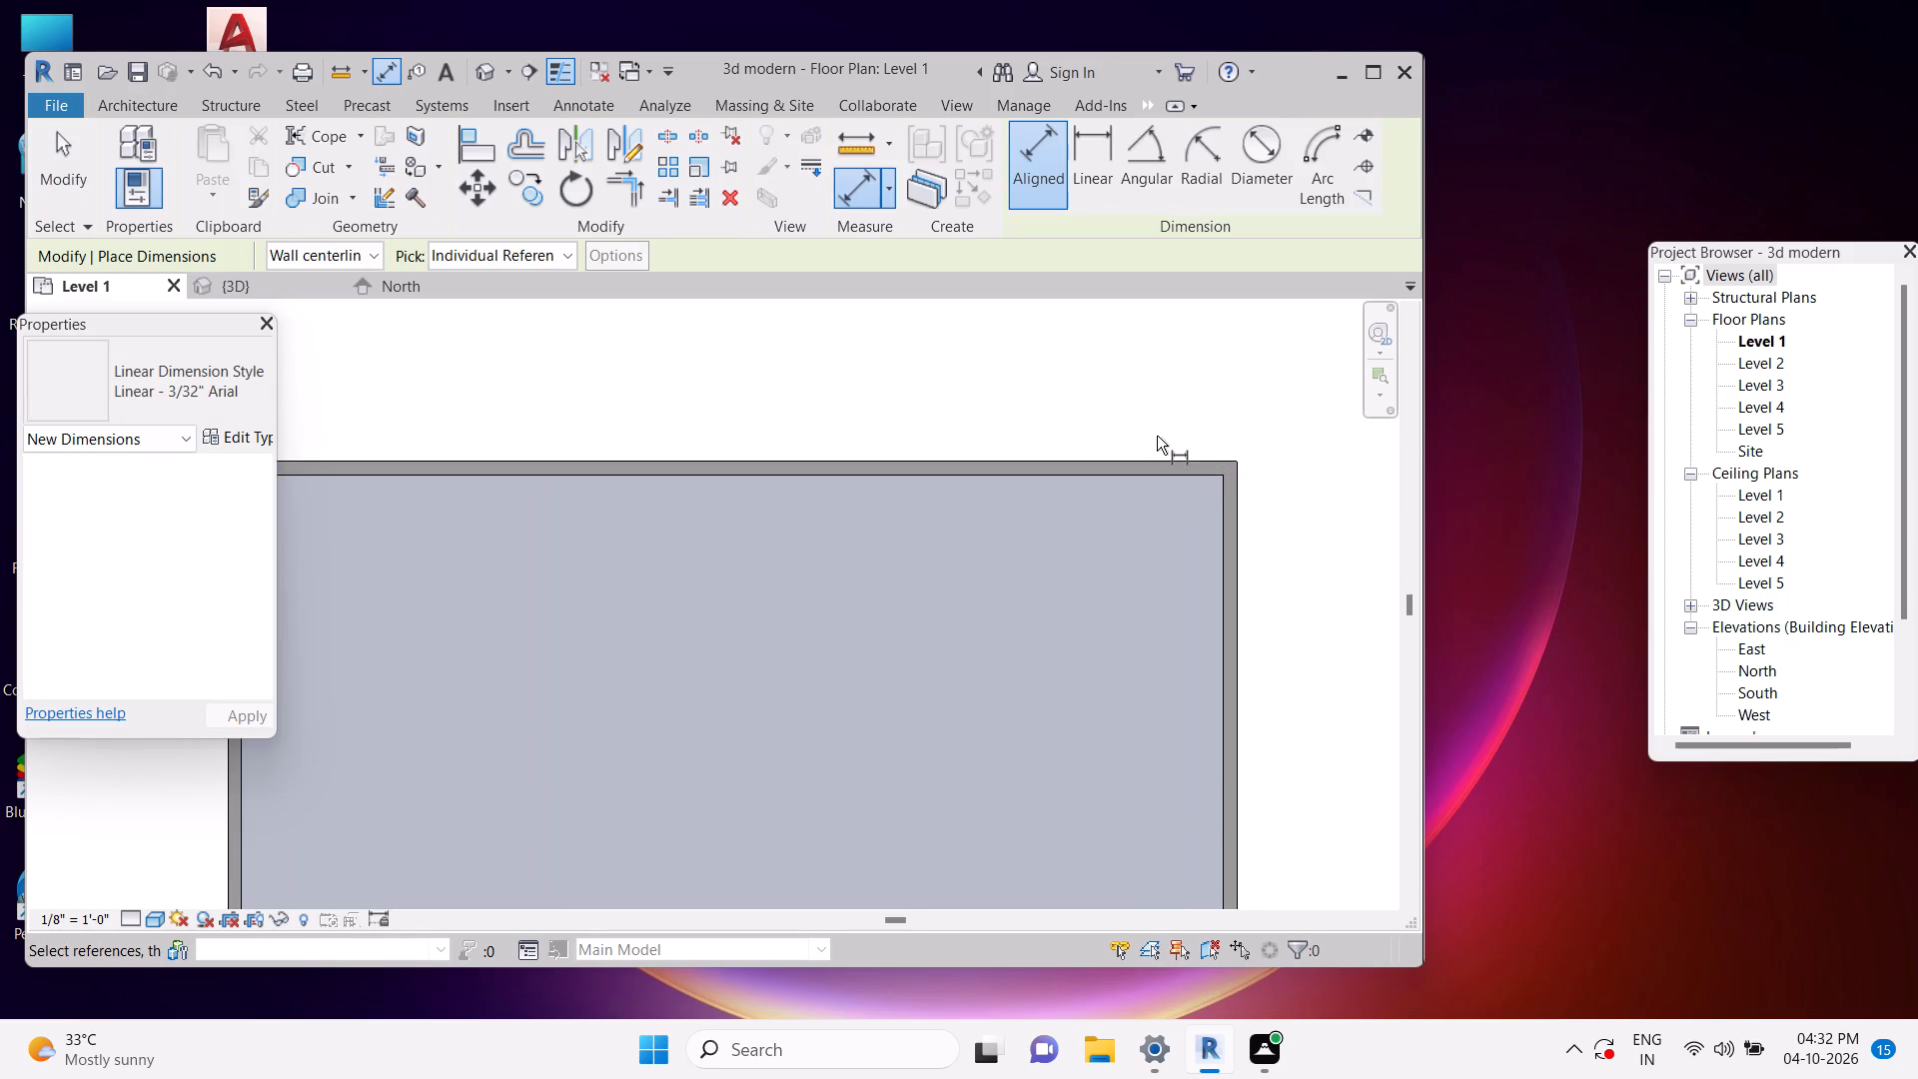
pyautogui.press('Tab')
pyautogui.click(1159, 453)
pyautogui.scroll(-10, 1159, 475)
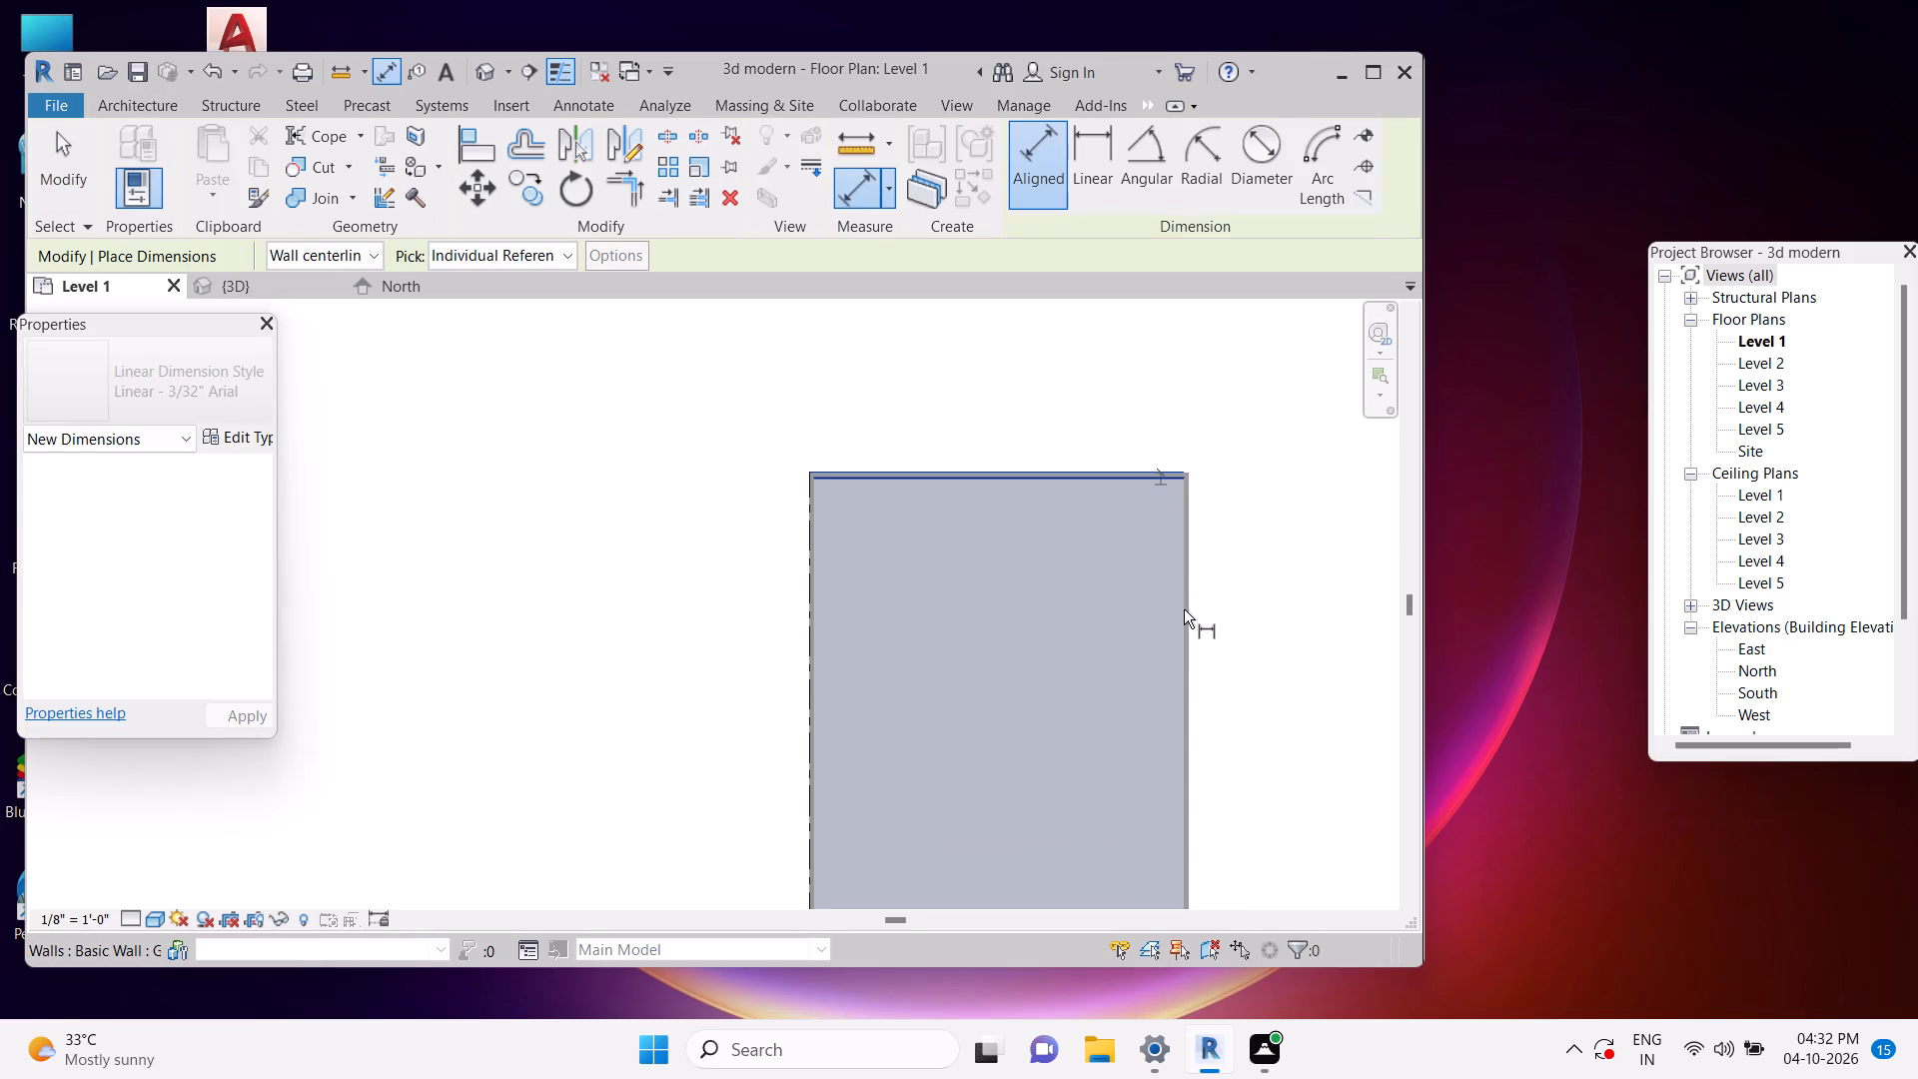
pyautogui.moveTo(1187, 656); pyautogui.dragTo(1195, 385, button='middle')
pyautogui.scroll(14, 1141, 712)
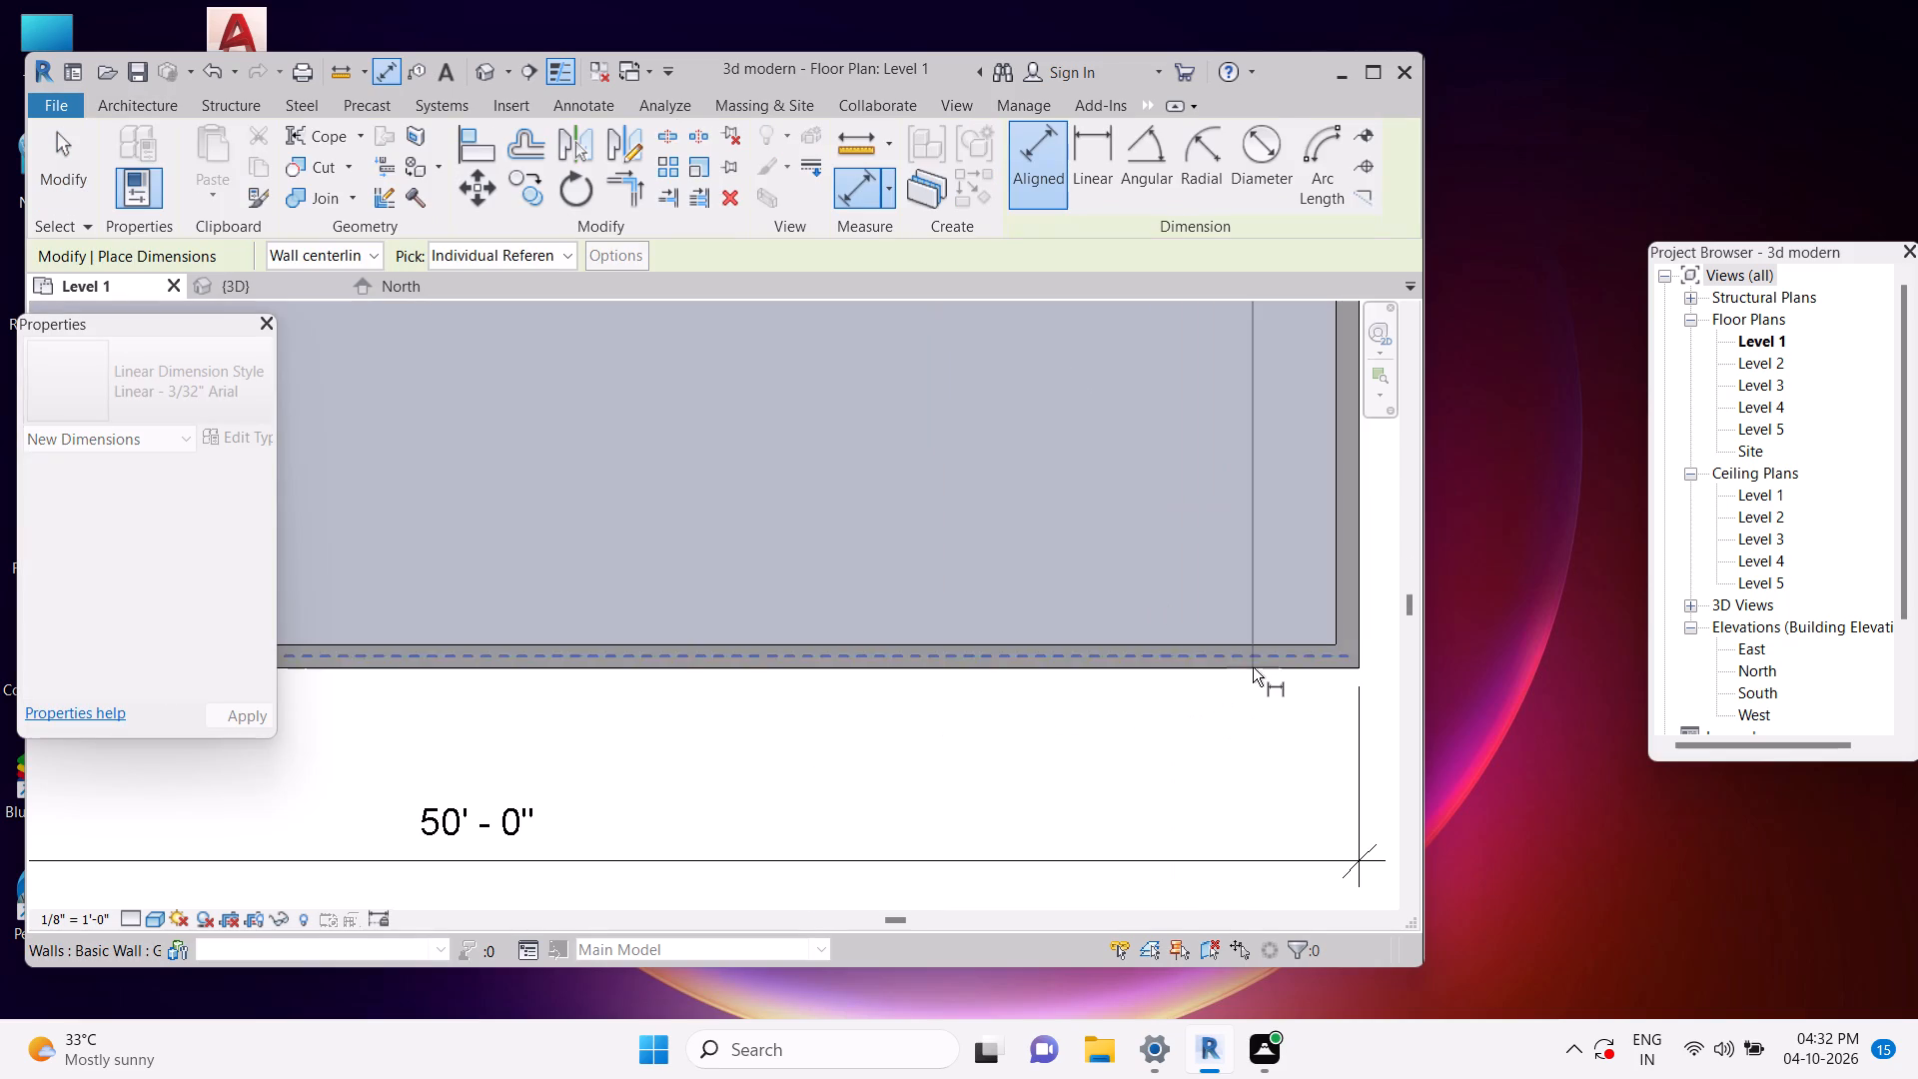
pyautogui.press('Tab')
pyautogui.click(1253, 667)
pyautogui.scroll(-14, 1253, 672)
pyautogui.moveTo(1244, 677); pyautogui.dragTo(888, 741, button='middle')
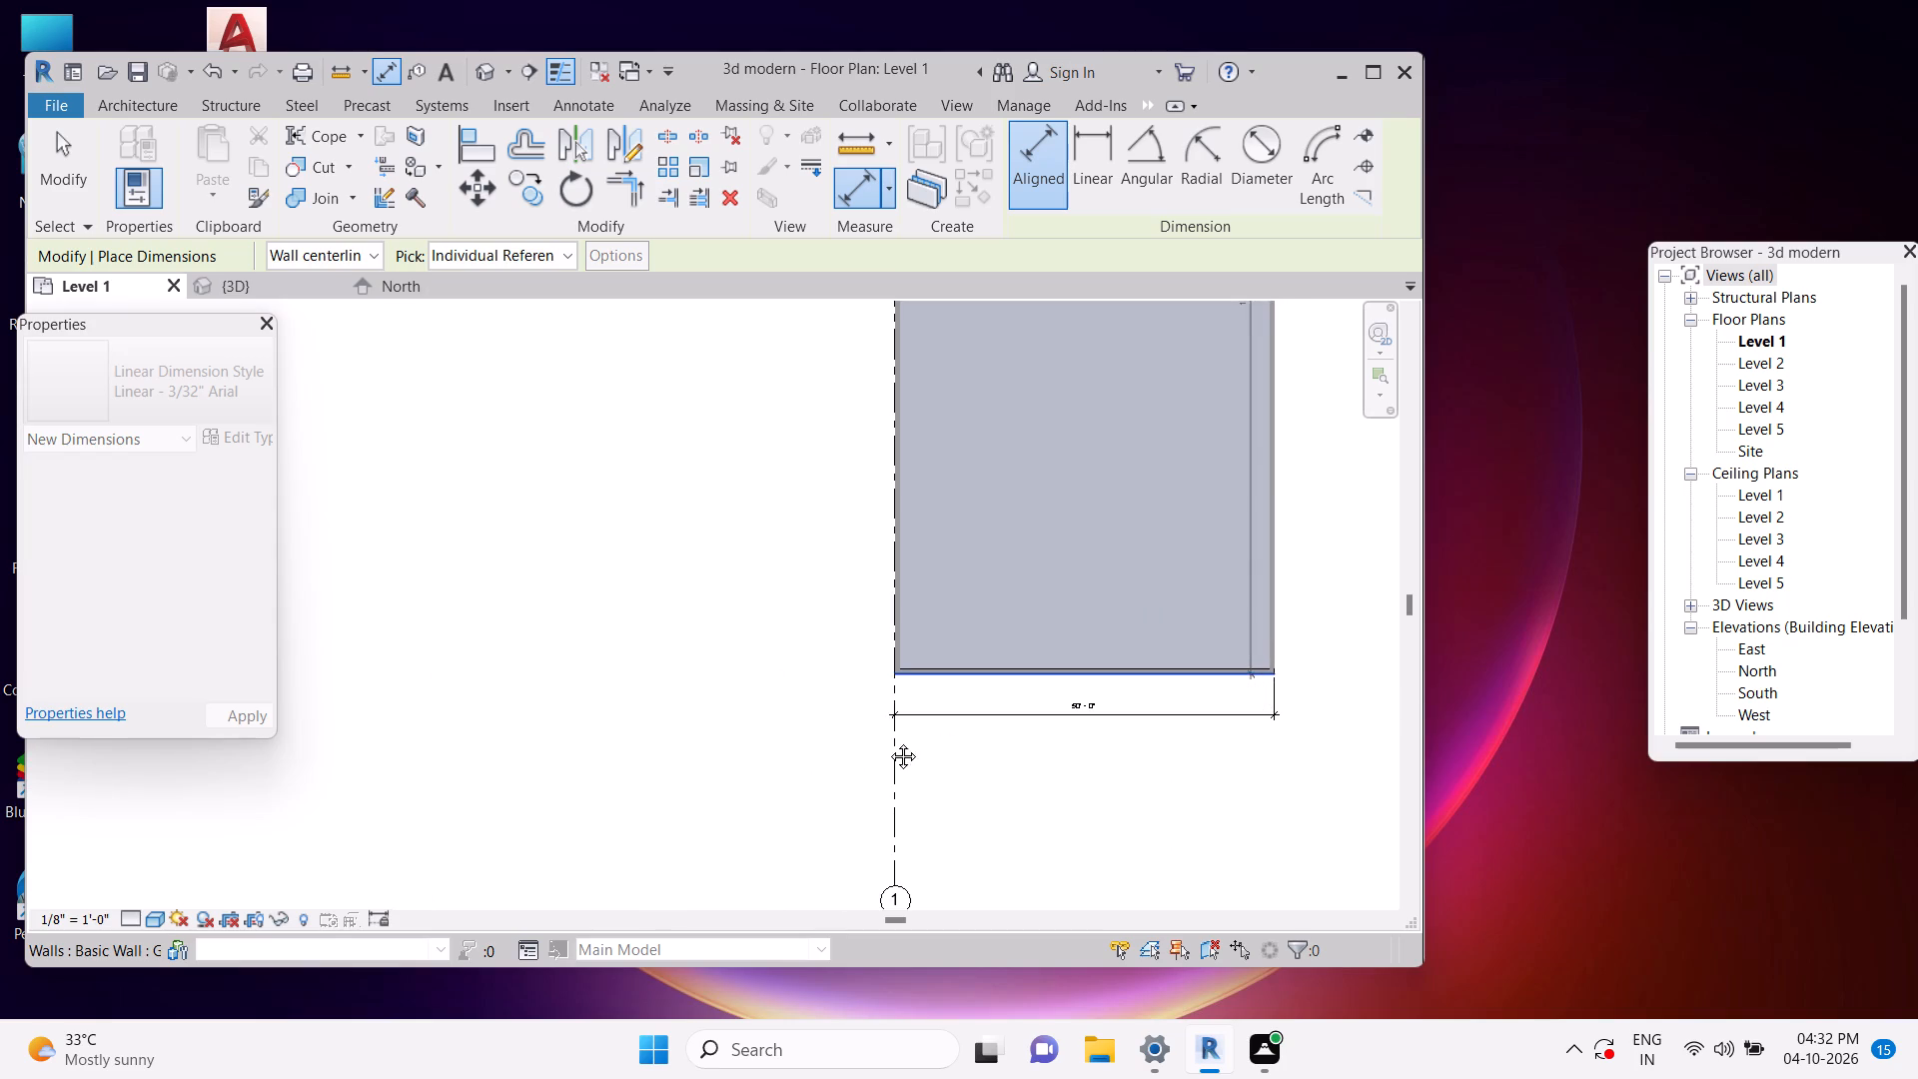
pyautogui.moveTo(888, 741); pyautogui.dragTo(885, 742, button='middle')
pyautogui.click(1038, 791)
pyautogui.press('Escape')
pyautogui.press('Escape')
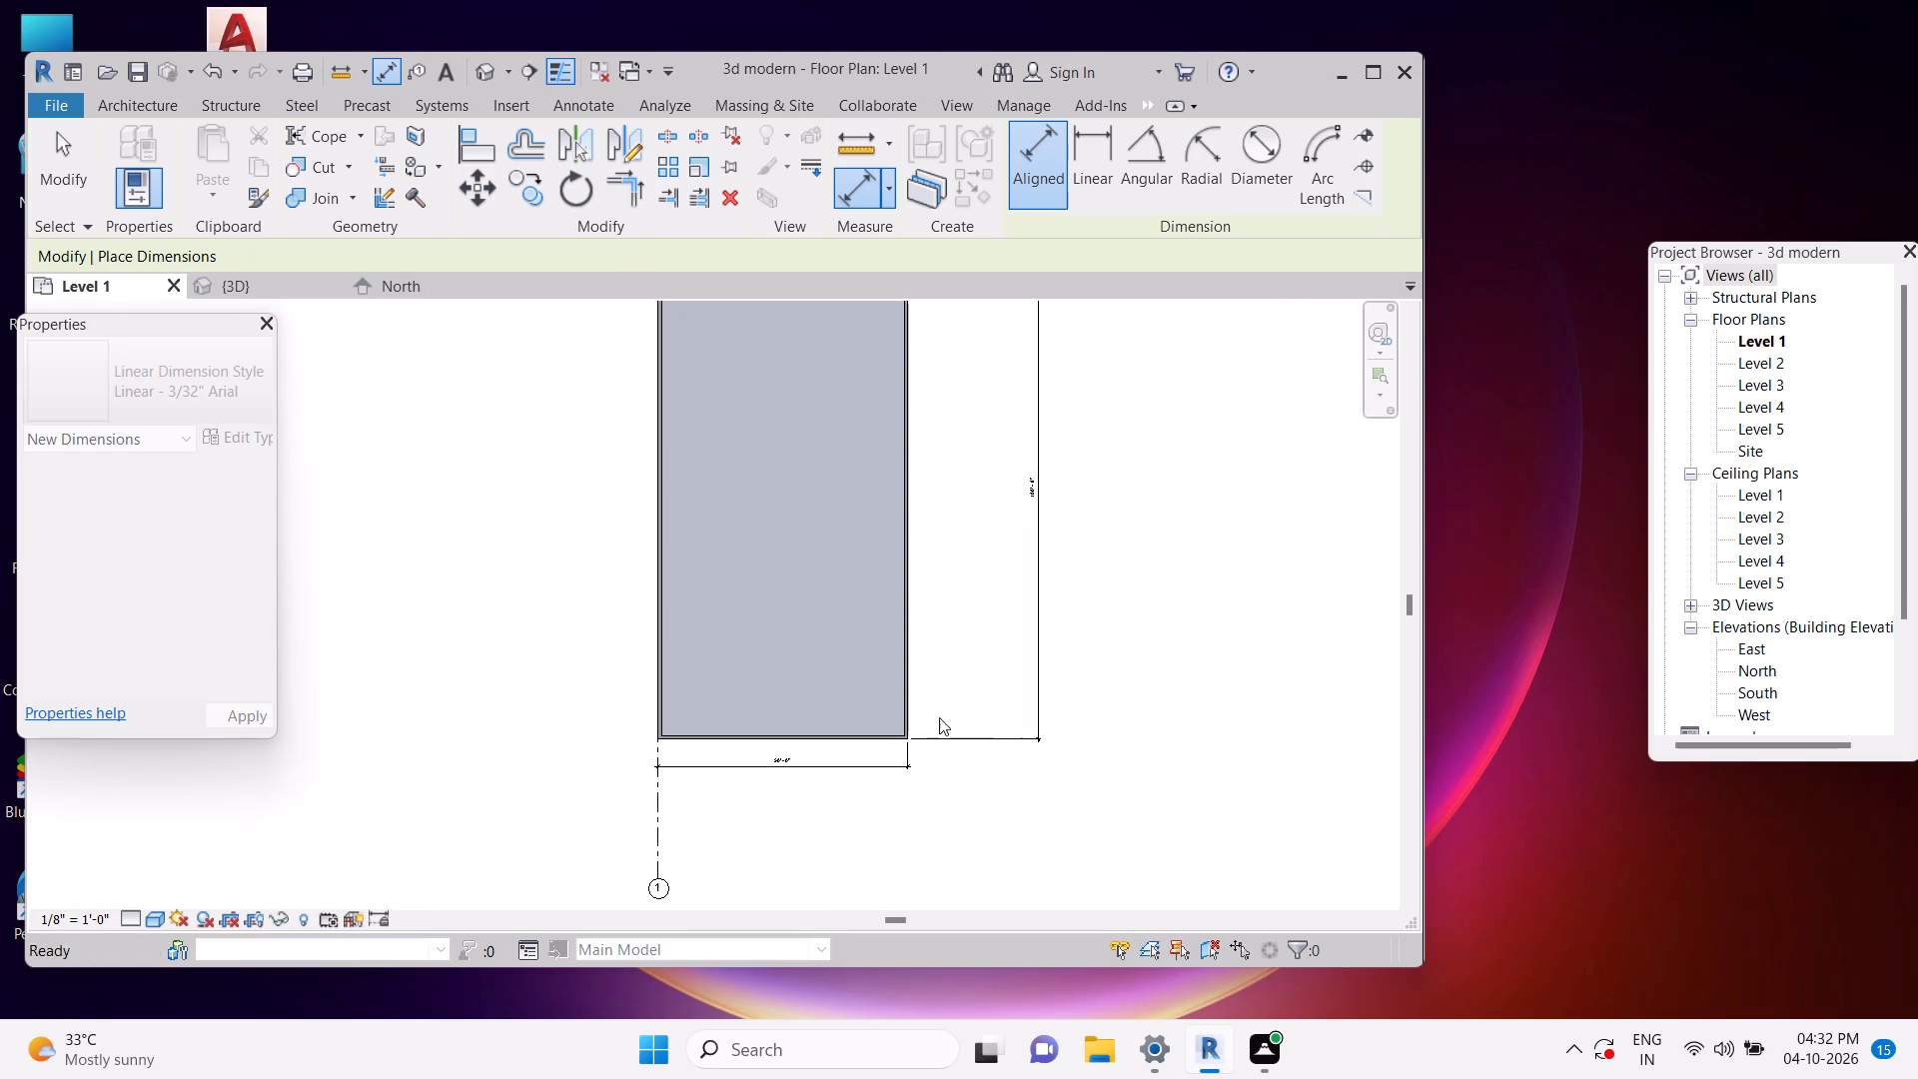
pyautogui.press('Escape')
# Move the lower wall by setting the overall dimension between the upper and lower walls' outer faces to 100'.
pyautogui.scroll(5, 939, 718)
pyautogui.press('Escape')
pyautogui.moveTo(1163, 525); pyautogui.dragTo(1151, 756, button='middle')
pyautogui.press('Escape')
pyautogui.scroll(4, 1092, 477)
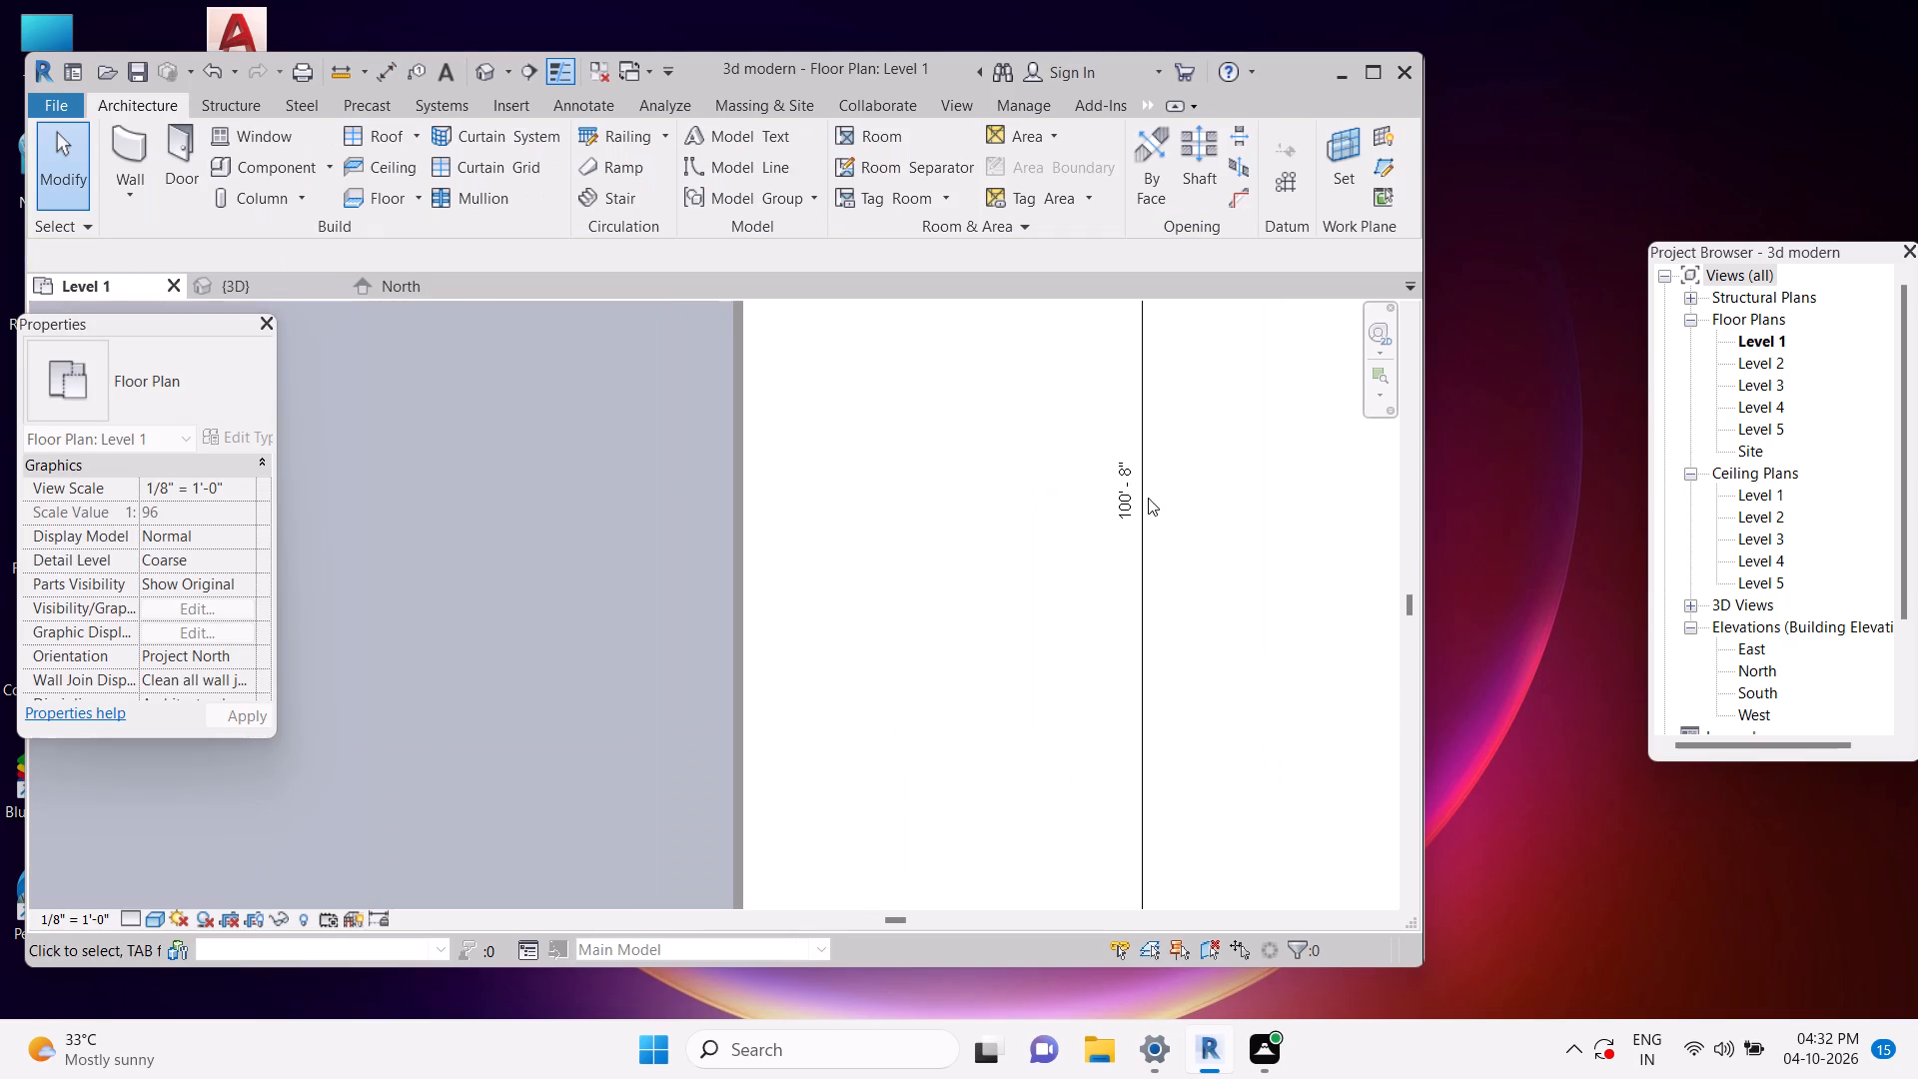
pyautogui.scroll(-8, 1148, 497)
pyautogui.press('Escape')
pyautogui.scroll(-4, 1087, 641)
pyautogui.press('Escape')
pyautogui.press('Escape')
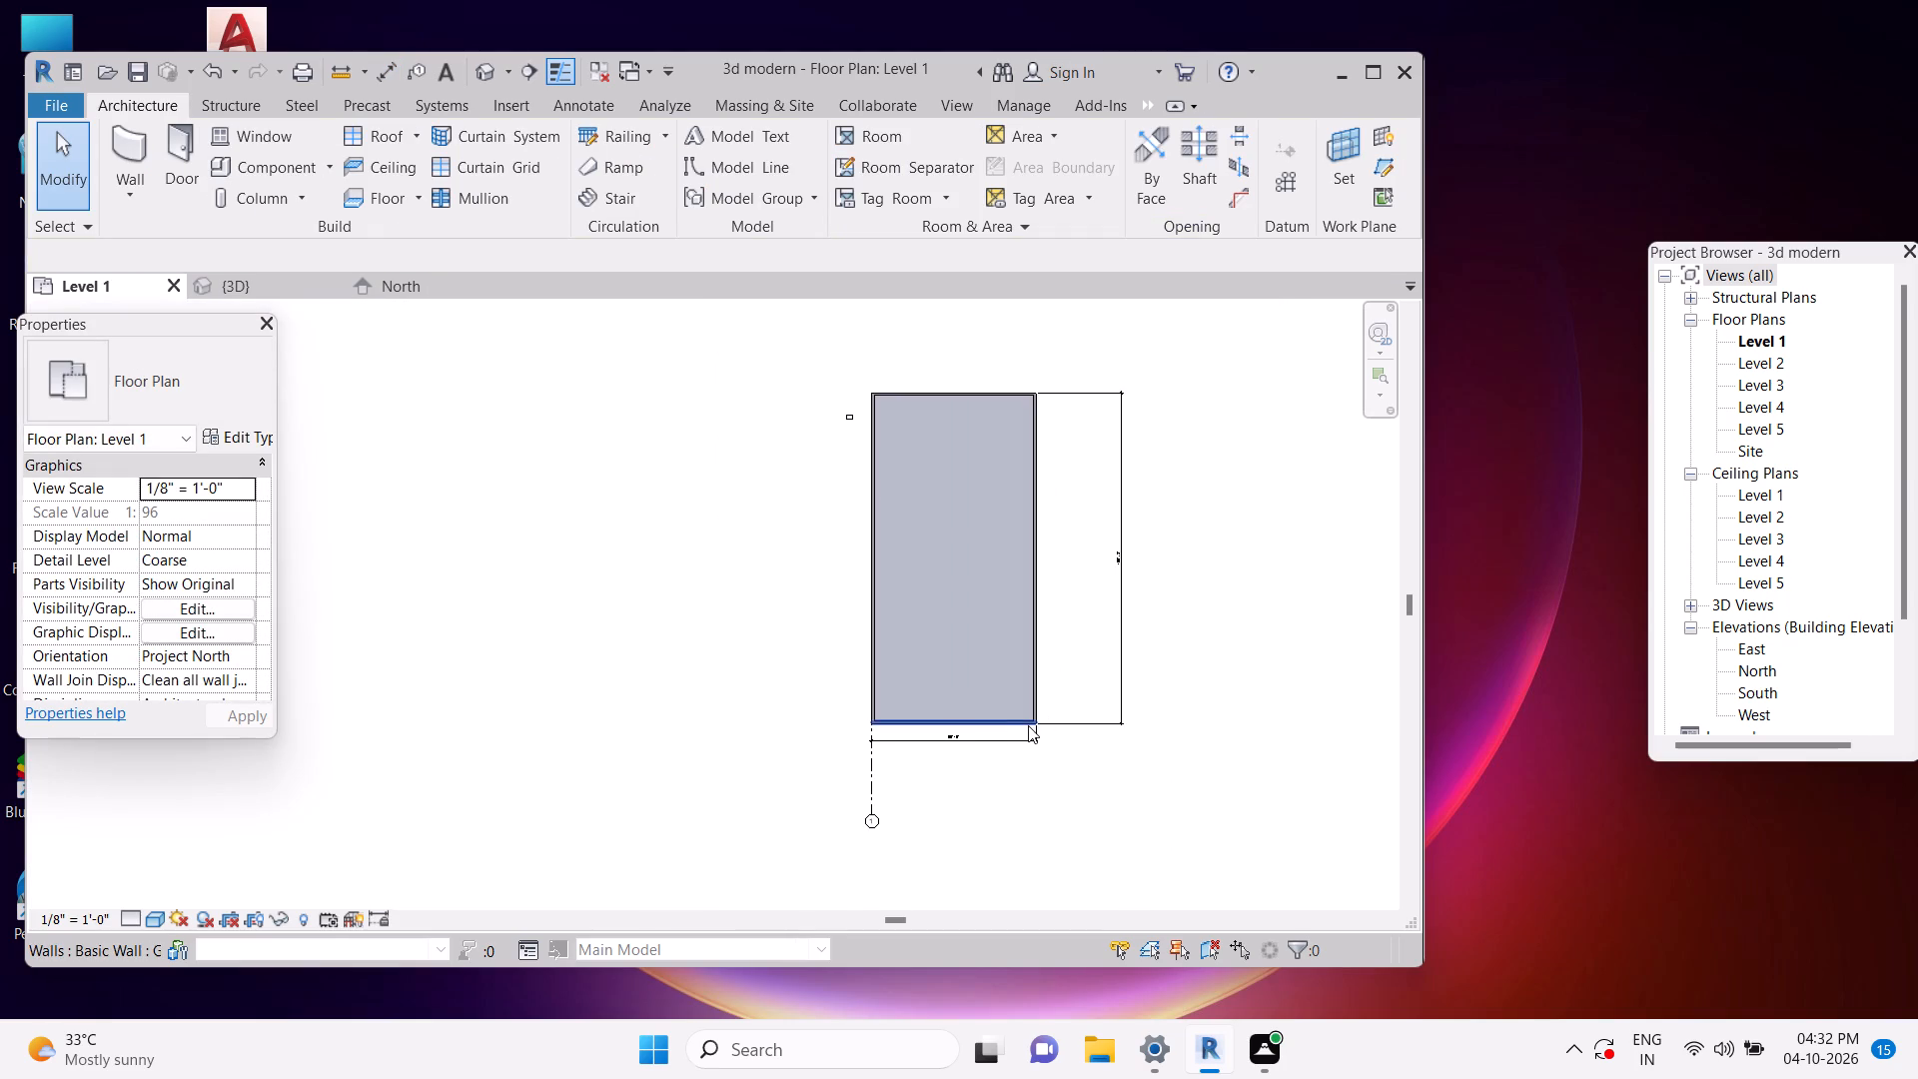
pyautogui.click(1029, 725)
pyautogui.scroll(5, 1137, 554)
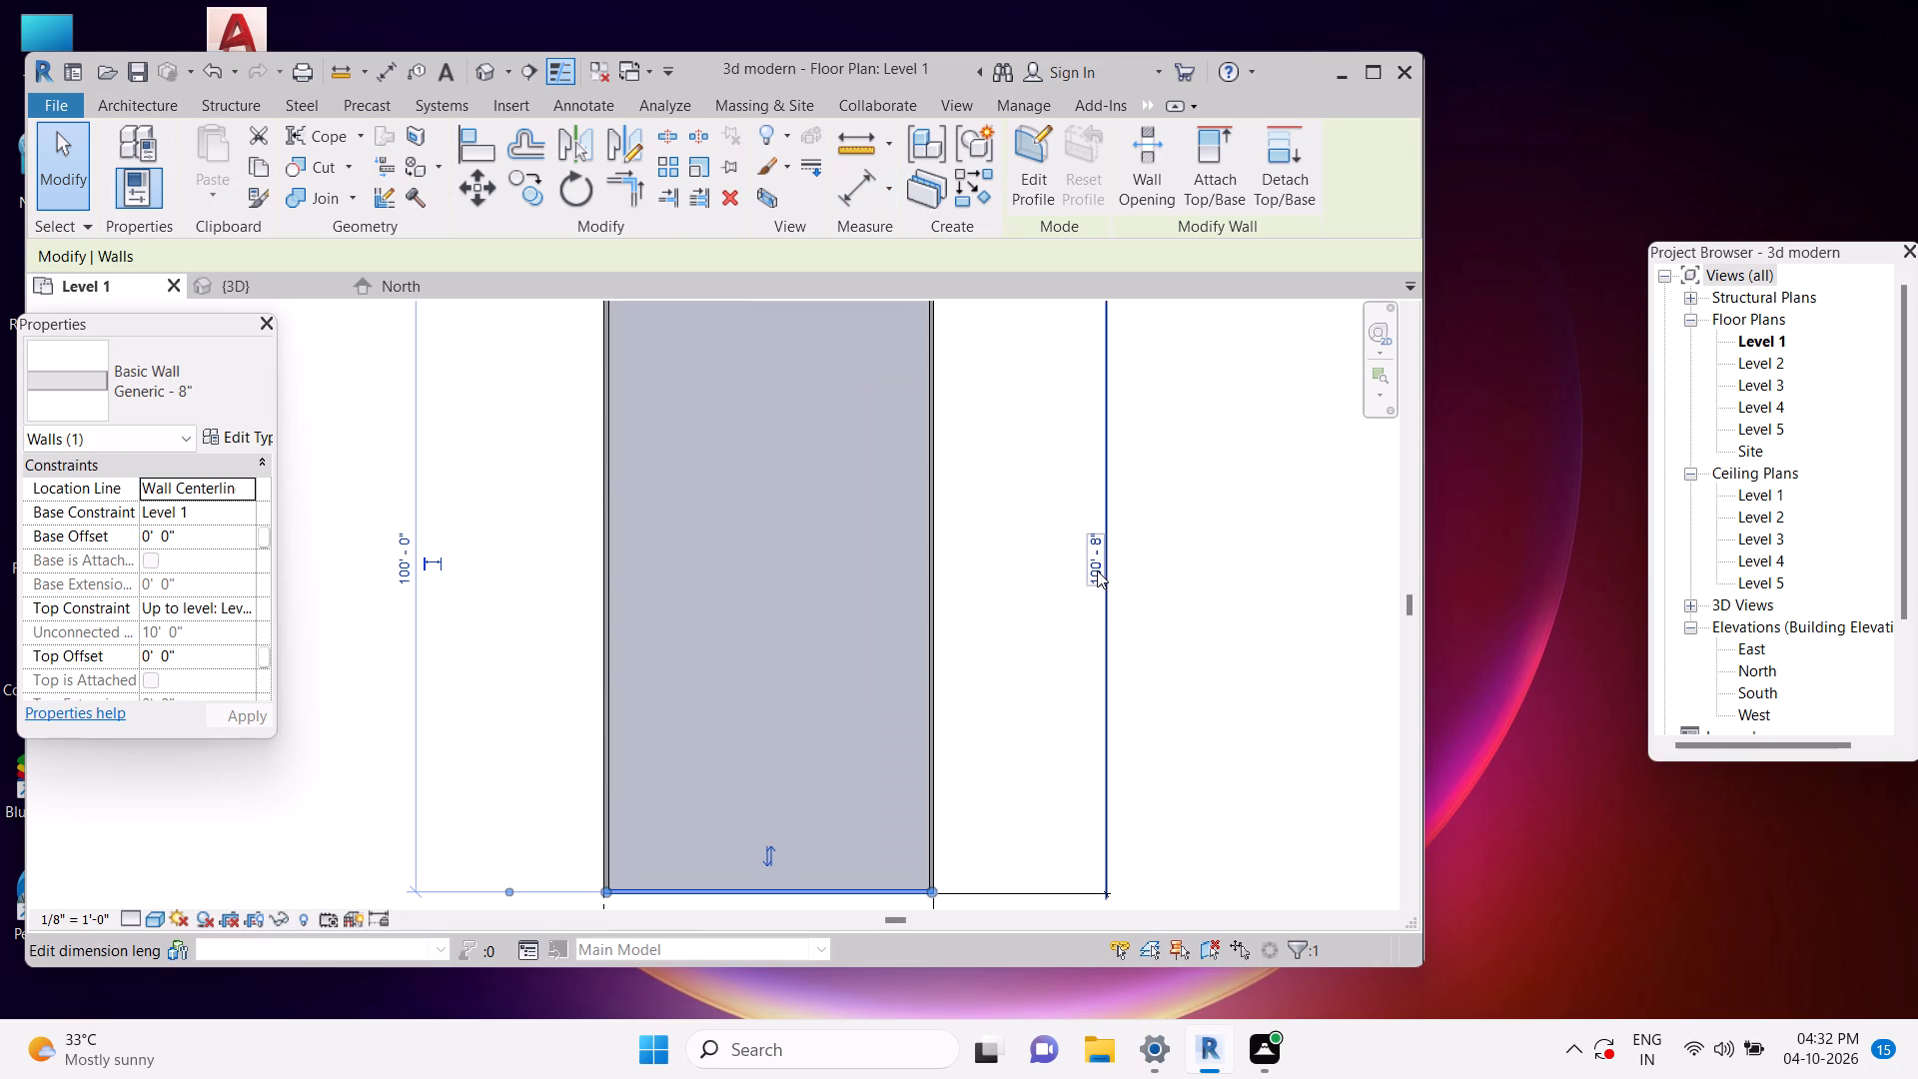
pyautogui.click(1097, 570)
pyautogui.write("100'")
pyautogui.press('Return')
pyautogui.press('Escape')
# Examine the building's upper-right and lower-right corners to check how the walls, floor and dimensions line up.
pyautogui.scroll(-3, 1179, 591)
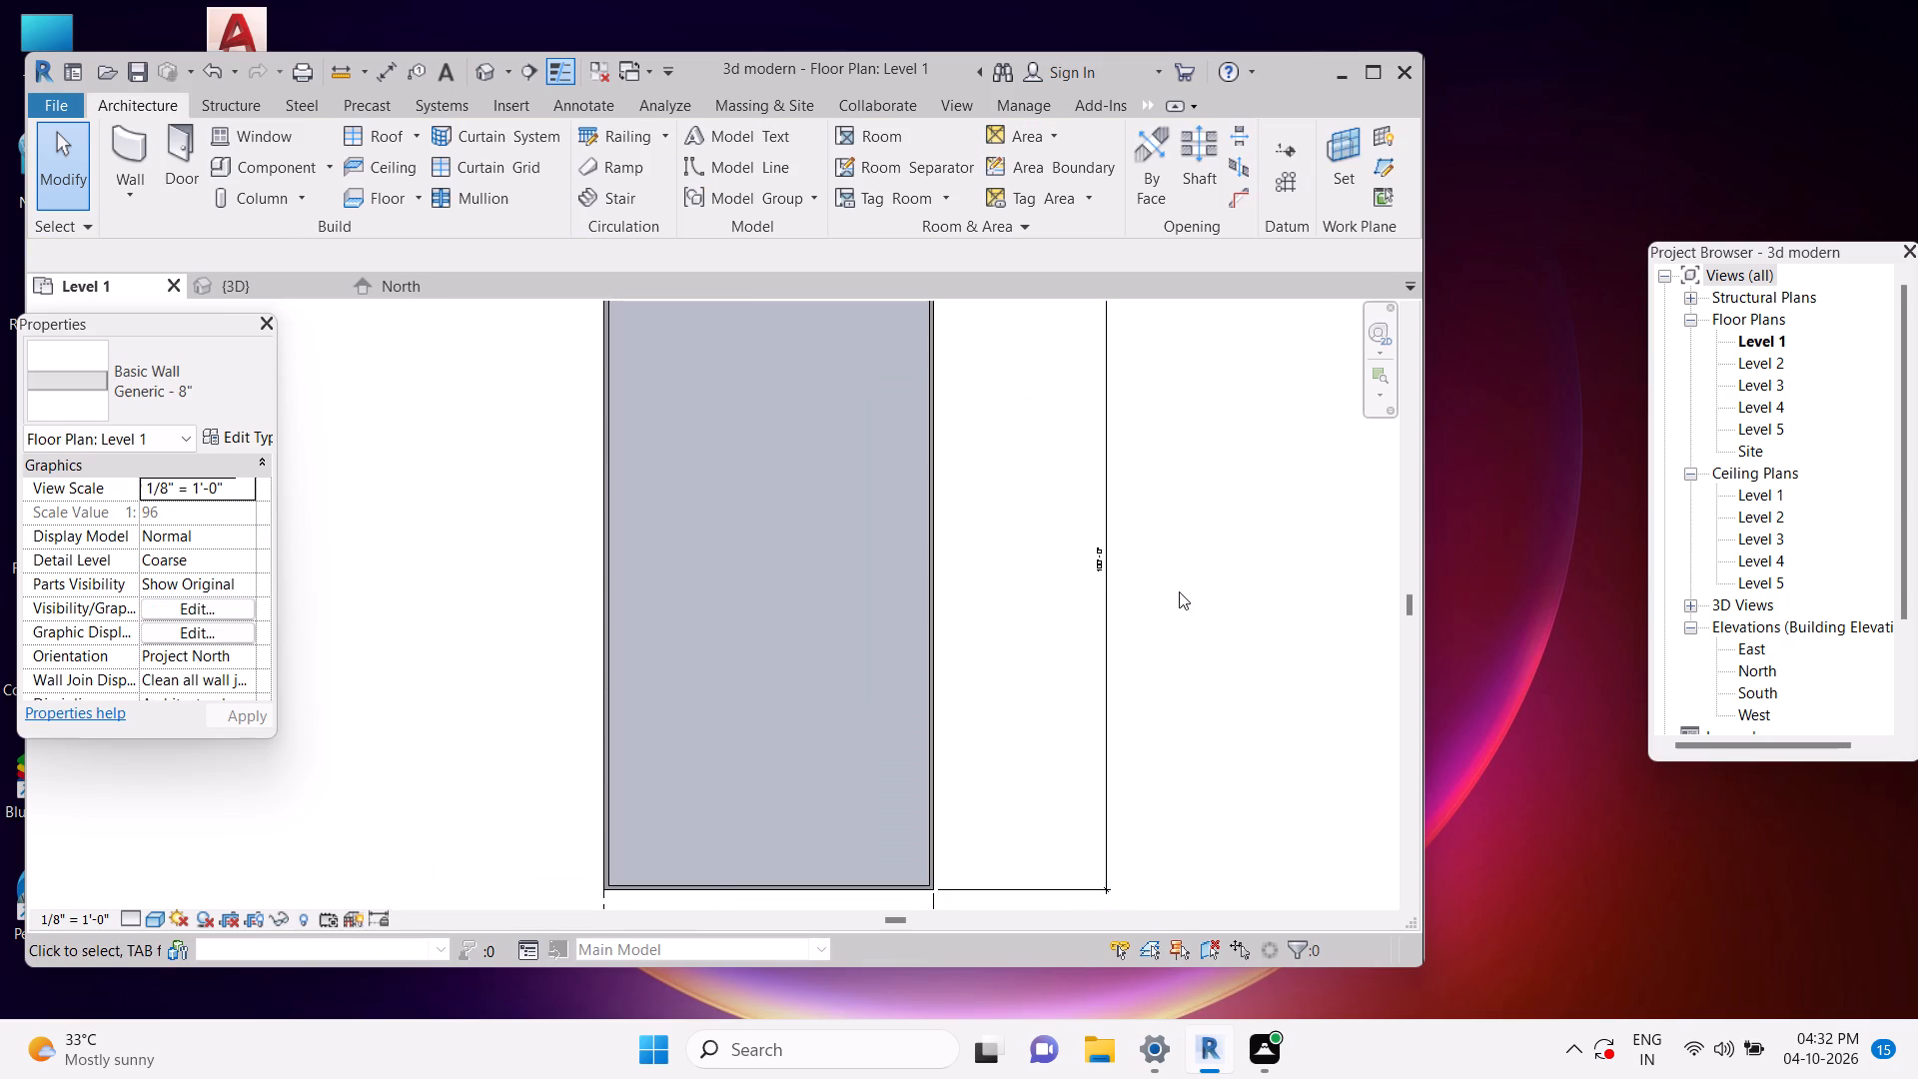
pyautogui.press('Escape')
pyautogui.press('Escape')
pyautogui.scroll(5, 1023, 365)
pyautogui.scroll(-5, 1035, 378)
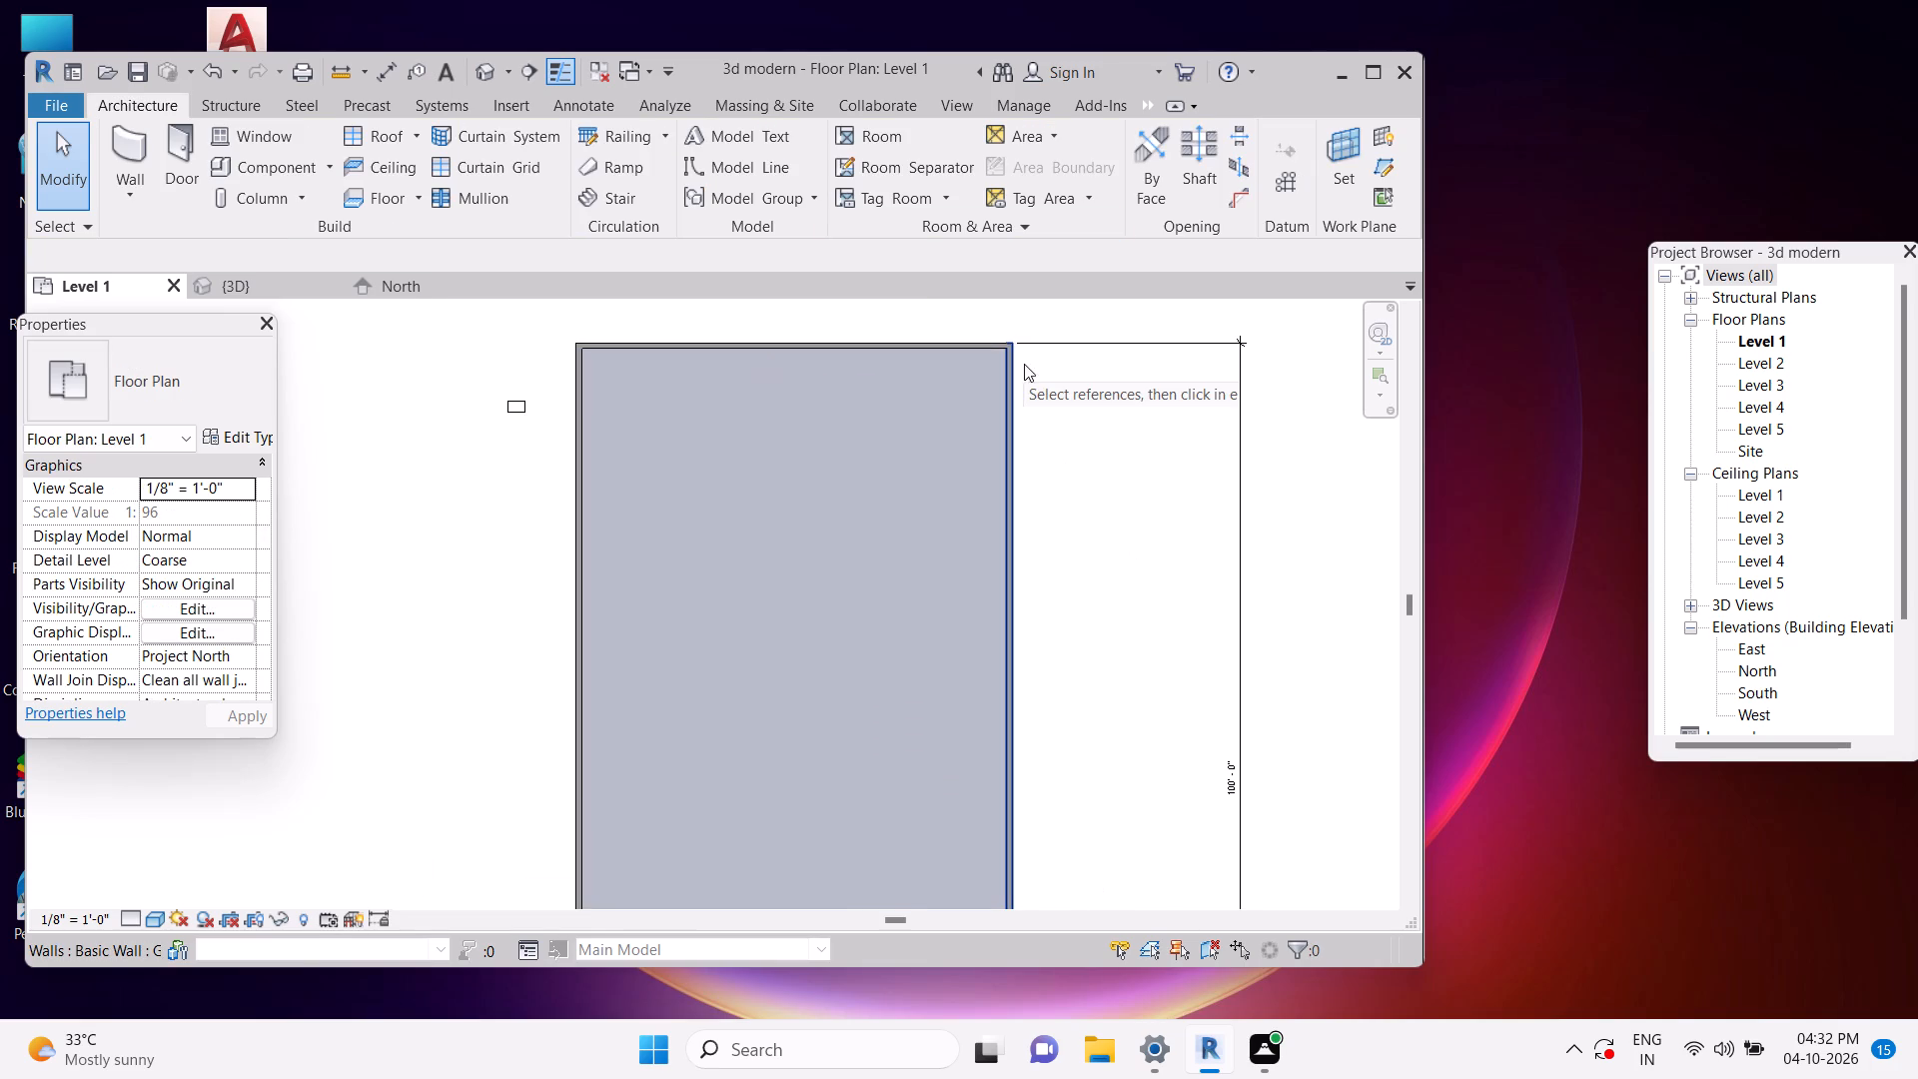
pyautogui.scroll(14, 1055, 810)
pyautogui.press('Escape')
pyautogui.scroll(5, 885, 867)
pyautogui.press('Escape')
pyautogui.press('Escape')
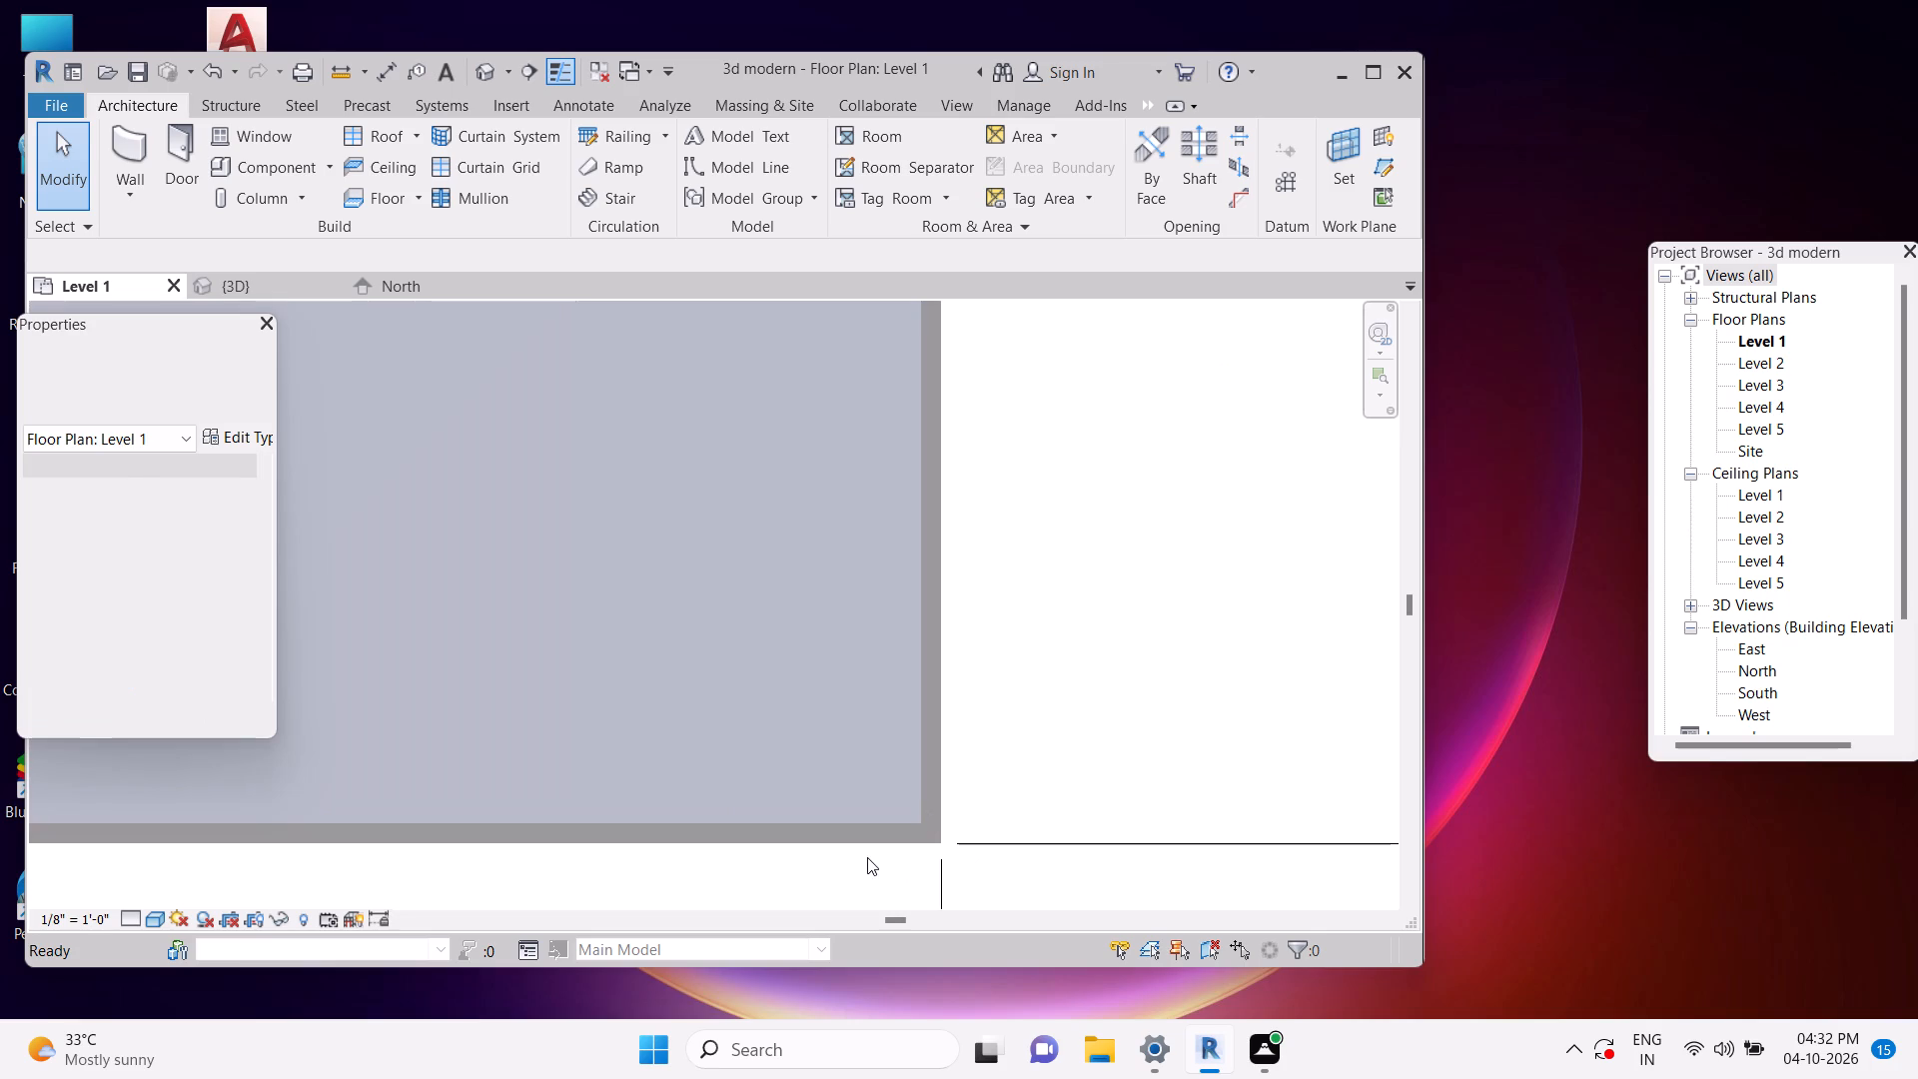
pyautogui.scroll(2, 867, 857)
pyautogui.press('Escape')
pyautogui.press('Escape')
pyautogui.press('Escape')
pyautogui.scroll(-18, 1036, 798)
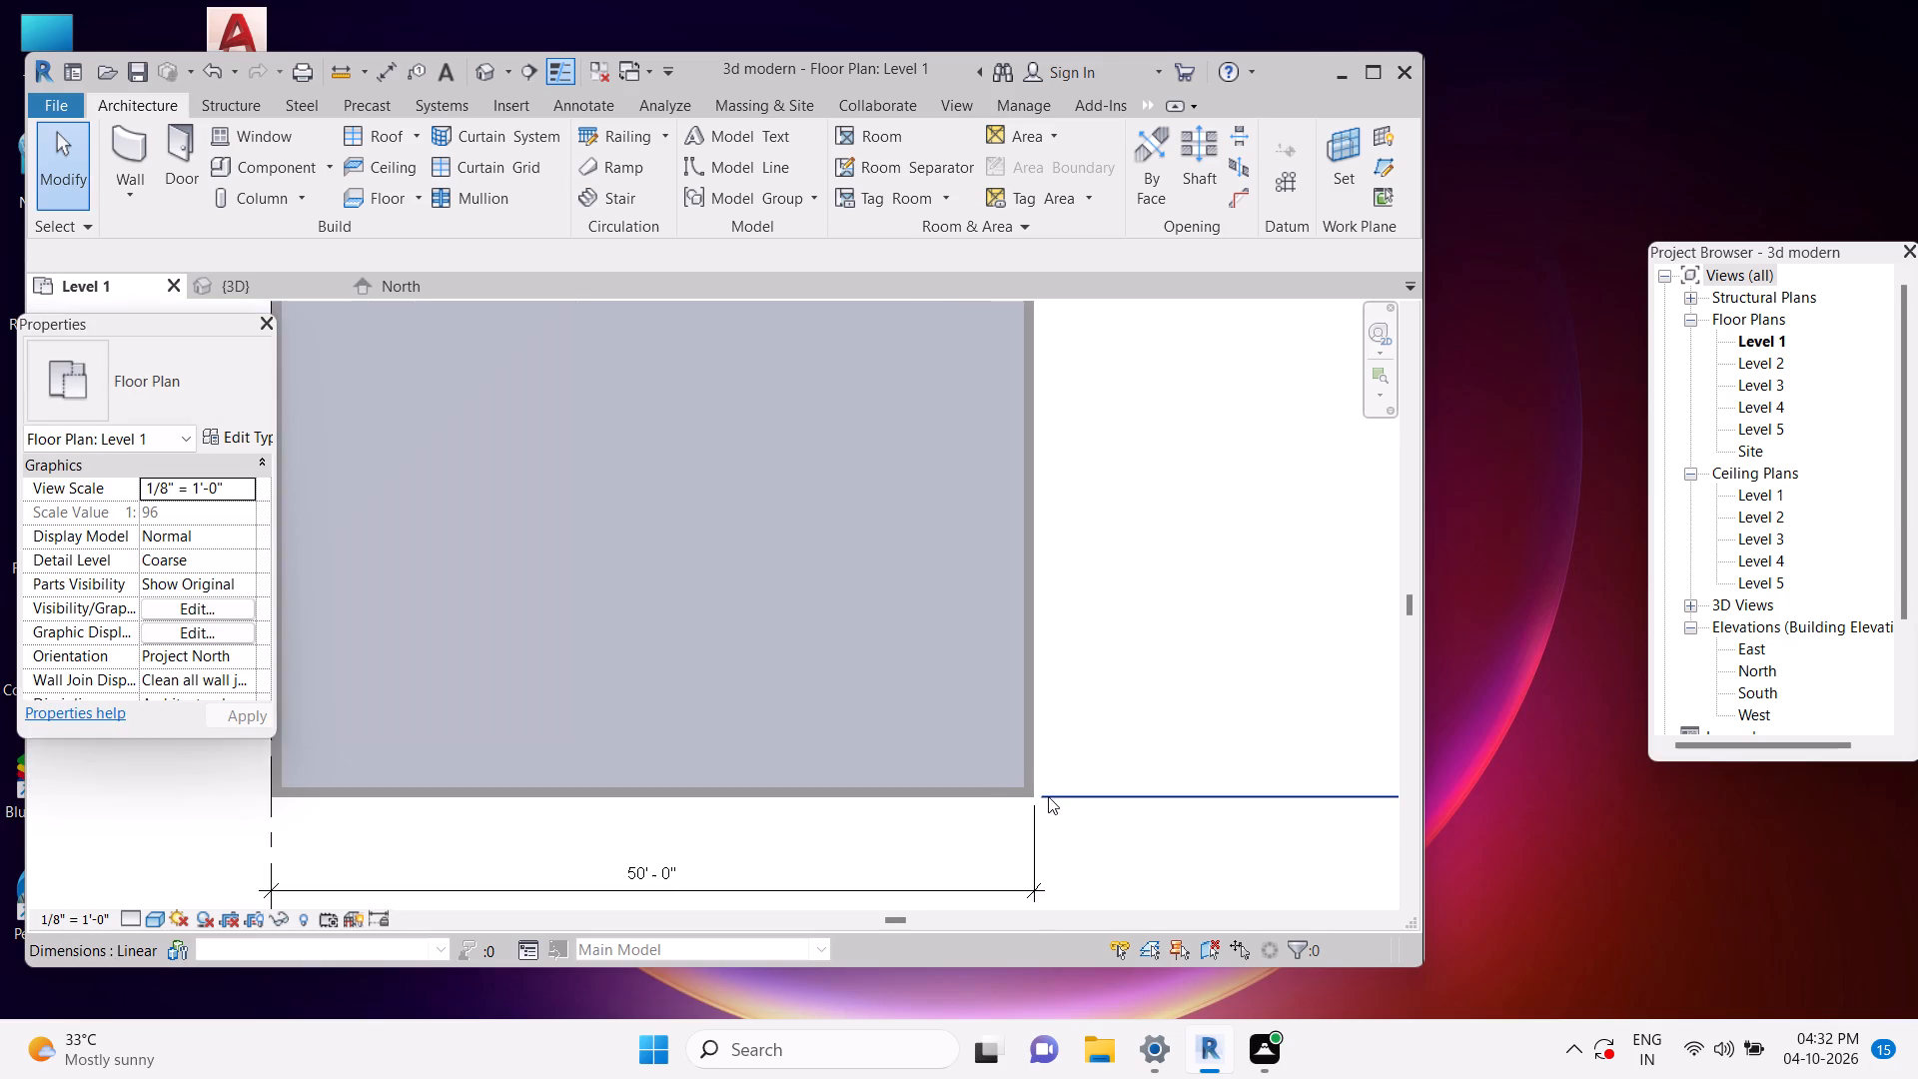
pyautogui.scroll(-7, 1048, 796)
pyautogui.press('Escape')
pyautogui.press('Escape')
pyautogui.press('Escape')
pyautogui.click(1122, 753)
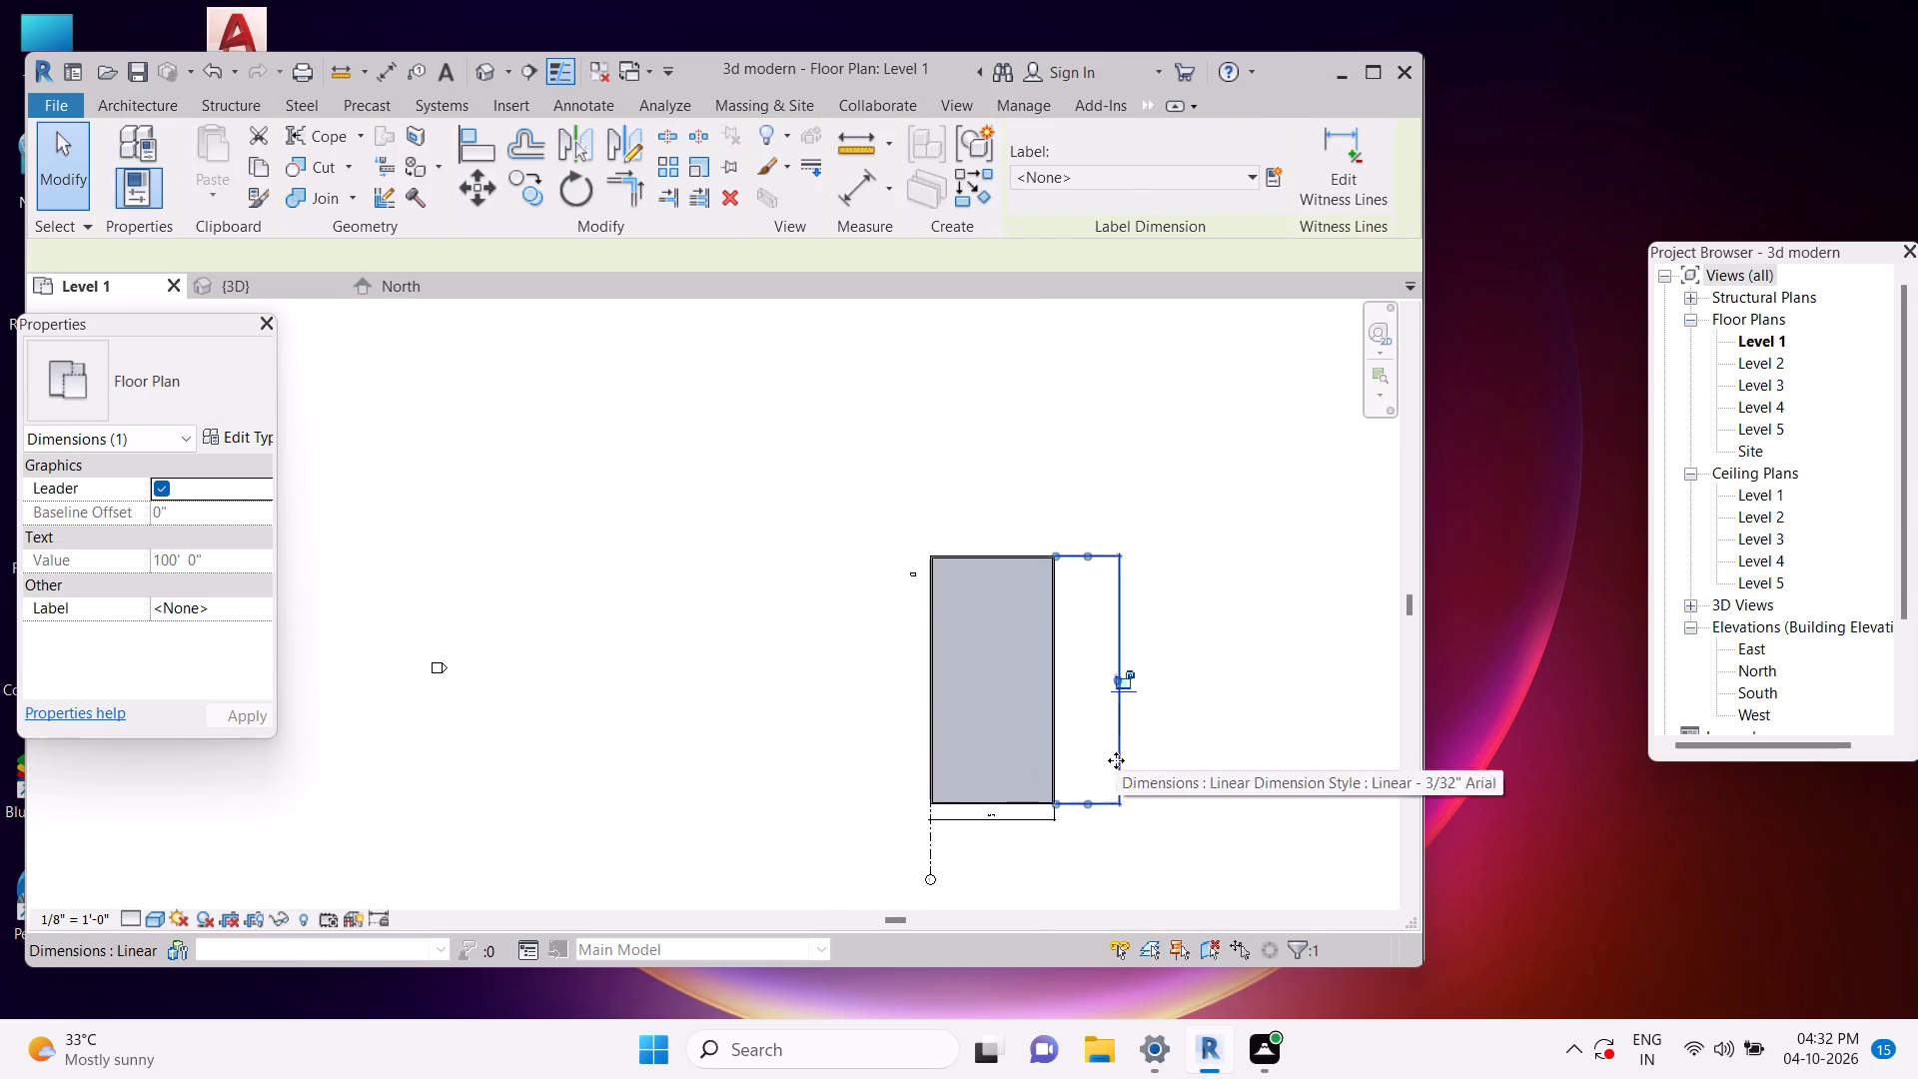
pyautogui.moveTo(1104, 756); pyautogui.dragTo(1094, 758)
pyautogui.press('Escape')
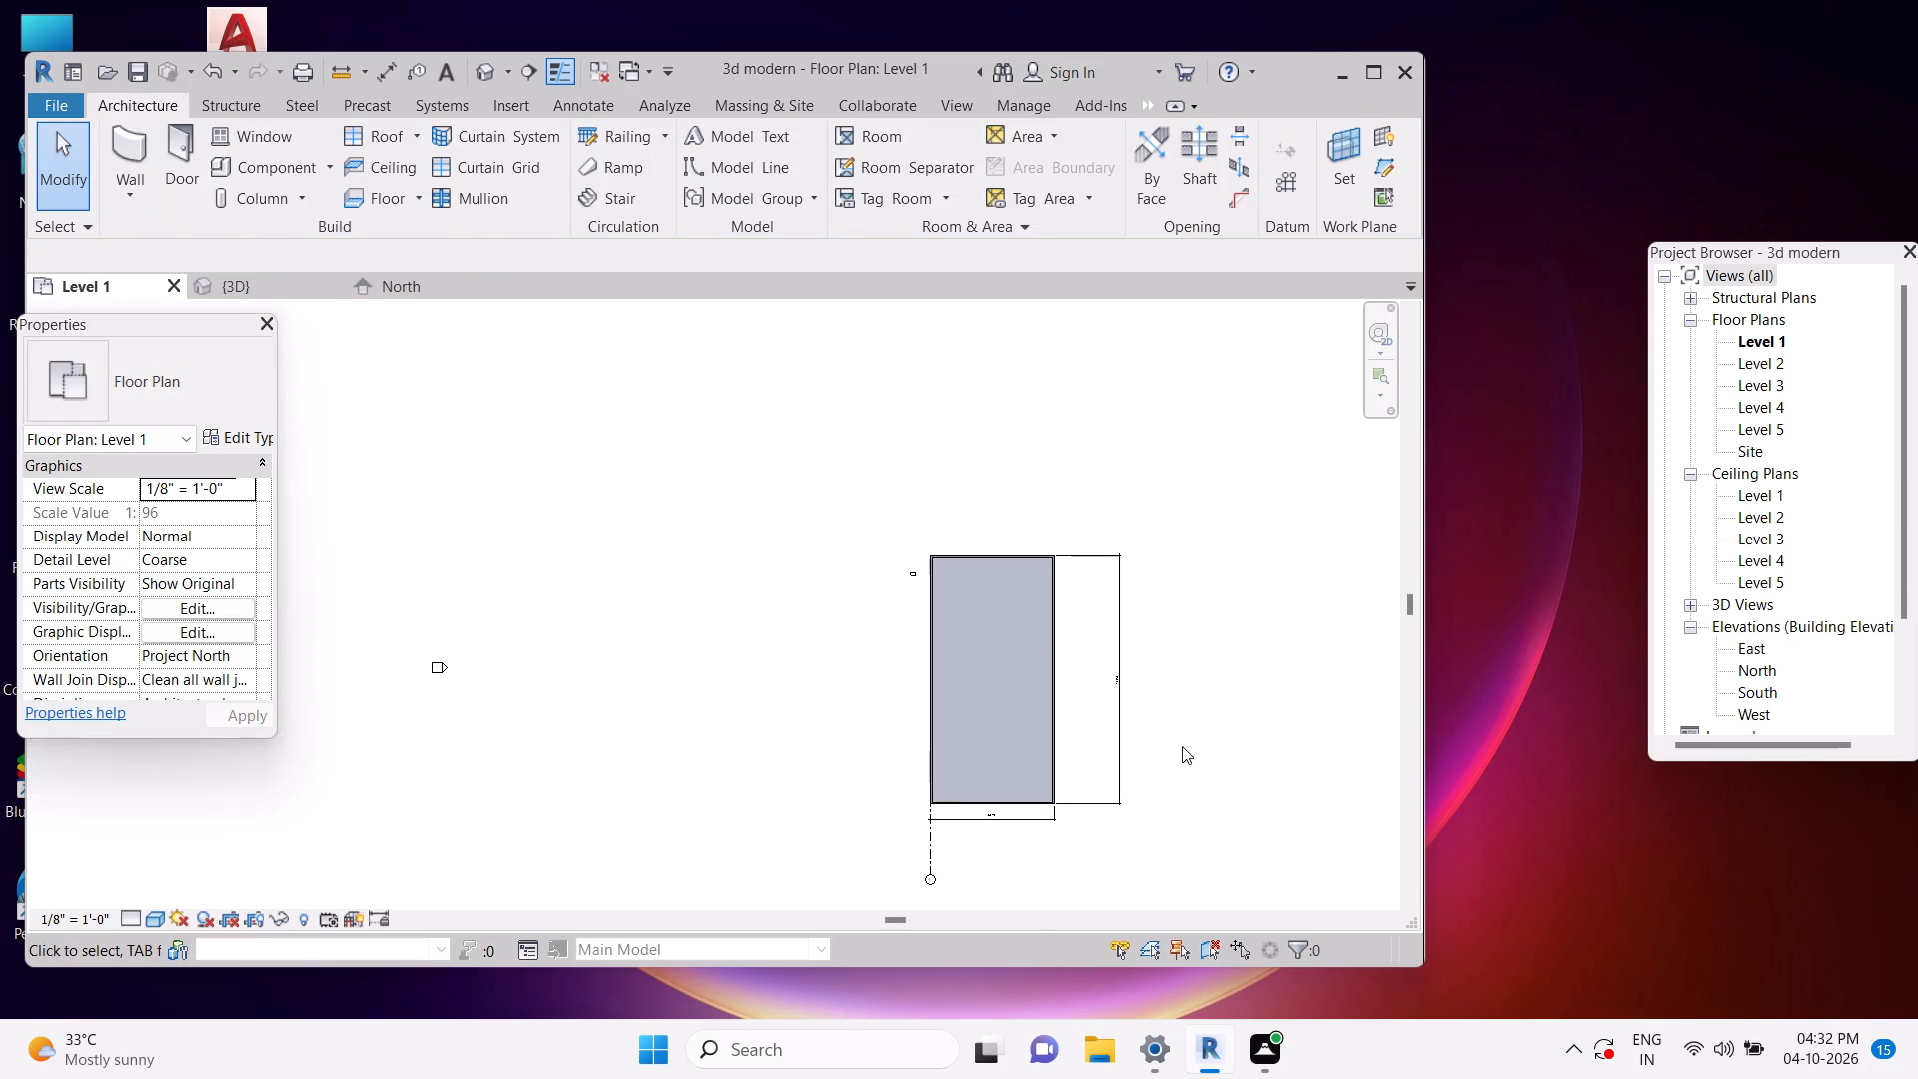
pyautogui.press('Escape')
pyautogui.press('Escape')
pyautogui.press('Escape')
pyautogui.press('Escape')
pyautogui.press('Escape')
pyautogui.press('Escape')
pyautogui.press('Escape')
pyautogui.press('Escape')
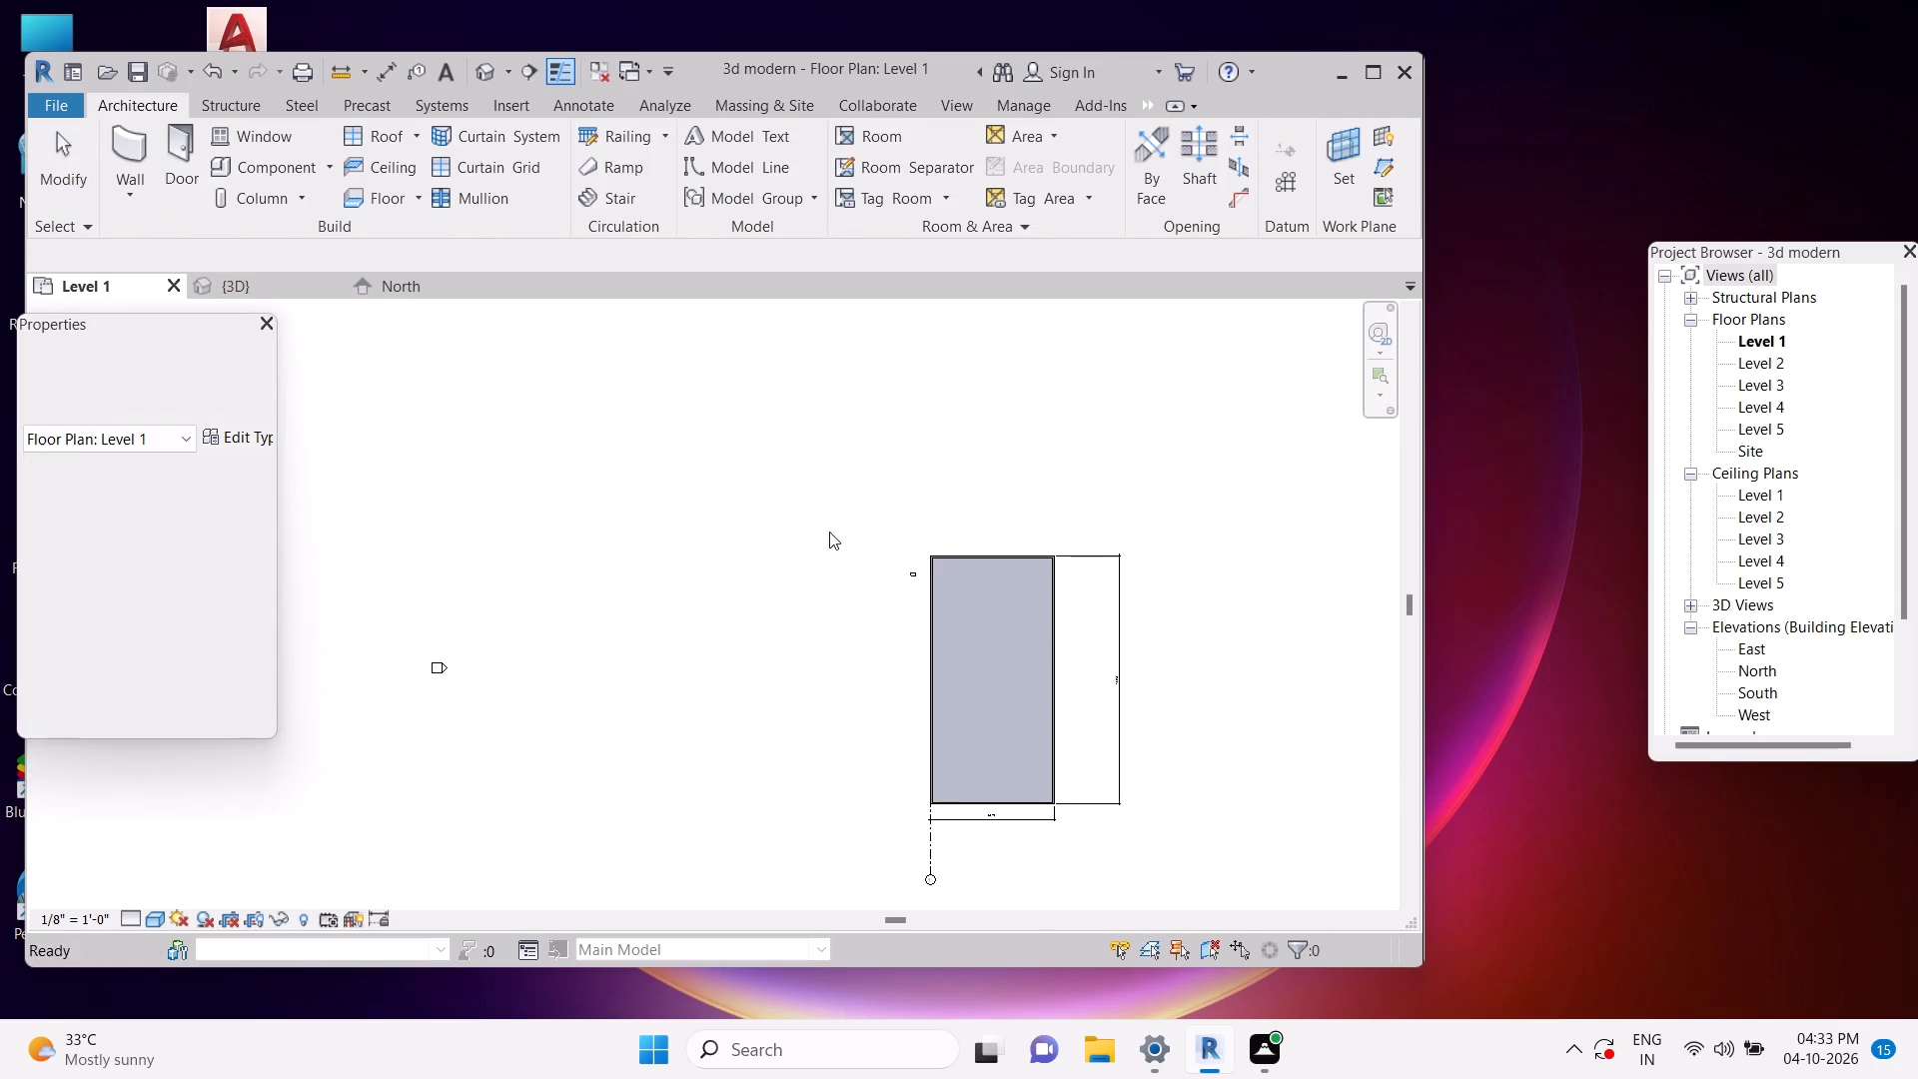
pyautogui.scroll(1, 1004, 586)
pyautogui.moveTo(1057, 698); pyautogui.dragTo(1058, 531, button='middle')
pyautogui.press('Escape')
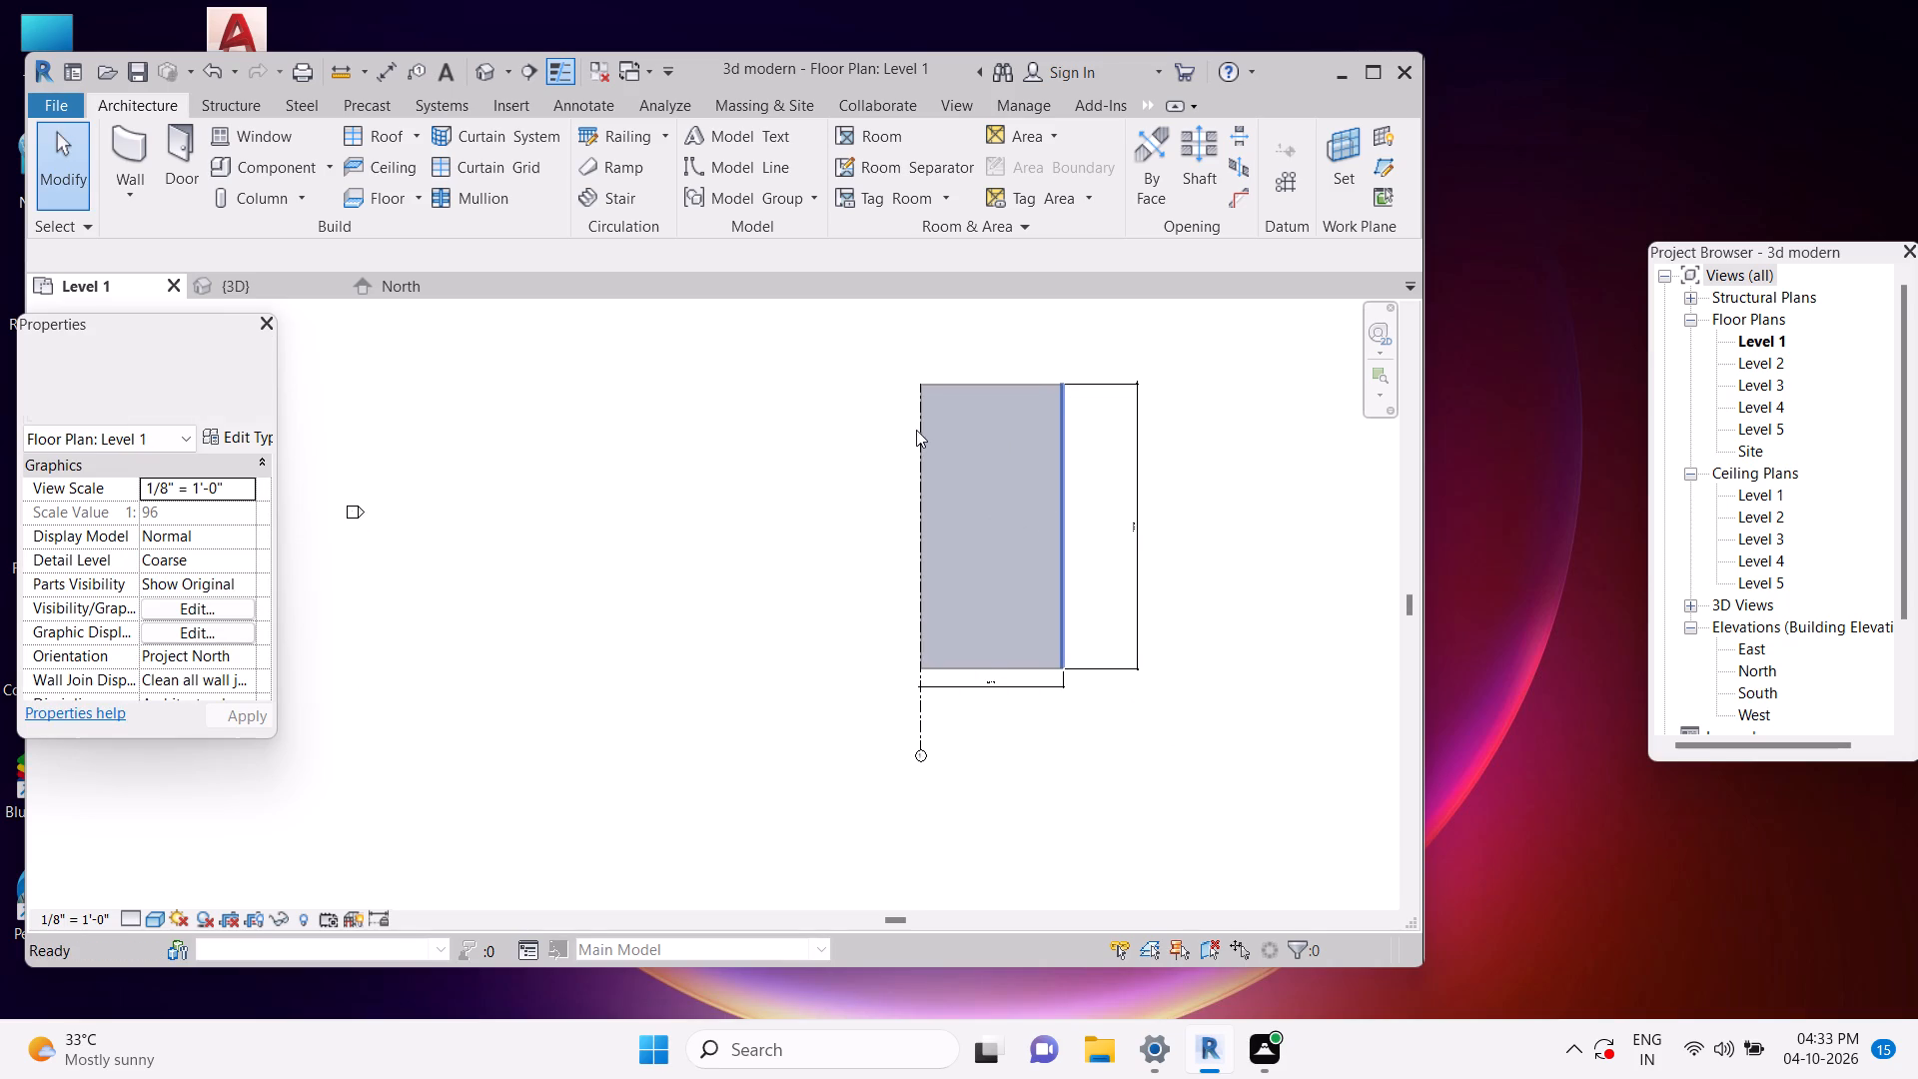
# Dismiss the notification window that covers the drawing area.
pyautogui.scroll(10, 913, 420)
pyautogui.moveTo(949, 431); pyautogui.dragTo(948, 539, button='middle')
pyautogui.scroll(1, 948, 539)
pyautogui.press('Escape')
pyautogui.press('Escape')
pyautogui.scroll(4, 947, 438)
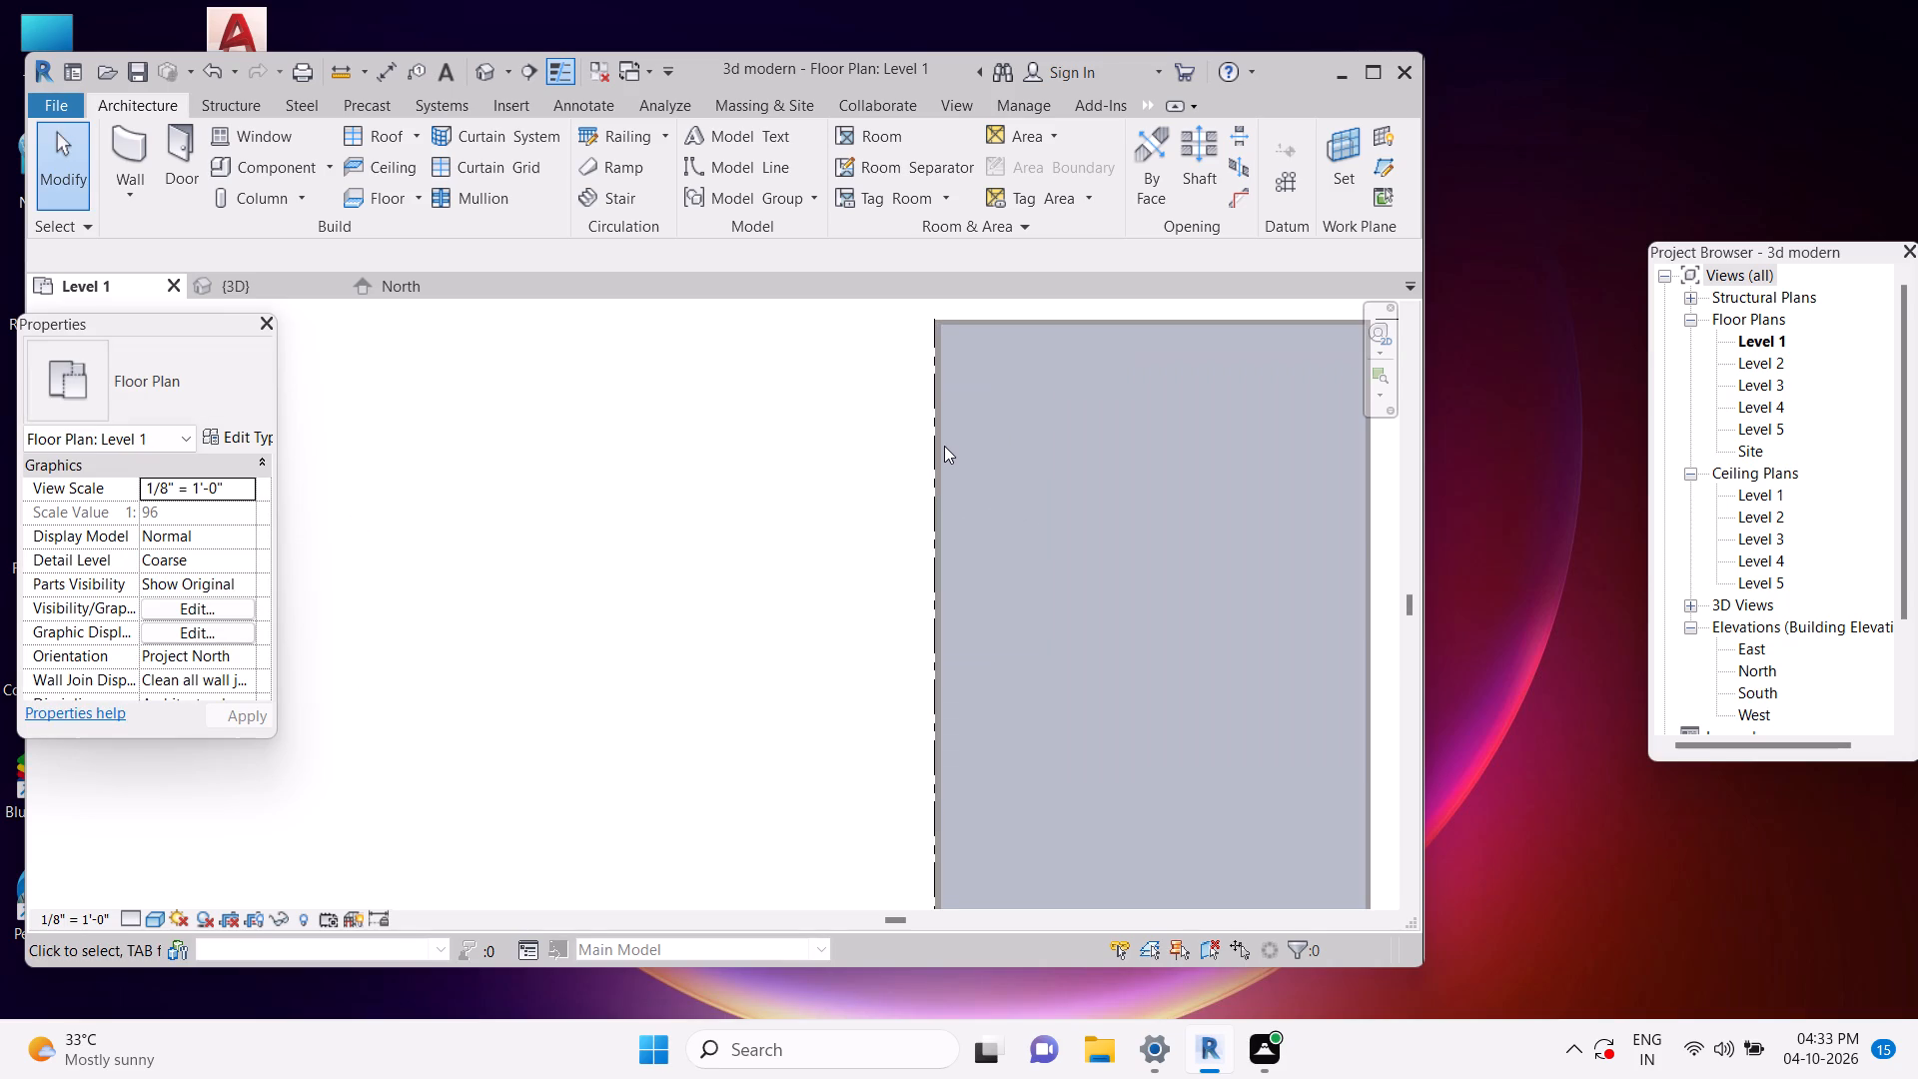
pyautogui.press('Escape')
pyautogui.press('Escape')
pyautogui.press('Escape')
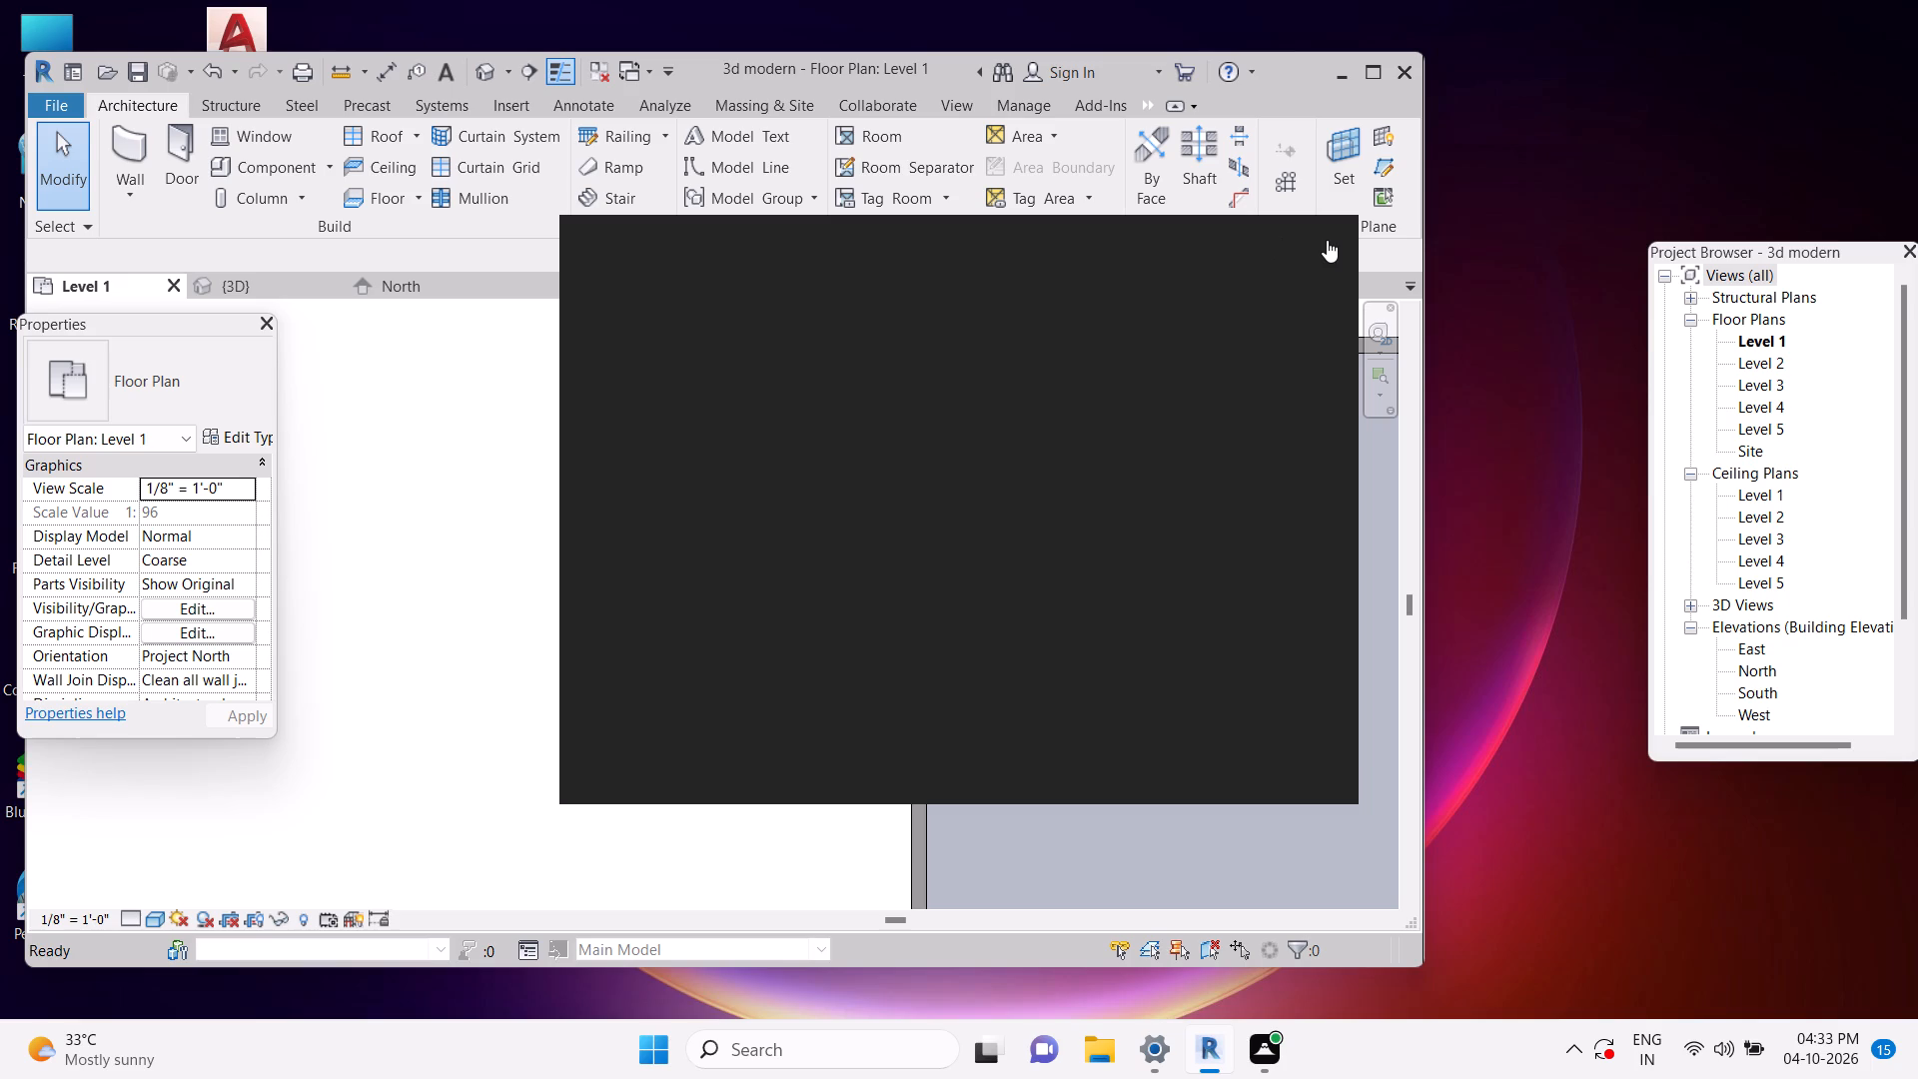
pyautogui.click(1327, 240)
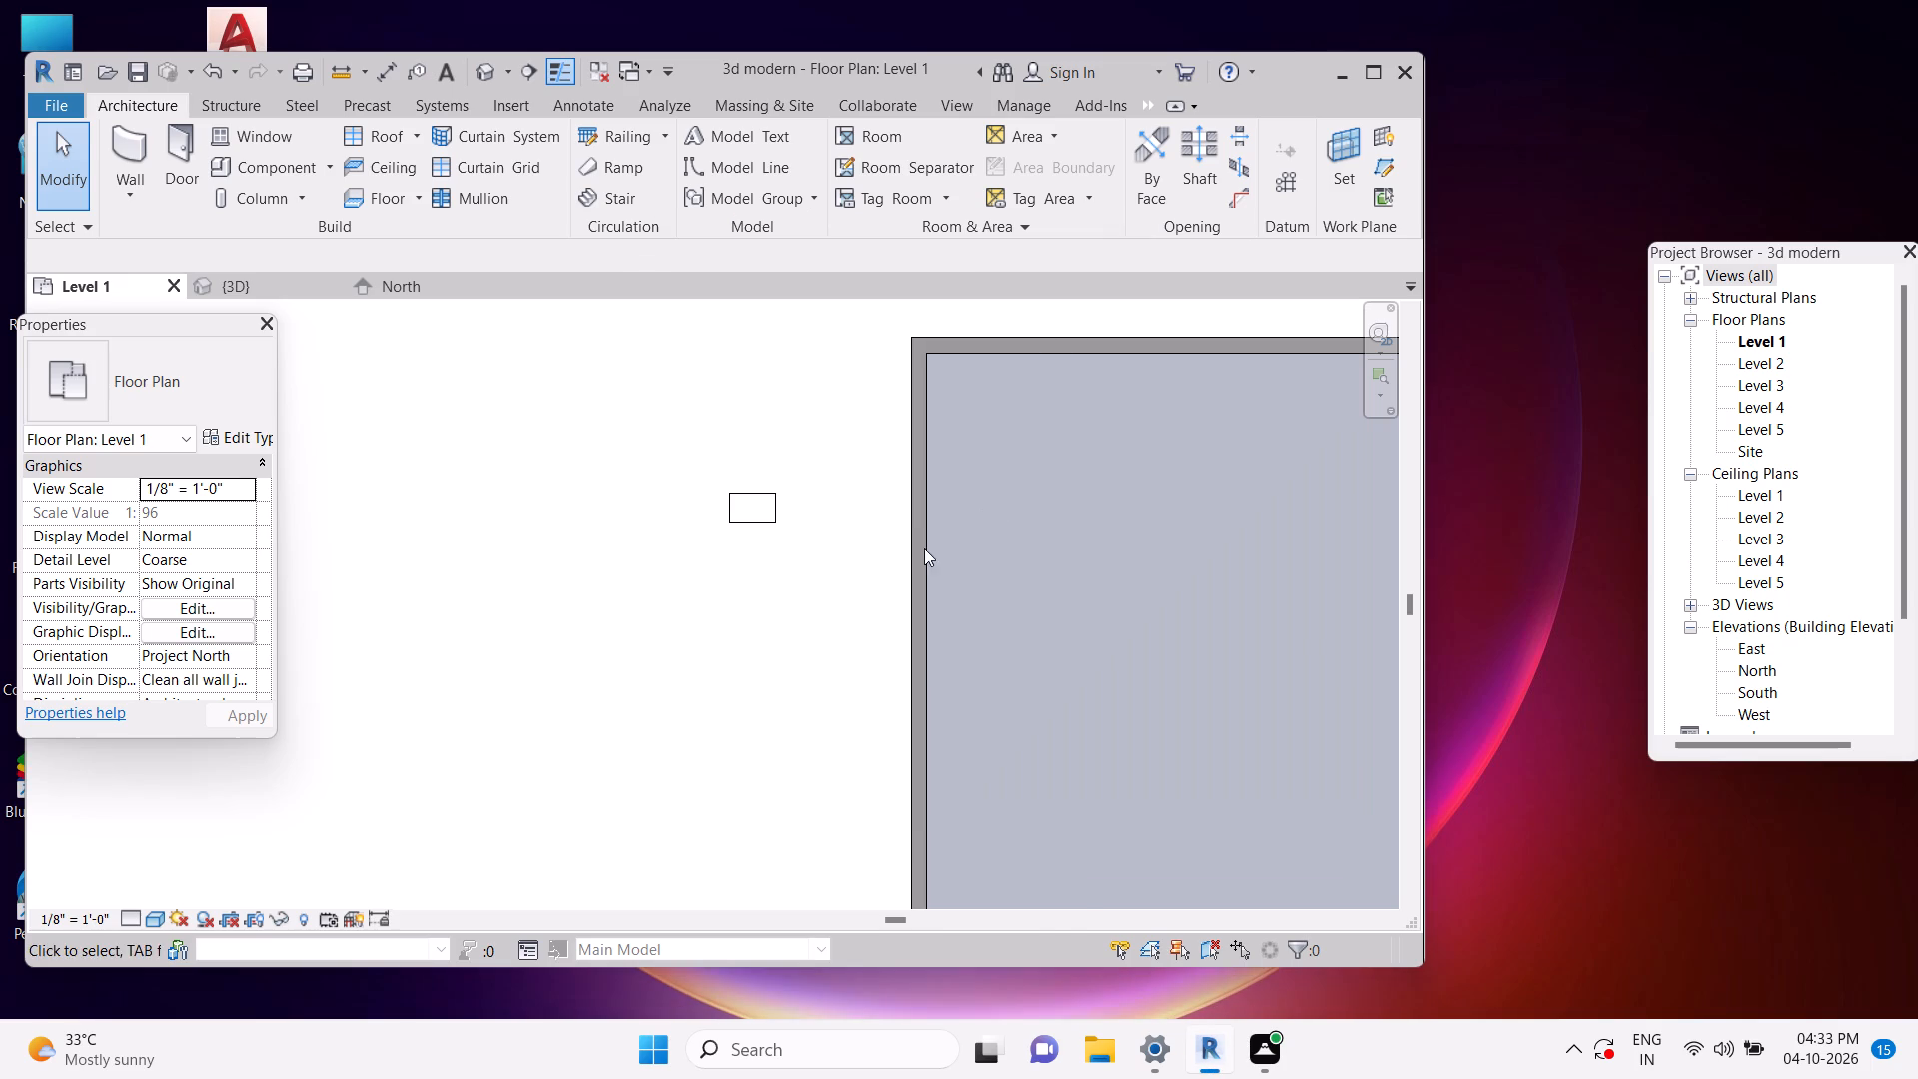
# Extend the upper end of grid 1 well above the building's upper wall.
pyautogui.press('Escape')
pyautogui.click(903, 556)
pyautogui.scroll(-9, 1032, 547)
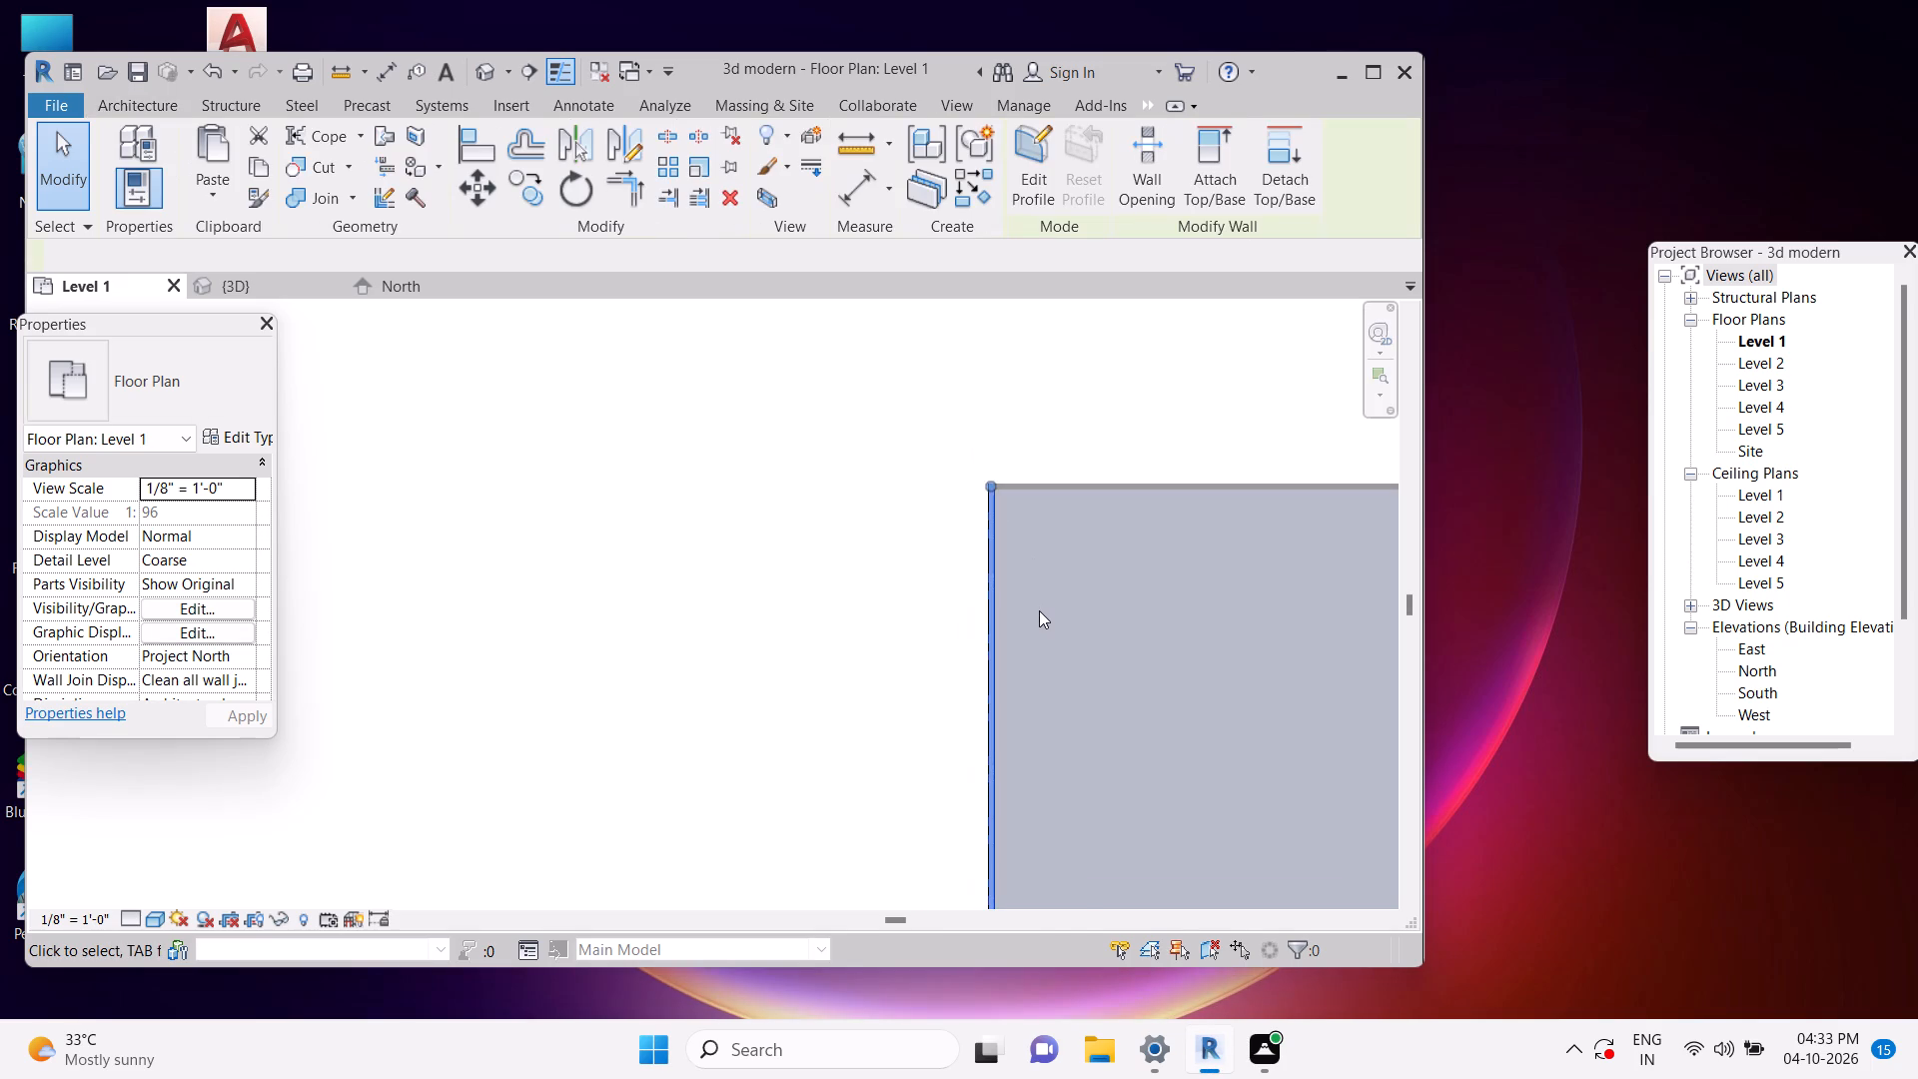
pyautogui.scroll(-4, 1039, 610)
pyautogui.moveTo(1046, 682); pyautogui.dragTo(1020, 477, button='middle')
pyautogui.press('Escape')
pyautogui.press('Escape')
pyautogui.press('Escape')
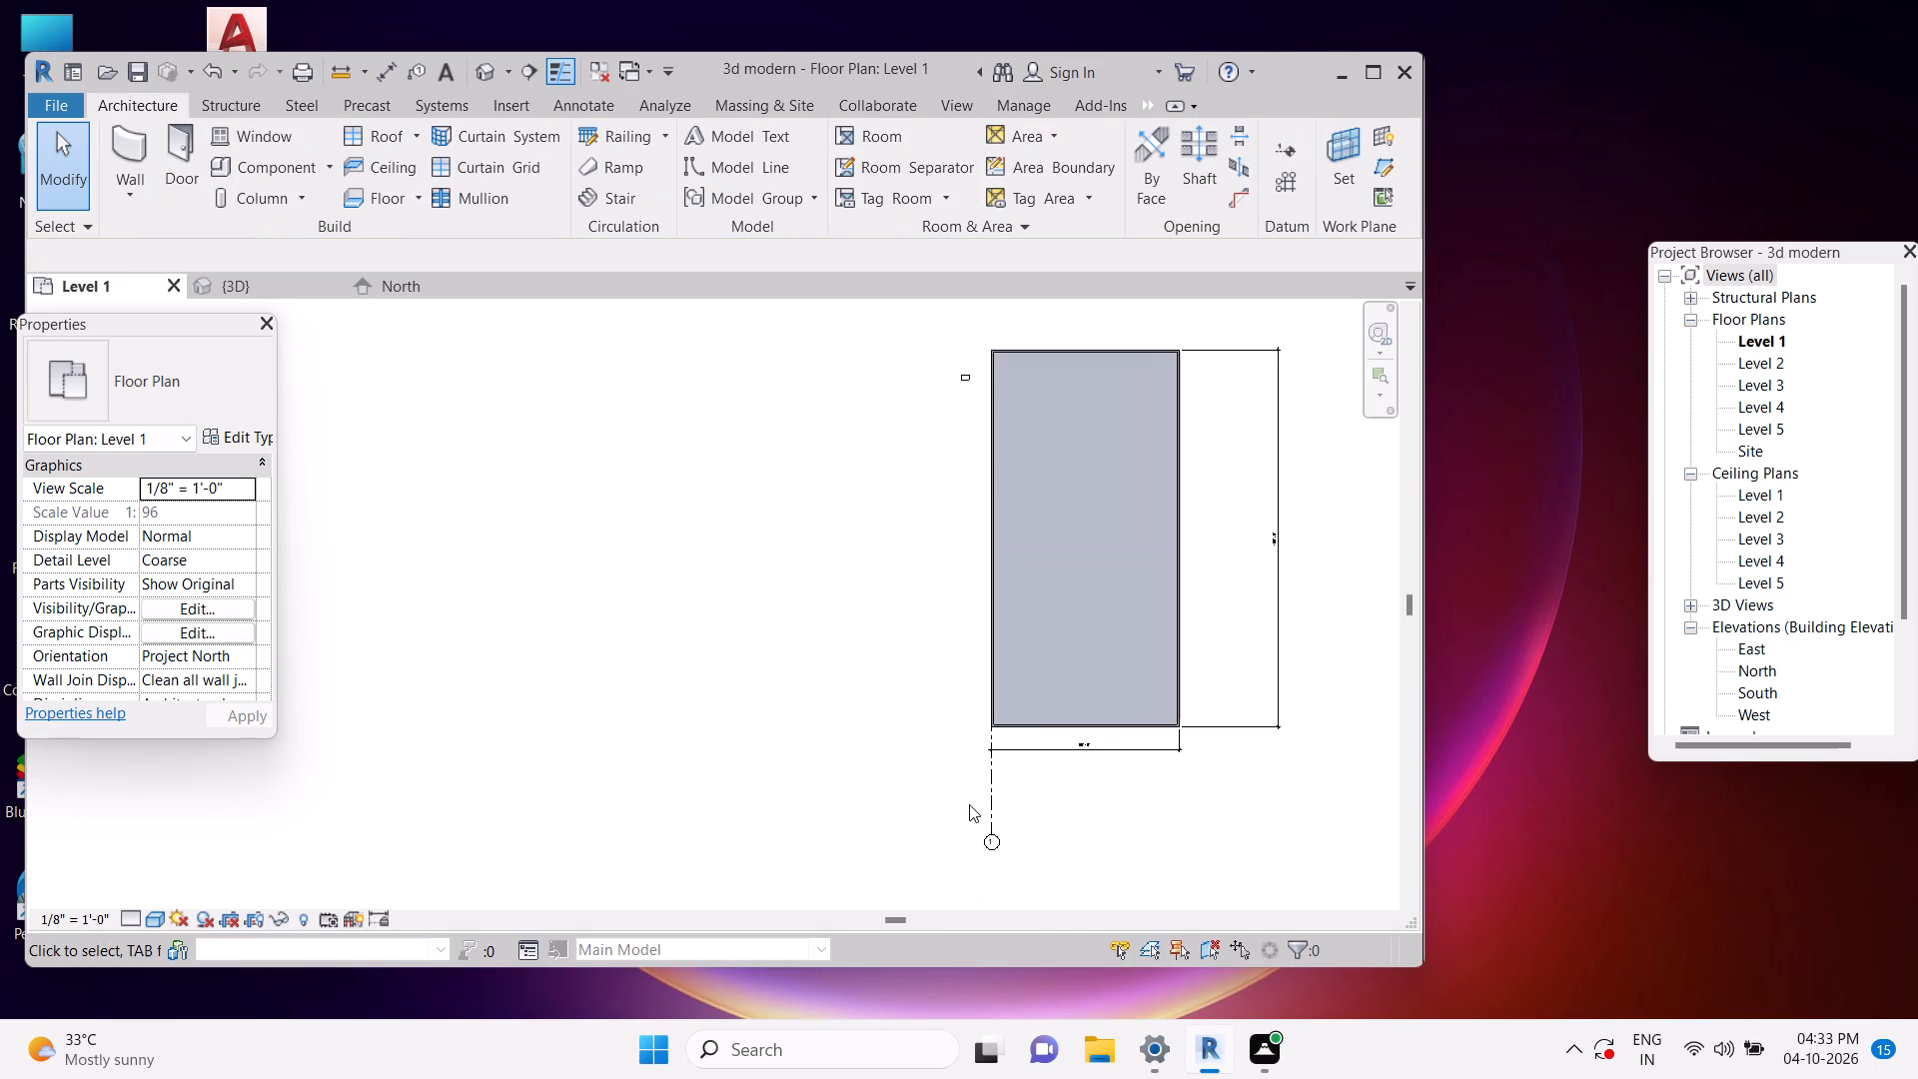
pyautogui.click(987, 799)
pyautogui.scroll(4, 1013, 382)
pyautogui.moveTo(1013, 402); pyautogui.dragTo(1028, 639, button='middle')
pyautogui.scroll(6, 989, 578)
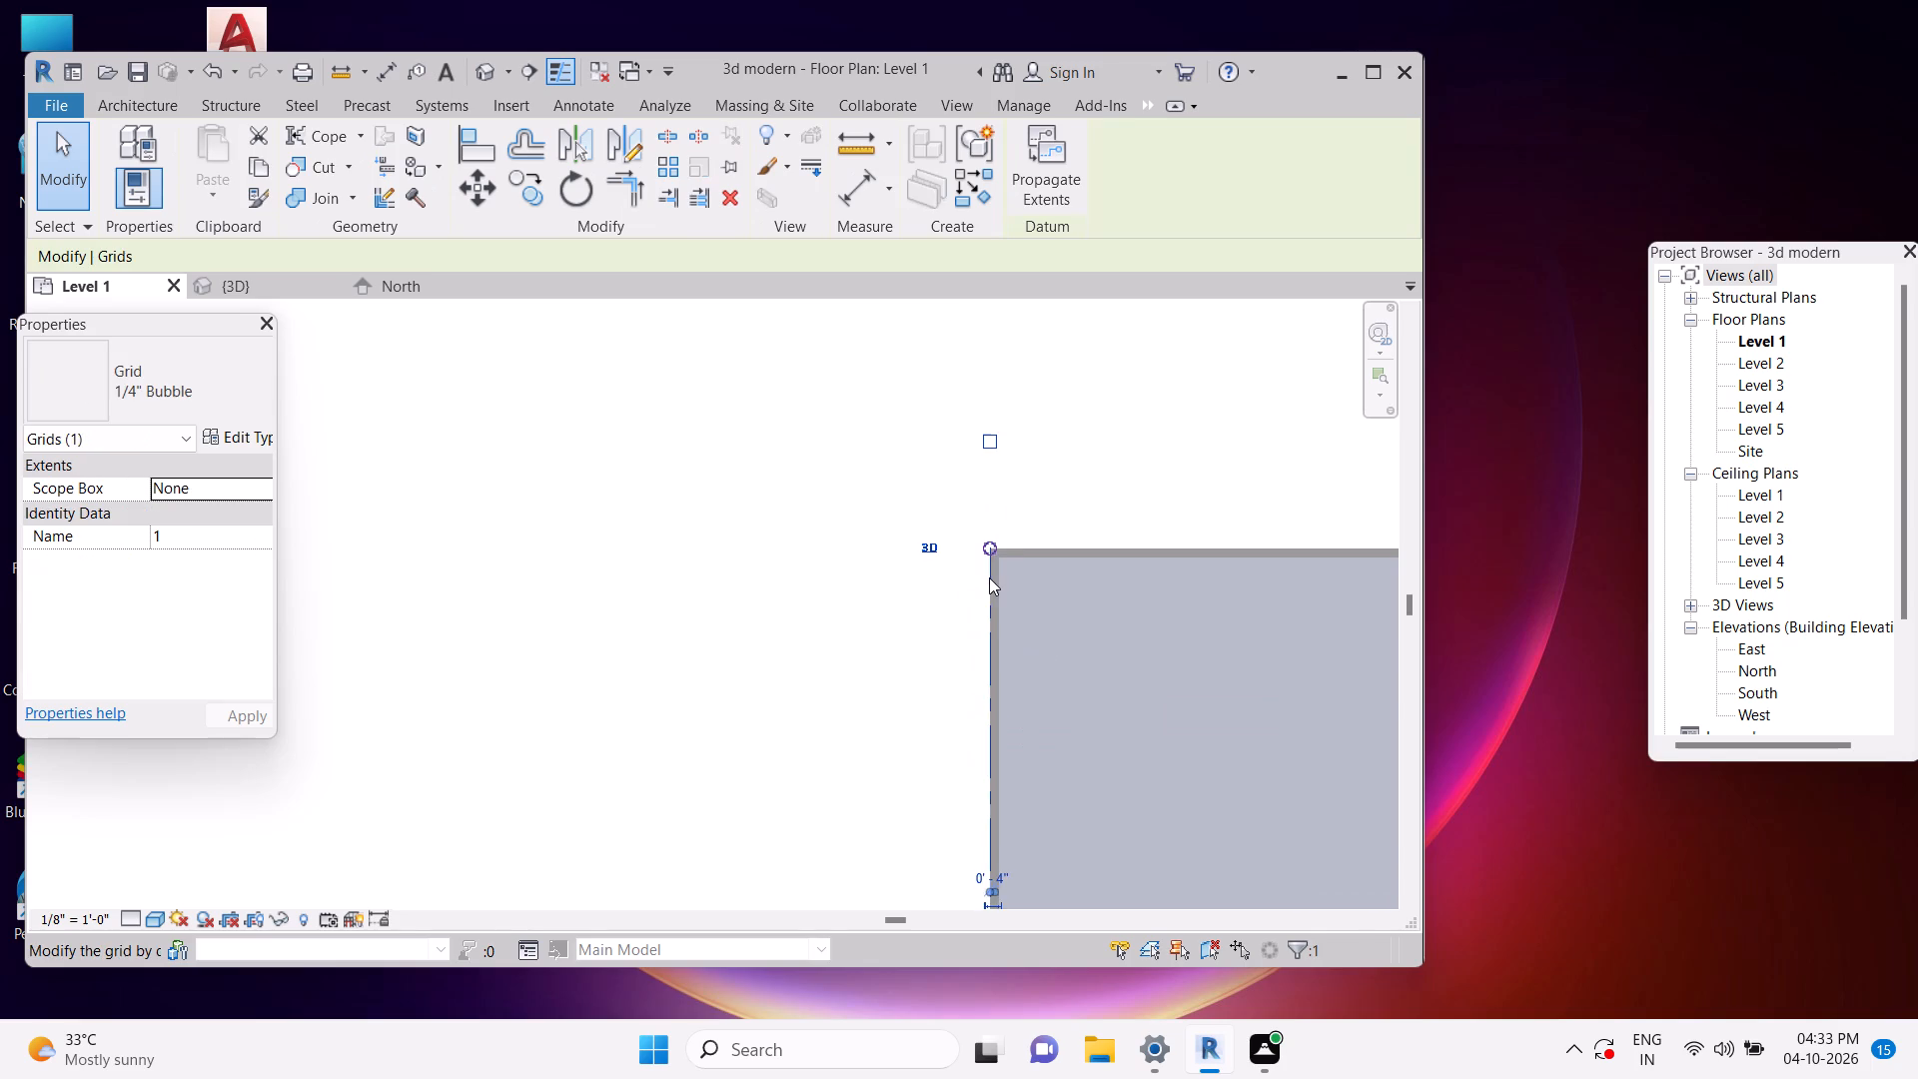
pyautogui.scroll(3, 989, 577)
pyautogui.moveTo(1021, 556); pyautogui.dragTo(1030, 775, button='middle')
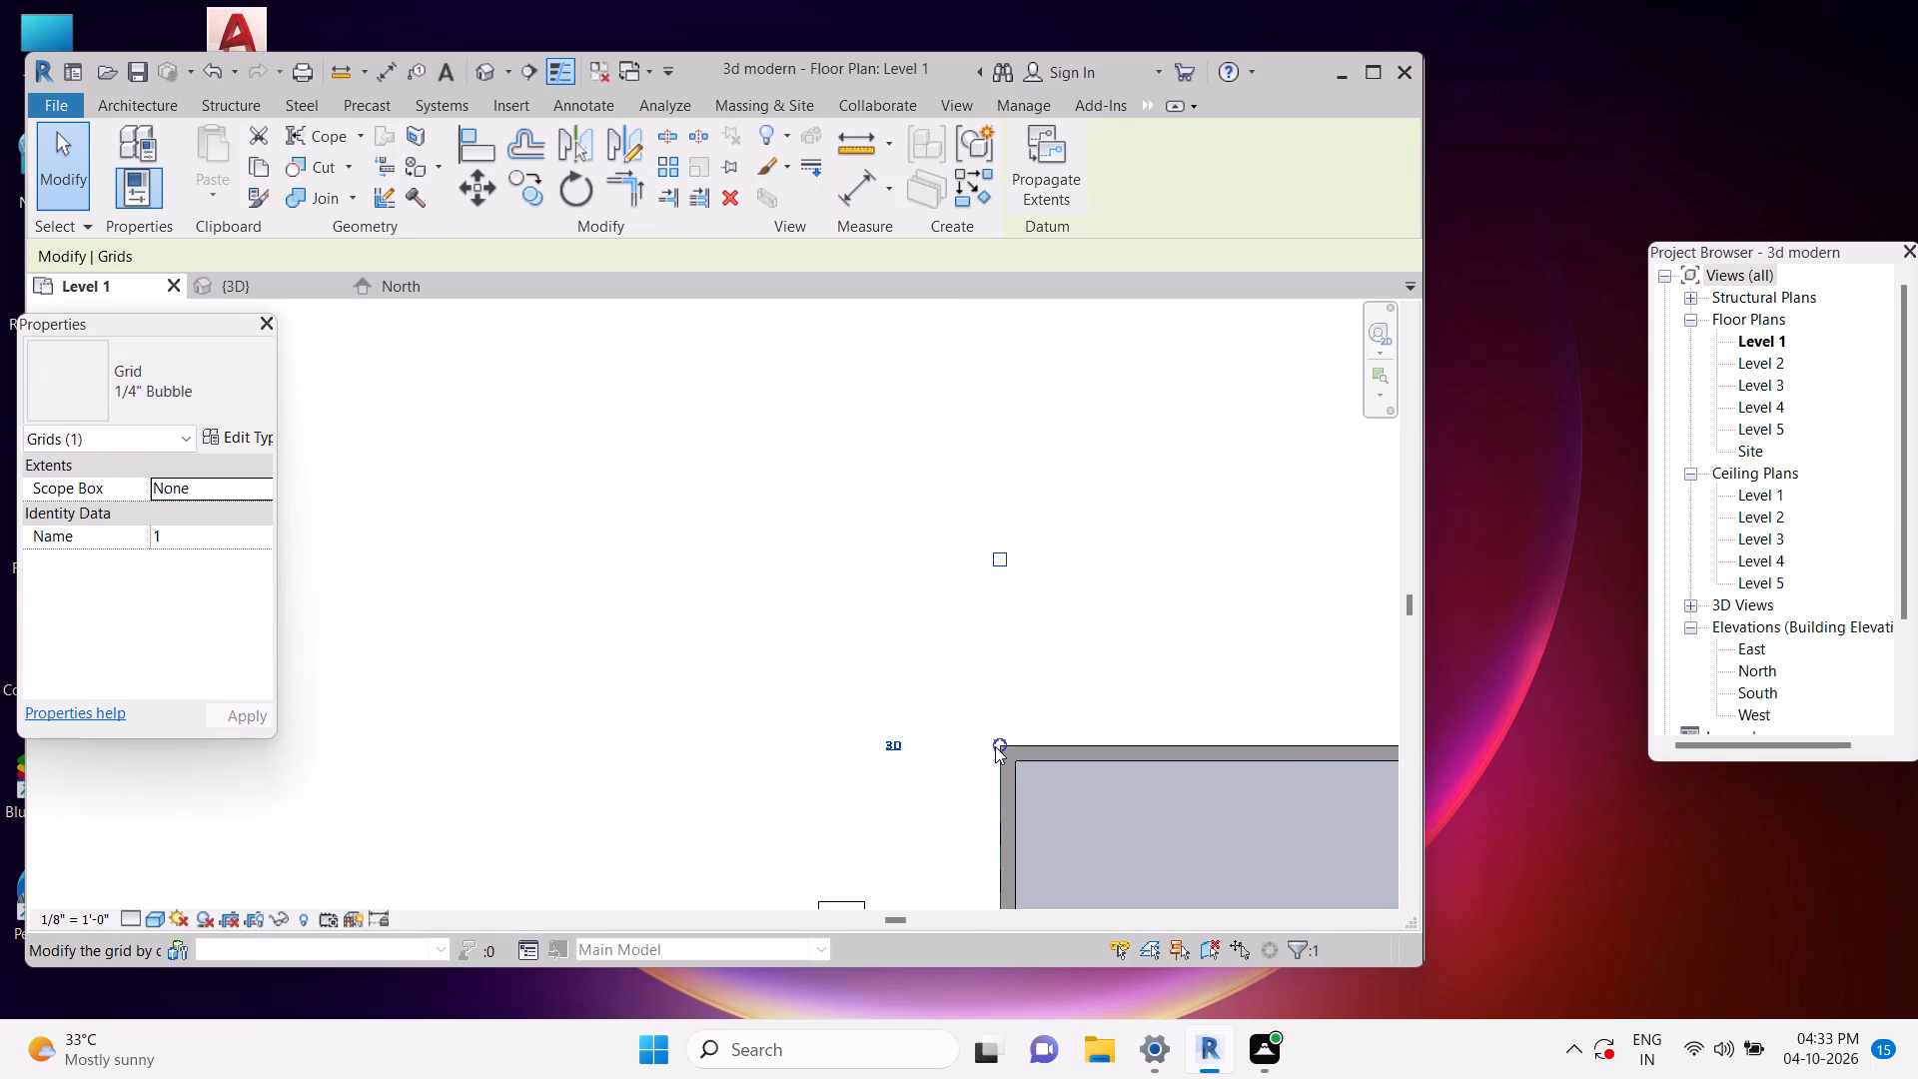
pyautogui.moveTo(1000, 741); pyautogui.dragTo(1001, 433)
pyautogui.press('Escape')
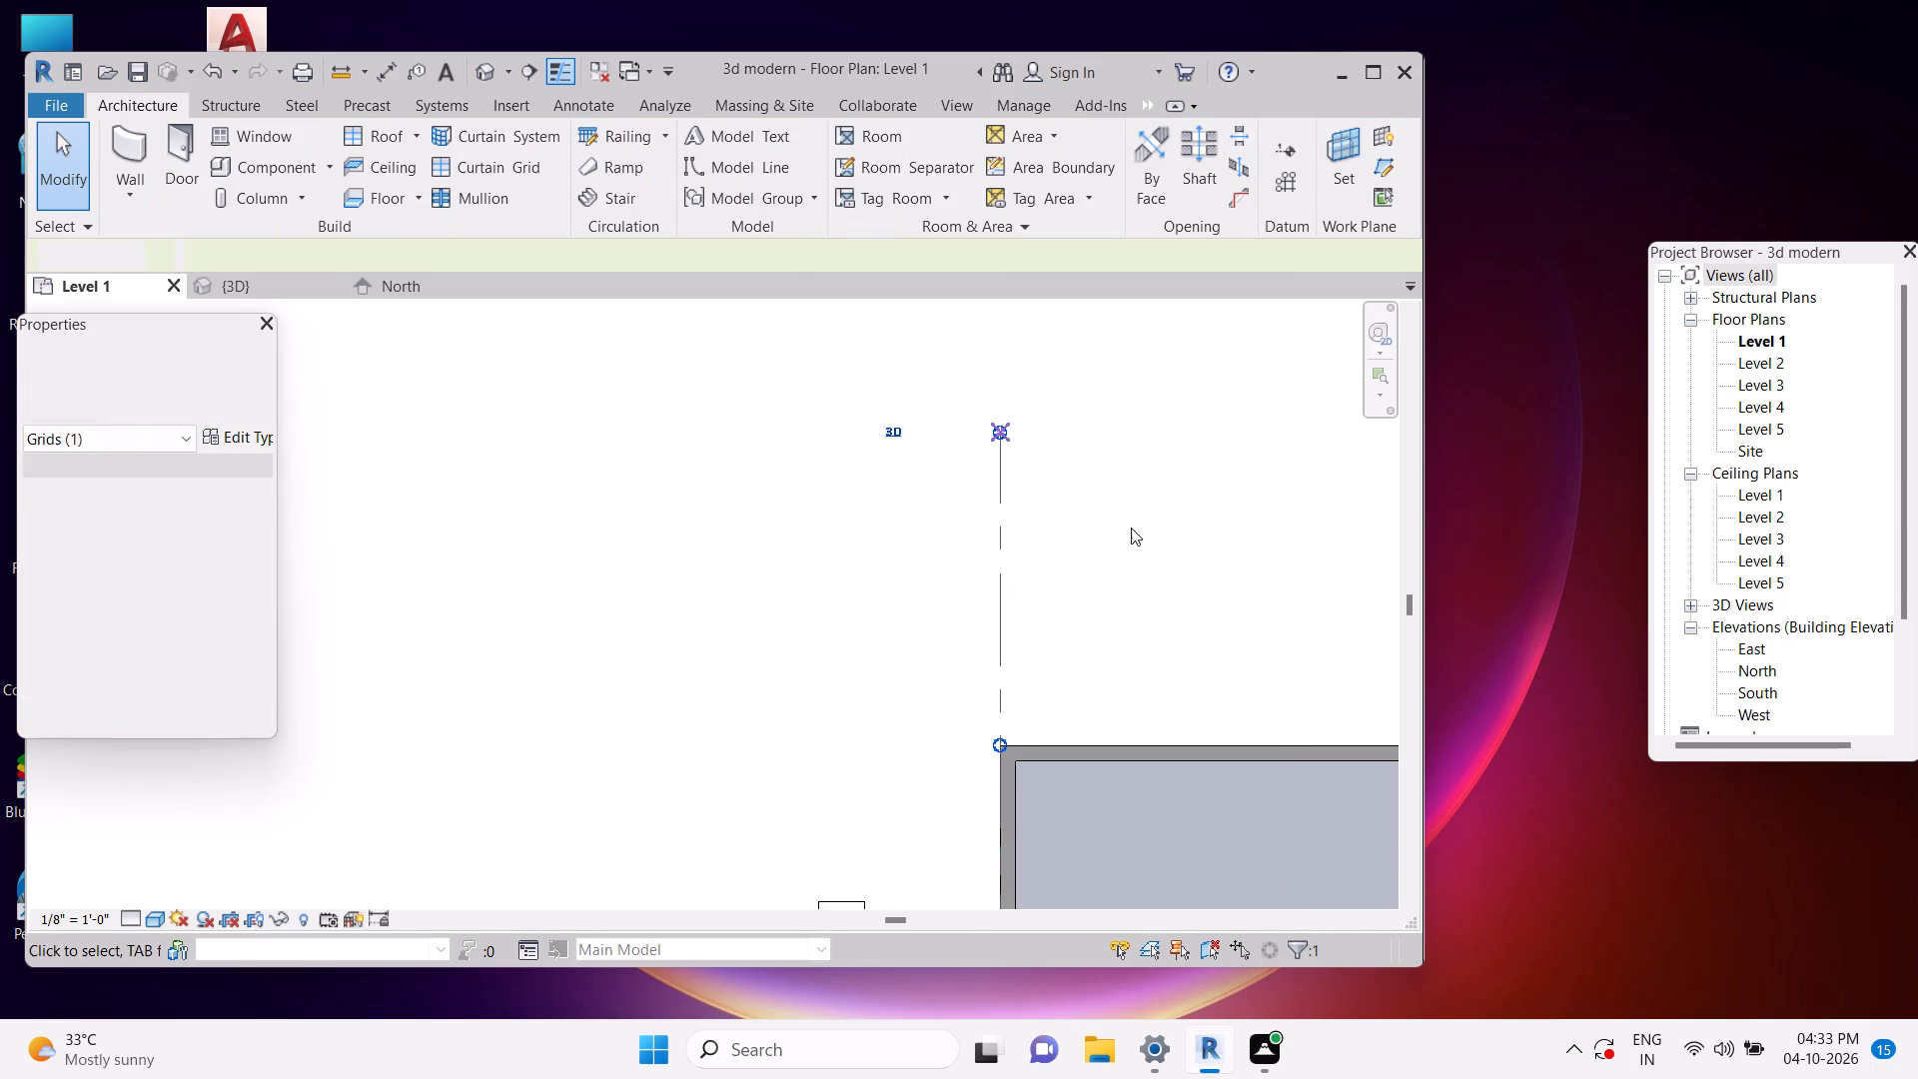
pyautogui.press('Escape')
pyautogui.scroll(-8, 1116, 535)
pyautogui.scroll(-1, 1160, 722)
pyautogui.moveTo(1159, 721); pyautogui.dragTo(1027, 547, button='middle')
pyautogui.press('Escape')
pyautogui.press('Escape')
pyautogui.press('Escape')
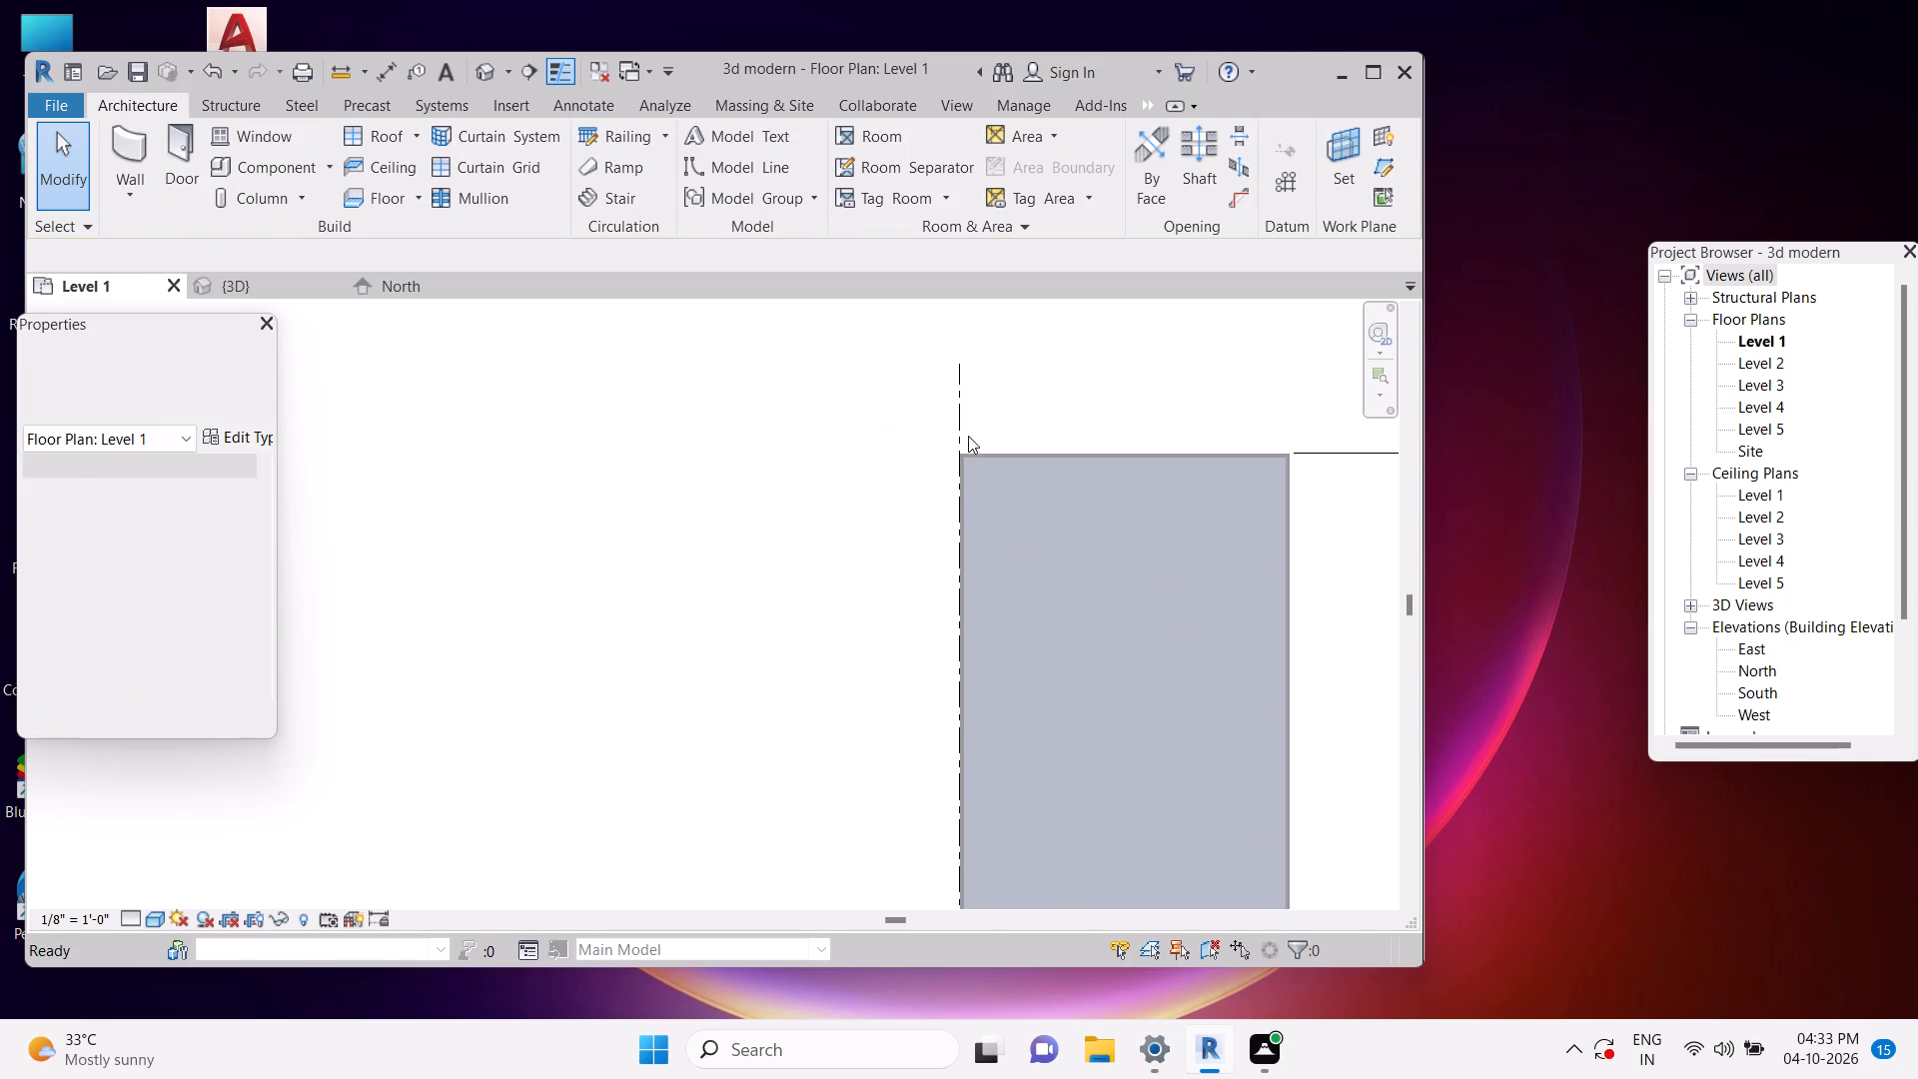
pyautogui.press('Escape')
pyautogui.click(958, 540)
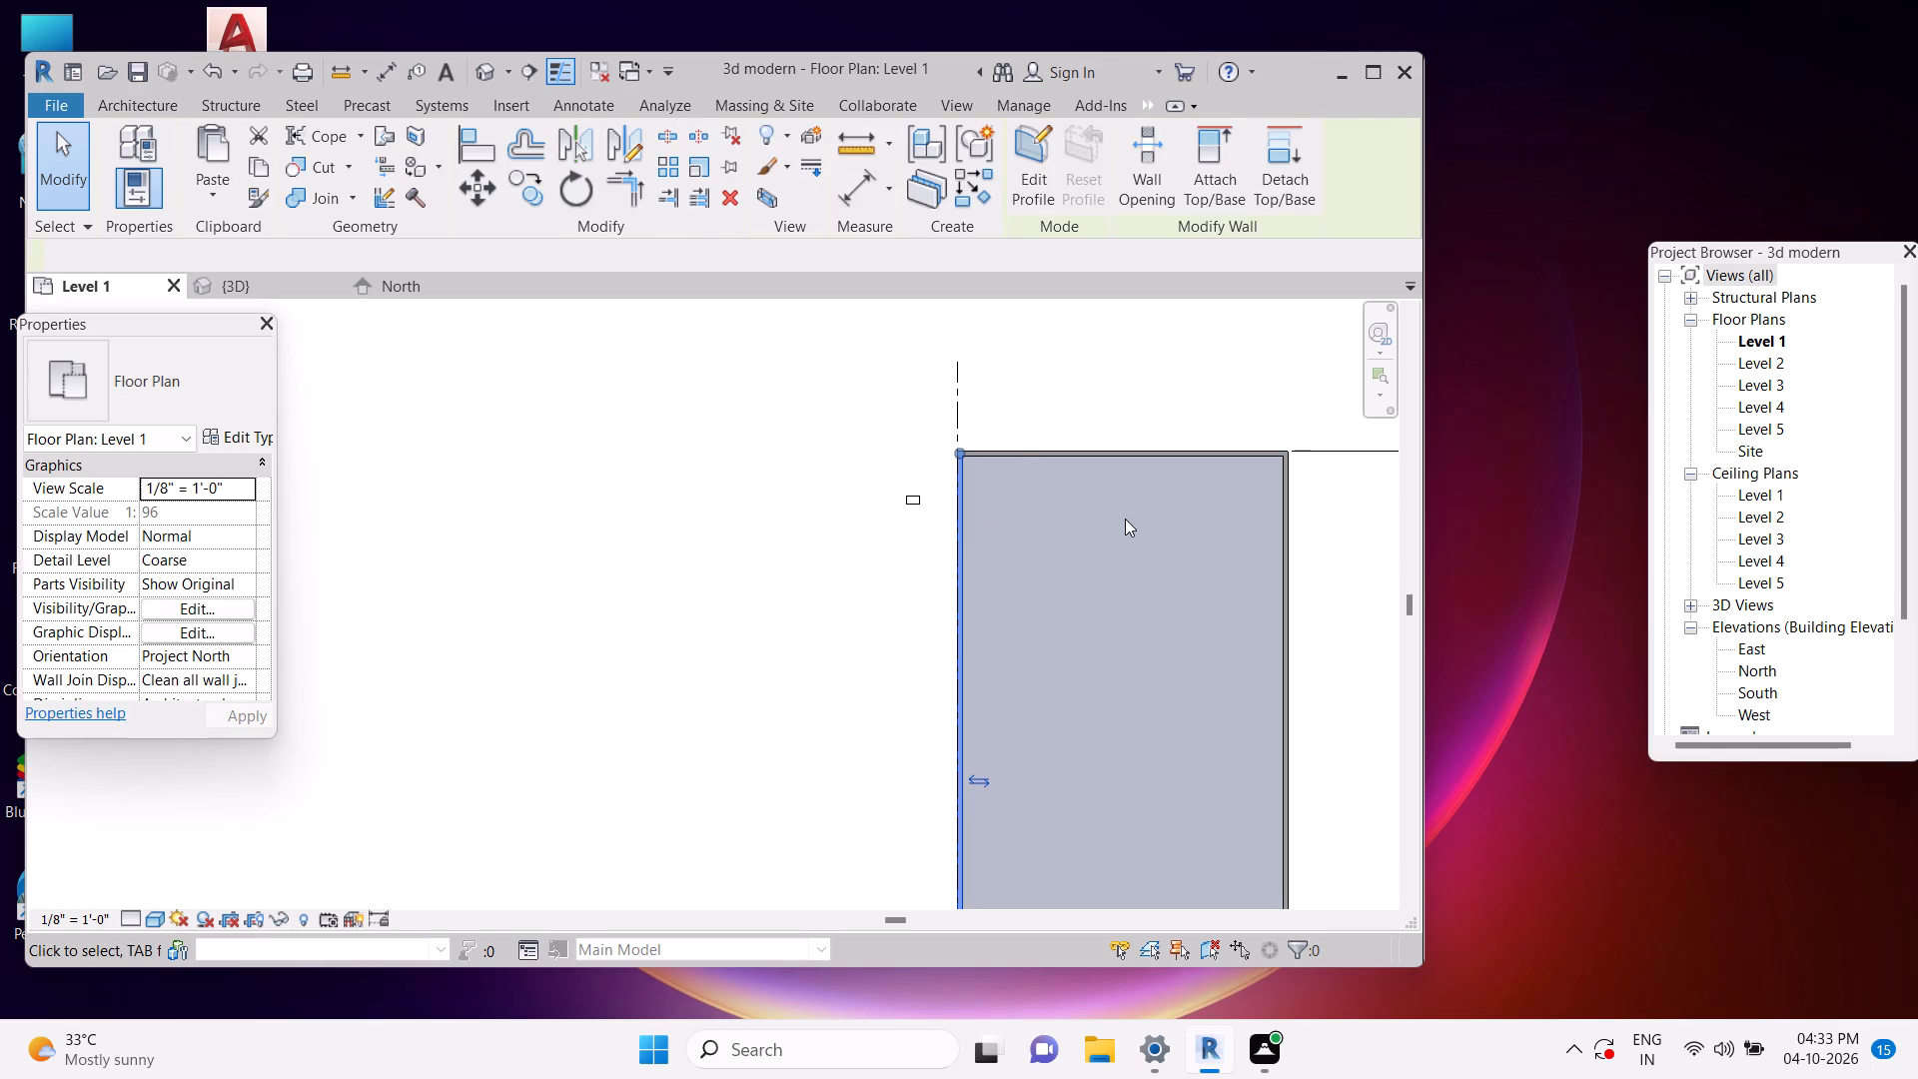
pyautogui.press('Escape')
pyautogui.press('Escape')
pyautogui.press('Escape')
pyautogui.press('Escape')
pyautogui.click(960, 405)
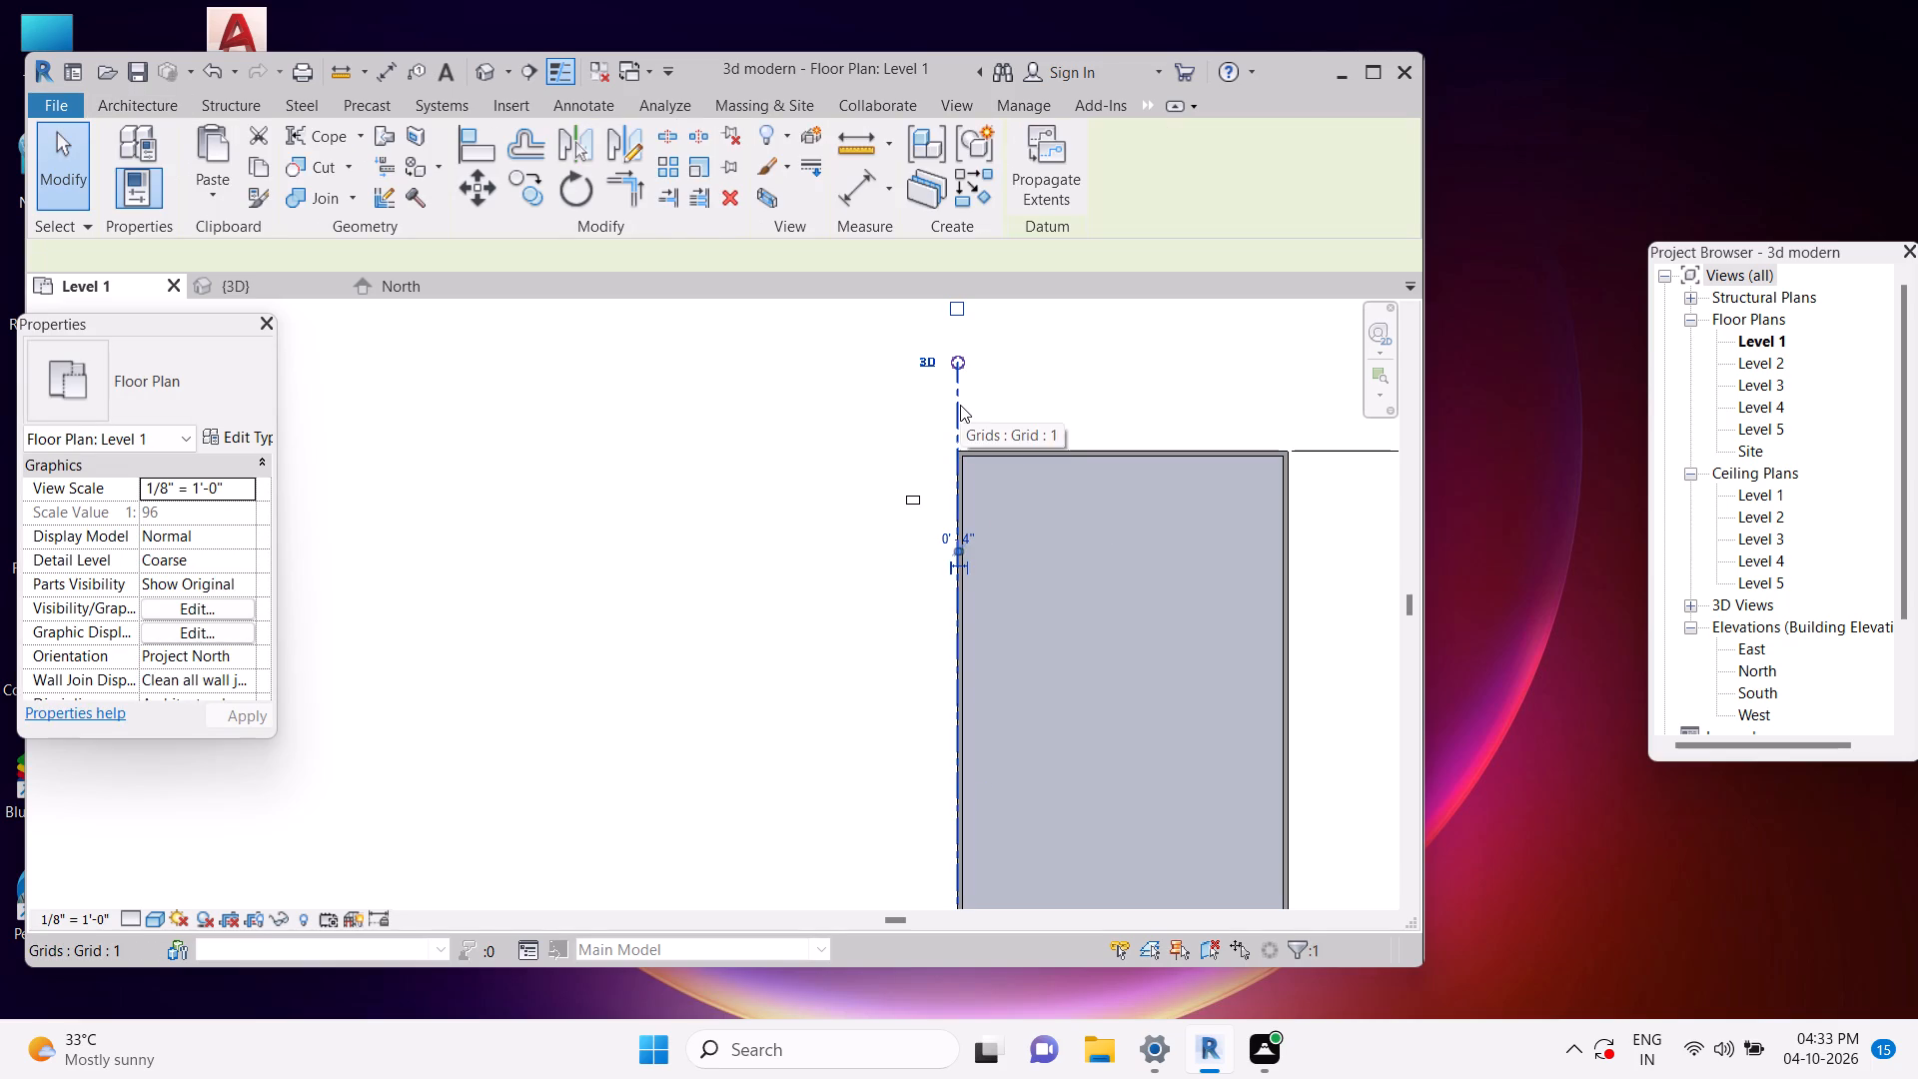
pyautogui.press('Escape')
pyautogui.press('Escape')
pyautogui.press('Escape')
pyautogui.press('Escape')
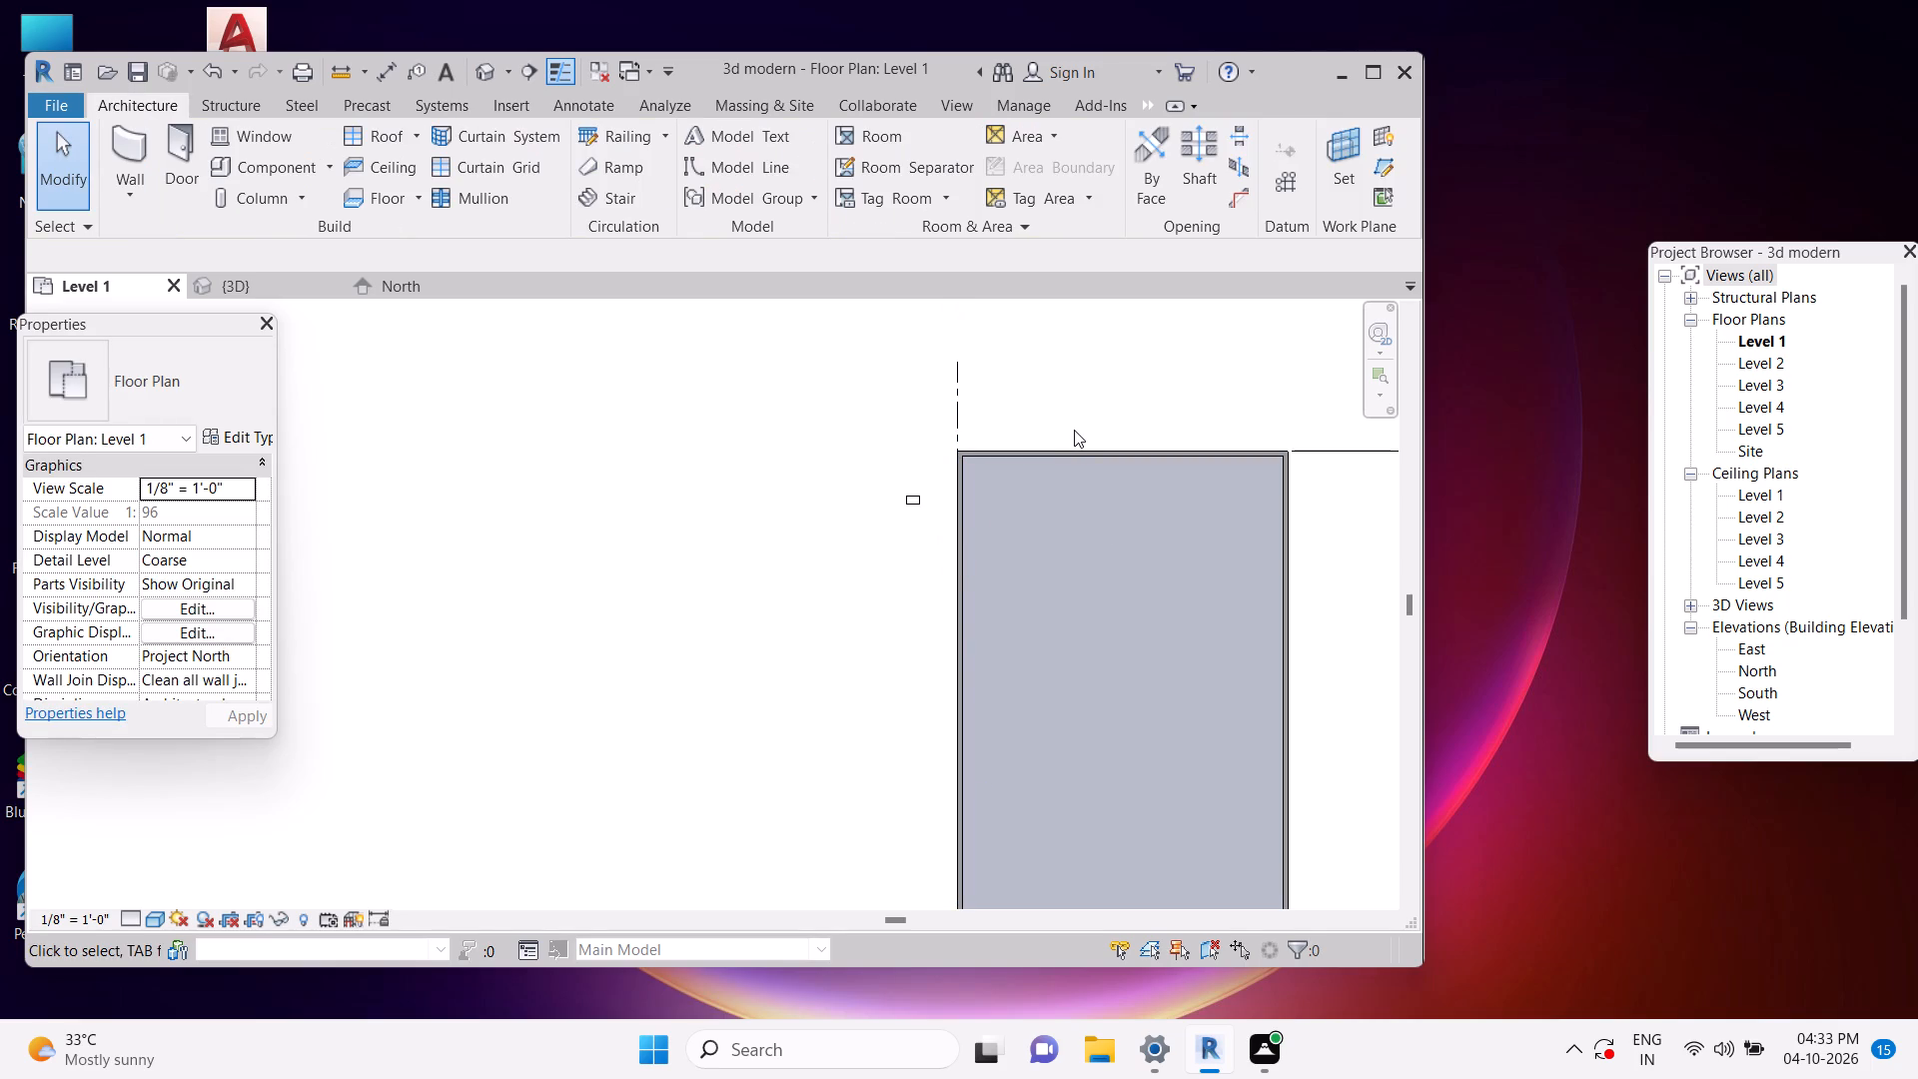
# Draw two vertical grid lines through the building, about 35'-10" and 20'-0" from the right wall, ending level with grid 1.
pyautogui.write('gr')
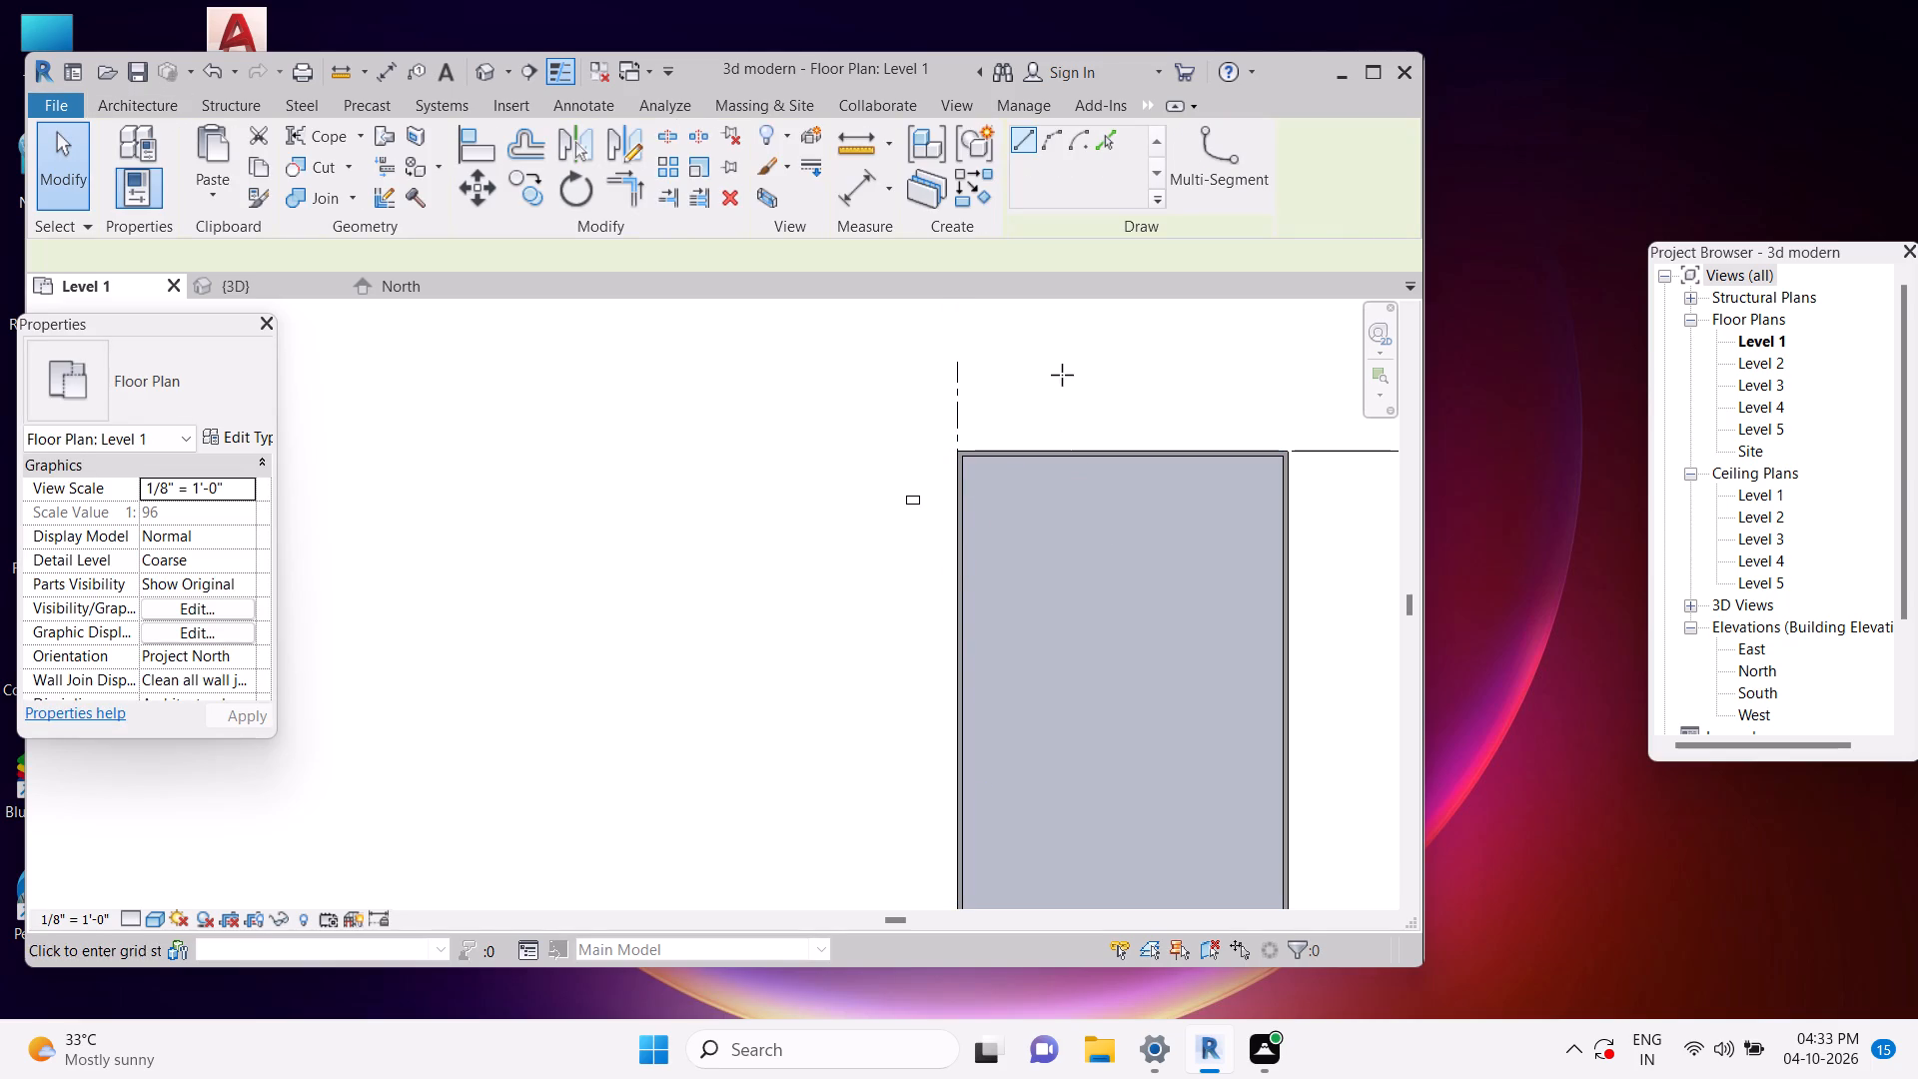
pyautogui.click(1048, 366)
pyautogui.scroll(-7, 1048, 366)
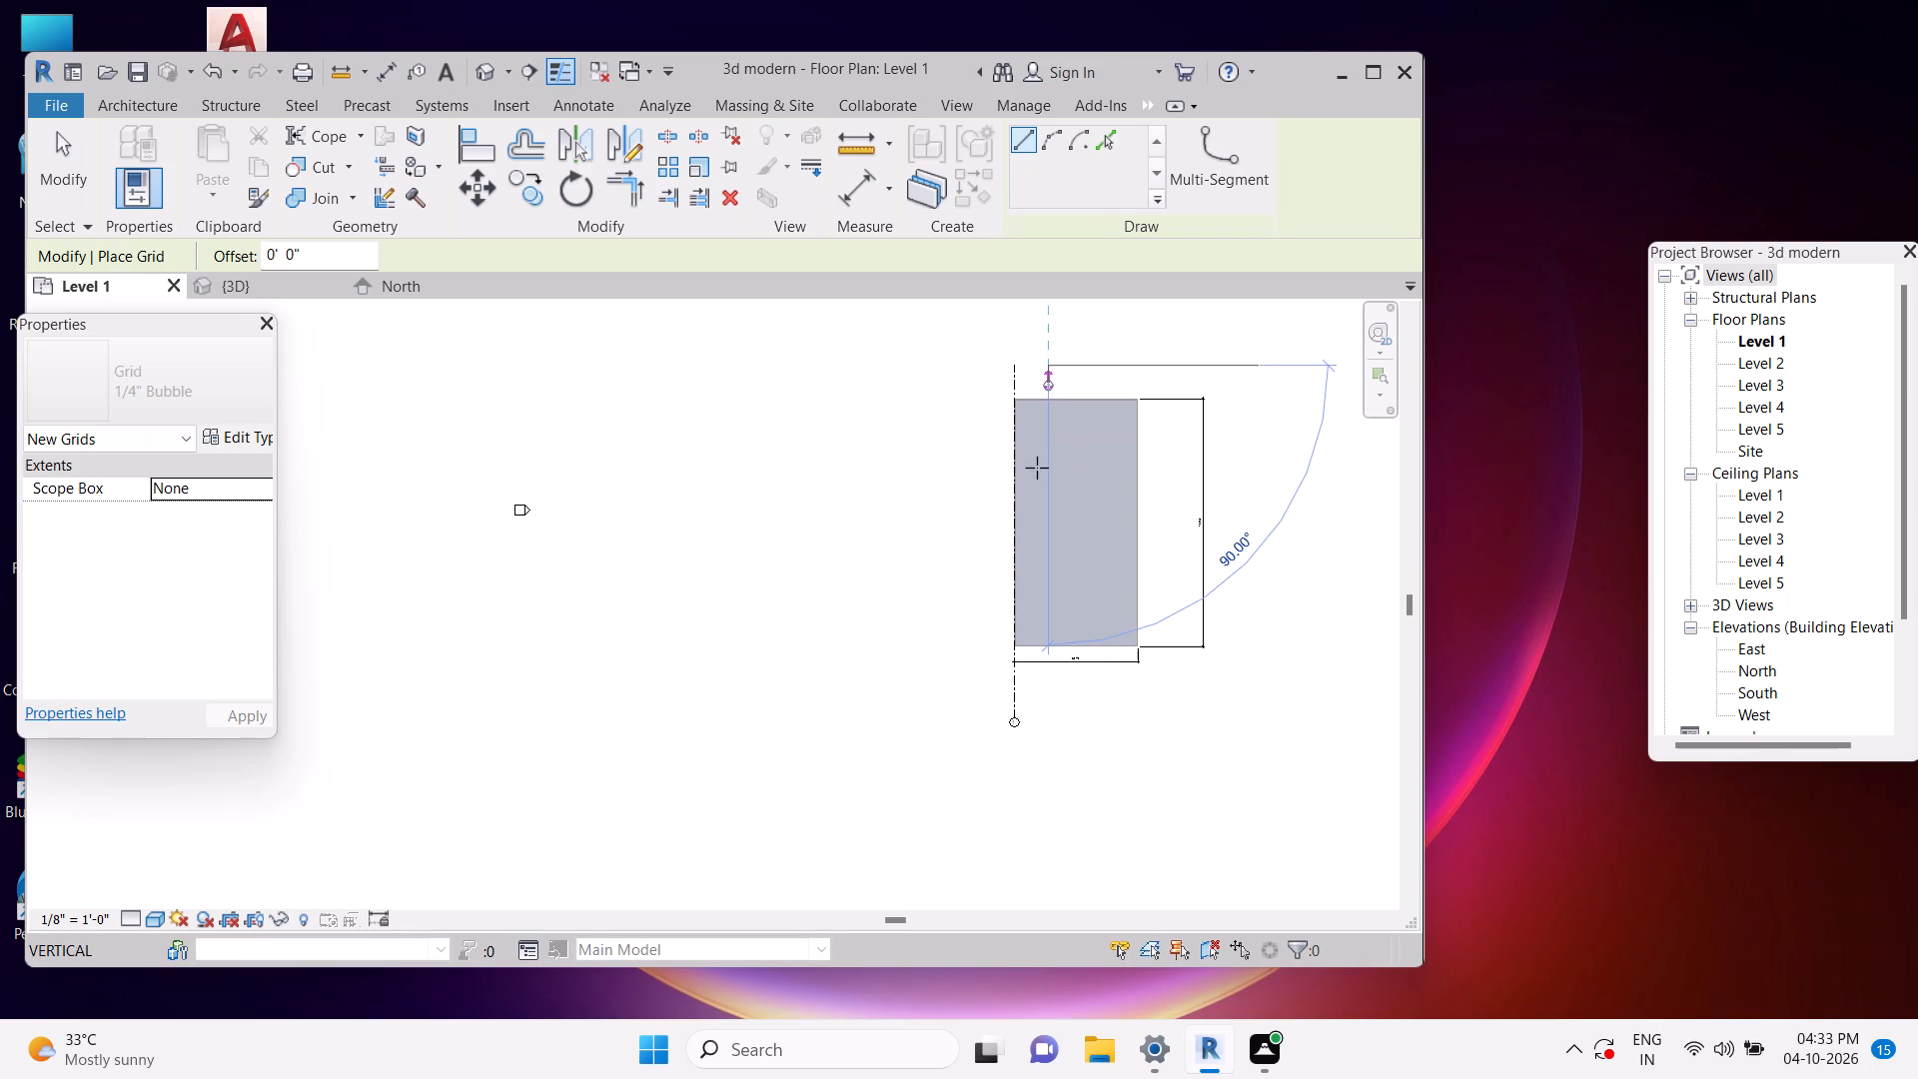
pyautogui.click(1043, 725)
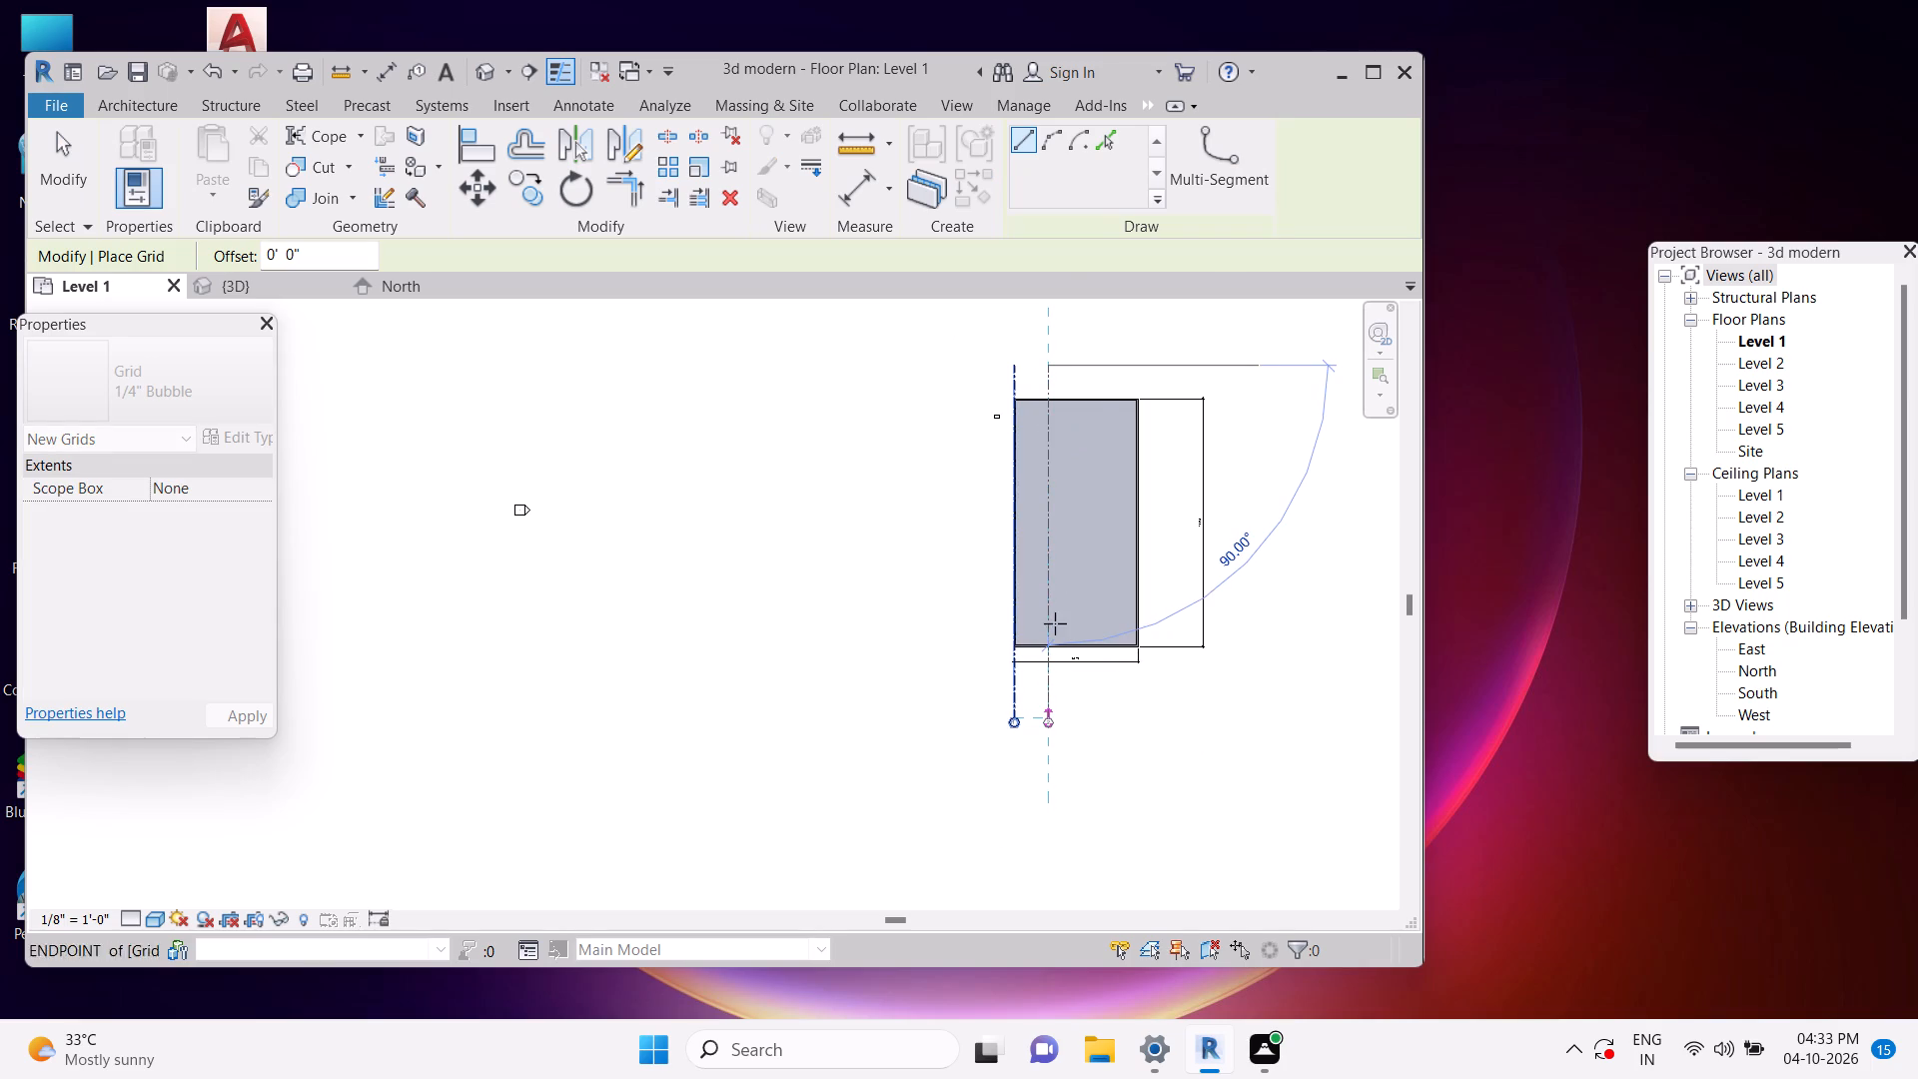
pyautogui.click(1084, 364)
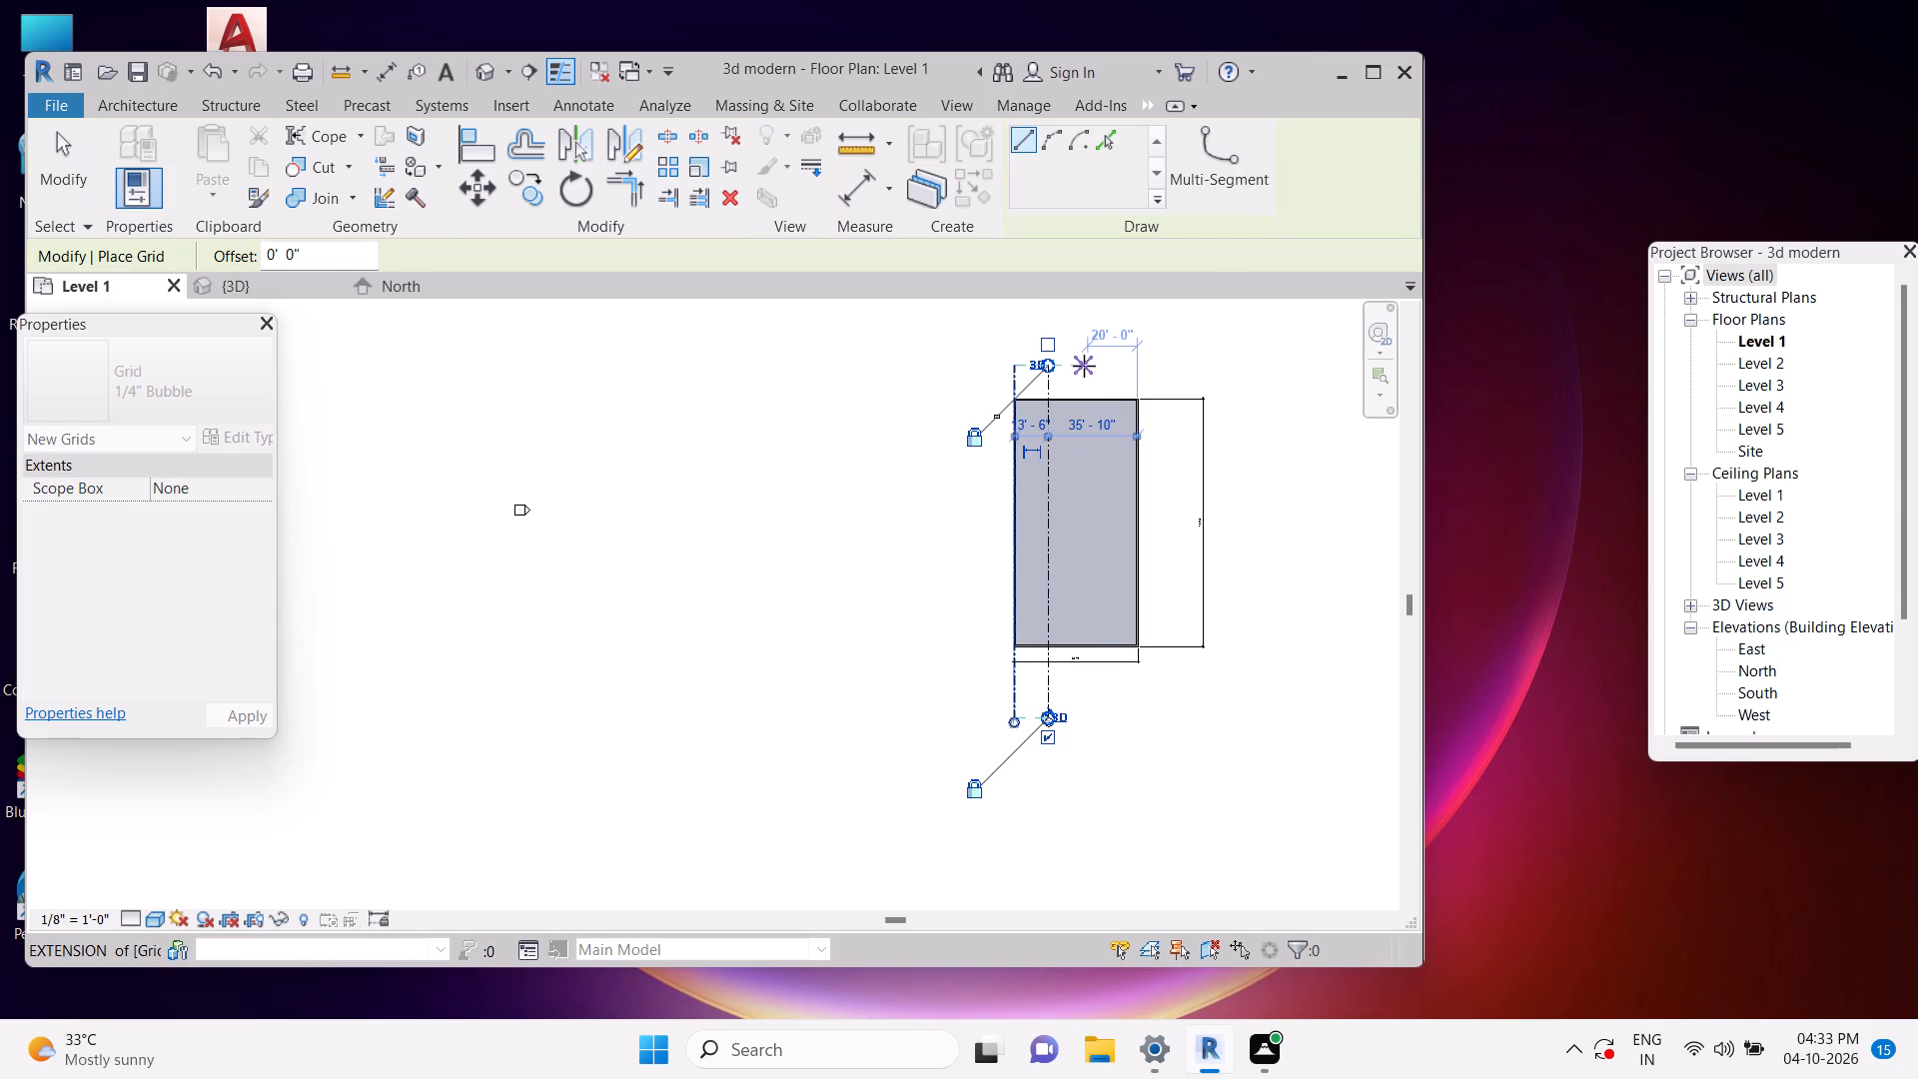
pyautogui.click(1079, 721)
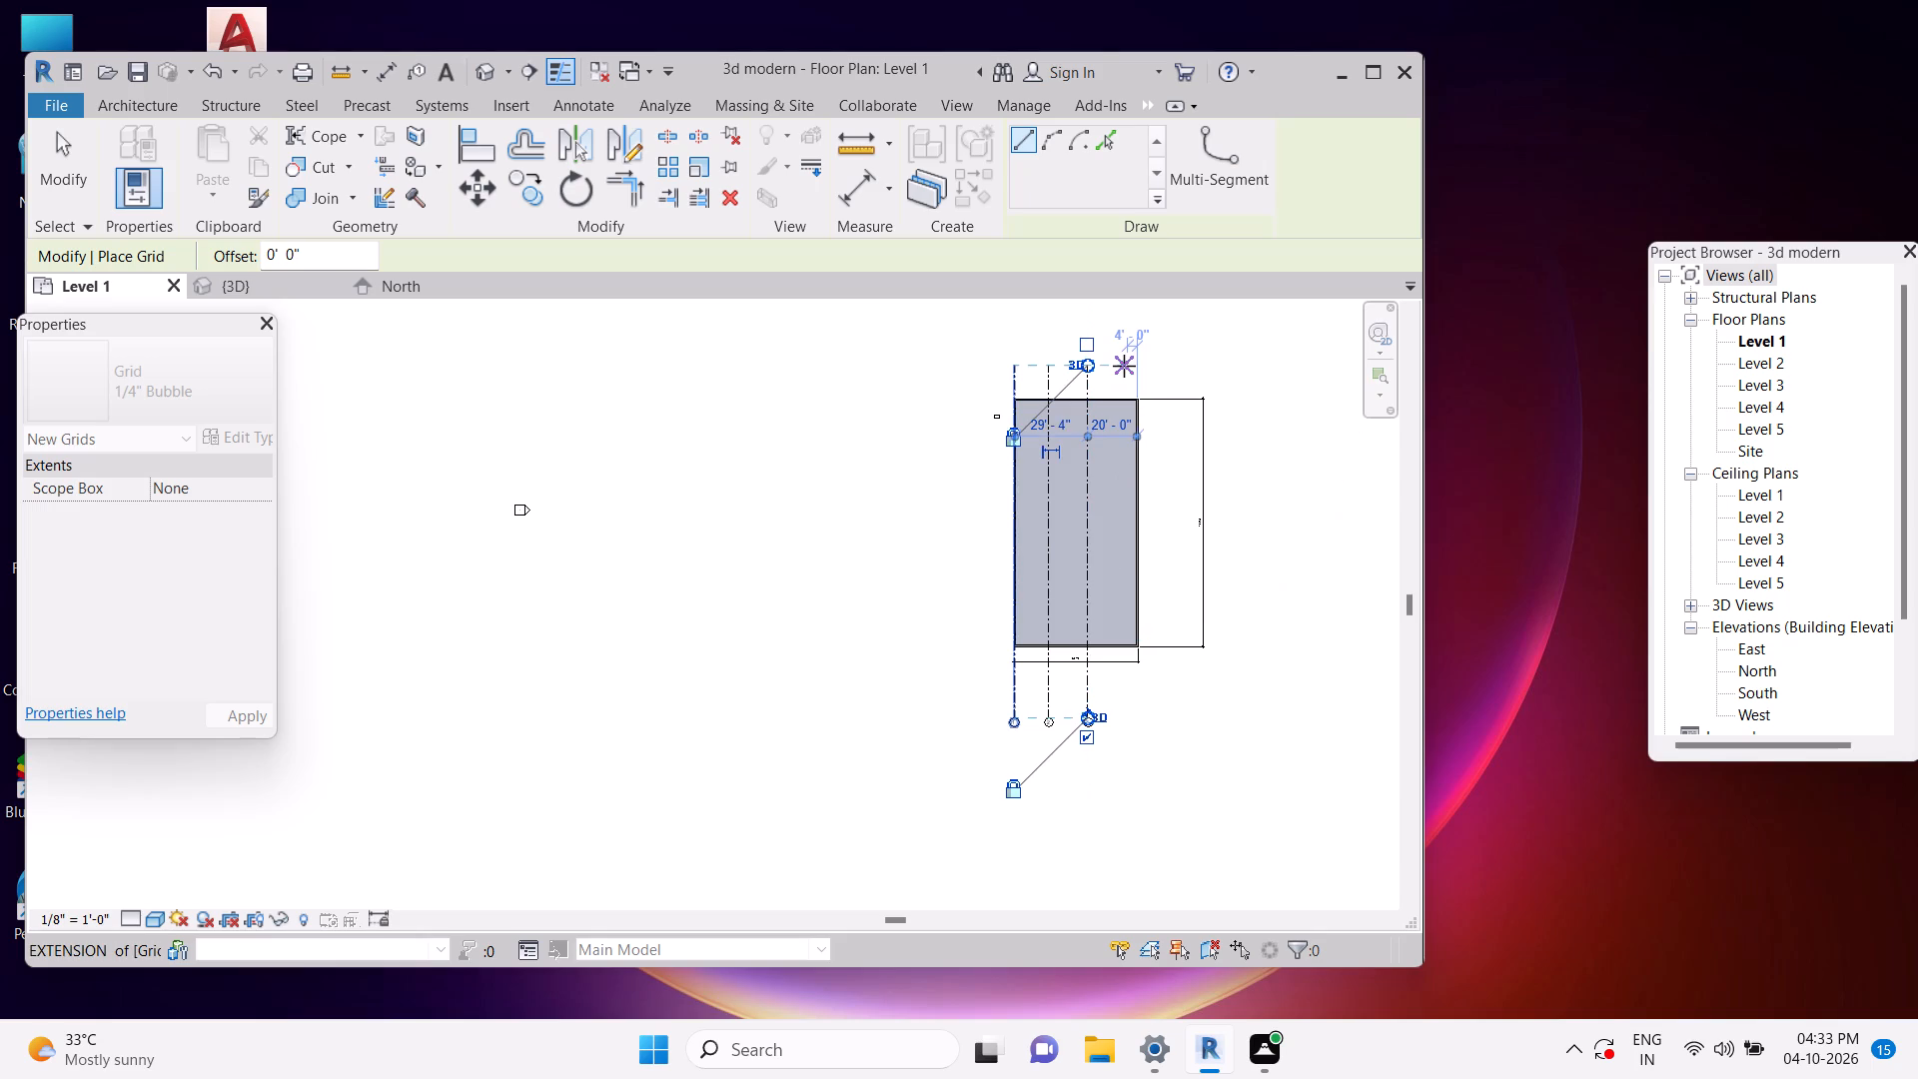
# Draw a vertical grid line along the right wall's outer face, from the upper corner down to the level of the other bubbles.
pyautogui.scroll(4, 1123, 365)
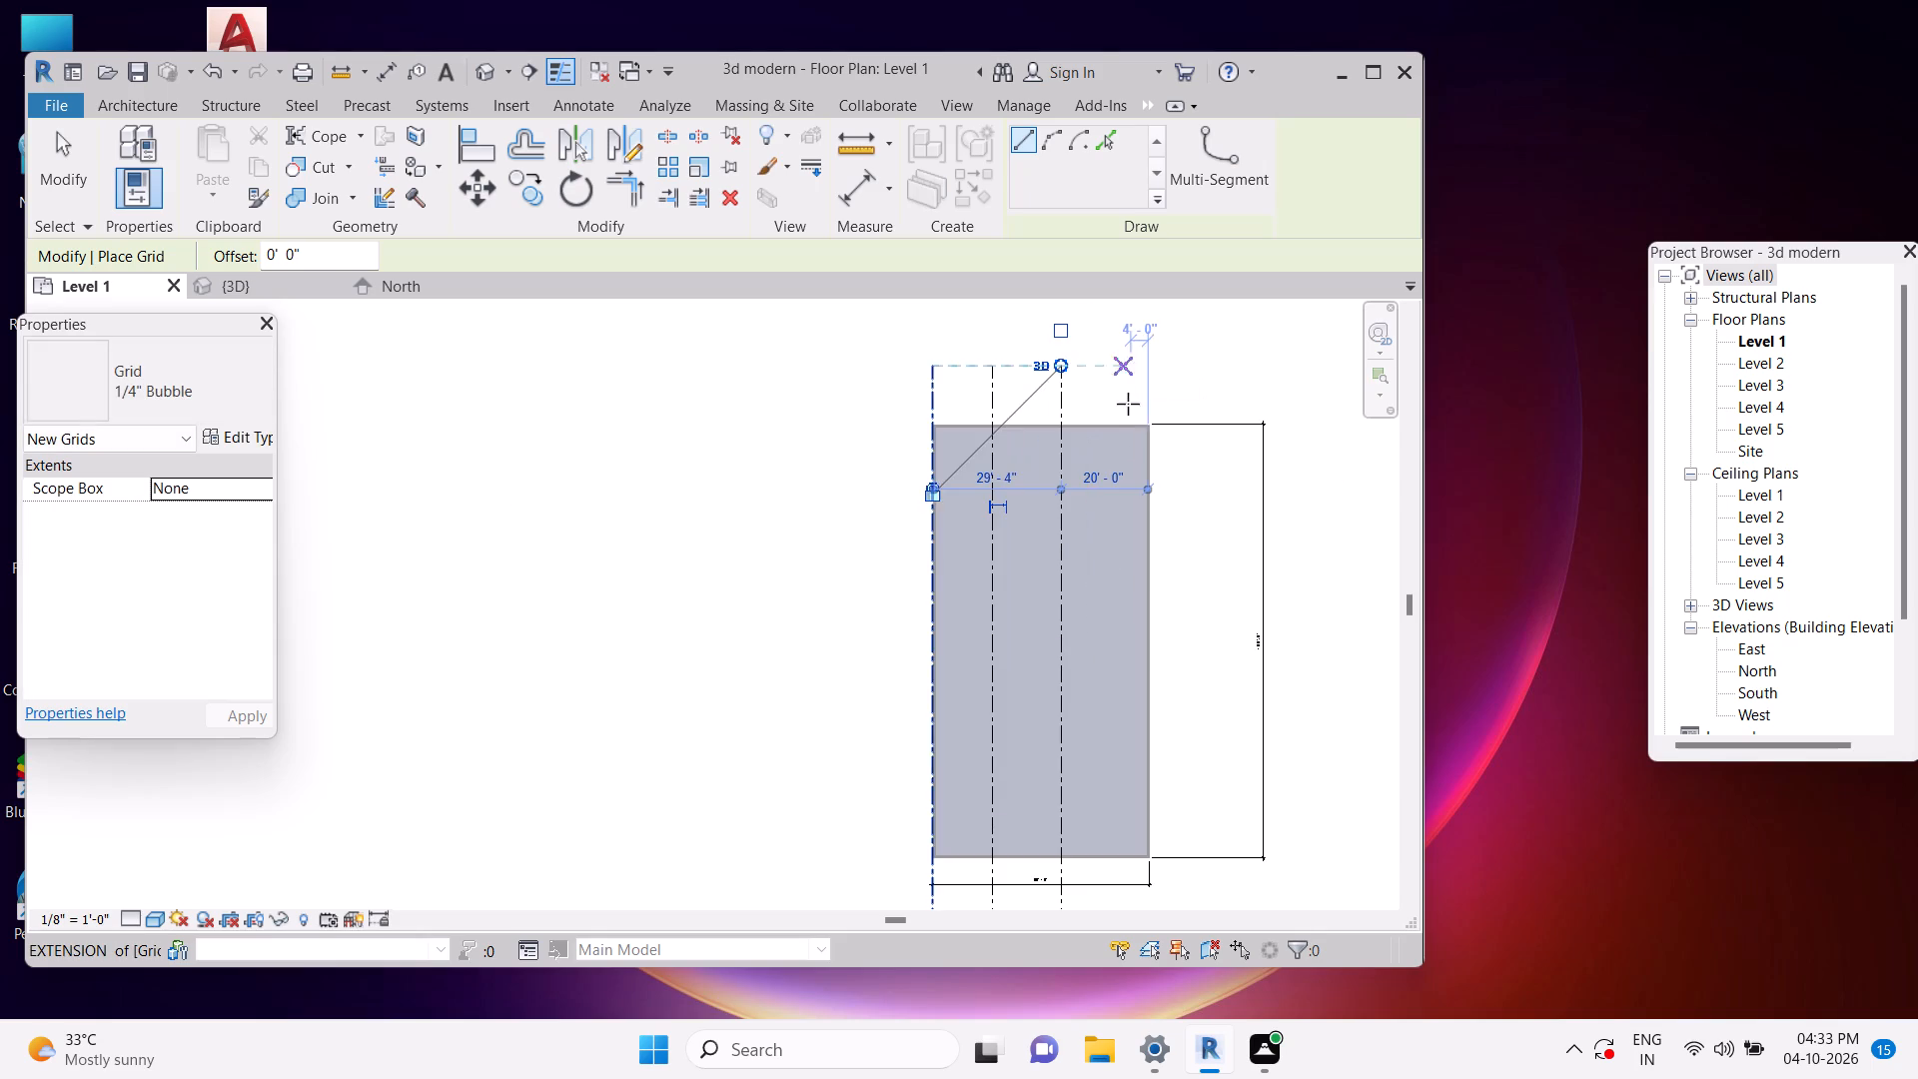
pyautogui.scroll(5, 1129, 397)
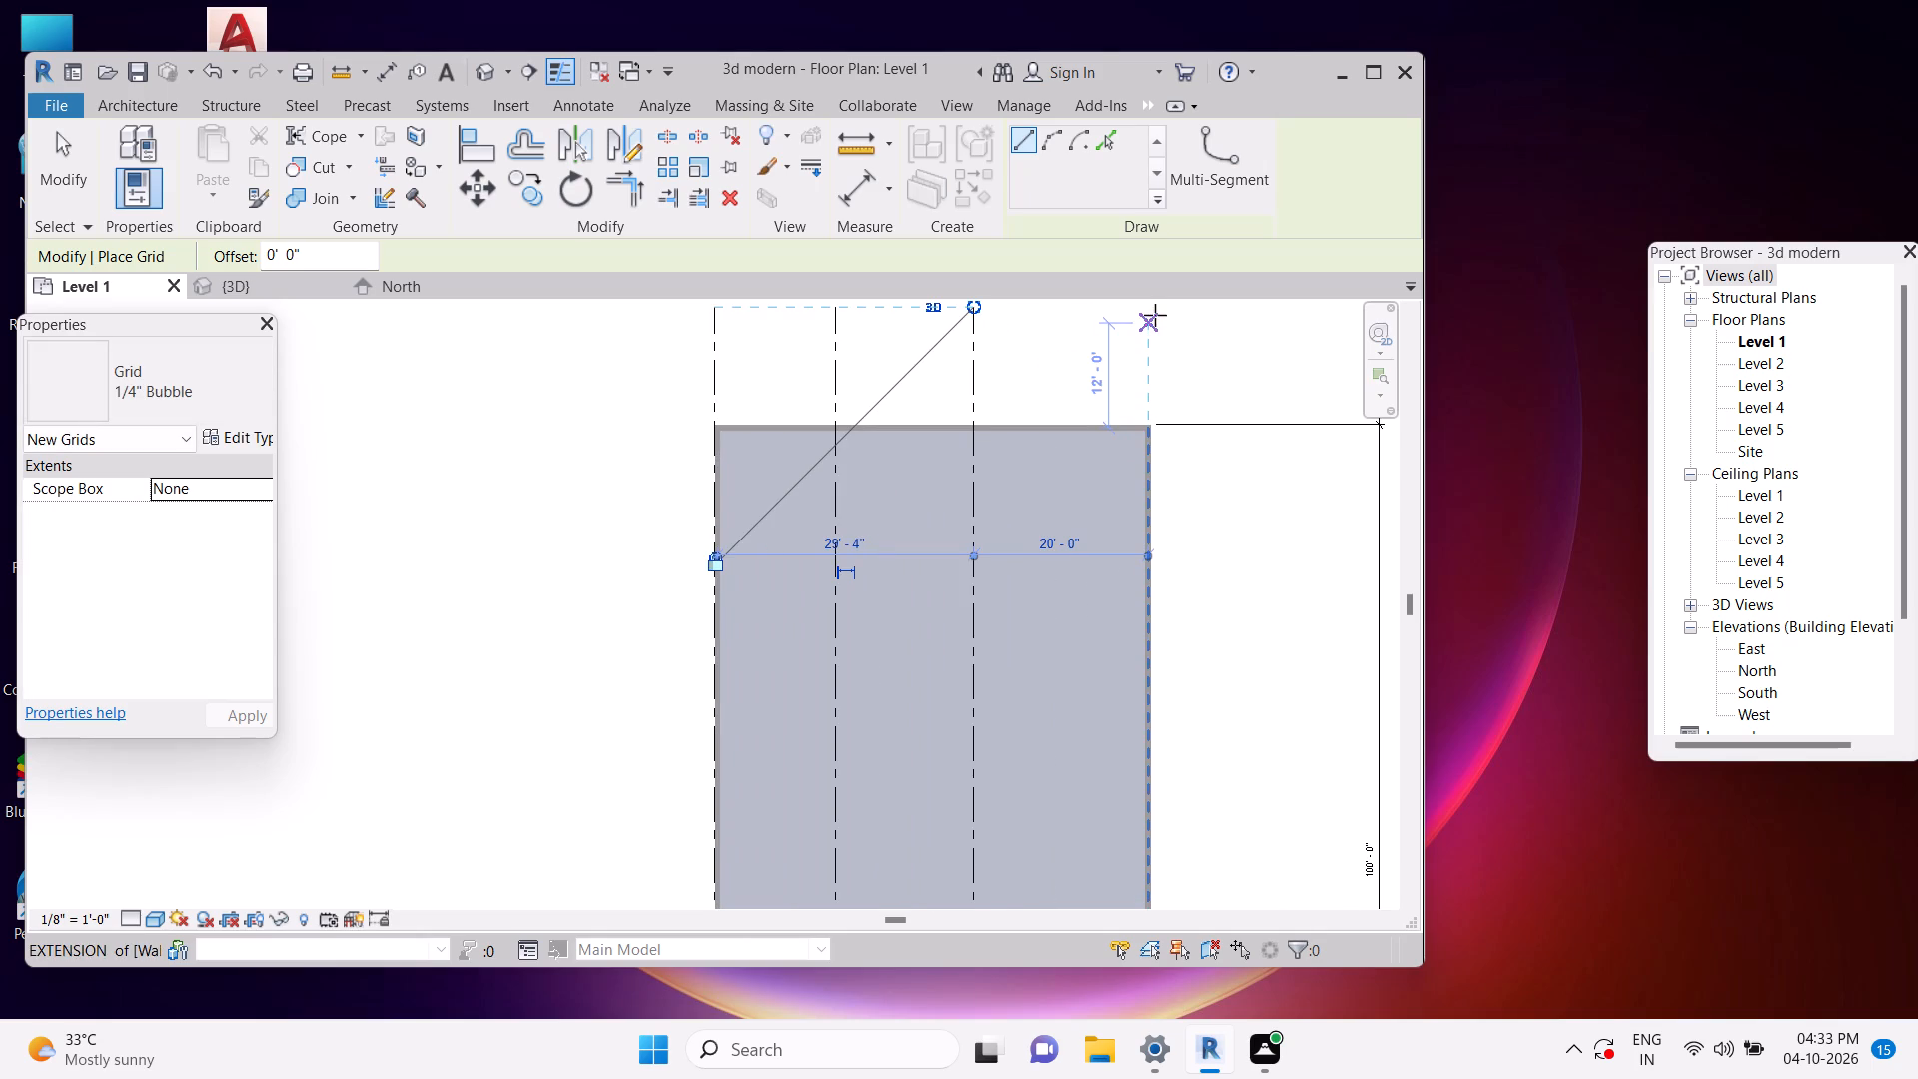
pyautogui.press('Tab')
pyautogui.press('Tab')
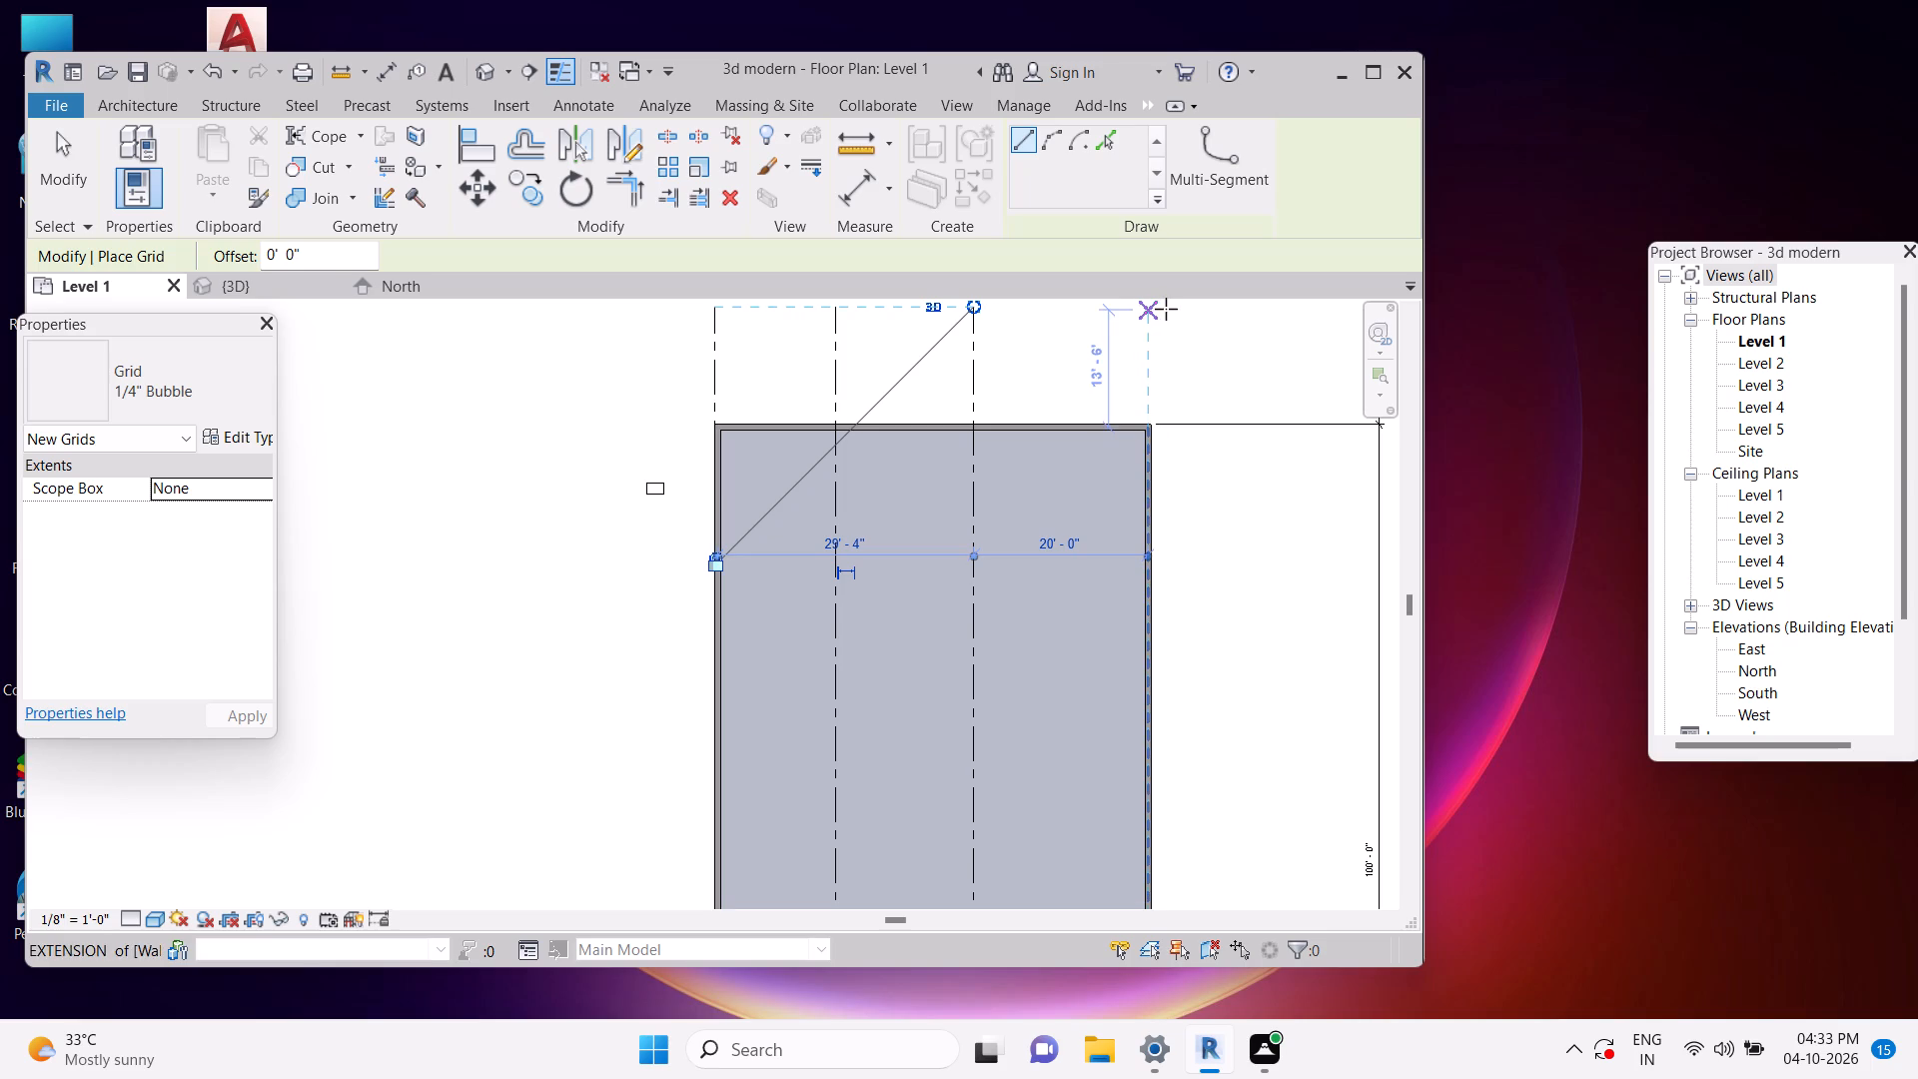
pyautogui.press('Tab')
pyautogui.press('Tab')
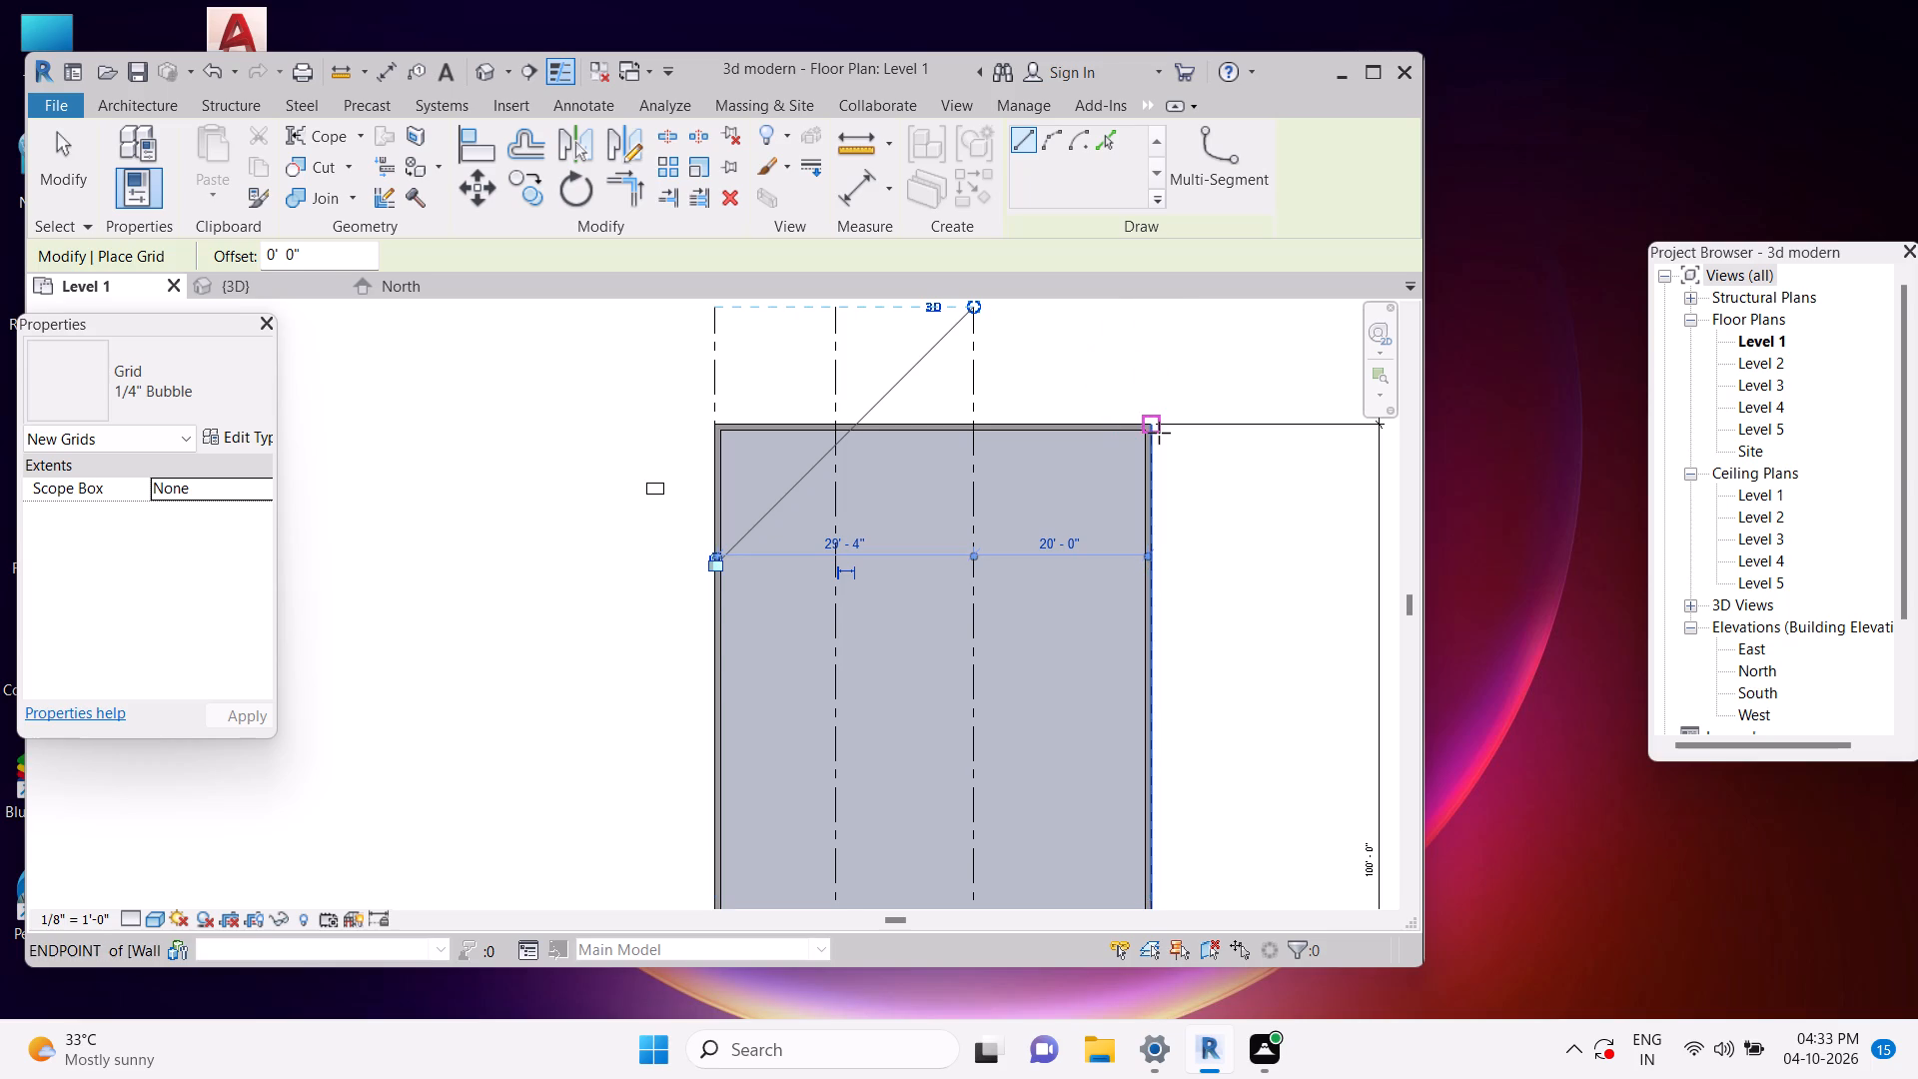
pyautogui.scroll(4, 1159, 433)
pyautogui.click(1150, 424)
pyautogui.scroll(-5, 1150, 424)
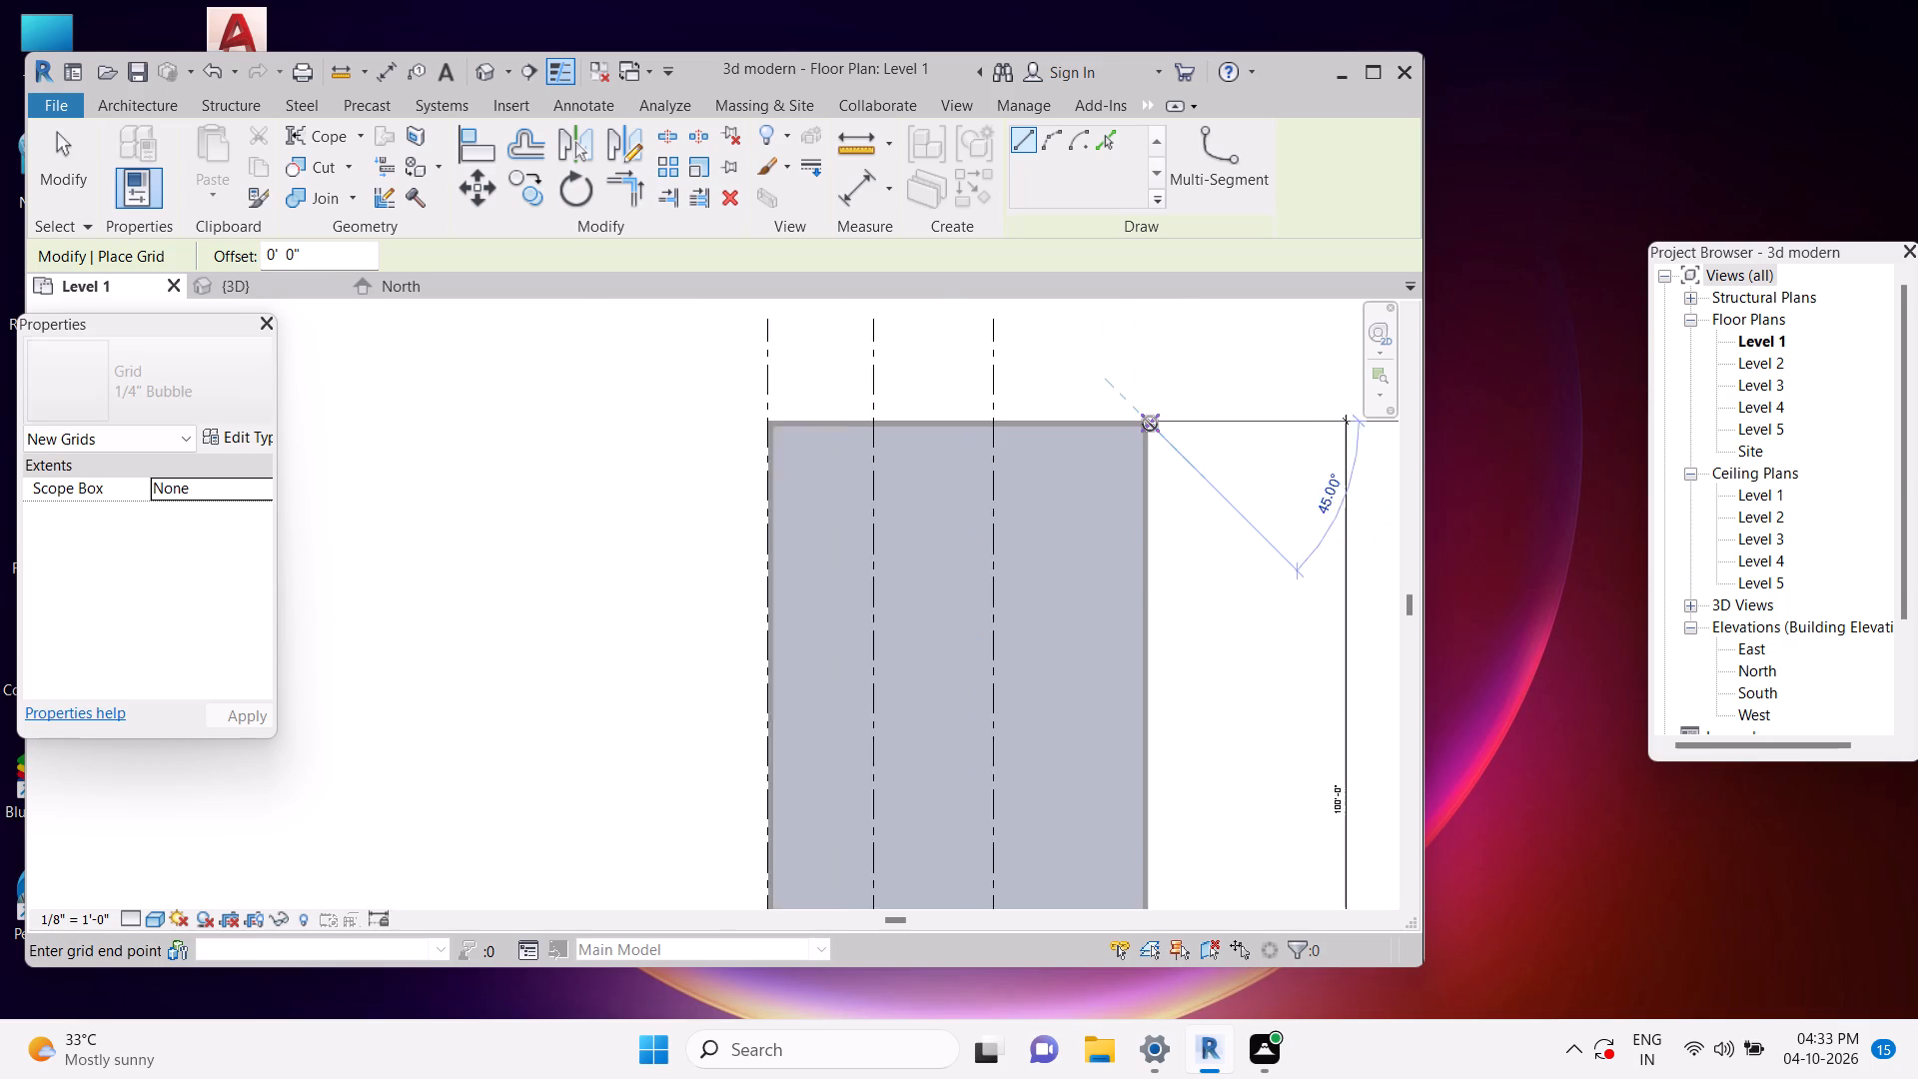
pyautogui.scroll(-9, 1150, 424)
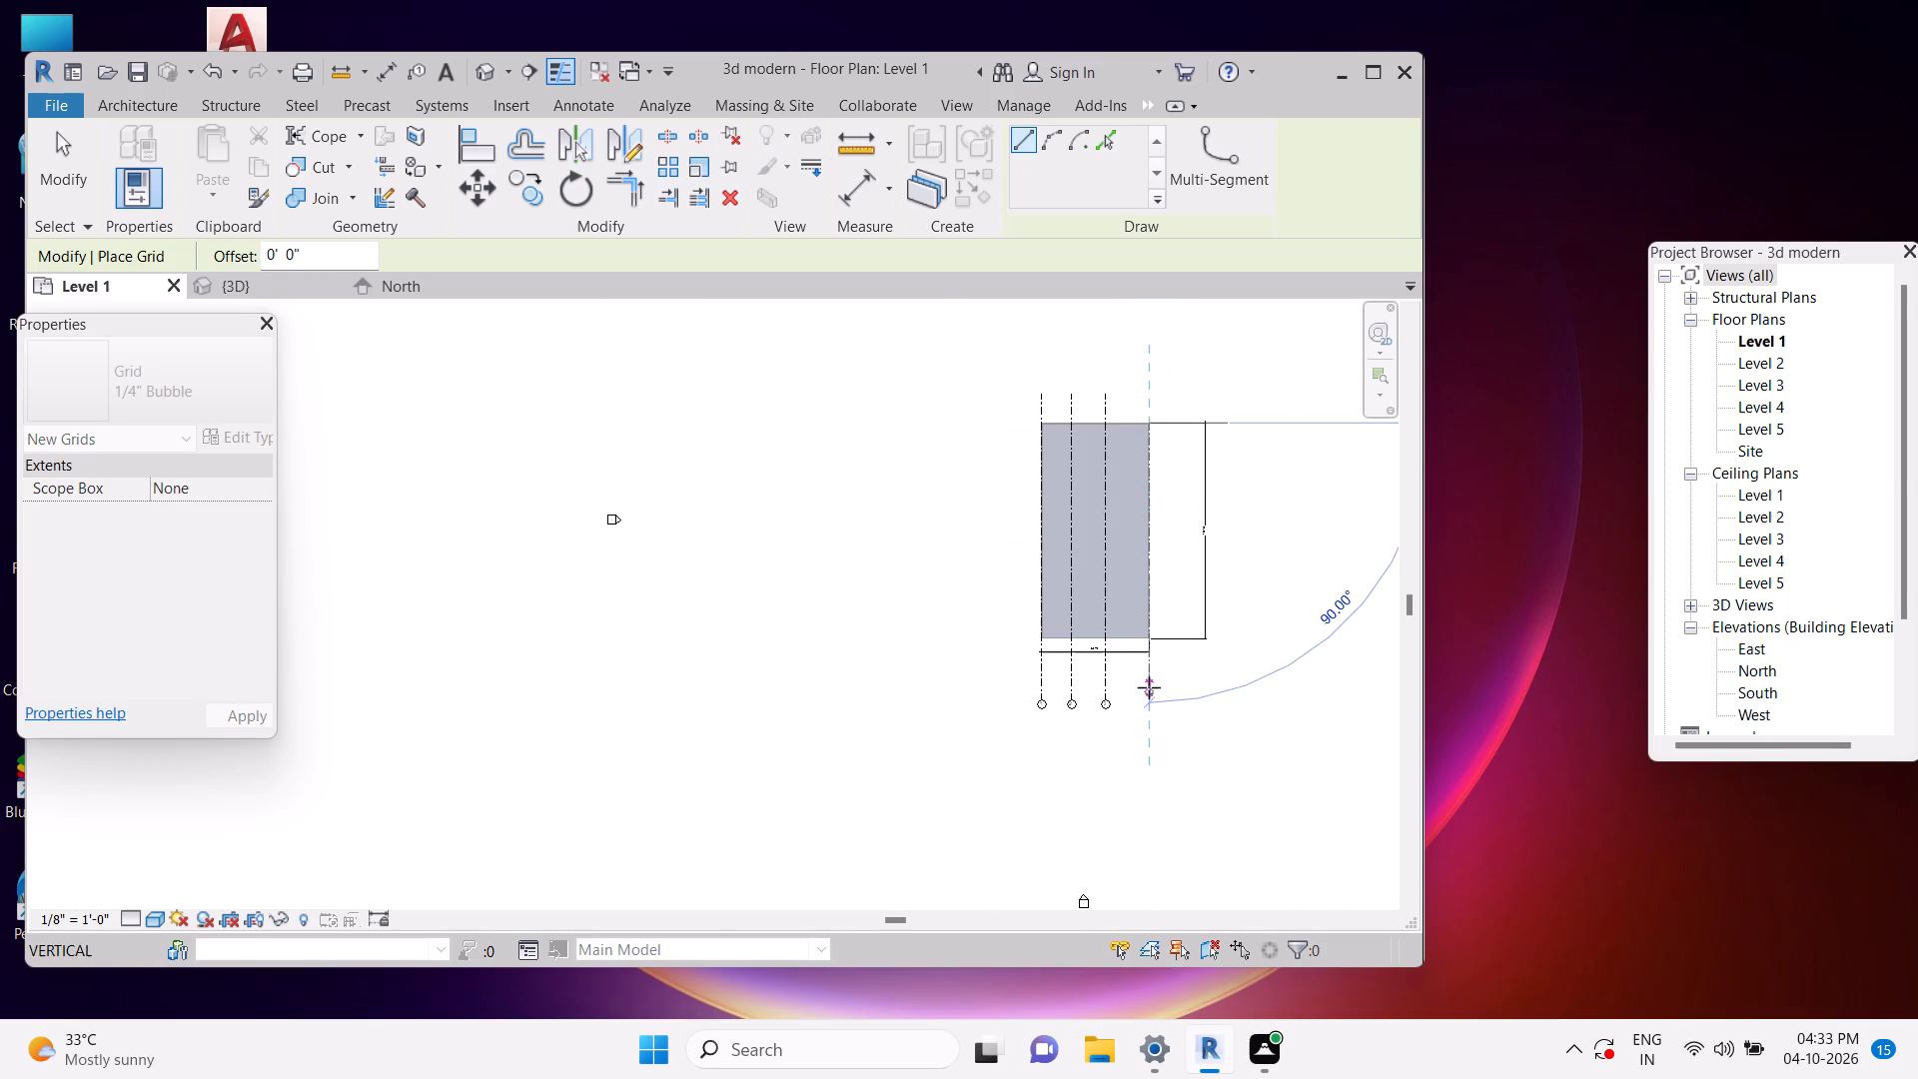
pyautogui.click(1147, 696)
pyautogui.press('Escape')
pyautogui.press('Escape')
pyautogui.scroll(3, 1138, 431)
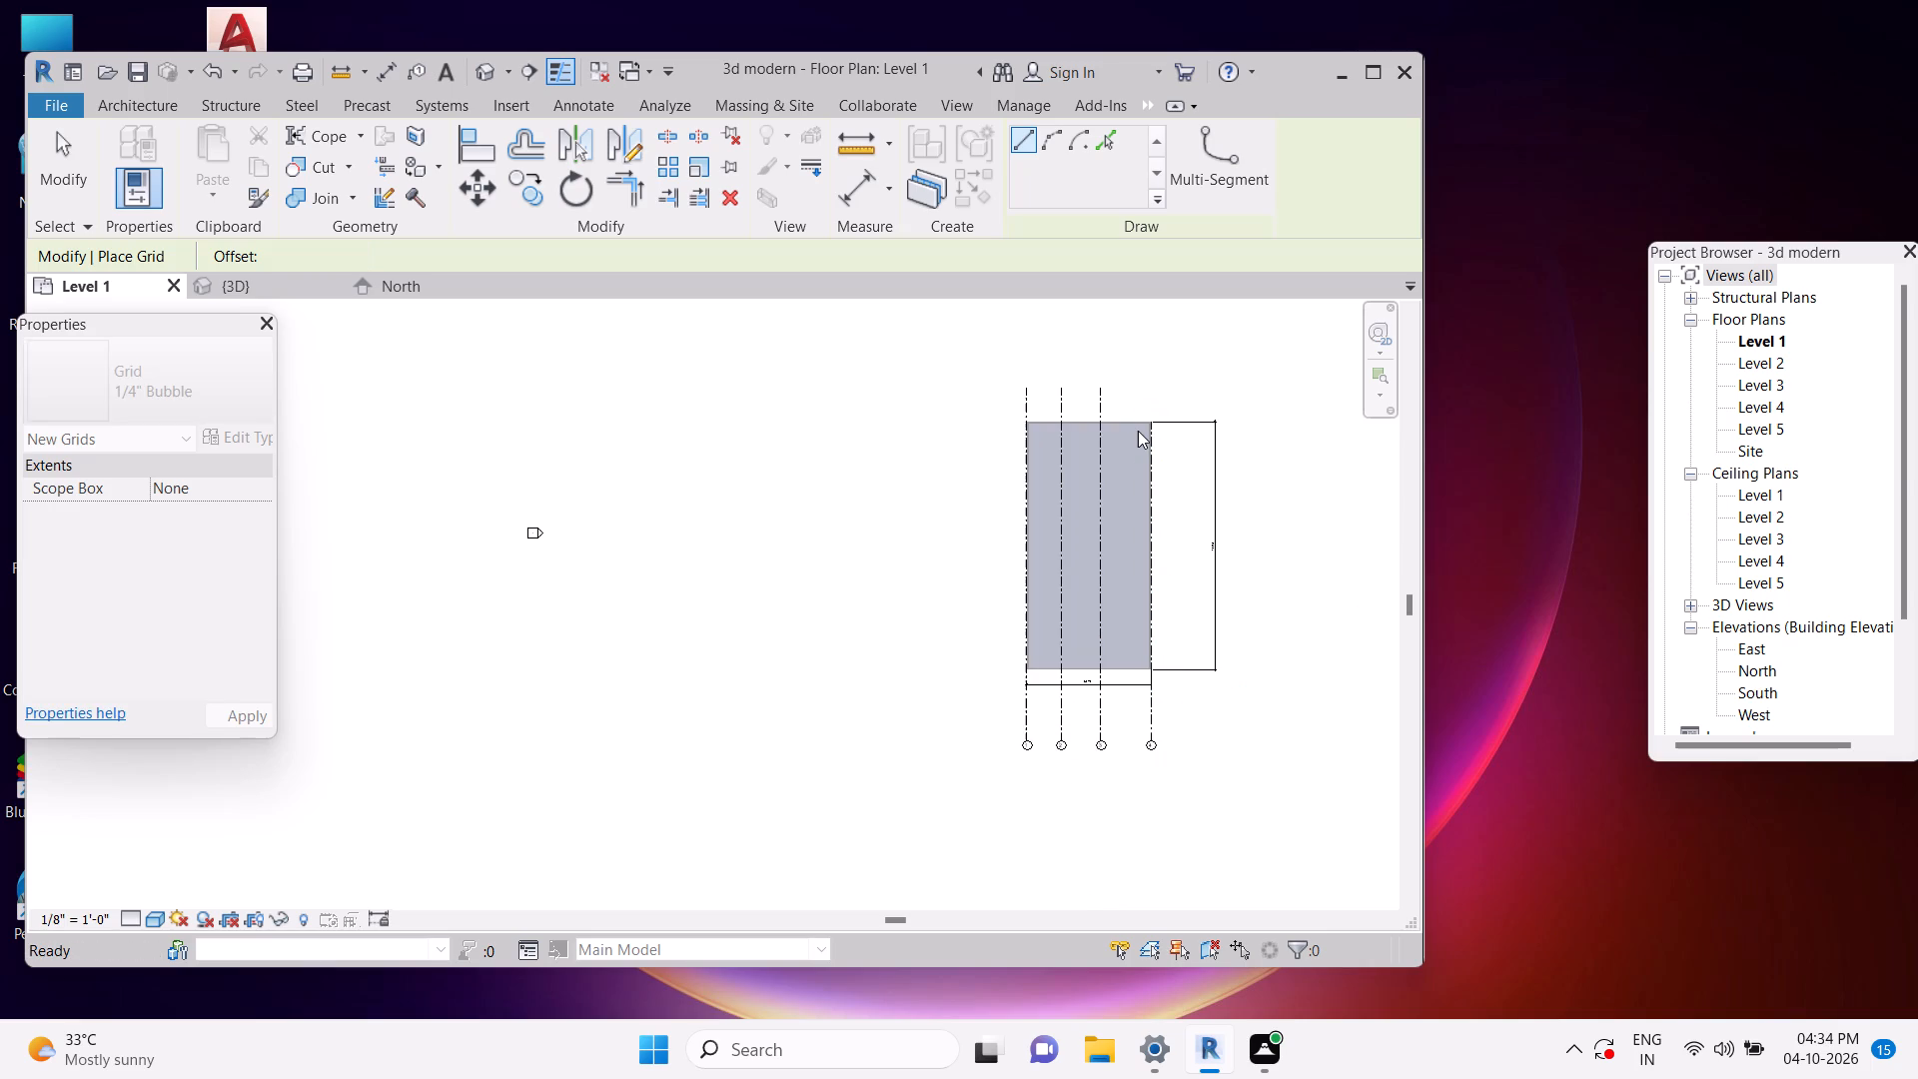
pyautogui.scroll(6, 1138, 431)
pyautogui.press('Escape')
pyautogui.press('Escape')
pyautogui.press('Escape')
# Extend the upper end of grid 4 above the upper wall, aligned with the upper ends of the other grids.
pyautogui.click(1168, 421)
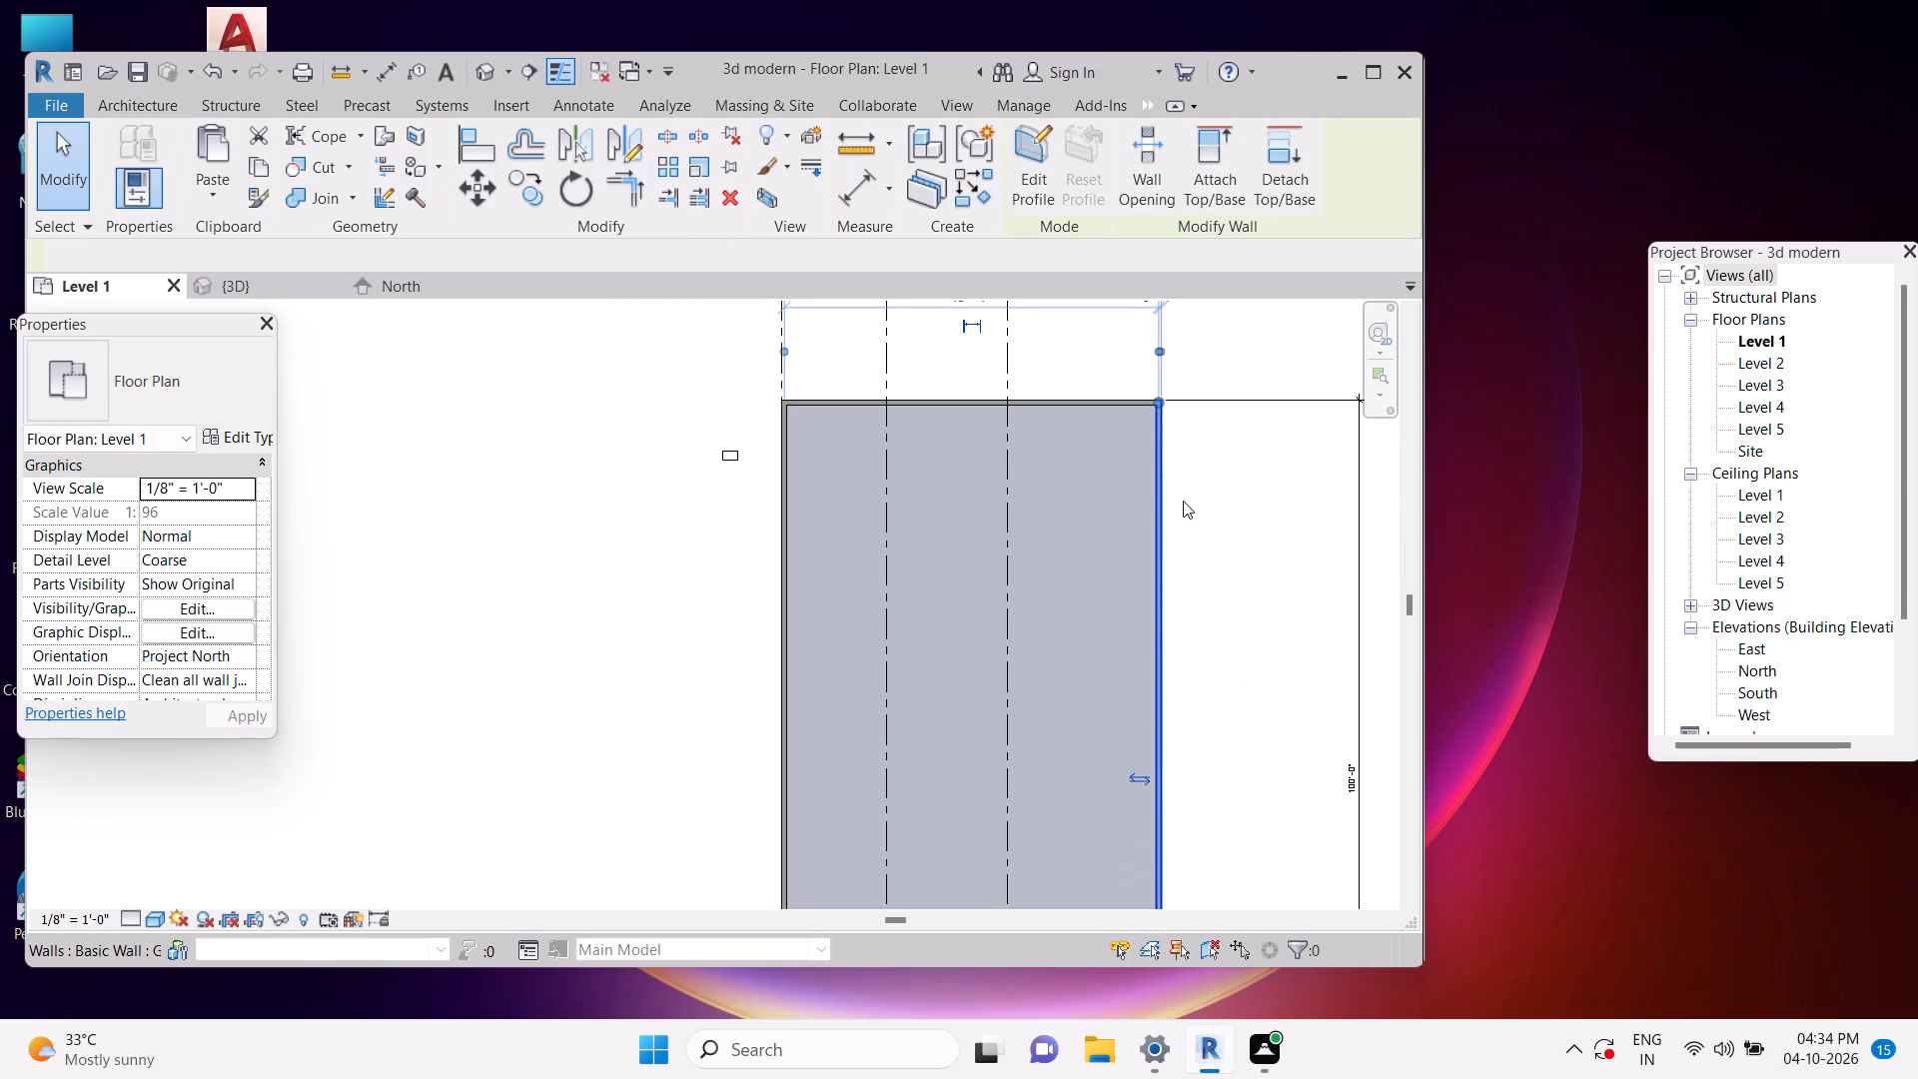
pyautogui.scroll(-6, 1183, 484)
pyautogui.press('Escape')
pyautogui.press('Escape')
pyautogui.click(1184, 824)
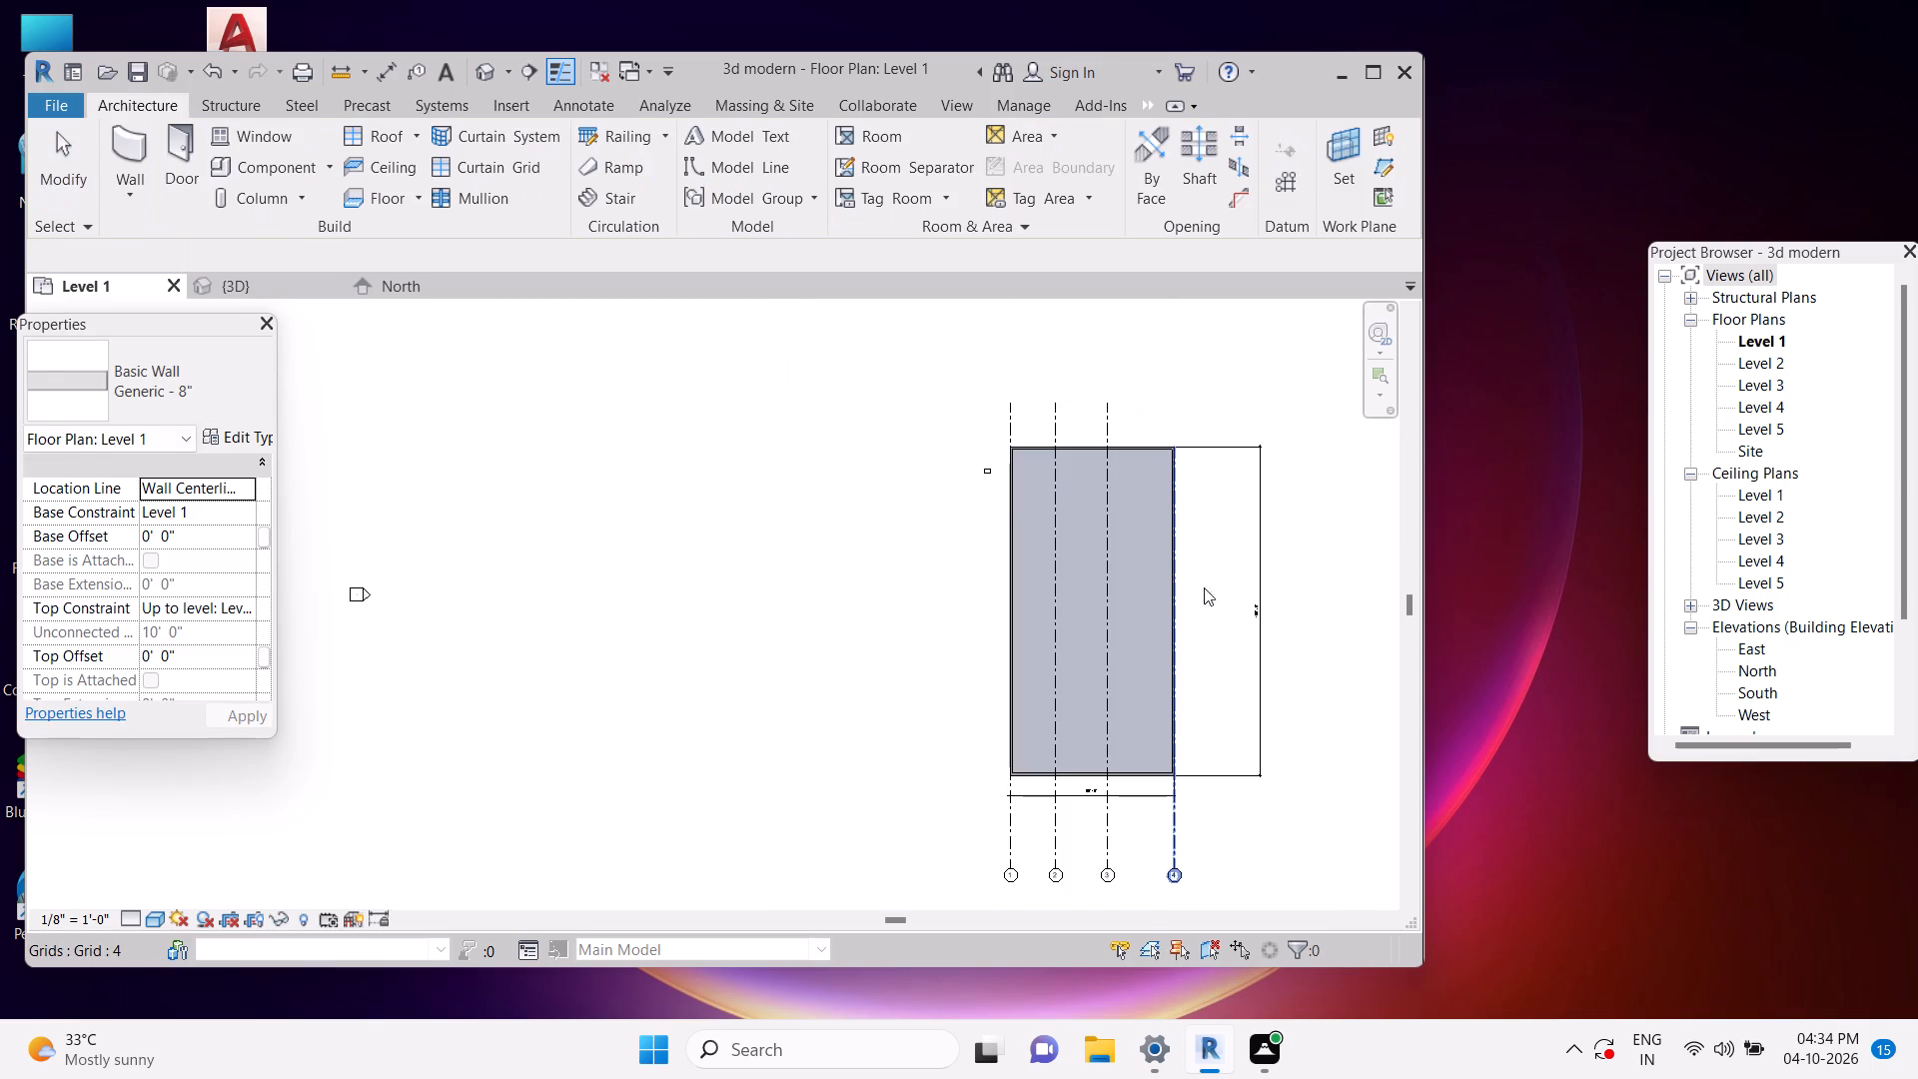
pyautogui.scroll(5, 1183, 450)
pyautogui.moveTo(1185, 454); pyautogui.dragTo(1292, 581, button='middle')
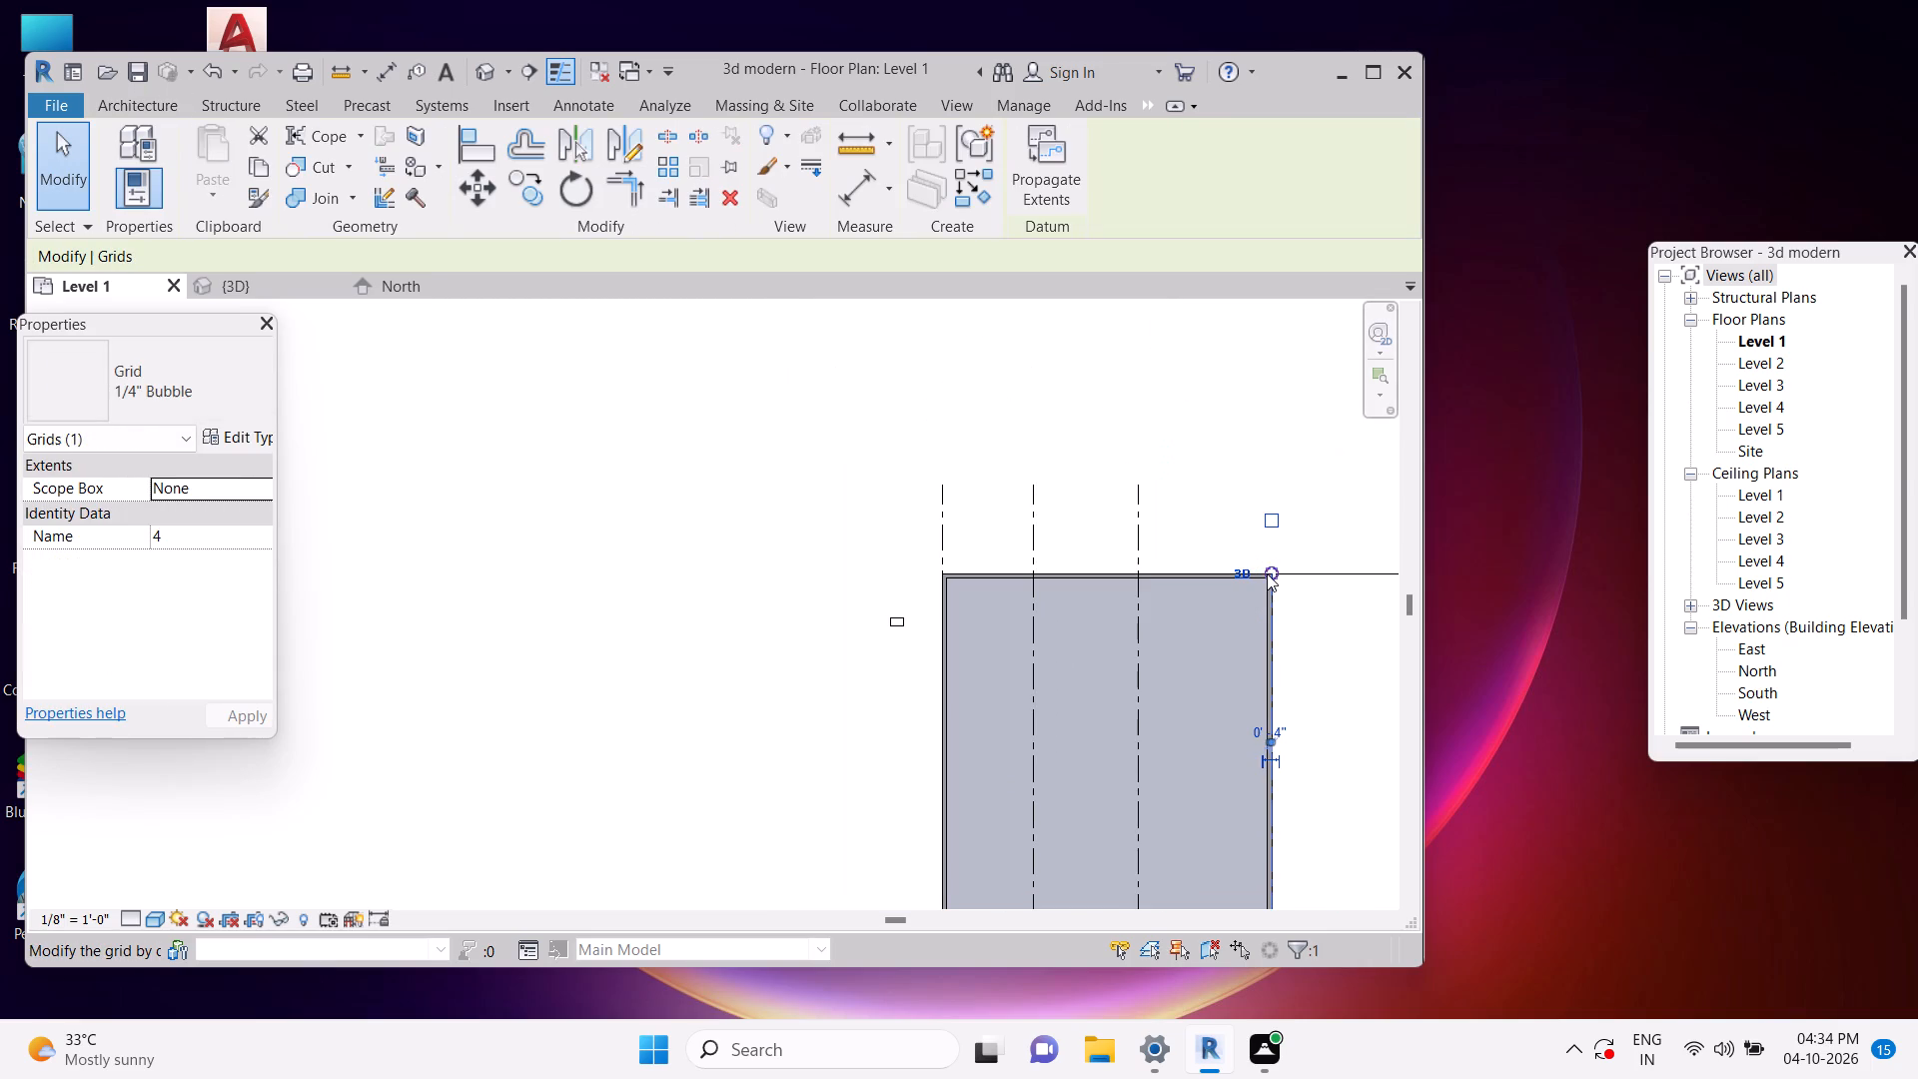
pyautogui.moveTo(1270, 572); pyautogui.dragTo(1280, 492)
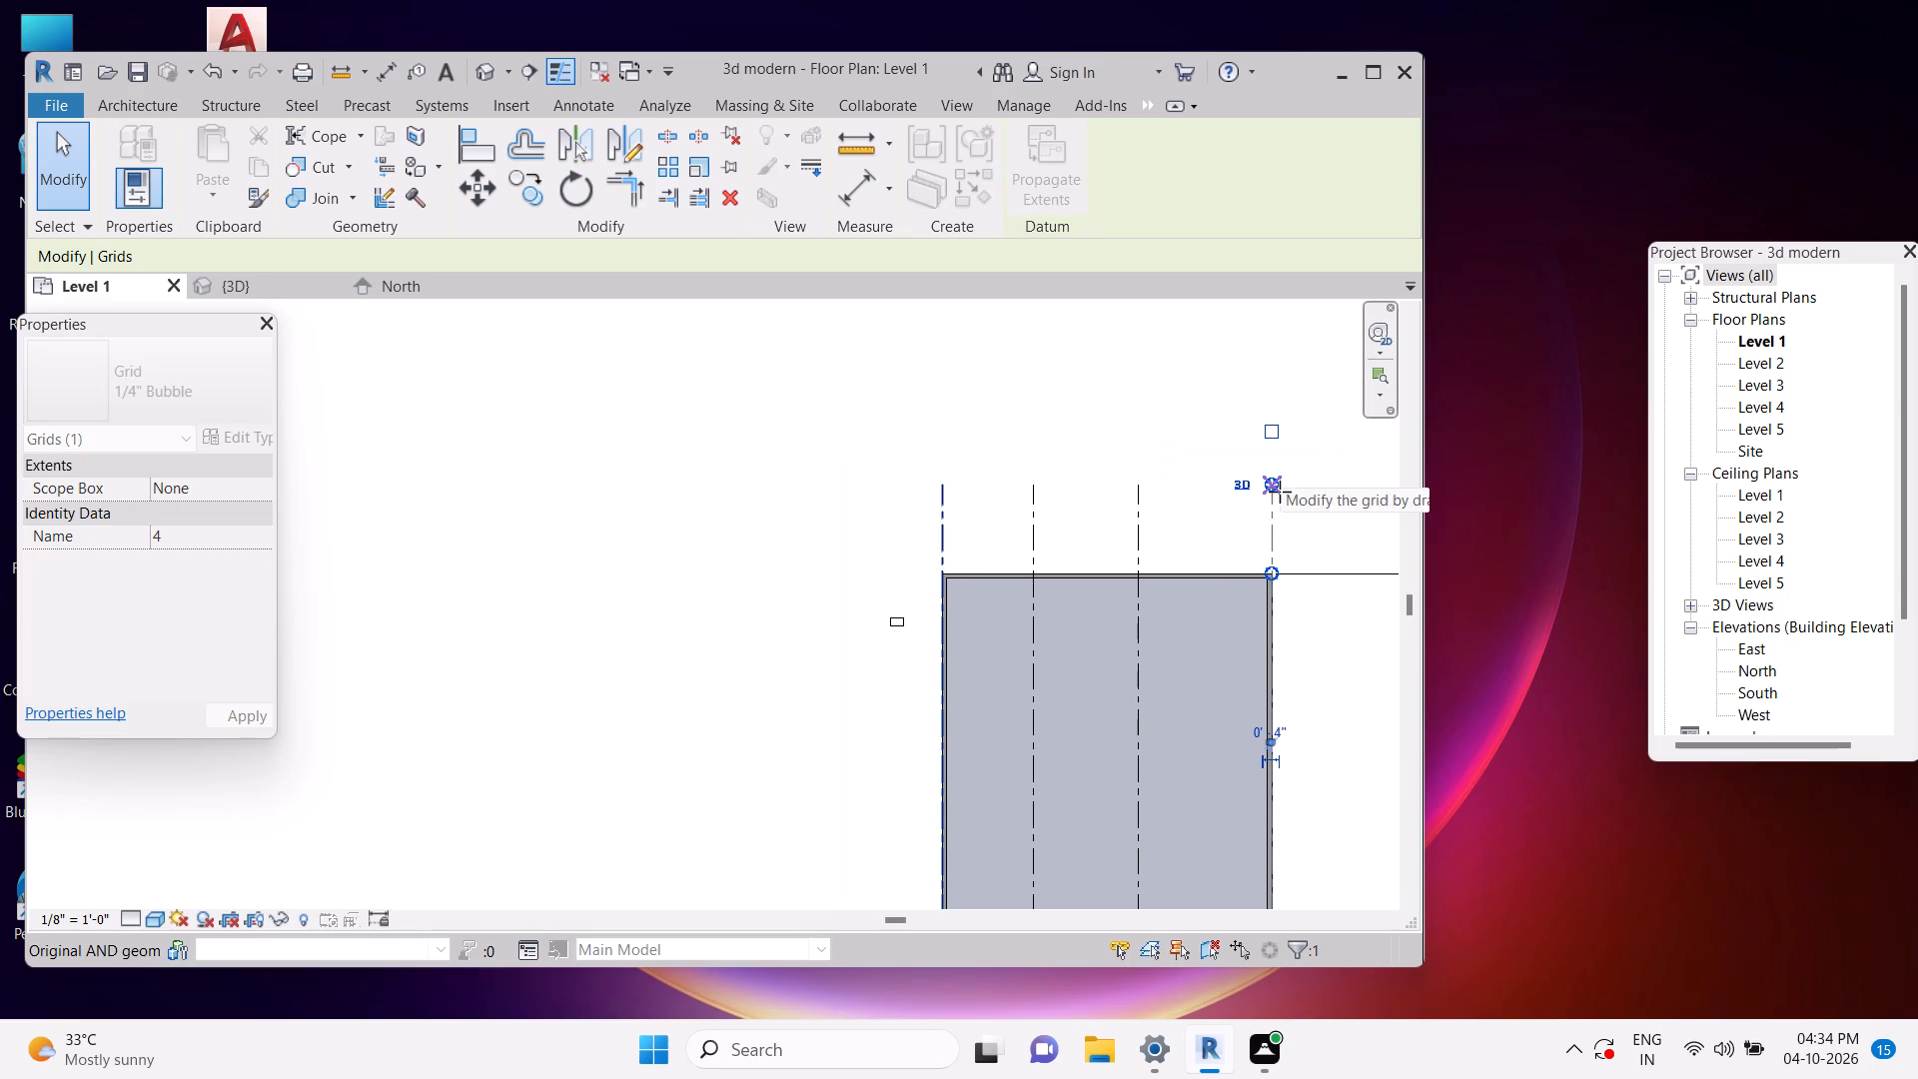
pyautogui.moveTo(1280, 492); pyautogui.dragTo(1277, 493)
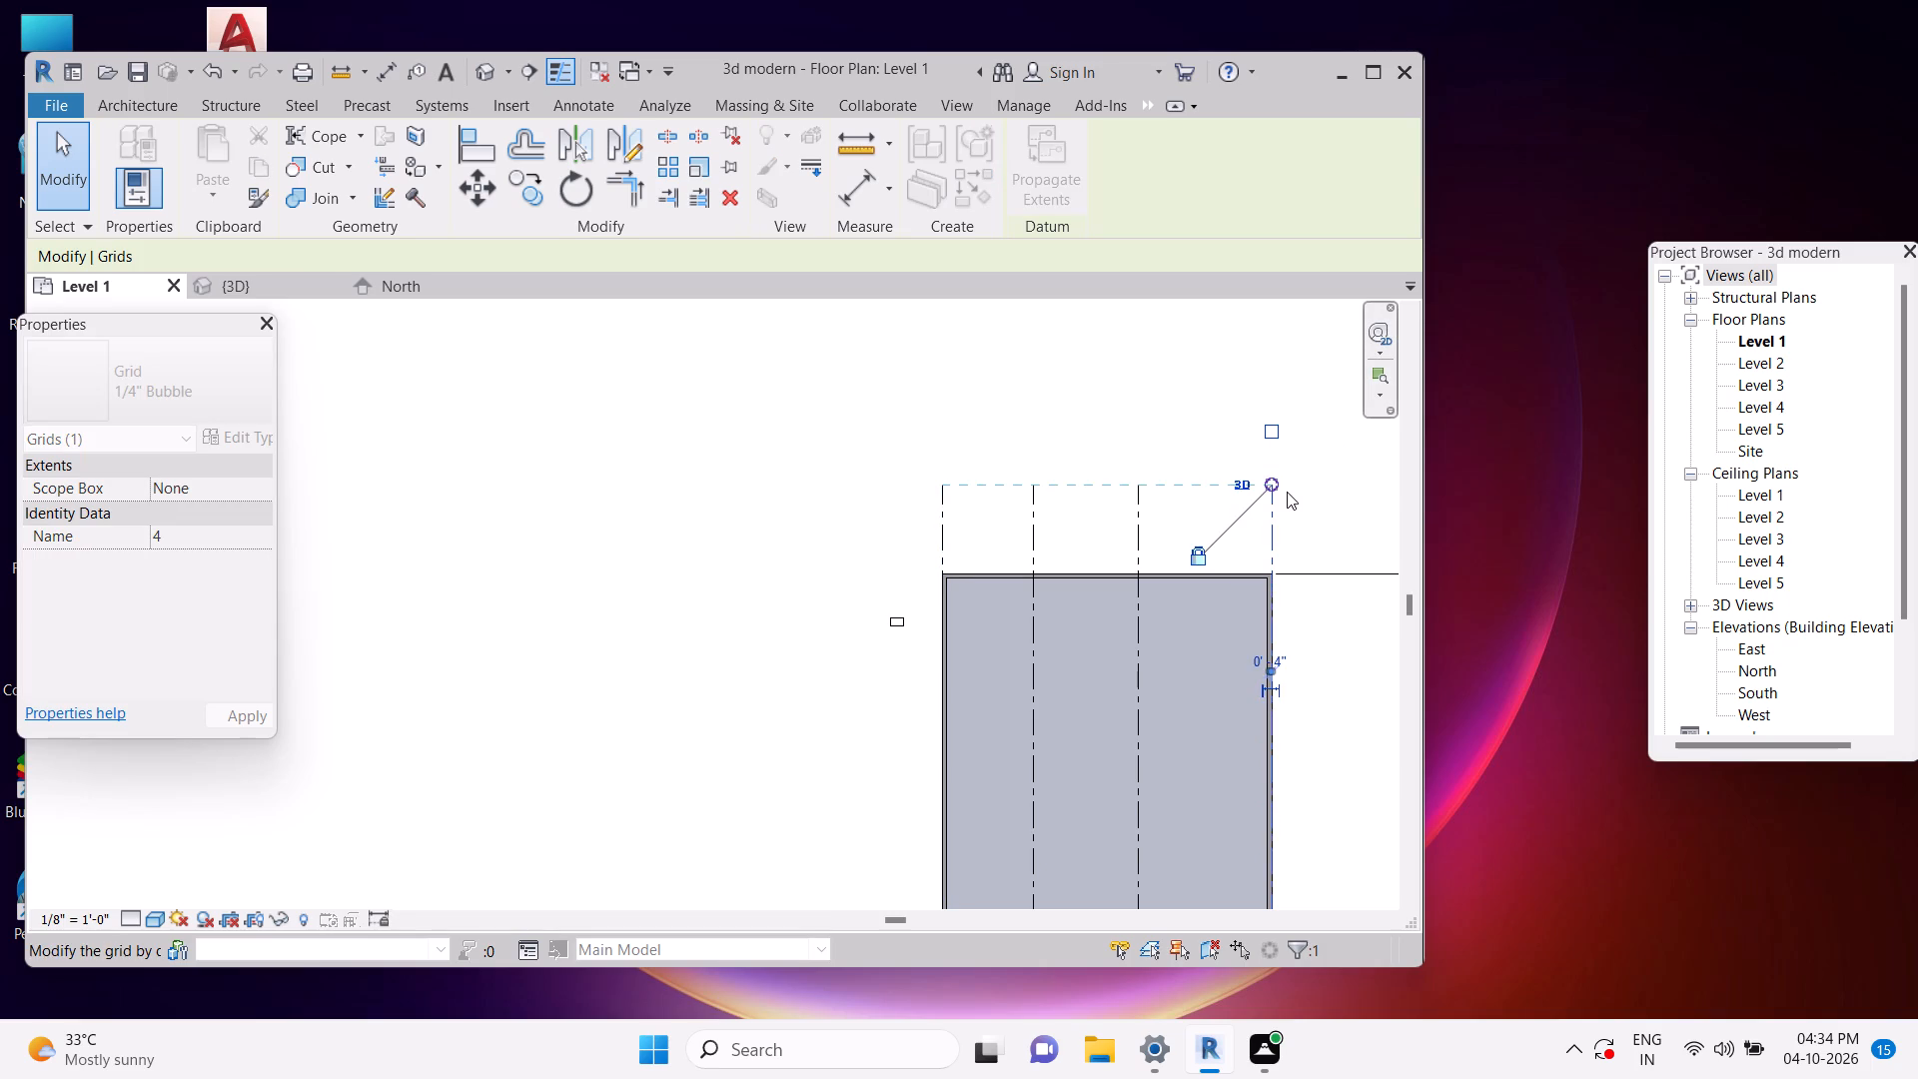
pyautogui.press('Escape')
pyautogui.press('Escape')
pyautogui.press('Escape')
pyautogui.press('Escape')
pyautogui.press('Escape')
pyautogui.scroll(-4, 1152, 498)
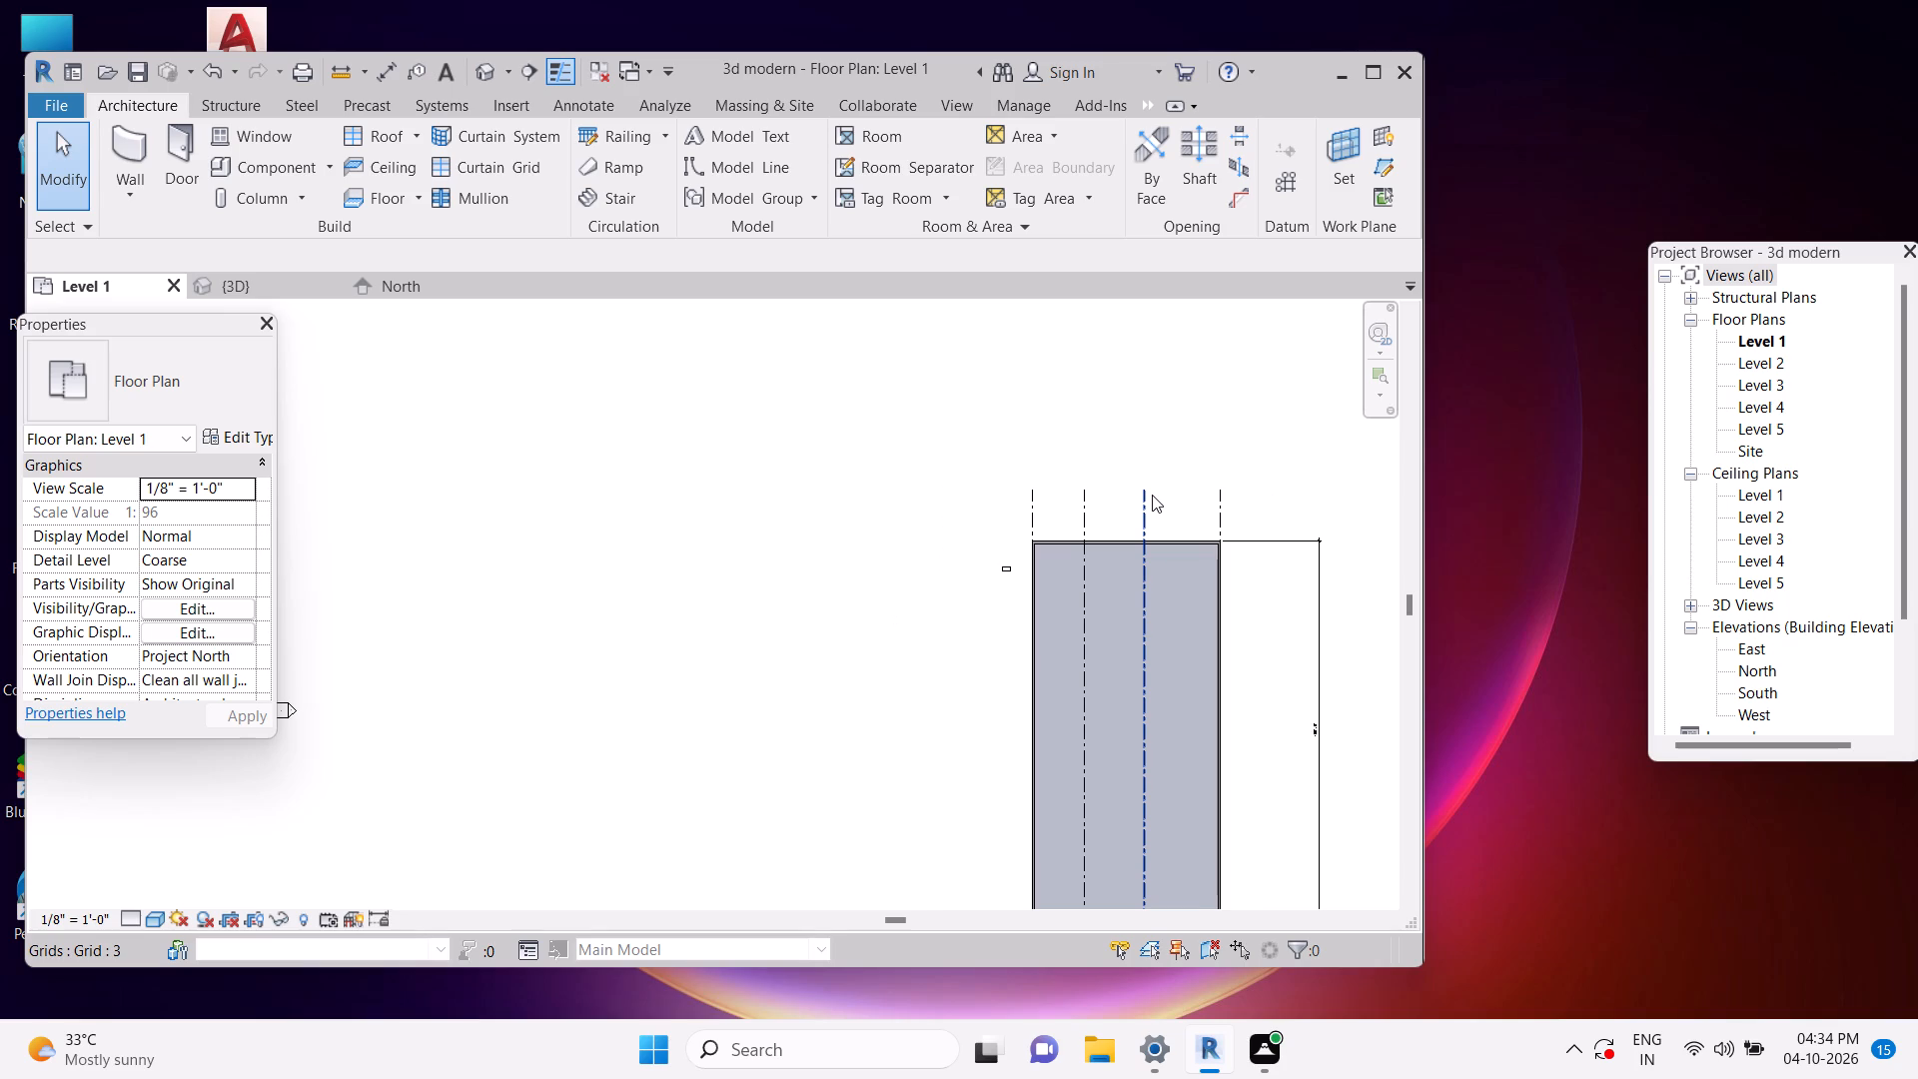
pyautogui.press('Escape')
pyautogui.press('Escape')
pyautogui.press('Escape')
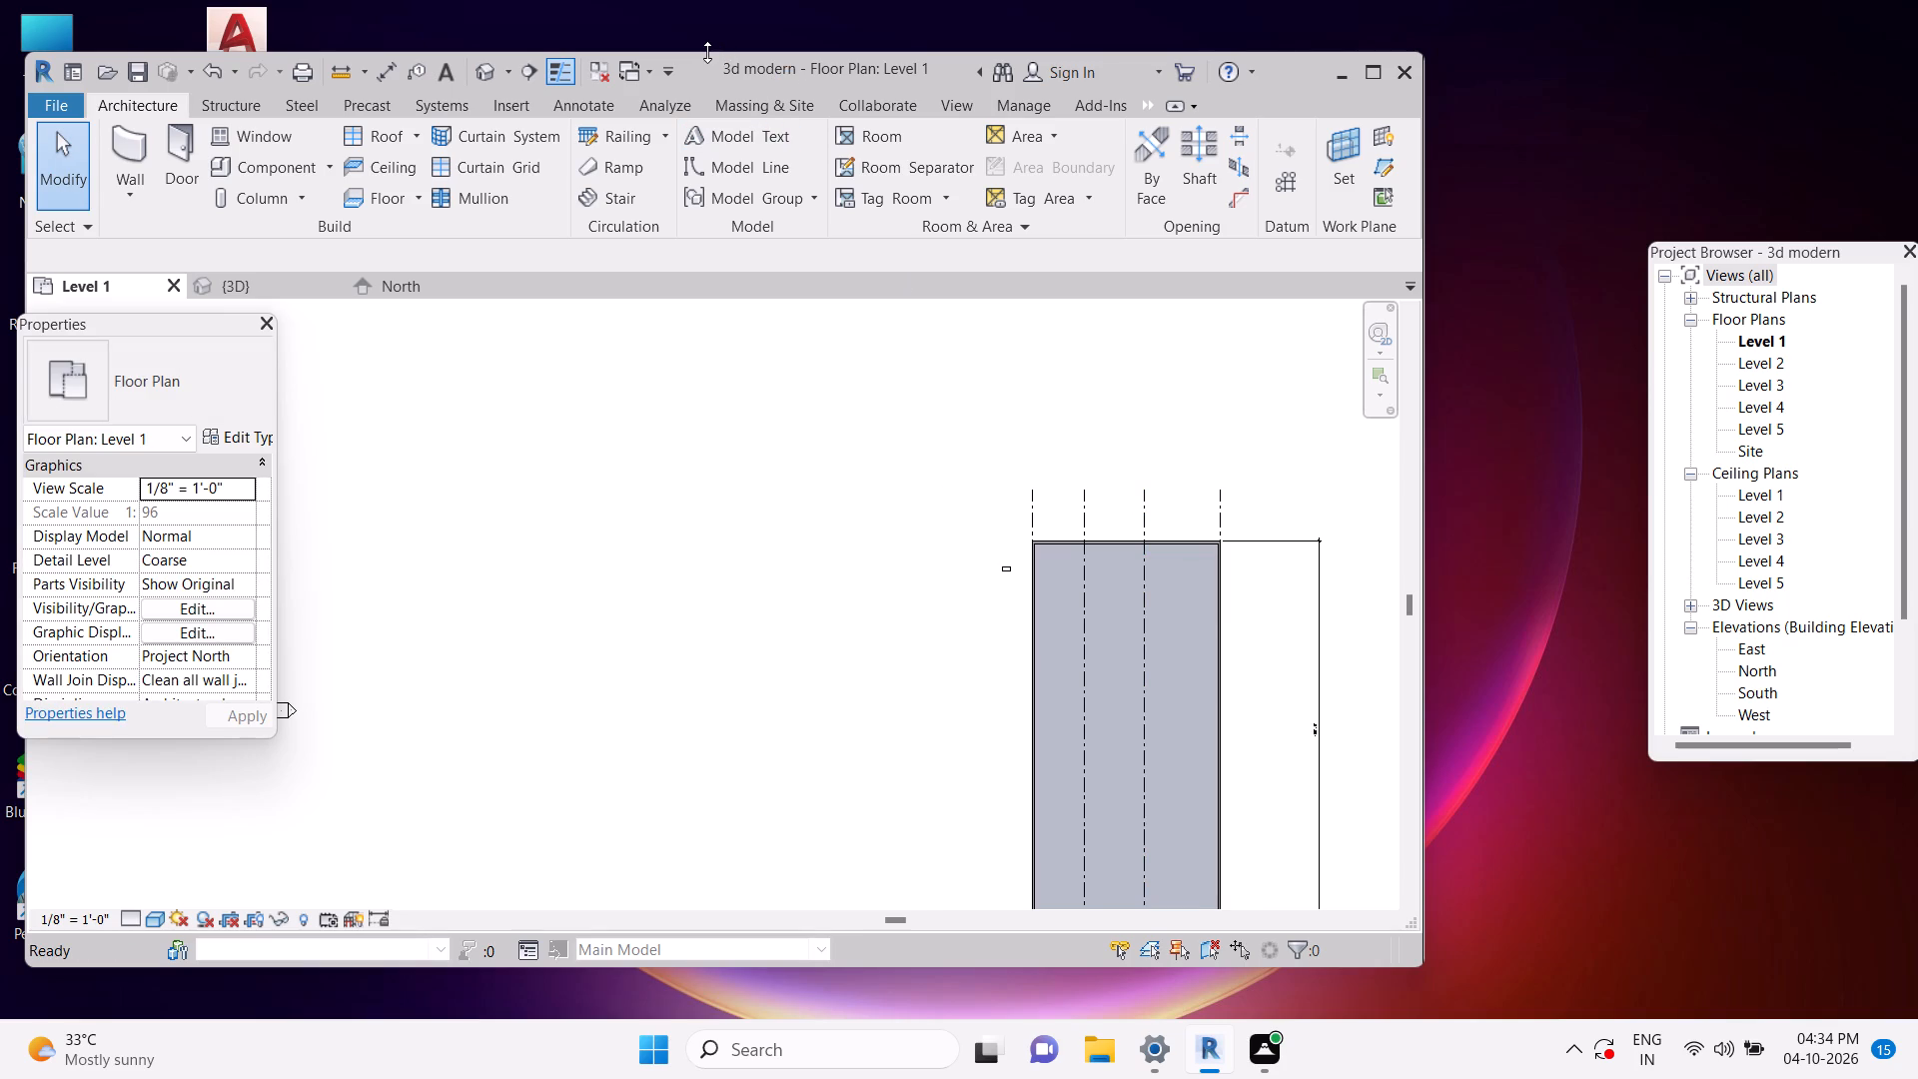
# Dismiss the notification window that covers the drawing area again.
pyautogui.moveTo(710, 50); pyautogui.dragTo(709, 133)
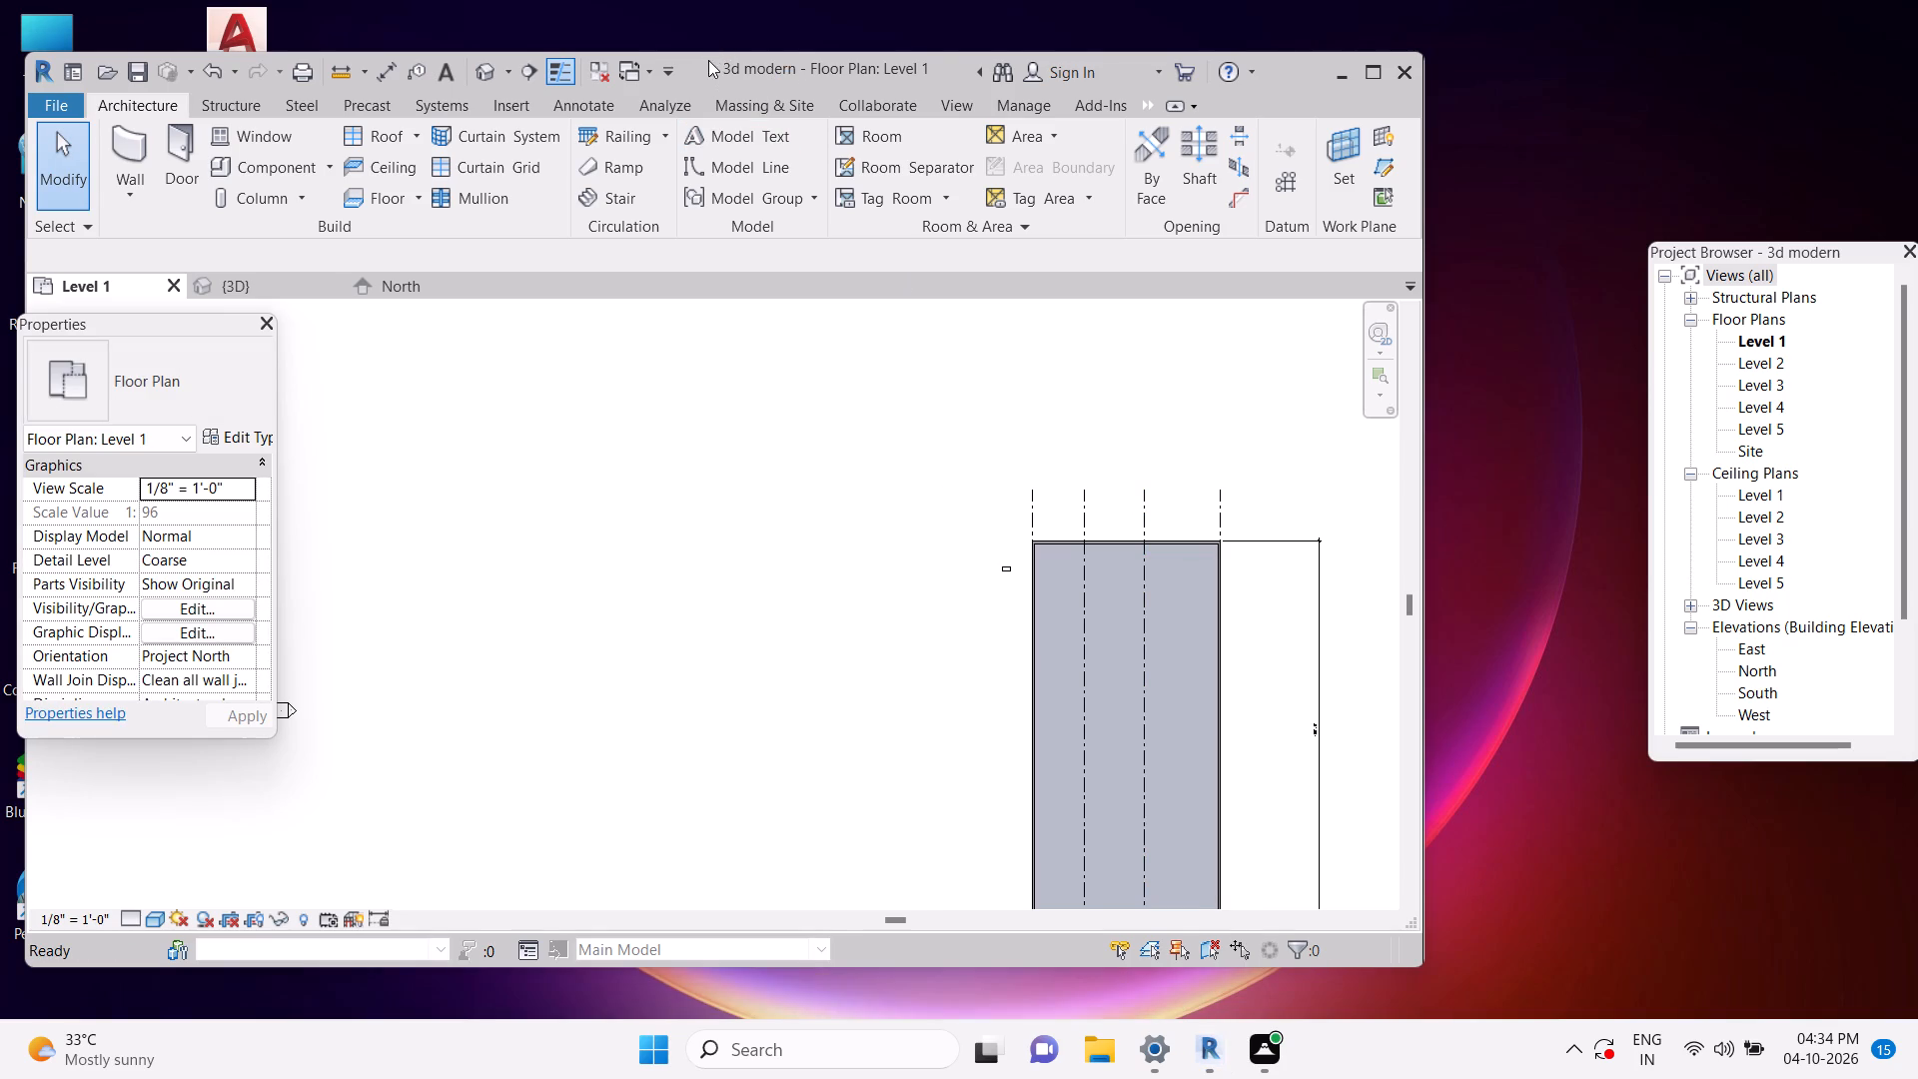
pyautogui.click(947, 566)
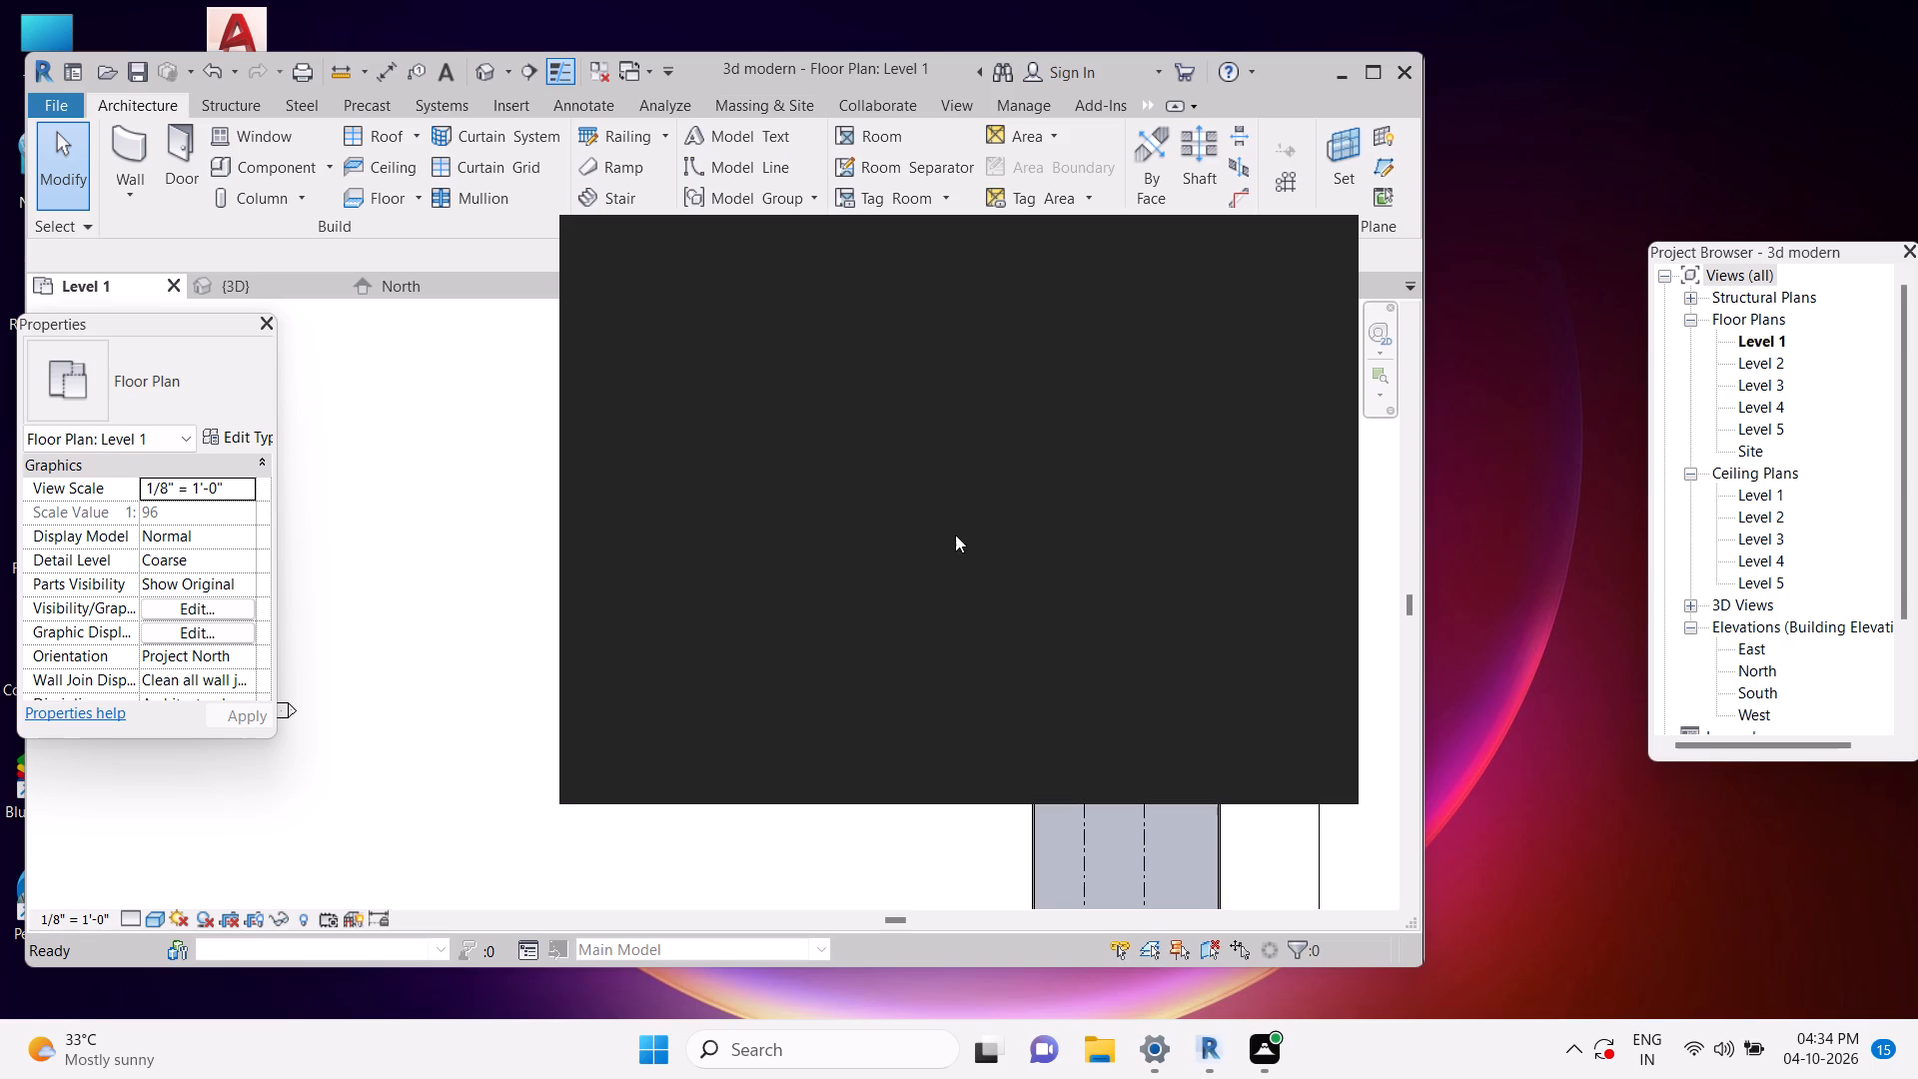
pyautogui.press('Escape')
pyautogui.press('Escape')
pyautogui.press('Escape')
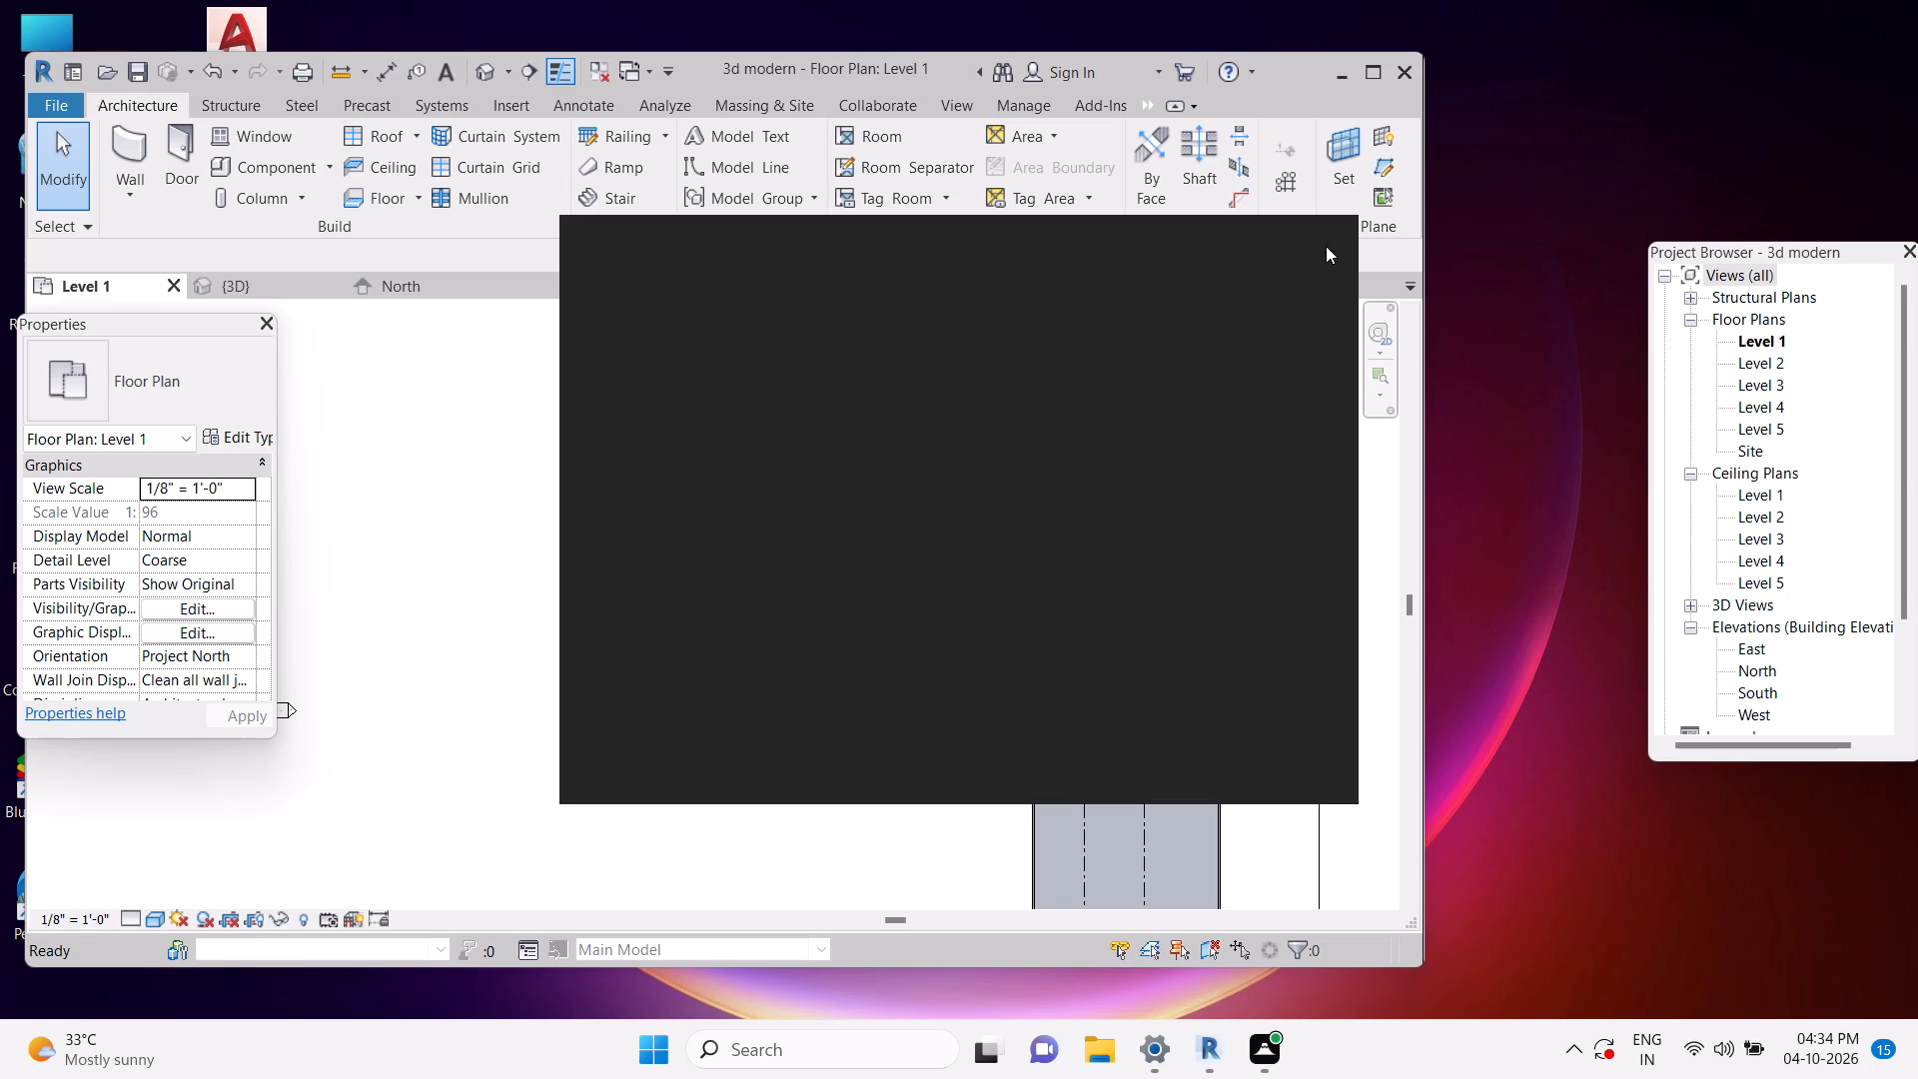
pyautogui.click(1313, 247)
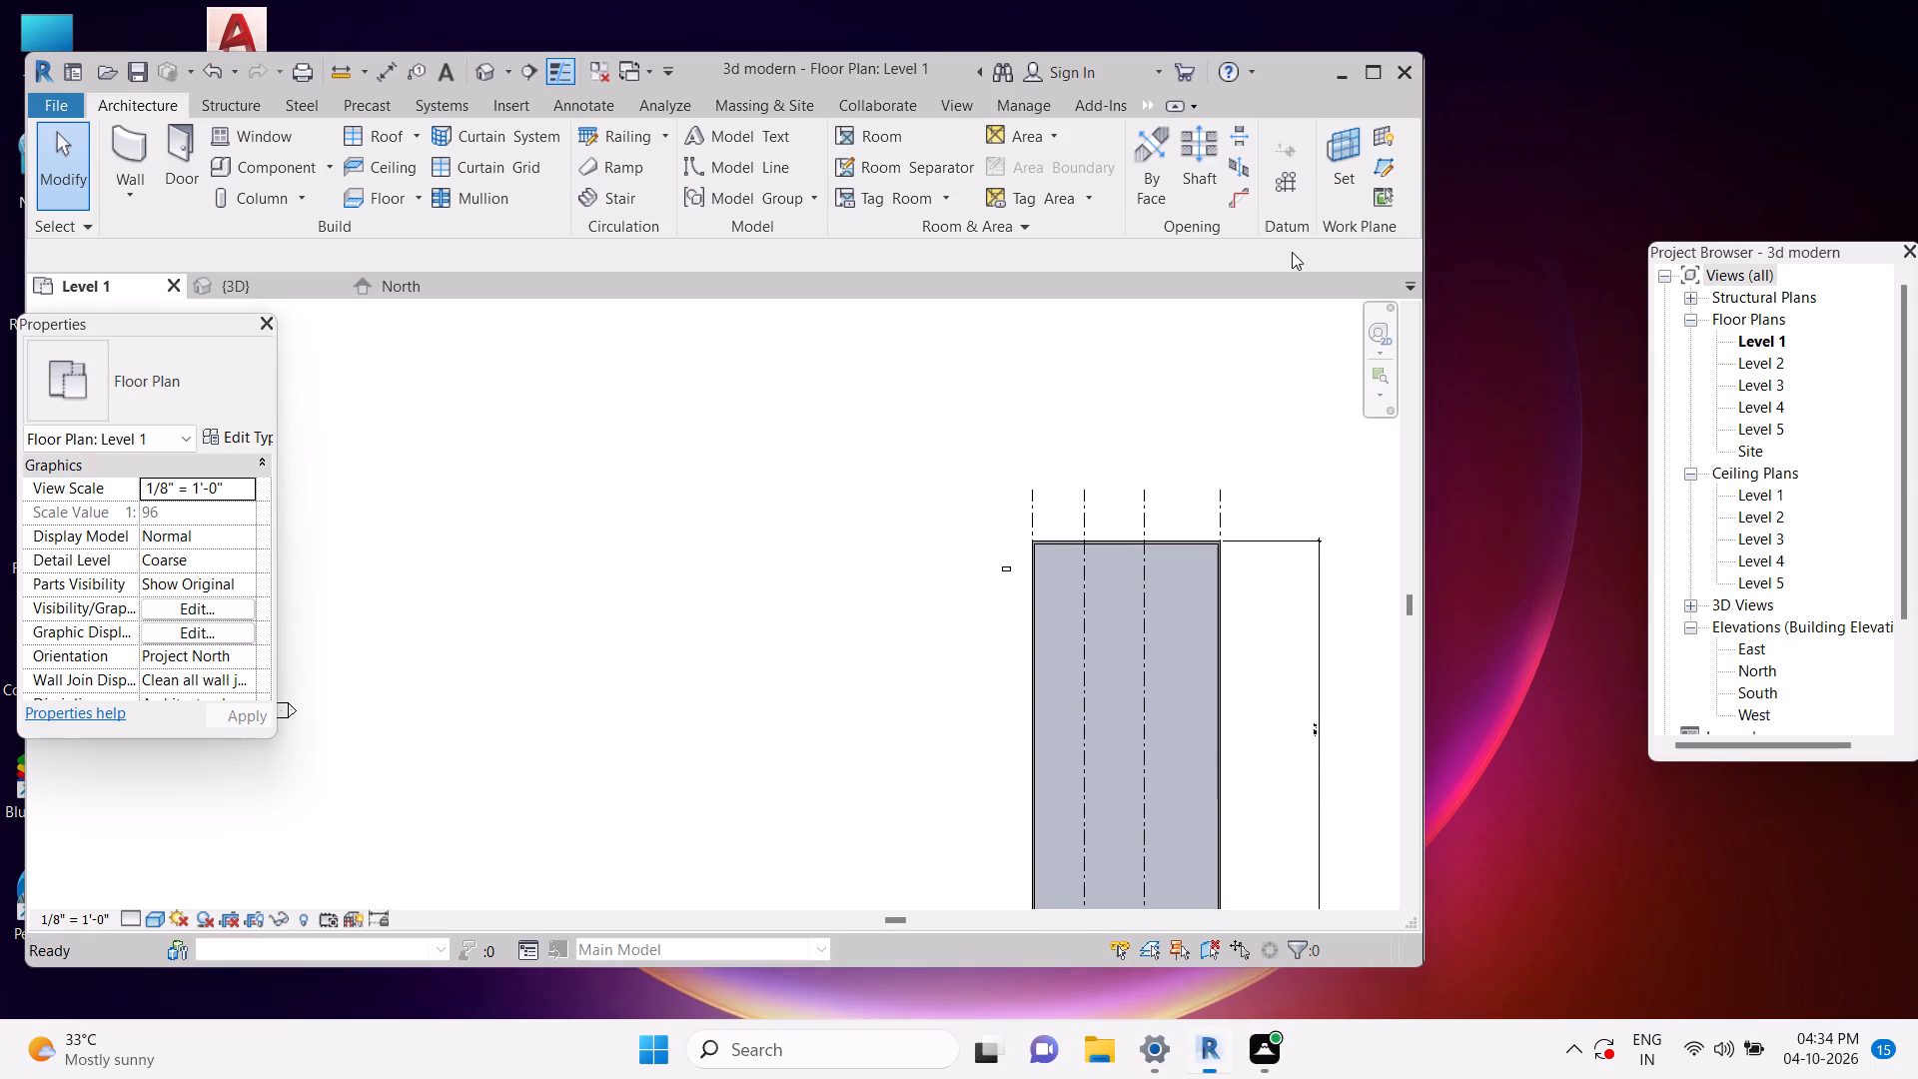
# Shorten the Revit window by lowering its upper edge slightly.
pyautogui.moveTo(955, 54); pyautogui.dragTo(934, 313)
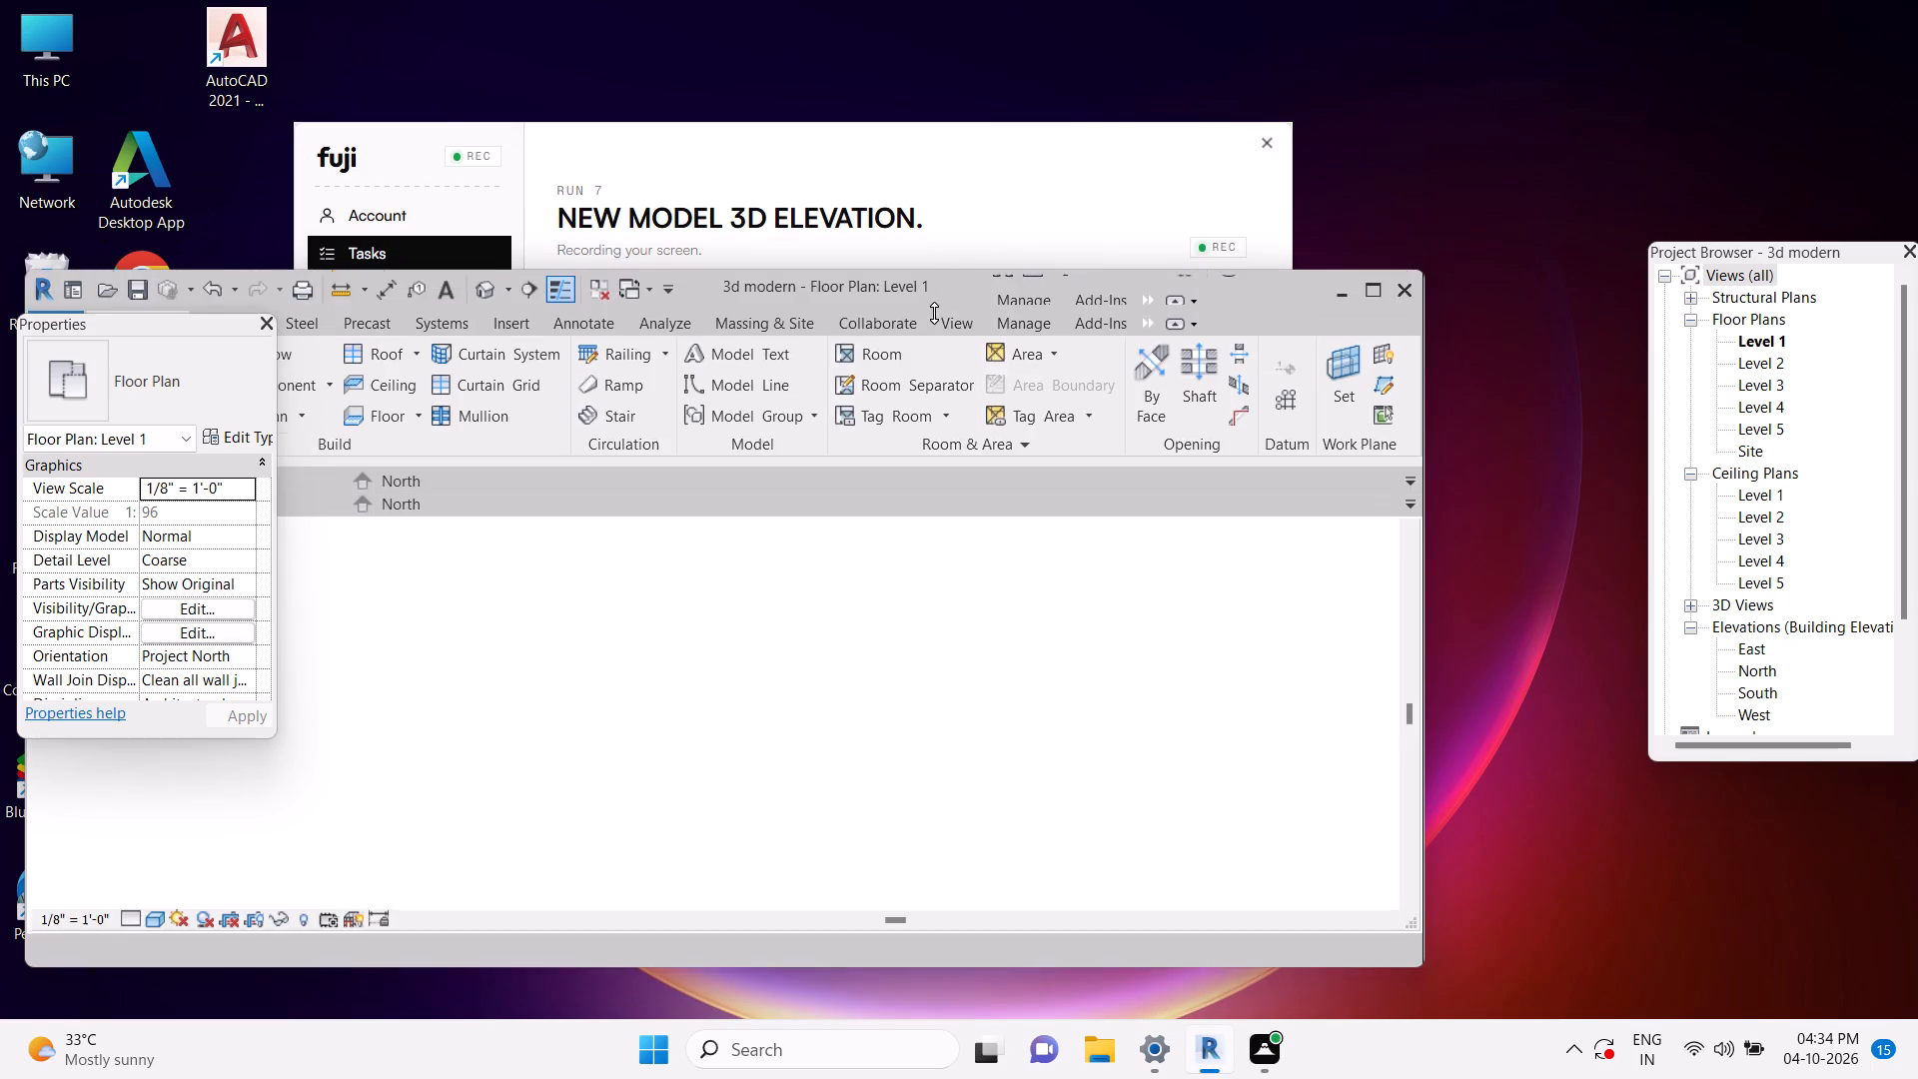
pyautogui.moveTo(934, 313); pyautogui.dragTo(951, 152)
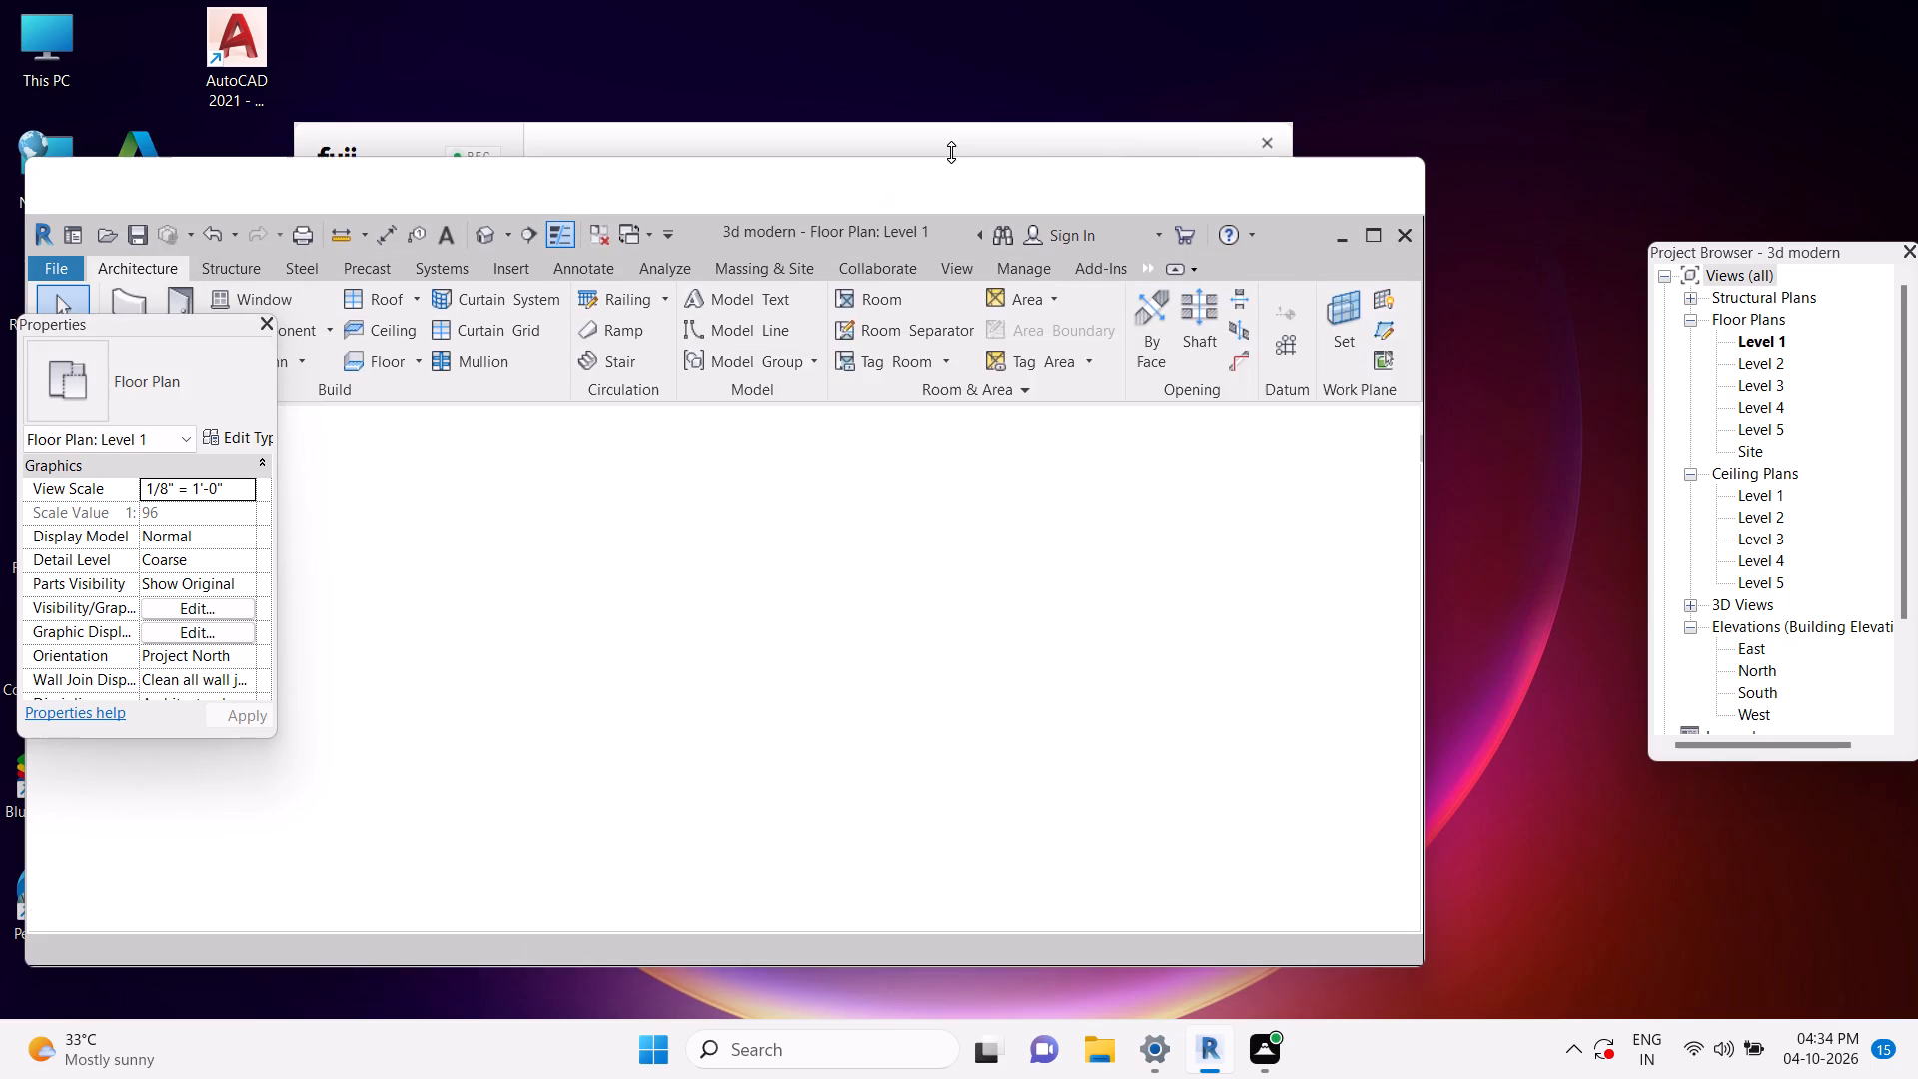
pyautogui.moveTo(951, 152); pyautogui.dragTo(965, 118)
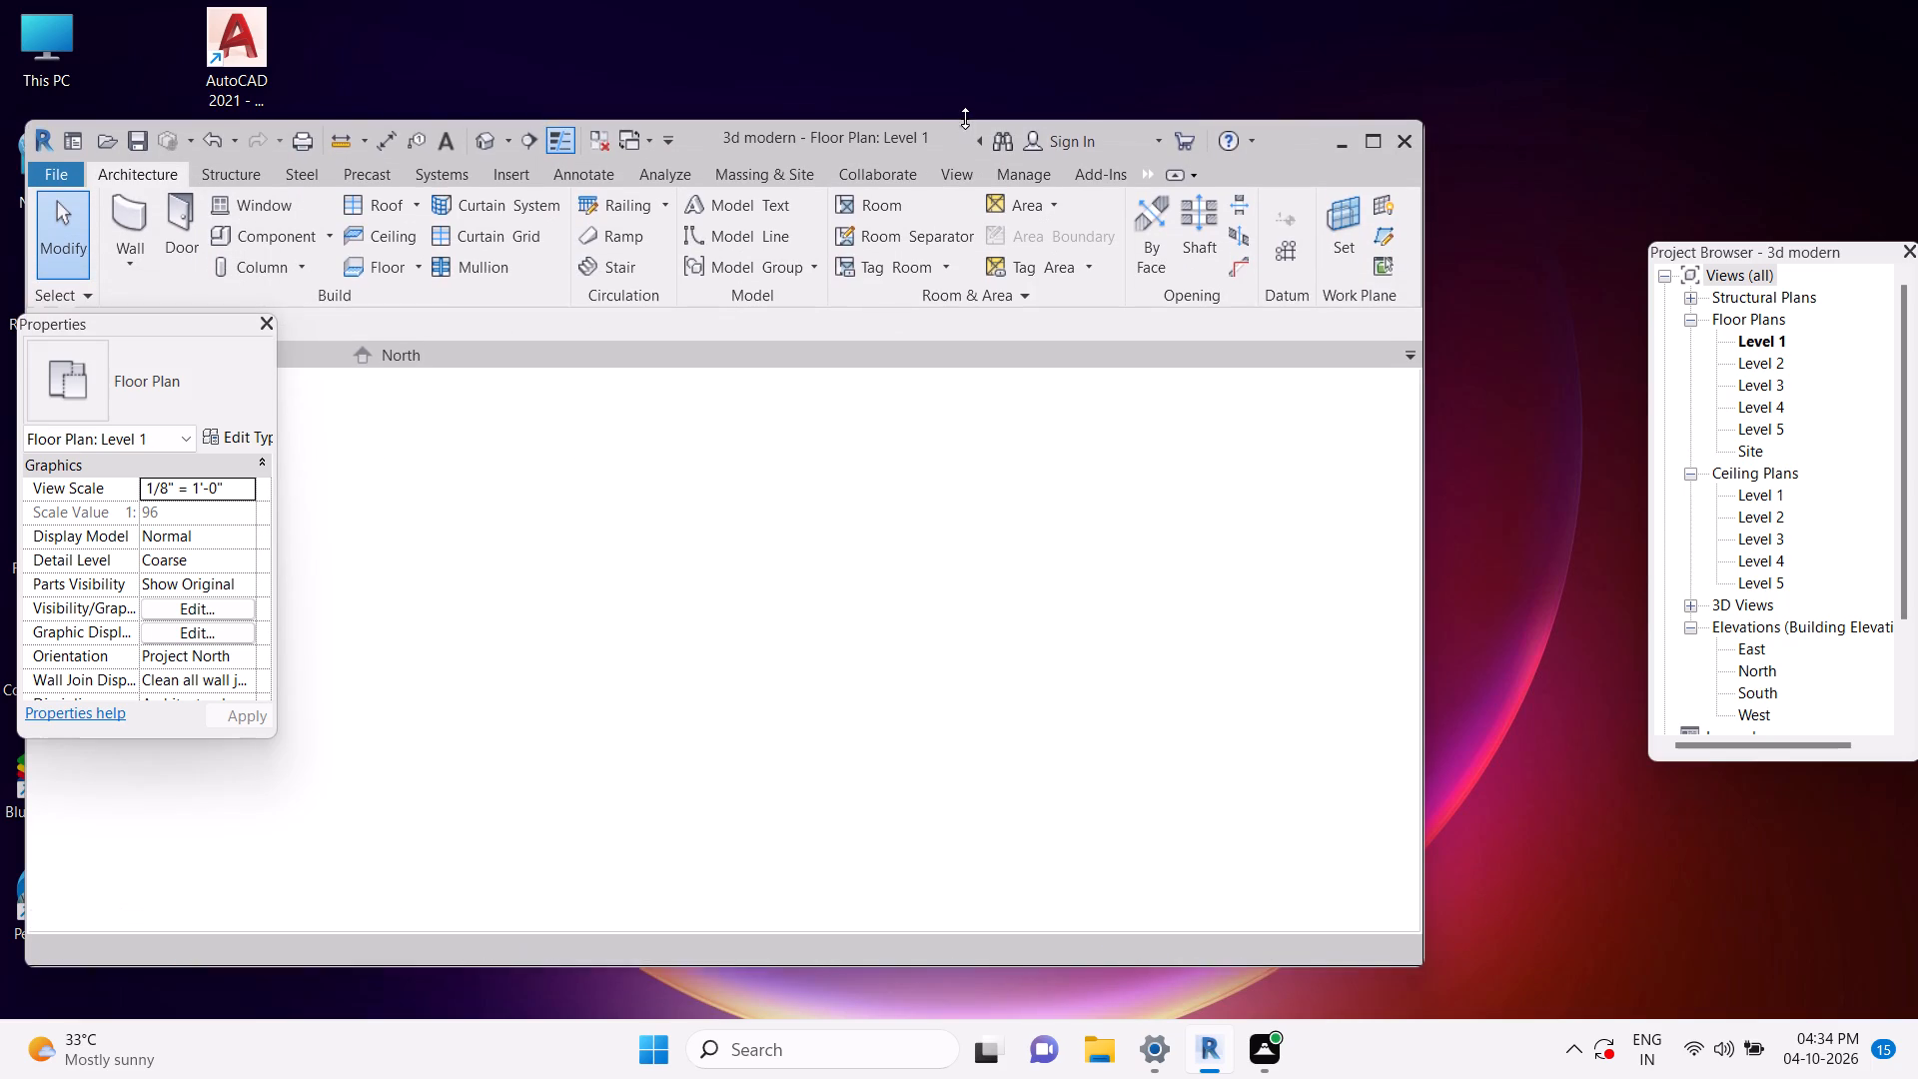
pyautogui.moveTo(965, 118); pyautogui.dragTo(968, 112)
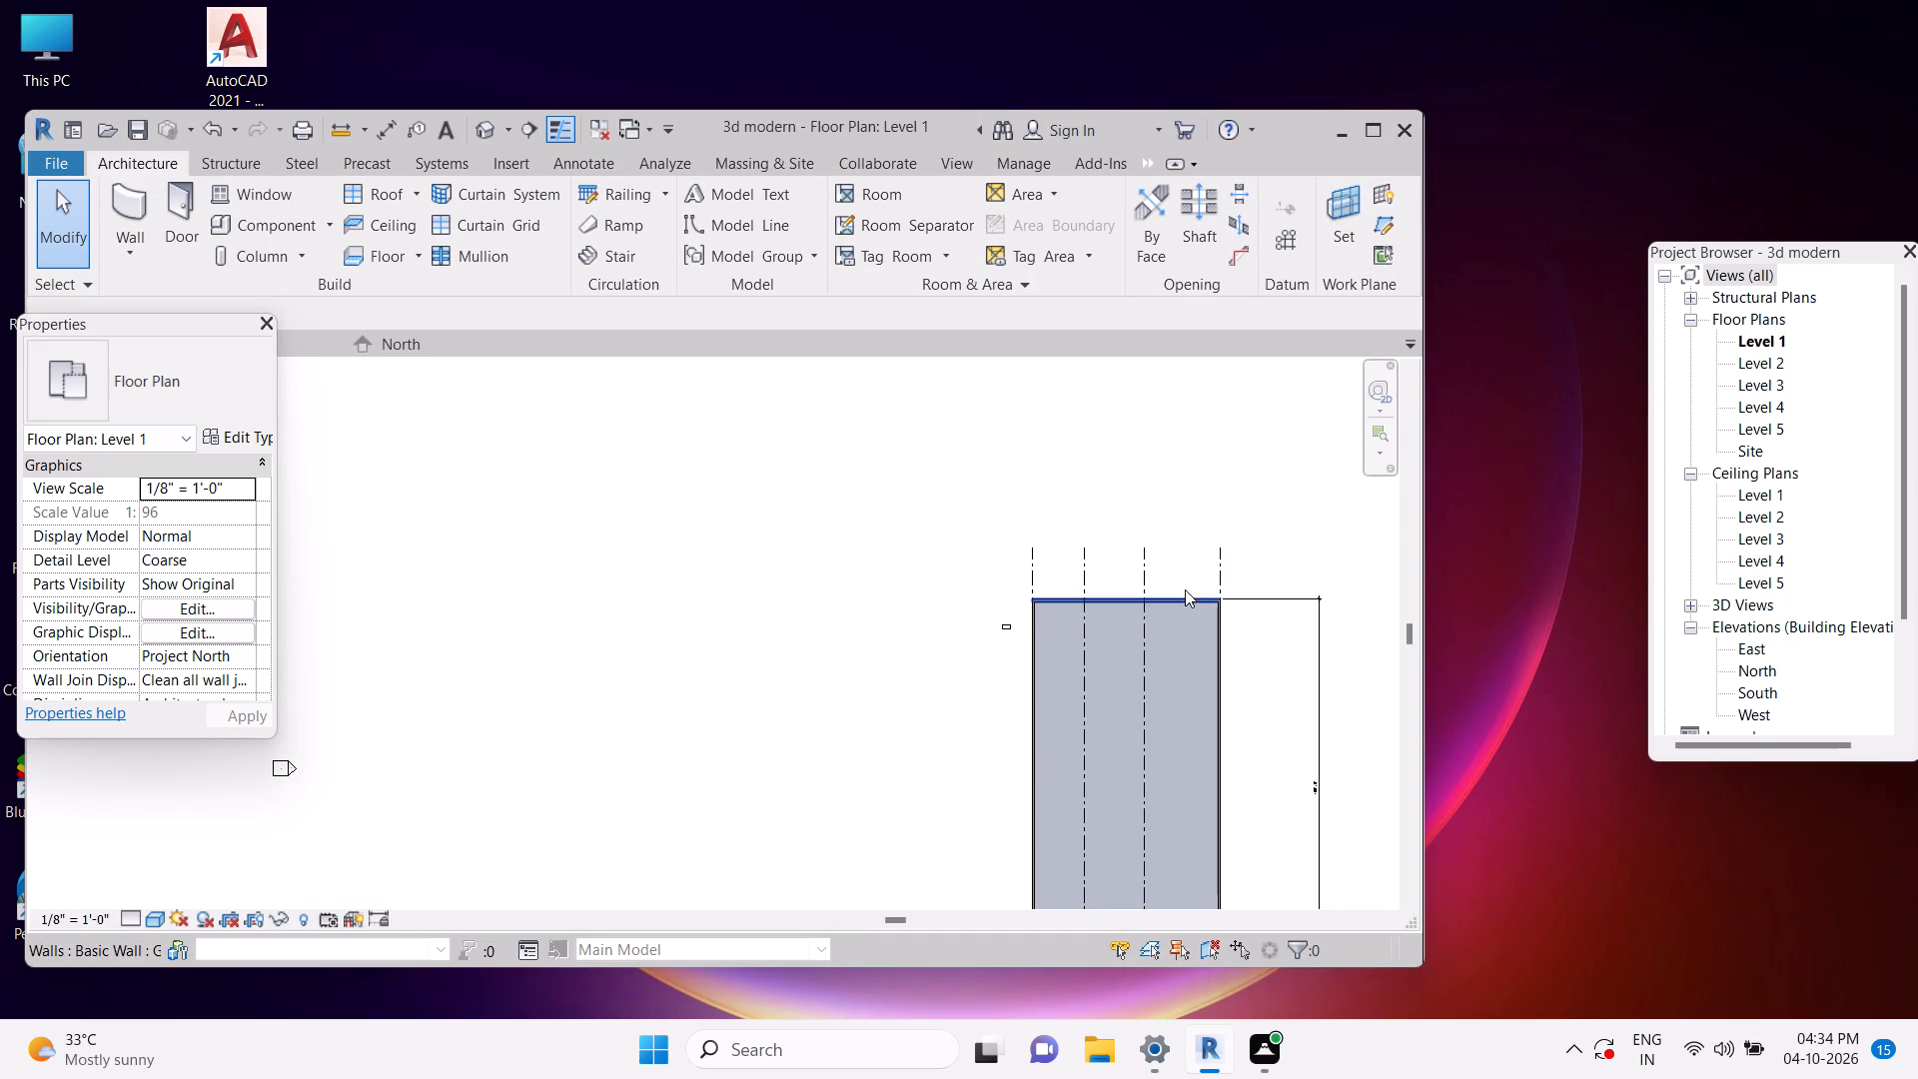
# Add aligned dimensions between grids 1 and 2, 2 and 3, and 3 and 4, just inside the building's upper wall.
pyautogui.moveTo(1180, 652); pyautogui.dragTo(1123, 598, button='middle')
pyautogui.moveTo(1109, 751); pyautogui.dragTo(1108, 643, button='middle')
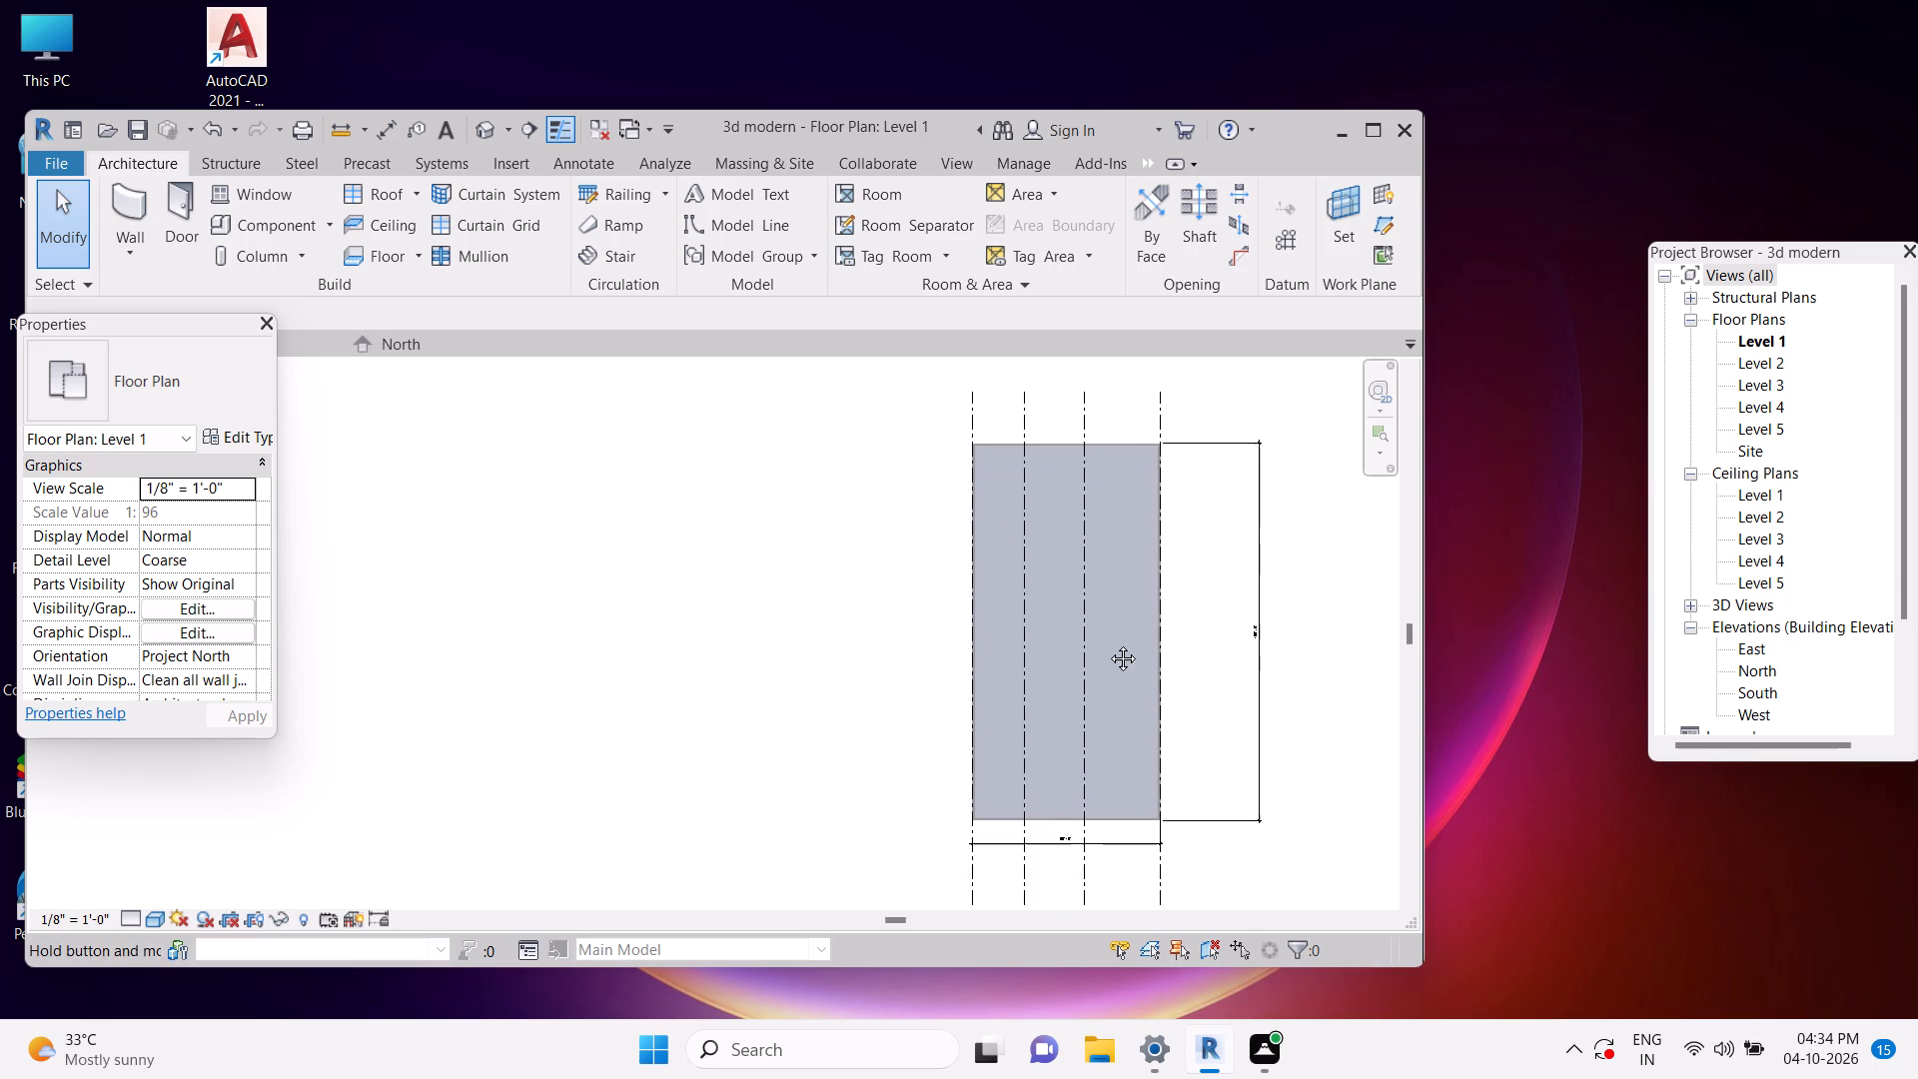
pyautogui.moveTo(1108, 643); pyautogui.dragTo(1106, 642, button='middle')
pyautogui.scroll(3, 1074, 398)
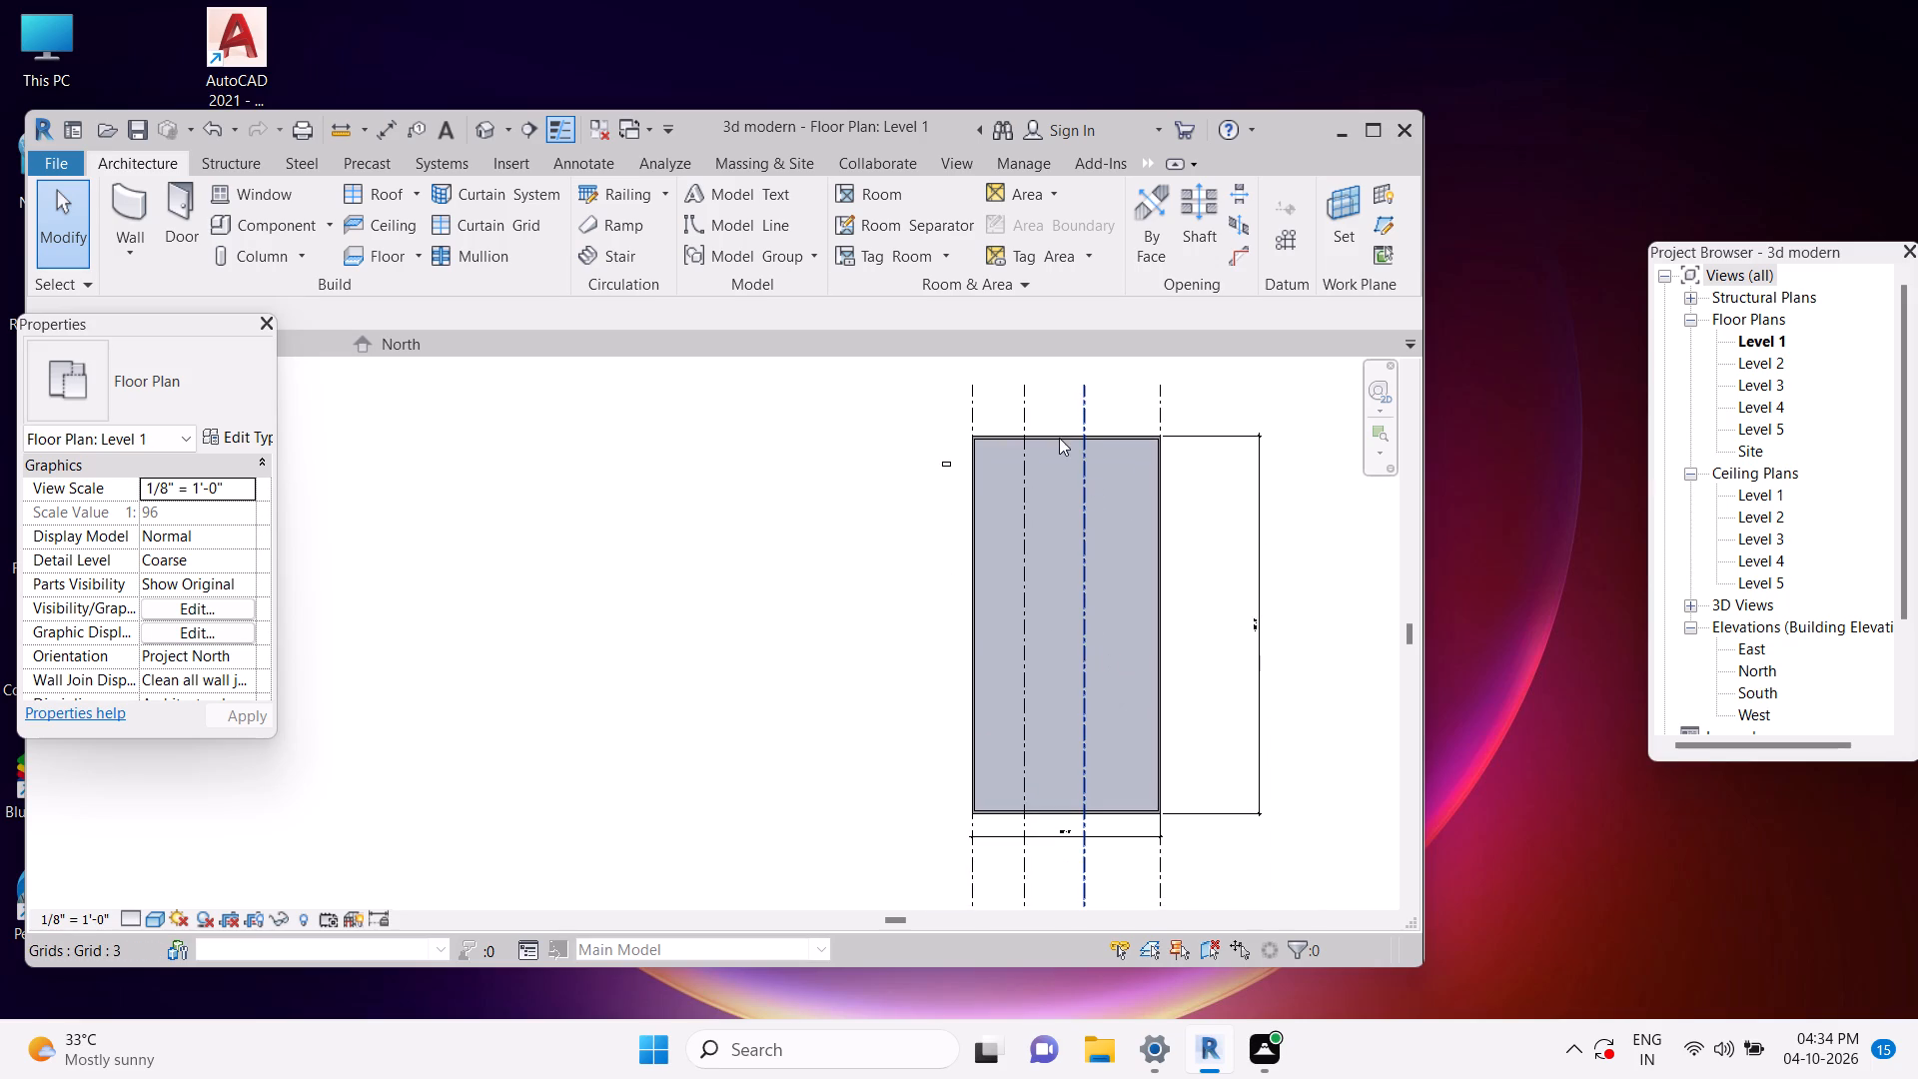
pyautogui.press('Escape')
pyautogui.press('Escape')
pyautogui.press('Escape')
pyautogui.scroll(3, 1008, 456)
pyautogui.press('Escape')
pyautogui.press('Escape')
pyautogui.press('Escape')
pyautogui.press('Escape')
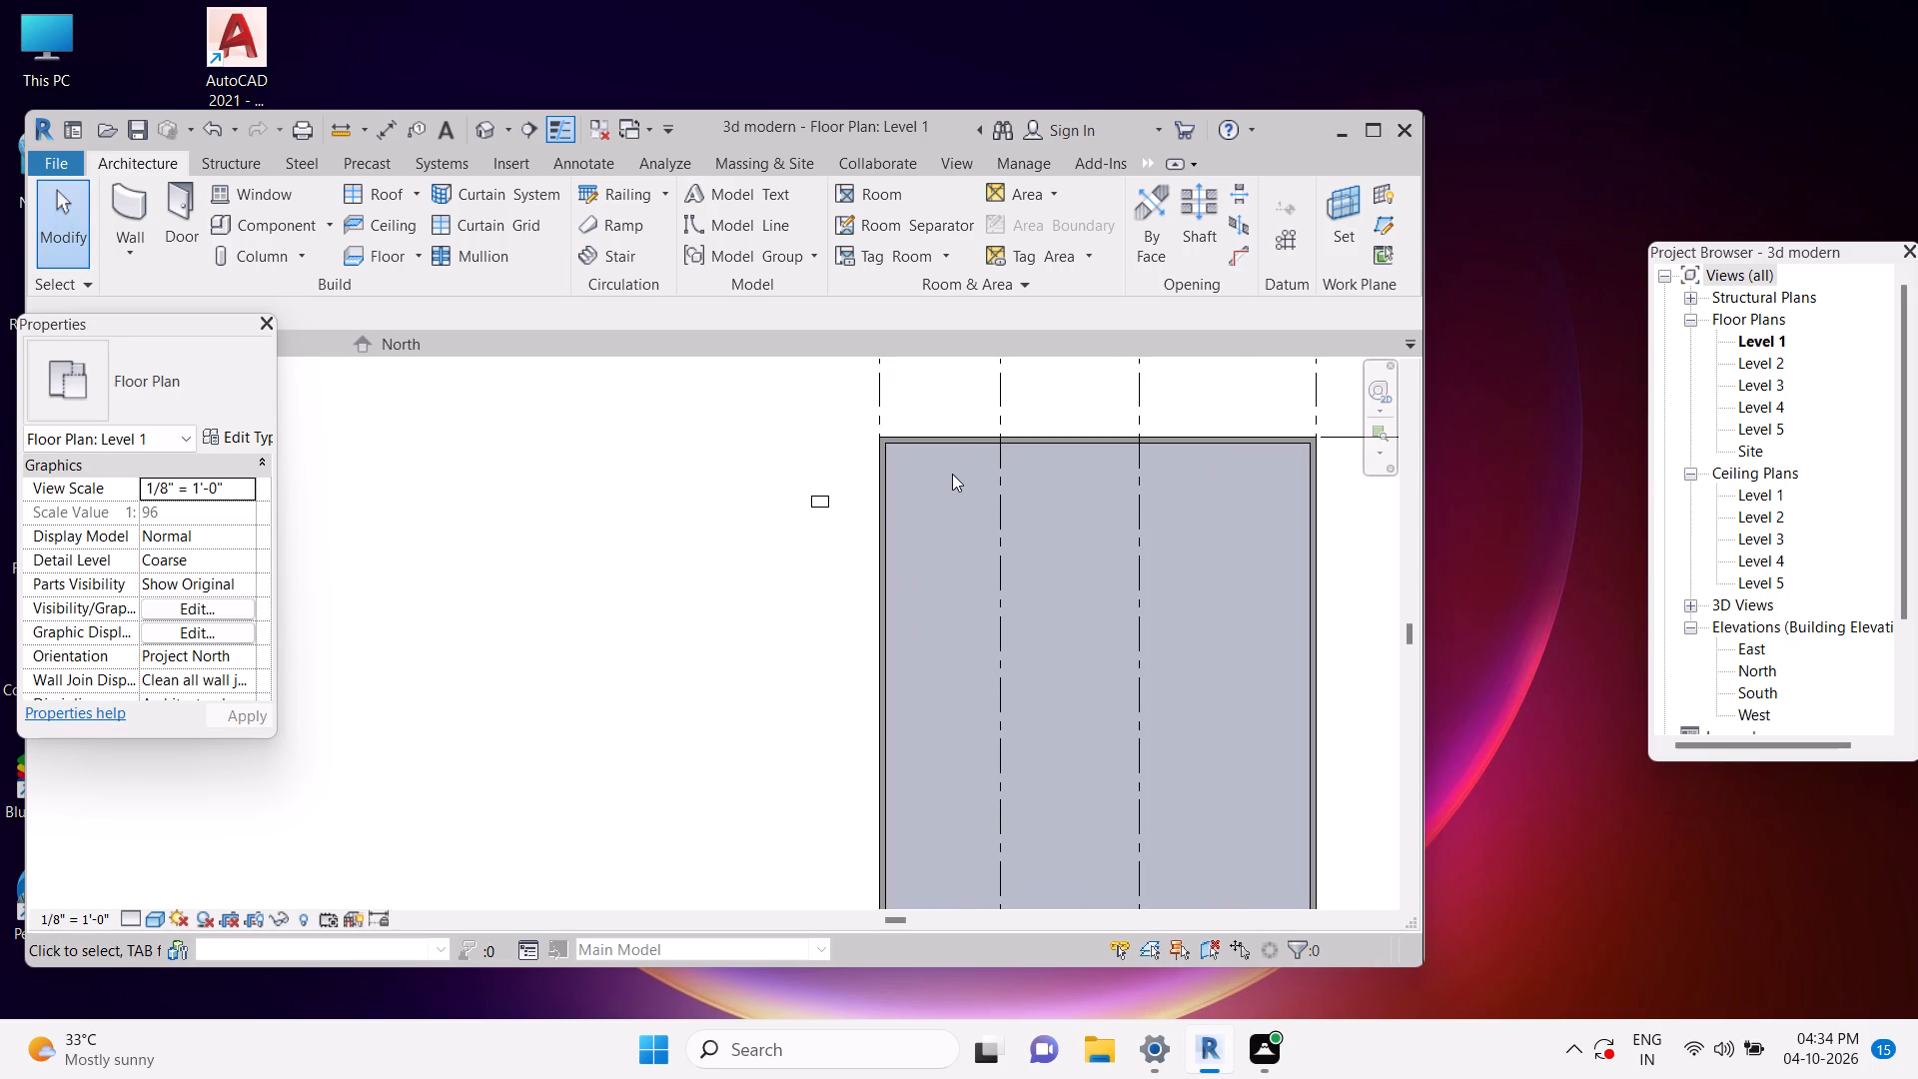
pyautogui.press('Escape')
pyautogui.press('Escape')
pyautogui.press('d')
pyautogui.press('i')
pyautogui.click(869, 406)
pyautogui.click(995, 407)
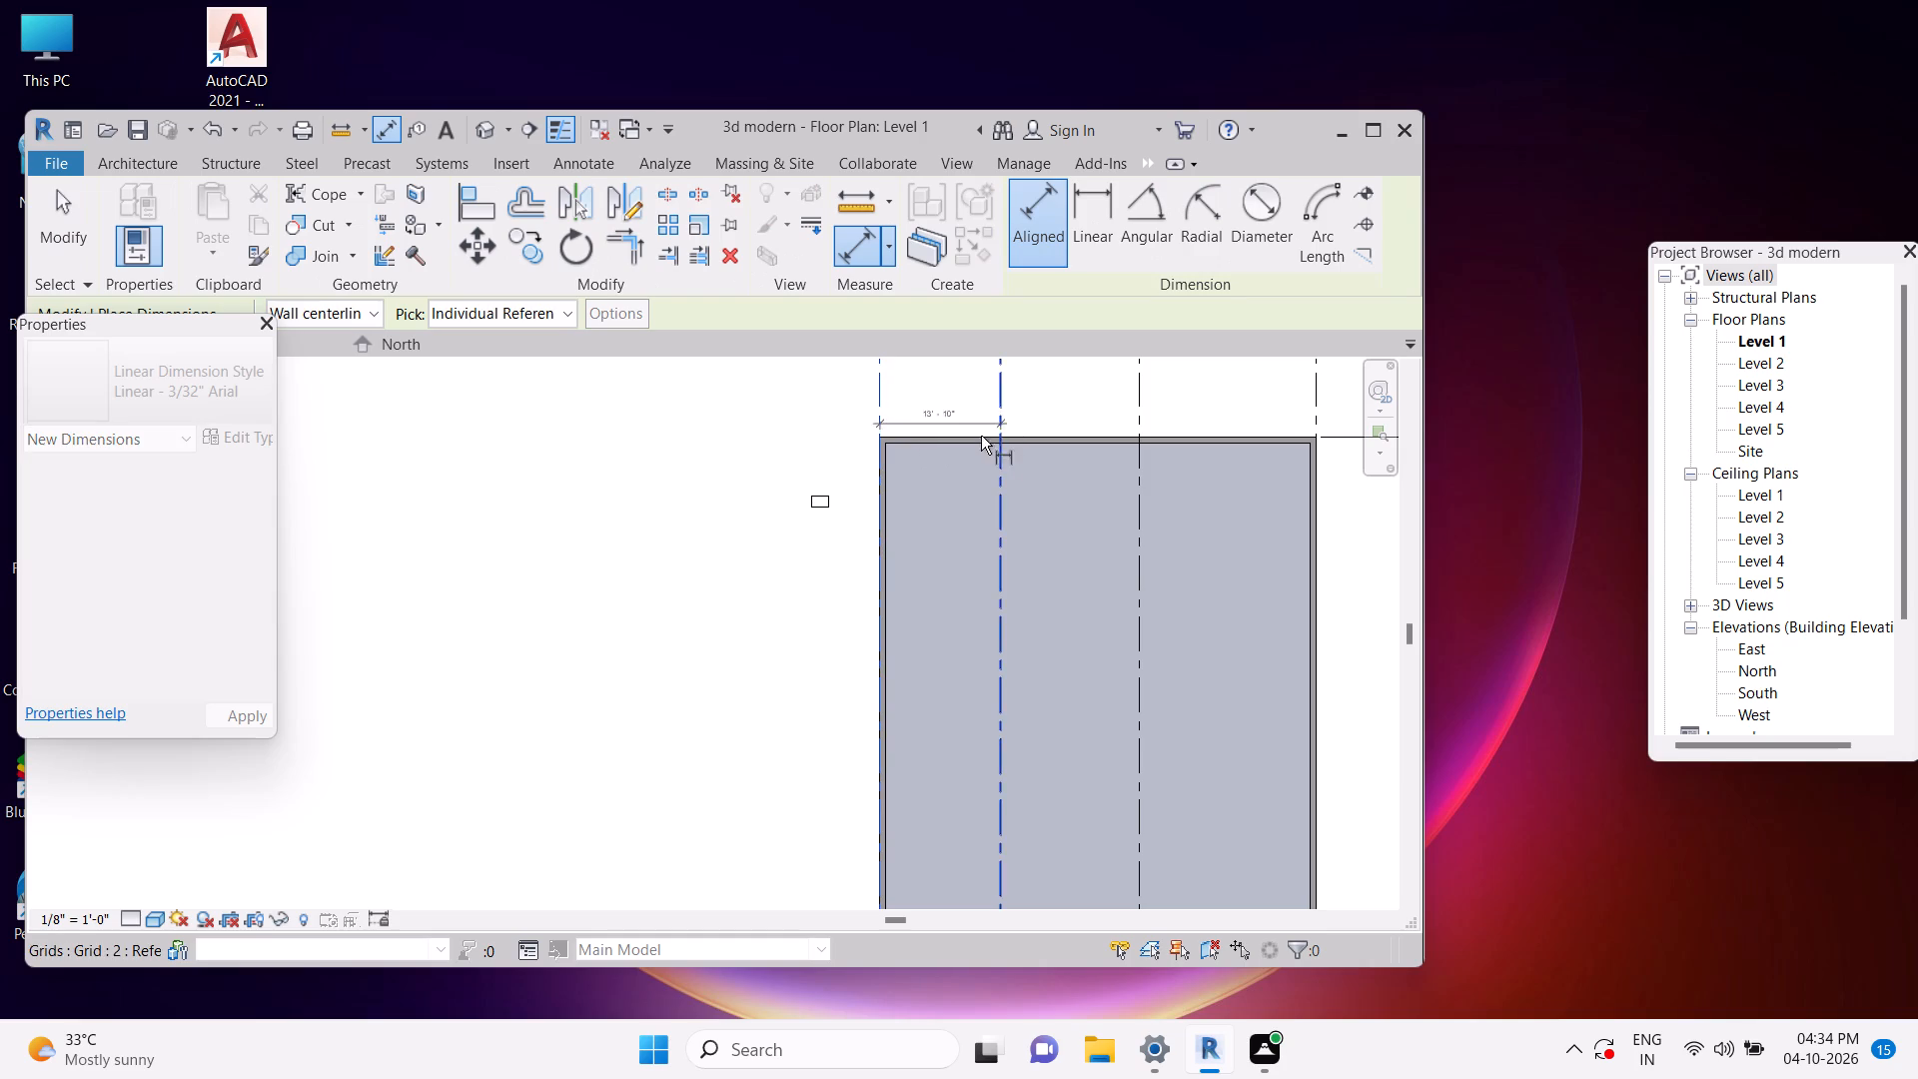
pyautogui.click(949, 474)
pyautogui.click(1001, 411)
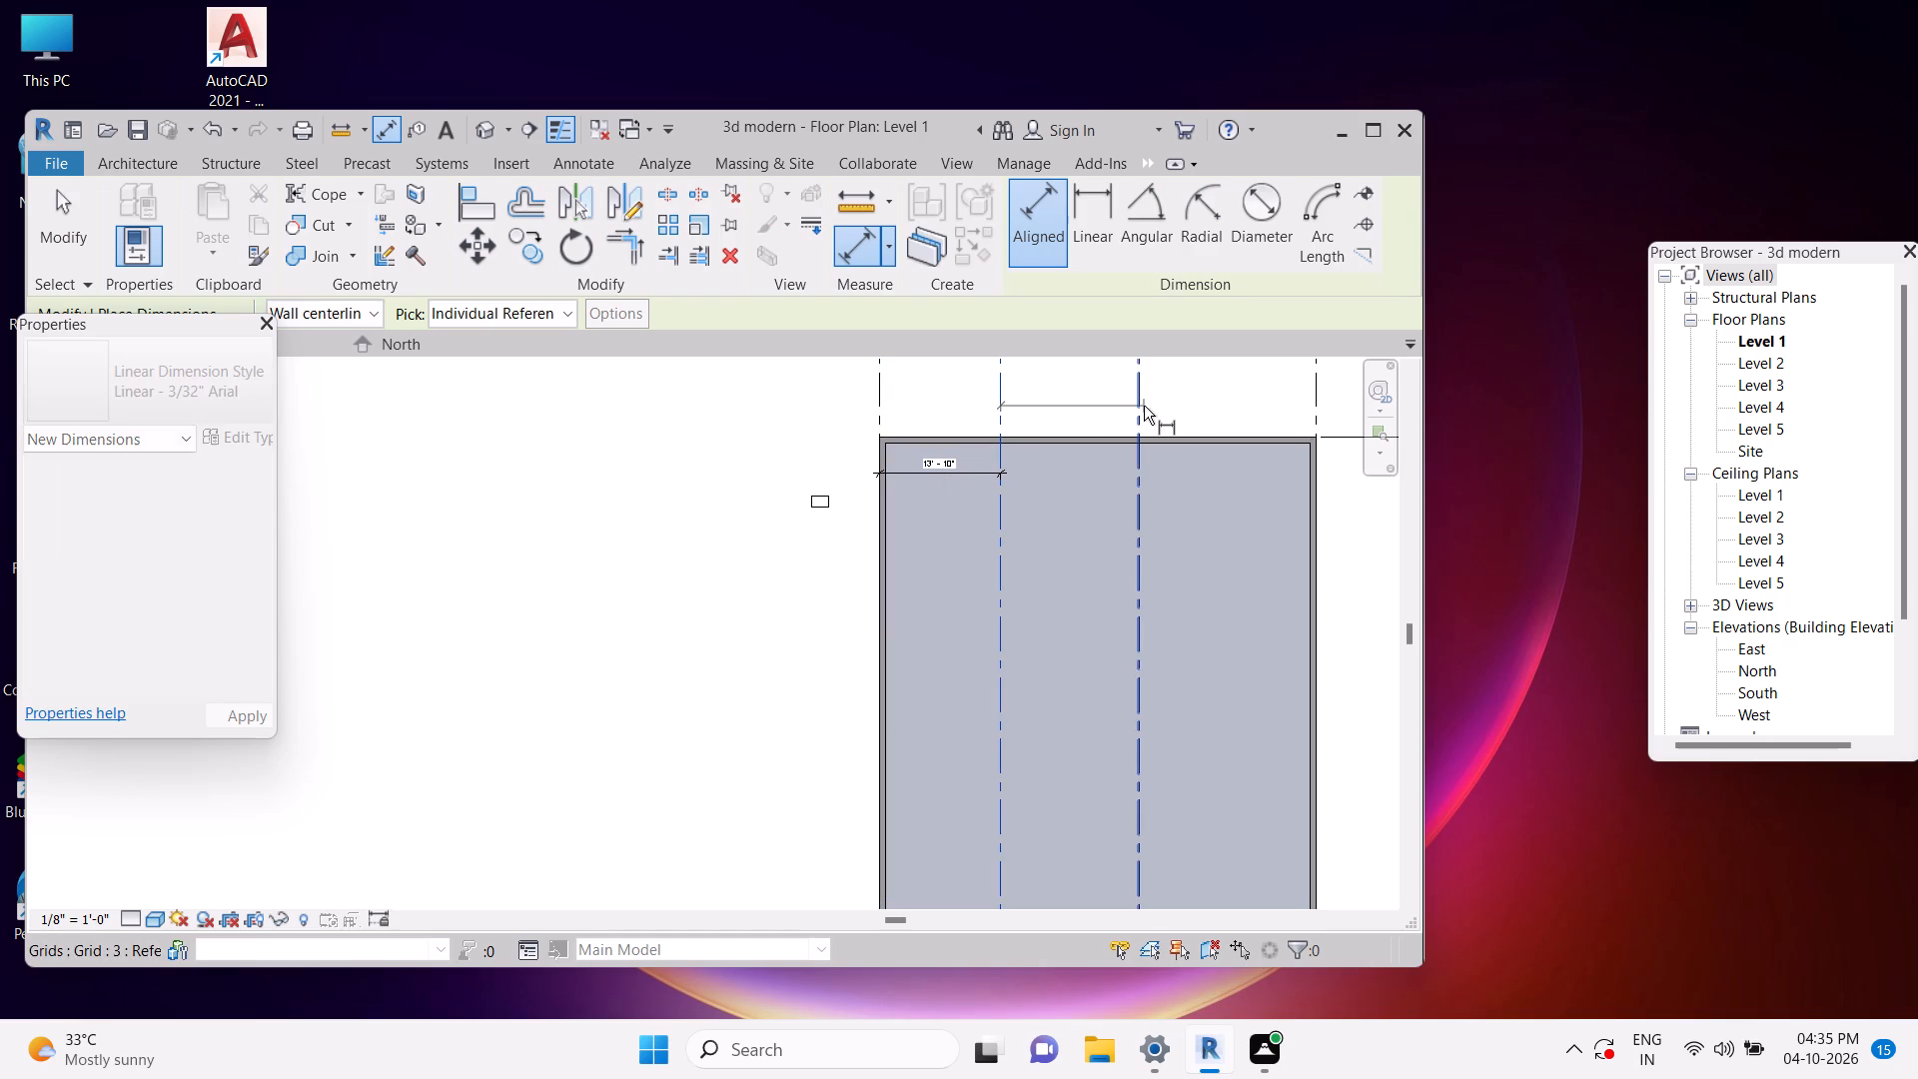
pyautogui.click(1144, 406)
pyautogui.click(1107, 490)
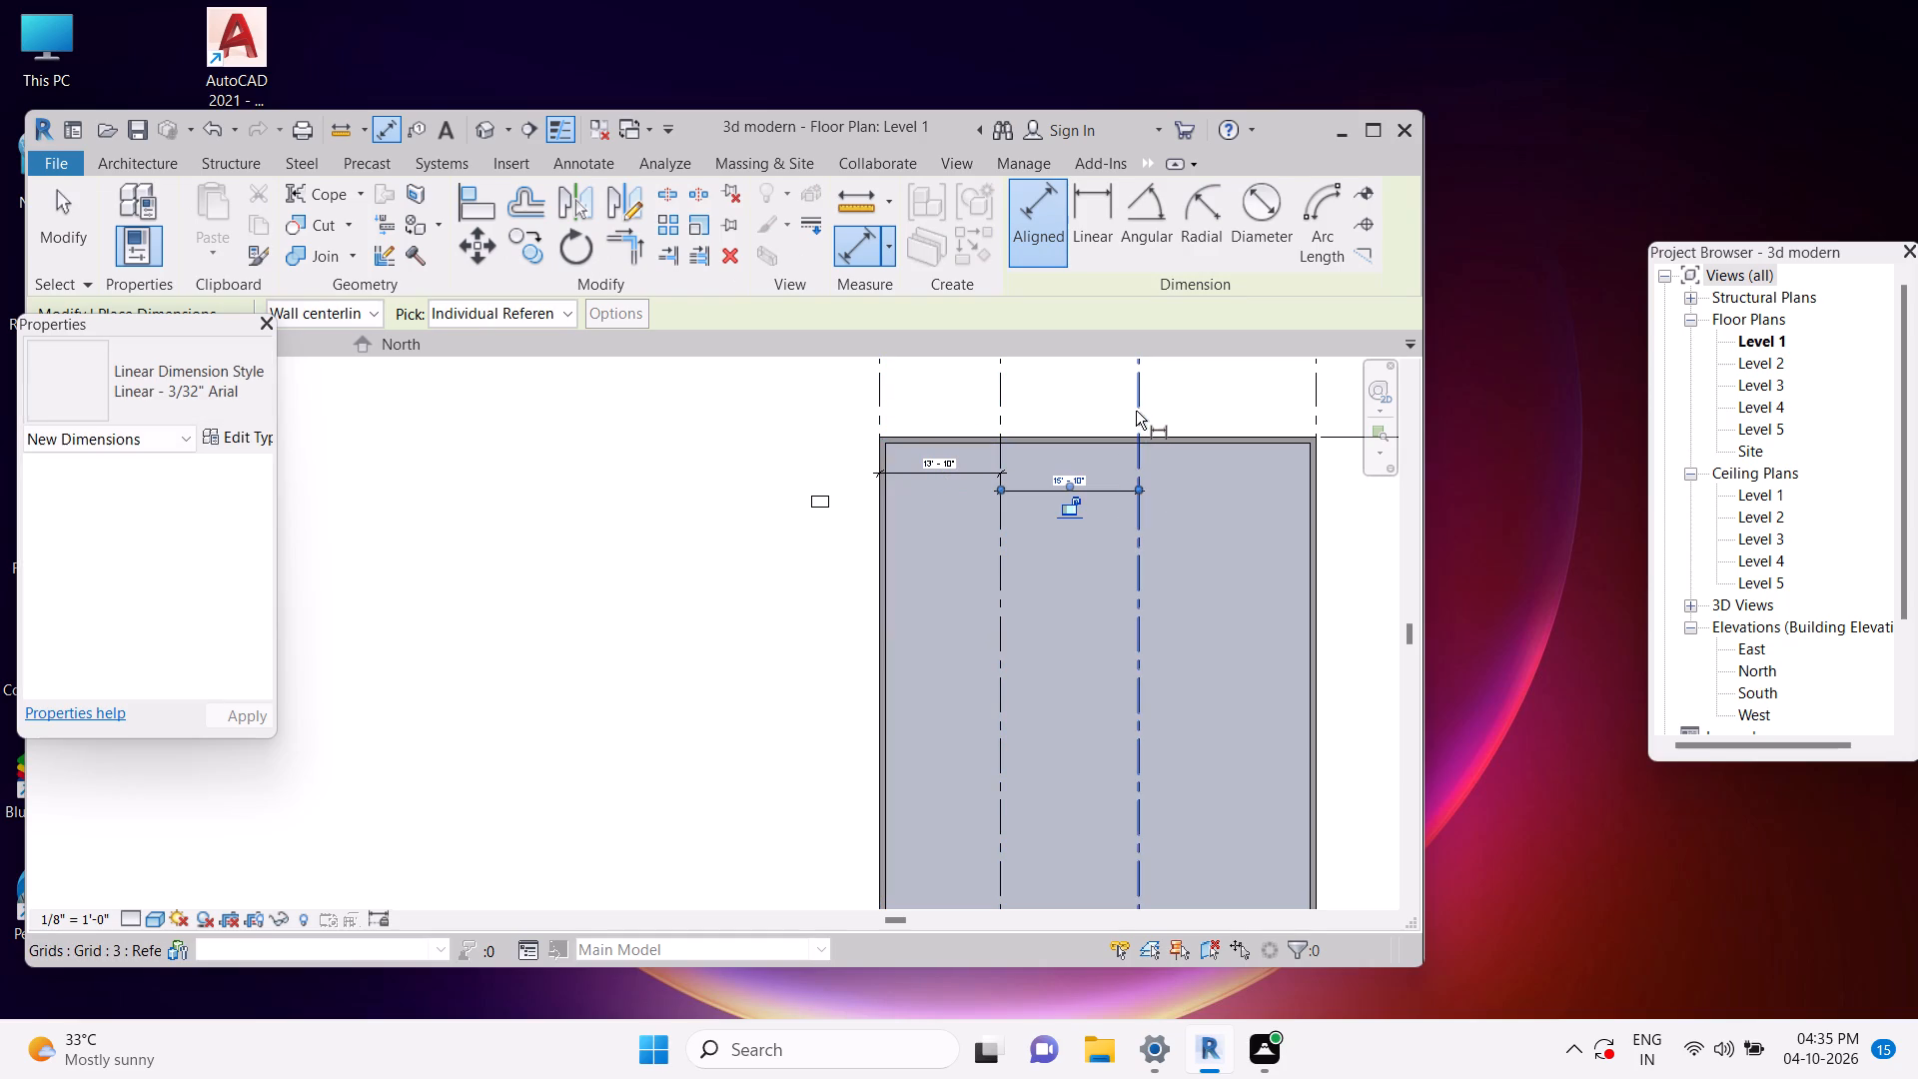
pyautogui.click(1136, 411)
pyautogui.click(1321, 414)
pyautogui.click(1266, 574)
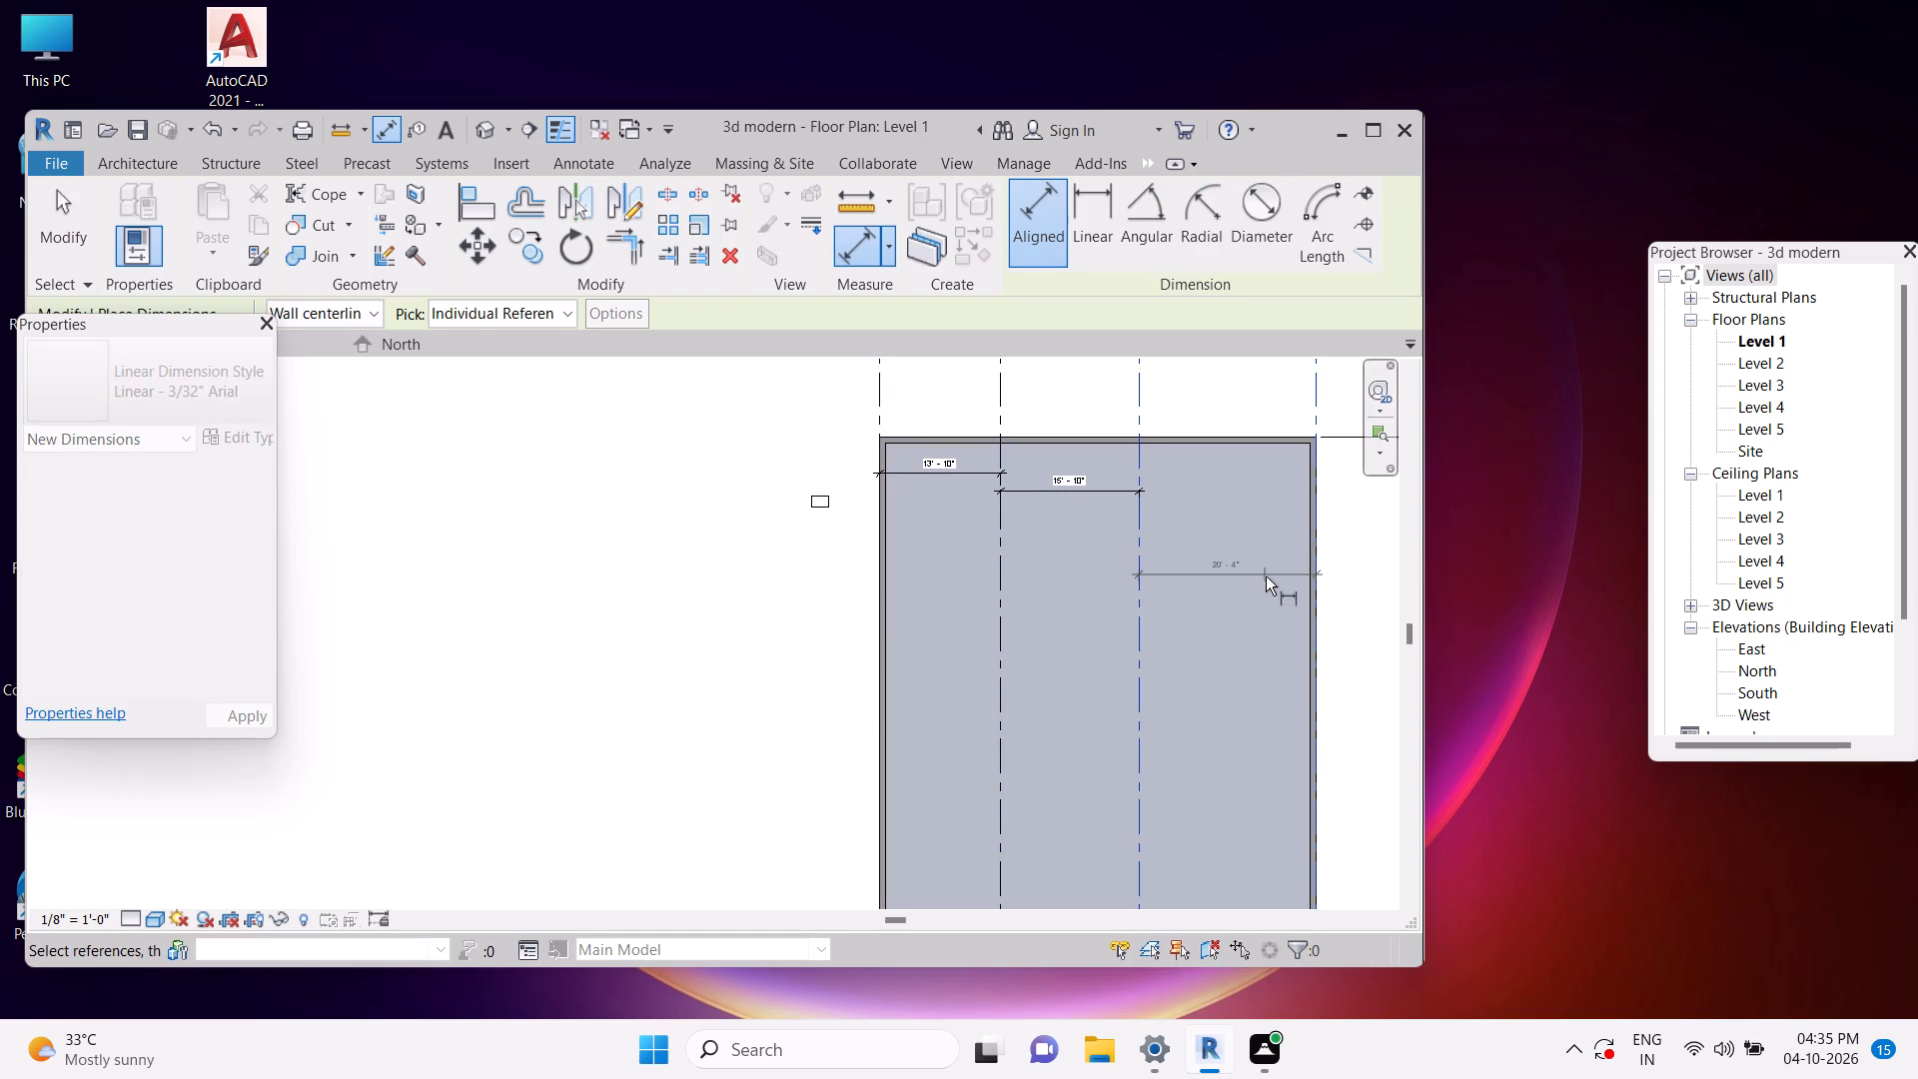
pyautogui.press('Escape')
pyautogui.press('Escape')
pyautogui.press('Escape')
pyautogui.press('Escape')
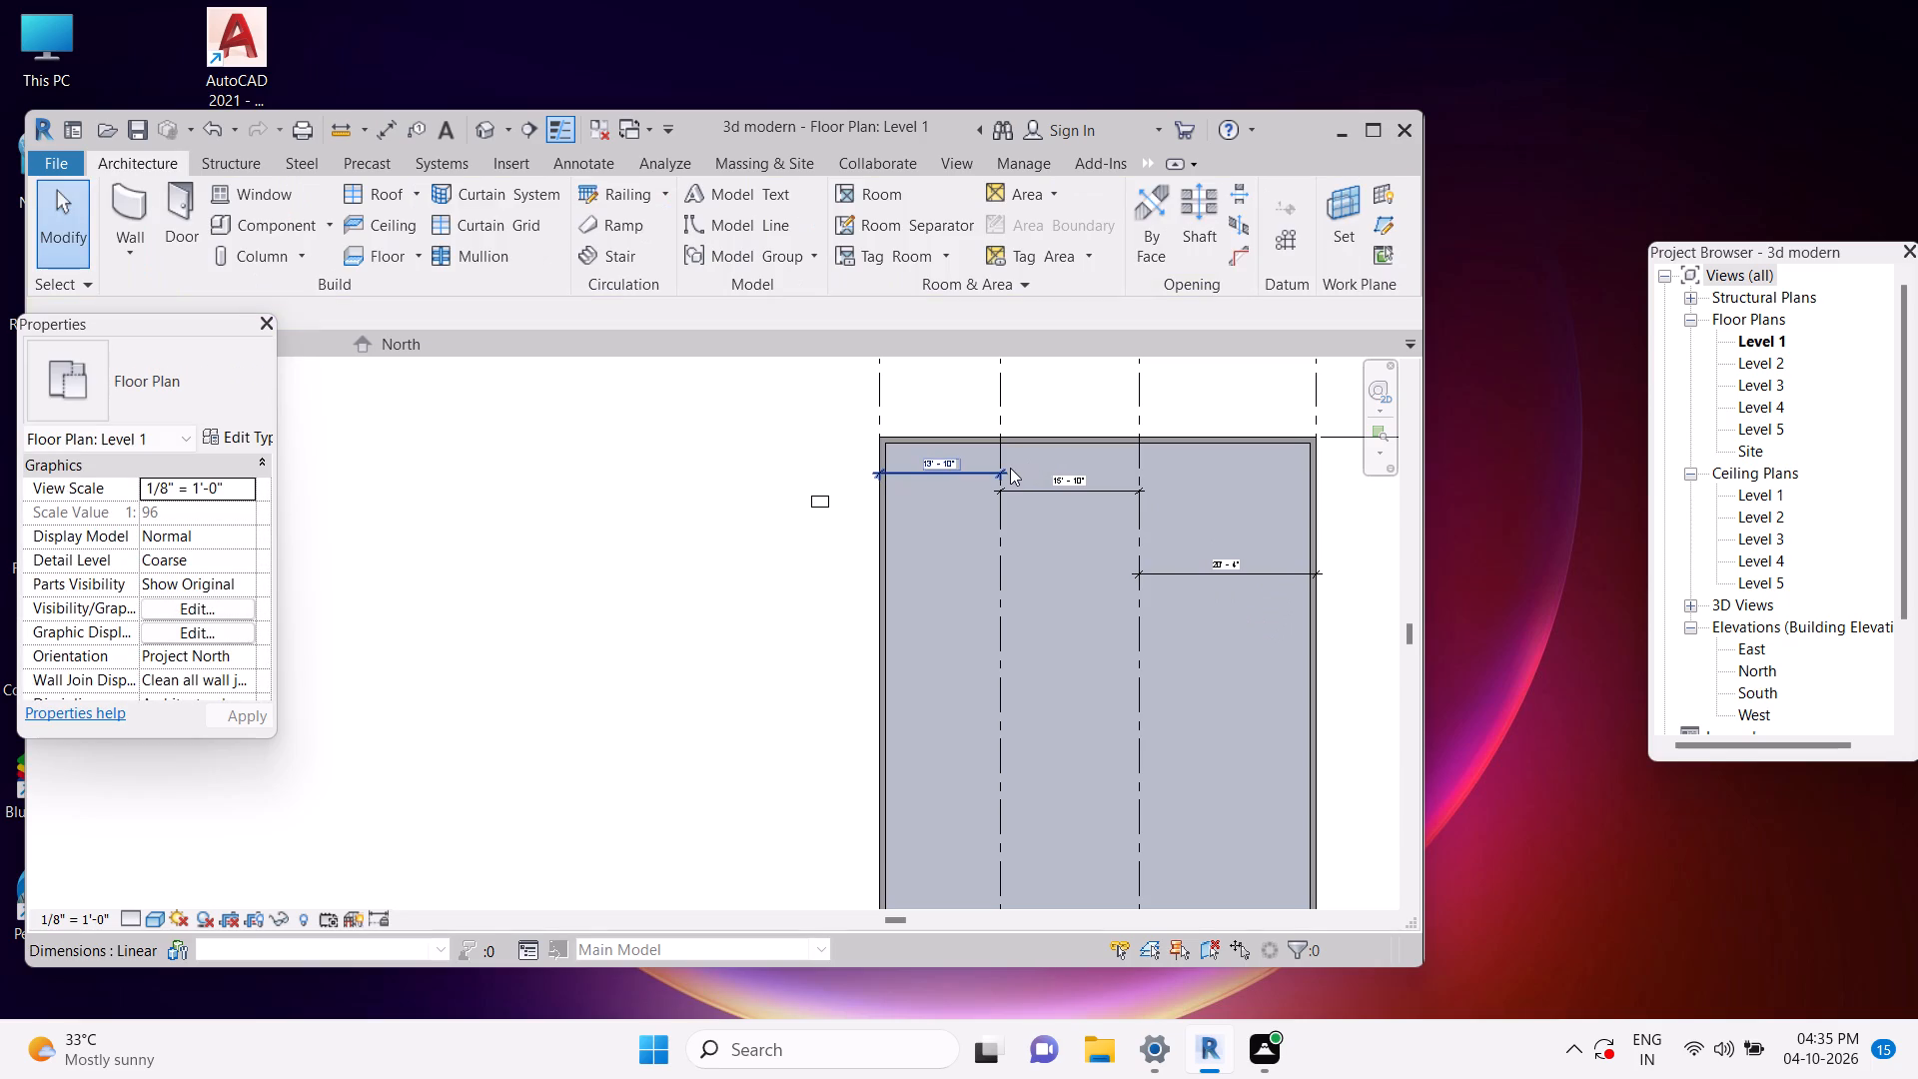
pyautogui.press('Escape')
pyautogui.press('Escape')
pyautogui.press('Escape')
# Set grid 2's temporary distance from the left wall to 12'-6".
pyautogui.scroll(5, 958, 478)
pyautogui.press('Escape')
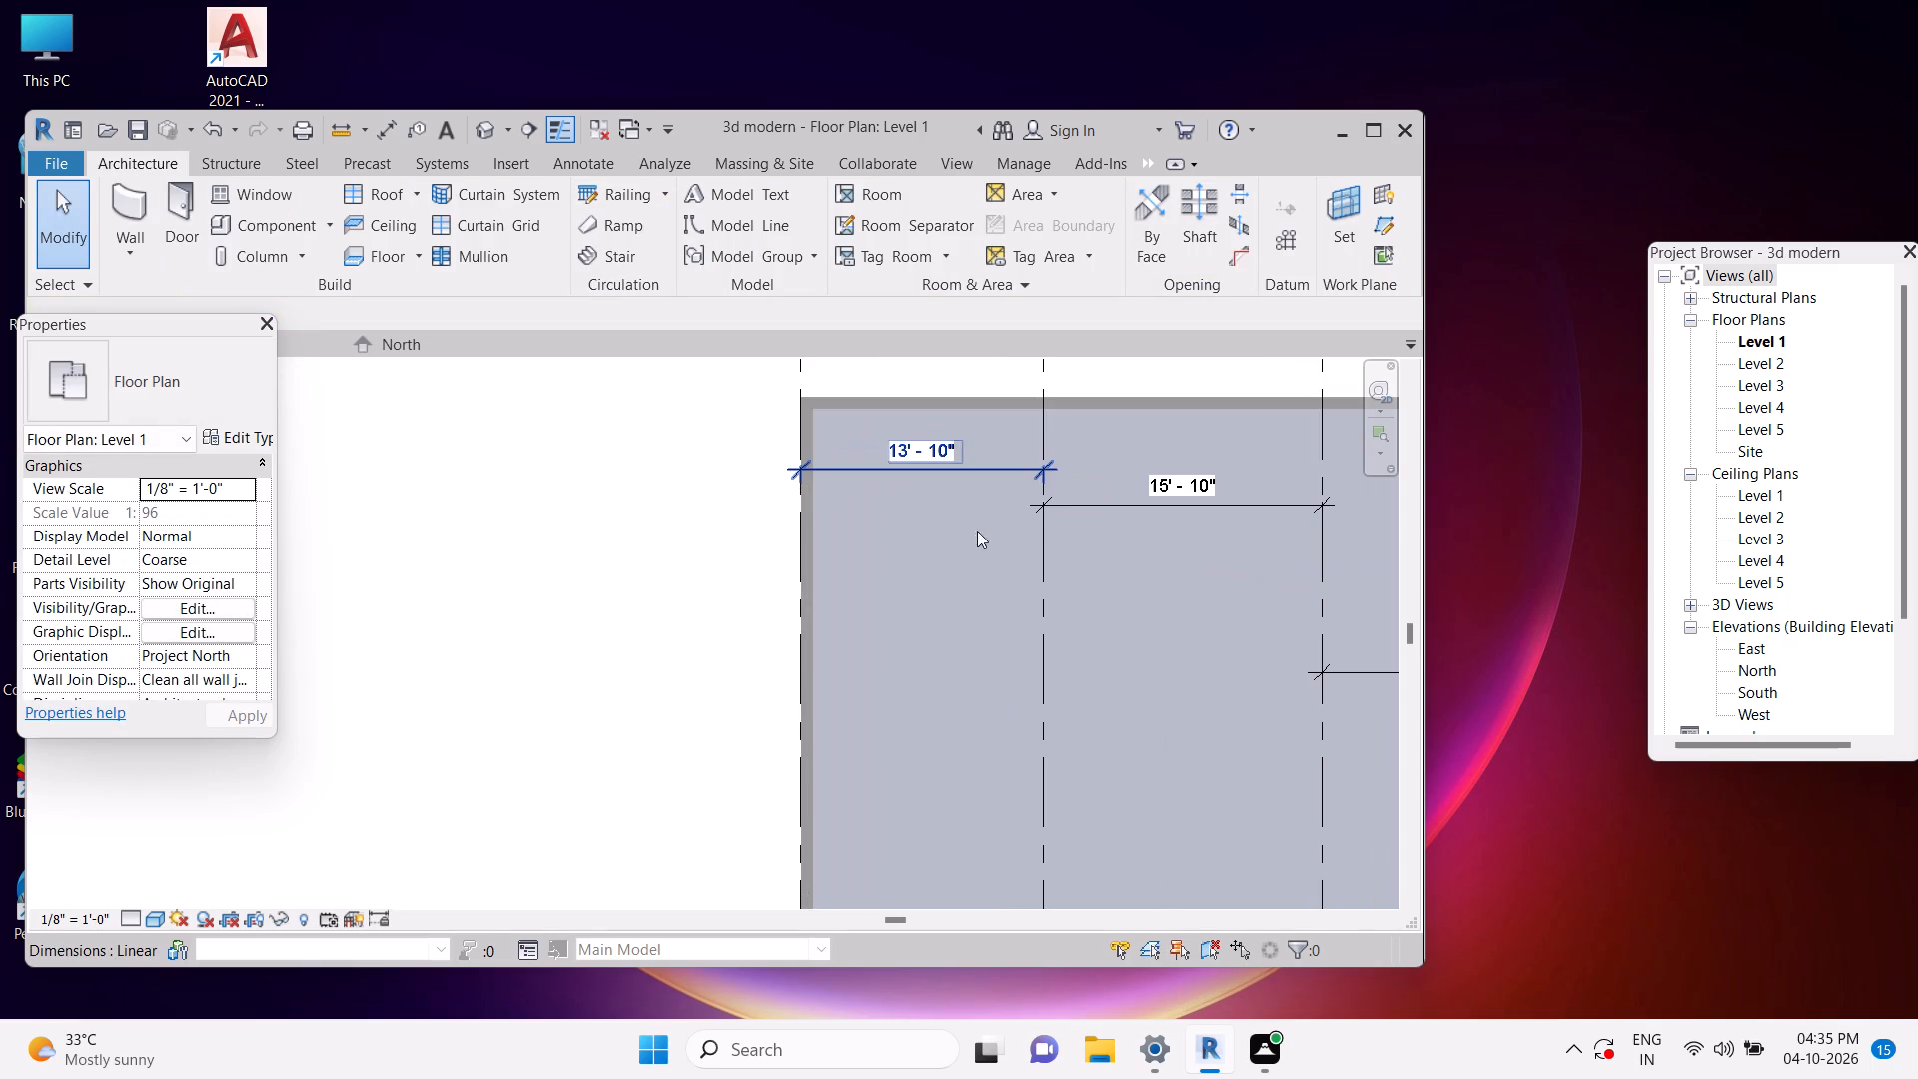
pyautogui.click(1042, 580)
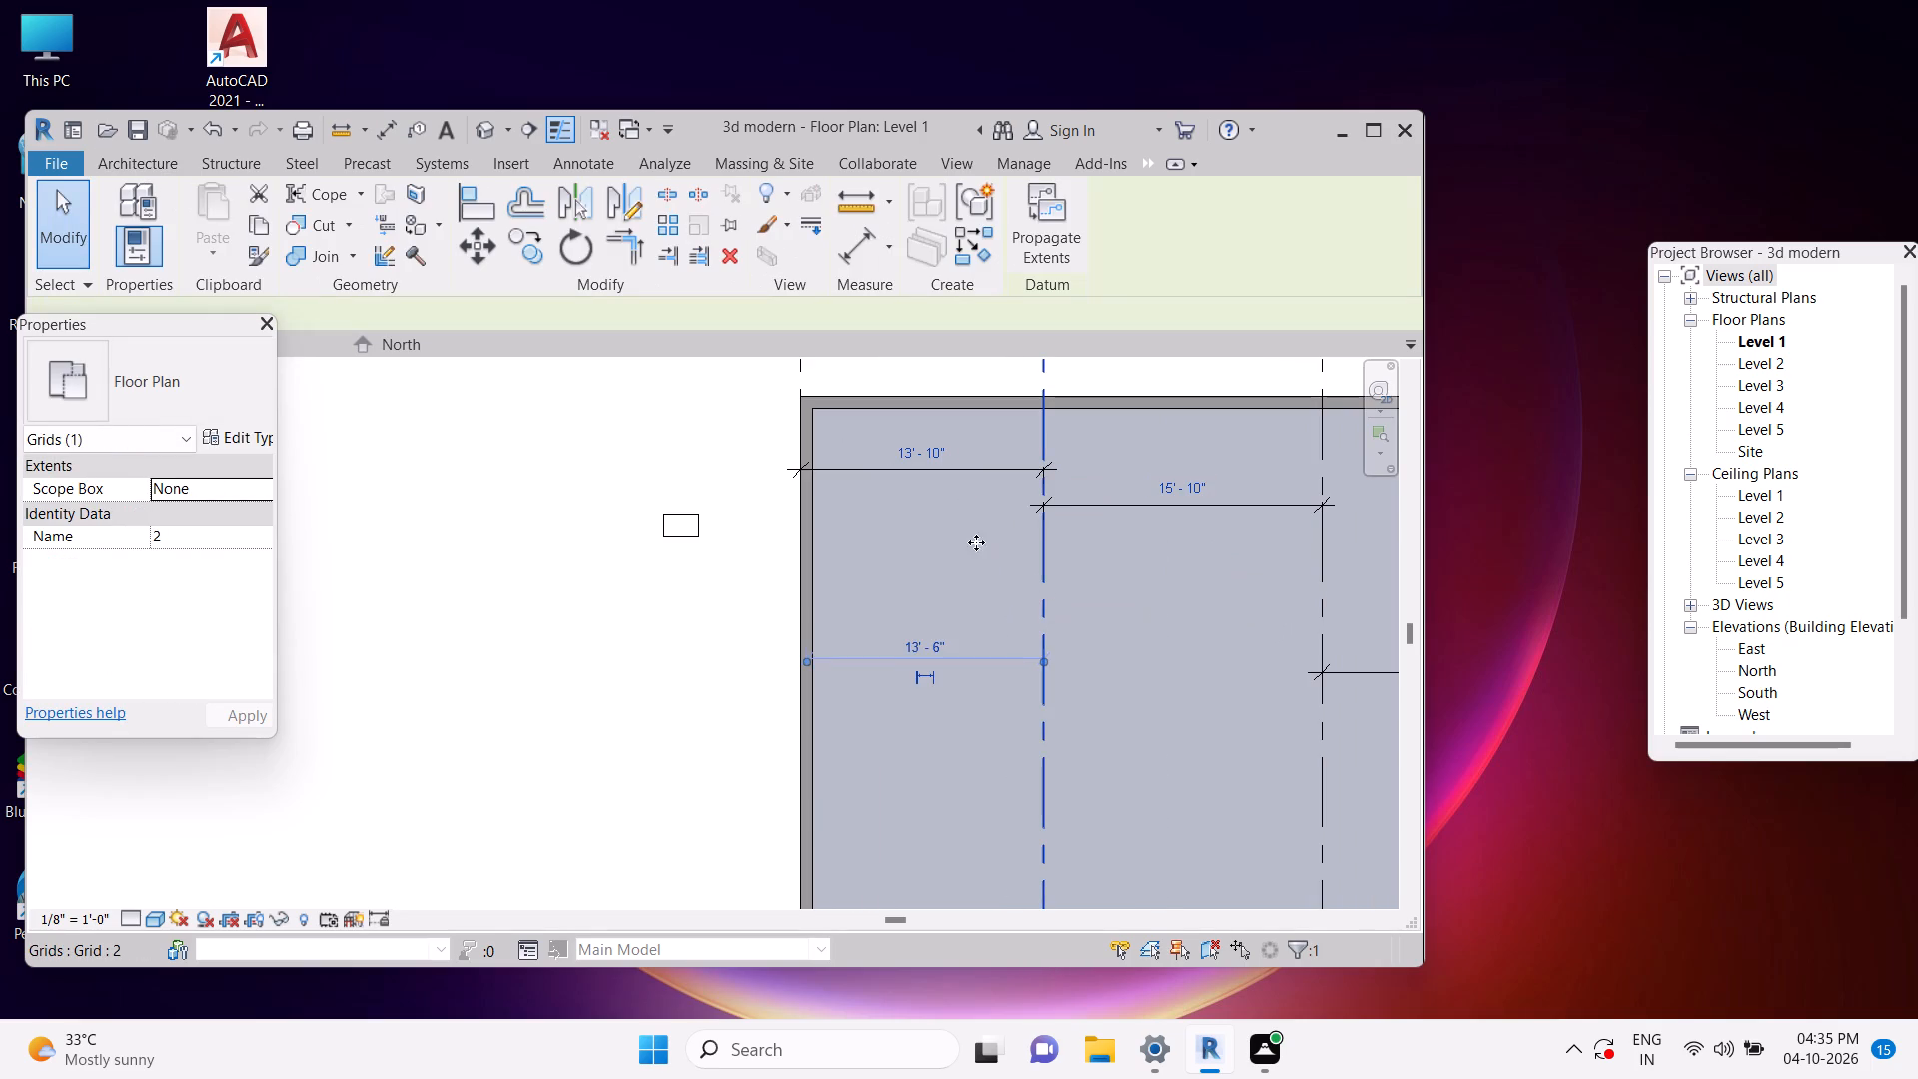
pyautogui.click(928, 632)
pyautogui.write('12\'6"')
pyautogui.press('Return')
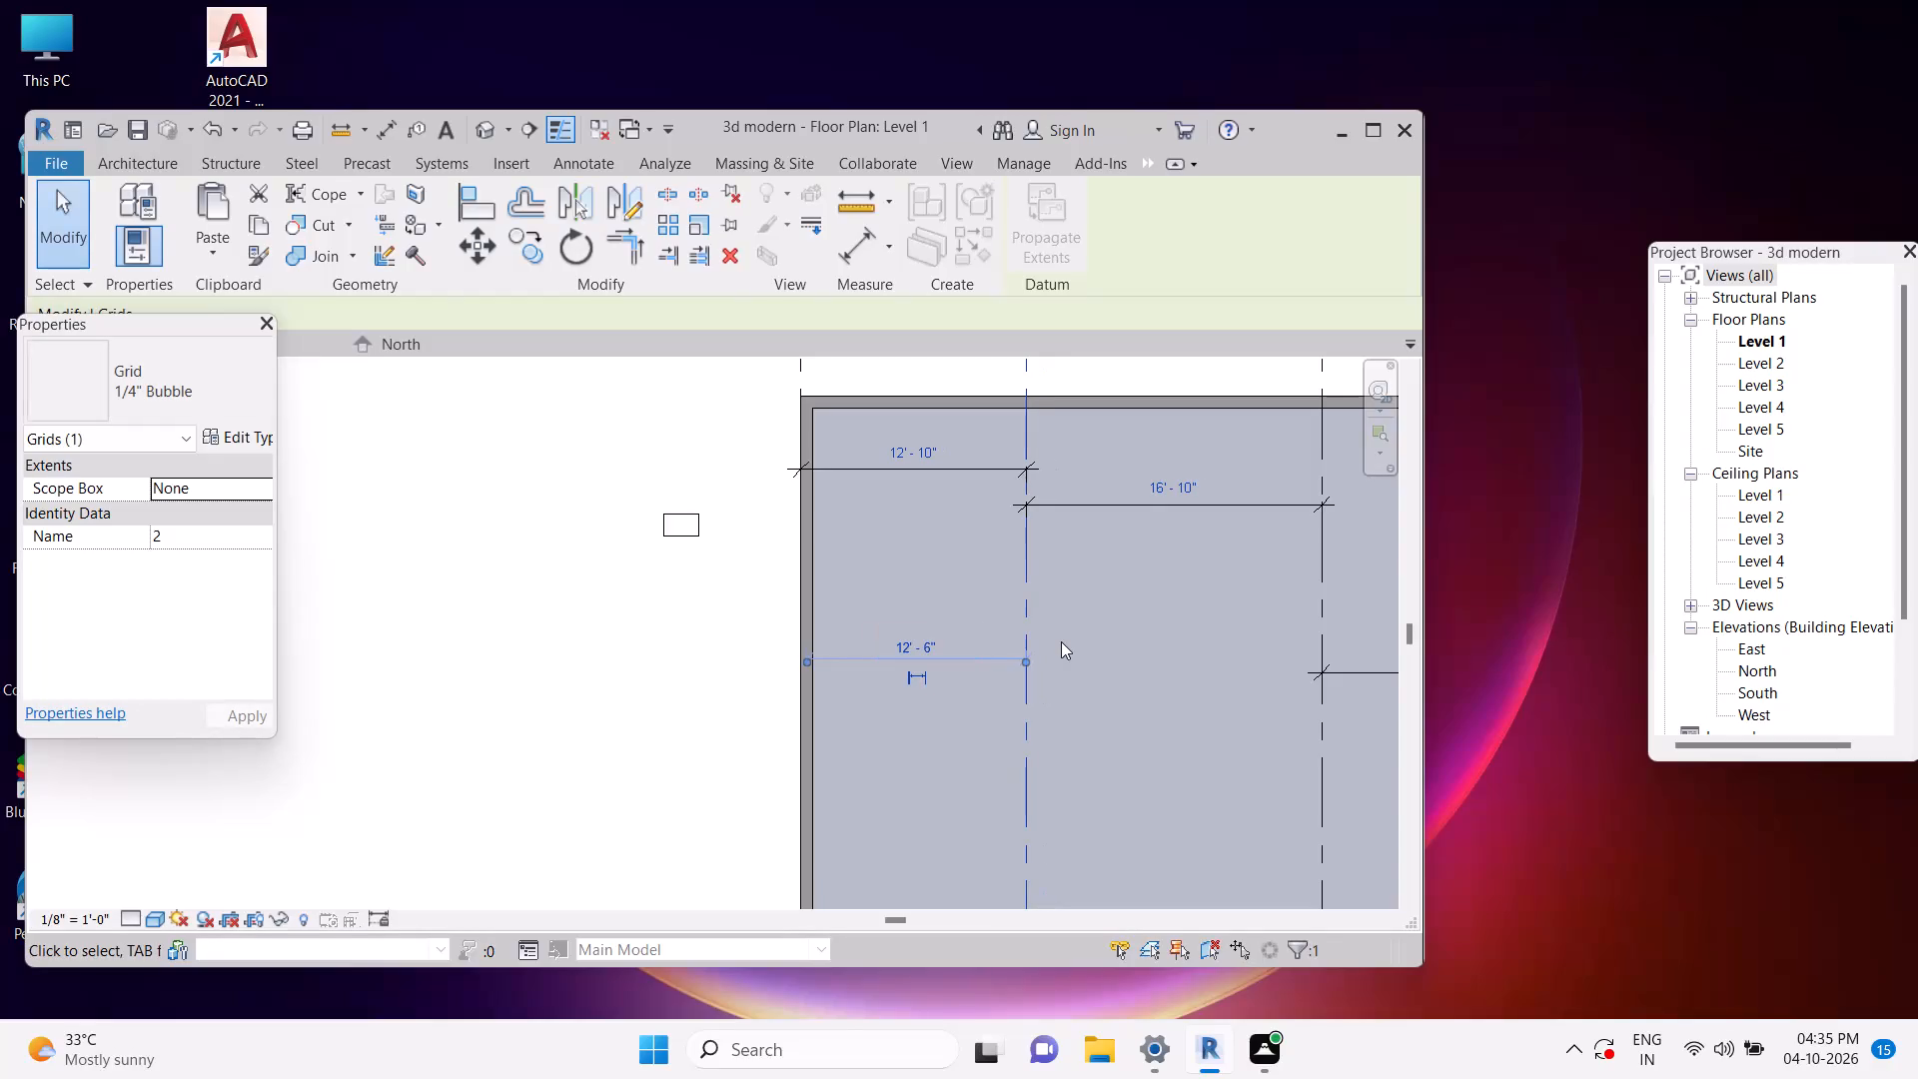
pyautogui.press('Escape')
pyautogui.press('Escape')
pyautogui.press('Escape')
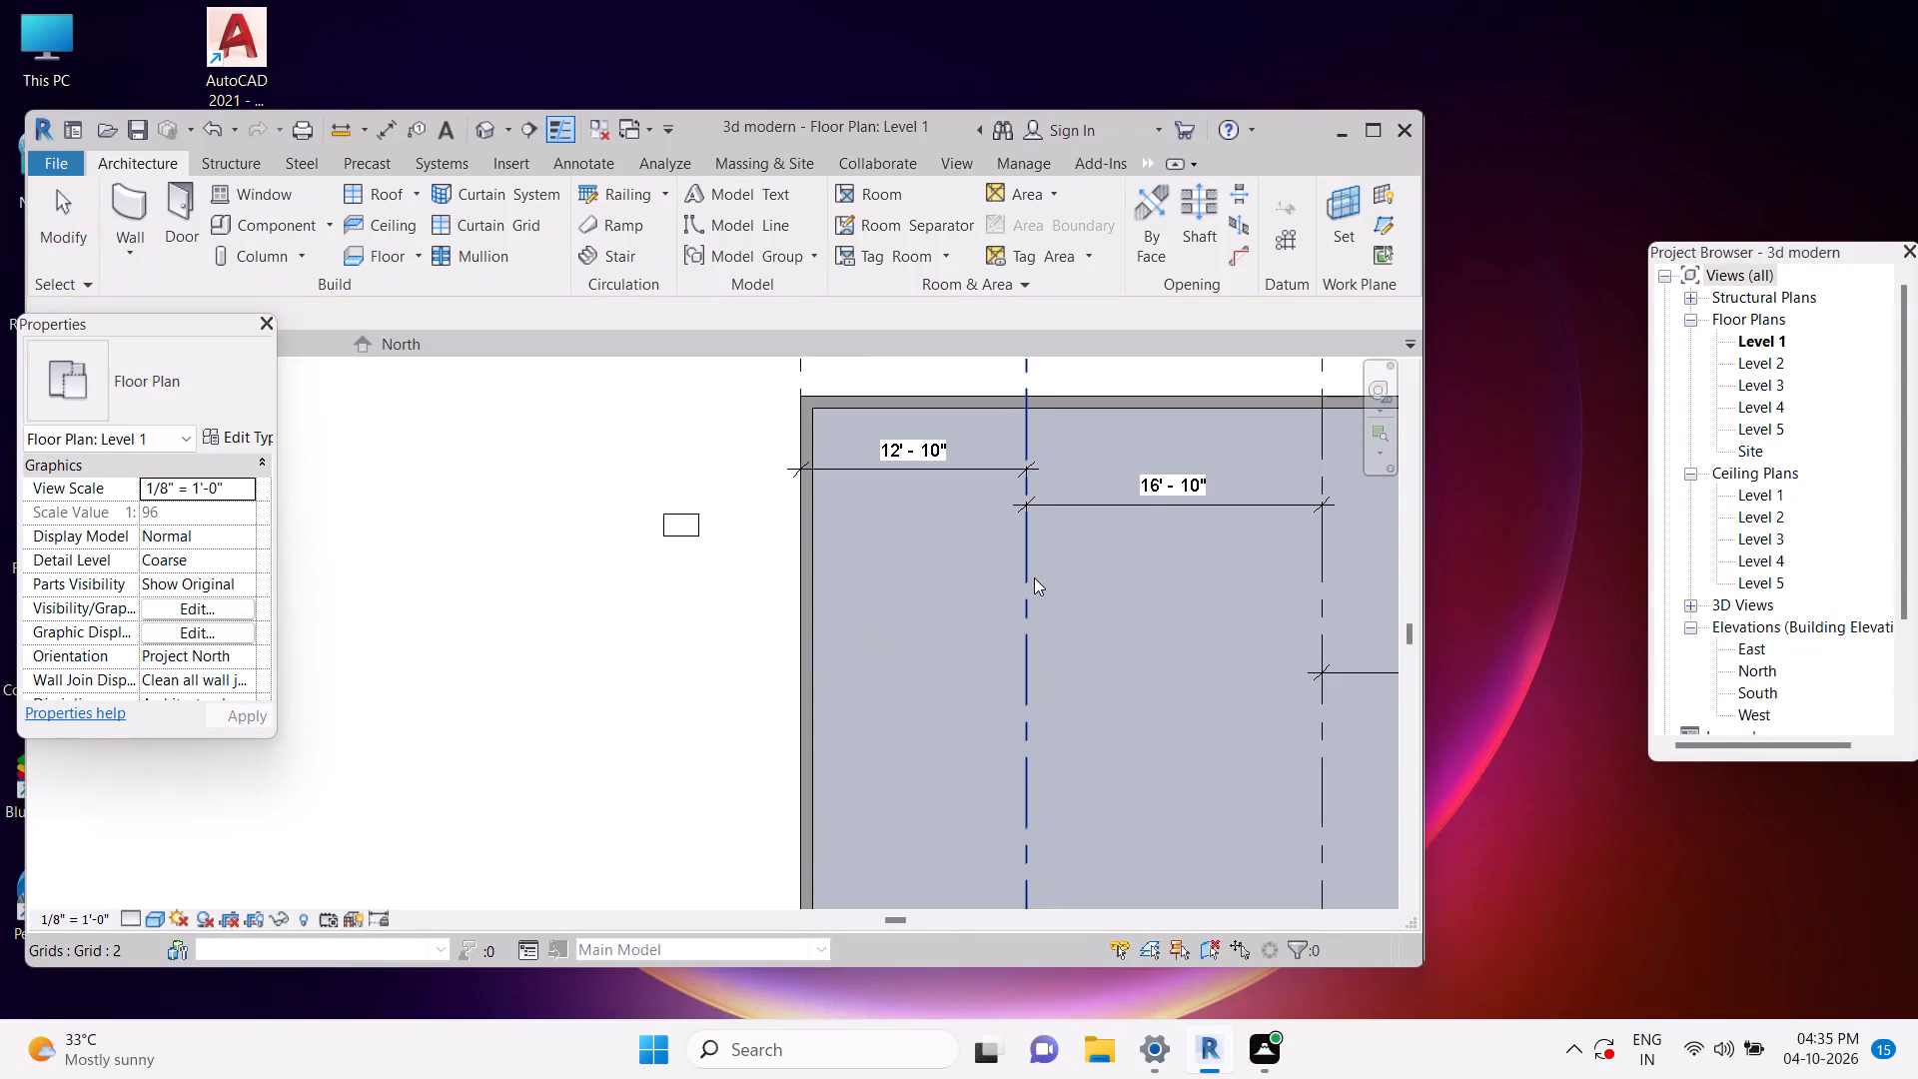
# Move grid 2 by setting its placed dimension from grid 1 to 12'-6".
pyautogui.click(1033, 577)
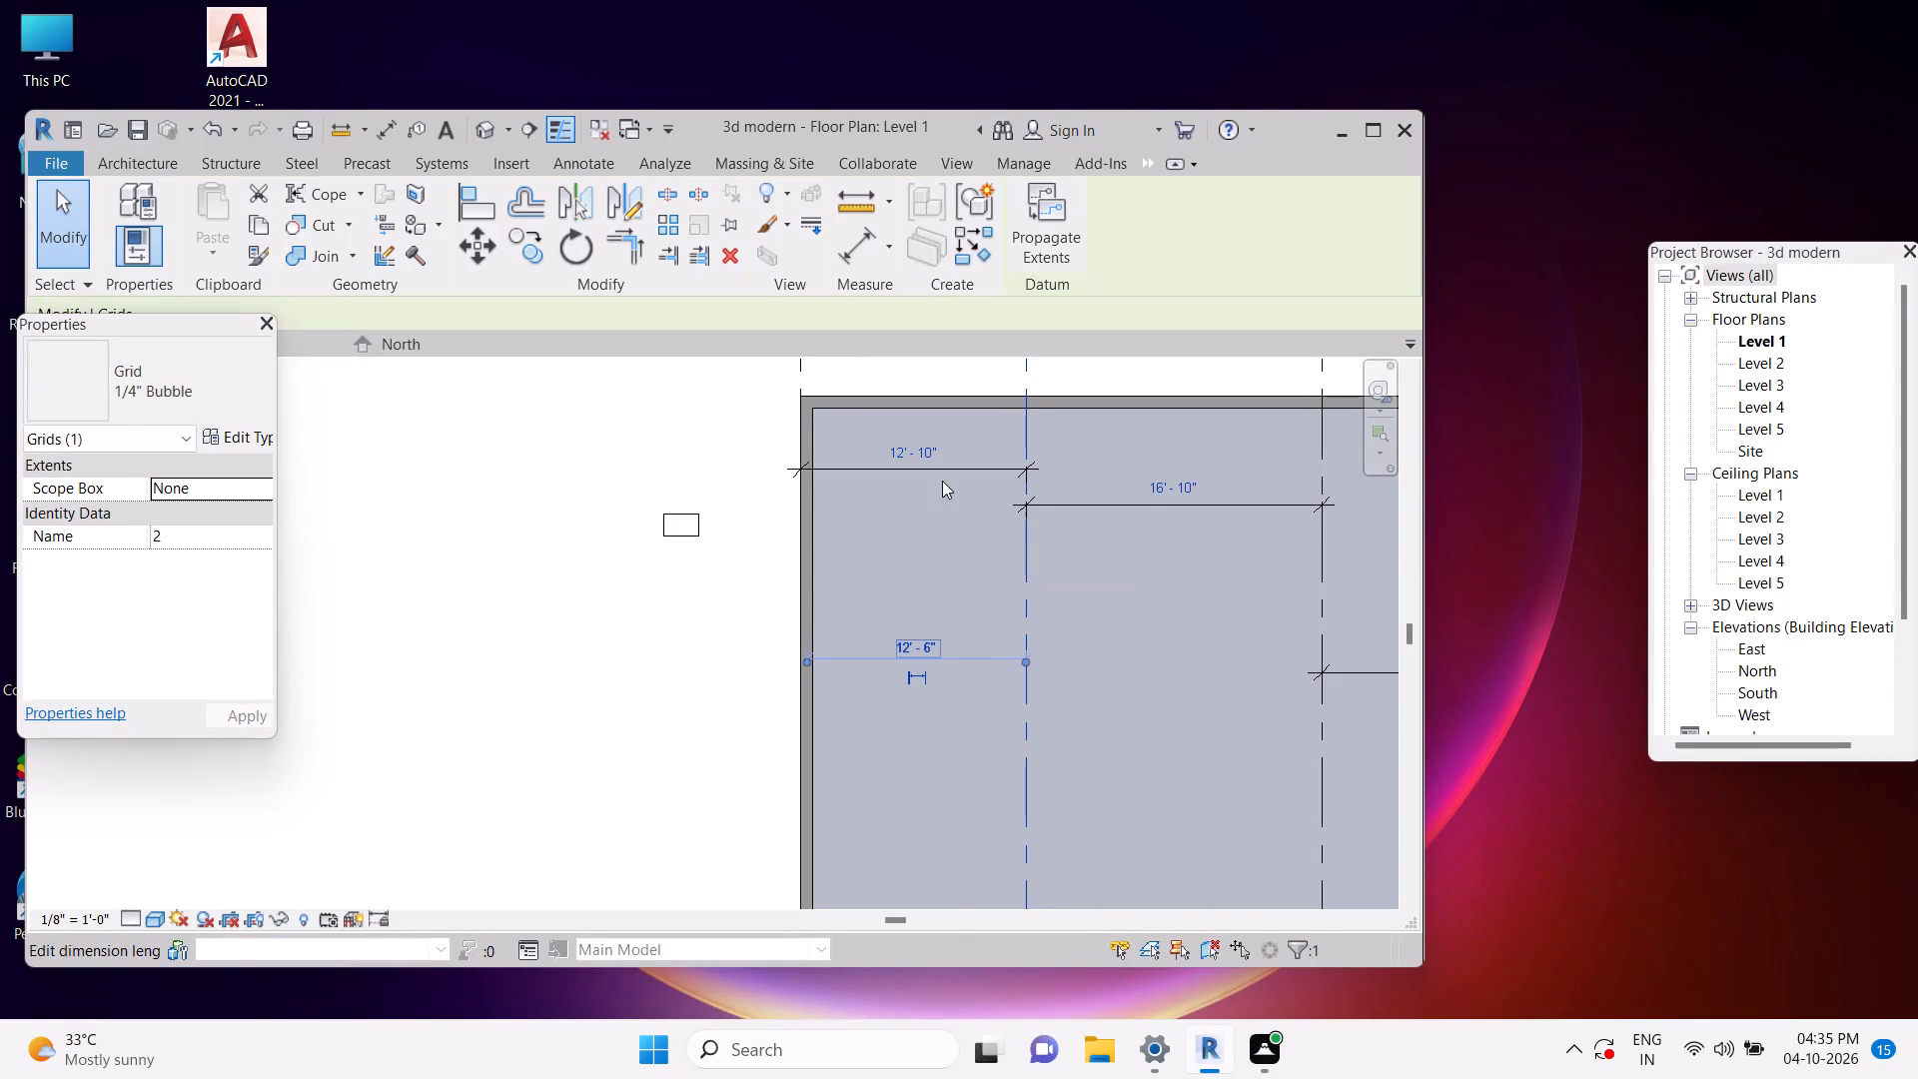
pyautogui.scroll(2, 795, 446)
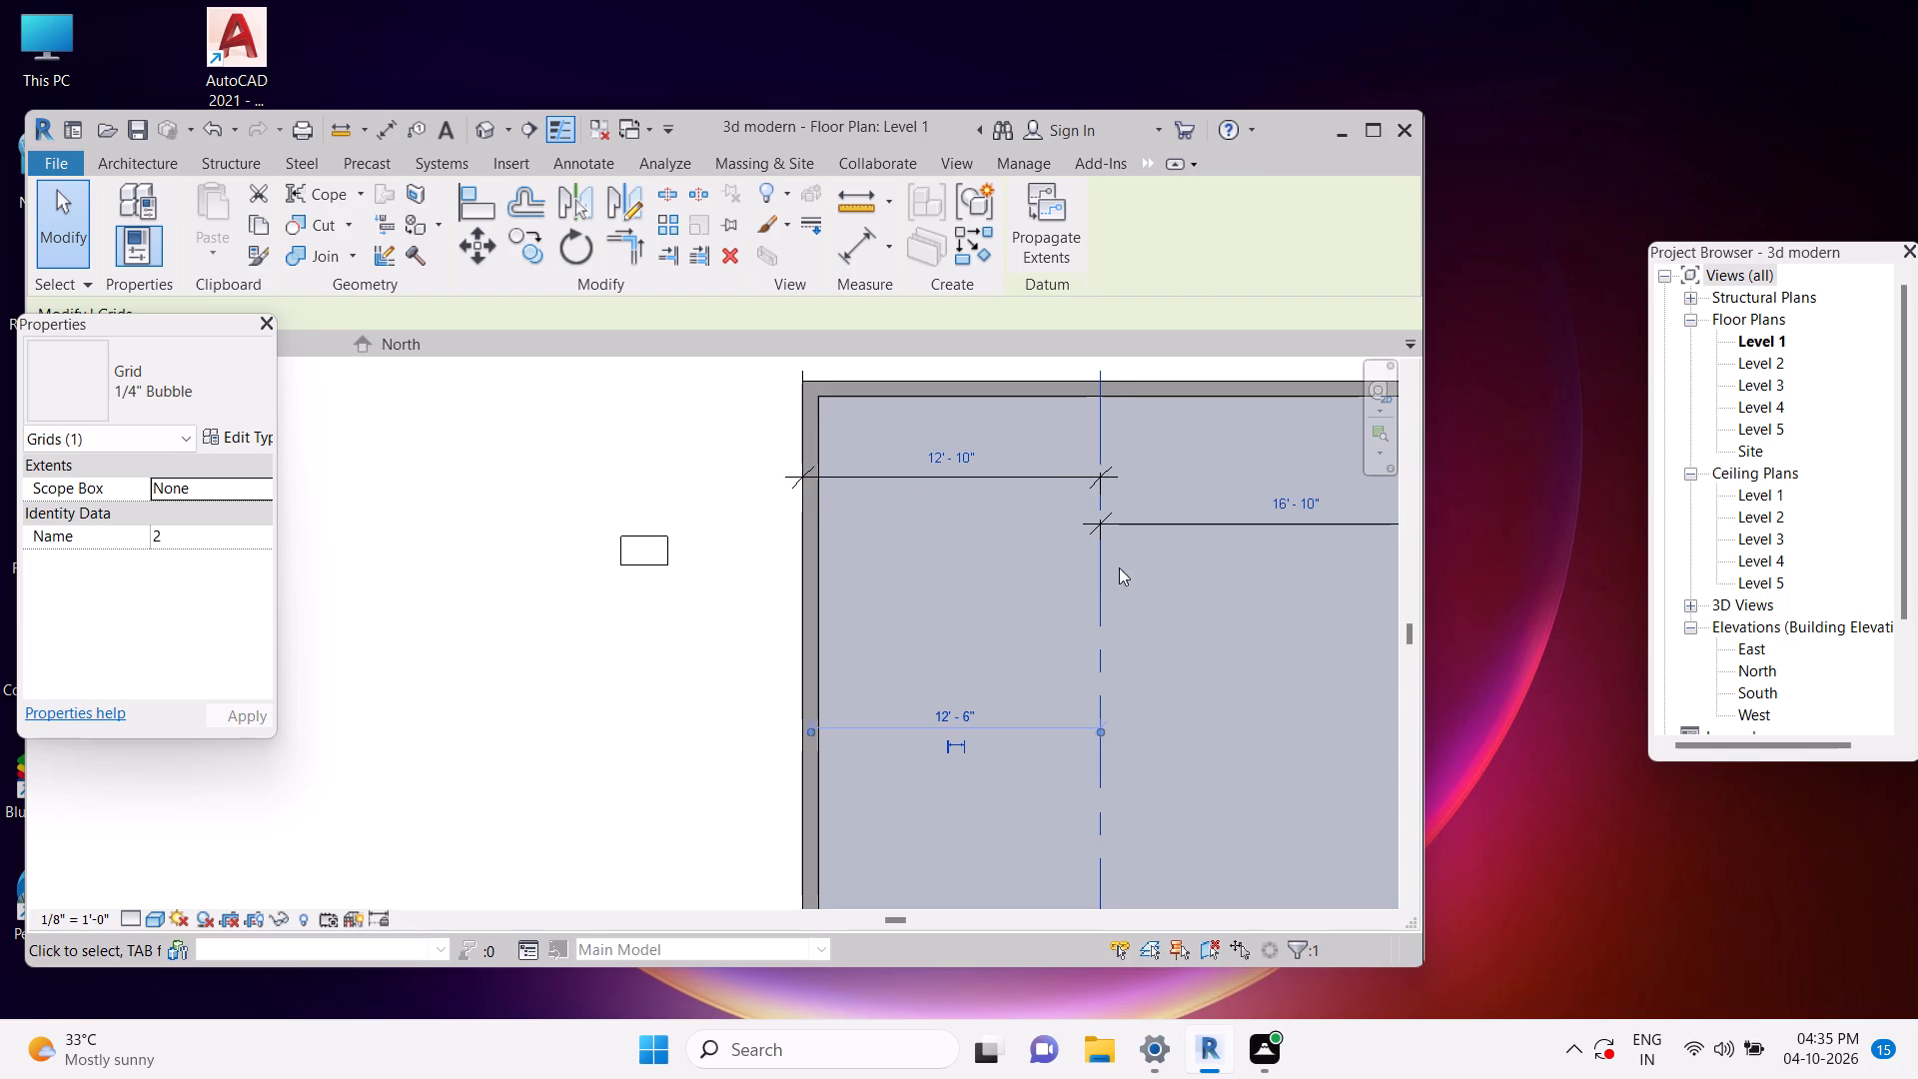
pyautogui.press('Escape')
pyautogui.press('Escape')
pyautogui.press('Escape')
pyautogui.click(1111, 643)
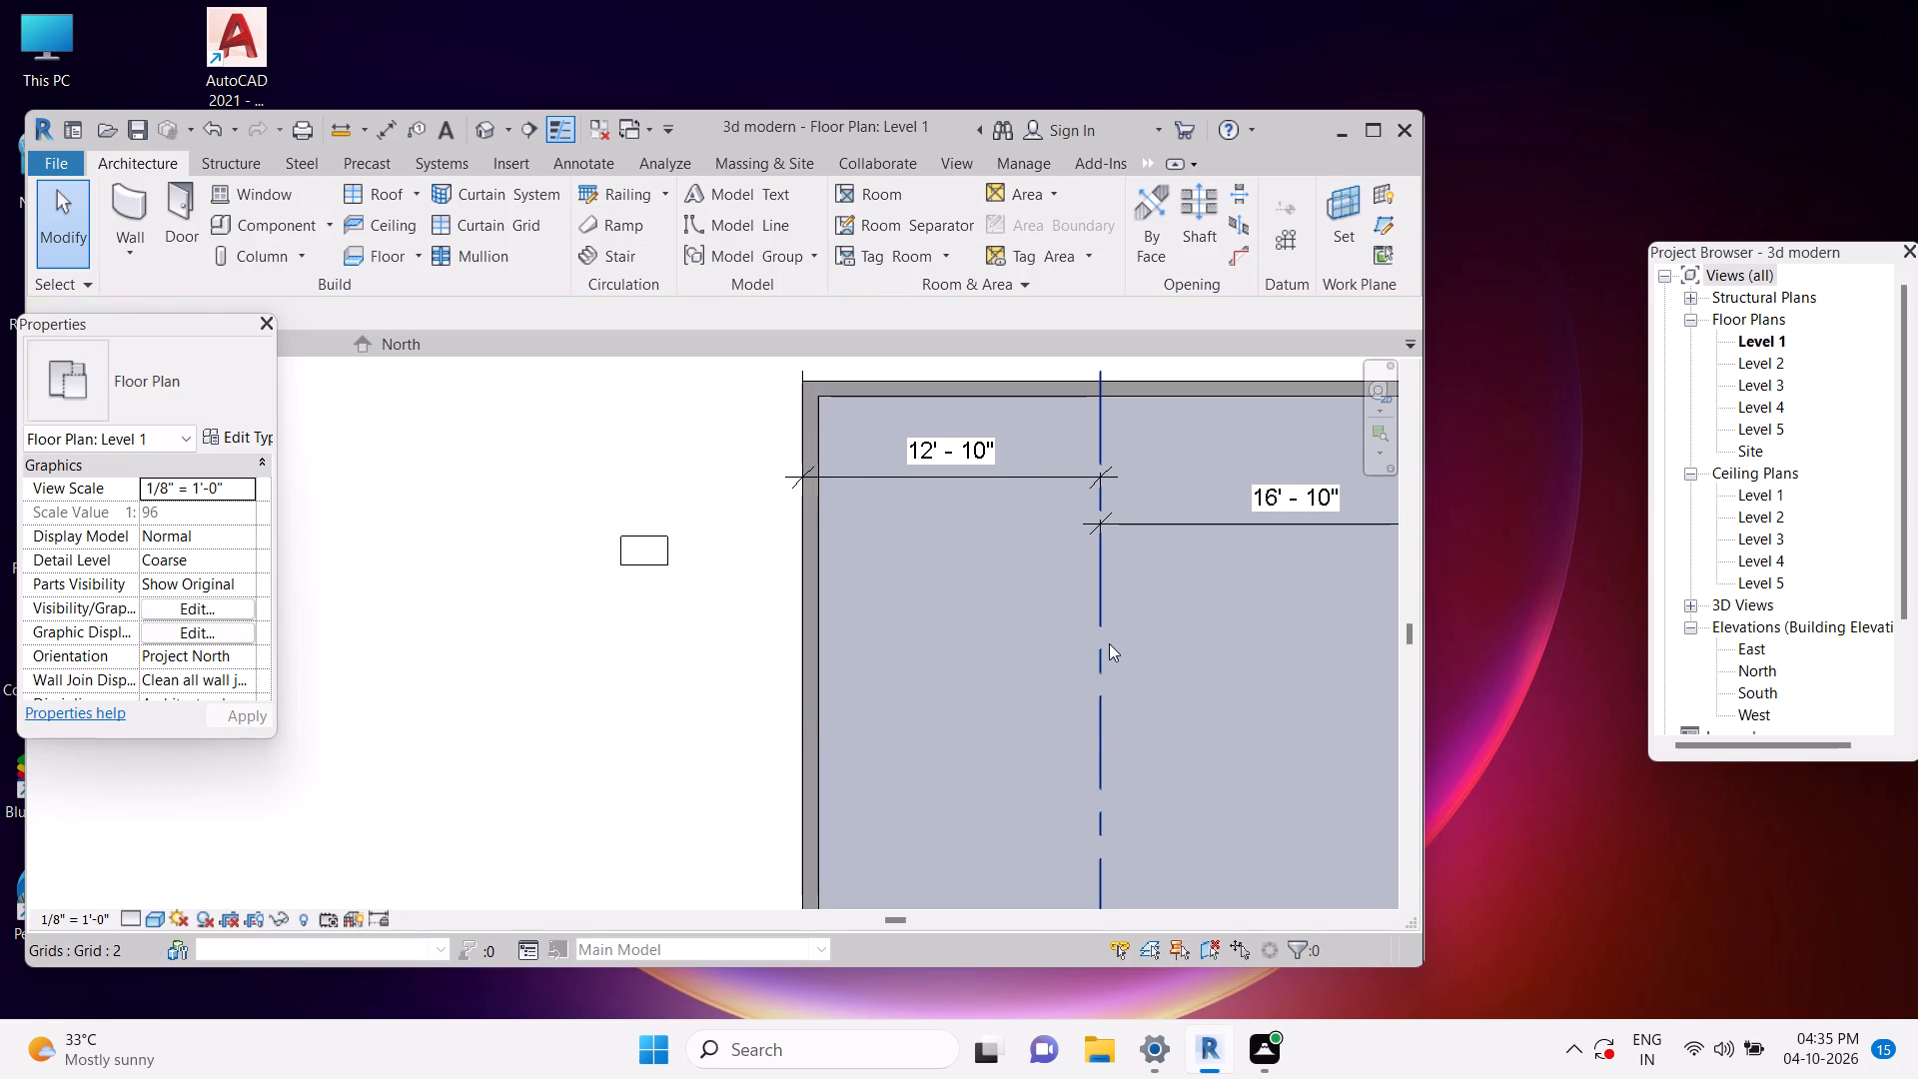
pyautogui.click(963, 457)
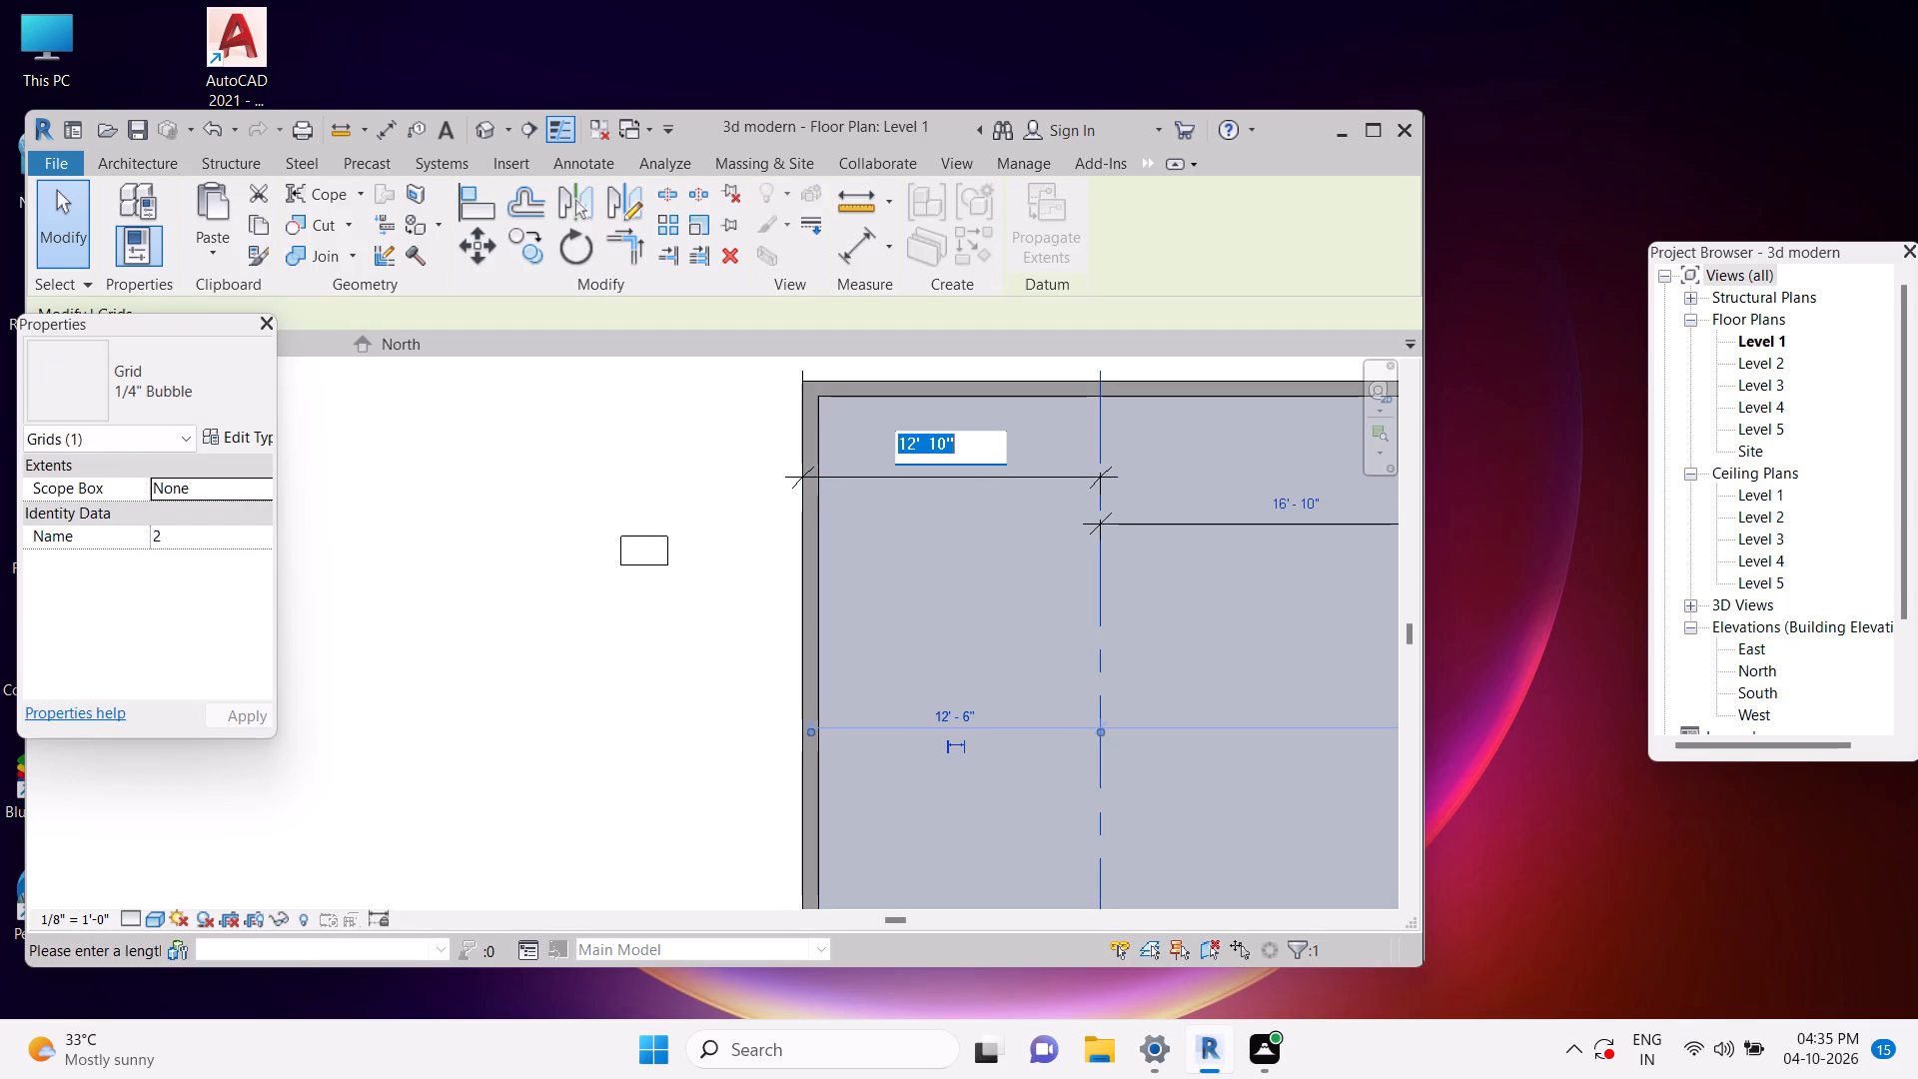
pyautogui.write('12\'6"')
pyautogui.press('Return')
pyautogui.press('Escape')
pyautogui.press('Escape')
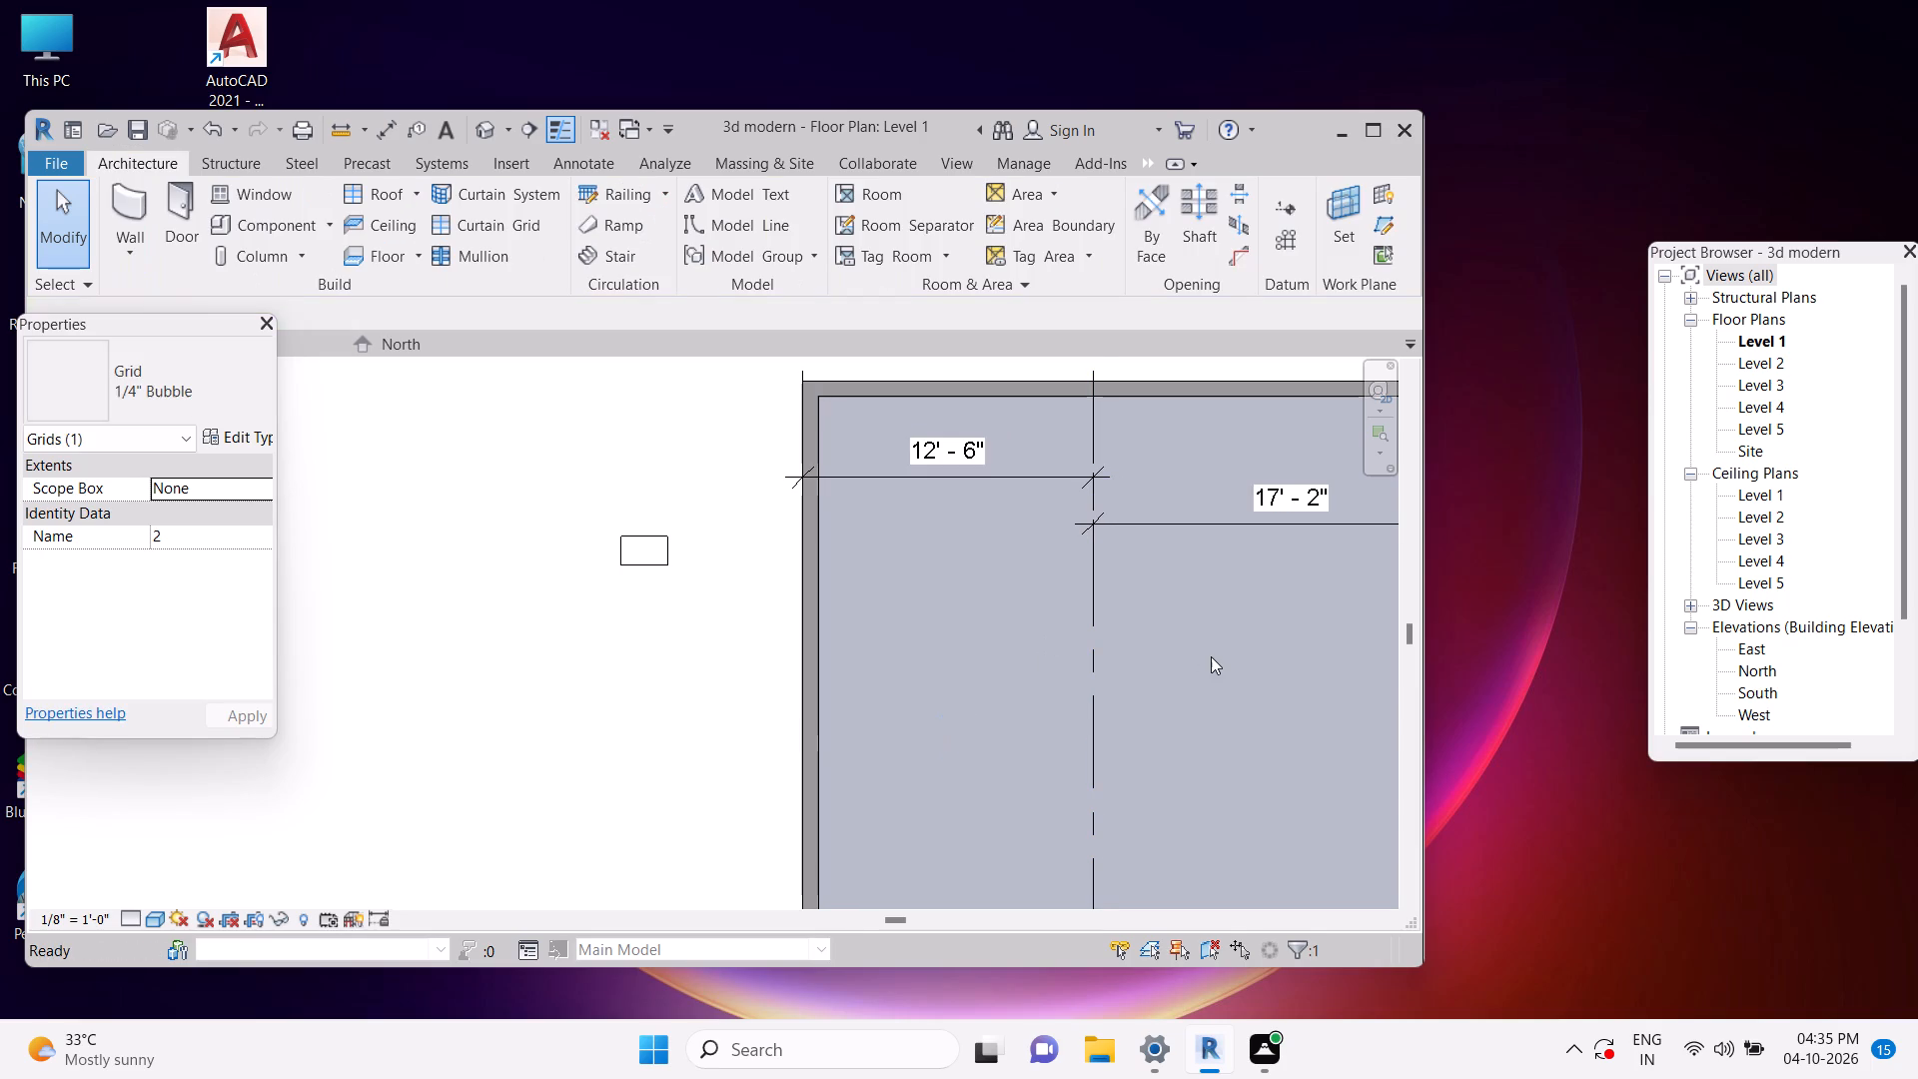
# Move grid 3 by setting its dimension from grid 2 to 12'-6".
pyautogui.scroll(-2, 1156, 583)
pyautogui.moveTo(1306, 704); pyautogui.dragTo(907, 683, button='middle')
pyautogui.press('Escape')
pyautogui.press('Escape')
pyautogui.click(1010, 617)
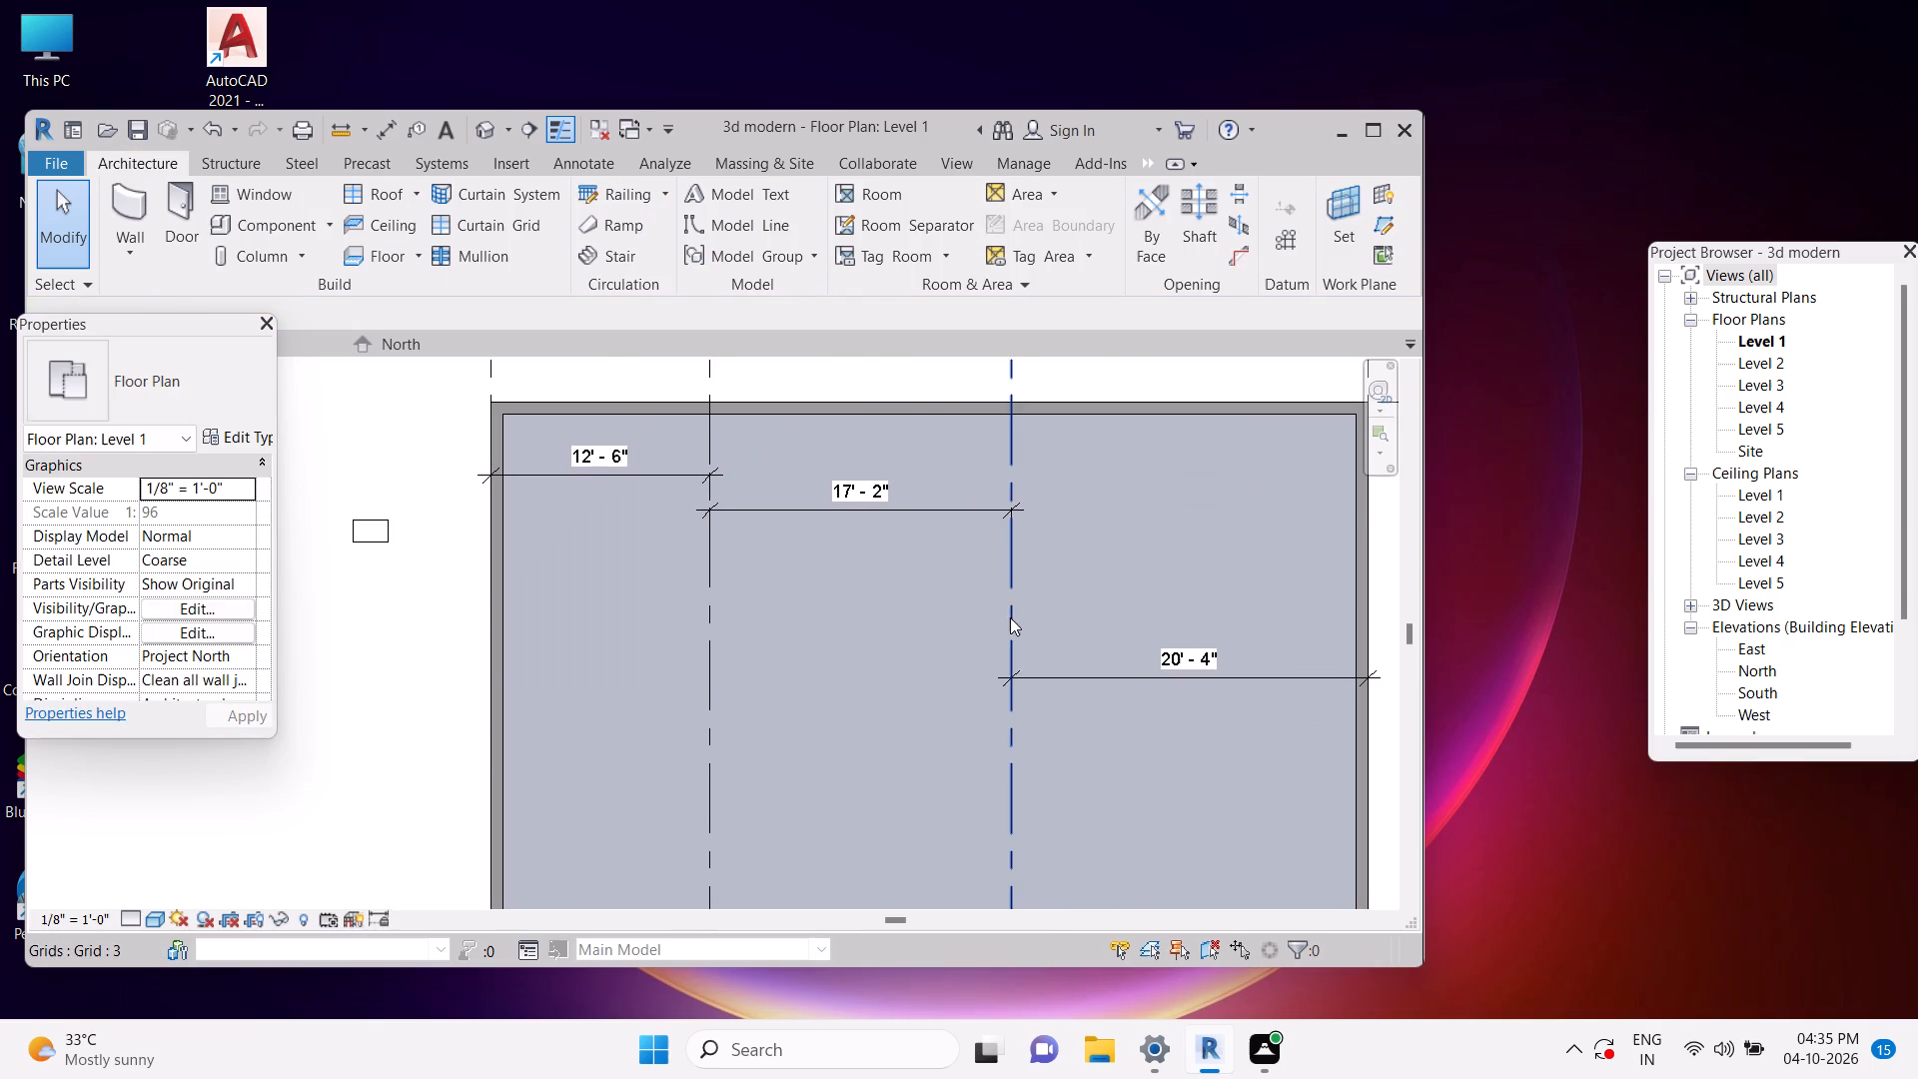
pyautogui.click(864, 498)
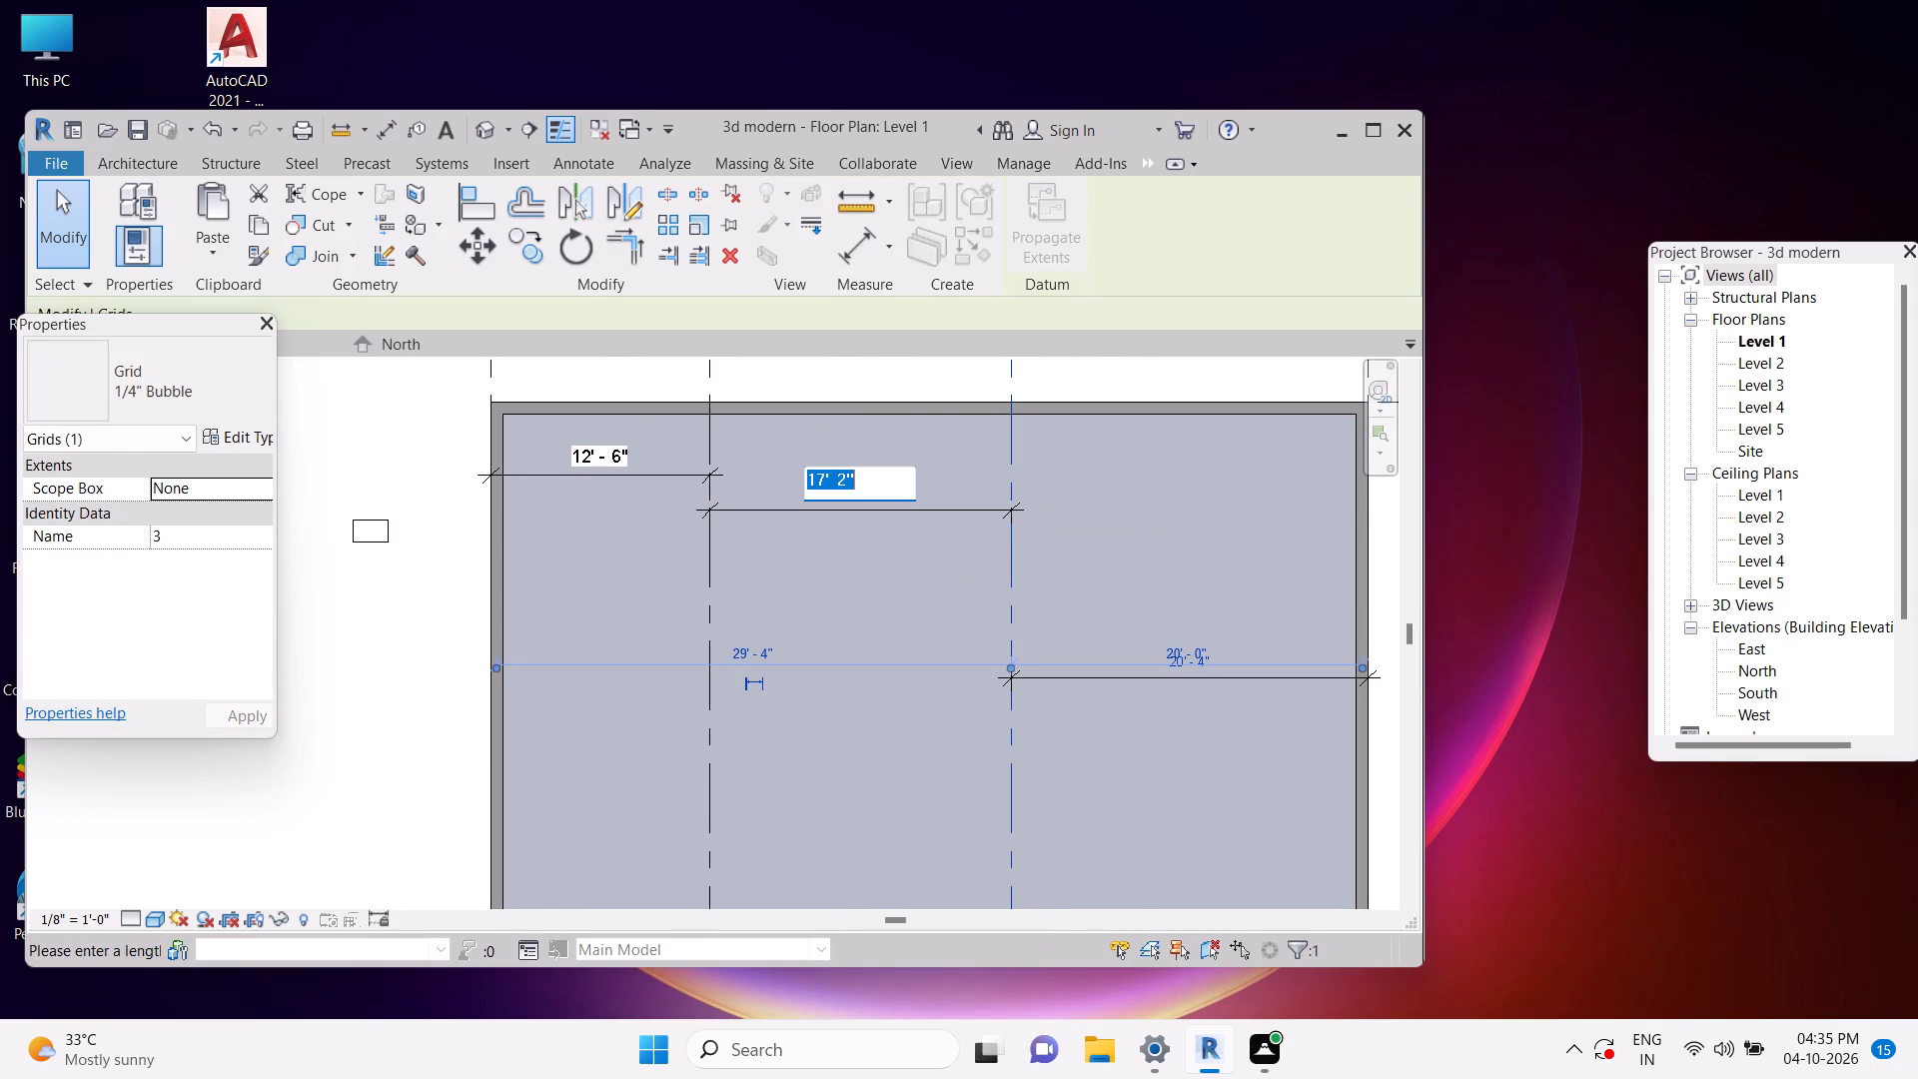
pyautogui.write("12'6")
pyautogui.press("'")
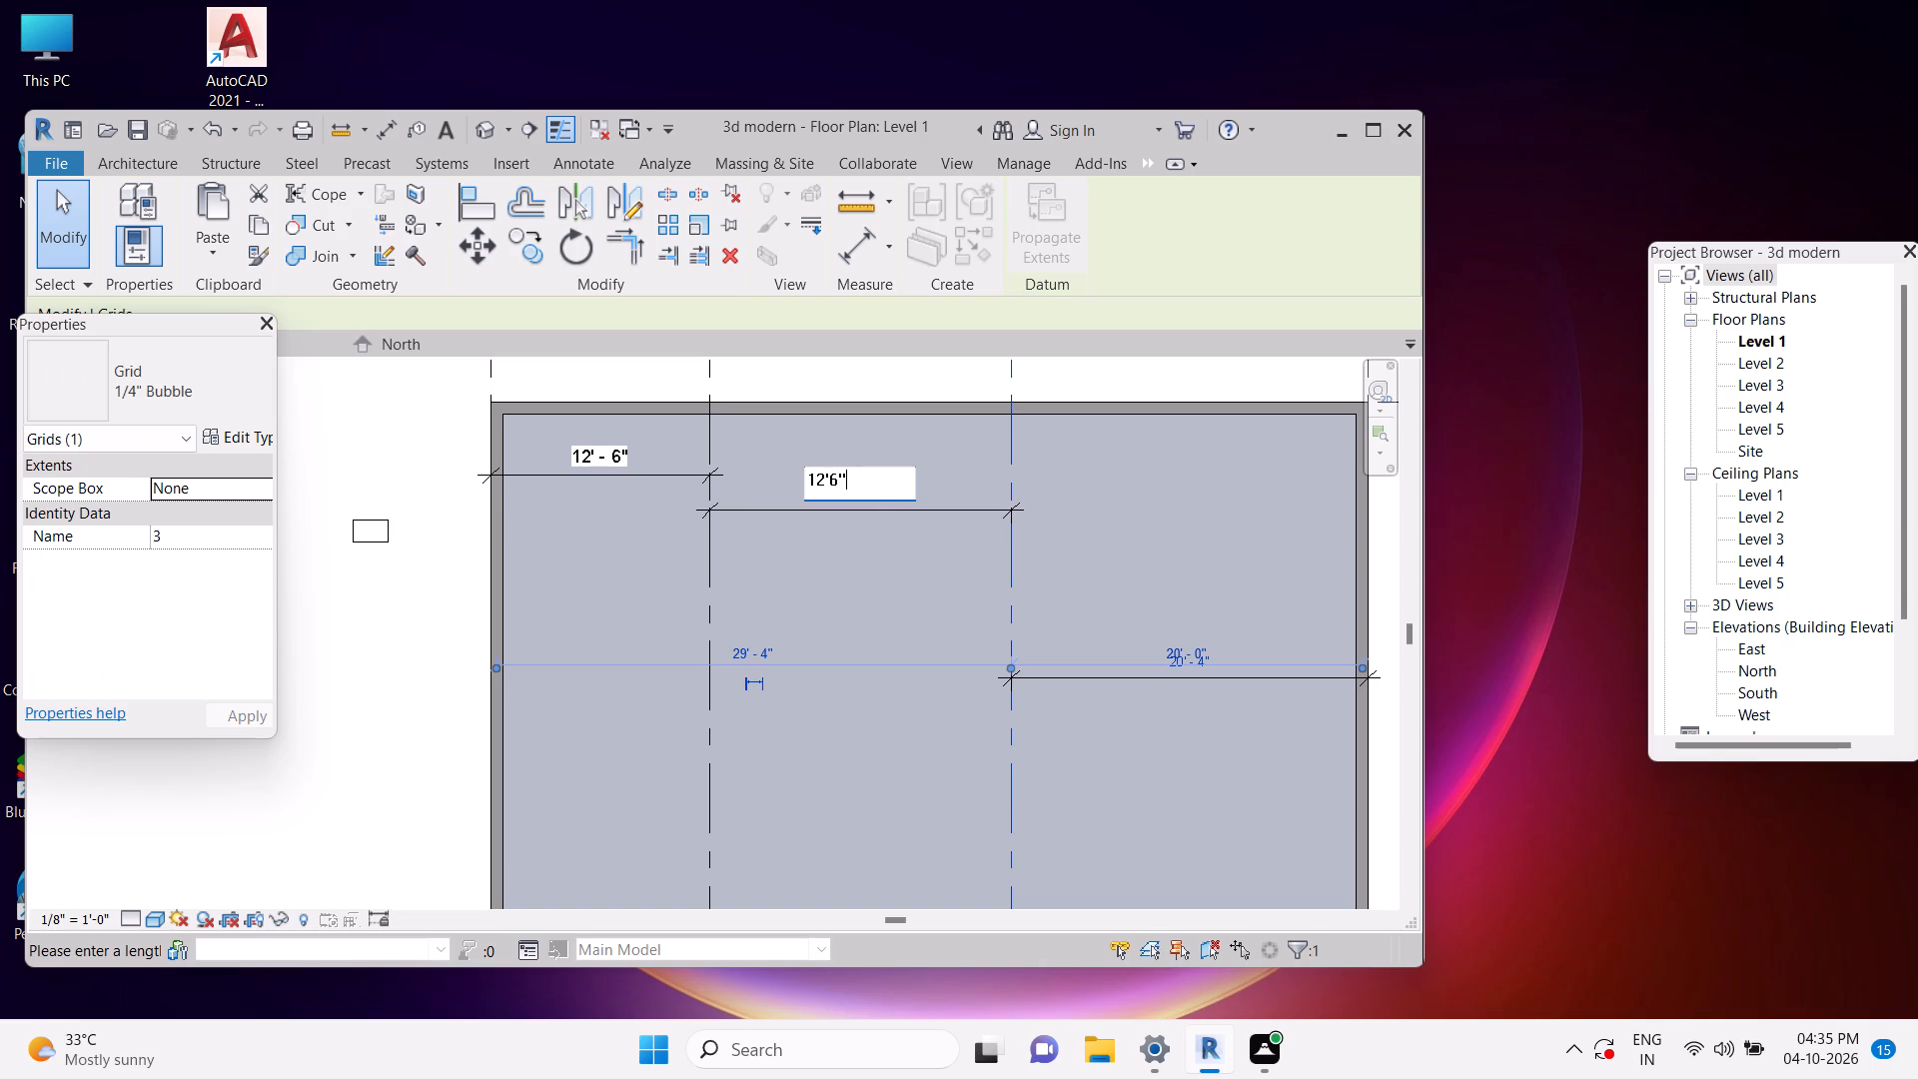
pyautogui.press('Return')
pyautogui.press('Escape')
pyautogui.press('Escape')
# Move grid 4 by setting its dimension from grid 3 to 12'-6", dismissing the notification window that covers the drawing.
pyautogui.scroll(-2, 1179, 701)
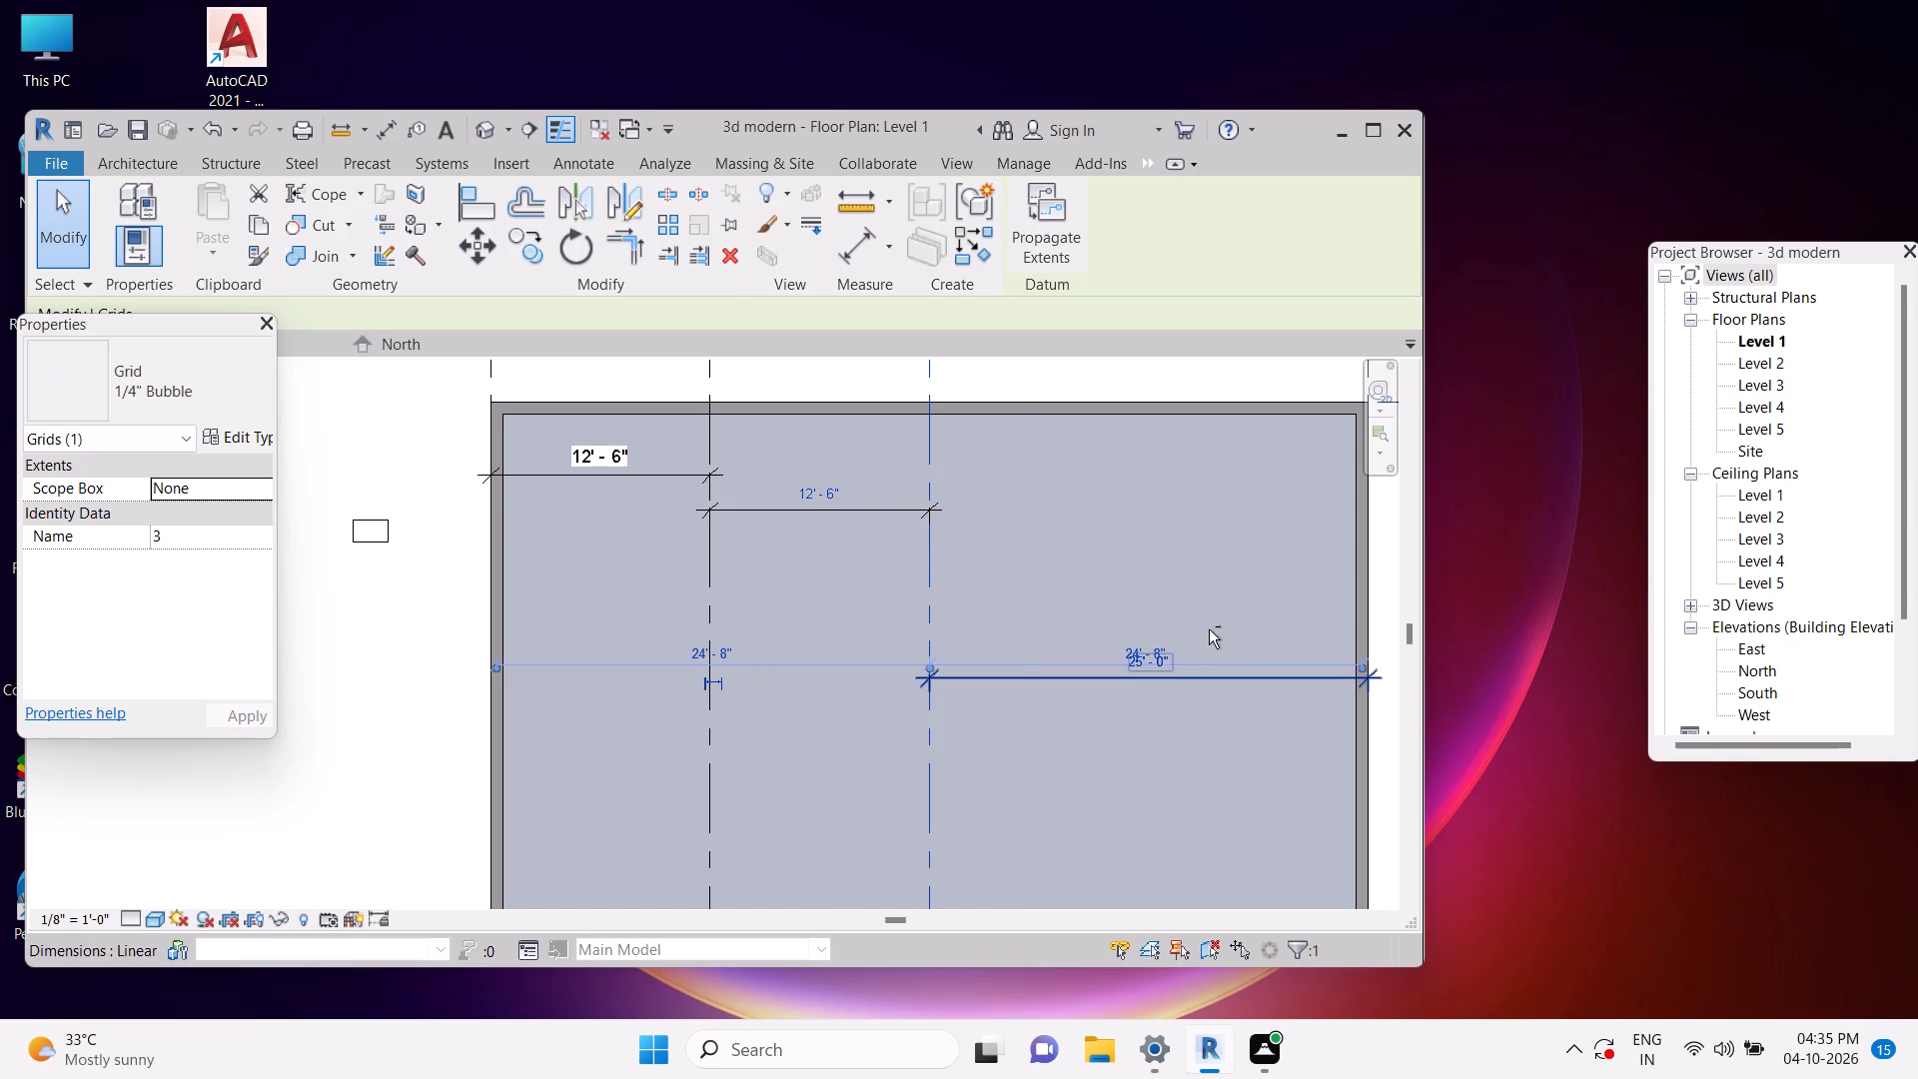
pyautogui.moveTo(1312, 700); pyautogui.dragTo(1182, 703, button='middle')
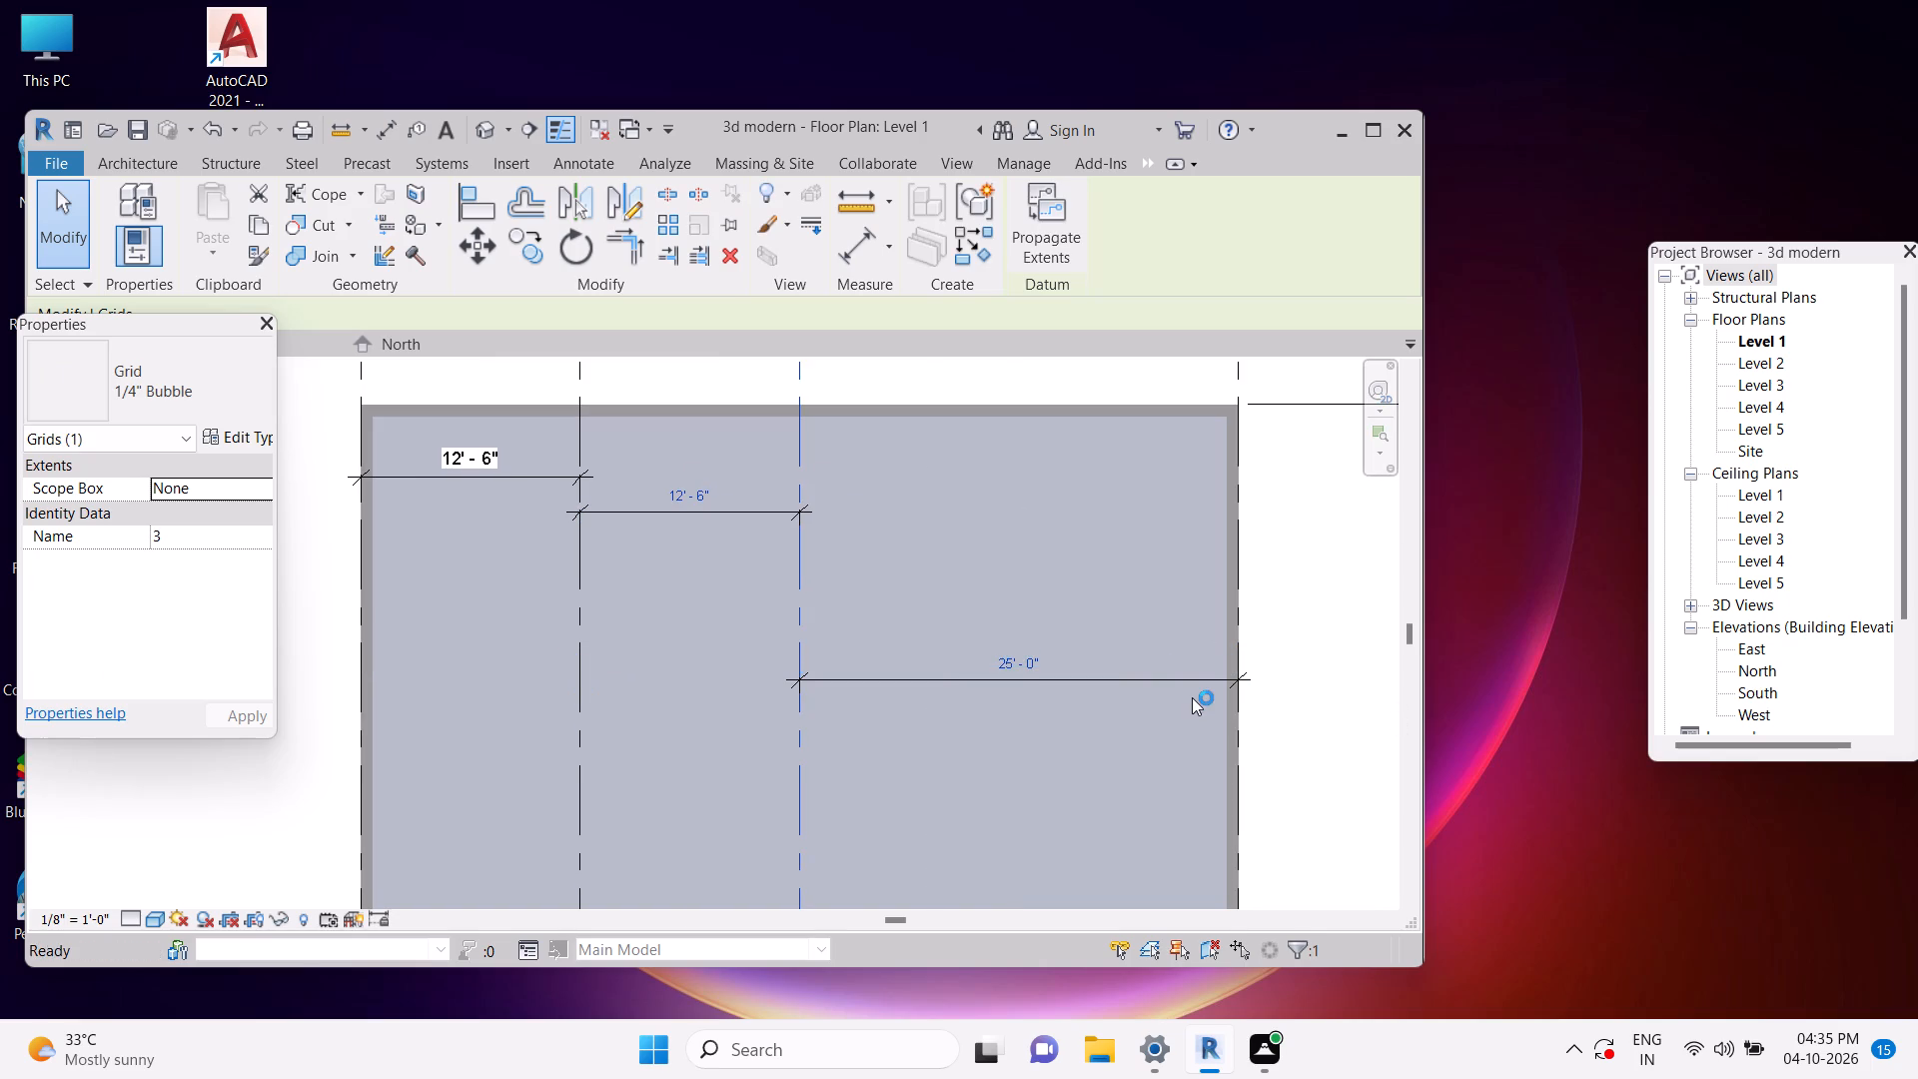
pyautogui.press('Escape')
pyautogui.press('Escape')
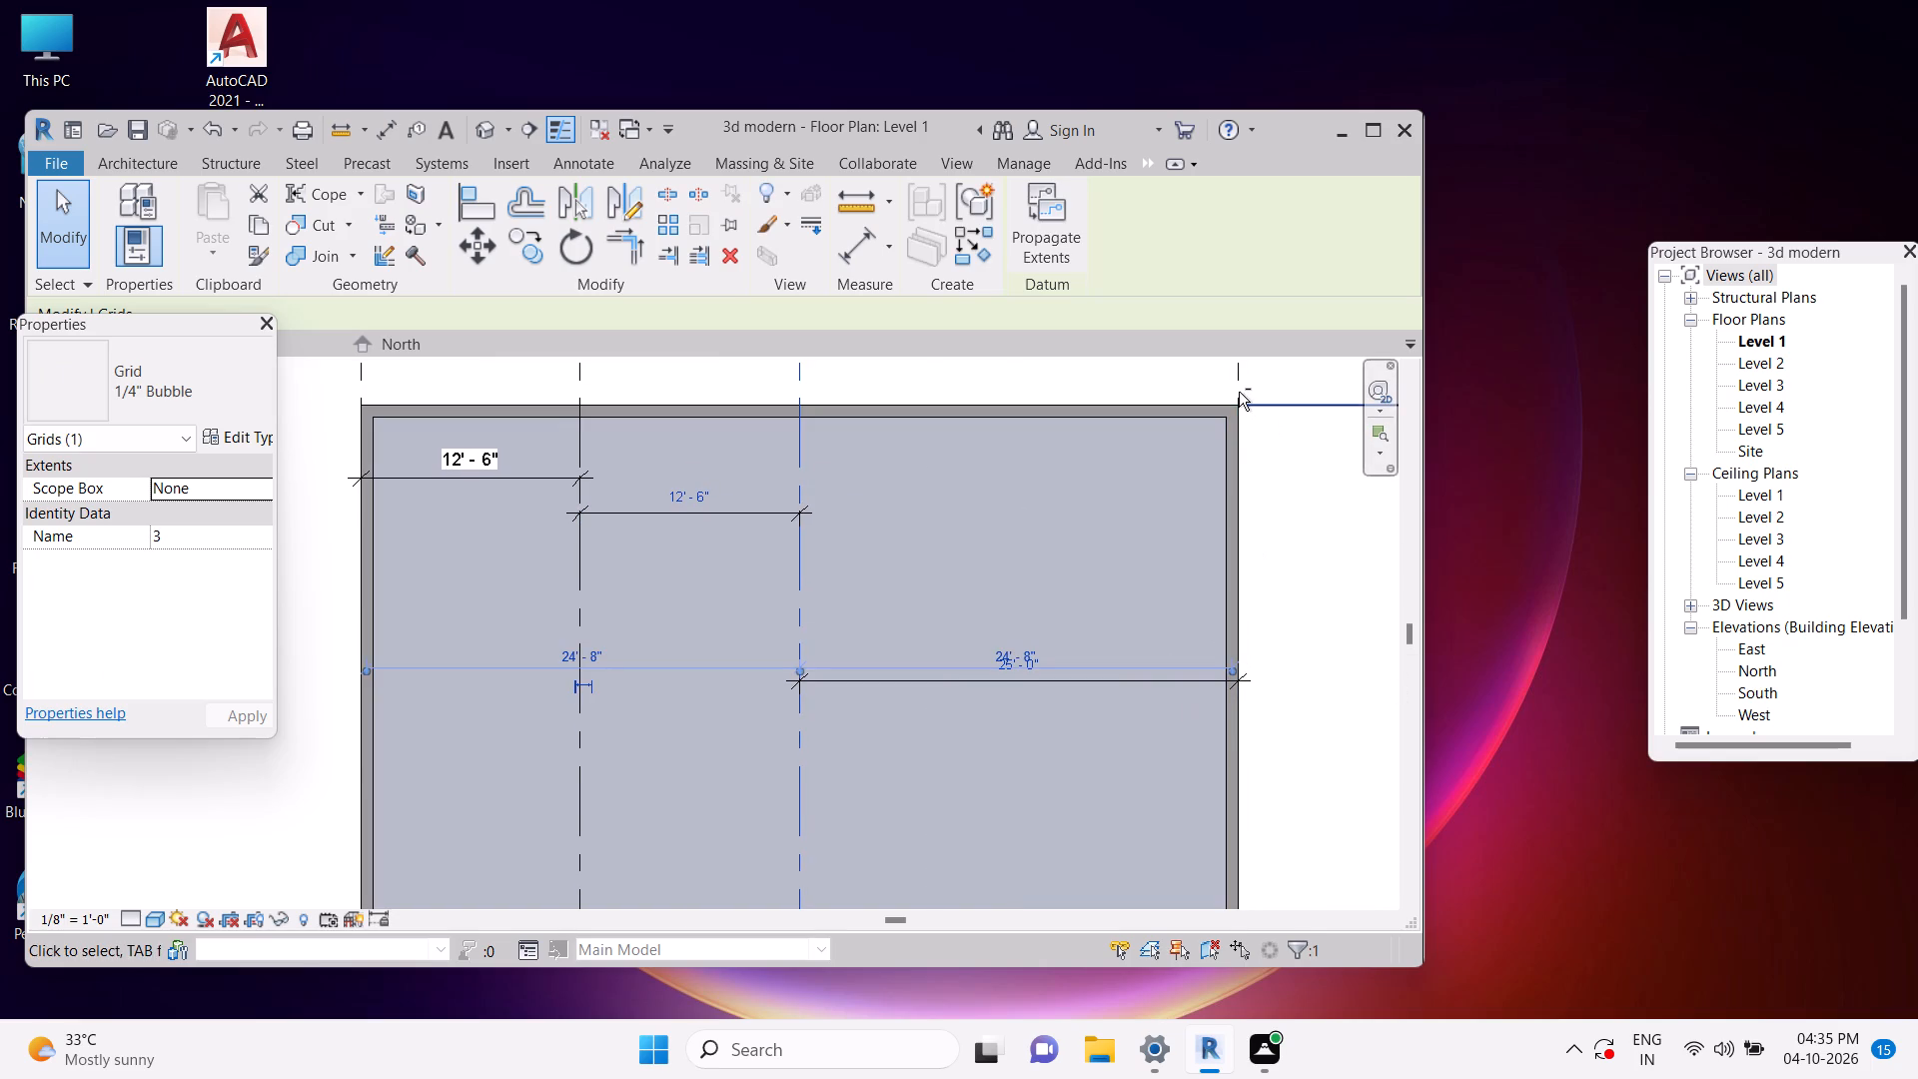
pyautogui.click(1239, 387)
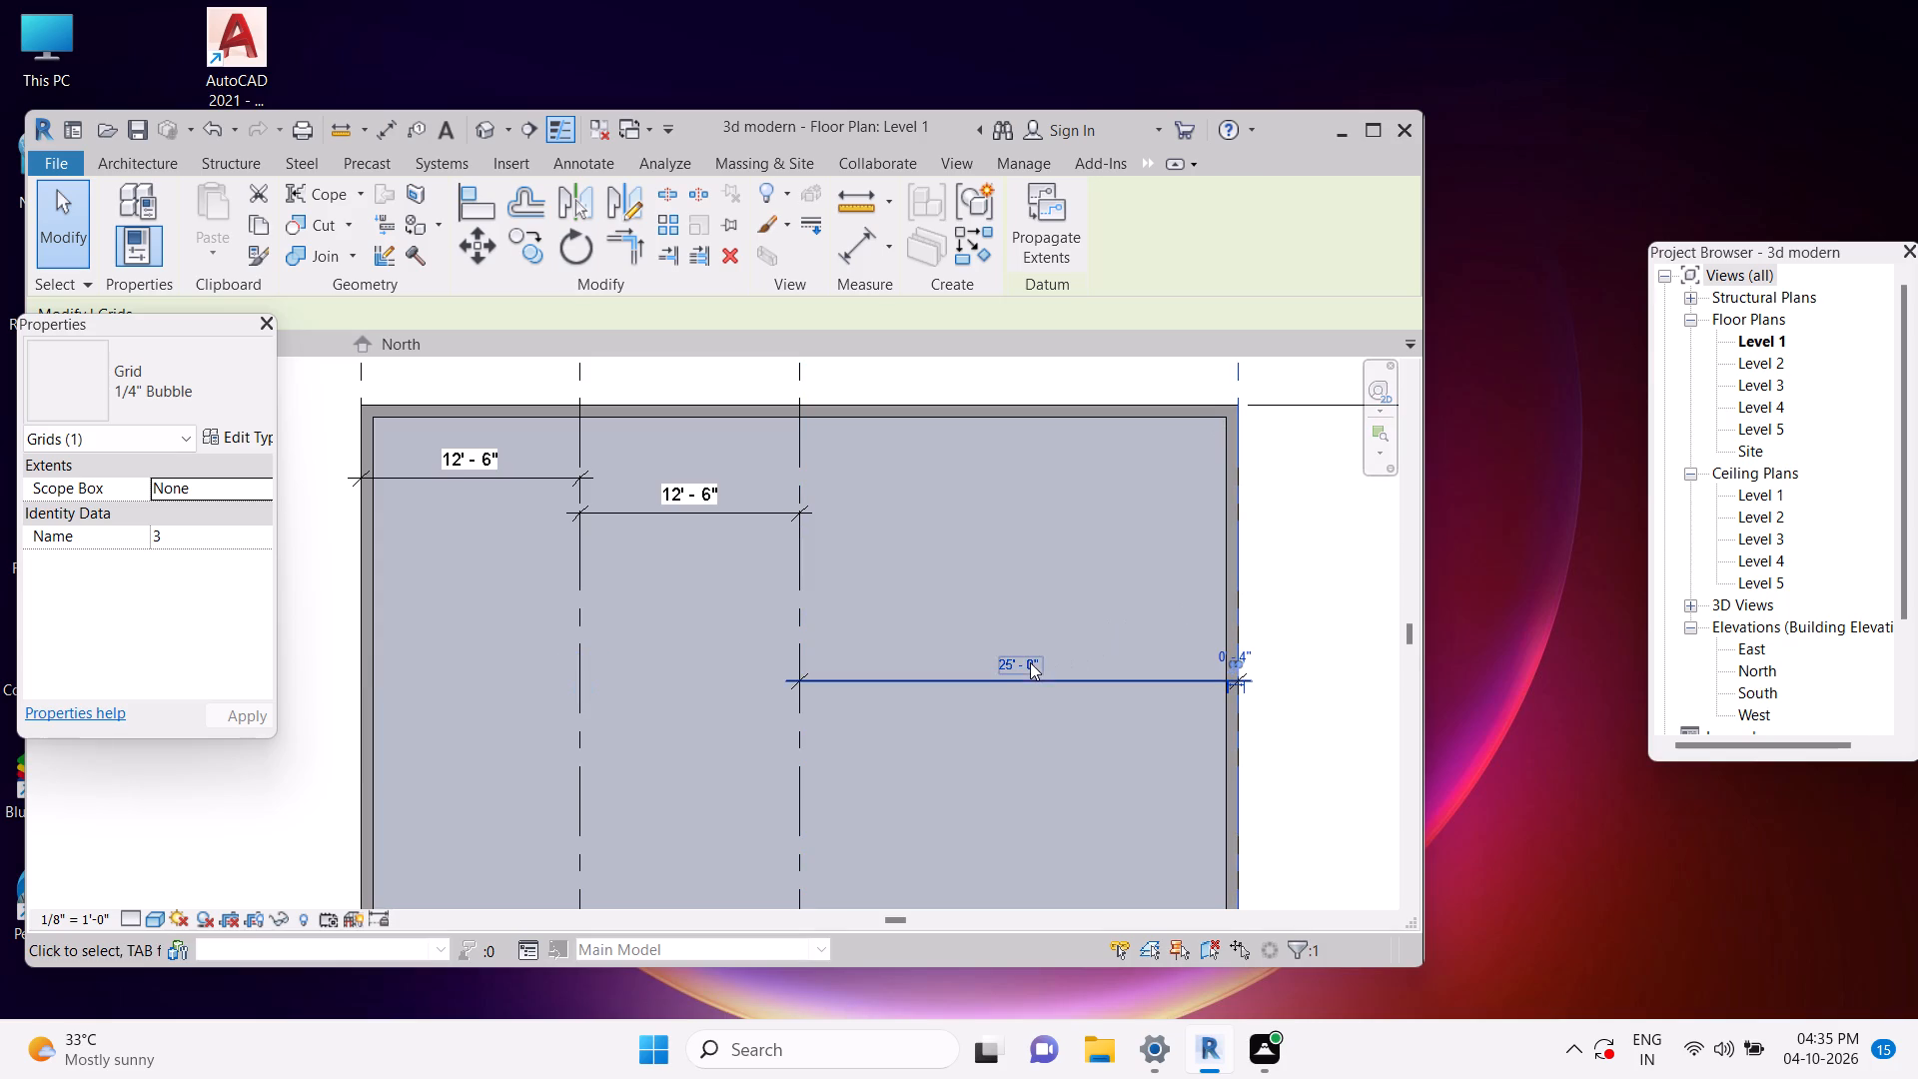
pyautogui.click(1014, 664)
pyautogui.write("12;'6;")
pyautogui.press('BackSpace')
pyautogui.press('BackSpace')
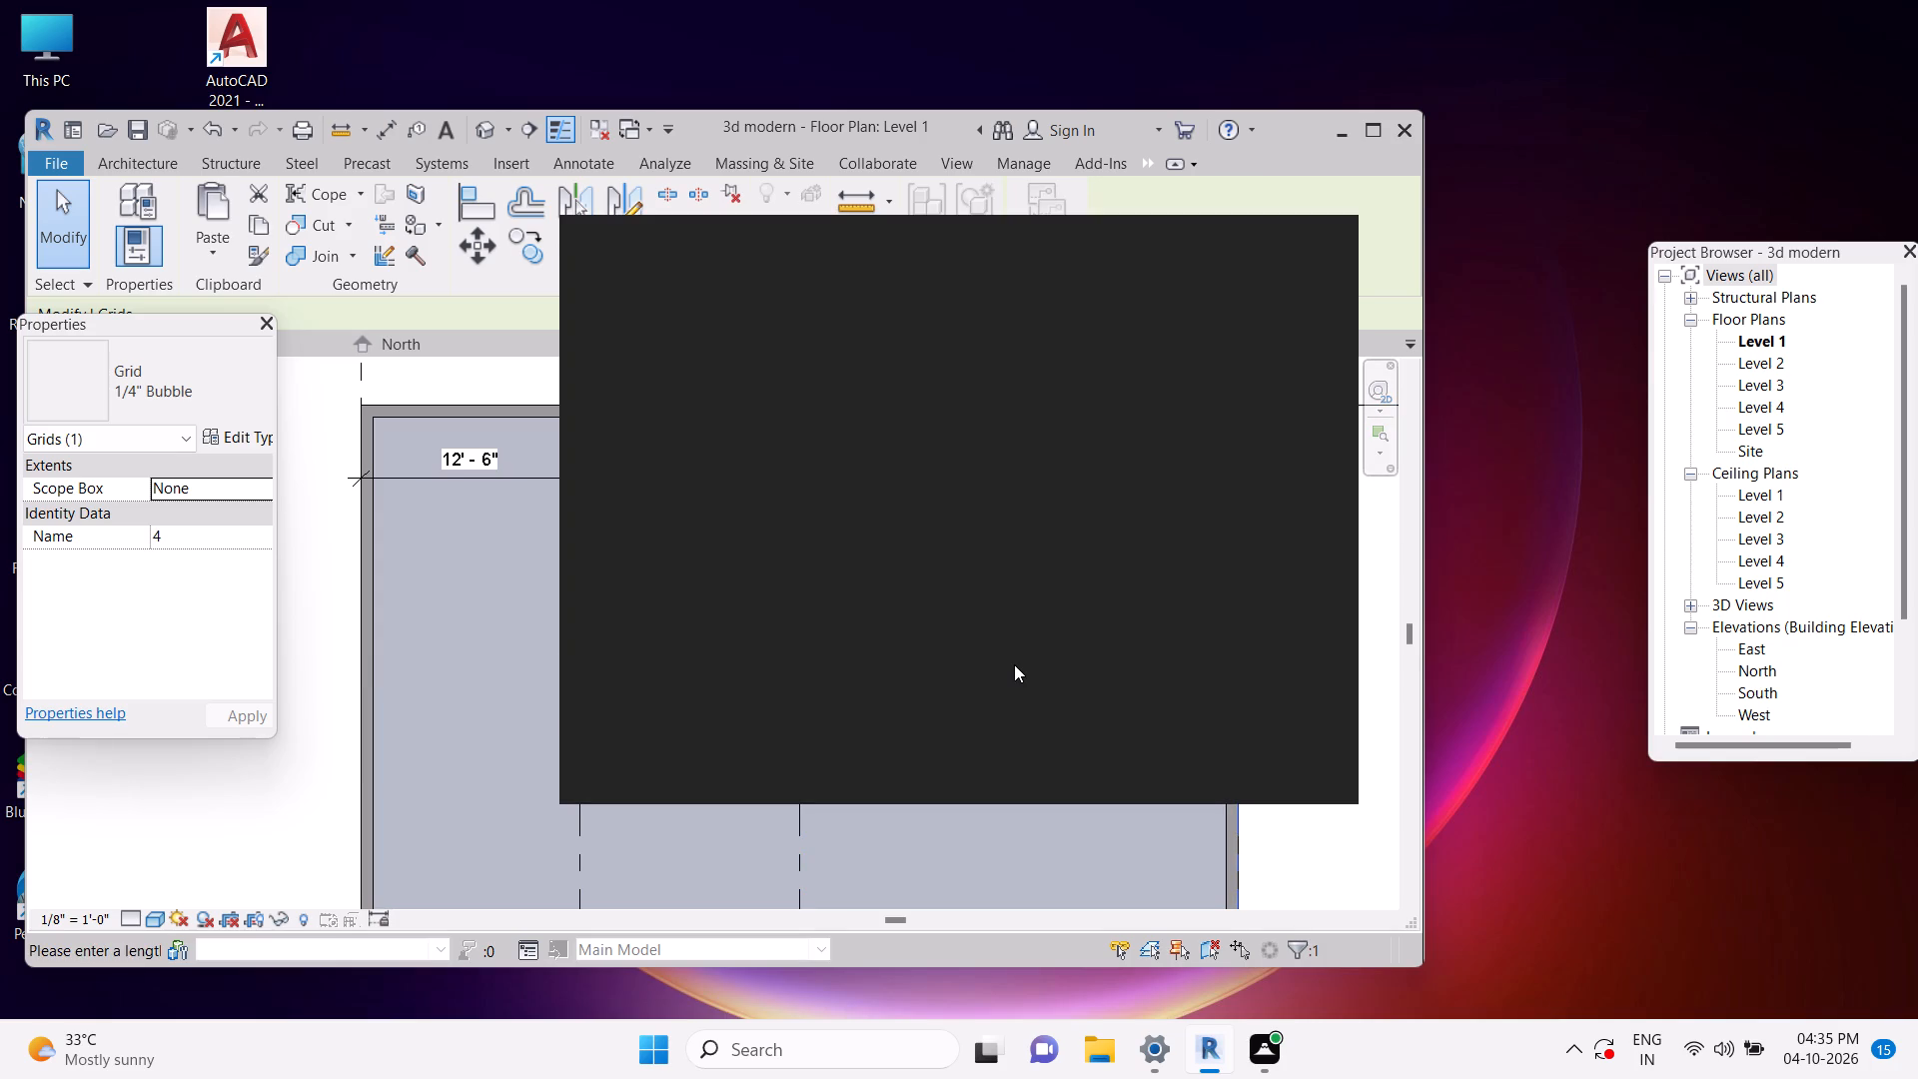
pyautogui.press('BackSpace')
pyautogui.click(1313, 248)
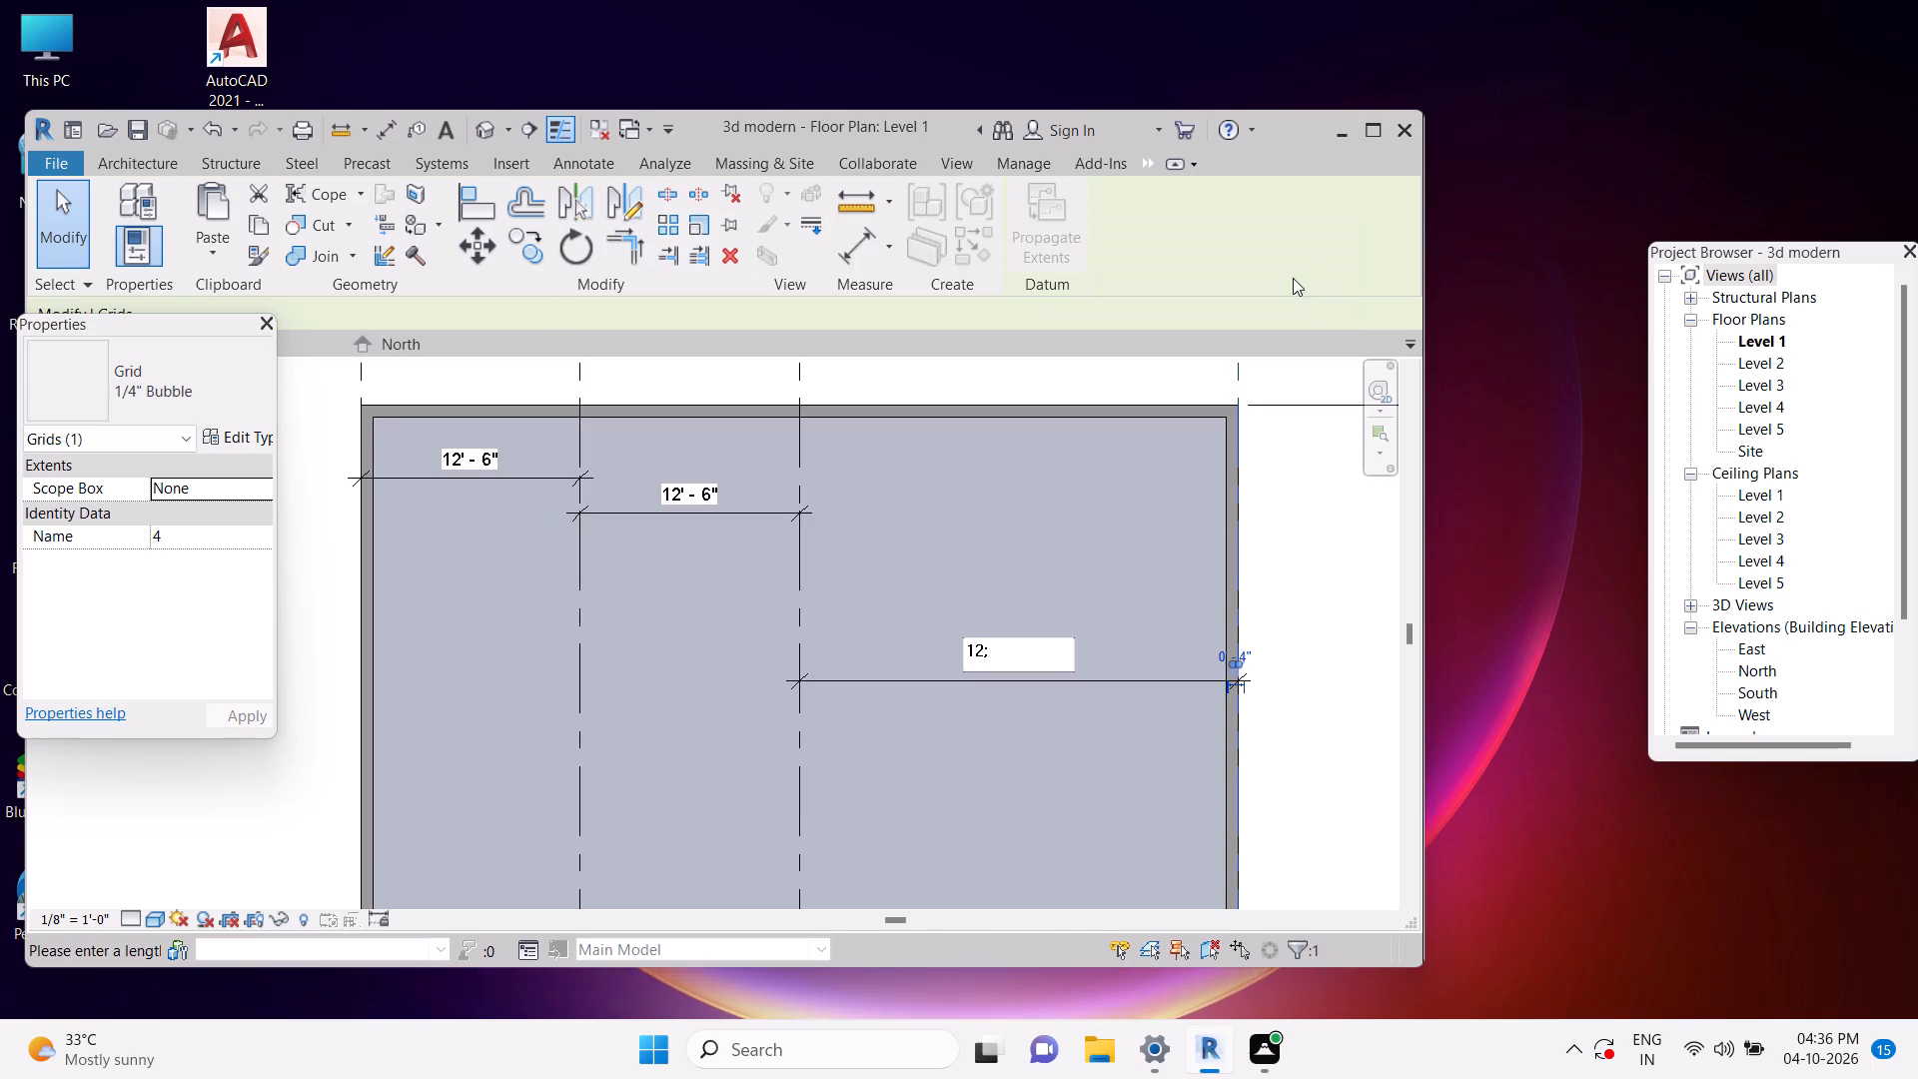
pyautogui.click(1041, 663)
pyautogui.press('BackSpace')
pyautogui.write("'6")
pyautogui.hotkey('shift', '"')
pyautogui.press('Return')
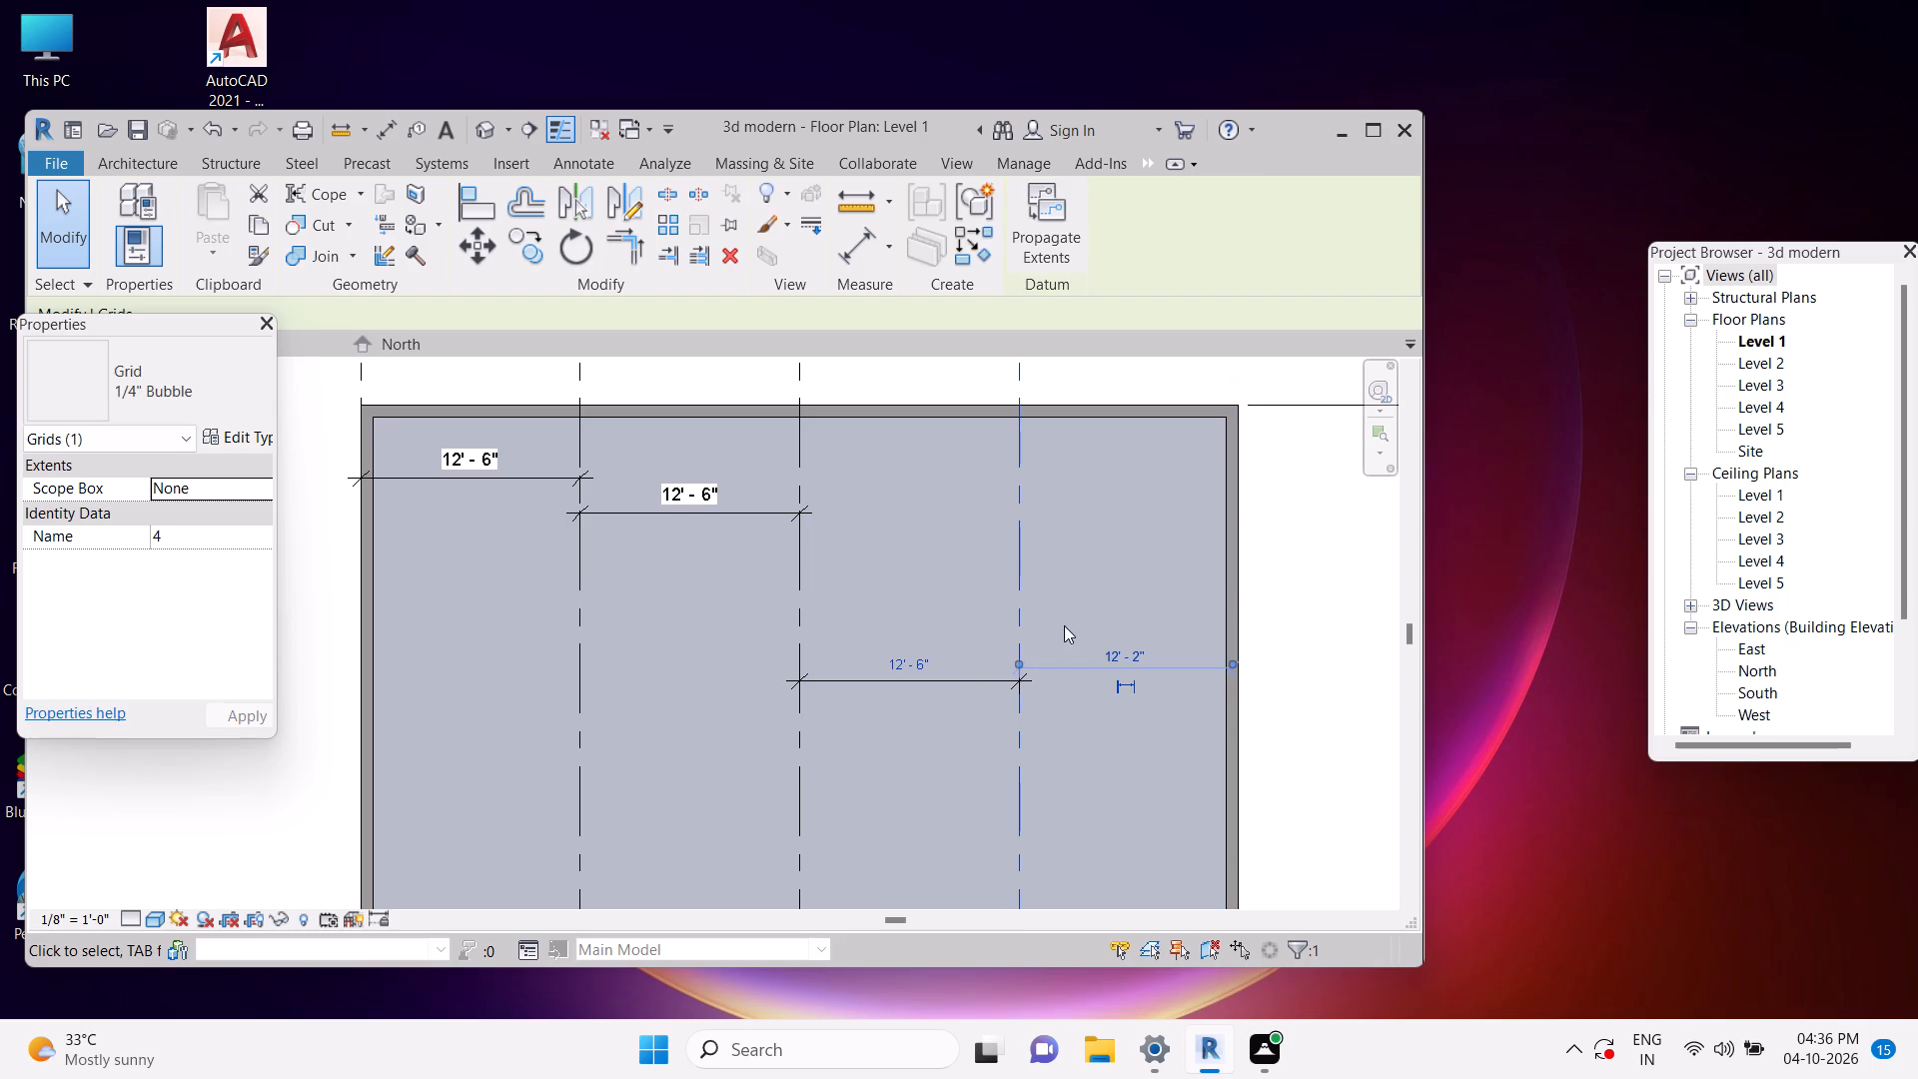
# Draw a fifth vertical grid line along the building's right wall, from its upper corner down to align with the other grid bubbles.
pyautogui.press('Escape')
pyautogui.press('Escape')
pyautogui.press('Escape')
pyautogui.press('Escape')
pyautogui.press('Escape')
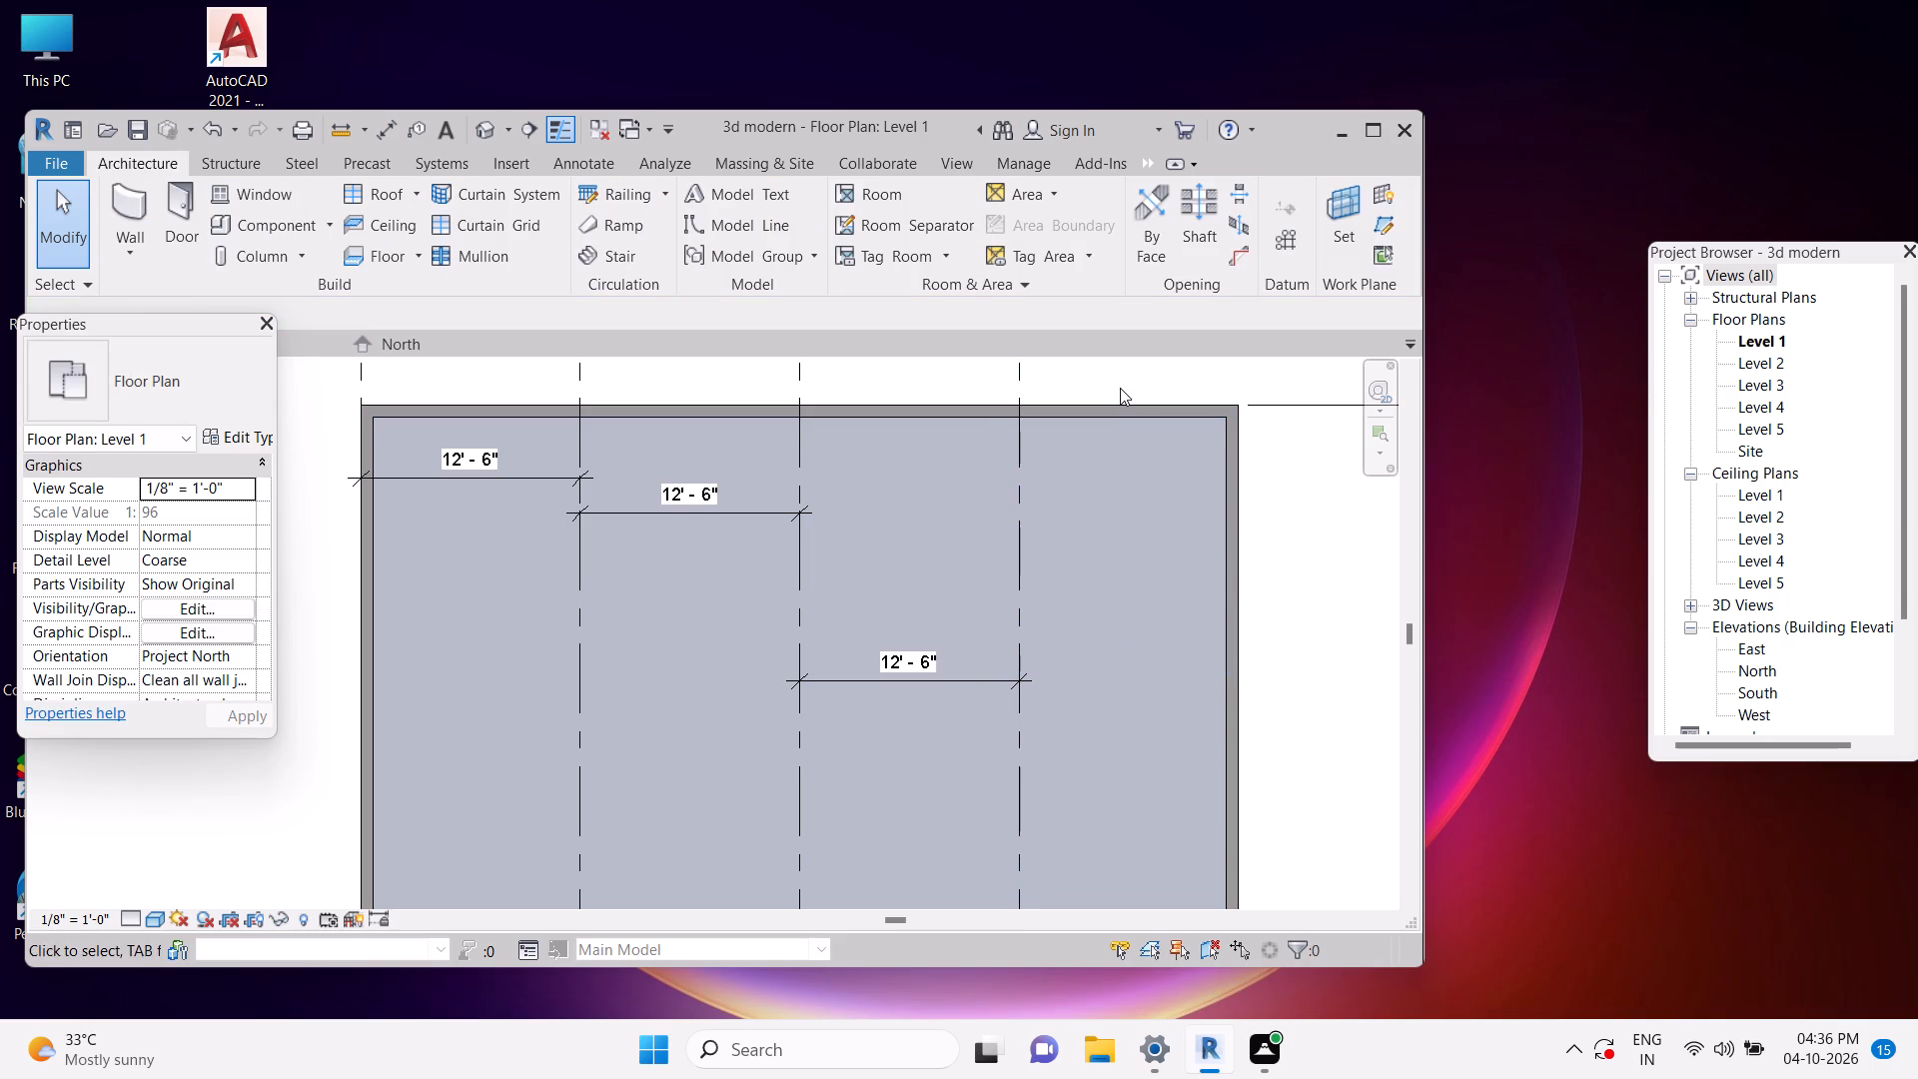
pyautogui.write('gr')
pyautogui.scroll(3, 1243, 393)
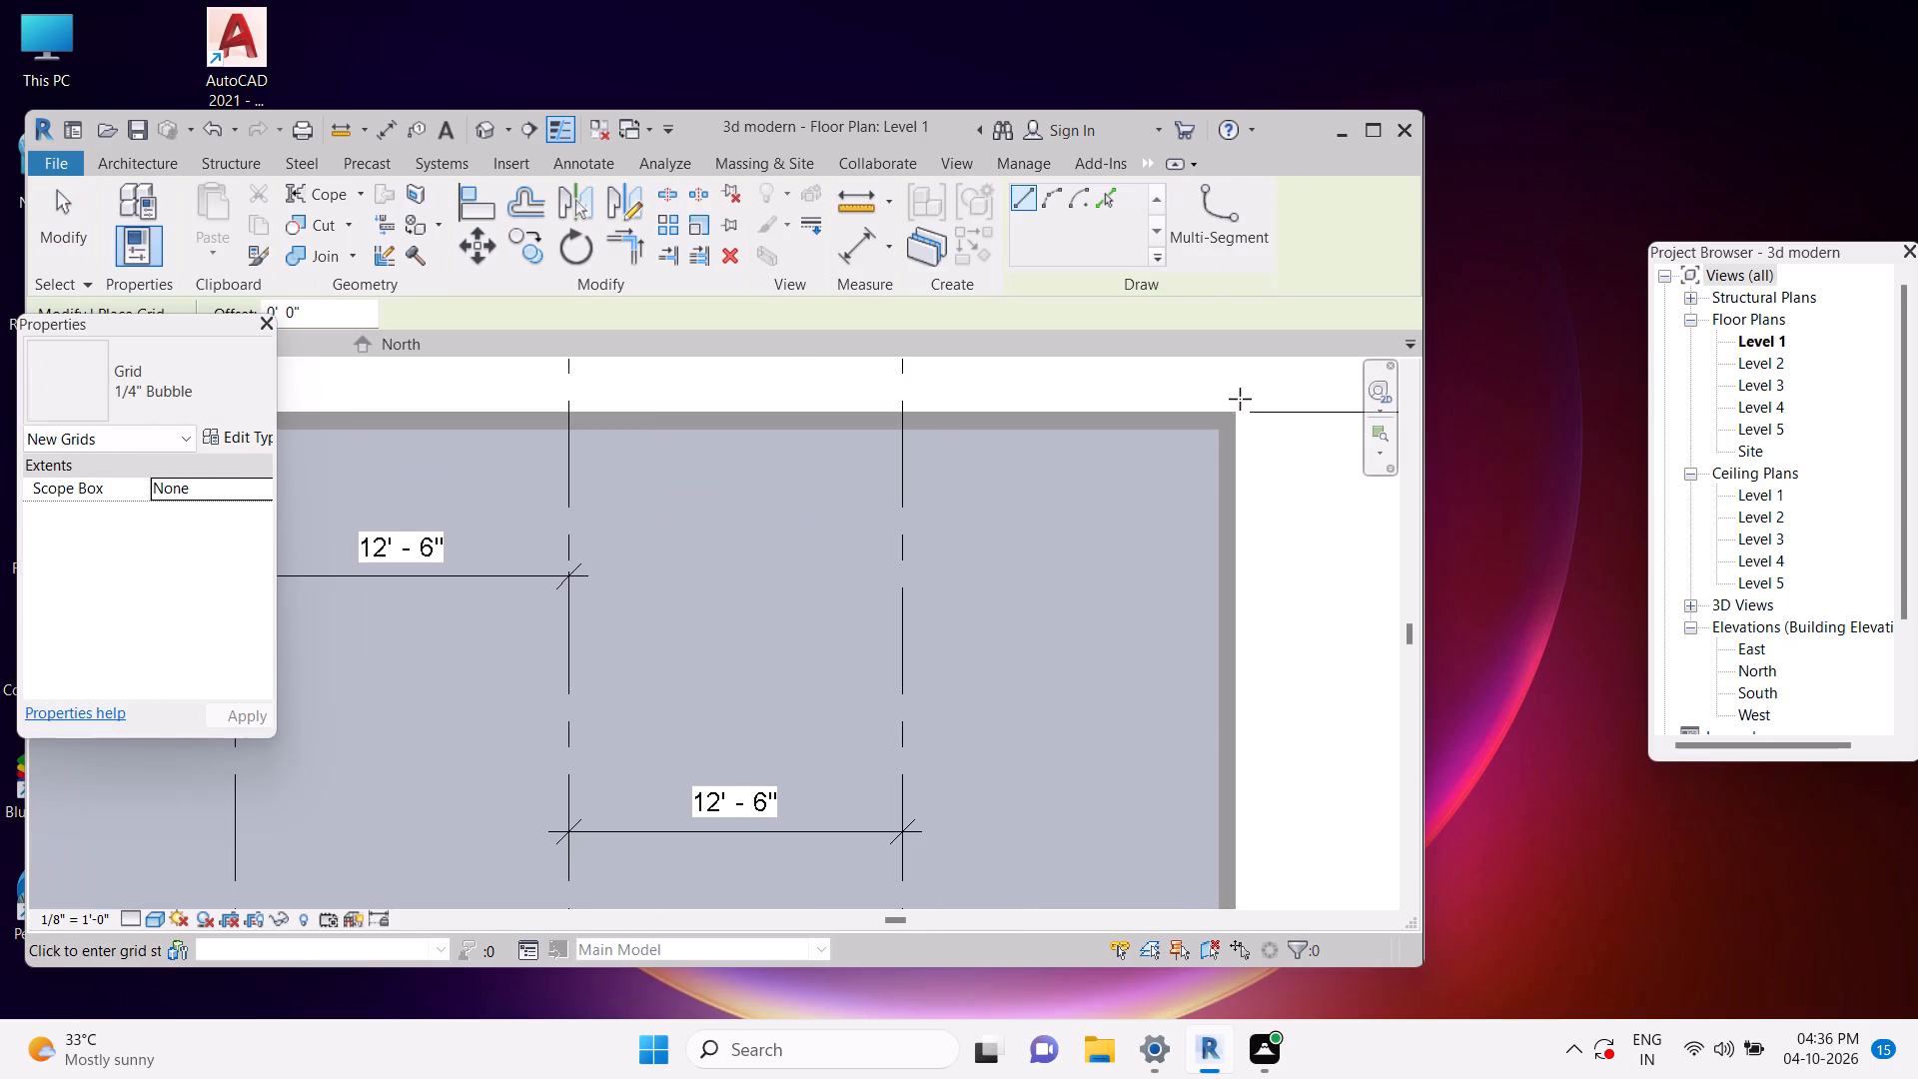
pyautogui.click(1238, 408)
pyautogui.scroll(-10, 1238, 408)
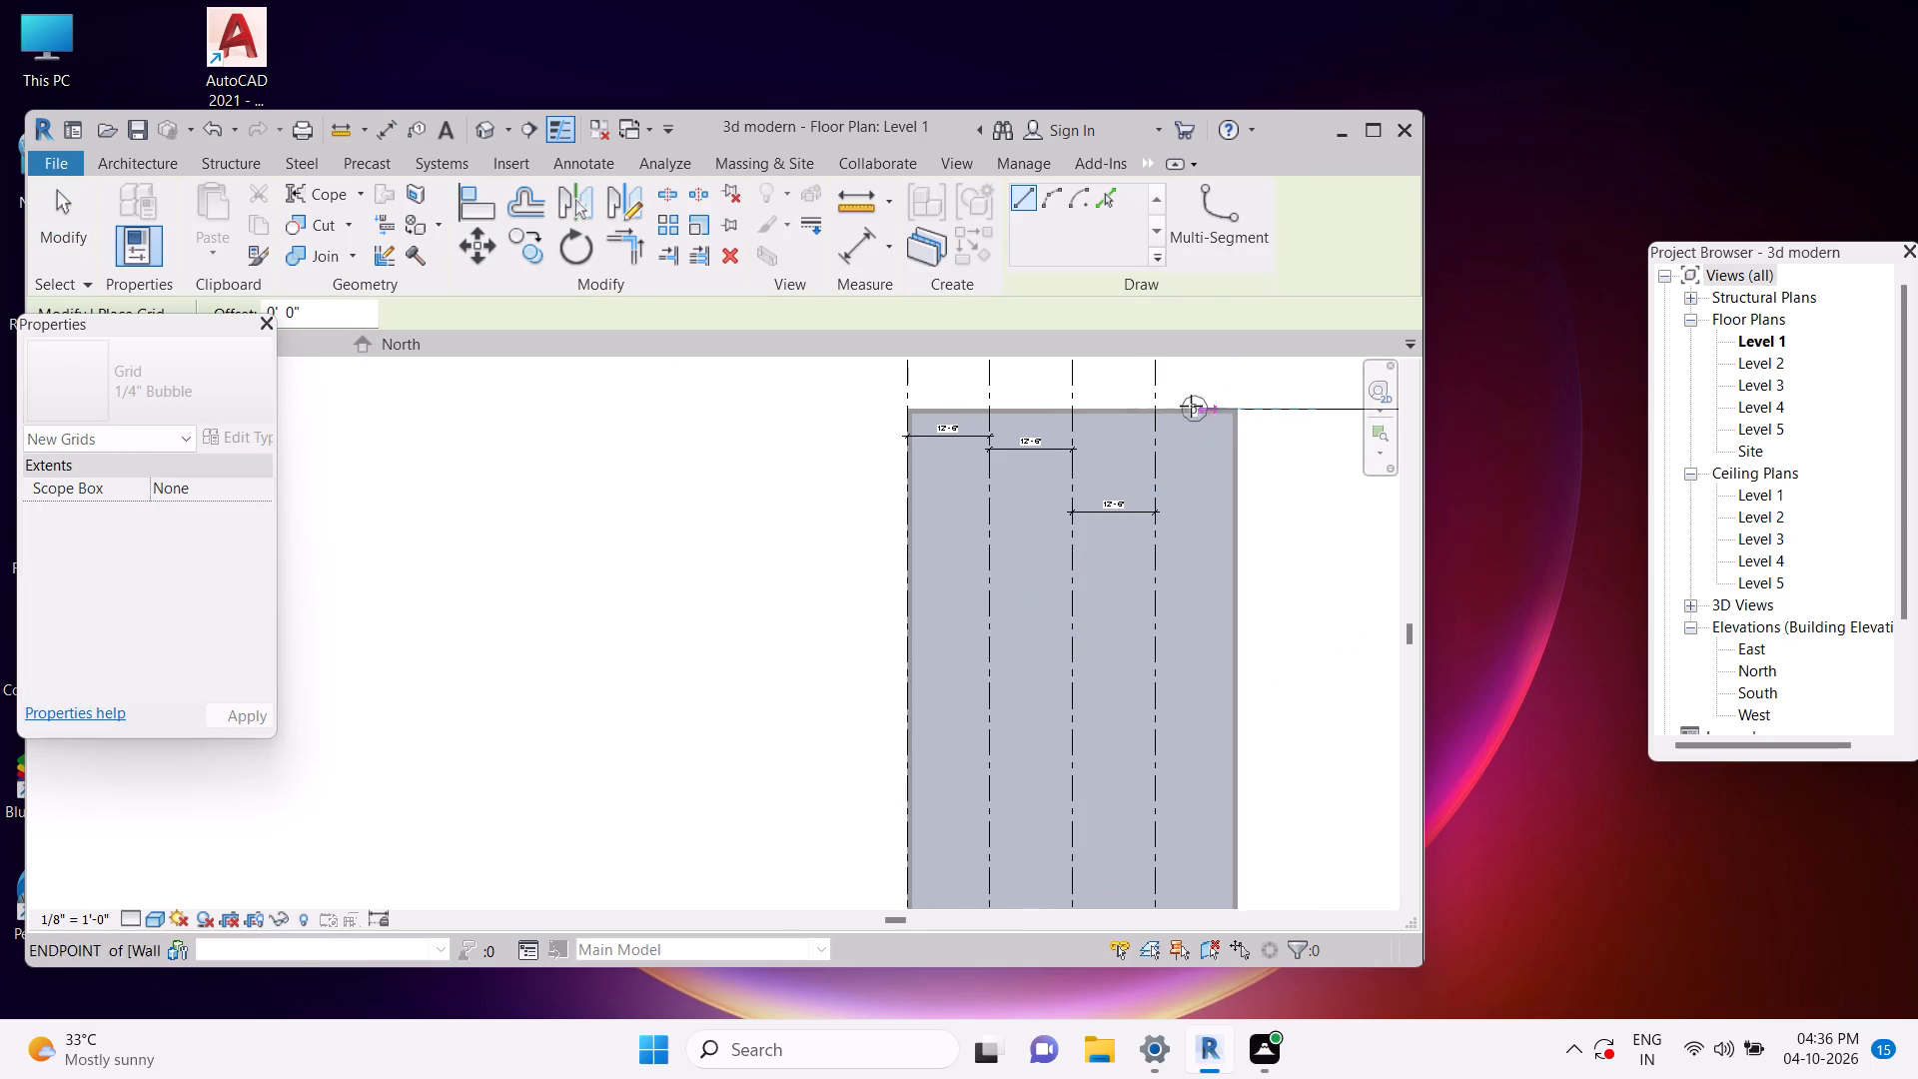
pyautogui.moveTo(1256, 703); pyautogui.dragTo(1255, 521, button='middle')
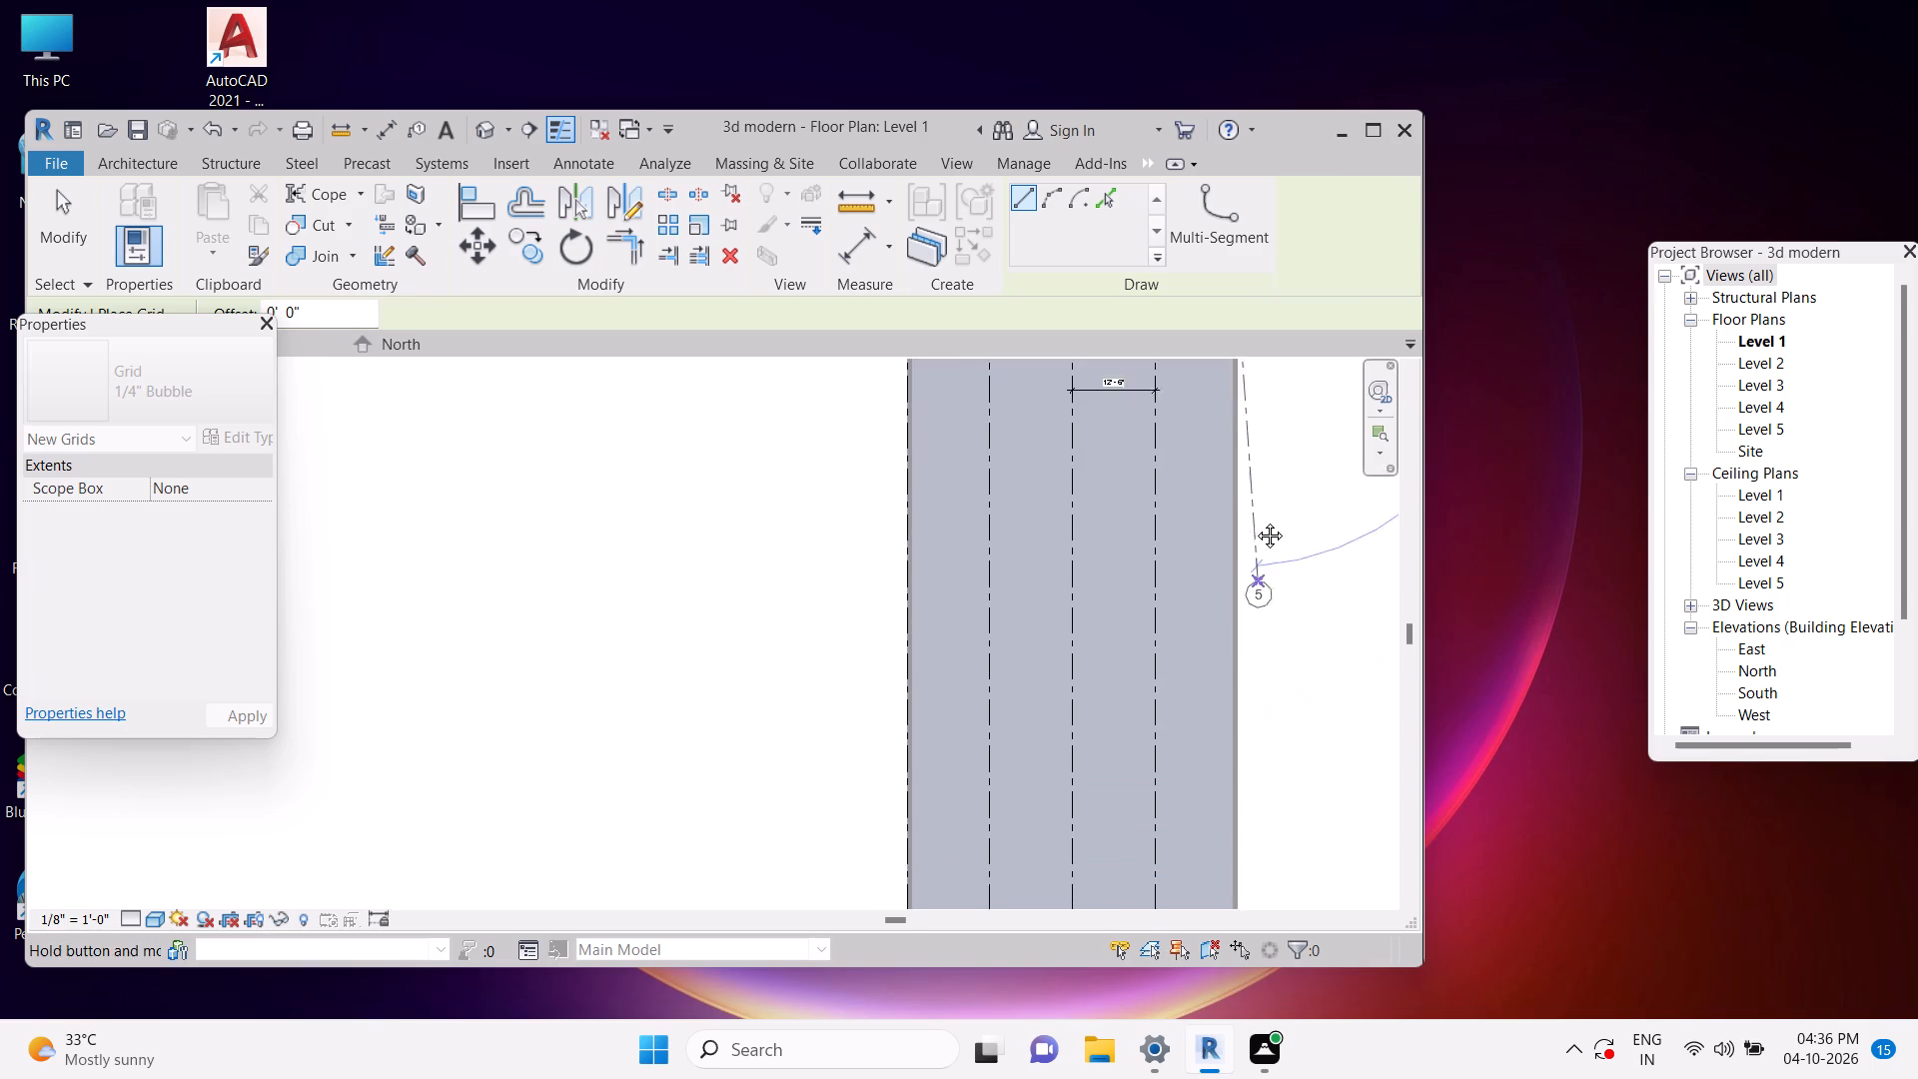
pyautogui.moveTo(1255, 521); pyautogui.dragTo(1253, 508, button='middle')
pyautogui.moveTo(1242, 771); pyautogui.dragTo(1231, 575, button='middle')
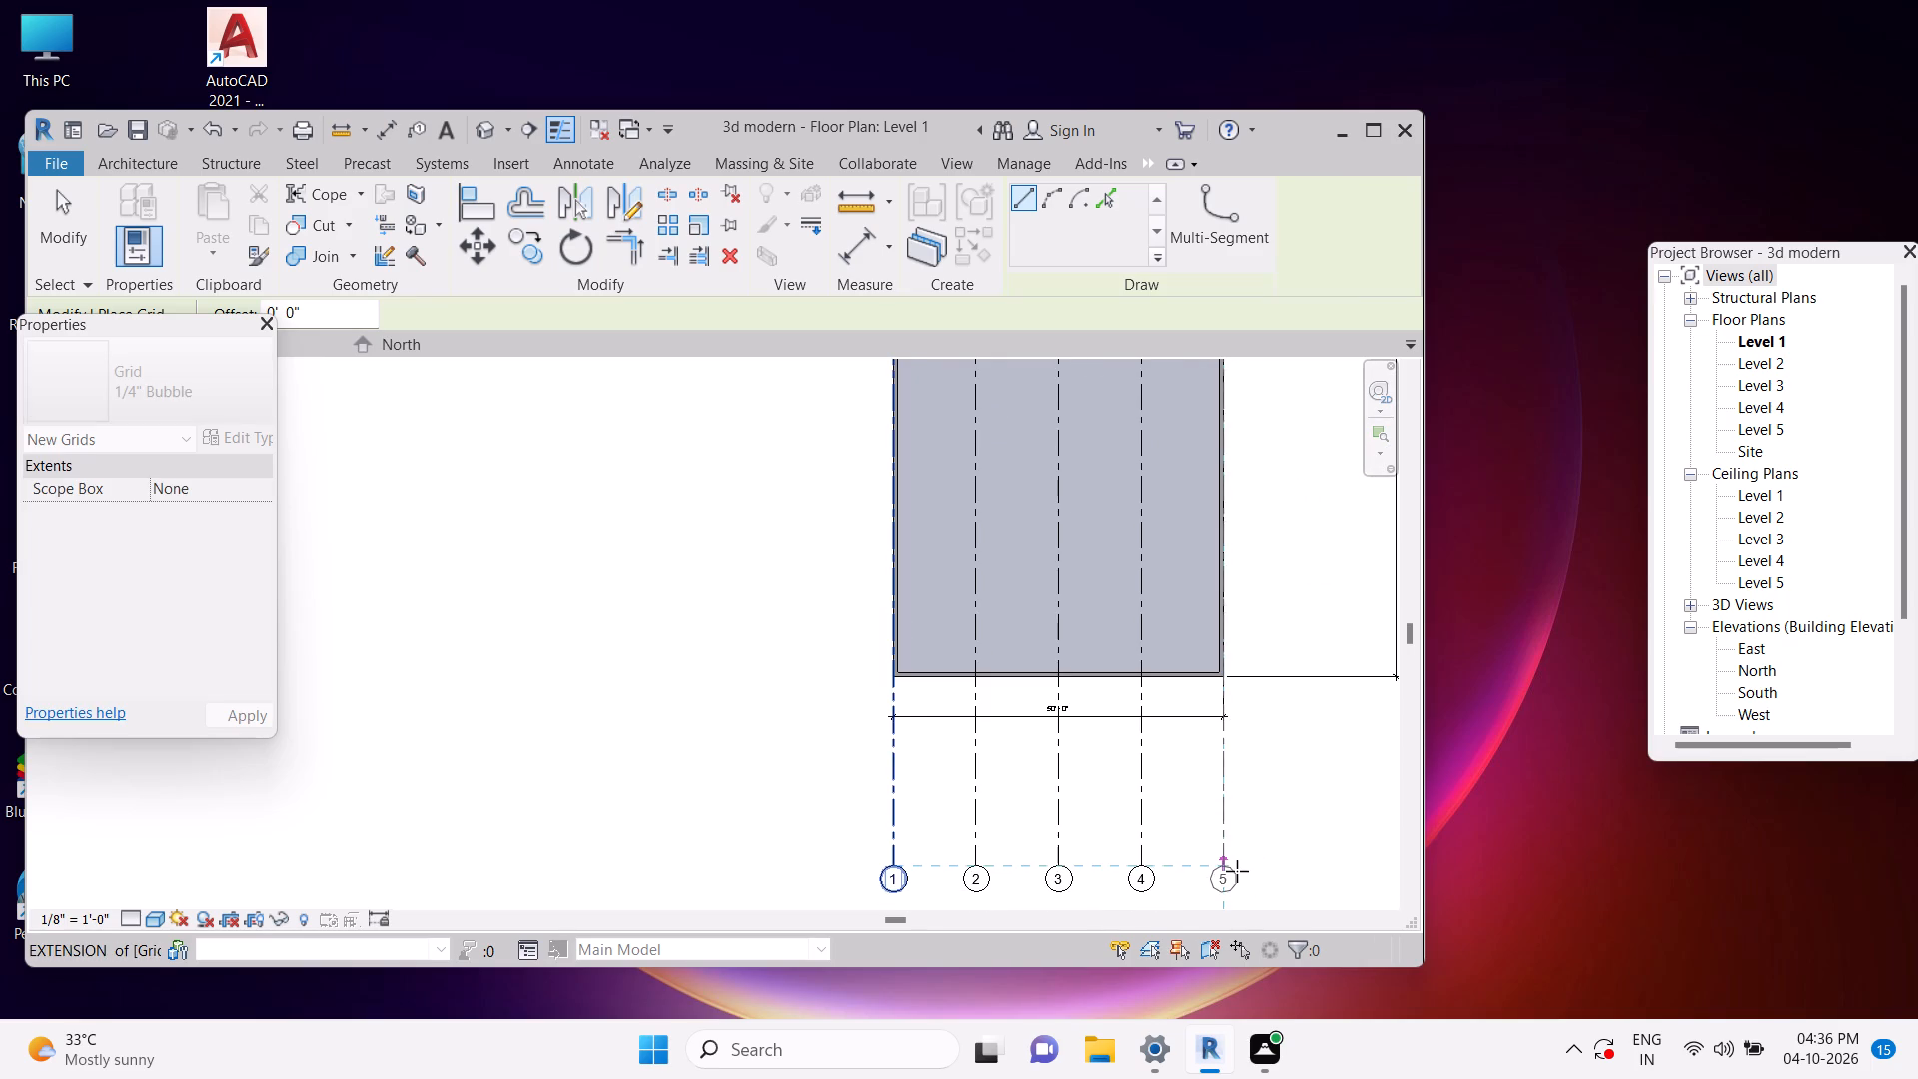
pyautogui.click(1236, 870)
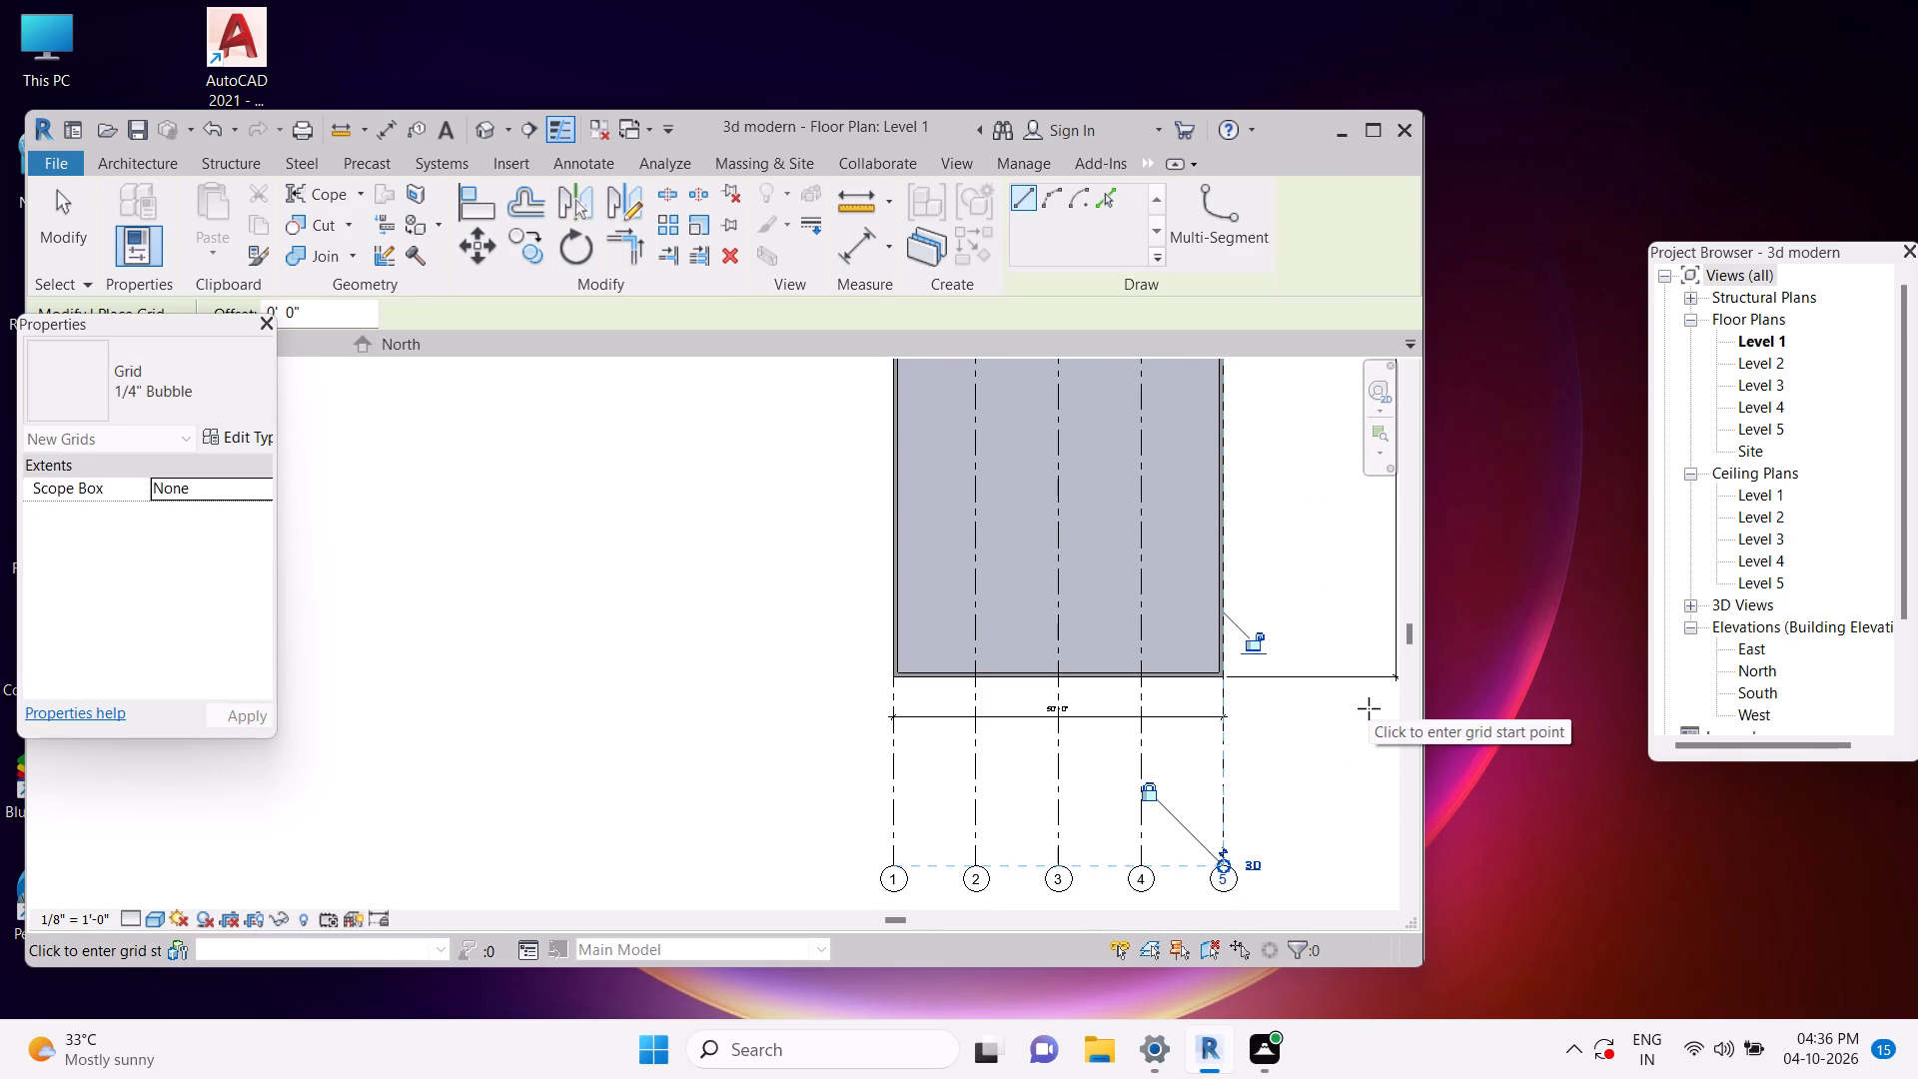
pyautogui.press('Escape')
pyautogui.press('Escape')
pyautogui.press('Escape')
pyautogui.press('Escape')
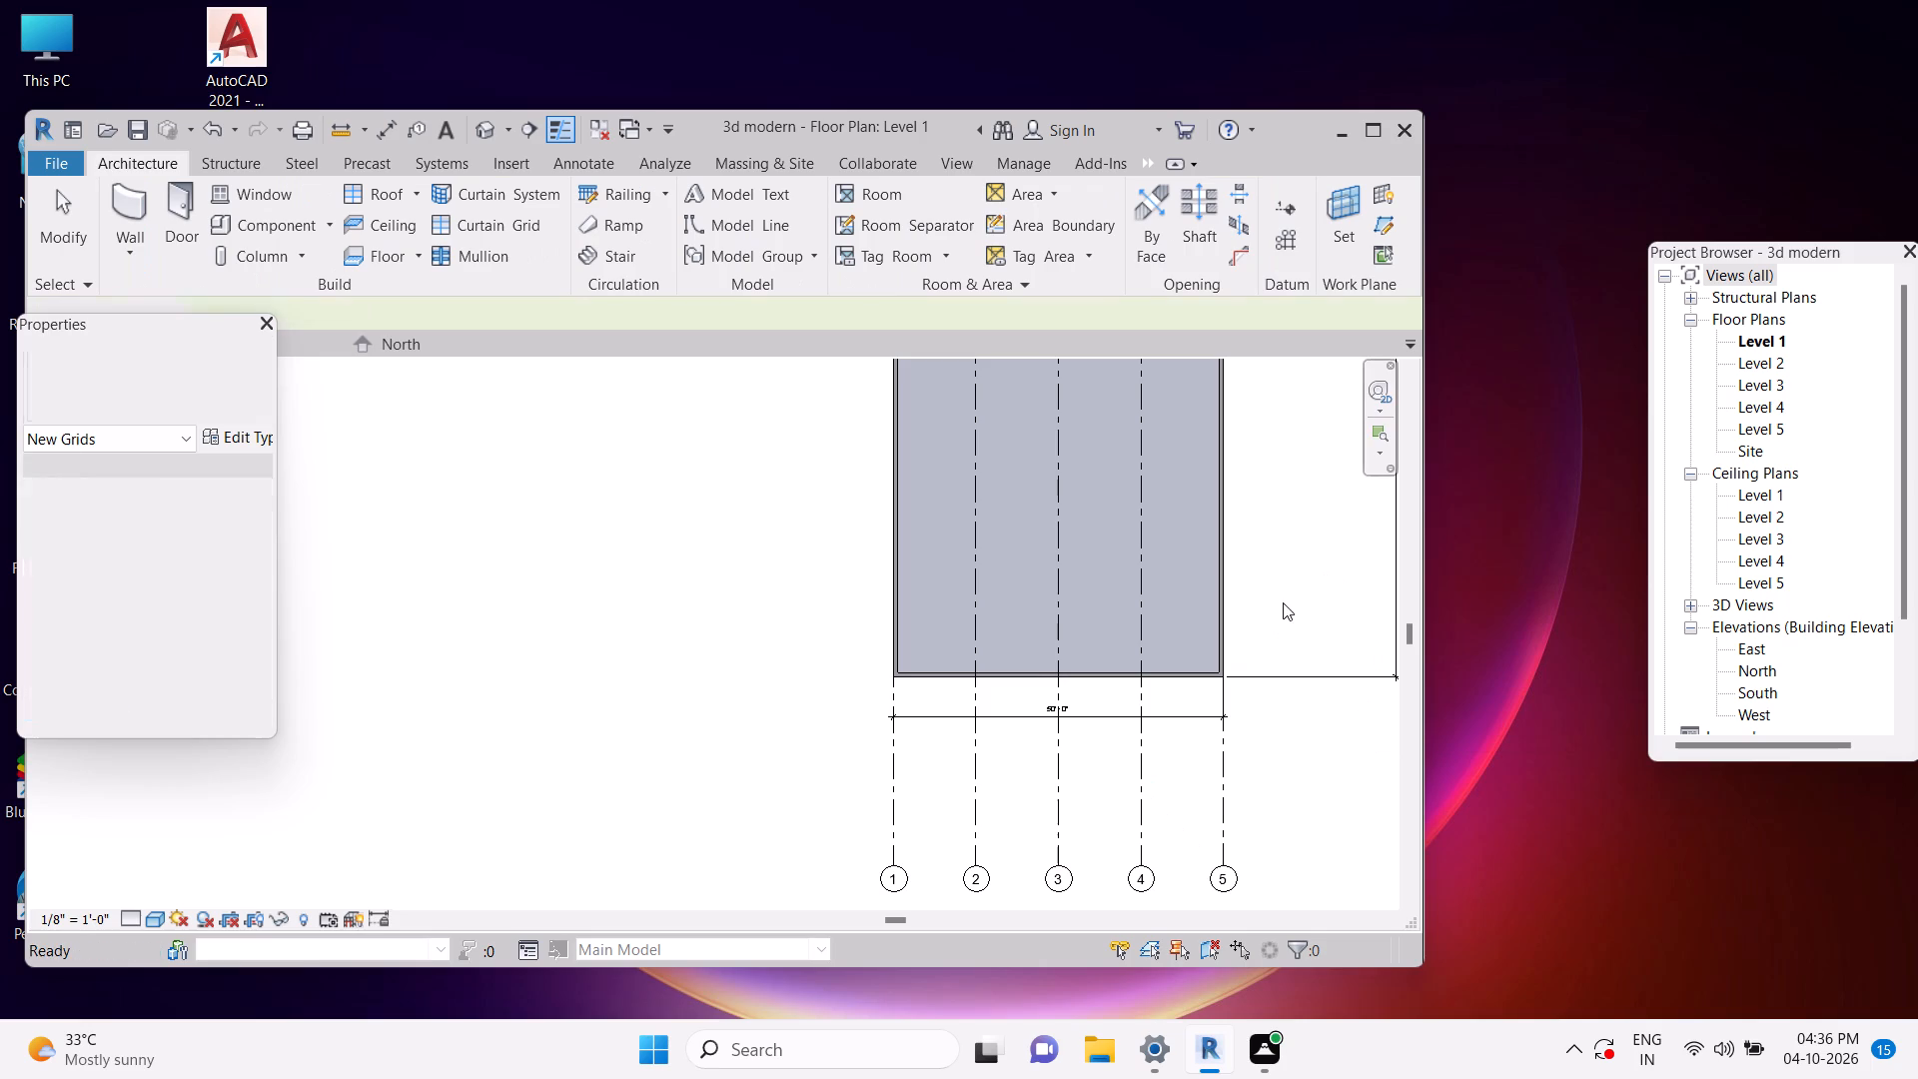
pyautogui.press('Escape')
pyautogui.press('Escape')
pyautogui.press('Escape')
pyautogui.press('Escape')
pyautogui.press('Escape')
pyautogui.press('Escape')
pyautogui.press('Escape')
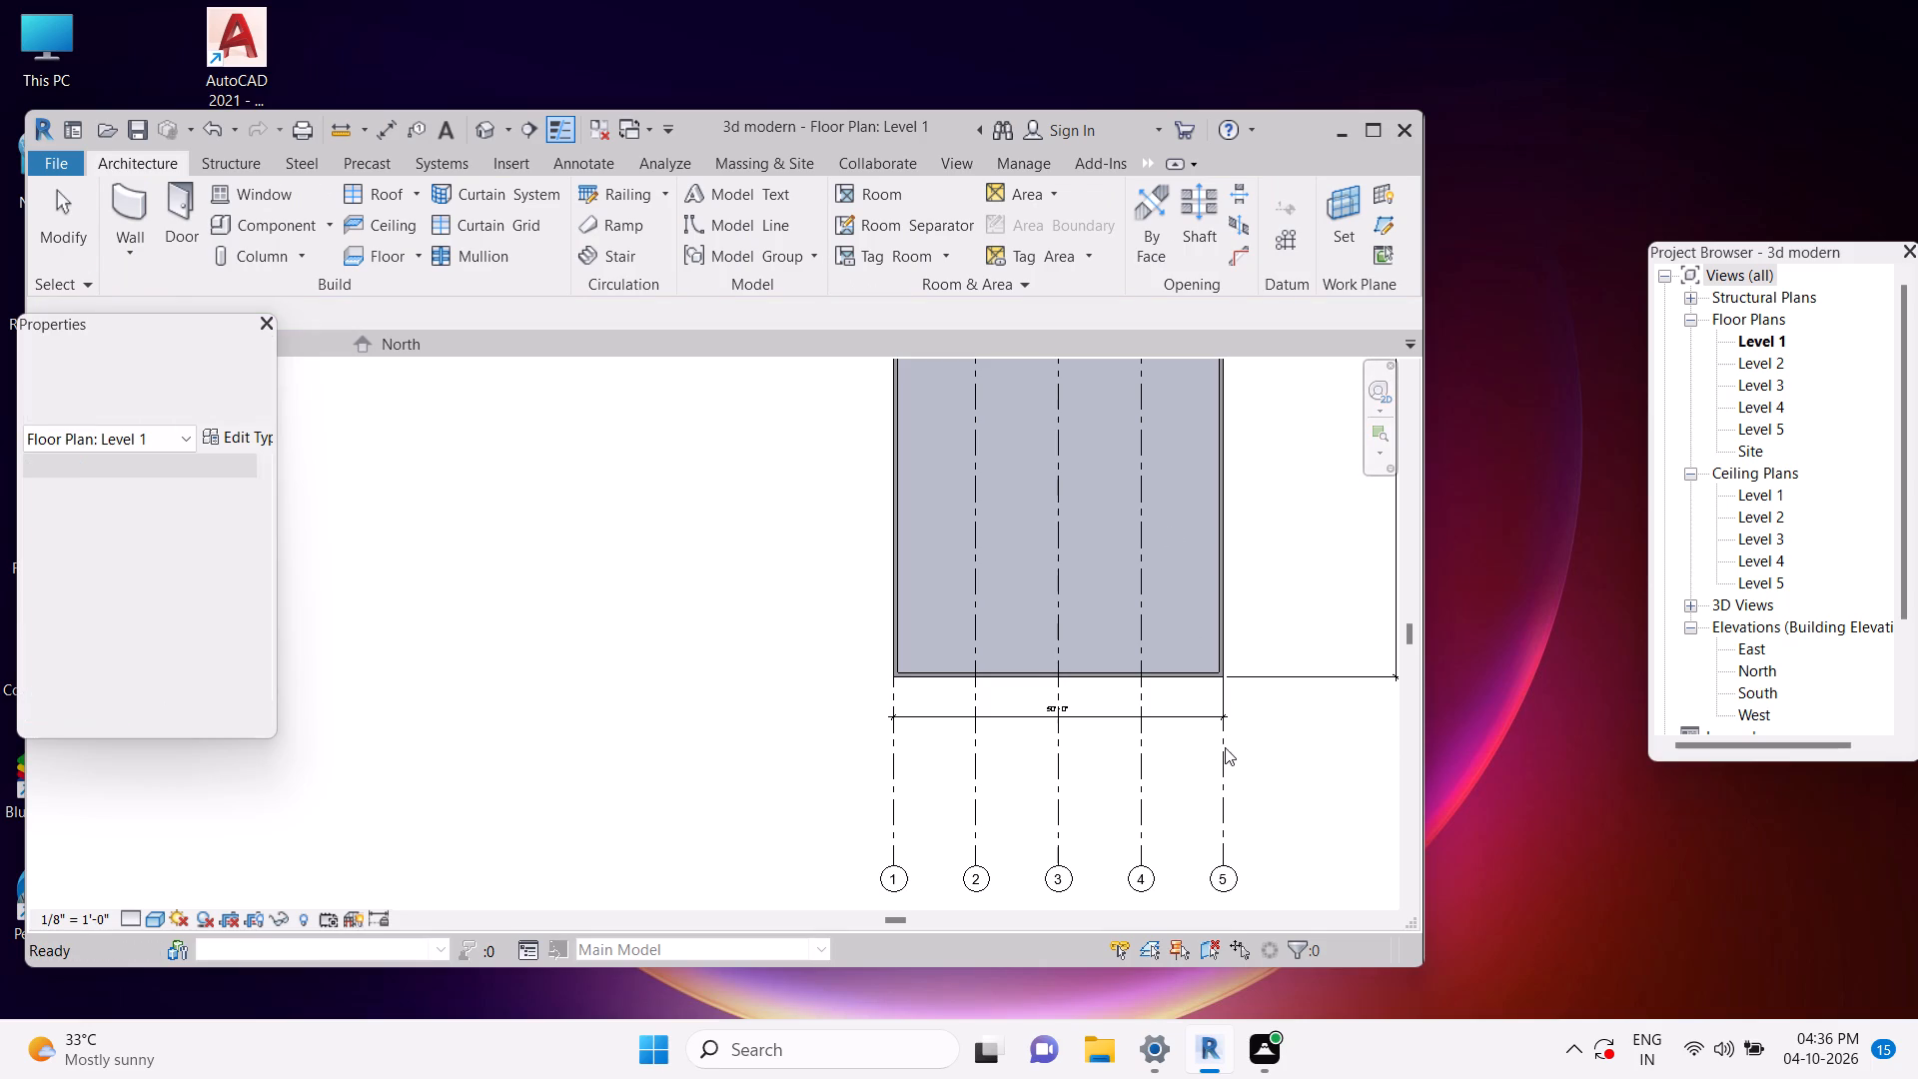
# Select grid 5 and examine its upper end at the building's upper-right wall corner against the other grid lines.
pyautogui.click(1225, 763)
pyautogui.moveTo(1295, 490); pyautogui.dragTo(1295, 554, button='middle')
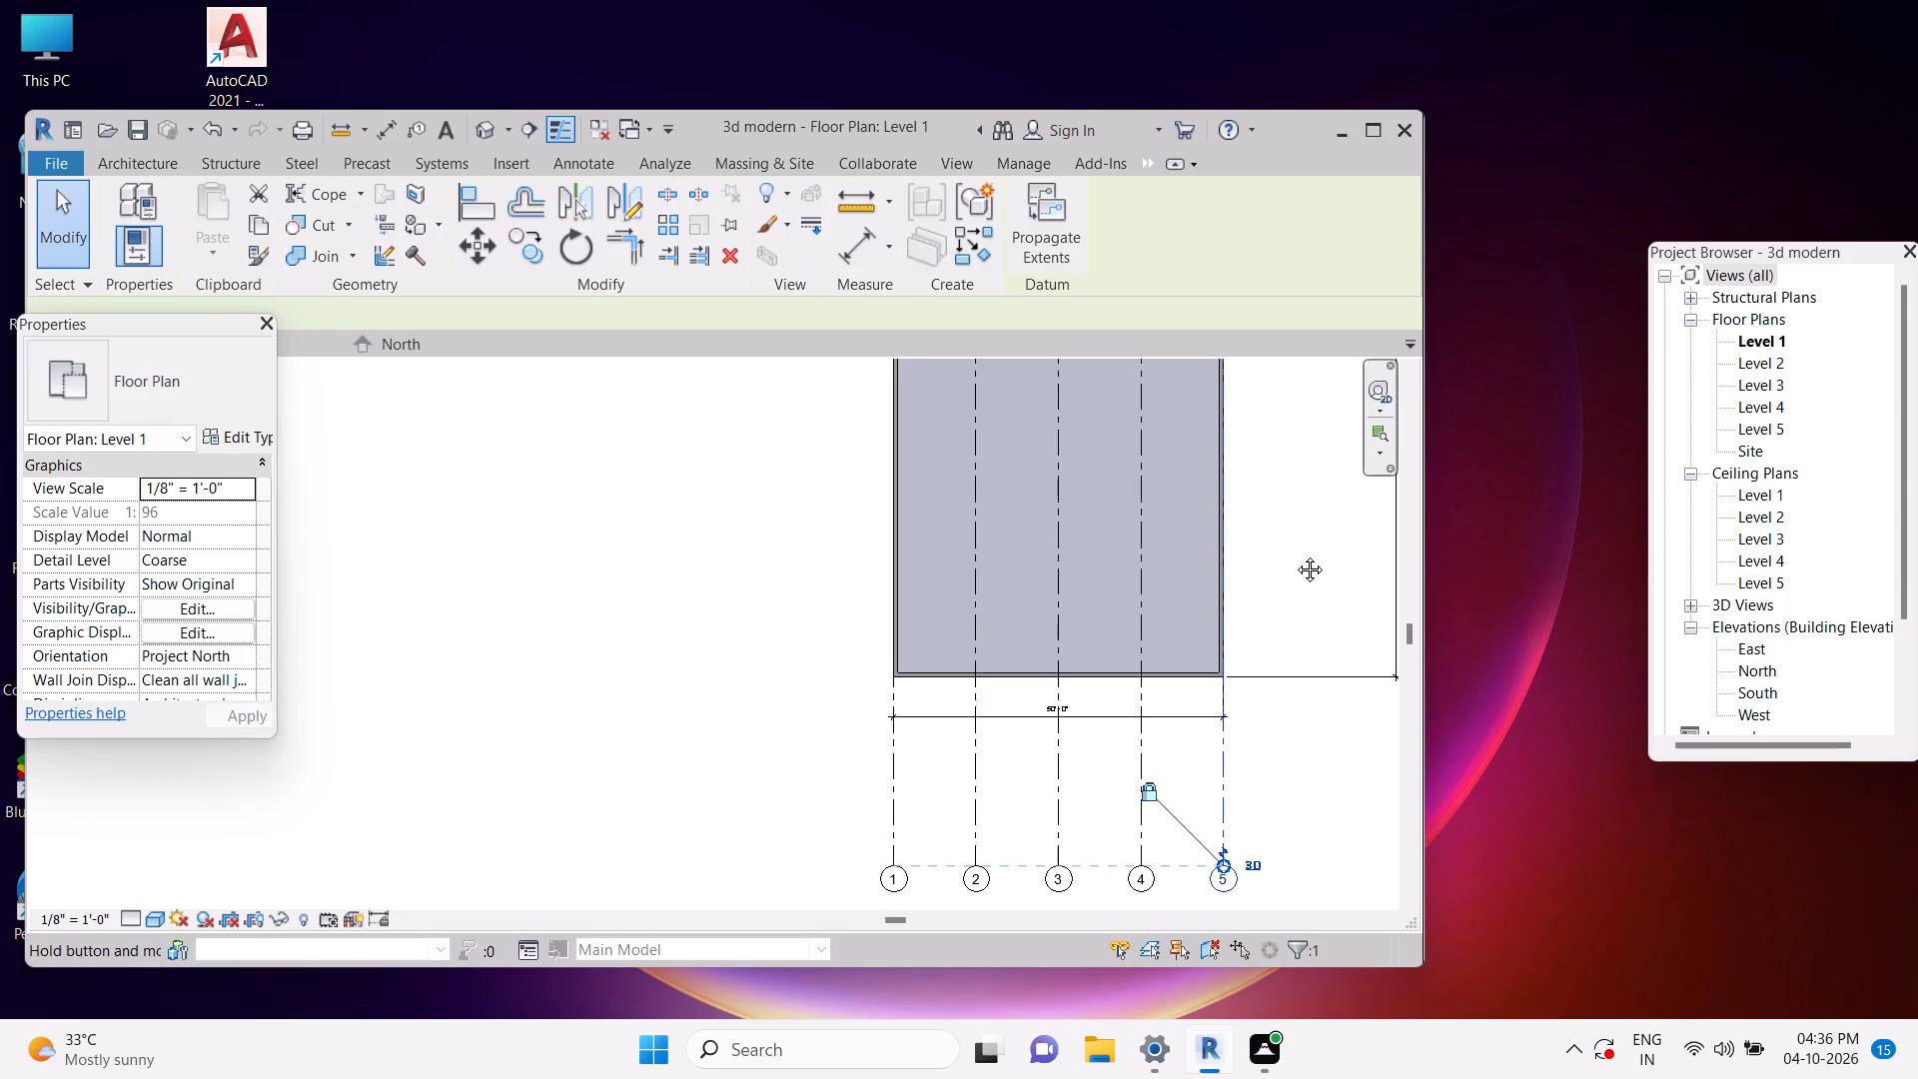
pyautogui.moveTo(1295, 554); pyautogui.dragTo(1277, 771, button='middle')
pyautogui.moveTo(1261, 542); pyautogui.dragTo(1247, 843, button='middle')
pyautogui.press('Escape')
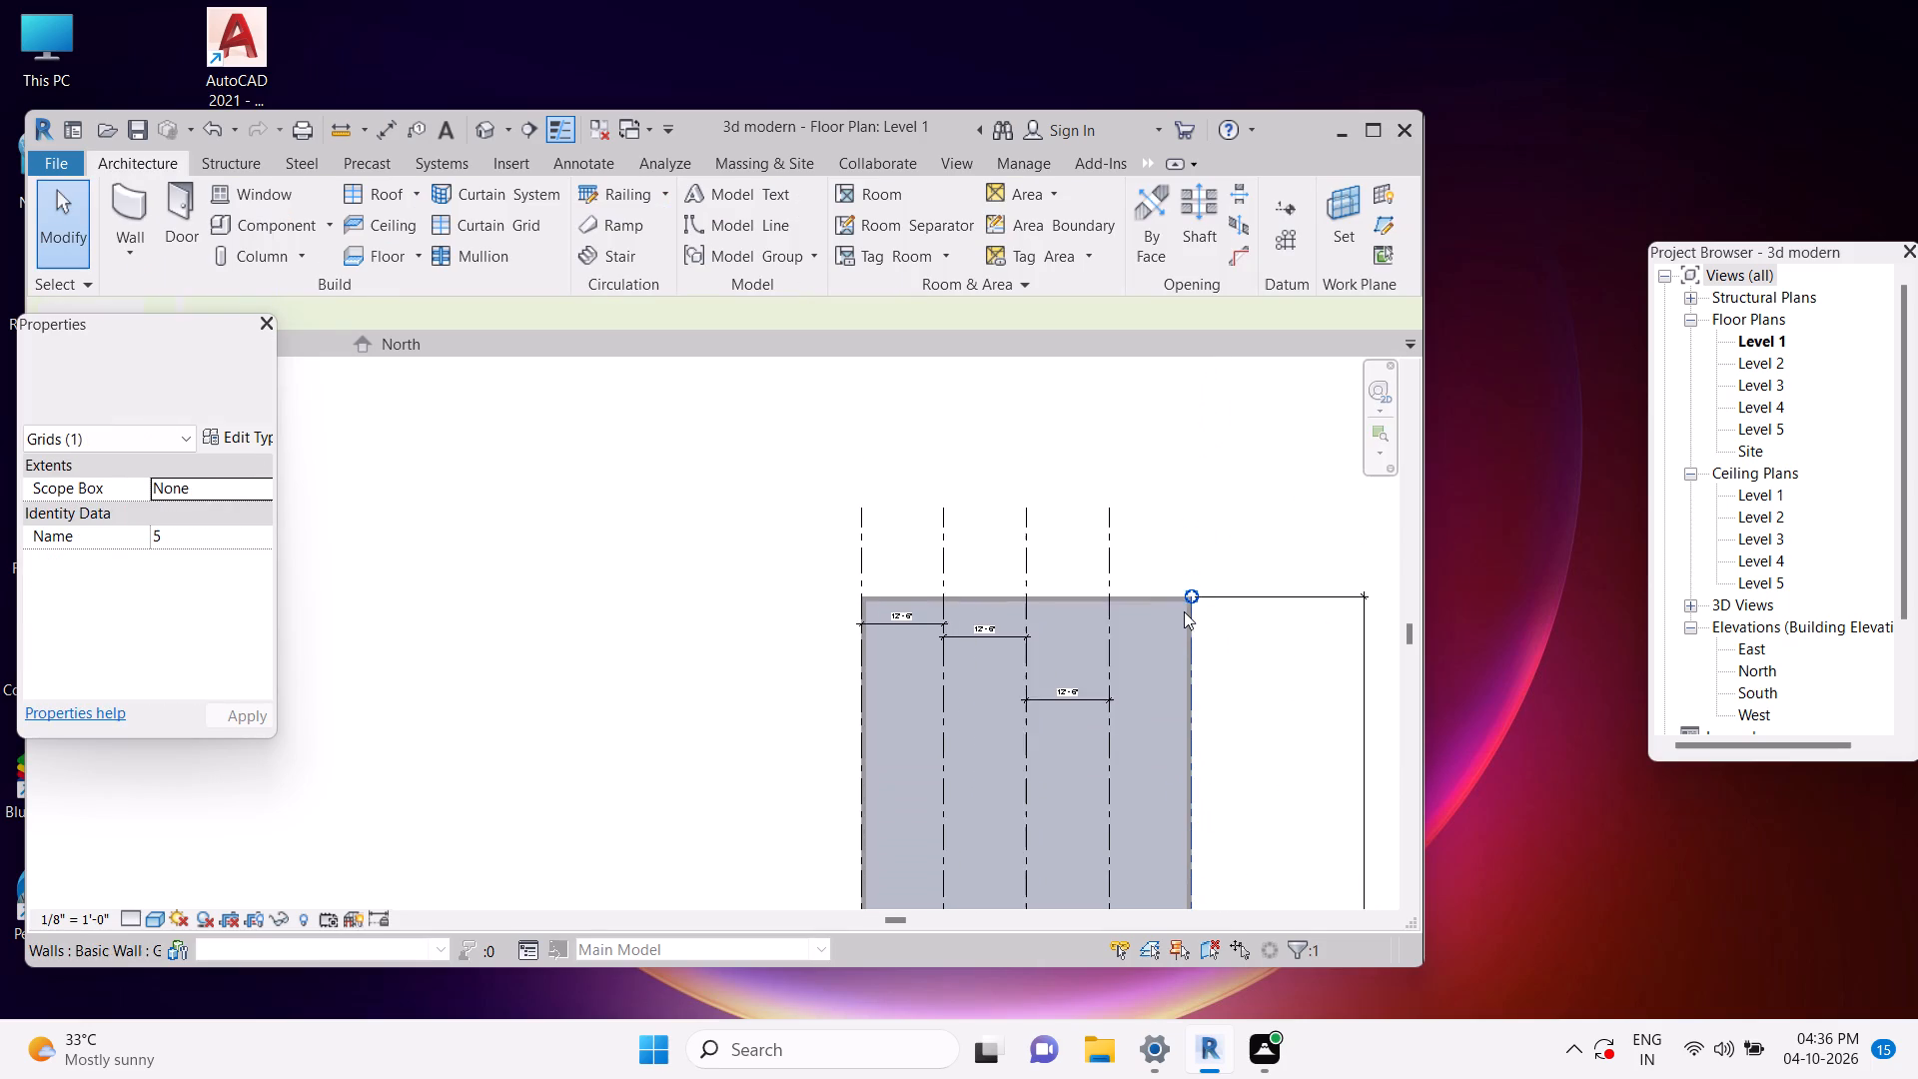
pyautogui.scroll(1, 1188, 600)
pyautogui.press('Escape')
pyautogui.press('Escape')
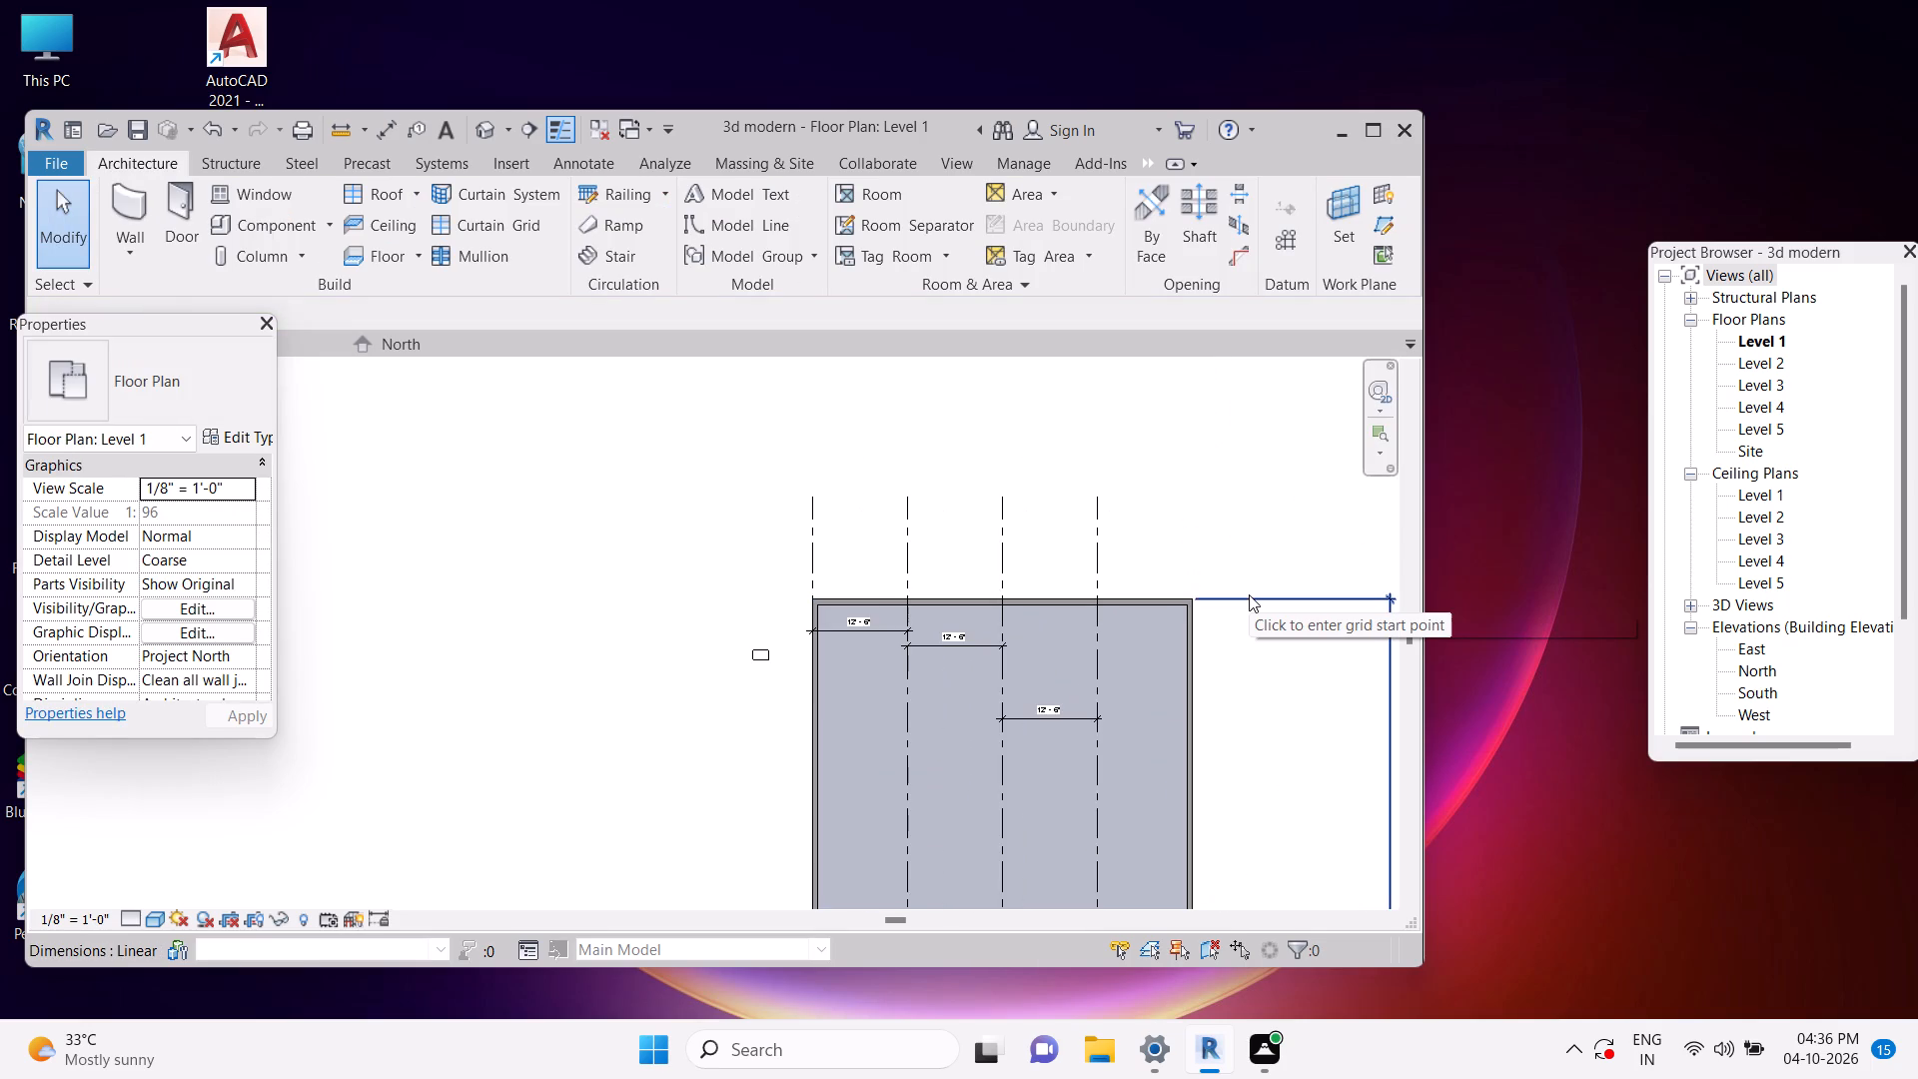
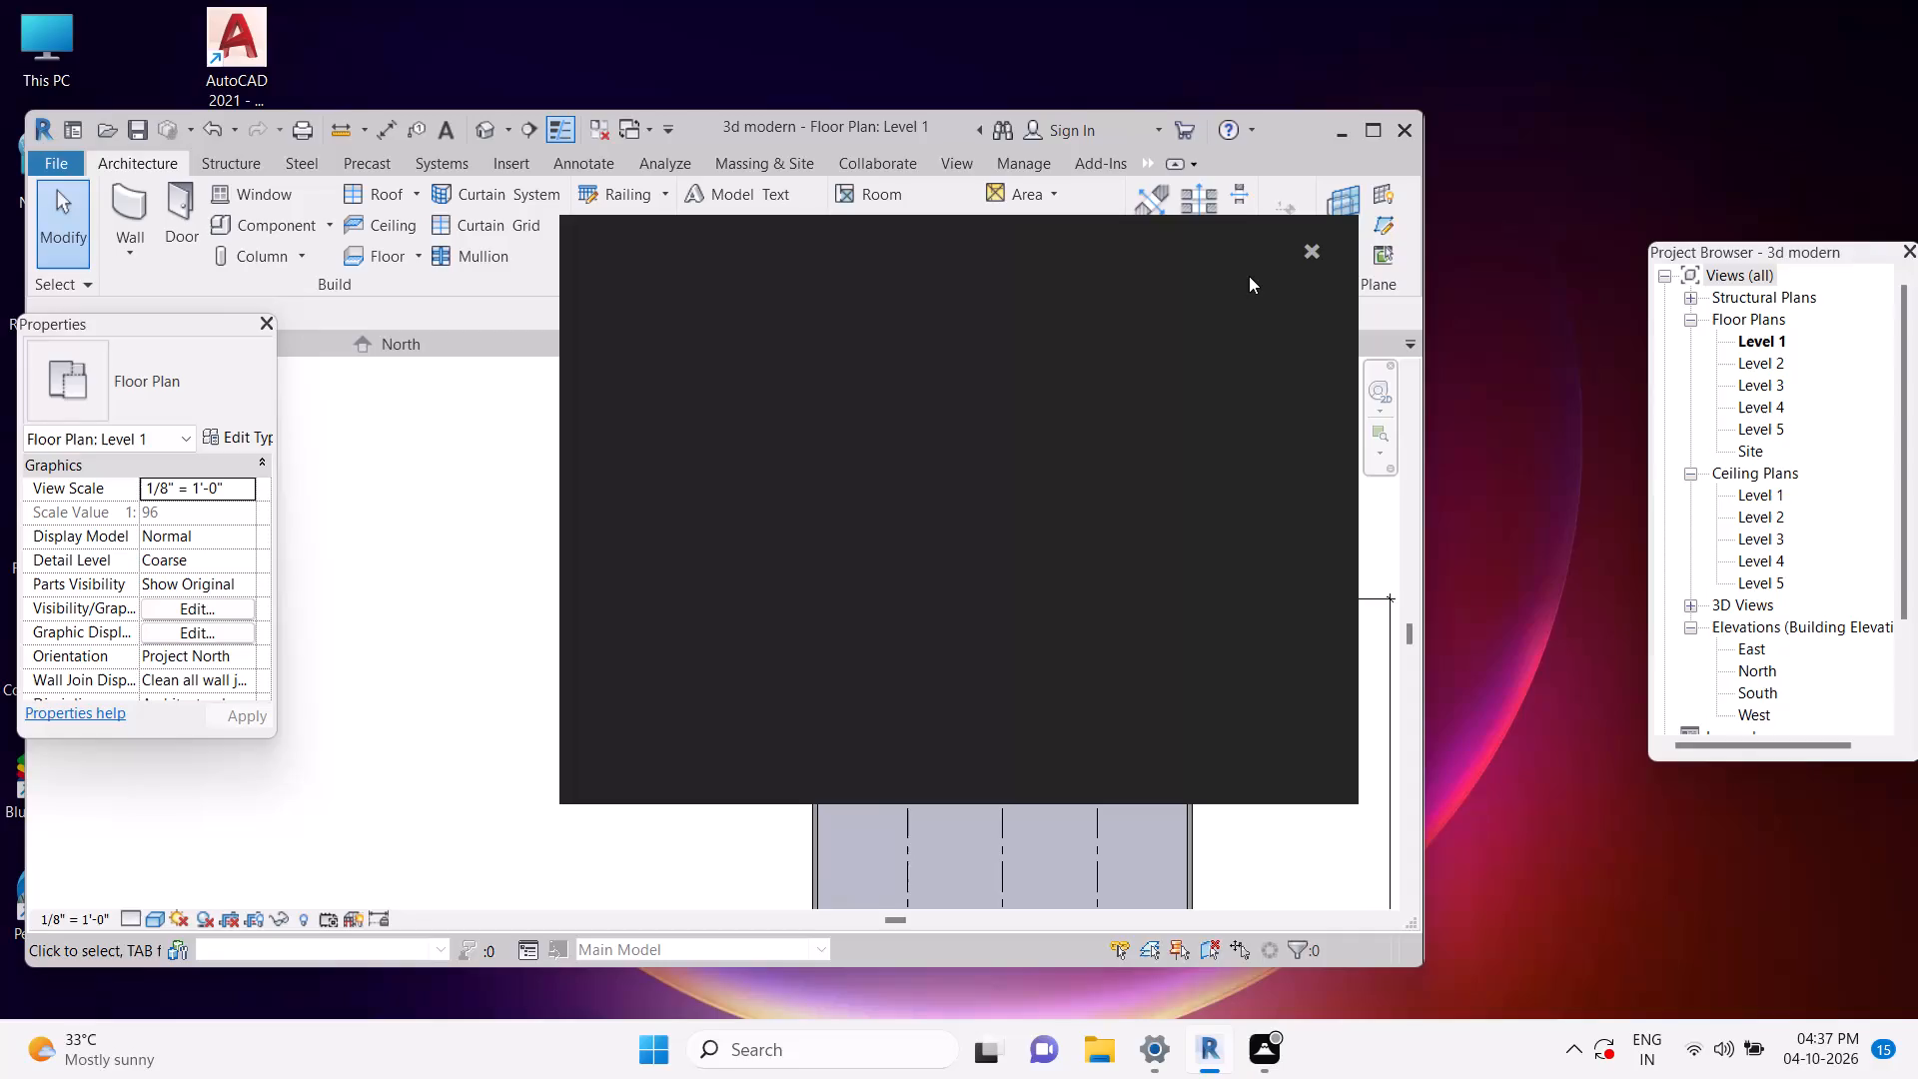
# Dismiss the notification window covering the drawing and examine the grid lines across the whole building on the Level 1 plan.
pyautogui.click(1311, 250)
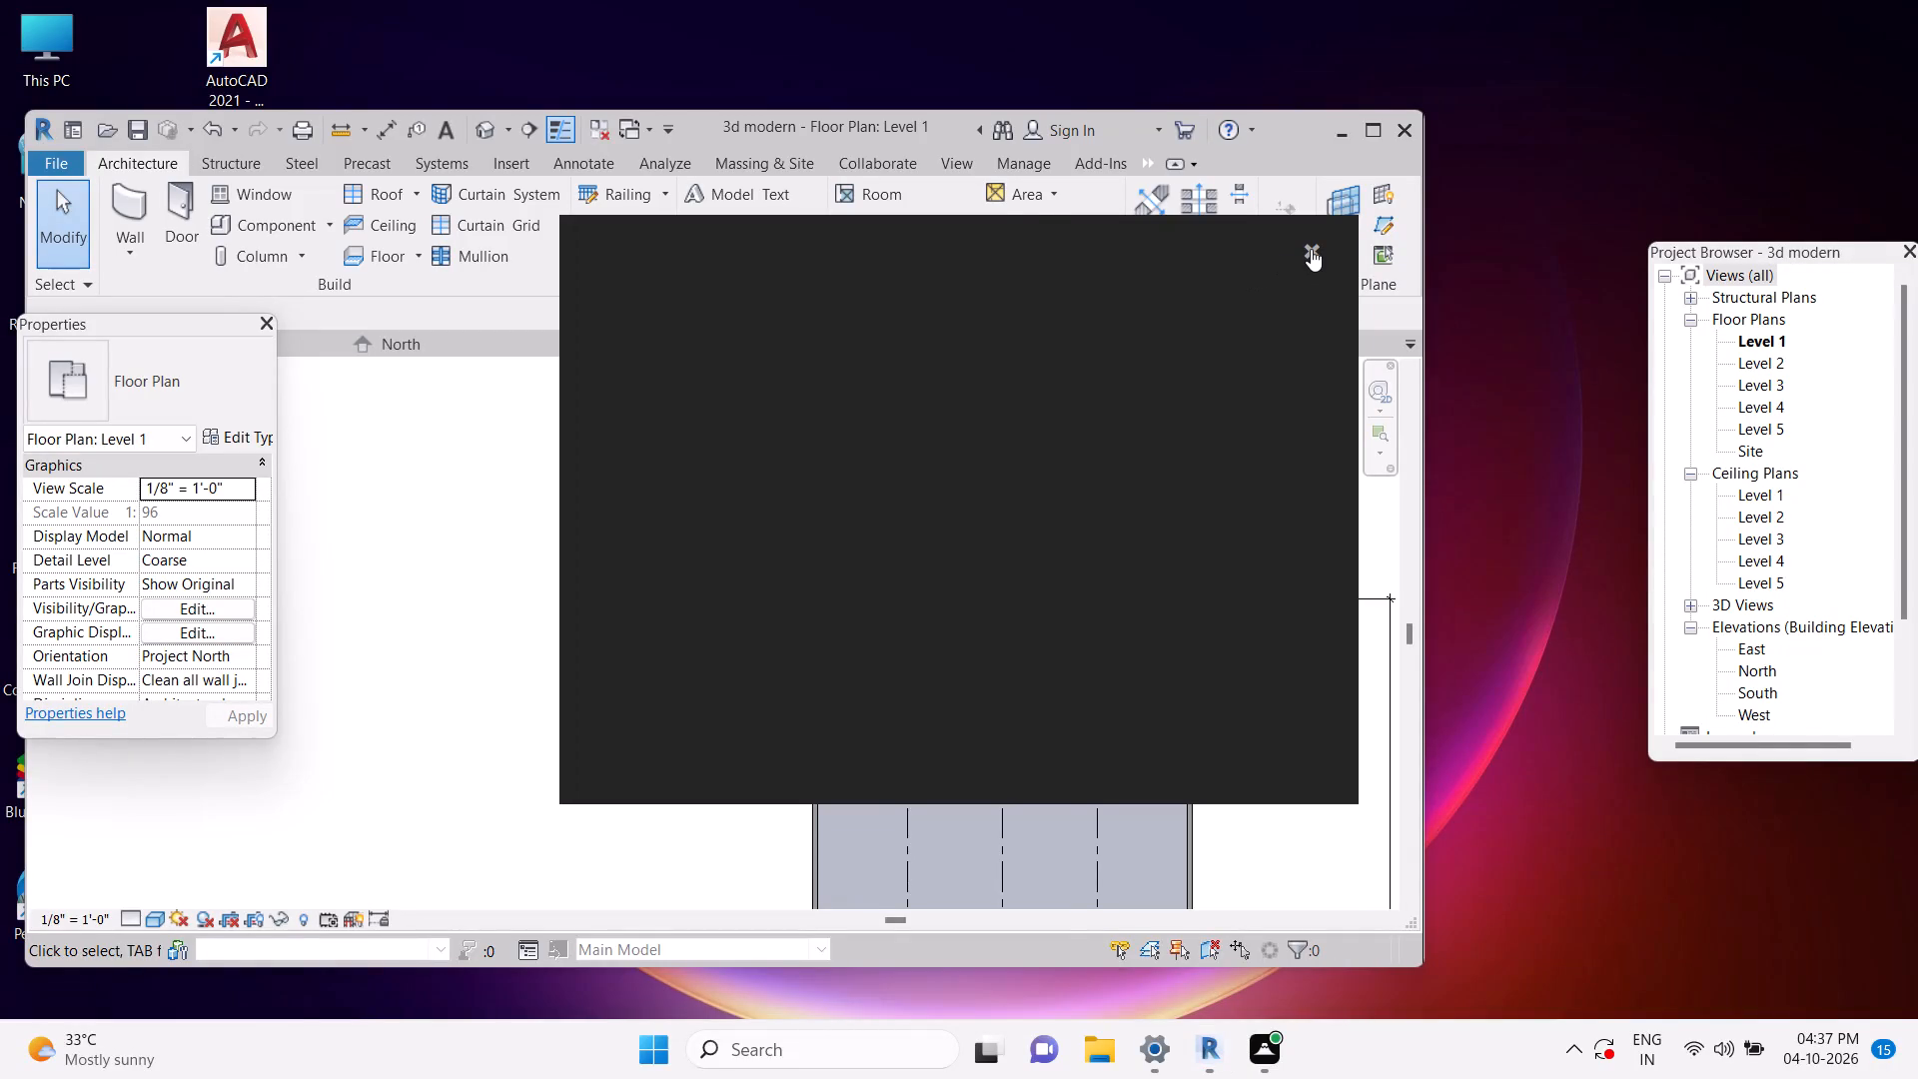
pyautogui.scroll(-4, 1101, 1002)
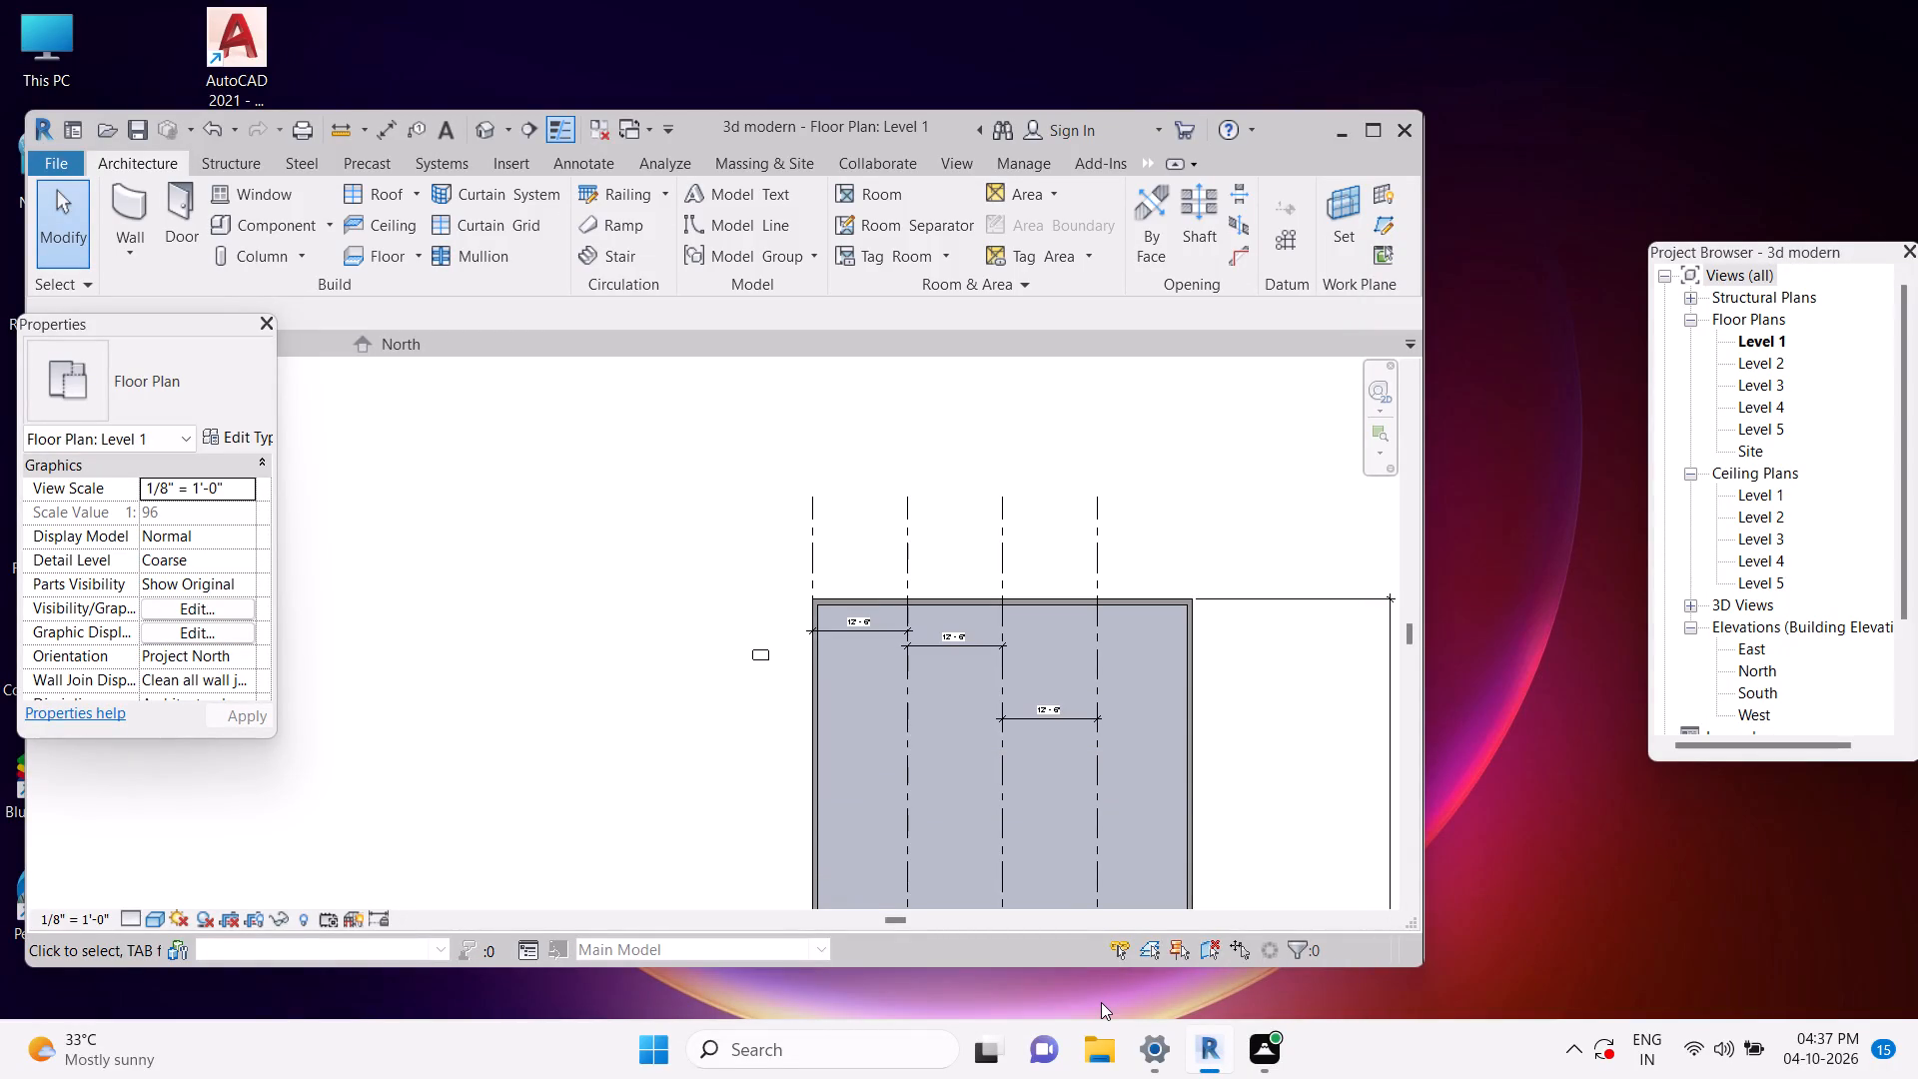
pyautogui.moveTo(1101, 1001); pyautogui.dragTo(1056, 1024, button='middle')
pyautogui.scroll(-1, 1099, 1007)
pyautogui.moveTo(1021, 1024); pyautogui.dragTo(976, 1009, button='middle')
pyautogui.scroll(1, 937, 809)
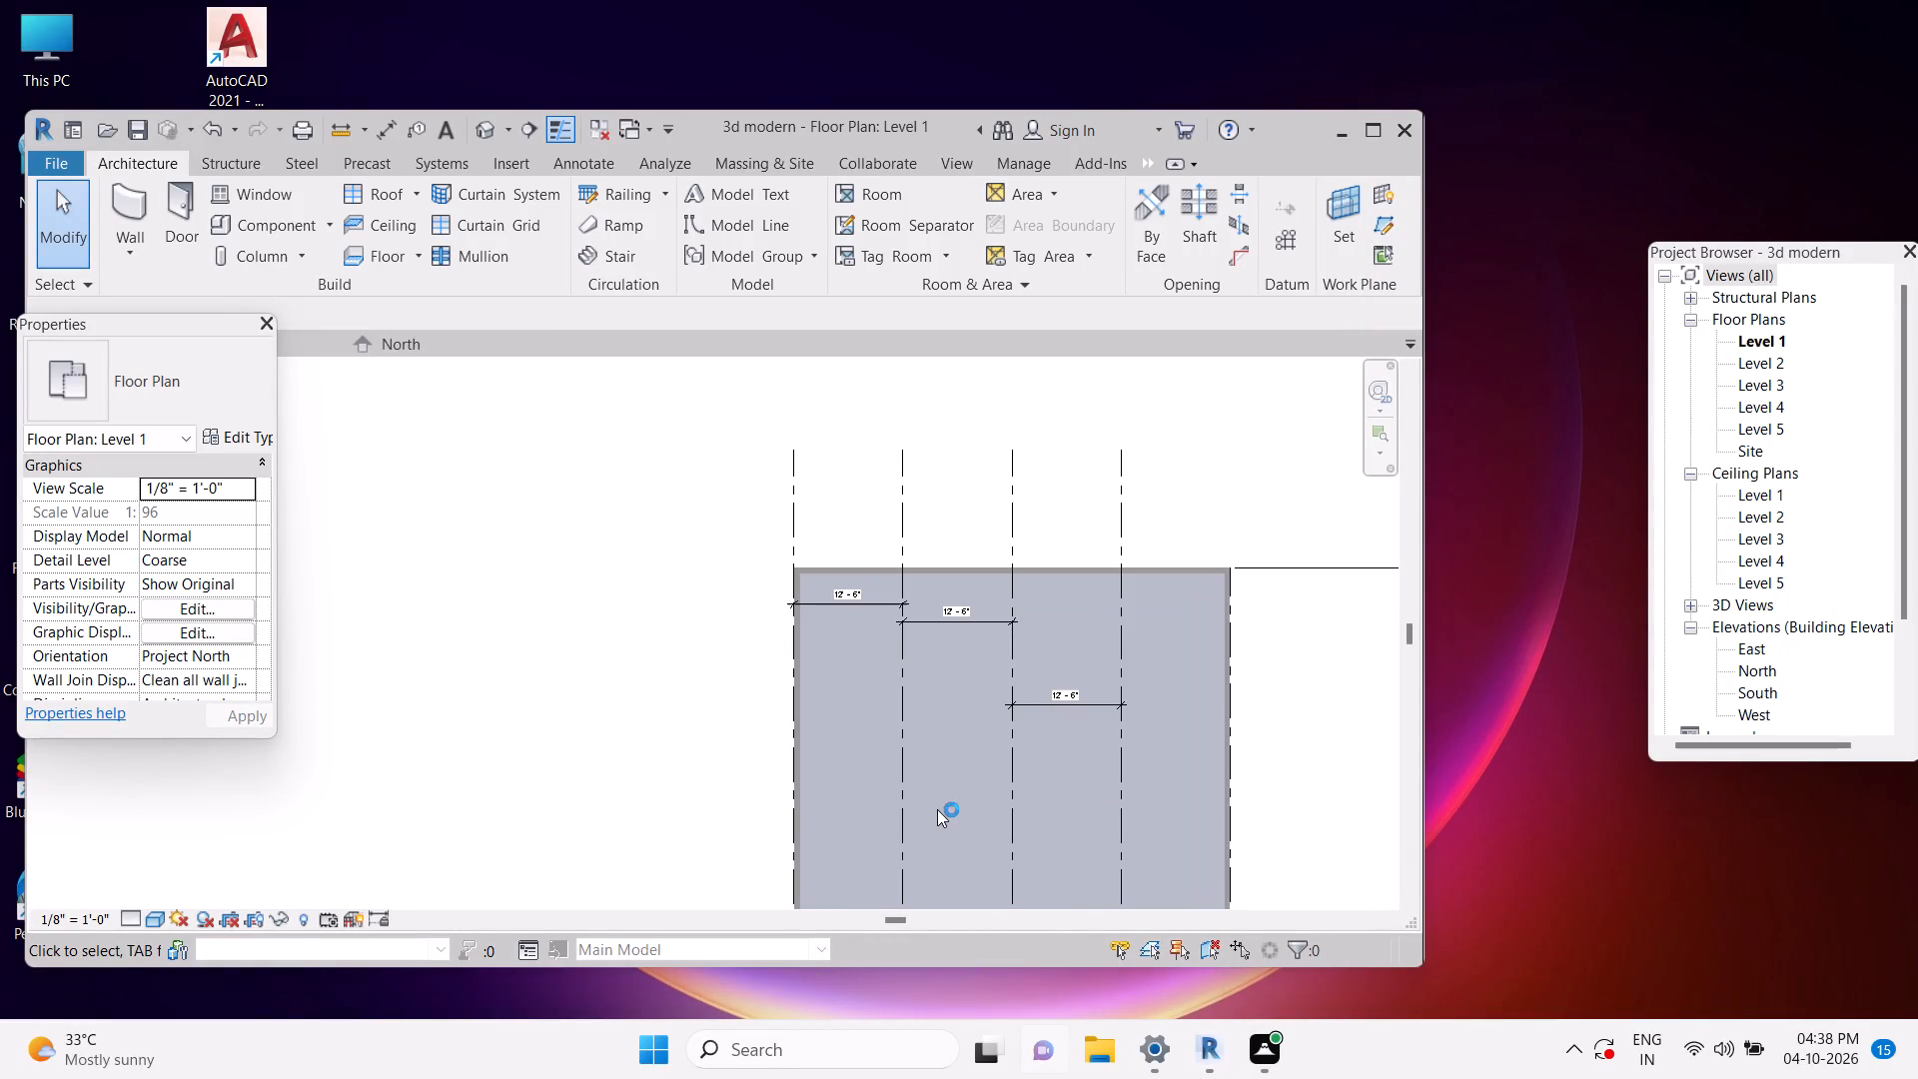
pyautogui.moveTo(937, 809); pyautogui.dragTo(936, 808, button='middle')
pyautogui.scroll(-3, 937, 809)
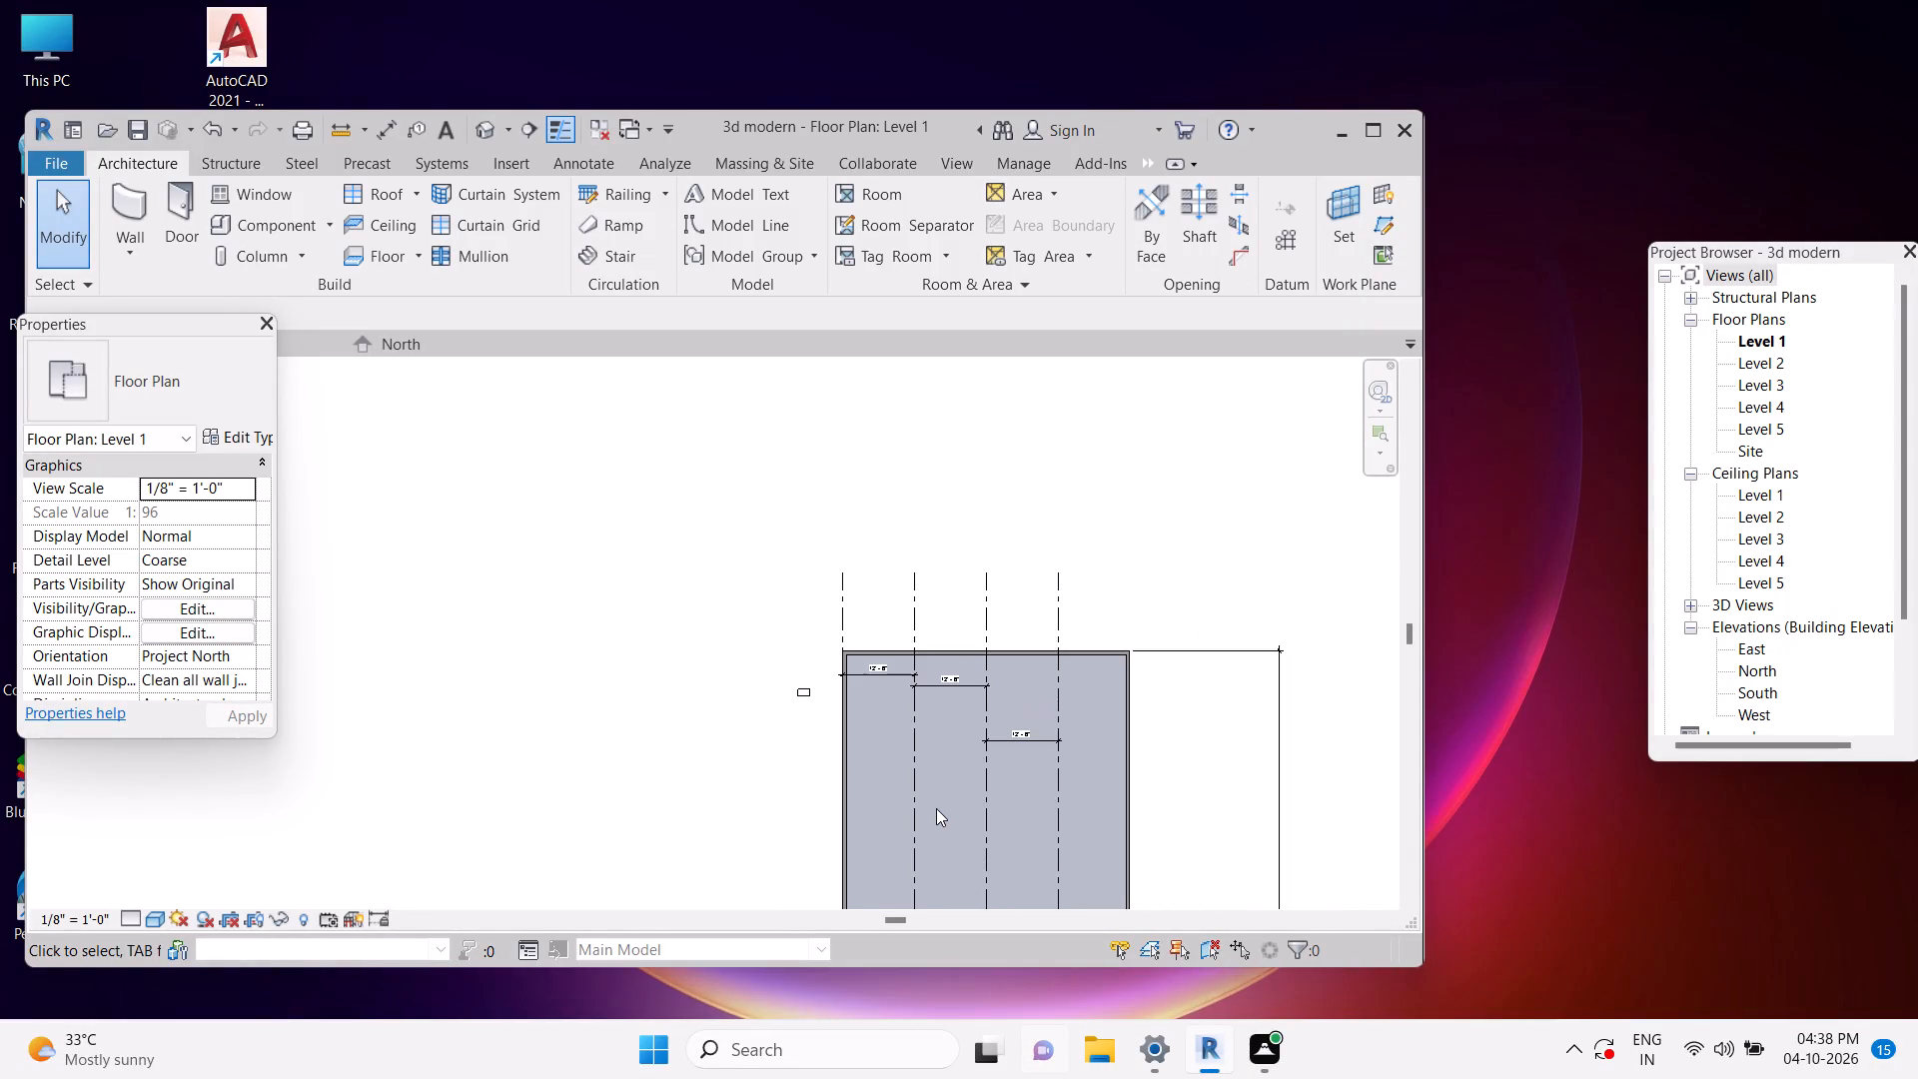
pyautogui.moveTo(936, 808); pyautogui.dragTo(694, 757, button='middle')
pyautogui.scroll(1, 935, 768)
pyautogui.scroll(-1, 944, 693)
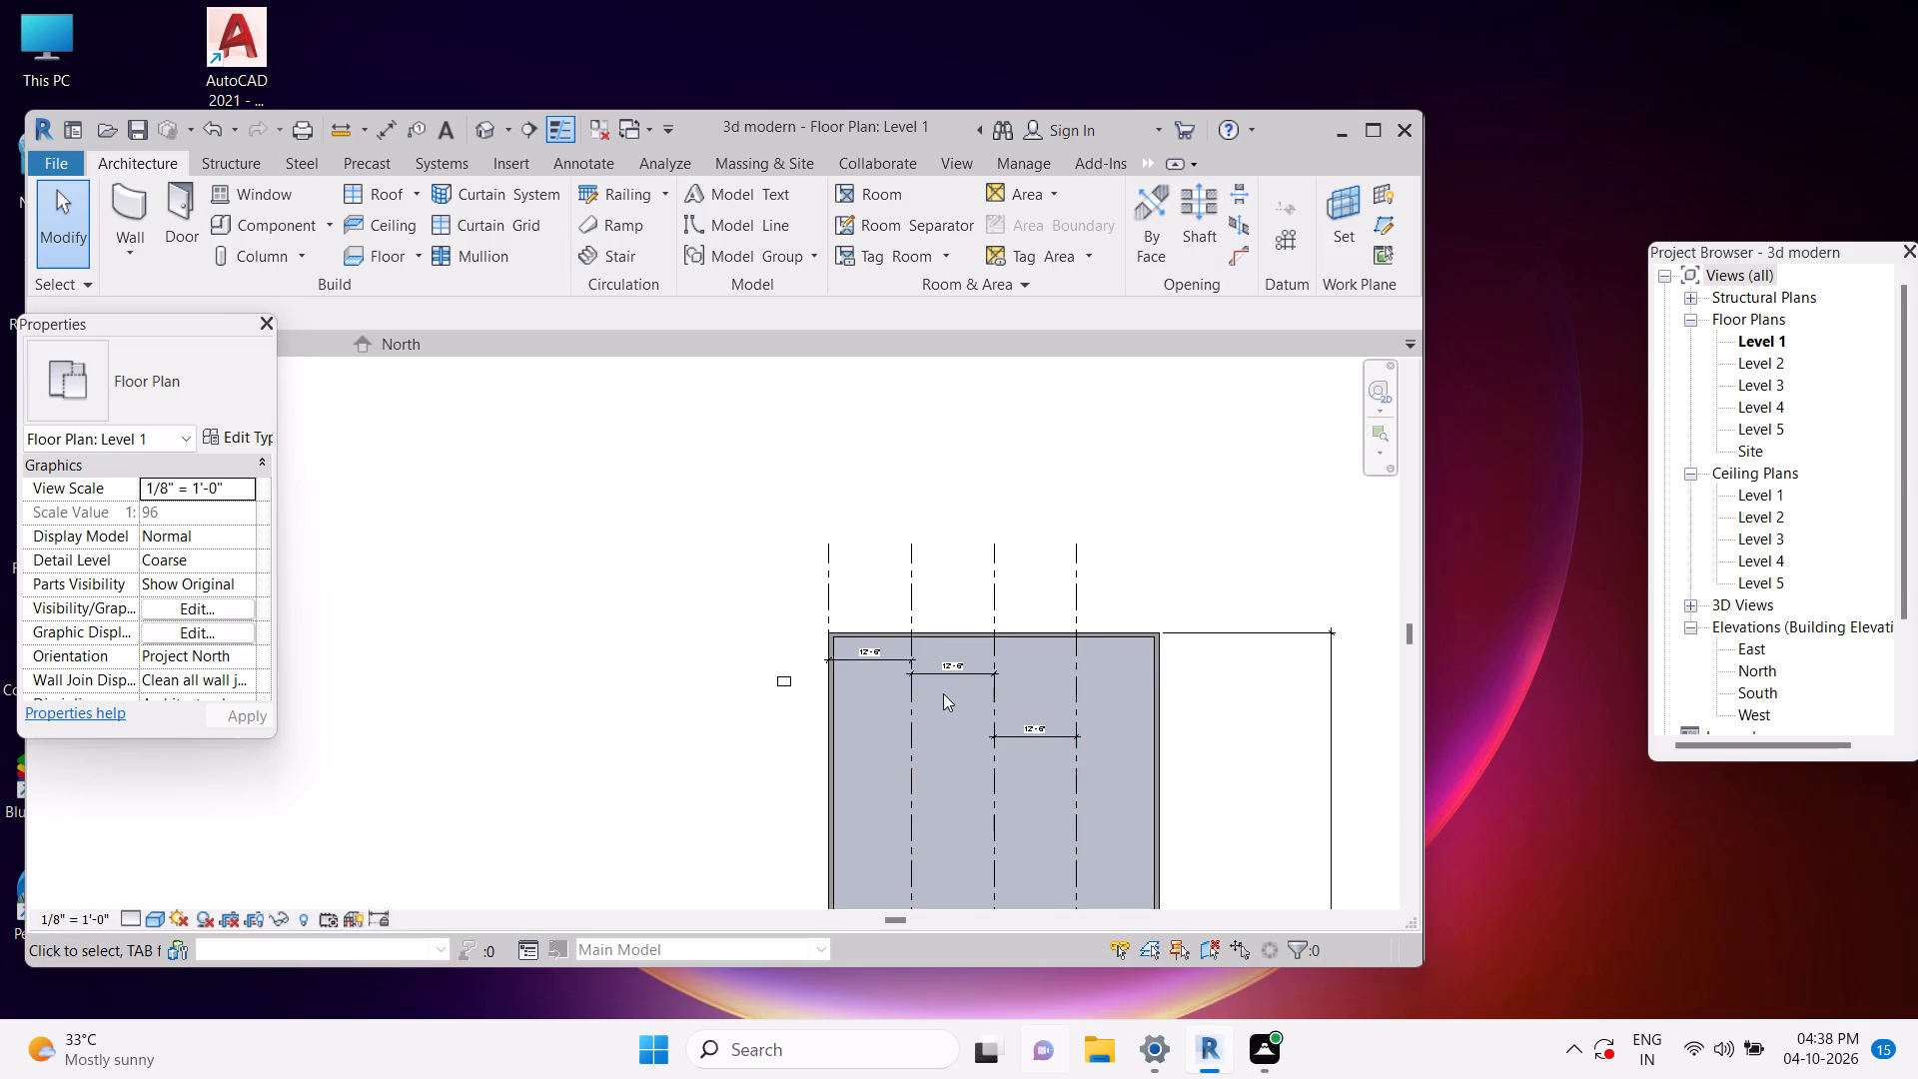
pyautogui.scroll(-1, 884, 730)
pyautogui.middleClick(883, 730)
pyautogui.scroll(-2, 872, 733)
pyautogui.moveTo(872, 733); pyautogui.dragTo(897, 660, button='middle')
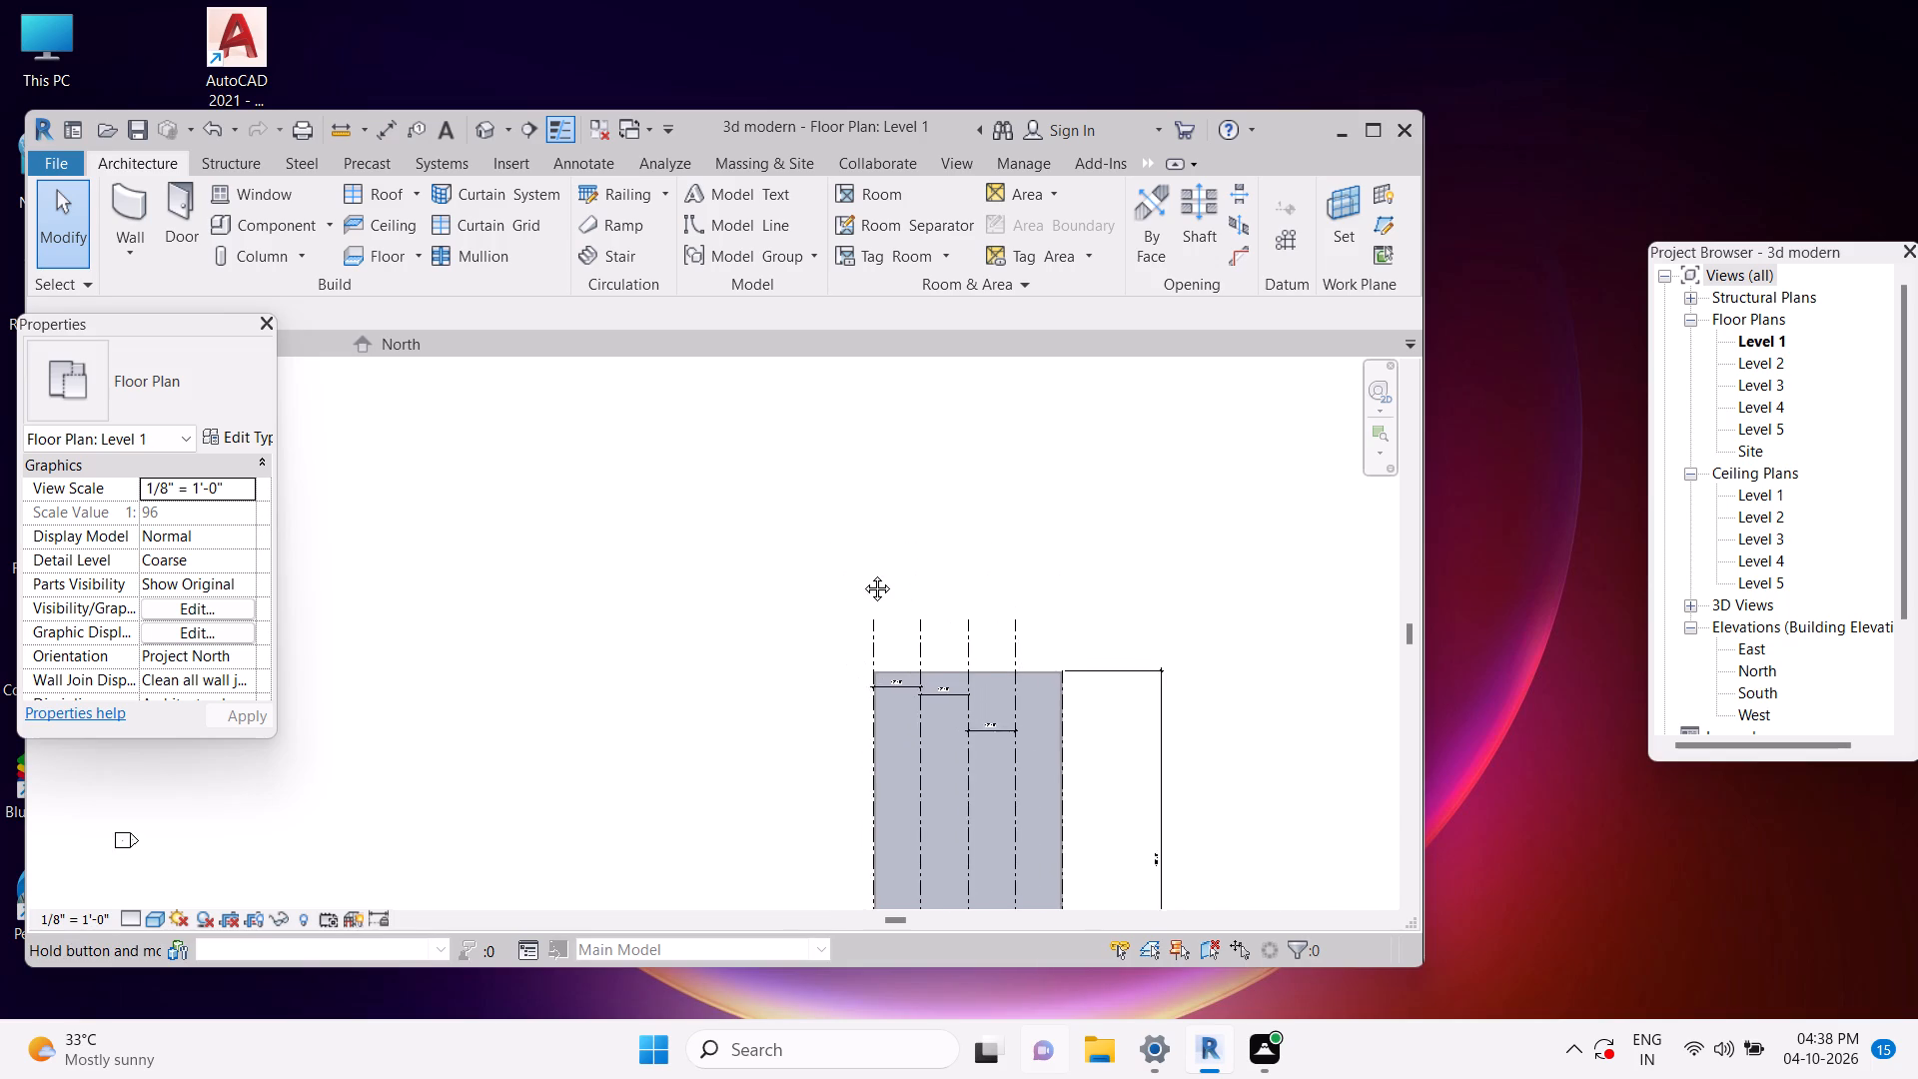
pyautogui.scroll(-1, 693, 671)
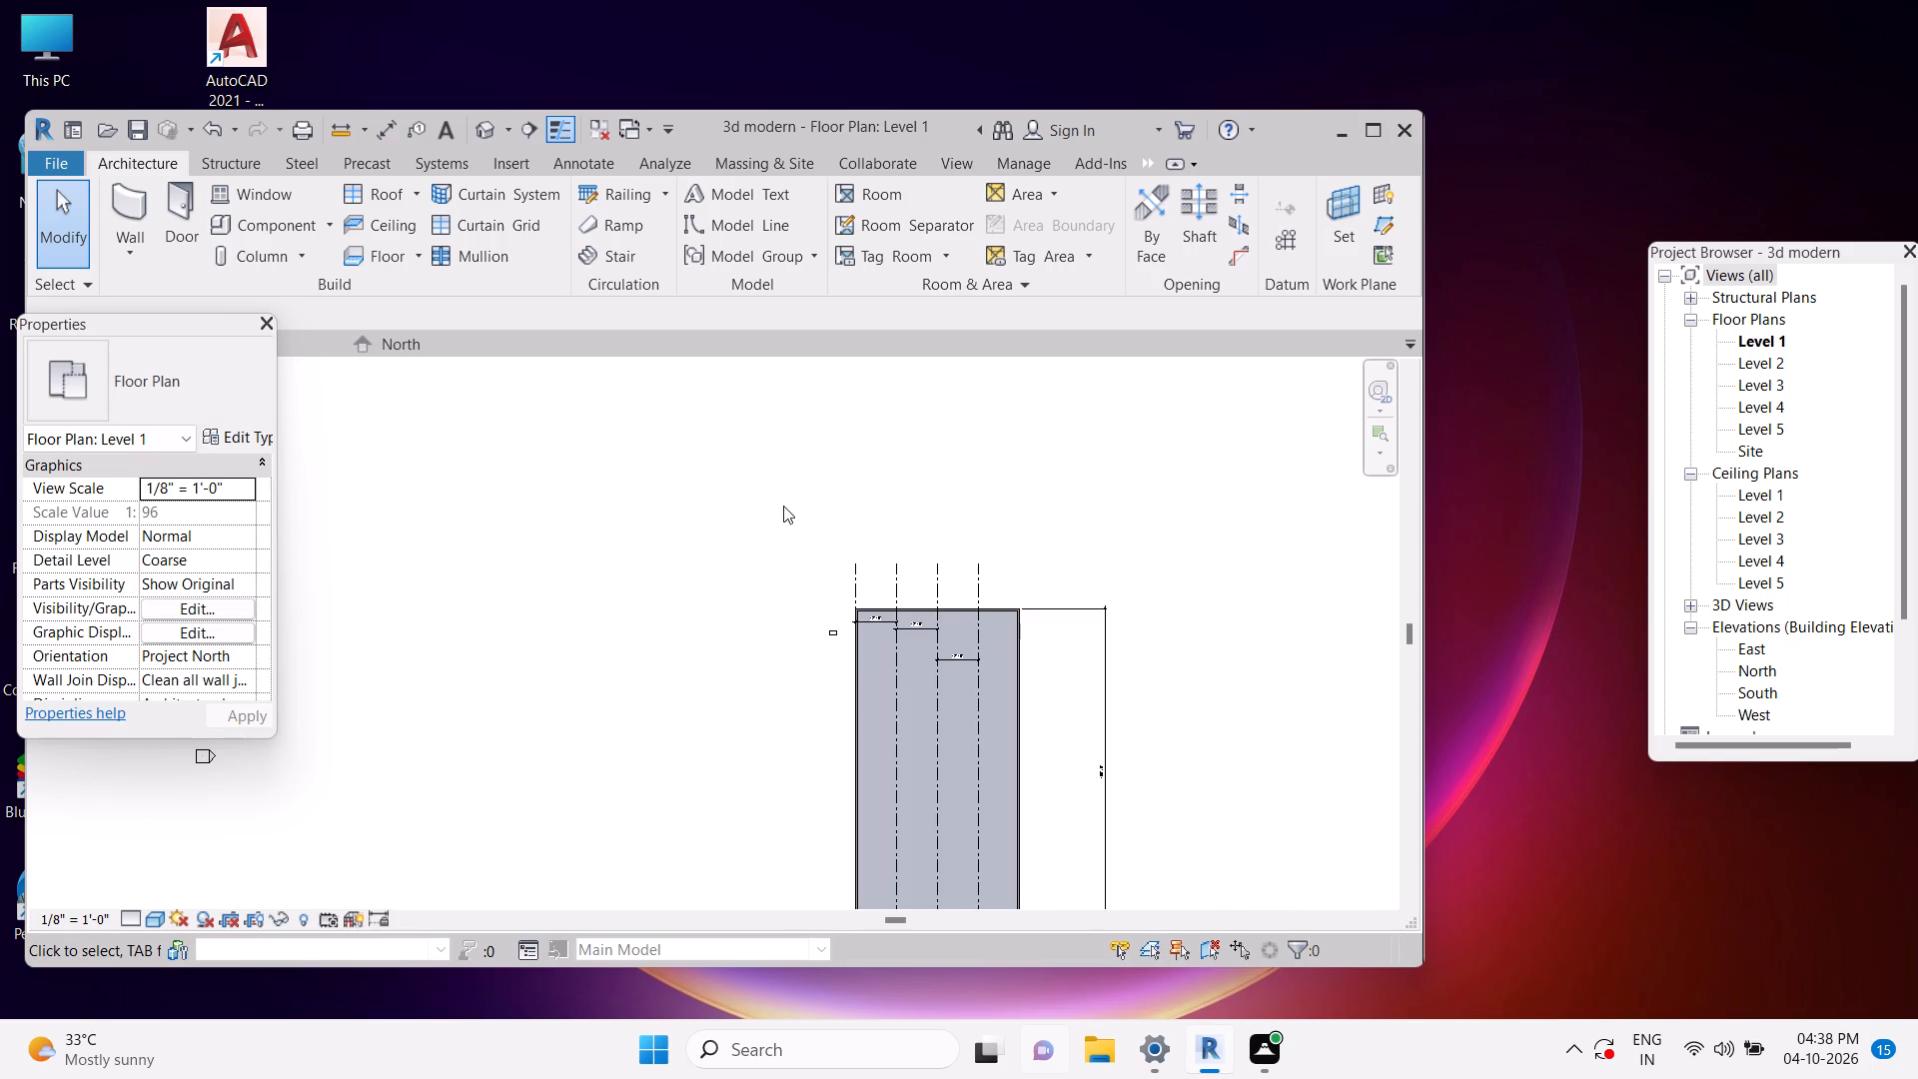
pyautogui.moveTo(788, 493); pyautogui.dragTo(949, 544, button='middle')
pyautogui.scroll(-1, 793, 499)
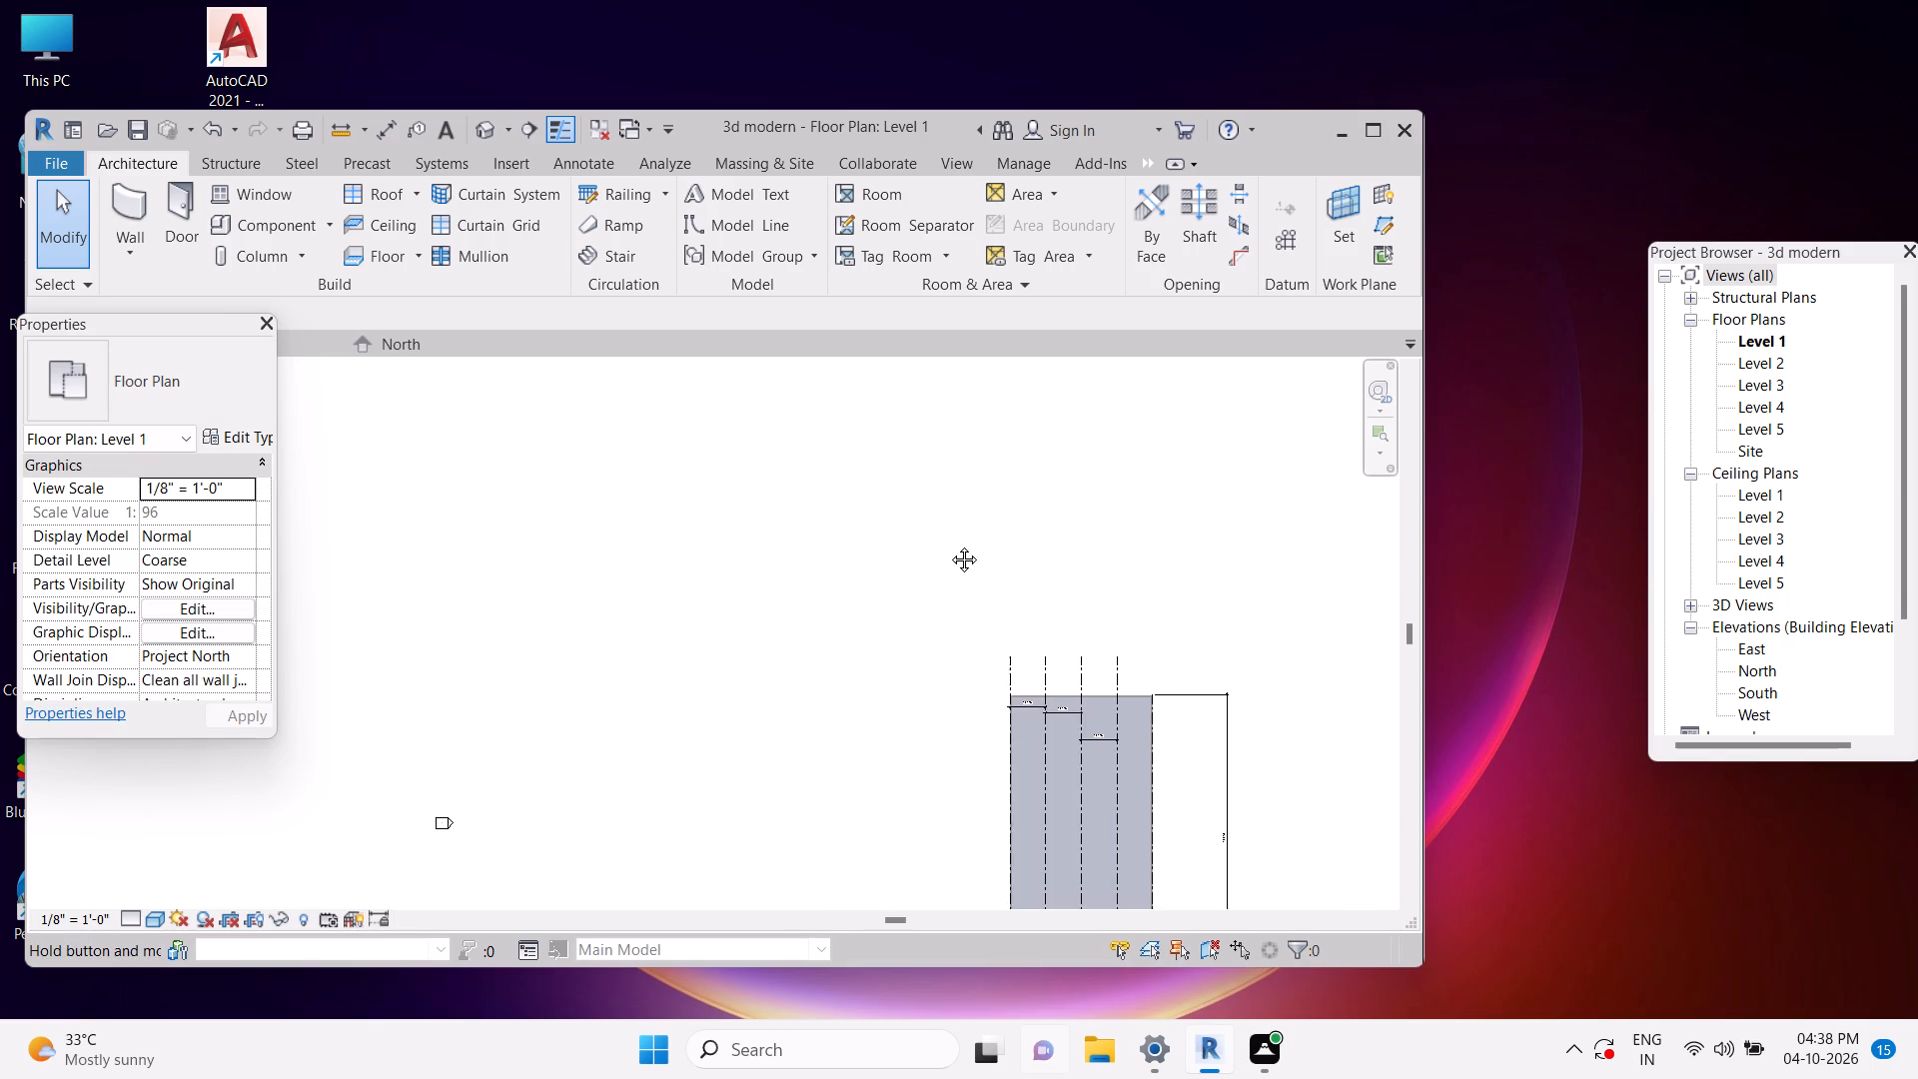
pyautogui.moveTo(949, 544); pyautogui.dragTo(946, 473, button='middle')
pyautogui.moveTo(946, 473); pyautogui.dragTo(935, 470, button='middle')
pyautogui.moveTo(859, 443); pyautogui.dragTo(751, 429, button='middle')
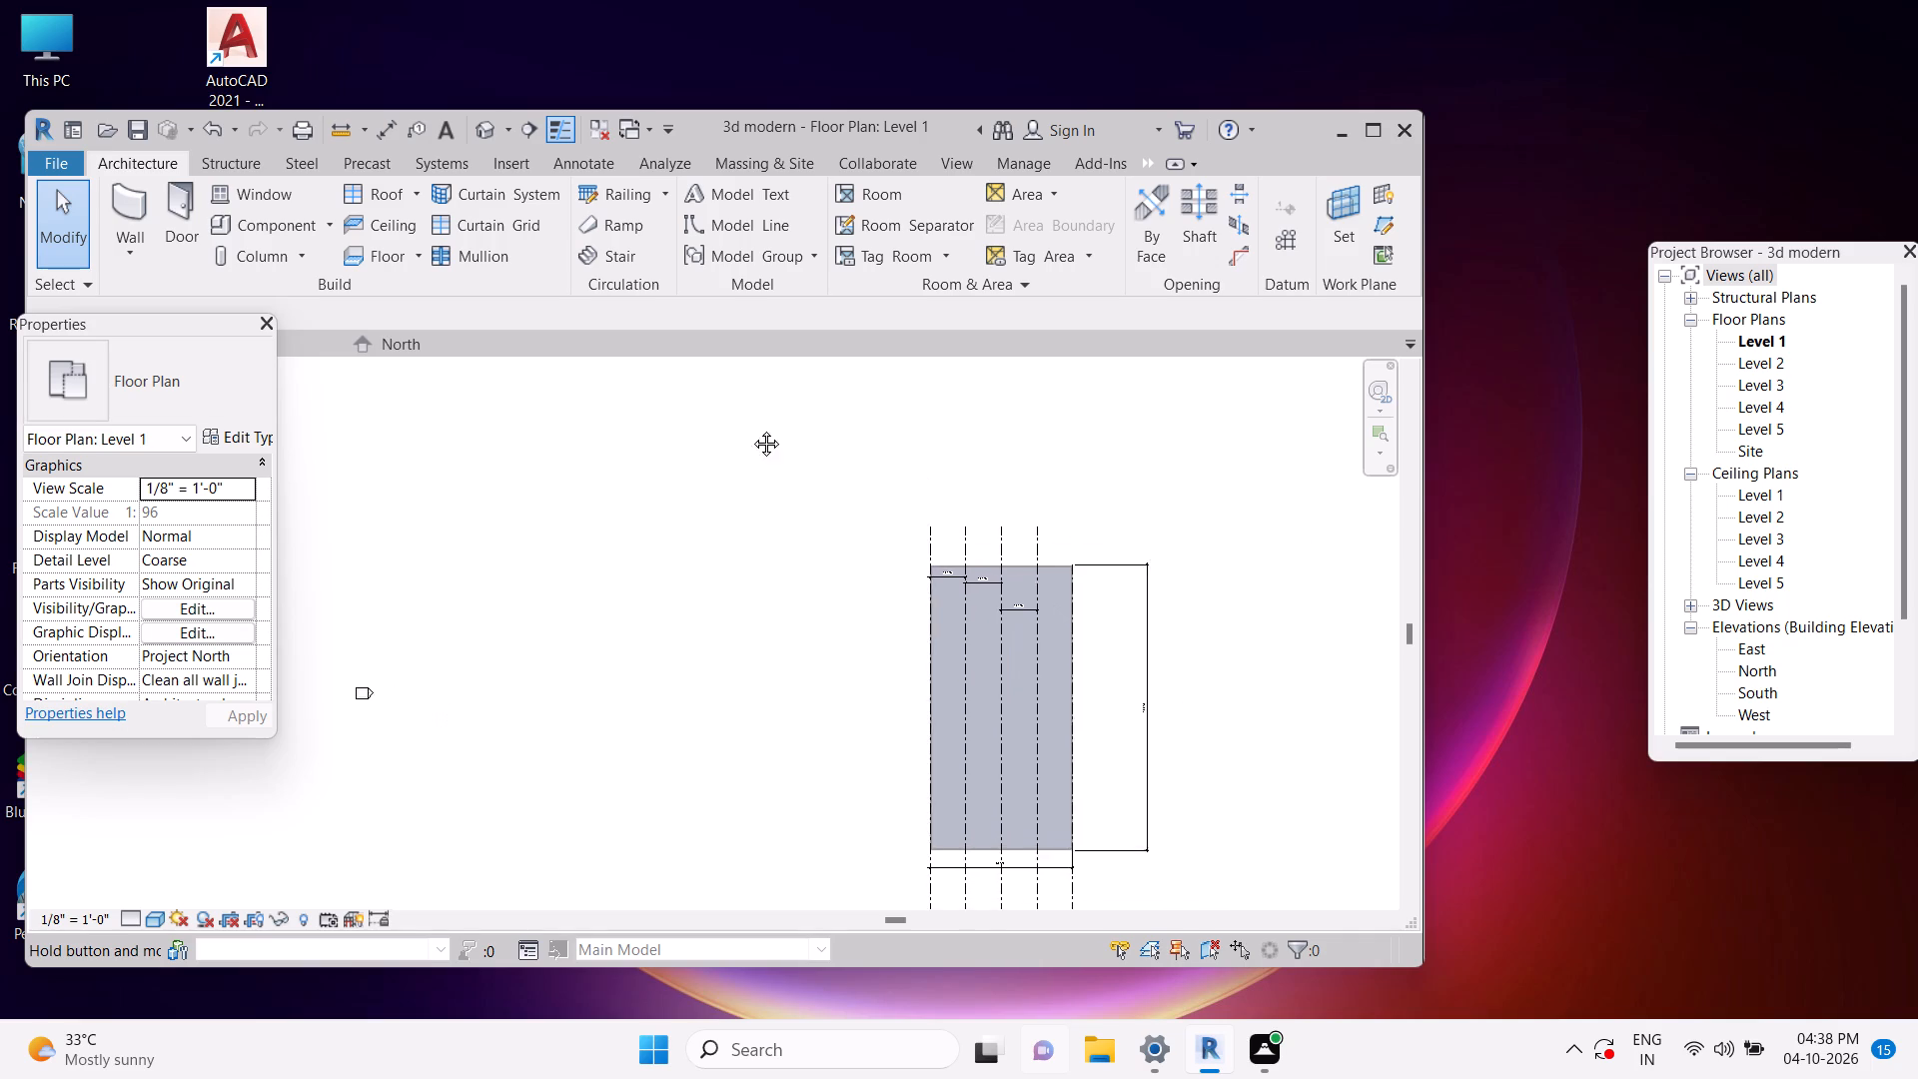
pyautogui.moveTo(751, 429); pyautogui.dragTo(693, 417, button='middle')
pyautogui.moveTo(693, 417); pyautogui.dragTo(670, 412, button='middle')
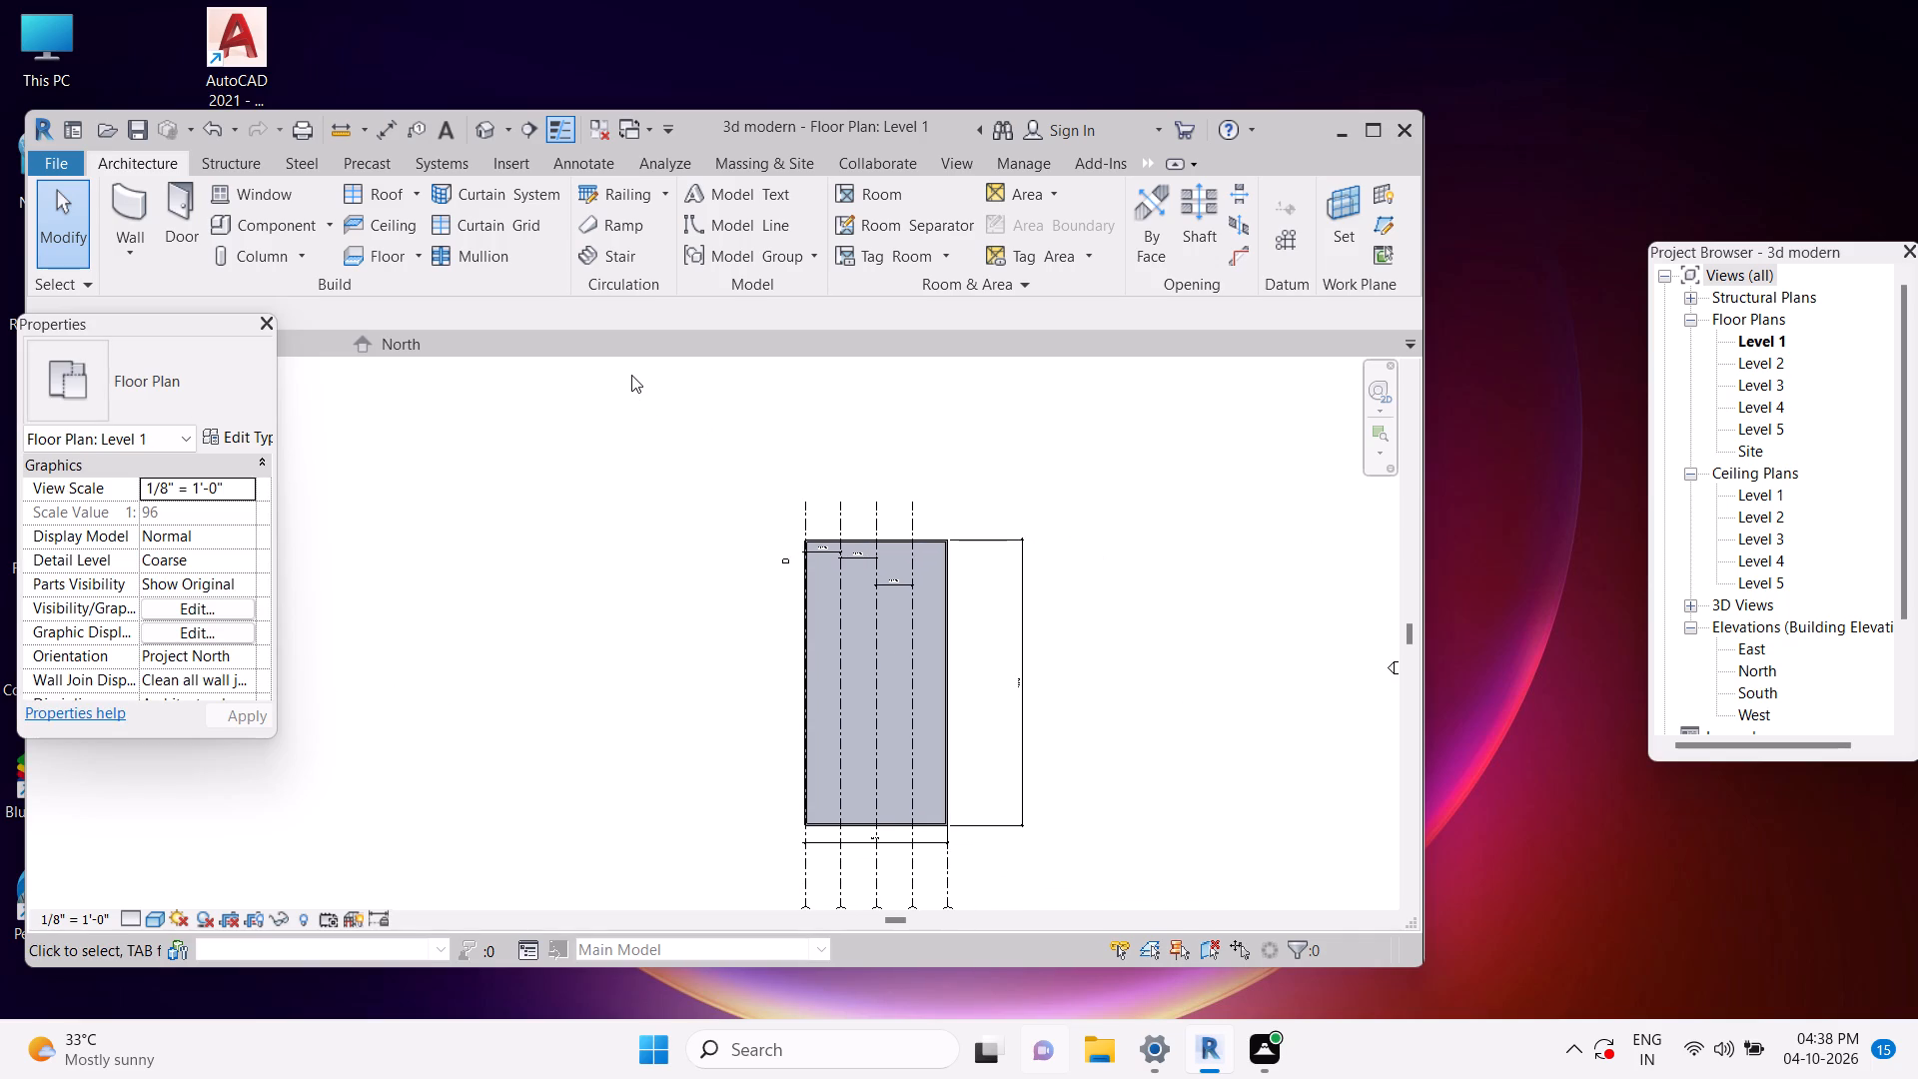
pyautogui.click(1171, 671)
pyautogui.moveTo(889, 674); pyautogui.dragTo(891, 675, button='middle')
pyautogui.scroll(-1, 891, 675)
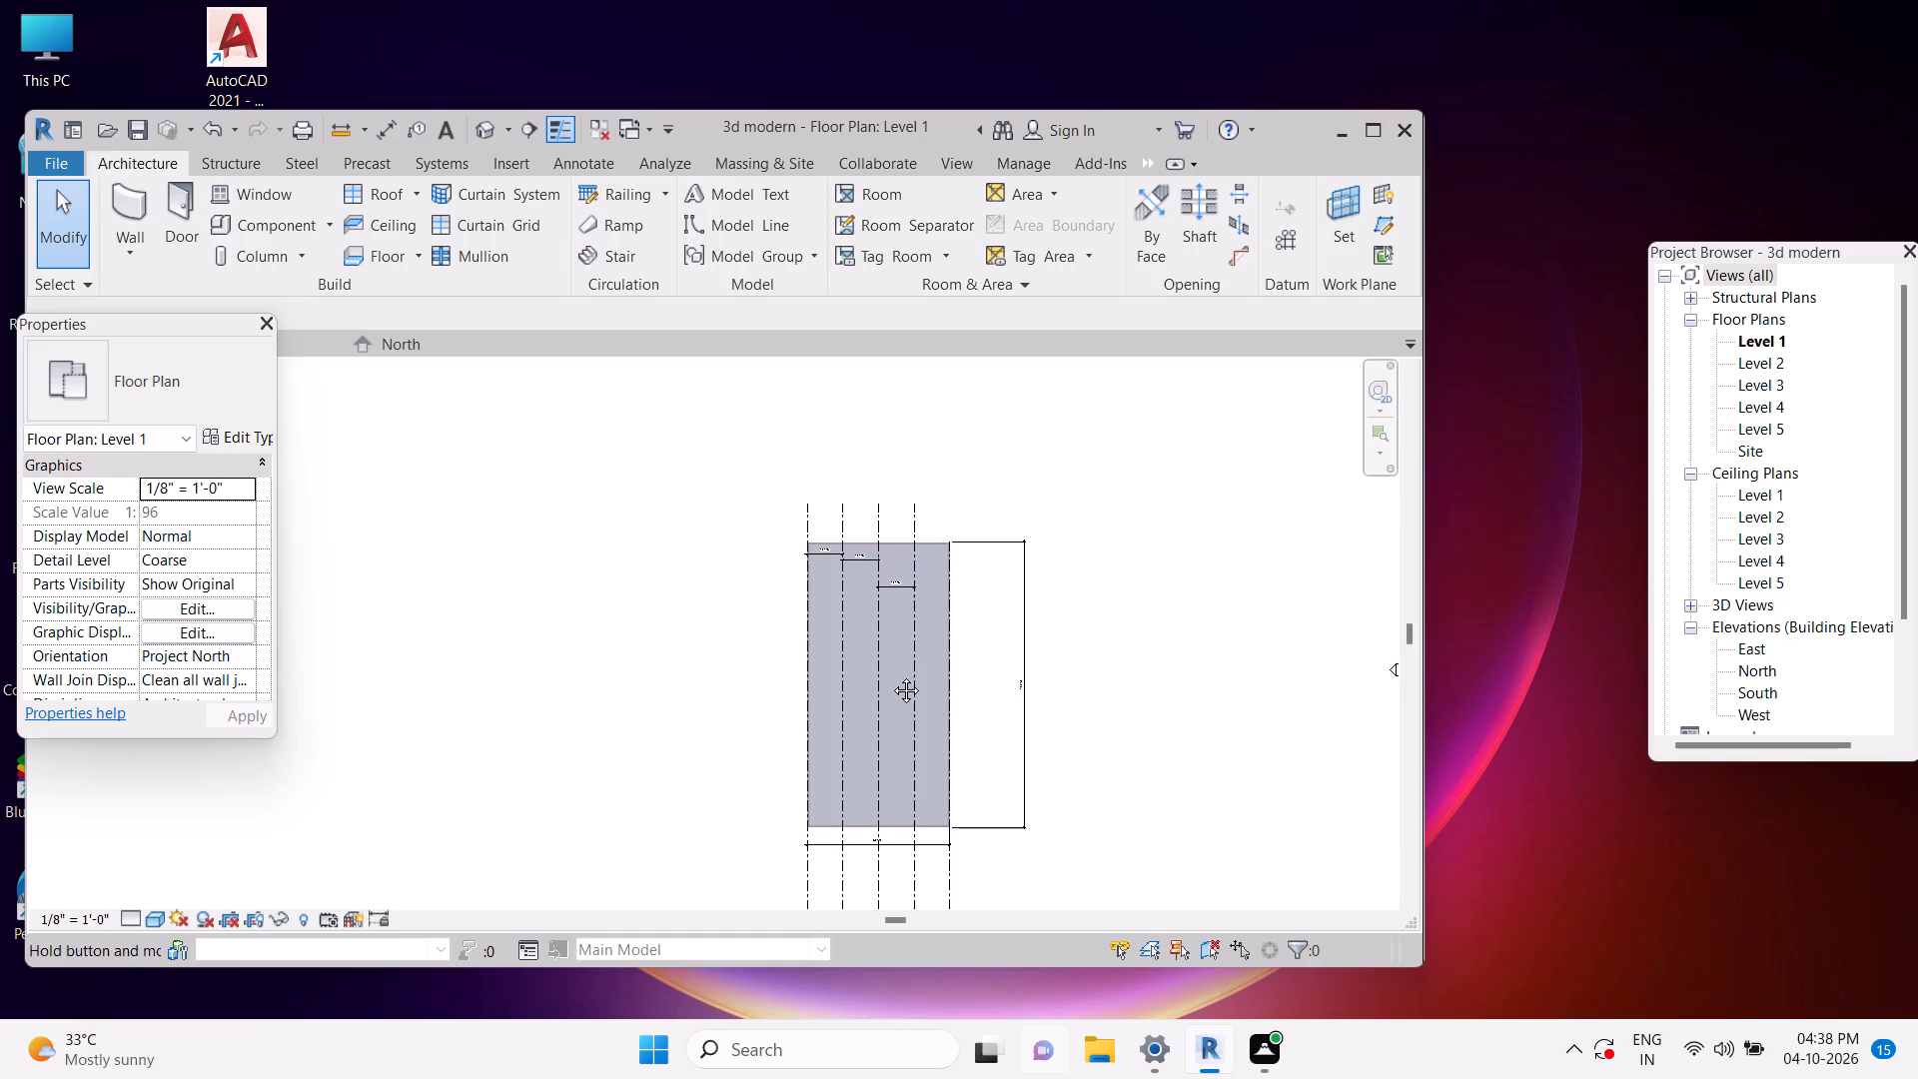
pyautogui.moveTo(891, 675); pyautogui.dragTo(889, 643, button='middle')
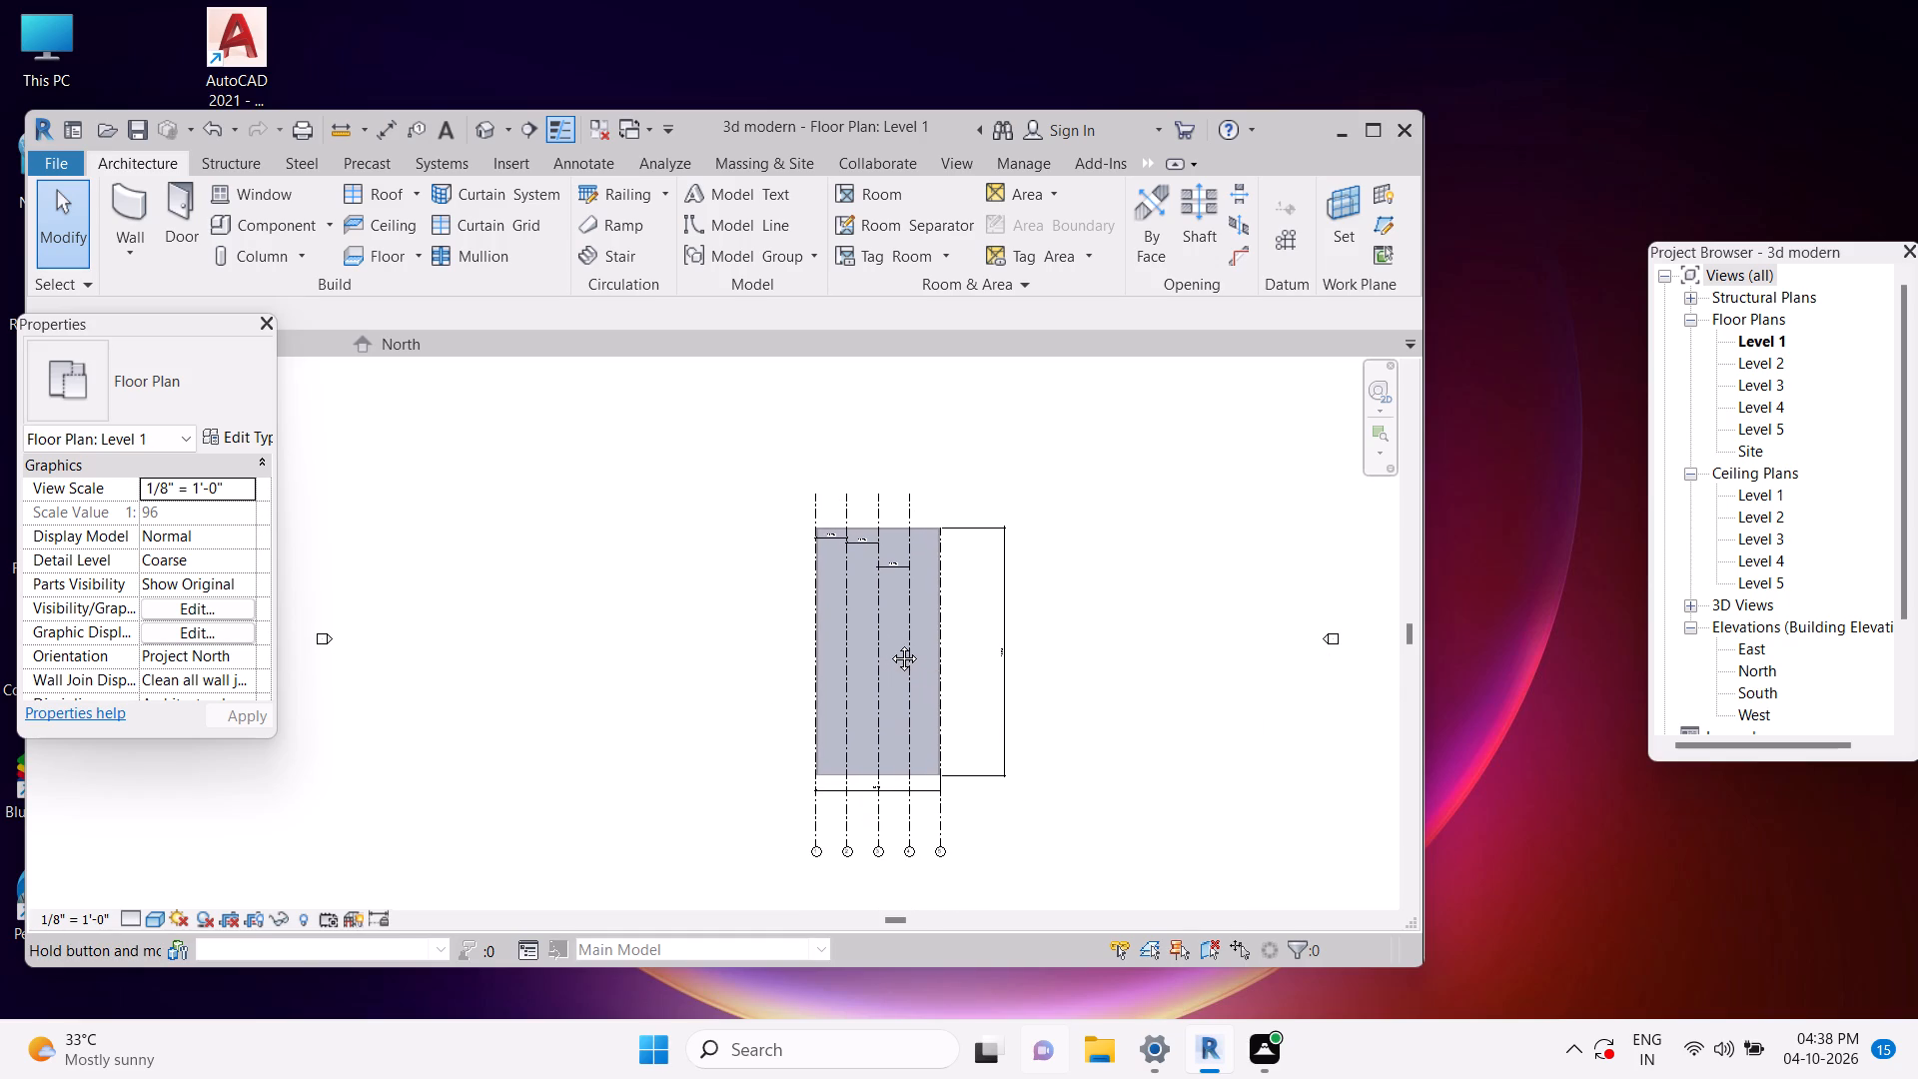
pyautogui.moveTo(889, 643); pyautogui.dragTo(885, 582, button='middle')
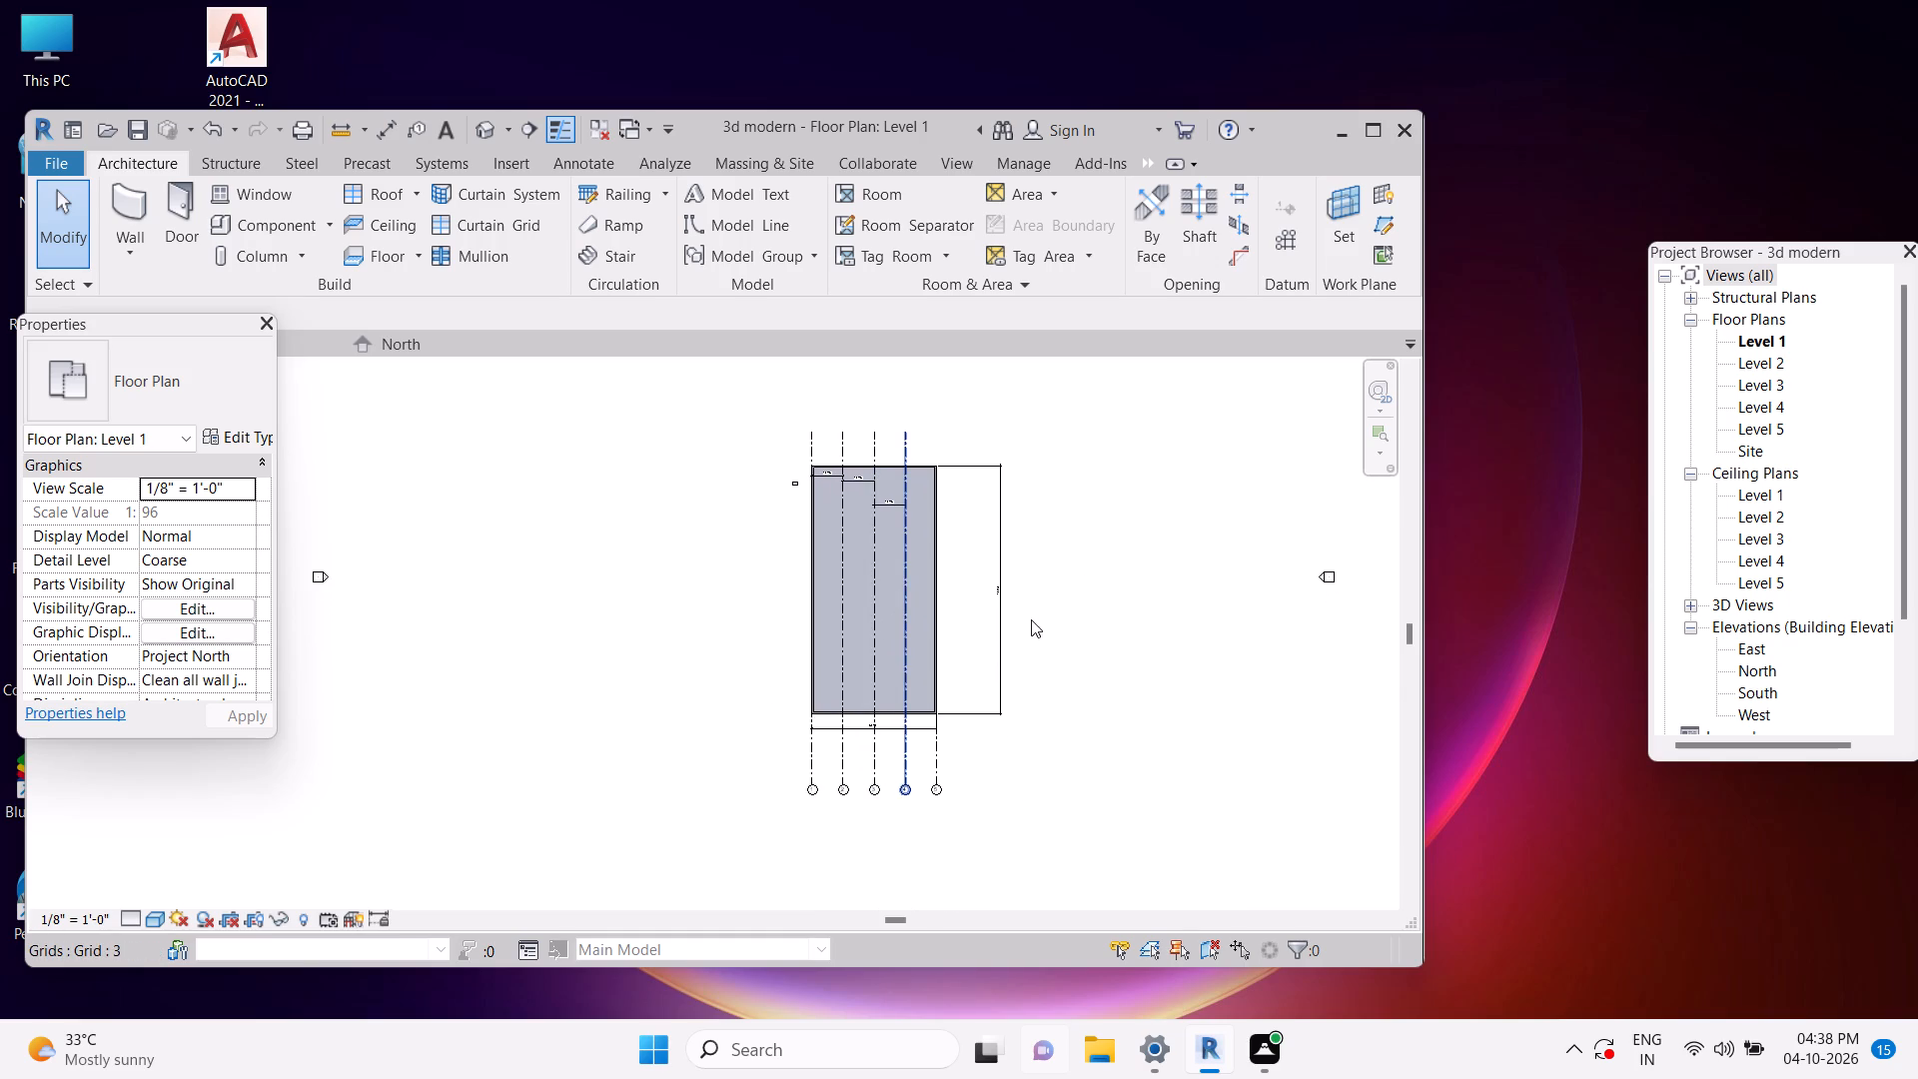
pyautogui.moveTo(1154, 554); pyautogui.dragTo(1163, 560)
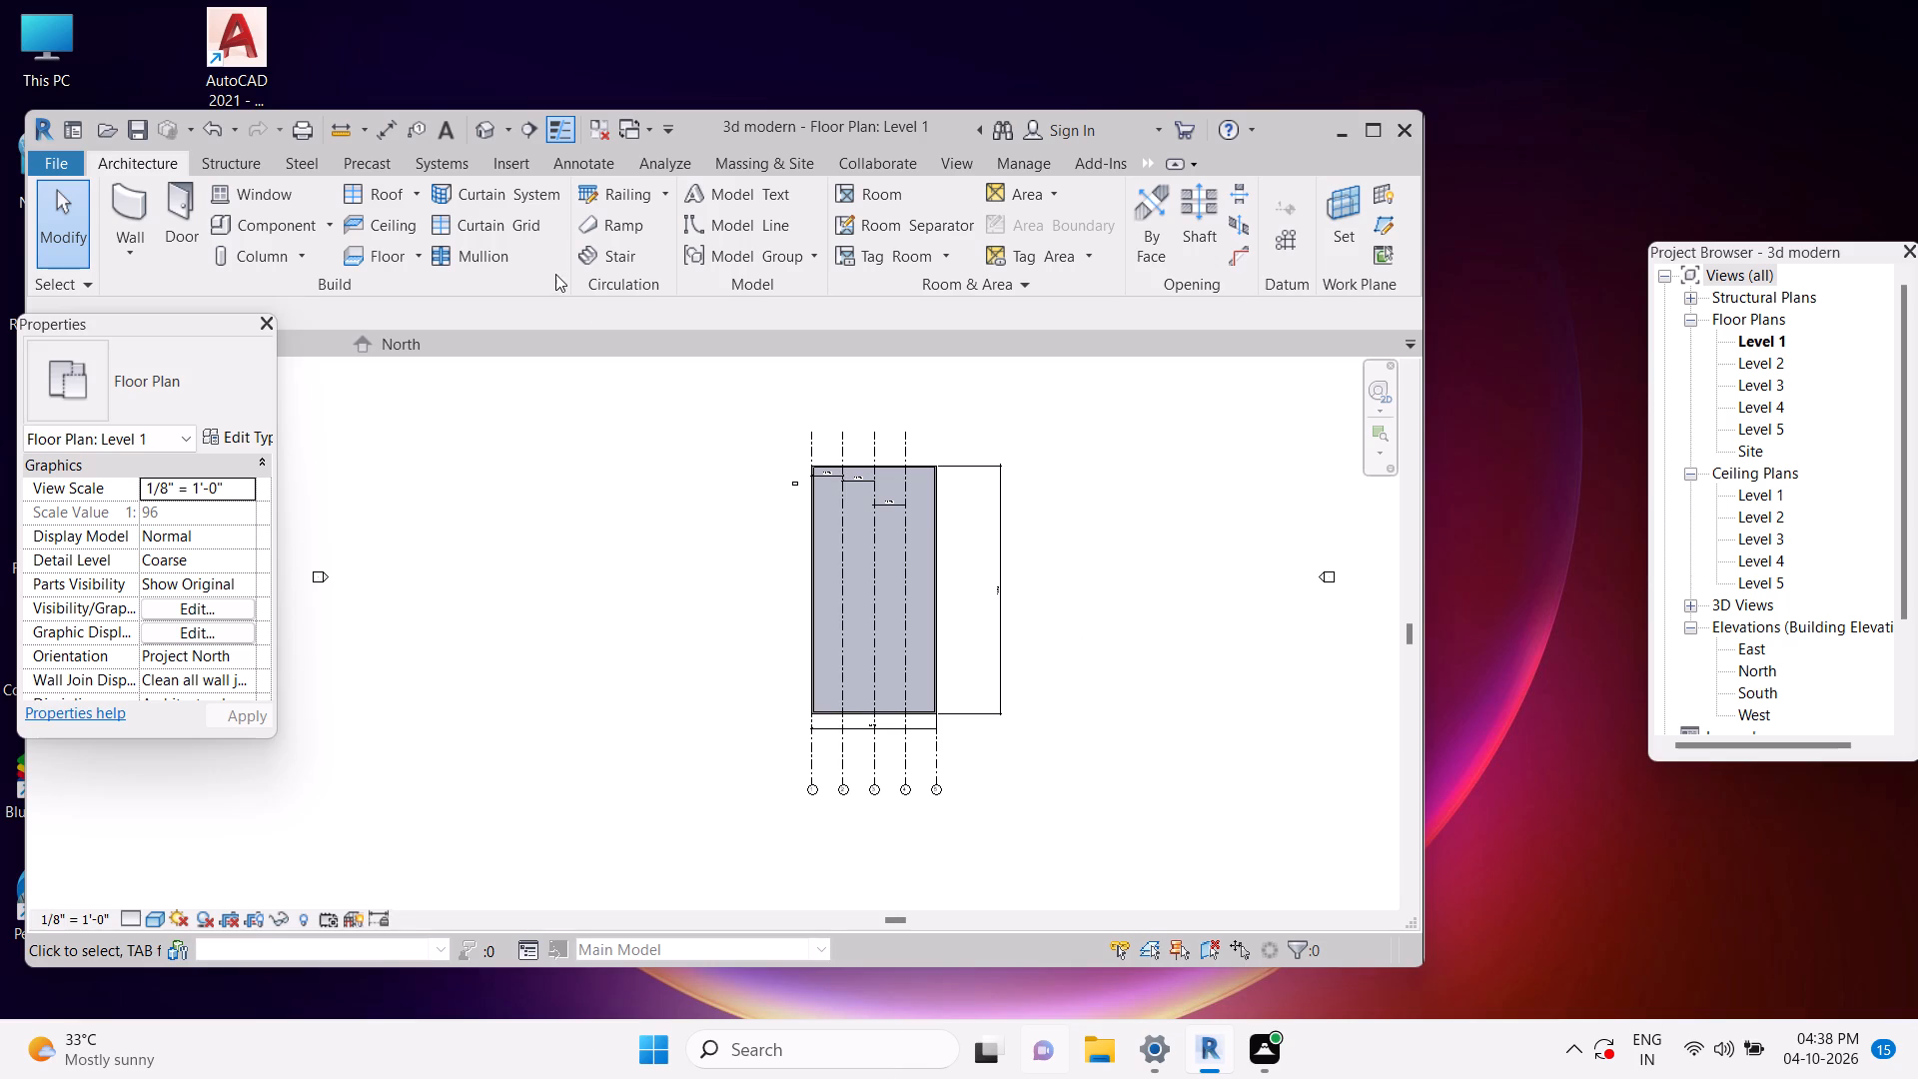
pyautogui.click(662, 526)
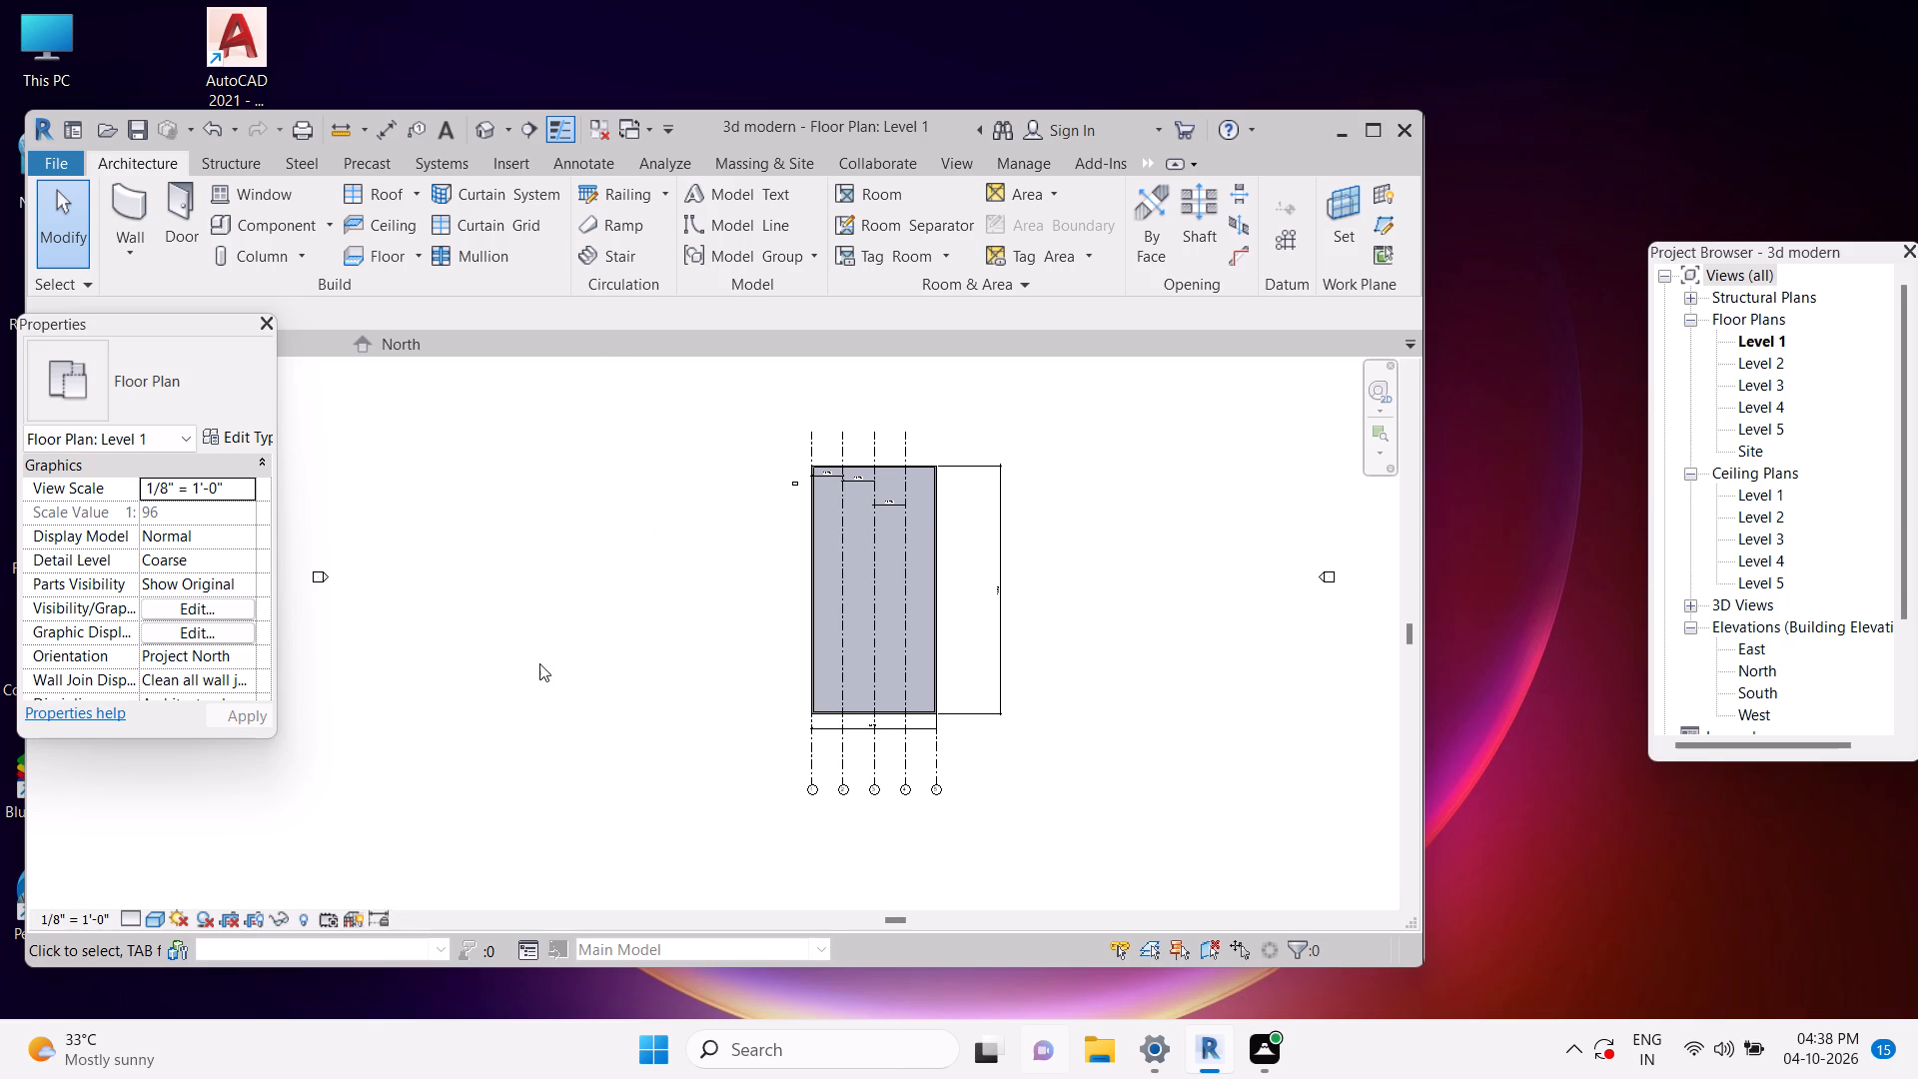
pyautogui.click(541, 660)
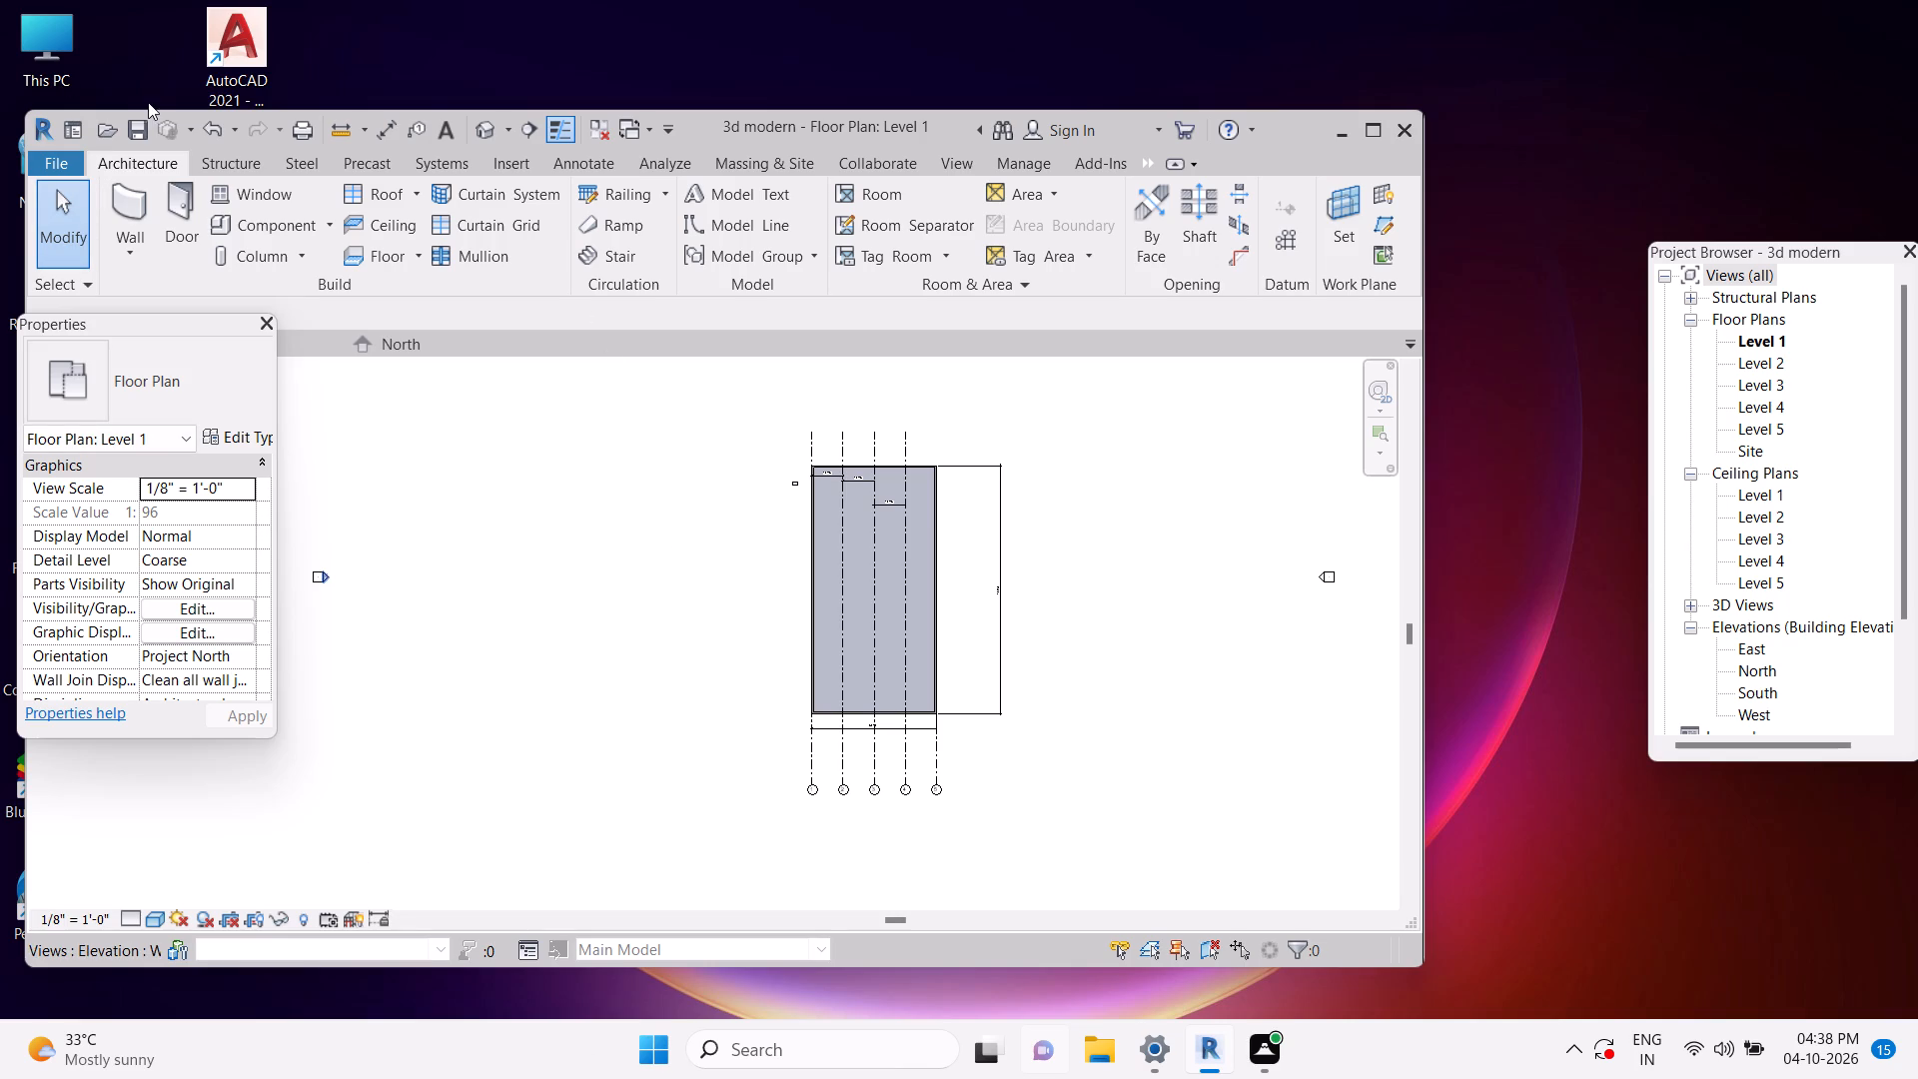
pyautogui.press('Escape')
# Close the Properties palette covering the plan and delete the stray sloped grid line drawn in the empty area beside the building.
pyautogui.press('Return')
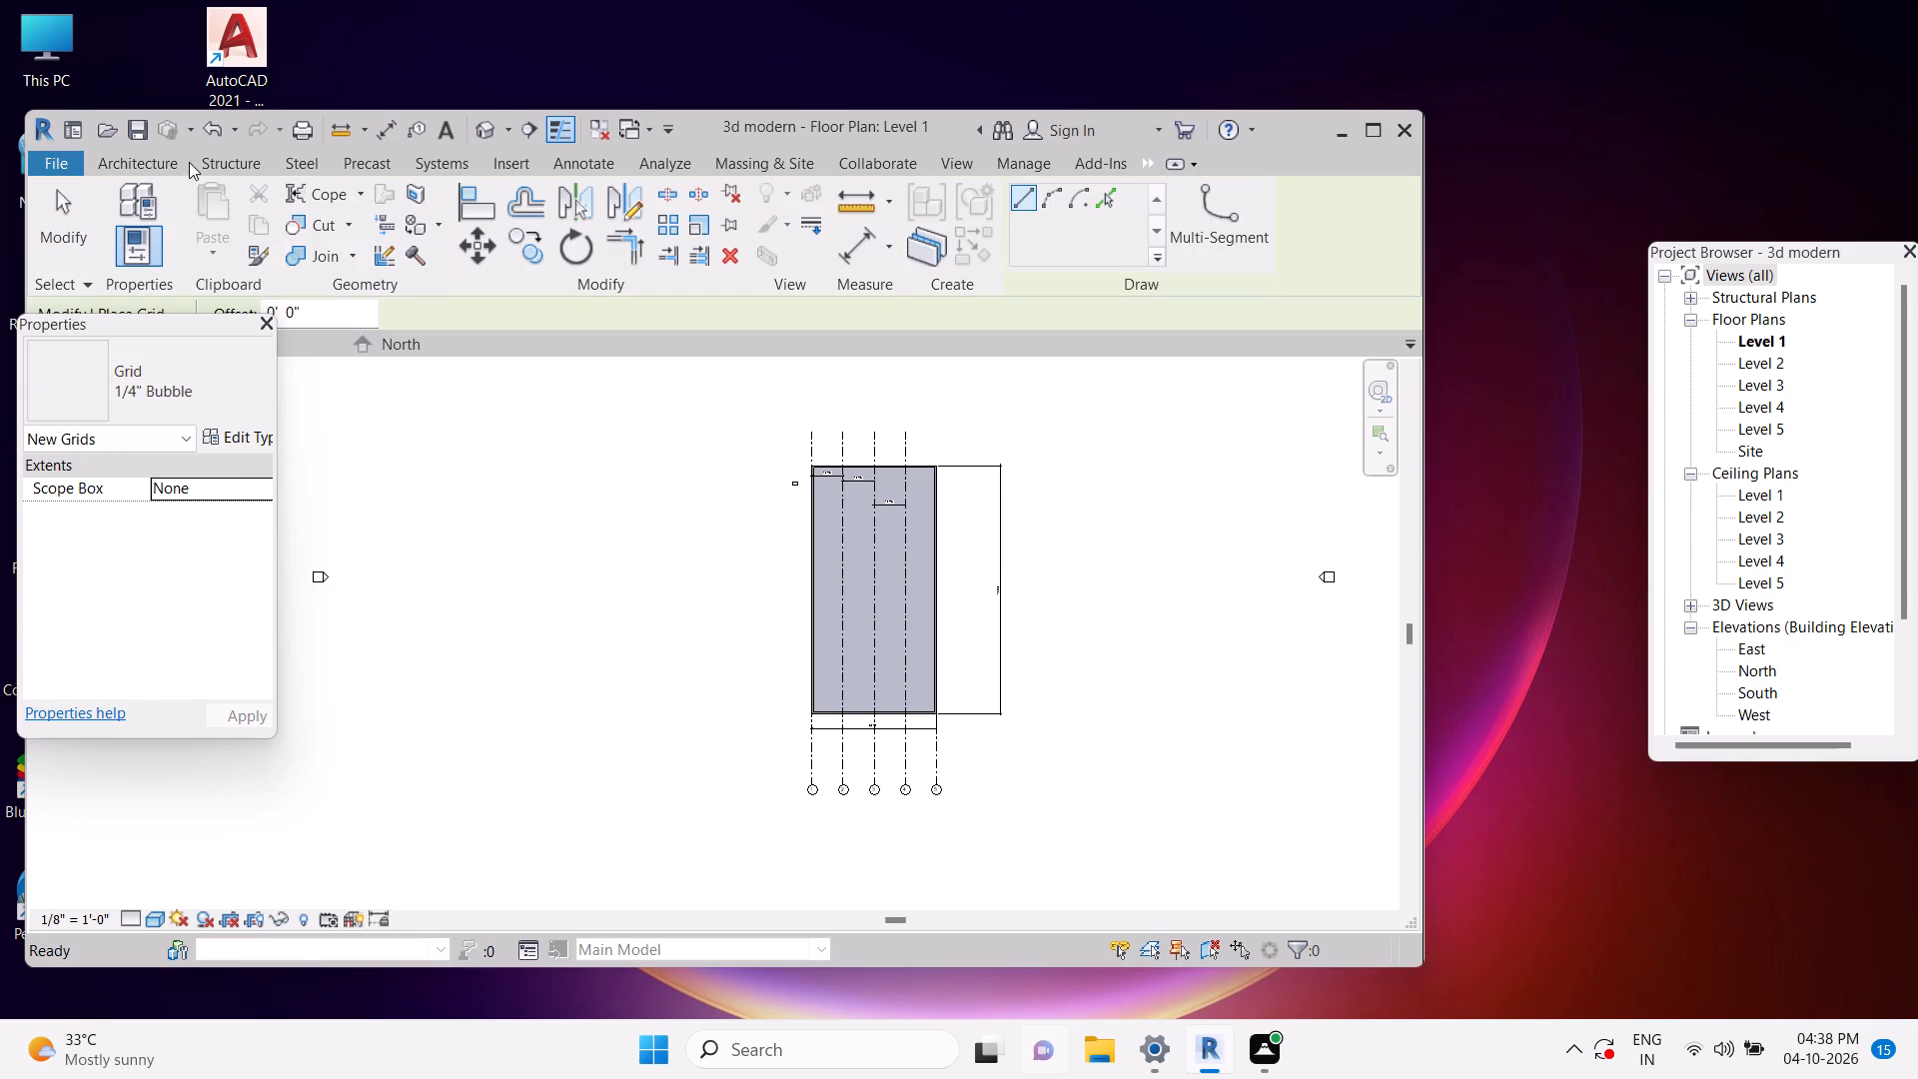
pyautogui.click(505, 485)
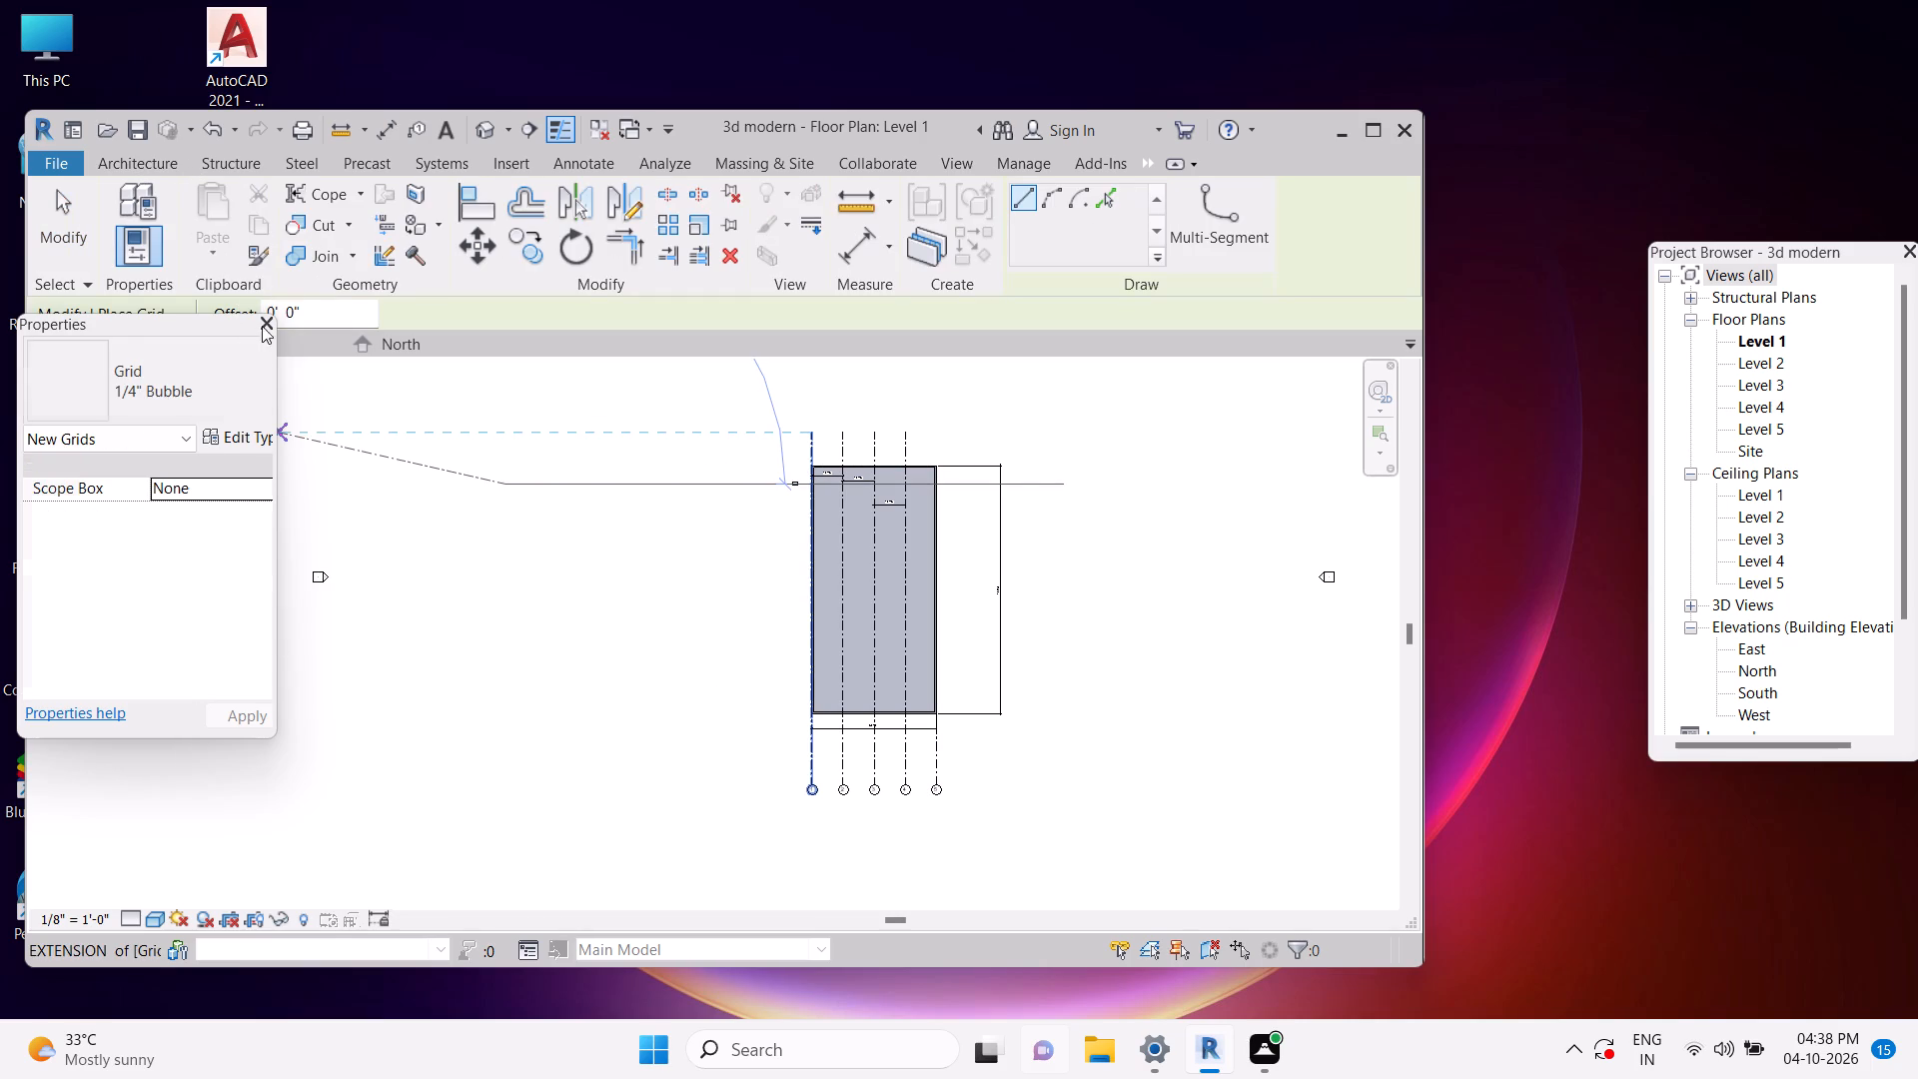
pyautogui.click(257, 321)
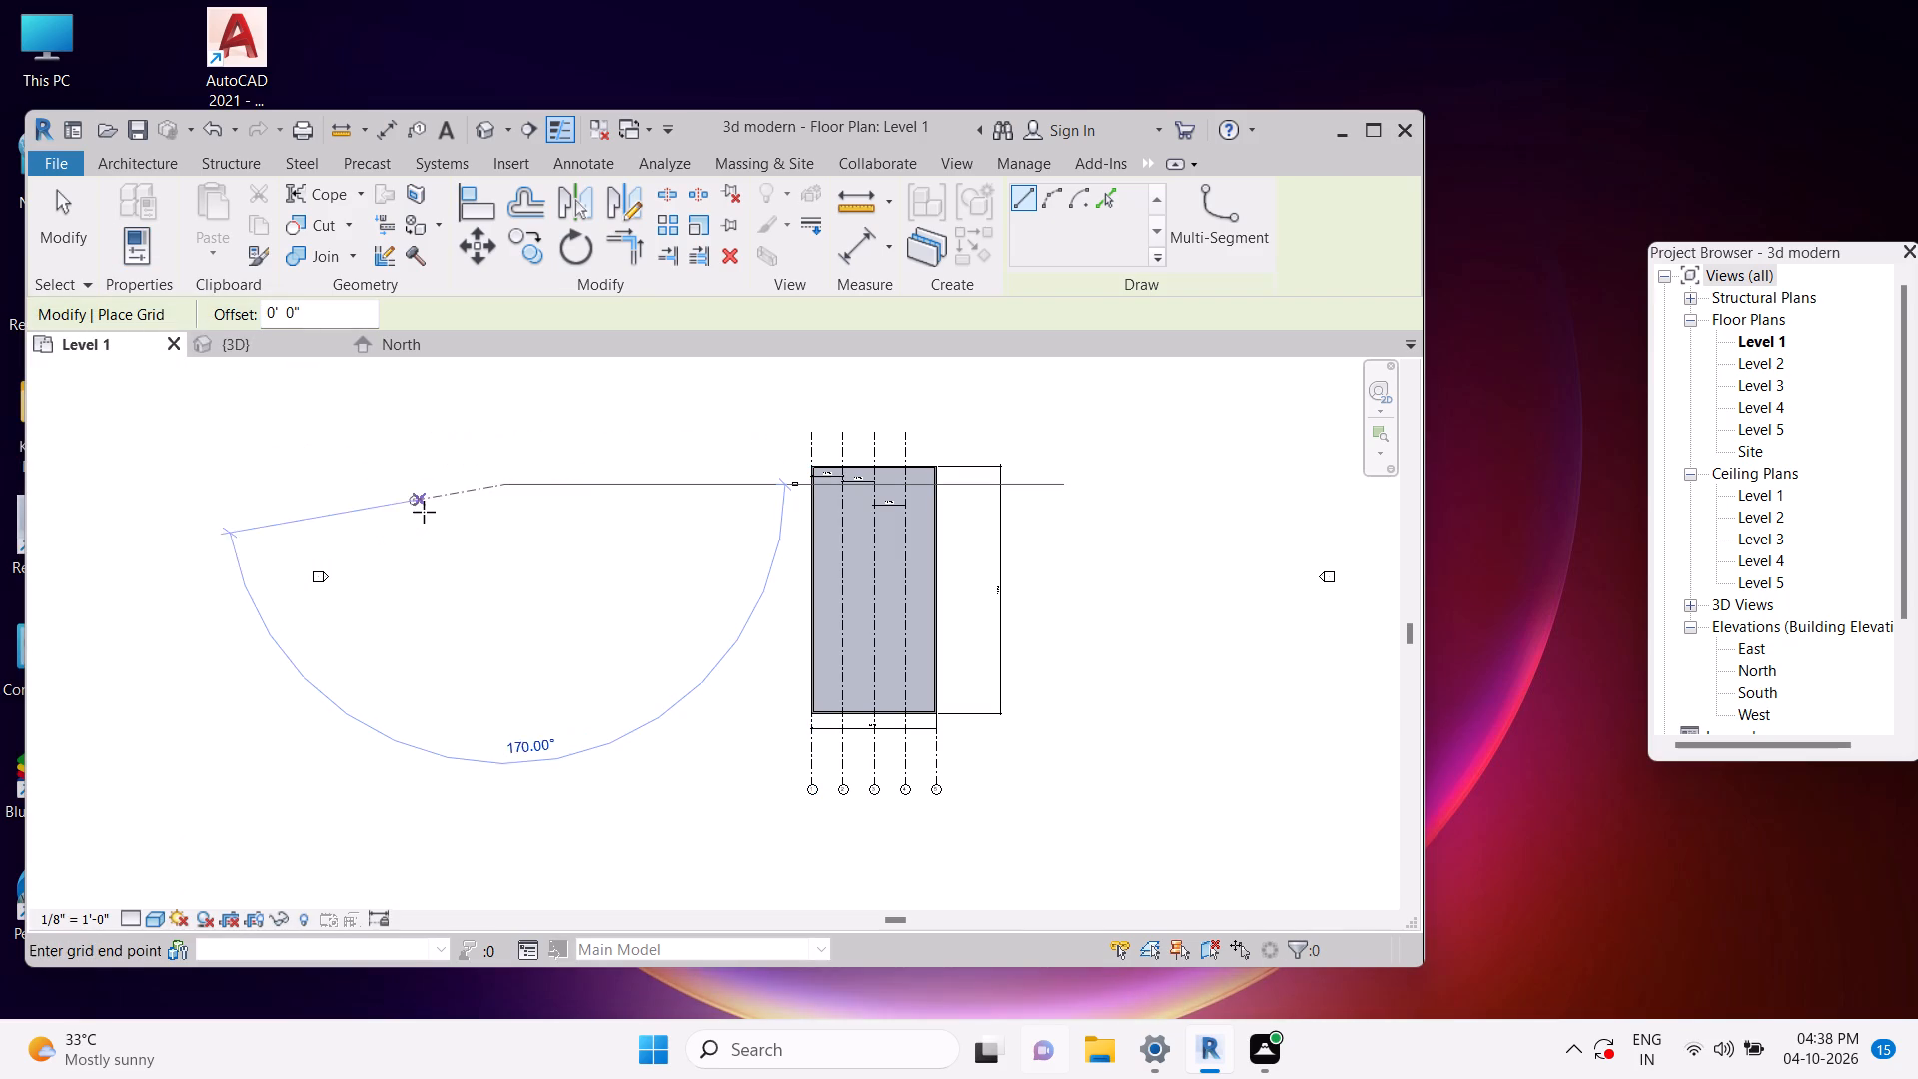
pyautogui.click(424, 512)
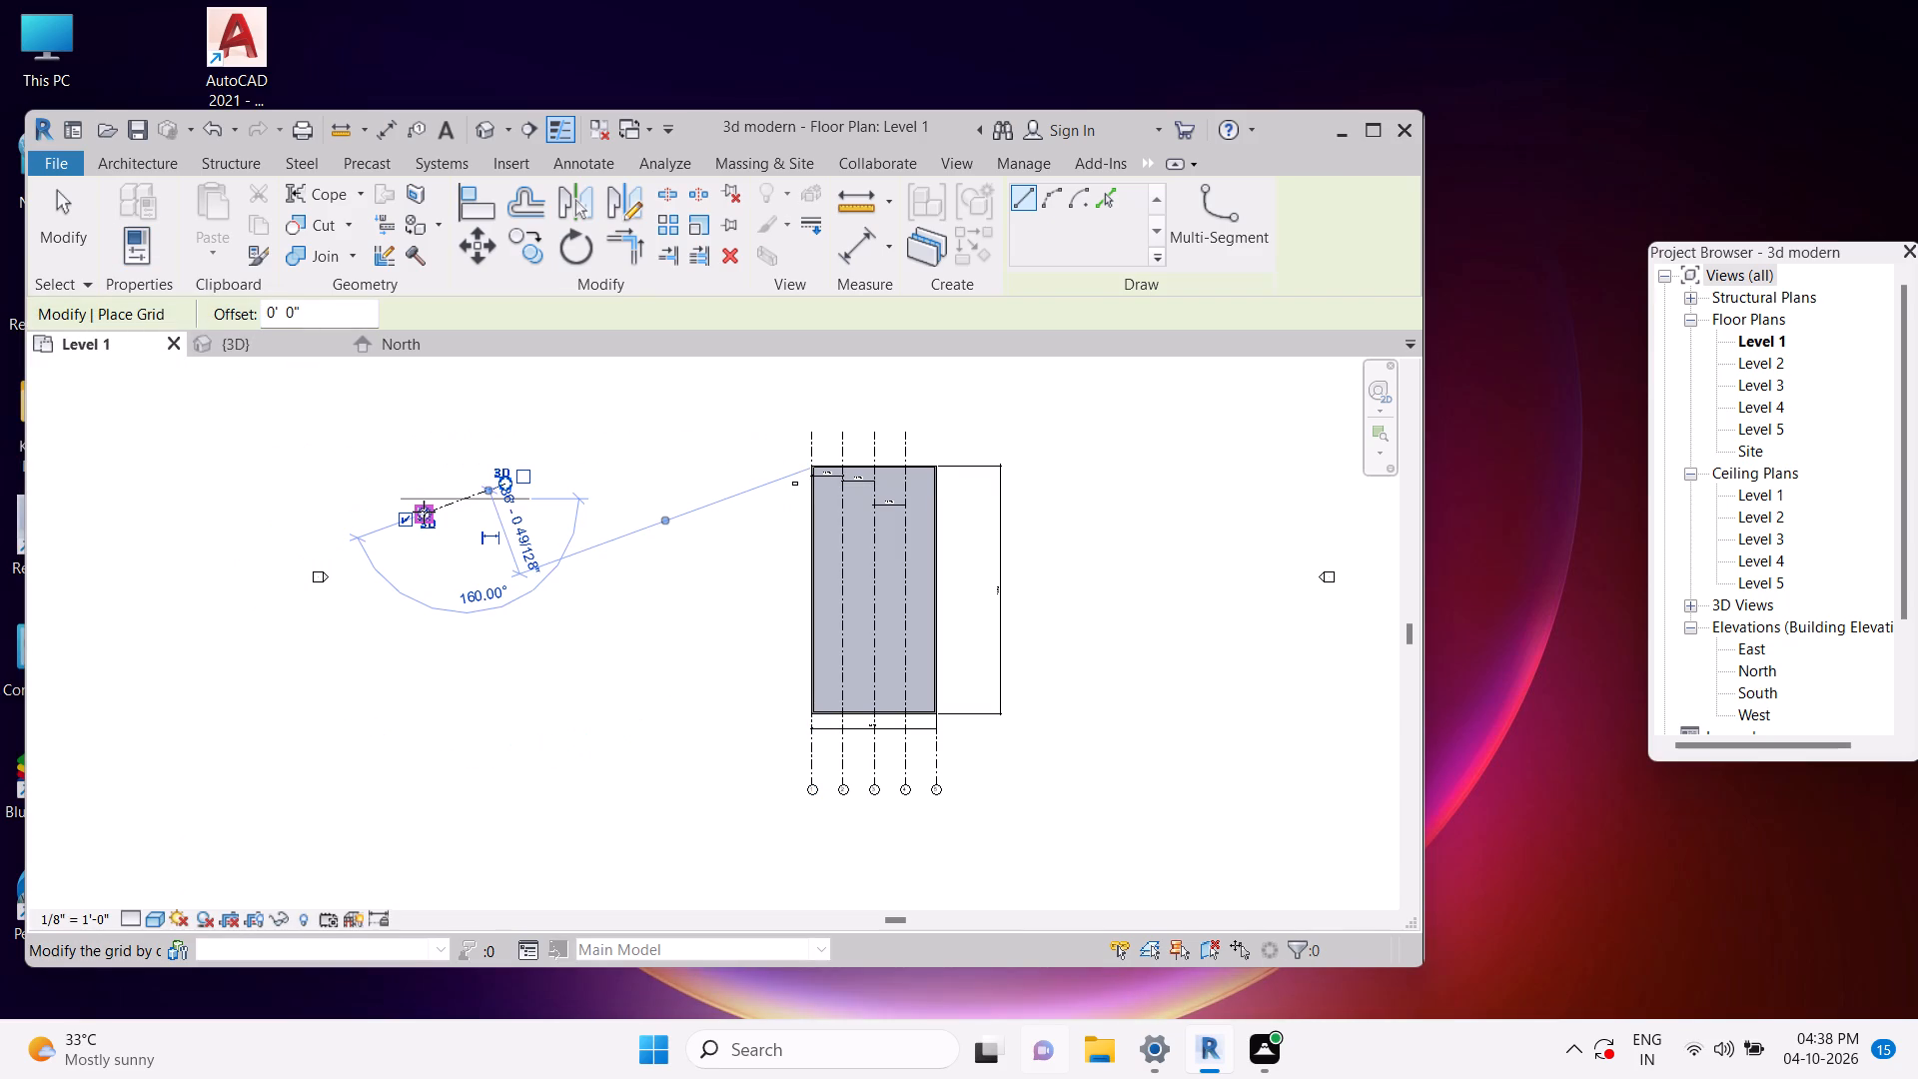
pyautogui.click(424, 512)
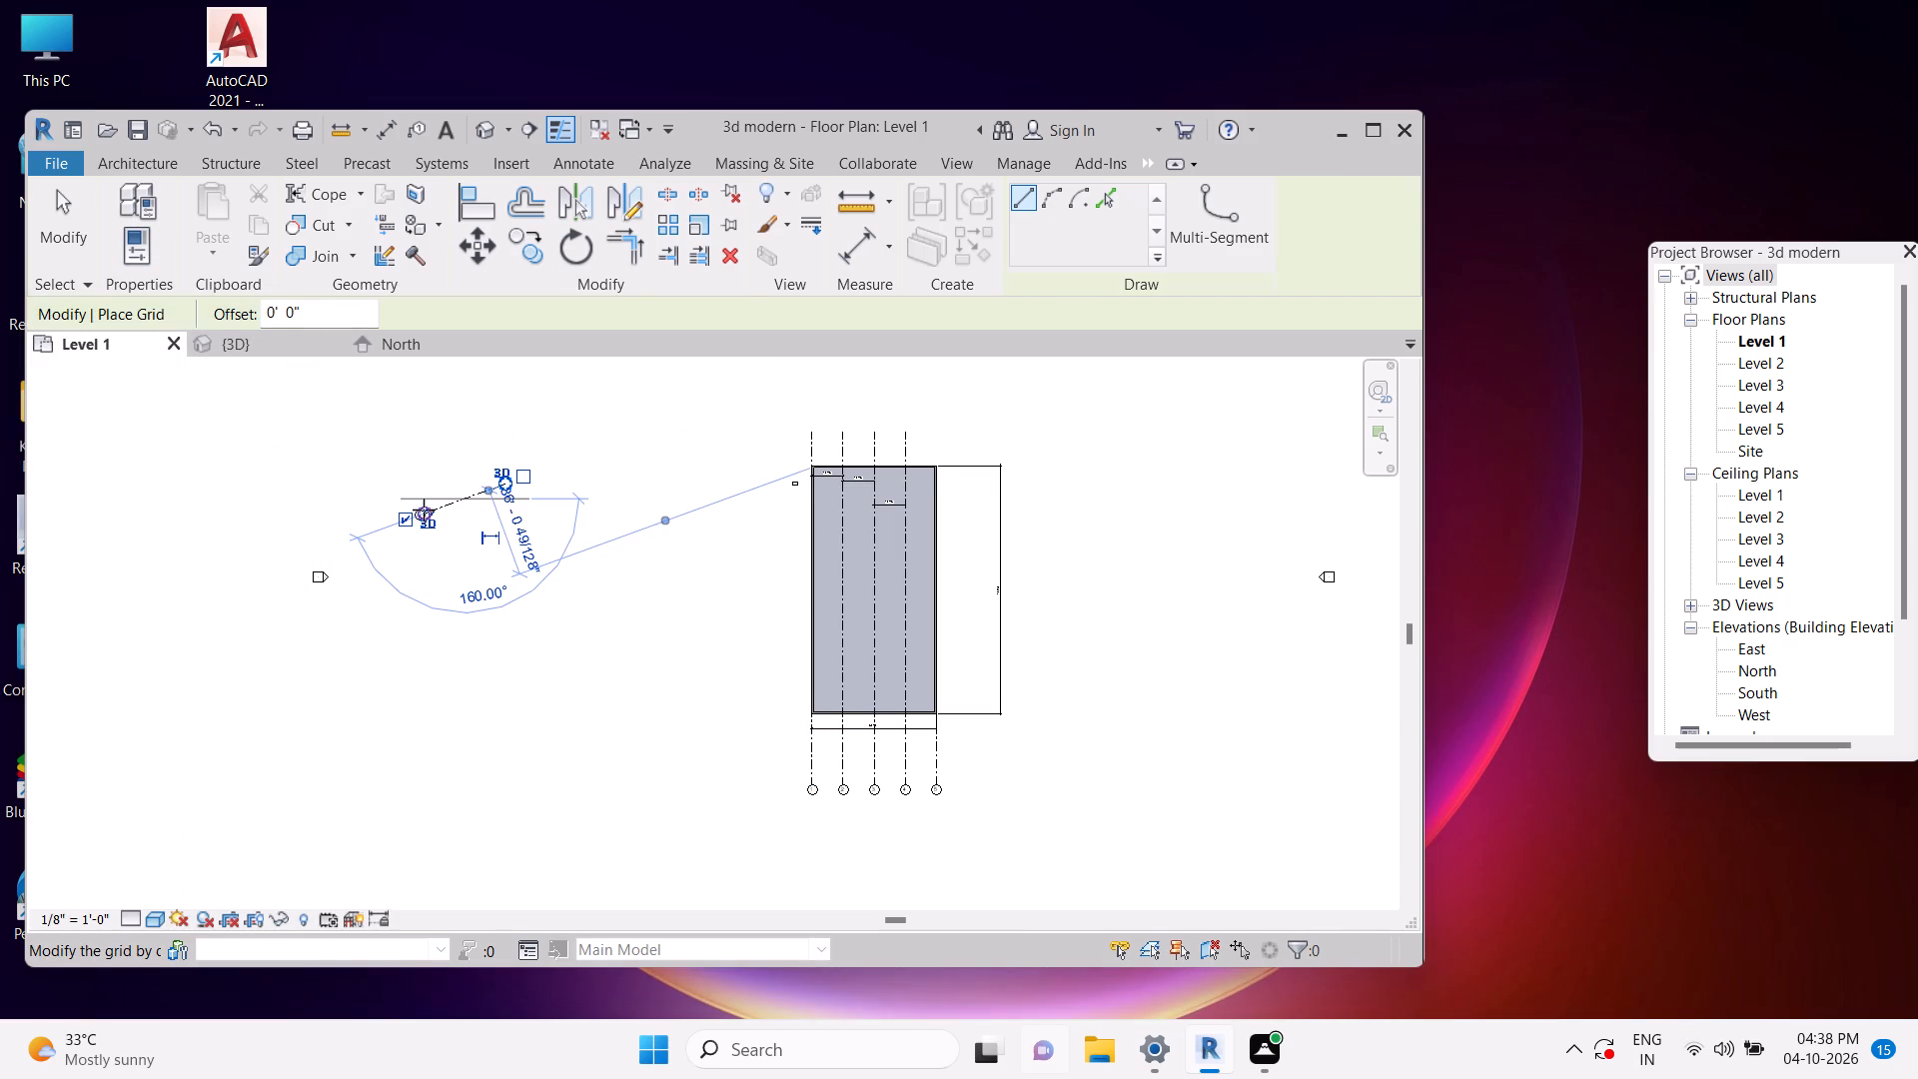
pyautogui.press('Delete')
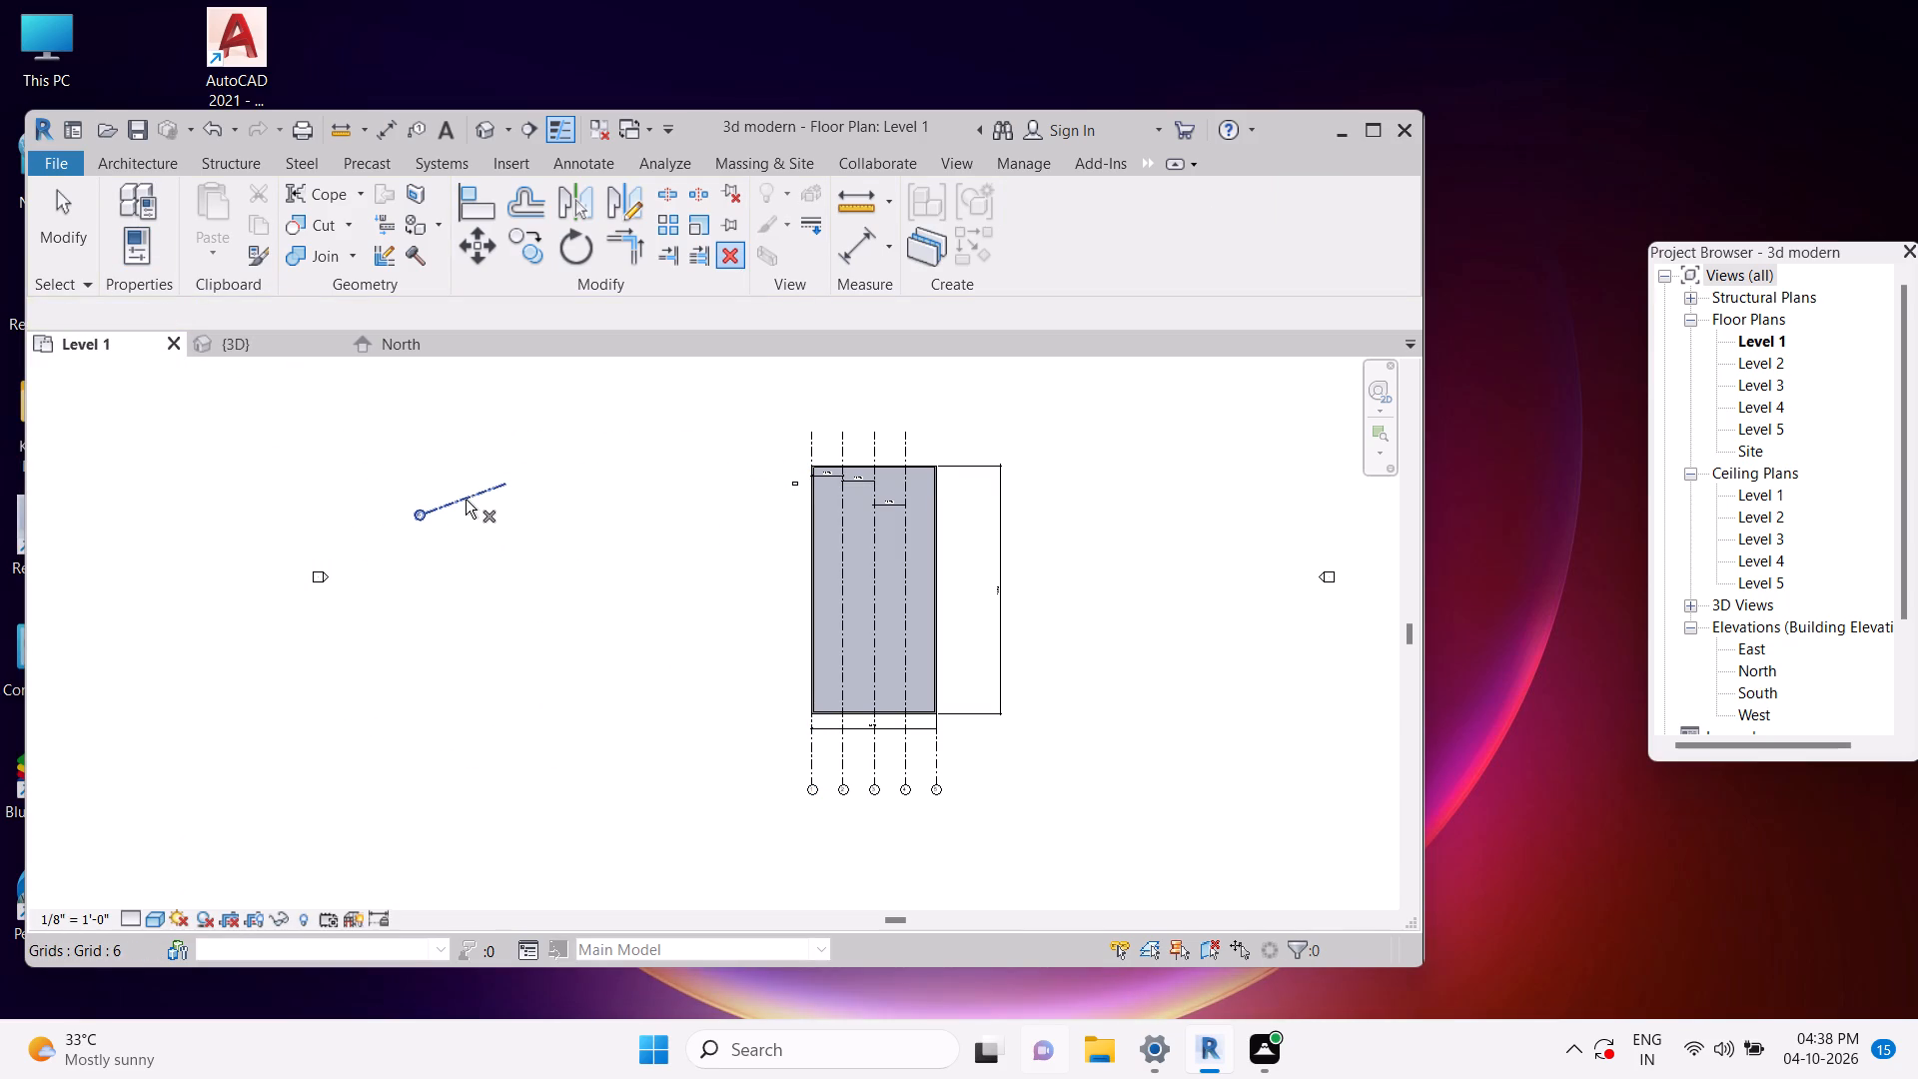
pyautogui.click(466, 500)
pyautogui.press('Delete')
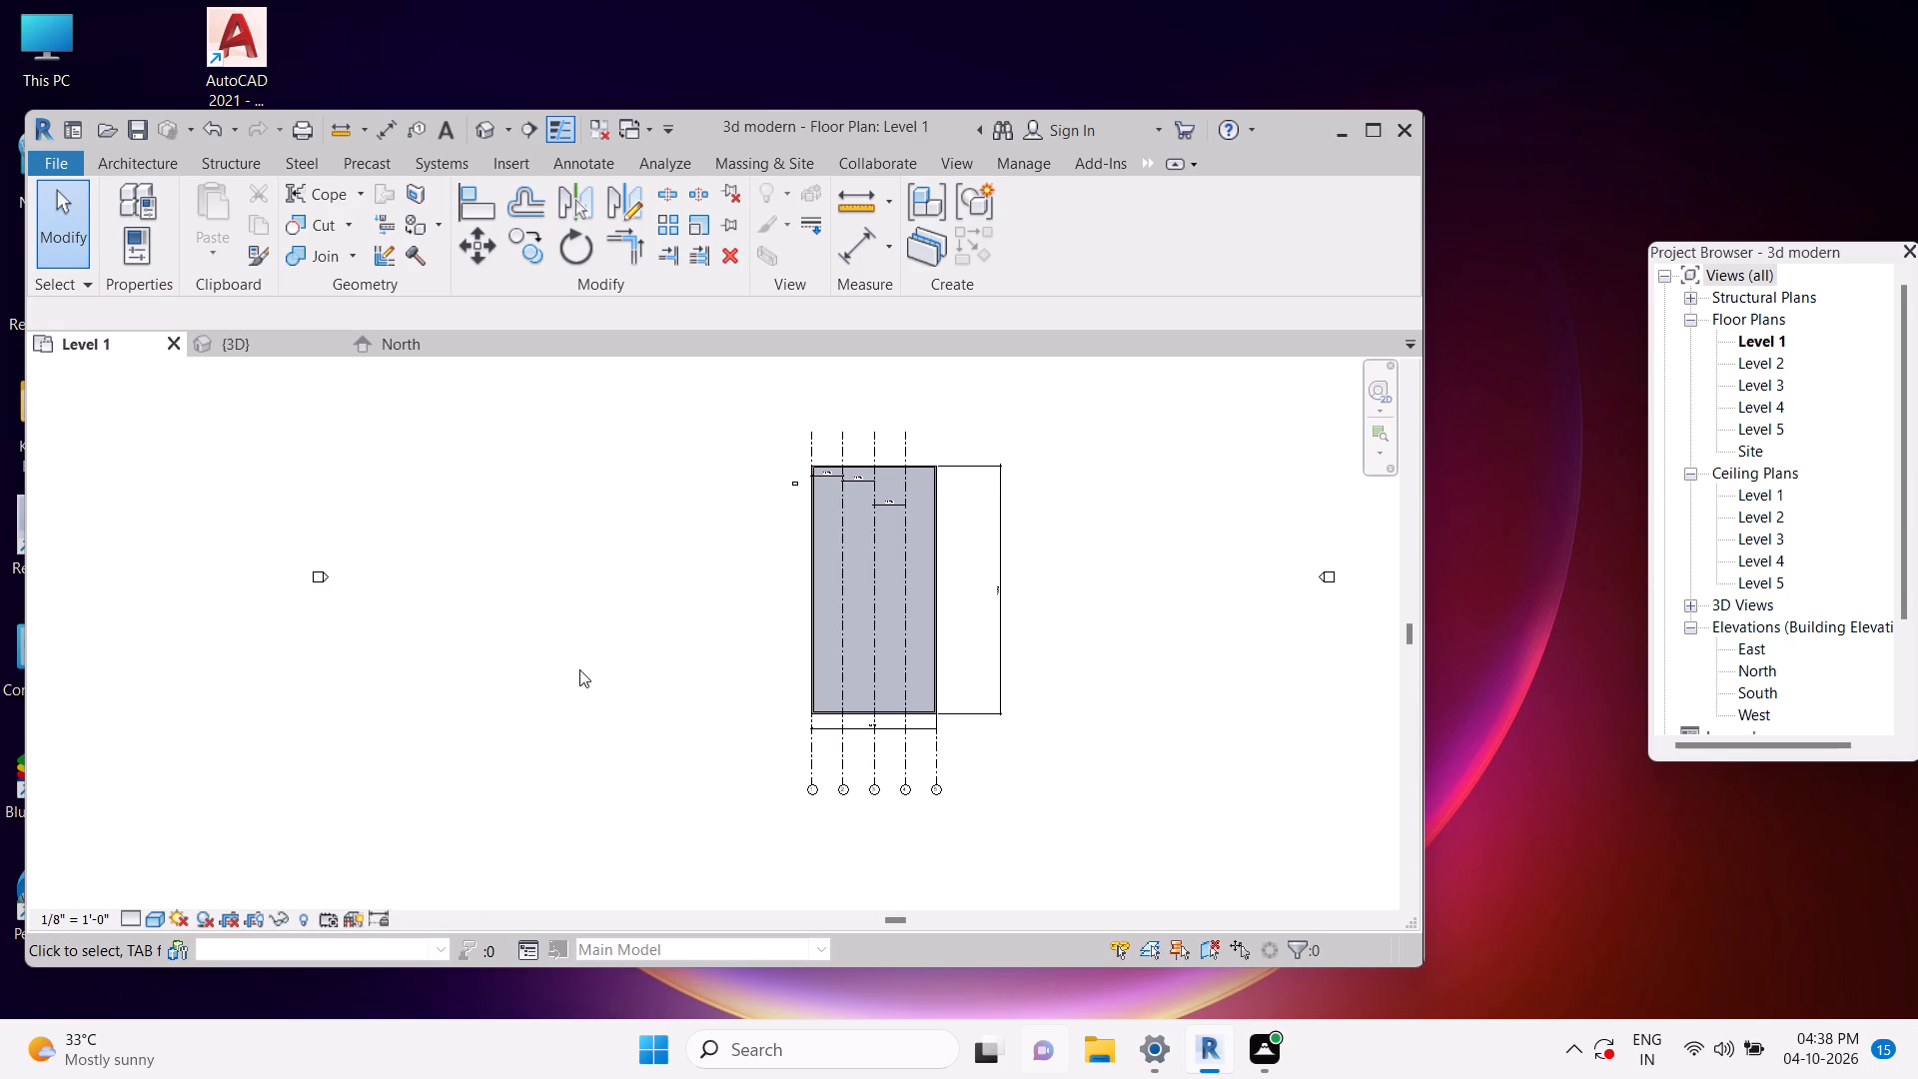
pyautogui.moveTo(435, 717); pyautogui.dragTo(492, 682)
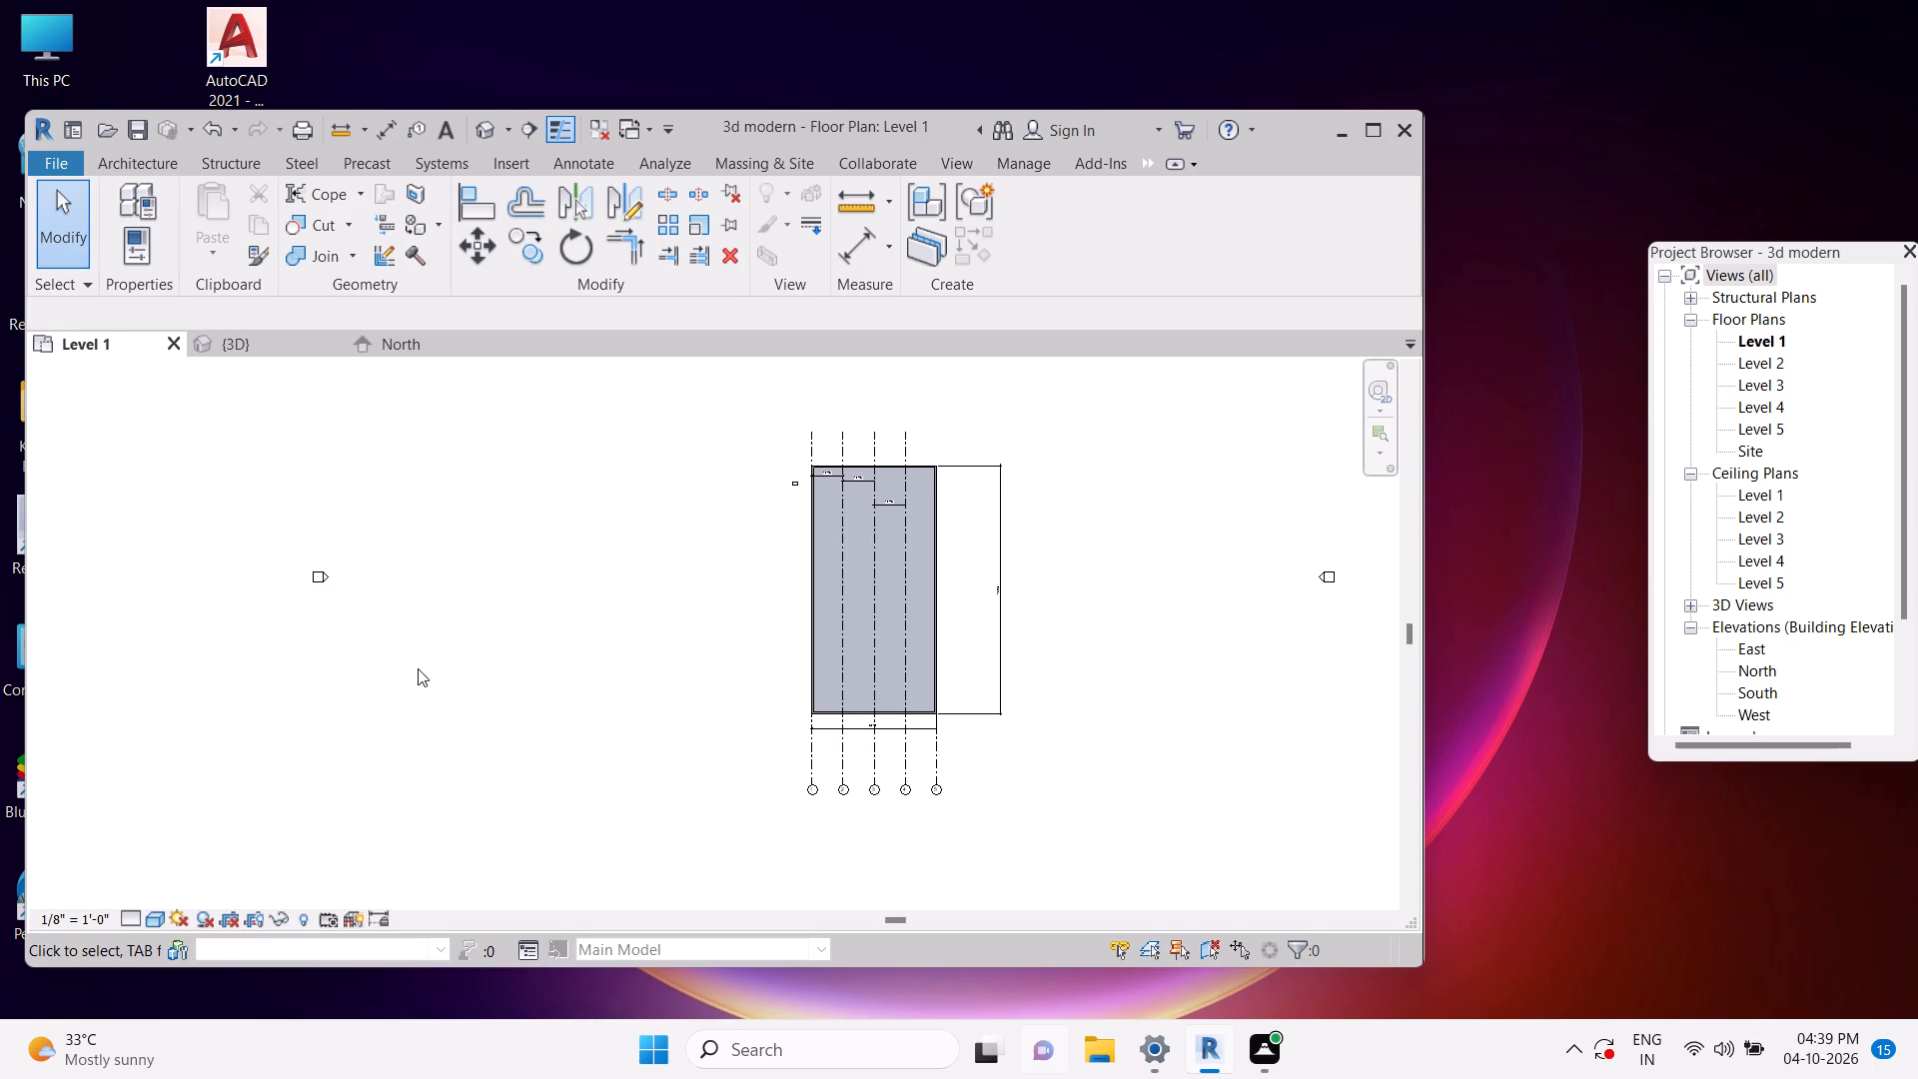
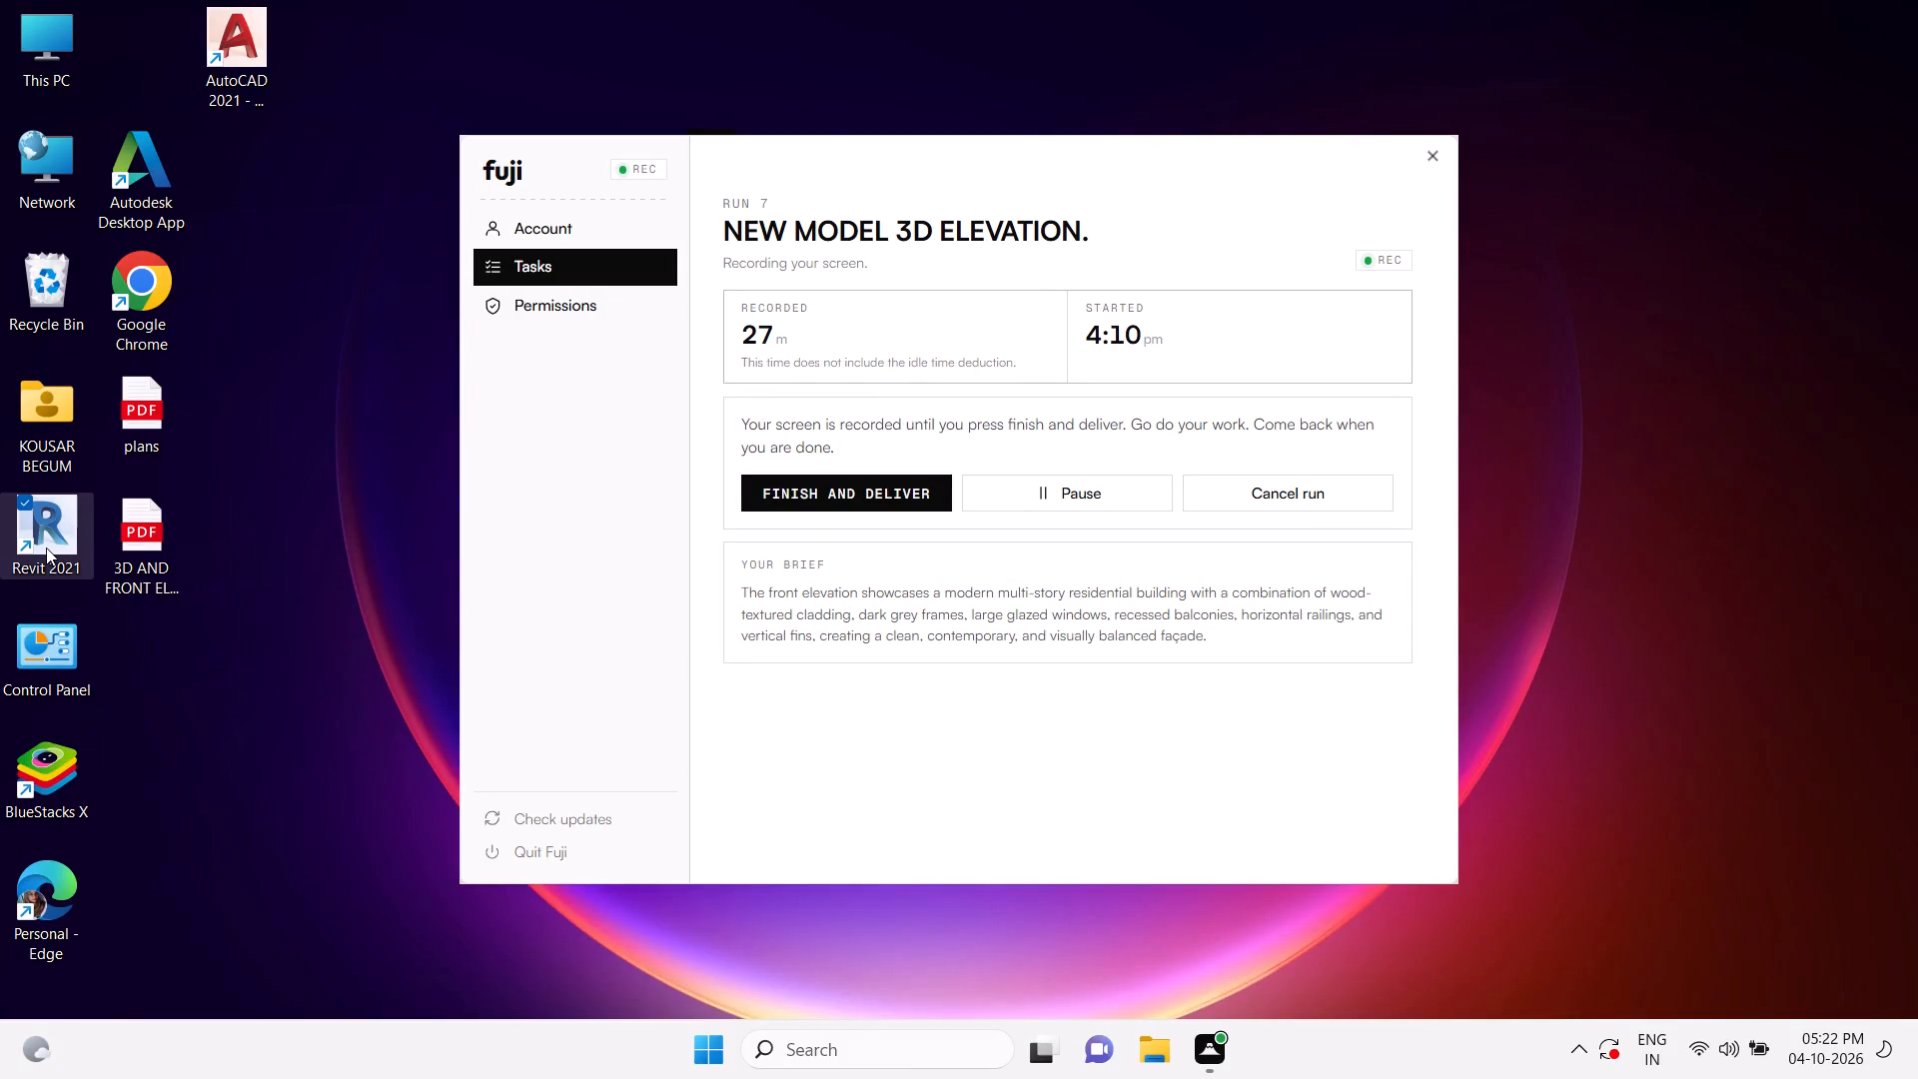
# Launch Revit 2021 from the desktop and close the notification window that covers its splash screen.
pyautogui.press('Return')
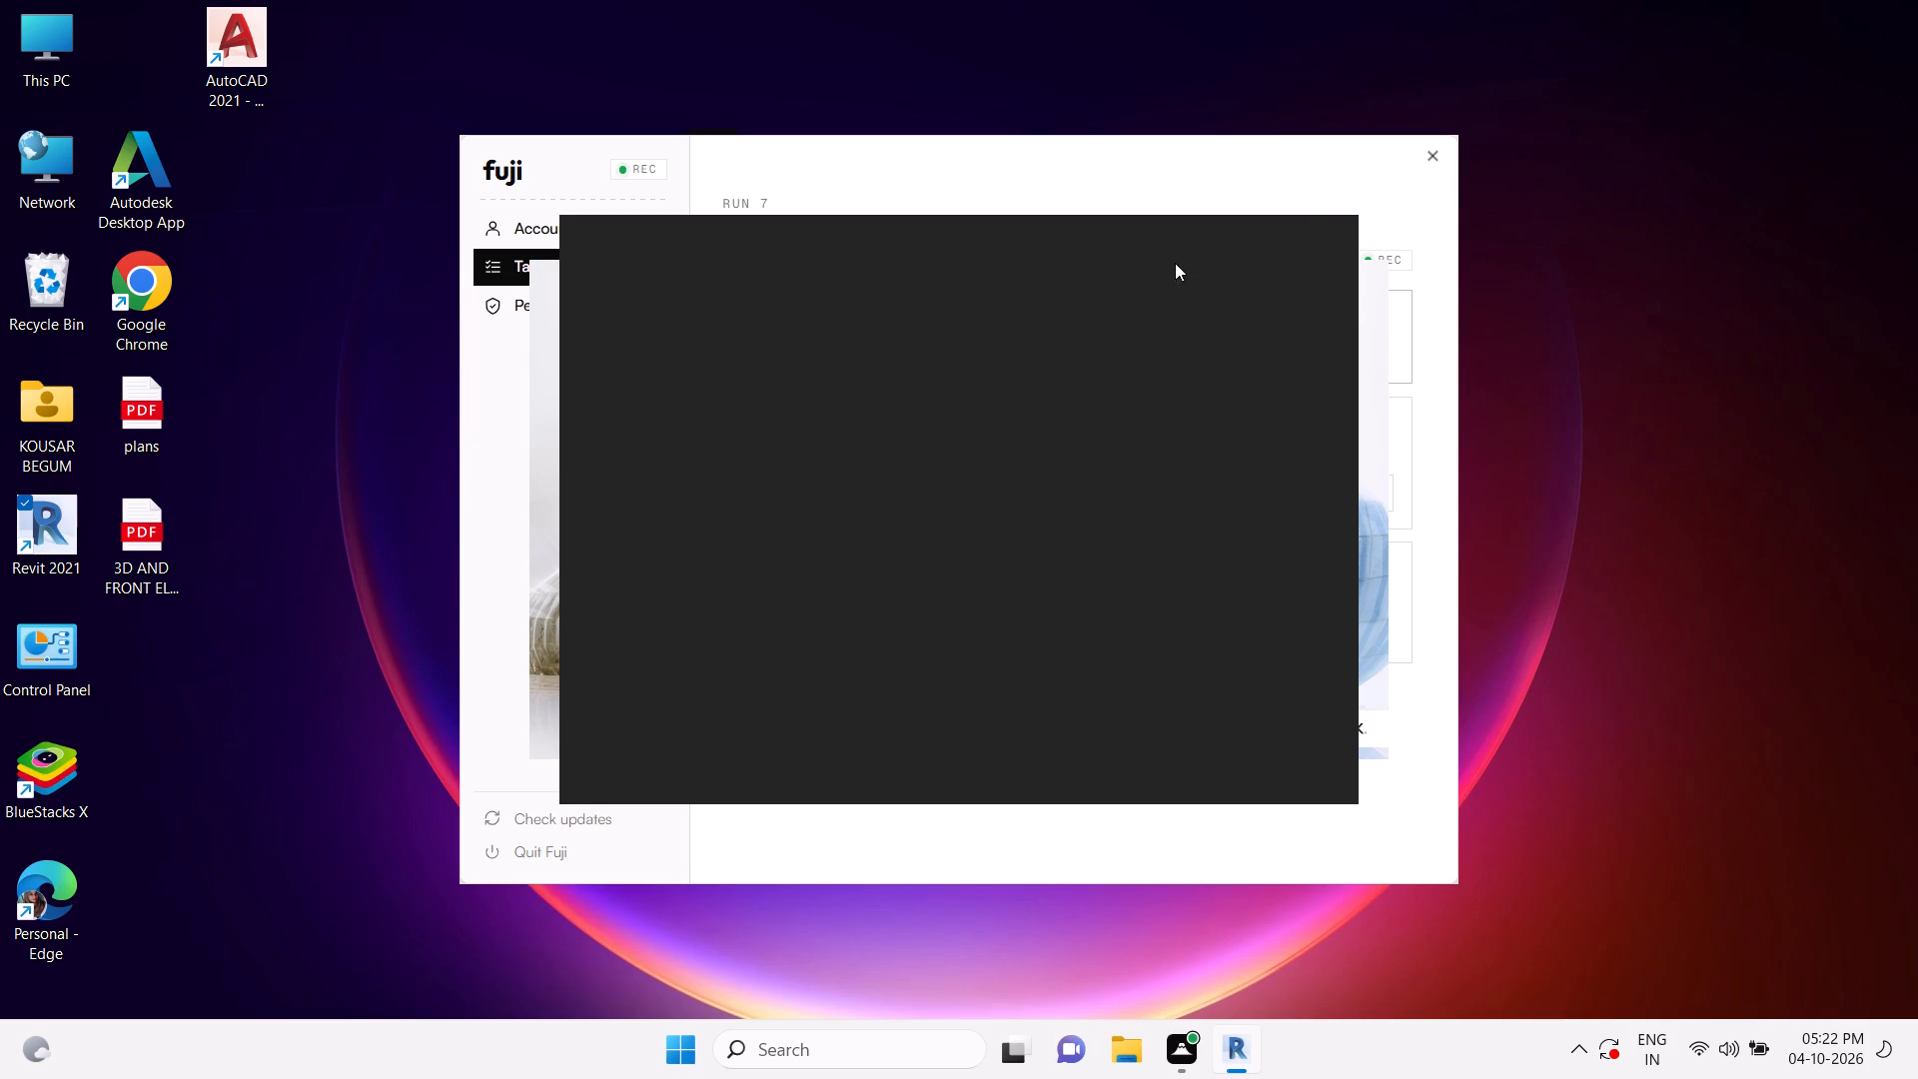
pyautogui.click(1337, 236)
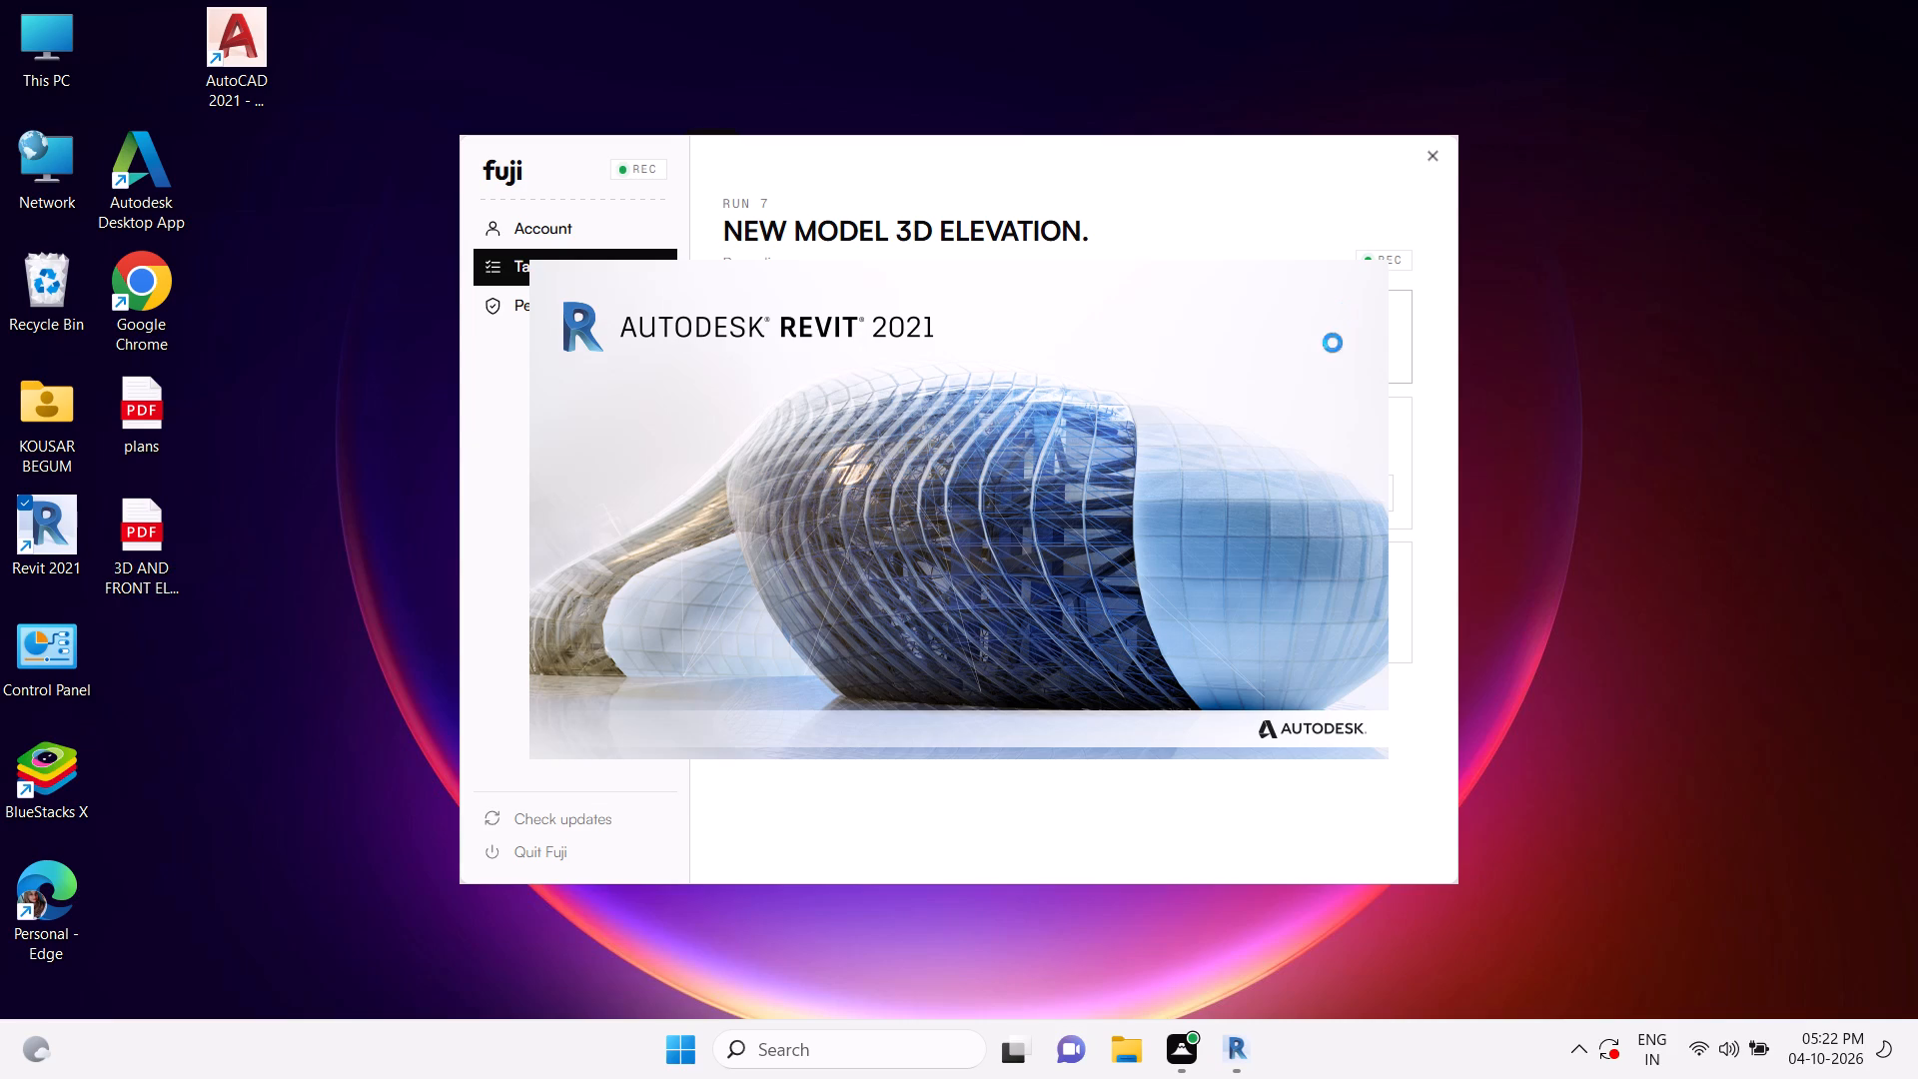
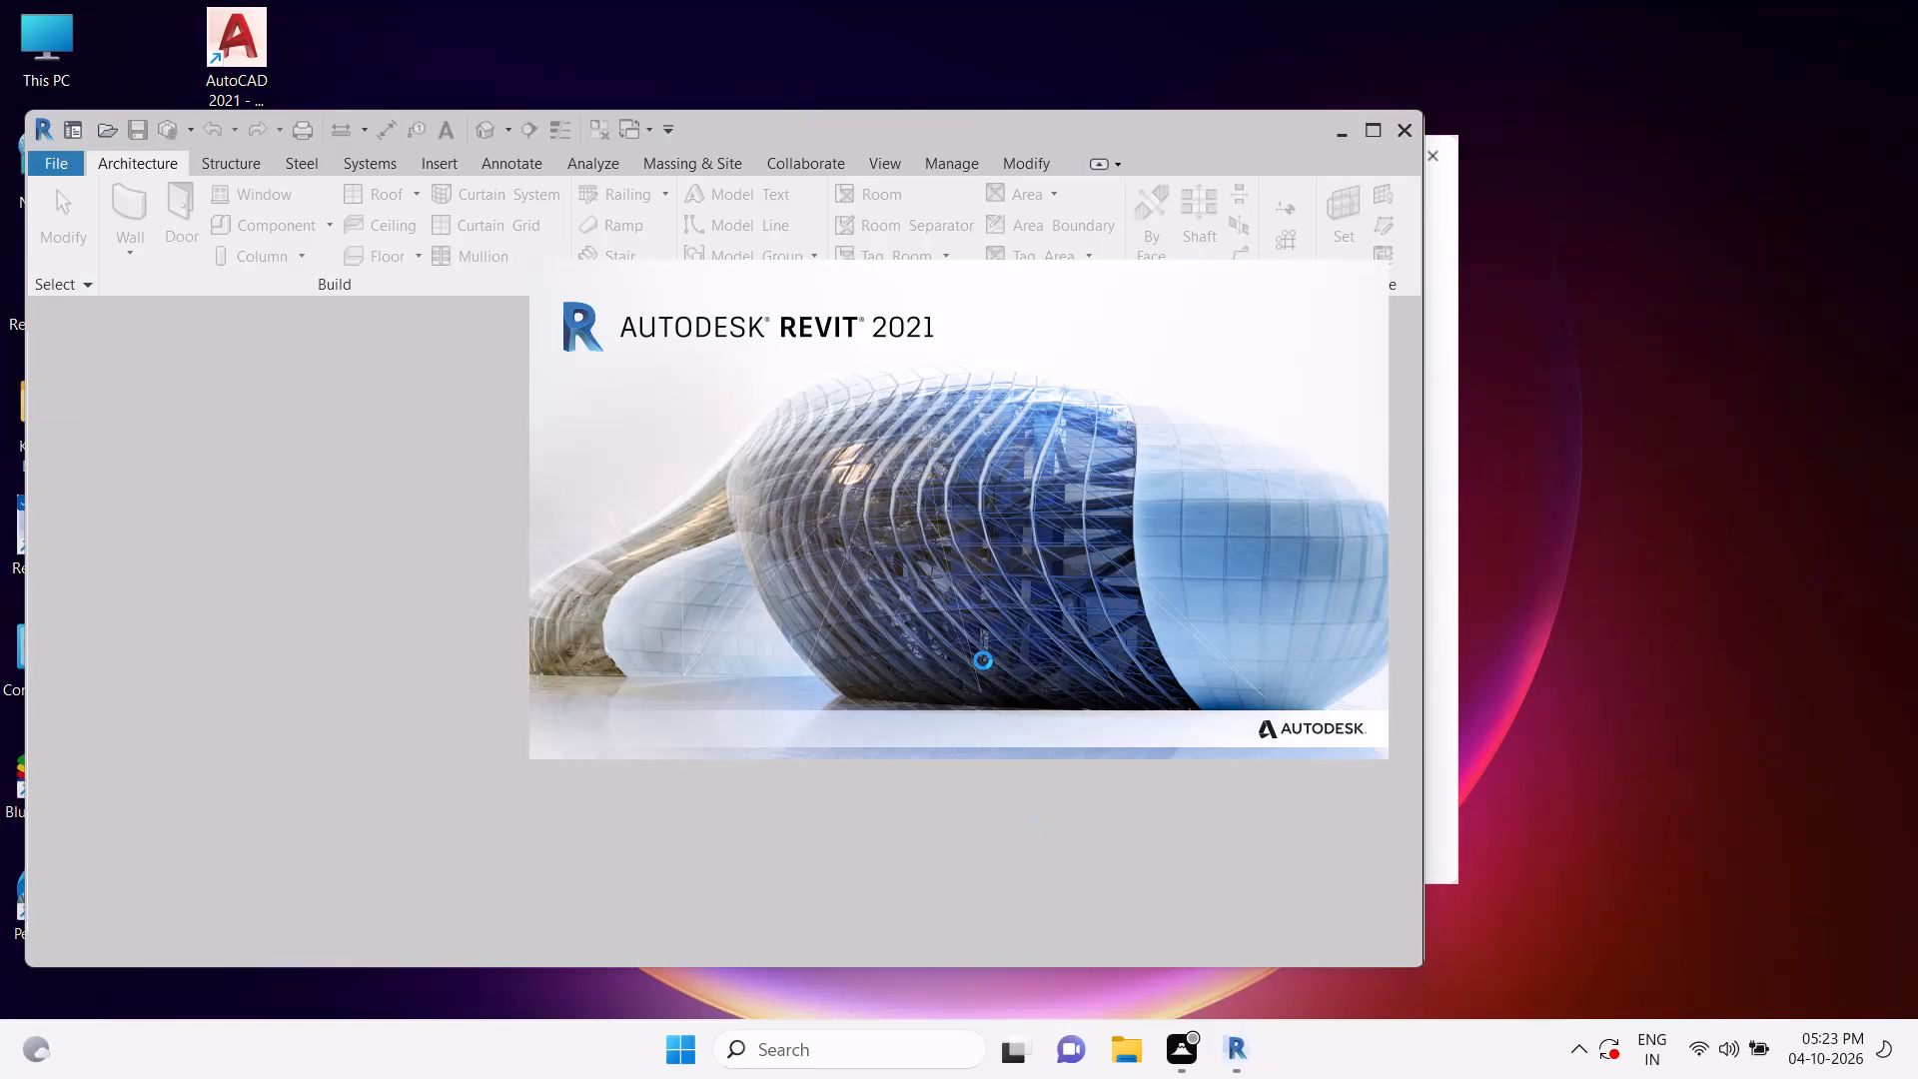
# Open the recent model 3d modern.
pyautogui.click(982, 661)
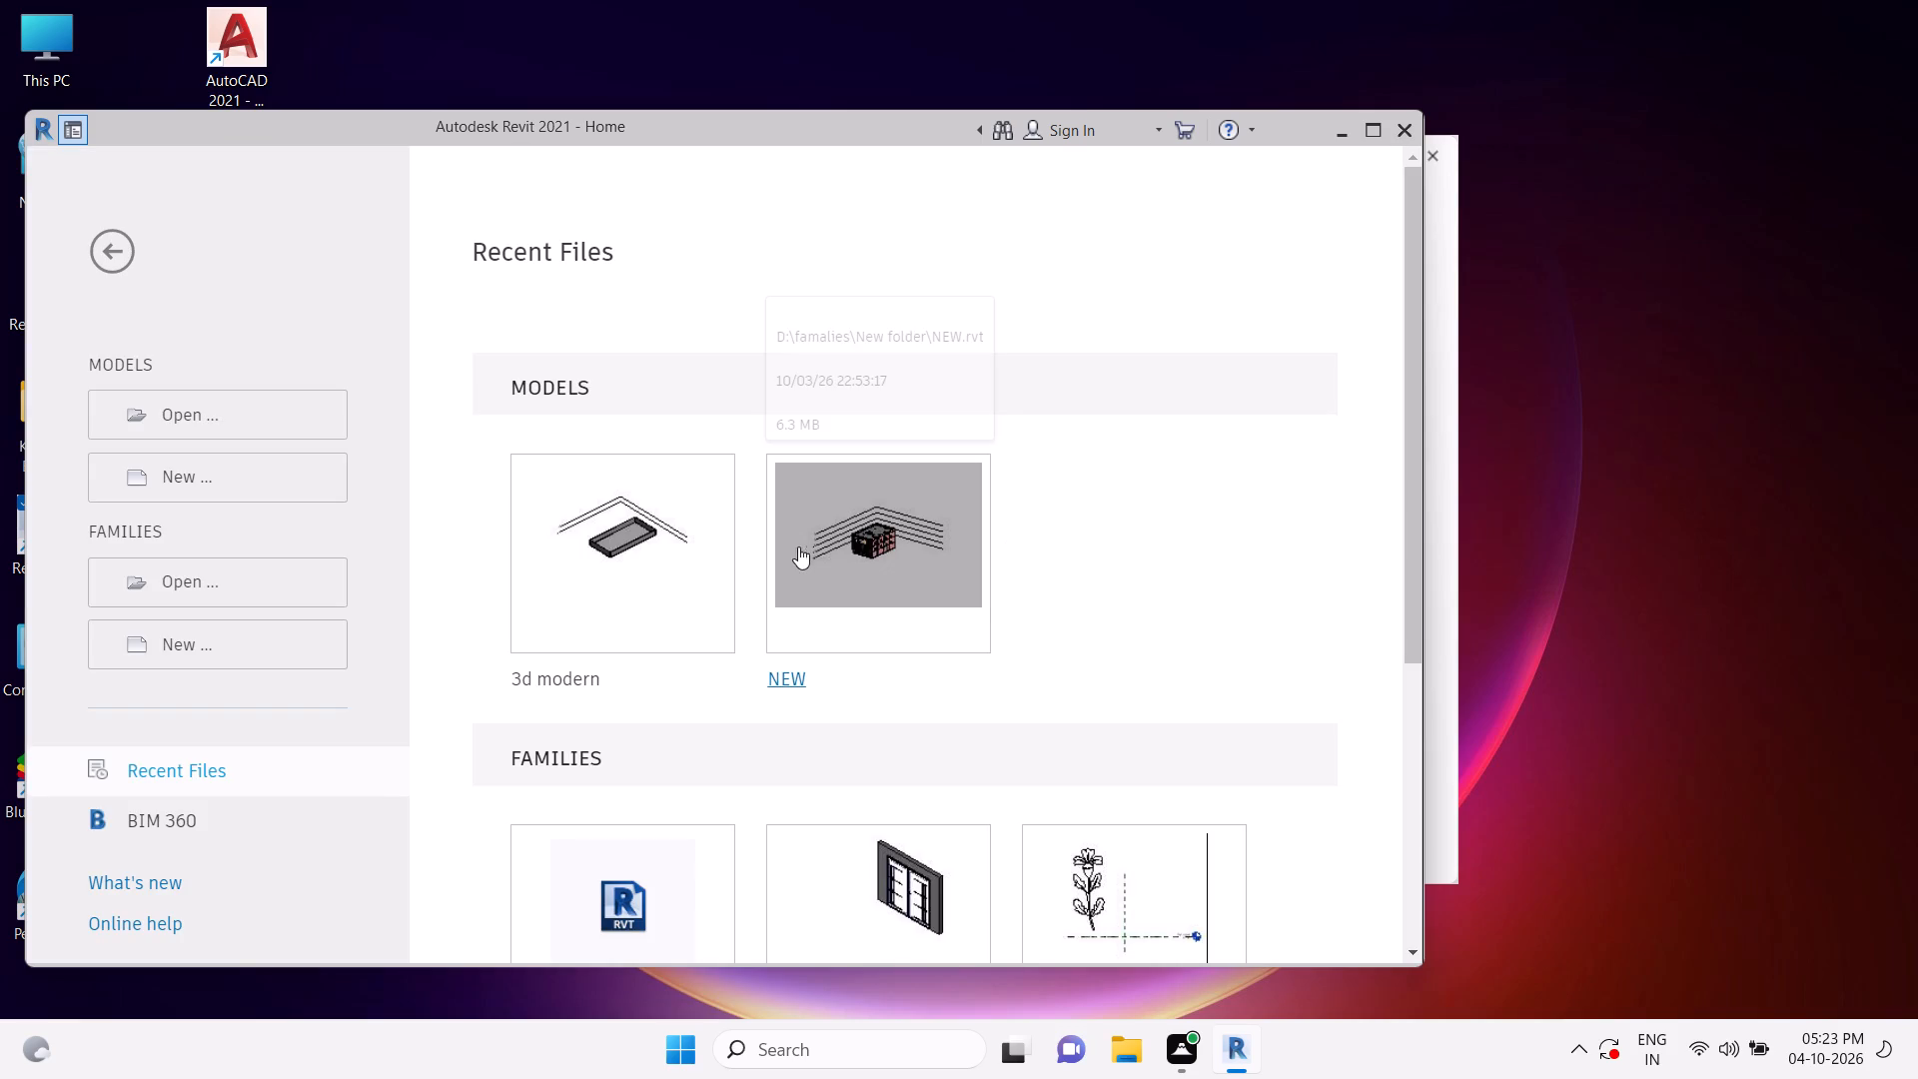
pyautogui.doubleClick(597, 625)
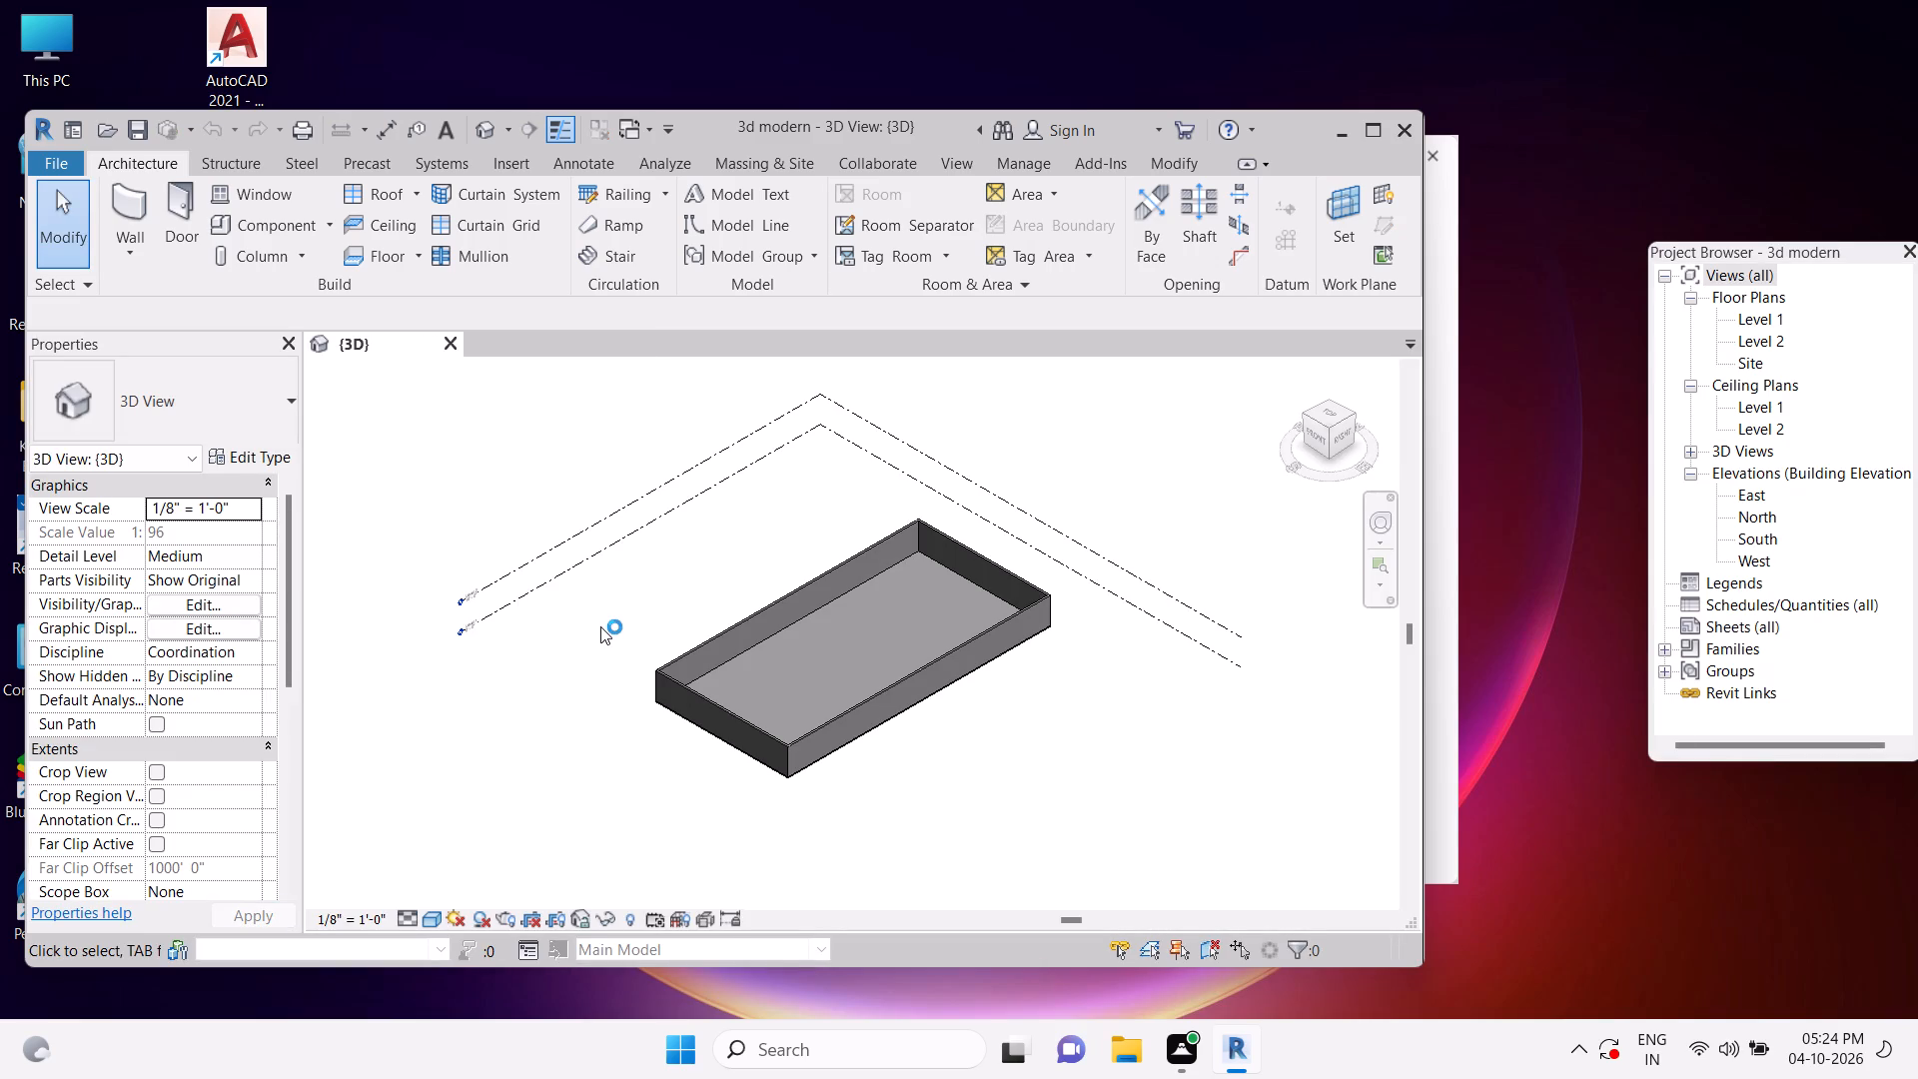
# Close the Autodesk notification window that covers the 3D view.
pyautogui.scroll(-8, 604, 643)
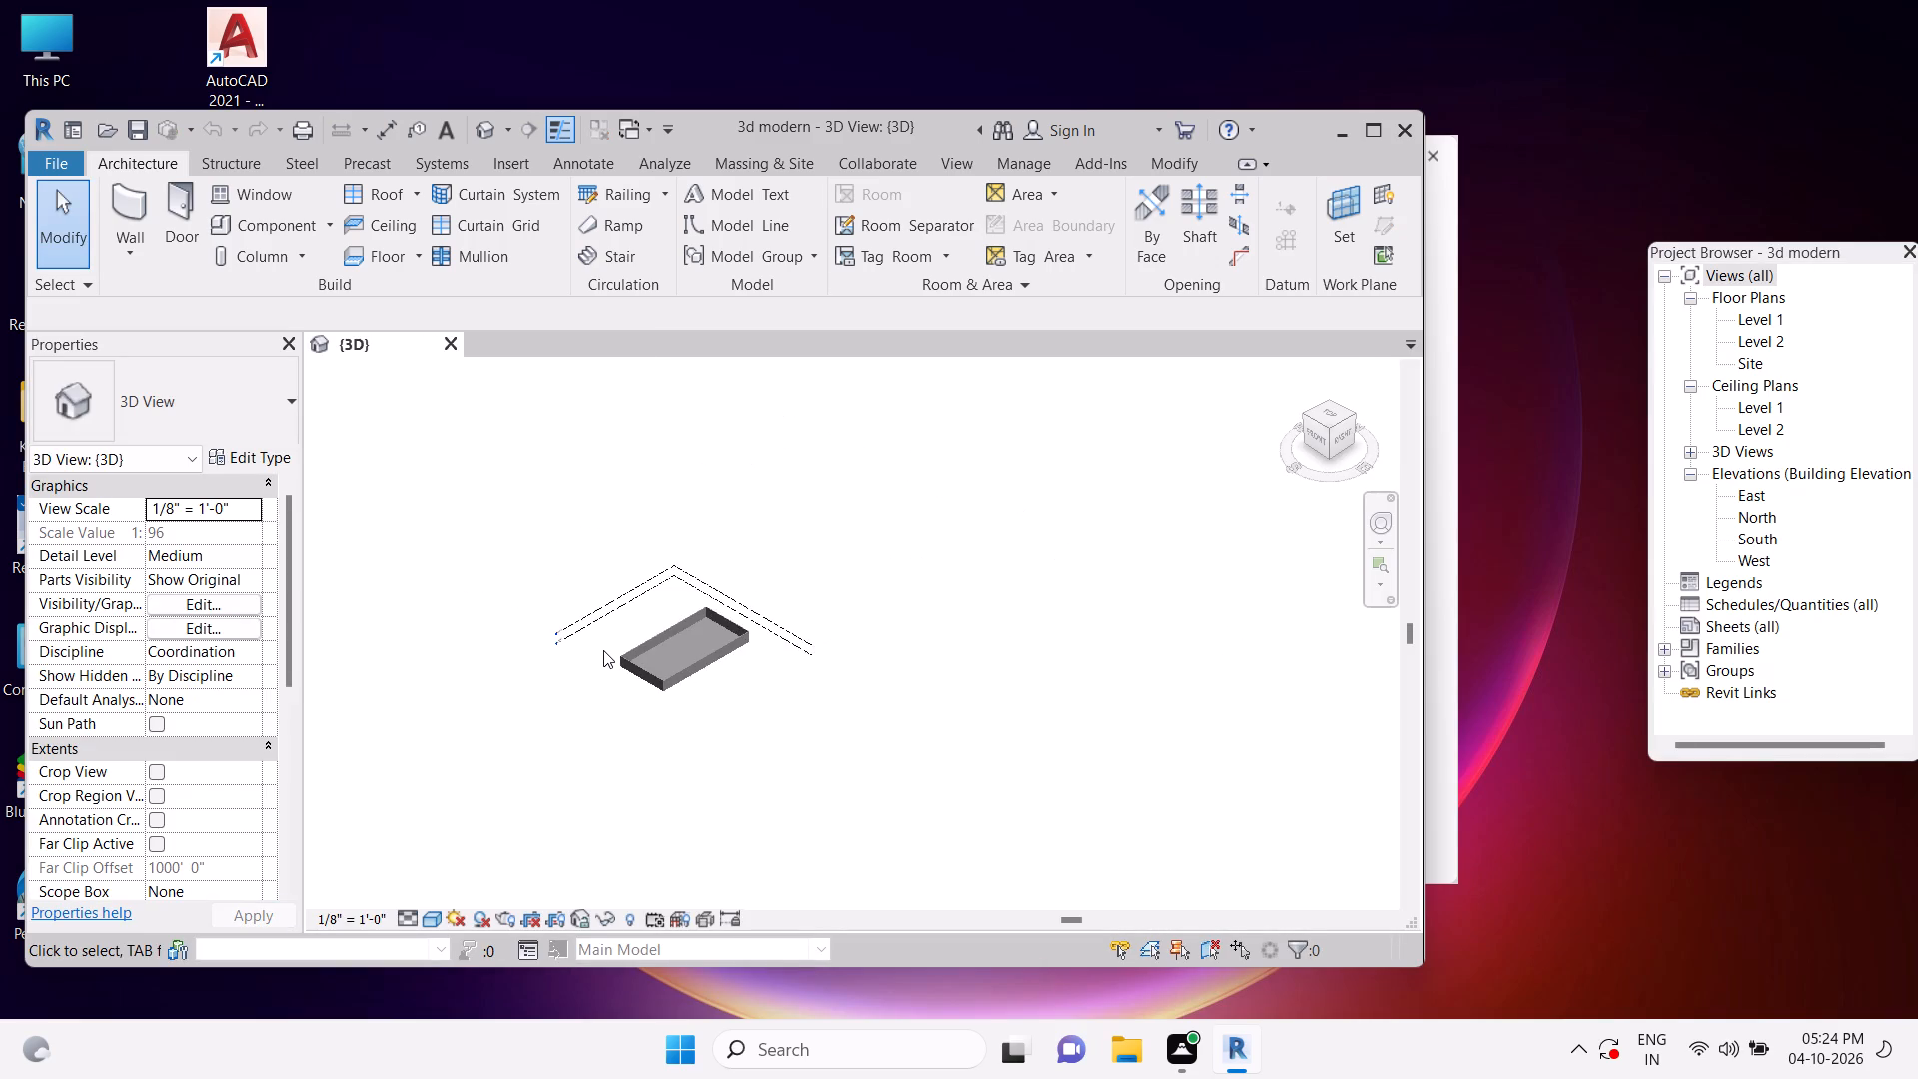
pyautogui.scroll(3, 603, 650)
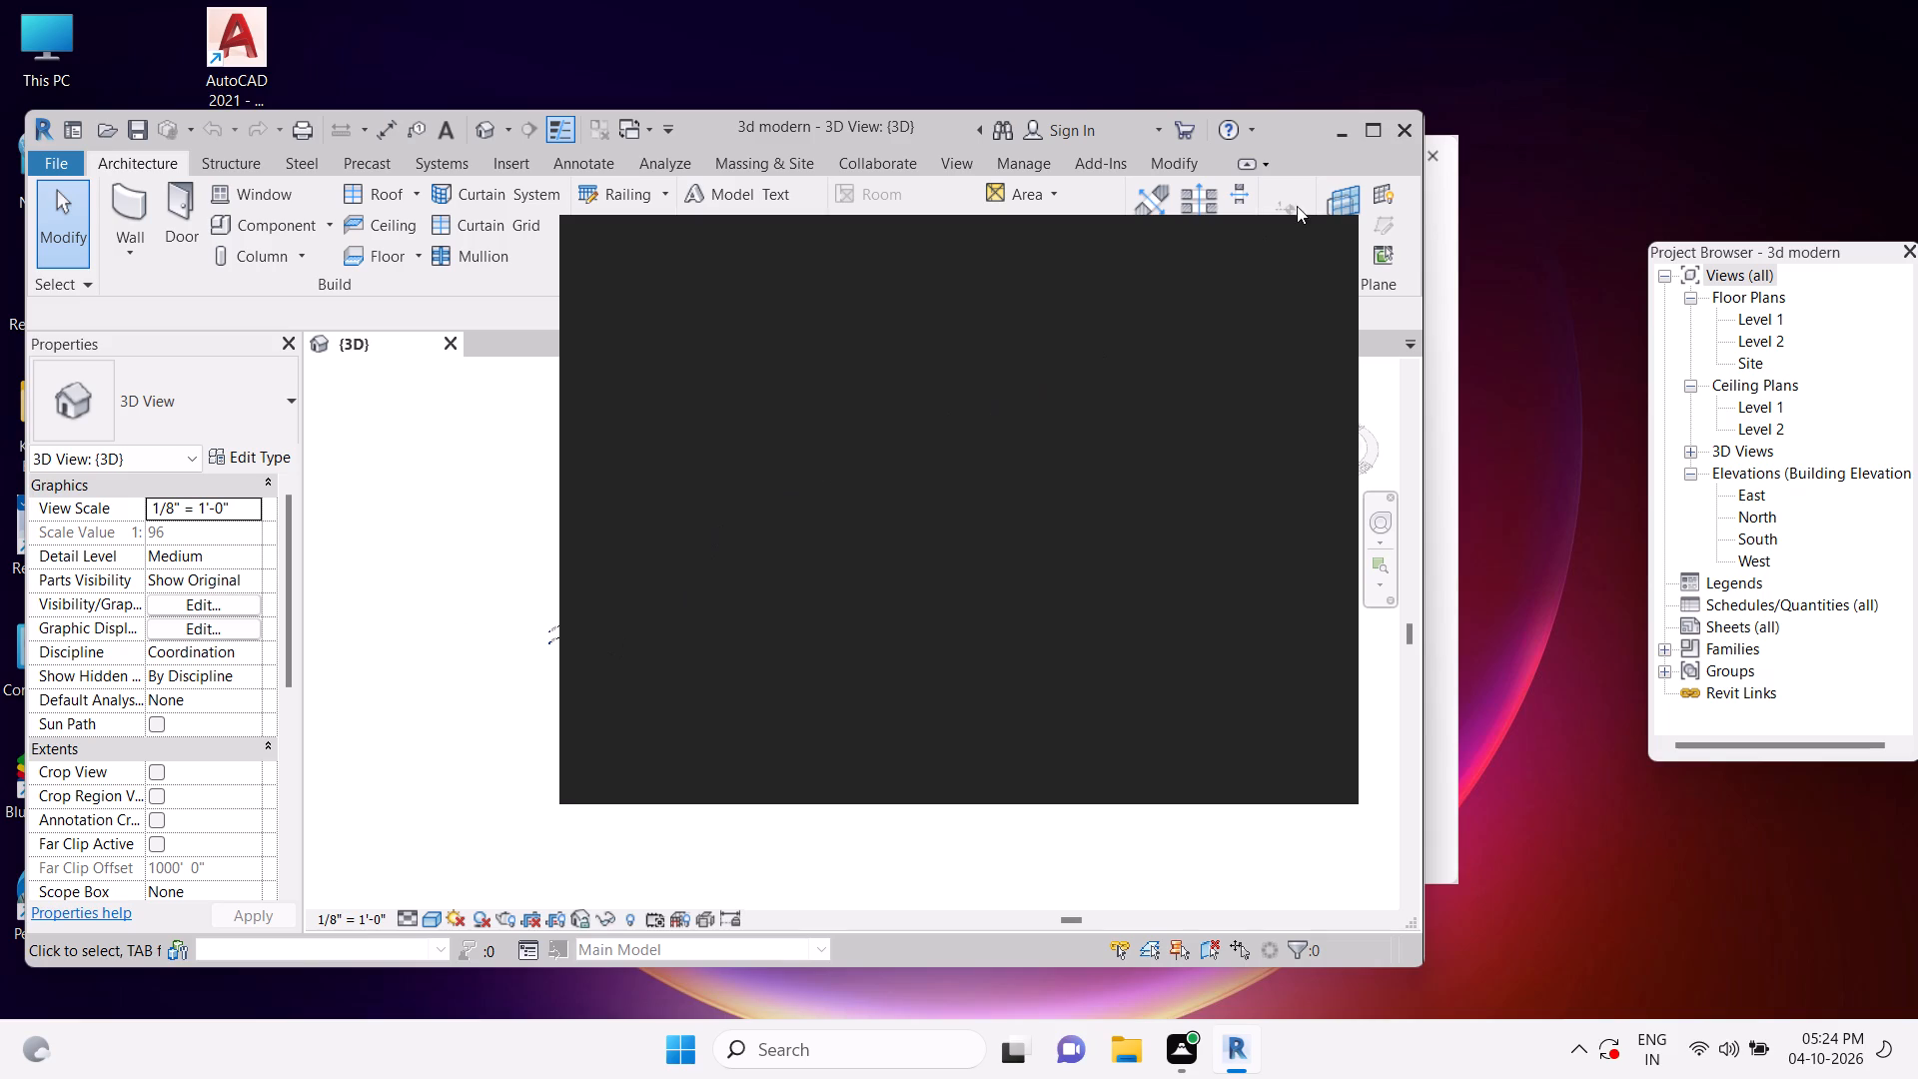
pyautogui.click(1342, 242)
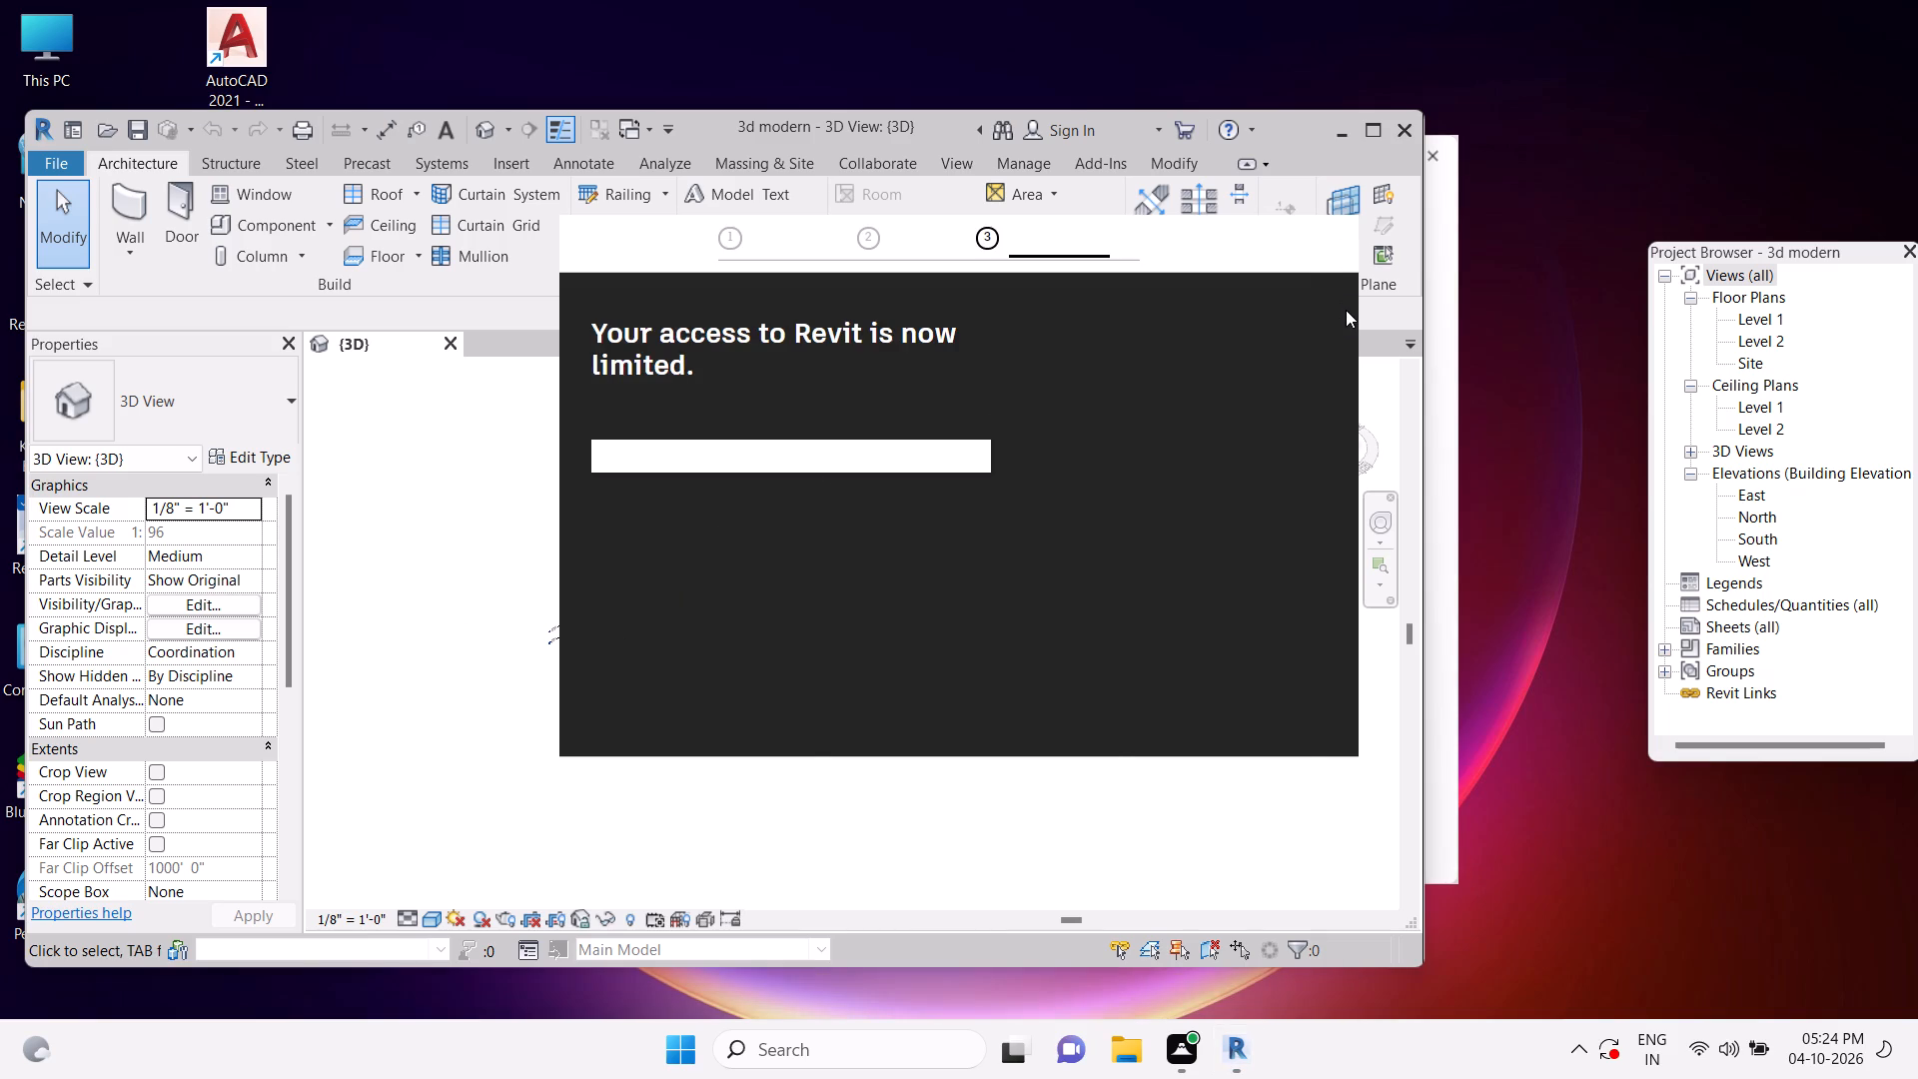
pyautogui.click(1346, 307)
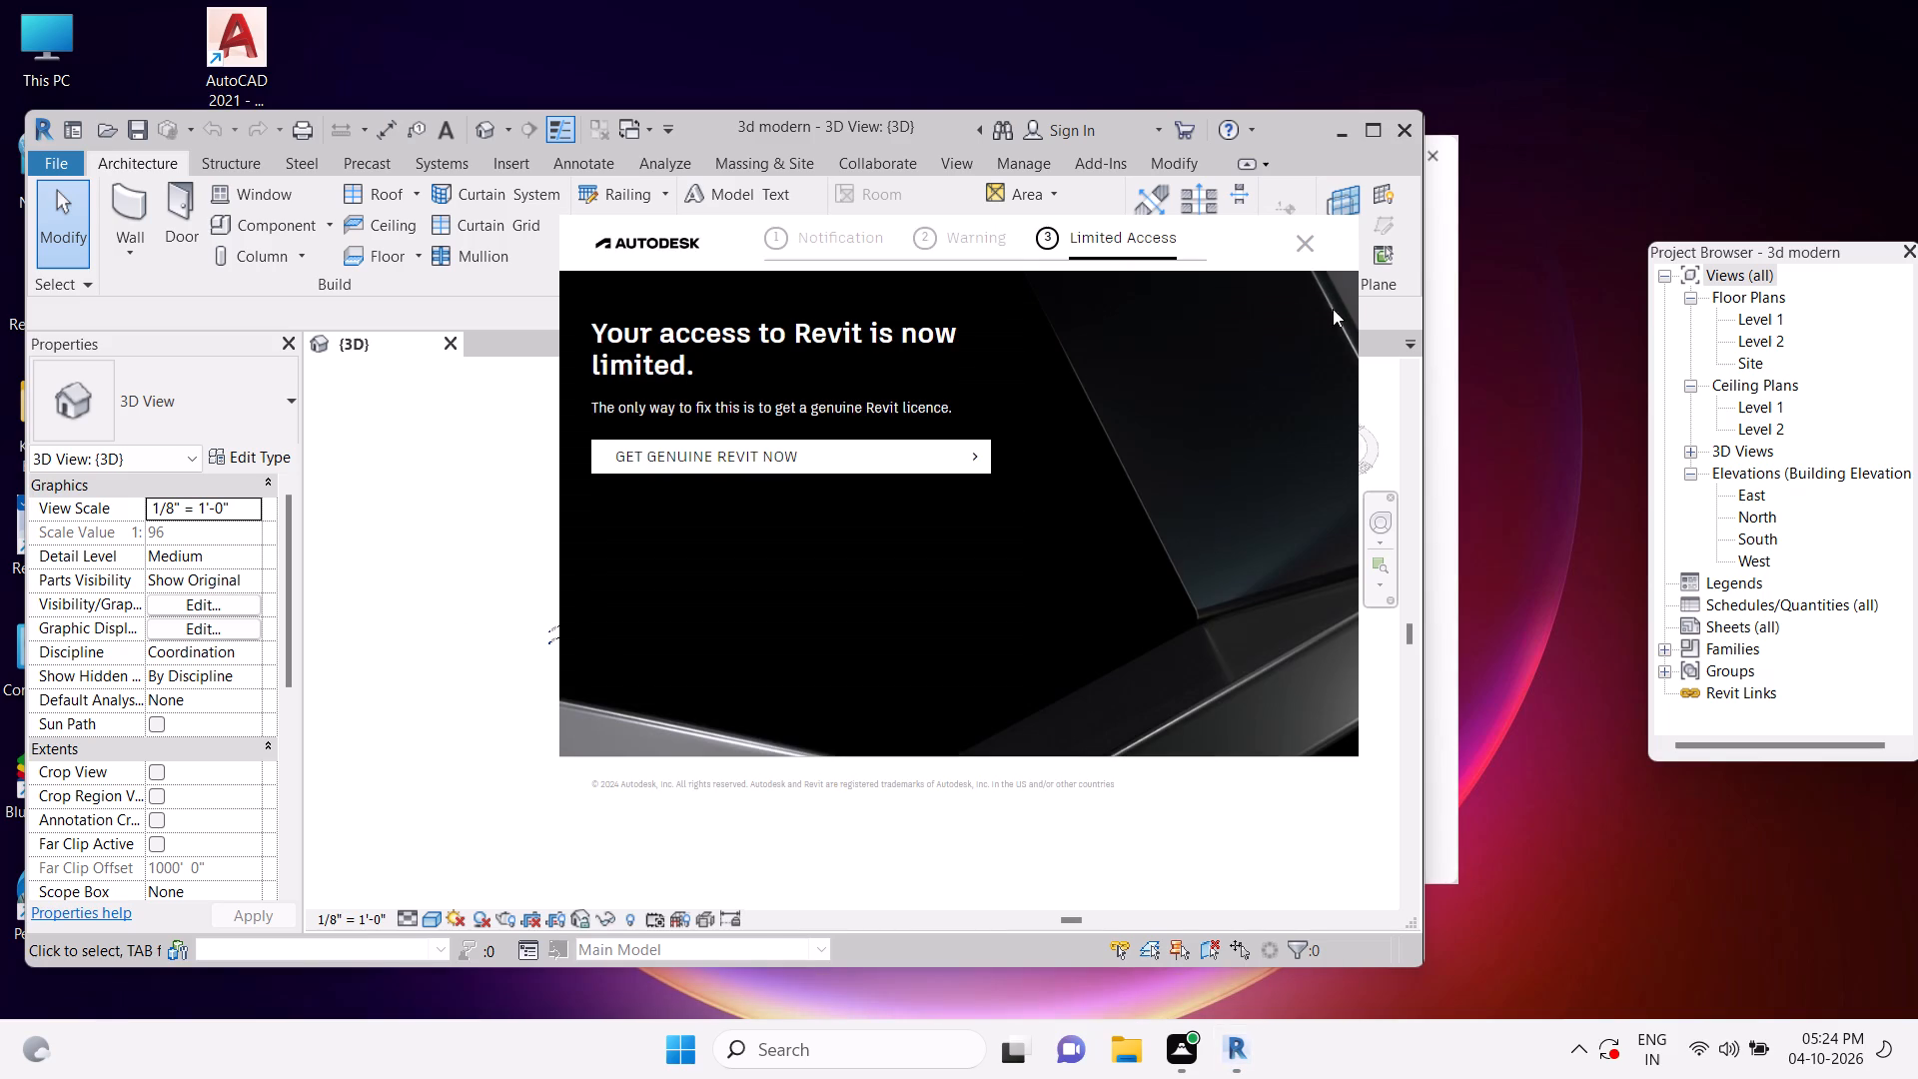
pyautogui.click(1305, 246)
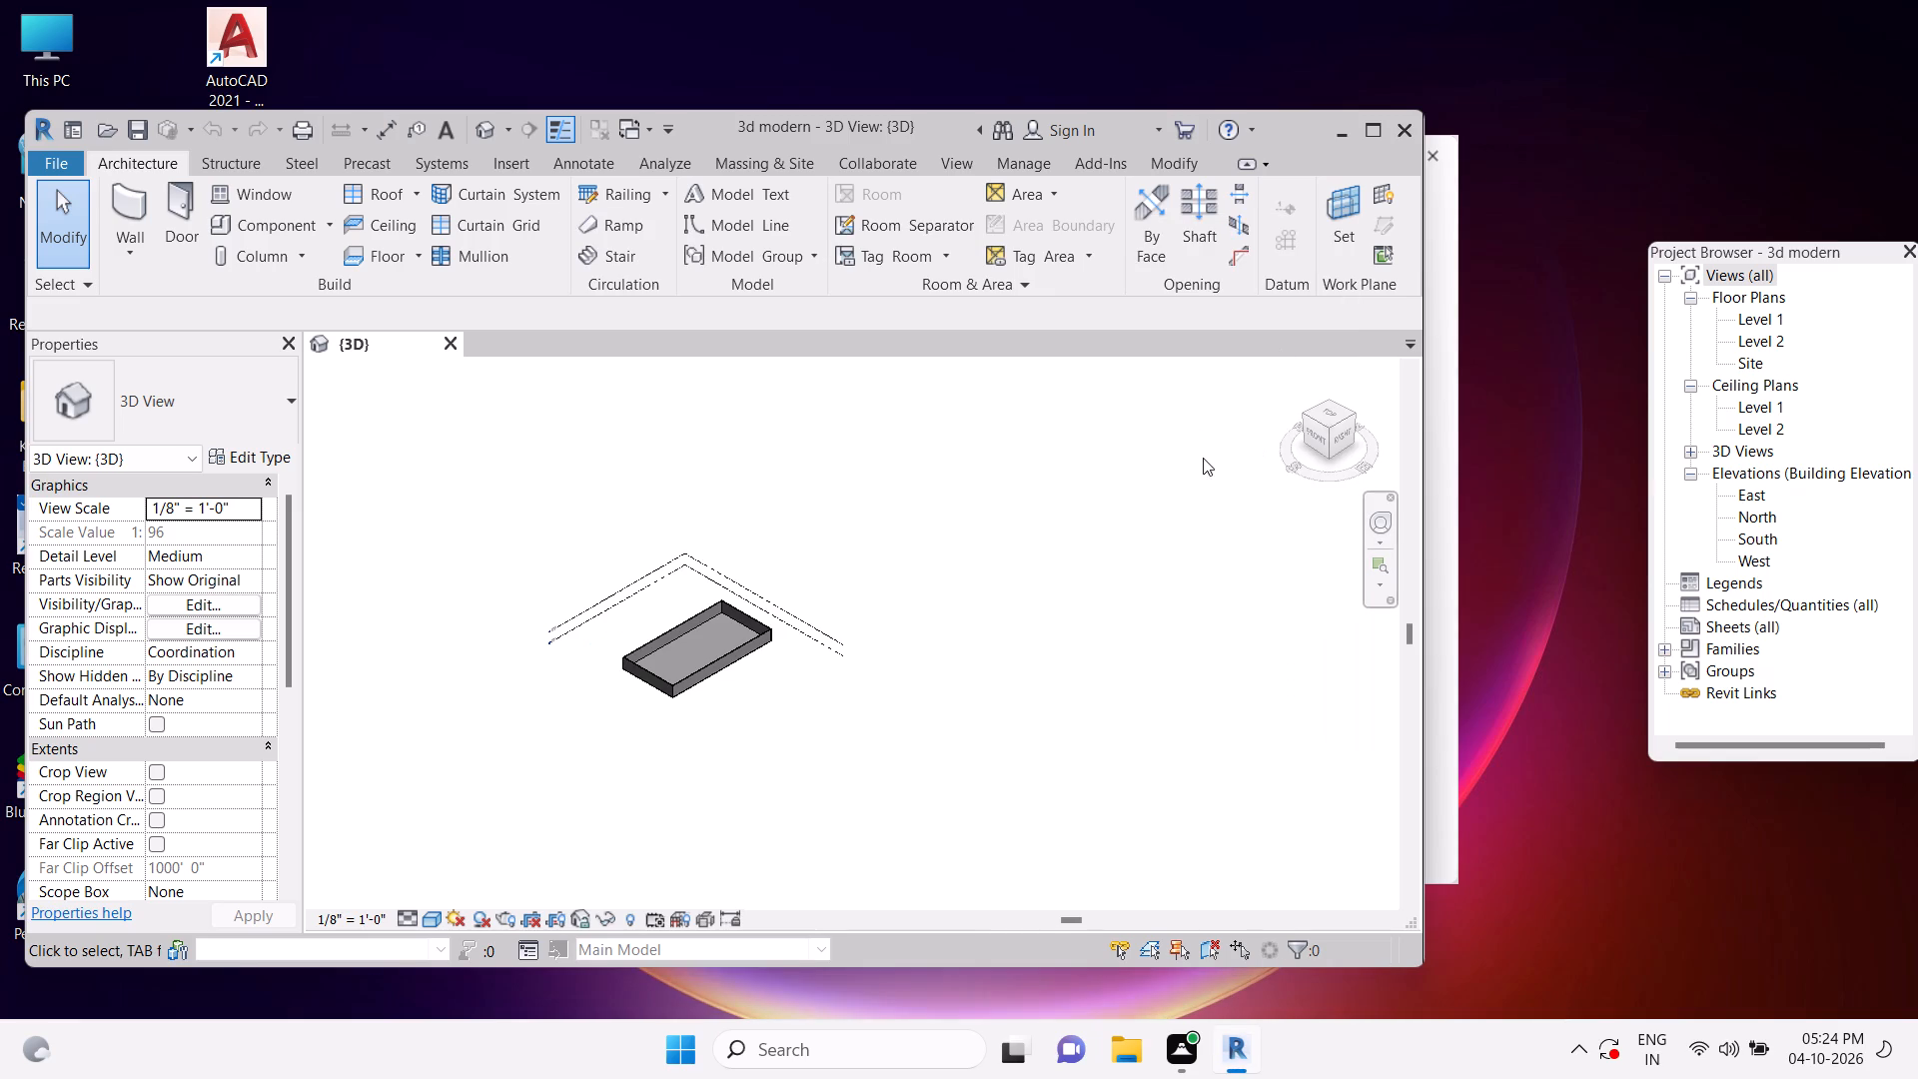
# Examine the walled rectangle, its floor and the level lines in the 3D view.
pyautogui.scroll(-3, 811, 629)
pyautogui.scroll(1, 811, 627)
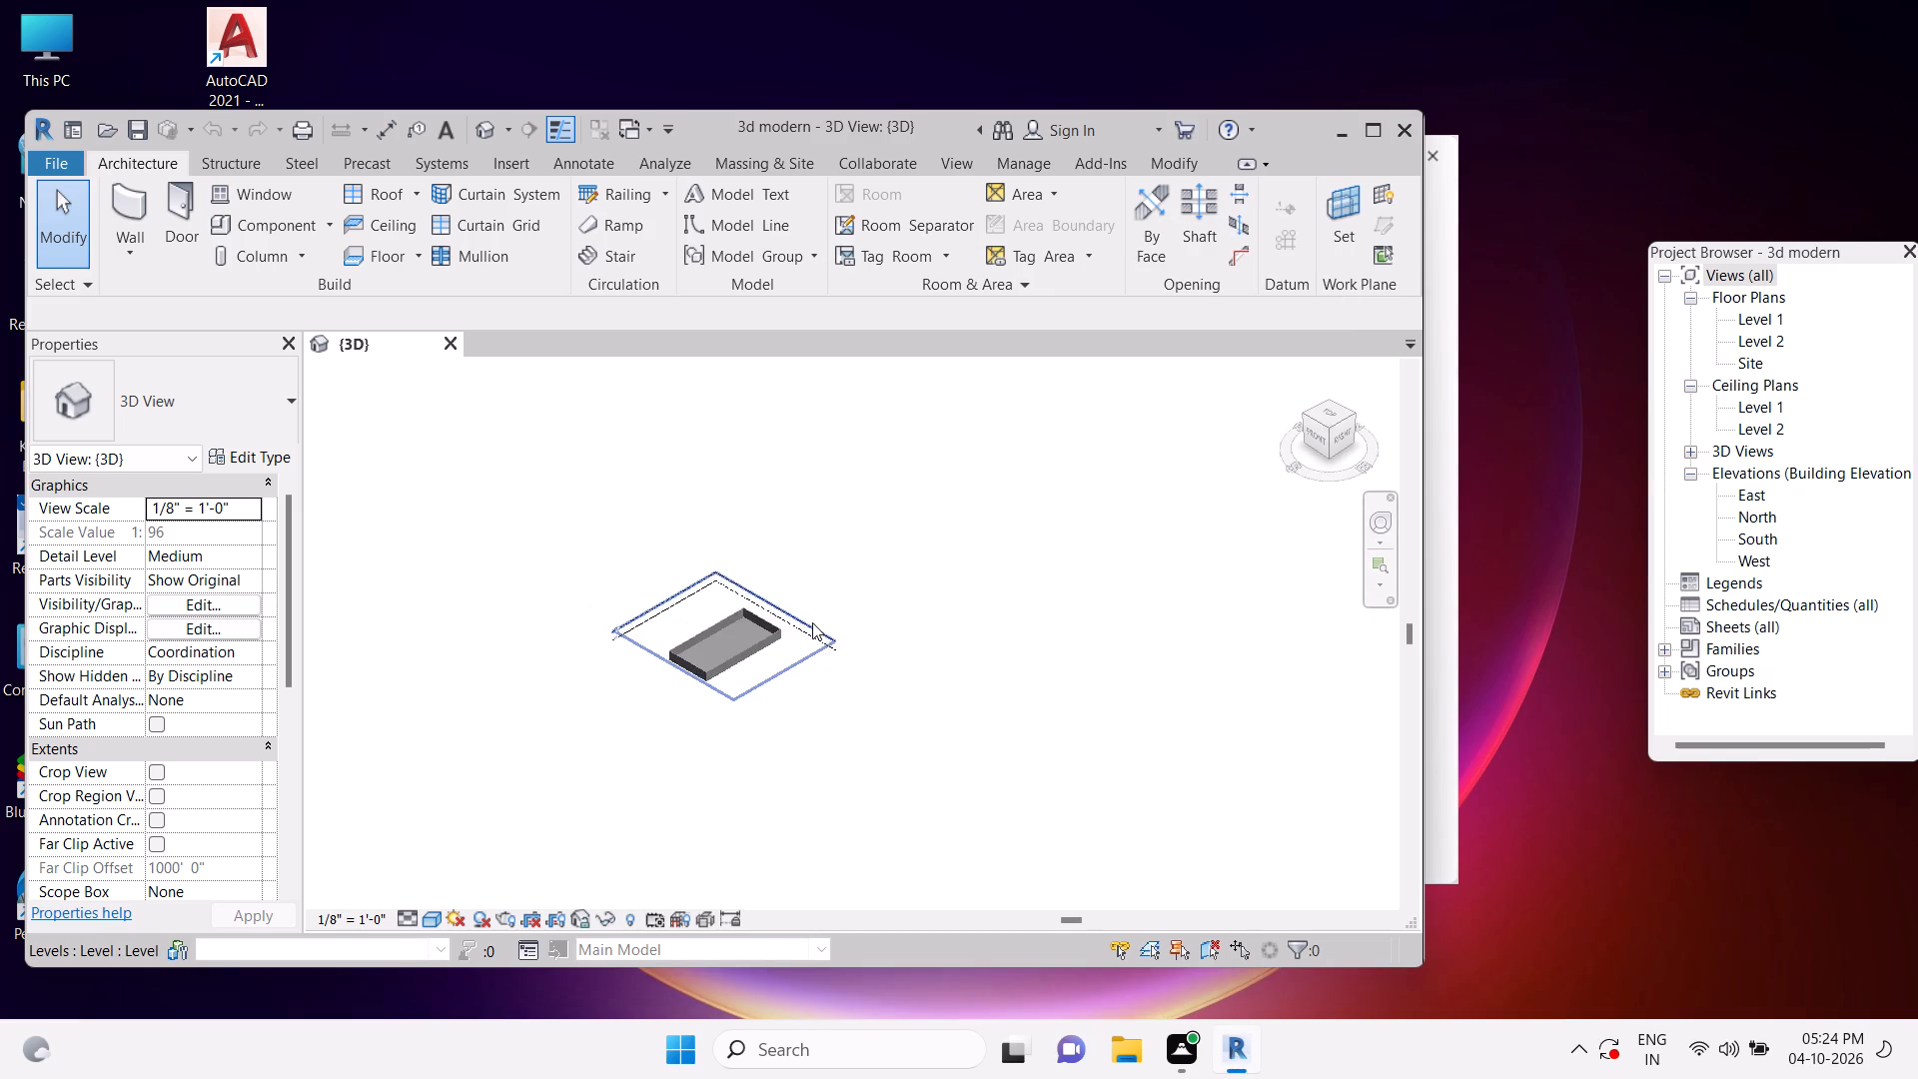
pyautogui.scroll(6, 812, 622)
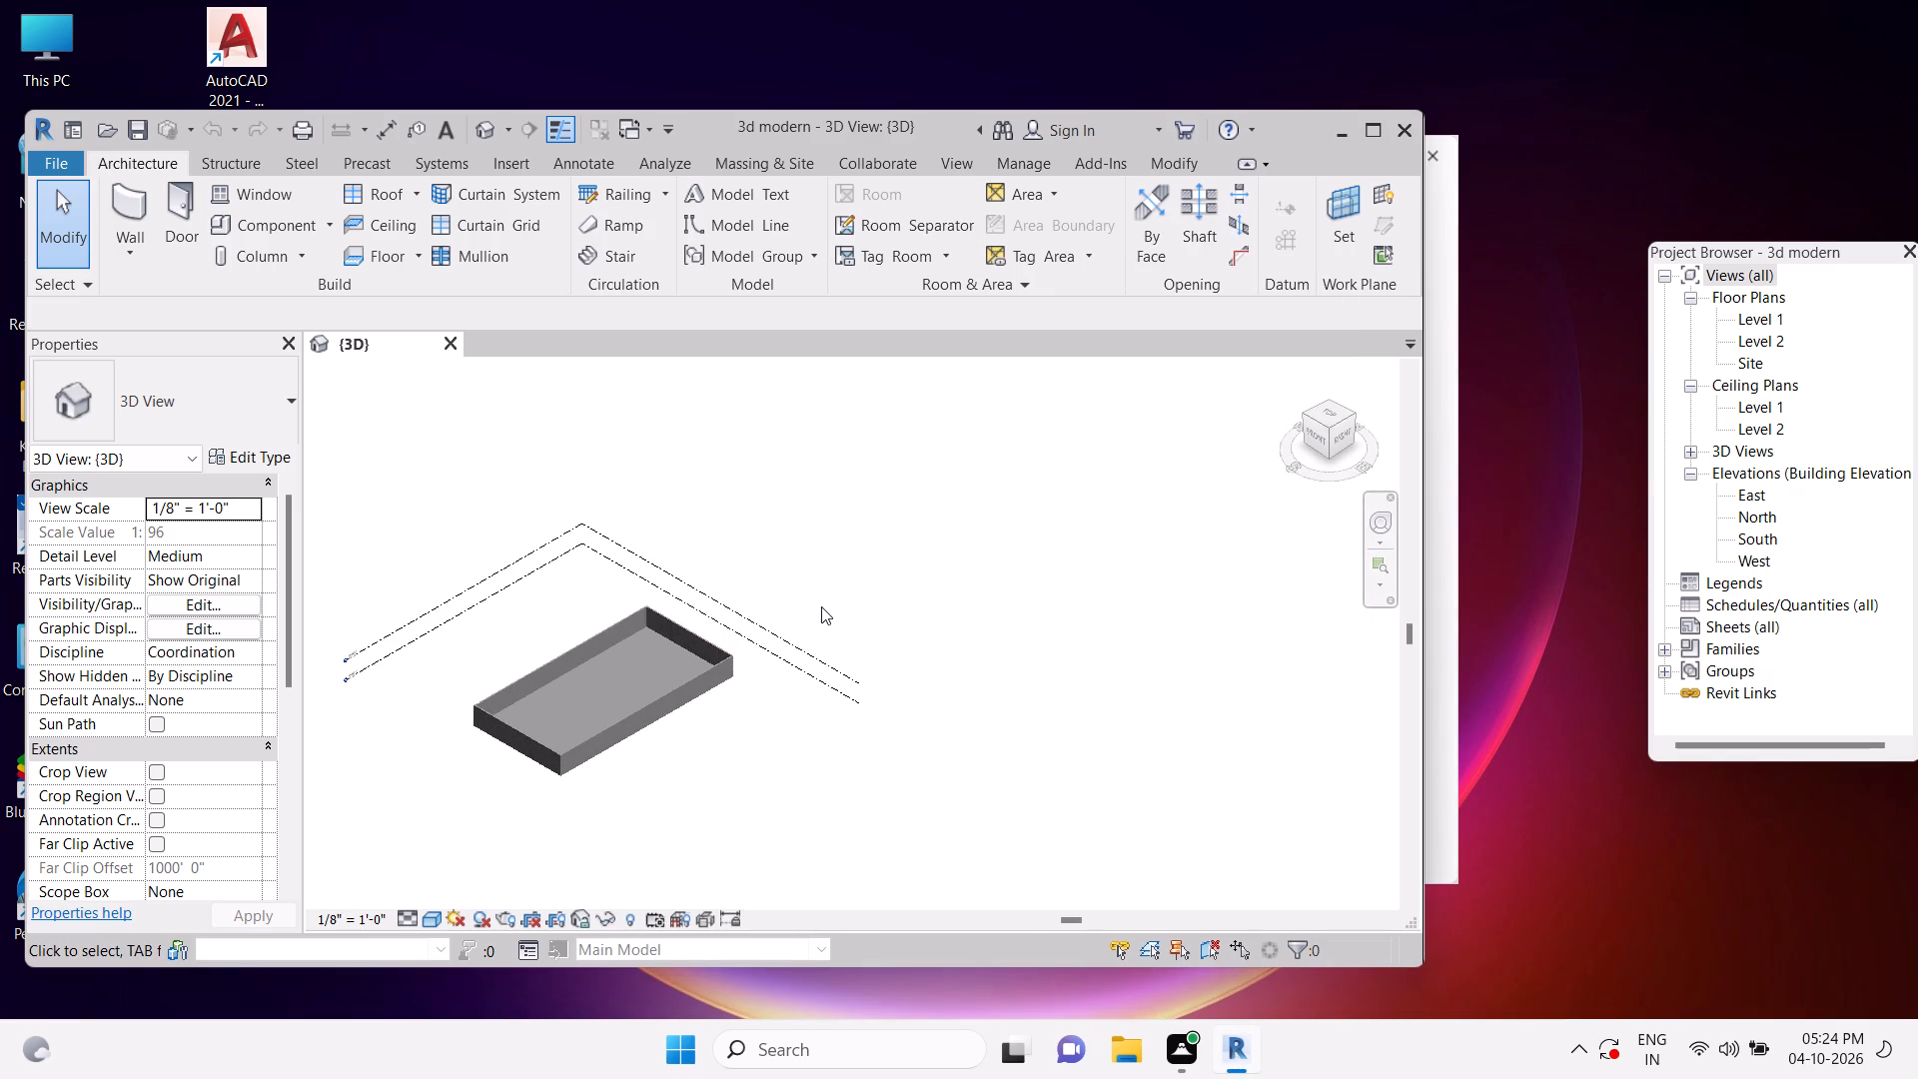
pyautogui.scroll(2, 821, 606)
pyautogui.moveTo(630, 695); pyautogui.dragTo(642, 665)
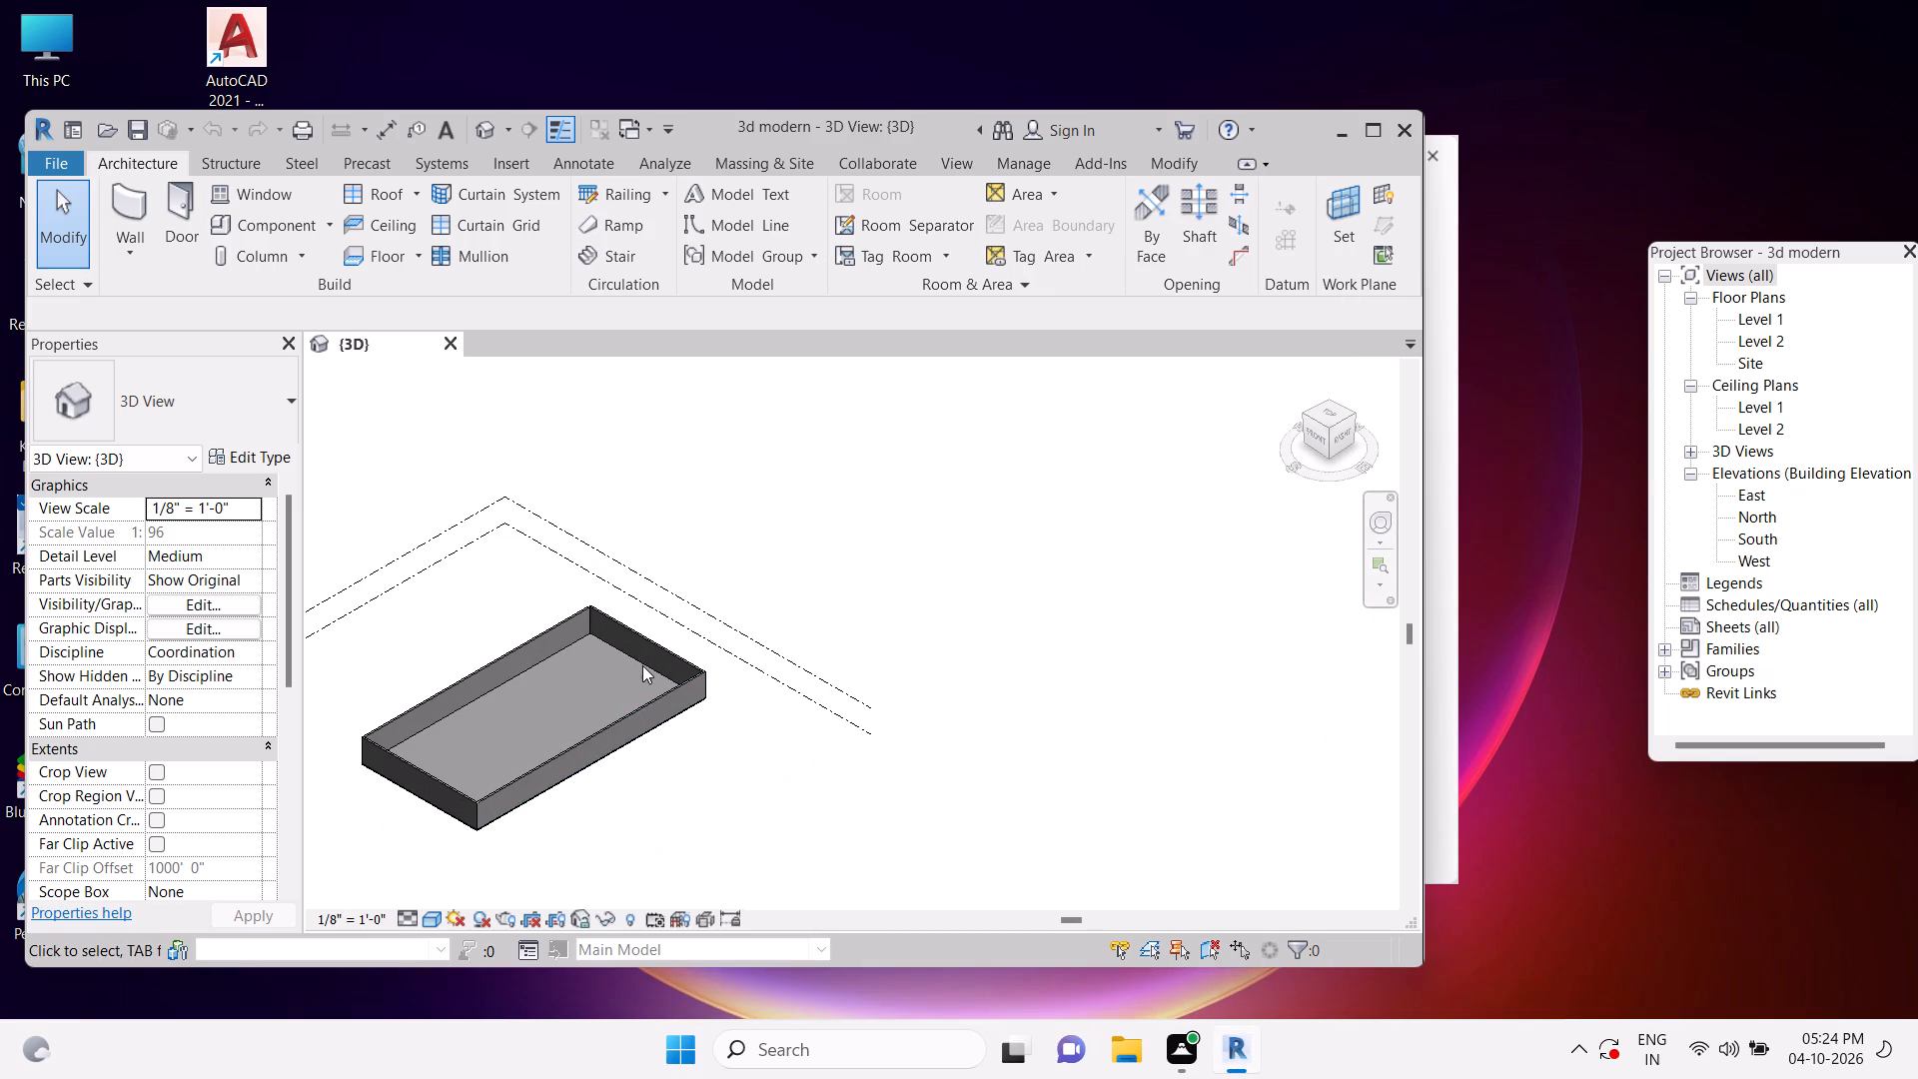
pyautogui.moveTo(642, 665); pyautogui.dragTo(655, 658)
pyautogui.scroll(-1, 656, 658)
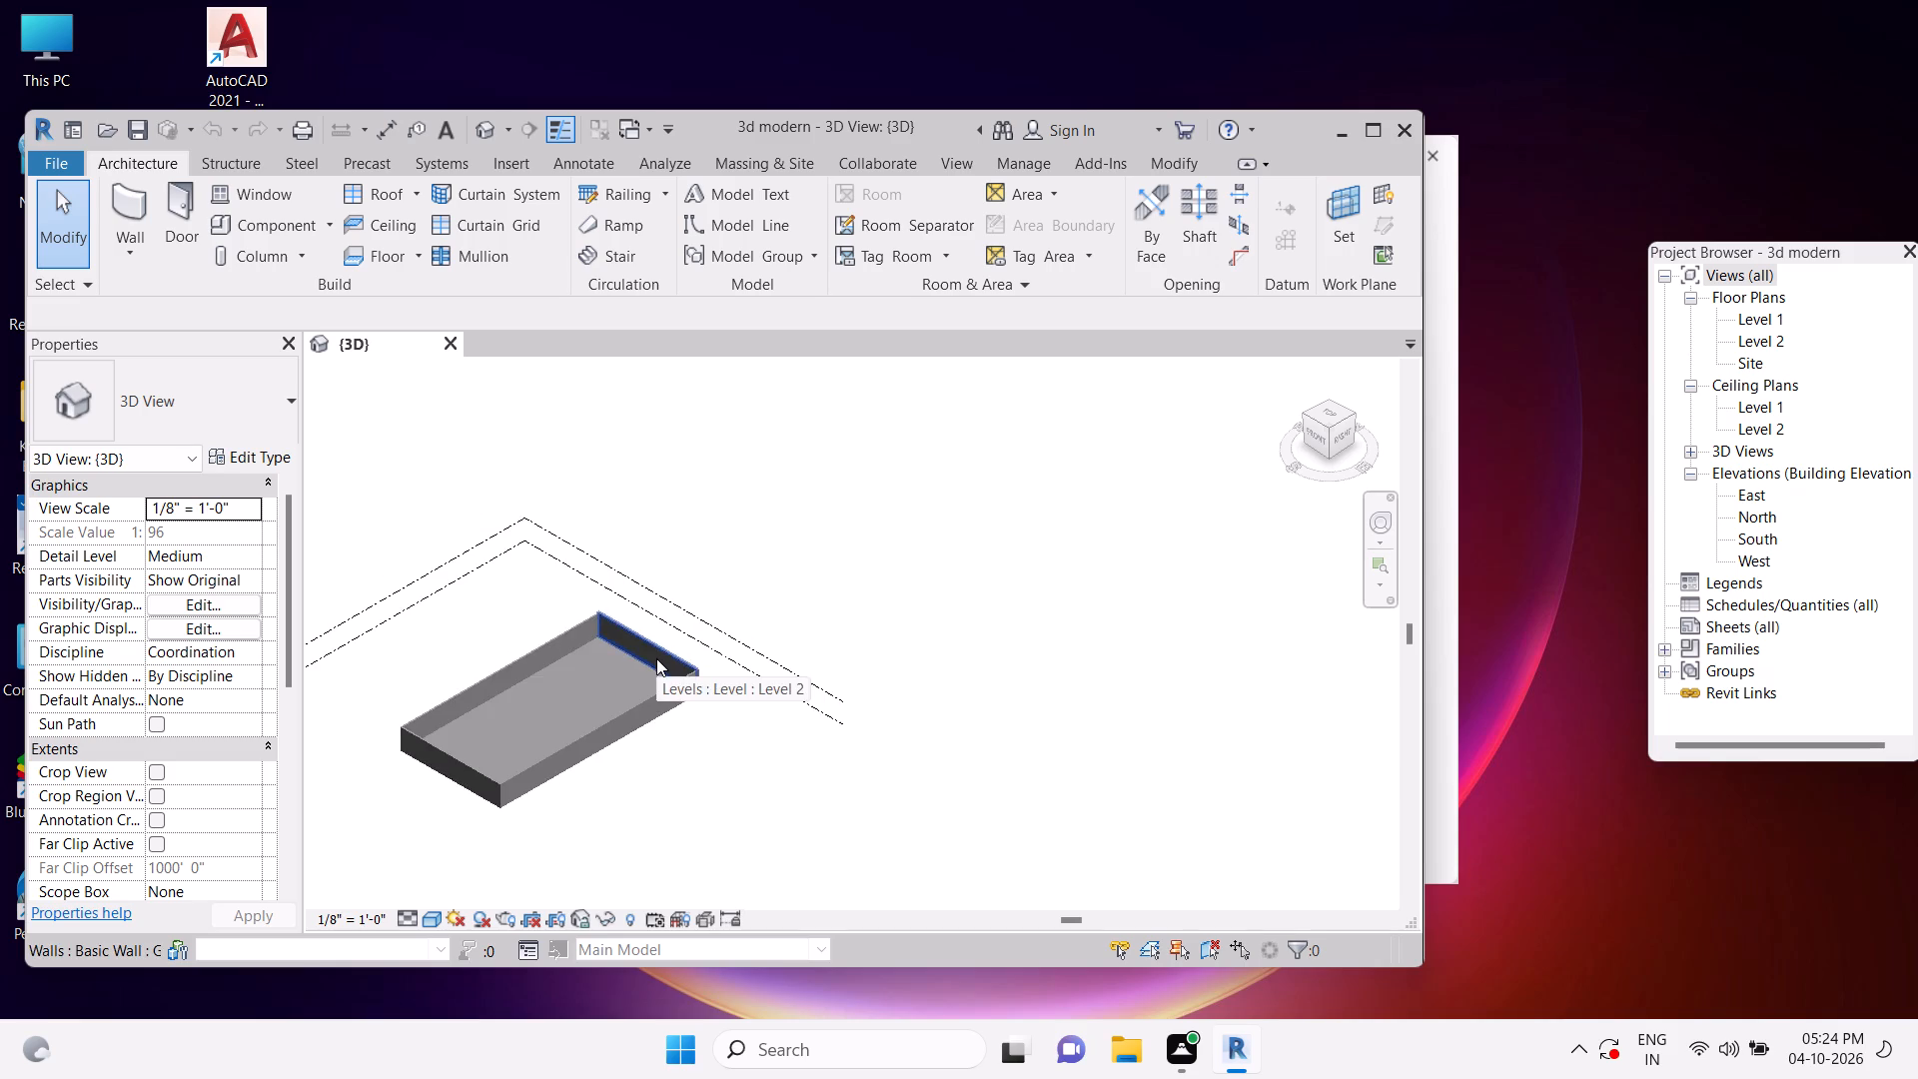
pyautogui.scroll(-2, 656, 658)
pyautogui.moveTo(656, 658); pyautogui.dragTo(841, 629, button='middle')
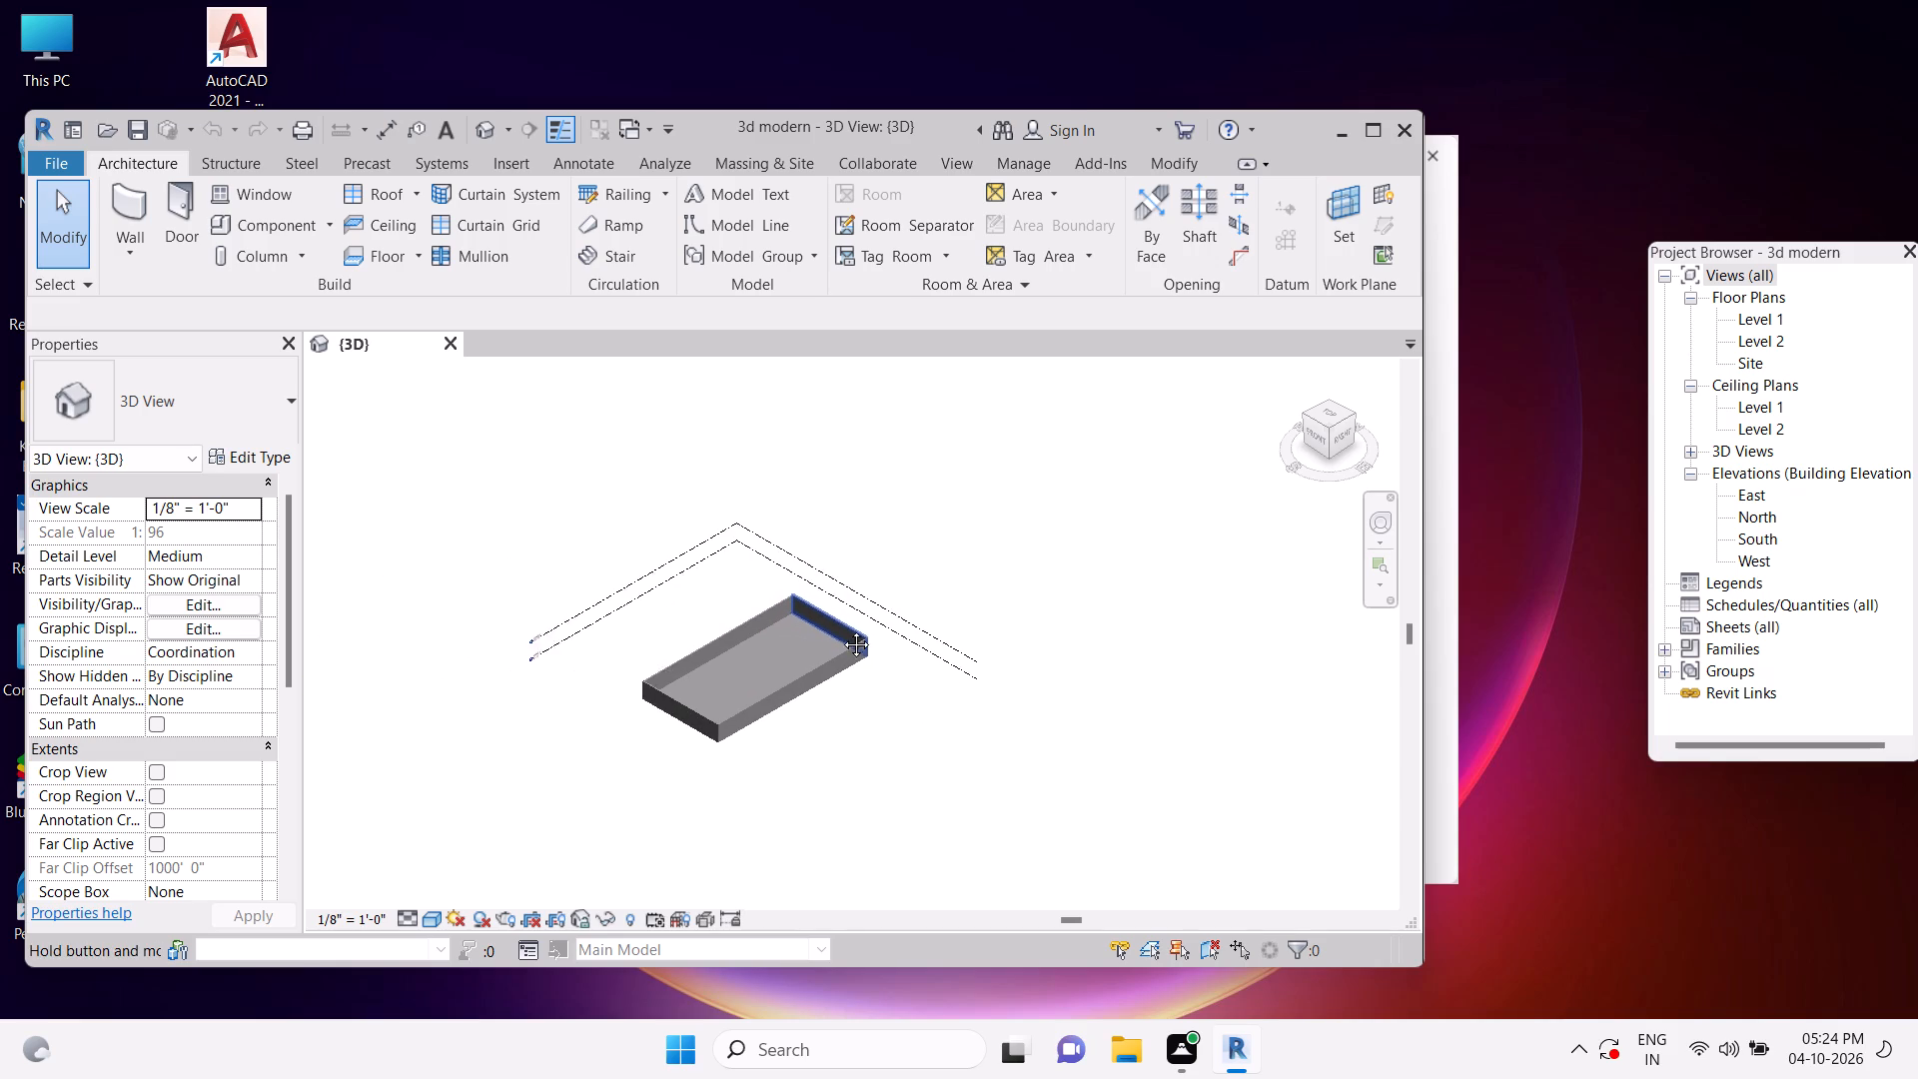
pyautogui.moveTo(841, 629); pyautogui.dragTo(887, 556, button='middle')
pyautogui.scroll(-1, 882, 533)
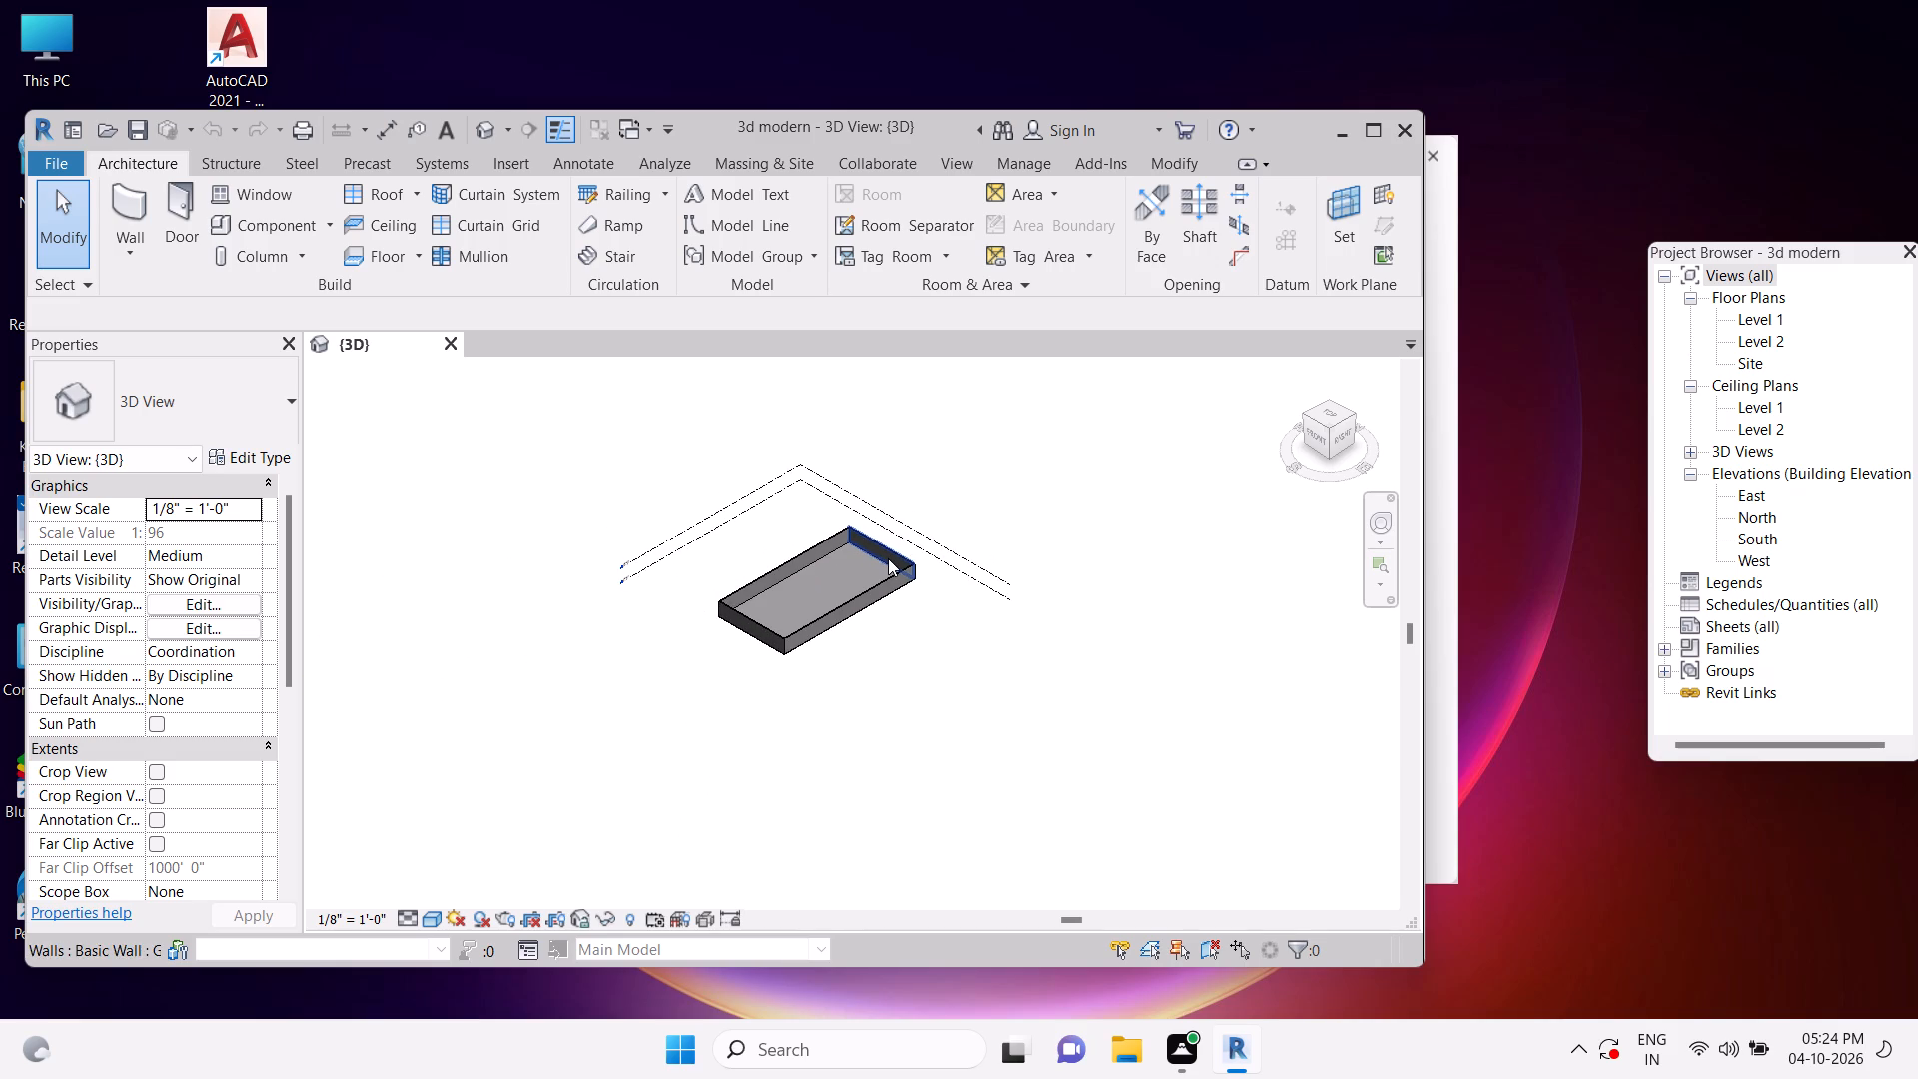
pyautogui.click(915, 653)
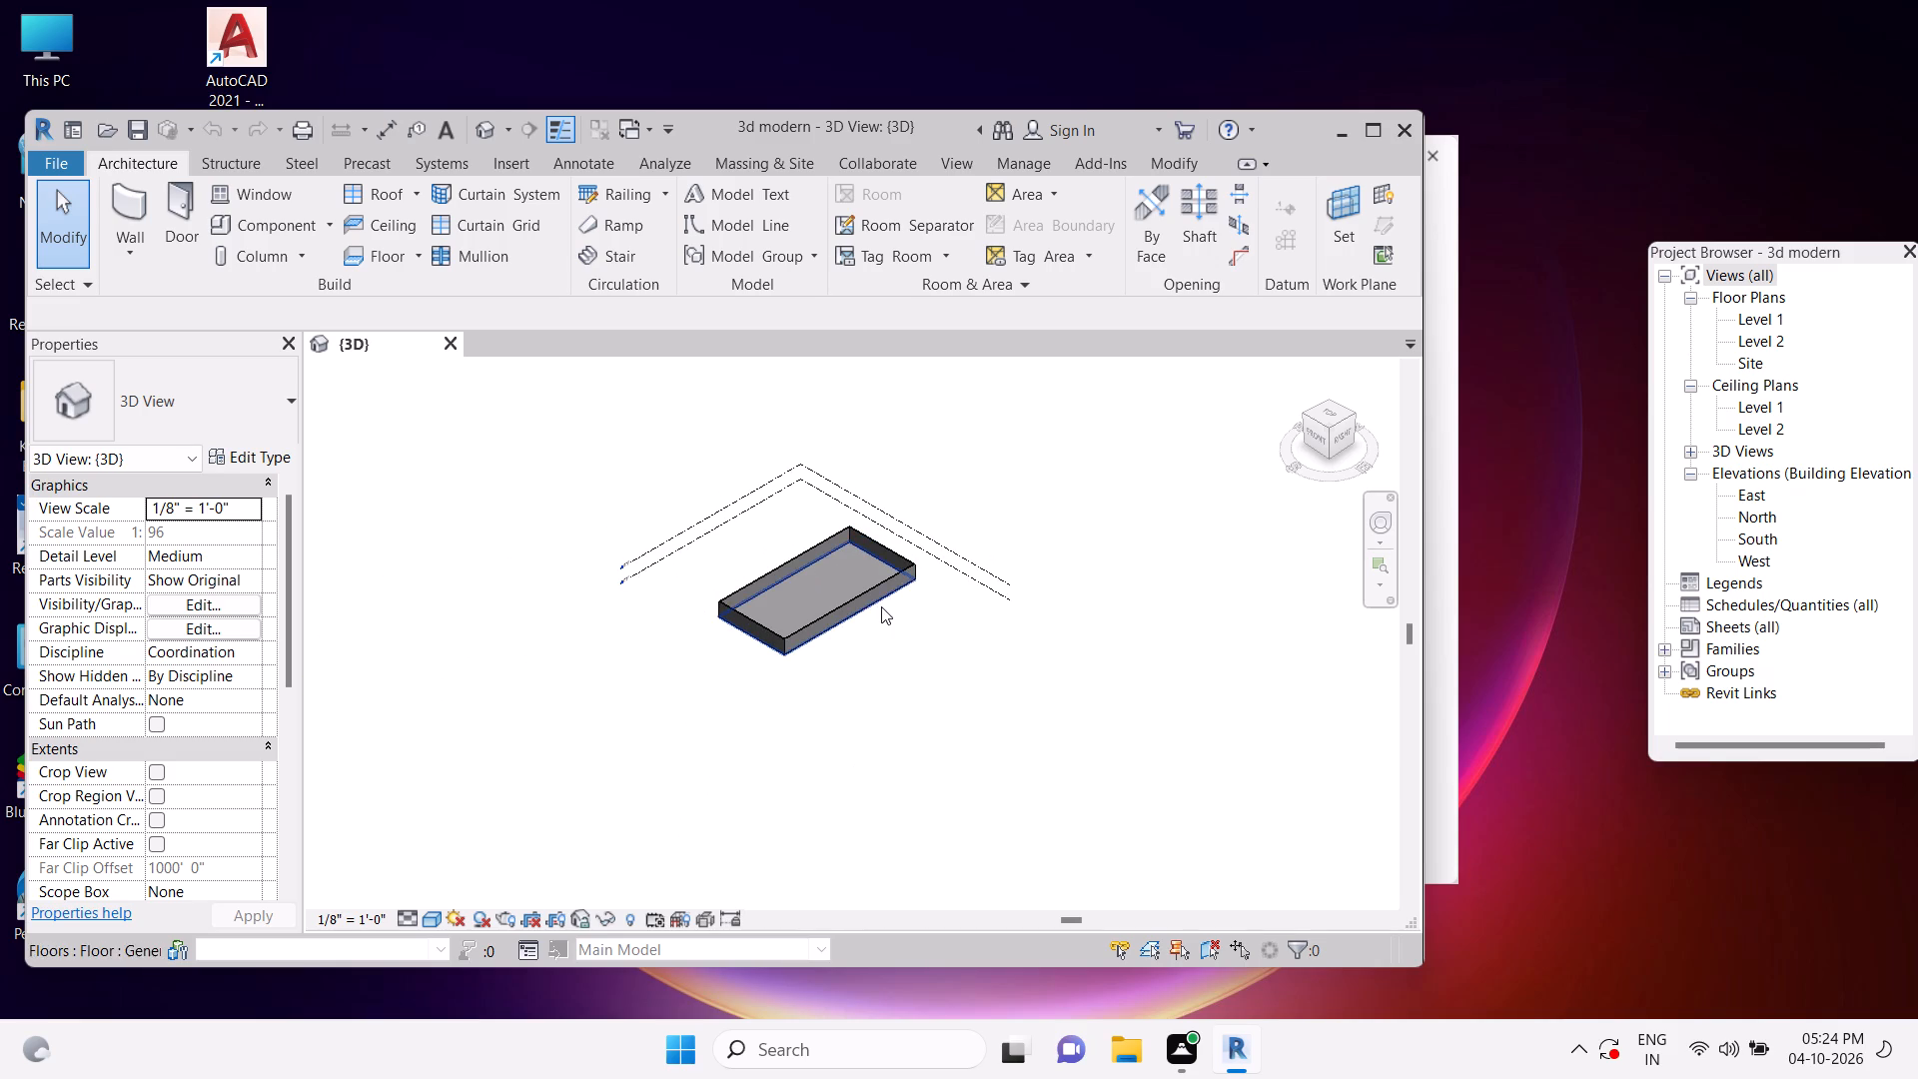
pyautogui.scroll(-2, 840, 594)
pyautogui.scroll(6, 839, 594)
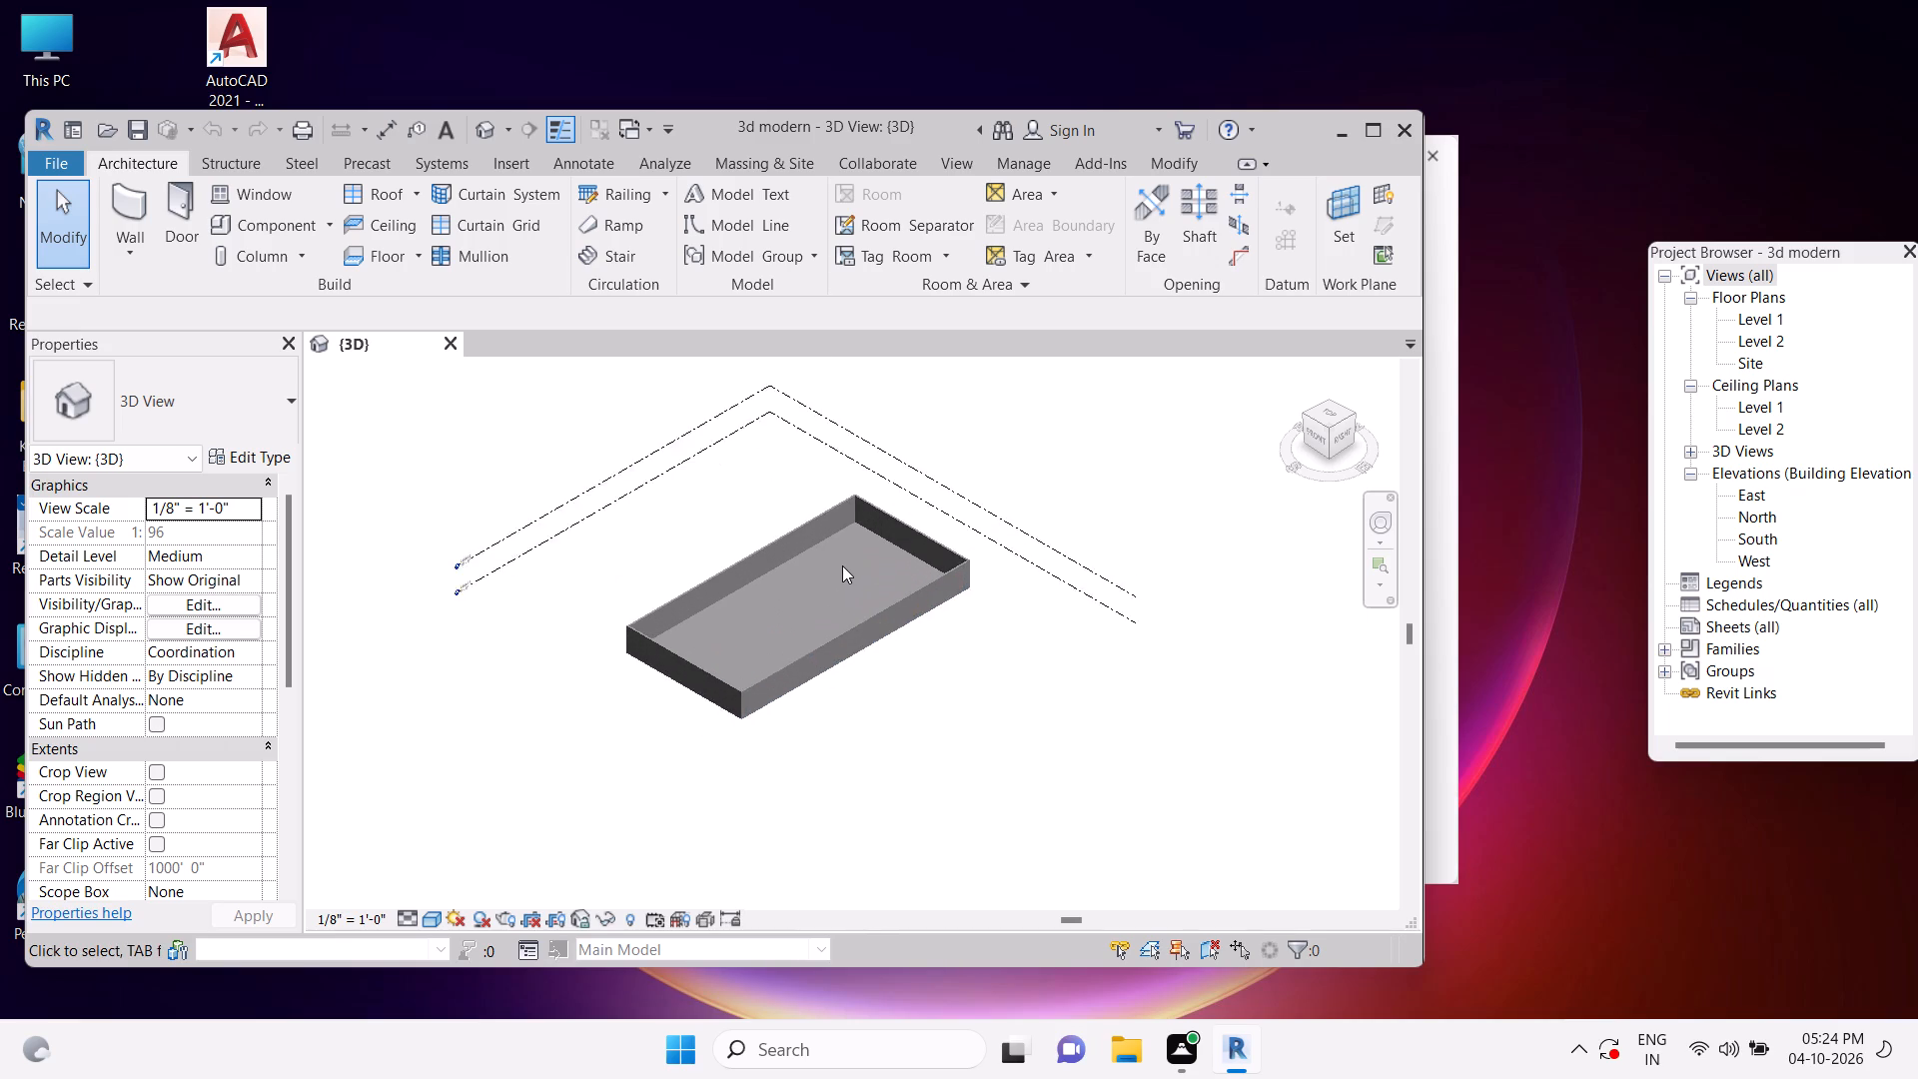
pyautogui.scroll(5, 842, 565)
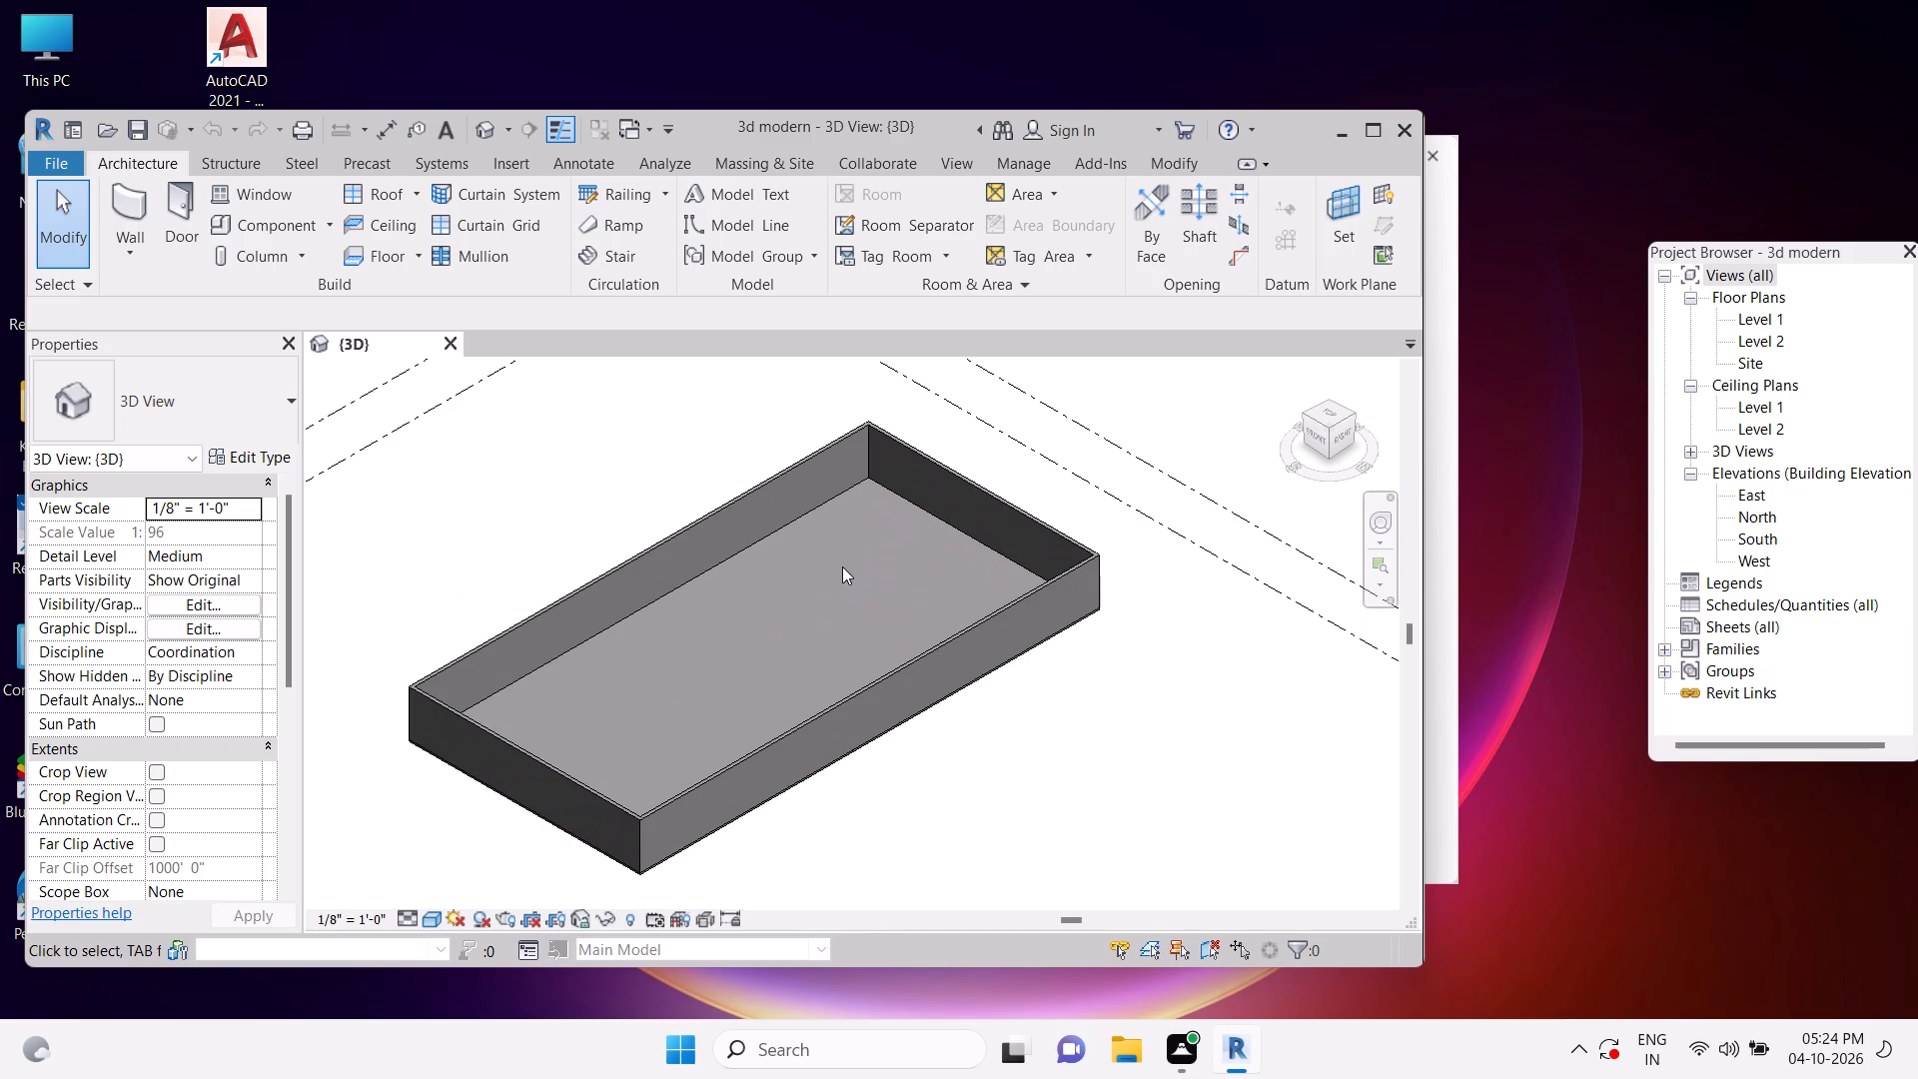
pyautogui.scroll(2, 842, 566)
pyautogui.scroll(-1, 850, 574)
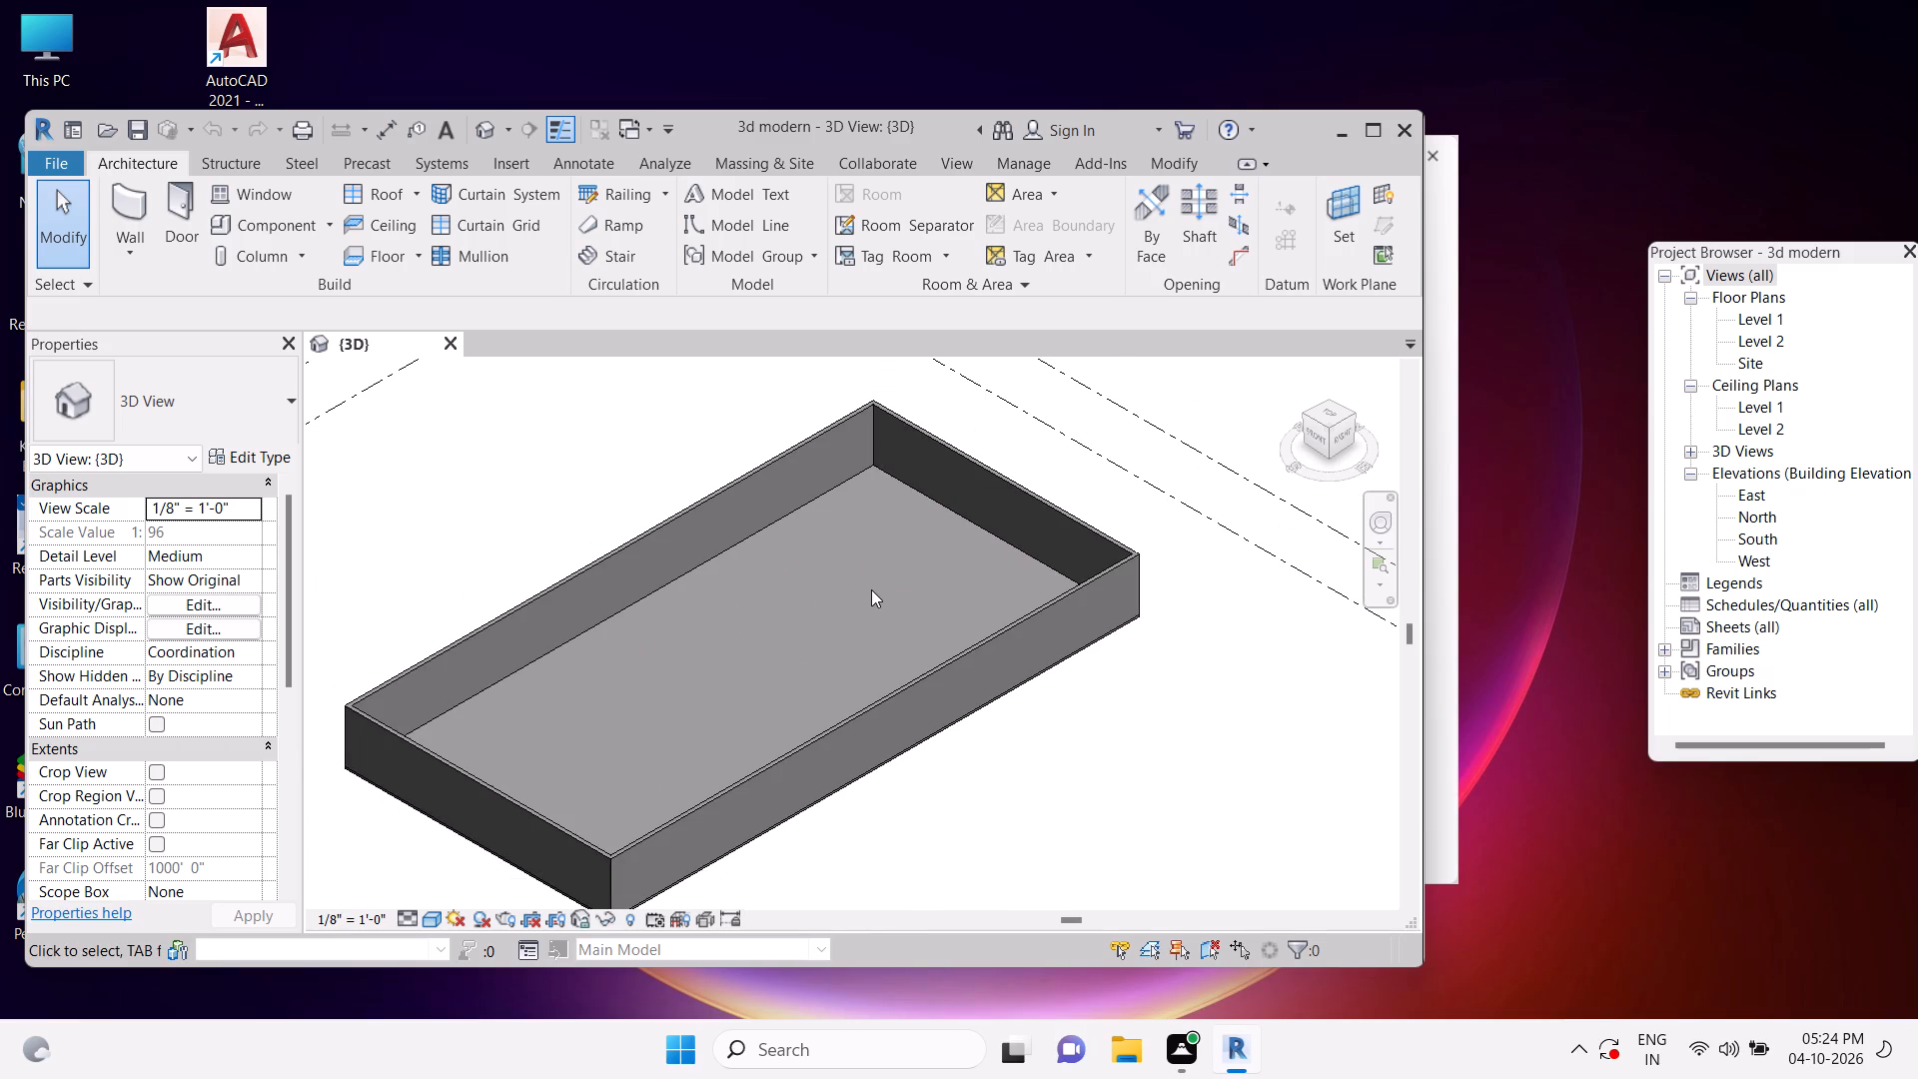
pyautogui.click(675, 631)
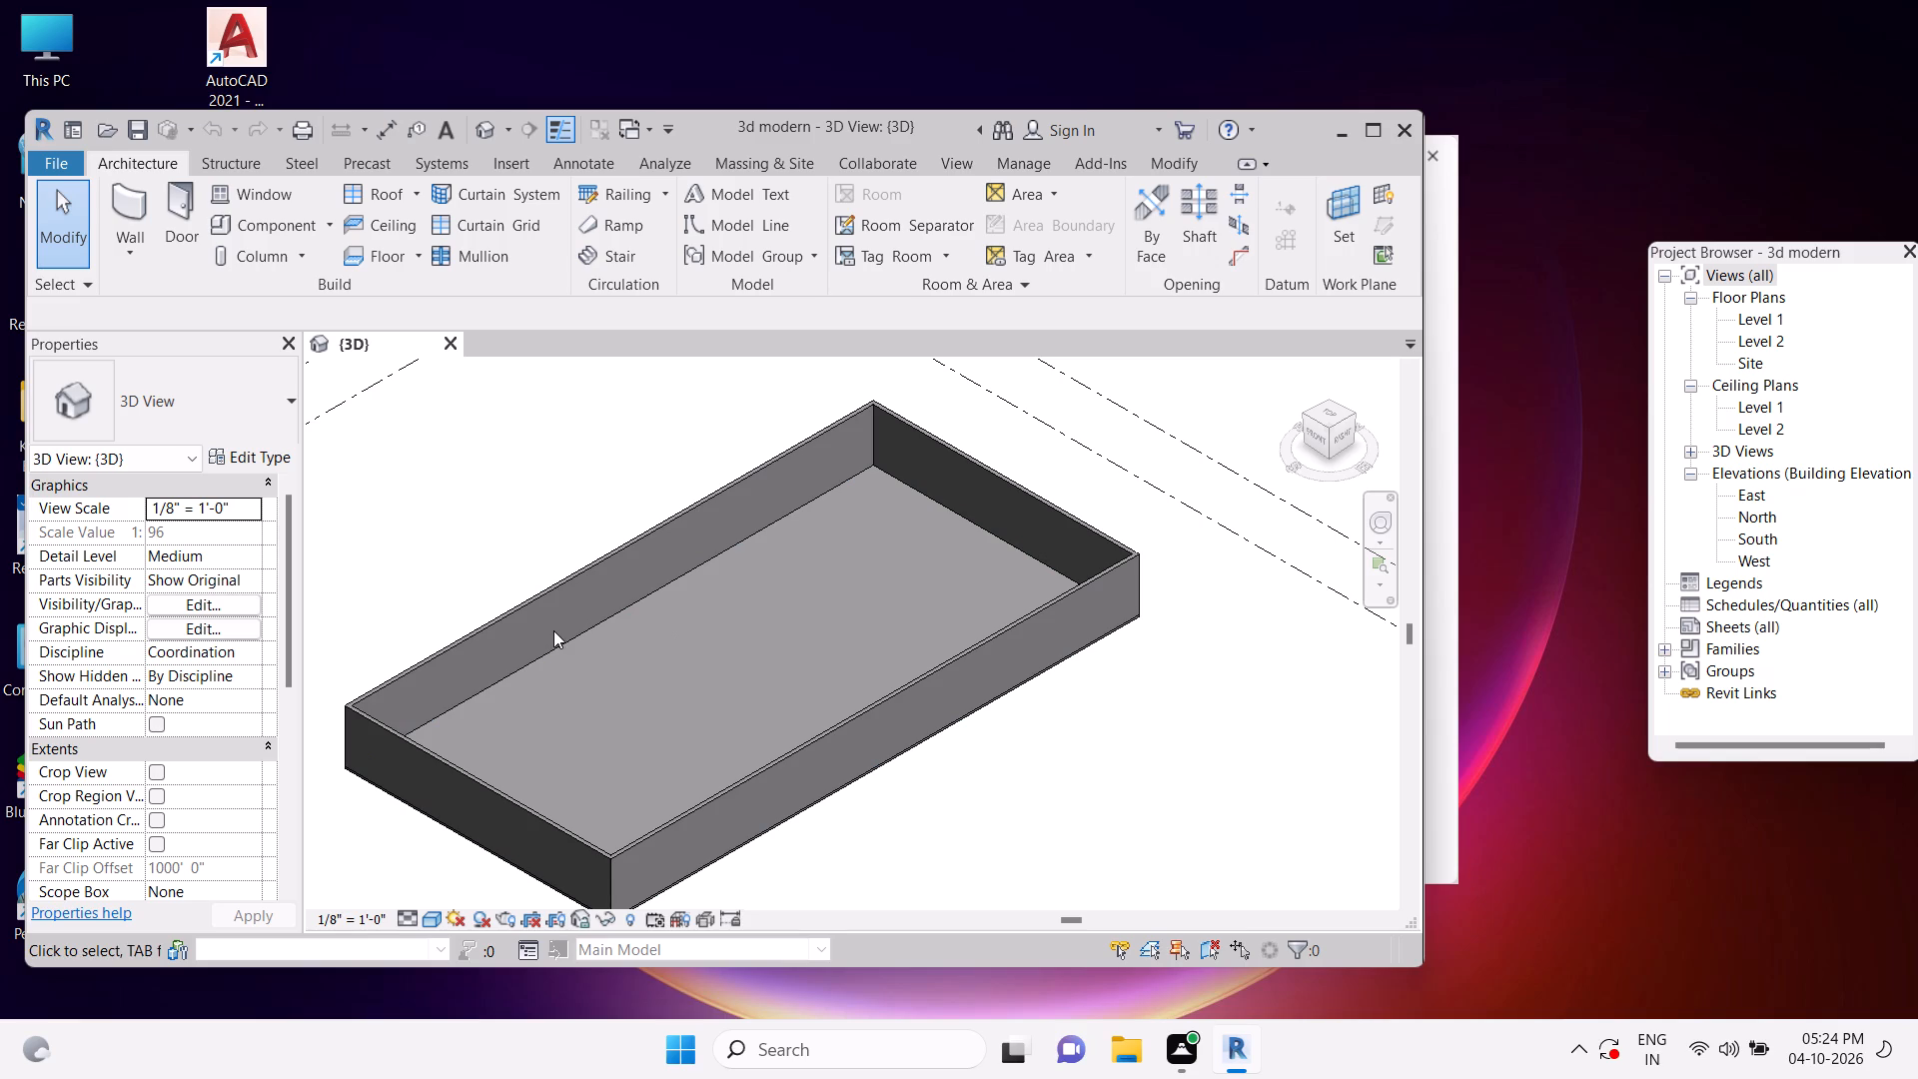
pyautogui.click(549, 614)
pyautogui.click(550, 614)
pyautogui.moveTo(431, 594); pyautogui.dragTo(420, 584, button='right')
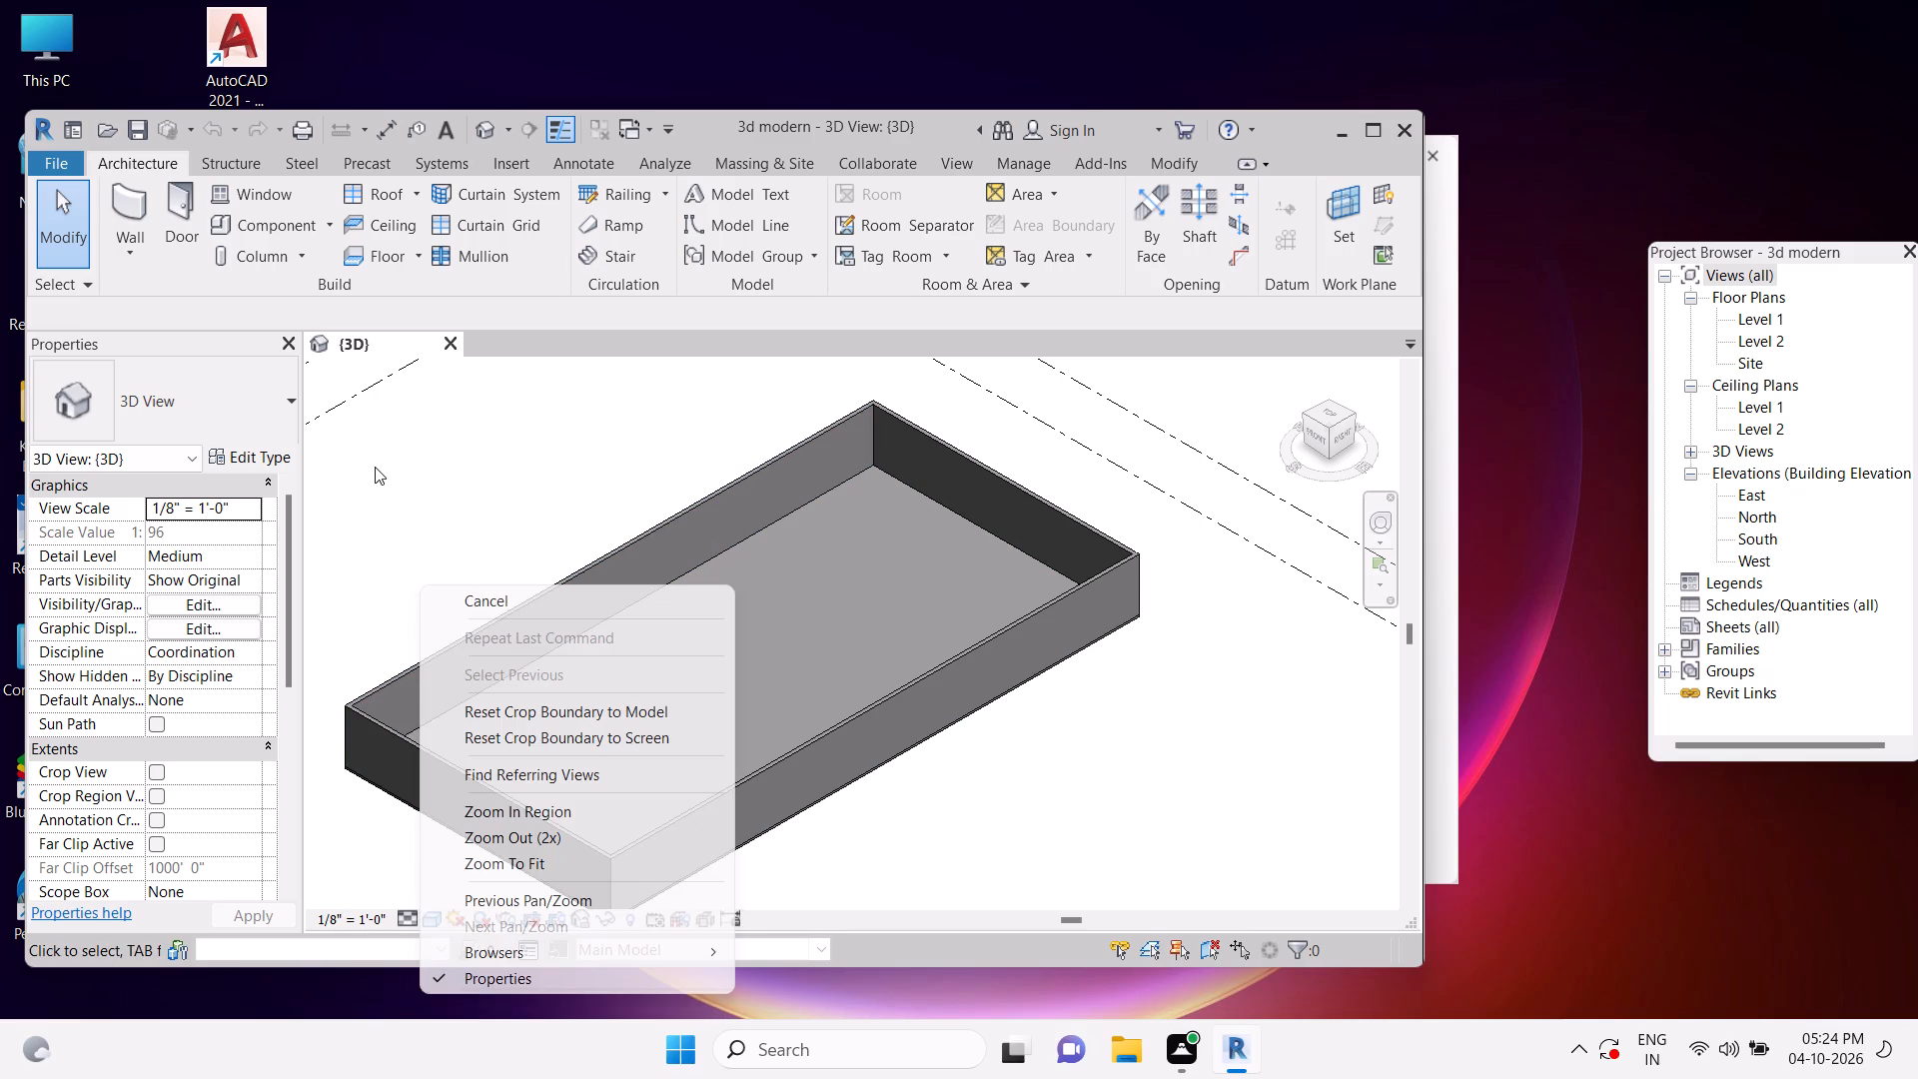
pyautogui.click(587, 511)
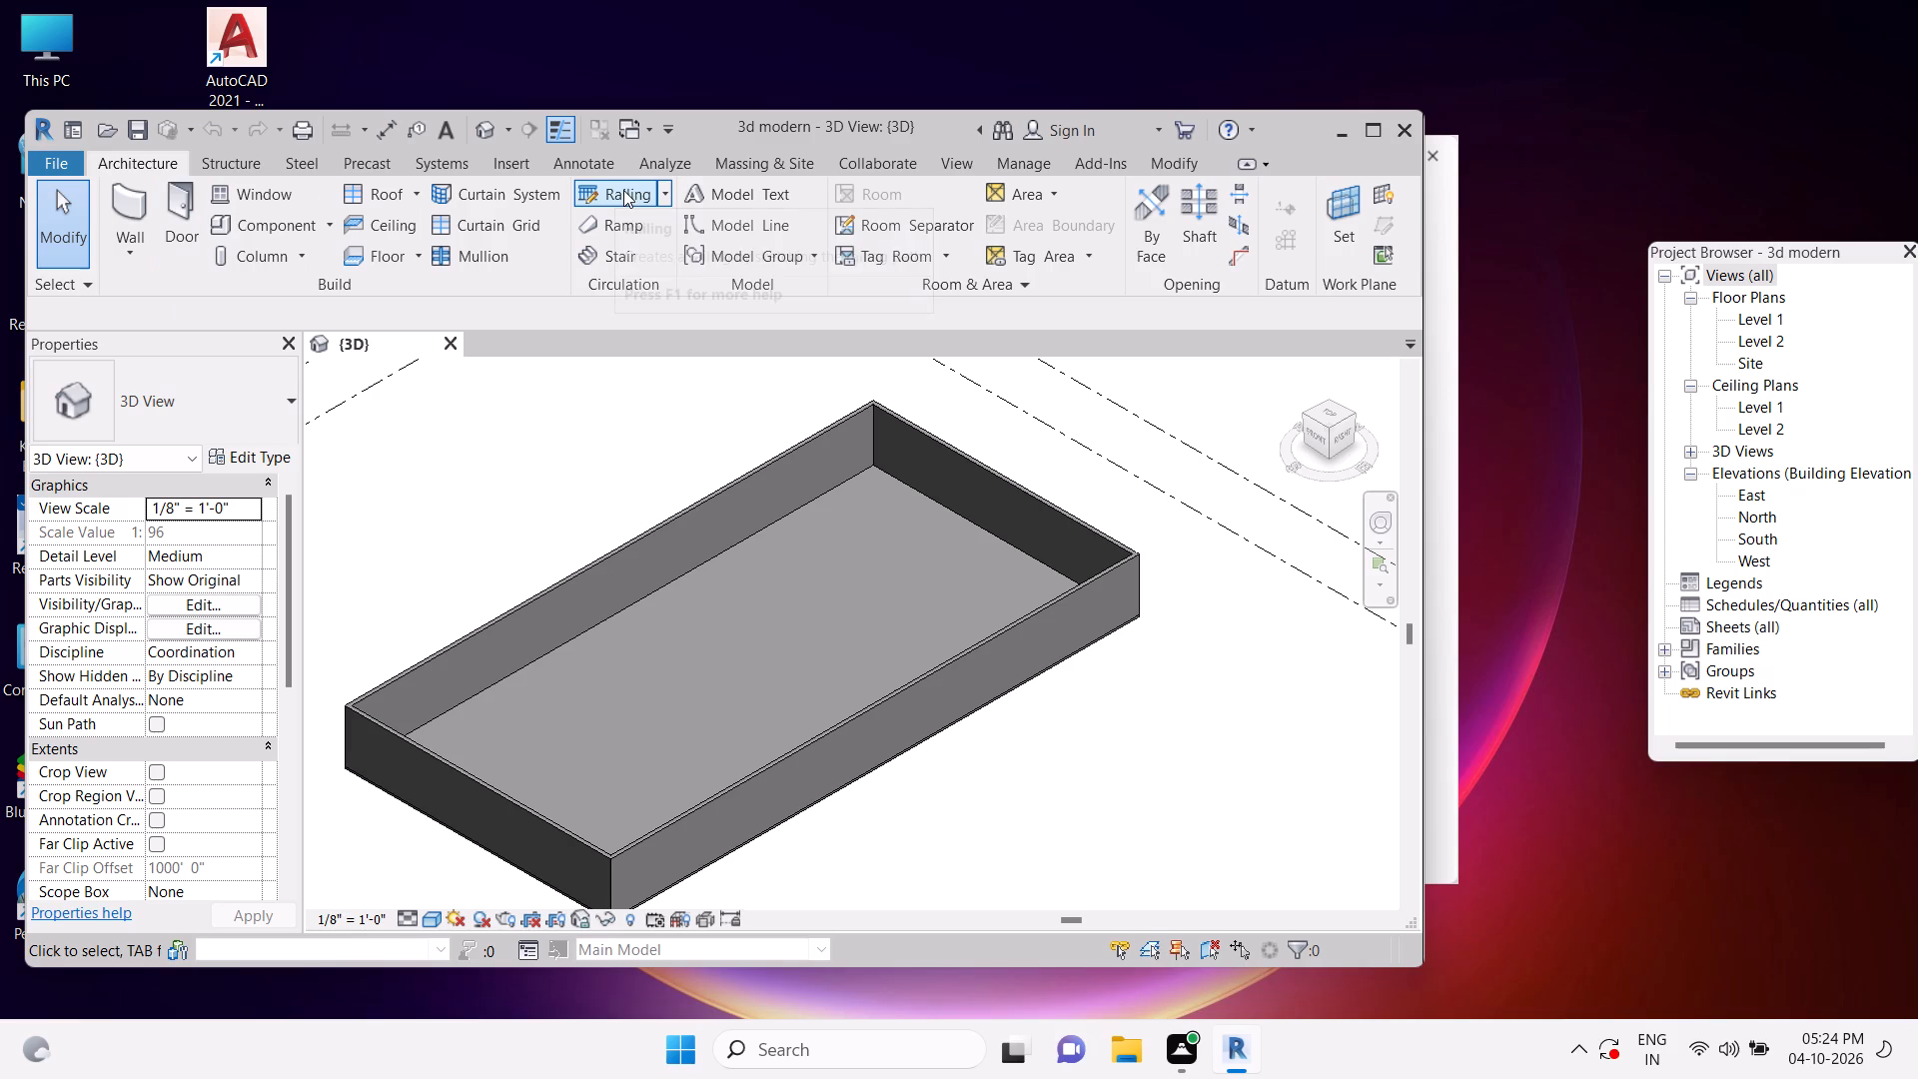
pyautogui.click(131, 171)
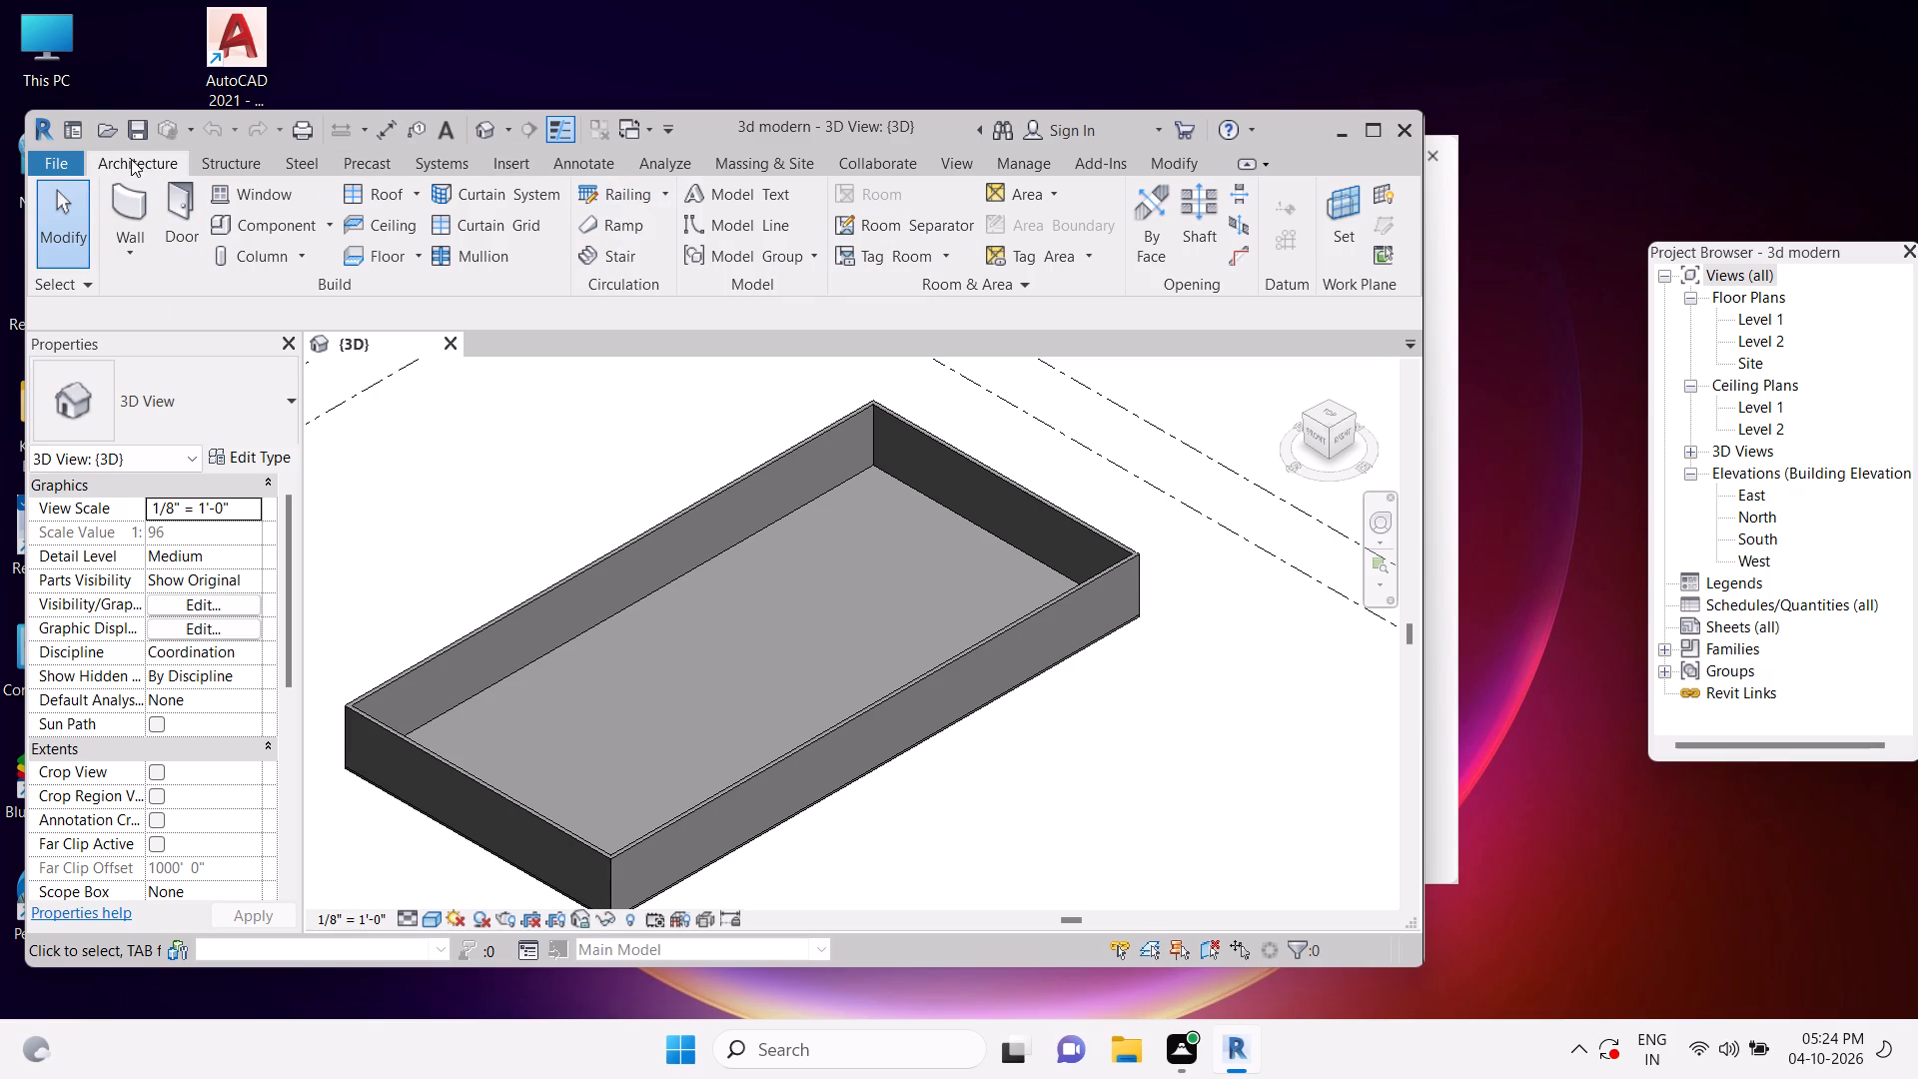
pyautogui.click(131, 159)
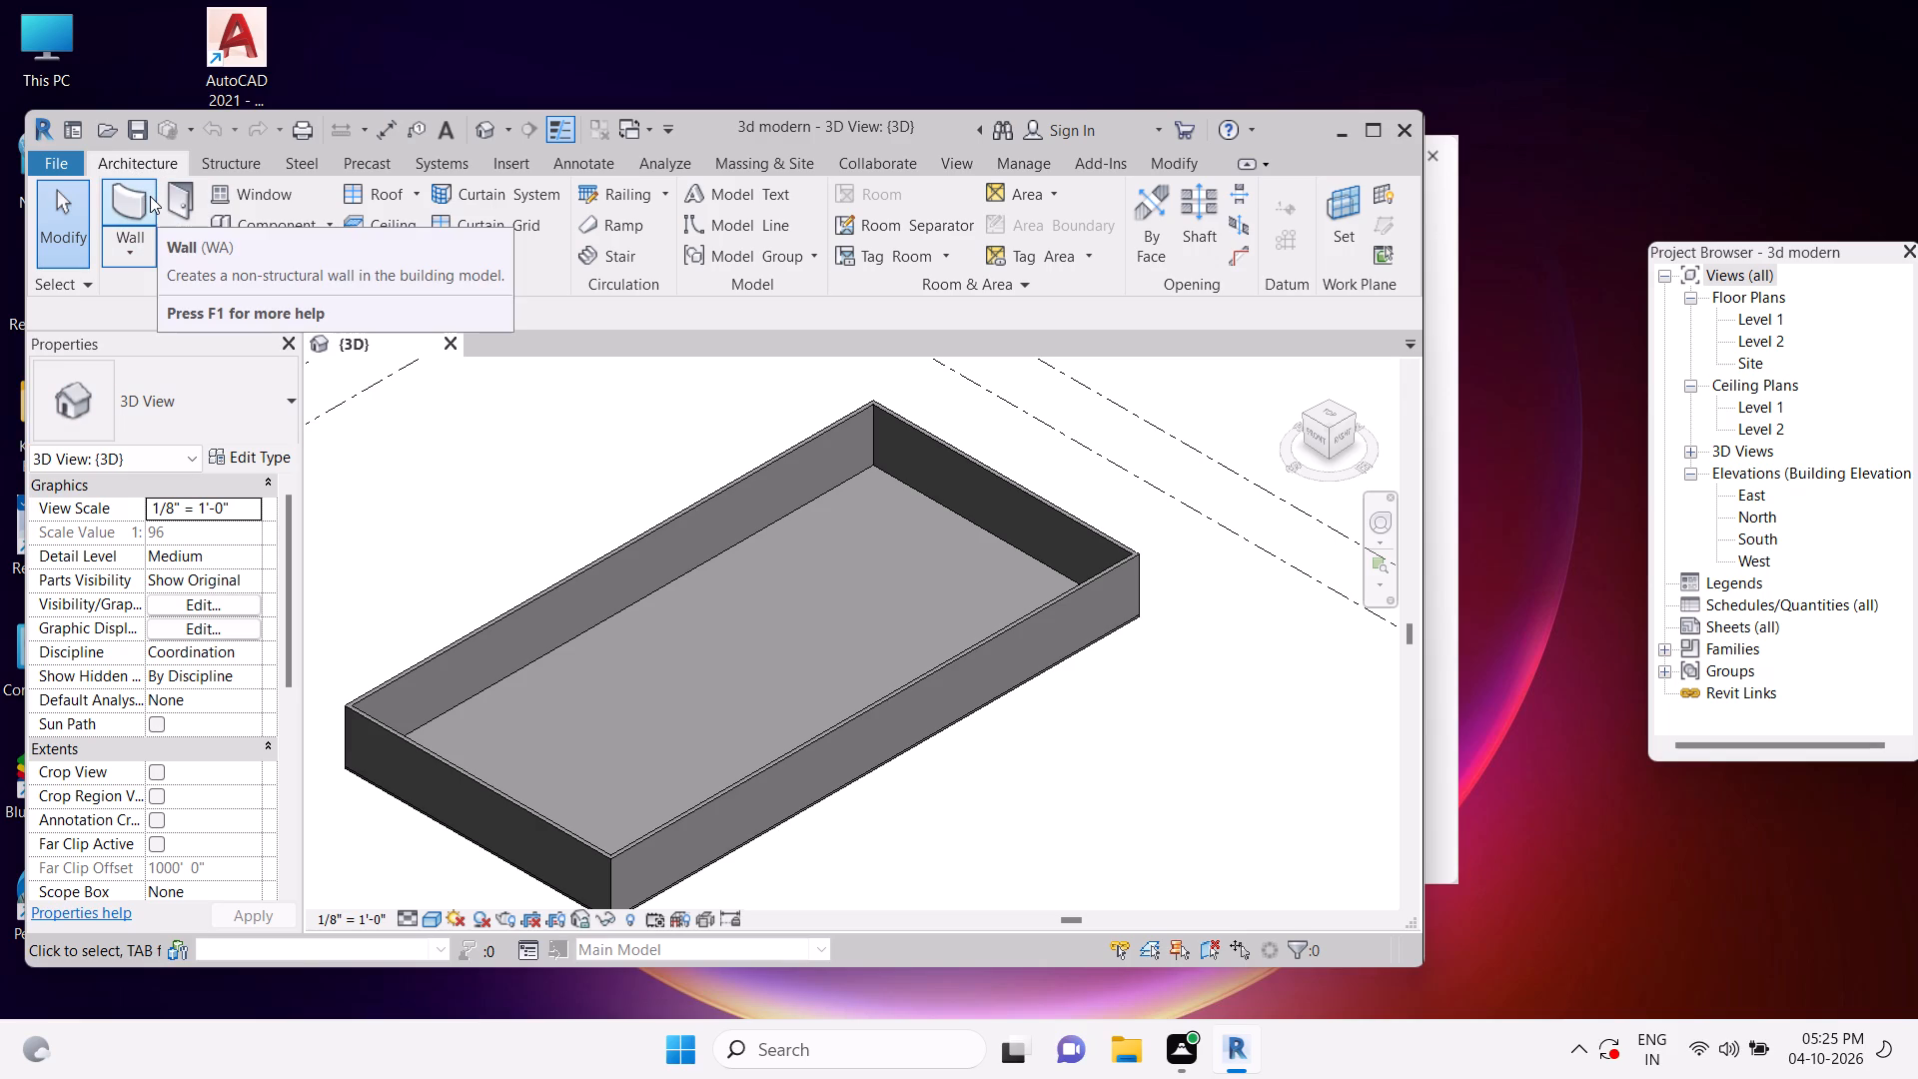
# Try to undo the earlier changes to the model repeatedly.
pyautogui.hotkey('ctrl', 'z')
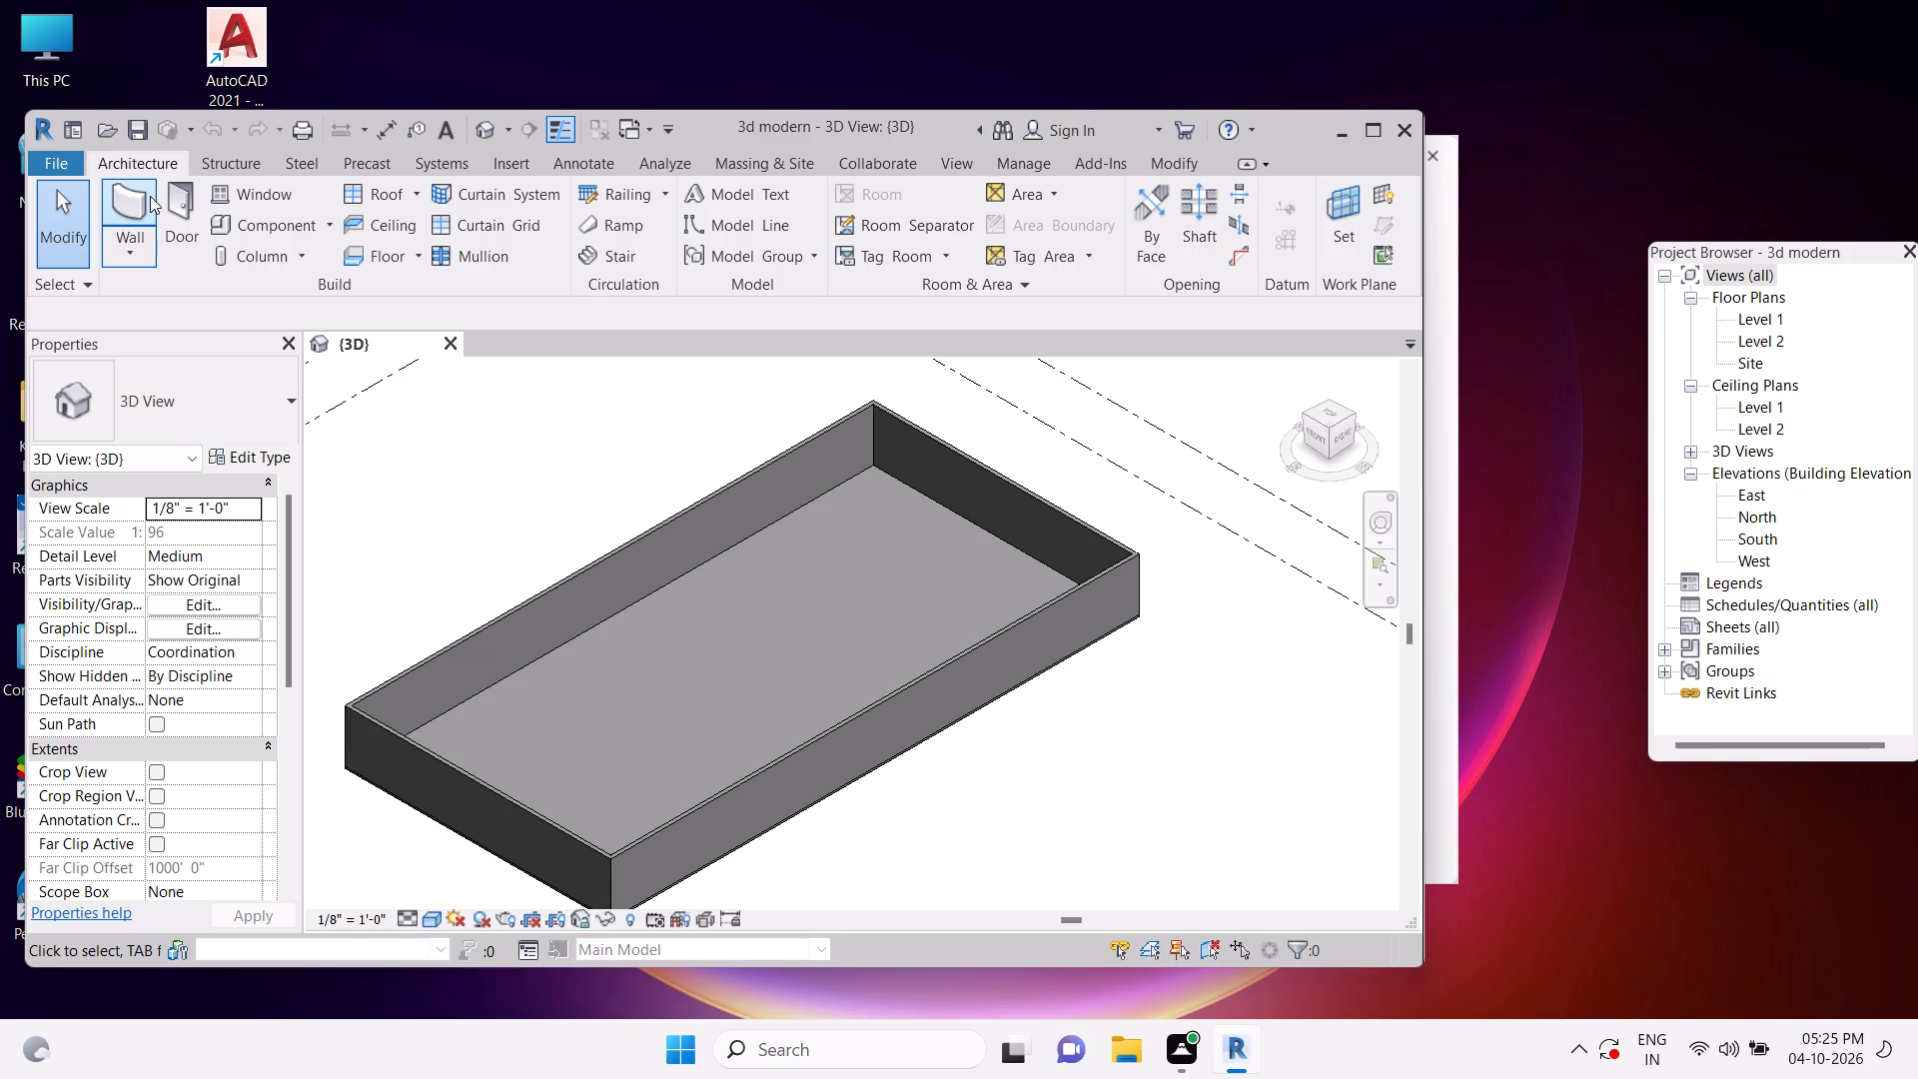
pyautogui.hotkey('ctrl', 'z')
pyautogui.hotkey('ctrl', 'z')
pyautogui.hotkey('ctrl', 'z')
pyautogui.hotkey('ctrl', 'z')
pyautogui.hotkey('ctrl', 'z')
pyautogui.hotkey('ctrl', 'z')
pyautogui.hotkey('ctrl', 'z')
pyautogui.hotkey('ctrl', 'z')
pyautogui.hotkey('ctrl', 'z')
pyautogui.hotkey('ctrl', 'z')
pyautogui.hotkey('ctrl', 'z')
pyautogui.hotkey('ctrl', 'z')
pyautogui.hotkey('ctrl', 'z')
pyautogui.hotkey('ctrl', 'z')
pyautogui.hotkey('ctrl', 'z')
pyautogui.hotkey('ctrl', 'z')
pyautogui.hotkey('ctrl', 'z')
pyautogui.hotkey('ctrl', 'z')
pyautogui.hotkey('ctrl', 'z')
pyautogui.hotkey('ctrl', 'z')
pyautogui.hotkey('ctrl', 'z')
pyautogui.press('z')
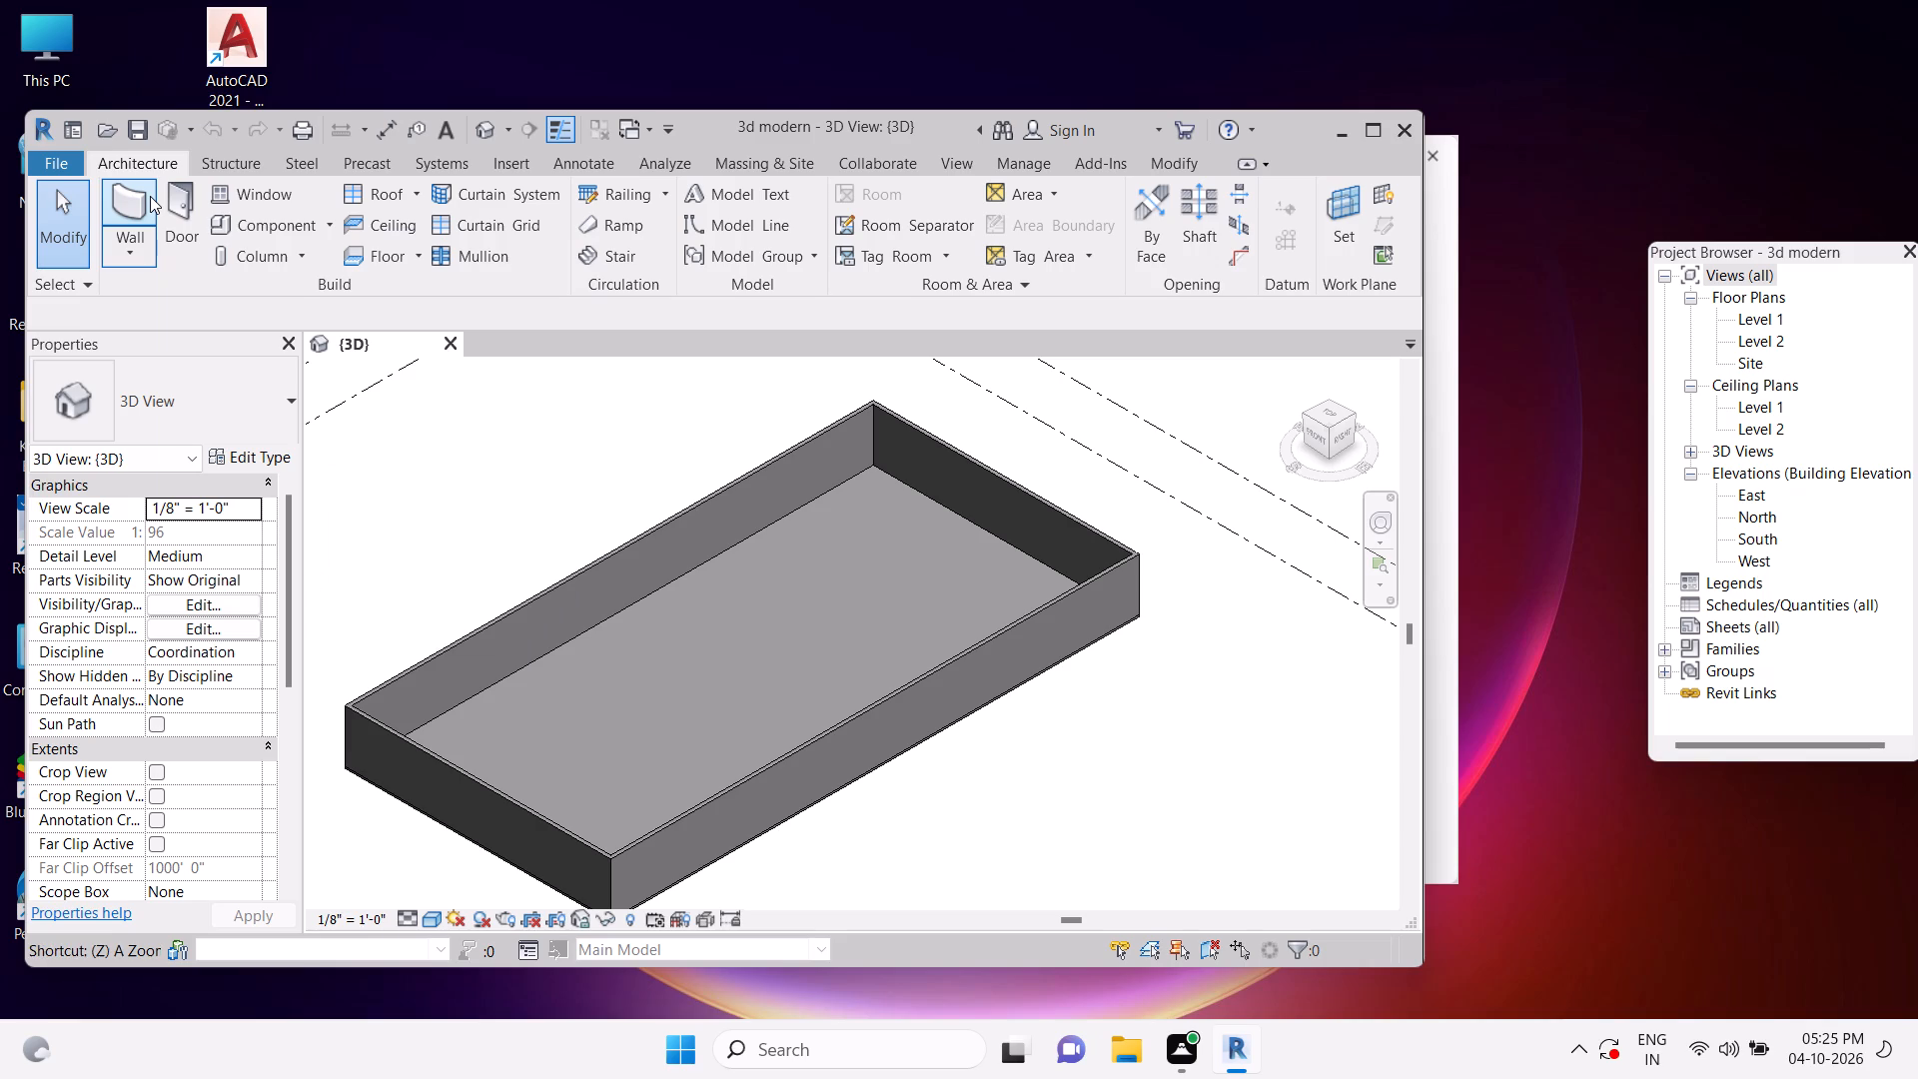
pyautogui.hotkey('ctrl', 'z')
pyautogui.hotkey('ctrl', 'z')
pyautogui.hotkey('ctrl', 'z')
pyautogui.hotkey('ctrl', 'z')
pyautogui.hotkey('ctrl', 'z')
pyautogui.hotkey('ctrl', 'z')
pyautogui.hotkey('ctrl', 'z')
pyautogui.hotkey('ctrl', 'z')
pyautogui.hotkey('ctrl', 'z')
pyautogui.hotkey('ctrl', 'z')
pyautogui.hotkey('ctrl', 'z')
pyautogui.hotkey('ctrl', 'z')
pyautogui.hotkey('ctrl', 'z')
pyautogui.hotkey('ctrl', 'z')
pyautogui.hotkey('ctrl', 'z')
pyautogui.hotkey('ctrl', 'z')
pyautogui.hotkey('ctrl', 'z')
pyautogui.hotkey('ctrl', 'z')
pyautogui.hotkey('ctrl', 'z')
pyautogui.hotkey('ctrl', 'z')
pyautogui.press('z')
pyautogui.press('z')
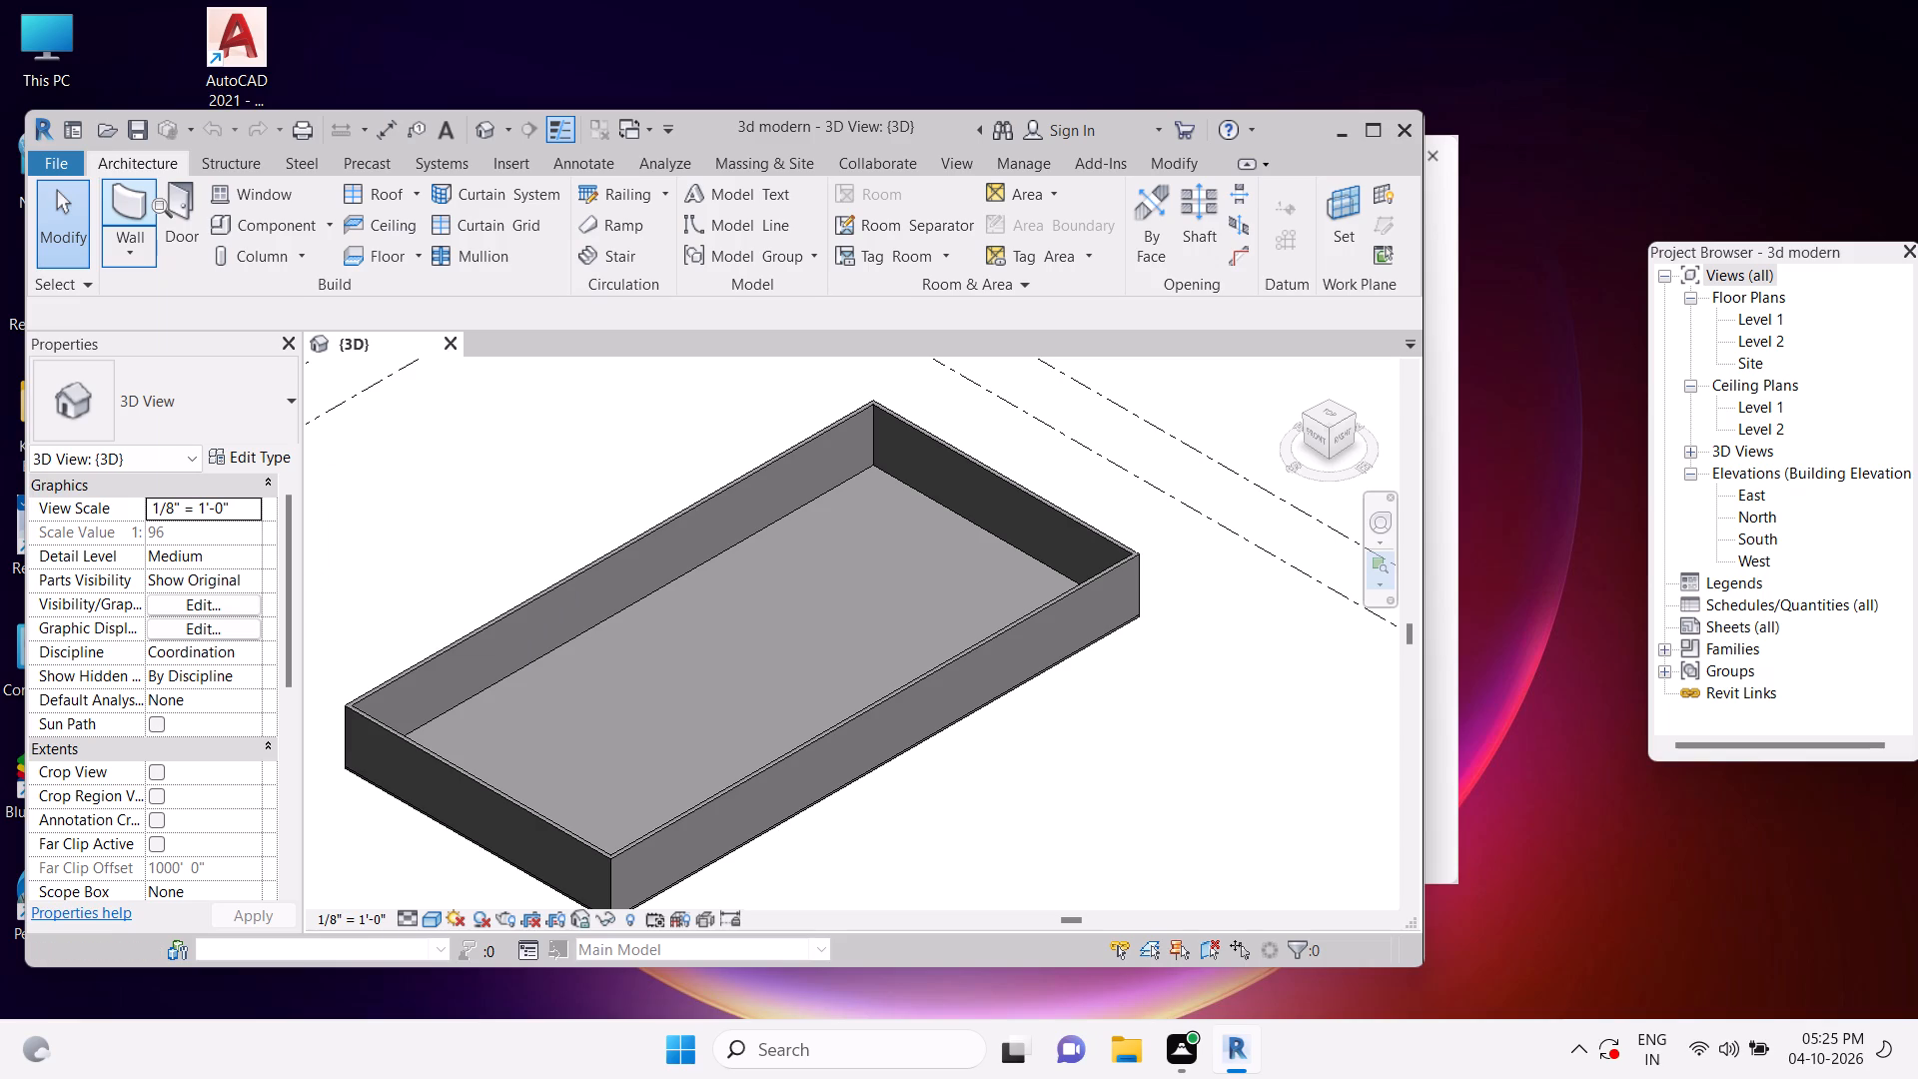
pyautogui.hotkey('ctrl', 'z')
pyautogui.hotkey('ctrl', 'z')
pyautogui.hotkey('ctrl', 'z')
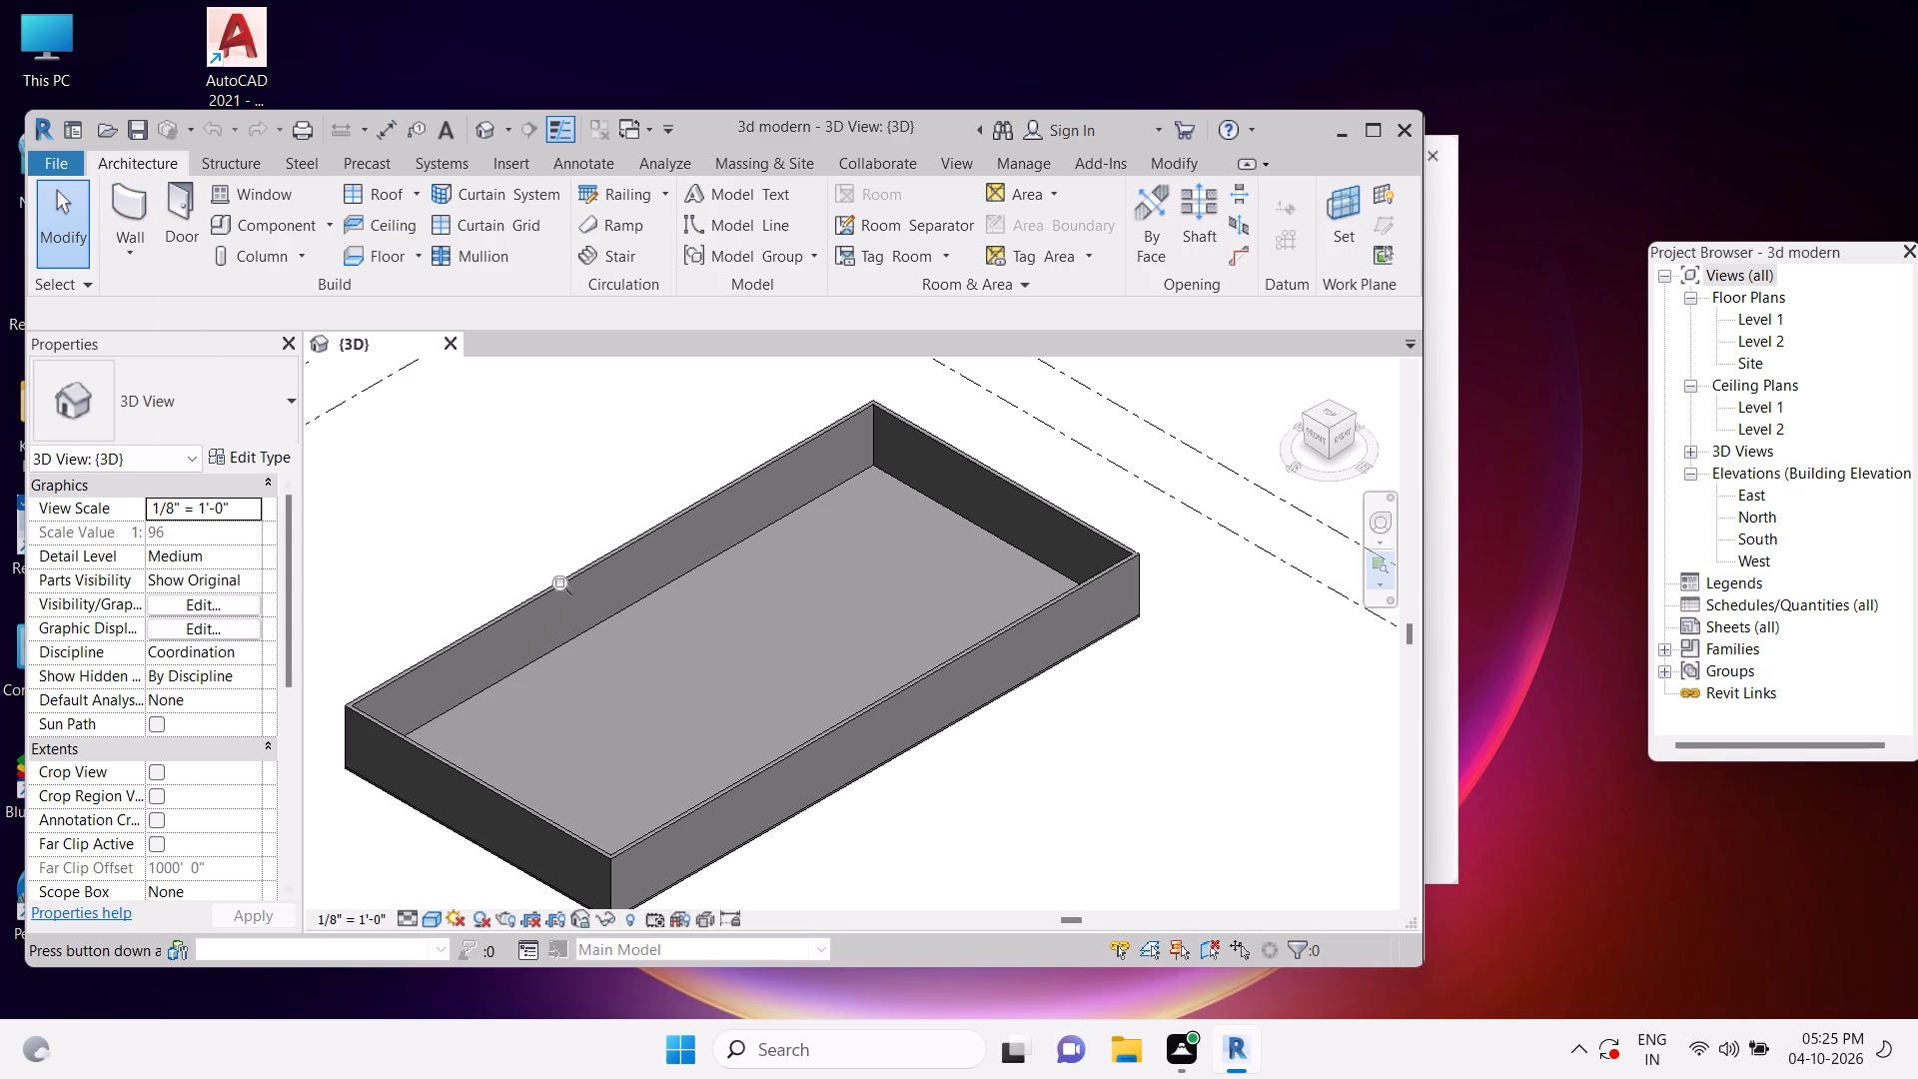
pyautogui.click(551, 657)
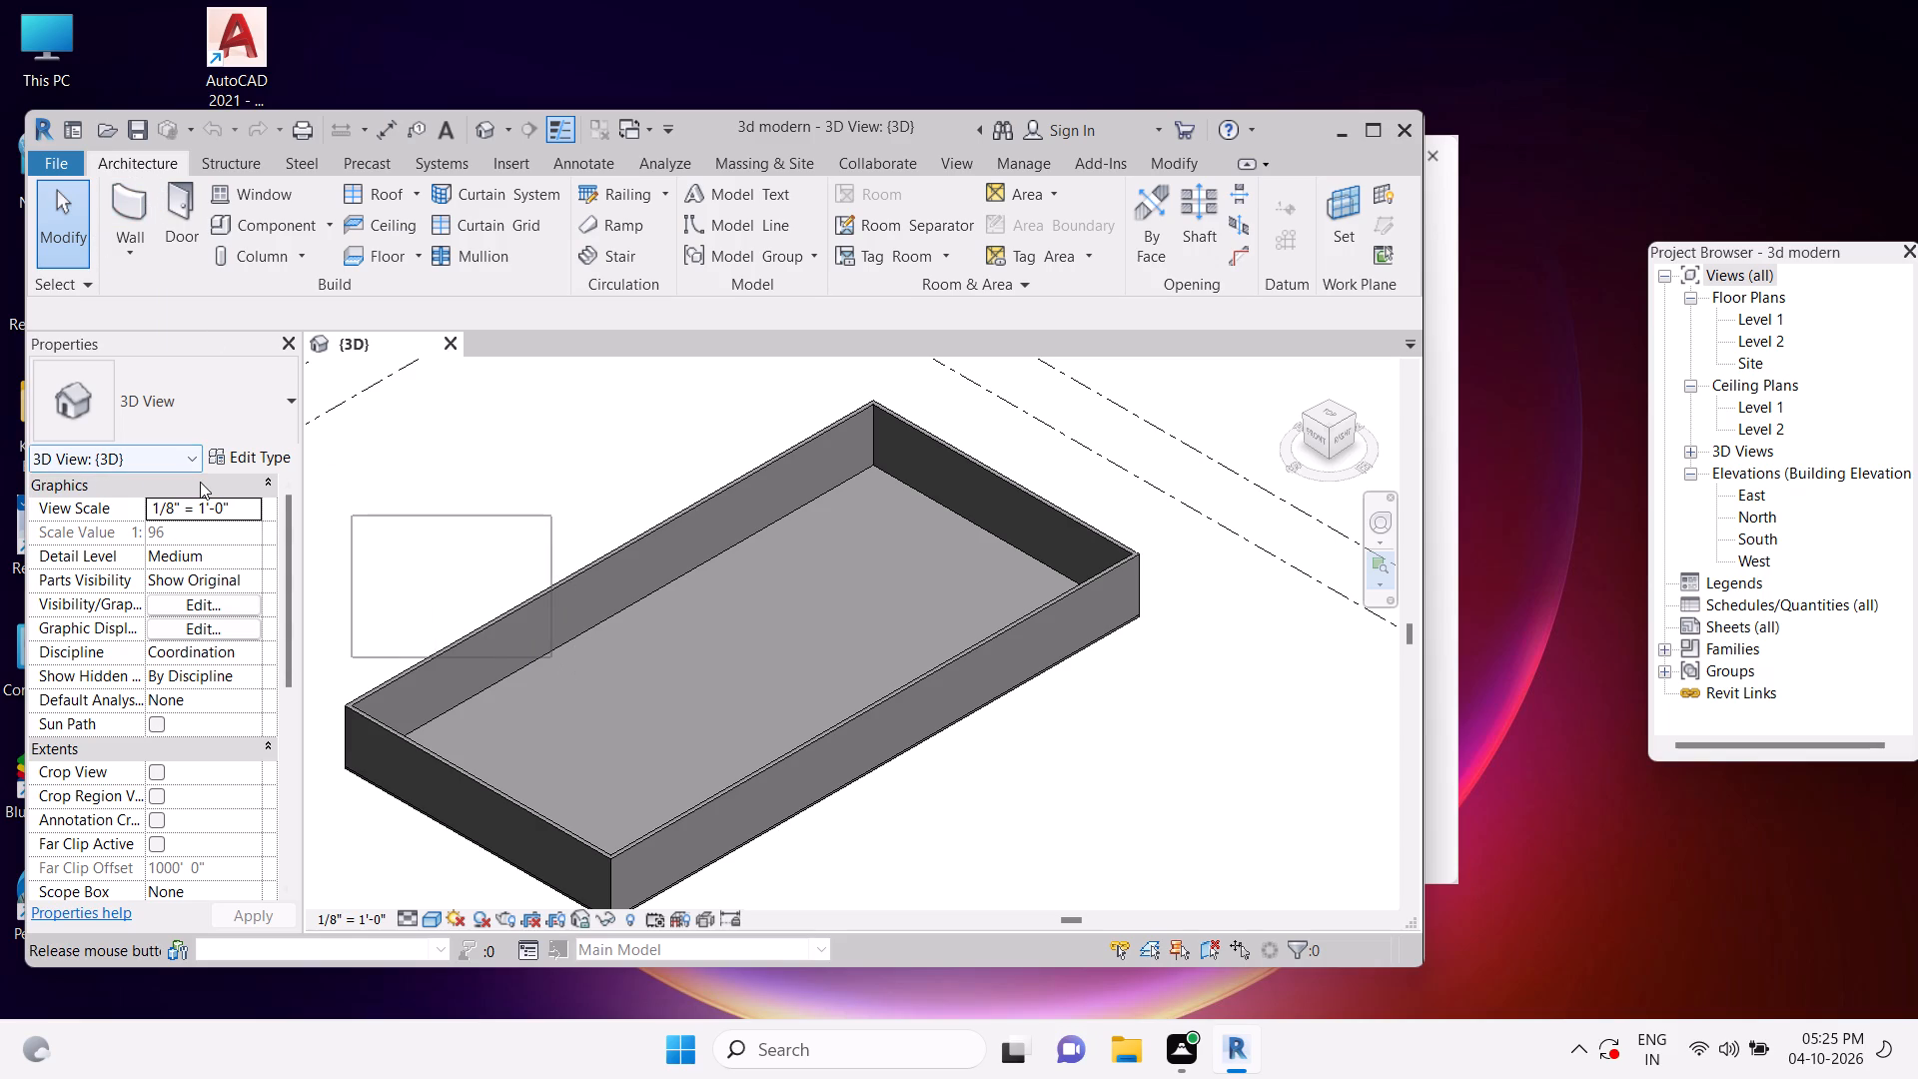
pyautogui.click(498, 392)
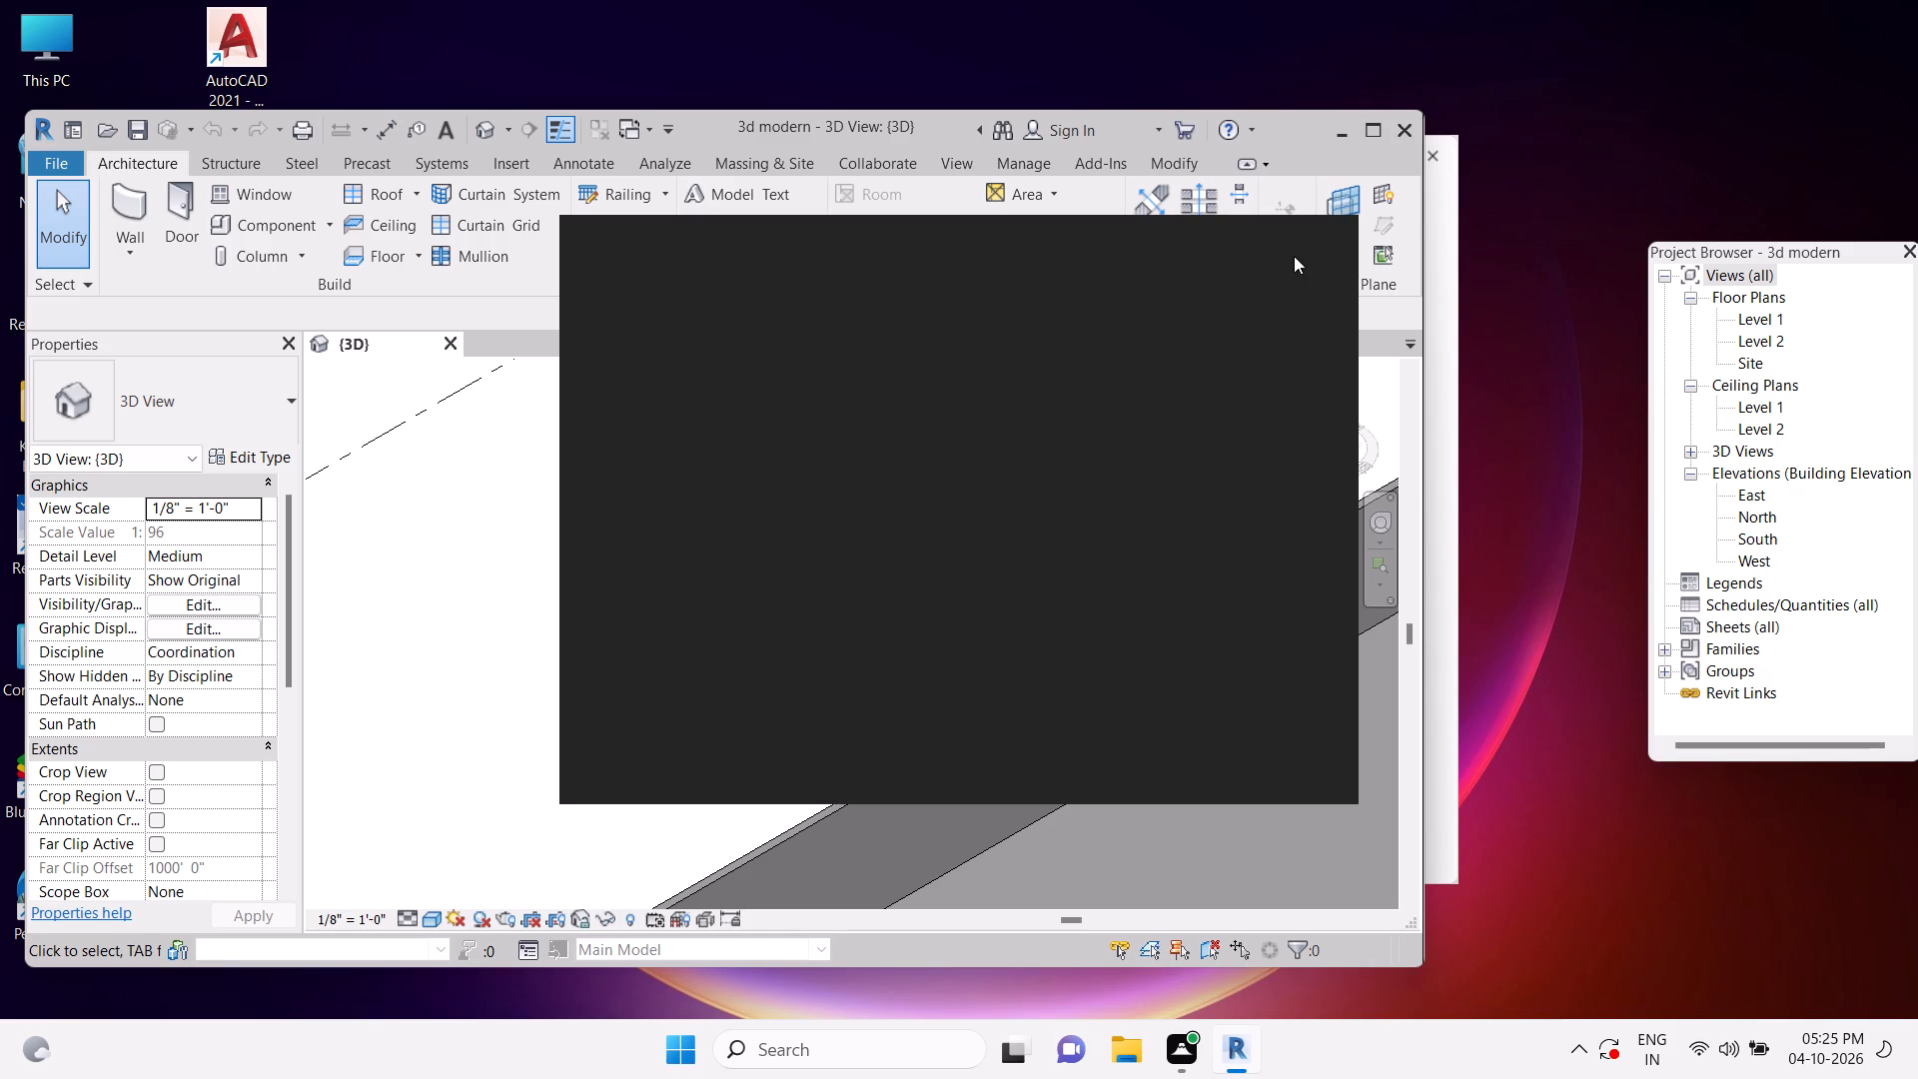
# Close the Autodesk notification window covering the 3D view again.
pyautogui.click(1333, 249)
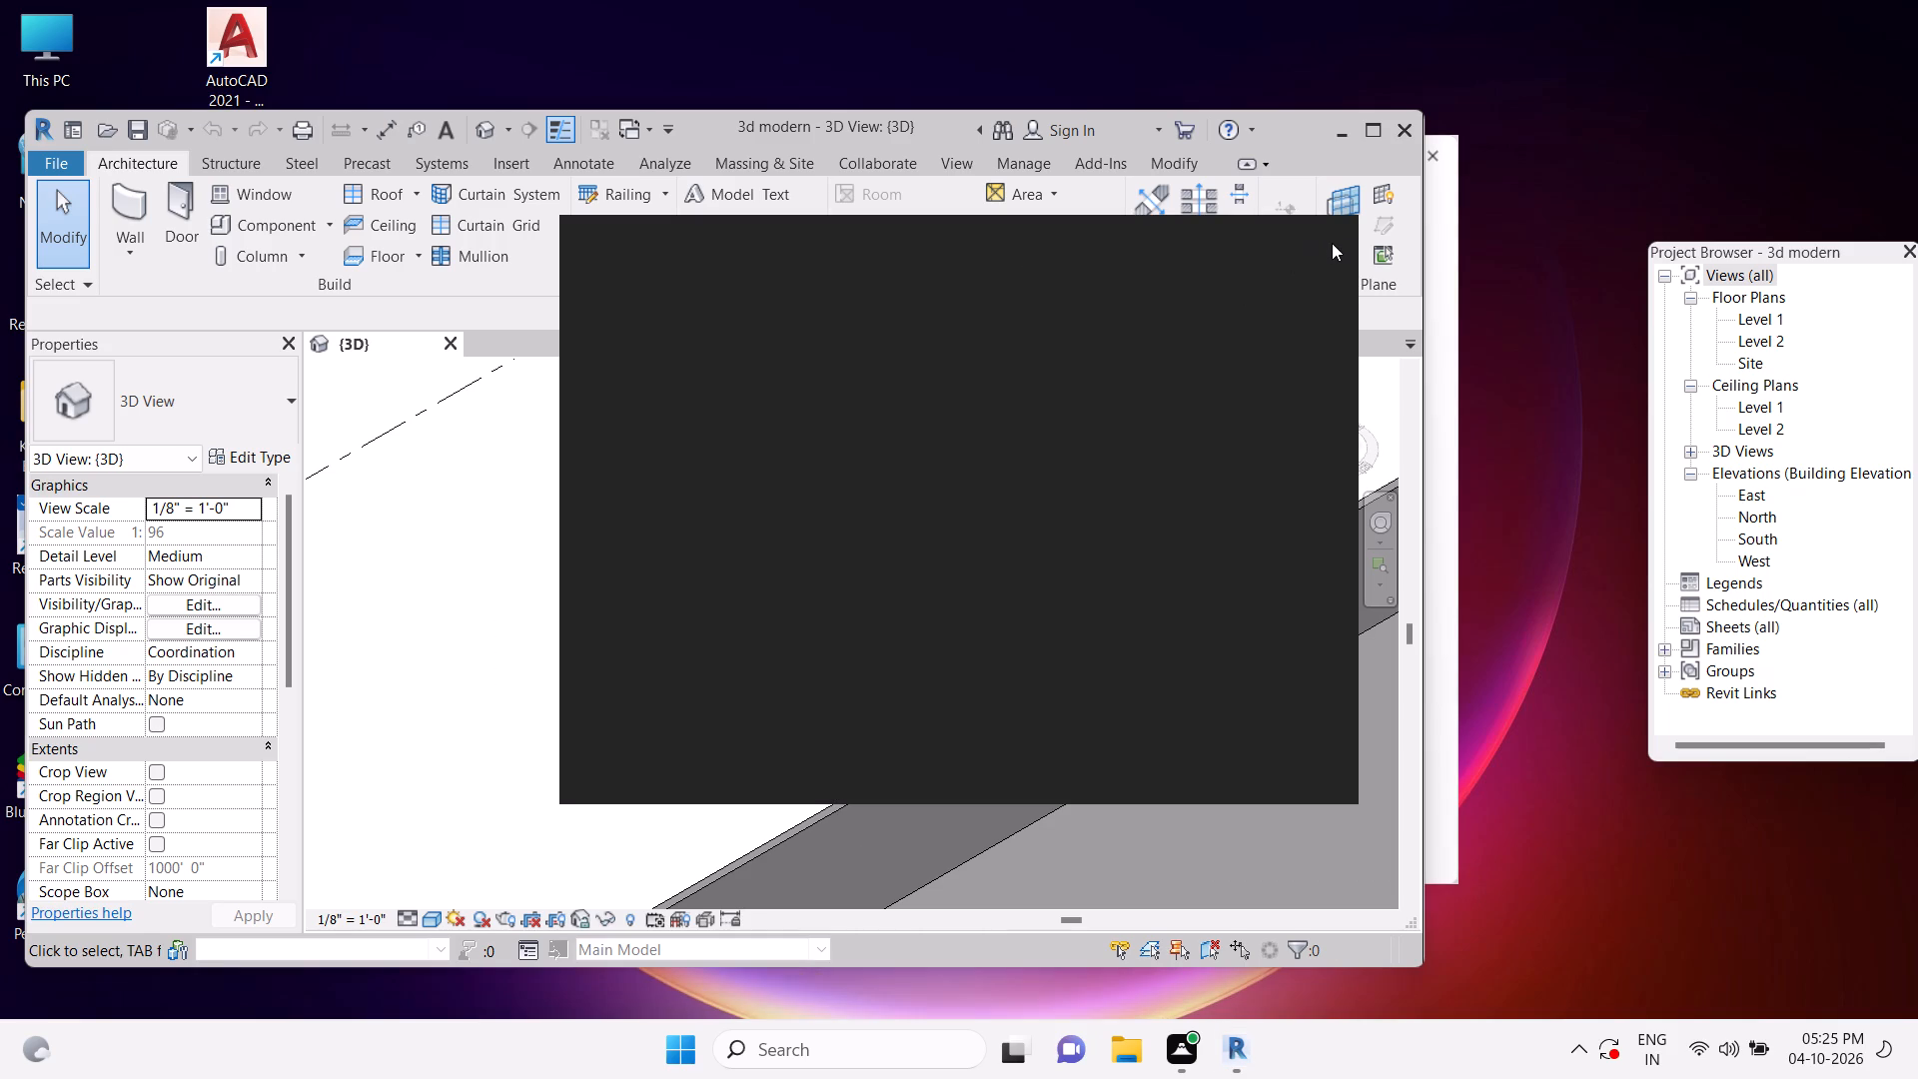
pyautogui.click(1331, 241)
pyautogui.click(1321, 236)
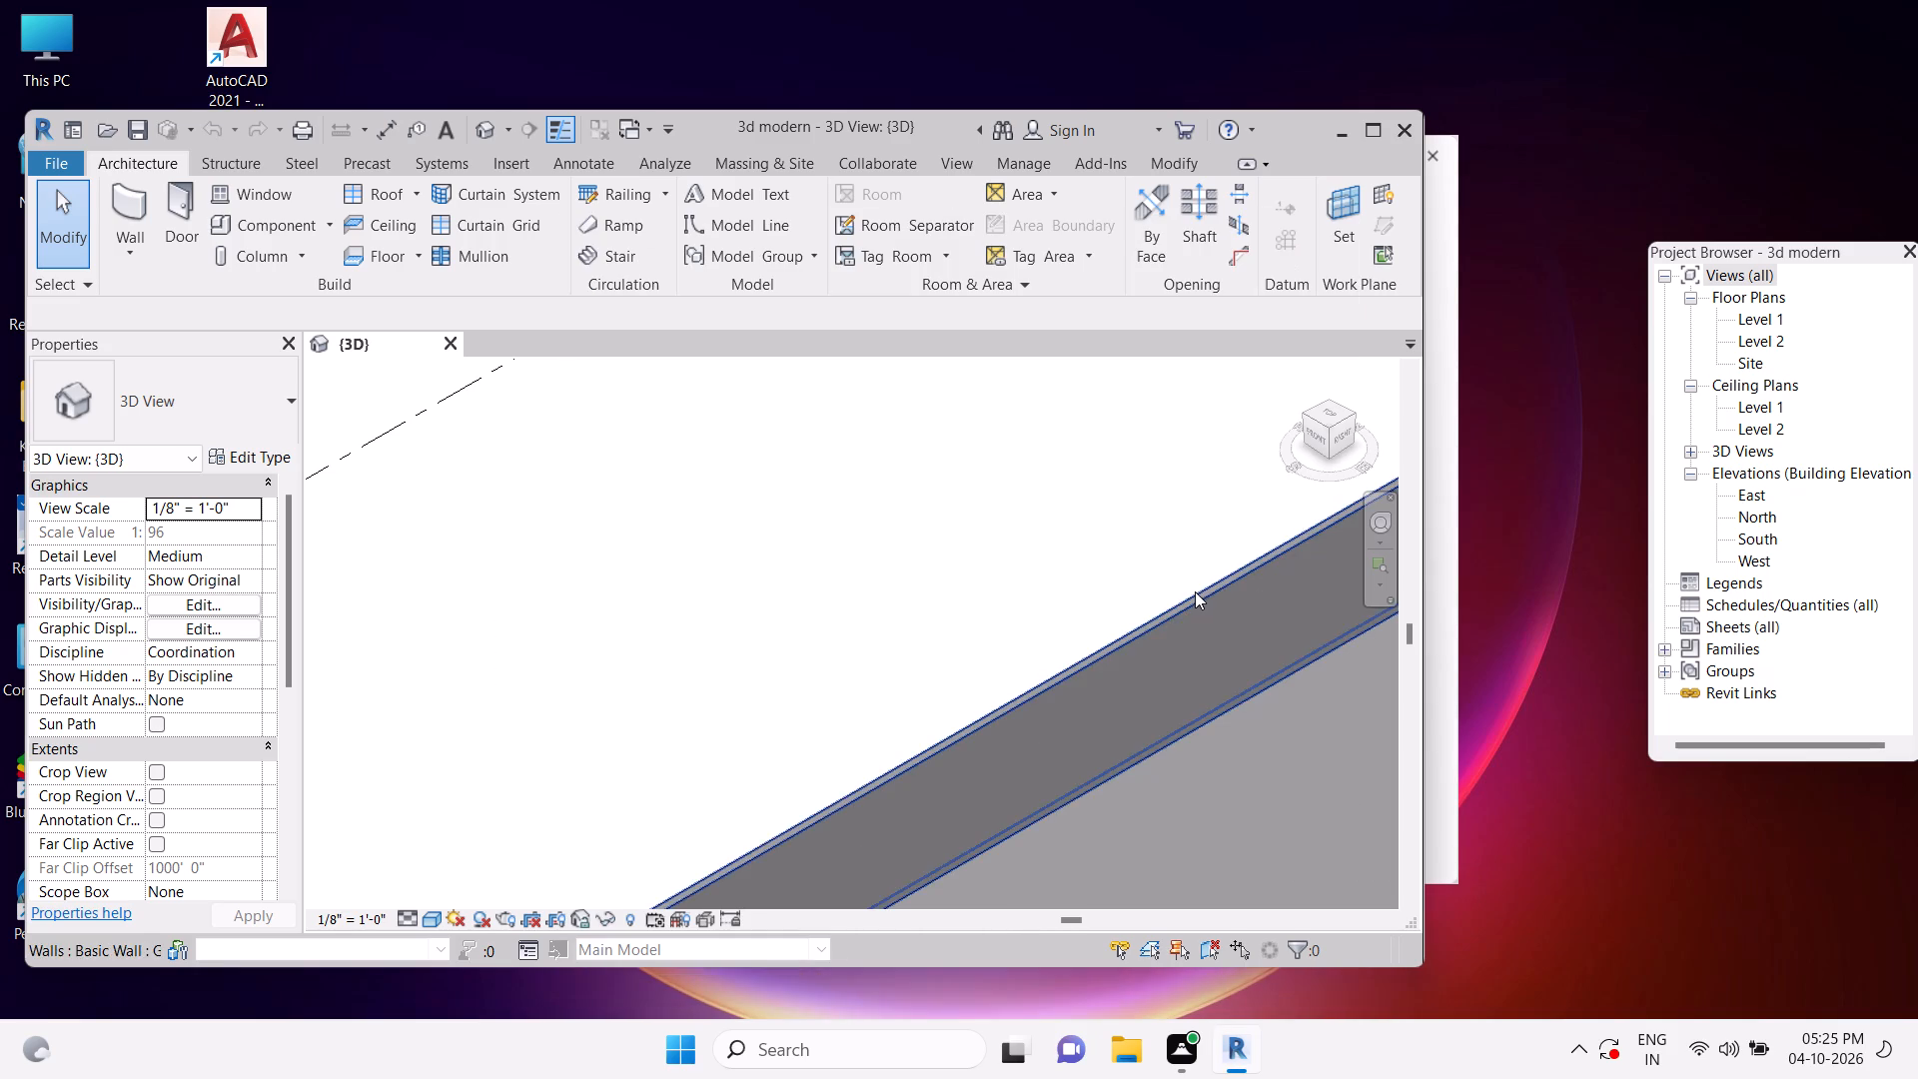
pyautogui.scroll(-5, 1185, 575)
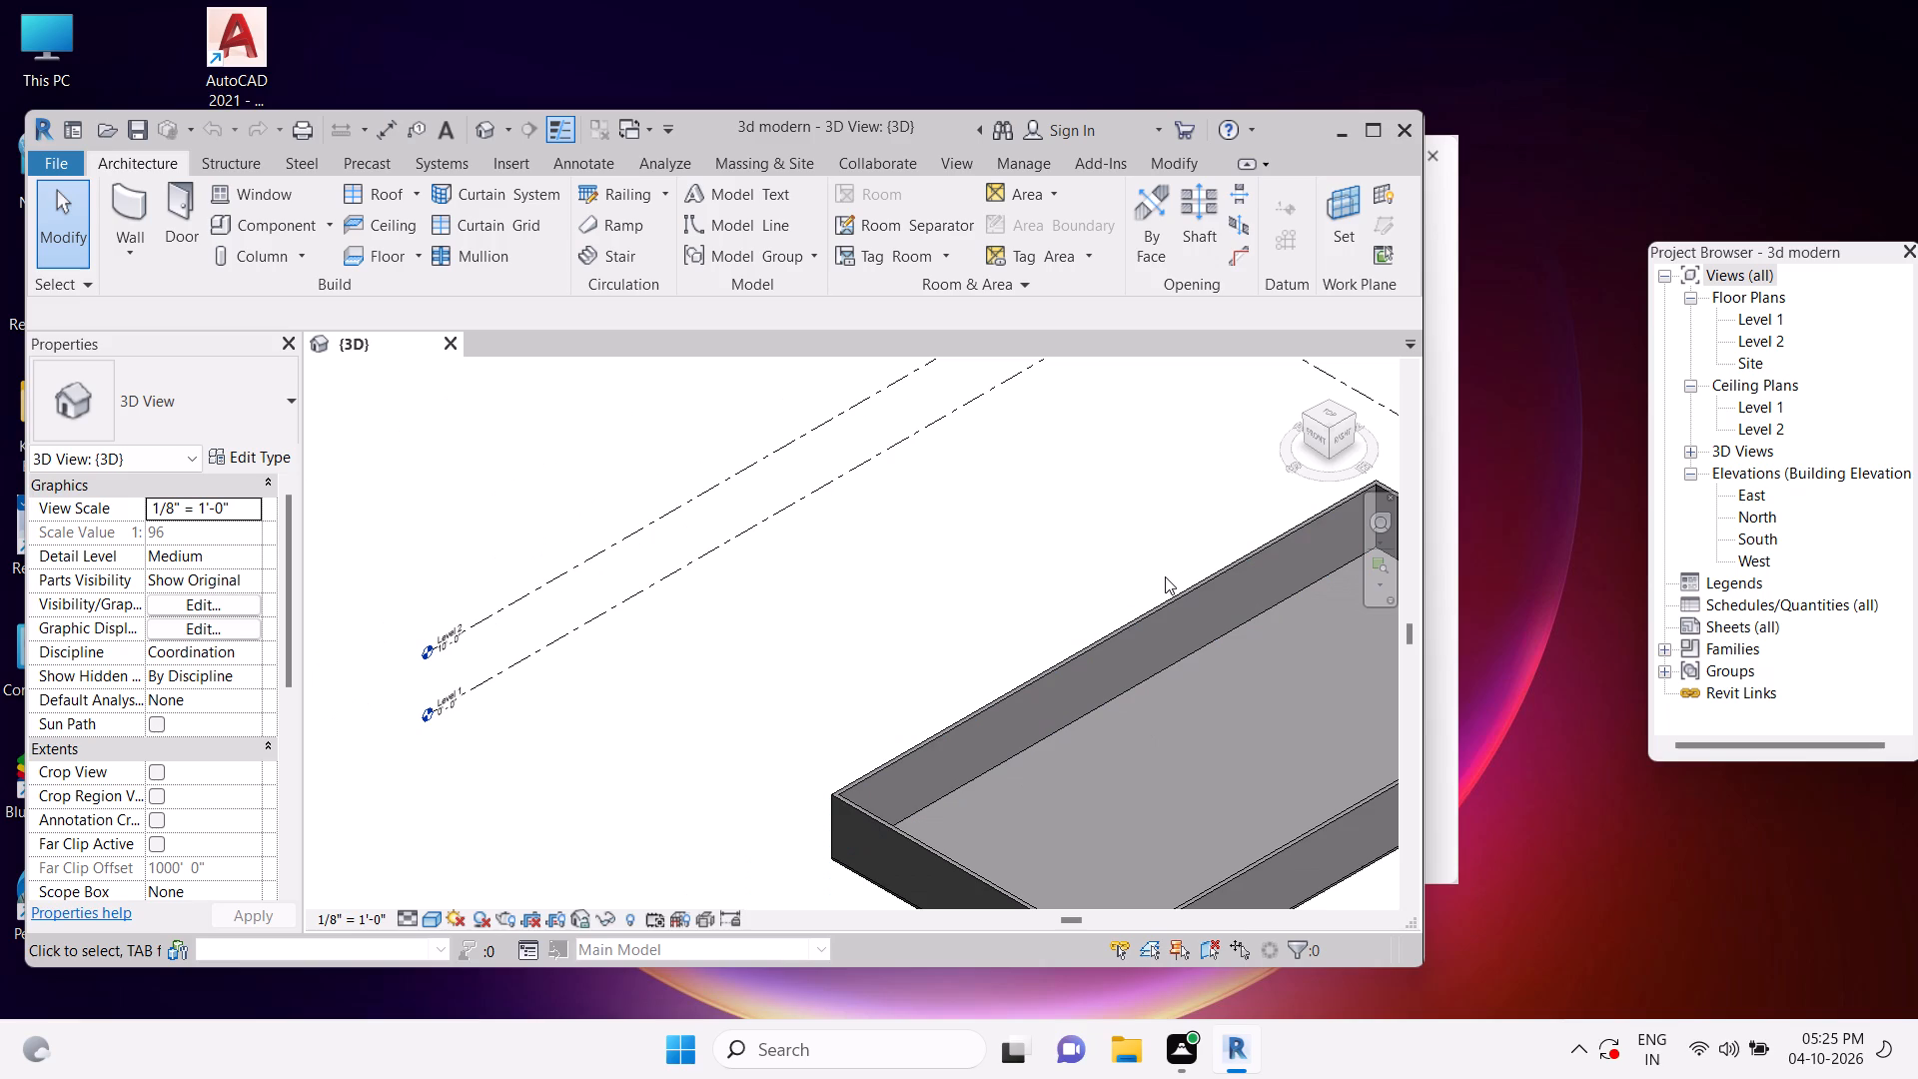
# Examine the whole walled rectangle and its floor in the 3D view.
pyautogui.scroll(1, 1142, 564)
pyautogui.scroll(-2, 1124, 570)
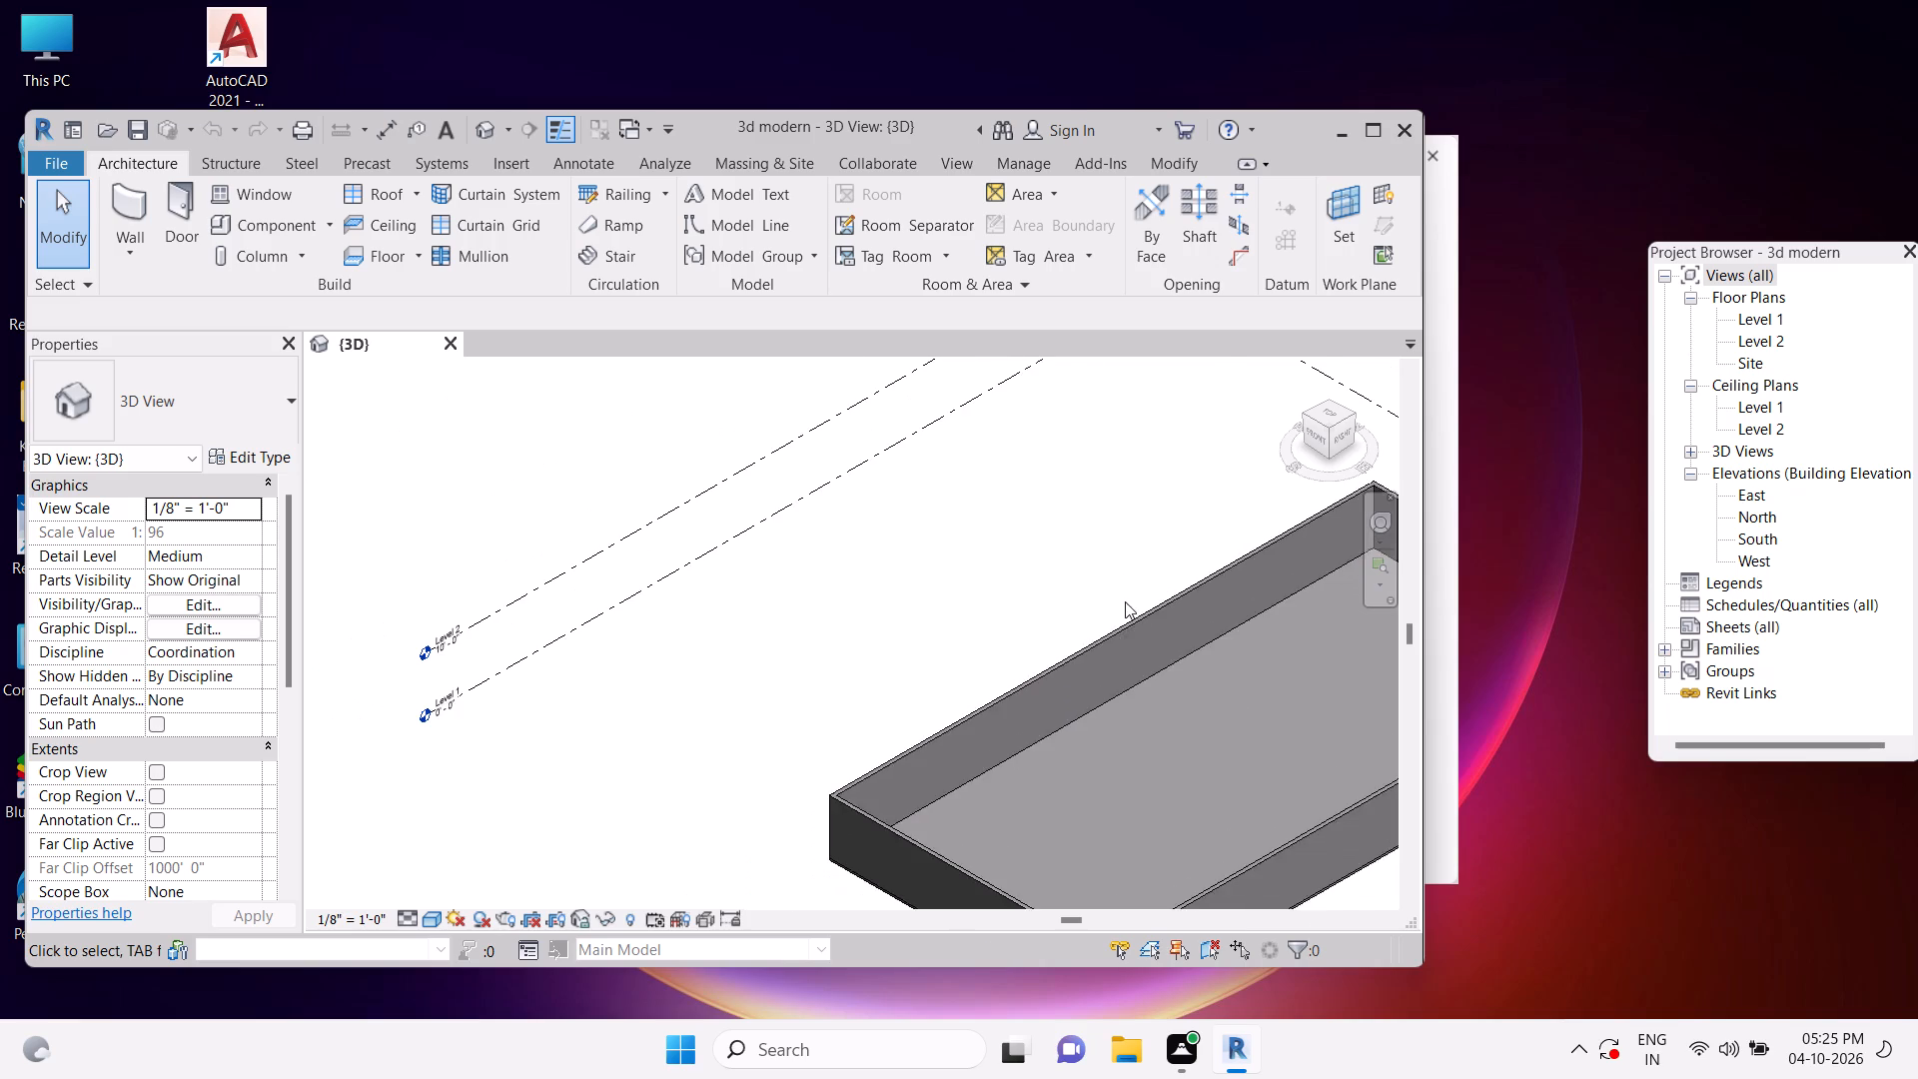
pyautogui.moveTo(1224, 691); pyautogui.dragTo(996, 597, button='middle')
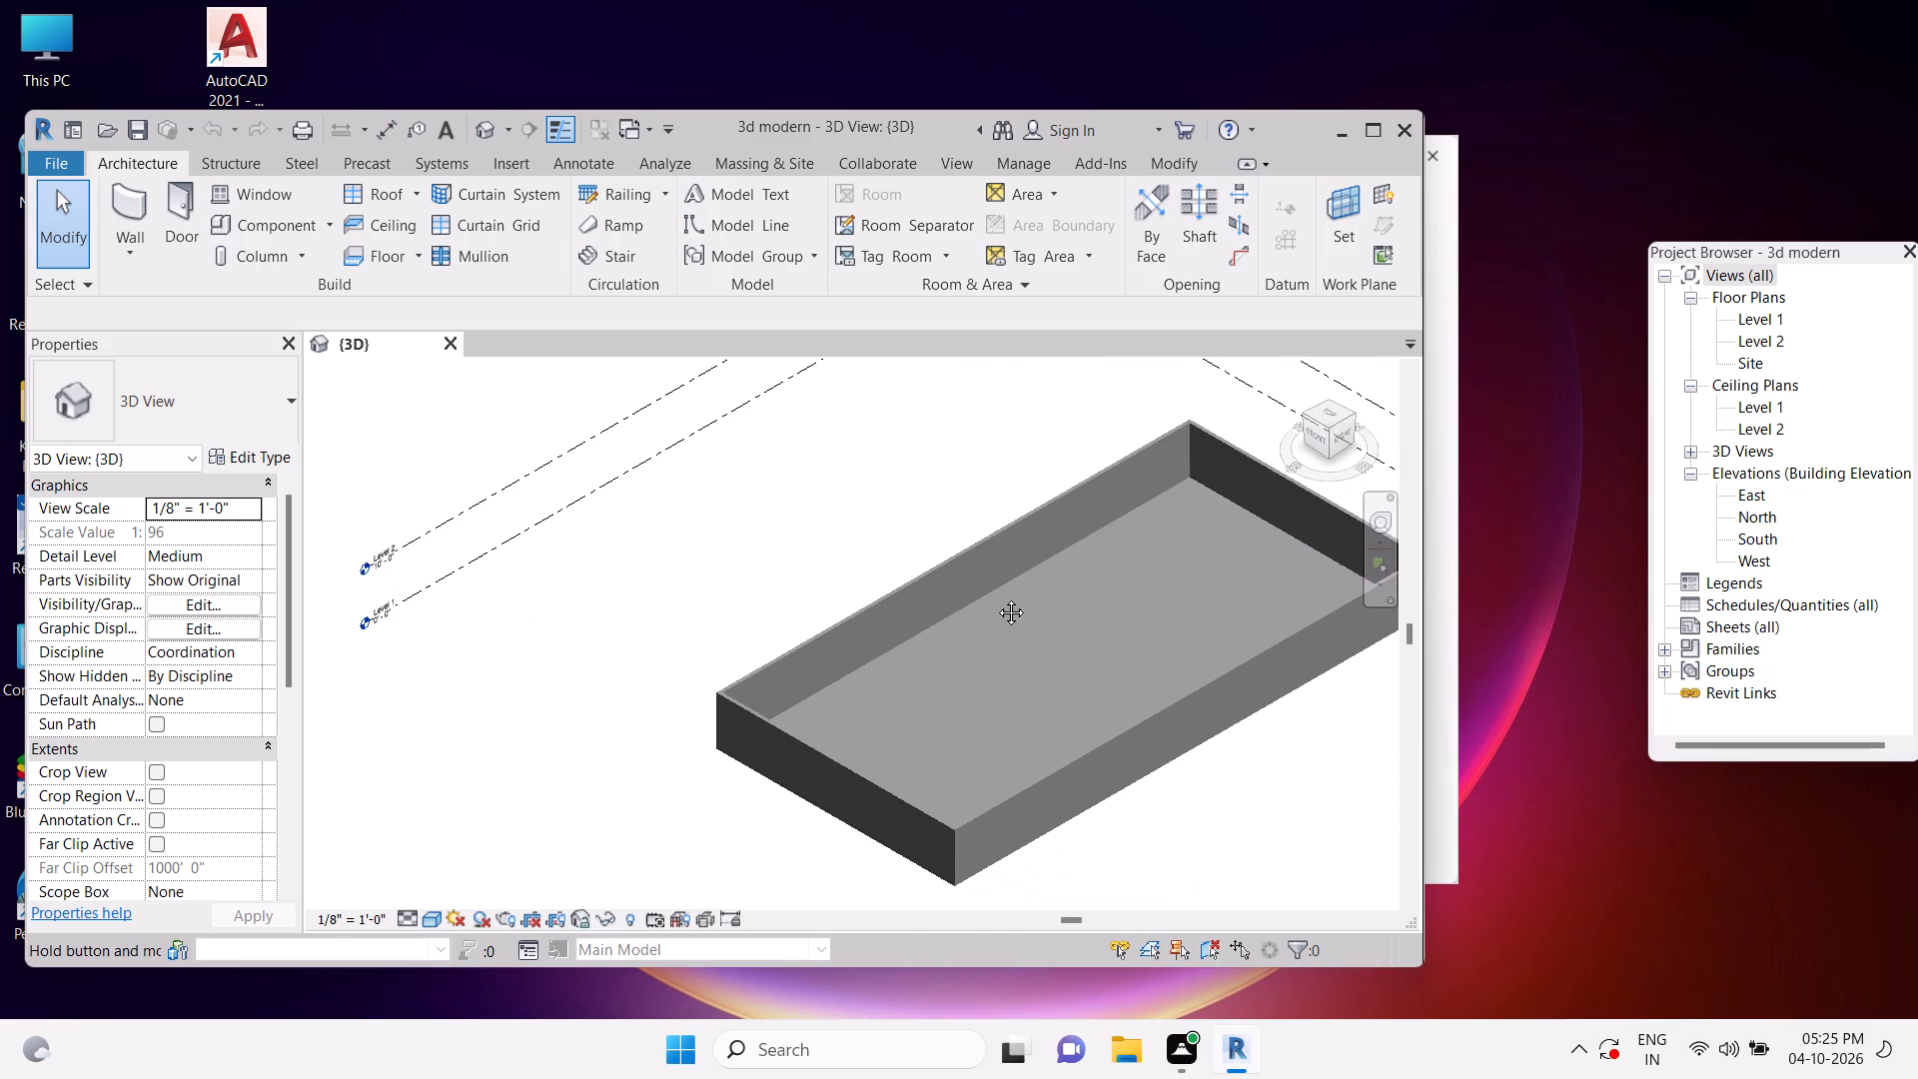
pyautogui.moveTo(996, 597); pyautogui.dragTo(905, 591, button='middle')
pyautogui.click(620, 486)
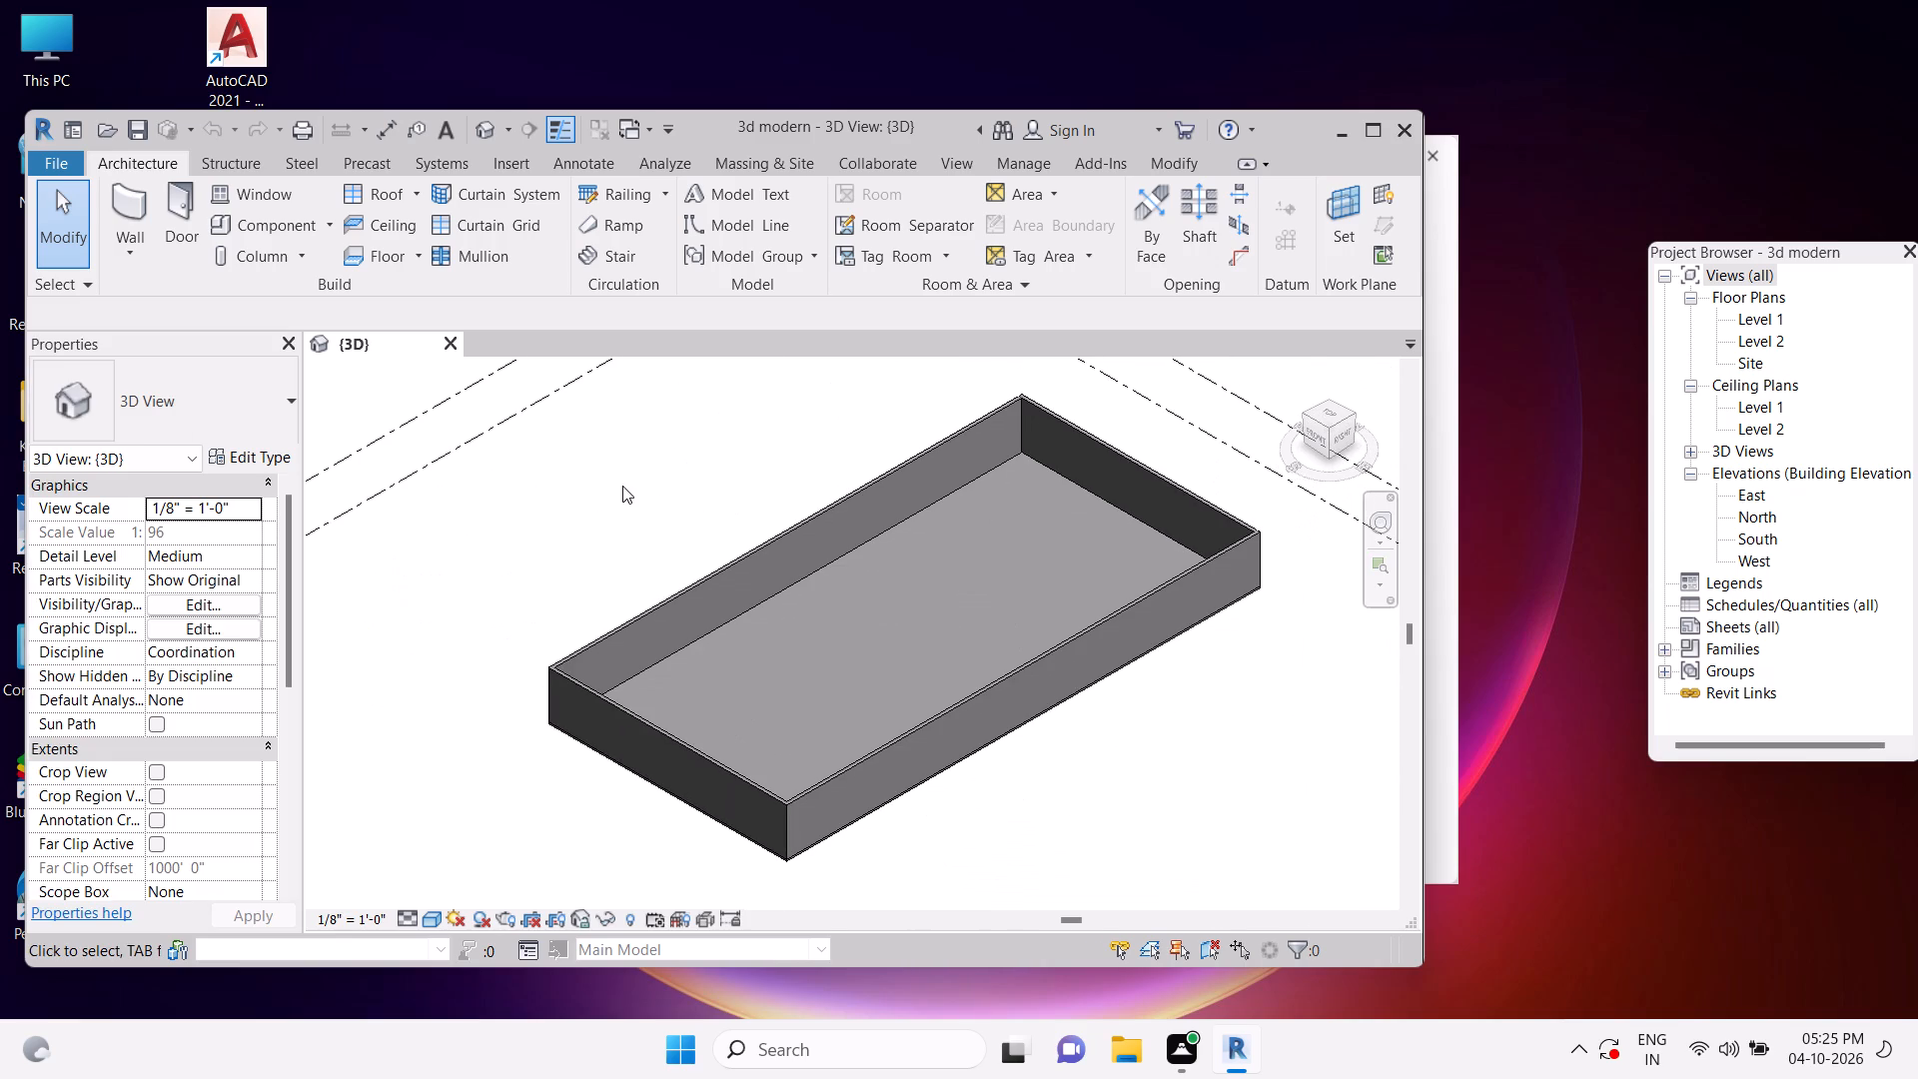
pyautogui.click(708, 594)
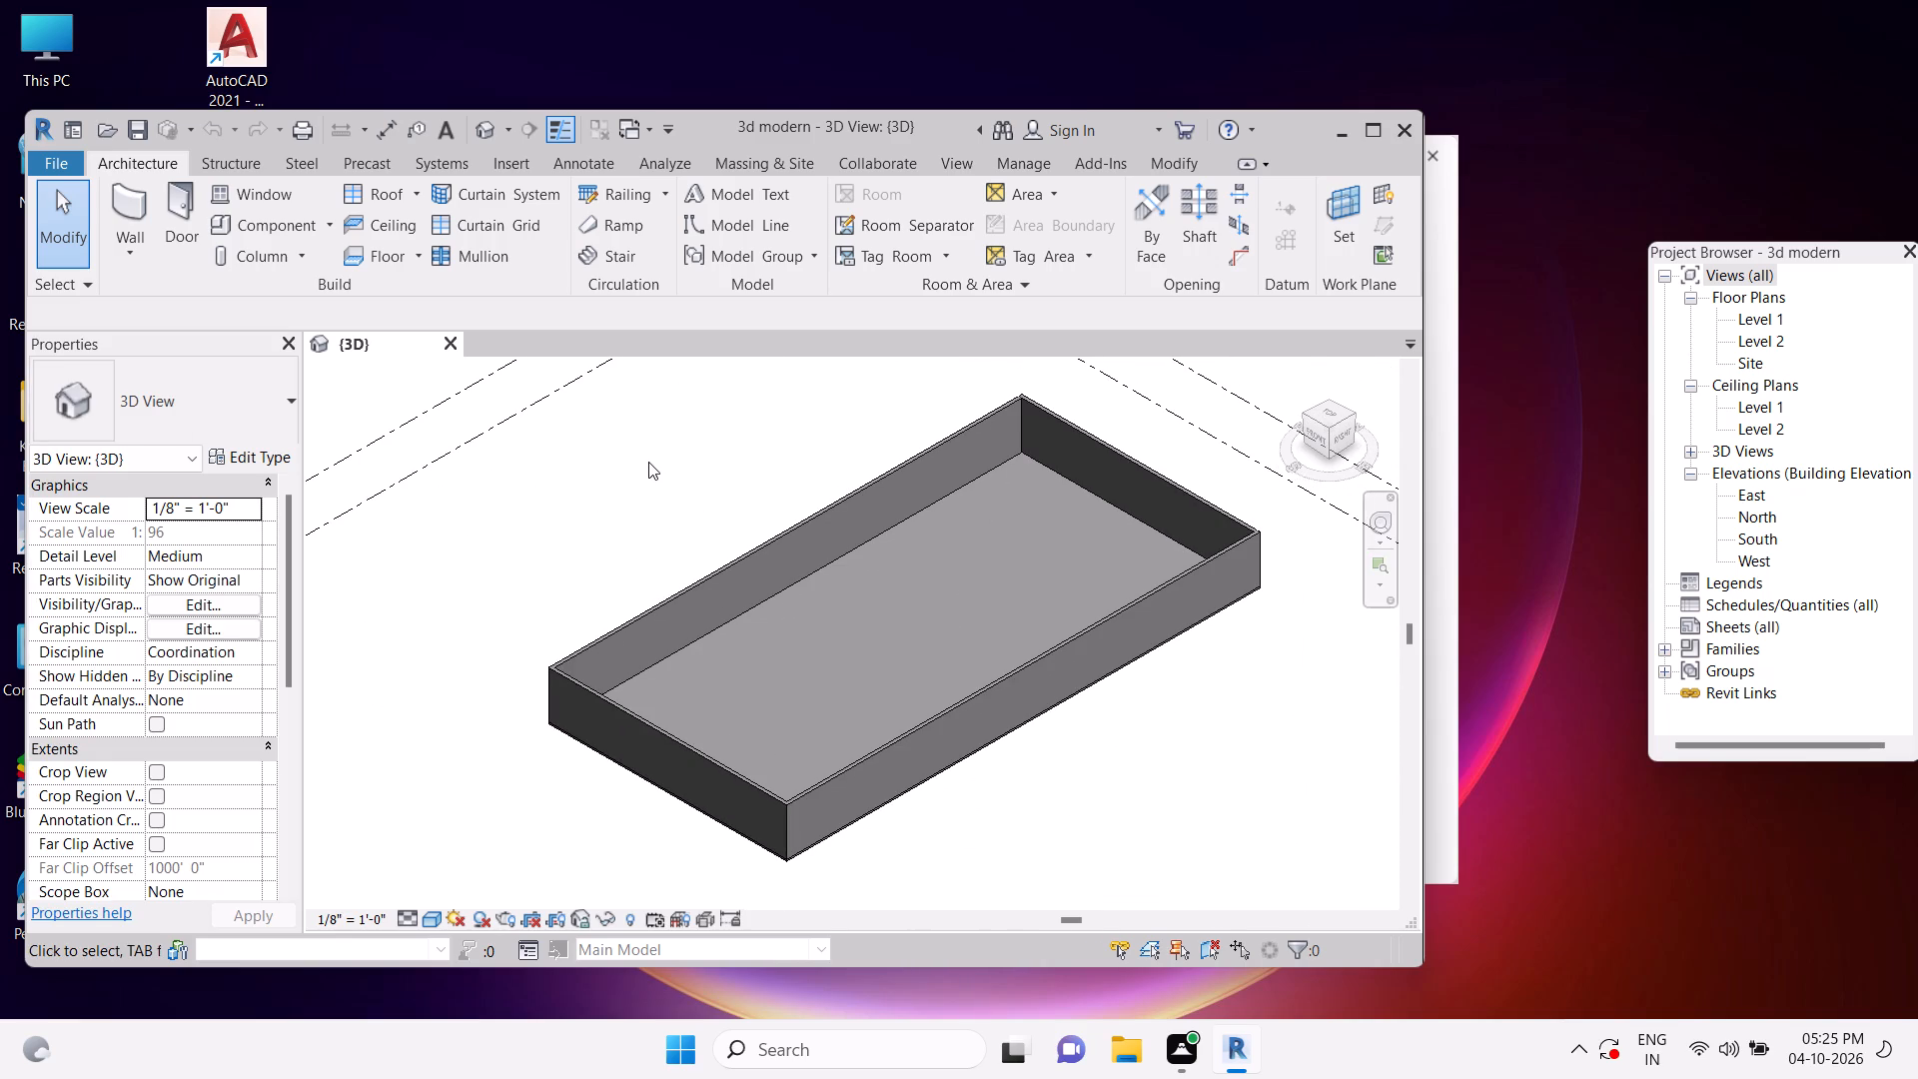
pyautogui.click(648, 476)
pyautogui.moveTo(647, 478); pyautogui.dragTo(619, 587)
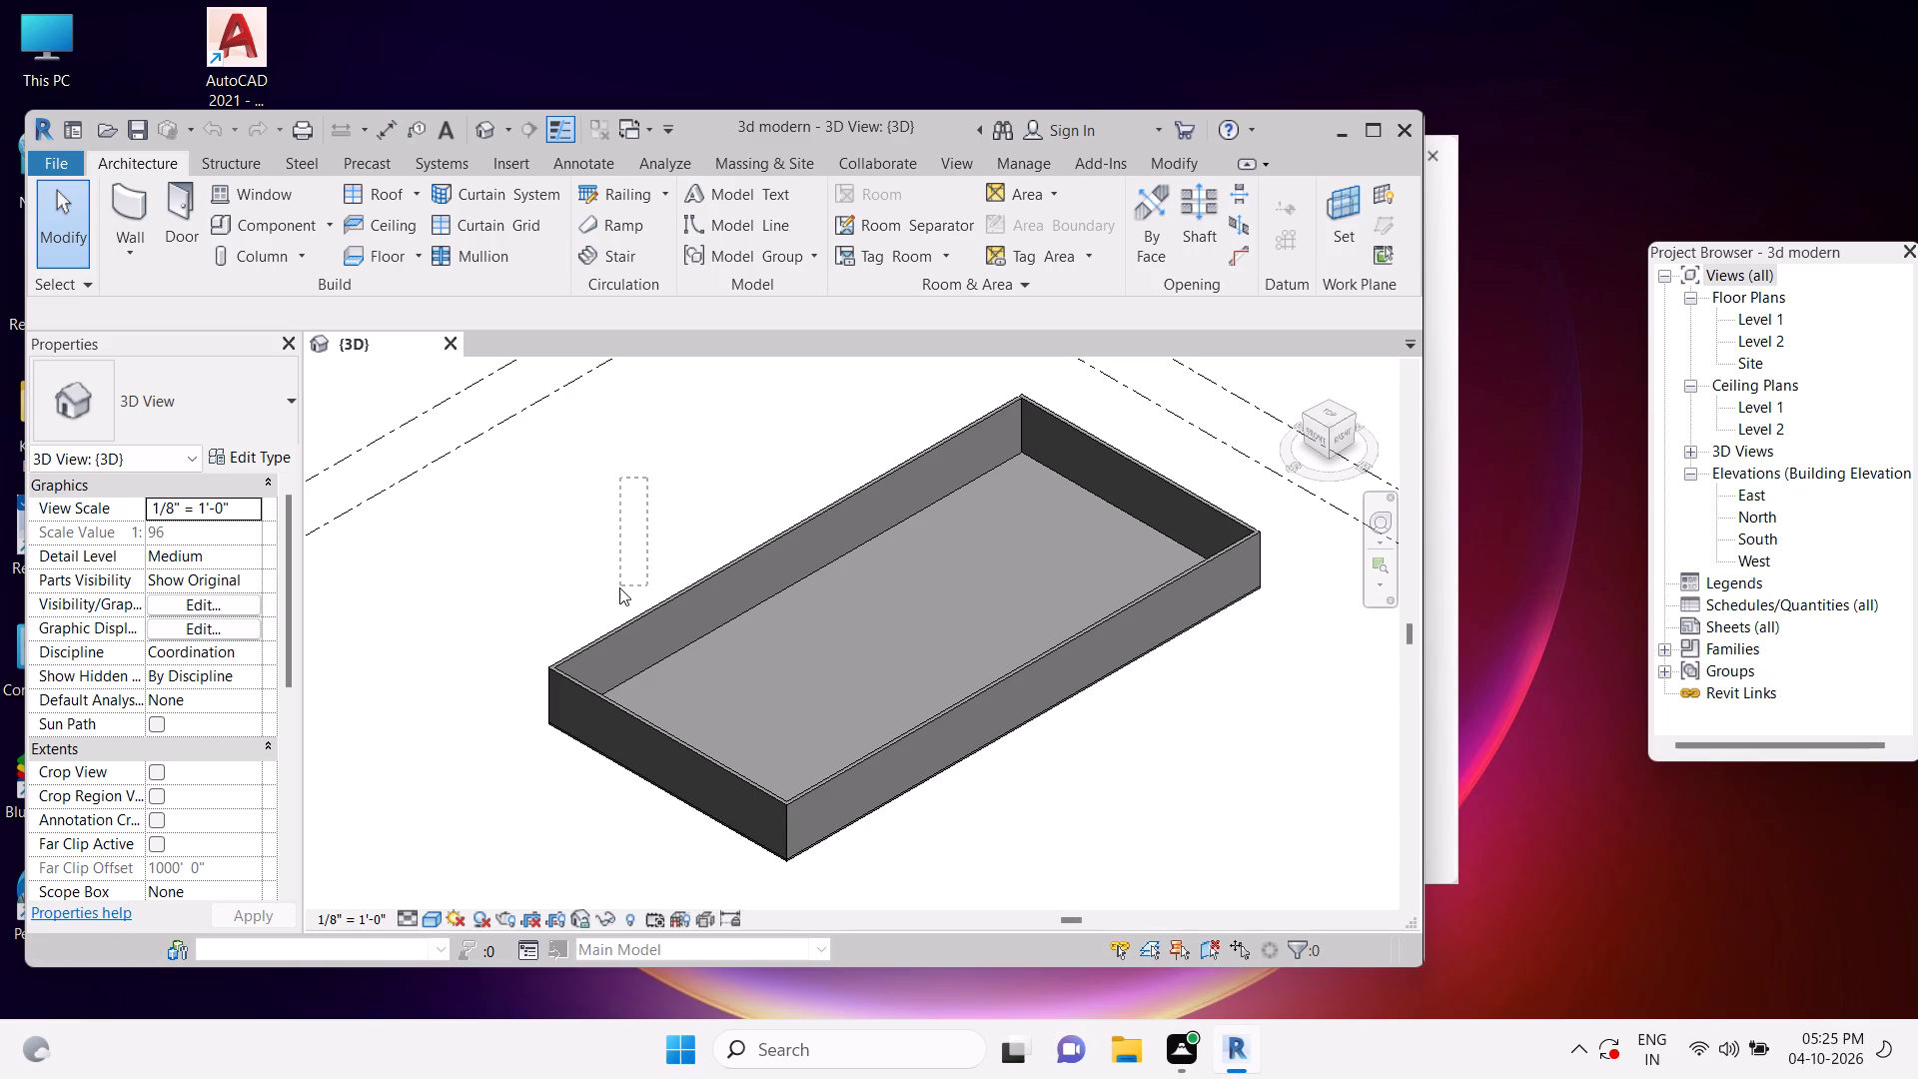
pyautogui.moveTo(619, 587); pyautogui.dragTo(513, 637)
pyautogui.click(497, 619)
pyautogui.scroll(-3, 655, 591)
pyautogui.scroll(1, 655, 595)
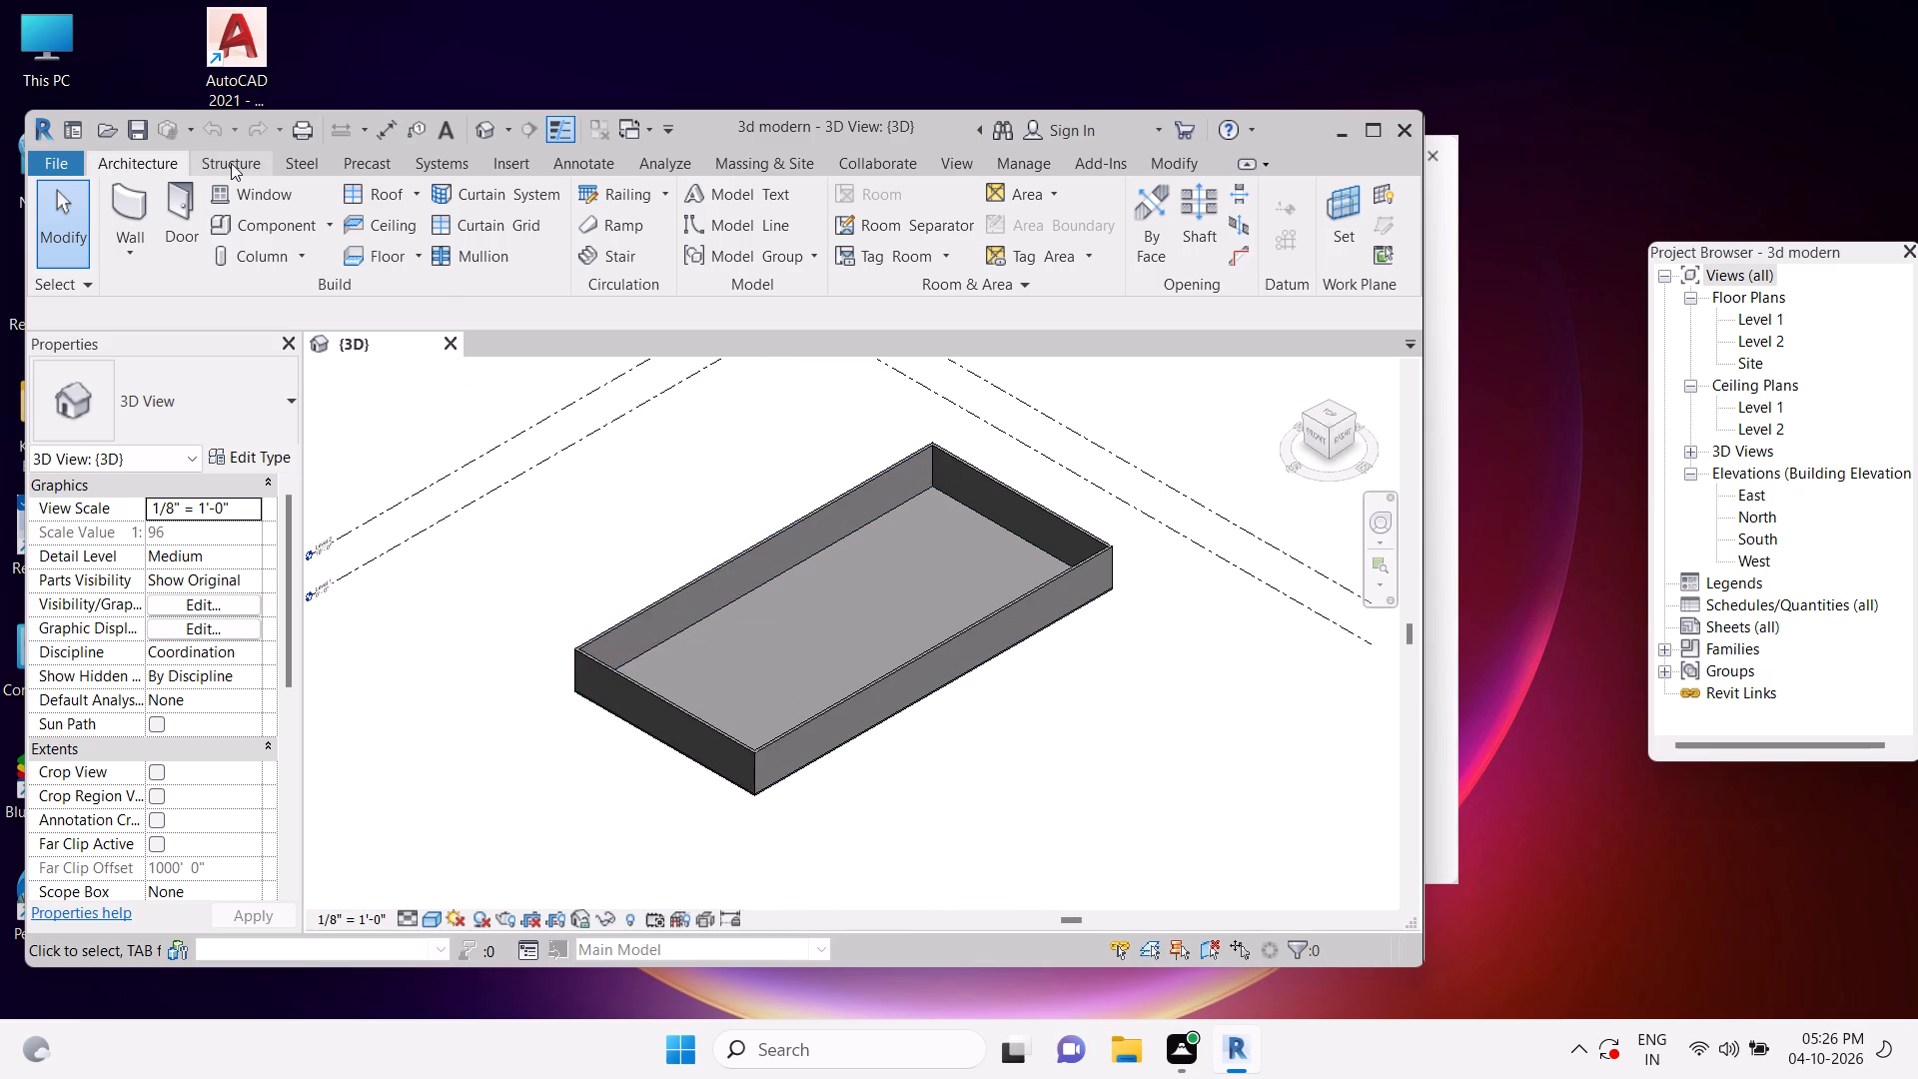
# Open the project's Materials settings to work with the model's materials.
pyautogui.click(154, 162)
pyautogui.click(1001, 156)
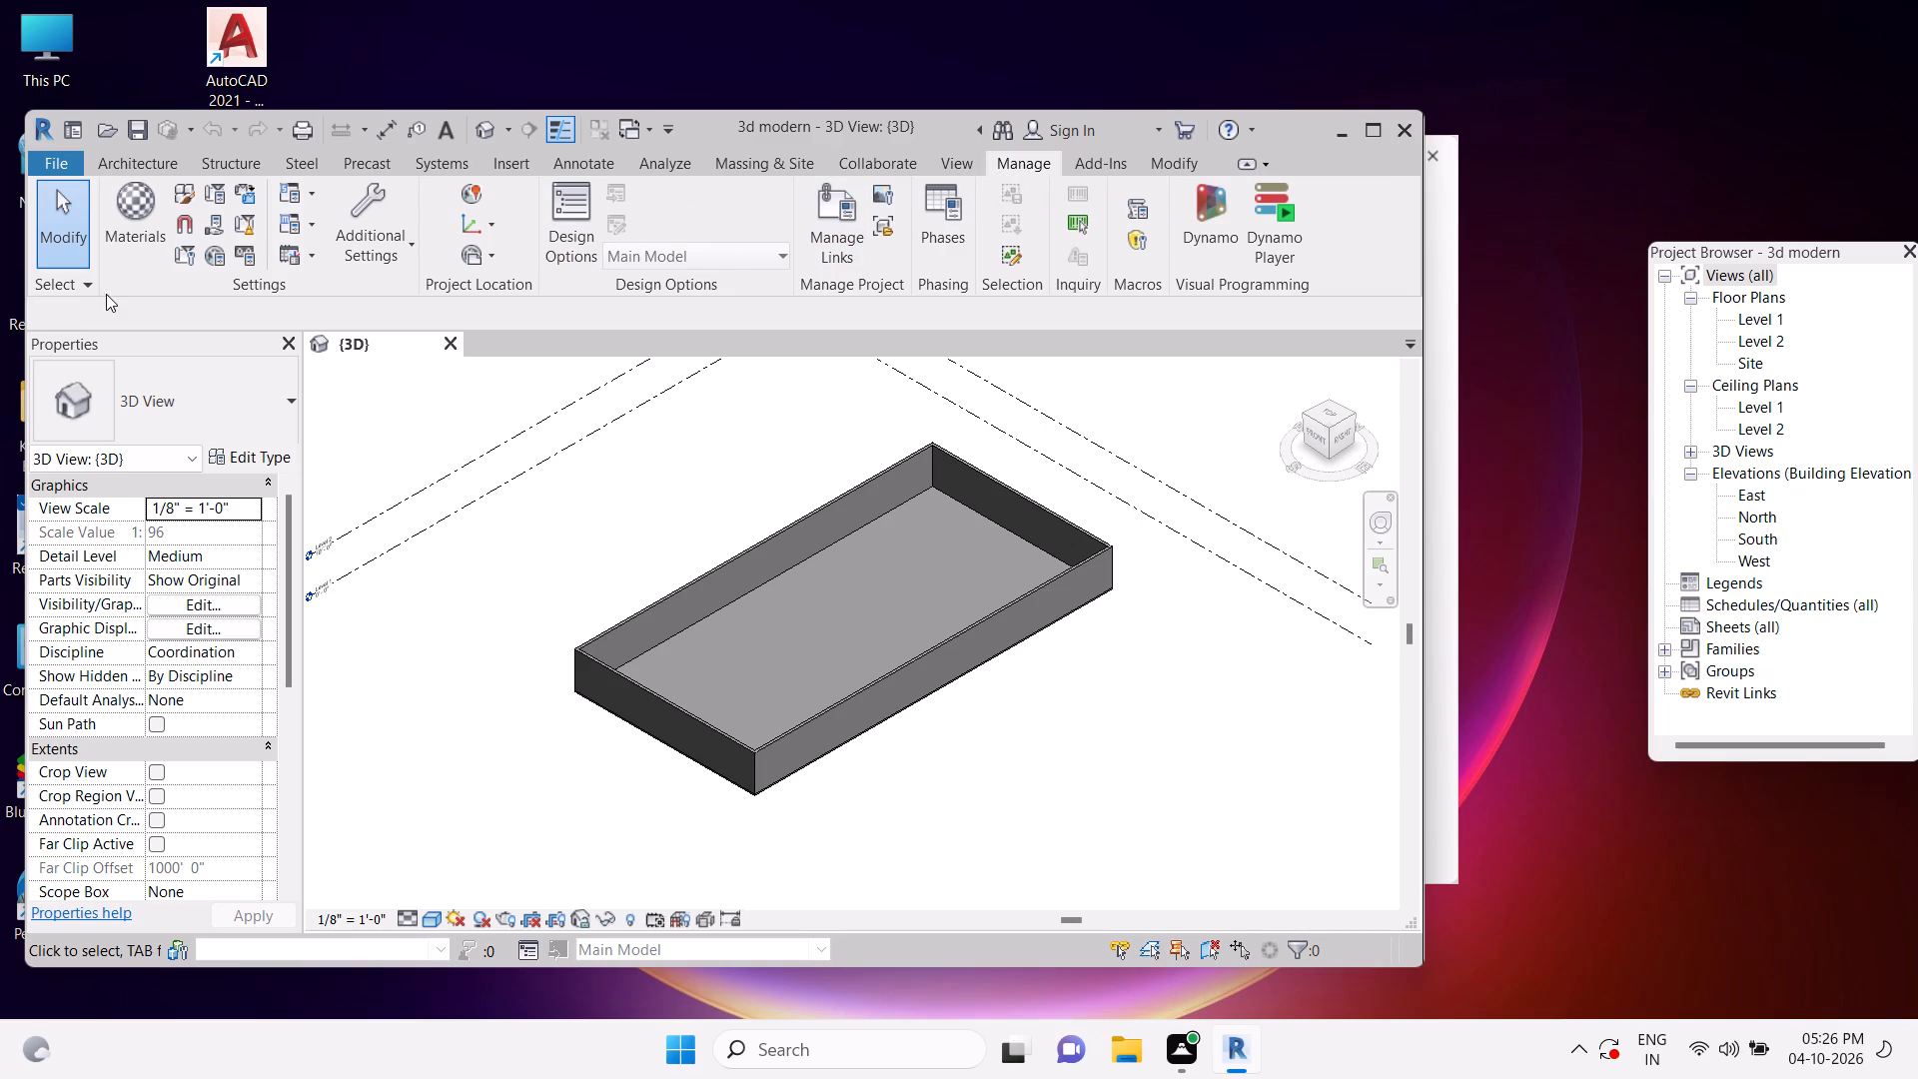
pyautogui.click(1039, 162)
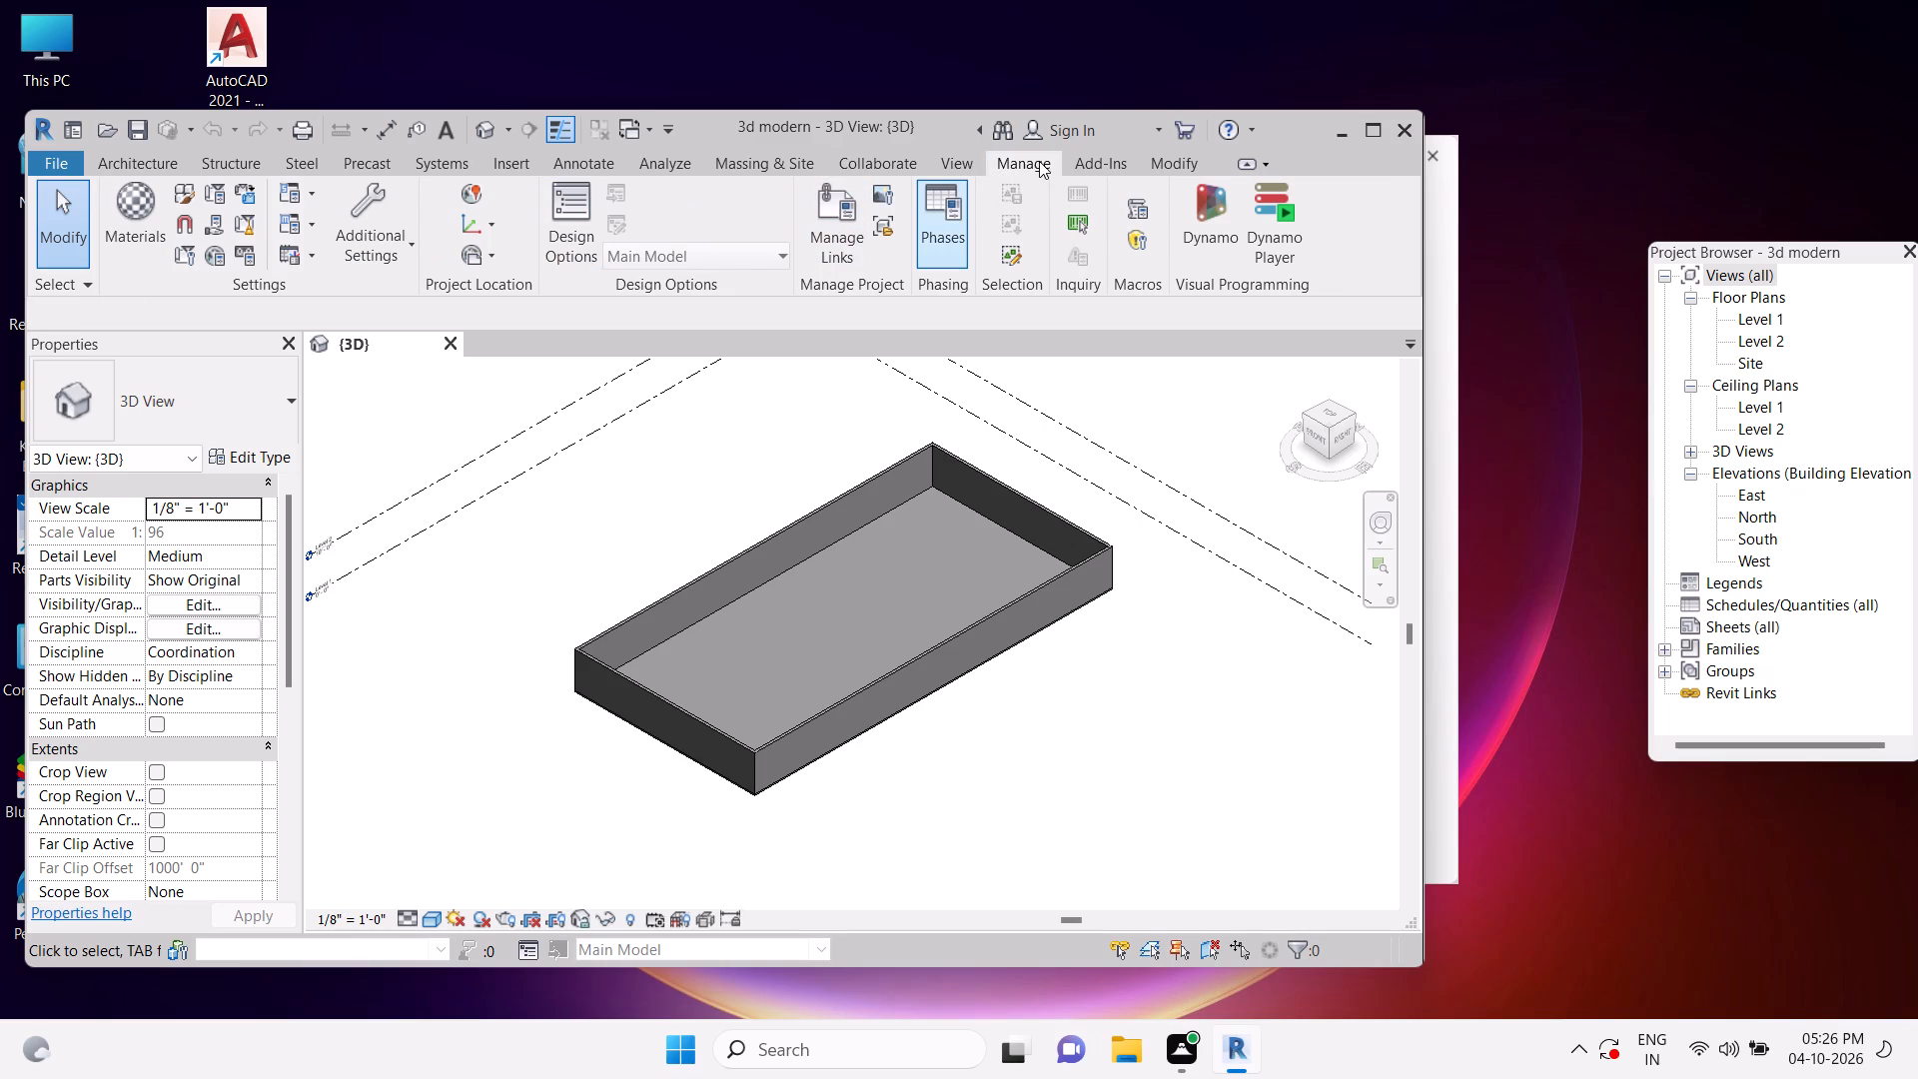
pyautogui.click(147, 210)
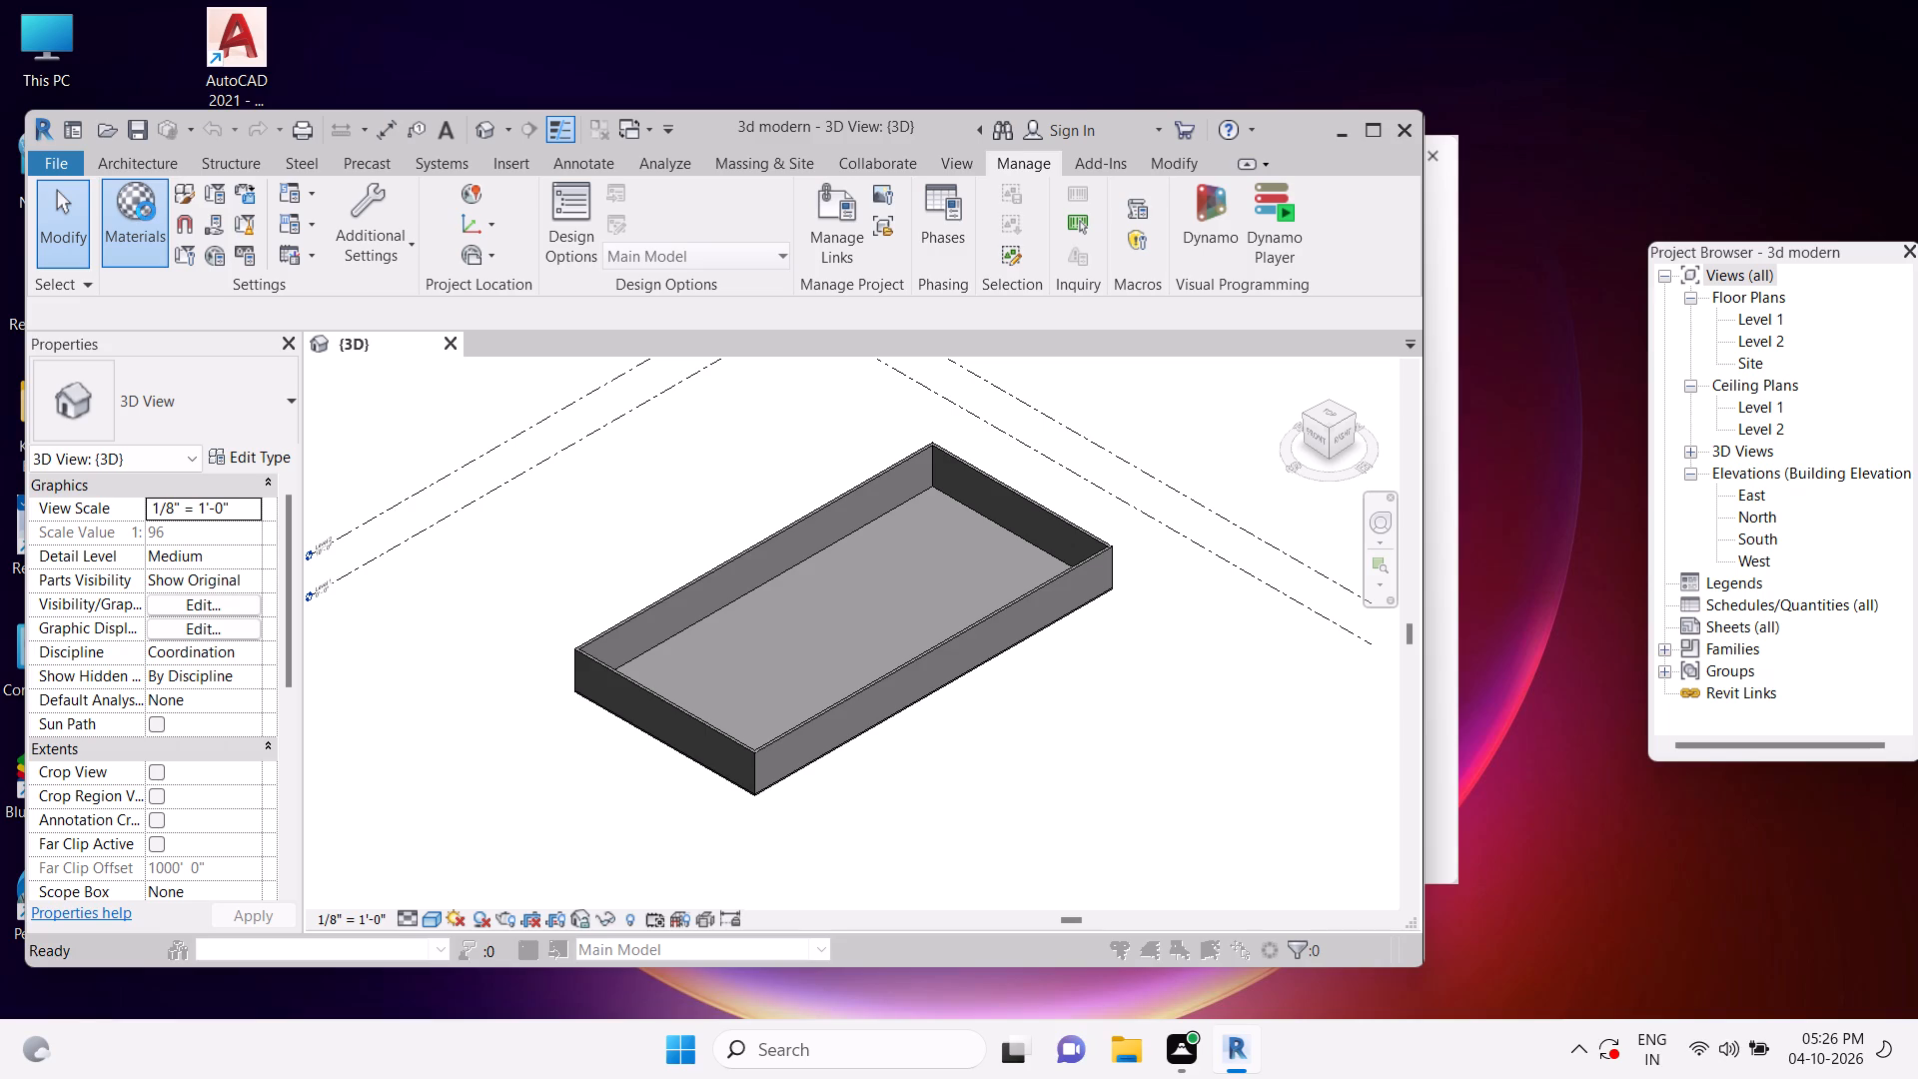
pyautogui.press('1')
pyautogui.press('`')
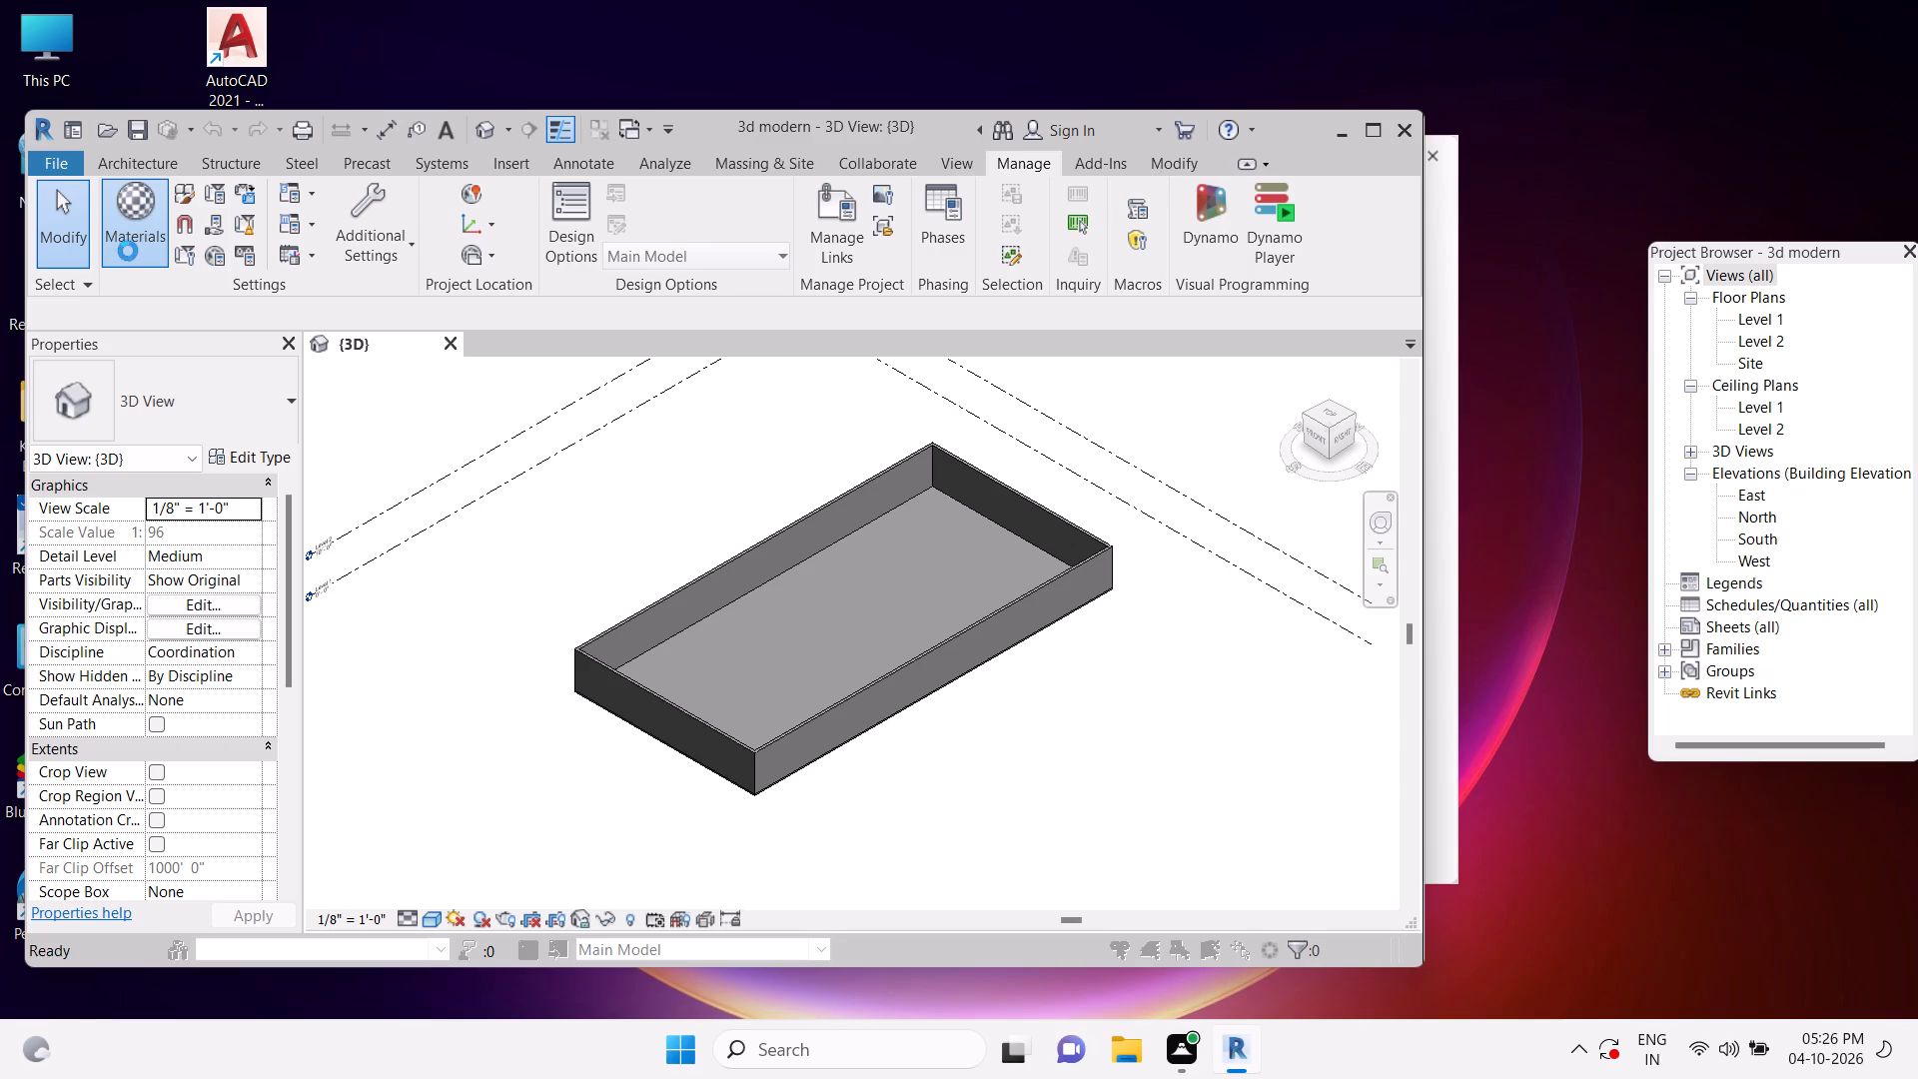
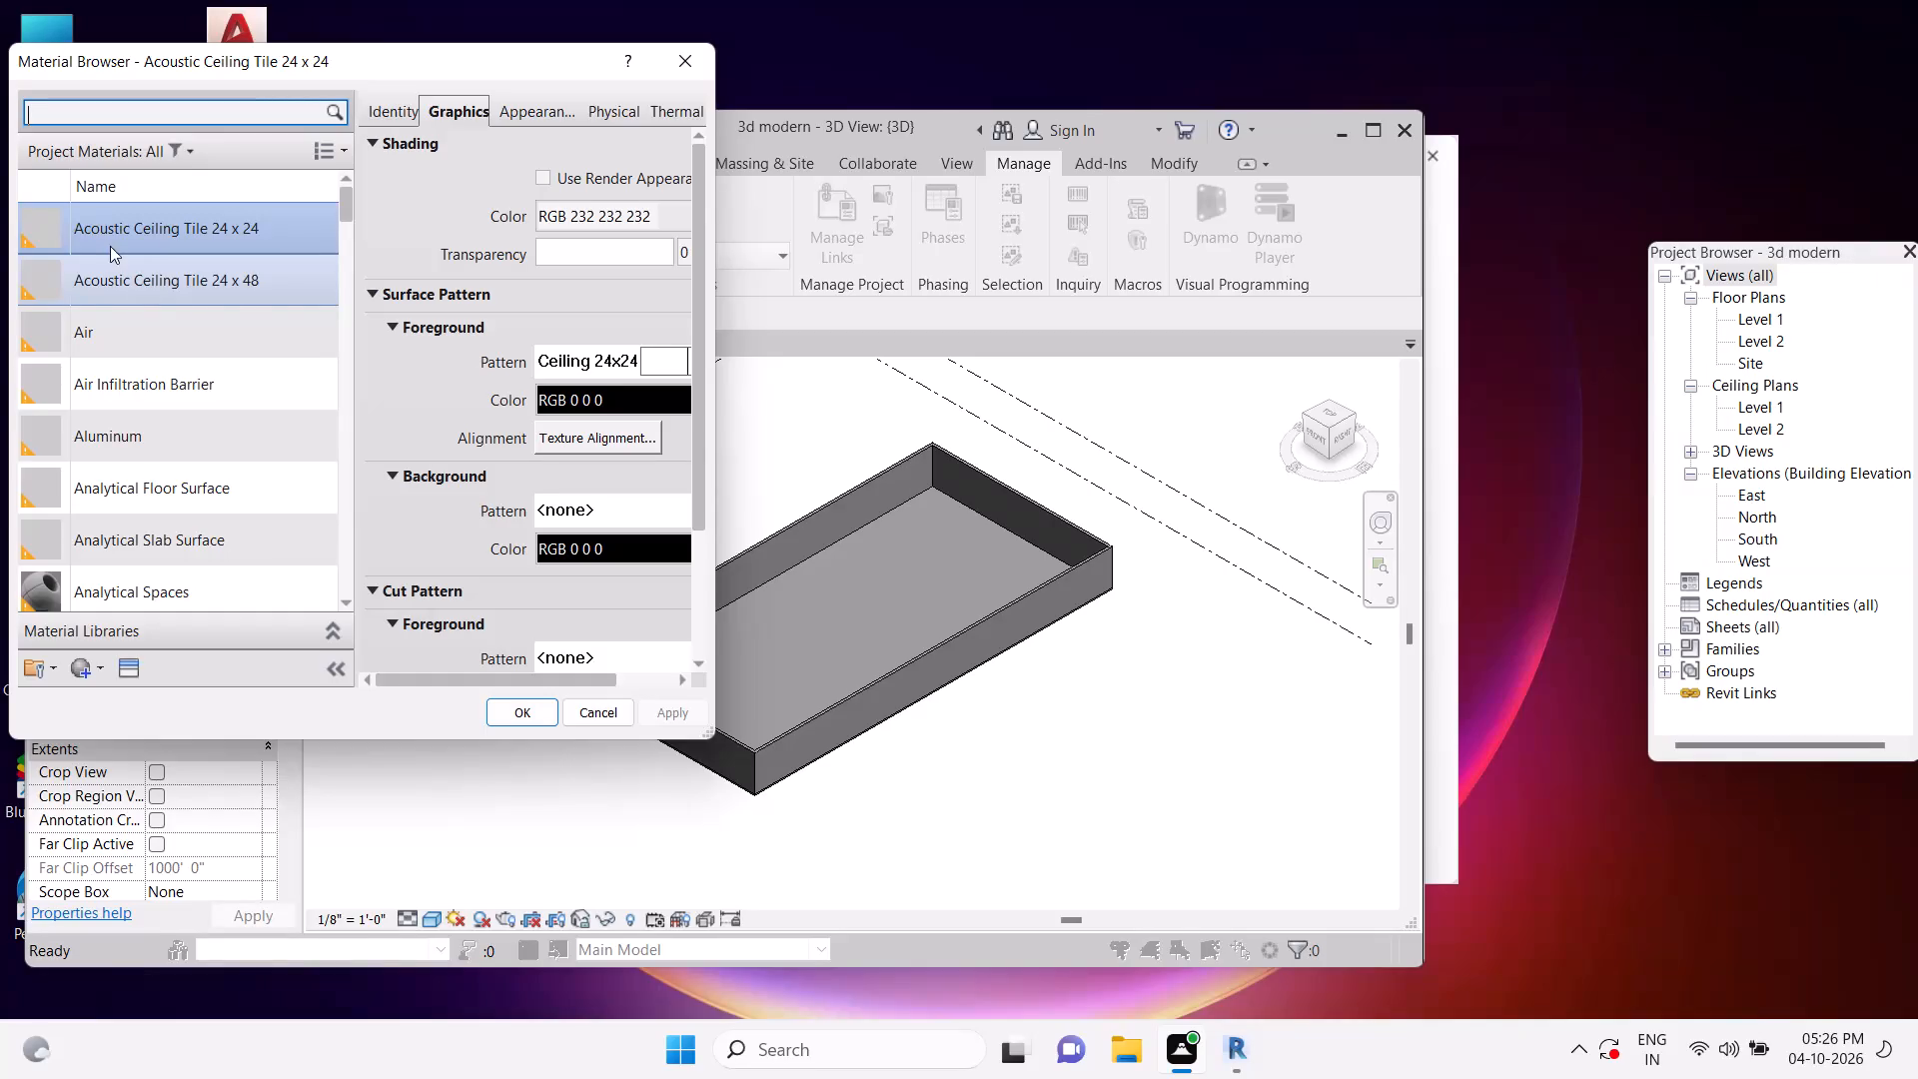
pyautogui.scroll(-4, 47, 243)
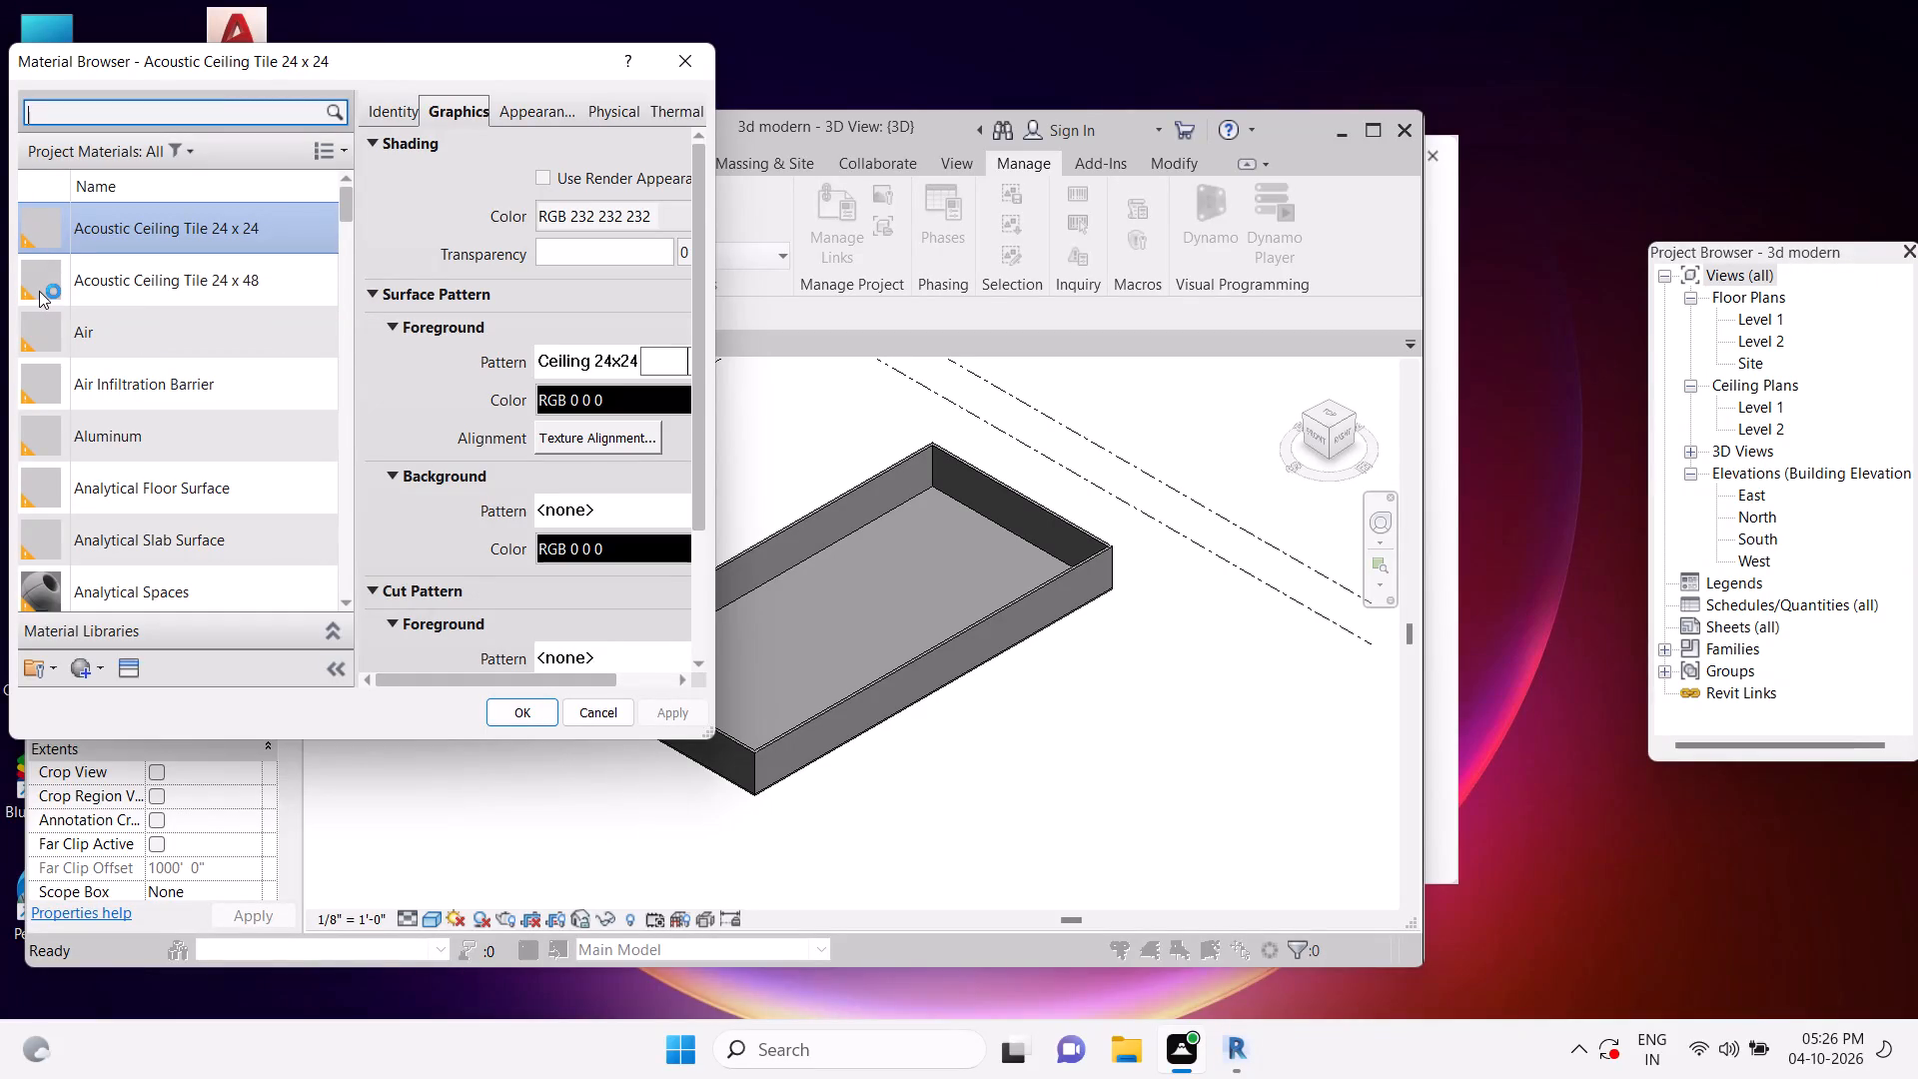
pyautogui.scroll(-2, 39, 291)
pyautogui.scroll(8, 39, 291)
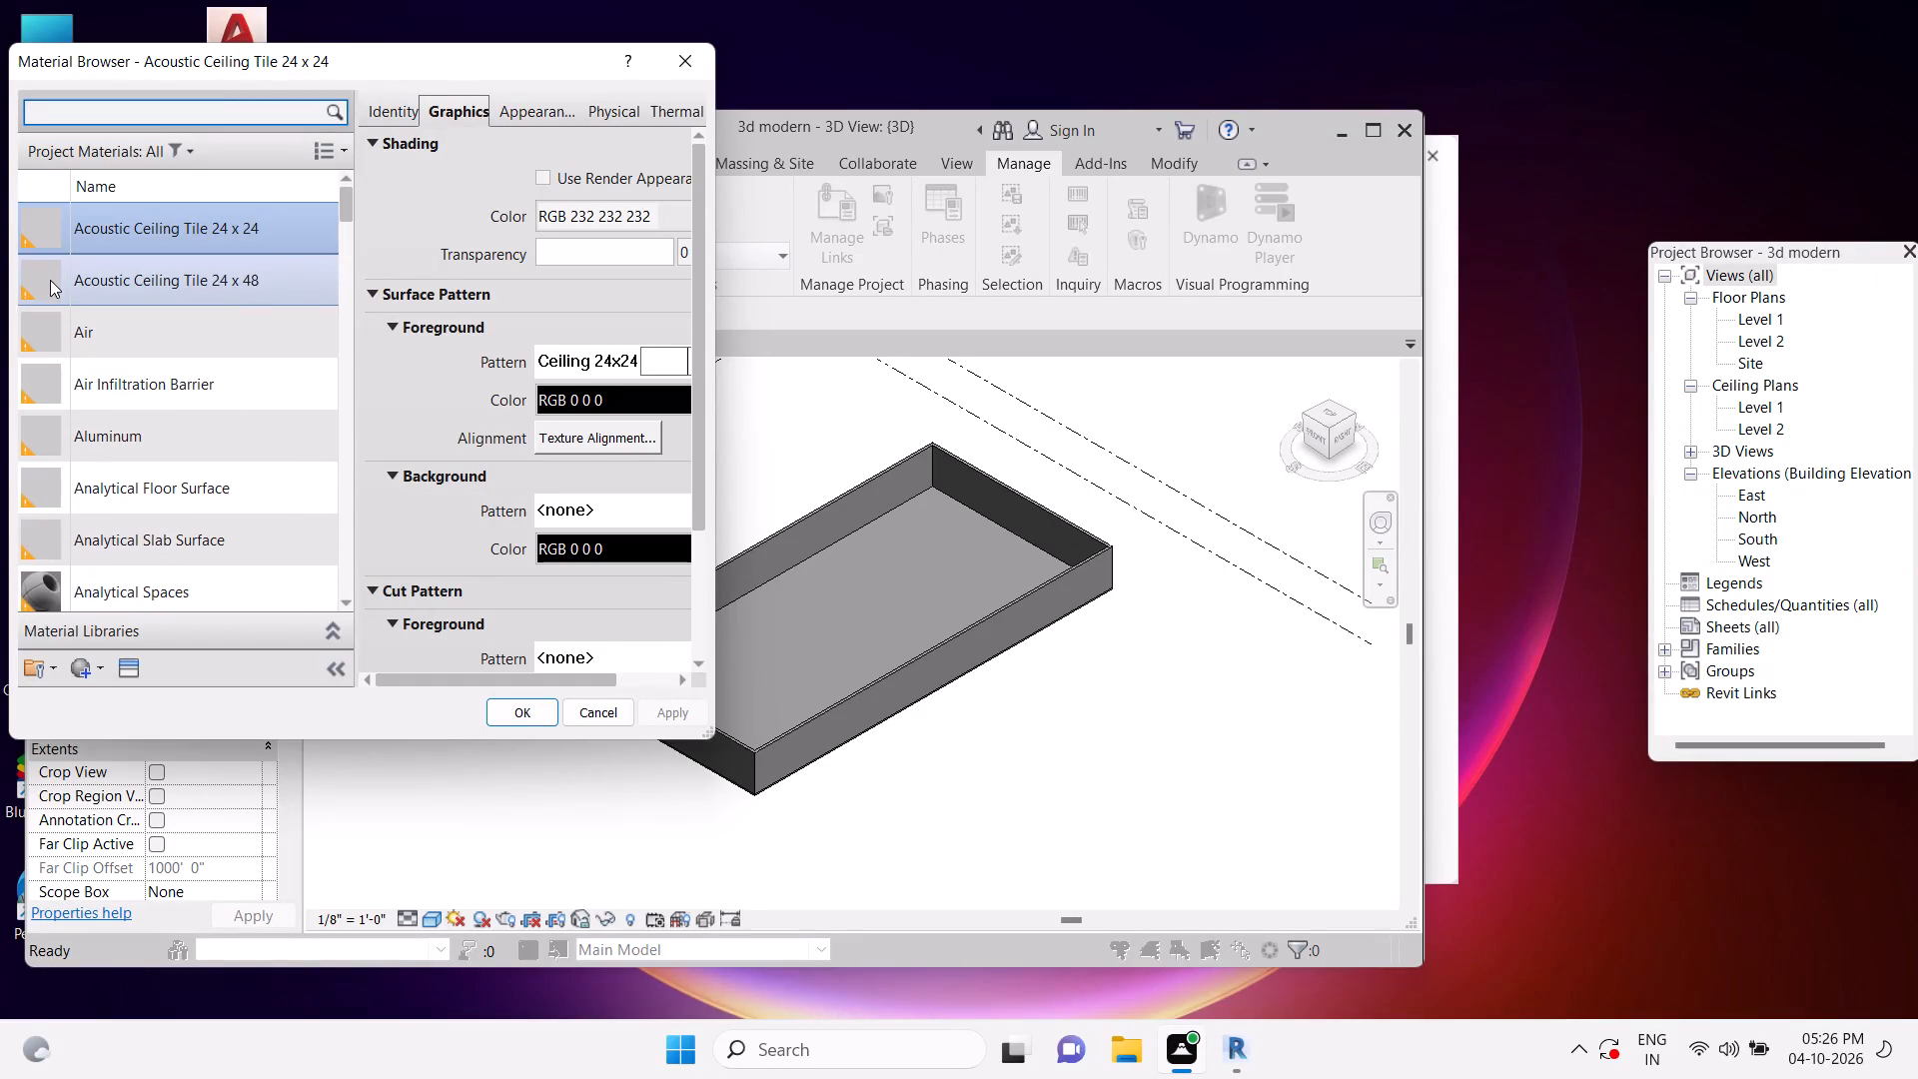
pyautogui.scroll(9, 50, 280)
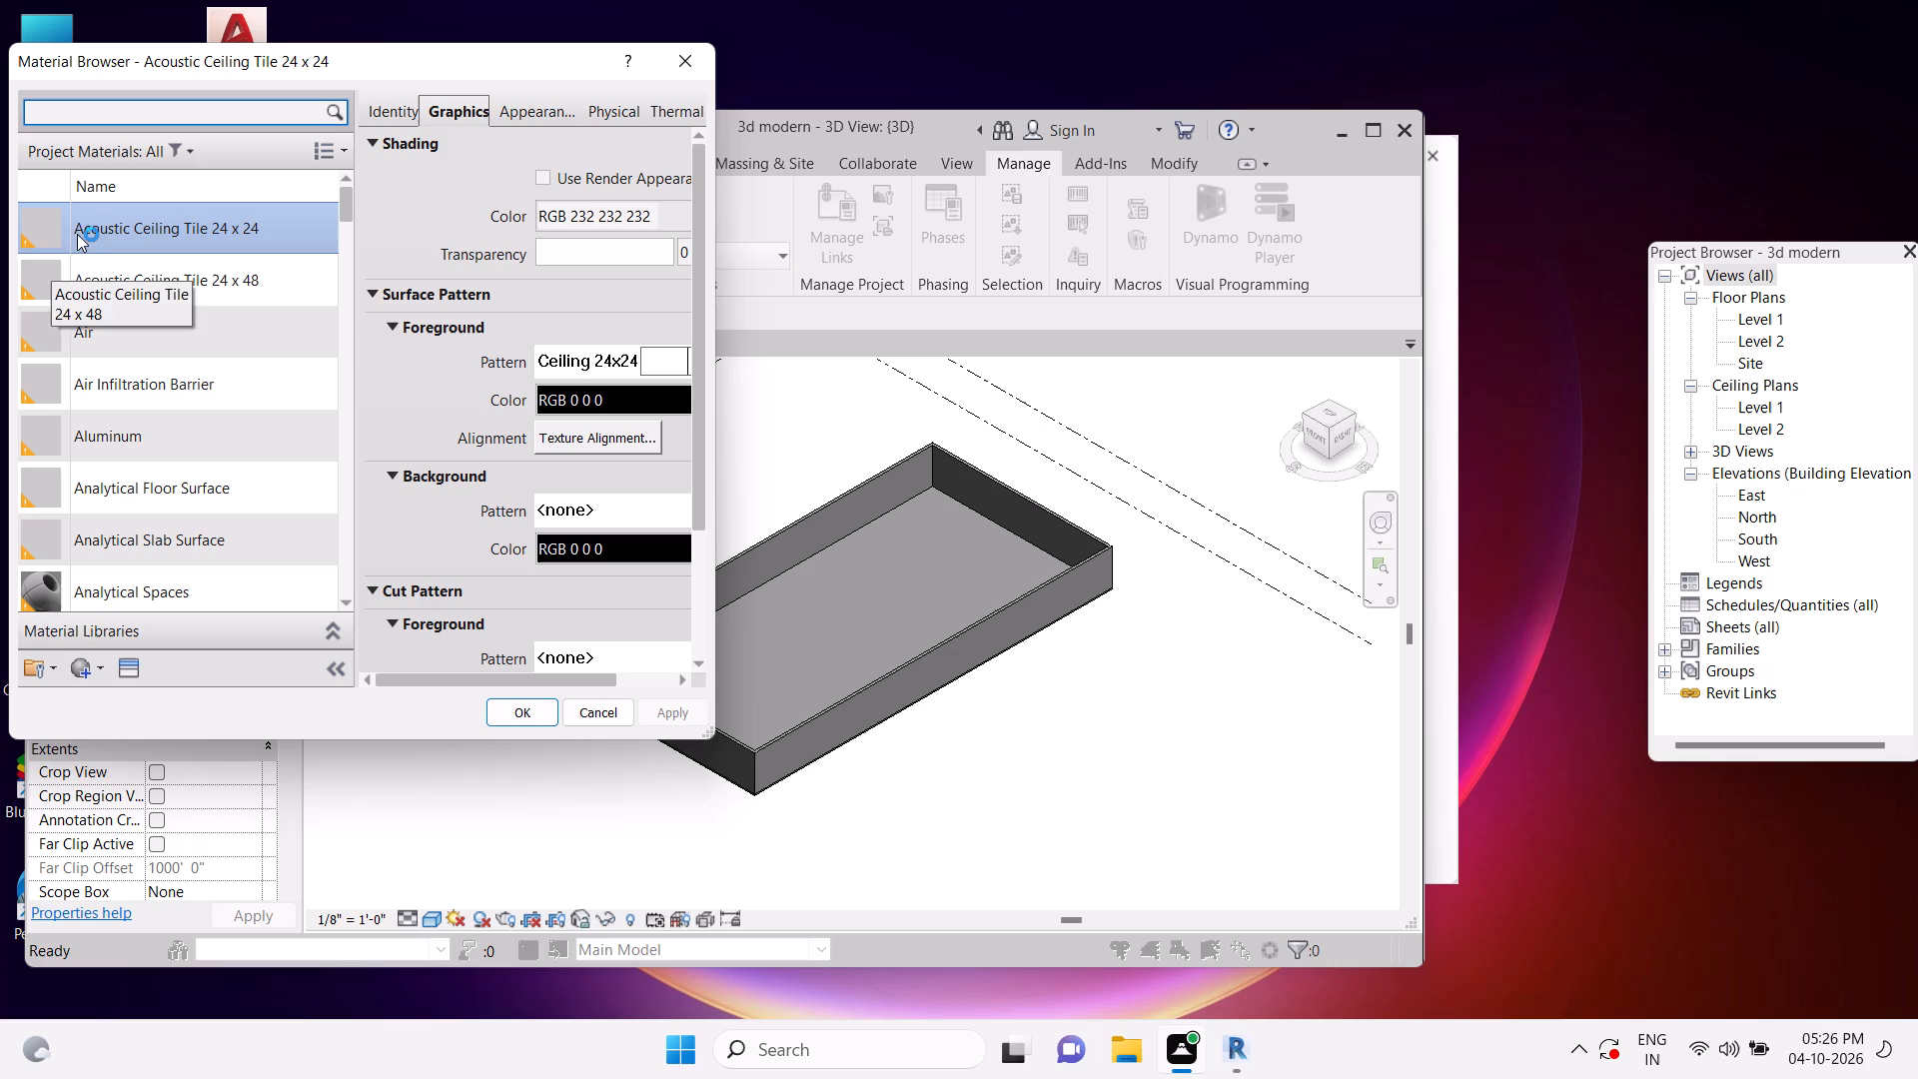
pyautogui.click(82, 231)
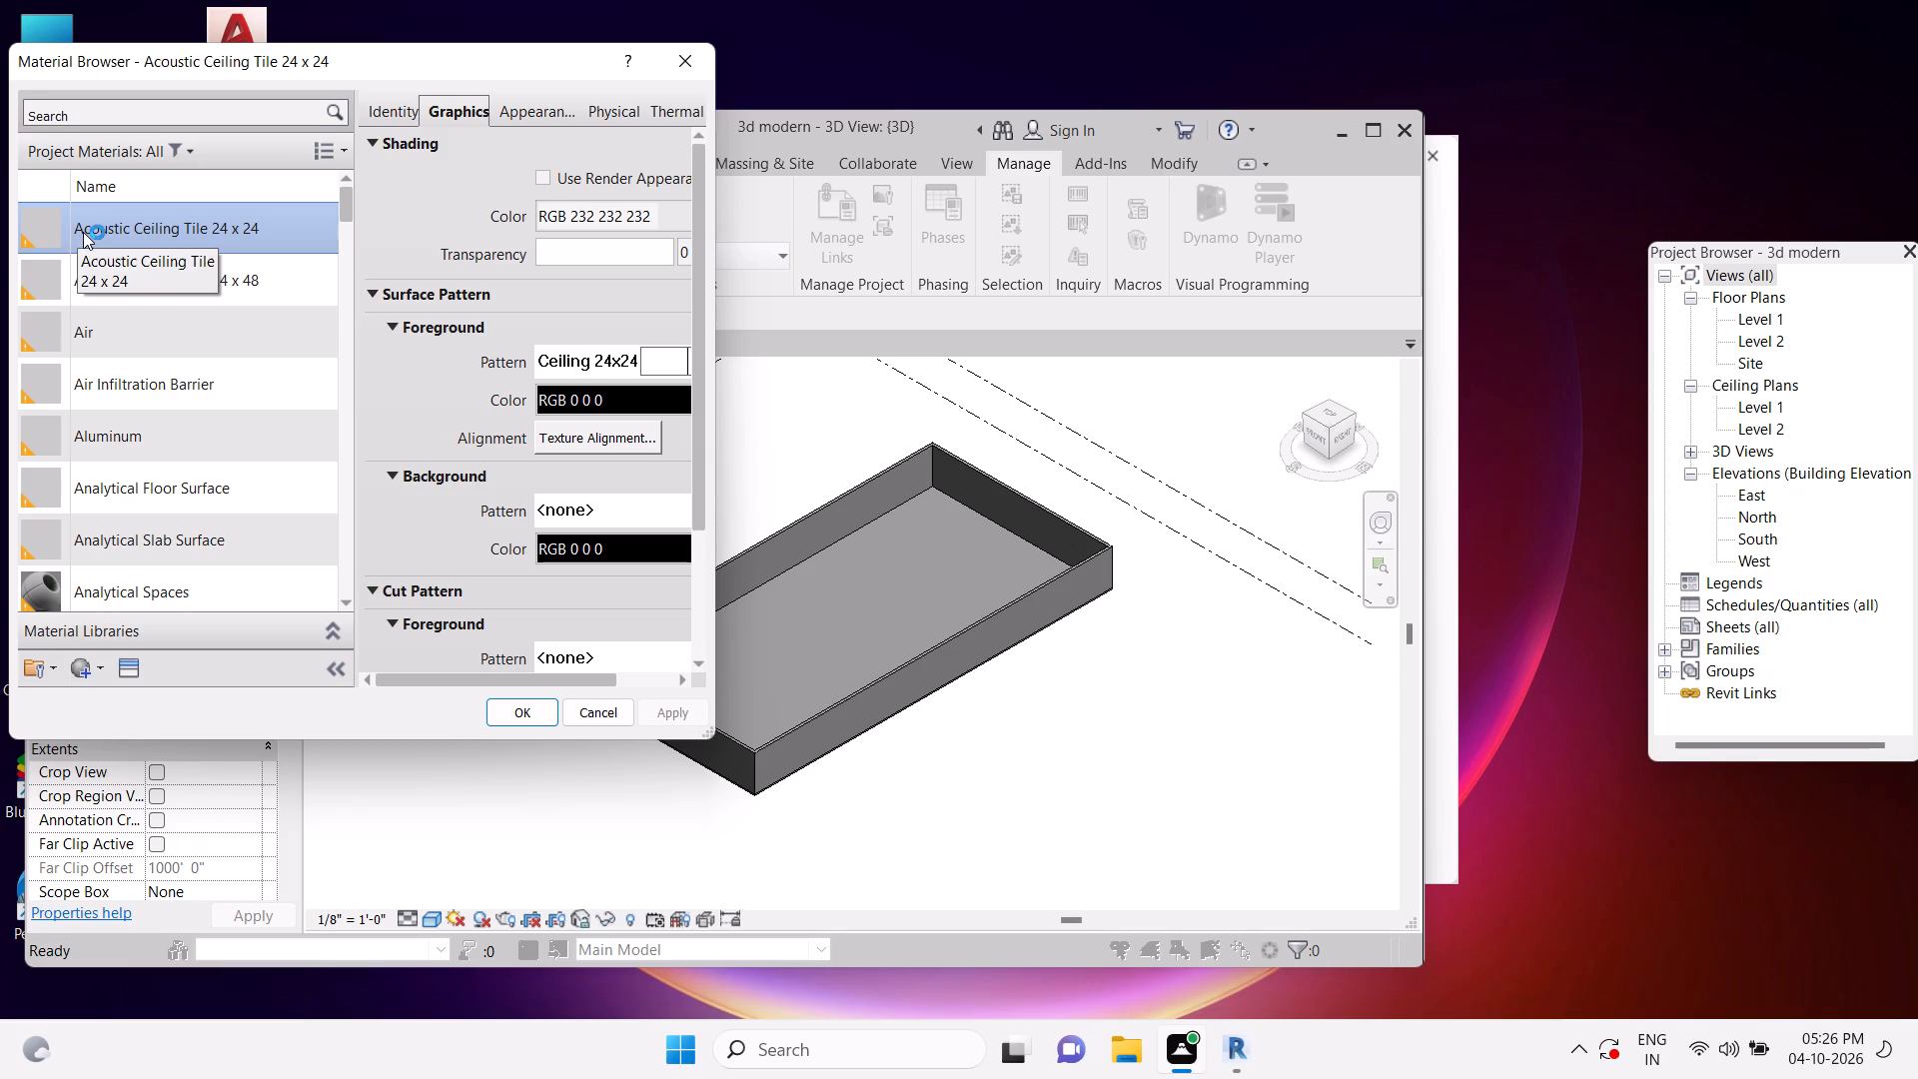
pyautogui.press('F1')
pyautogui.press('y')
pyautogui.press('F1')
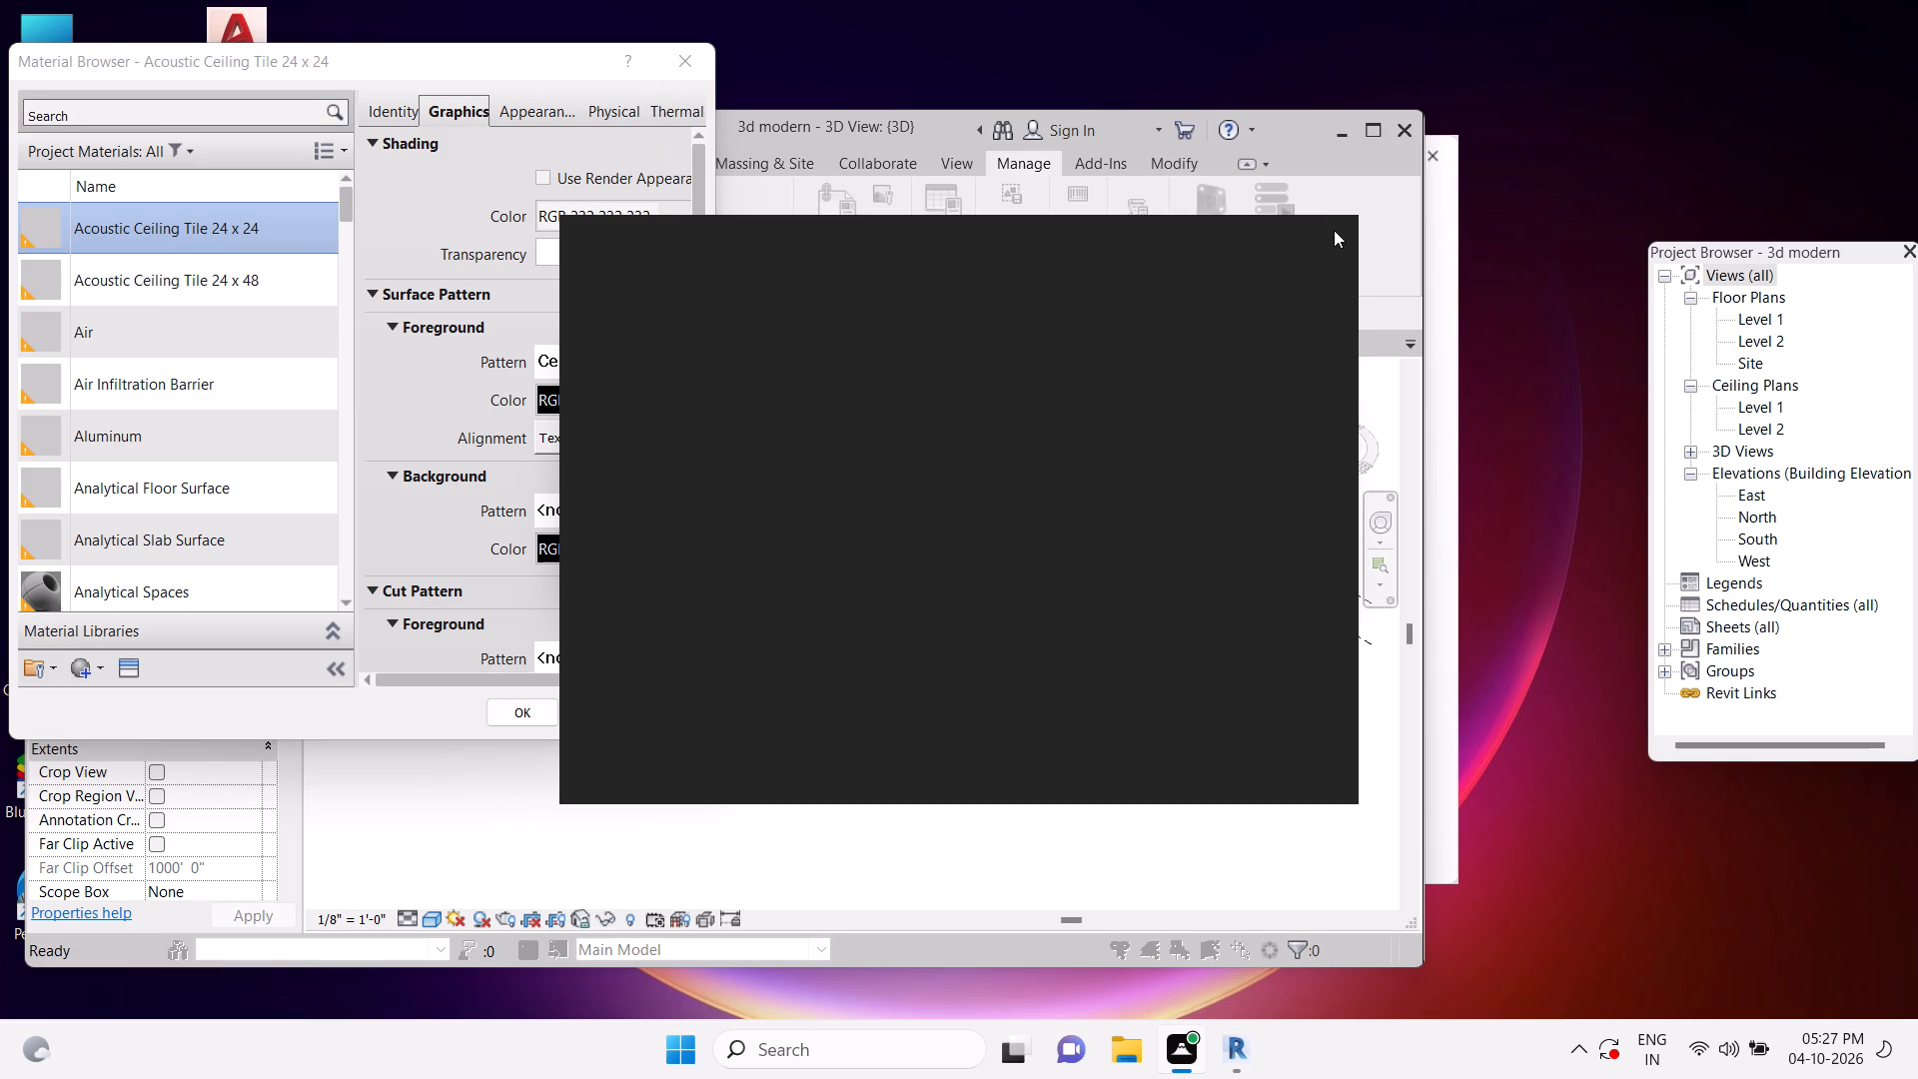
# Close the blank notification window covering the Material Browser and the 3D view.
pyautogui.click(1333, 231)
pyautogui.click(1324, 248)
pyautogui.click(1311, 247)
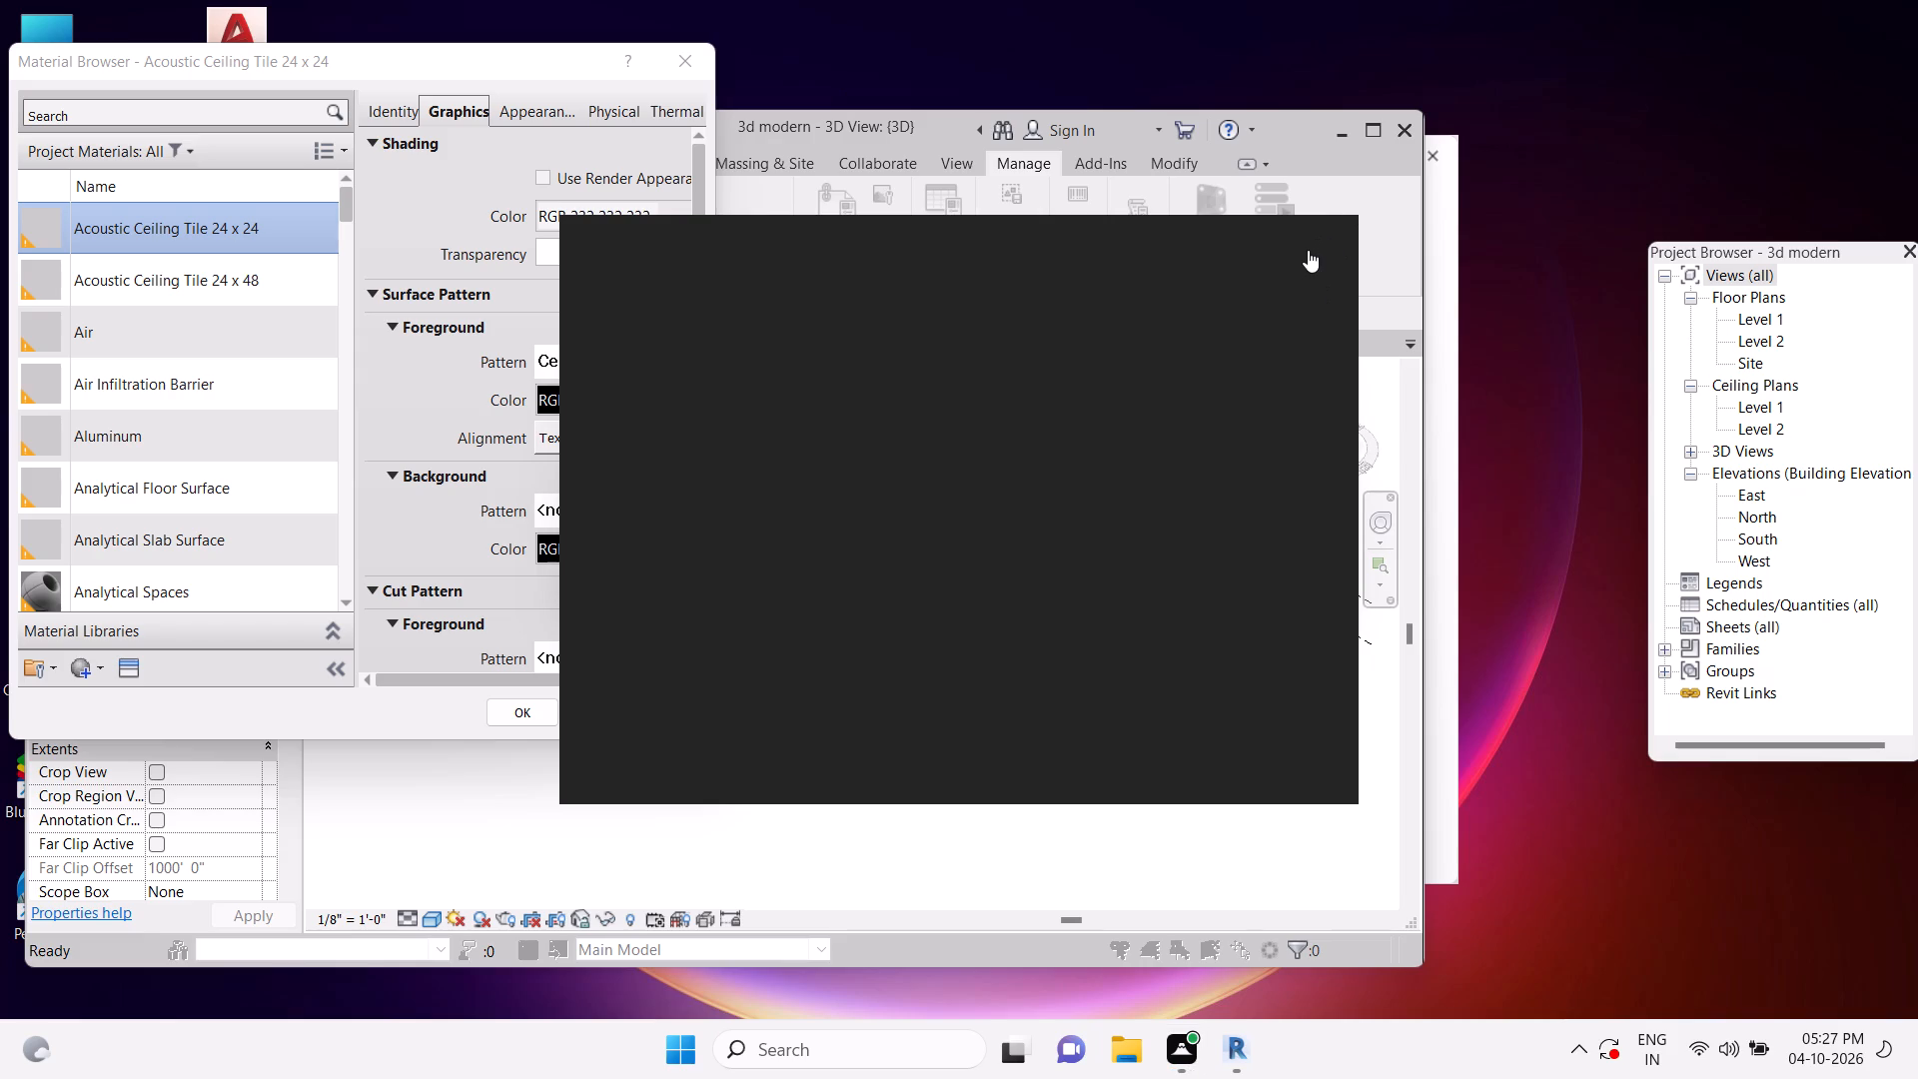
pyautogui.moveTo(1307, 252); pyautogui.dragTo(1305, 266)
pyautogui.click(1305, 266)
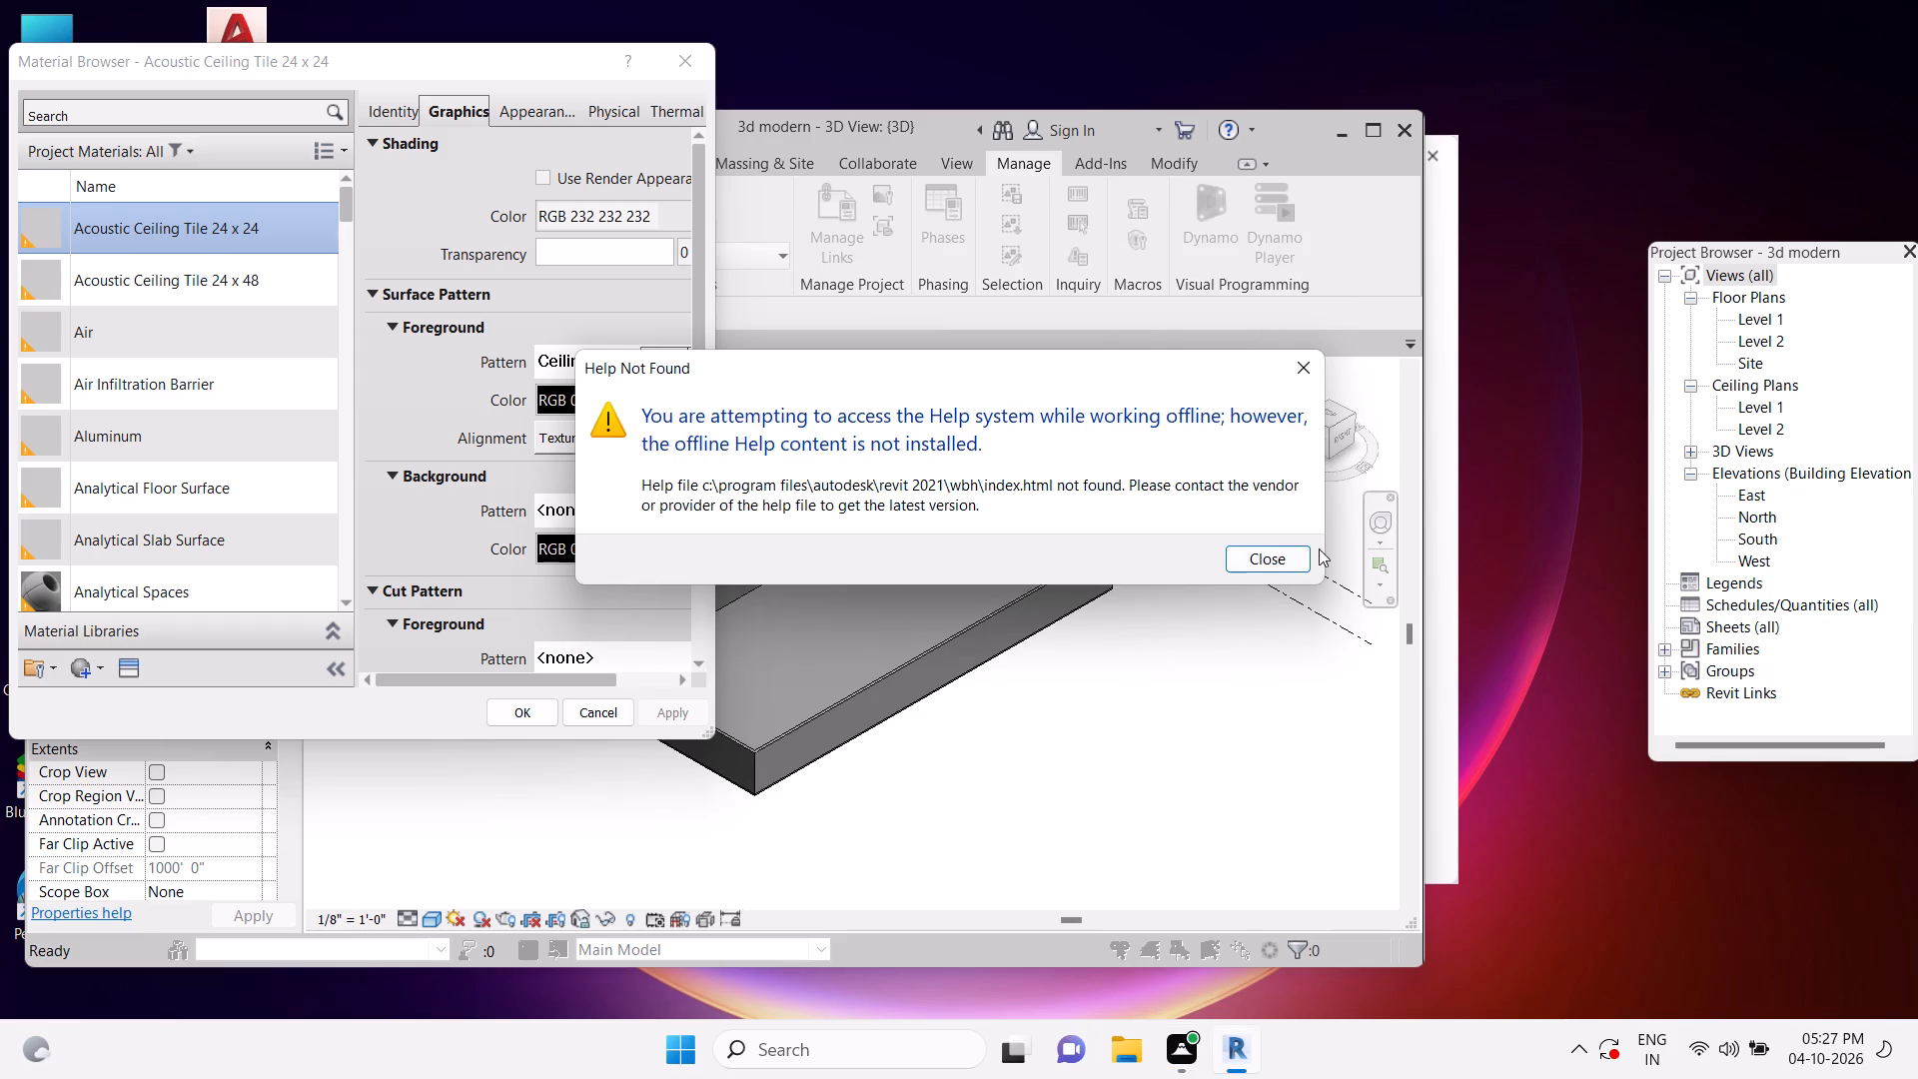
# Dismiss the Help Not Found message and close the Material Browser.
pyautogui.click(1279, 549)
pyautogui.click(1306, 376)
pyautogui.click(1312, 366)
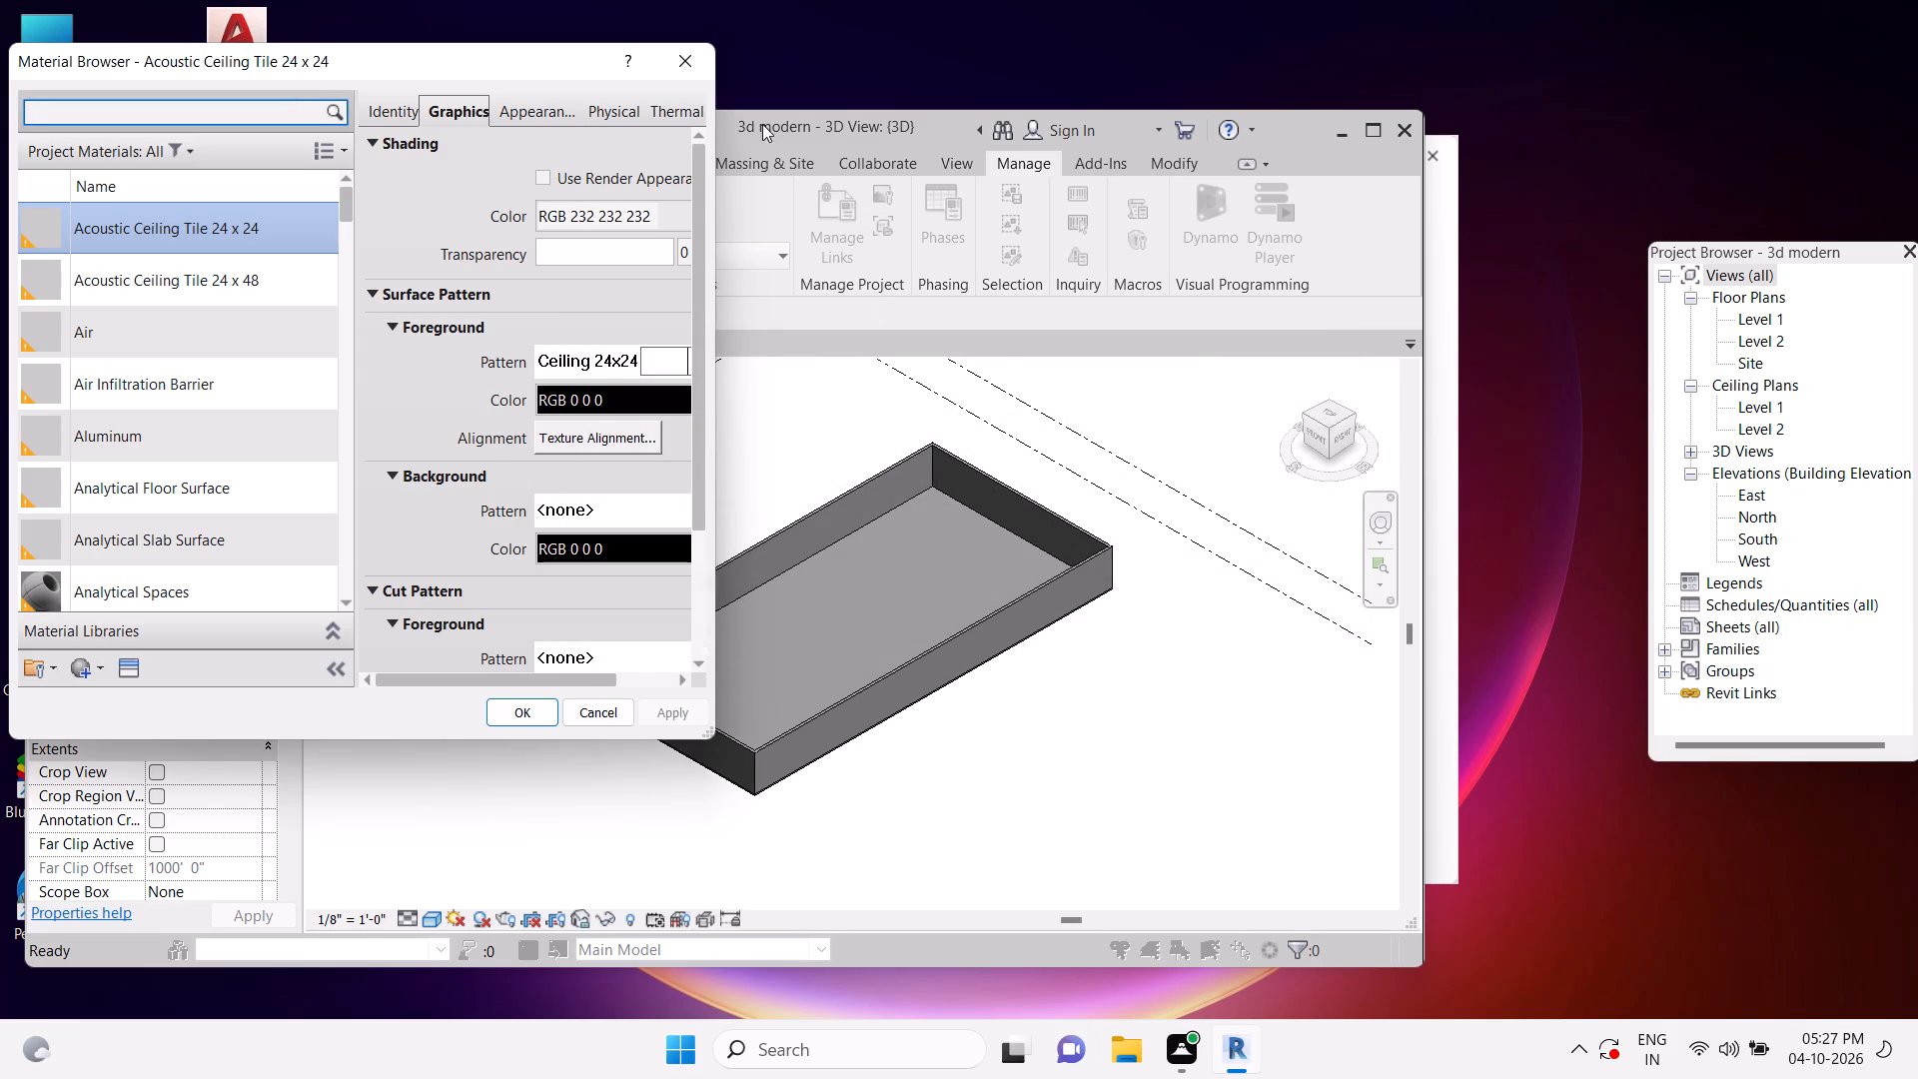
pyautogui.click(708, 59)
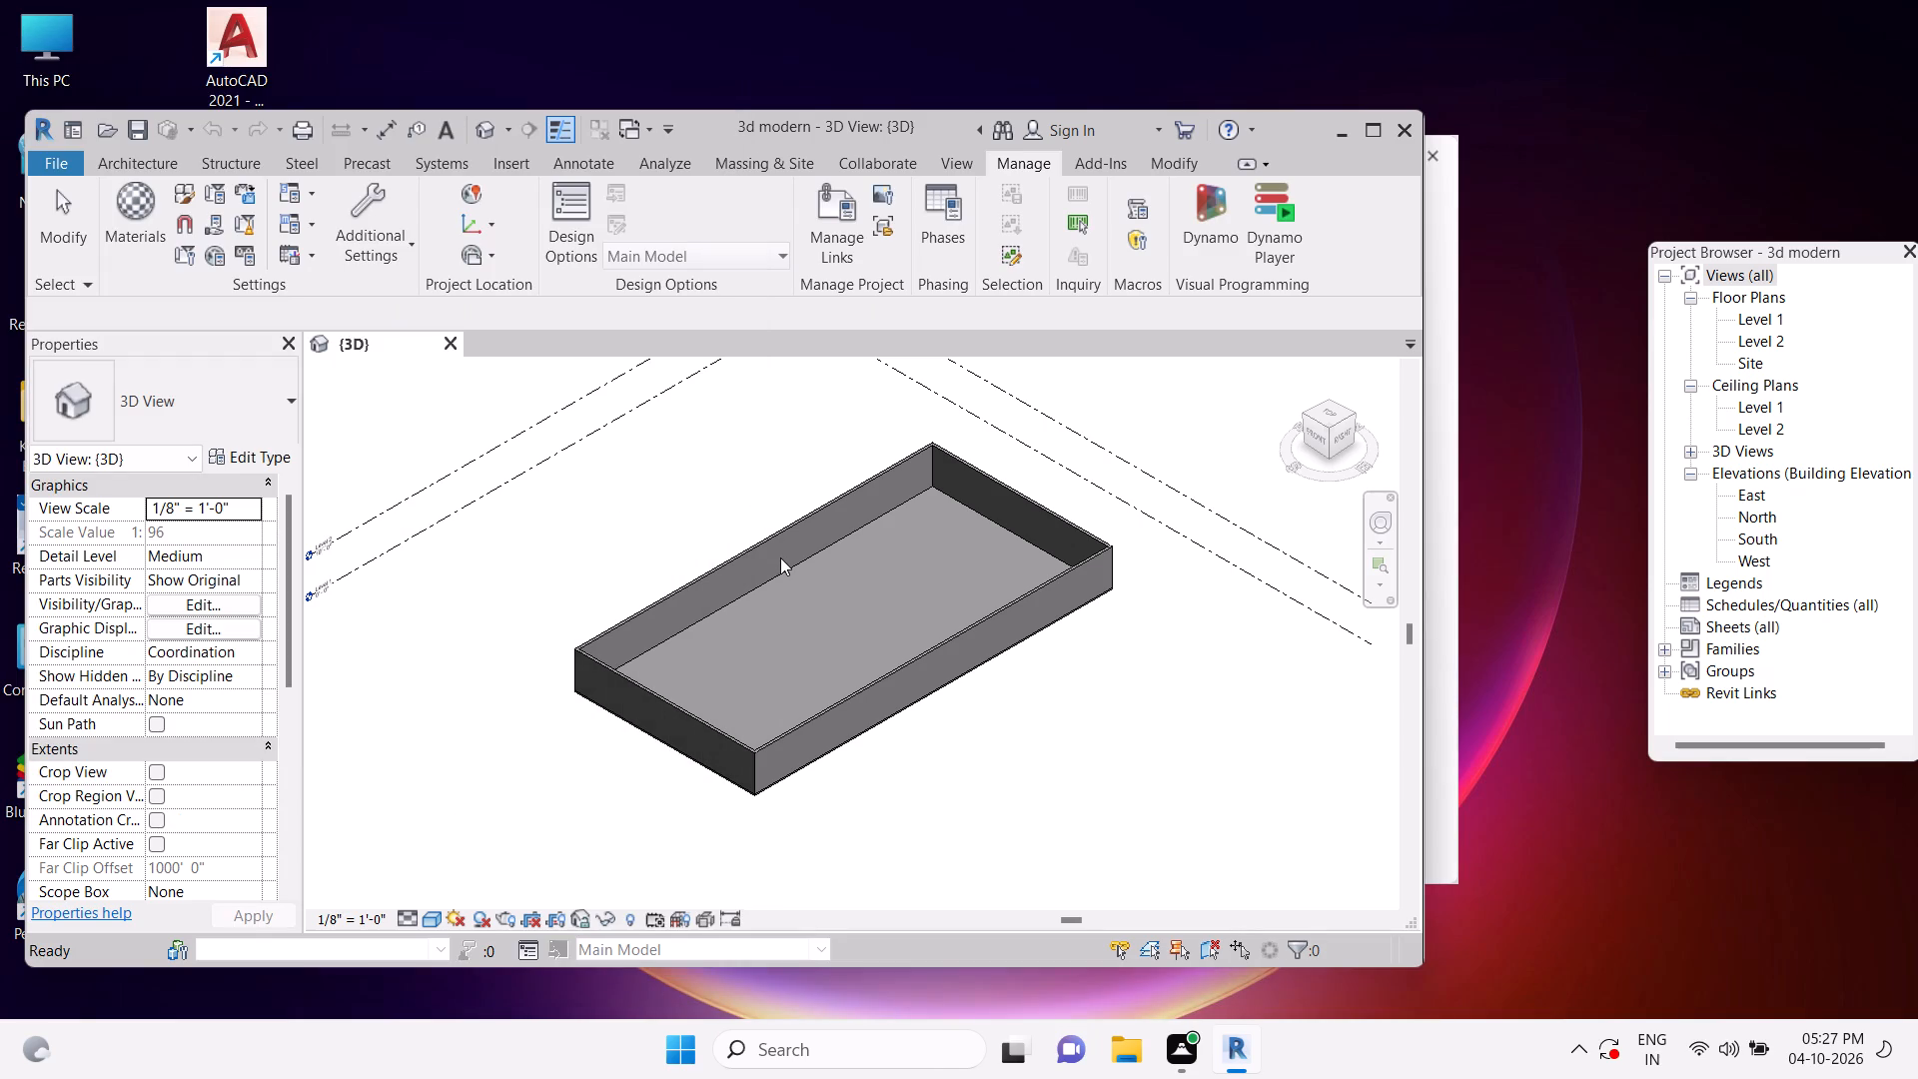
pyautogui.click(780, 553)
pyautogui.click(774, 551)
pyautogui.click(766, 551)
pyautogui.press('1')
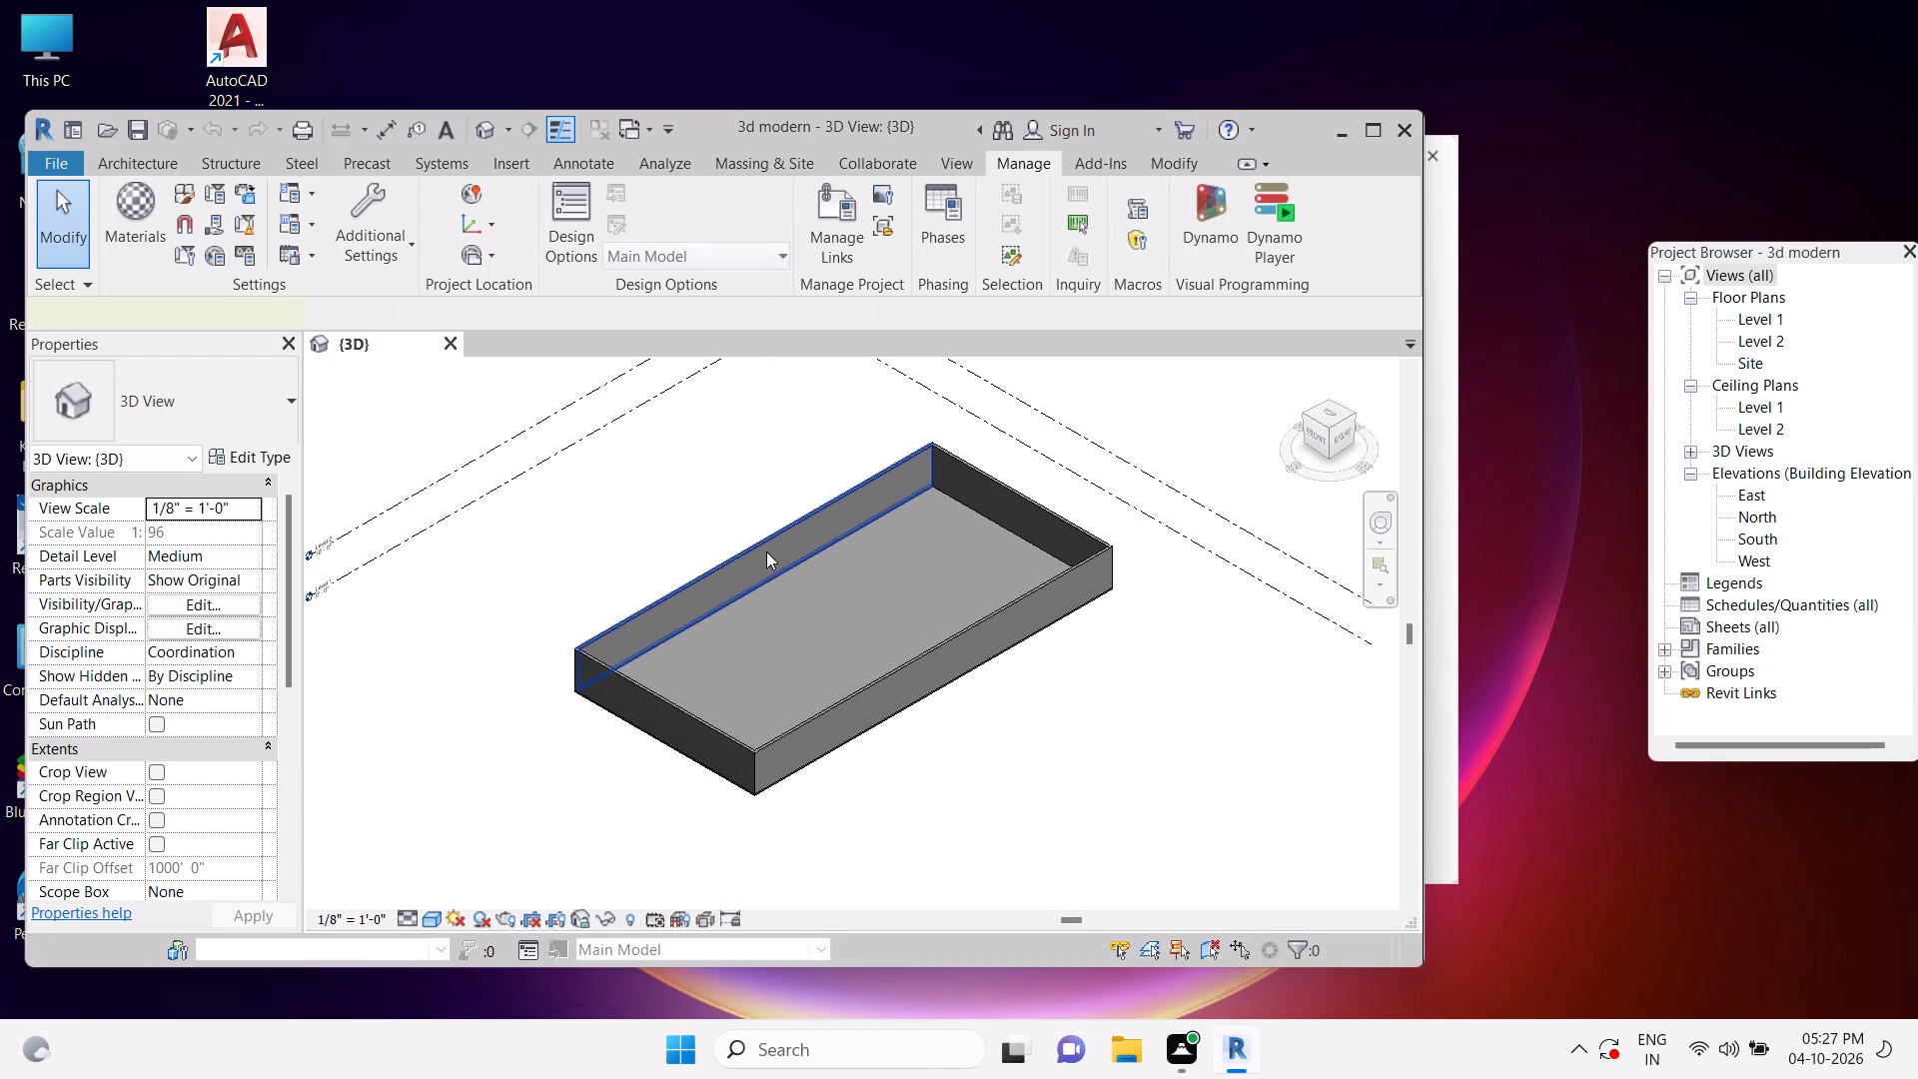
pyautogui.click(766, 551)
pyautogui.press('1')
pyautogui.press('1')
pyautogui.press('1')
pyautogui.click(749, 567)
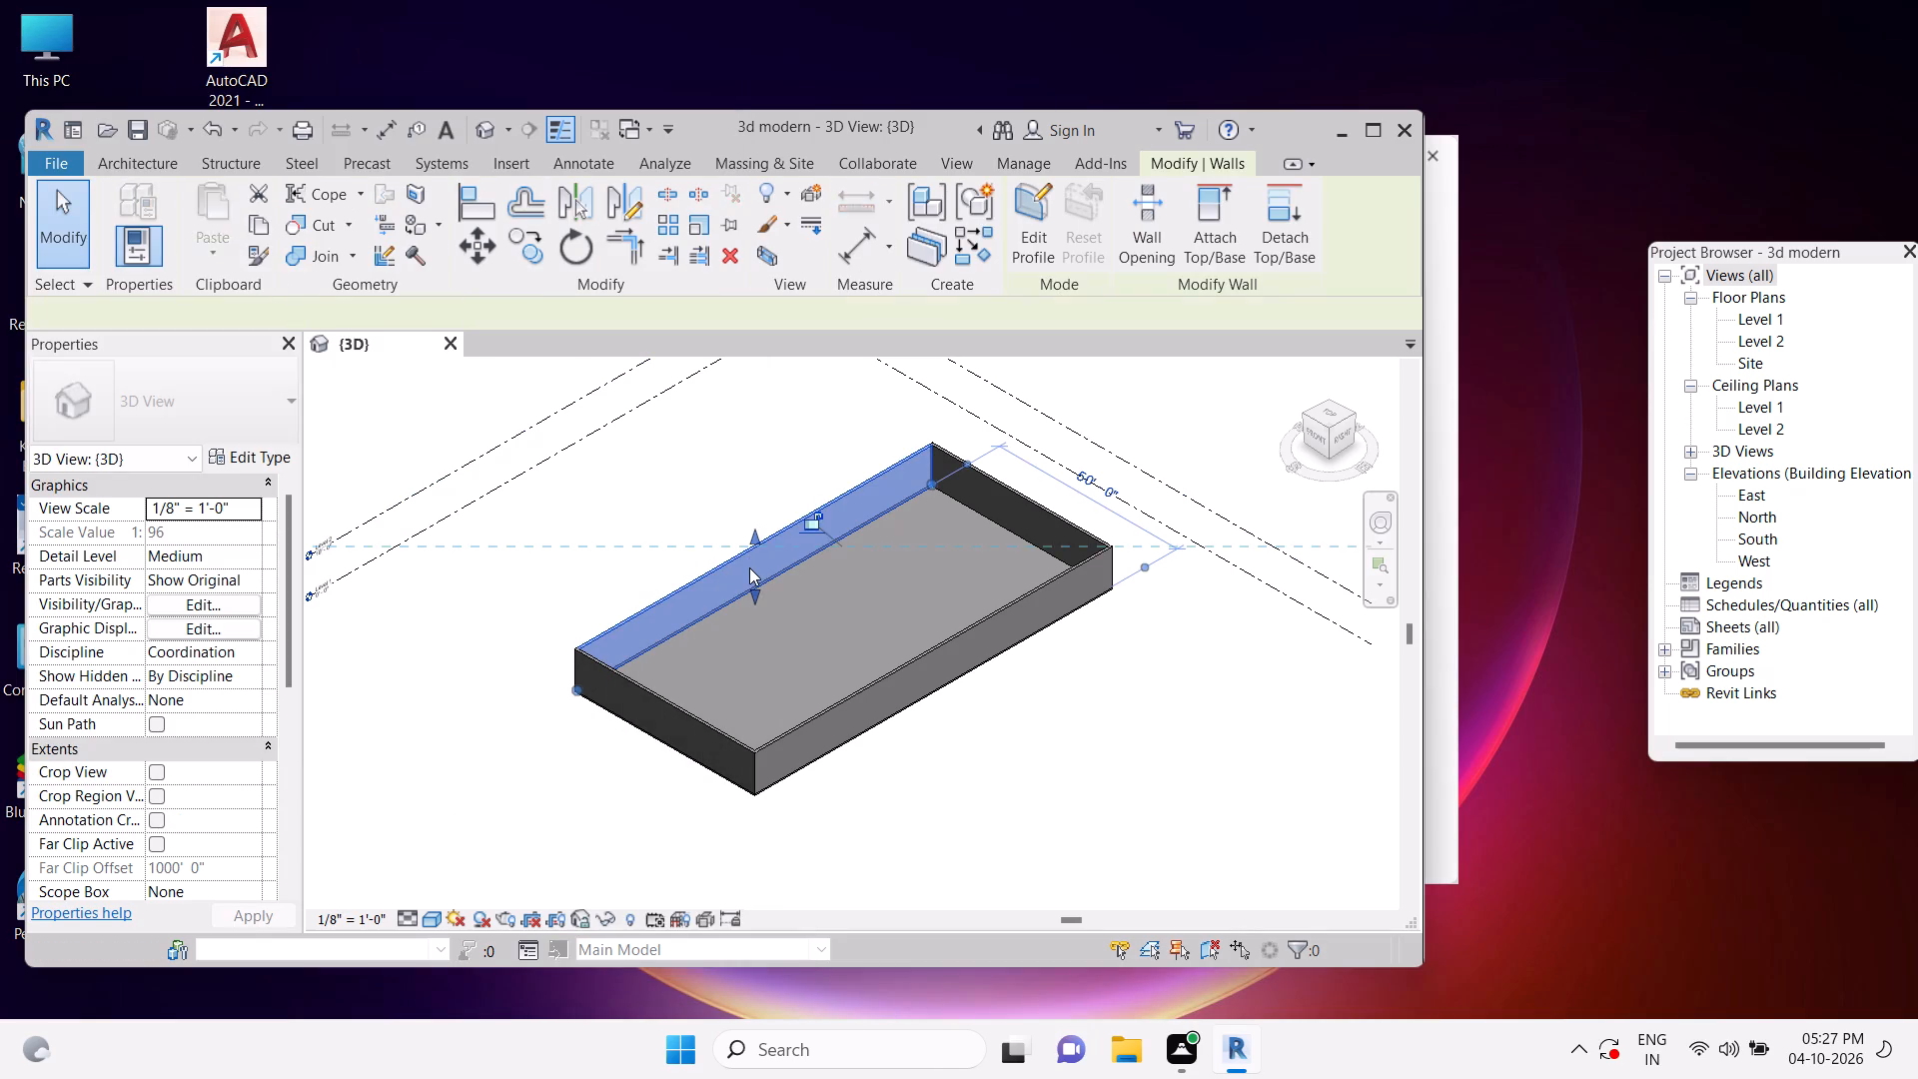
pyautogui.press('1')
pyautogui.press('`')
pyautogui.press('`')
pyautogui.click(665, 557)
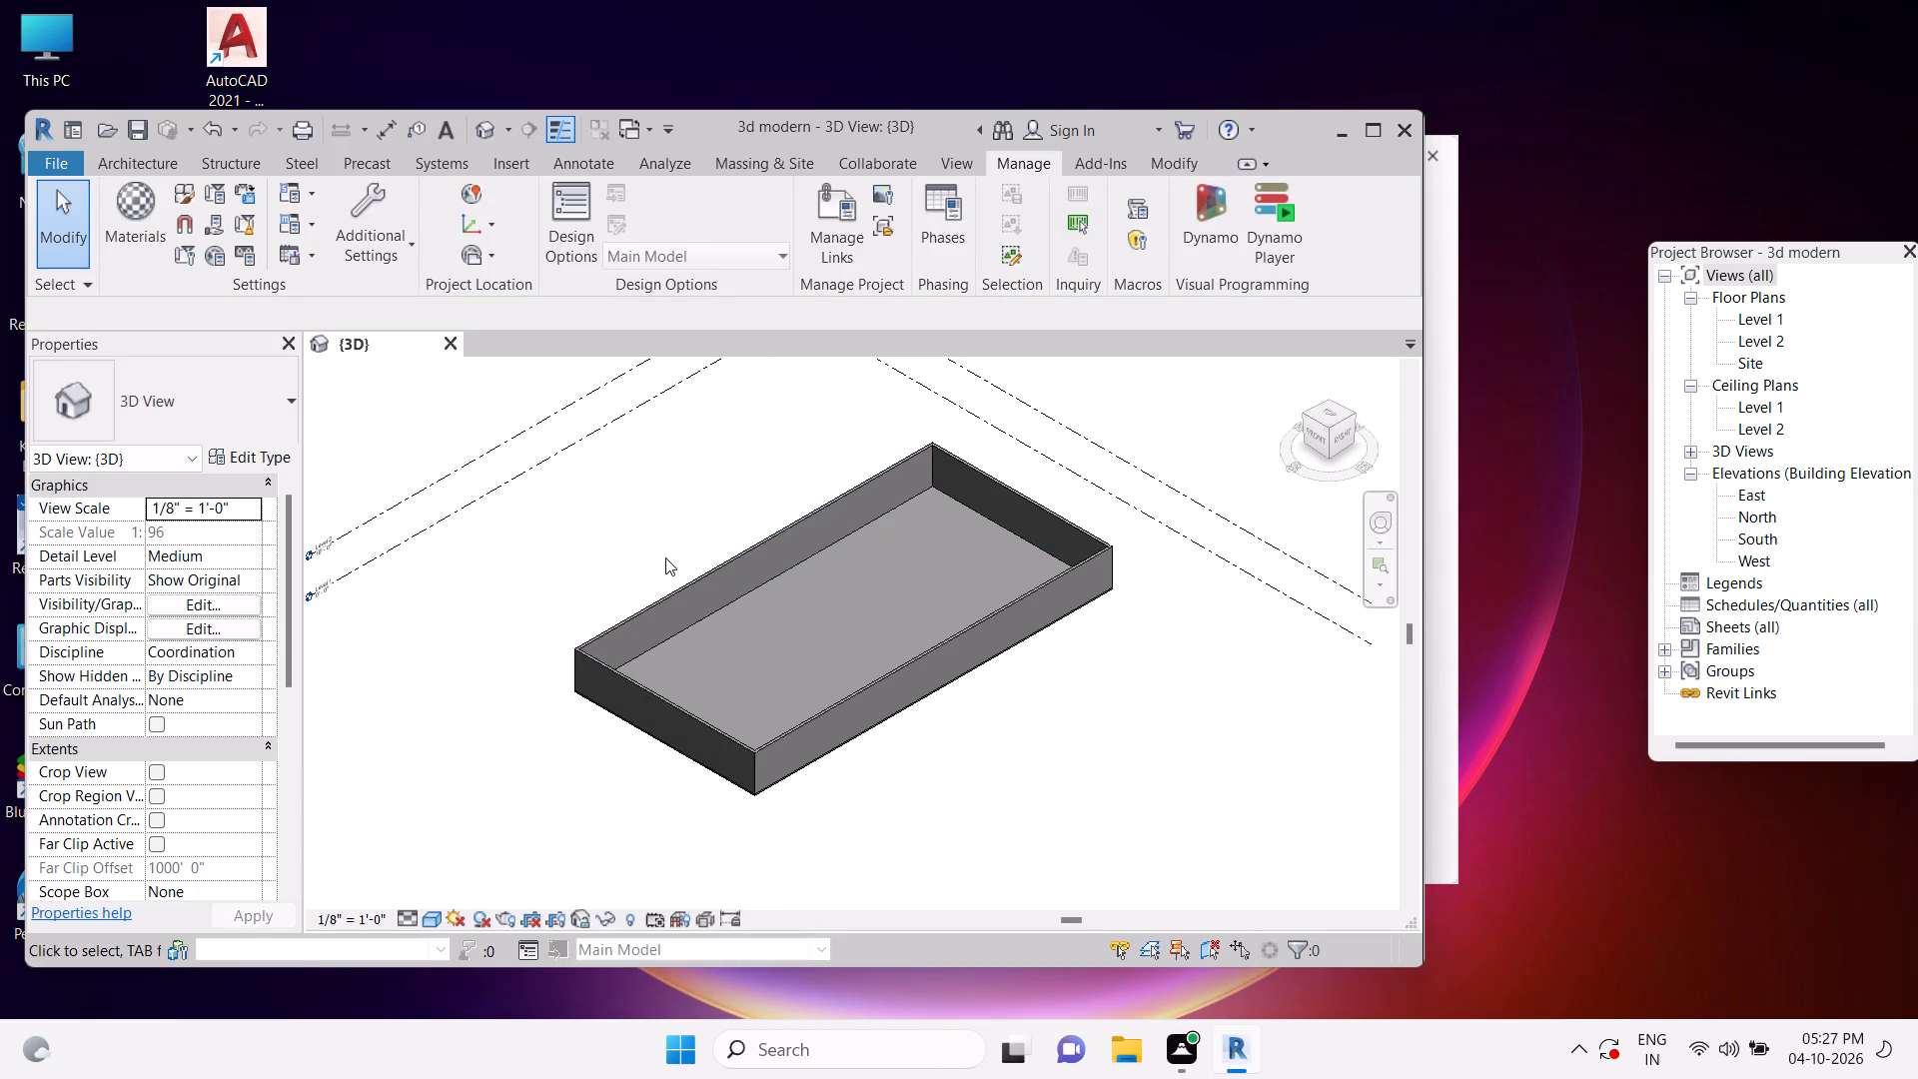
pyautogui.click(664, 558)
# Examine the walled rectangle, its floor and the surrounding level lines in the 3D view.
pyautogui.scroll(-3, 953, 591)
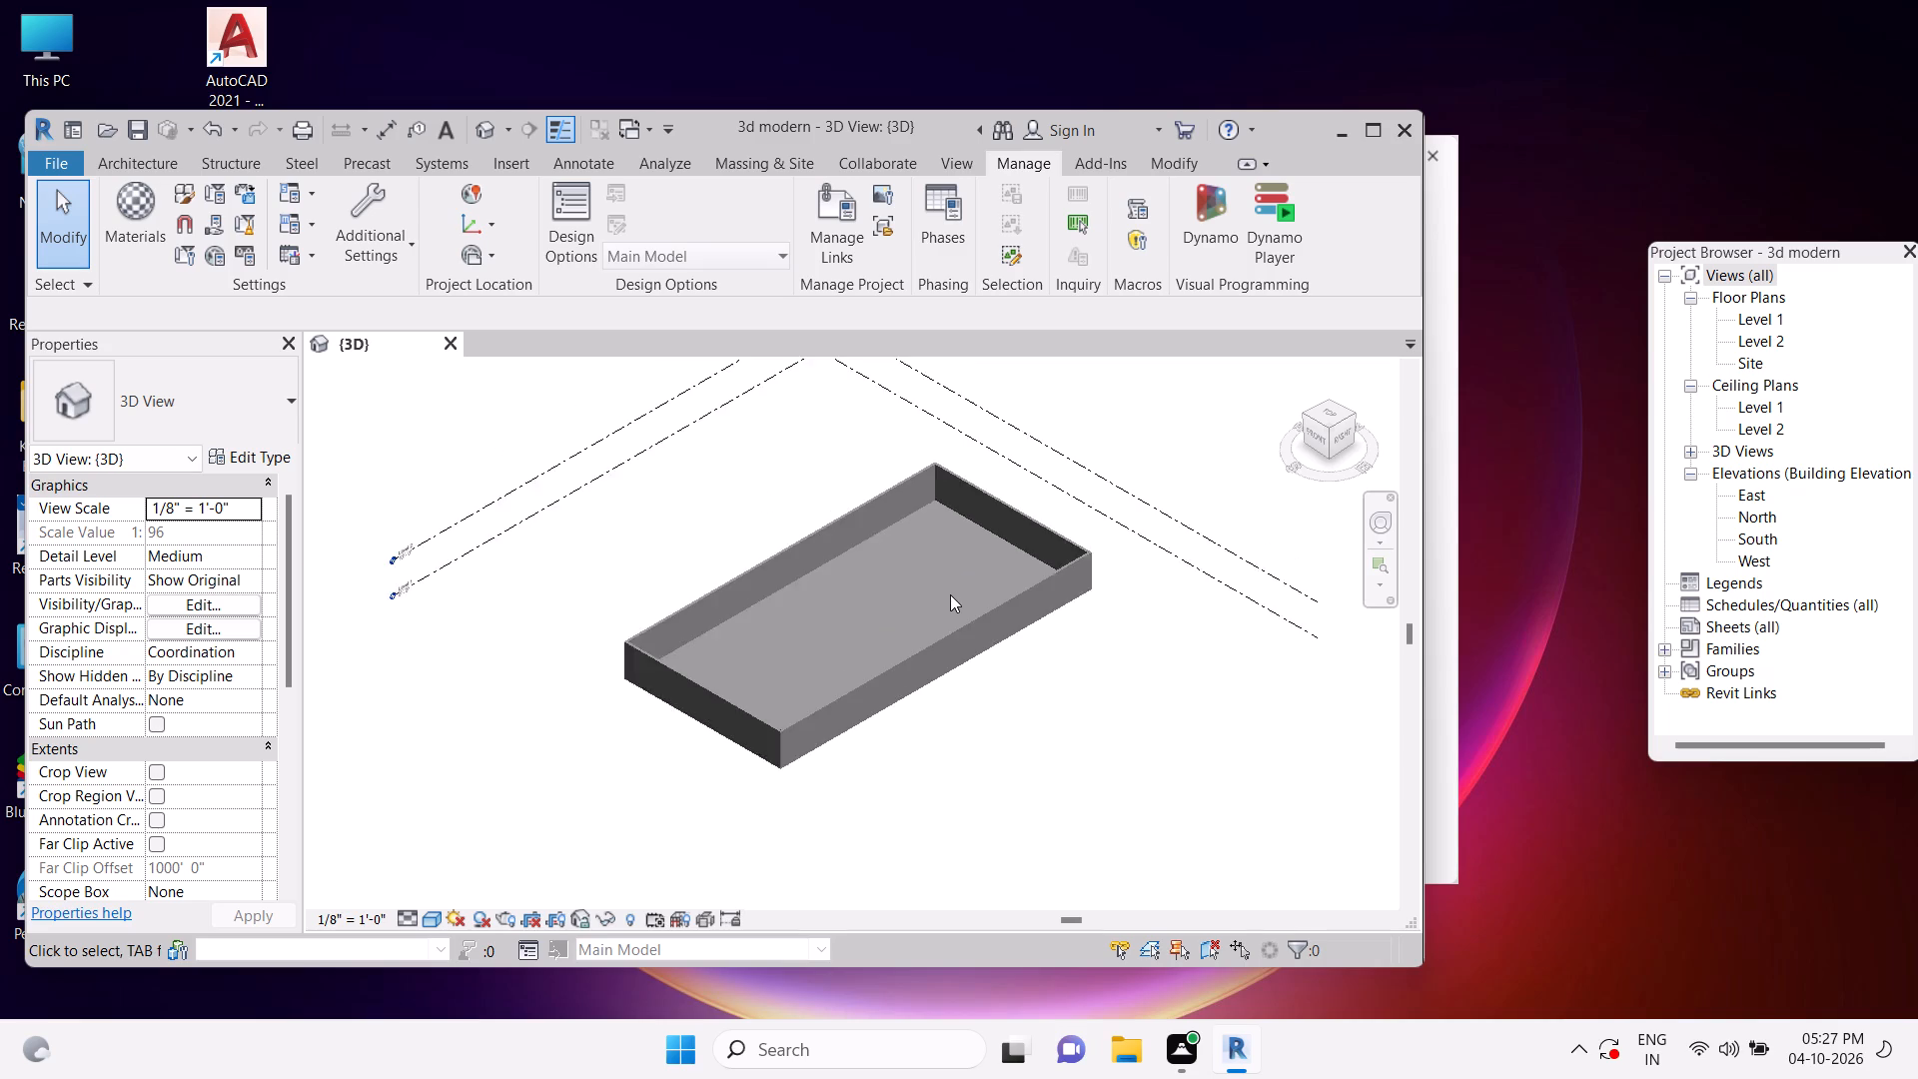
pyautogui.scroll(-5, 948, 596)
pyautogui.scroll(2, 933, 588)
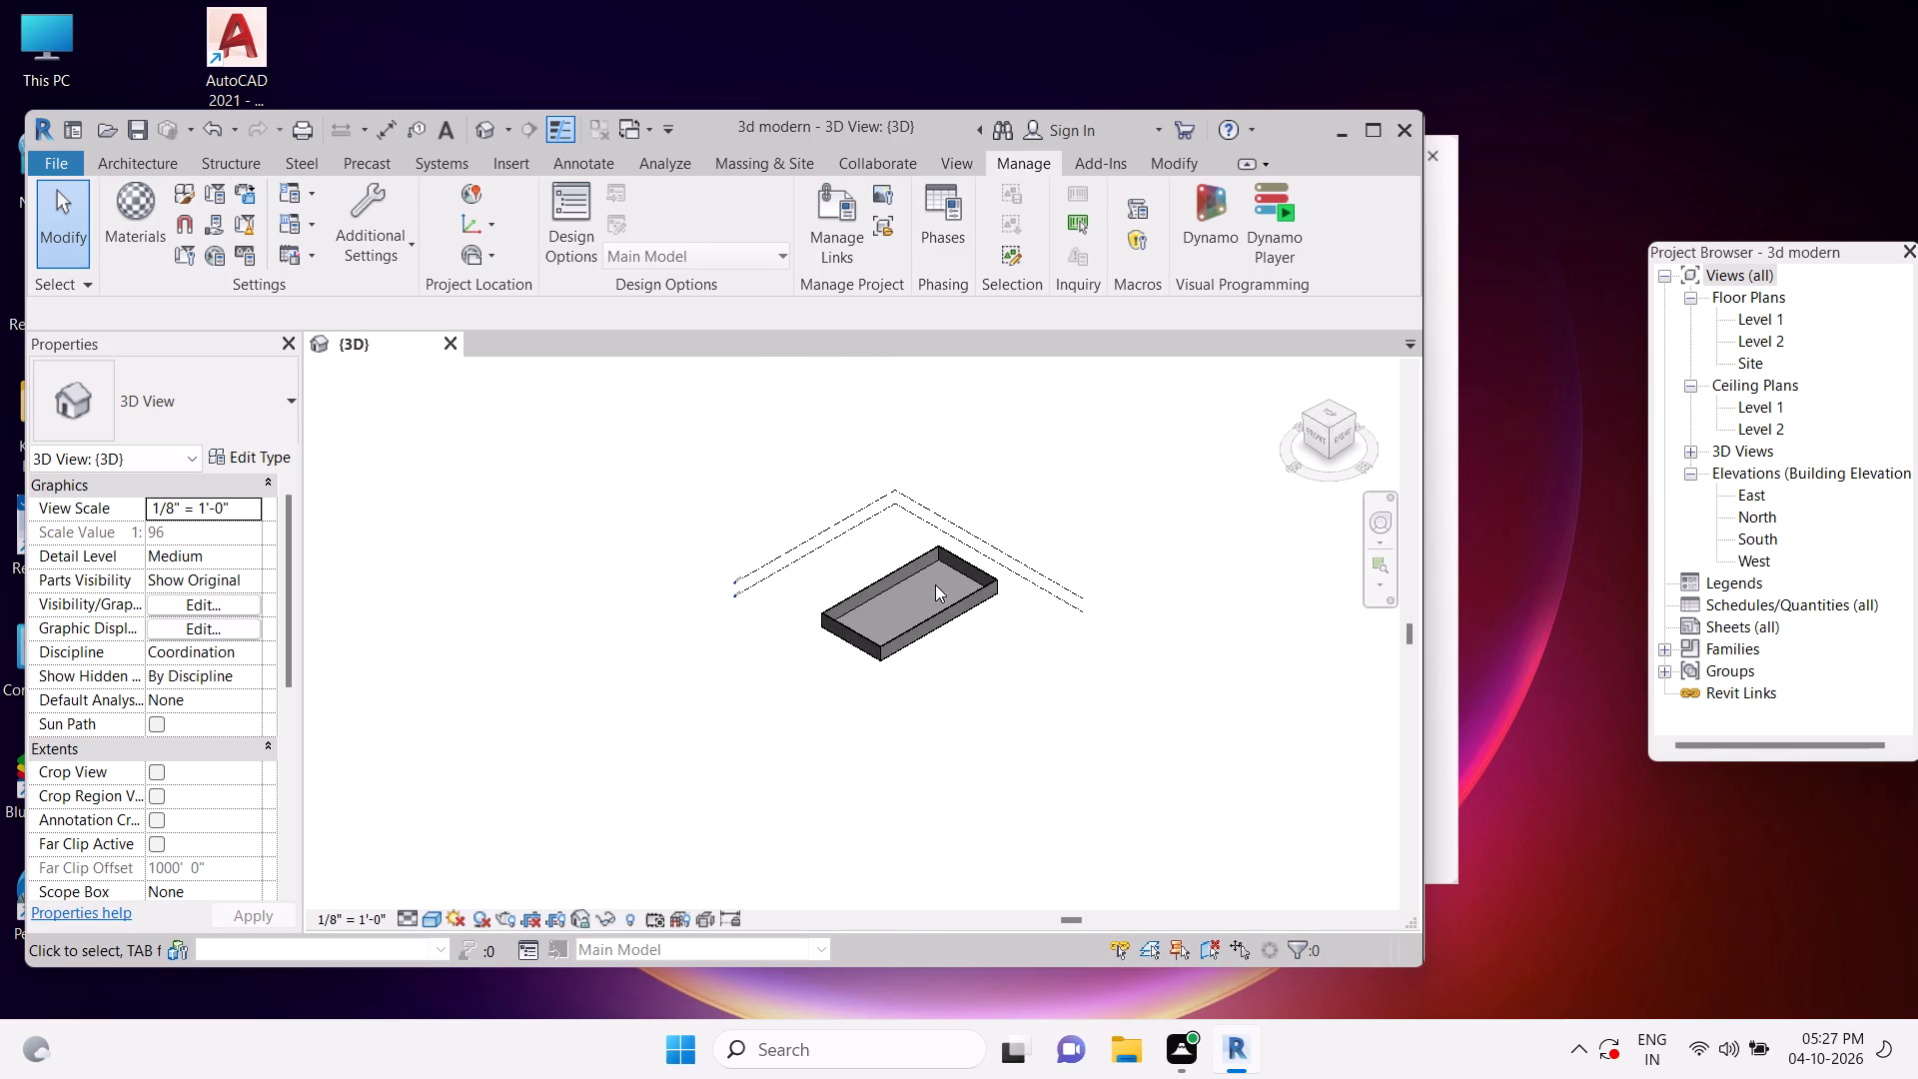
pyautogui.scroll(8, 935, 584)
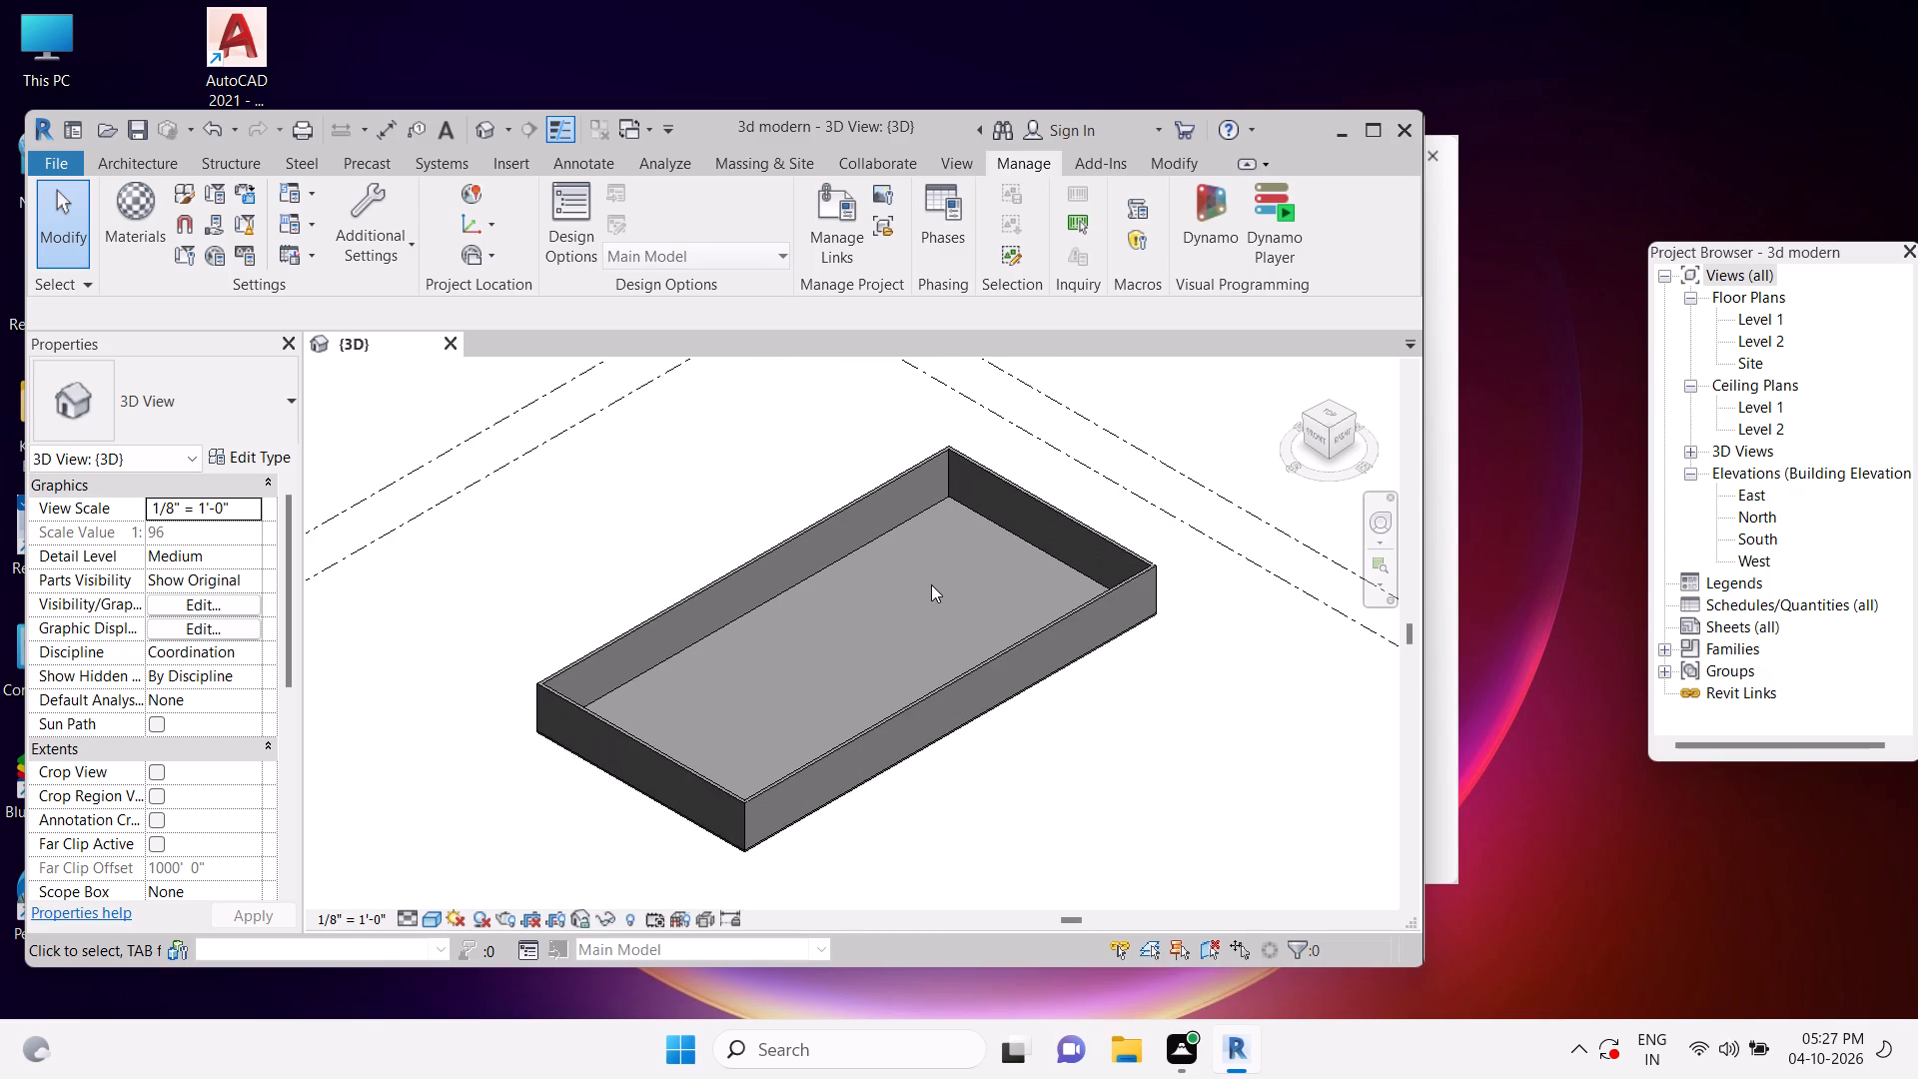
pyautogui.scroll(1, 931, 584)
pyautogui.scroll(-1, 928, 590)
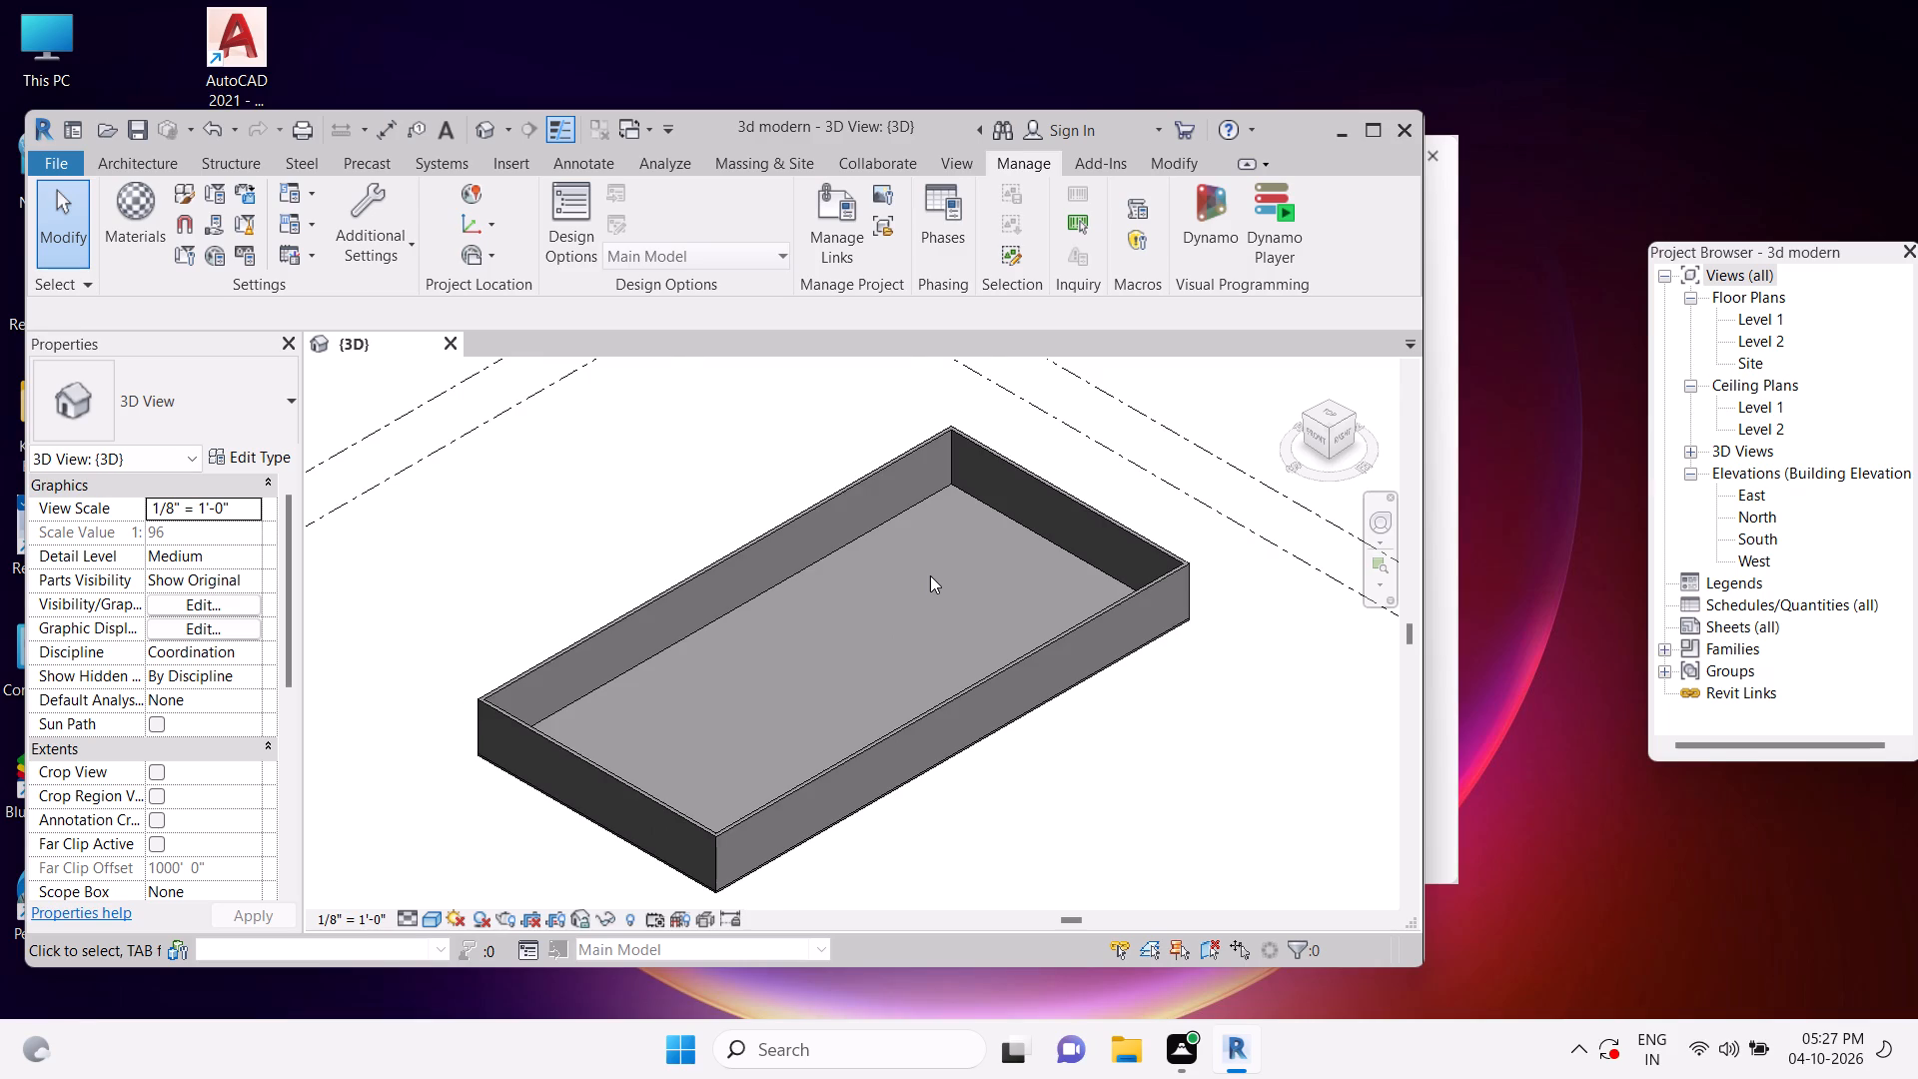
pyautogui.scroll(-2, 930, 575)
pyautogui.scroll(3, 926, 587)
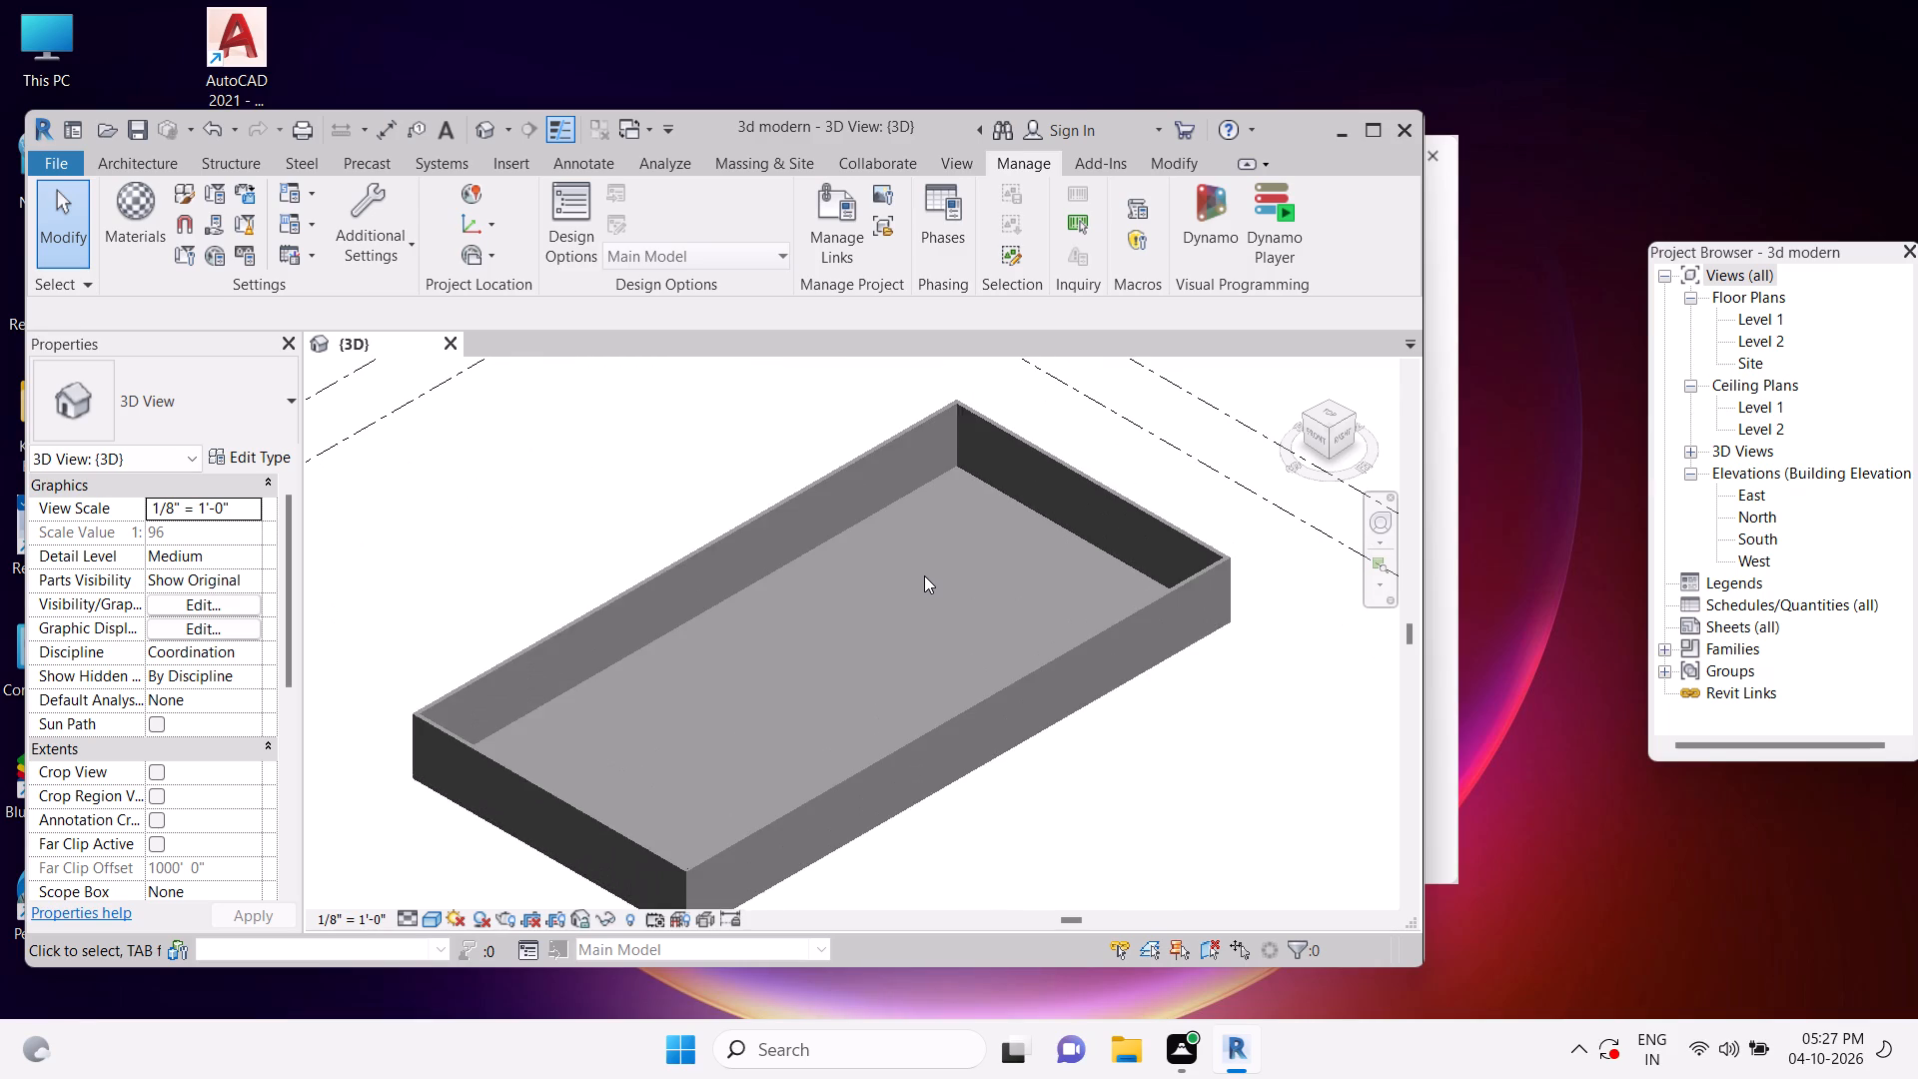
pyautogui.scroll(2, 866, 403)
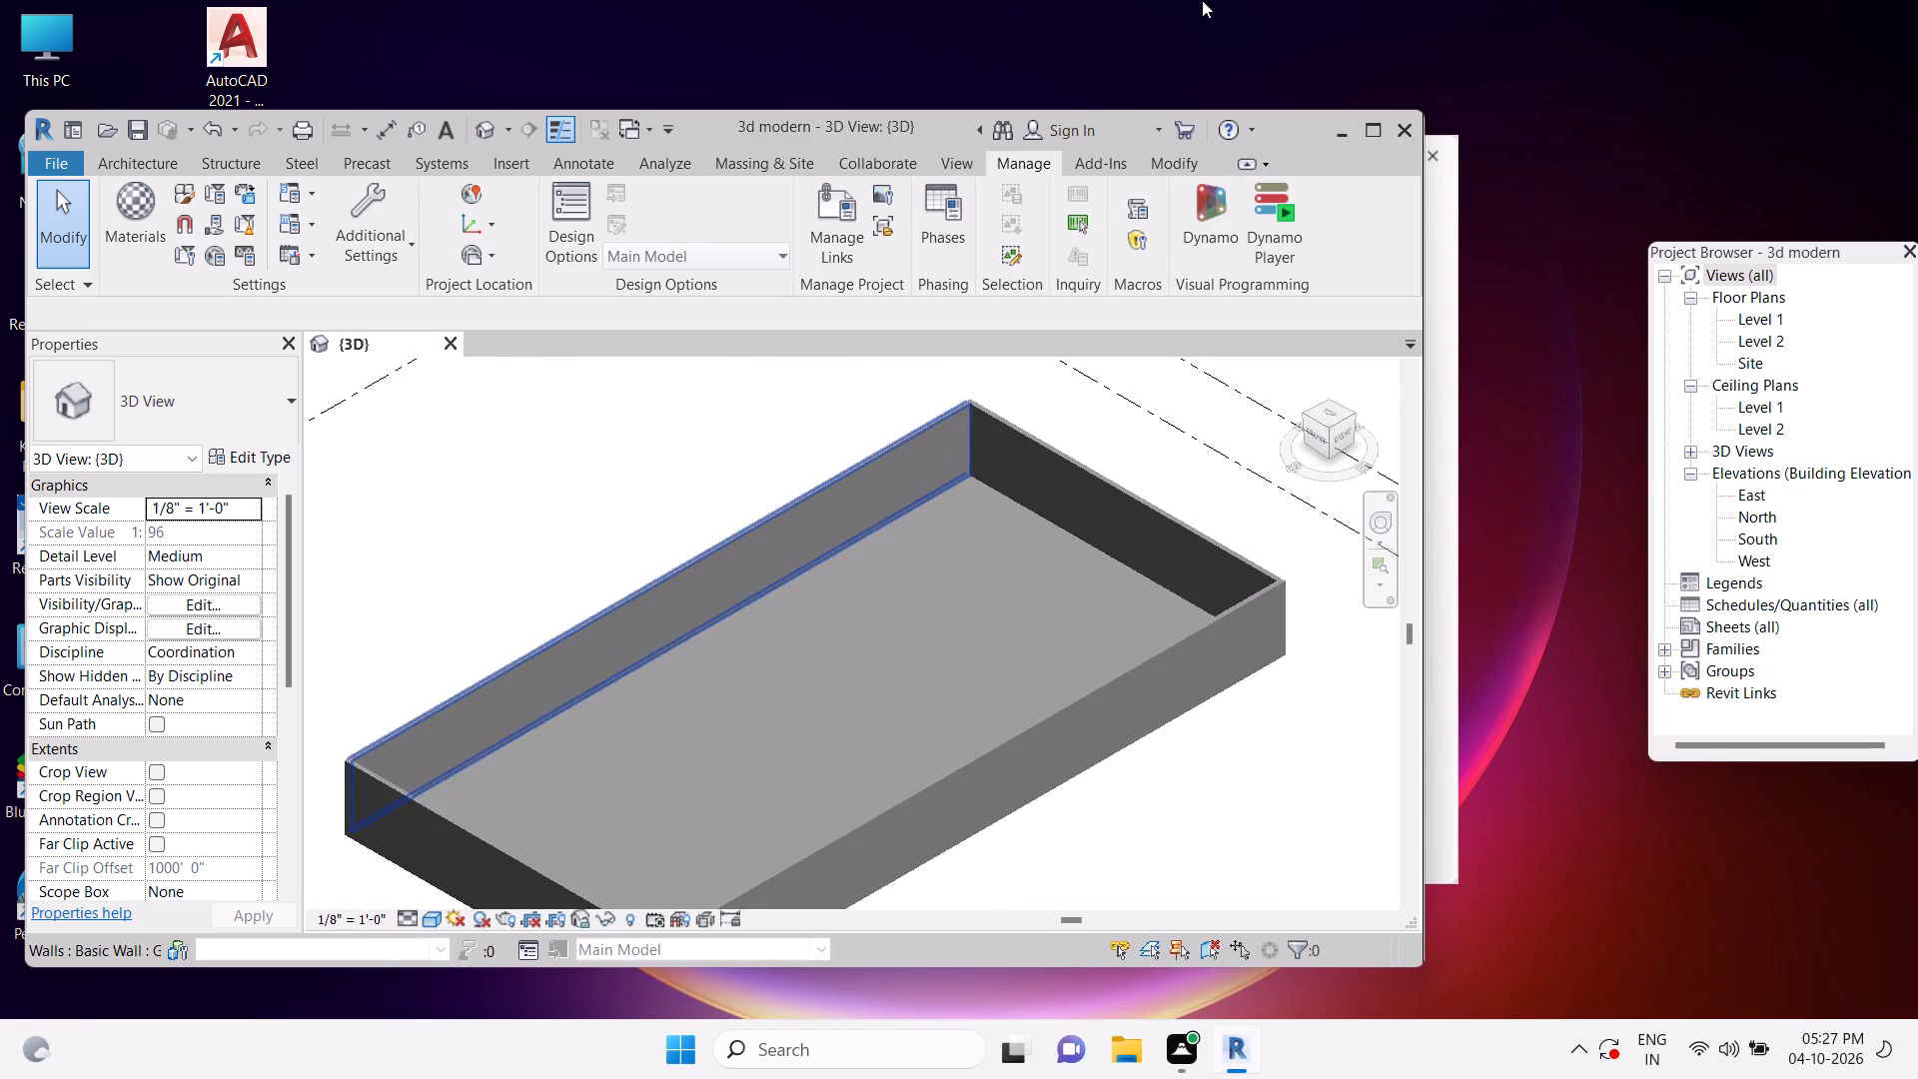
pyautogui.scroll(2, 1278, 0)
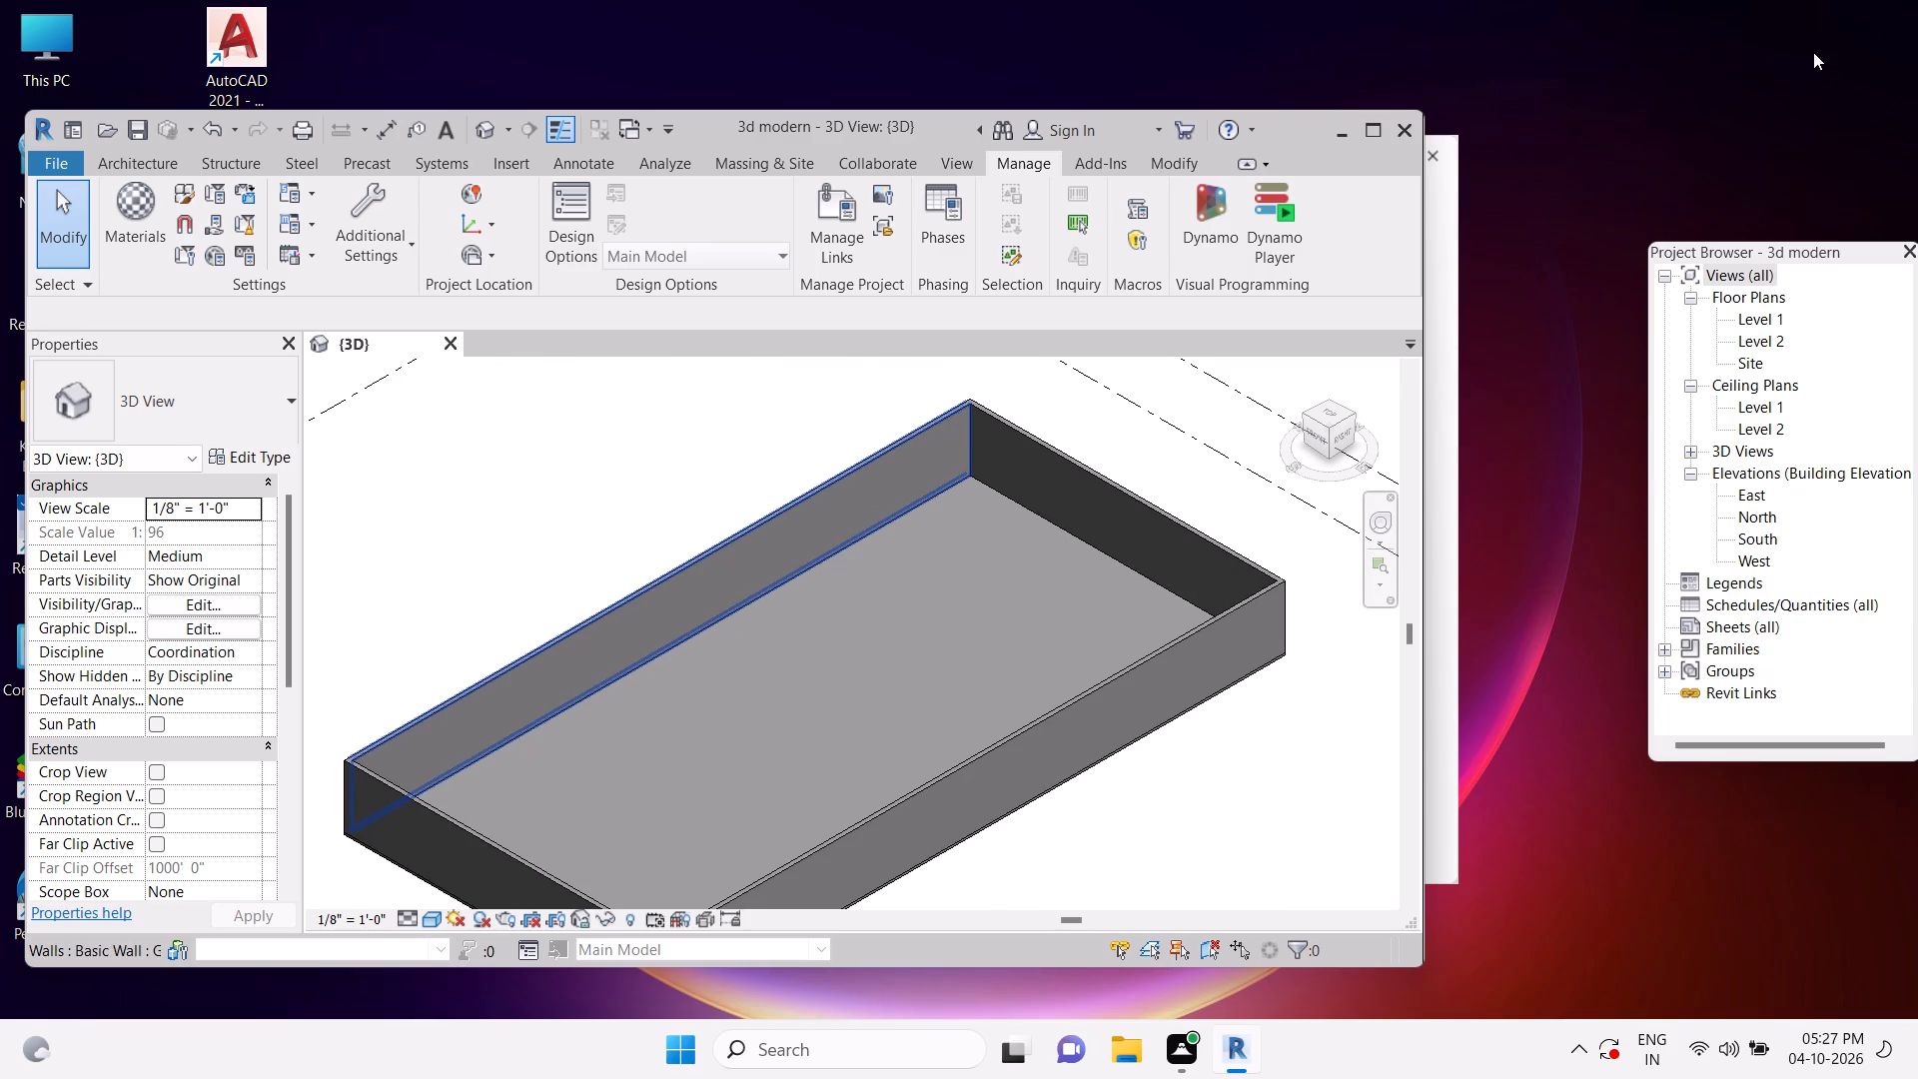
pyautogui.scroll(-1, 1832, 99)
pyautogui.scroll(-1, 1886, 234)
pyautogui.scroll(-2, 1854, 326)
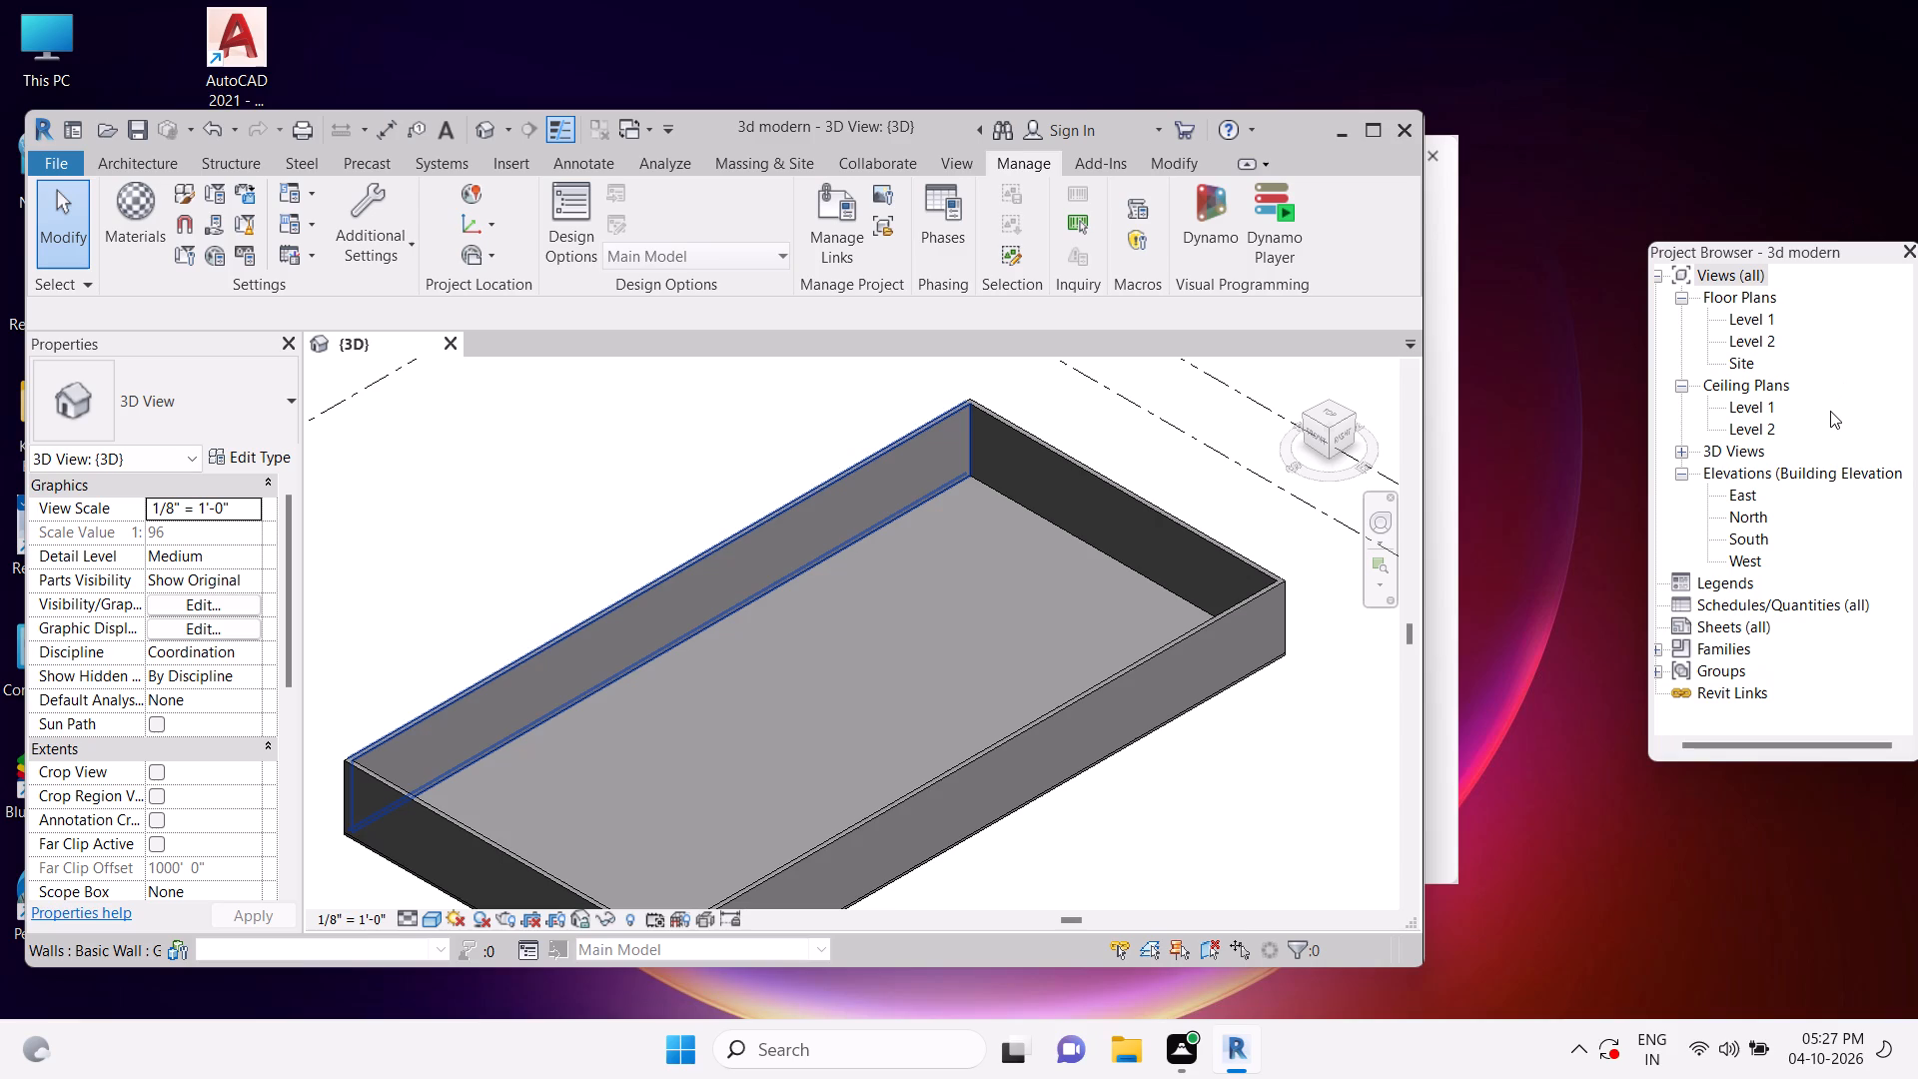
pyautogui.scroll(-2, 1830, 411)
pyautogui.scroll(-5, 1917, 320)
pyautogui.scroll(8, 1917, 319)
pyautogui.scroll(-3, 1020, 776)
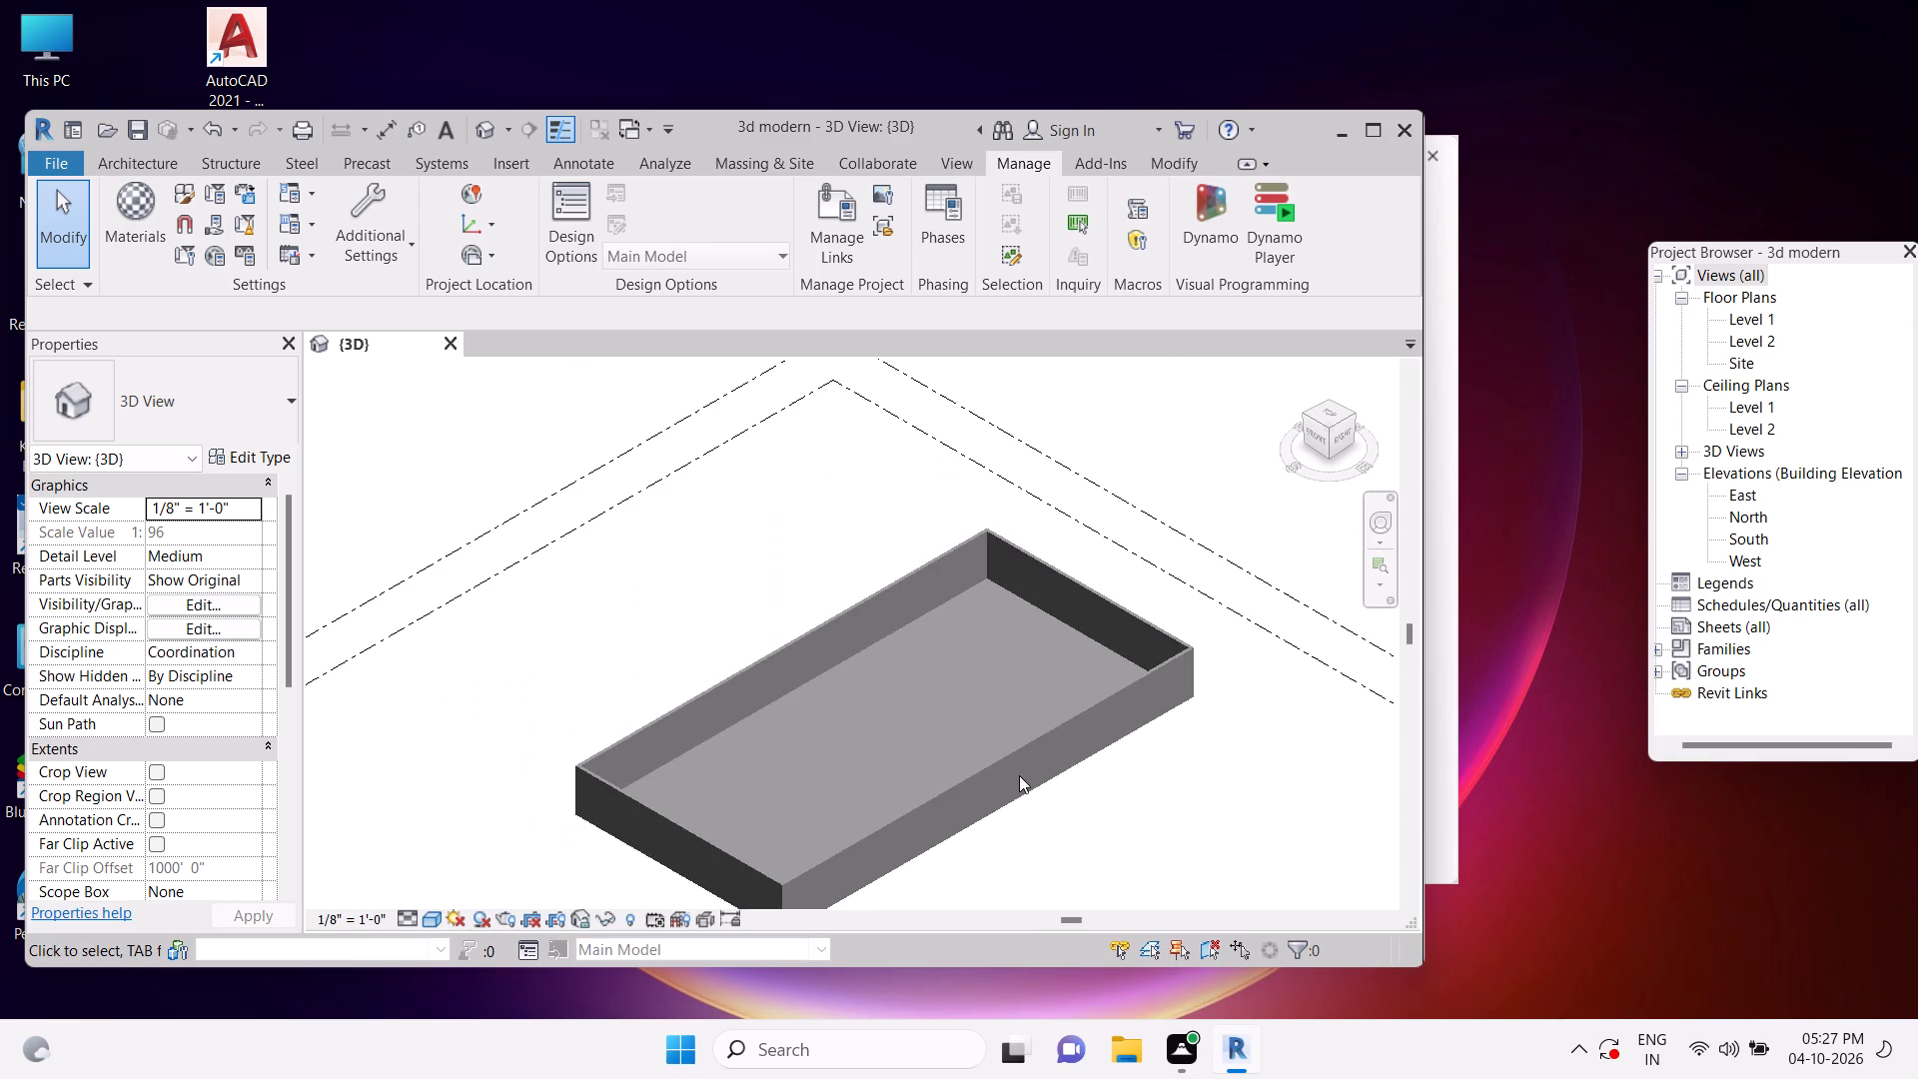
pyautogui.scroll(-1, 1018, 767)
pyautogui.scroll(1, 1015, 767)
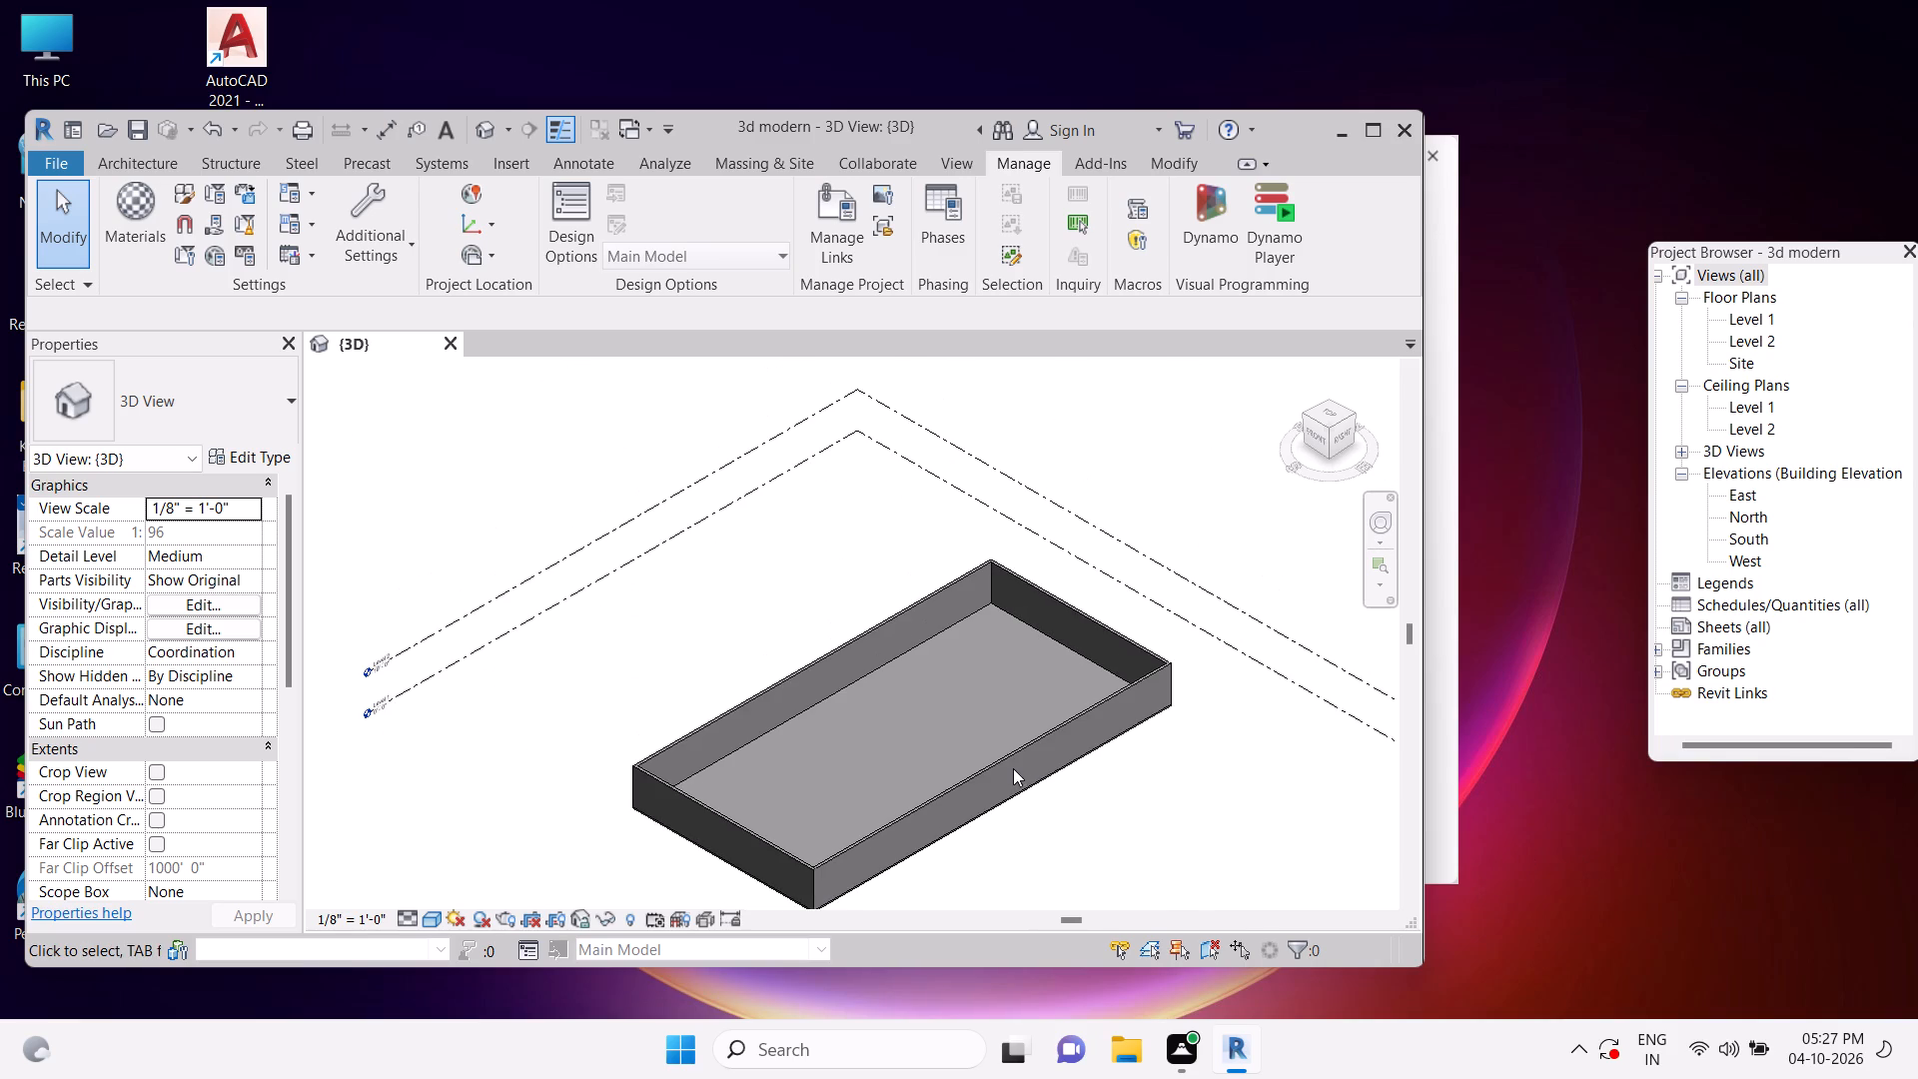
pyautogui.scroll(-4, 1012, 768)
pyautogui.scroll(2, 1007, 776)
pyautogui.middleClick(997, 783)
pyautogui.scroll(1, 991, 789)
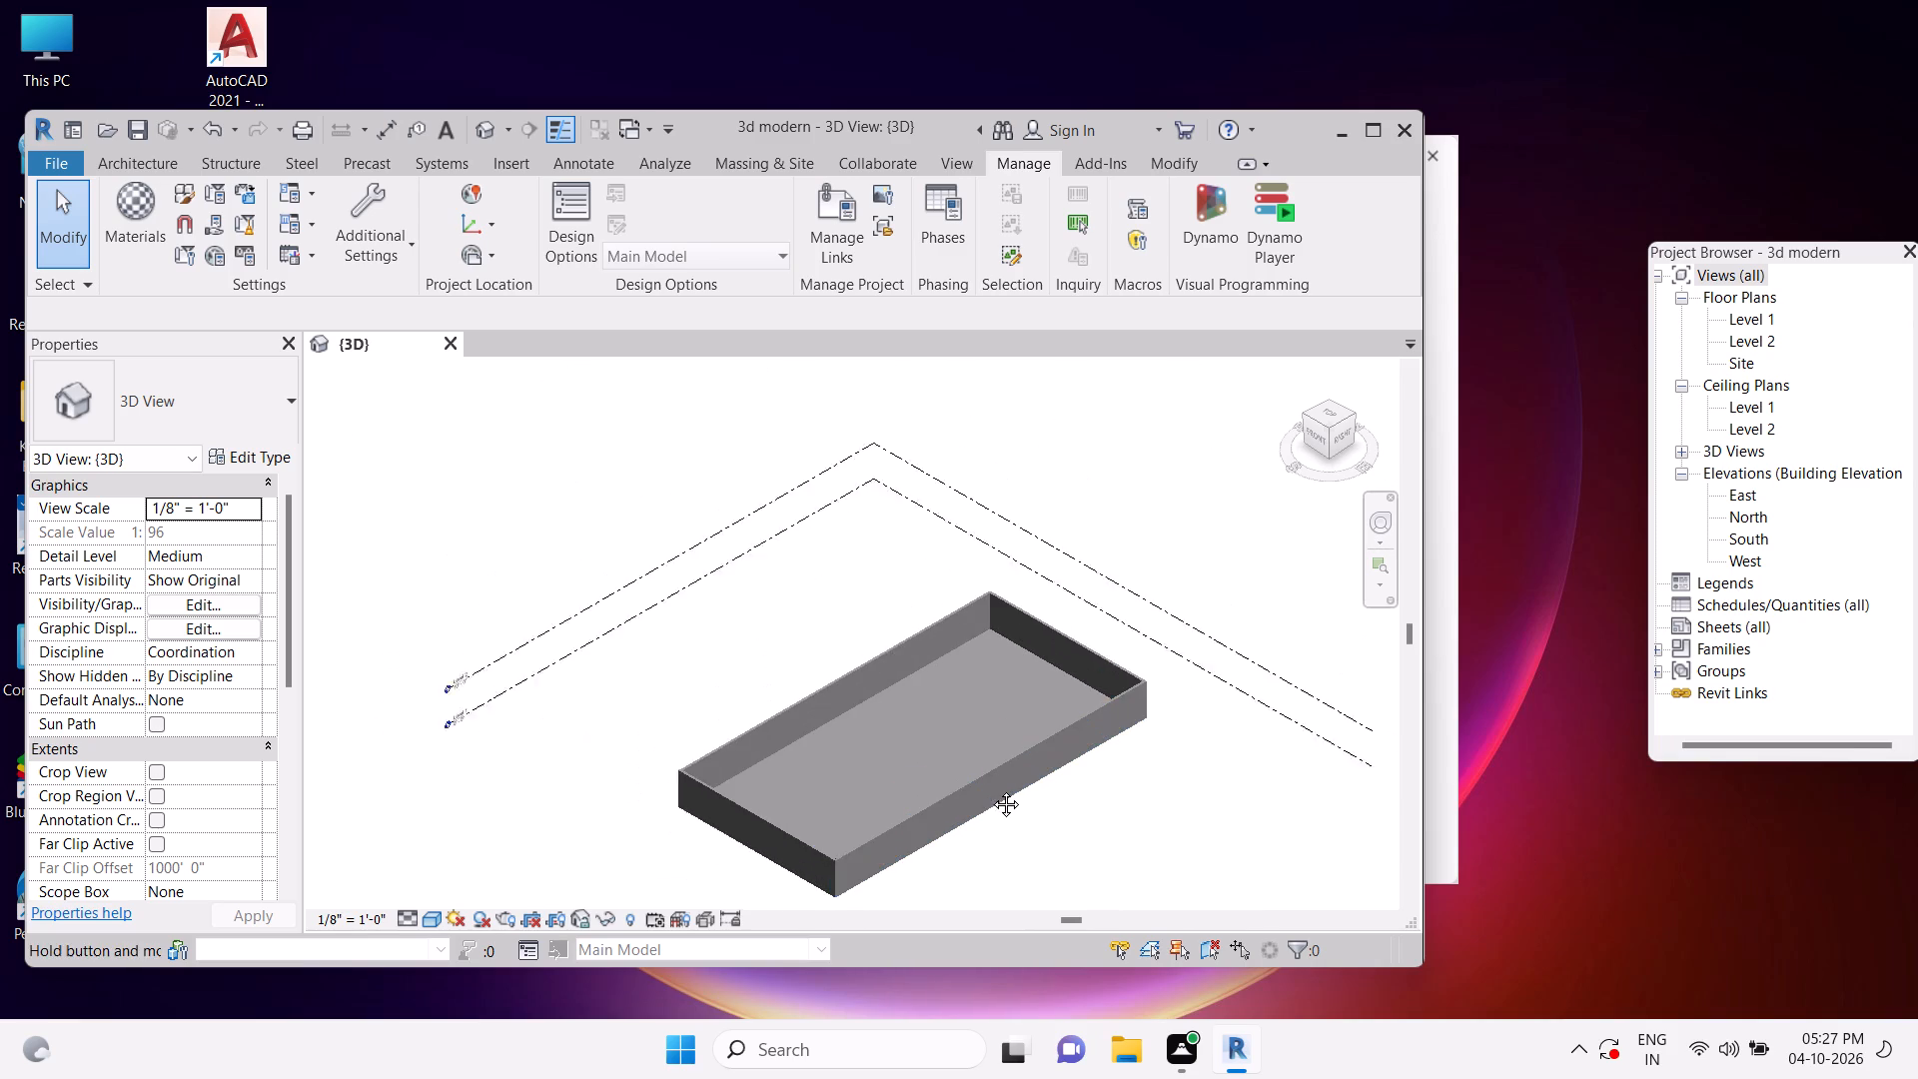
pyautogui.scroll(-2, 990, 789)
pyautogui.scroll(3, 982, 779)
pyautogui.scroll(-4, 984, 742)
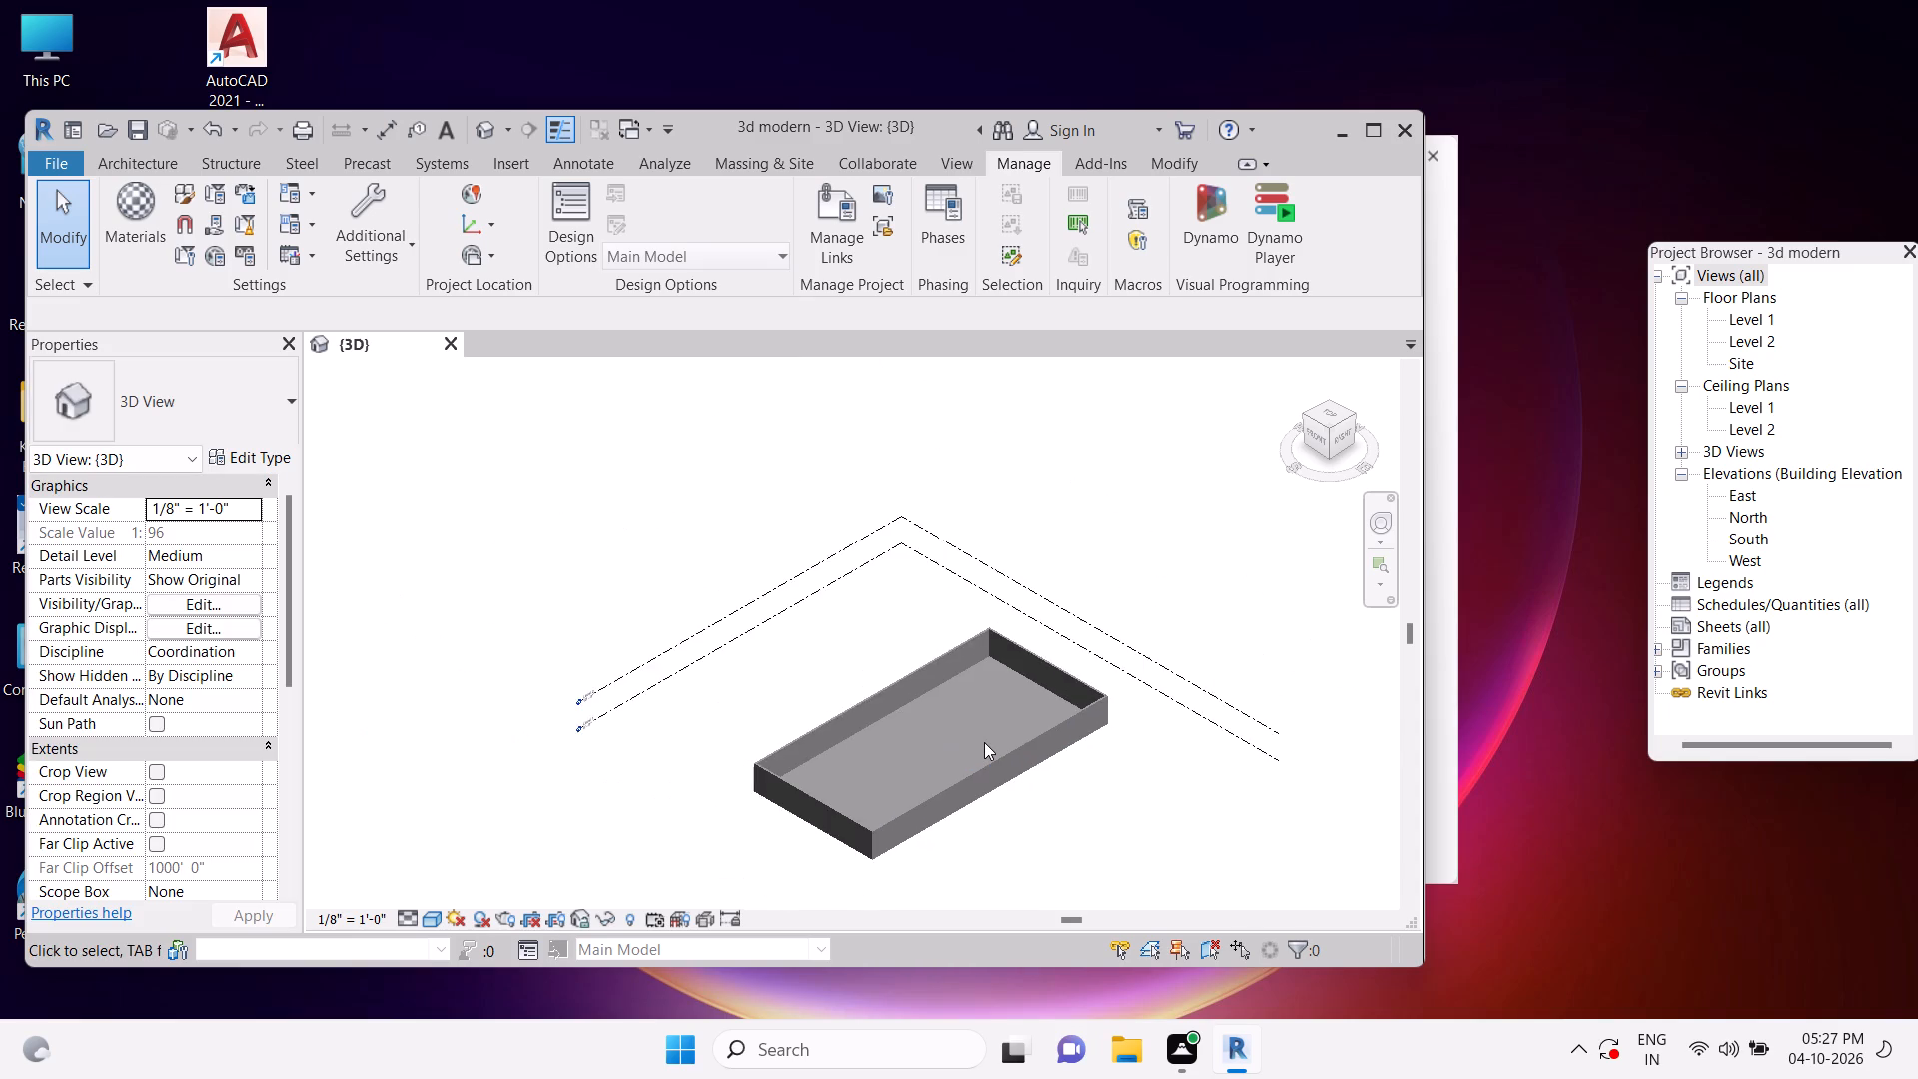
pyautogui.scroll(3, 984, 742)
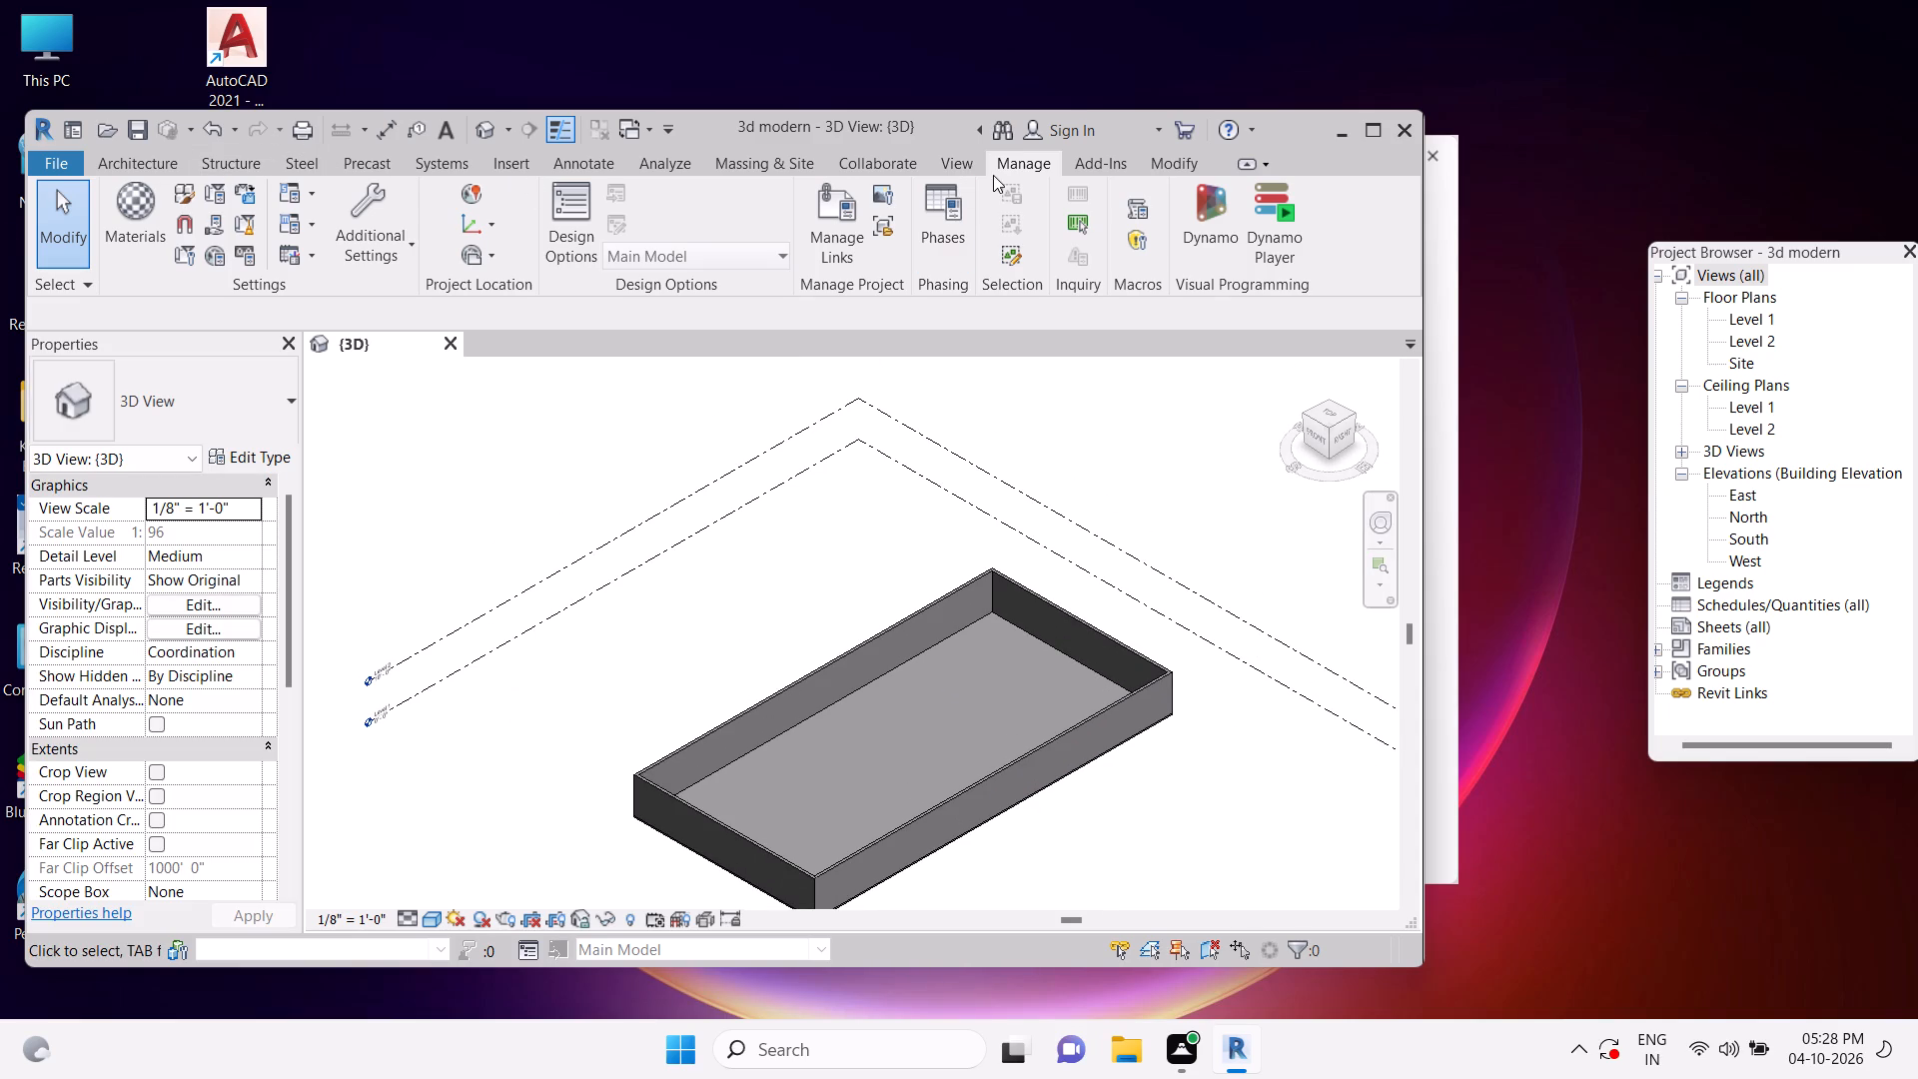
# Reopen the project's Materials settings and create a new material.
pyautogui.click(1020, 162)
pyautogui.click(105, 226)
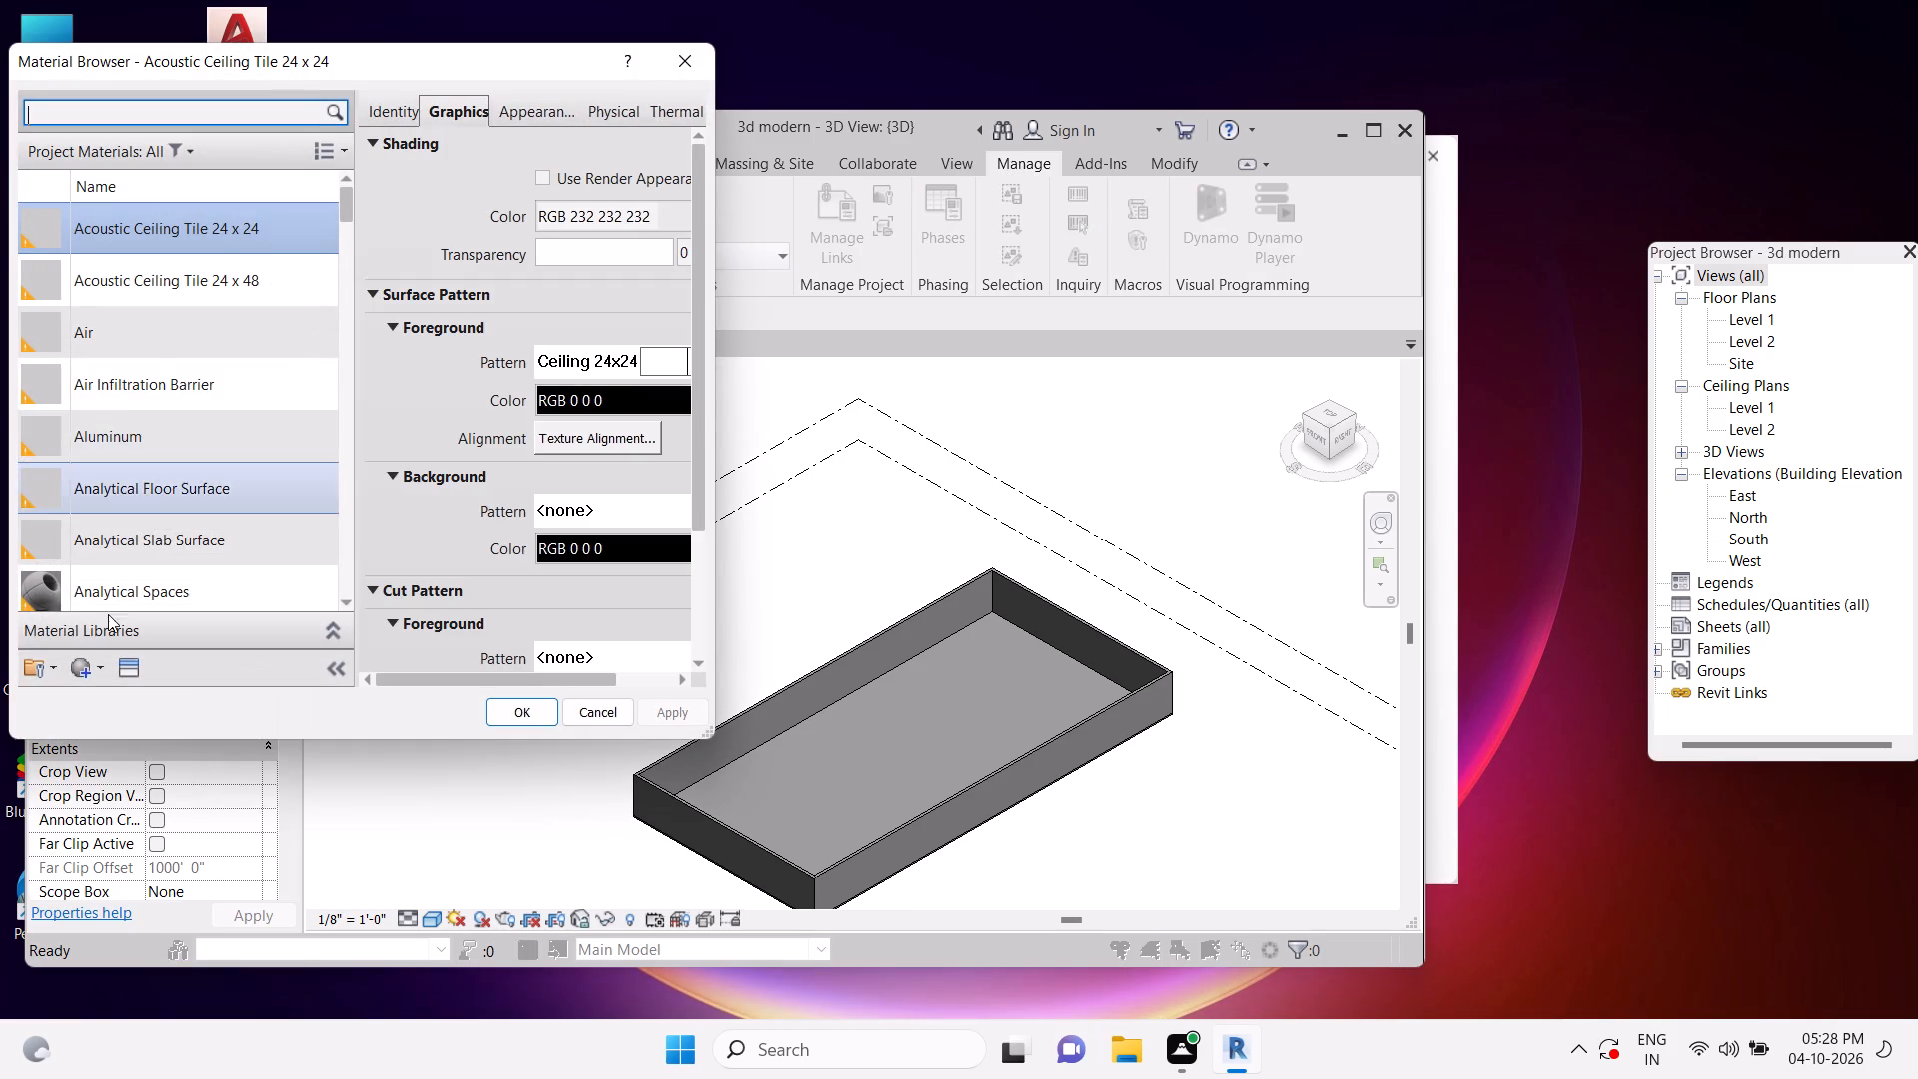
pyautogui.click(97, 661)
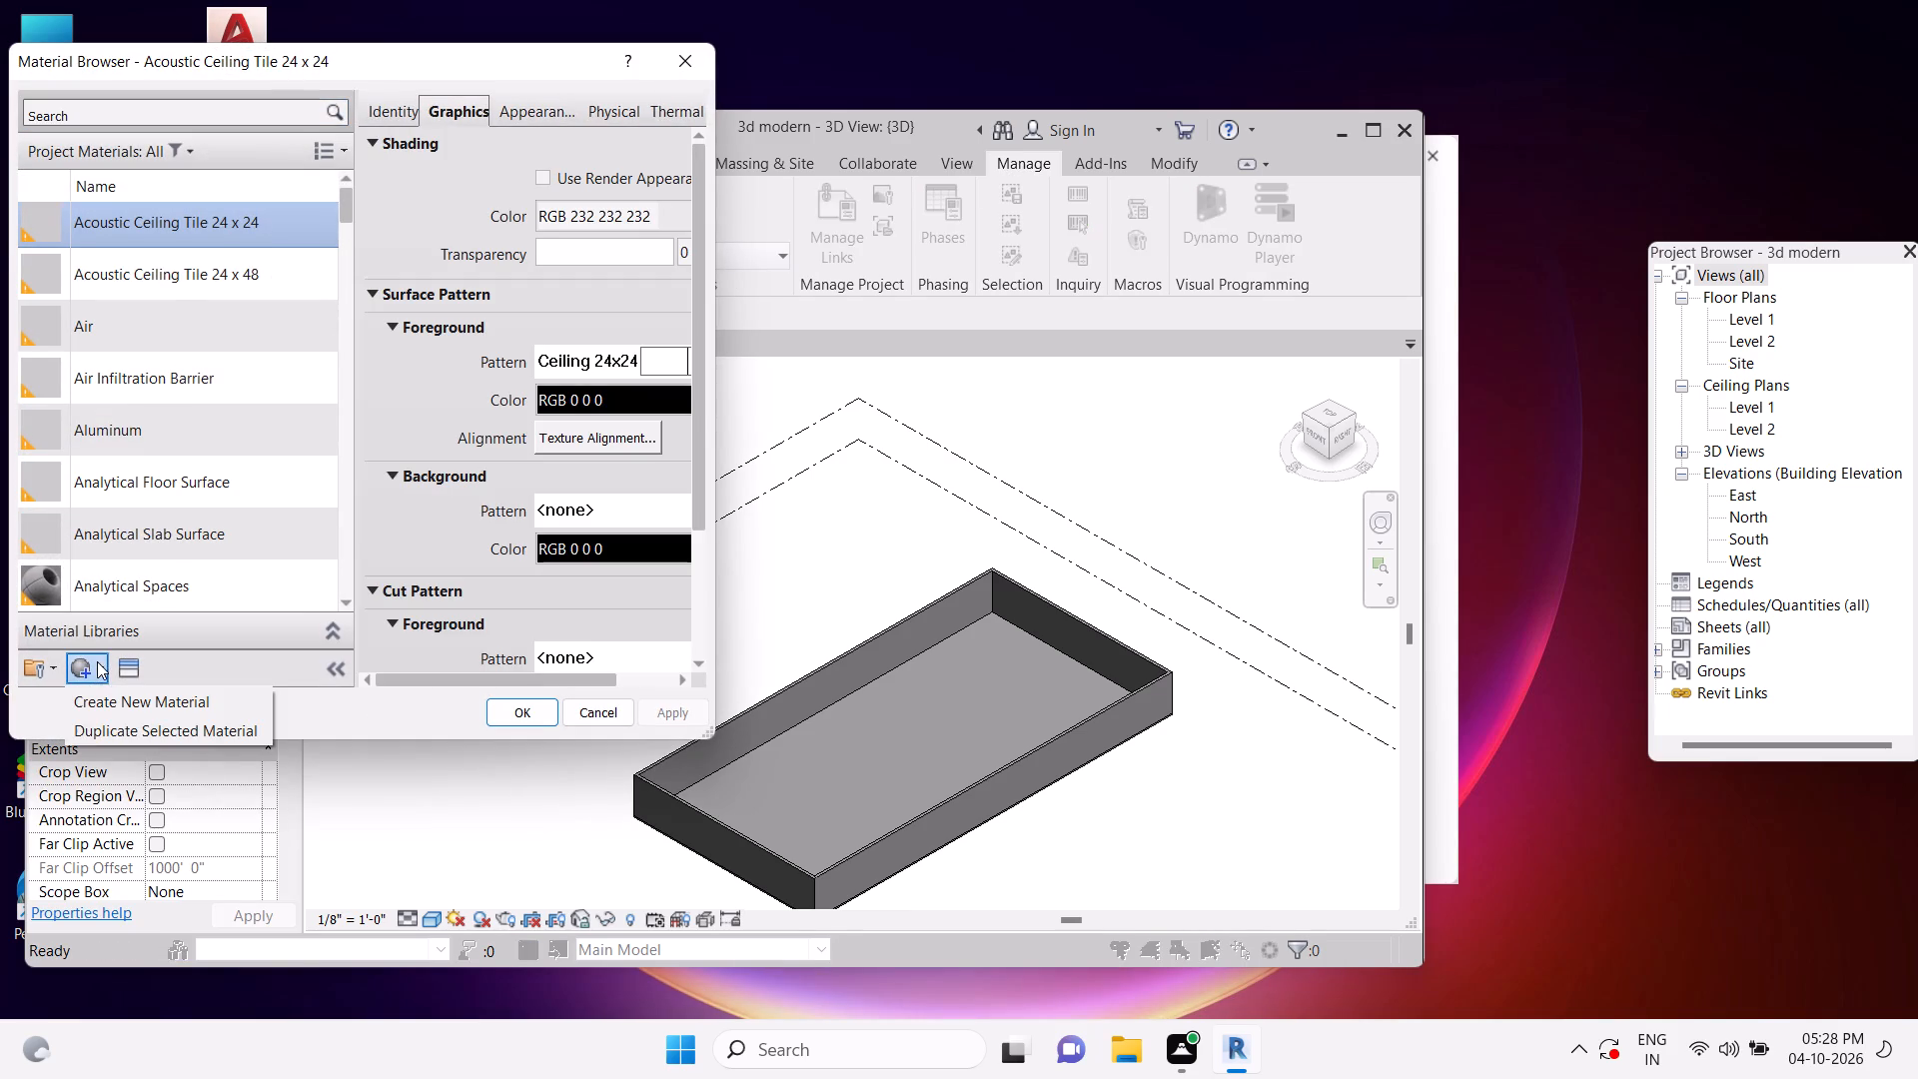
pyautogui.click(92, 708)
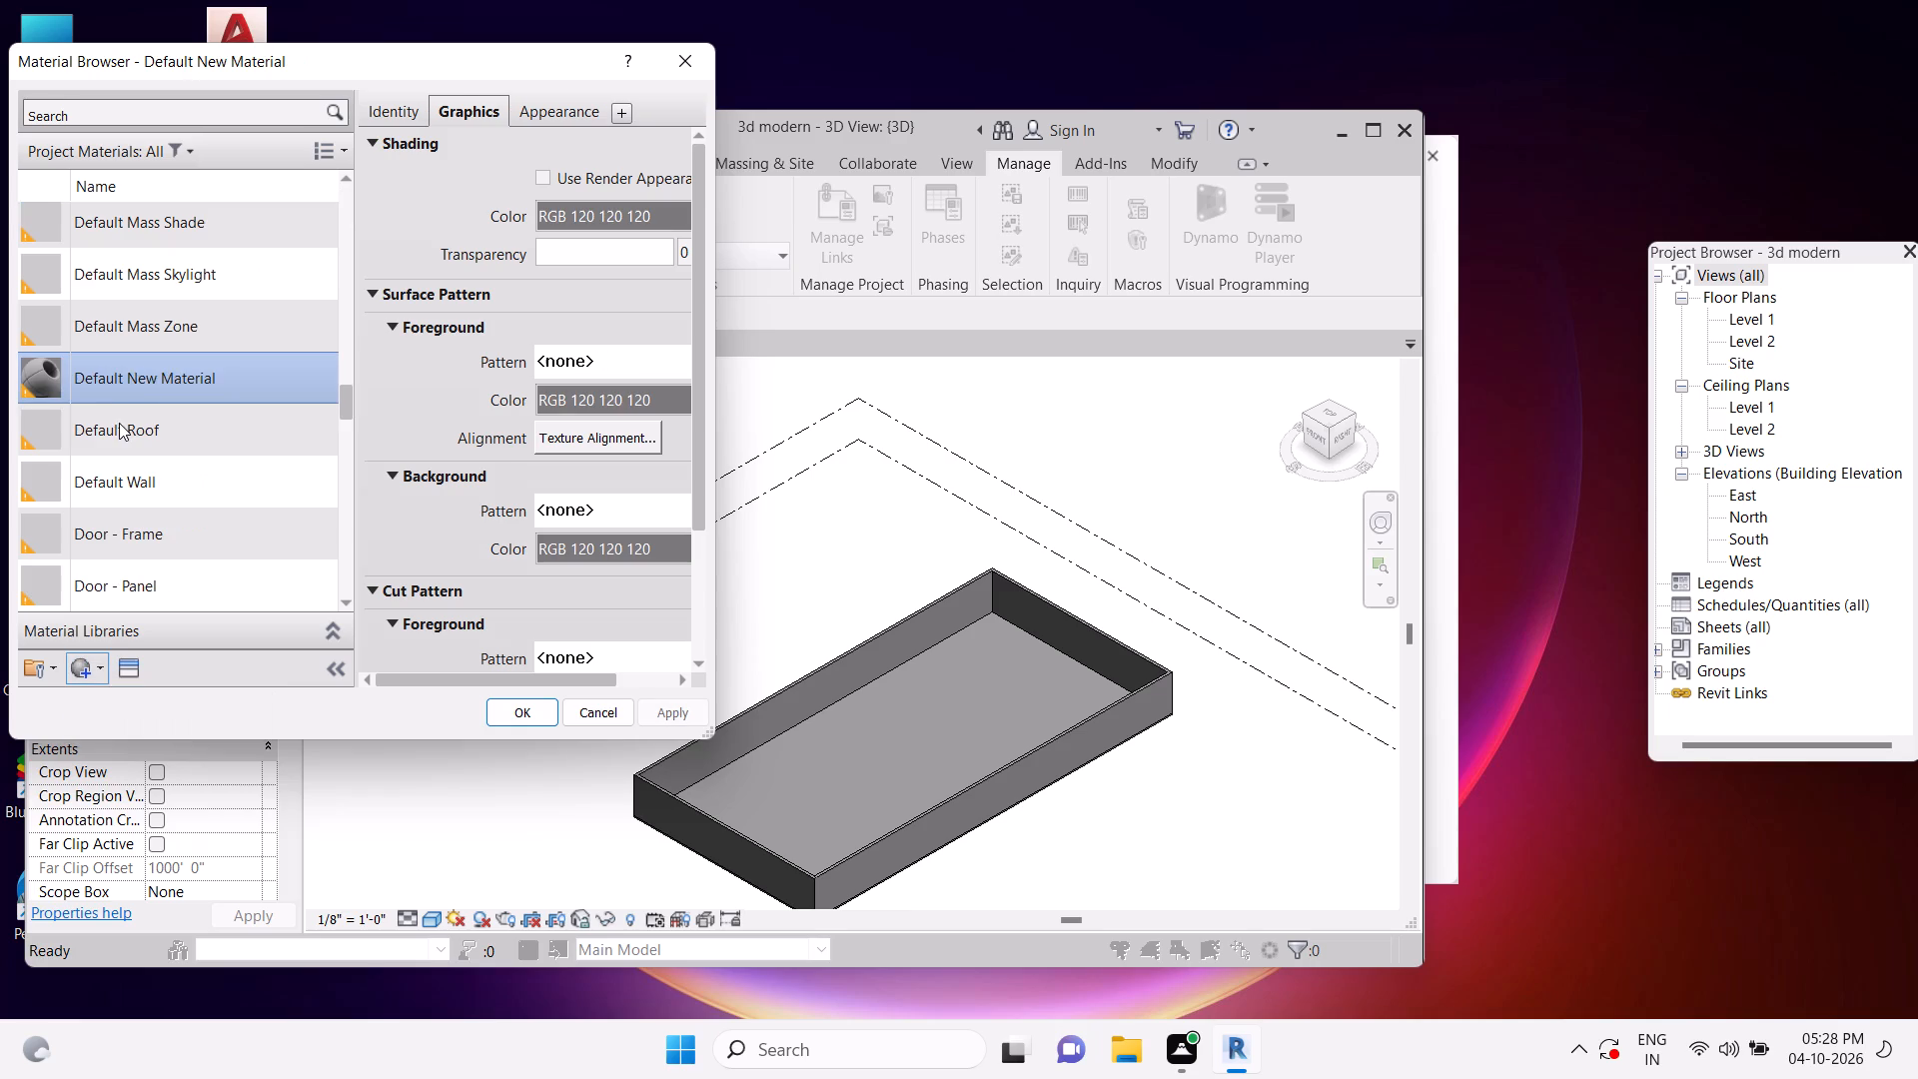
# Rename the newly created material as wall.
pyautogui.rightClick(144, 369)
pyautogui.click(208, 435)
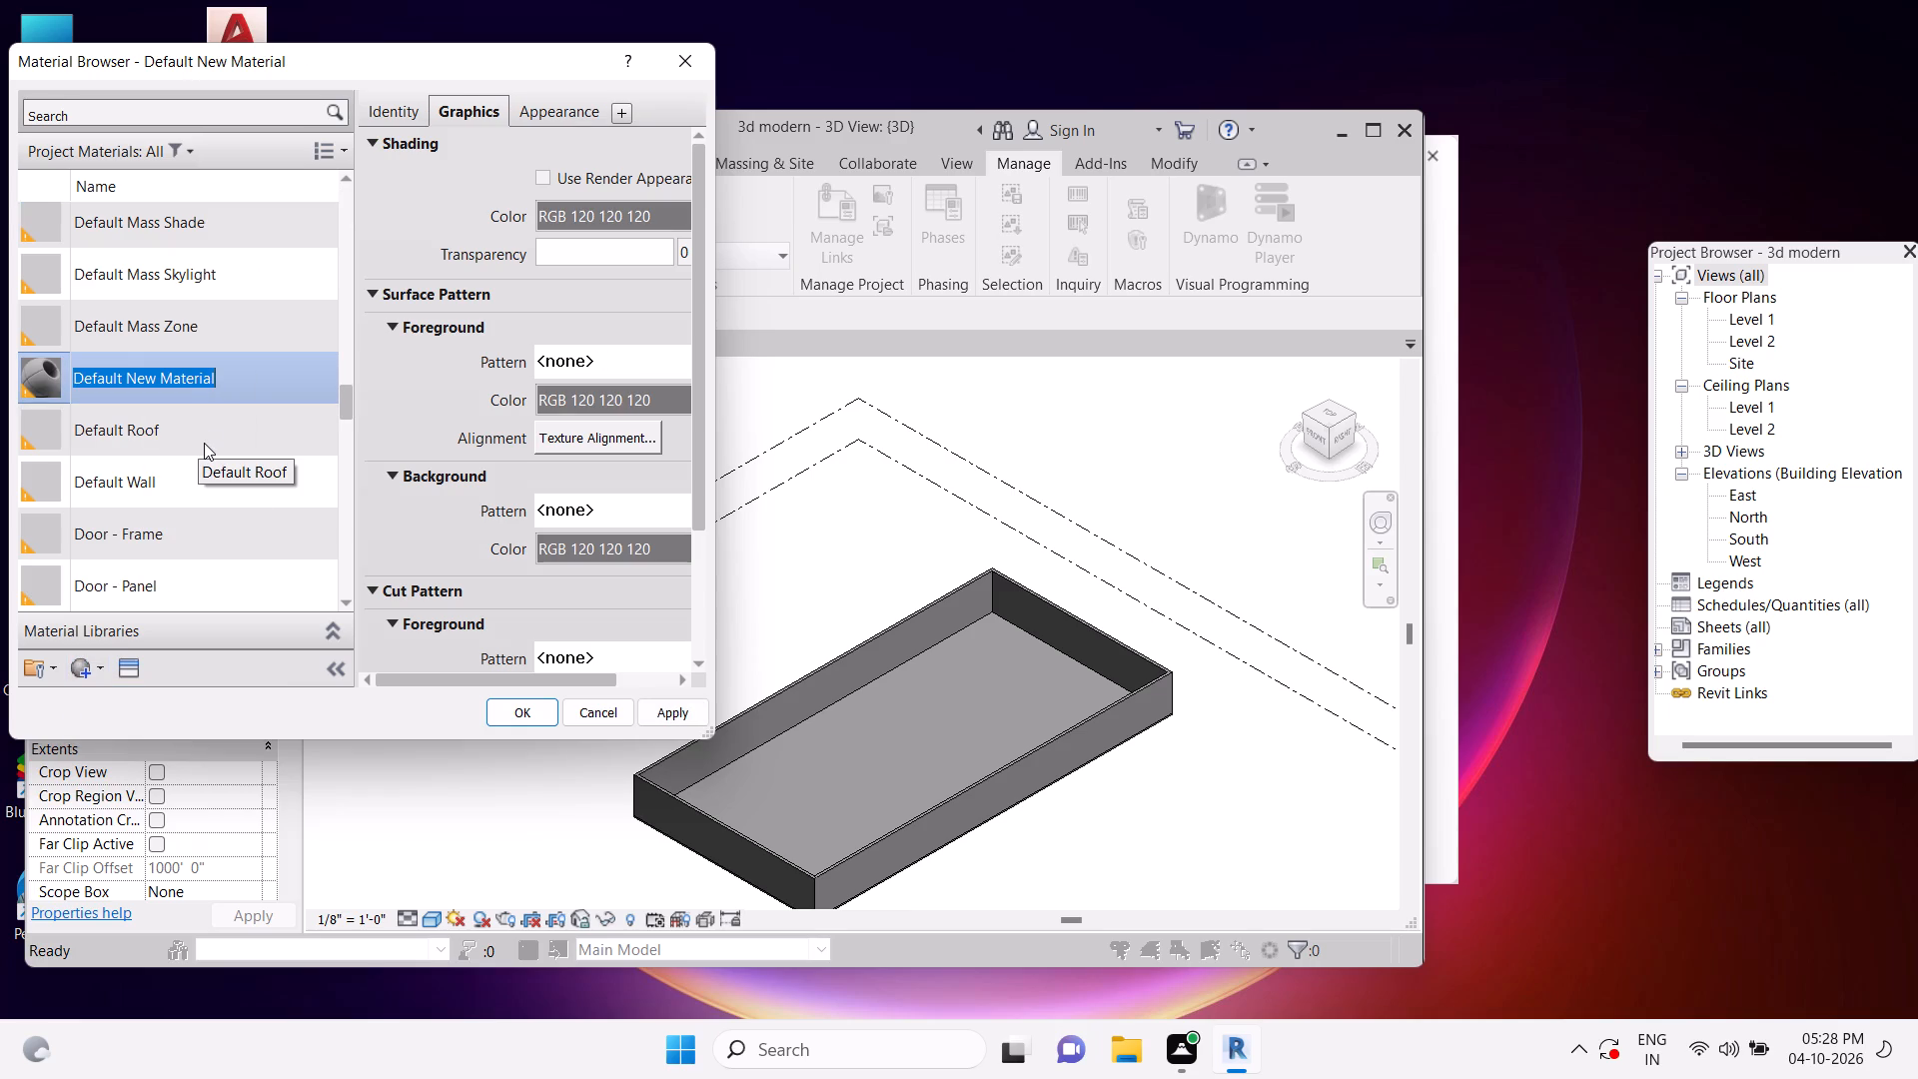
pyautogui.write('wa')
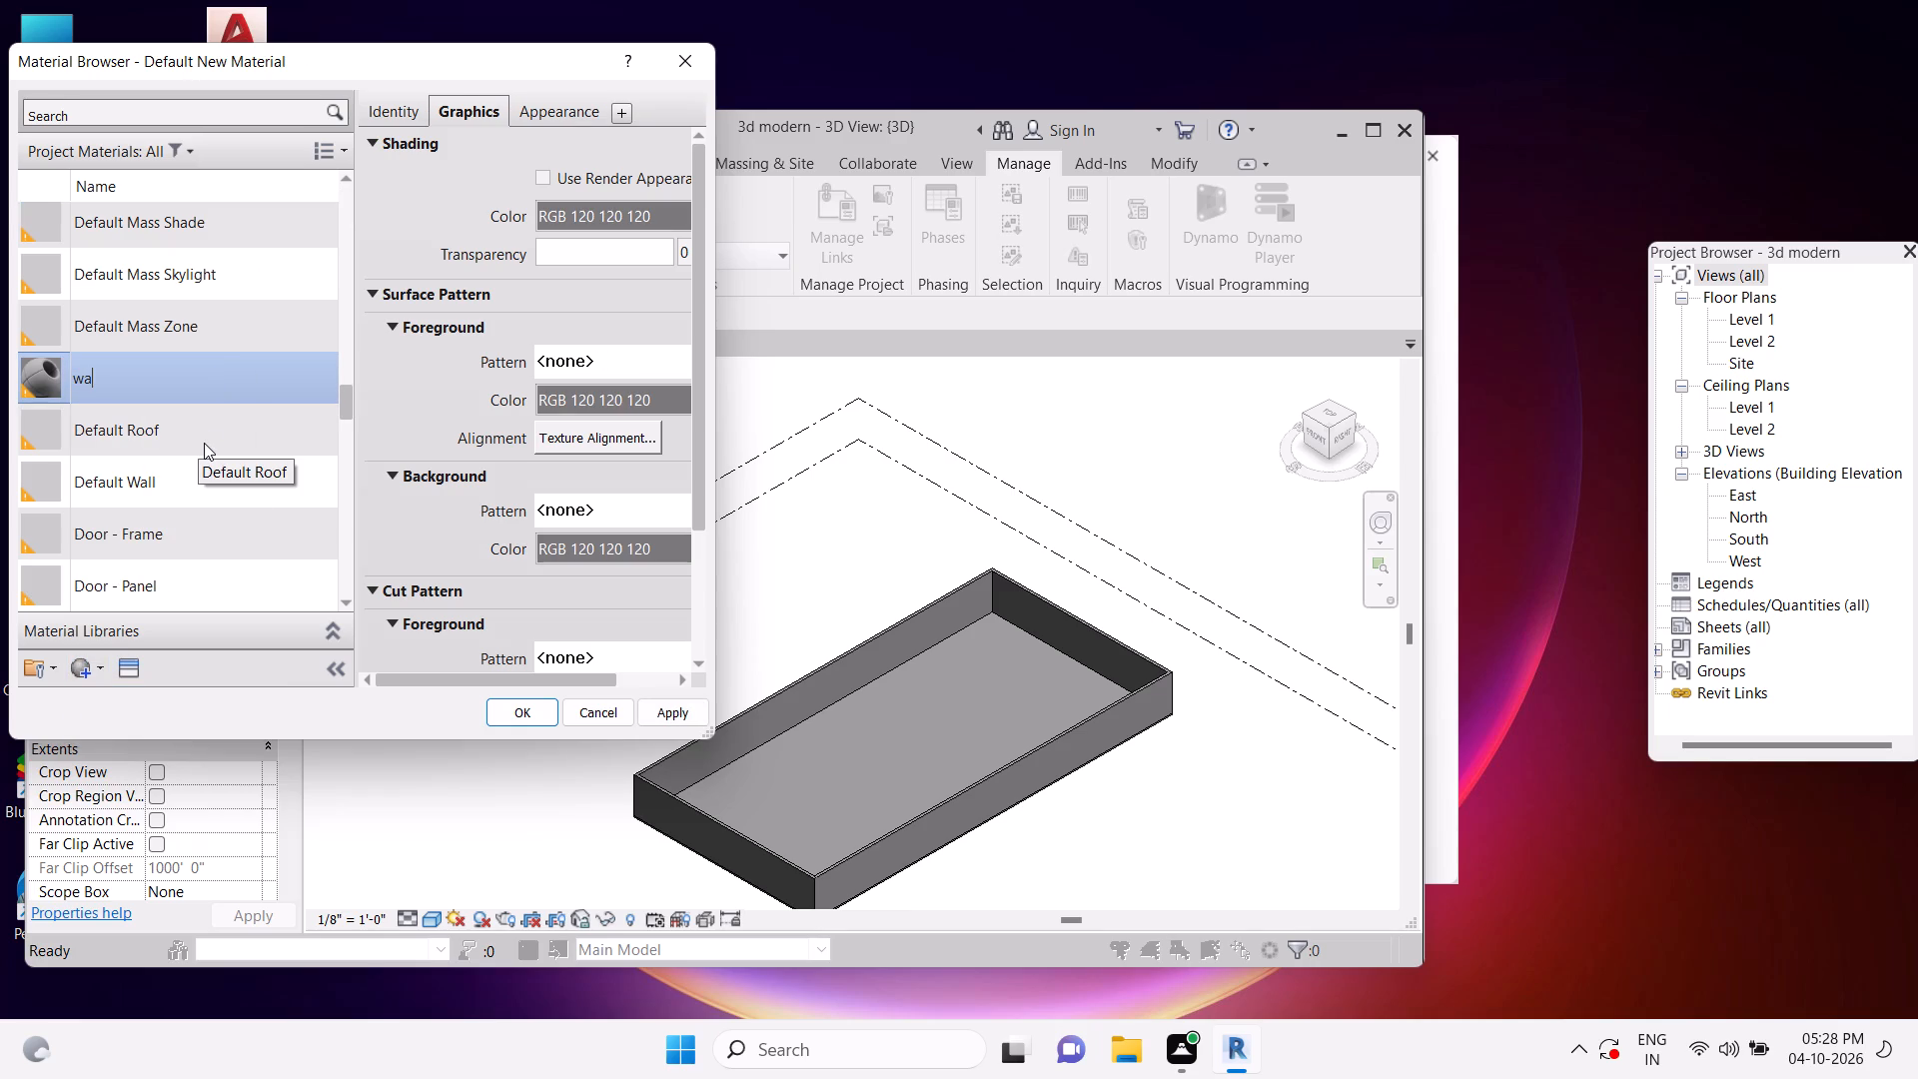
pyautogui.press('l')
pyautogui.press('l')
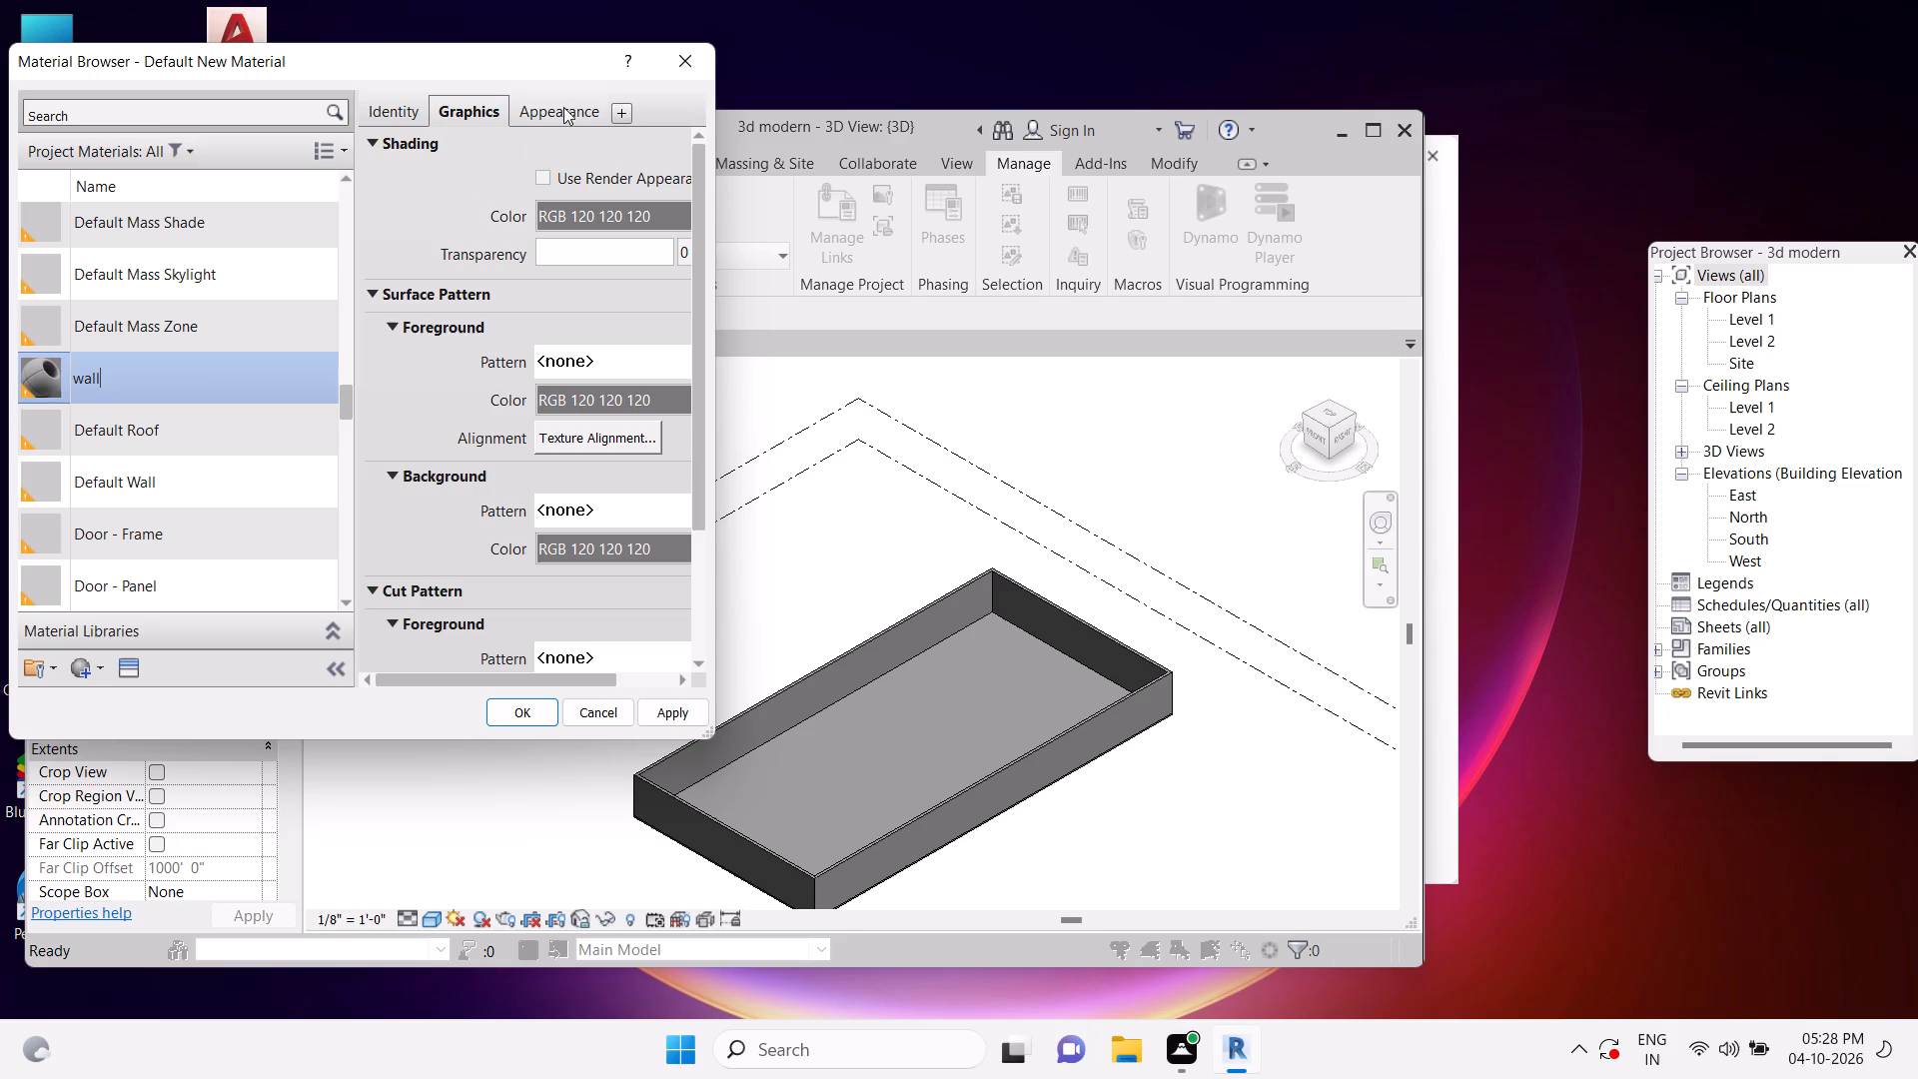
# Set the wall material's generic appearance colour to pink, RGB 255-0-128.
pyautogui.click(564, 105)
pyautogui.click(592, 386)
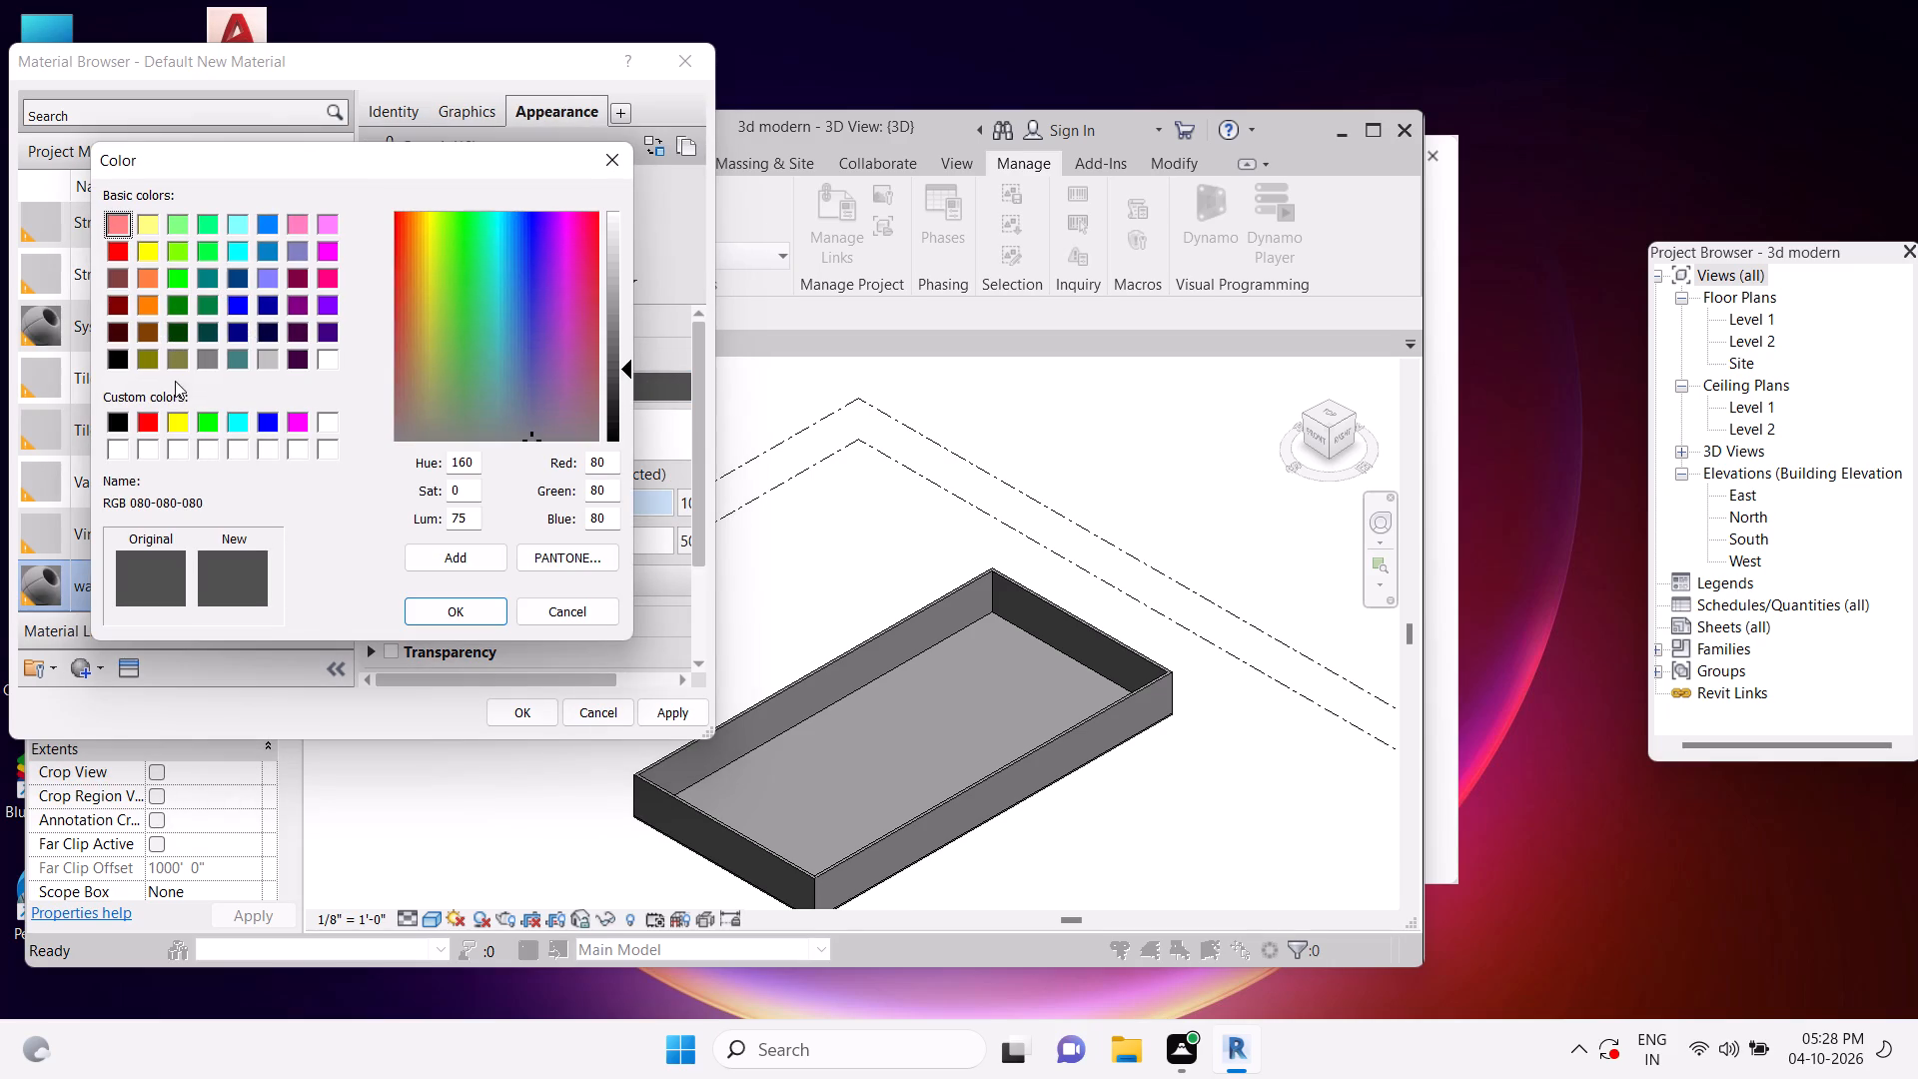
pyautogui.click(329, 270)
pyautogui.click(444, 611)
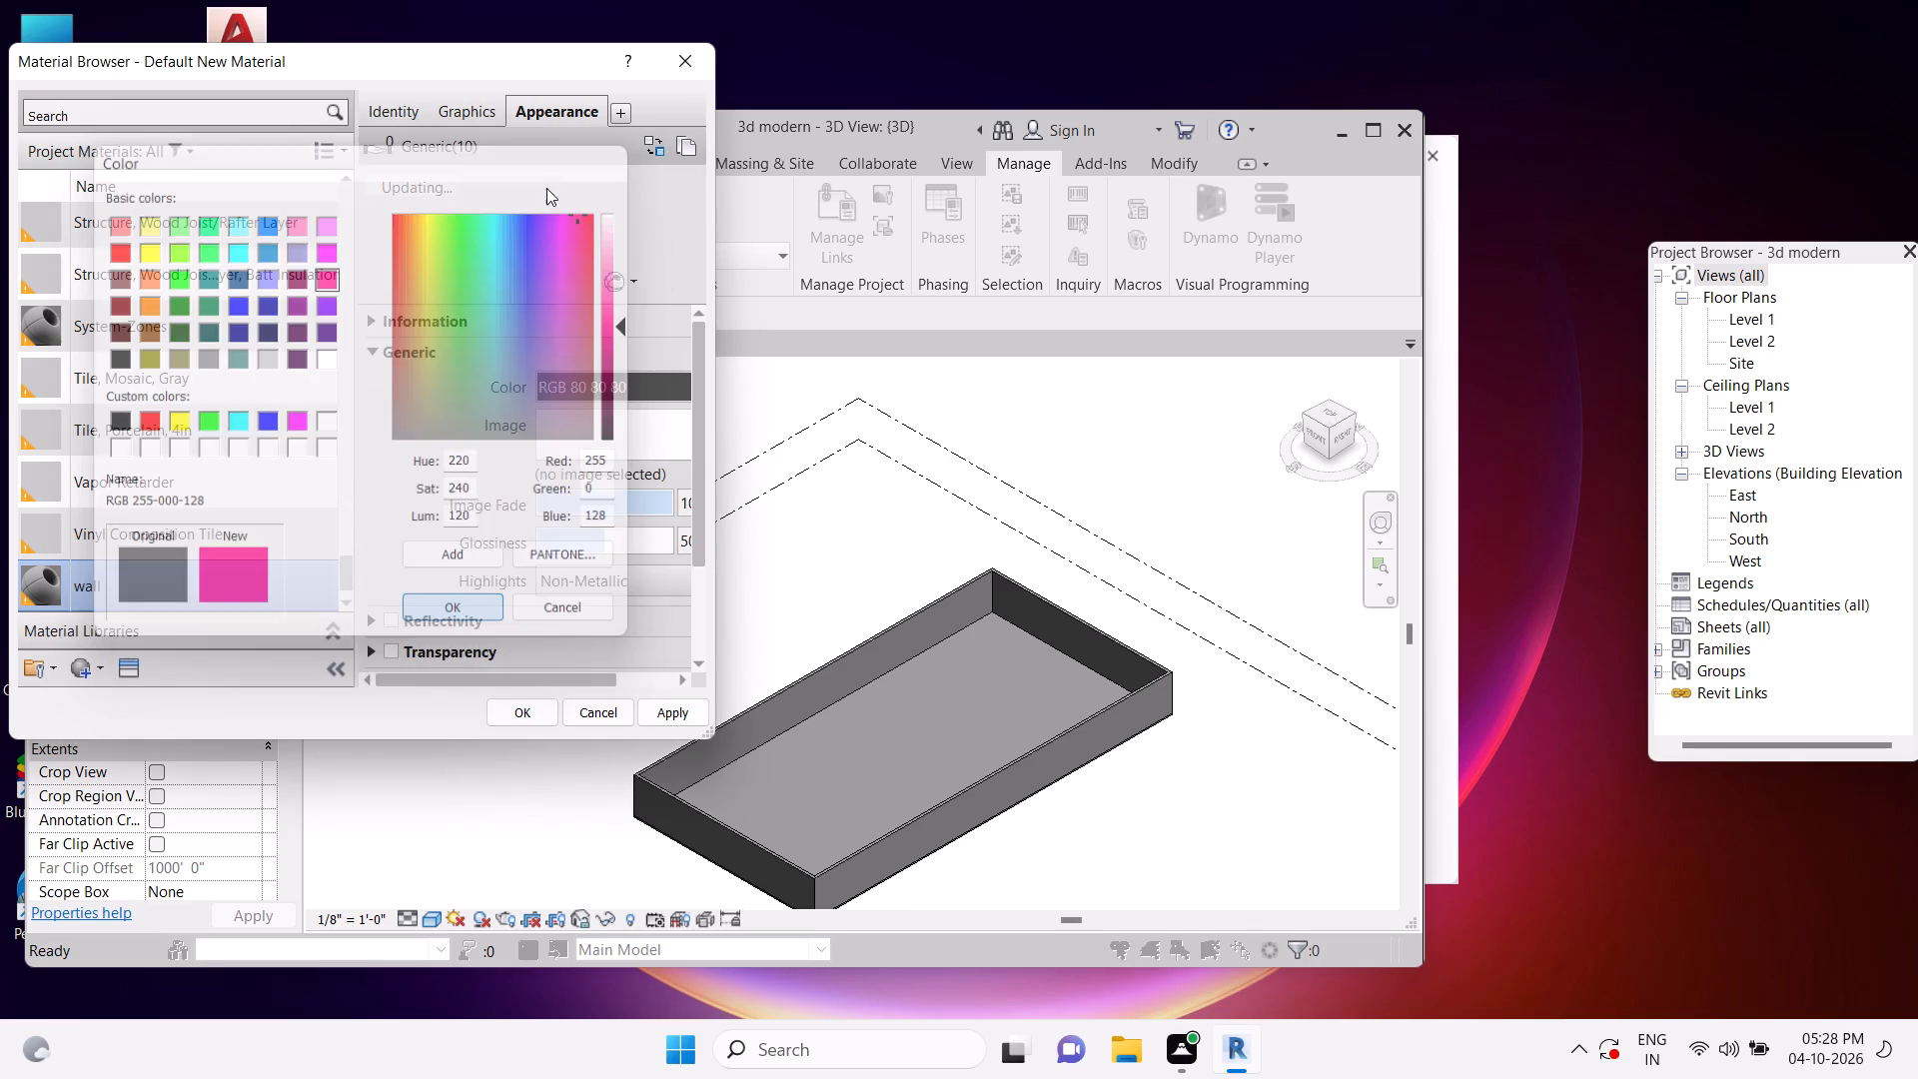
# Use the render appearance for the wall material's shading, save the material settings and close the blank notification window.
pyautogui.click(474, 112)
pyautogui.click(550, 173)
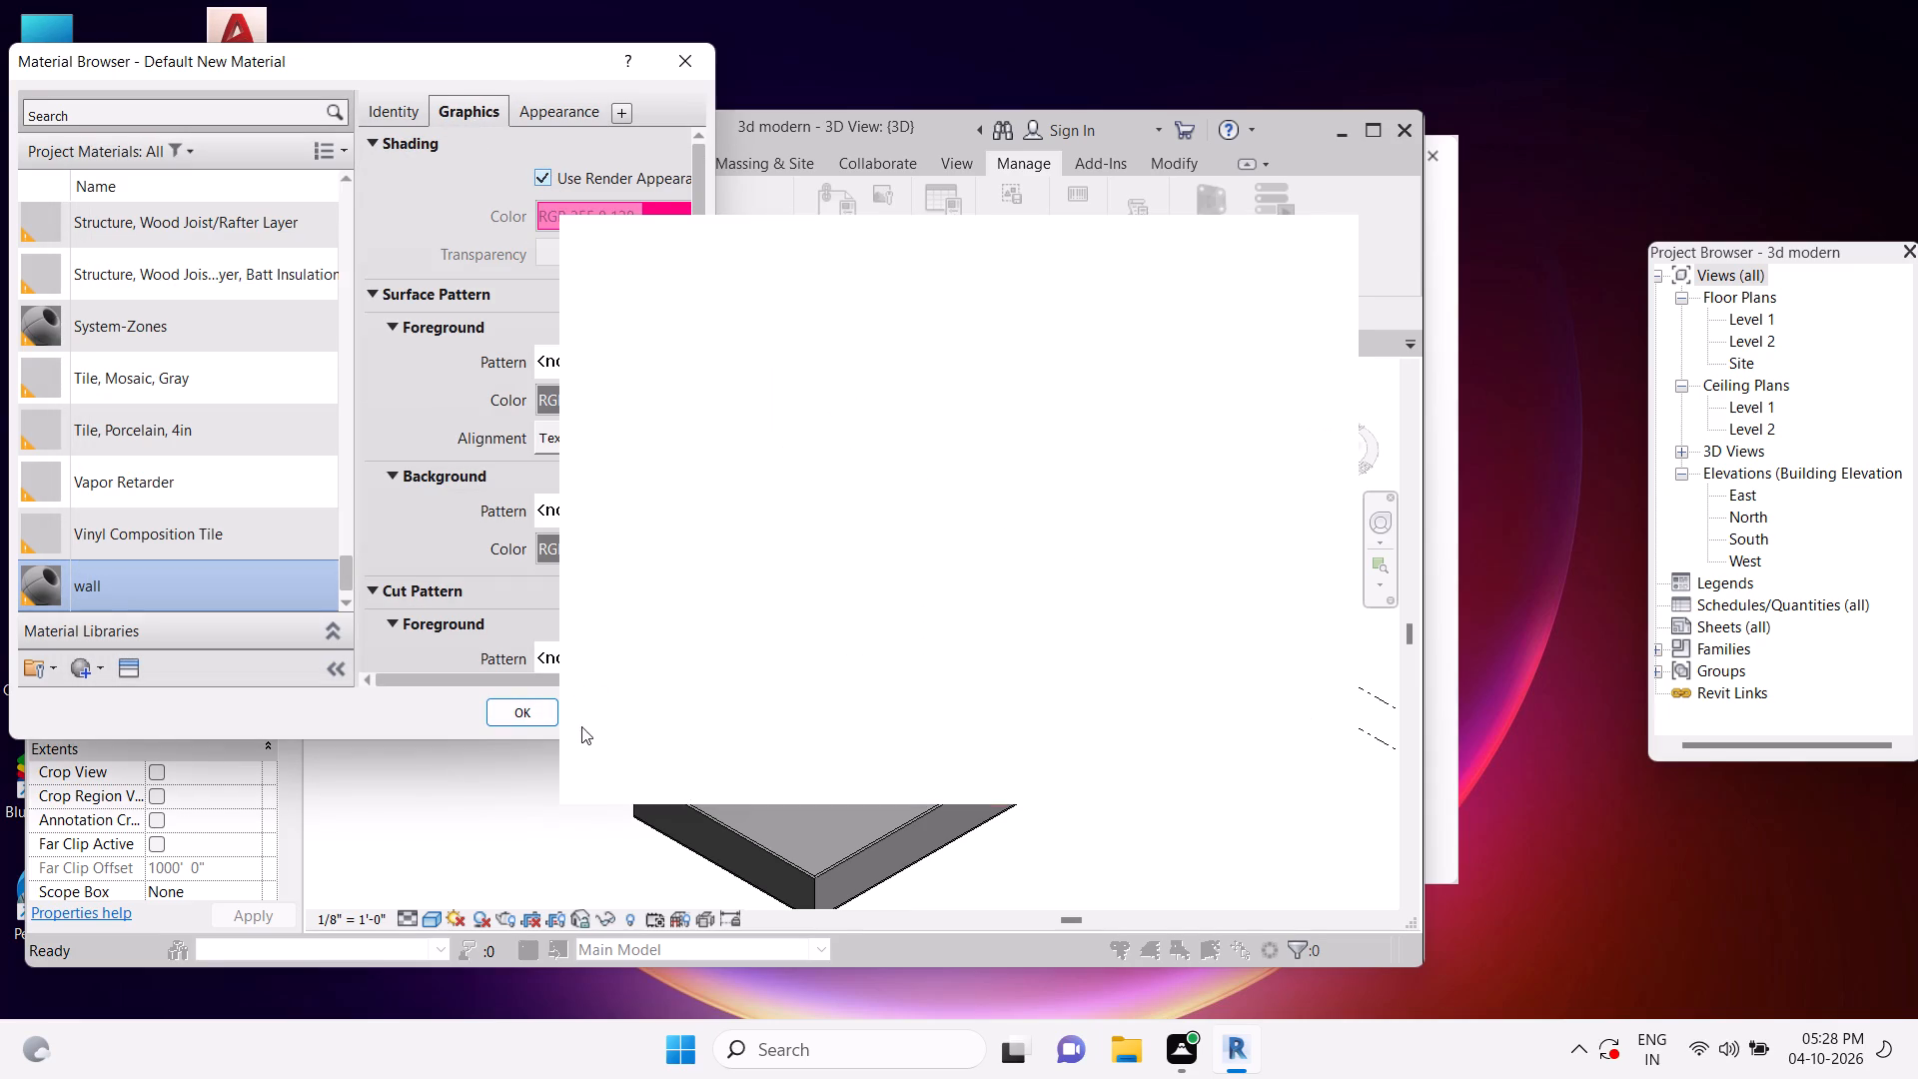
pyautogui.click(524, 719)
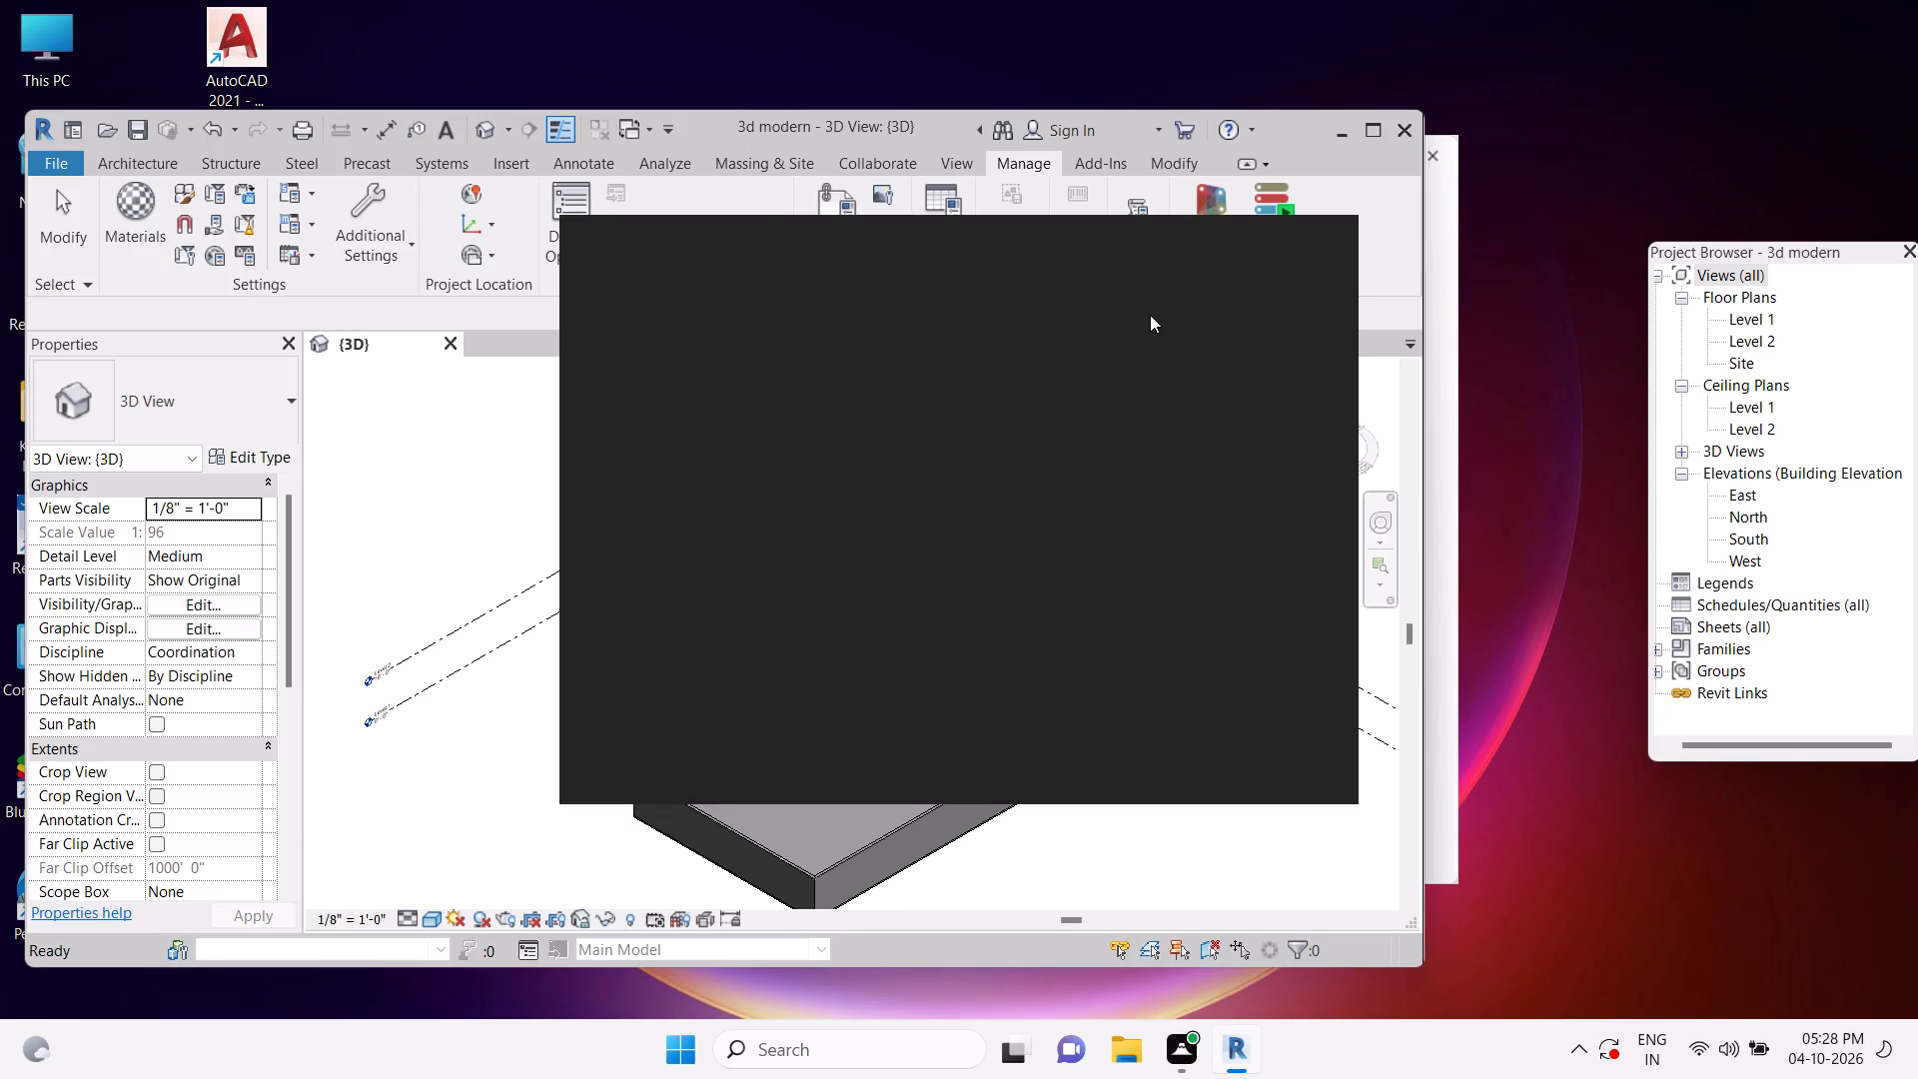
pyautogui.click(1312, 239)
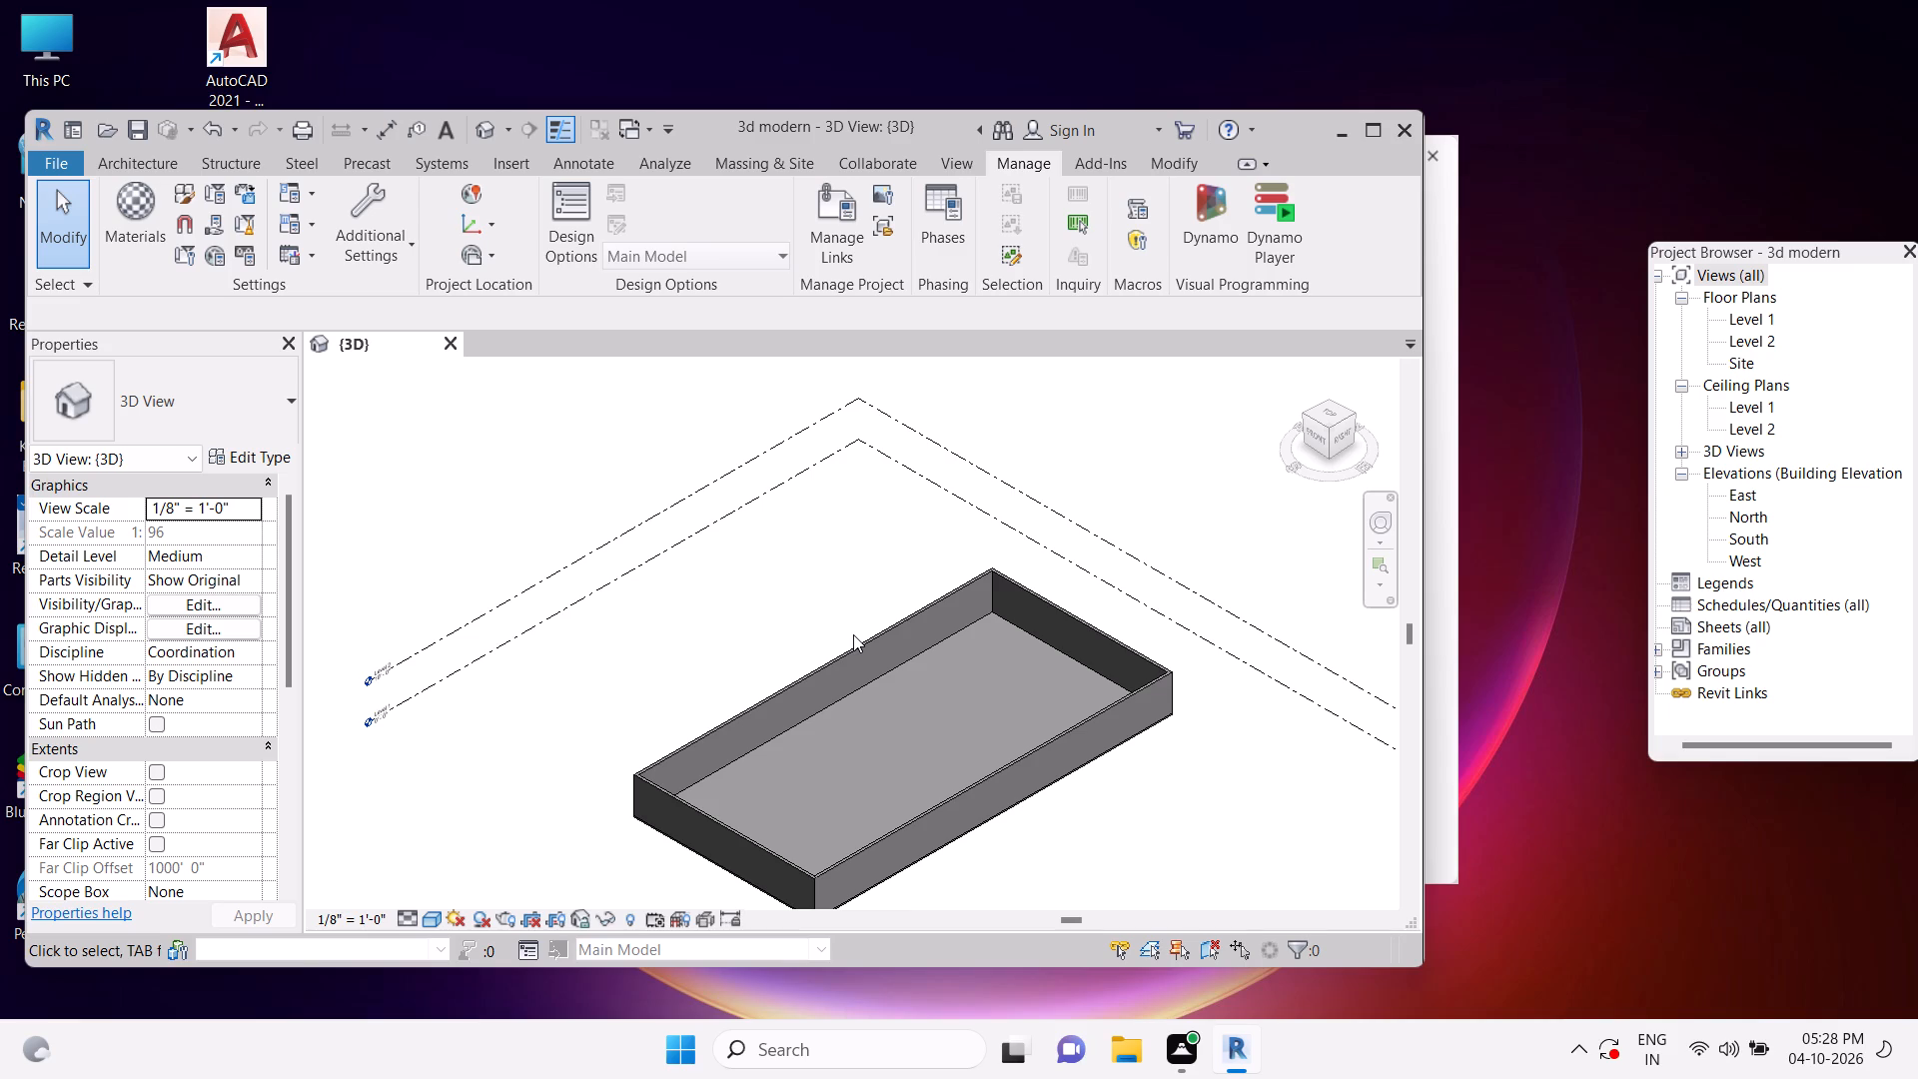
# Paint the inner faces of the two rear walls and the outer faces of the two front walls with the wall material.
pyautogui.write('pt')
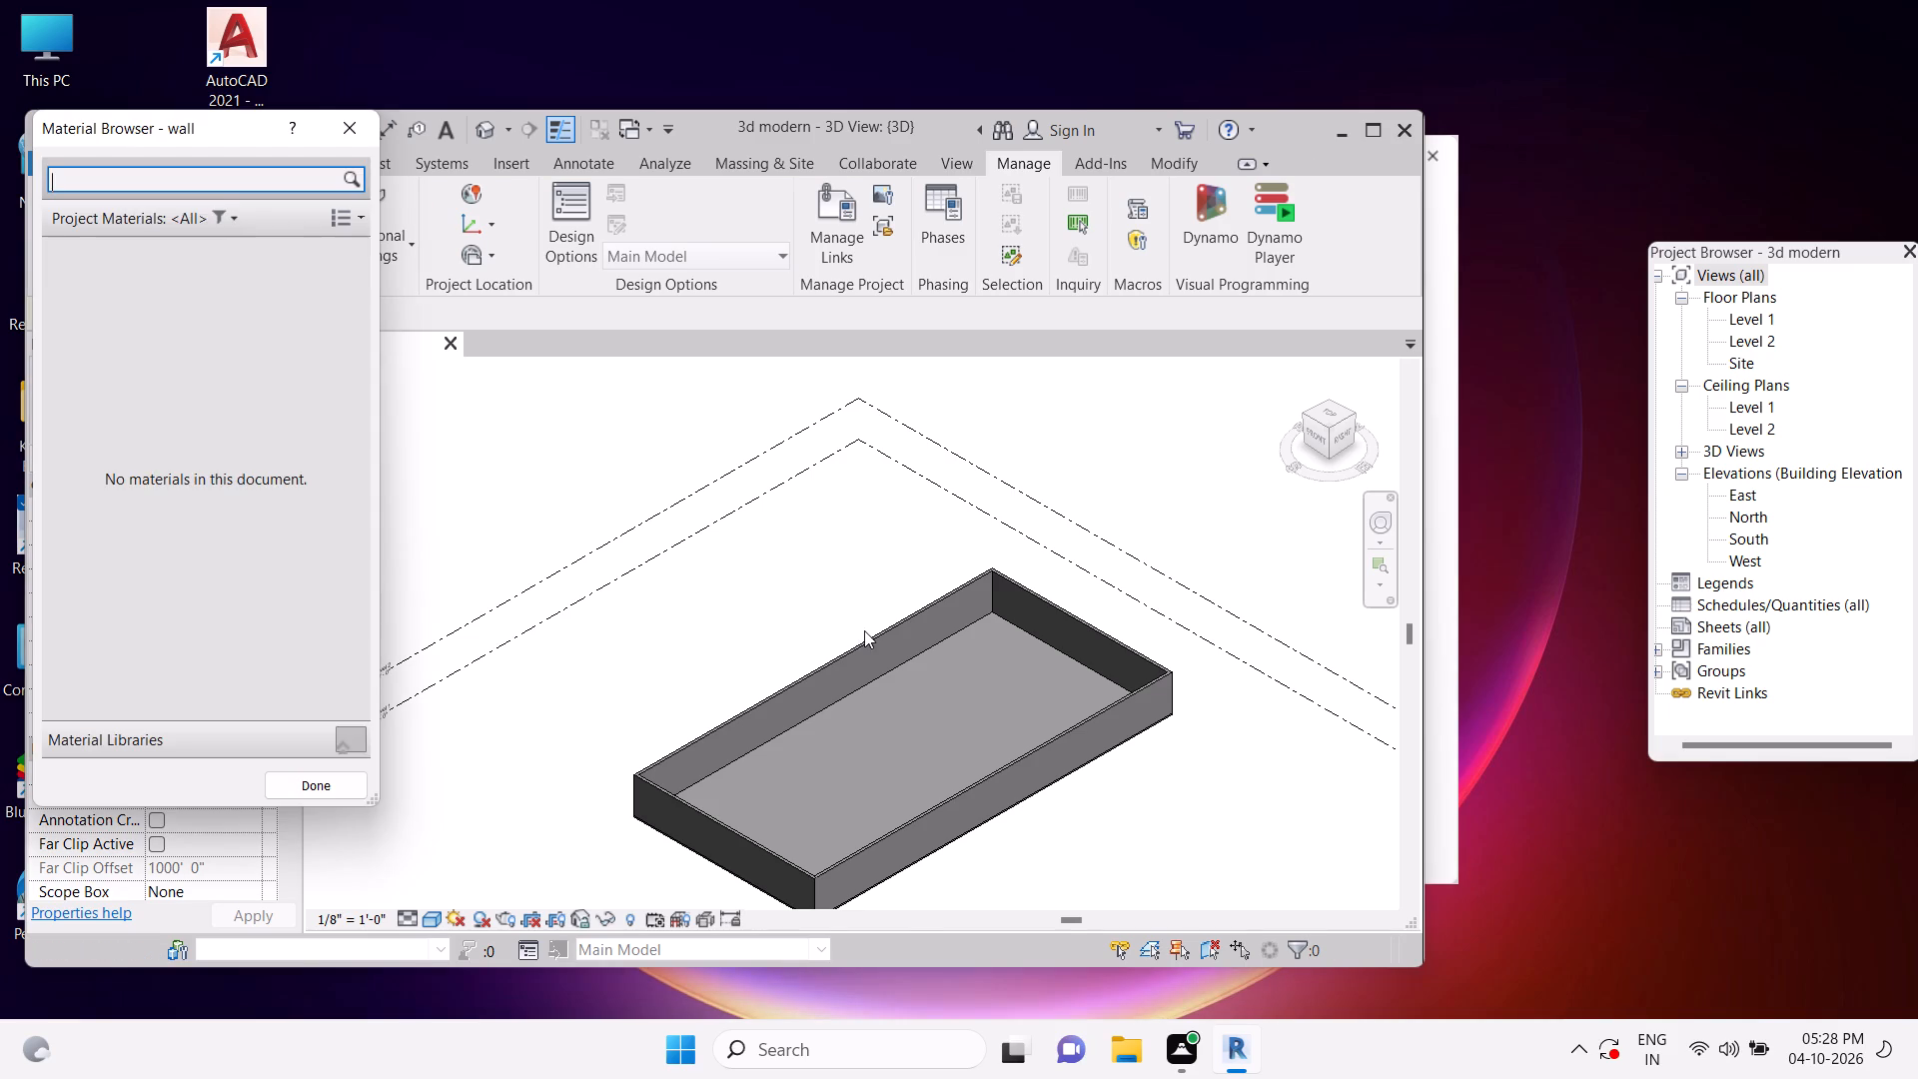
pyautogui.click(151, 181)
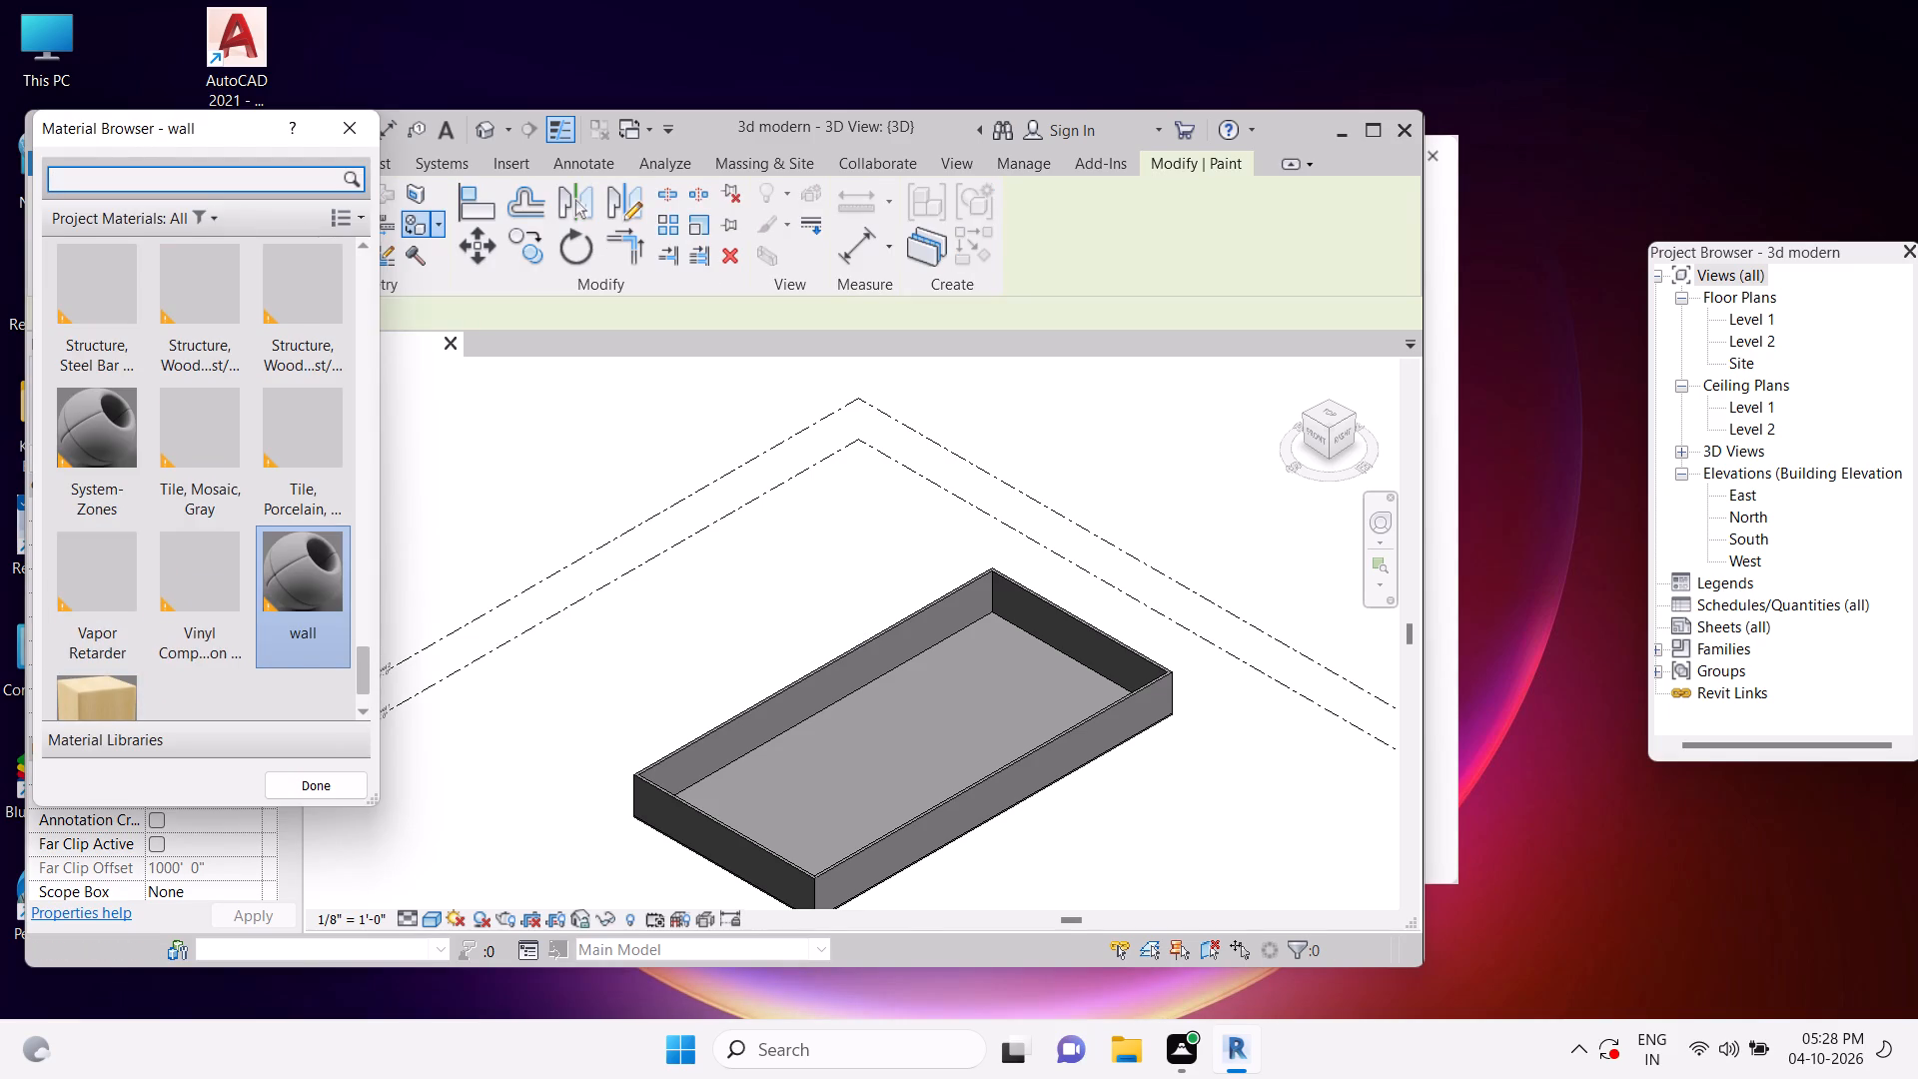
pyautogui.scroll(1, 456, 518)
pyautogui.click(329, 587)
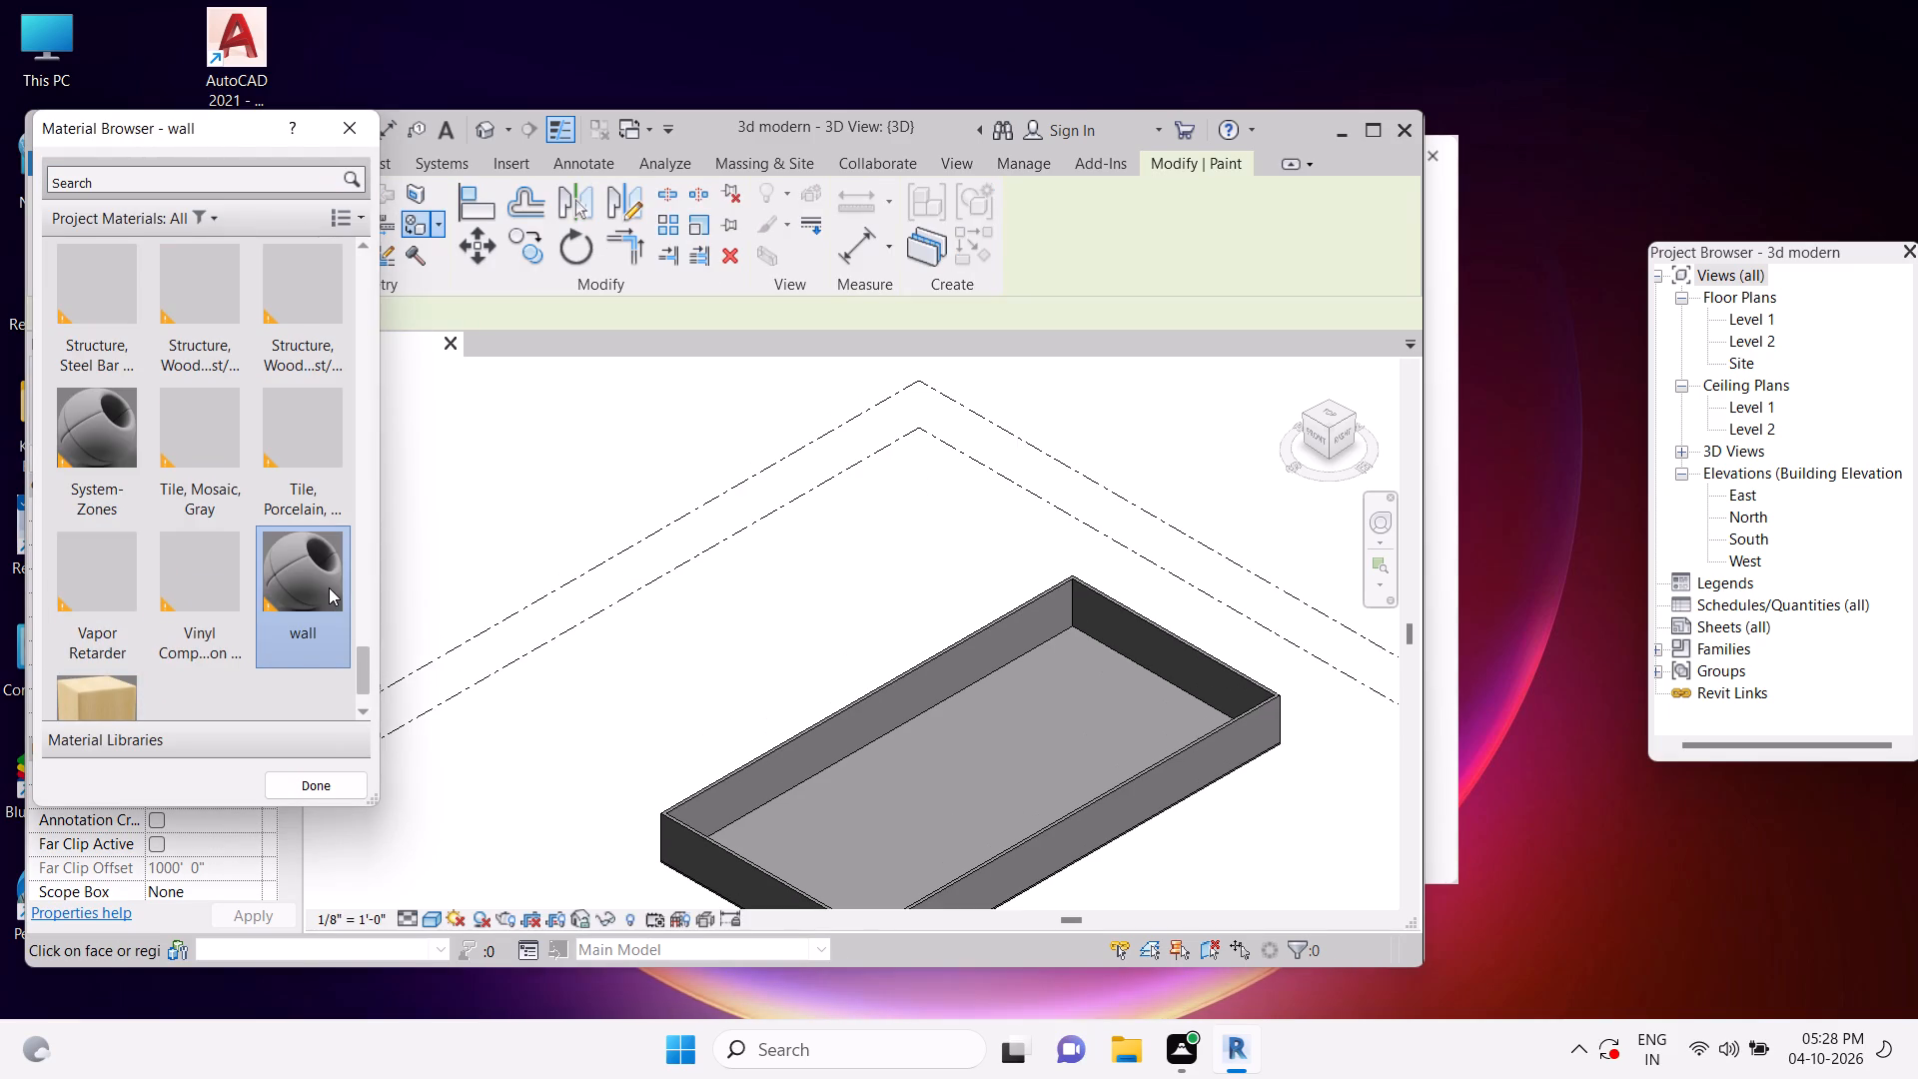
pyautogui.click(308, 588)
pyautogui.scroll(3, 774, 759)
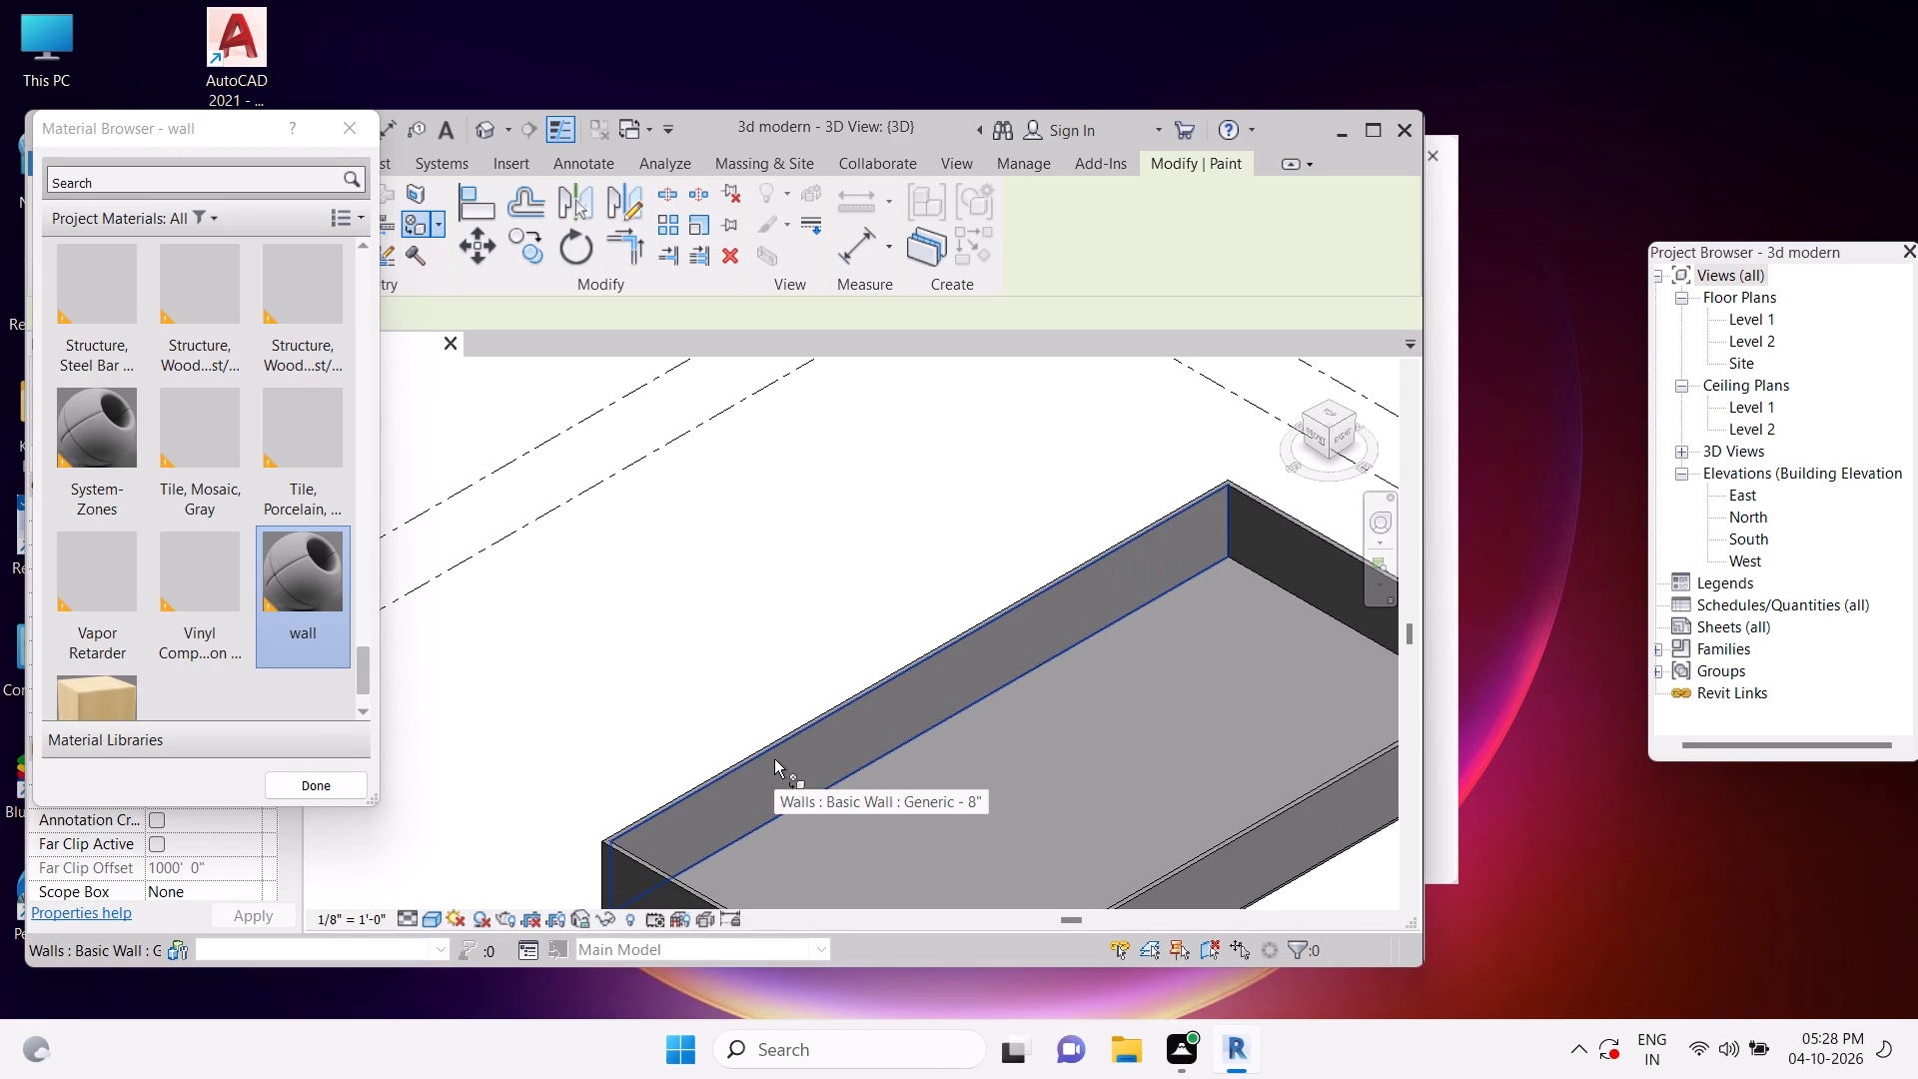
pyautogui.click(776, 757)
pyautogui.scroll(-4, 1033, 714)
pyautogui.click(1230, 636)
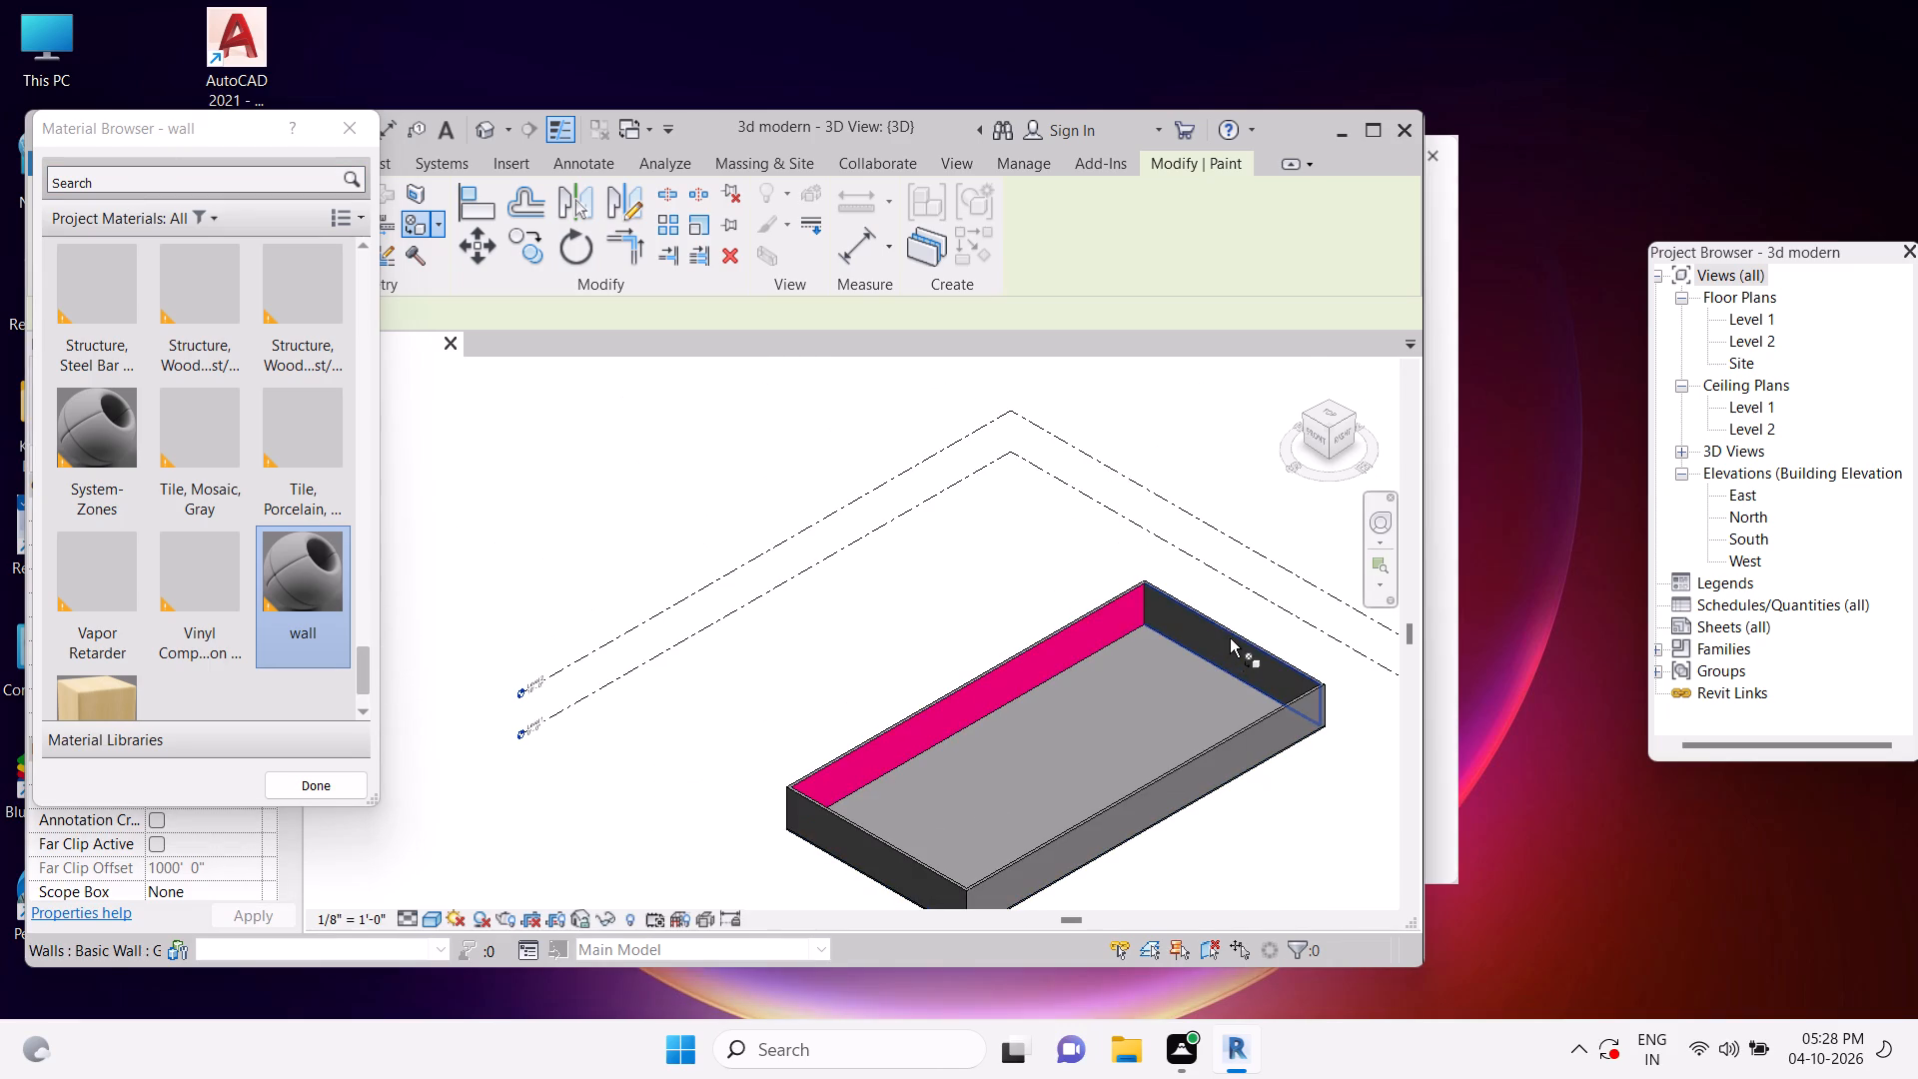
pyautogui.scroll(-1, 1099, 649)
pyautogui.click(900, 819)
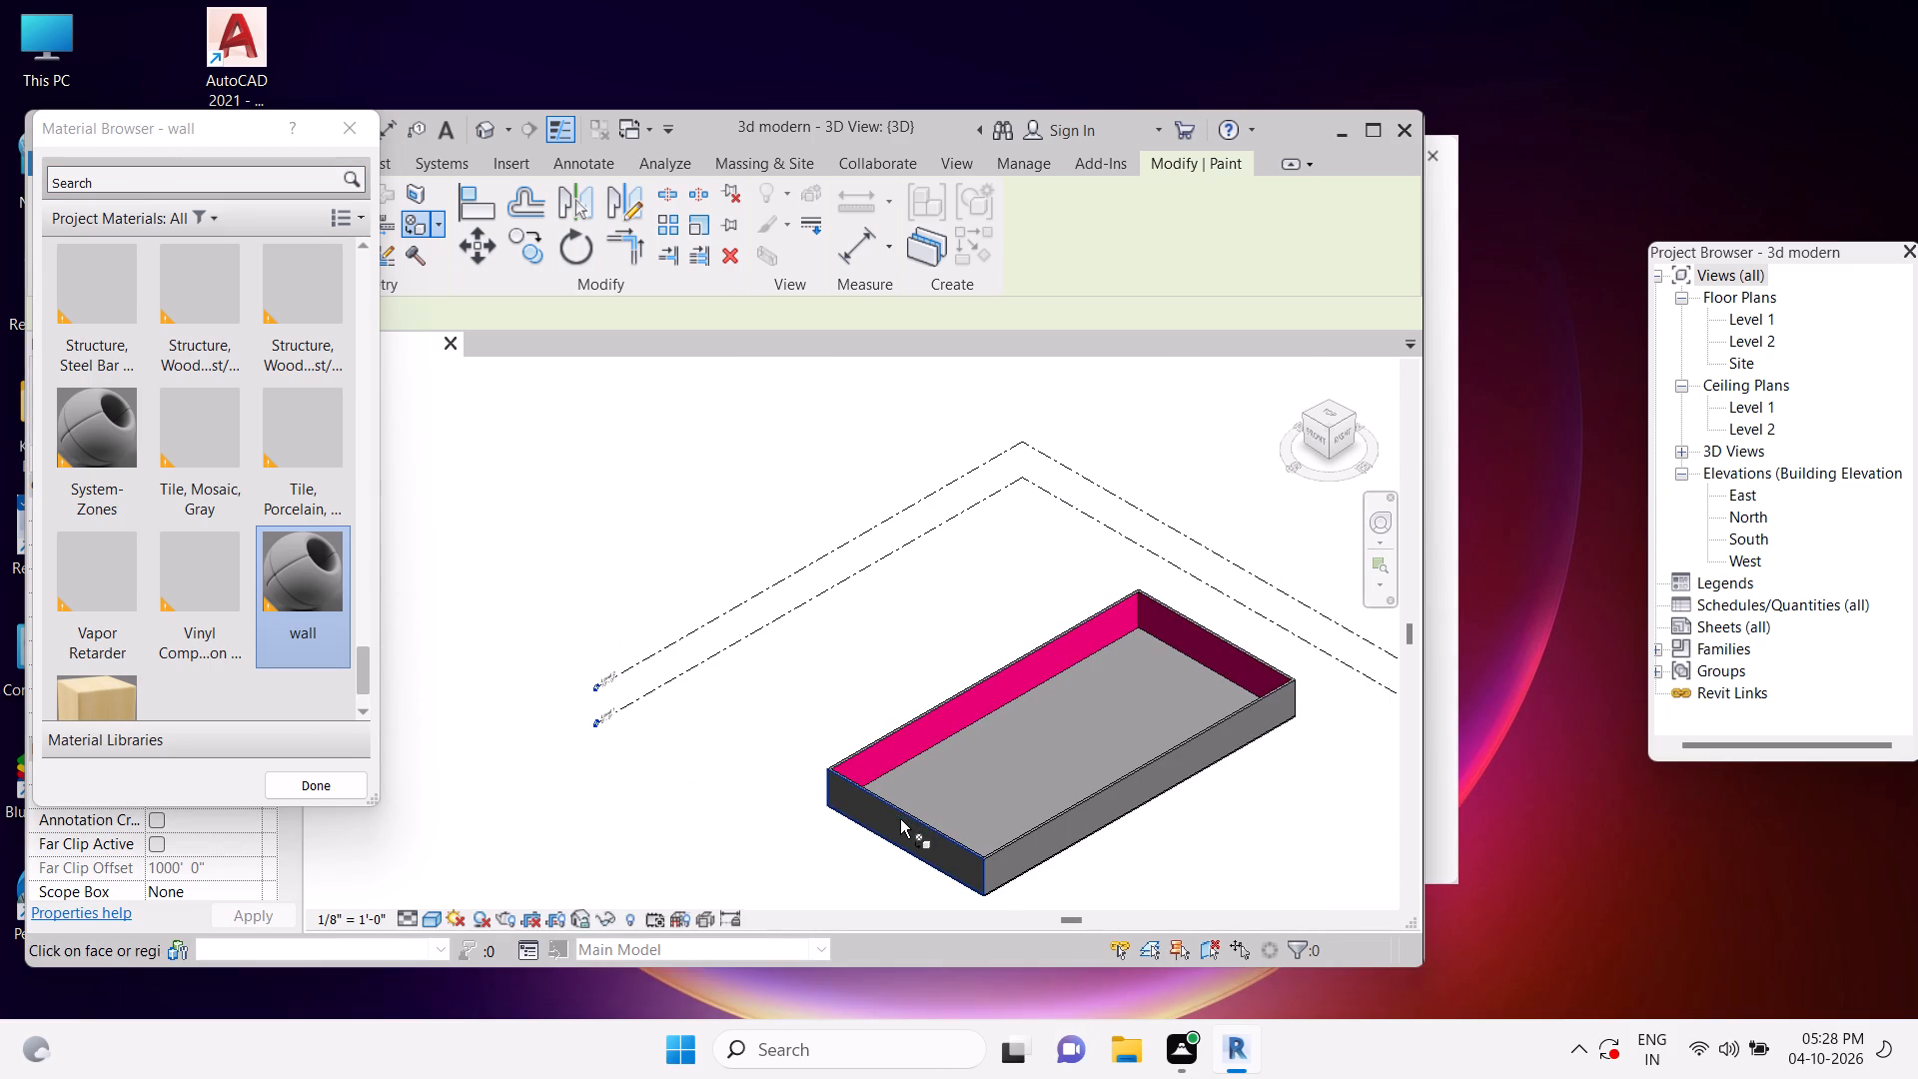
pyautogui.click(1033, 842)
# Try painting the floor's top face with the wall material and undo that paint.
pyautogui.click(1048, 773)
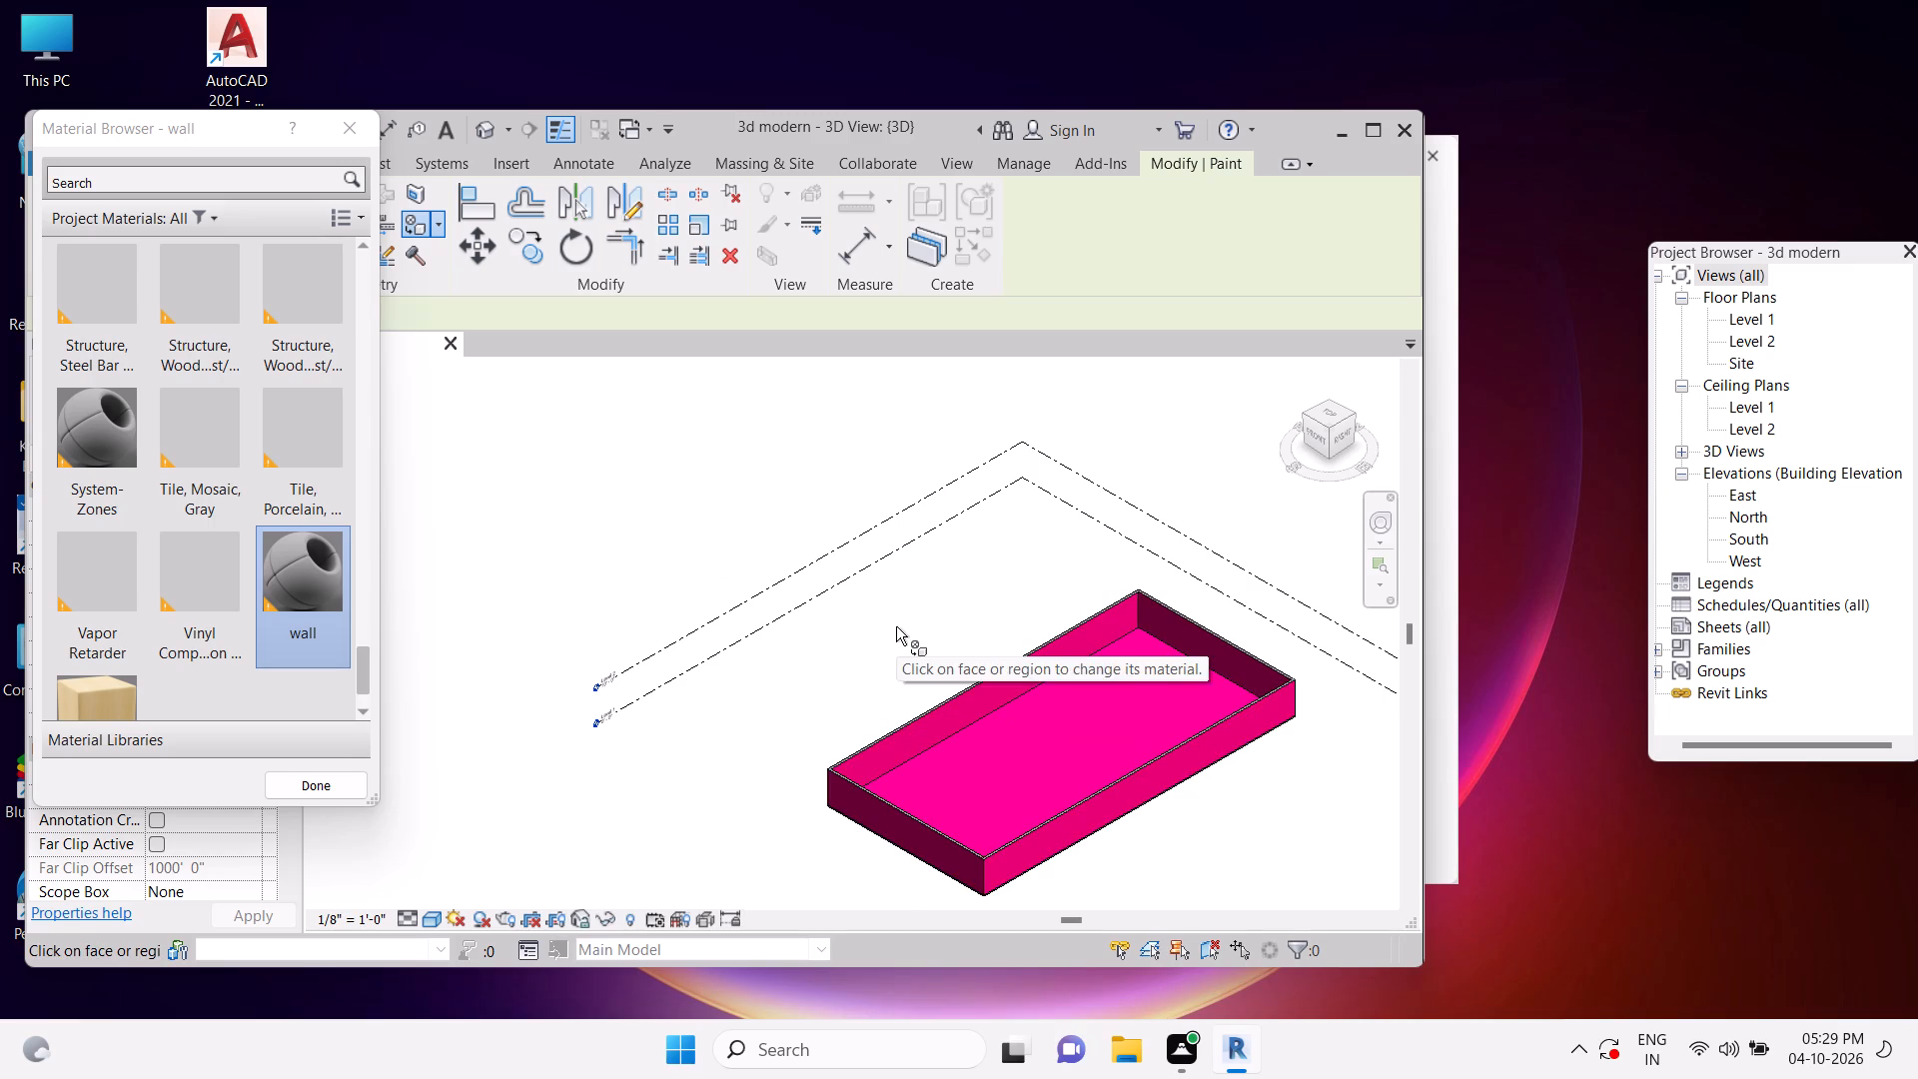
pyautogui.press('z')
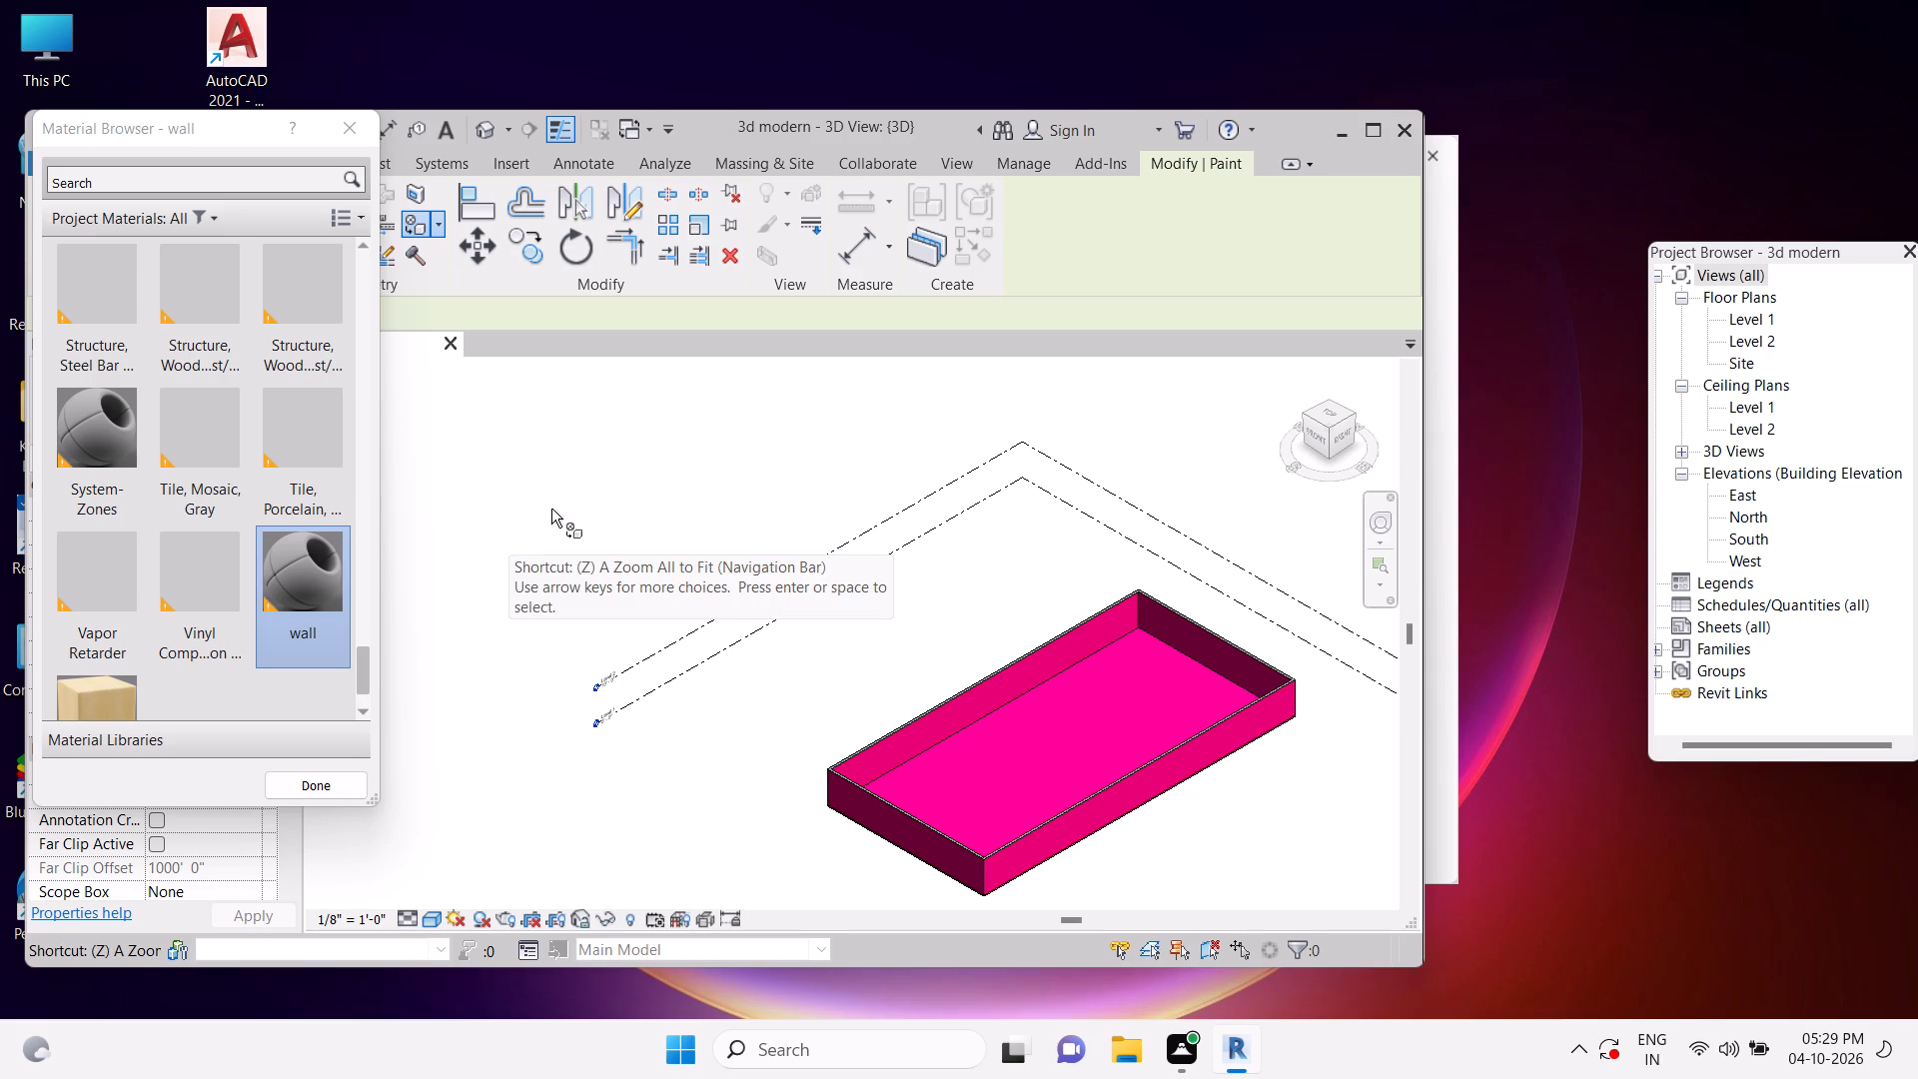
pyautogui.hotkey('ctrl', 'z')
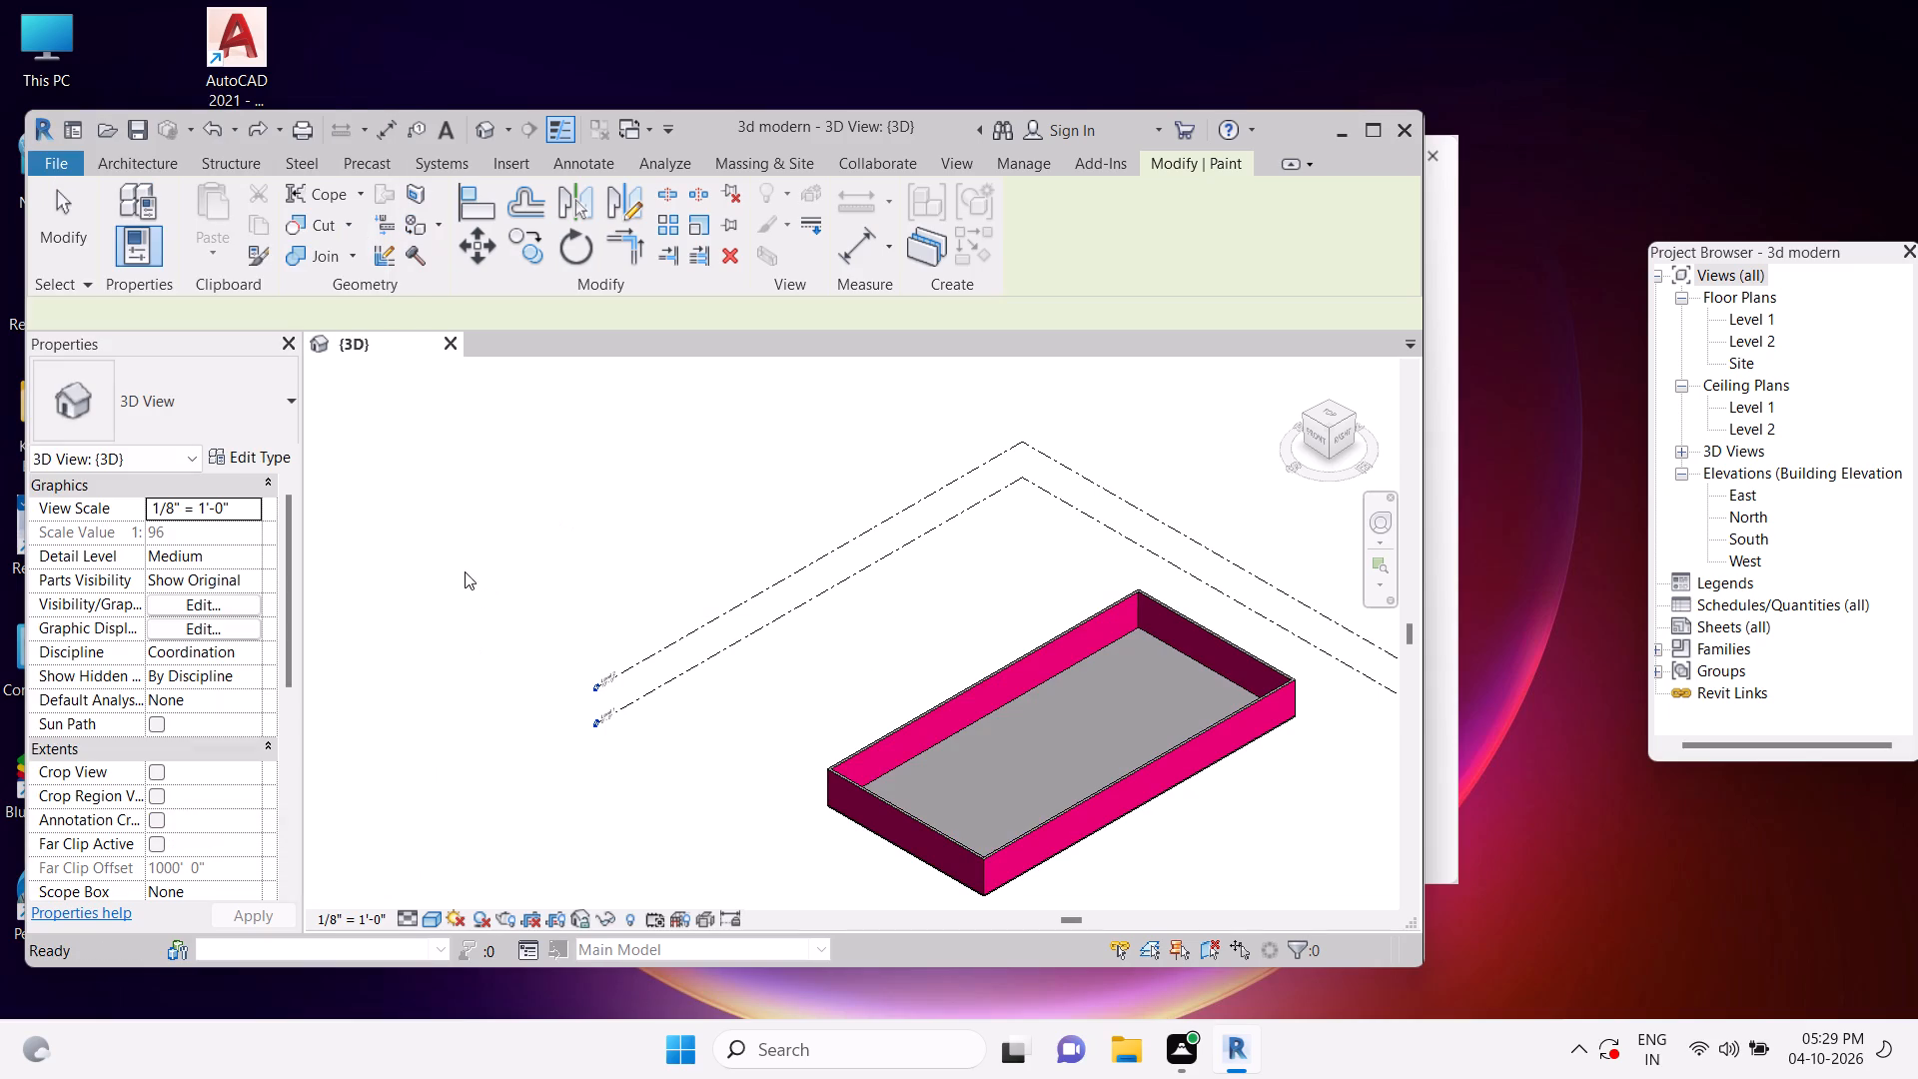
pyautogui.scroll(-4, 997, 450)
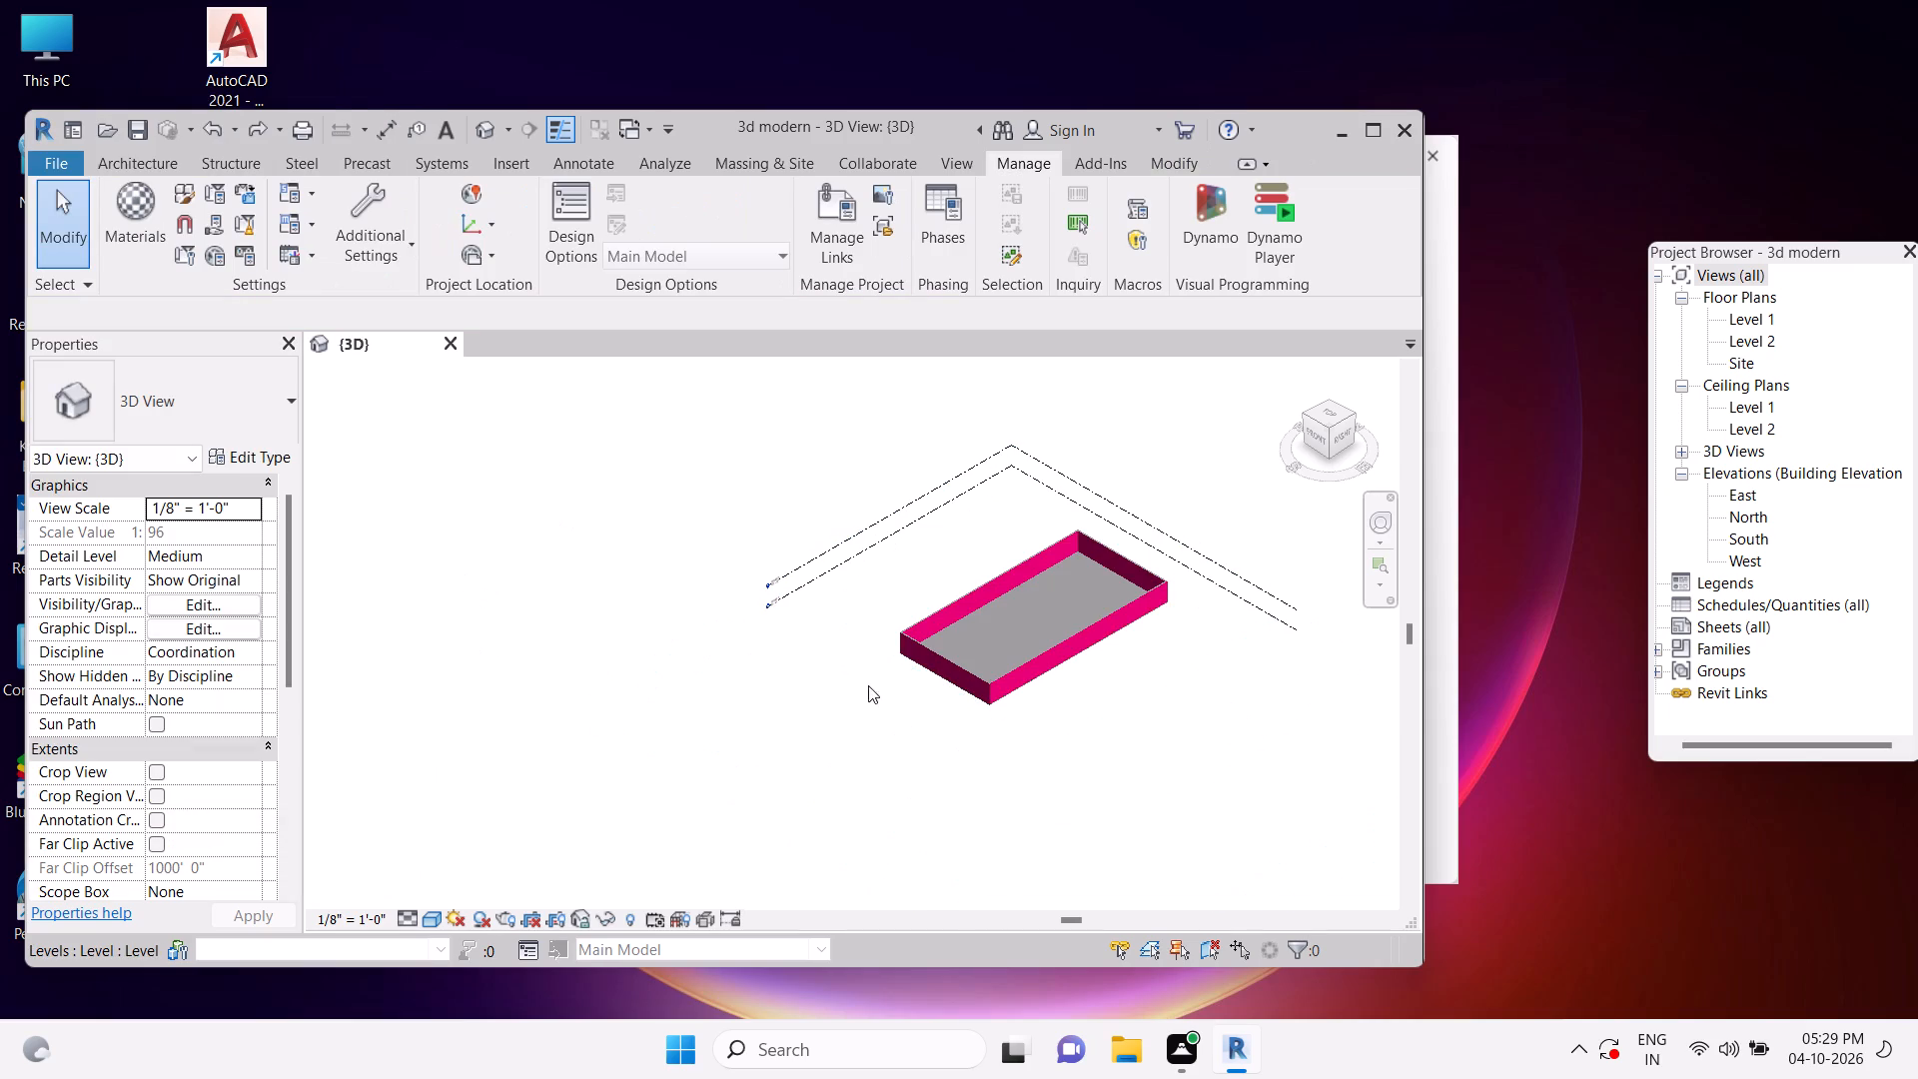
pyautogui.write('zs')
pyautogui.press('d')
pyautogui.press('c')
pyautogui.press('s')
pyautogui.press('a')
# Restore the project window's height after resizing its top edge and move the window to the middle of the desktop.
pyautogui.moveTo(730, 110); pyautogui.dragTo(726, 510)
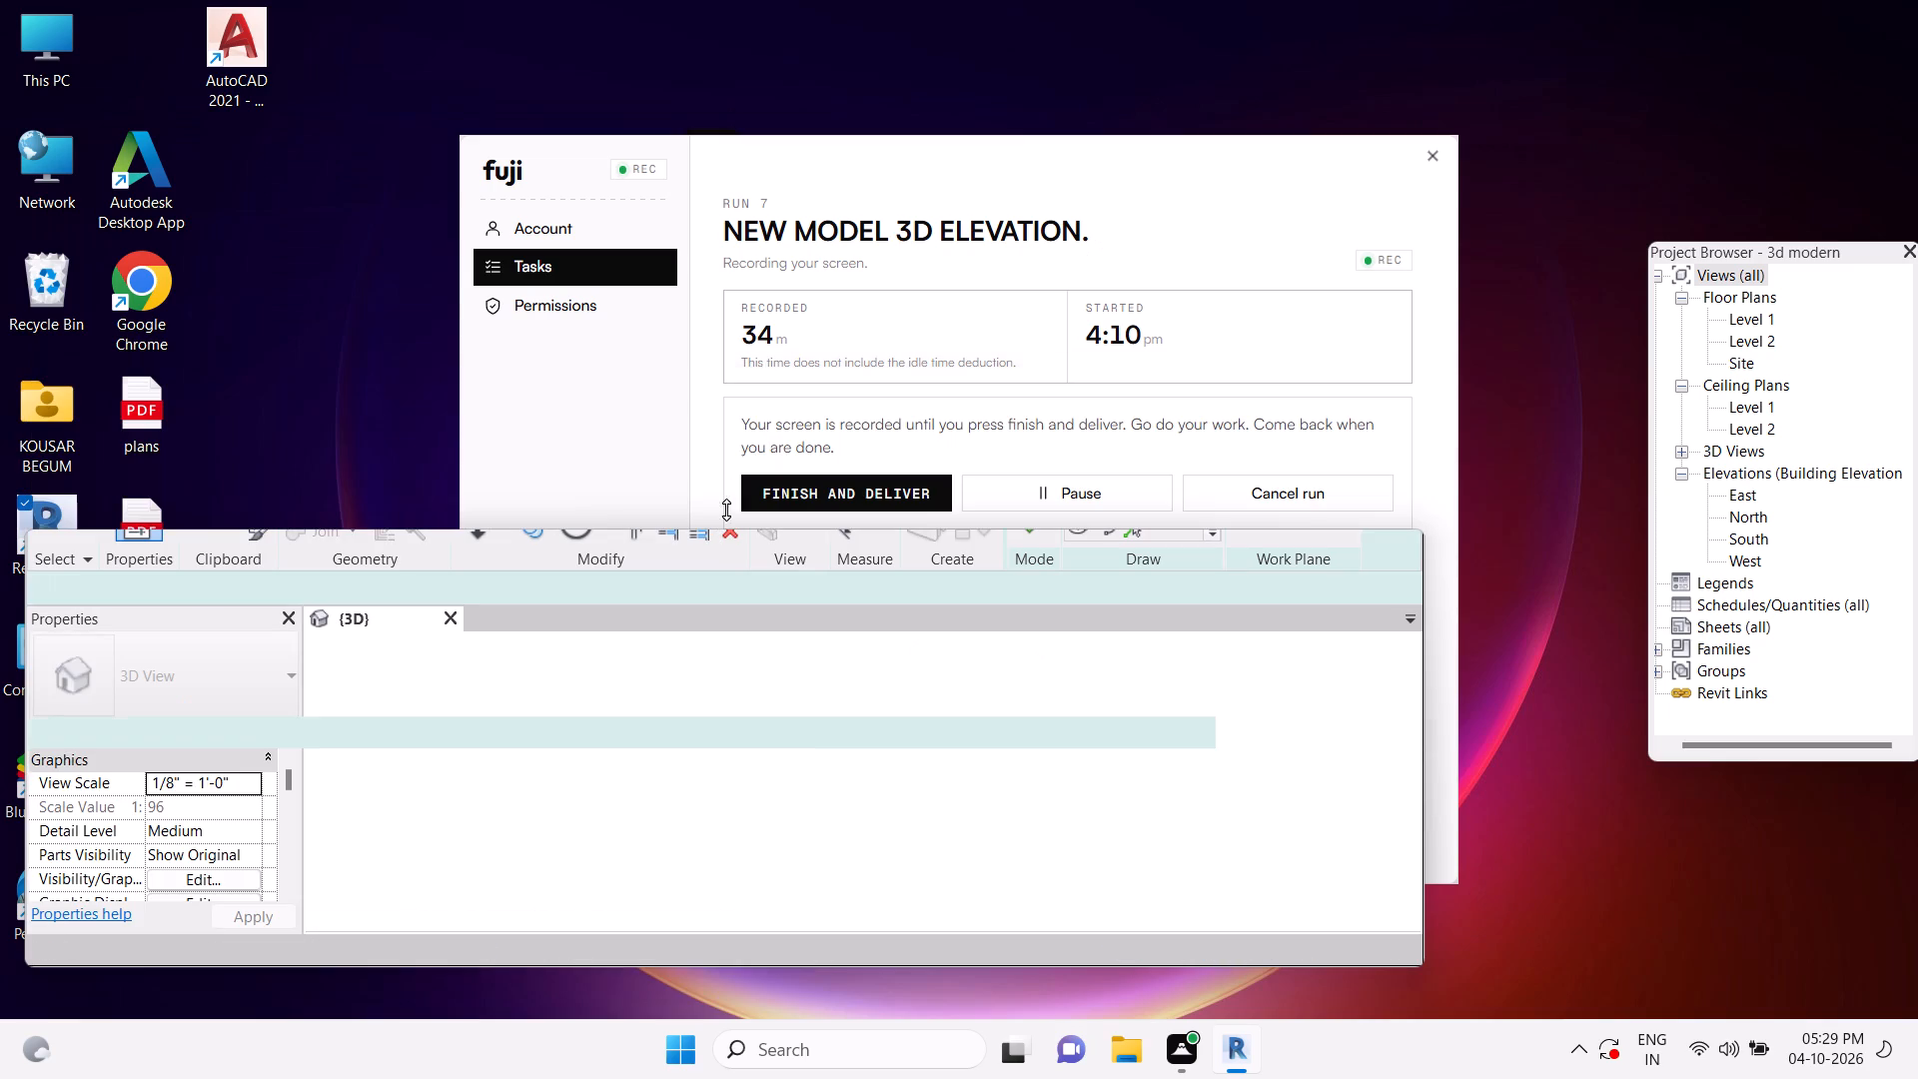
pyautogui.moveTo(726, 510); pyautogui.dragTo(936, 166)
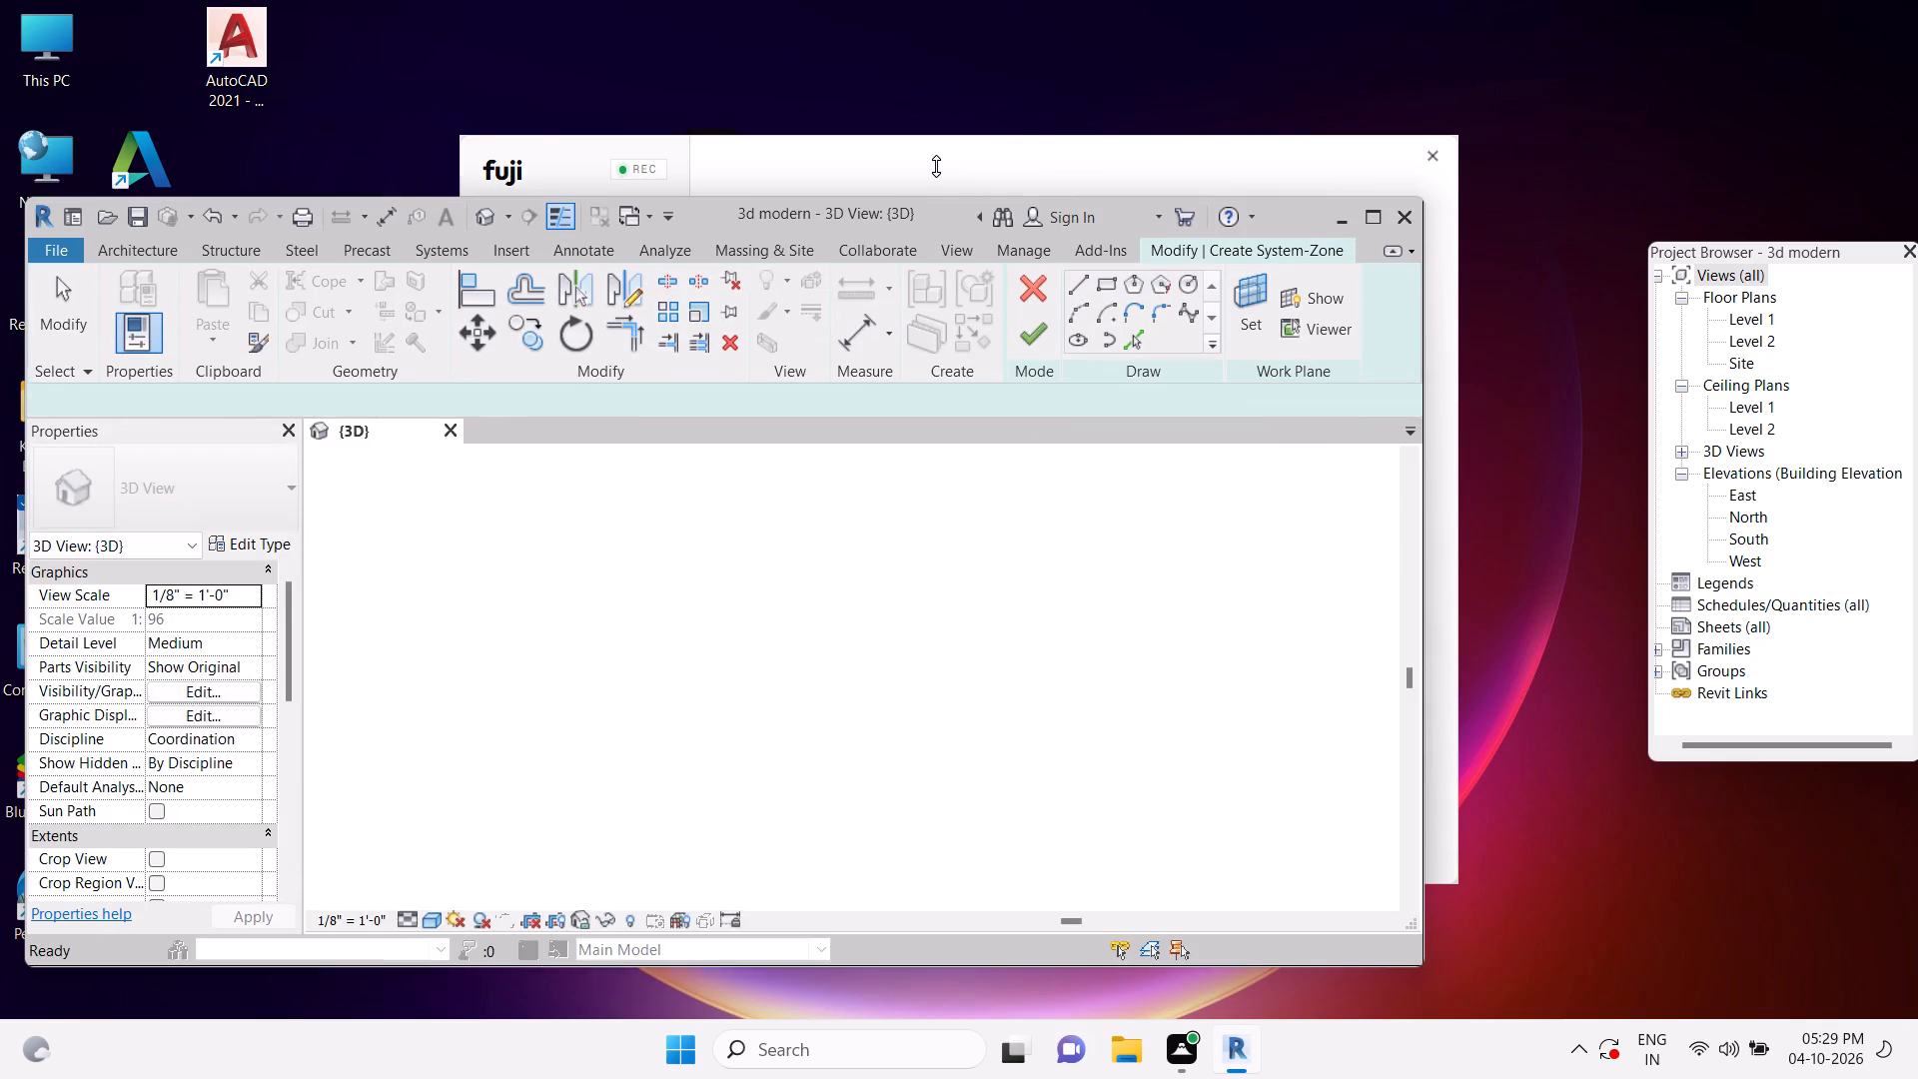
pyautogui.moveTo(936, 166); pyautogui.dragTo(1008, 96)
pyautogui.press('x')
pyautogui.press('z')
pyautogui.press('z')
pyautogui.press('x')
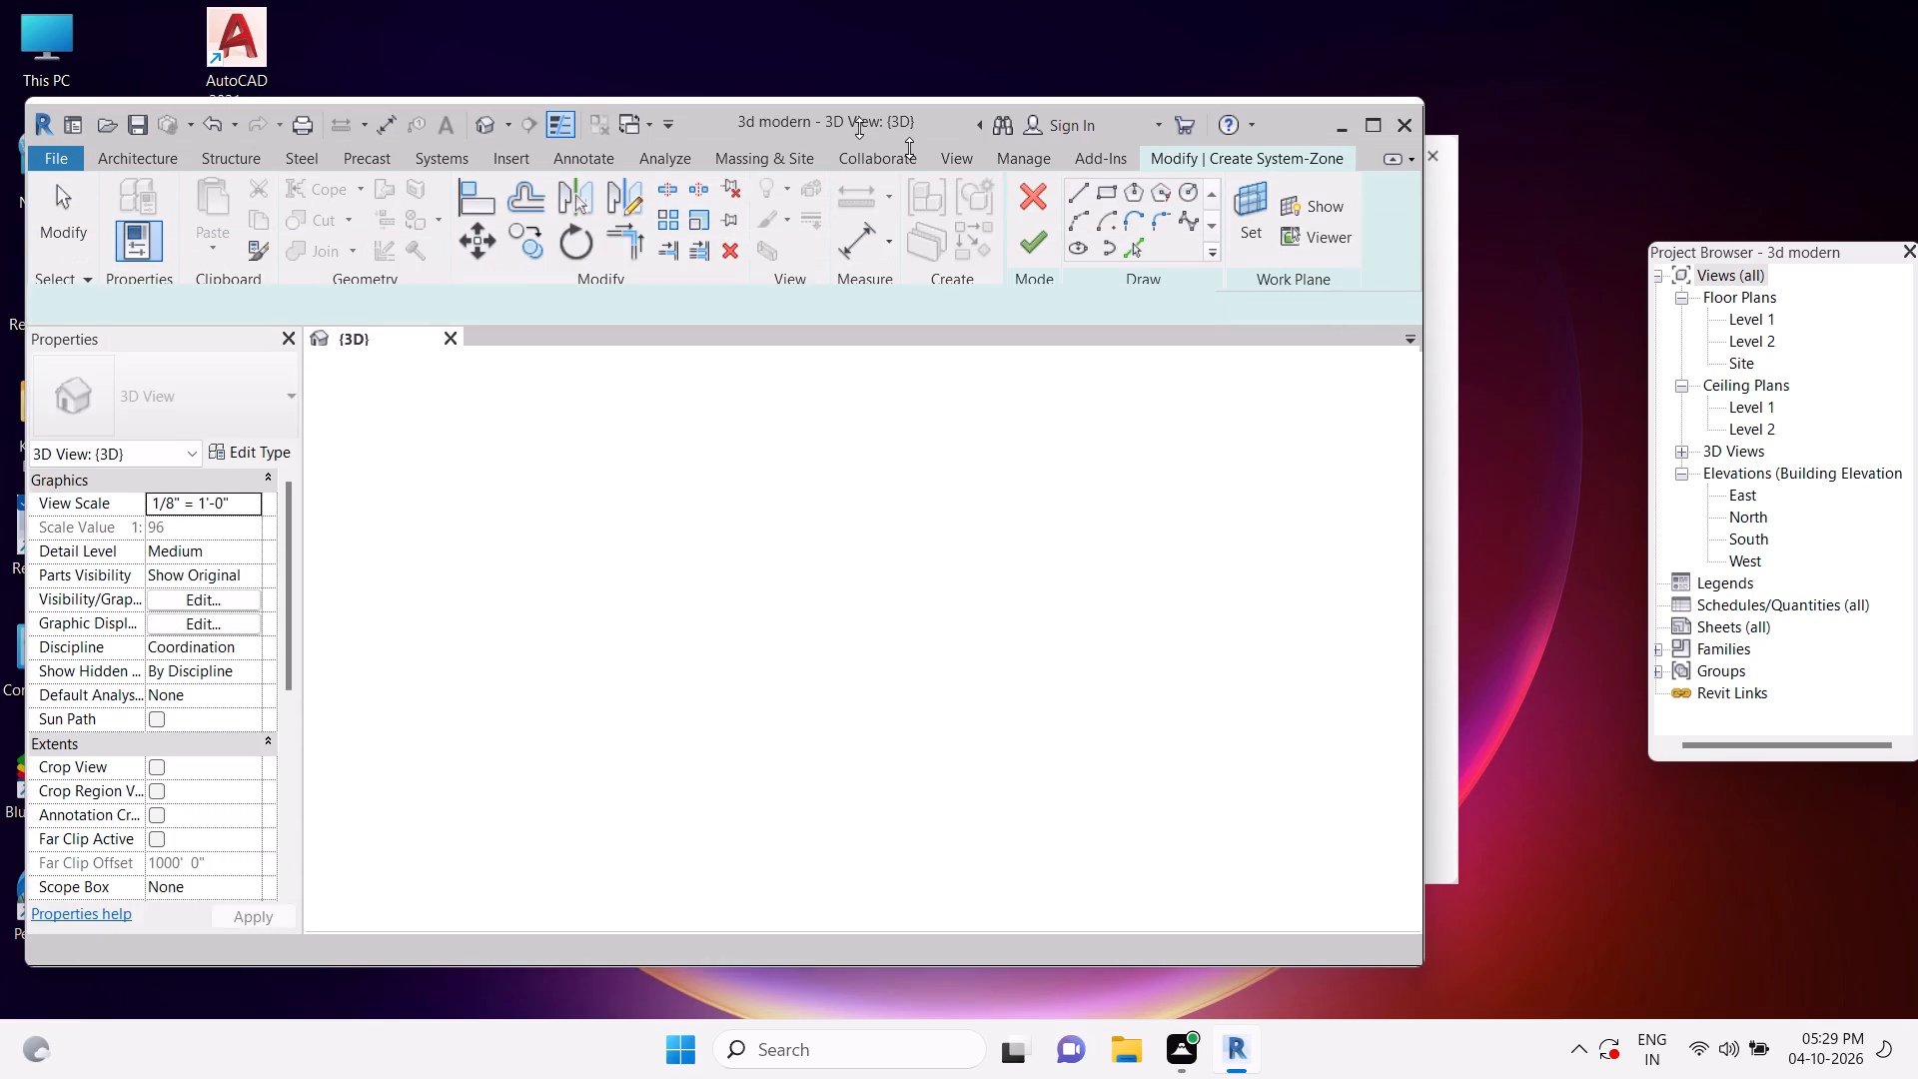
pyautogui.press('z')
pyautogui.press('x')
pyautogui.press('z')
pyautogui.press('x')
pyautogui.write('xz')
pyautogui.moveTo(705, 116); pyautogui.dragTo(978, 80)
pyautogui.press('x')
pyautogui.press('z')
pyautogui.write('xz')
pyautogui.press('z')
pyautogui.press('x')
pyautogui.press('x')
pyautogui.press('z')
pyautogui.write('zx')
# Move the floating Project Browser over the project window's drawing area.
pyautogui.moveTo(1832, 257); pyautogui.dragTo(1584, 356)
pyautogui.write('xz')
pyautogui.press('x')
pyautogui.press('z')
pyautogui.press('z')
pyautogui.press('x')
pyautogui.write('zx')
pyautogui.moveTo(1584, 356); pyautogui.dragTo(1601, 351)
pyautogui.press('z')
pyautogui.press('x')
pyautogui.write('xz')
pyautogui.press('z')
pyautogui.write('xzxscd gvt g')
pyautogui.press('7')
# Open the Level 2 and Level 1 floor plans.
pyautogui.click(1510, 425)
pyautogui.write('-,')
pyautogui.press('/')
pyautogui.click(1510, 425)
pyautogui.write(';.')
pyautogui.write("['")
pyautogui.press('0')
pyautogui.press('-')
pyautogui.doubleClick(1519, 418)
pyautogui.press('0')
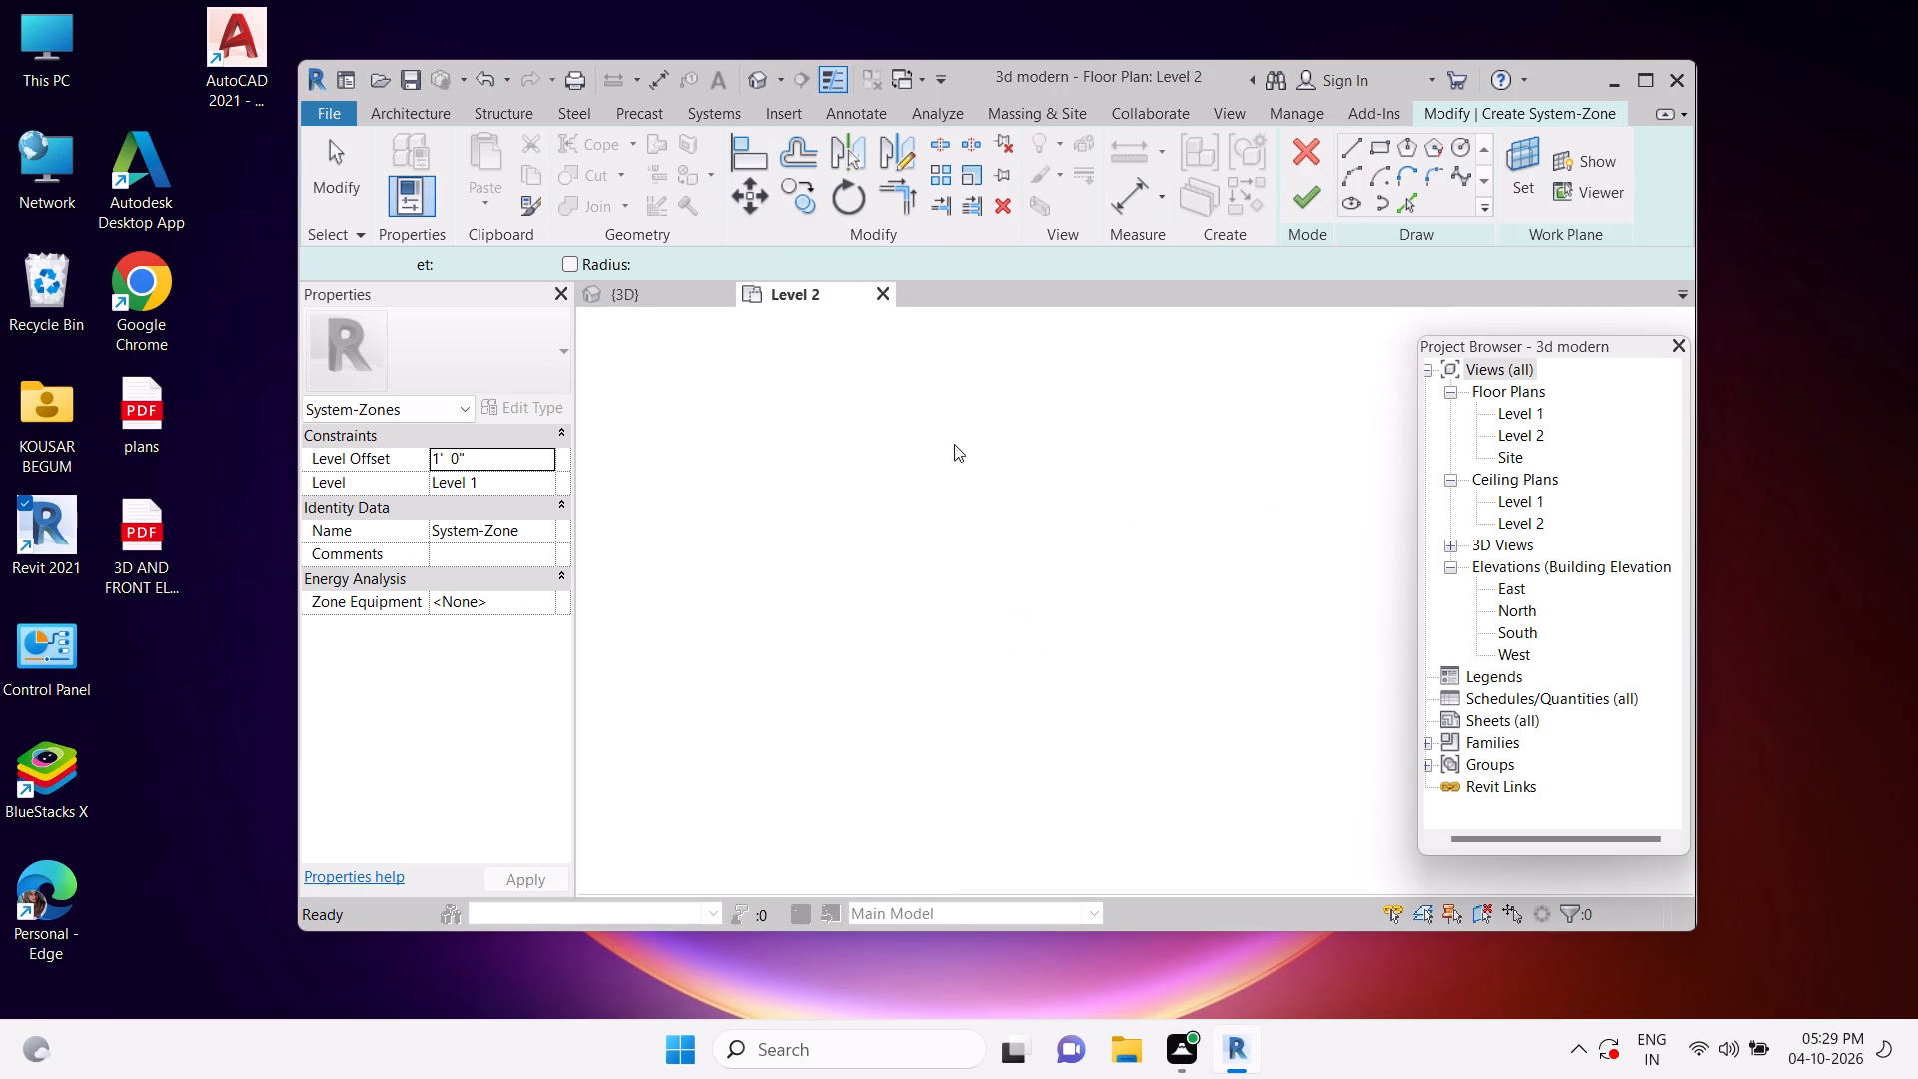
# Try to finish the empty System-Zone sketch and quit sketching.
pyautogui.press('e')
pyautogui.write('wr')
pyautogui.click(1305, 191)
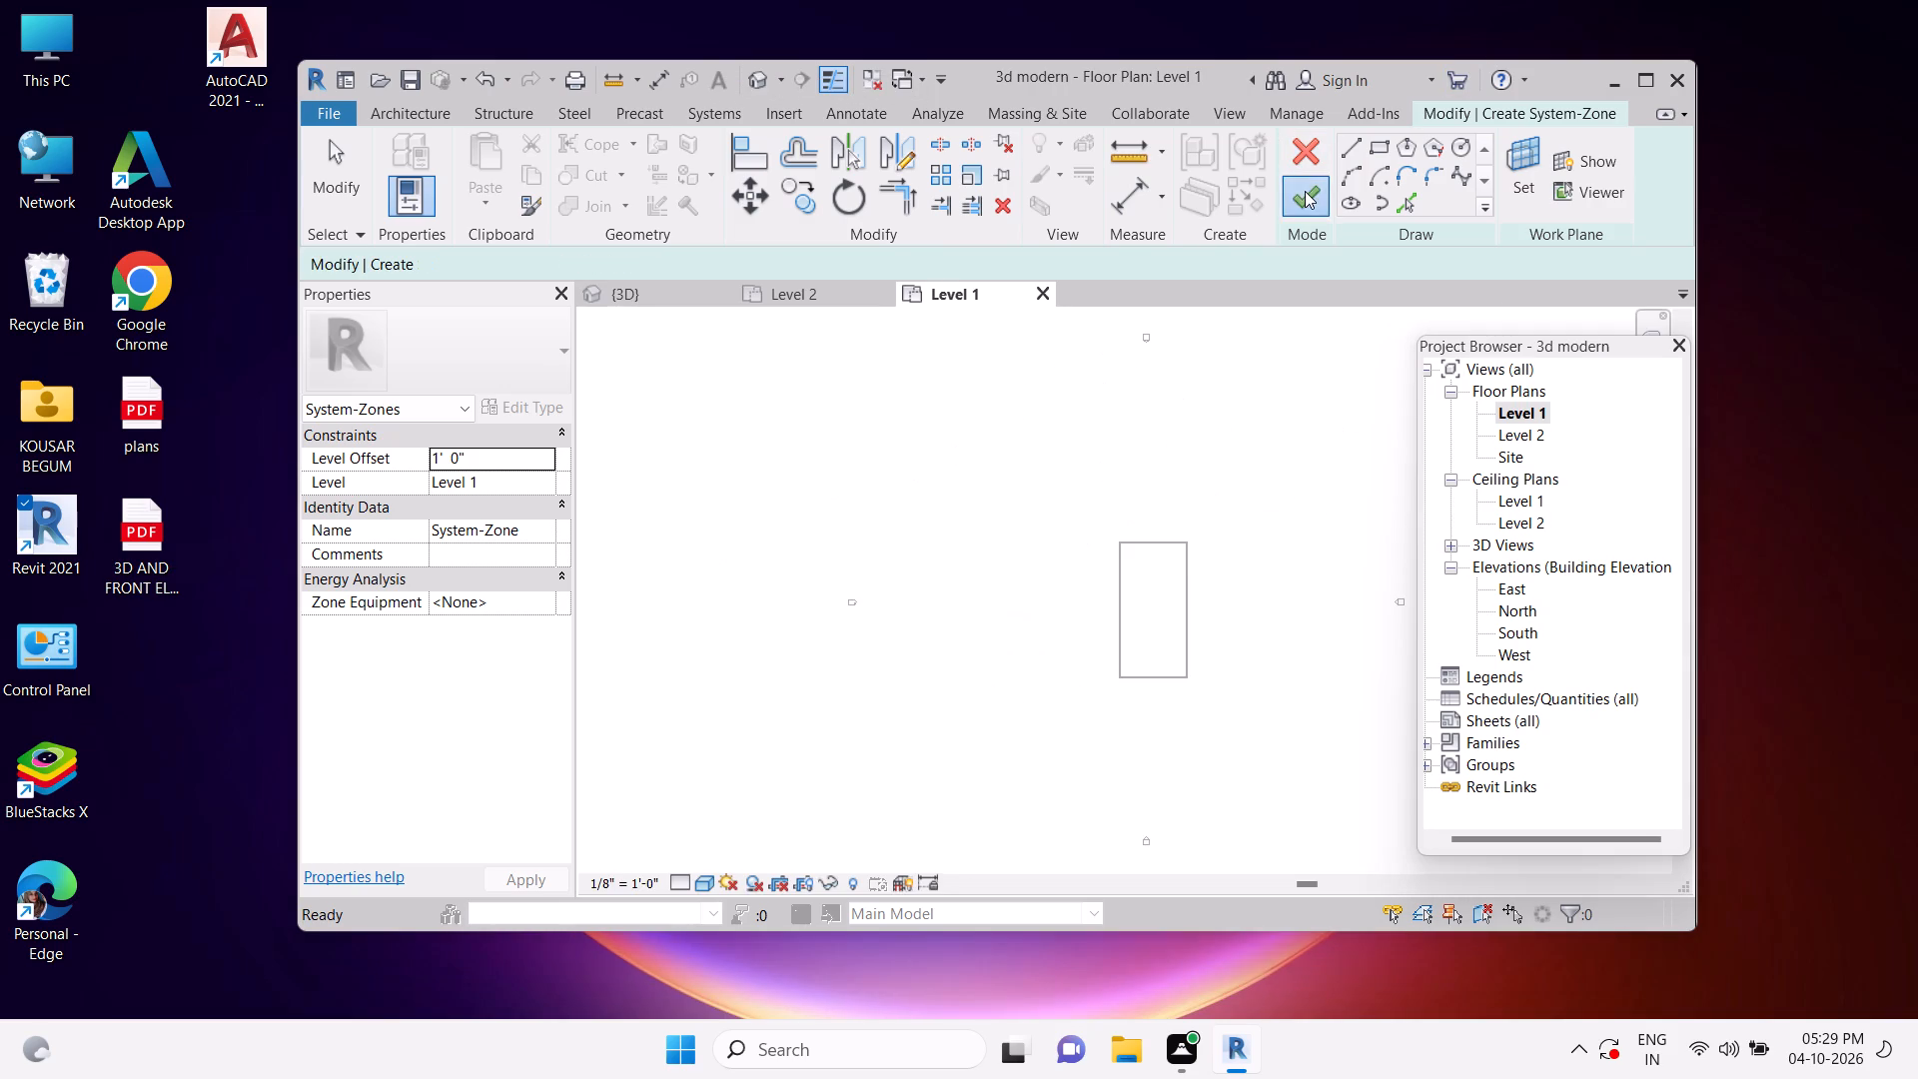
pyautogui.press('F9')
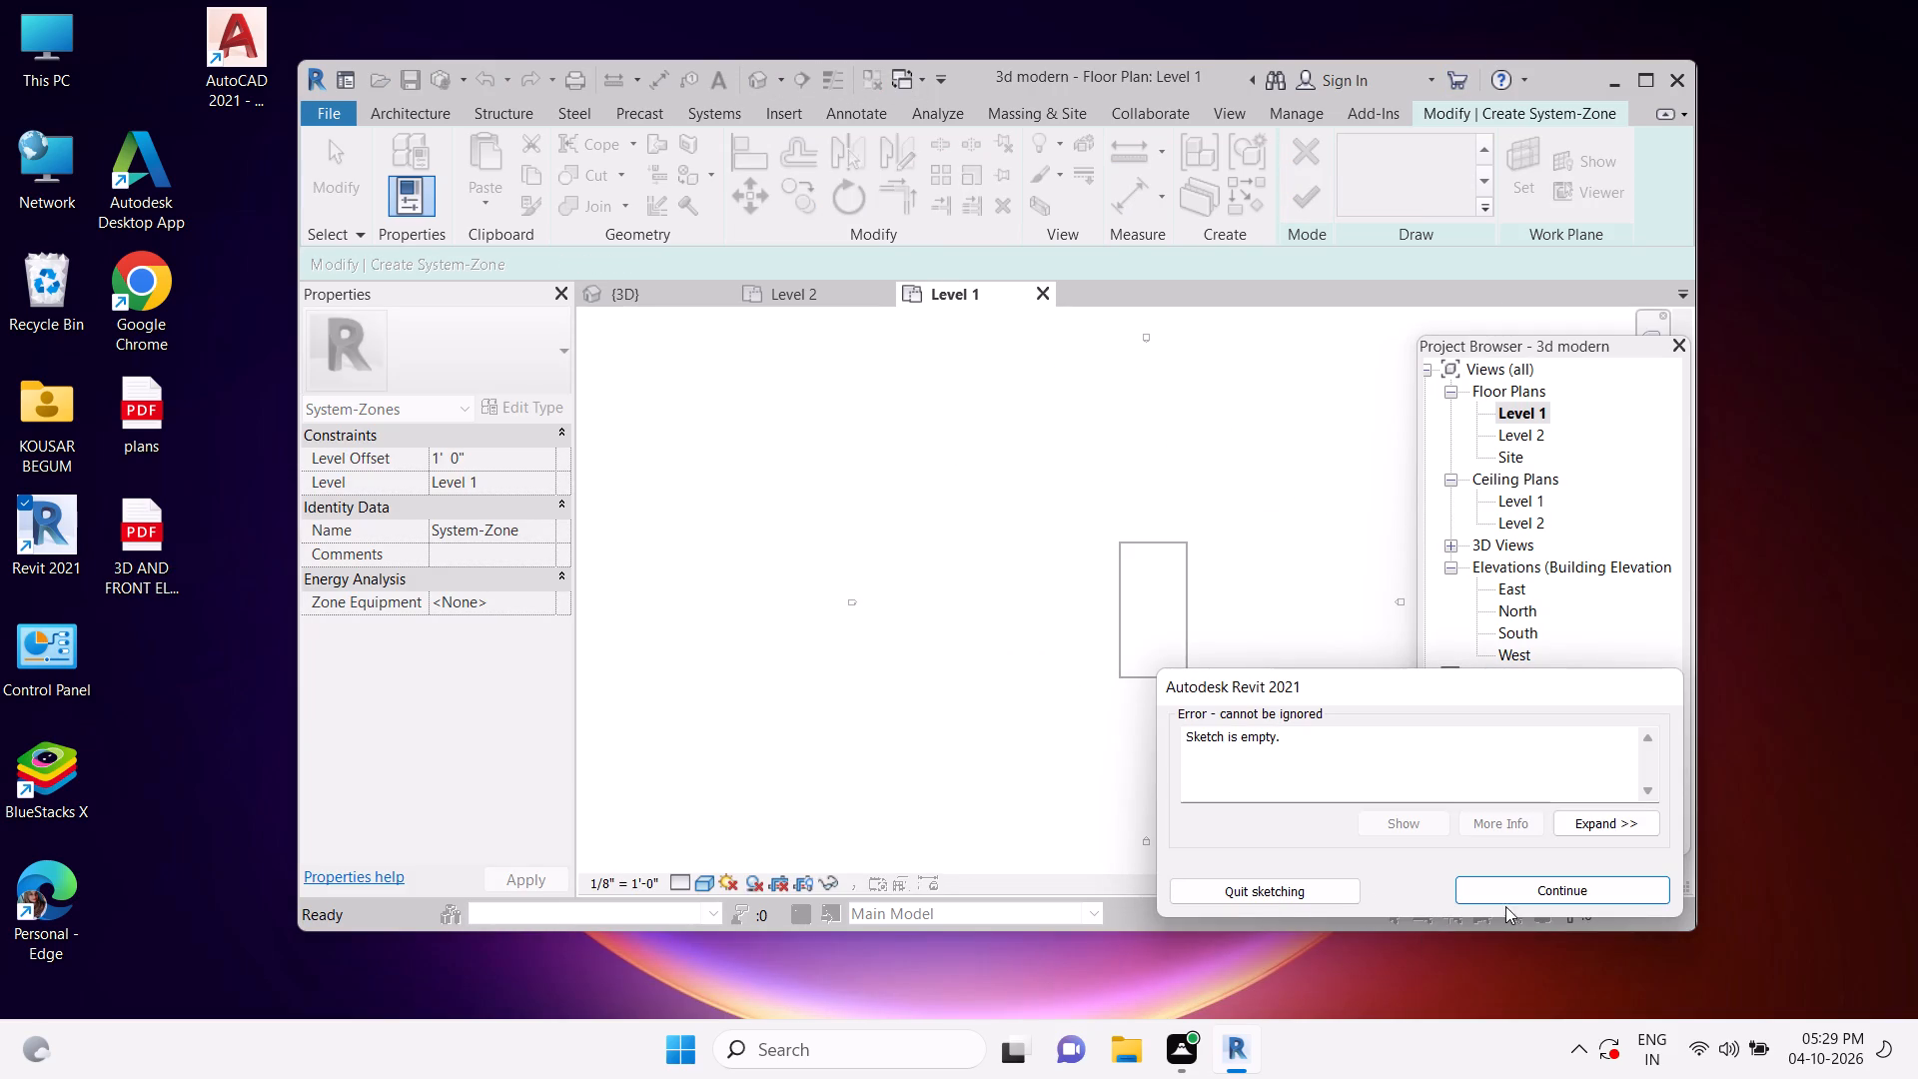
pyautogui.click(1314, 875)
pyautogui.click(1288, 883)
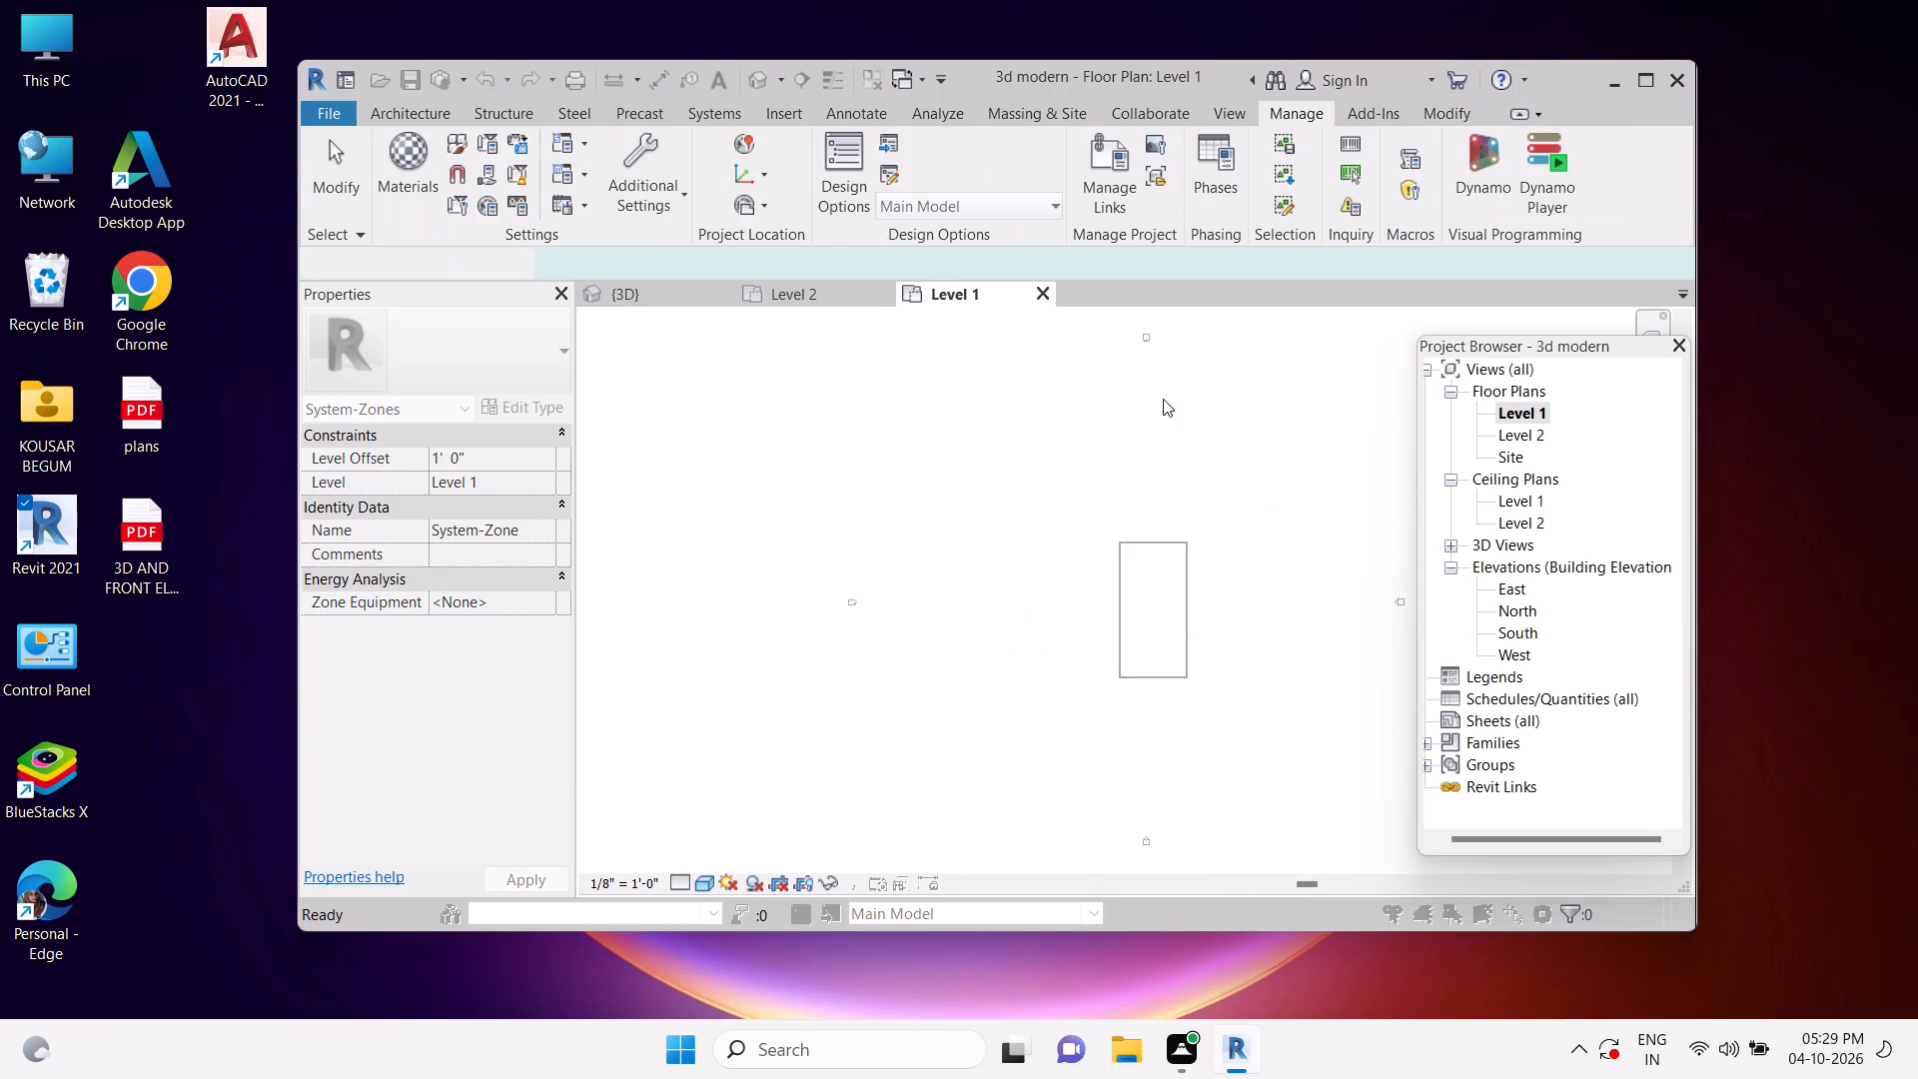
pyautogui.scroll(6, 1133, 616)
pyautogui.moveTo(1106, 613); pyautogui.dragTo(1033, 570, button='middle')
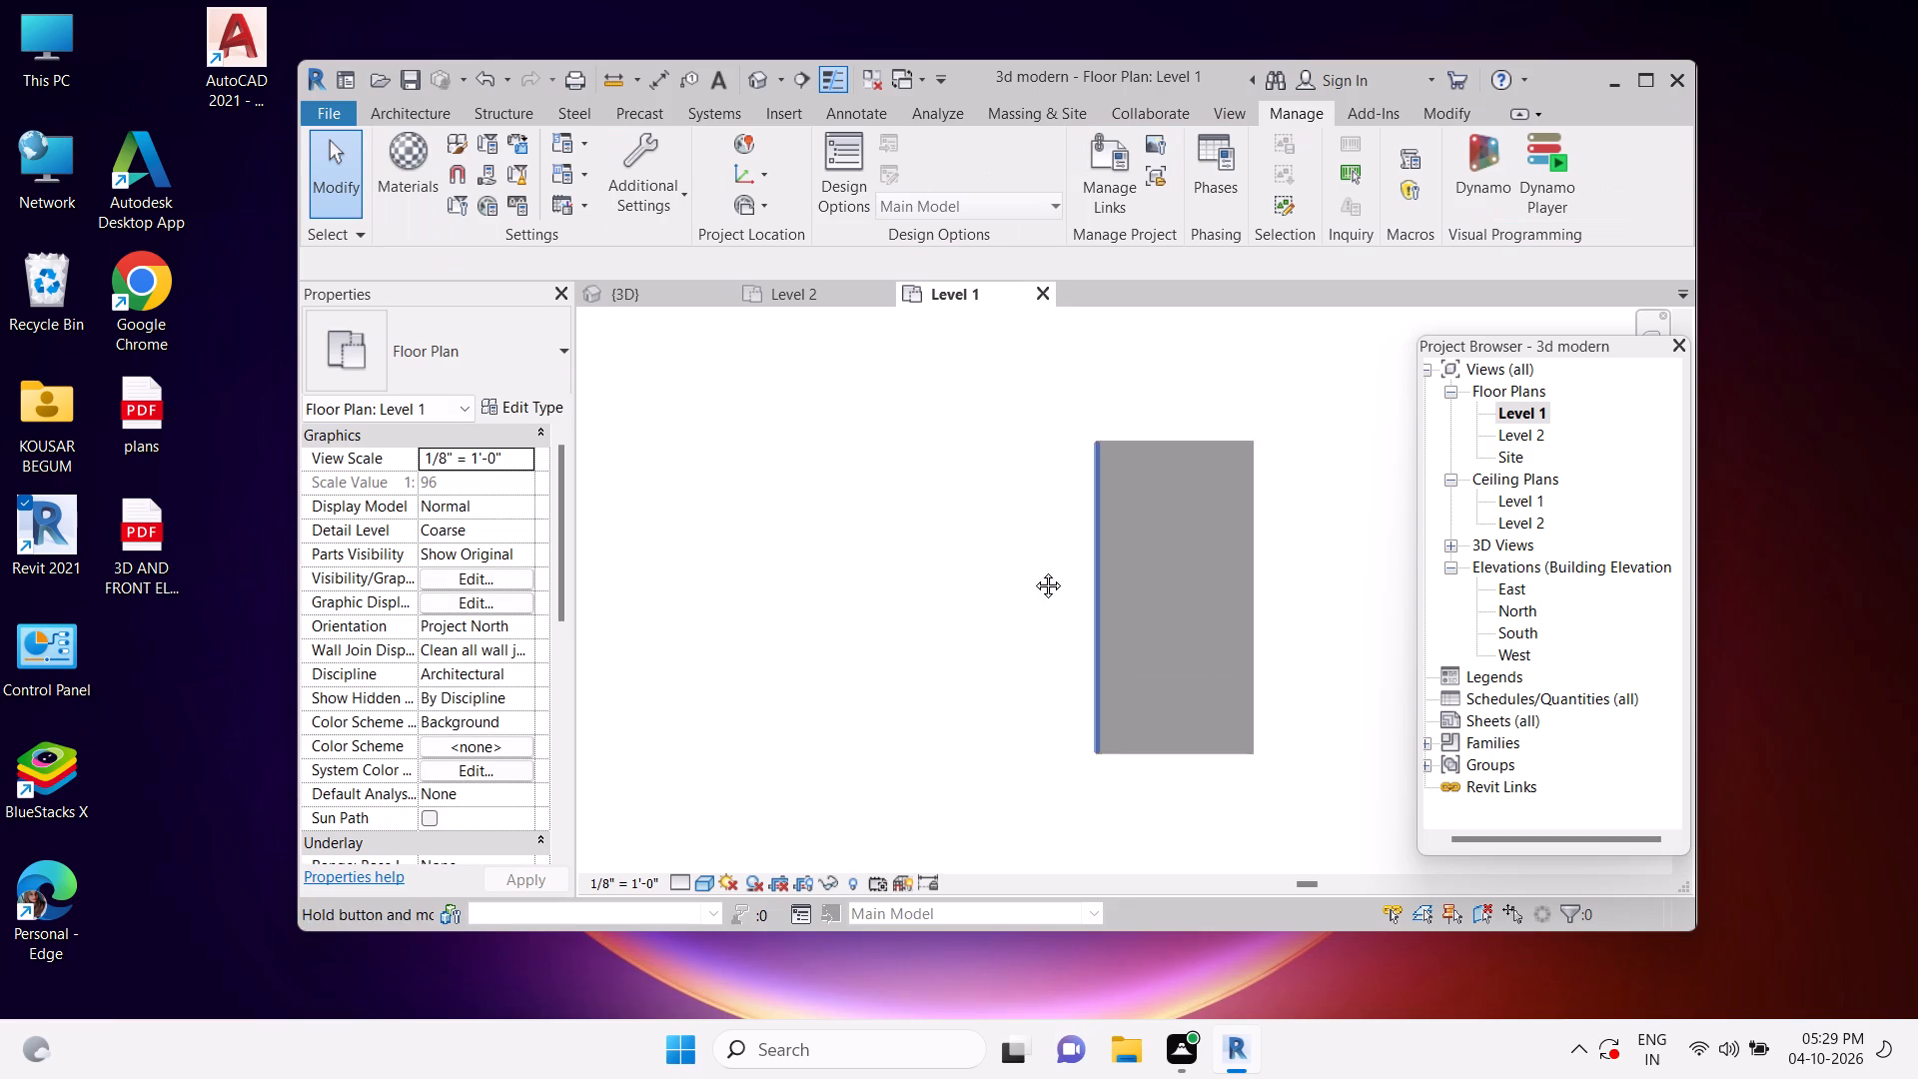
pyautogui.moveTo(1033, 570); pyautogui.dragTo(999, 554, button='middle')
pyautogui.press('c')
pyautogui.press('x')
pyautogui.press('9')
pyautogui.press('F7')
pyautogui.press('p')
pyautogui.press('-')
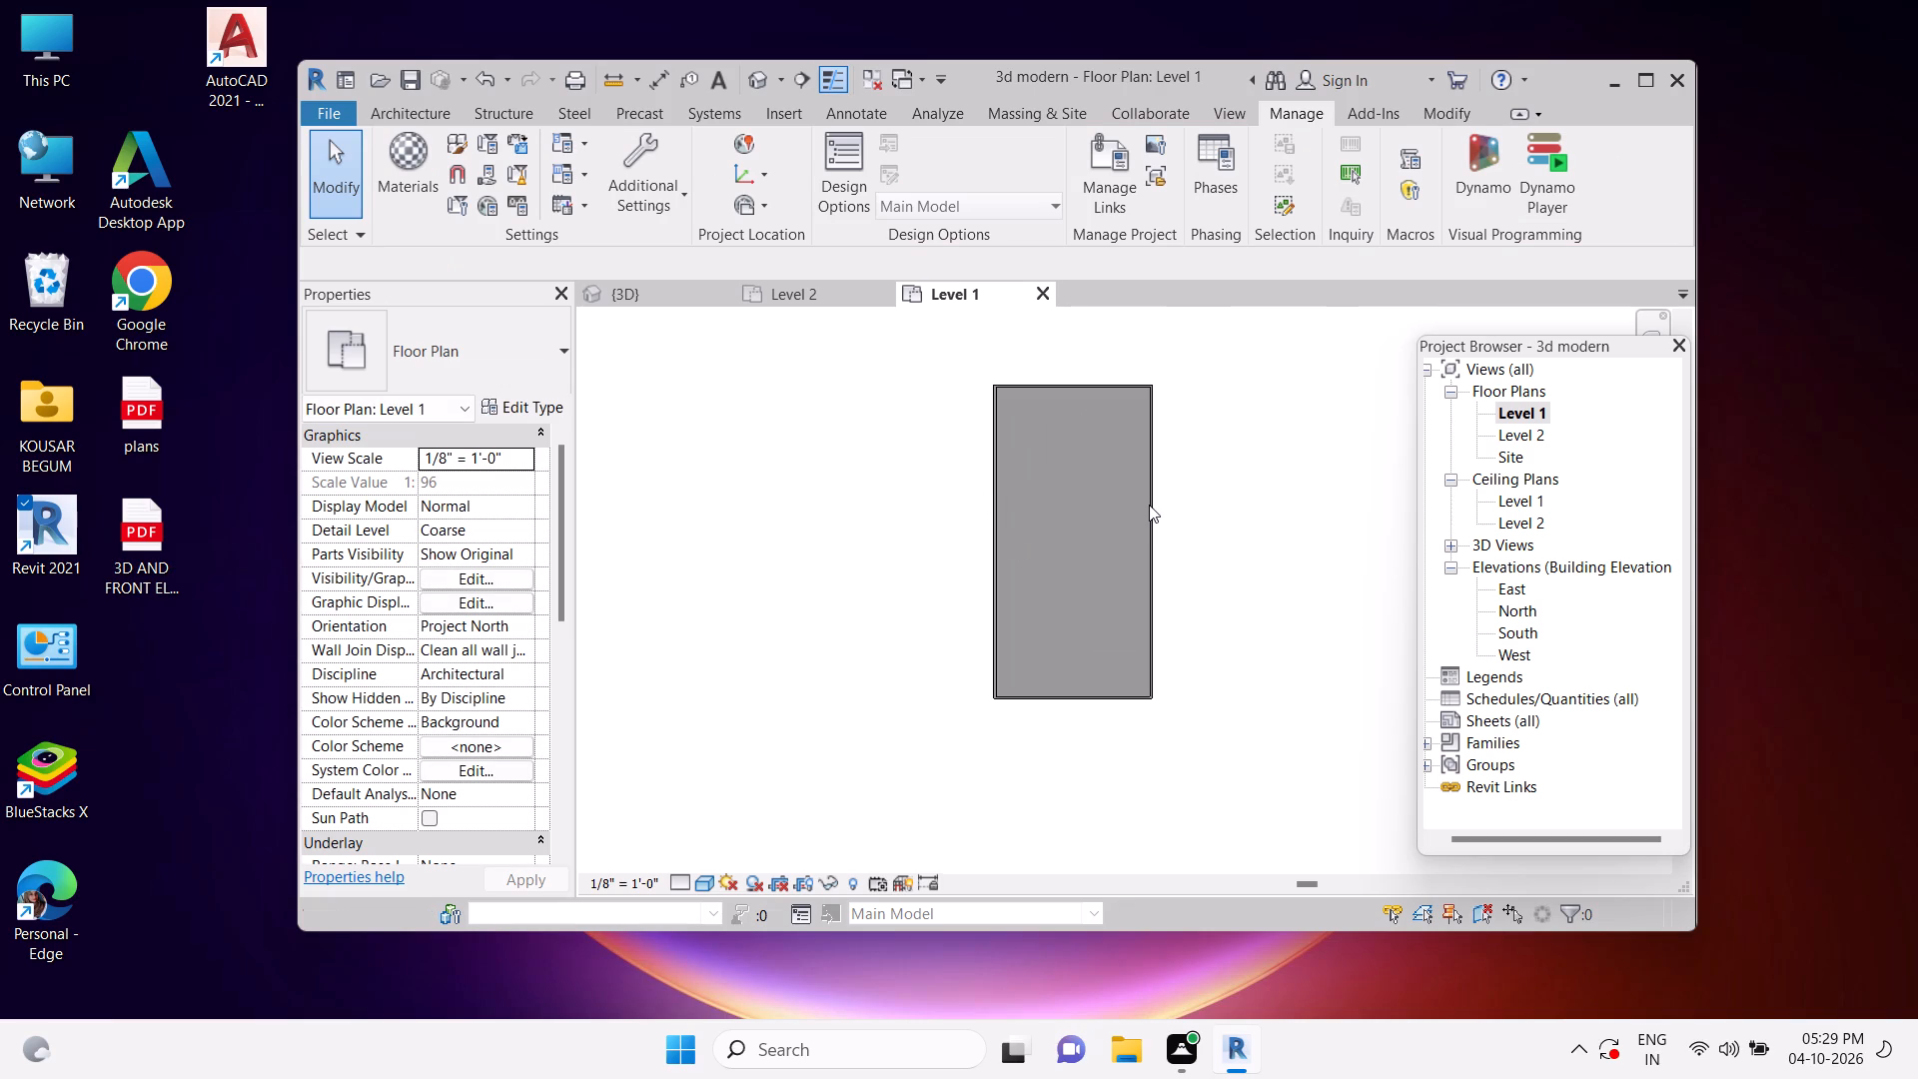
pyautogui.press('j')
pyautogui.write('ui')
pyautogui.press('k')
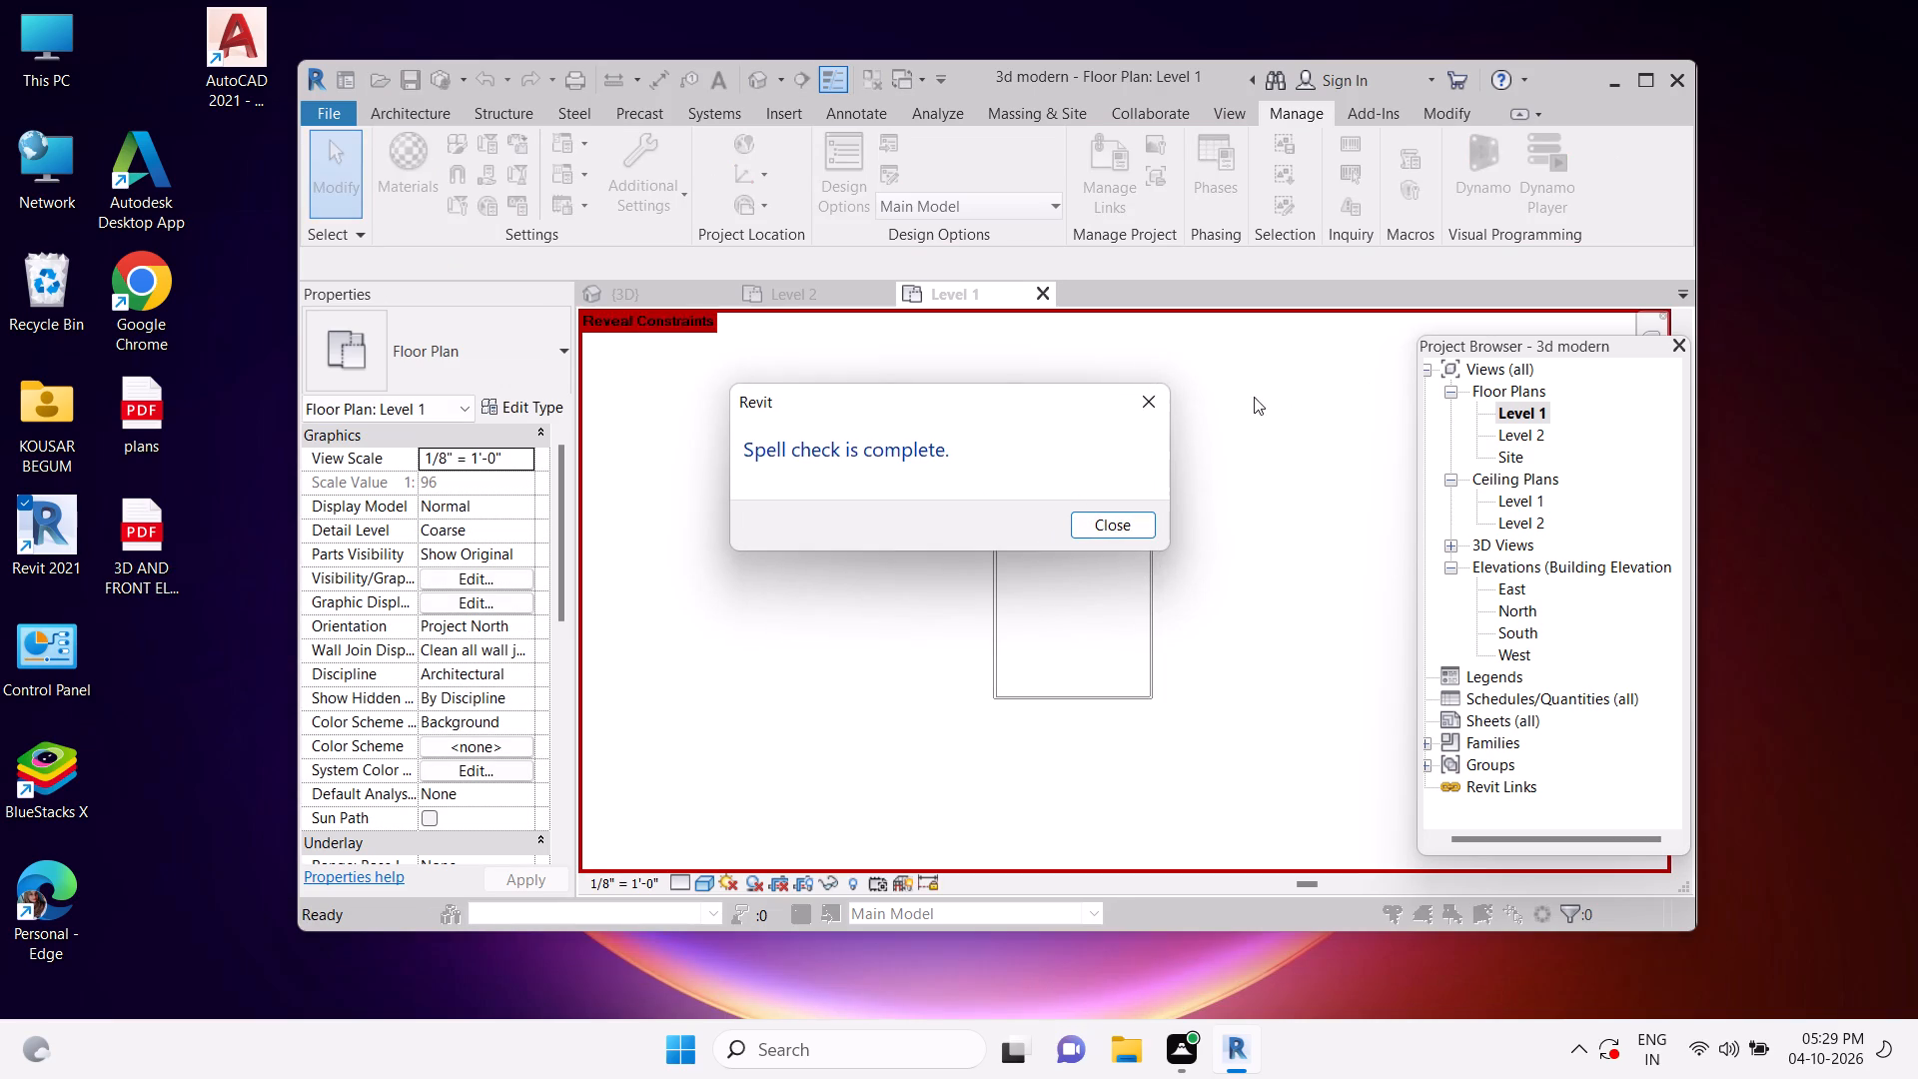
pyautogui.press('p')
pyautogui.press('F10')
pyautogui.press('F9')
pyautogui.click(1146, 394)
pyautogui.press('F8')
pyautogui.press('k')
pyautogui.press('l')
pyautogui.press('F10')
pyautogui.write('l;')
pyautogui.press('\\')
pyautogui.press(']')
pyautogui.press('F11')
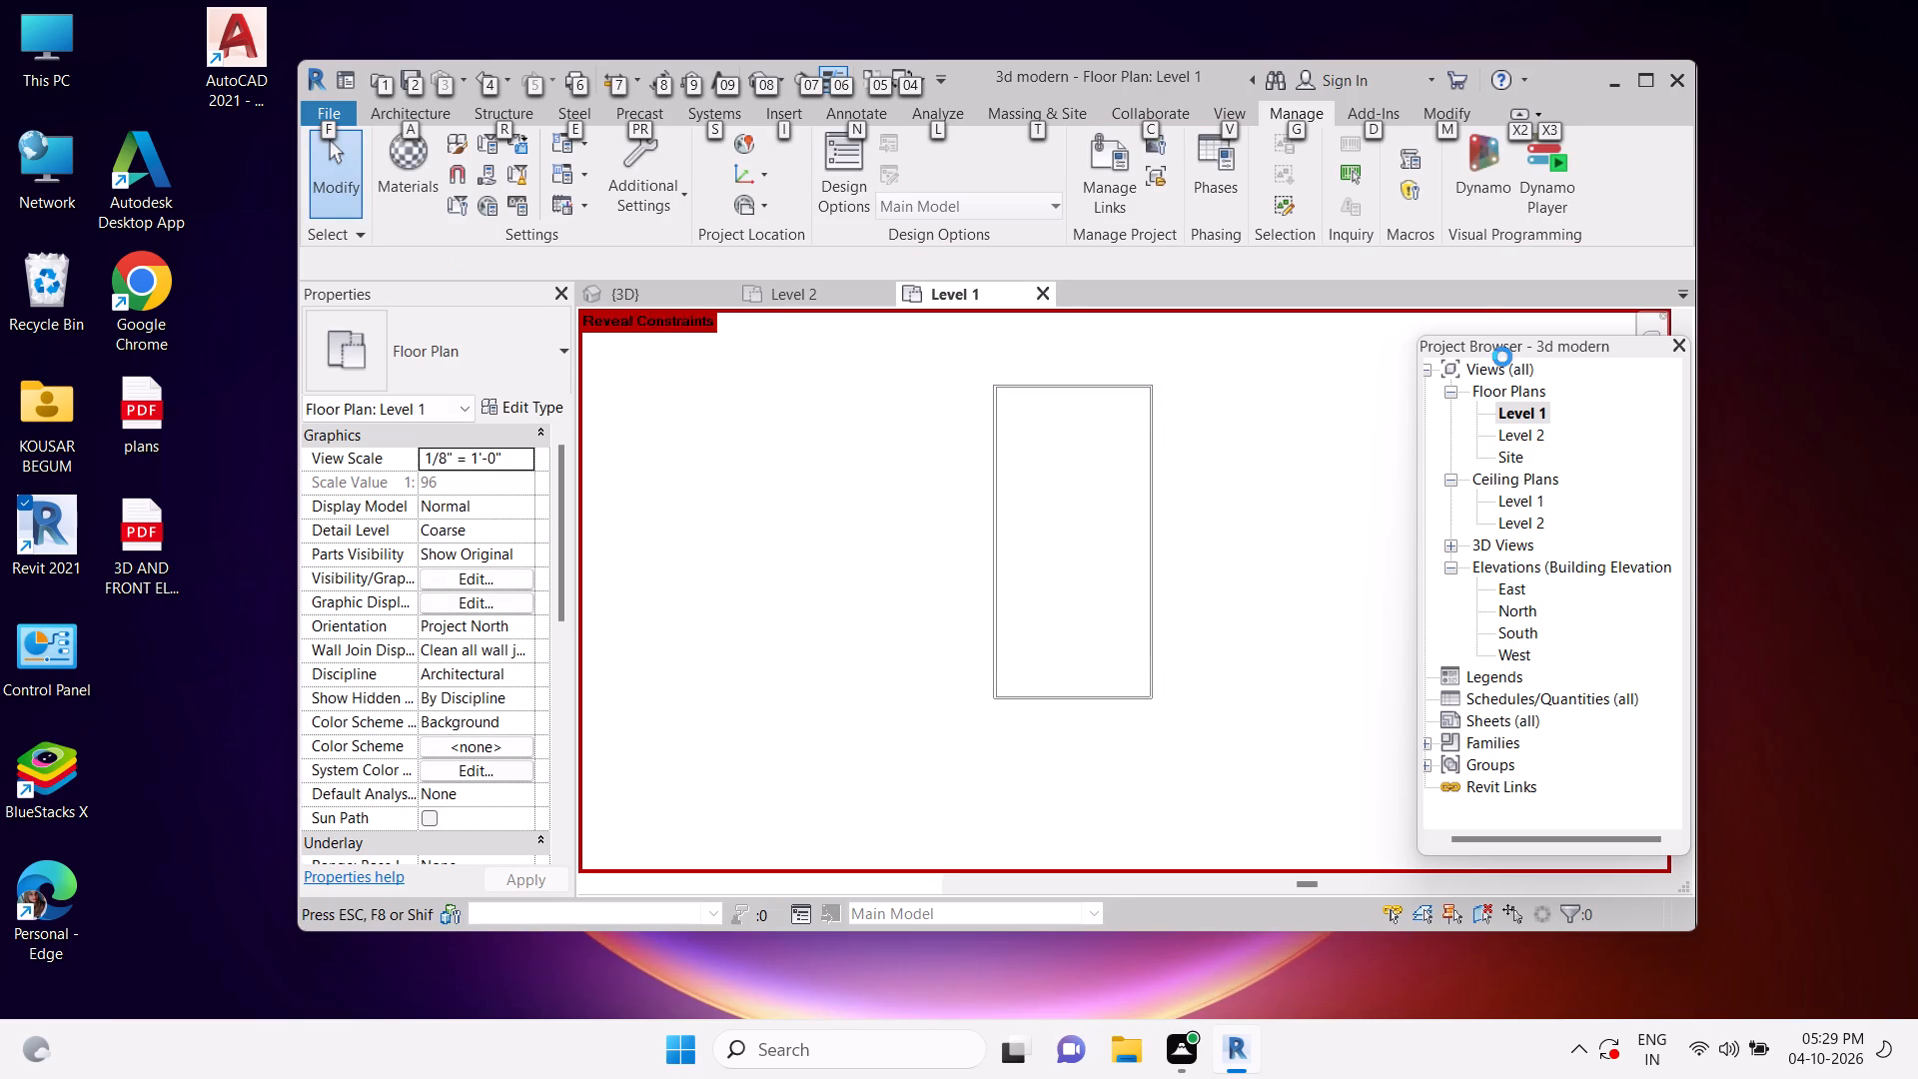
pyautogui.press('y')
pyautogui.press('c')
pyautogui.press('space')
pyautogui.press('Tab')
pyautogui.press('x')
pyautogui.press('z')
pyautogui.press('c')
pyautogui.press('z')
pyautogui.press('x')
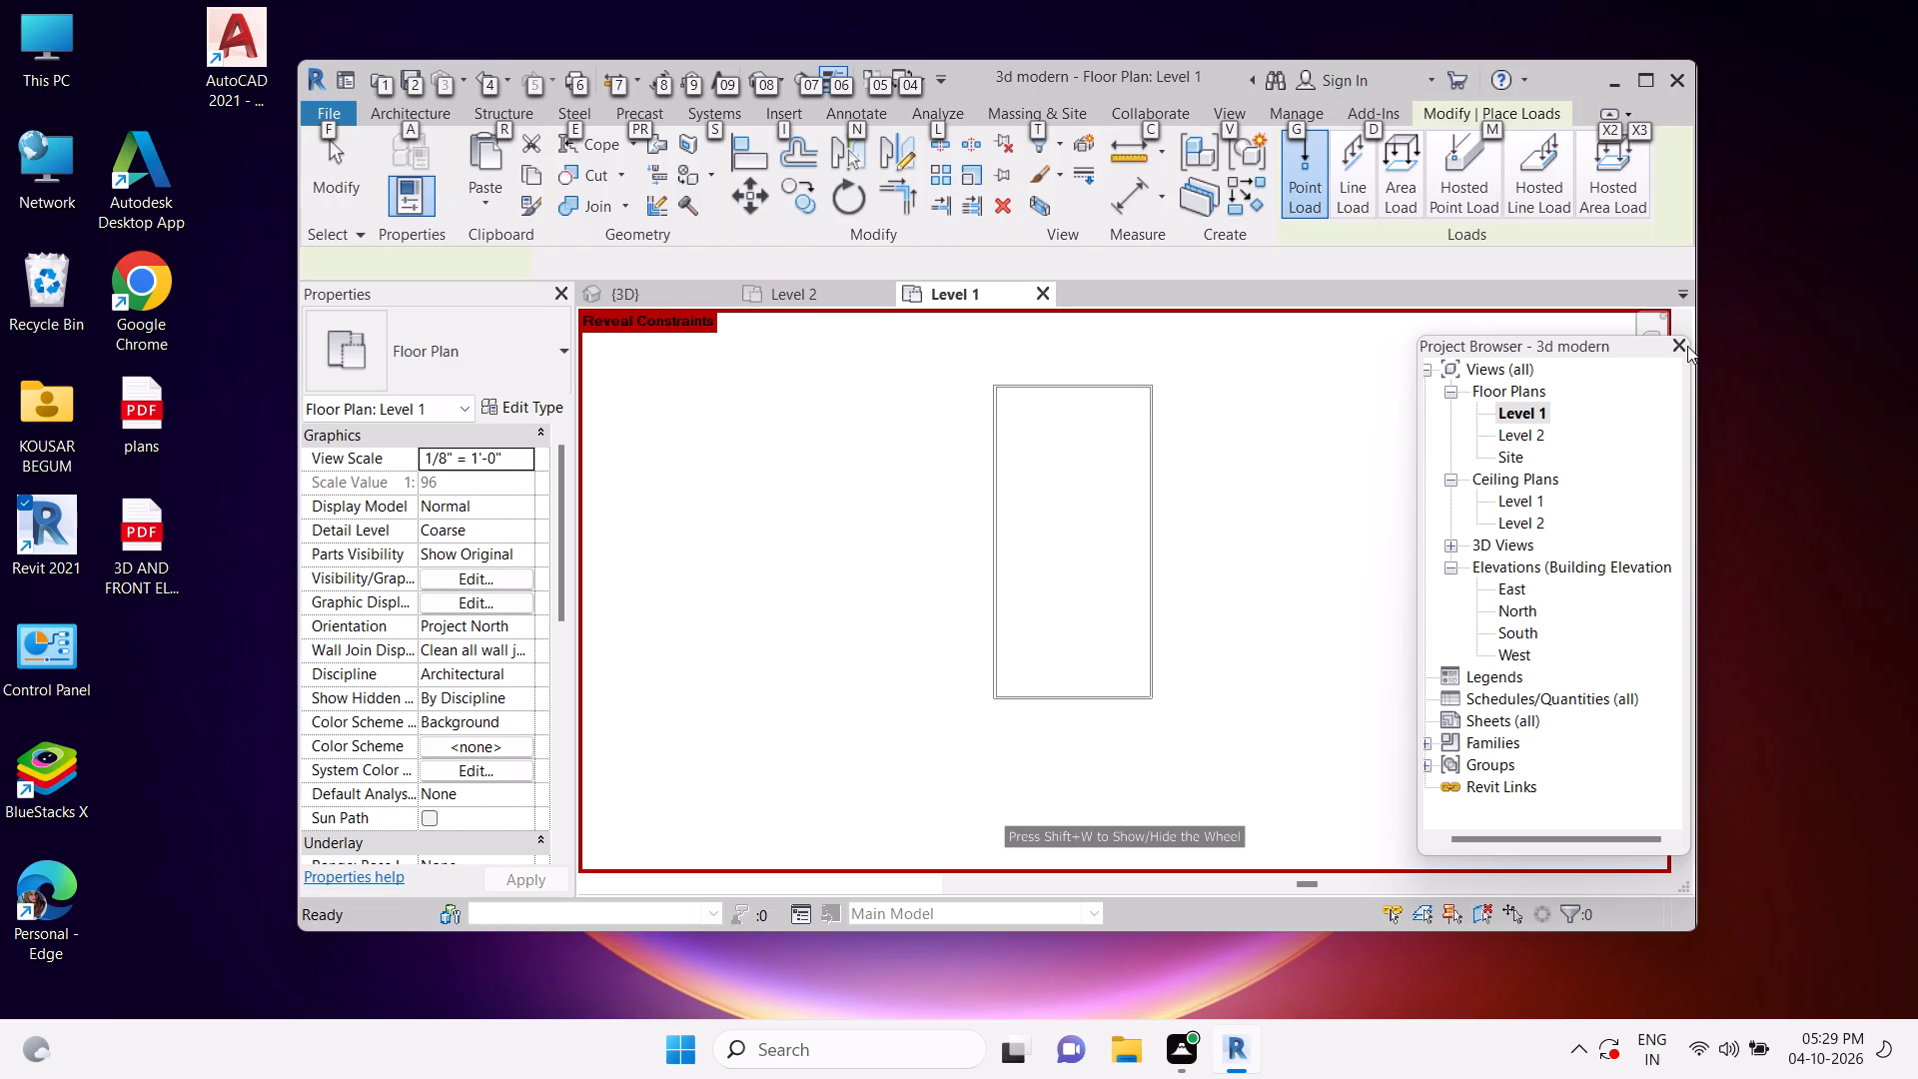
# Close the Project Browser and the Background Processes window.
pyautogui.write('sd')
pyautogui.click(1688, 344)
pyautogui.press('c')
pyautogui.press('s')
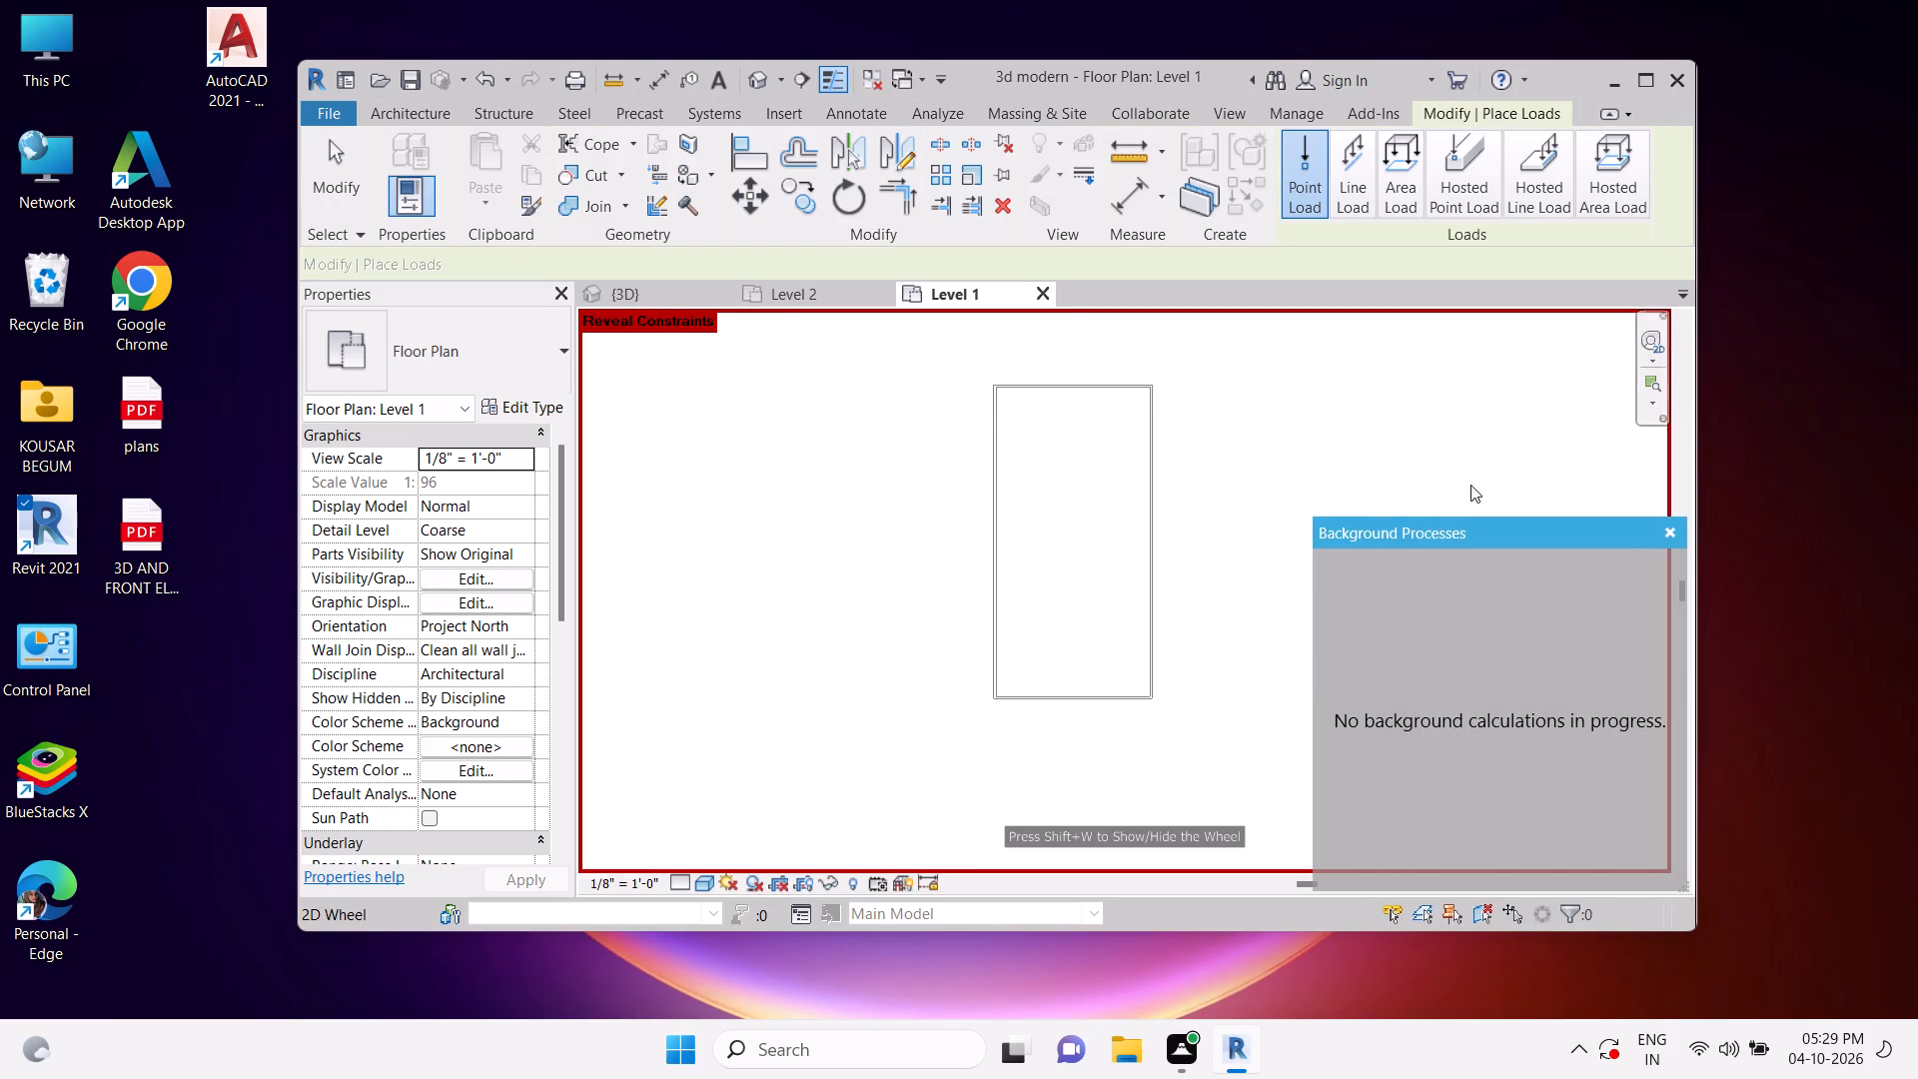
pyautogui.click(1673, 536)
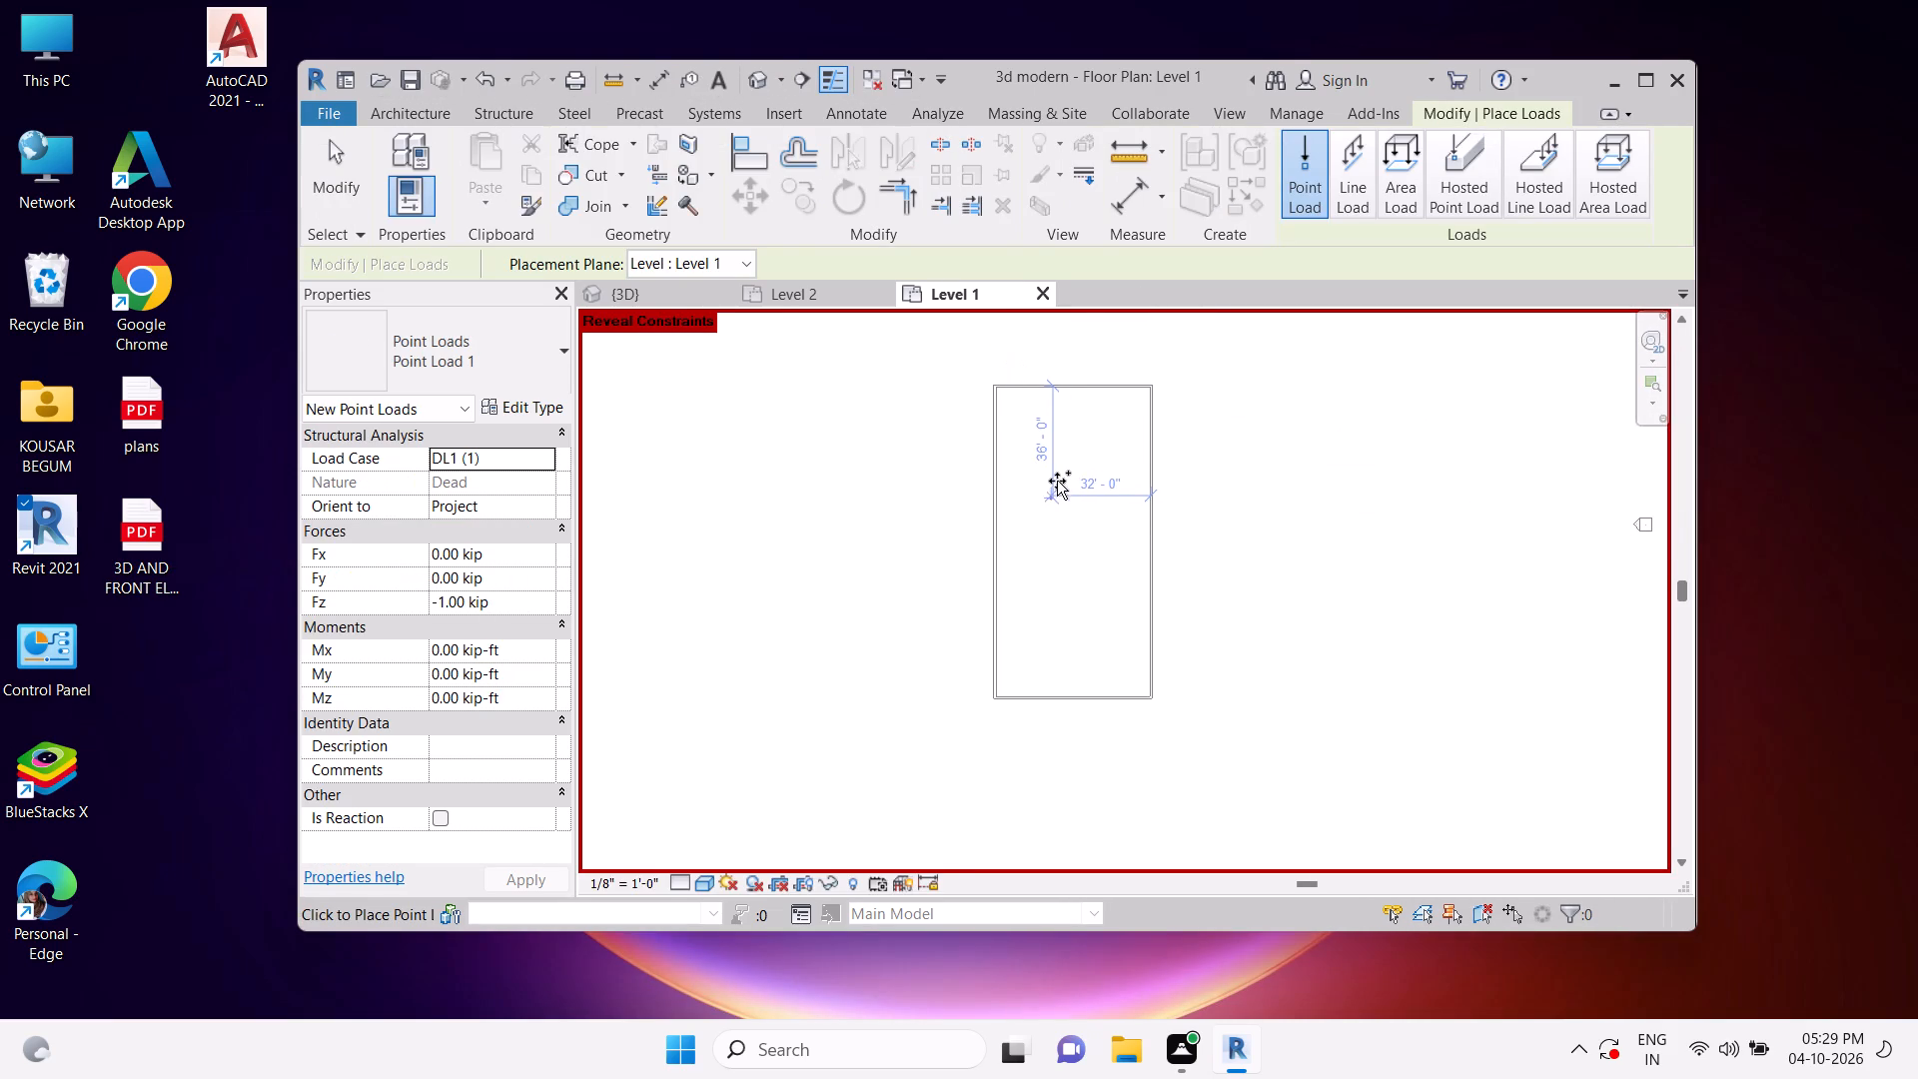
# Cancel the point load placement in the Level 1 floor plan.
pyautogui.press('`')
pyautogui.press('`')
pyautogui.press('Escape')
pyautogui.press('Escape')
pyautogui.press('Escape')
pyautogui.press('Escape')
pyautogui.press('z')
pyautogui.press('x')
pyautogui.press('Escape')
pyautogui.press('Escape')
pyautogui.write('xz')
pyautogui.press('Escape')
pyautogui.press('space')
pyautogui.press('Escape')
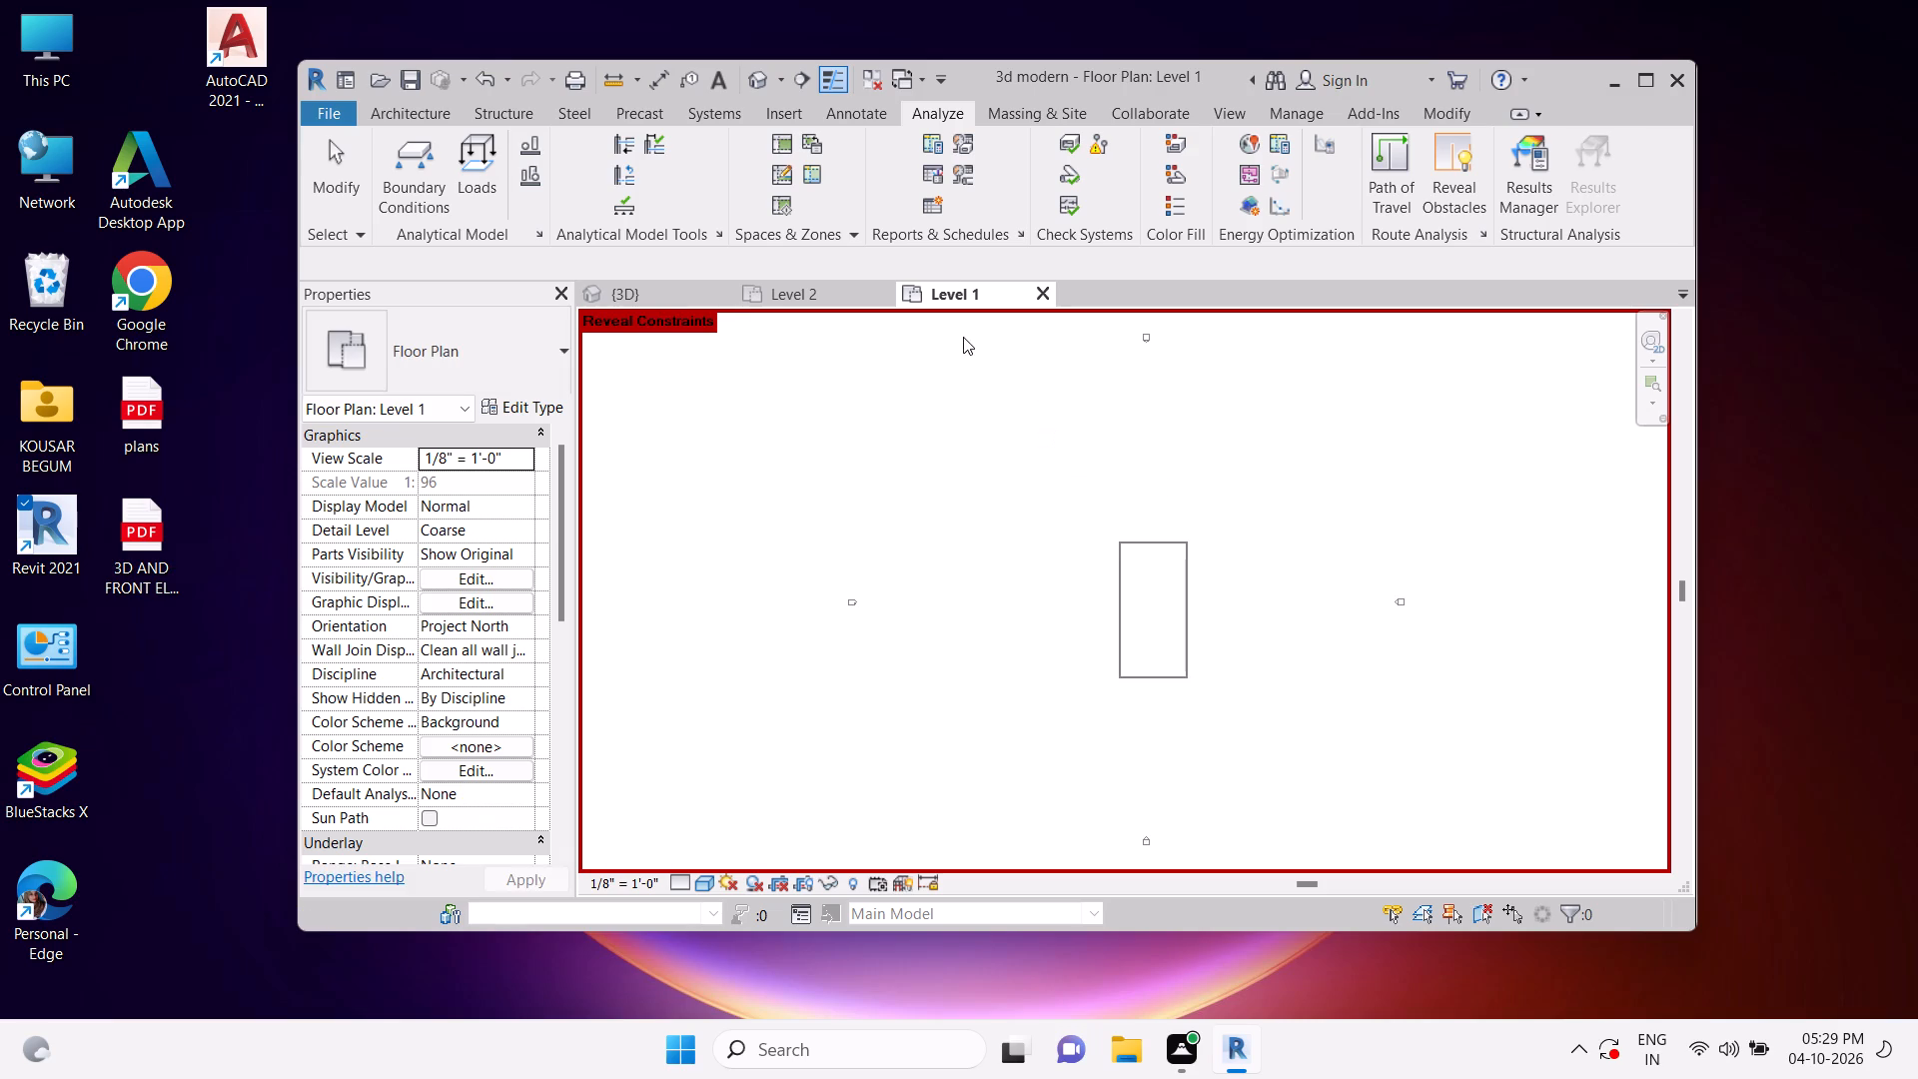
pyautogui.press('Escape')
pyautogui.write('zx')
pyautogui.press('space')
# Close the Level 1 floor plan view.
pyautogui.click(1039, 288)
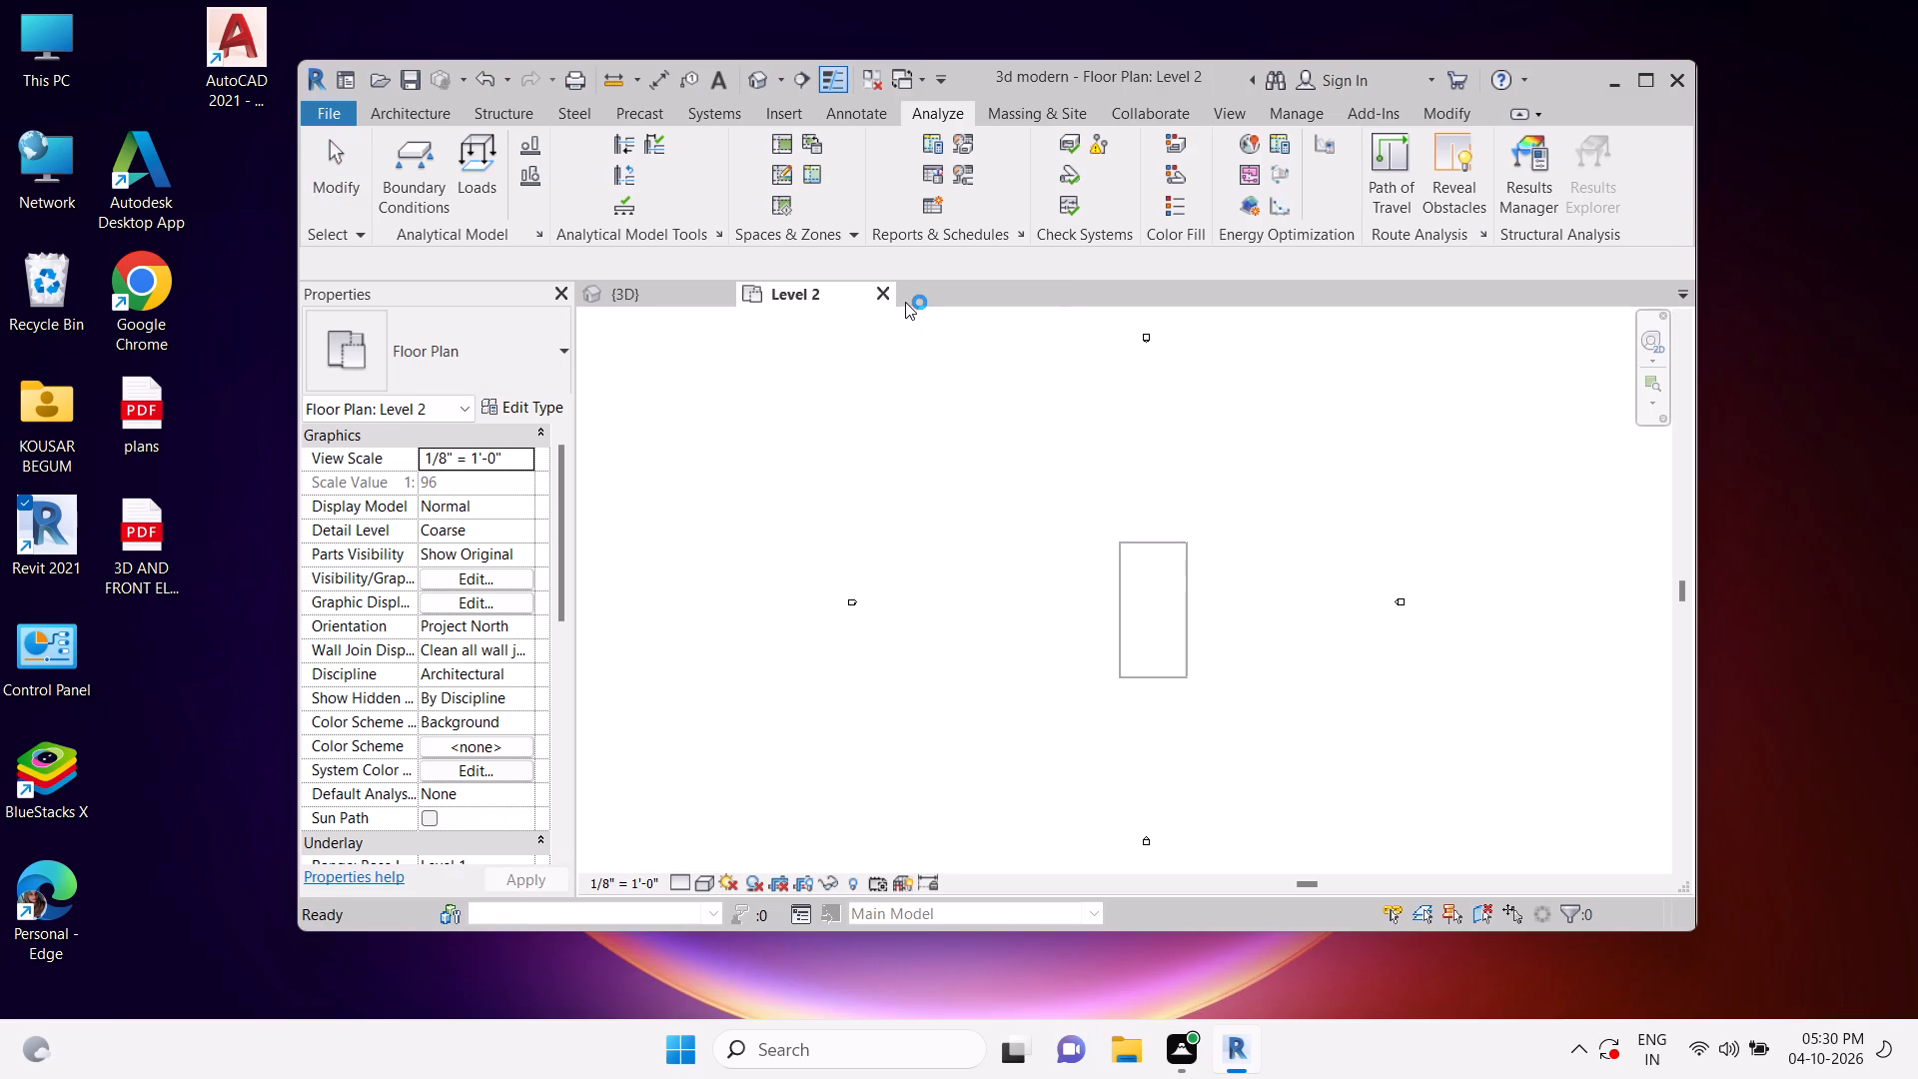
# Reopen the Project Browser from the Level 2 floor plan.
pyautogui.click(810, 298)
pyautogui.press('+')
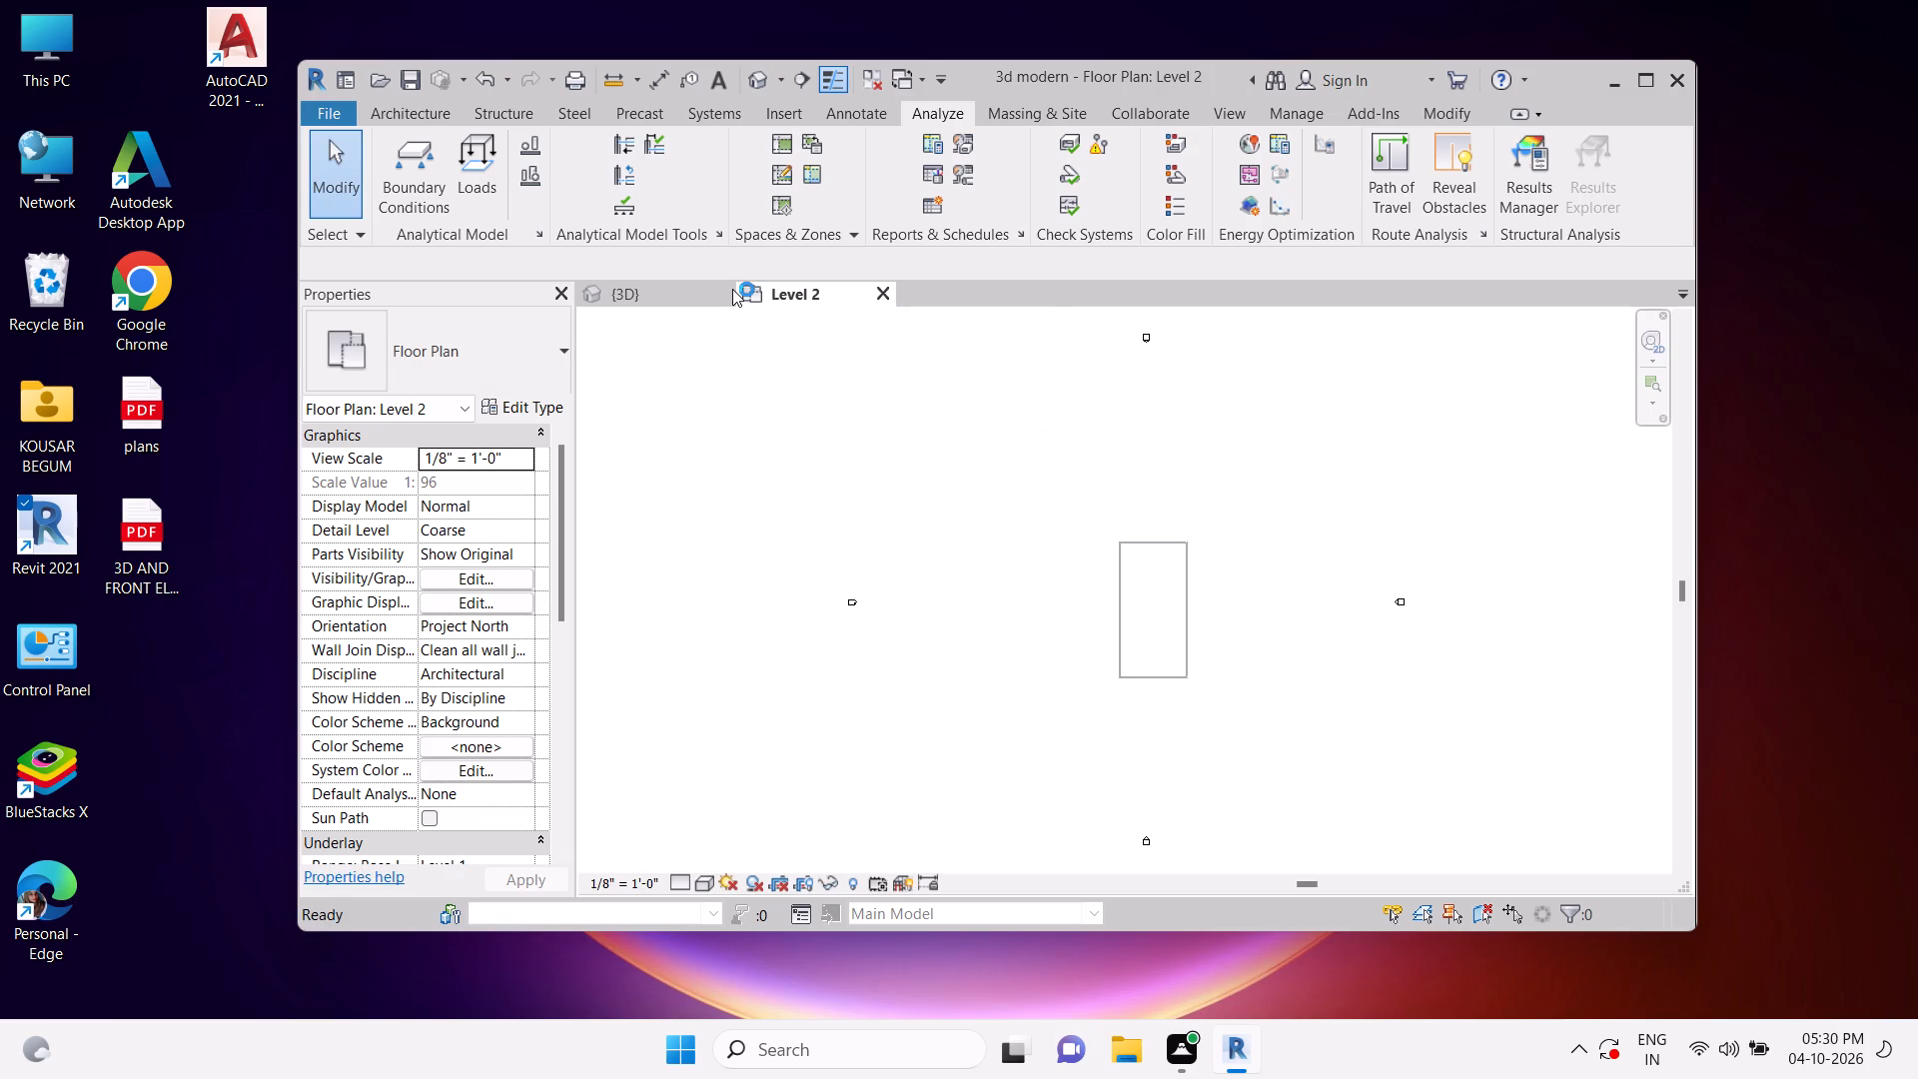
pyautogui.rightClick(1245, 475)
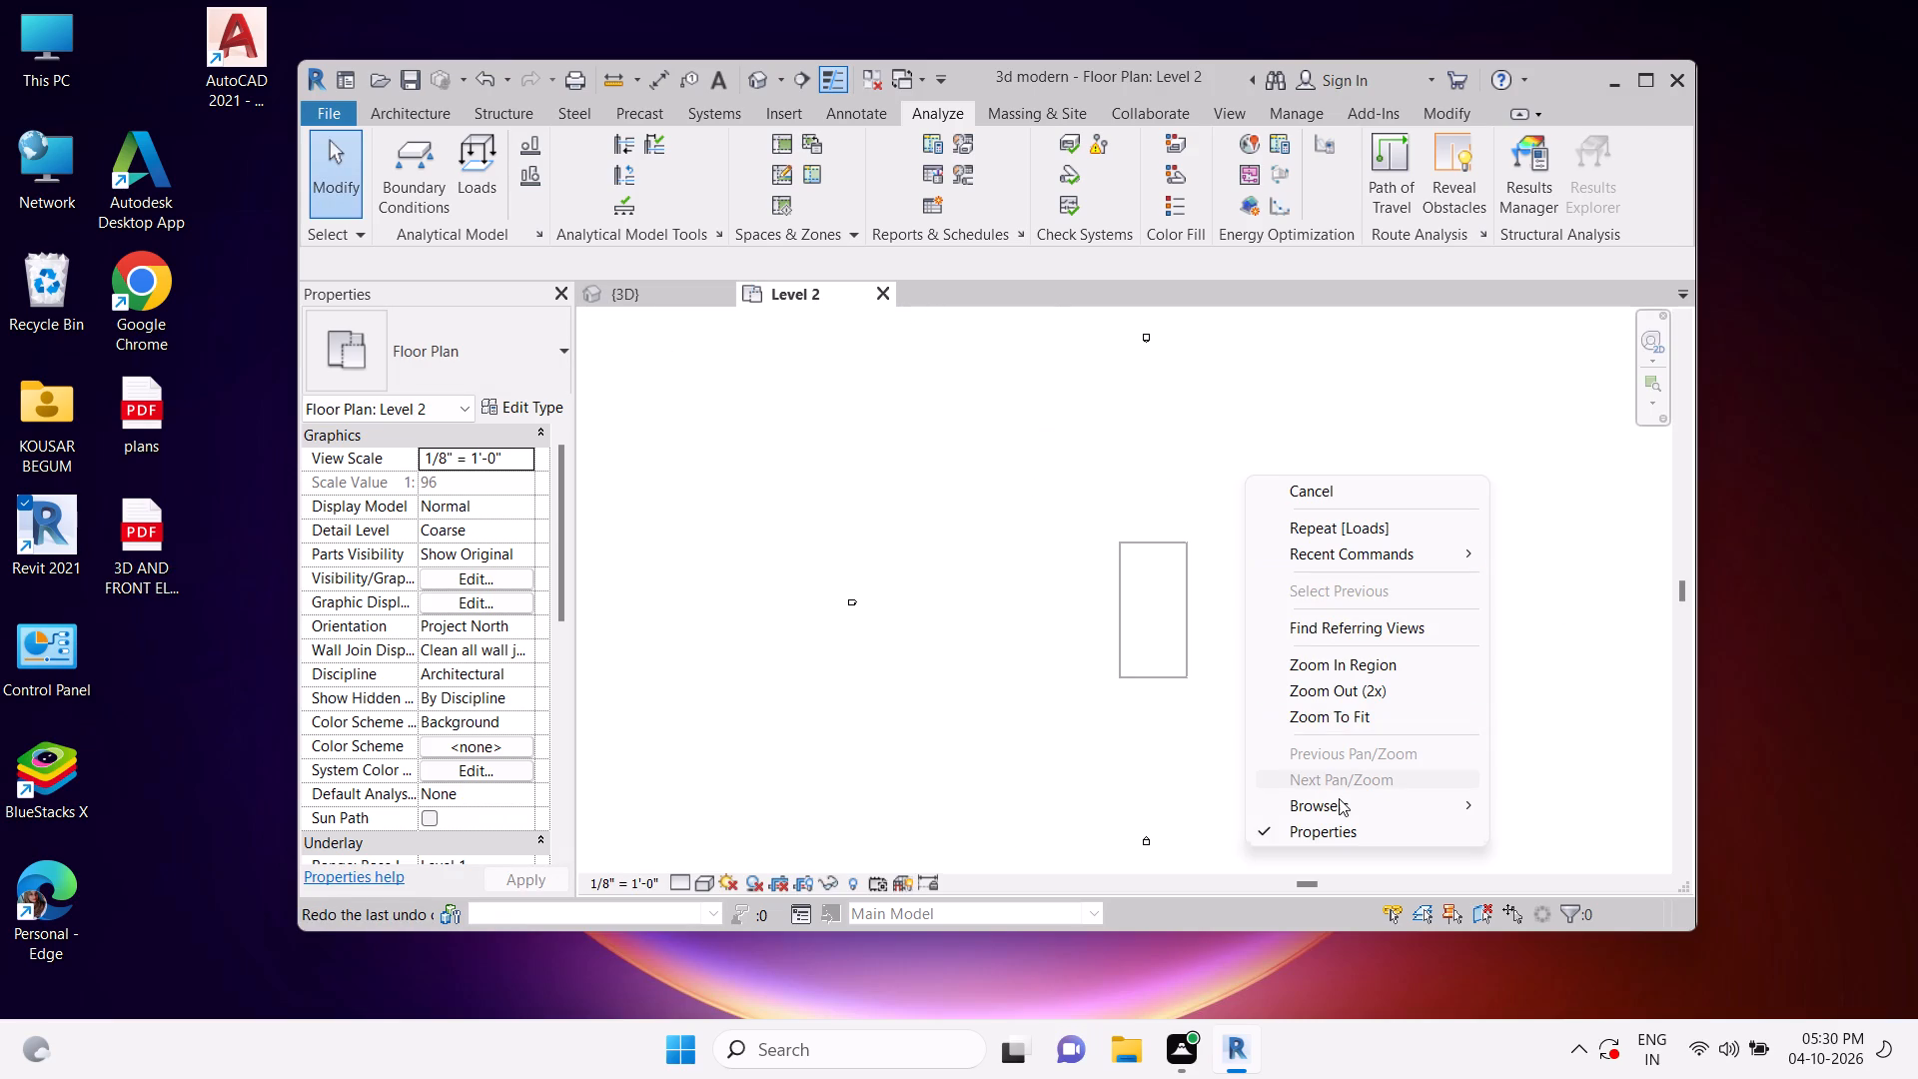
pyautogui.click(1338, 798)
pyautogui.click(1450, 793)
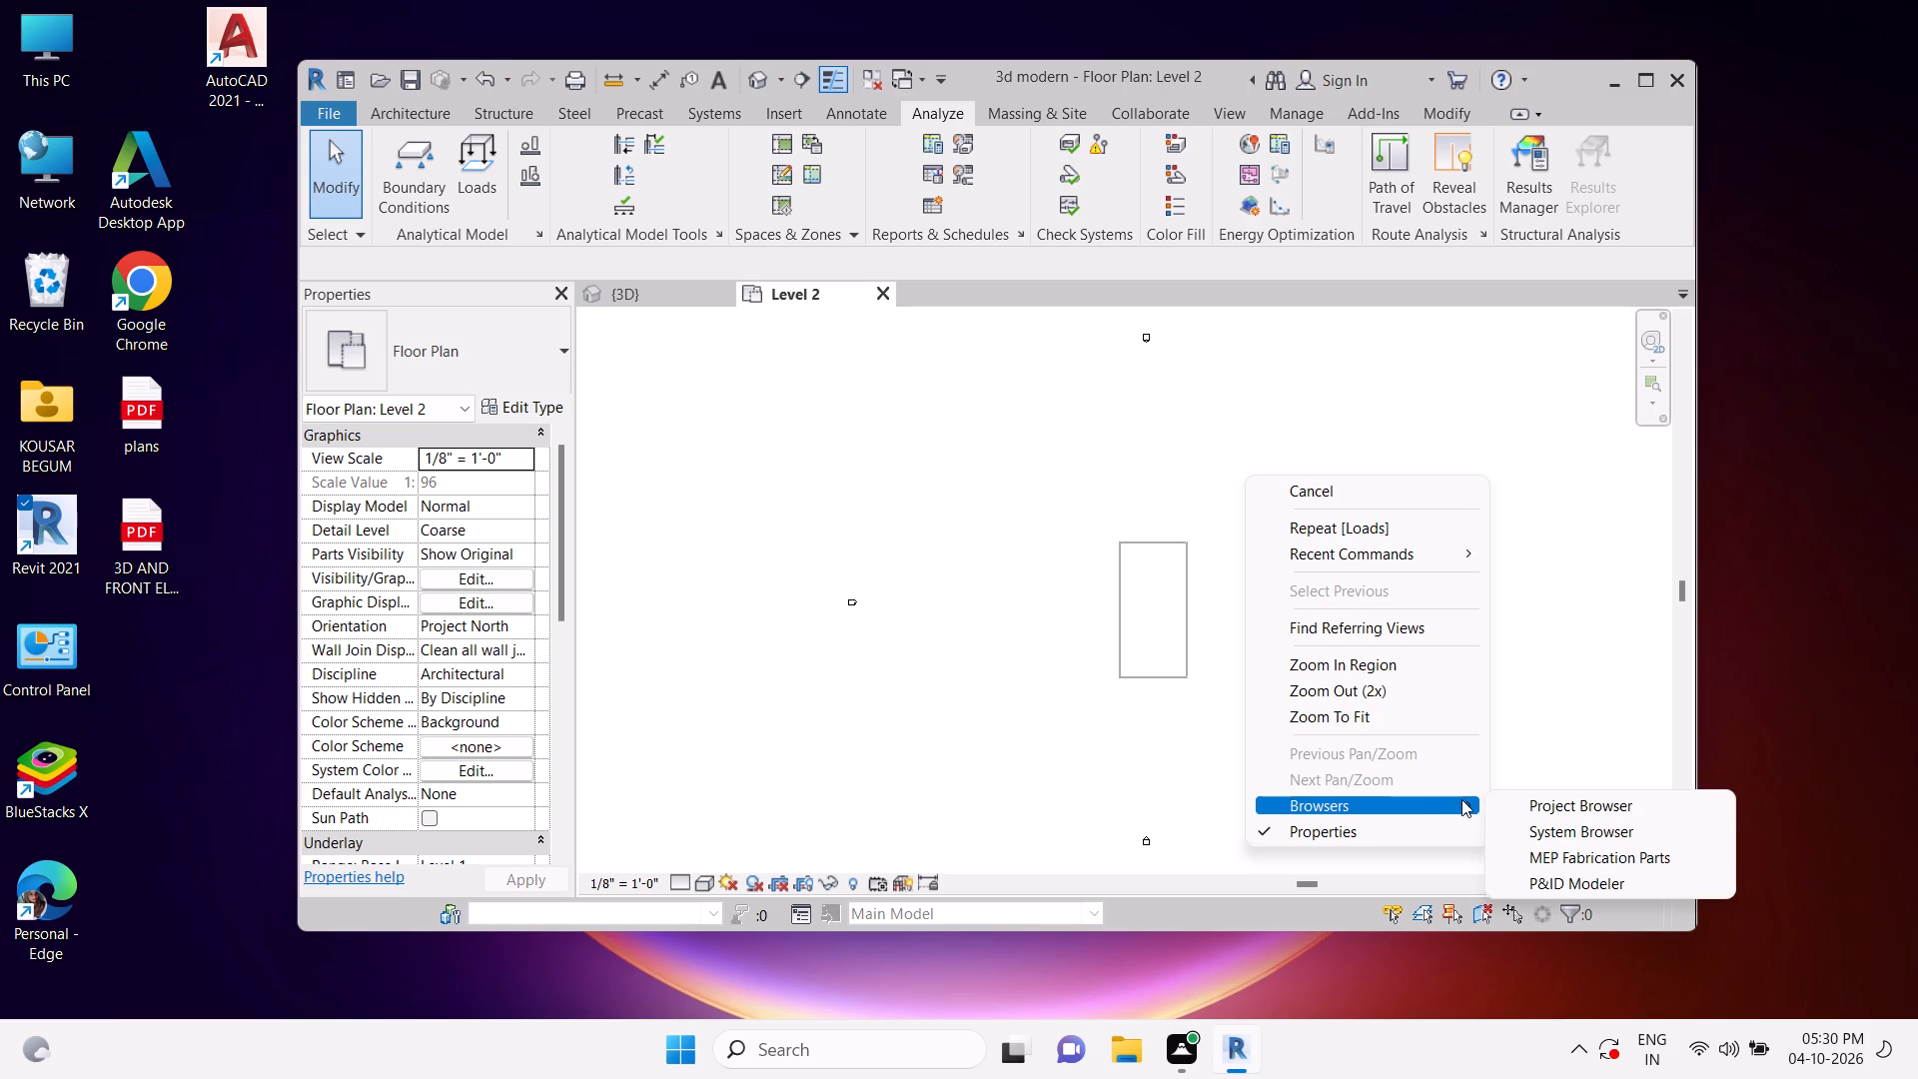
pyautogui.click(1520, 801)
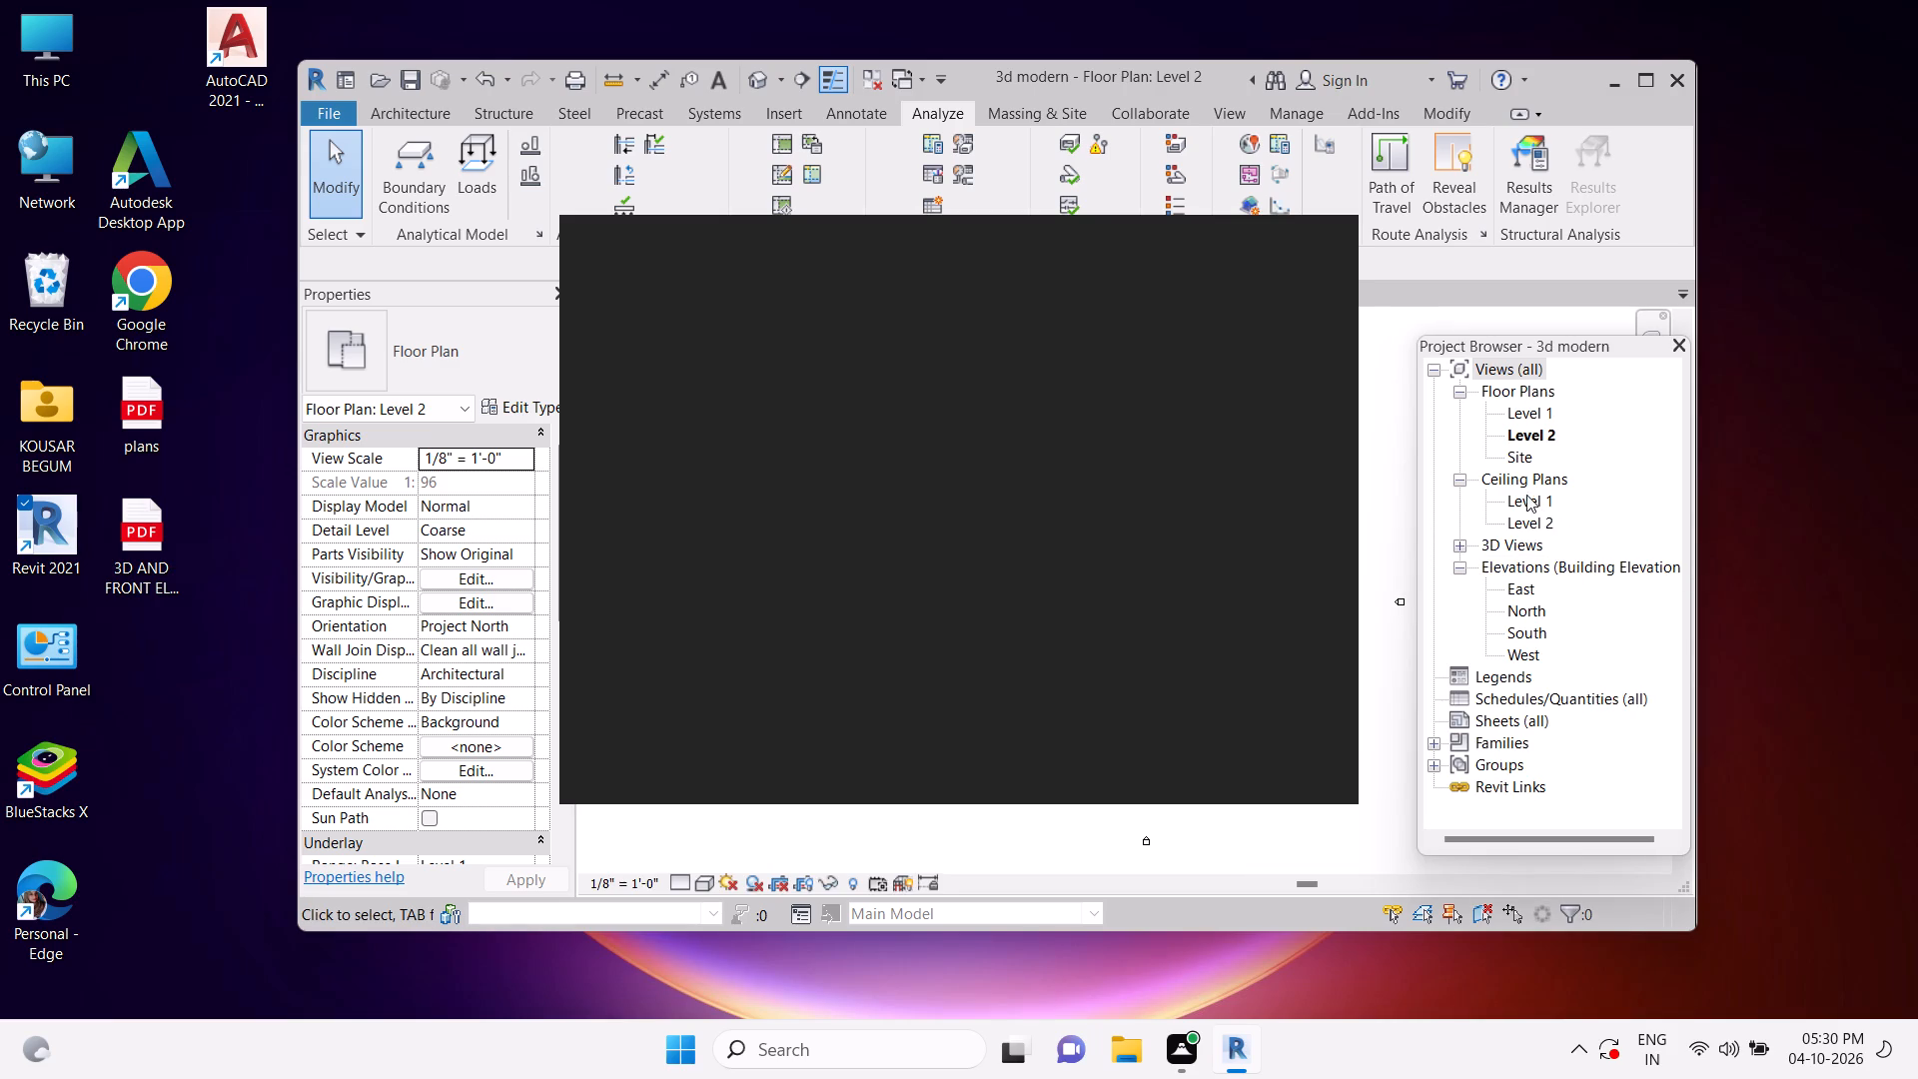
# Collapse the ceiling plans in the Project Browser and open the Level 1 floor plan.
pyautogui.click(1462, 480)
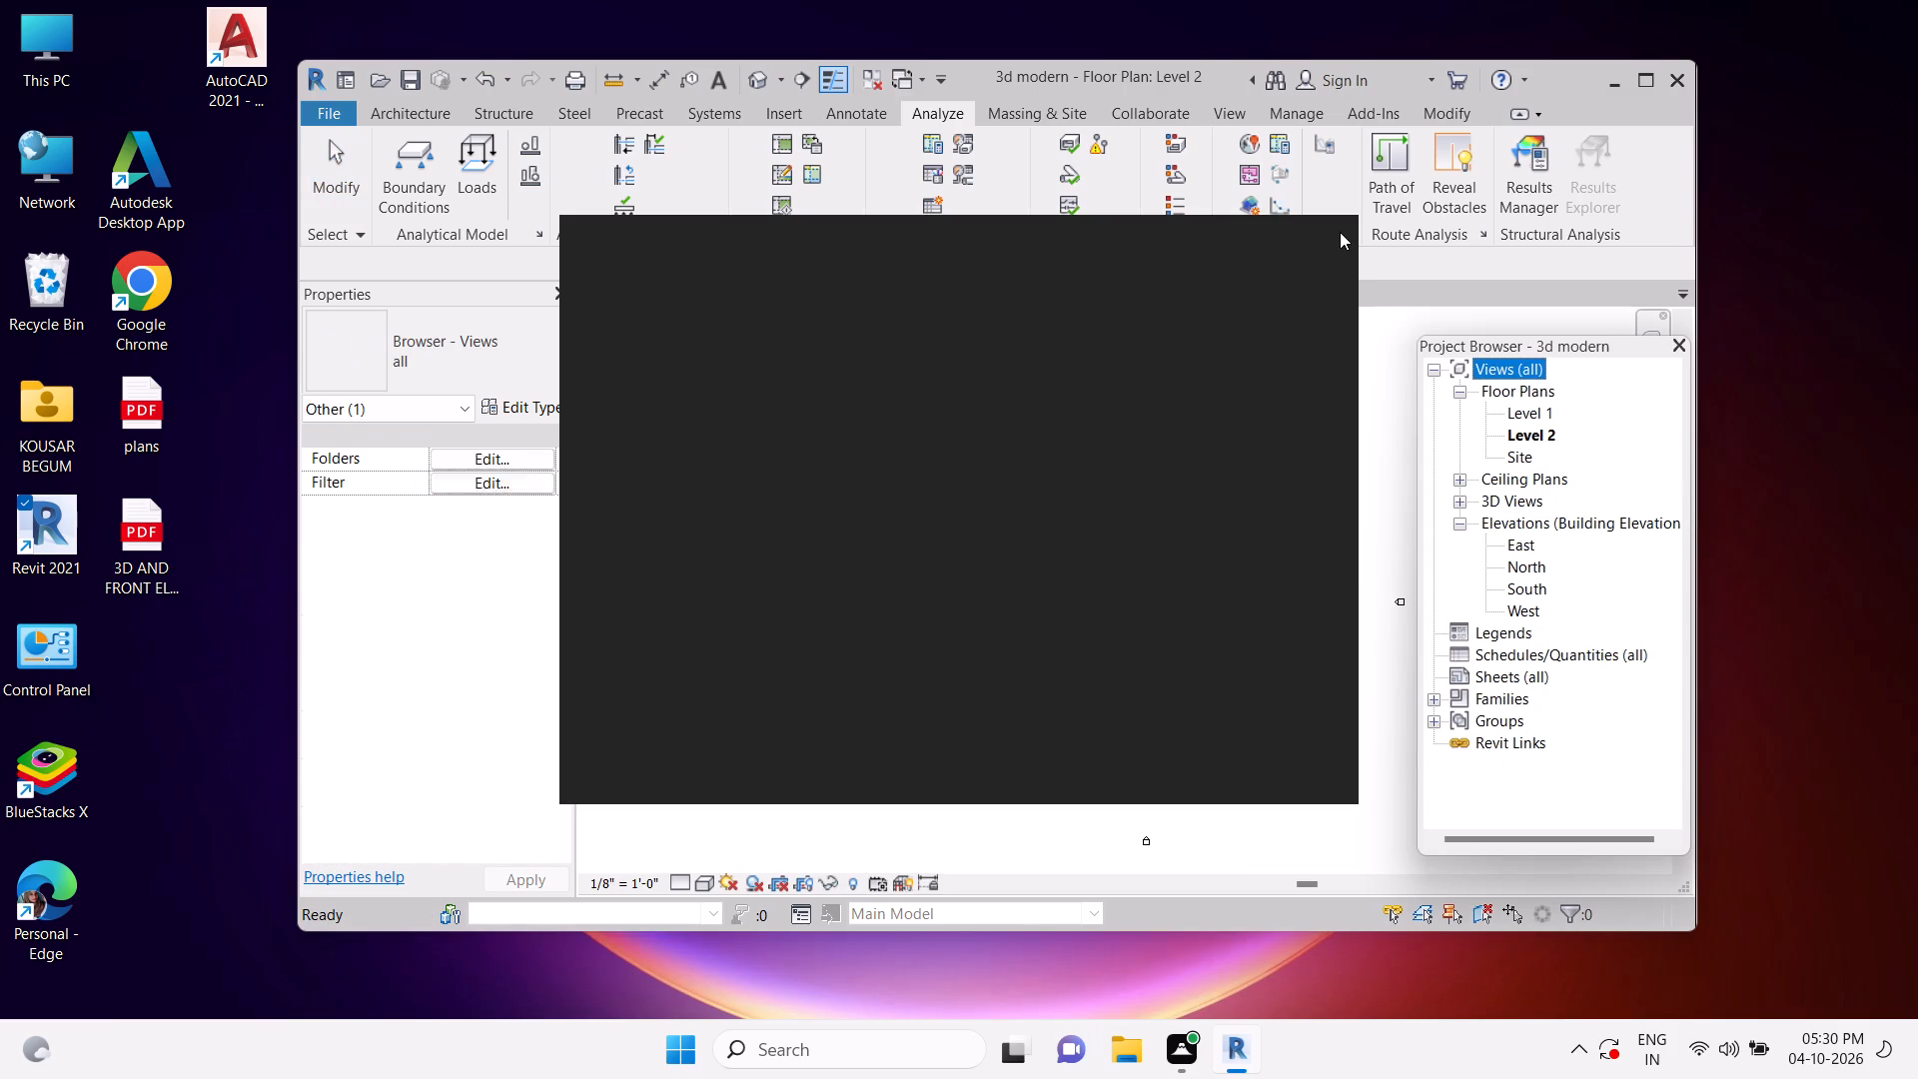
pyautogui.click(1340, 228)
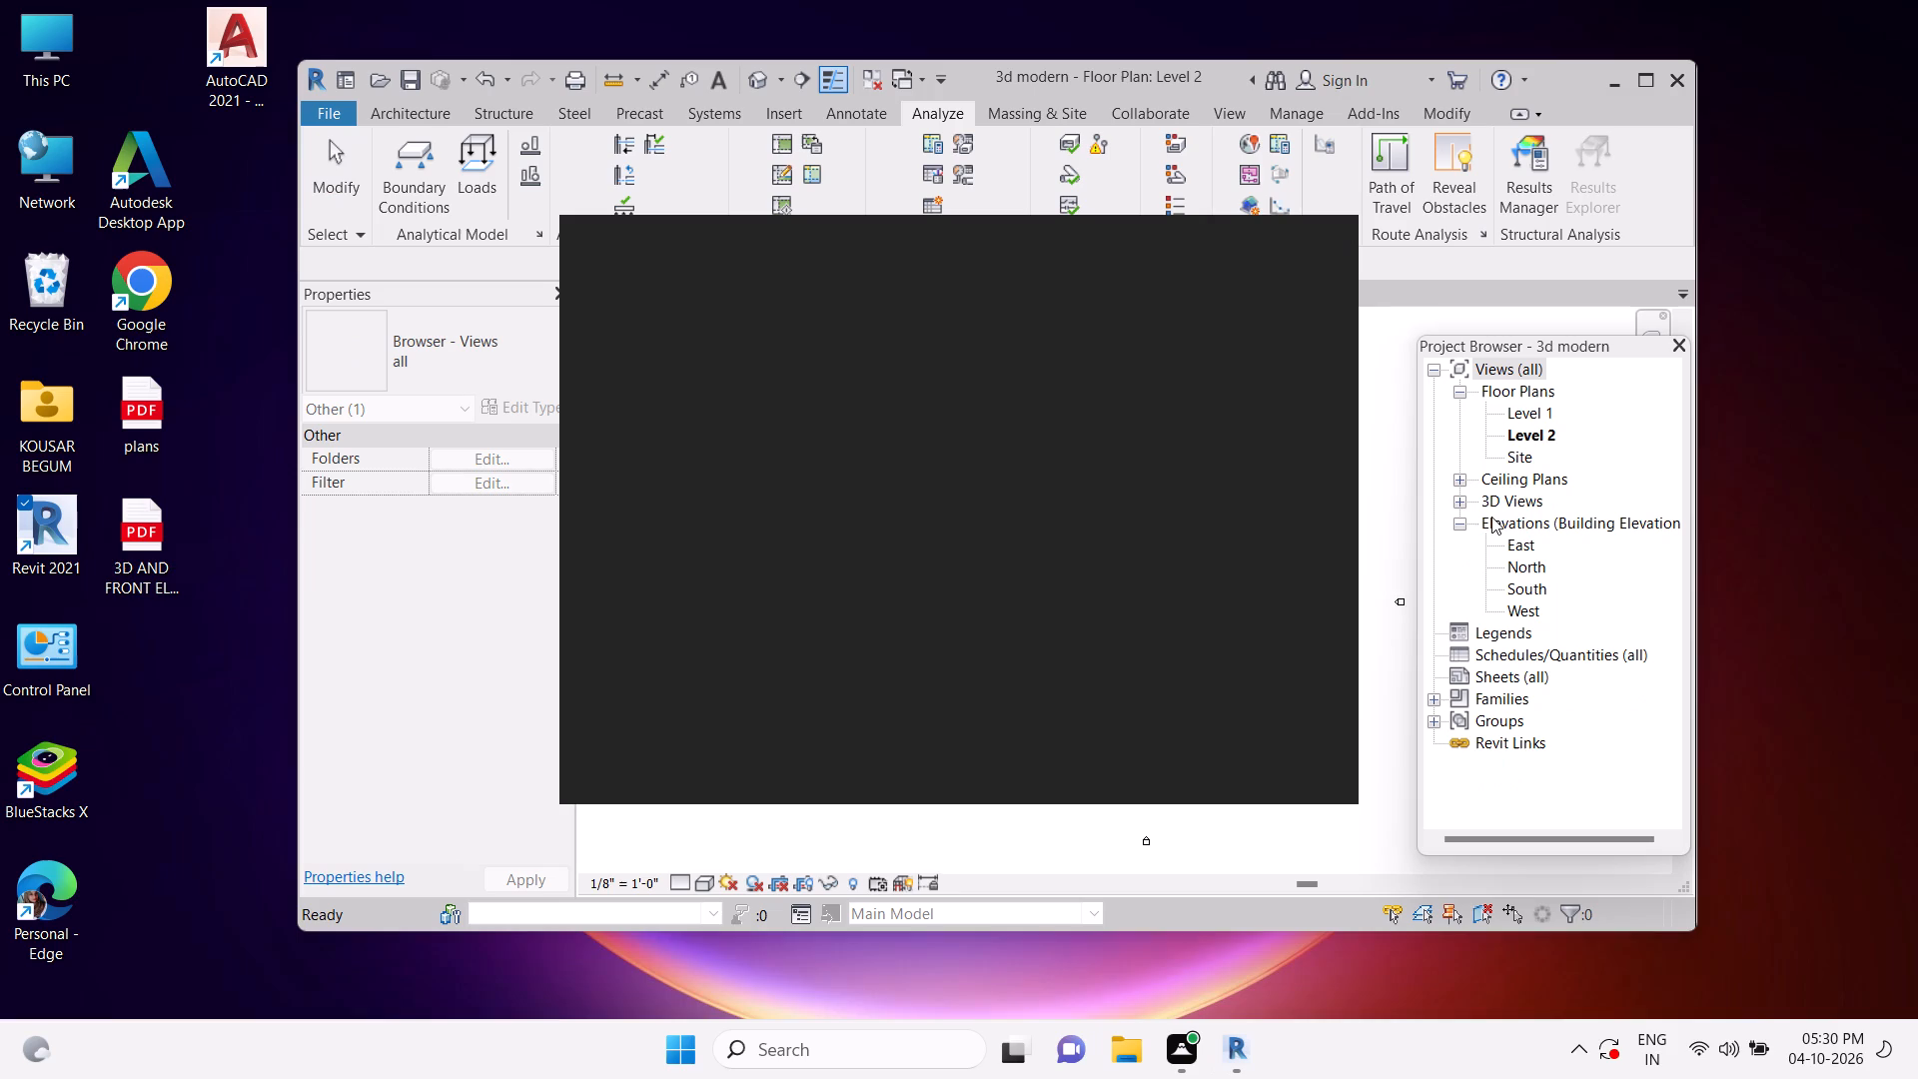
pyautogui.doubleClick(1529, 410)
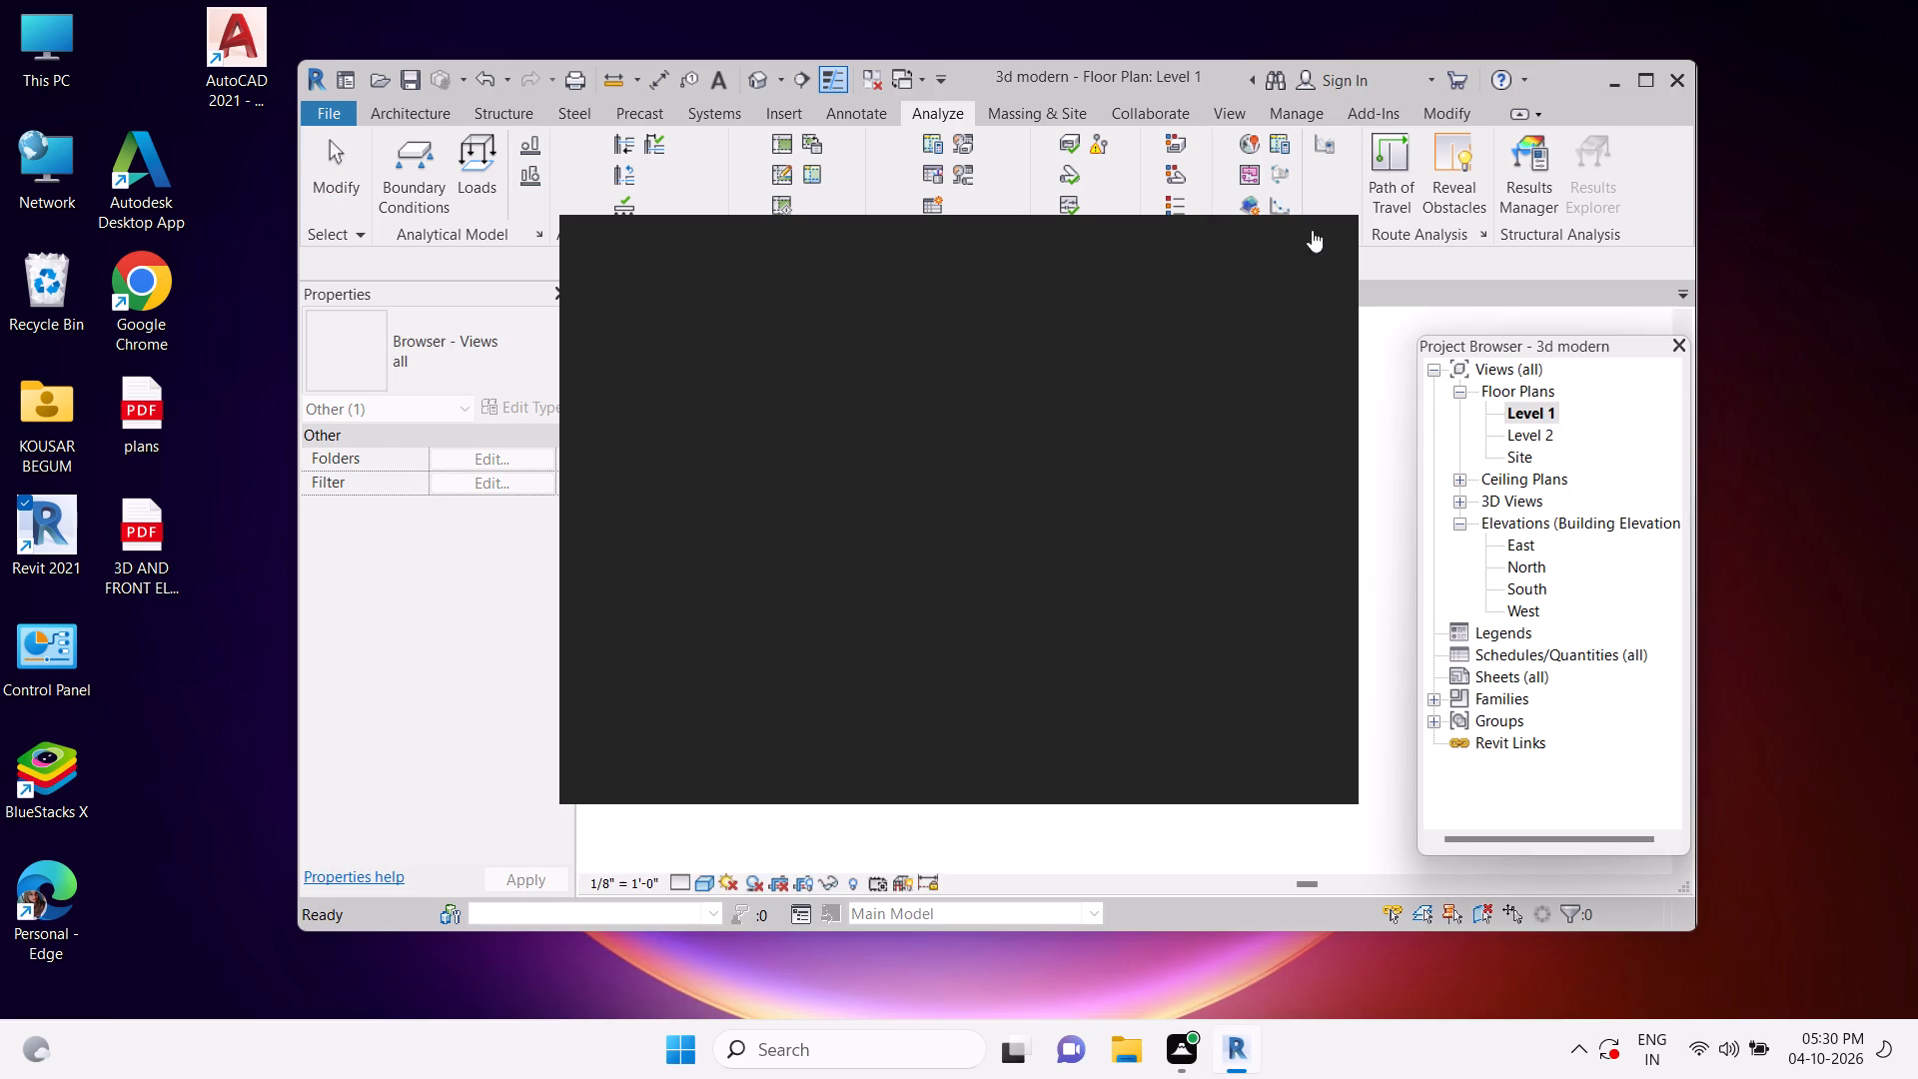
pyautogui.click(1324, 233)
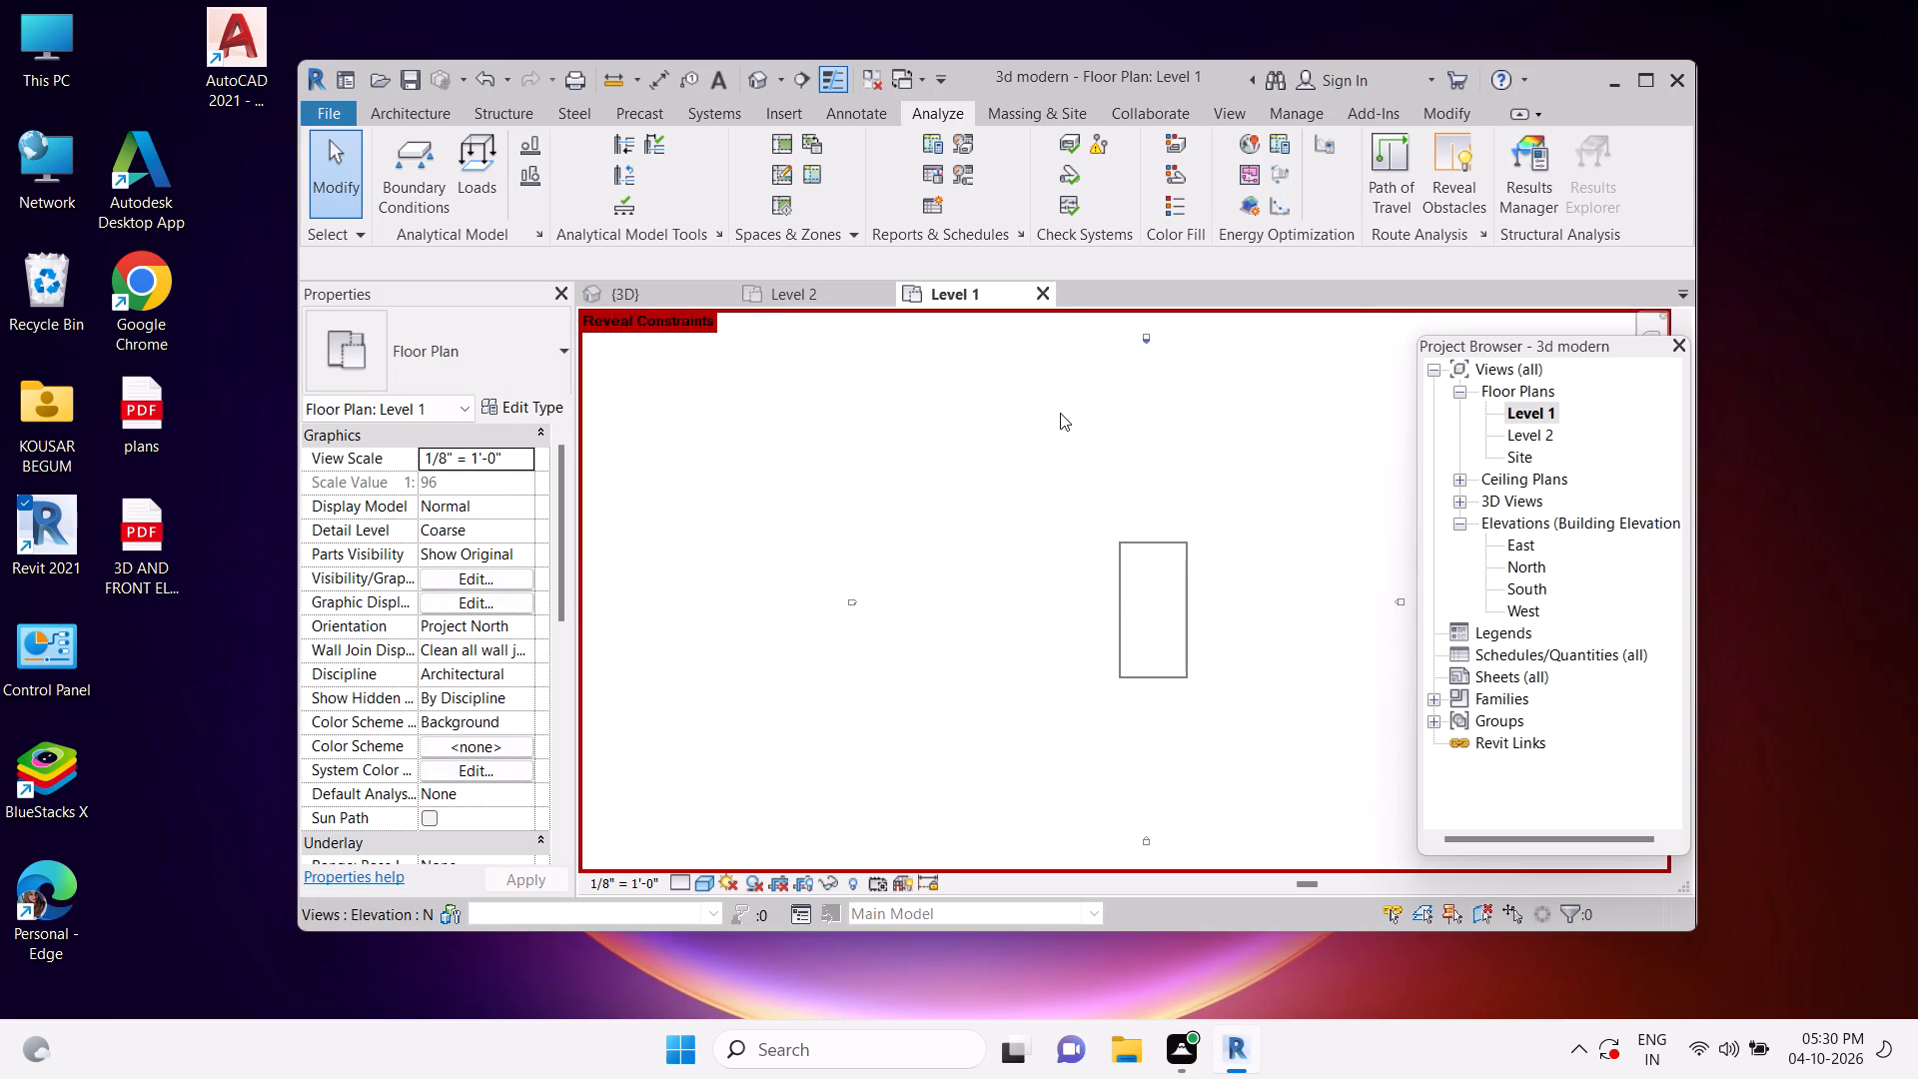
# Undo the last two operations in the Level 1 floor plan.
pyautogui.keyDown('ctrl'); pyautogui.click(670, 322); pyautogui.keyUp('ctrl')
pyautogui.hotkey('ctrl', 'z')
pyautogui.hotkey('ctrl', 'z')
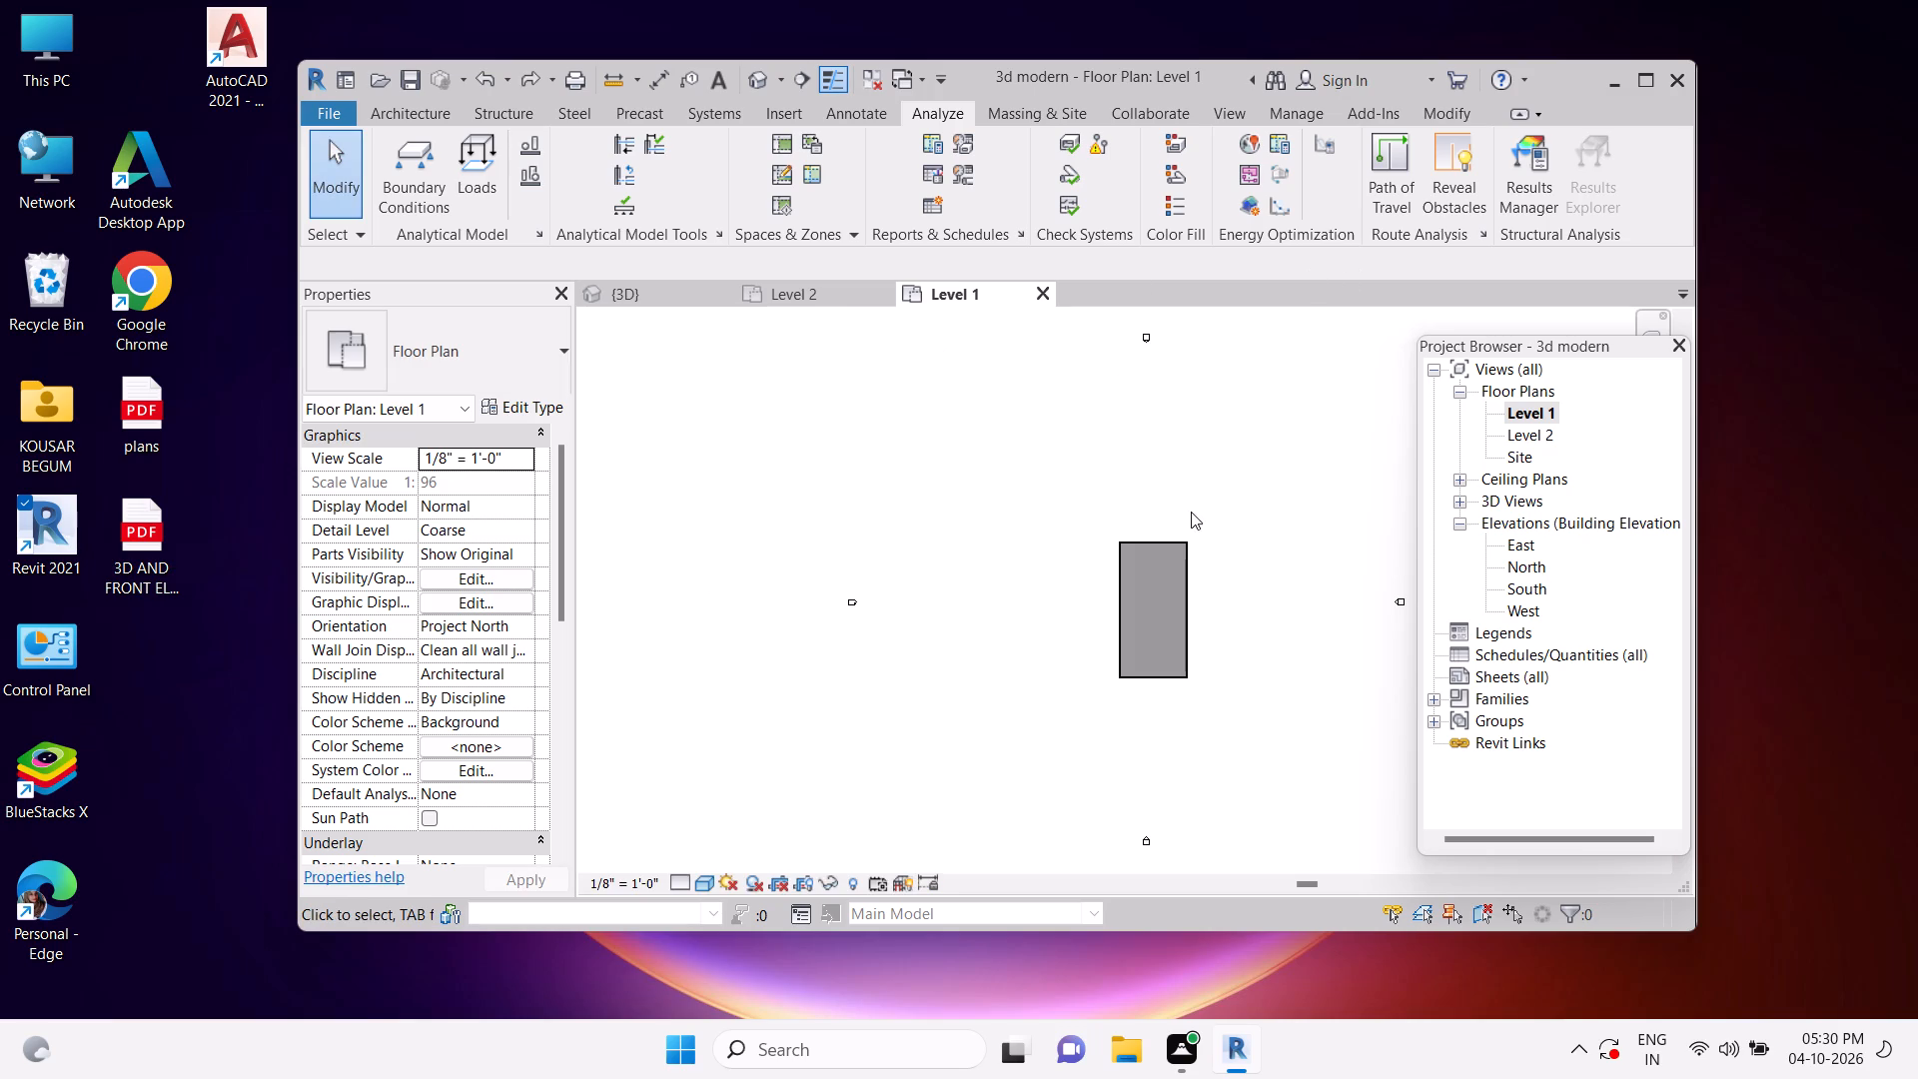
# Check the Level 2 floor plan against Level 1, and close the Level 2 view.
pyautogui.click(821, 288)
pyautogui.scroll(5, 1220, 567)
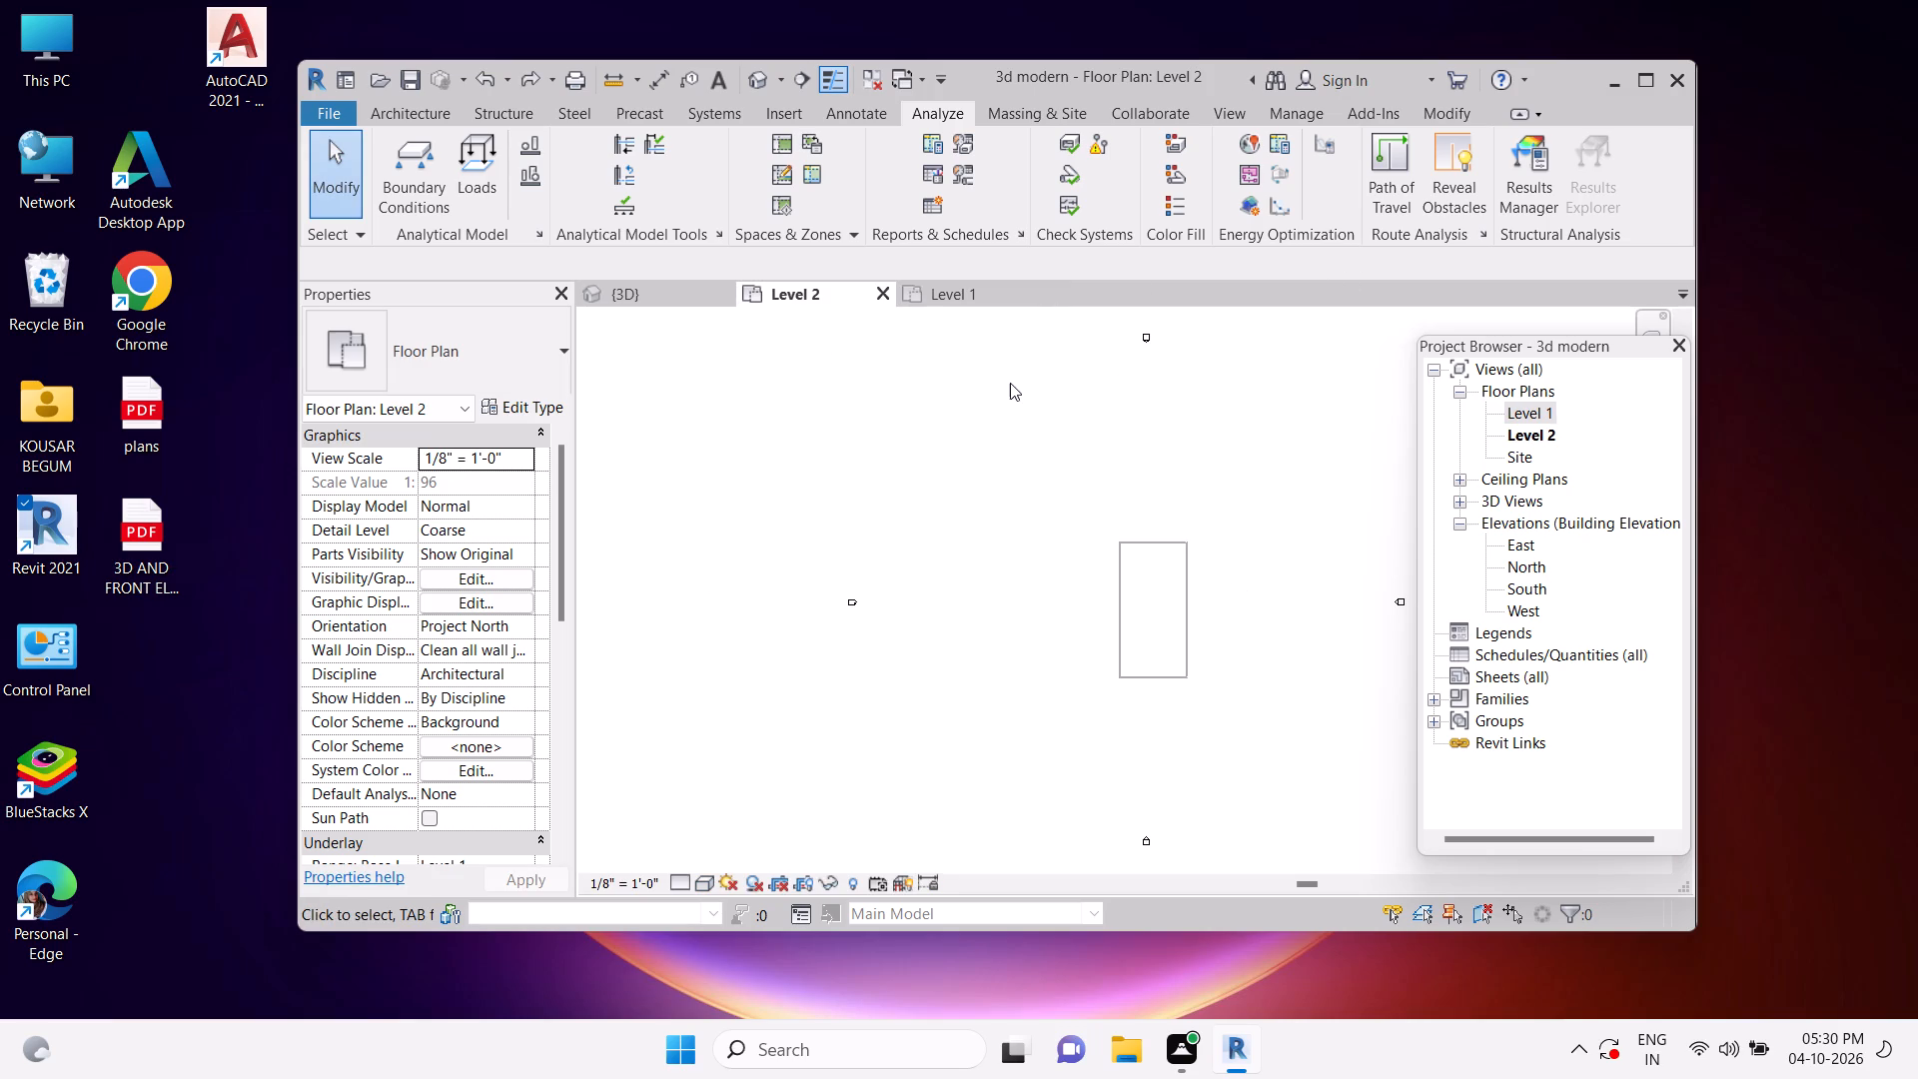
pyautogui.click(952, 298)
pyautogui.scroll(4, 1125, 610)
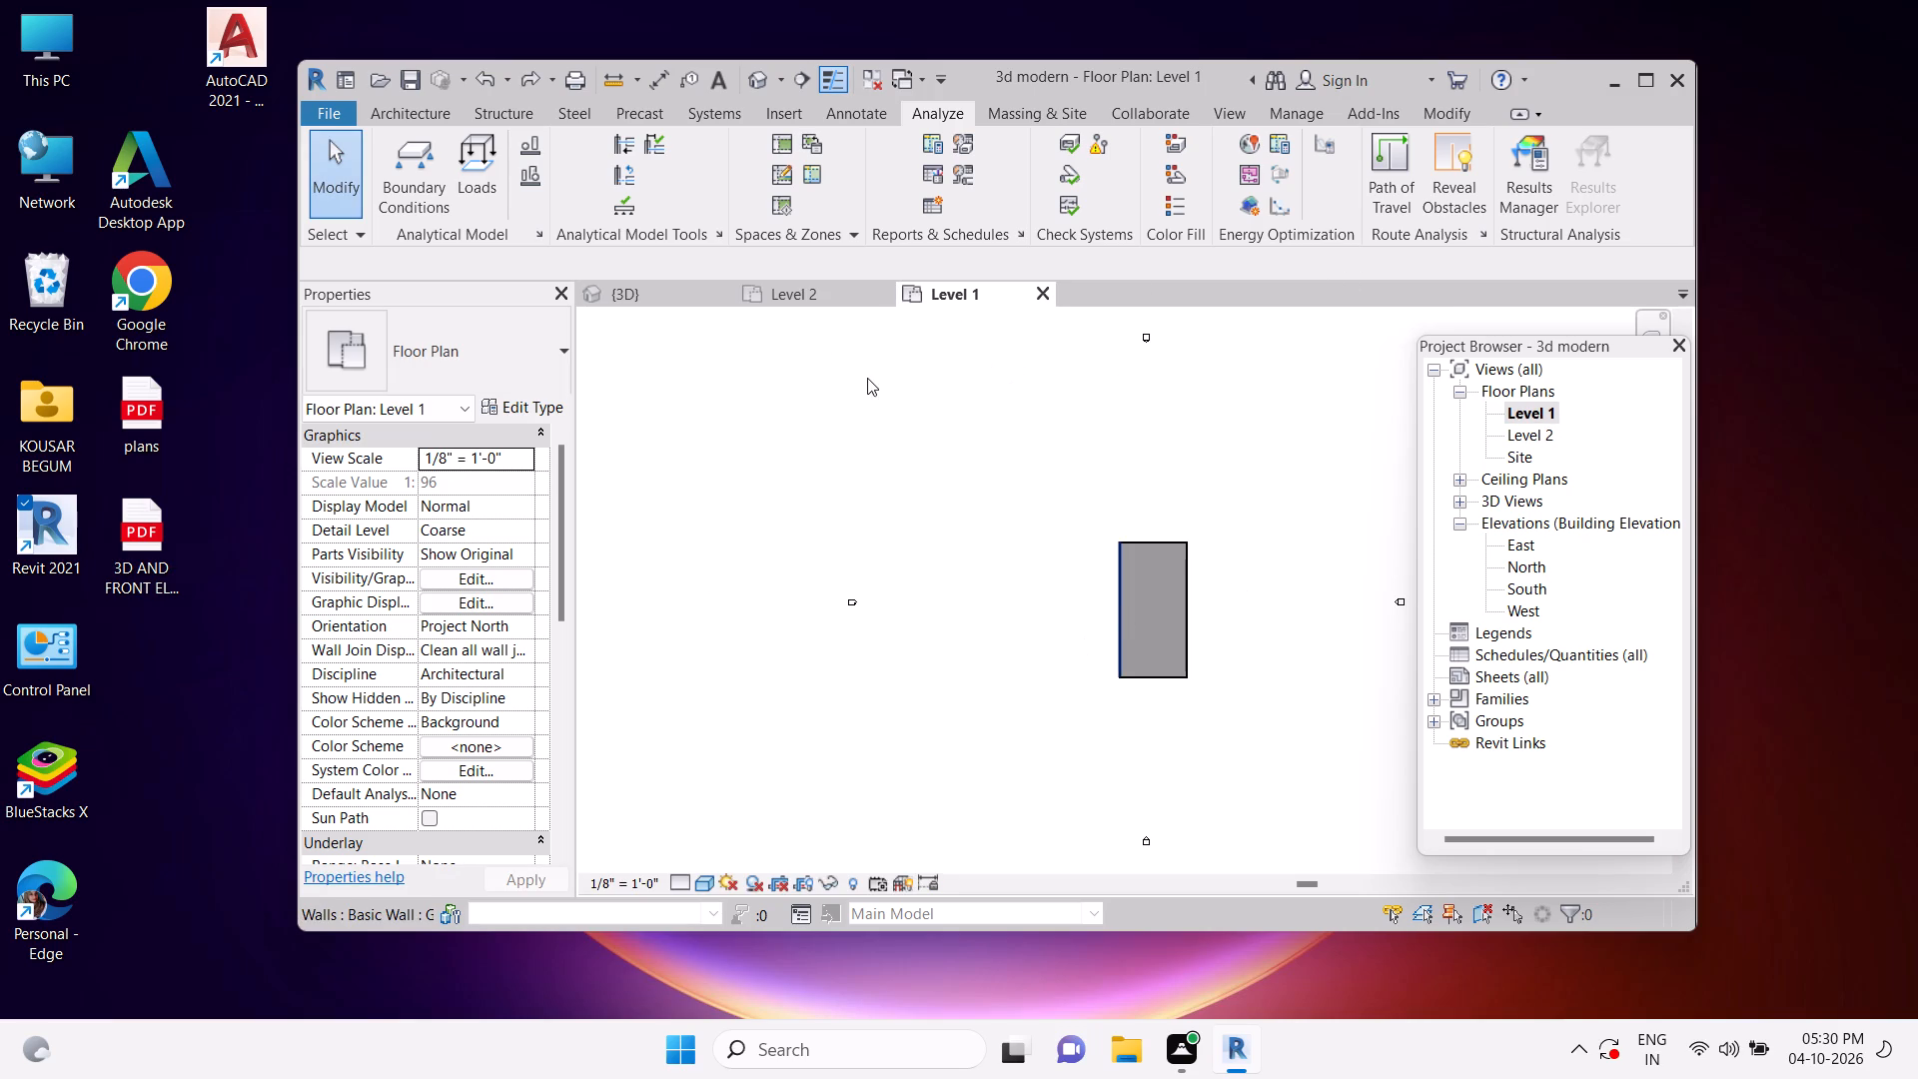
pyautogui.click(885, 289)
pyautogui.scroll(4, 1195, 514)
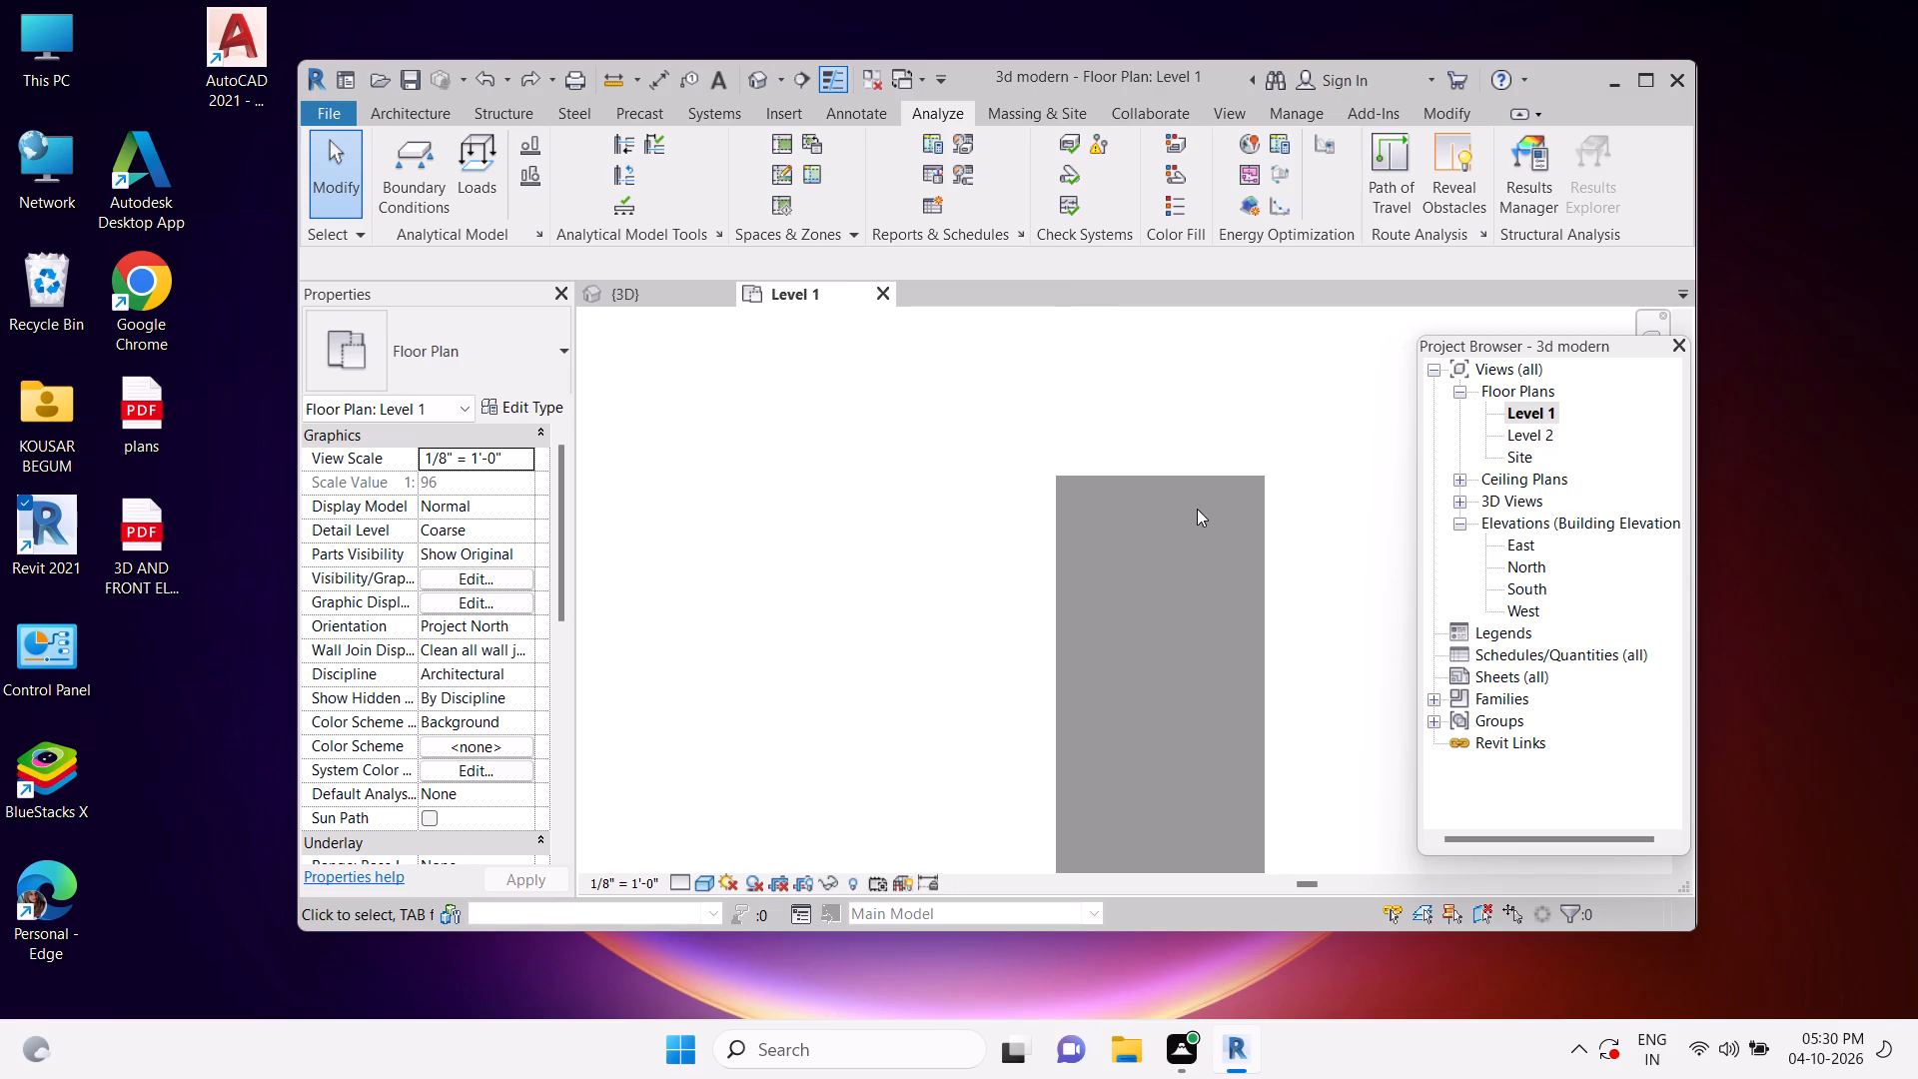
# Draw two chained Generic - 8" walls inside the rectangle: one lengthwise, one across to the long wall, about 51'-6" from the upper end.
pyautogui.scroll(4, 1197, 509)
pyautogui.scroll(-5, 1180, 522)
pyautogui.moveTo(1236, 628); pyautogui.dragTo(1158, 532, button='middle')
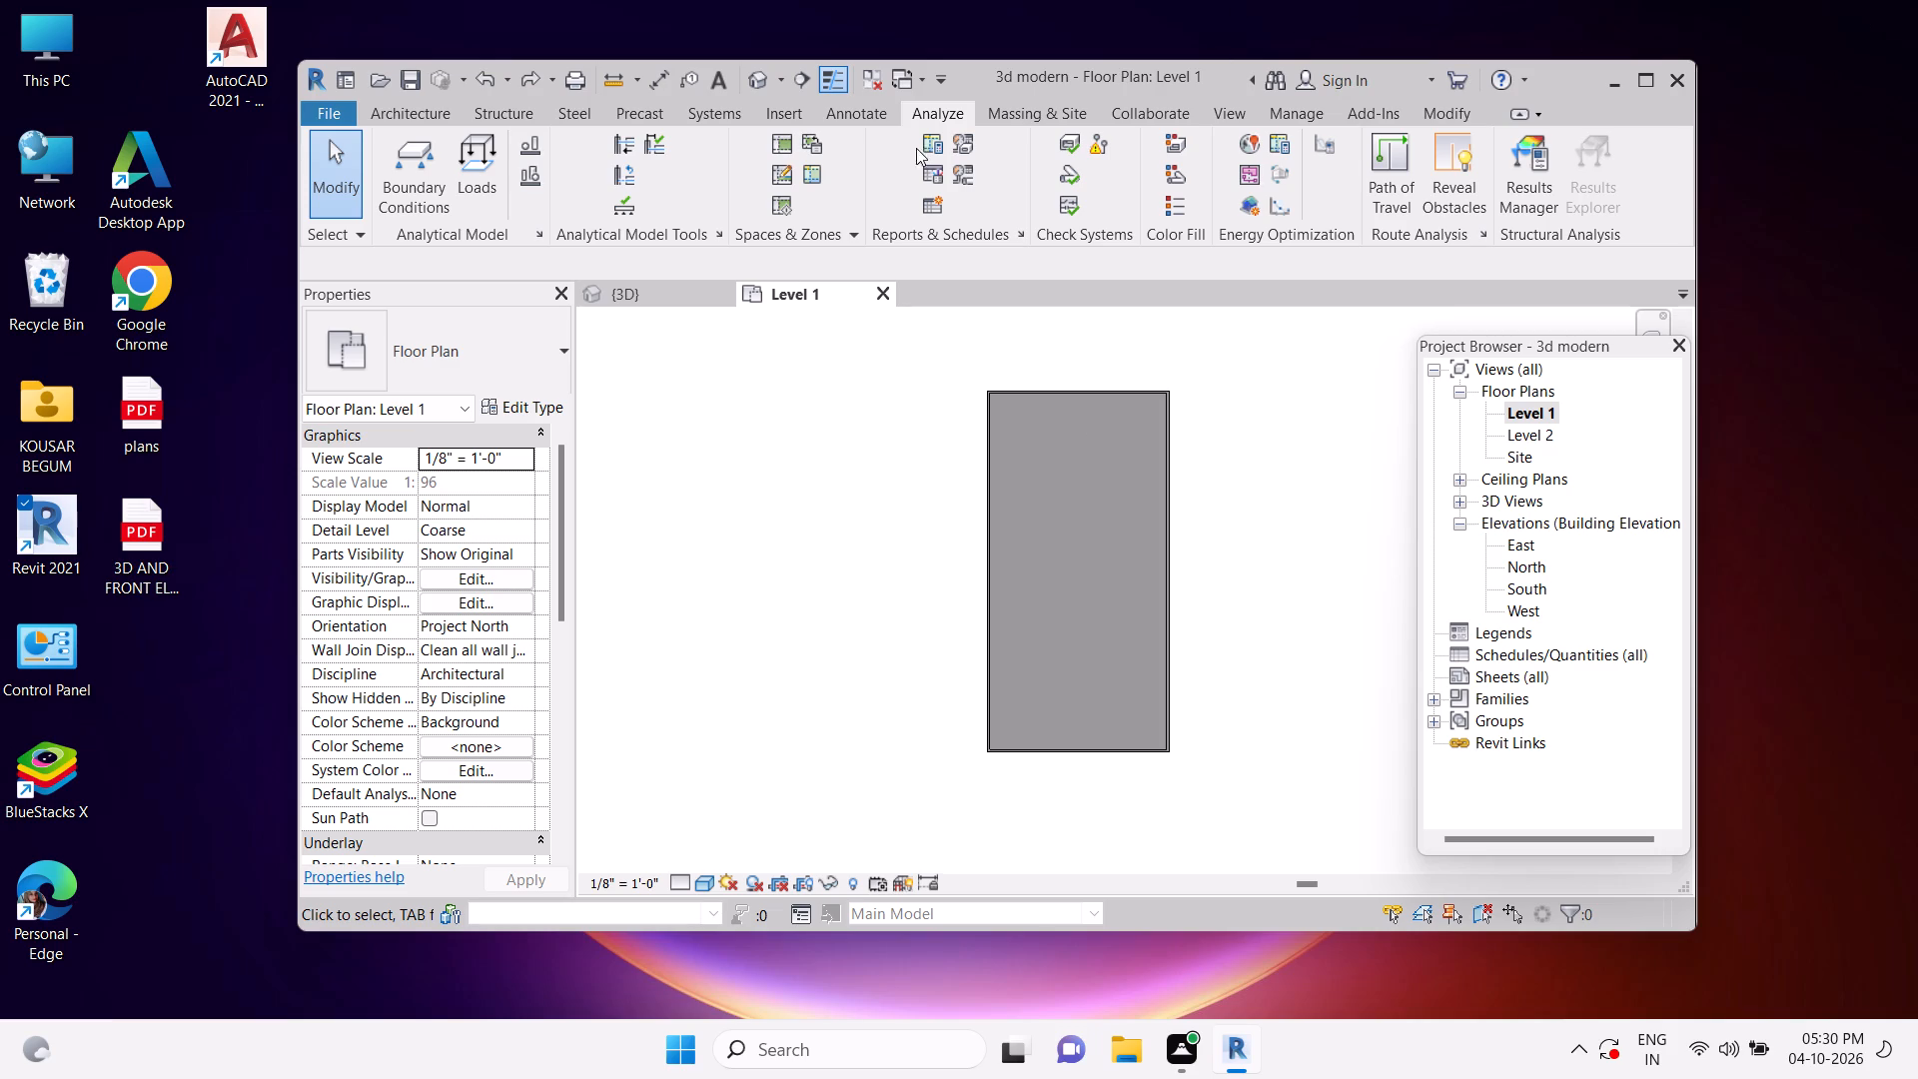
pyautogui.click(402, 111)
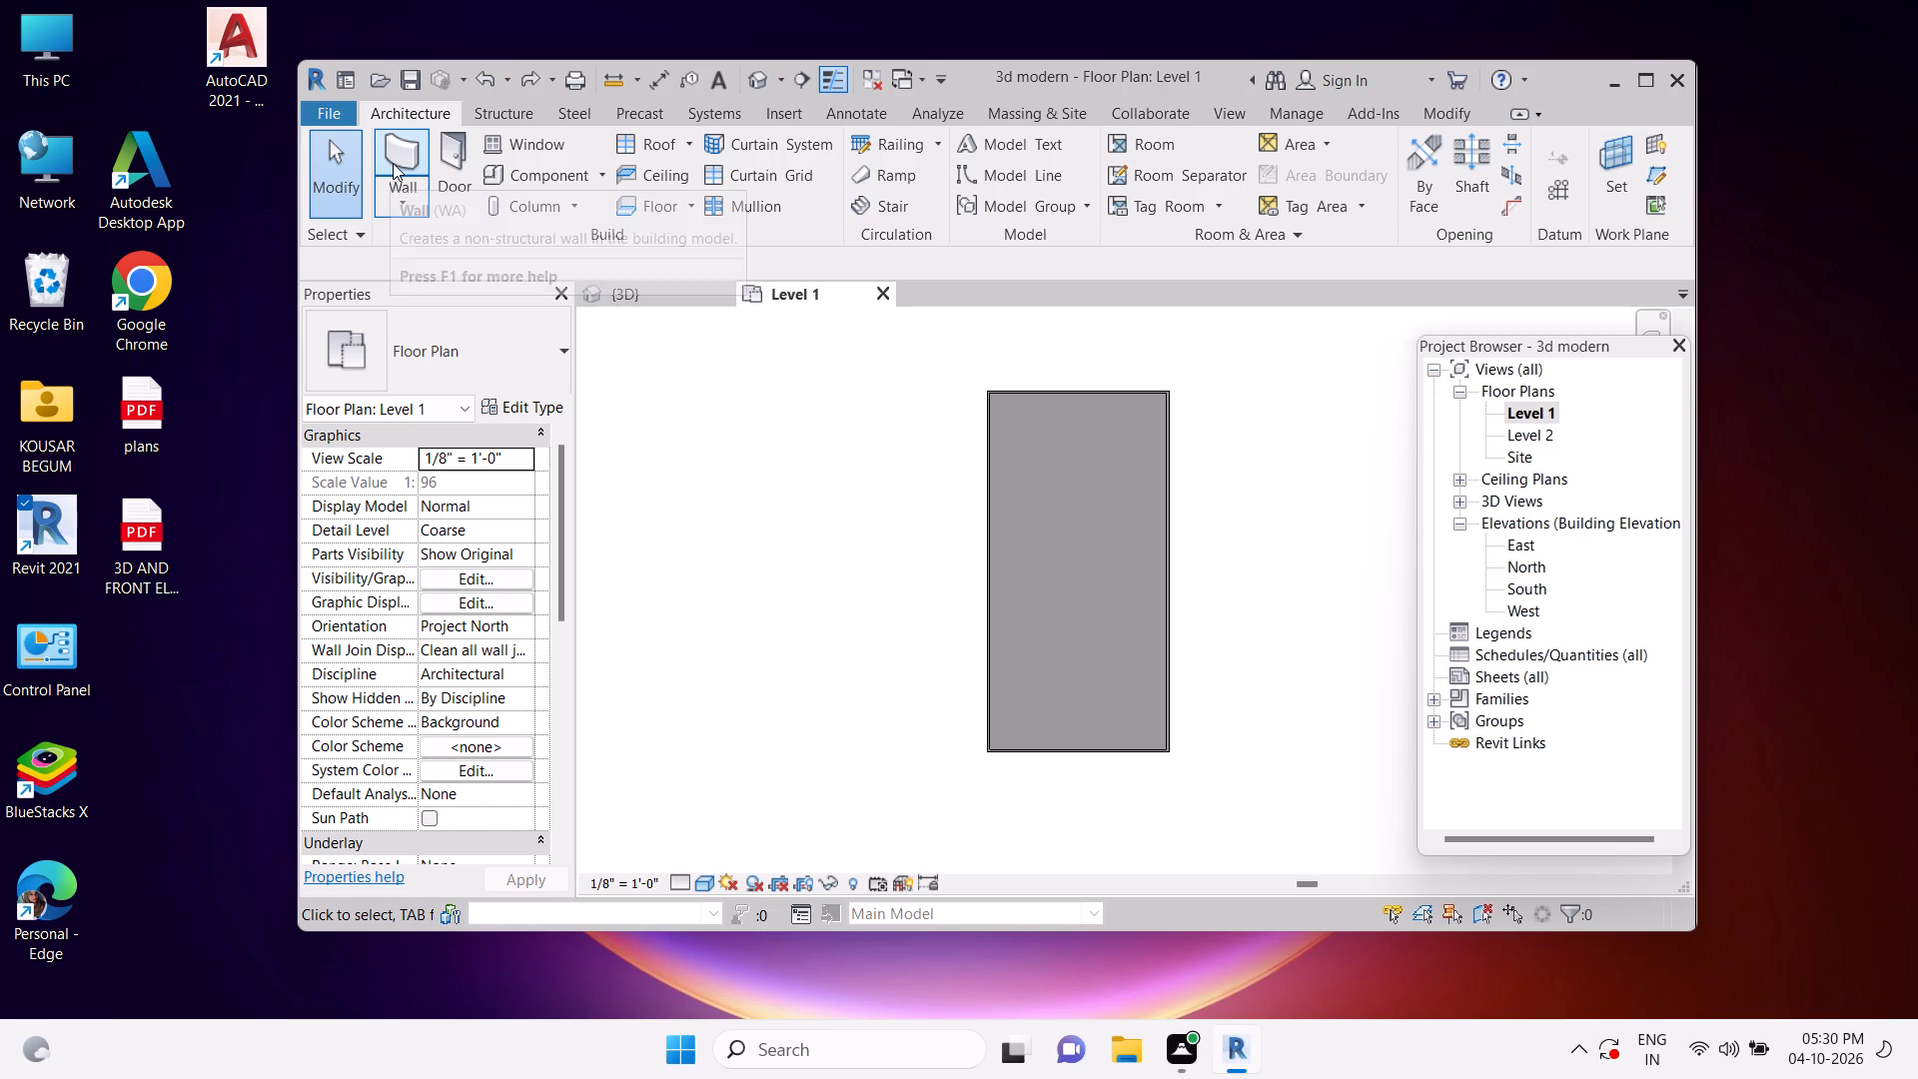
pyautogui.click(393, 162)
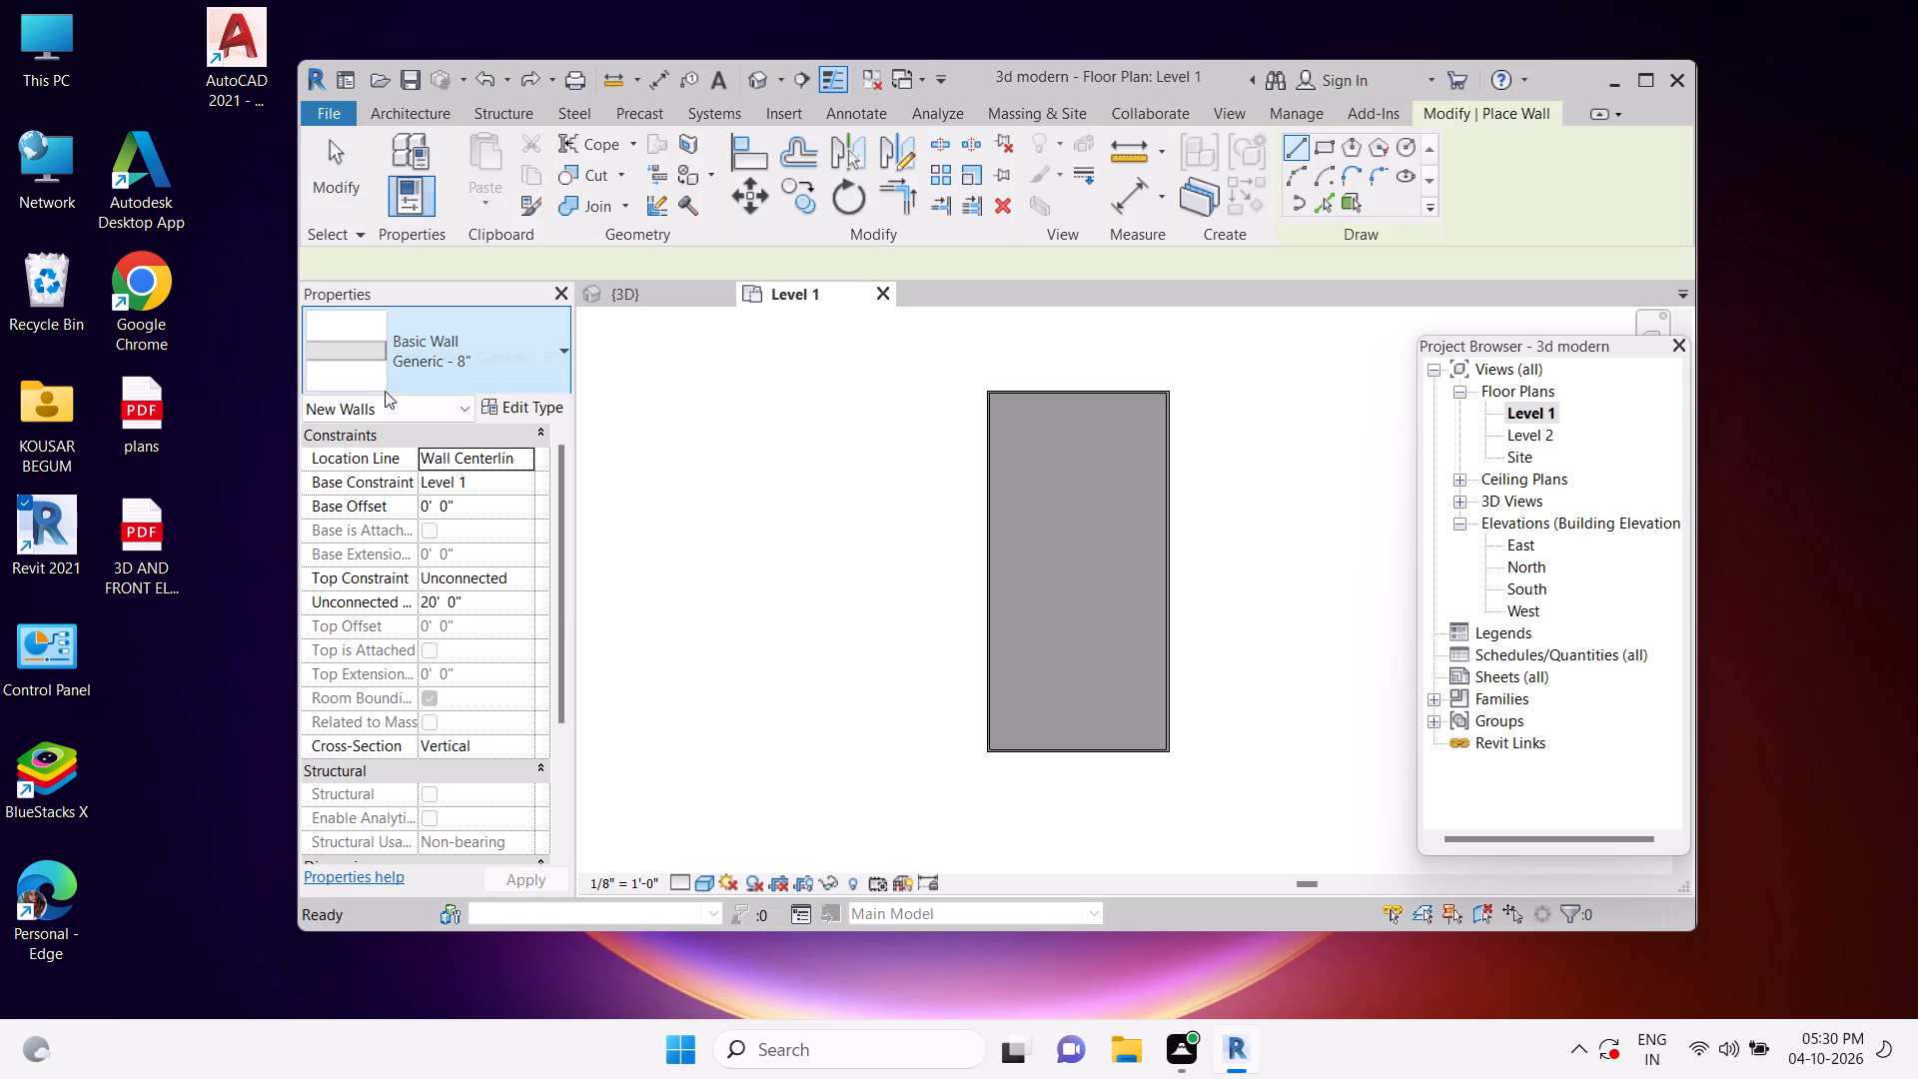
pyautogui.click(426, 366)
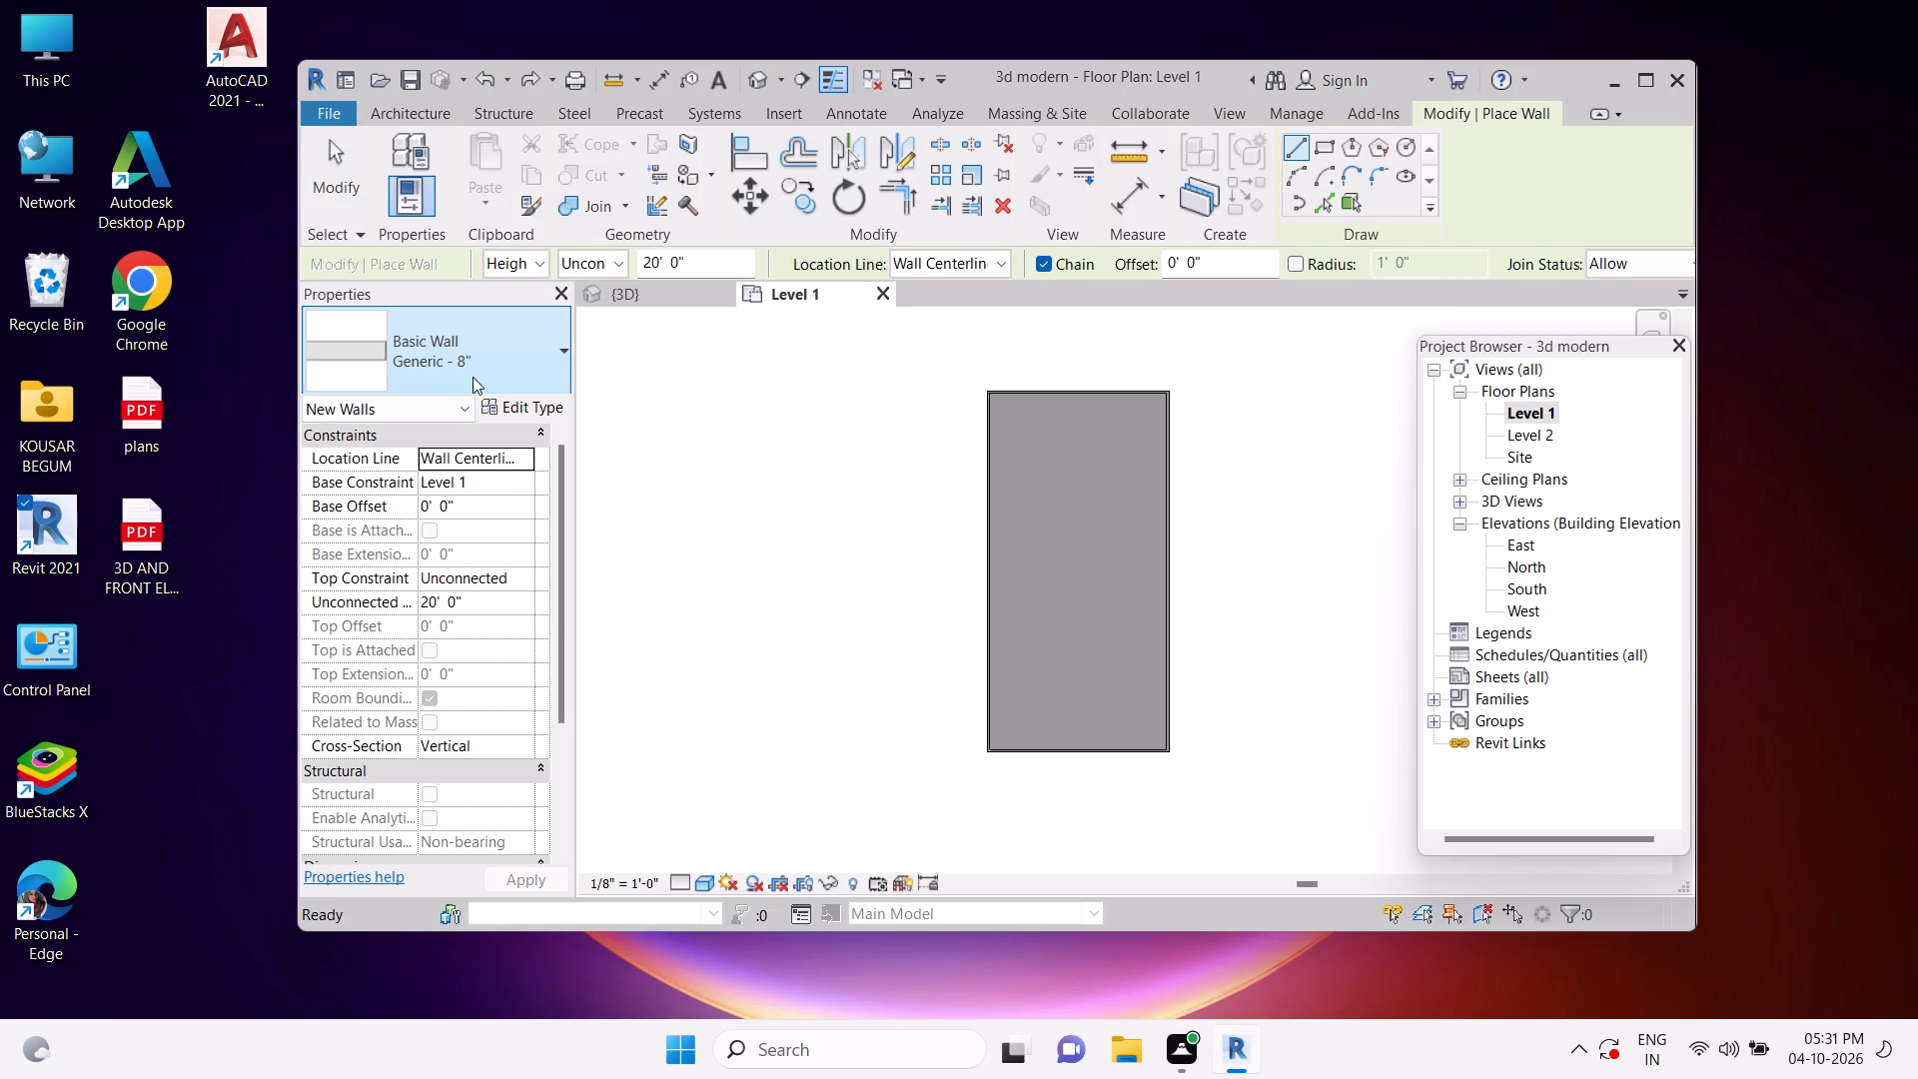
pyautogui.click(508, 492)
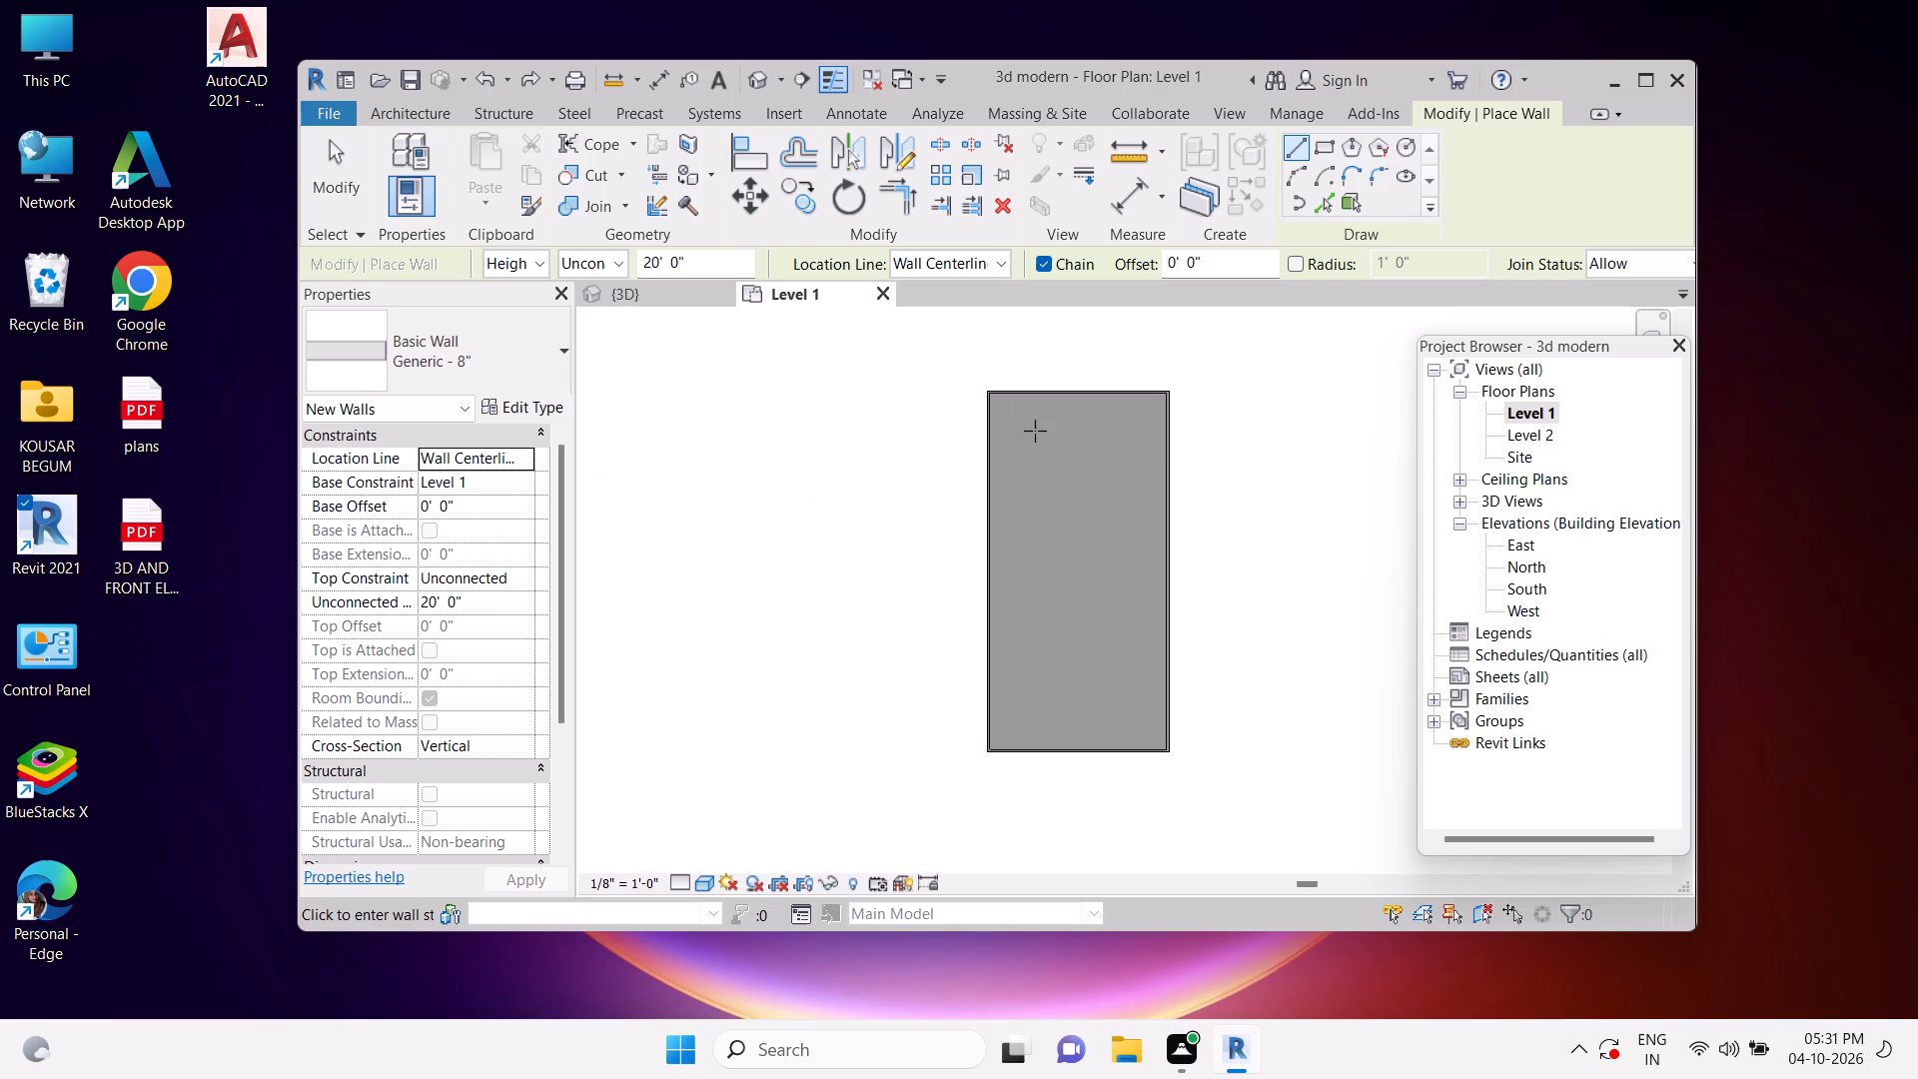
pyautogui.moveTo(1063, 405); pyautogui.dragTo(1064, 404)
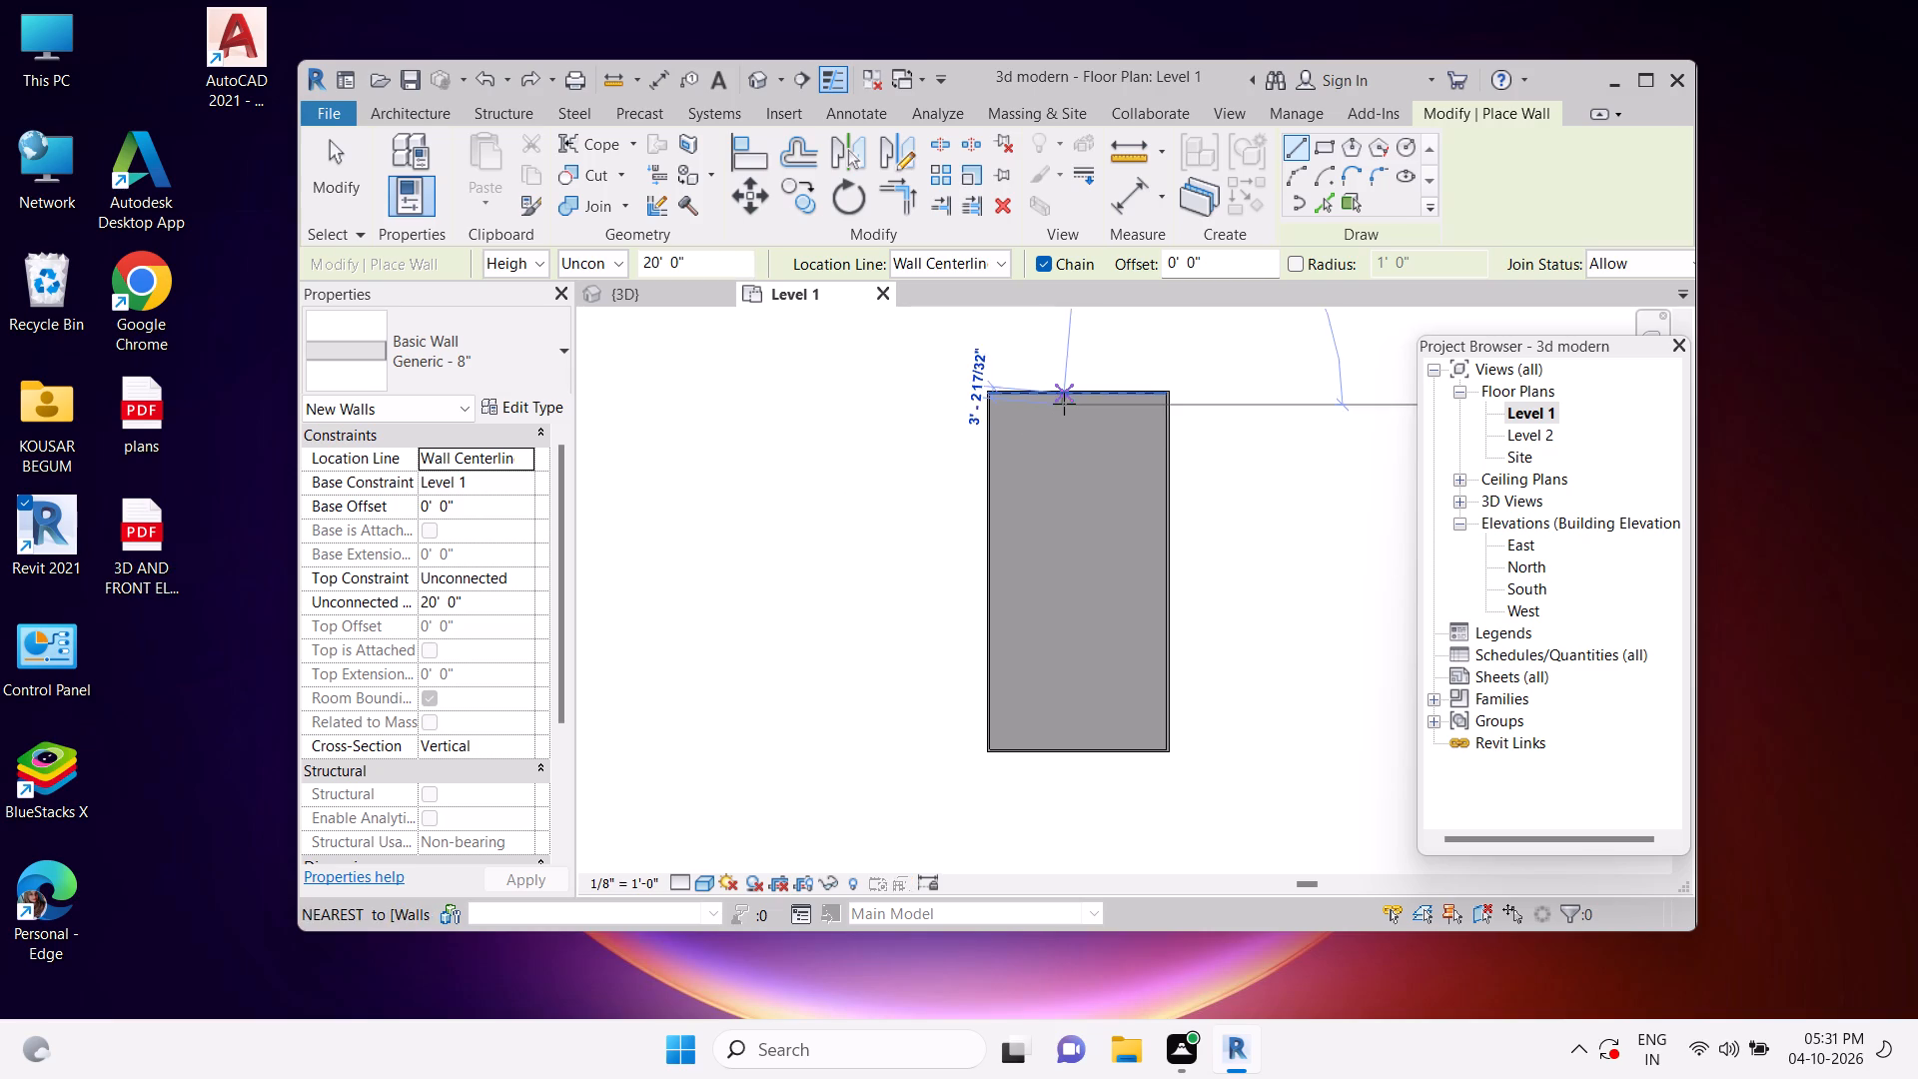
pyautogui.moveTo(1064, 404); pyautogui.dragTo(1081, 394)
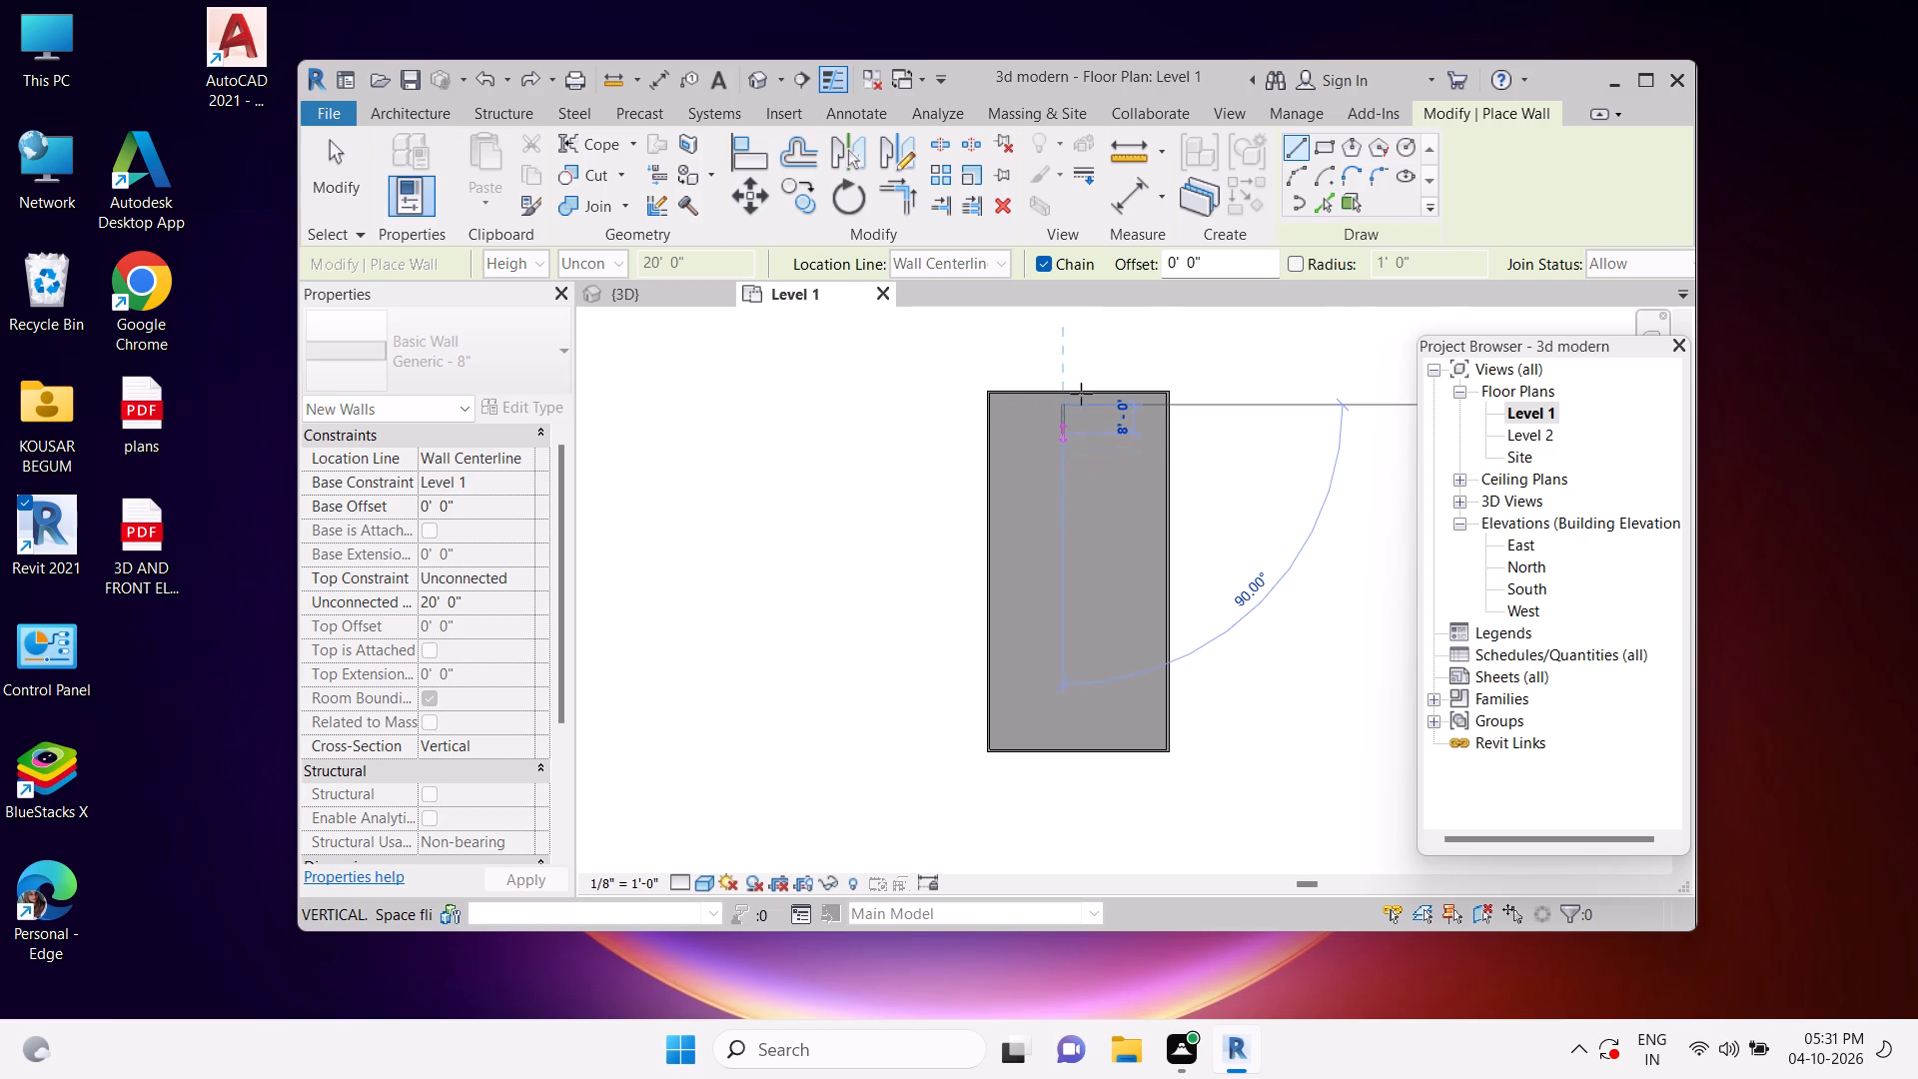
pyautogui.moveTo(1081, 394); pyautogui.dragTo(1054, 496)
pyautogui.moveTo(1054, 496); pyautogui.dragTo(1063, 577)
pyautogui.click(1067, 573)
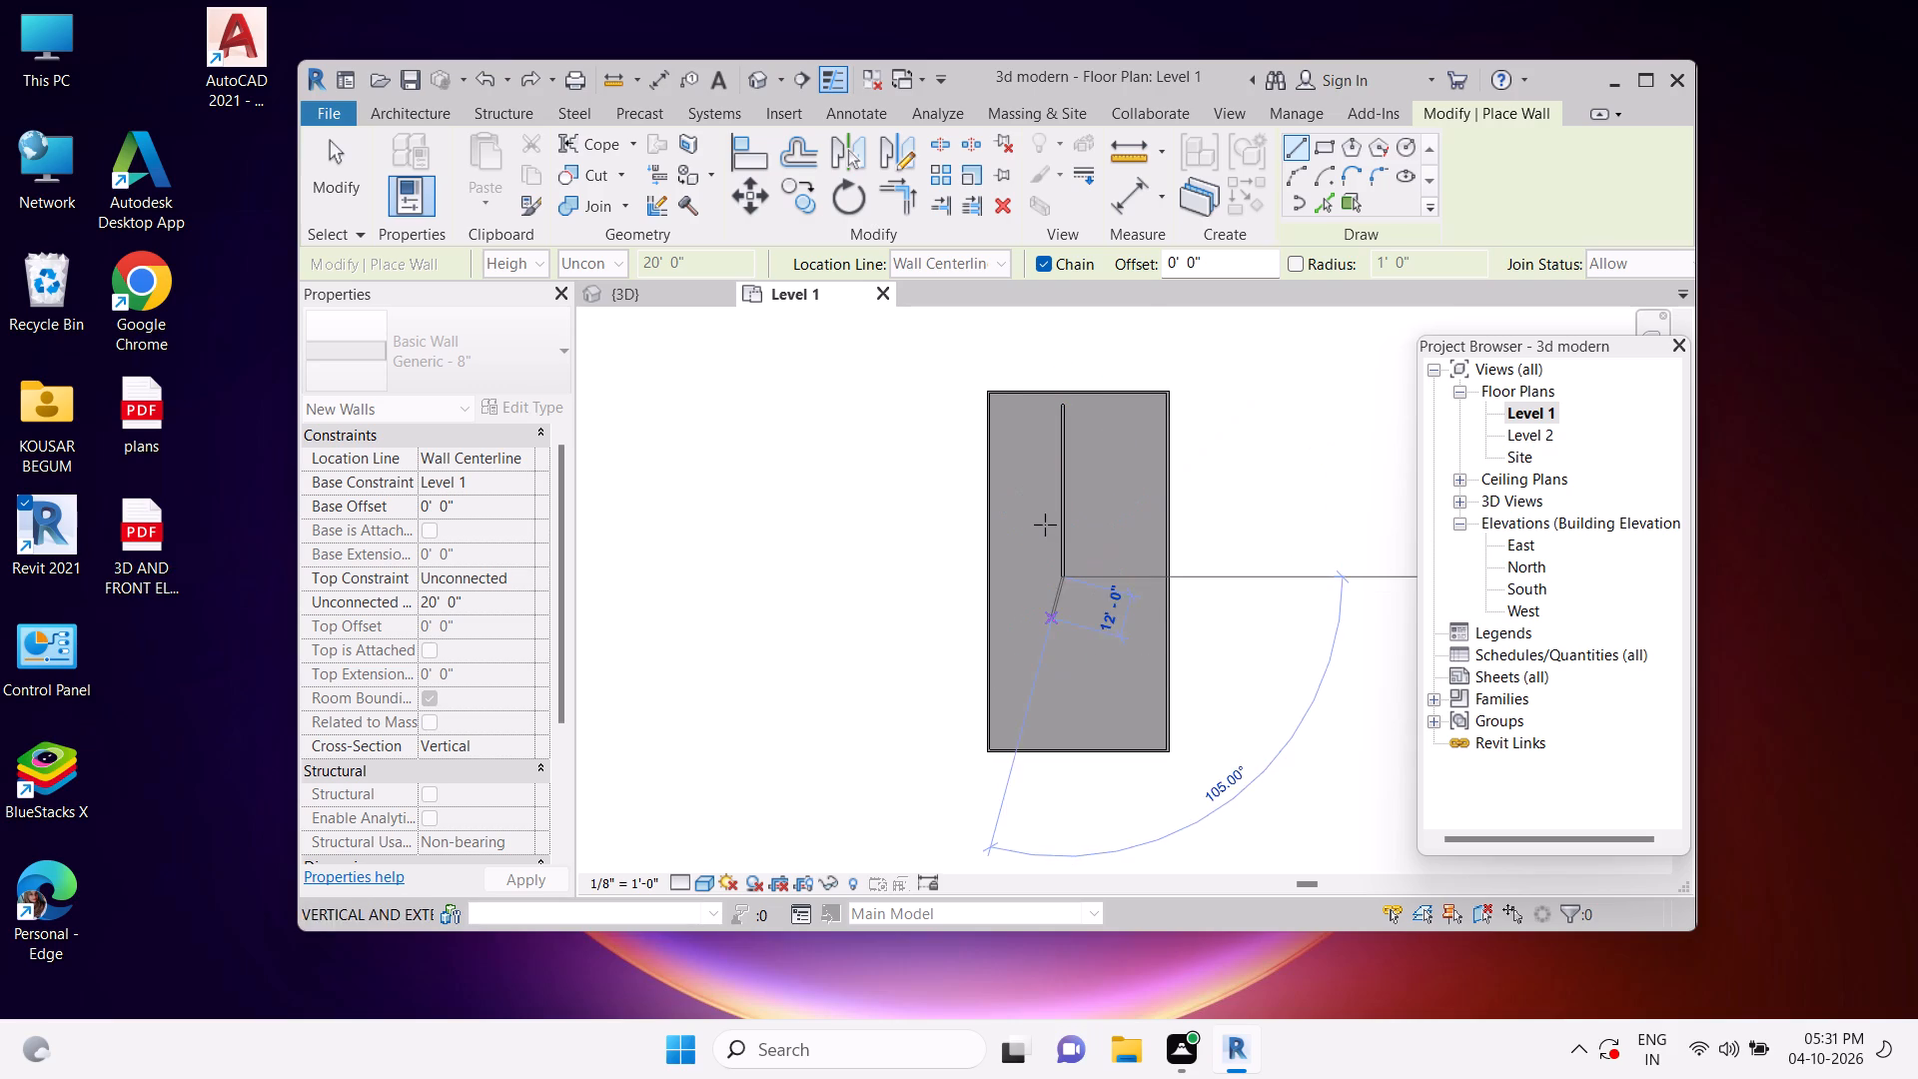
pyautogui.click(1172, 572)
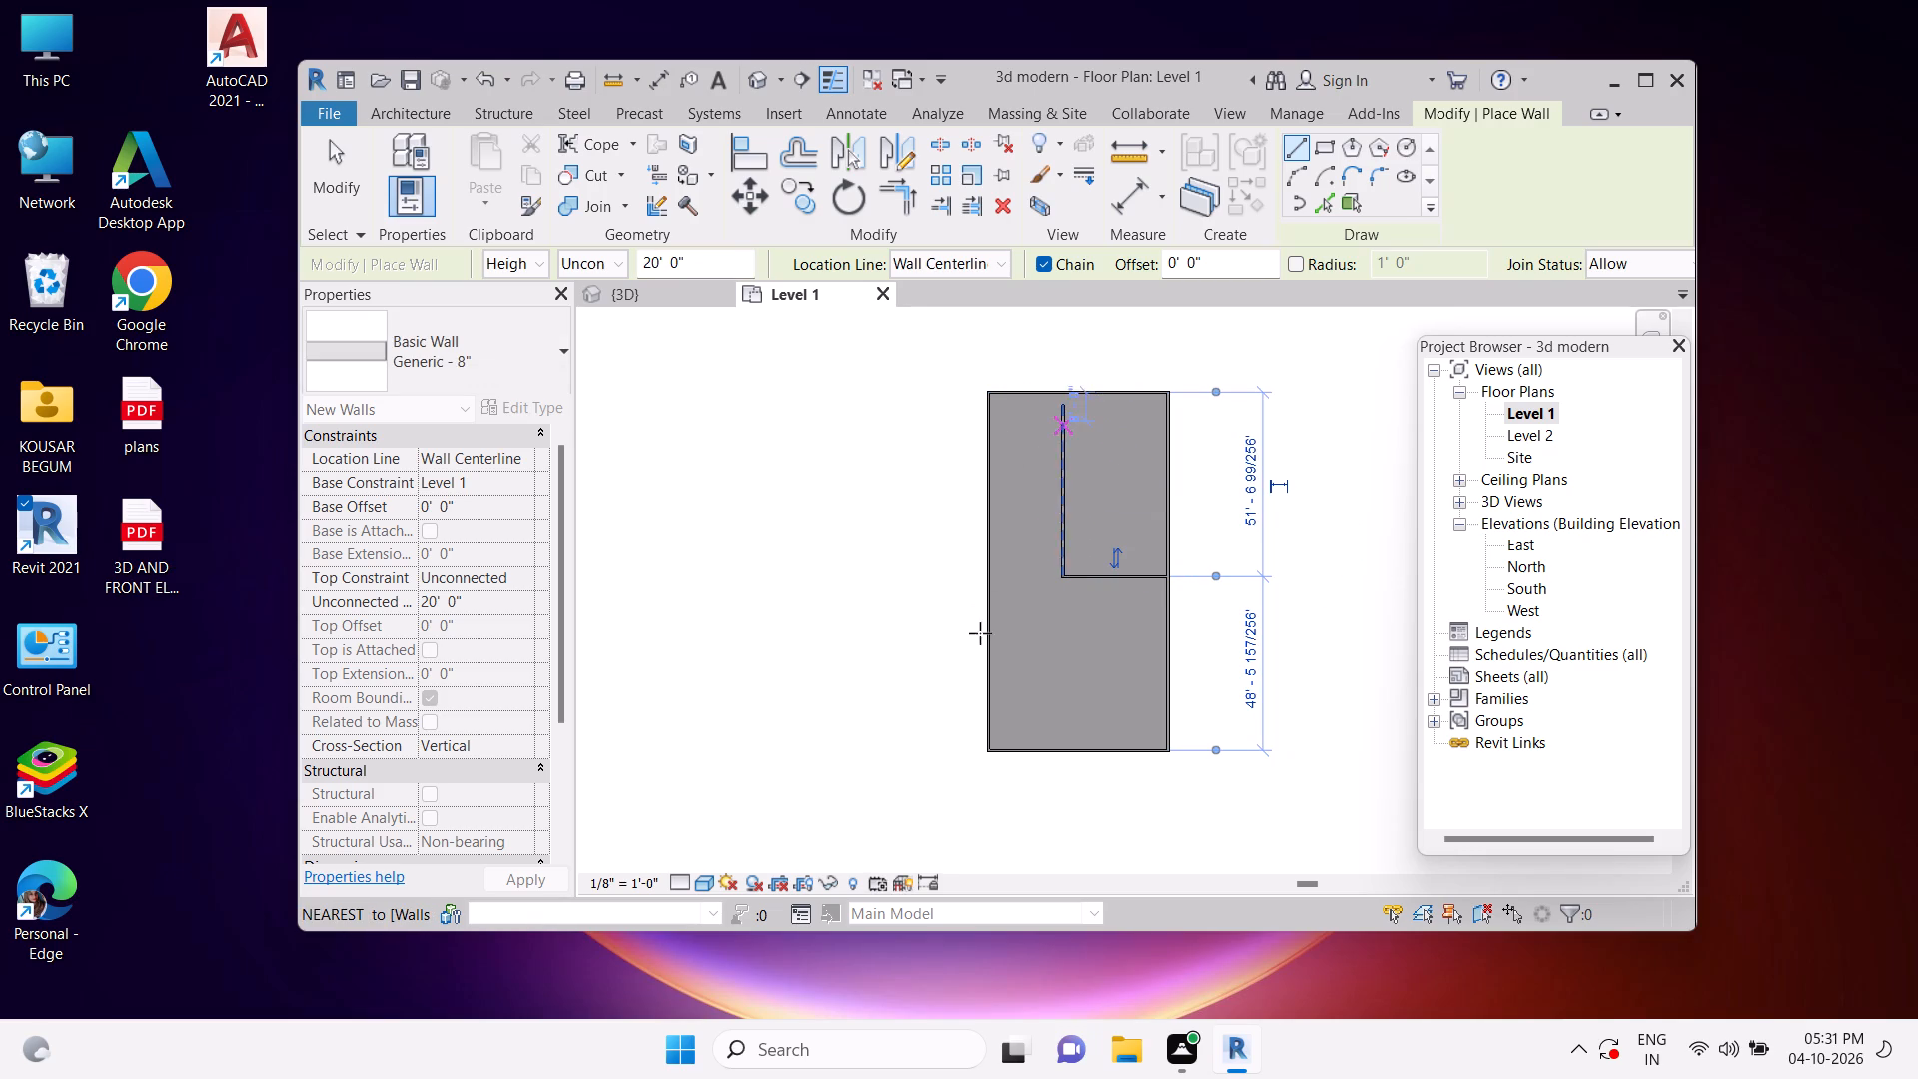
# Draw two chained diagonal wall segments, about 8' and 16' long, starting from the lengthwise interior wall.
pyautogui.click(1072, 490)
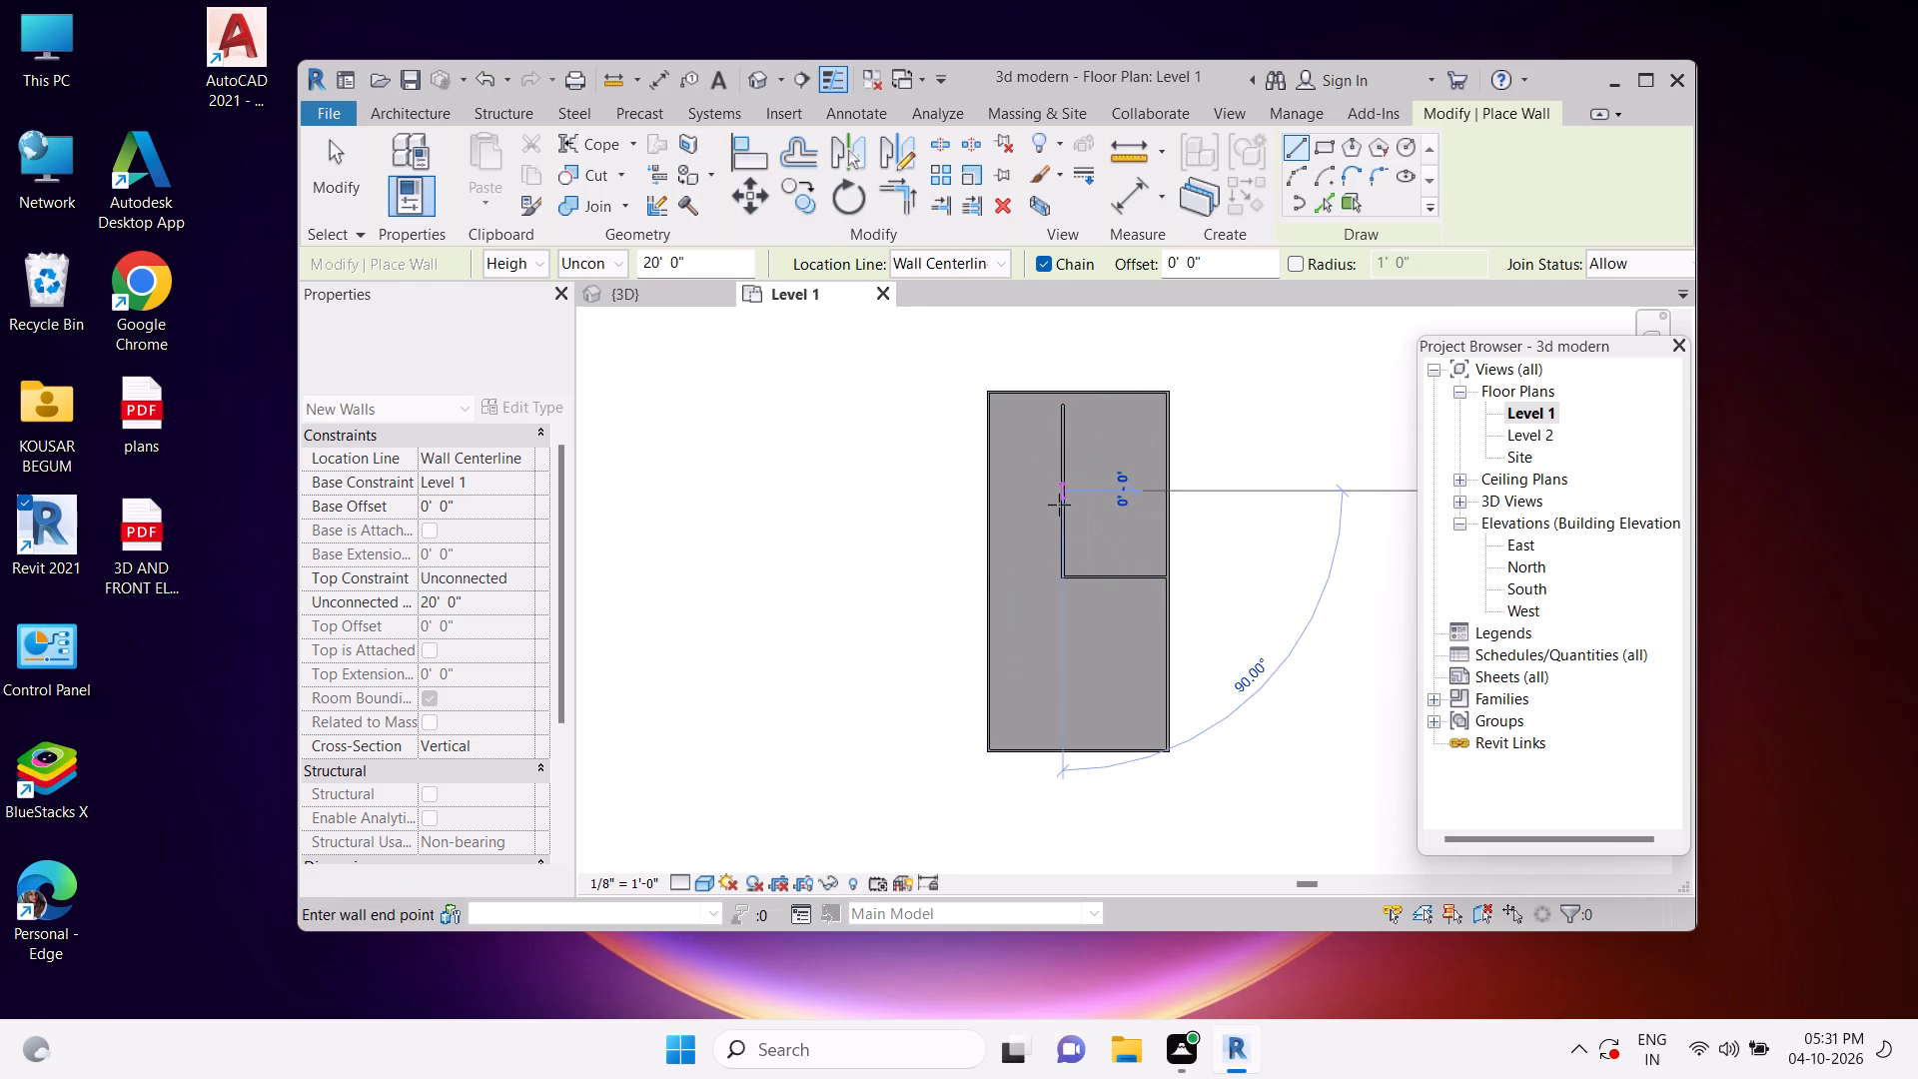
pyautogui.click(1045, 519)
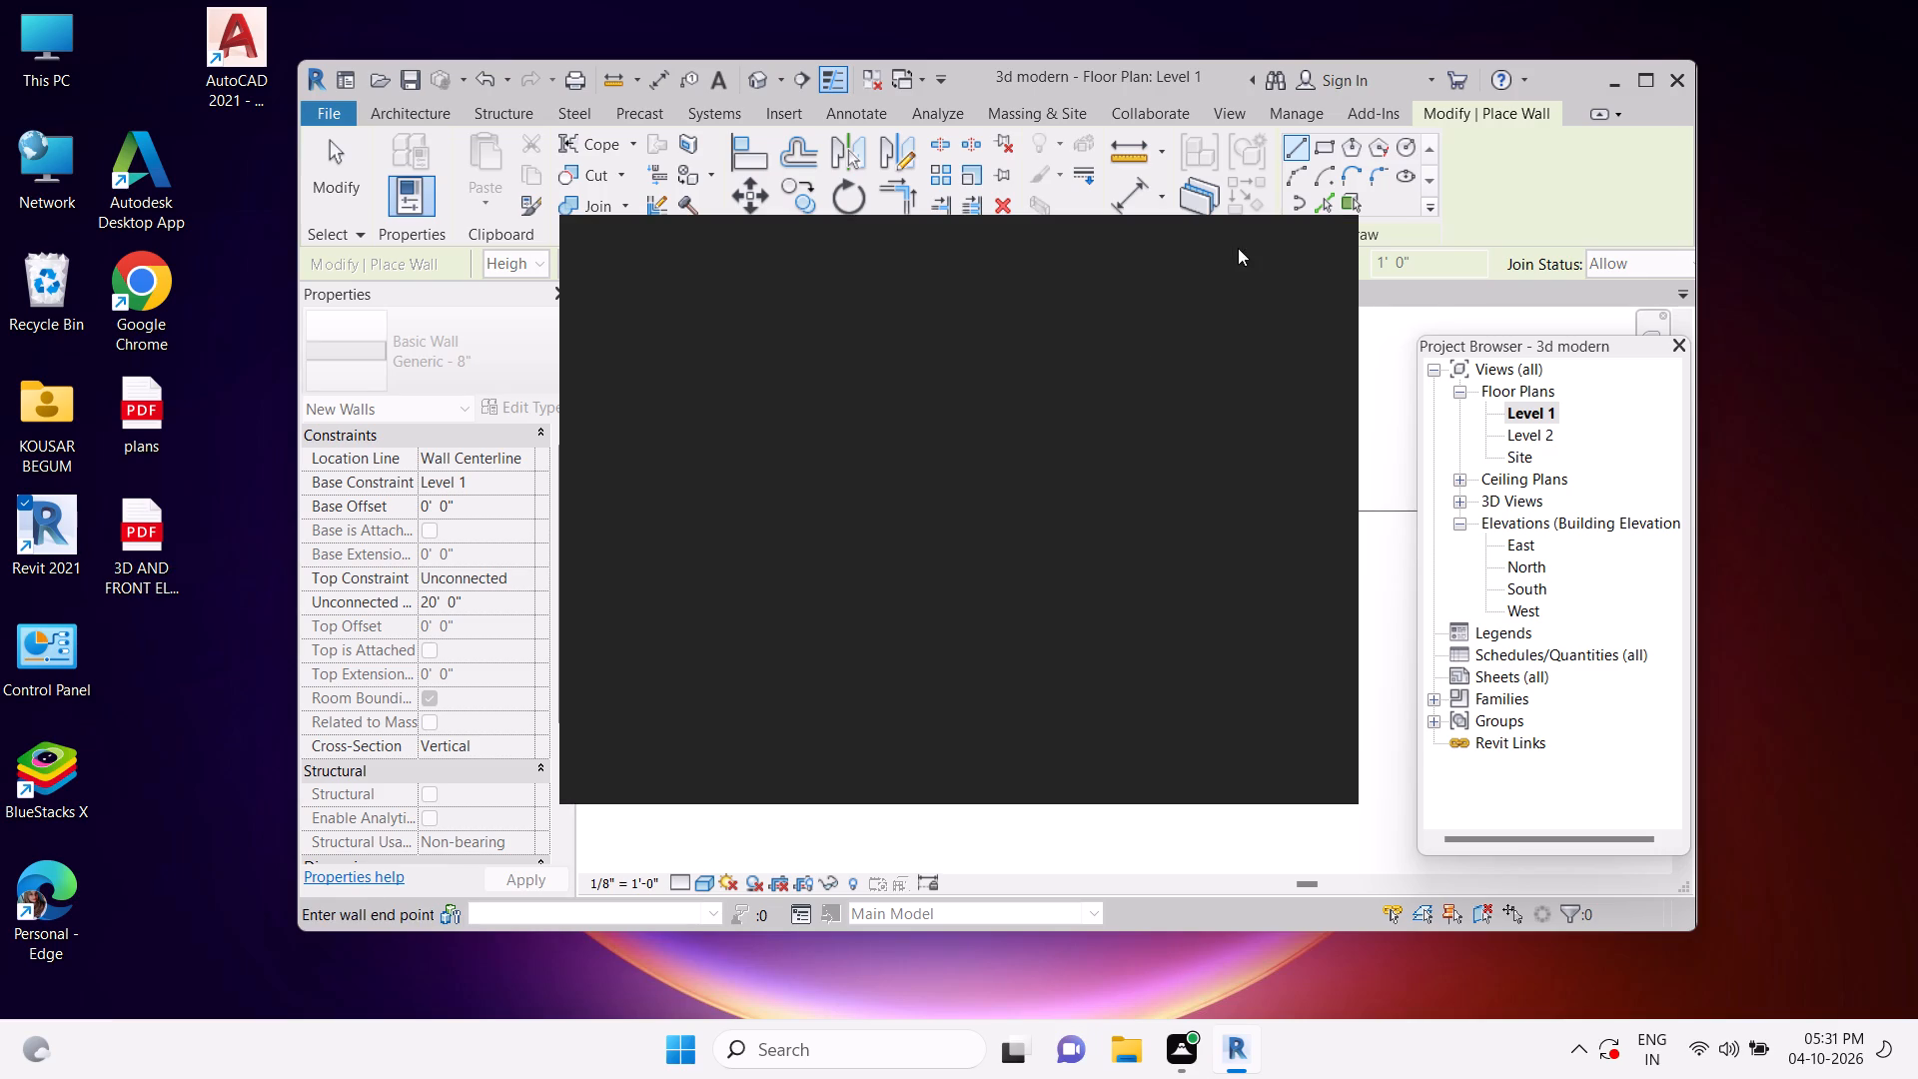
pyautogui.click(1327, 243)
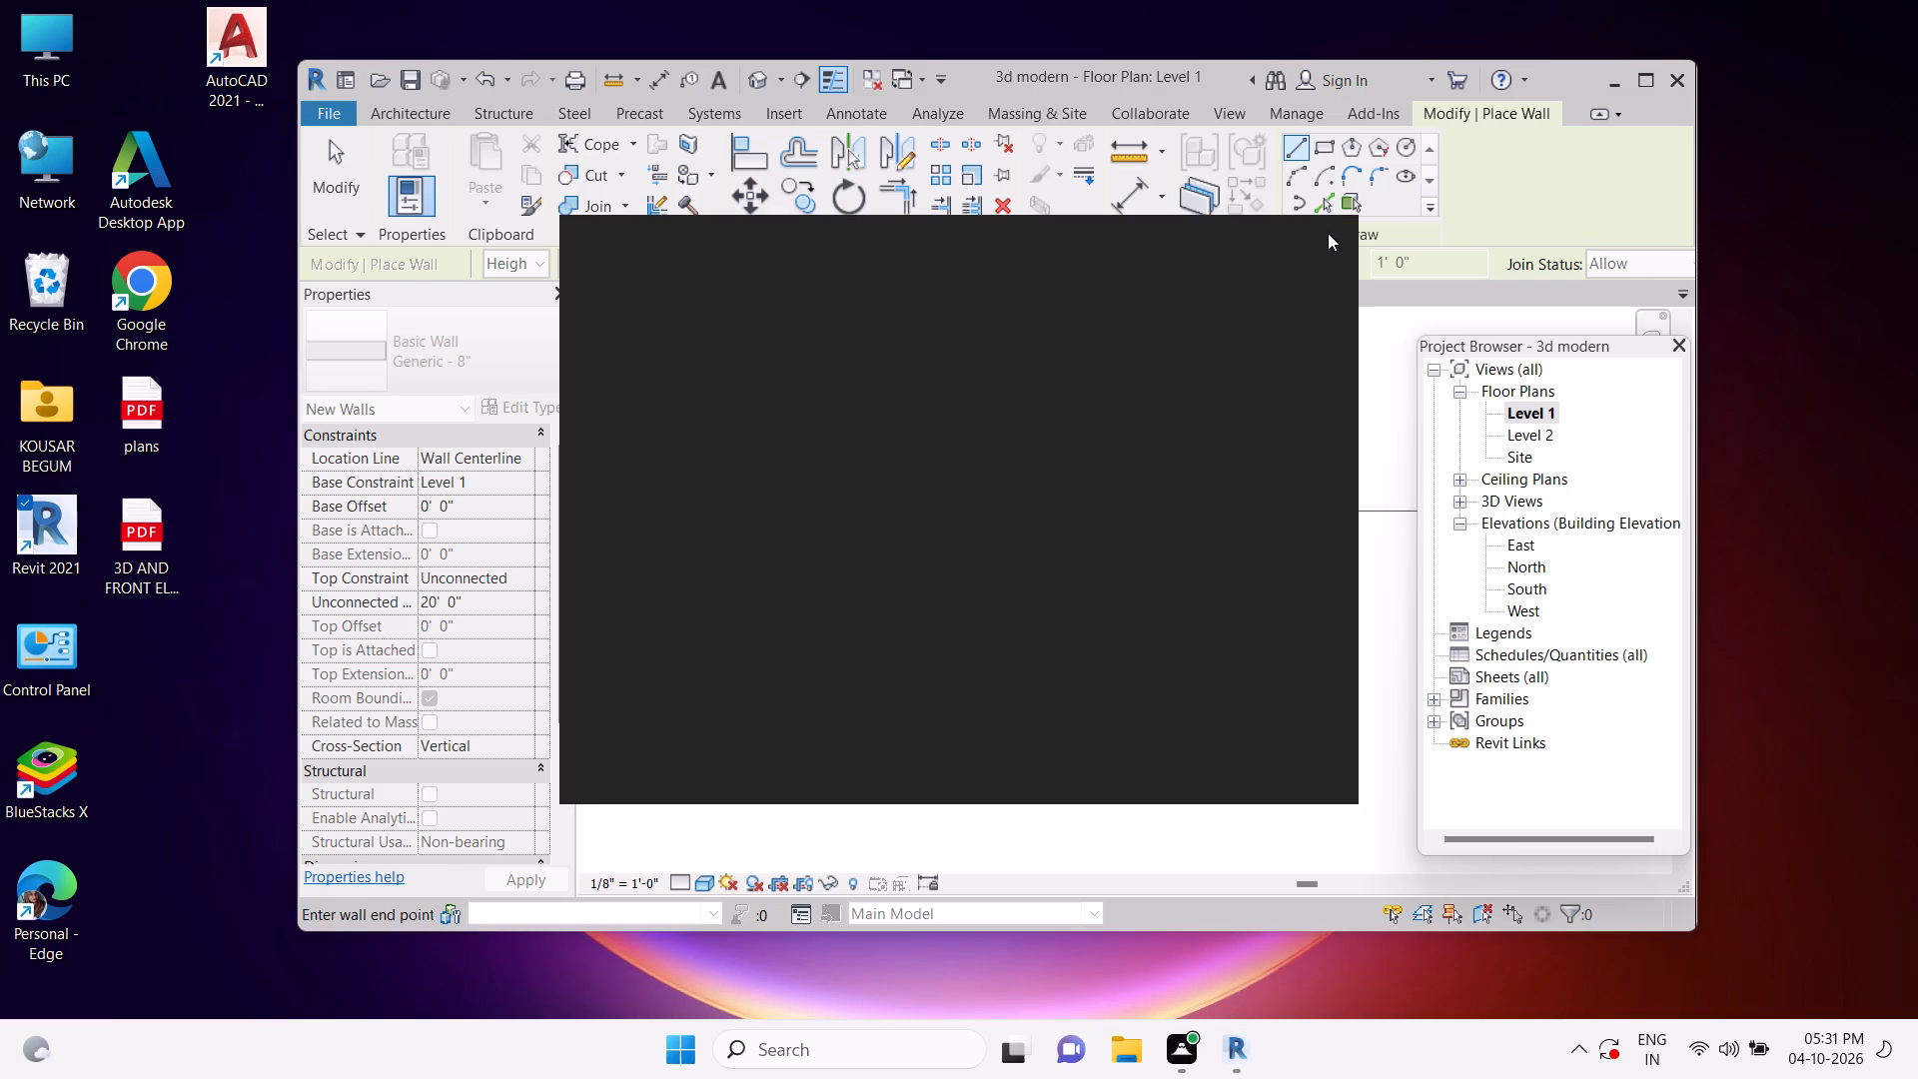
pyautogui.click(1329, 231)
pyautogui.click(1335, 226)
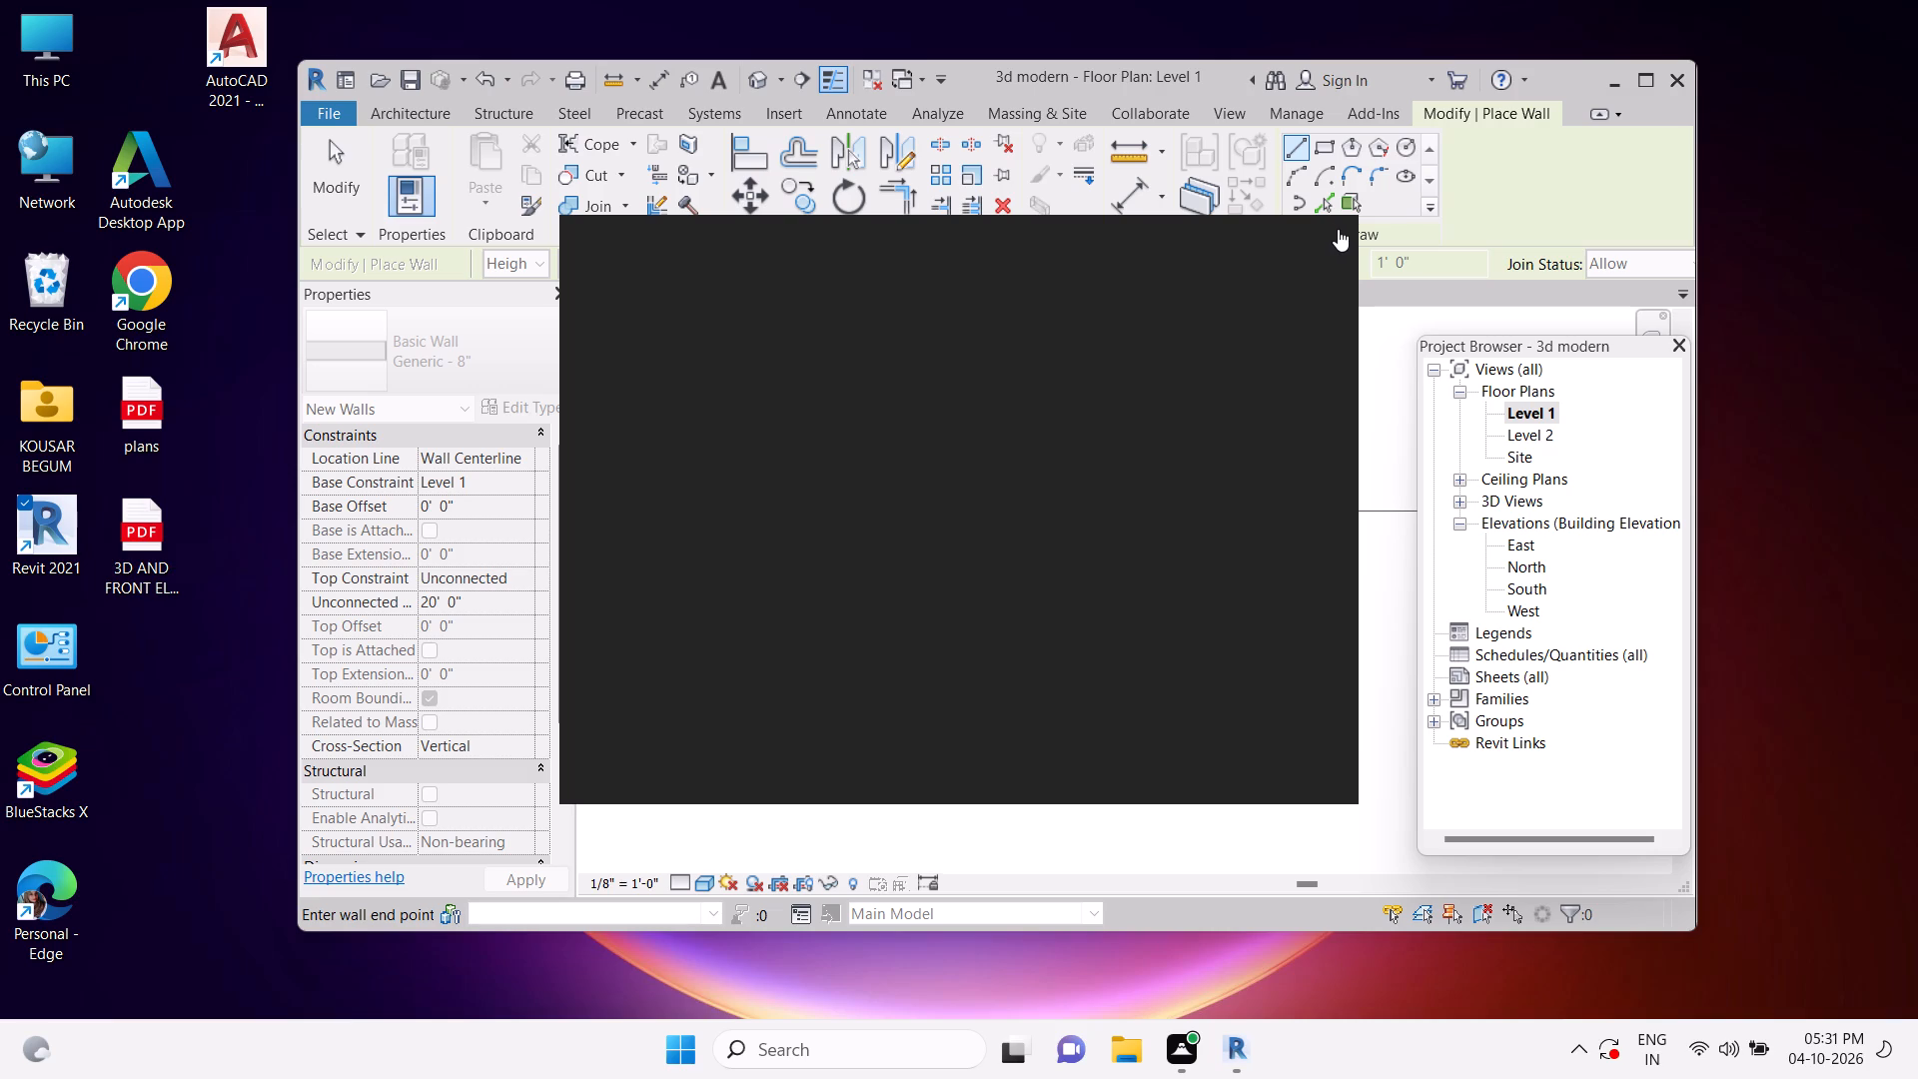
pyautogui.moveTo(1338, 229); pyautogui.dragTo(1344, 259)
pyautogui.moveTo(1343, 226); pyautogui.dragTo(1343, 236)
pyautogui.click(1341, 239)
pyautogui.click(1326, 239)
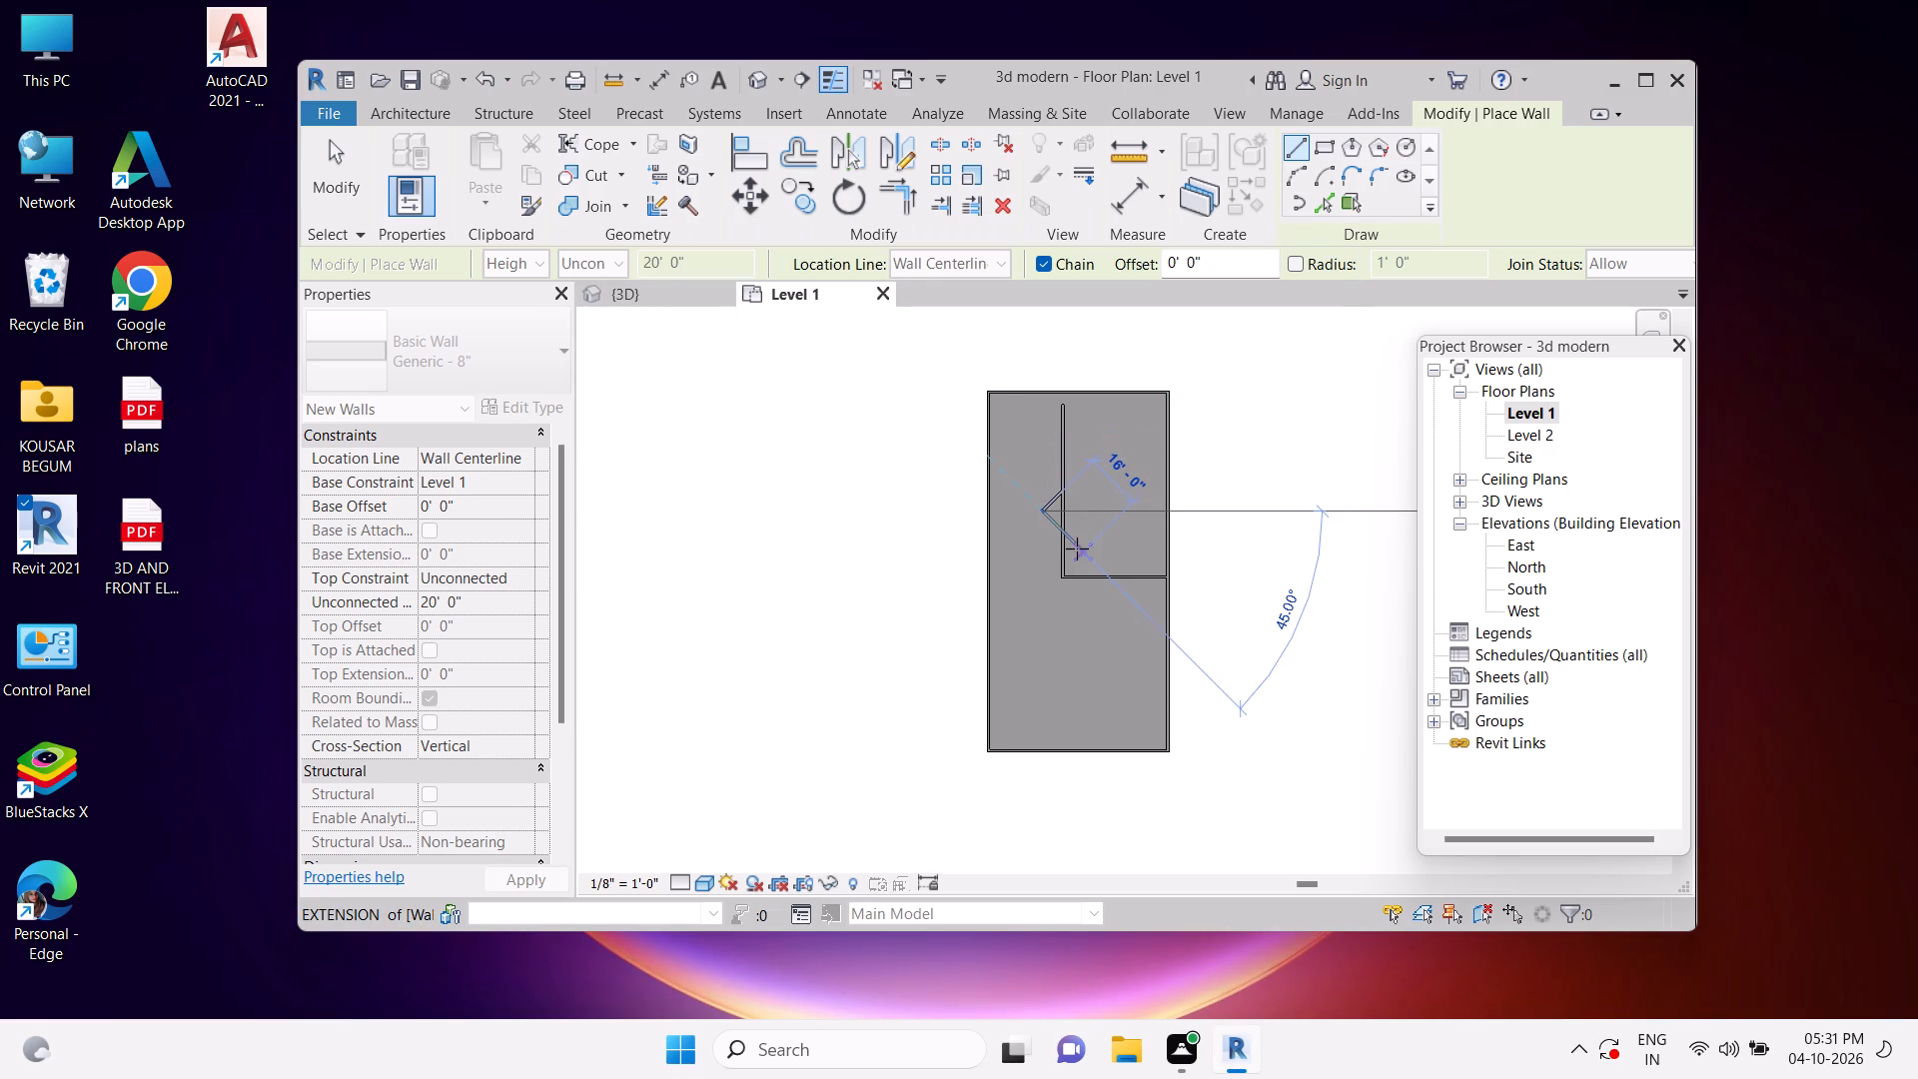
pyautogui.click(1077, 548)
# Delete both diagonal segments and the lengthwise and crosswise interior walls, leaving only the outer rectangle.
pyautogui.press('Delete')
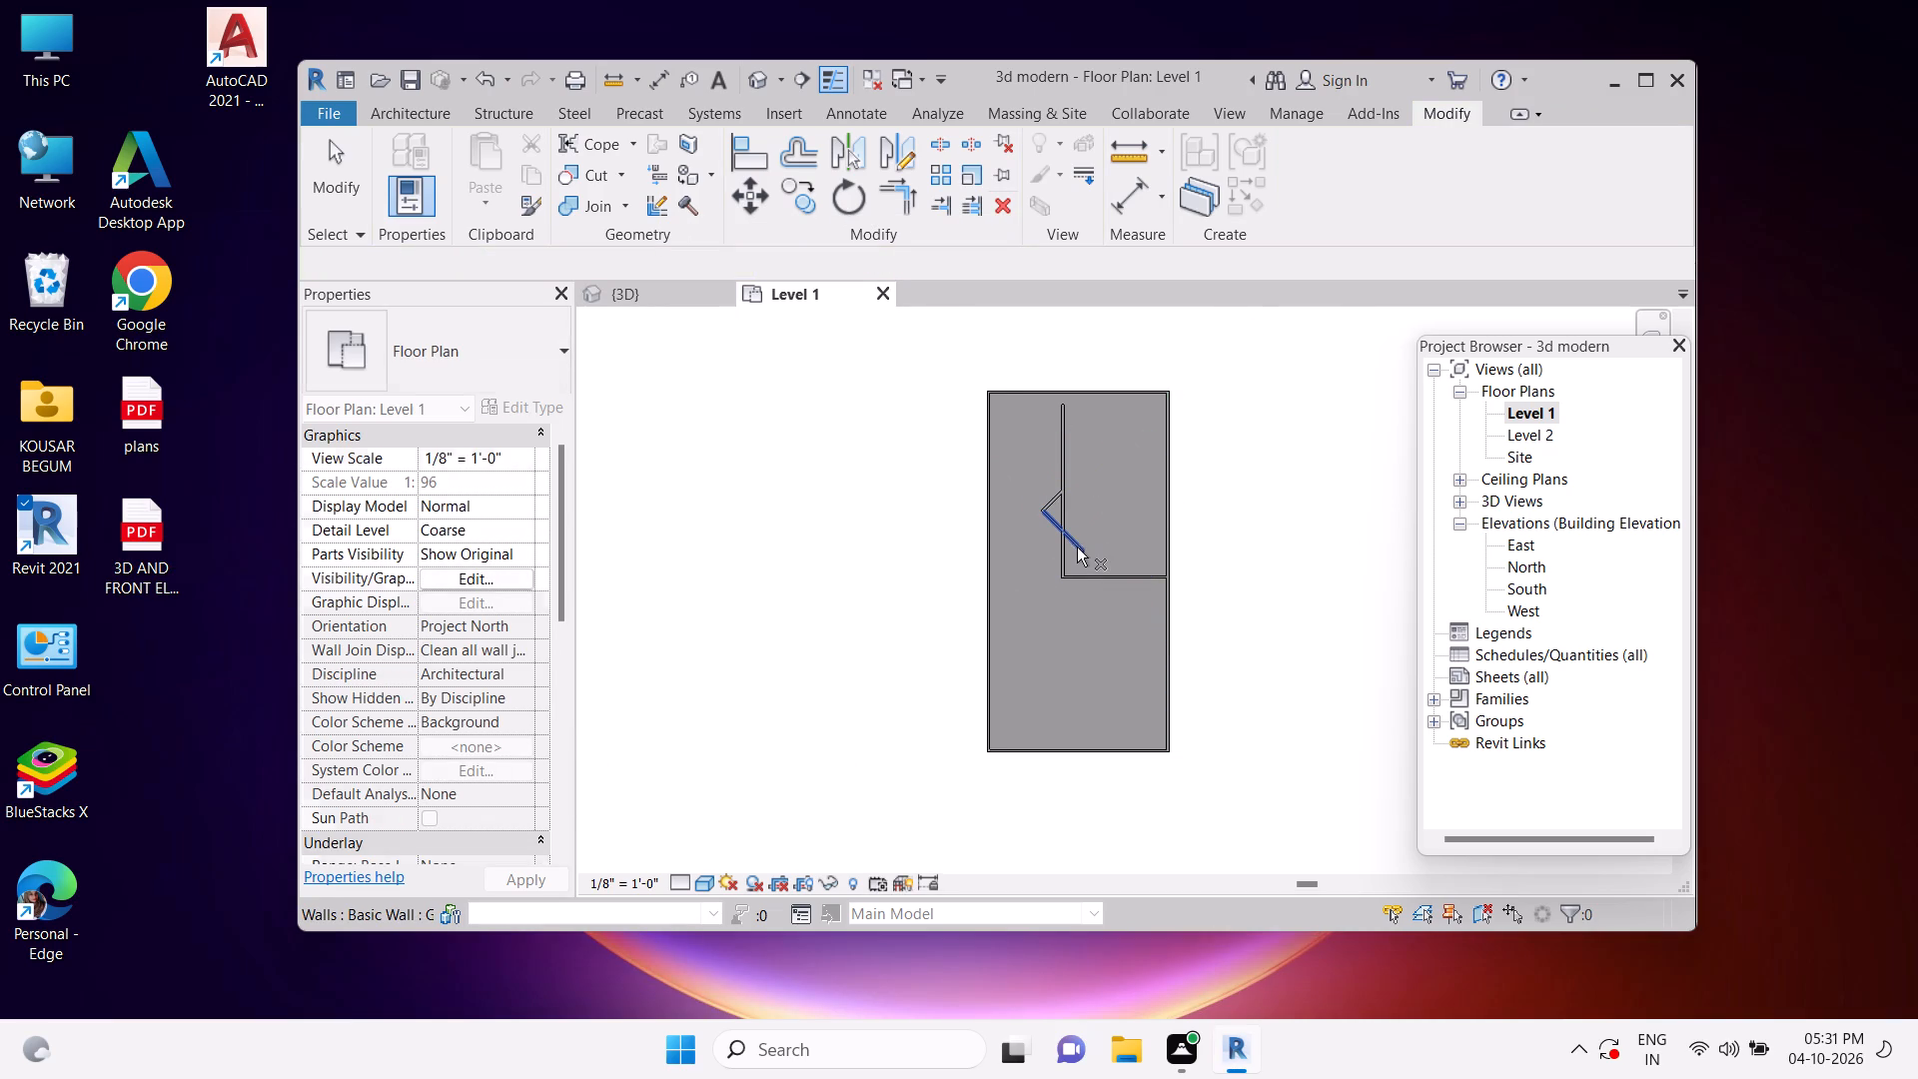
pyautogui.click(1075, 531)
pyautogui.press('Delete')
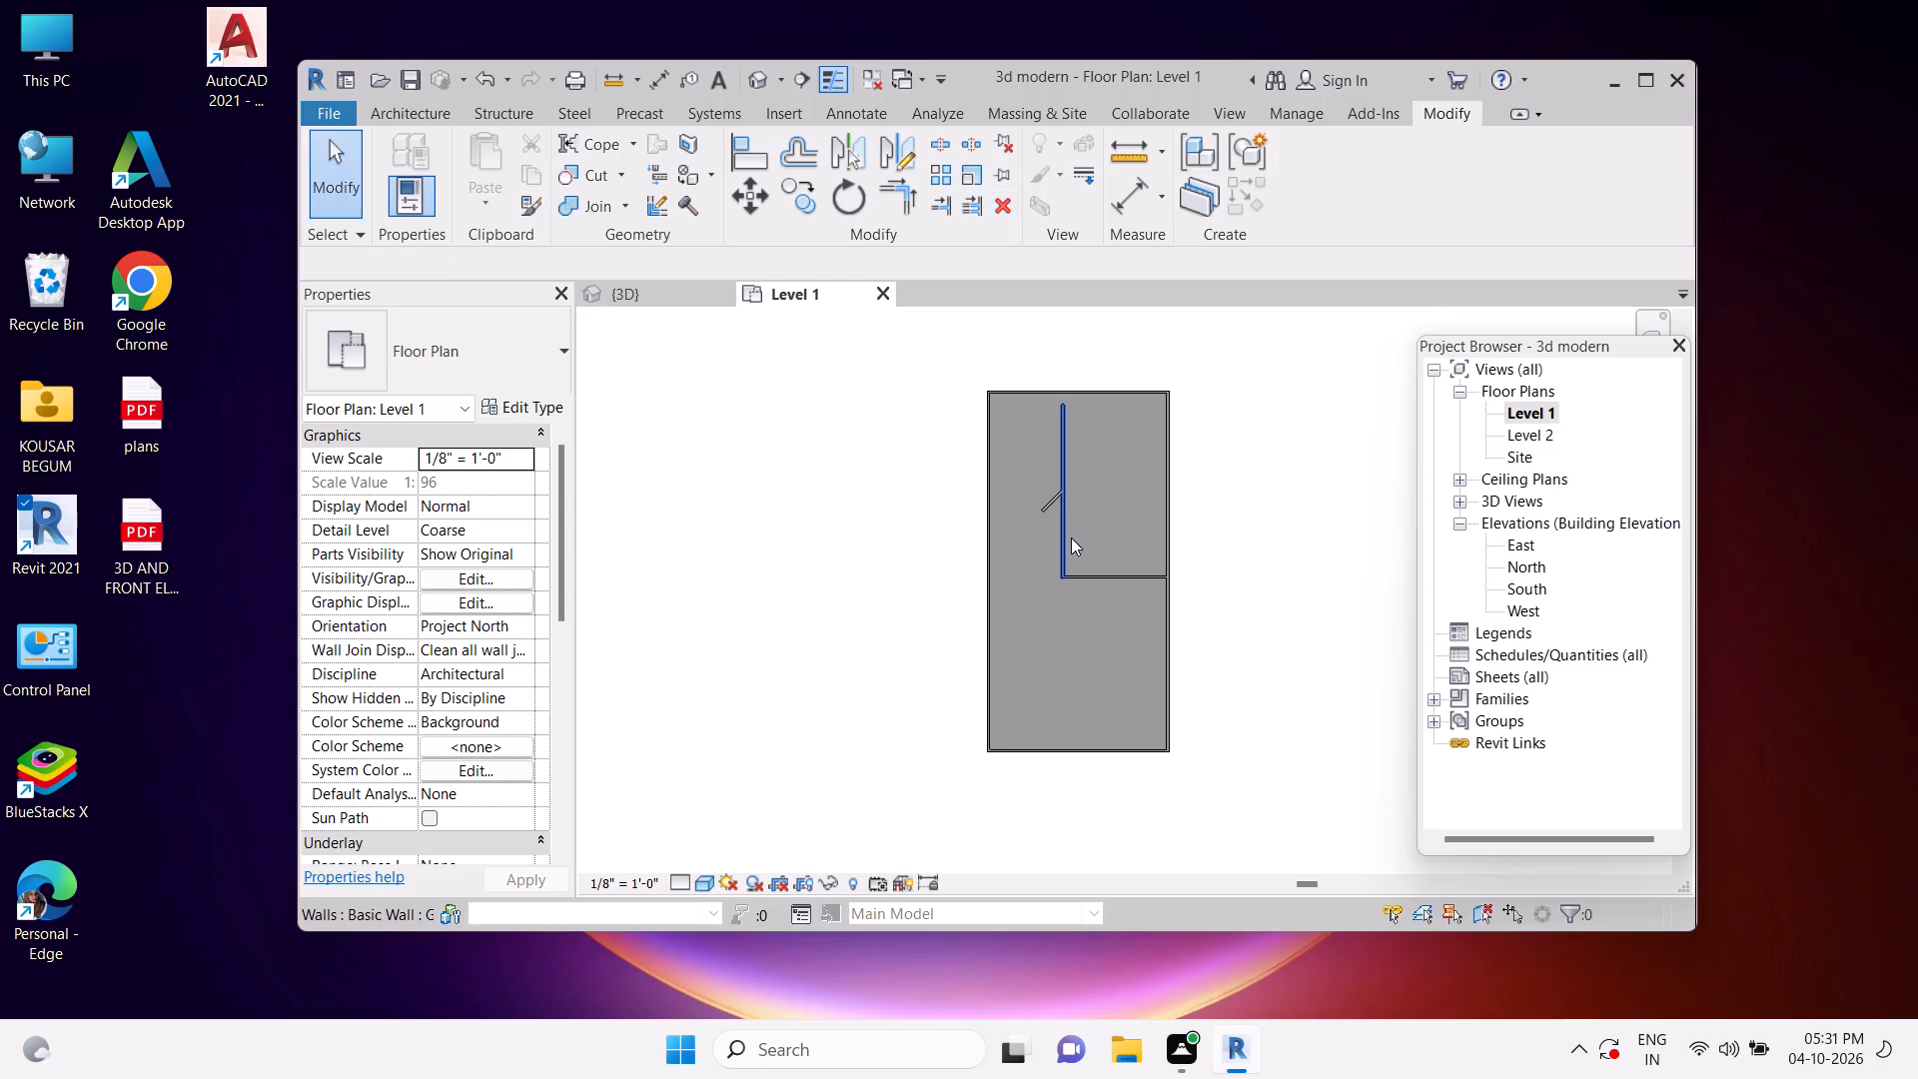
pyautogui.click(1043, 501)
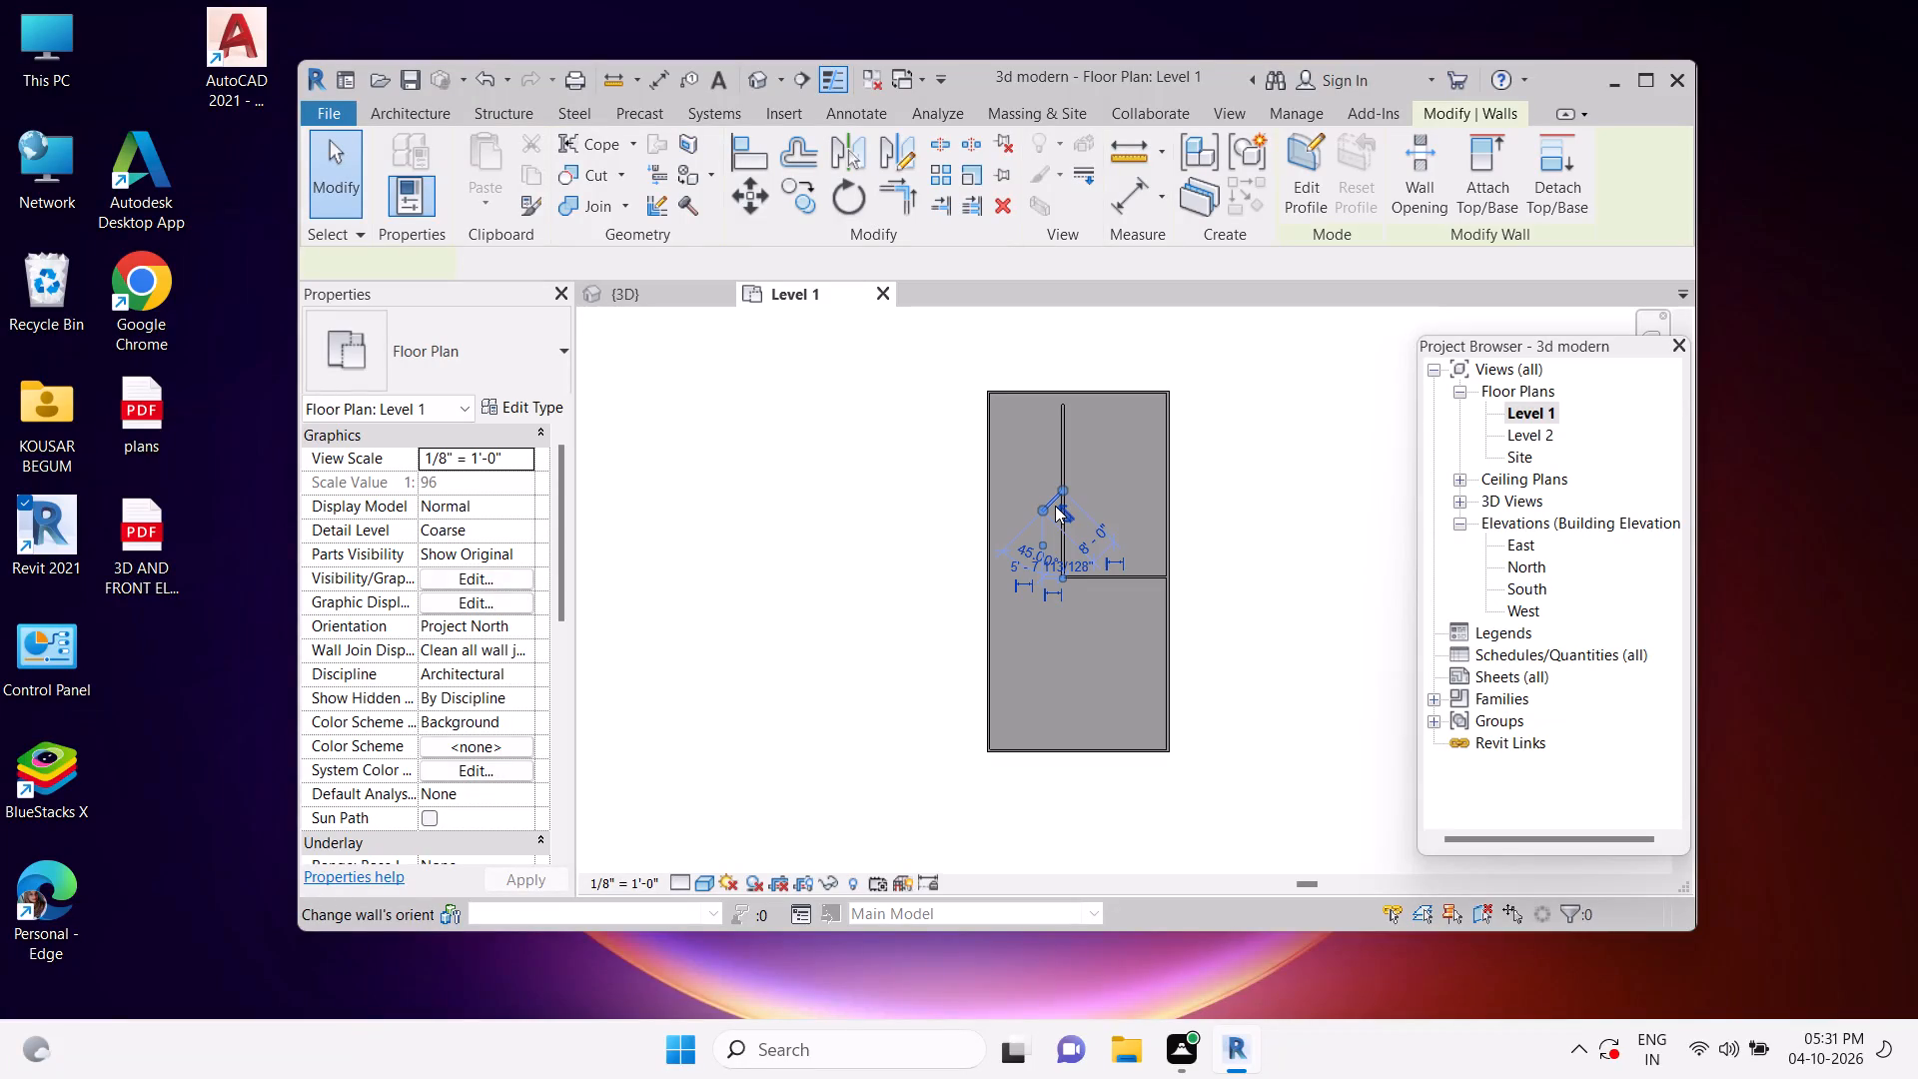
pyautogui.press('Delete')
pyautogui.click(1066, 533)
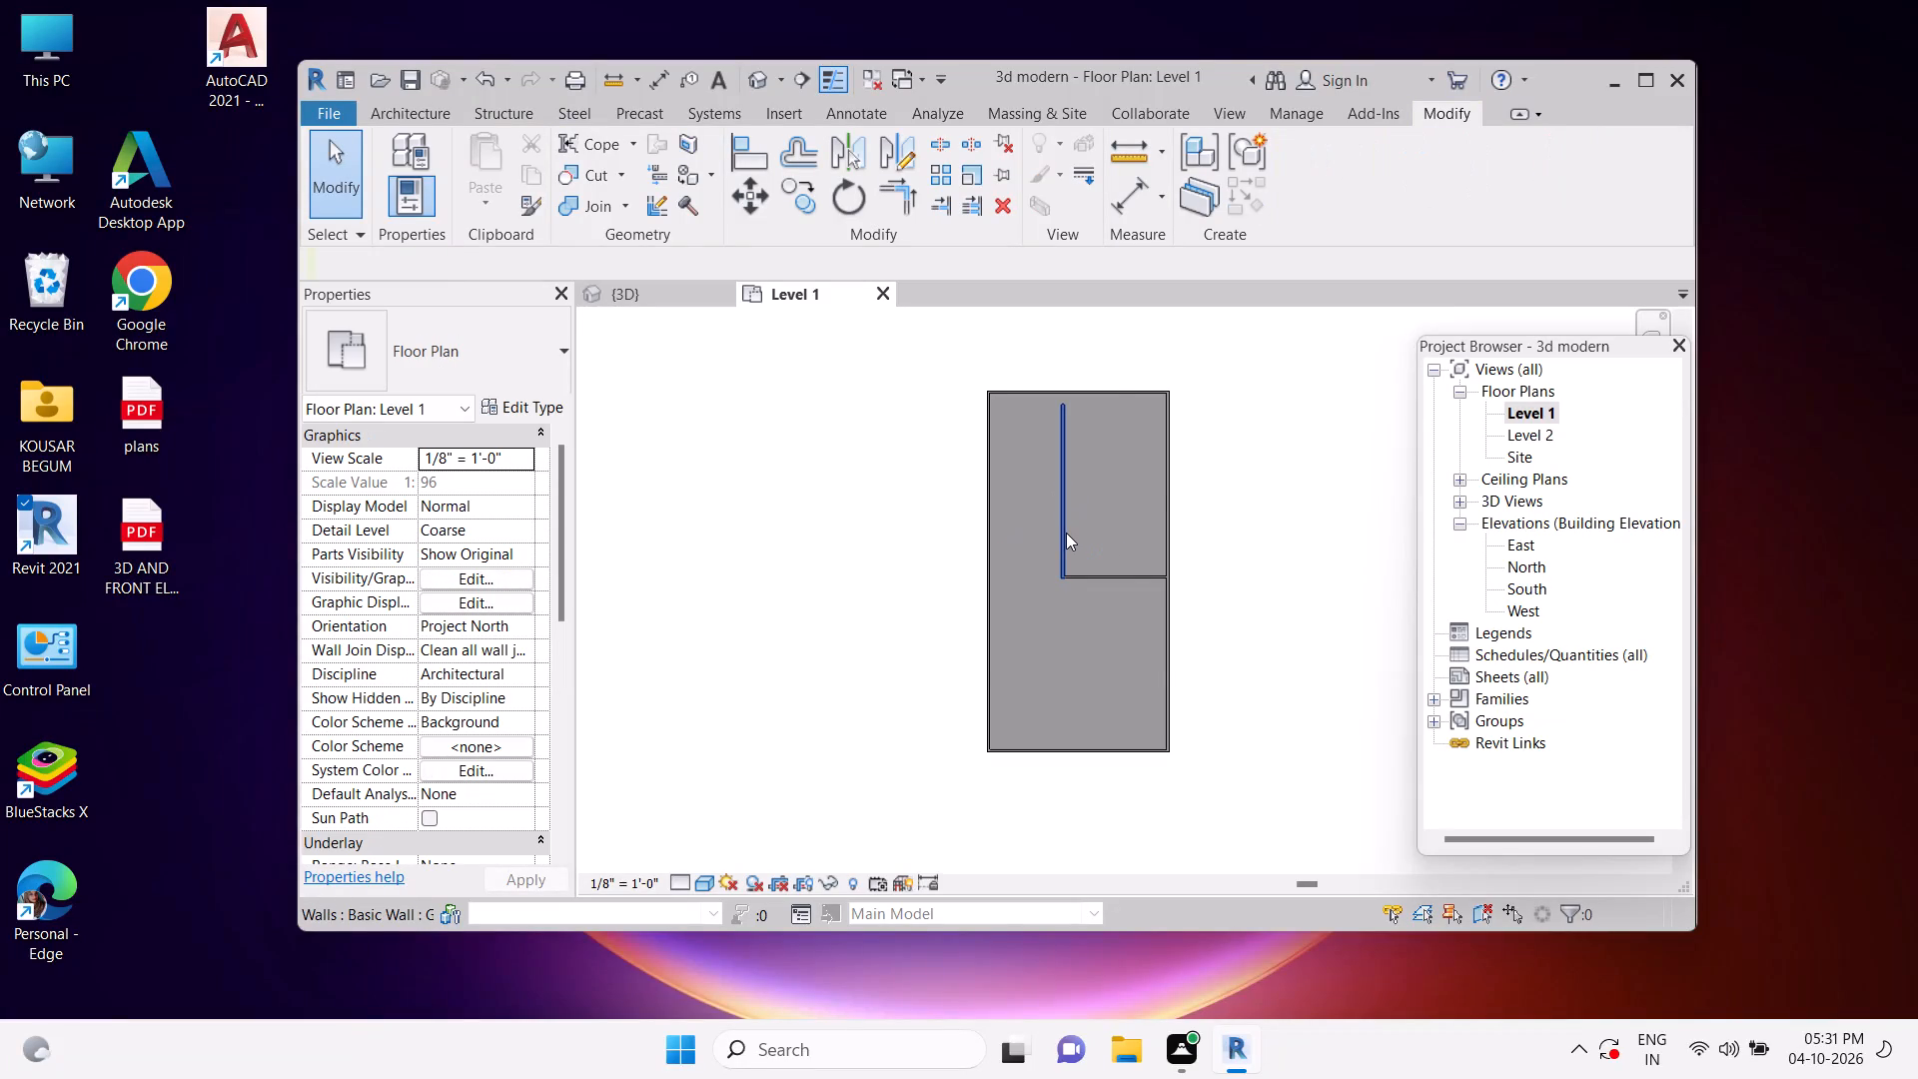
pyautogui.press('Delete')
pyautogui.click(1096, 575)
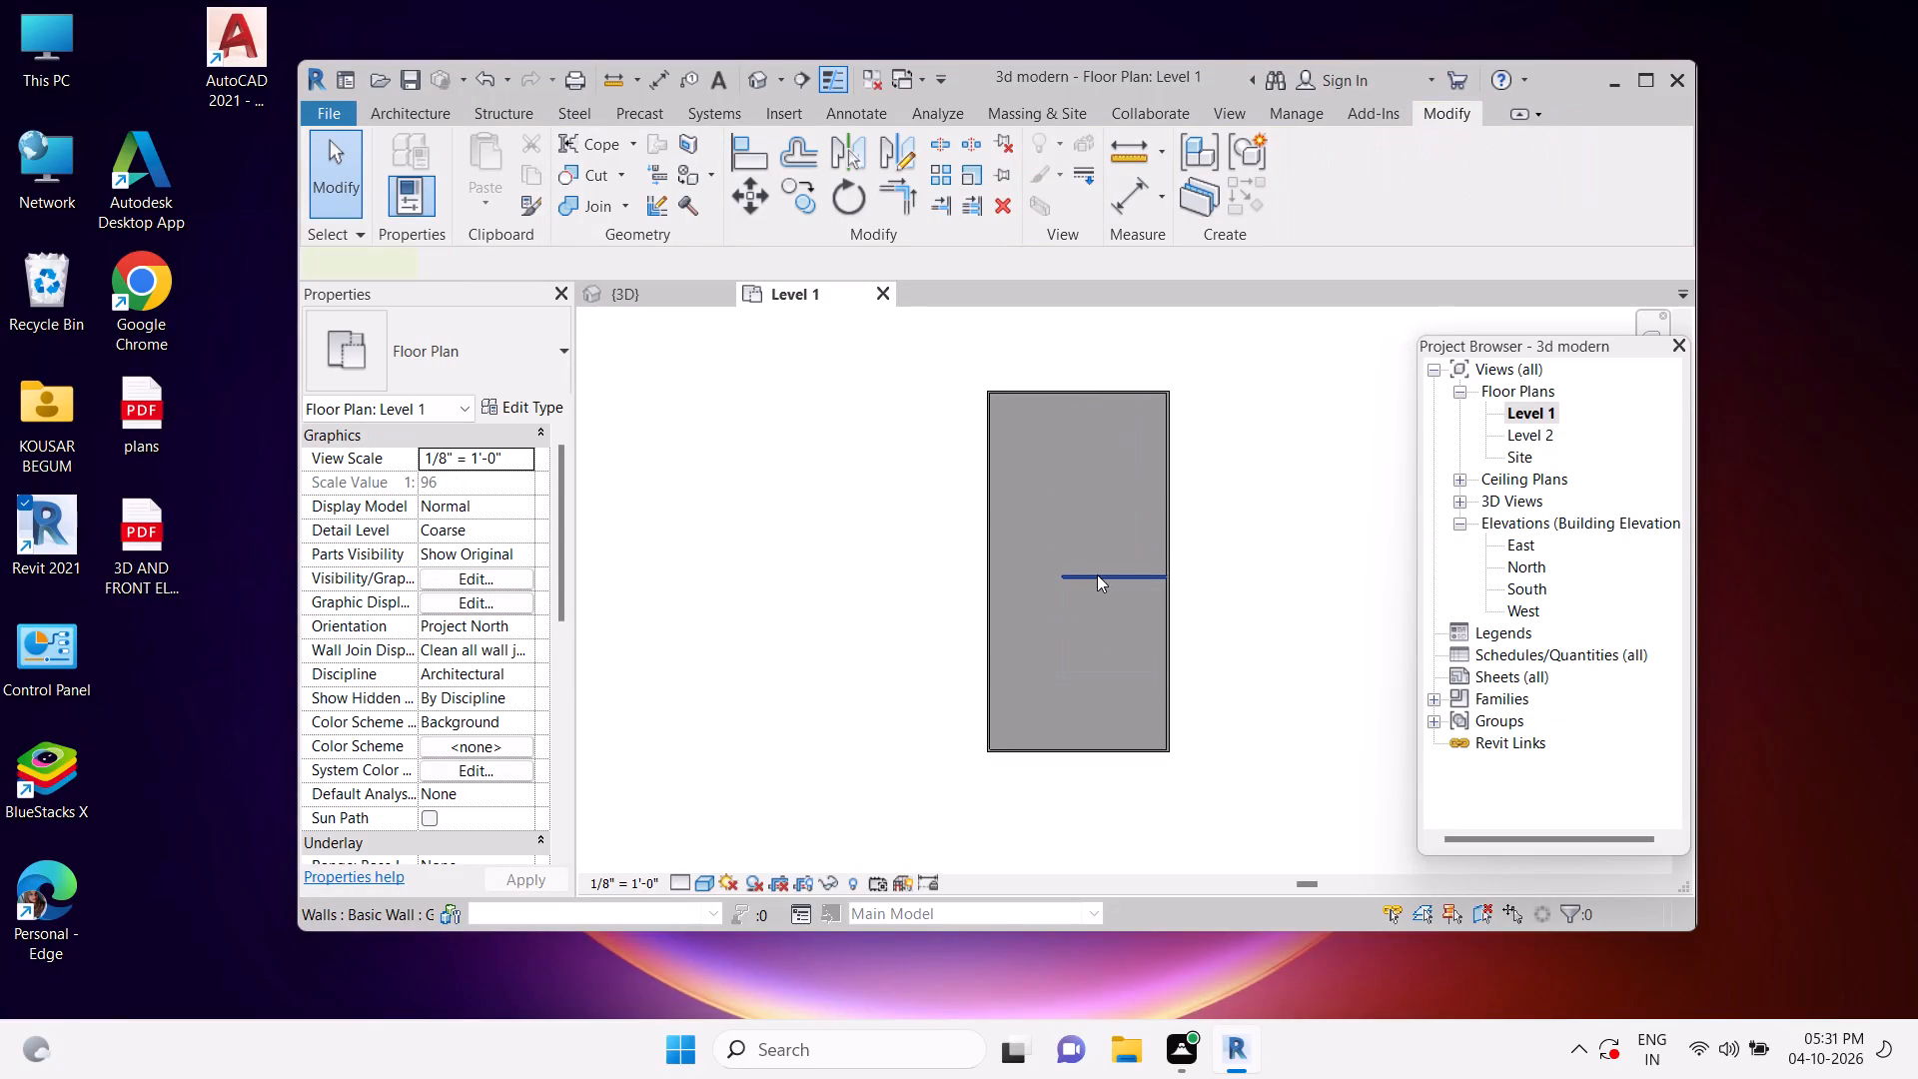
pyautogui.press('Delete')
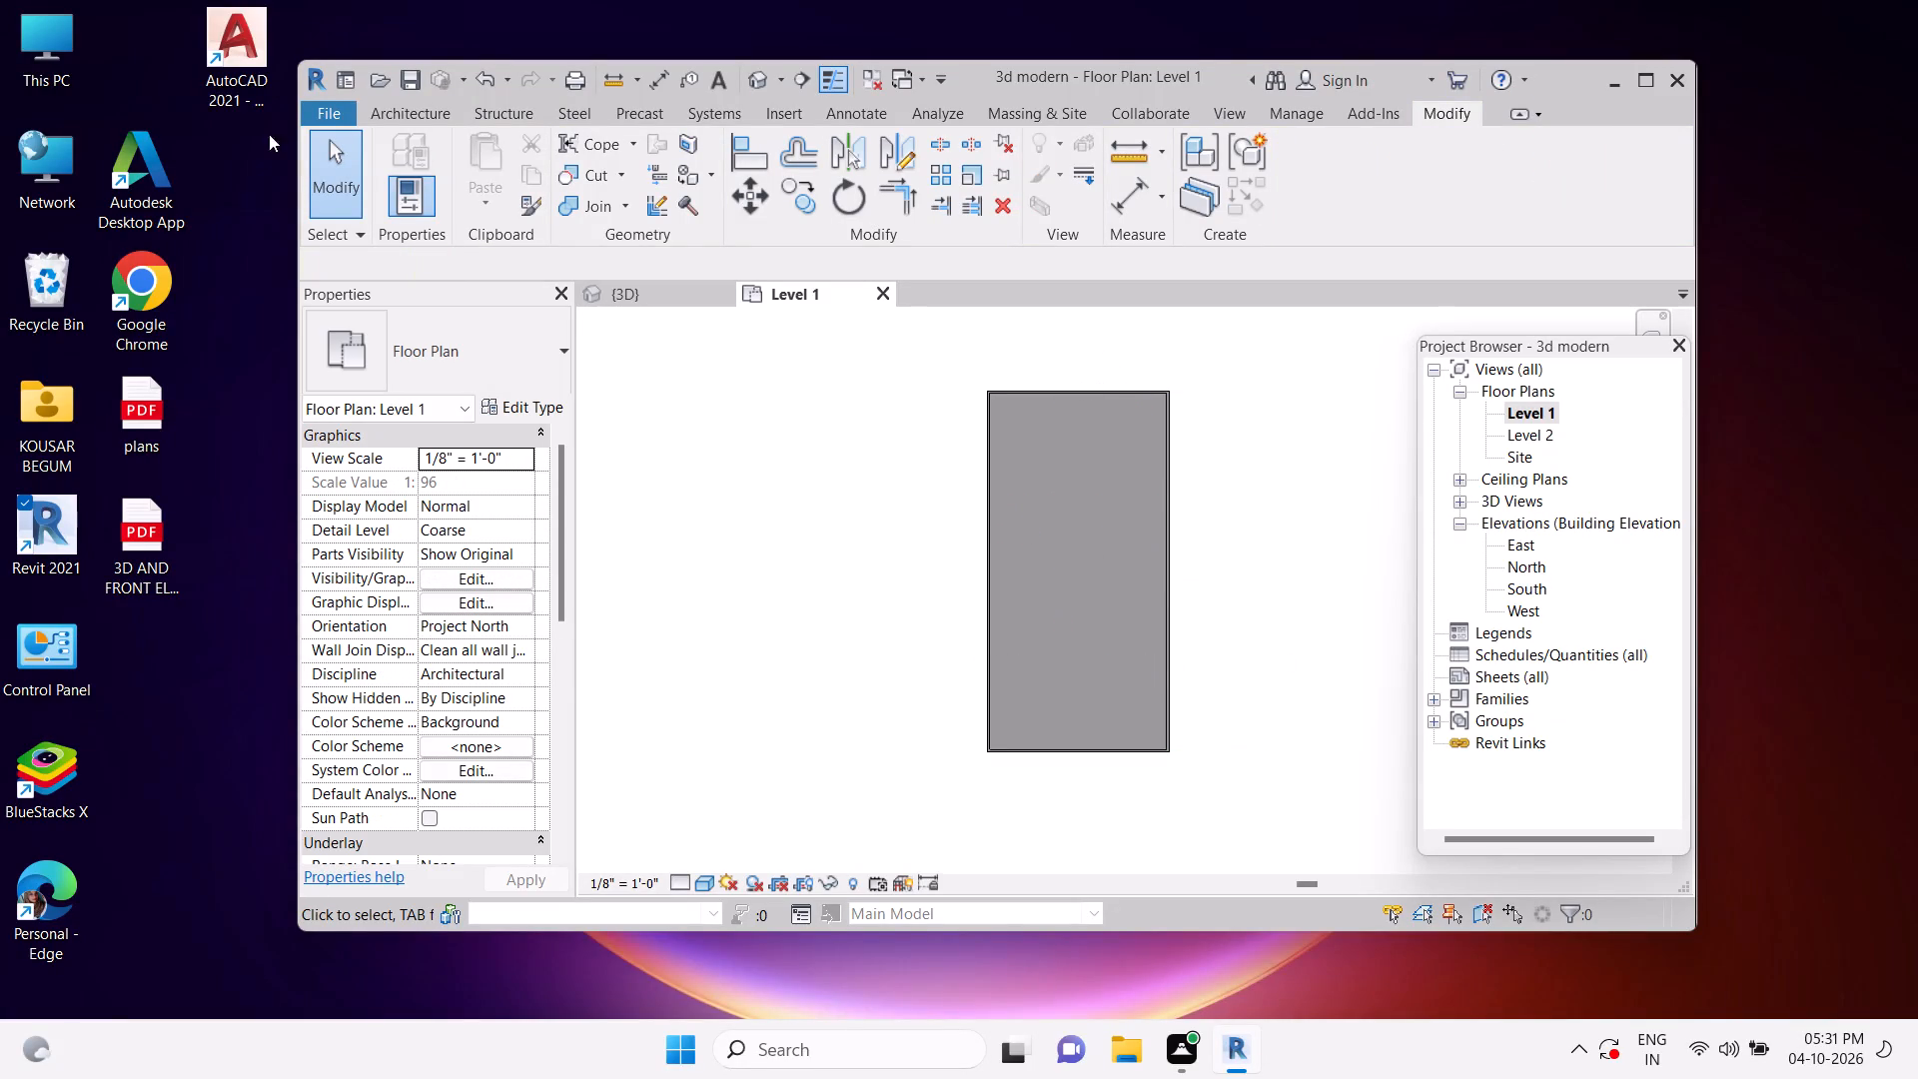
# Draw a Generic - 8" - Filled wall lengthwise inside the rectangle, about 32' long from the midpoint of the upper short wall.
pyautogui.click(413, 122)
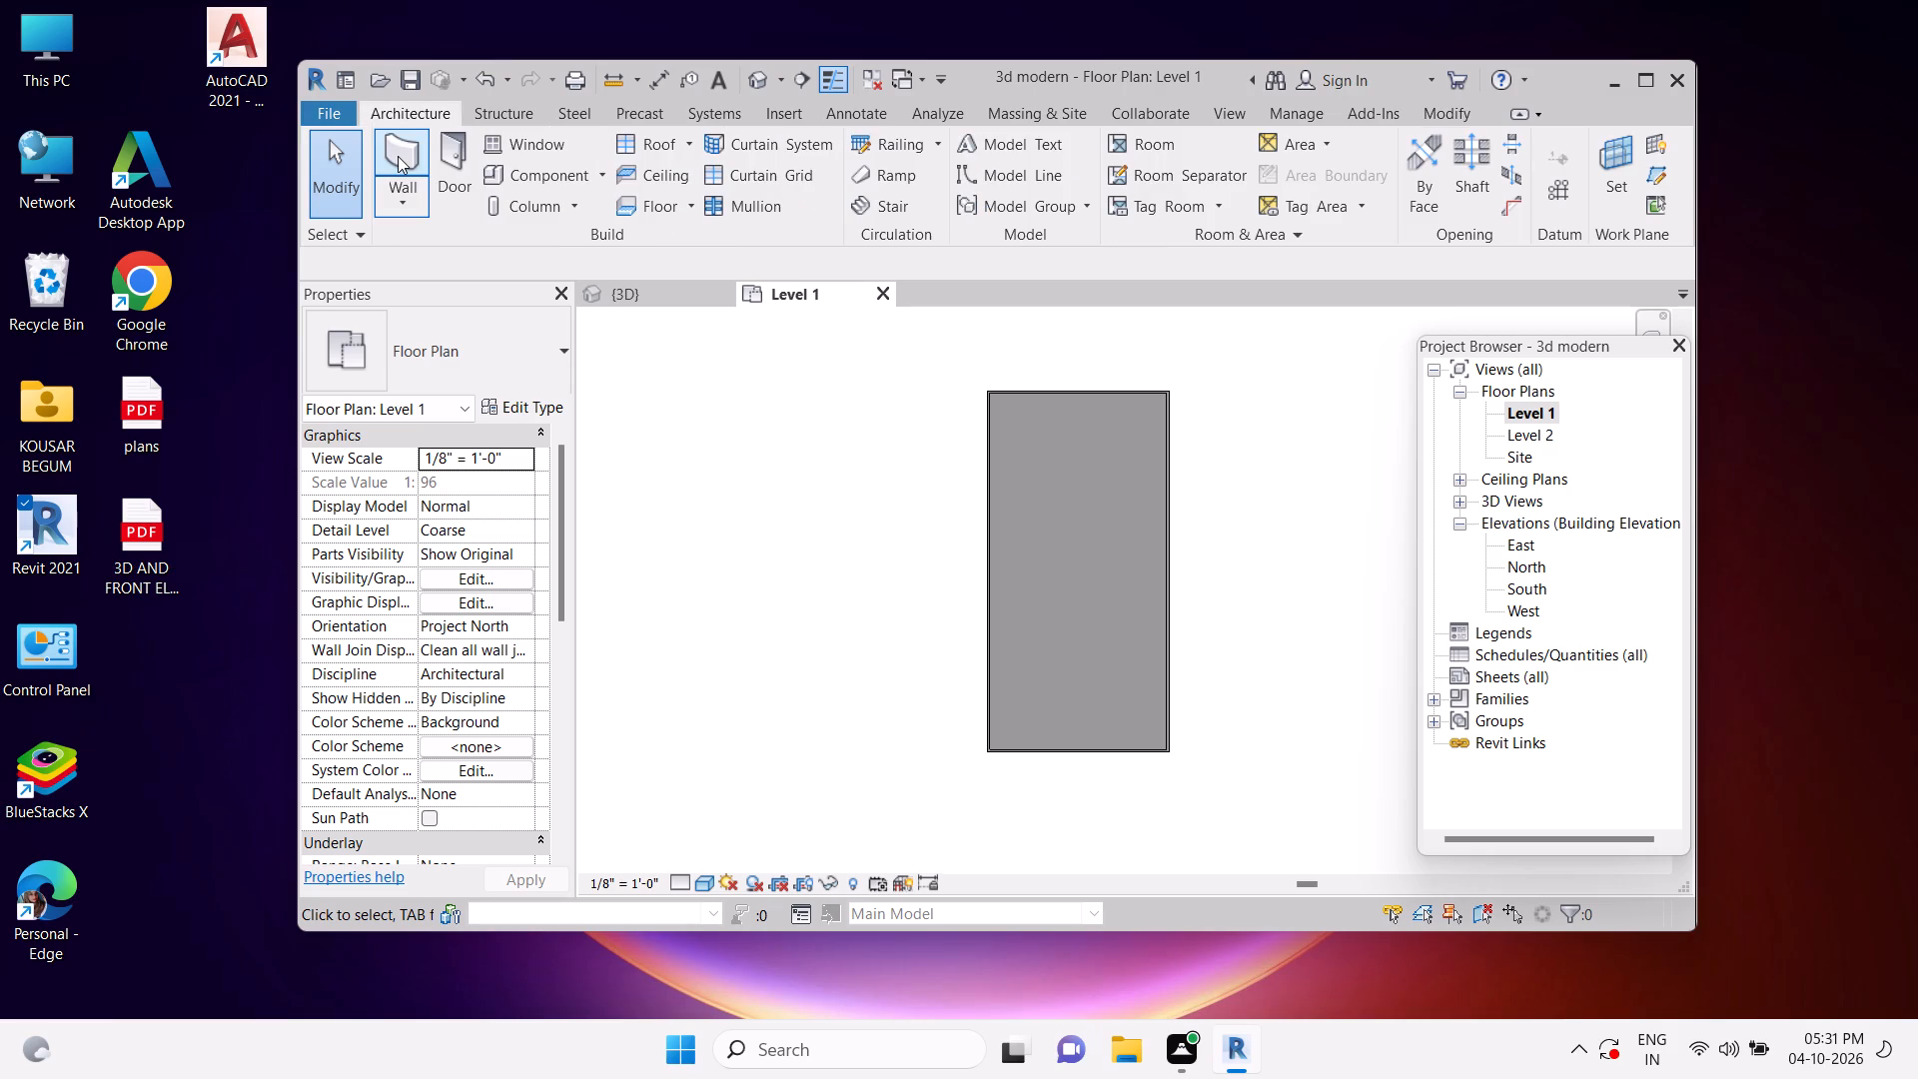
pyautogui.click(398, 156)
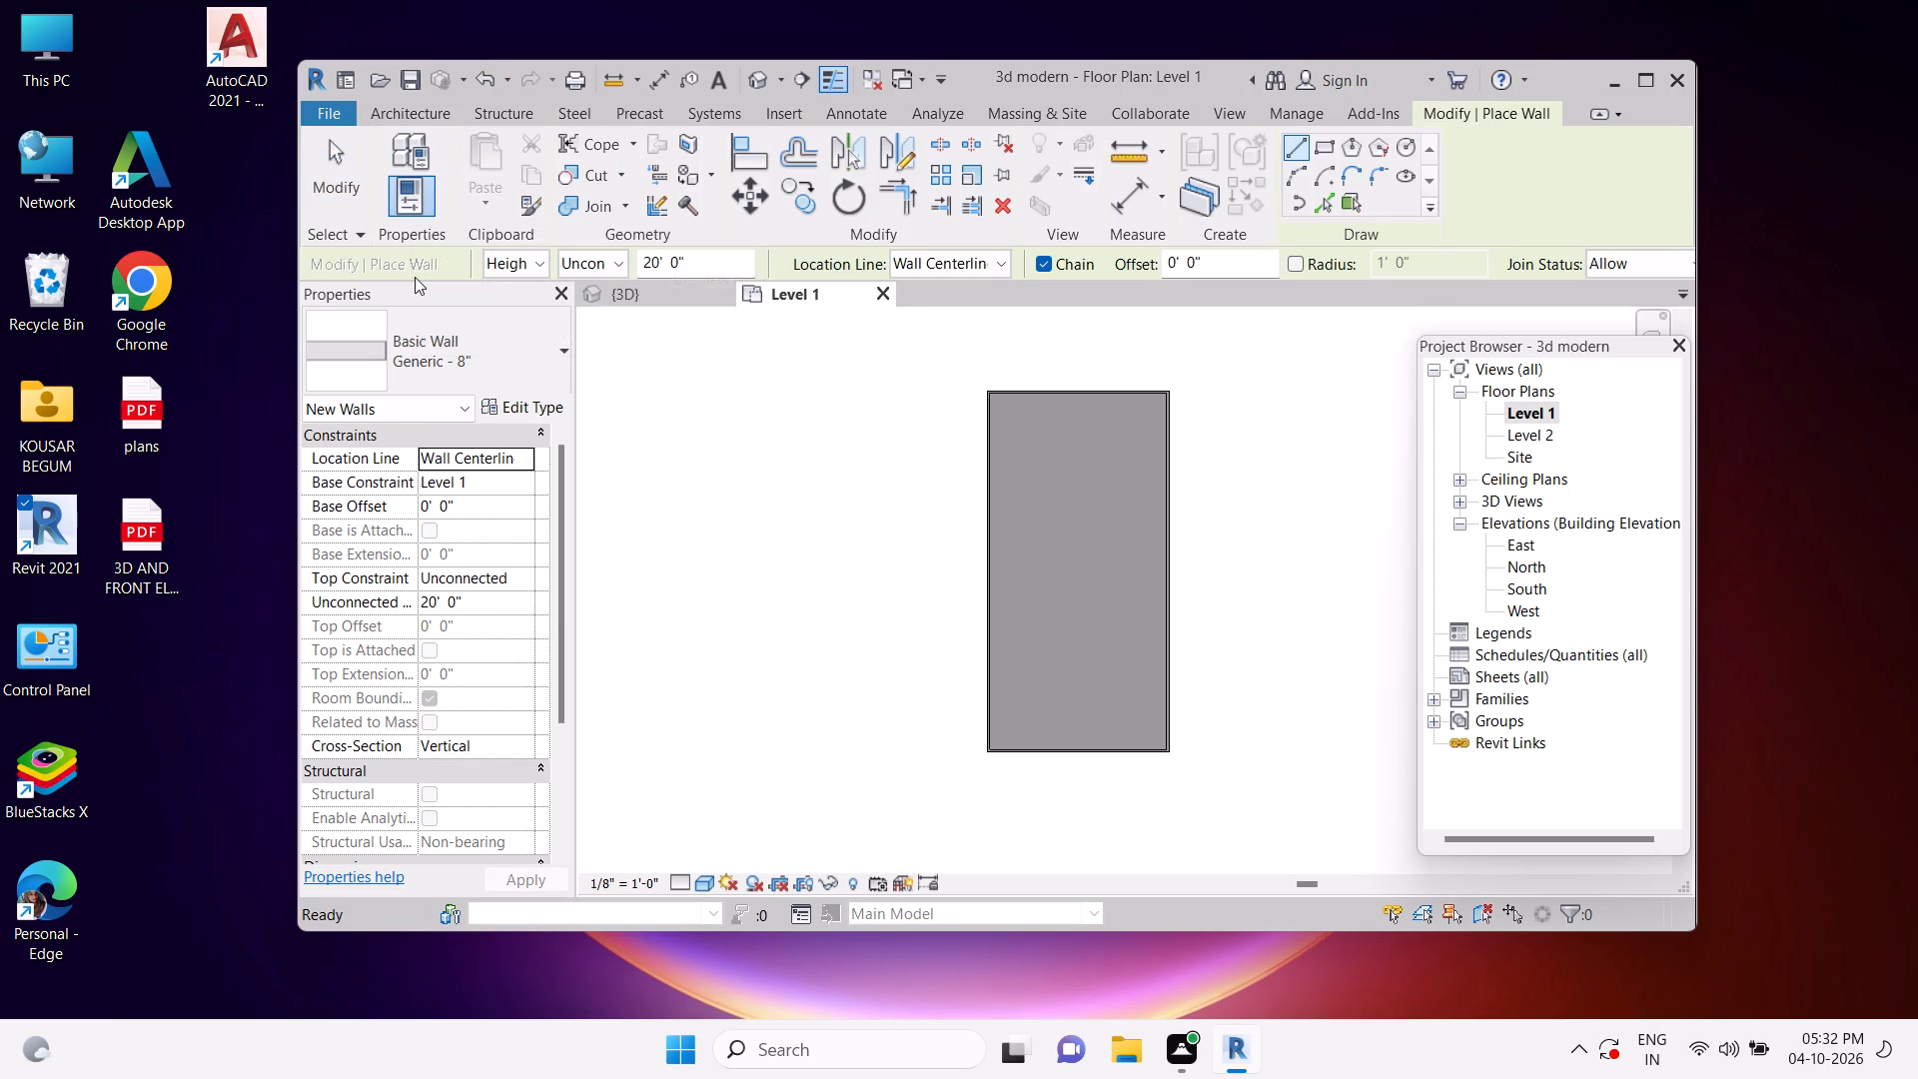
pyautogui.click(439, 346)
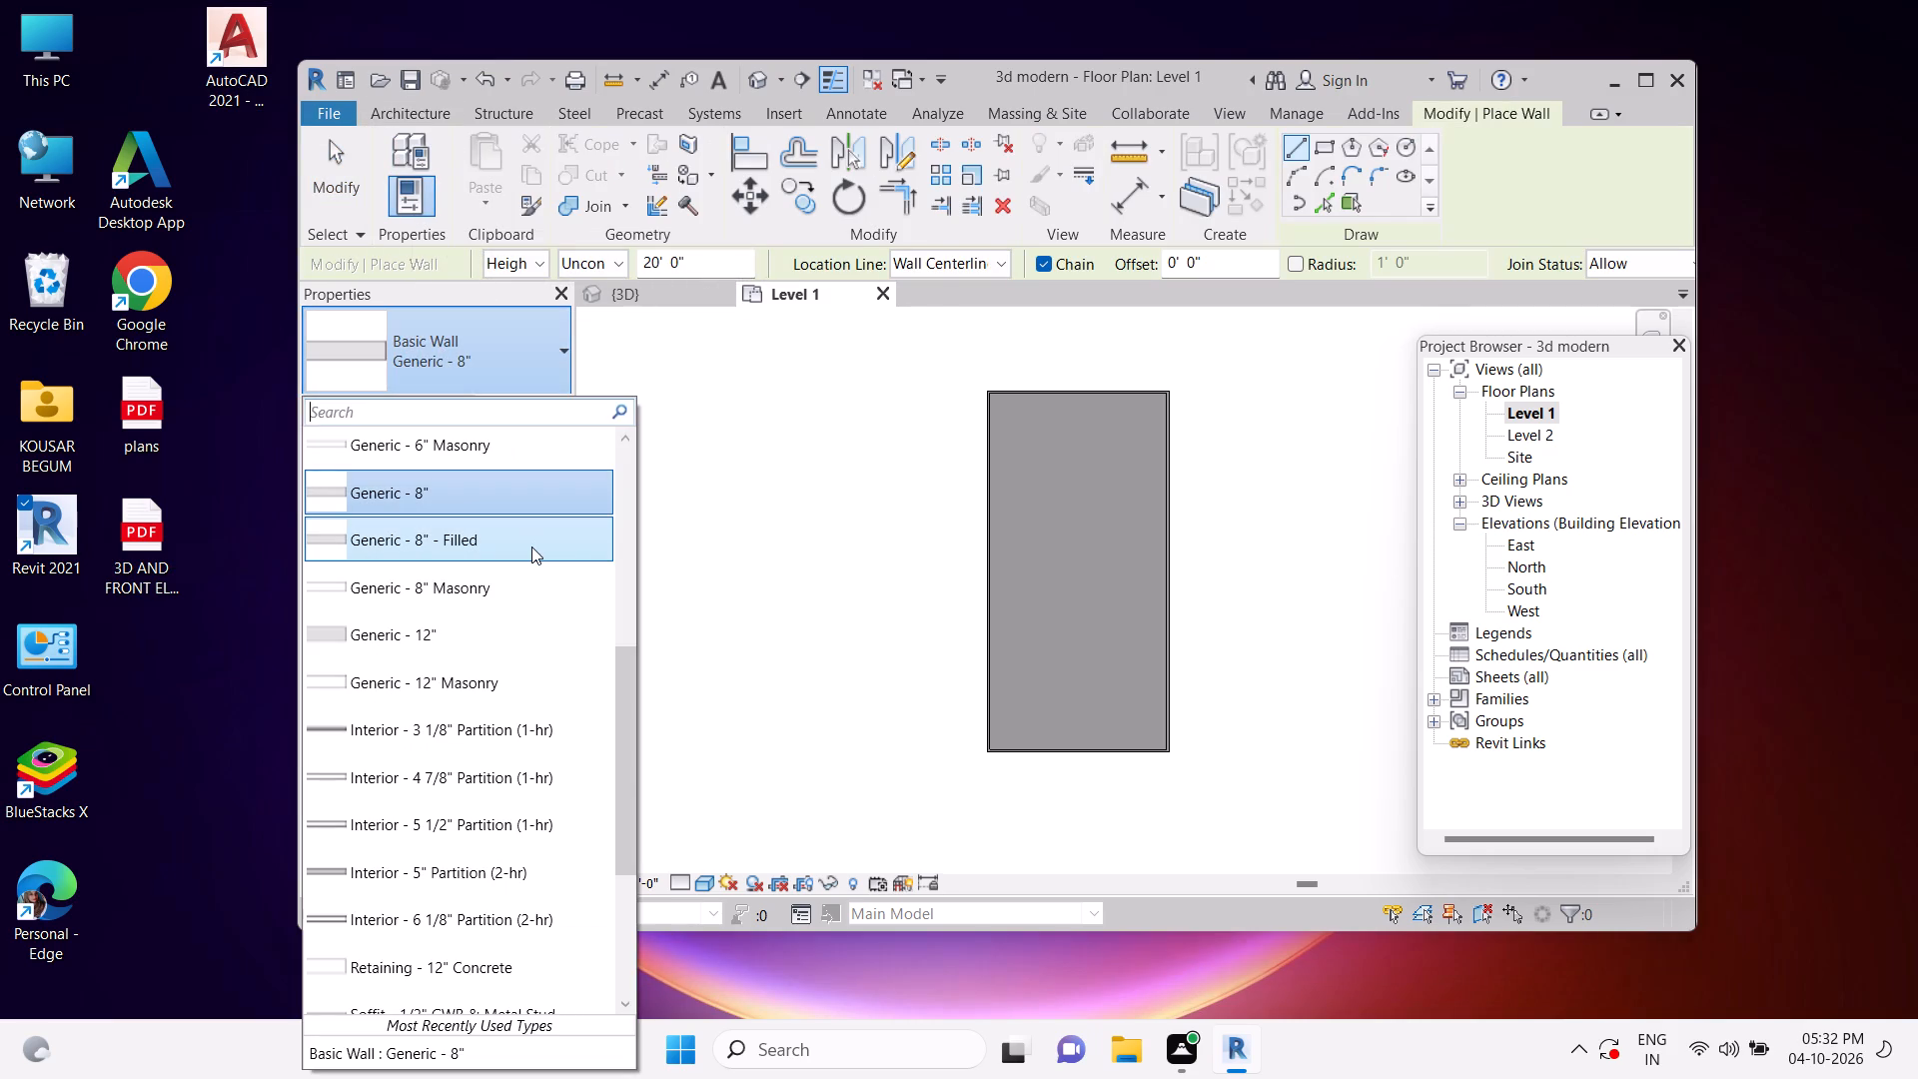
pyautogui.click(532, 546)
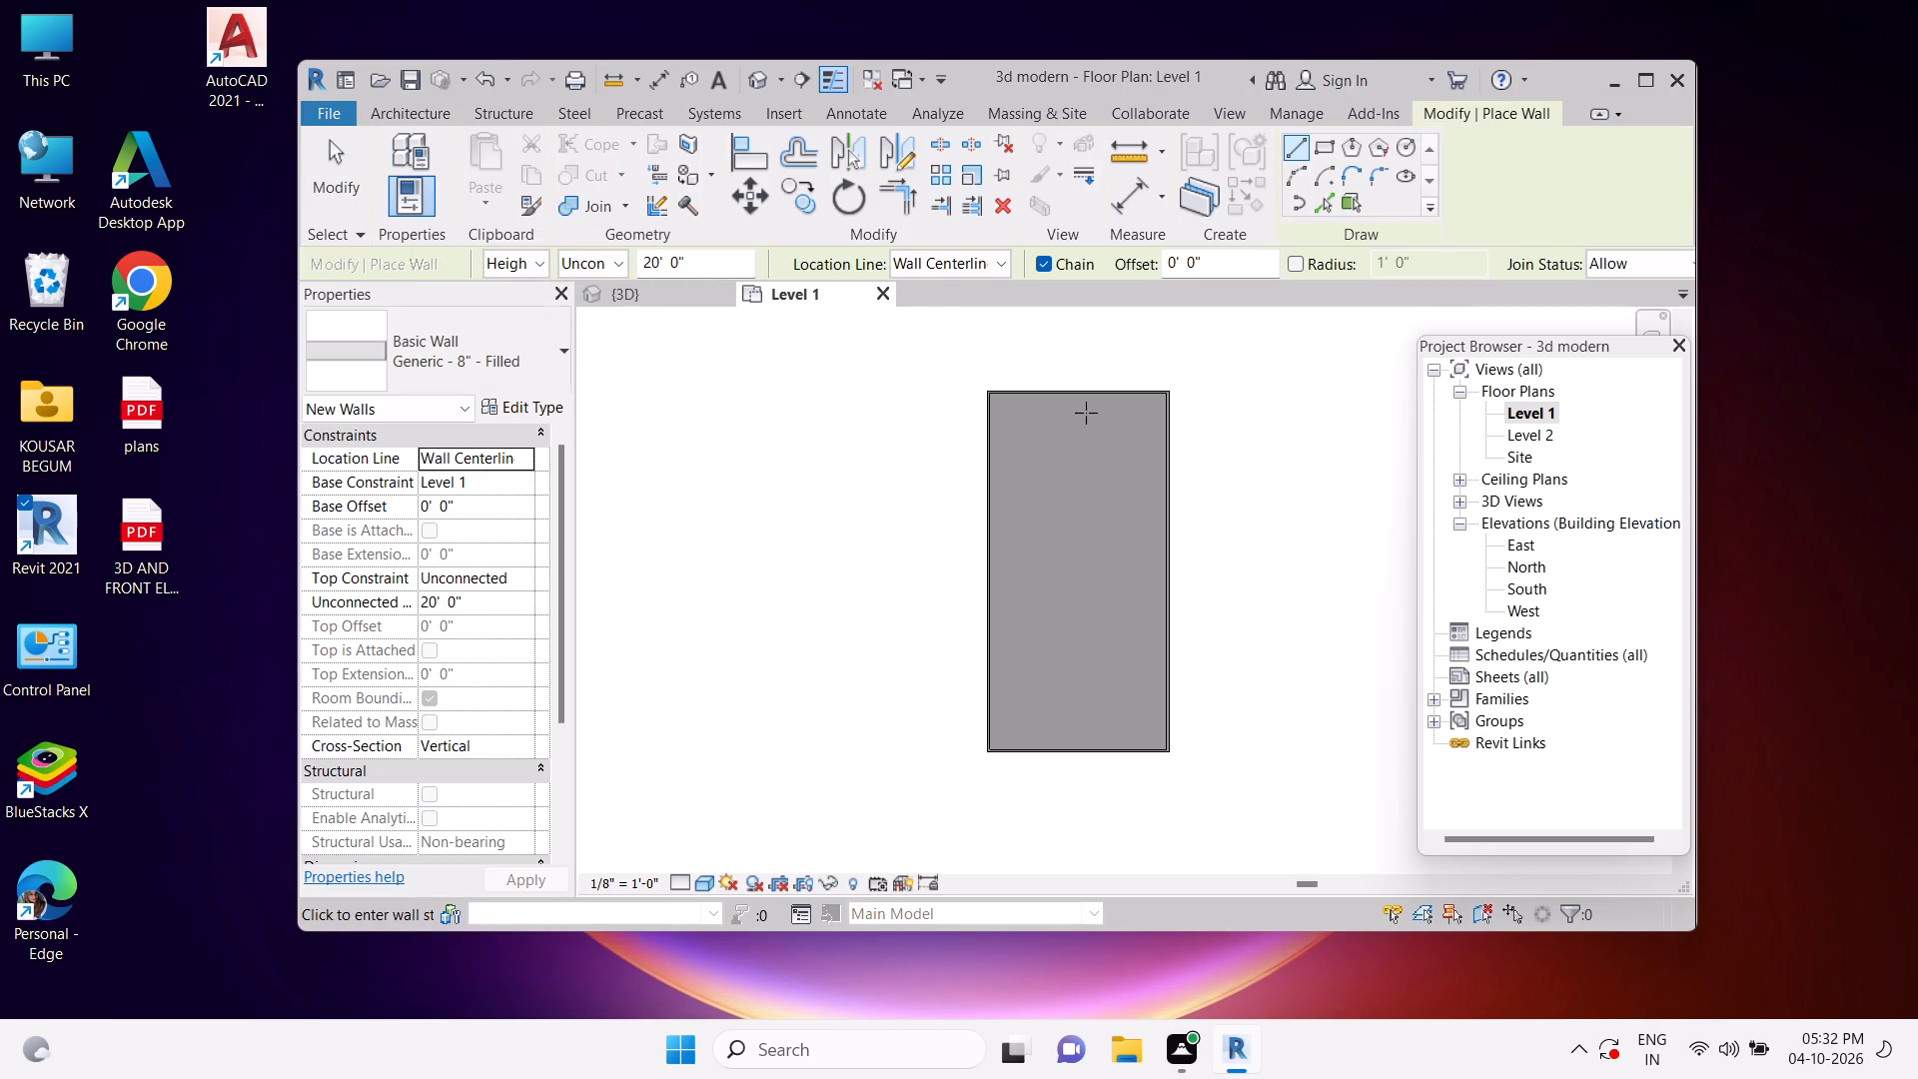
pyautogui.moveTo(1071, 402); pyautogui.dragTo(1074, 430)
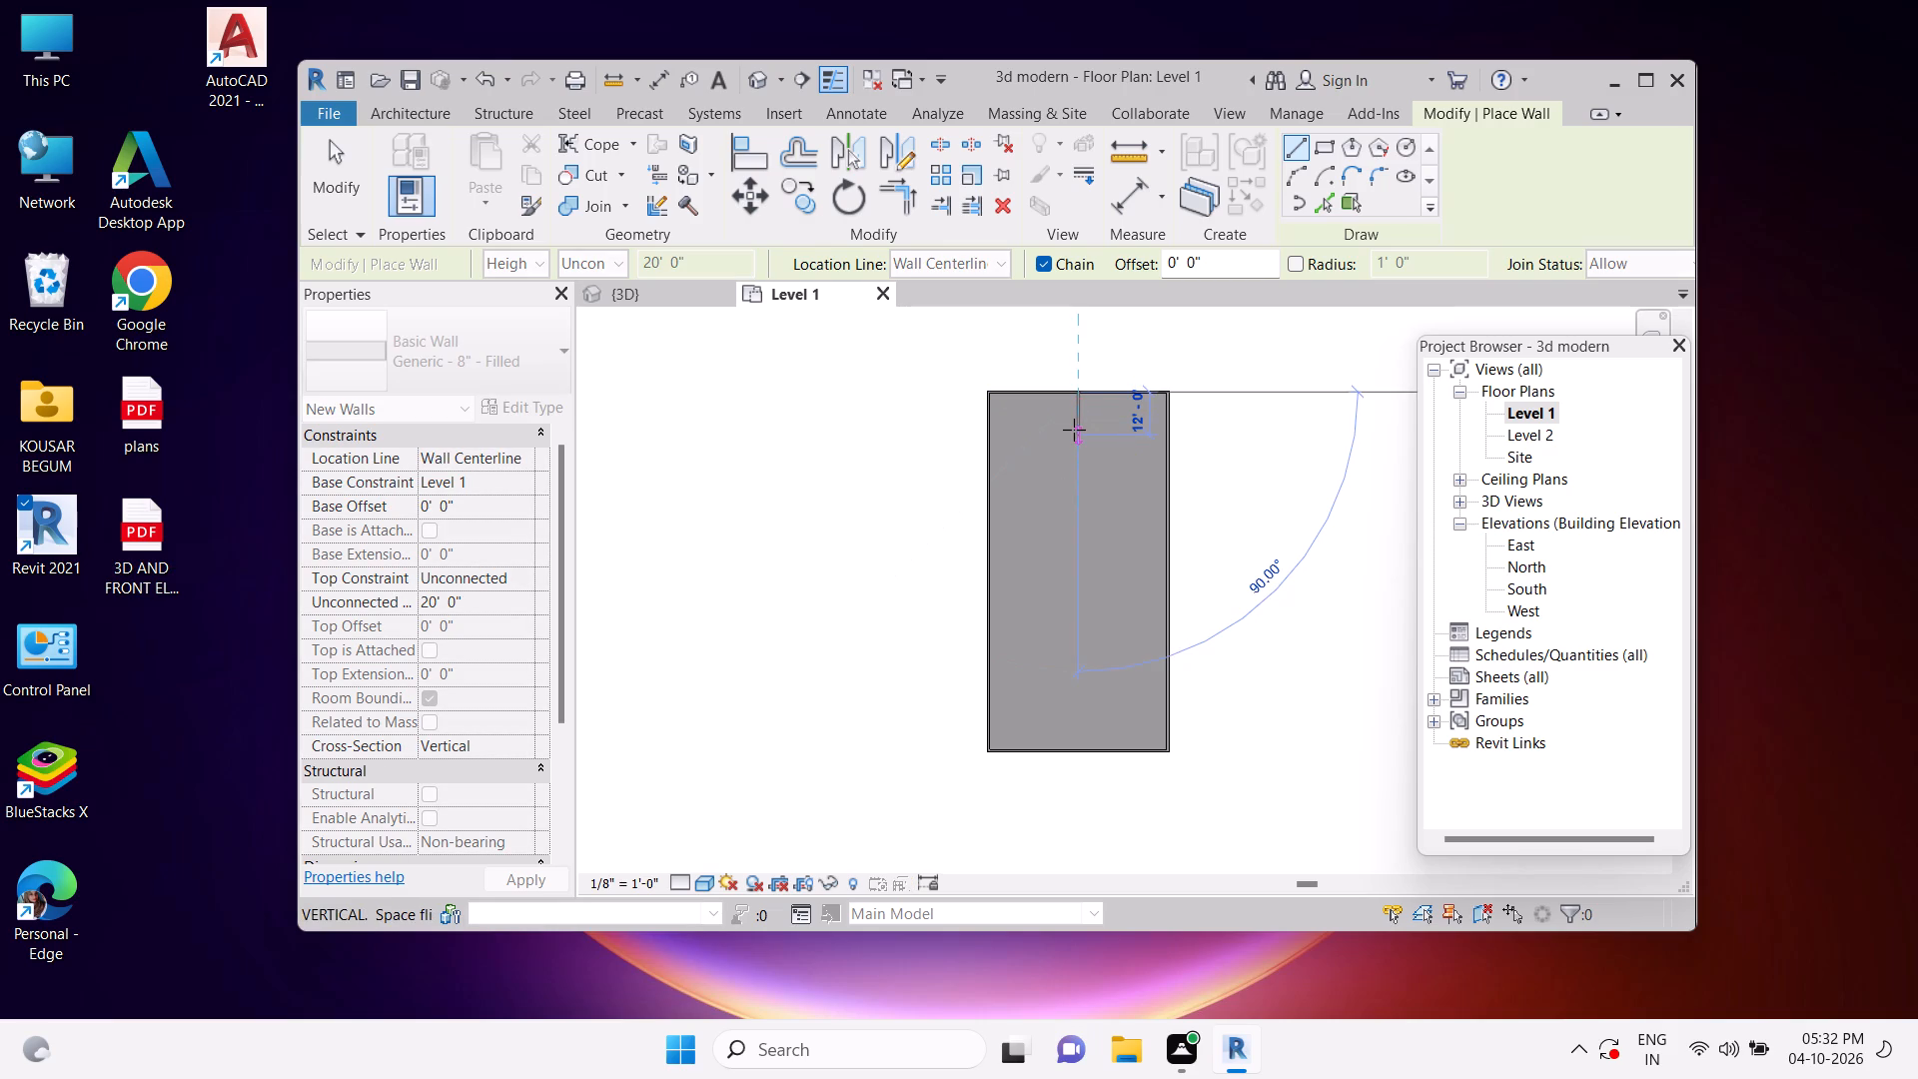
pyautogui.moveTo(1074, 430); pyautogui.dragTo(1066, 520)
pyautogui.moveTo(1066, 520); pyautogui.dragTo(1072, 550)
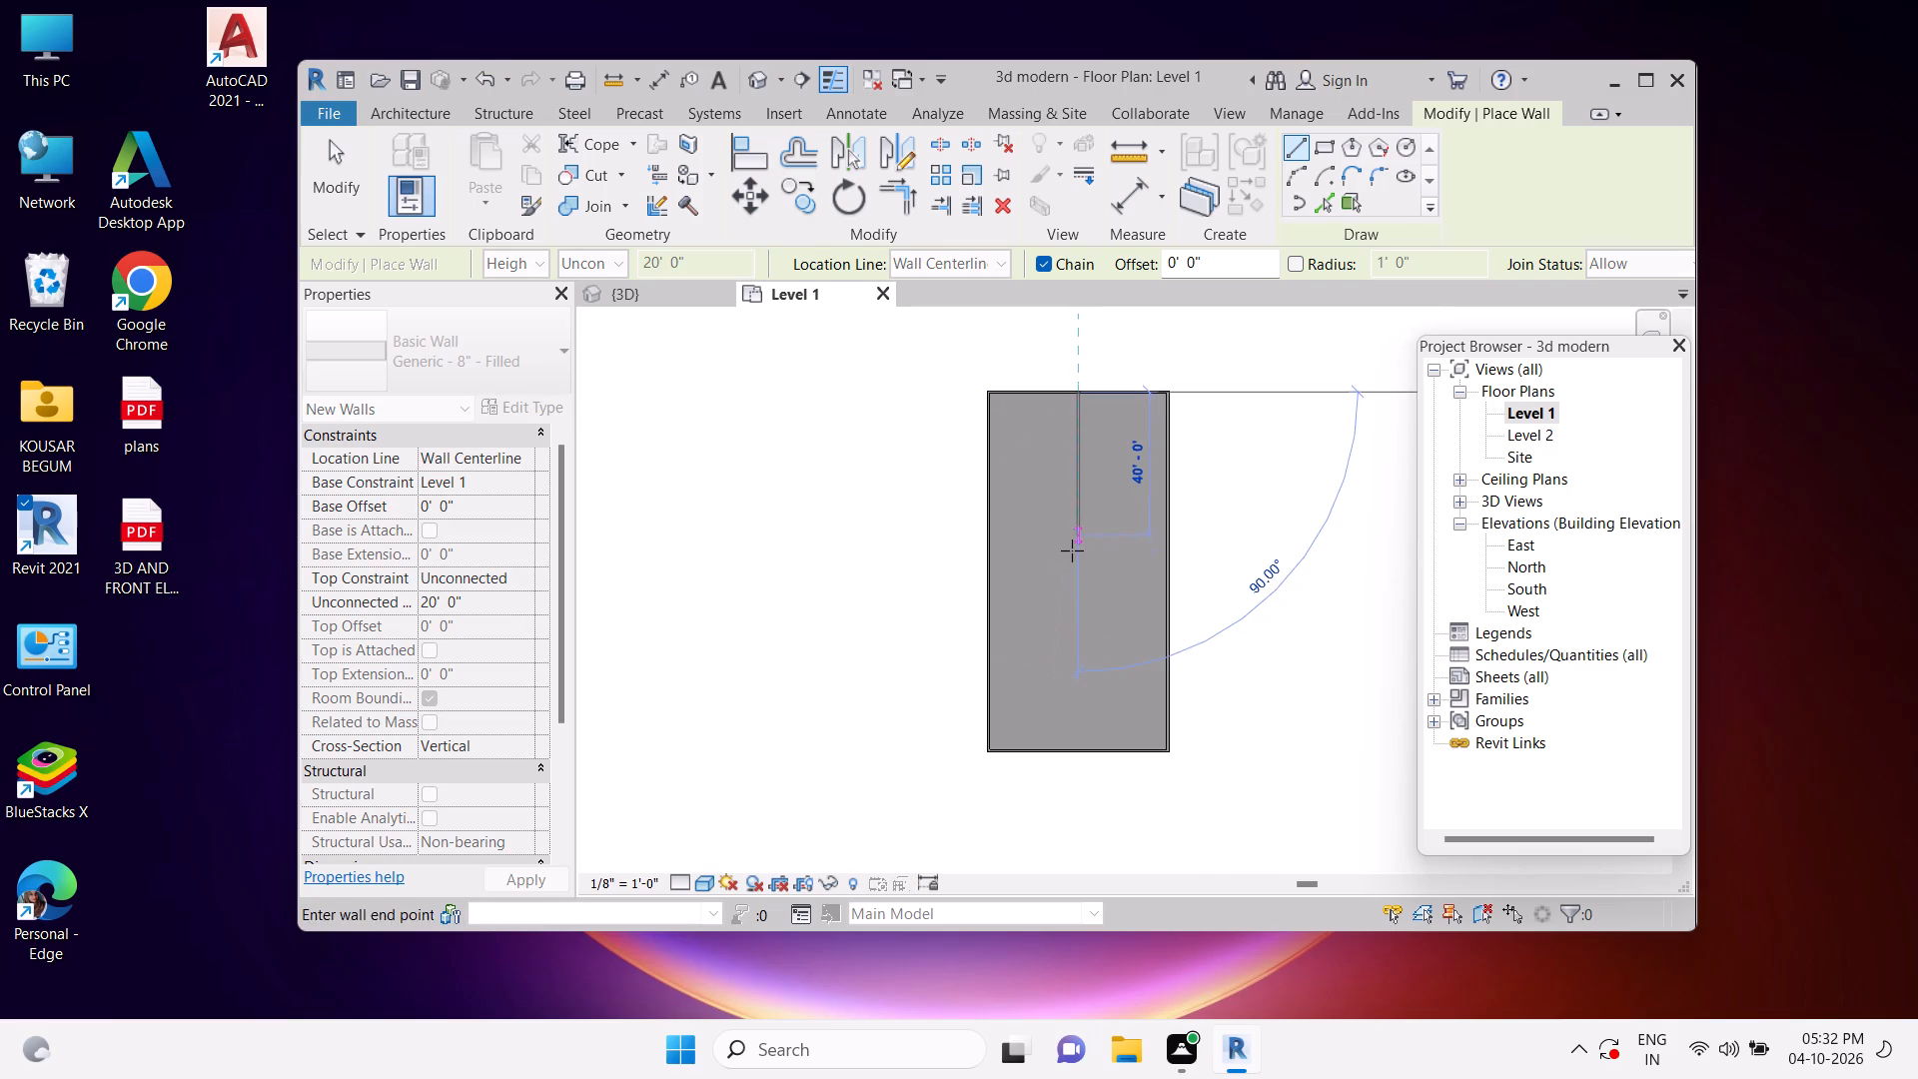
pyautogui.moveTo(1072, 550); pyautogui.dragTo(1085, 508)
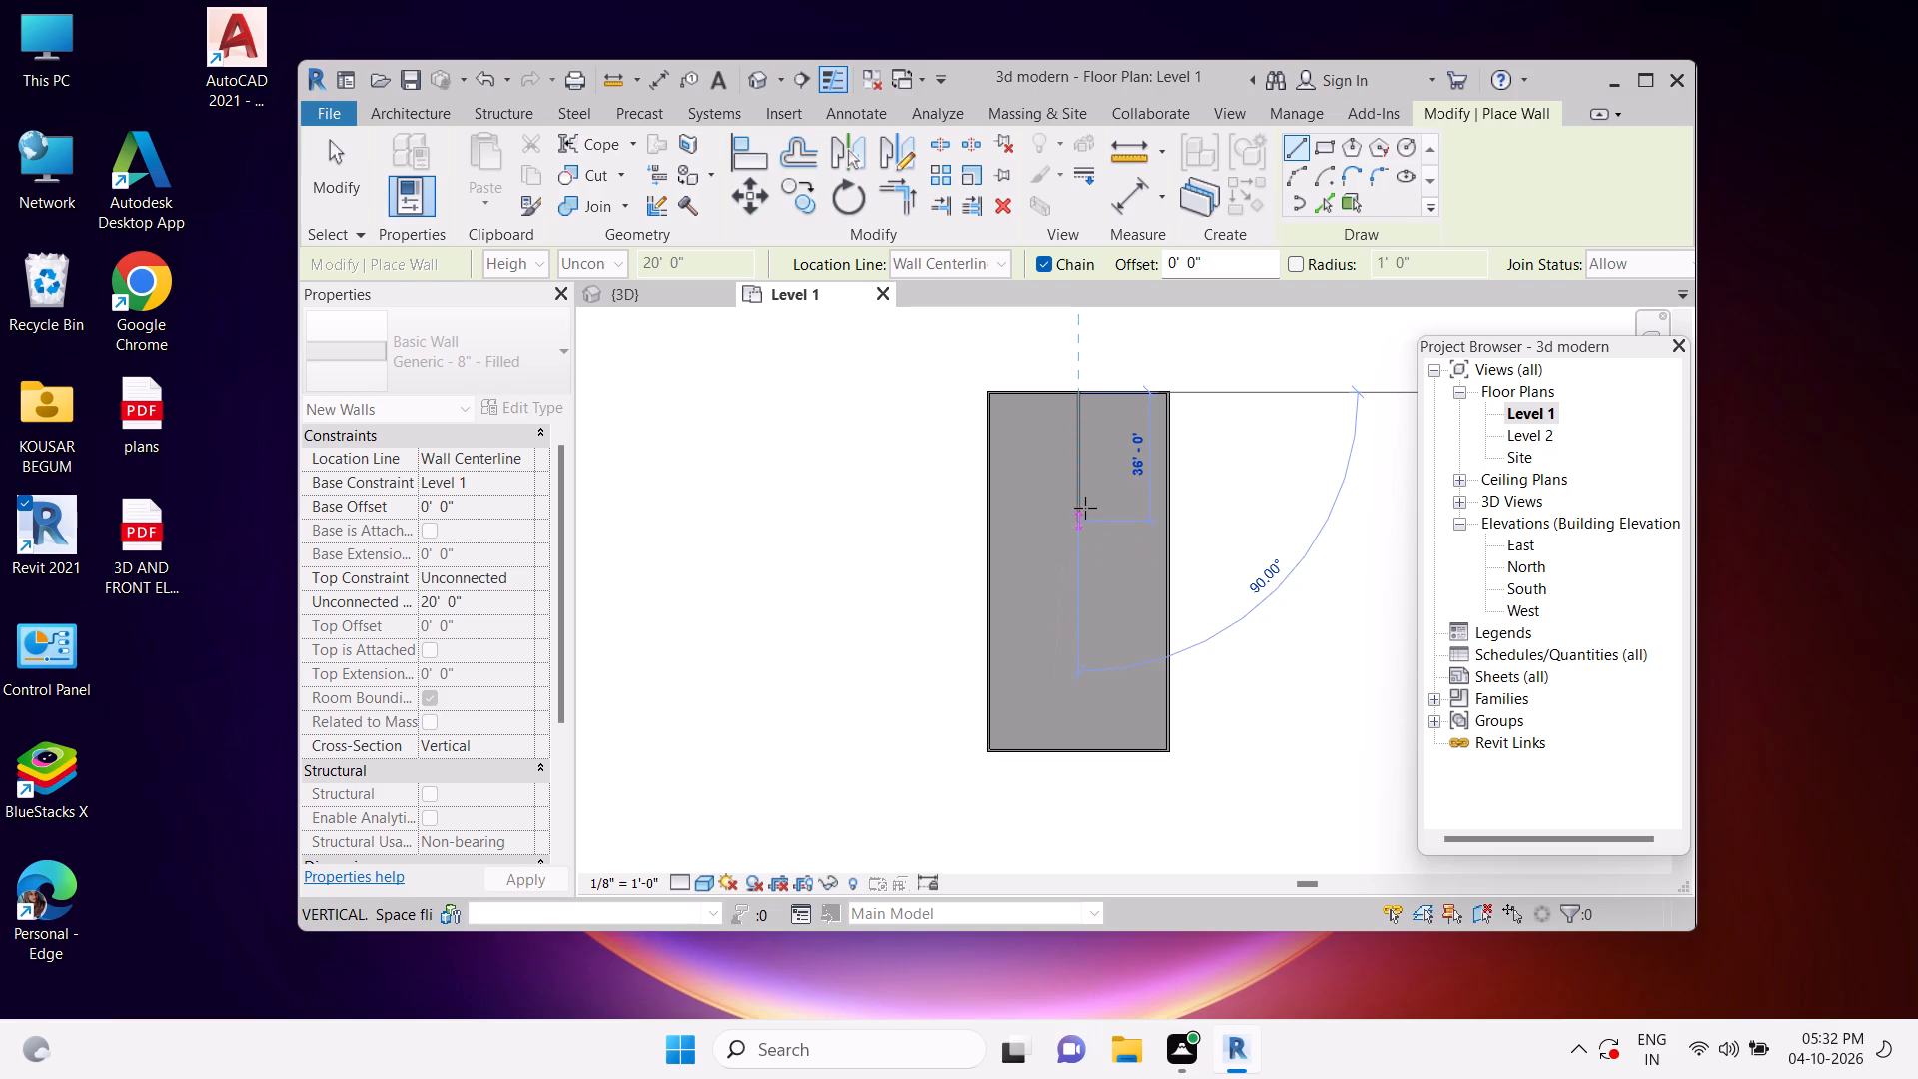
pyautogui.moveTo(1085, 508); pyautogui.dragTo(1085, 506)
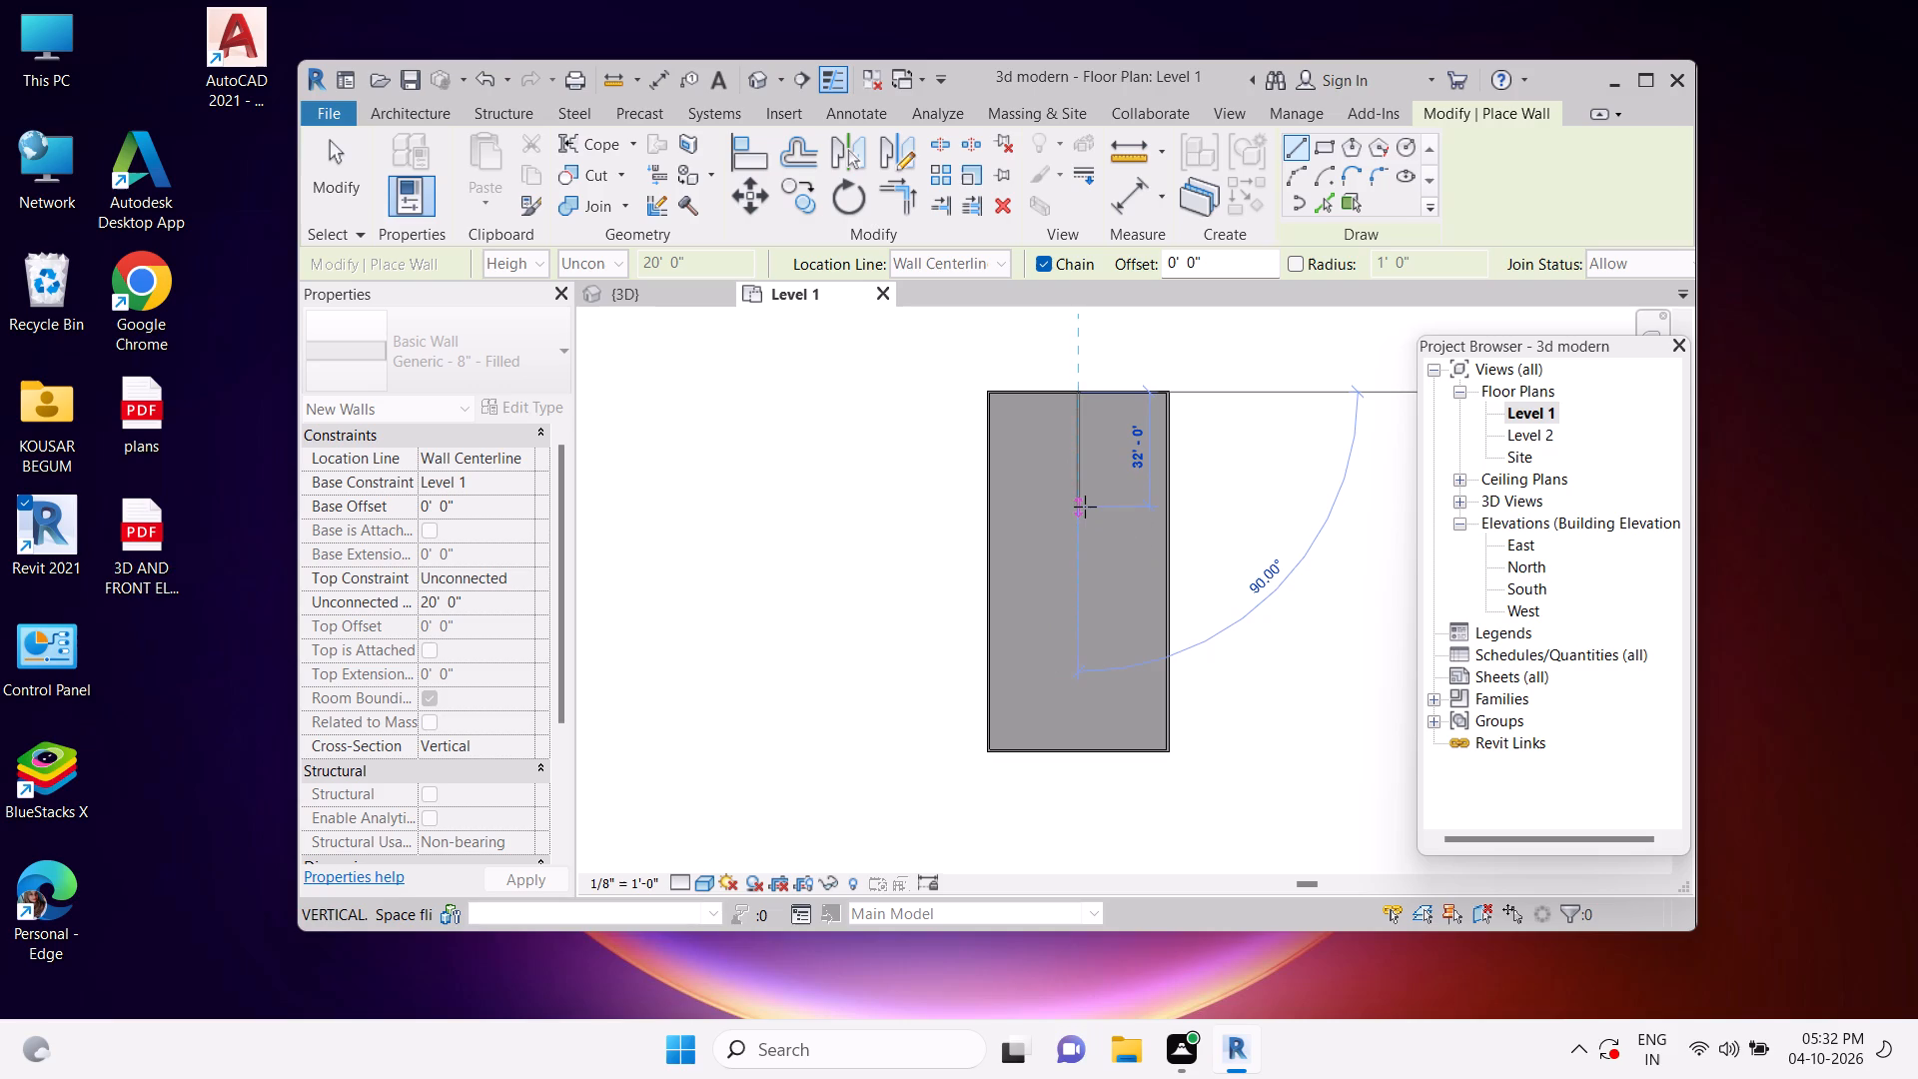
pyautogui.click(1085, 507)
pyautogui.moveTo(1085, 509); pyautogui.dragTo(1089, 509)
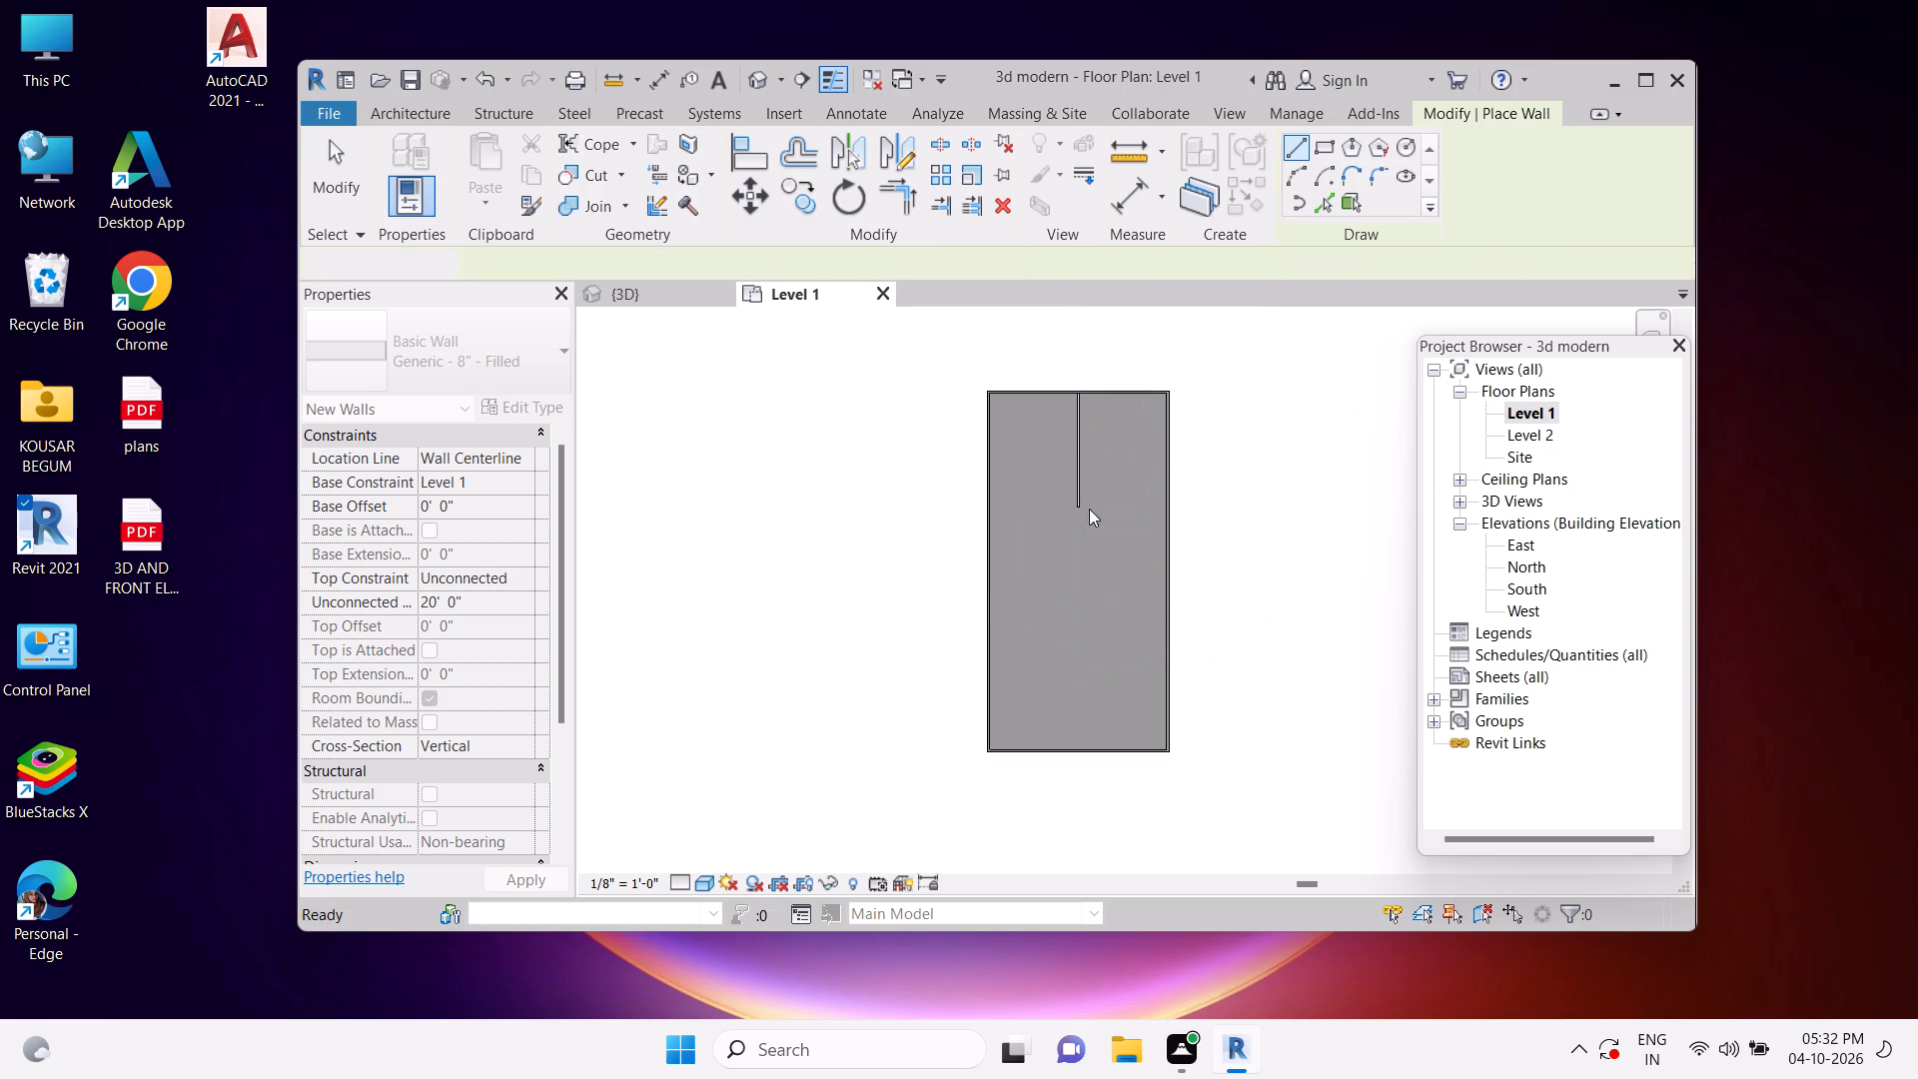
pyautogui.moveTo(1089, 509); pyautogui.dragTo(1131, 508)
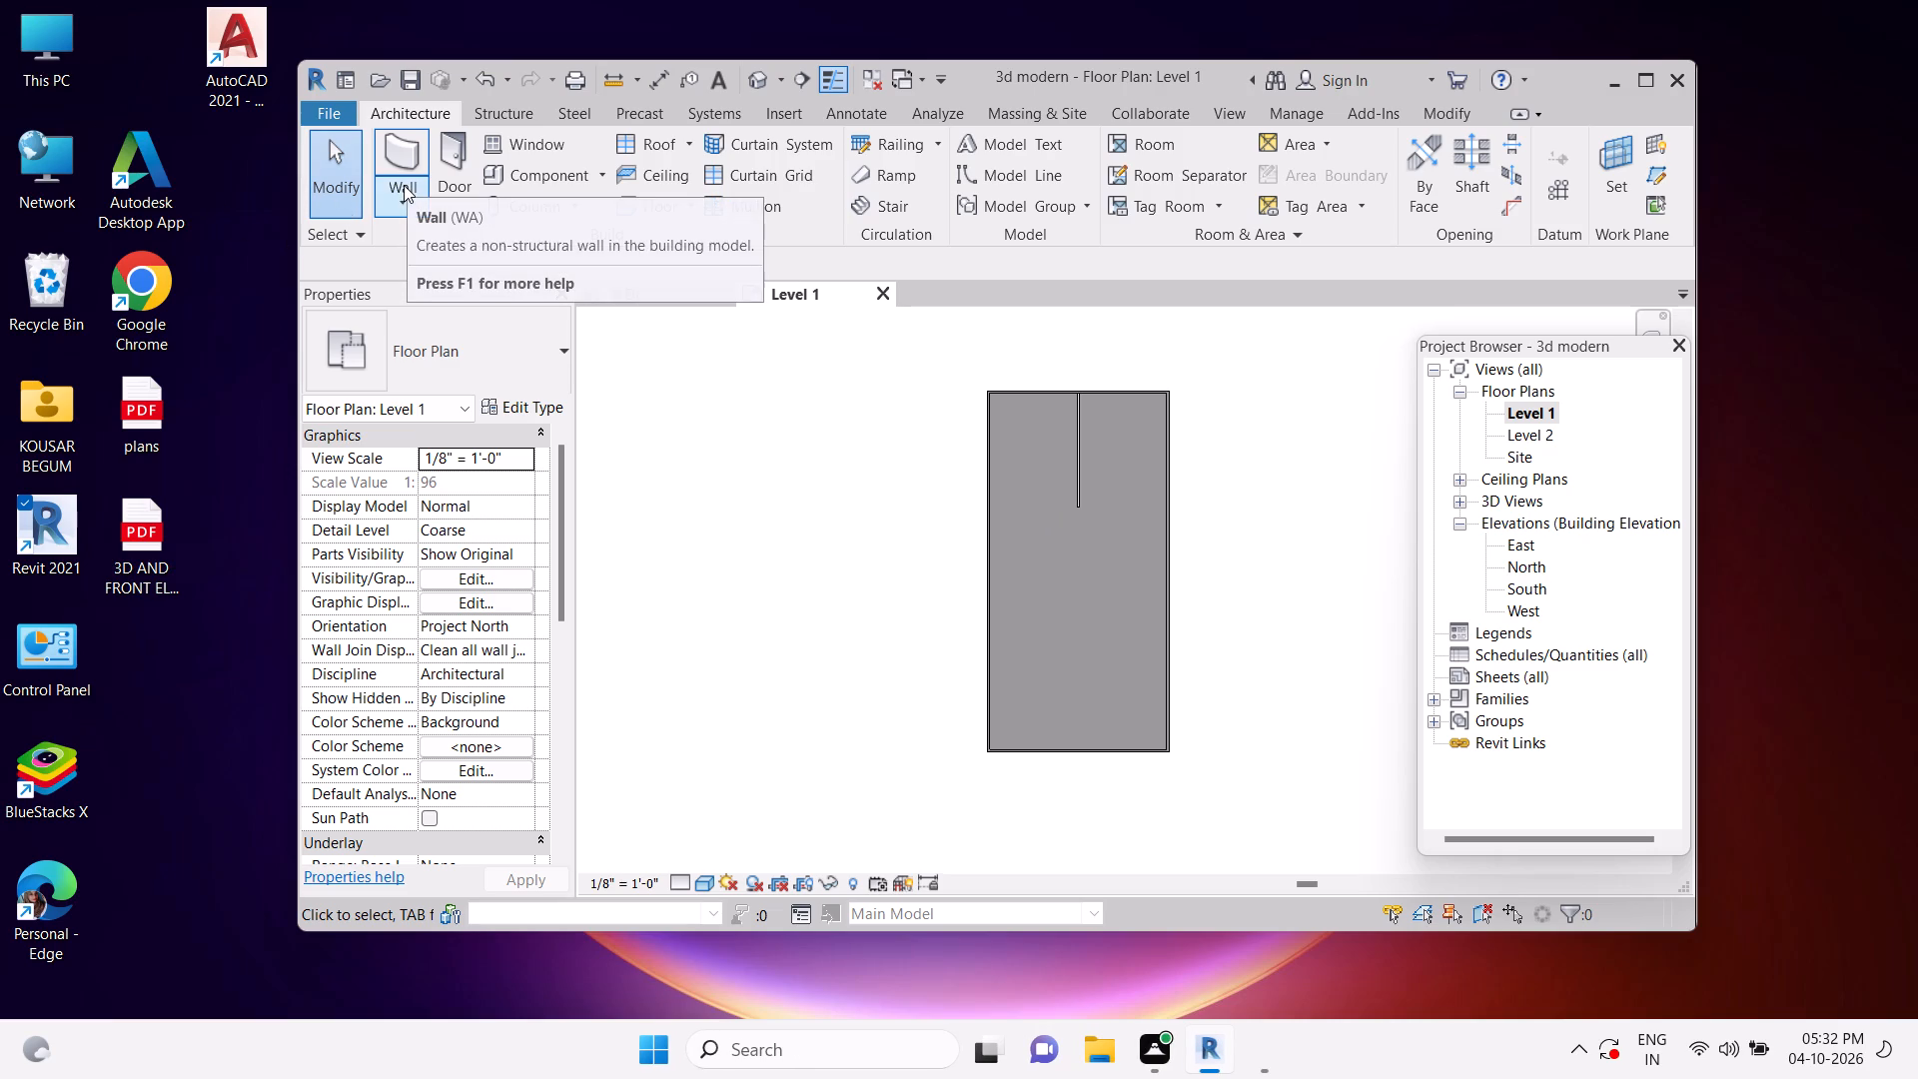
# Draw a Generic - 8" - Filled wall across the rectangle's full width, just below the free end of the lengthwise interior wall.
pyautogui.scroll(7, 574, 496)
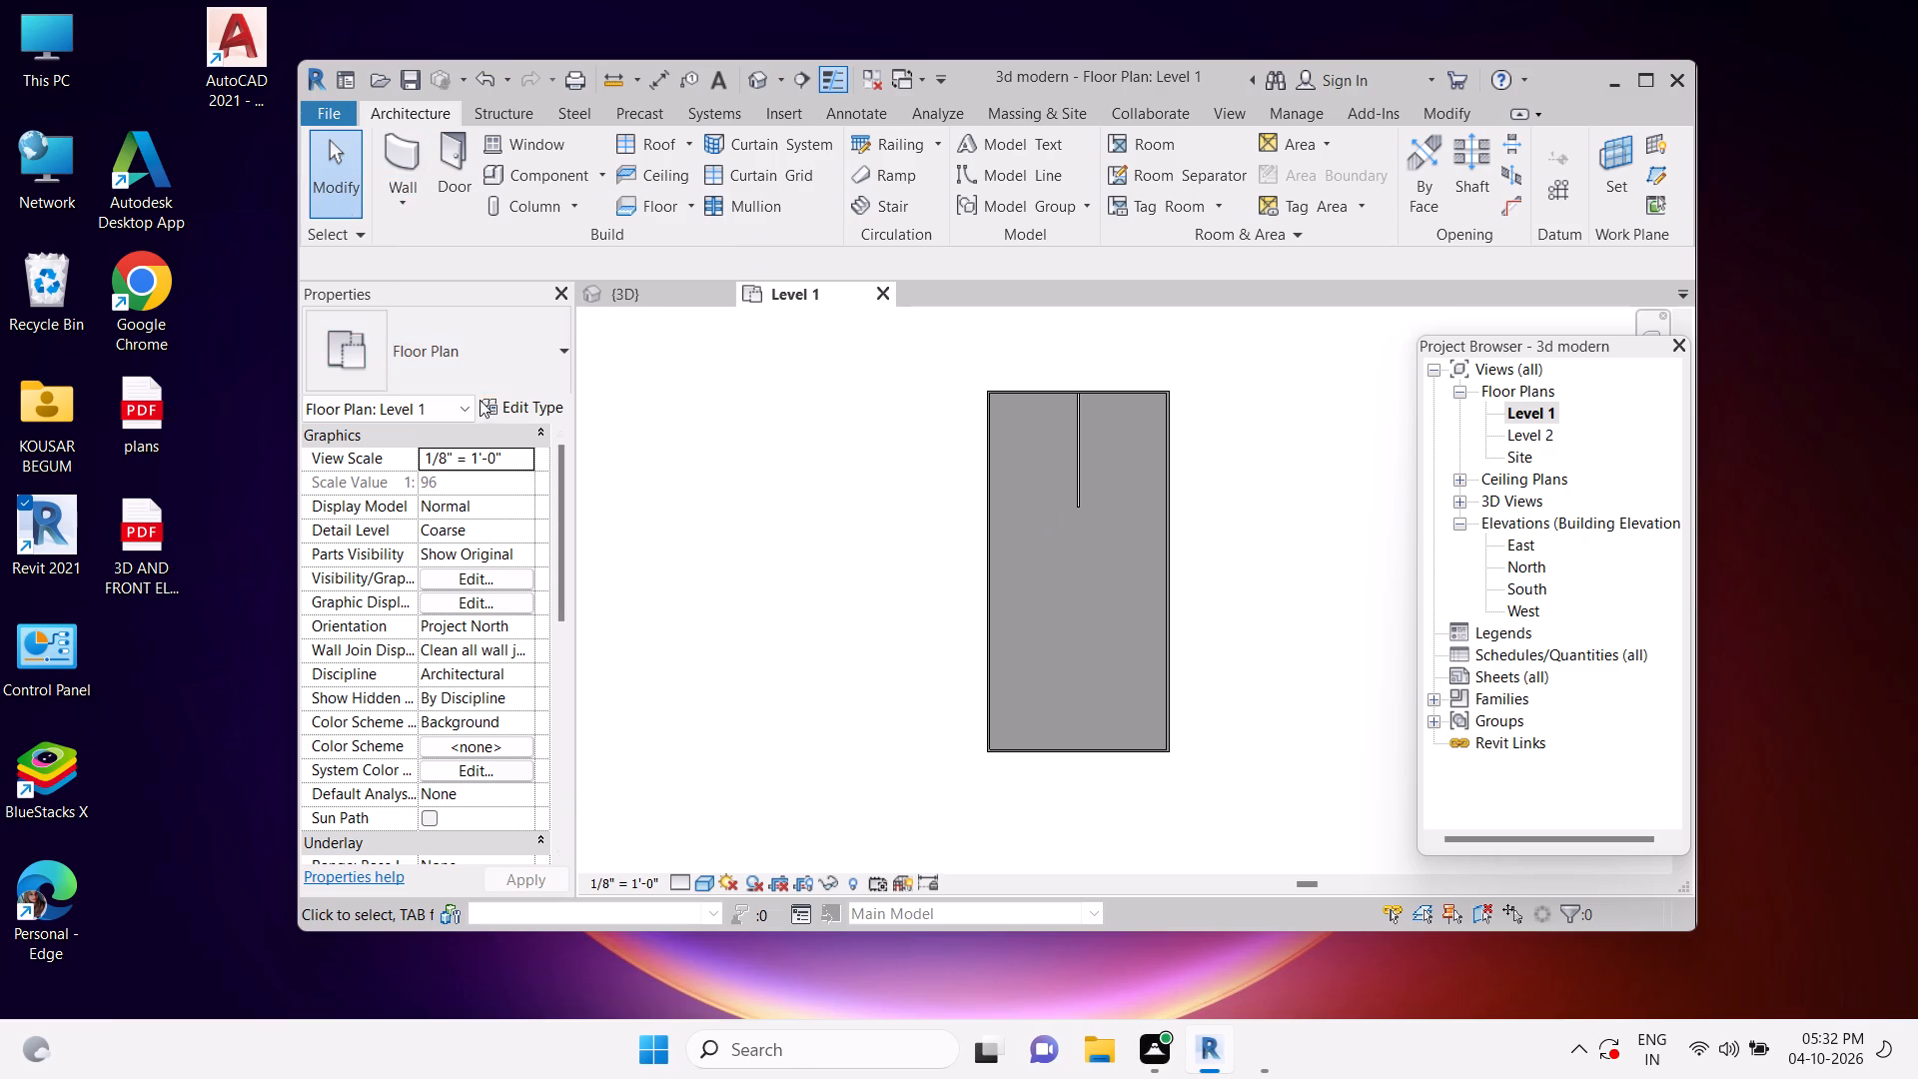
pyautogui.click(397, 169)
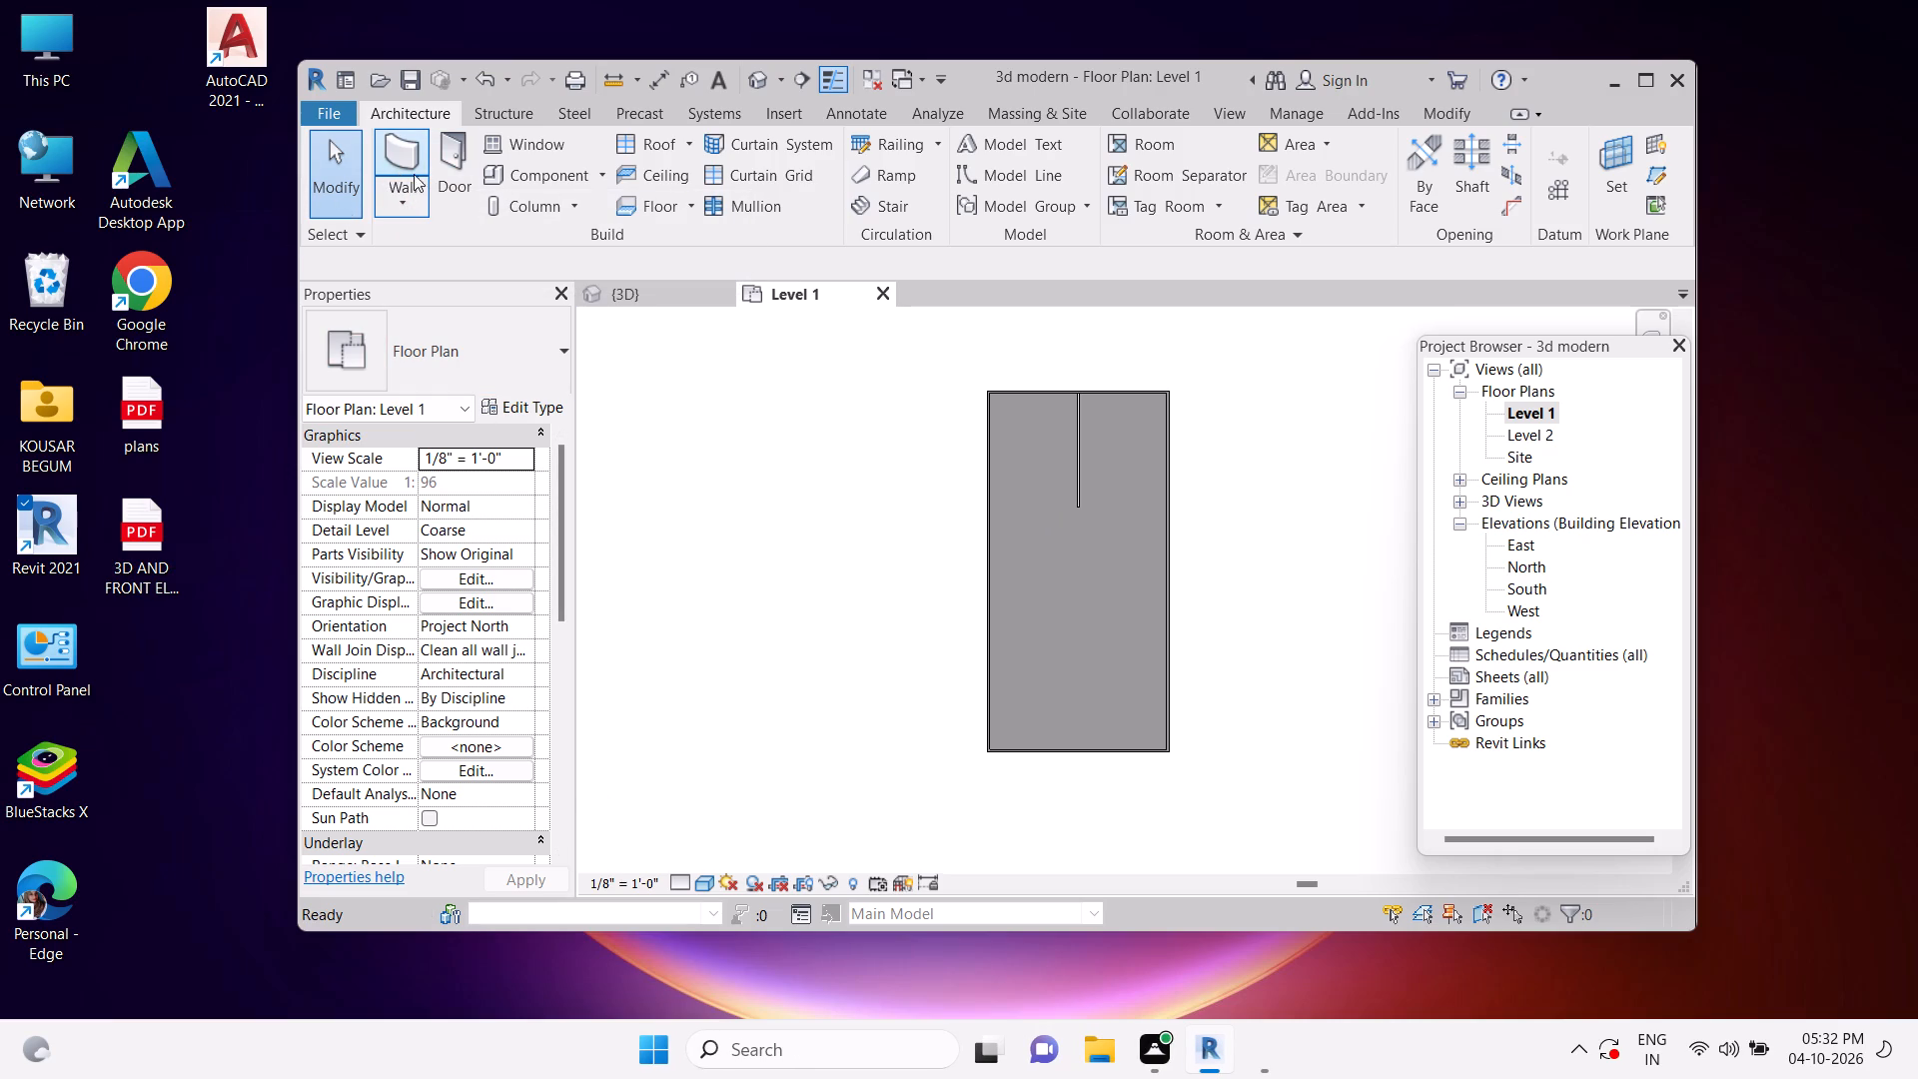
pyautogui.click(400, 151)
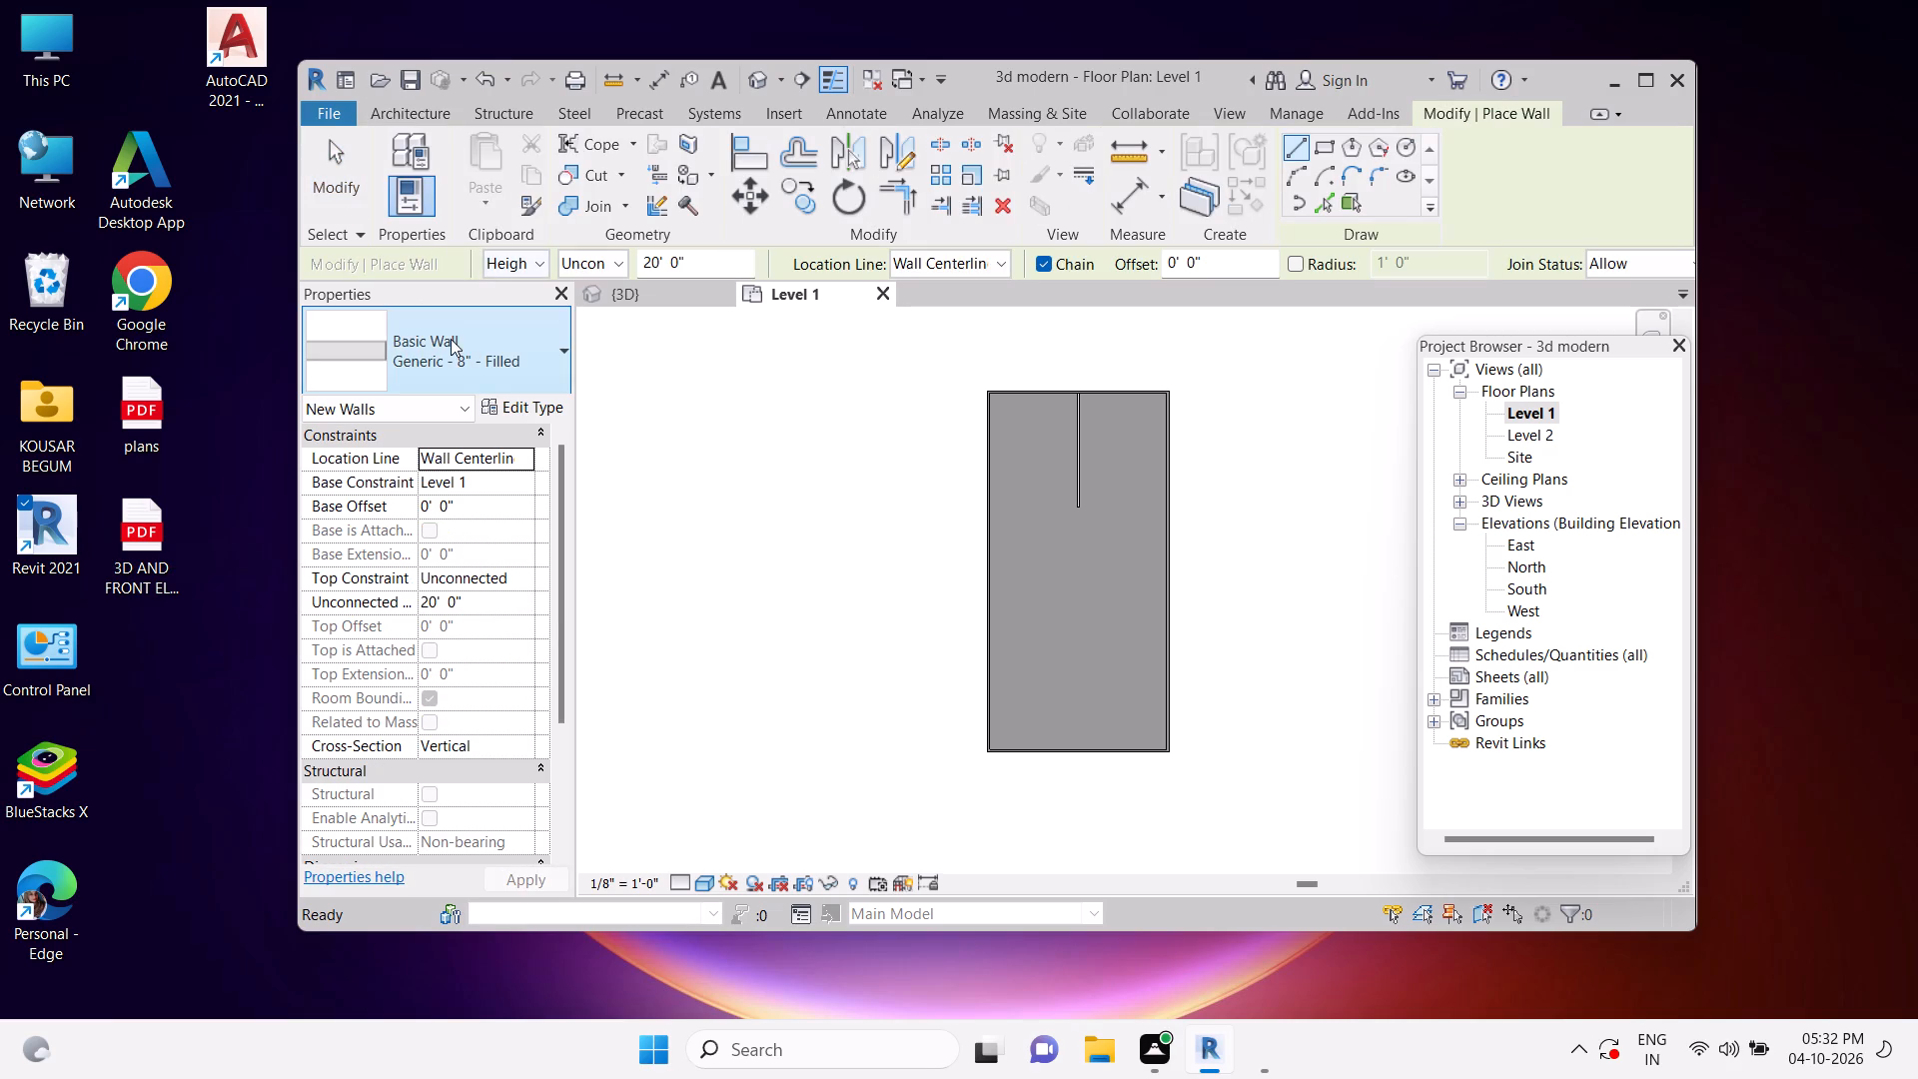
pyautogui.click(453, 350)
pyautogui.click(464, 475)
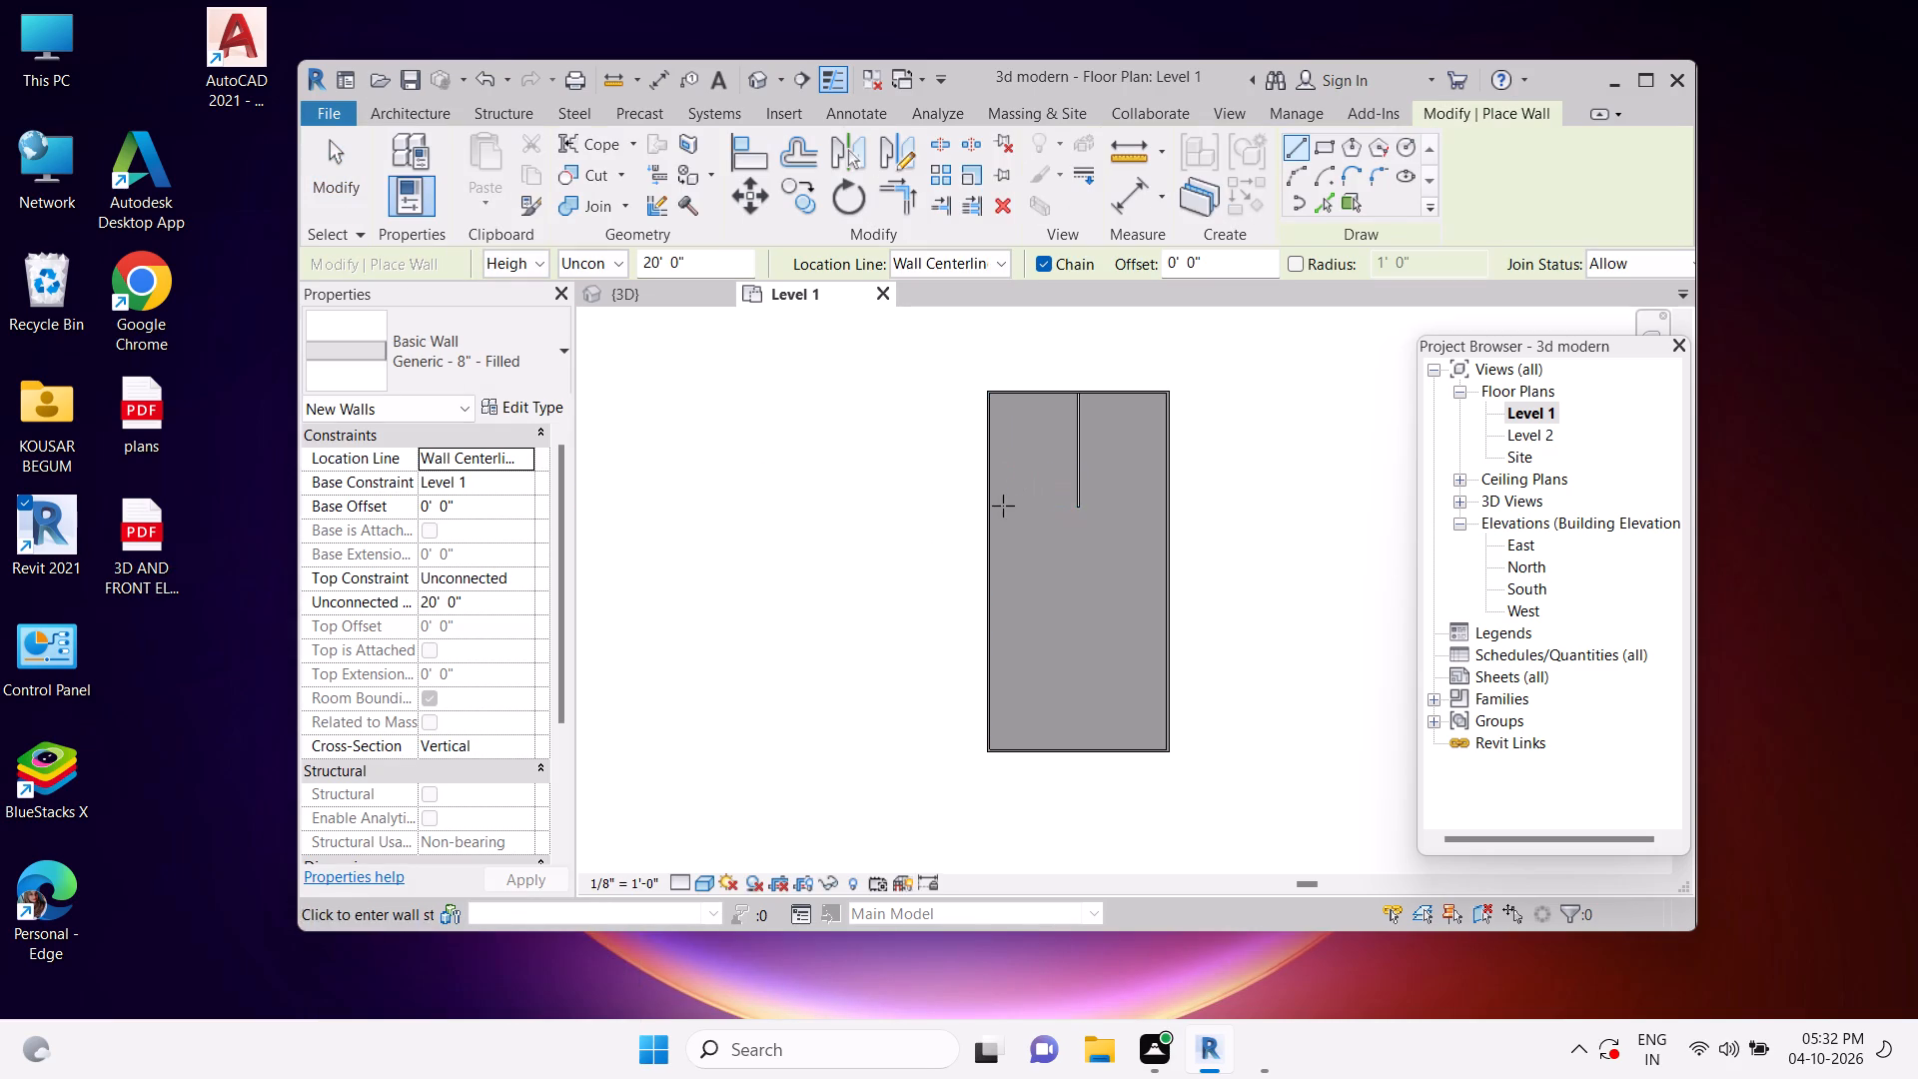
pyautogui.moveTo(997, 525); pyautogui.dragTo(1024, 514)
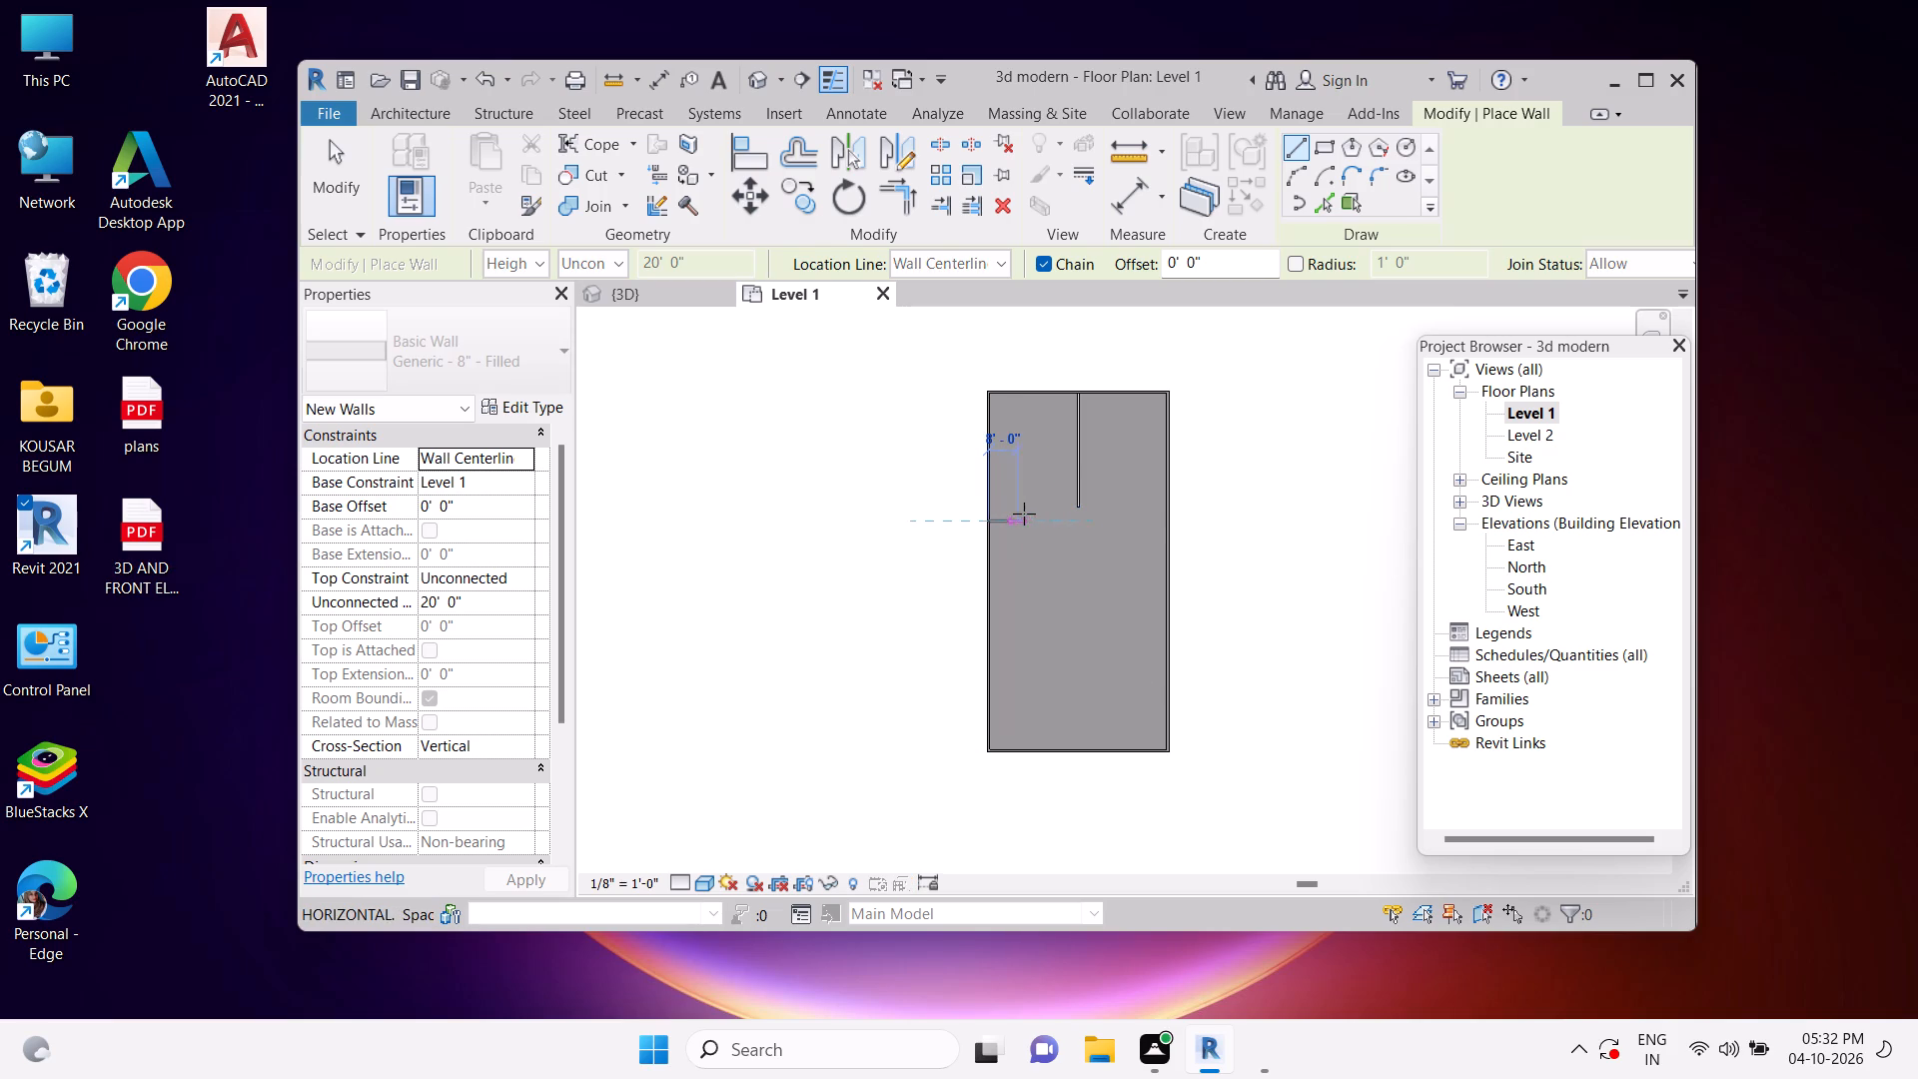
pyautogui.moveTo(1024, 514); pyautogui.dragTo(1116, 519)
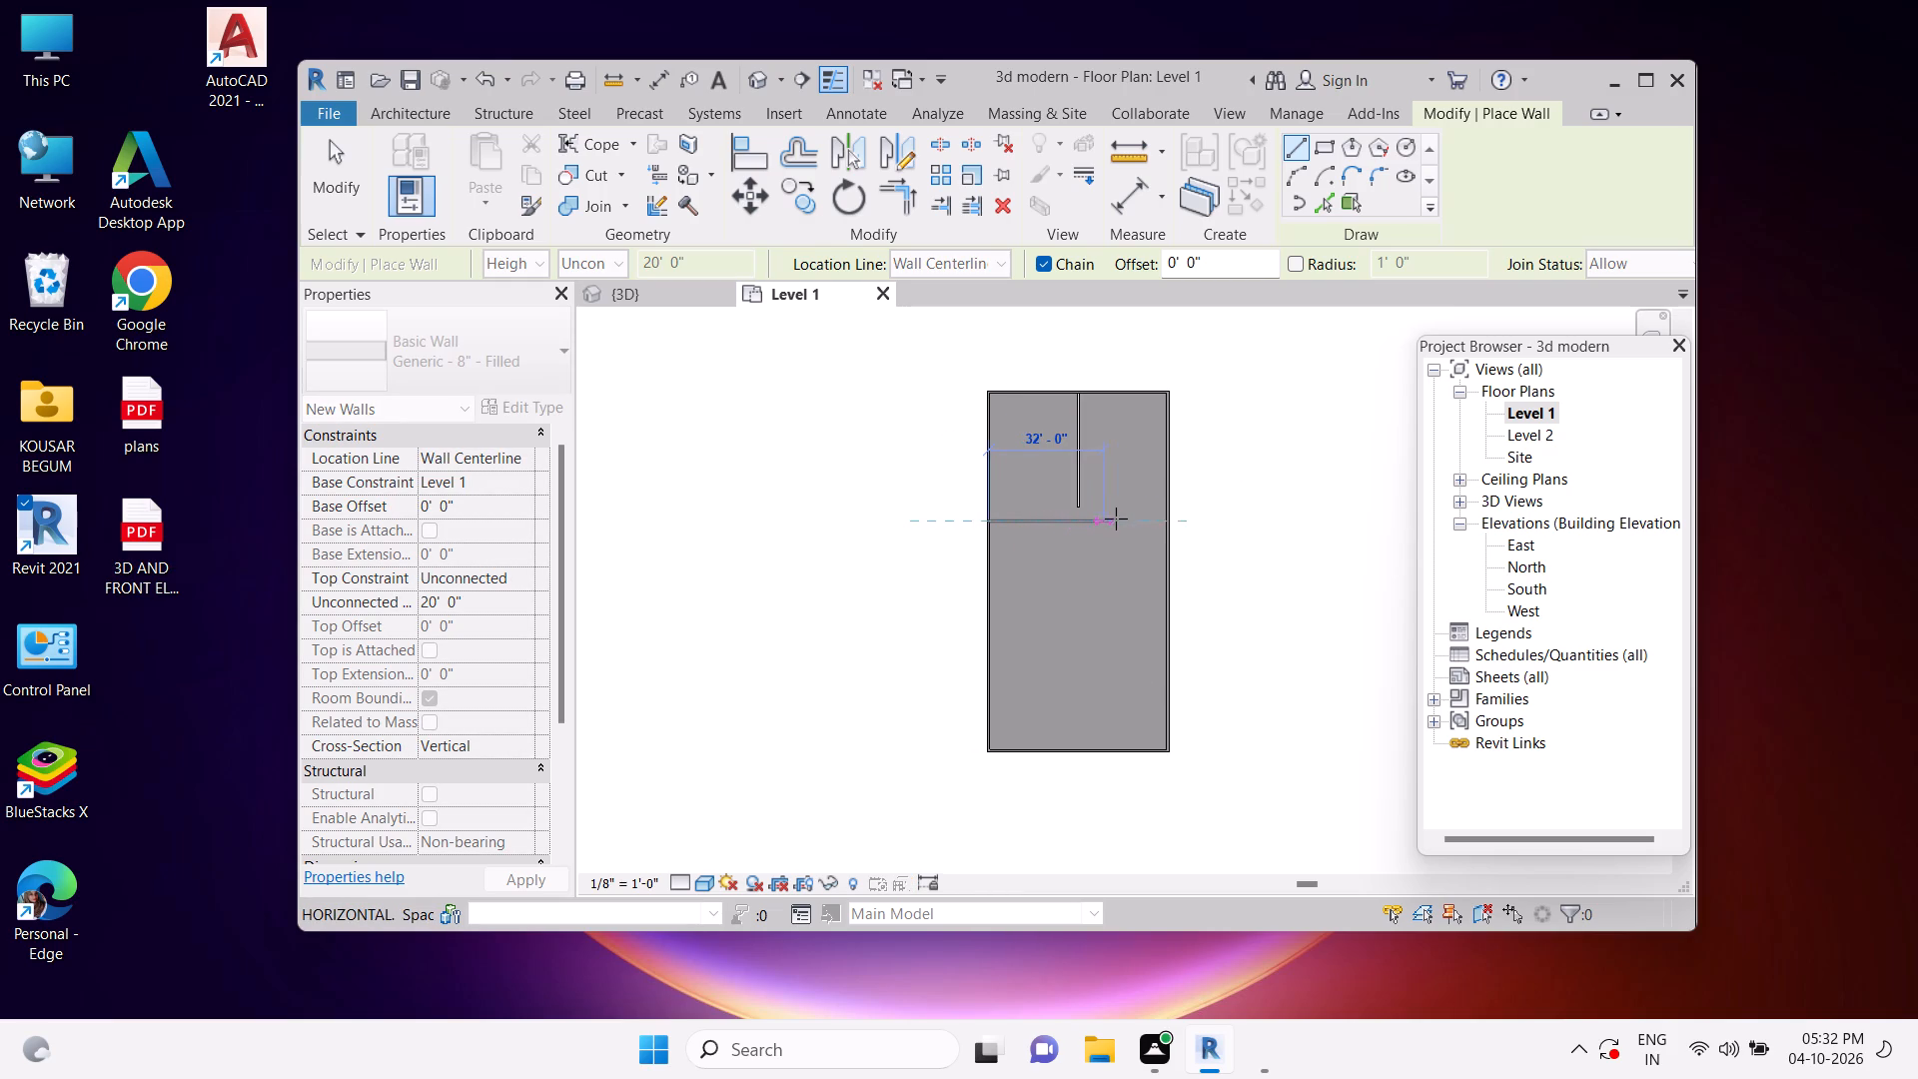
pyautogui.moveTo(1116, 519); pyautogui.dragTo(1188, 507)
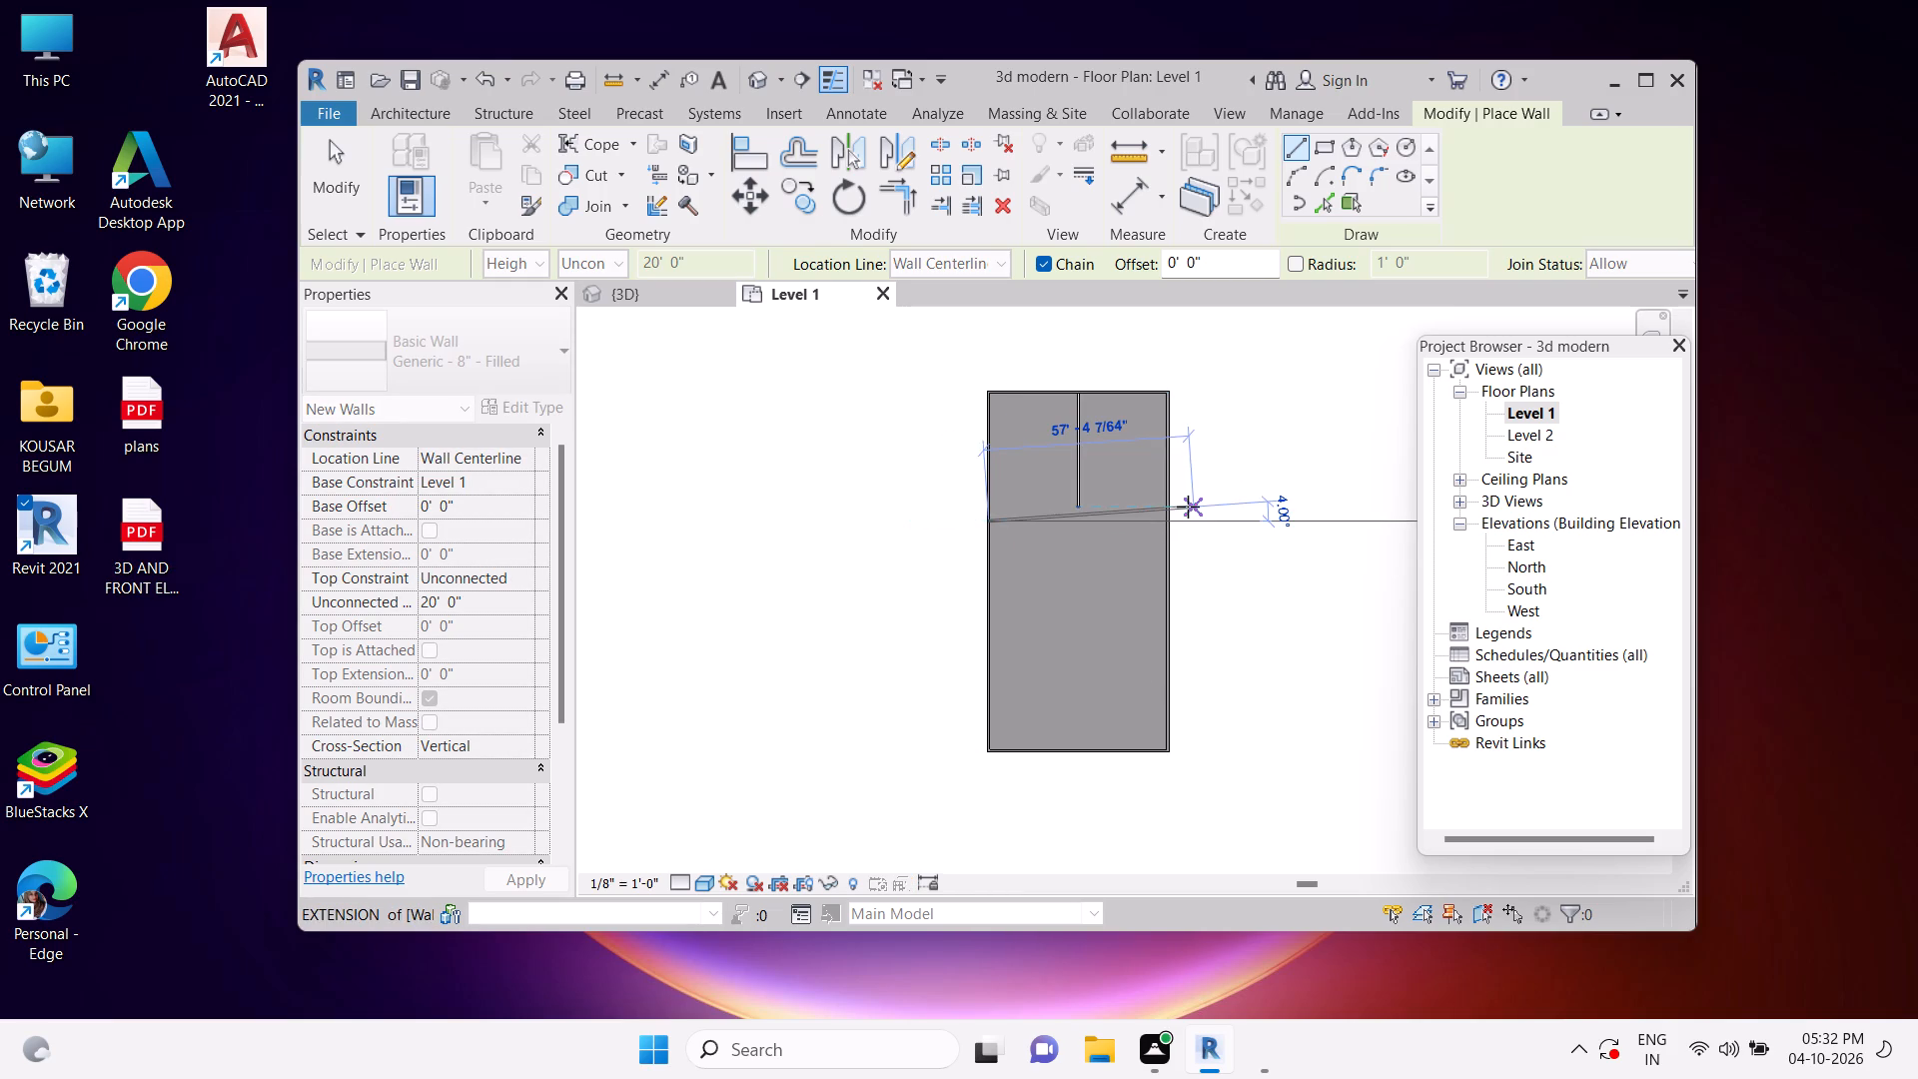
pyautogui.moveTo(1188, 507); pyautogui.dragTo(1188, 512)
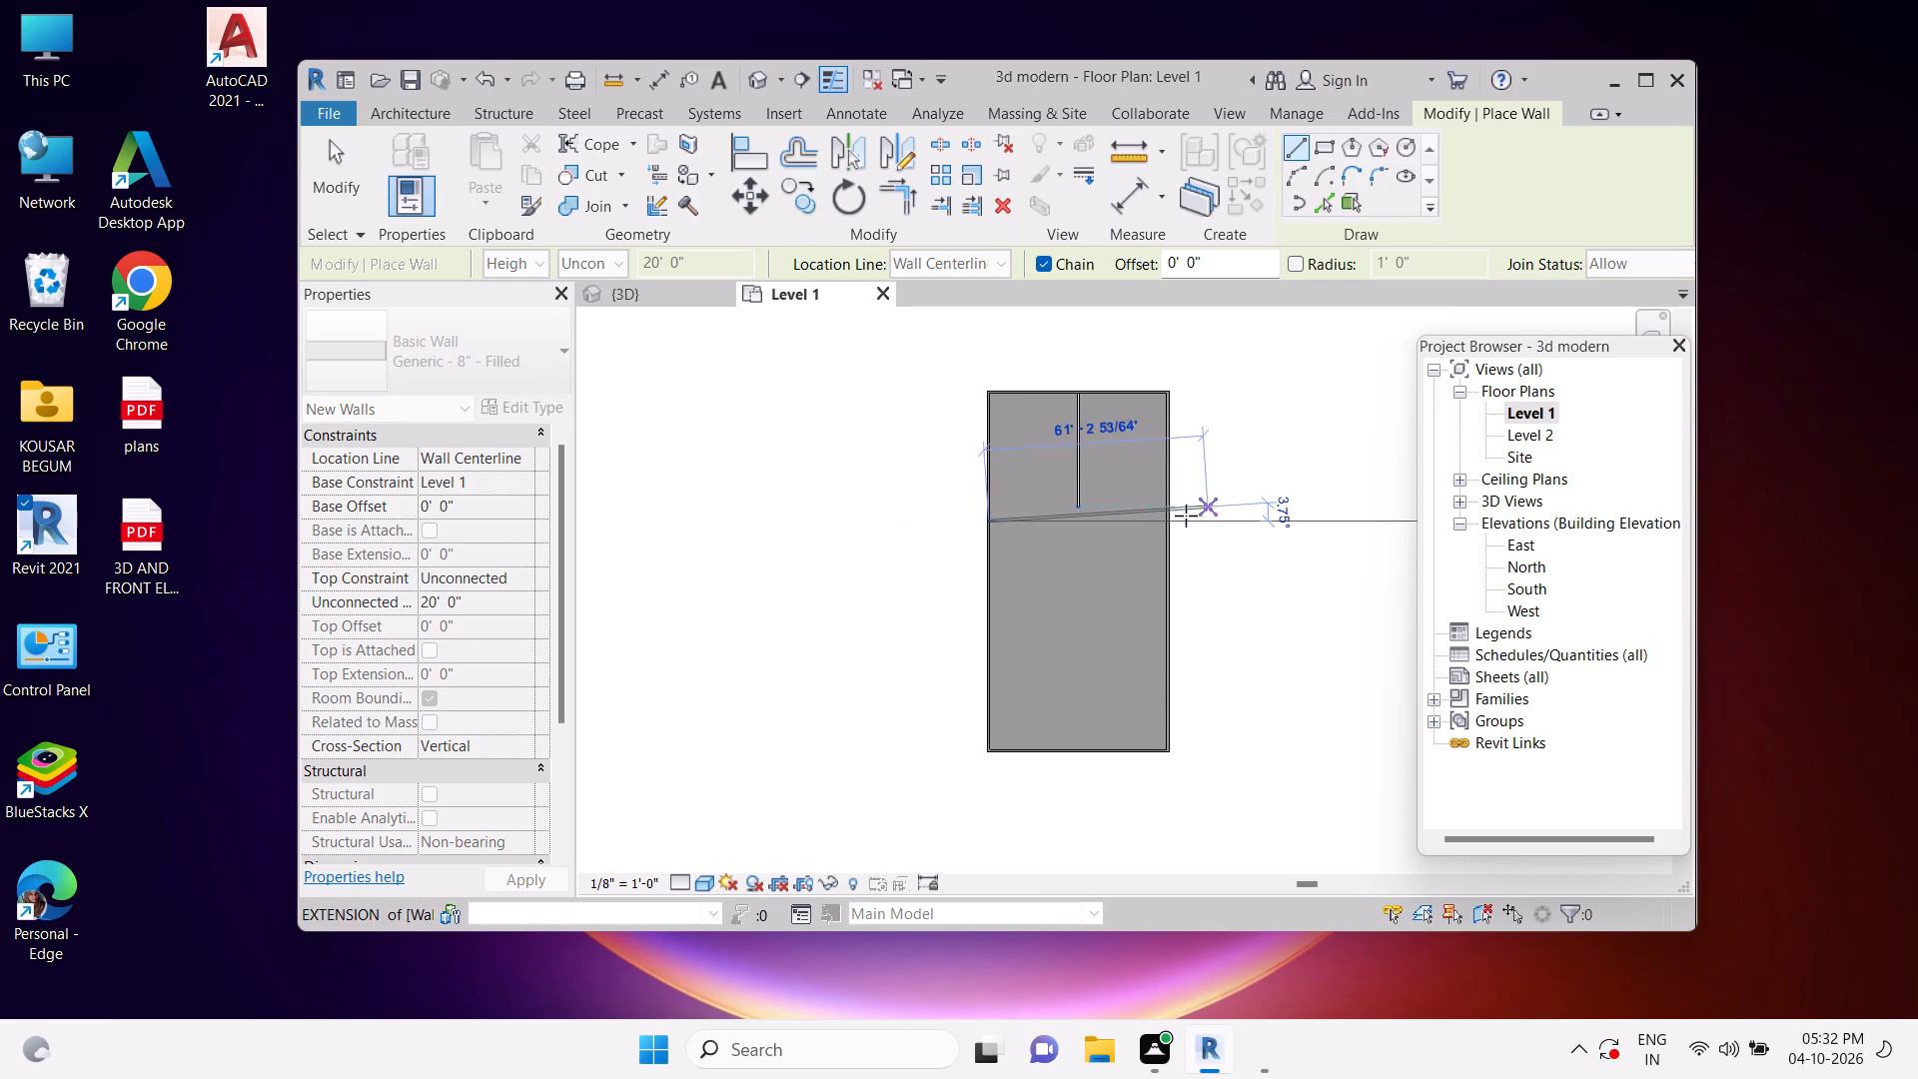
pyautogui.doubleClick(1178, 519)
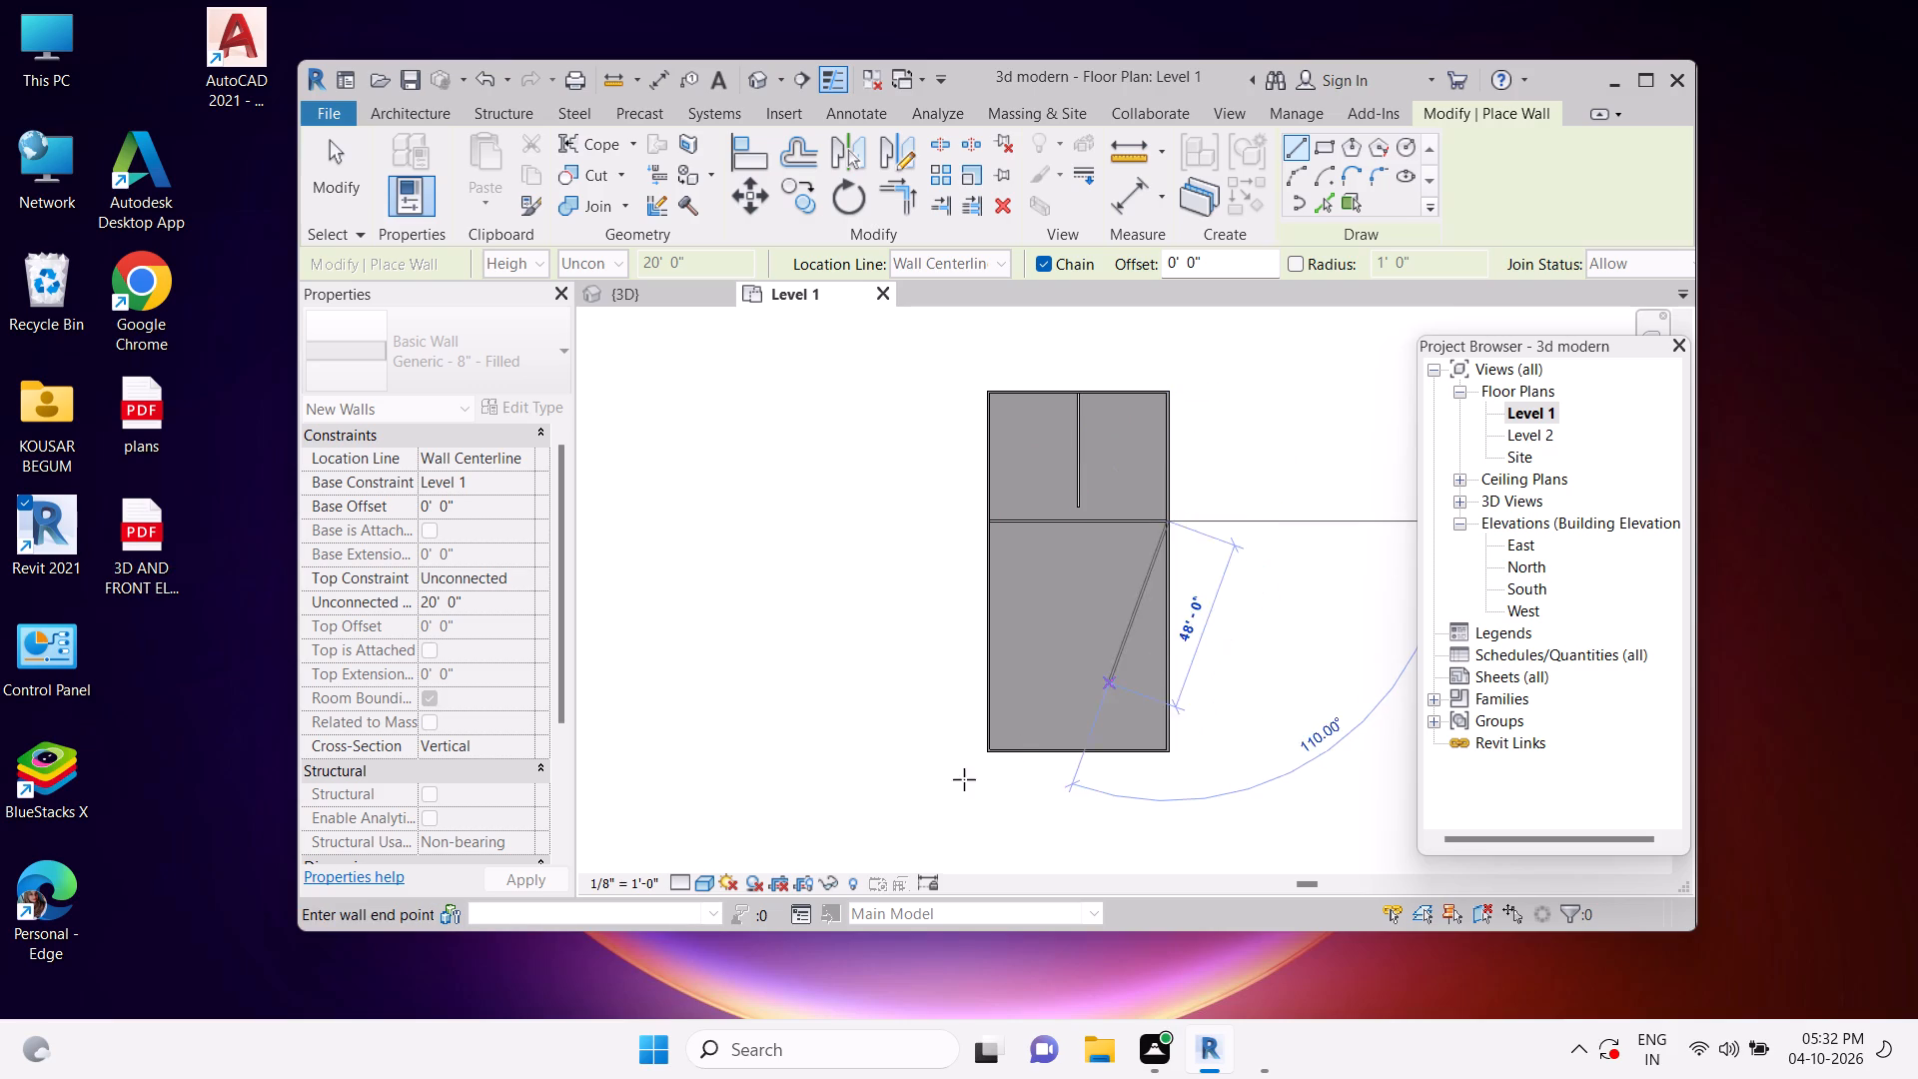
pyautogui.hotkey('shift', 'Left')
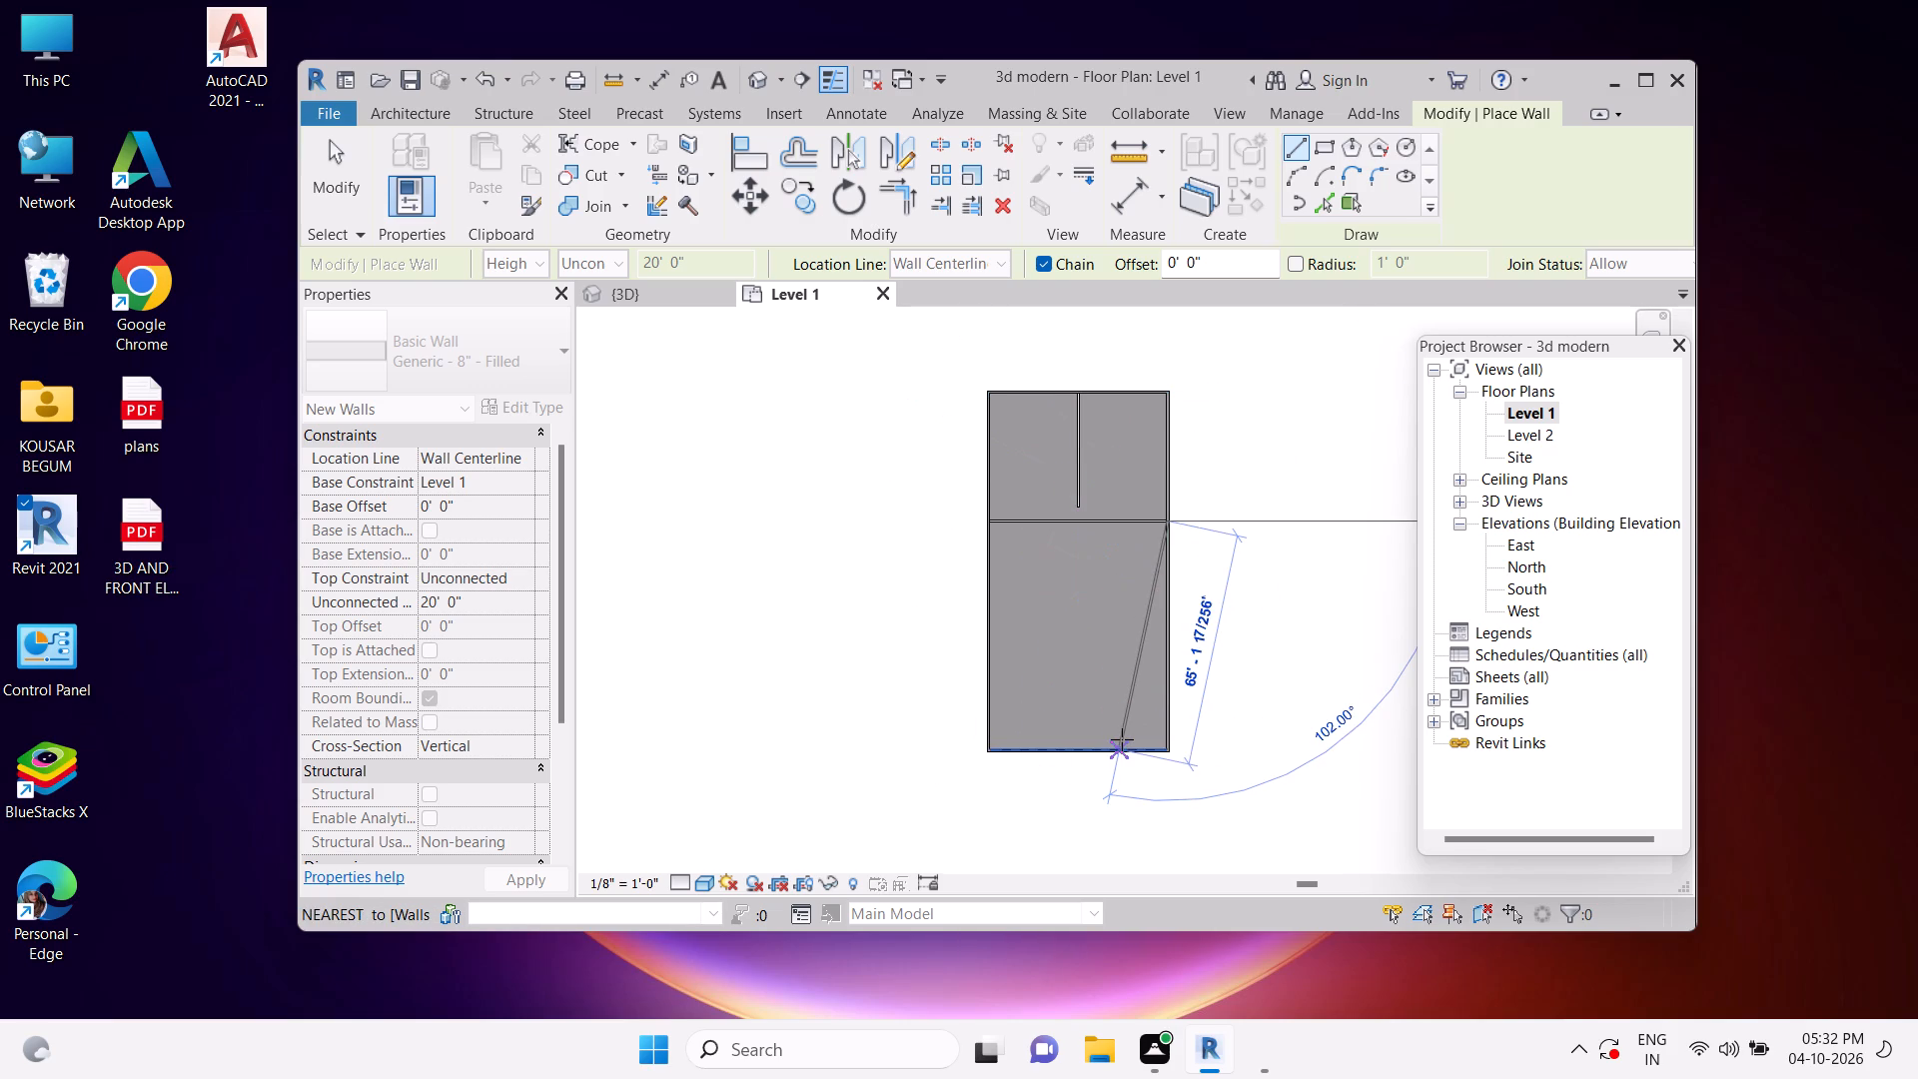
pyautogui.press('Delete')
pyautogui.press('Insert')
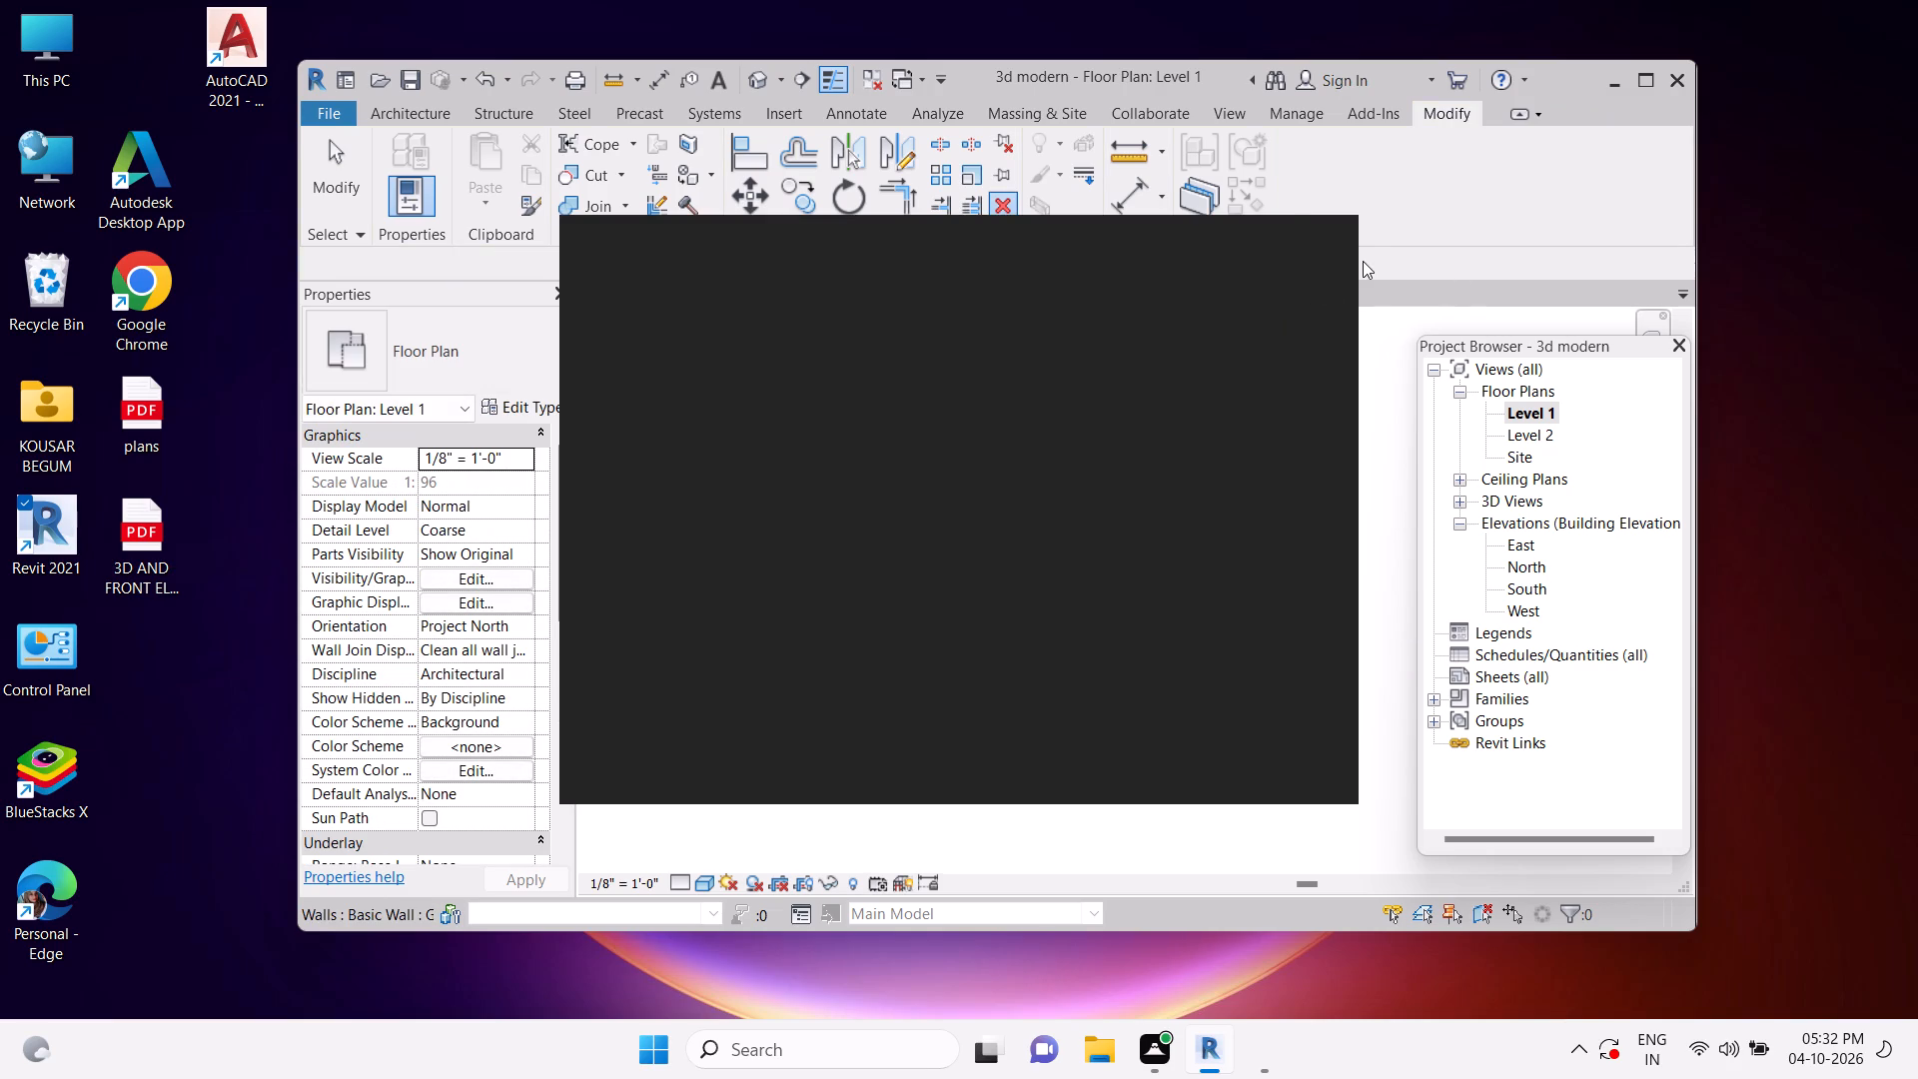
# Dismiss the Autodesk Genuine notification card.
pyautogui.doubleClick(1323, 252)
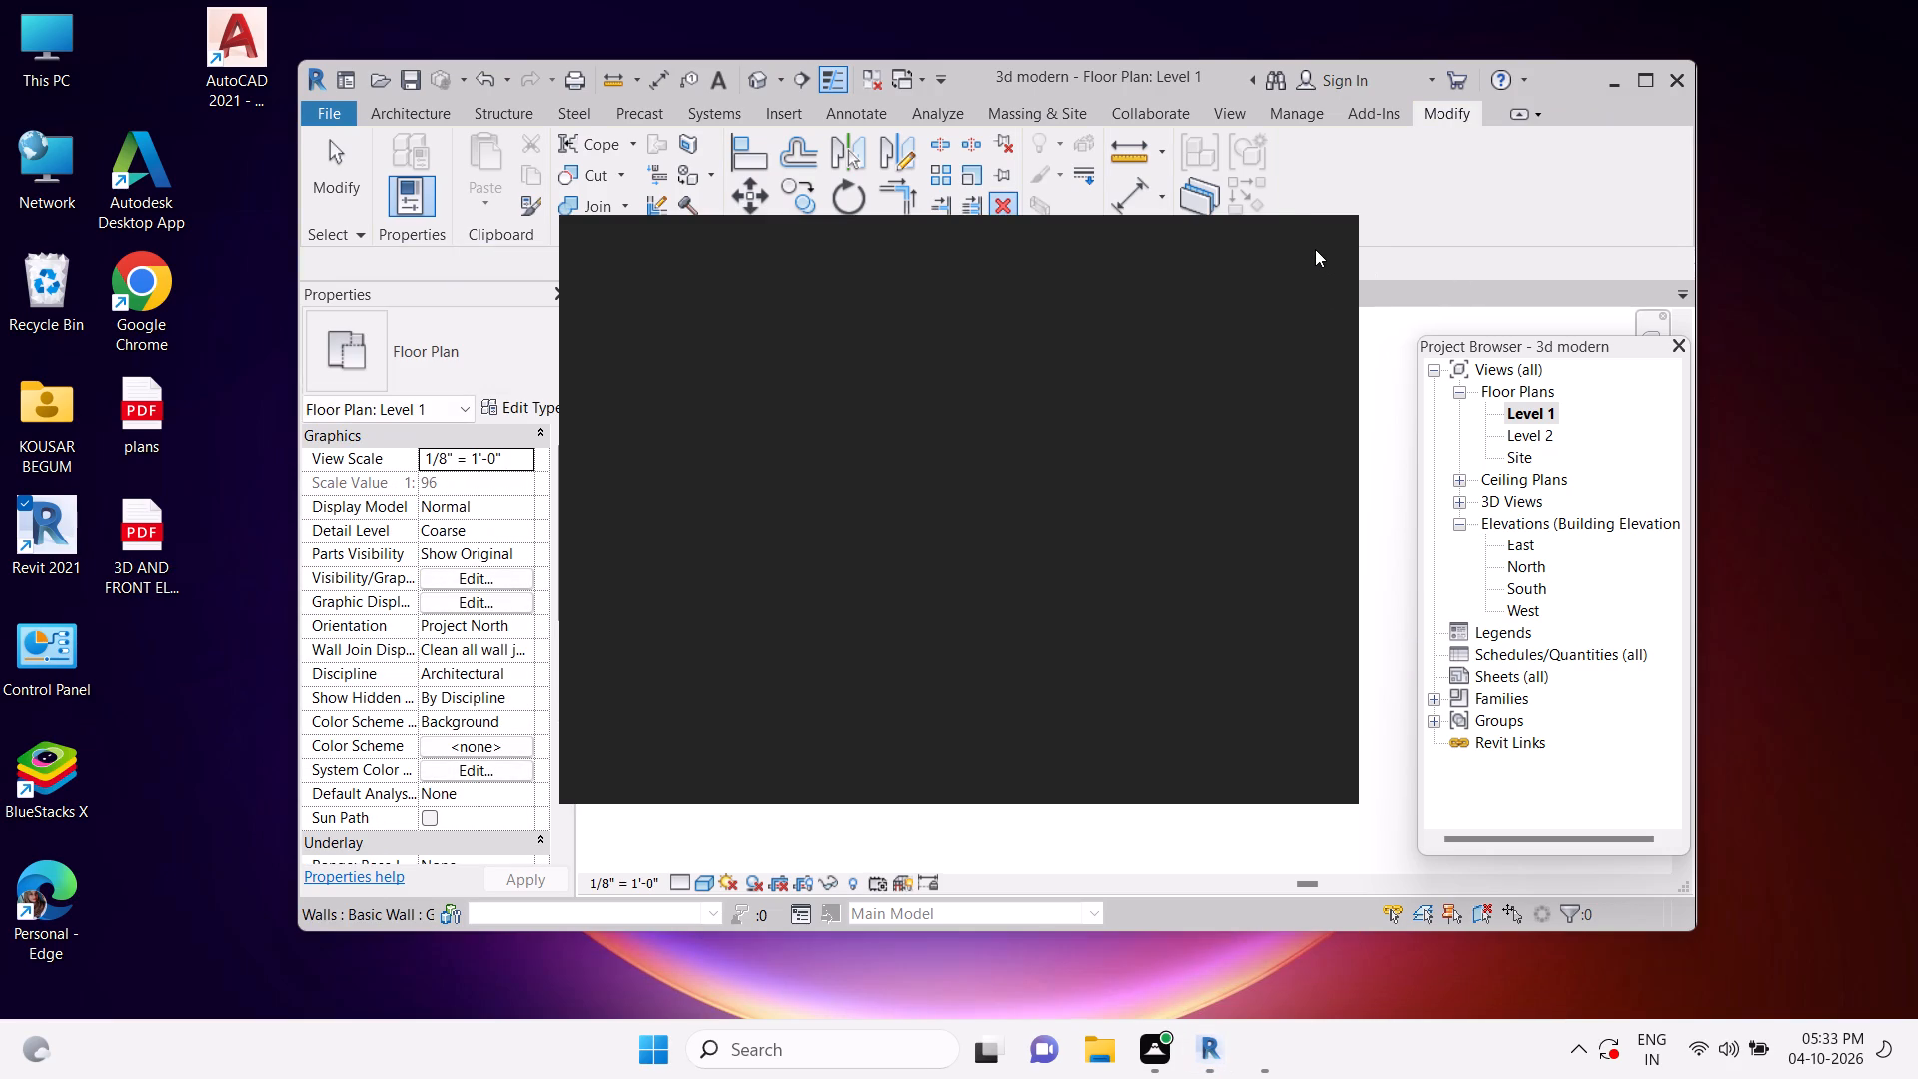
pyautogui.click(1303, 244)
pyautogui.click(1302, 252)
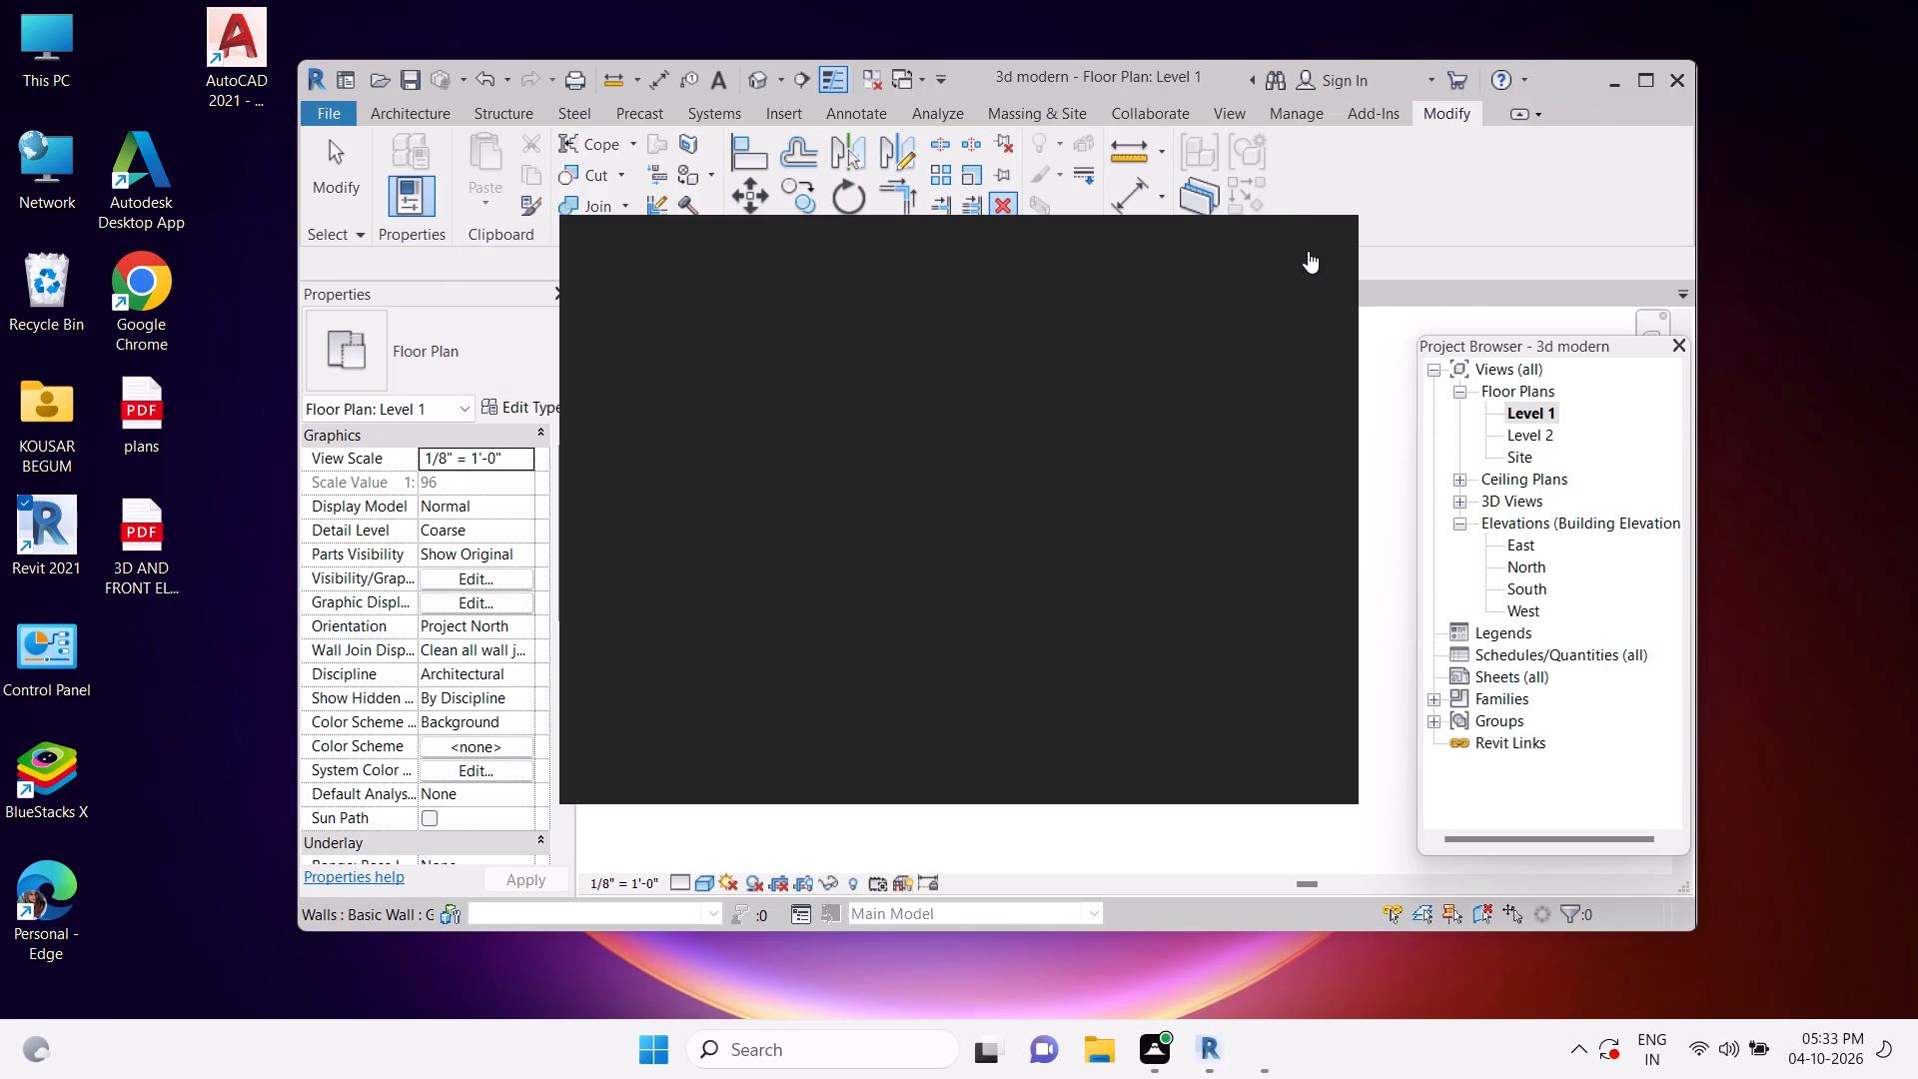
pyautogui.click(1322, 225)
pyautogui.click(1328, 240)
pyautogui.moveTo(1328, 243); pyautogui.dragTo(1319, 249)
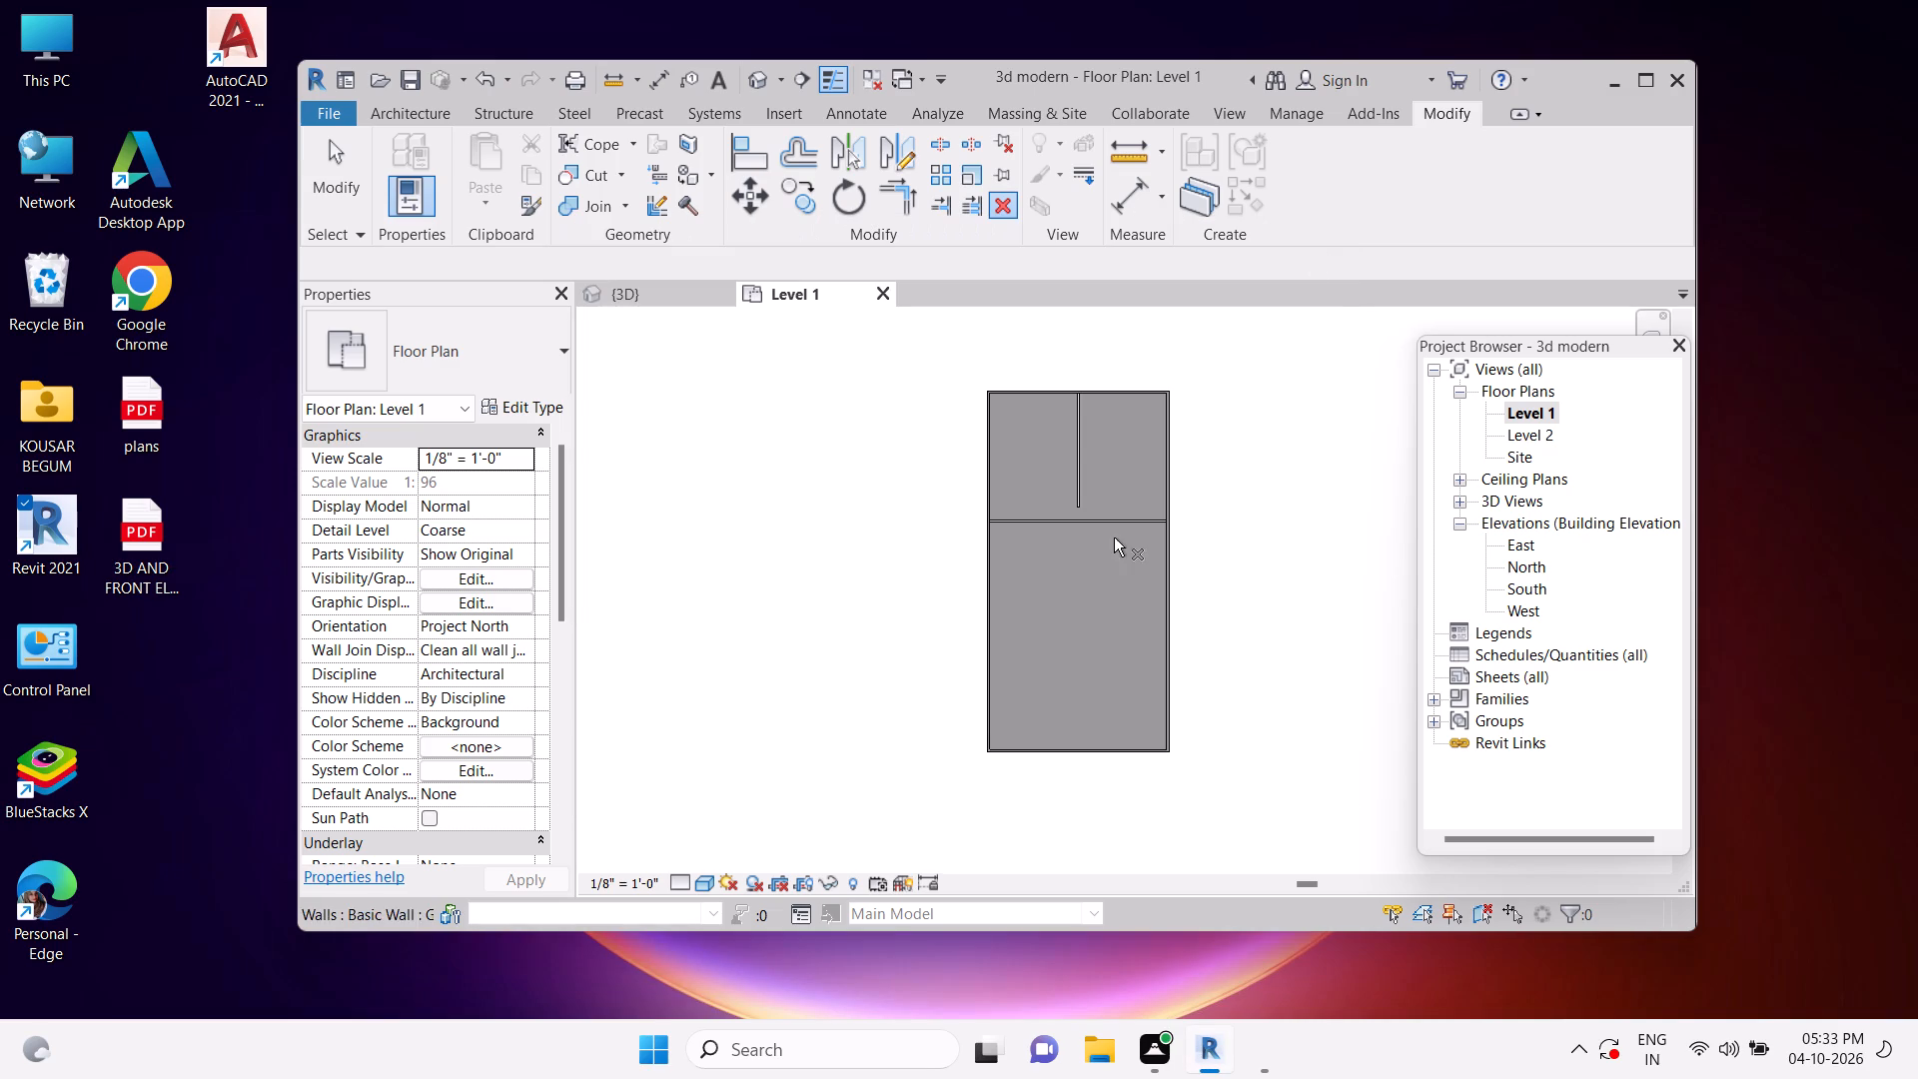
# Draw a second Generic - 8" - Filled crosswise wall, 50' long, between the long walls, about 32' below the first crosswise wall.
pyautogui.click(418, 111)
pyautogui.click(415, 140)
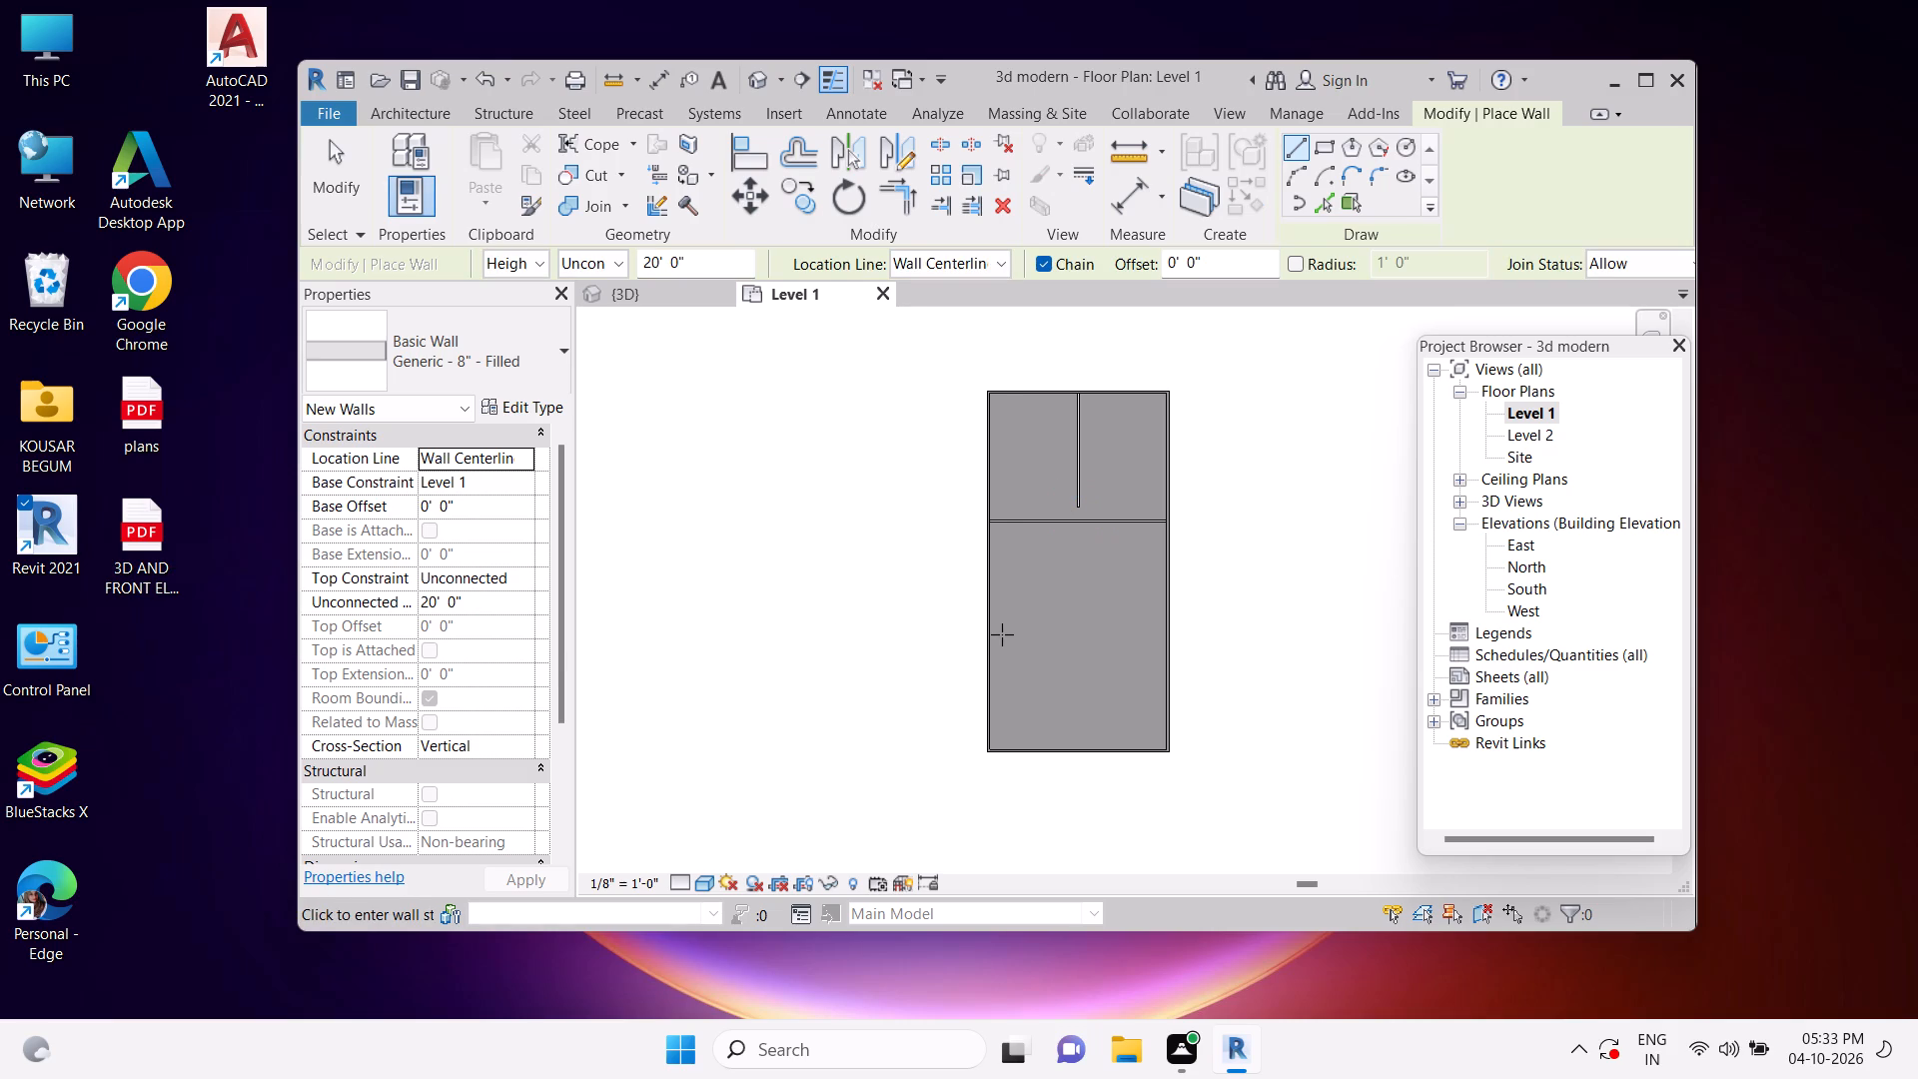
pyautogui.moveTo(999, 636); pyautogui.dragTo(1088, 653)
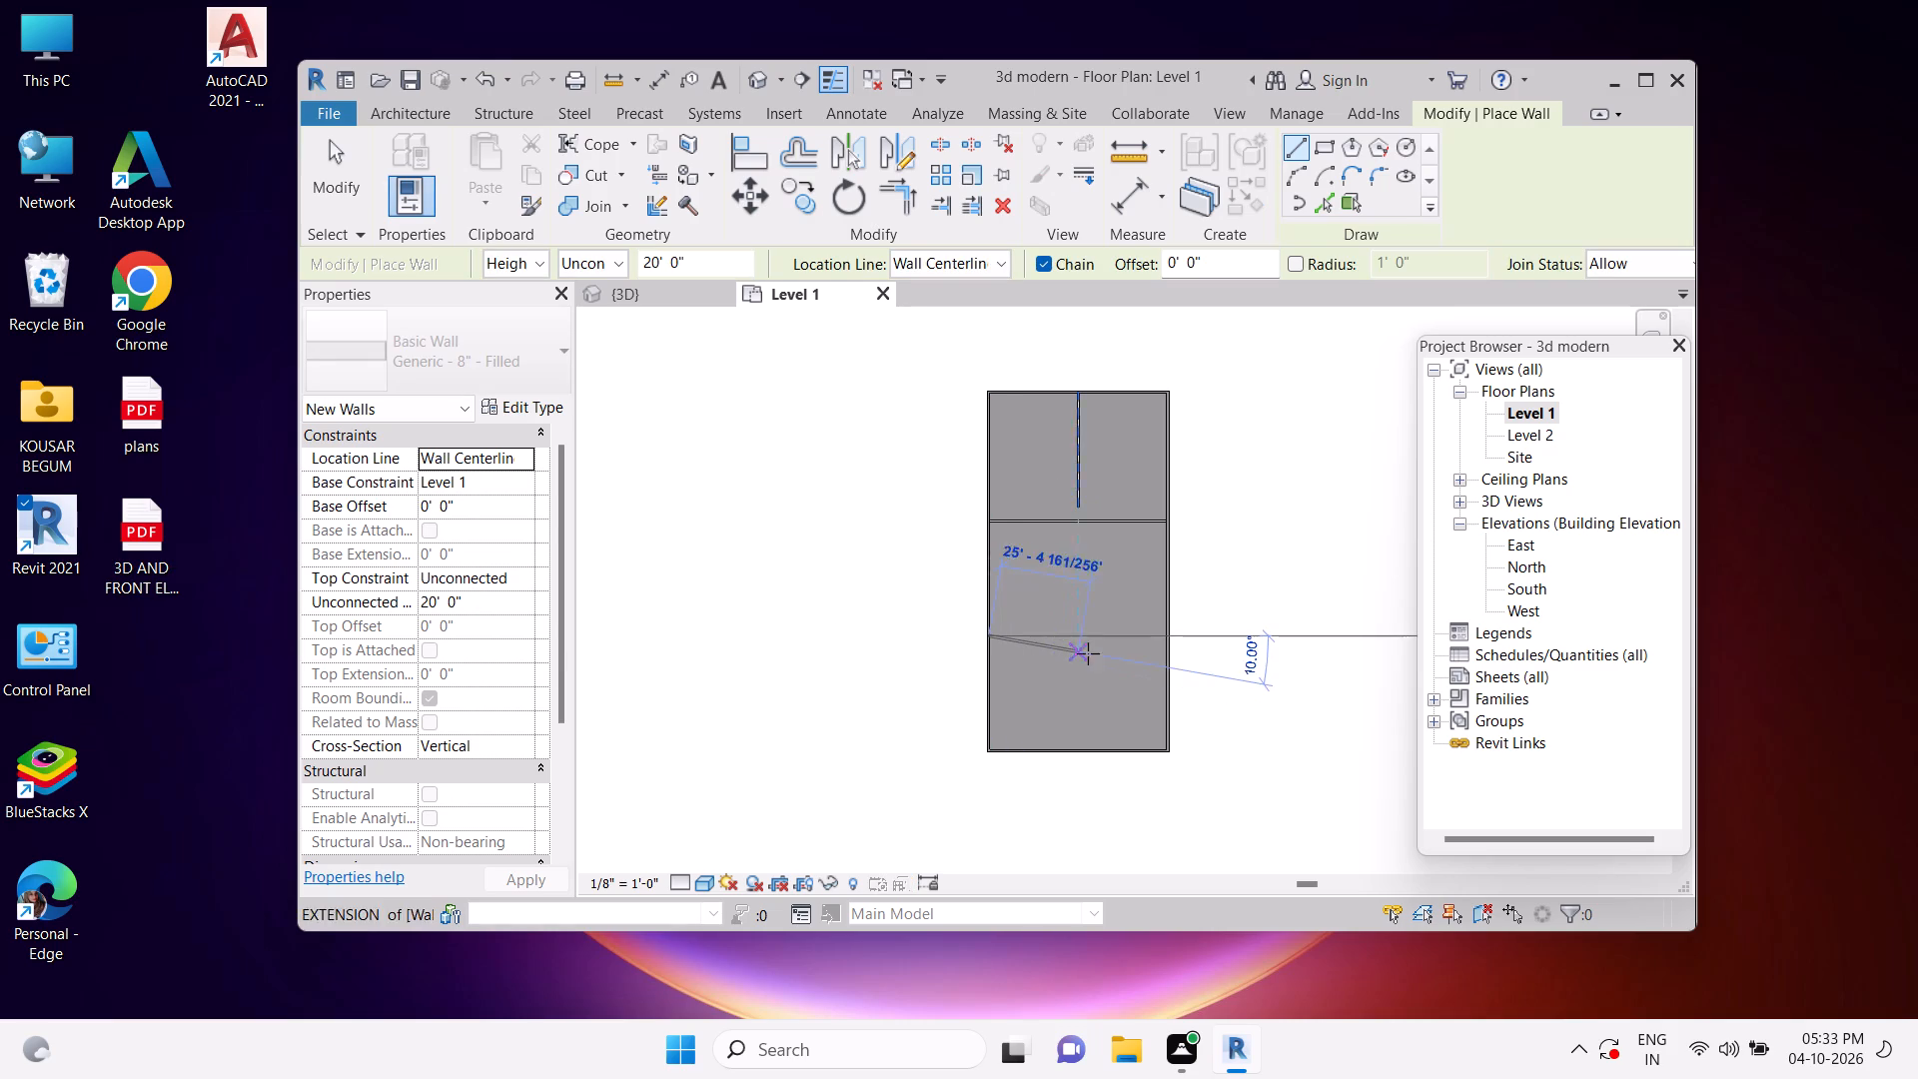
pyautogui.moveTo(1088, 653); pyautogui.dragTo(1170, 632)
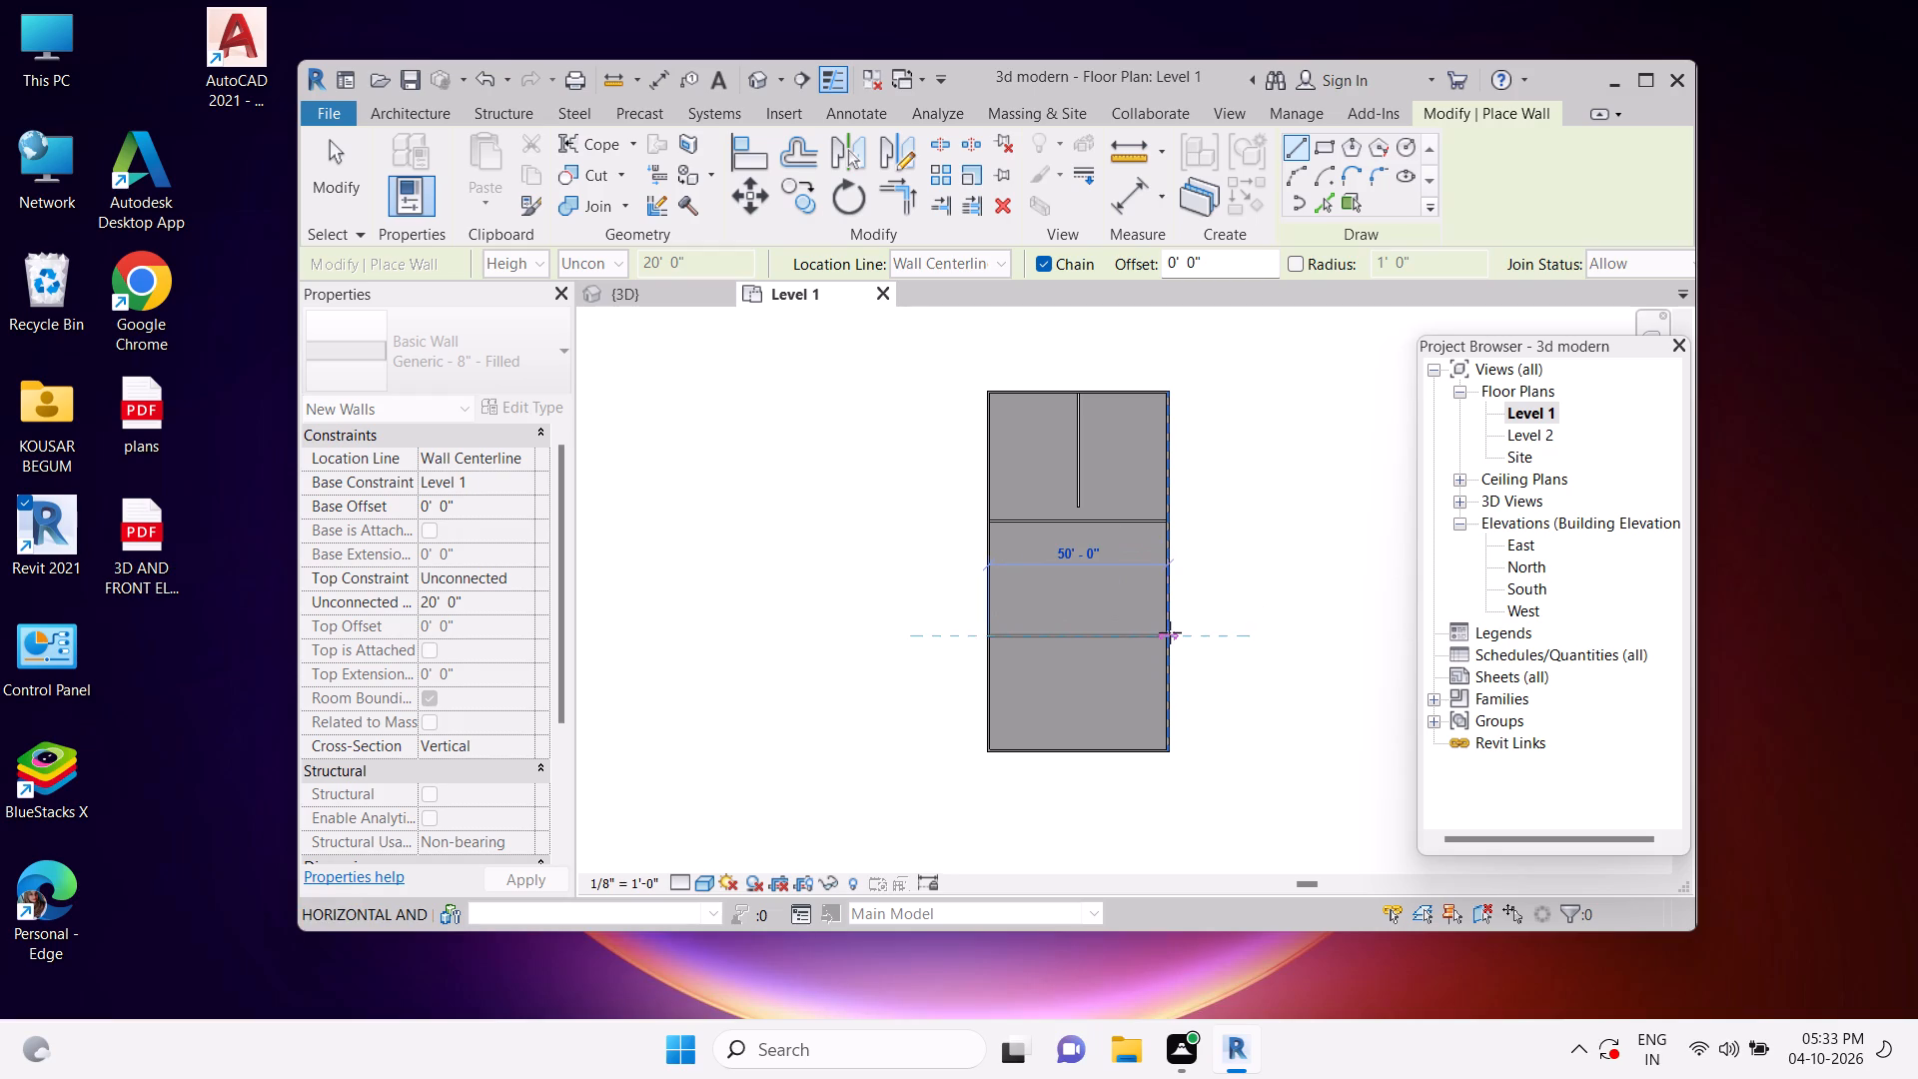
pyautogui.moveTo(1170, 632); pyautogui.dragTo(1170, 634)
pyautogui.click(1167, 633)
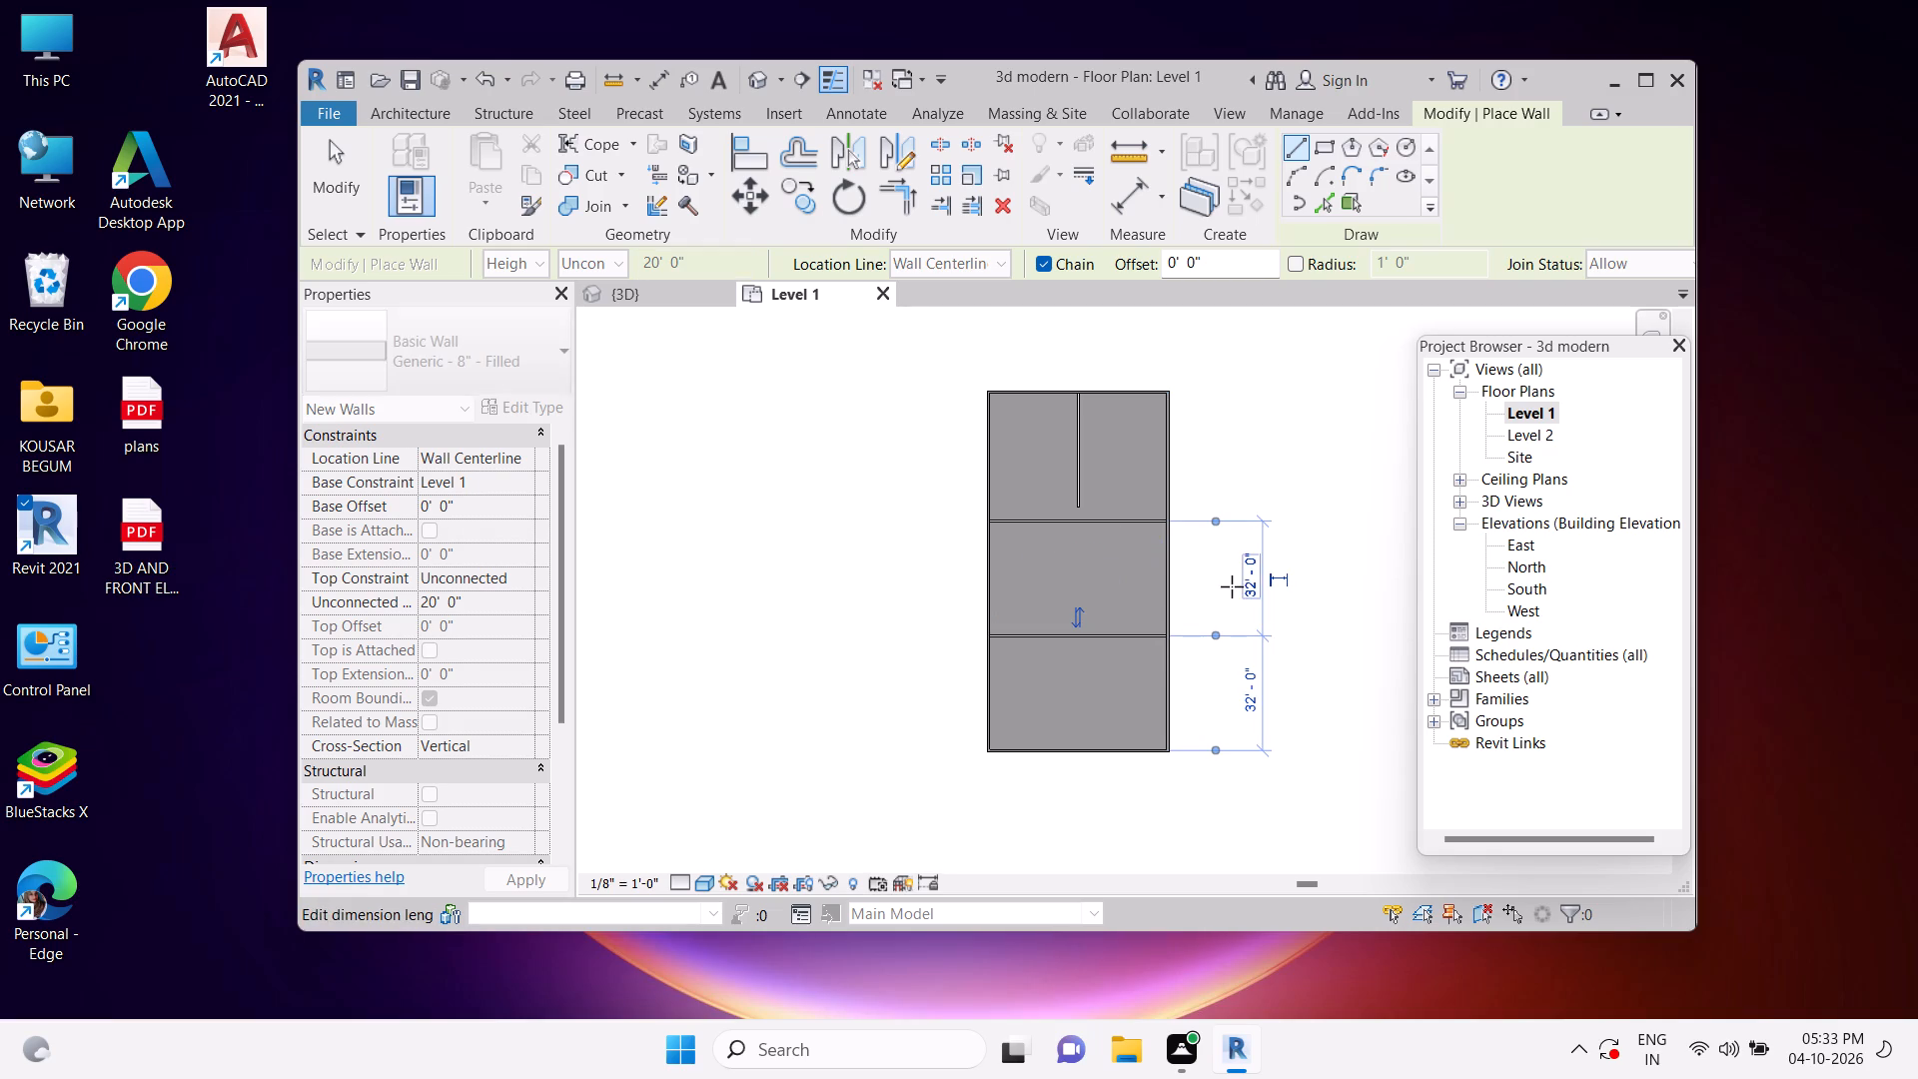
# Draw a diagonal Generic - 8" - Filled wall segment about 28' long outside the rectangle, on its west side.
pyautogui.click(944, 652)
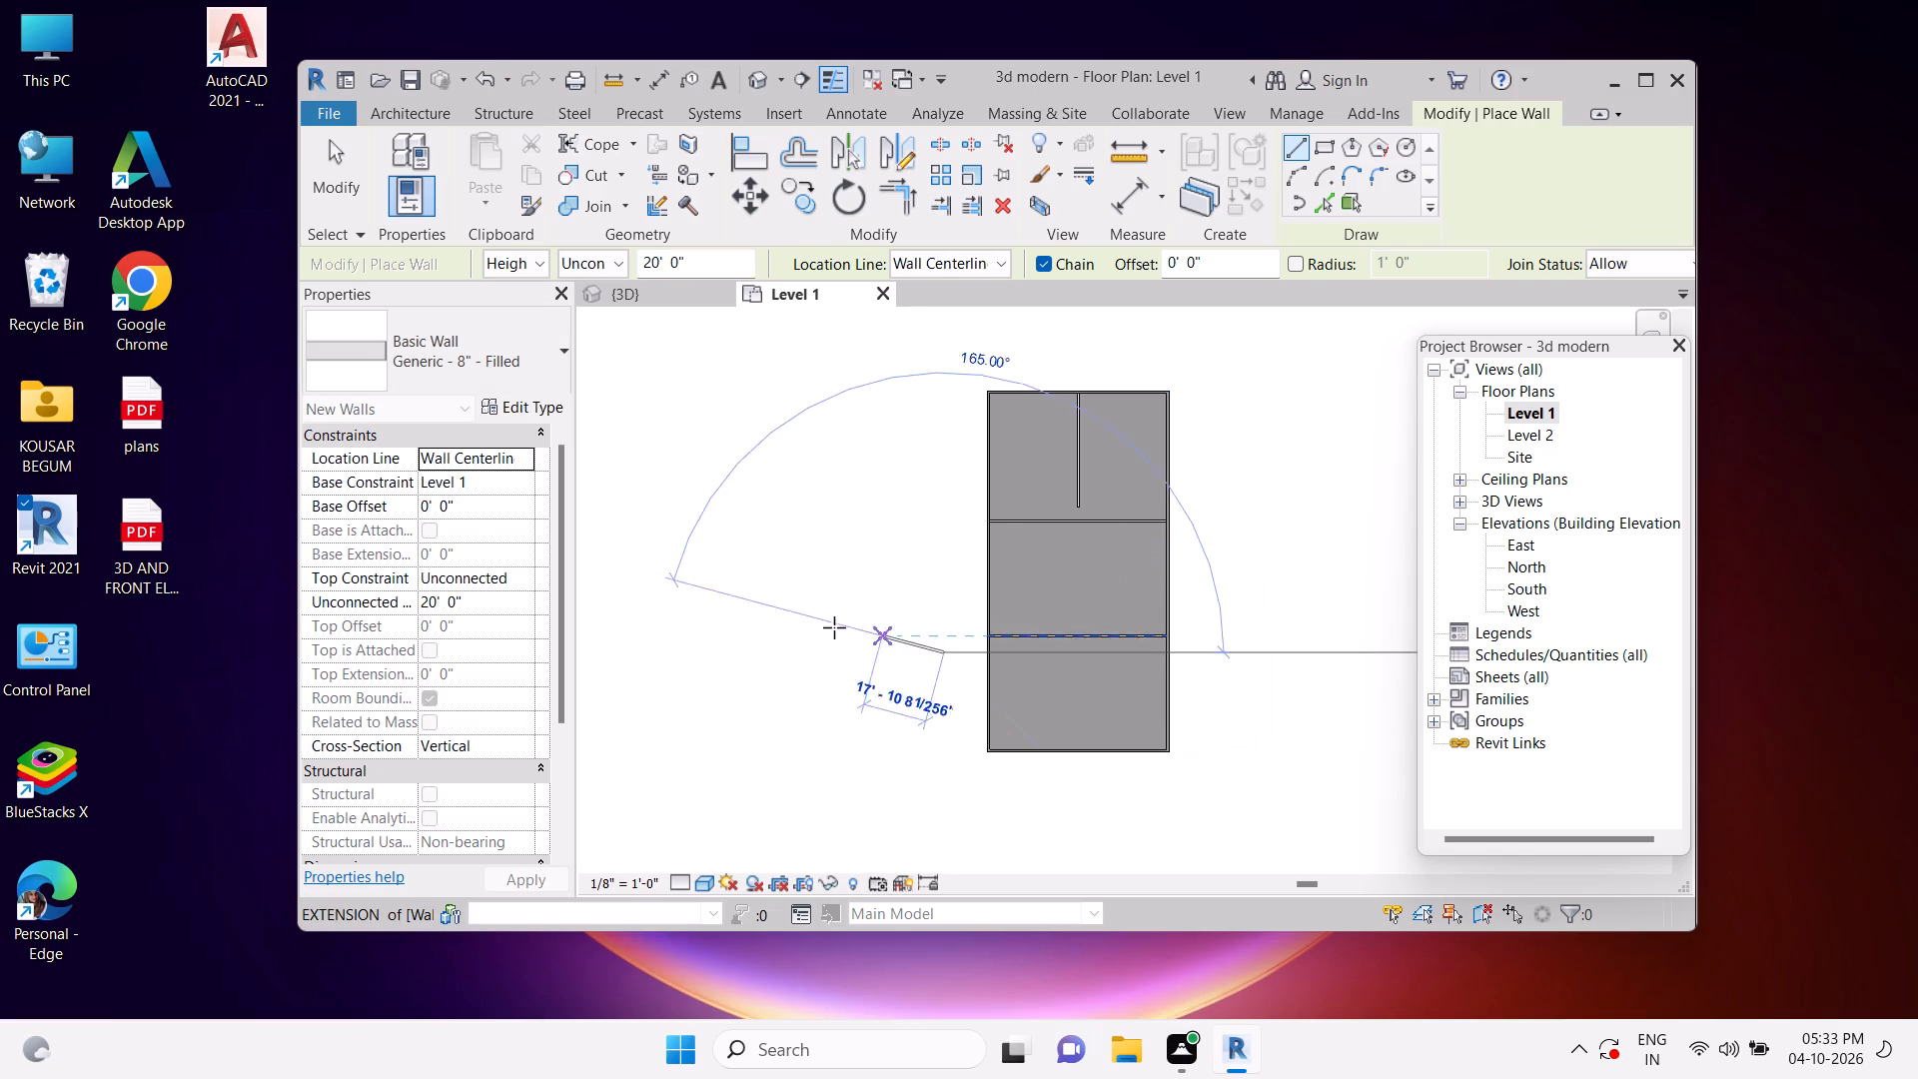
pyautogui.click(860, 698)
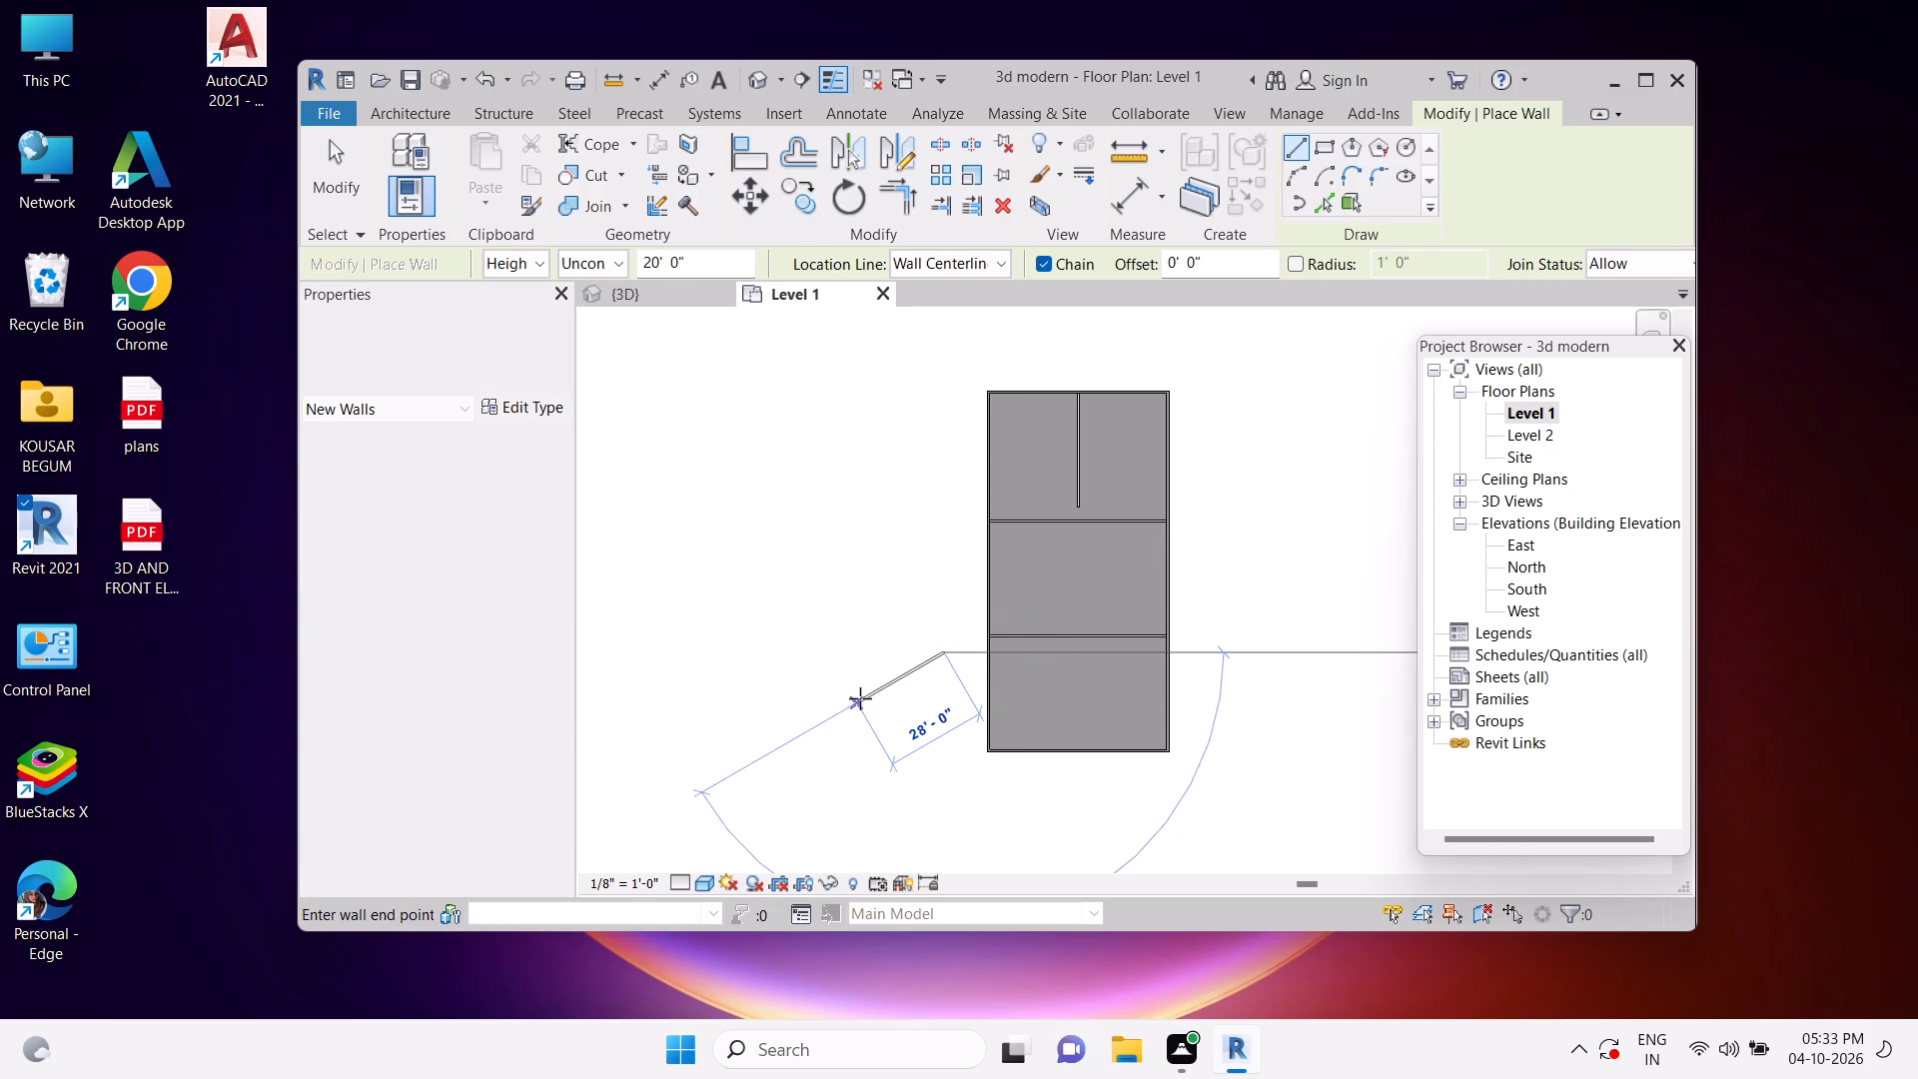
pyautogui.hscroll(4, 723, 808)
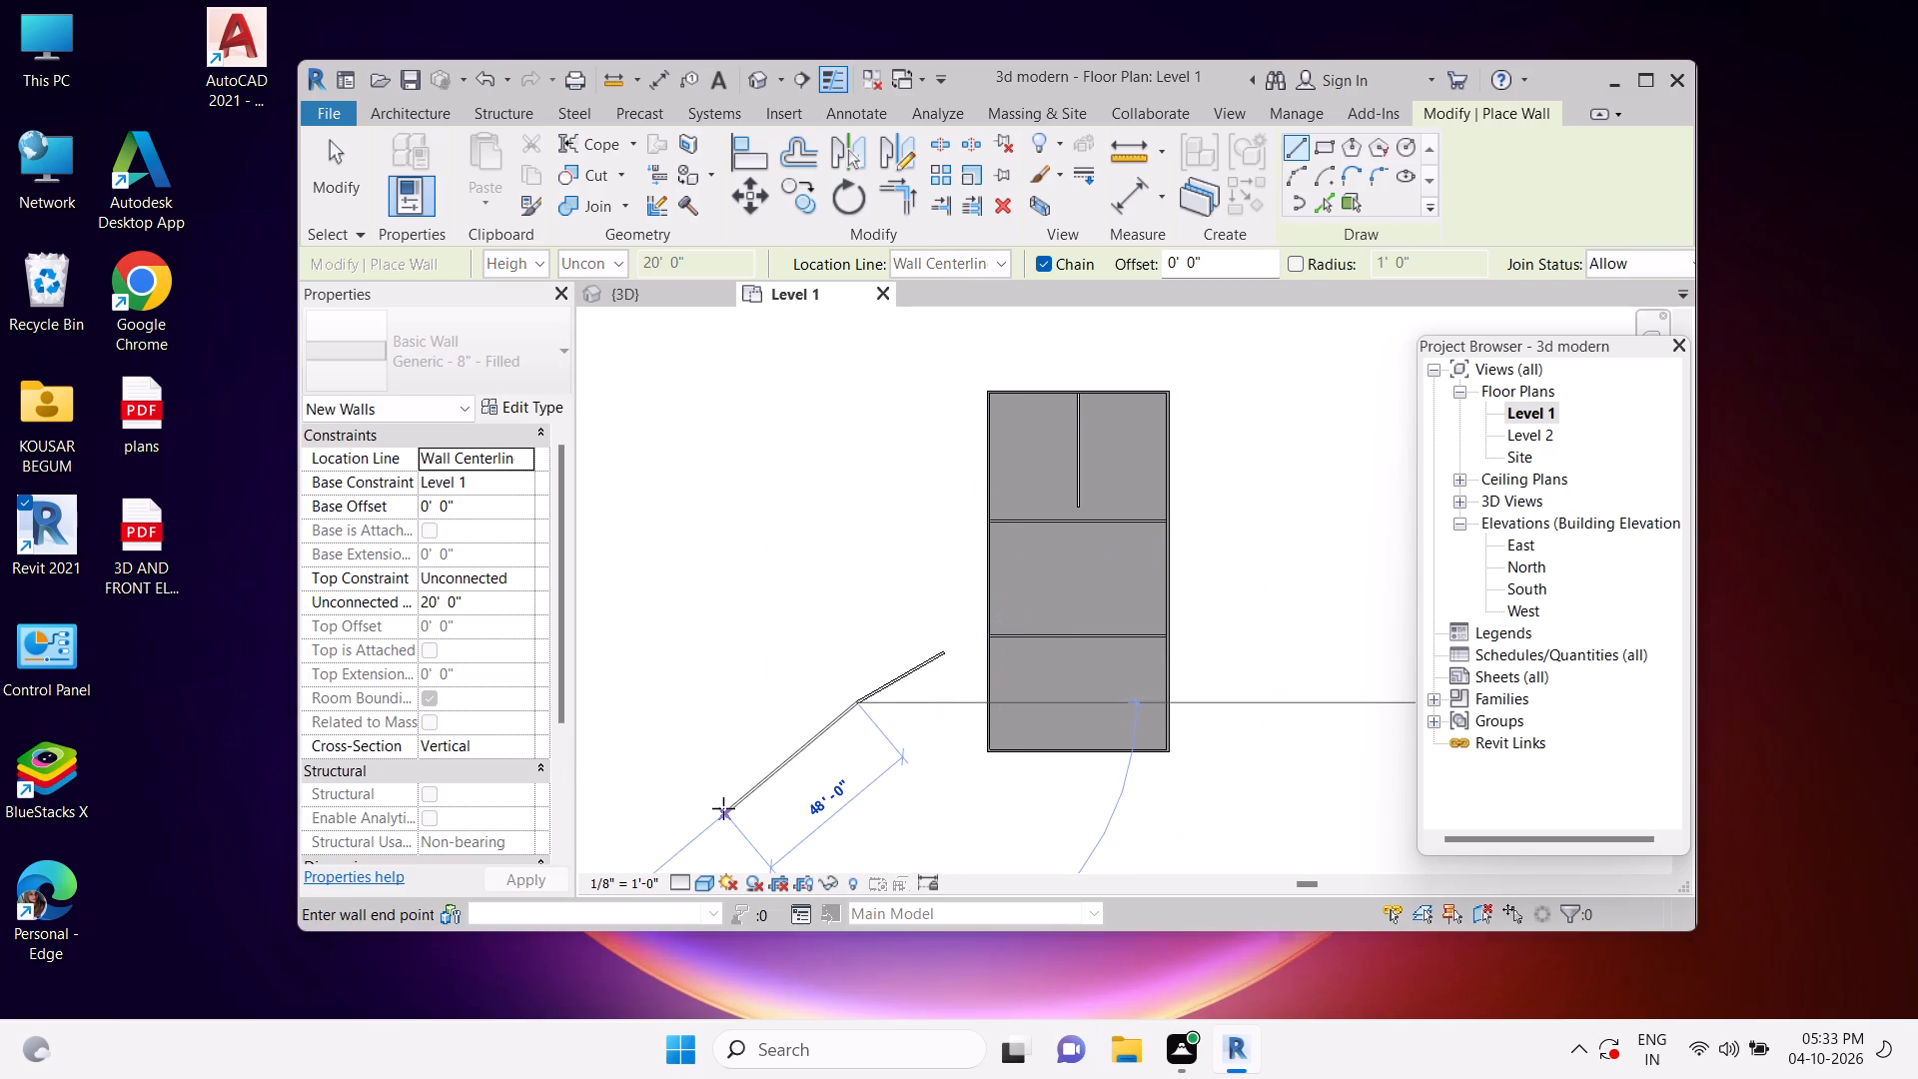
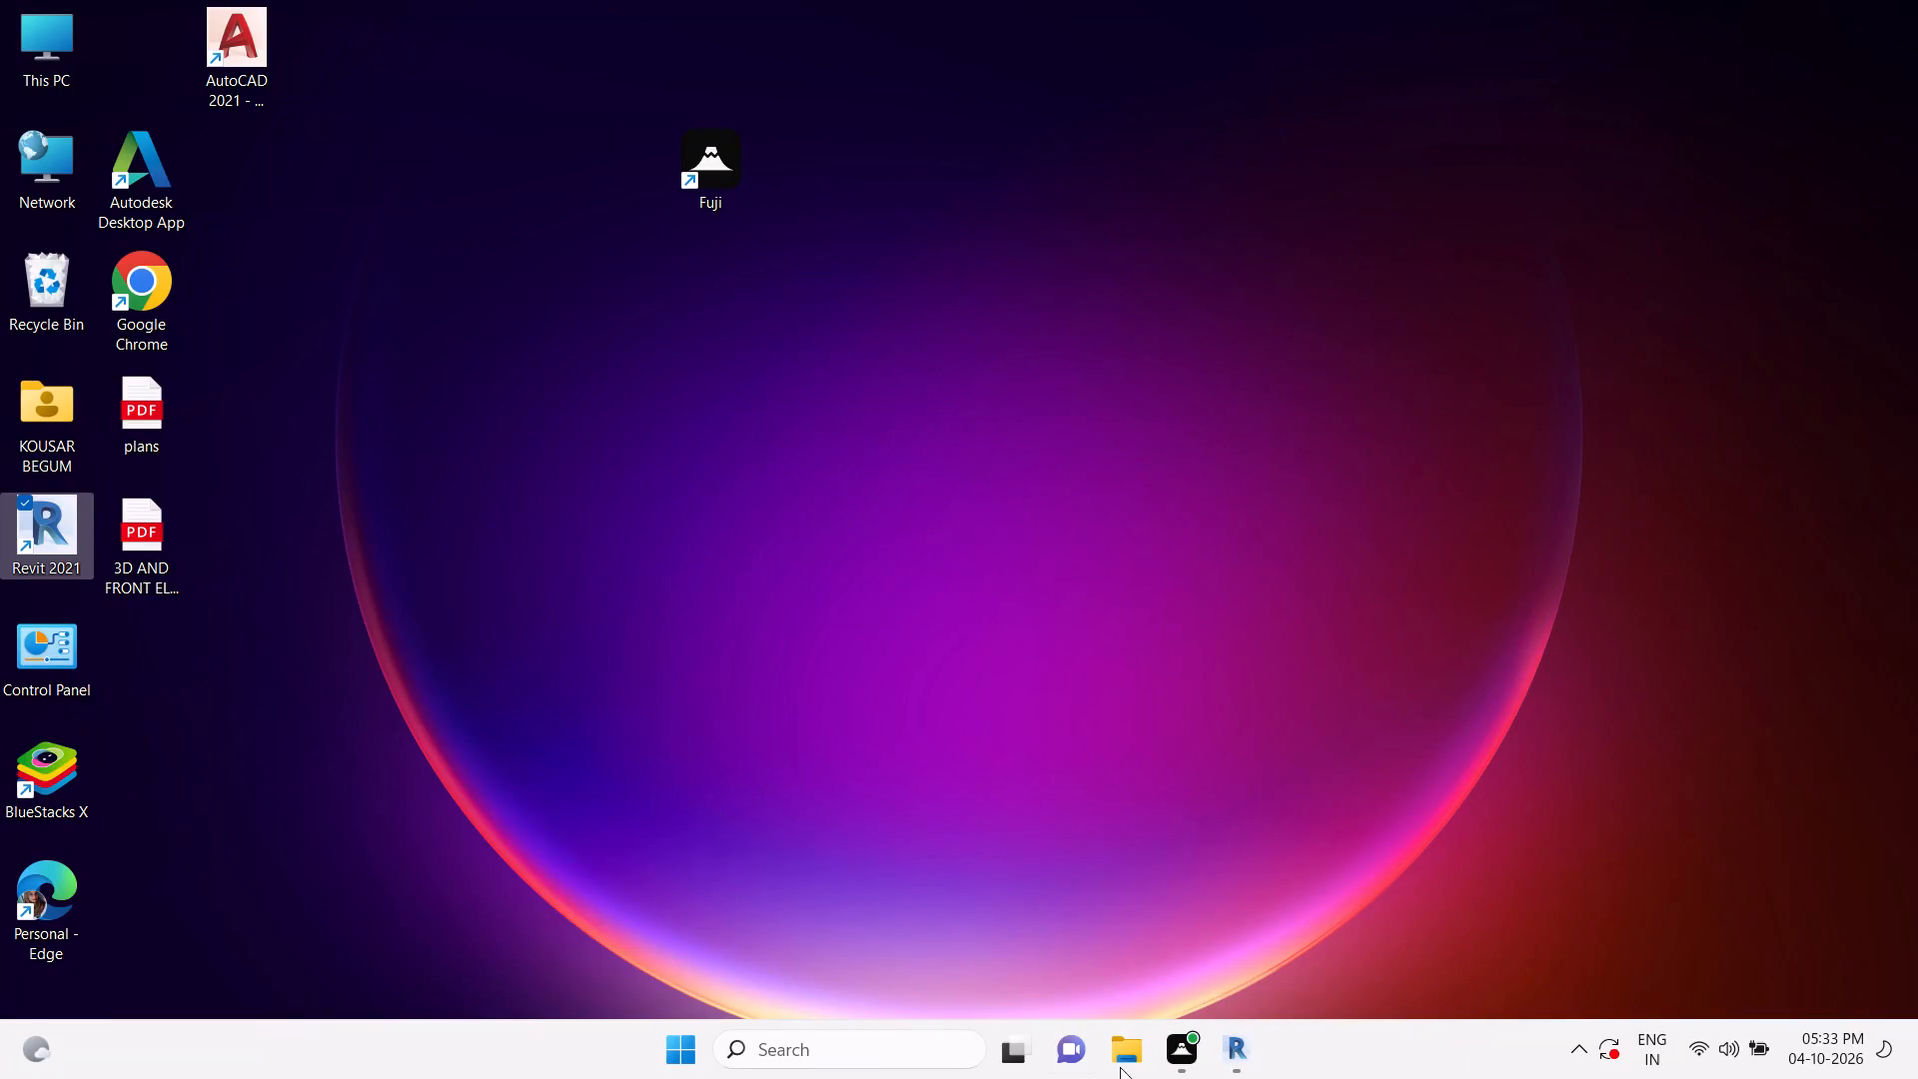
# Return to the Revit project and delete the stray diagonal wall outside the rectangle, on its west side.
pyautogui.click(1244, 1049)
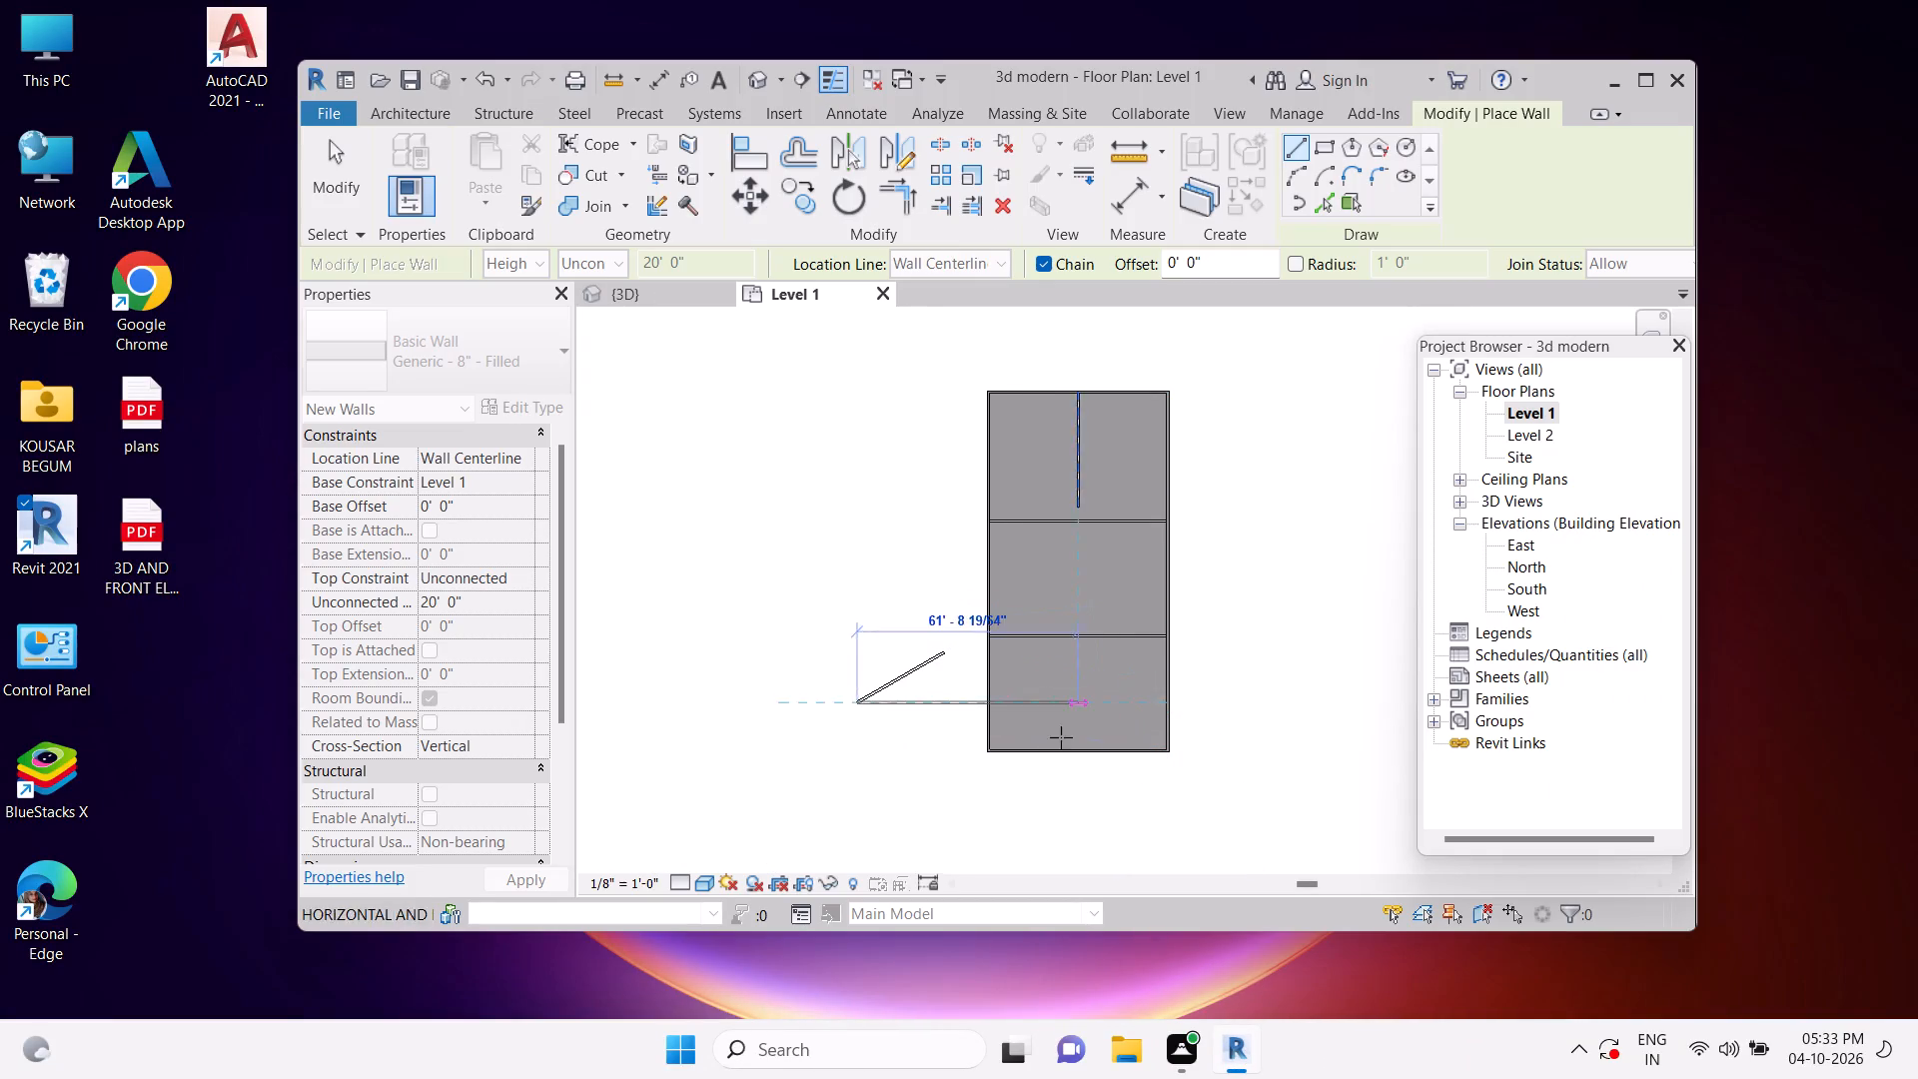
pyautogui.press('Delete')
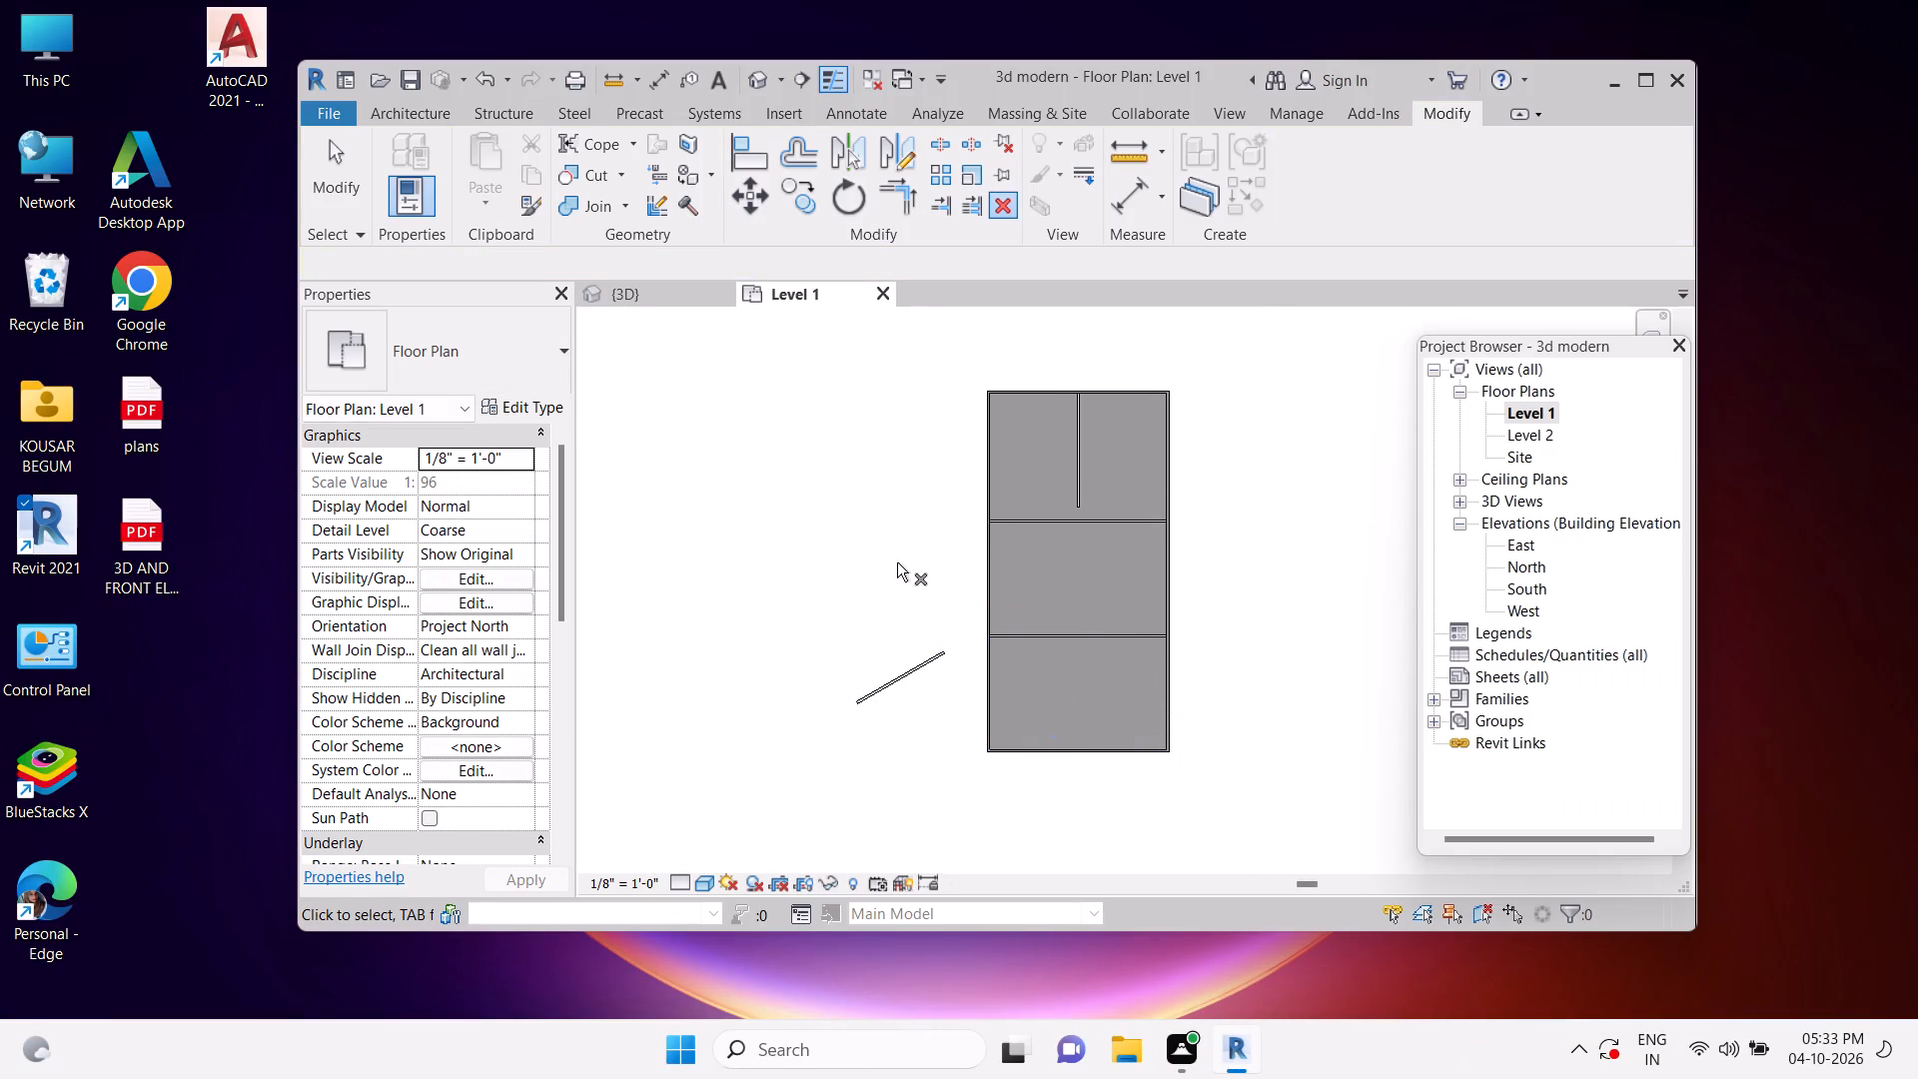
pyautogui.click(905, 674)
pyautogui.press('Delete')
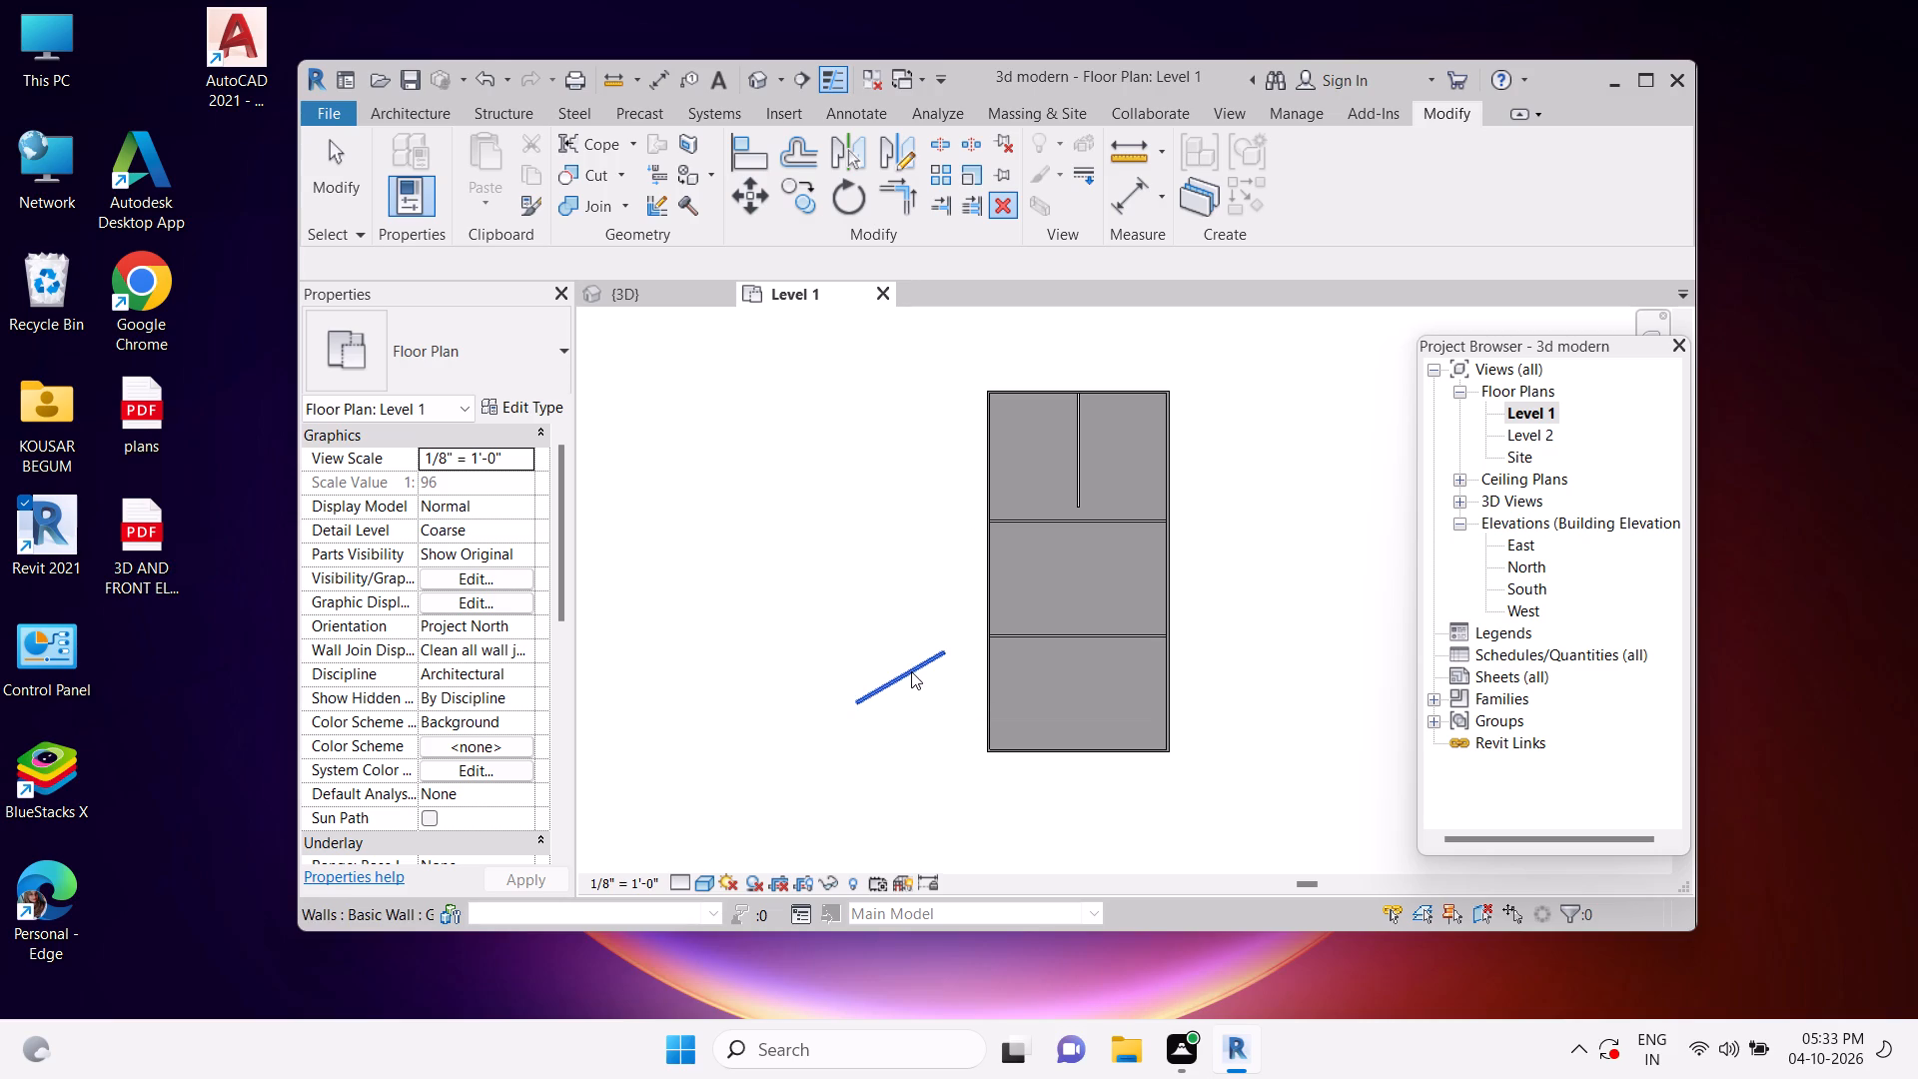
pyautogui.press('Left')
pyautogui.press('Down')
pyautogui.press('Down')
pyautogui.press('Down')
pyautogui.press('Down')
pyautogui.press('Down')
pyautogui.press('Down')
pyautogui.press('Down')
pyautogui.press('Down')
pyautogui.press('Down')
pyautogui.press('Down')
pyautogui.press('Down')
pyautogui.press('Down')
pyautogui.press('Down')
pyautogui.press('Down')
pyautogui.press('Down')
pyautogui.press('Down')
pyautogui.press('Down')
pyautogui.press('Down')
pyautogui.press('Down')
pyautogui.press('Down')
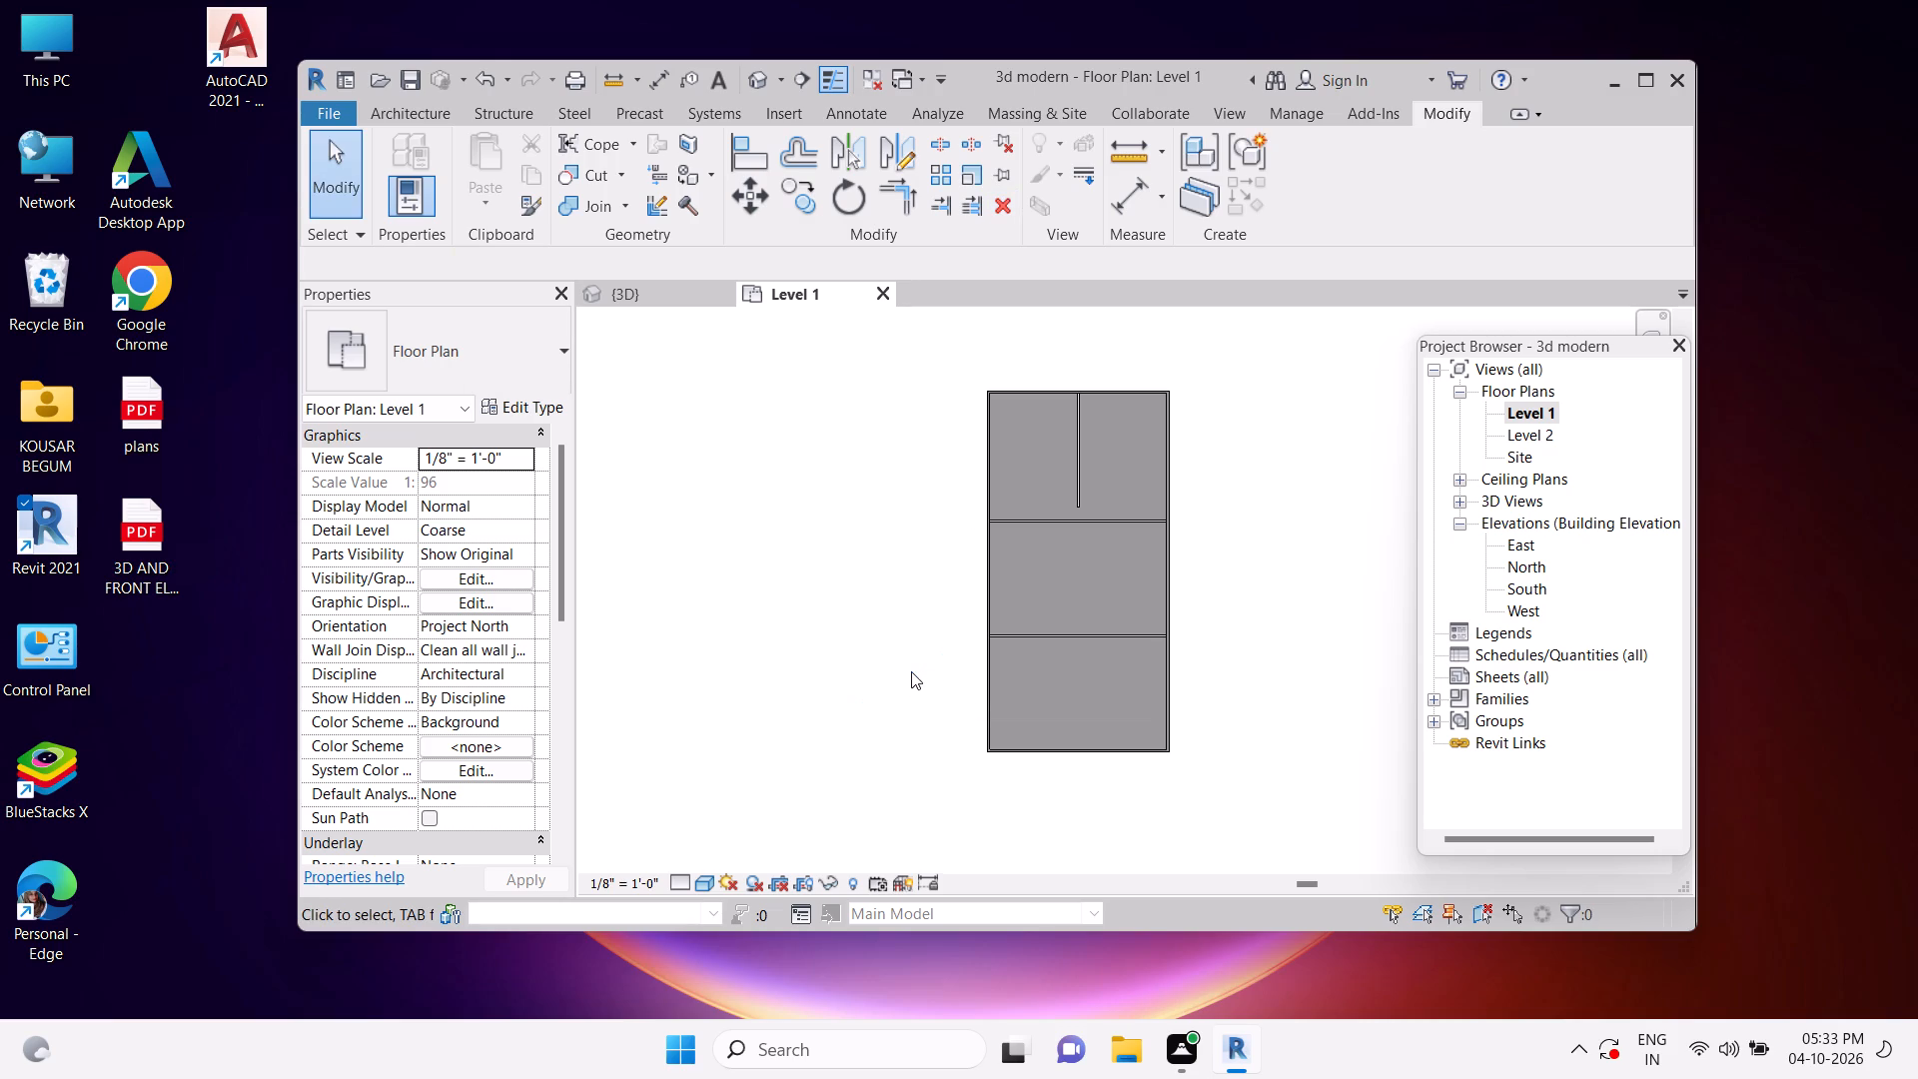
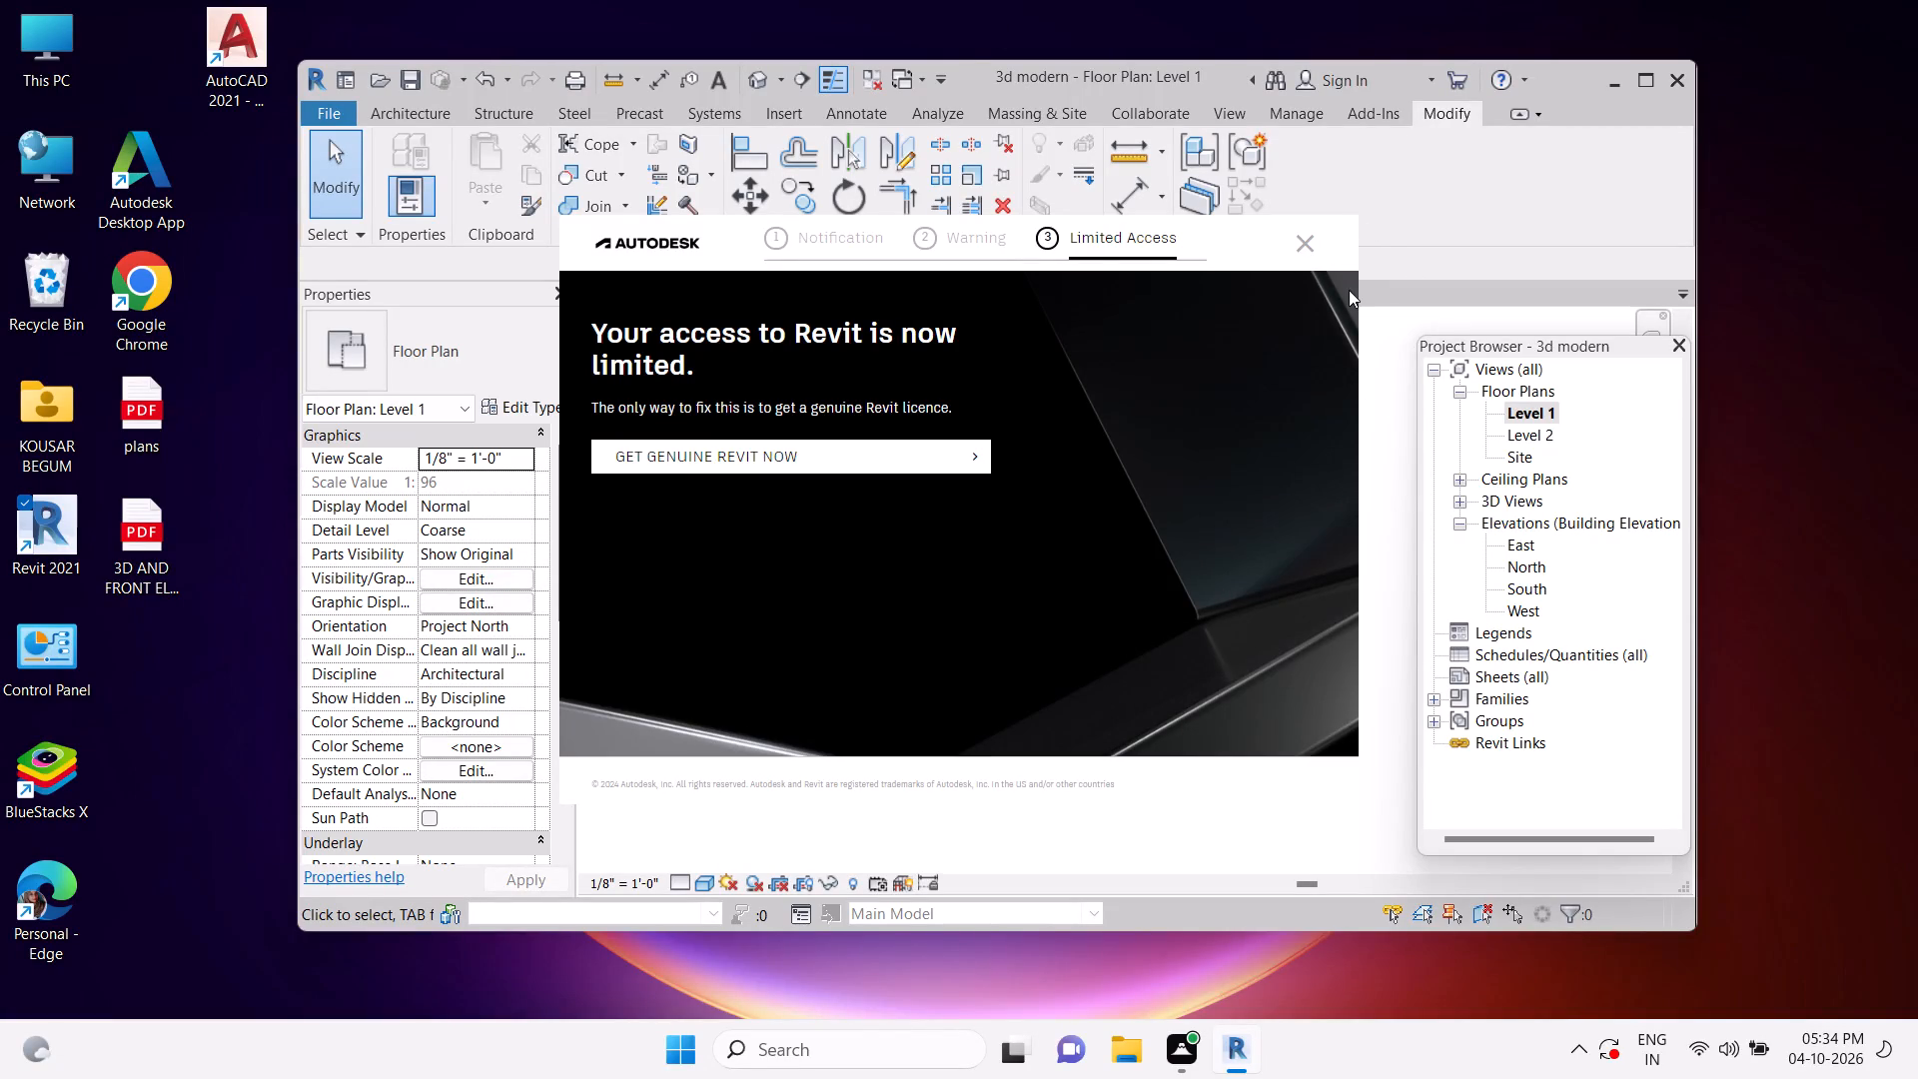
# Dismiss the Autodesk limited-access notification covering the Level 1 floor plan.
pyautogui.click(1302, 260)
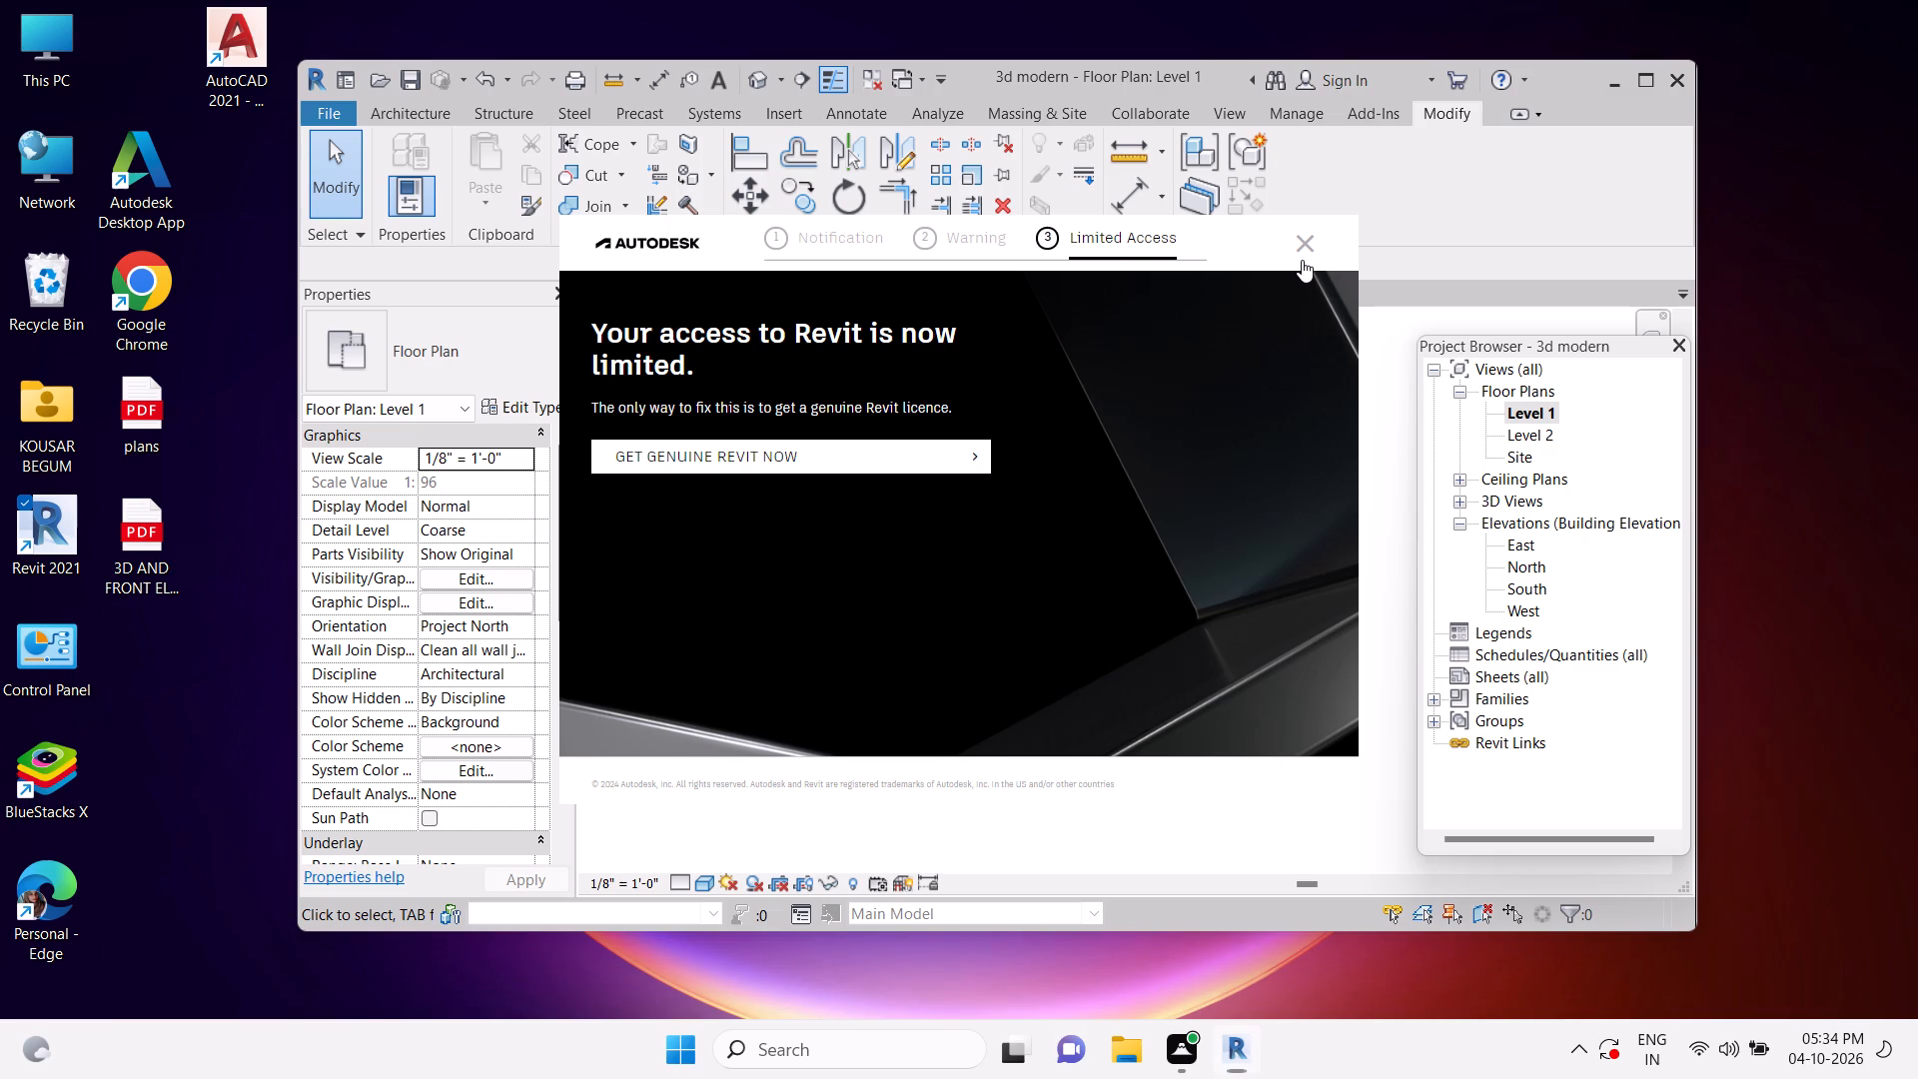
pyautogui.click(1302, 260)
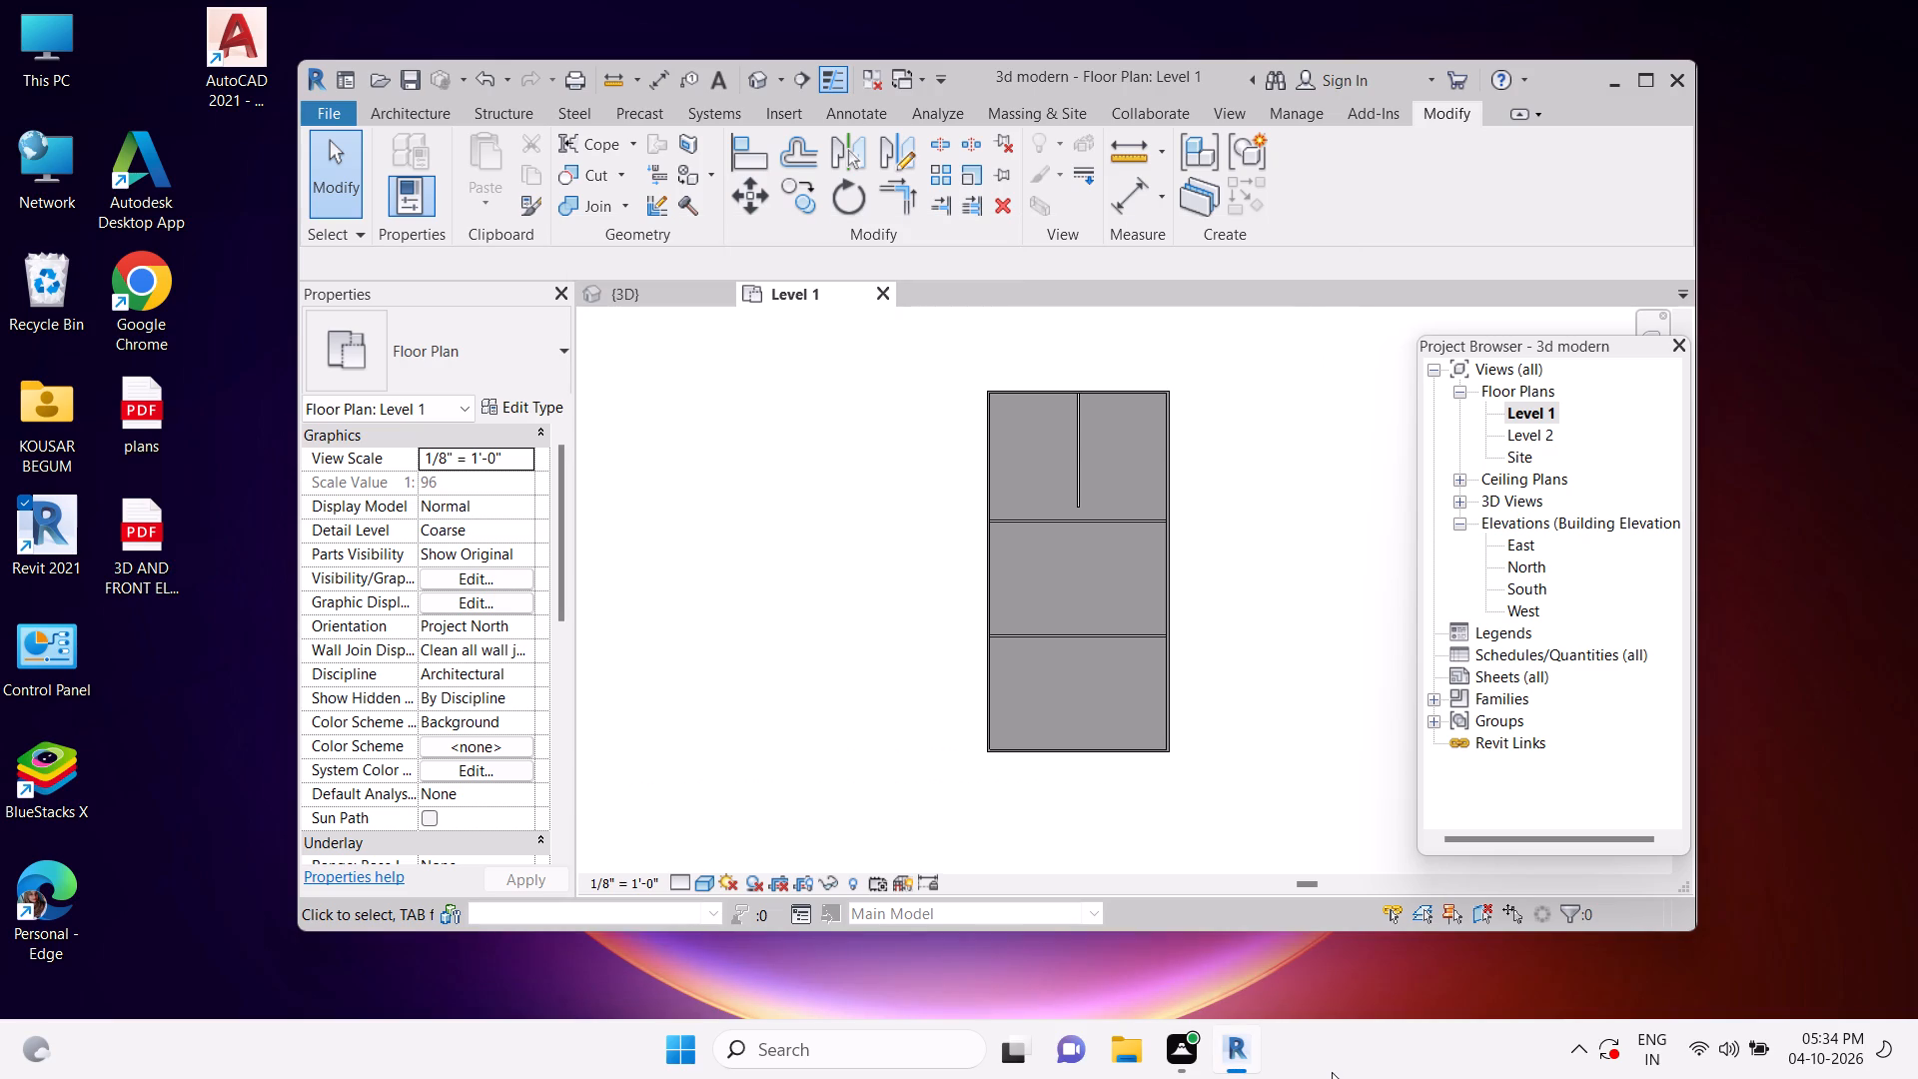
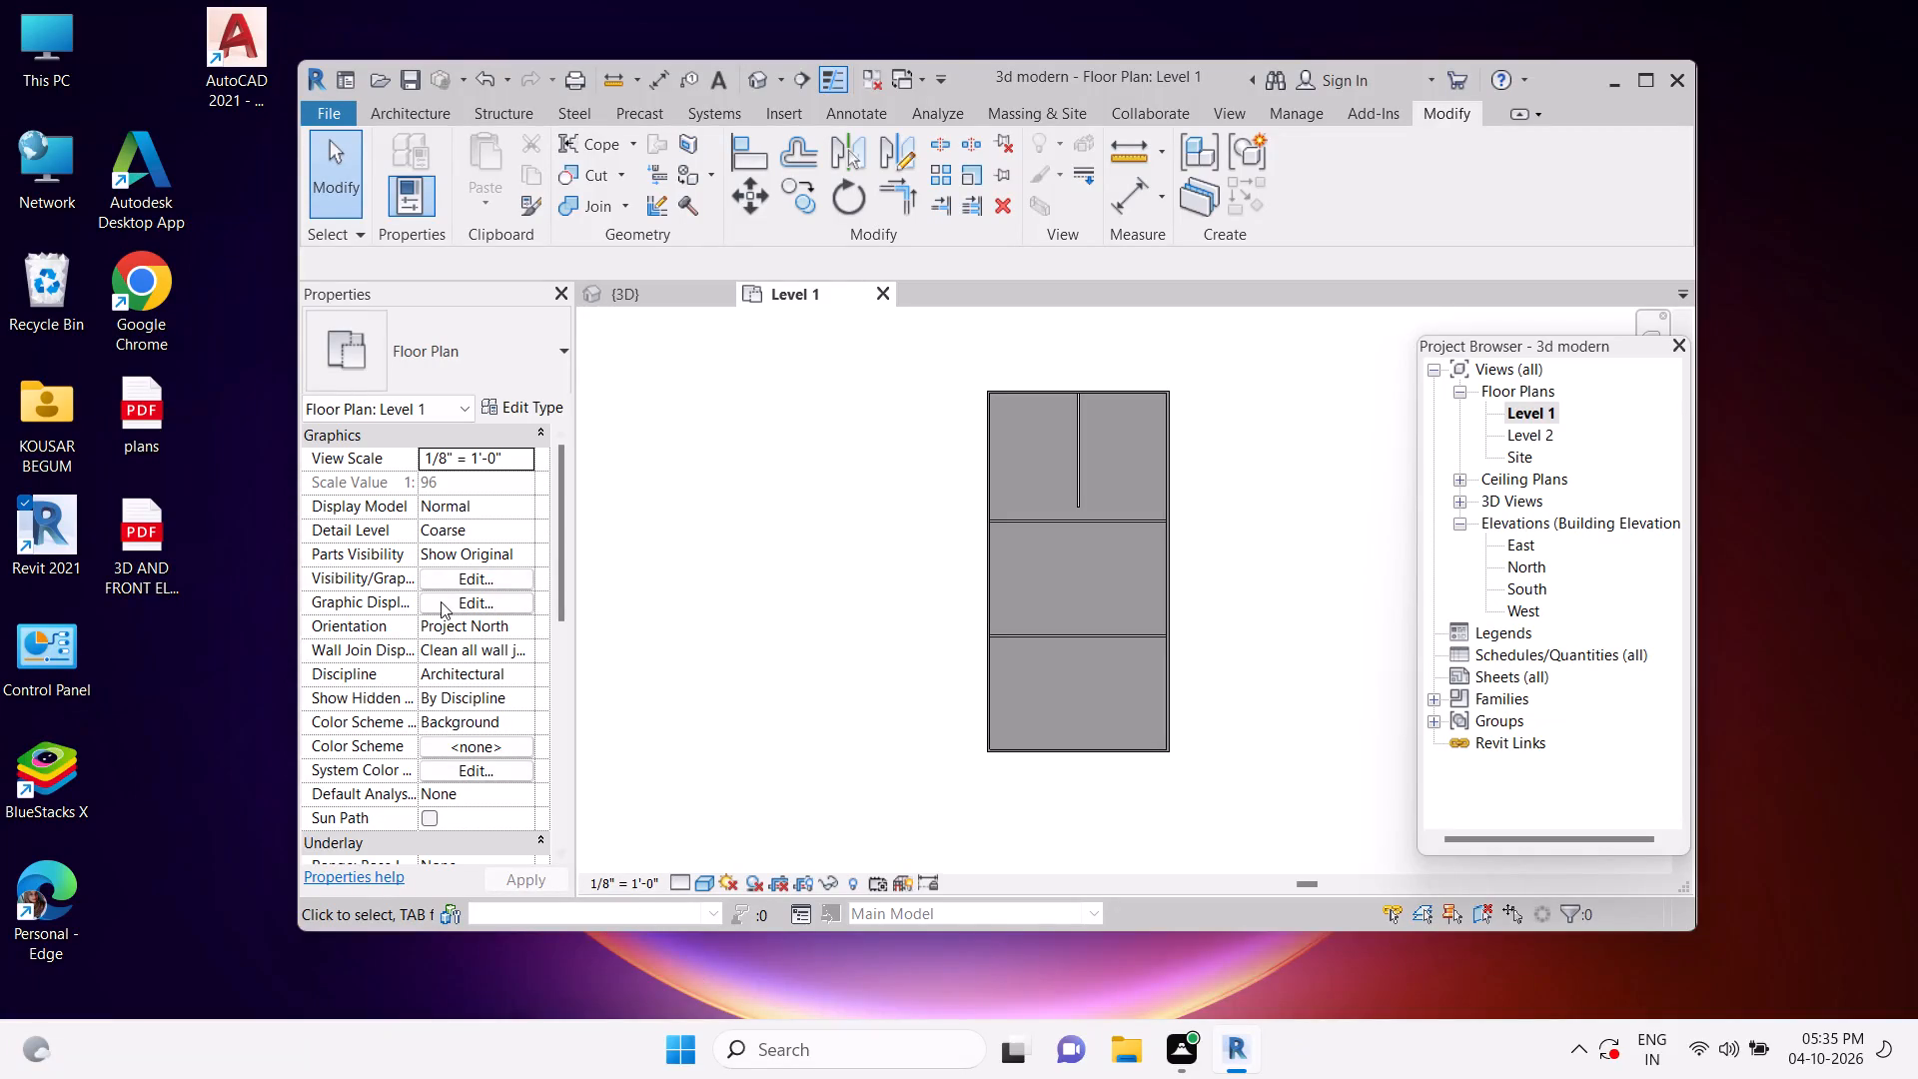
# Delete the short vertical partition in the uppermost room of the Level 1 plan.
pyautogui.click(1076, 458)
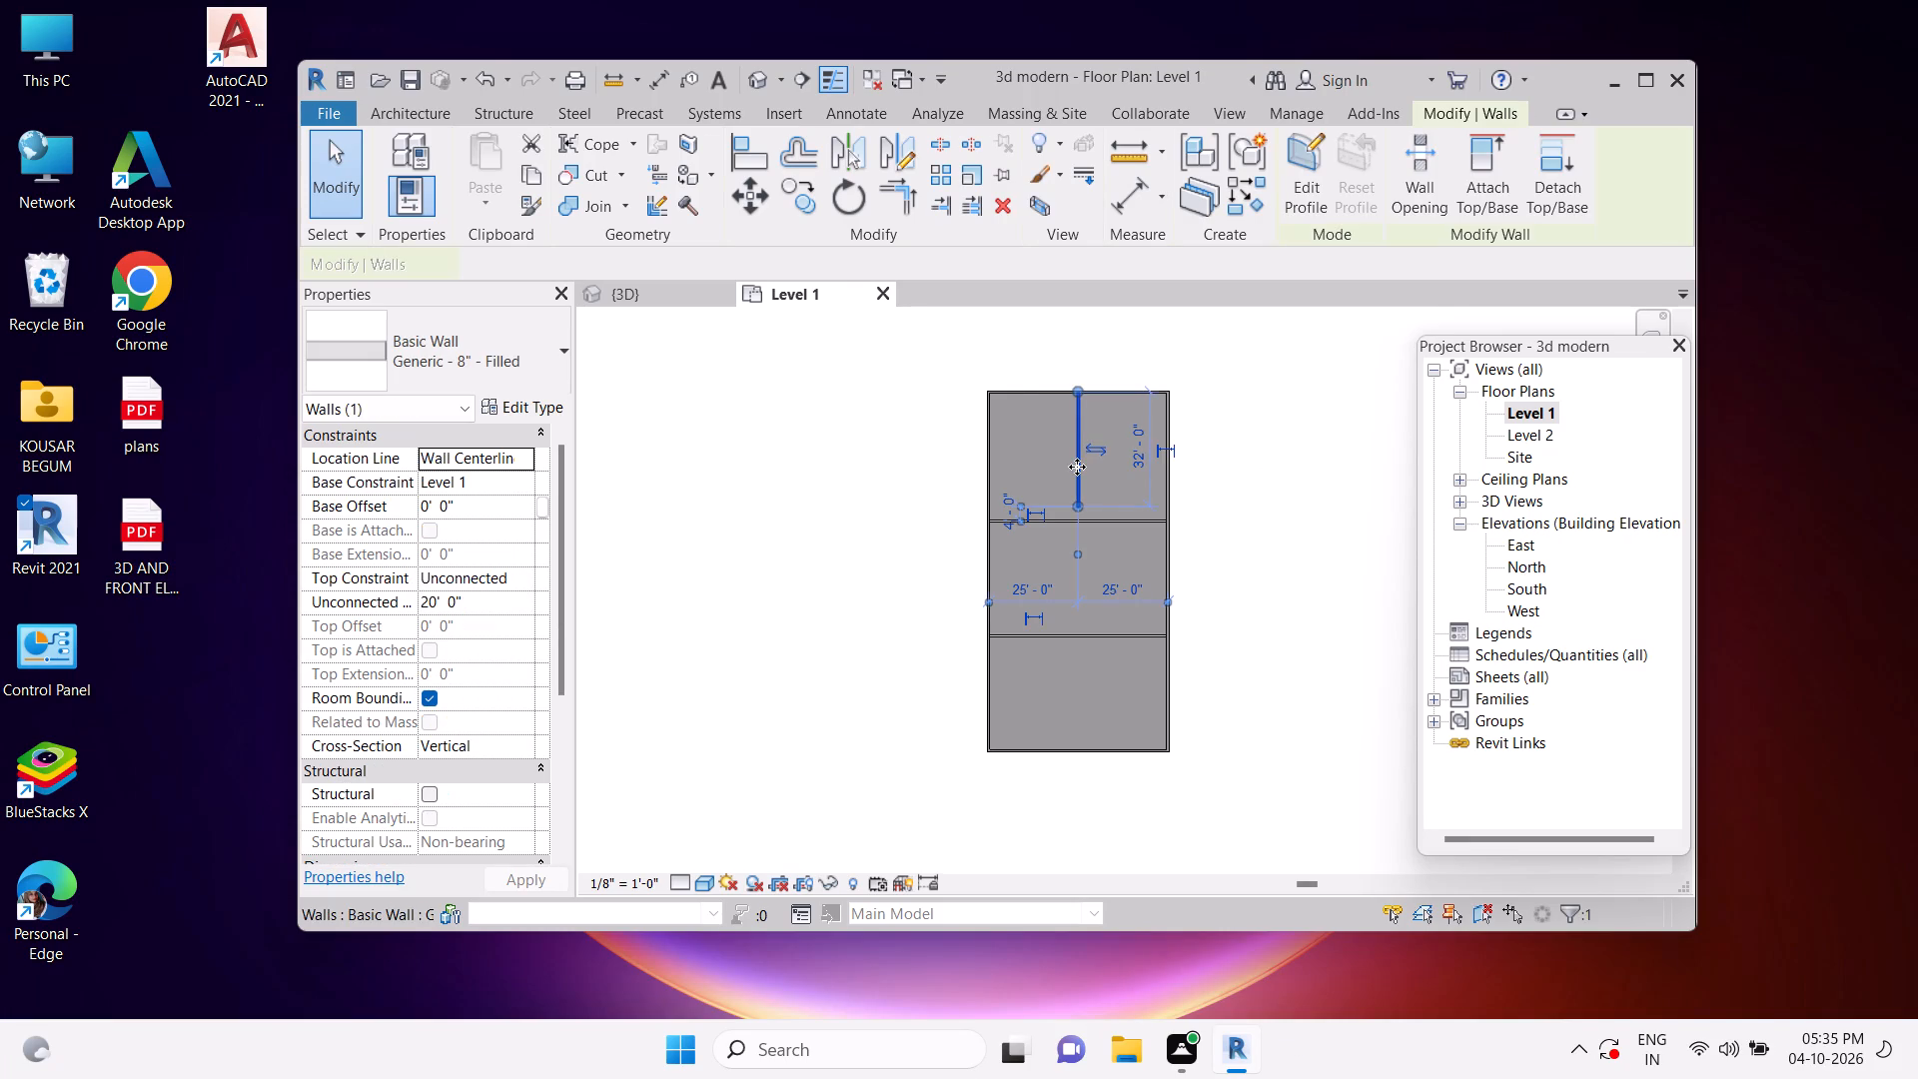
pyautogui.press('Delete')
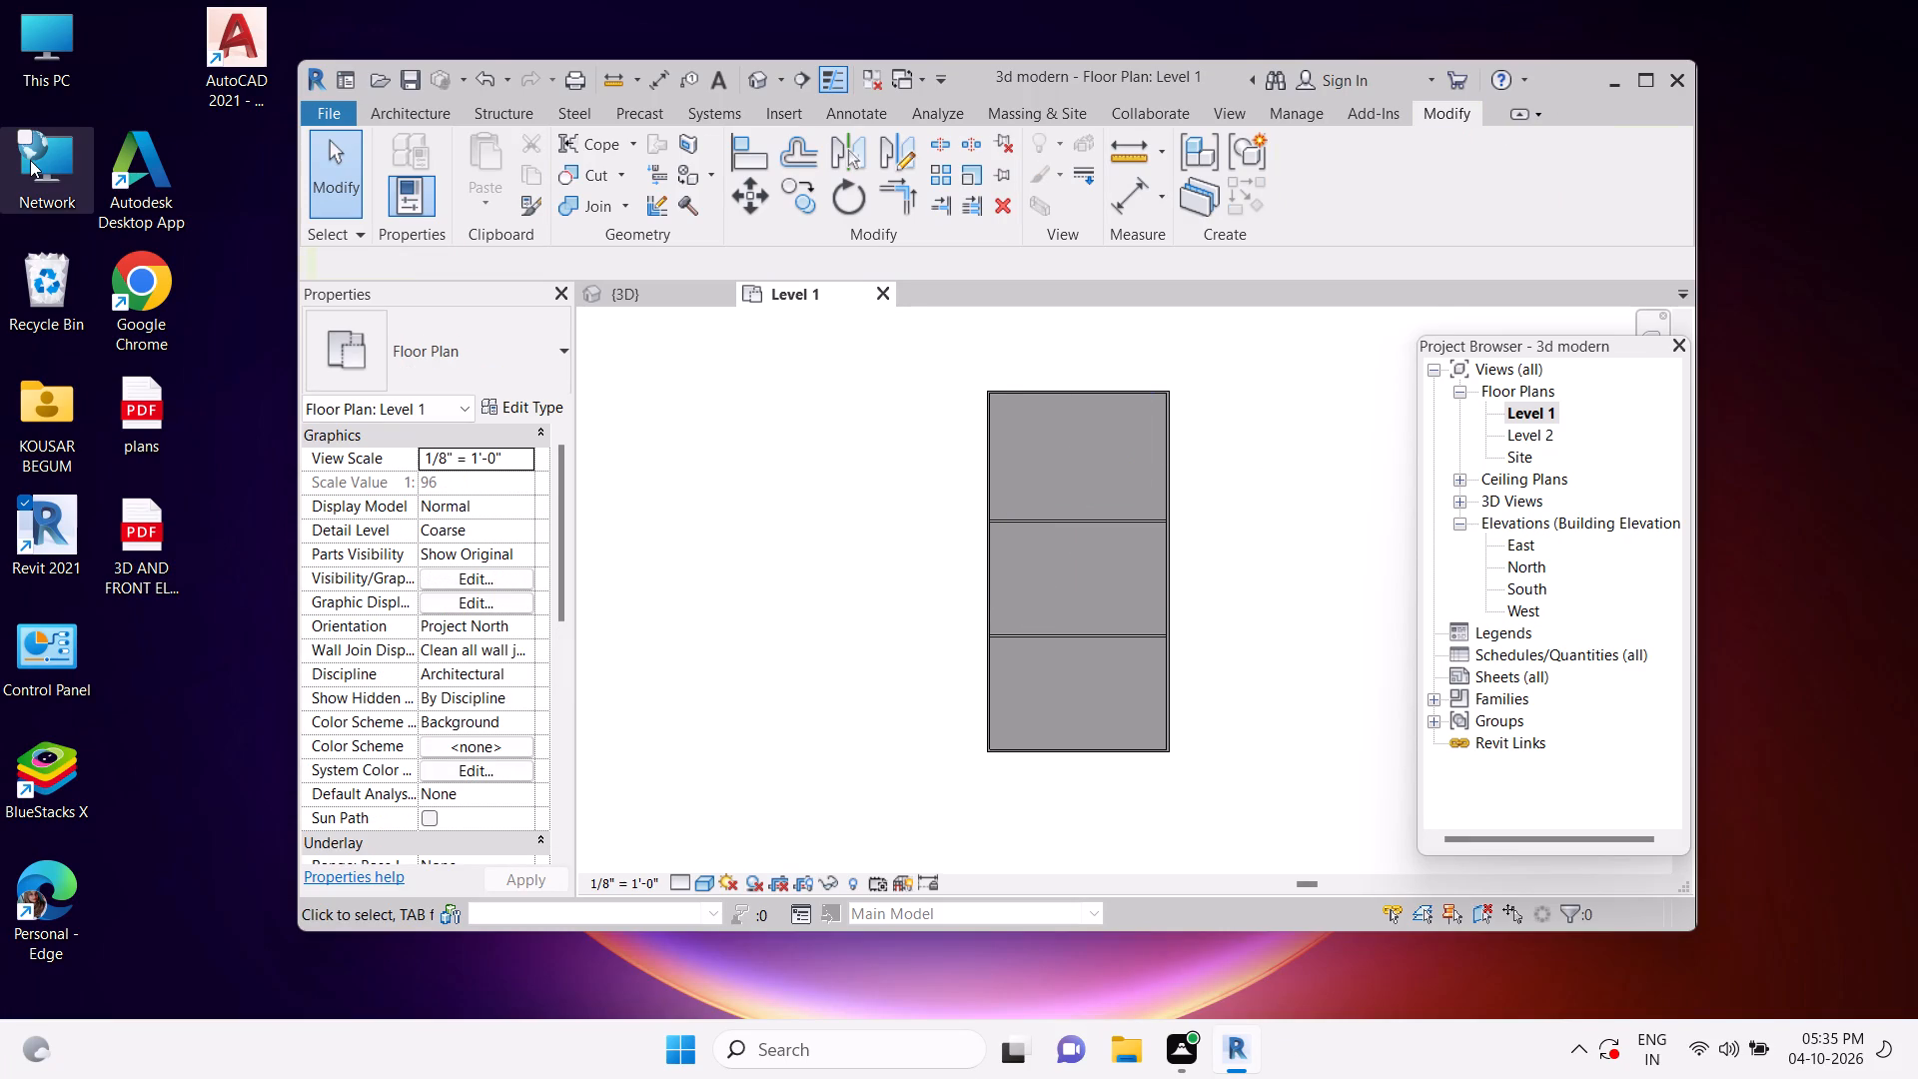
# Draw a Generic - 8" Filled wall from the midpoint of the plan's top exterior wall down to the midpoint of the upper horizontal partition.
pyautogui.click(402, 118)
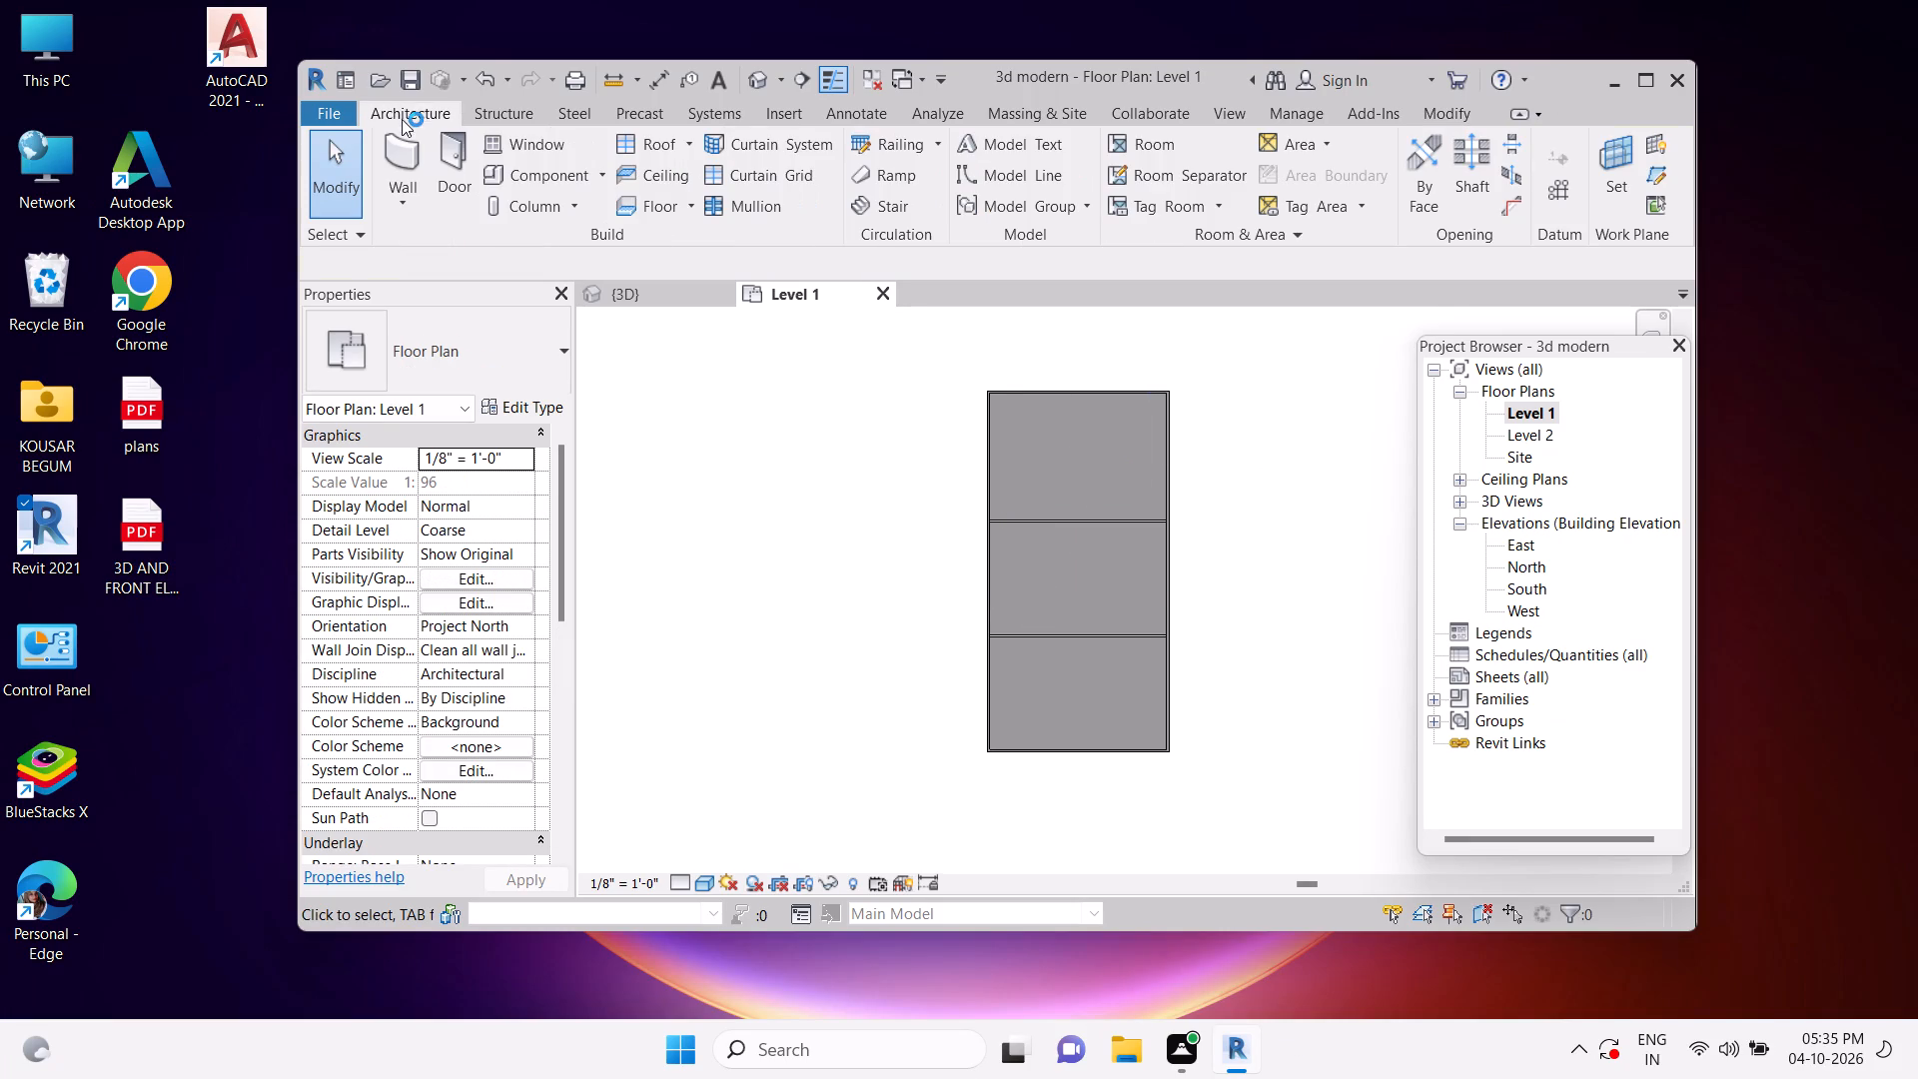
pyautogui.click(400, 152)
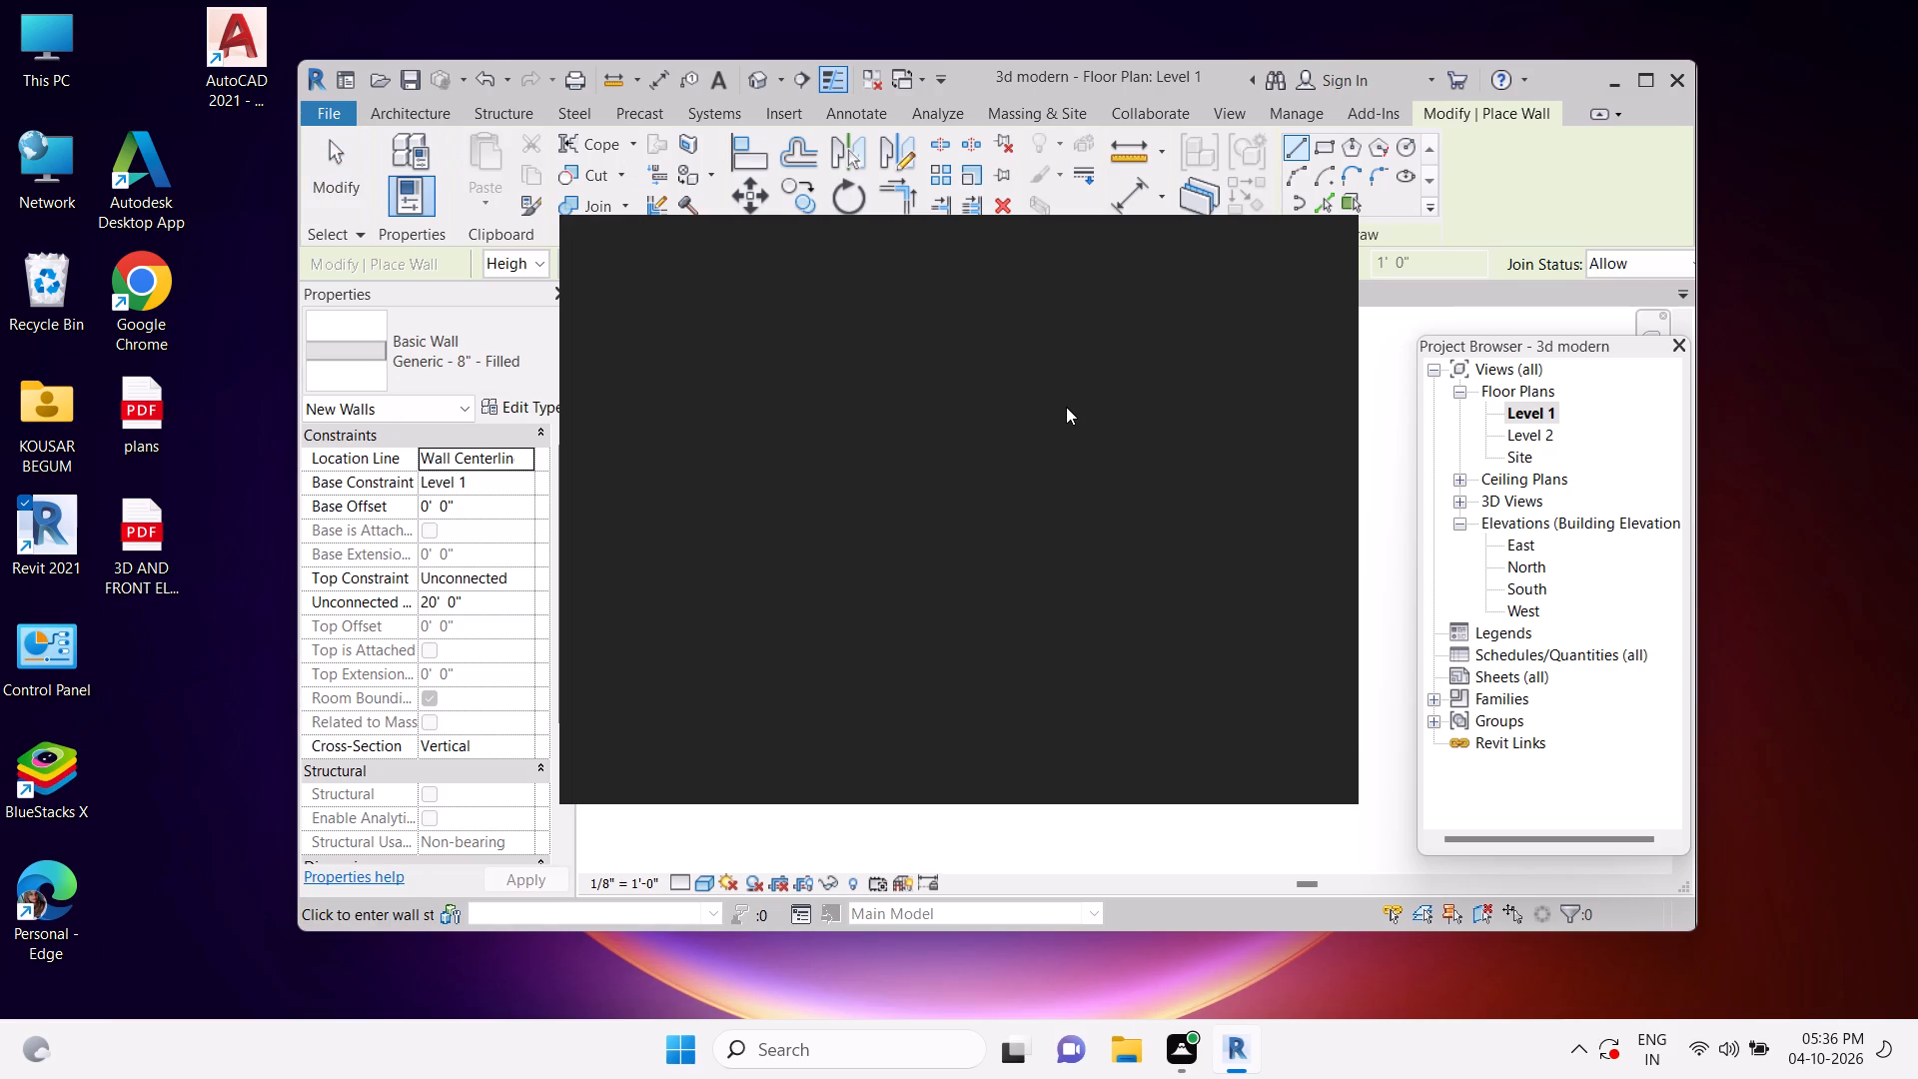
pyautogui.click(1333, 252)
pyautogui.click(1327, 245)
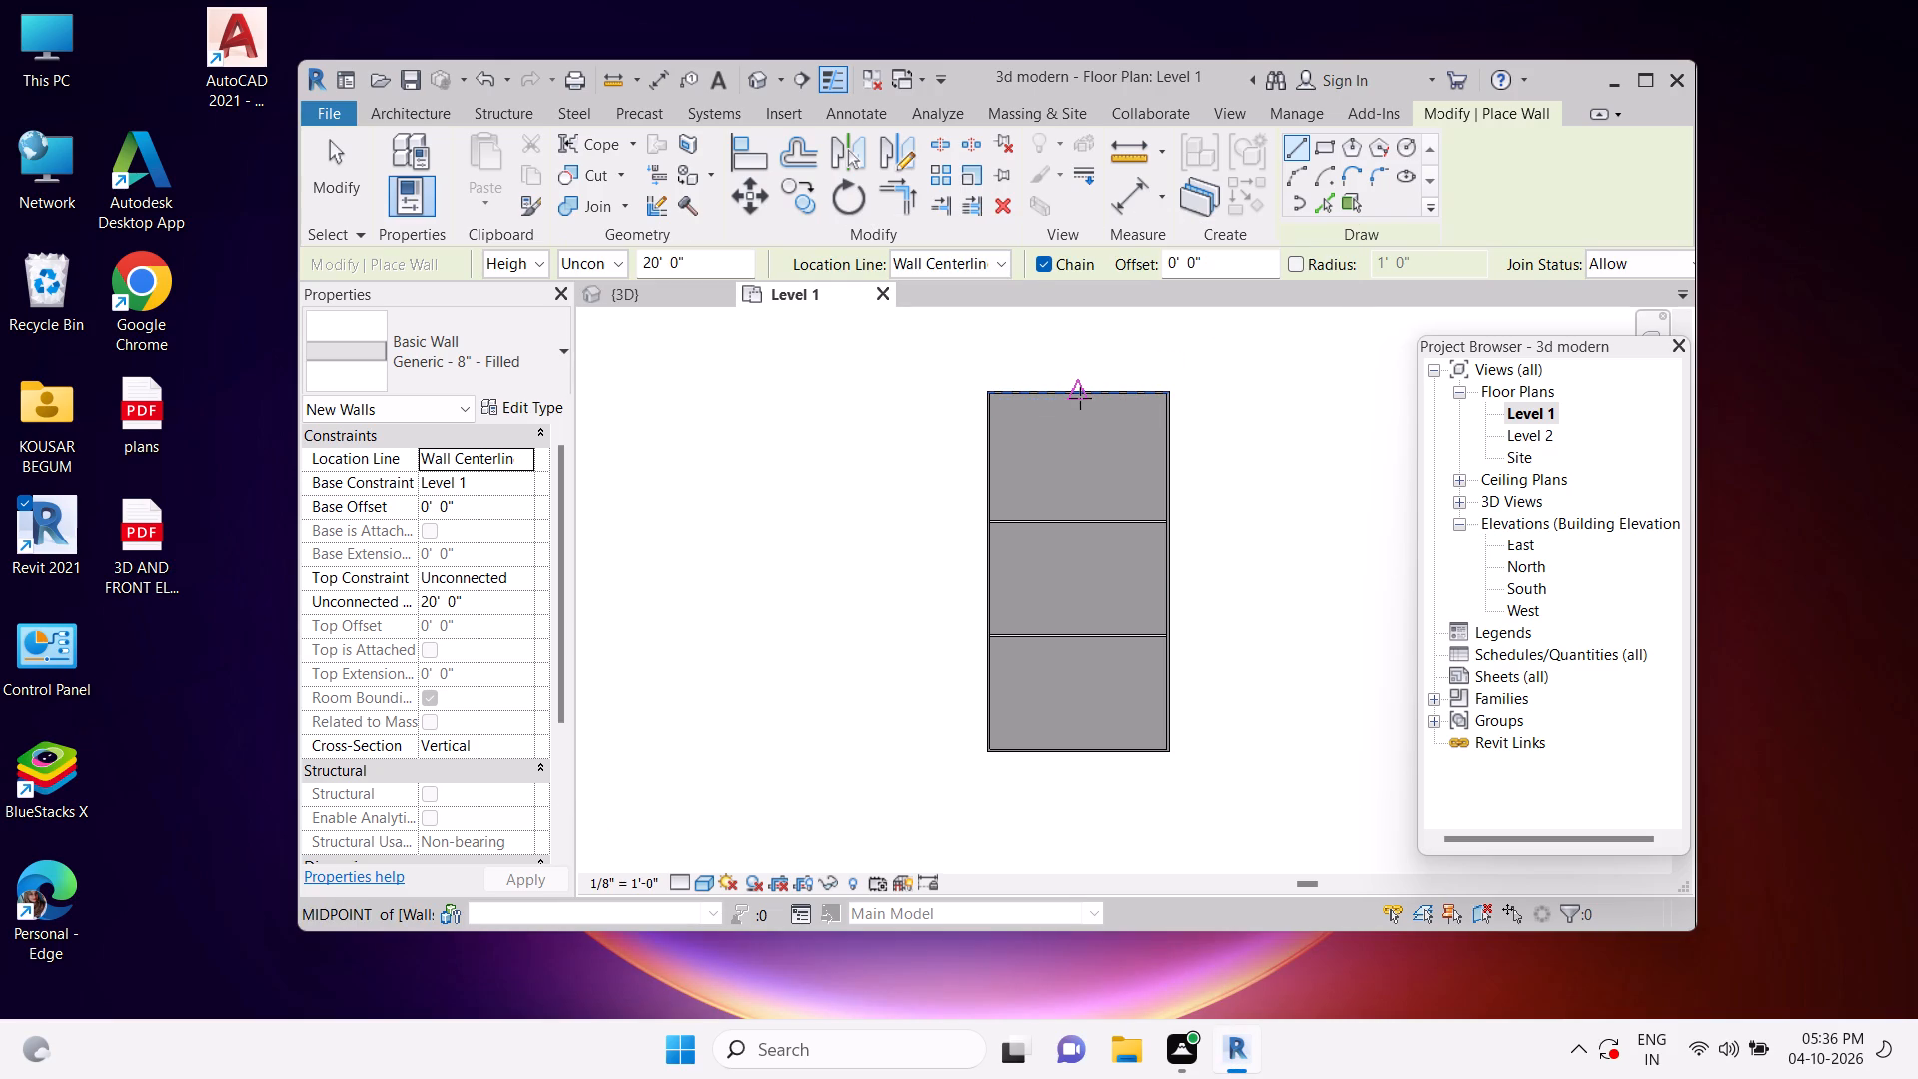
pyautogui.moveTo(1074, 393); pyautogui.dragTo(1074, 392)
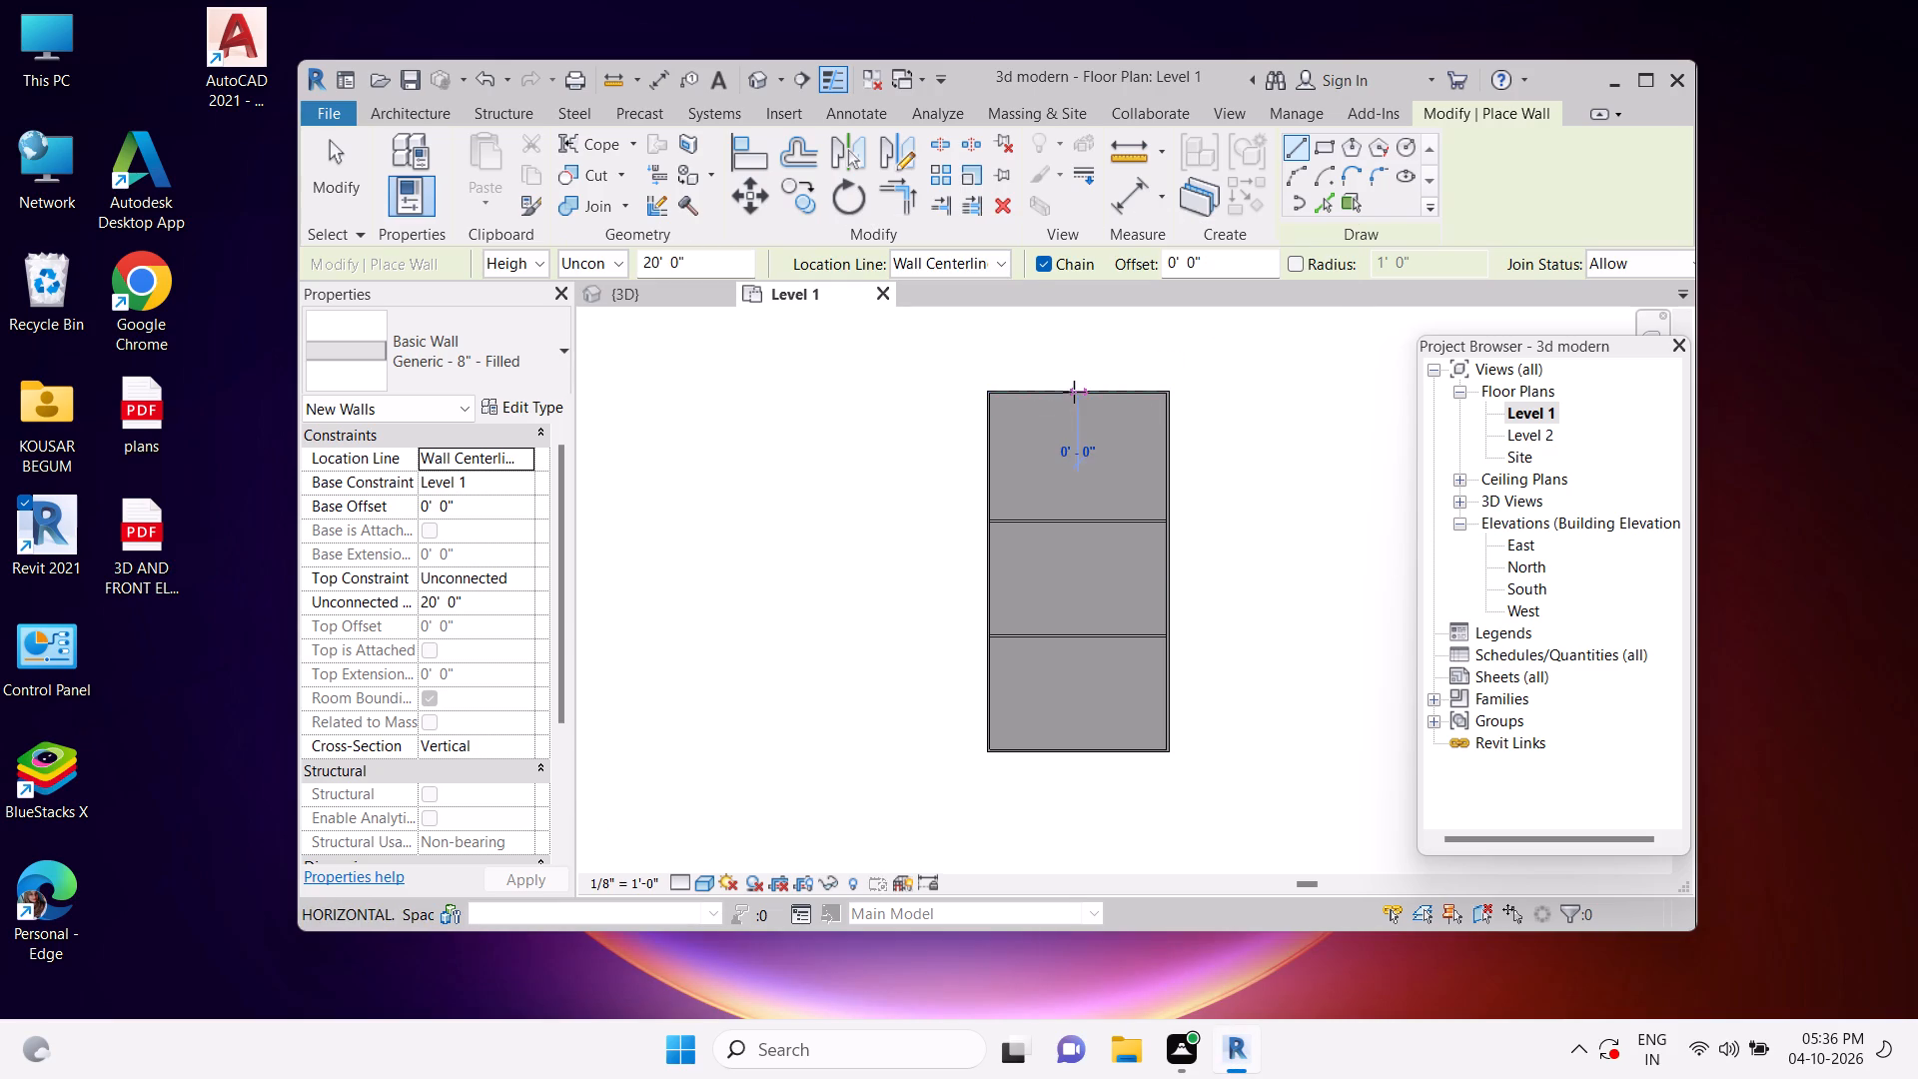
pyautogui.moveTo(1074, 392); pyautogui.dragTo(1084, 529)
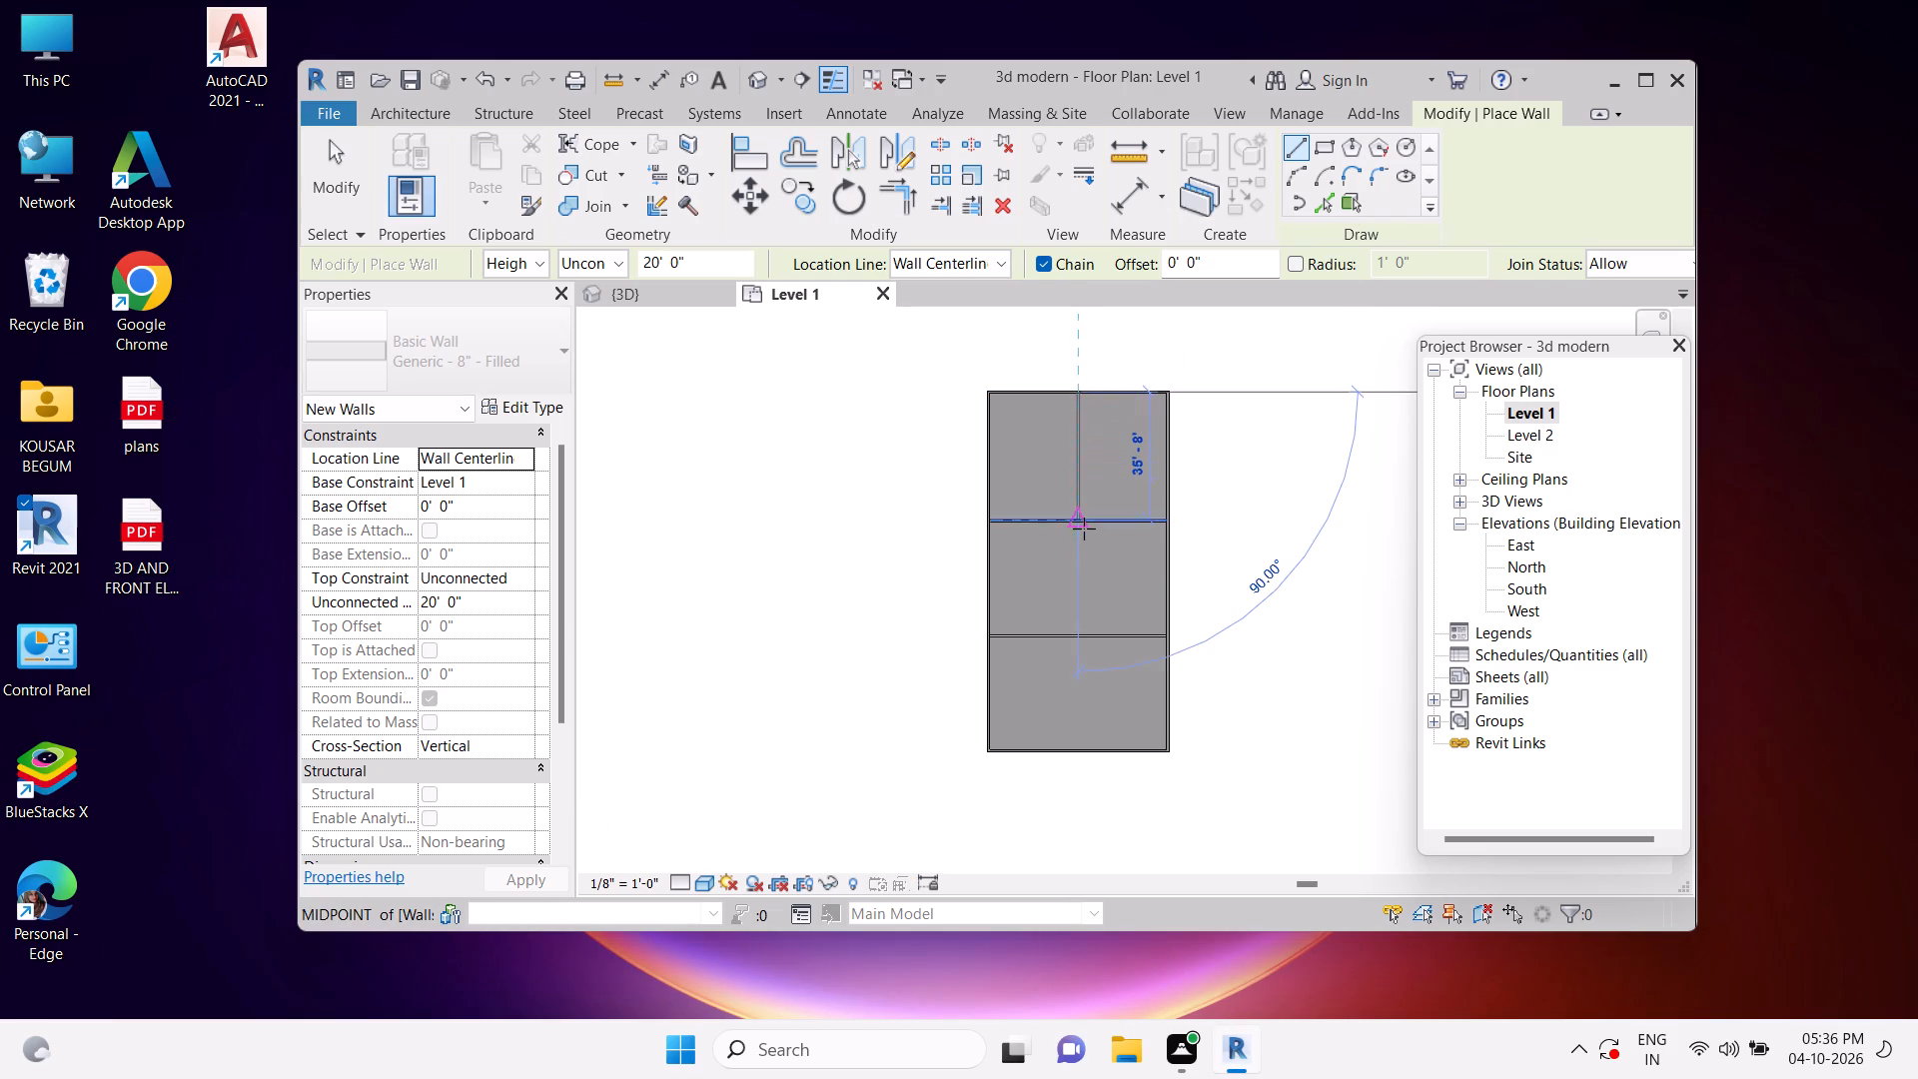
pyautogui.moveTo(1084, 529); pyautogui.dragTo(1084, 524)
pyautogui.click(1072, 491)
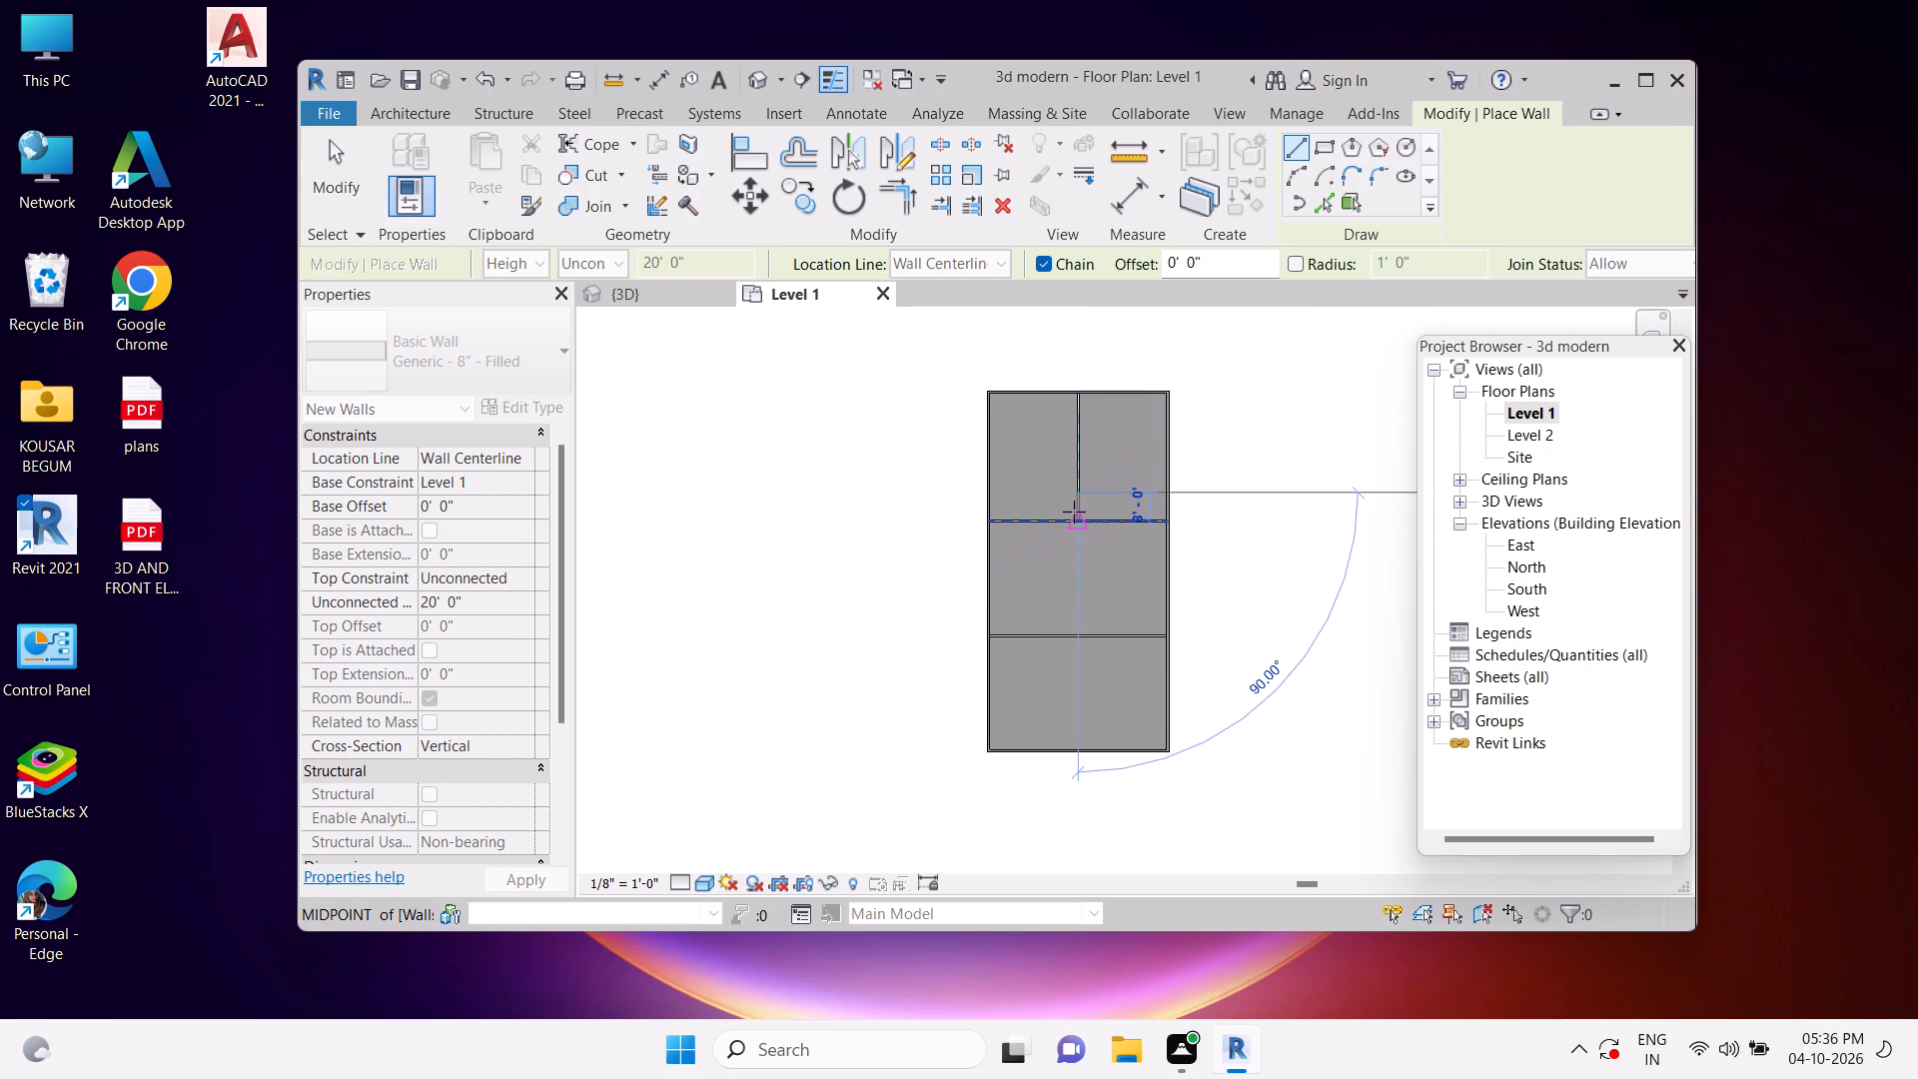
pyautogui.click(1076, 513)
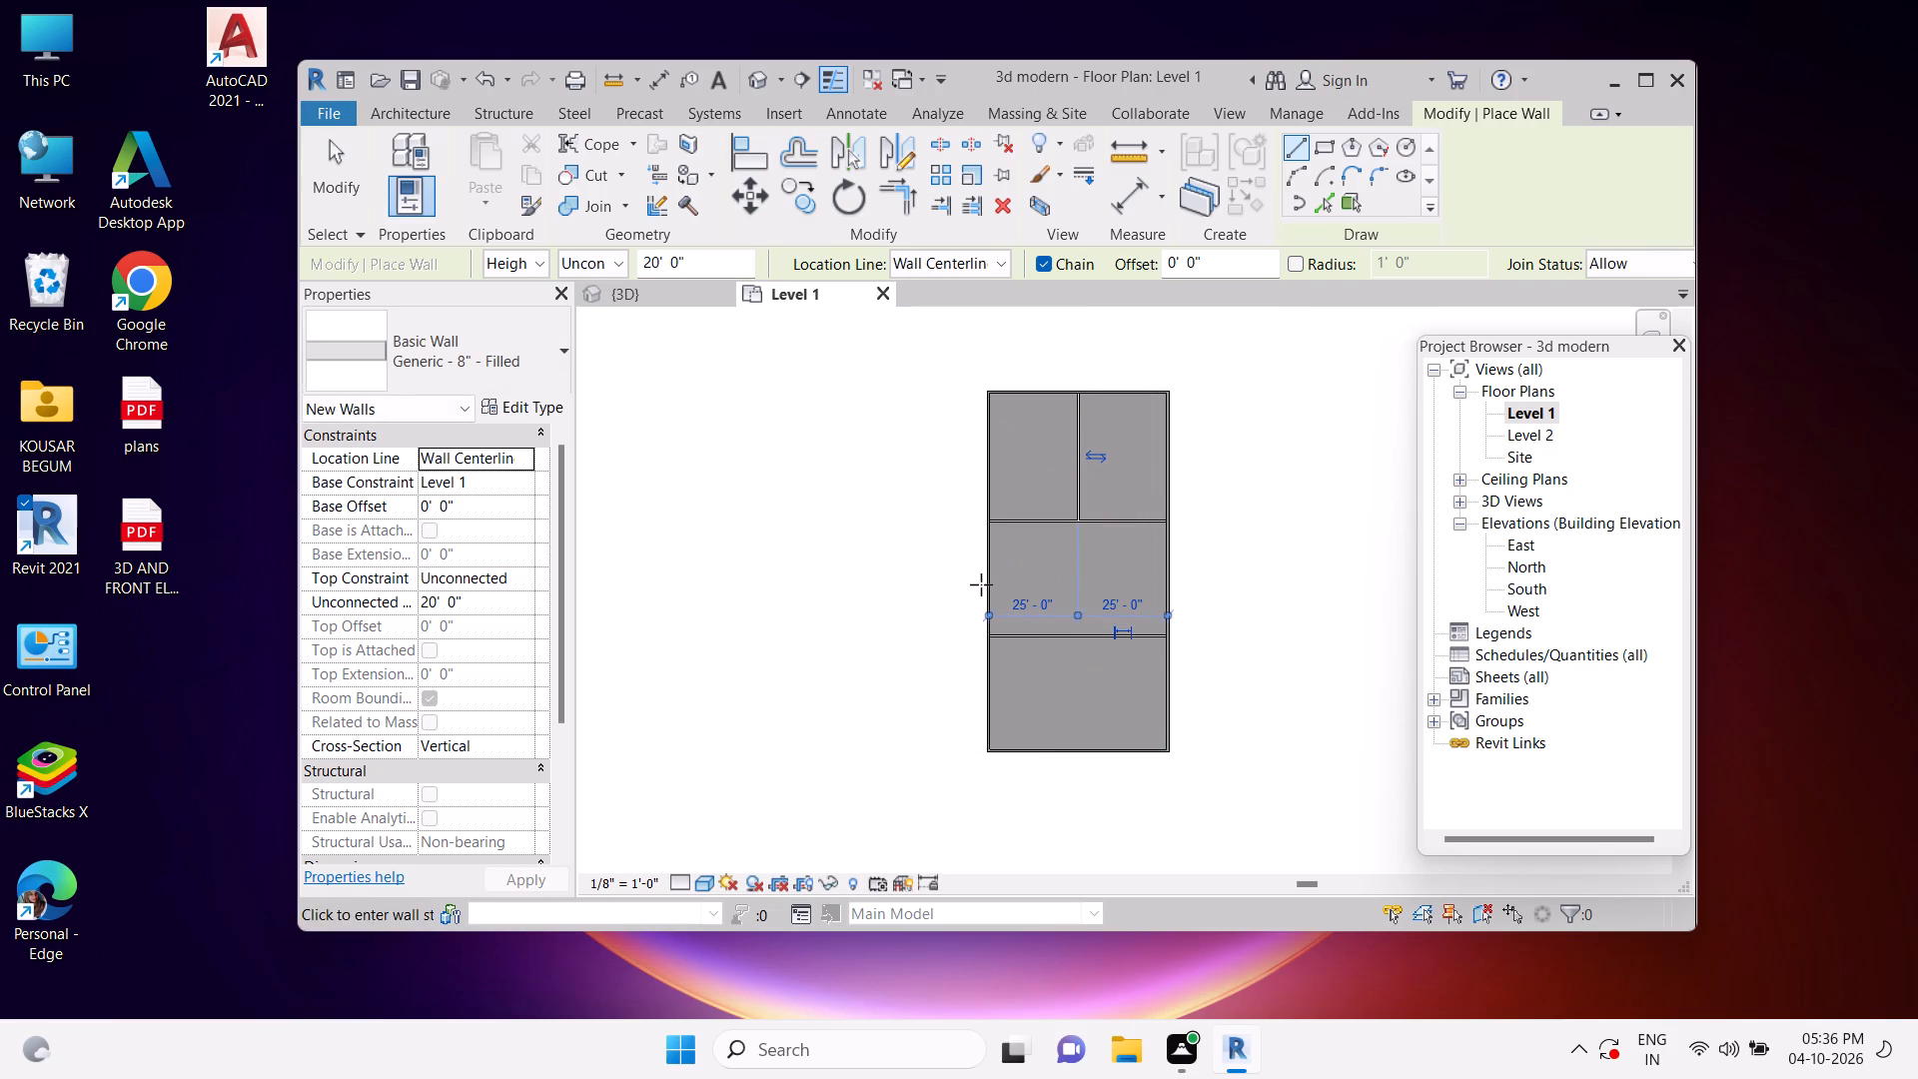
pyautogui.click(823, 544)
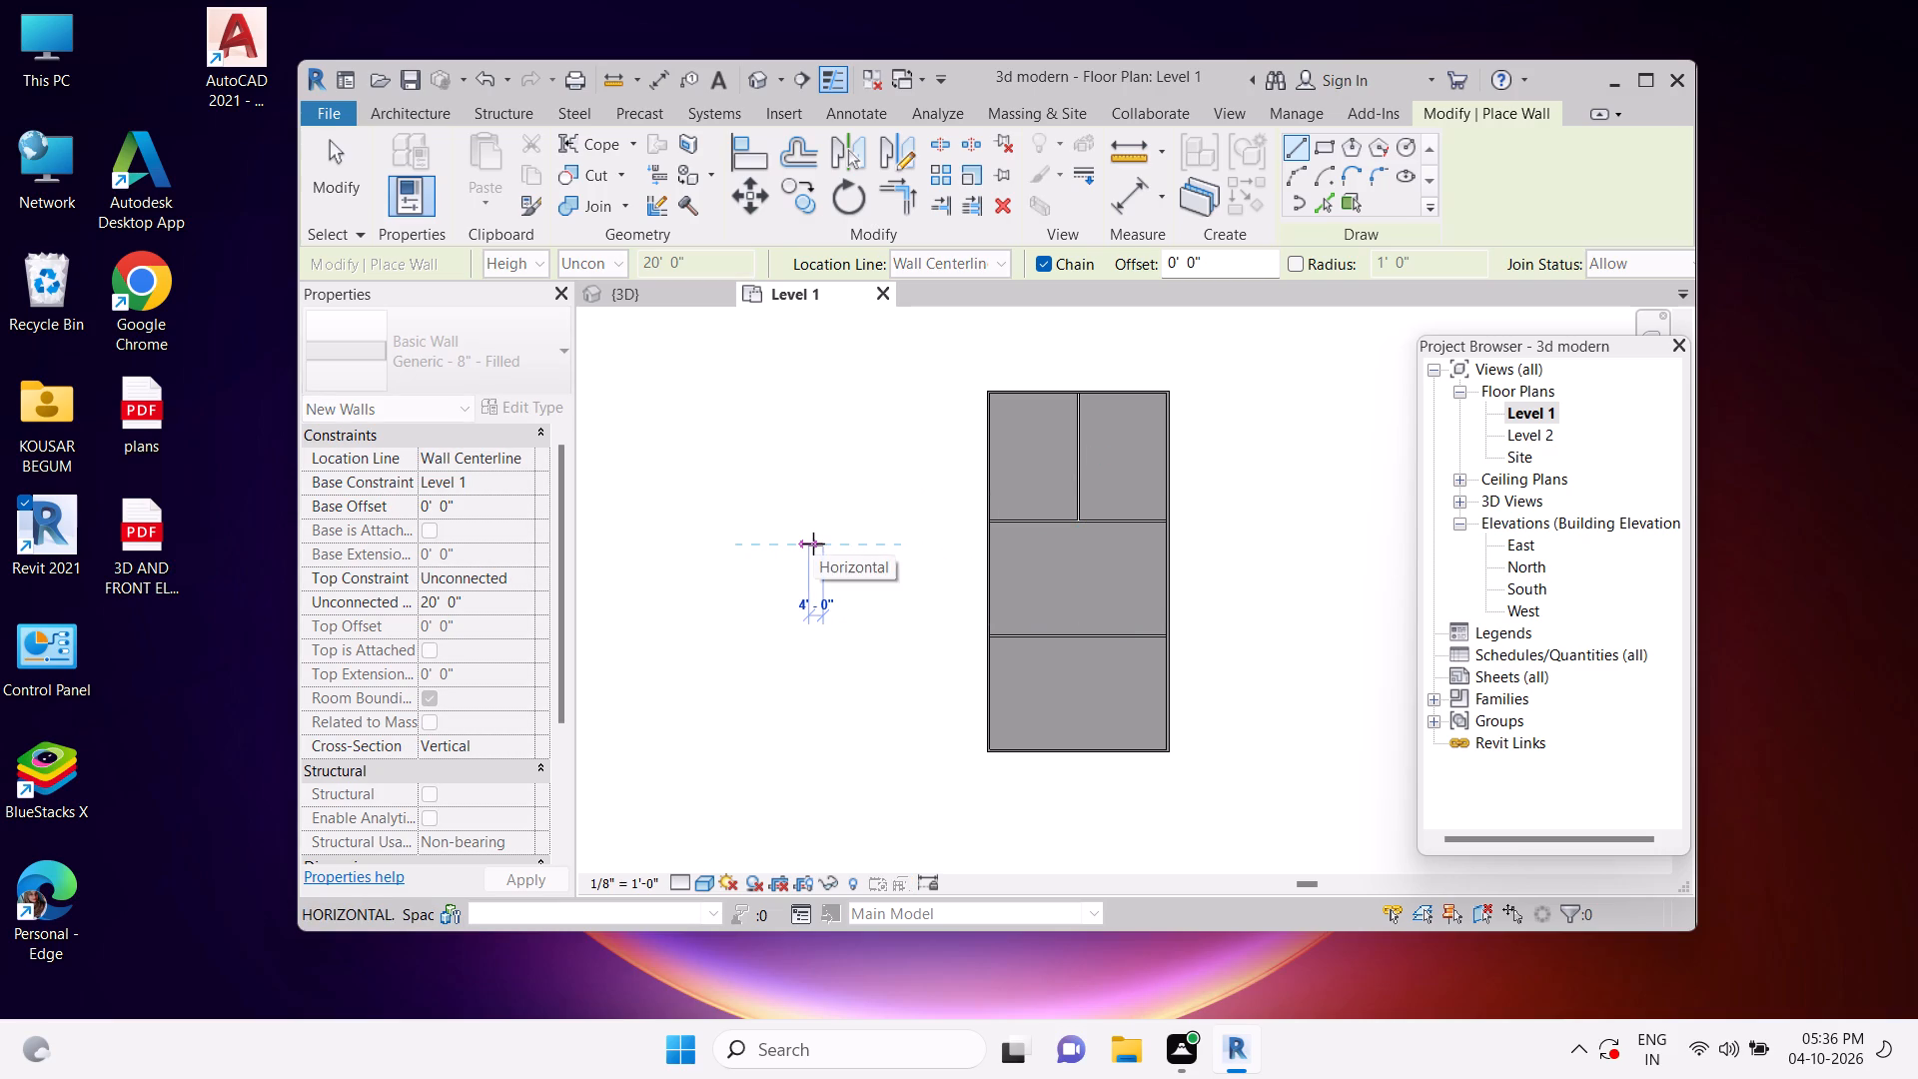
pyautogui.press('Delete')
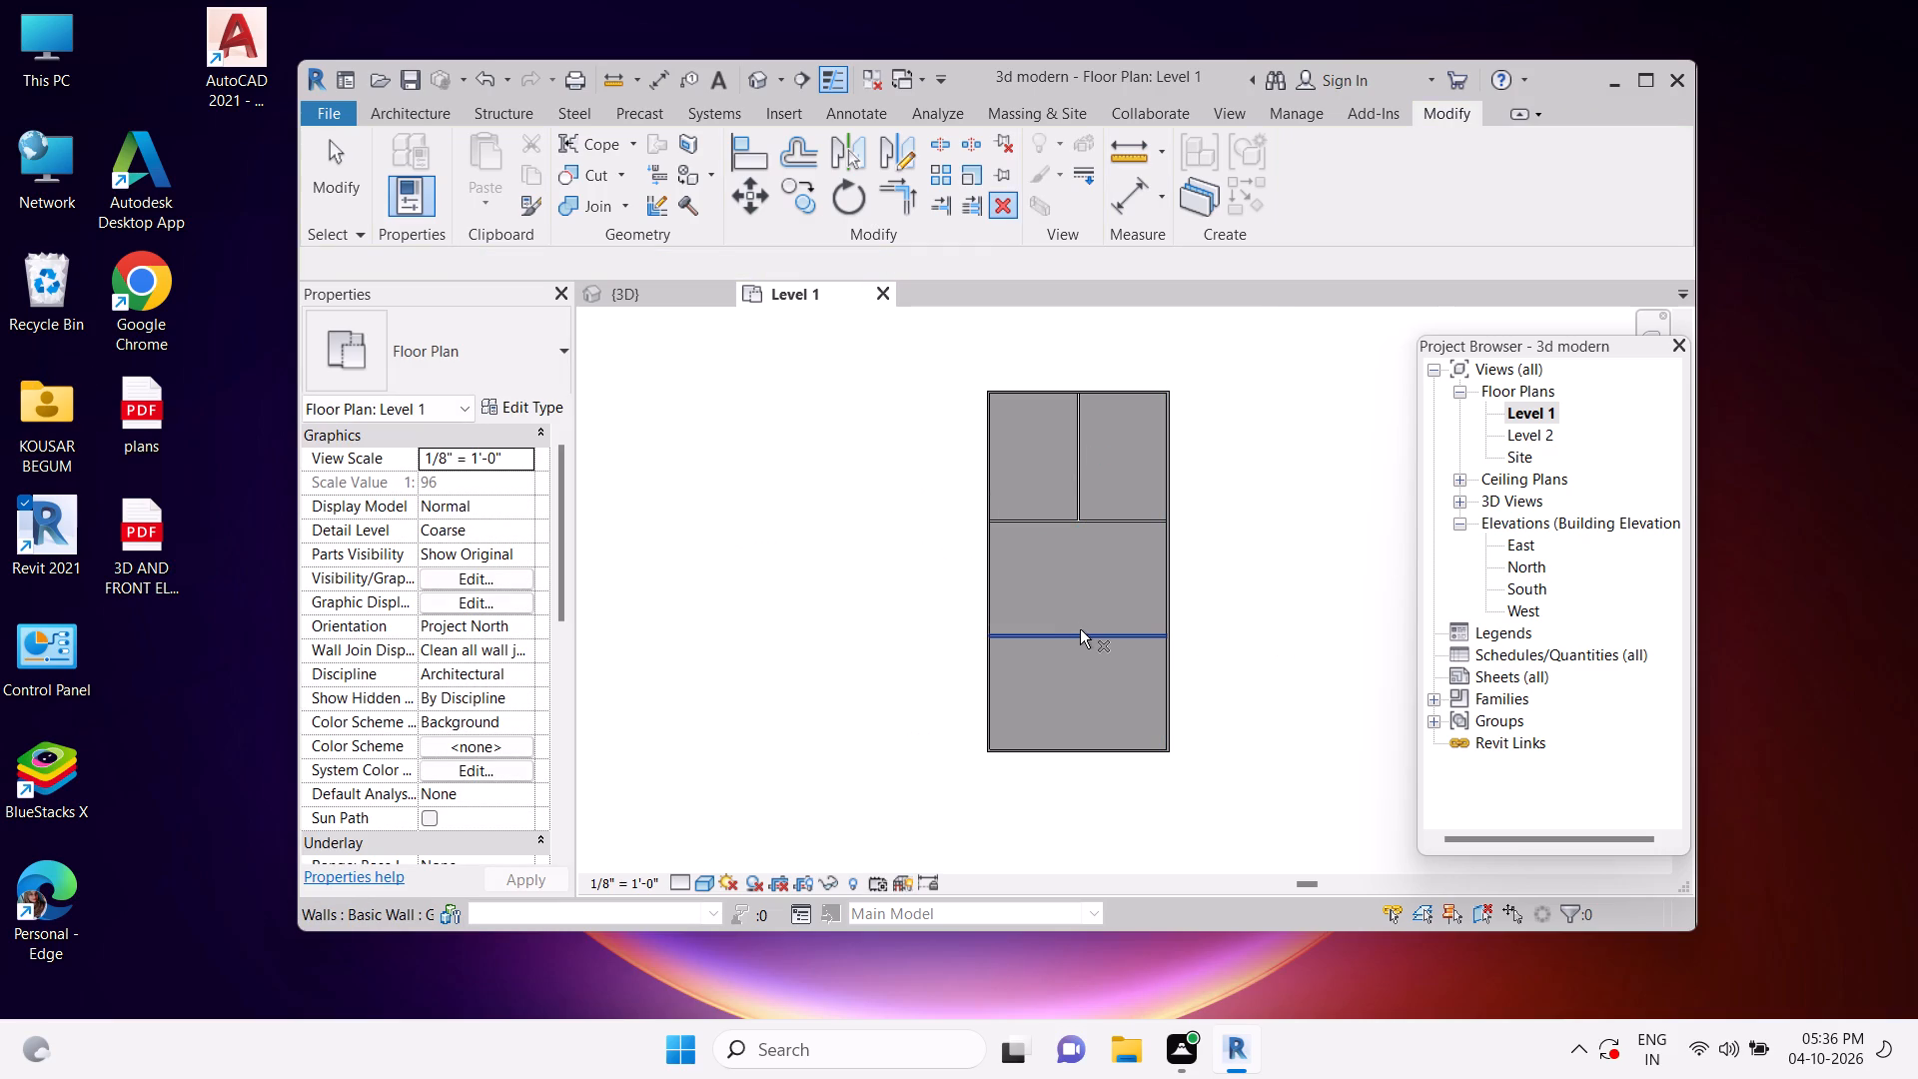
pyautogui.press('Escape')
pyautogui.press('Escape')
pyautogui.press('Escape')
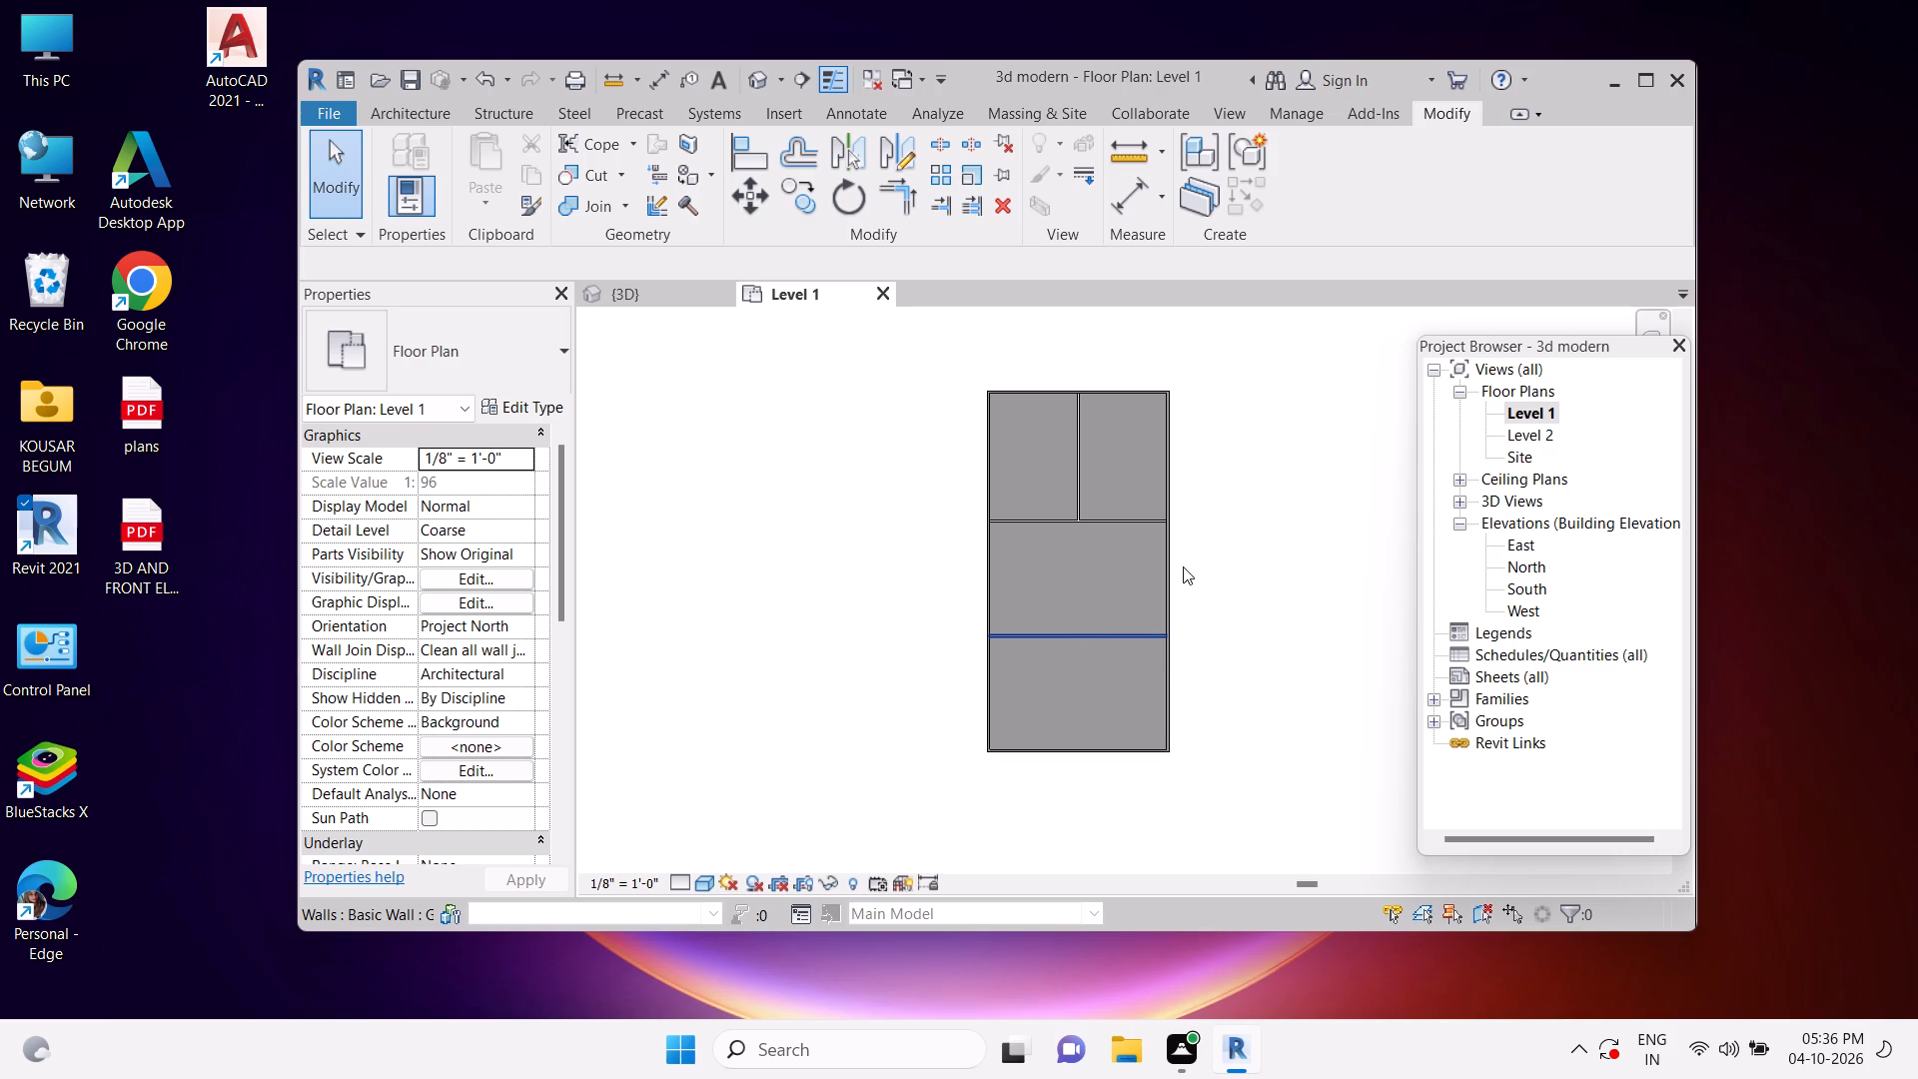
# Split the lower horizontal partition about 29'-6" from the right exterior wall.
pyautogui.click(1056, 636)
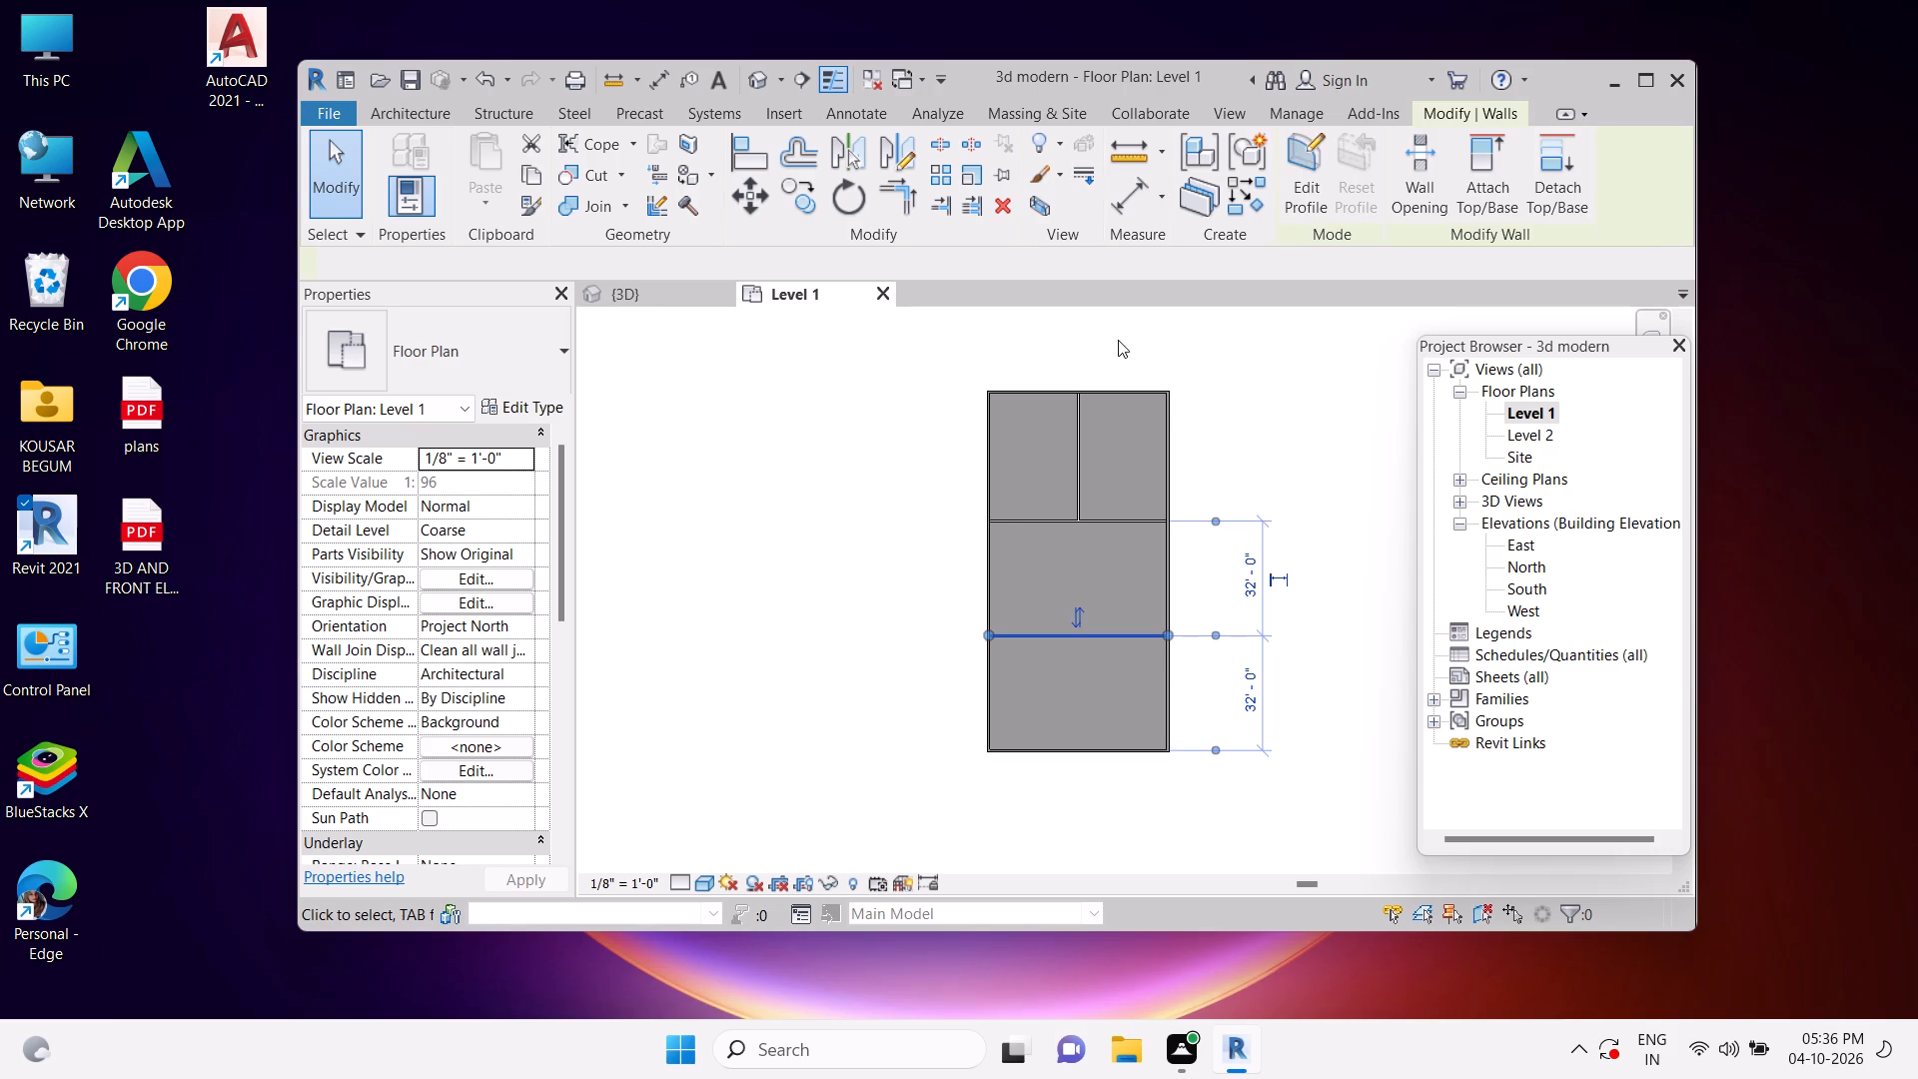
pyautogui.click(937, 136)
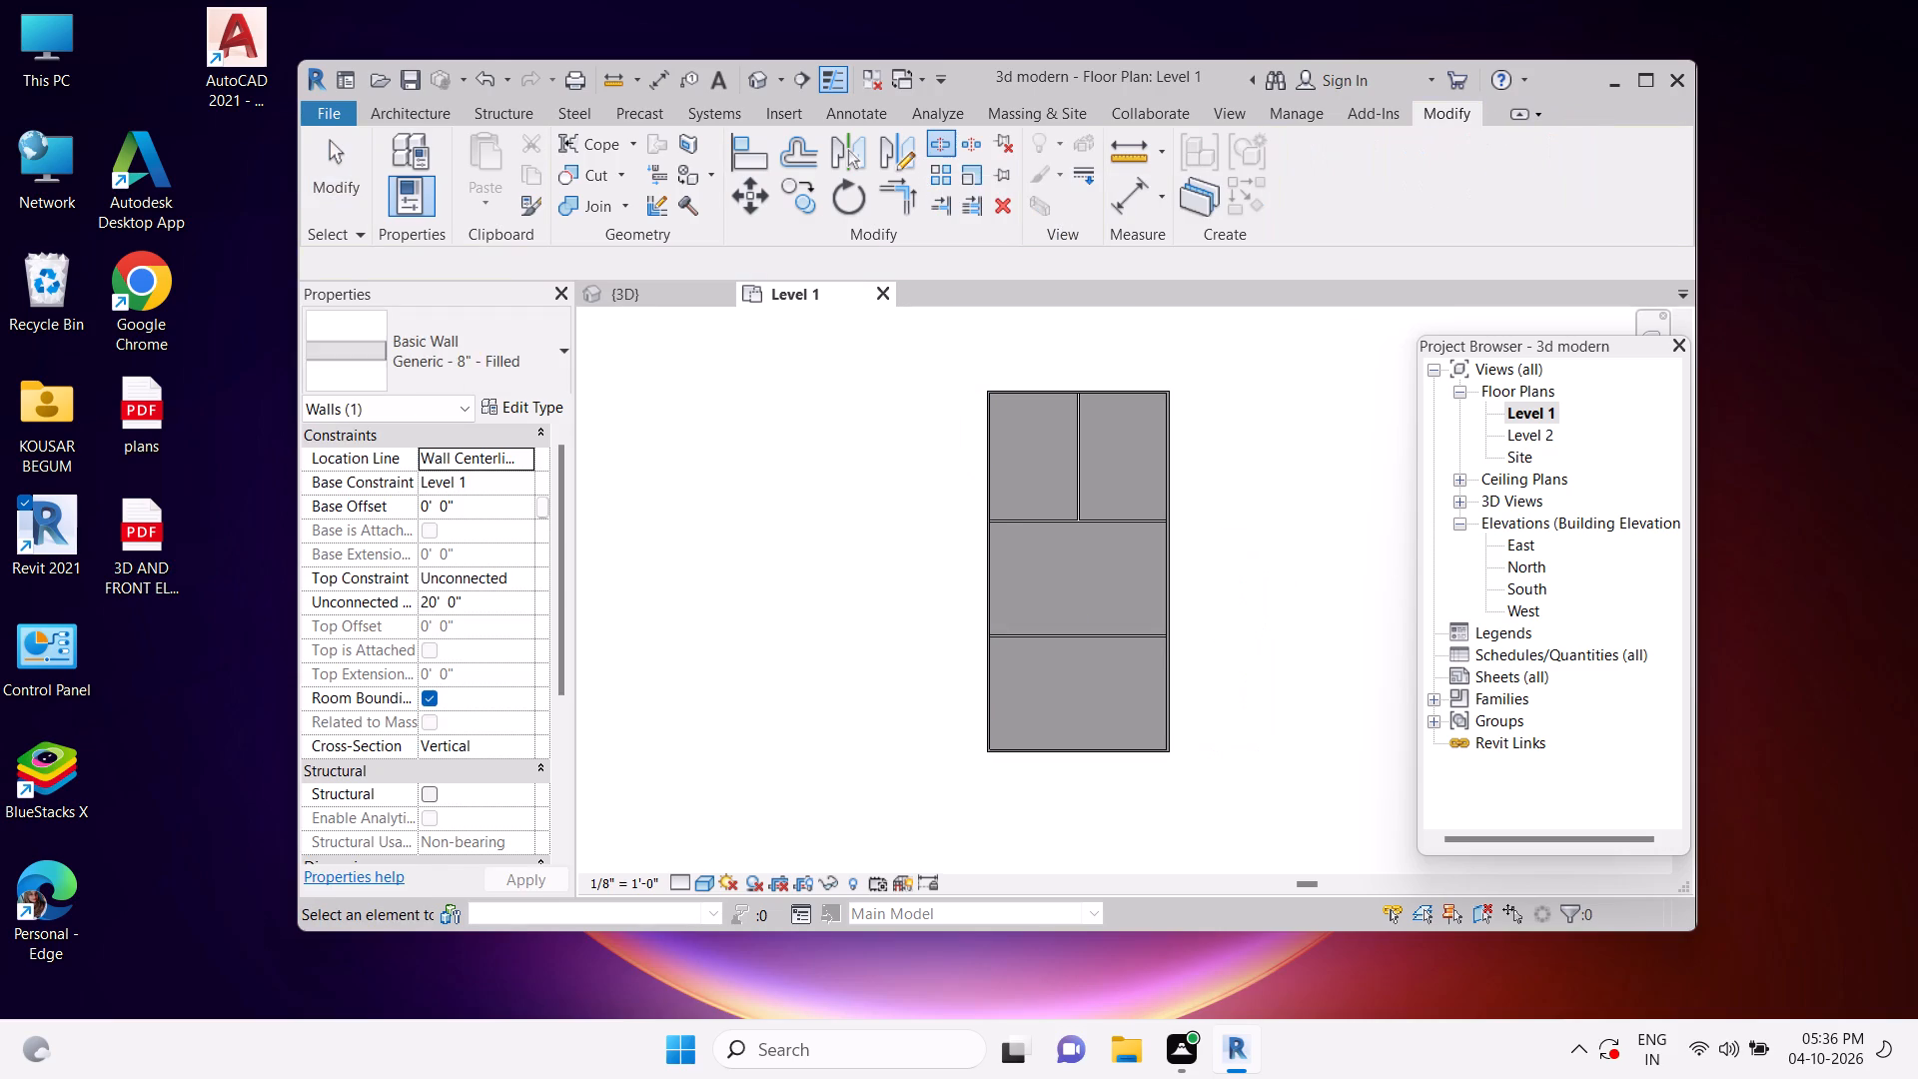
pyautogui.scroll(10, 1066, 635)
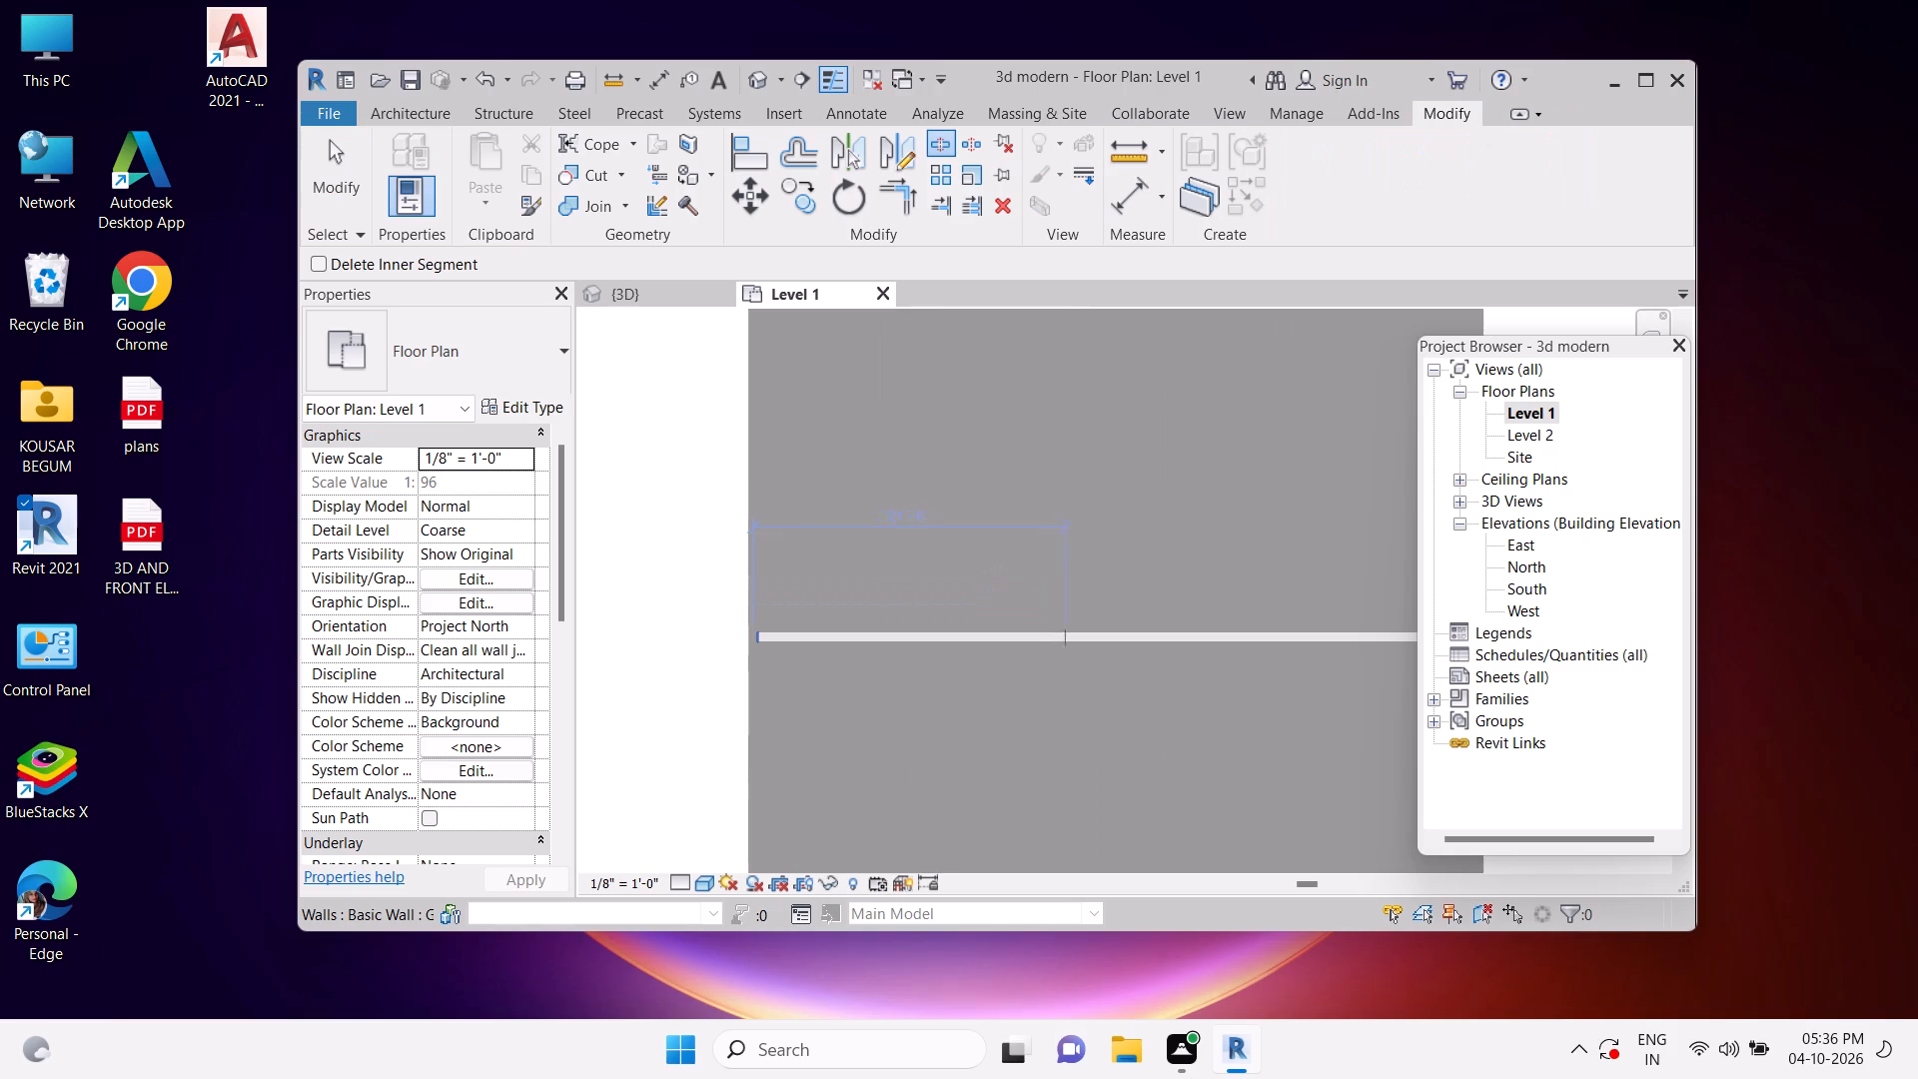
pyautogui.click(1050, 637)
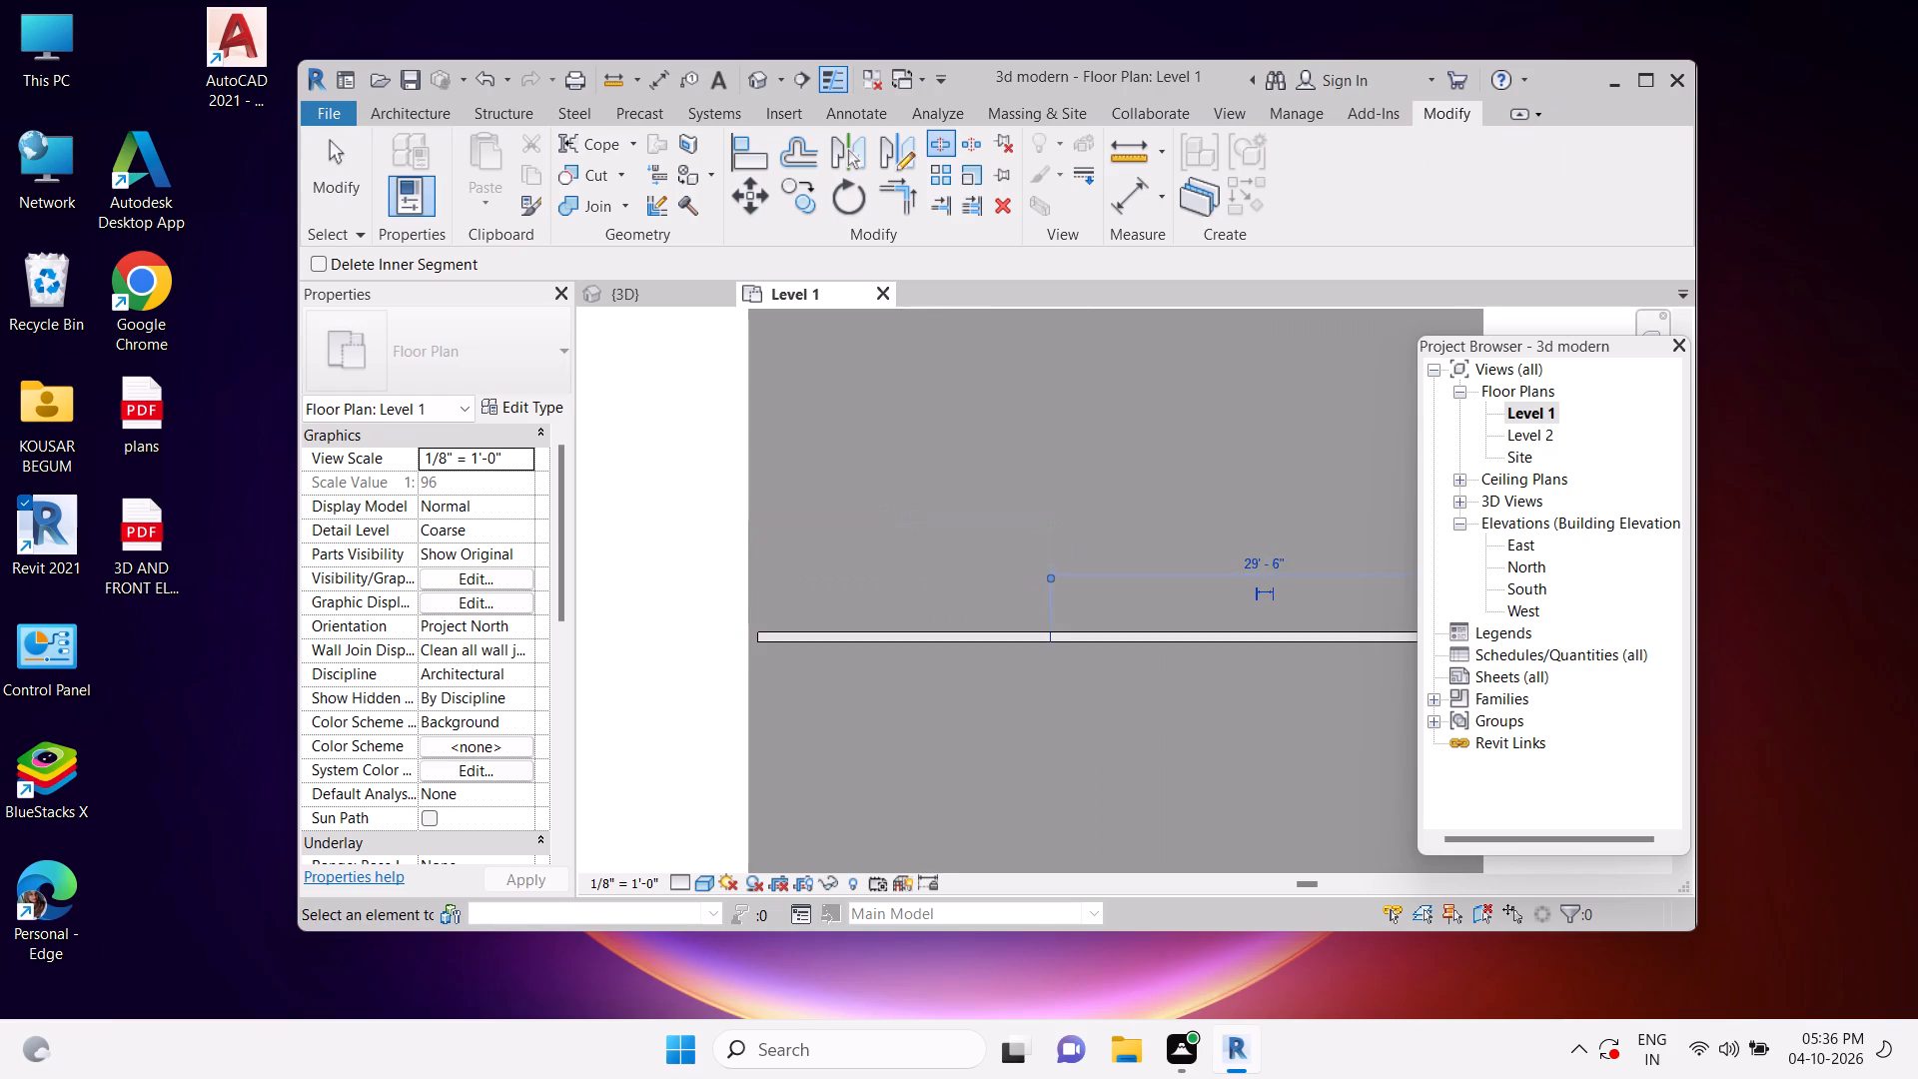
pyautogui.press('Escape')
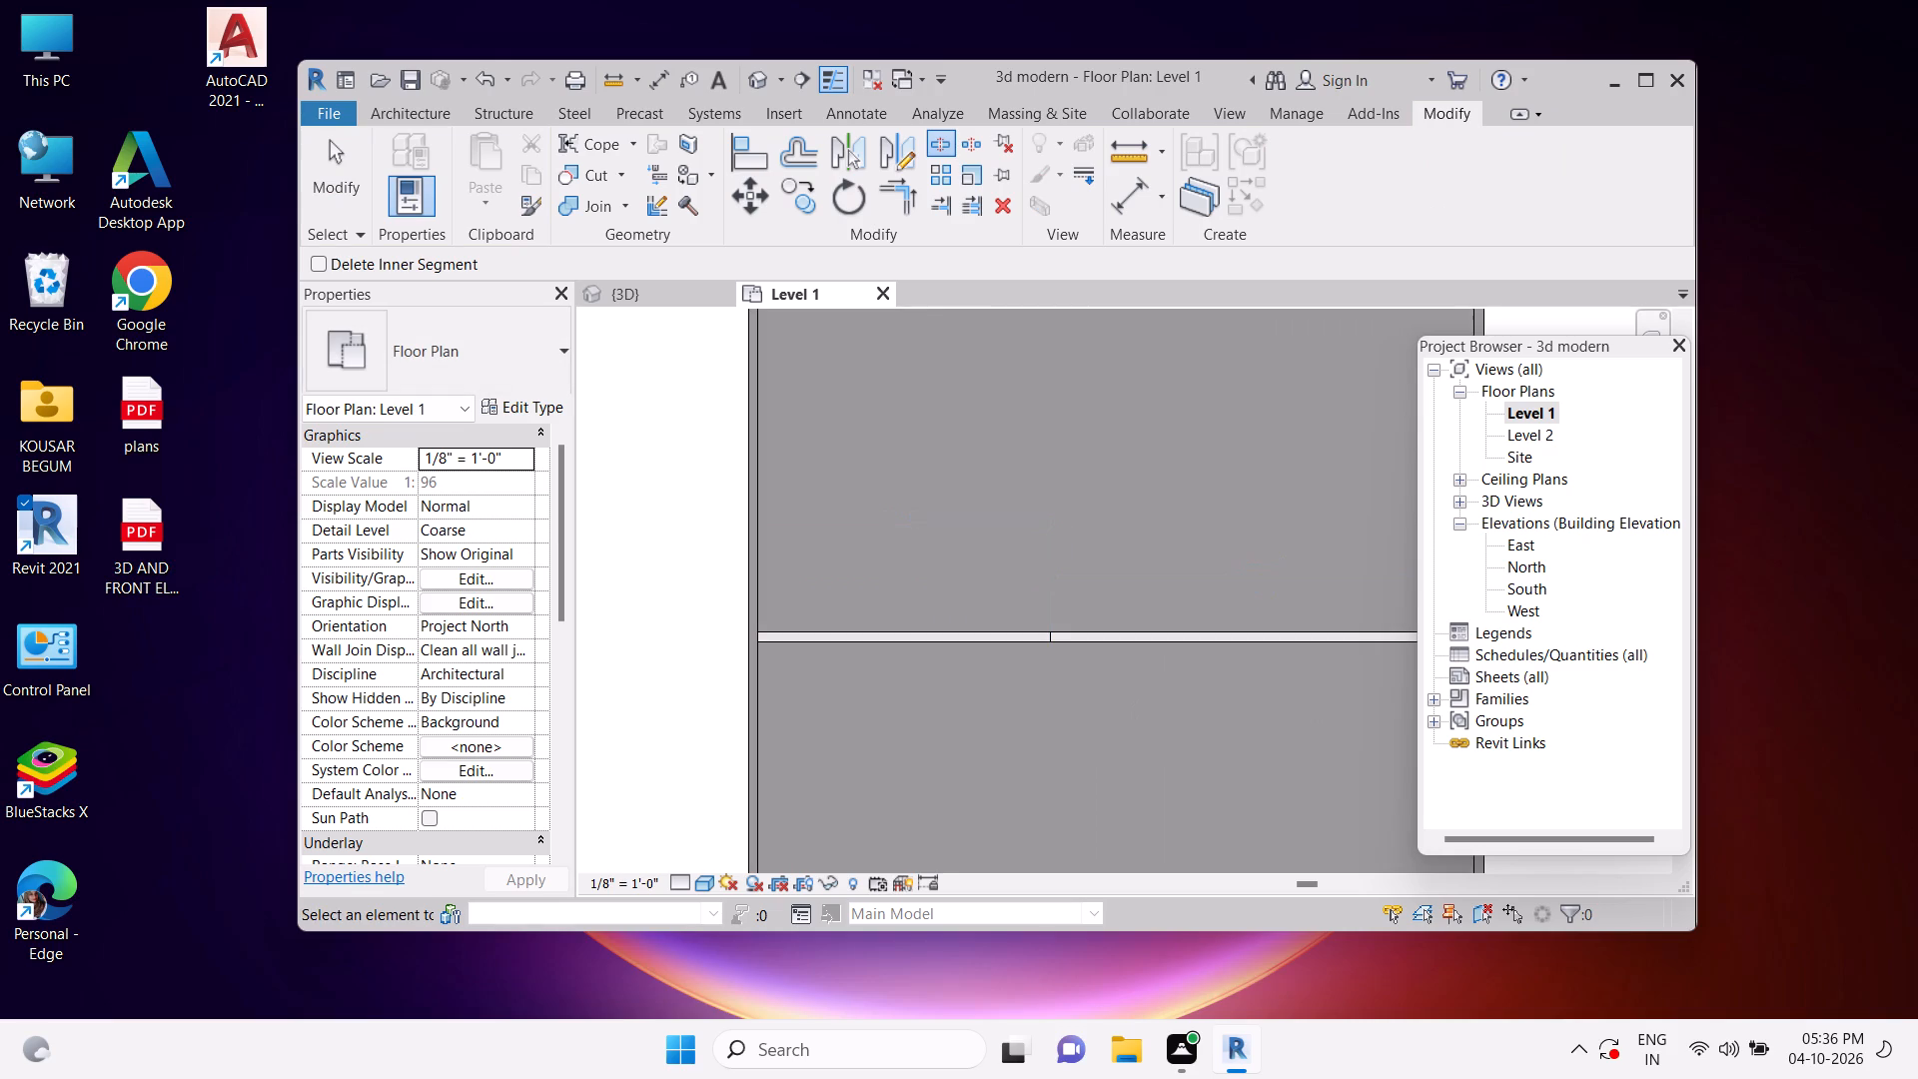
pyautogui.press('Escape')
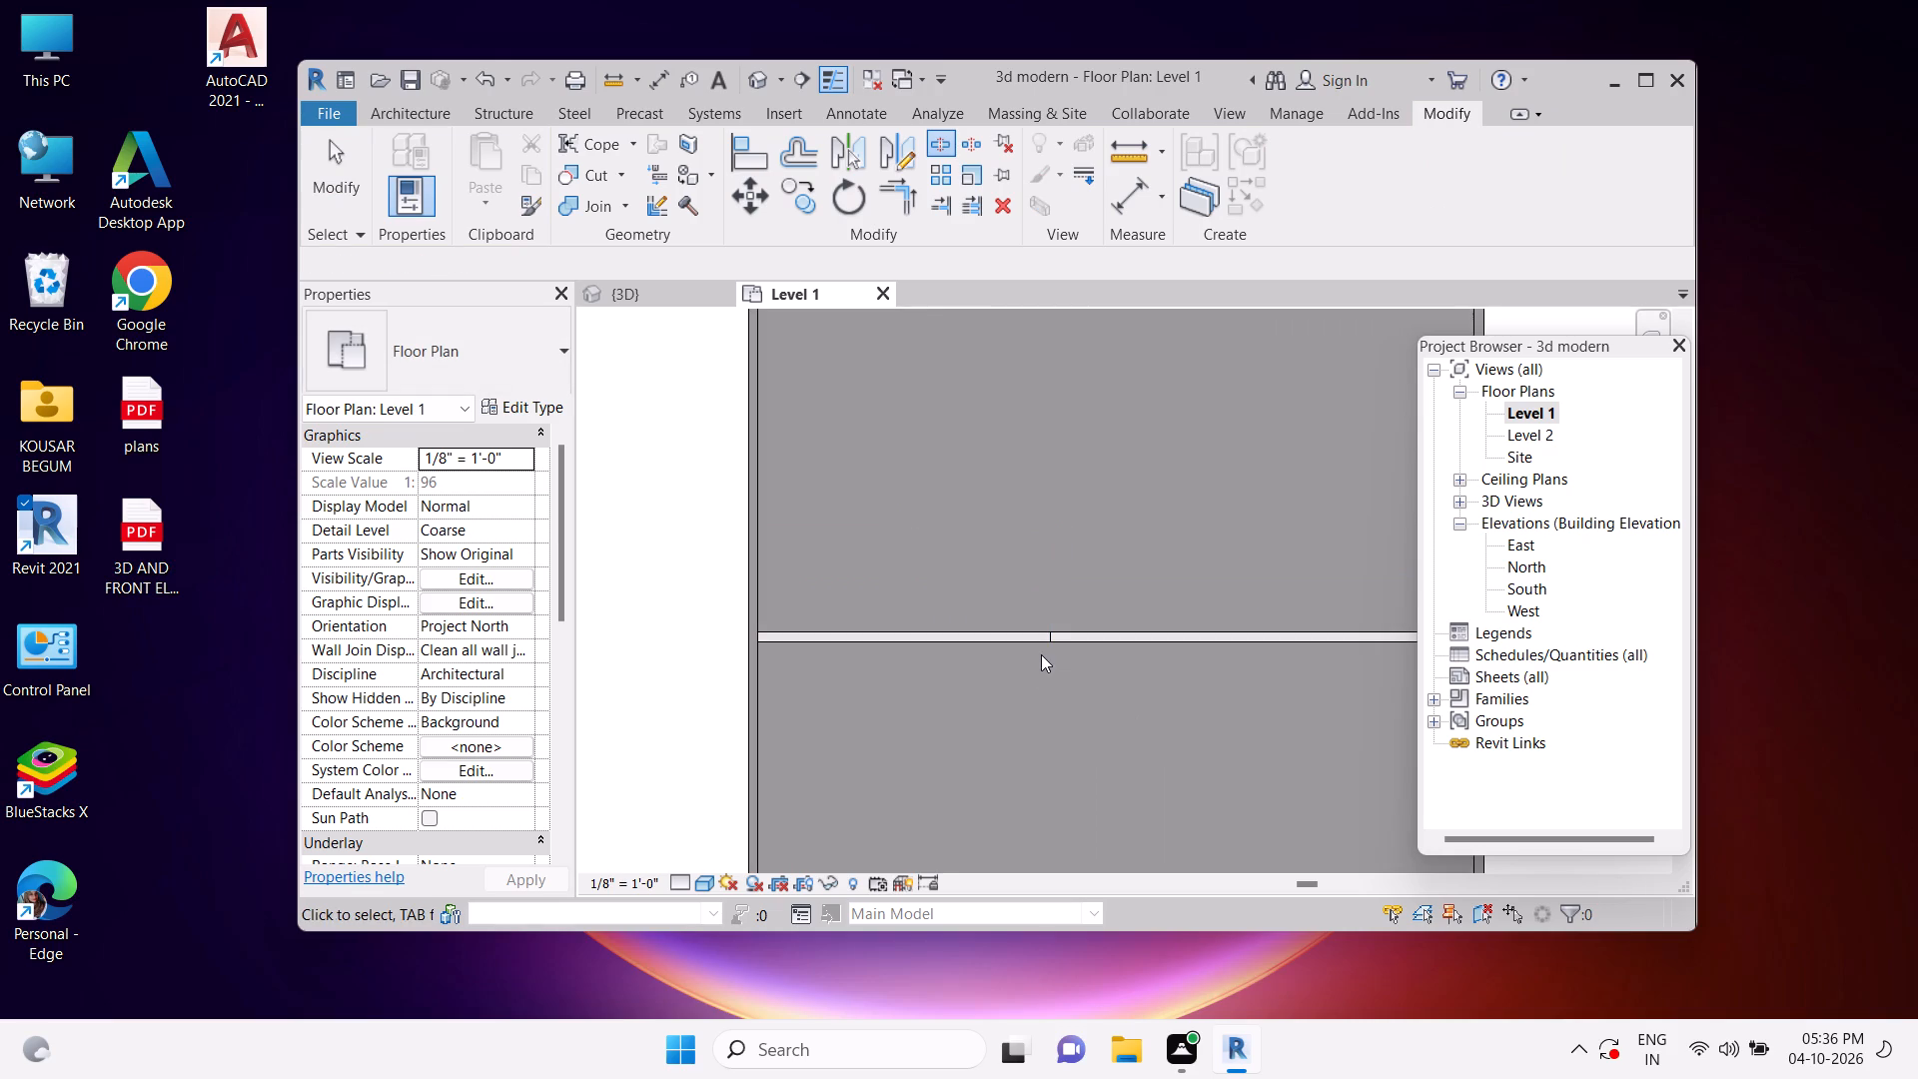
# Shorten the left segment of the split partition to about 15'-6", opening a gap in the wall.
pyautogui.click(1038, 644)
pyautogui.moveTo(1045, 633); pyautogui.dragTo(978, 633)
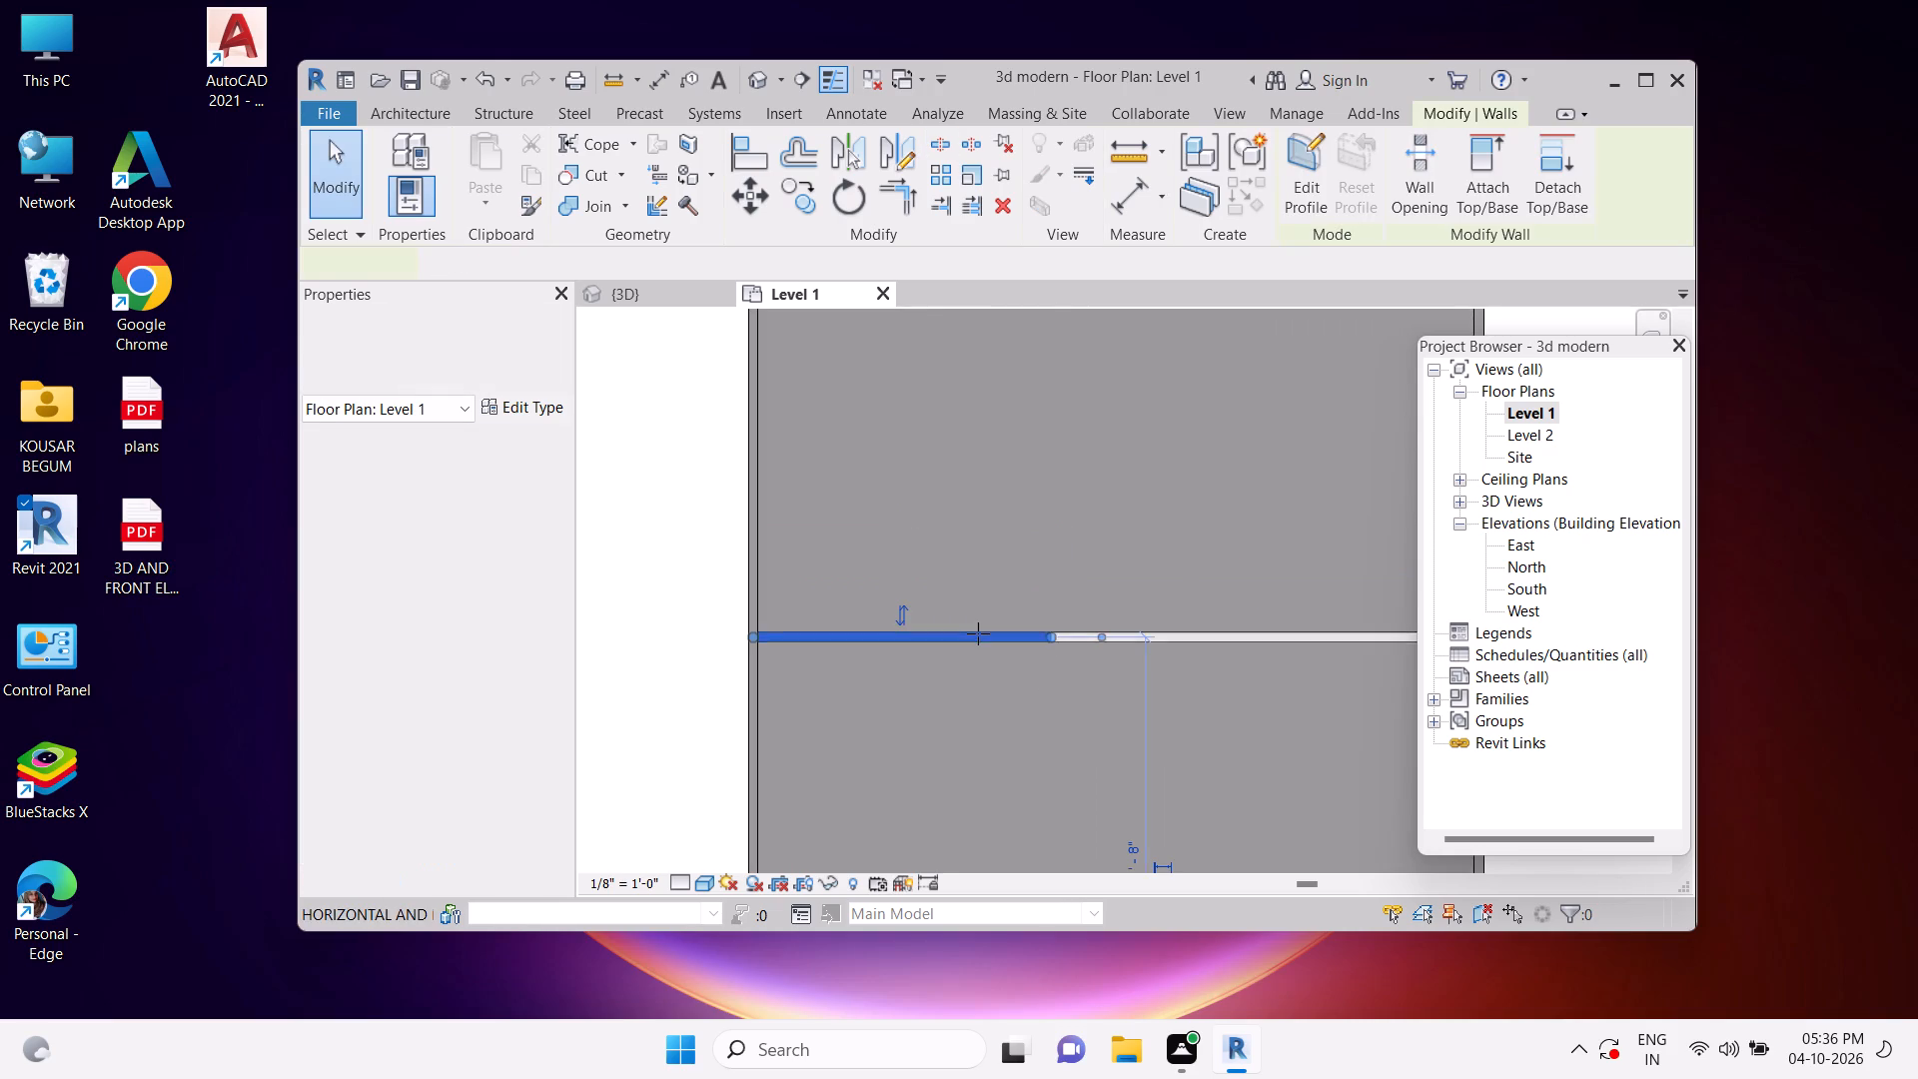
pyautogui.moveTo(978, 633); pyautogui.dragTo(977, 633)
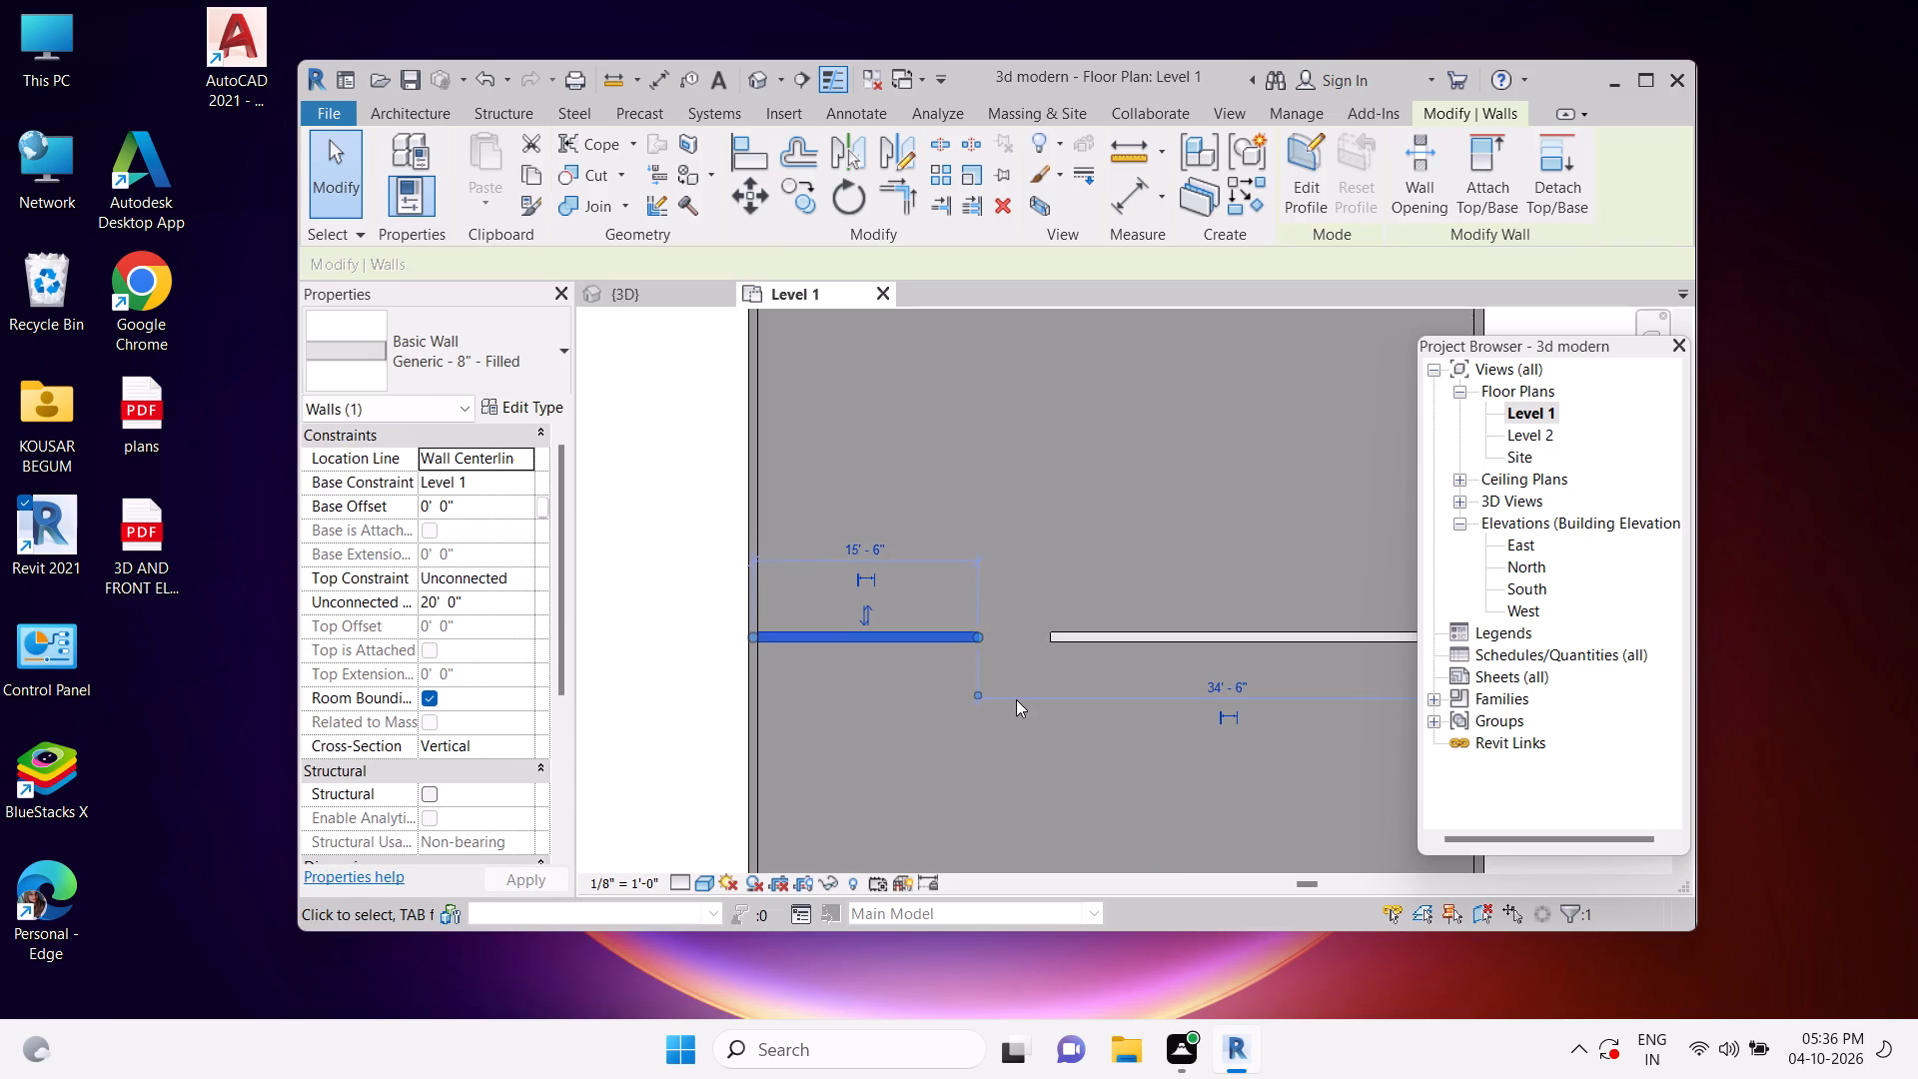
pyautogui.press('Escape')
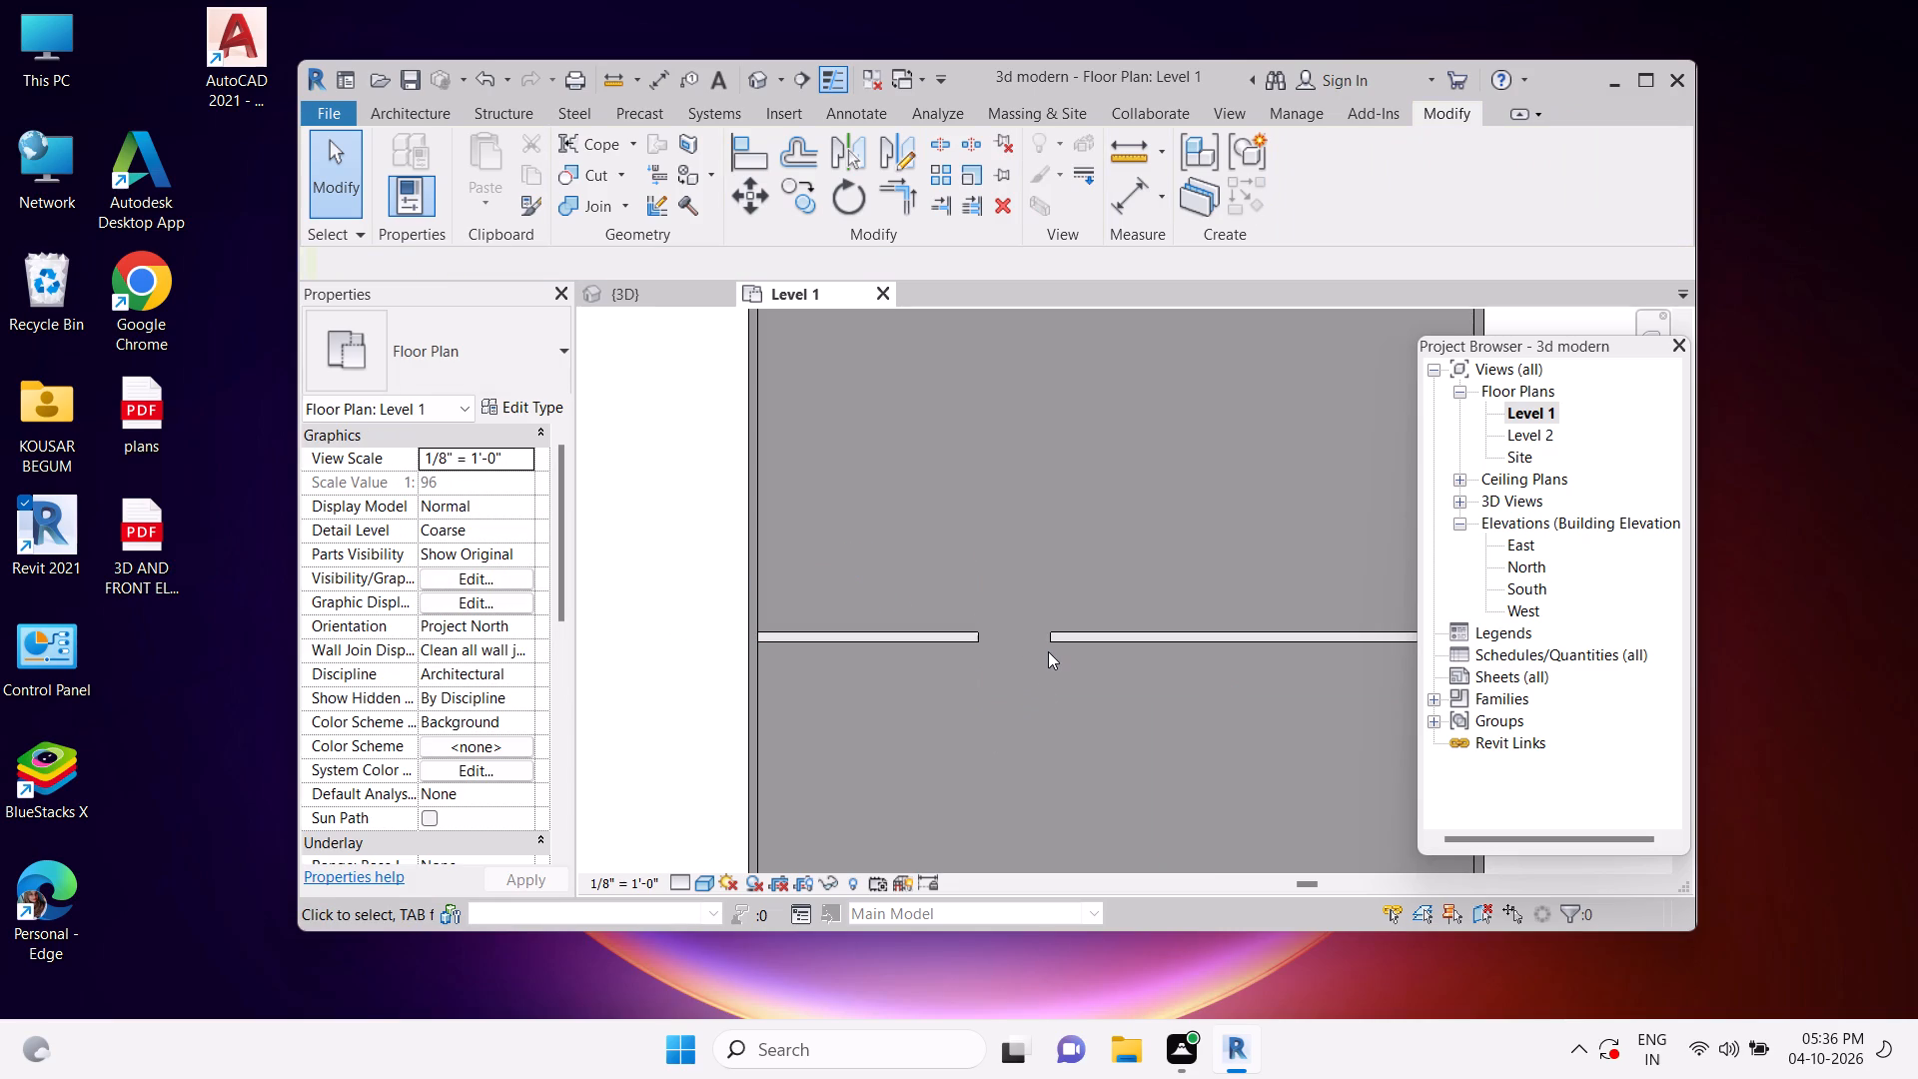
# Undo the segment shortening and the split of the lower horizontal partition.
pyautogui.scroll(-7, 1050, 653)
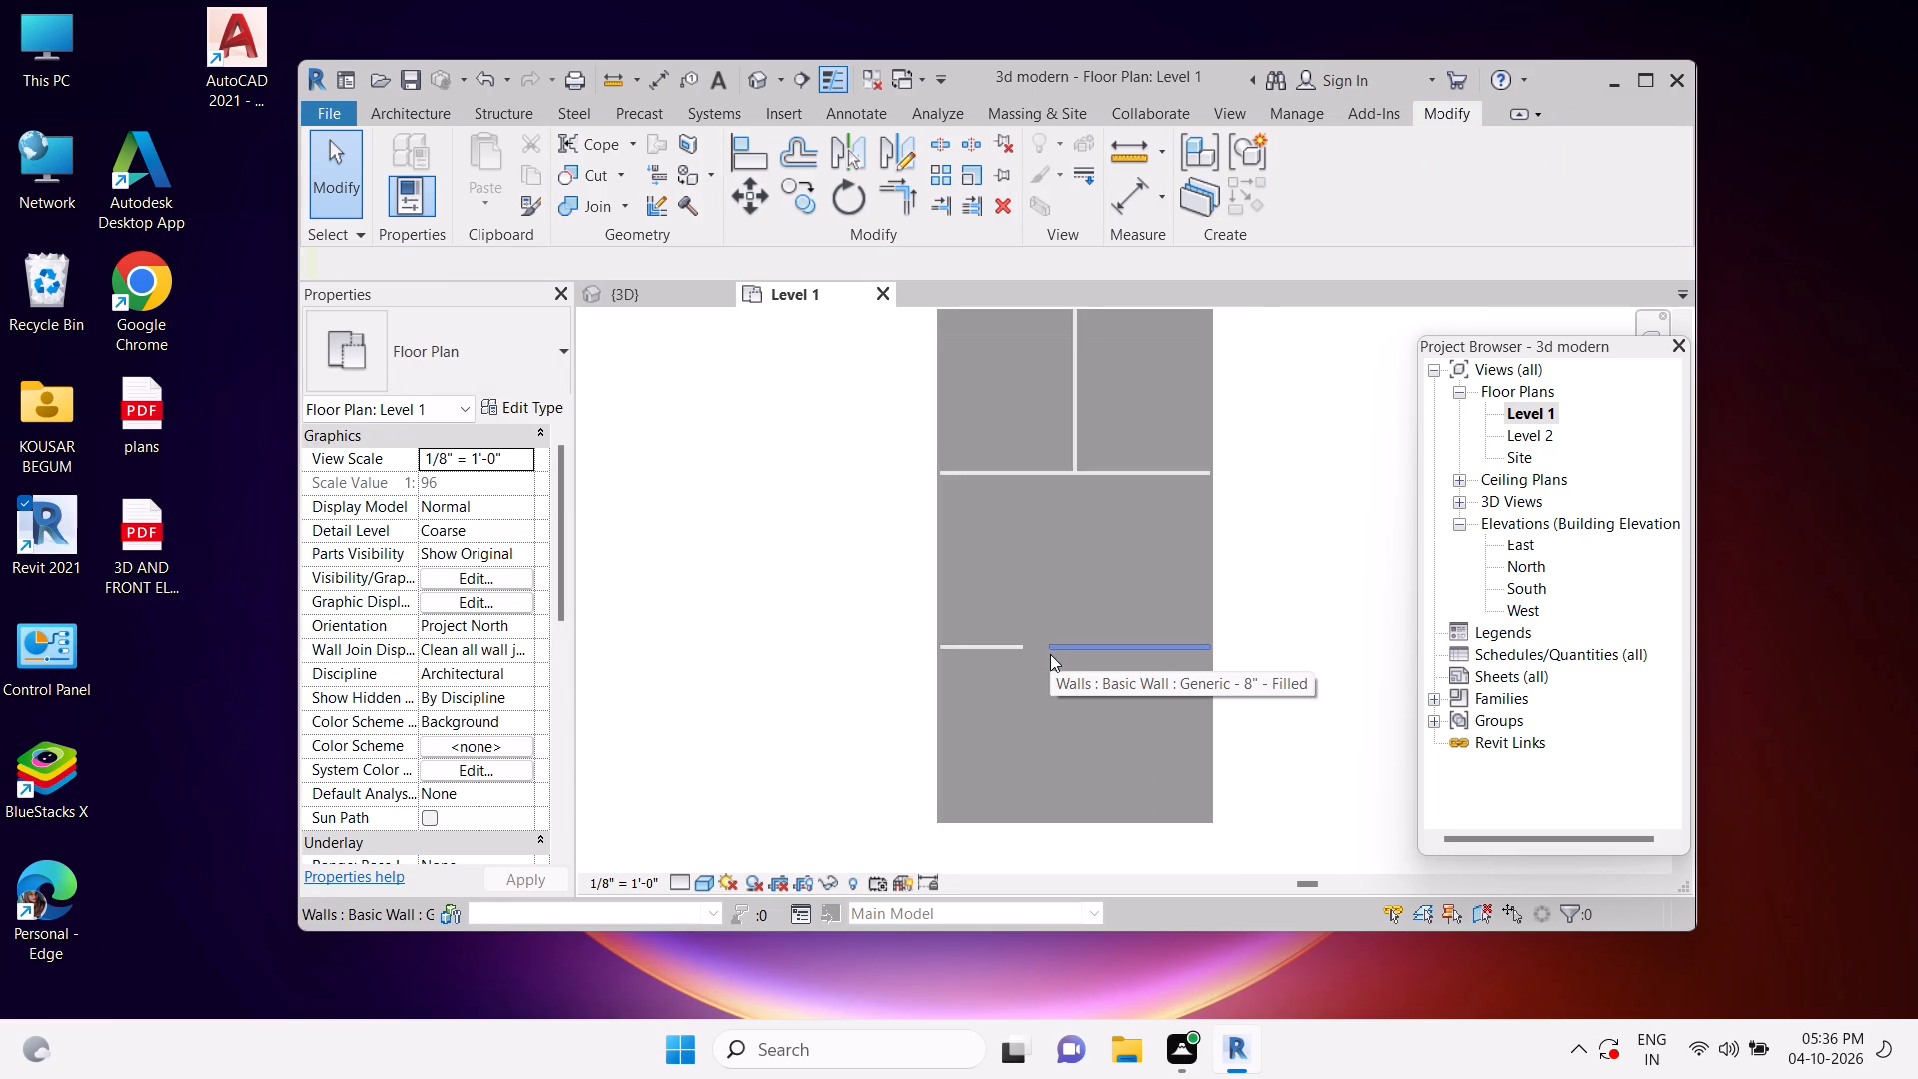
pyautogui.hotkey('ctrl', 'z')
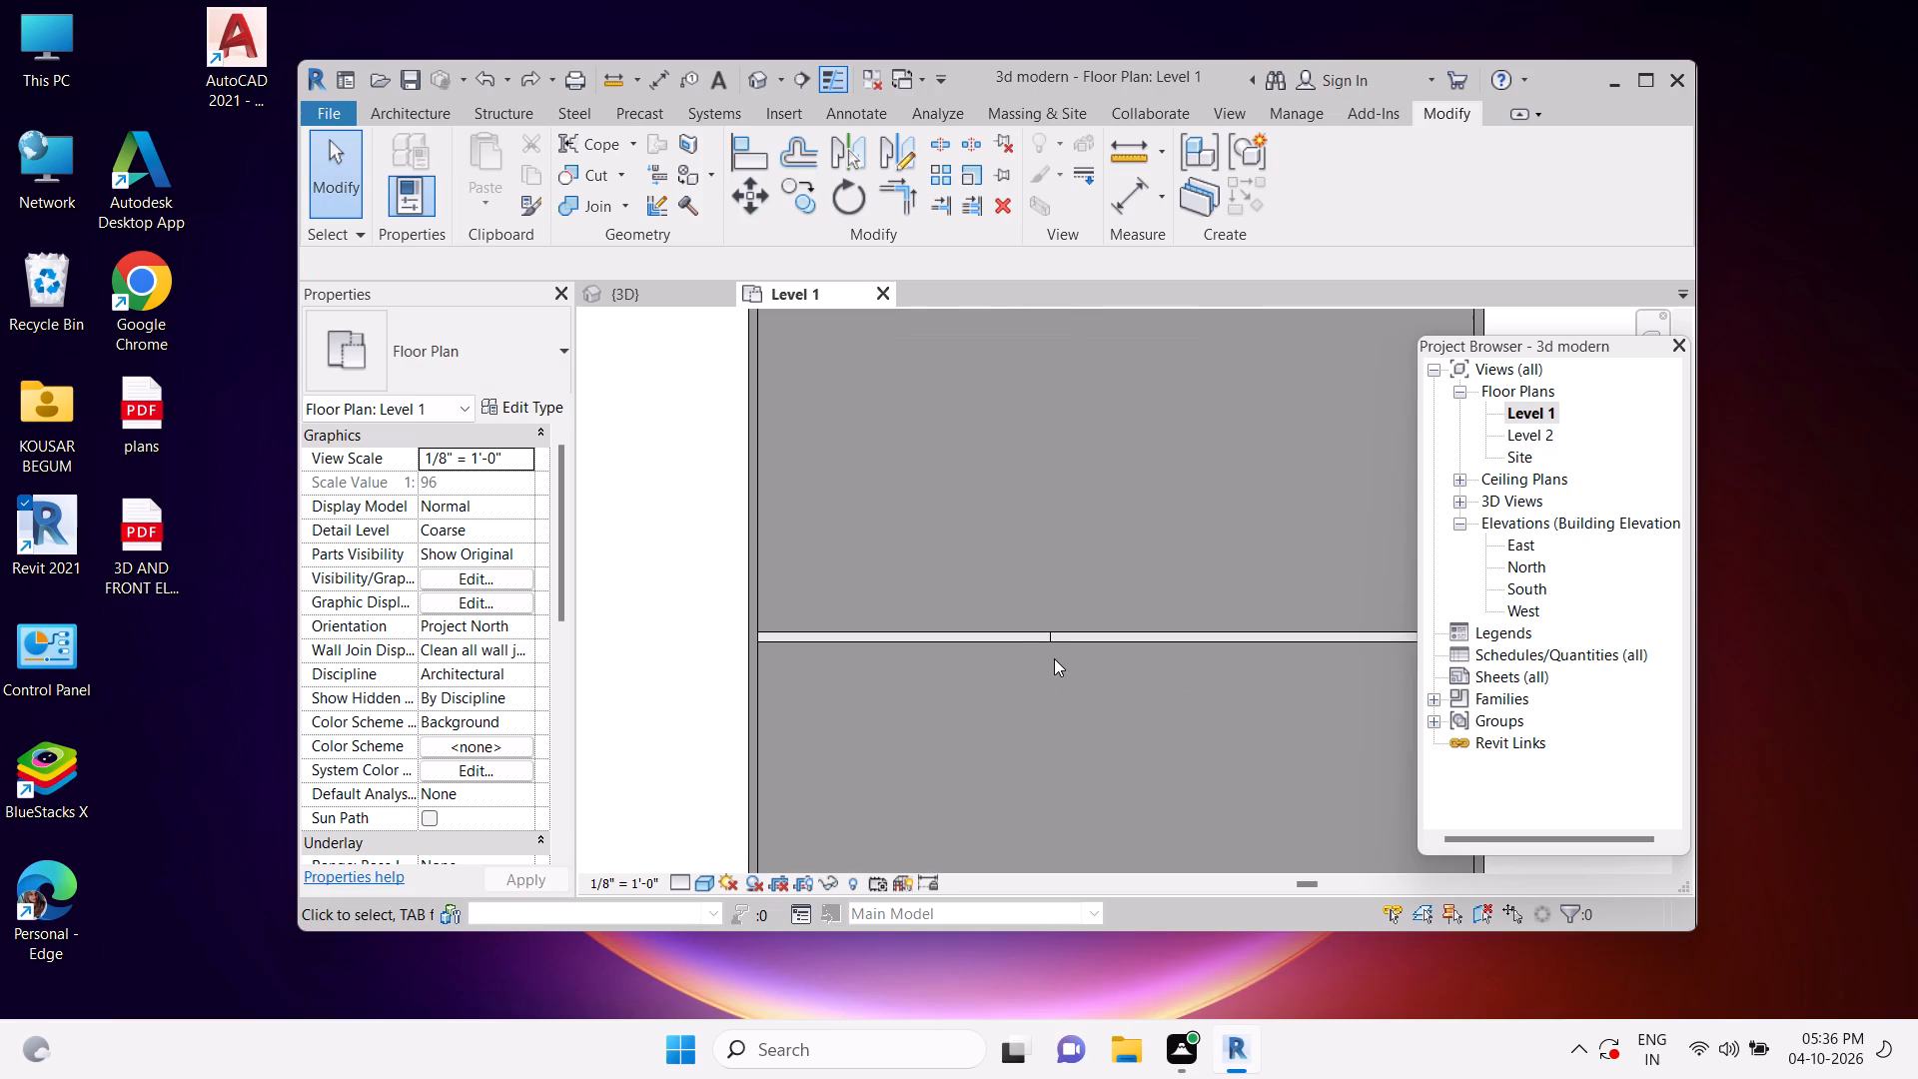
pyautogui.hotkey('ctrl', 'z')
# Draw a 50' horizontal Generic - 8" Filled wall between the exterior walls, 14' below the upper horizontal partition.
pyautogui.scroll(-6, 1036, 660)
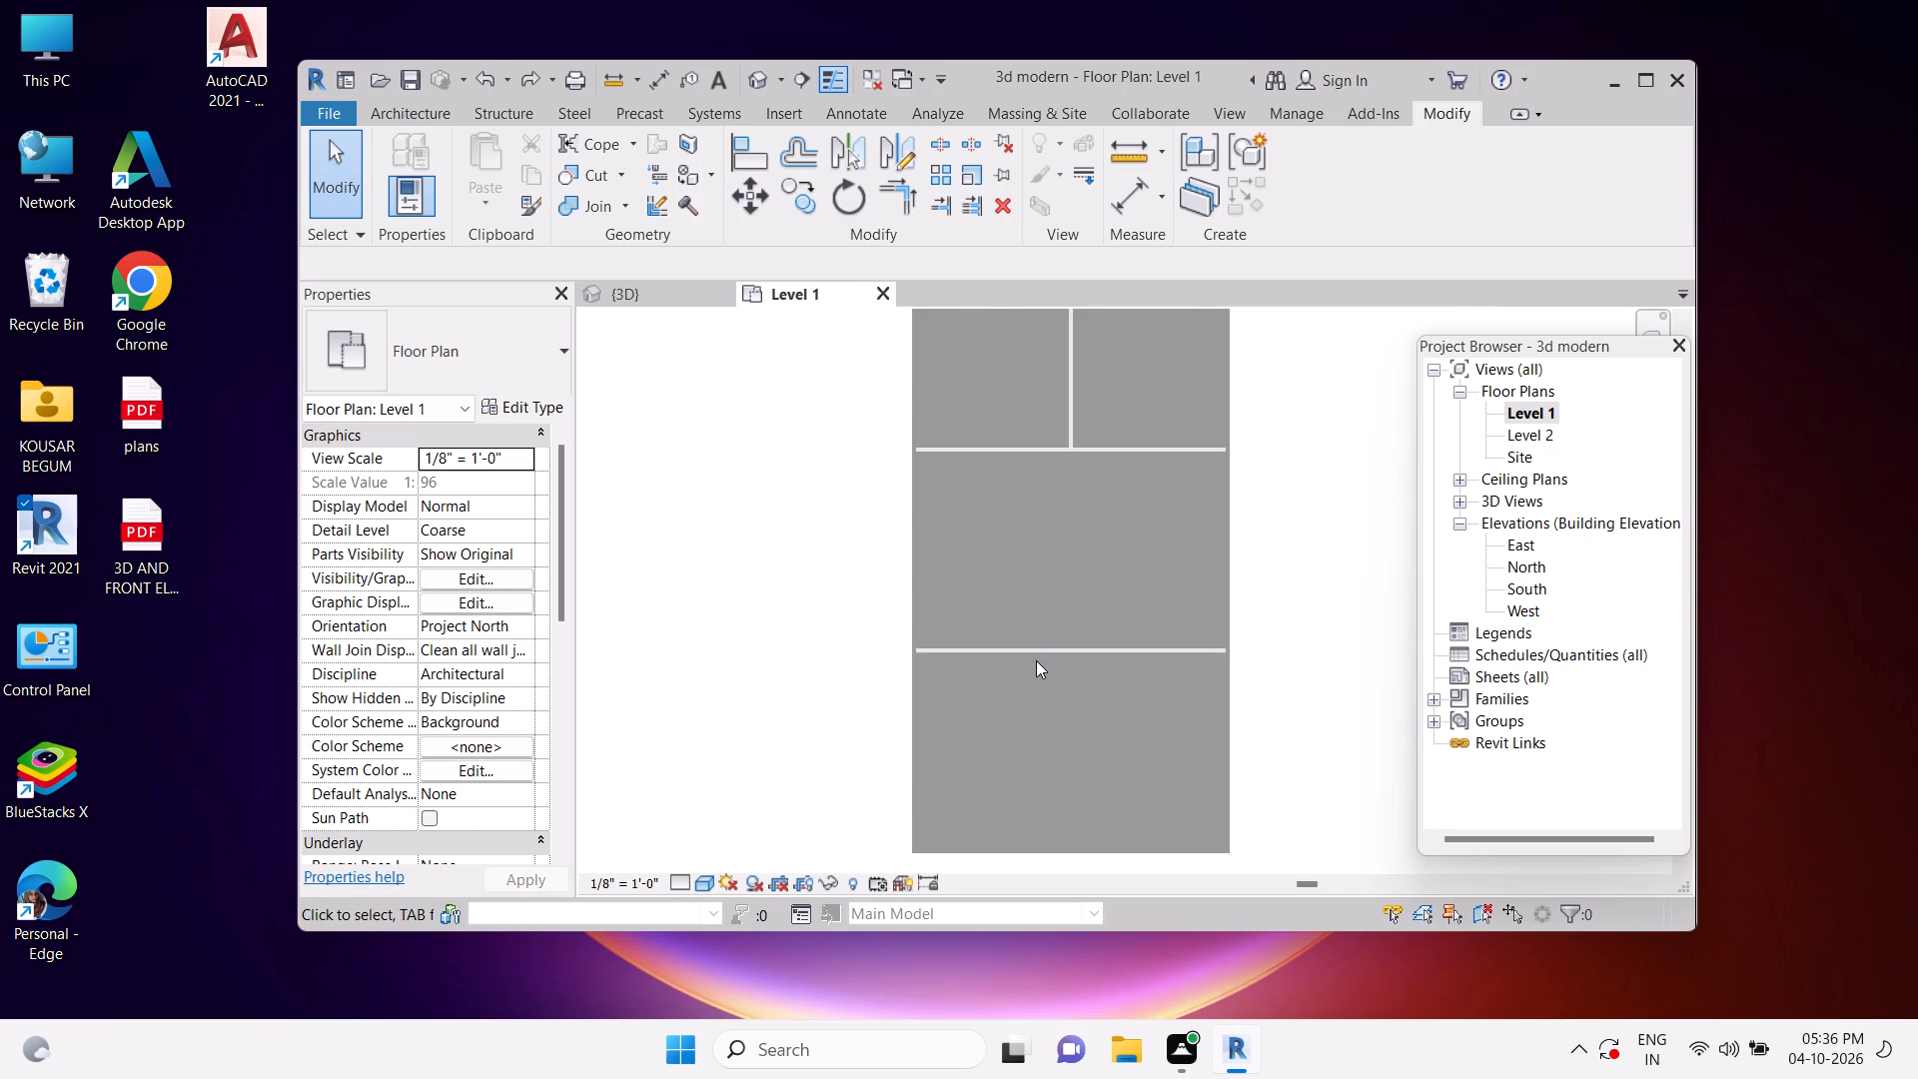
pyautogui.scroll(-3, 1036, 660)
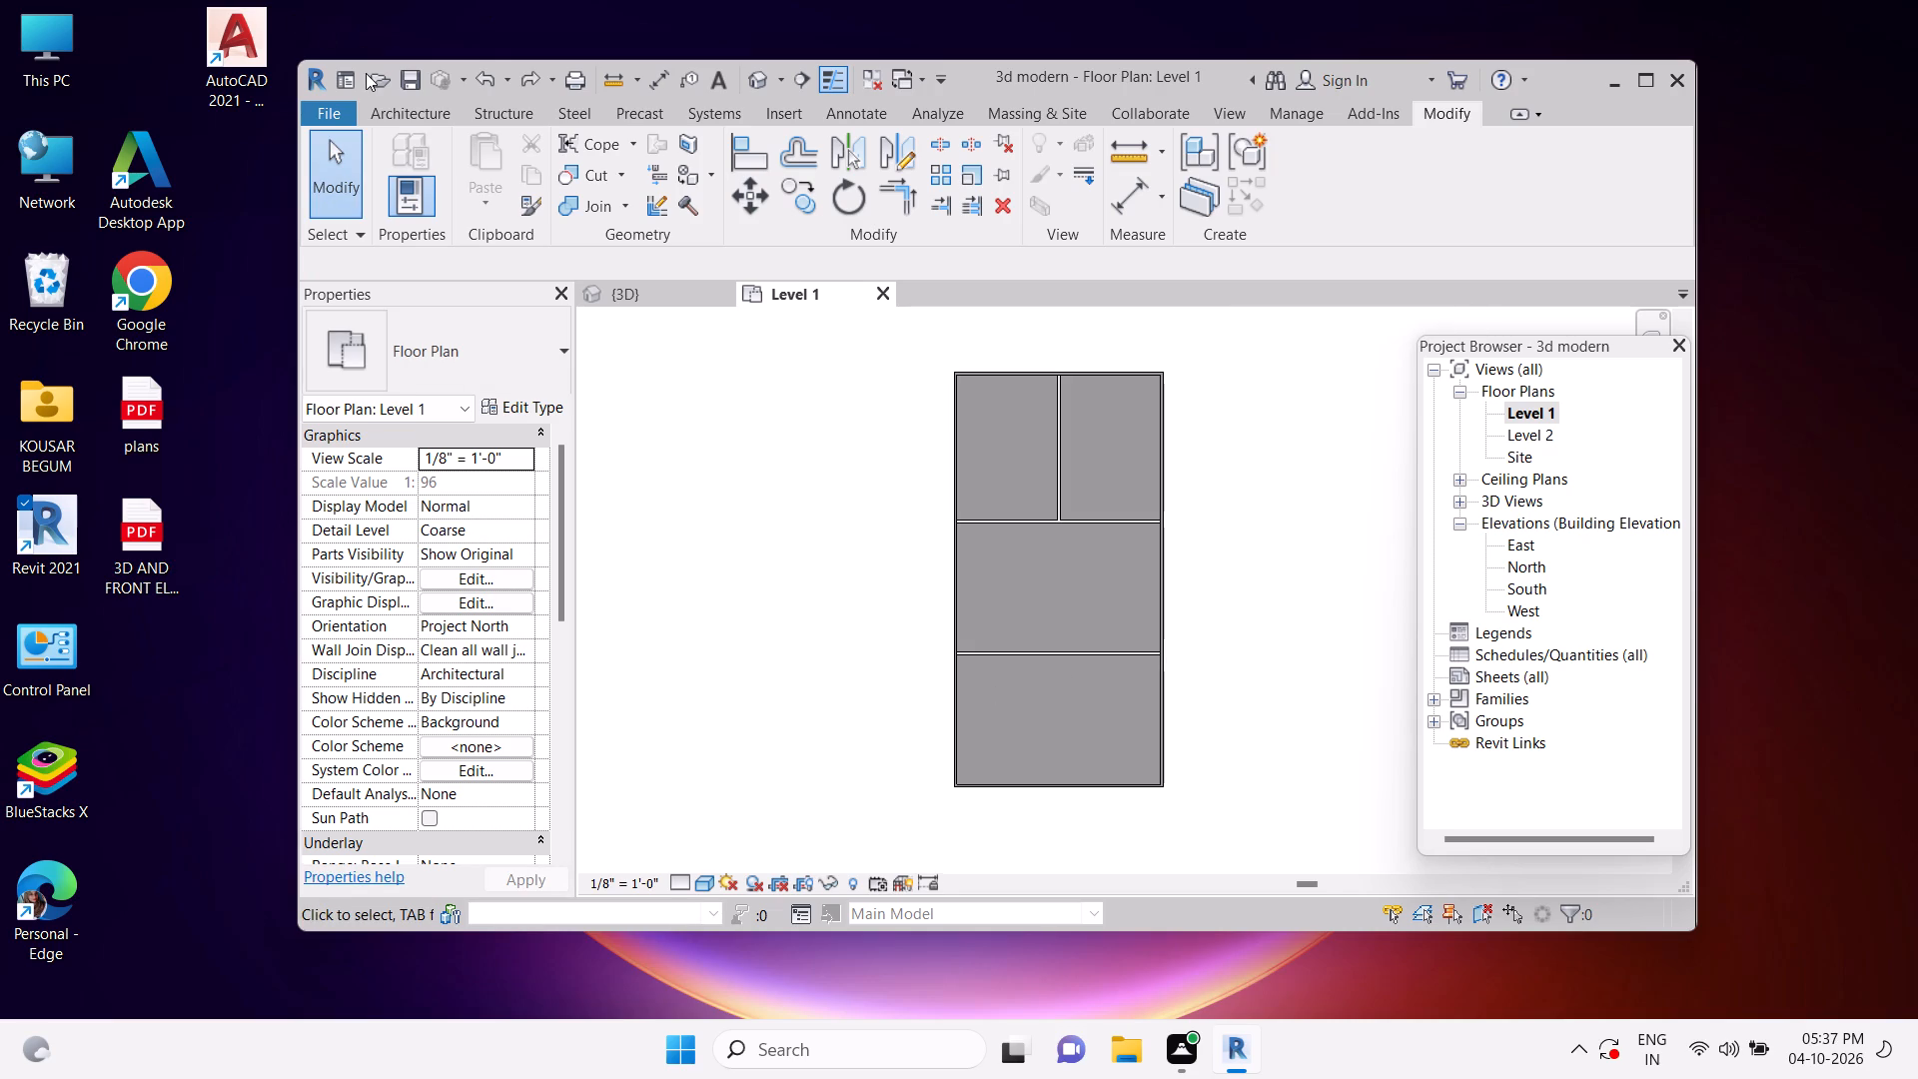
pyautogui.moveTo(402, 119); pyautogui.dragTo(412, 125)
pyautogui.click(414, 140)
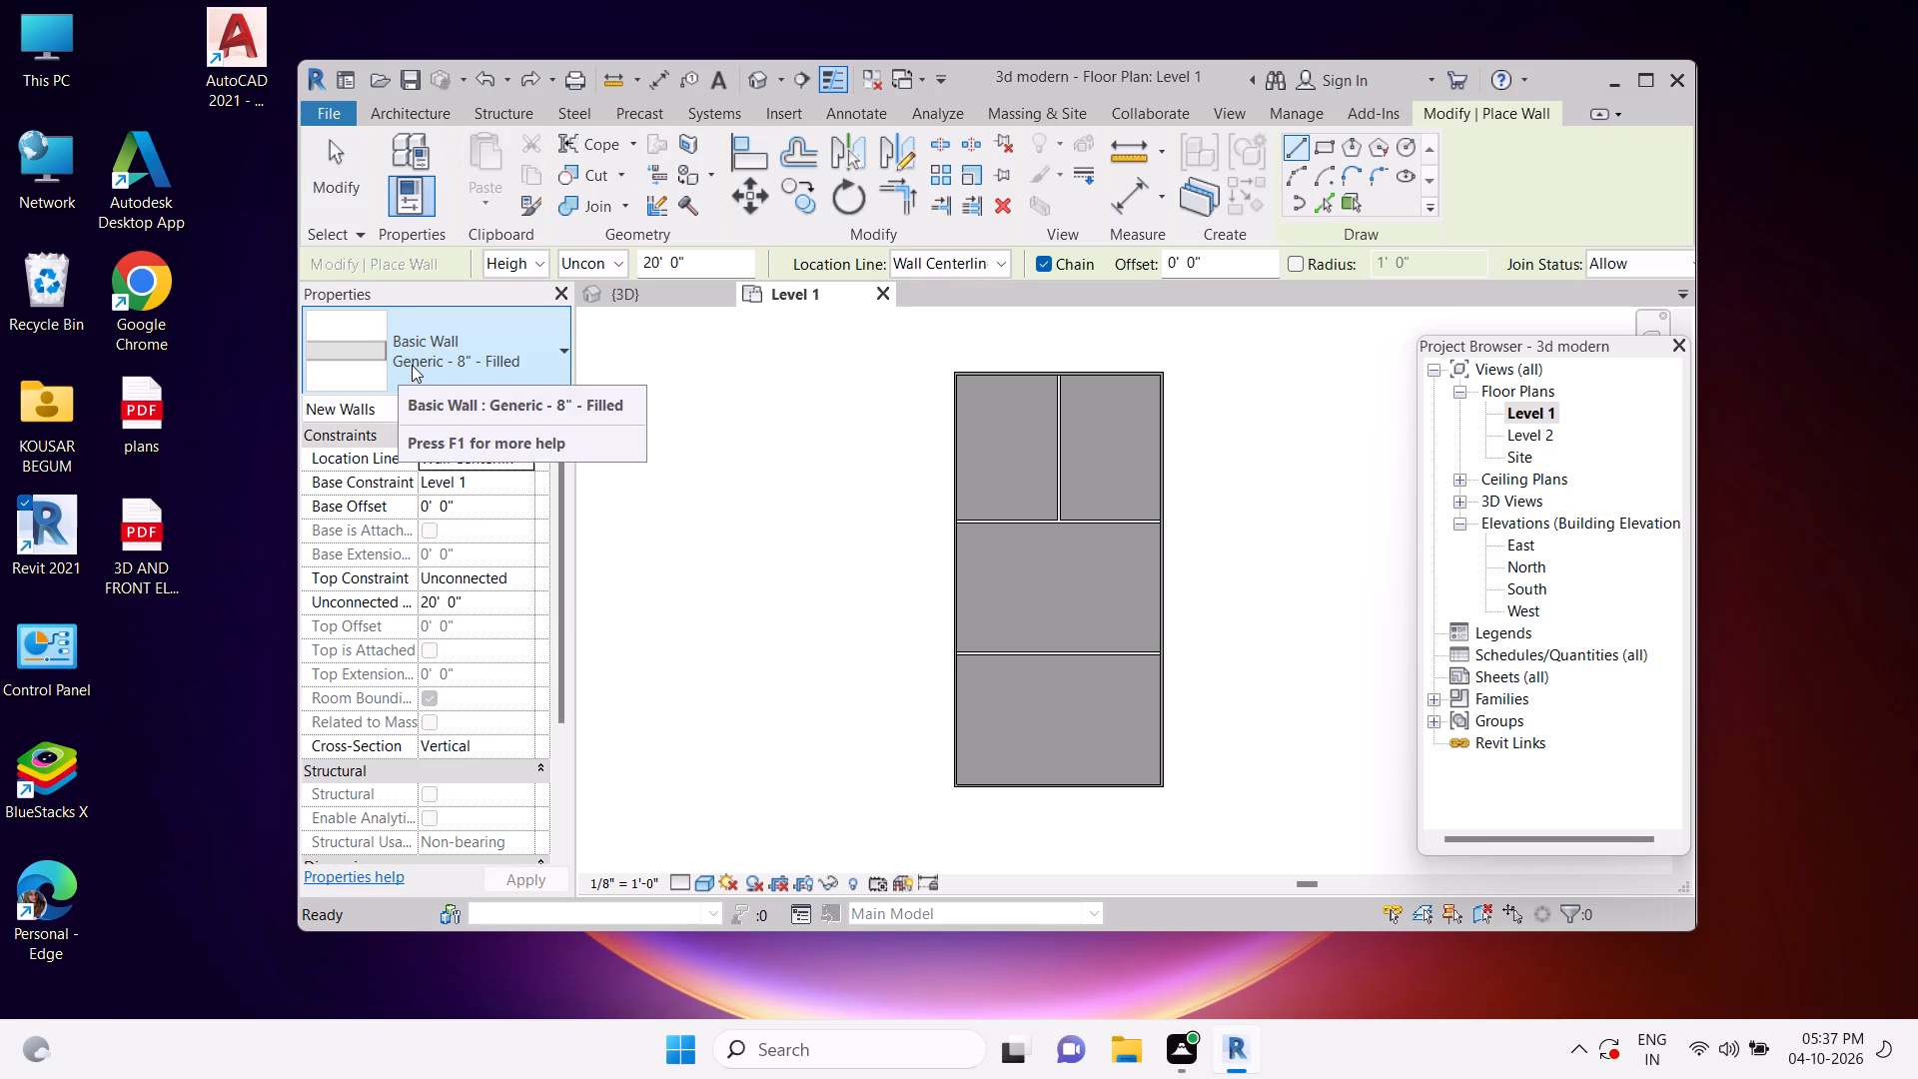
pyautogui.click(413, 364)
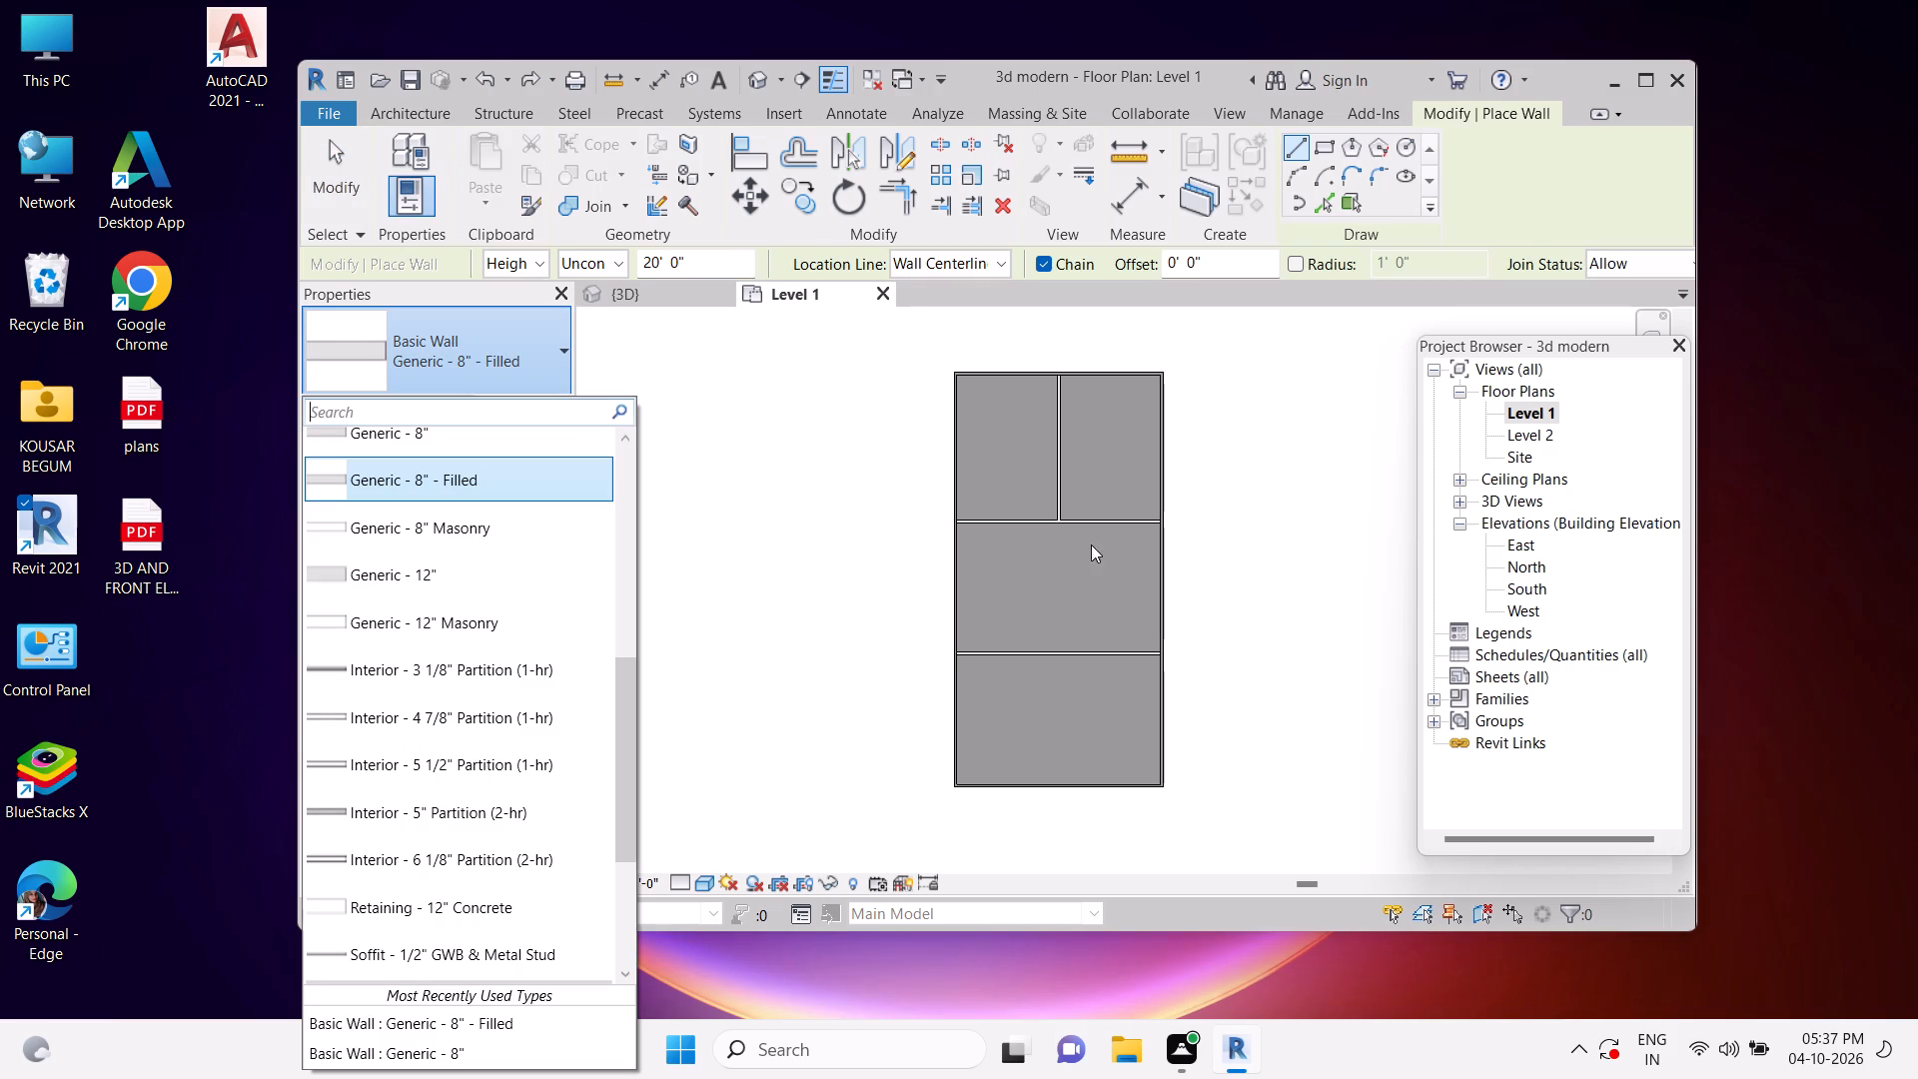
pyautogui.click(476, 481)
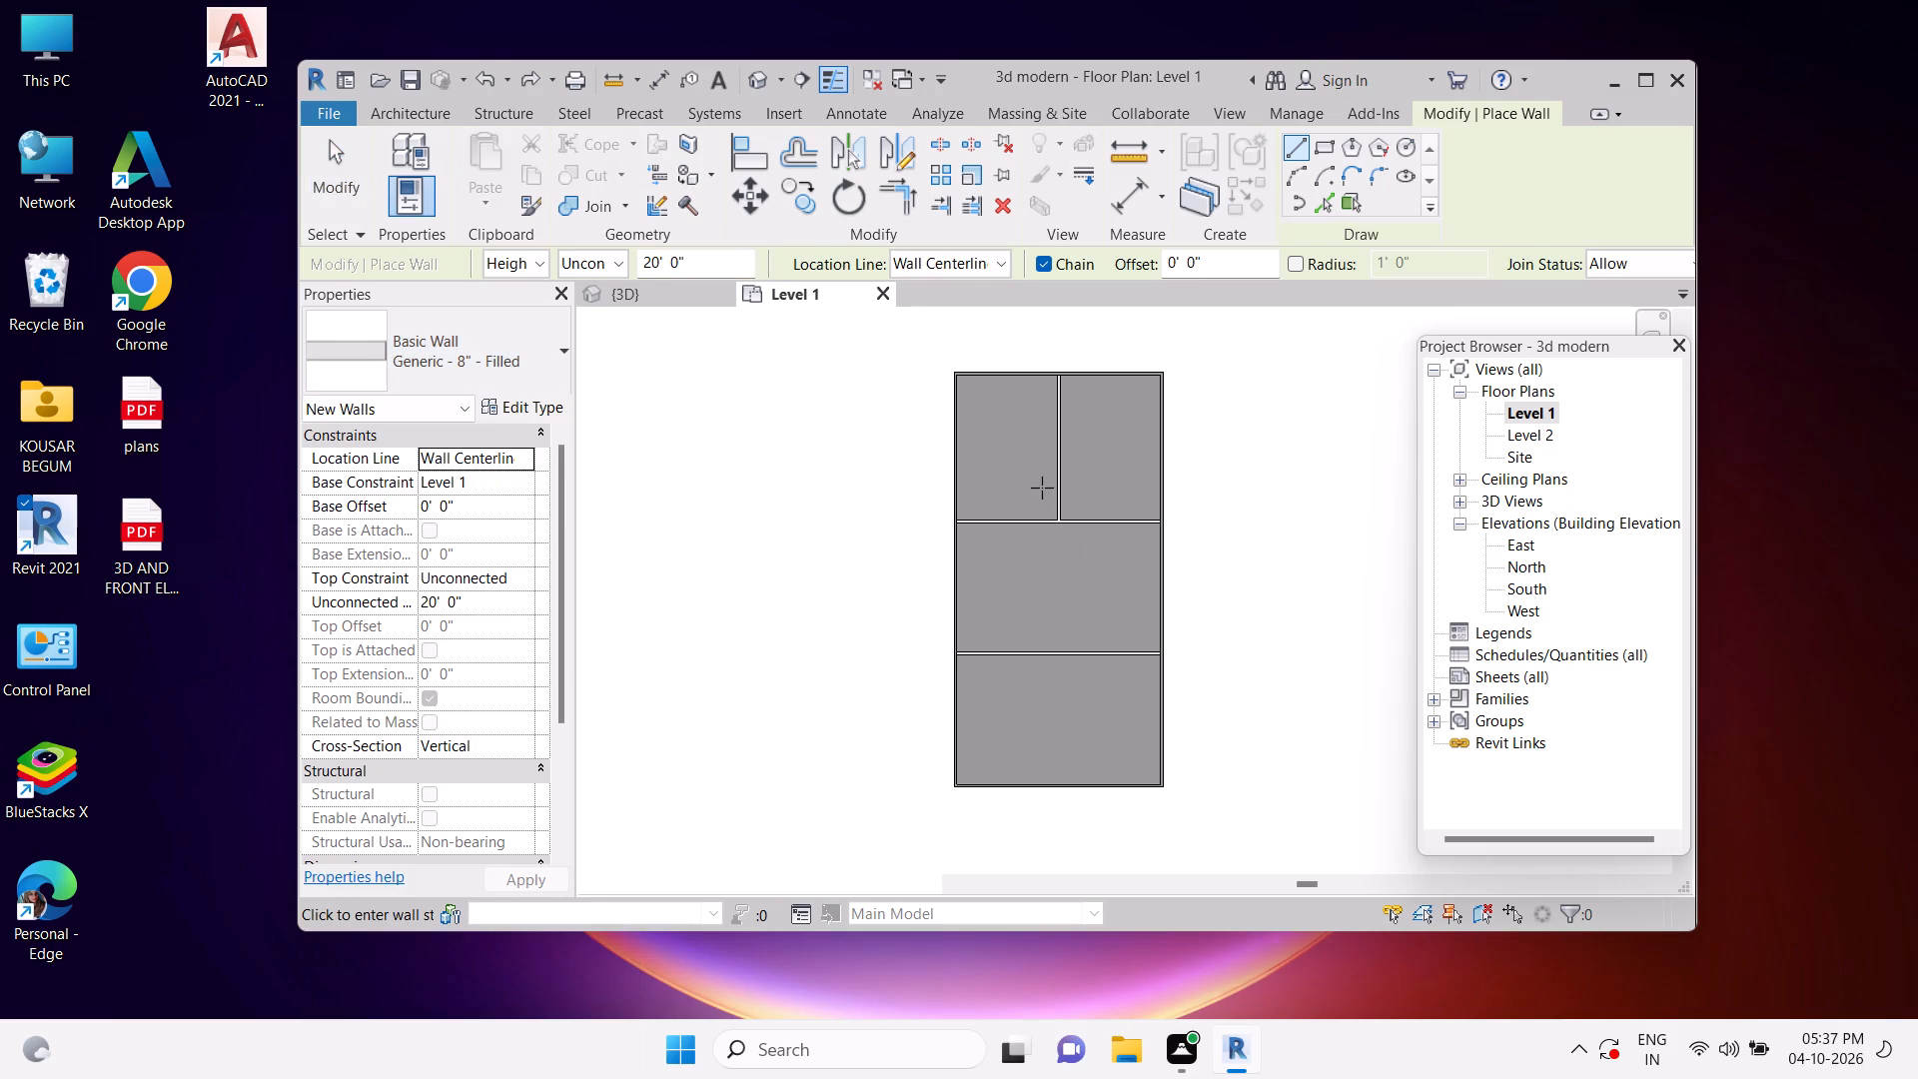
pyautogui.moveTo(963, 582); pyautogui.dragTo(1096, 593)
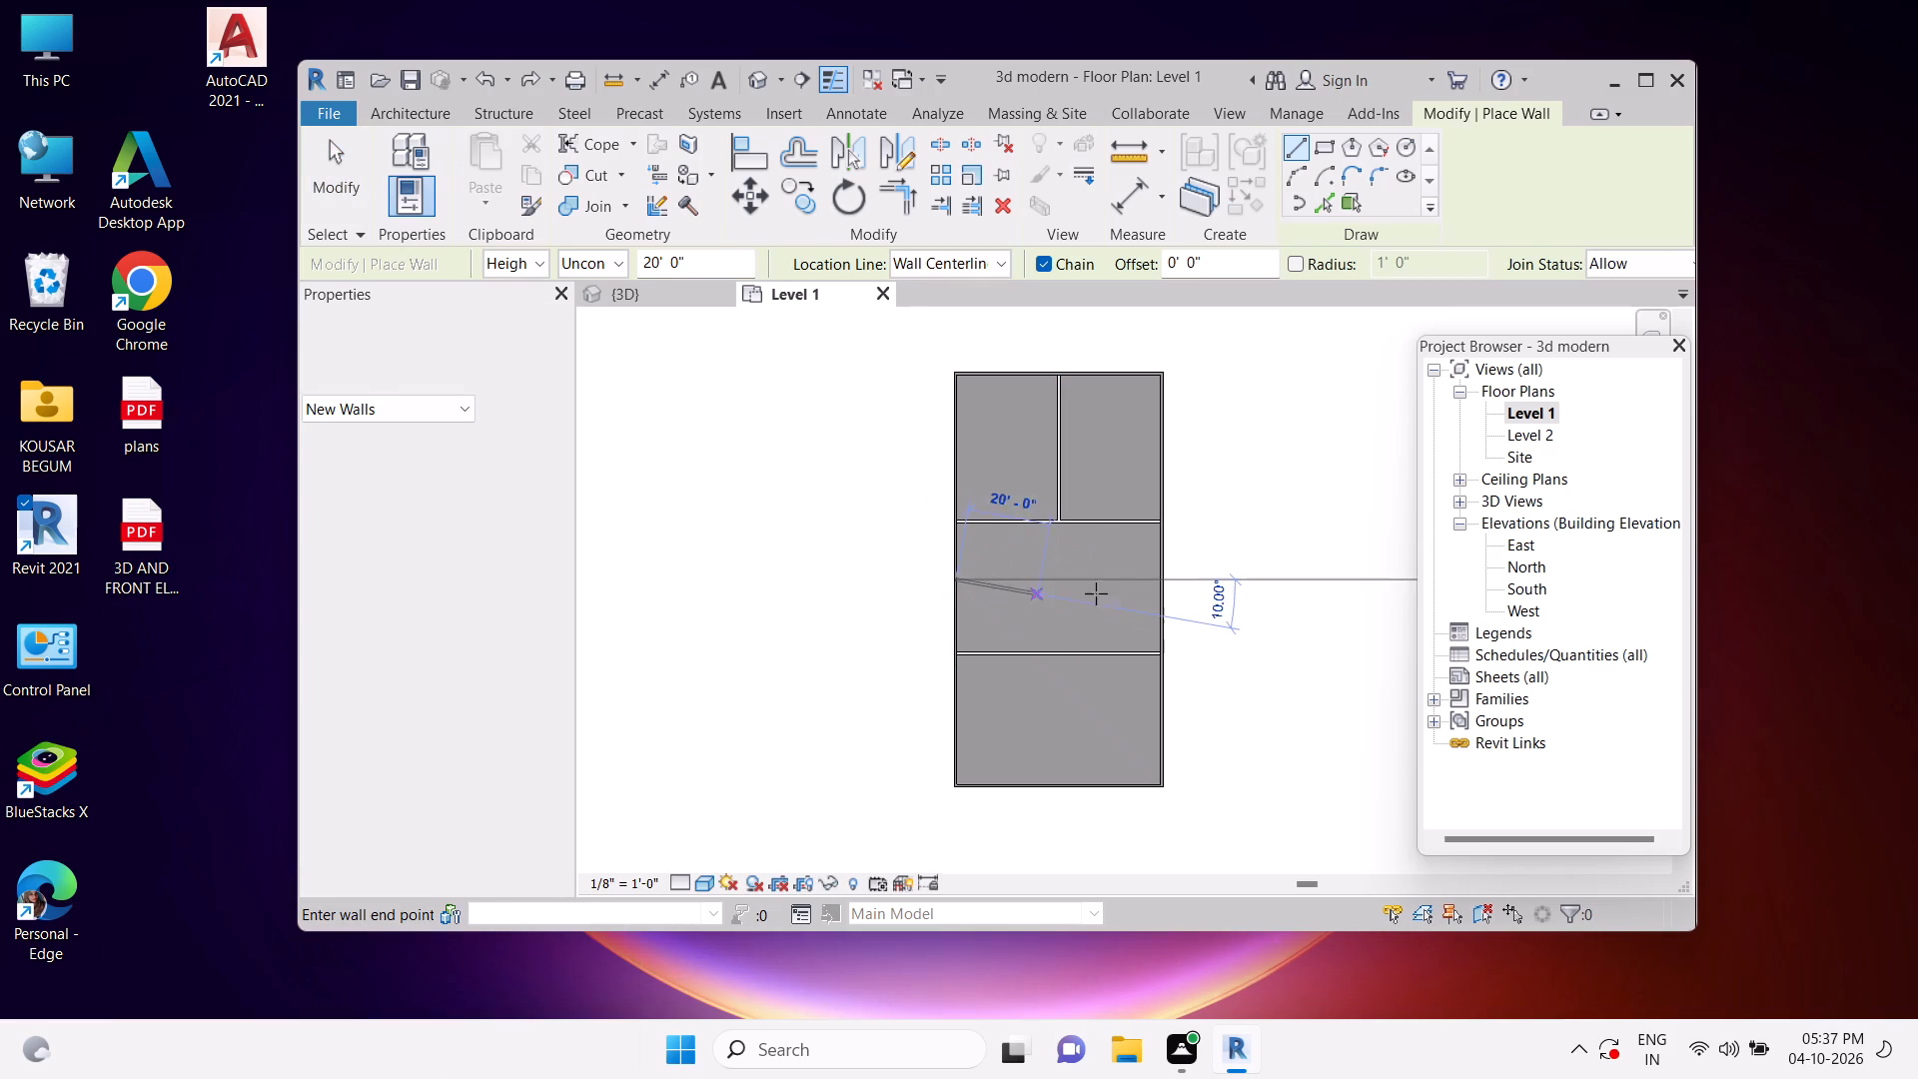
pyautogui.moveTo(1096, 593); pyautogui.dragTo(1176, 606)
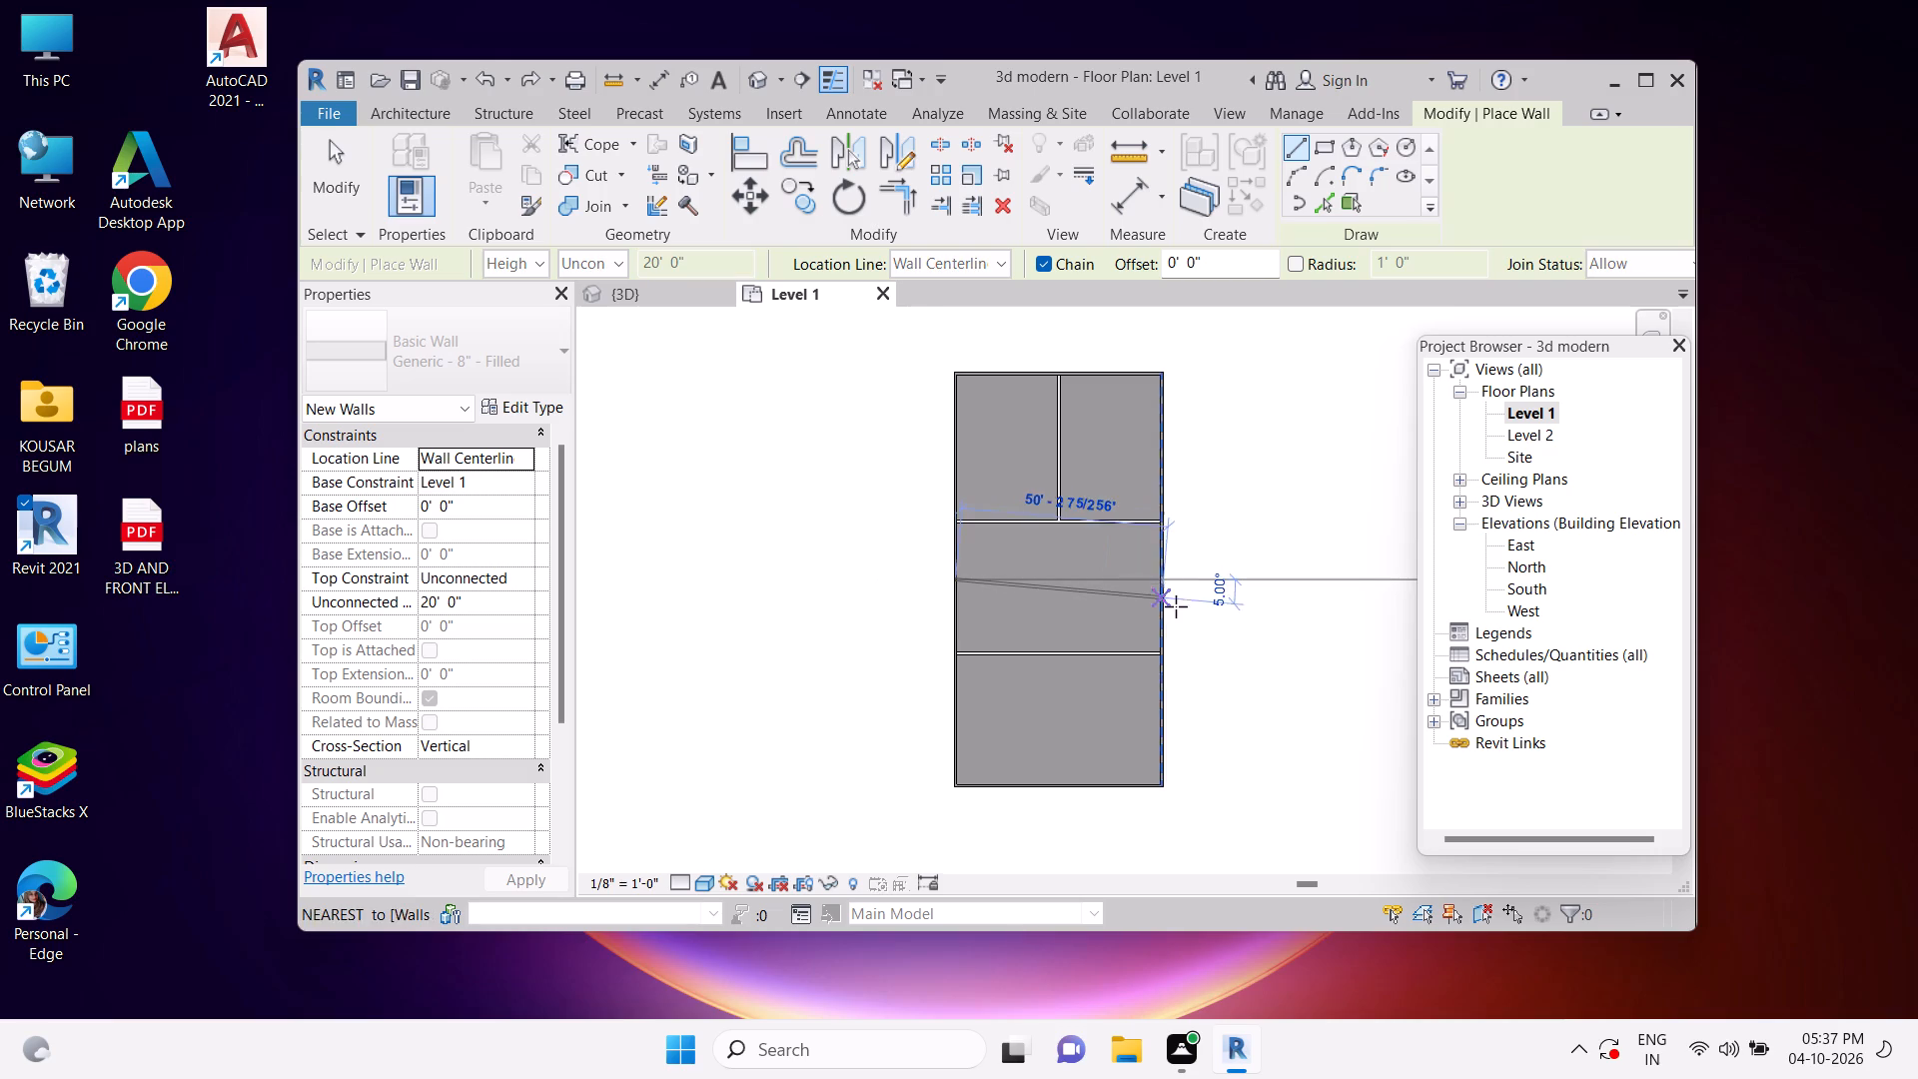
pyautogui.moveTo(1176, 606); pyautogui.dragTo(1166, 568)
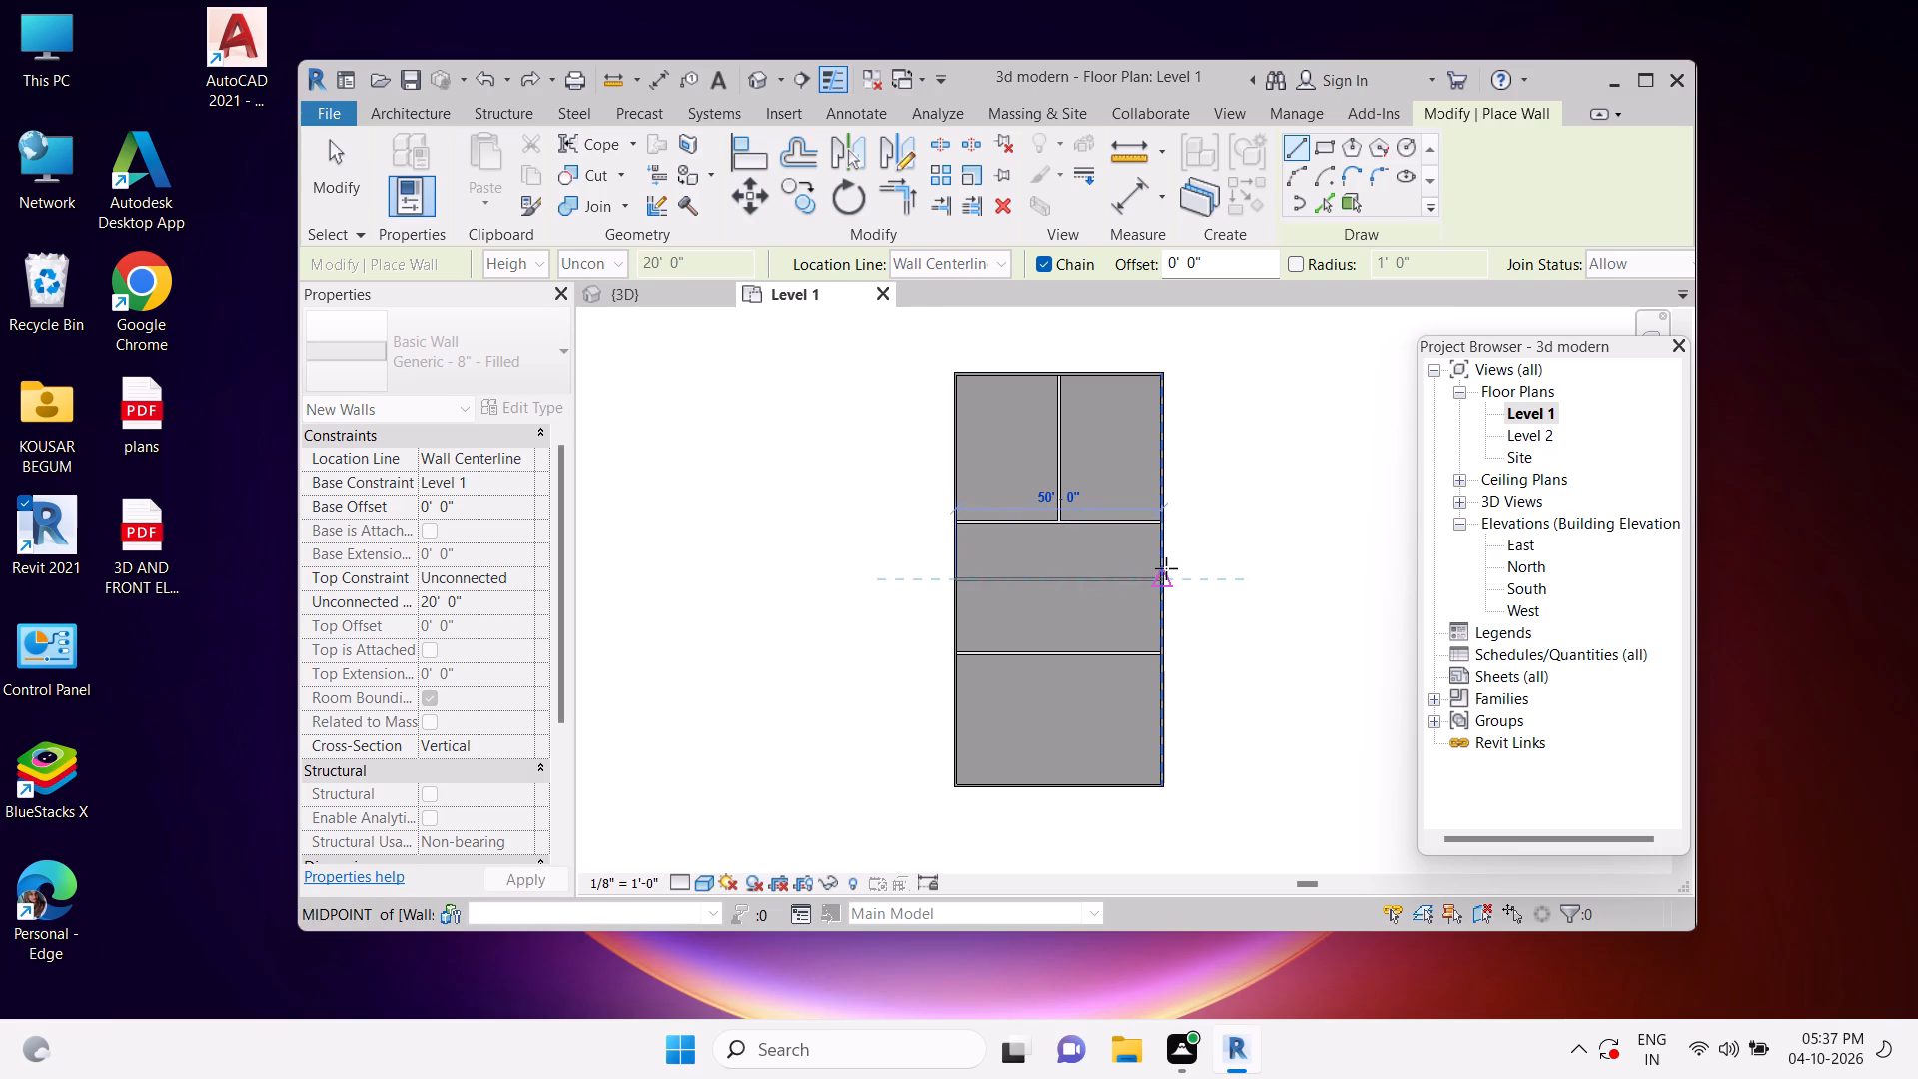
pyautogui.moveTo(1166, 568); pyautogui.dragTo(1165, 568)
pyautogui.click(1164, 571)
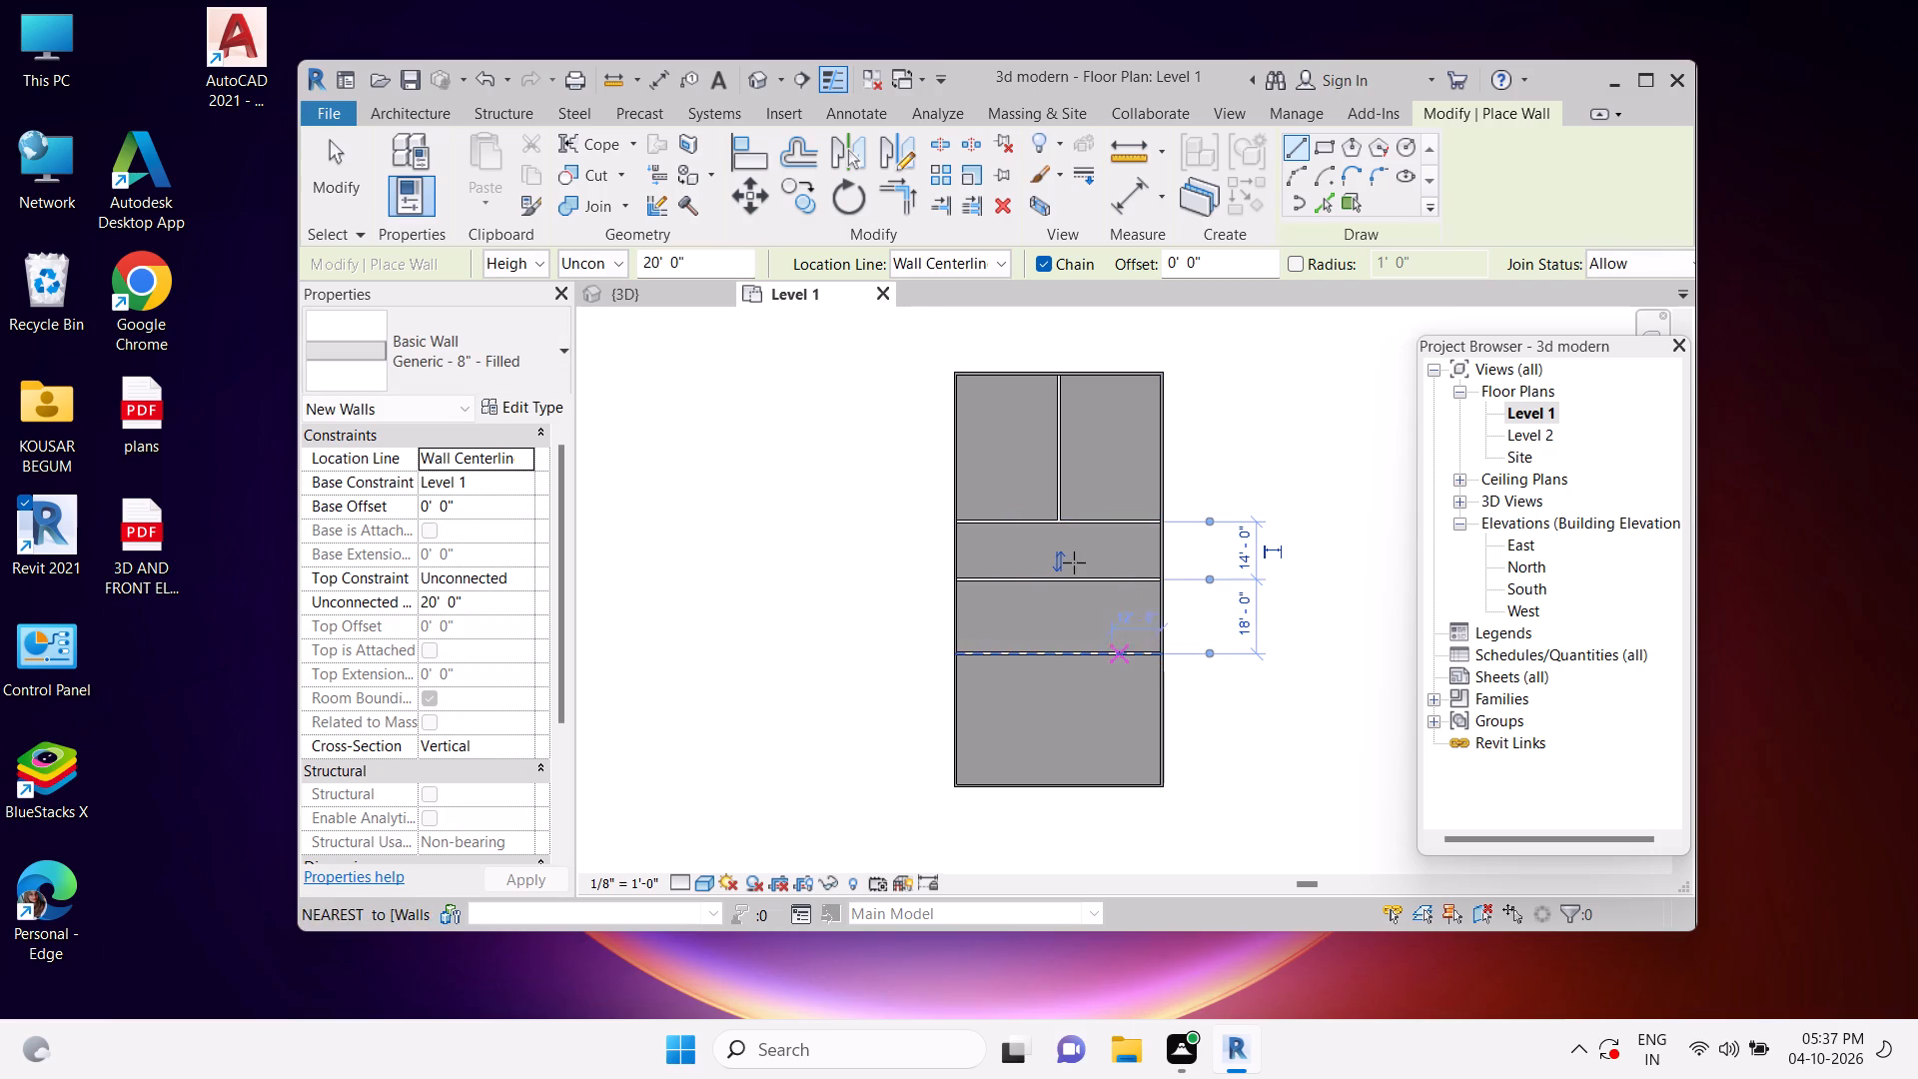
pyautogui.press('Escape')
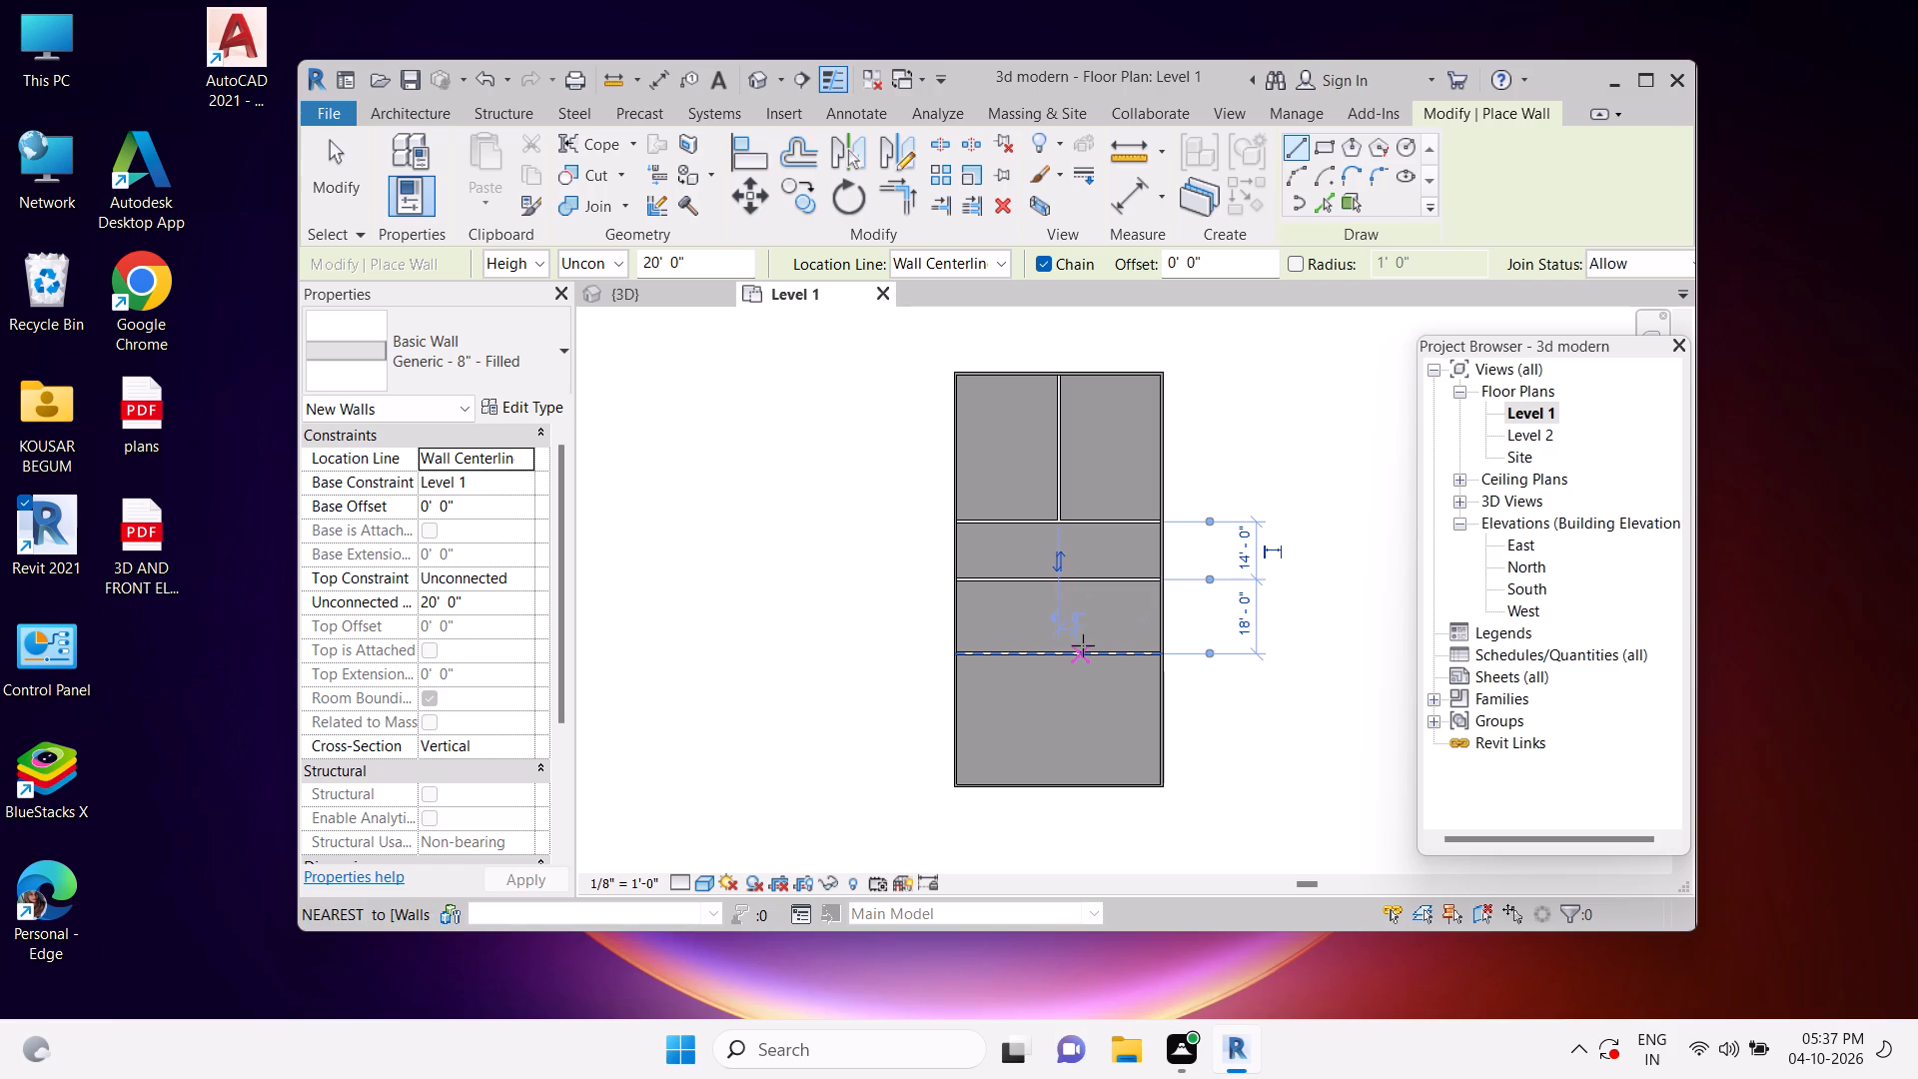
pyautogui.press('Escape')
# Dismiss the Autodesk Genuine notification that covers the floor plan.
pyautogui.click(1201, 649)
pyautogui.moveTo(1430, 469); pyautogui.dragTo(1196, 615)
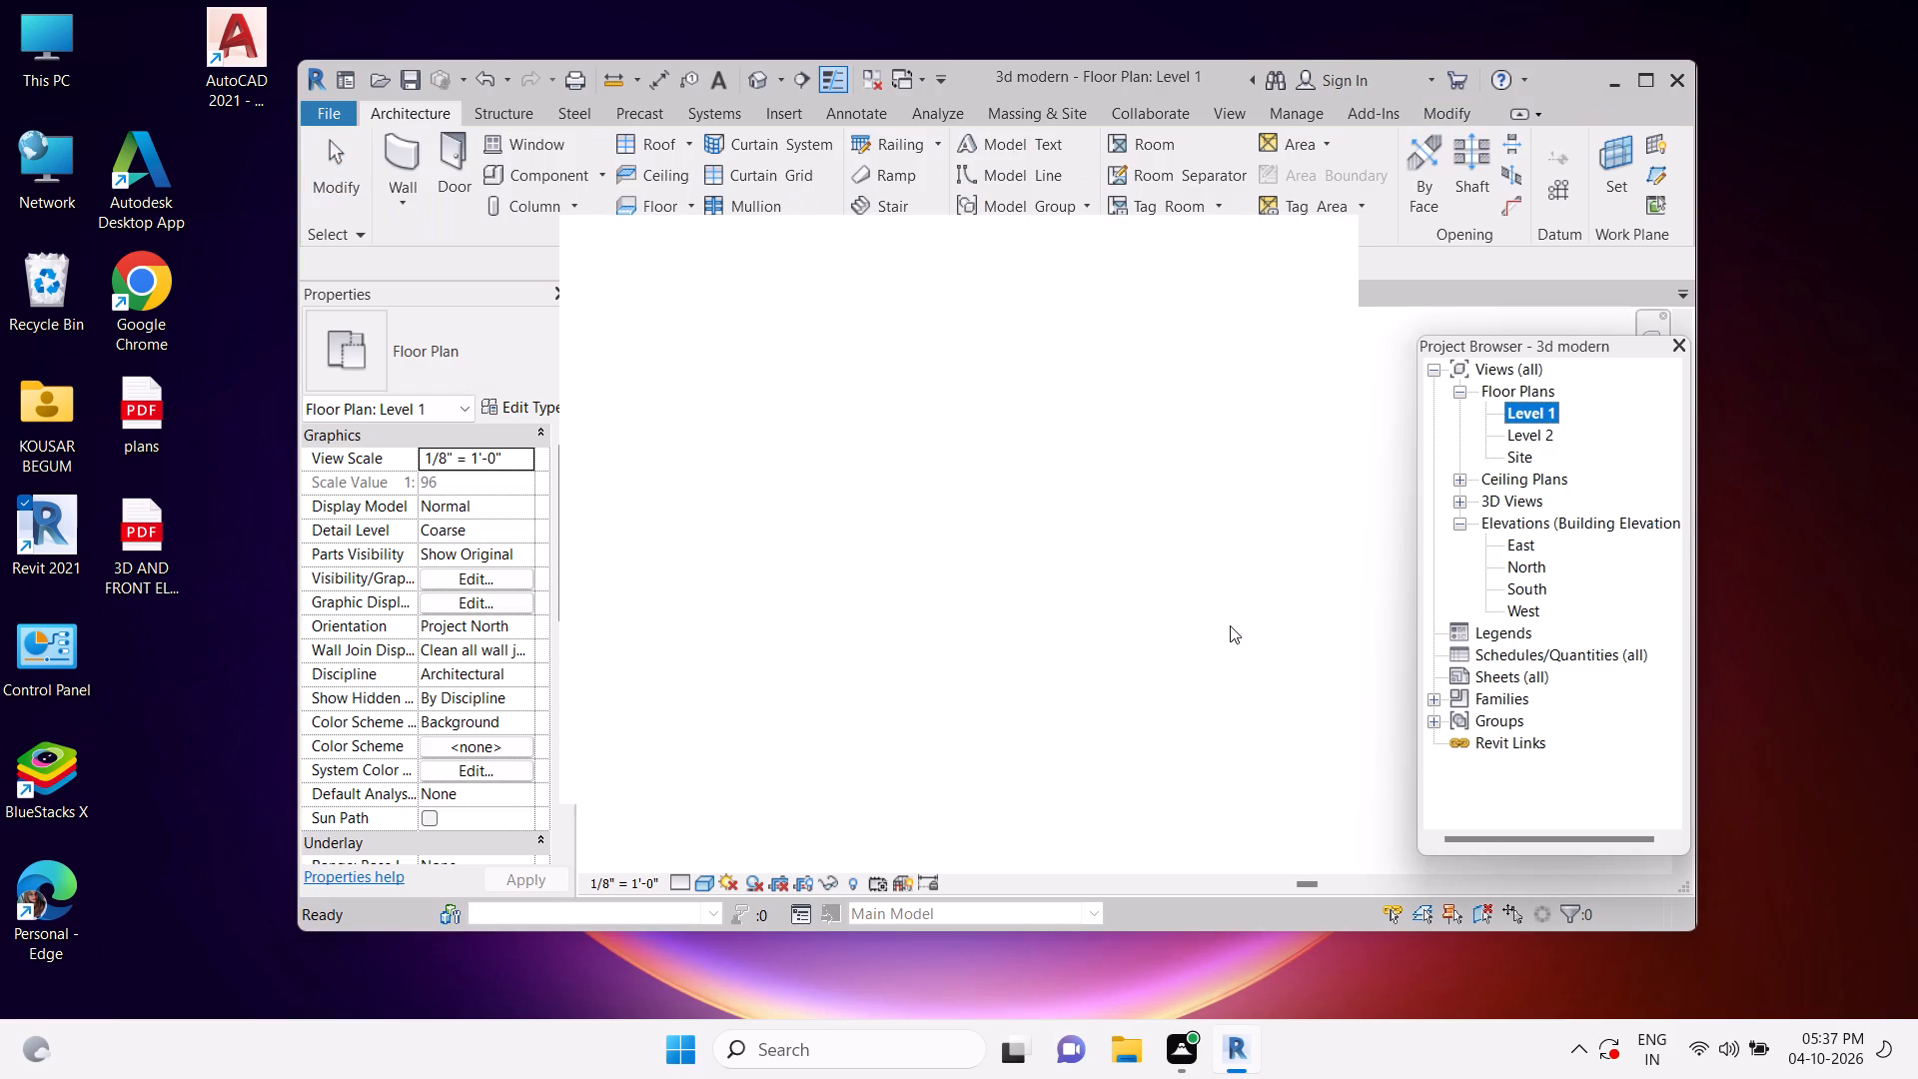
pyautogui.click(1335, 238)
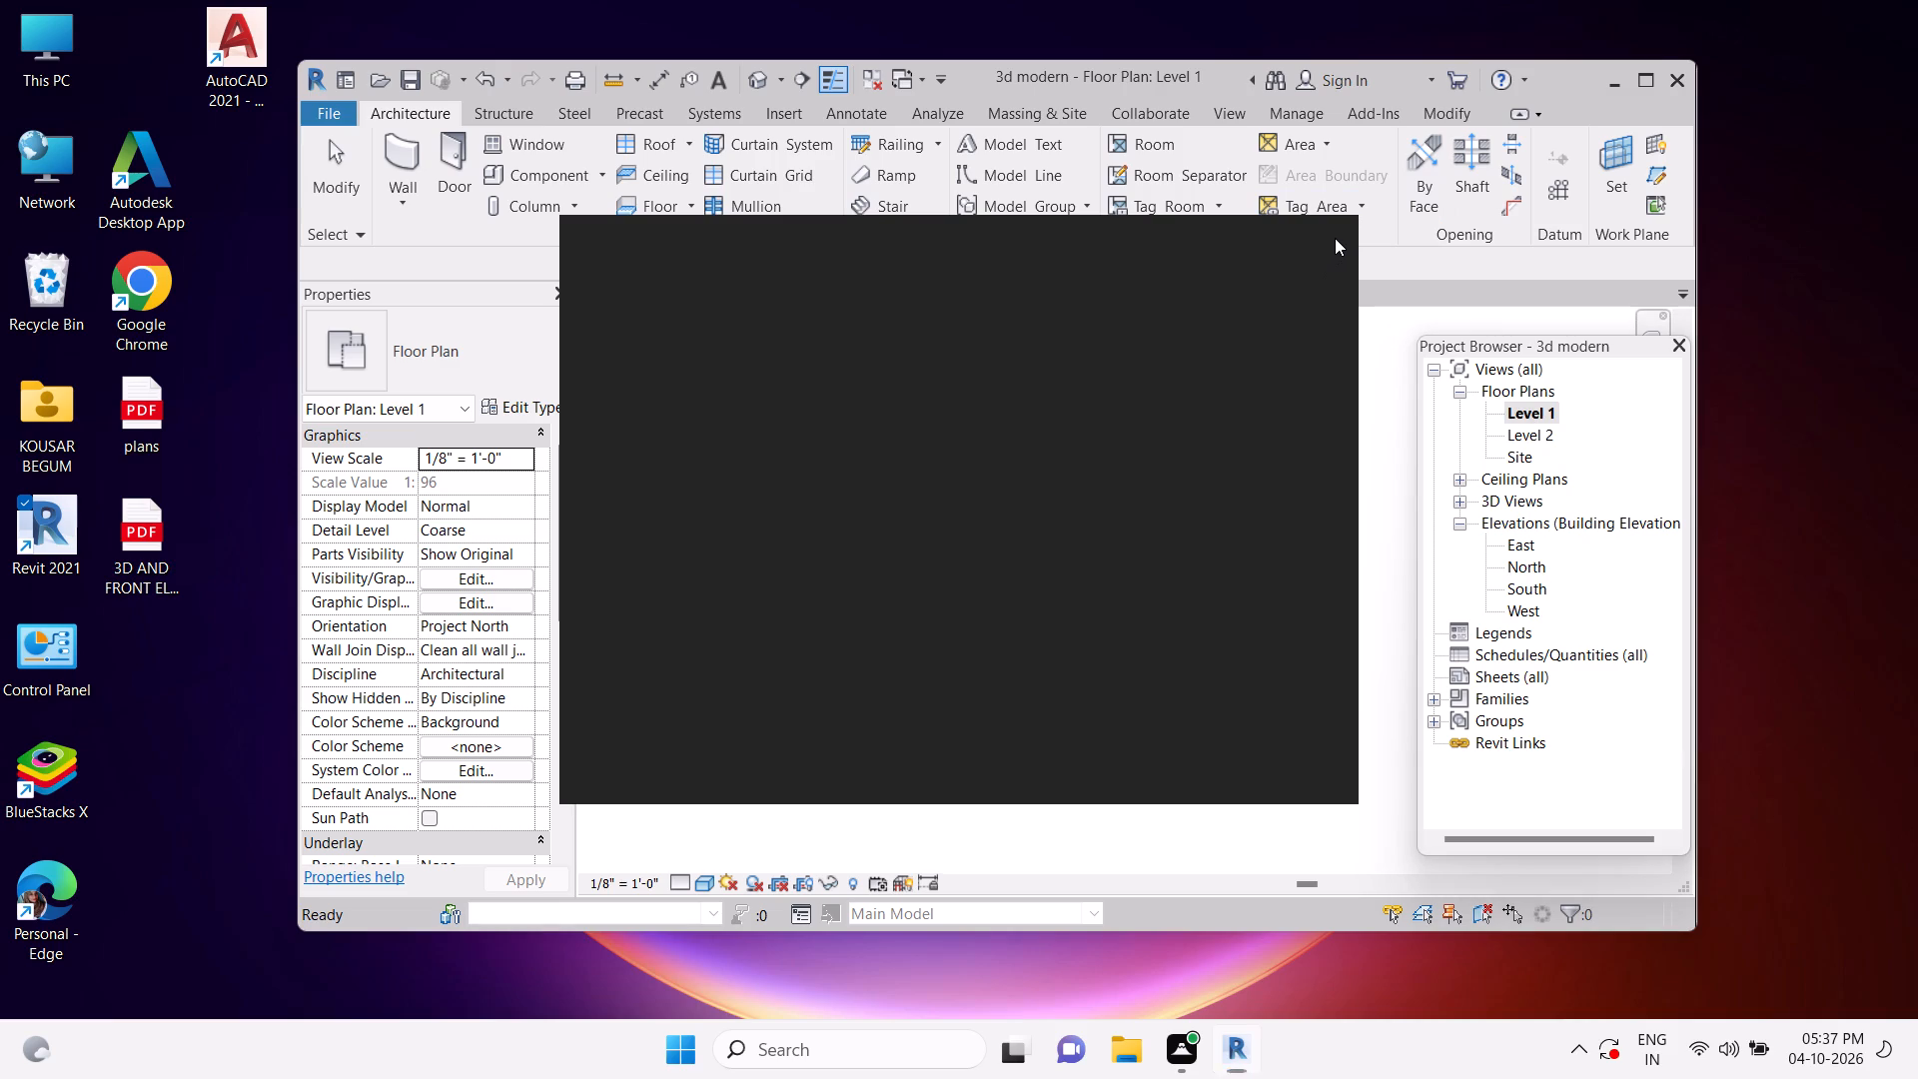
pyautogui.click(1325, 237)
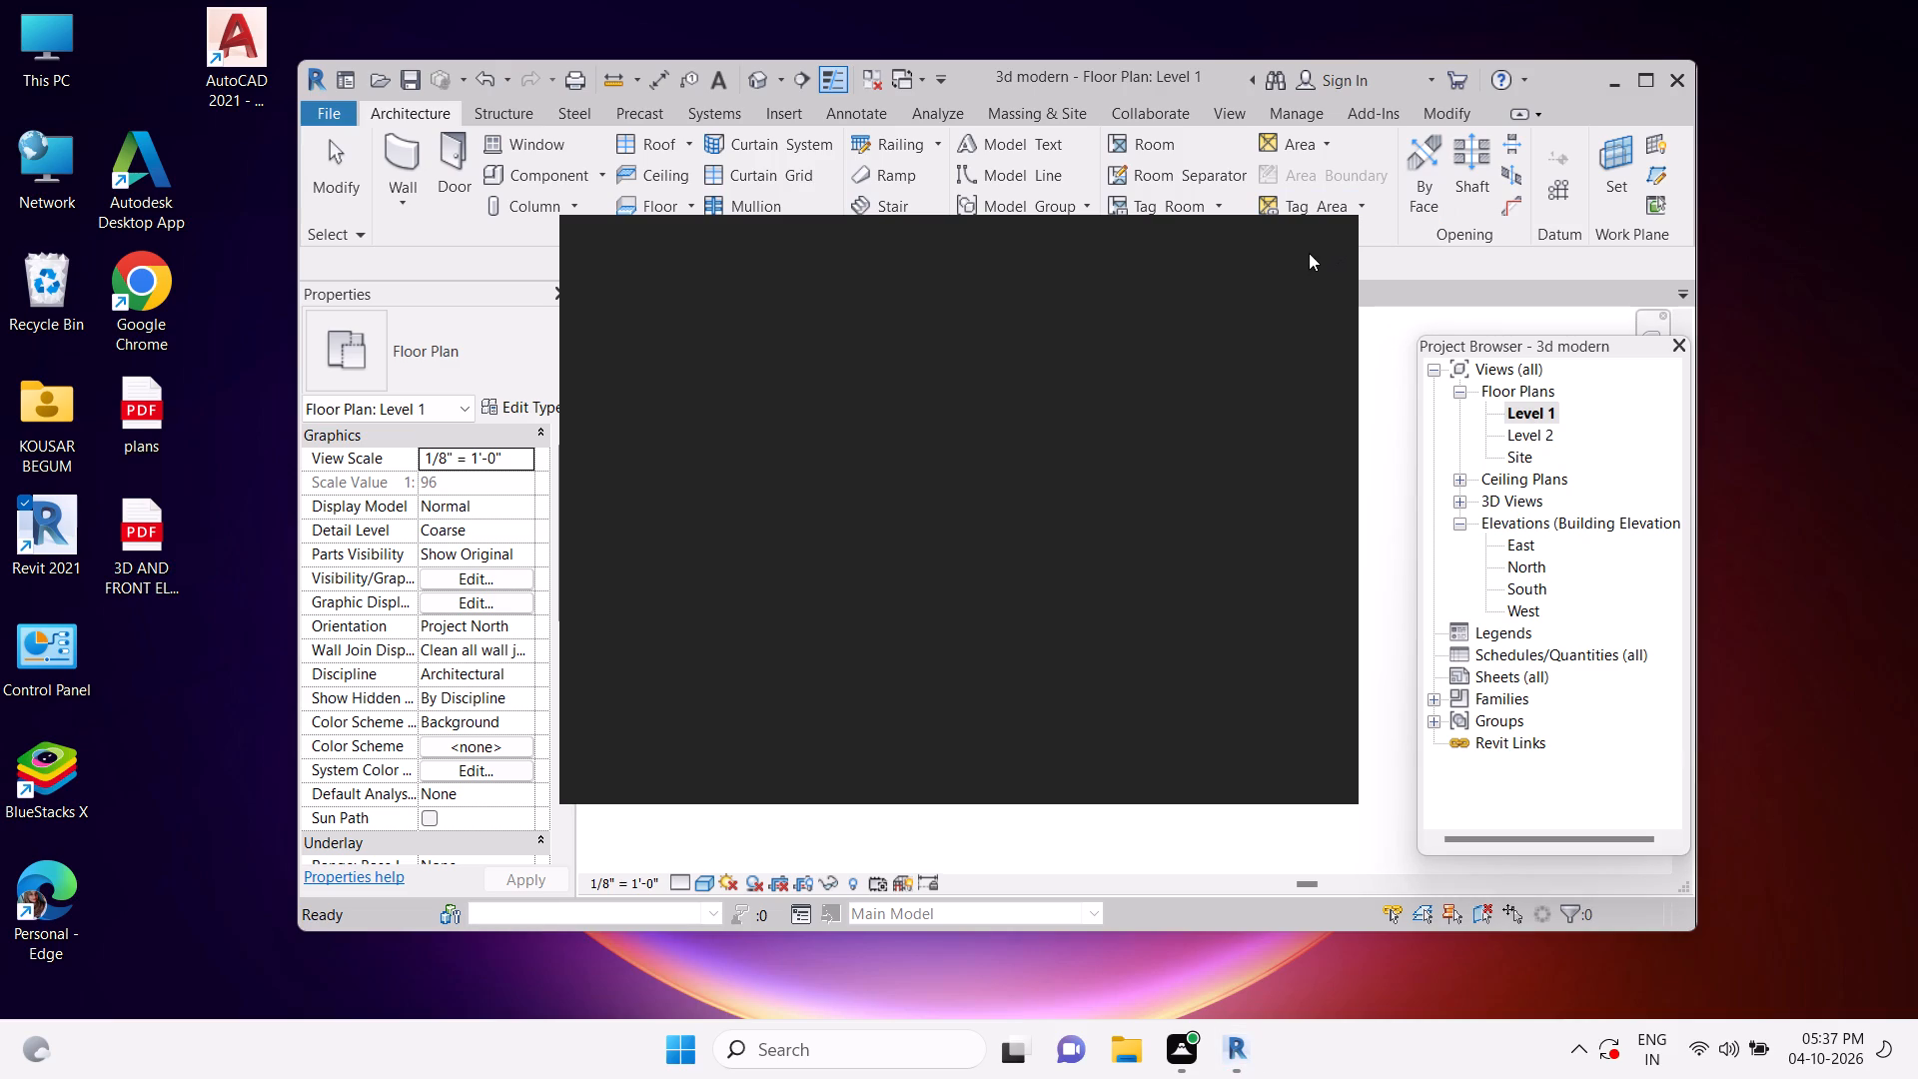
pyautogui.click(1322, 236)
pyautogui.click(1322, 235)
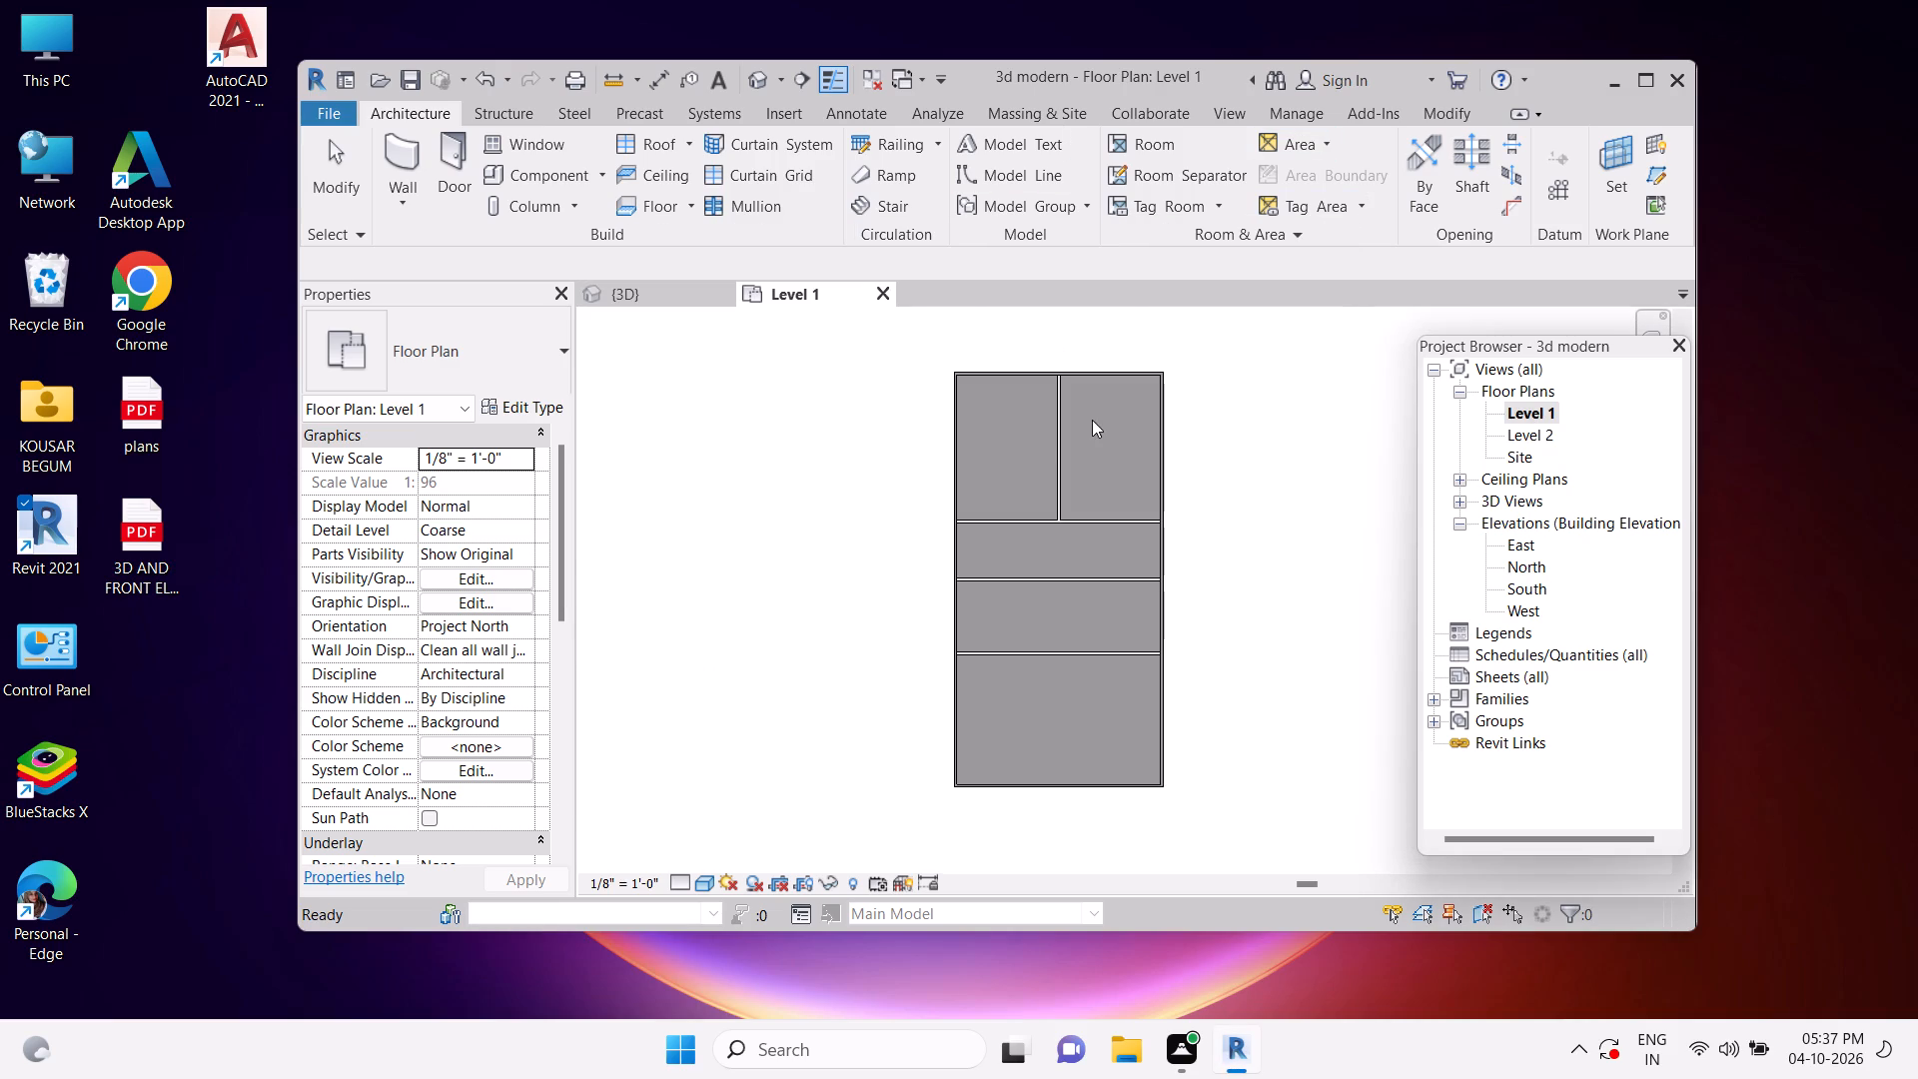
# Delete the middle of the three horizontal partitions in the Level 1 plan.
pyautogui.click(1082, 578)
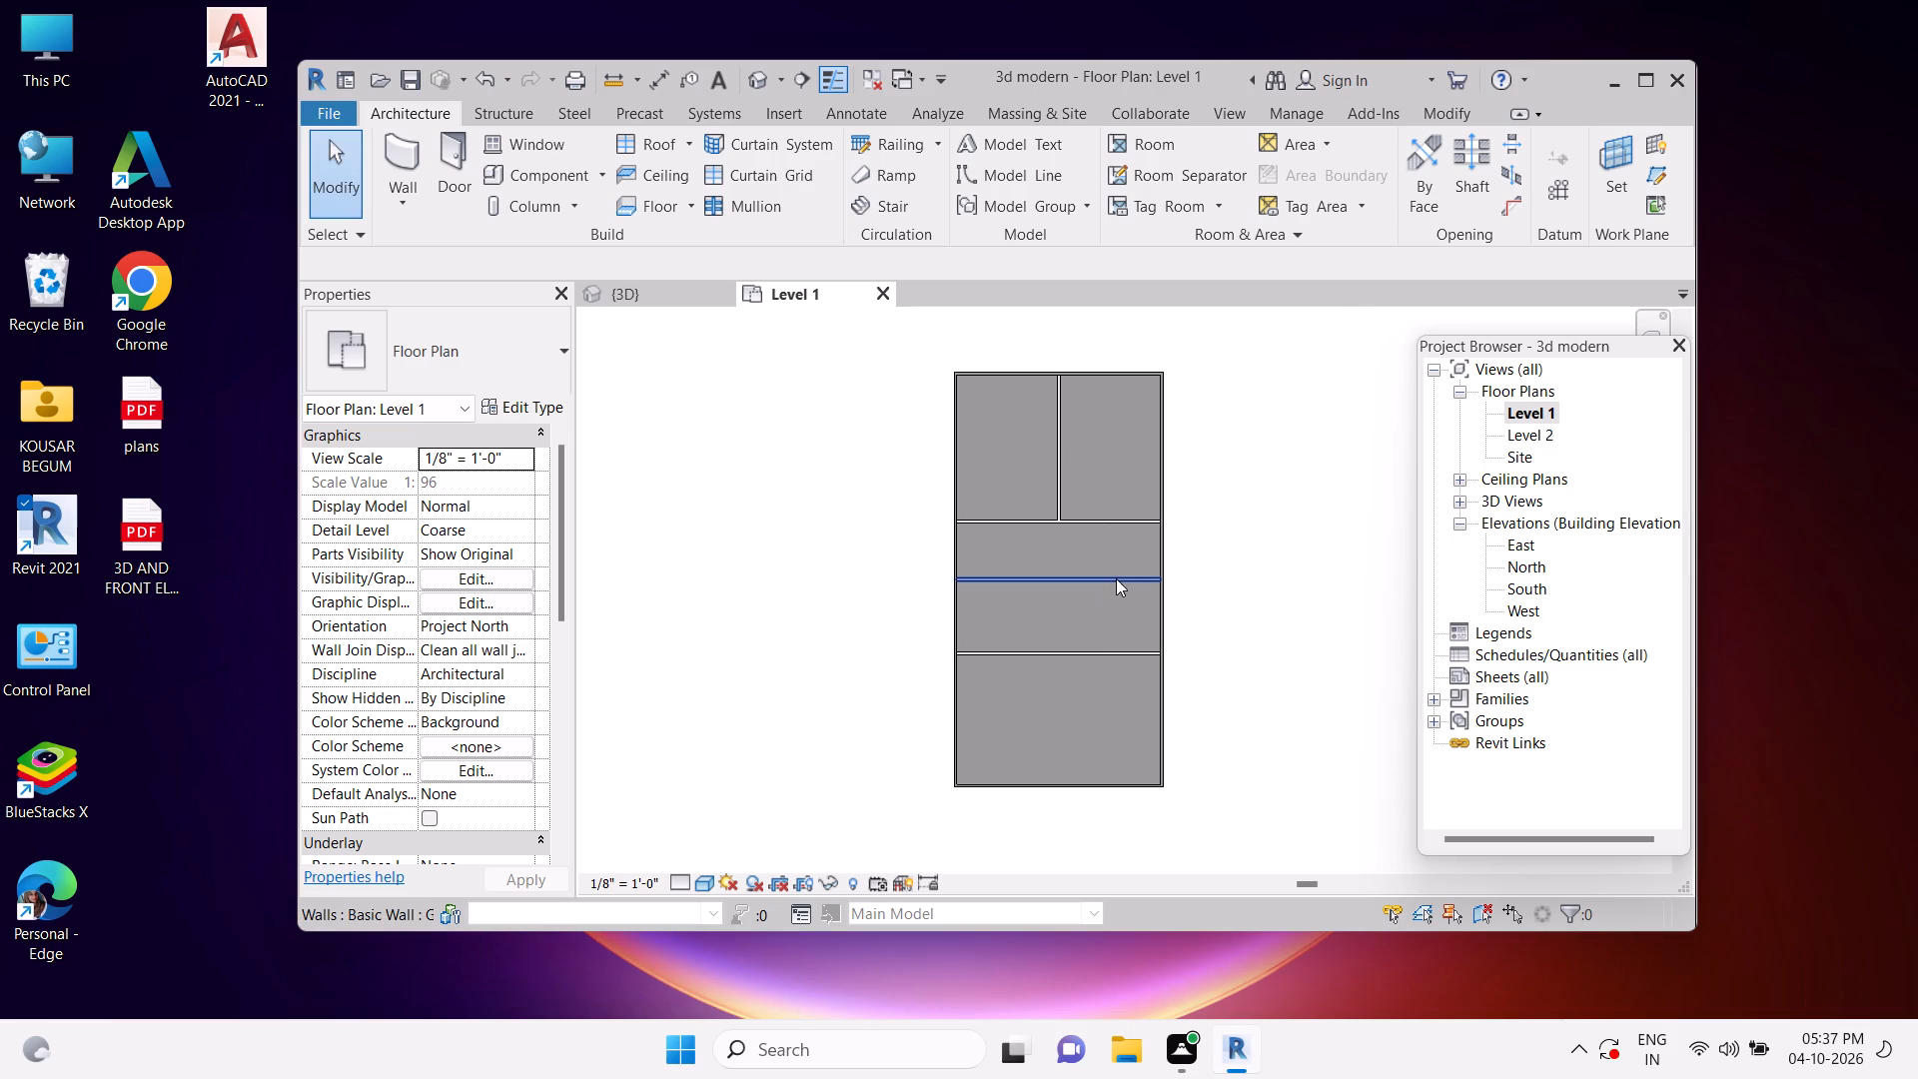
pyautogui.press('Delete')
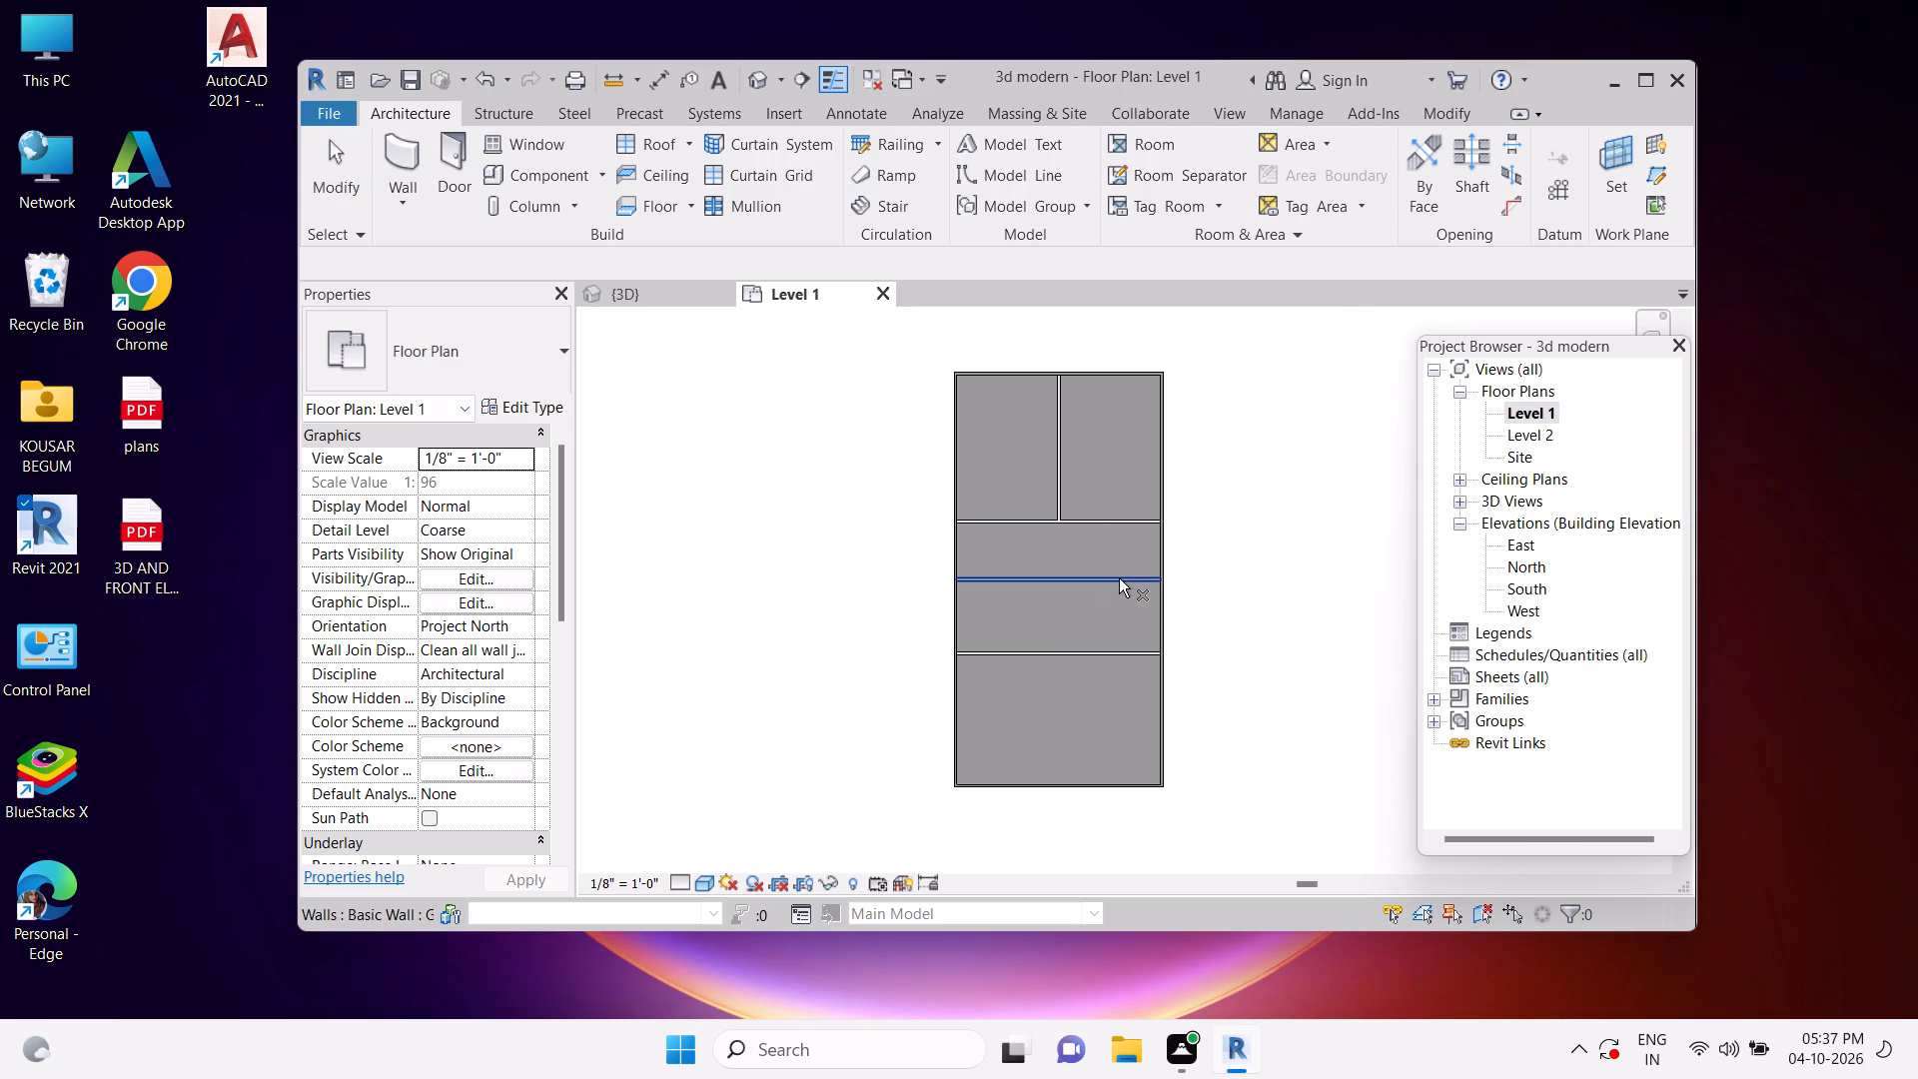
pyautogui.press('Delete')
pyautogui.click(1119, 578)
pyautogui.press('Delete')
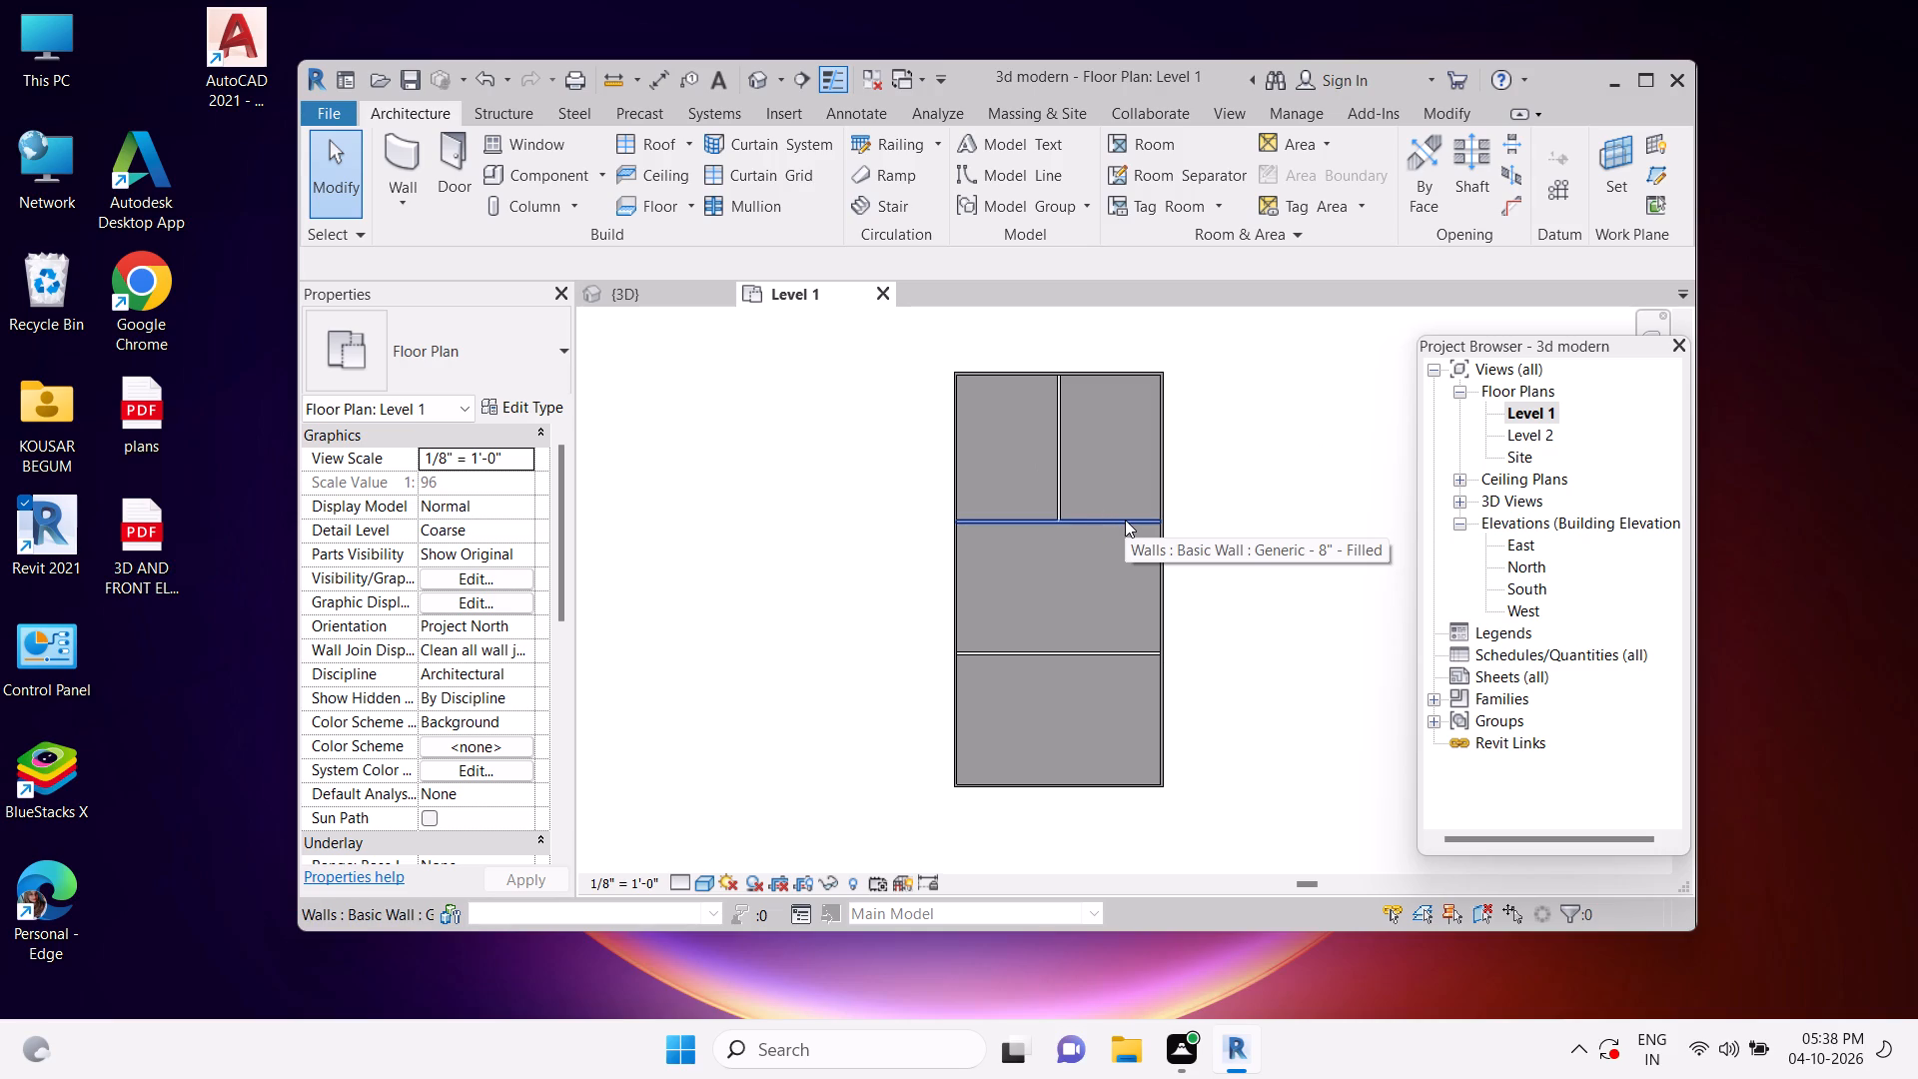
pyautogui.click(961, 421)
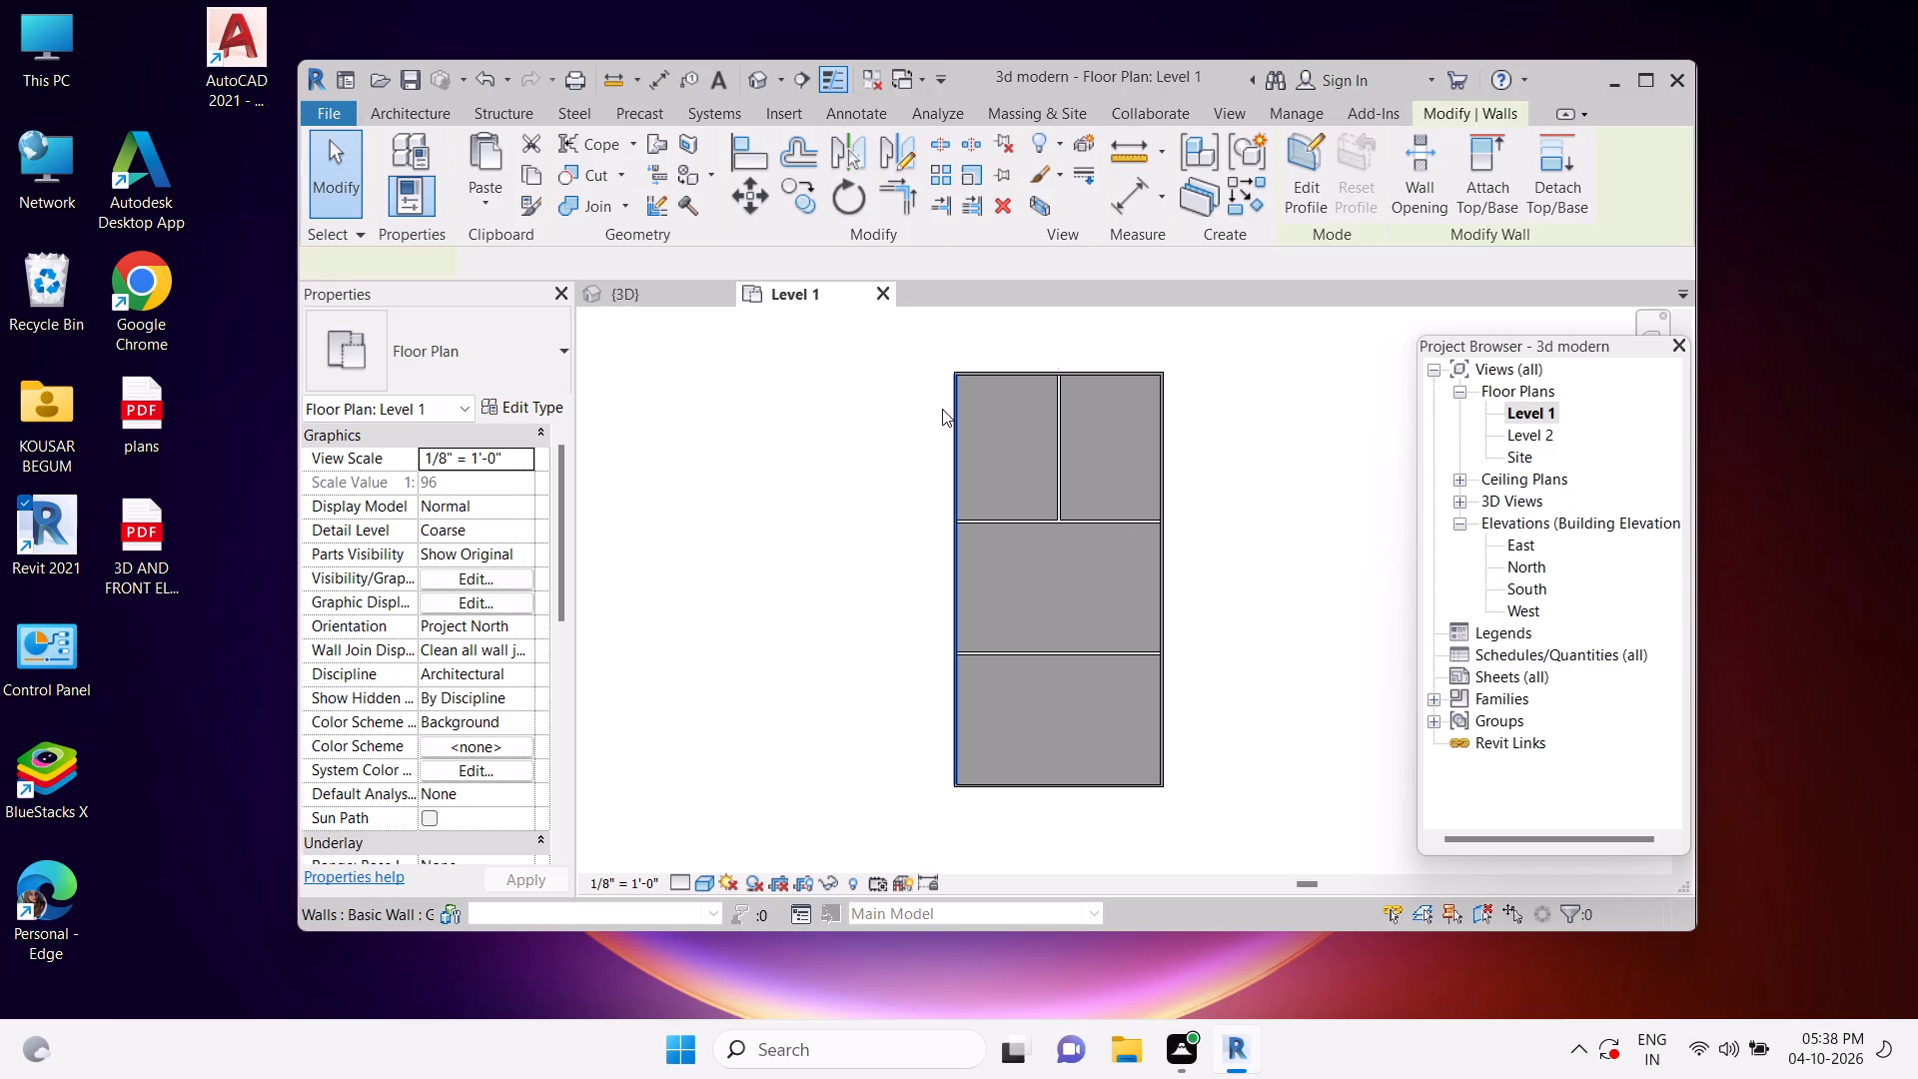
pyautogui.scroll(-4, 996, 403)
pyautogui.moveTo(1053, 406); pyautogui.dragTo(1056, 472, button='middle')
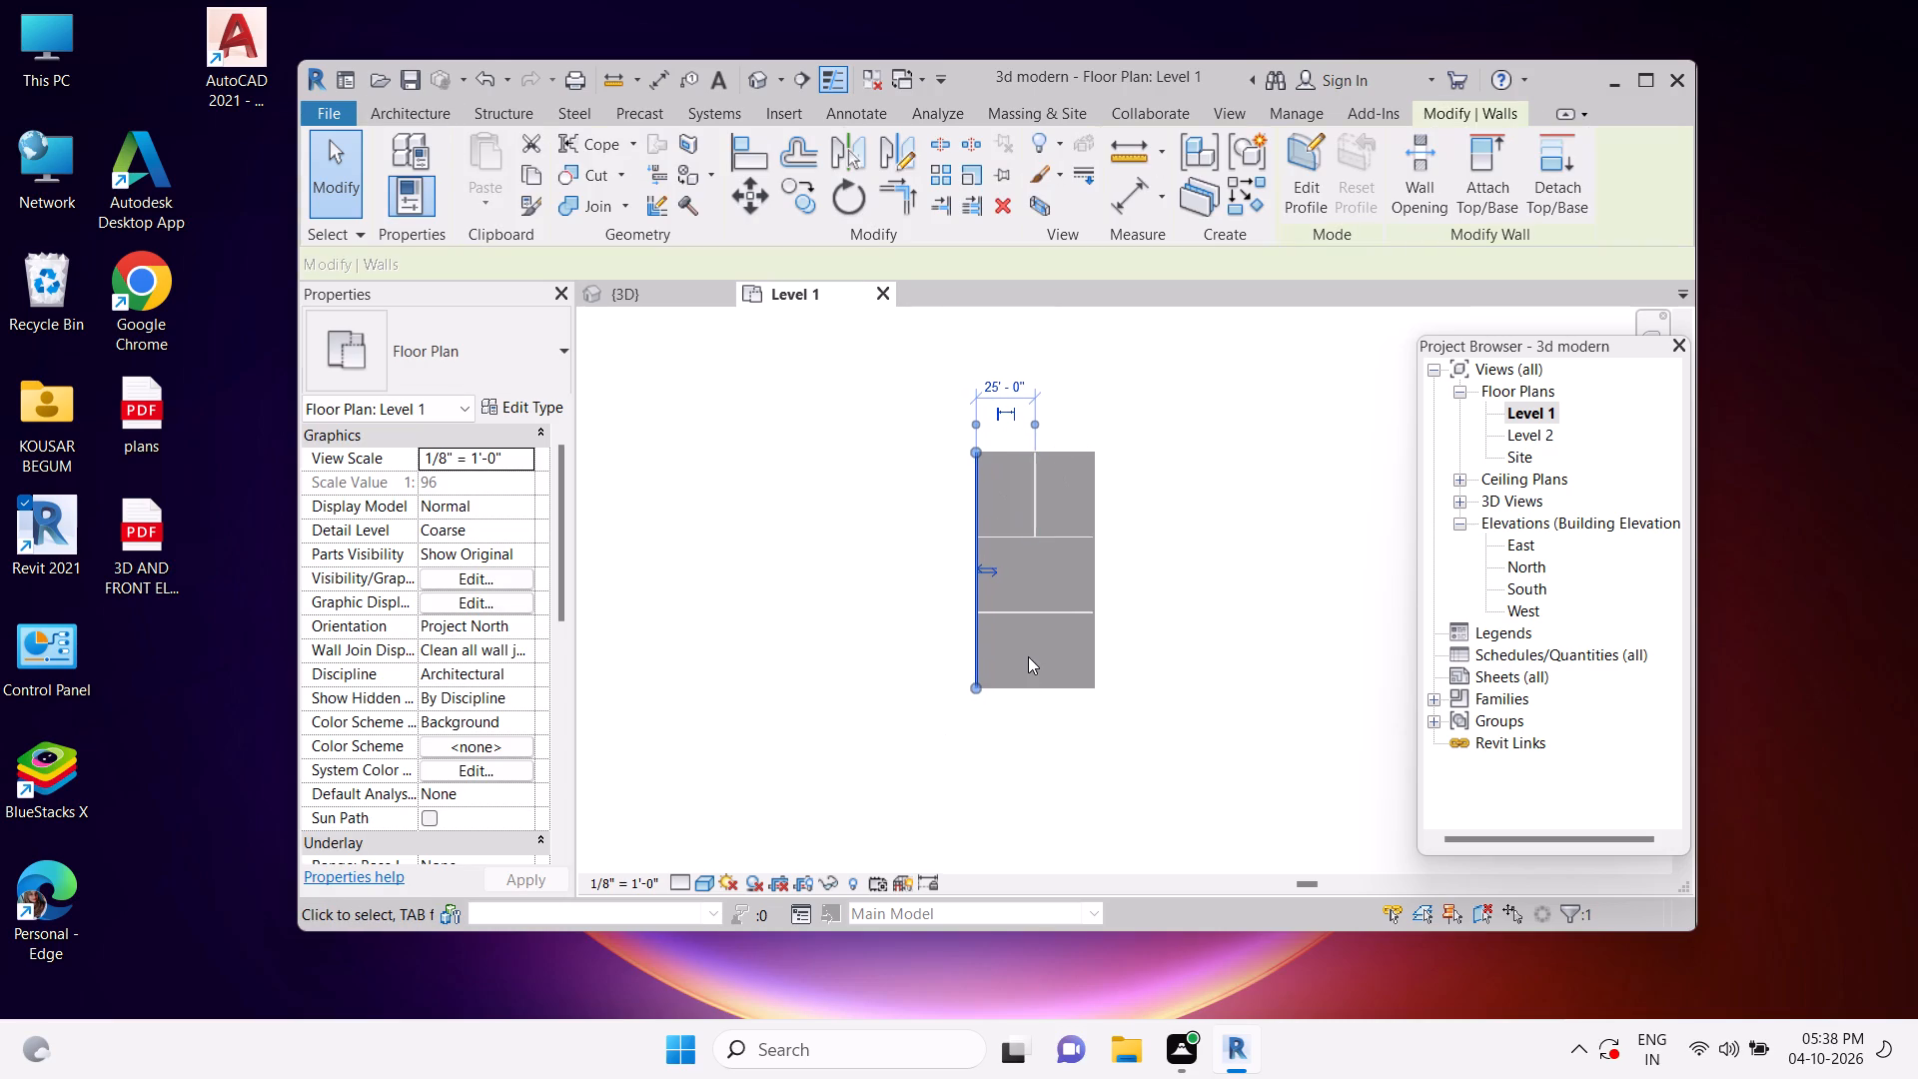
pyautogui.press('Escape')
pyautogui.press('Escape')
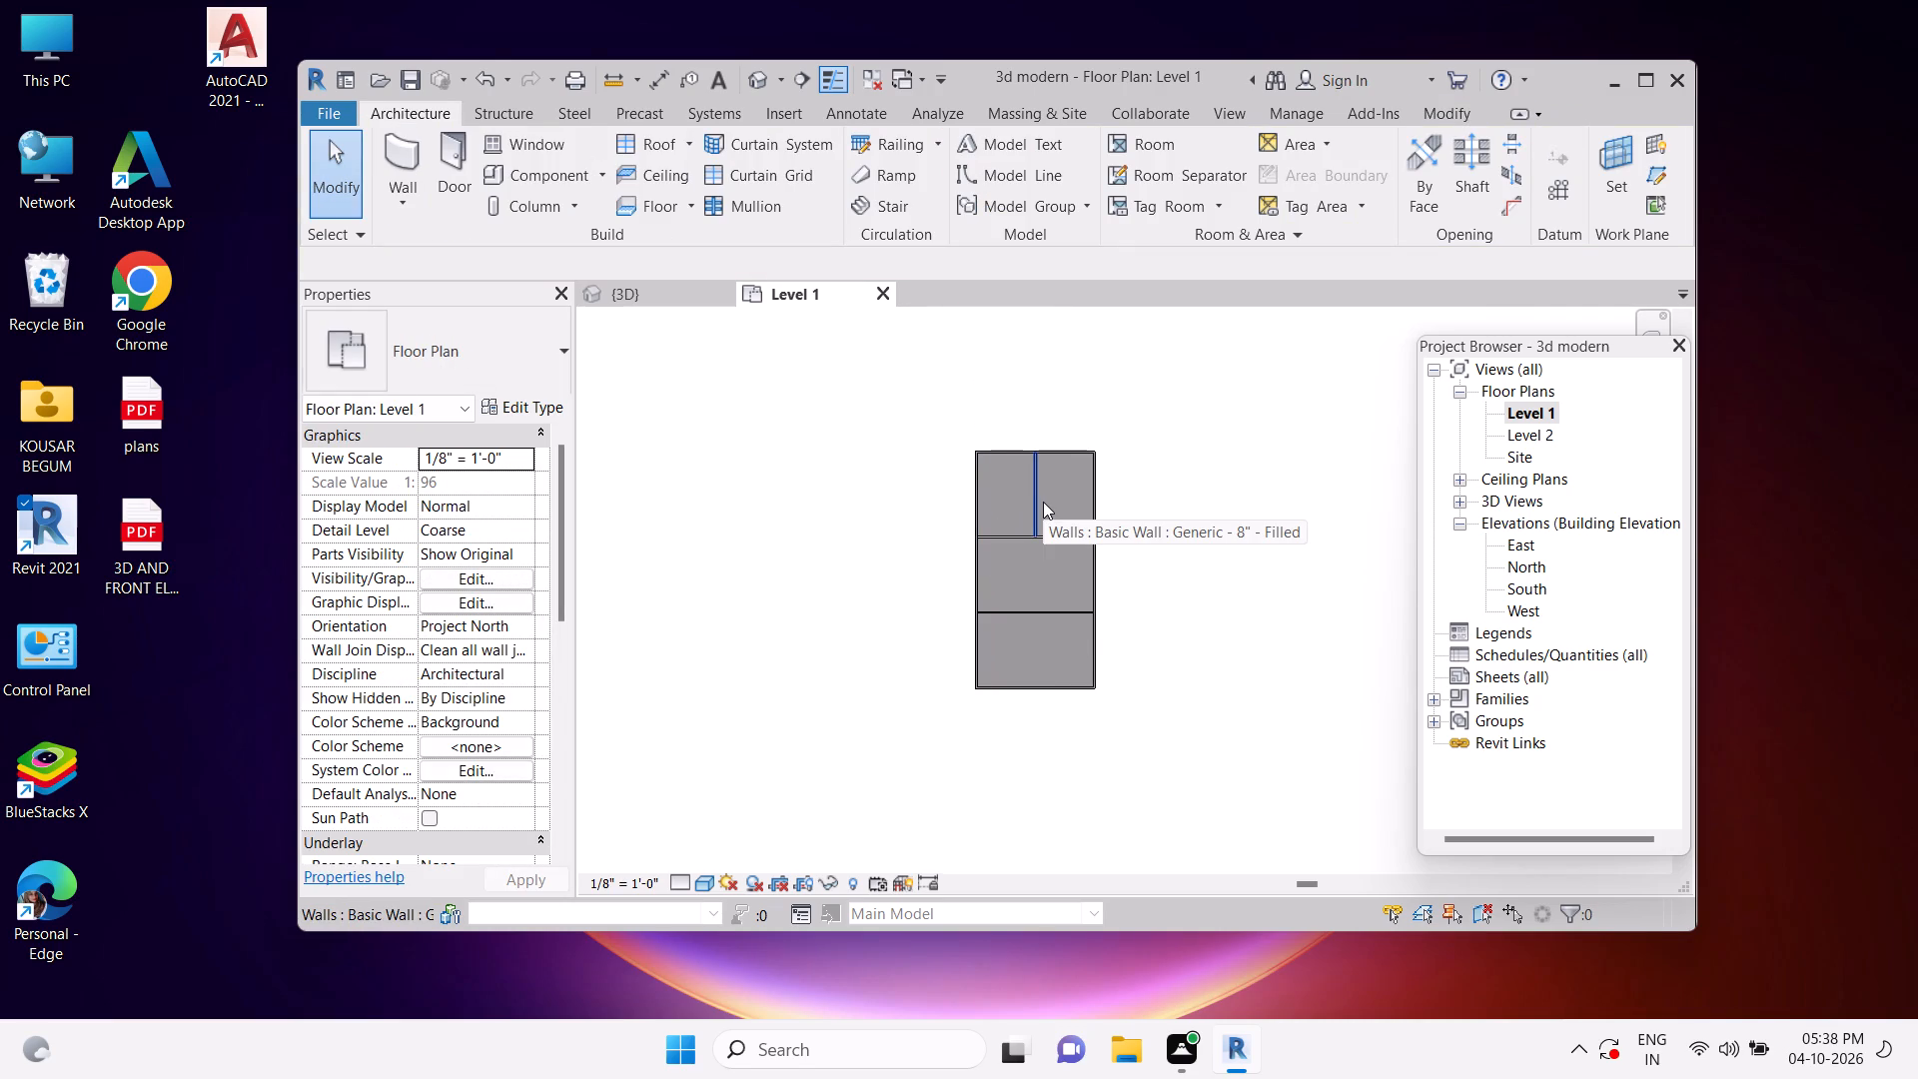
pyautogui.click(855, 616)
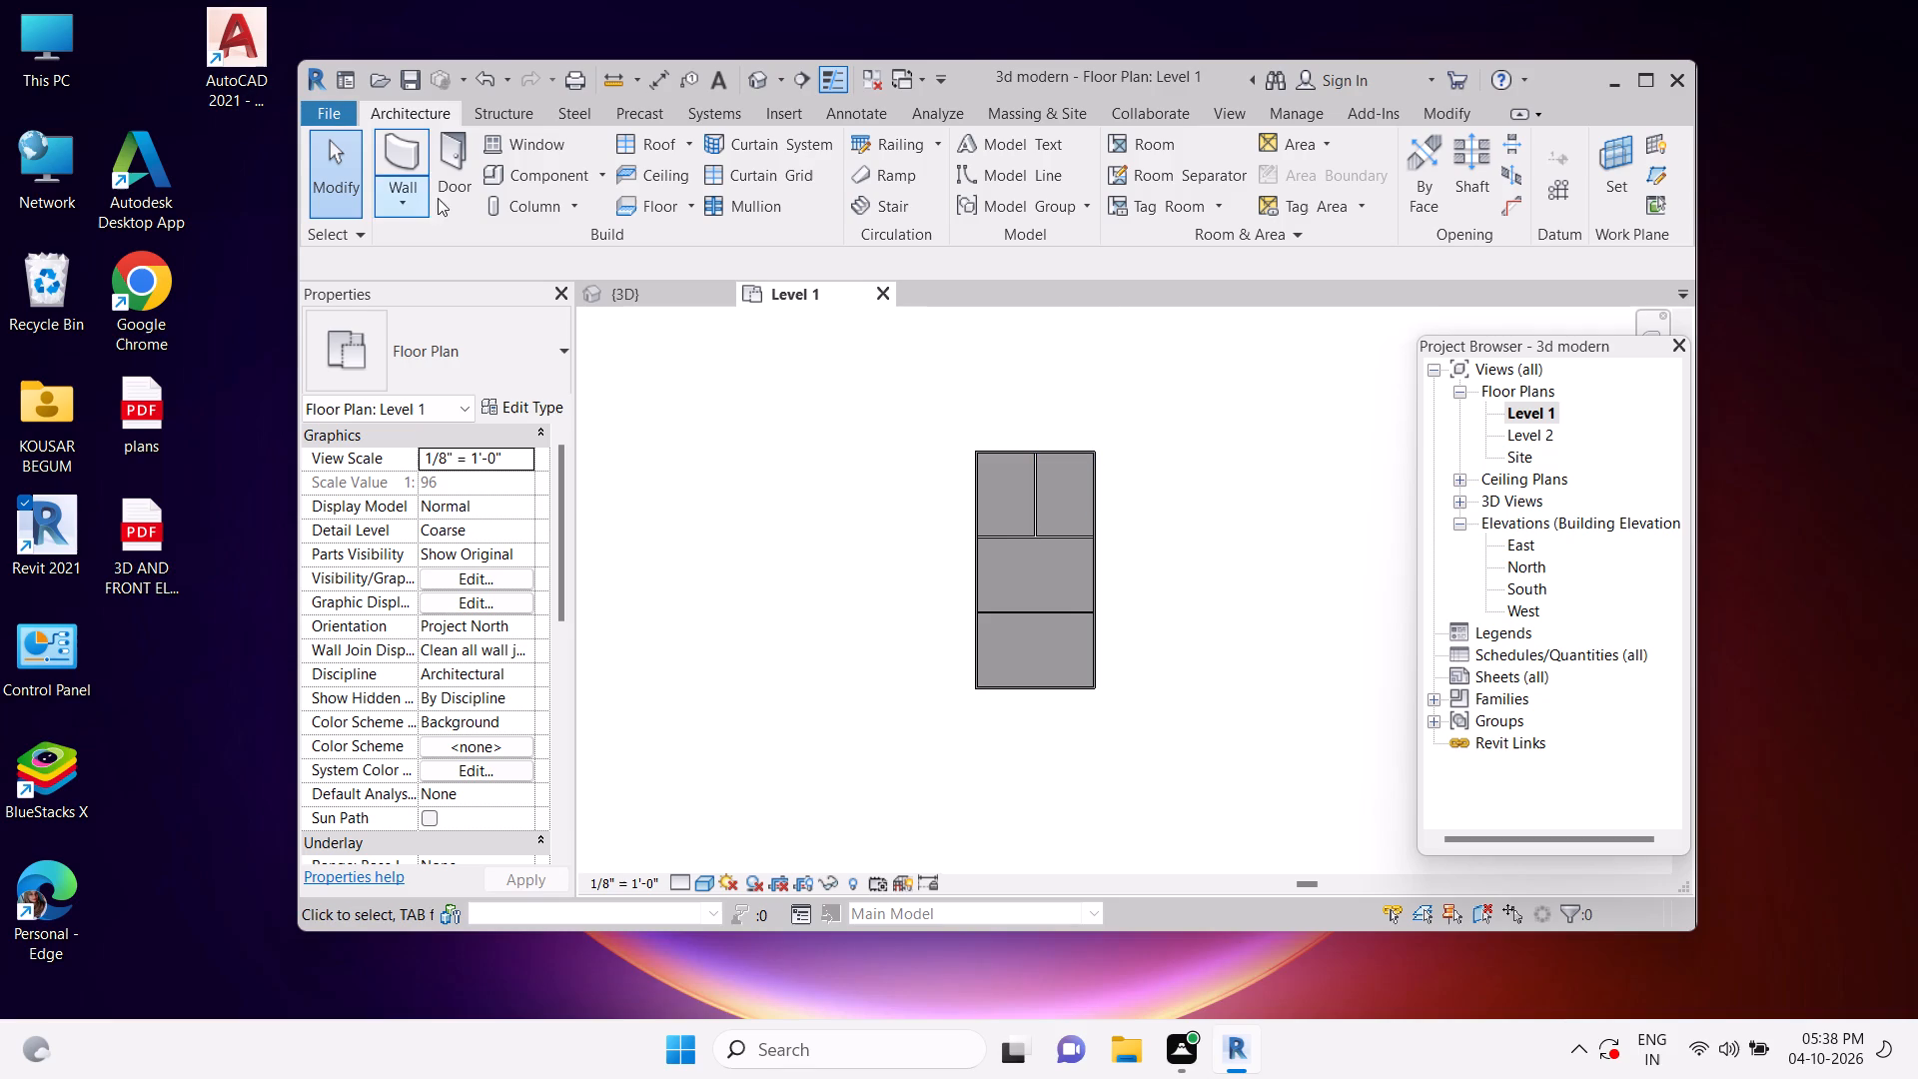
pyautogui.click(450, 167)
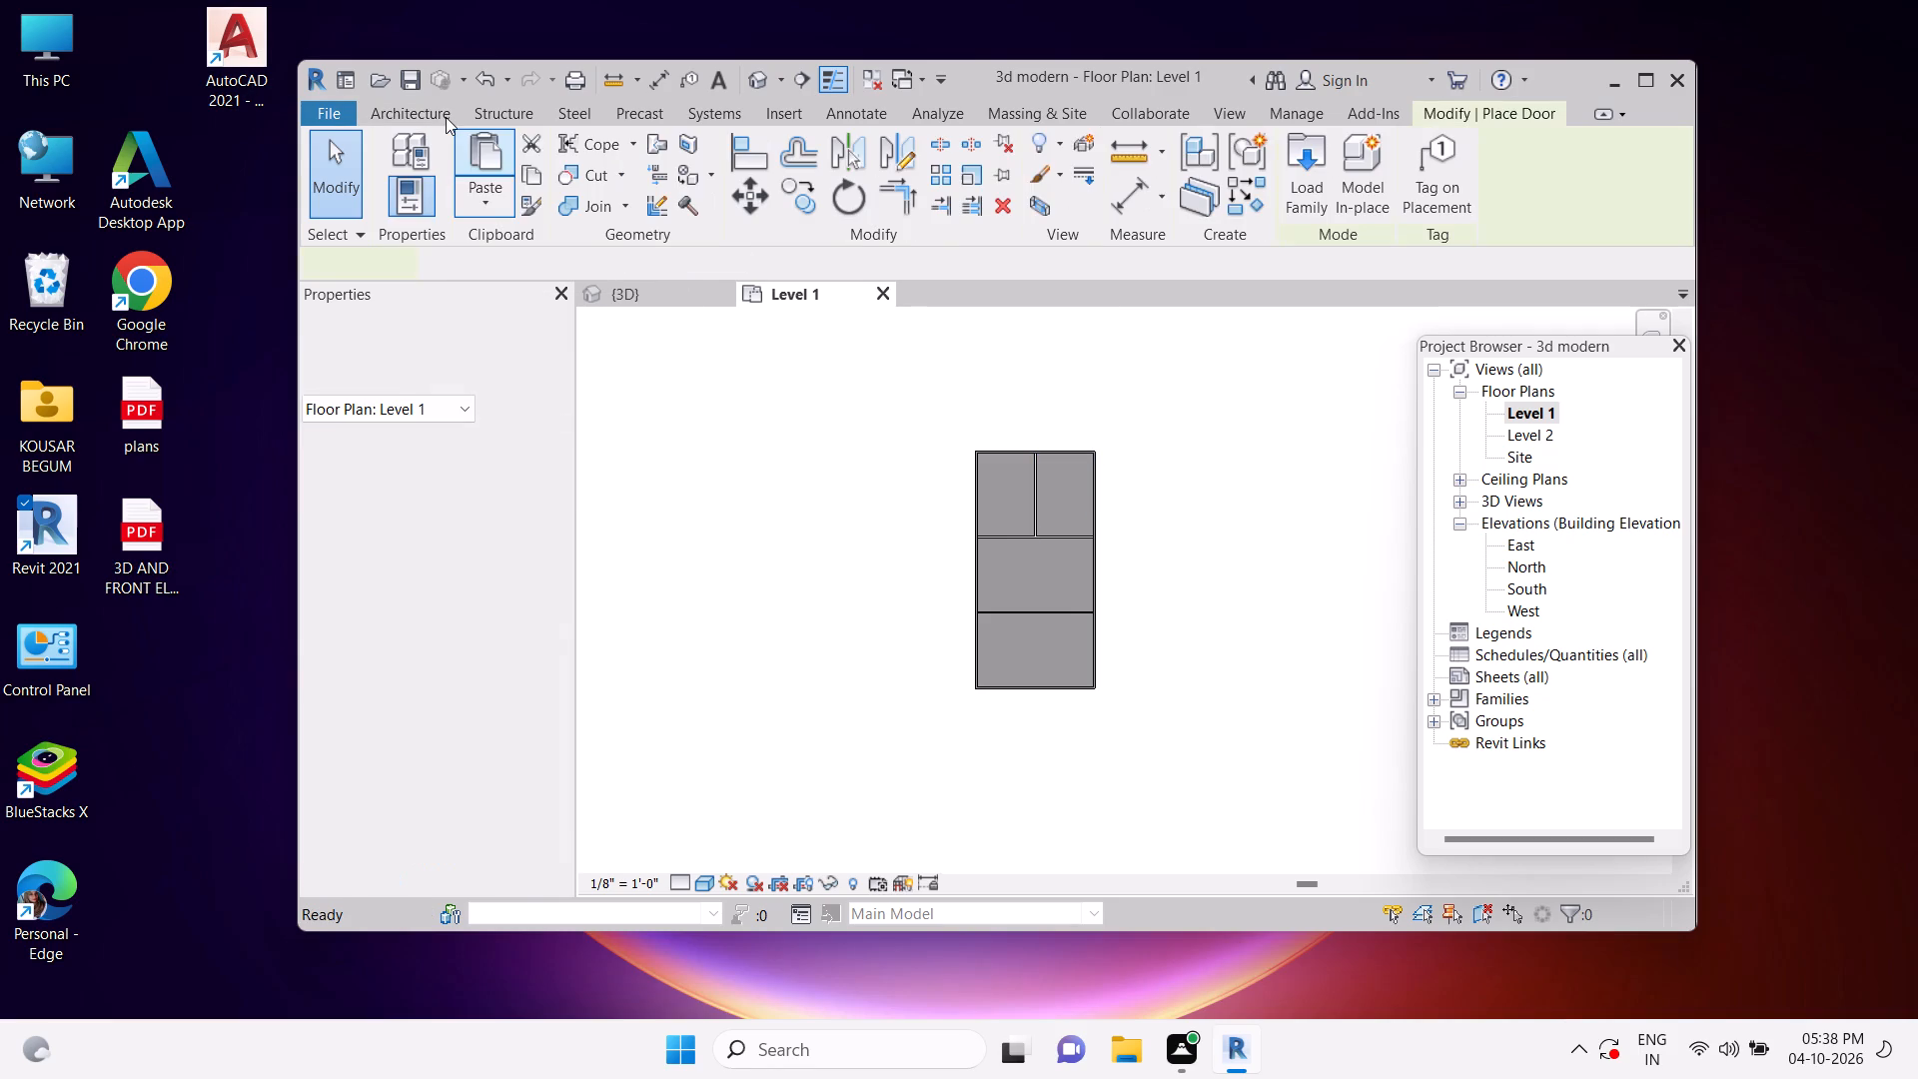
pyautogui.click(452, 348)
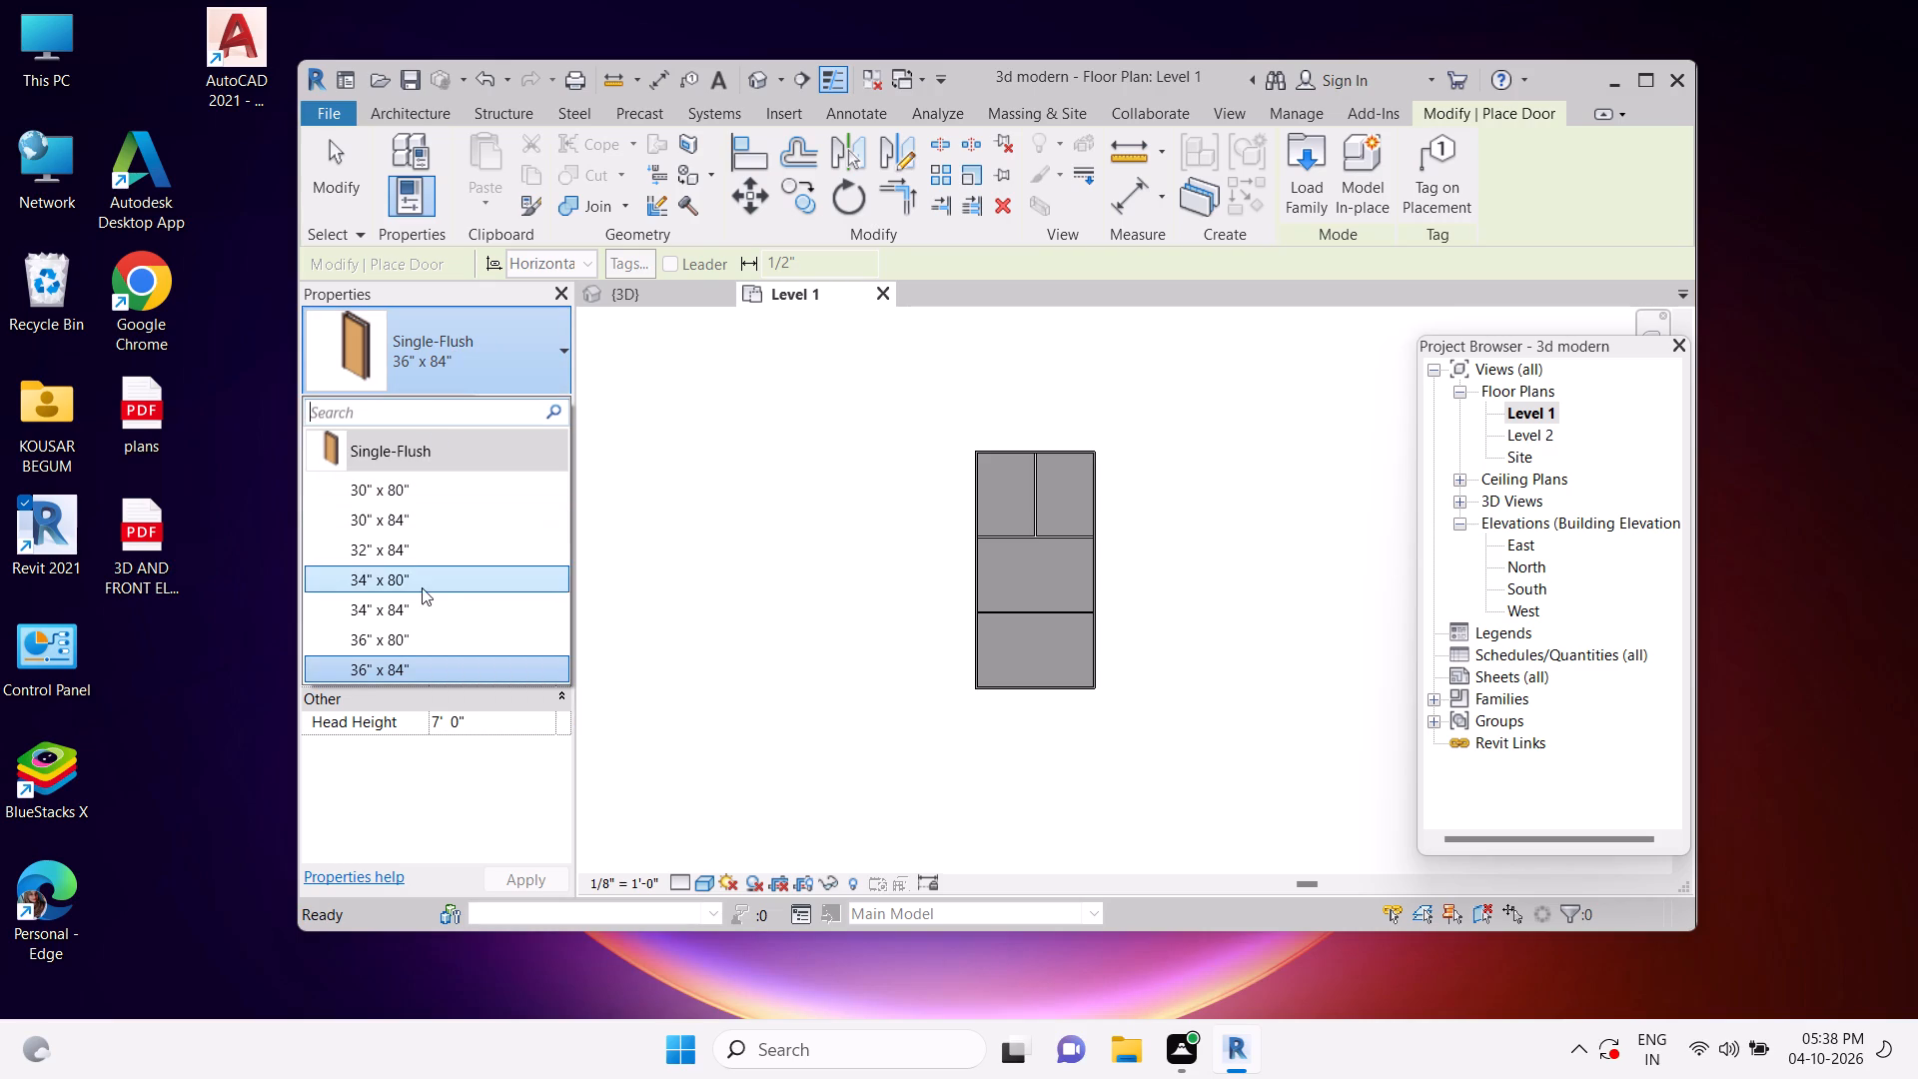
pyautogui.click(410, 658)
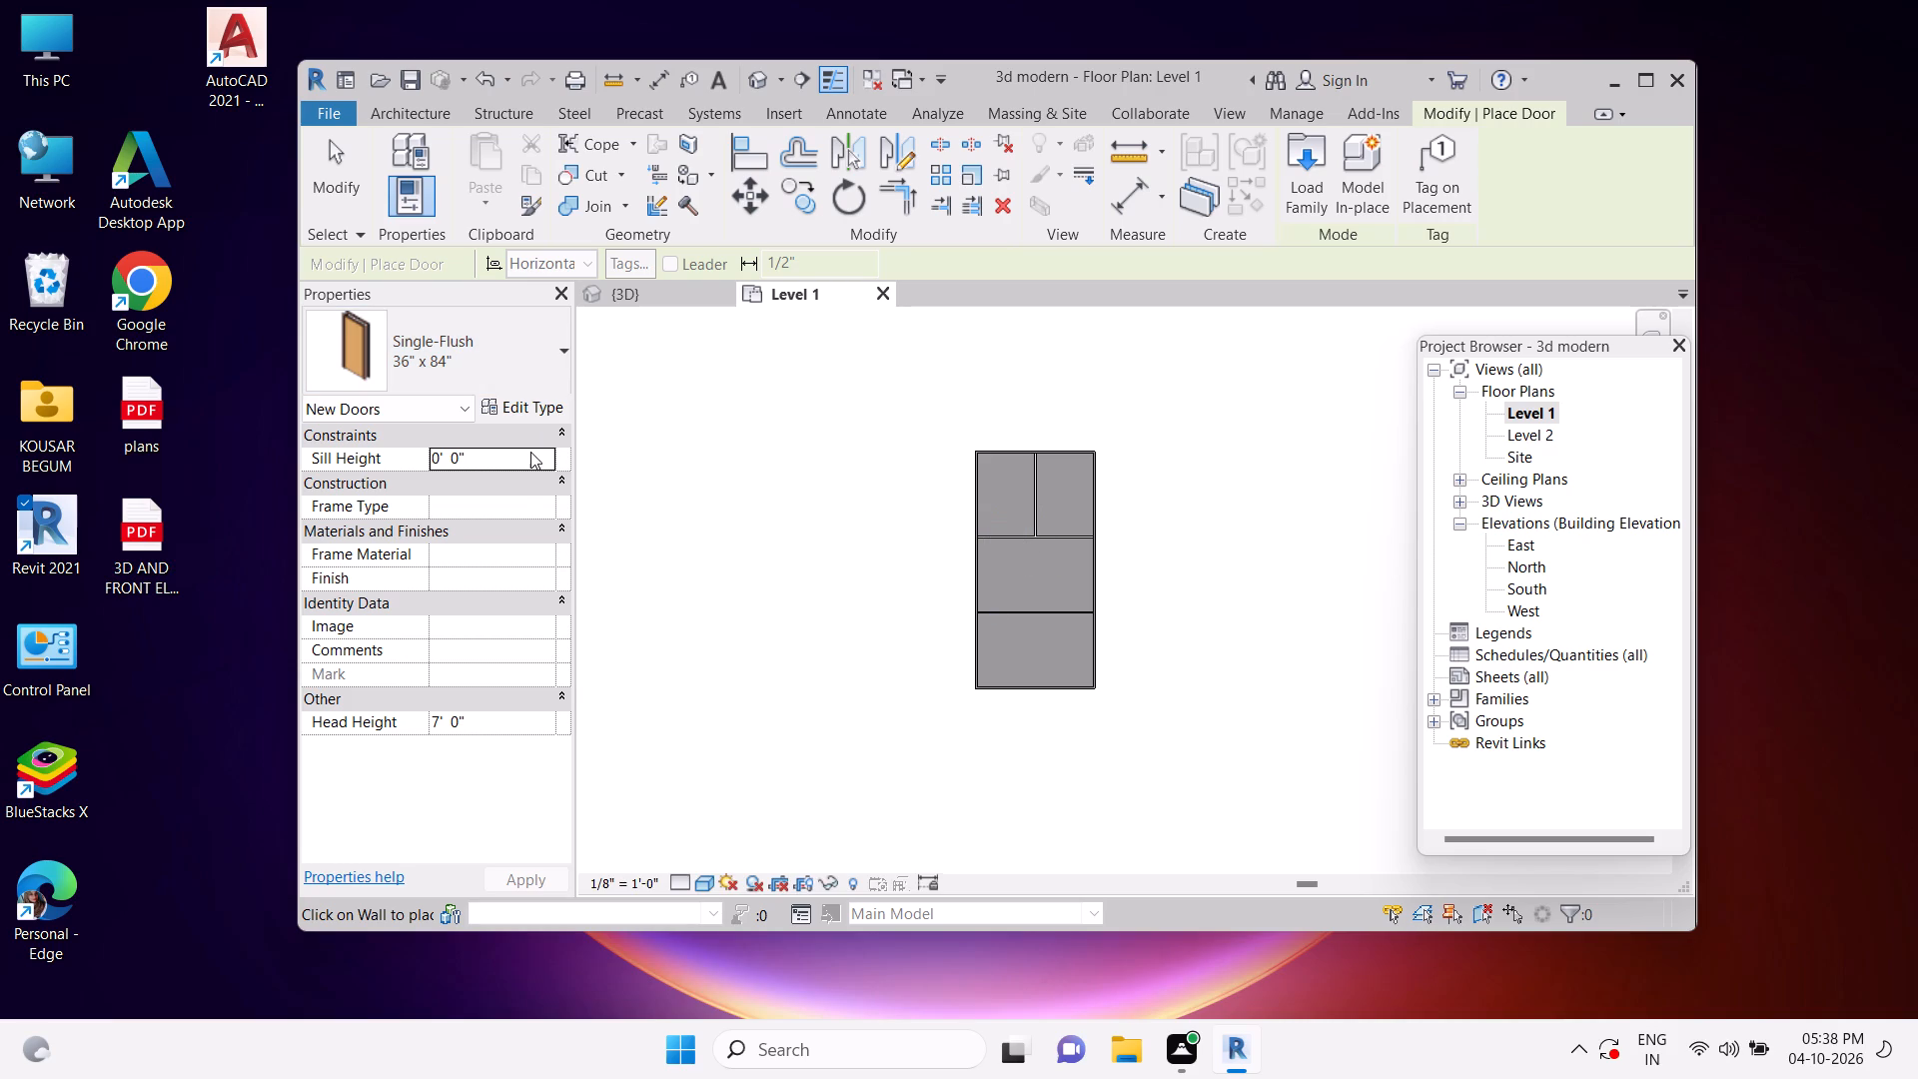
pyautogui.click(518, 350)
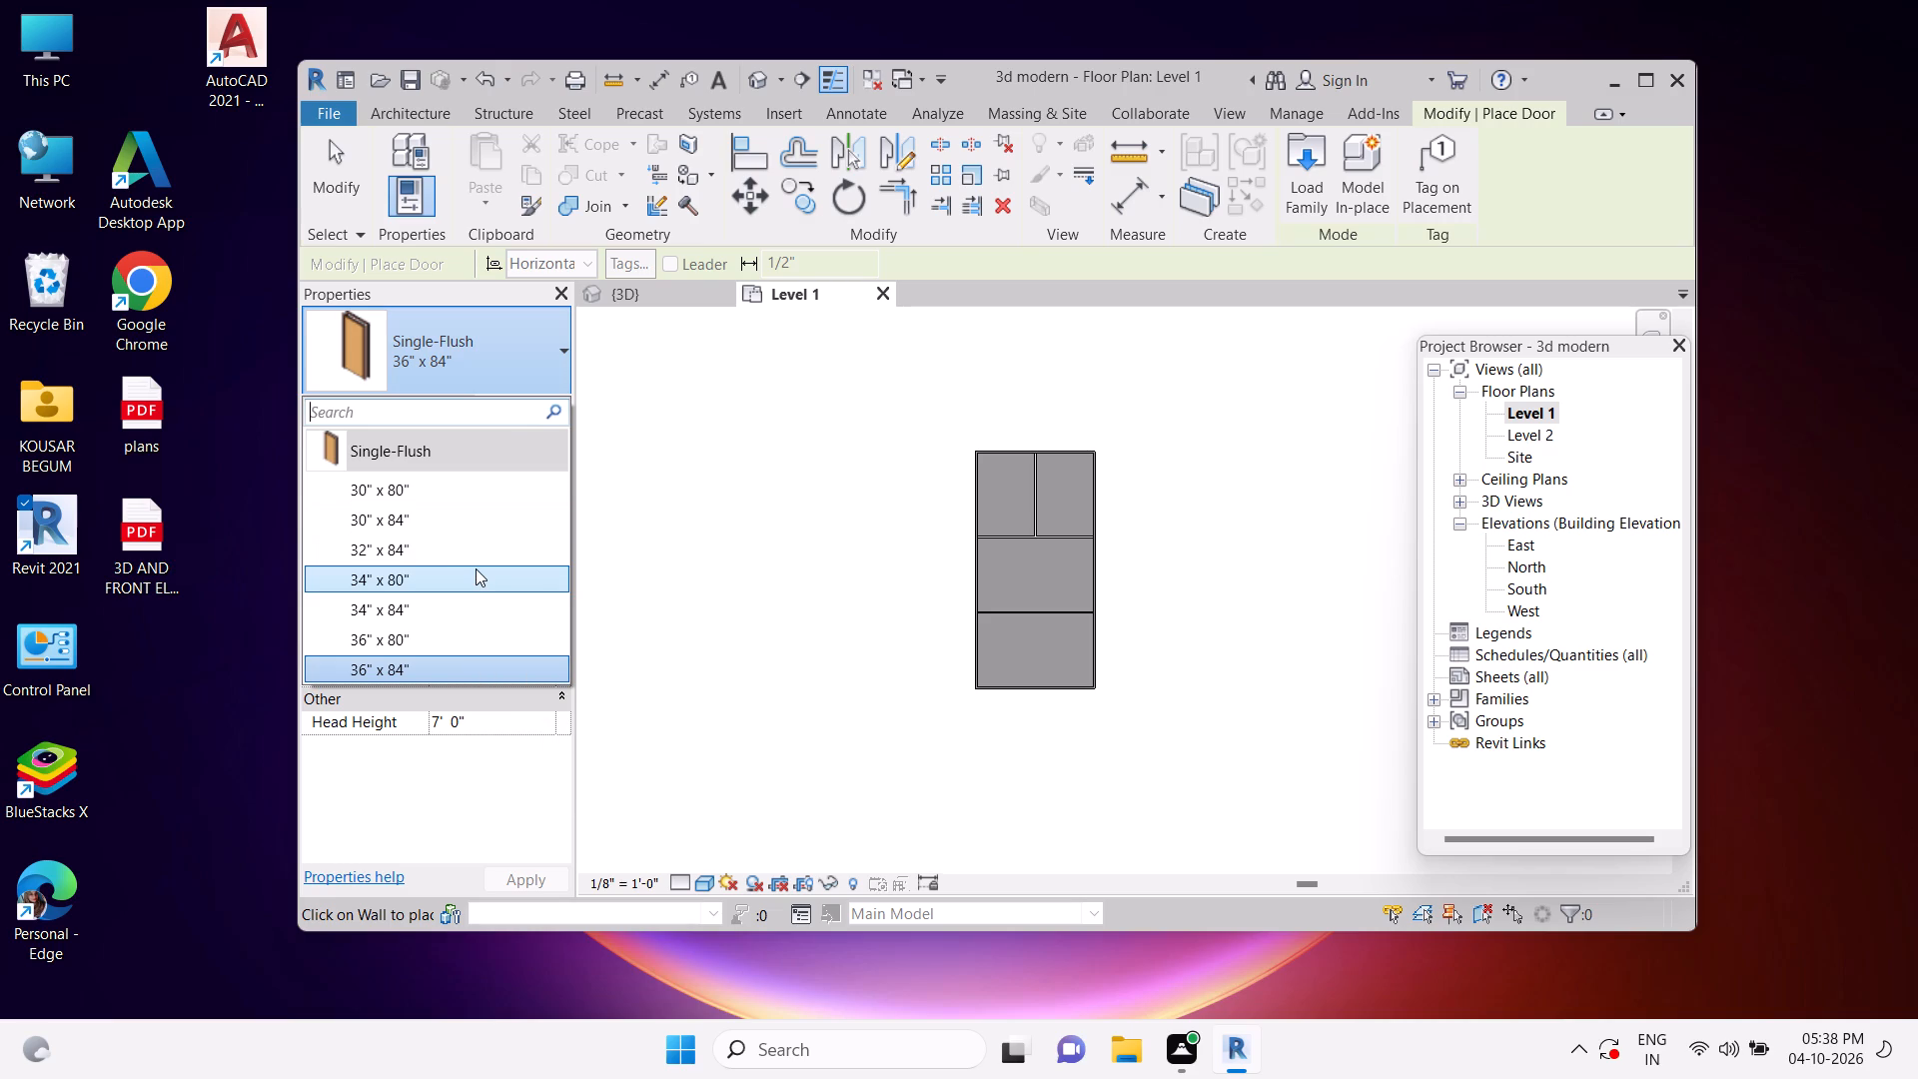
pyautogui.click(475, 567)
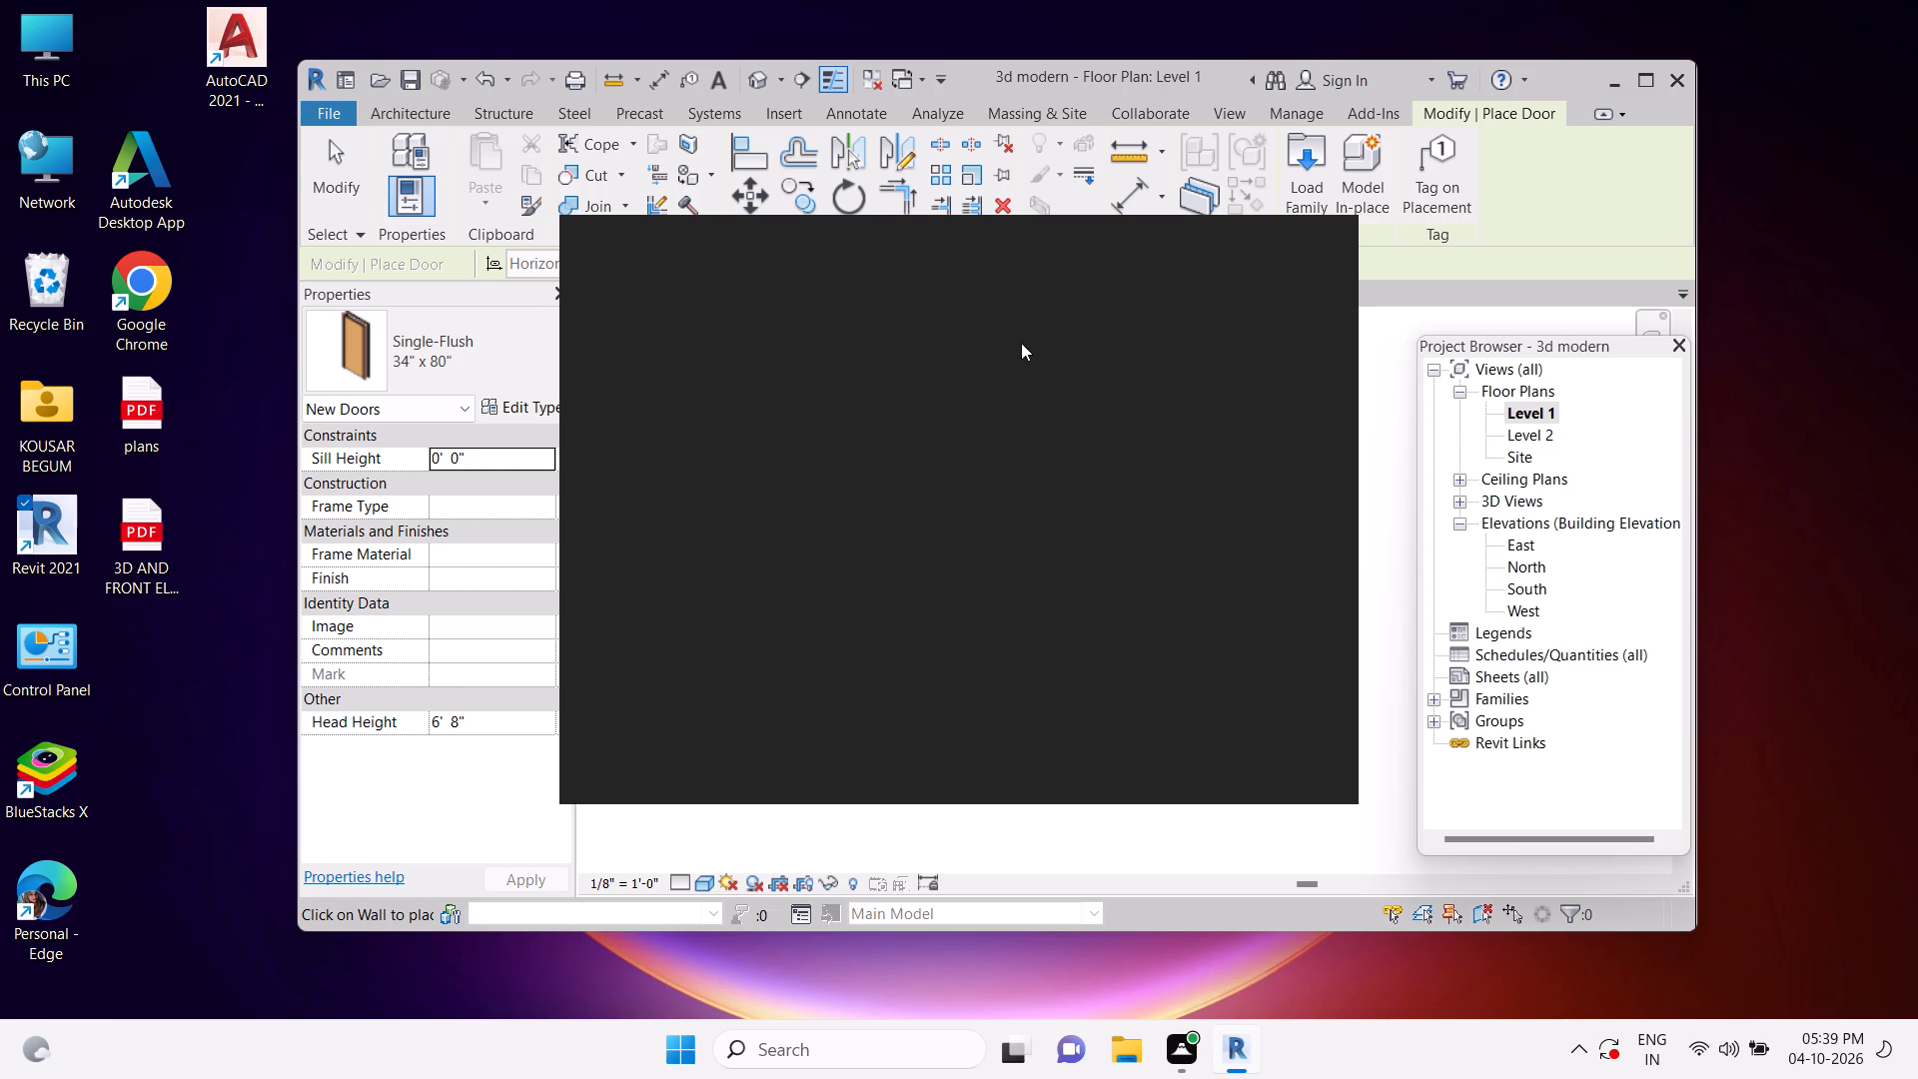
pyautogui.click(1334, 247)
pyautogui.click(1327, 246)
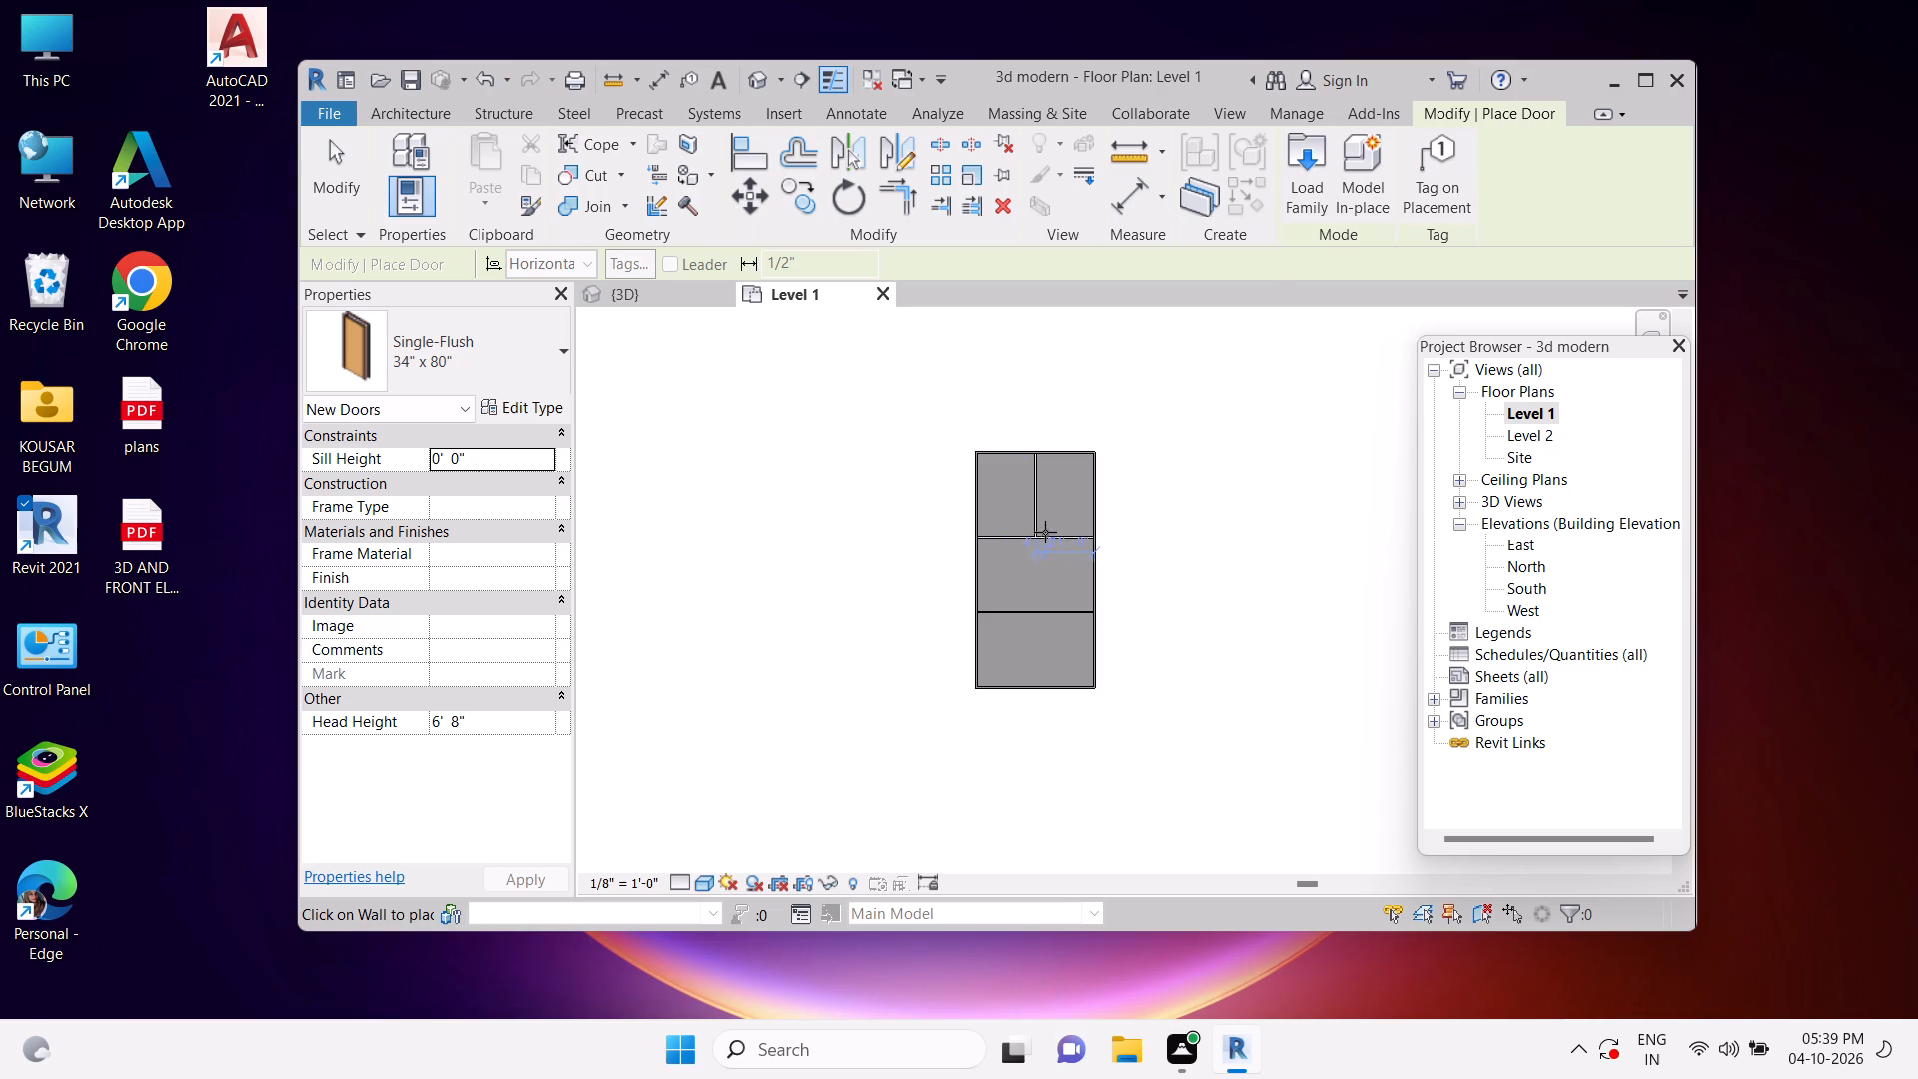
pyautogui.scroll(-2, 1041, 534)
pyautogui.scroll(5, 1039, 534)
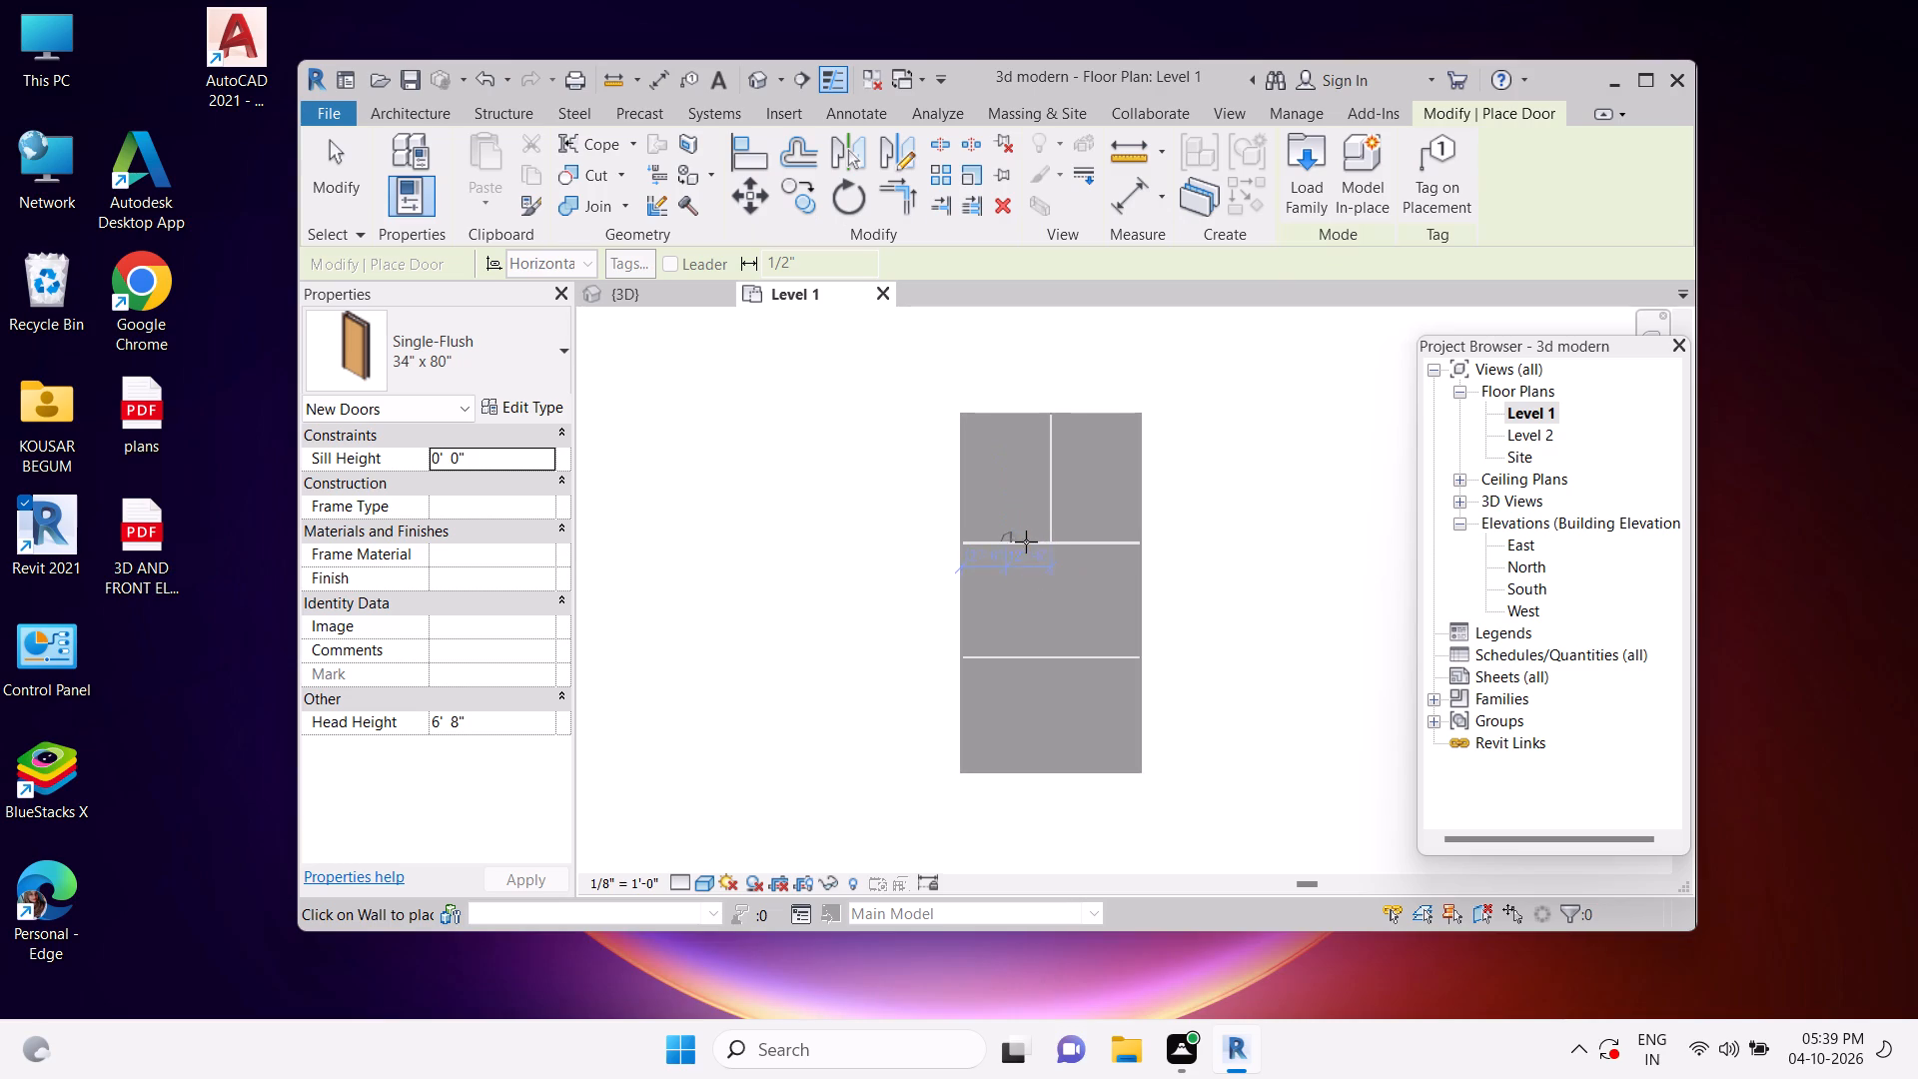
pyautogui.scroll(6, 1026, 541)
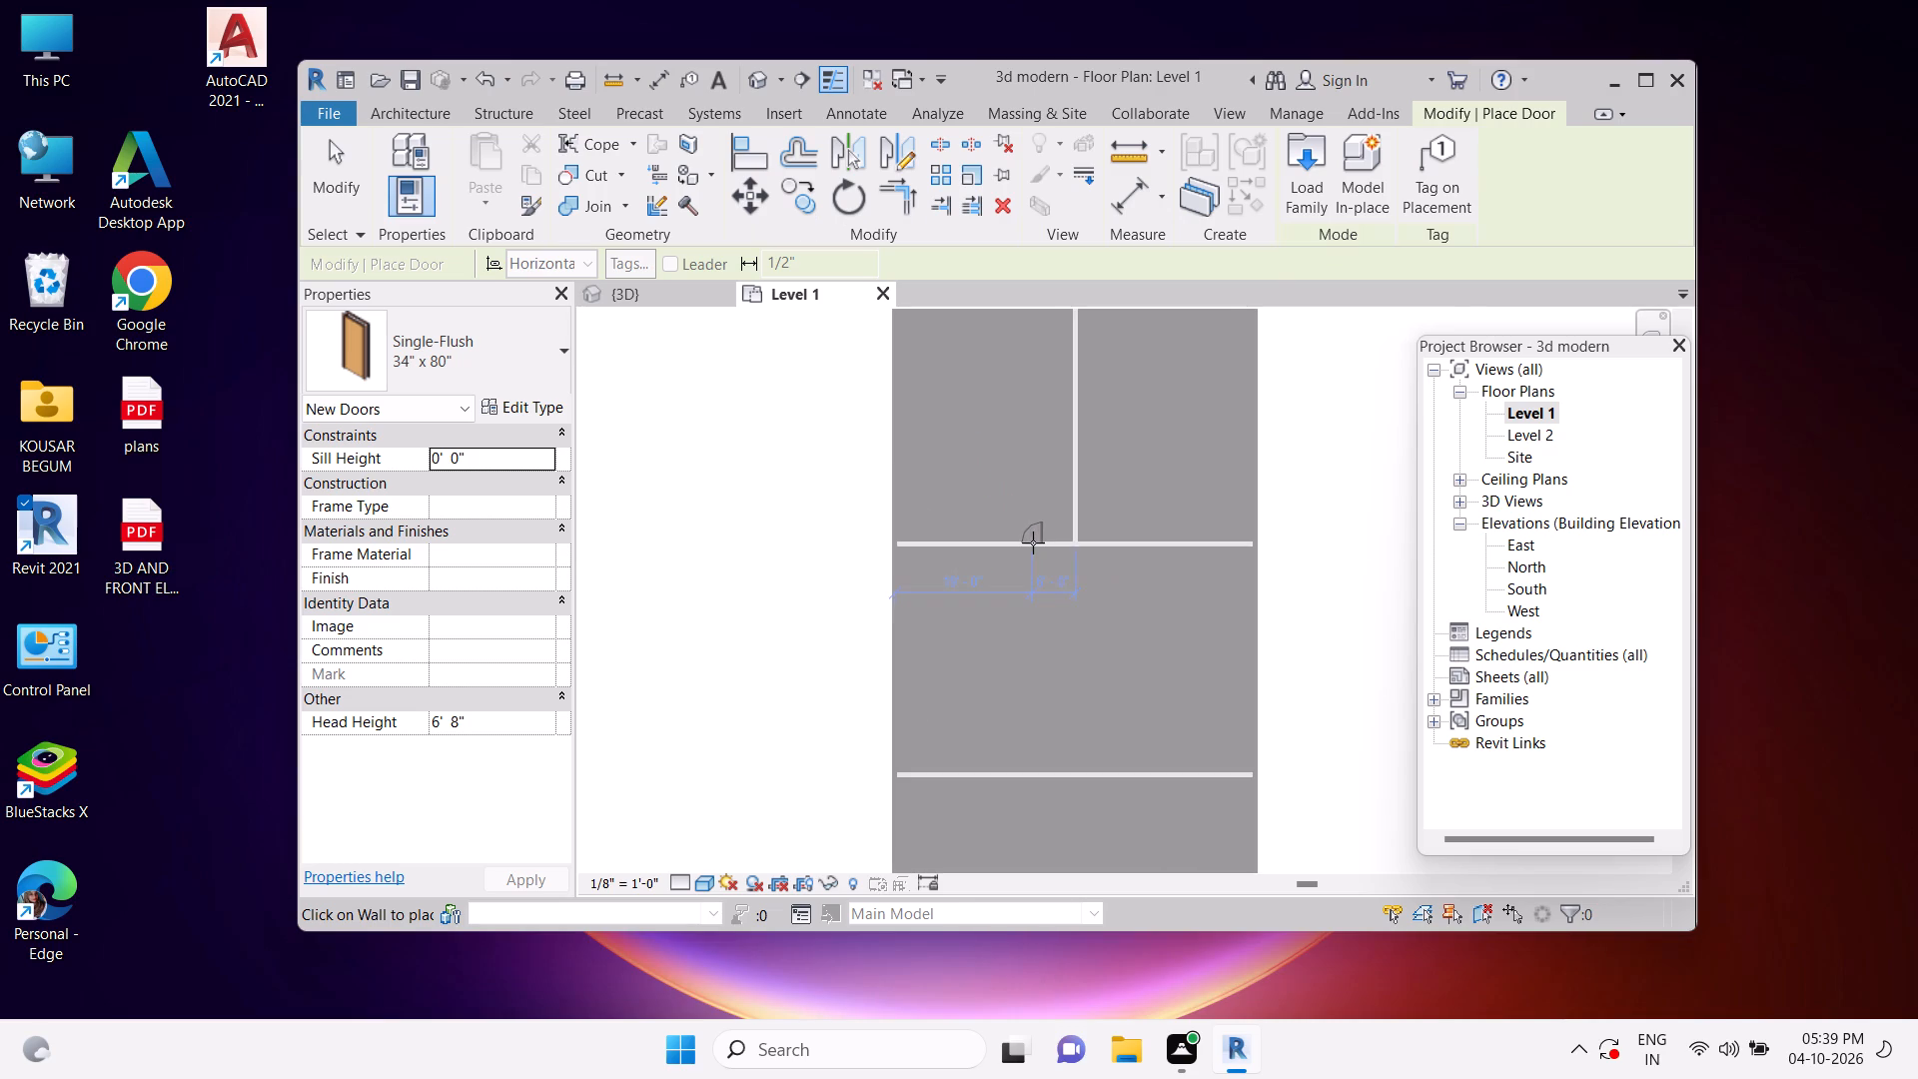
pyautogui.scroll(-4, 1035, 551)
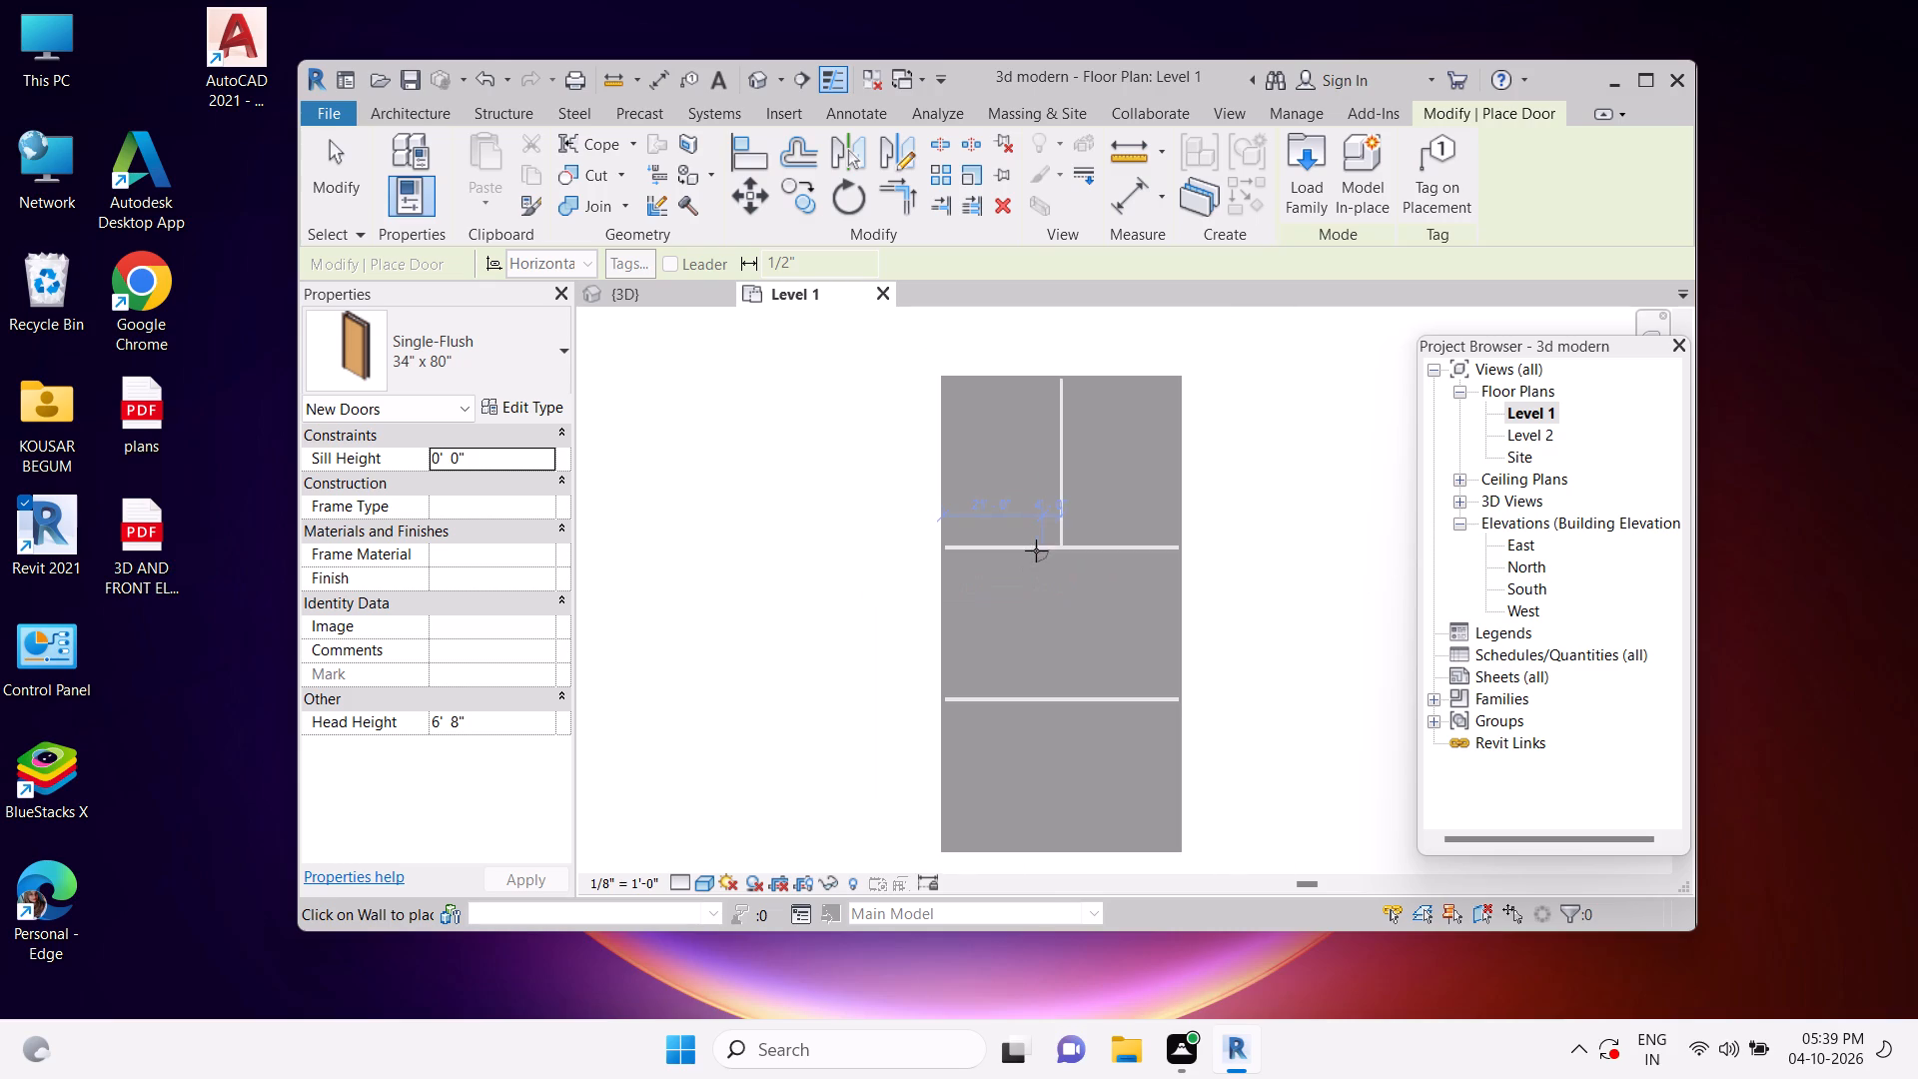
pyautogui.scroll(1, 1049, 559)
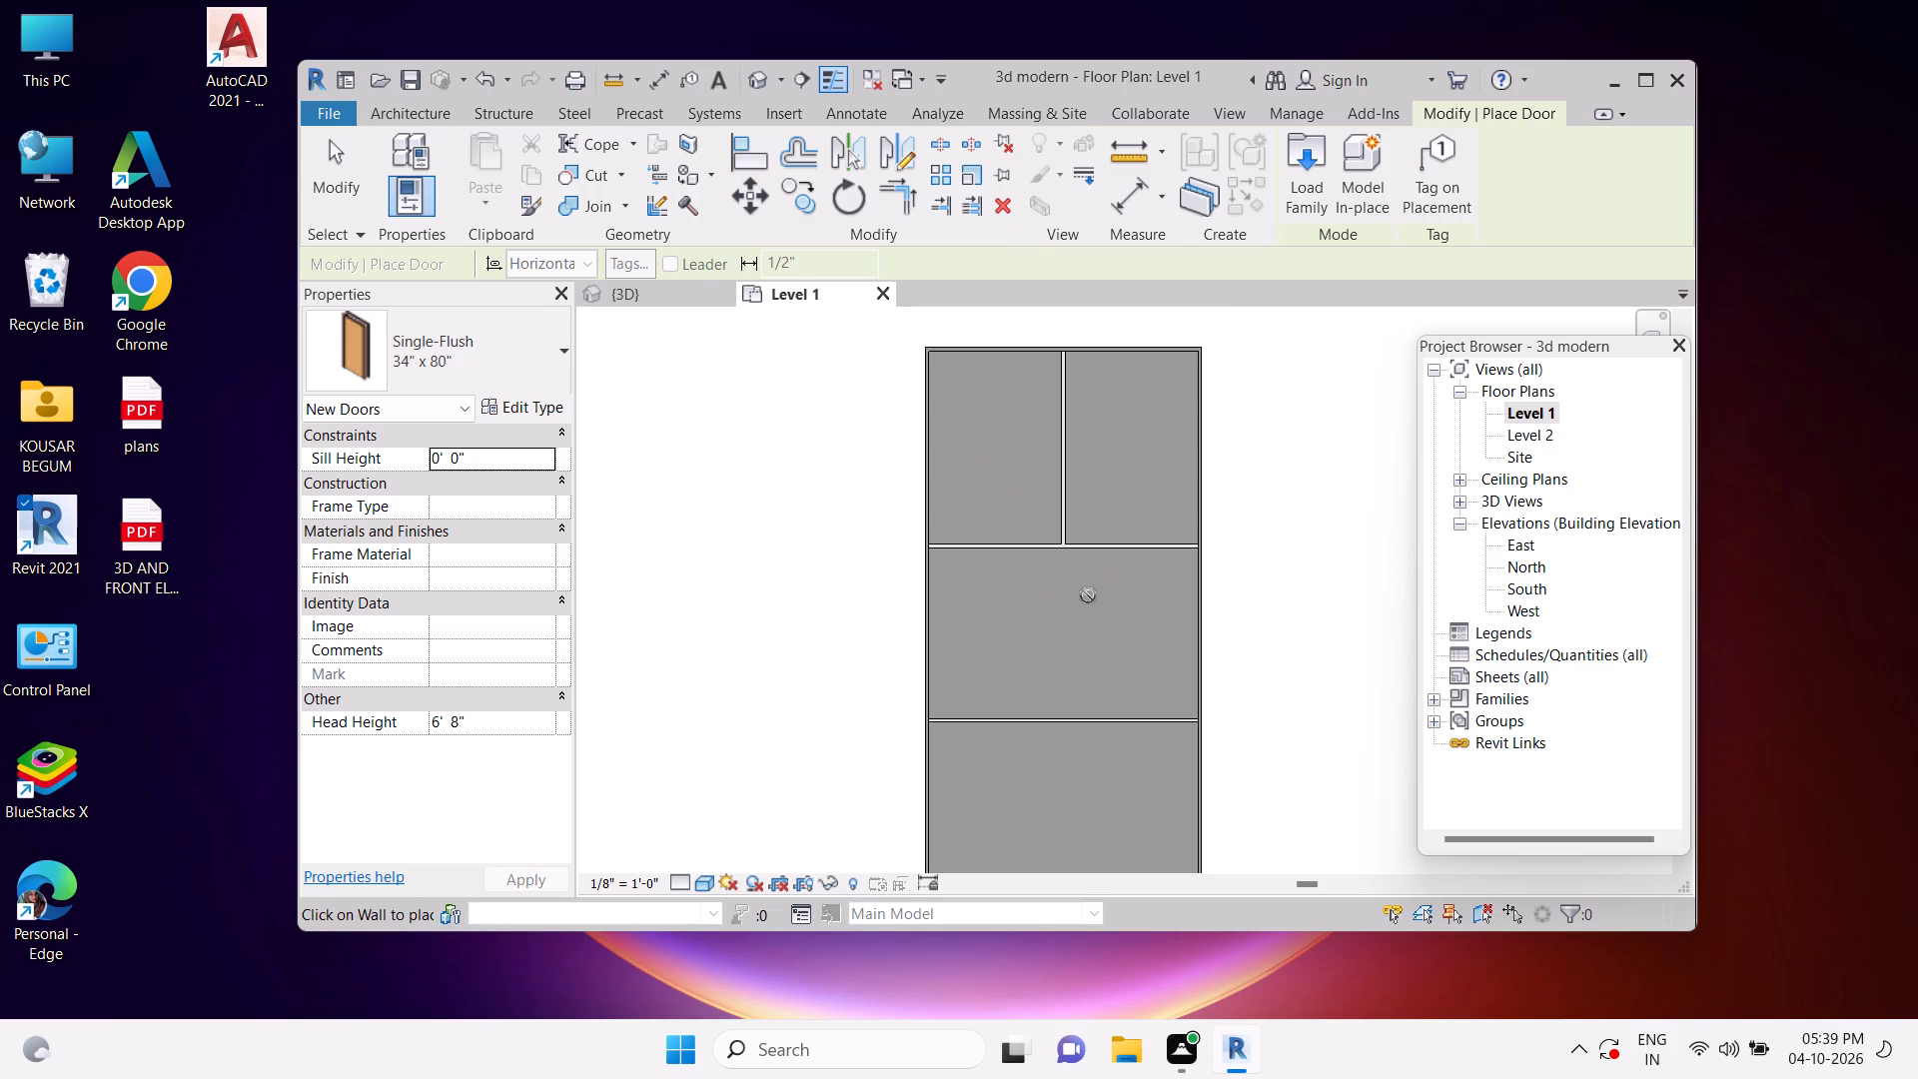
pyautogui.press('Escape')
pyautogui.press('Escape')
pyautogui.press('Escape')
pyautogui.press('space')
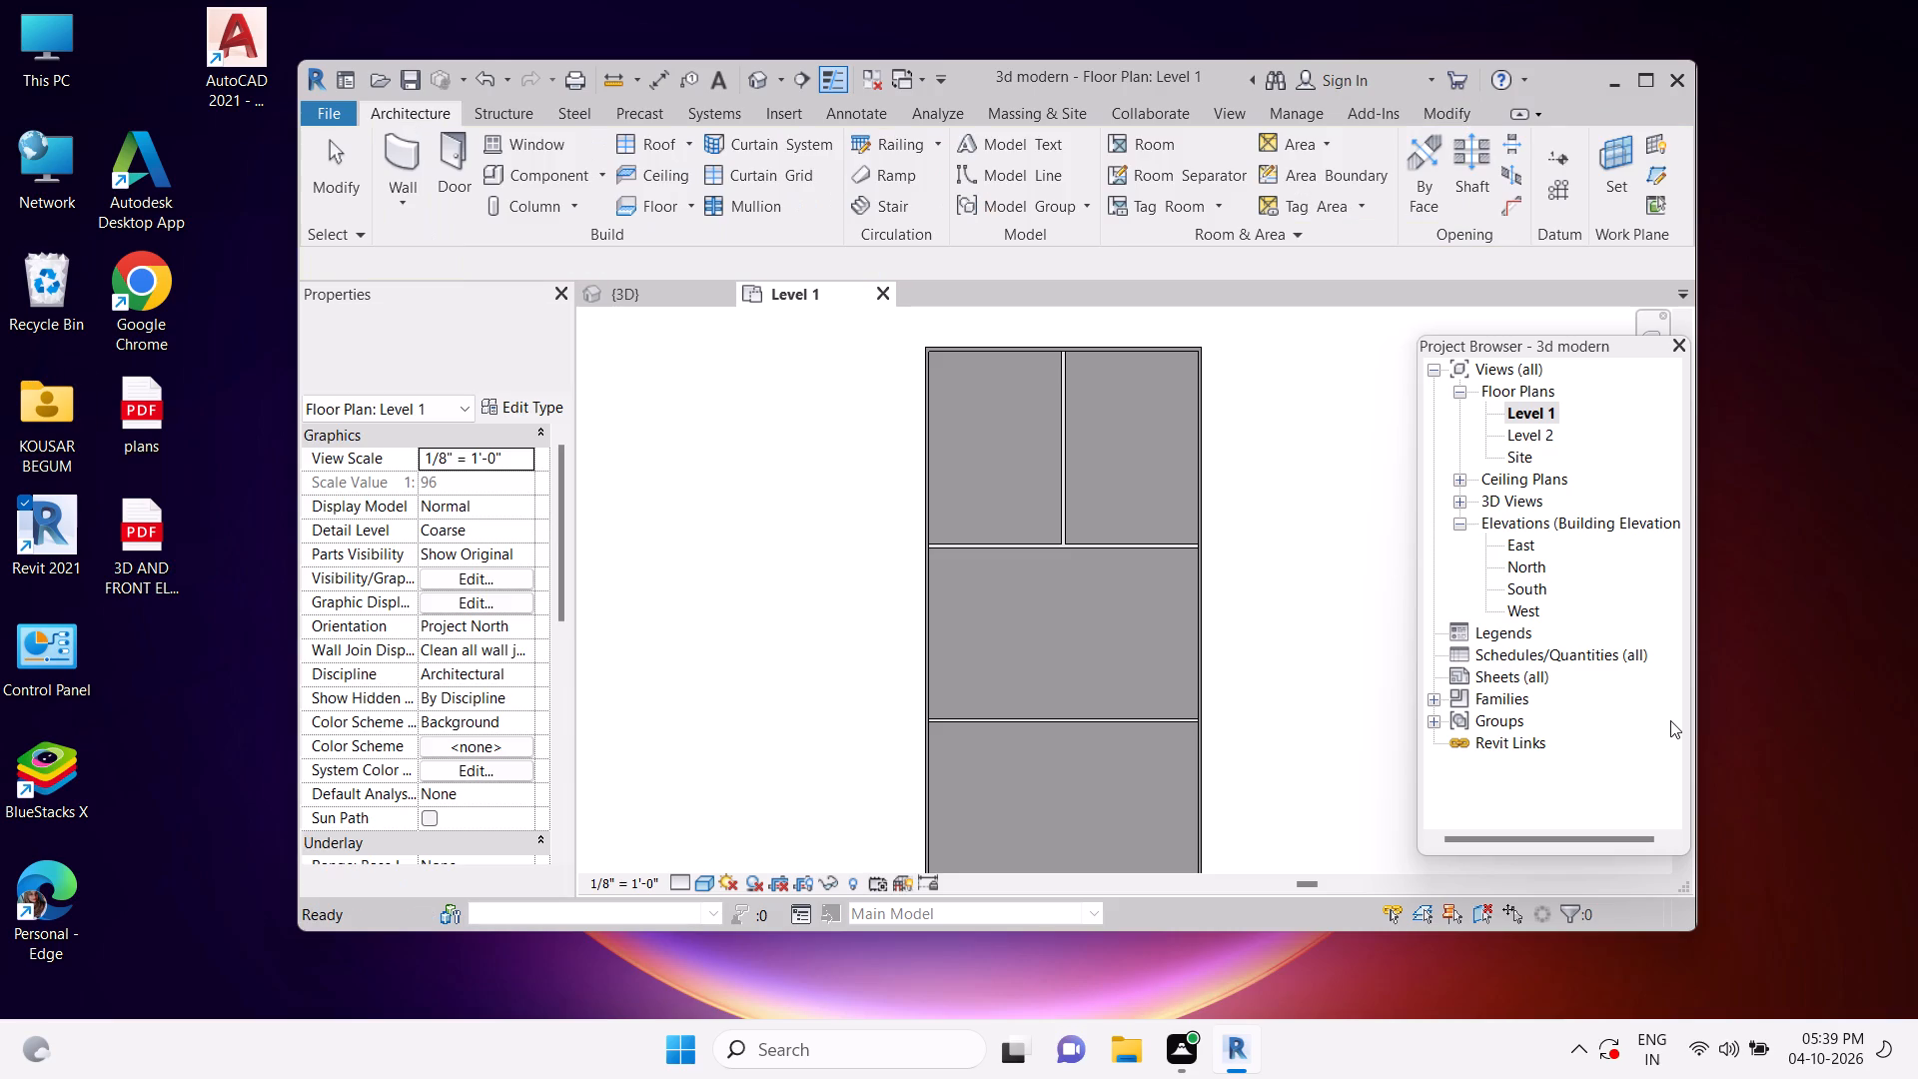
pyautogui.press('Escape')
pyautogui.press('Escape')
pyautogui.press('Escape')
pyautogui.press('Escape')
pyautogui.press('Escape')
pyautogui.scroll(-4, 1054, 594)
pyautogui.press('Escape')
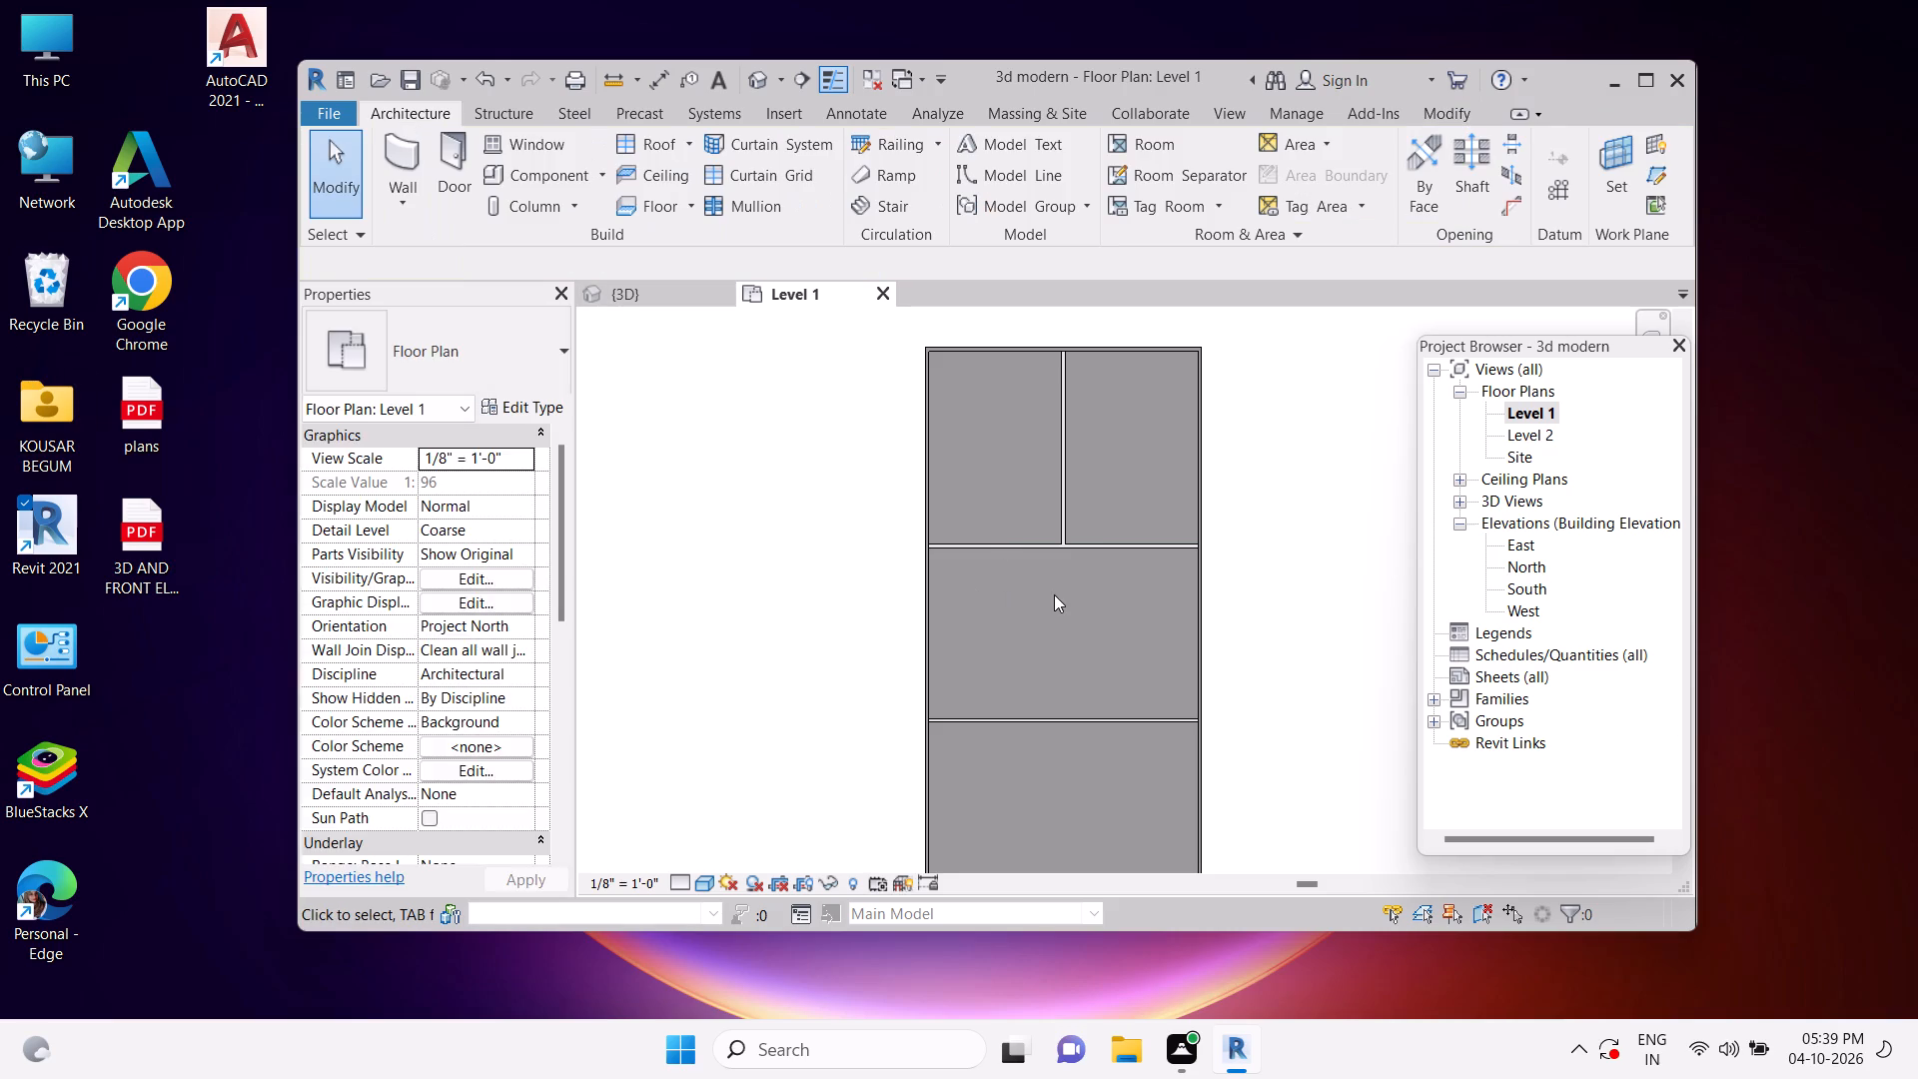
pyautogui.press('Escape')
# Move the upper horizontal partition up to 12' below the top exterior wall.
pyautogui.click(1064, 543)
pyautogui.scroll(4, 1064, 543)
pyautogui.press('Escape')
pyautogui.press('Escape')
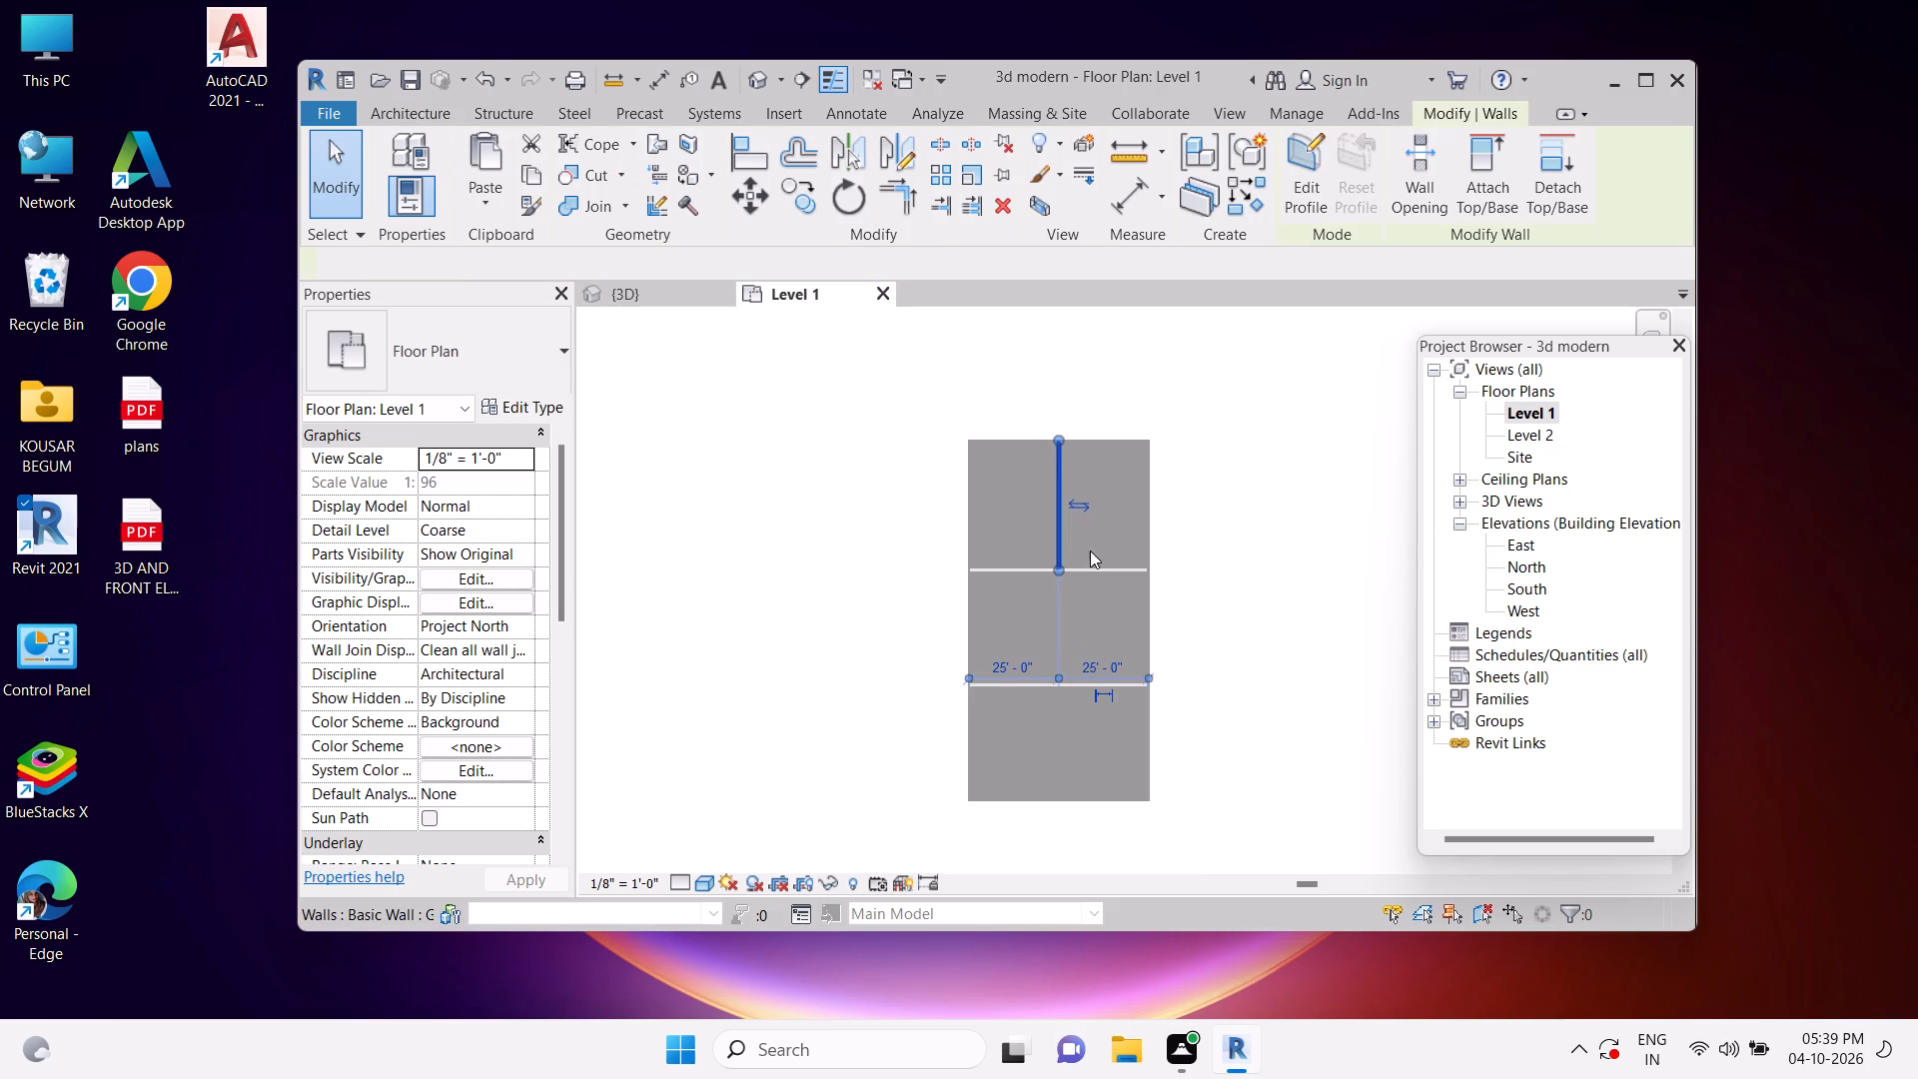
pyautogui.press('Escape')
pyautogui.click(1067, 586)
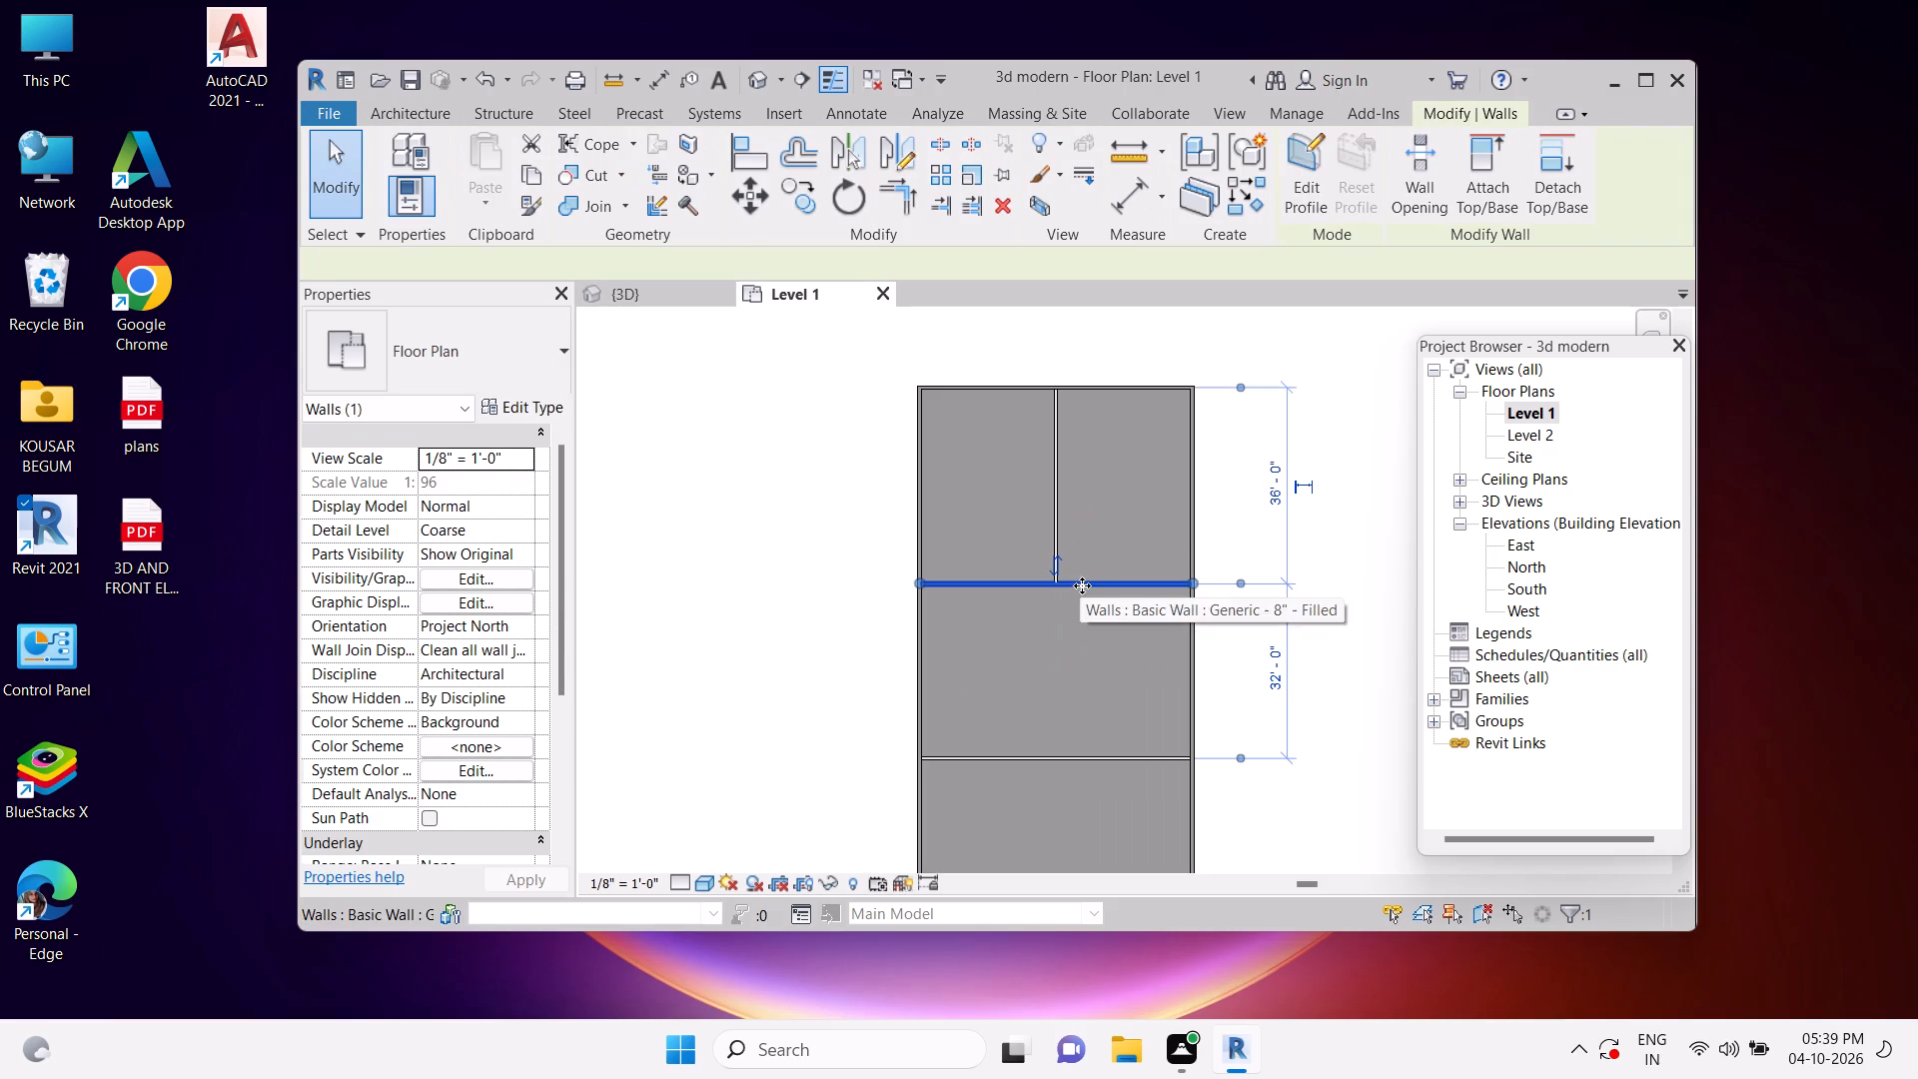
pyautogui.moveTo(1082, 584); pyautogui.dragTo(1094, 439)
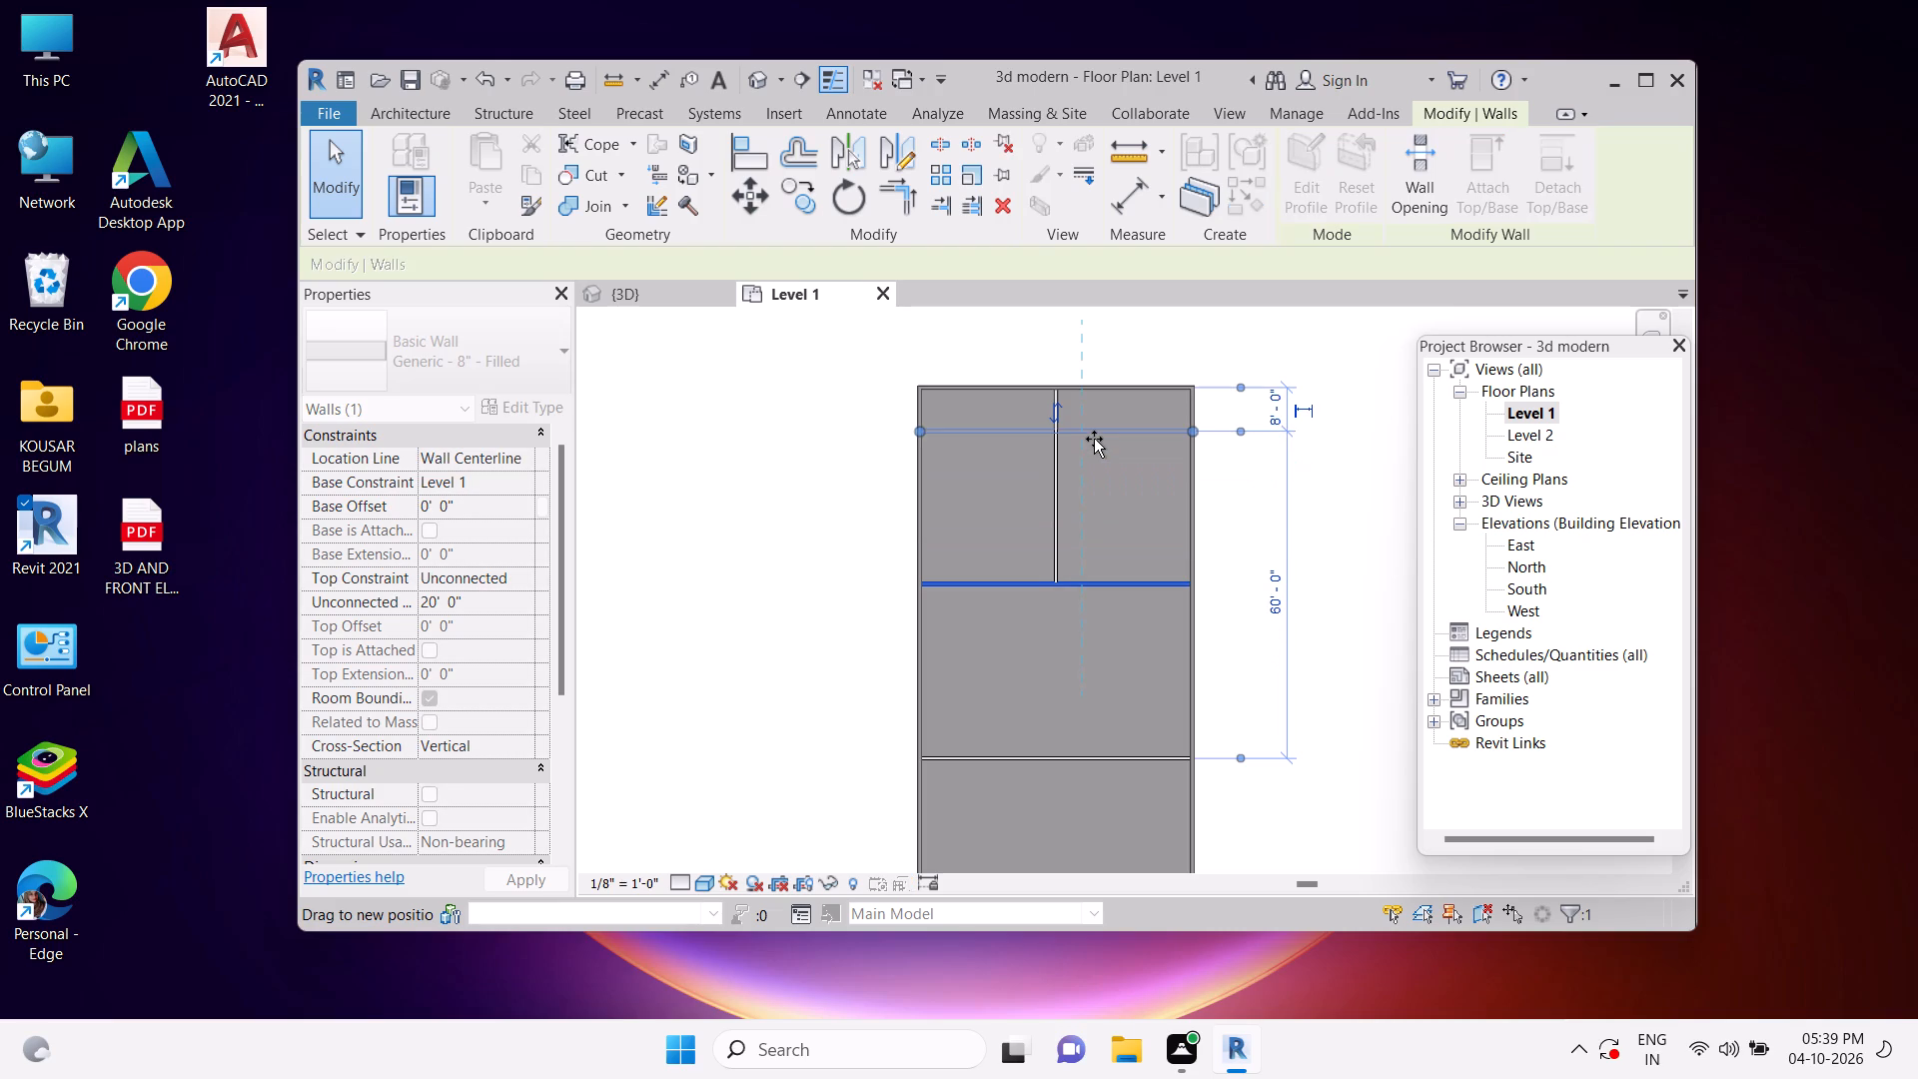
pyautogui.moveTo(1094, 439); pyautogui.dragTo(1094, 456)
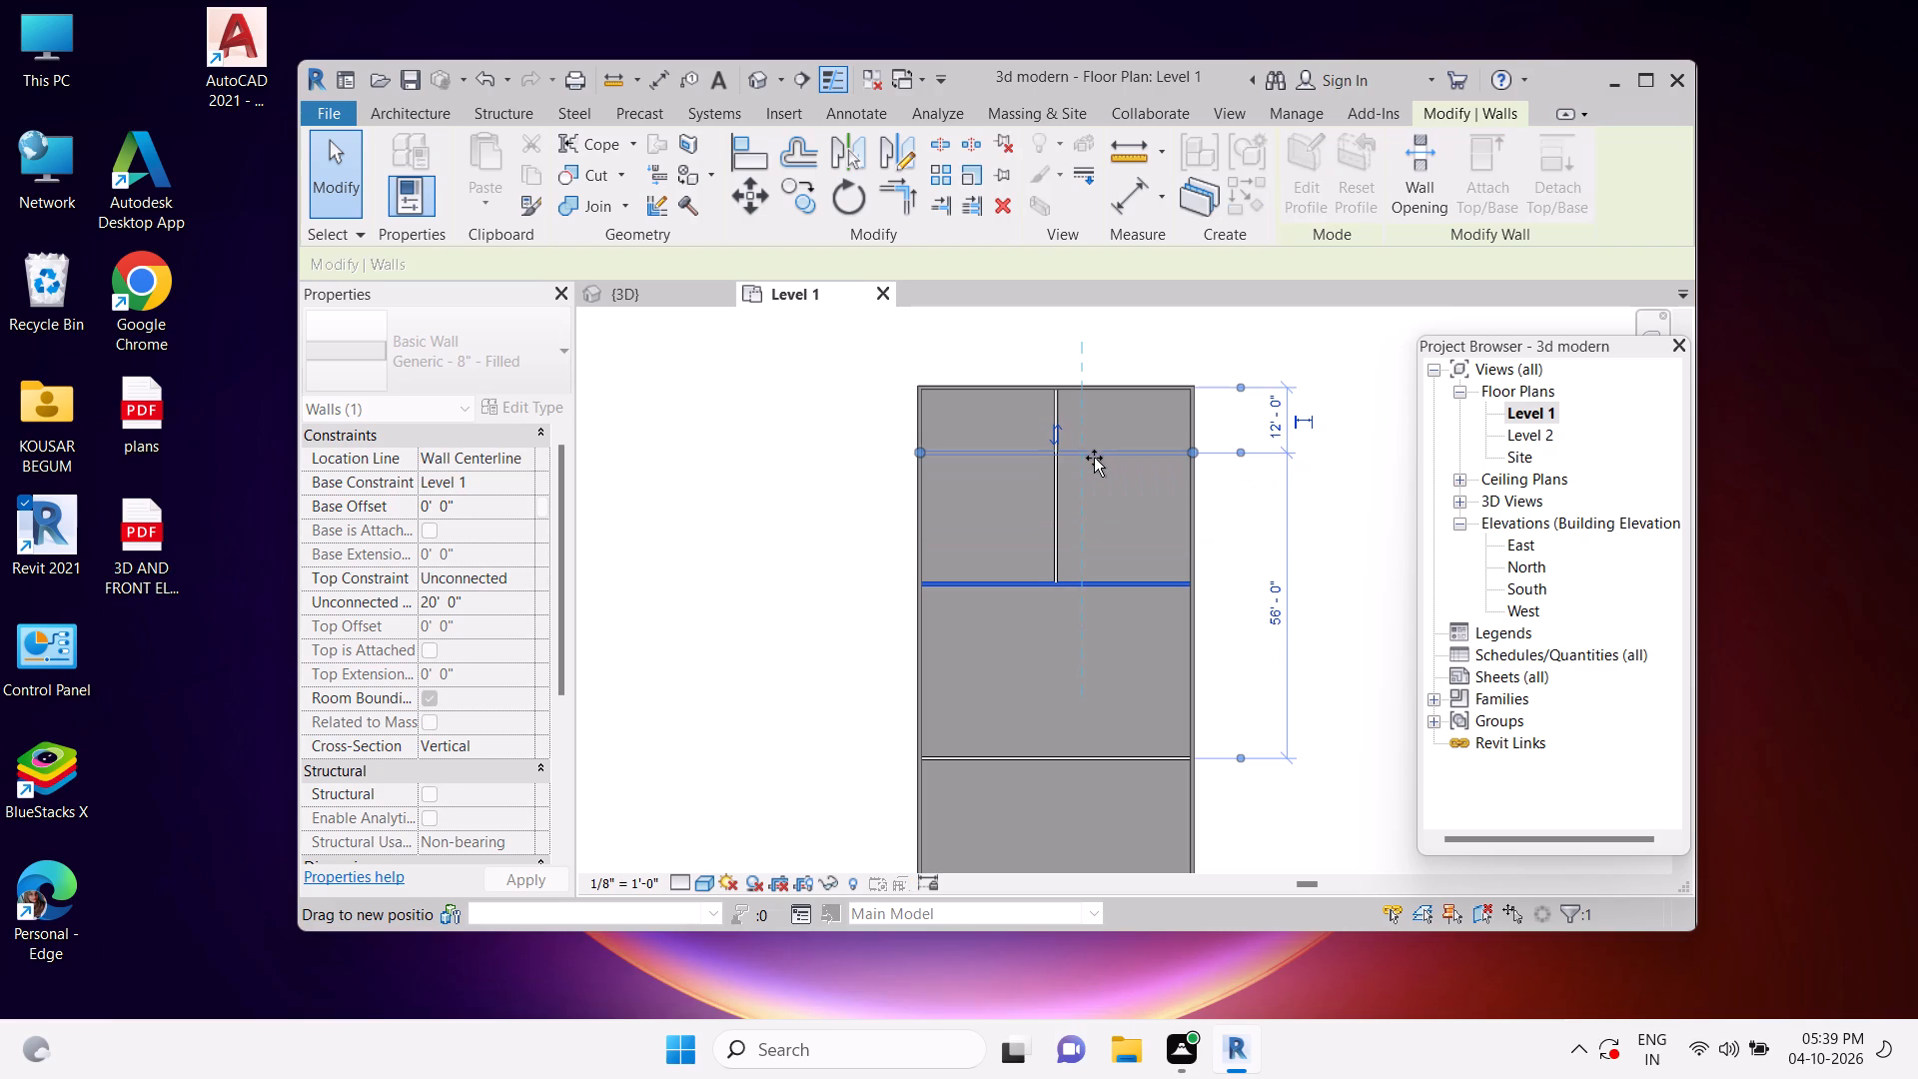
pyautogui.press('Escape')
pyautogui.press('Escape')
pyautogui.press('Escape')
pyautogui.press('Escape')
pyautogui.press('Escape')
pyautogui.press('Escape')
pyautogui.press('Escape')
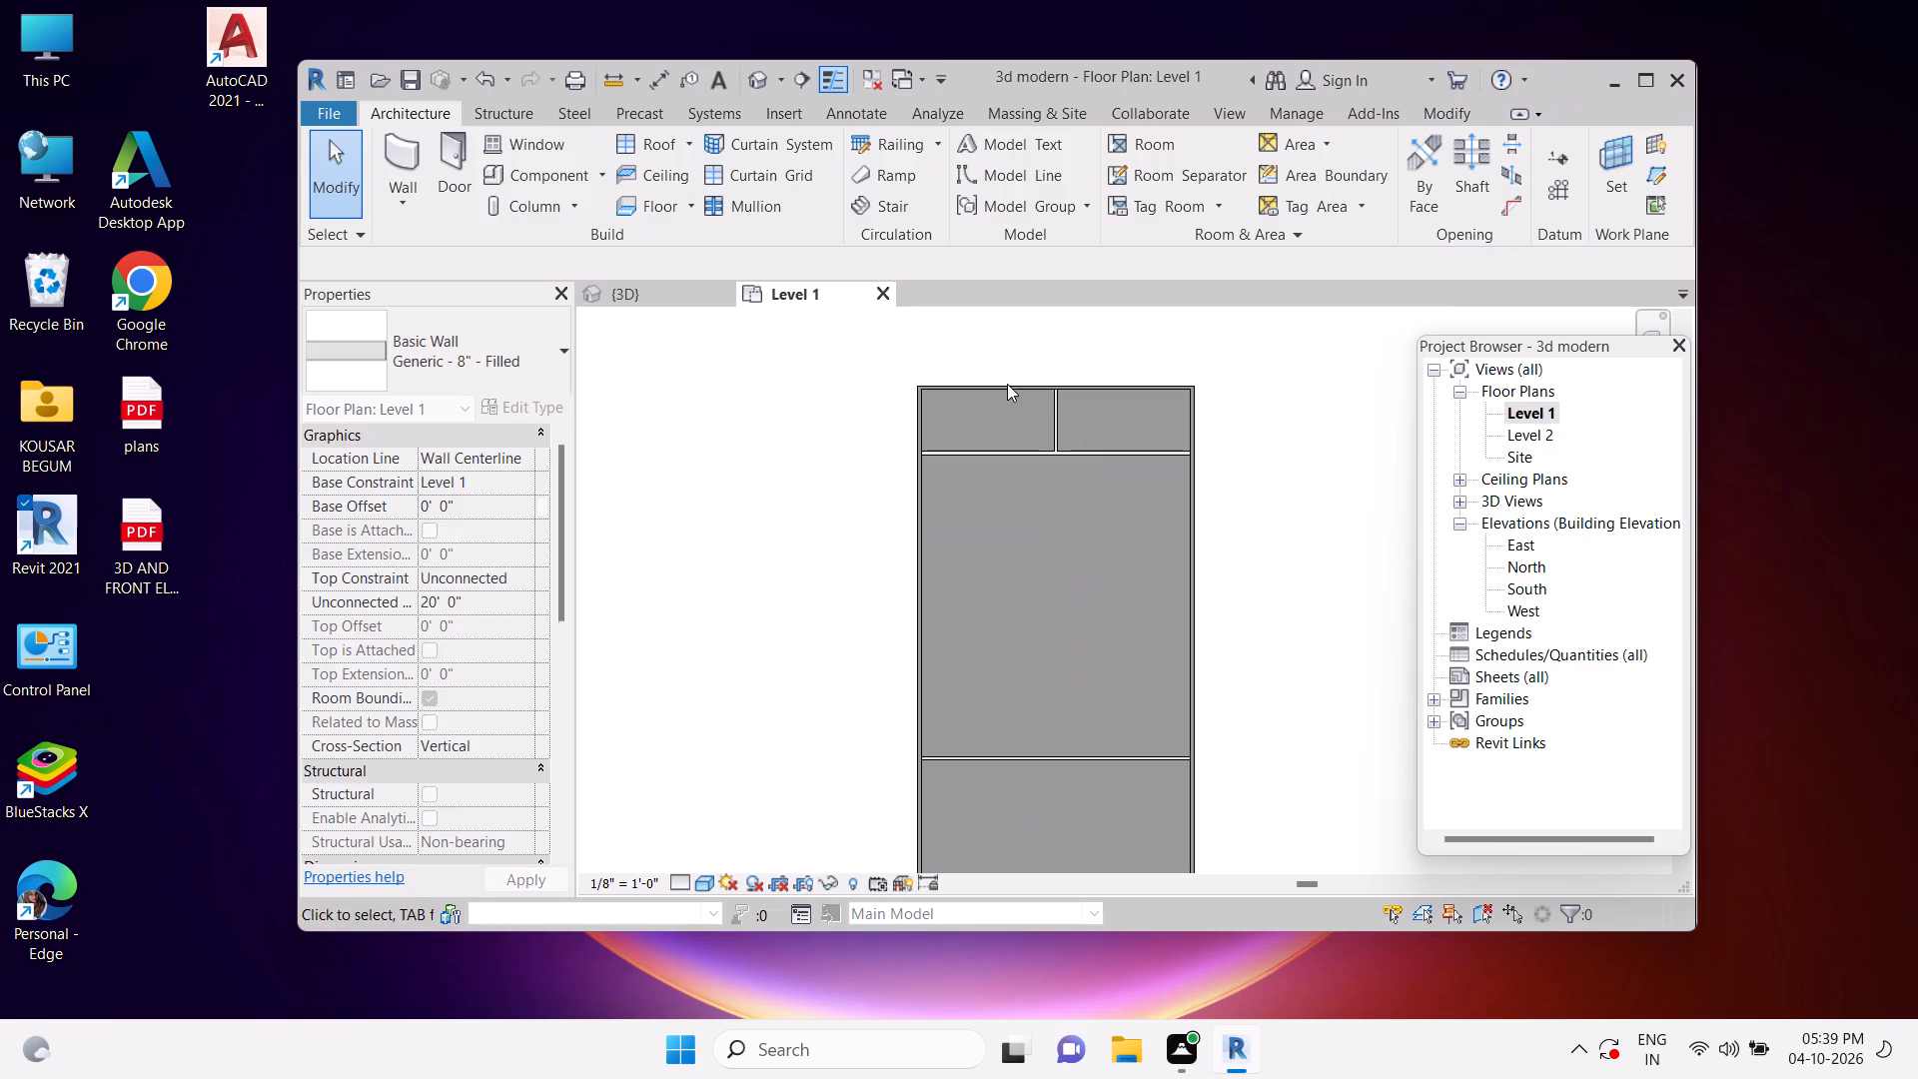
# Move the short vertical partition between the top rooms to 11'-6" from the left exterior wall.
pyautogui.click(1056, 425)
pyautogui.scroll(3, 1056, 425)
pyautogui.moveTo(1054, 427); pyautogui.dragTo(1049, 425)
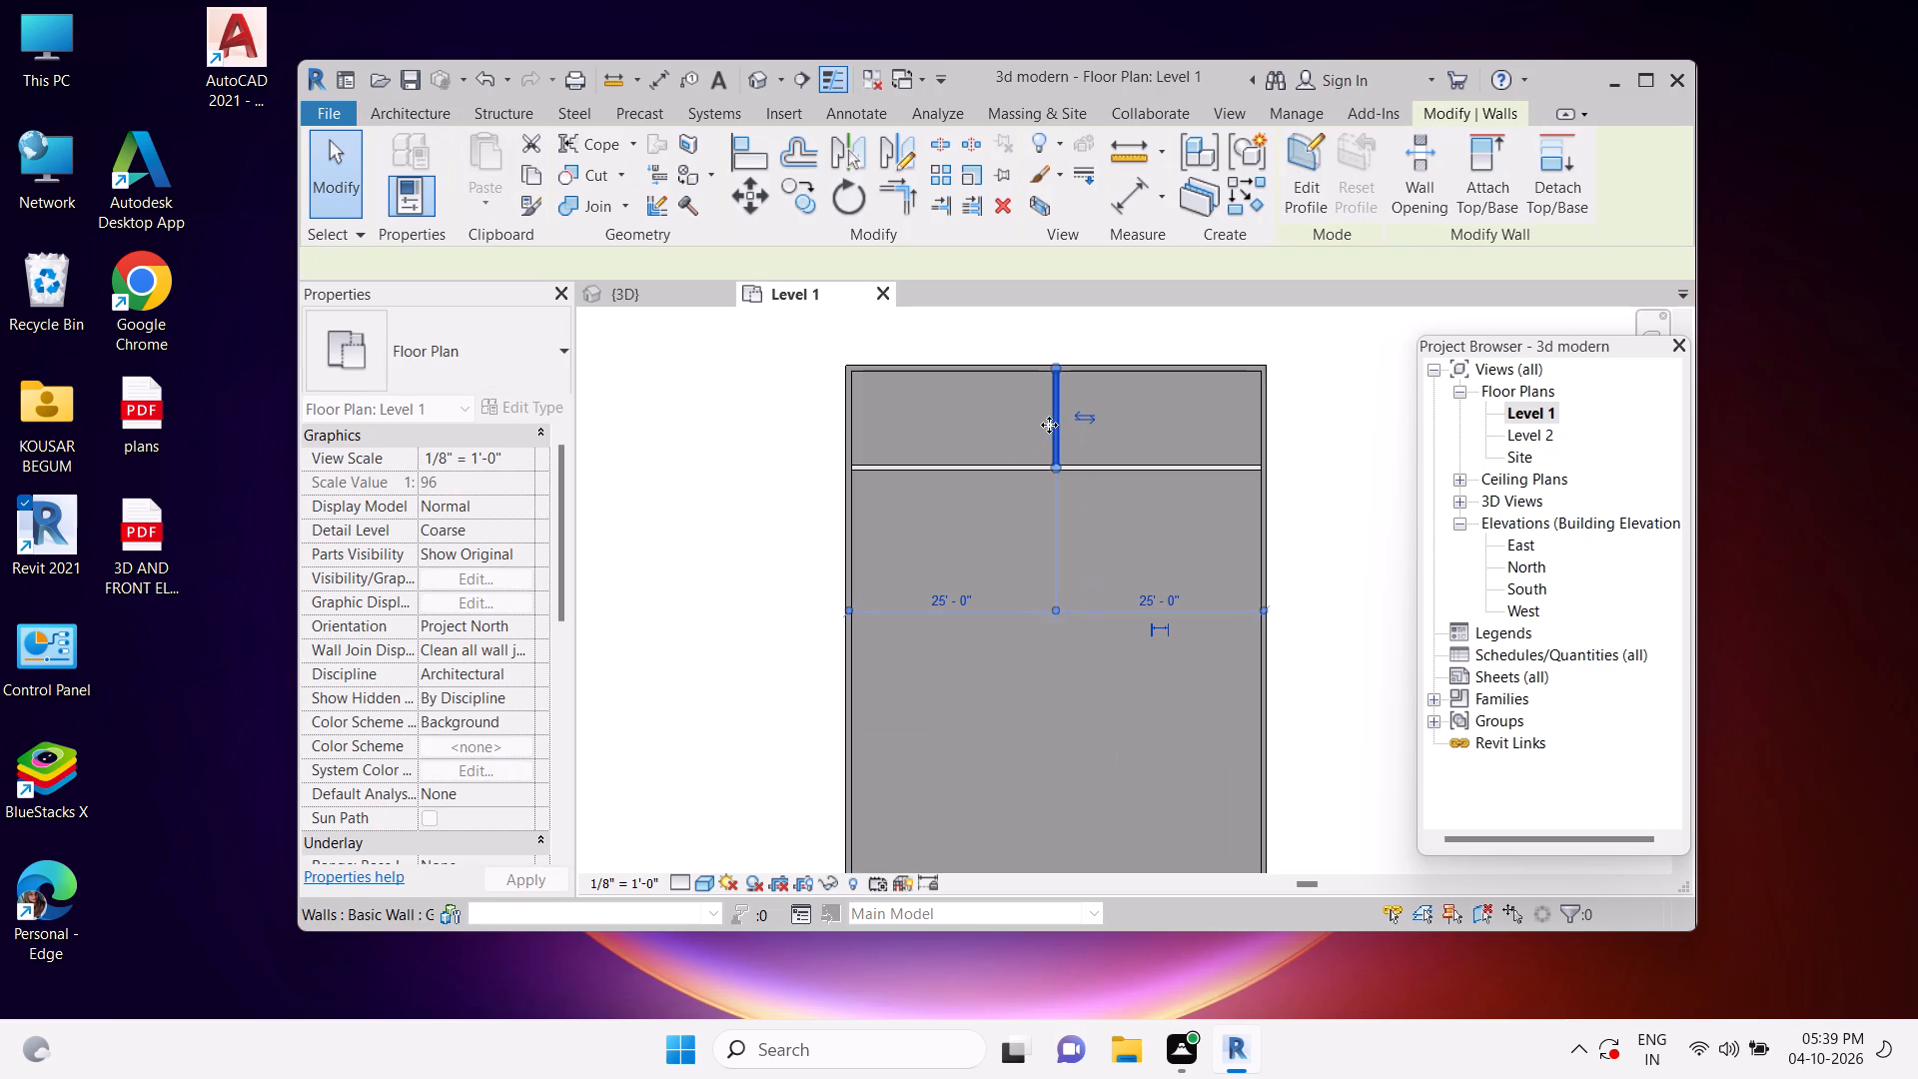
pyautogui.moveTo(1049, 425); pyautogui.dragTo(943, 432)
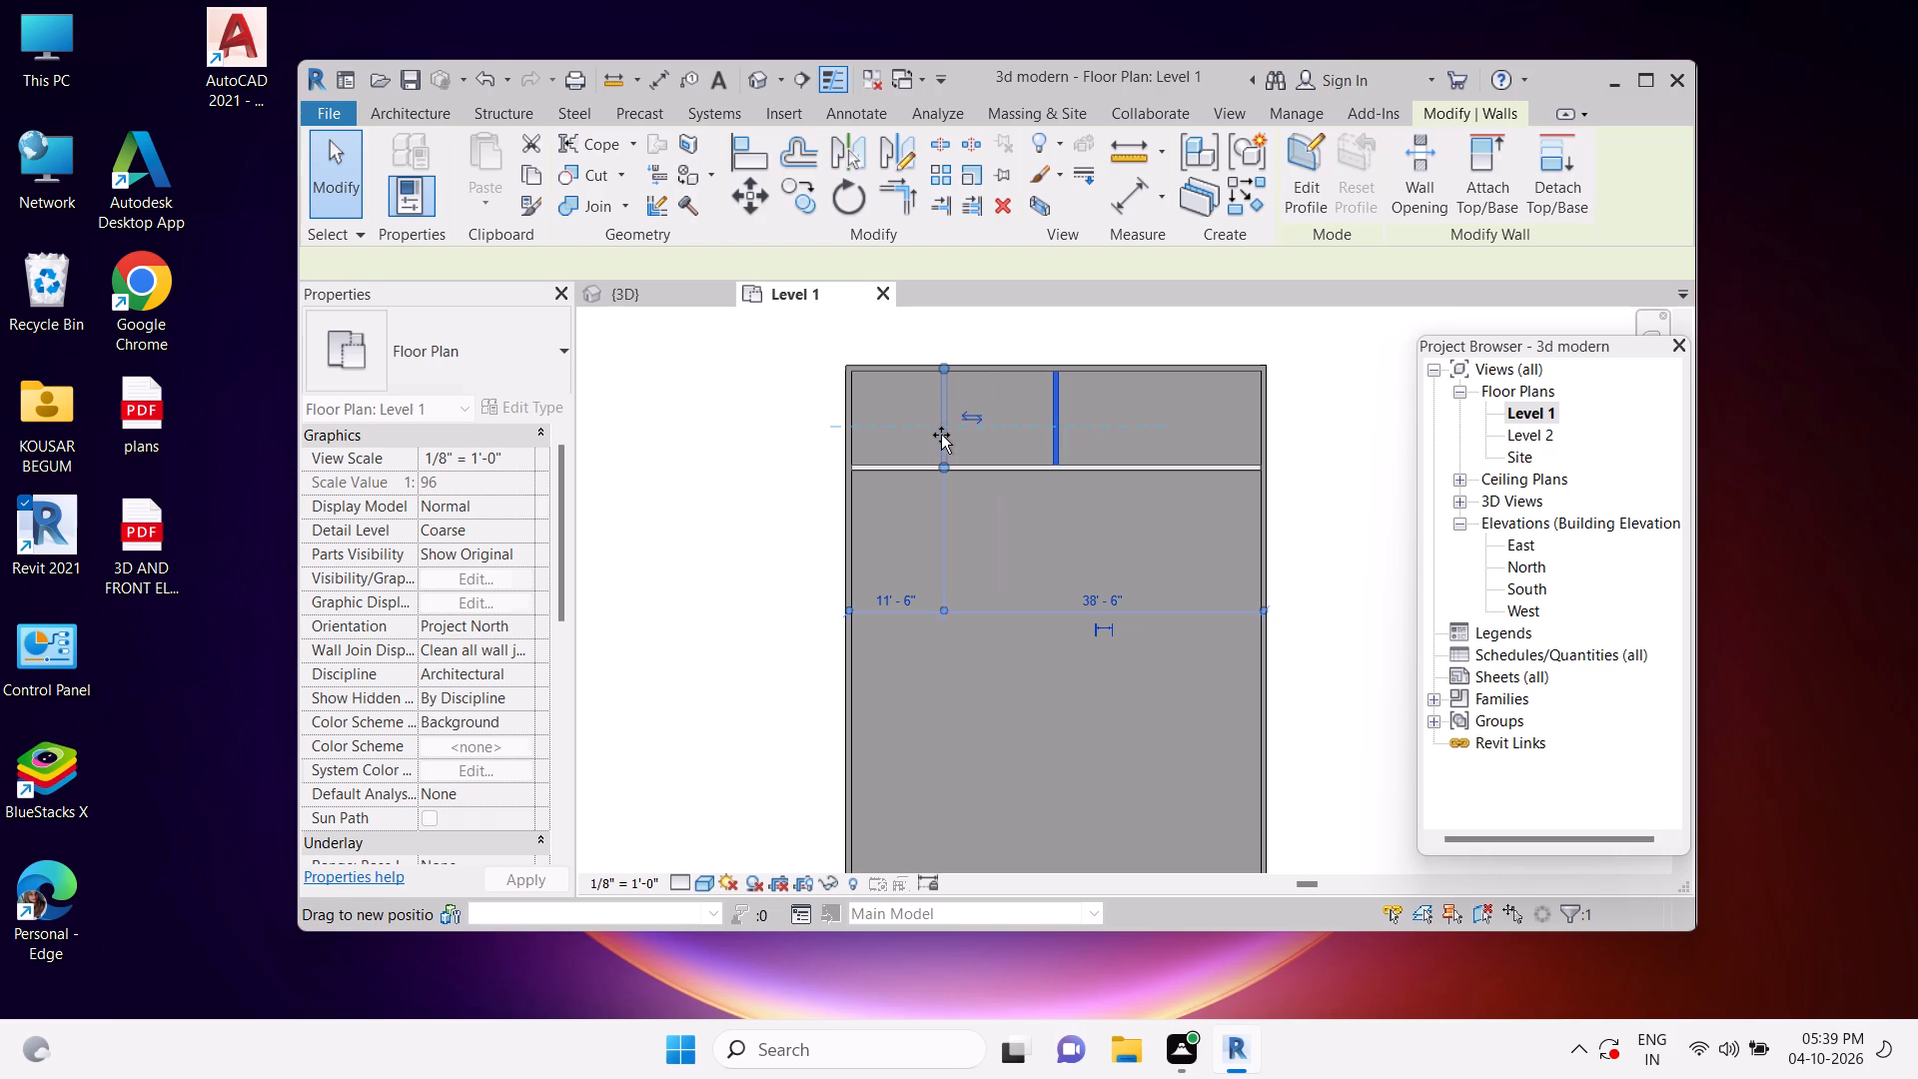
pyautogui.press('Escape')
pyautogui.press('Escape')
pyautogui.press('Escape')
pyautogui.press('Escape')
pyautogui.press('Escape')
# Copy the short vertical partition 13' to the right within the top strip of rooms.
pyautogui.click(944, 427)
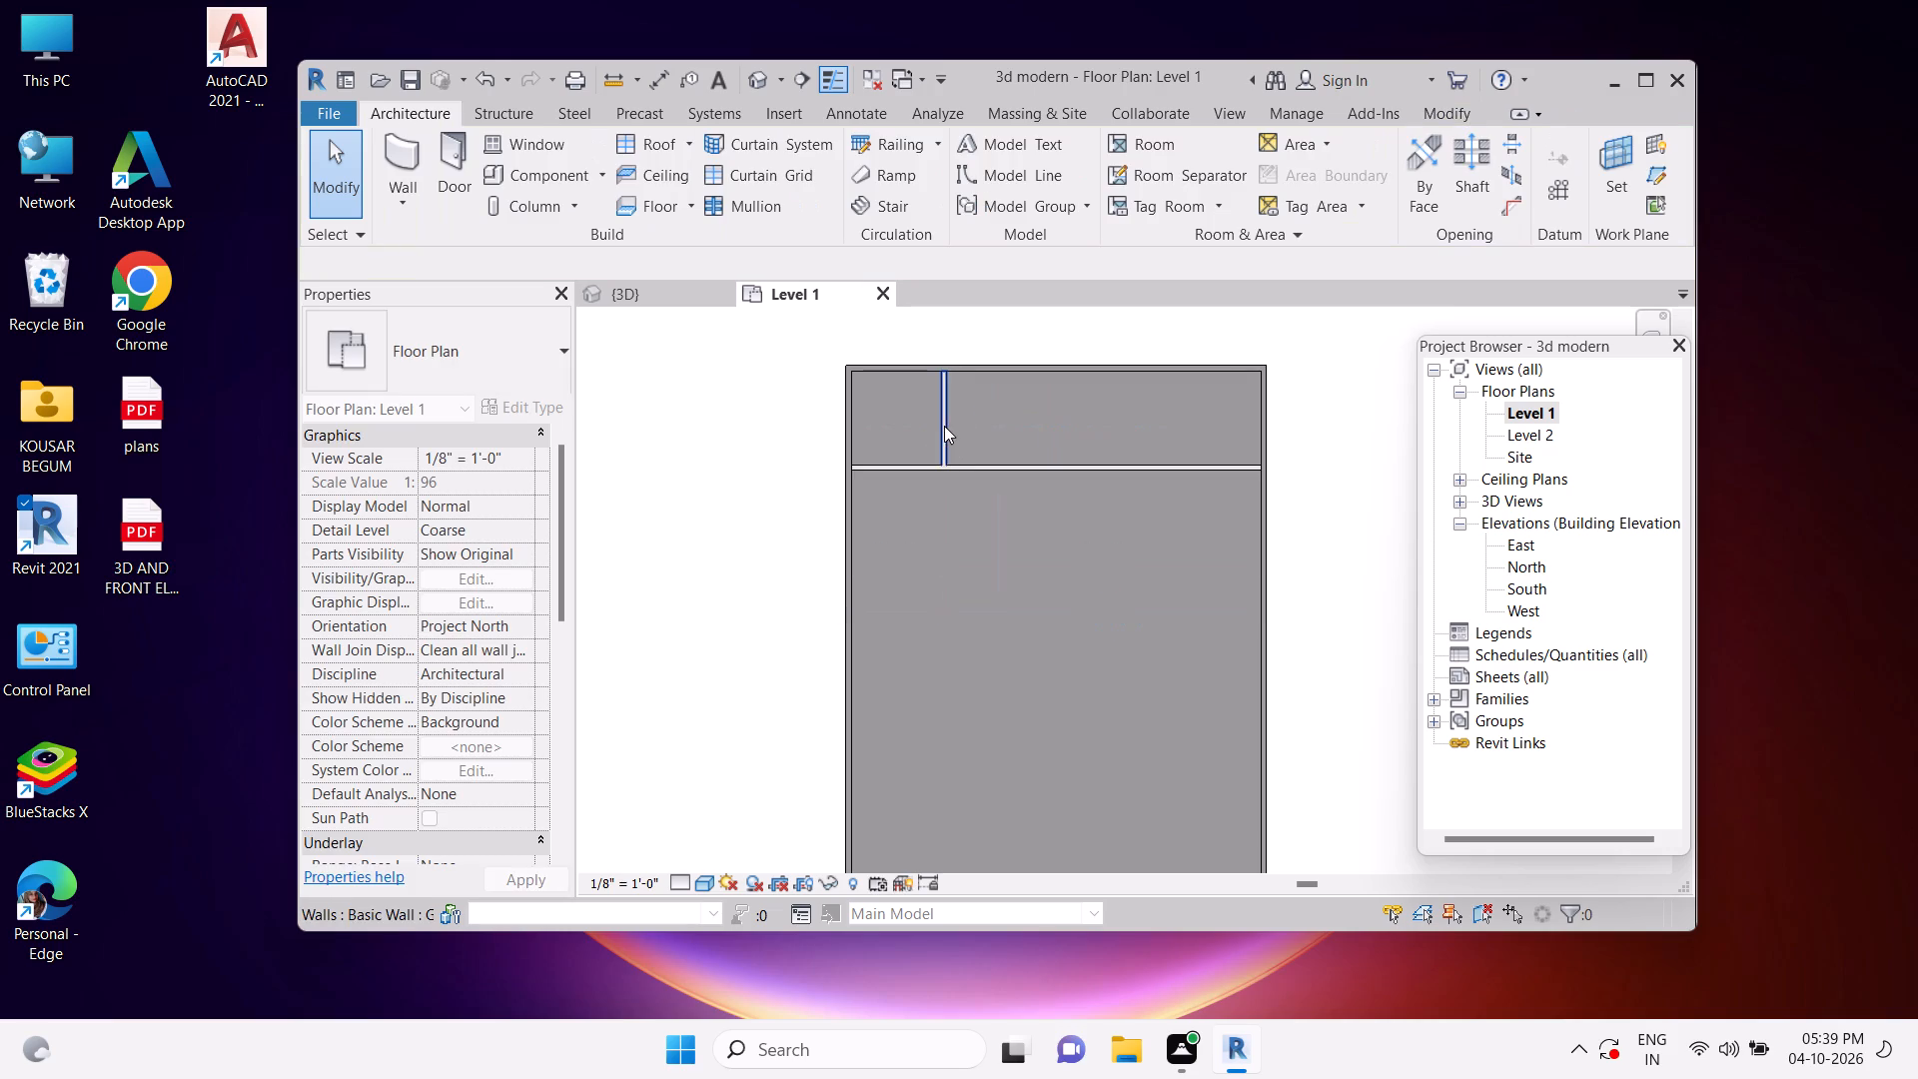
pyautogui.write('co')
pyautogui.press('space')
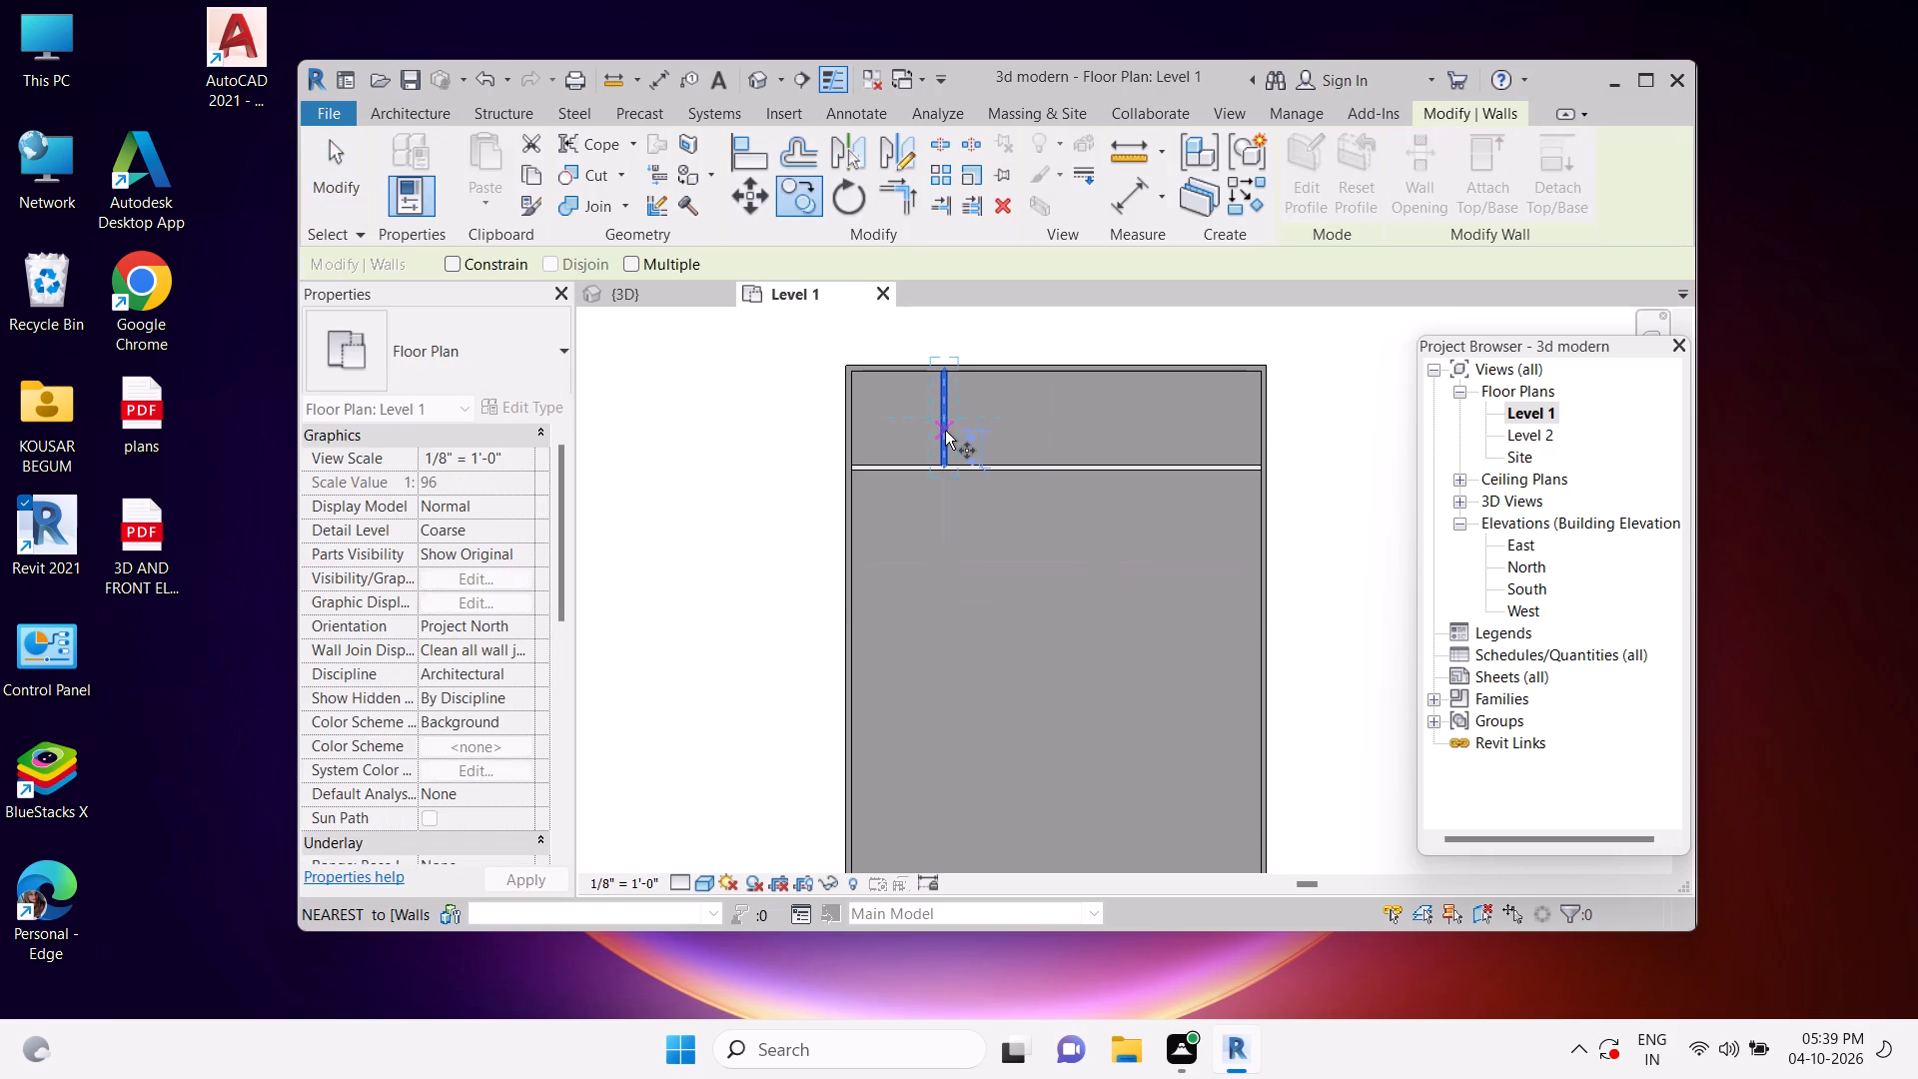
pyautogui.click(945, 431)
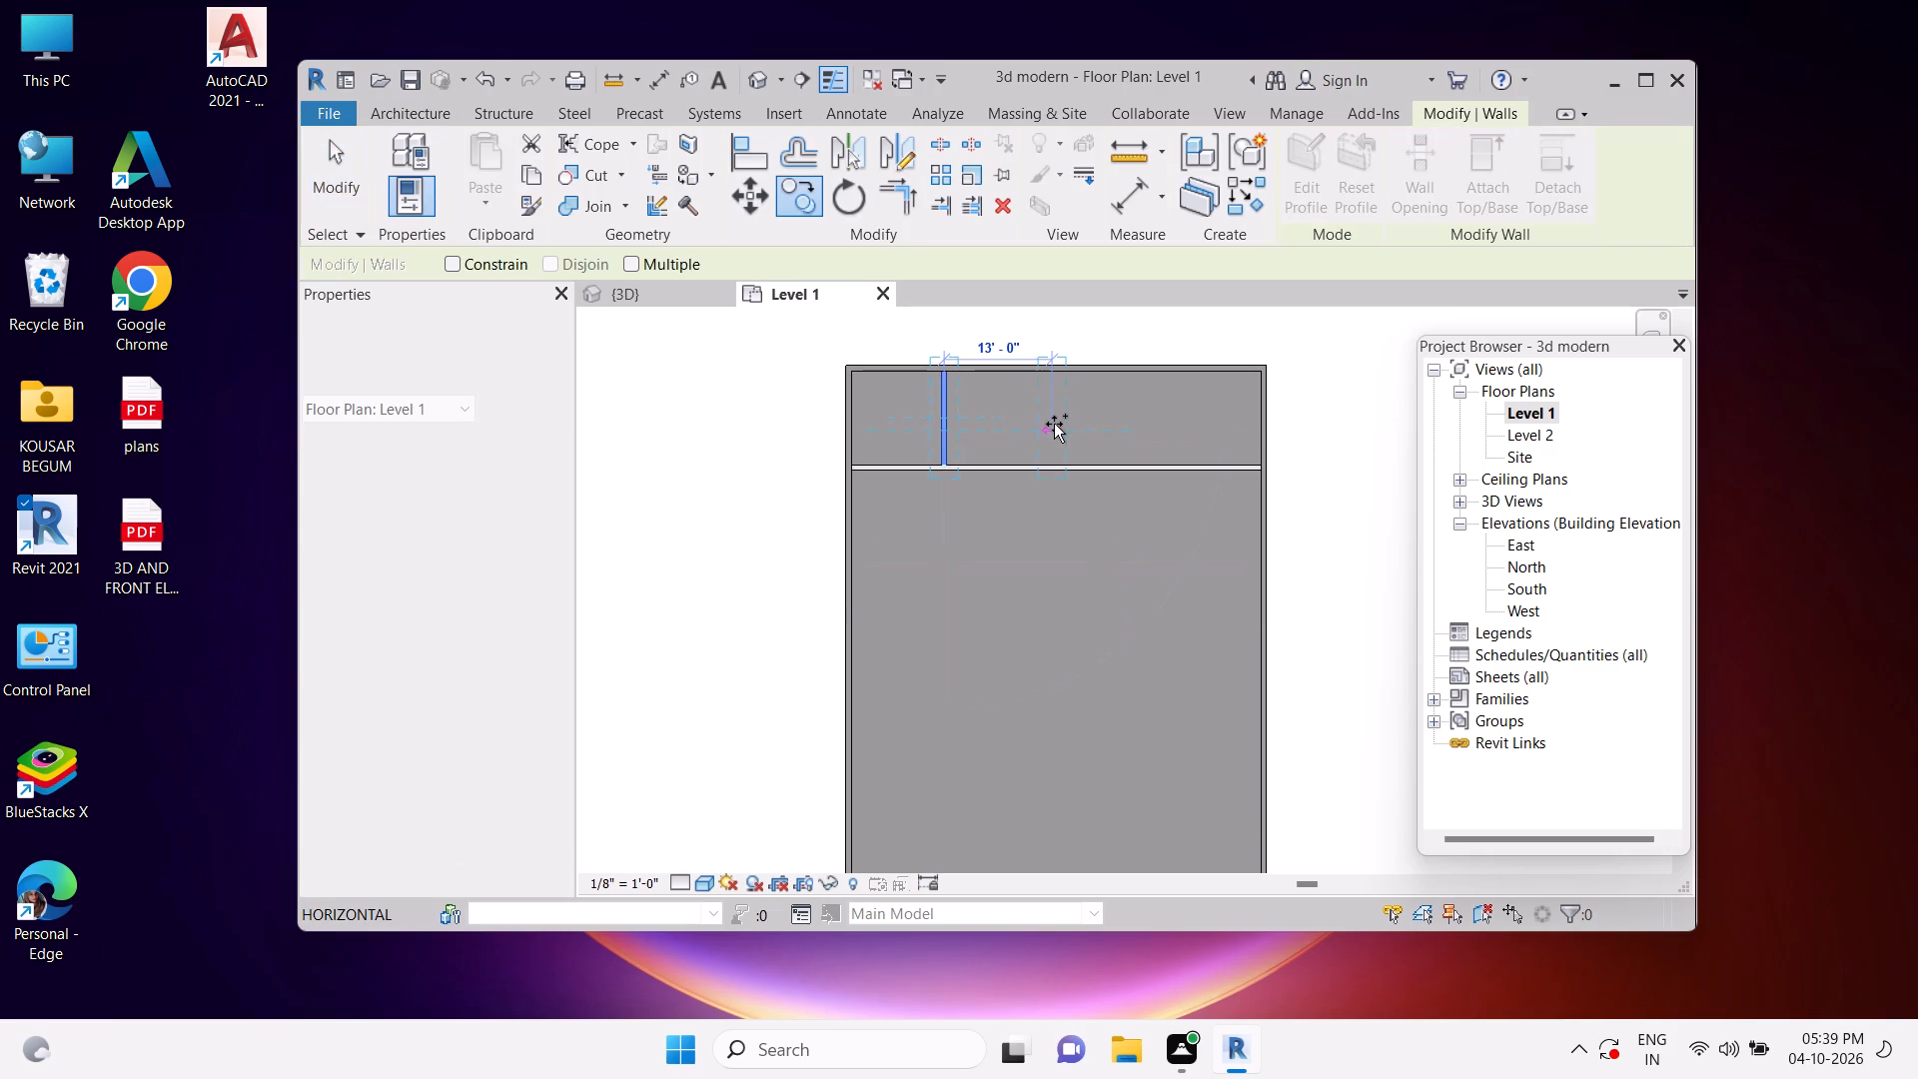
pyautogui.click(1054, 424)
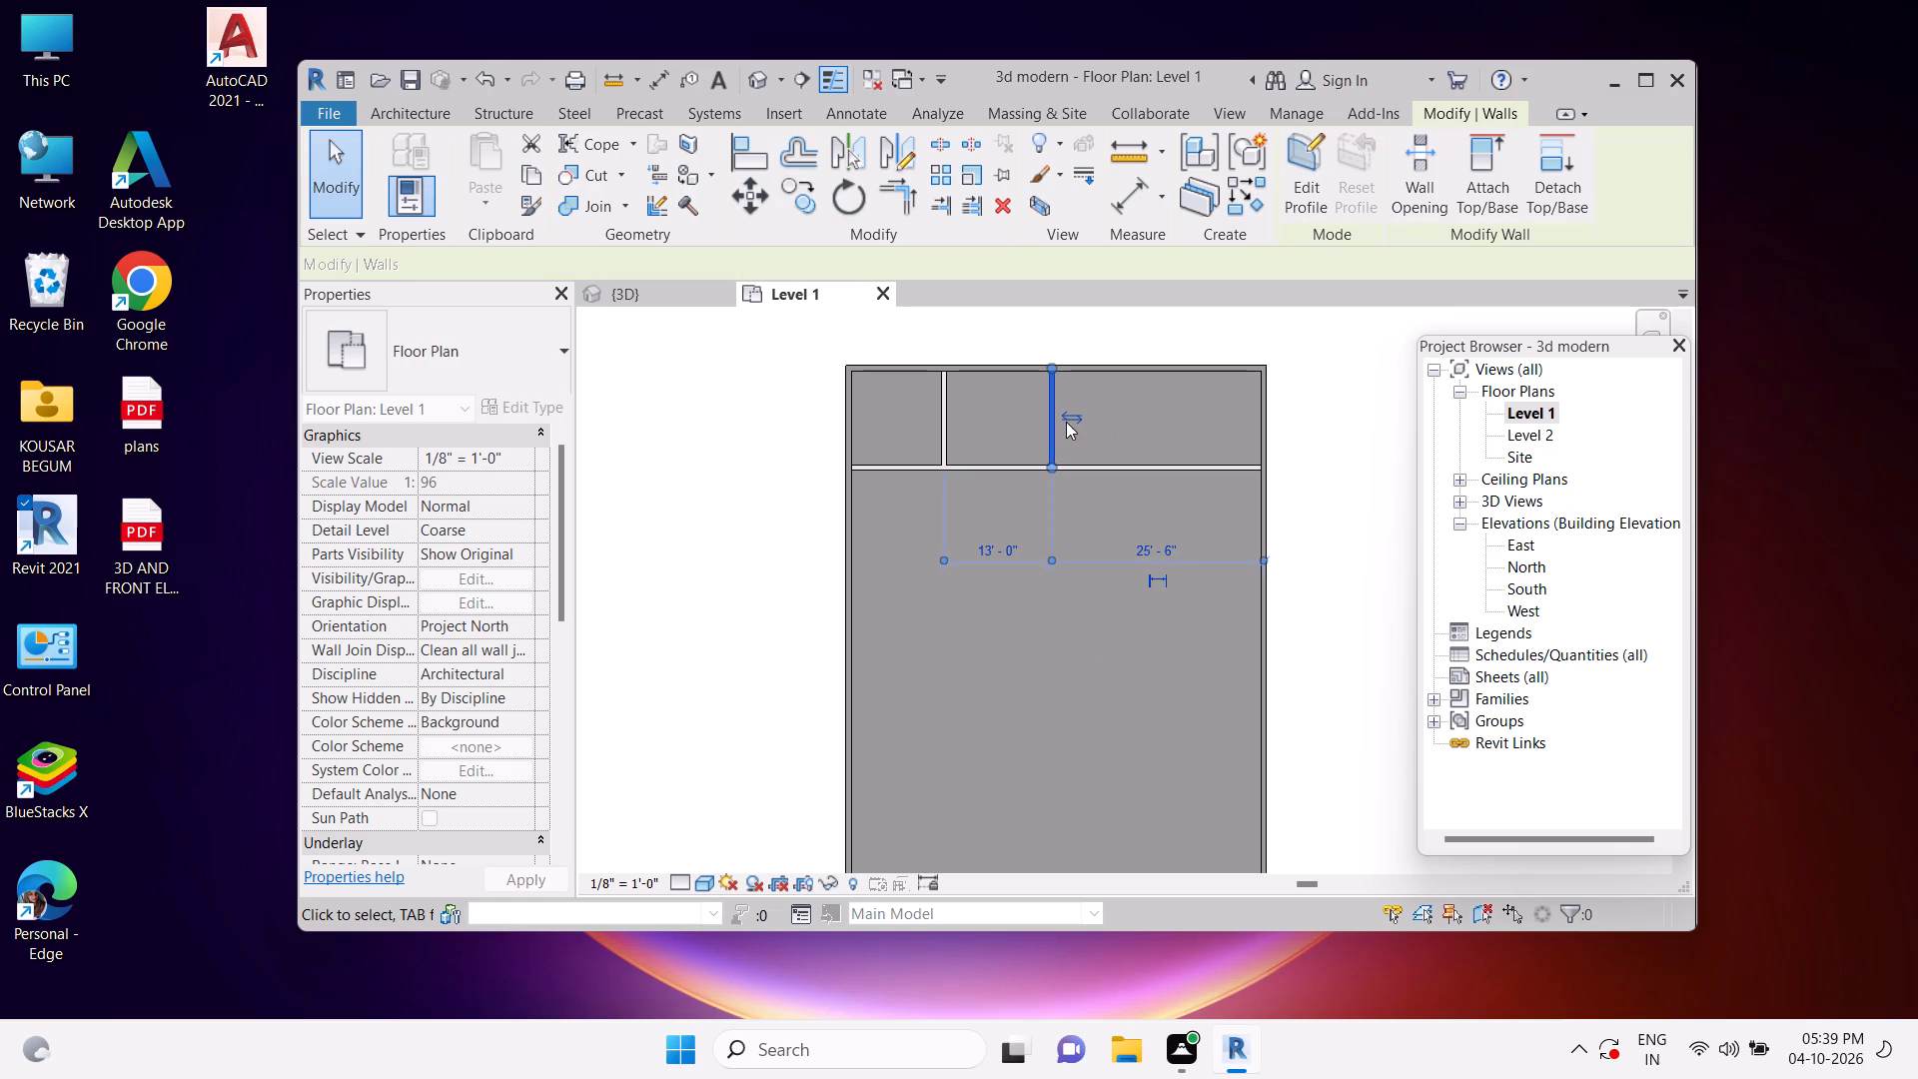
pyautogui.press('`')
pyautogui.press('`')
pyautogui.press('`')
pyautogui.press('`')
pyautogui.press('Escape')
pyautogui.press('Escape')
pyautogui.press('Escape')
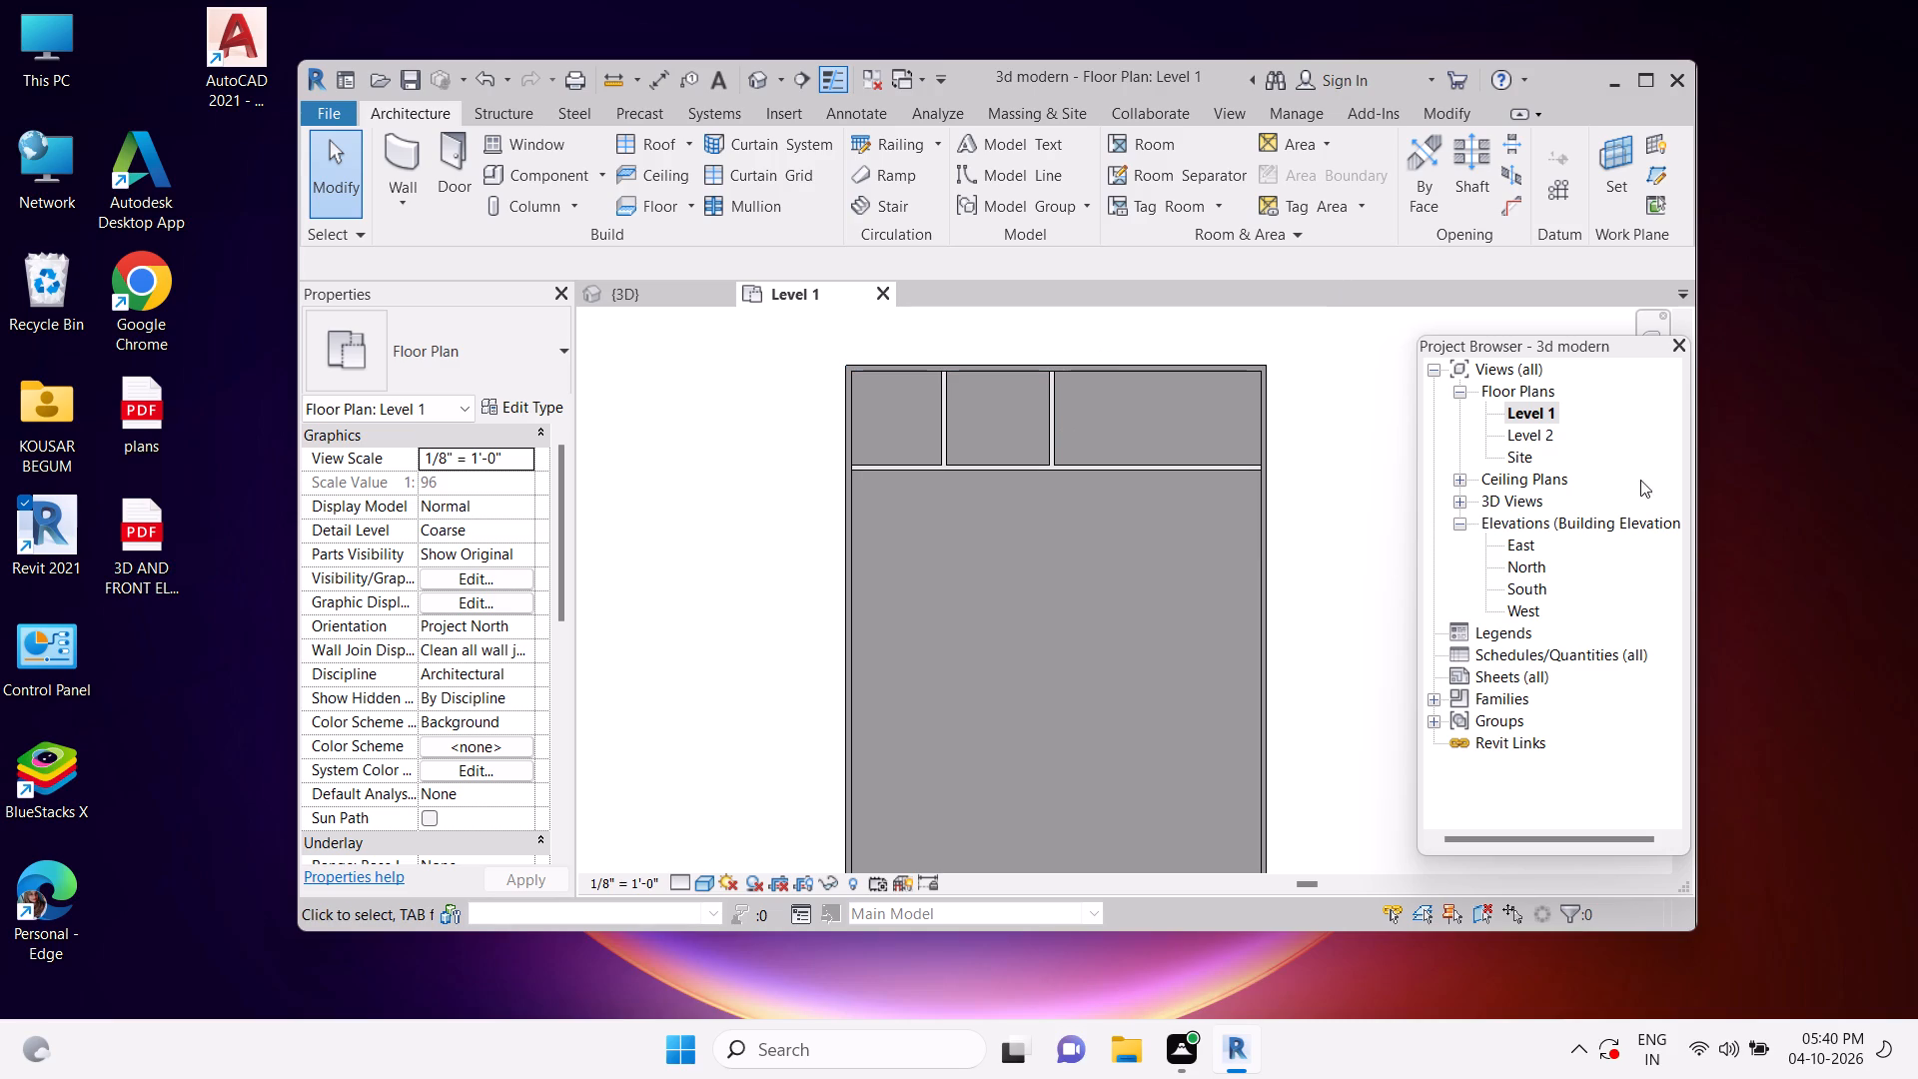
# Open the Level 2 floor plan and compare its partition layout with the Level 1 plan.
pyautogui.doubleClick(1538, 441)
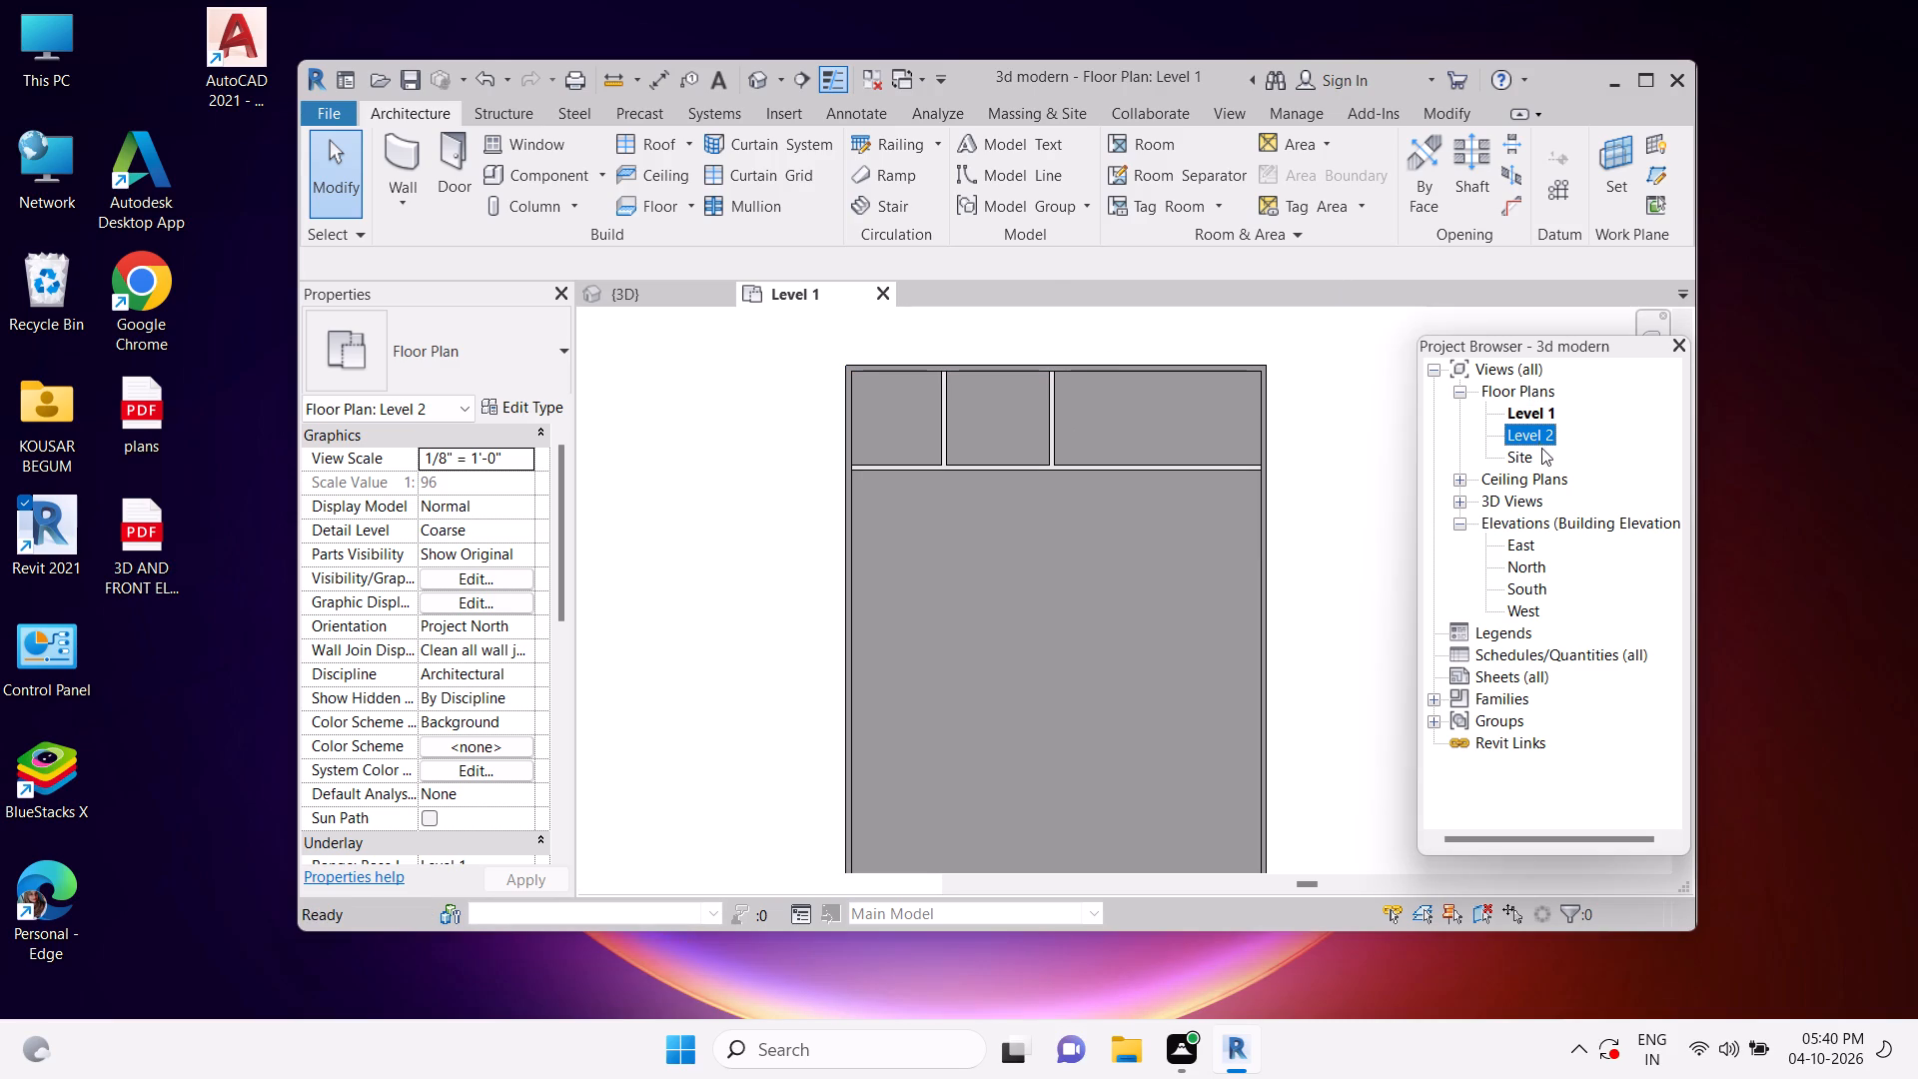
pyautogui.scroll(-6, 1147, 486)
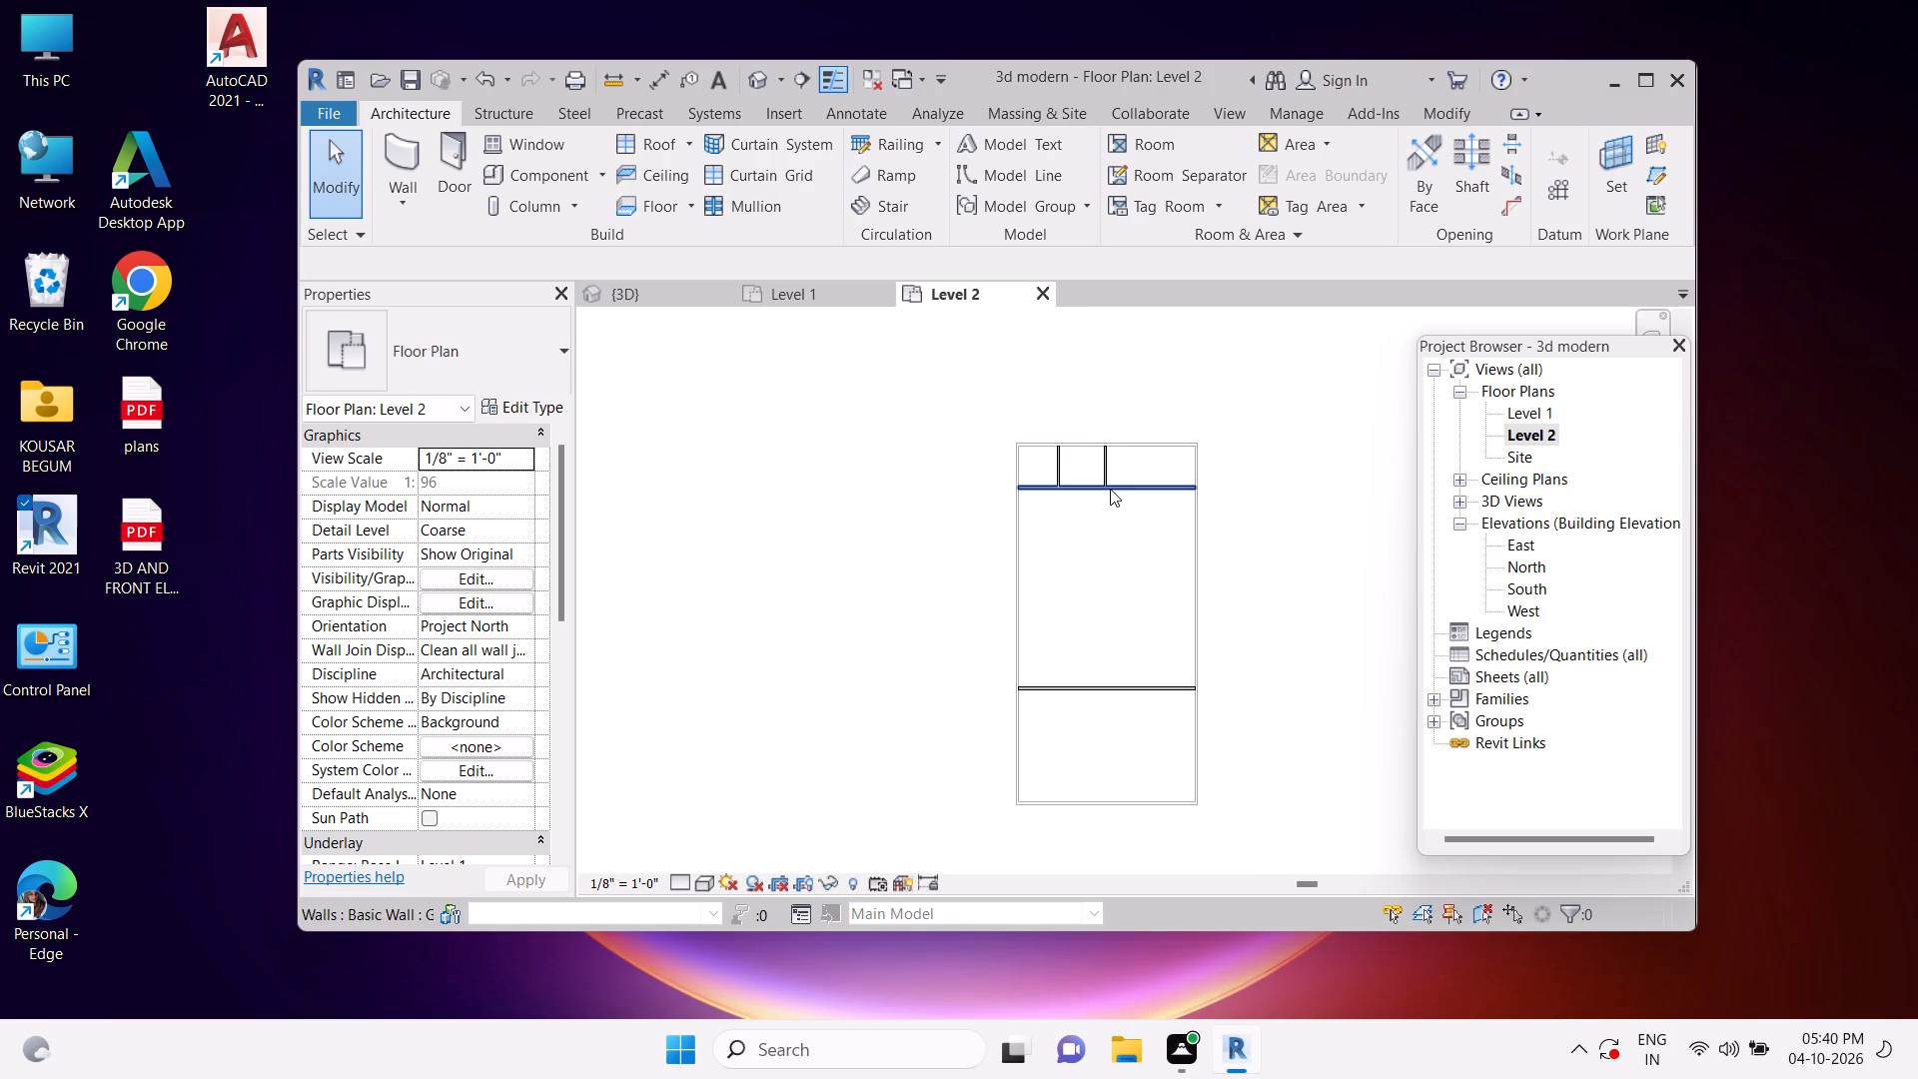
pyautogui.write('sd')
pyautogui.scroll(3, 1036, 456)
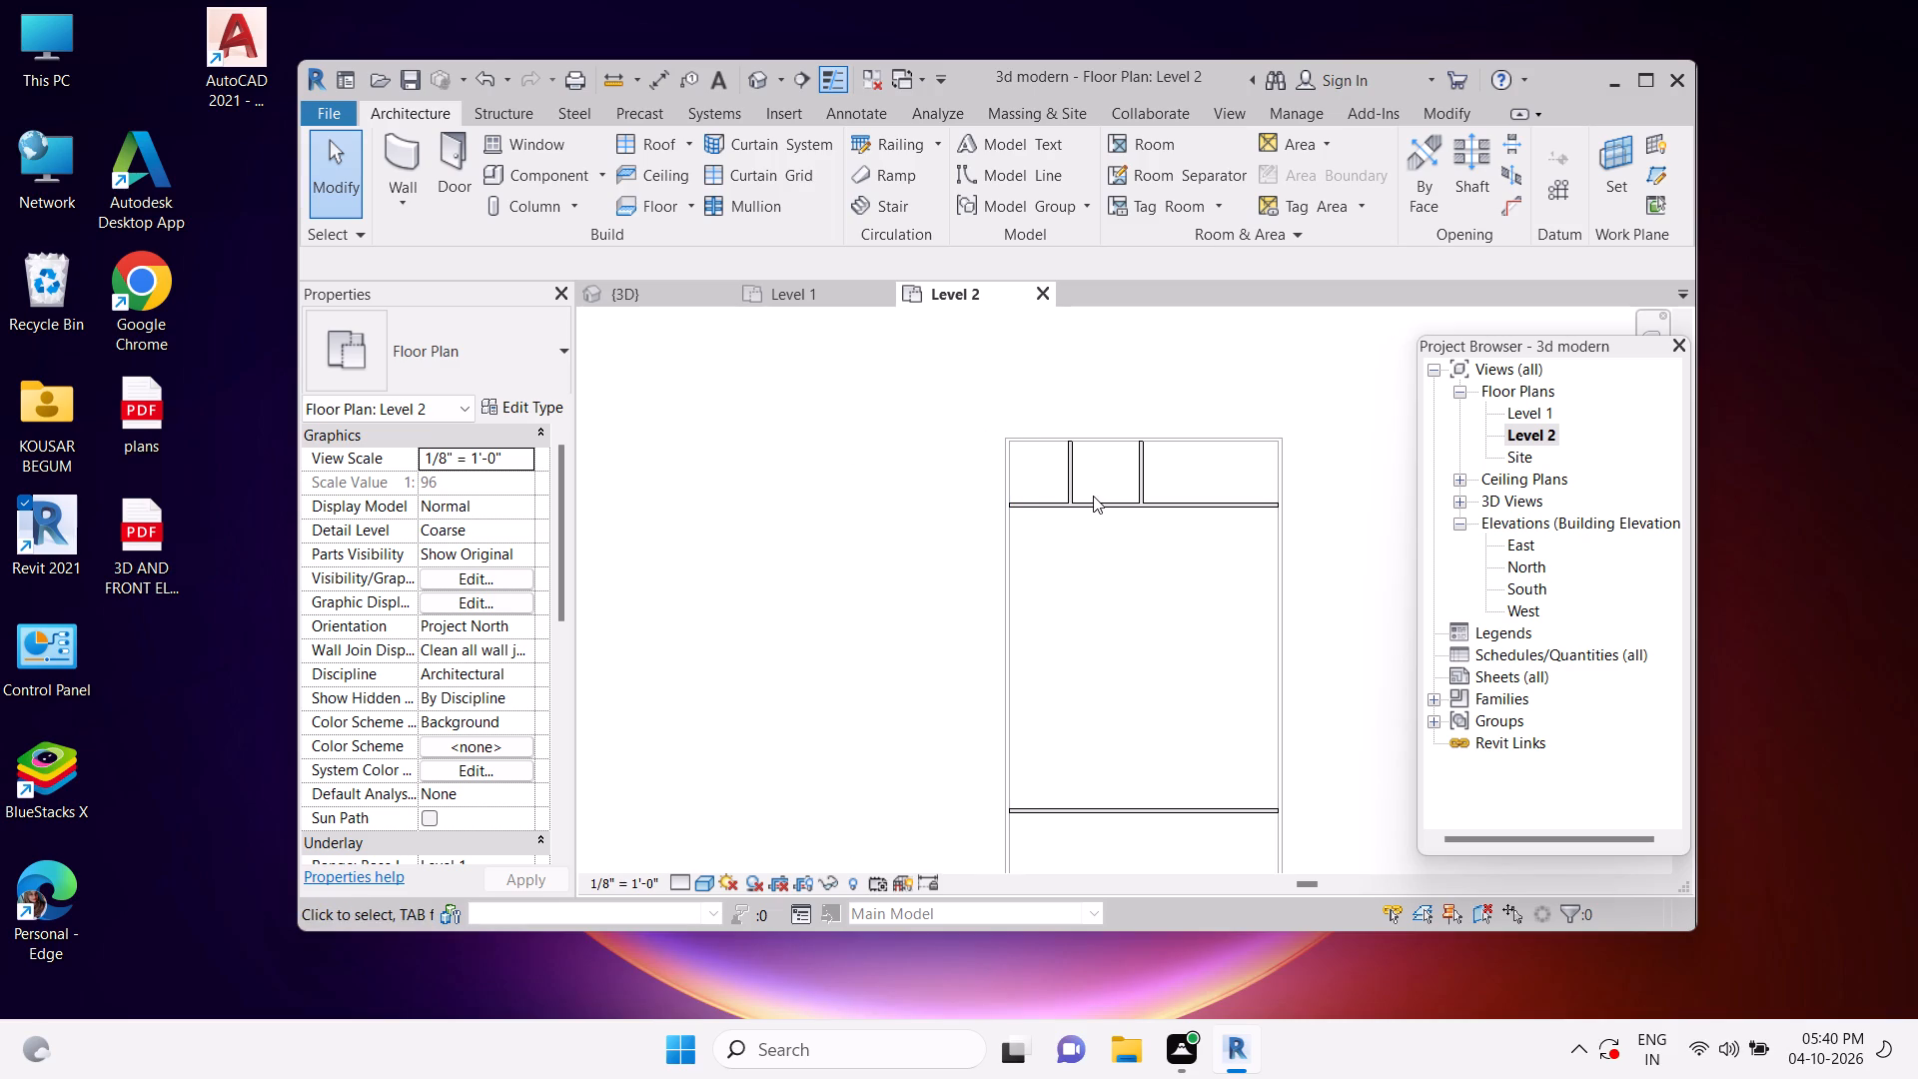
pyautogui.scroll(5, 1085, 496)
pyautogui.scroll(-4, 1211, 493)
pyautogui.click(1157, 503)
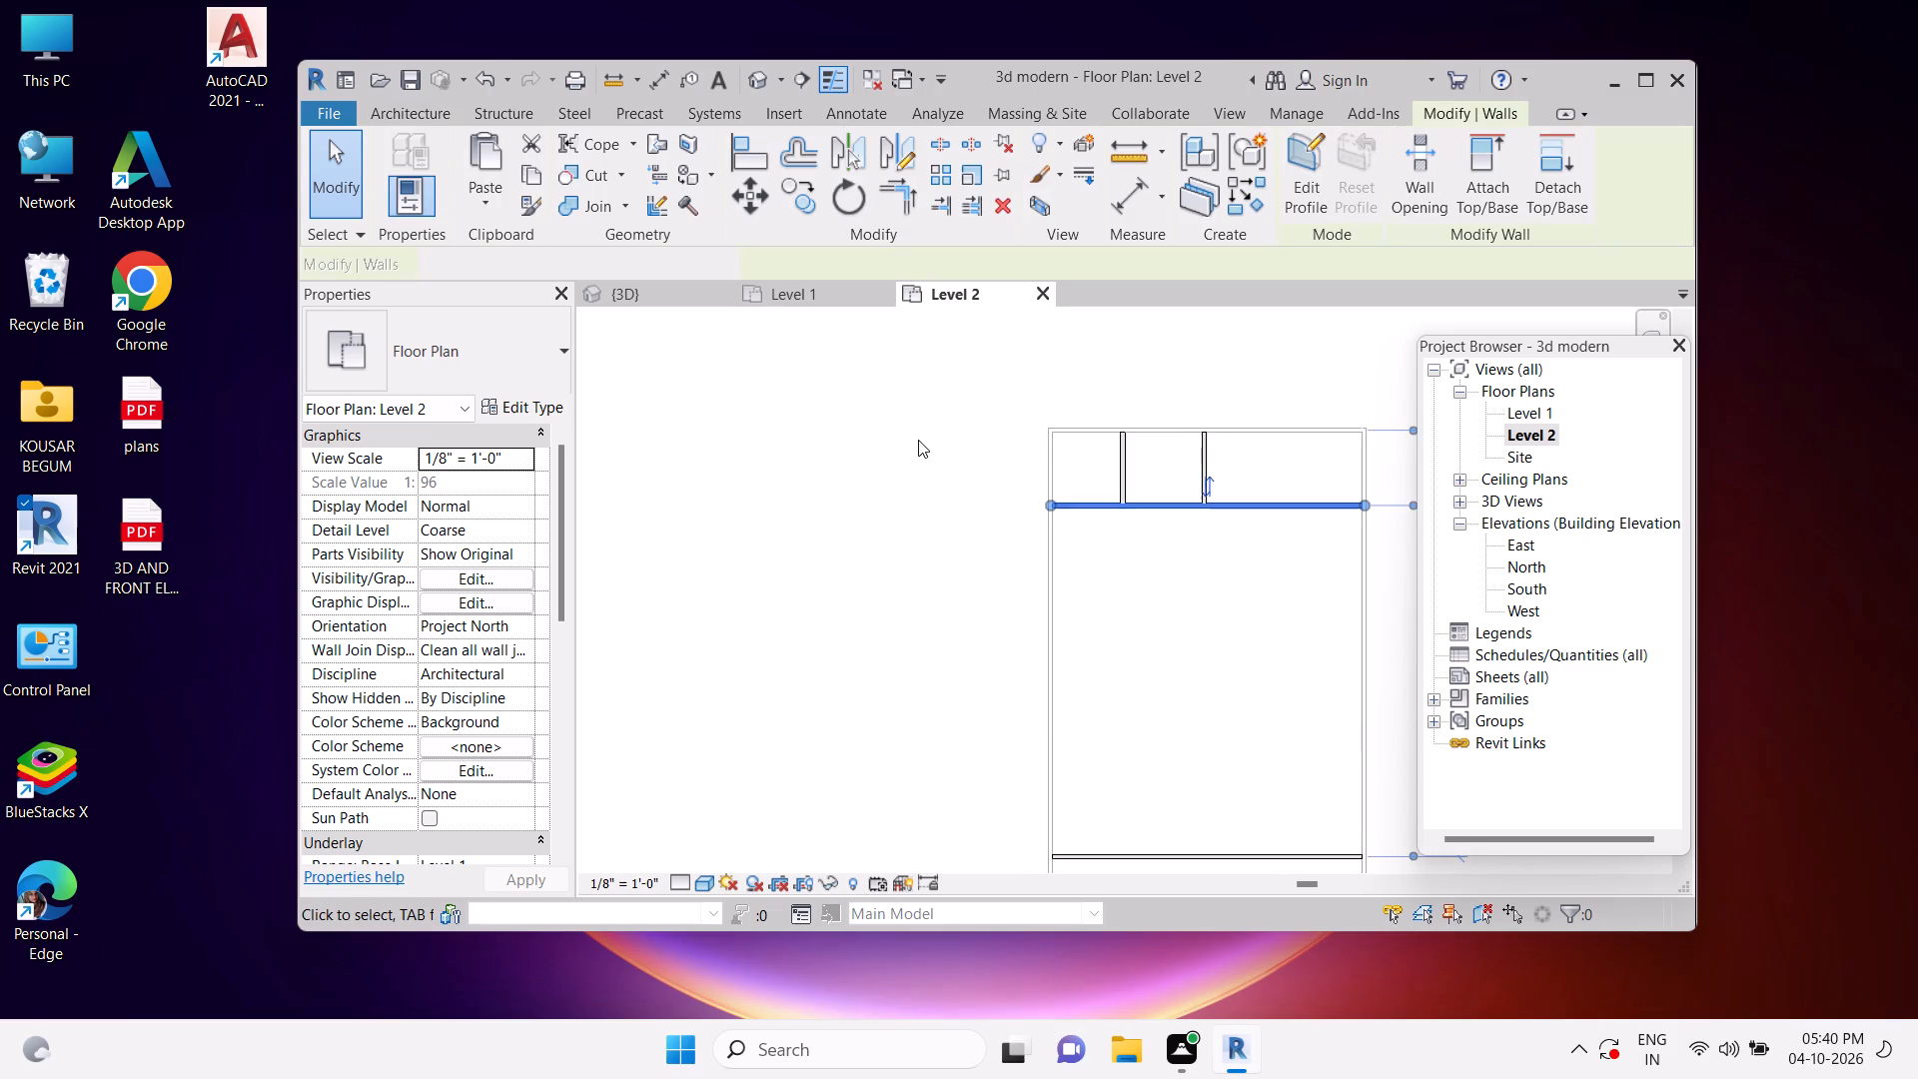
pyautogui.click(917, 435)
pyautogui.click(813, 299)
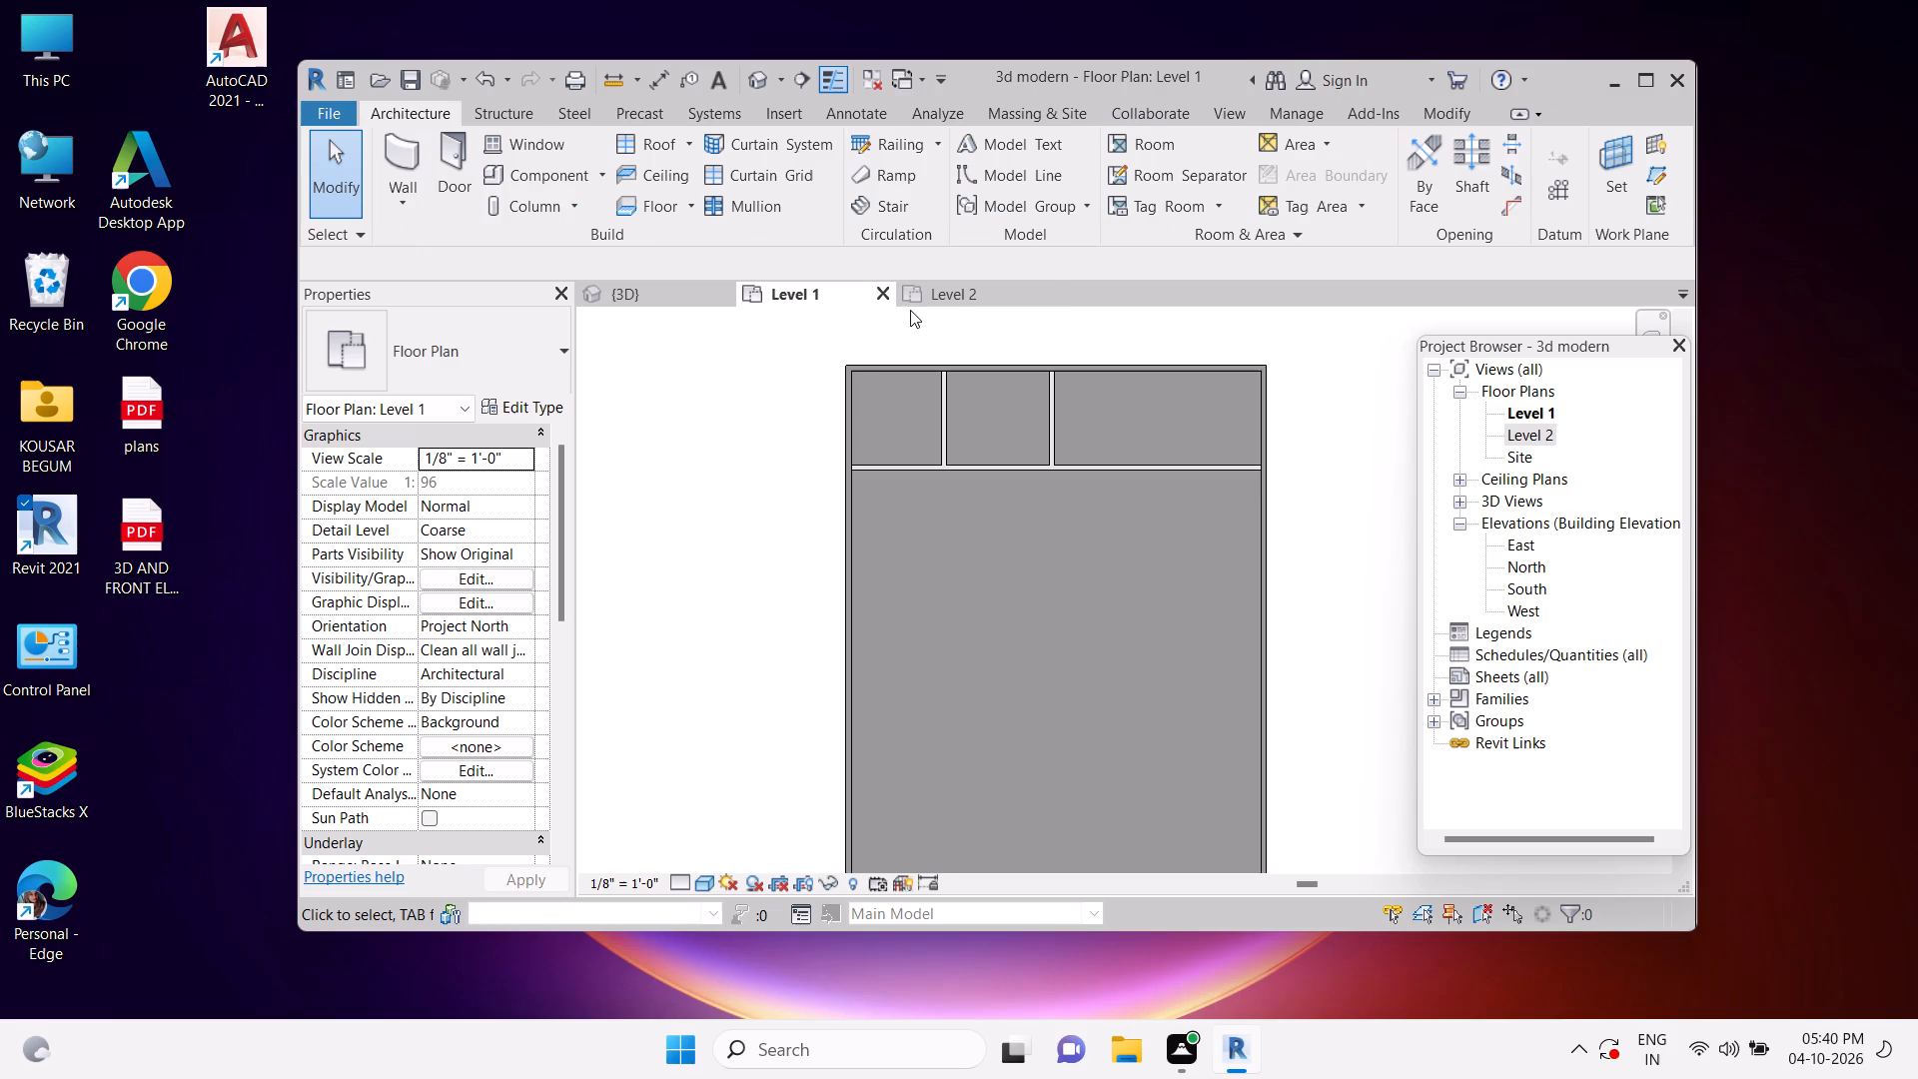
pyautogui.click(959, 289)
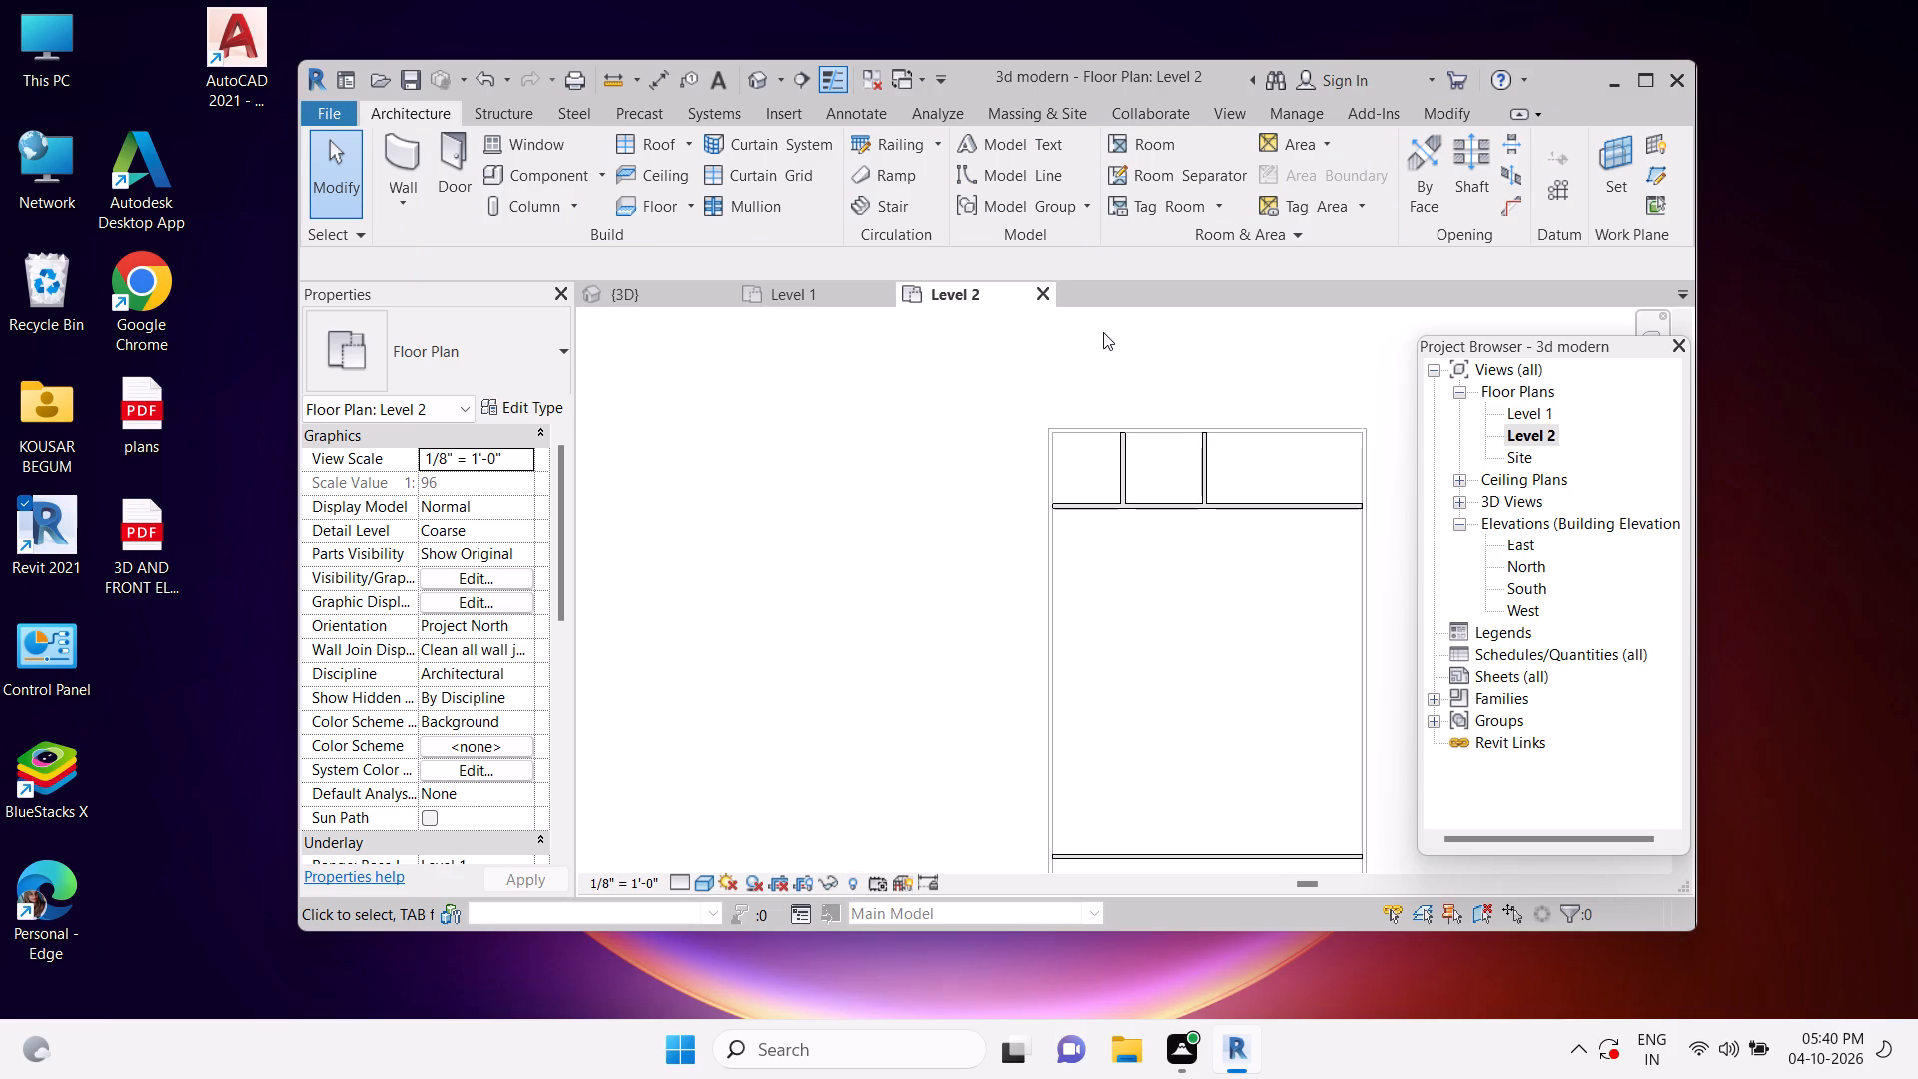
pyautogui.click(822, 292)
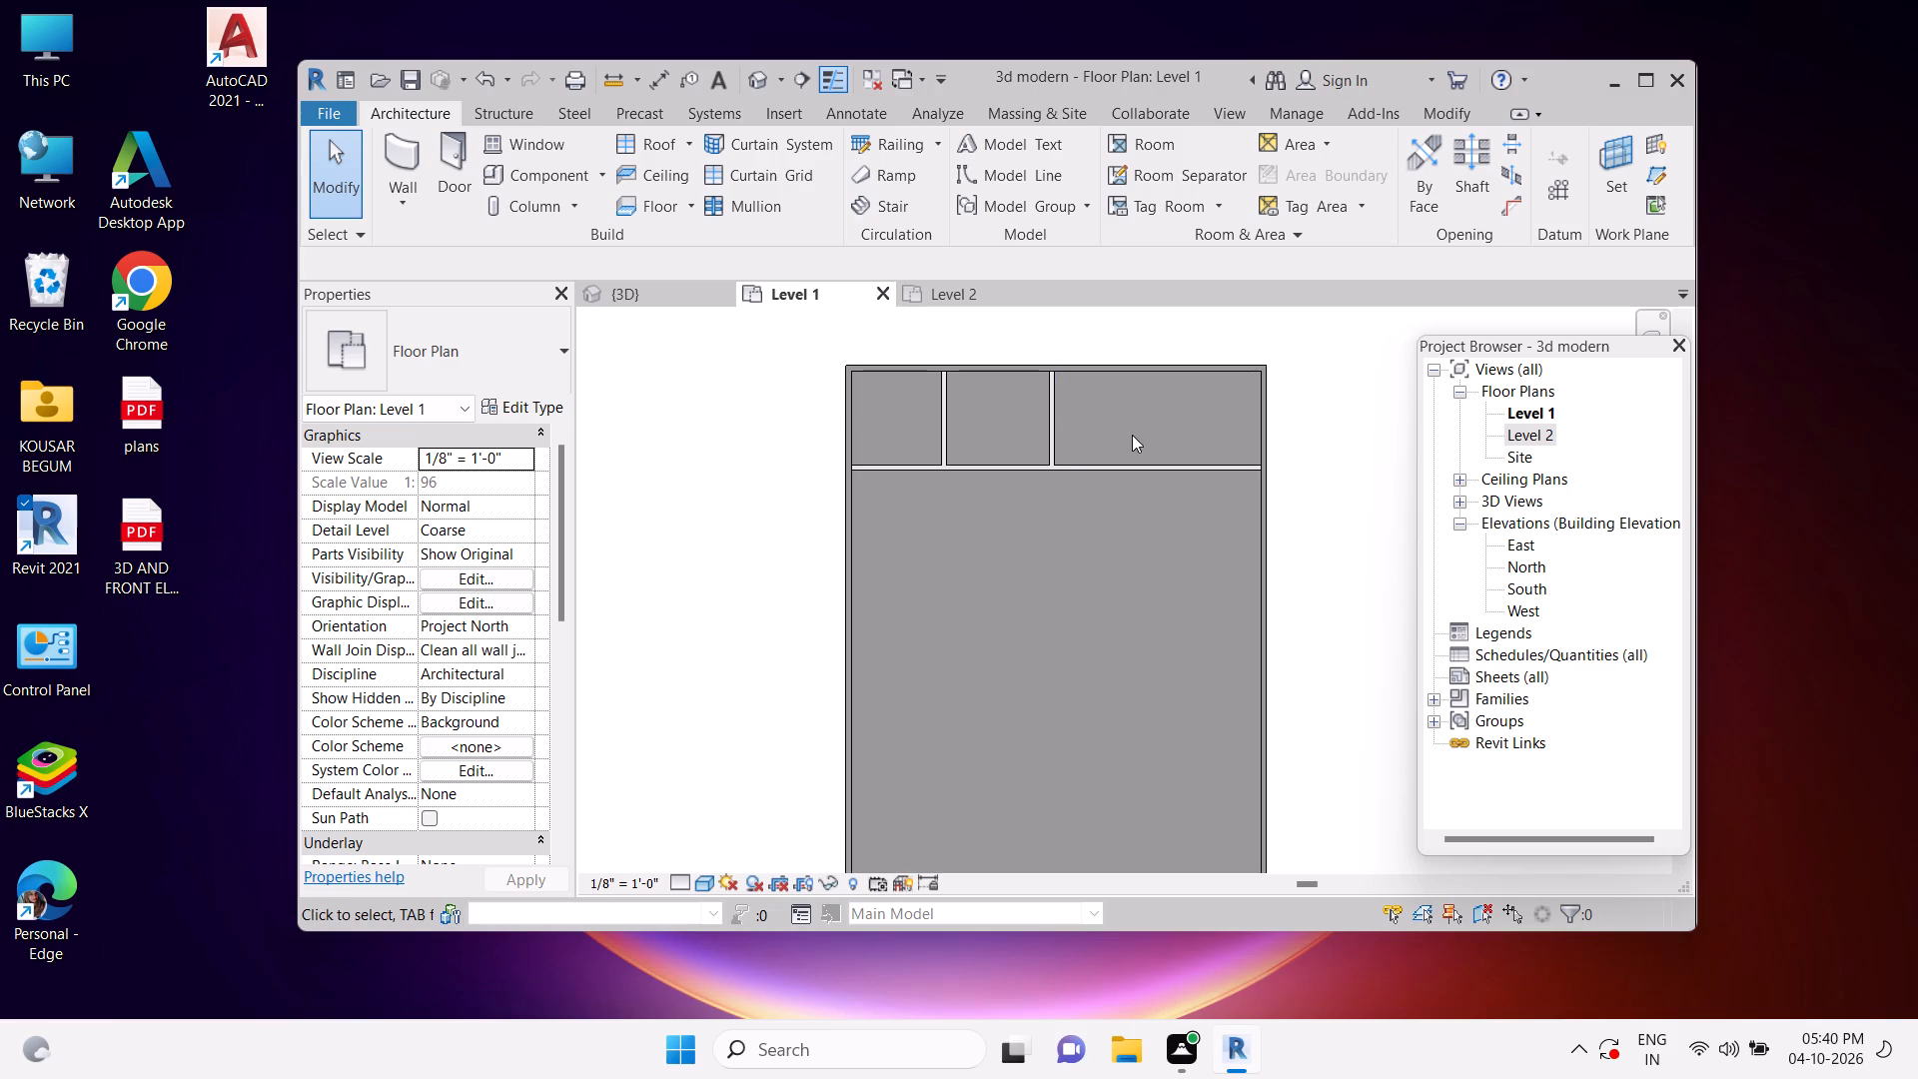
pyautogui.scroll(-3, 1001, 573)
pyautogui.scroll(1, 1001, 573)
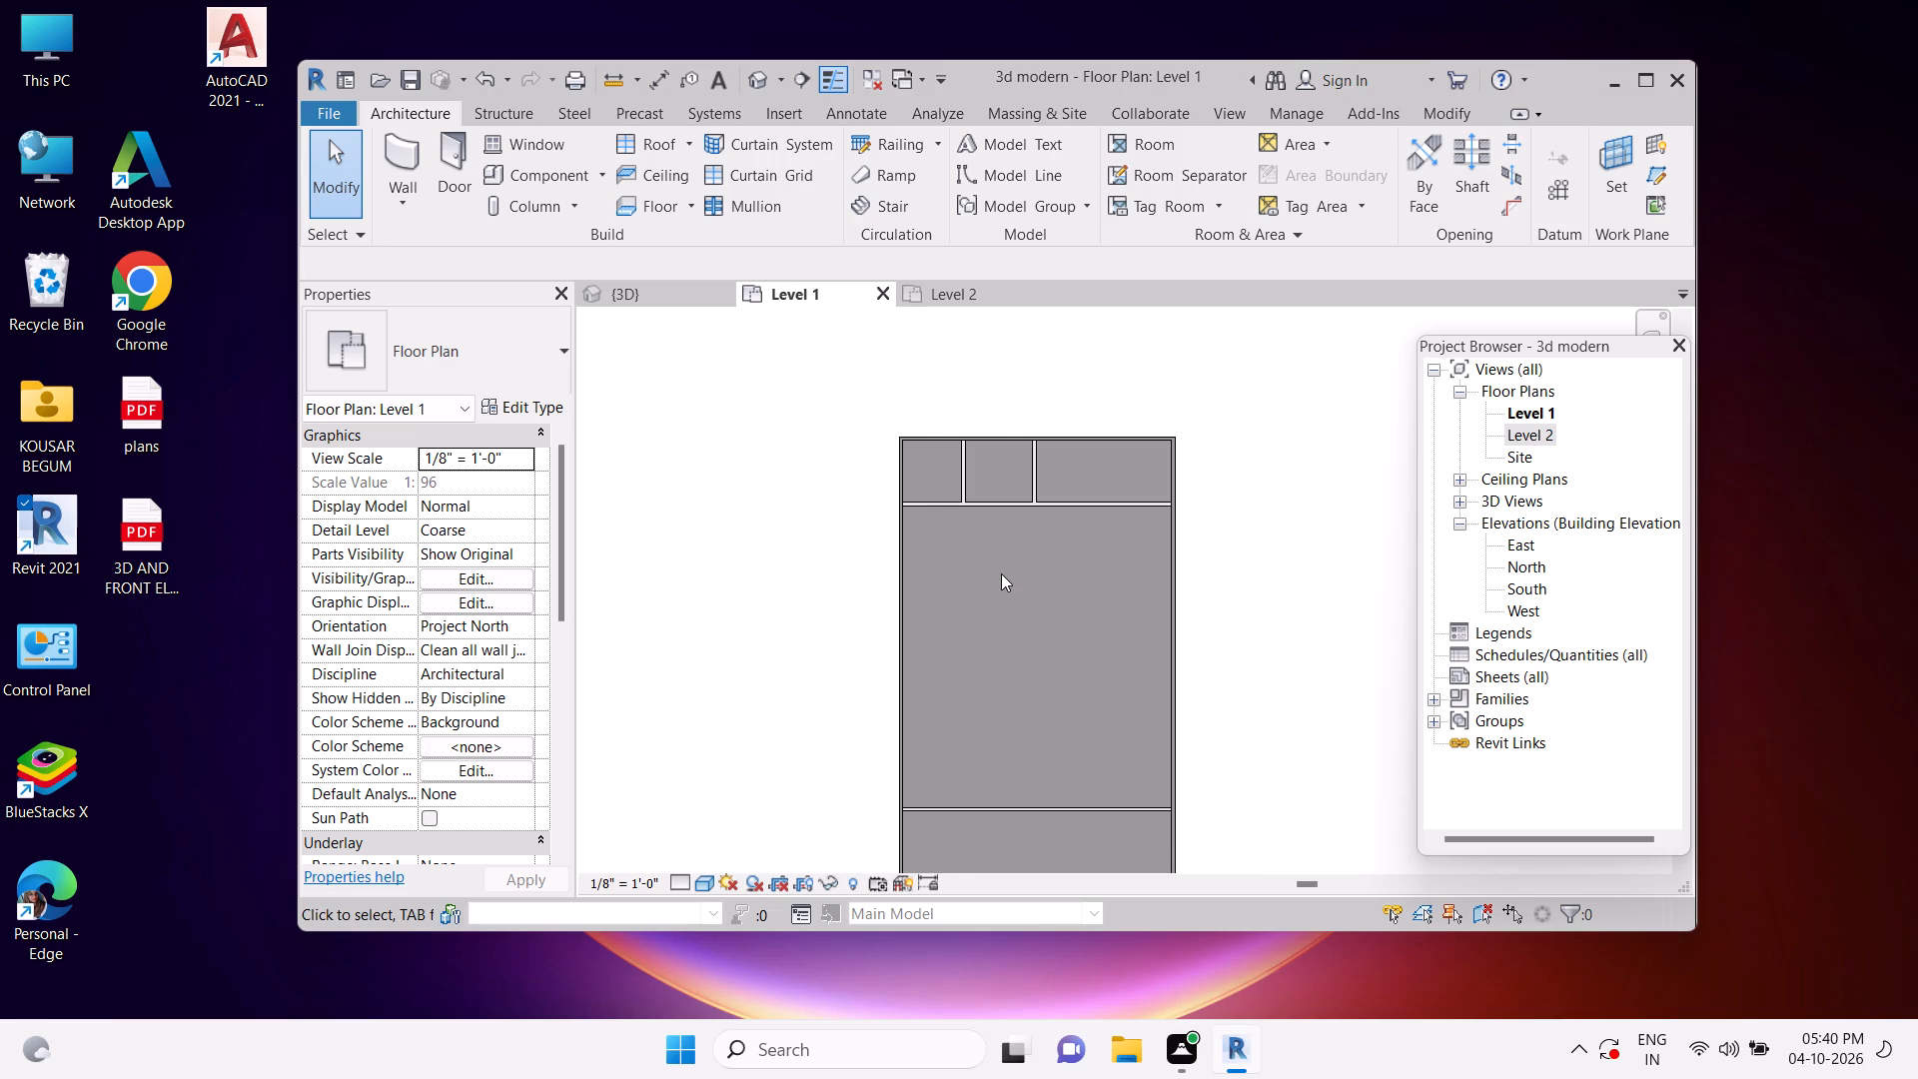
# Dismiss the notification window covering the Level 1 plan.
pyautogui.scroll(1, 1000, 577)
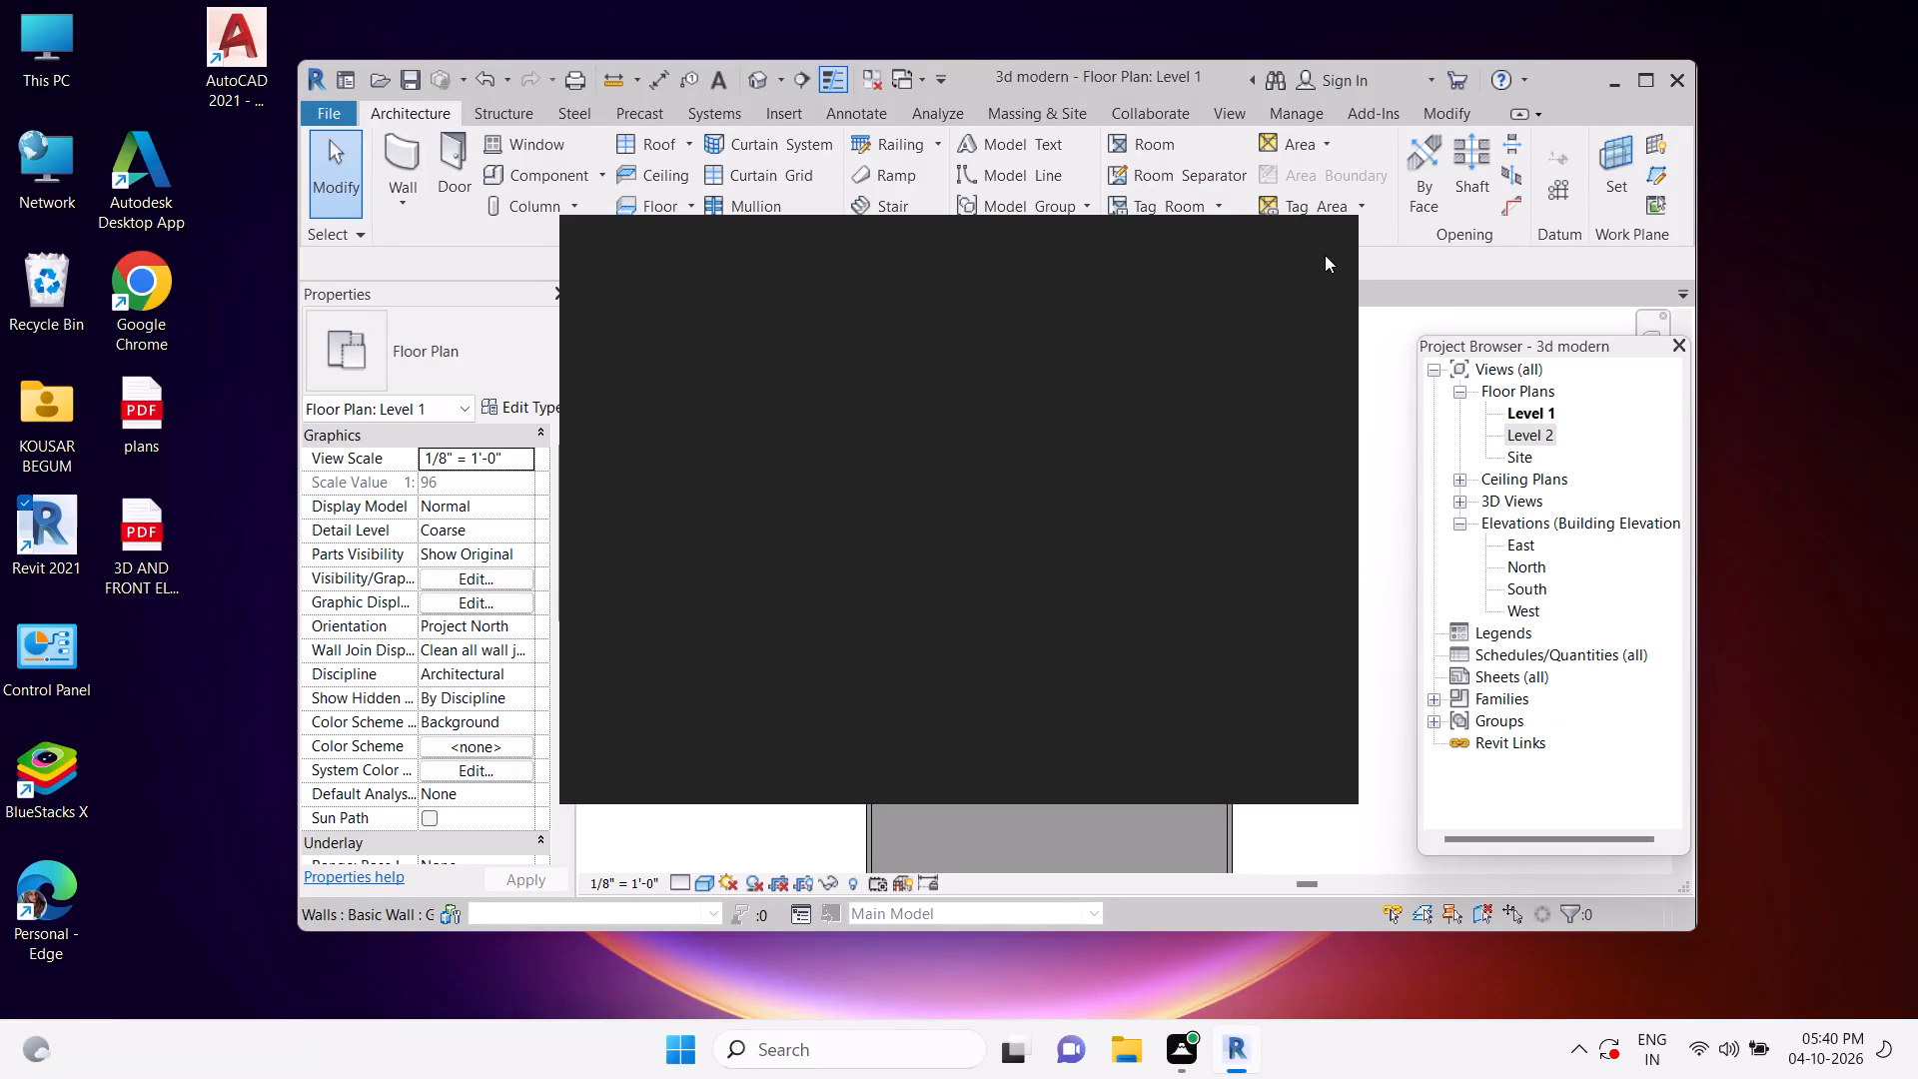
pyautogui.click(1318, 253)
pyautogui.click(1319, 241)
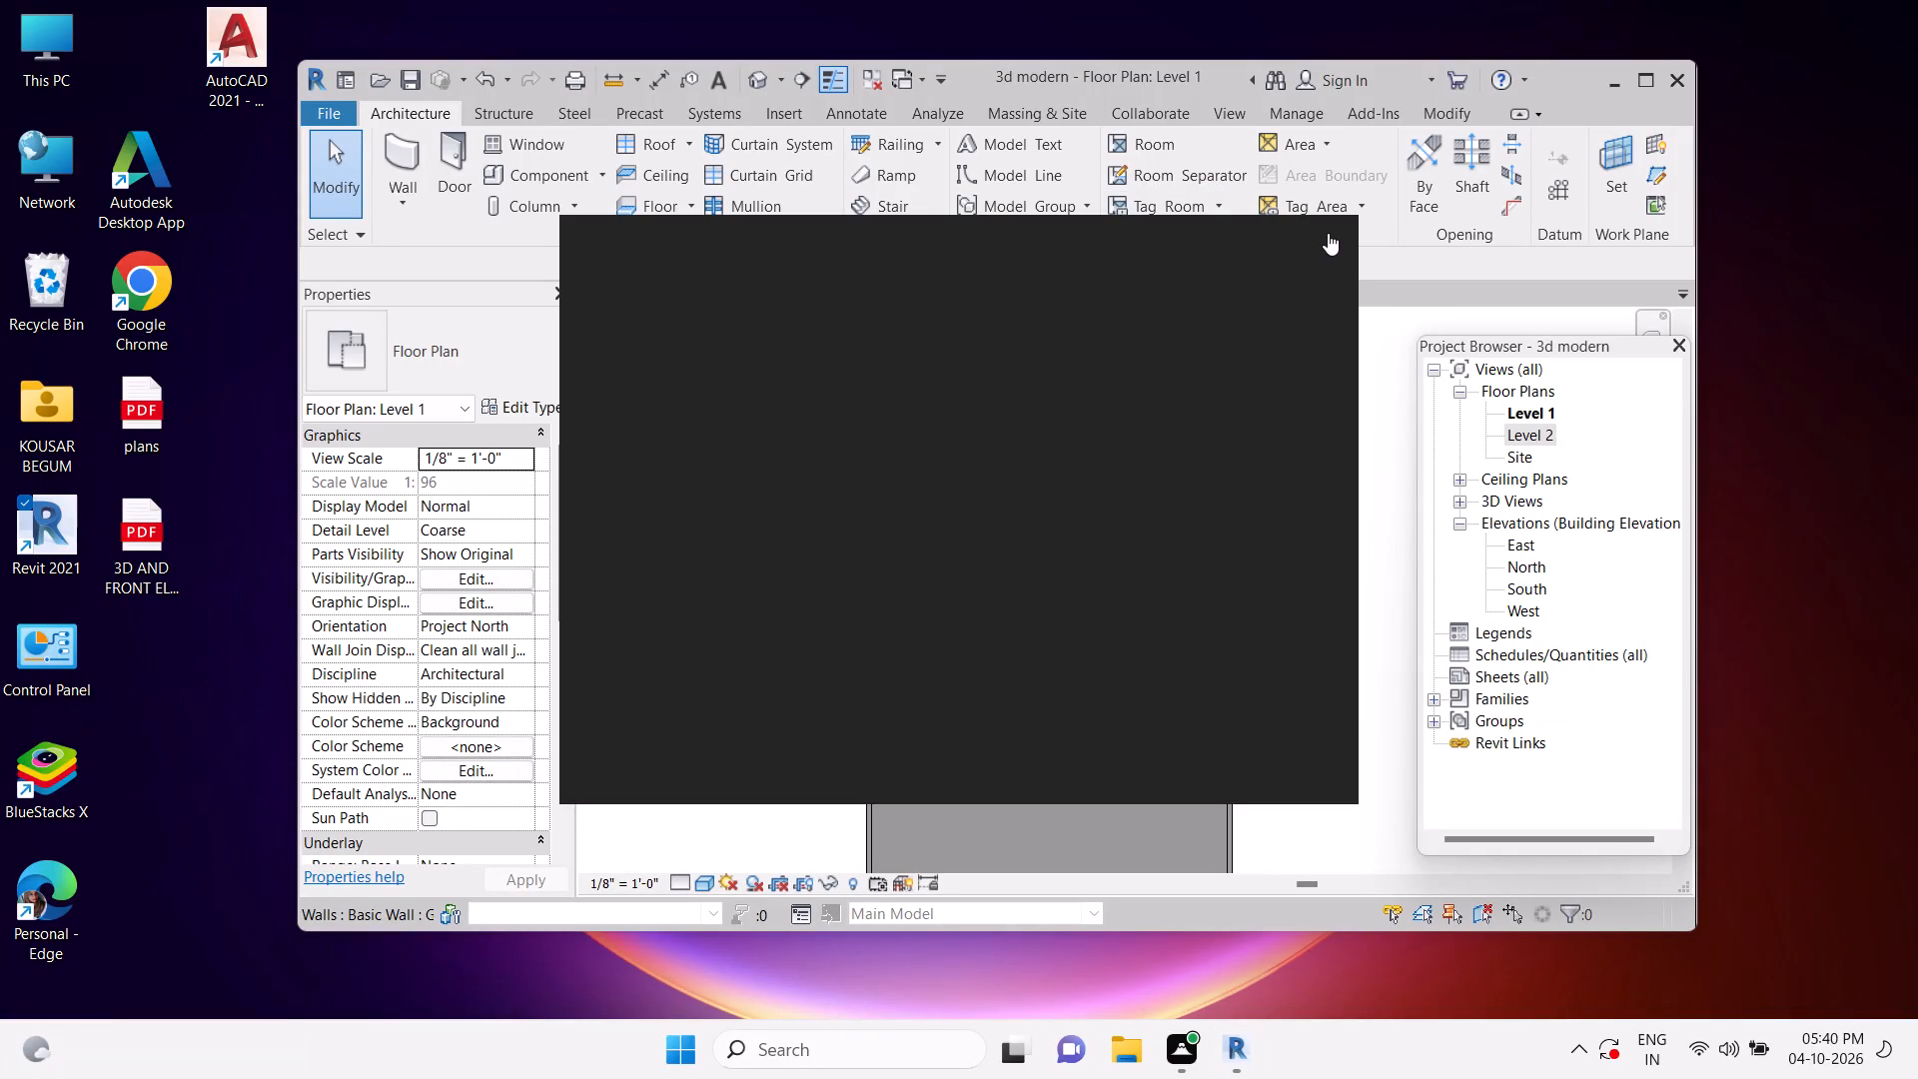
pyautogui.click(1325, 233)
pyautogui.click(1319, 247)
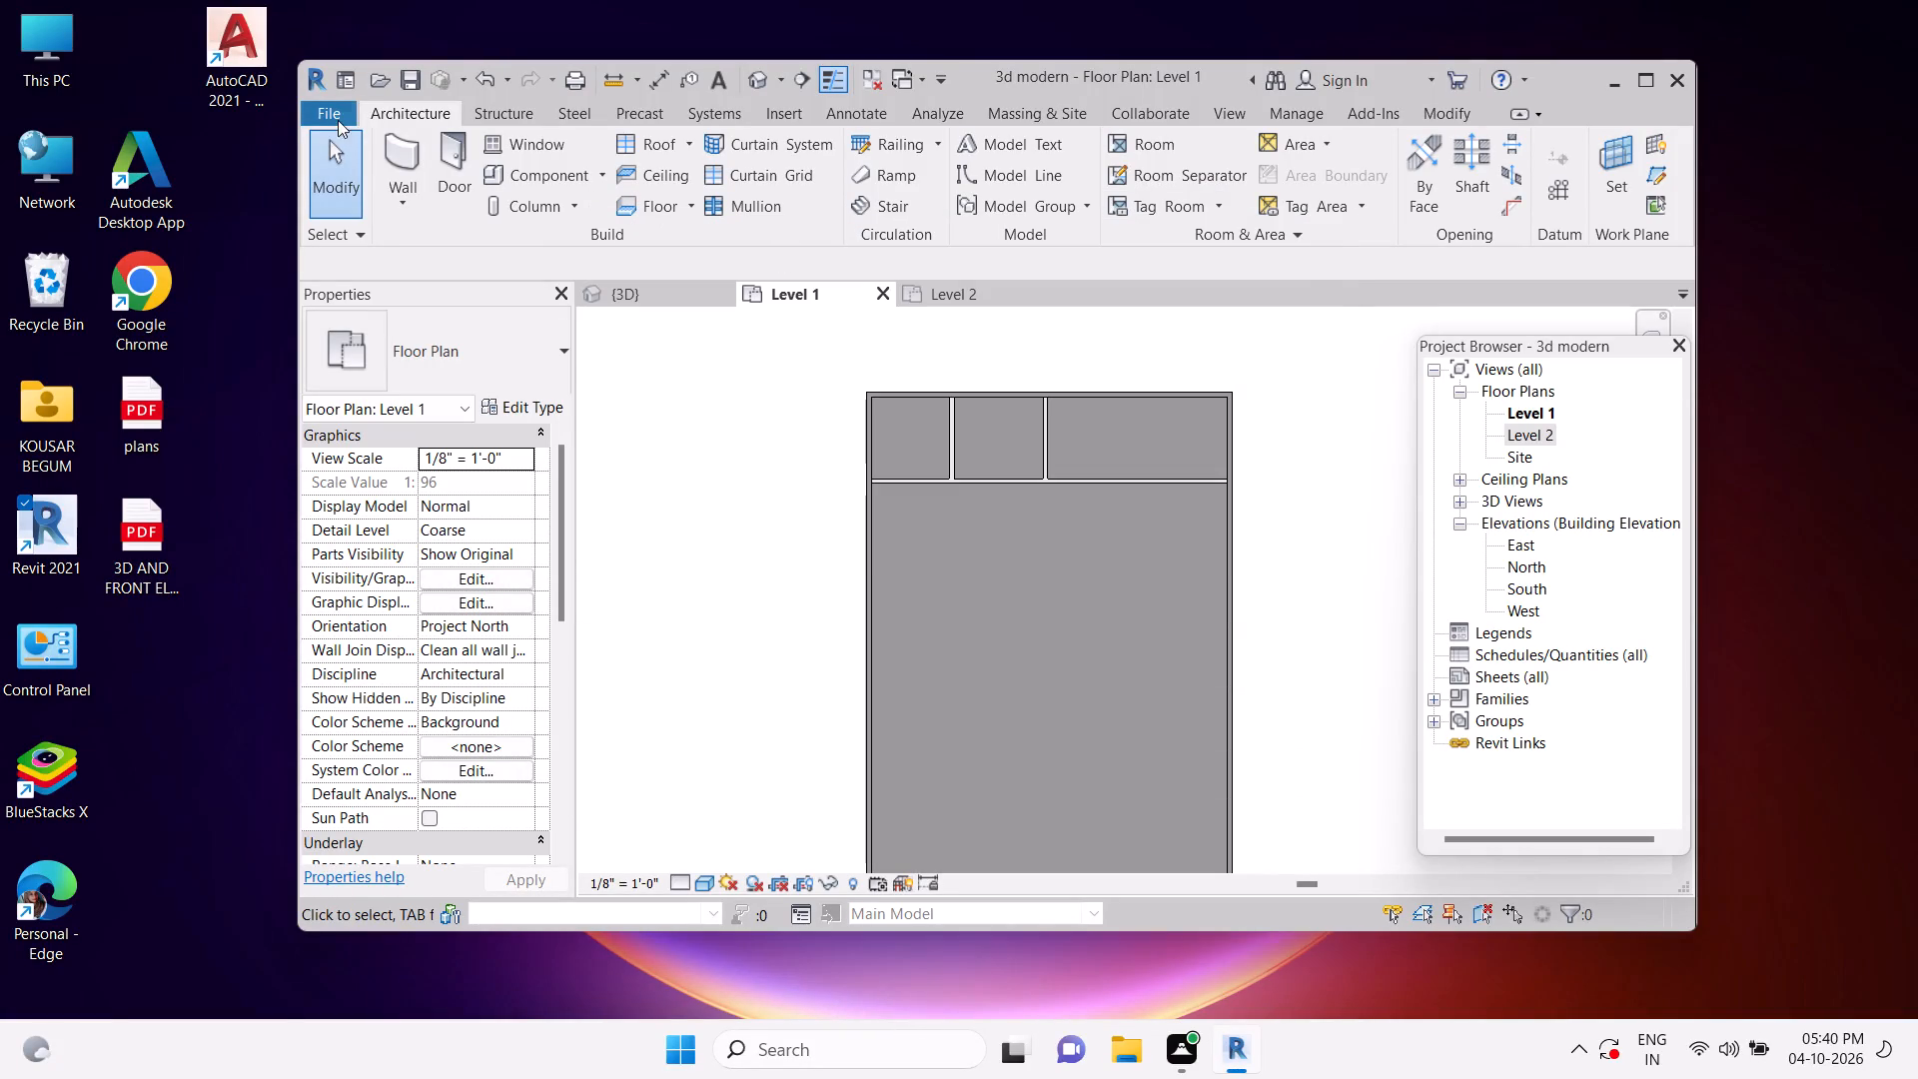
# Draw a 12' vertical Generic - 8" - Filled wall across the widest top room, from the top exterior wall to the horizontal partition.
pyautogui.click(401, 105)
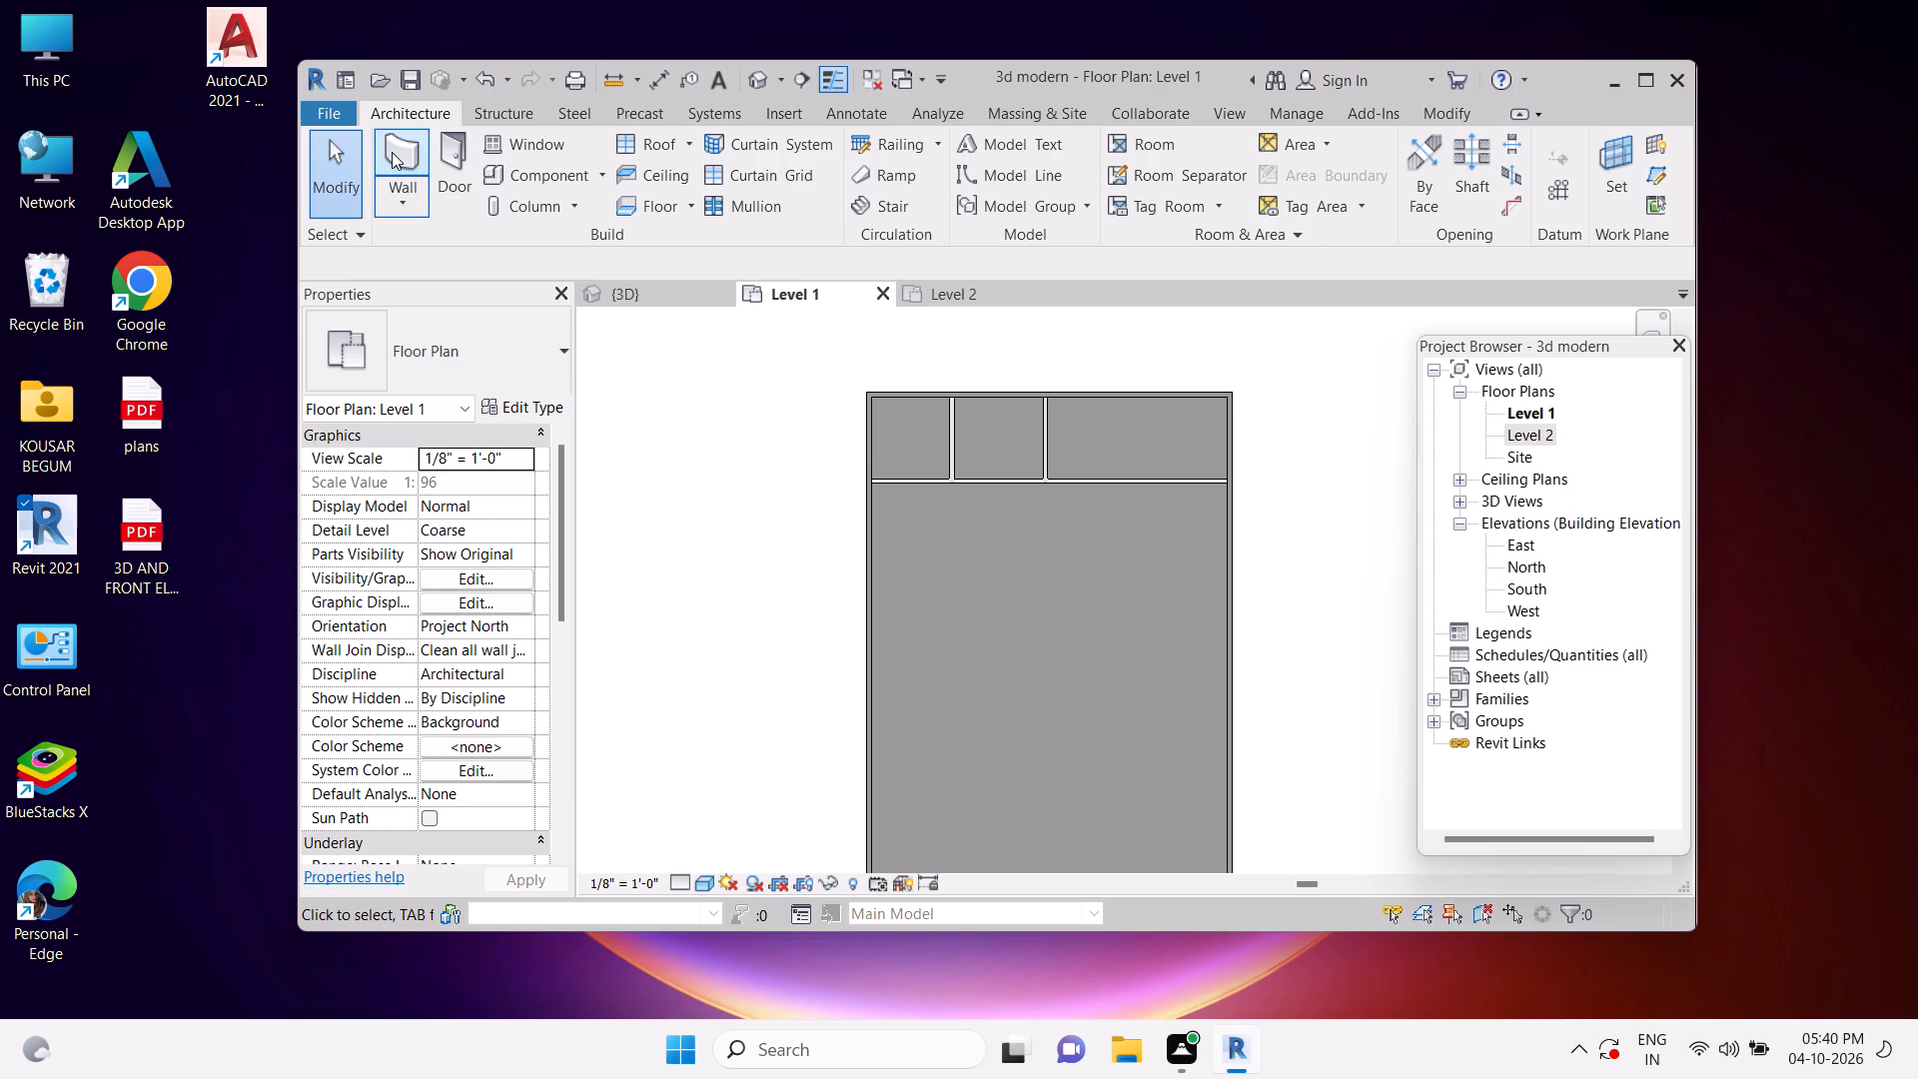
pyautogui.click(392, 152)
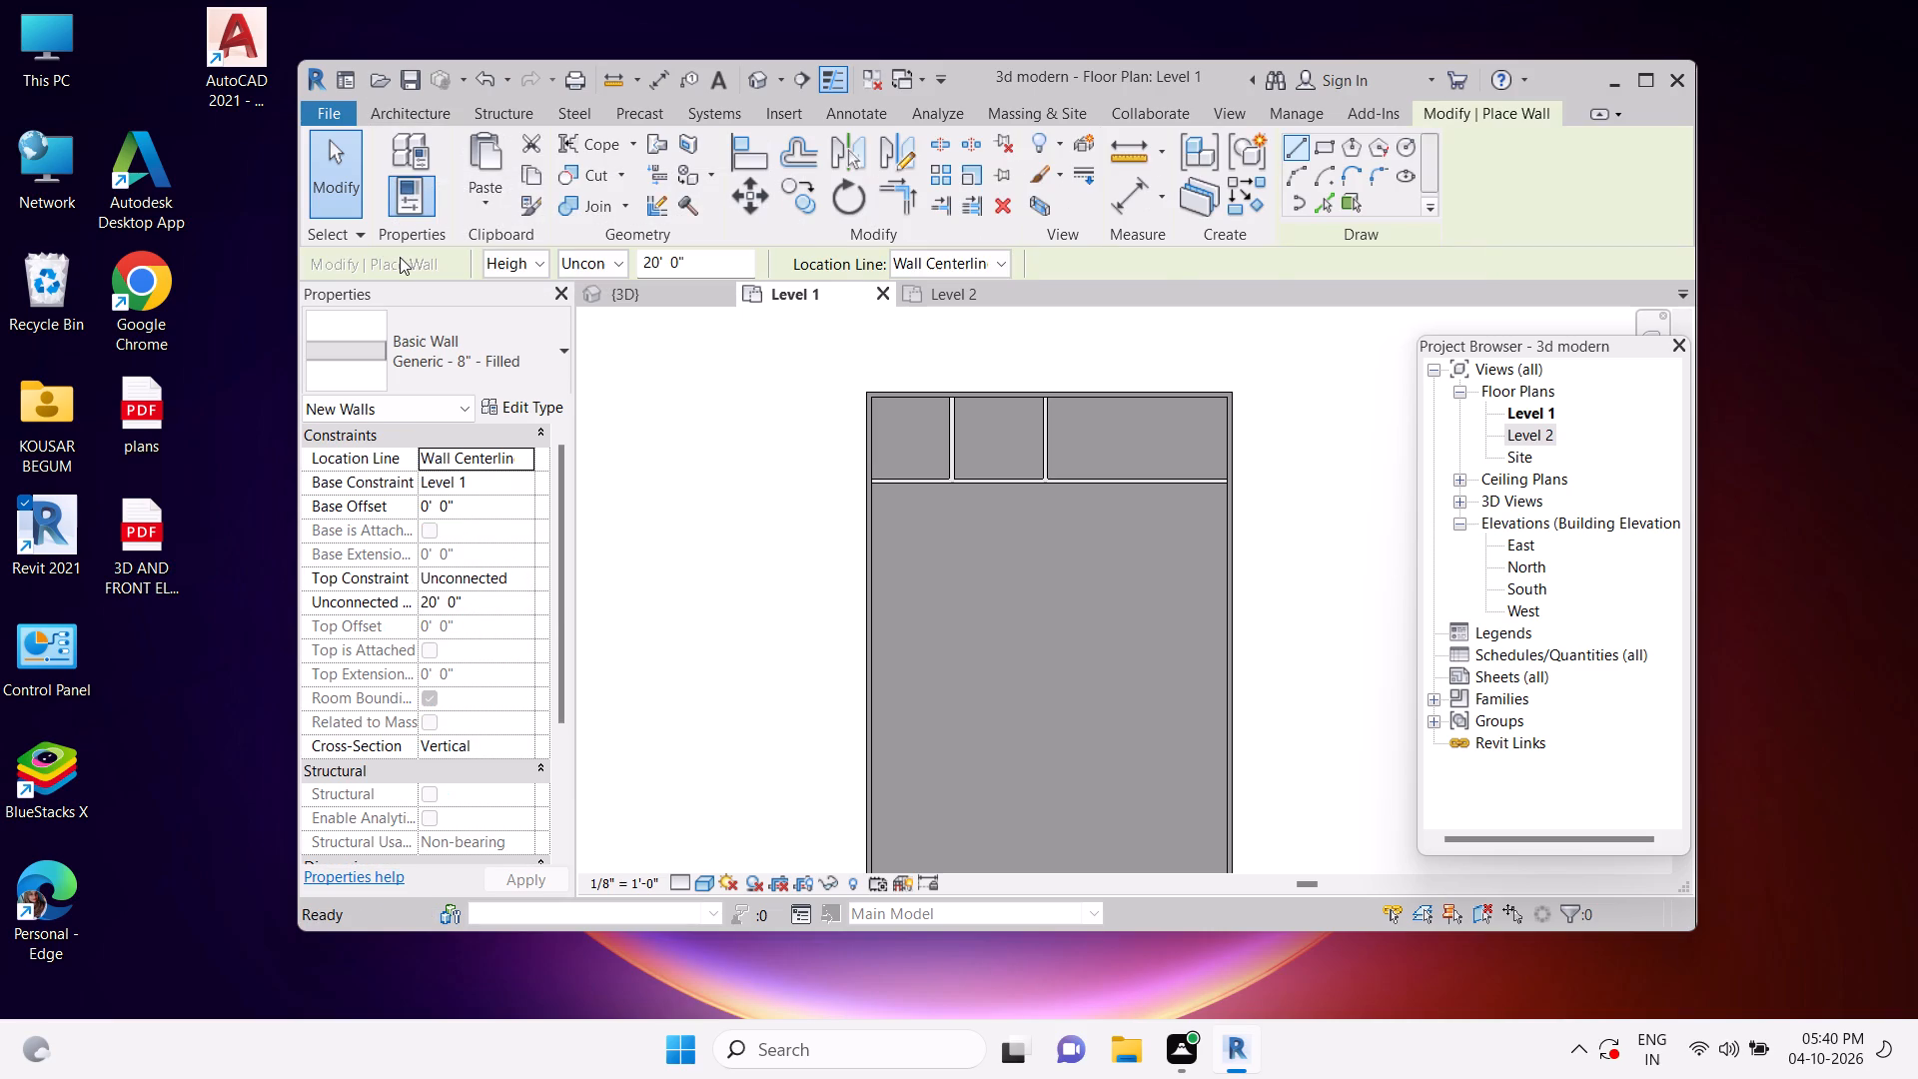
pyautogui.click(439, 373)
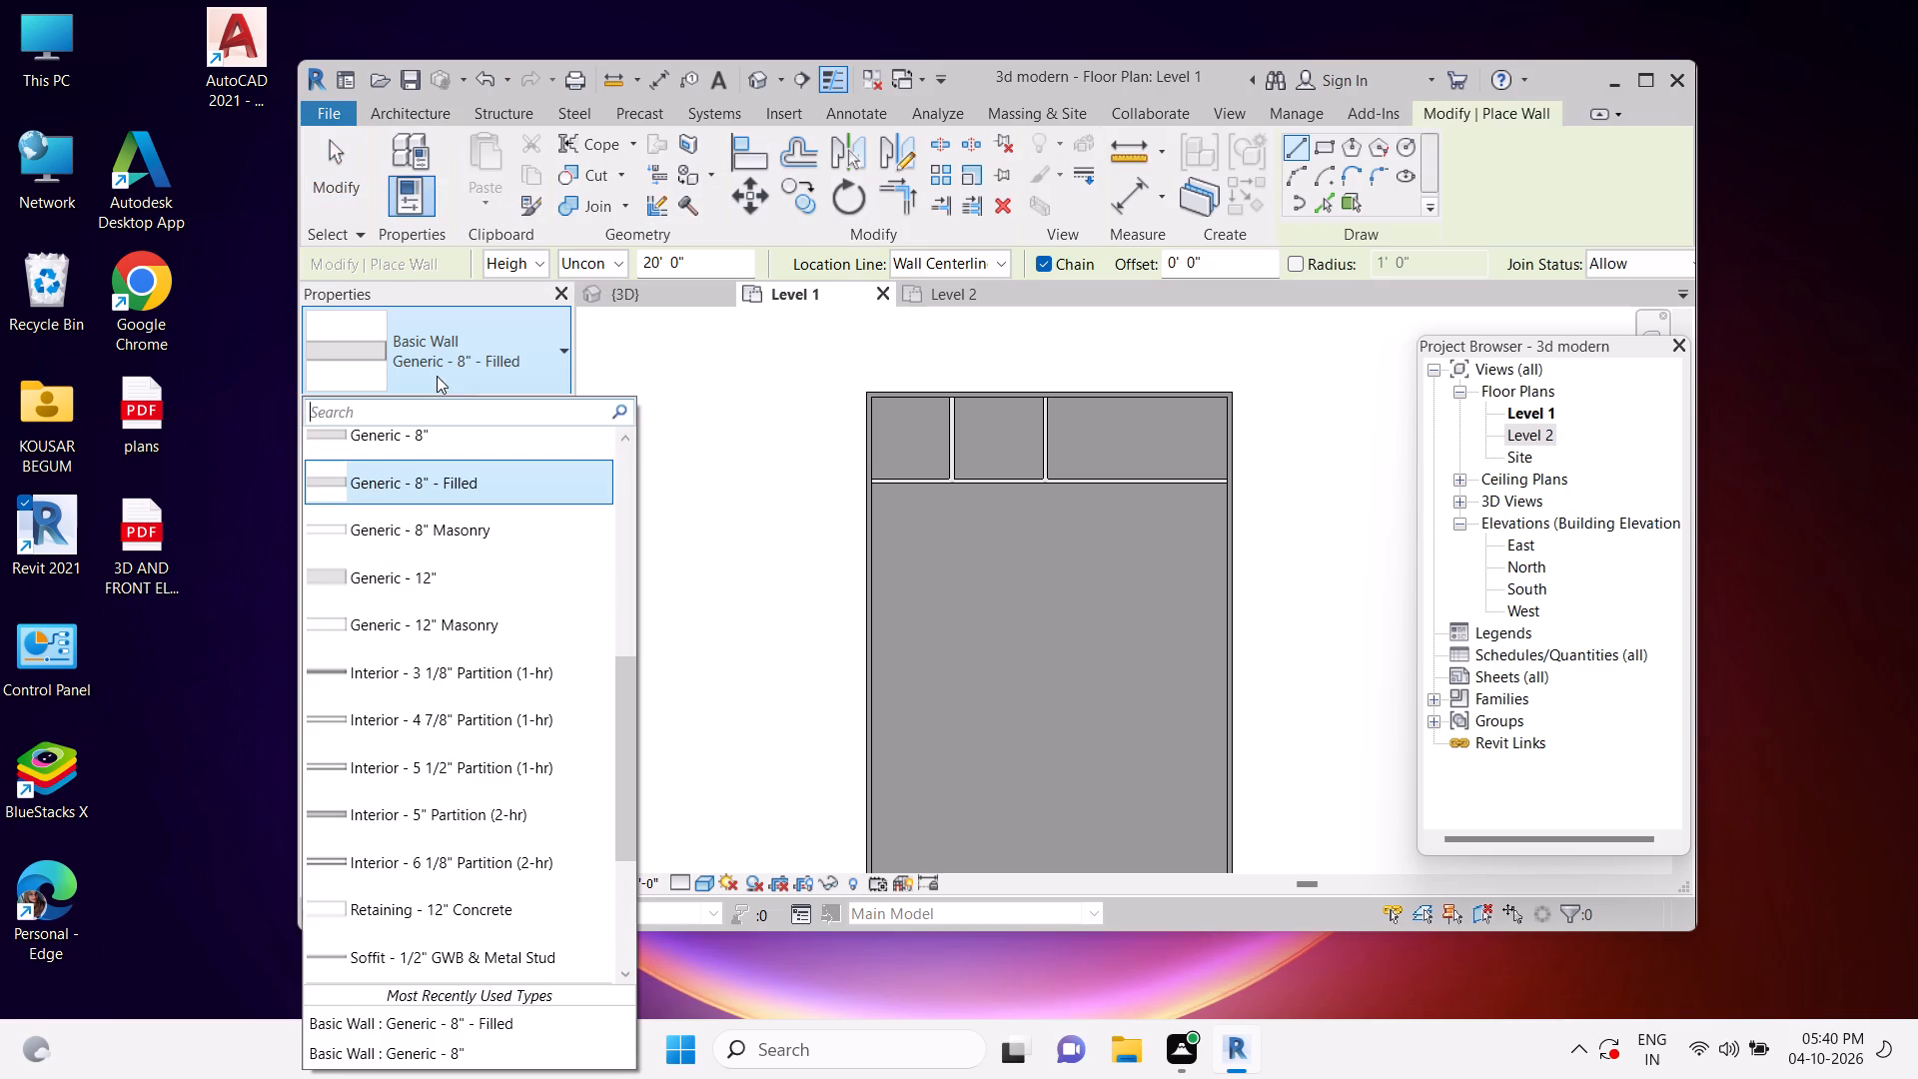
pyautogui.click(430, 481)
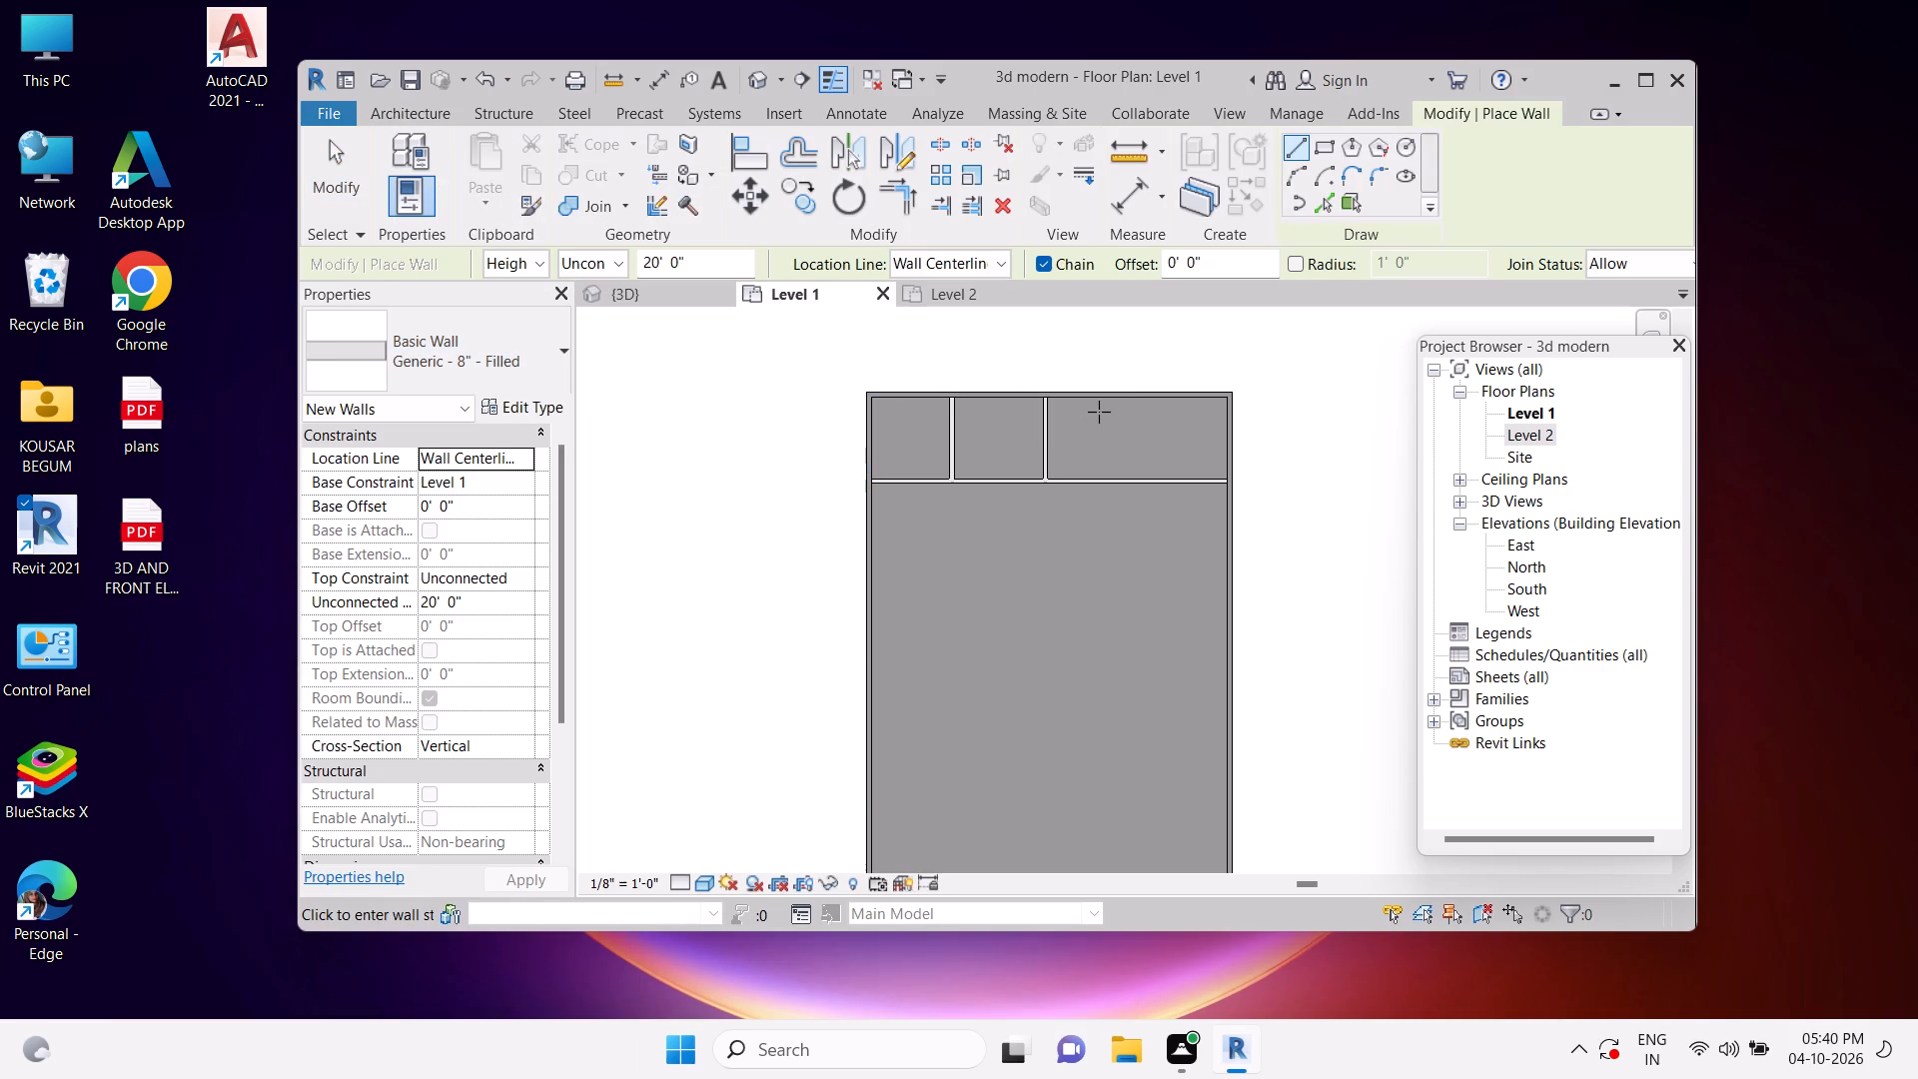
pyautogui.moveTo(1129, 400); pyautogui.dragTo(1129, 410)
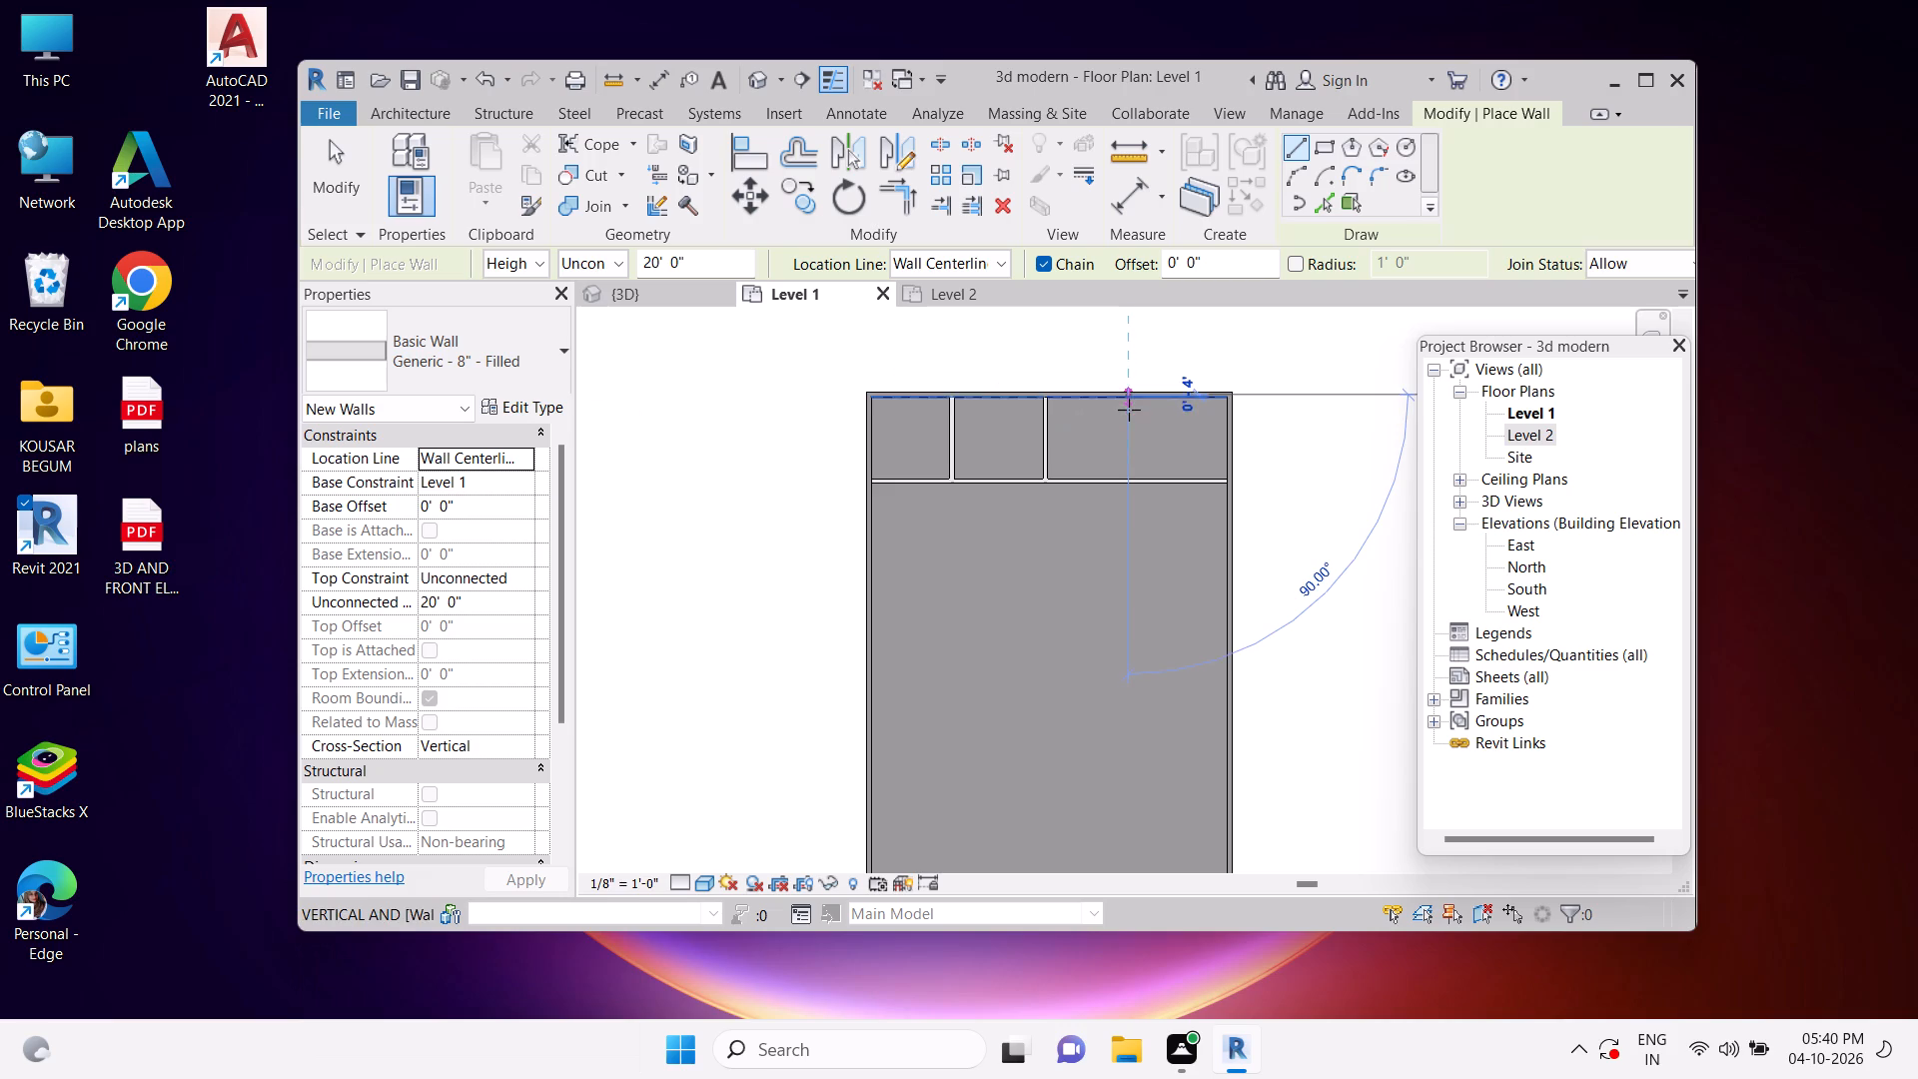
pyautogui.moveTo(1129, 410); pyautogui.dragTo(1131, 463)
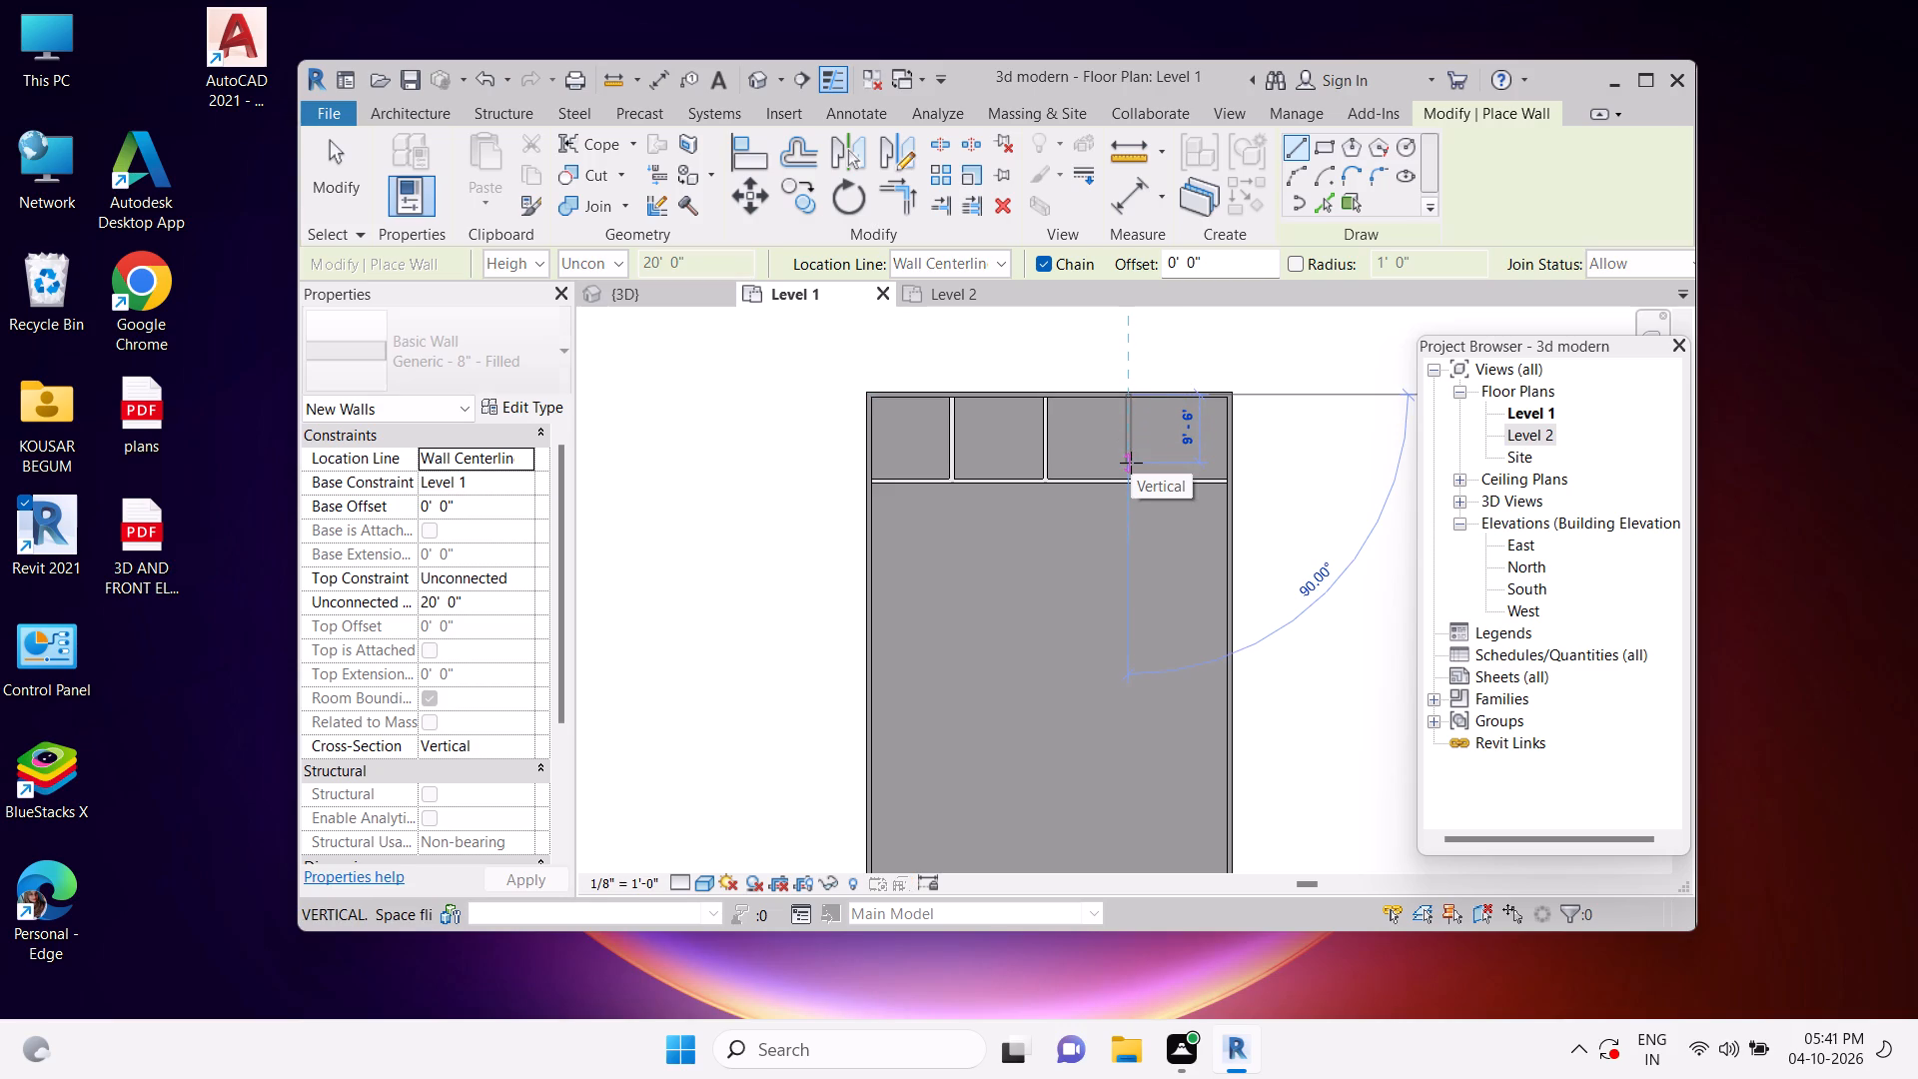
pyautogui.moveTo(1131, 463); pyautogui.dragTo(1131, 471)
pyautogui.click(1132, 472)
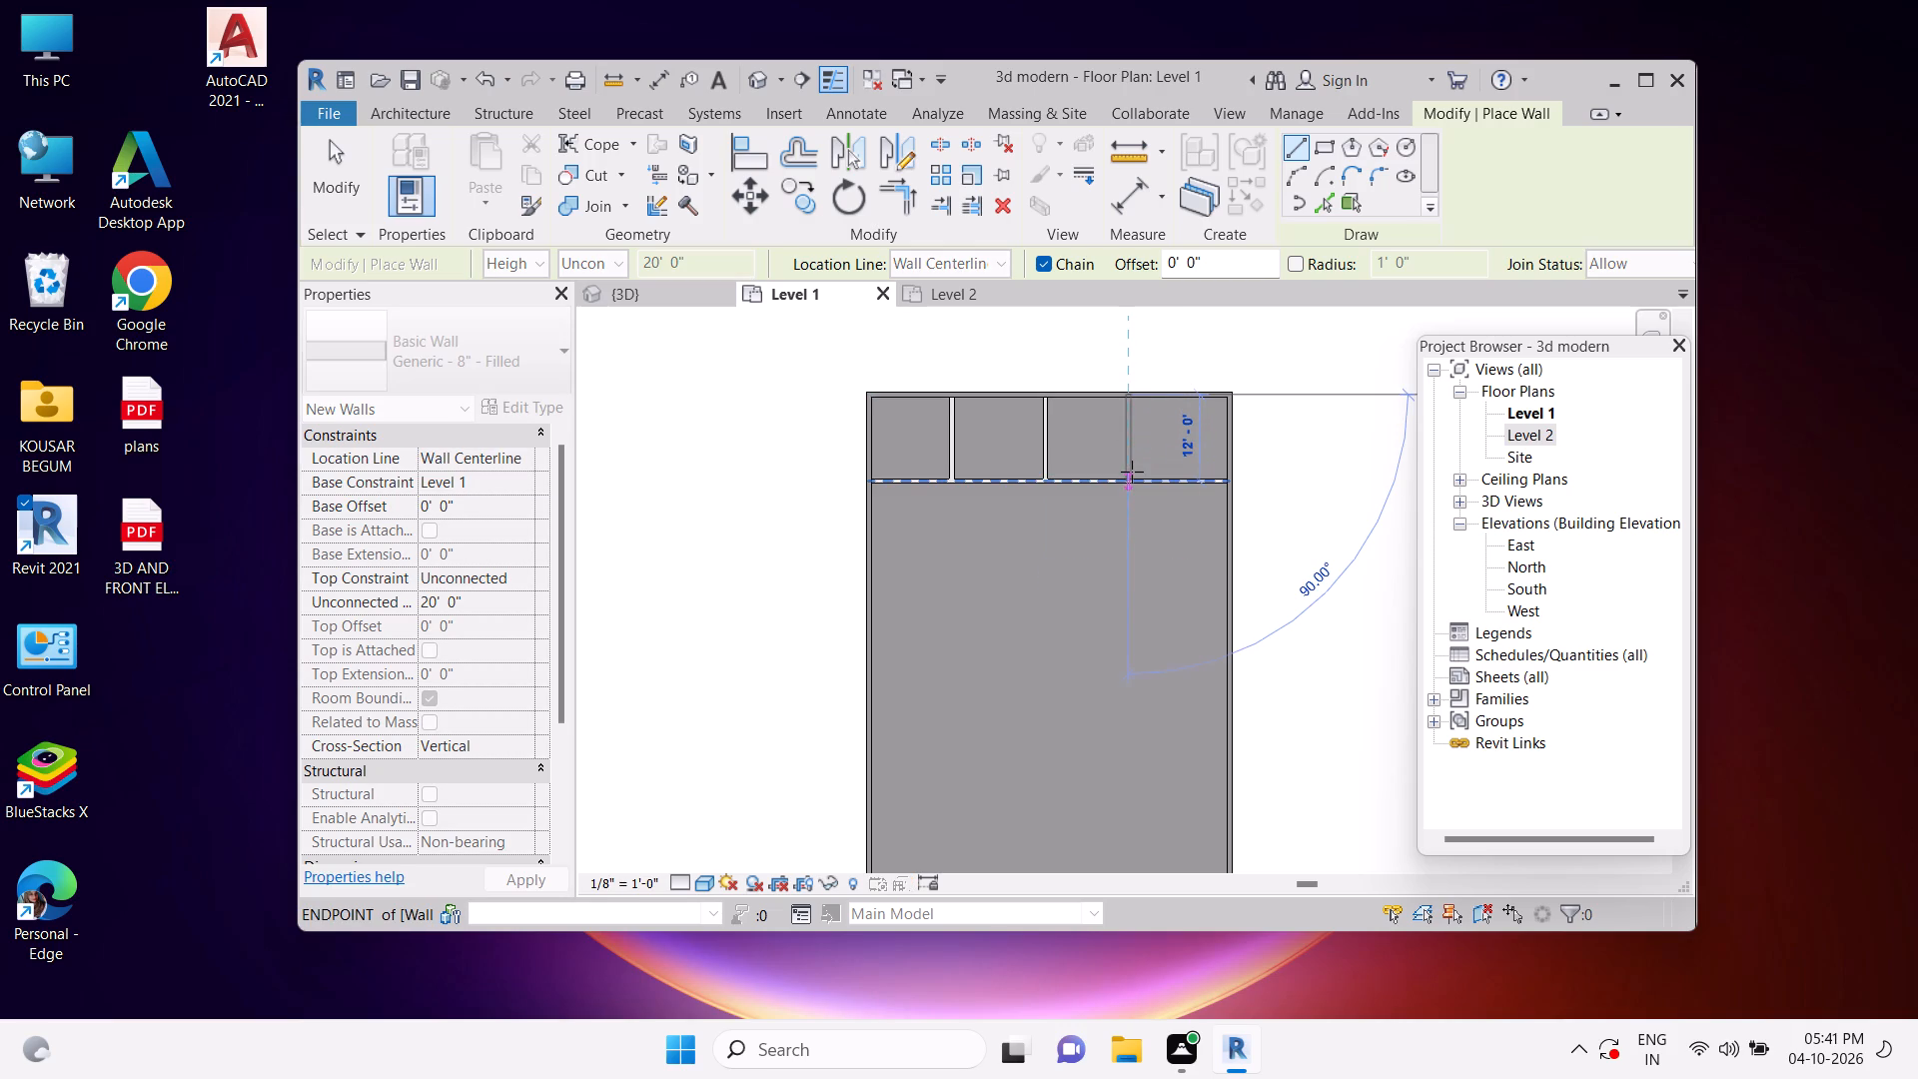
pyautogui.press('Escape')
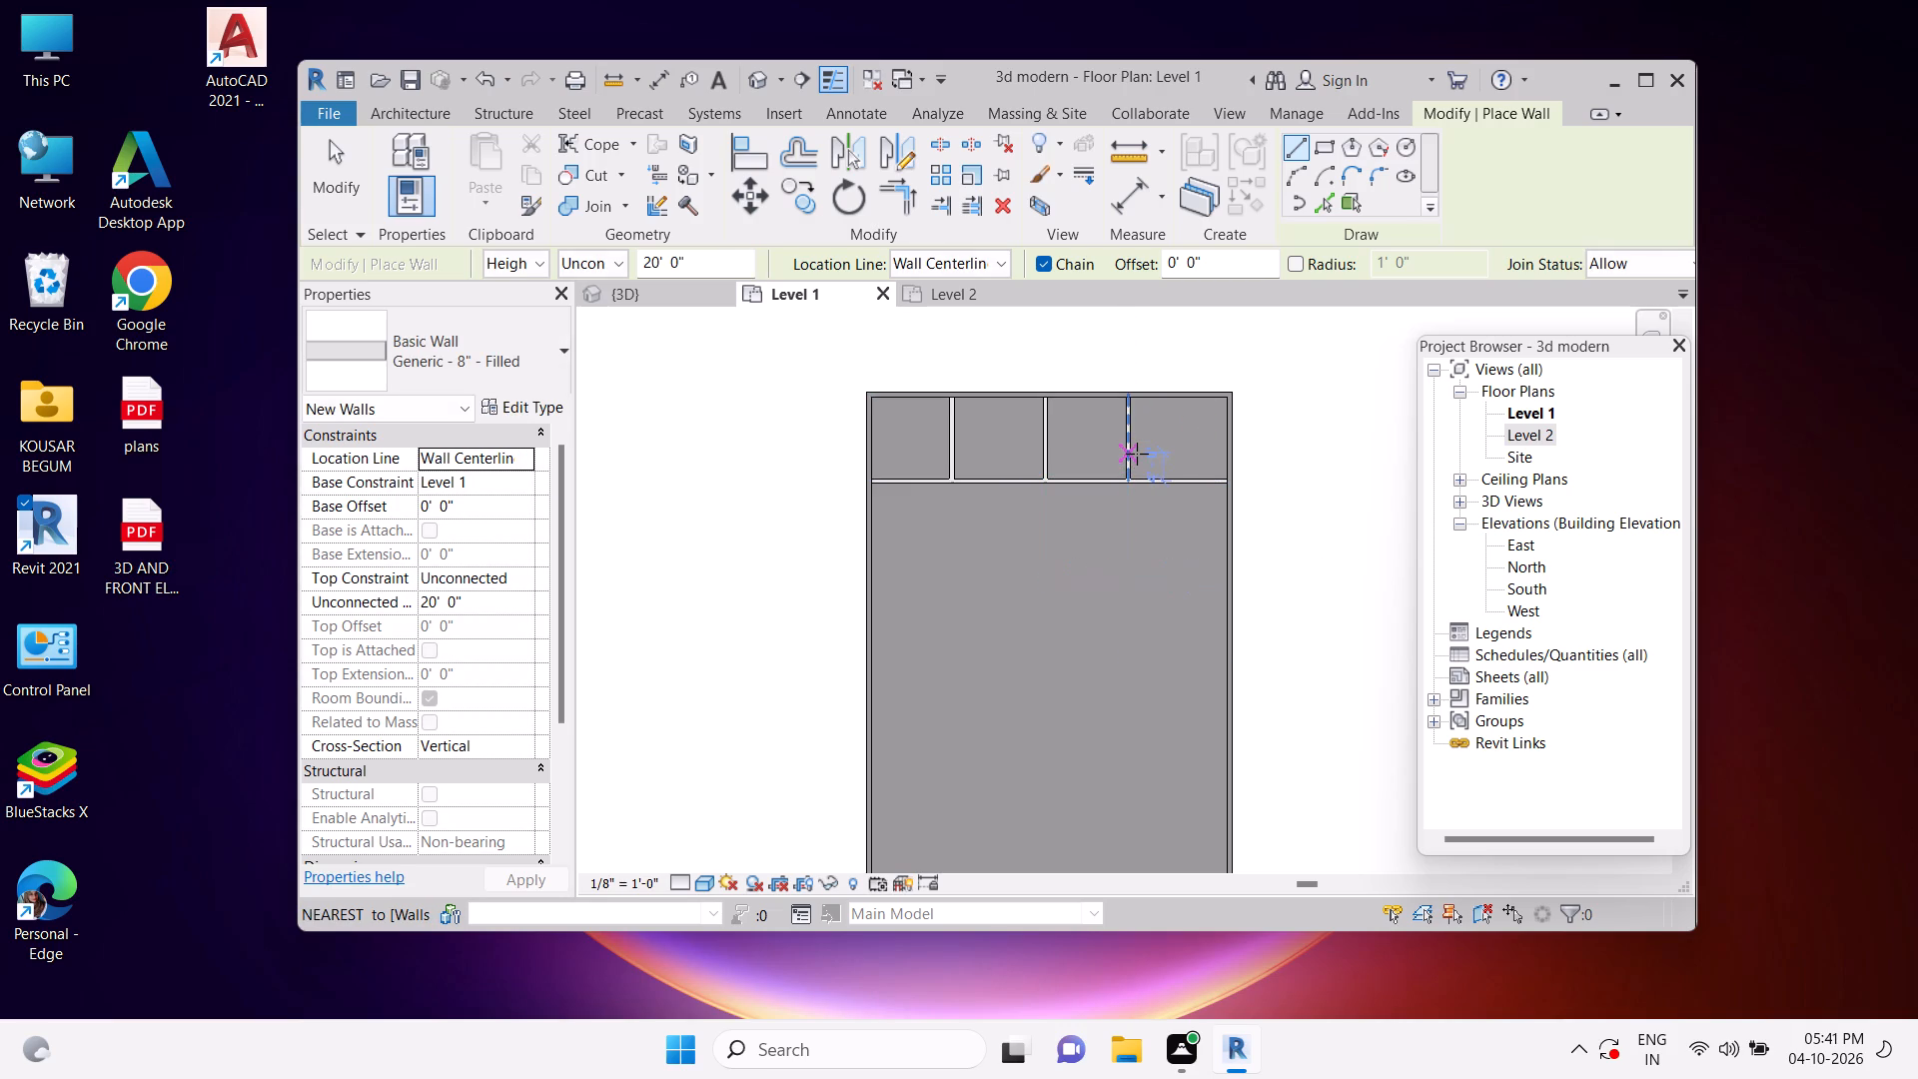
pyautogui.press('Escape')
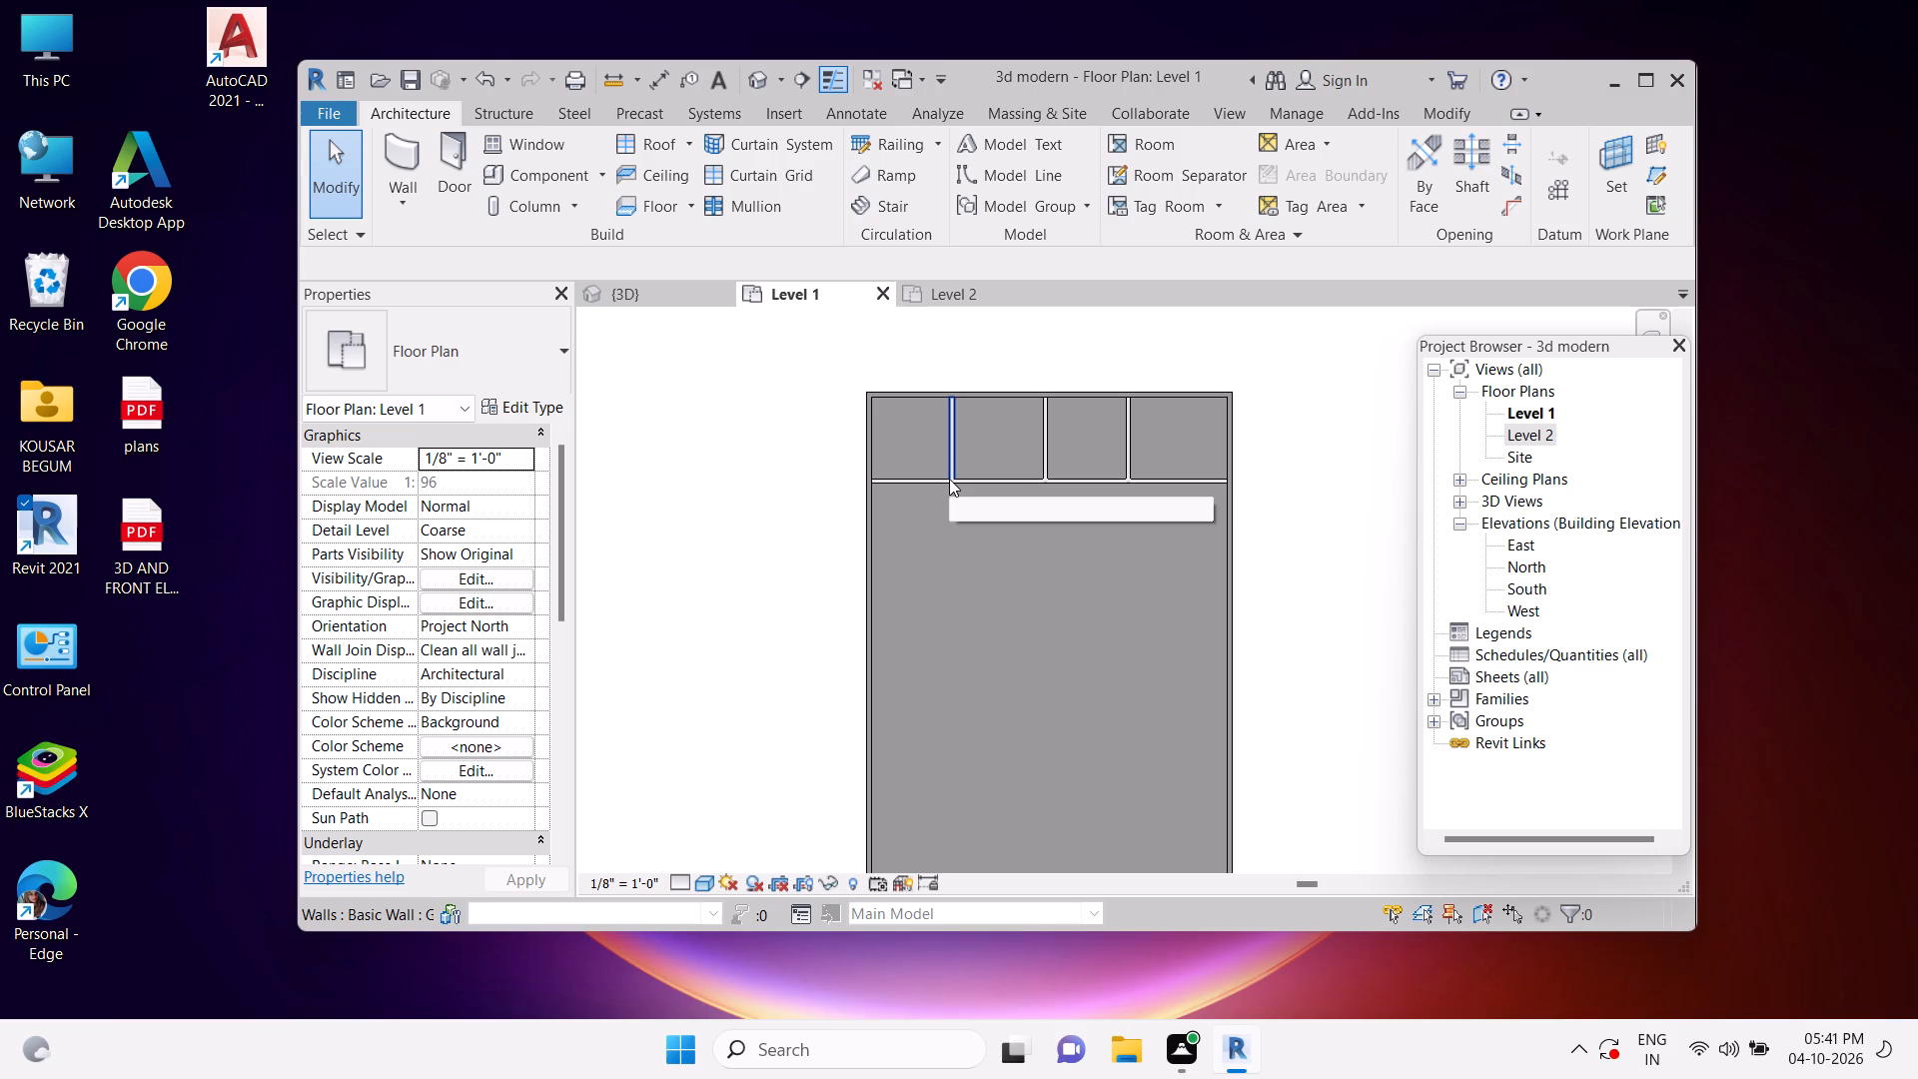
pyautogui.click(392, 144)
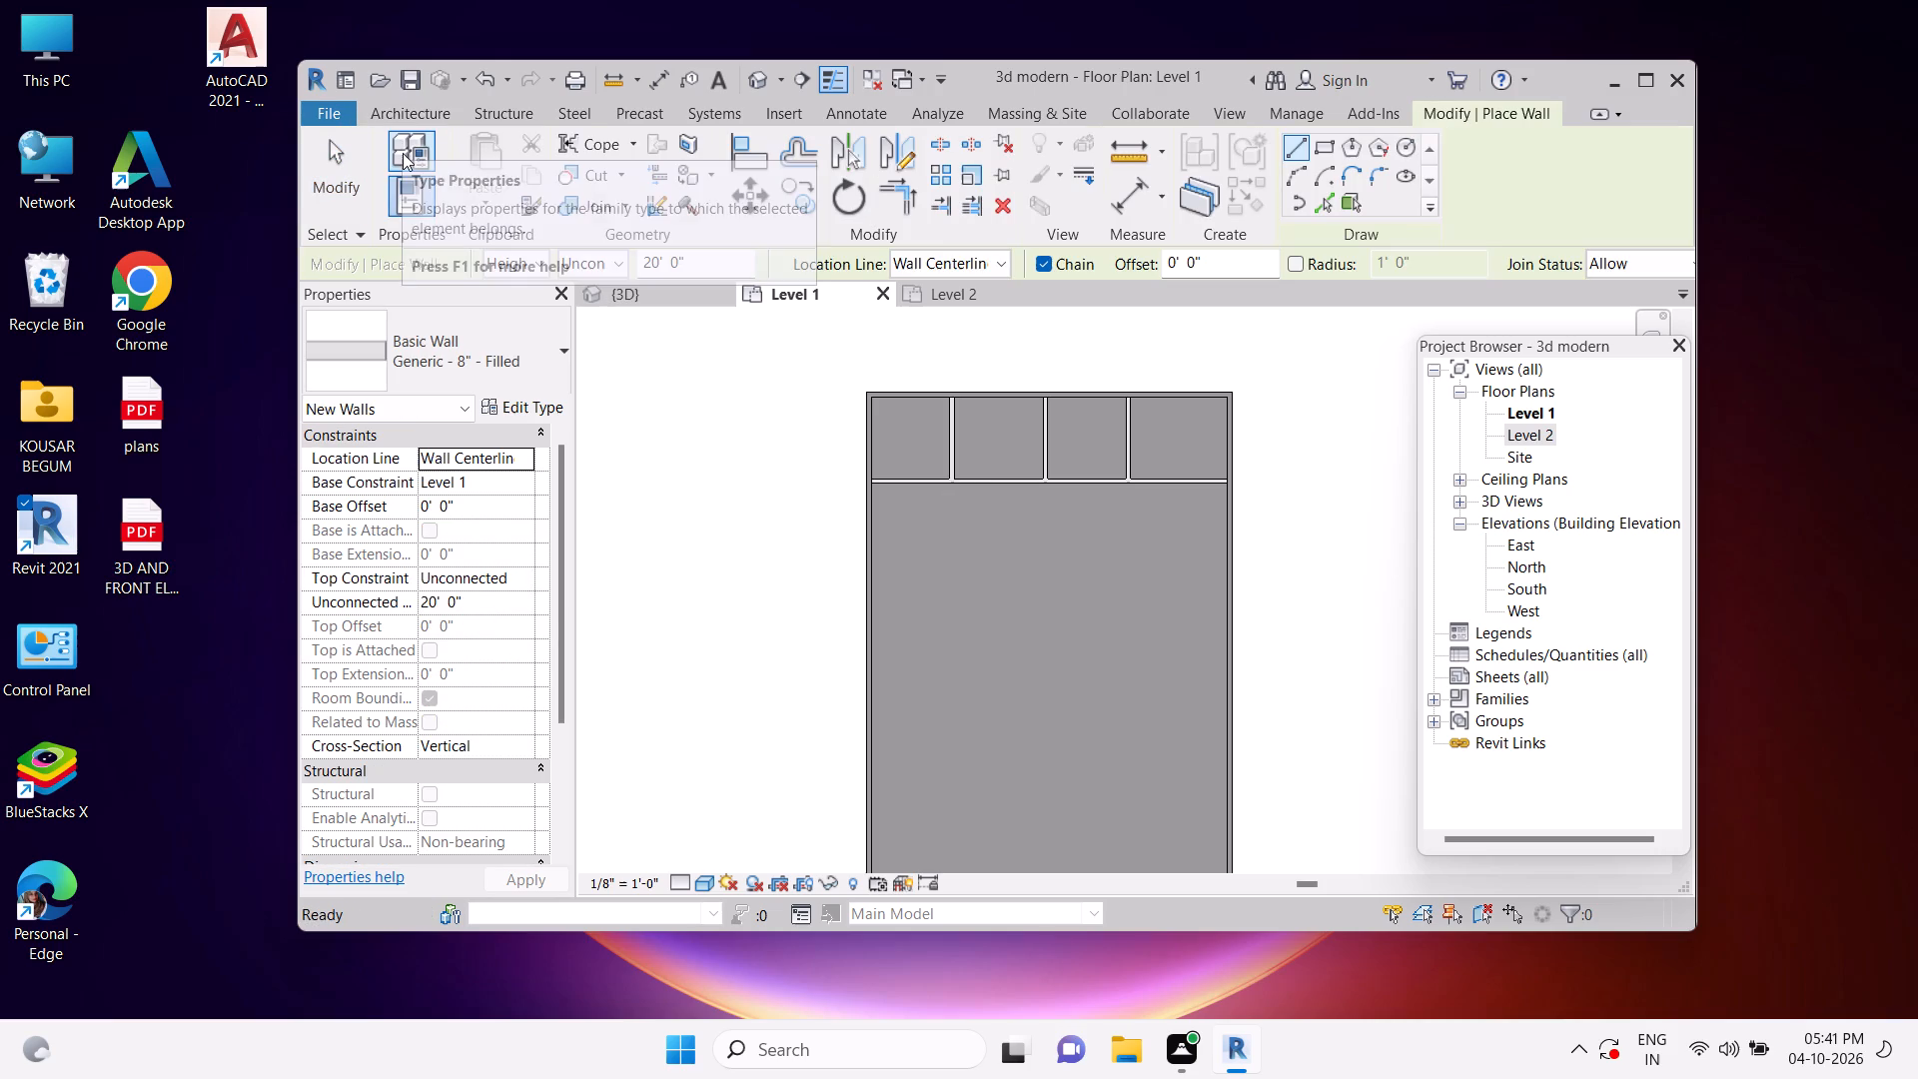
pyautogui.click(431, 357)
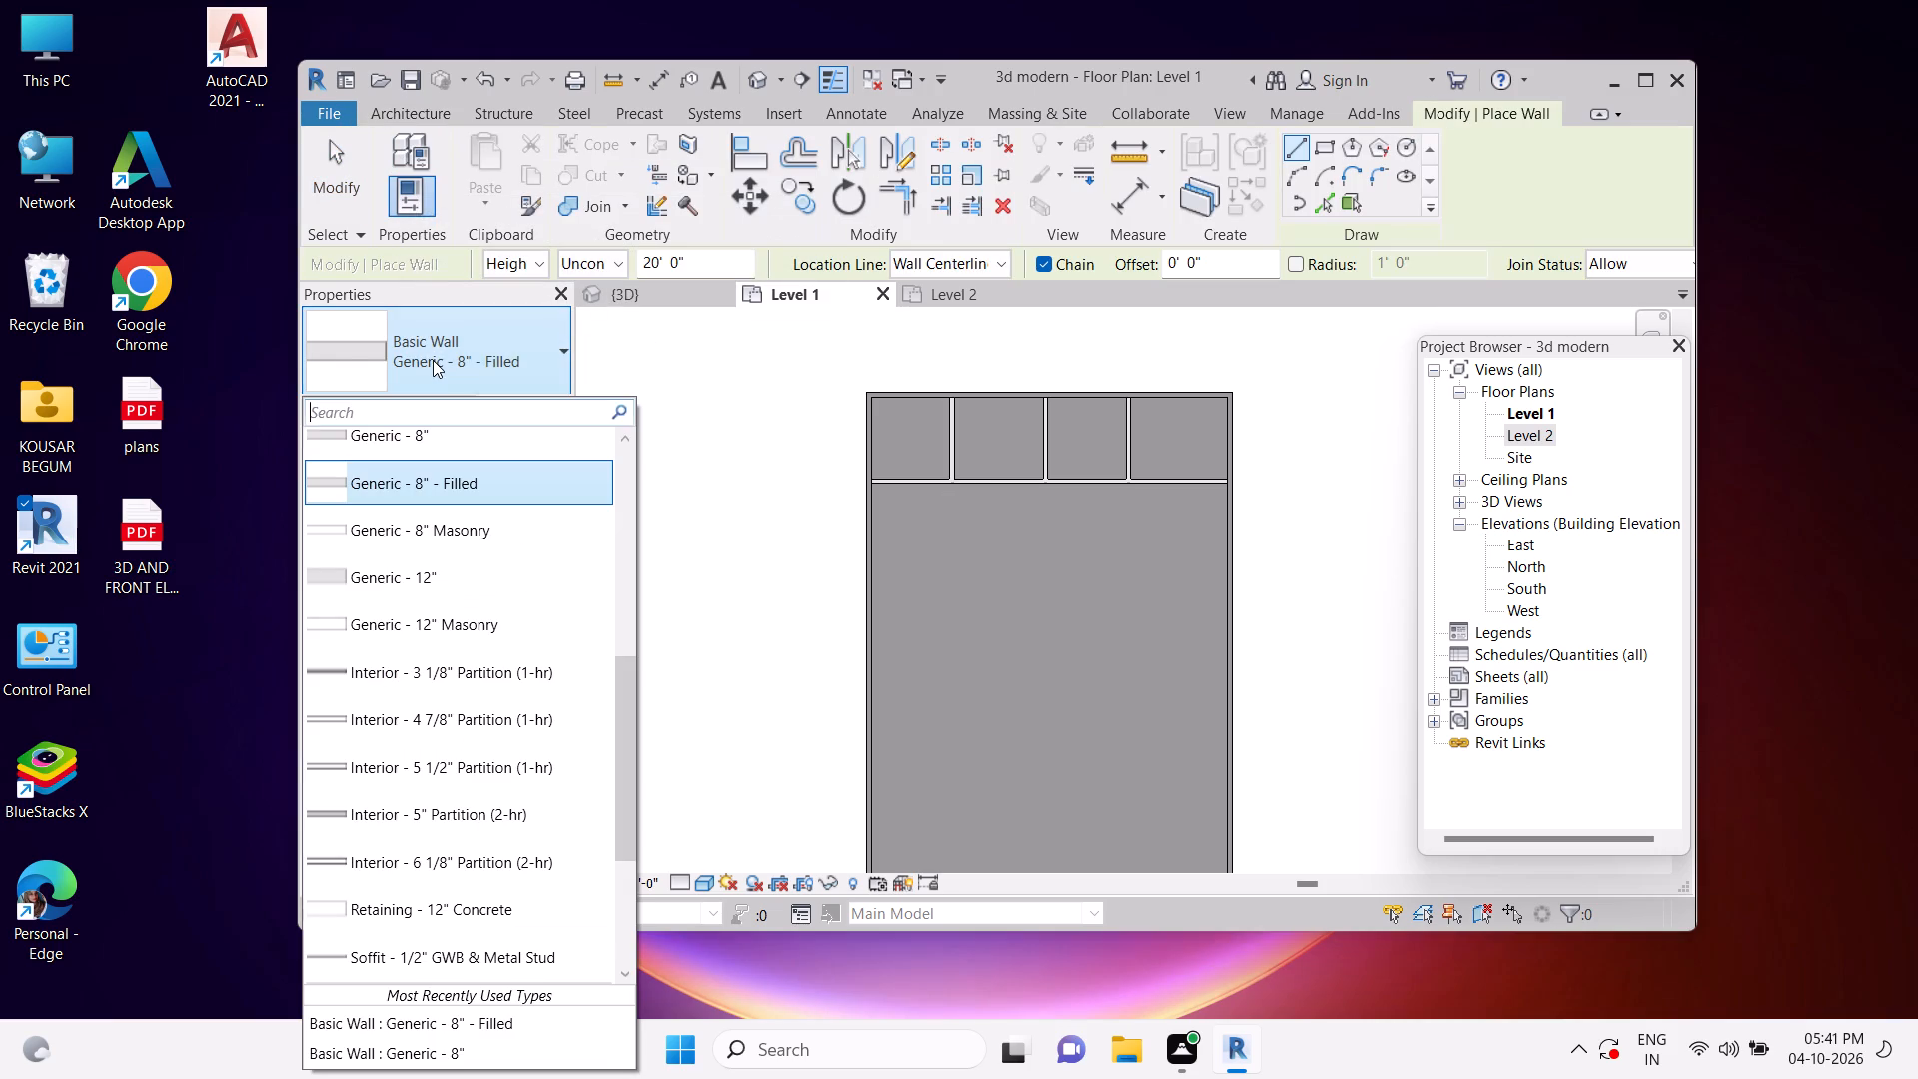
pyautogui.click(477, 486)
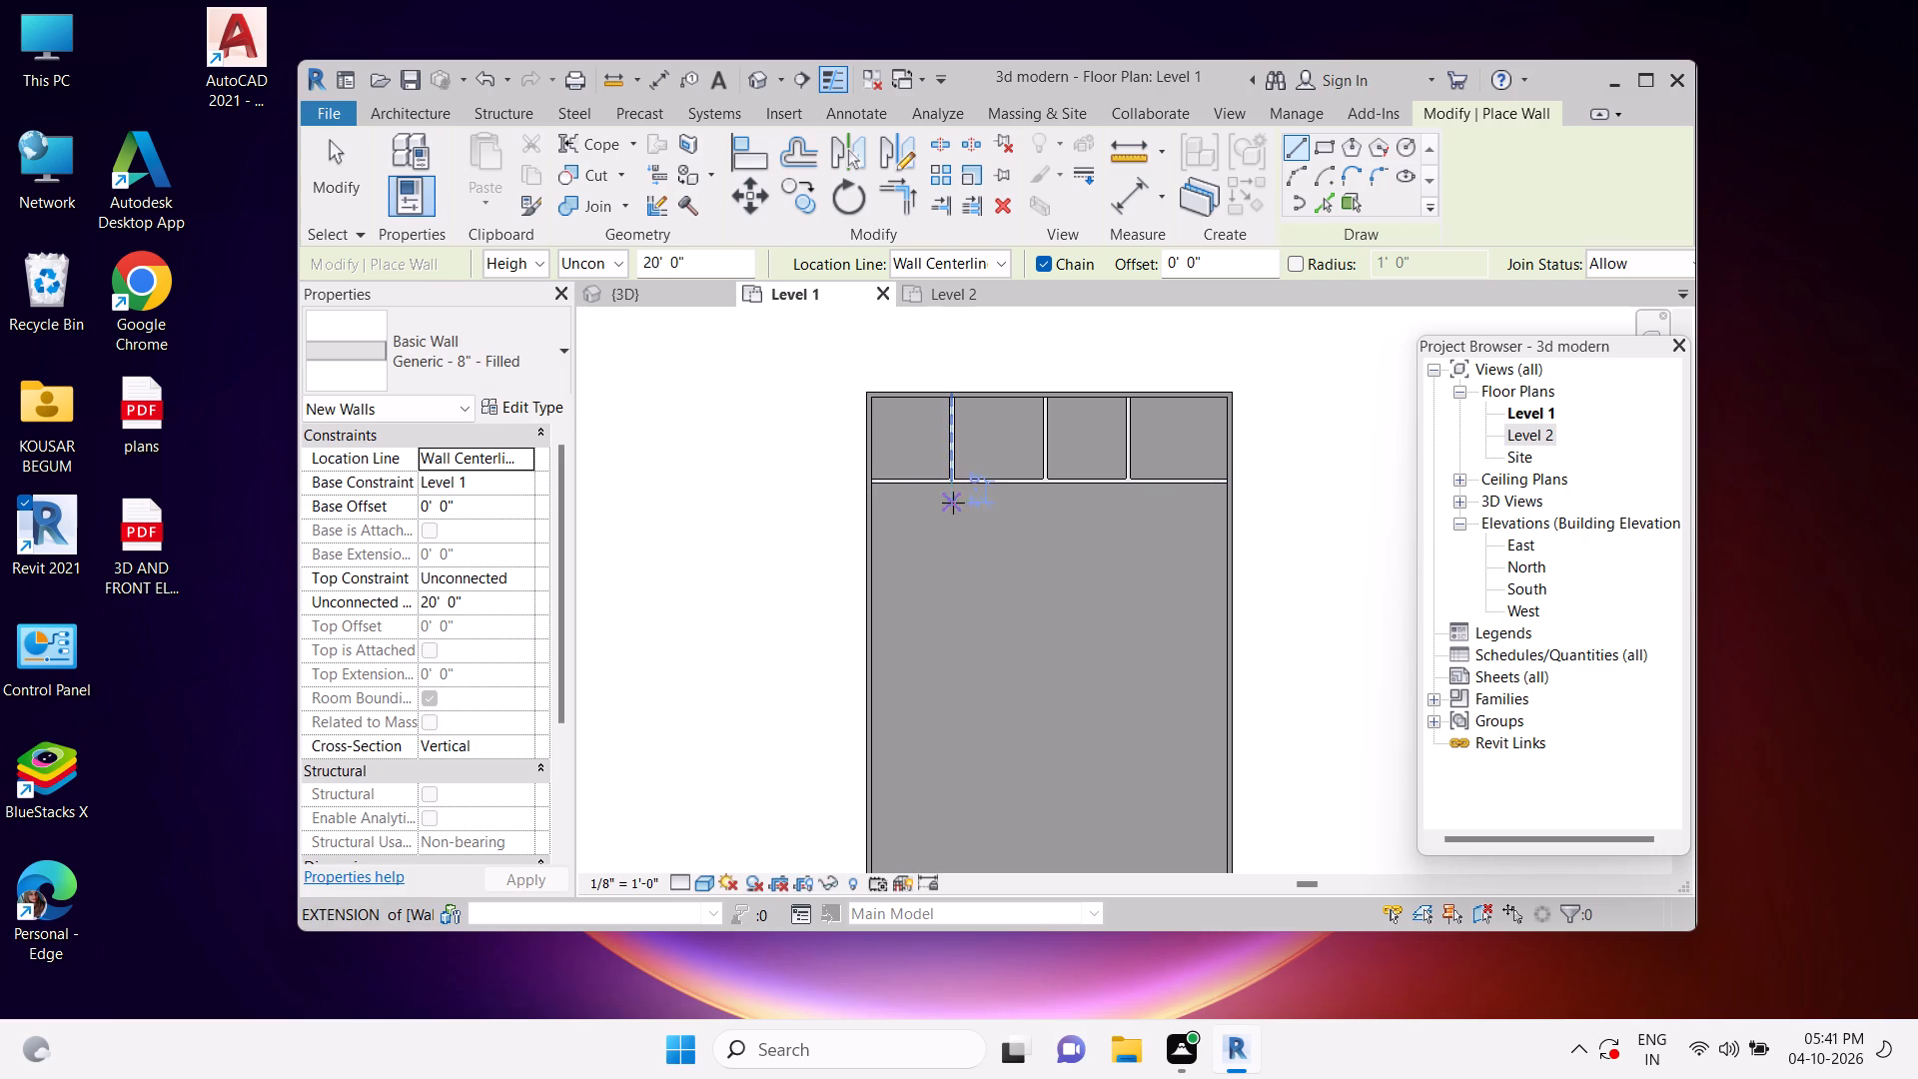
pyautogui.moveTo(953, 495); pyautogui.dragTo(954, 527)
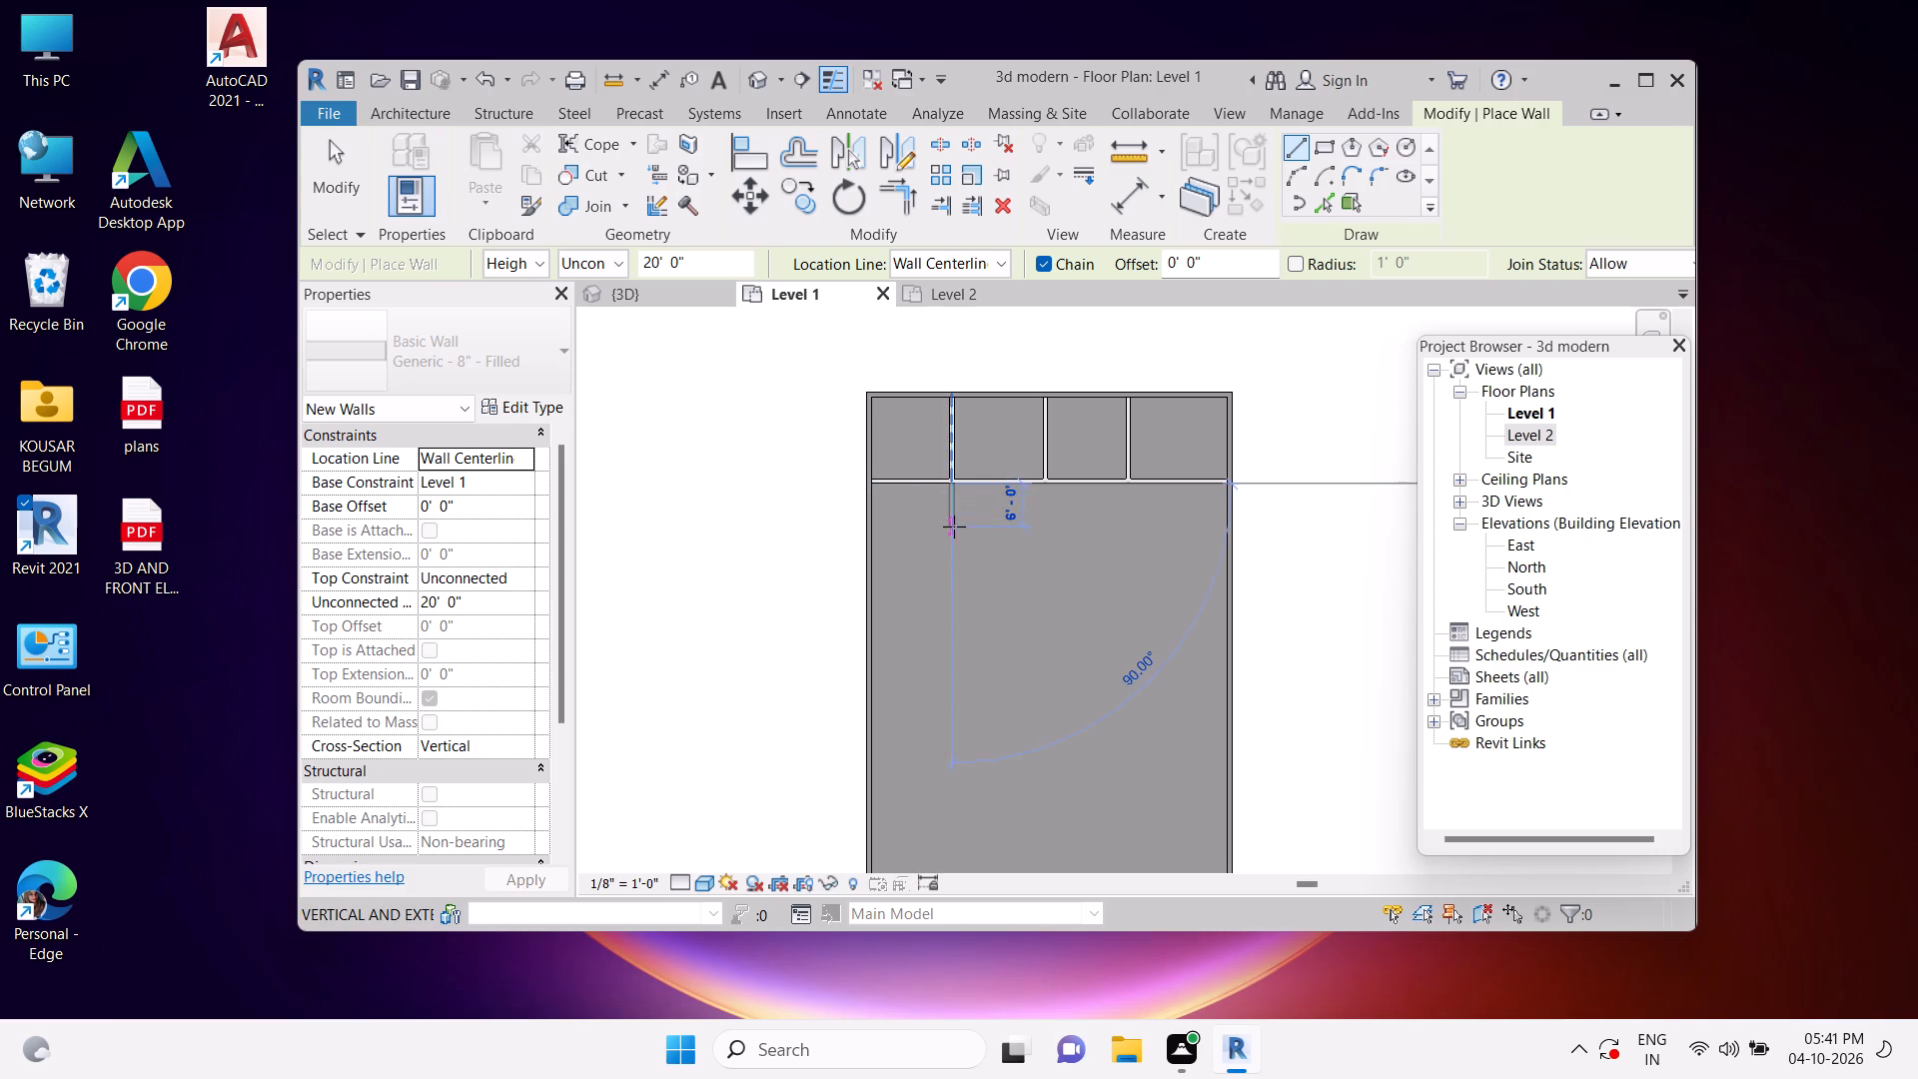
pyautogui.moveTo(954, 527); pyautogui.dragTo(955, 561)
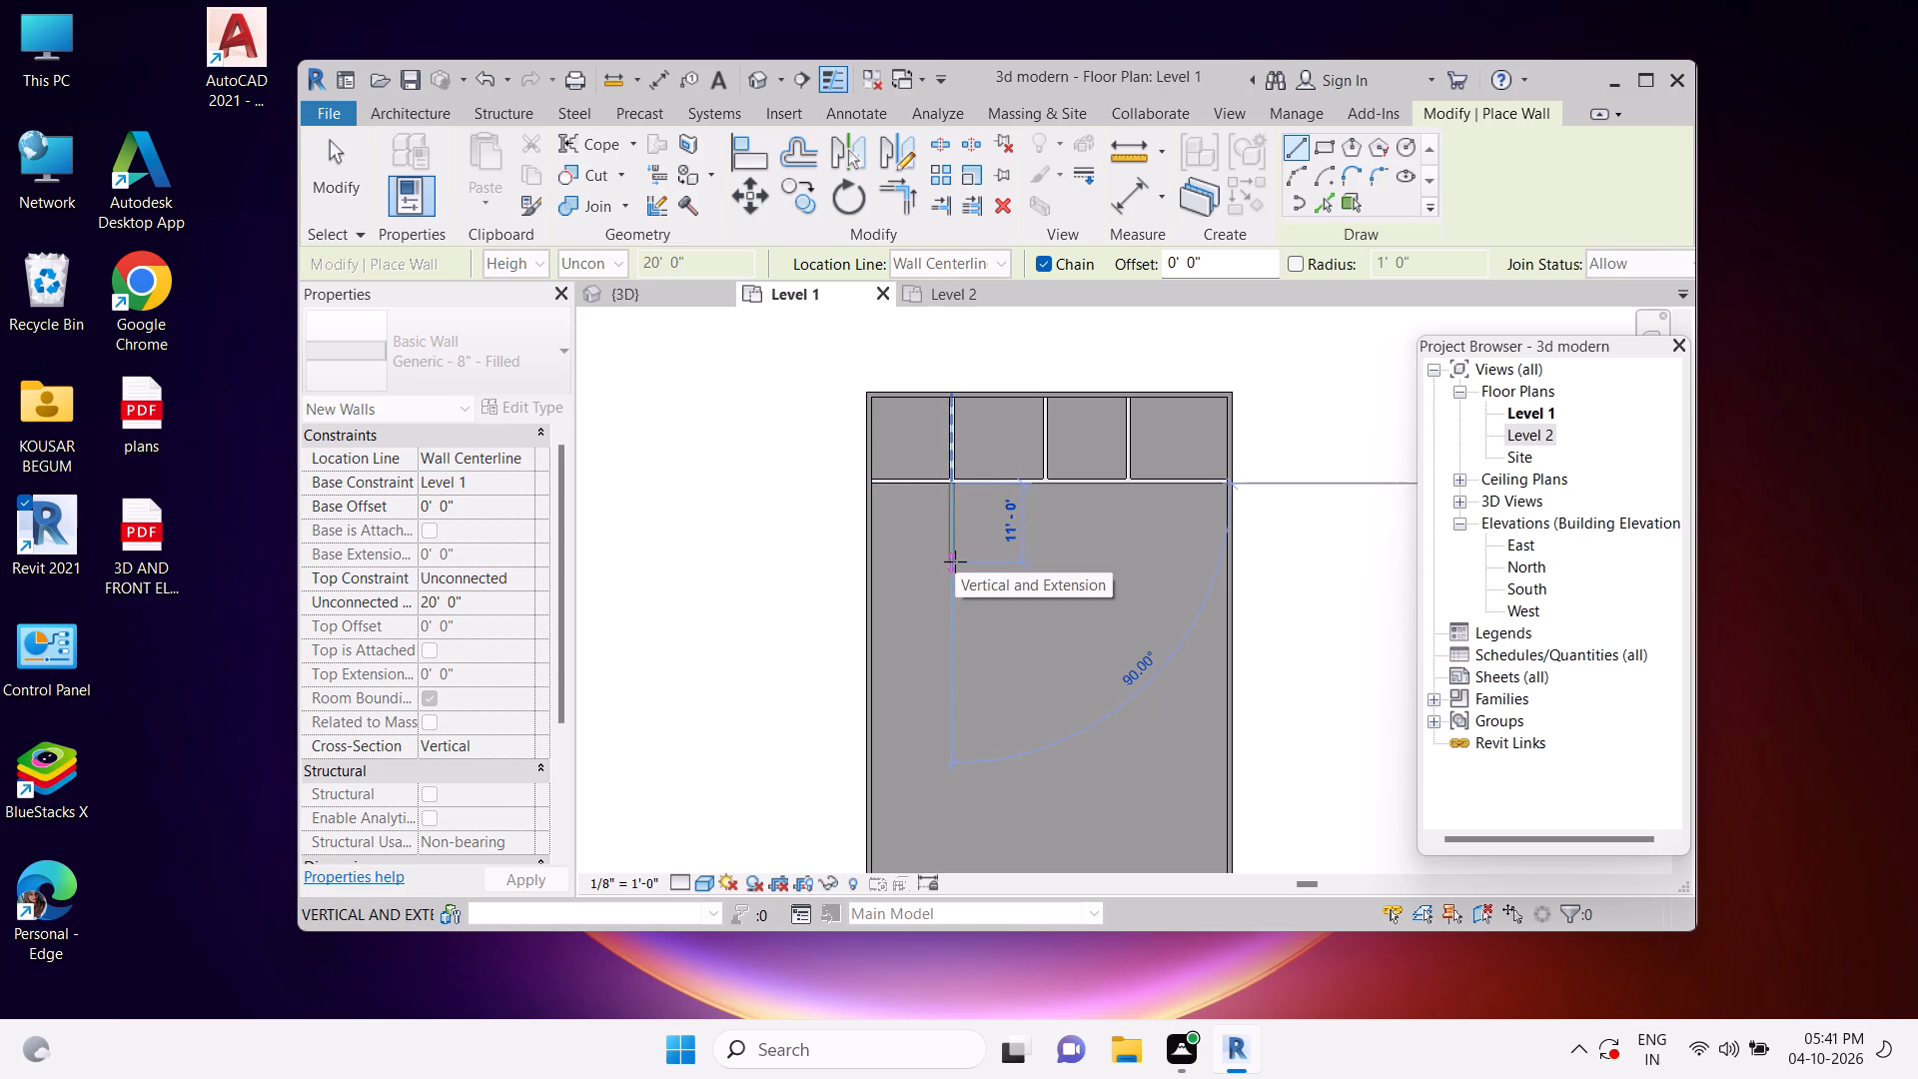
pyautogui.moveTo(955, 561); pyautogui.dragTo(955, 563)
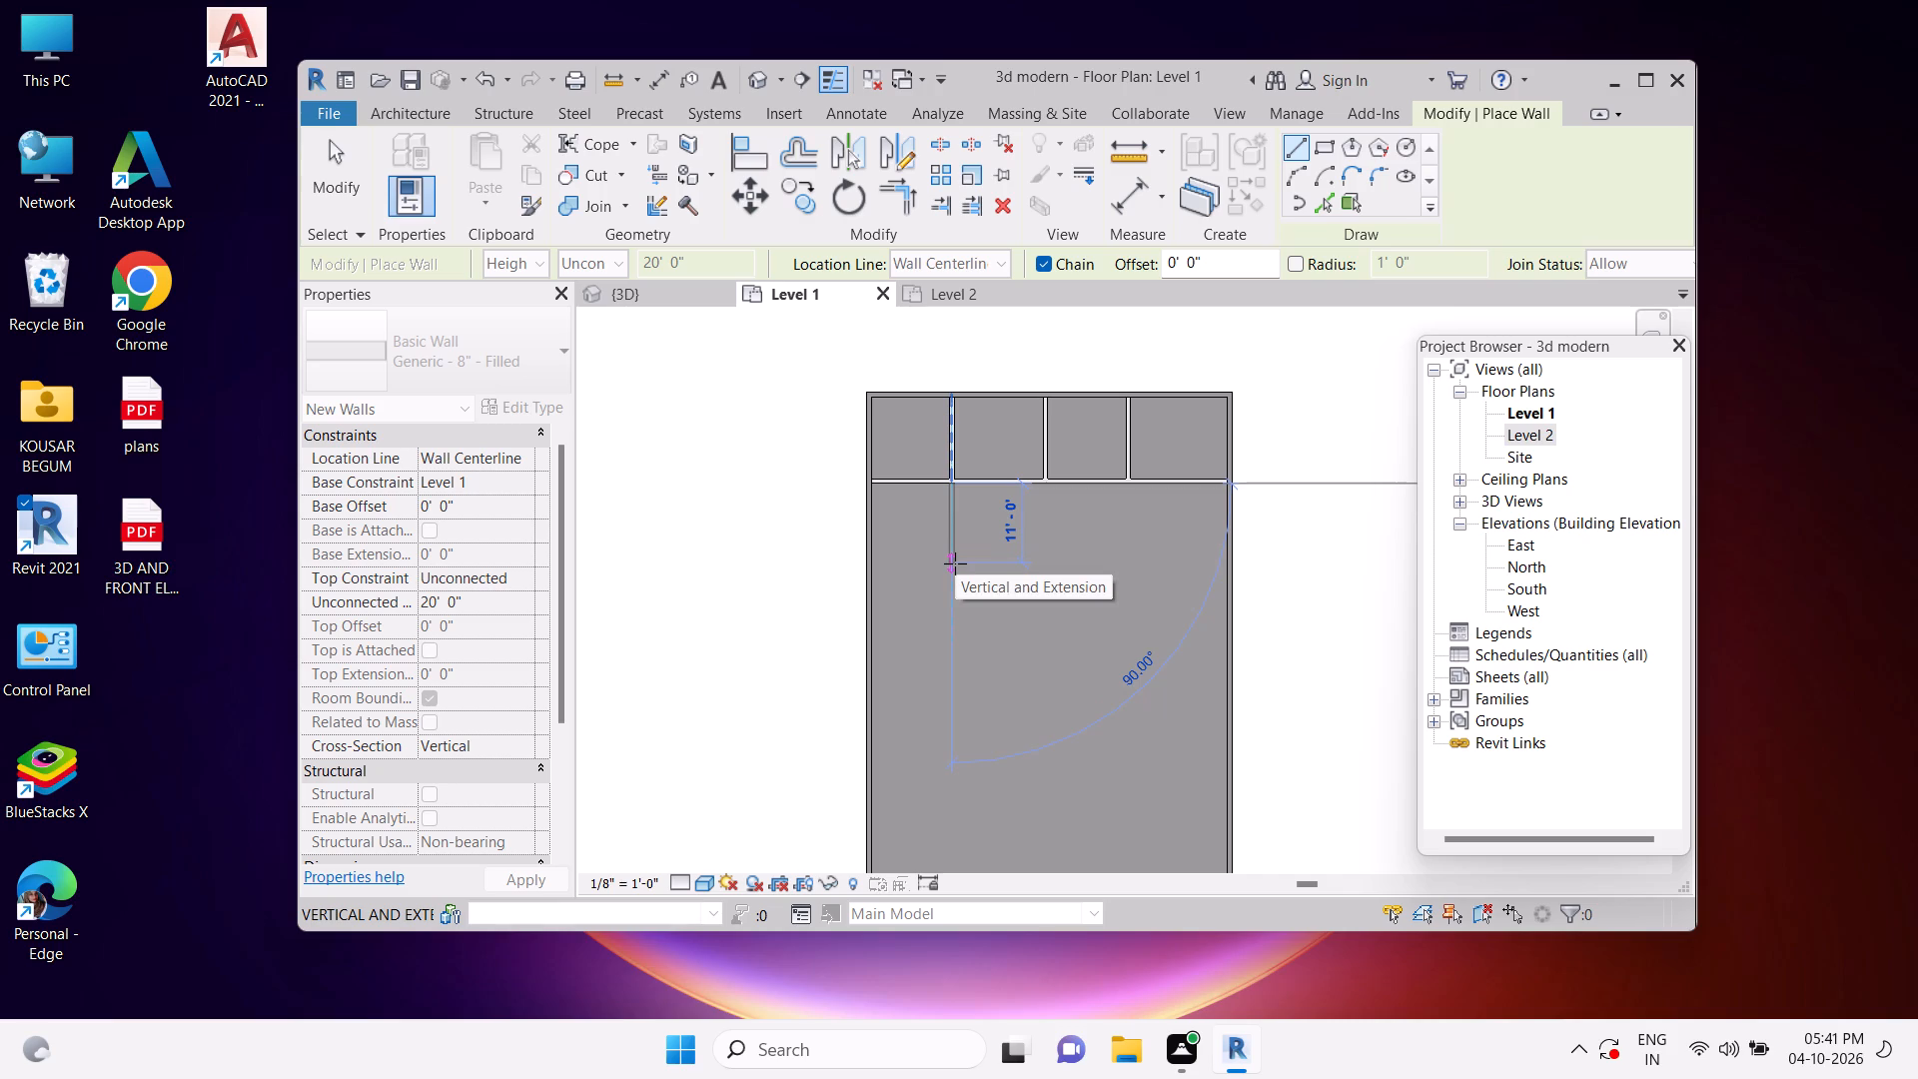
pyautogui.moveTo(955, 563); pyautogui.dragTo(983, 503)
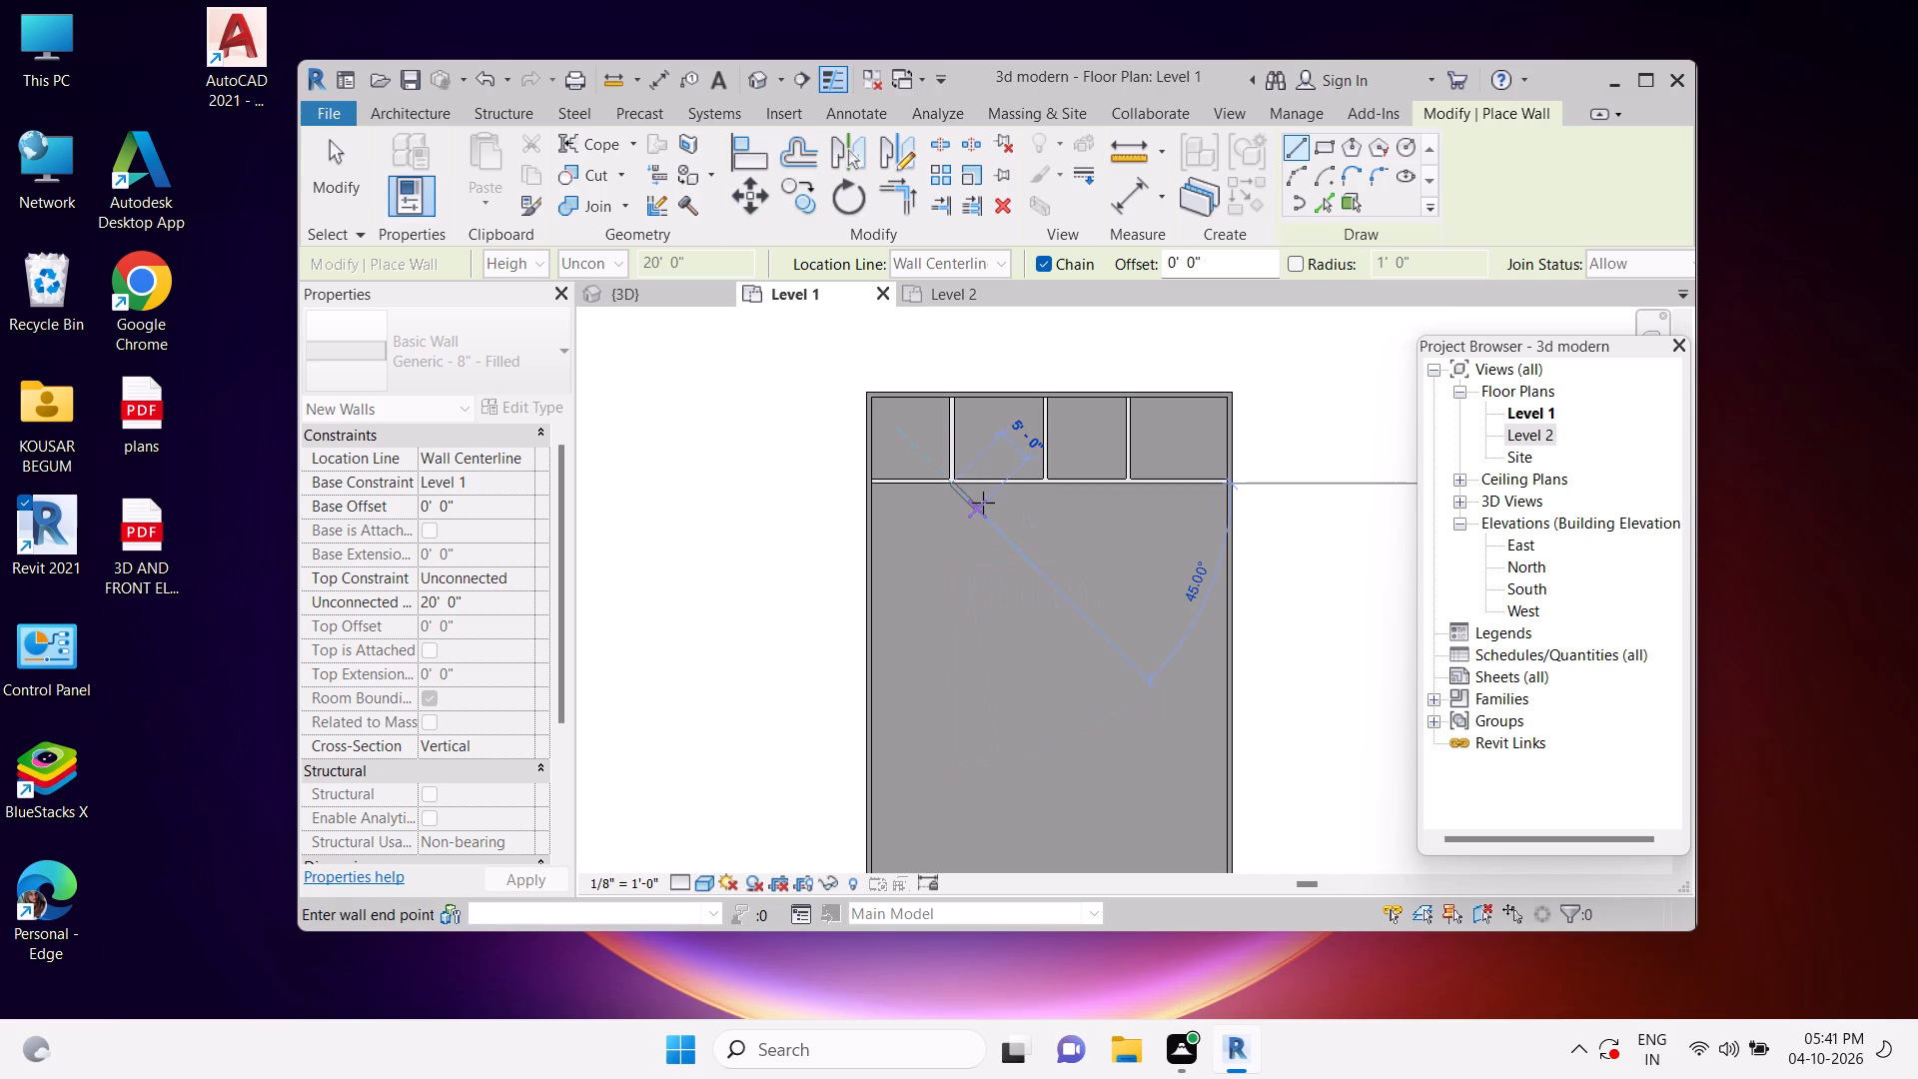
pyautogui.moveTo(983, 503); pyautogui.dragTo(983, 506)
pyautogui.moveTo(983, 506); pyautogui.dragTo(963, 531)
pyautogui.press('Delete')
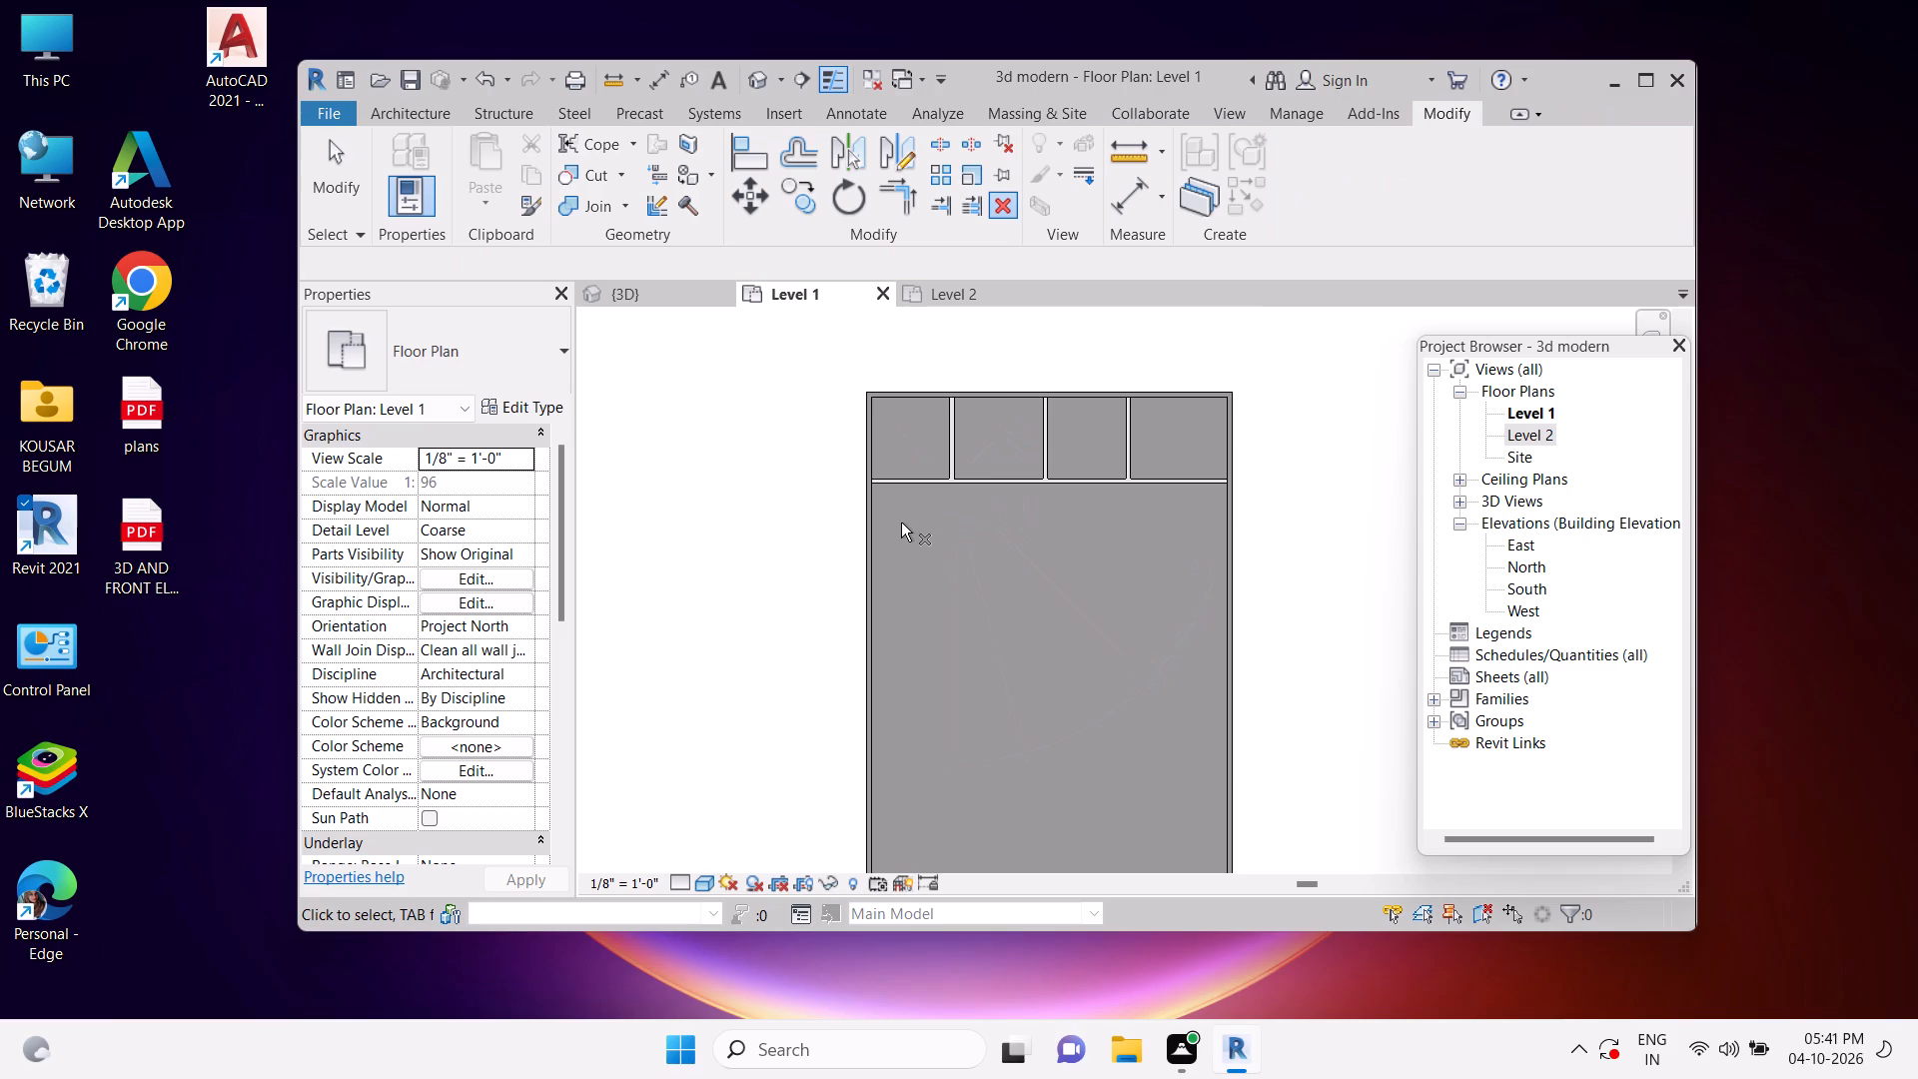
# Dismiss the notification window covering the Level 1 plan again.
pyautogui.scroll(1, 902, 520)
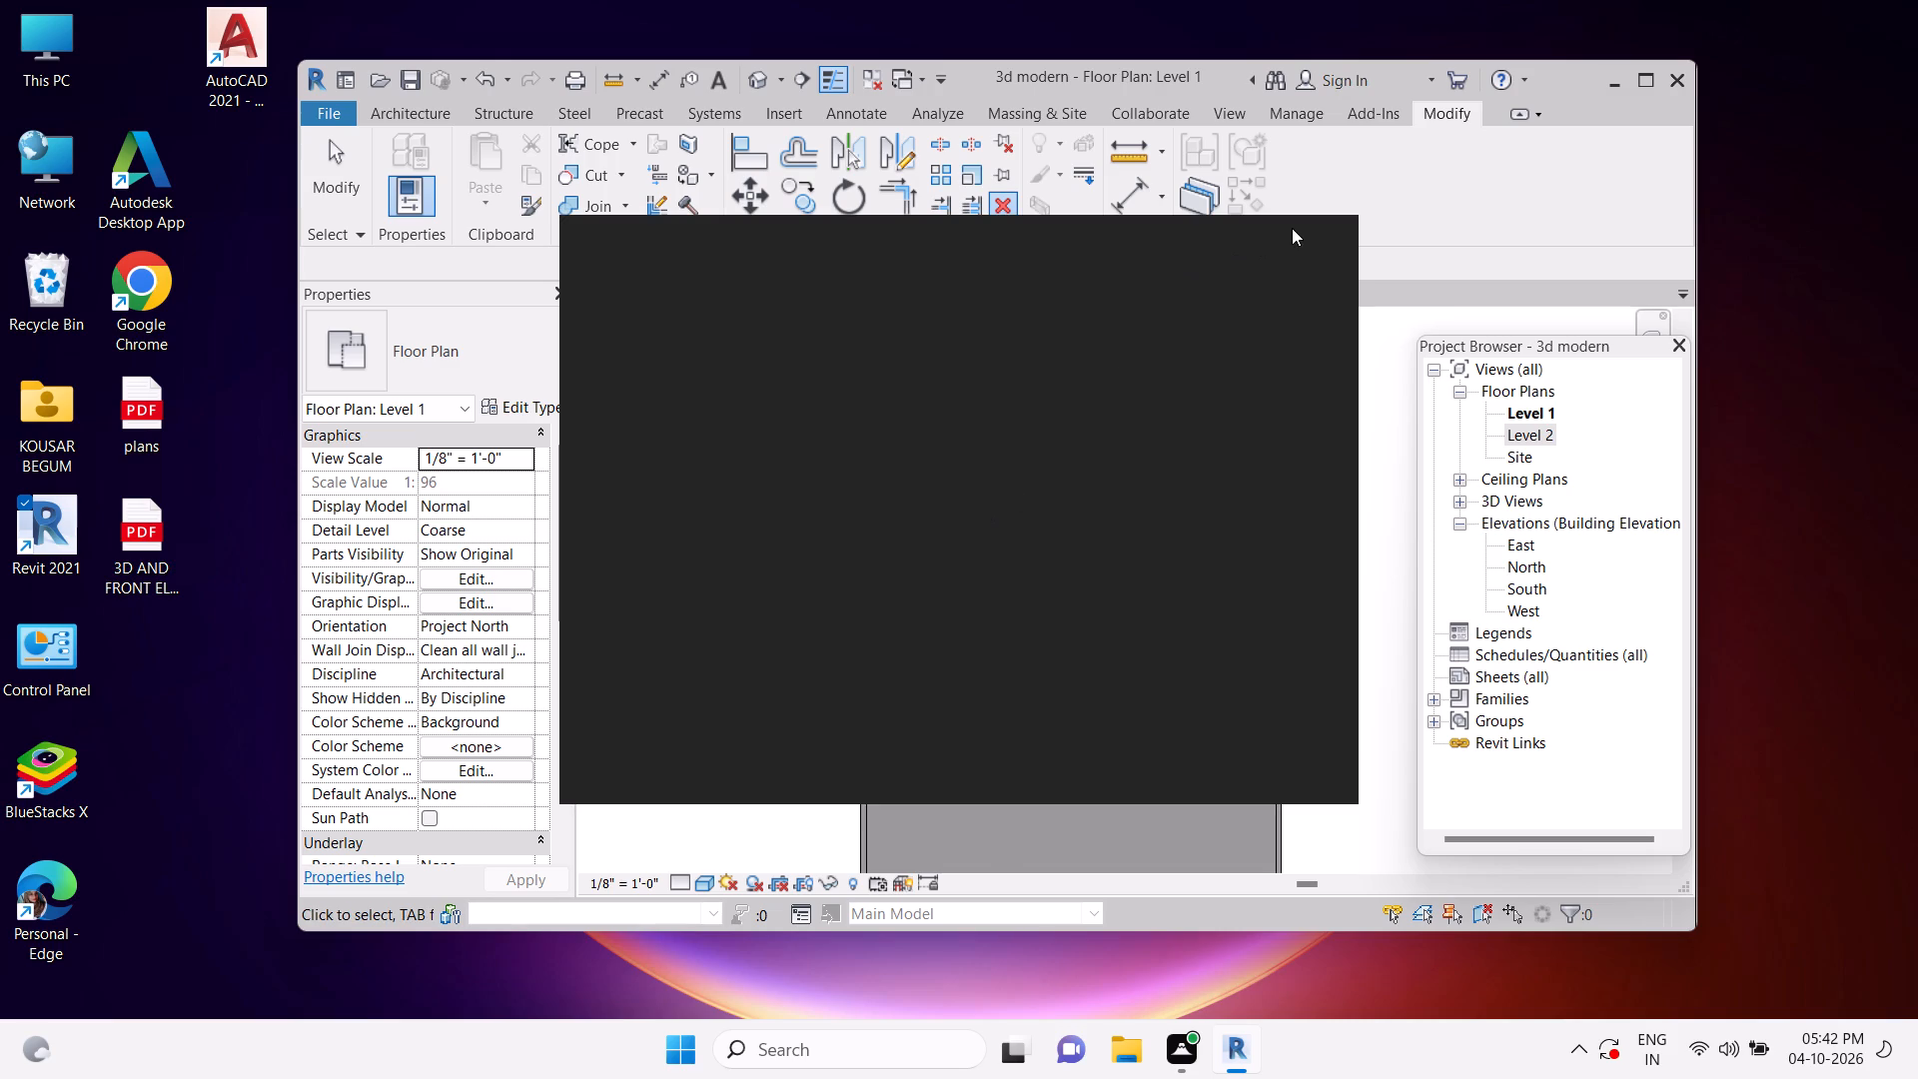
pyautogui.doubleClick(1320, 241)
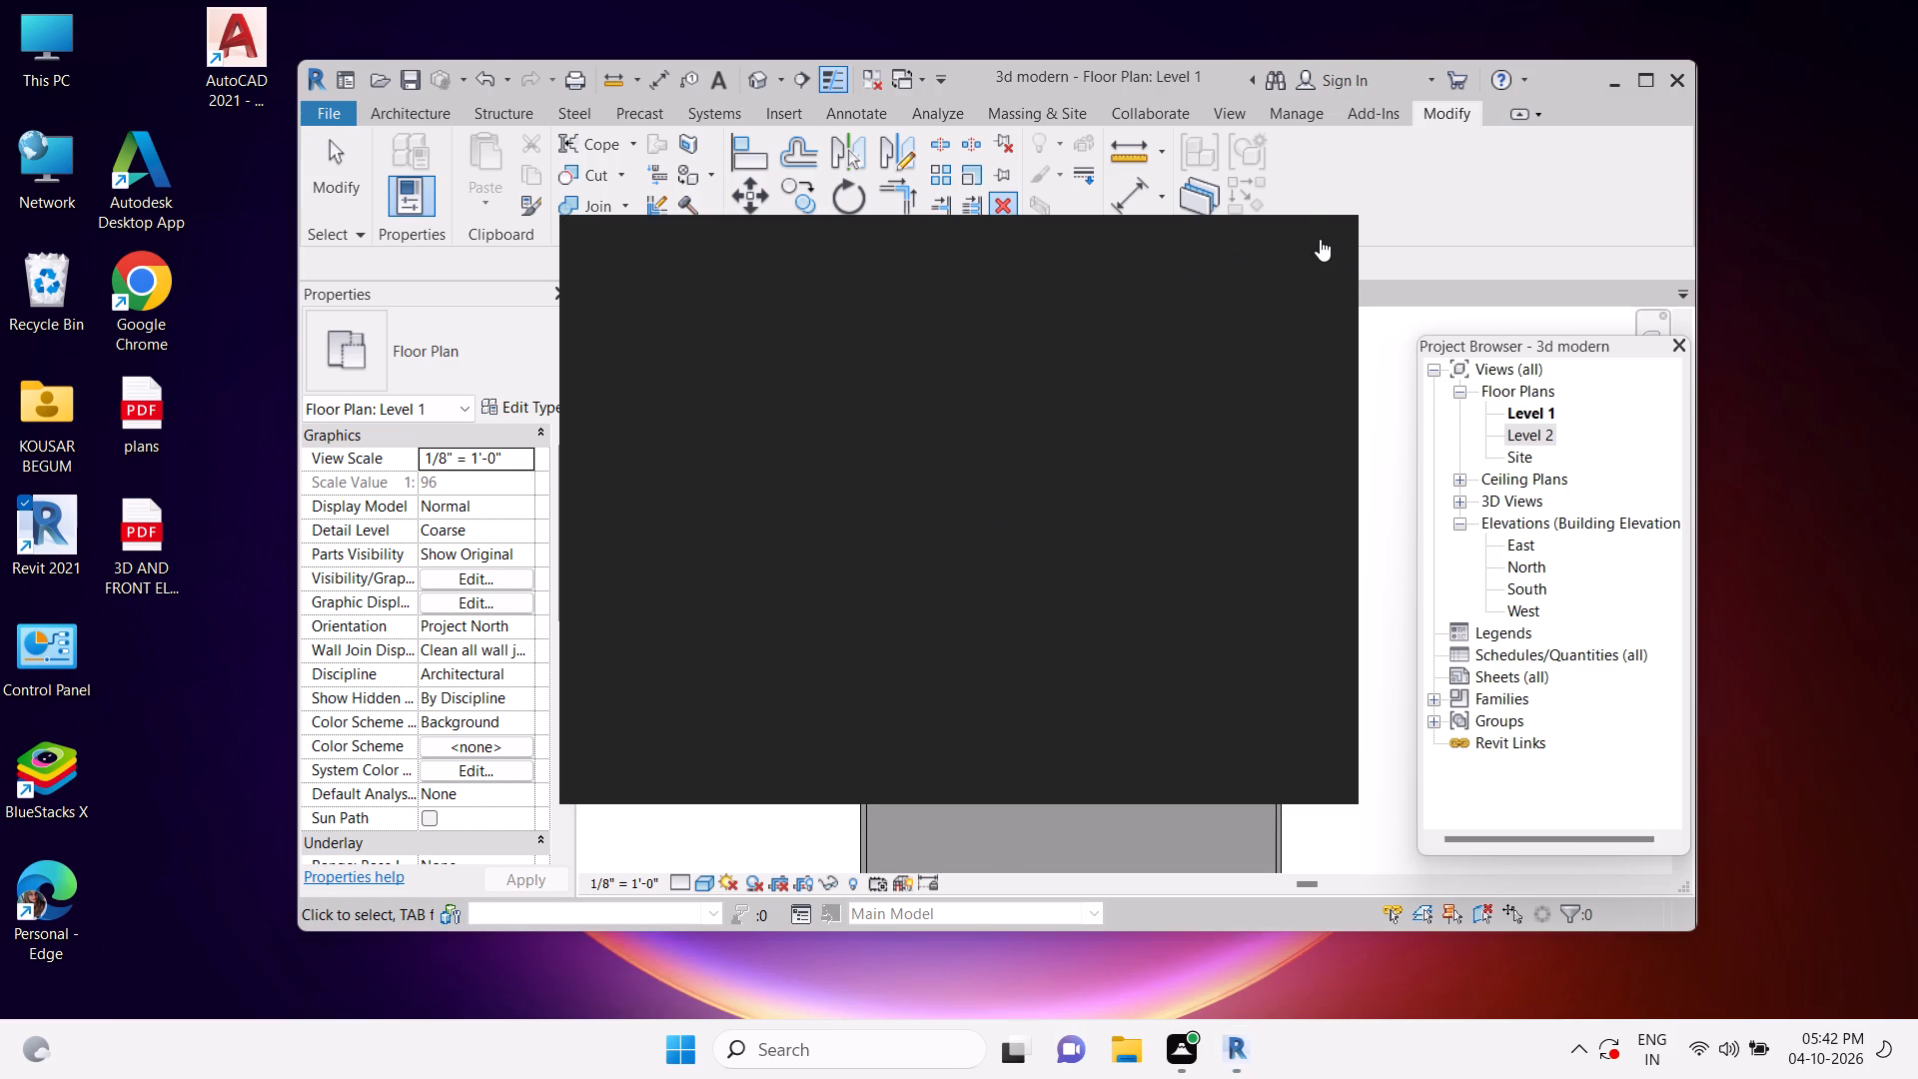
pyautogui.click(1320, 239)
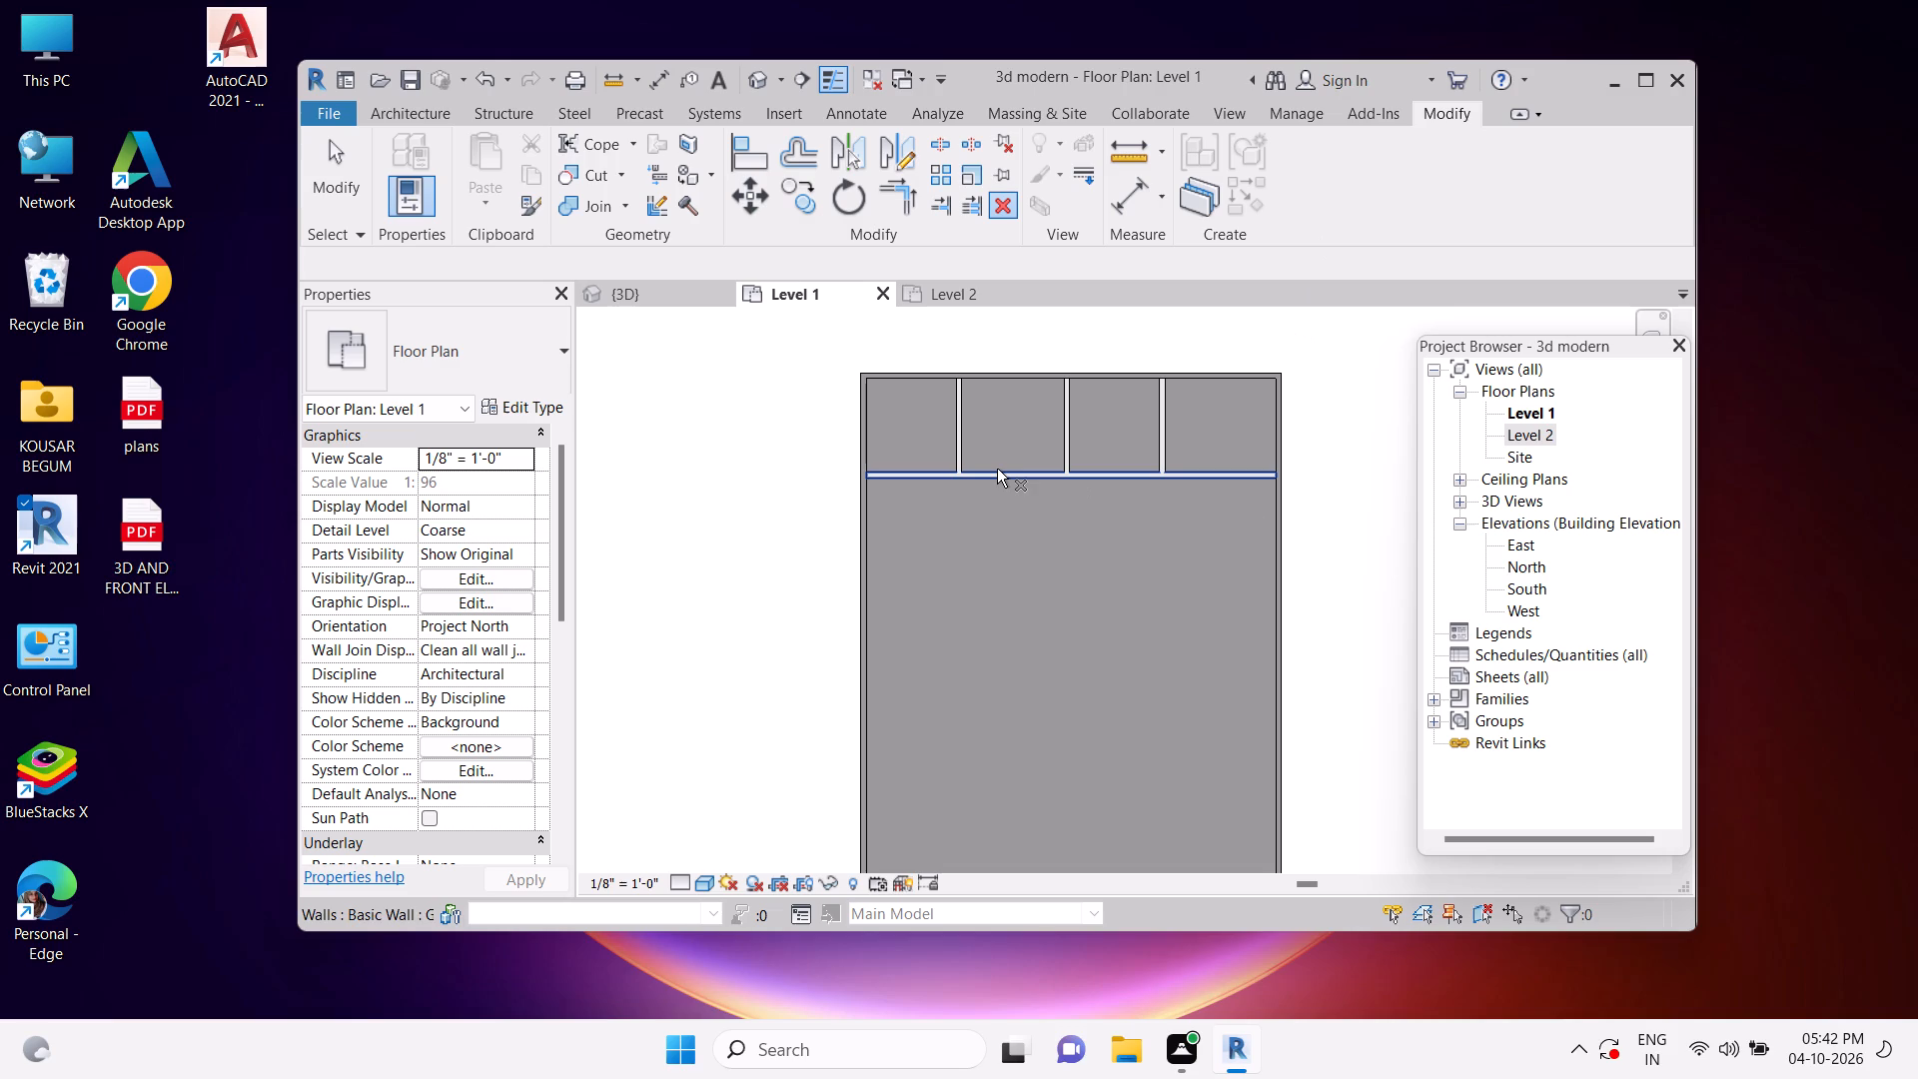
# Delete the horizontal partition that closes off the row of top rooms in the Level 1 plan.
pyautogui.click(993, 468)
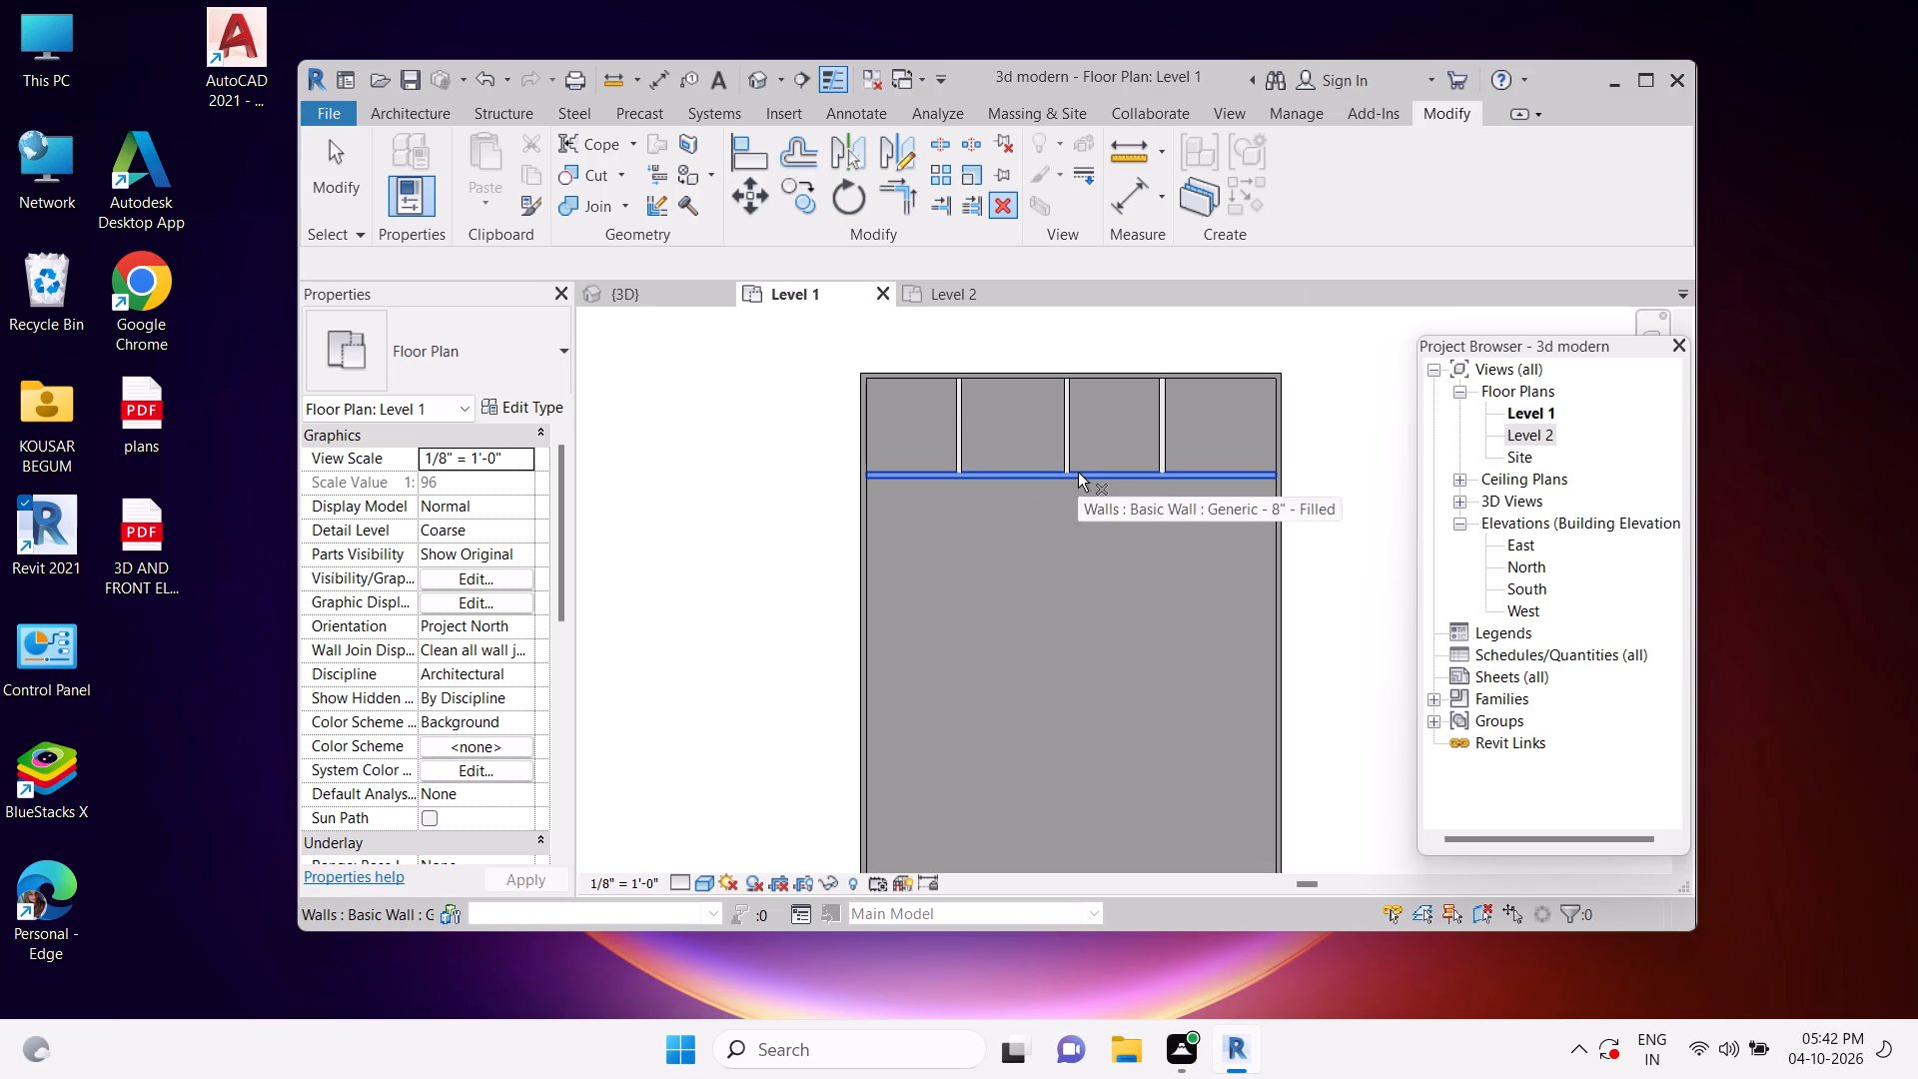
pyautogui.press('Delete')
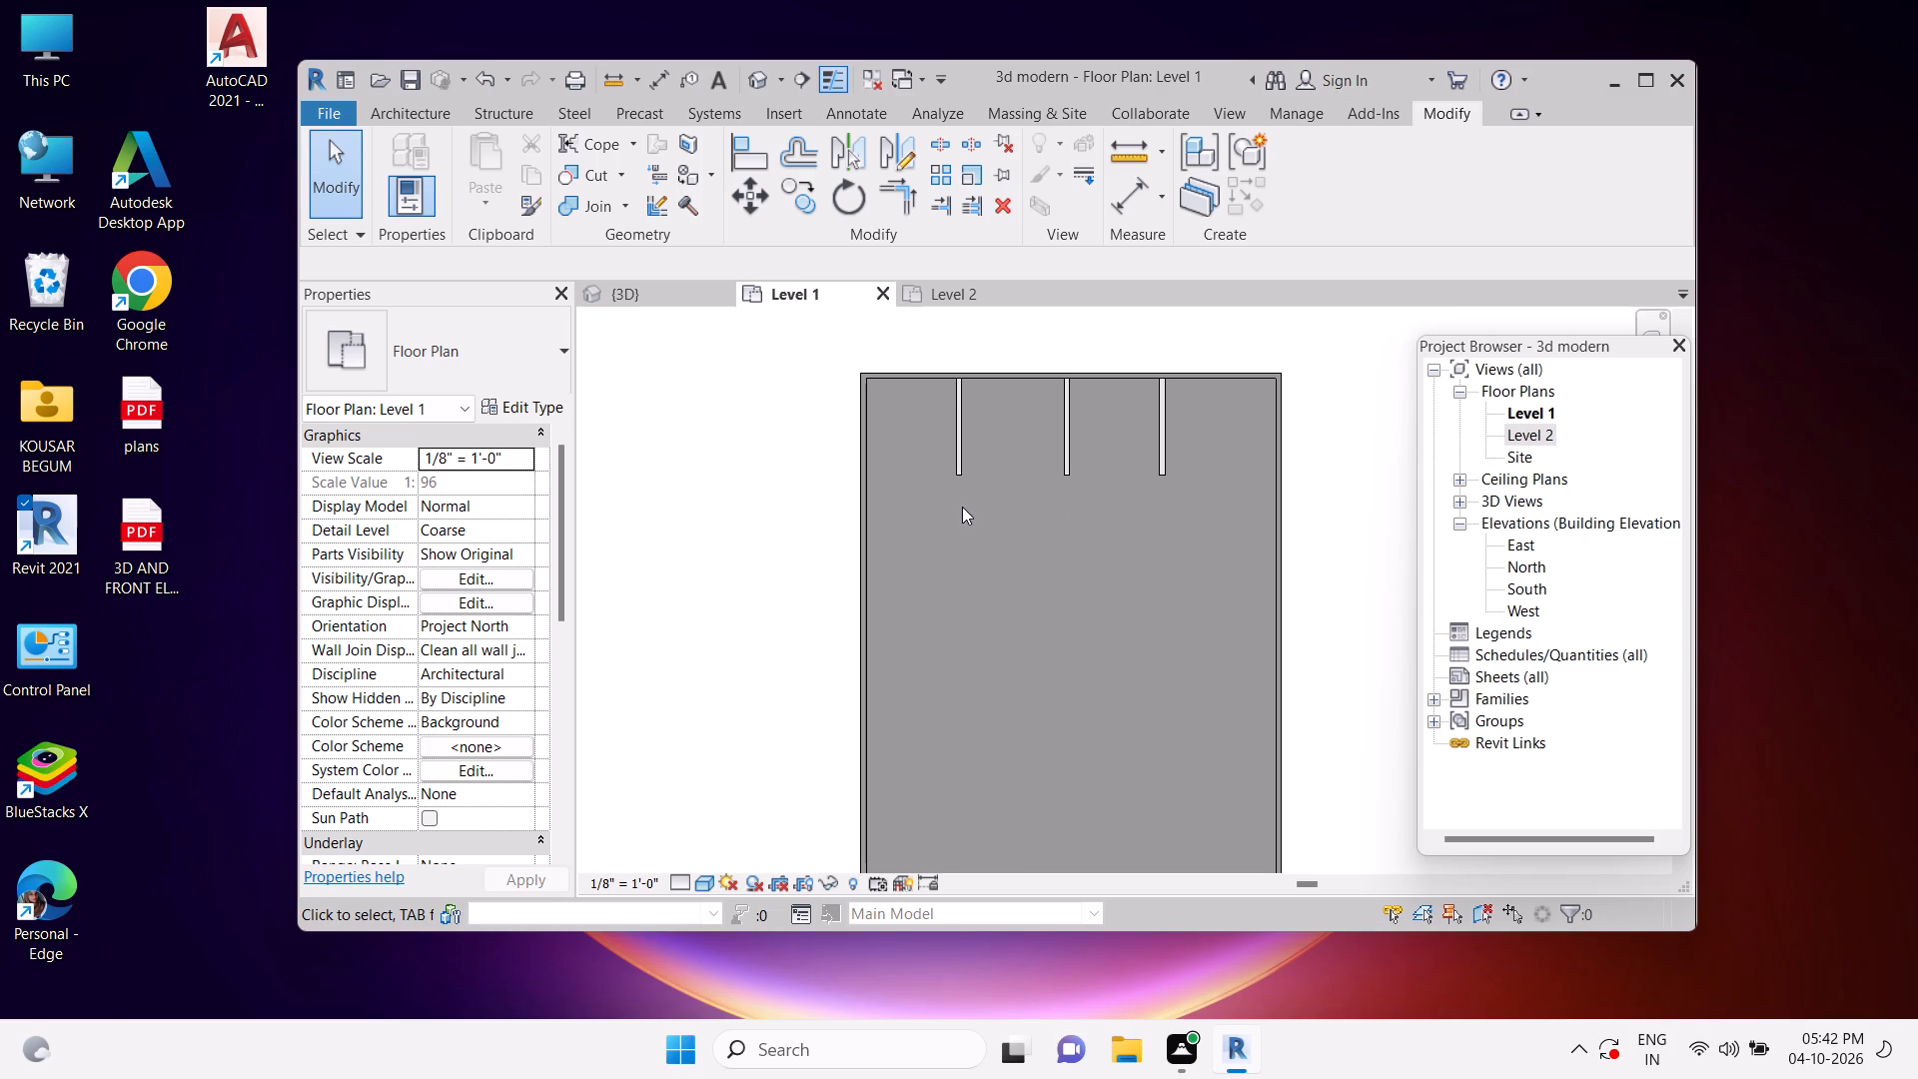
# Delete the three short vertical partitions hanging from the top exterior wall in the Level 1 plan.
pyautogui.click(1063, 381)
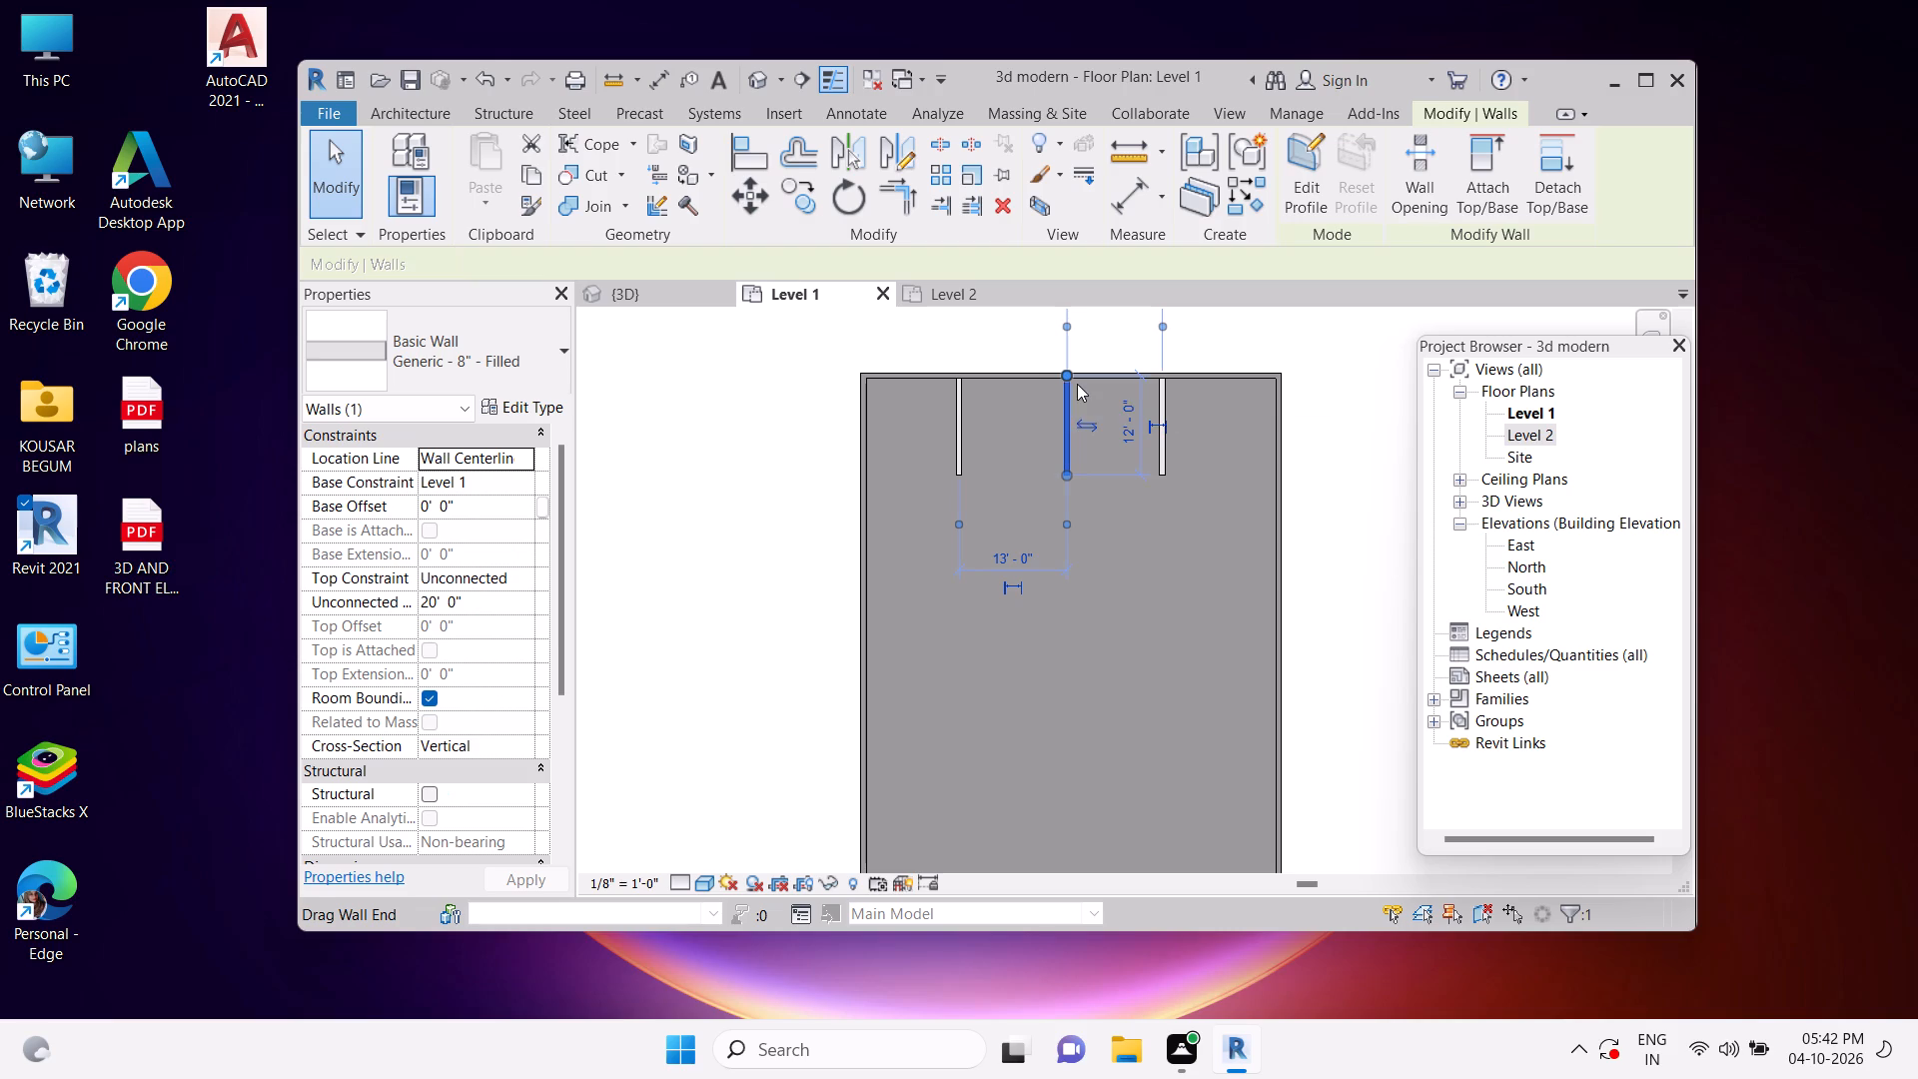
pyautogui.press('Delete')
pyautogui.click(1158, 421)
pyautogui.press('Delete')
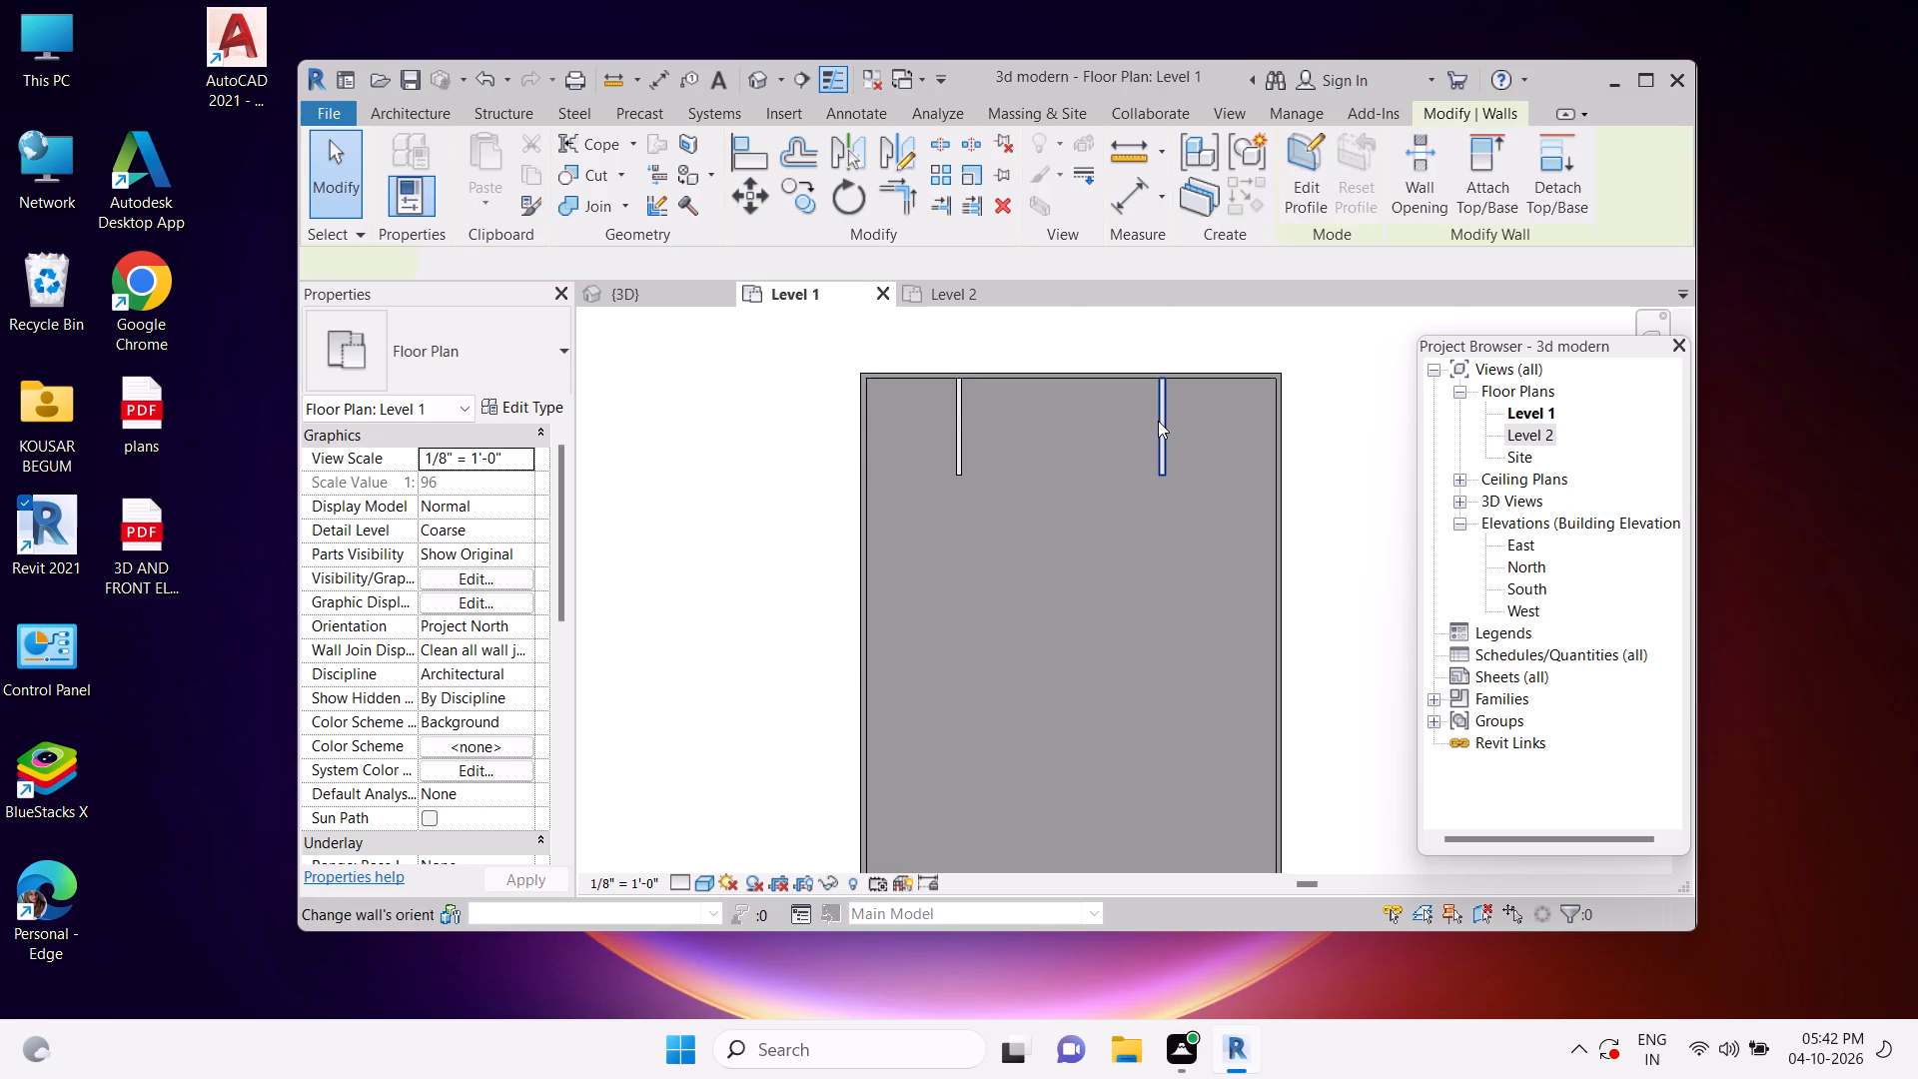
pyautogui.click(963, 445)
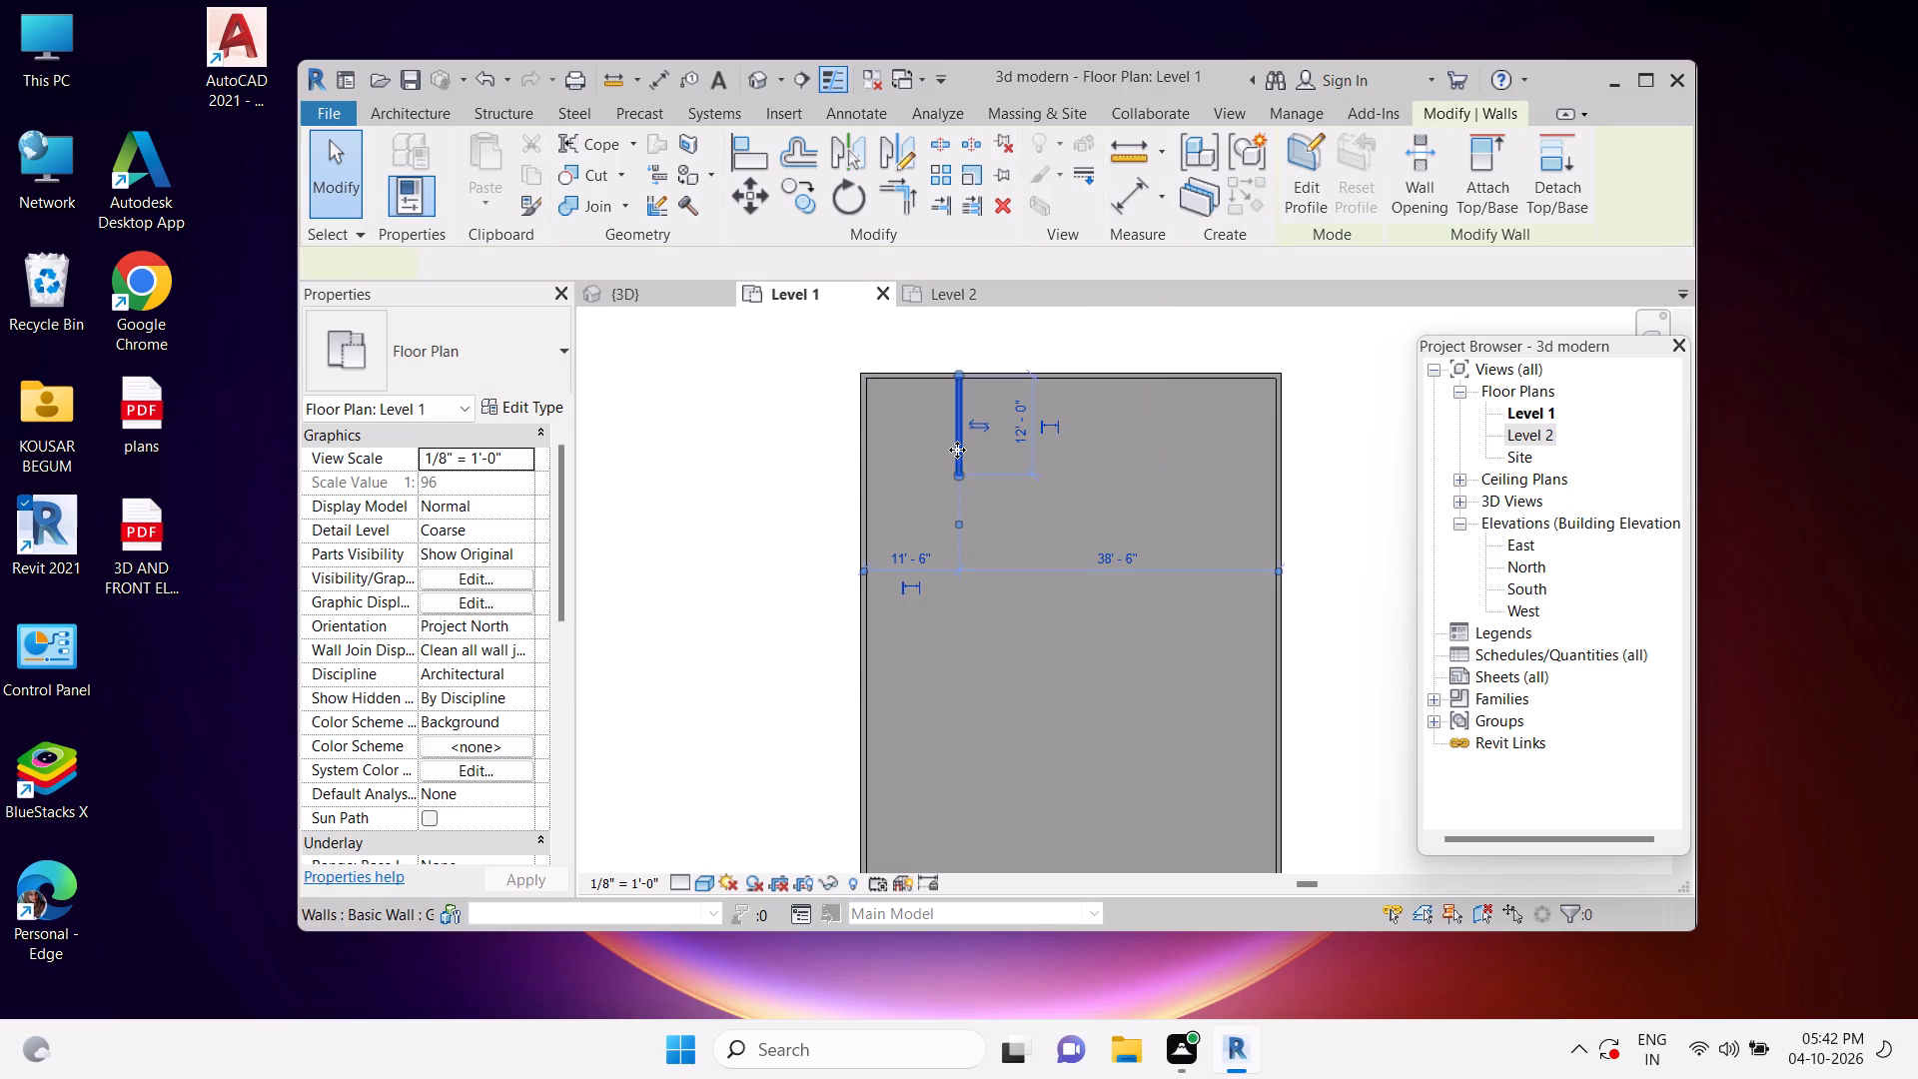
pyautogui.press('Delete')
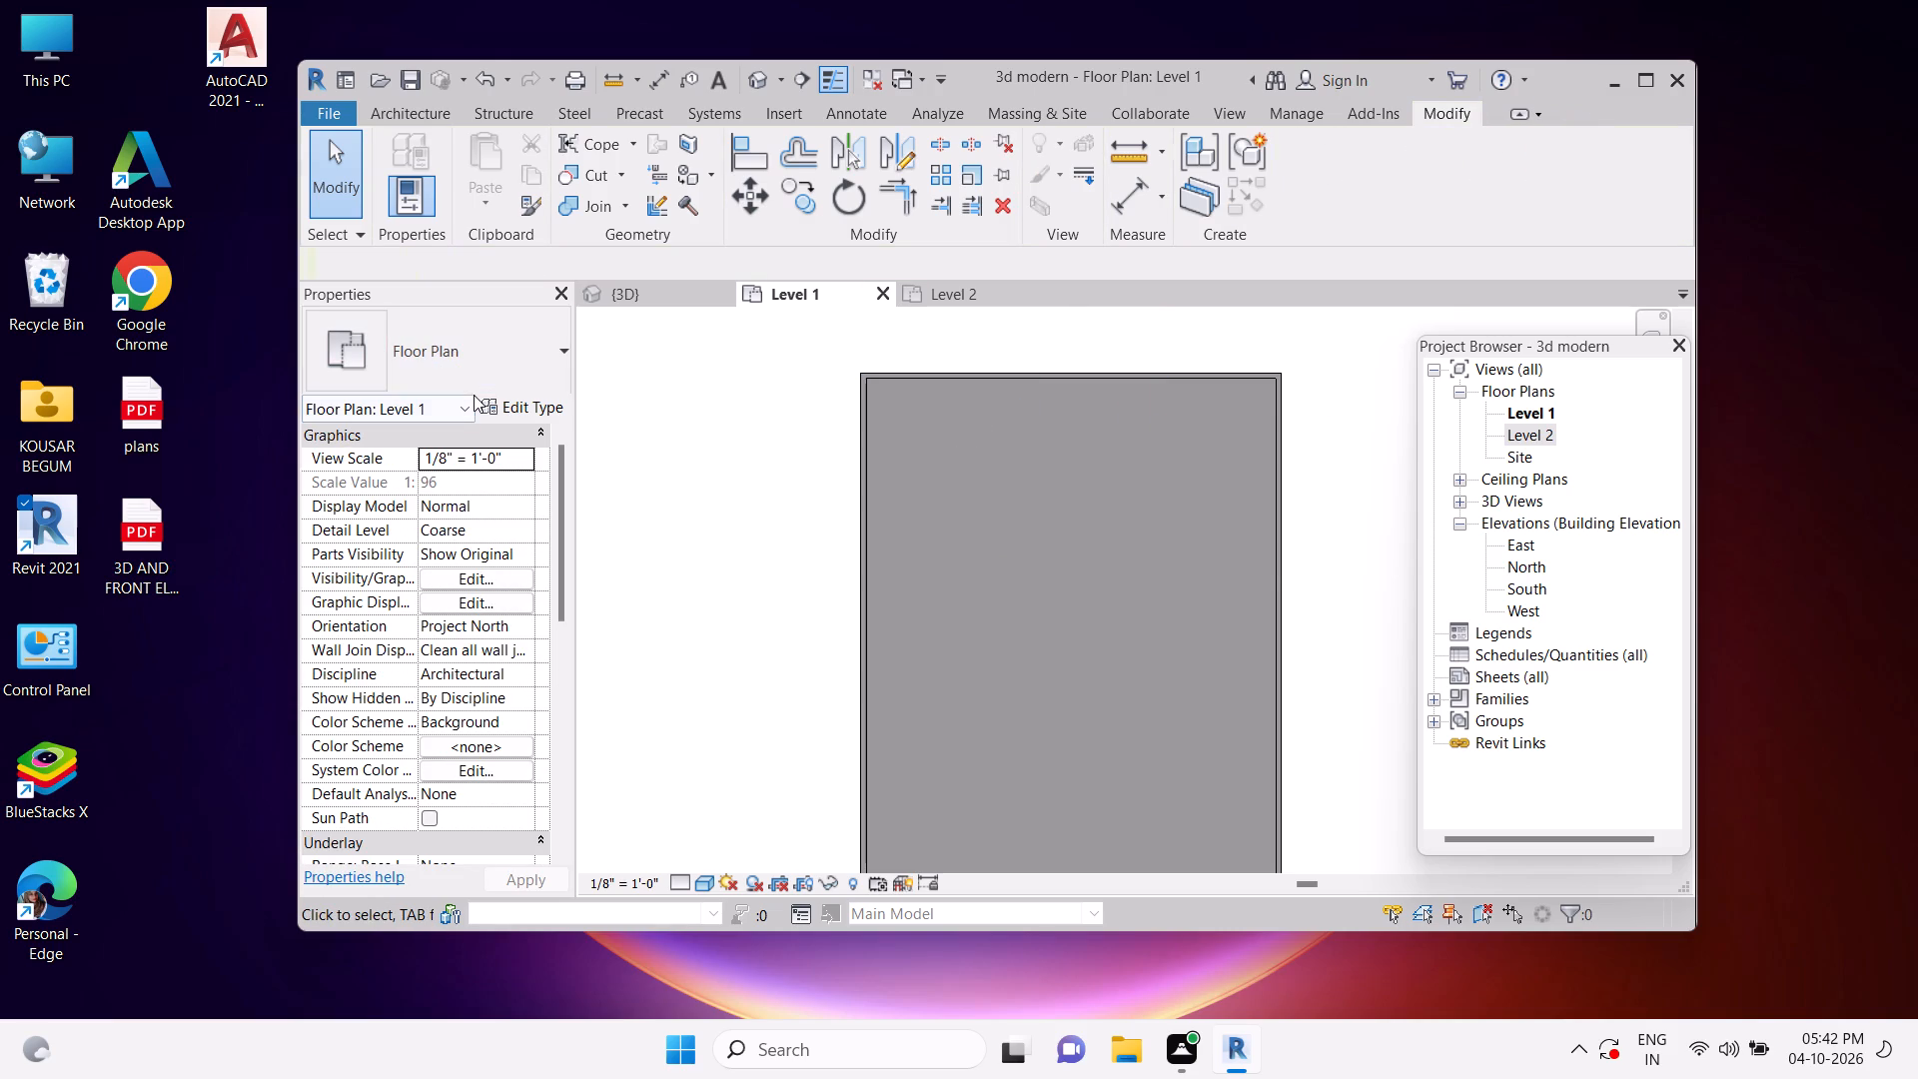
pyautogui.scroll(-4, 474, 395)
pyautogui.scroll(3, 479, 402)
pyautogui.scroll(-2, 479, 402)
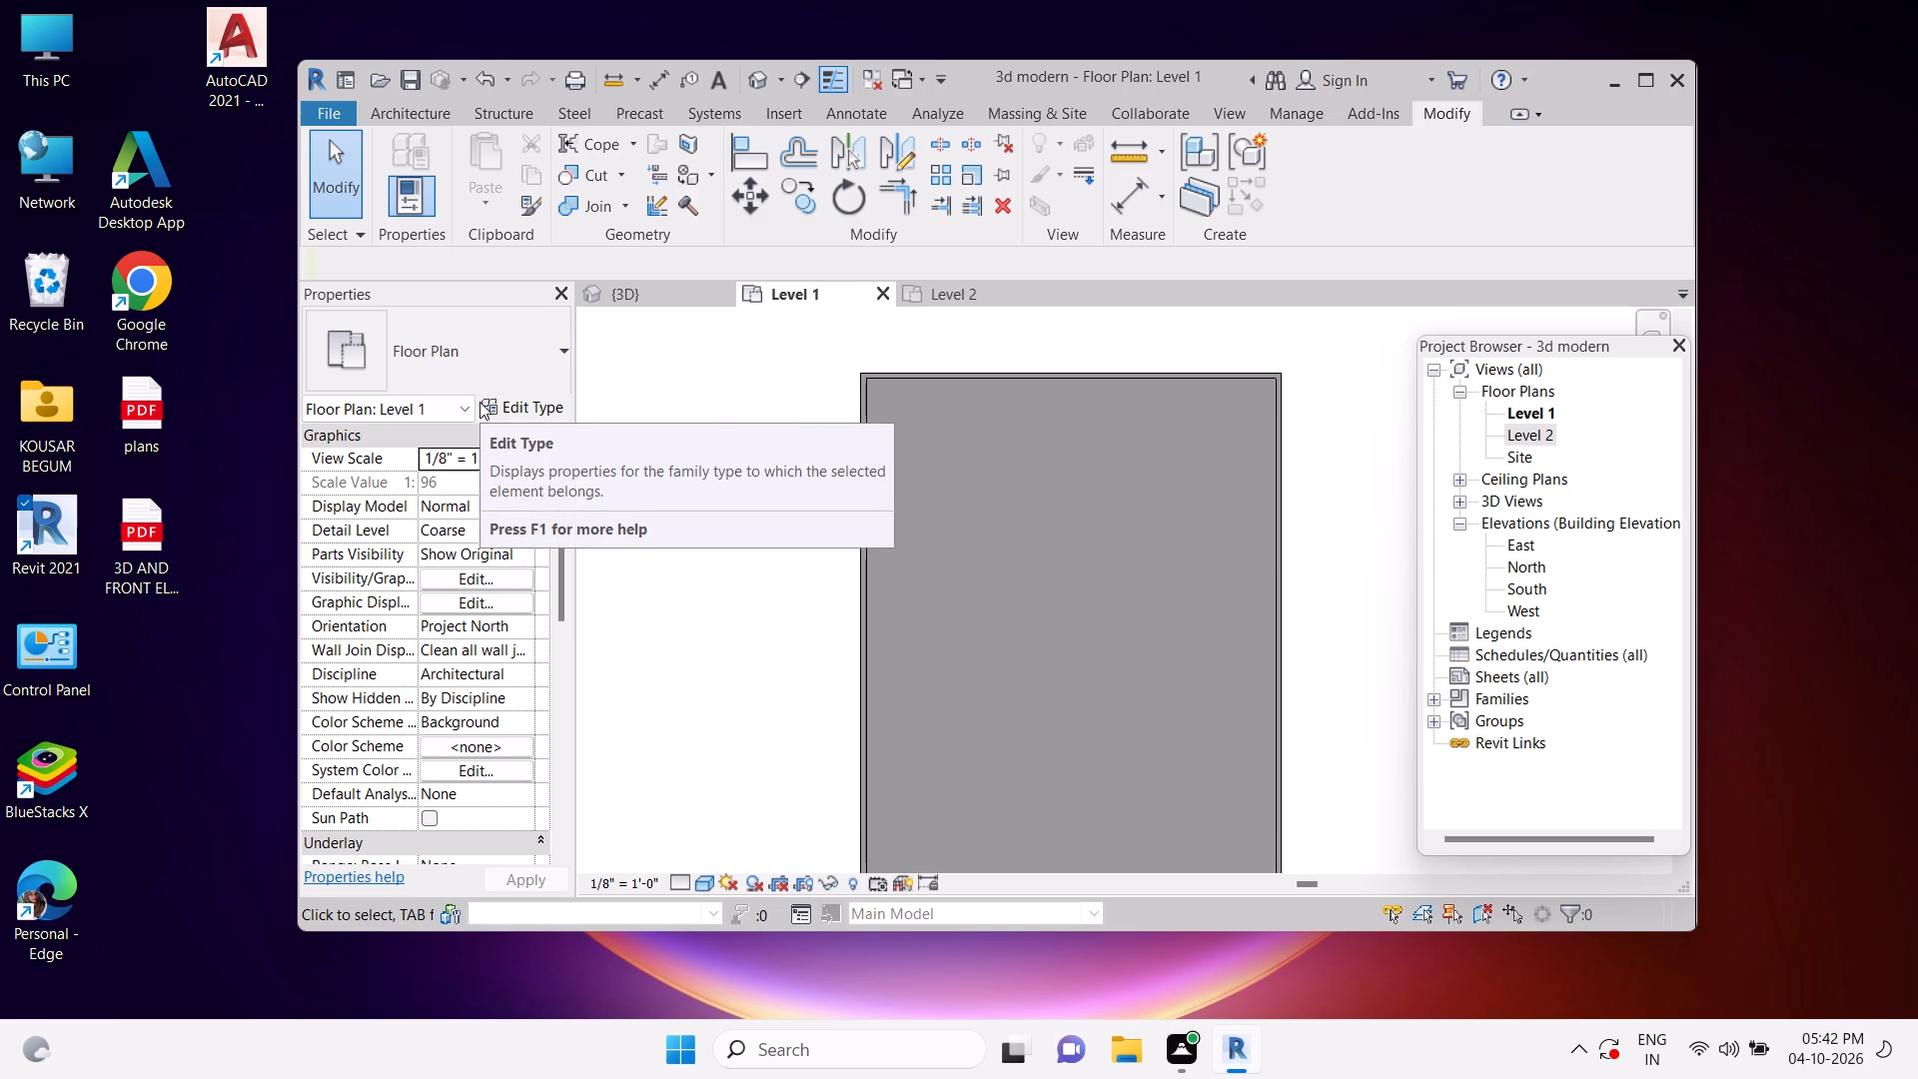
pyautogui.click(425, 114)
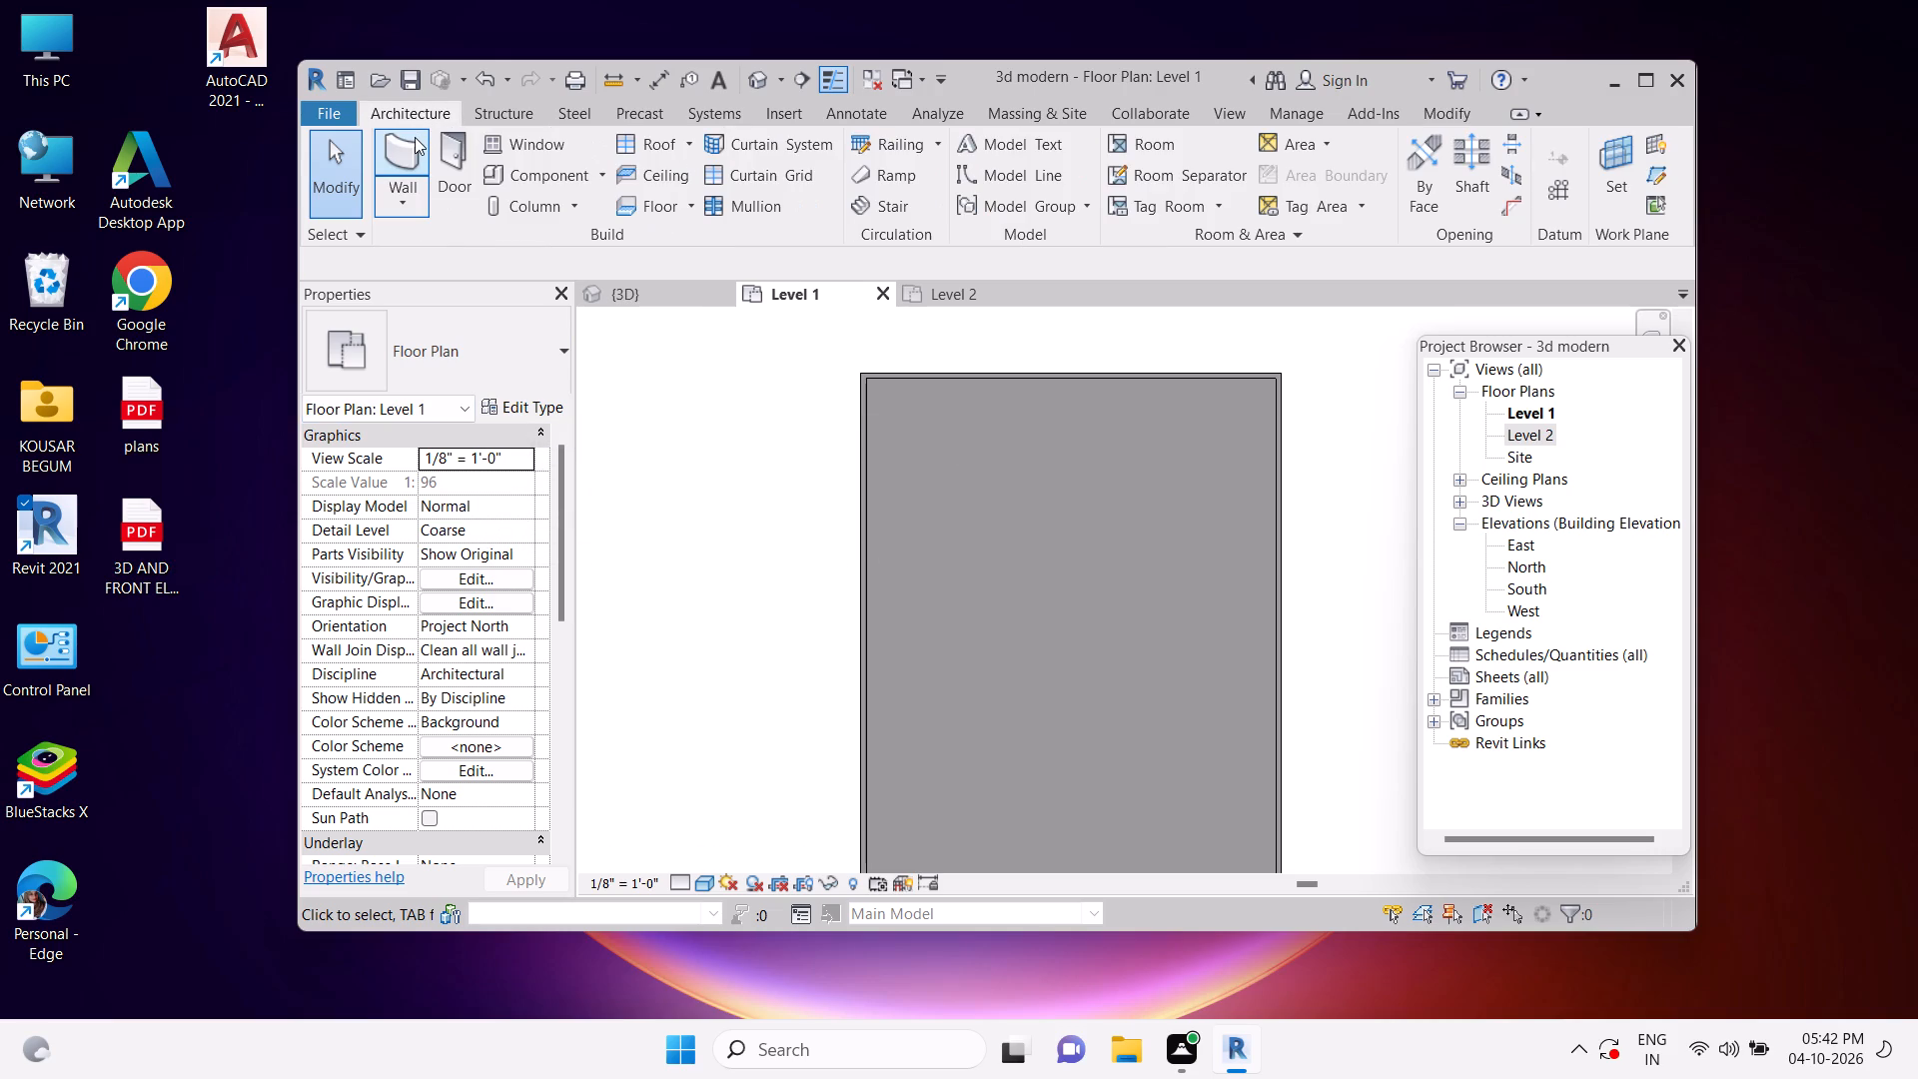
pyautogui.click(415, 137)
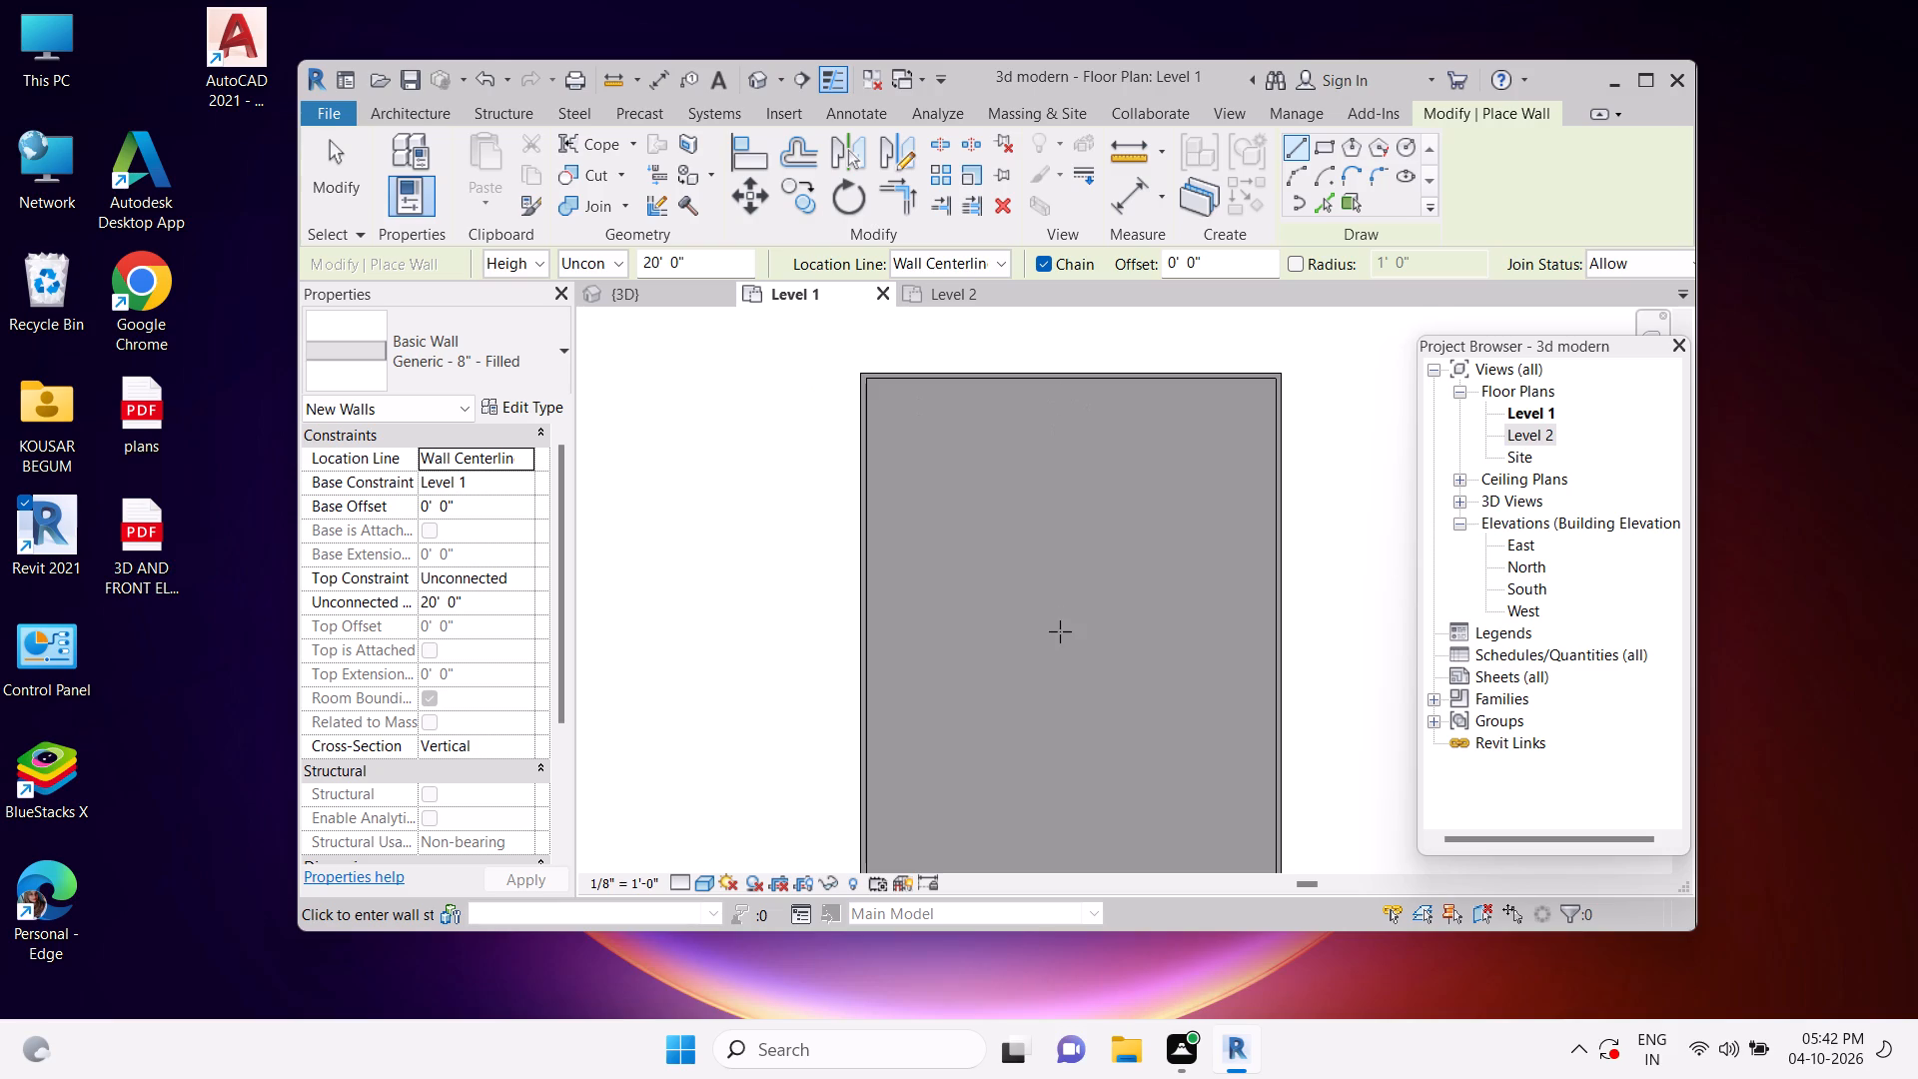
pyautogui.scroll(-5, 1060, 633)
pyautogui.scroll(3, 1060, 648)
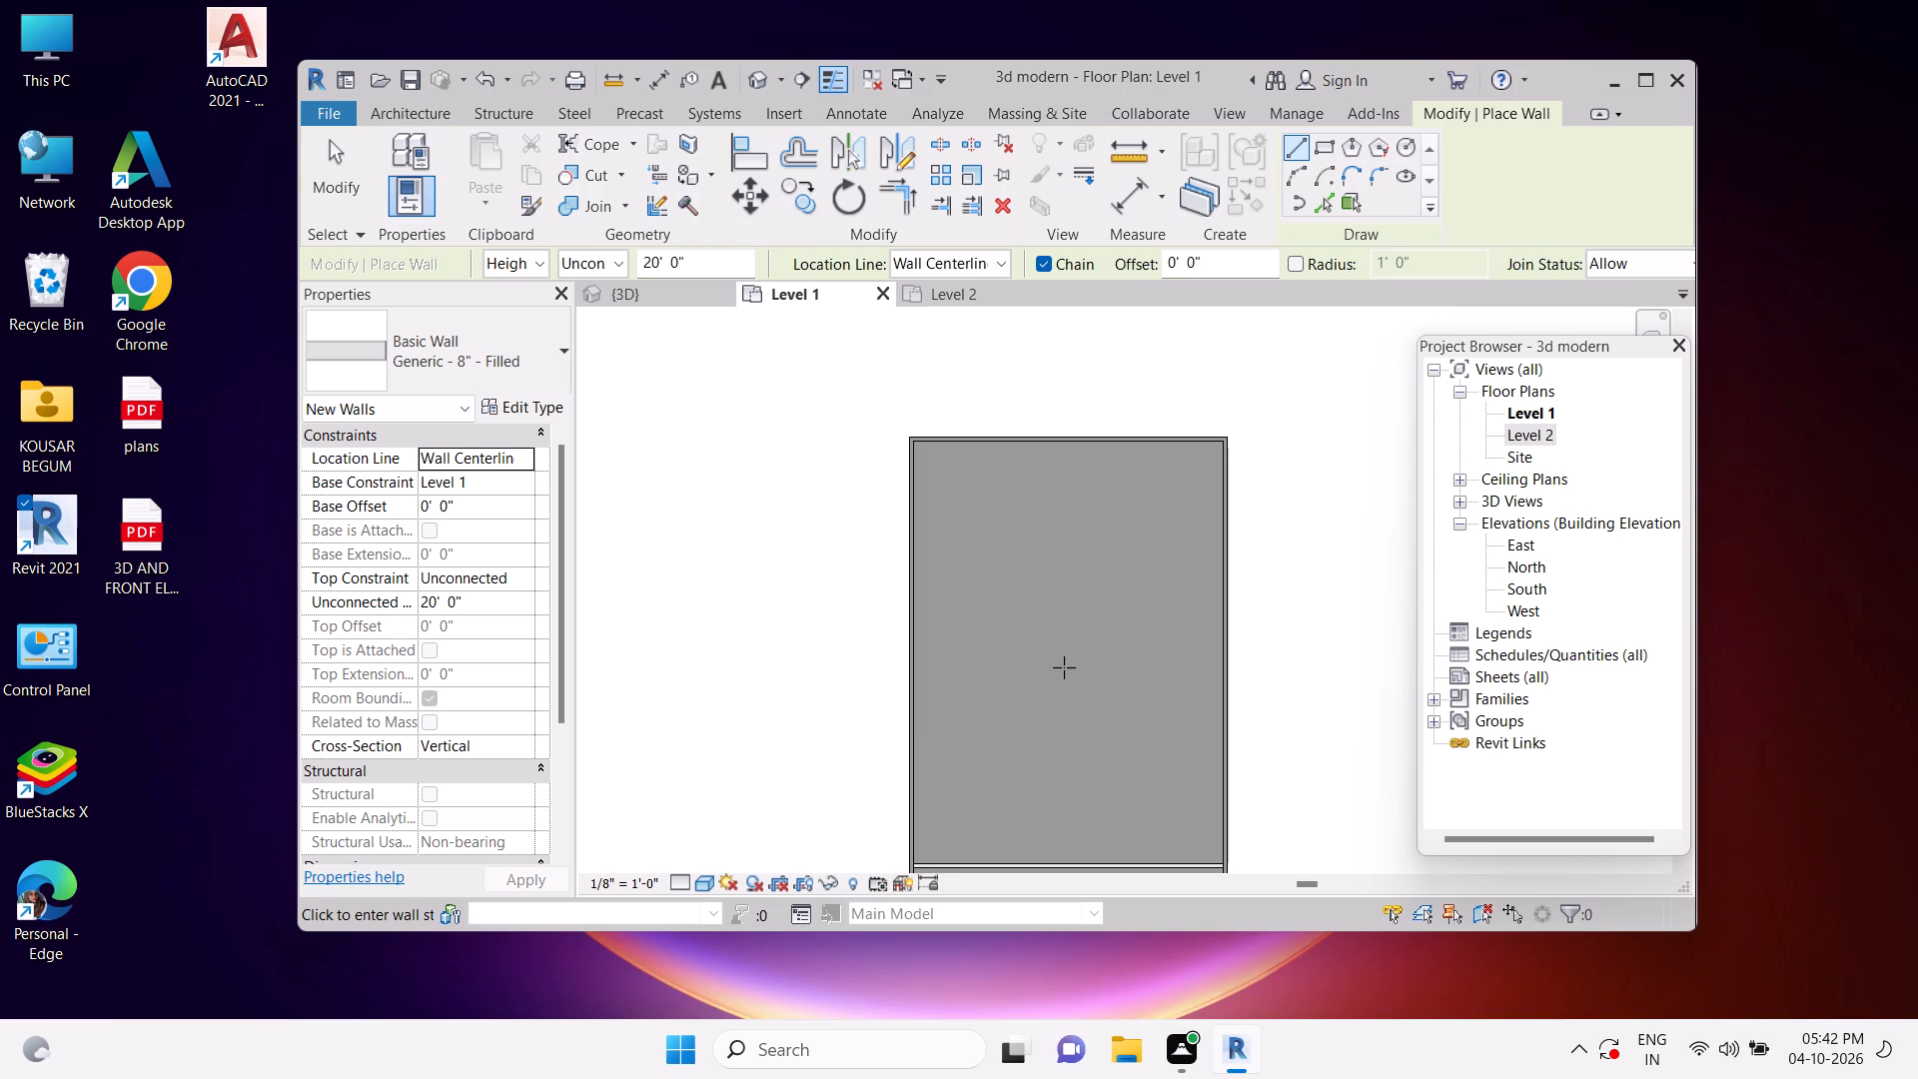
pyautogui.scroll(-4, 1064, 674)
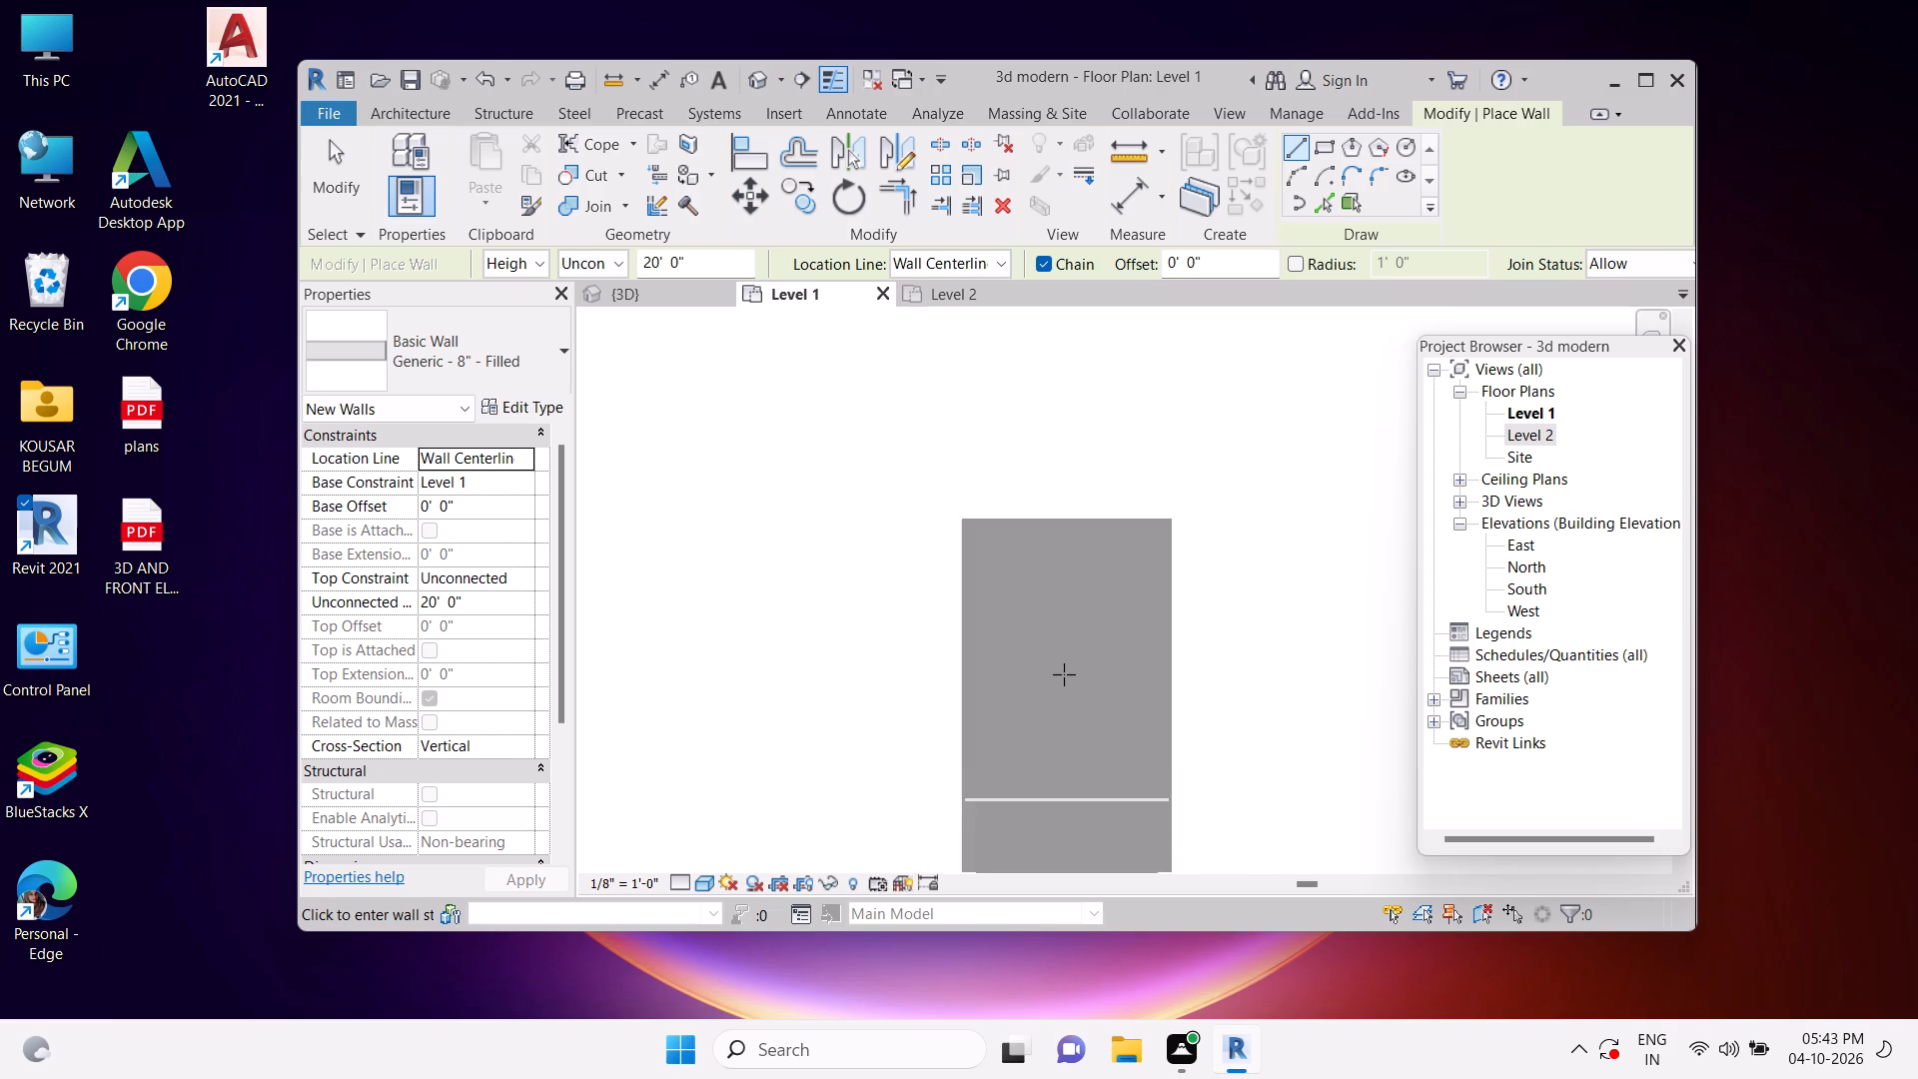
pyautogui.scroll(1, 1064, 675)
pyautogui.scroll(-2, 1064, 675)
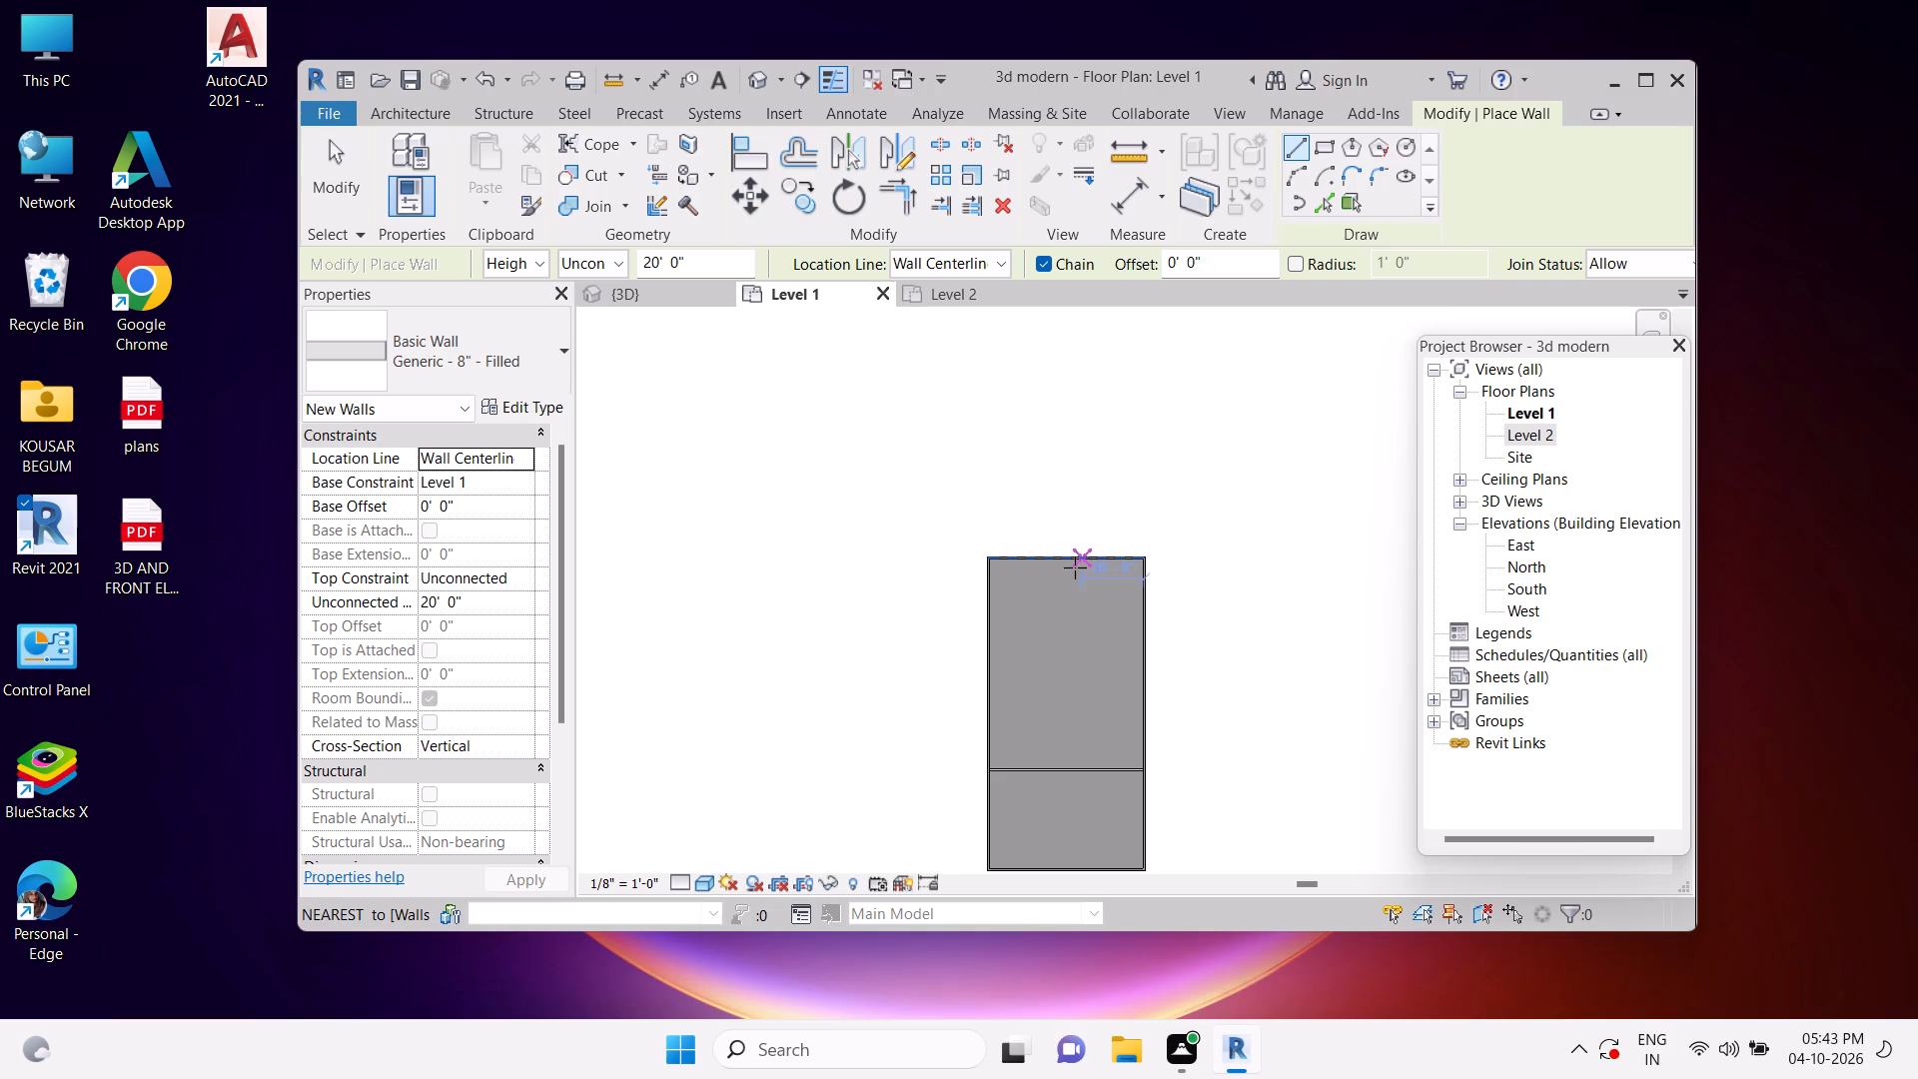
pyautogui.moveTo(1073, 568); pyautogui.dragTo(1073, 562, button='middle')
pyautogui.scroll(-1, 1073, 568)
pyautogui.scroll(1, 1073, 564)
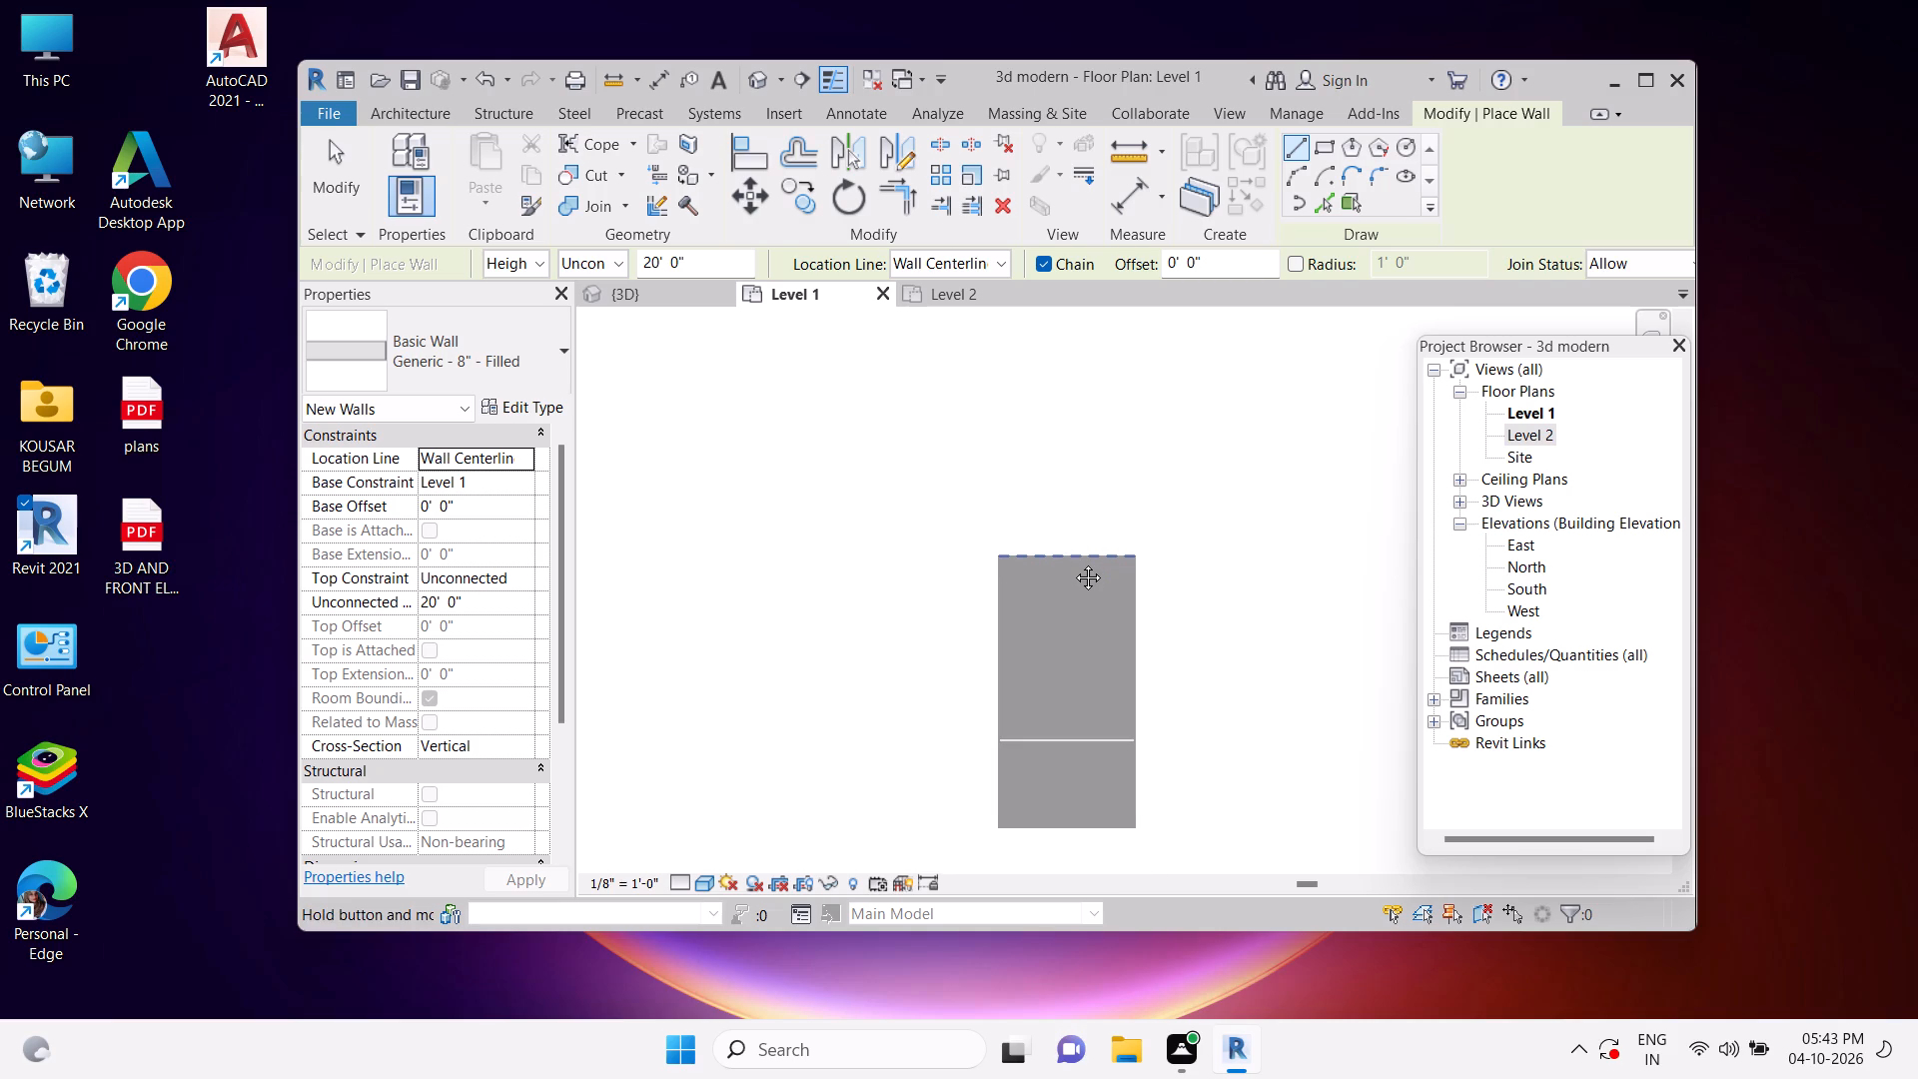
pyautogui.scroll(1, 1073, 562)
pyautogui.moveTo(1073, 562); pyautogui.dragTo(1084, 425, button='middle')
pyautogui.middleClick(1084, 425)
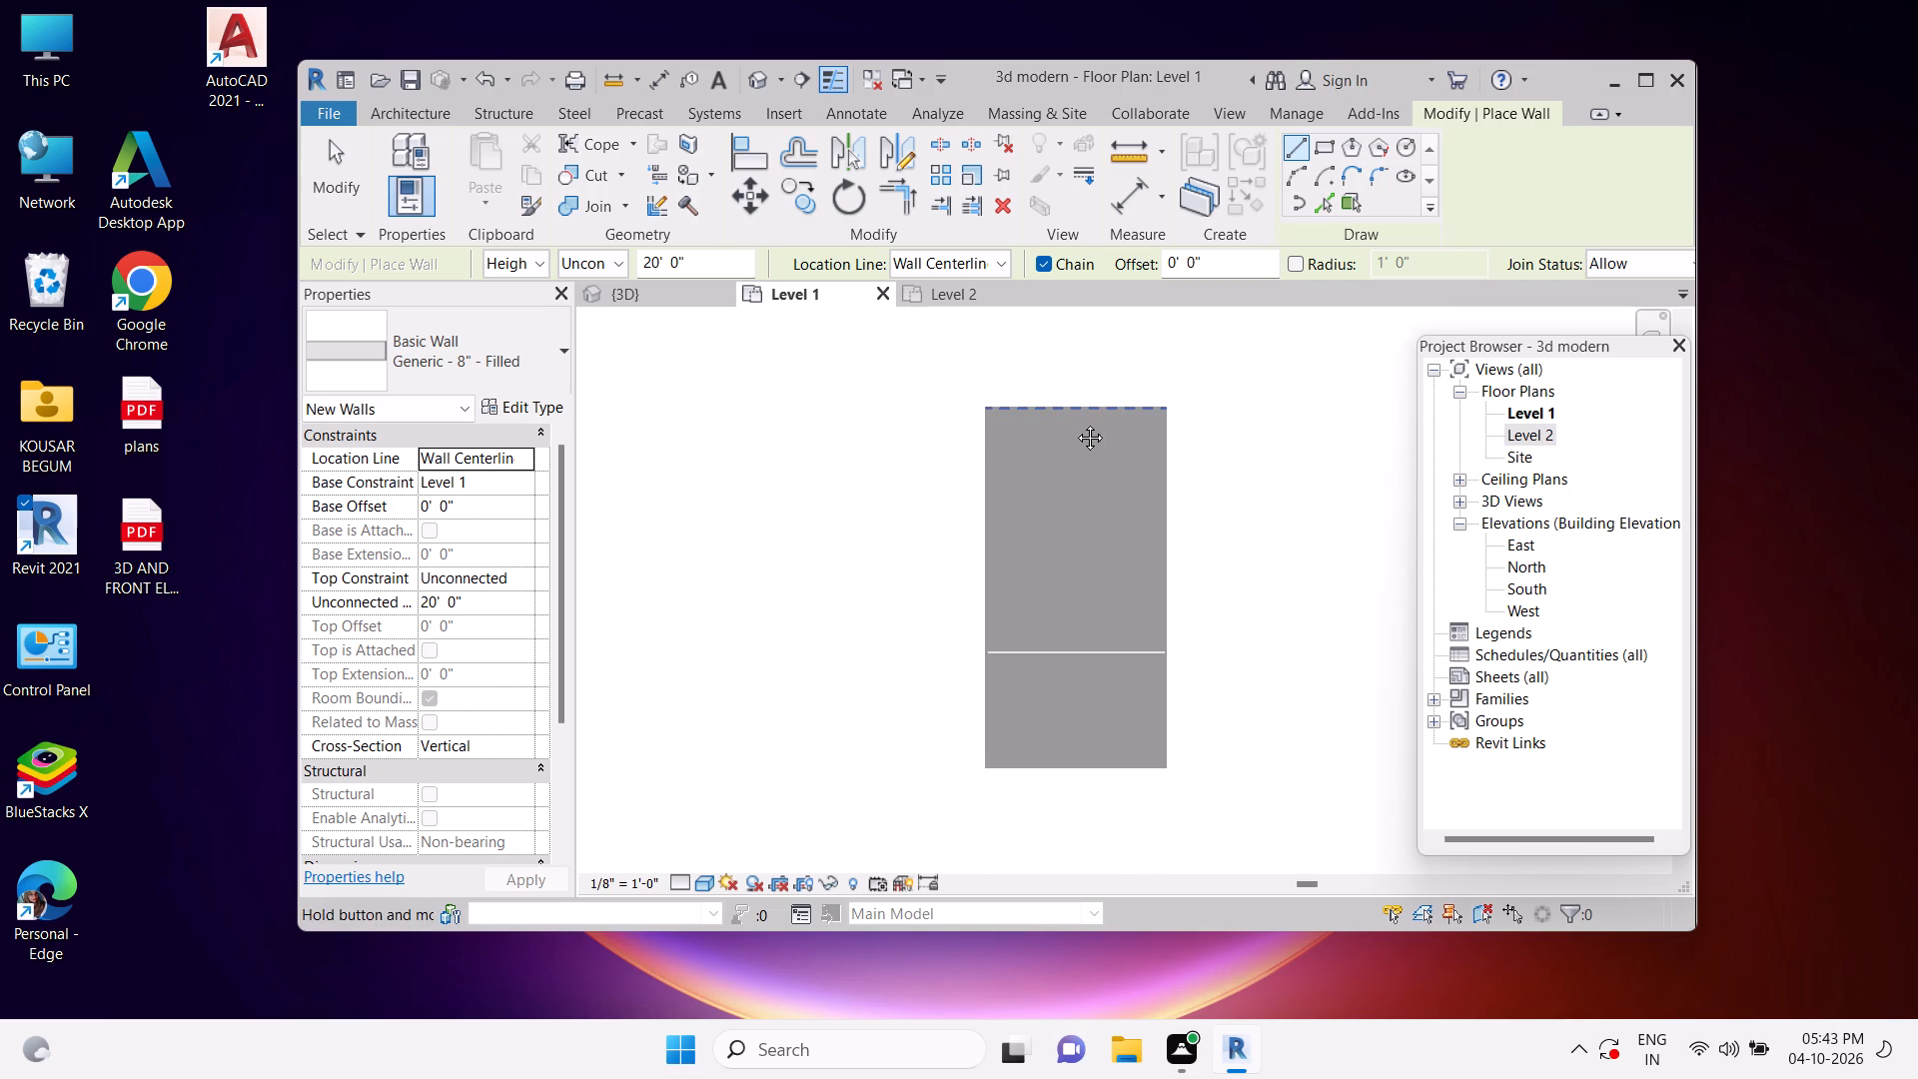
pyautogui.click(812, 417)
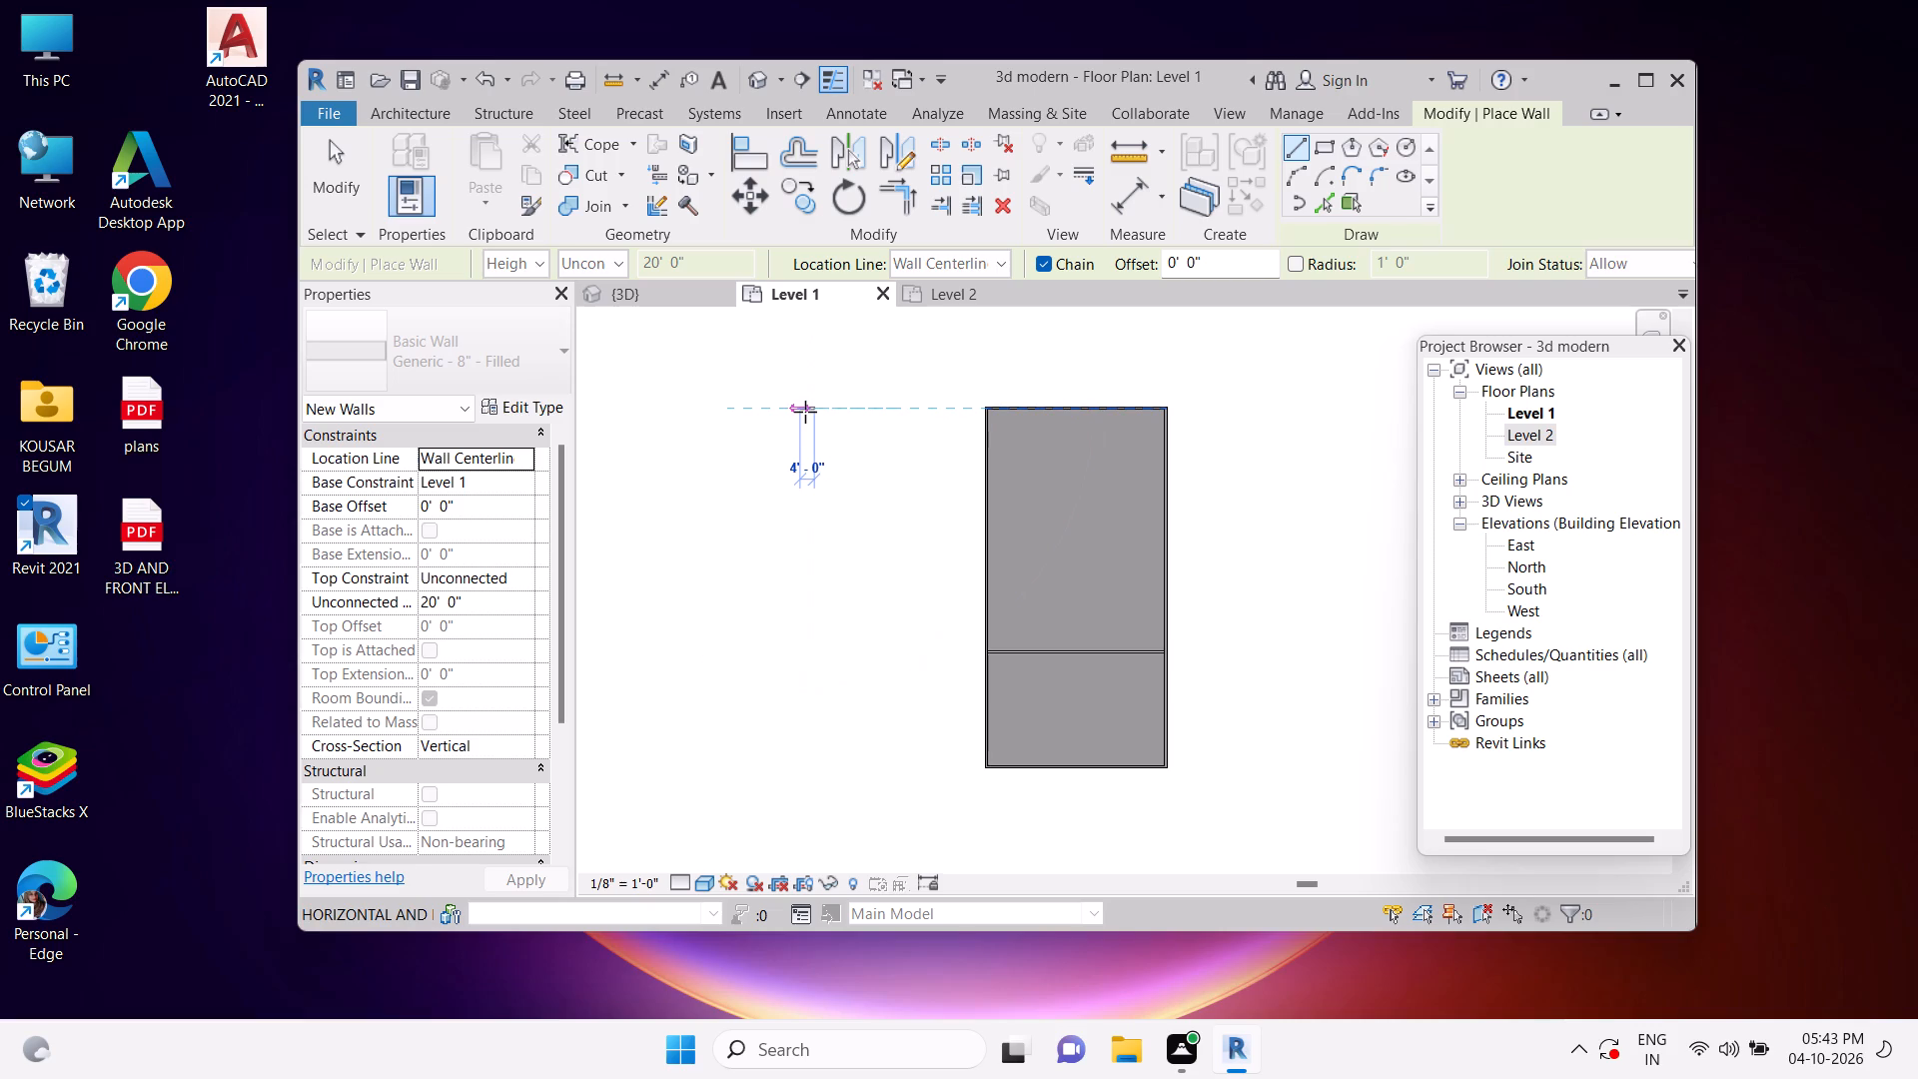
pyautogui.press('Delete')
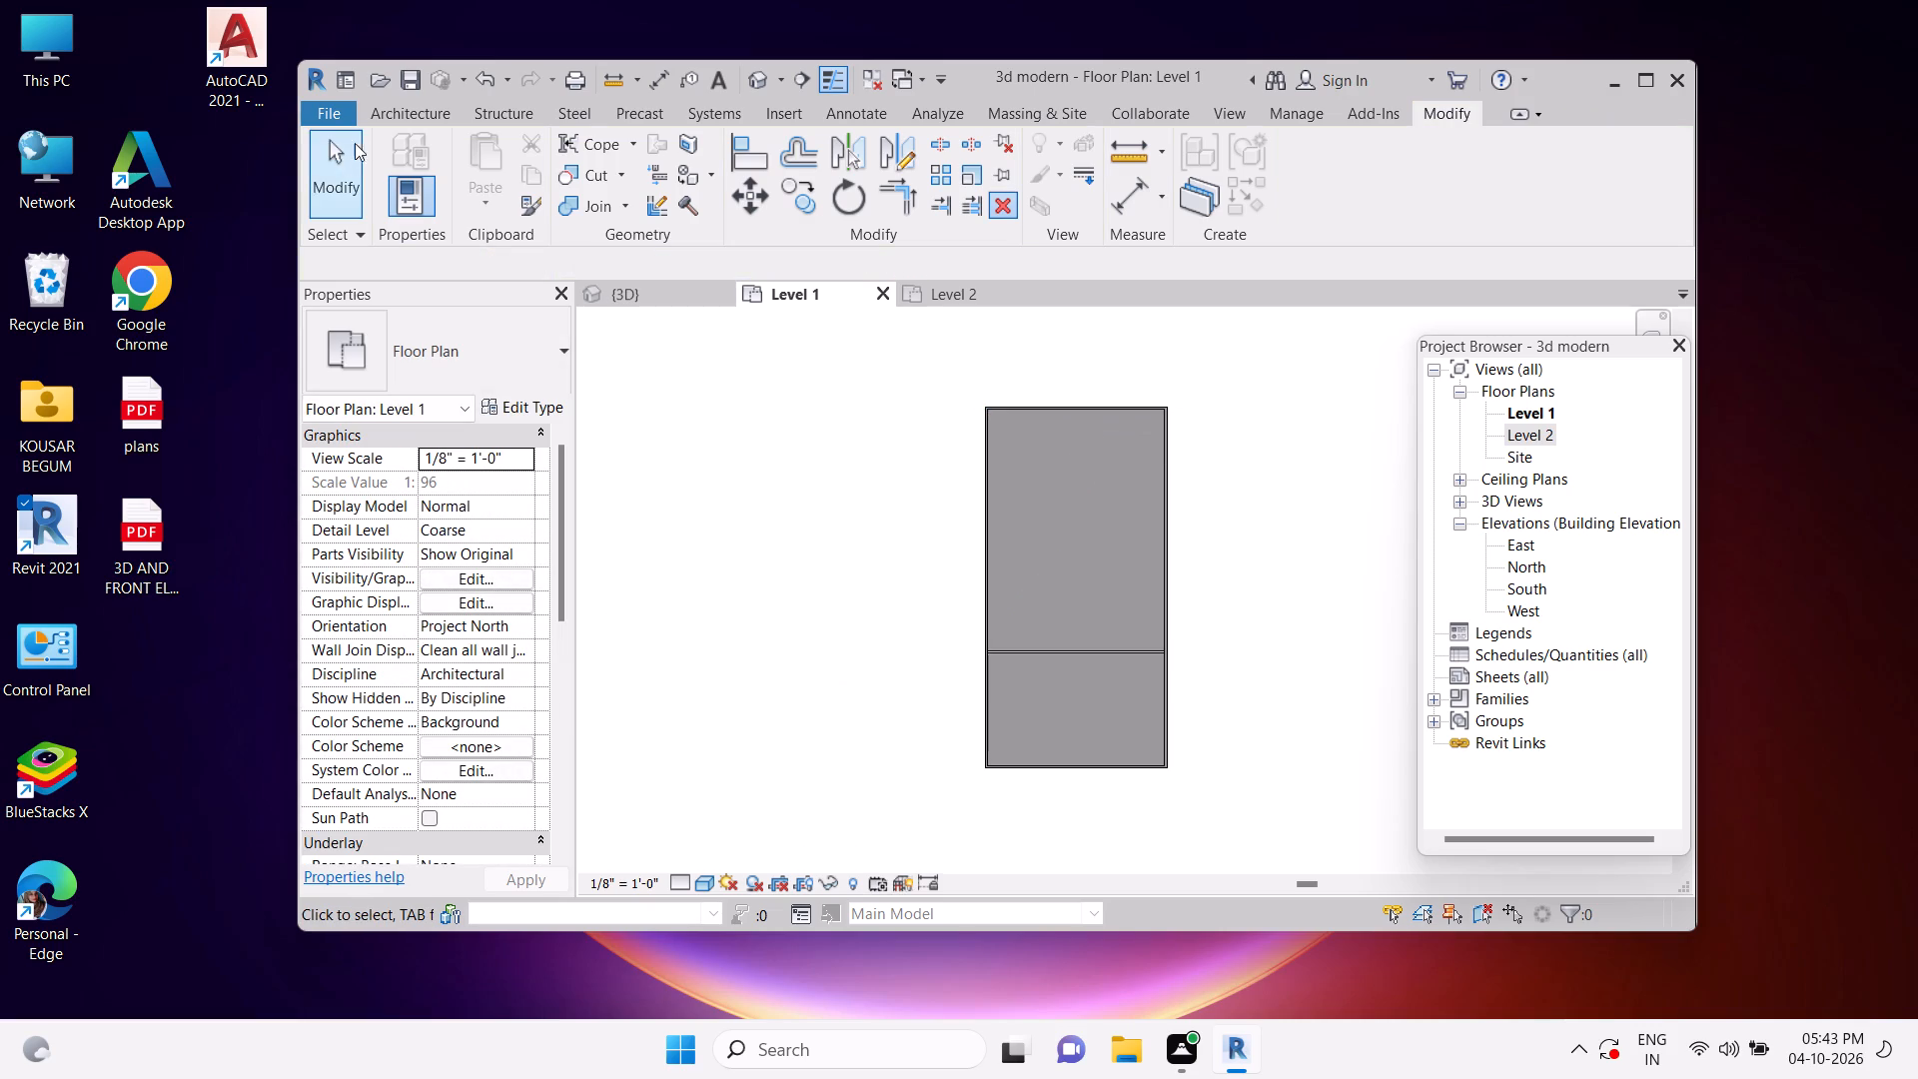
# Draw a 67' 8" vertical Generic - 8" - Filled wall from the top exterior wall's midpoint down to the horizontal partition.
pyautogui.click(415, 115)
pyautogui.click(403, 147)
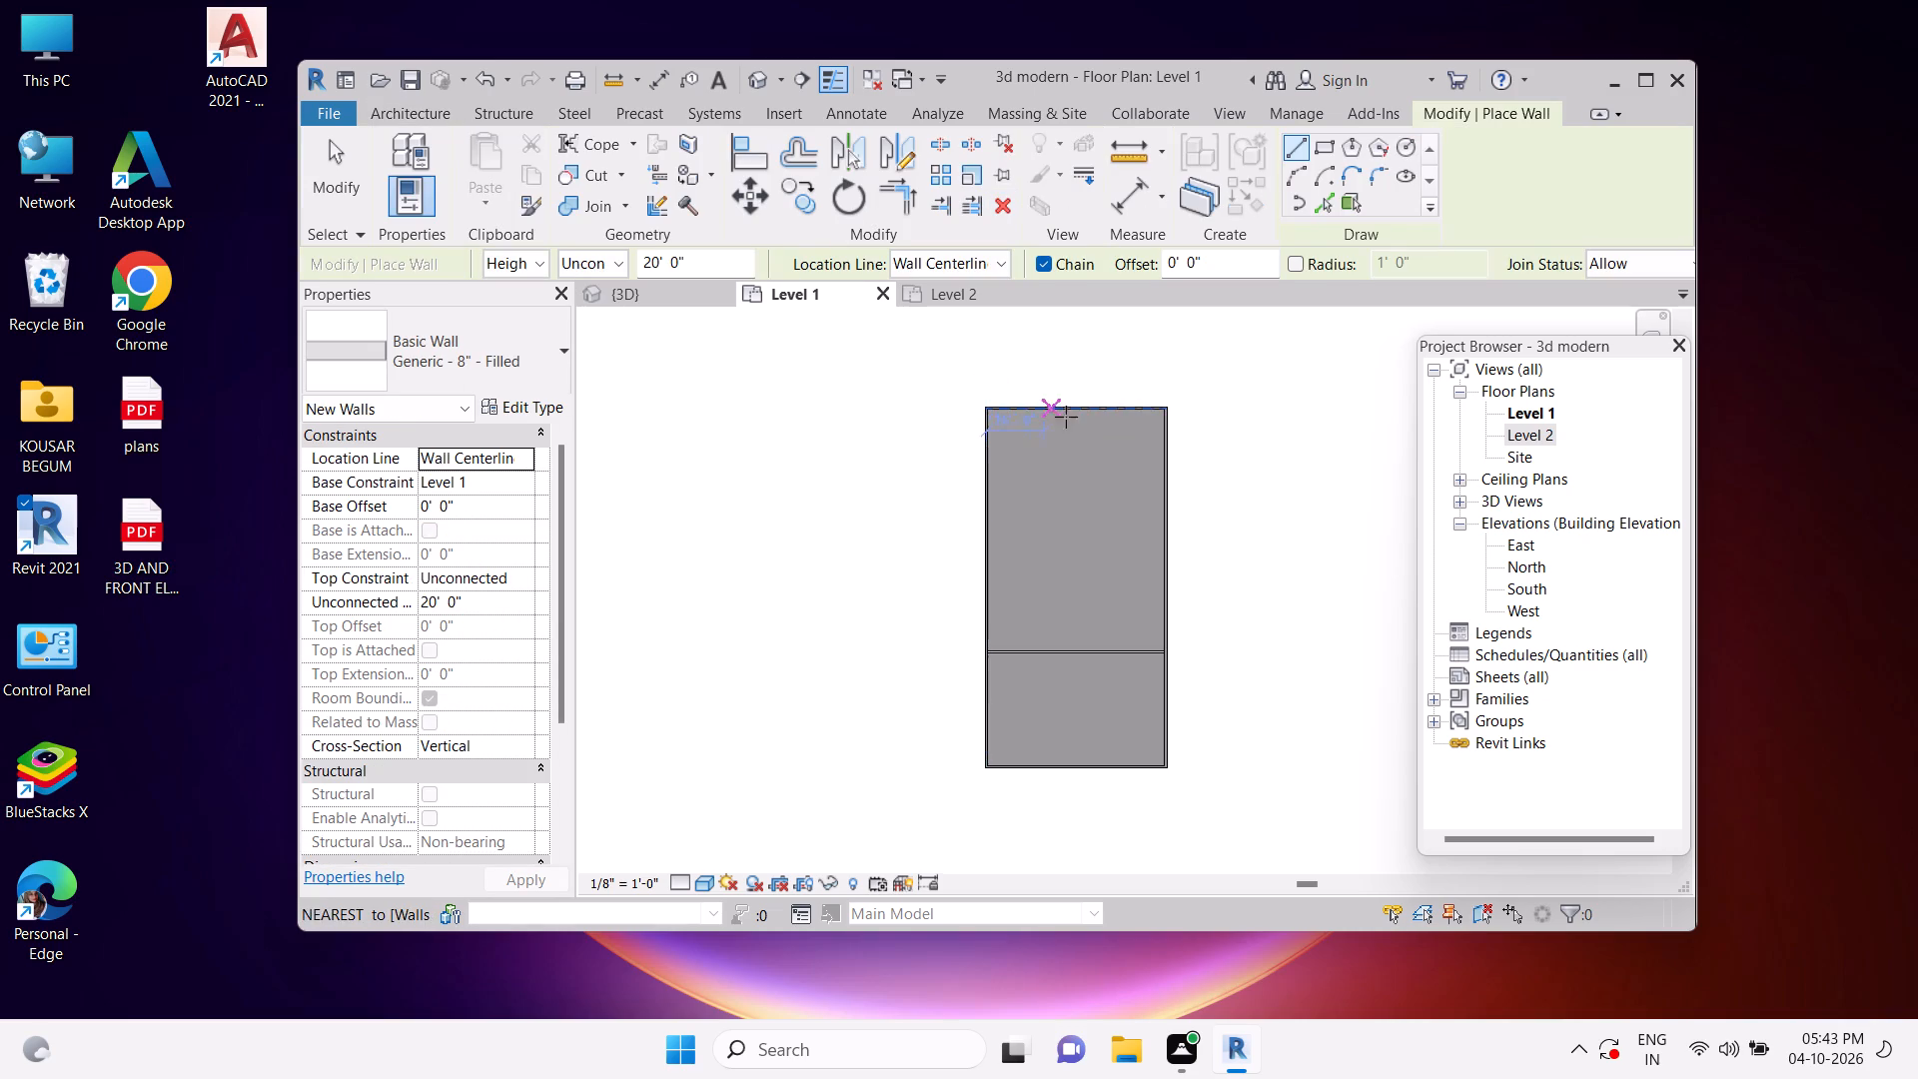
pyautogui.moveTo(1077, 420); pyautogui.dragTo(1079, 411)
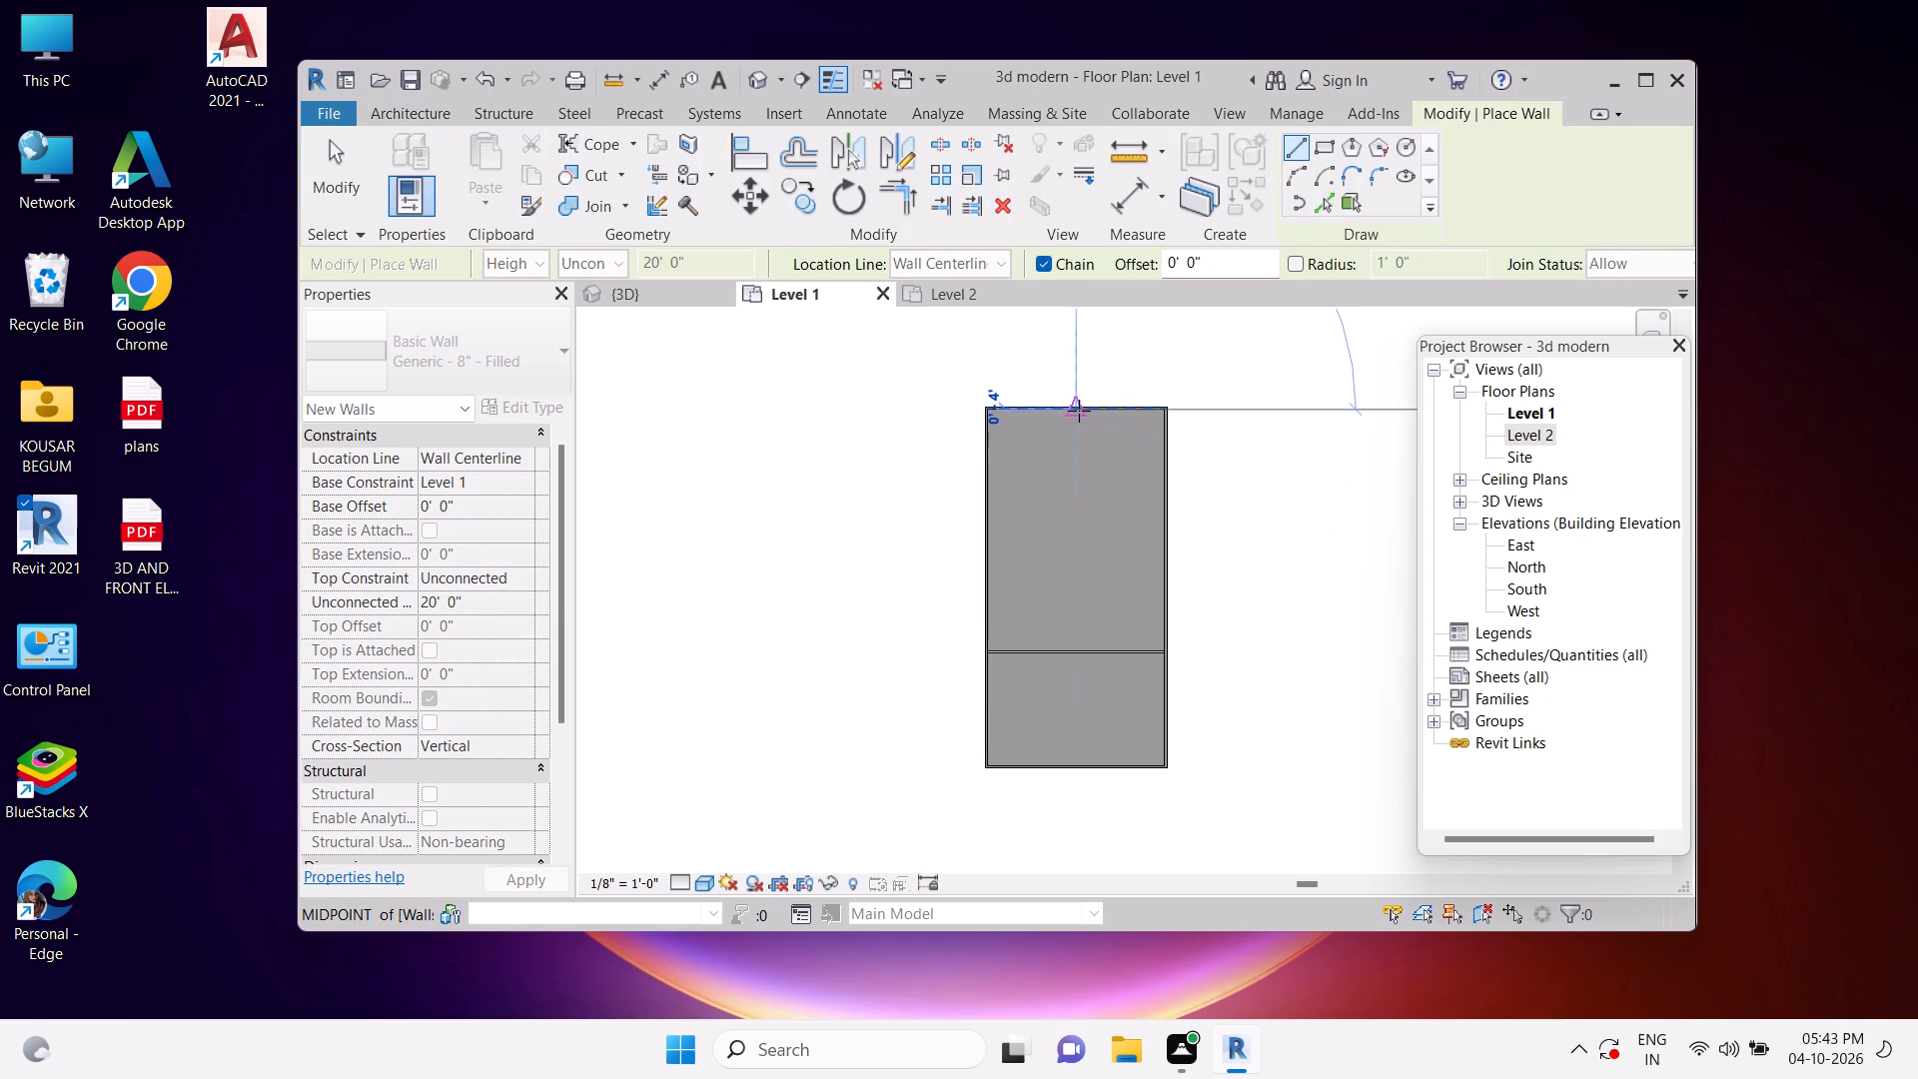
pyautogui.moveTo(1079, 411); pyautogui.dragTo(1080, 464)
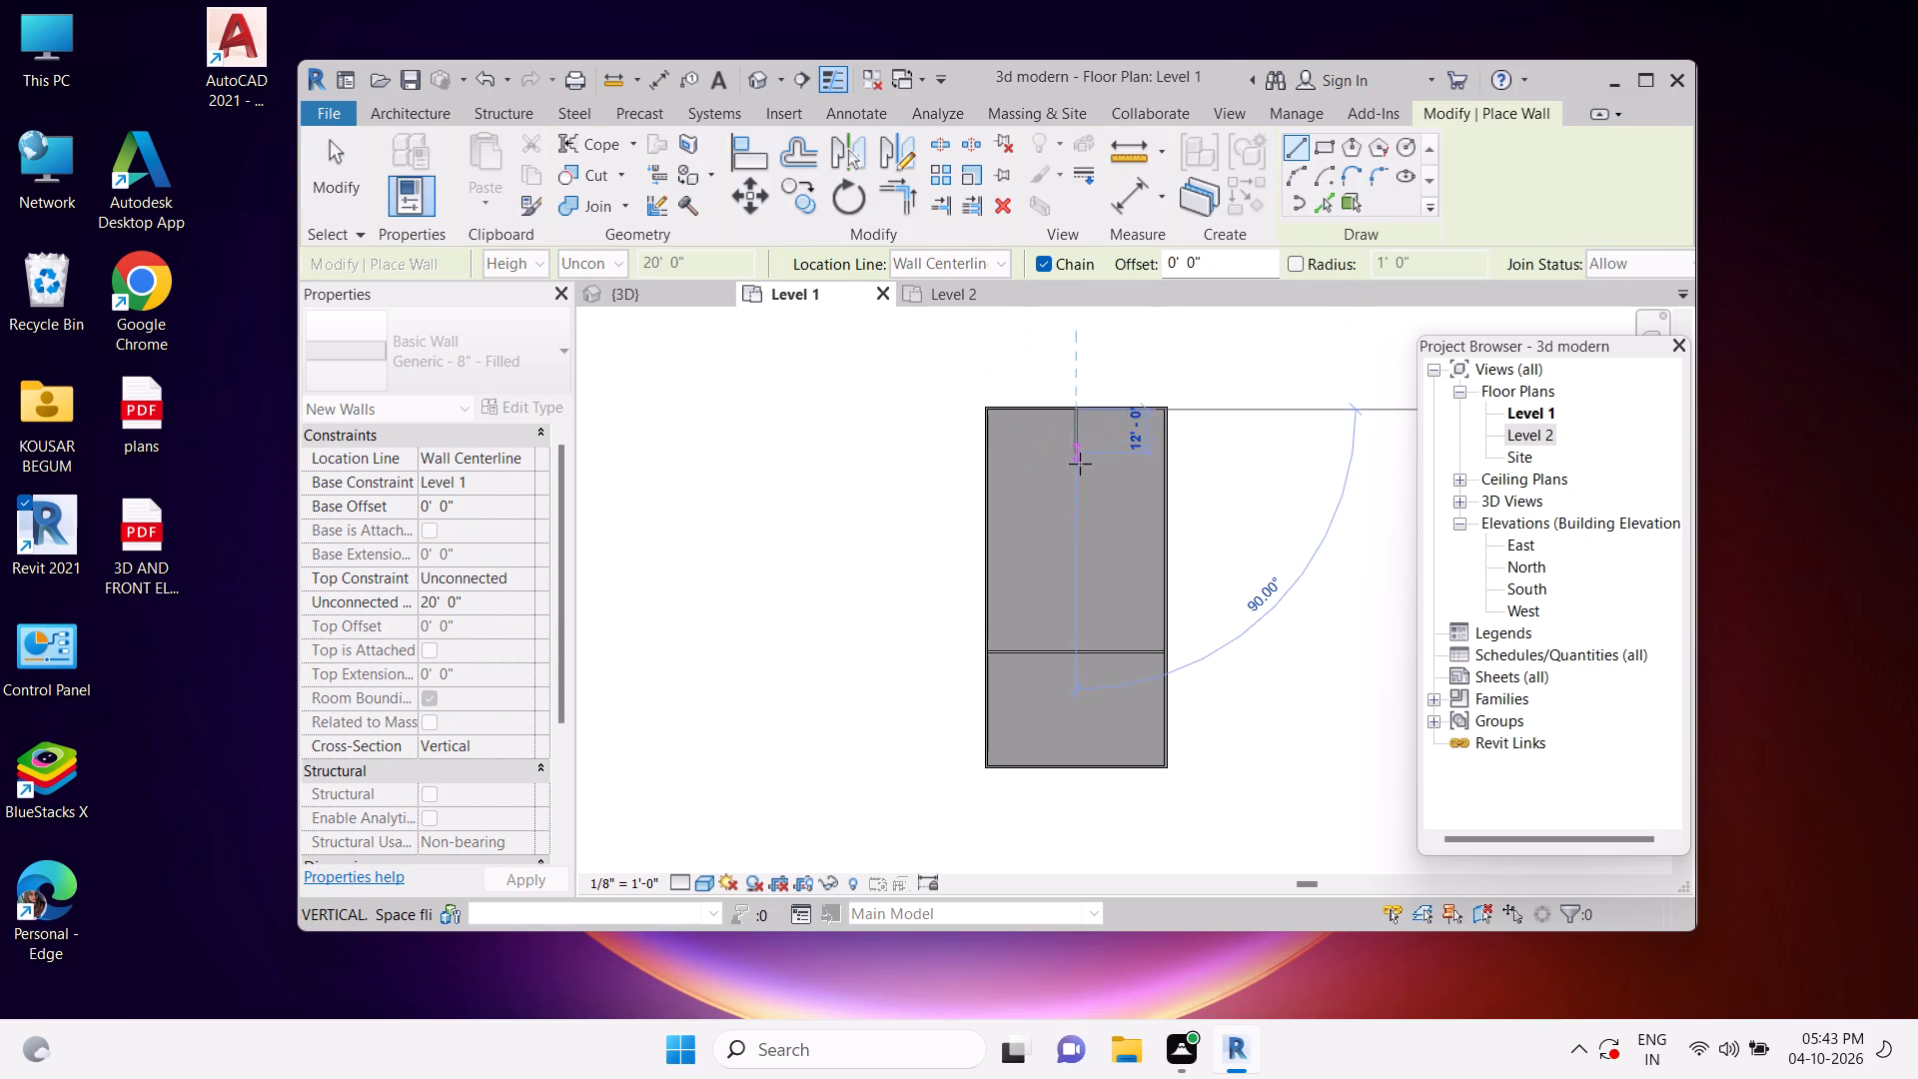
pyautogui.moveTo(1080, 464); pyautogui.dragTo(1096, 647)
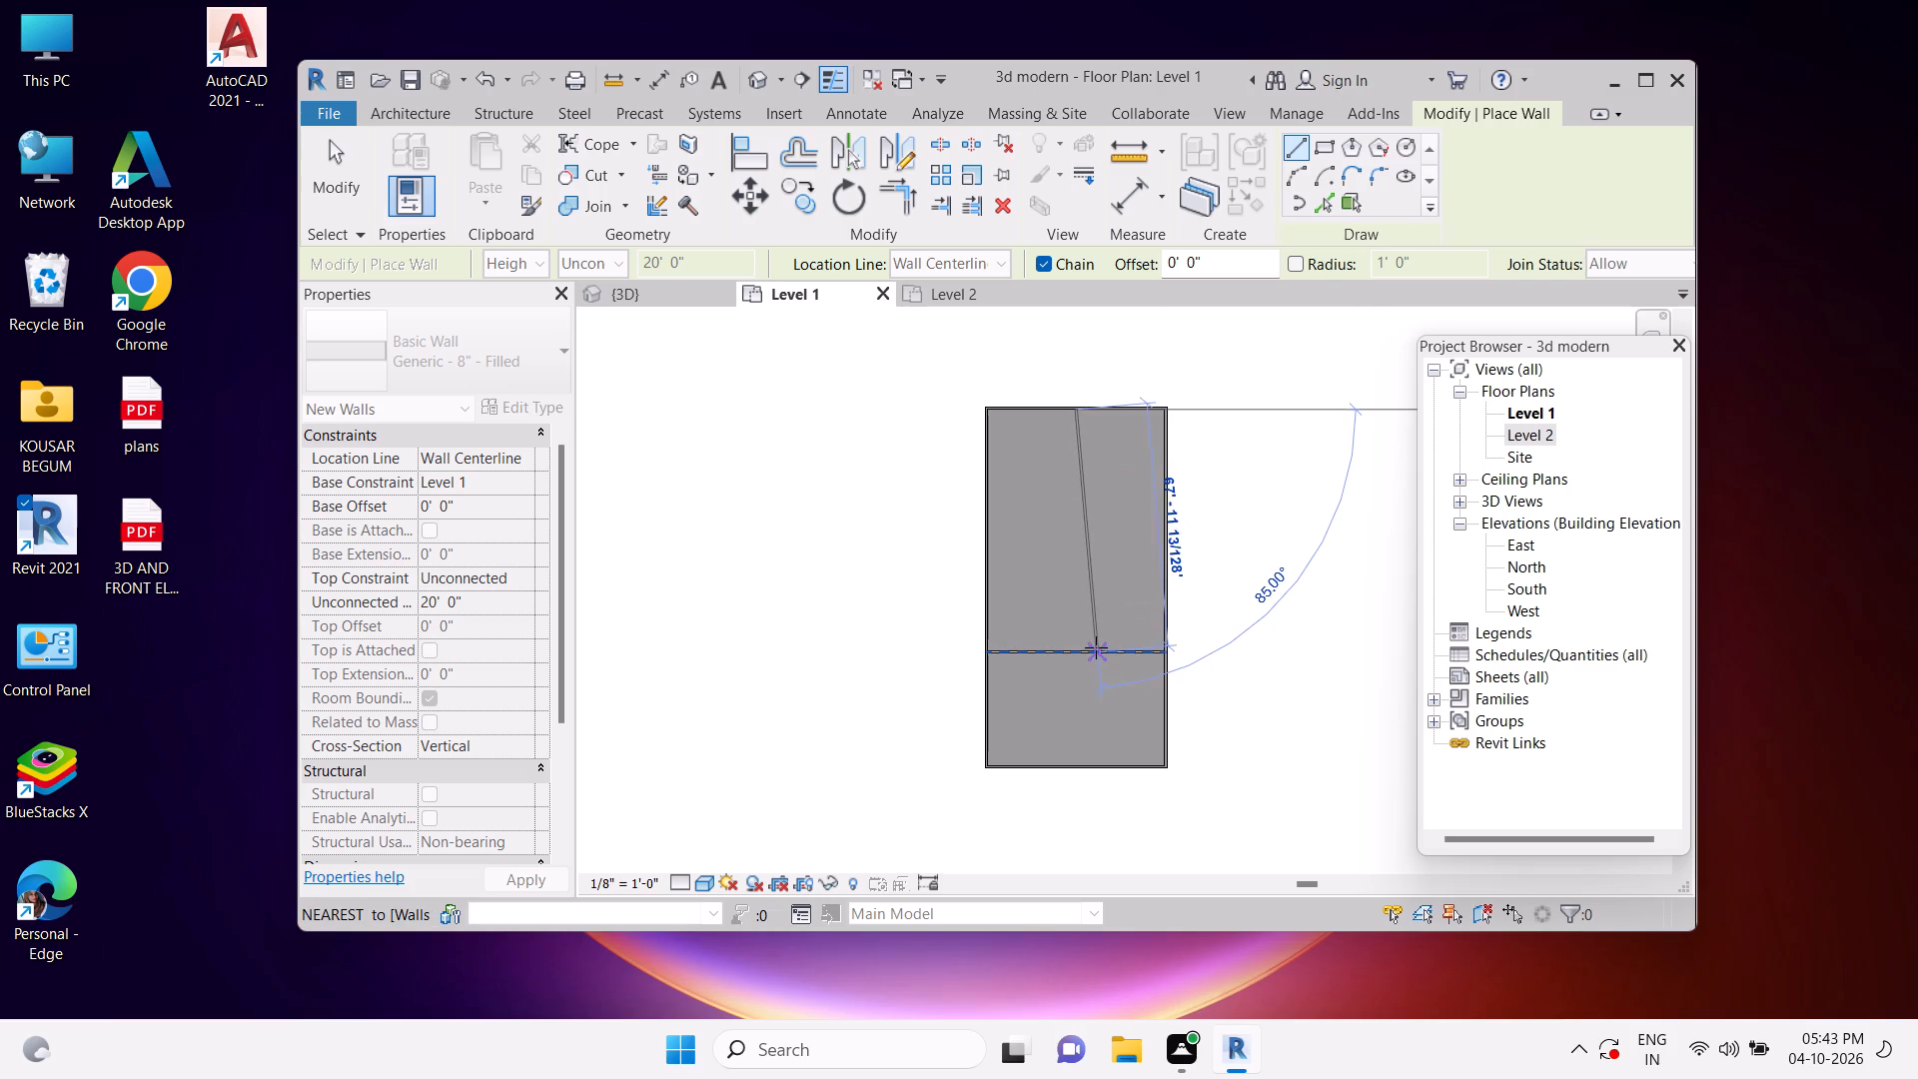
pyautogui.moveTo(1096, 647); pyautogui.dragTo(1088, 653)
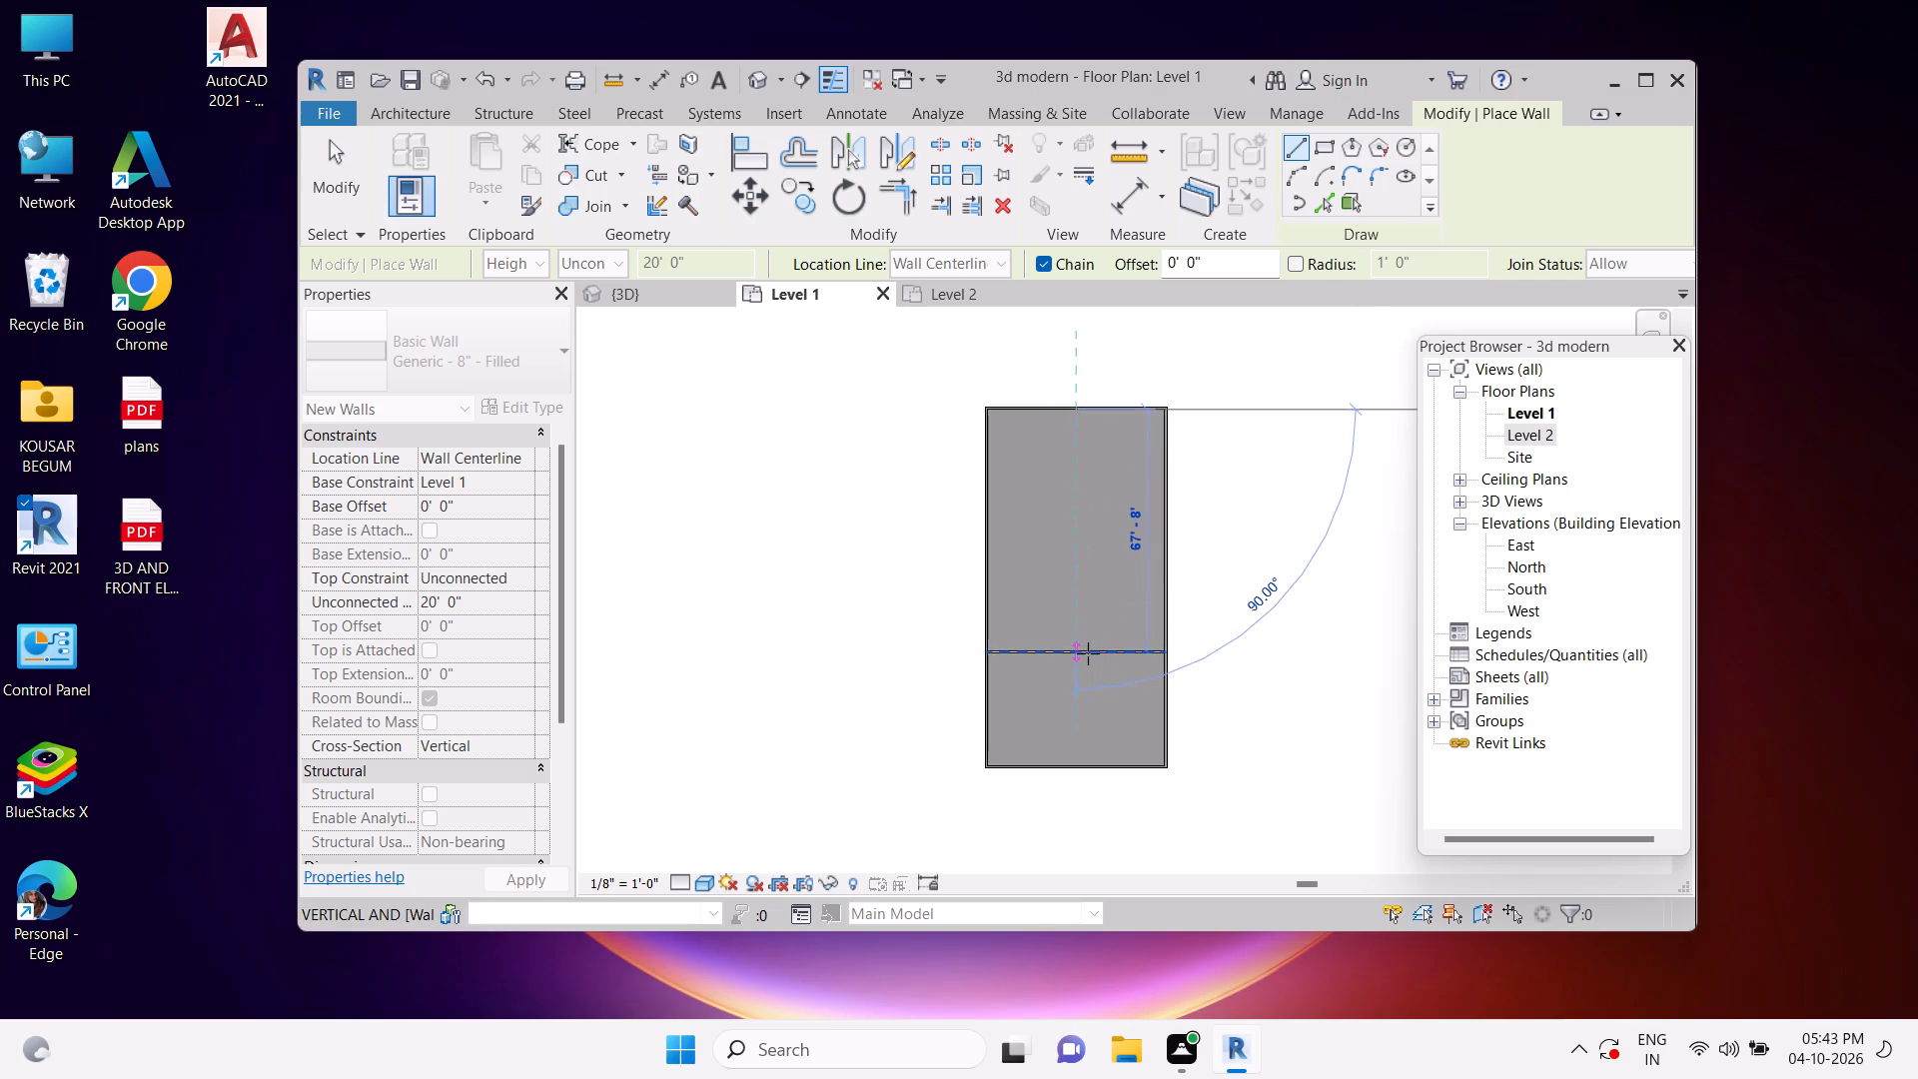
pyautogui.click(1088, 653)
pyautogui.press('Escape')
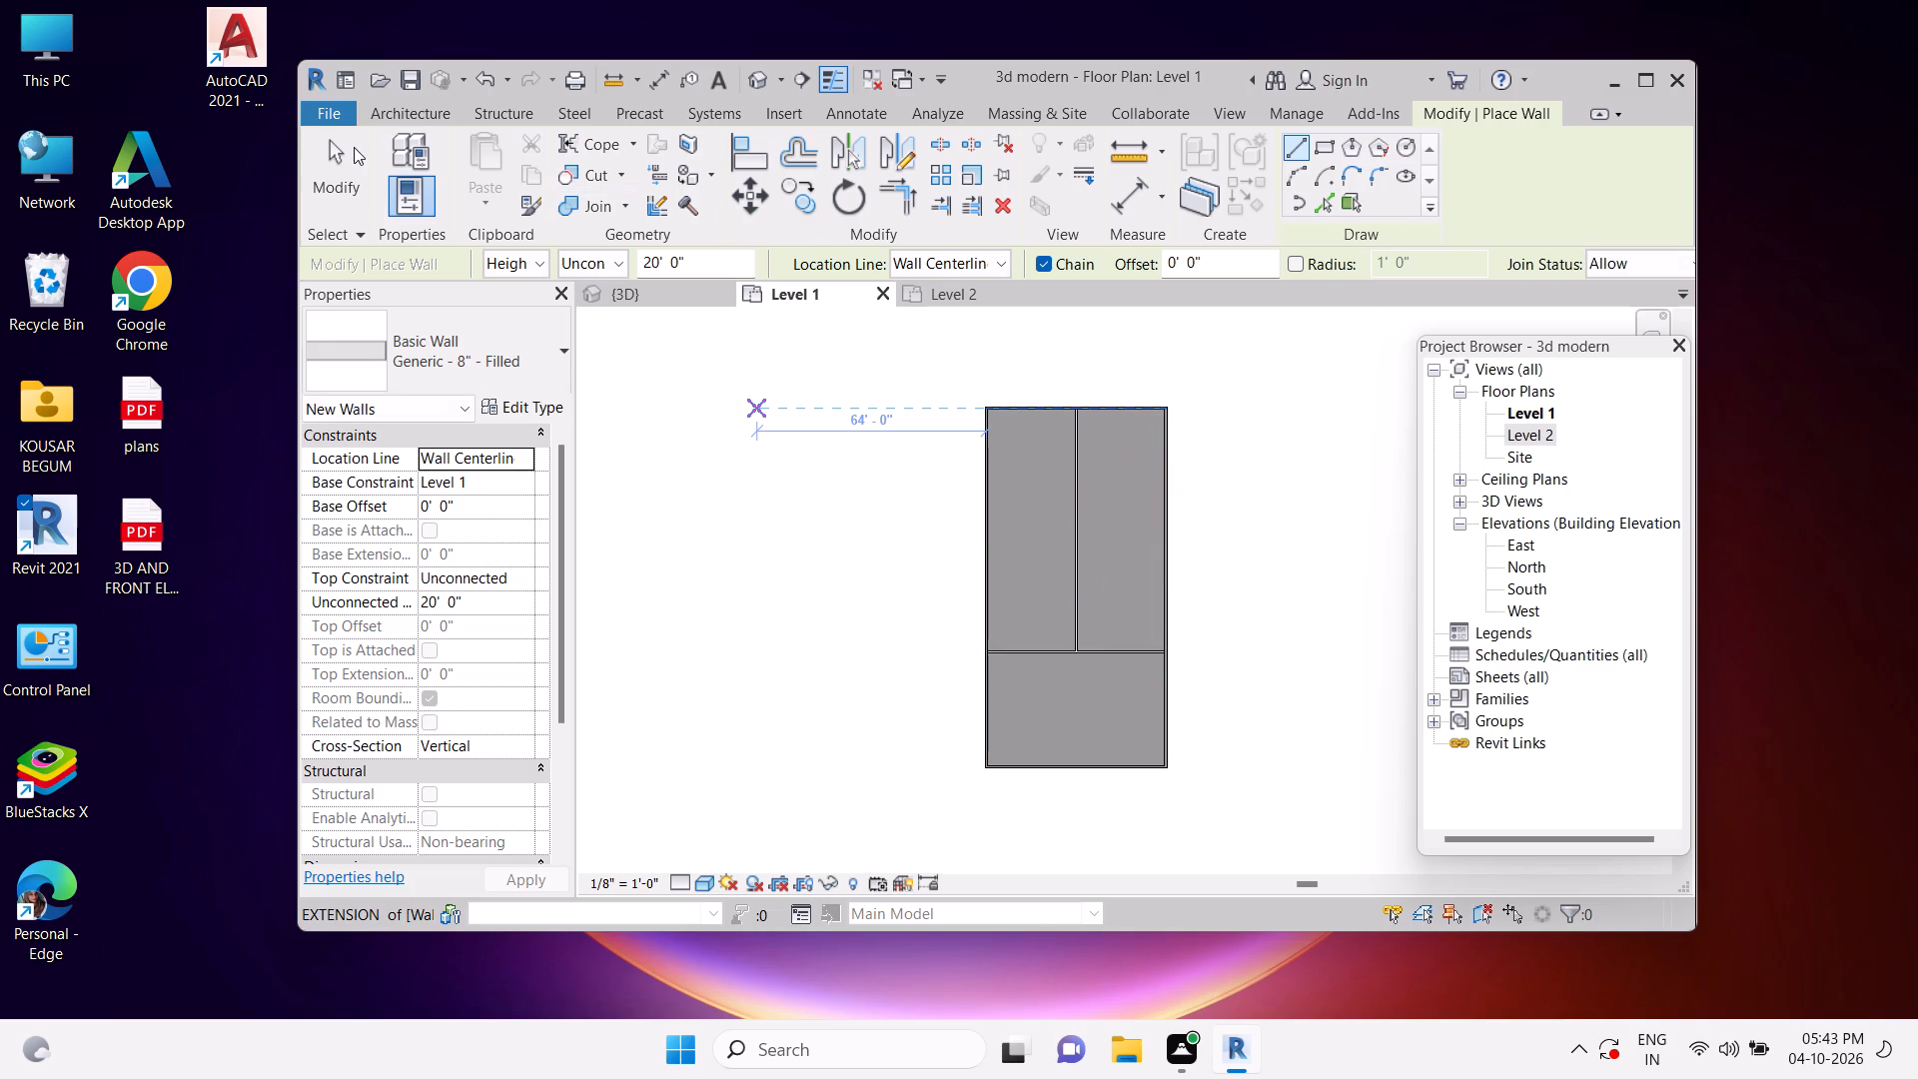
# Dismiss the notification window covering the Level 1 plan.
pyautogui.click(416, 118)
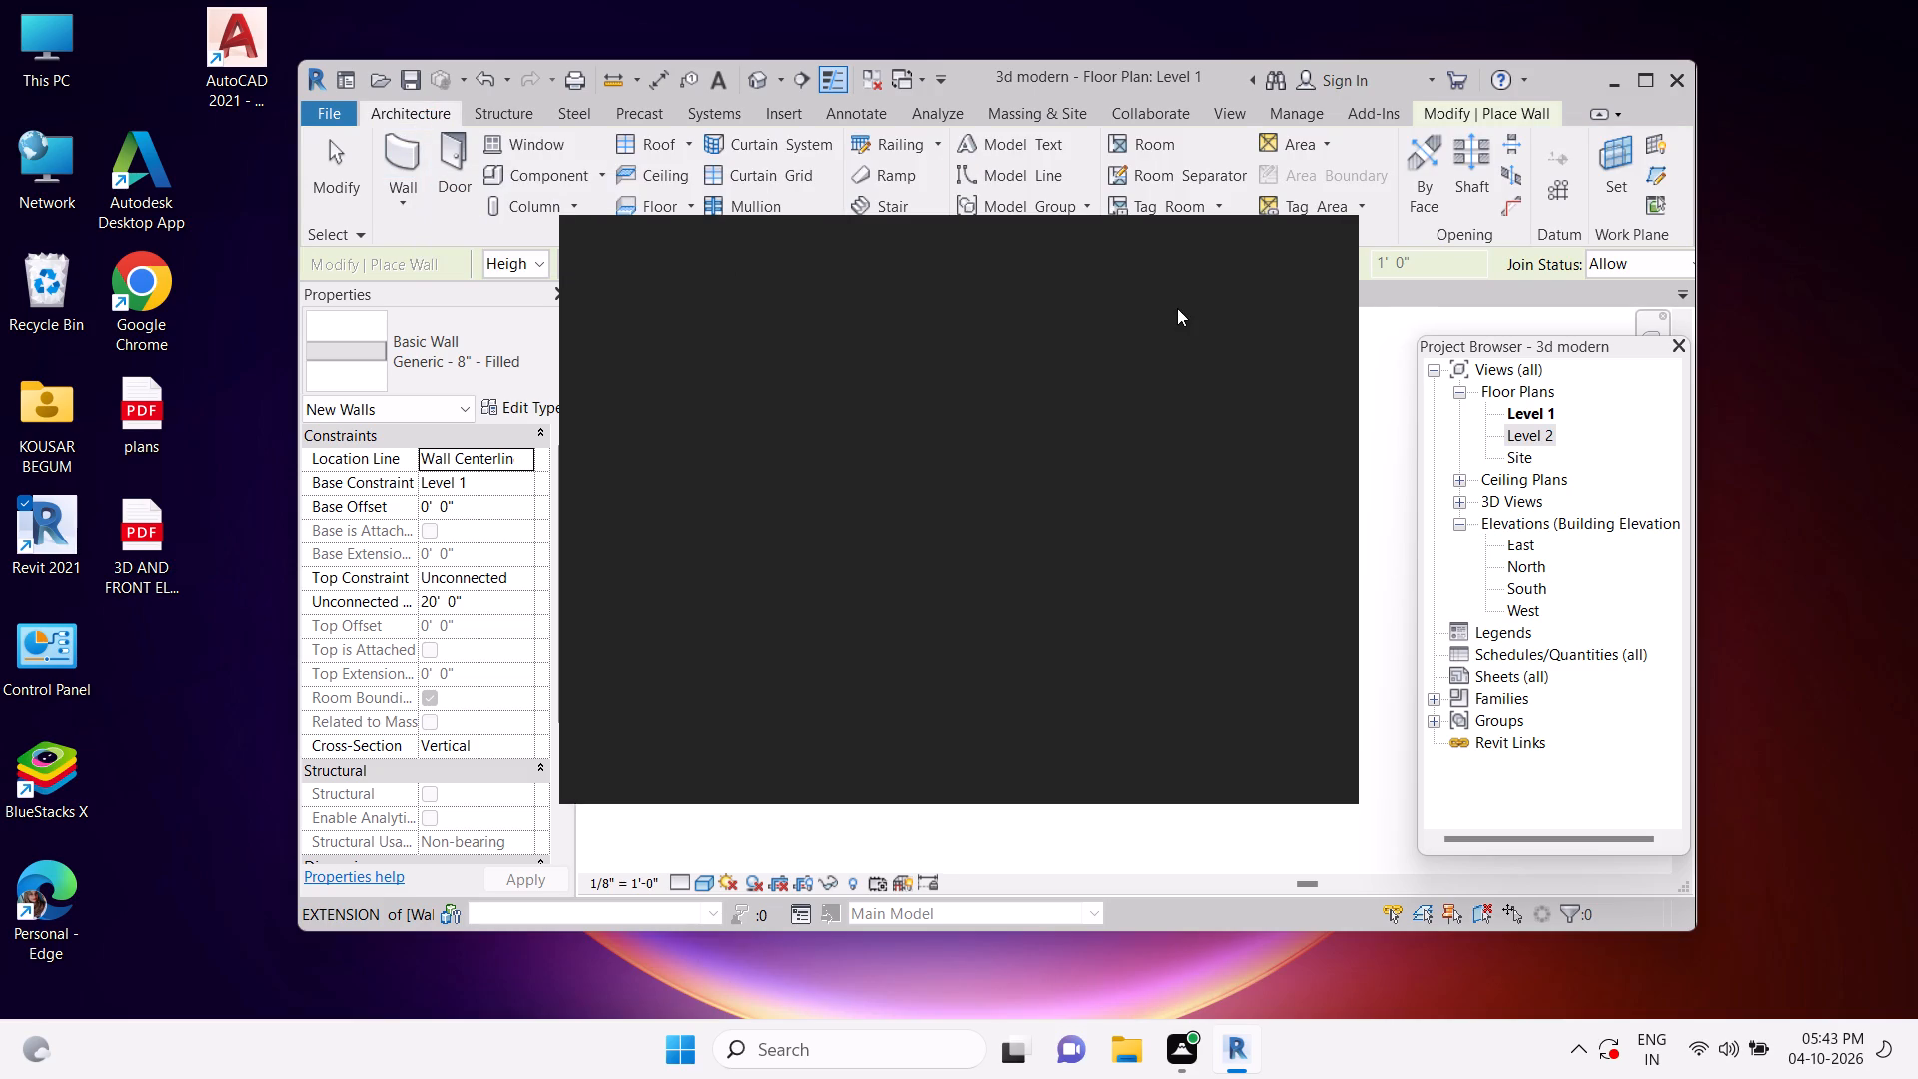
pyautogui.click(1324, 241)
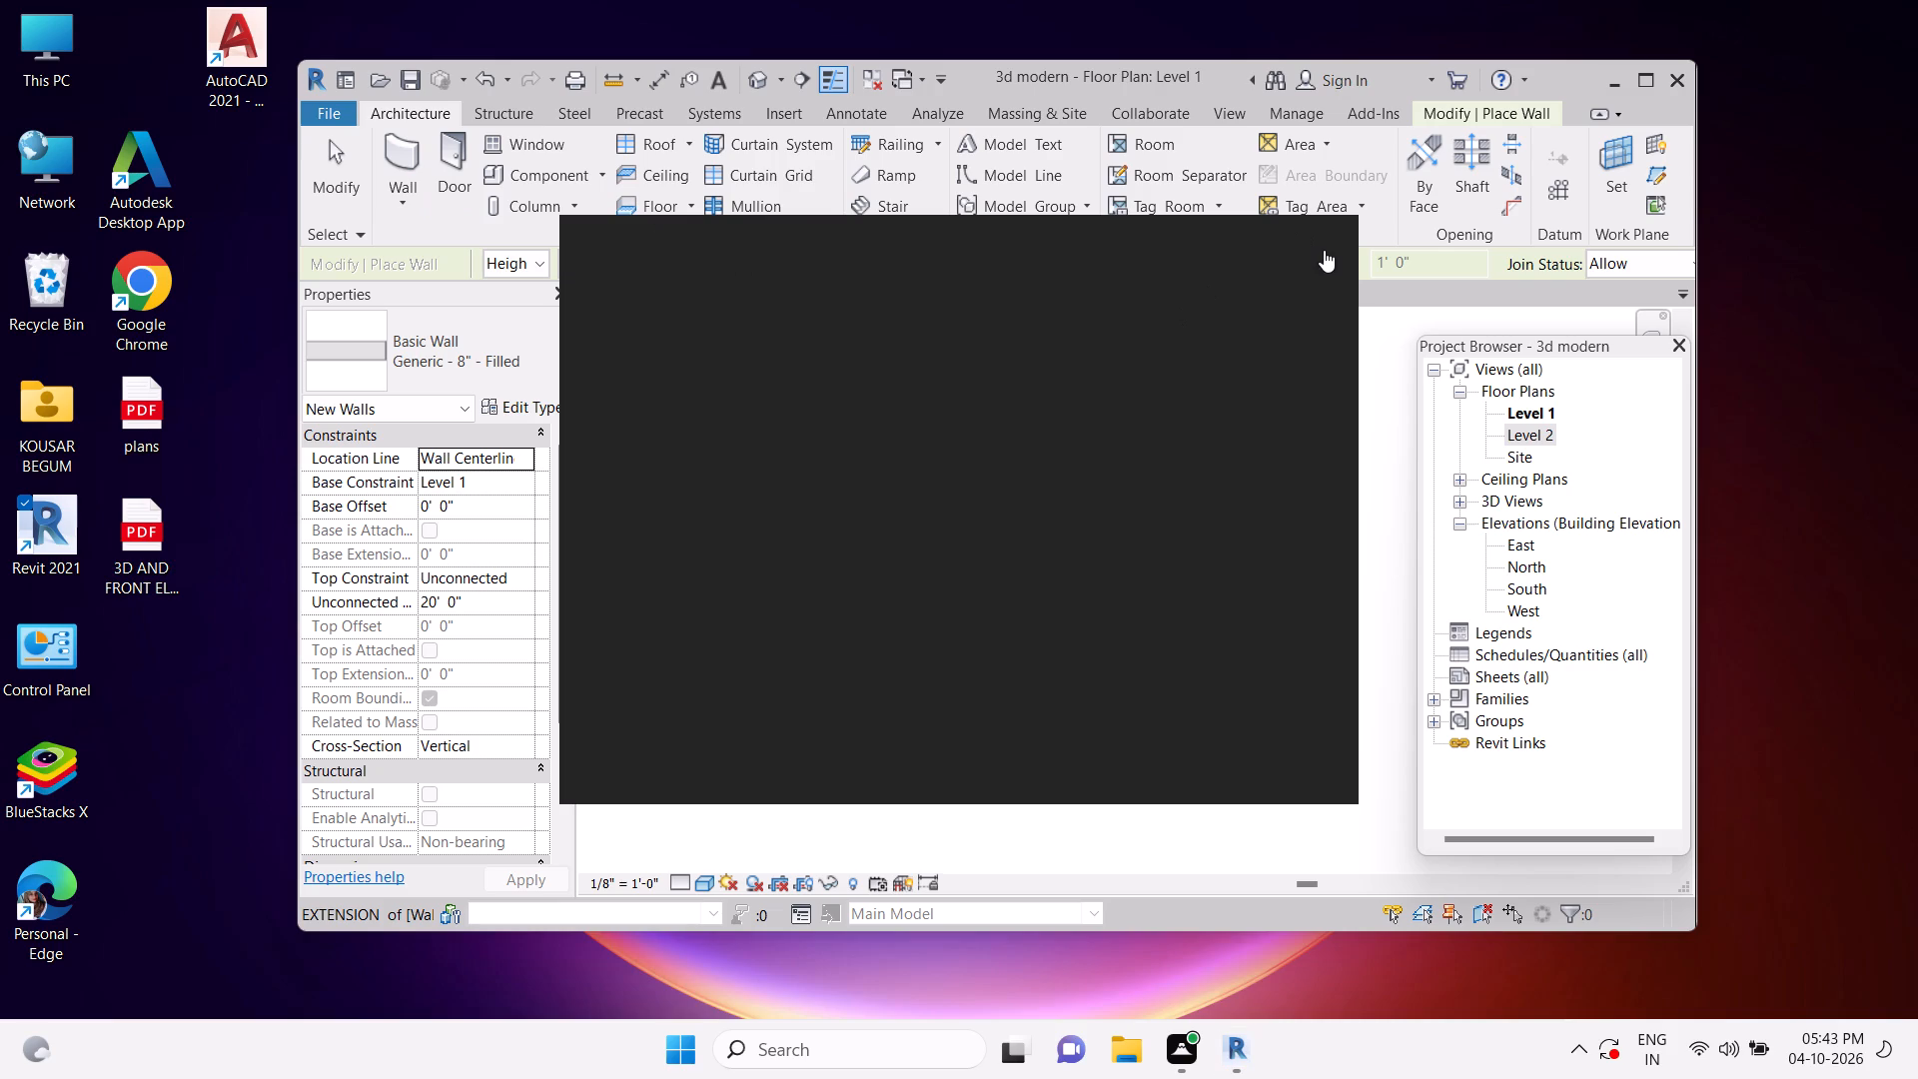
pyautogui.click(1324, 251)
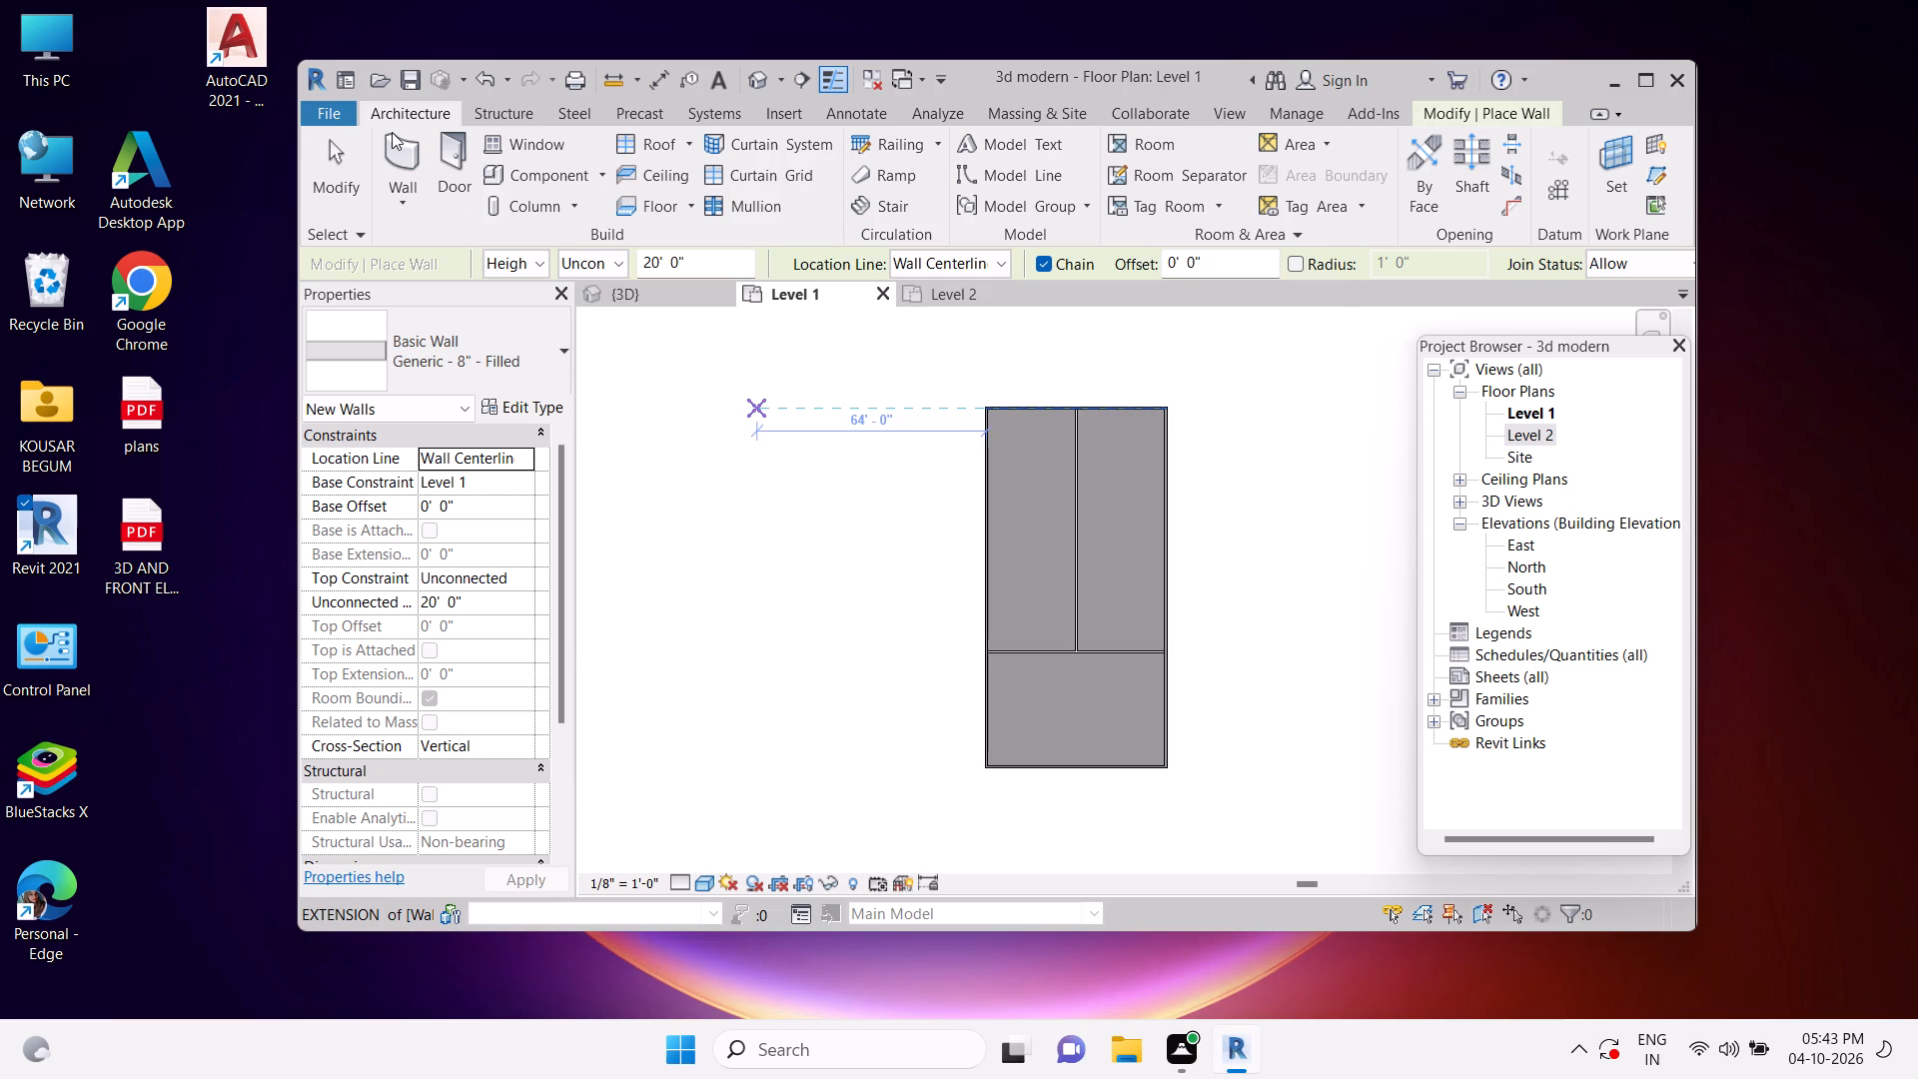
# Draw a horizontal Generic - 8" - Filled wall across the full building width, about 32' below the top exterior wall.
pyautogui.click(394, 151)
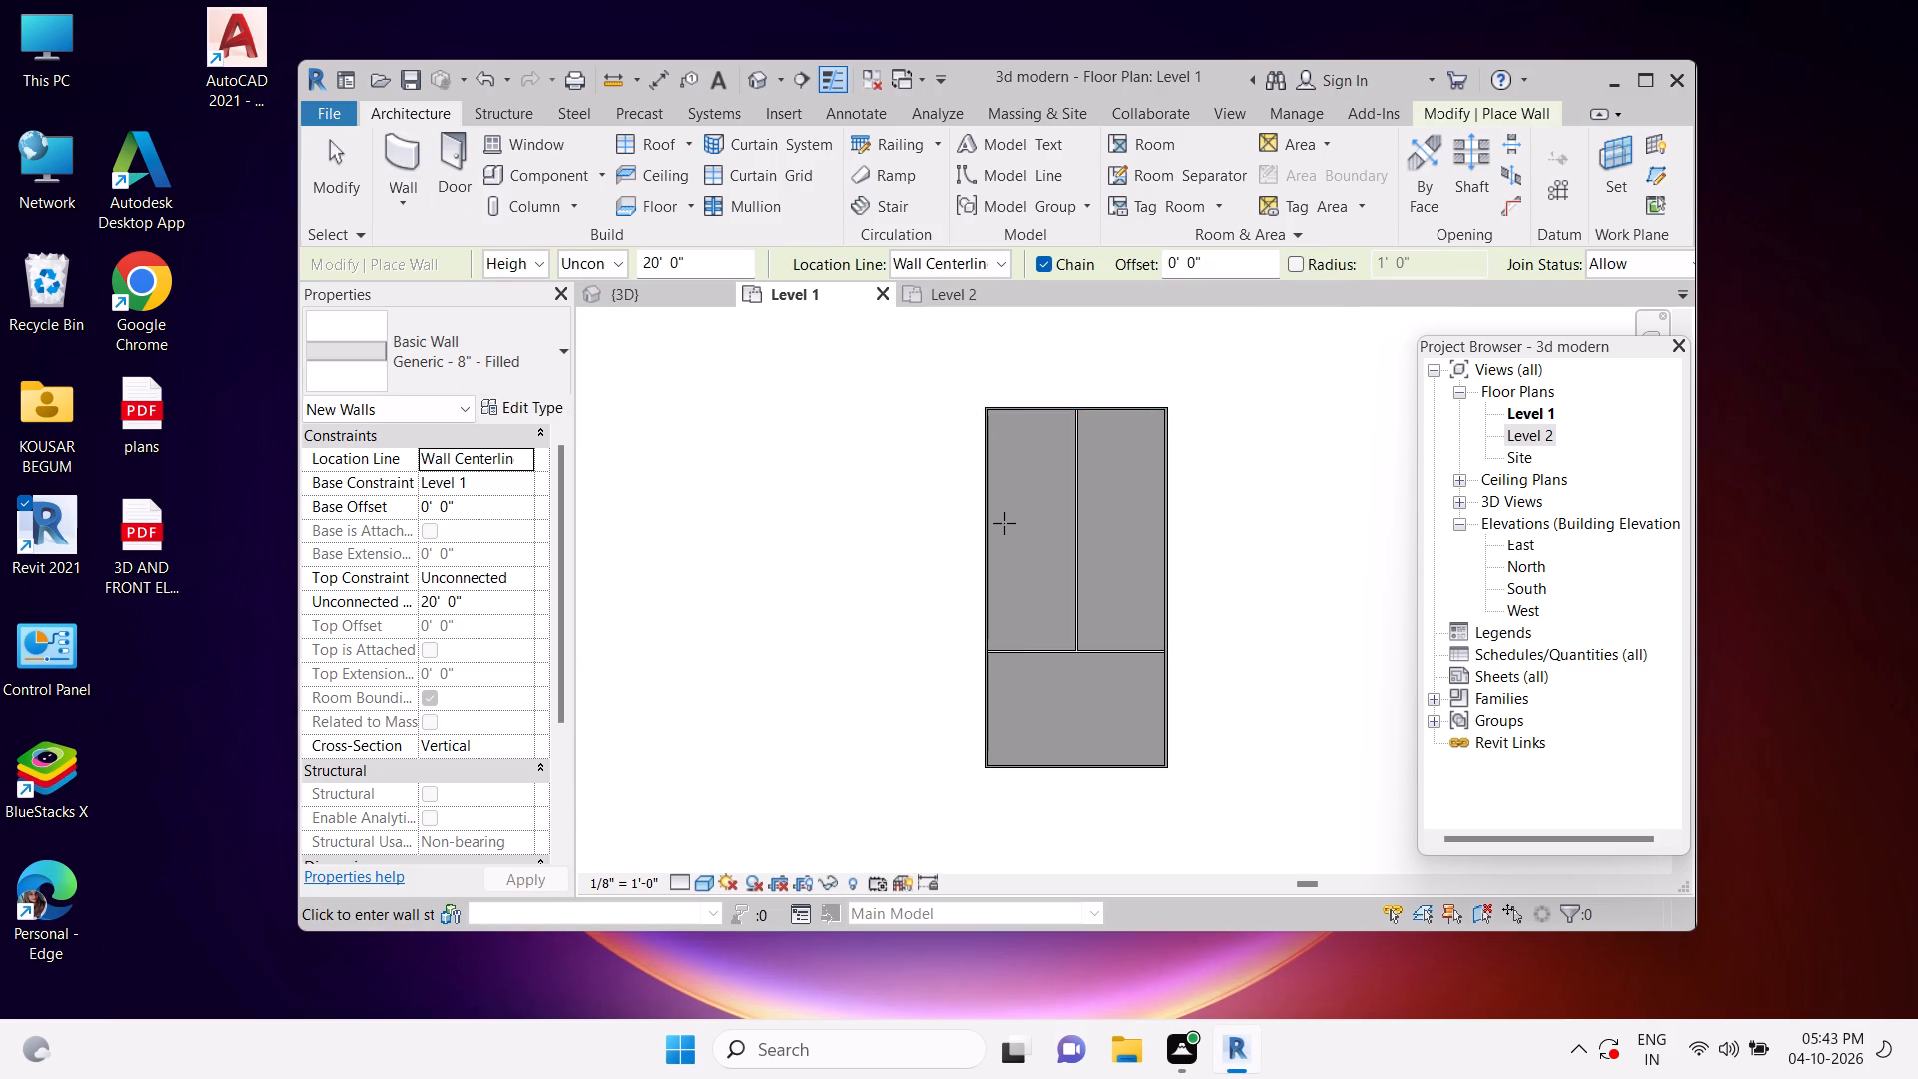
pyautogui.moveTo(996, 527); pyautogui.dragTo(1068, 547)
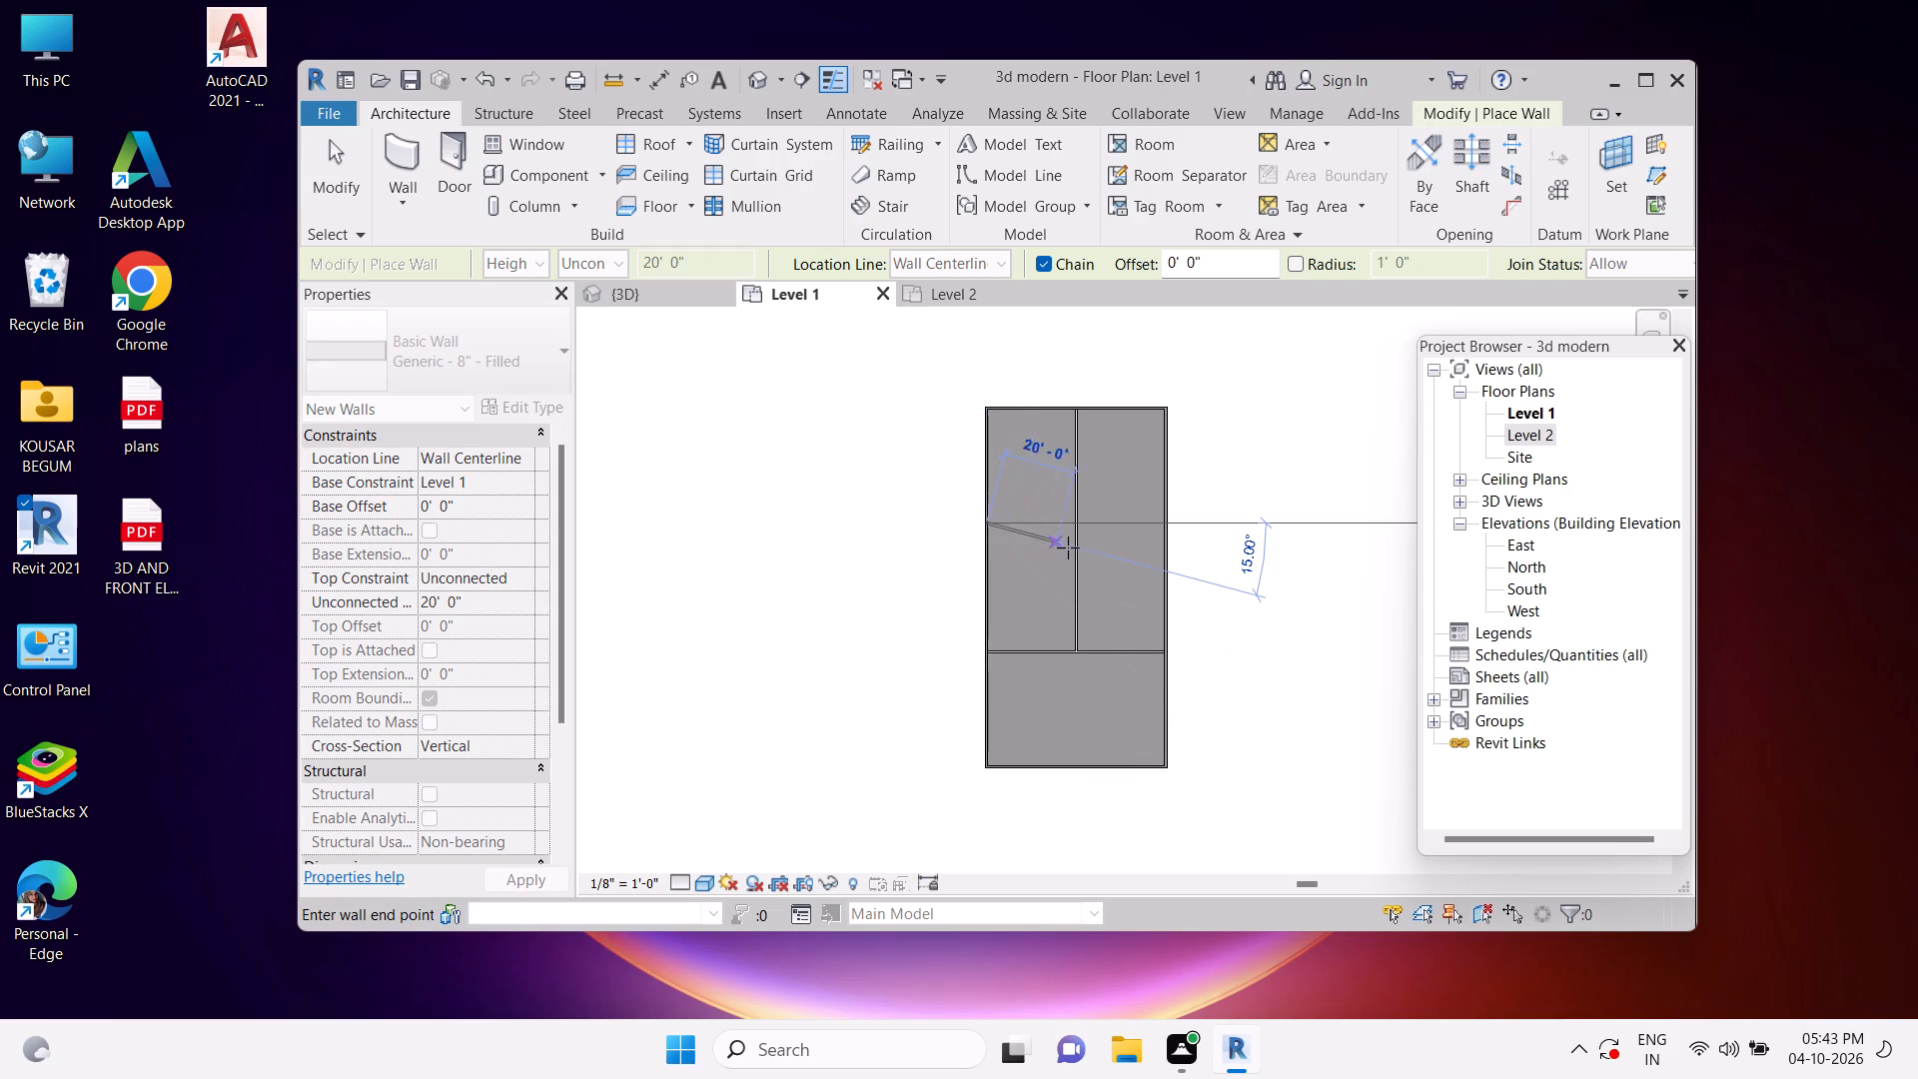
pyautogui.moveTo(1068, 547); pyautogui.dragTo(1163, 530)
pyautogui.click(1166, 512)
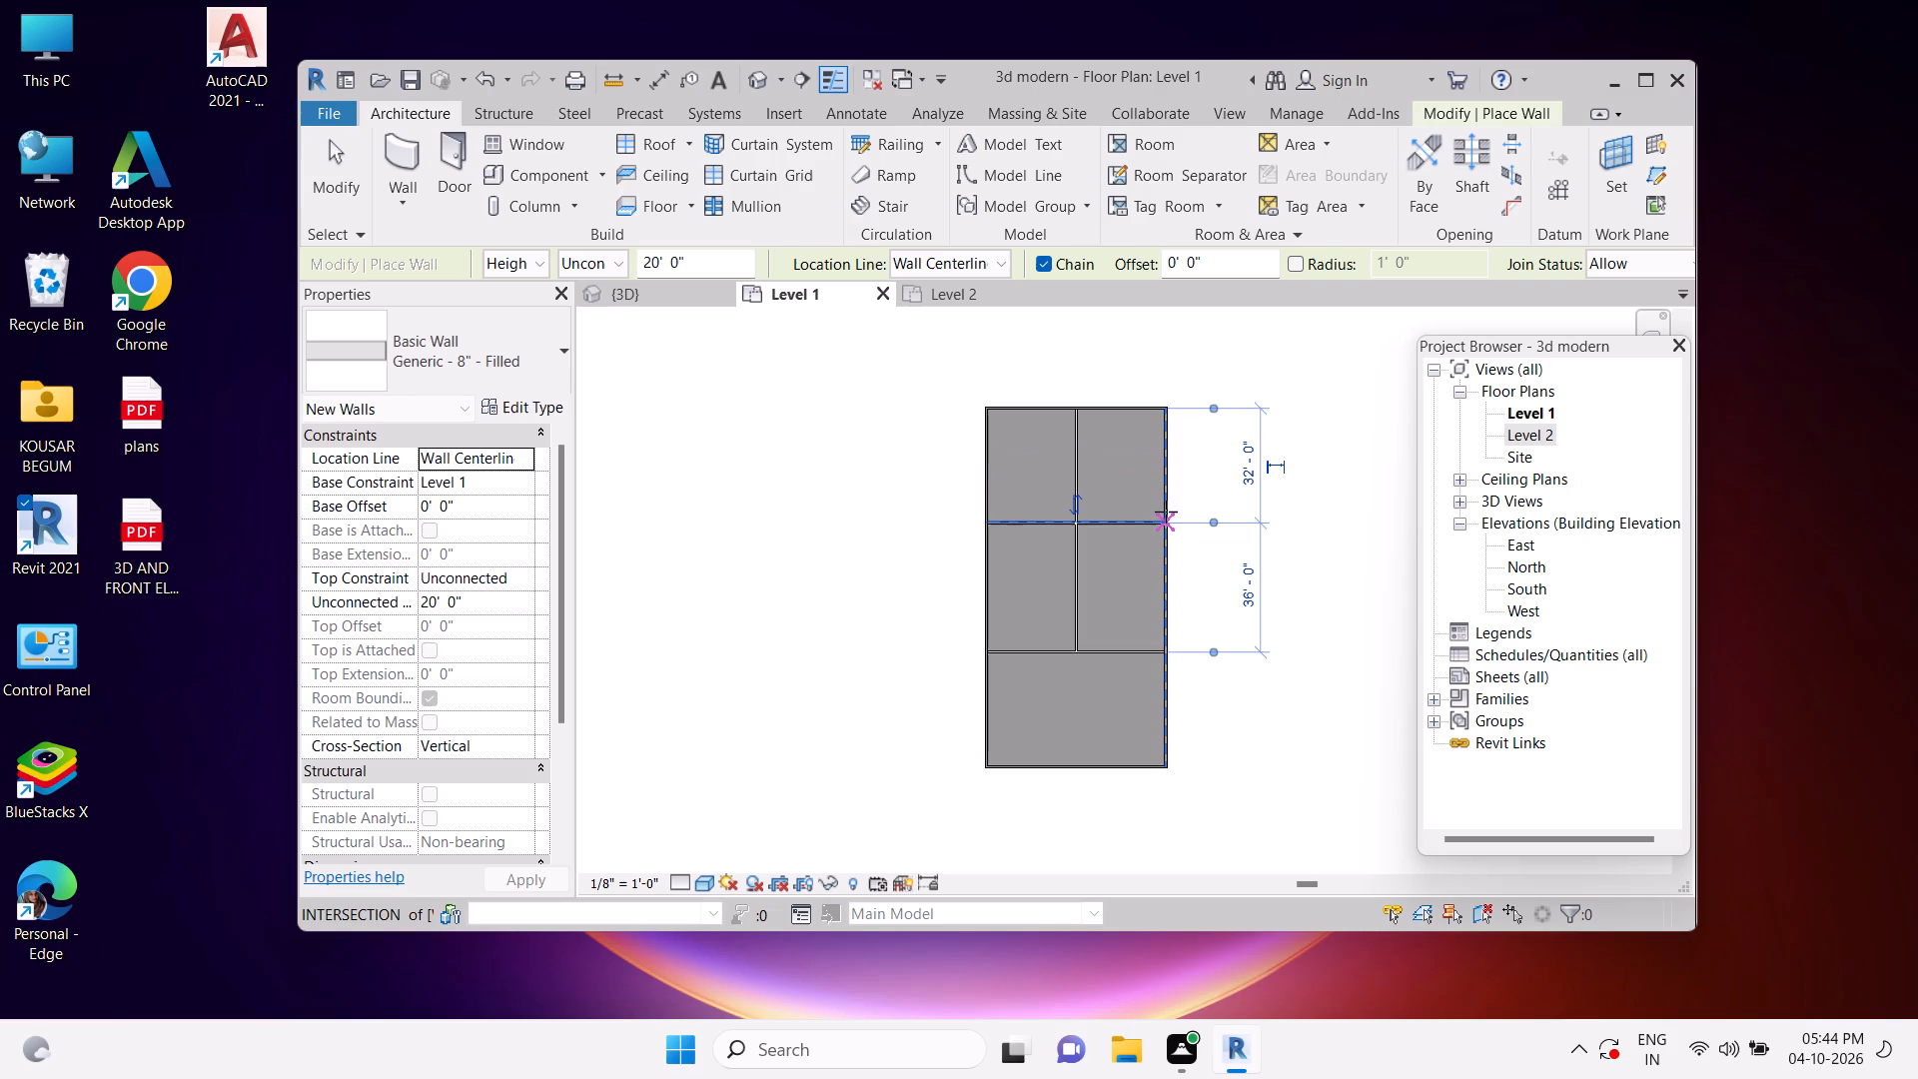
pyautogui.press('Escape')
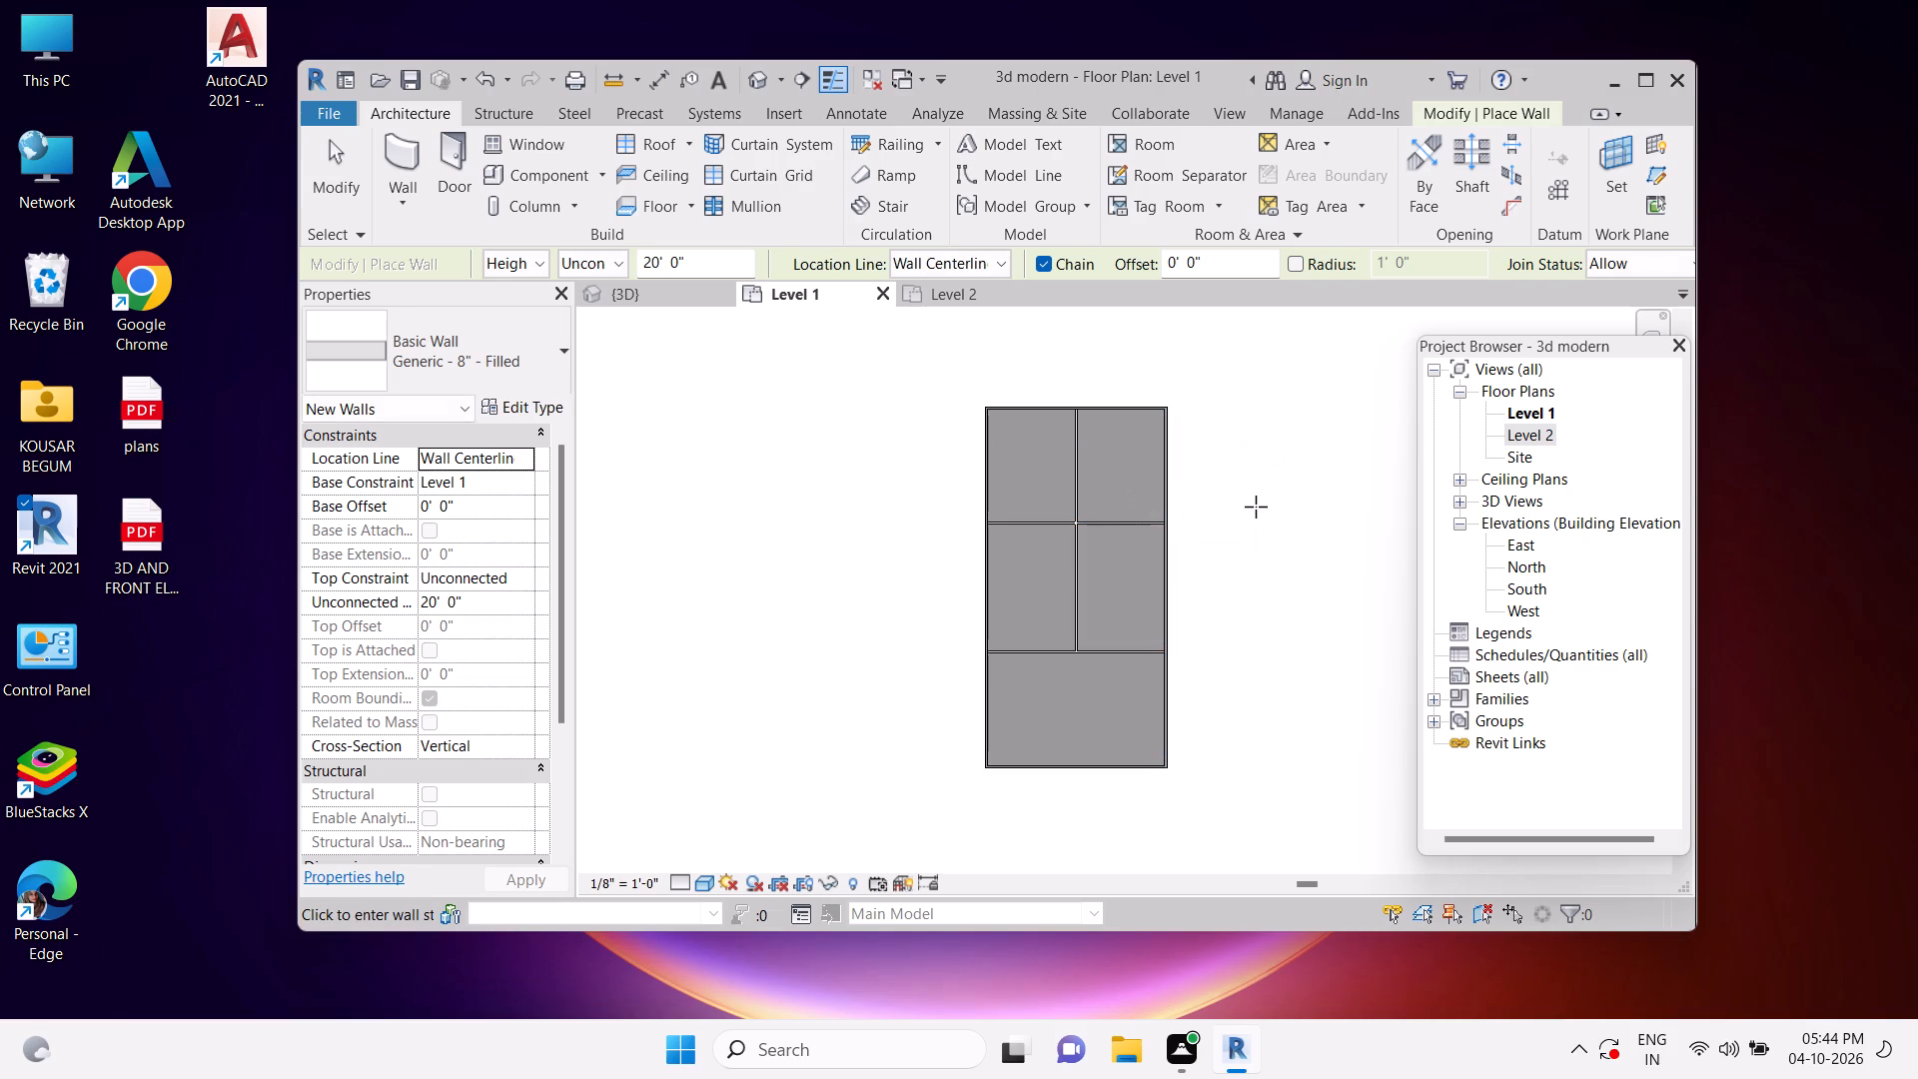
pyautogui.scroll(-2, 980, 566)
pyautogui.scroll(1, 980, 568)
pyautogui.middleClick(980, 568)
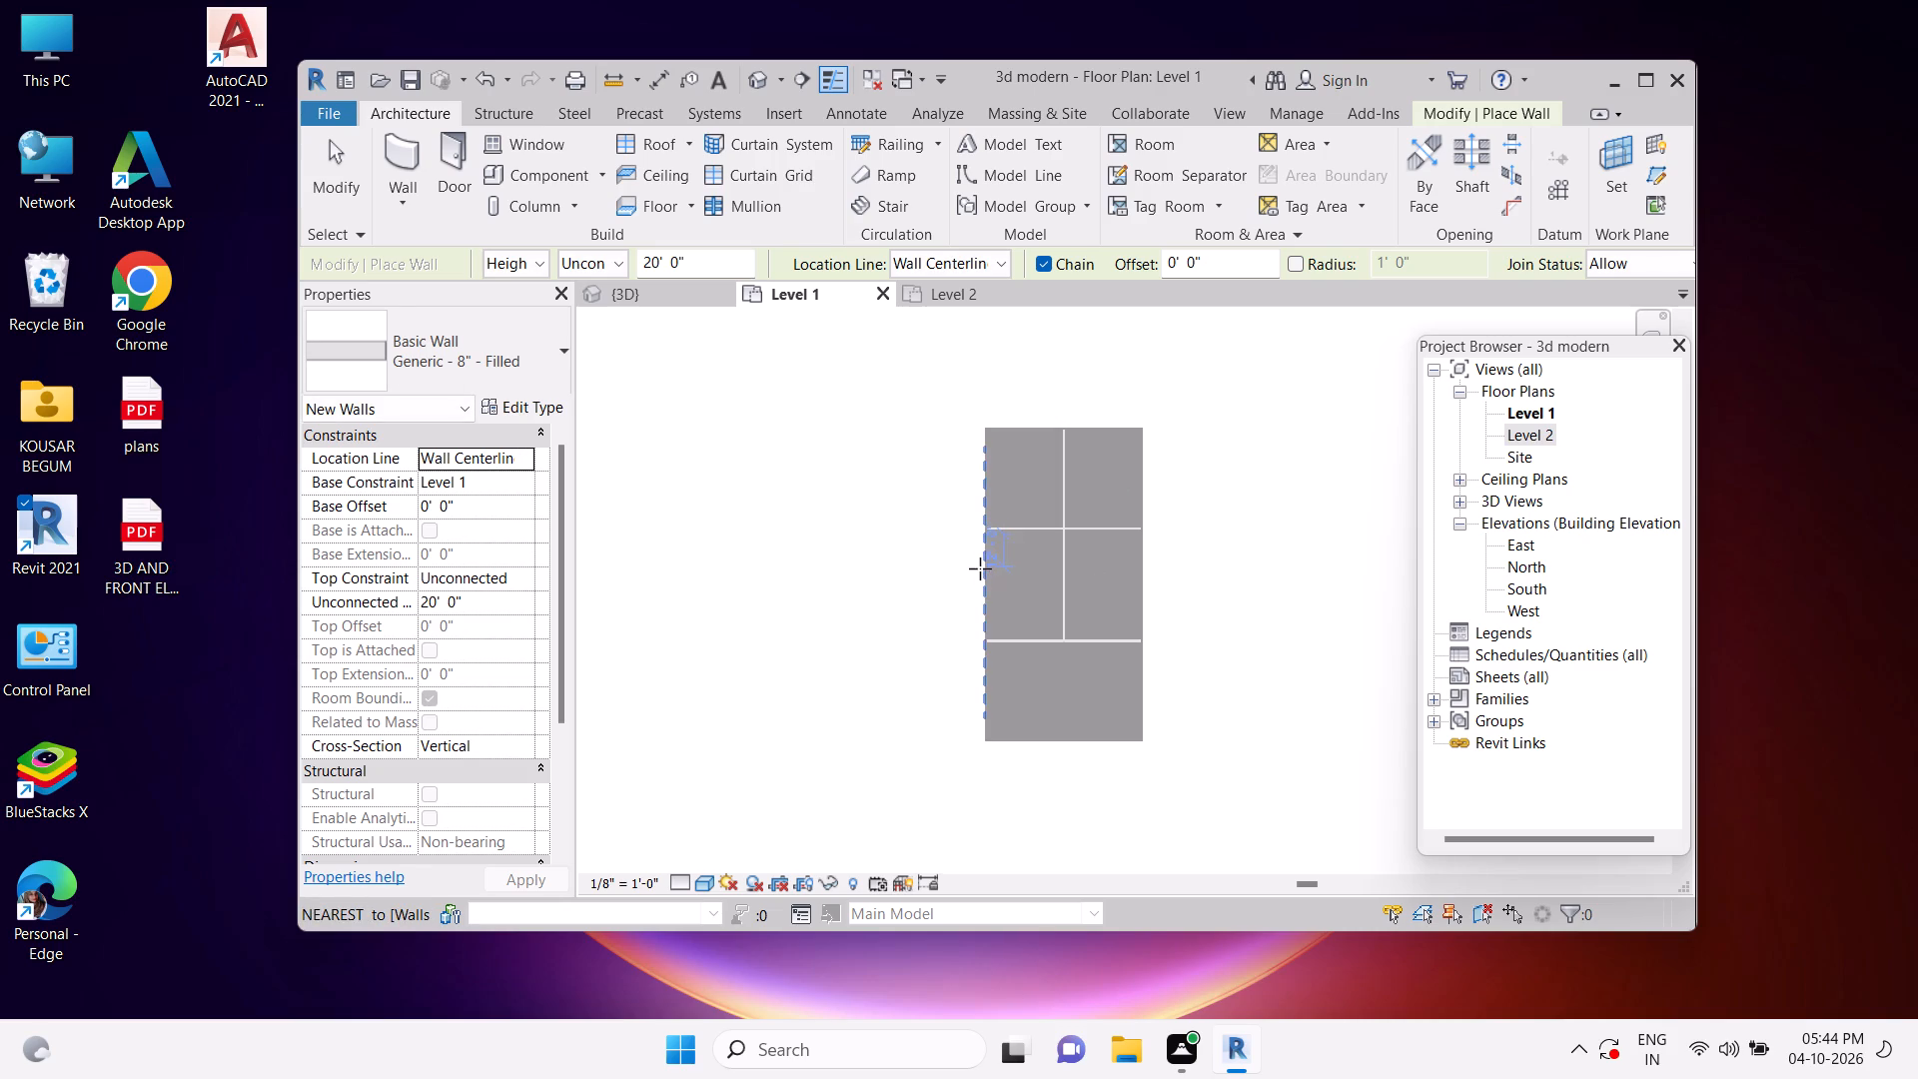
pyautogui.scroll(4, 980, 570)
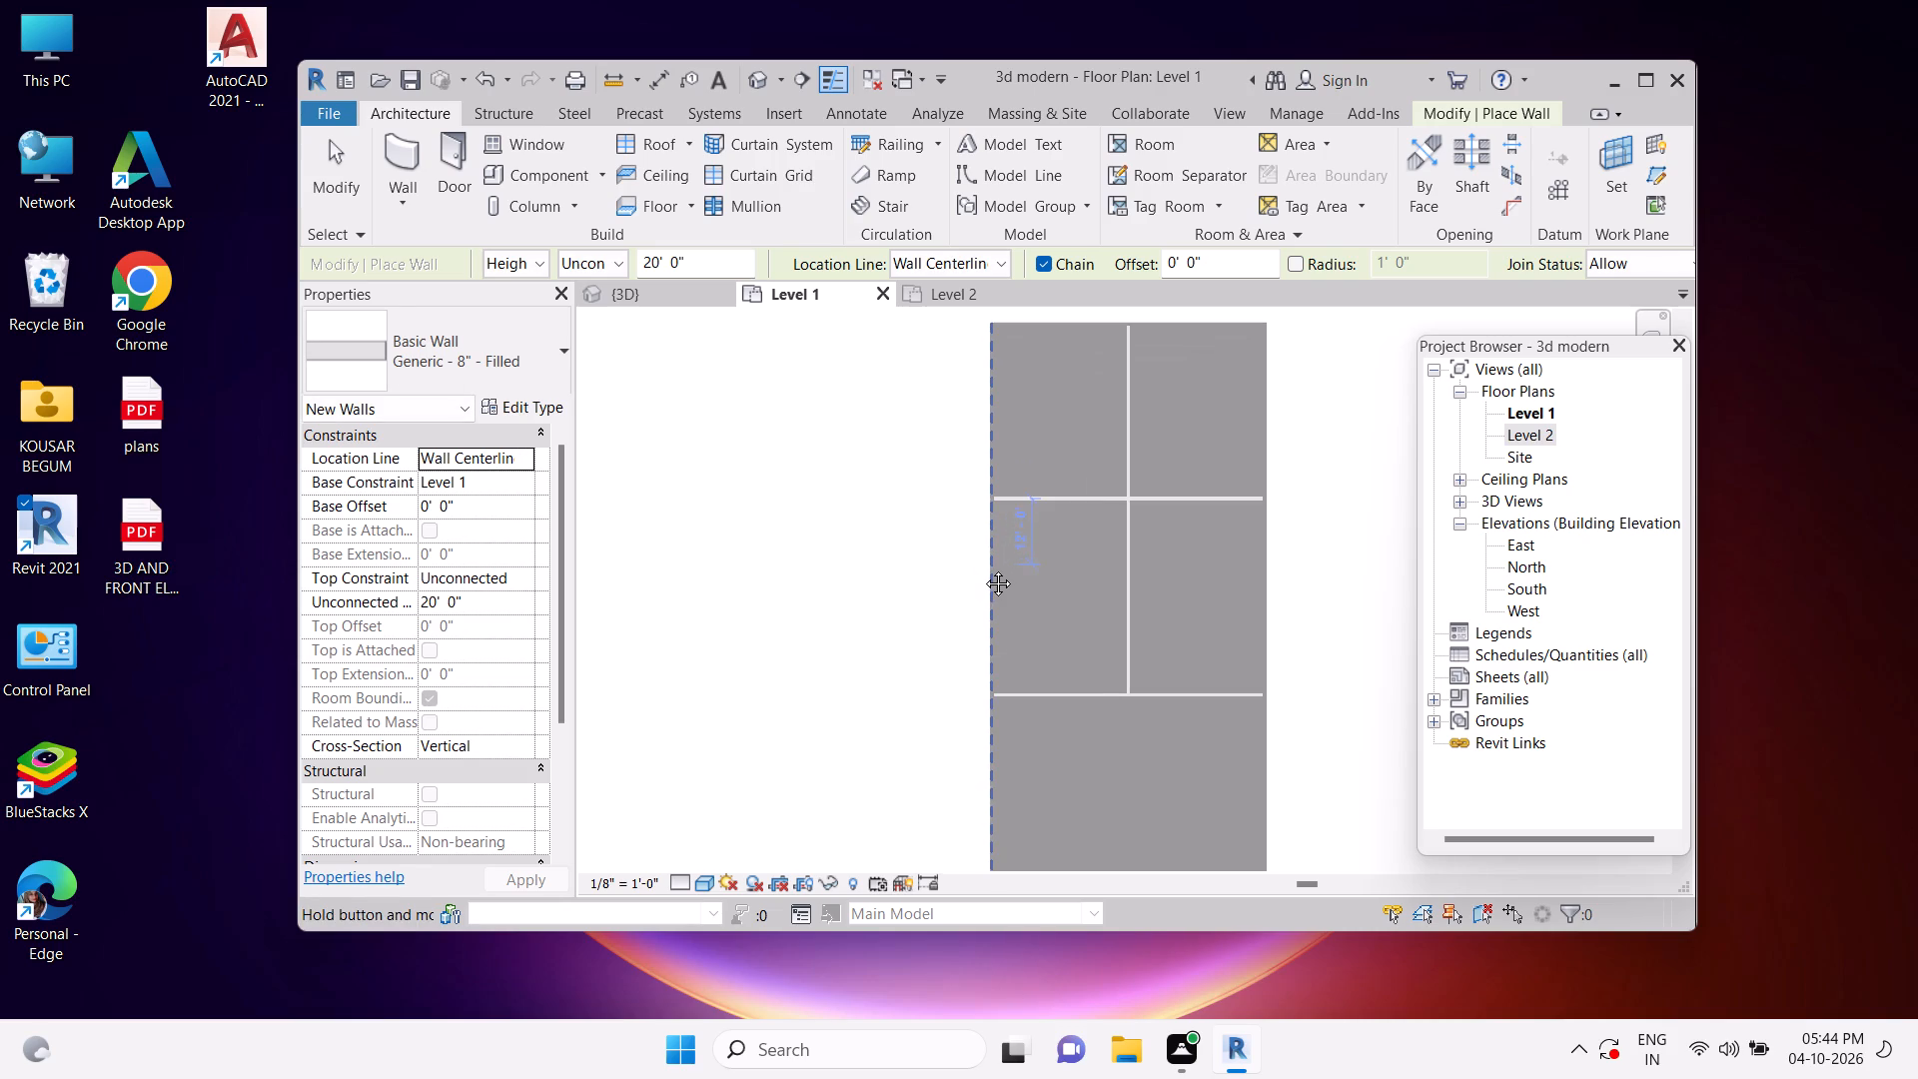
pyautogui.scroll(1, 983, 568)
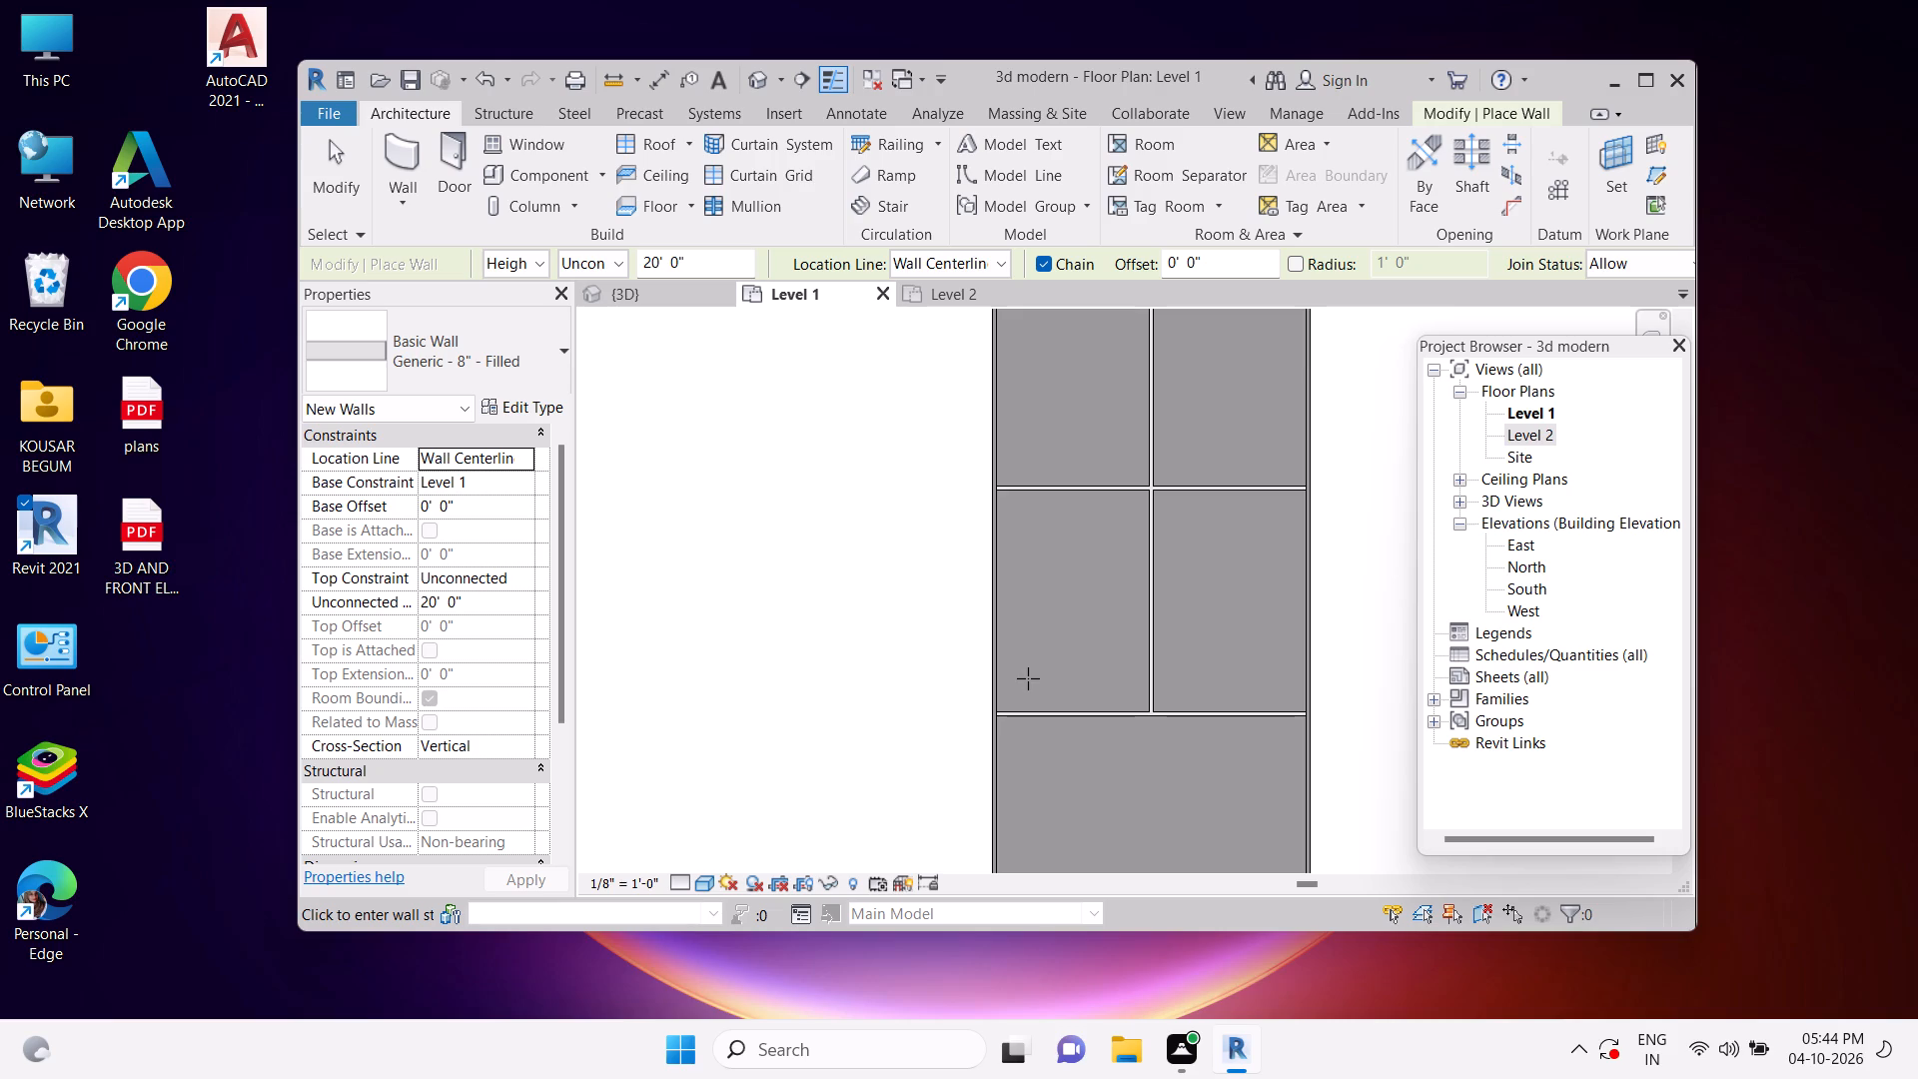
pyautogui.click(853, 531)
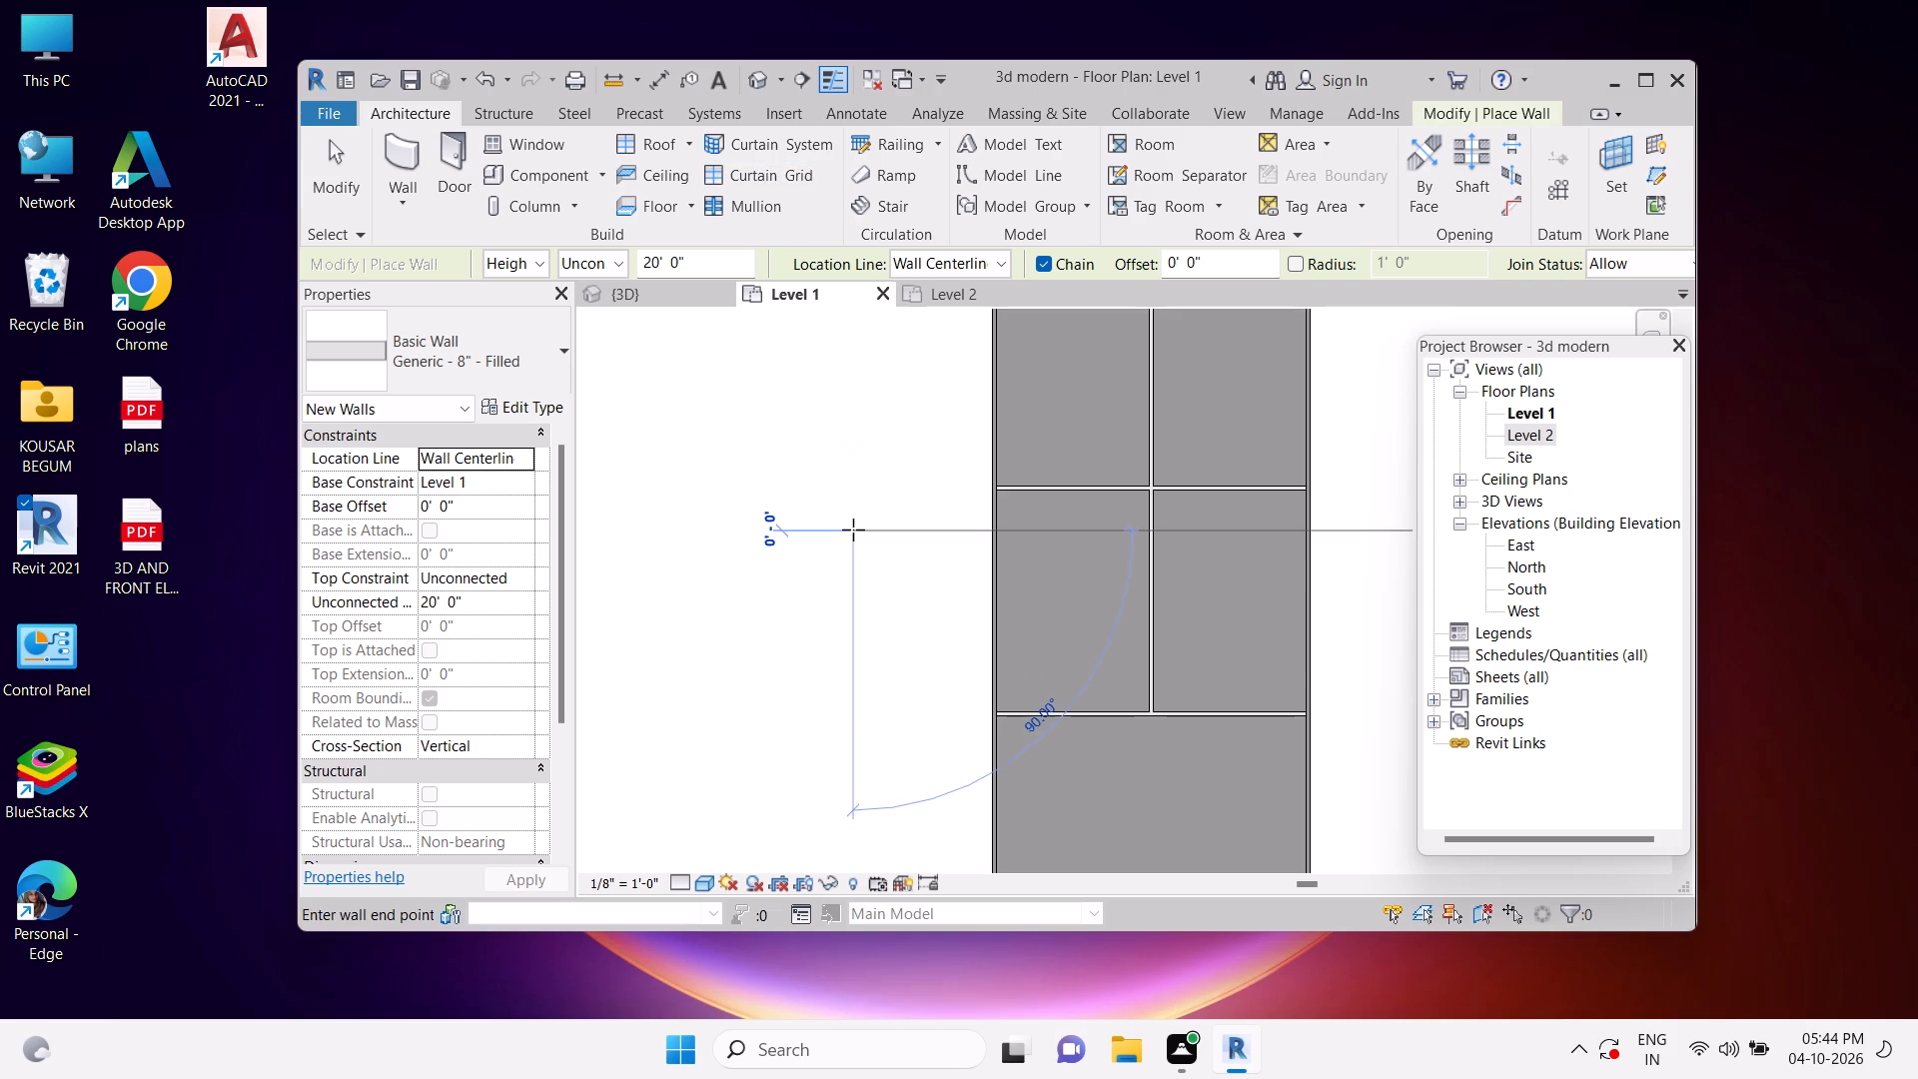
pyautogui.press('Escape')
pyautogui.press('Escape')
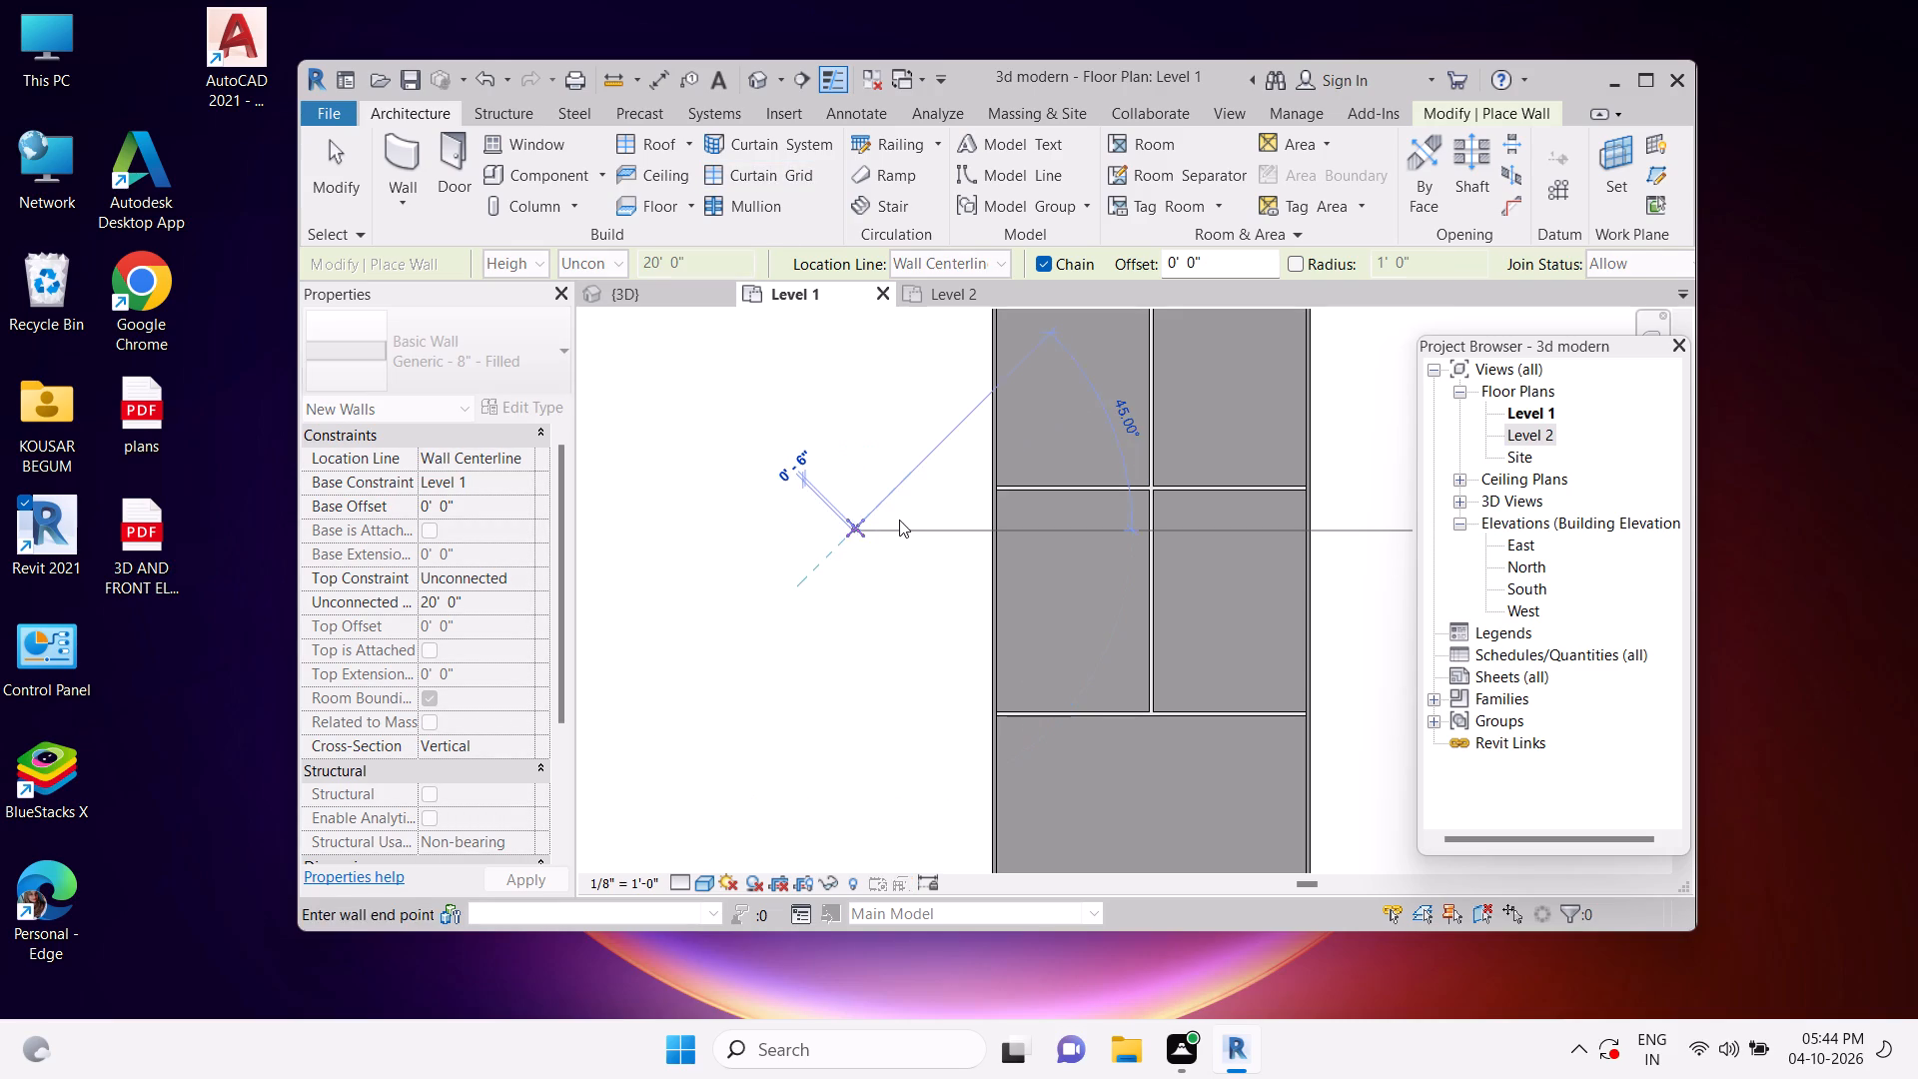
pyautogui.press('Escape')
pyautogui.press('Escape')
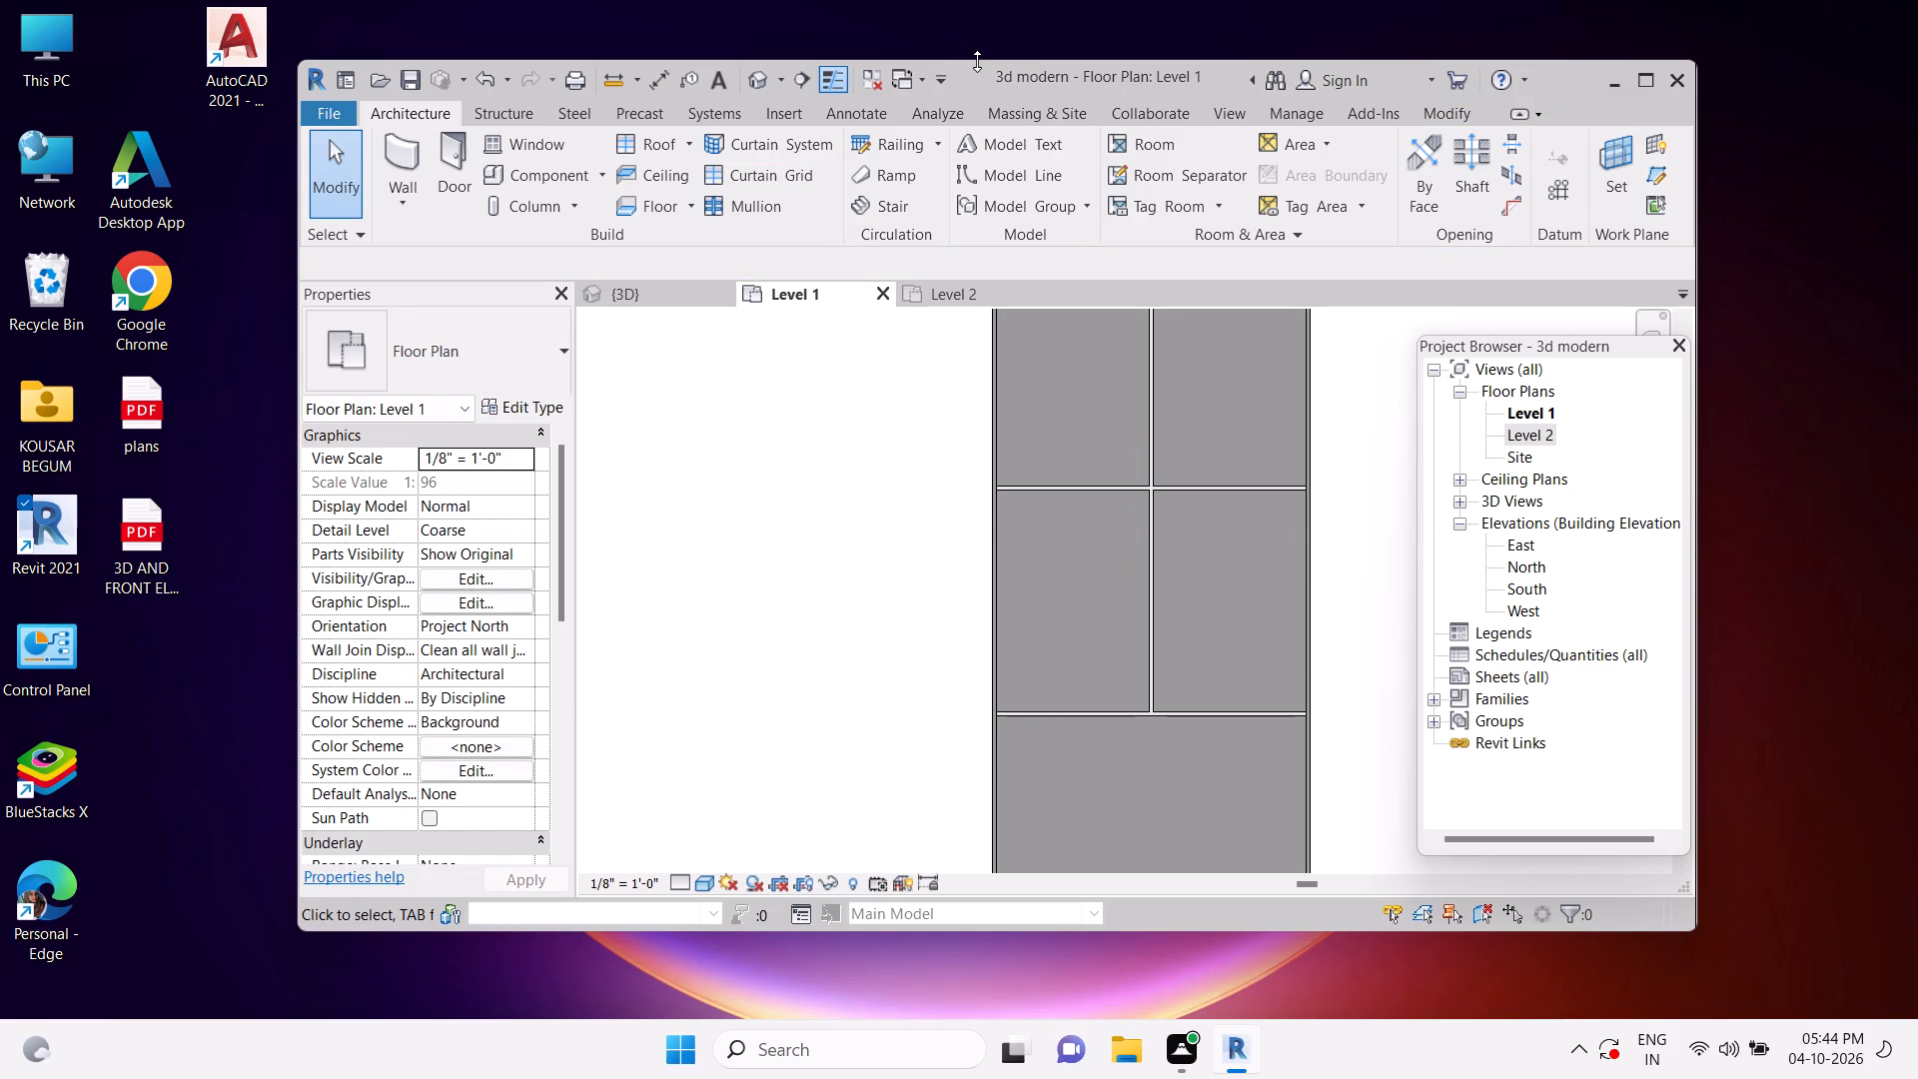
# Make the application window slightly shorter by lowering its top edge.
pyautogui.moveTo(977, 61); pyautogui.dragTo(979, 304)
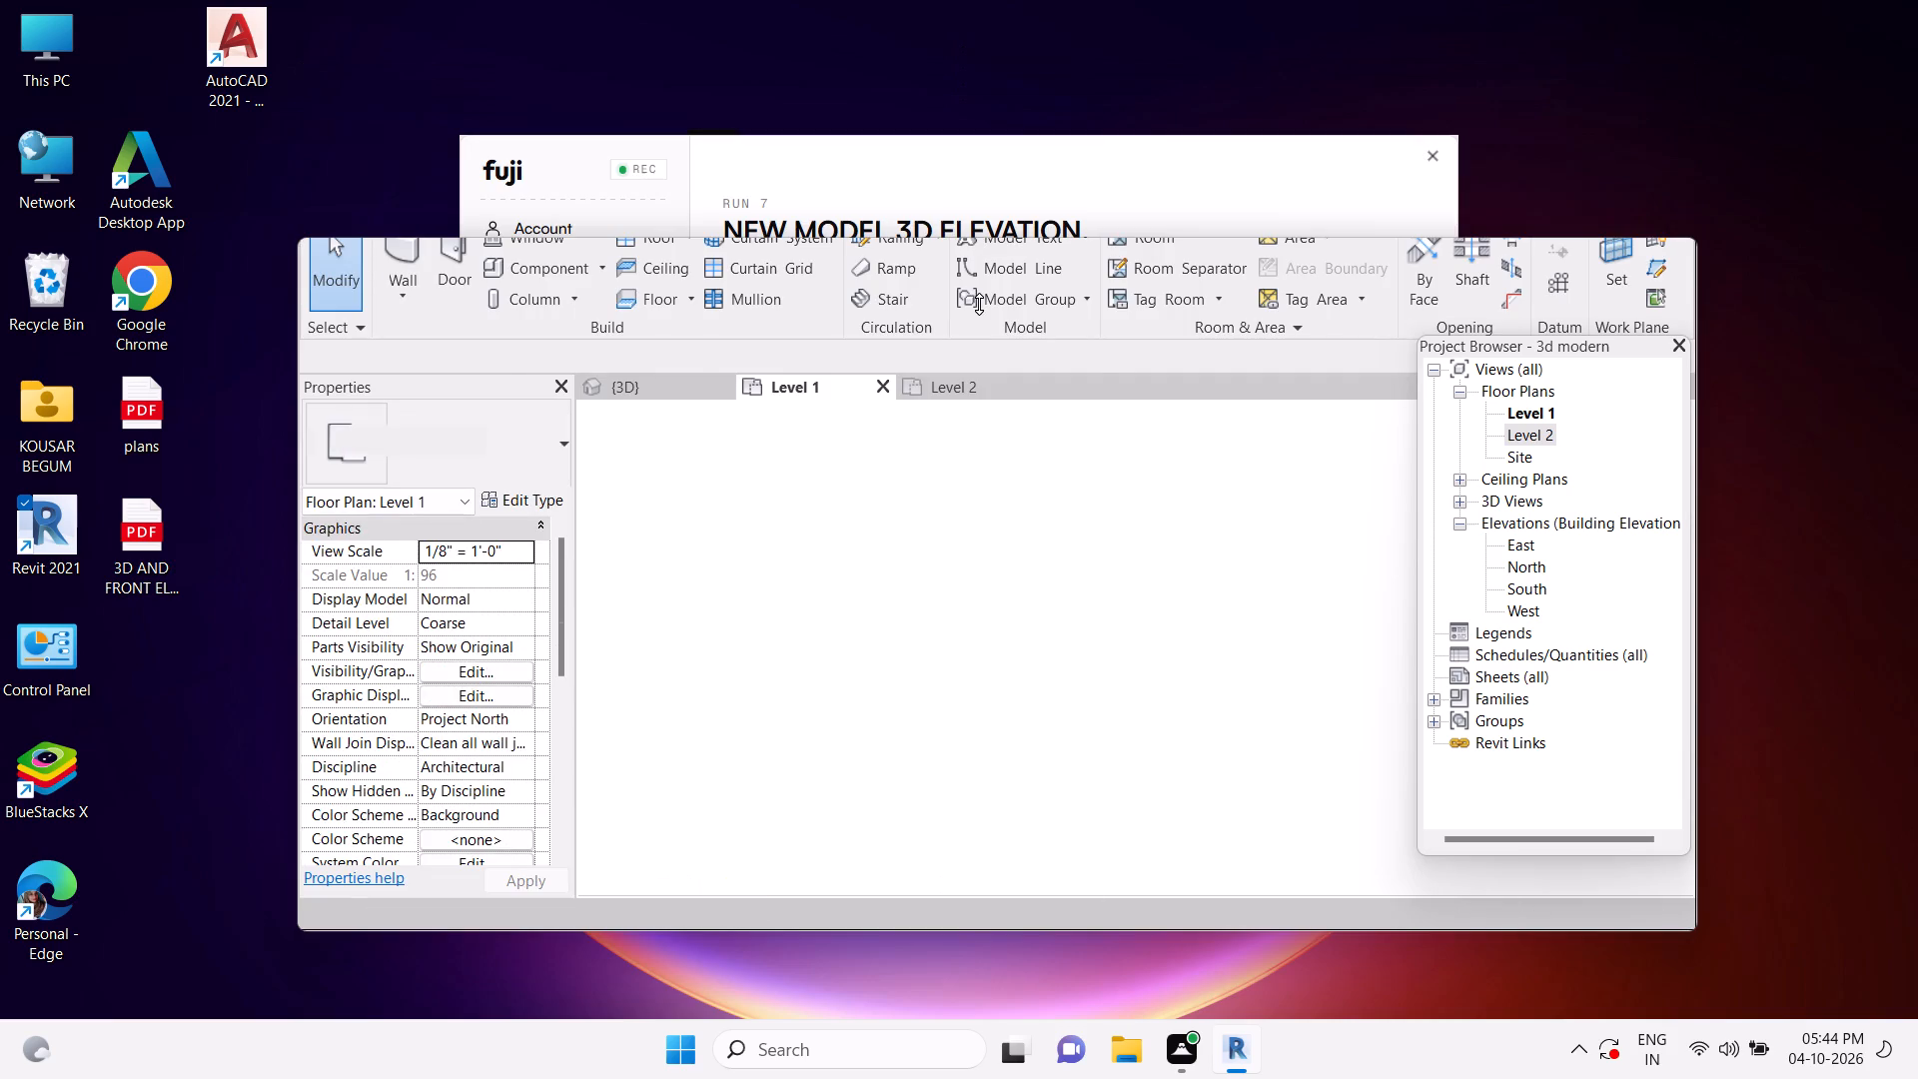
pyautogui.moveTo(979, 304); pyautogui.dragTo(995, 205)
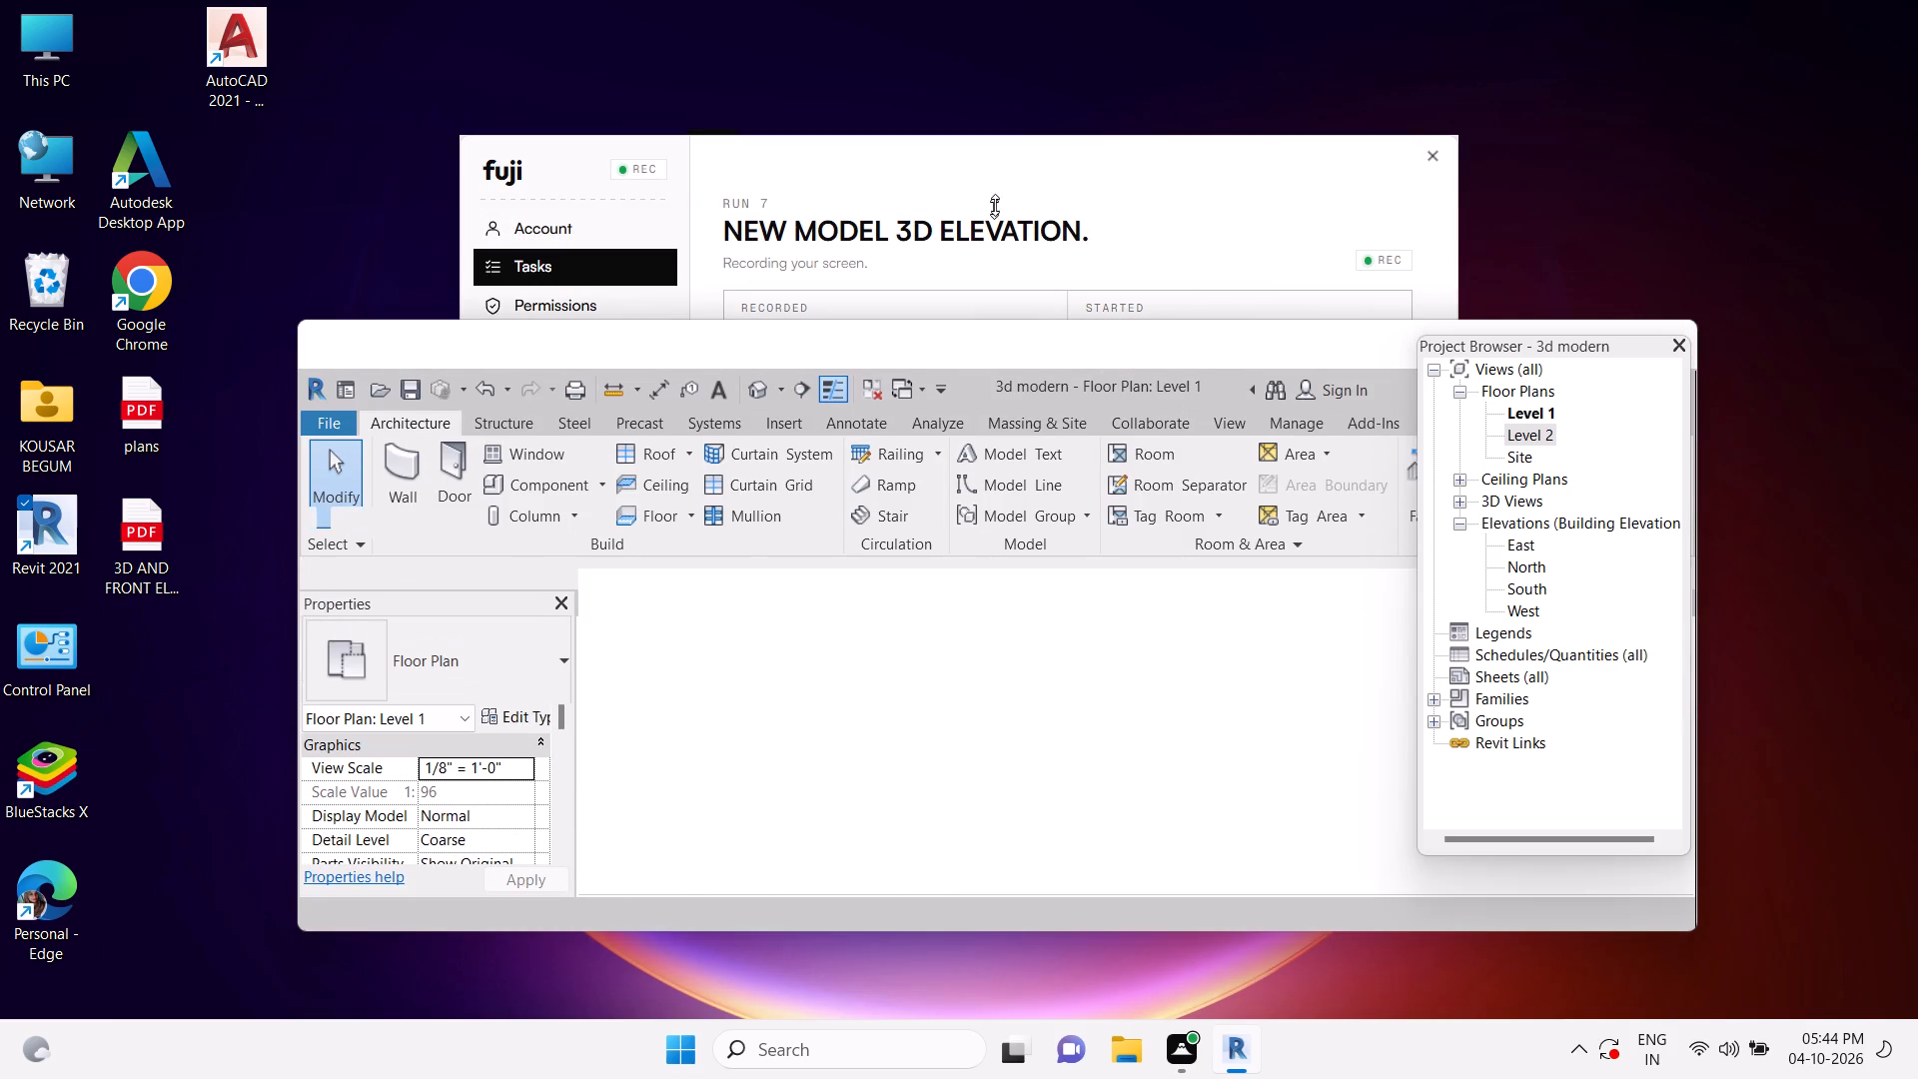
pyautogui.moveTo(995, 205); pyautogui.dragTo(1032, 95)
pyautogui.scroll(-5, 1148, 479)
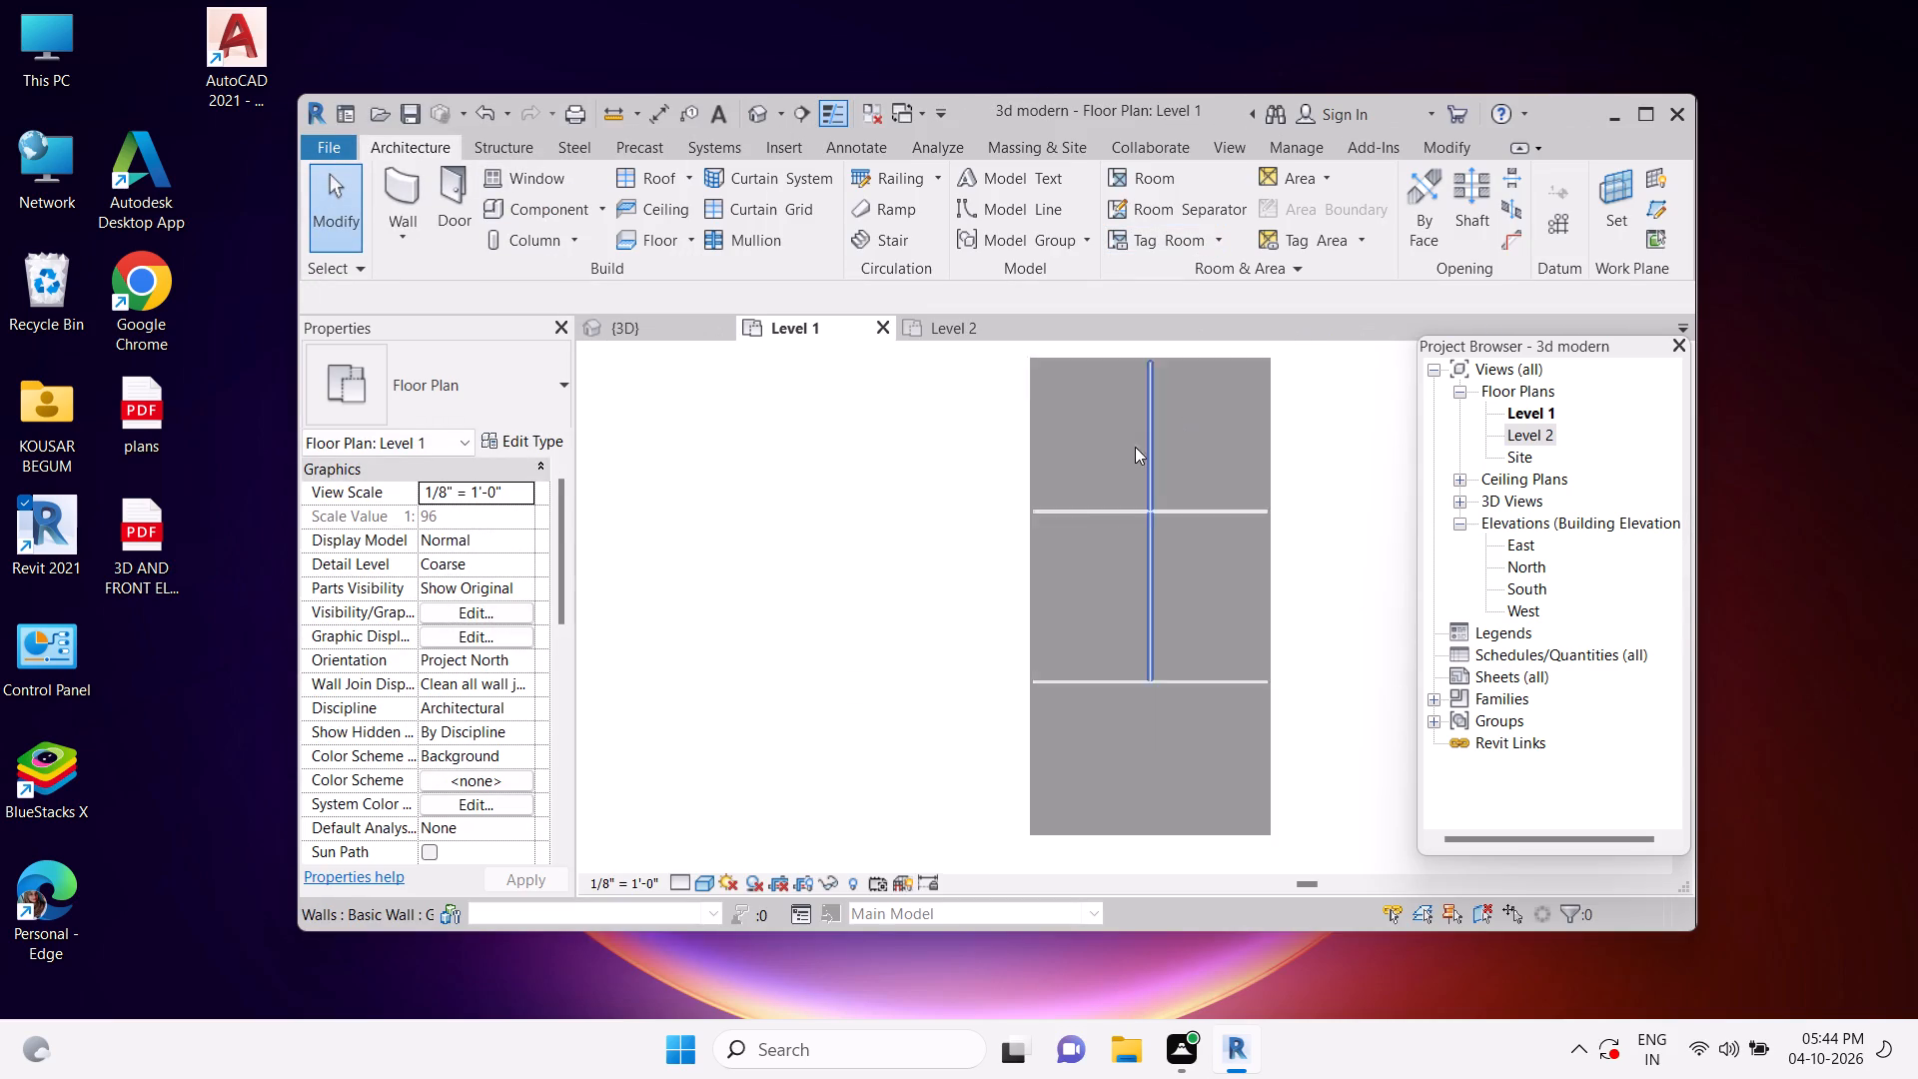
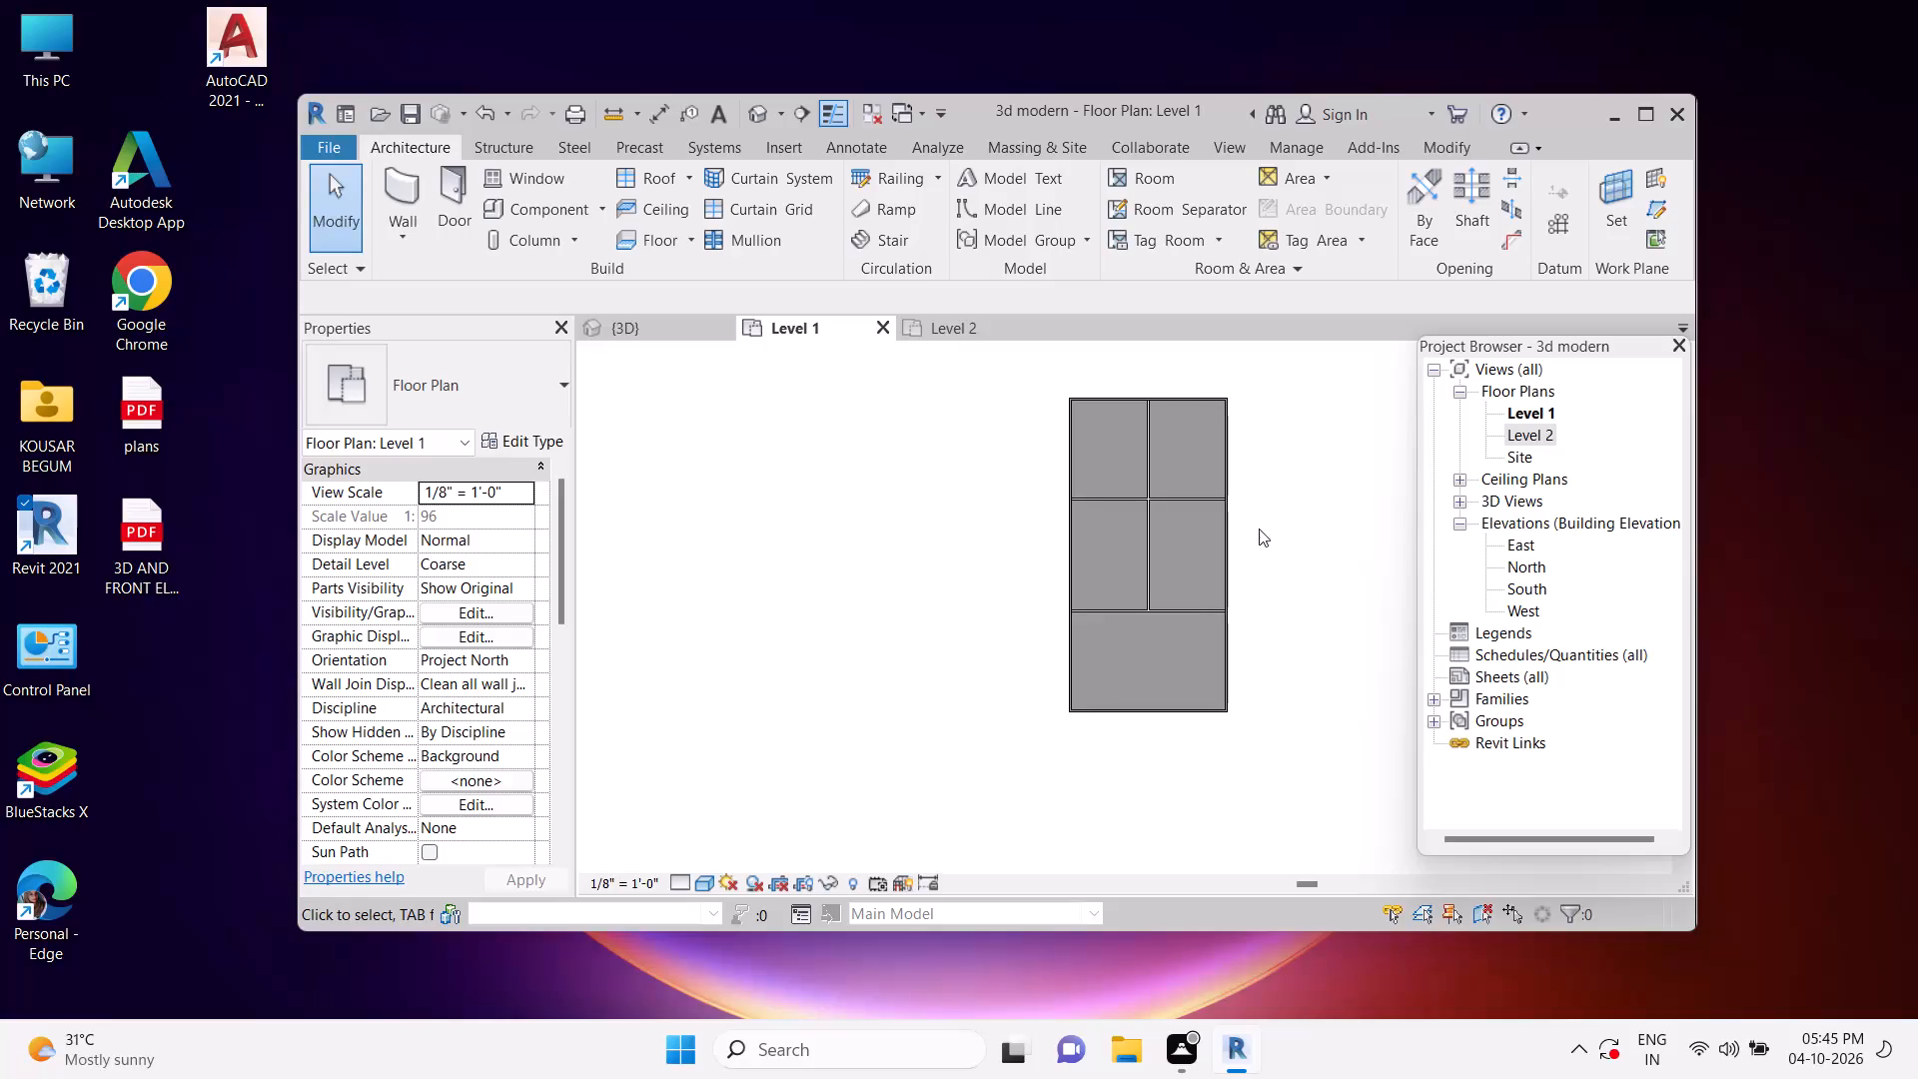
# Examine the room layout and interior walls of the Level 1 floor plan.
pyautogui.scroll(-3, 1165, 557)
pyautogui.scroll(2, 1165, 557)
pyautogui.middleClick(1165, 557)
pyautogui.scroll(1, 1165, 555)
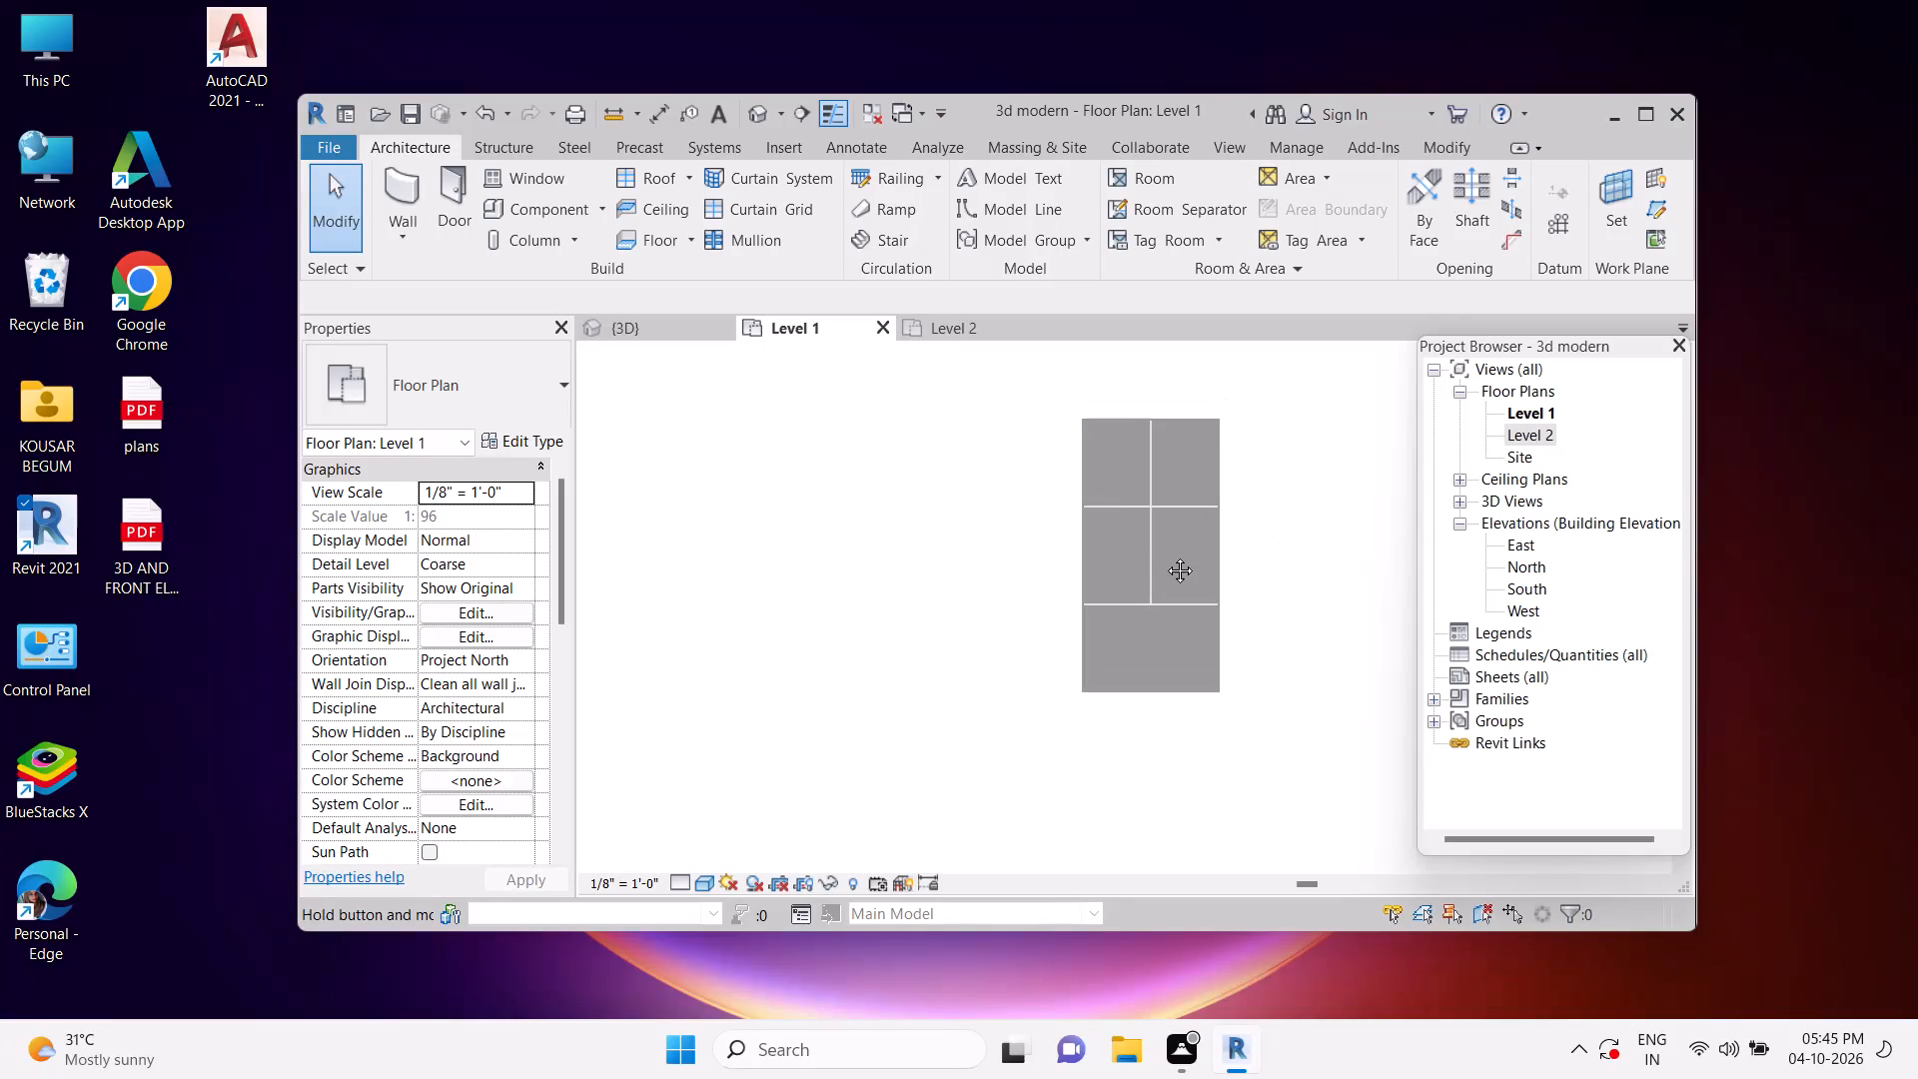
pyautogui.scroll(3, 1165, 555)
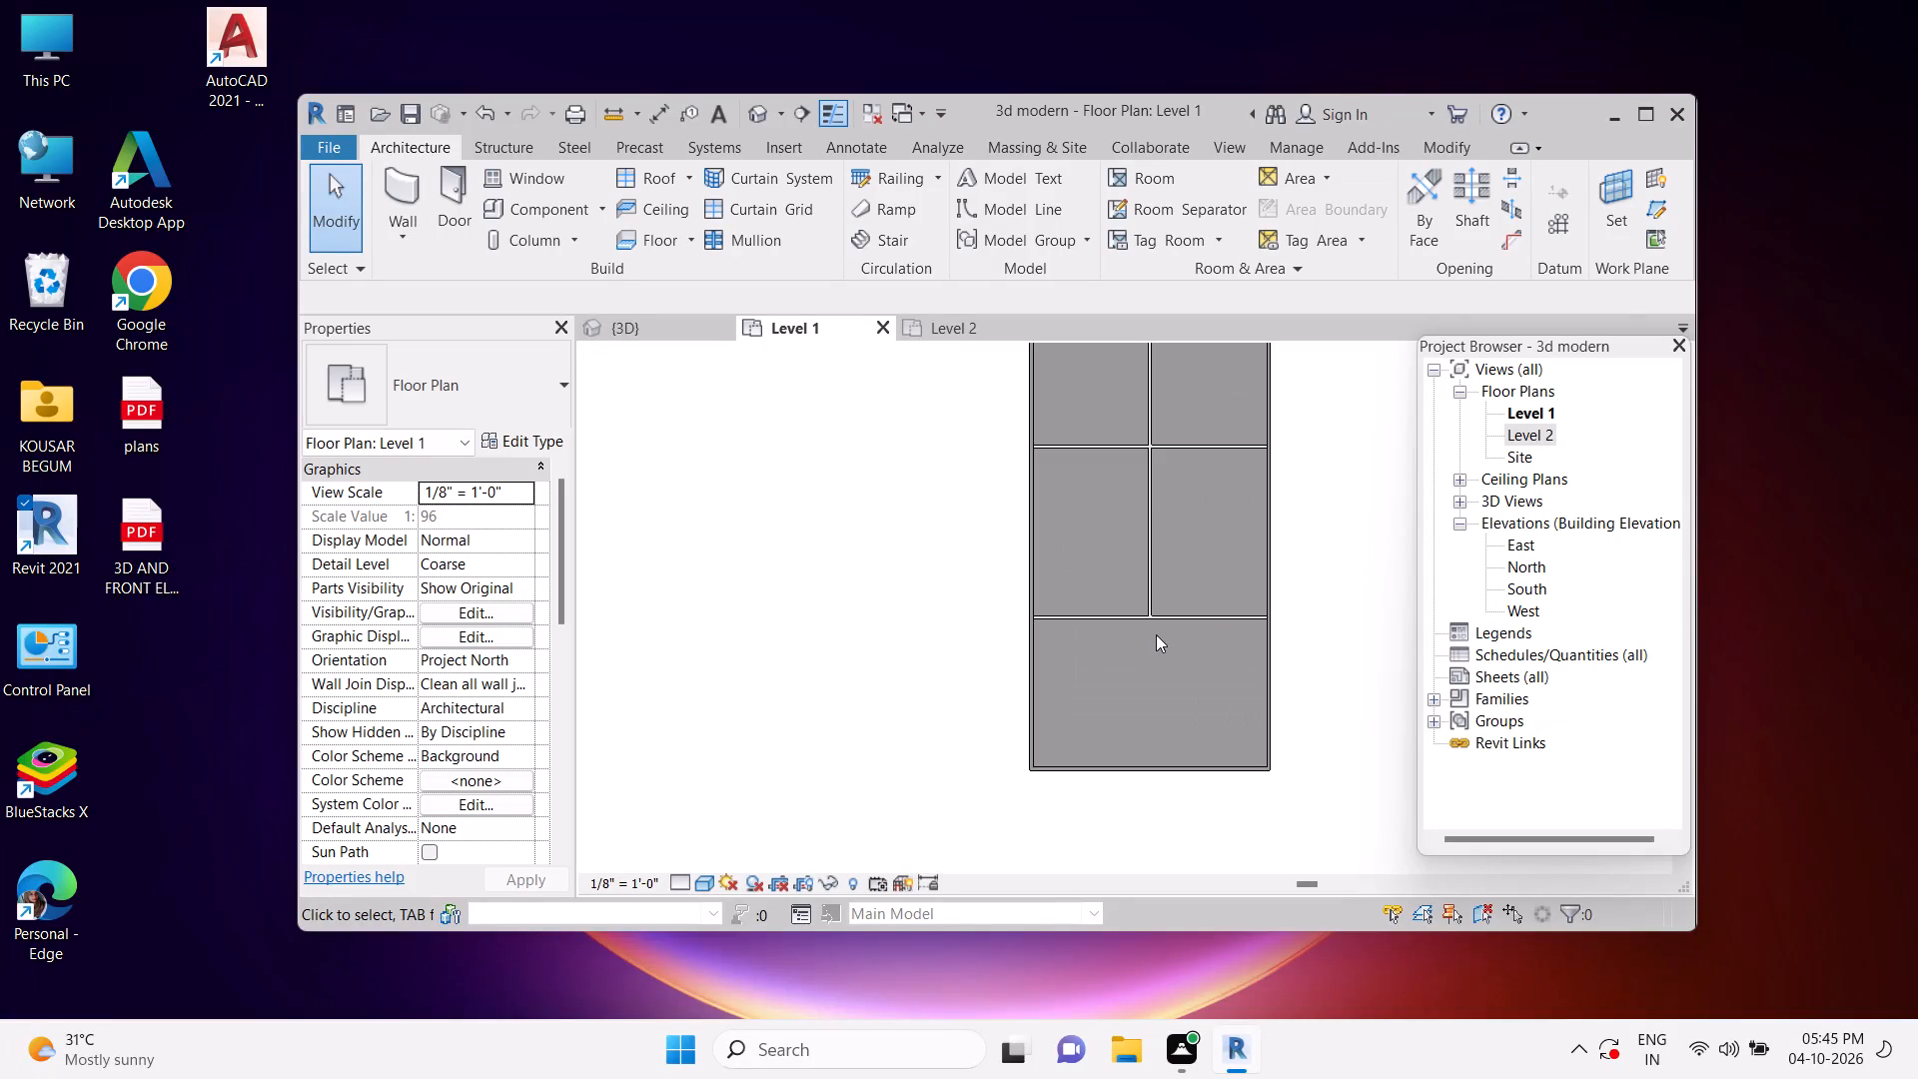
pyautogui.scroll(1, 1146, 634)
pyautogui.moveTo(1193, 537); pyautogui.dragTo(1191, 555, button='middle')
pyautogui.scroll(1, 1193, 537)
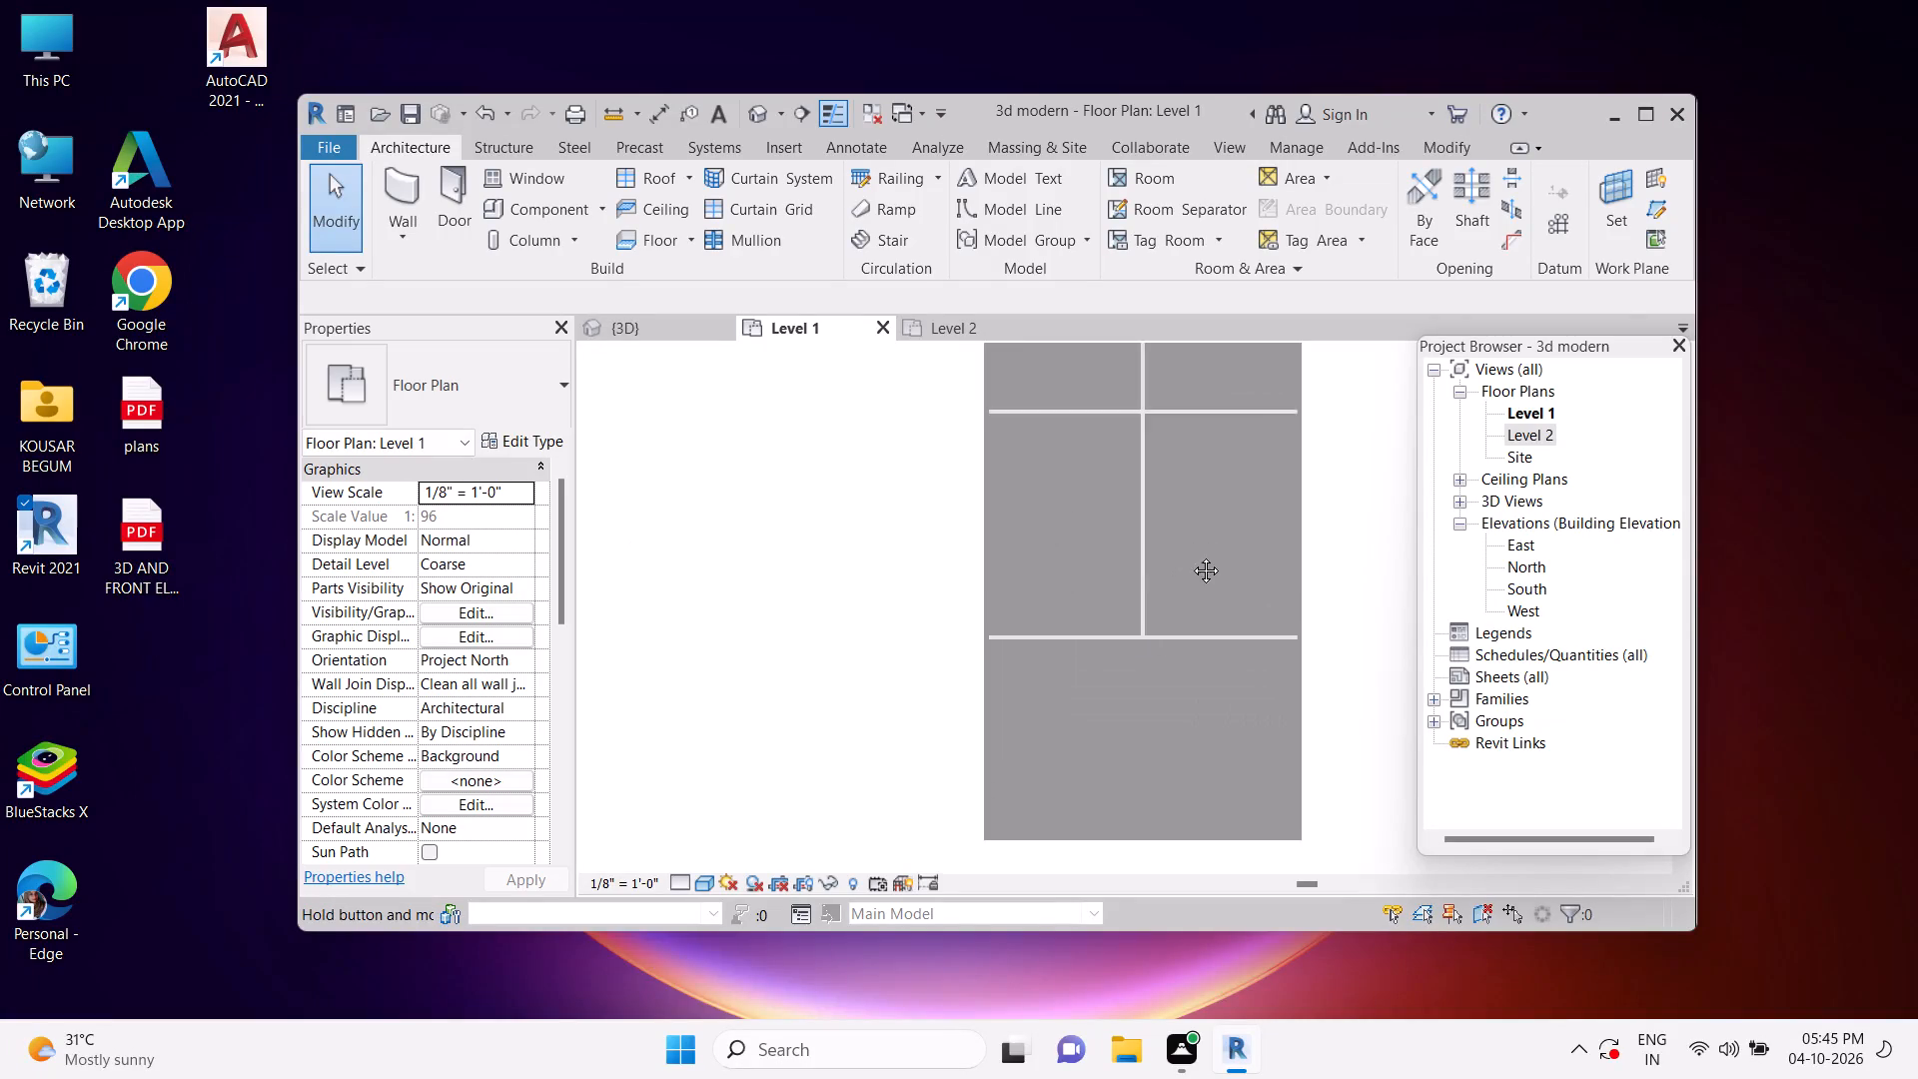
pyautogui.moveTo(1191, 555); pyautogui.dragTo(1085, 662, button='middle')
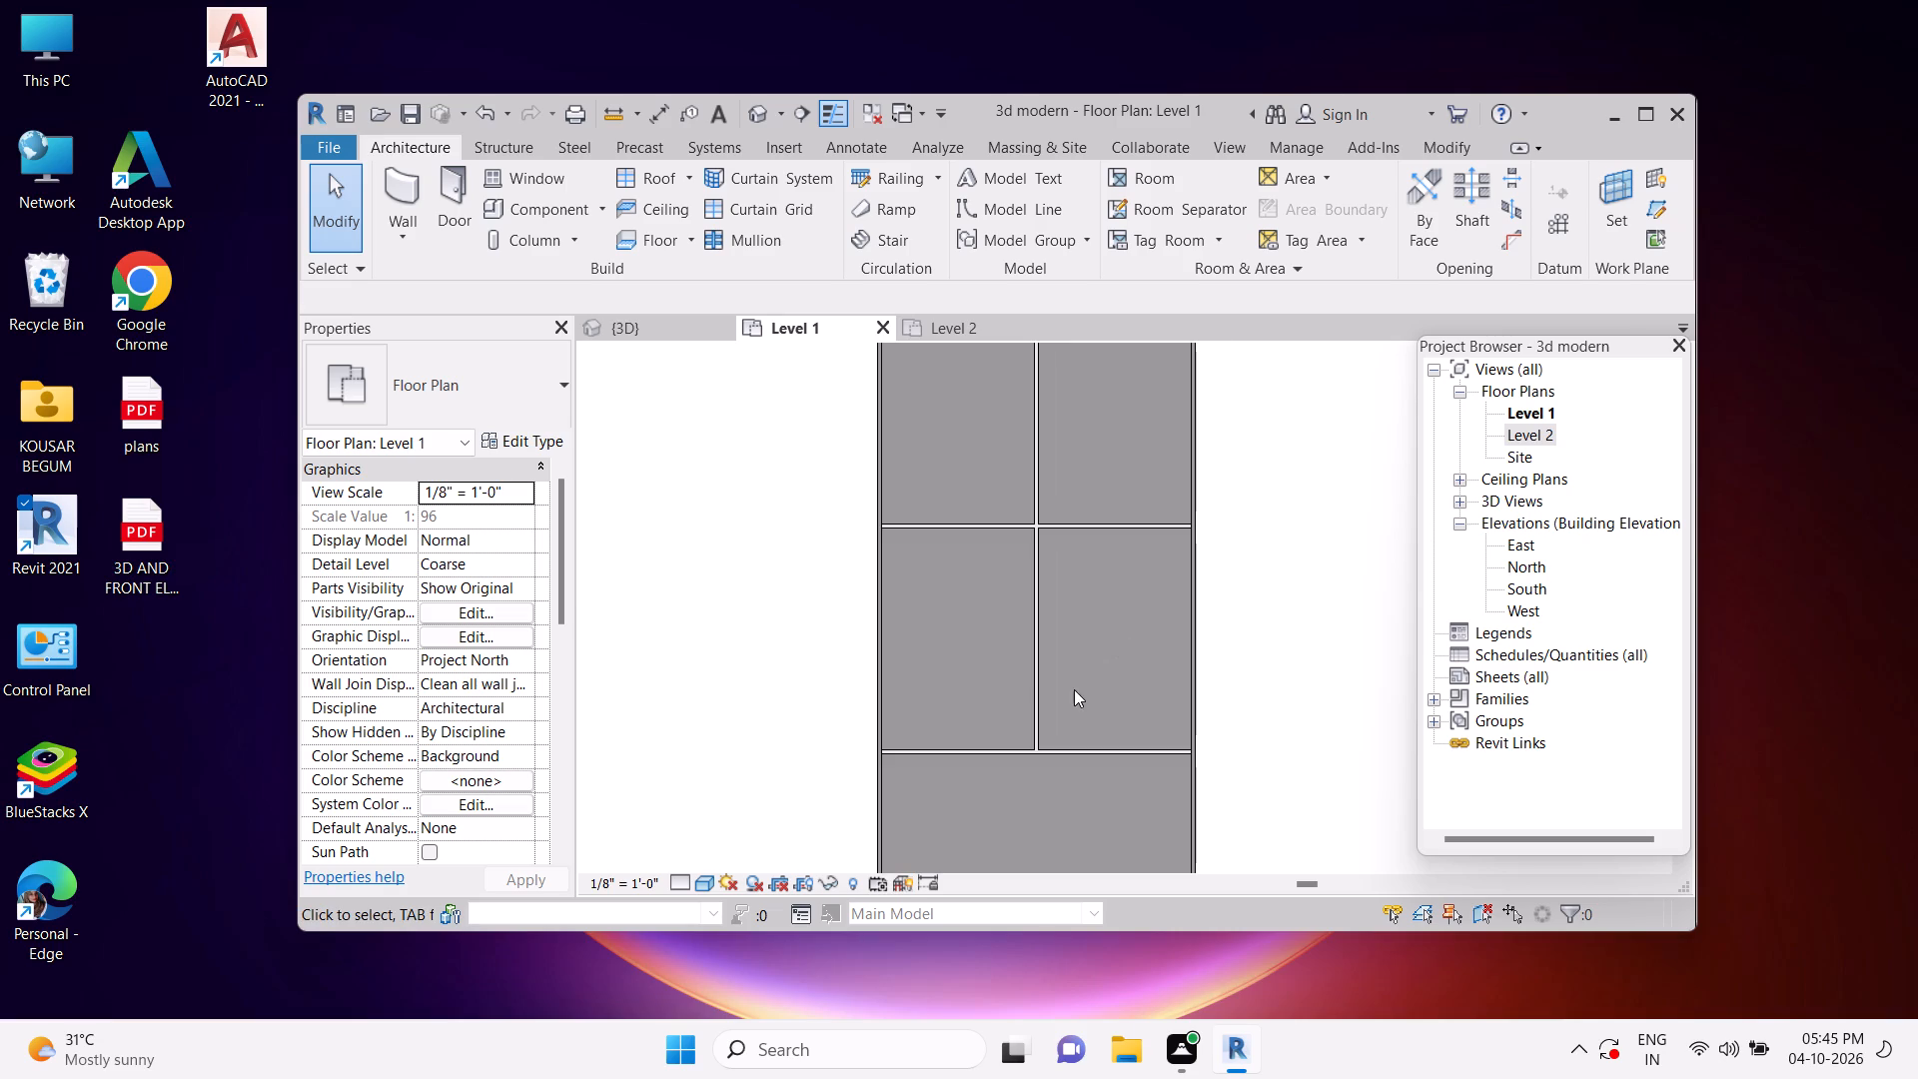
pyautogui.middleClick(1068, 700)
pyautogui.scroll(1, 1068, 700)
pyautogui.scroll(1, 1071, 483)
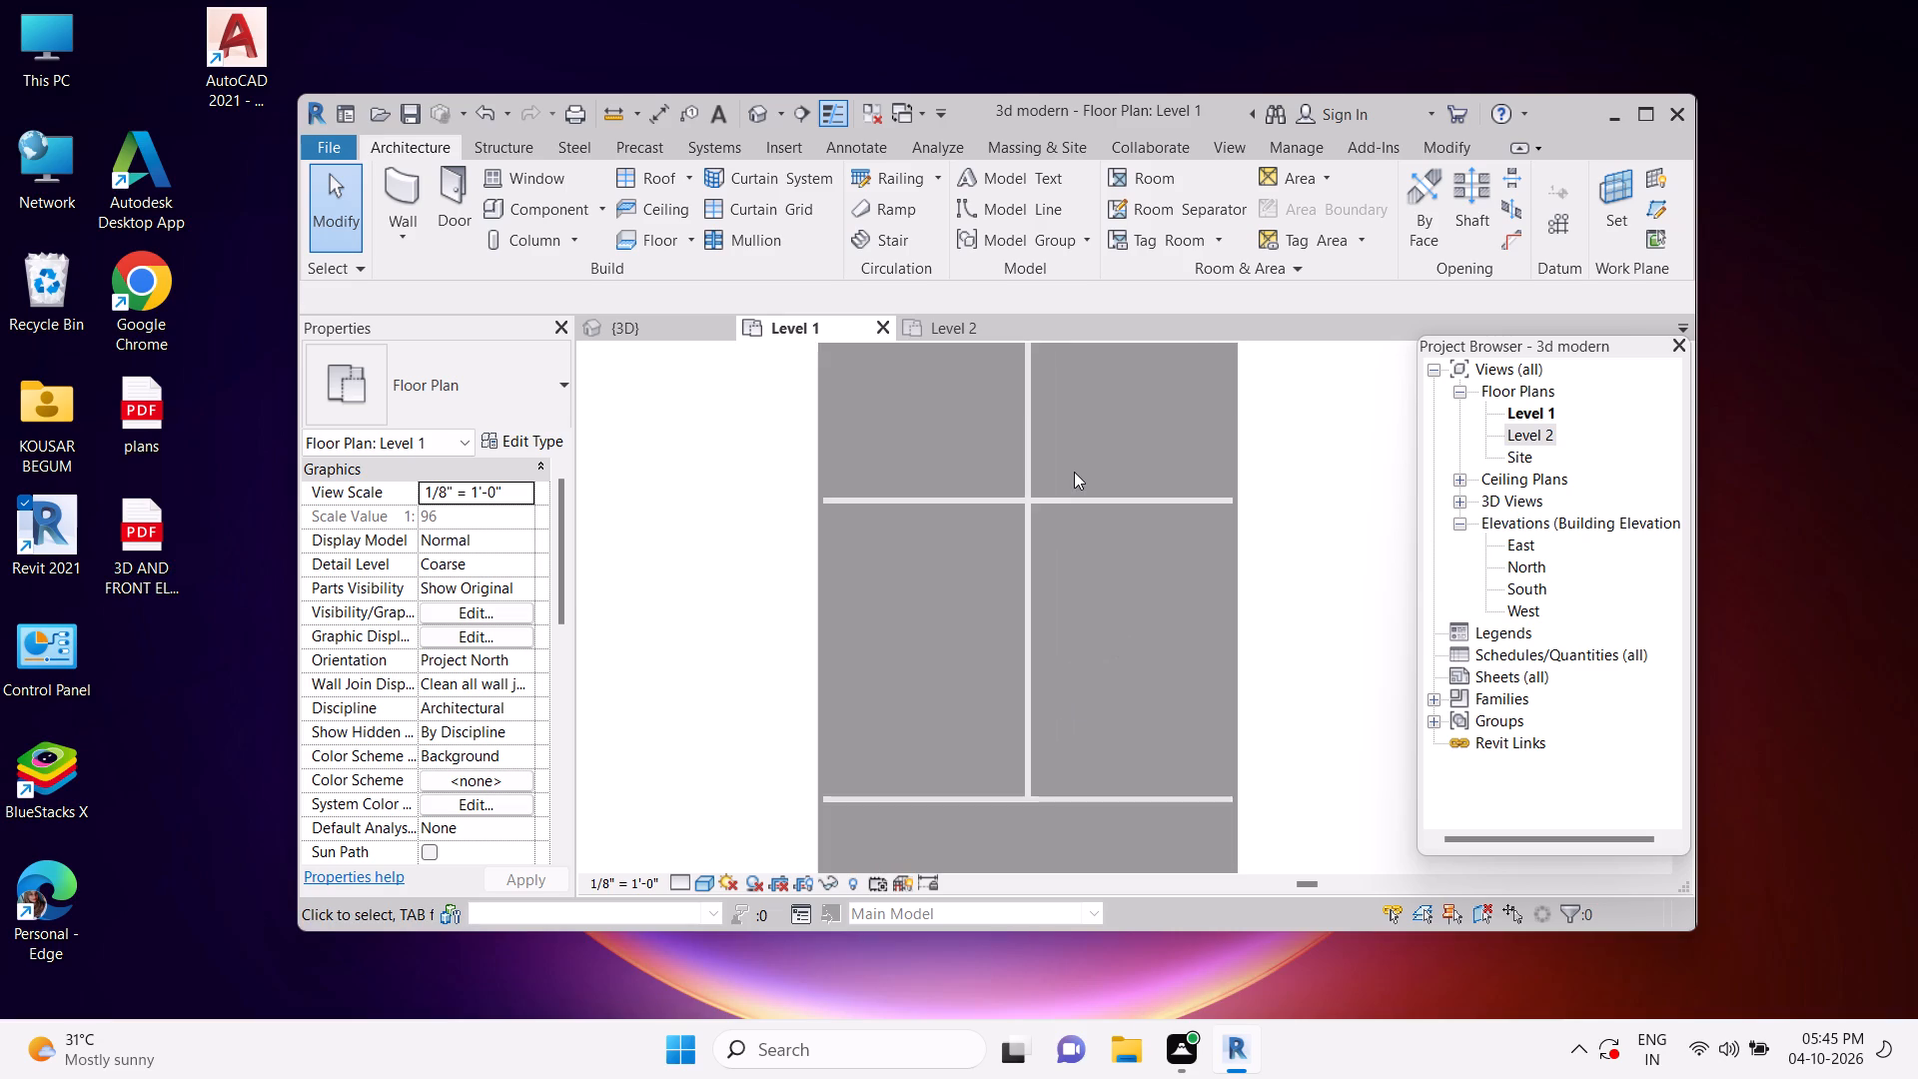
pyautogui.moveTo(1074, 472); pyautogui.dragTo(1041, 677, button='middle')
pyautogui.scroll(1, 1074, 475)
pyautogui.scroll(2, 1023, 697)
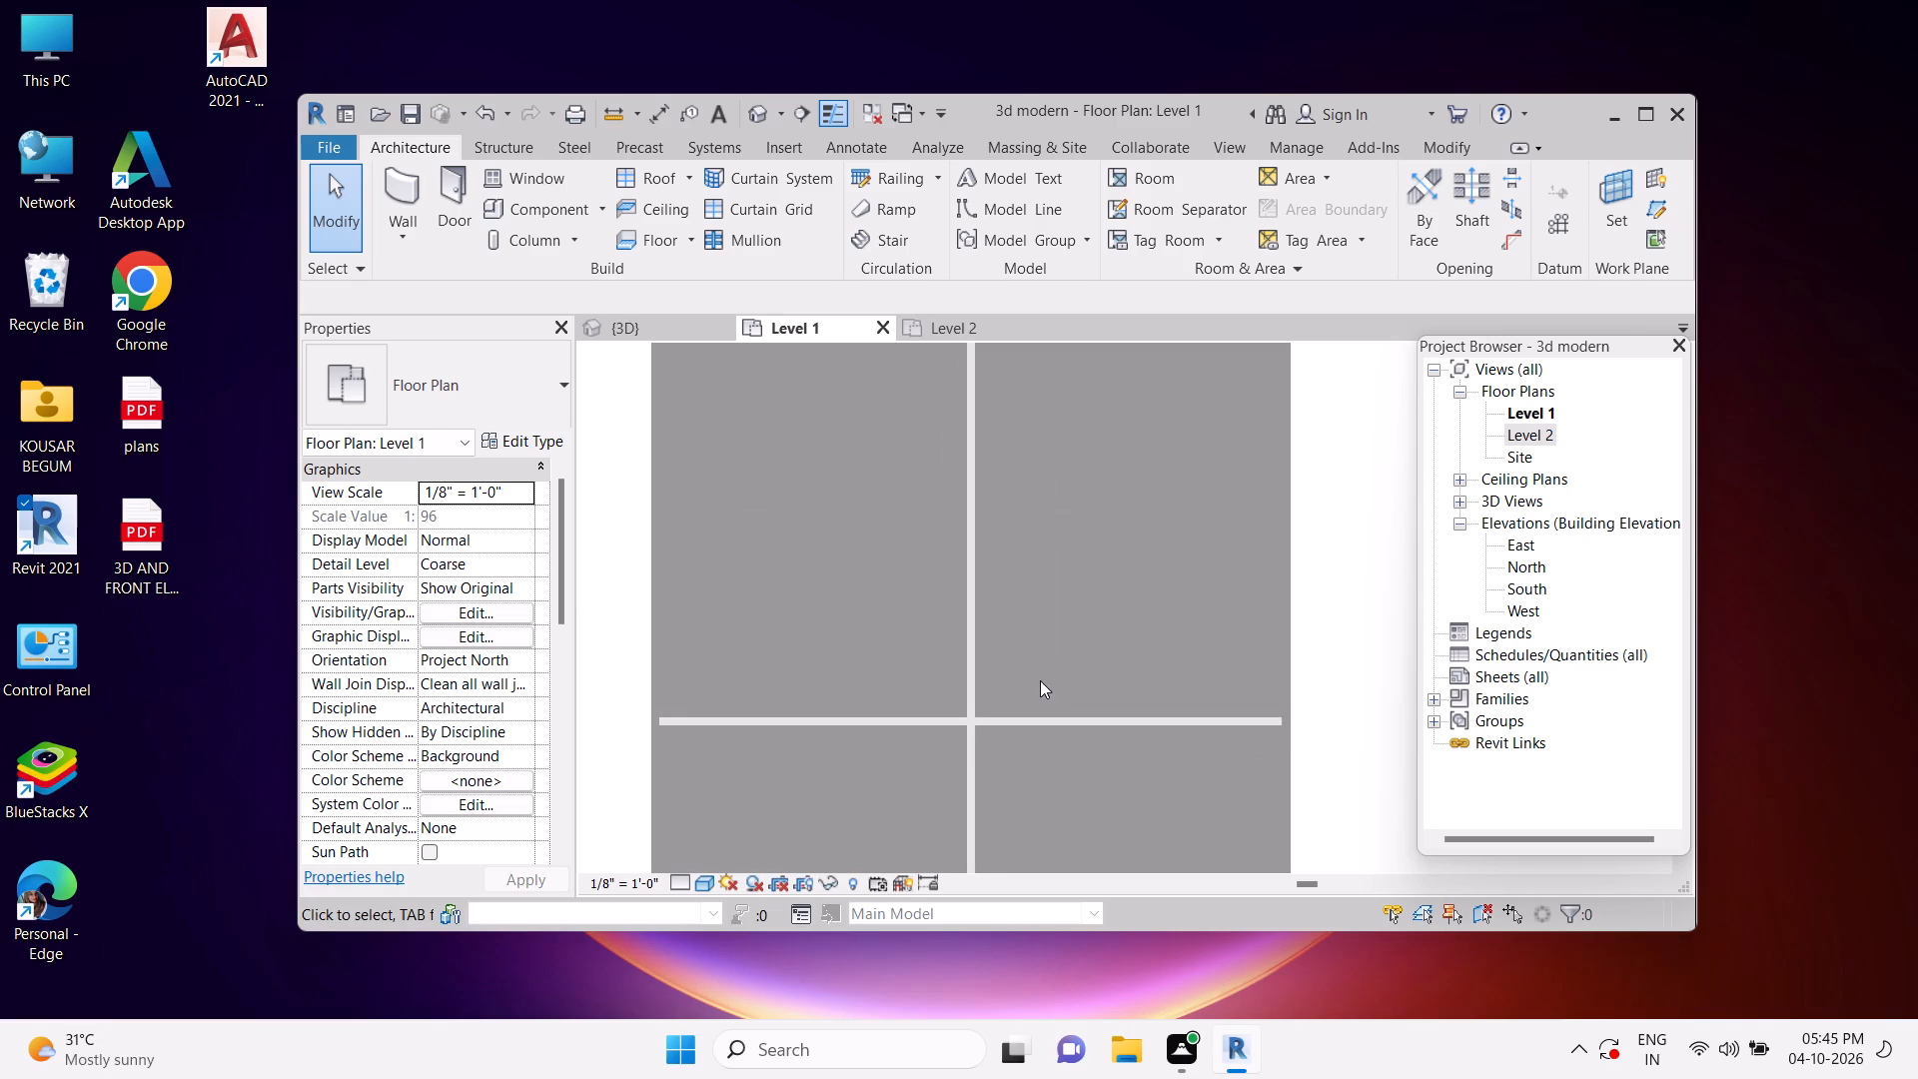
pyautogui.scroll(1, 999, 677)
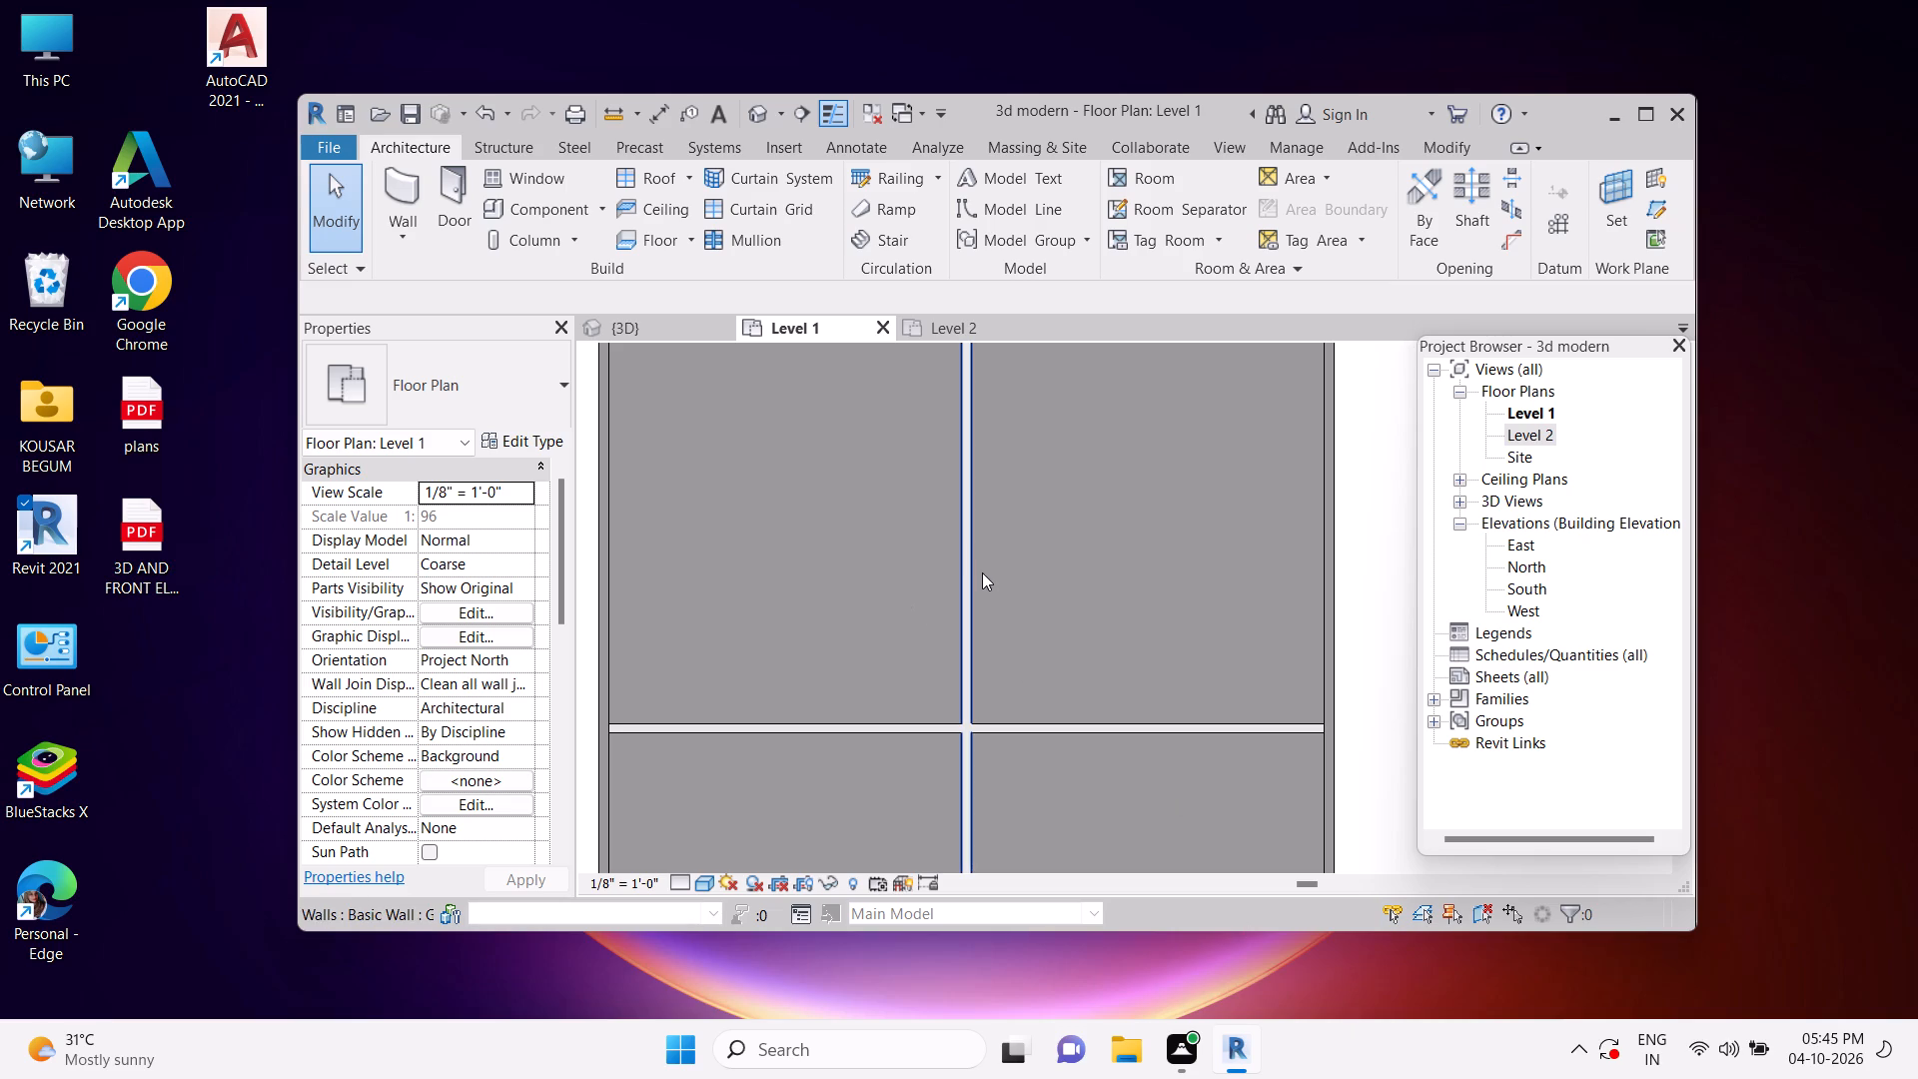
pyautogui.scroll(-3, 932, 575)
pyautogui.scroll(1, 932, 575)
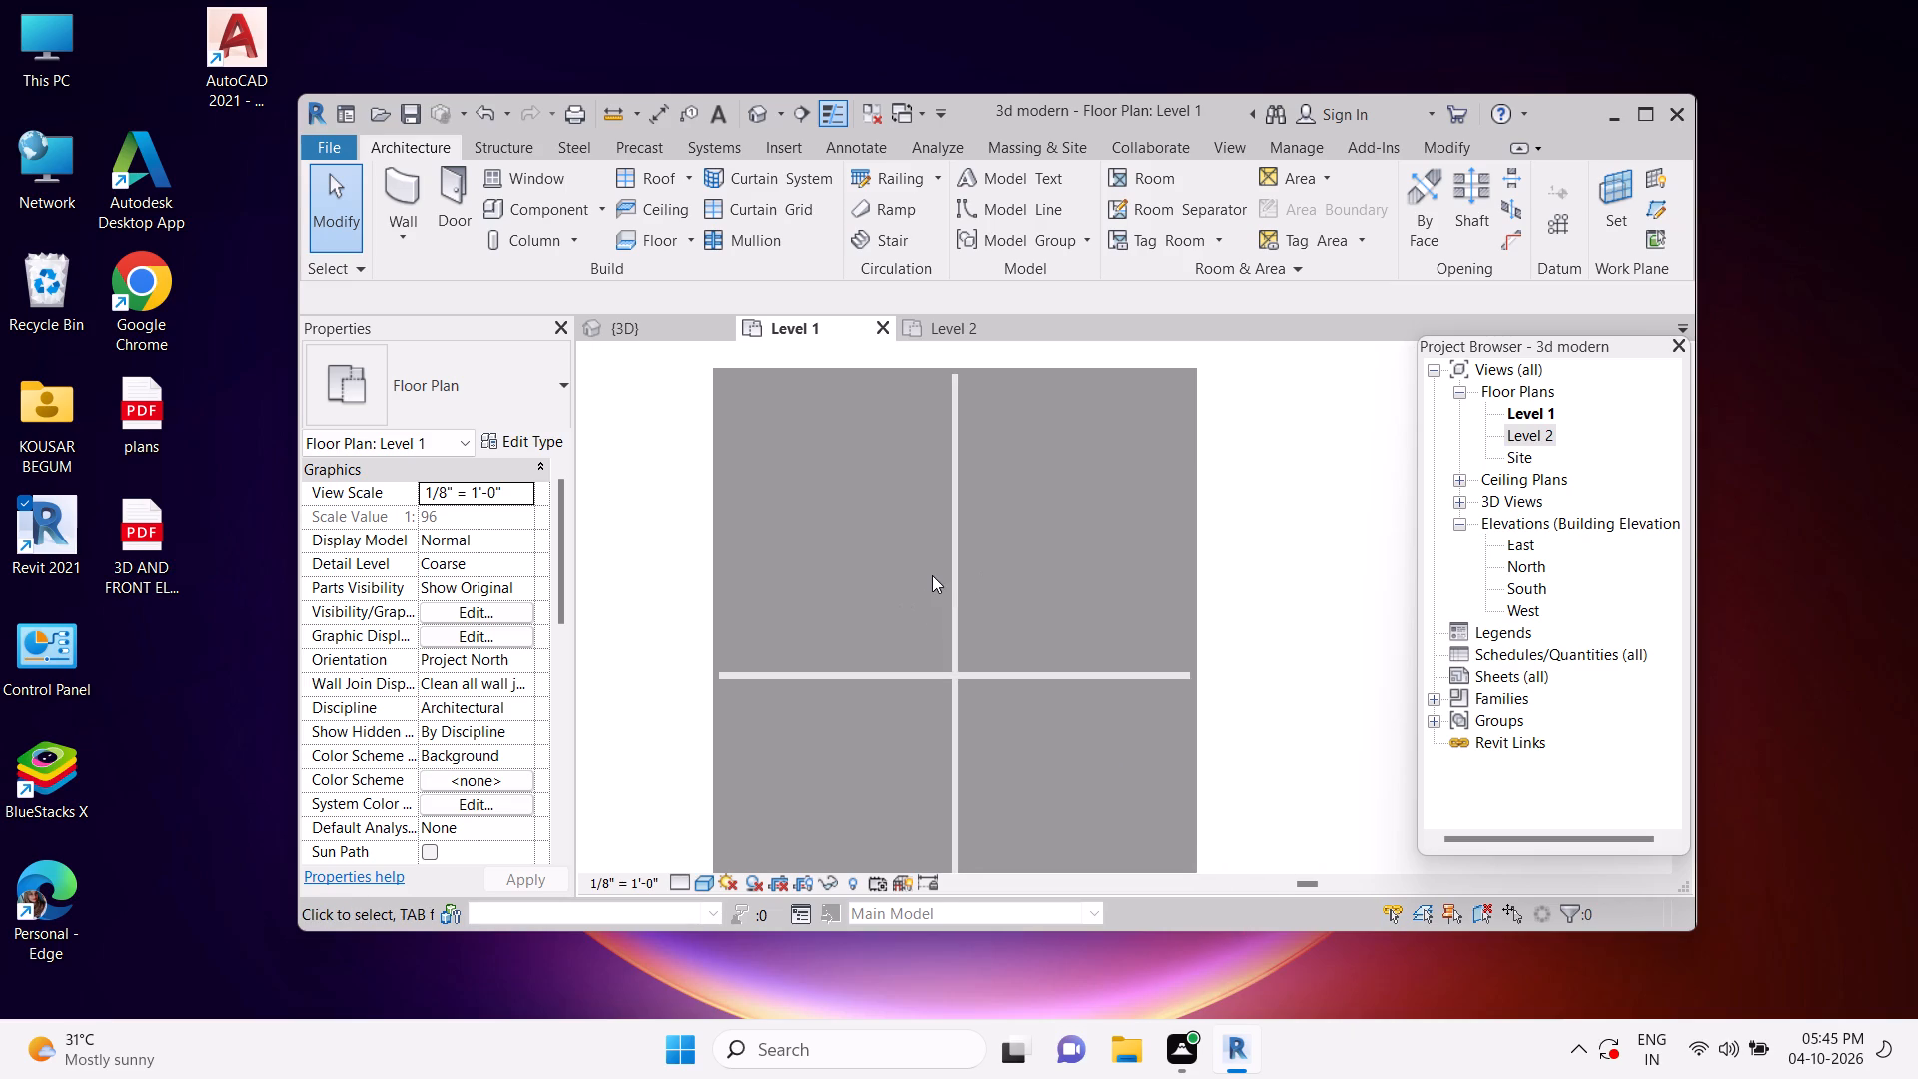
pyautogui.scroll(2, 932, 575)
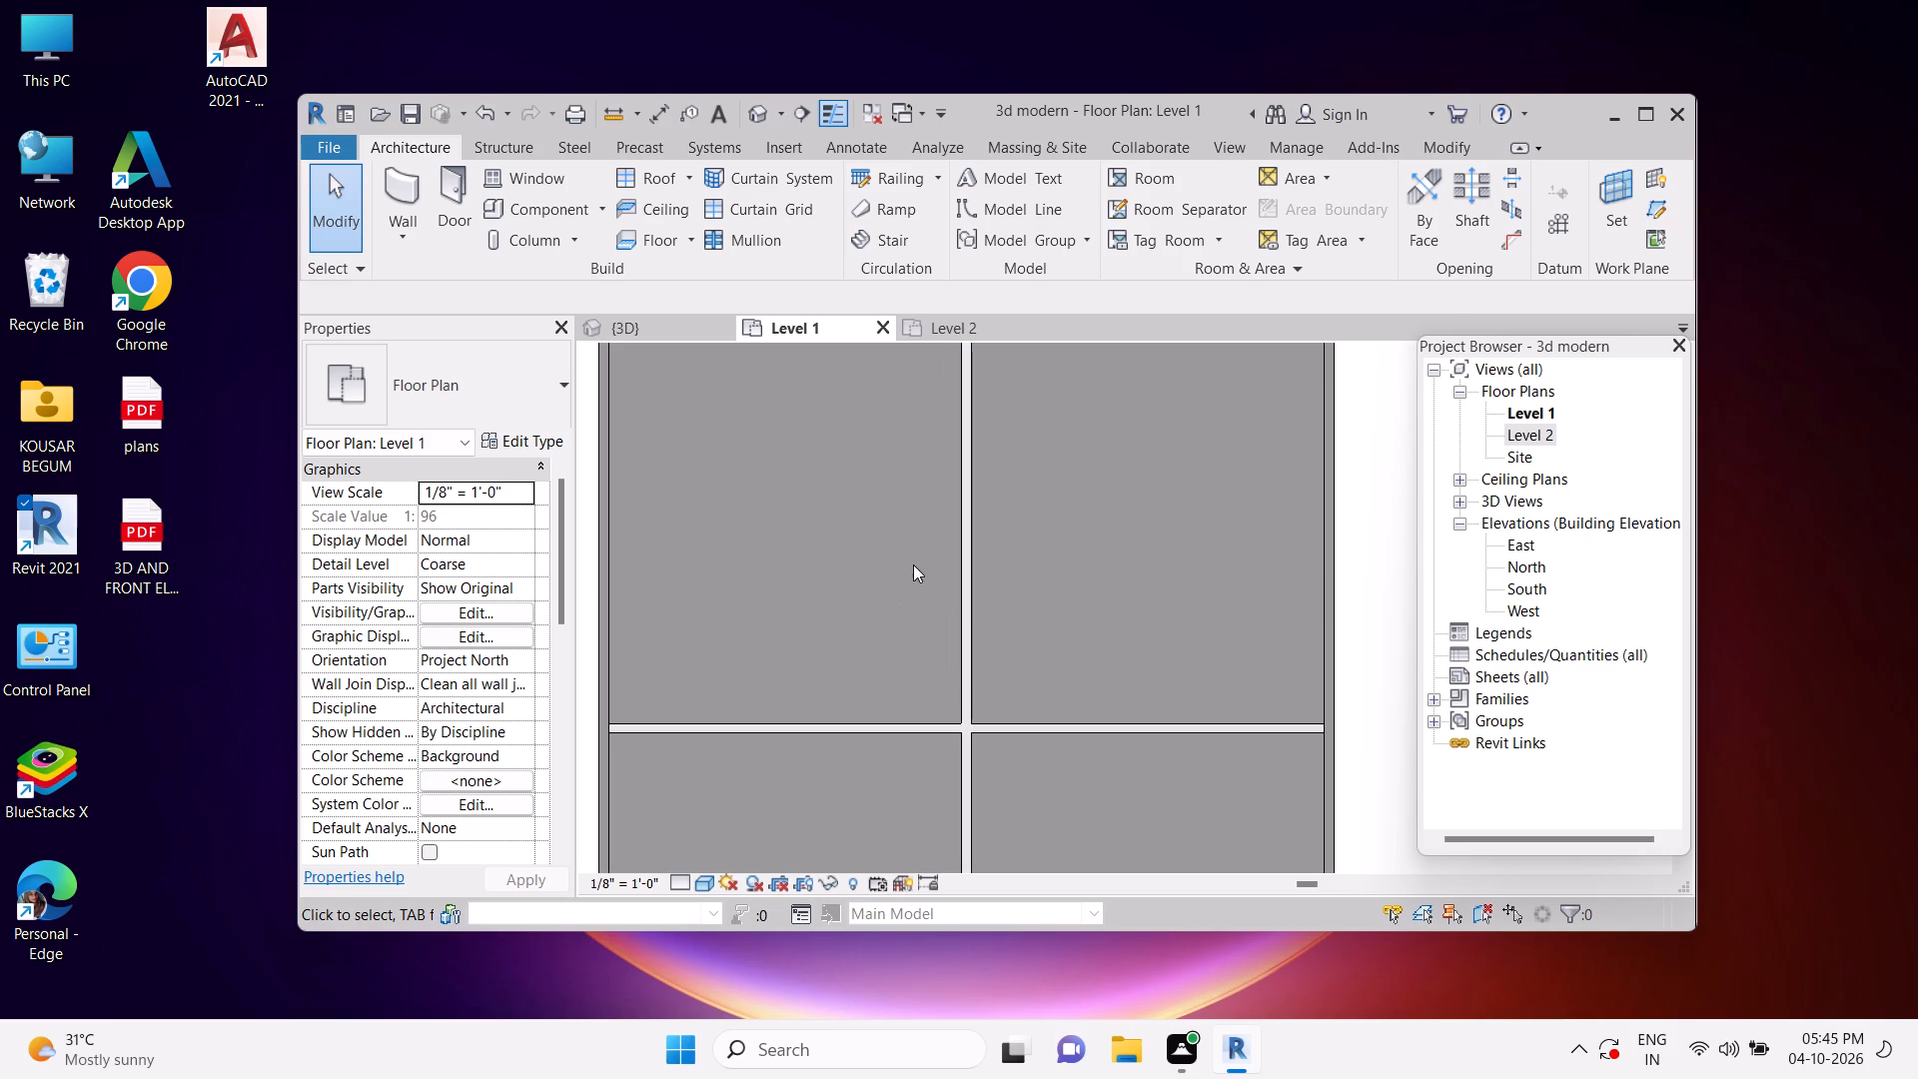
pyautogui.scroll(1, 913, 565)
pyautogui.moveTo(913, 565); pyautogui.dragTo(1113, 675, button='middle')
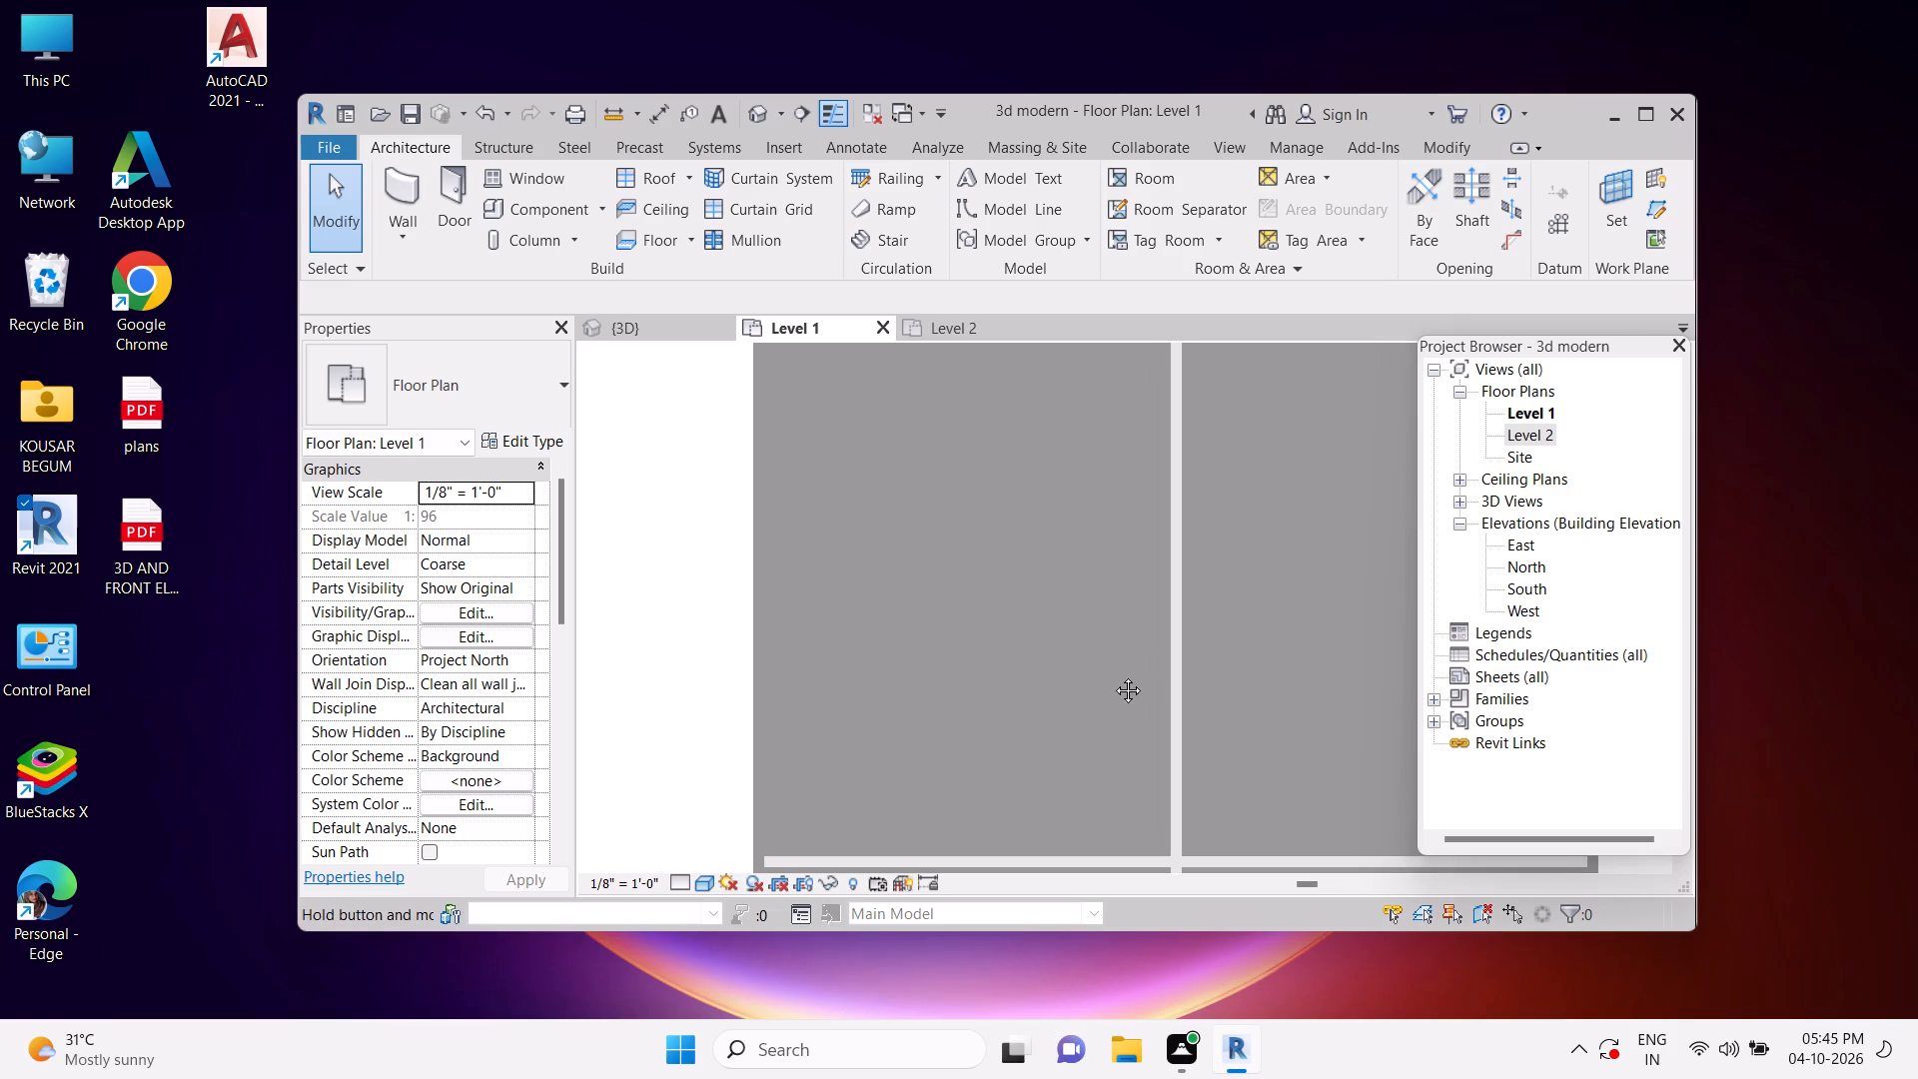
pyautogui.moveTo(1113, 675); pyautogui.dragTo(1126, 471, button='middle')
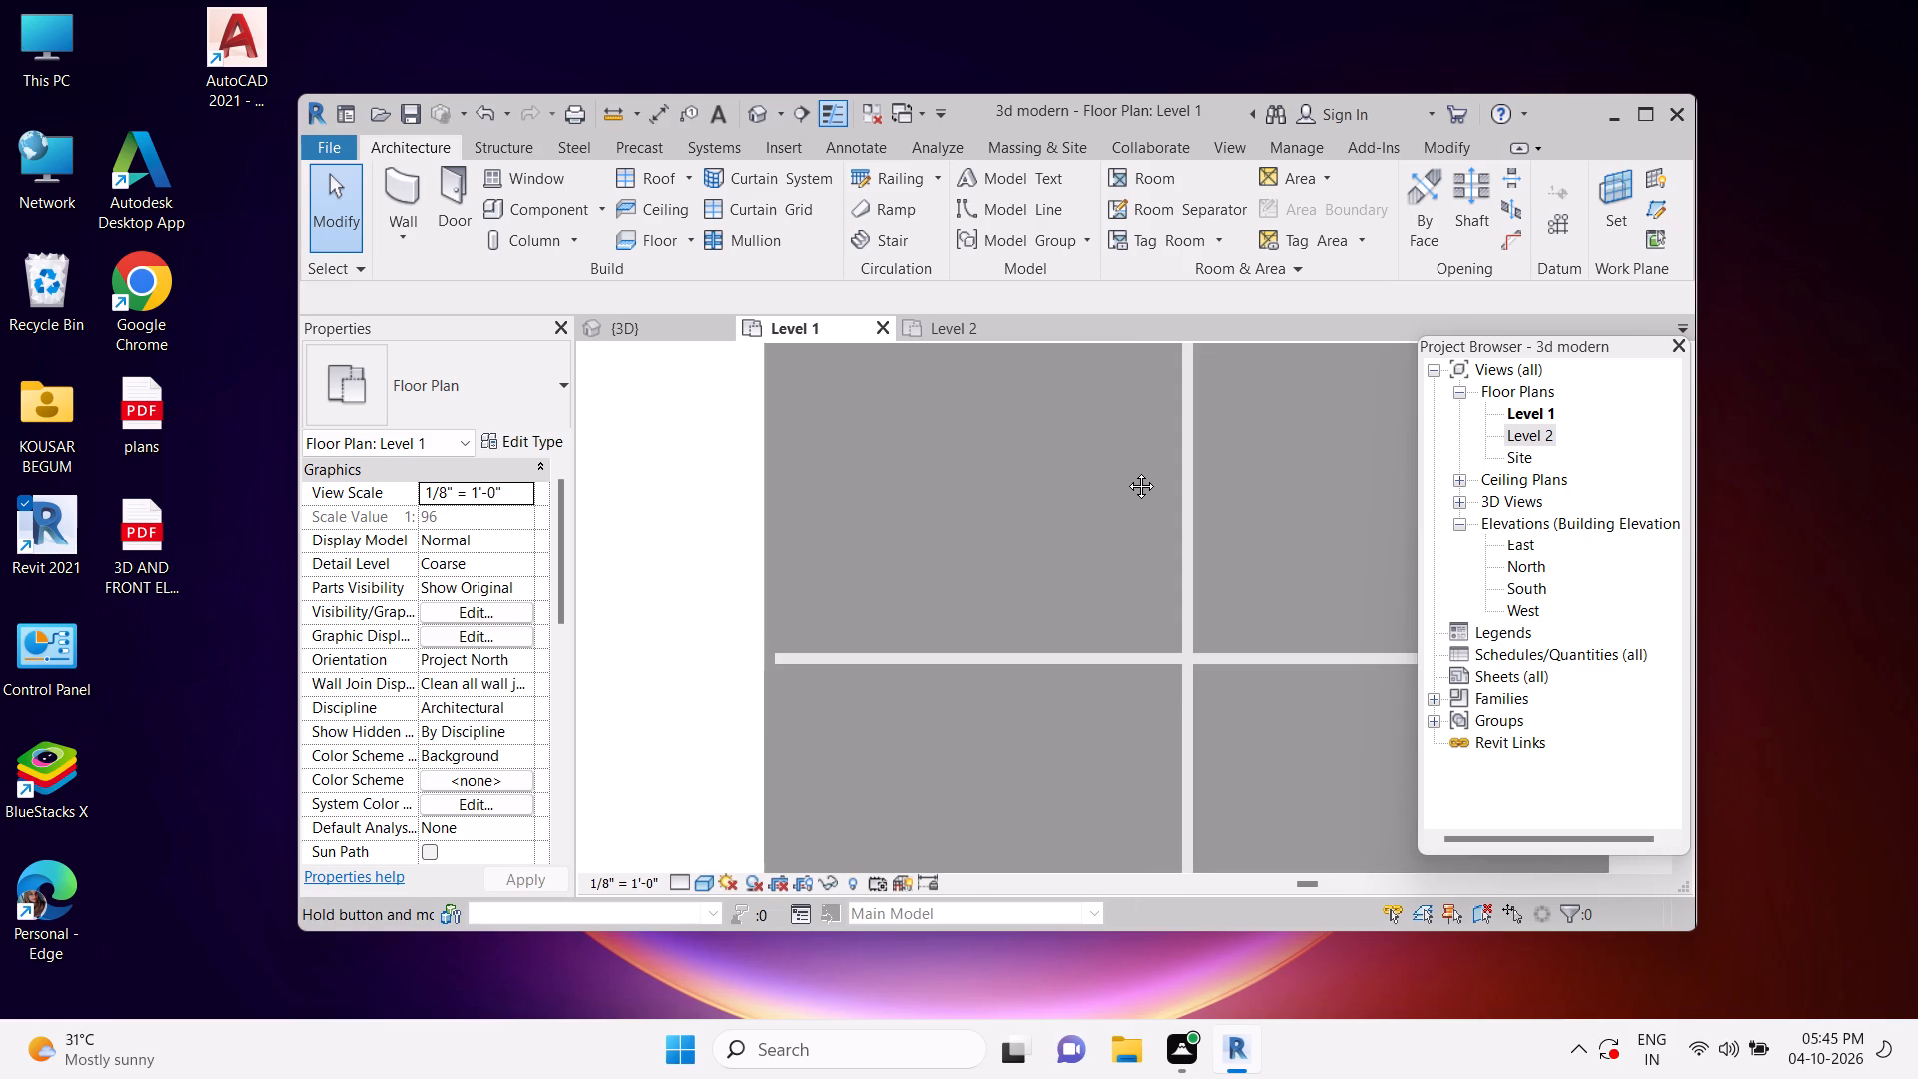
pyautogui.moveTo(1126, 471); pyautogui.dragTo(1051, 664, button='middle')
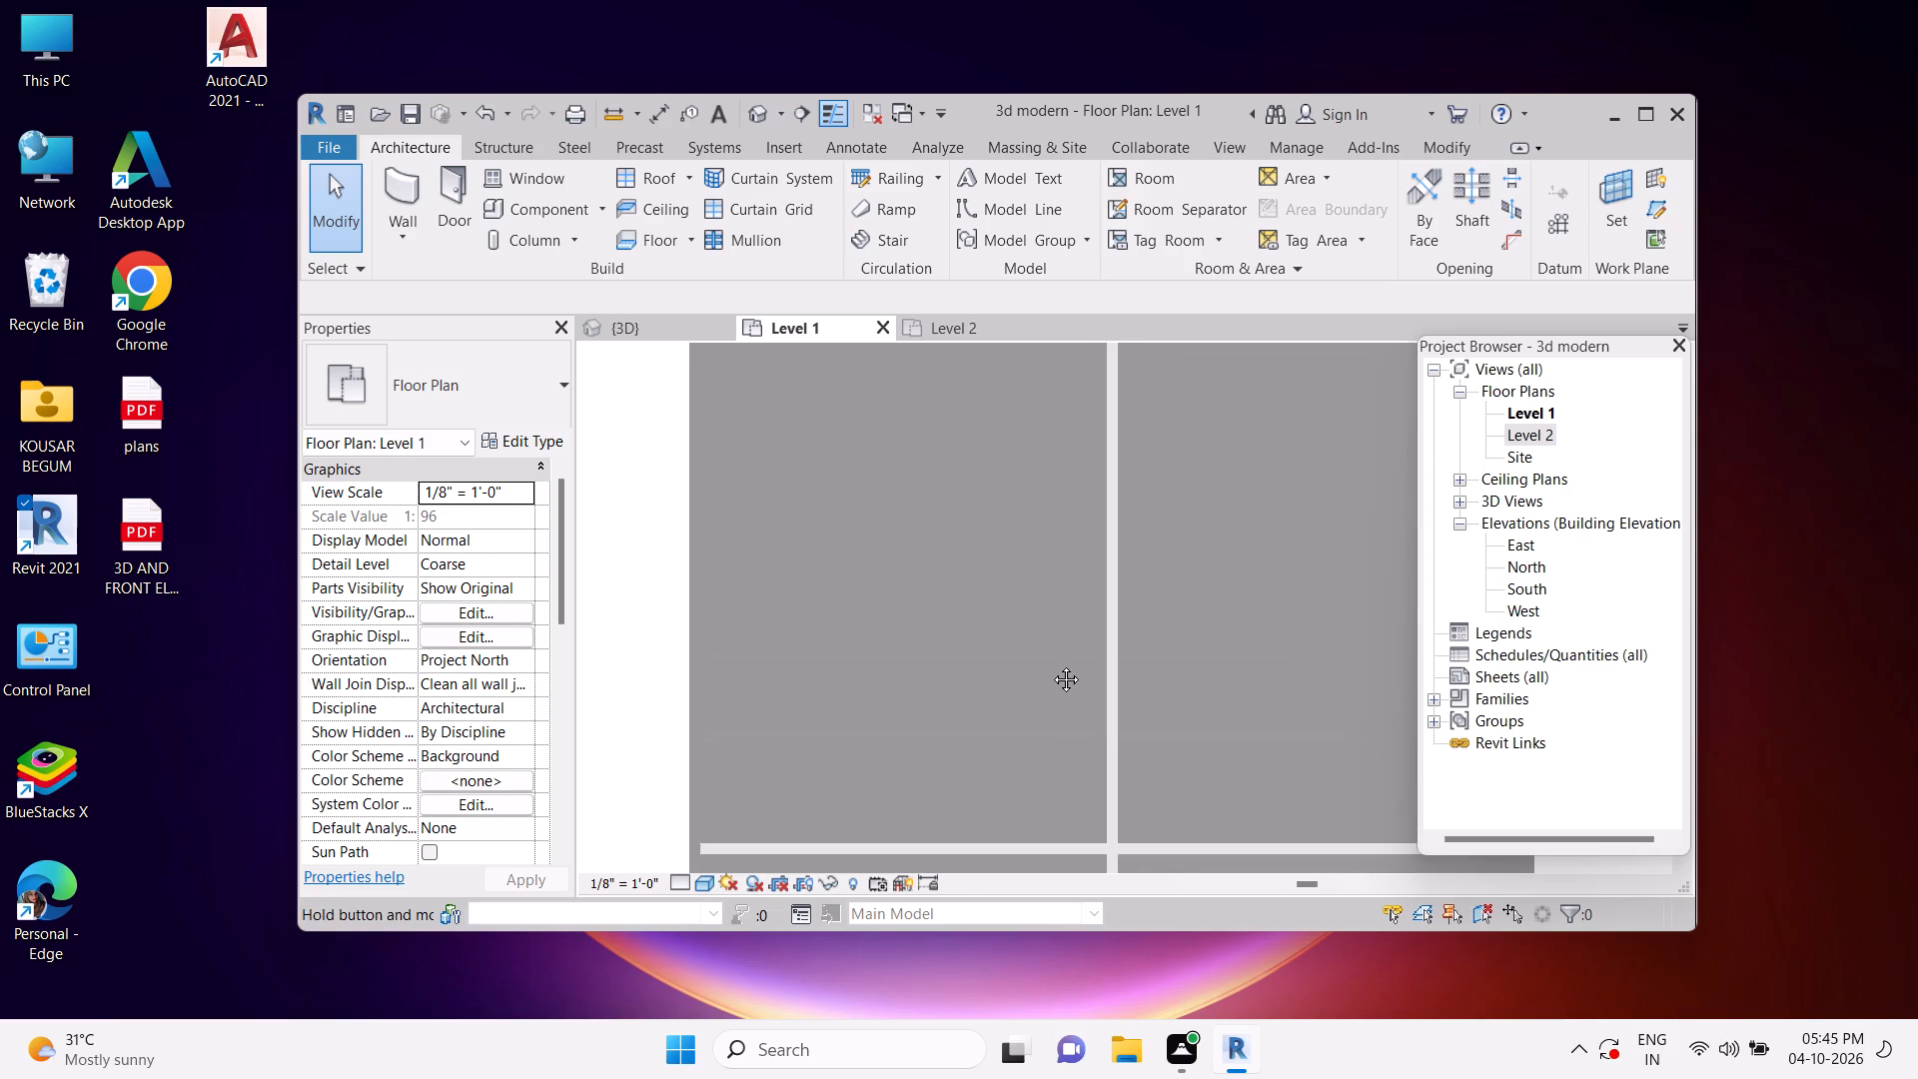
pyautogui.moveTo(1051, 664); pyautogui.dragTo(1084, 667, button='middle')
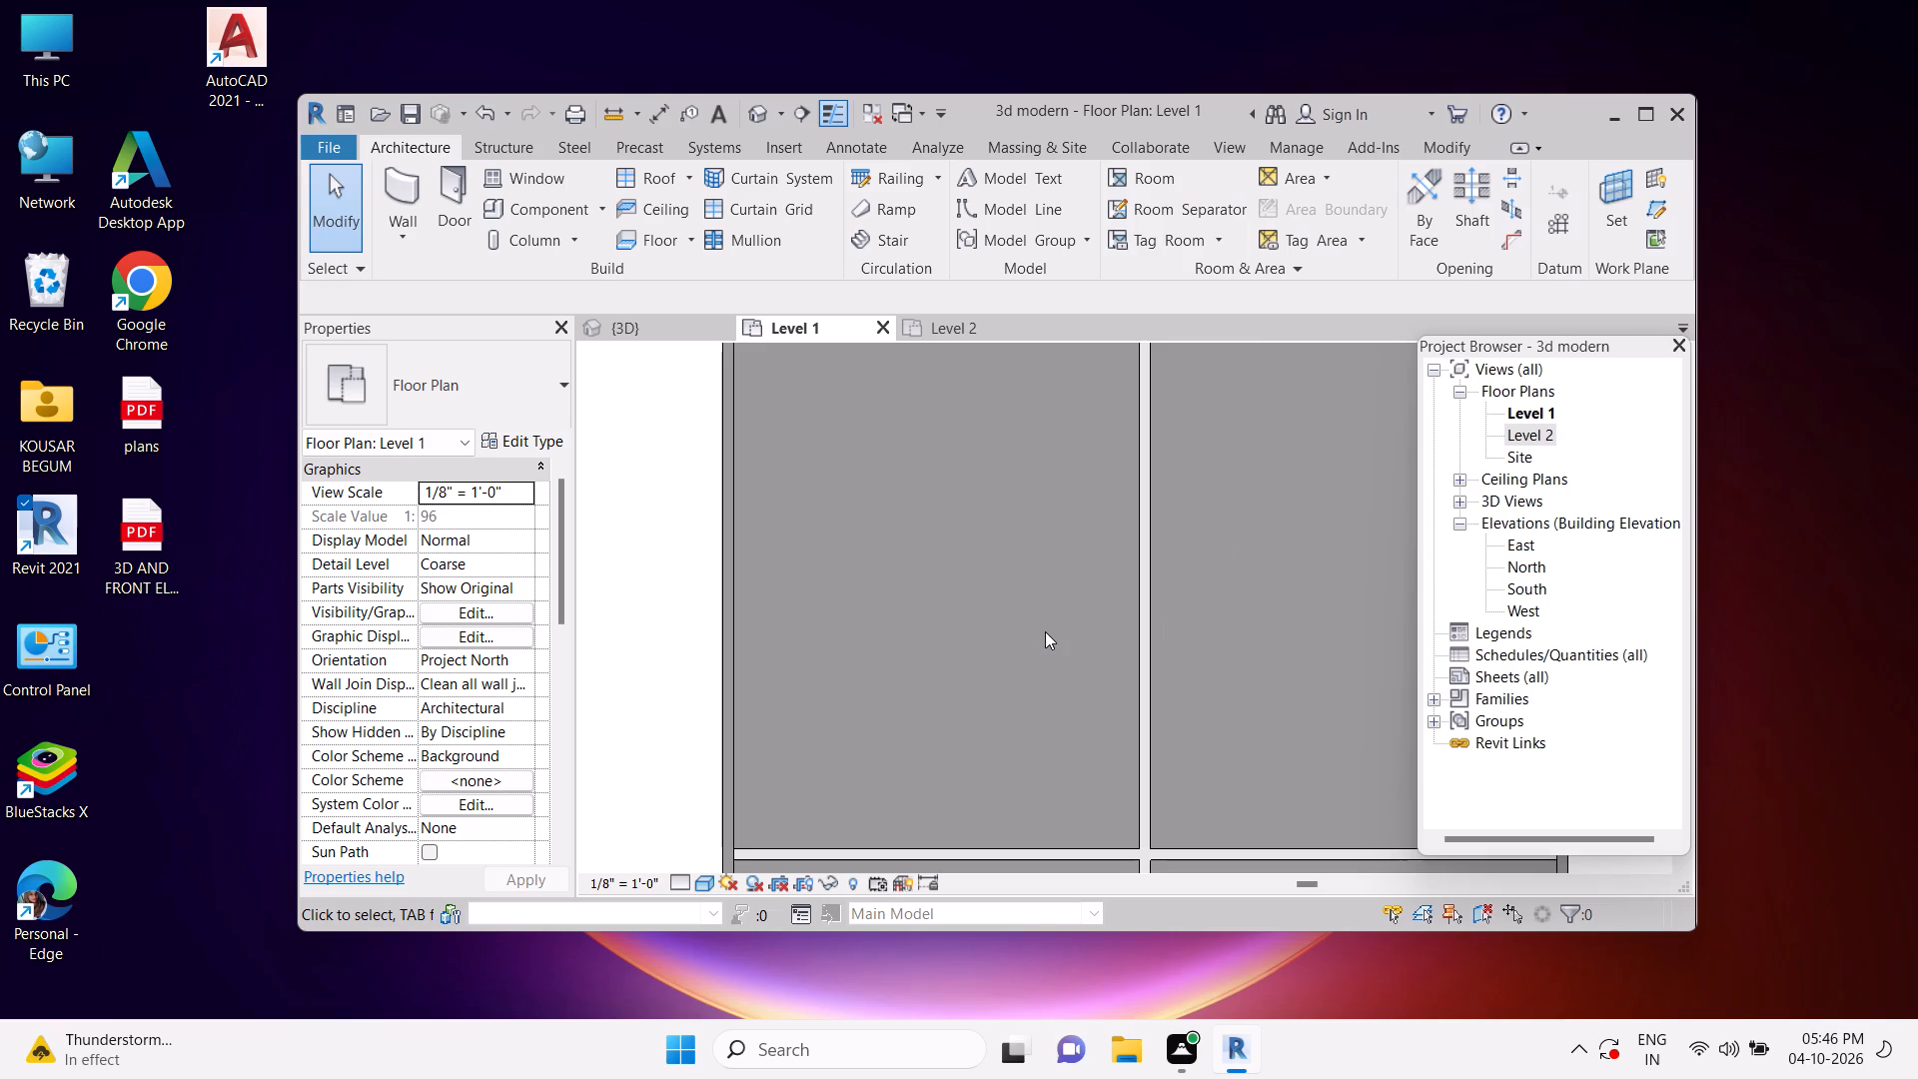
pyautogui.scroll(-2, 1045, 631)
pyautogui.scroll(2, 1047, 629)
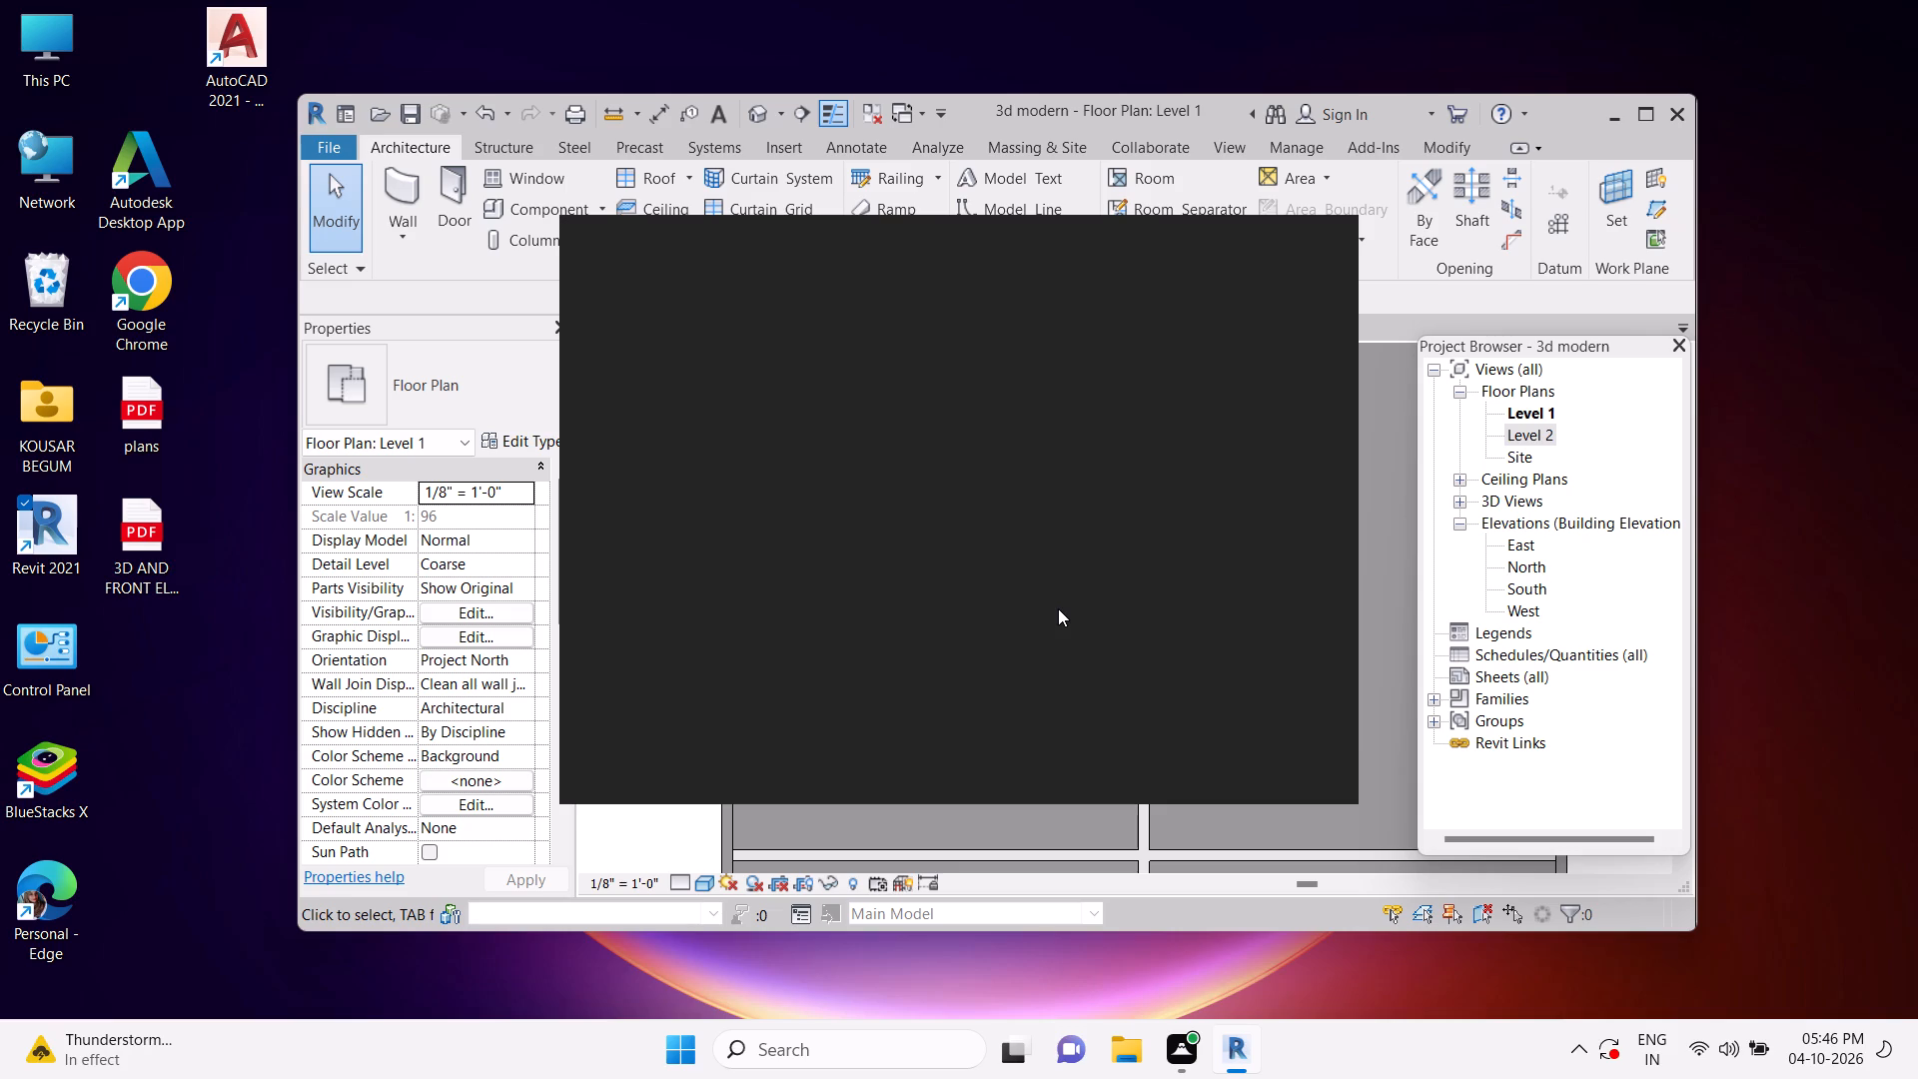
# Dismiss the Autodesk notification window covering the floor plan.
pyautogui.press('w')
pyautogui.press('s')
pyautogui.scroll(2, 1058, 608)
pyautogui.click(1333, 237)
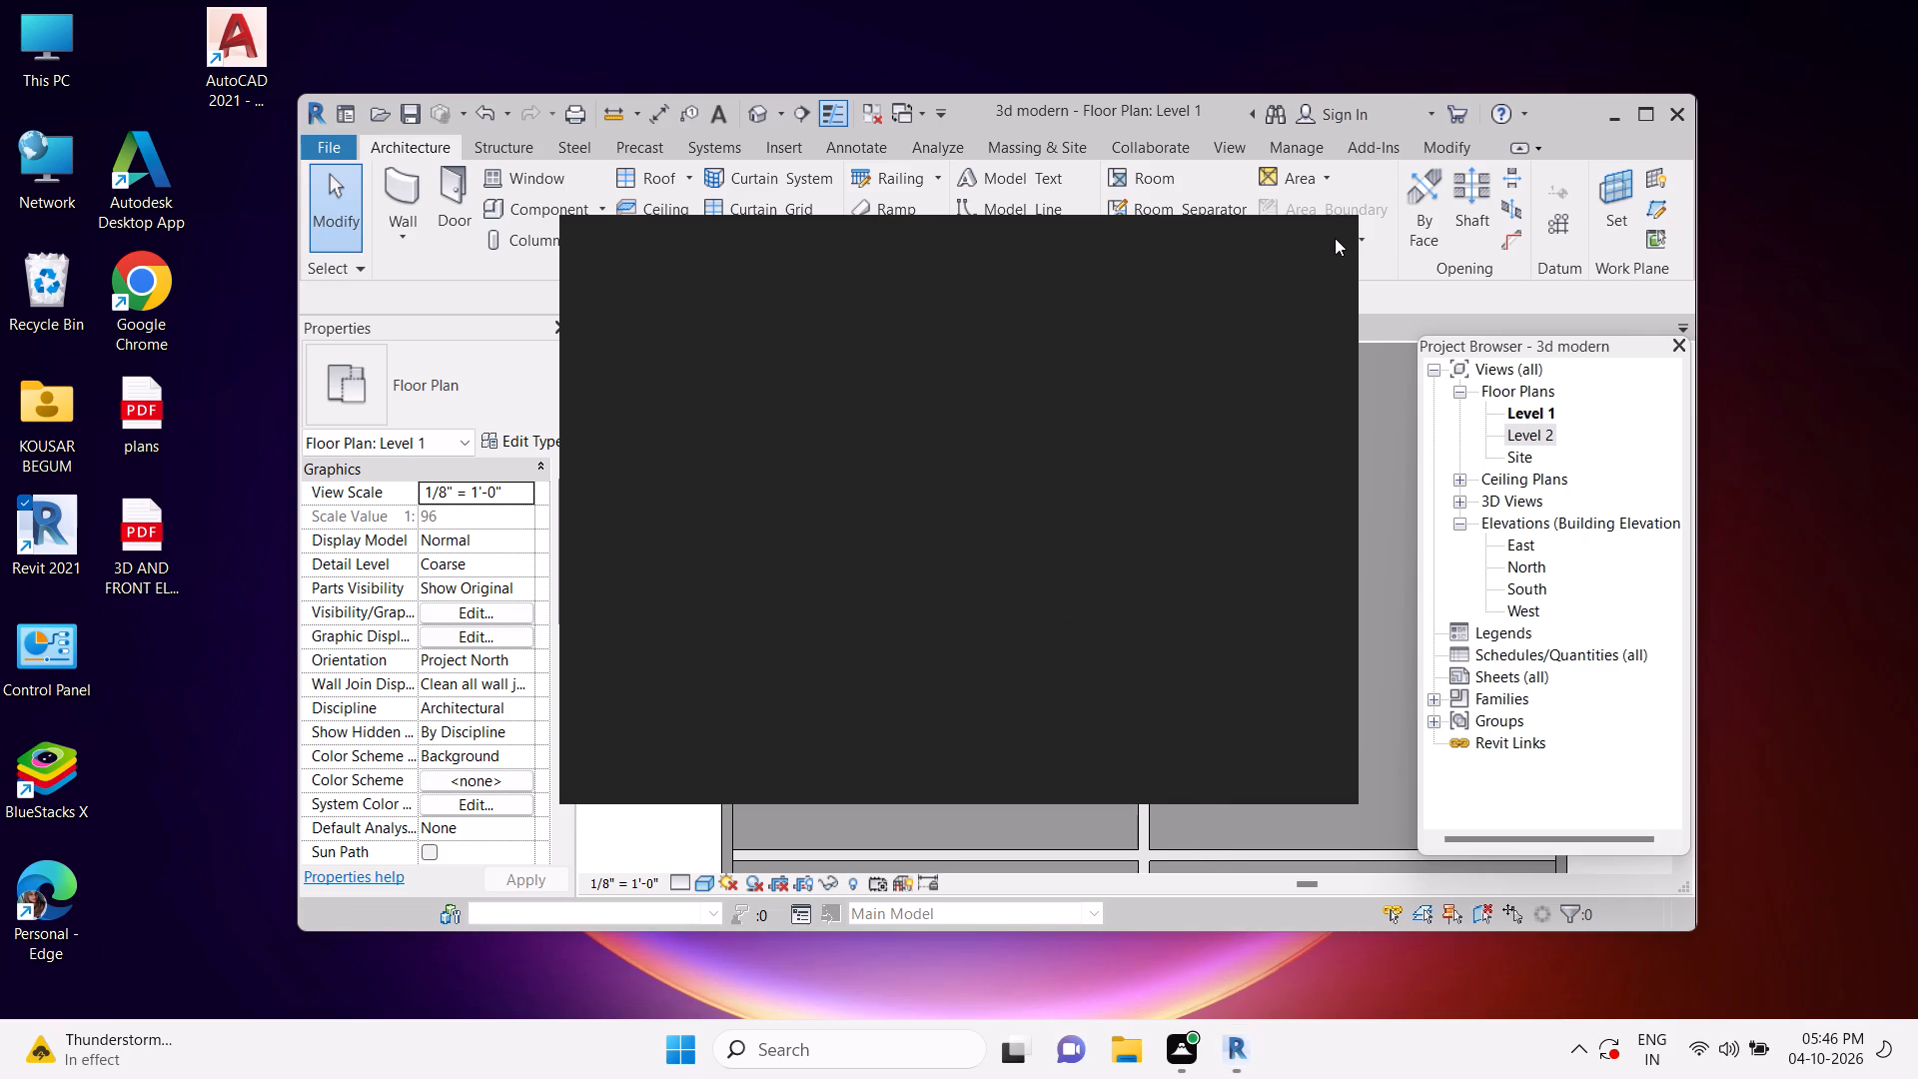
pyautogui.click(1334, 239)
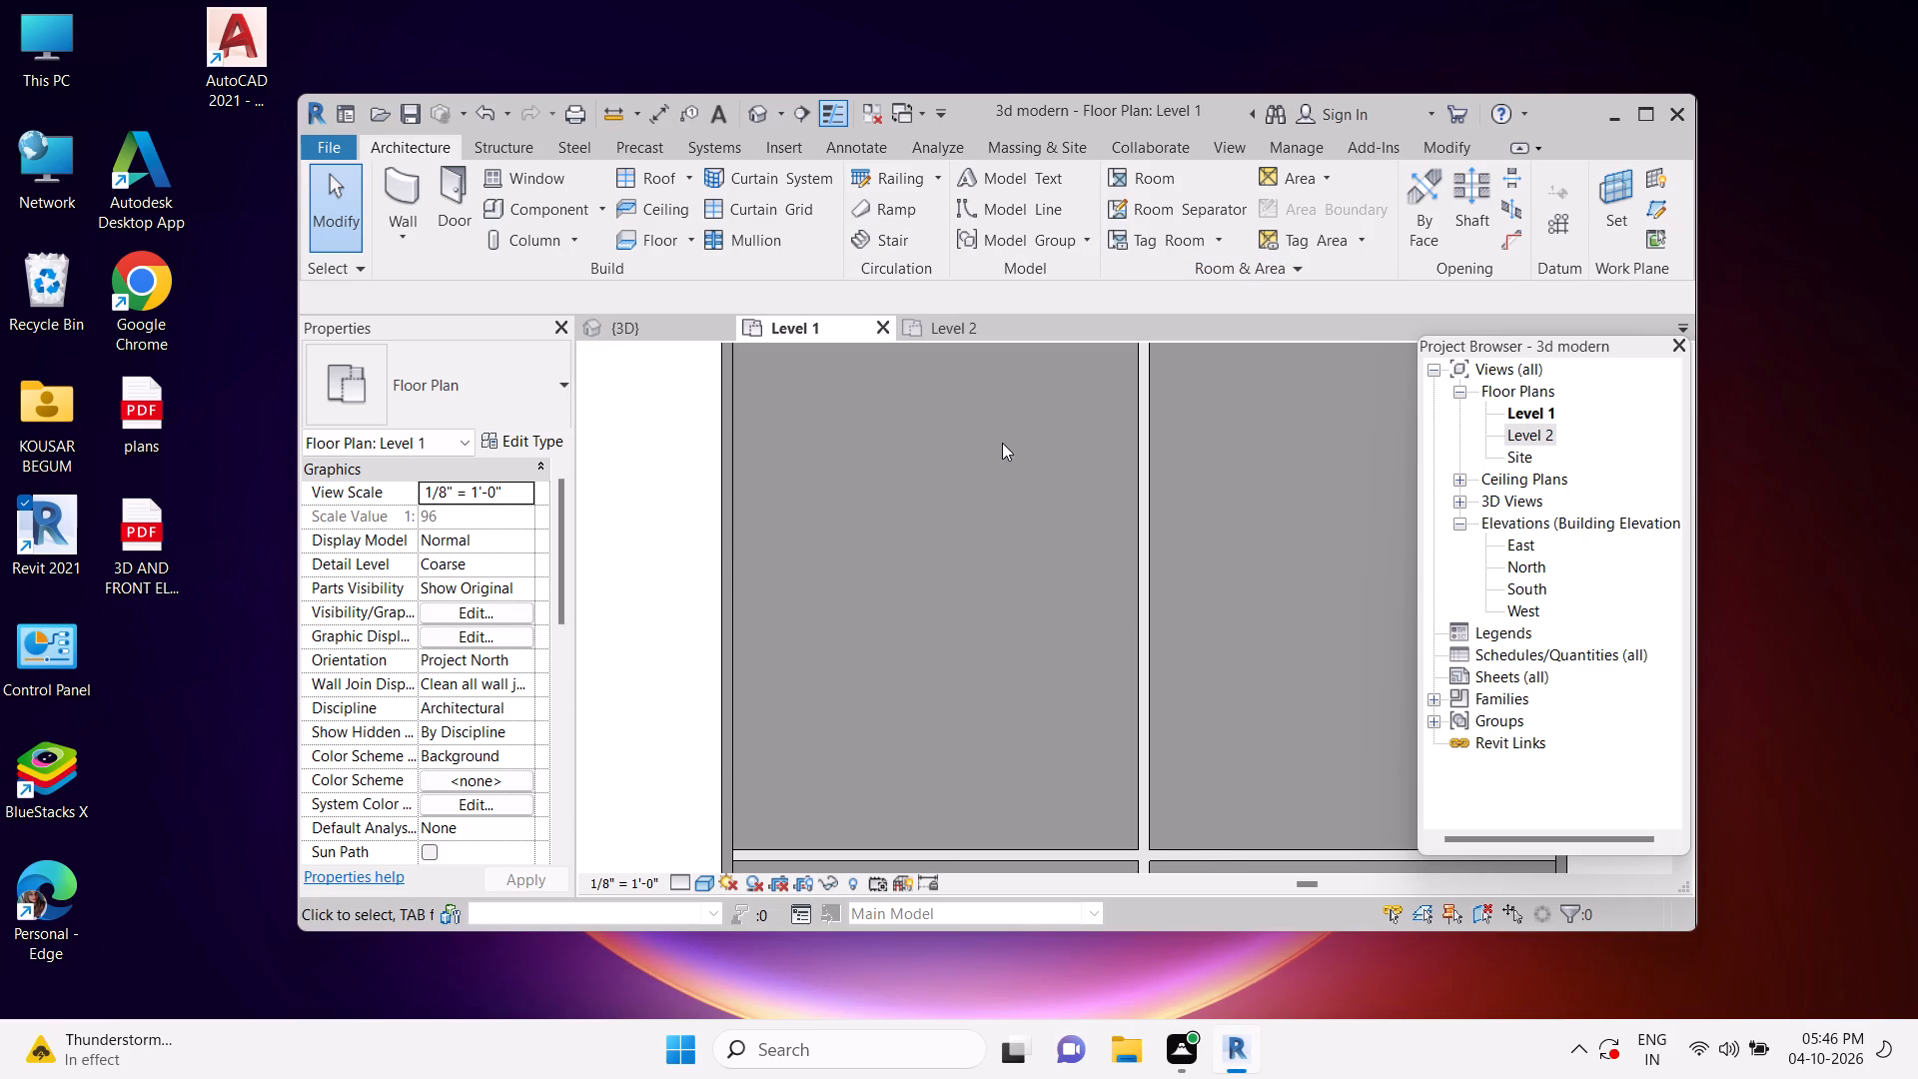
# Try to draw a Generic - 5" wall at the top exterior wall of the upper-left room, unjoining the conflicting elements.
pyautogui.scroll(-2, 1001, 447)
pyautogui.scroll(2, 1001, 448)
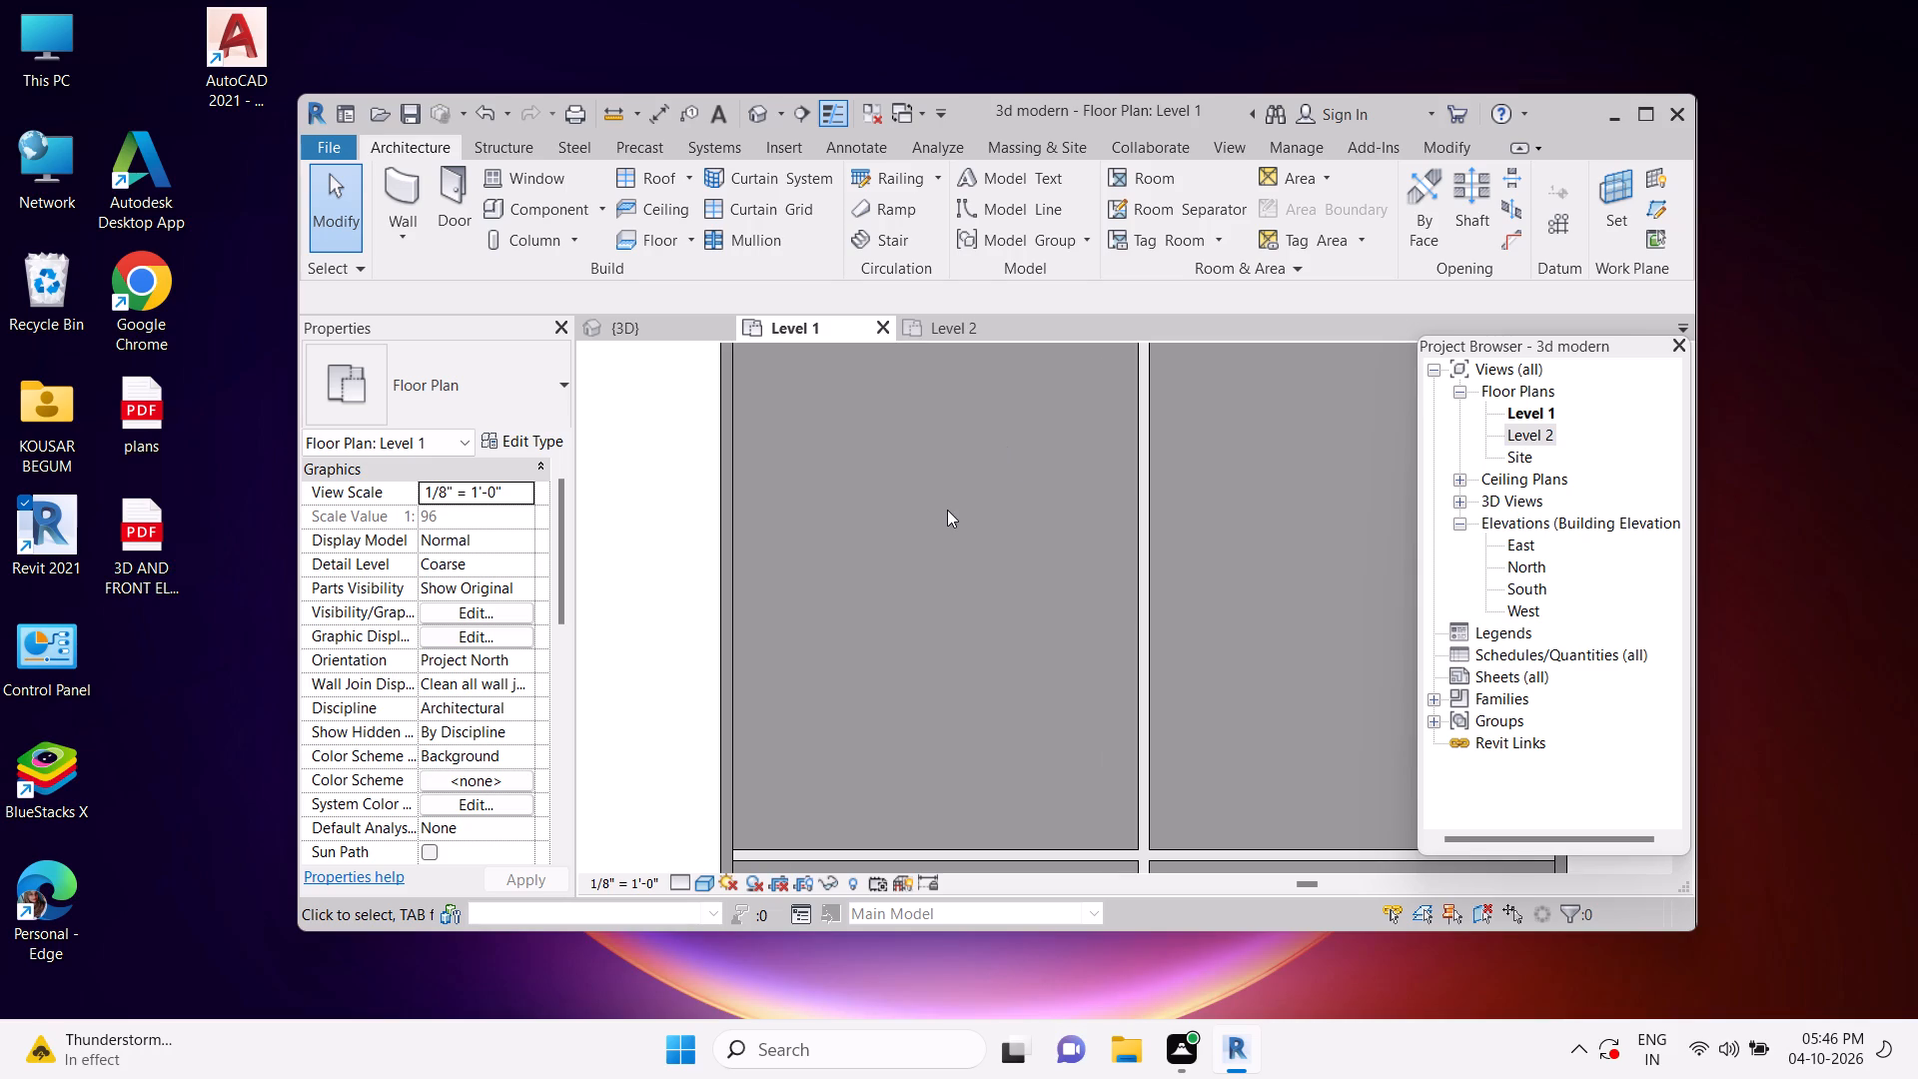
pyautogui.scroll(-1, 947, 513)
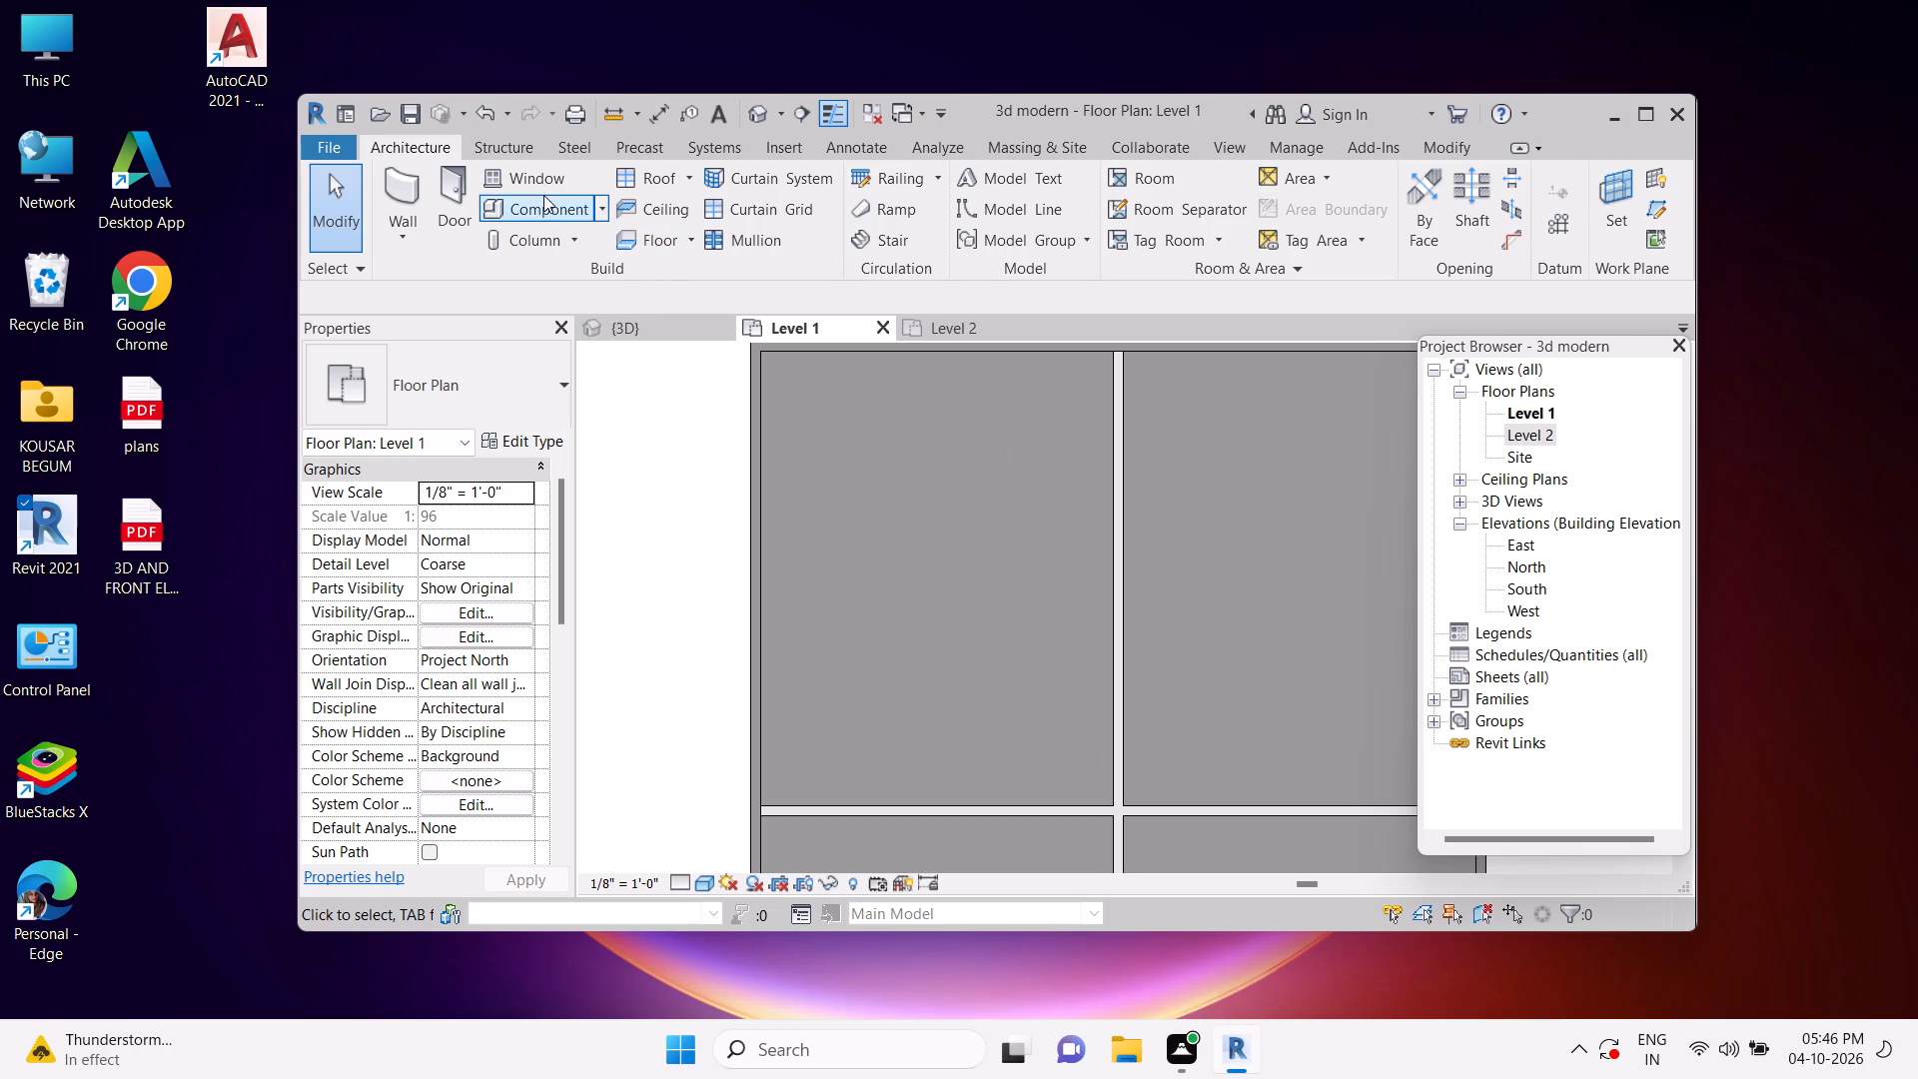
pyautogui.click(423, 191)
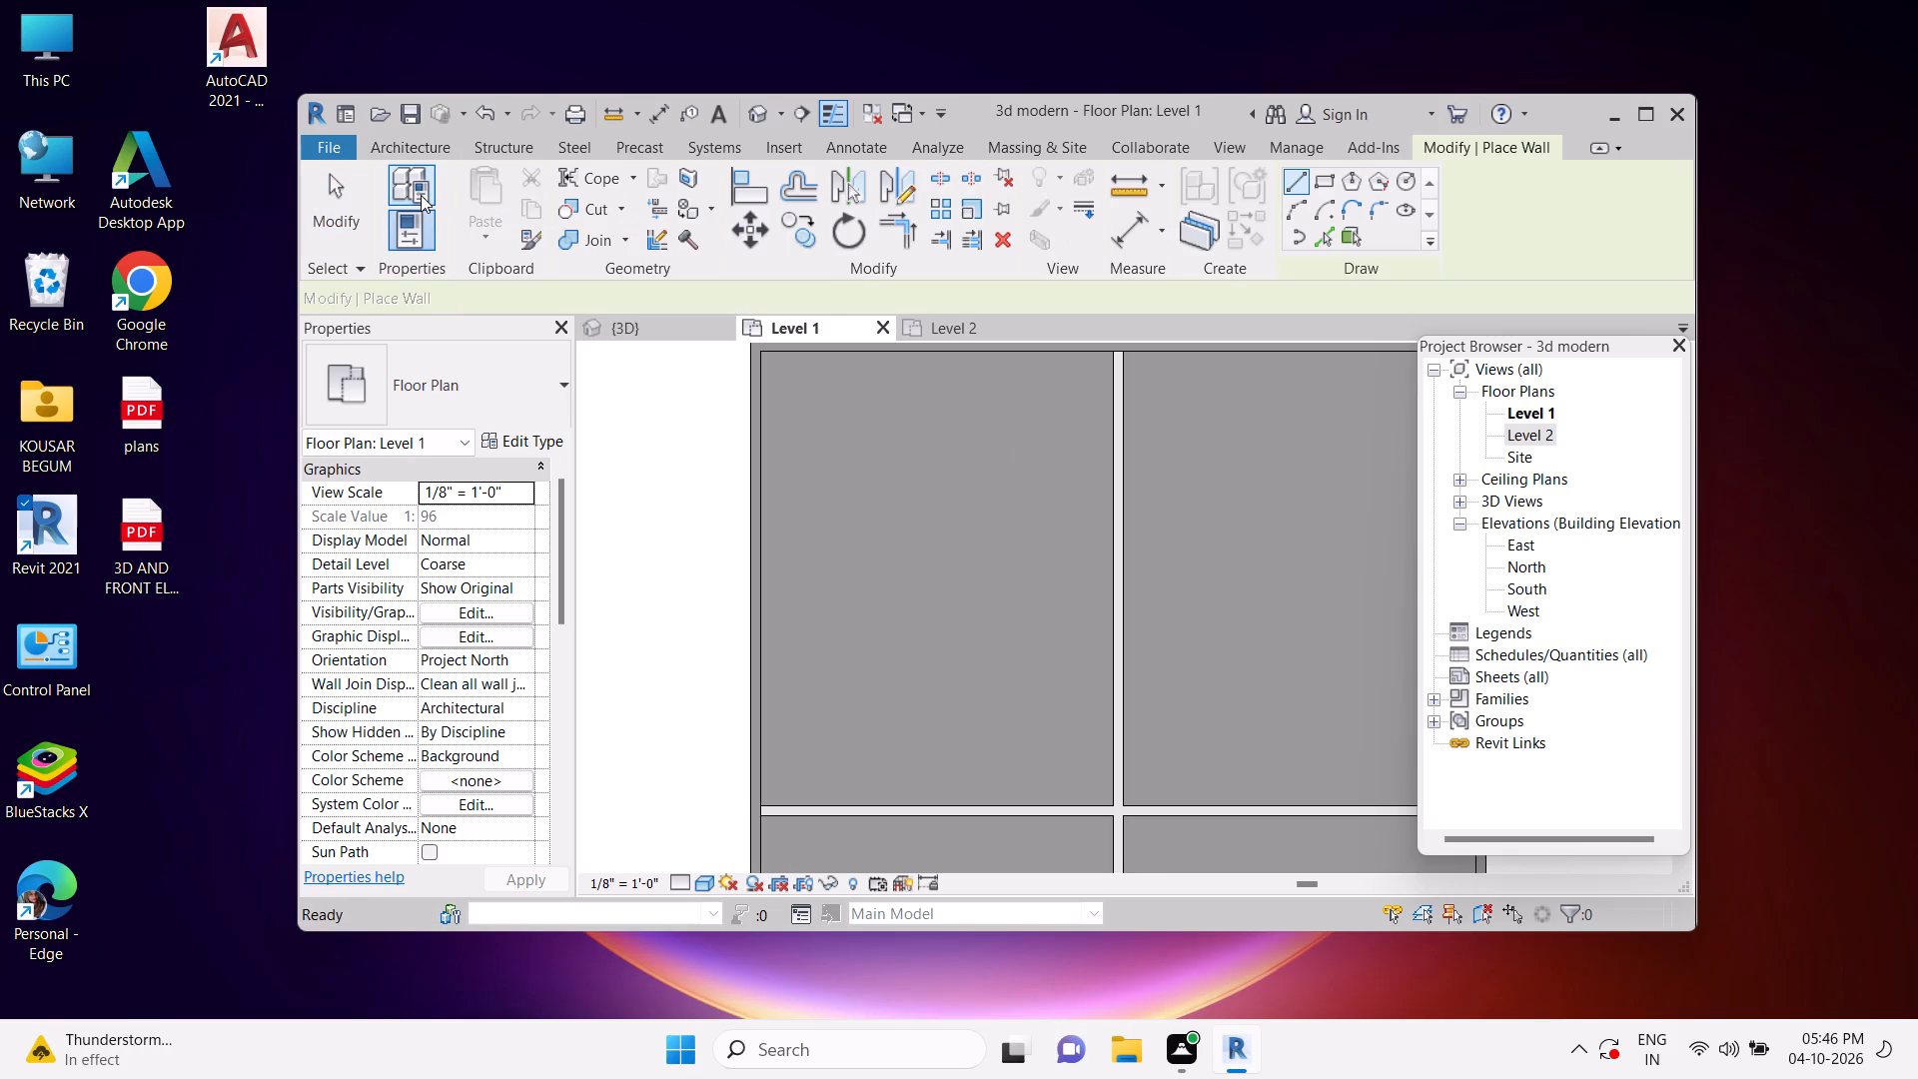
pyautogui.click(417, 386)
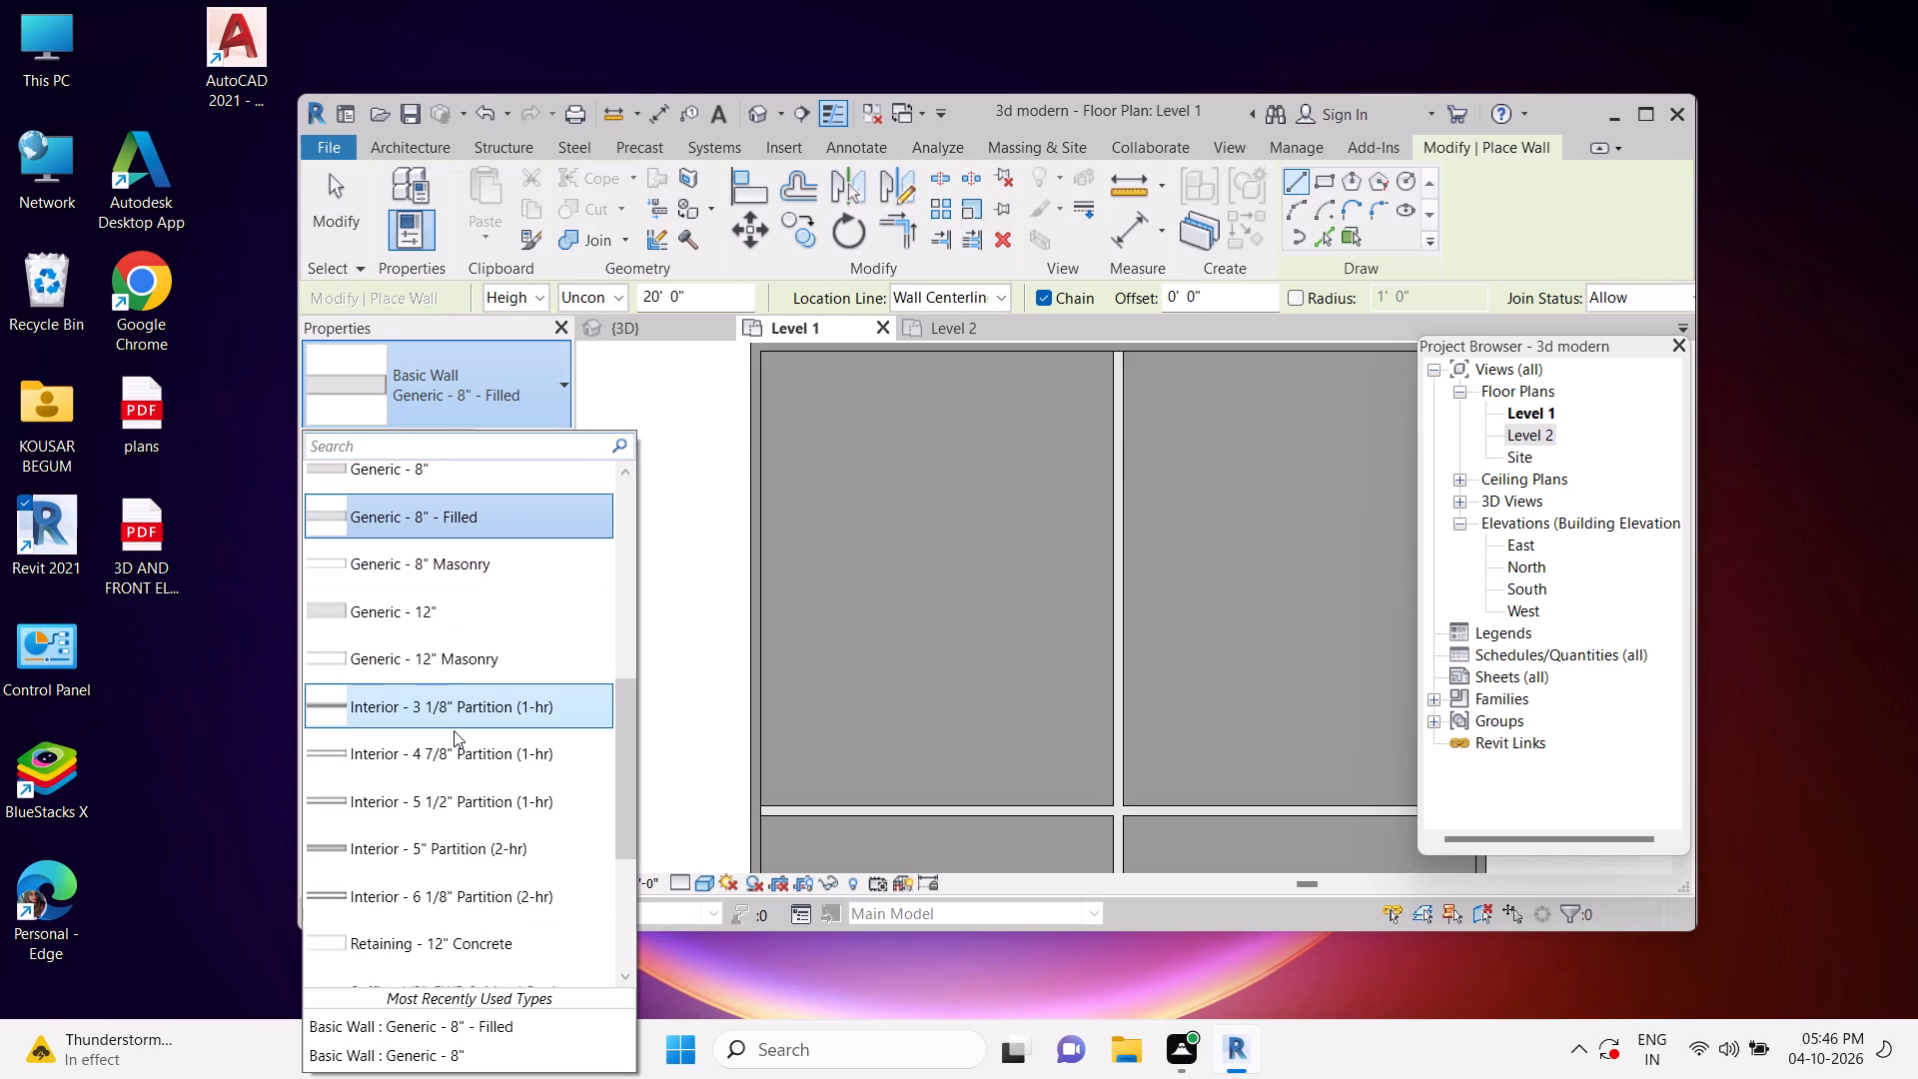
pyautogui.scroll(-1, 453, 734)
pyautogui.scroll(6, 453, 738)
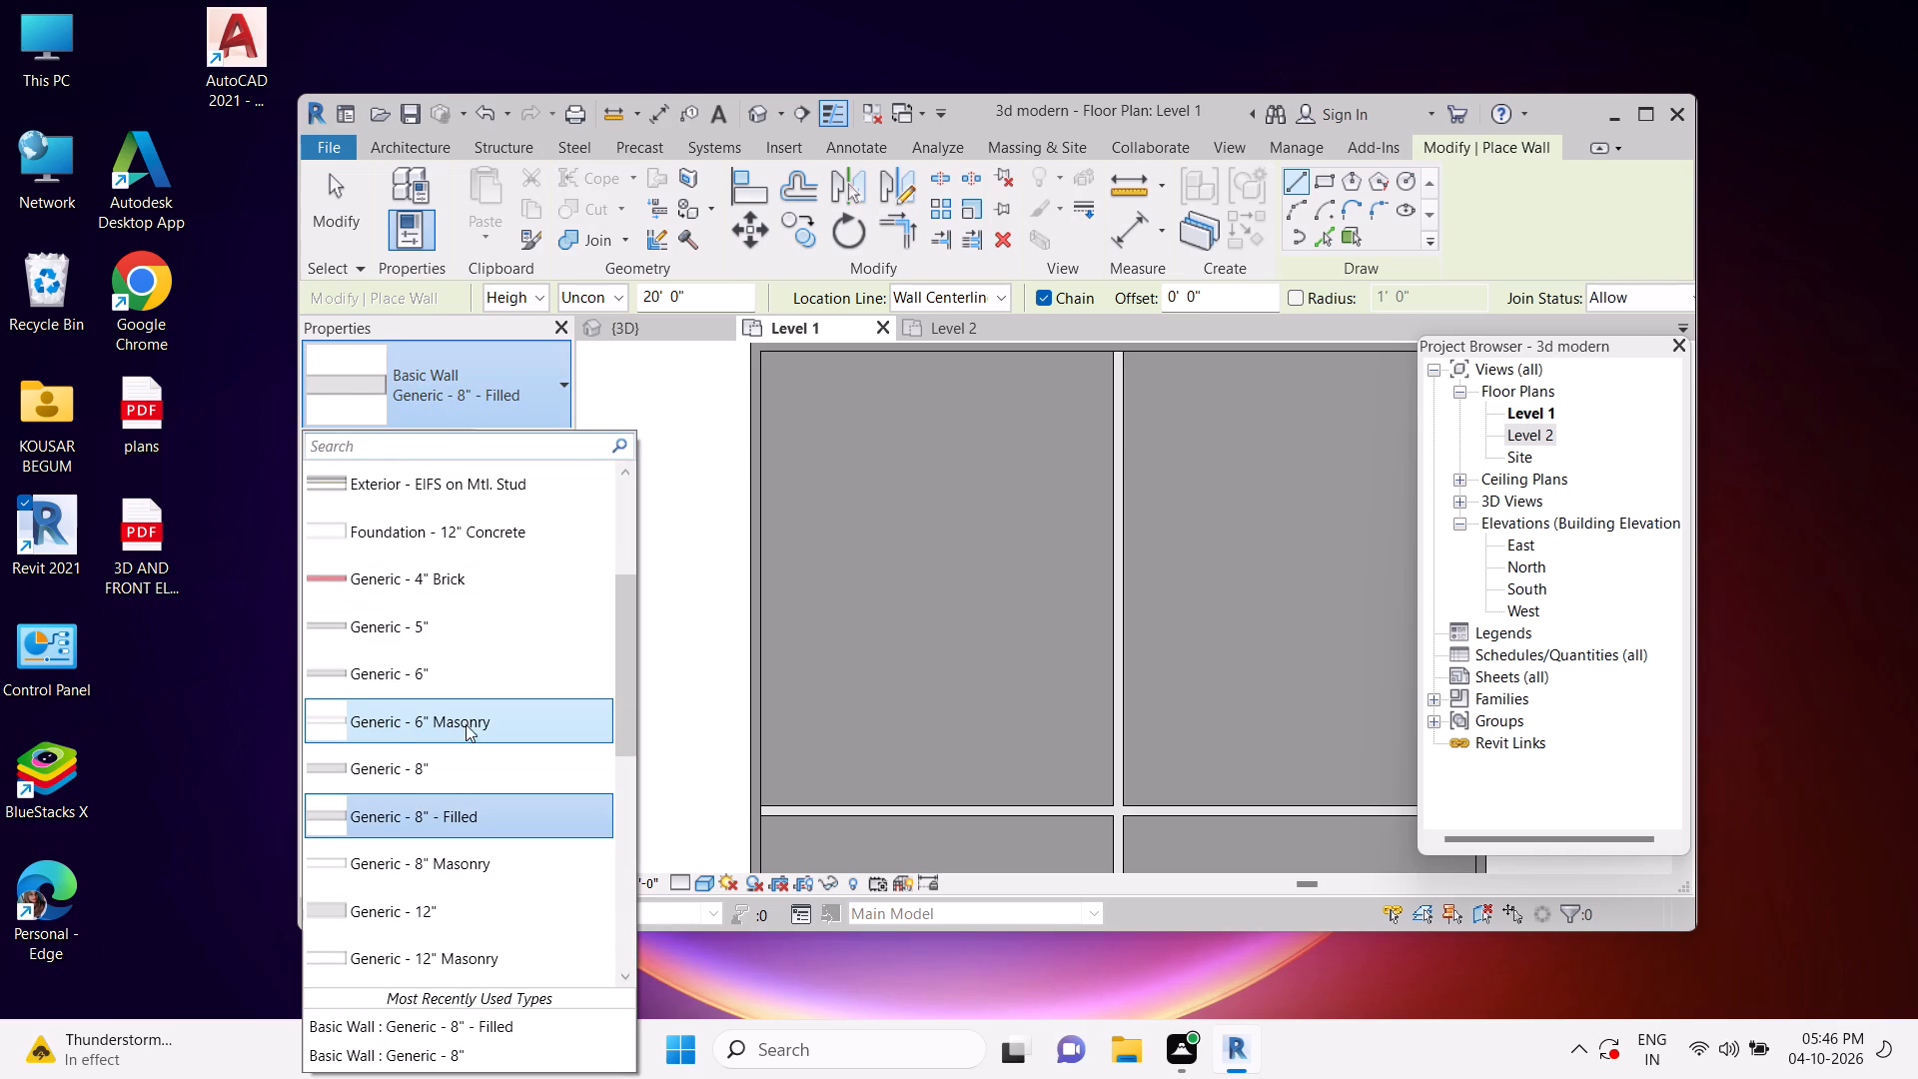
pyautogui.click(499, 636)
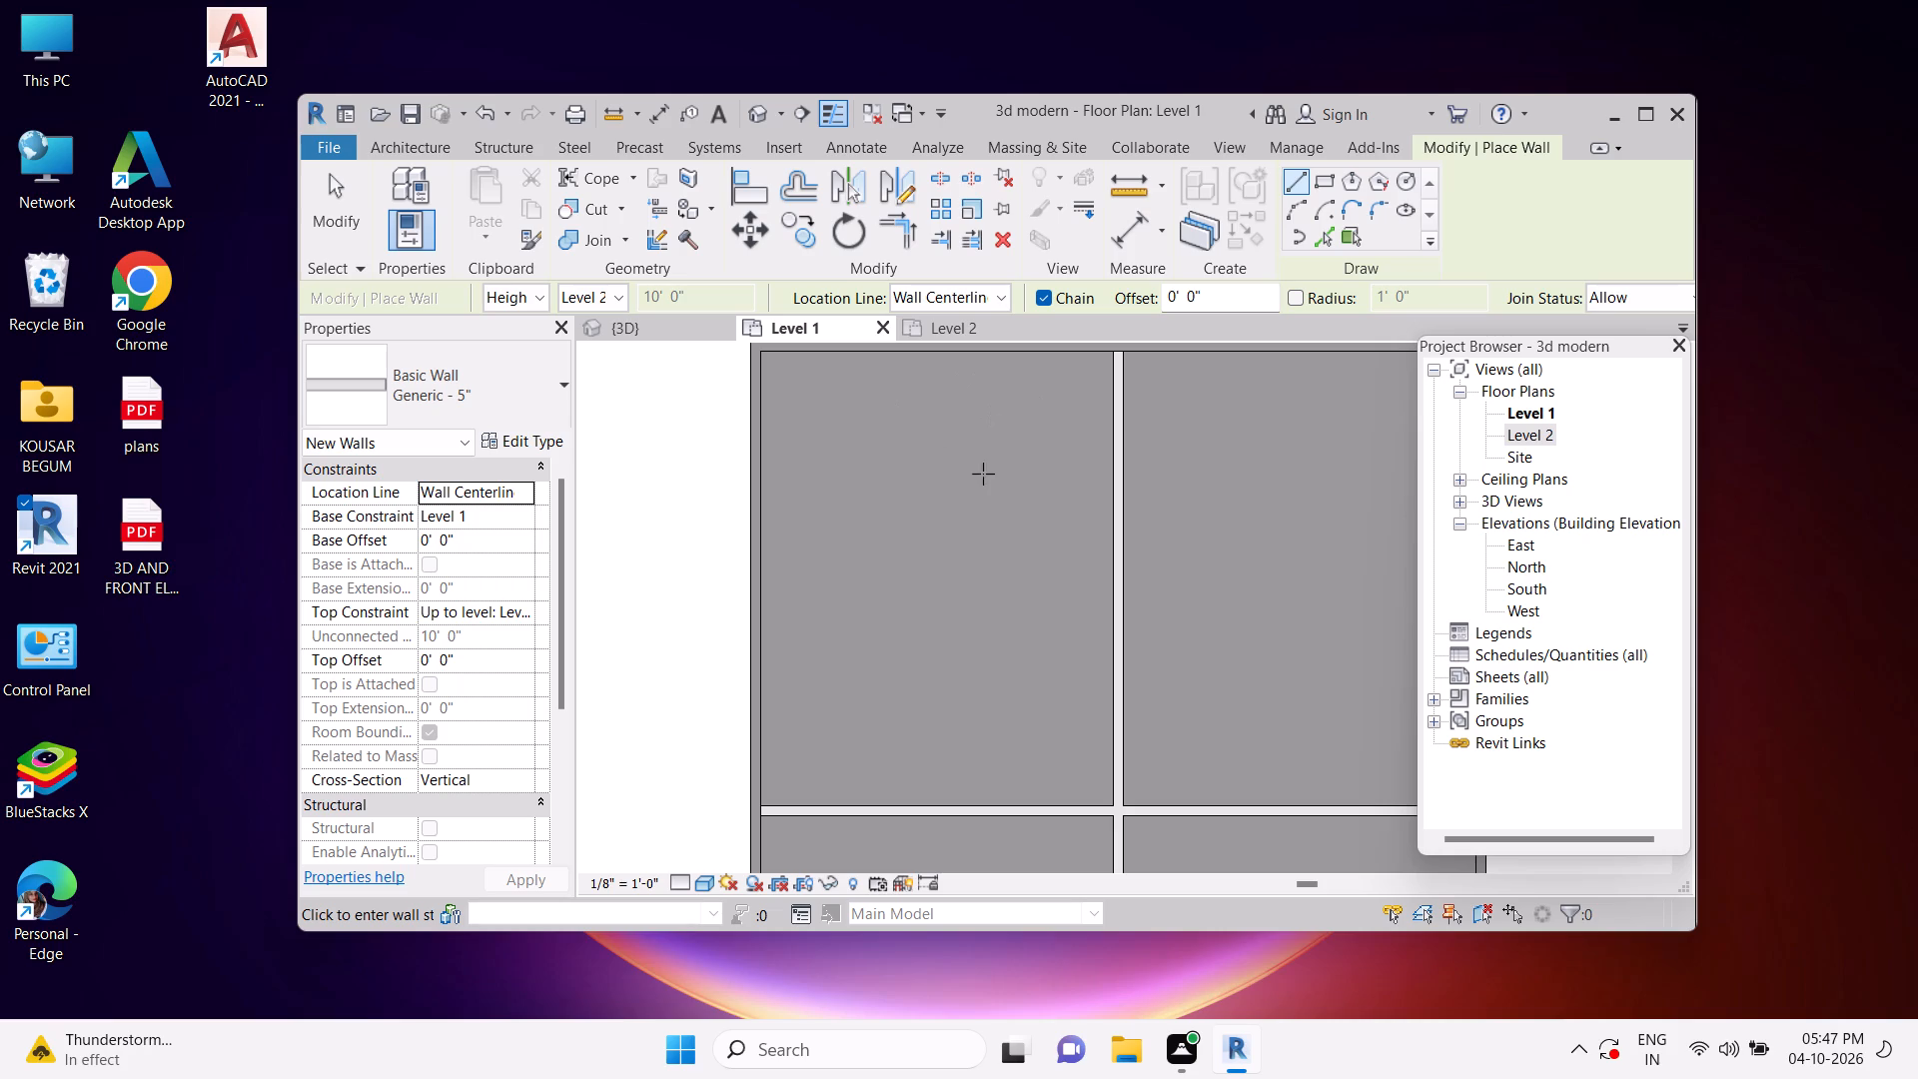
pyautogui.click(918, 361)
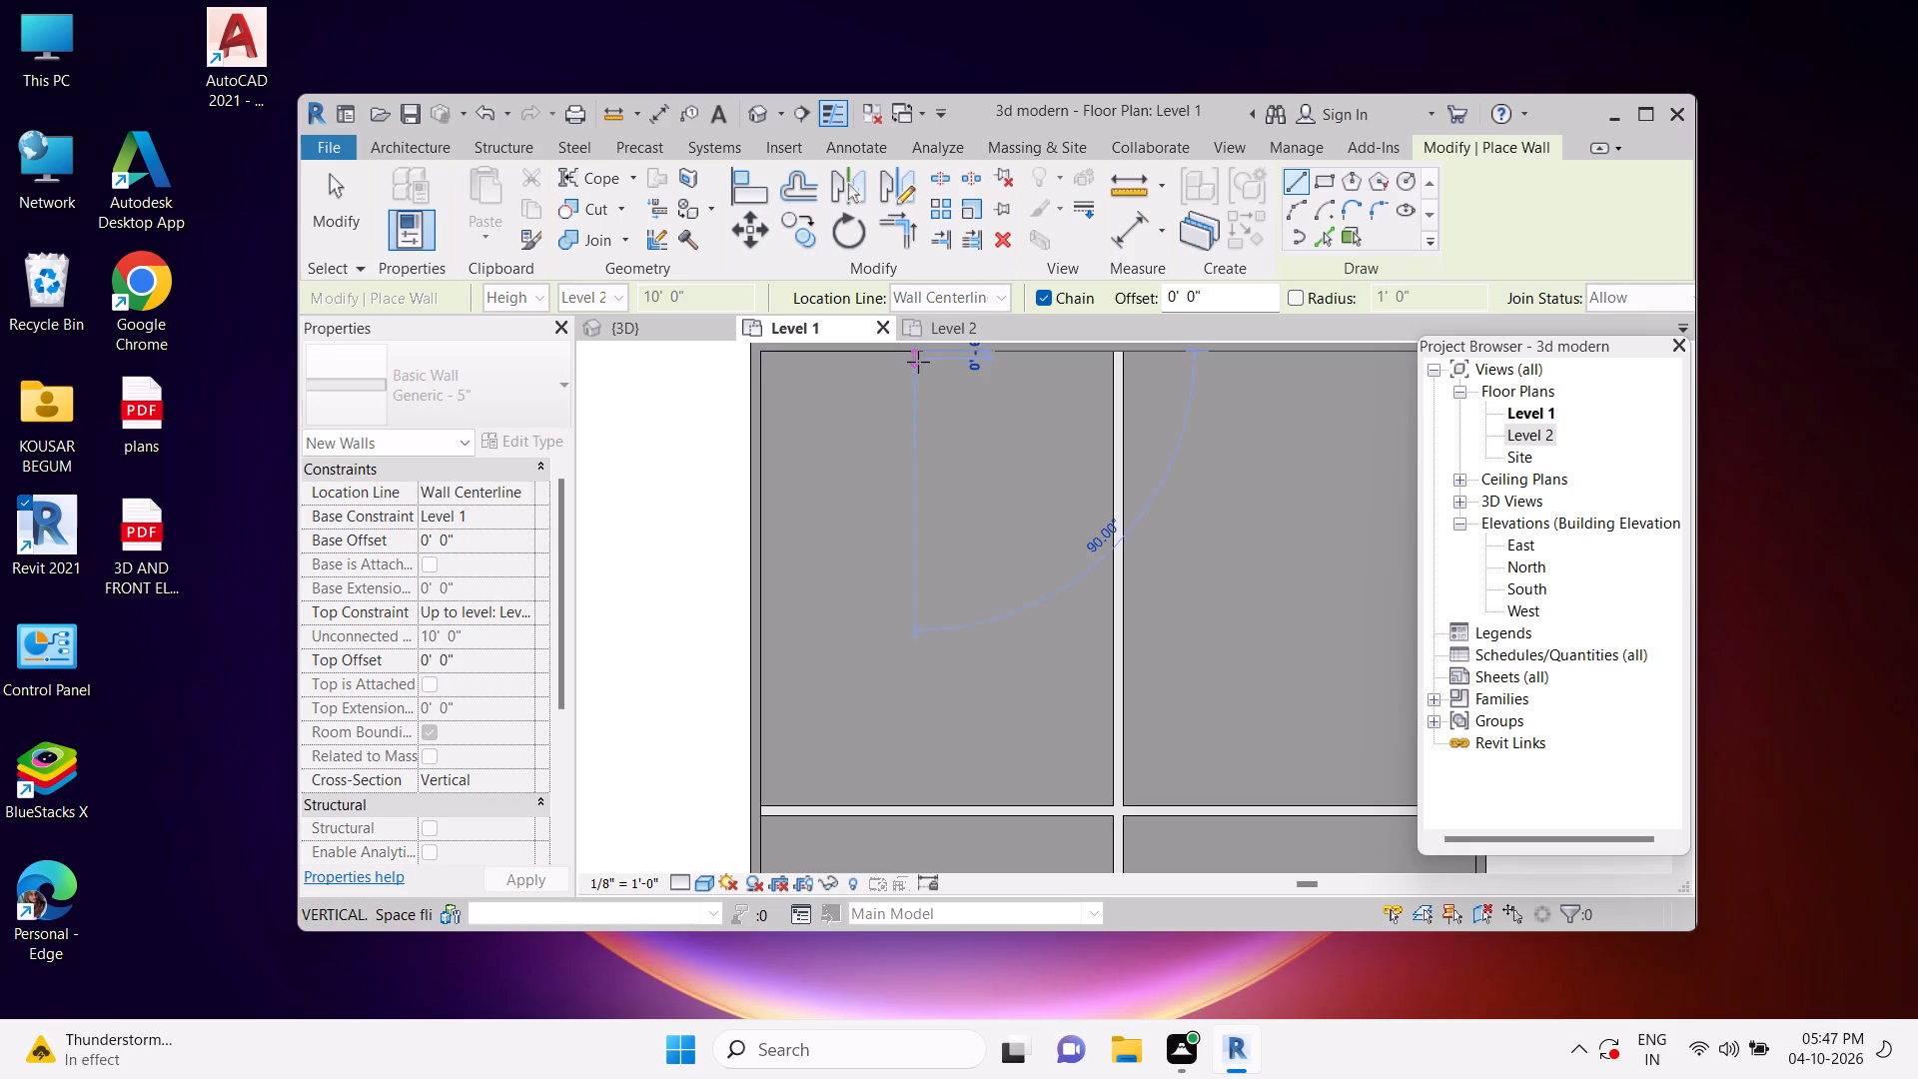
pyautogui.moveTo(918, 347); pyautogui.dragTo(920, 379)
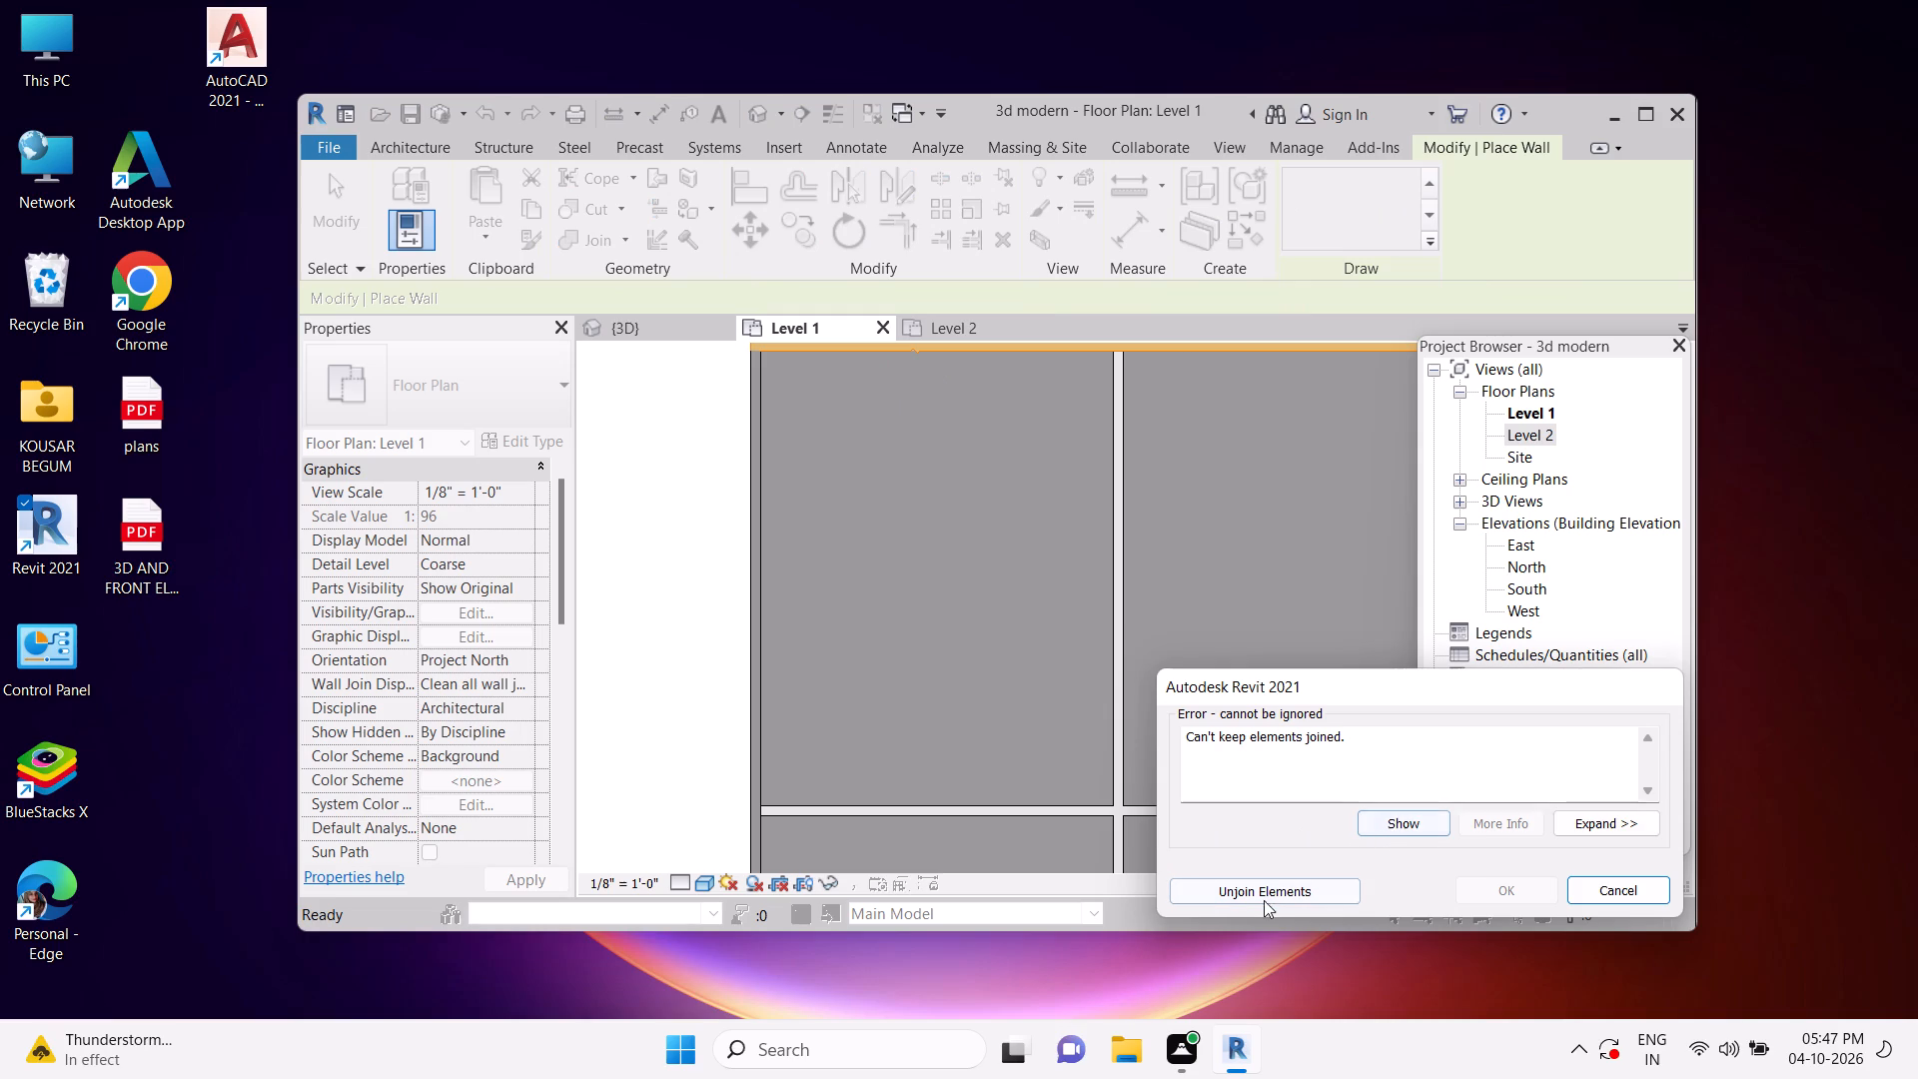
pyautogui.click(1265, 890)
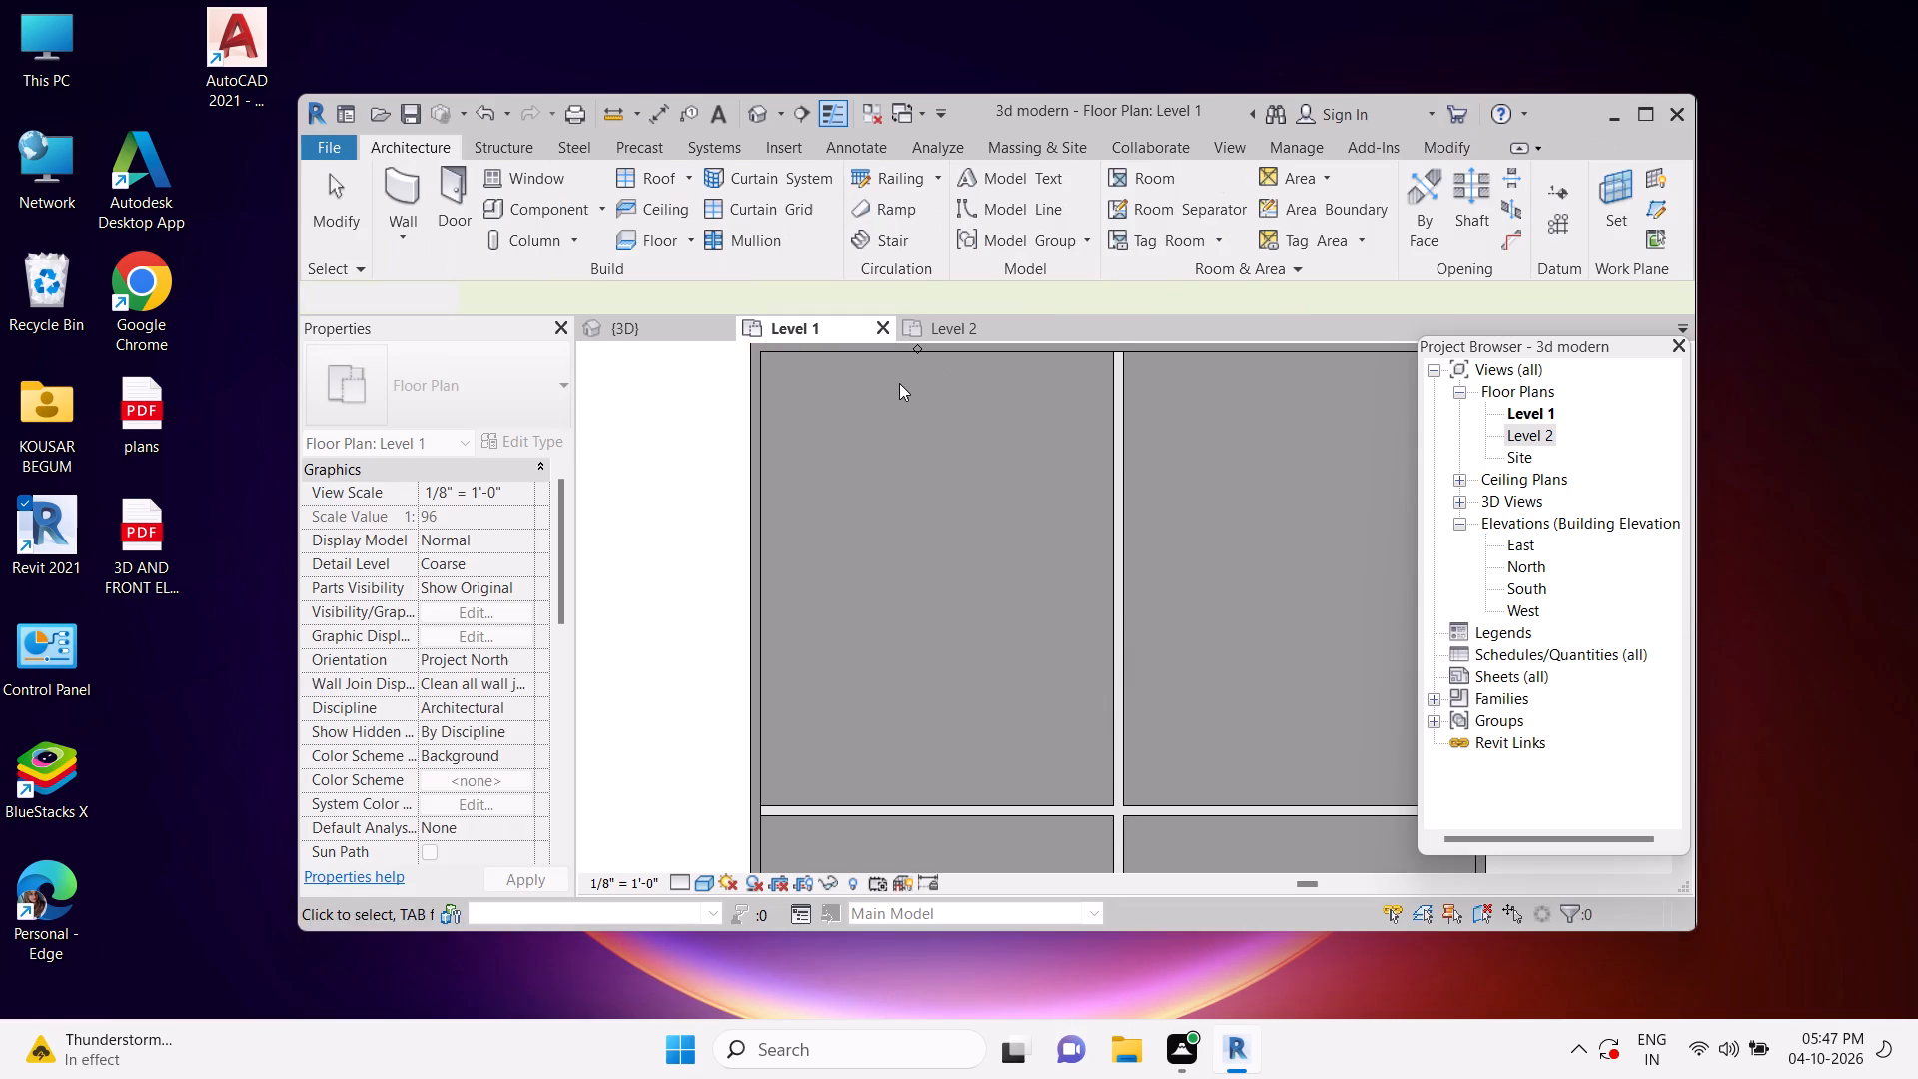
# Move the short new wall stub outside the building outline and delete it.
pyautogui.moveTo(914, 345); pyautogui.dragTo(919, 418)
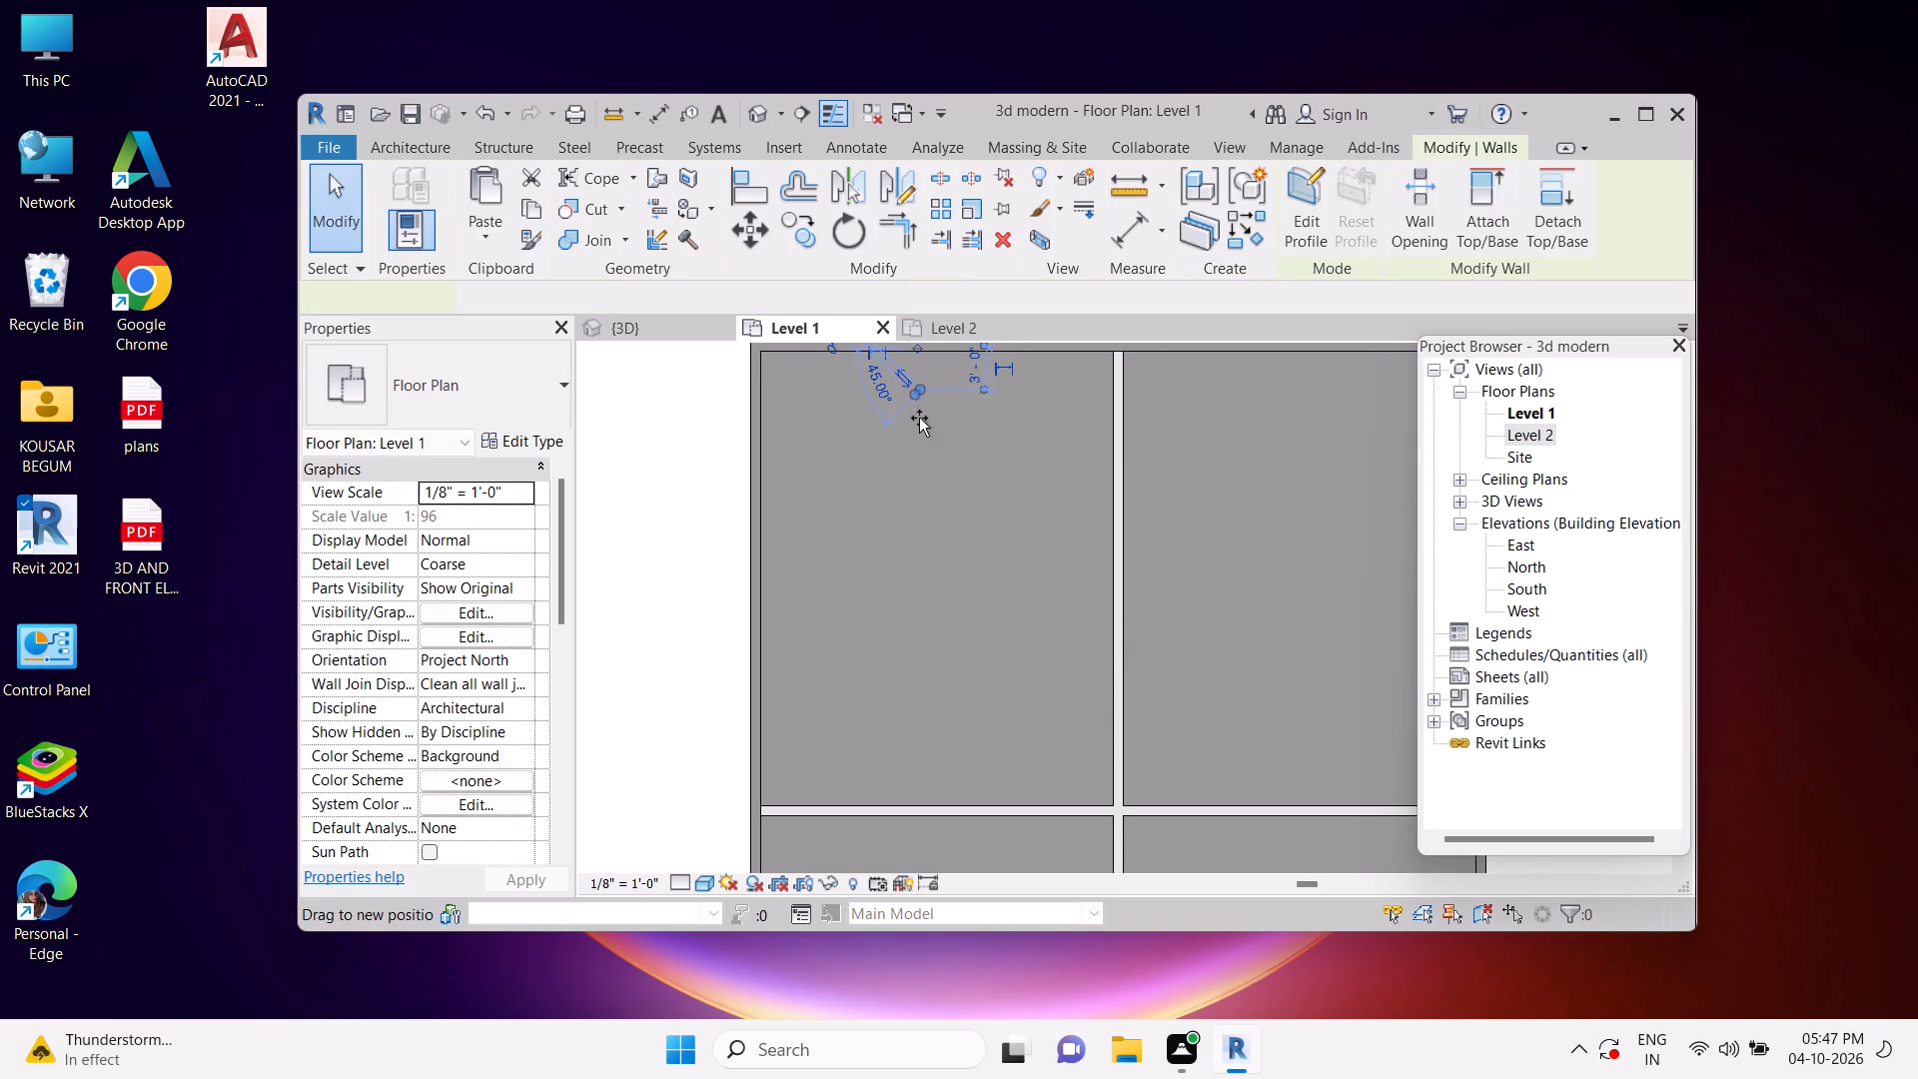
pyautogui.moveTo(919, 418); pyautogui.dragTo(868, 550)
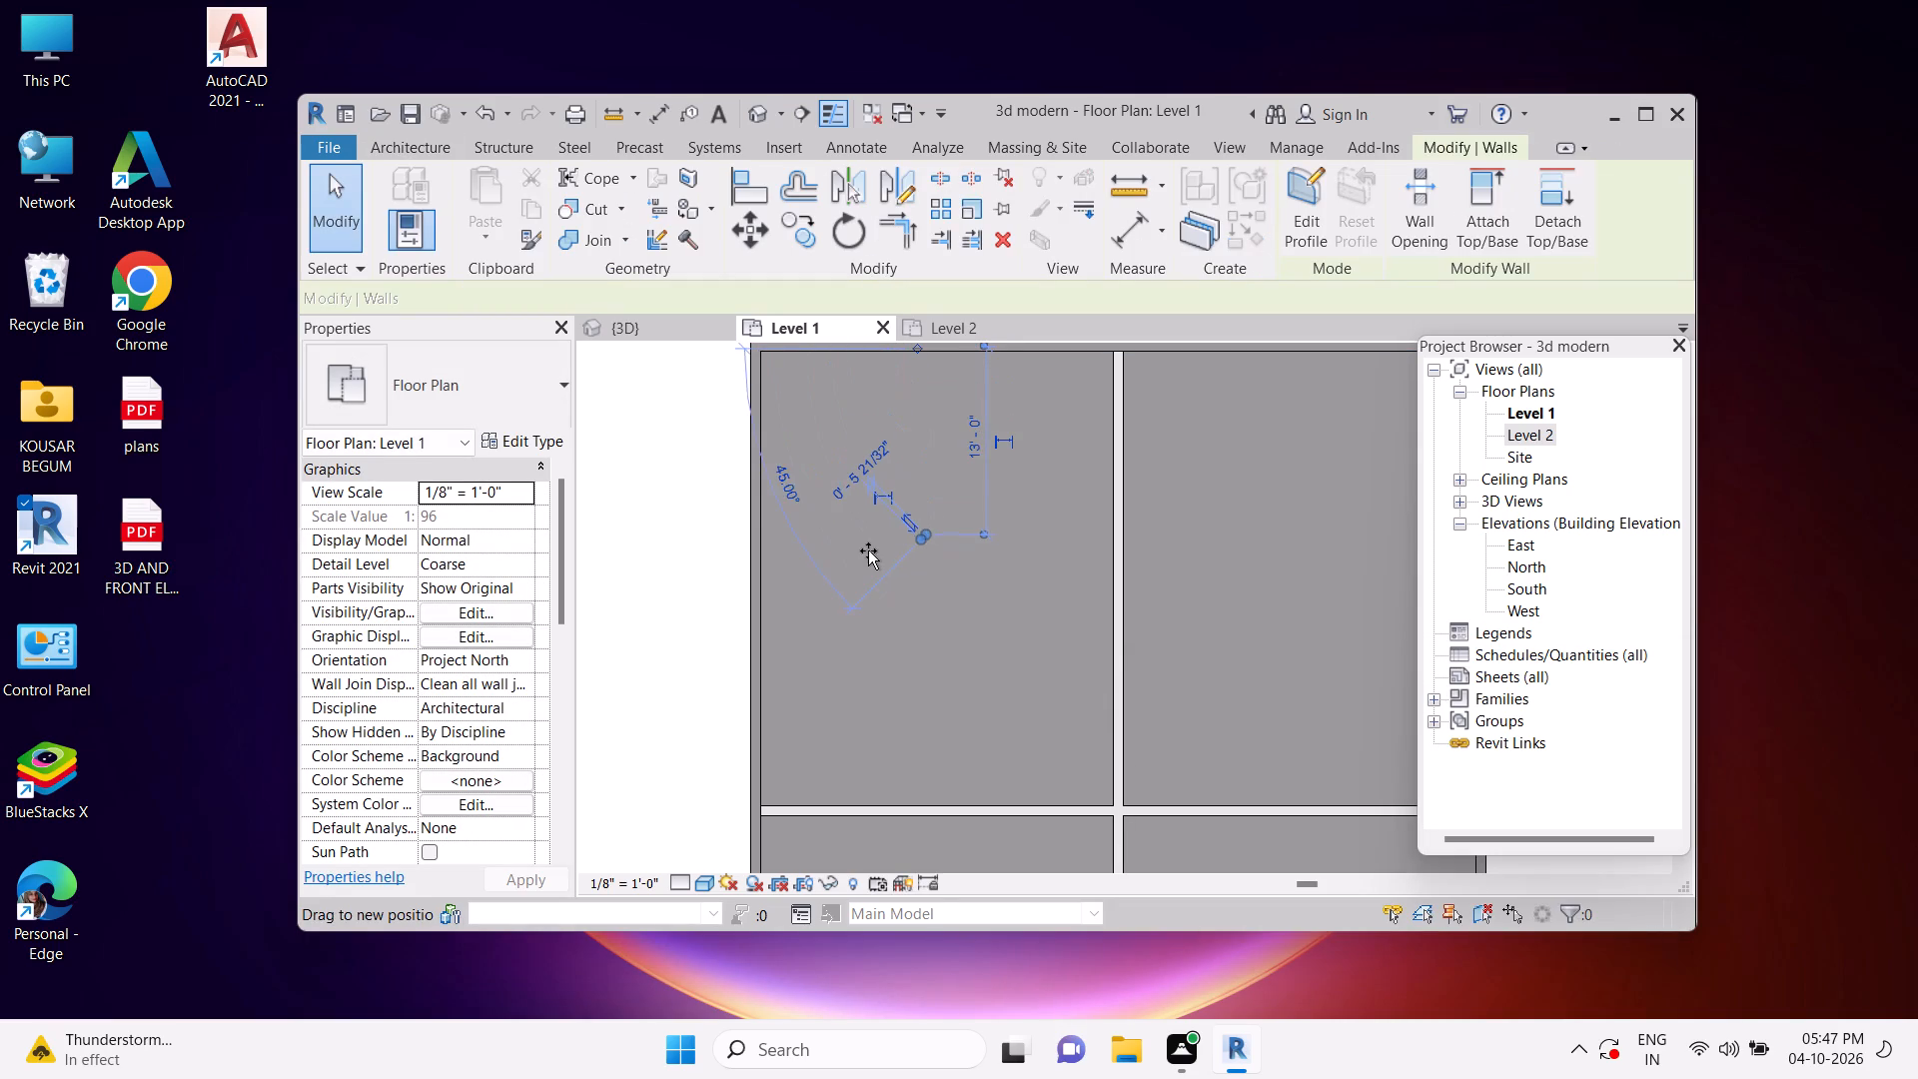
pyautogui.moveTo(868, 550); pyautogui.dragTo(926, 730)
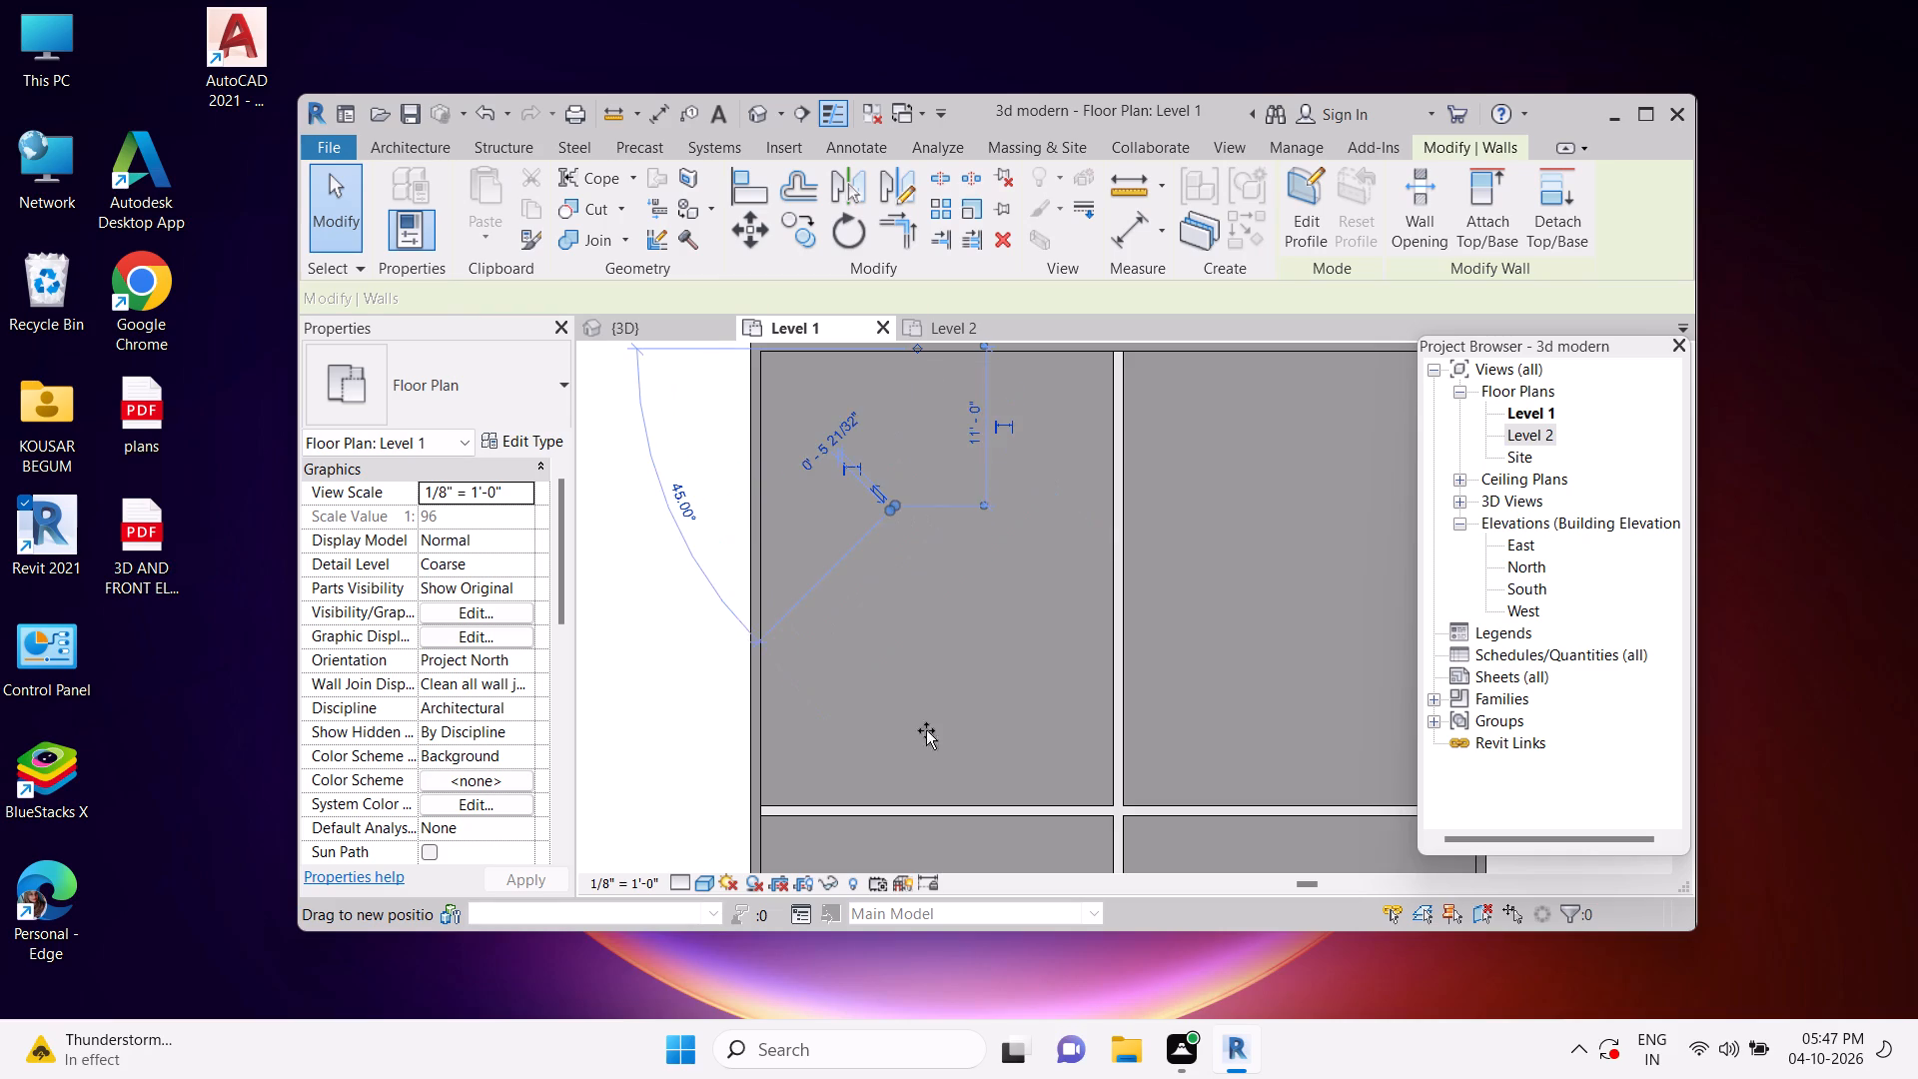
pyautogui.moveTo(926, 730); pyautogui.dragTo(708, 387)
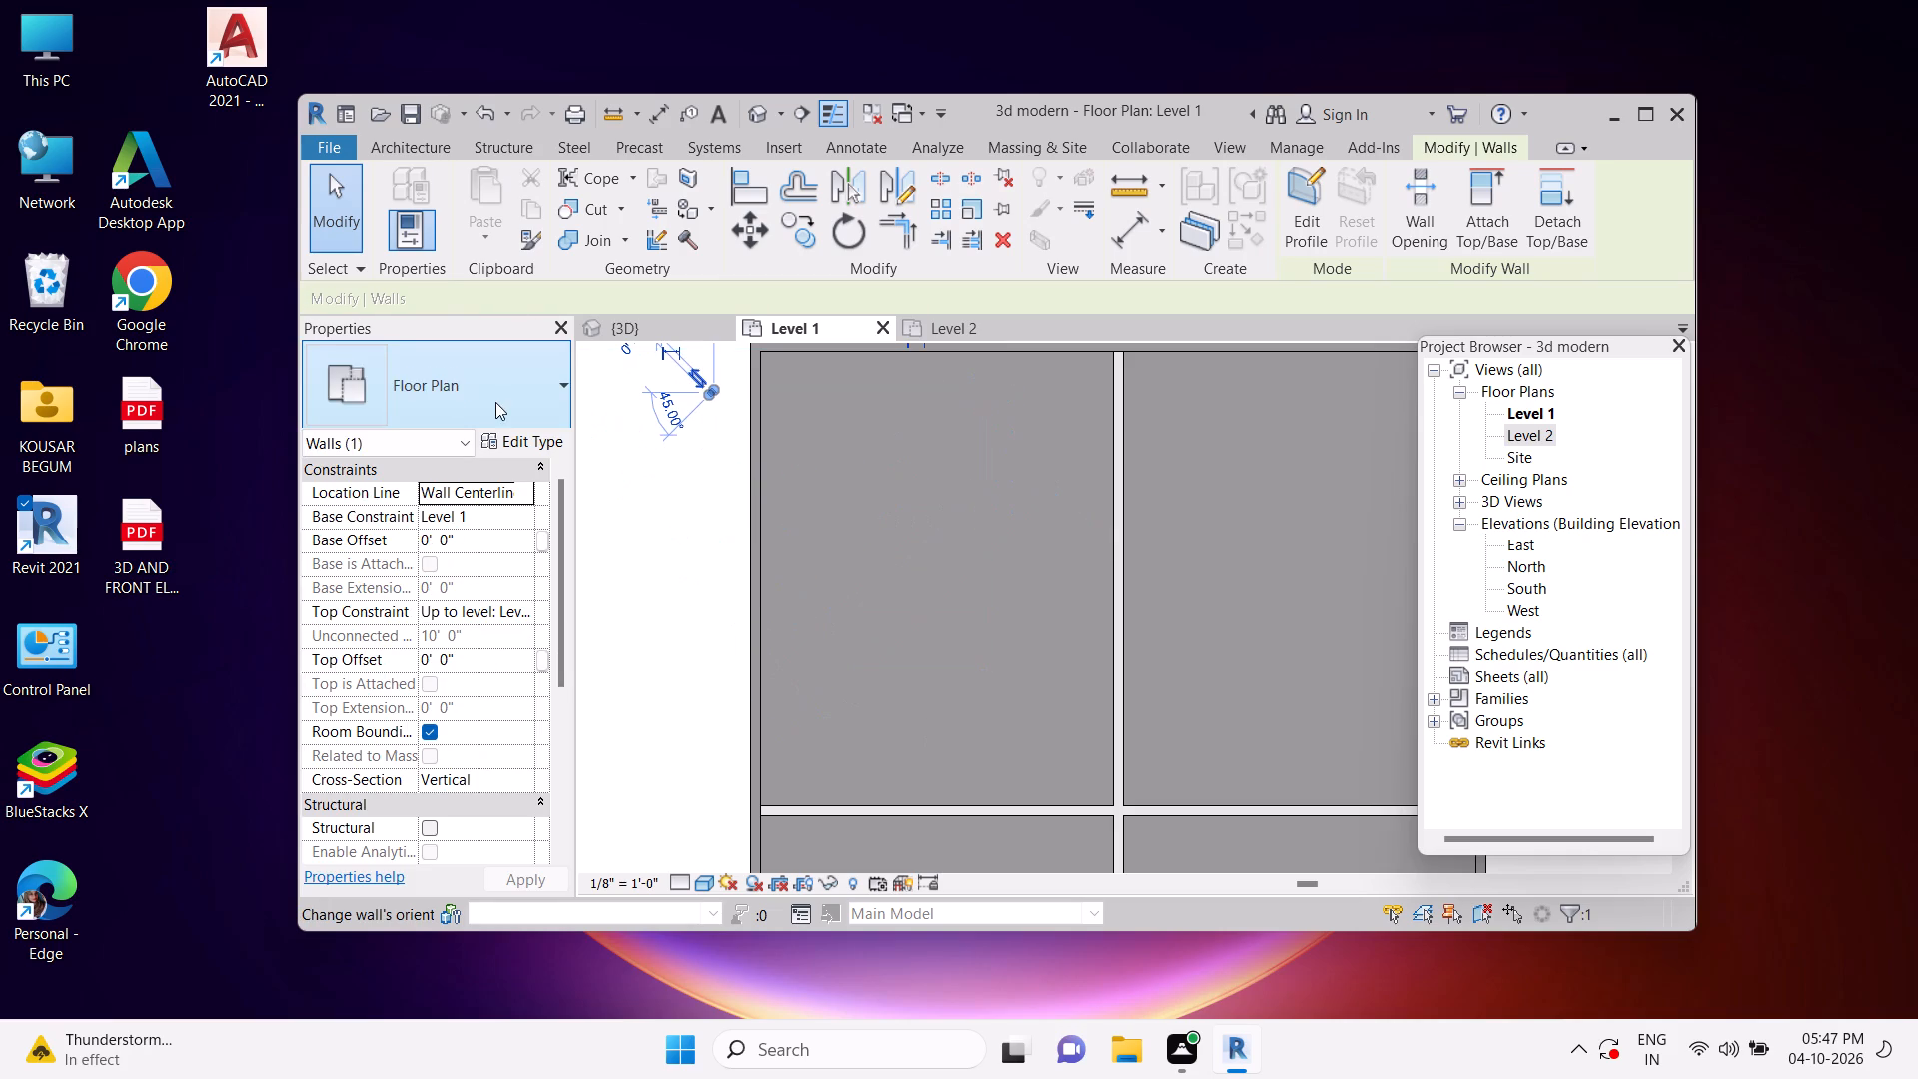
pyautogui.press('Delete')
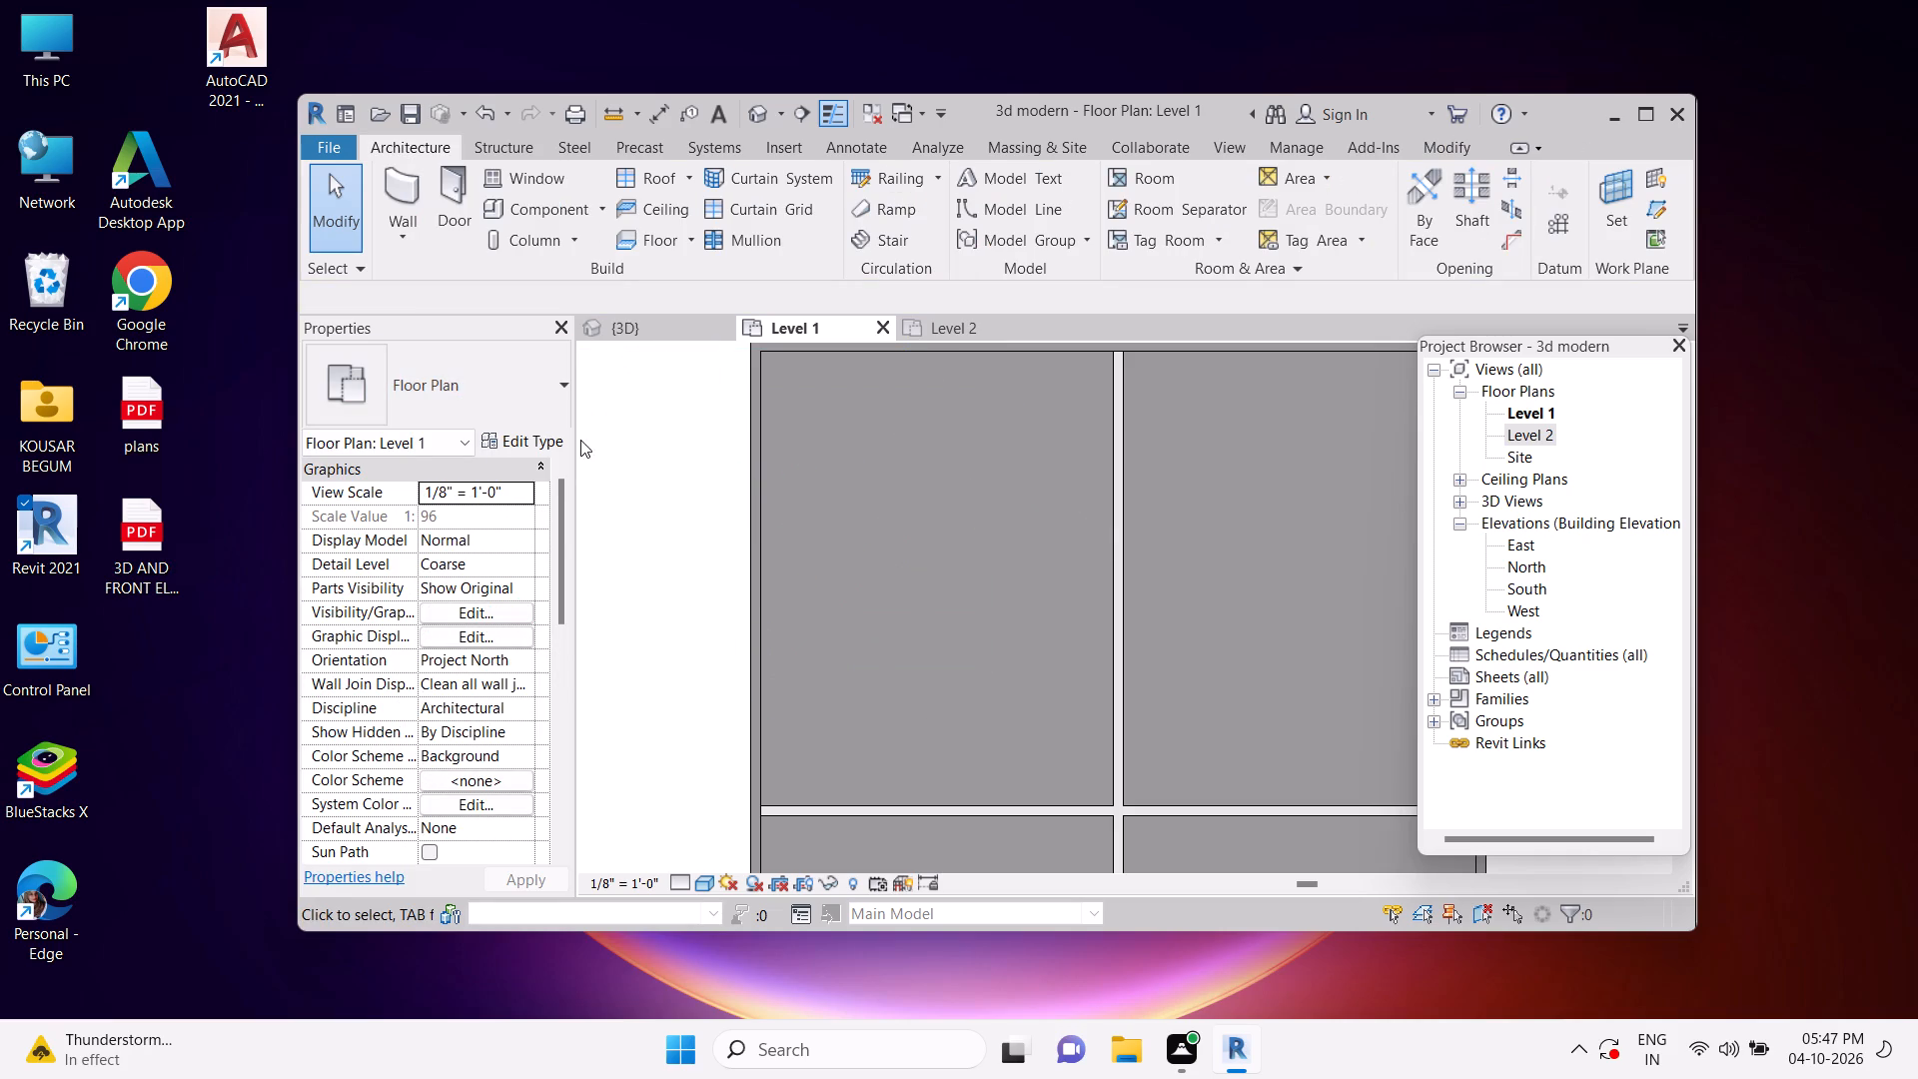
# Draw a vertical Generic - 5" wall about 11' 6" long down from the top exterior wall into the upper-left room.
pyautogui.click(392, 192)
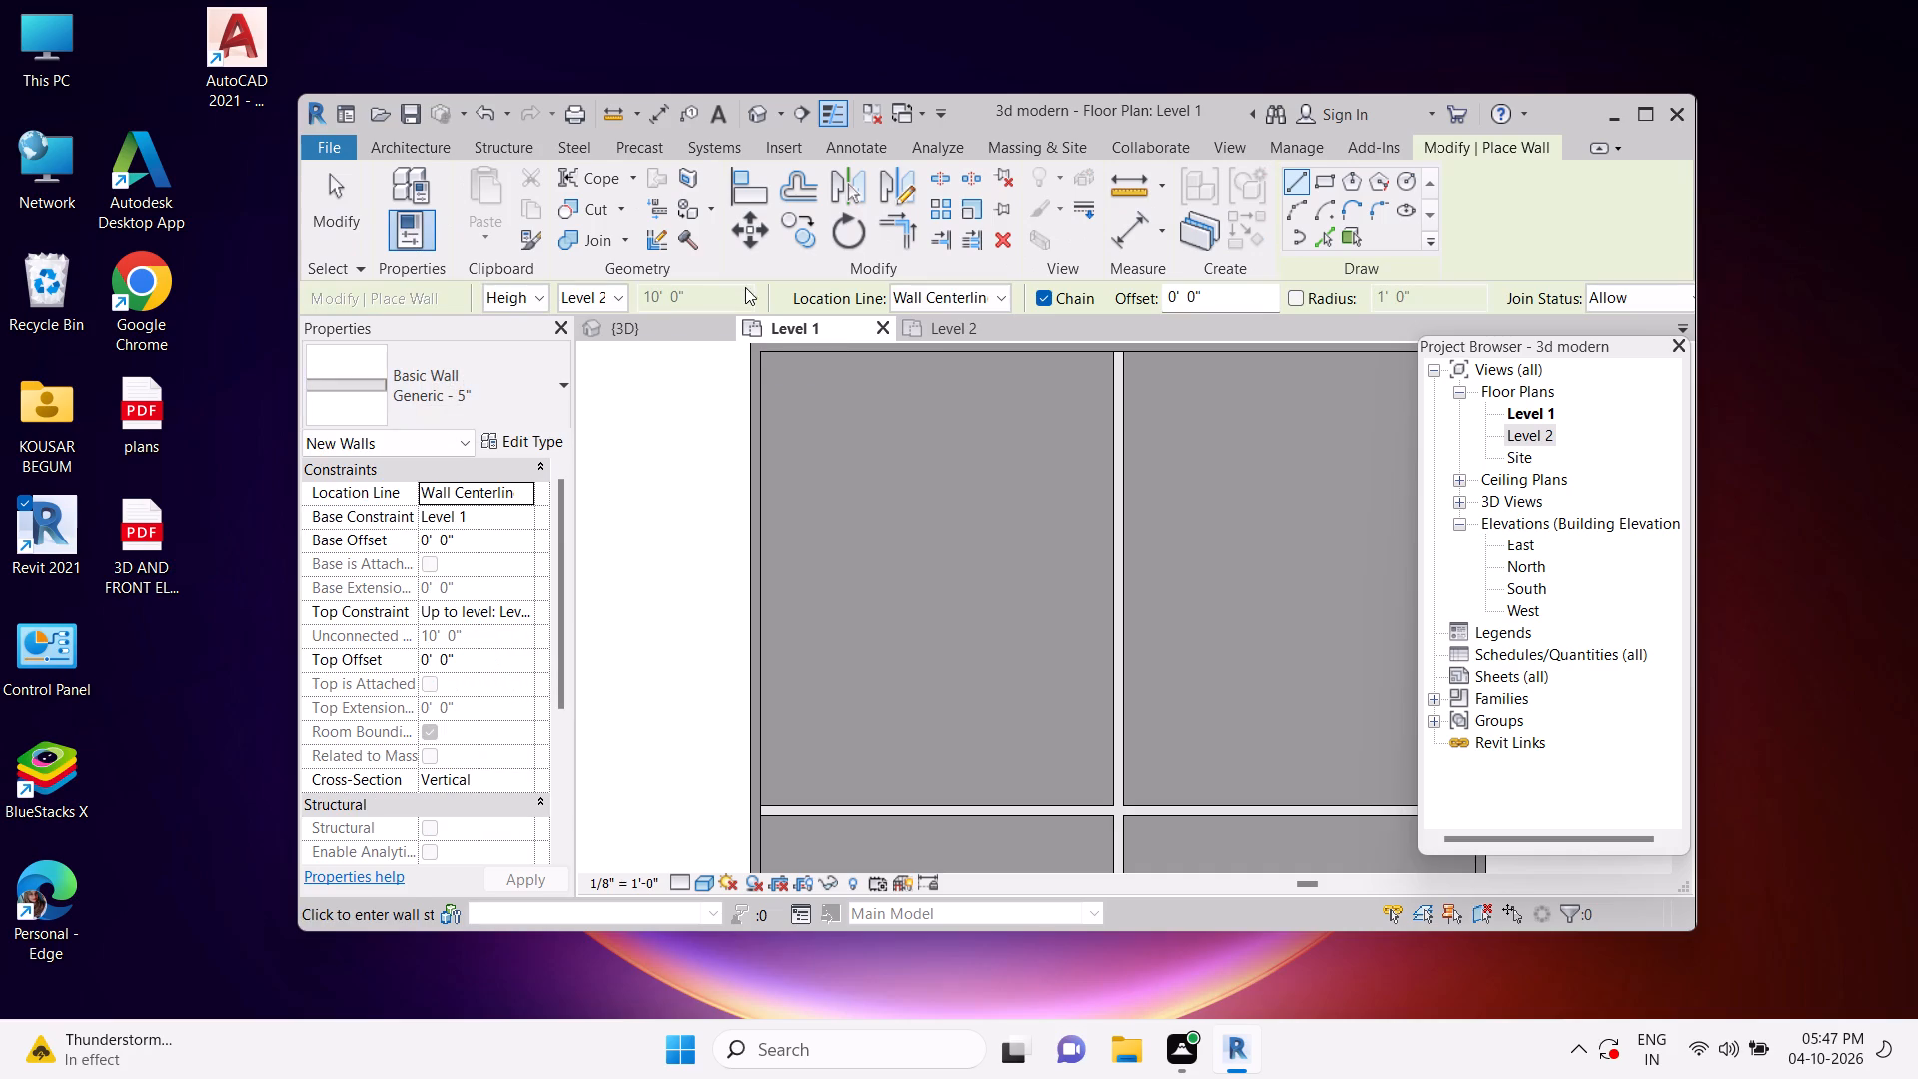
pyautogui.click(504, 402)
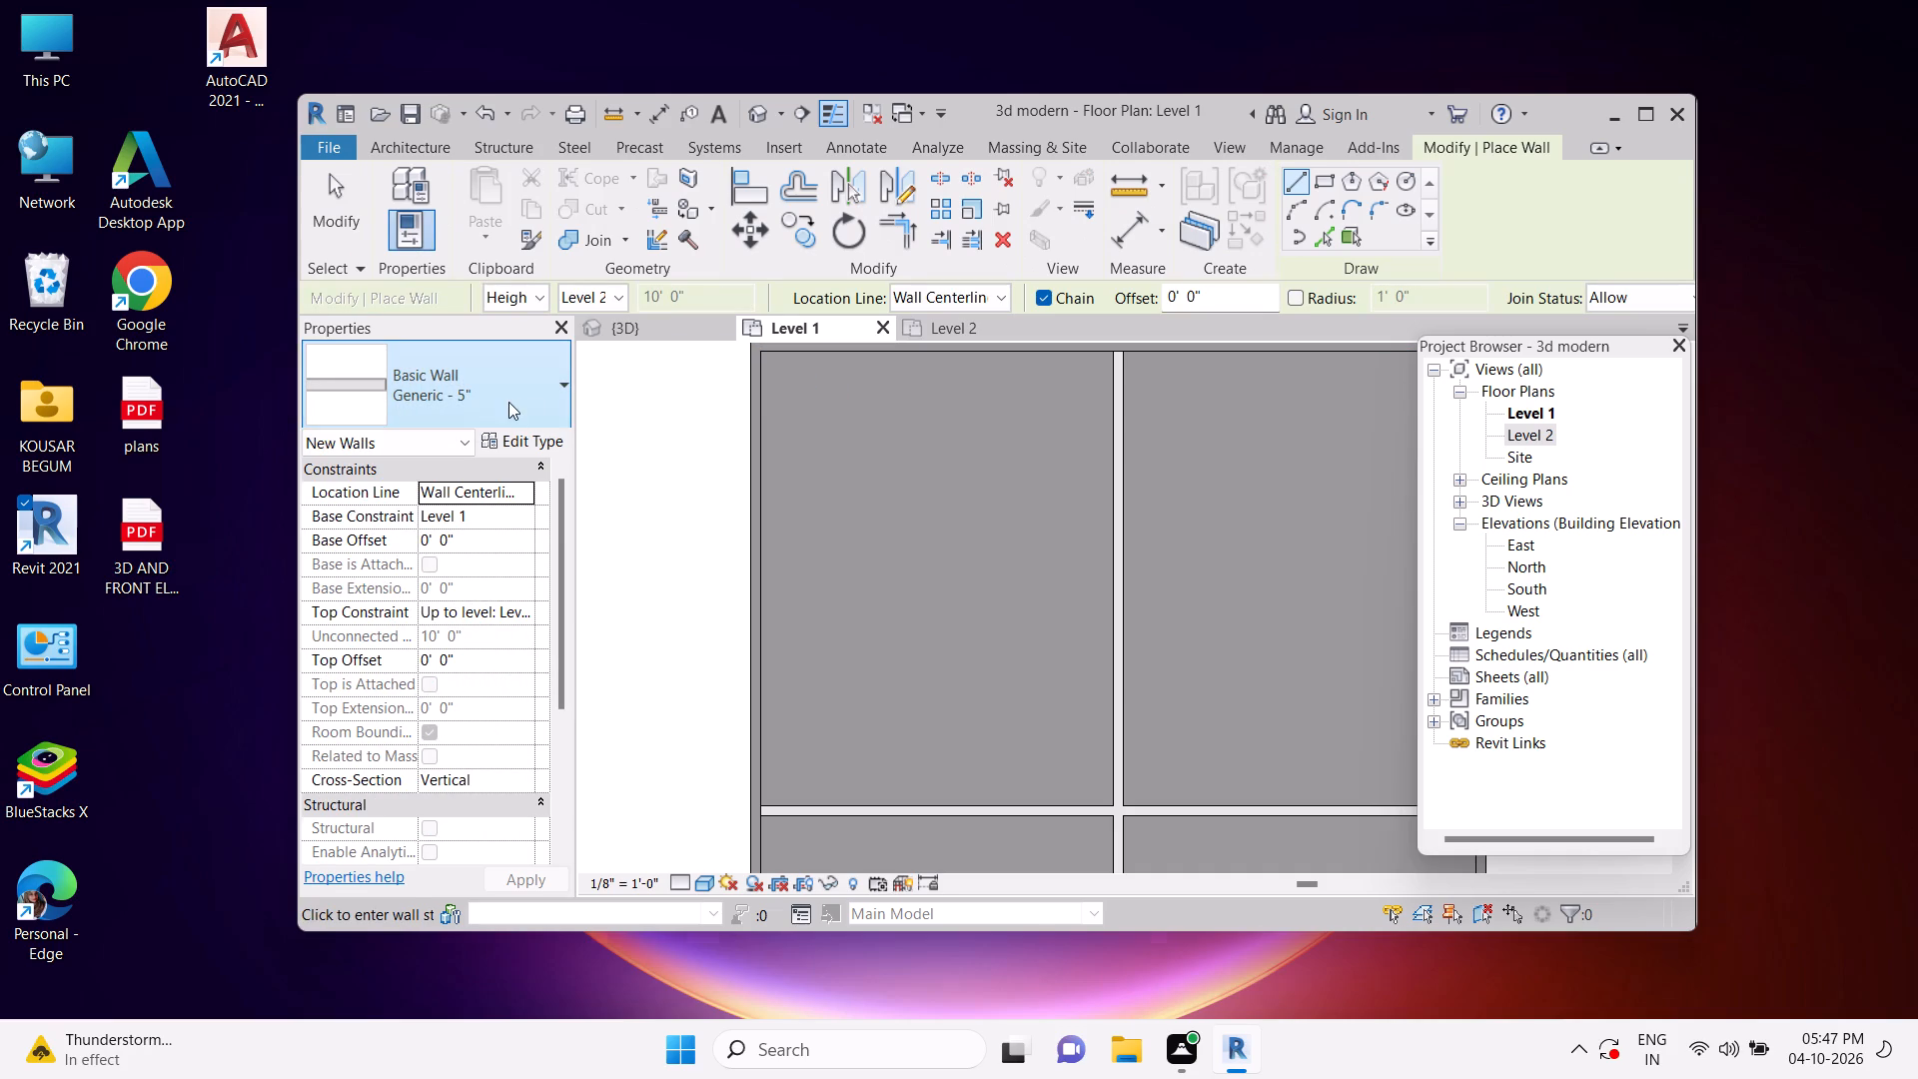
pyautogui.click(509, 538)
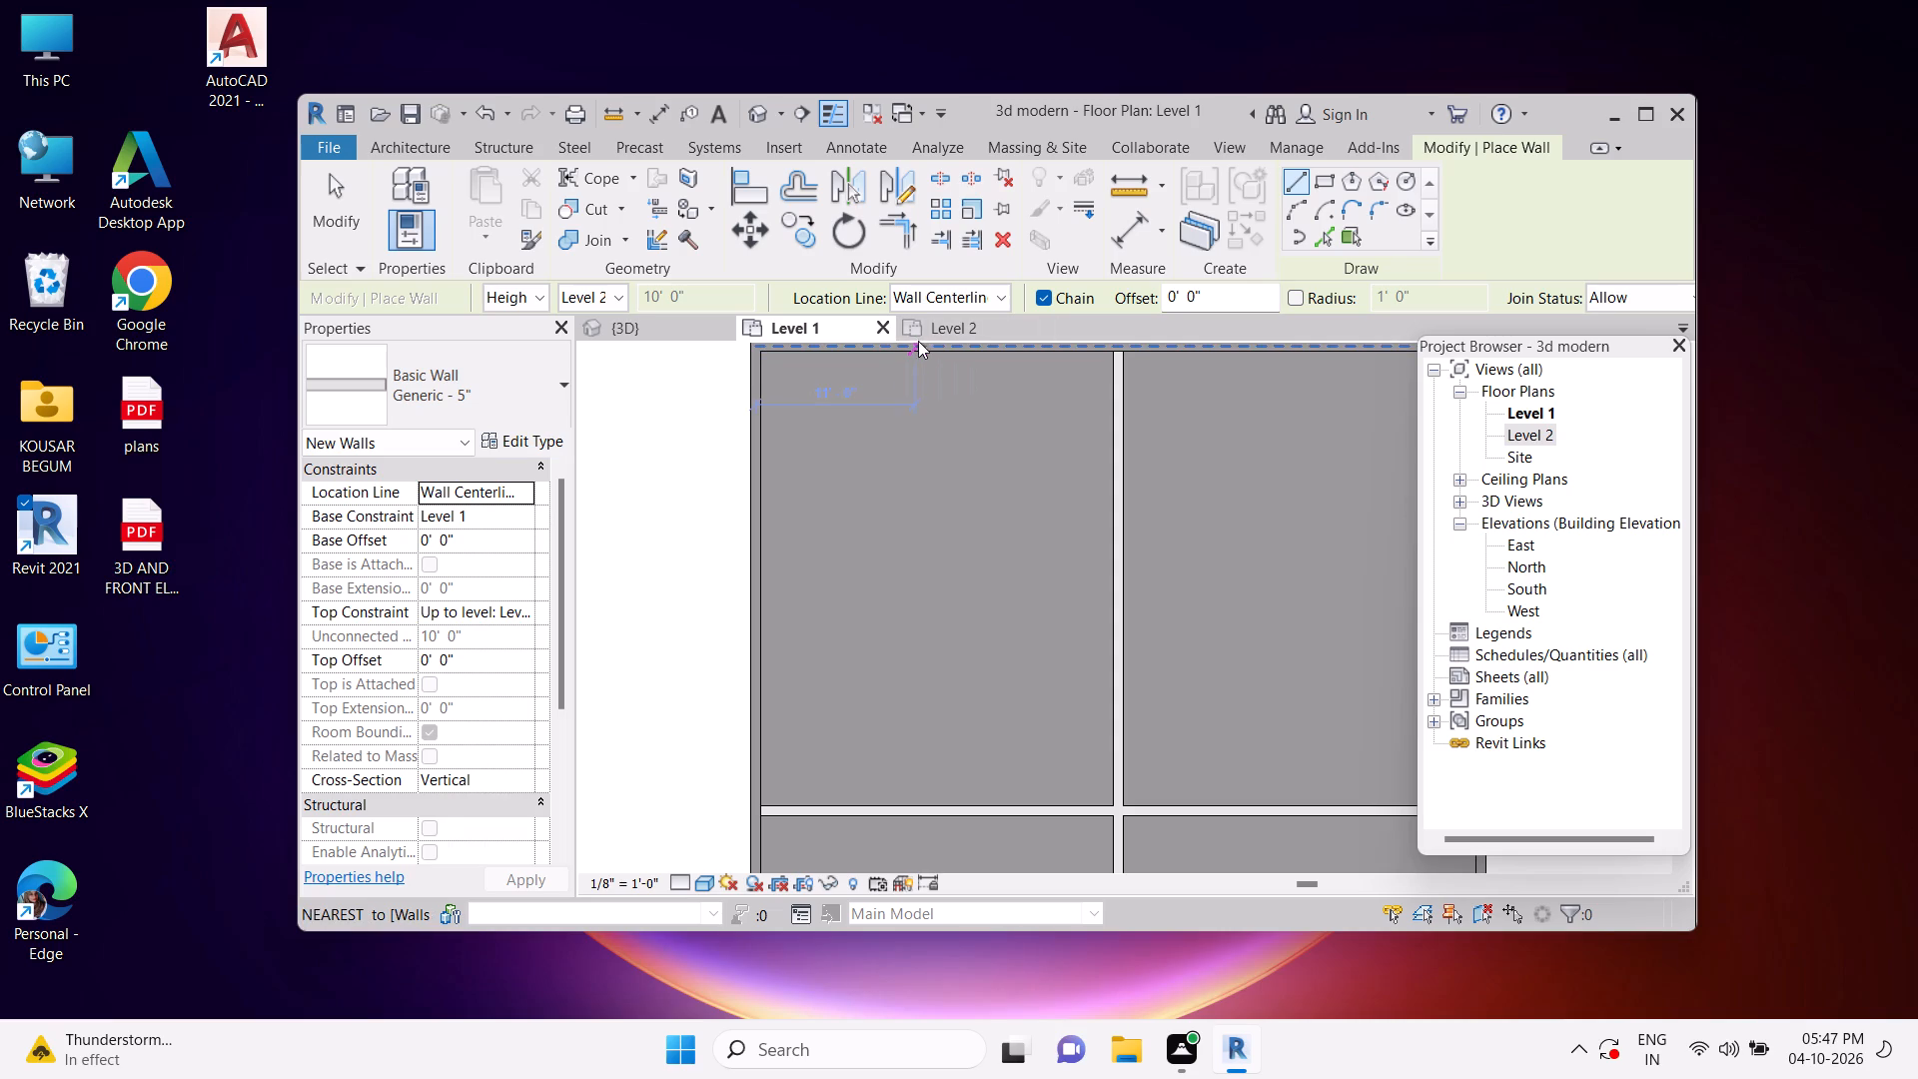
pyautogui.scroll(-3, 914, 339)
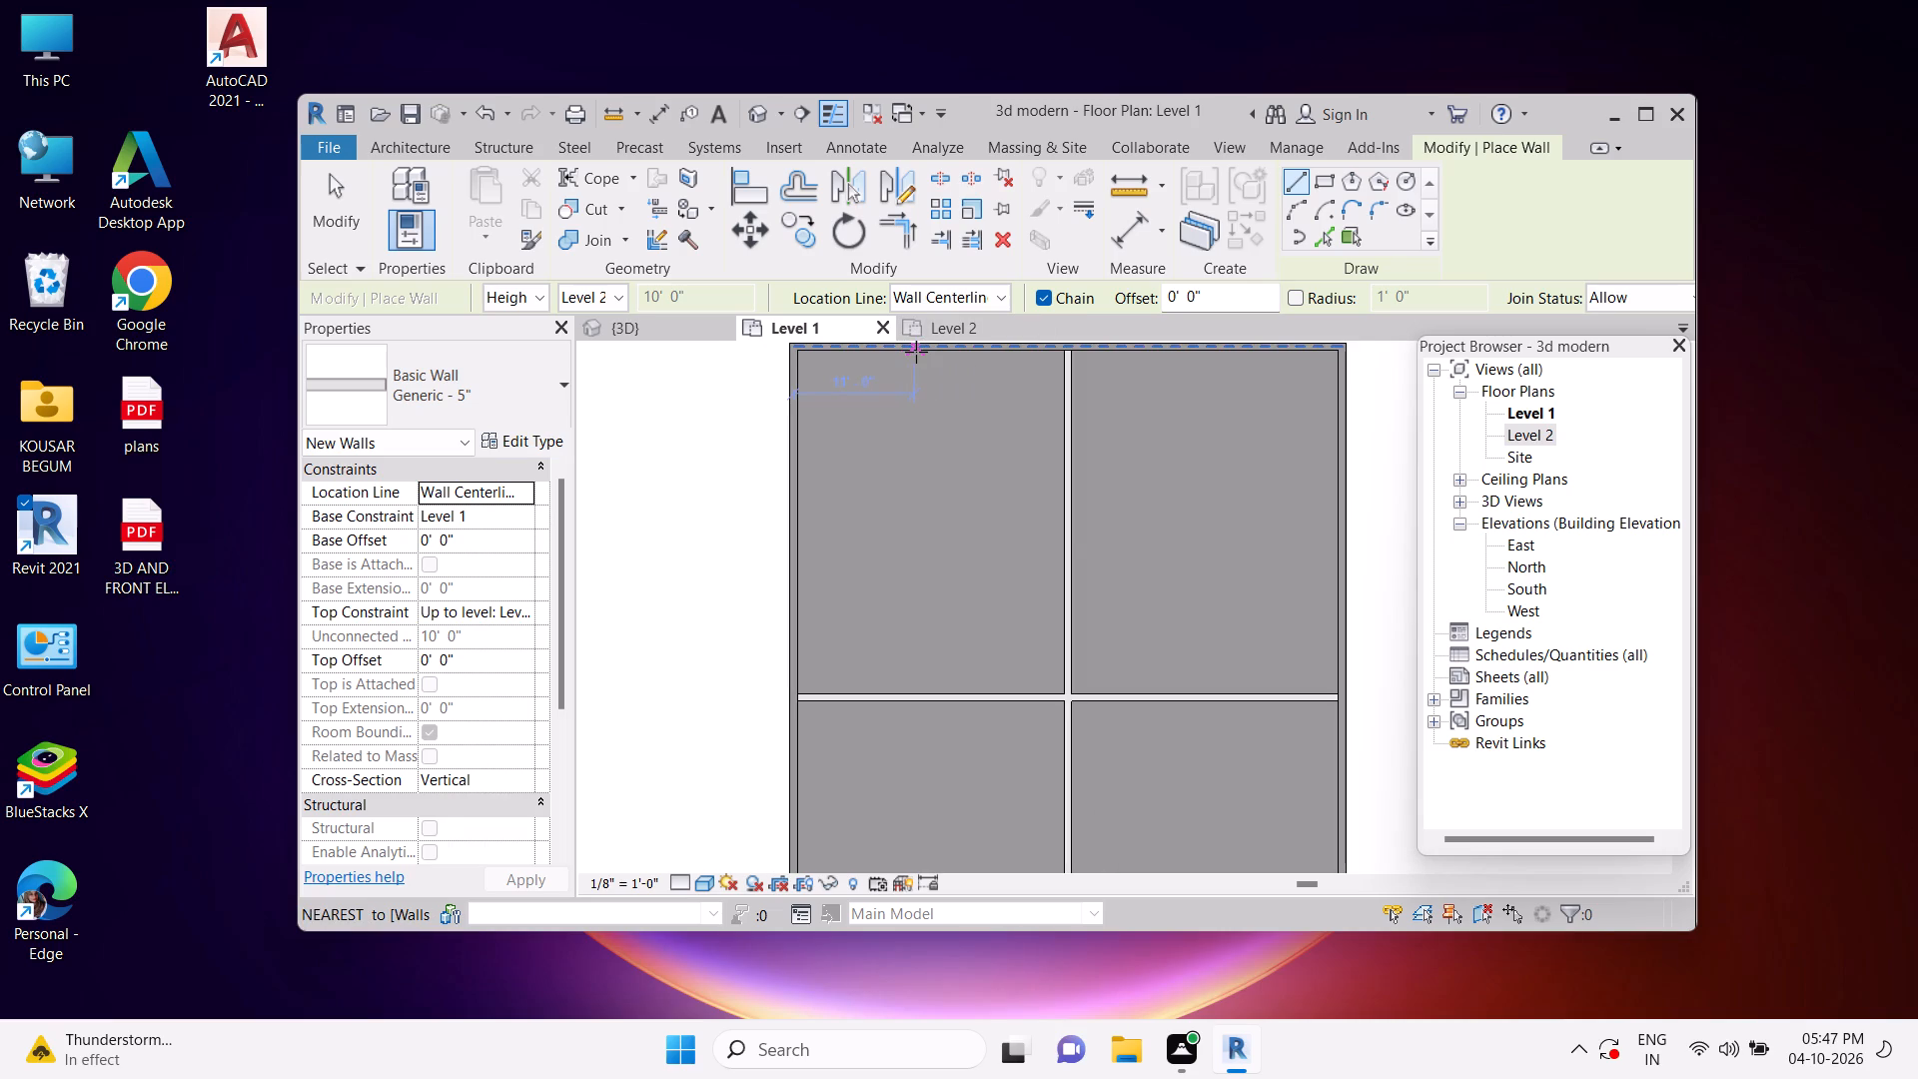
pyautogui.moveTo(916, 352); pyautogui.dragTo(915, 458)
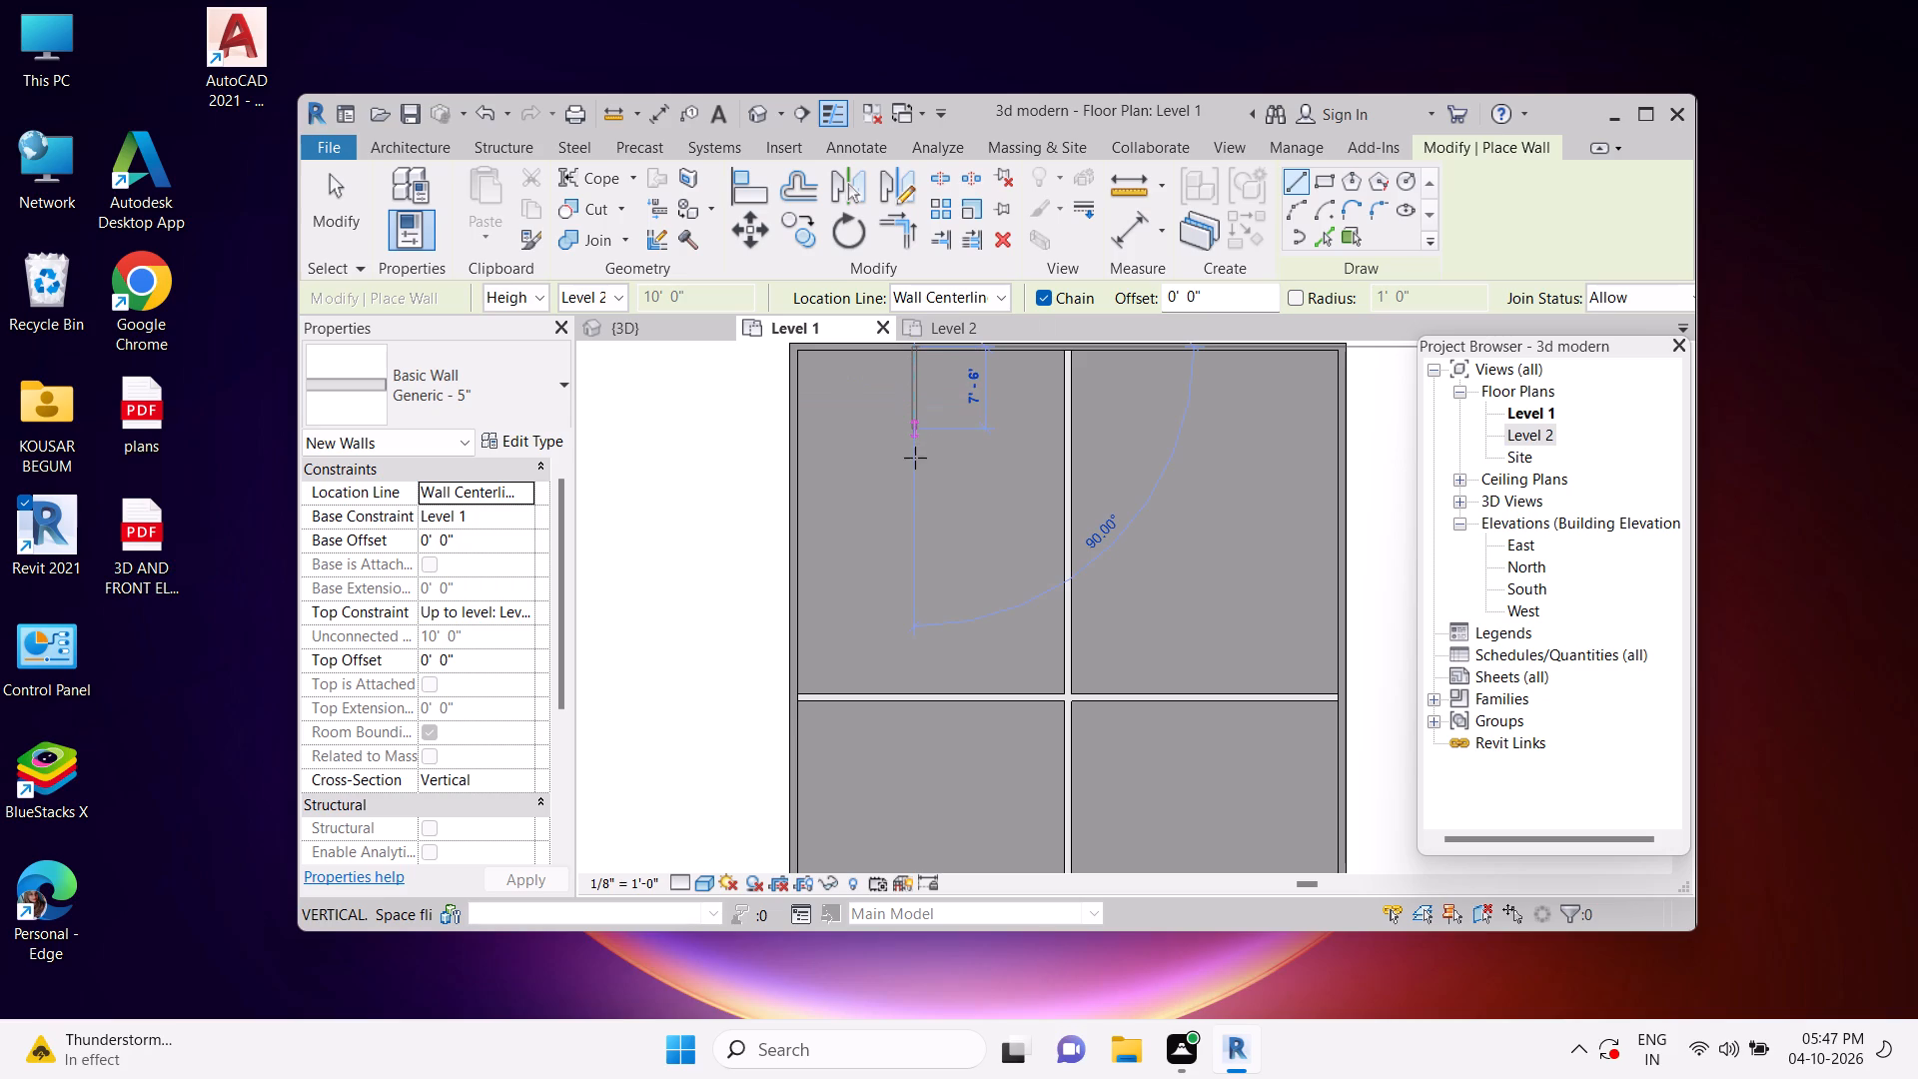
pyautogui.moveTo(915, 458); pyautogui.dragTo(924, 453)
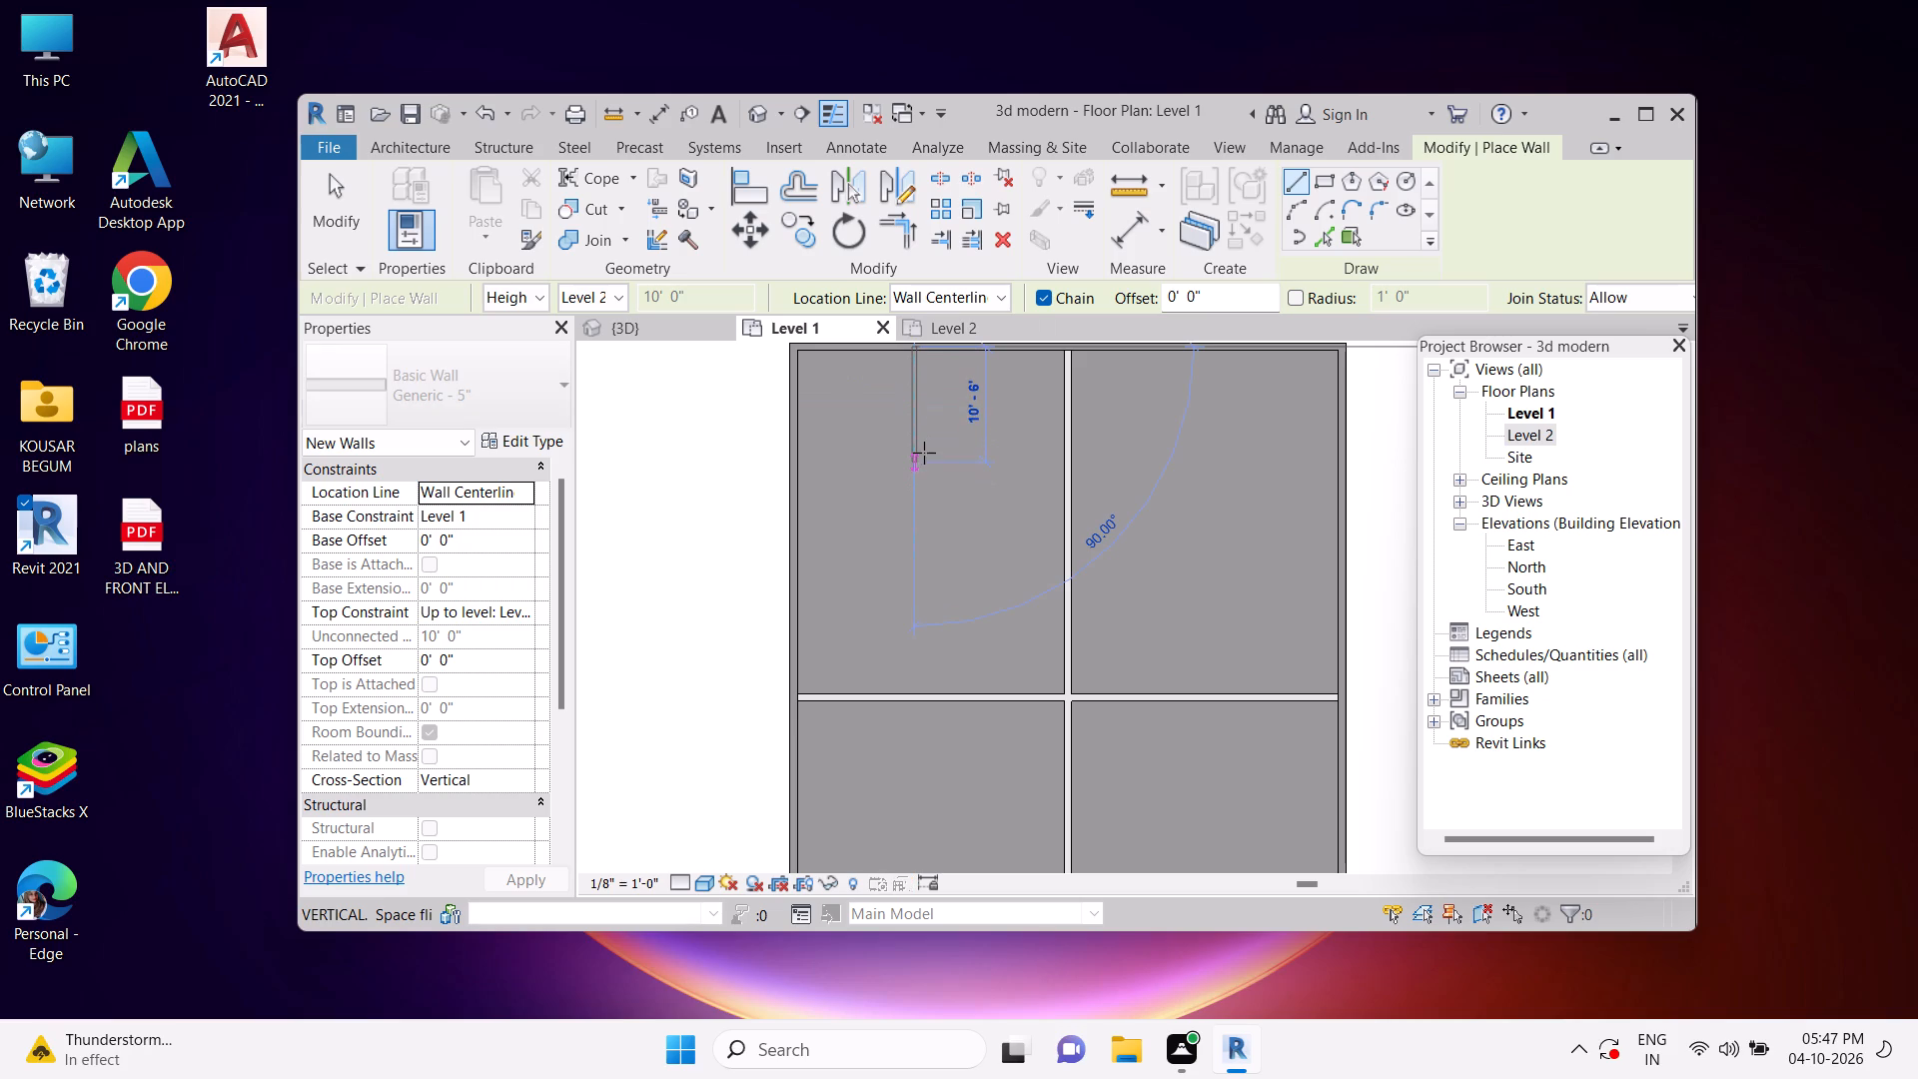
pyautogui.moveTo(924, 453); pyautogui.dragTo(869, 420)
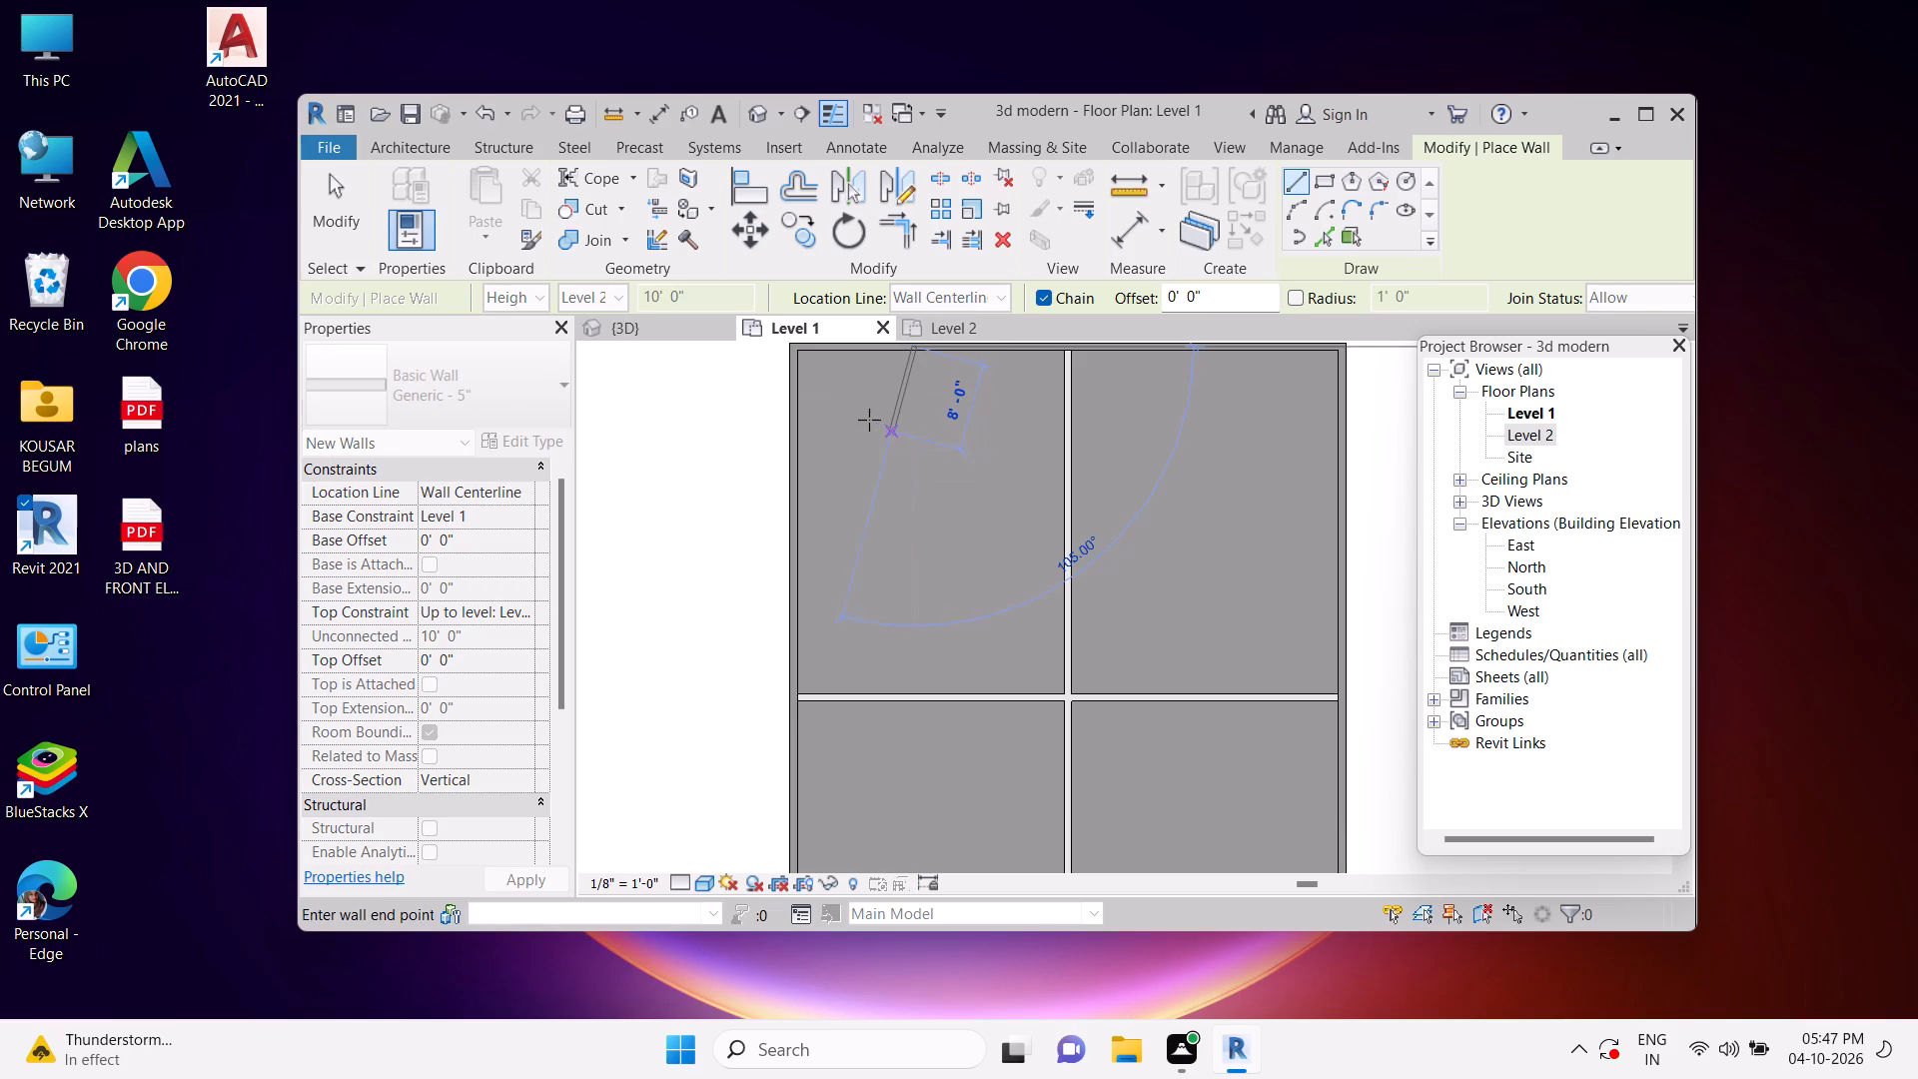
pyautogui.moveTo(869, 420); pyautogui.dragTo(901, 429)
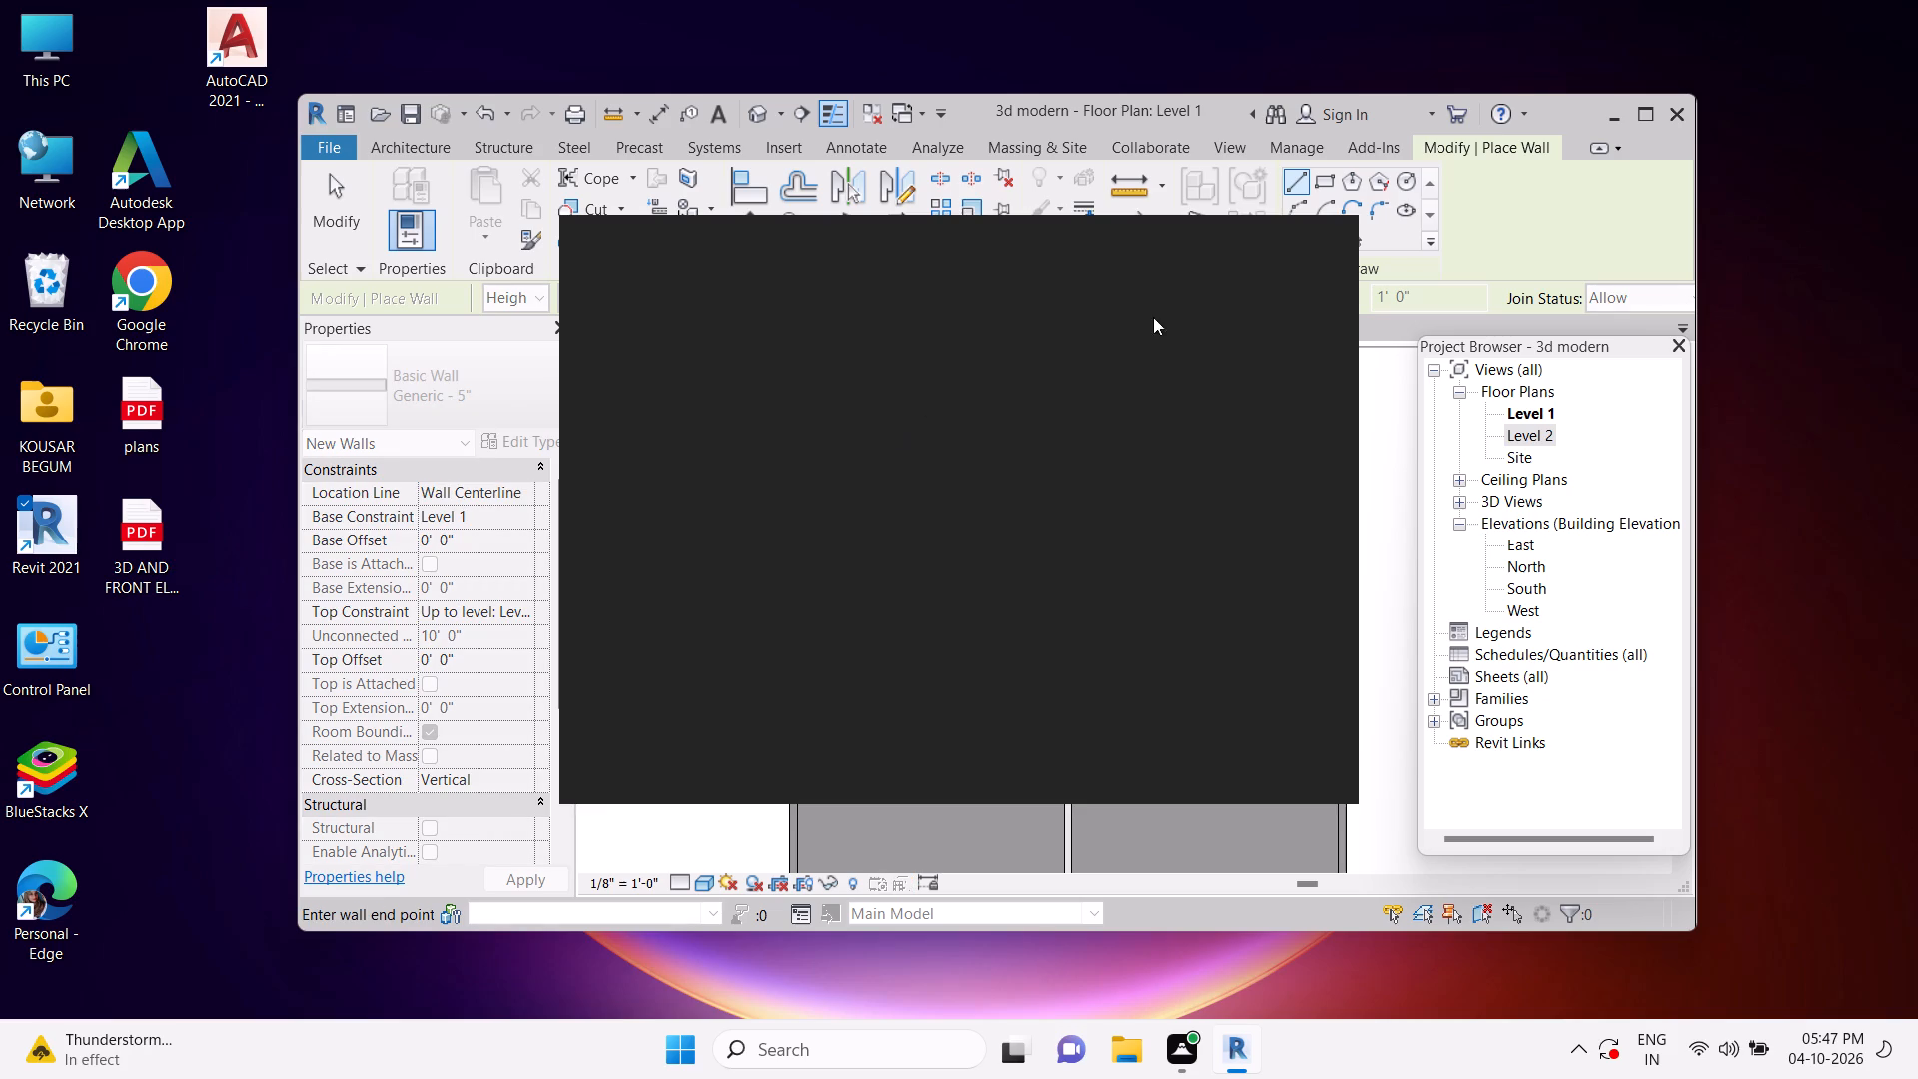
pyautogui.doubleClick(1334, 242)
pyautogui.click(1321, 247)
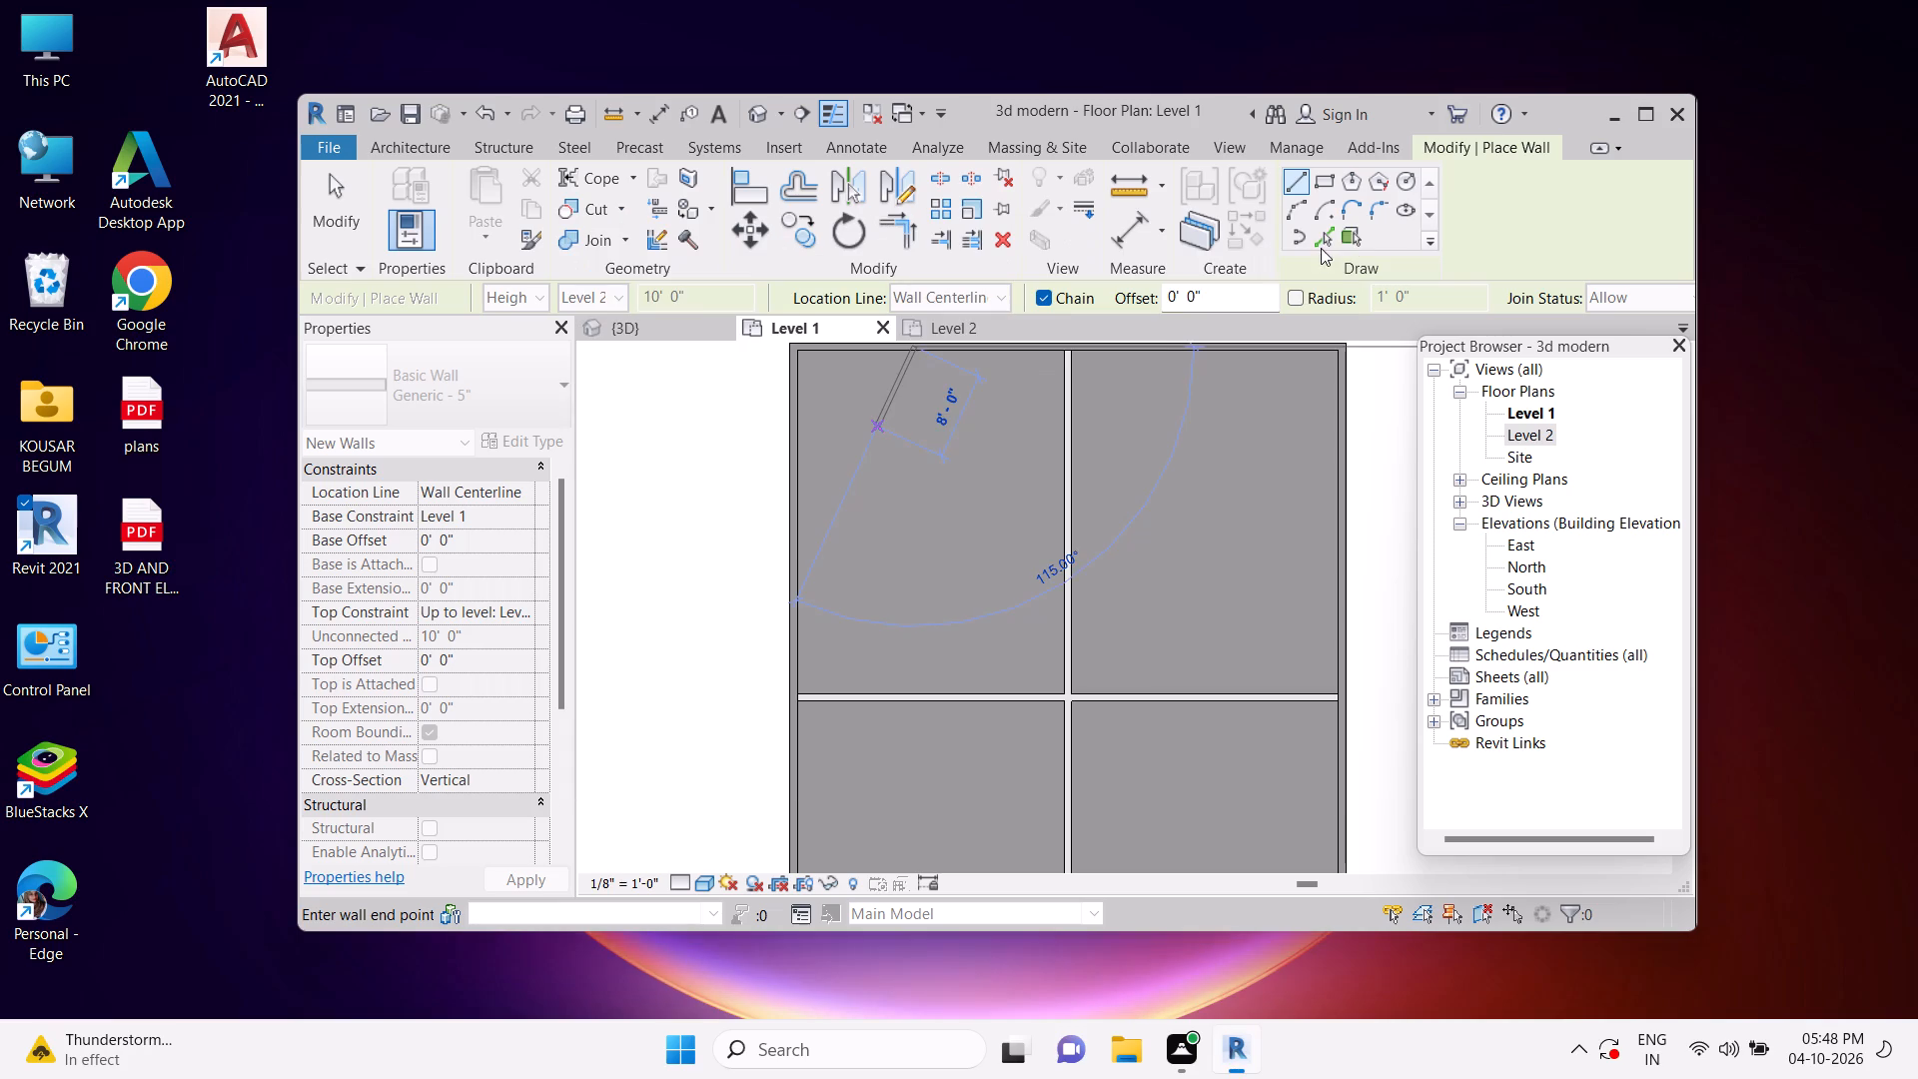
pyautogui.click(912, 473)
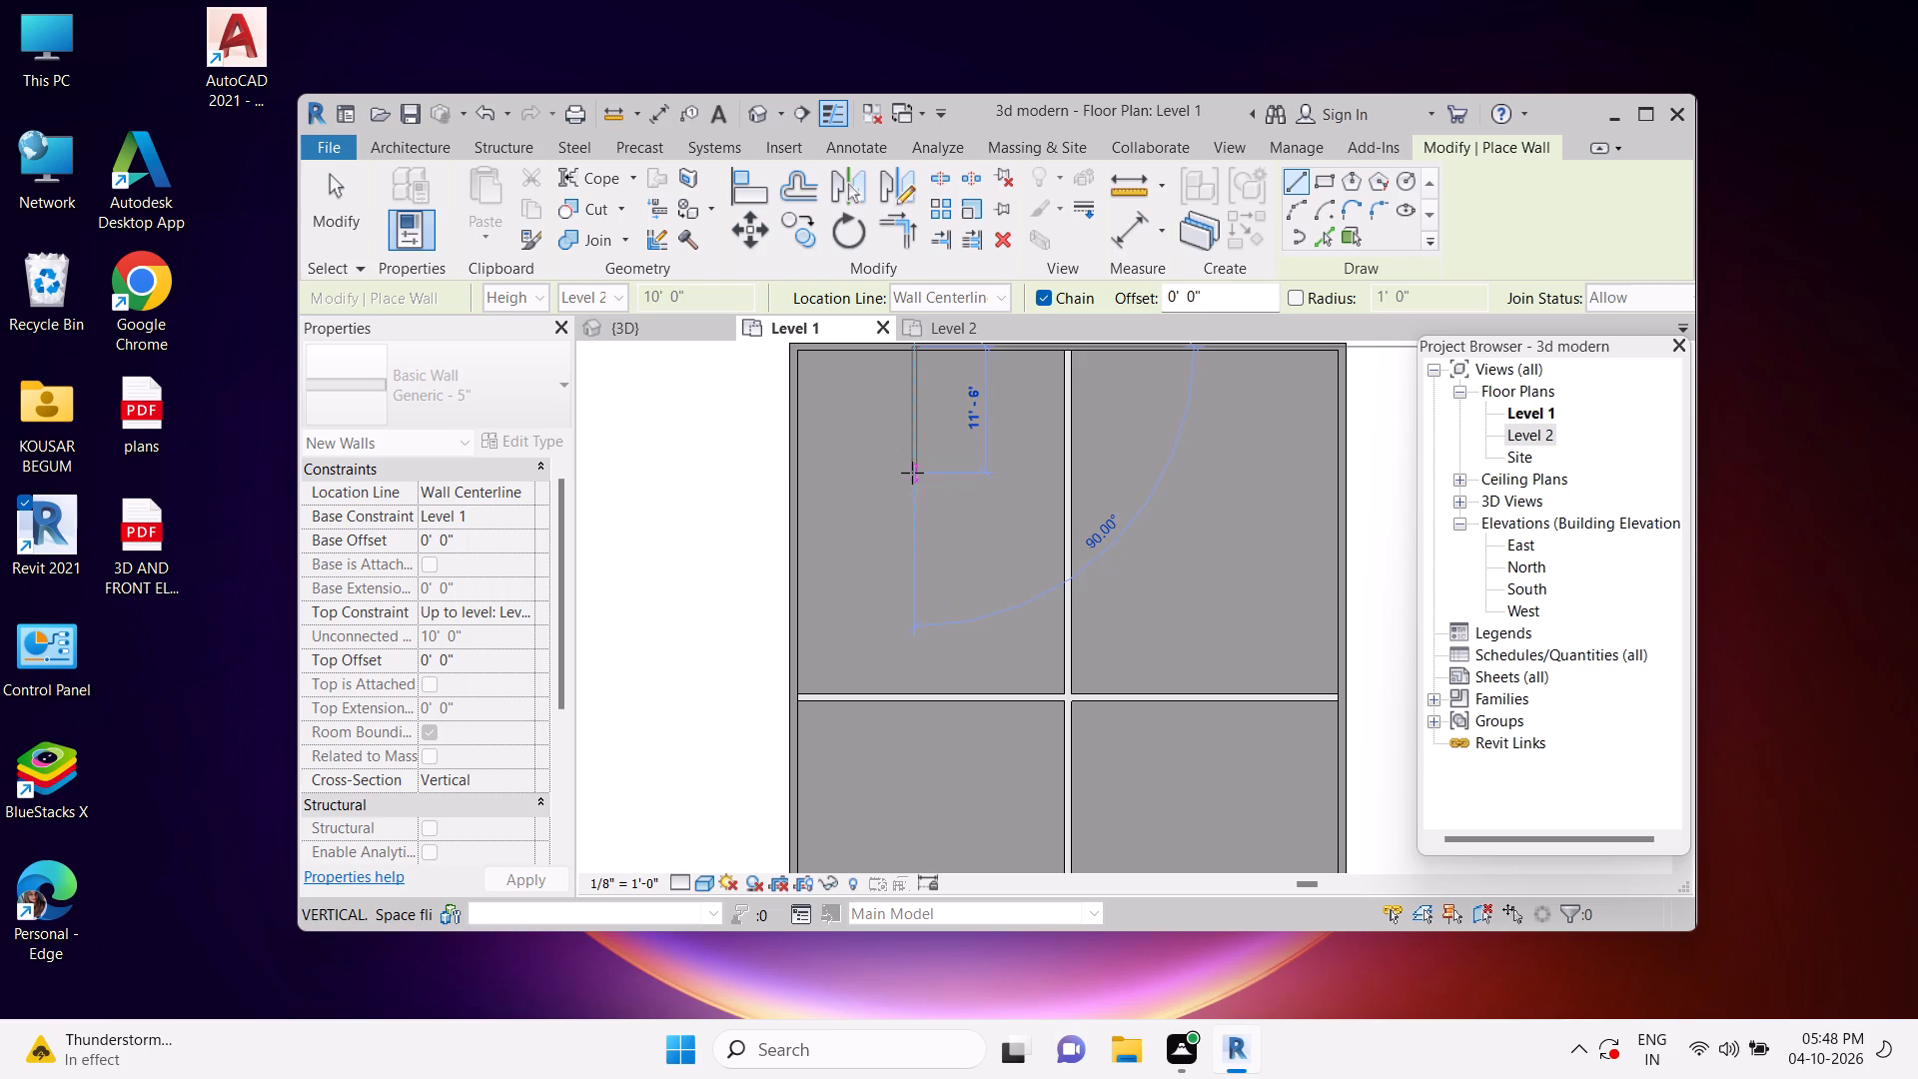
pyautogui.press('Escape')
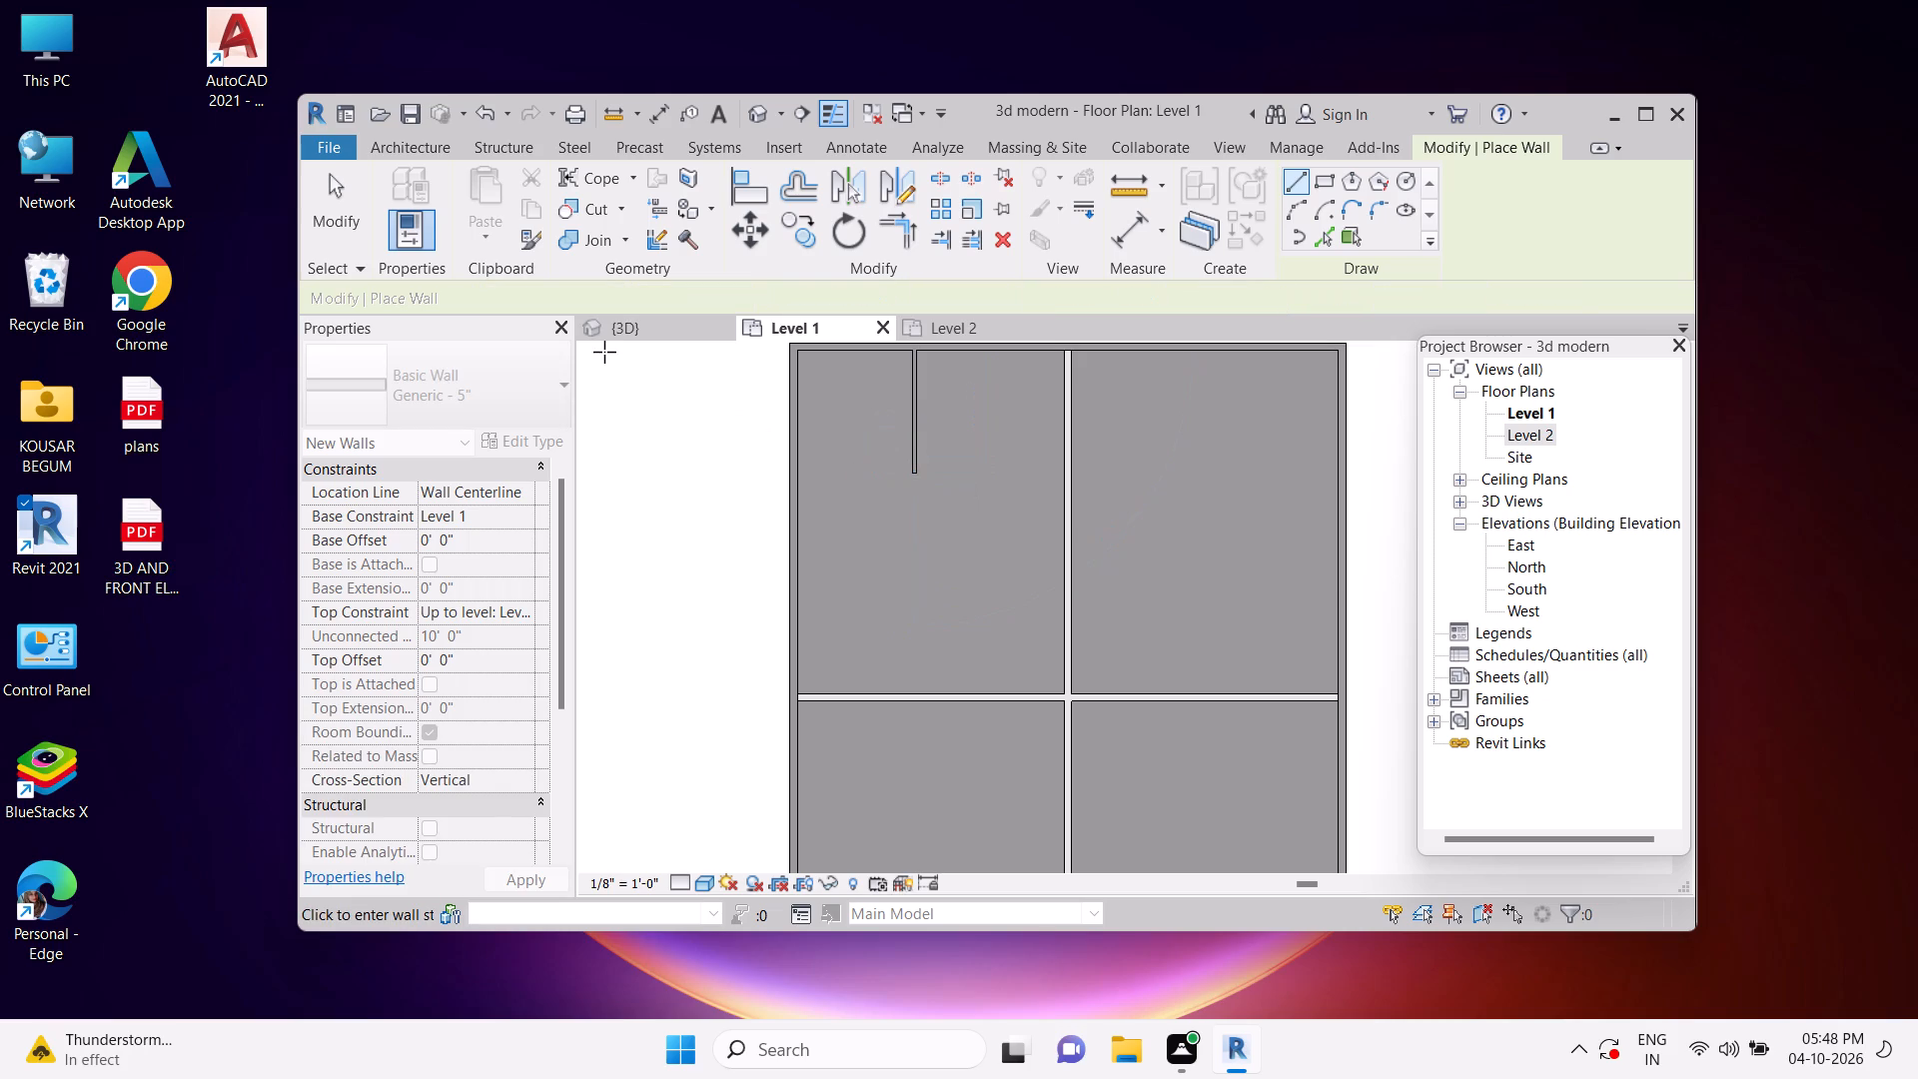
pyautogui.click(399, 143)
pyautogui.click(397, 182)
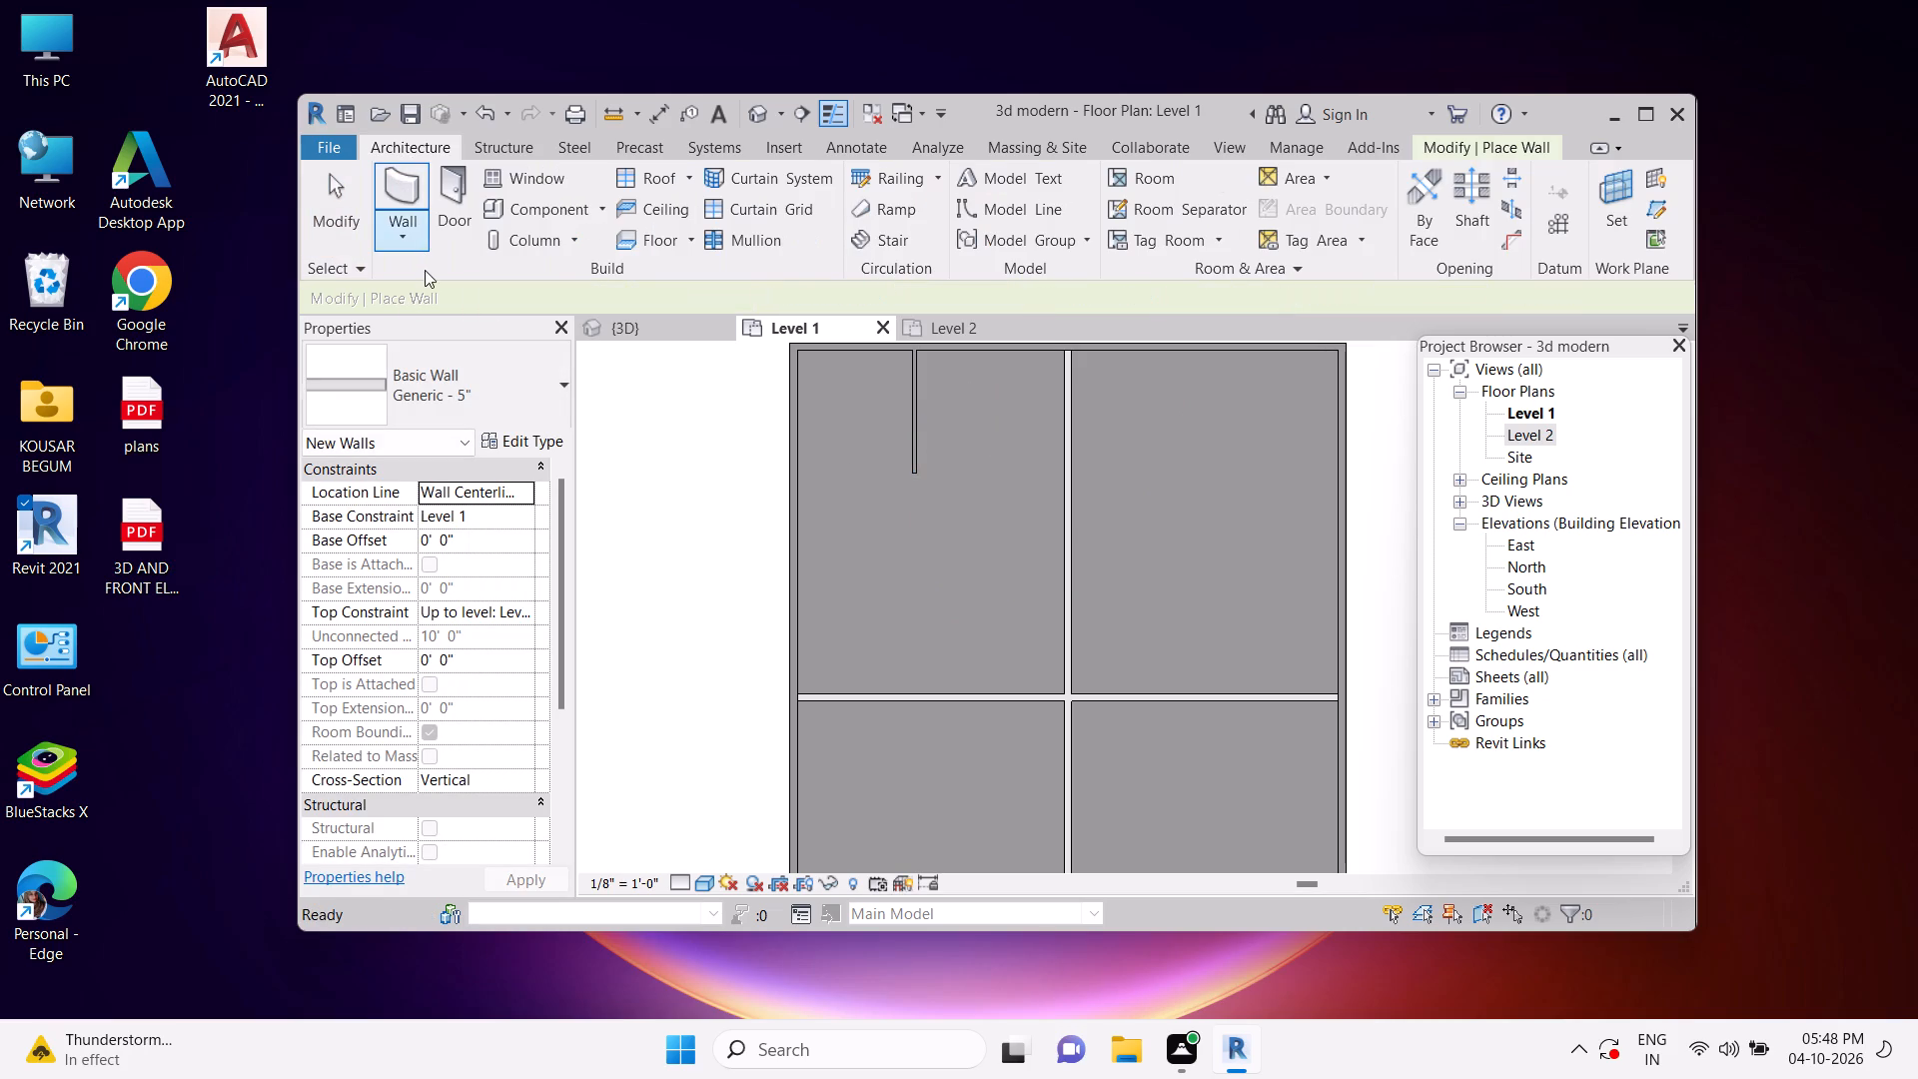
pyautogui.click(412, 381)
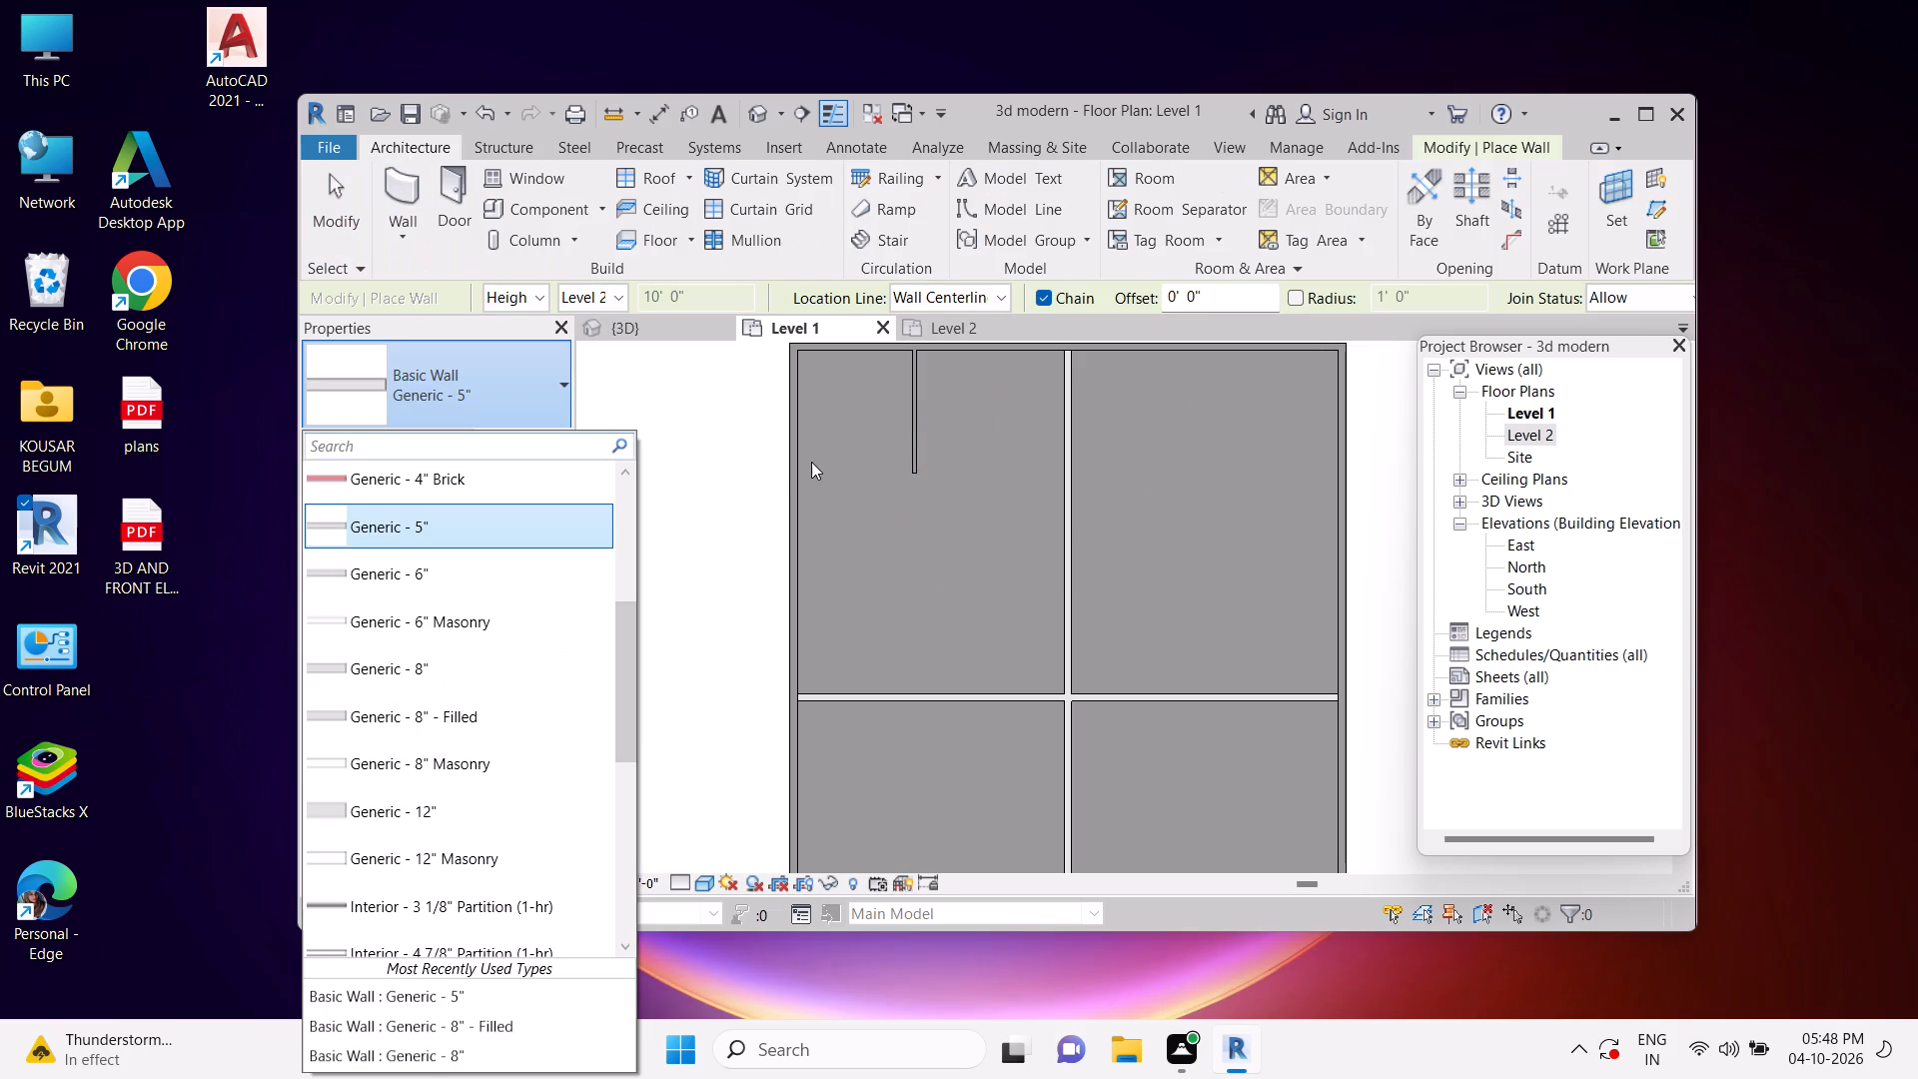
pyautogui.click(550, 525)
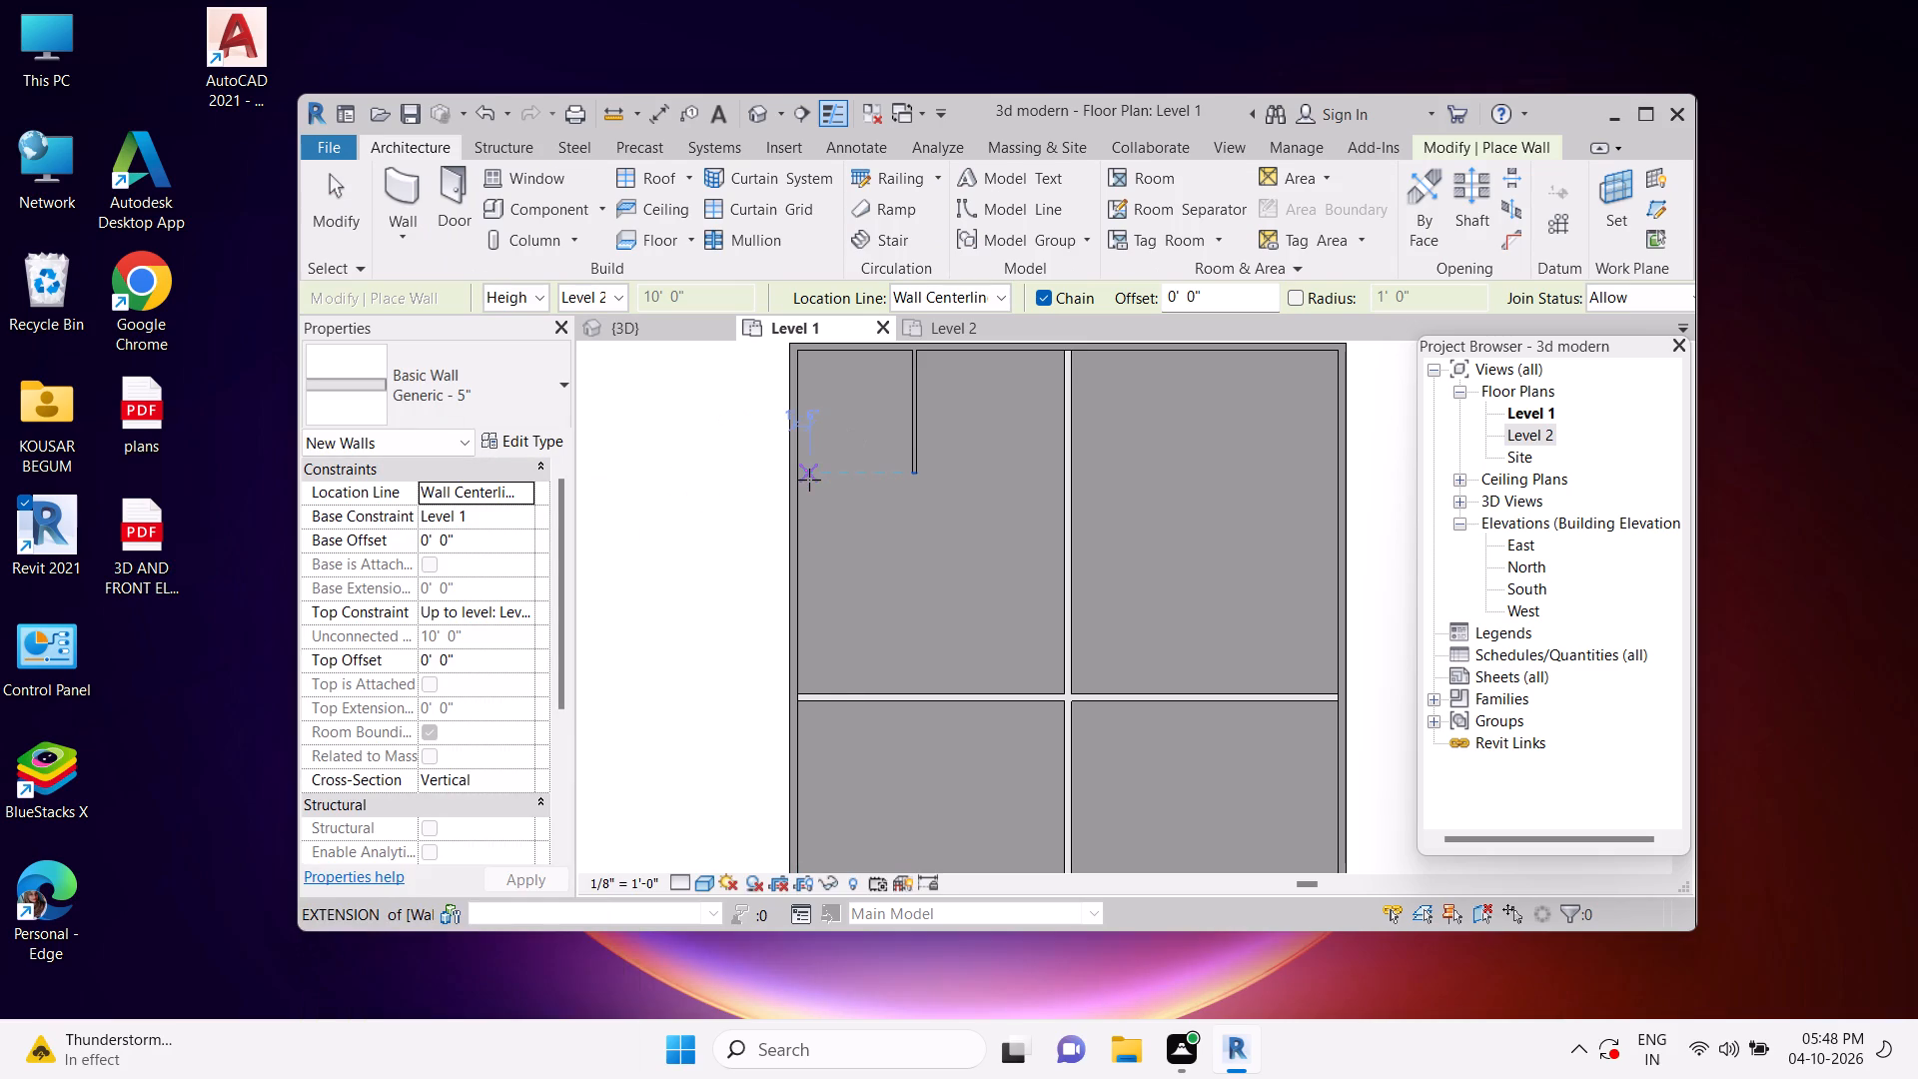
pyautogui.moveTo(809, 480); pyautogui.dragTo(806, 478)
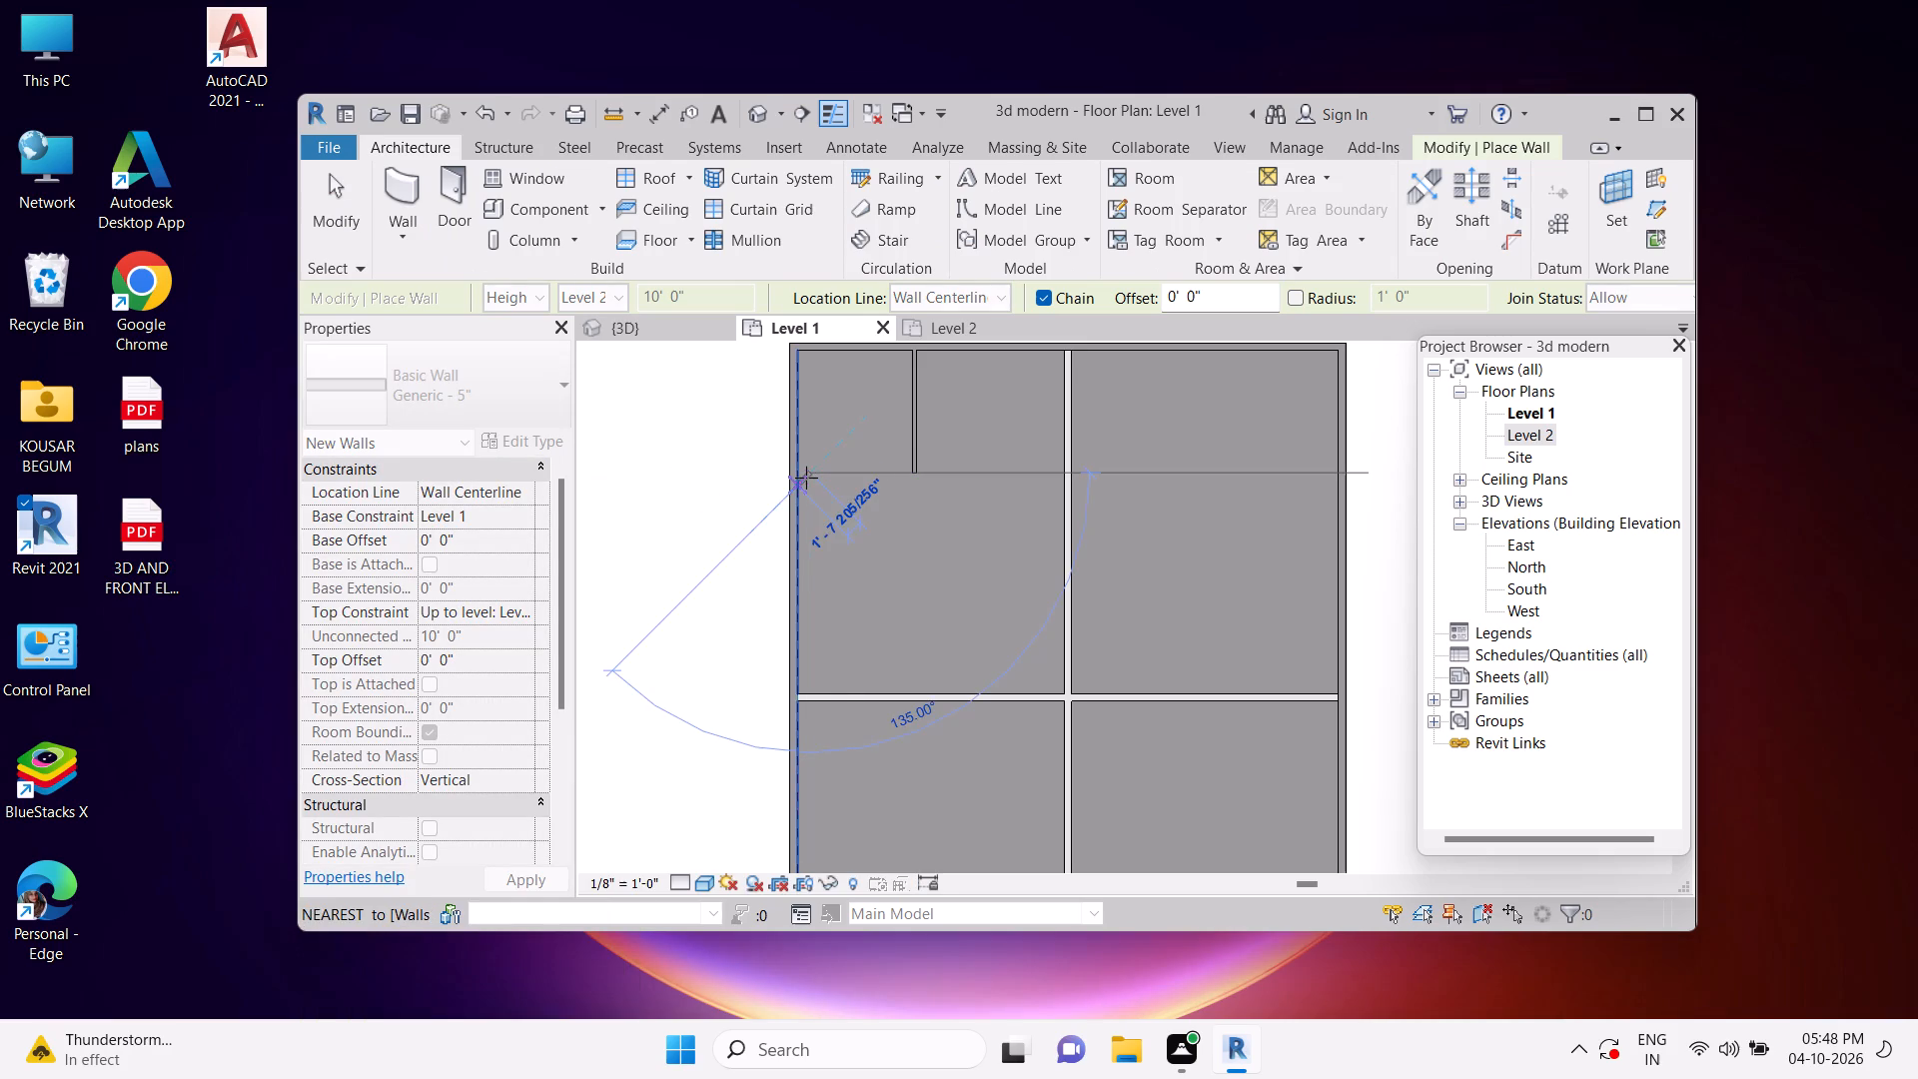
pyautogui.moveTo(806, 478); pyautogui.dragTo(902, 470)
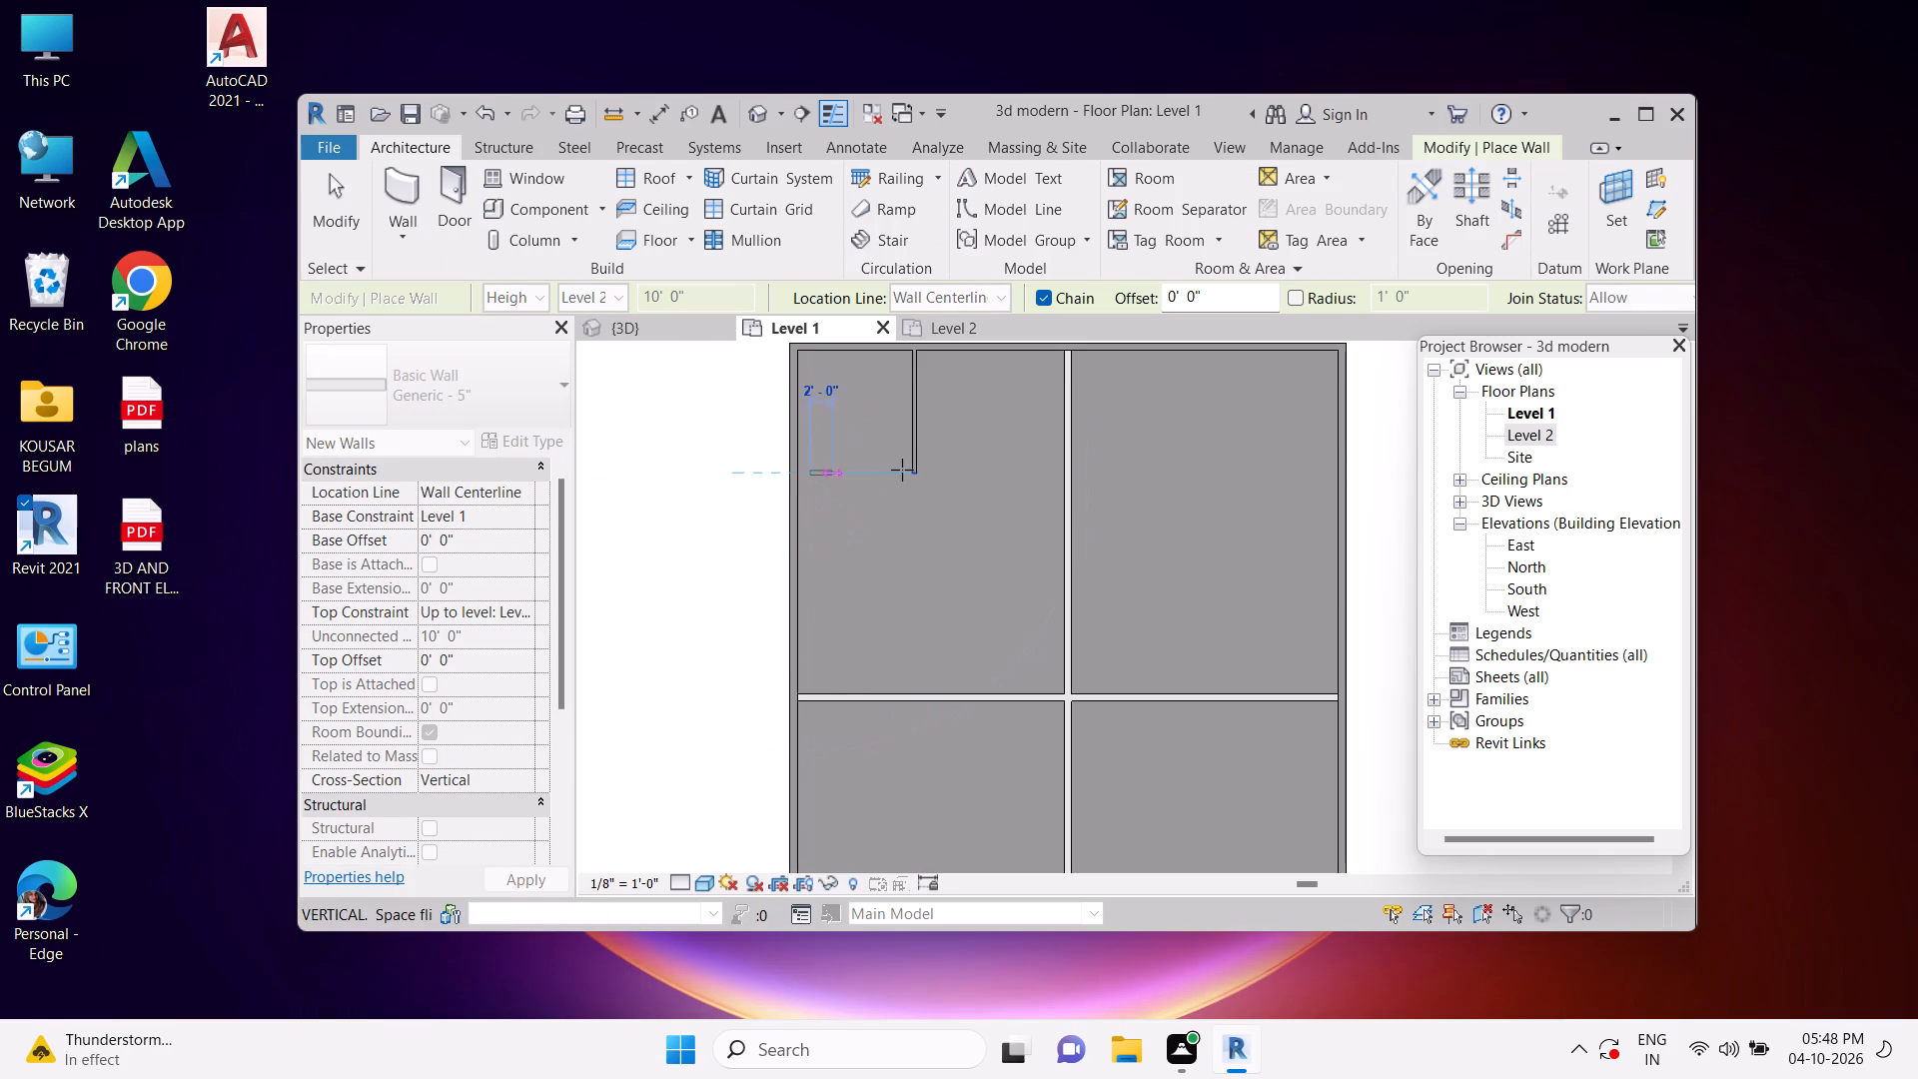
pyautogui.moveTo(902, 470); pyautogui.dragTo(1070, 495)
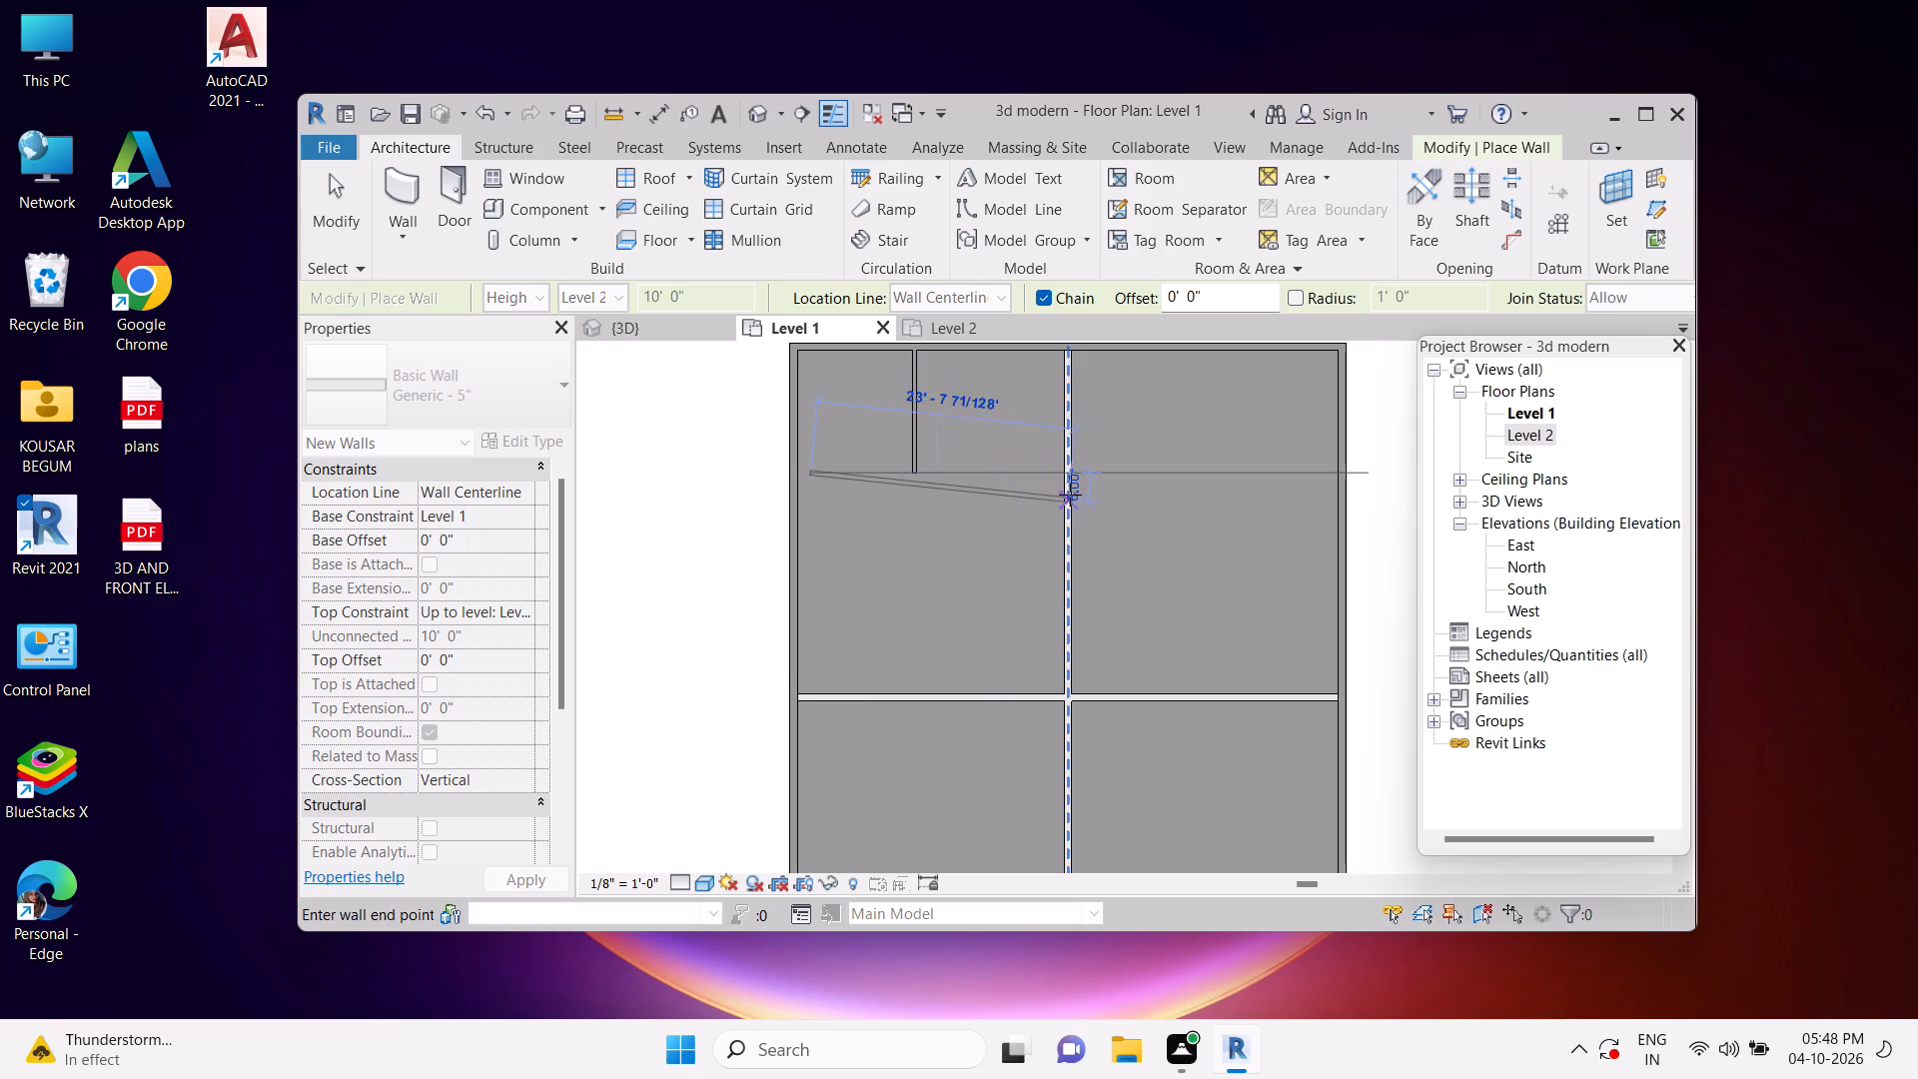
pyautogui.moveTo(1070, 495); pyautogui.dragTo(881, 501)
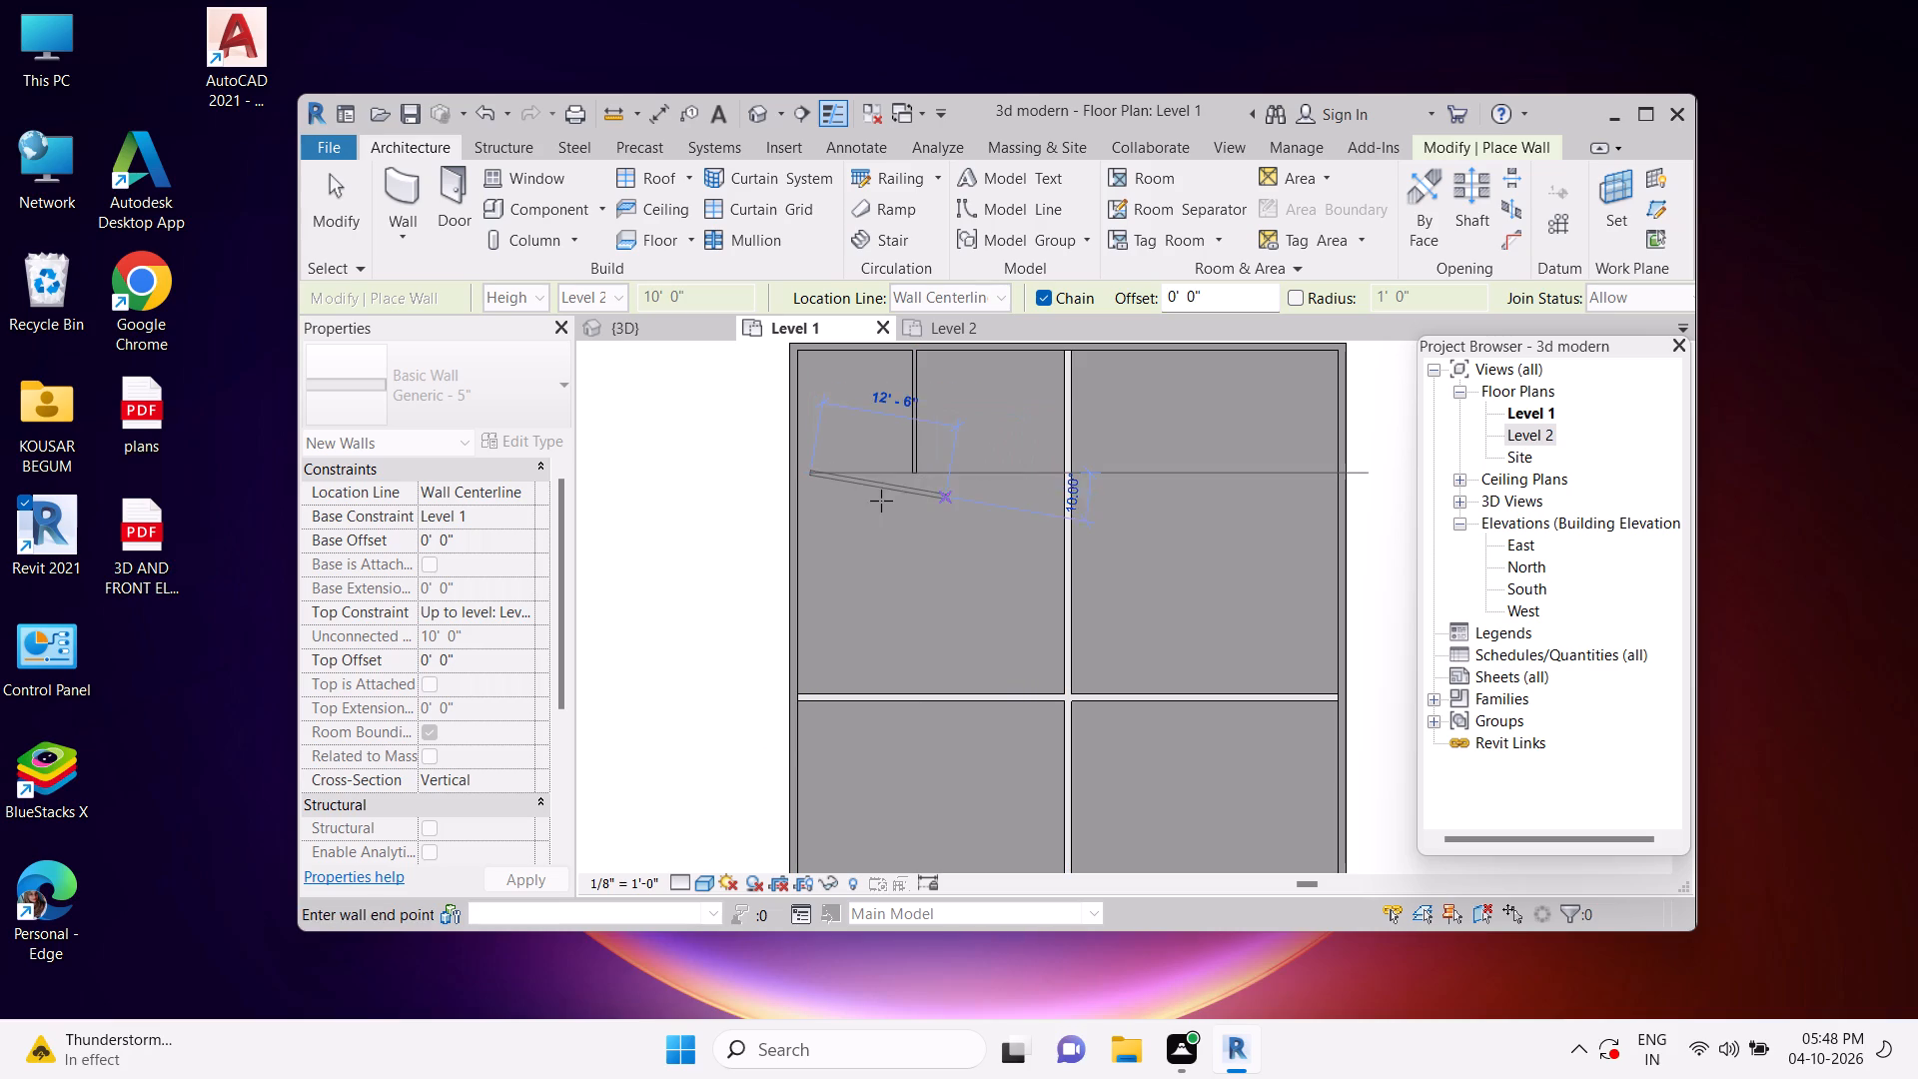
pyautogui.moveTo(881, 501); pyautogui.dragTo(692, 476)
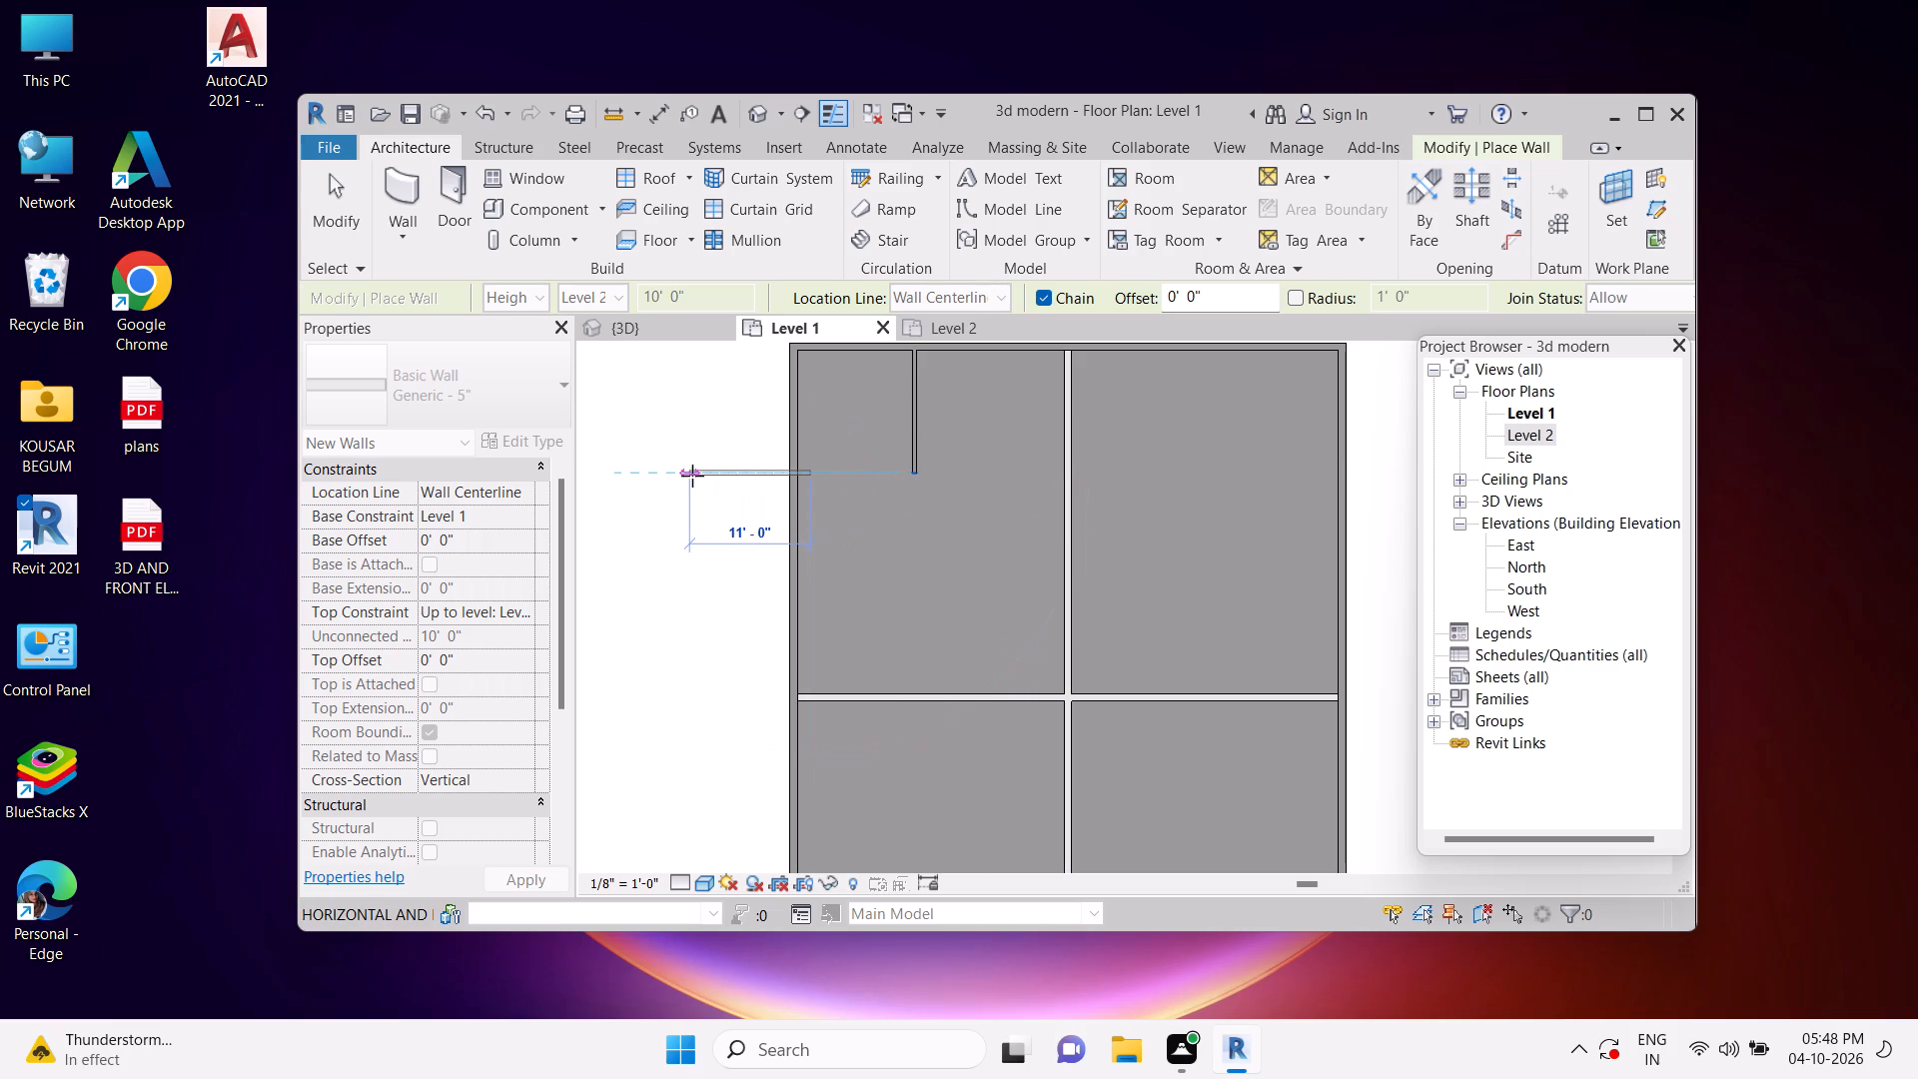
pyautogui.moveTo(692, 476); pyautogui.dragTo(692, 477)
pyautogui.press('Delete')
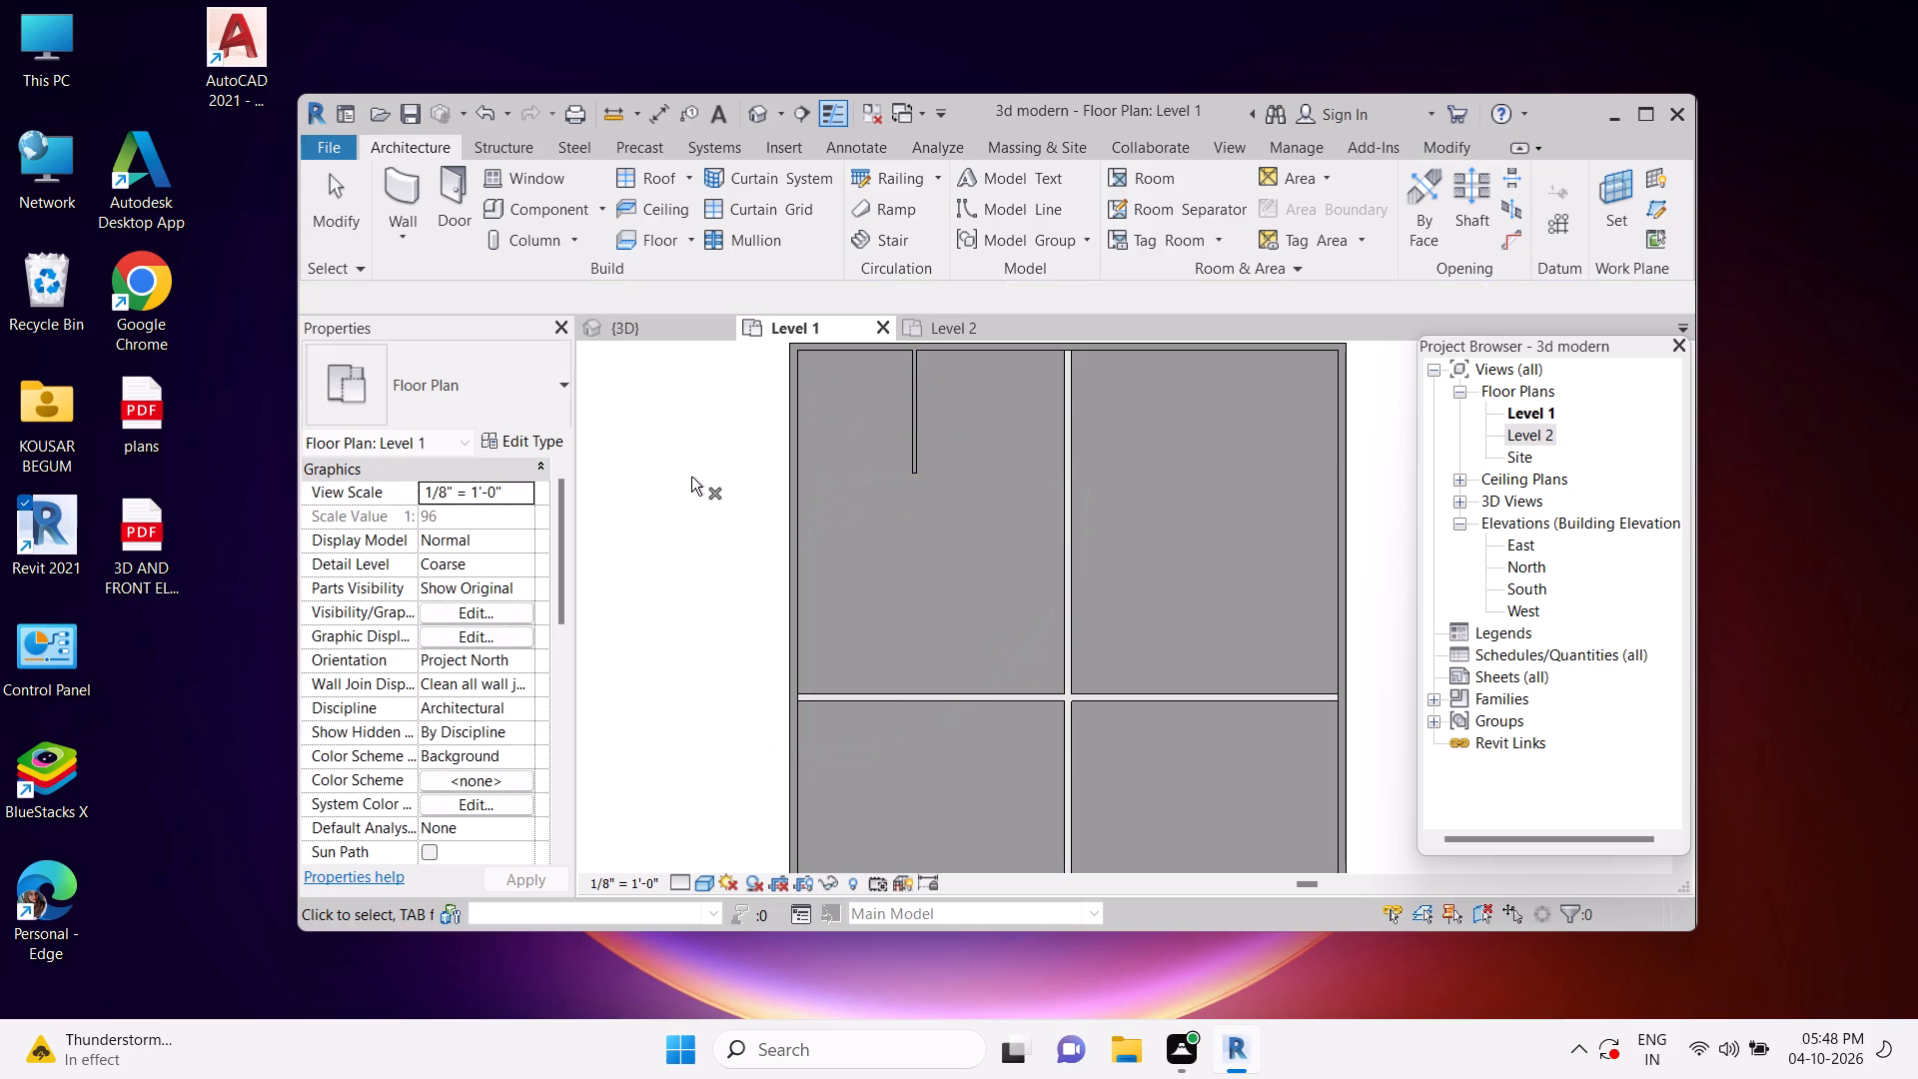
# Draw a horizontal Generic - 5" wall about 24' 8" long from the left exterior wall to the central wall, through the short partition's lower end.
pyautogui.click(397, 194)
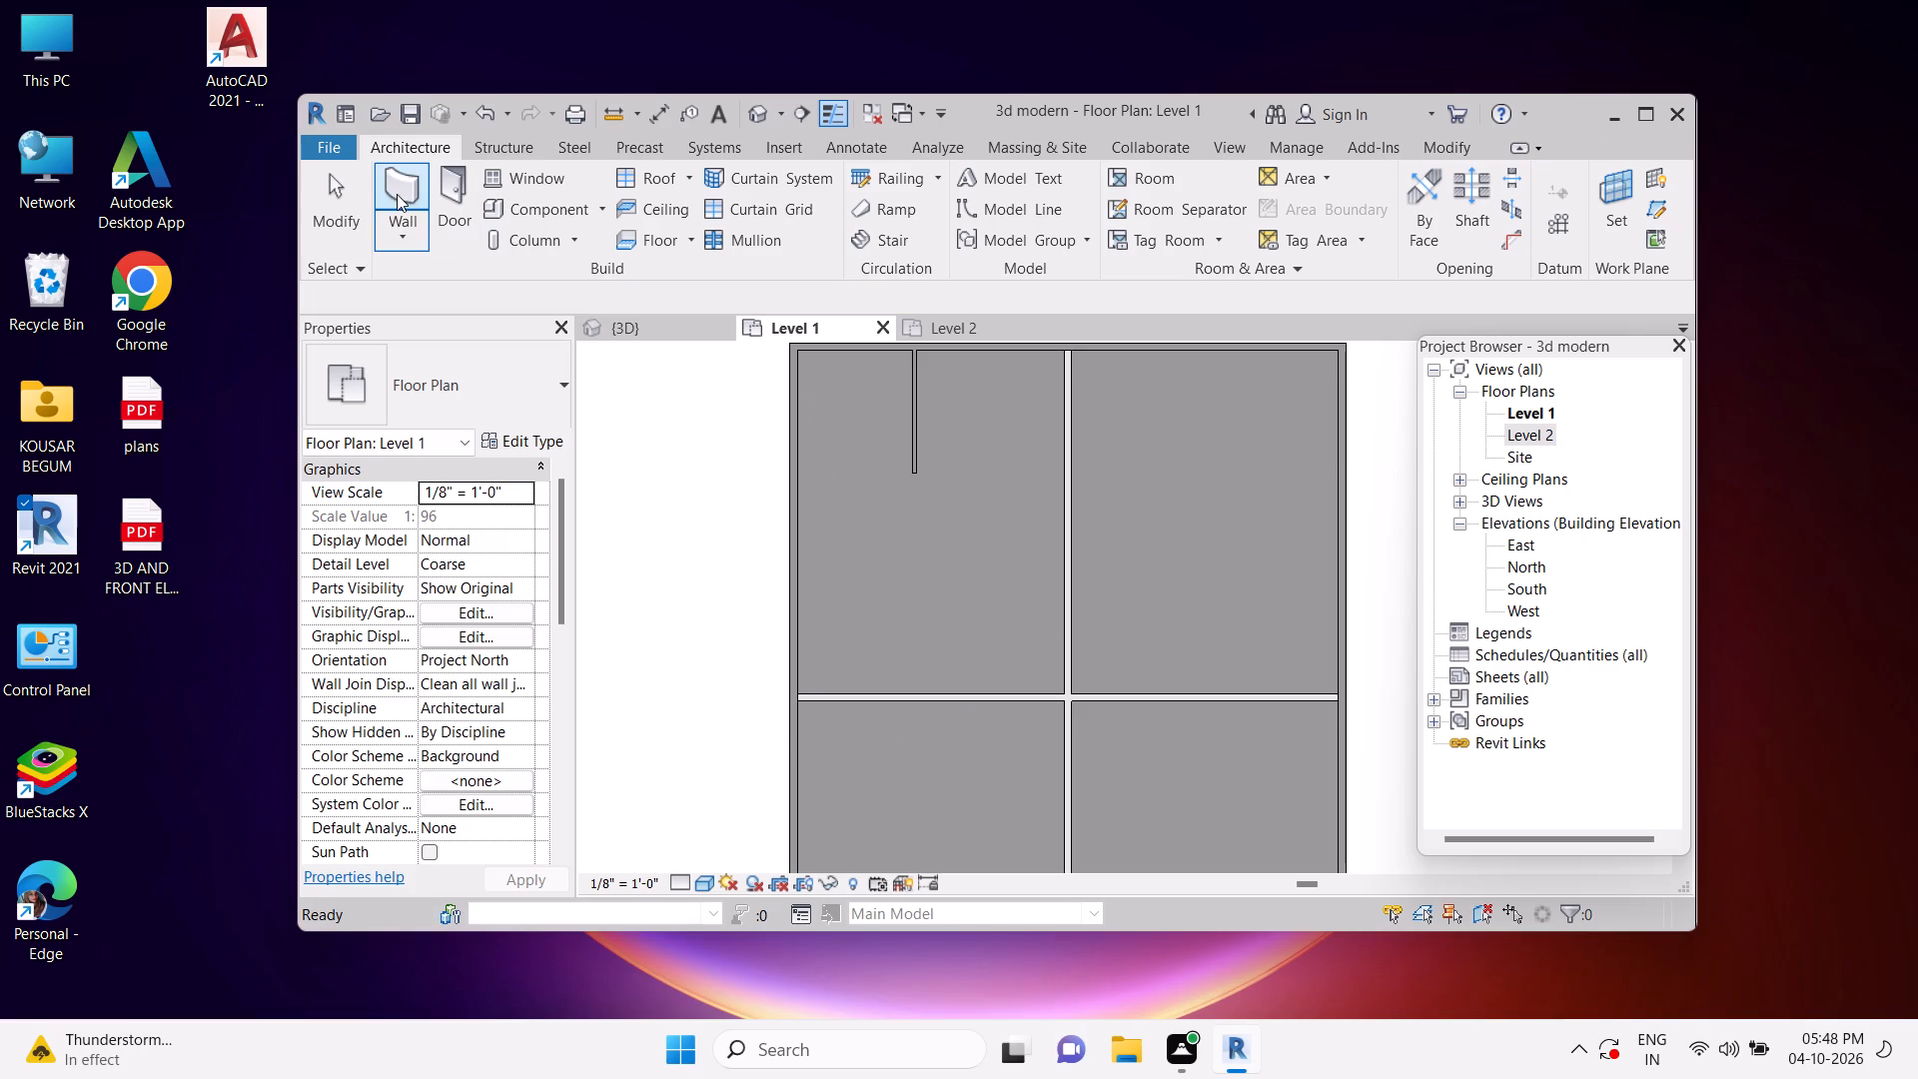
pyautogui.click(418, 380)
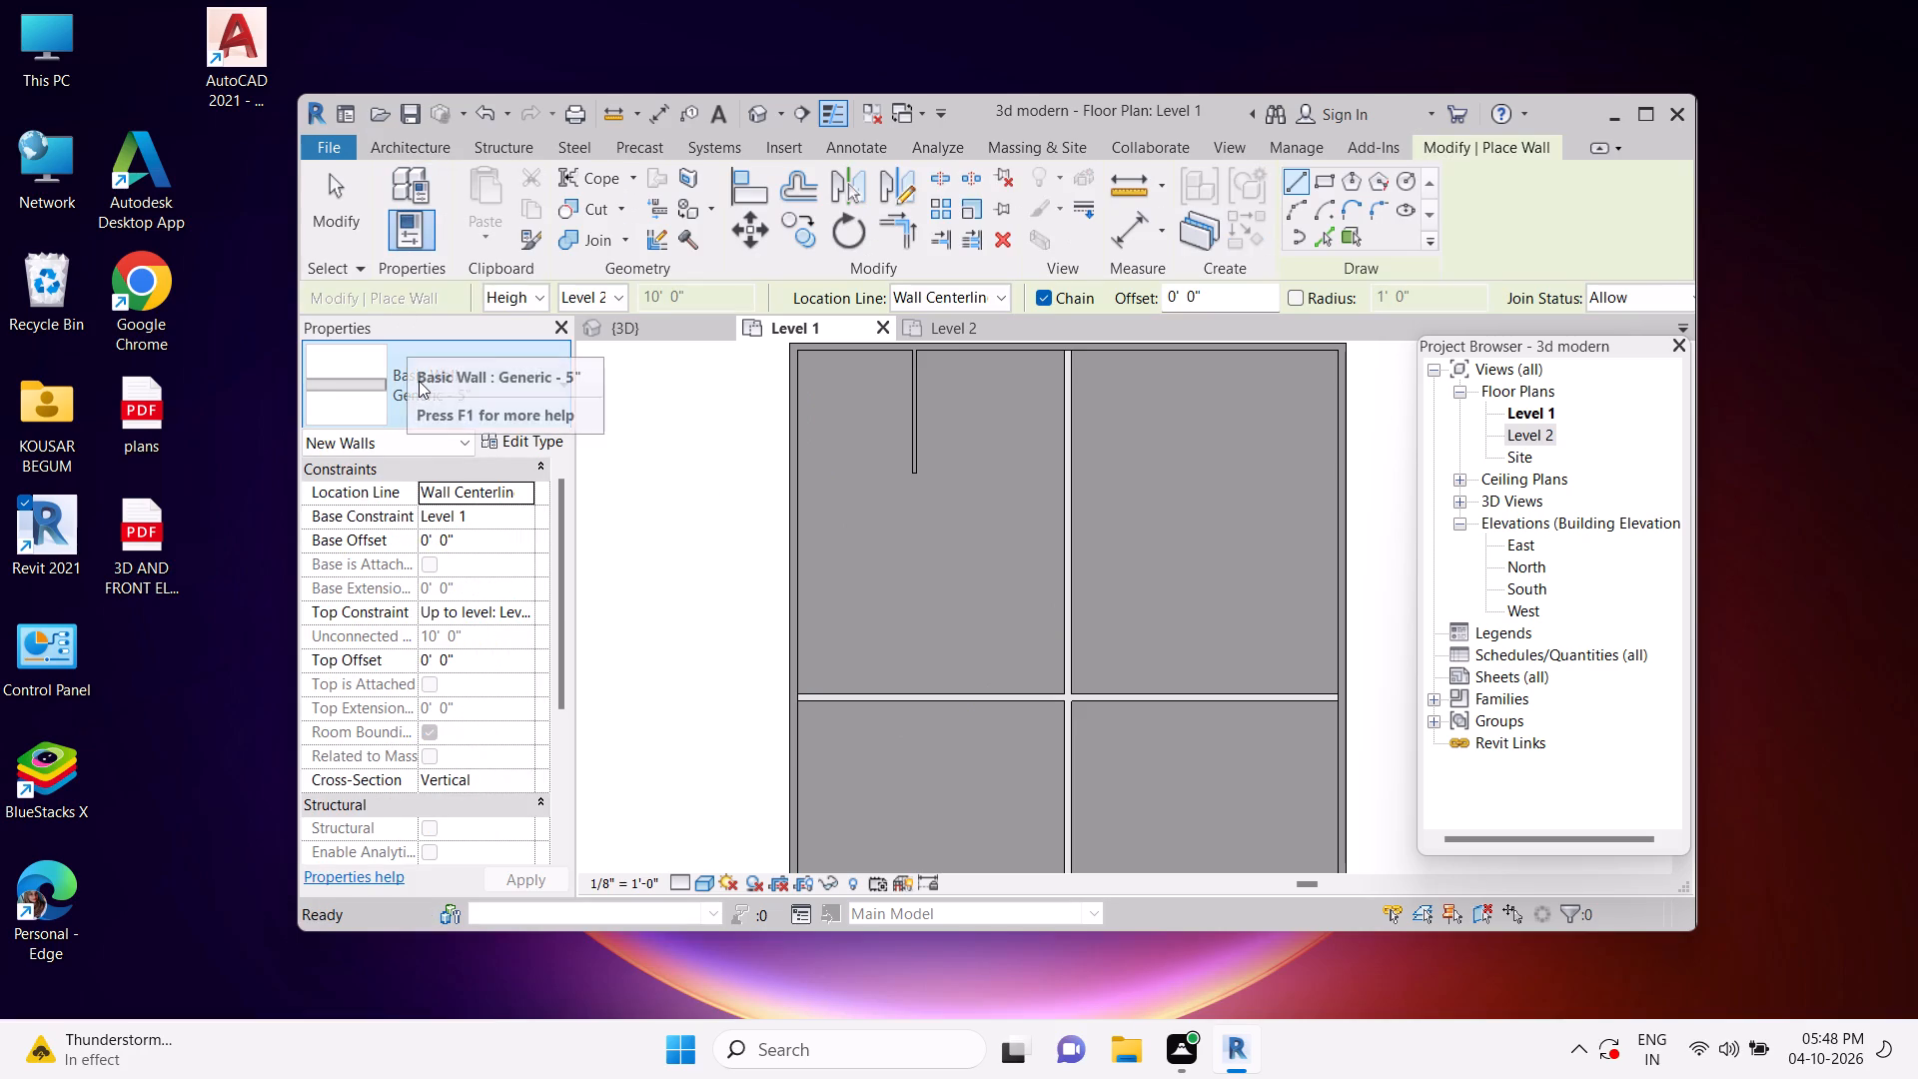
pyautogui.click(580, 531)
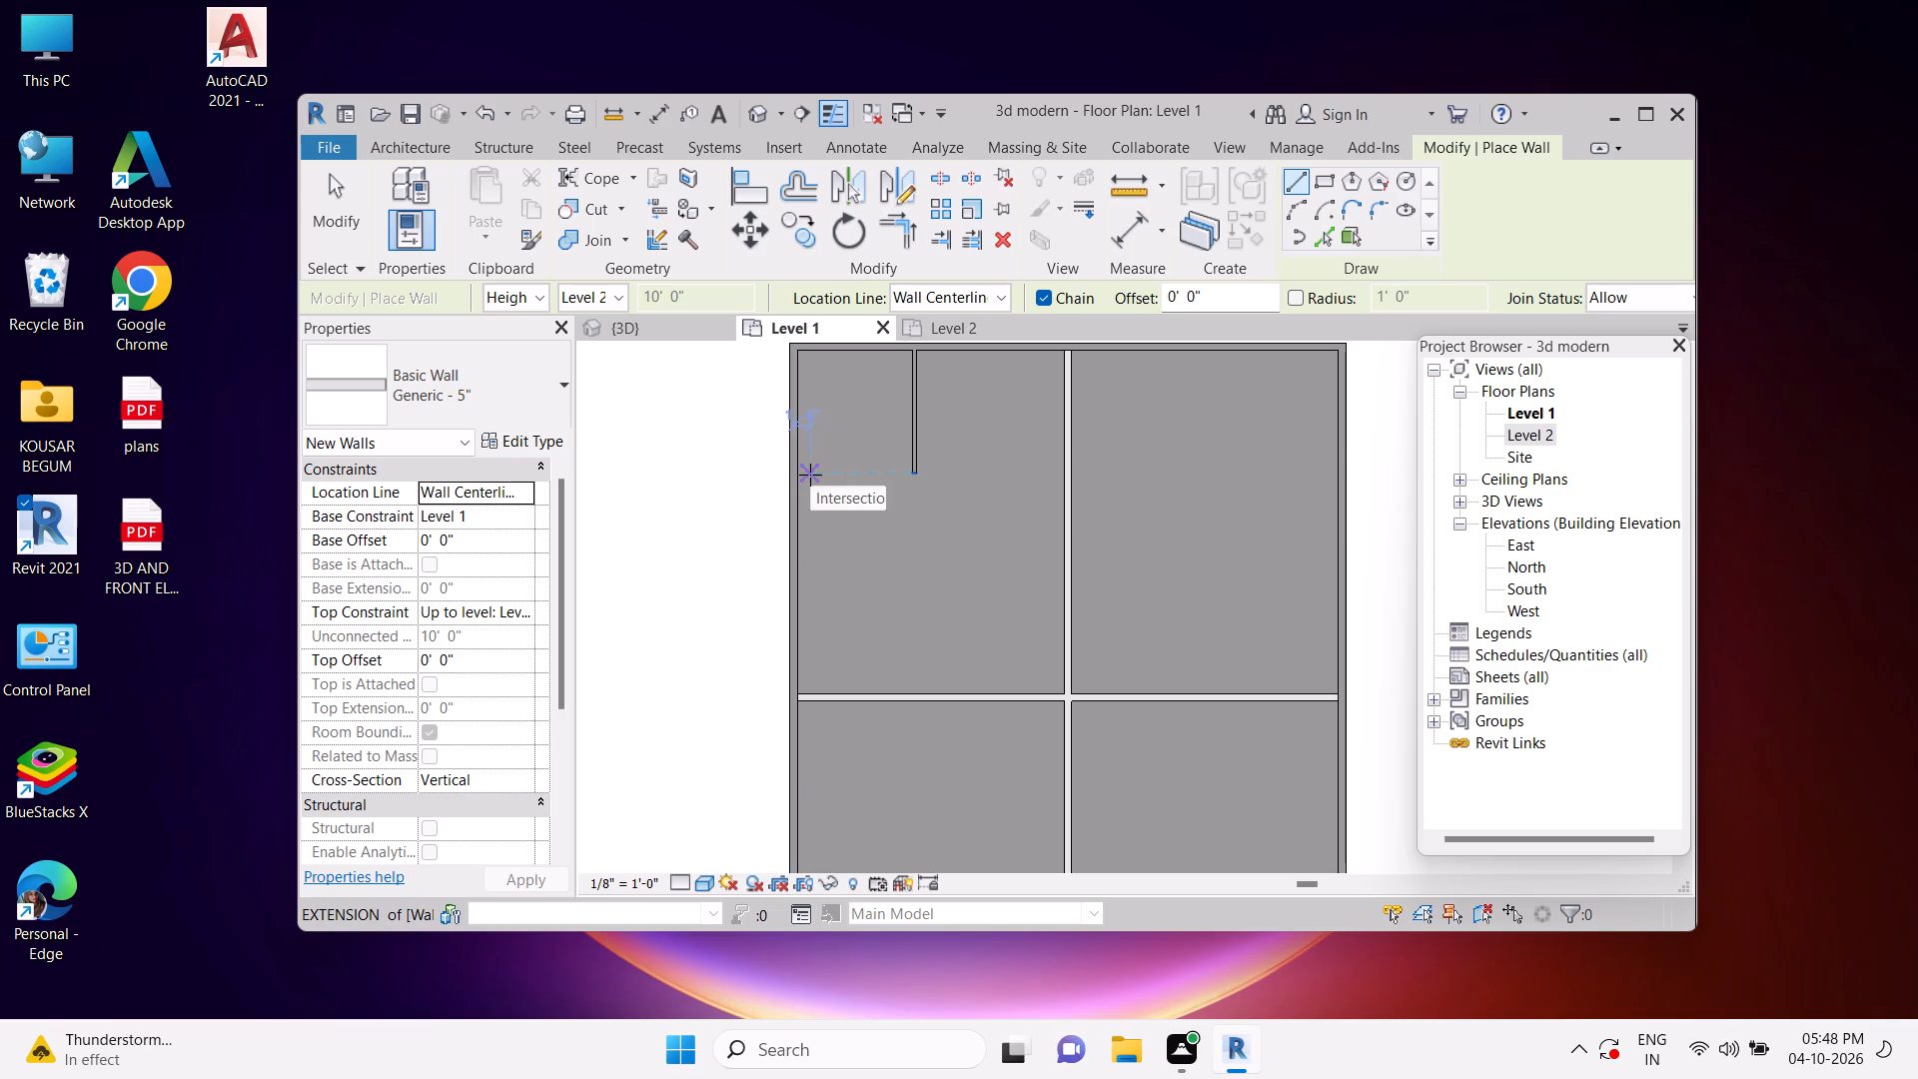
pyautogui.moveTo(807, 476); pyautogui.dragTo(963, 489)
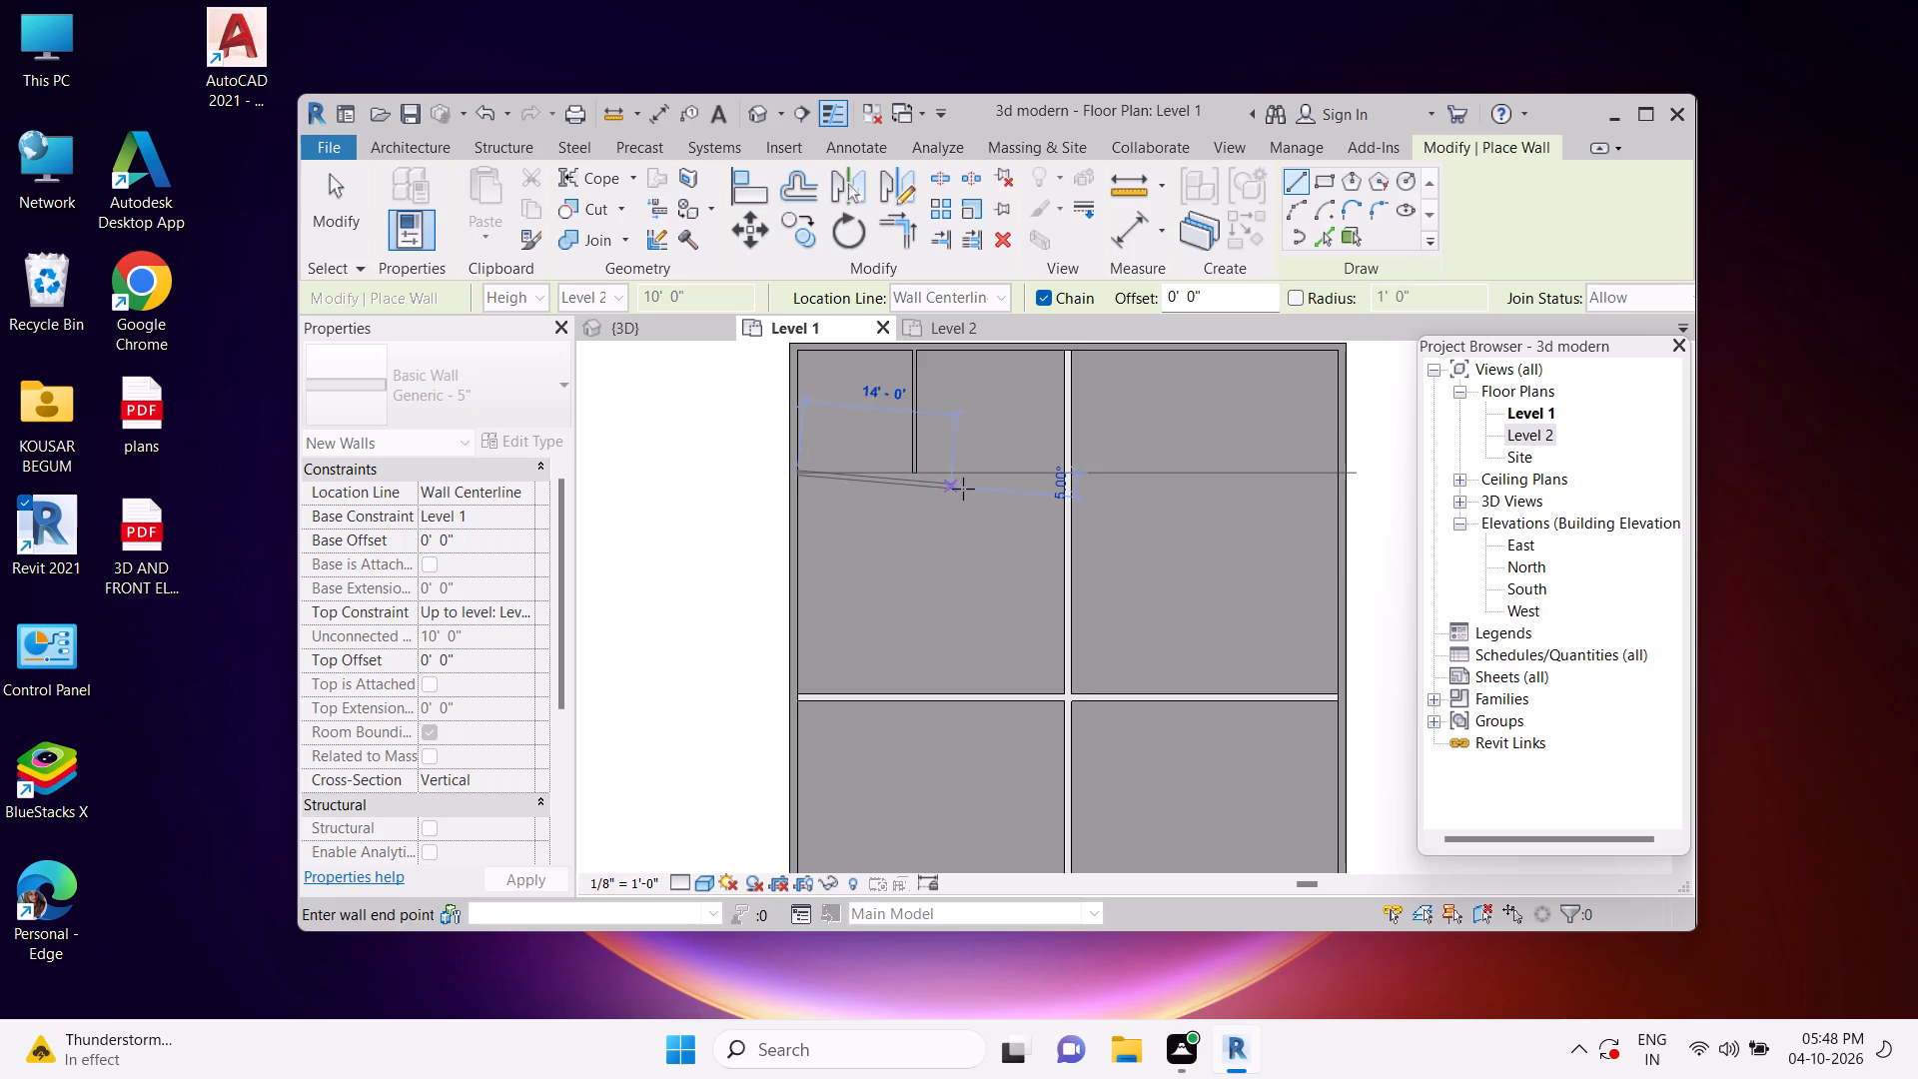
pyautogui.moveTo(963, 489); pyautogui.dragTo(1052, 480)
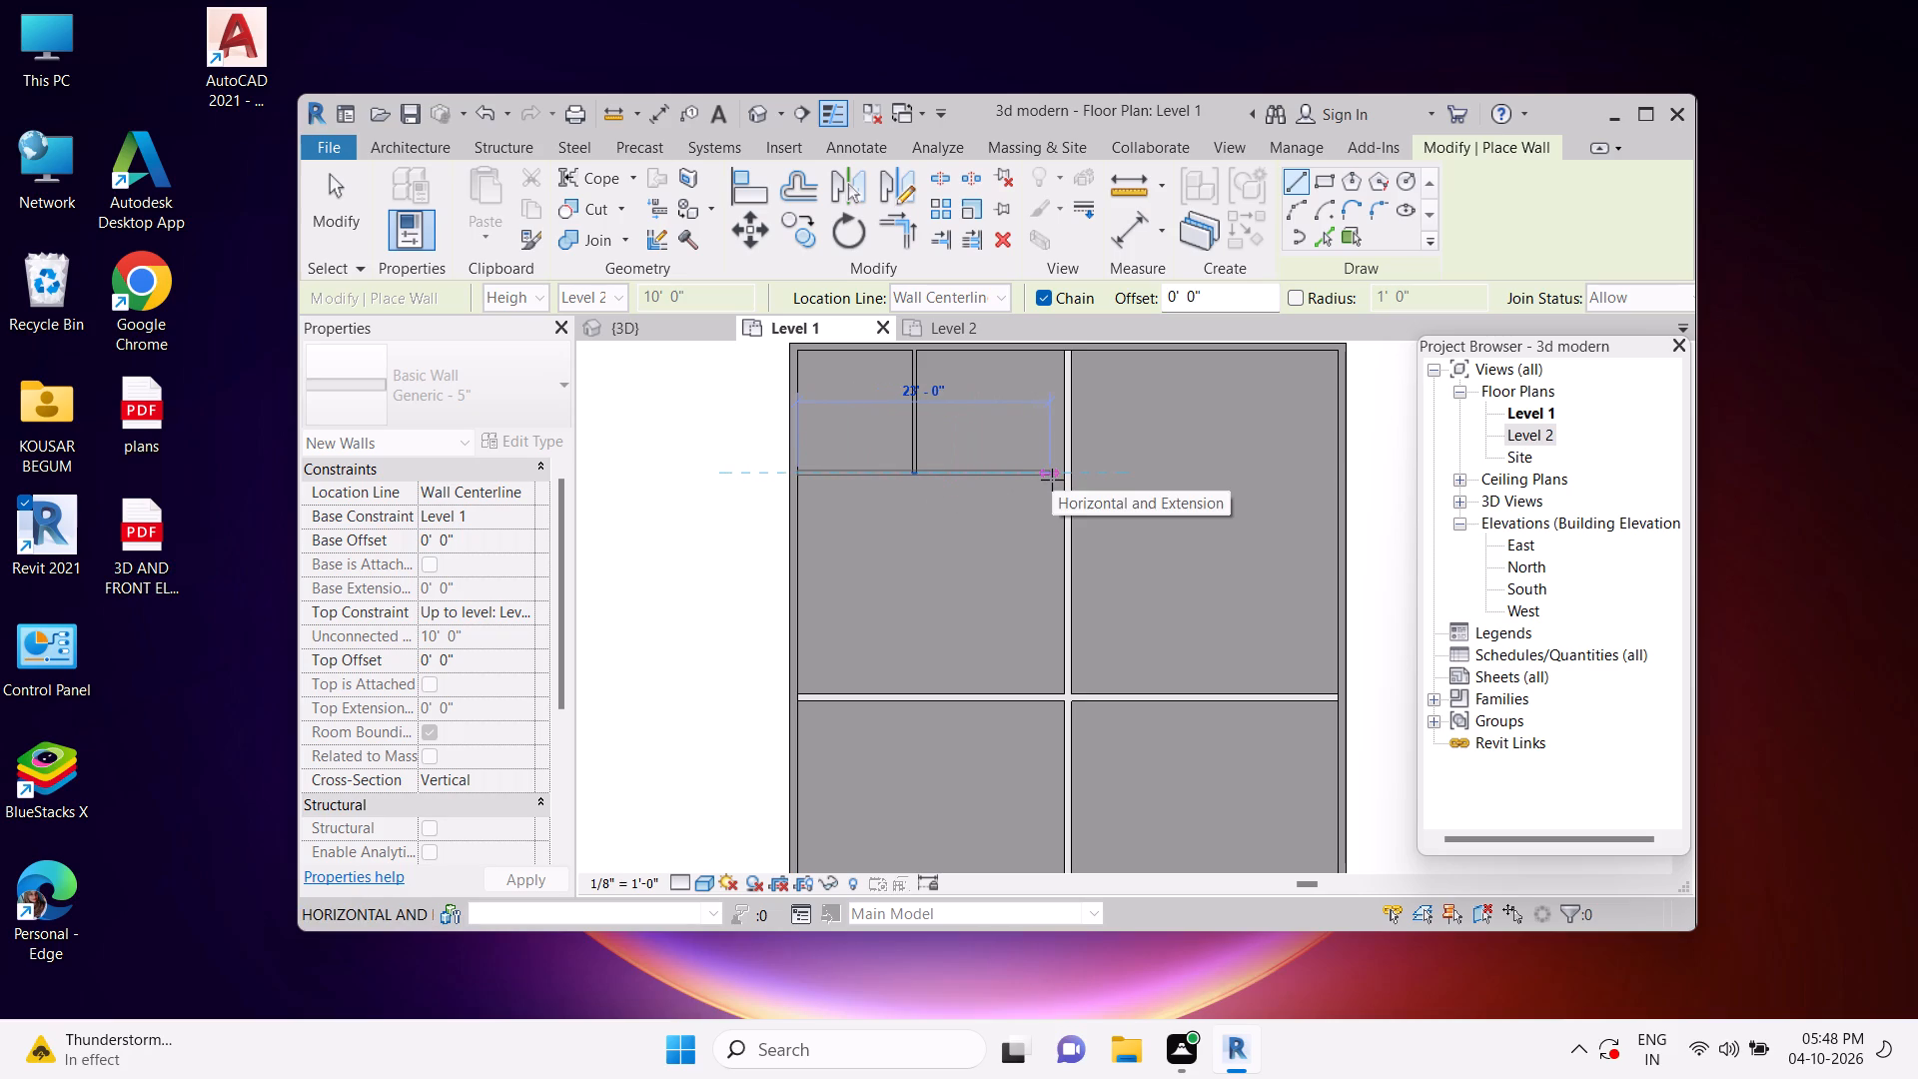
pyautogui.moveTo(1052, 480); pyautogui.dragTo(1070, 479)
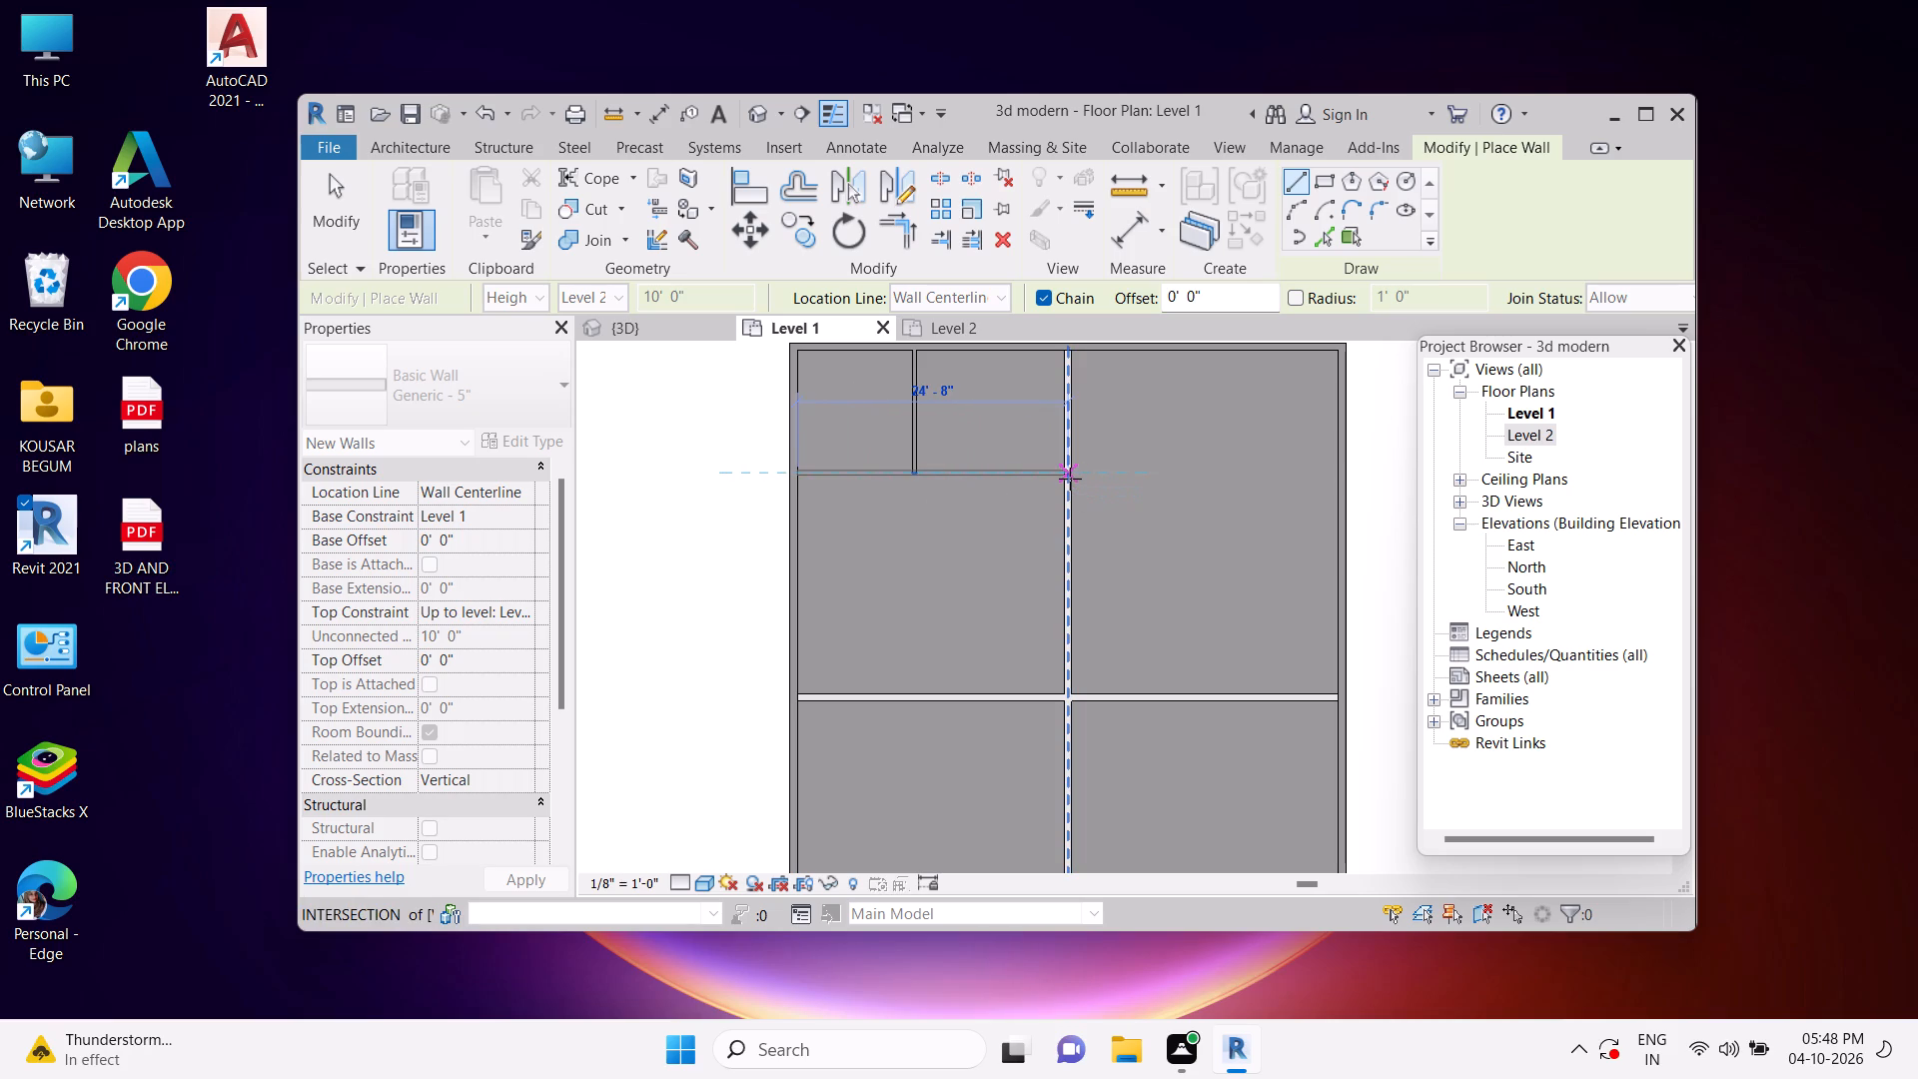
pyautogui.click(1070, 479)
pyautogui.press('Escape')
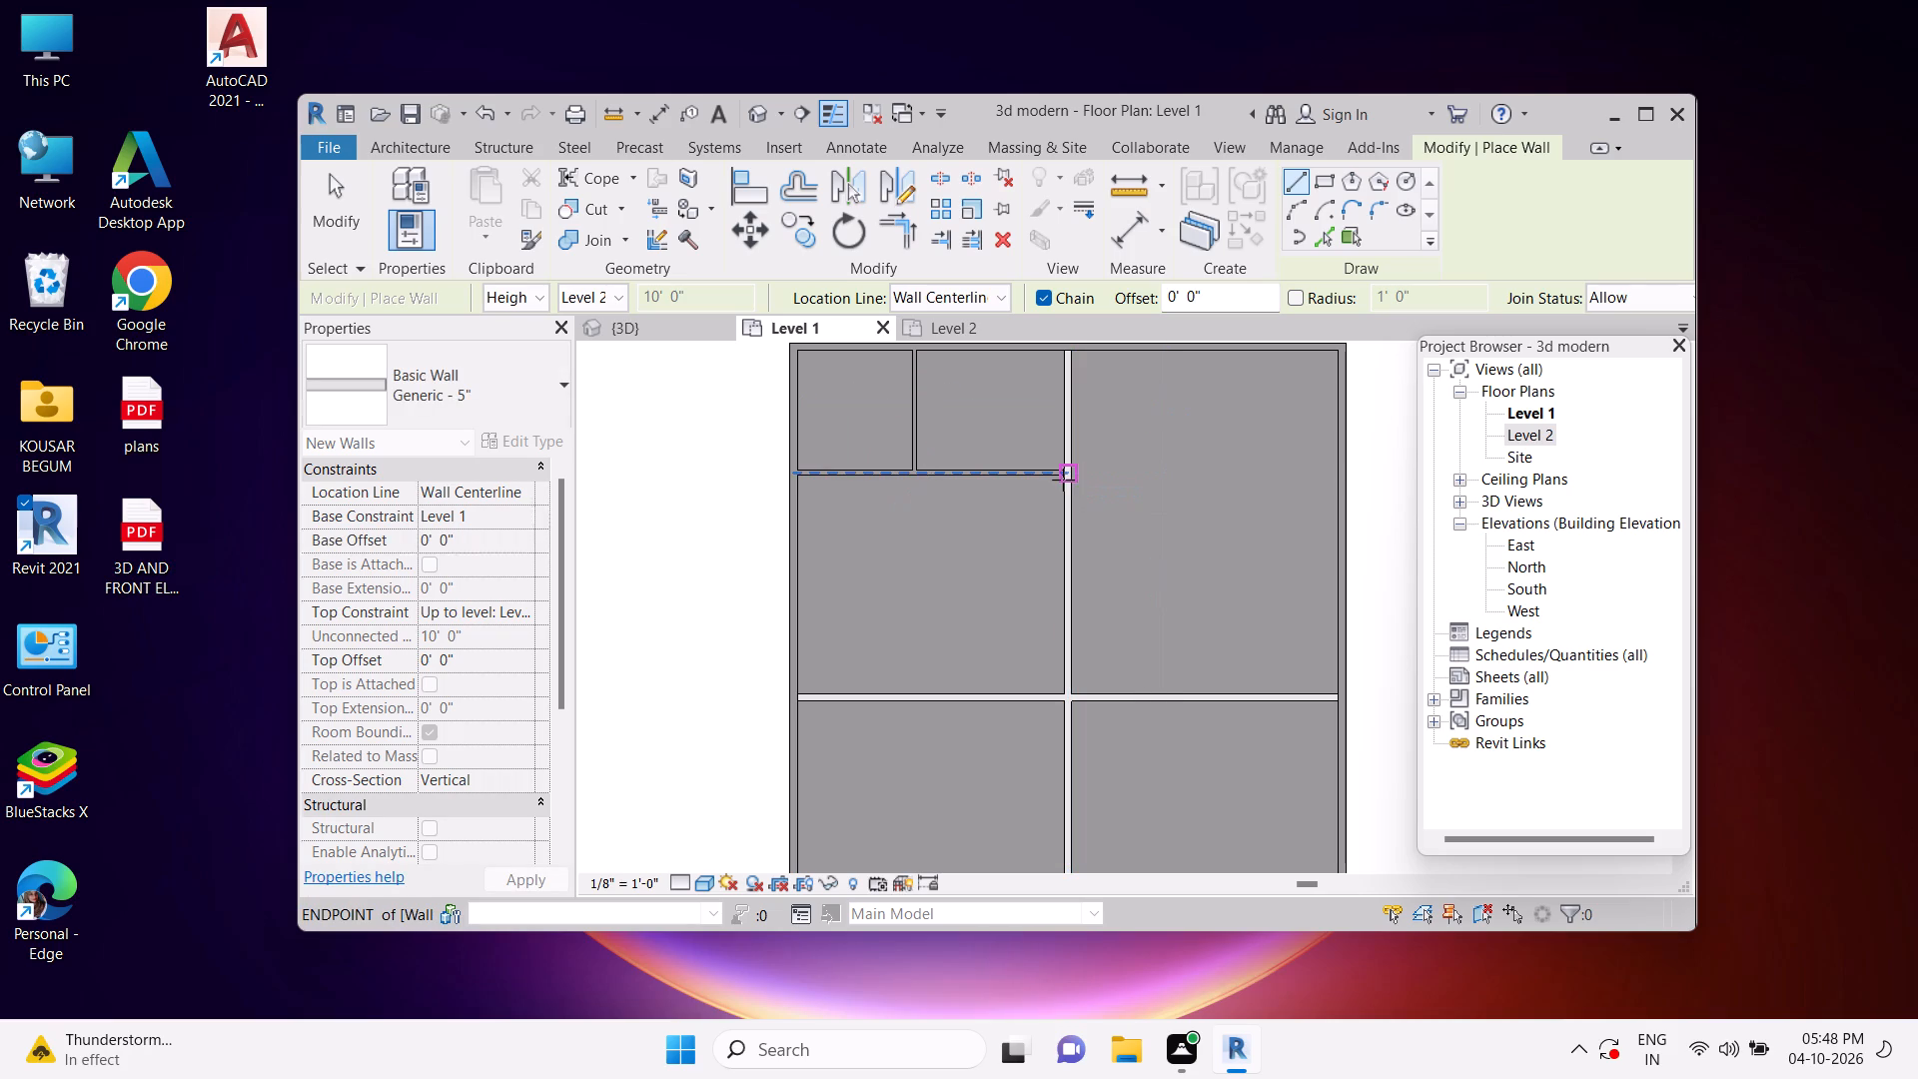
pyautogui.press('Escape')
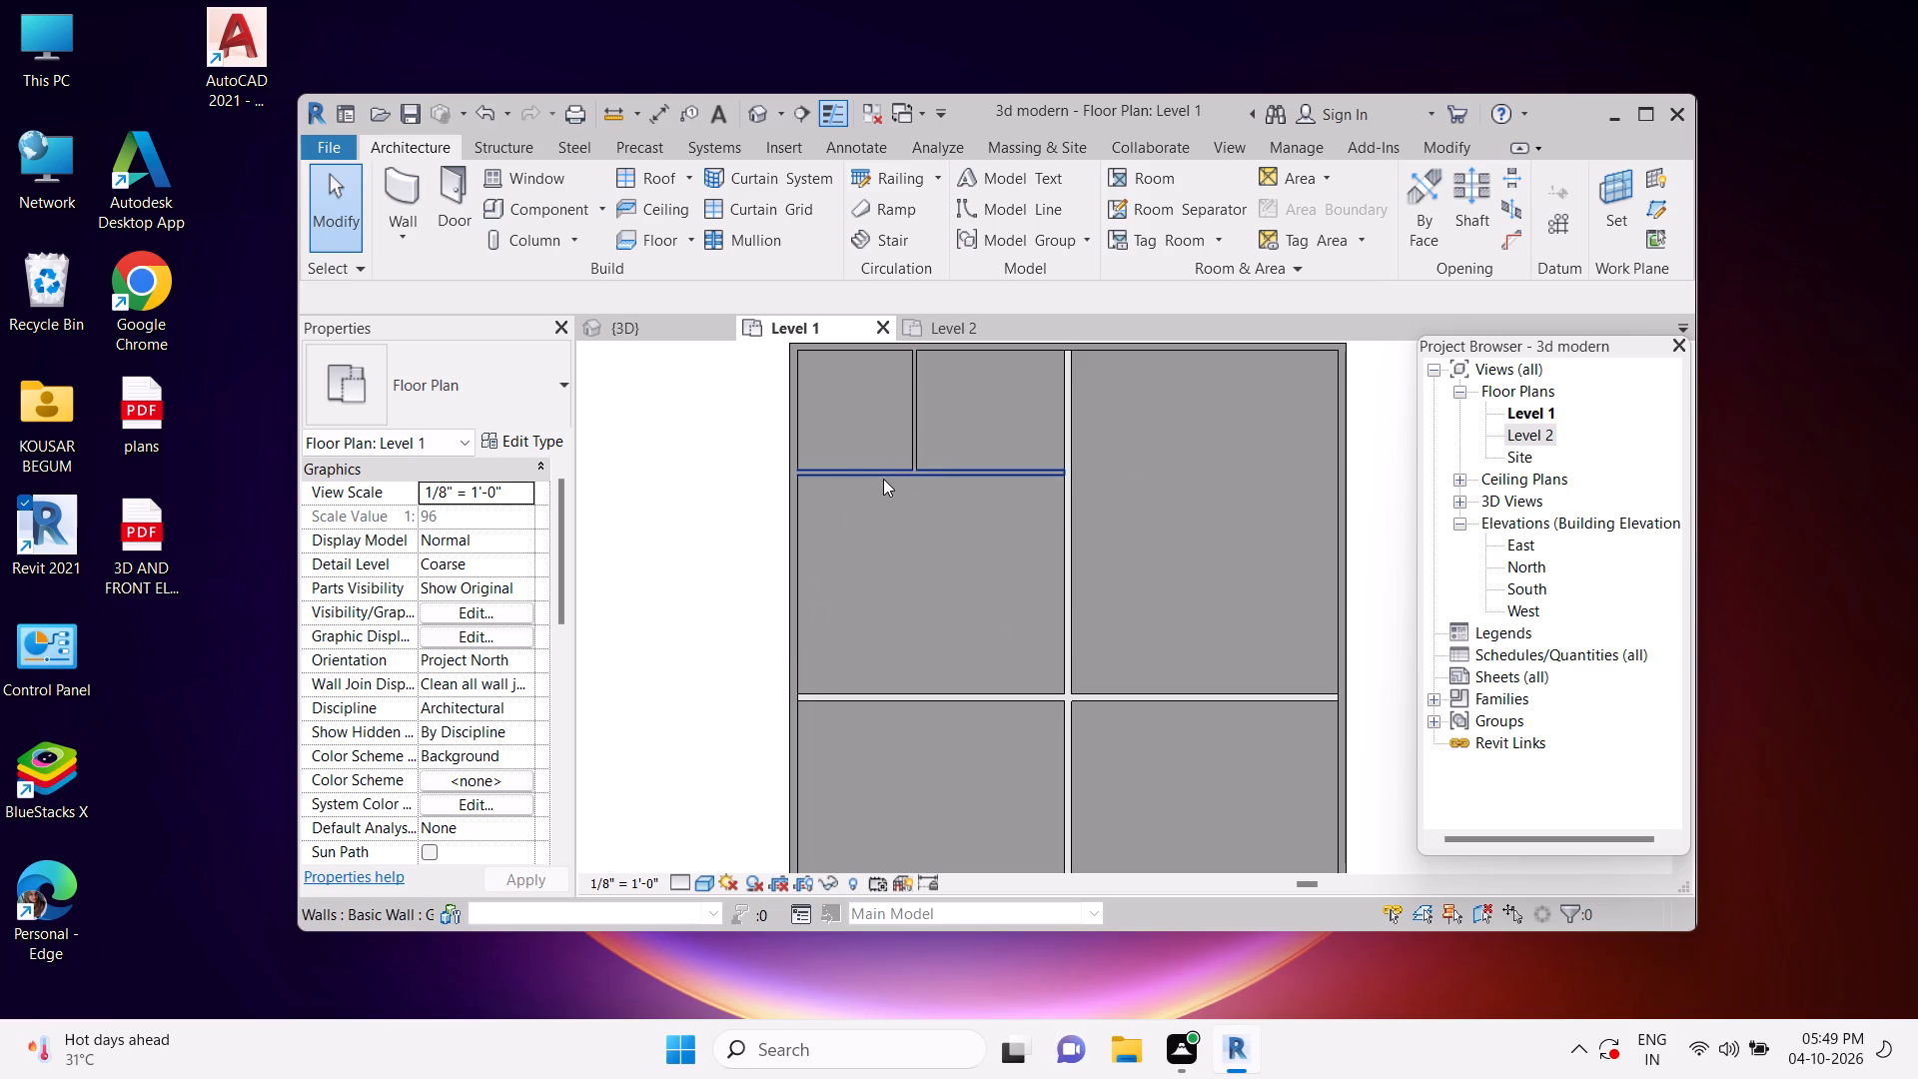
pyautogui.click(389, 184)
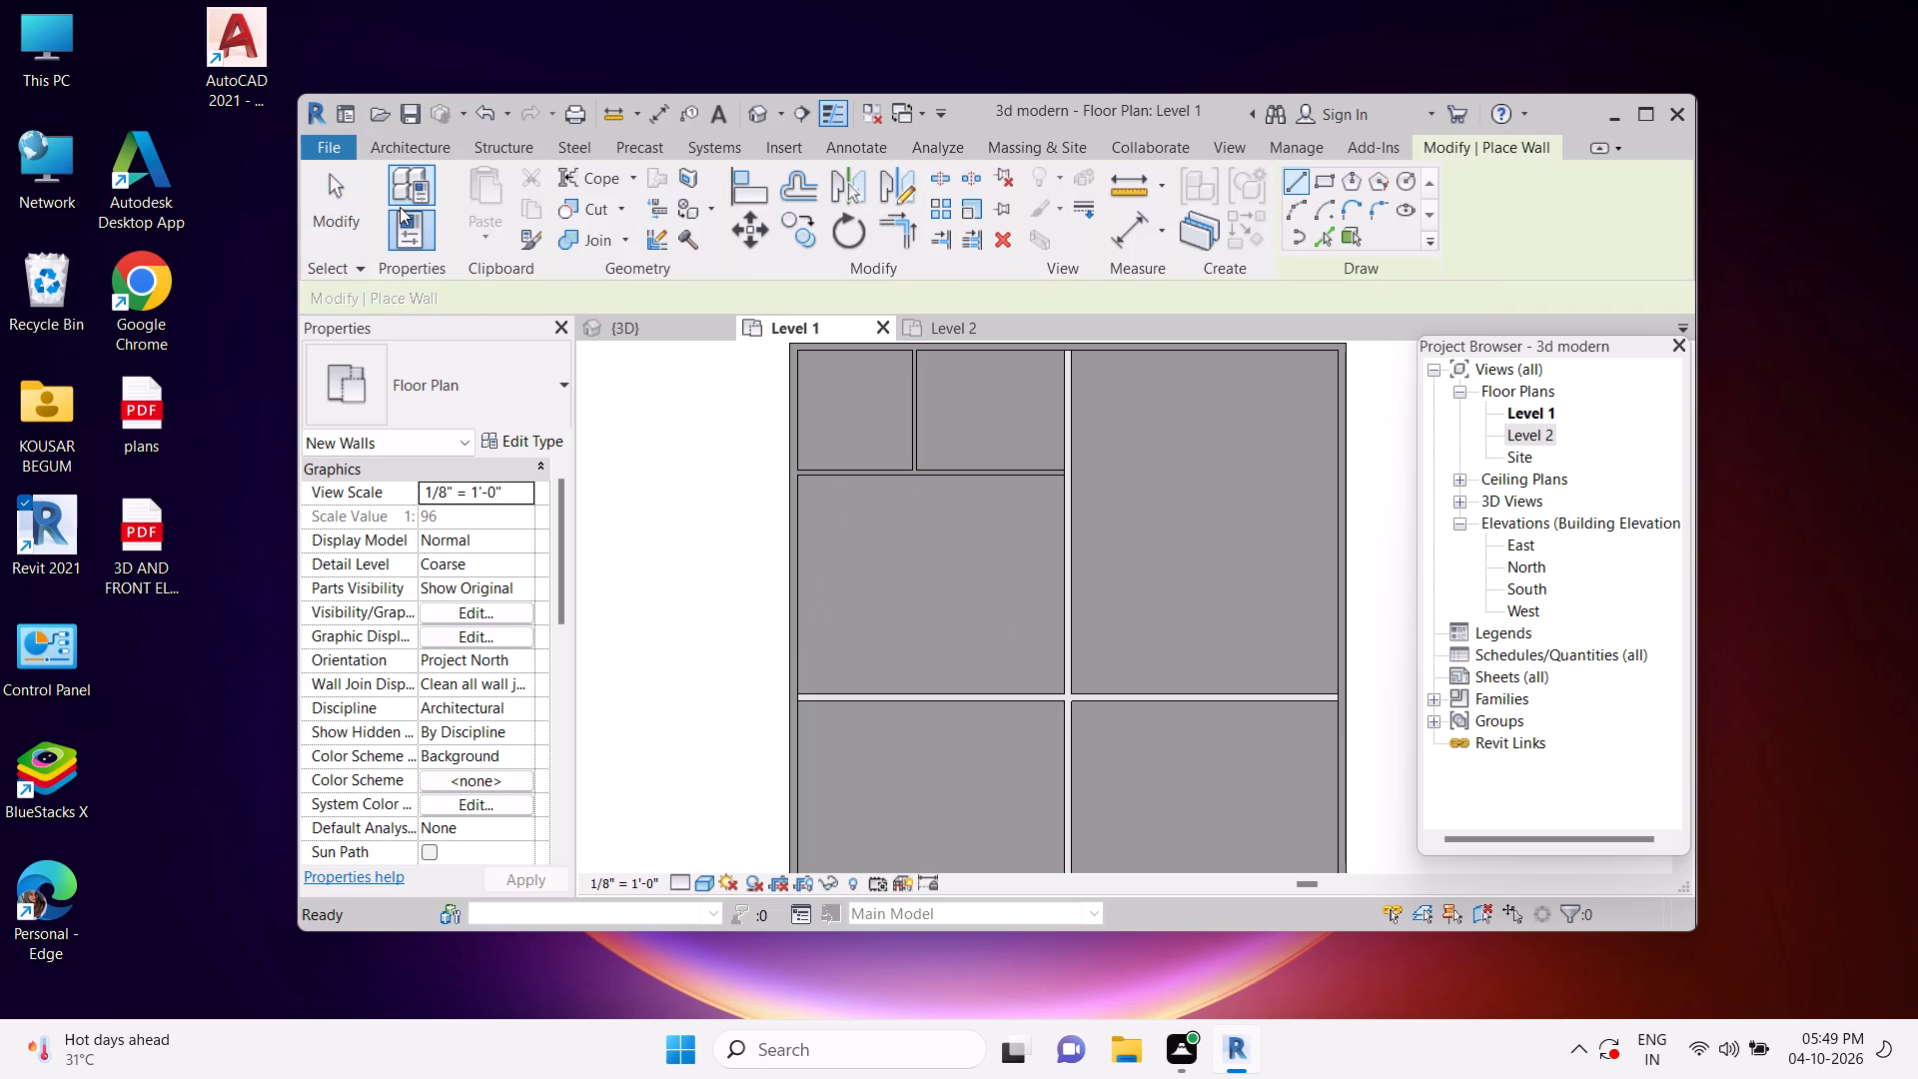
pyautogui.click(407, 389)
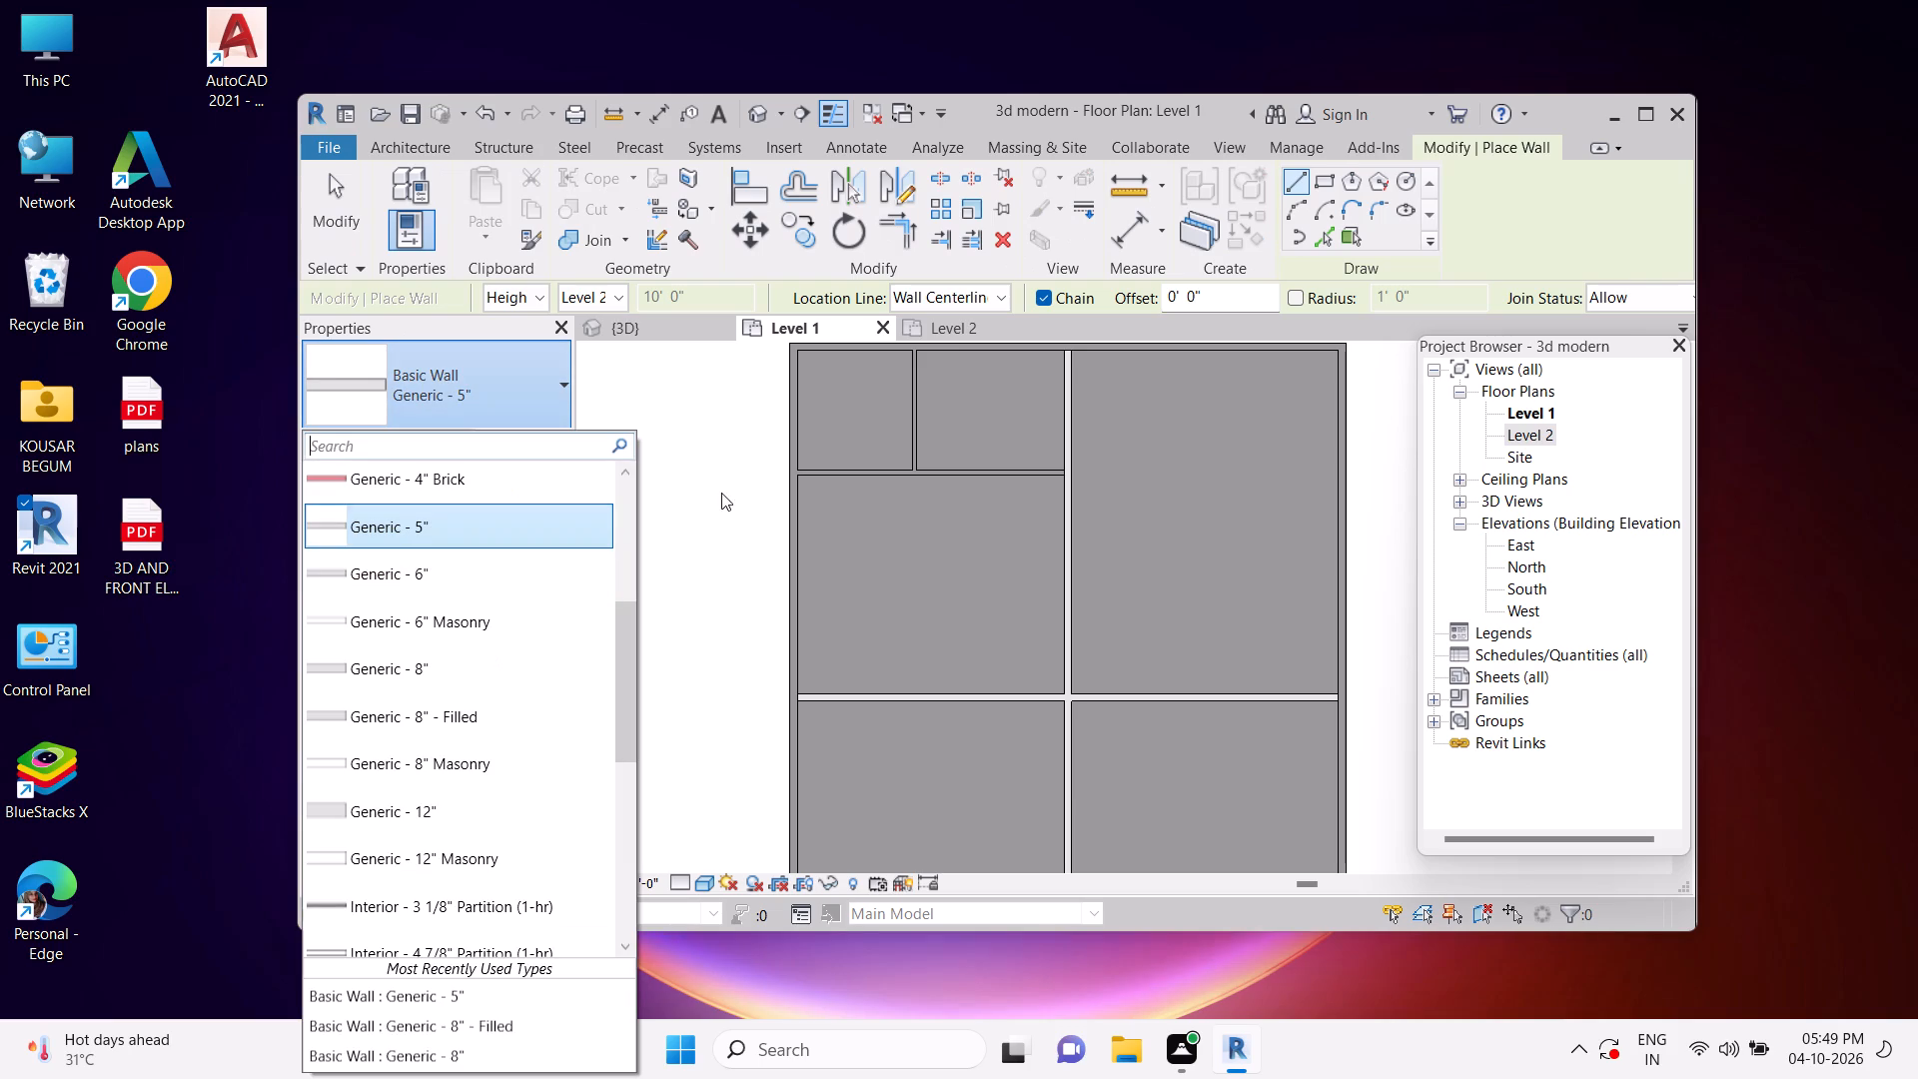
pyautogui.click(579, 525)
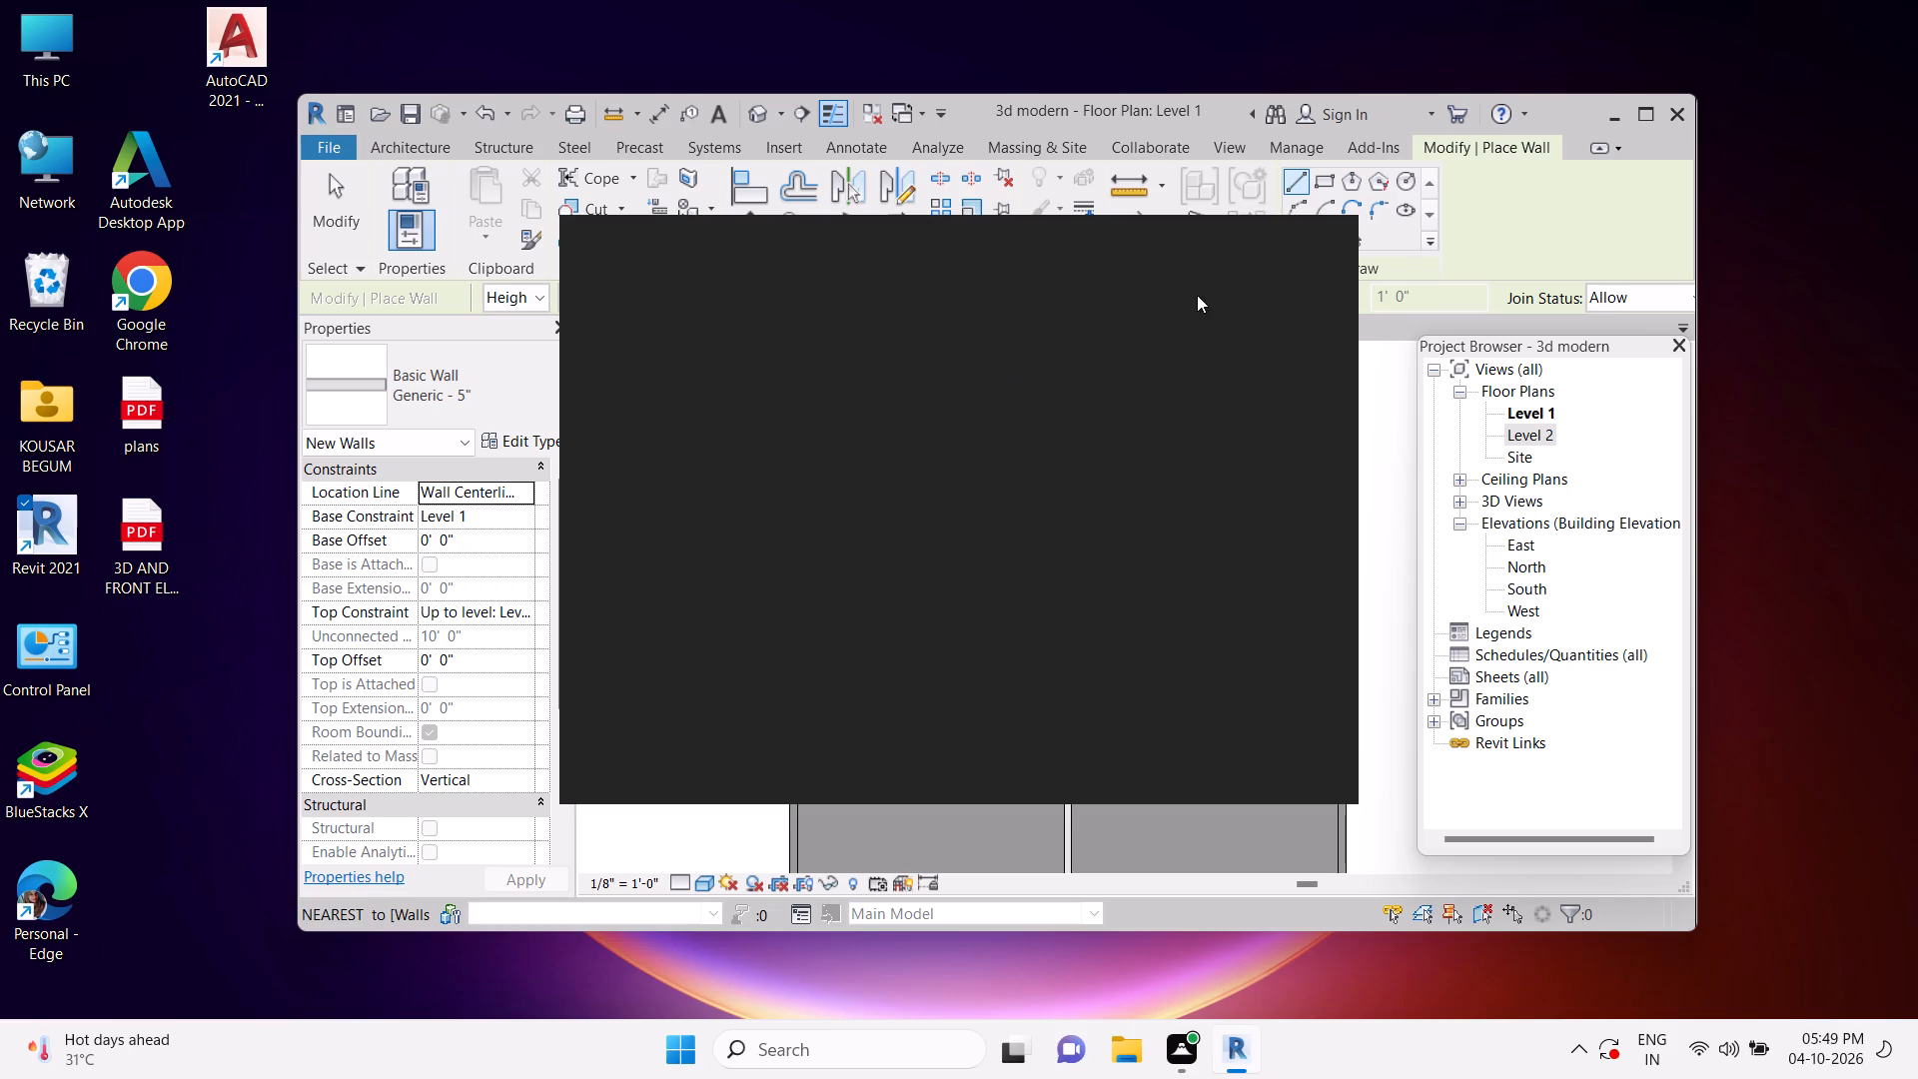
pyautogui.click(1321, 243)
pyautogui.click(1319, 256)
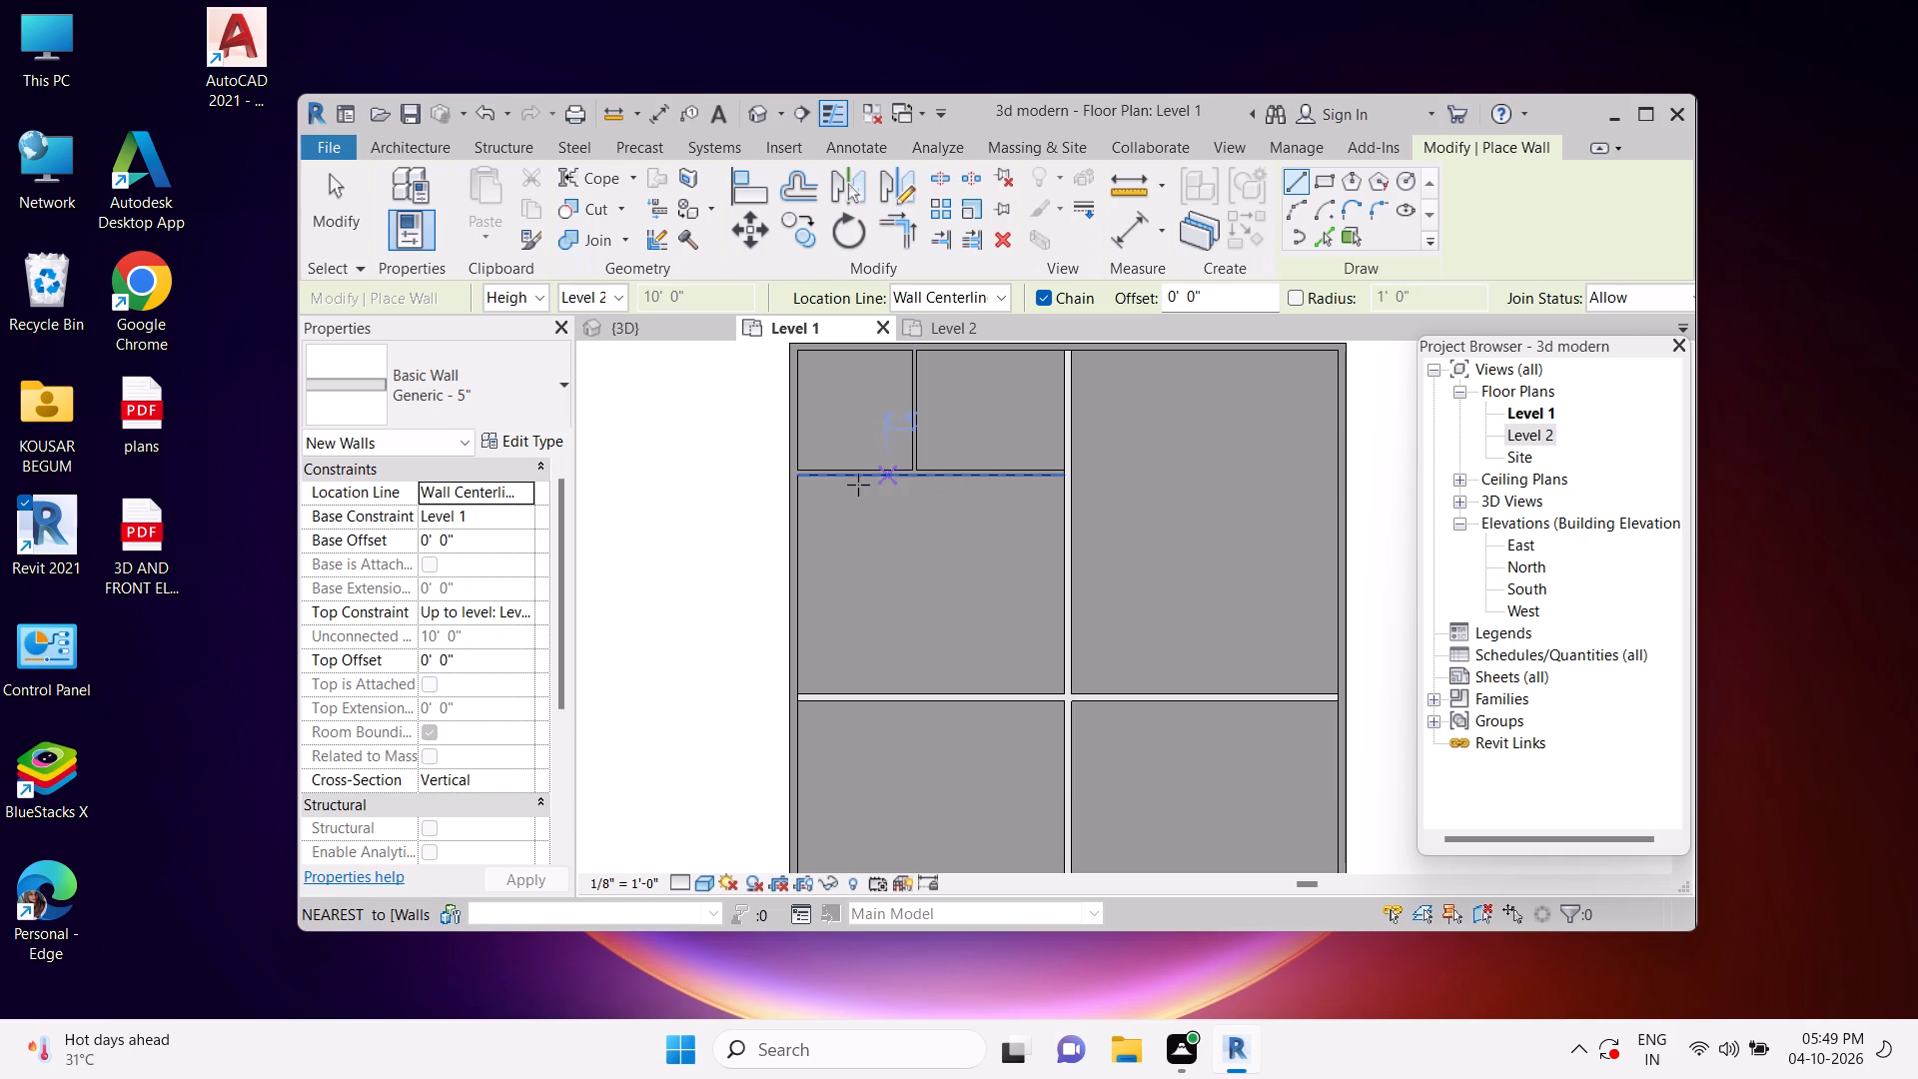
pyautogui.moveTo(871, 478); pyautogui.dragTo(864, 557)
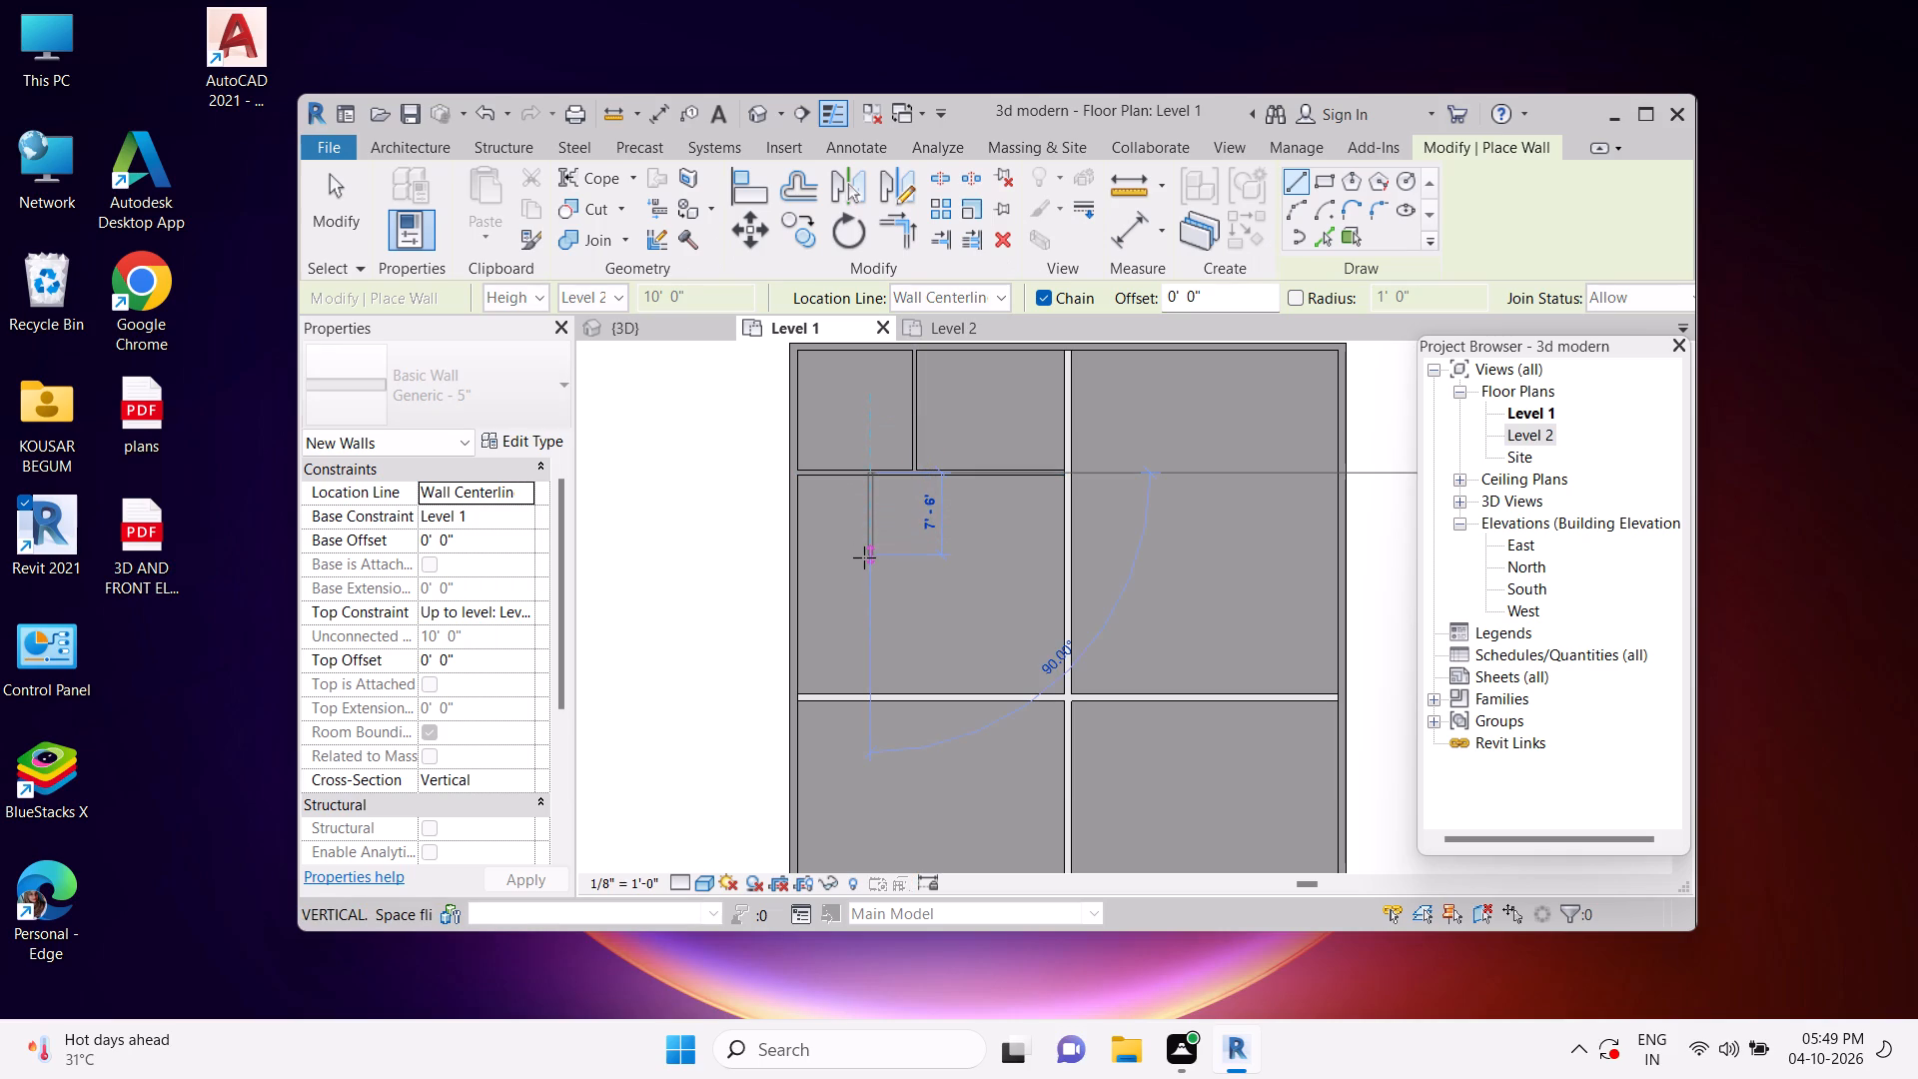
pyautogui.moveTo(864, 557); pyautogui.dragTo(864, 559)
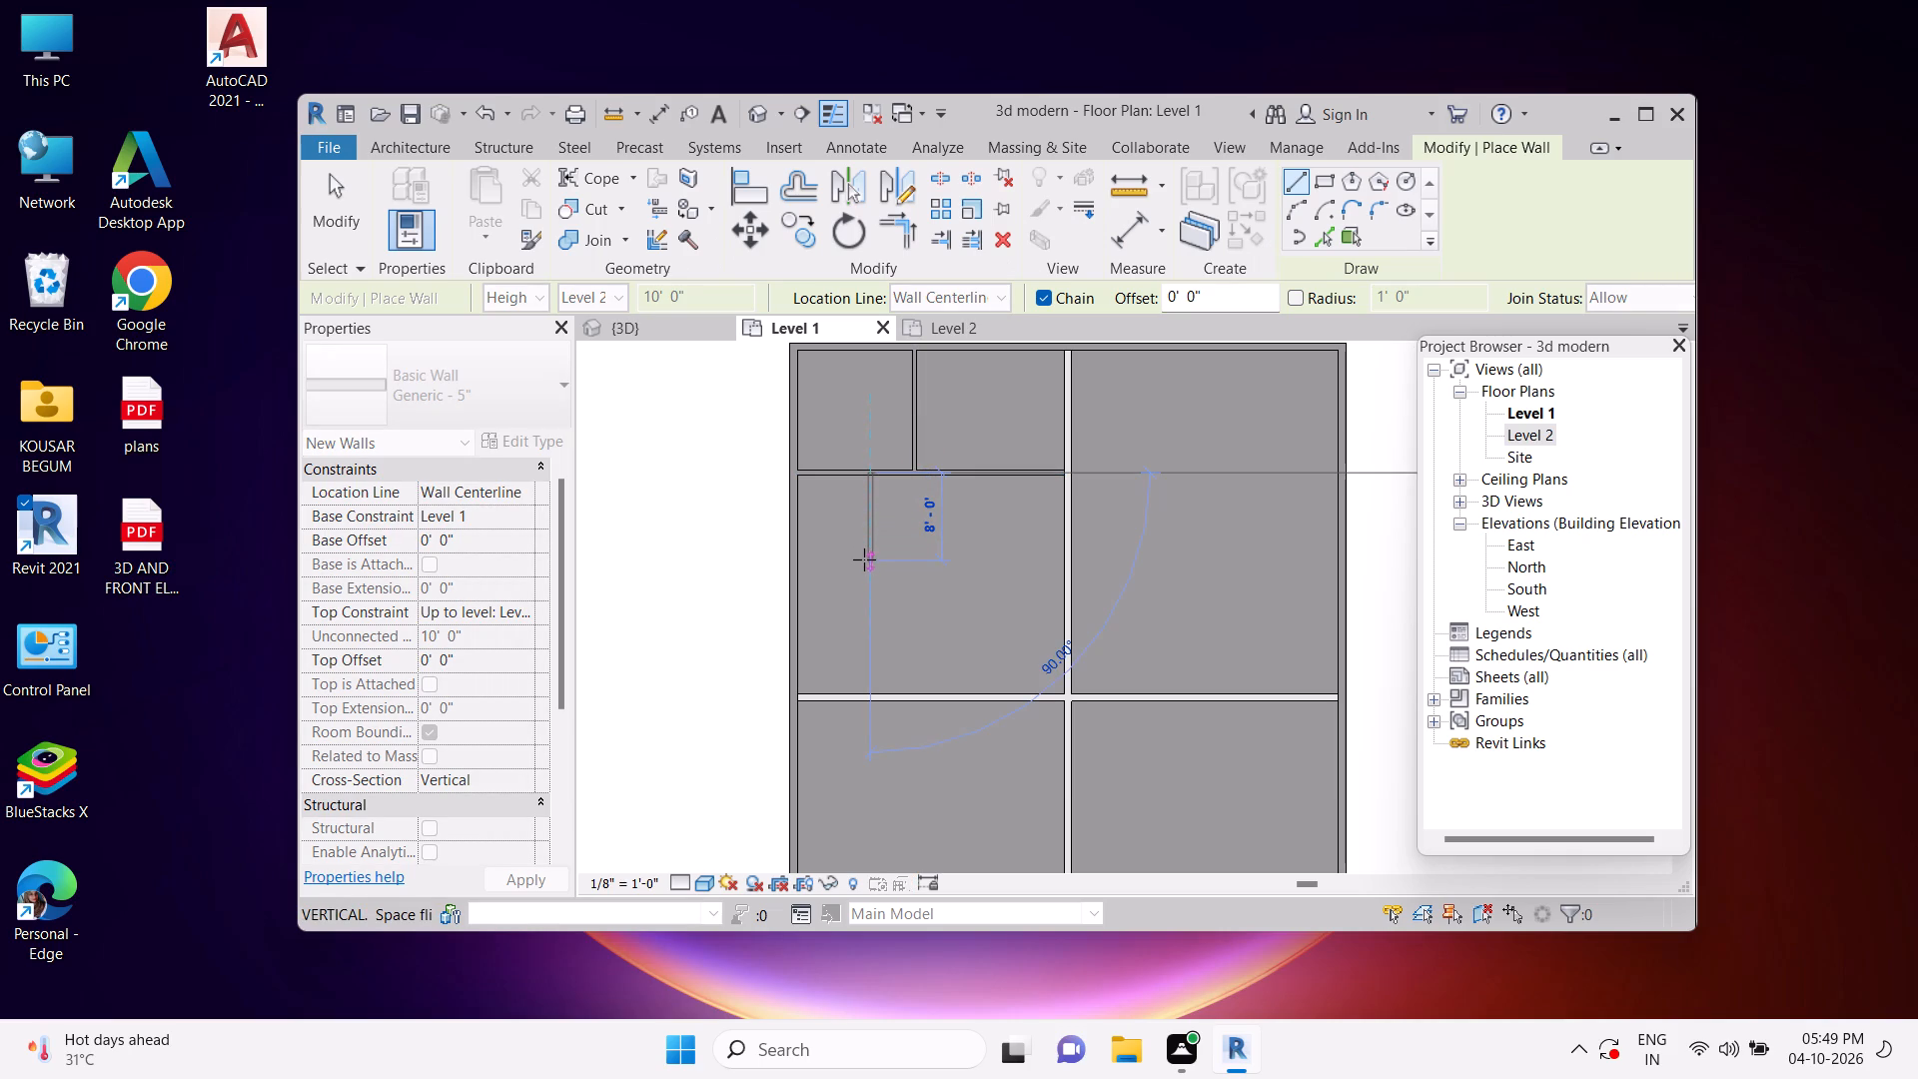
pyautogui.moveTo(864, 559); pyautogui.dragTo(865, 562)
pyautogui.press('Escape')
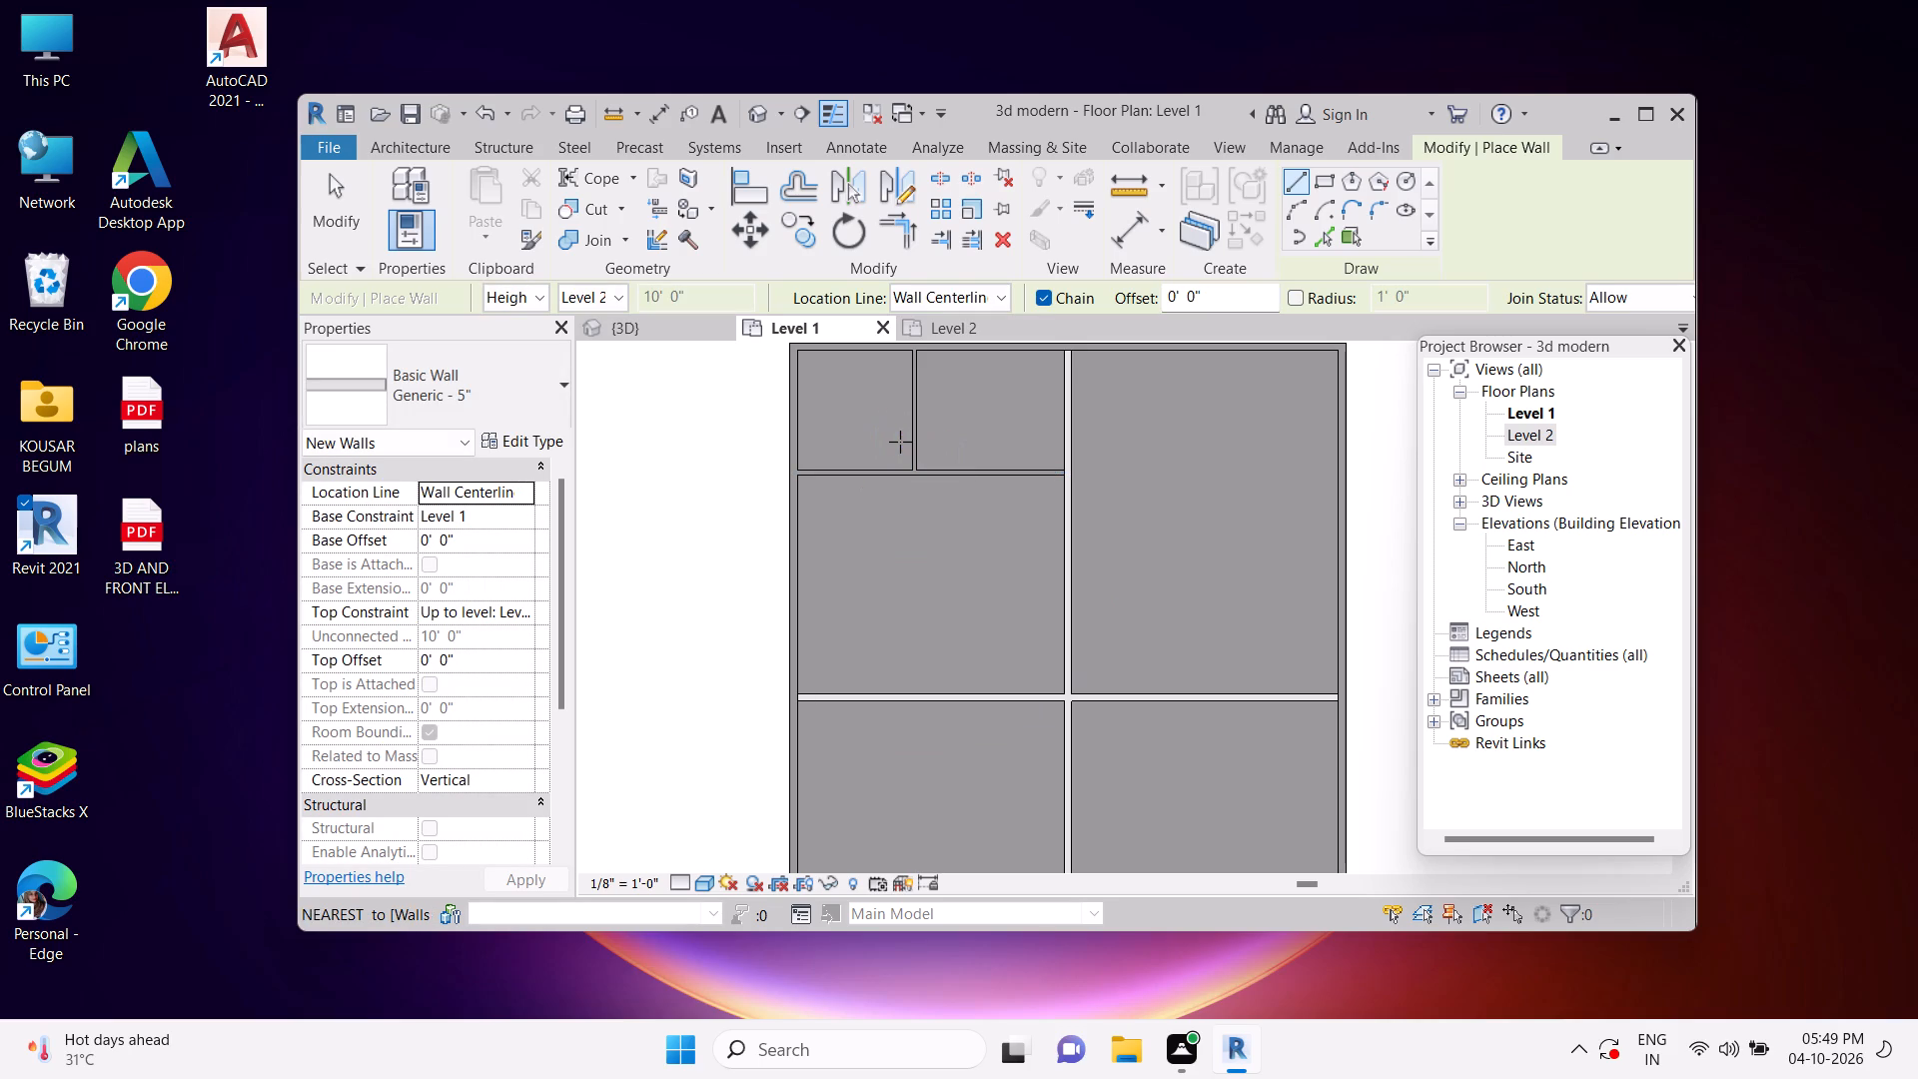
# Save the project.
pyautogui.hotkey('ctrl', 's')
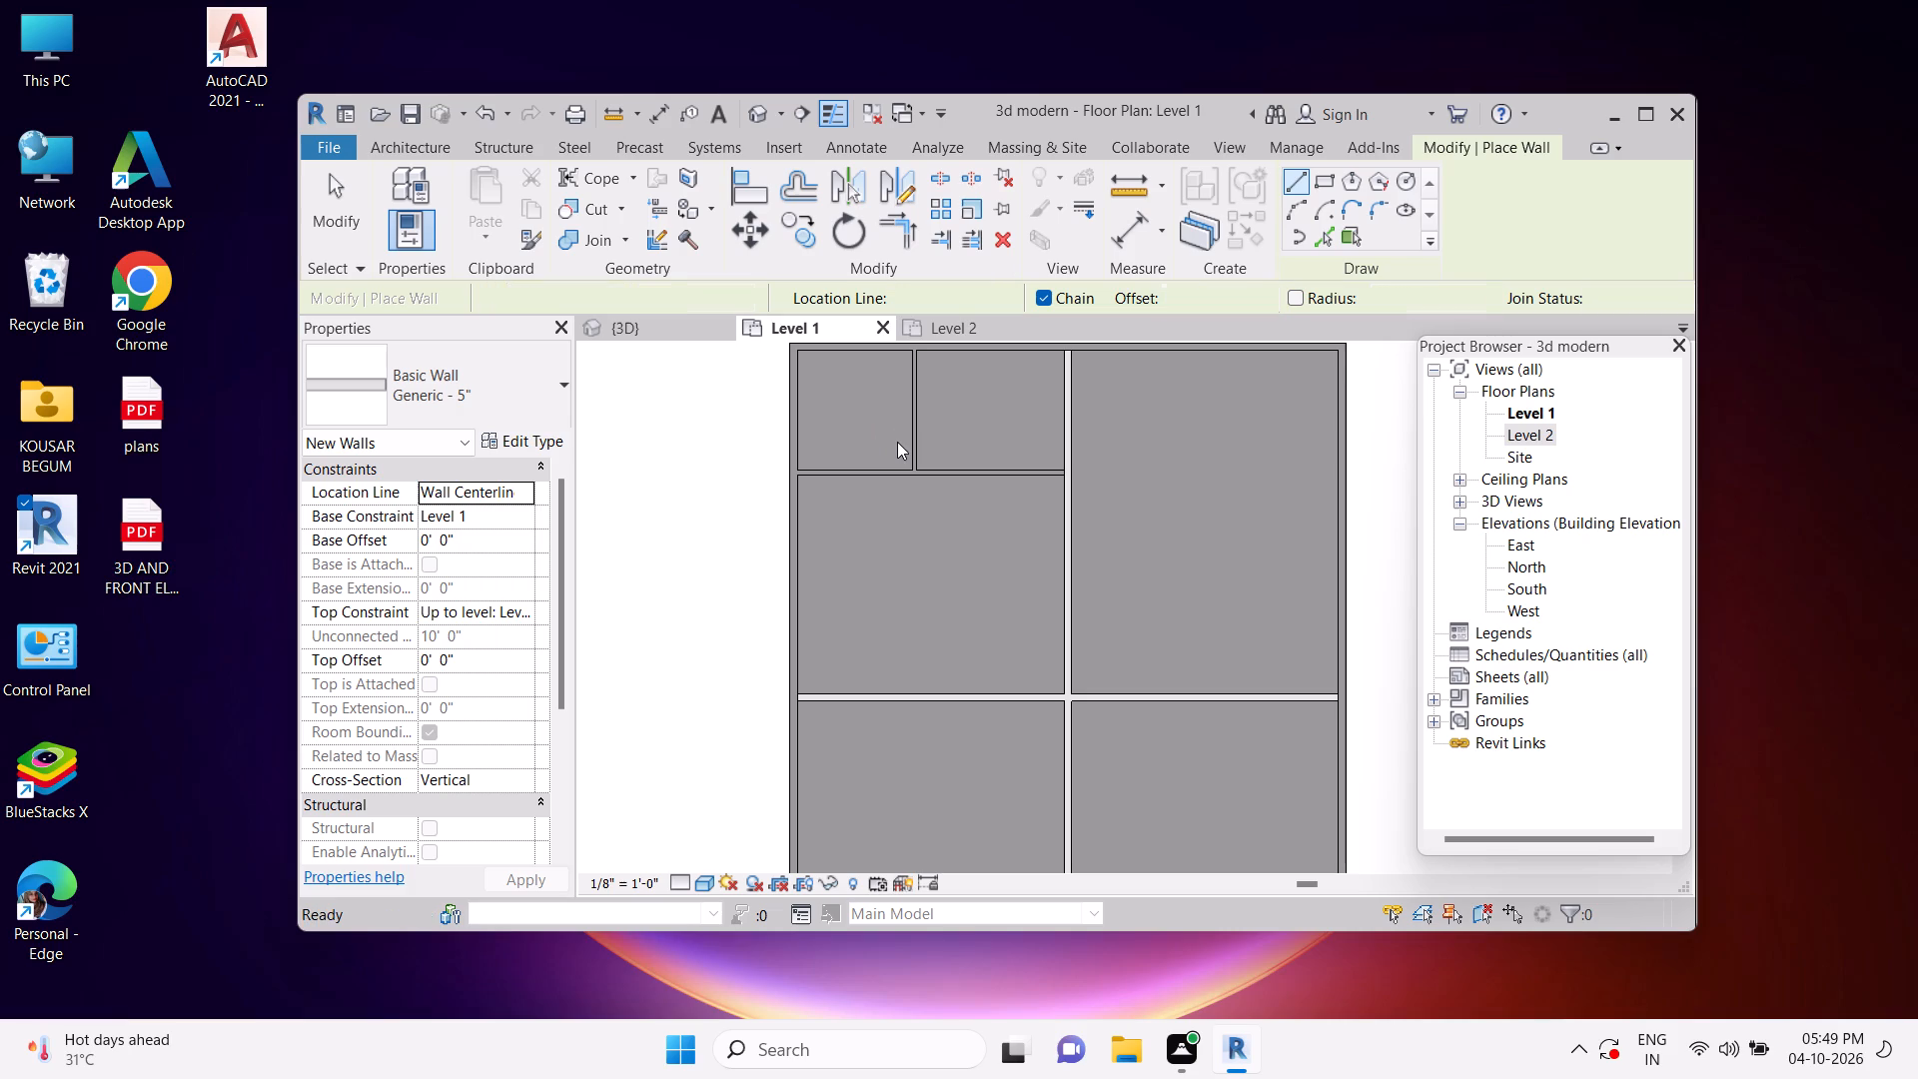
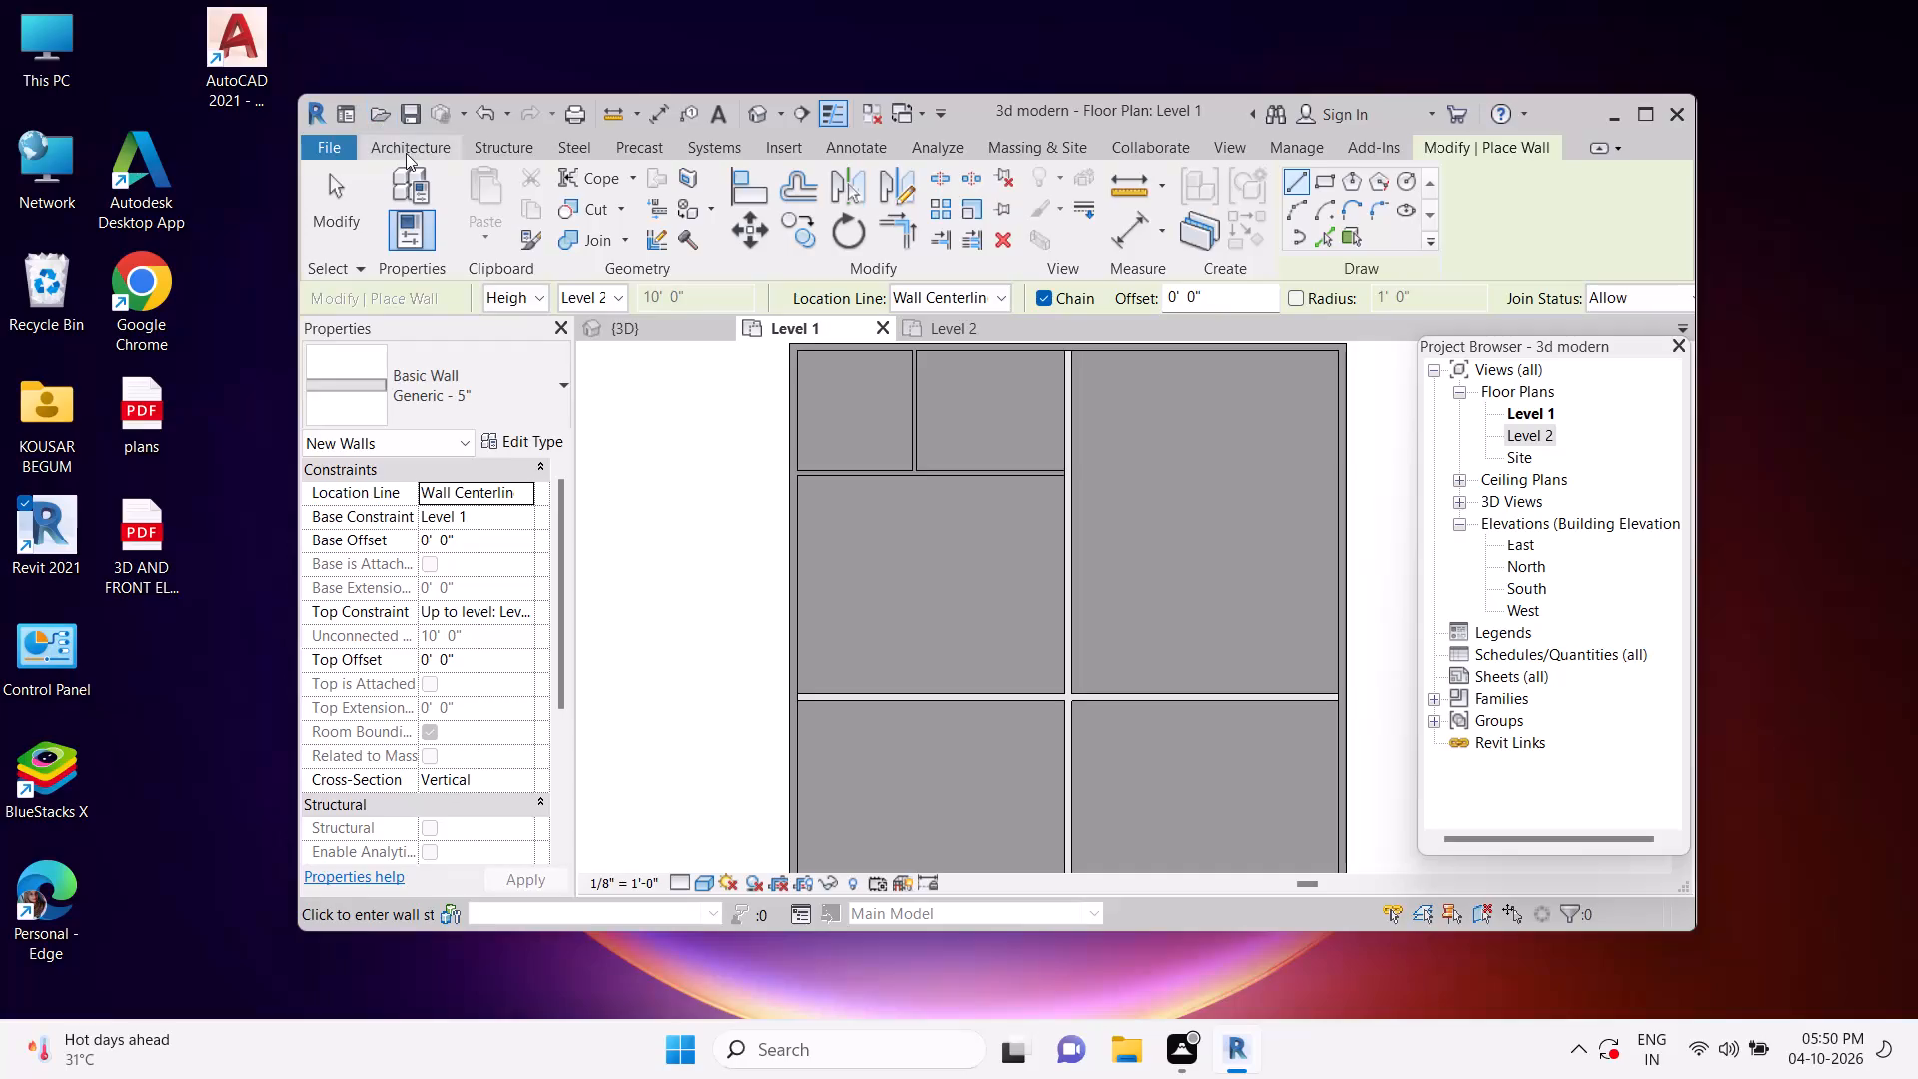
# Draw a vertical Generic - 5" wall about 8' 0" long down from the horizontal partition, about 6' 0" from the left exterior wall.
pyautogui.click(411, 139)
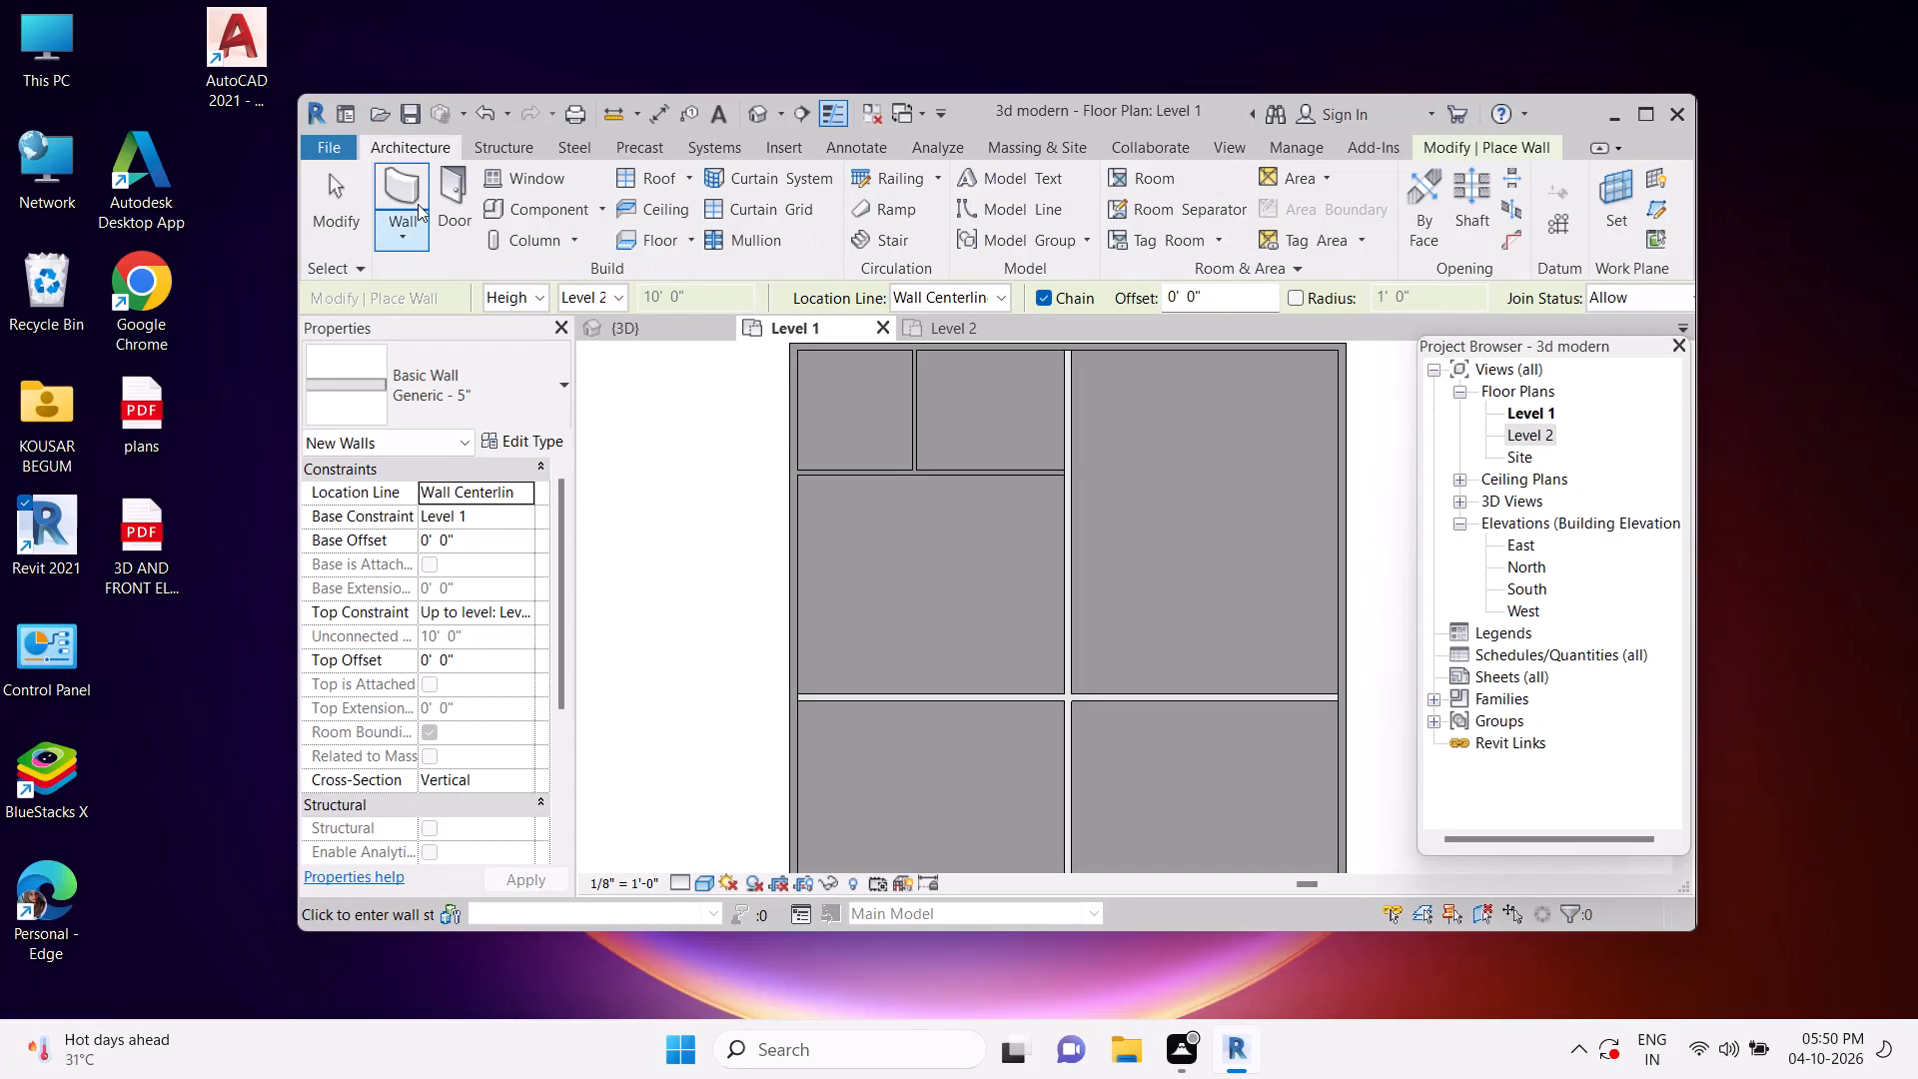
pyautogui.click(422, 195)
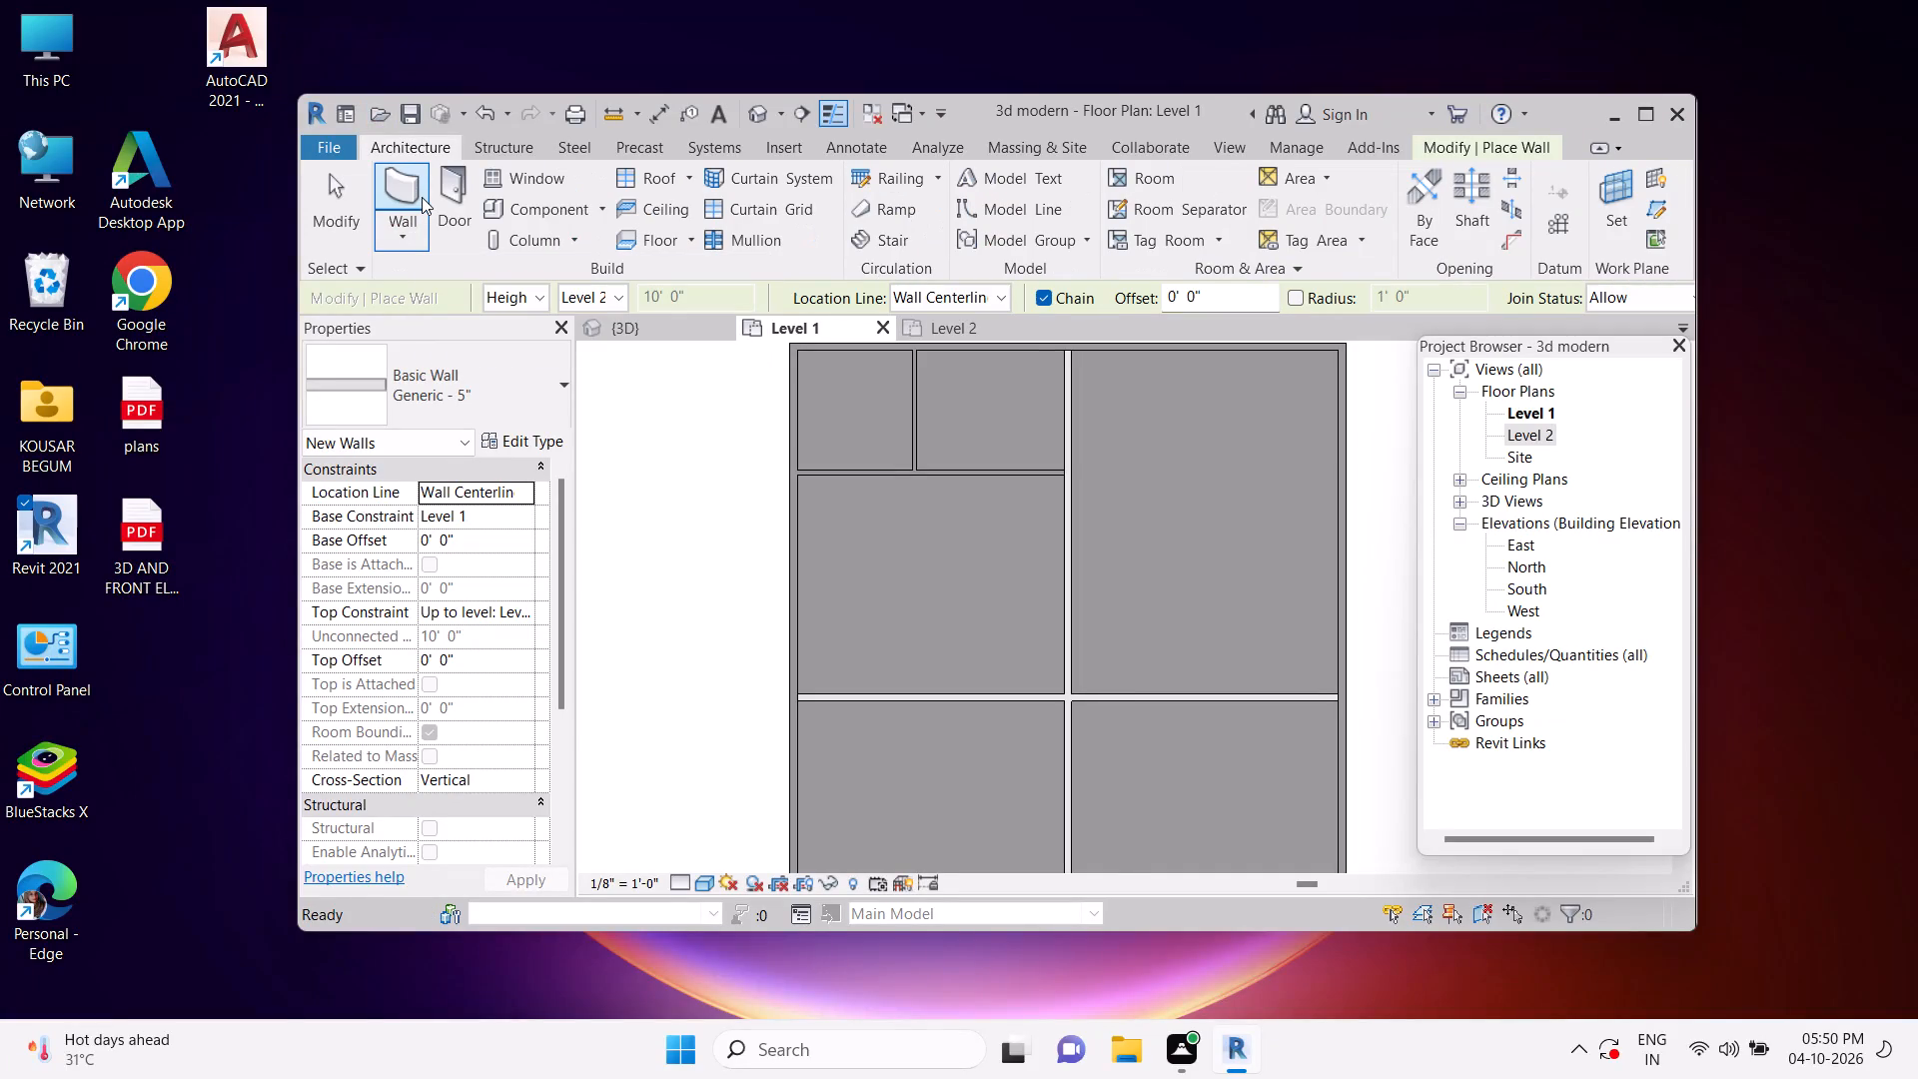
pyautogui.click(462, 382)
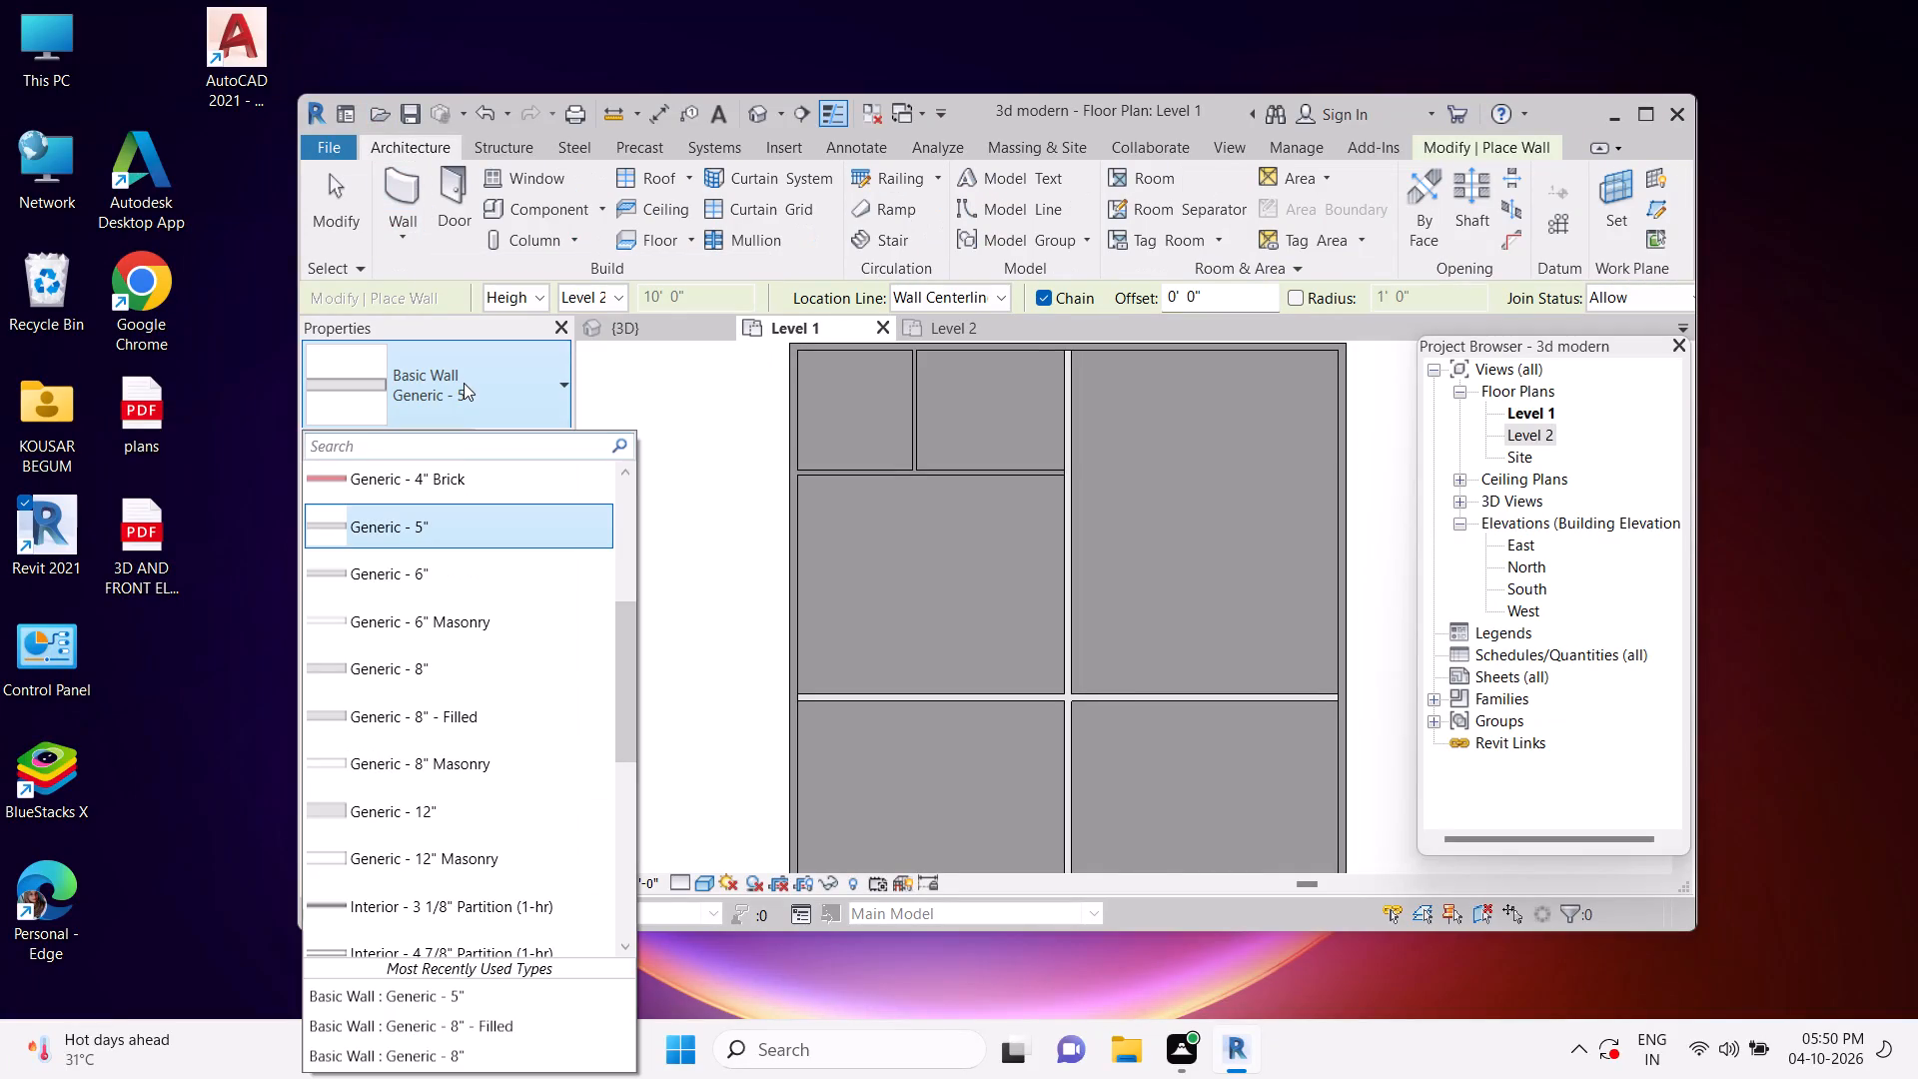
pyautogui.click(476, 528)
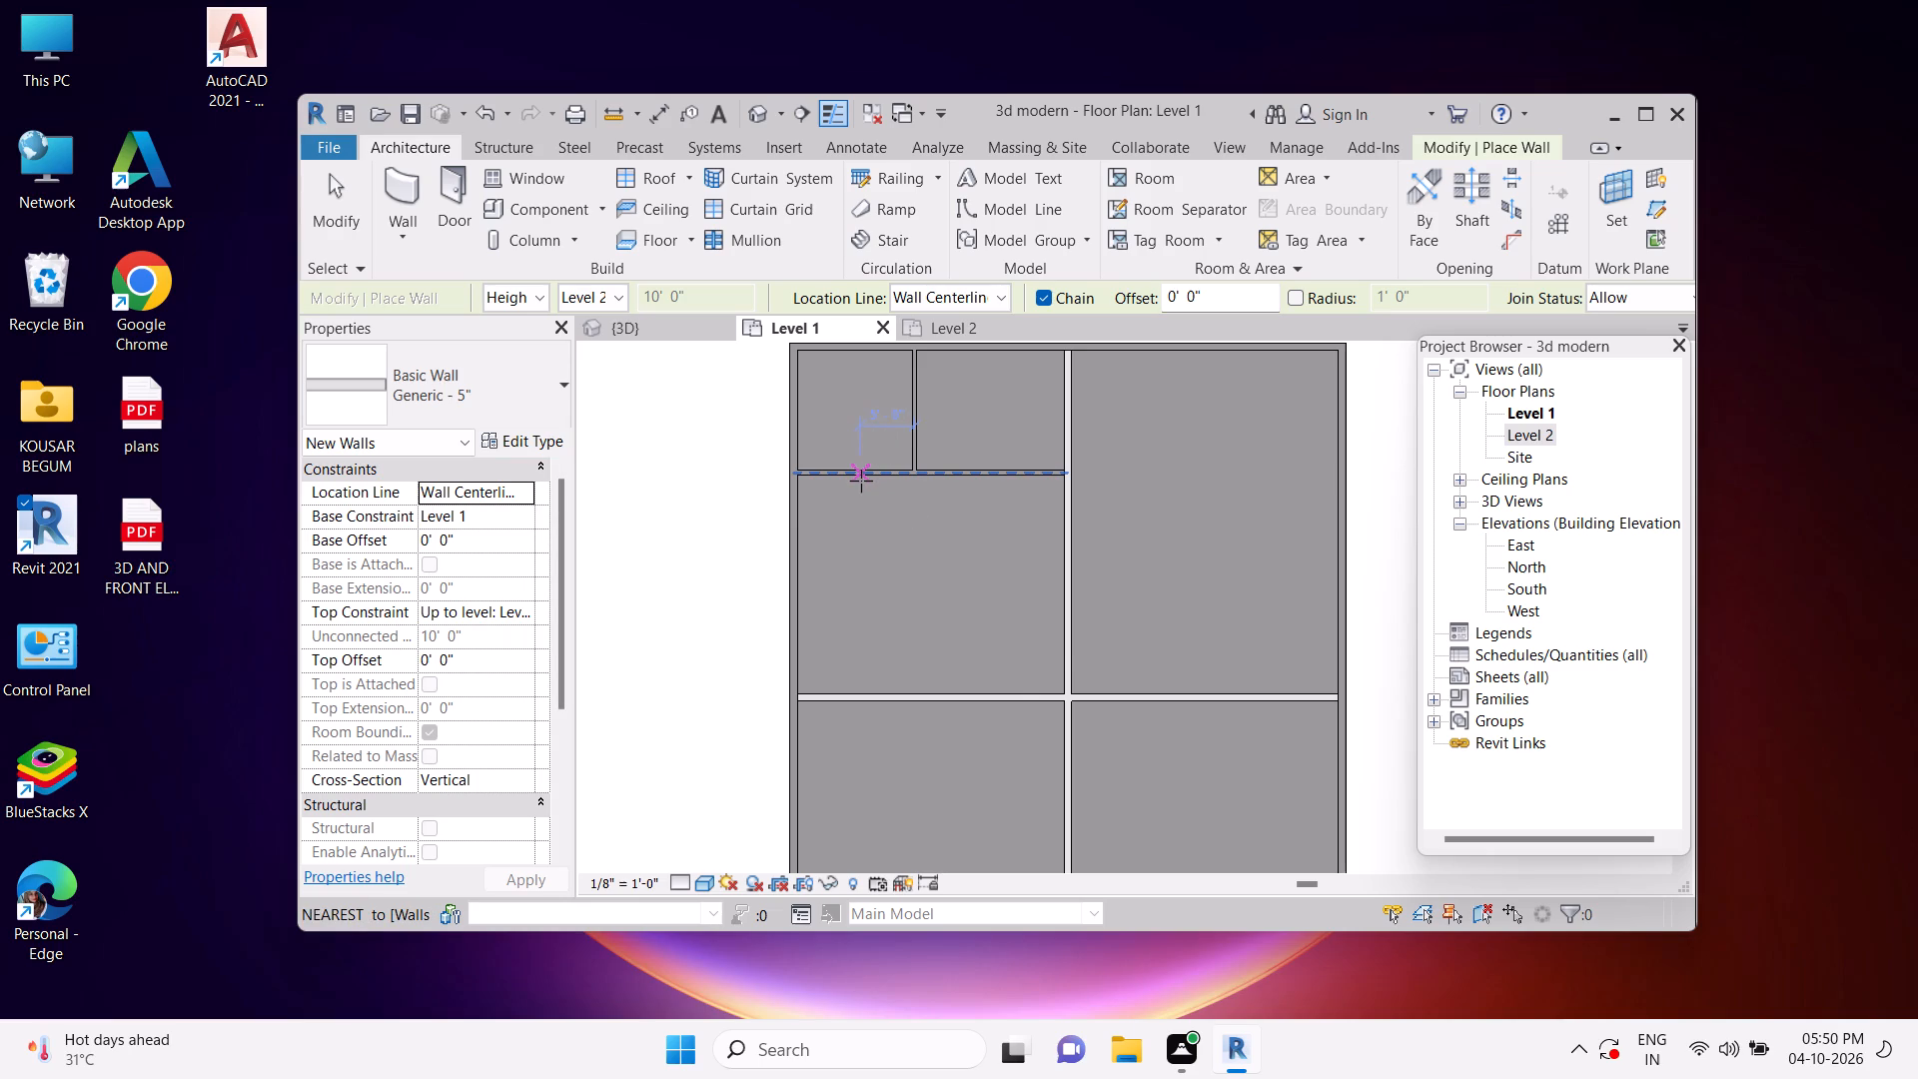
pyautogui.moveTo(861, 481); pyautogui.dragTo(865, 560)
pyautogui.click(865, 560)
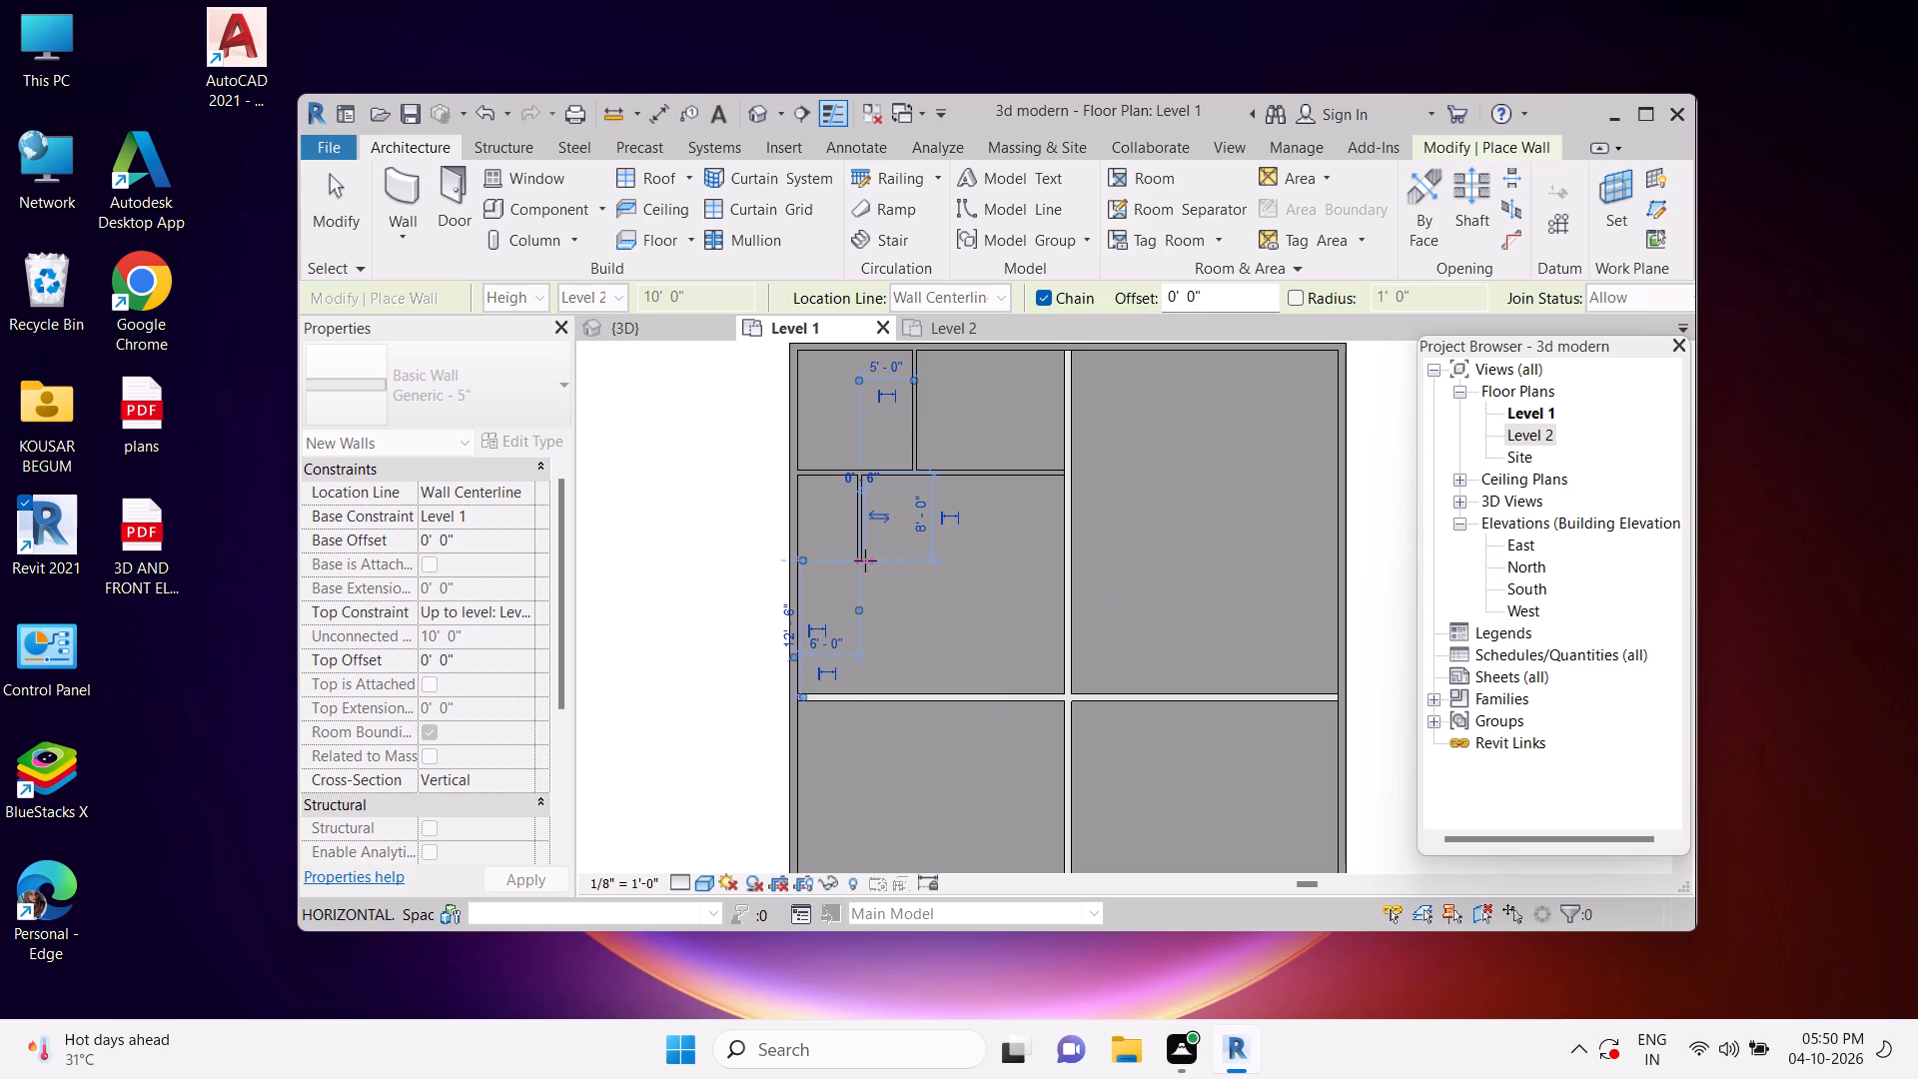
pyautogui.press('Escape')
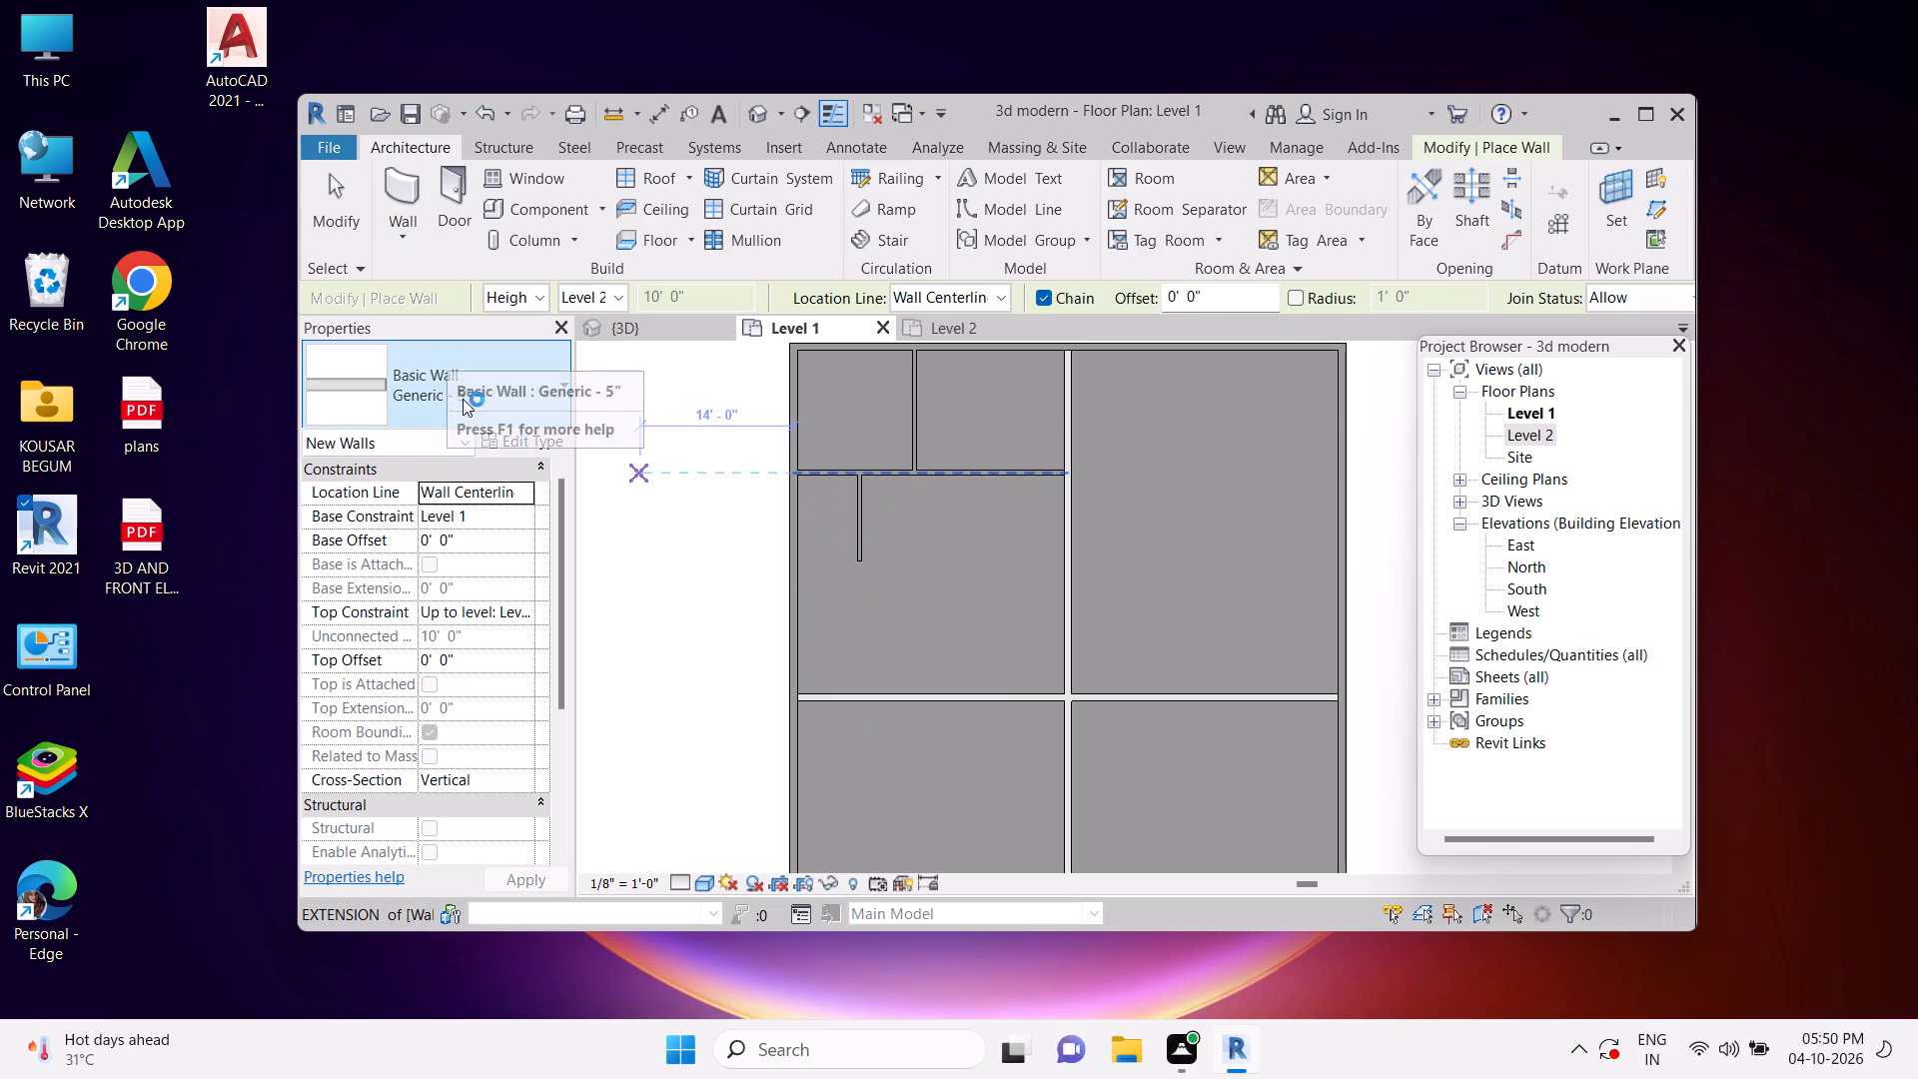
# Draw a horizontal Generic - 5" wall about 6' 0" long from the left exterior wall to the new vertical wall's lower end.
pyautogui.click(435, 379)
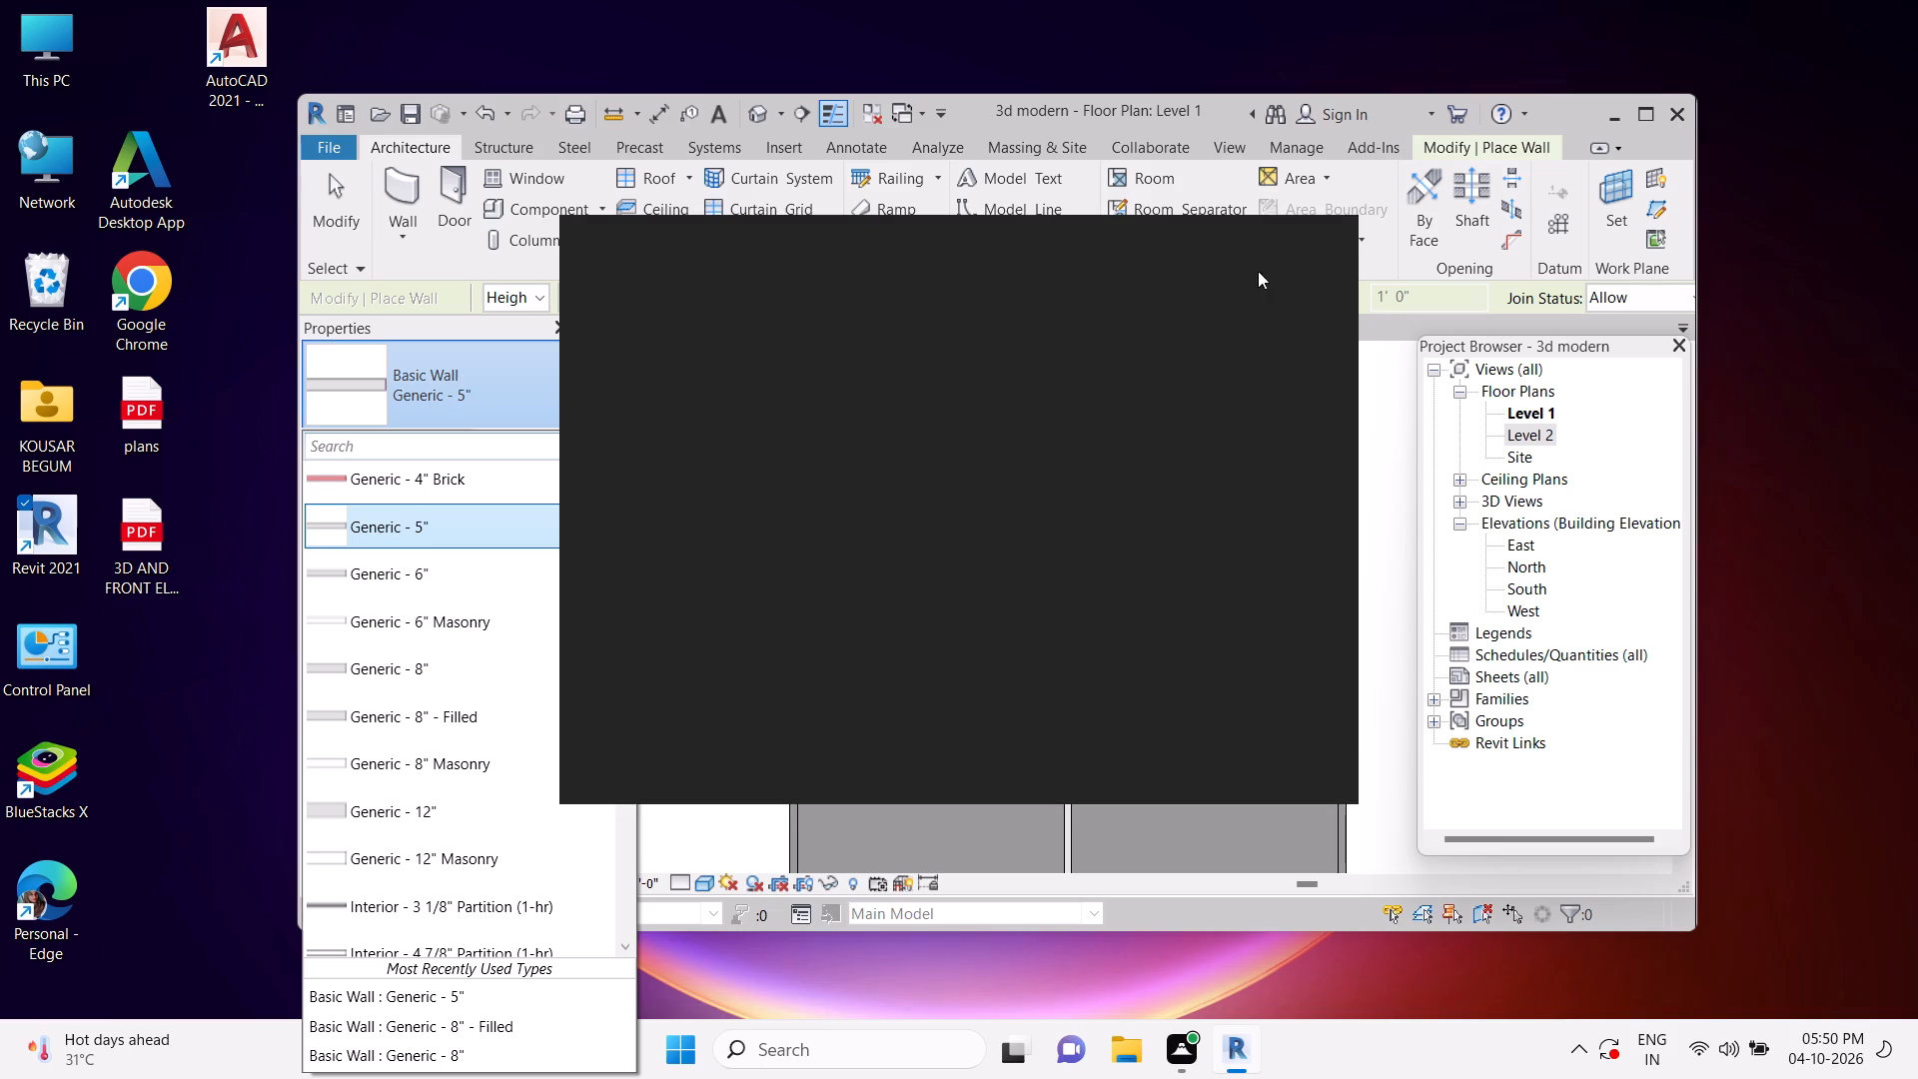
pyautogui.doubleClick(1321, 250)
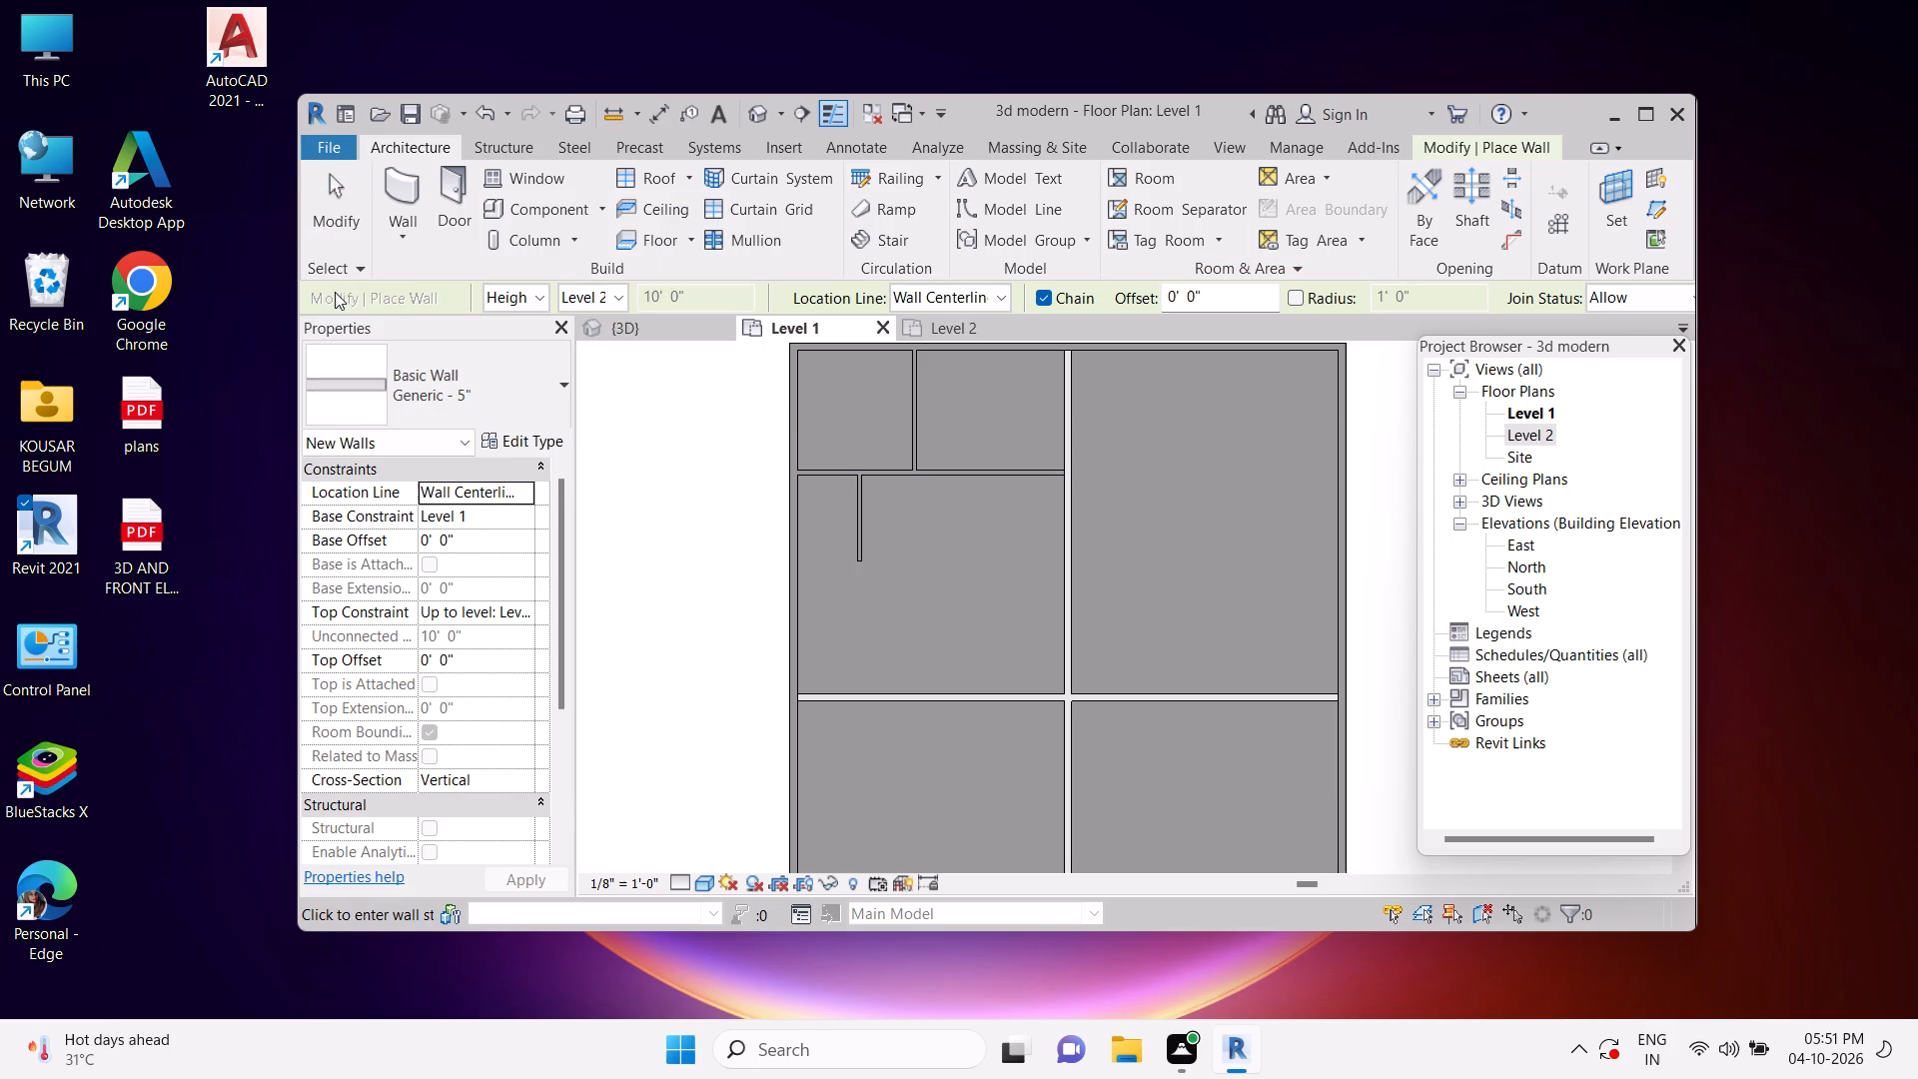
pyautogui.click(397, 385)
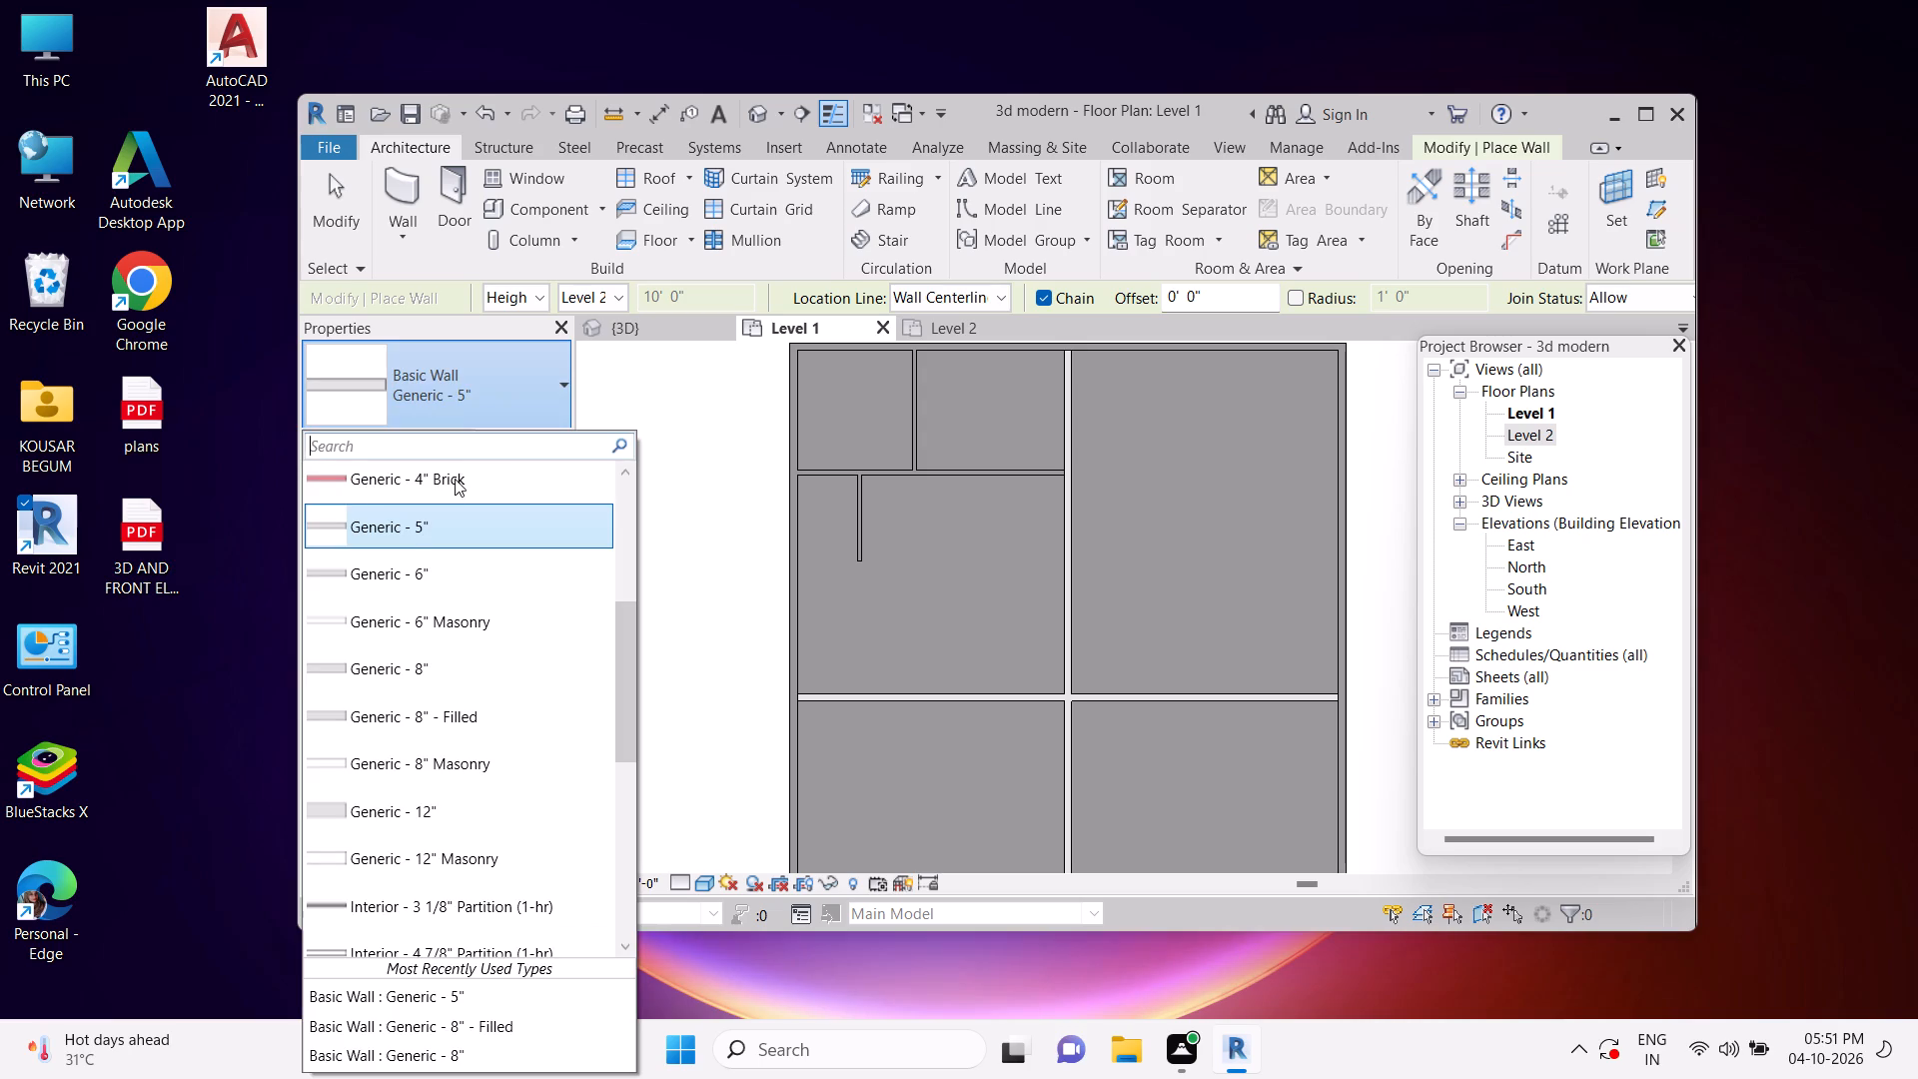
pyautogui.click(450, 527)
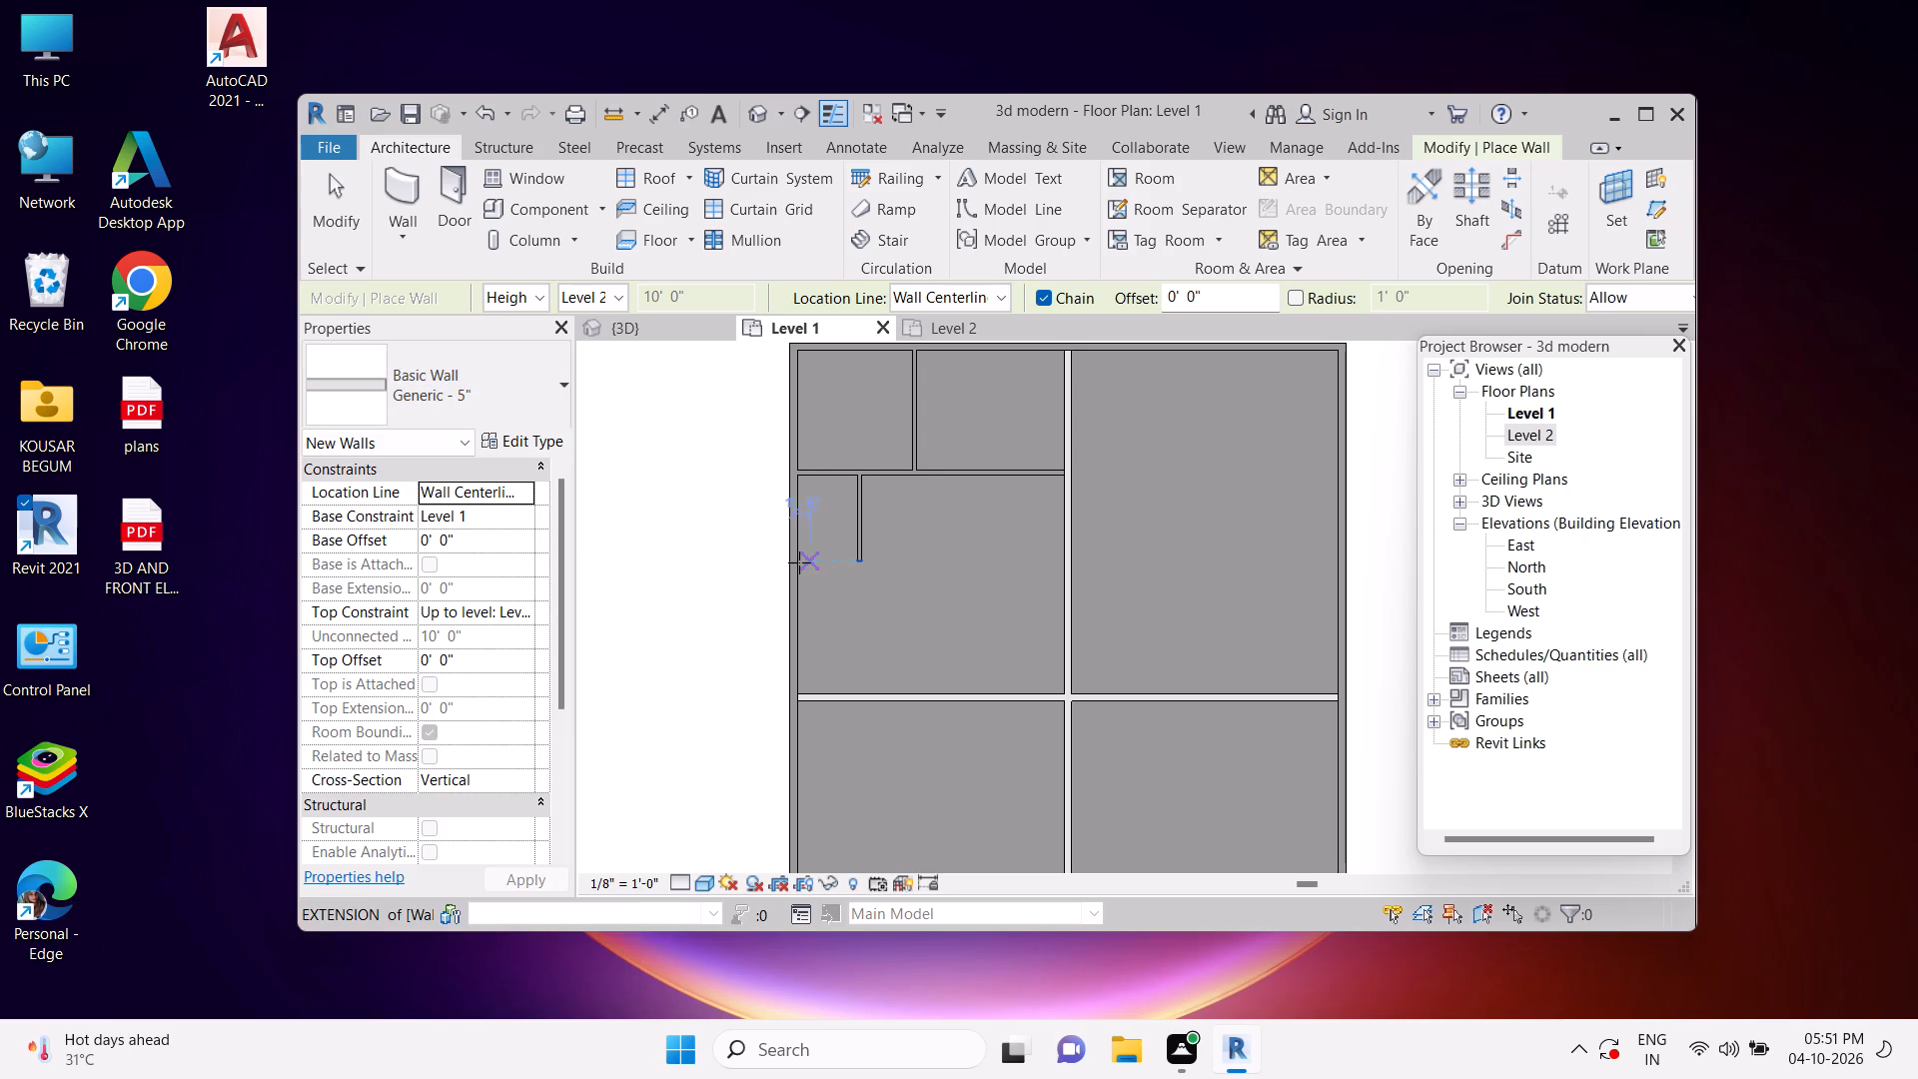
pyautogui.moveTo(800, 560); pyautogui.dragTo(851, 560)
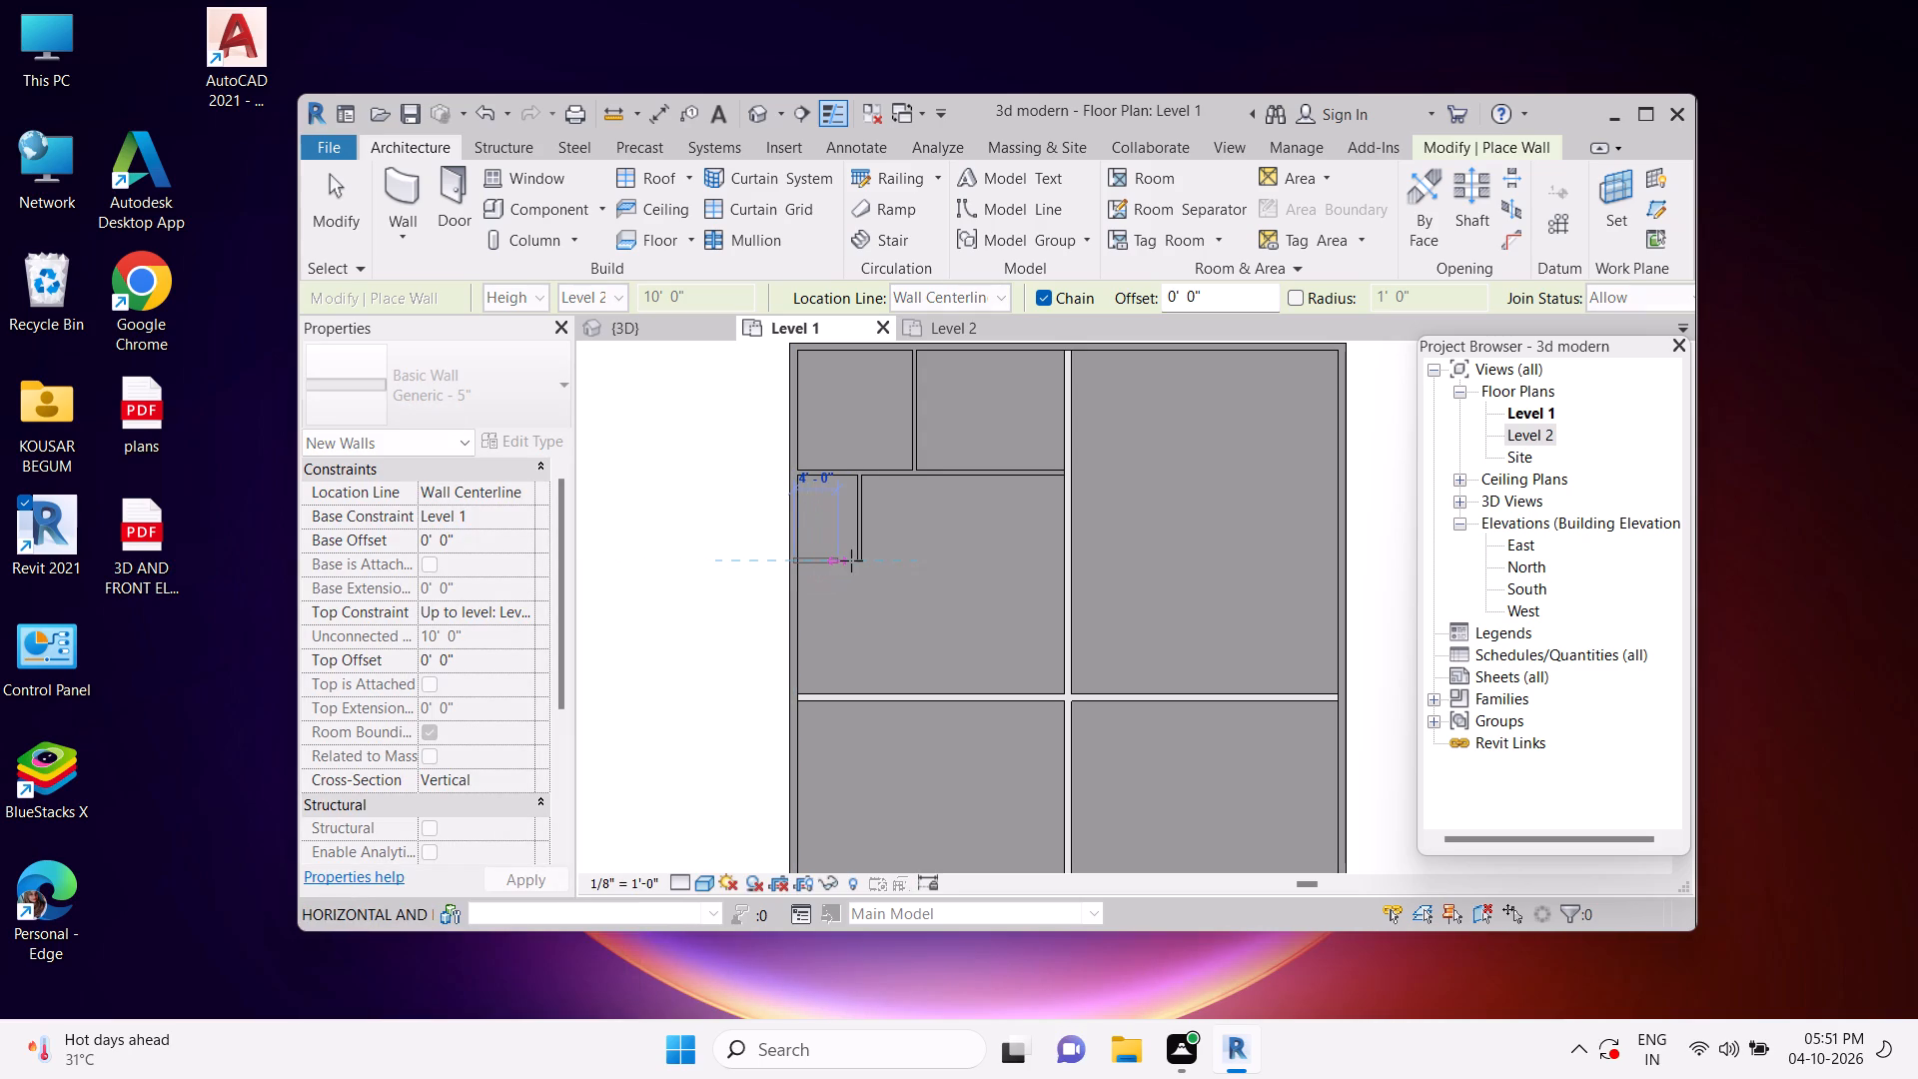
pyautogui.moveTo(851, 560); pyautogui.dragTo(866, 560)
pyautogui.click(866, 560)
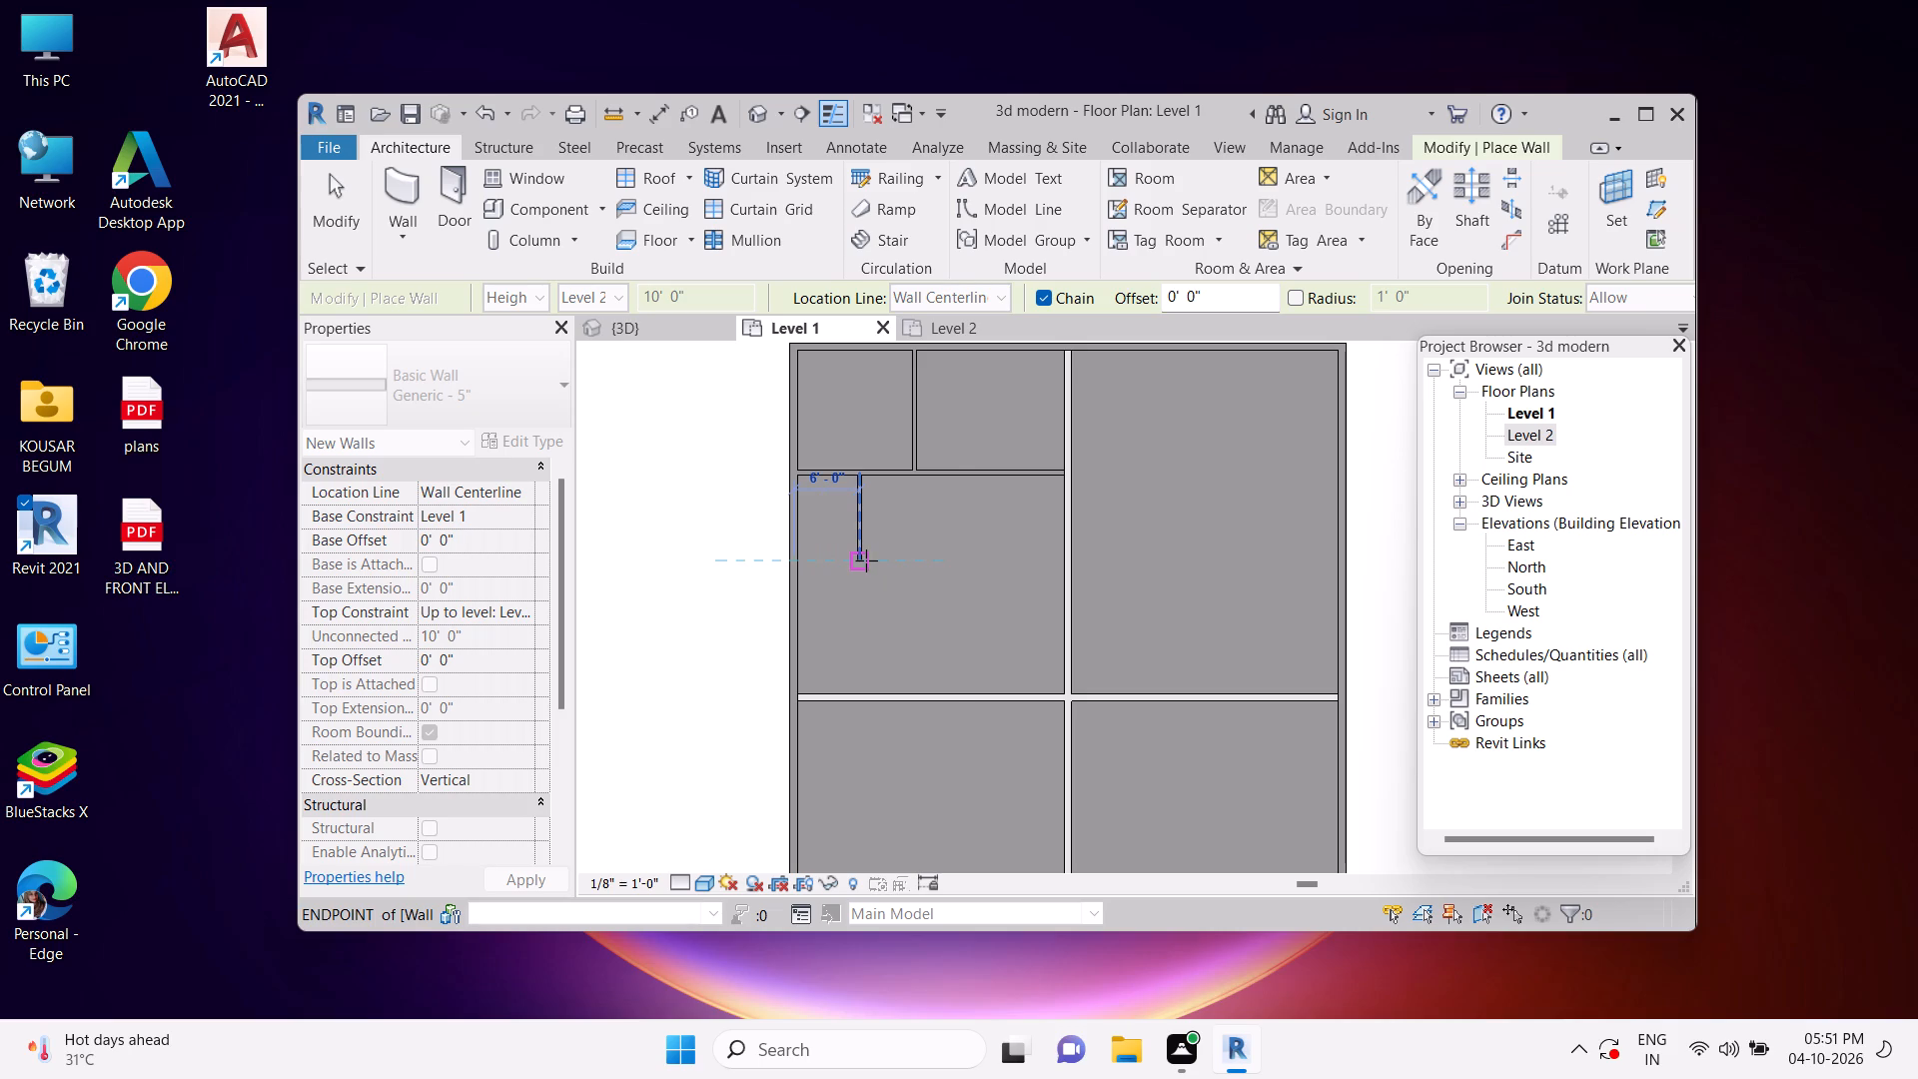
pyautogui.press('Escape')
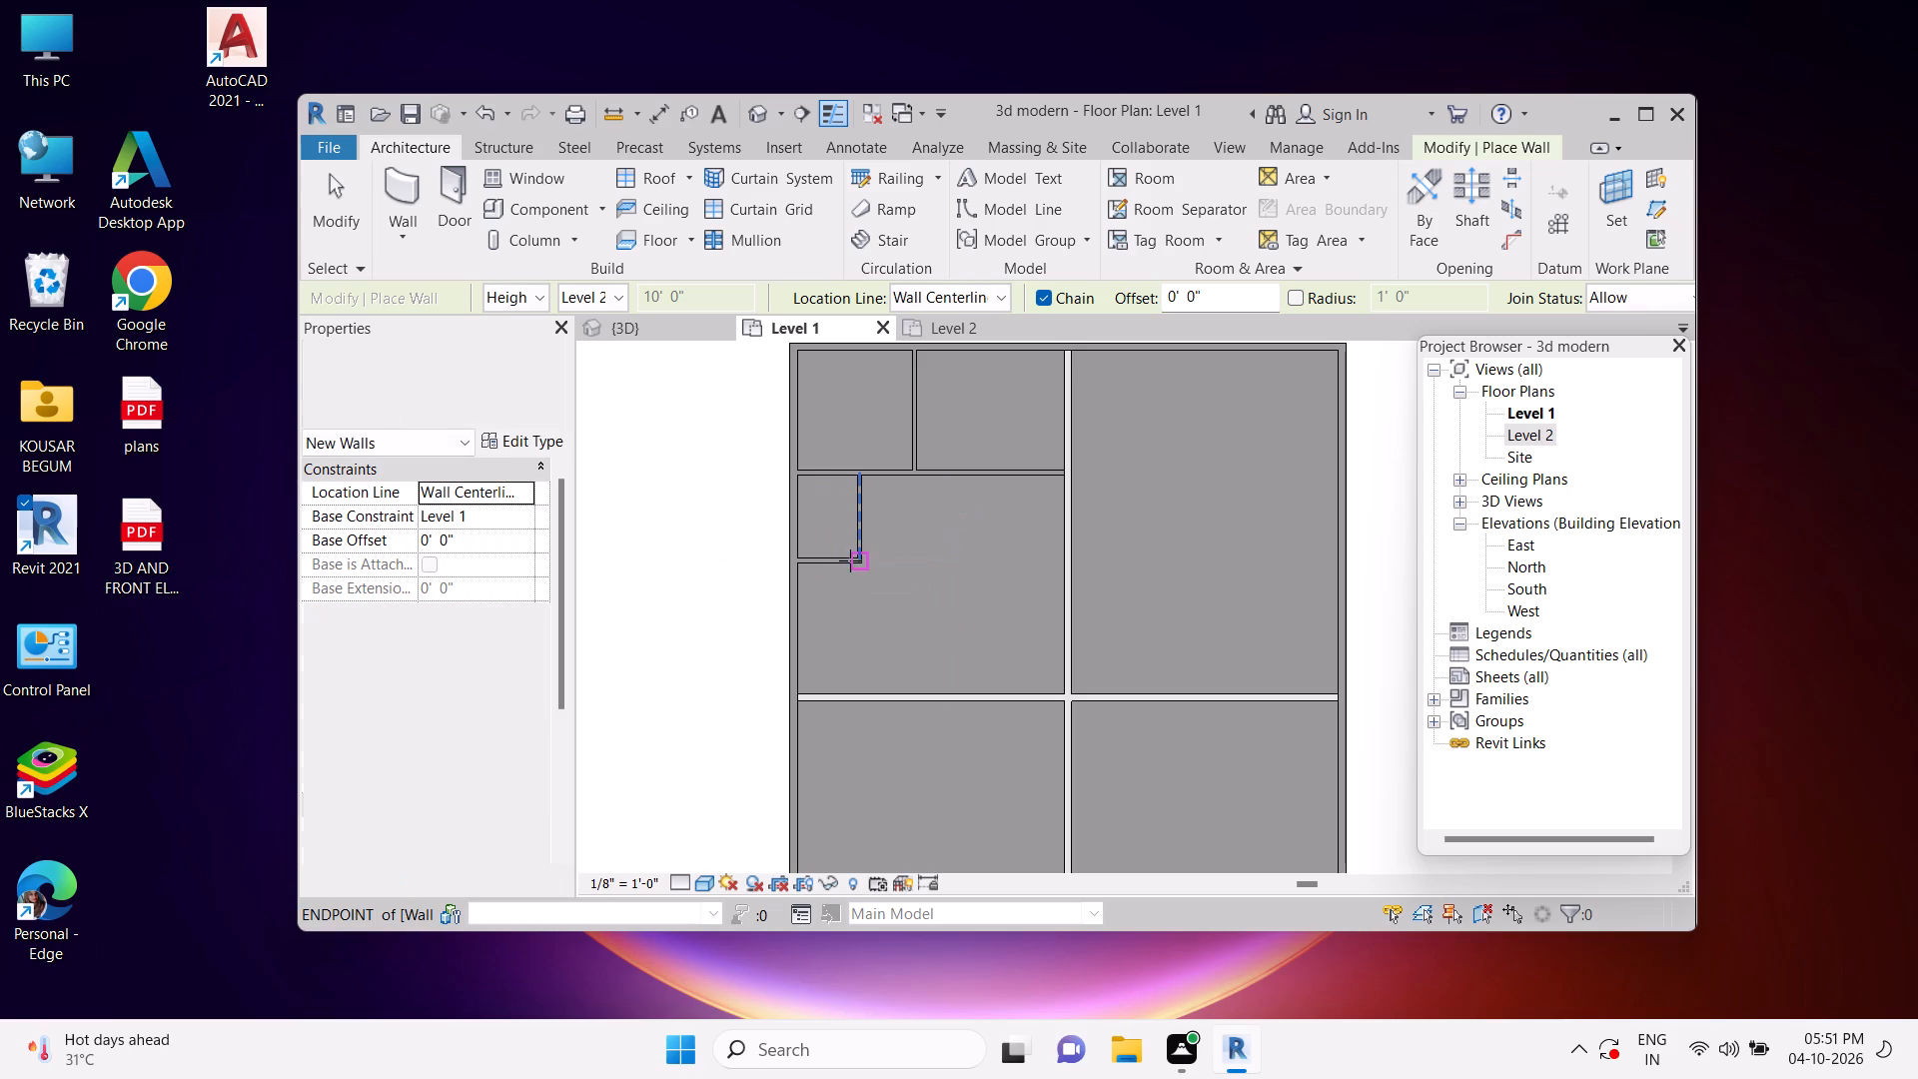
pyautogui.press('Escape')
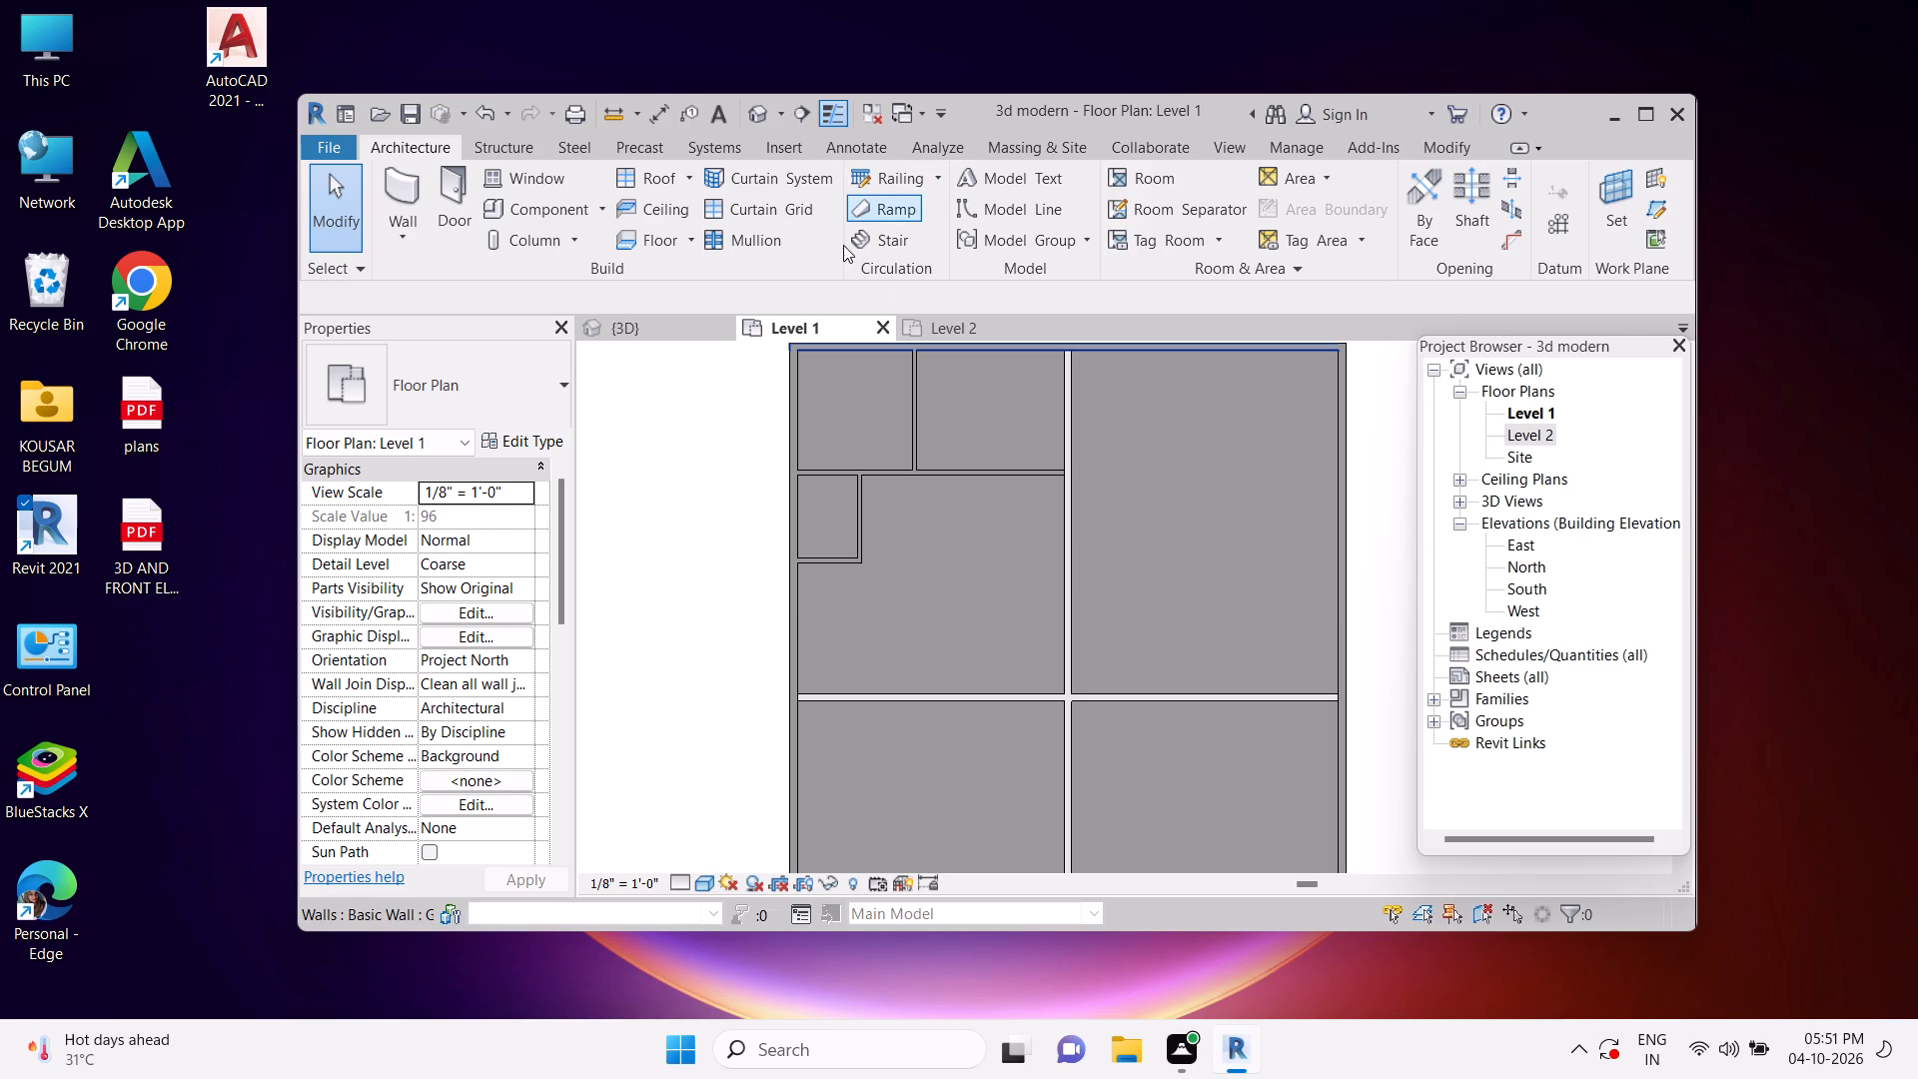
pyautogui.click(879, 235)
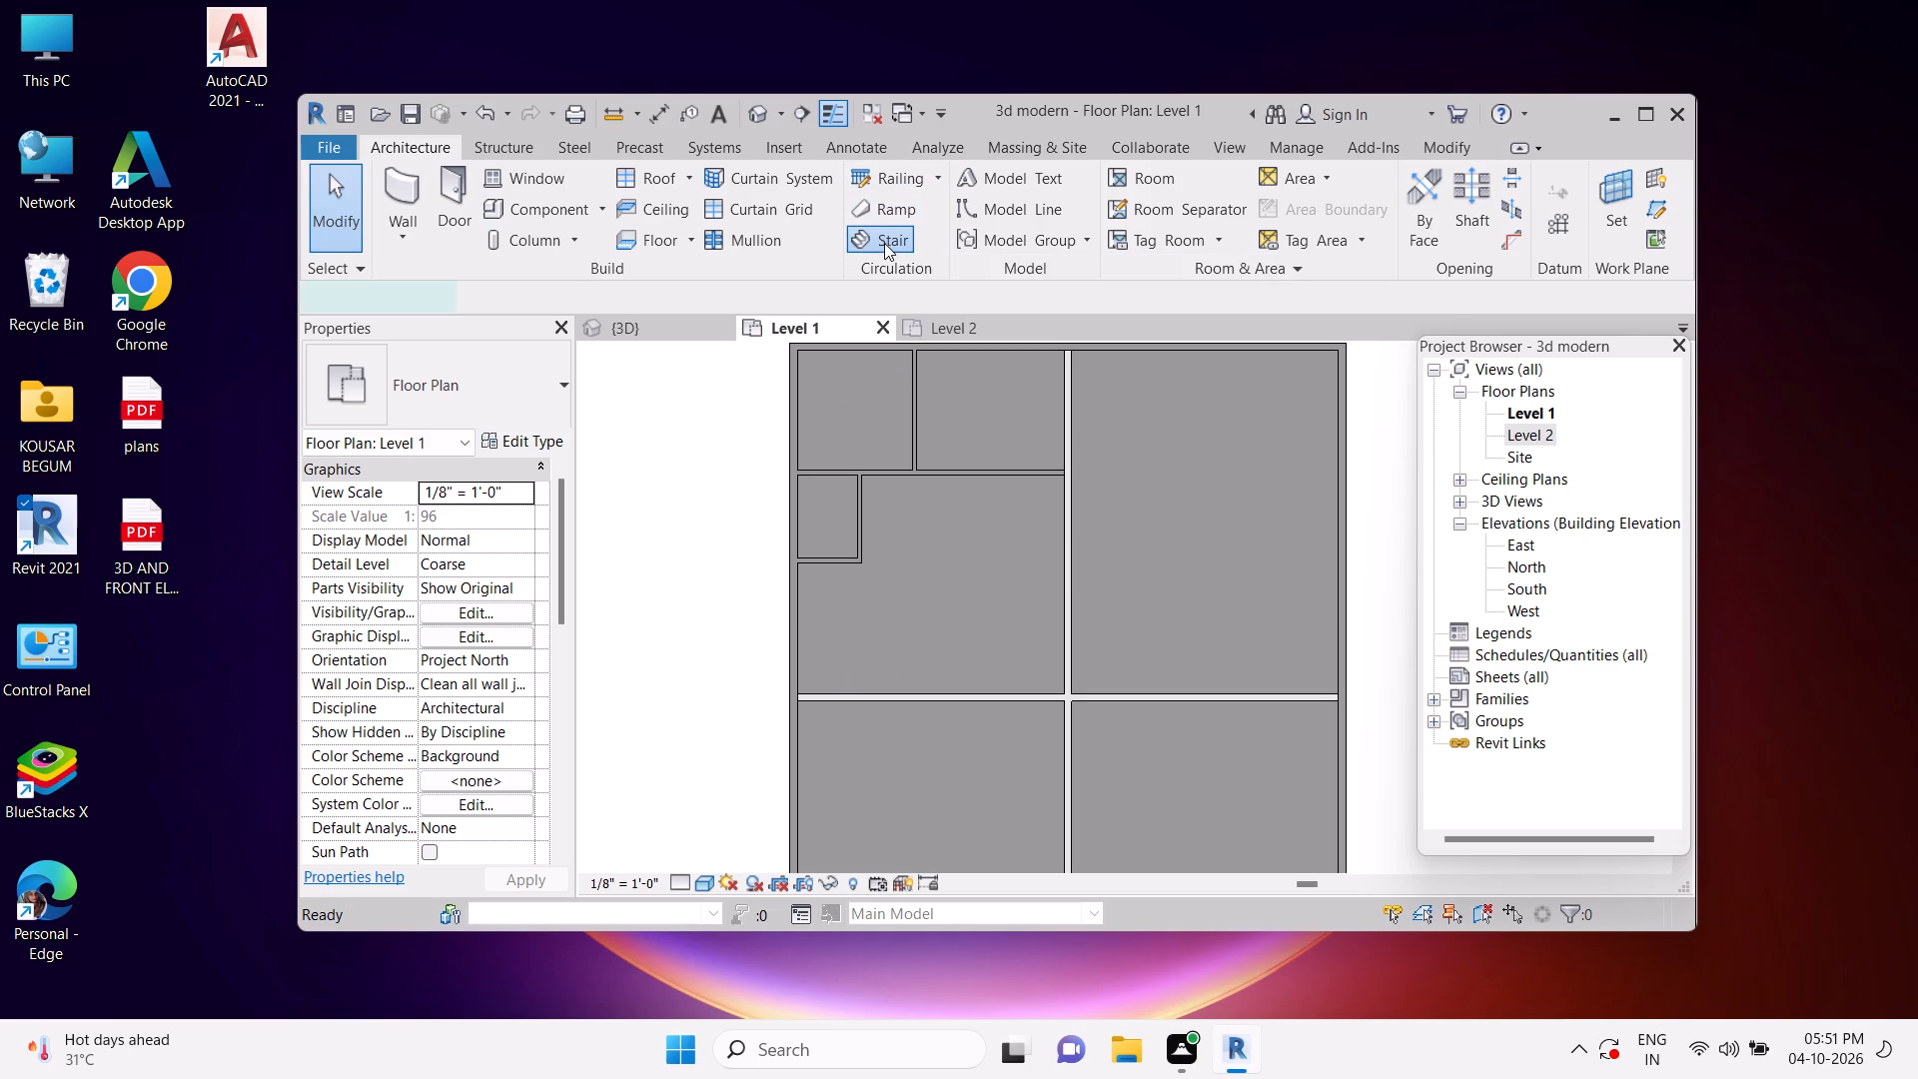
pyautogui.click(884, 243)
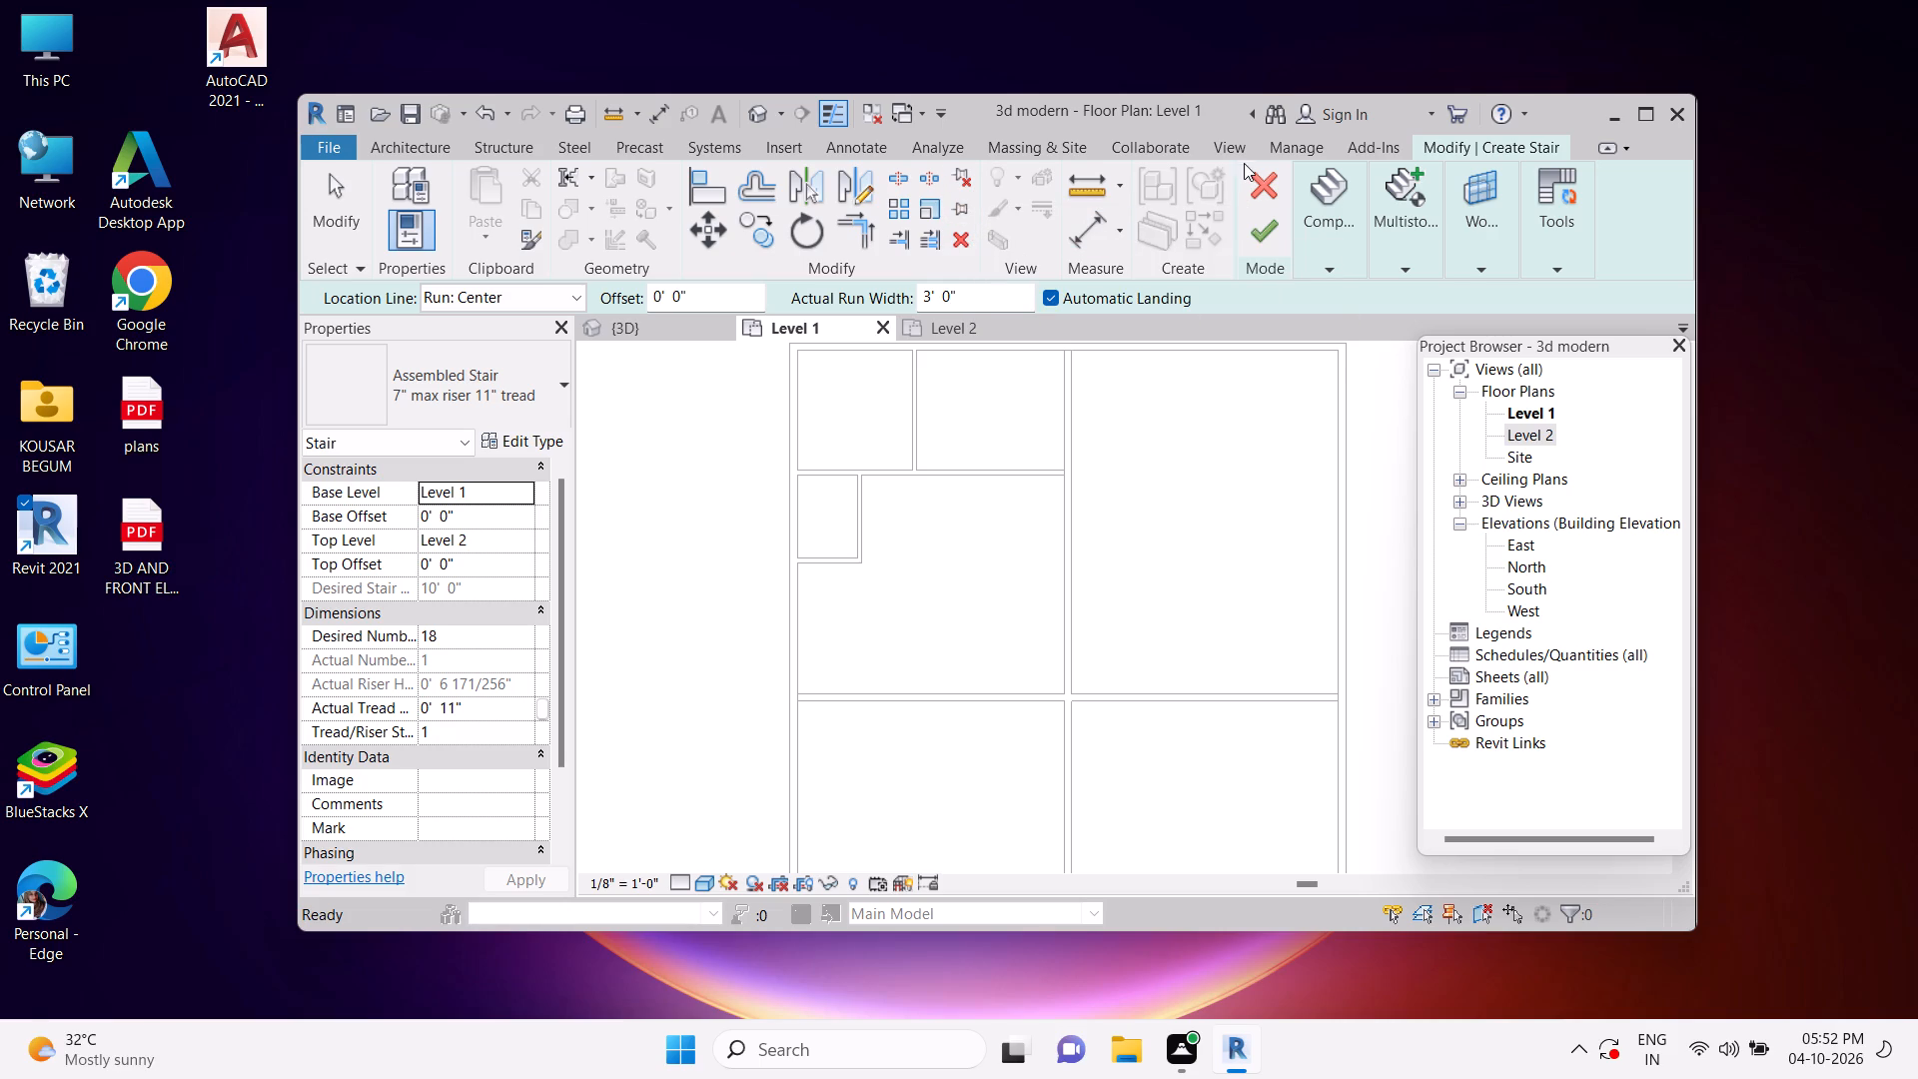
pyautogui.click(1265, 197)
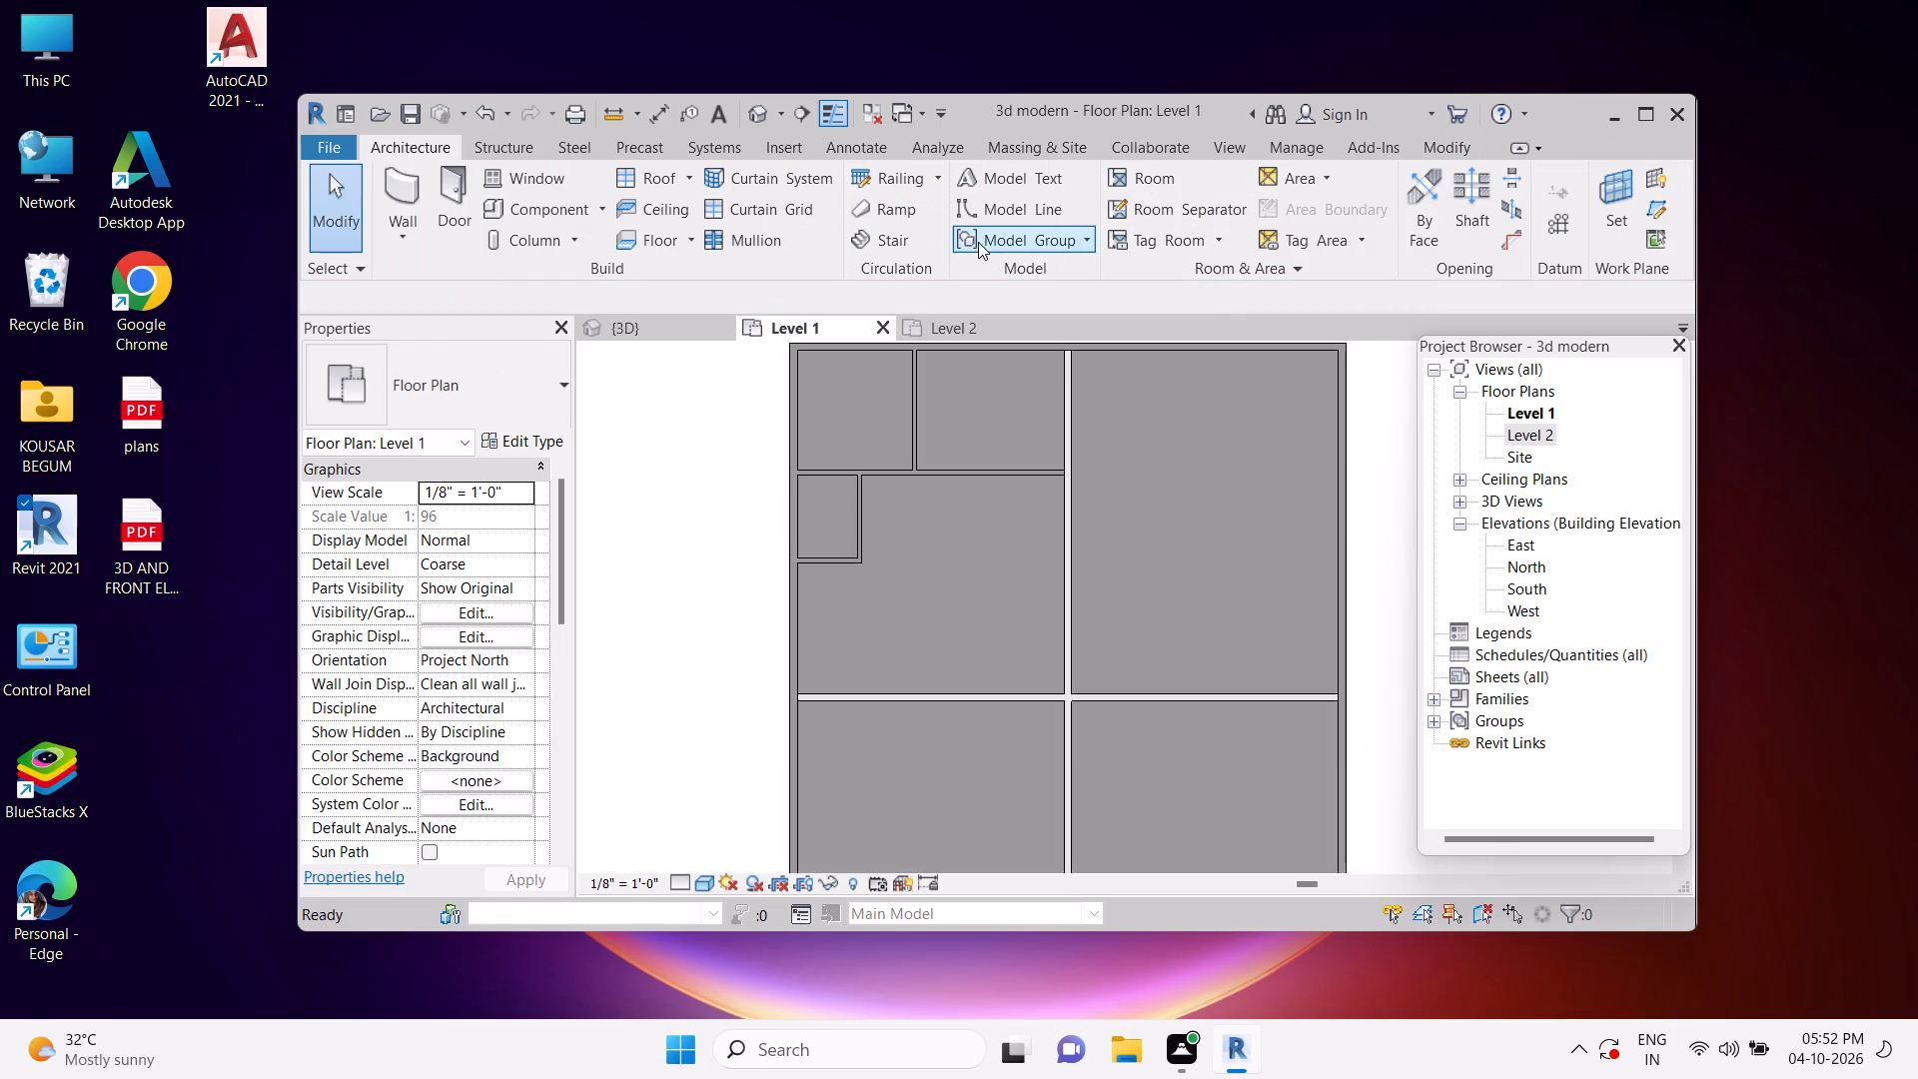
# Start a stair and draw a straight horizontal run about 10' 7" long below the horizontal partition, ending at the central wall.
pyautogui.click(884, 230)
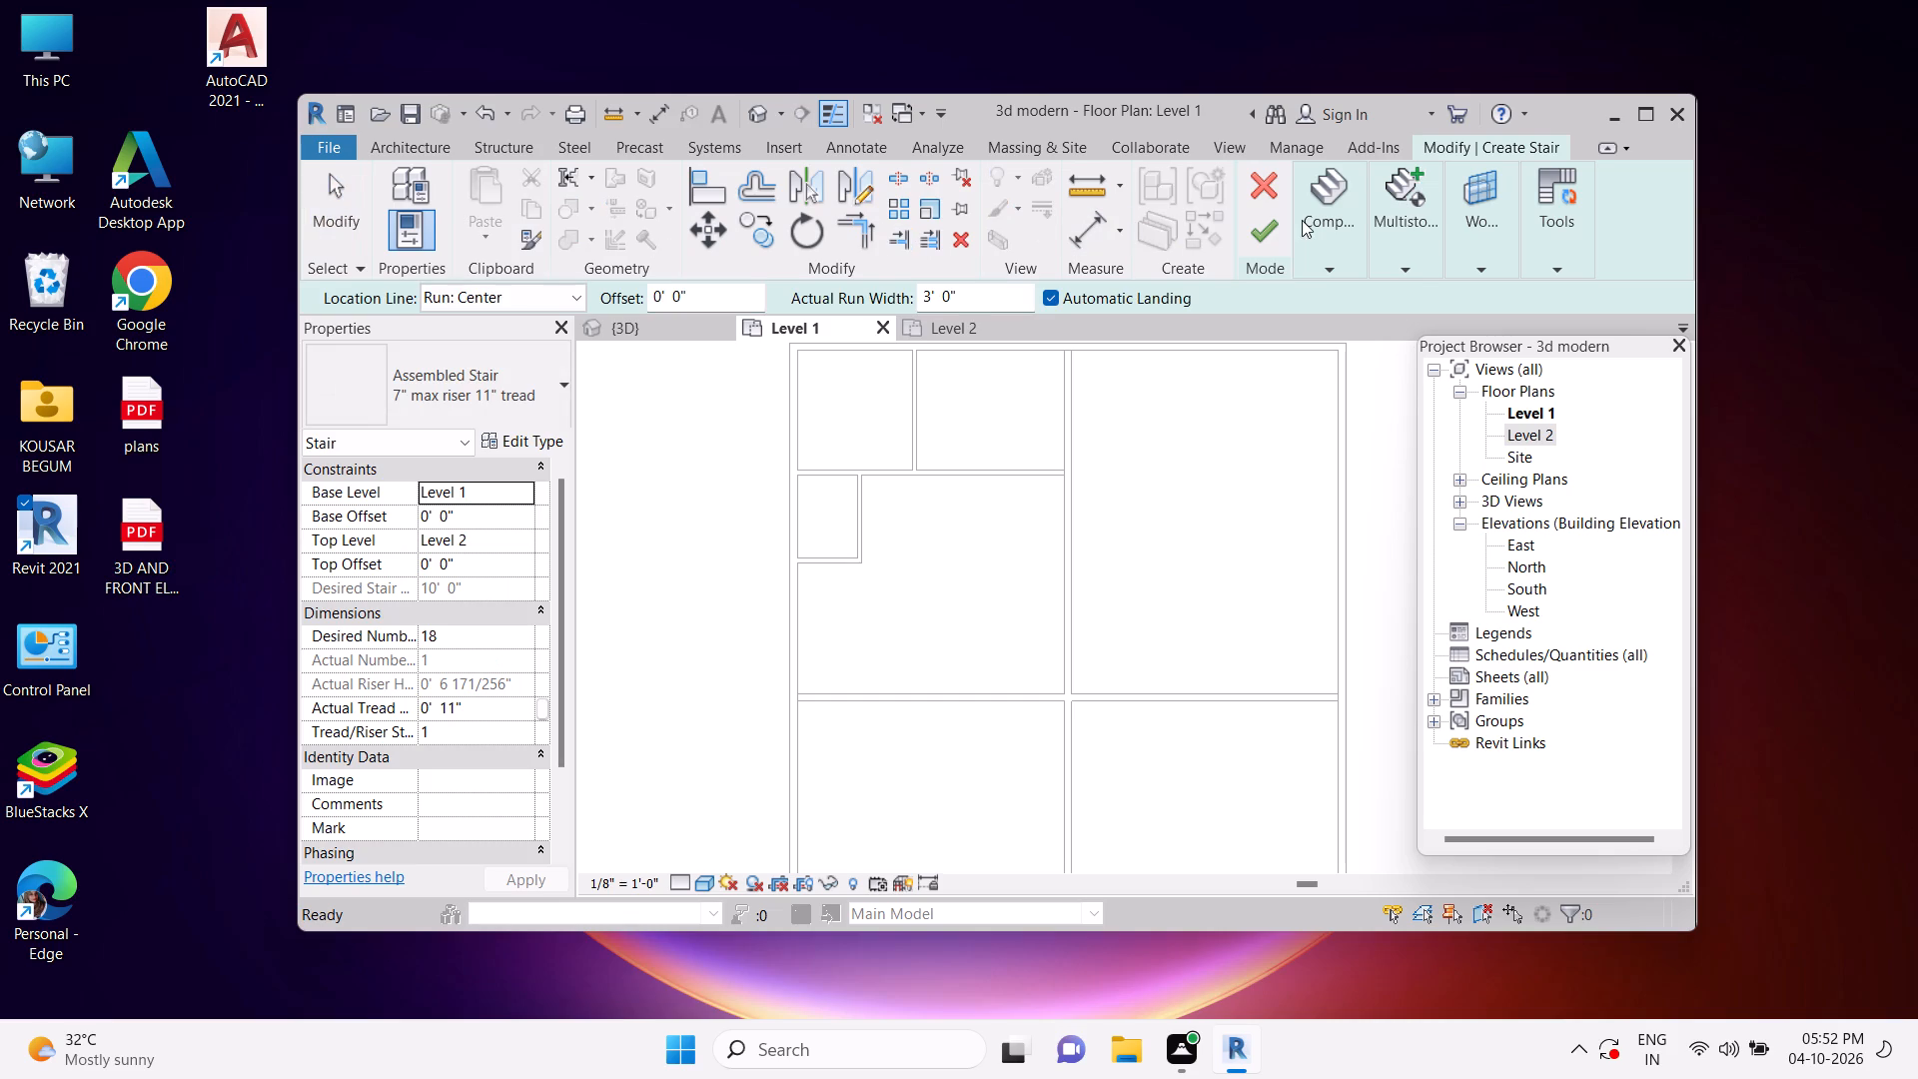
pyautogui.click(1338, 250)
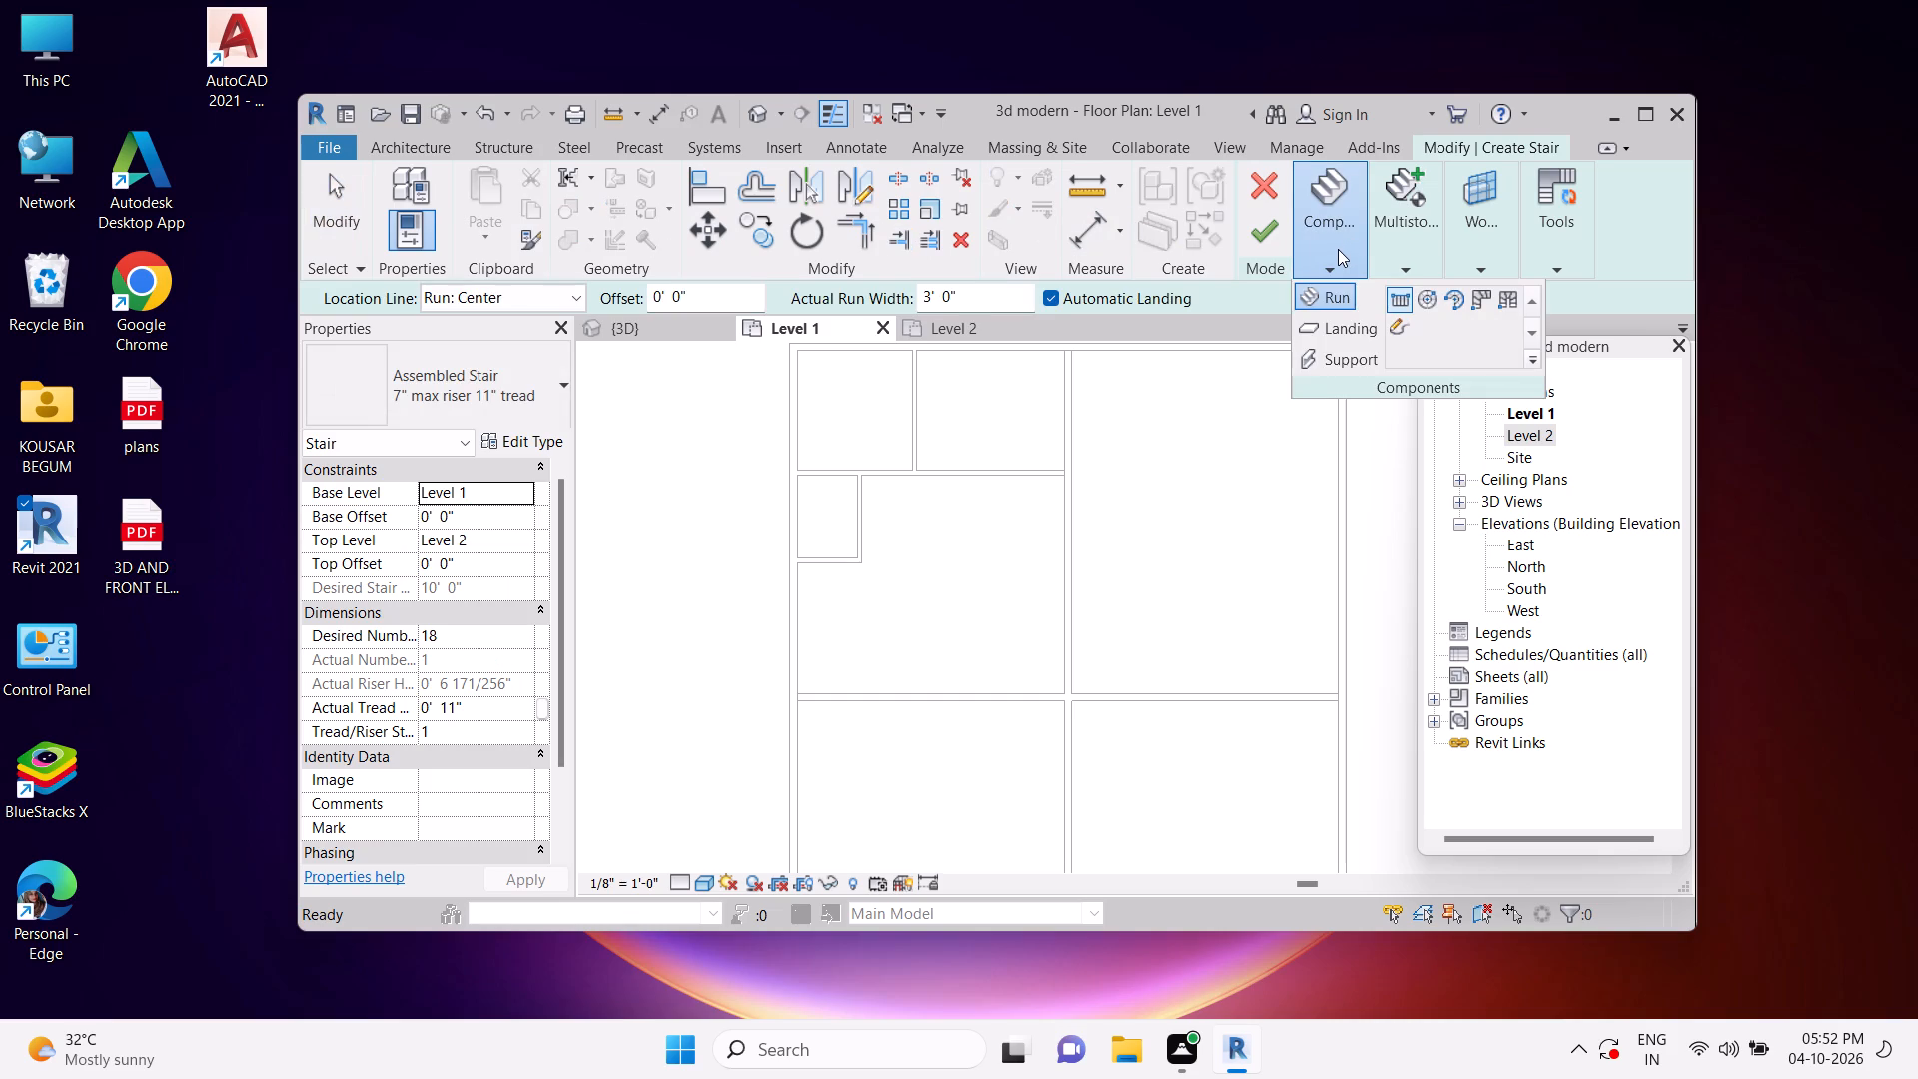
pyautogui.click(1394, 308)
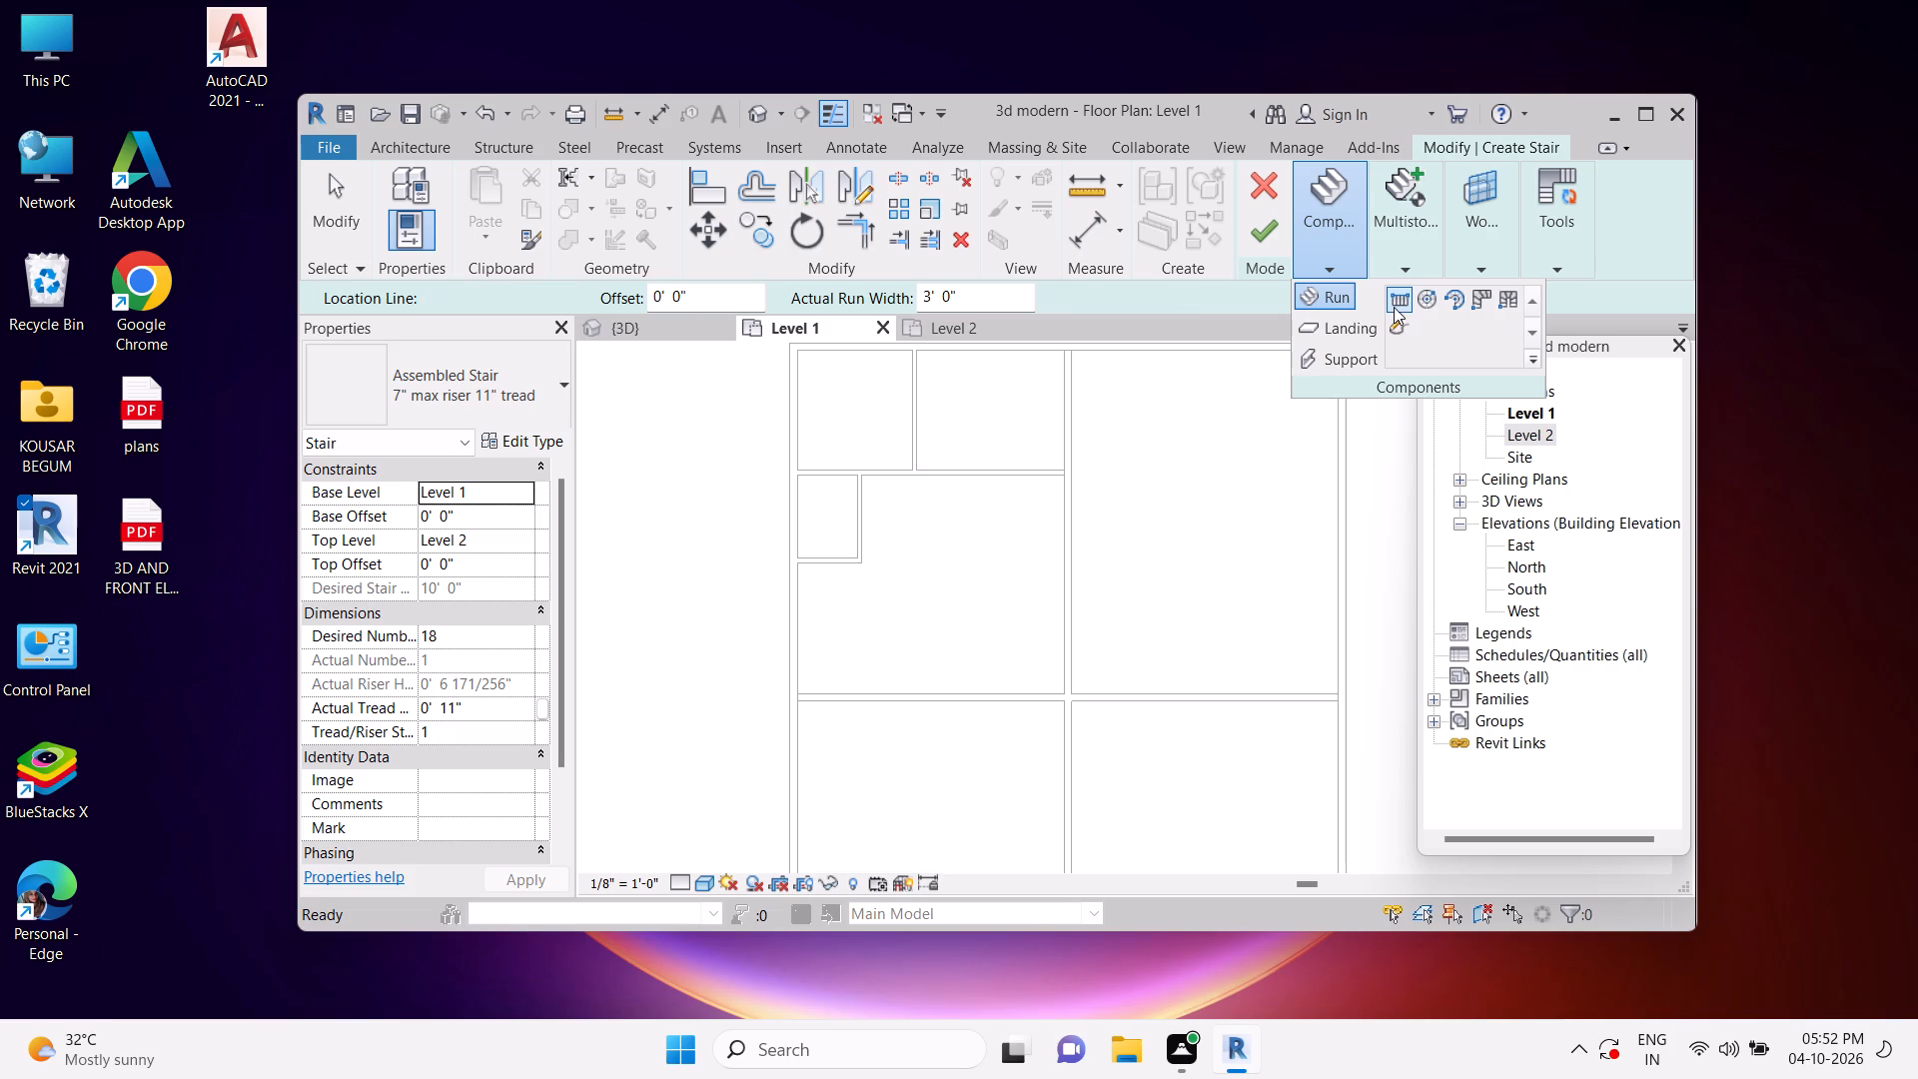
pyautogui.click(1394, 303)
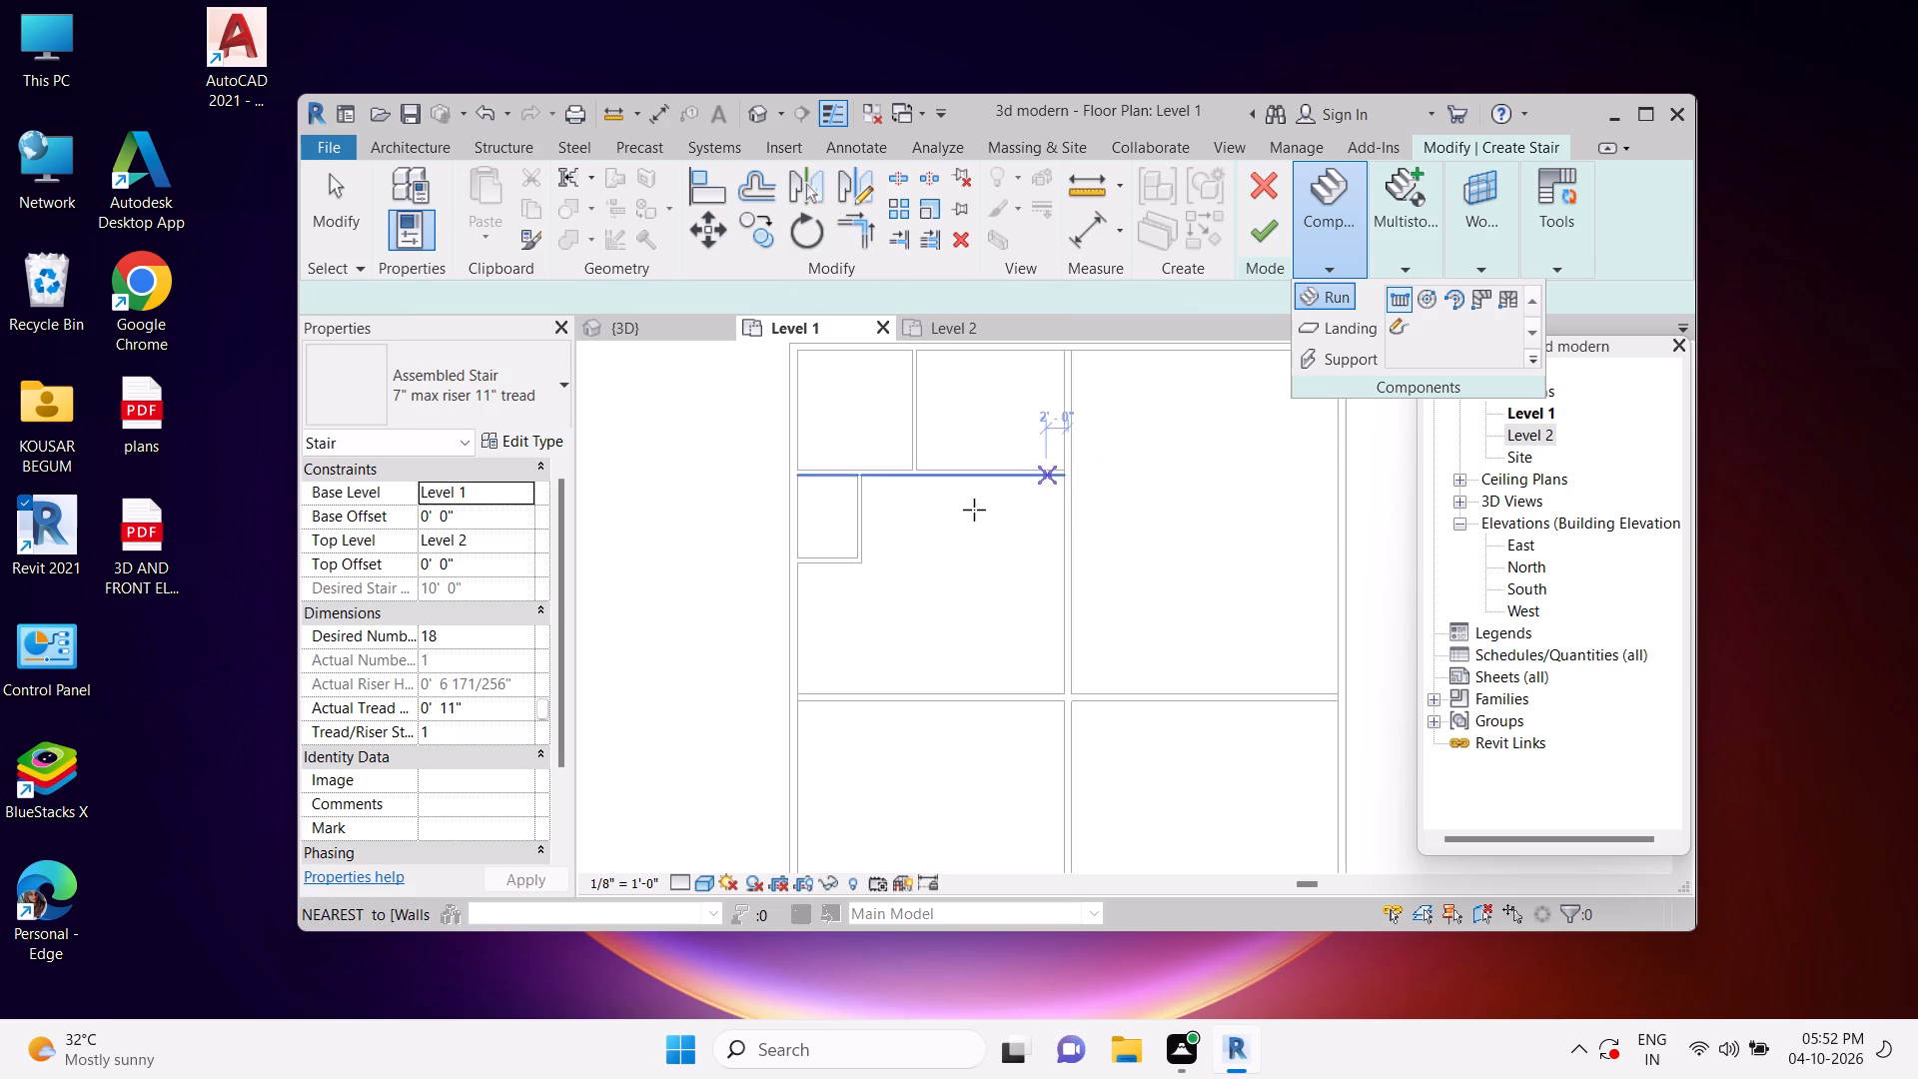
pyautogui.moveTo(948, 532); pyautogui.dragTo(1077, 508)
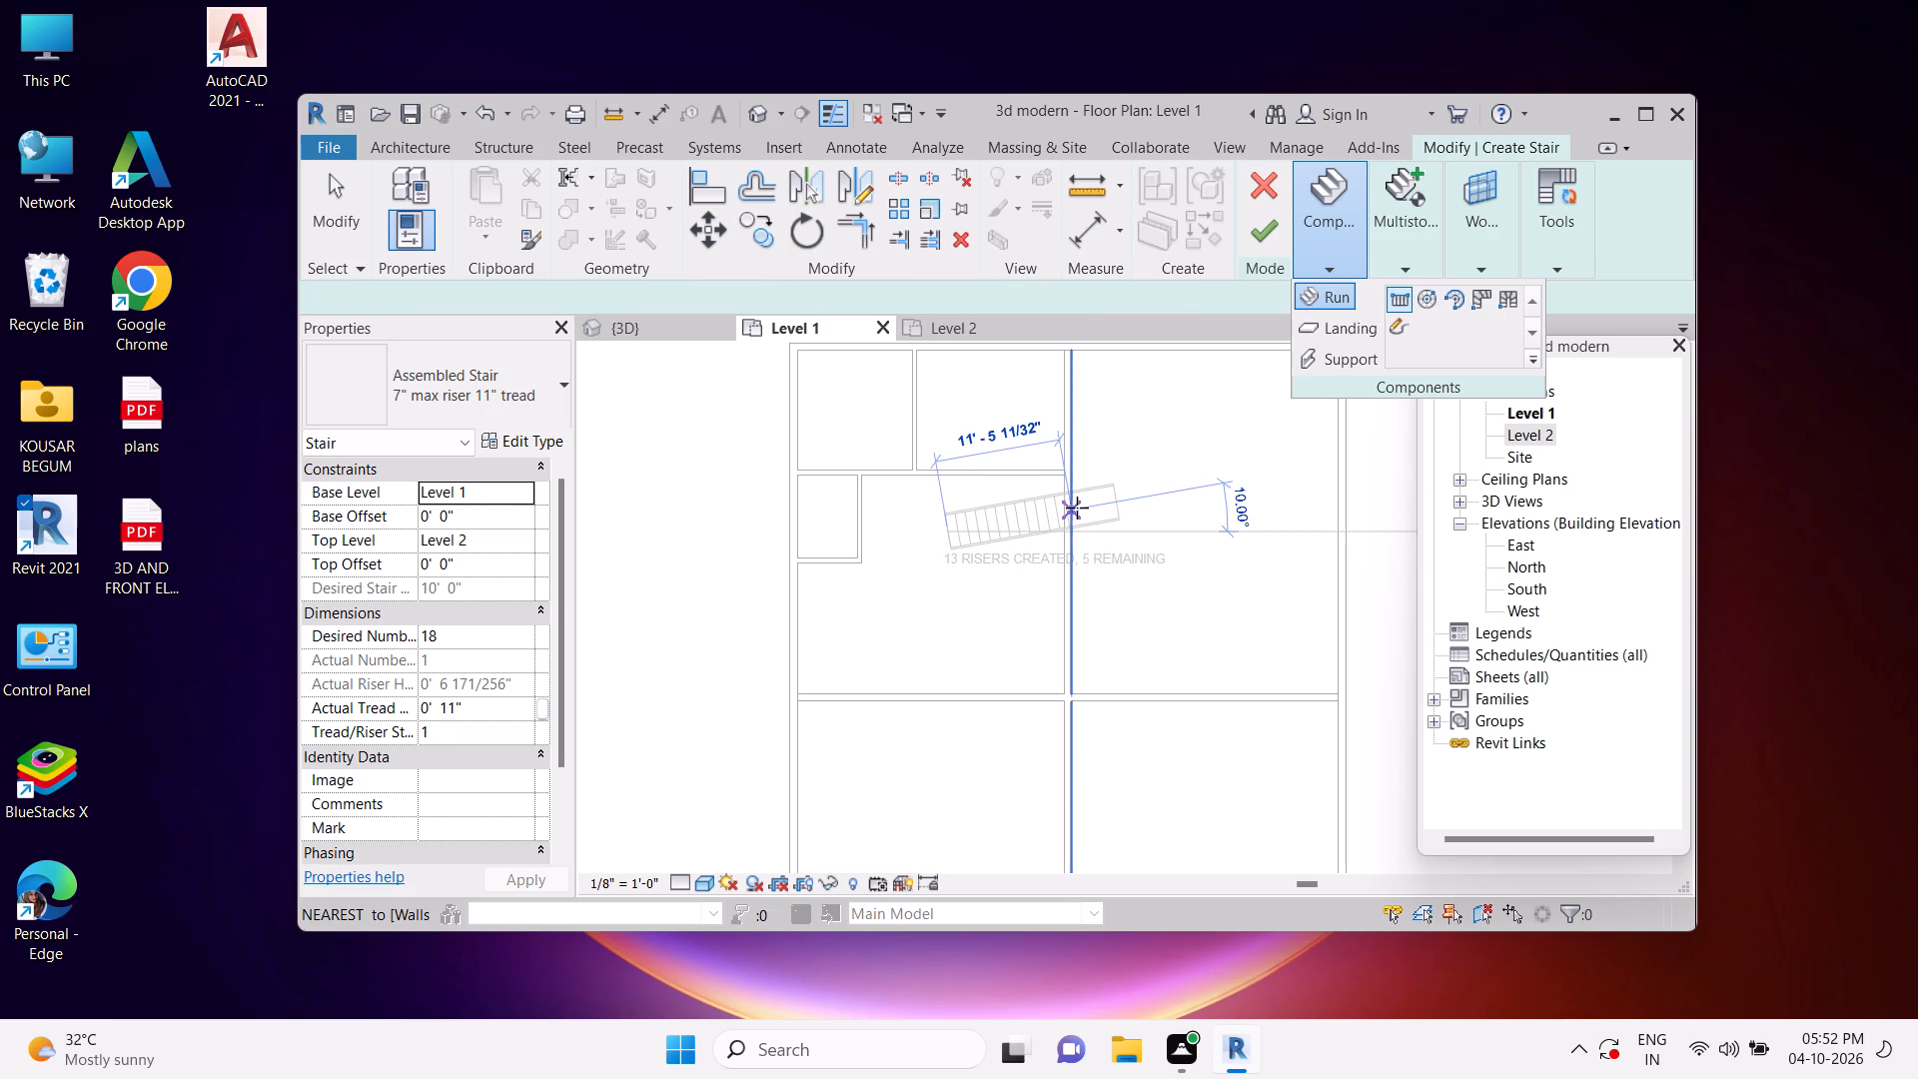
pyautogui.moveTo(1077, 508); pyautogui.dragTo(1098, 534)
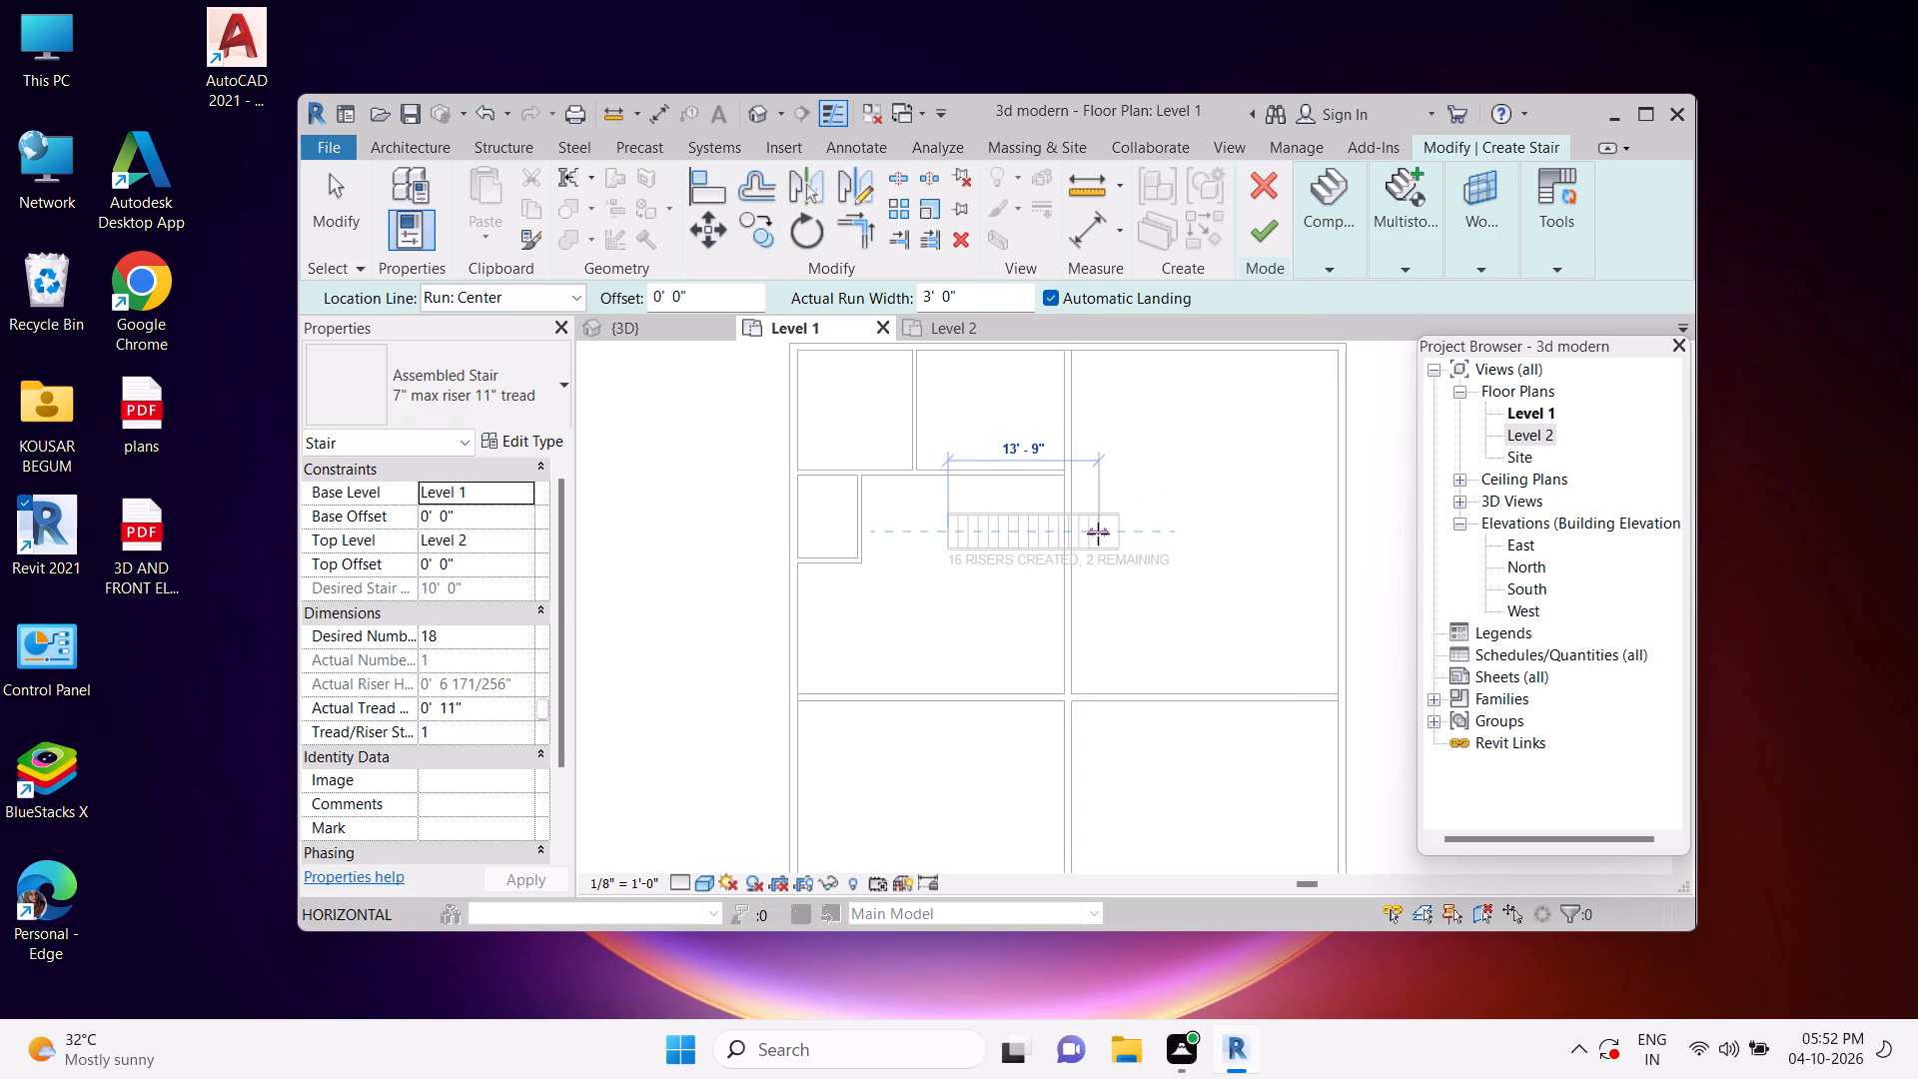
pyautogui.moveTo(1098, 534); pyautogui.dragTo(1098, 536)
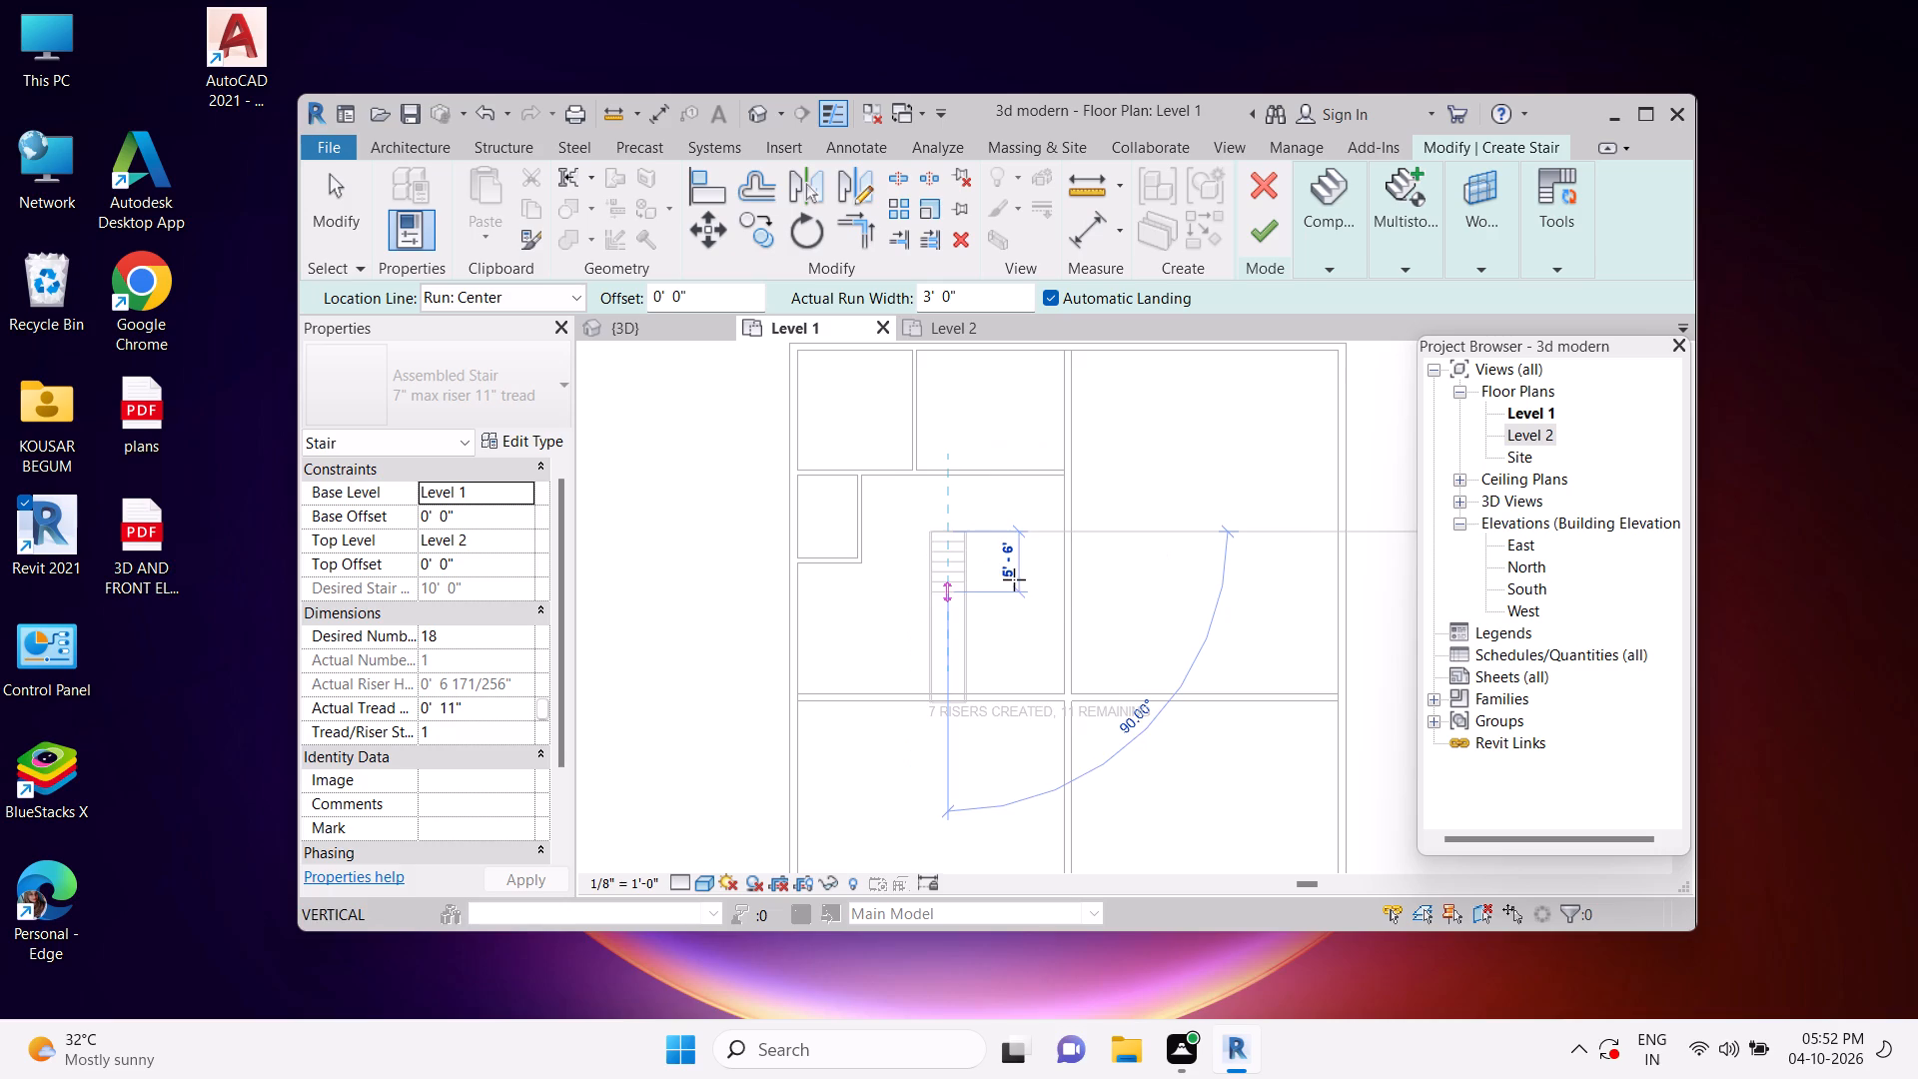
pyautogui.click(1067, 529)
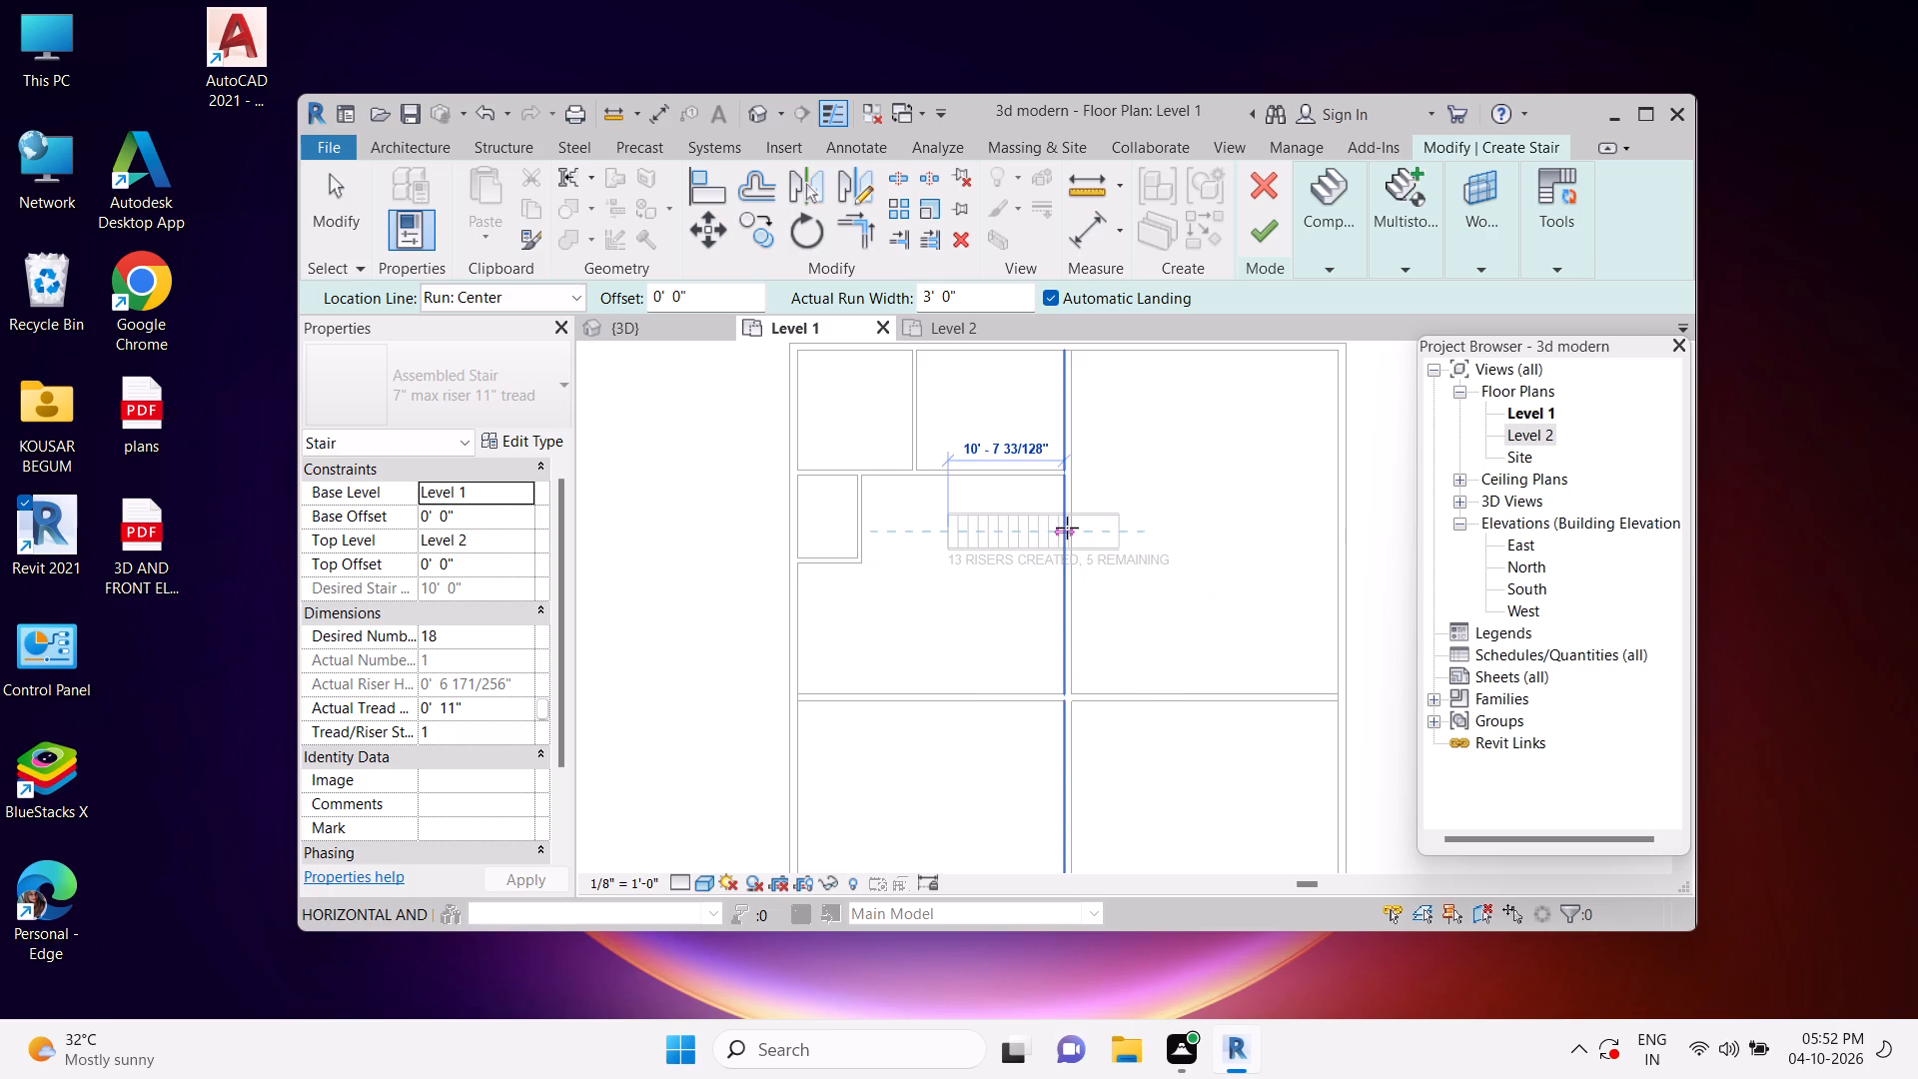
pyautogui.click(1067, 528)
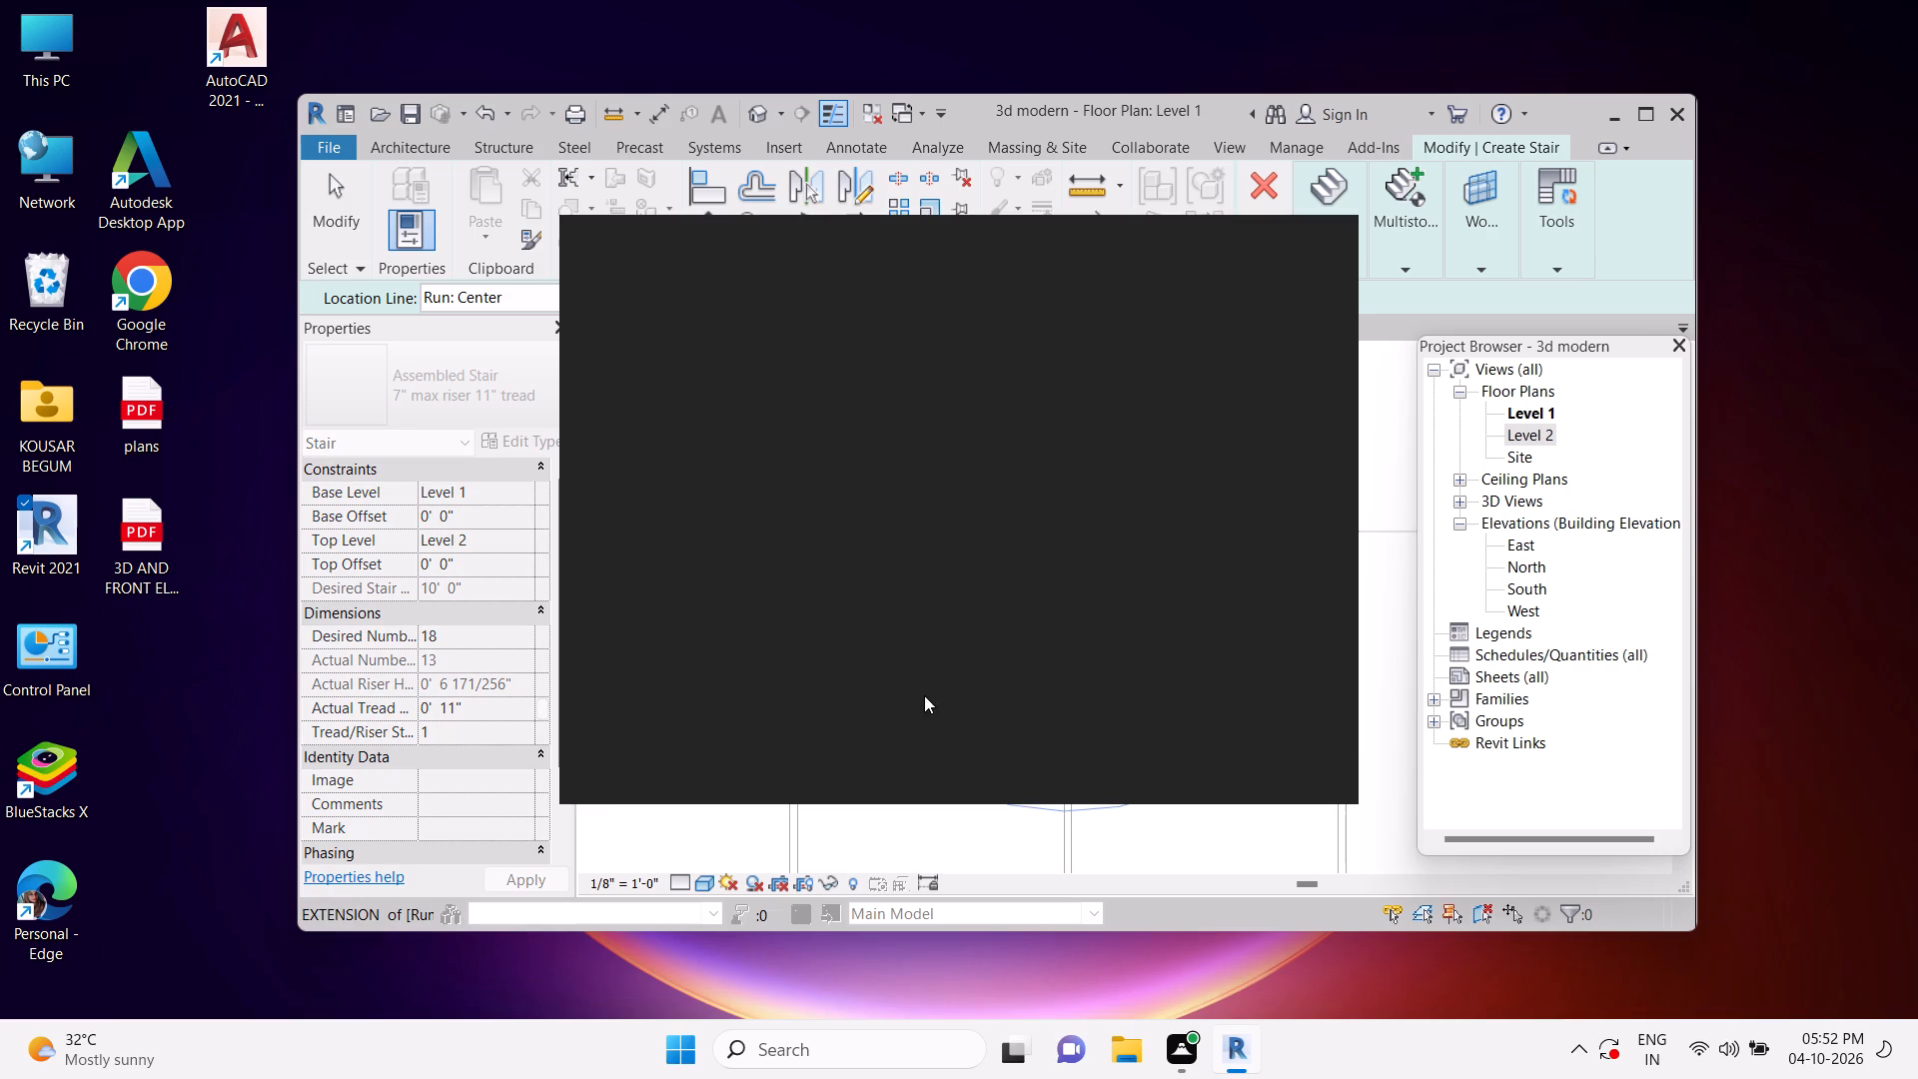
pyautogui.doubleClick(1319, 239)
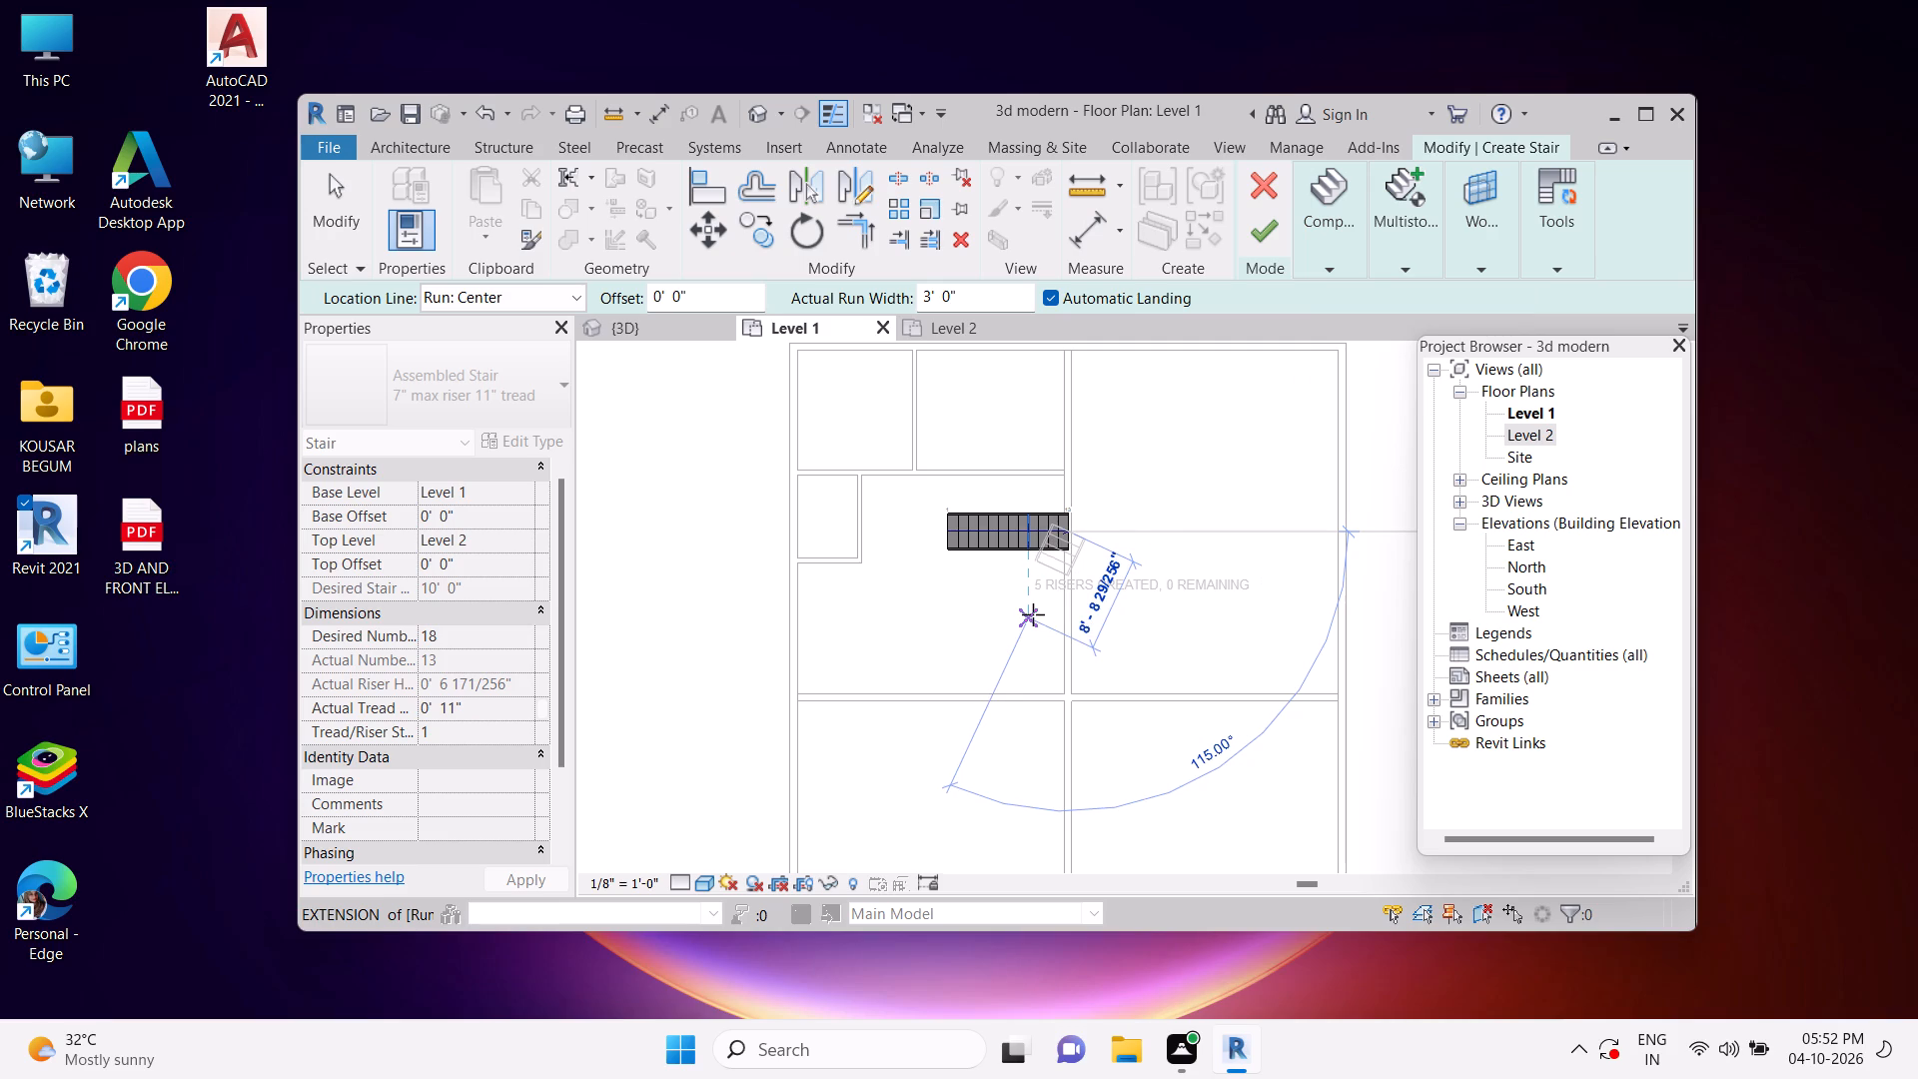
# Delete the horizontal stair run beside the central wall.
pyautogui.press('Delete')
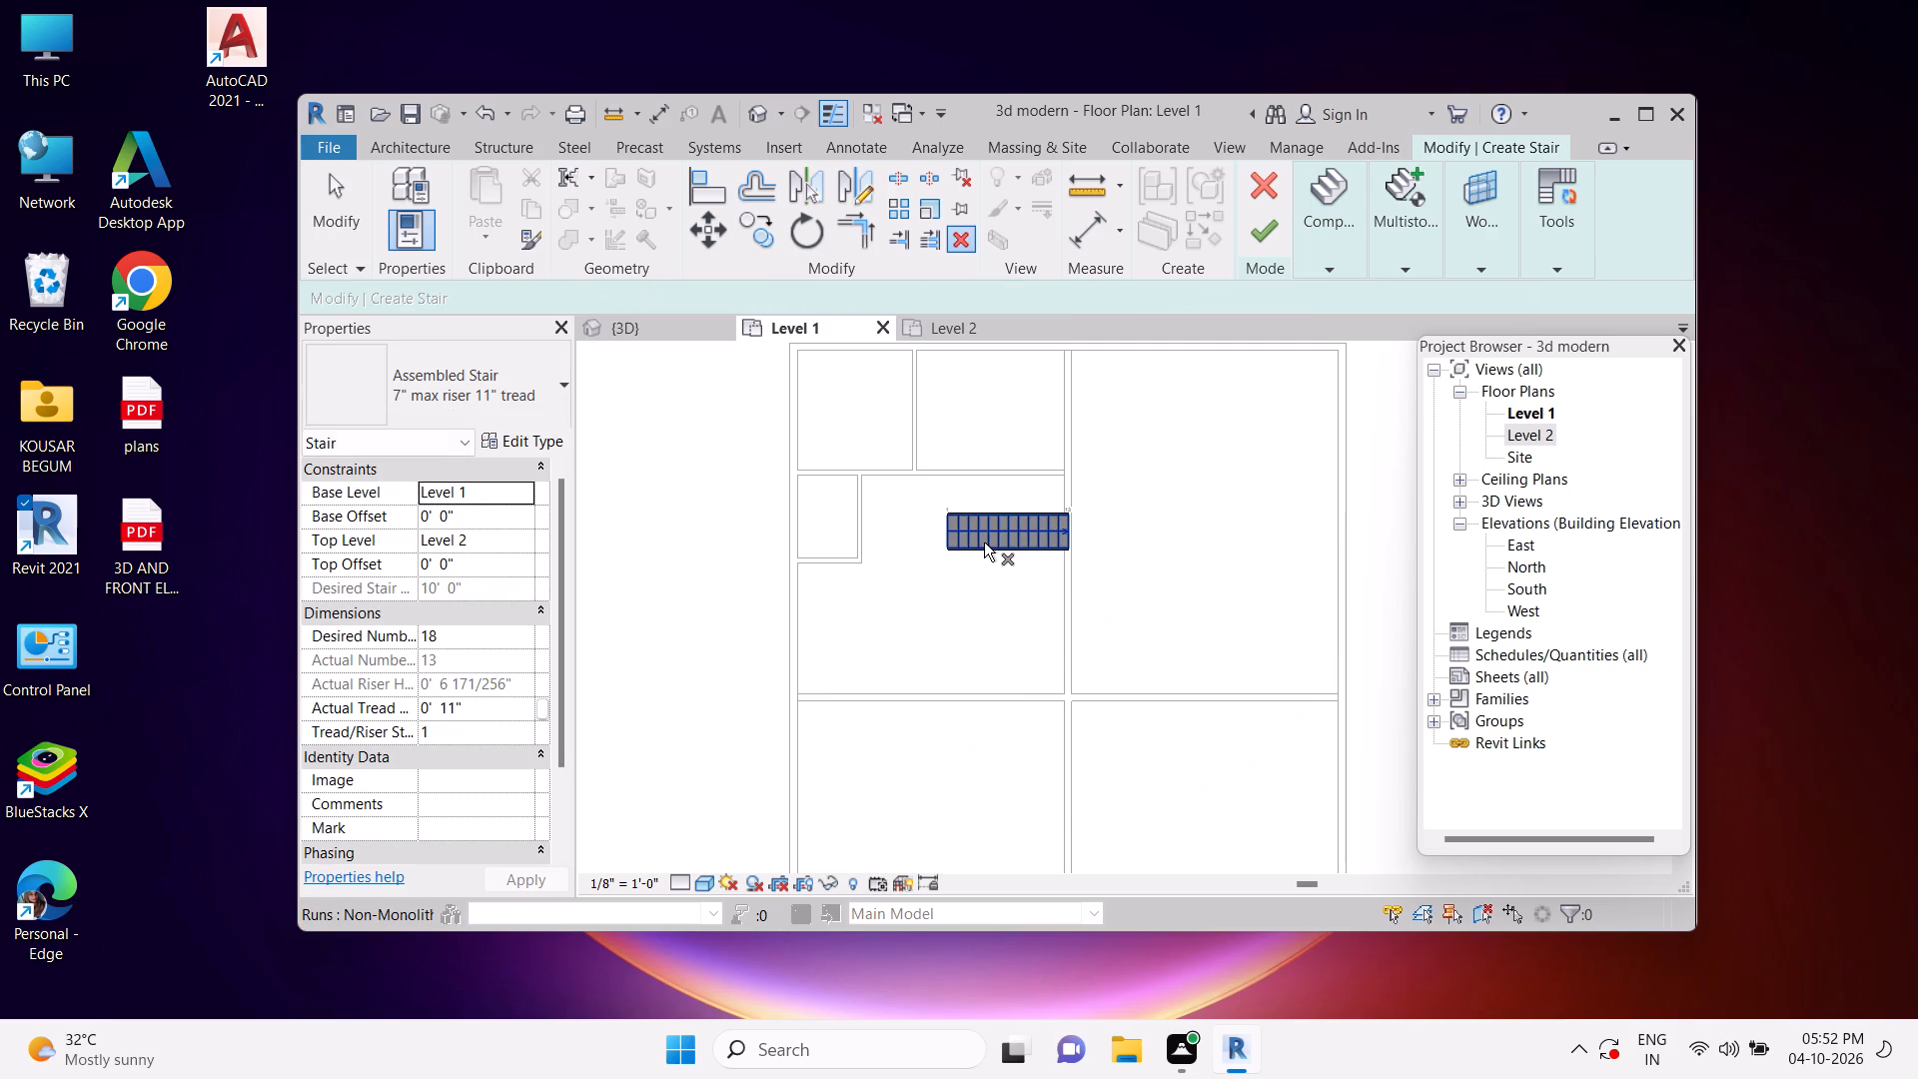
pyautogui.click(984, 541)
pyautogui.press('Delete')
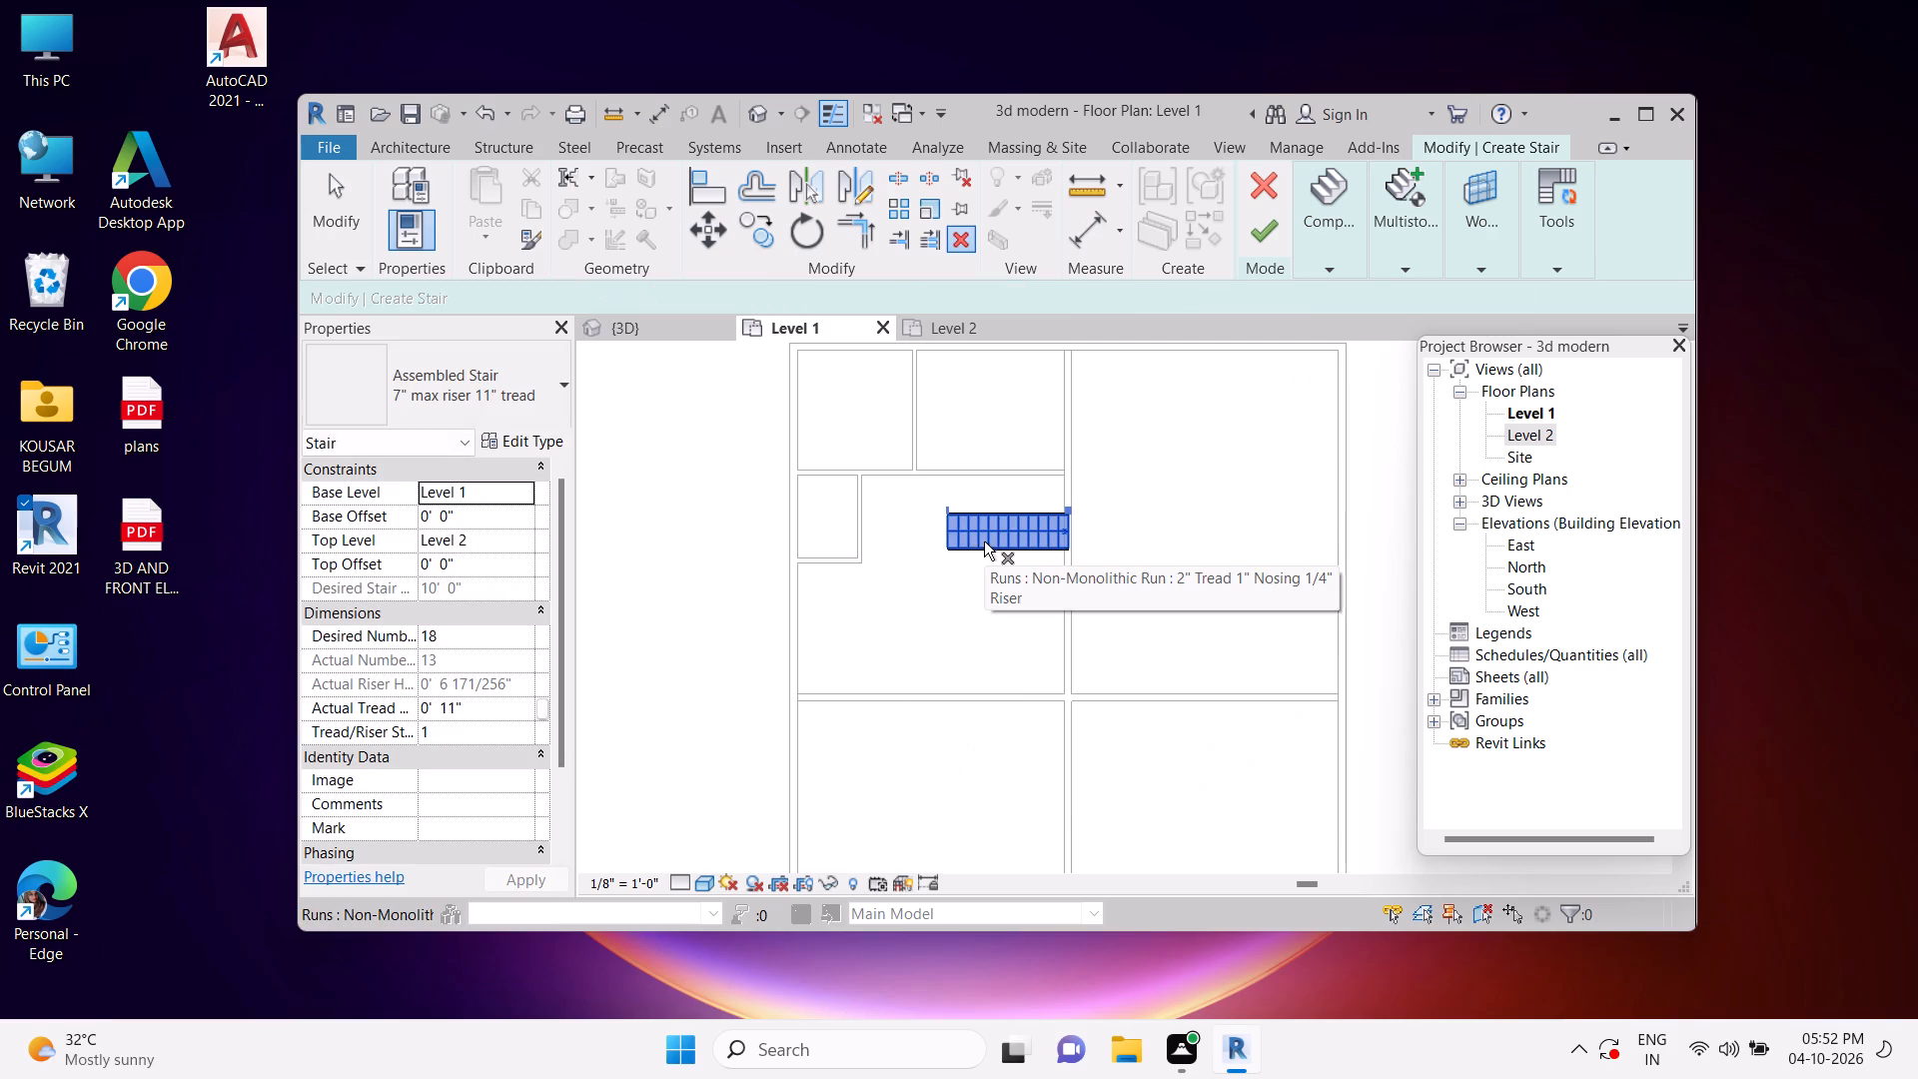
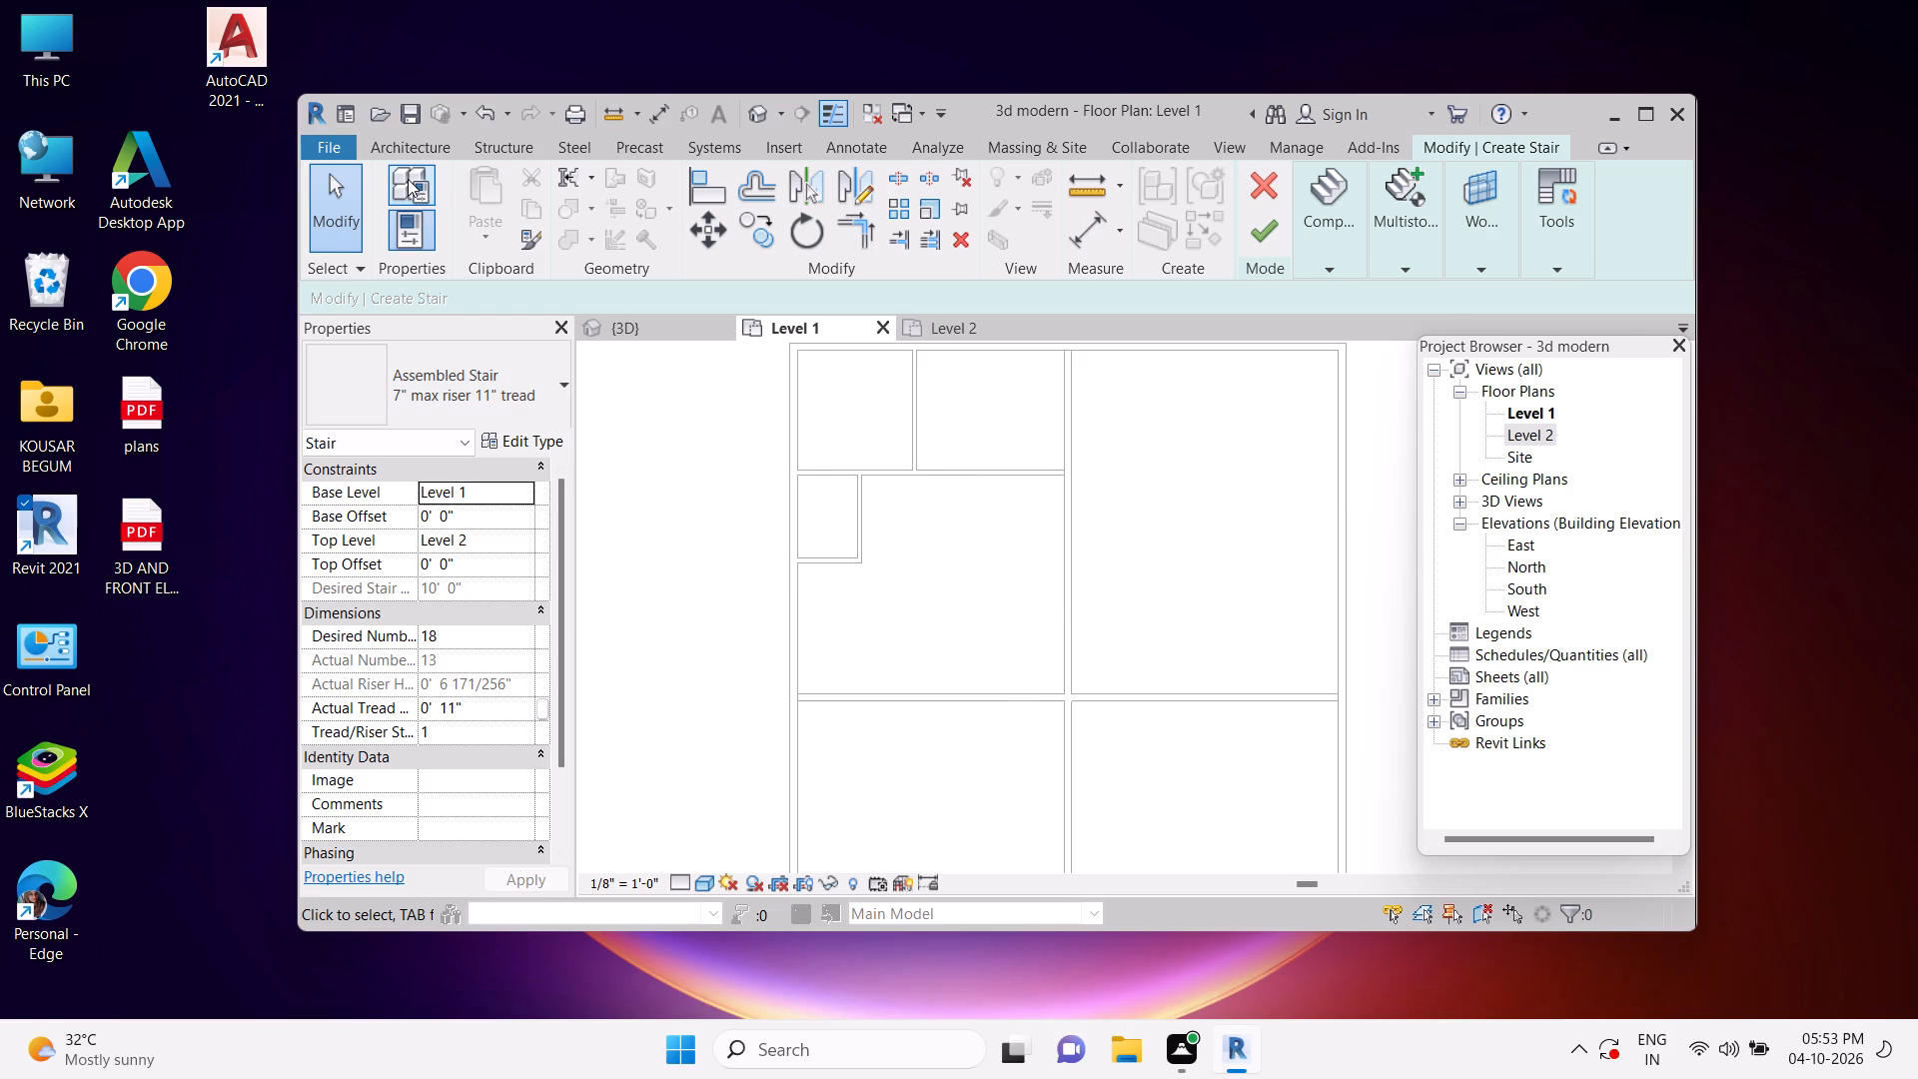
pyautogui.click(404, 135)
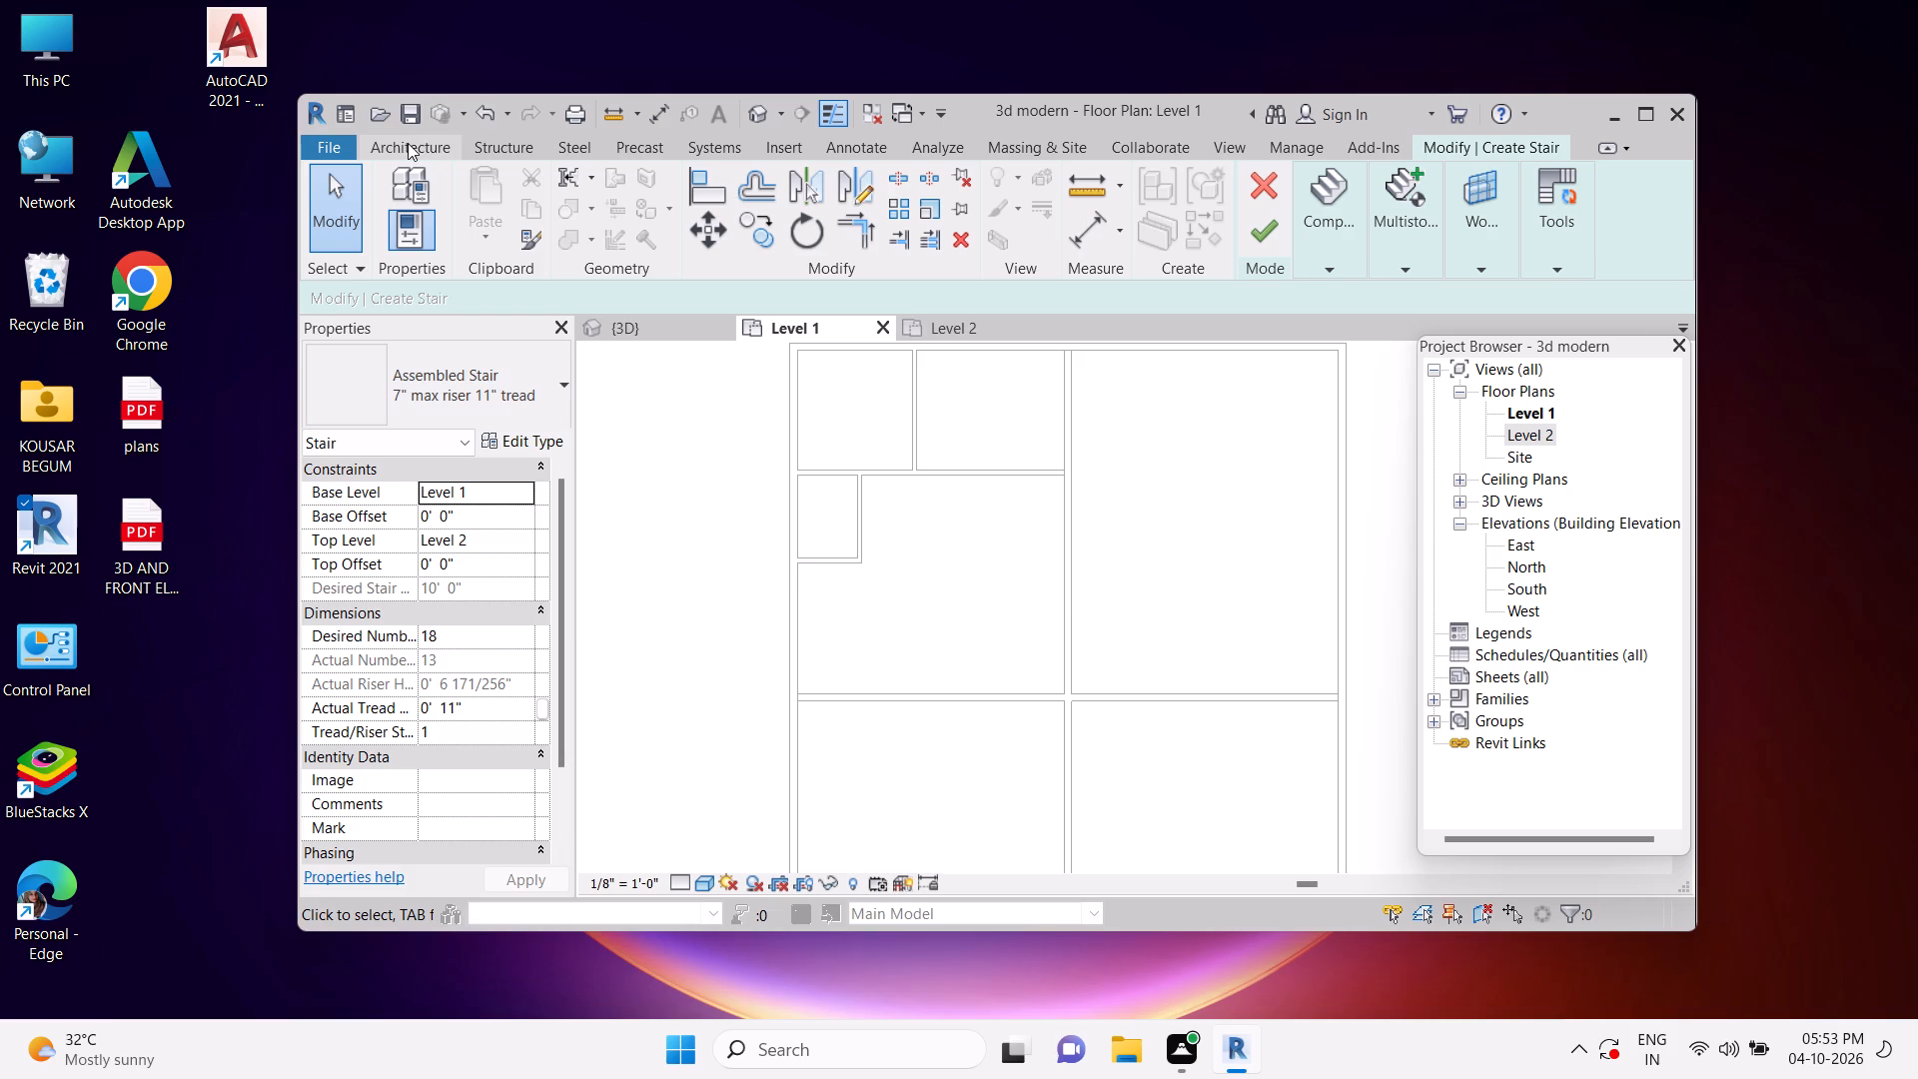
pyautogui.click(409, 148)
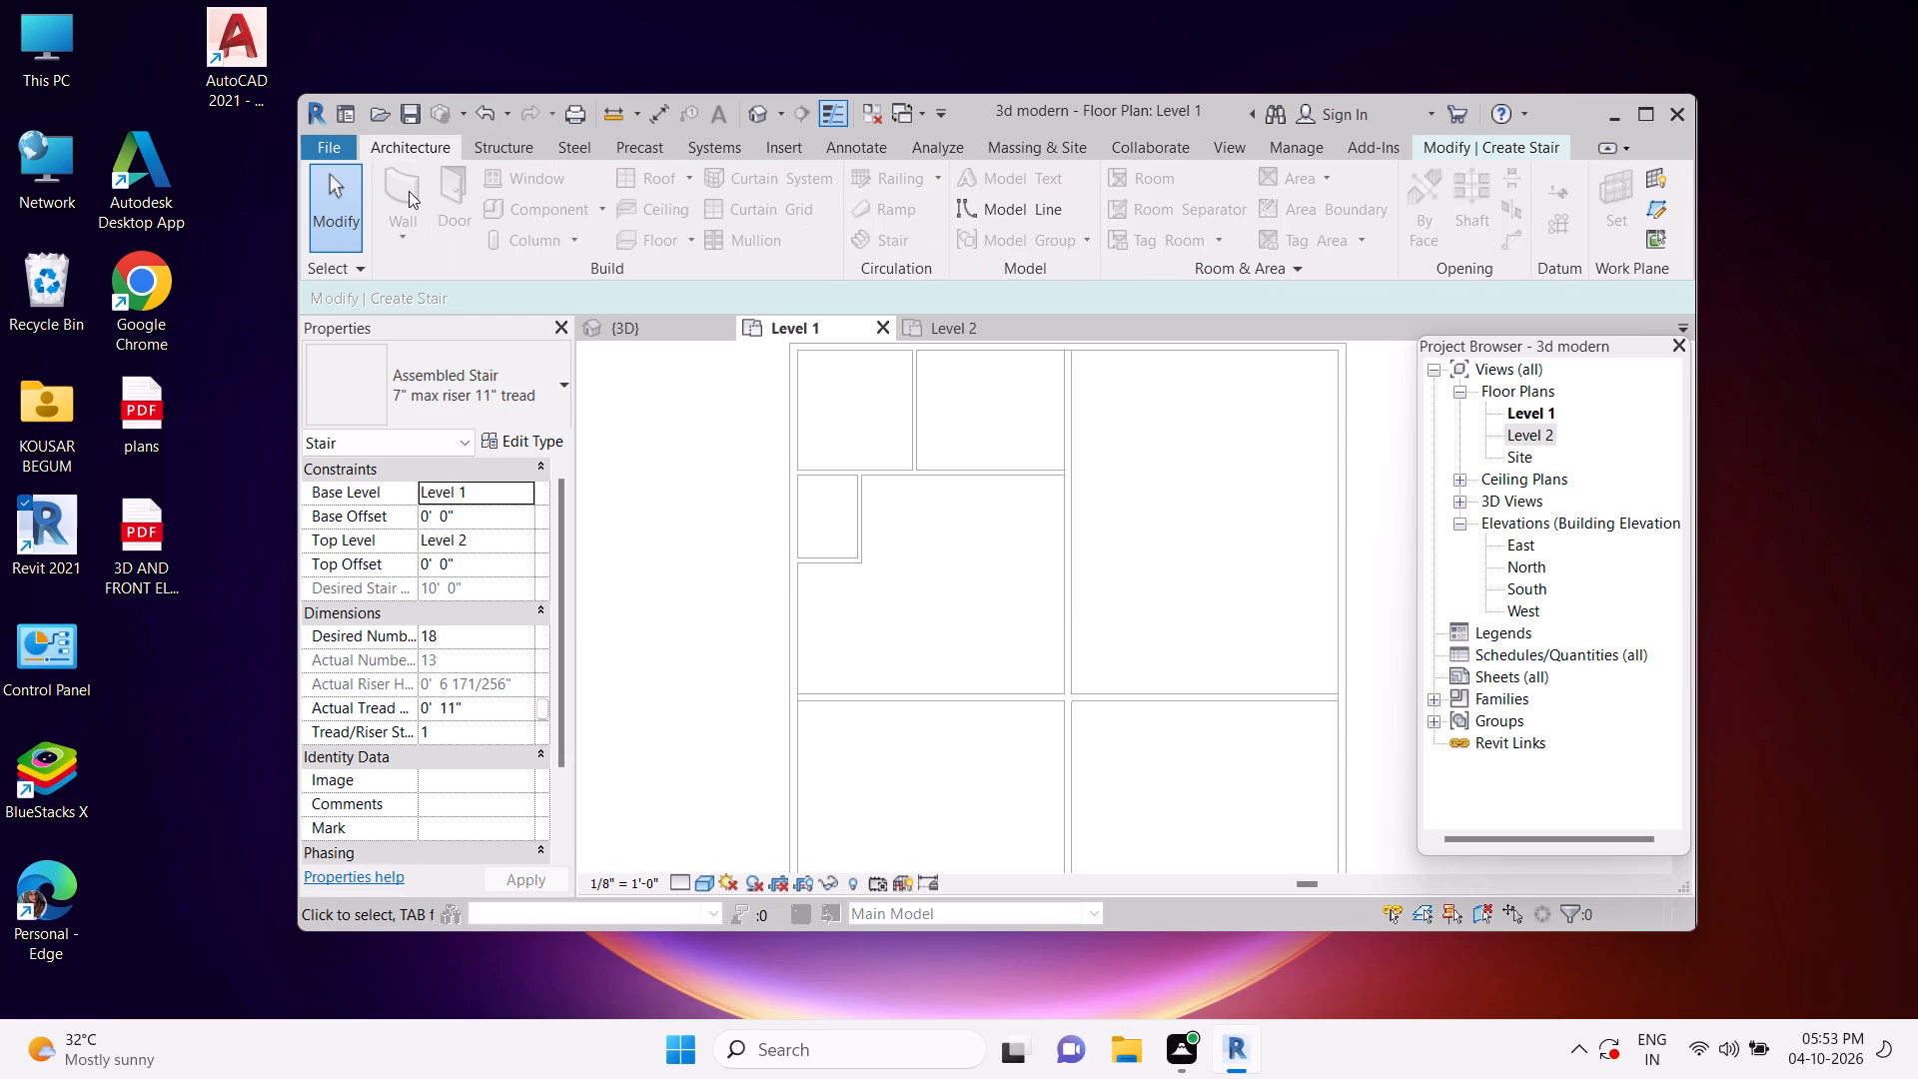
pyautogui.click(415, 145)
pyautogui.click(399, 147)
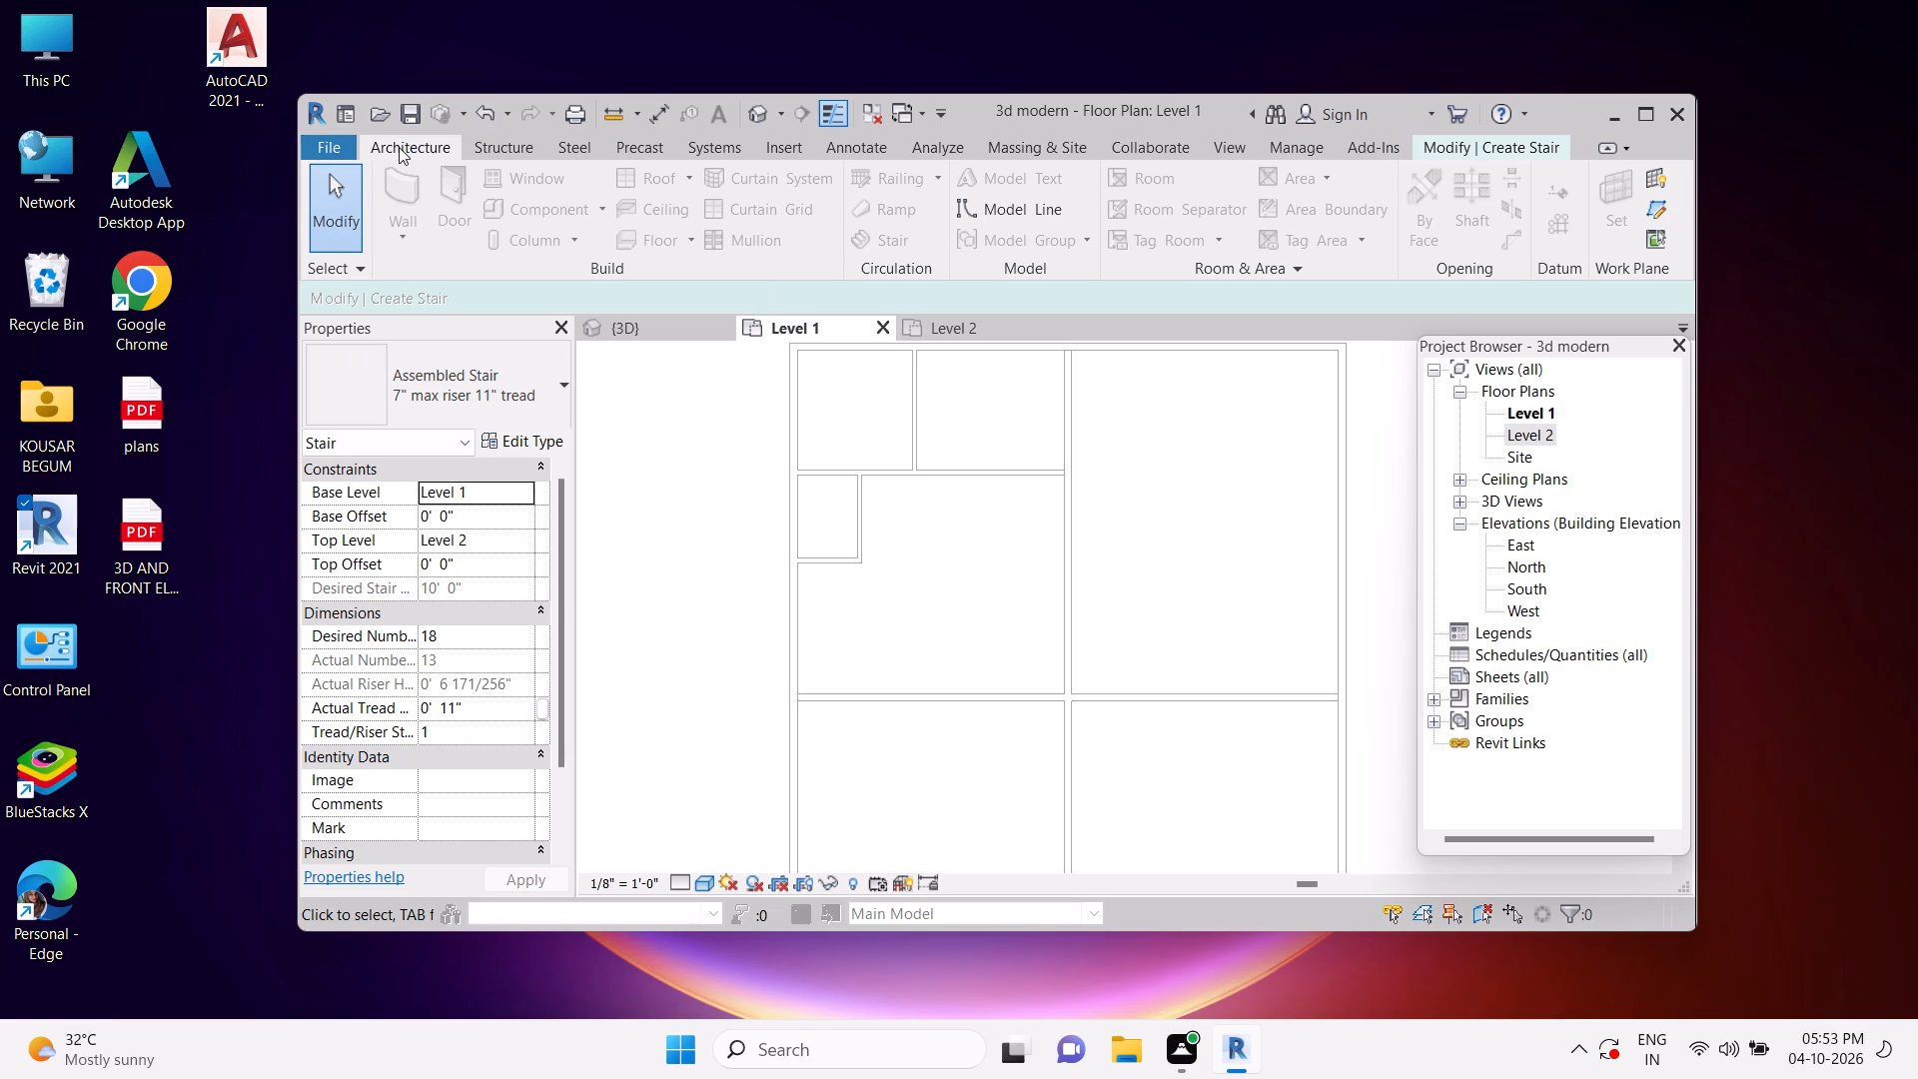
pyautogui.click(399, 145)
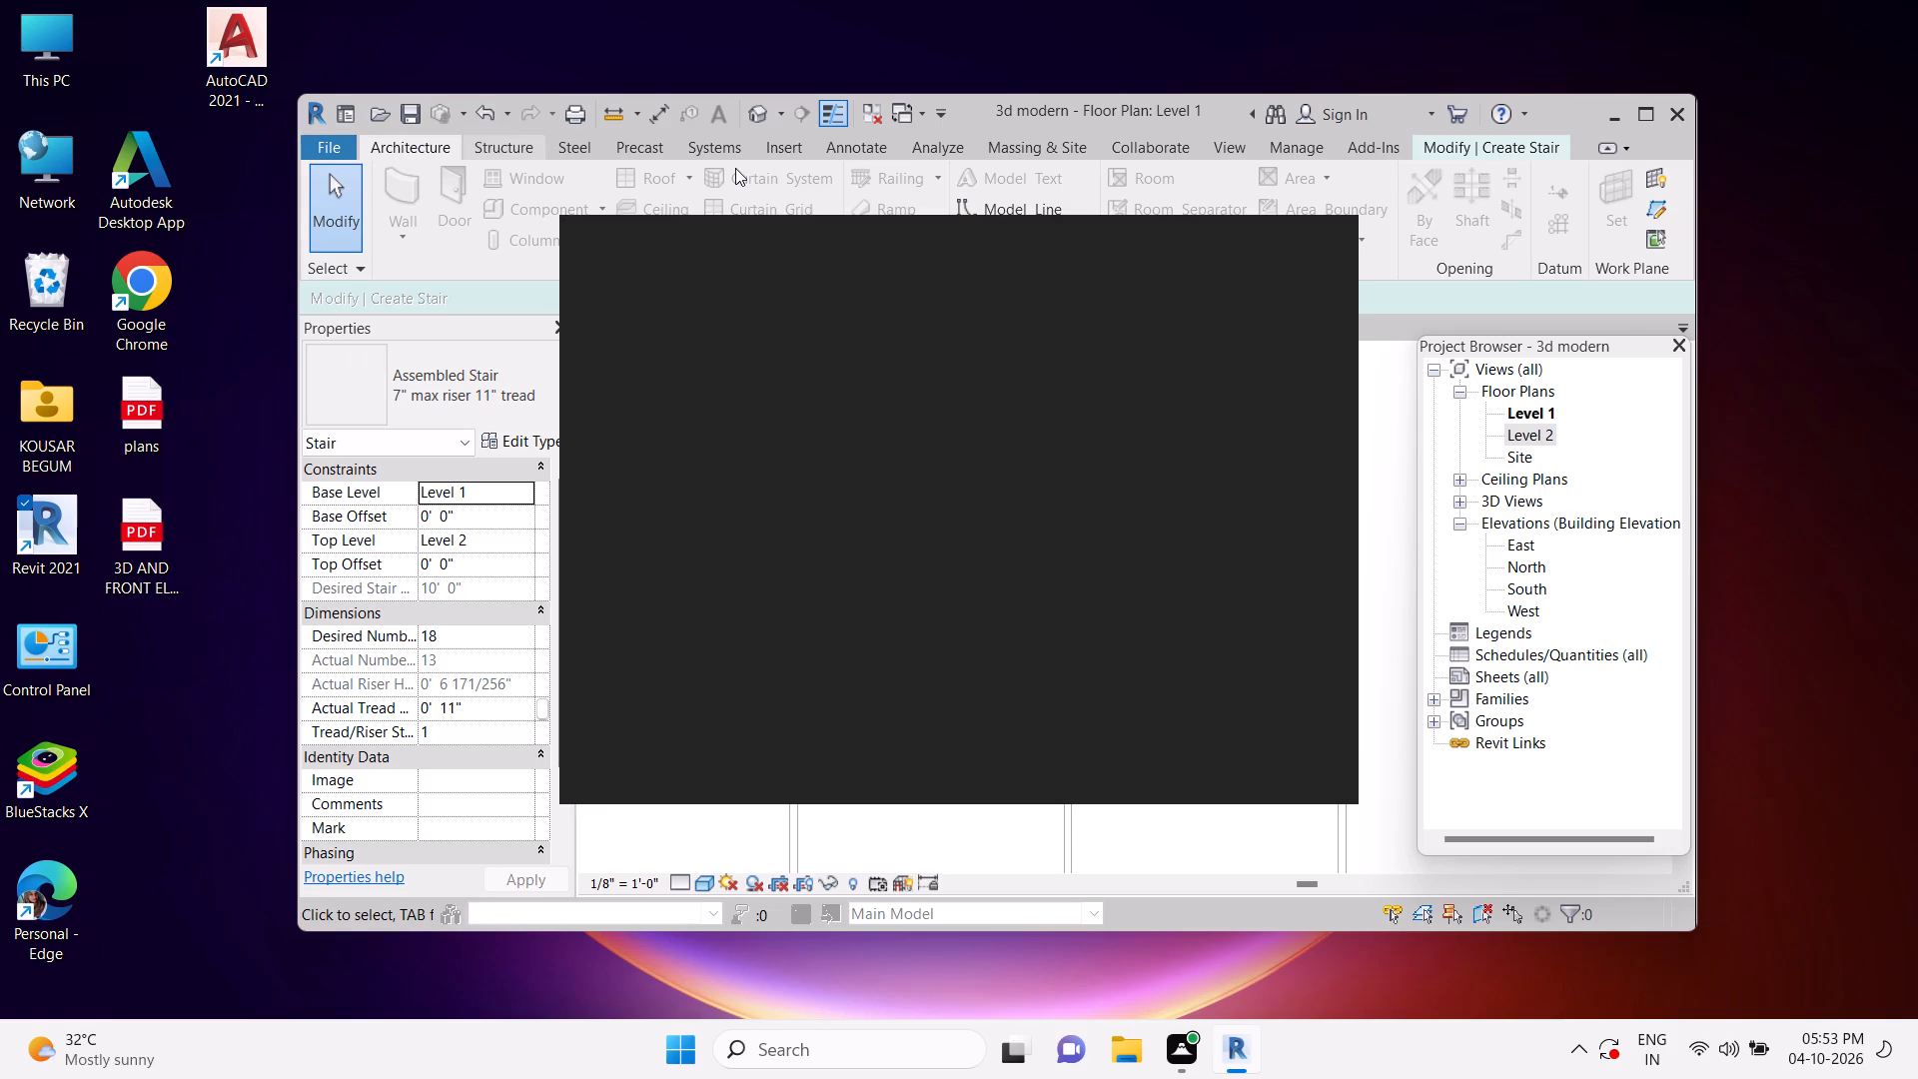
# Close the Autodesk Genuine notification card covering the Level 1 floor plan.
pyautogui.click(1322, 240)
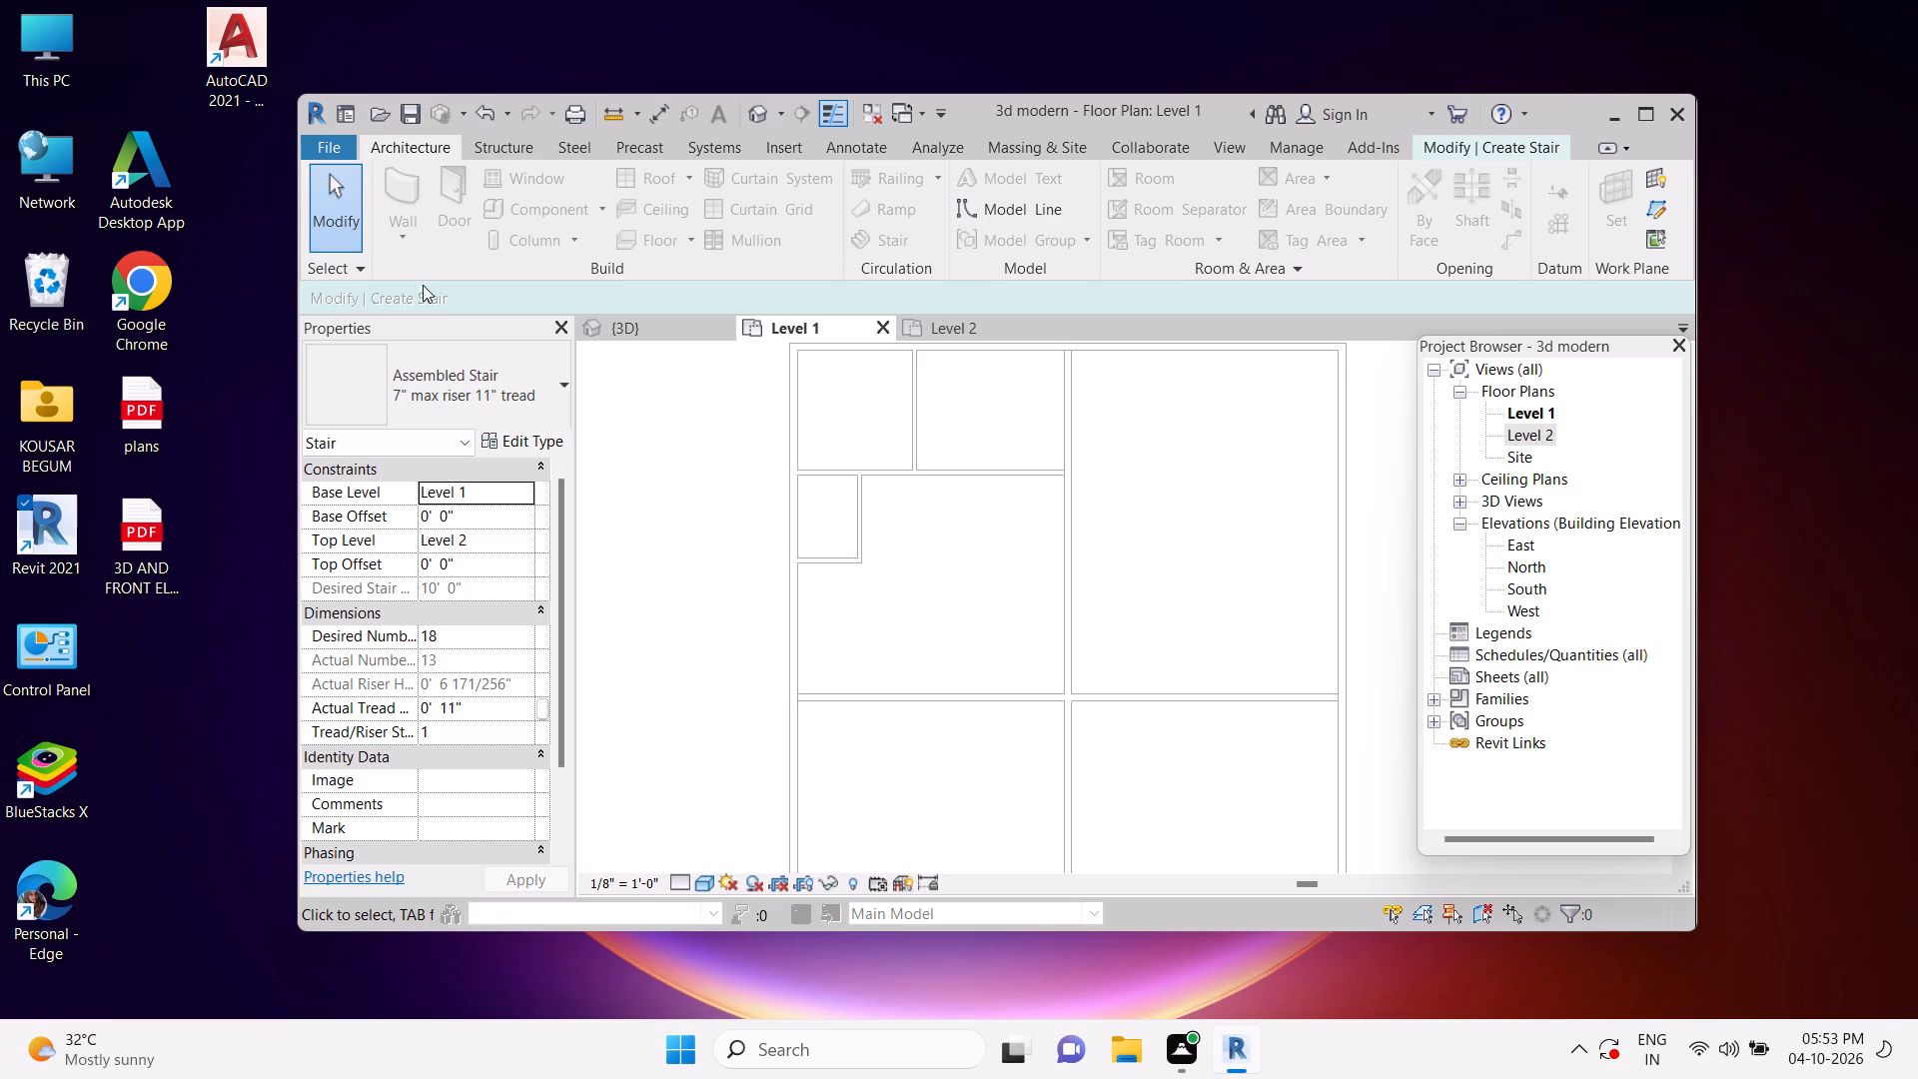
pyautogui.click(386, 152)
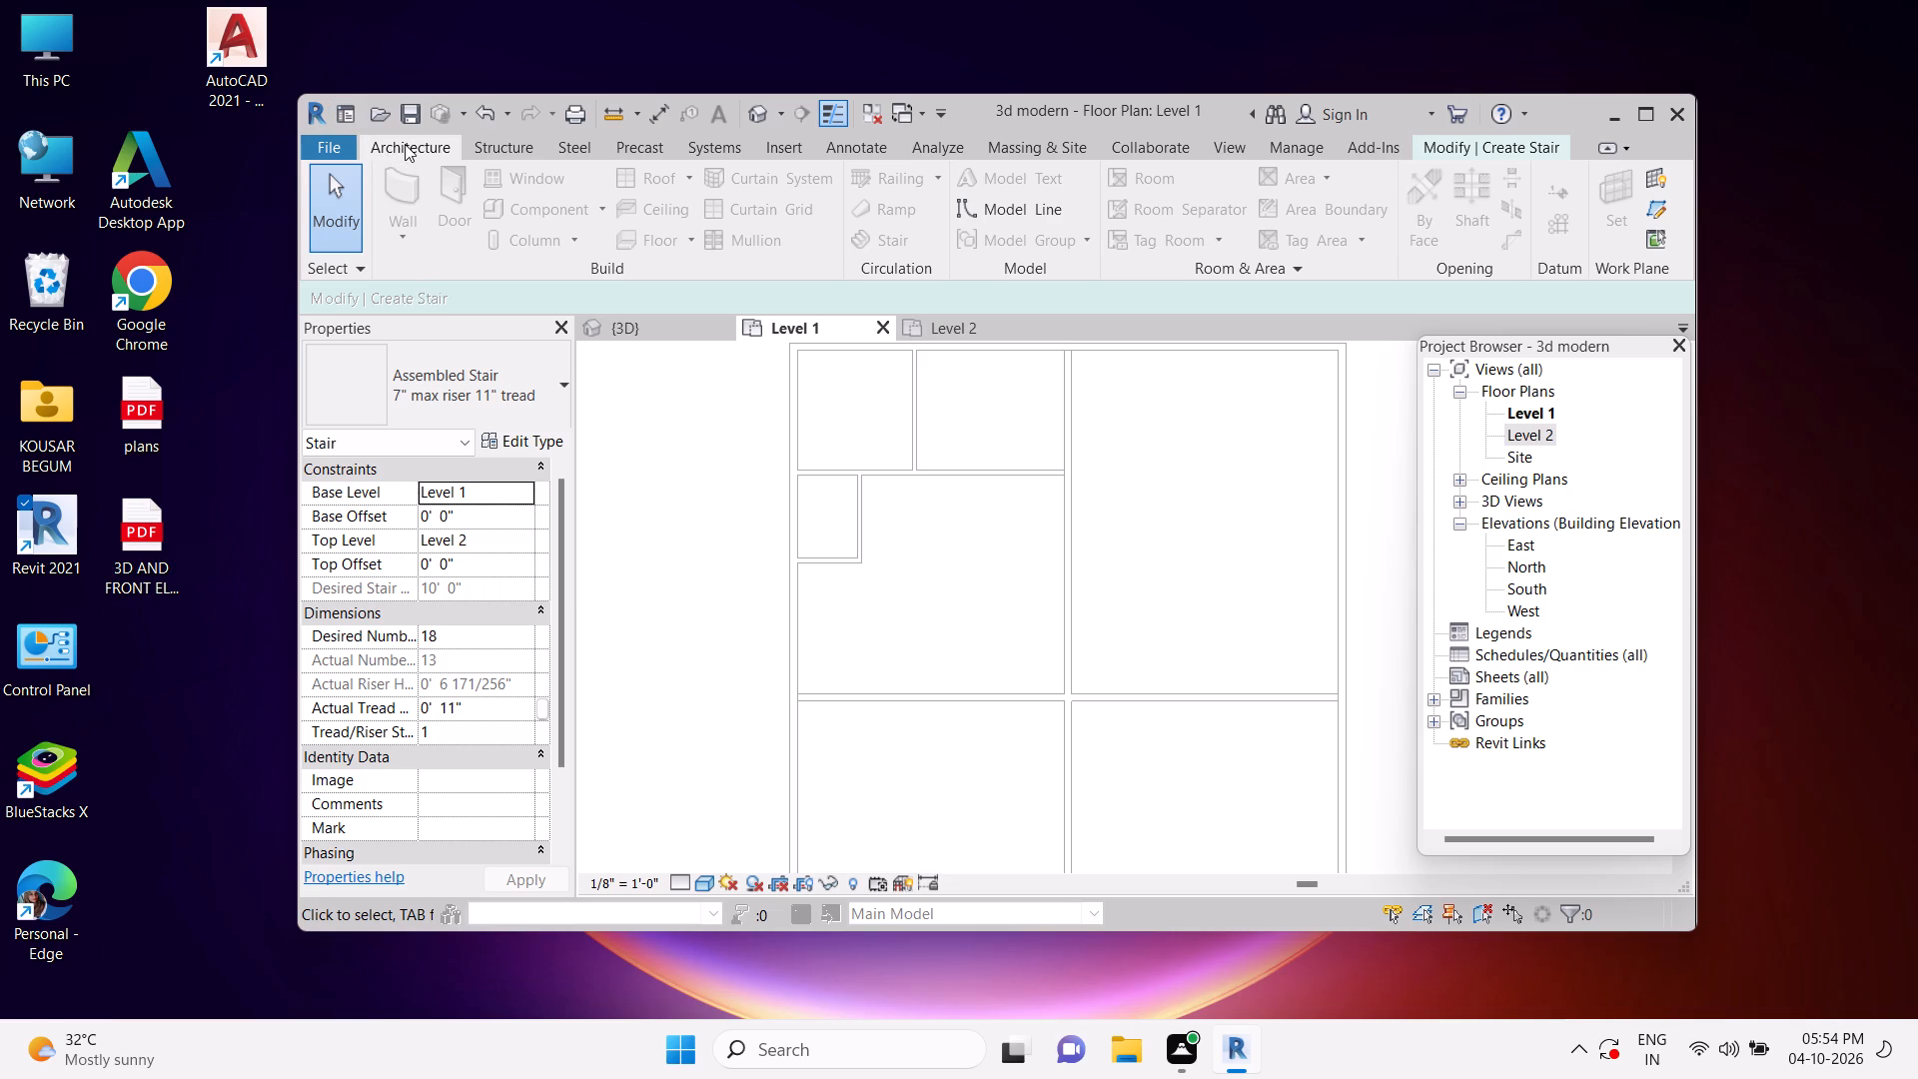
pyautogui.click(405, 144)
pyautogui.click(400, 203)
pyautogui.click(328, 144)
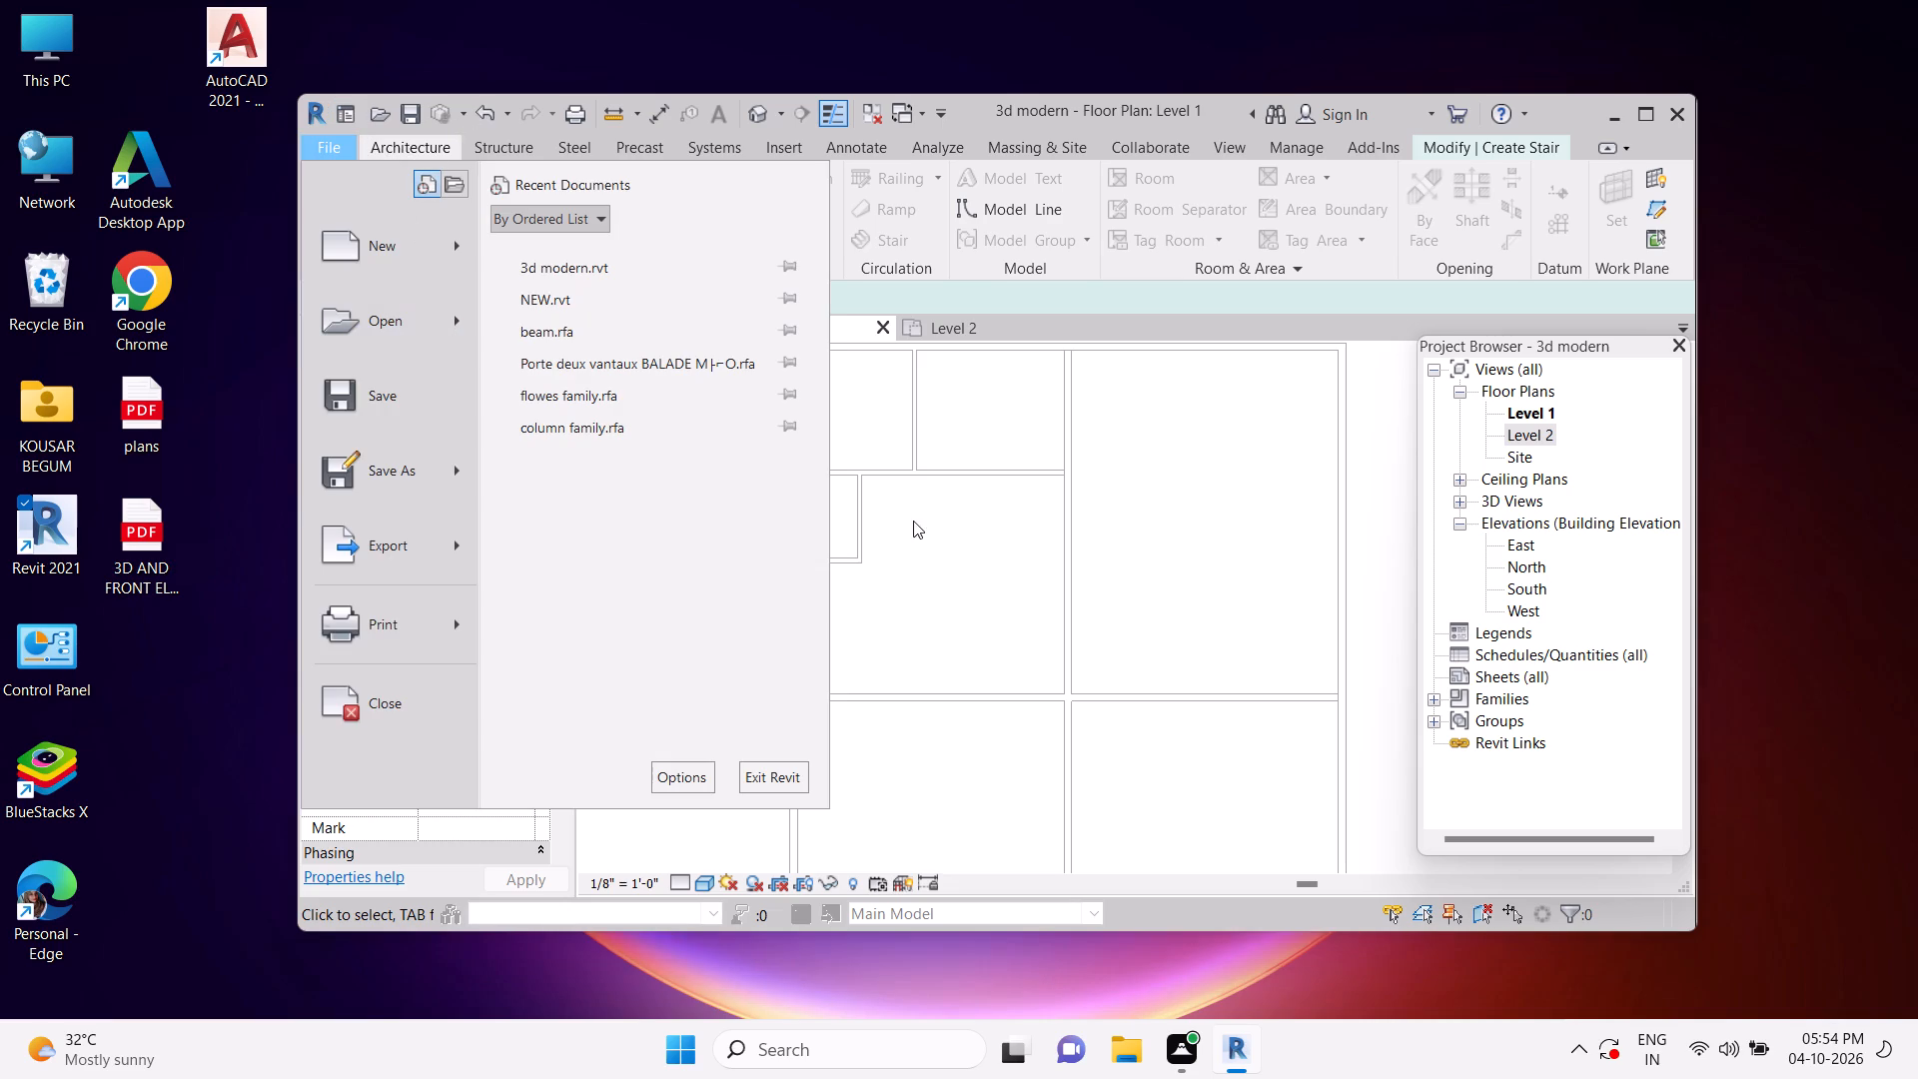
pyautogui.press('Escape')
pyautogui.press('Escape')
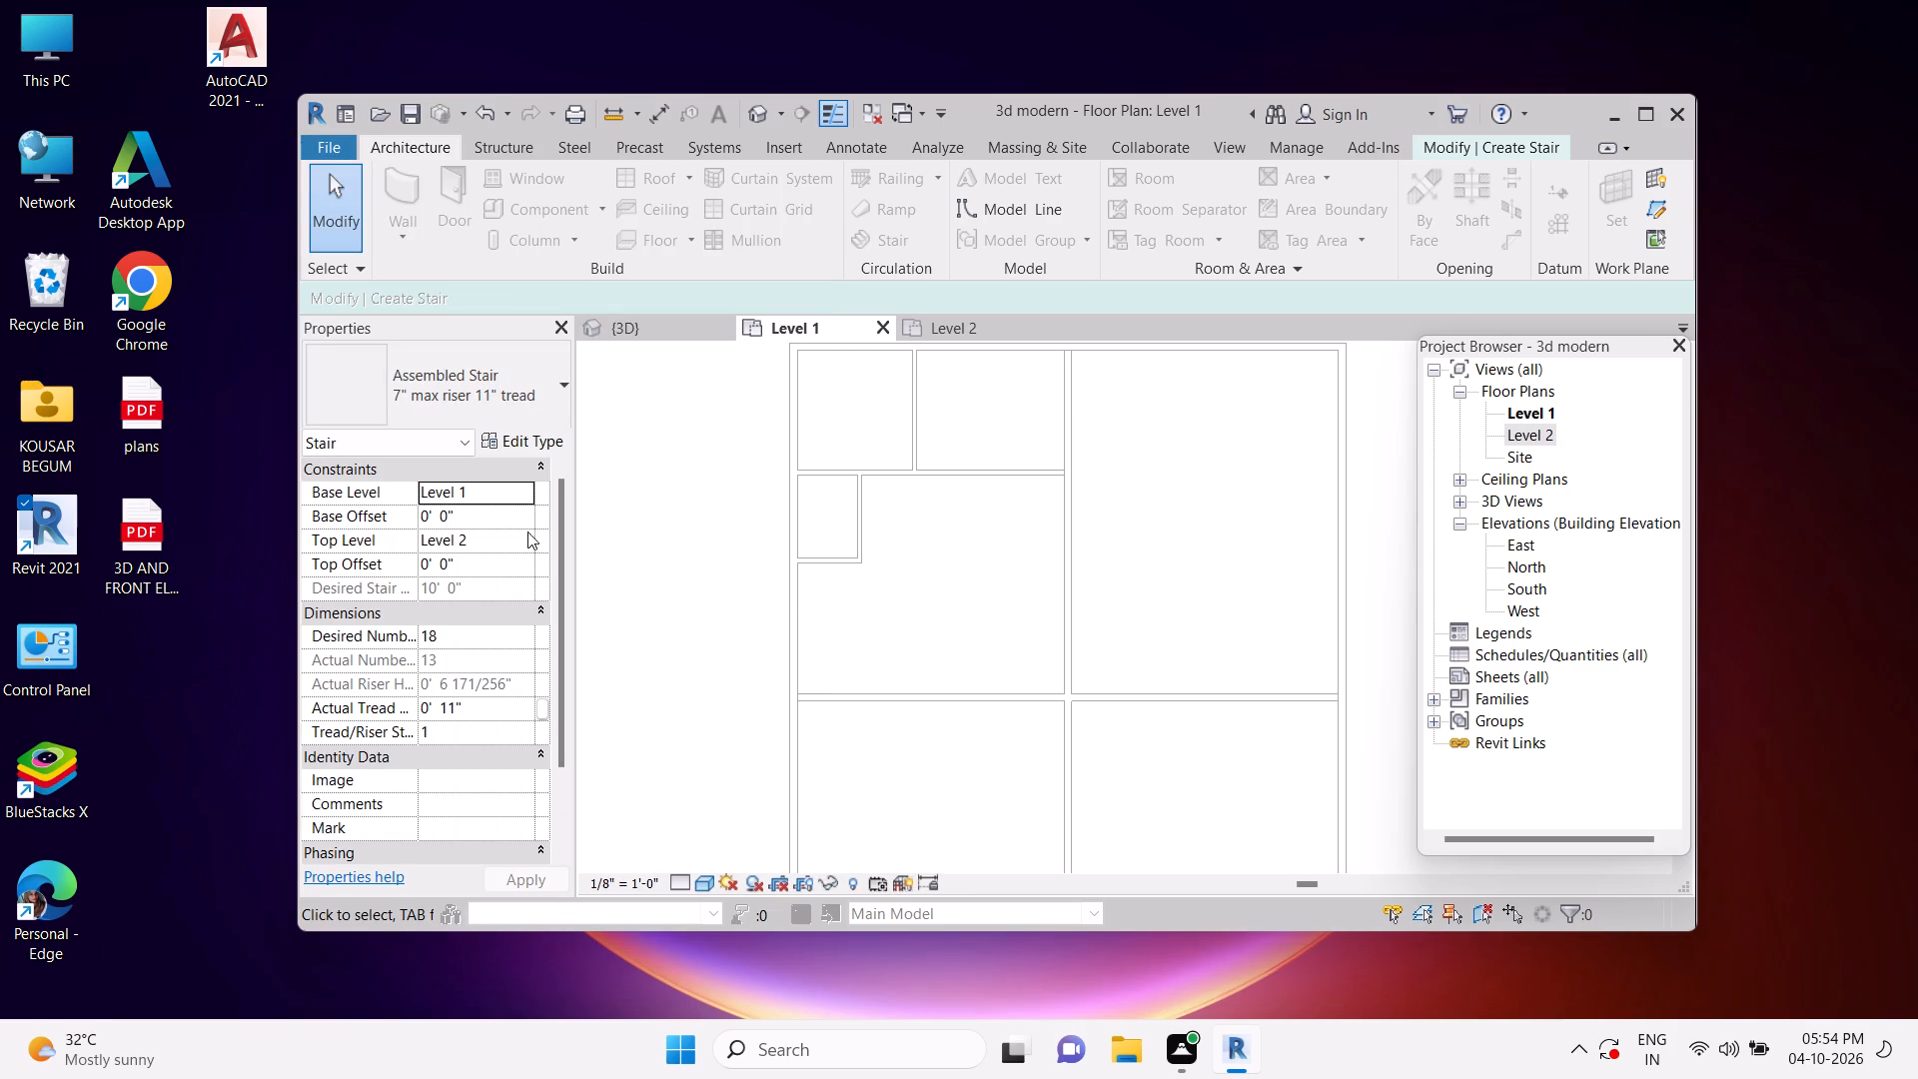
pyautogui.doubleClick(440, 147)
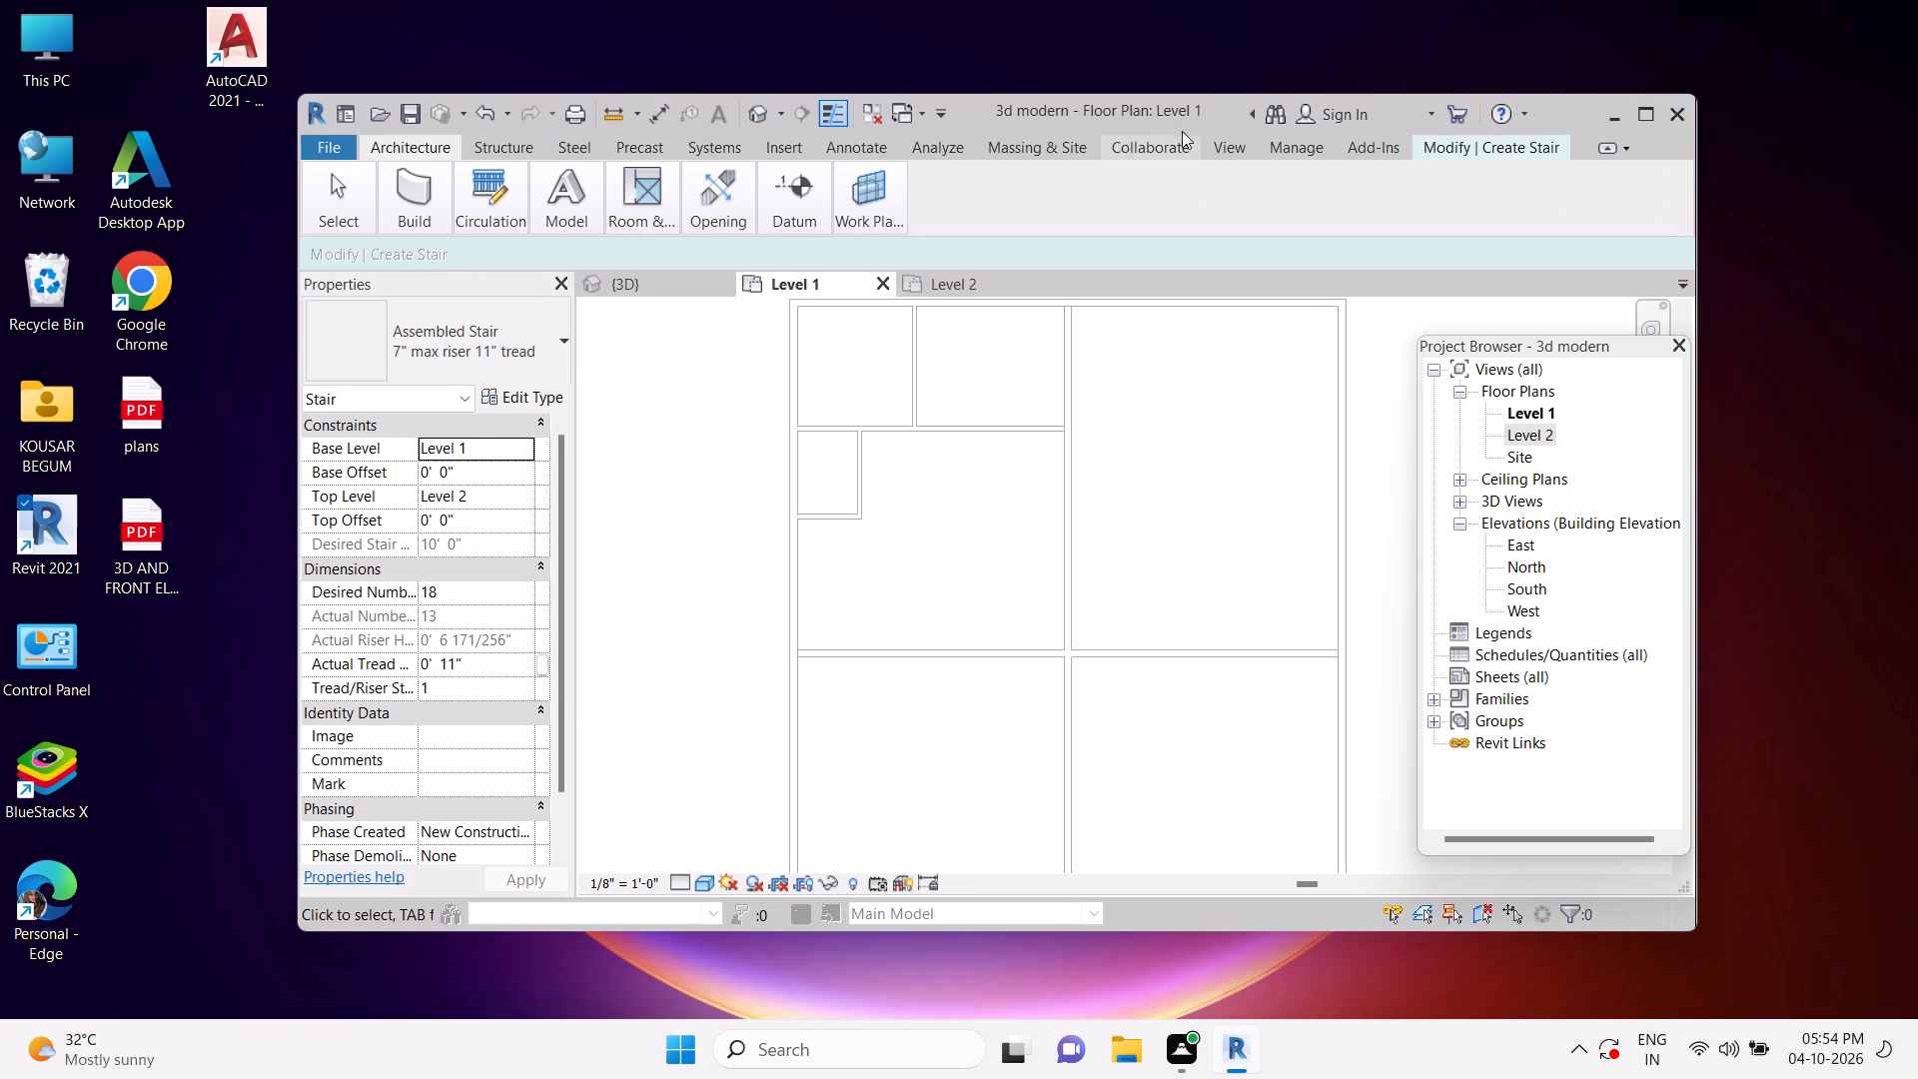
# Move the main drawing window across the desktop until it is clear of the floating Project Browser.
pyautogui.moveTo(1188, 110); pyautogui.dragTo(982, 97)
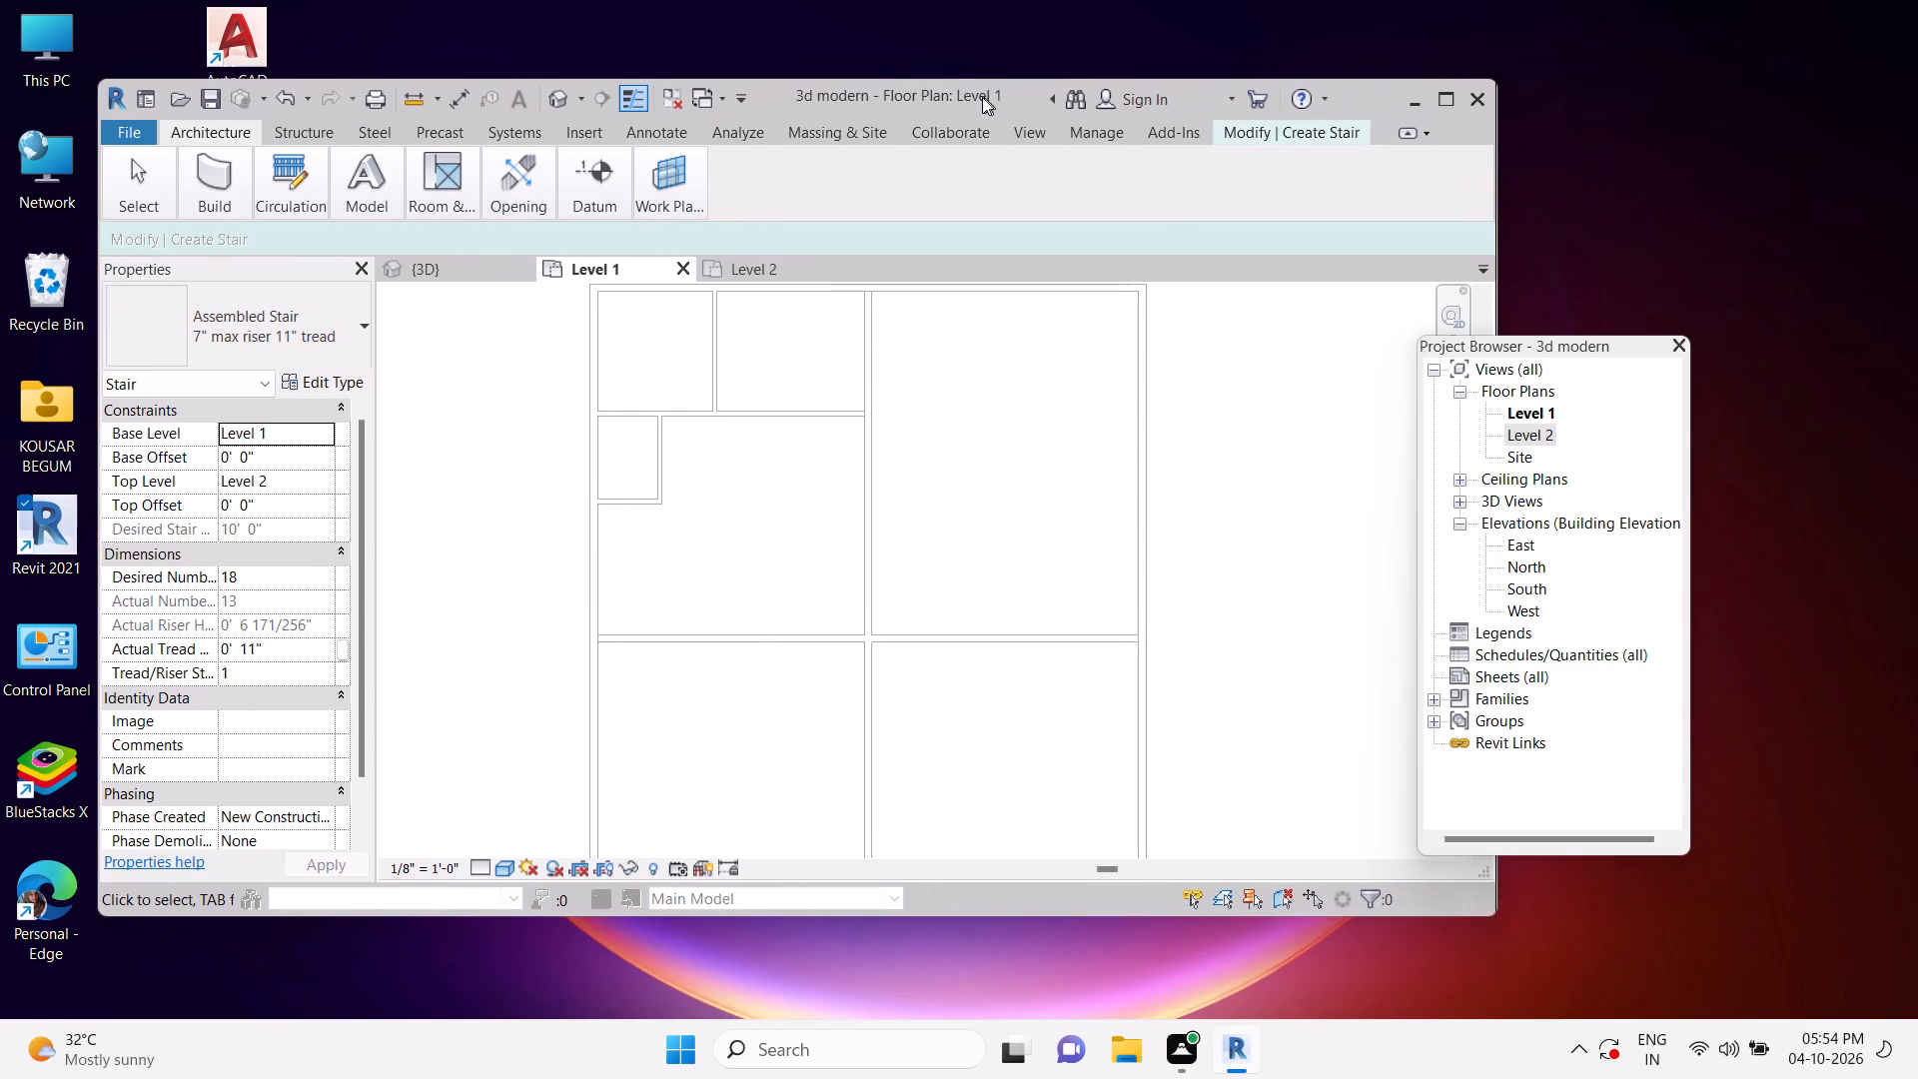
pyautogui.moveTo(982, 97); pyautogui.dragTo(914, 107)
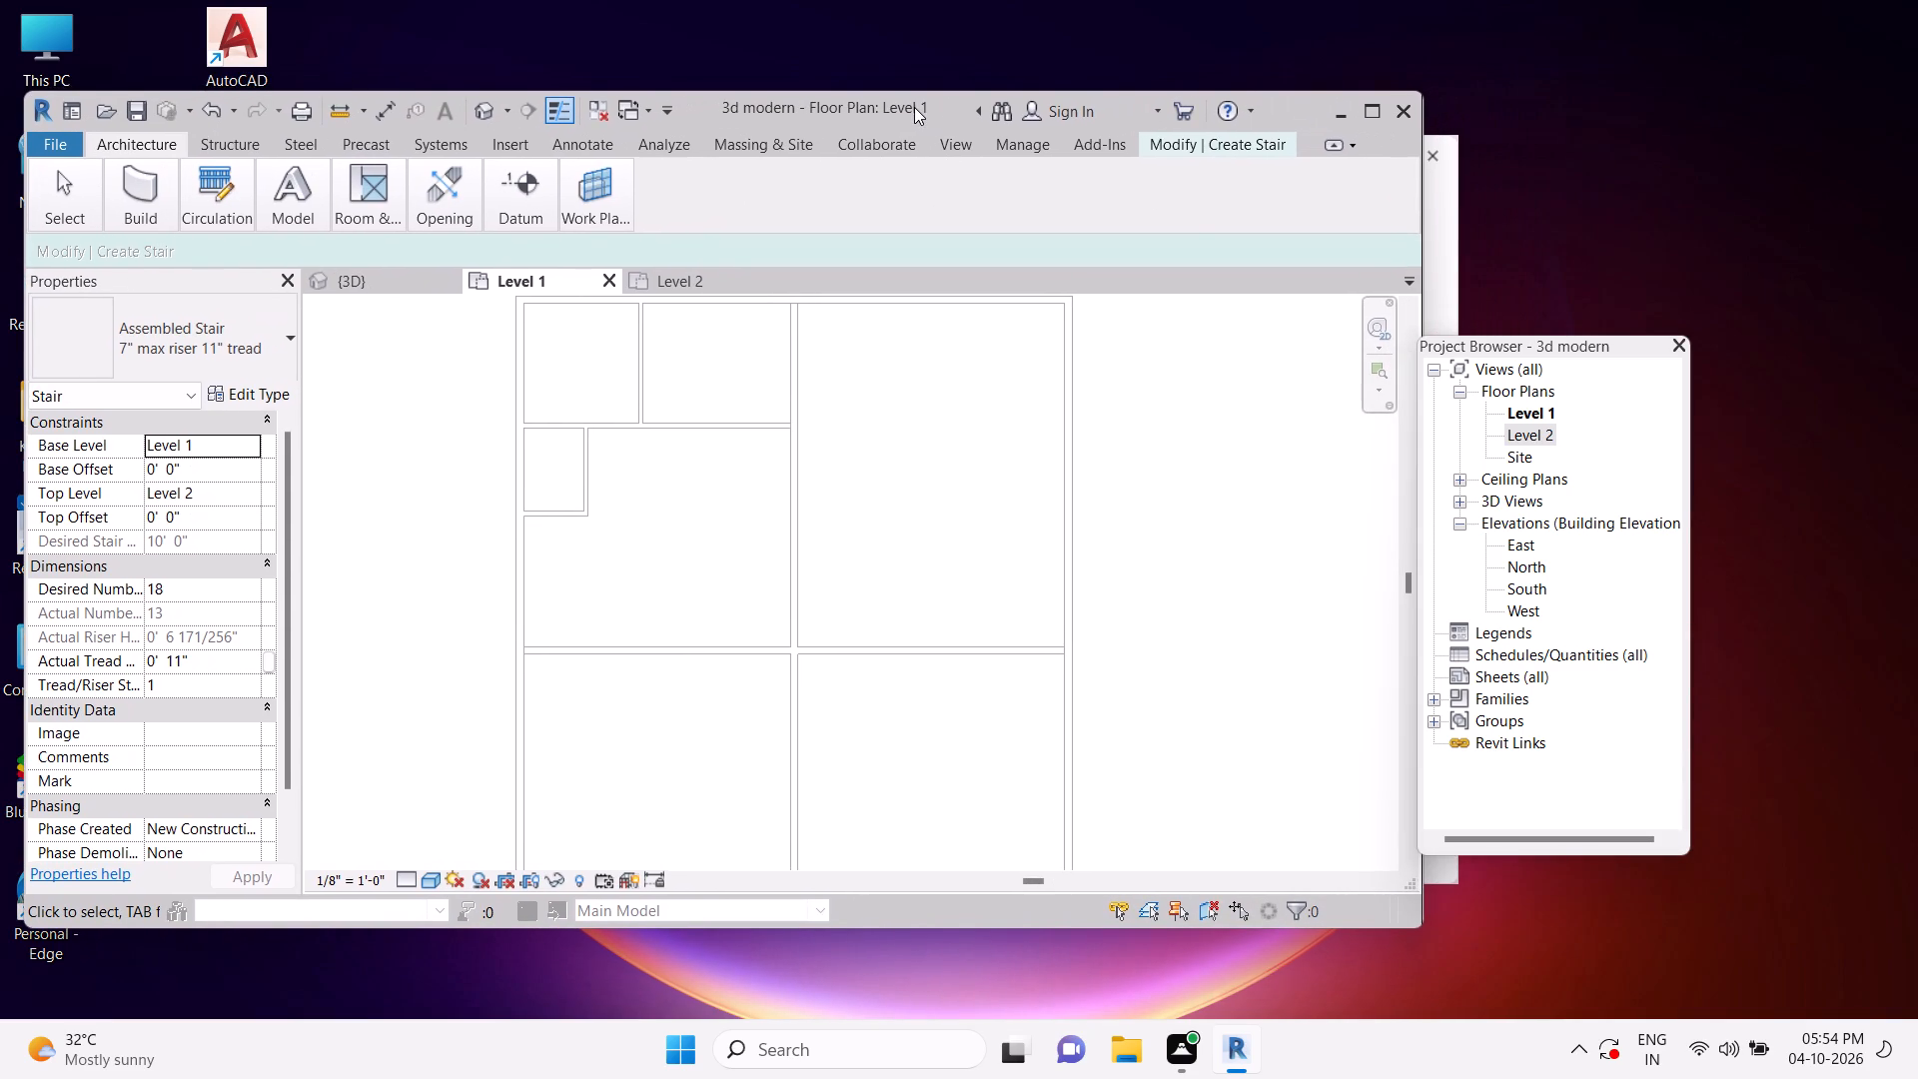
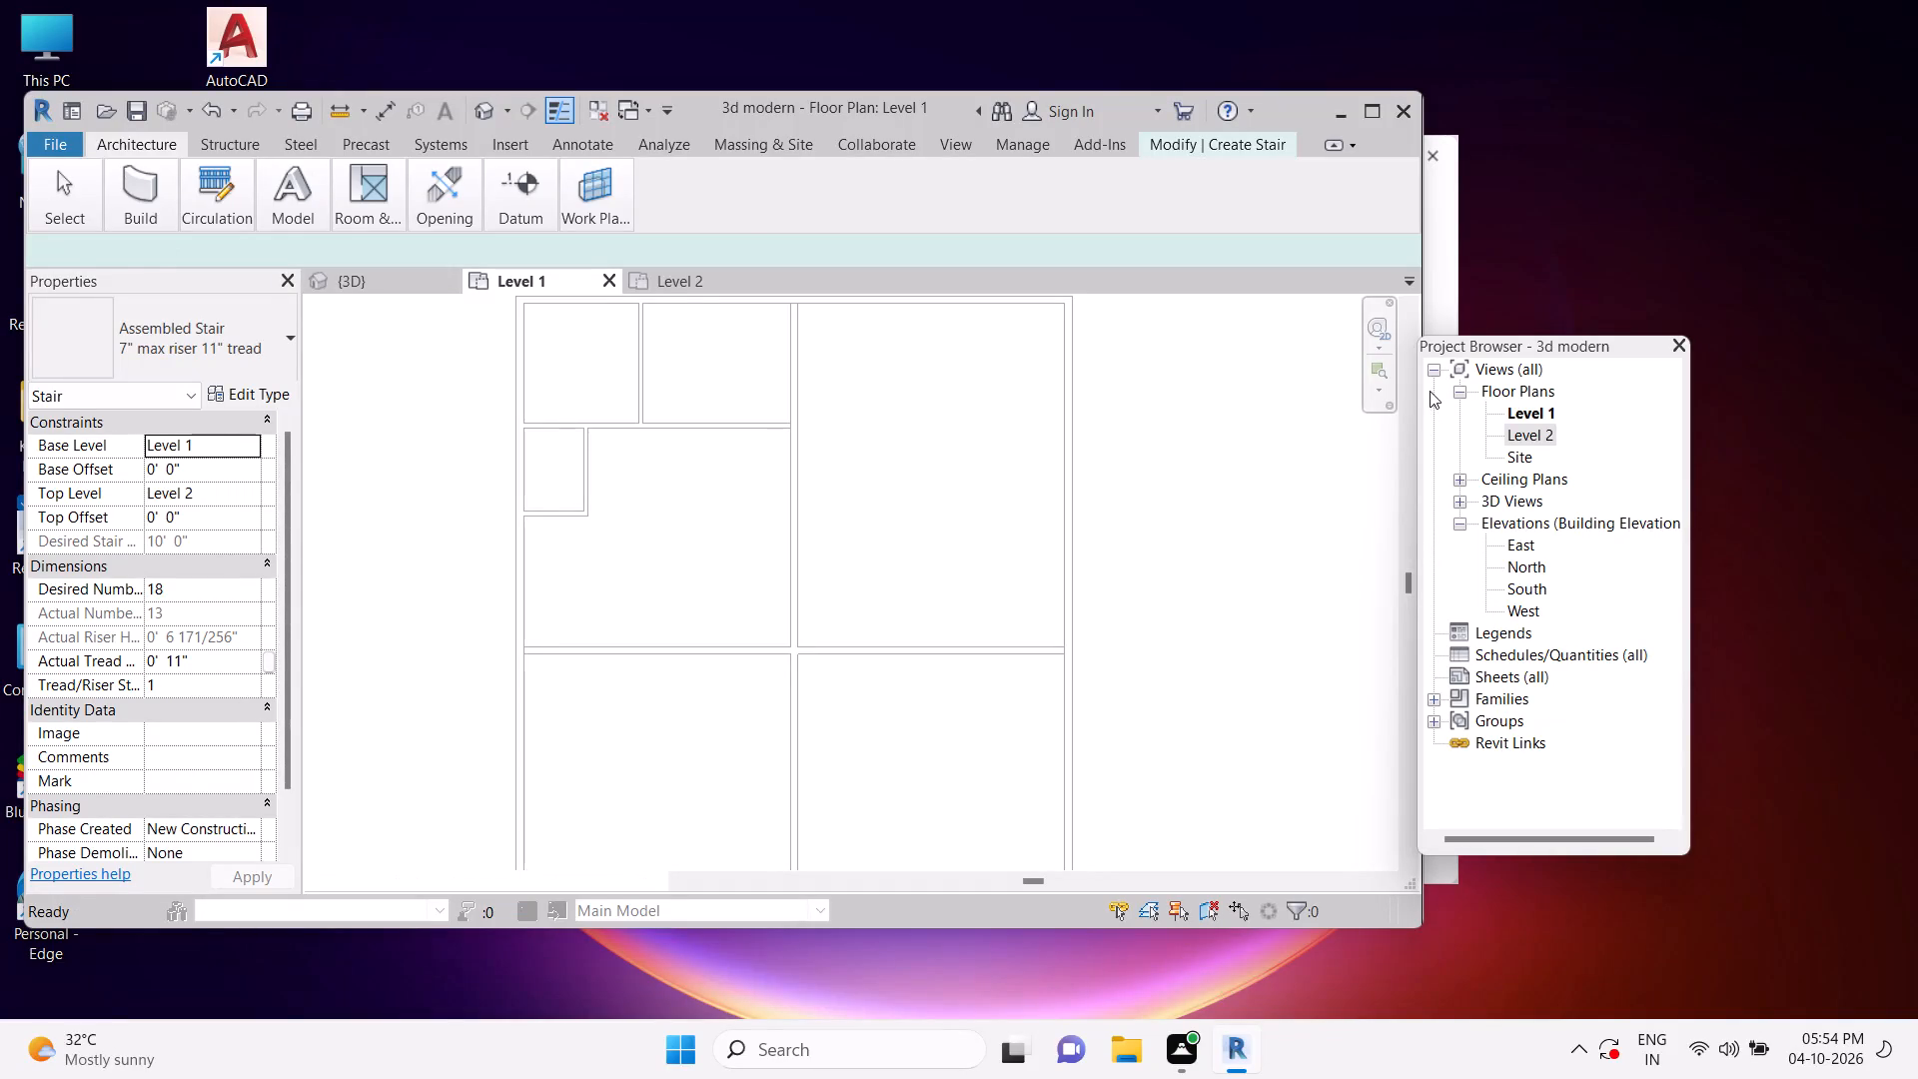
# Move the floating Project Browser over the main drawing window.
pyautogui.moveTo(1435, 345); pyautogui.dragTo(1139, 331)
# Cancel the stair being created and discard its edits.
pyautogui.click(649, 213)
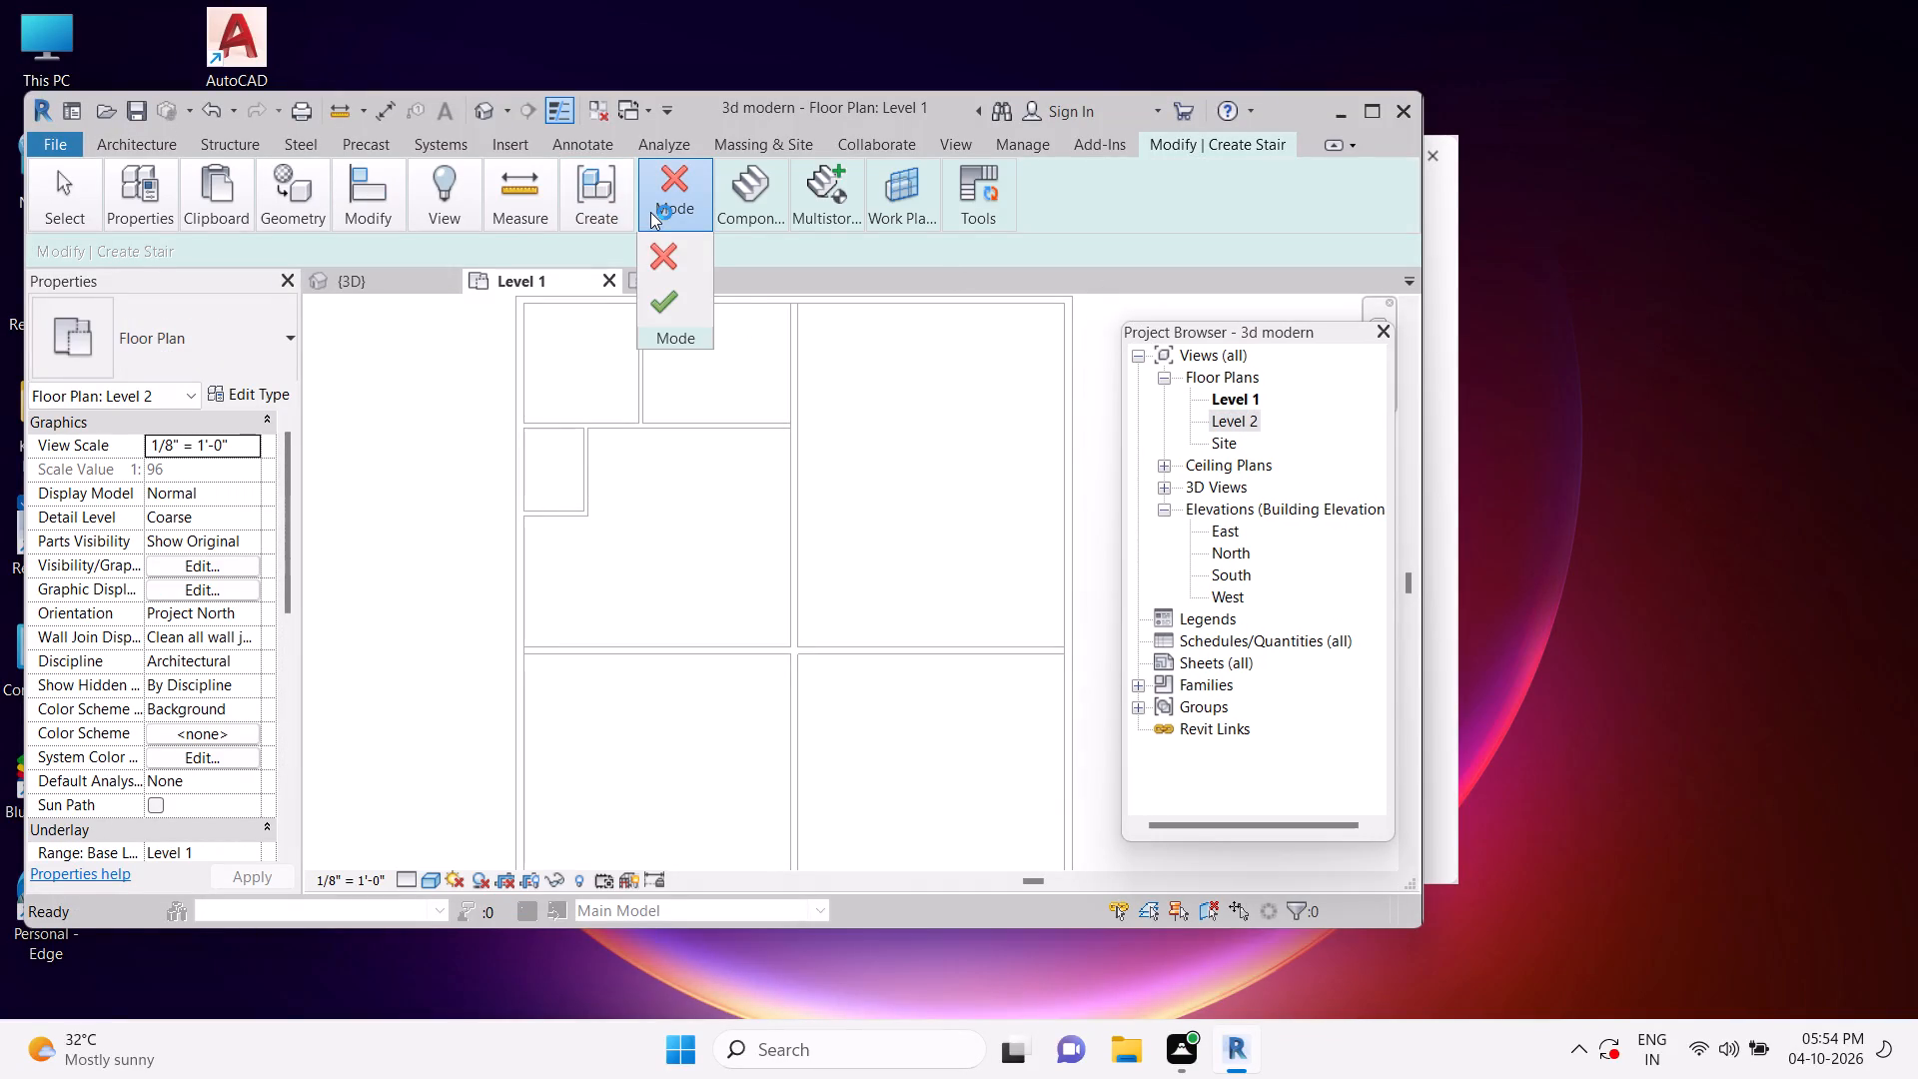
pyautogui.click(667, 267)
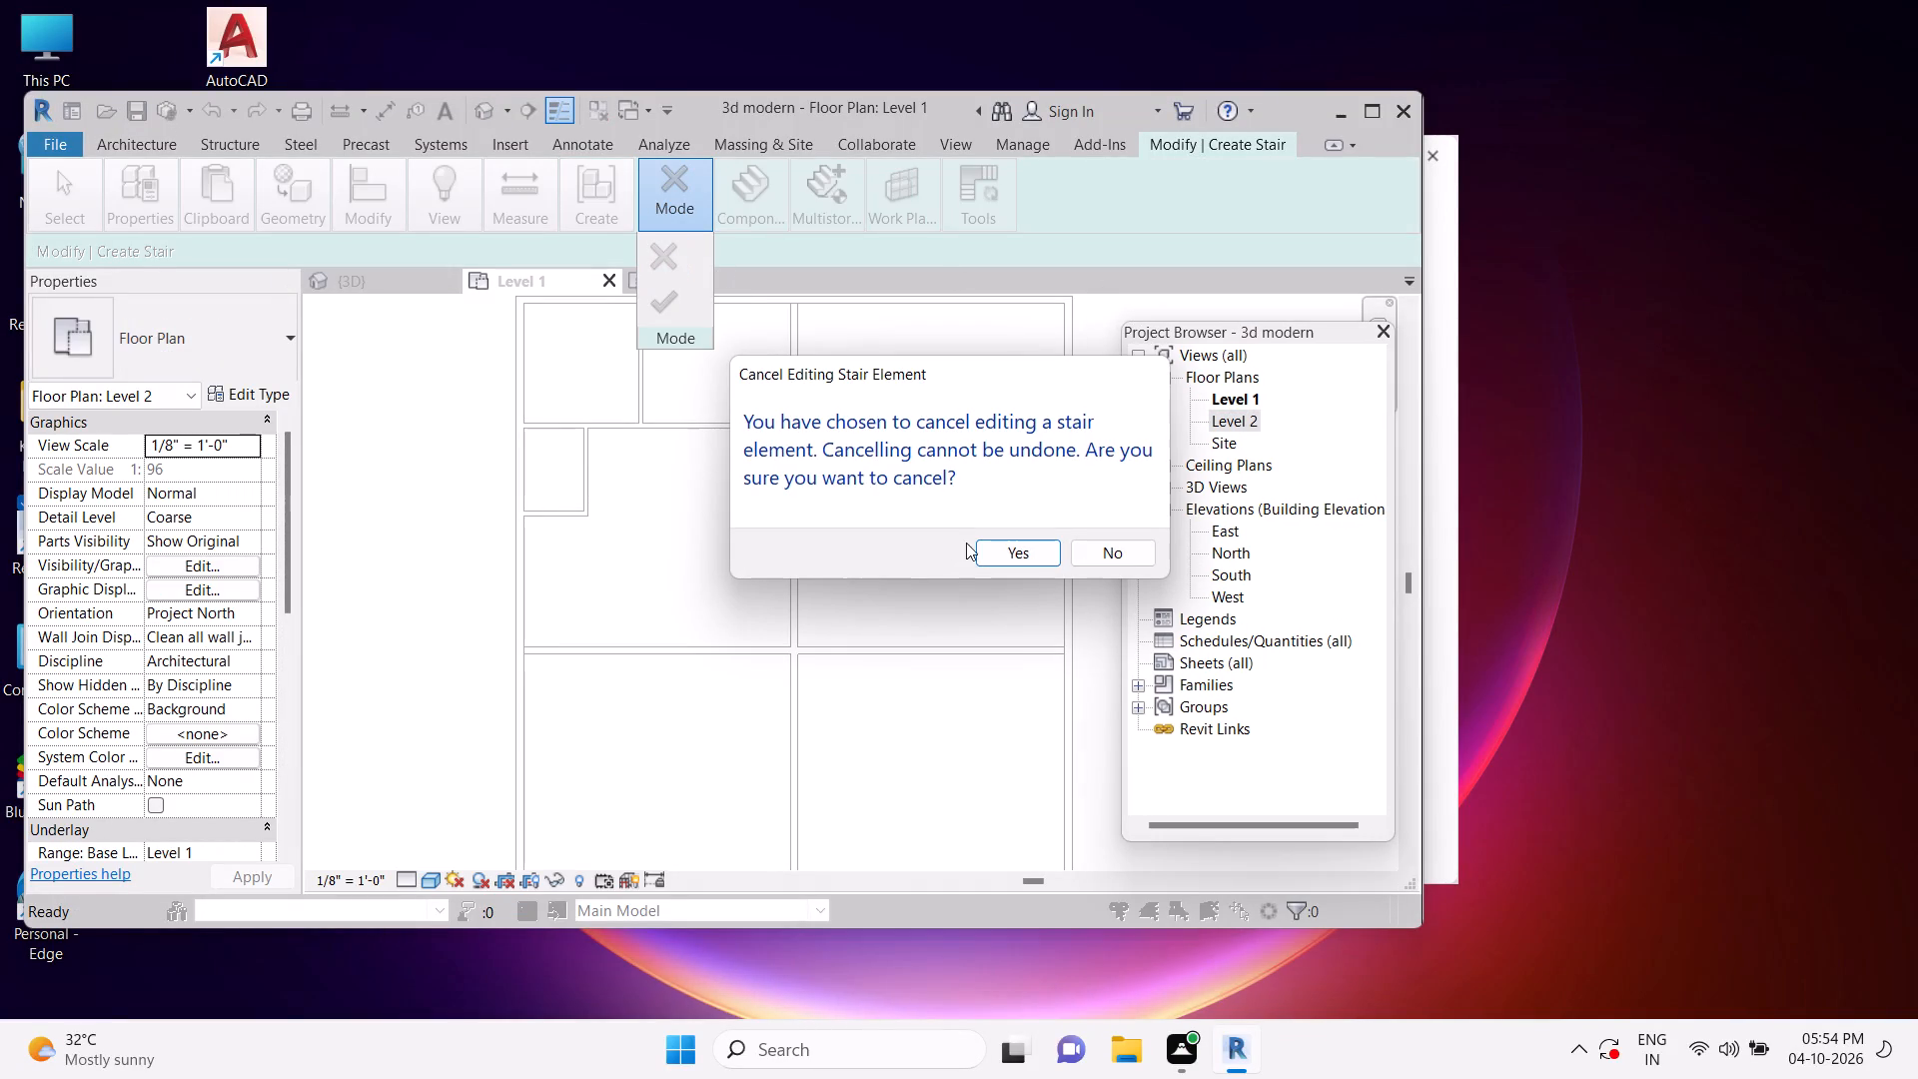
pyautogui.click(1002, 558)
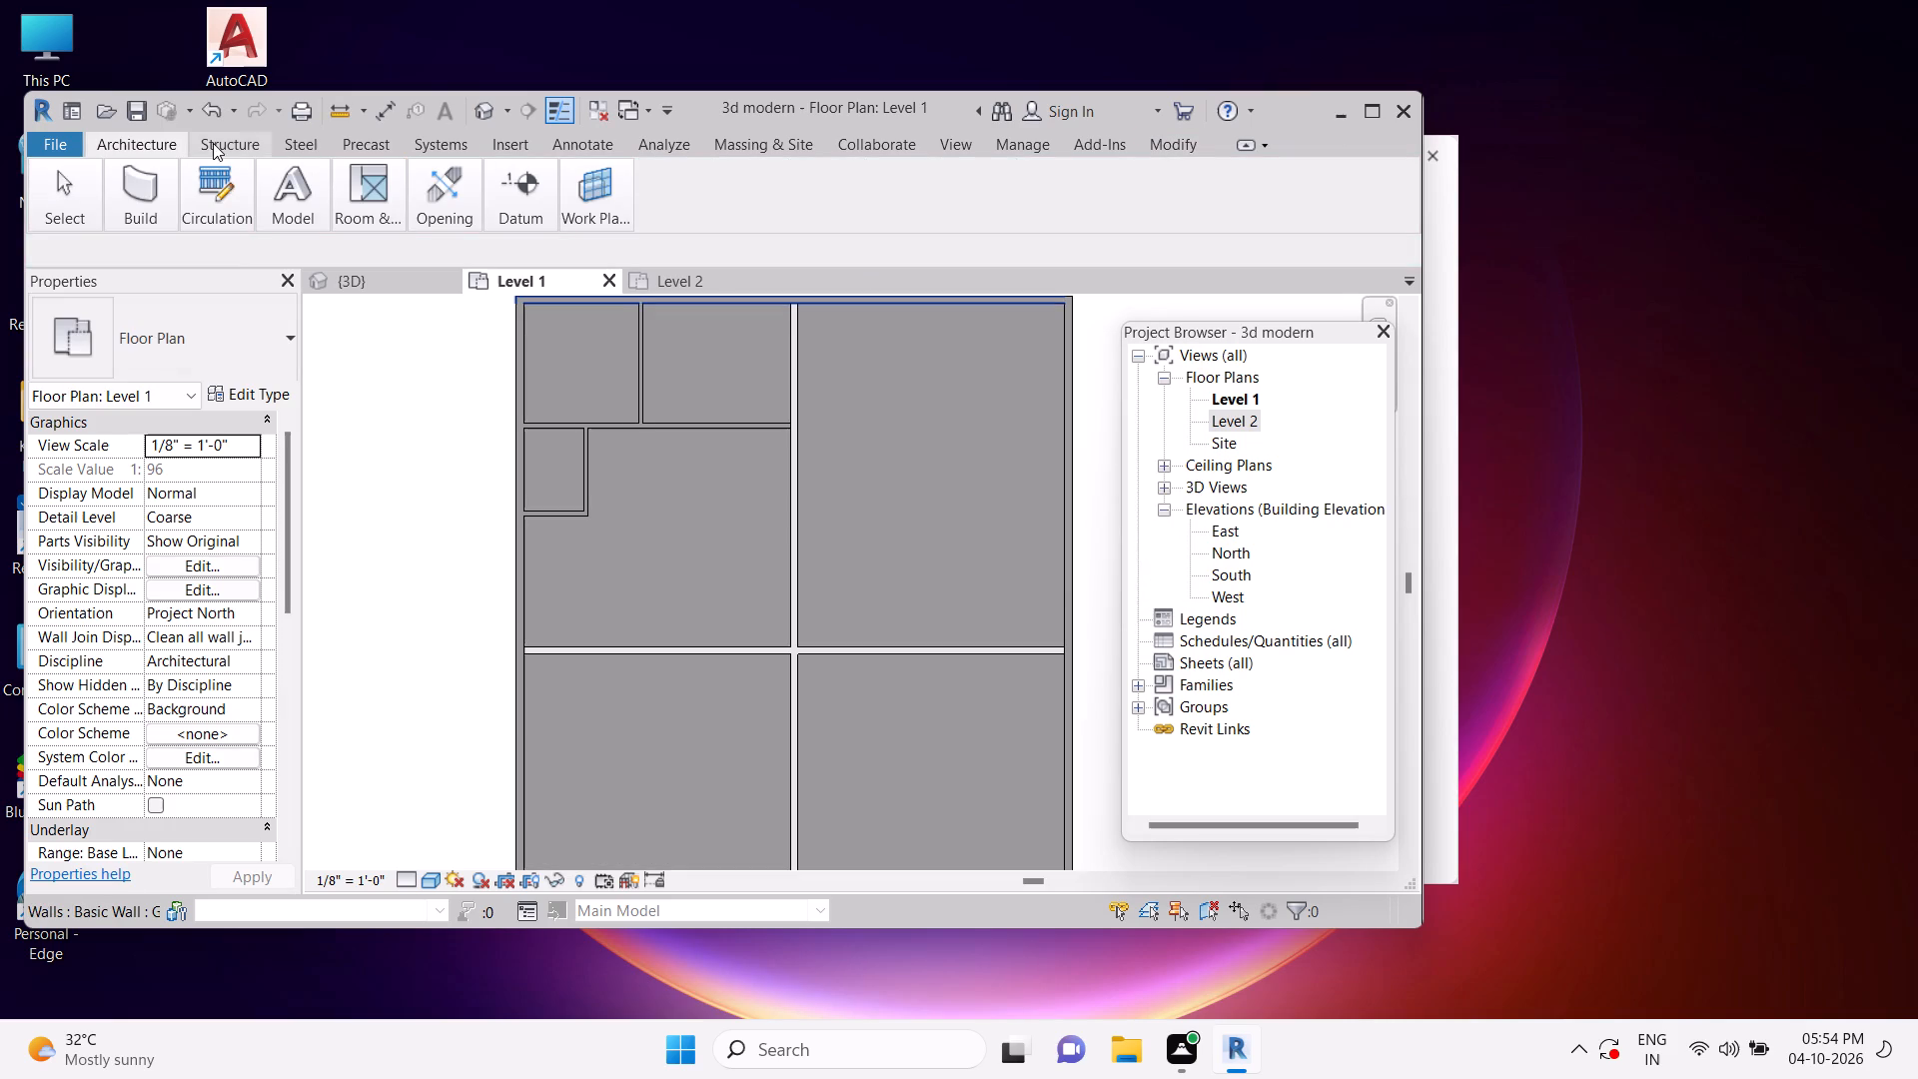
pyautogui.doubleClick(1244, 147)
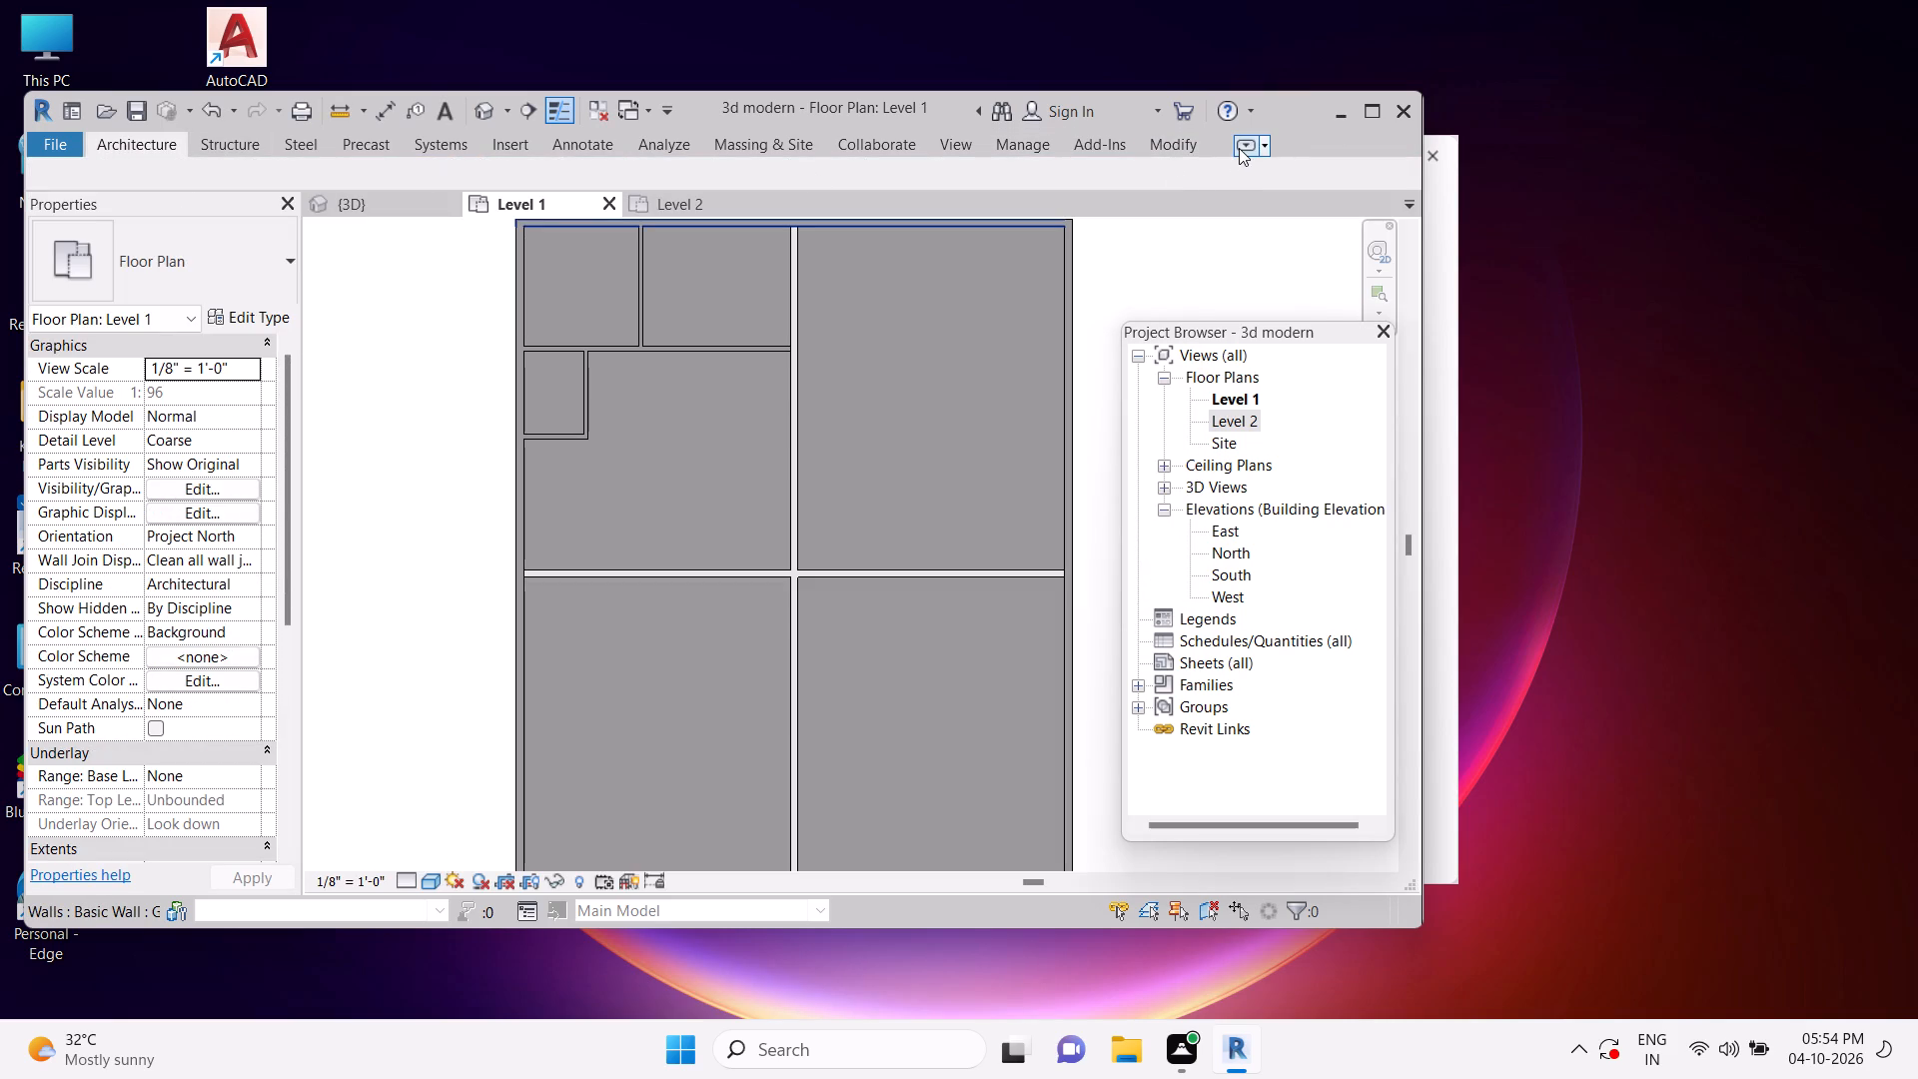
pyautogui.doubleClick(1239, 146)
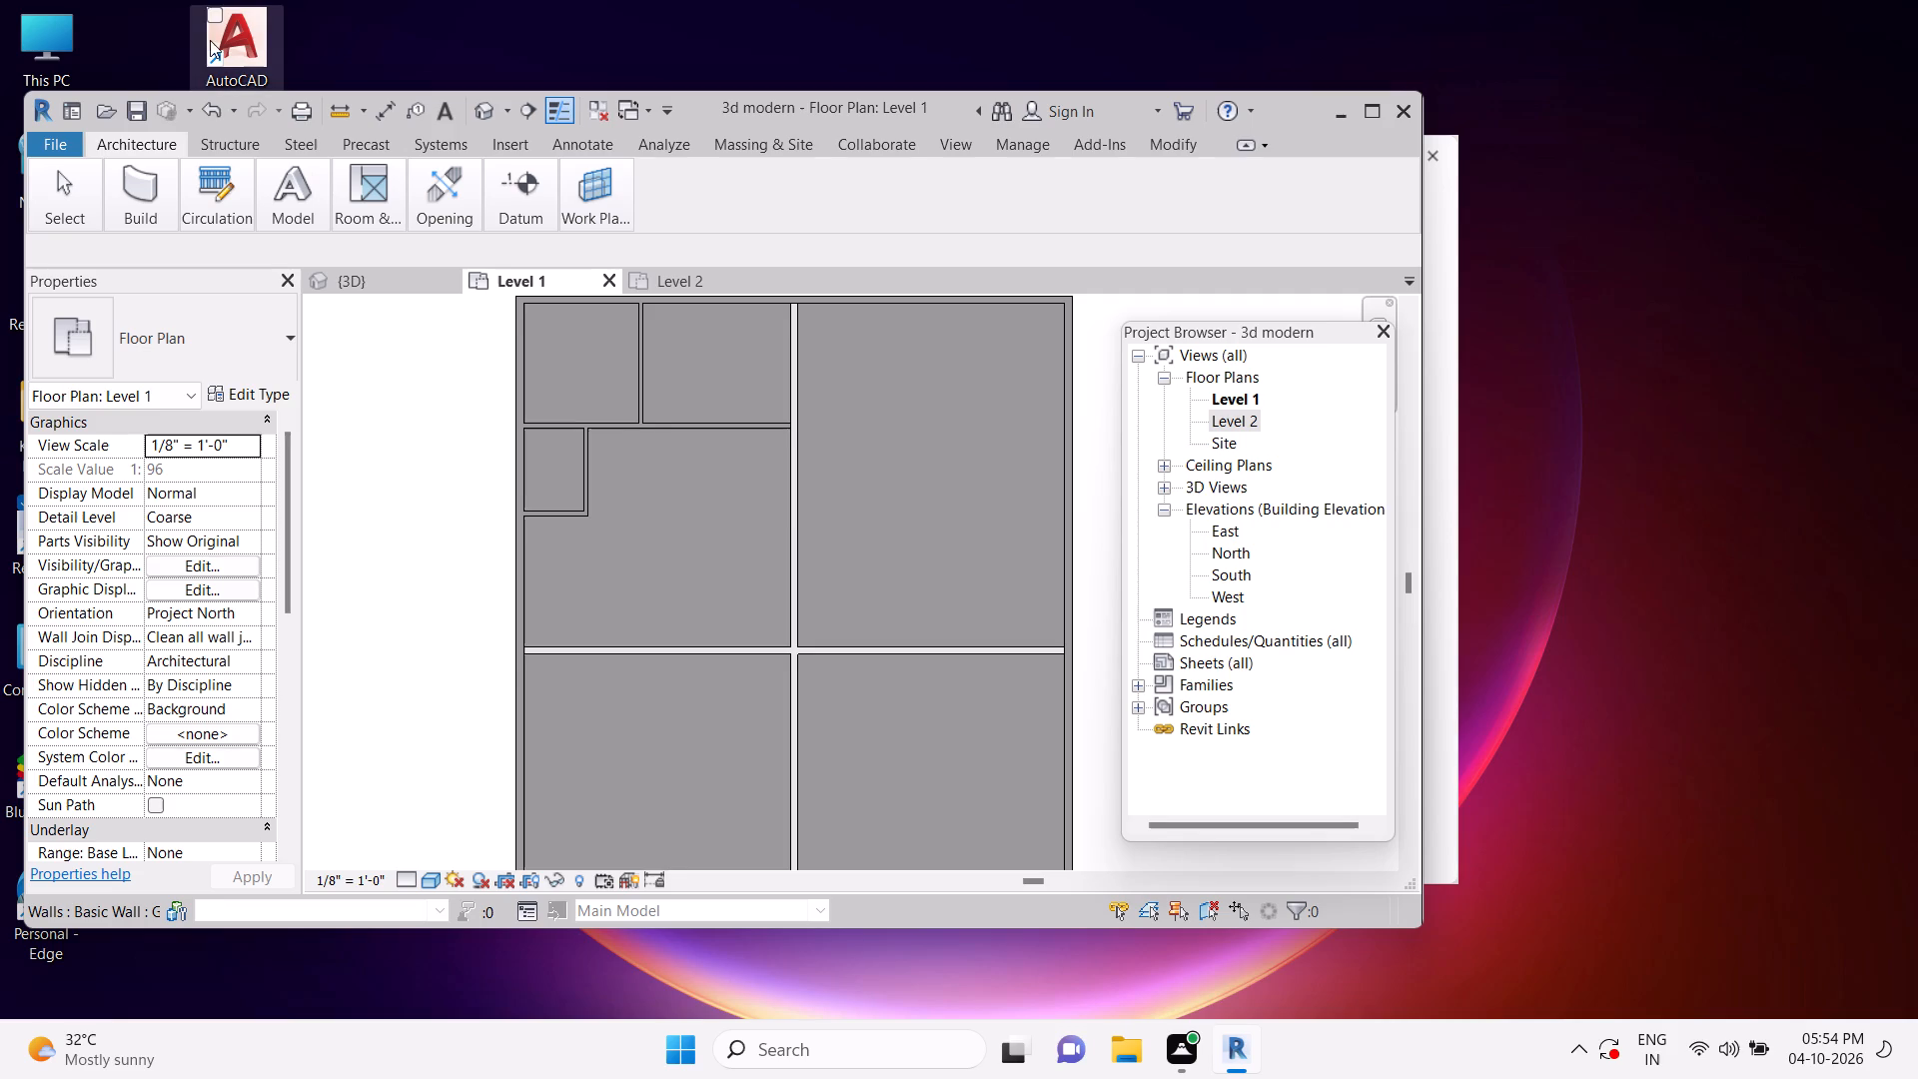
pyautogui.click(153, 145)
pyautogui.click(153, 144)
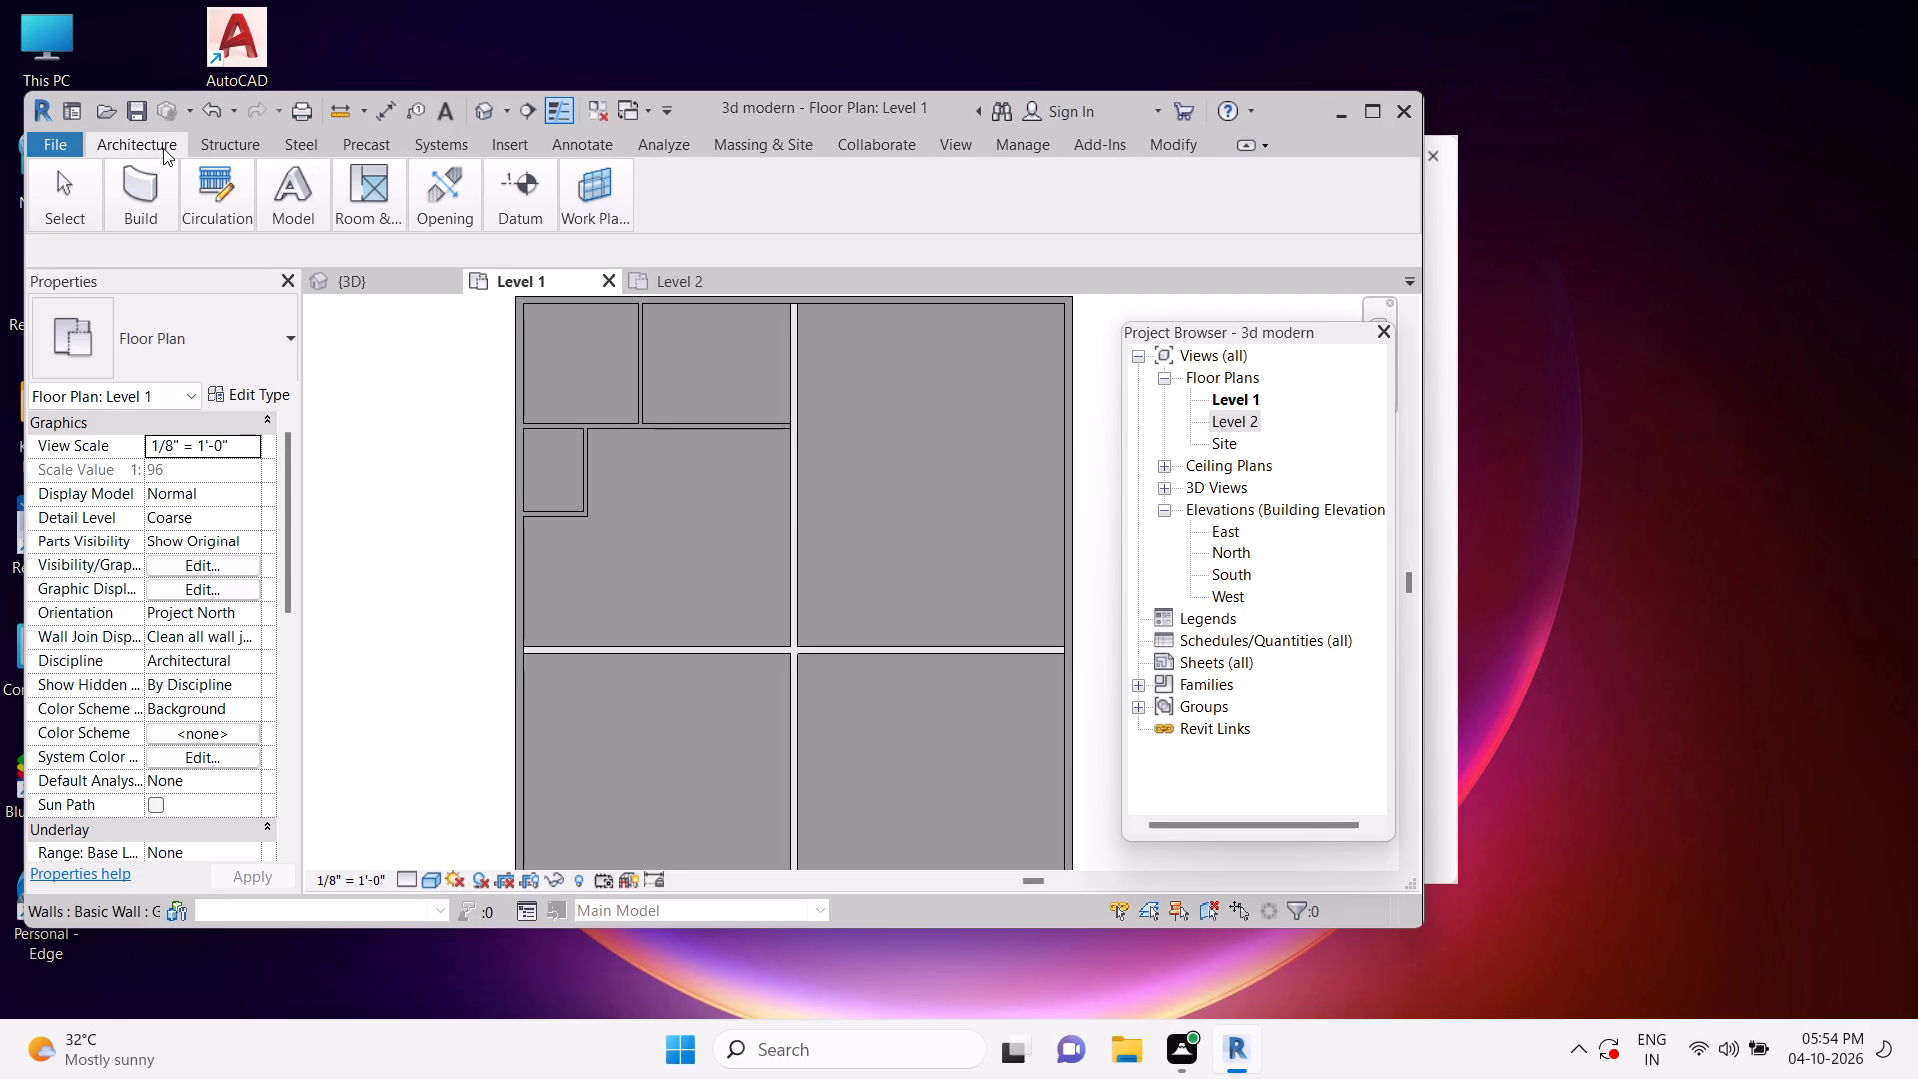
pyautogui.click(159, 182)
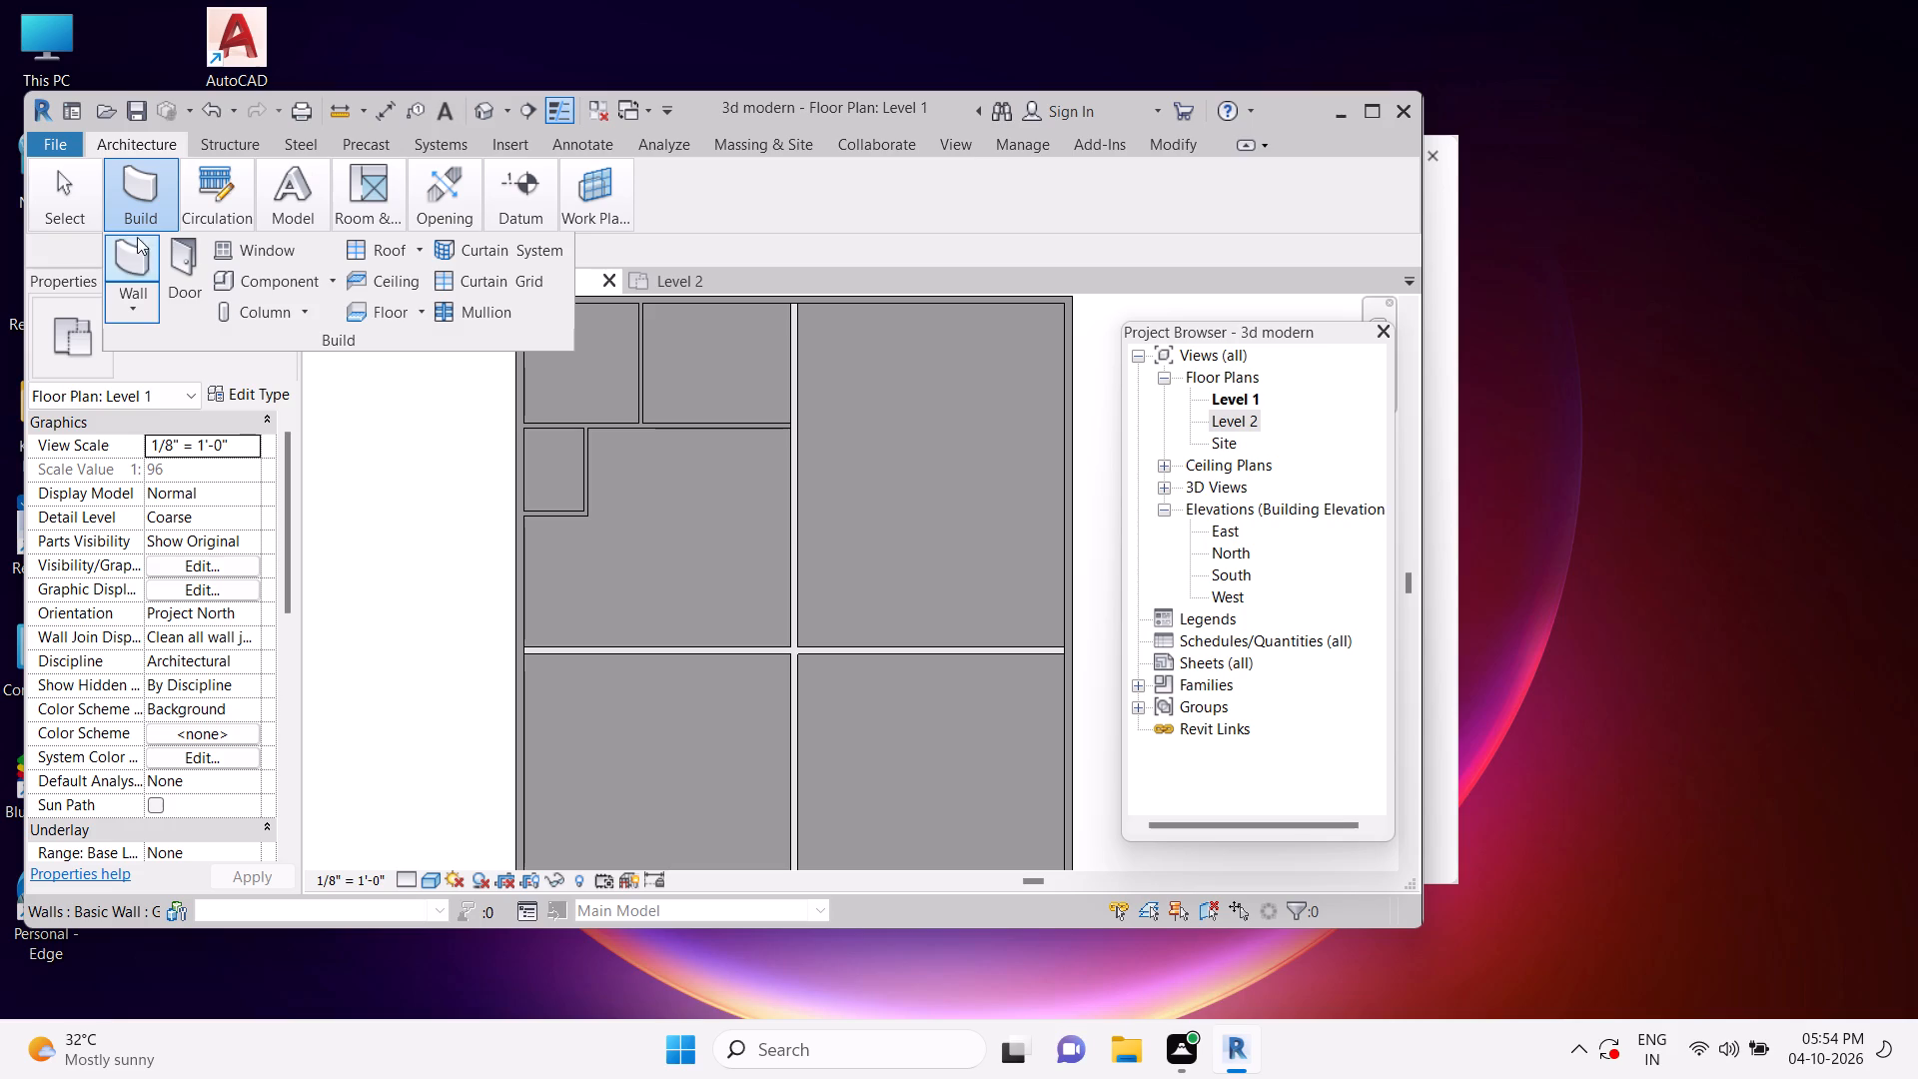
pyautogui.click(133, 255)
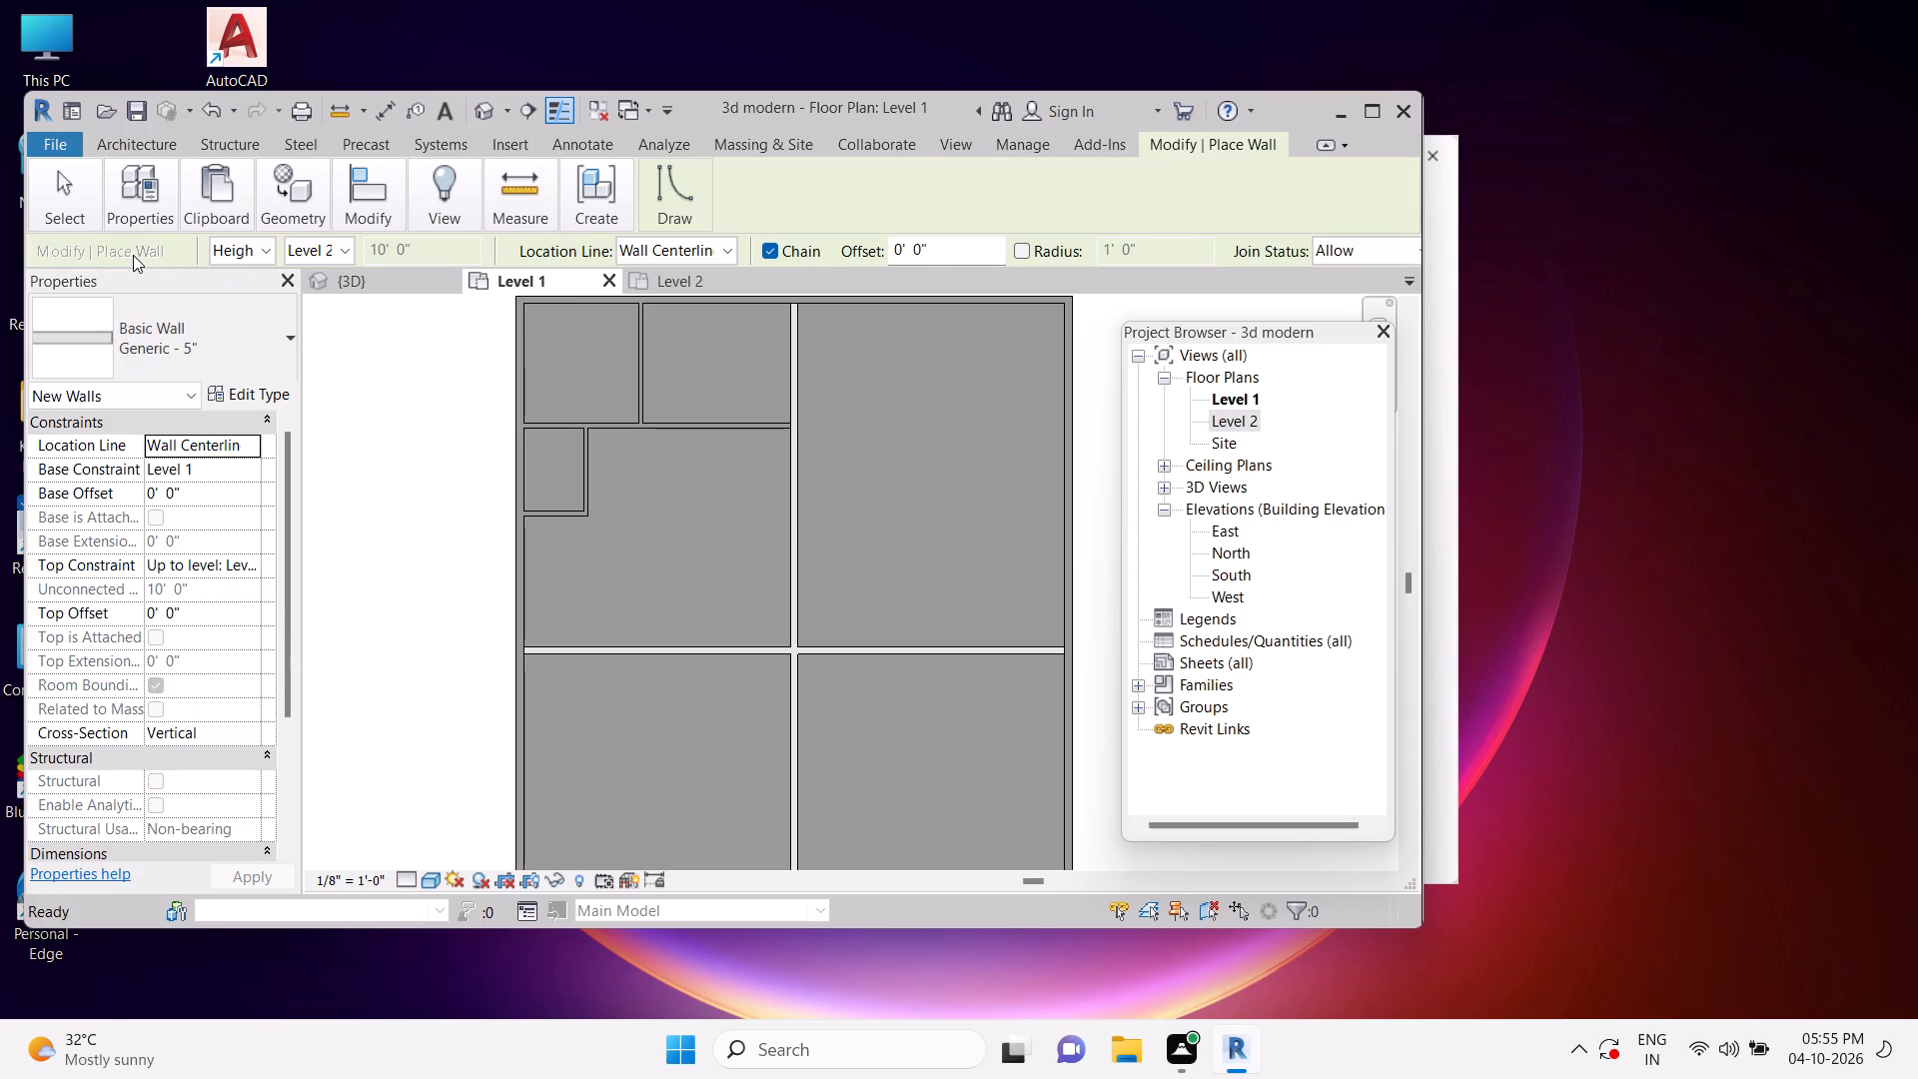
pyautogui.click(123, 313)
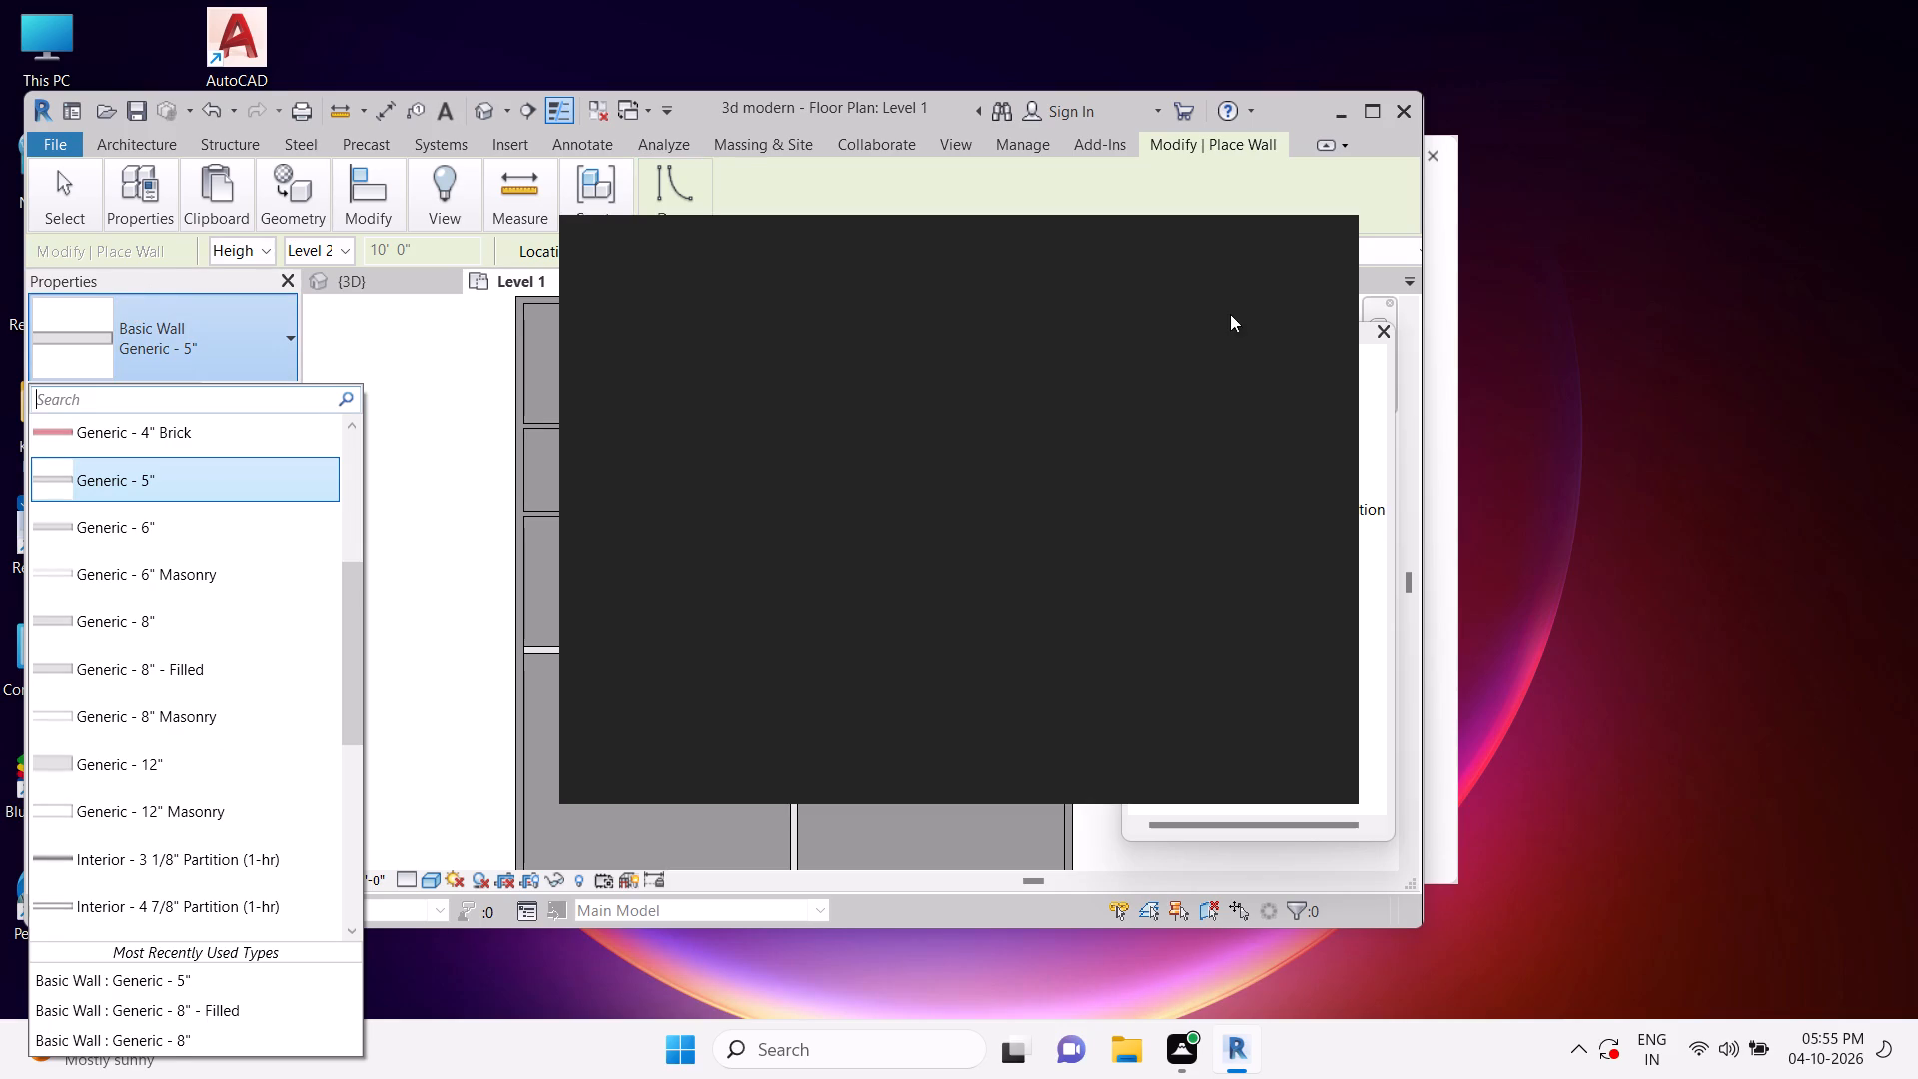
# Close the Autodesk Genuine notification card covering the Level 1 floor plan.
pyautogui.click(1315, 247)
pyautogui.click(1315, 247)
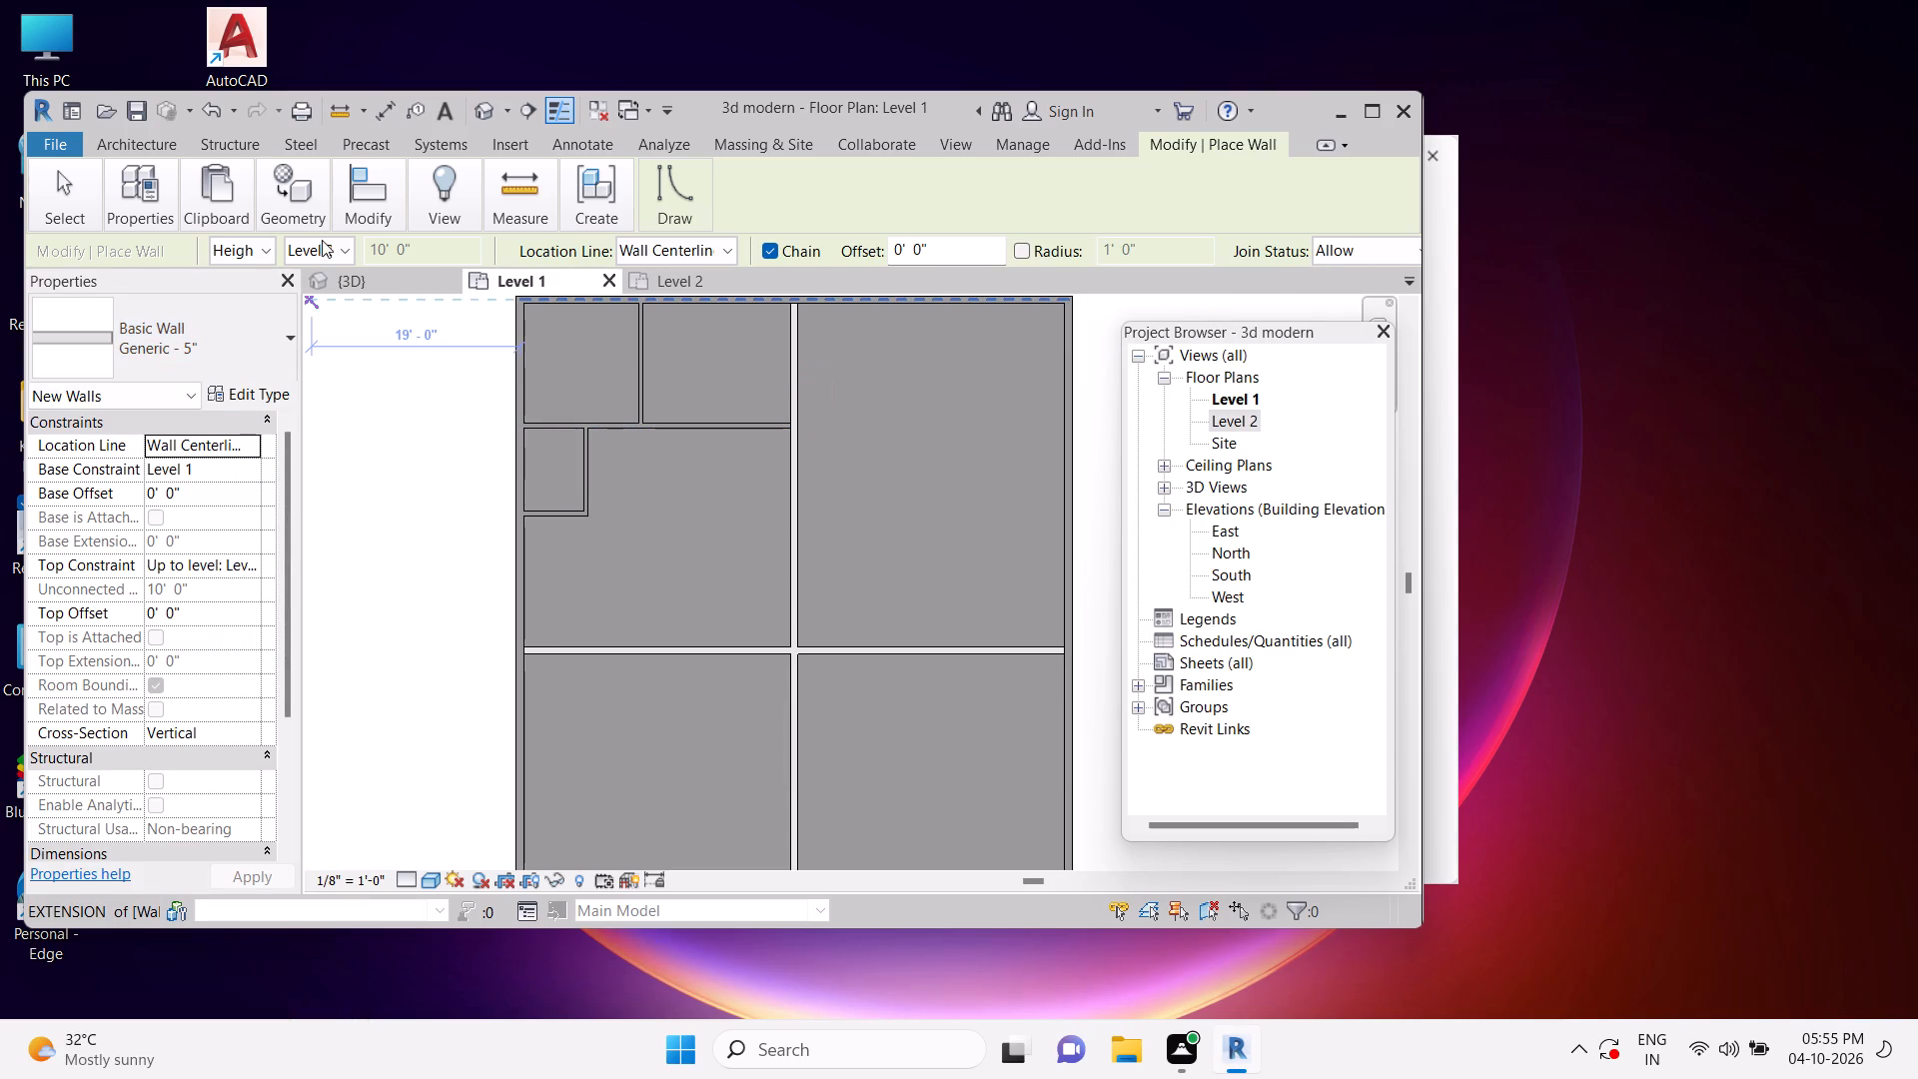
# Collapse the ribbon to its tab names only to enlarge the drawing area.
pyautogui.click(123, 141)
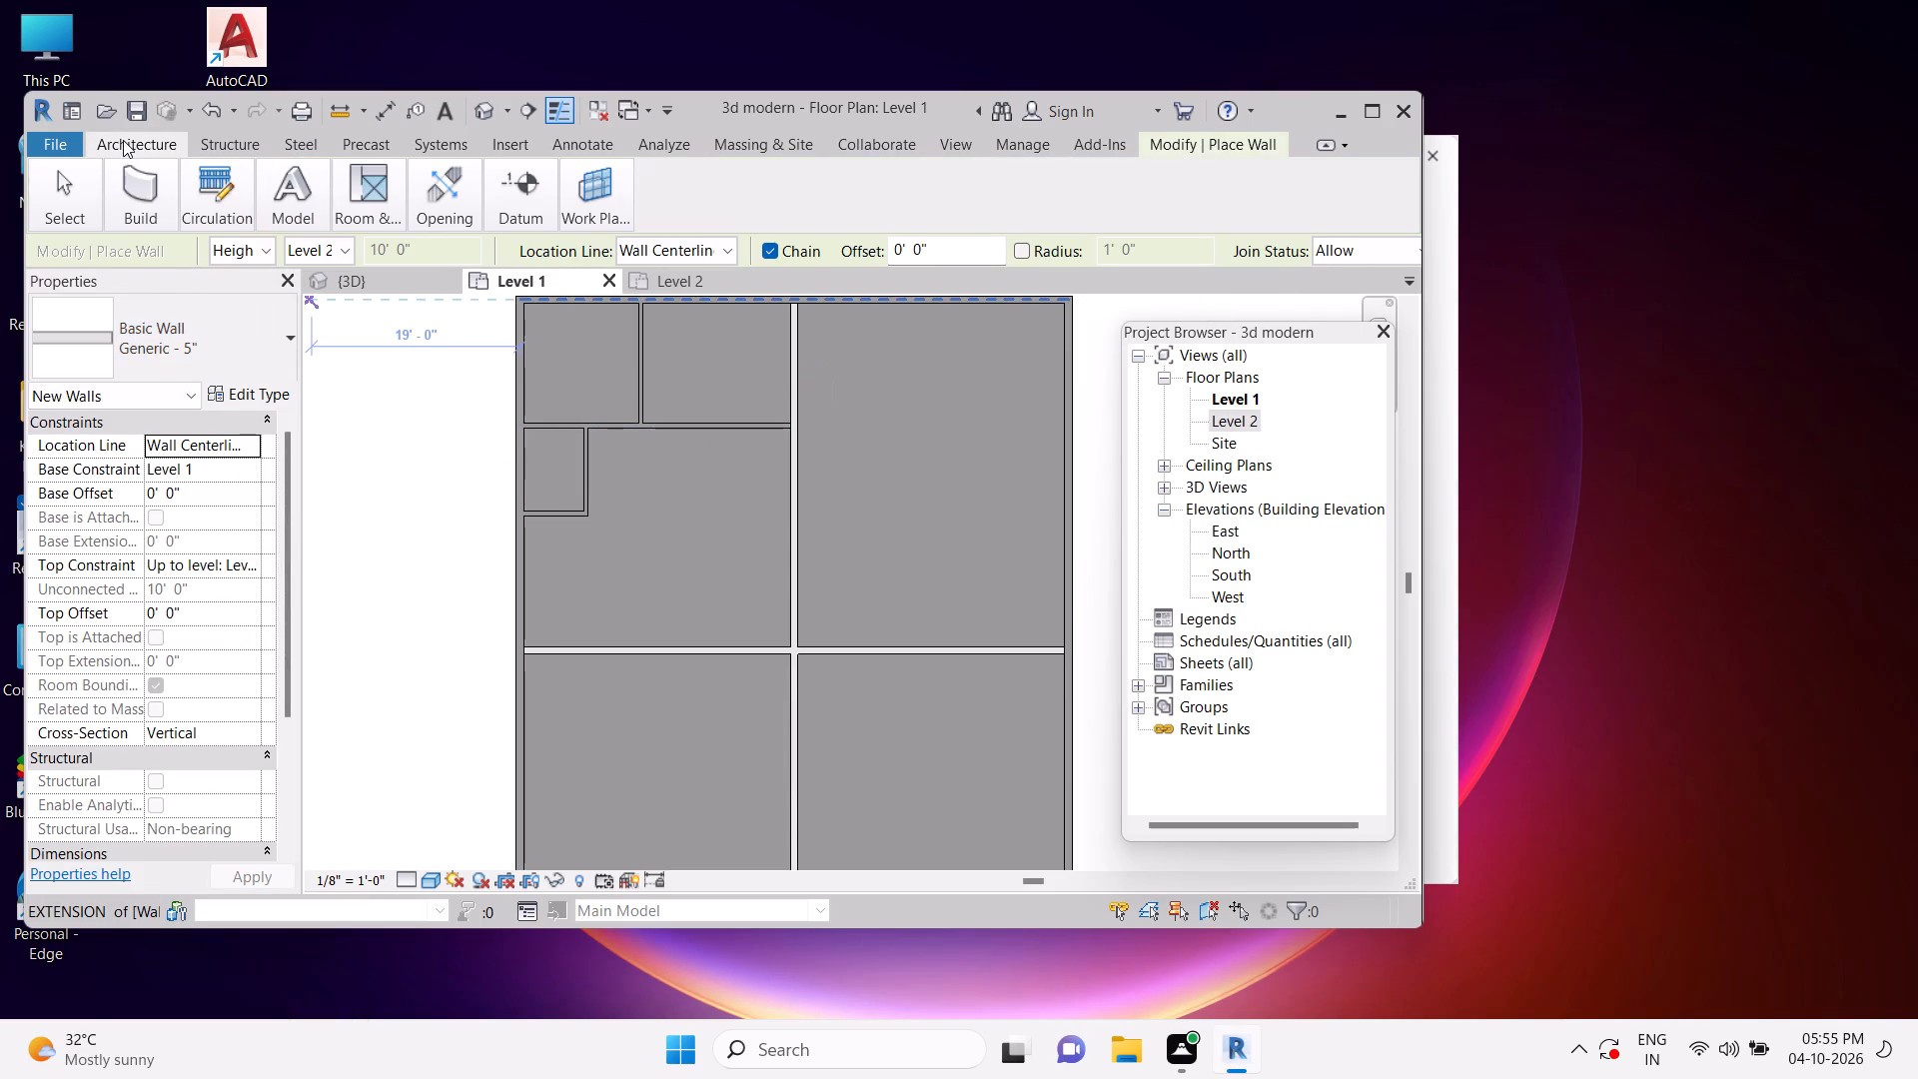
pyautogui.click(127, 140)
pyautogui.click(1320, 147)
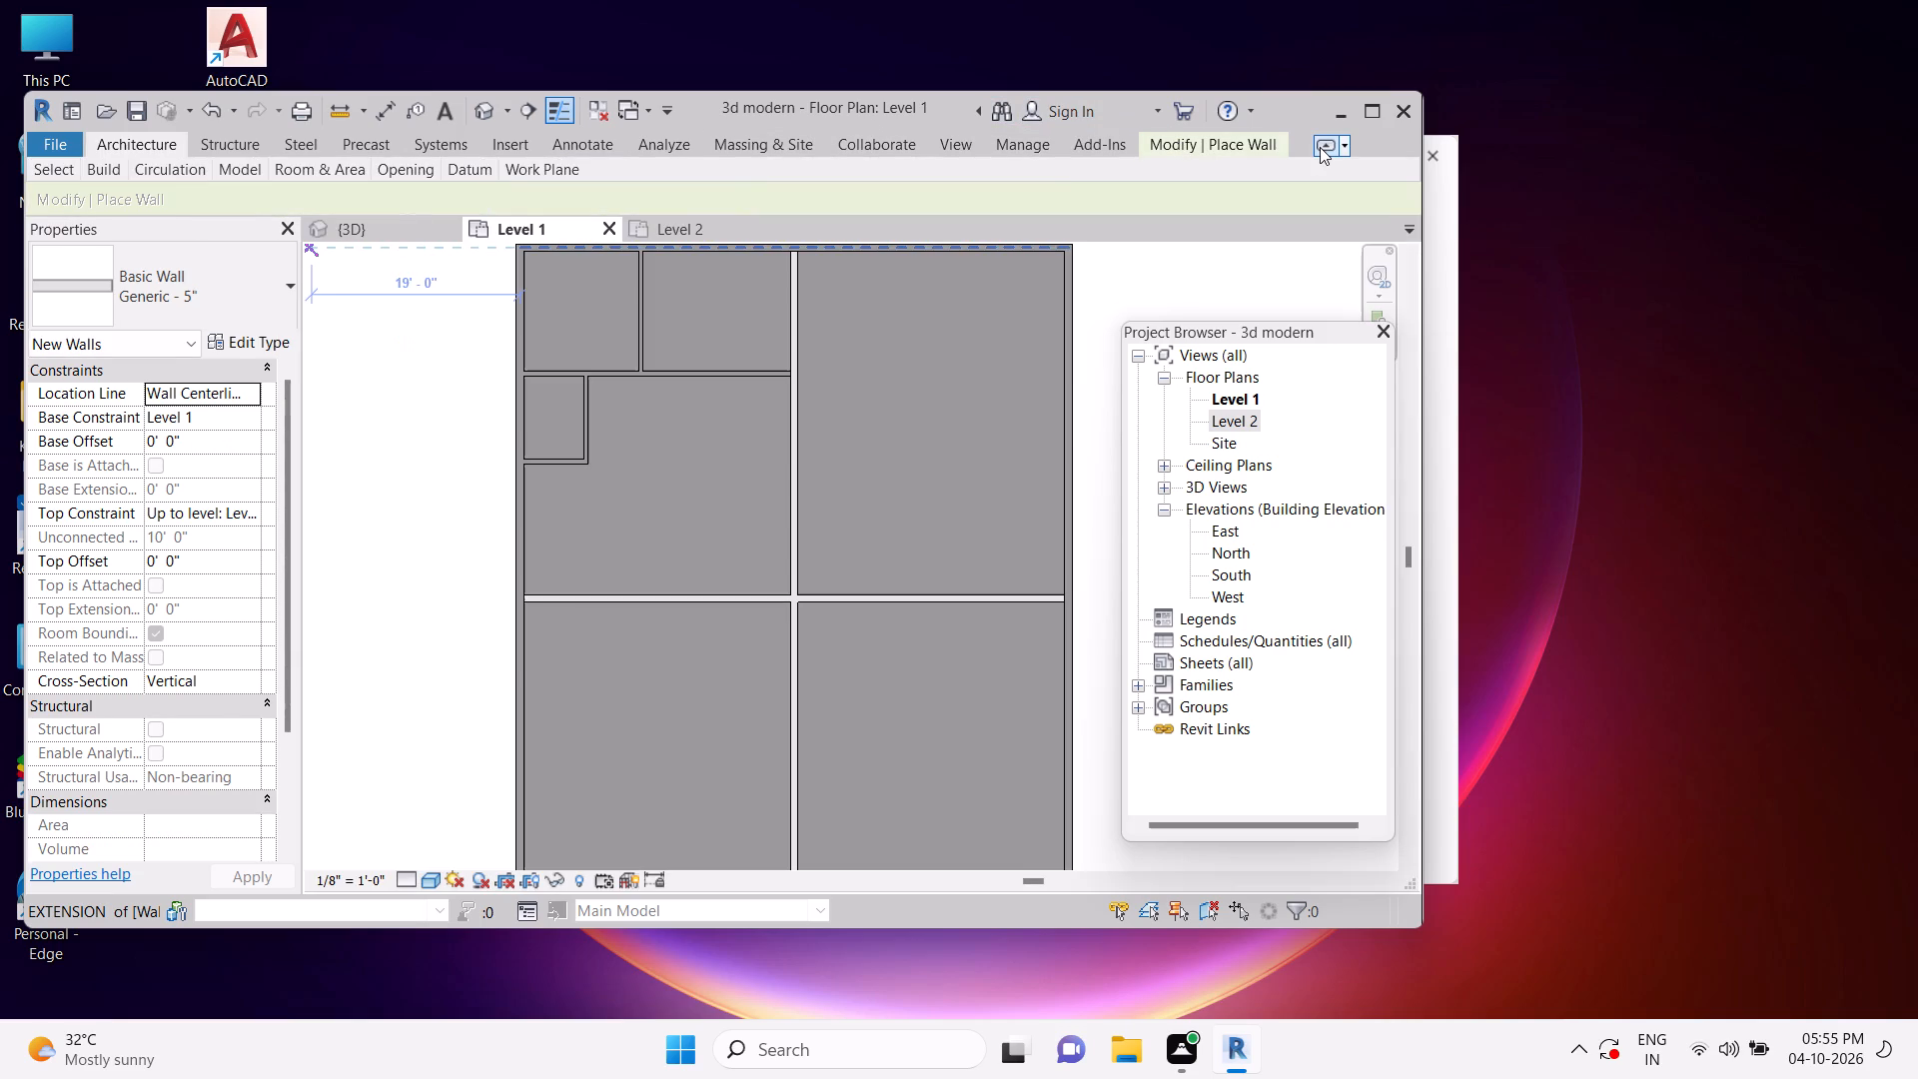
pyautogui.click(1320, 147)
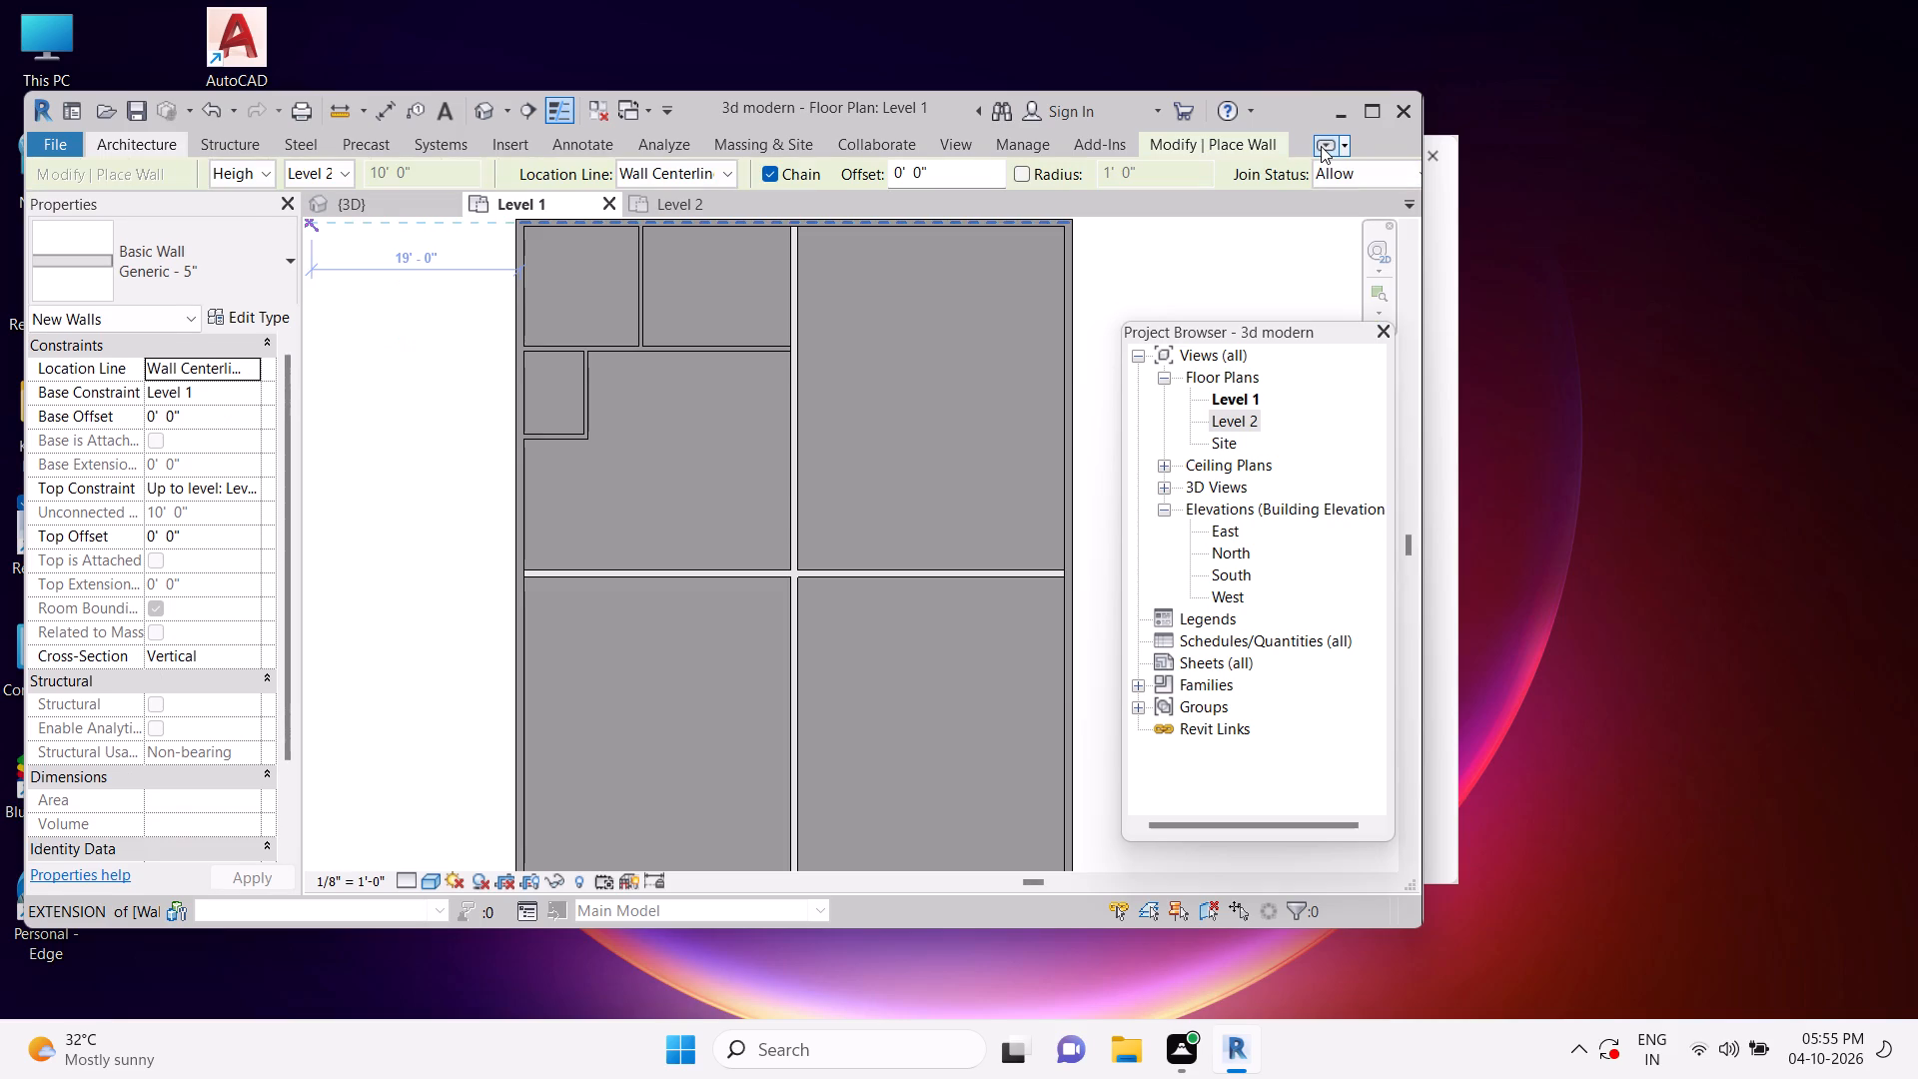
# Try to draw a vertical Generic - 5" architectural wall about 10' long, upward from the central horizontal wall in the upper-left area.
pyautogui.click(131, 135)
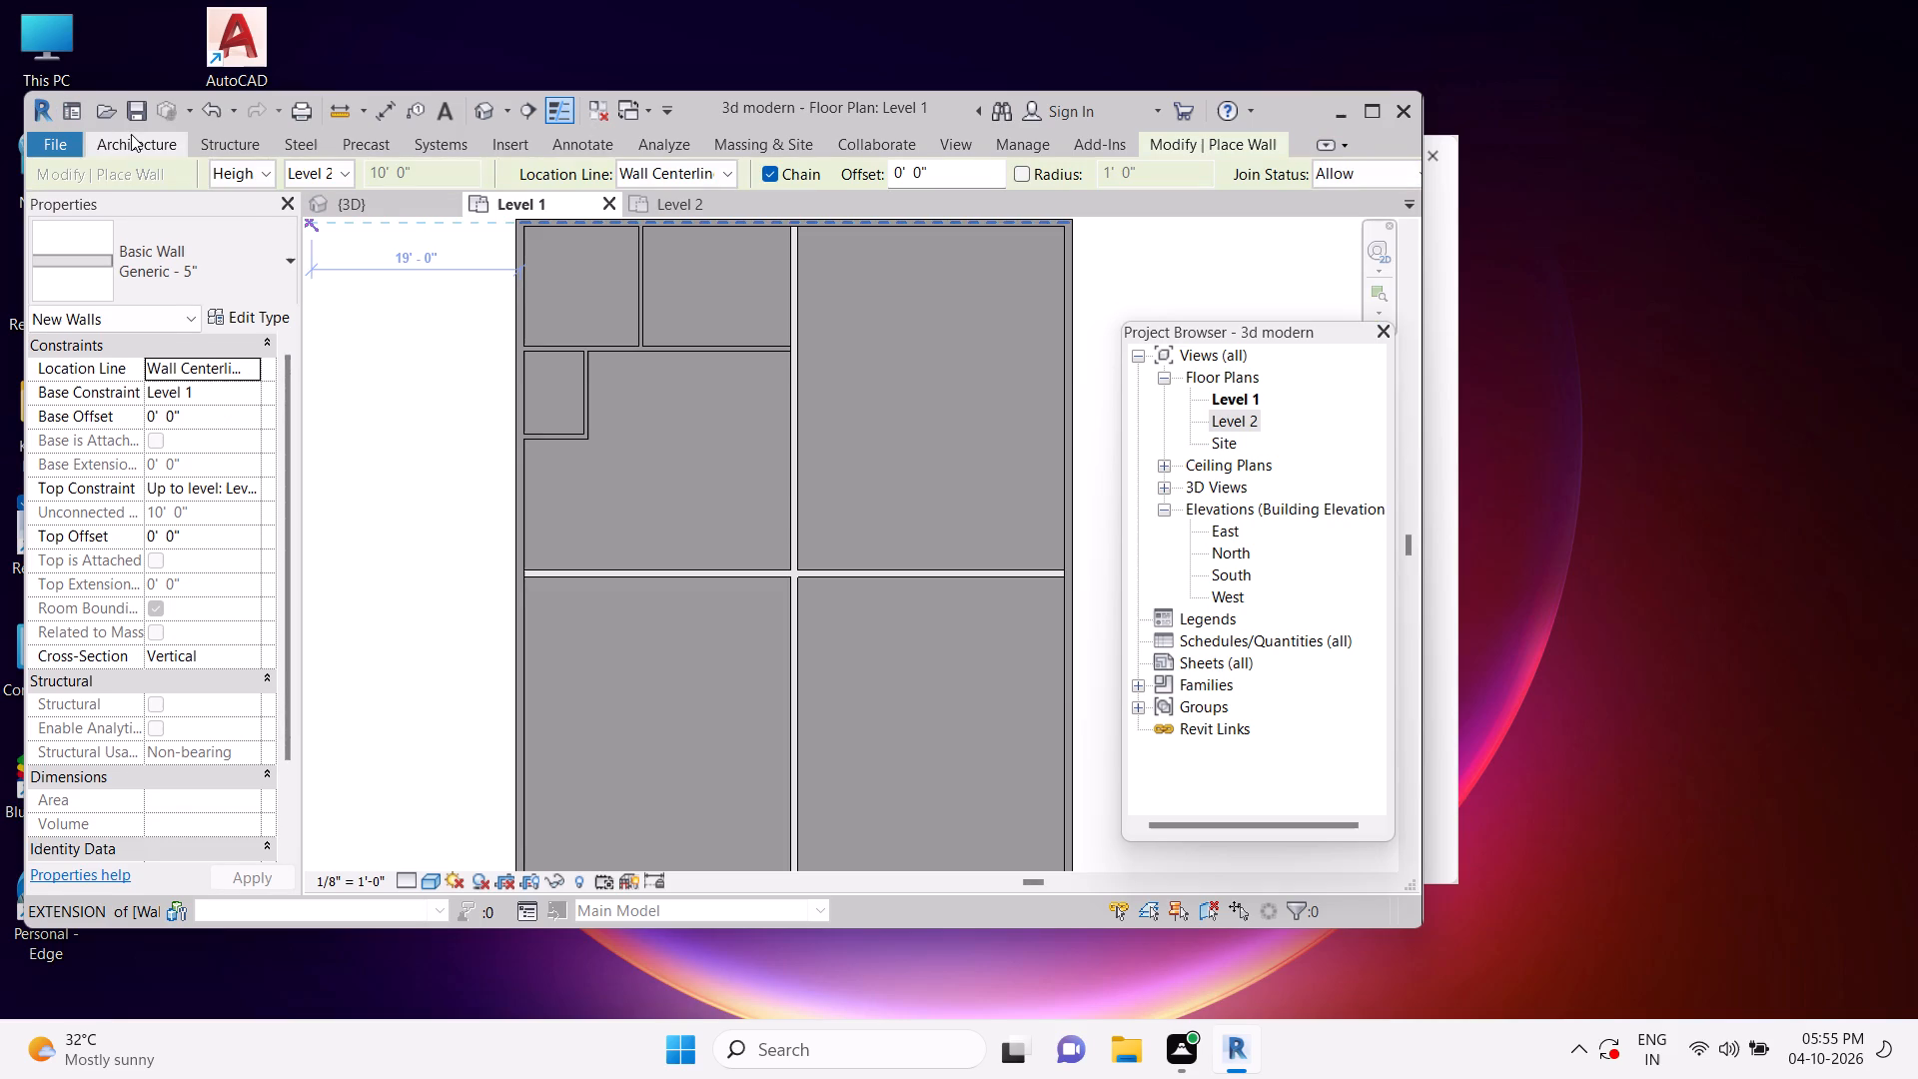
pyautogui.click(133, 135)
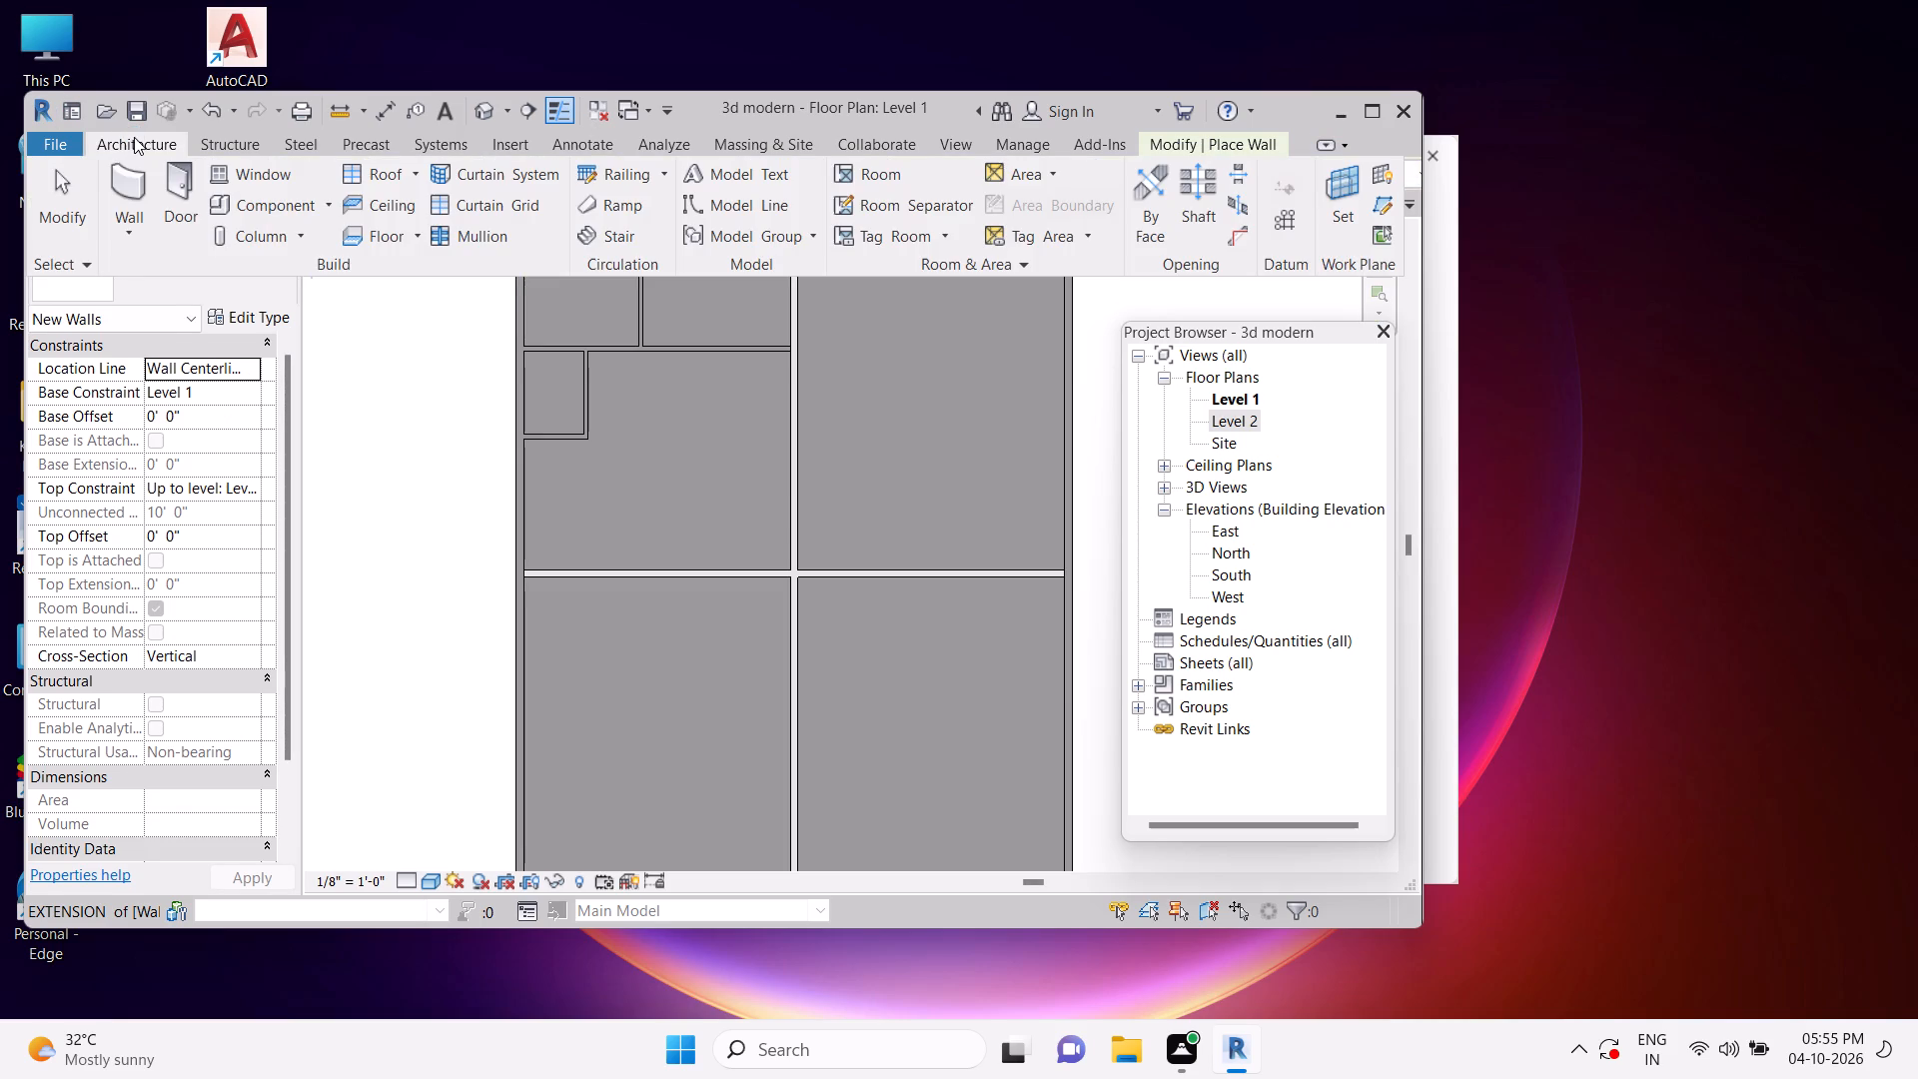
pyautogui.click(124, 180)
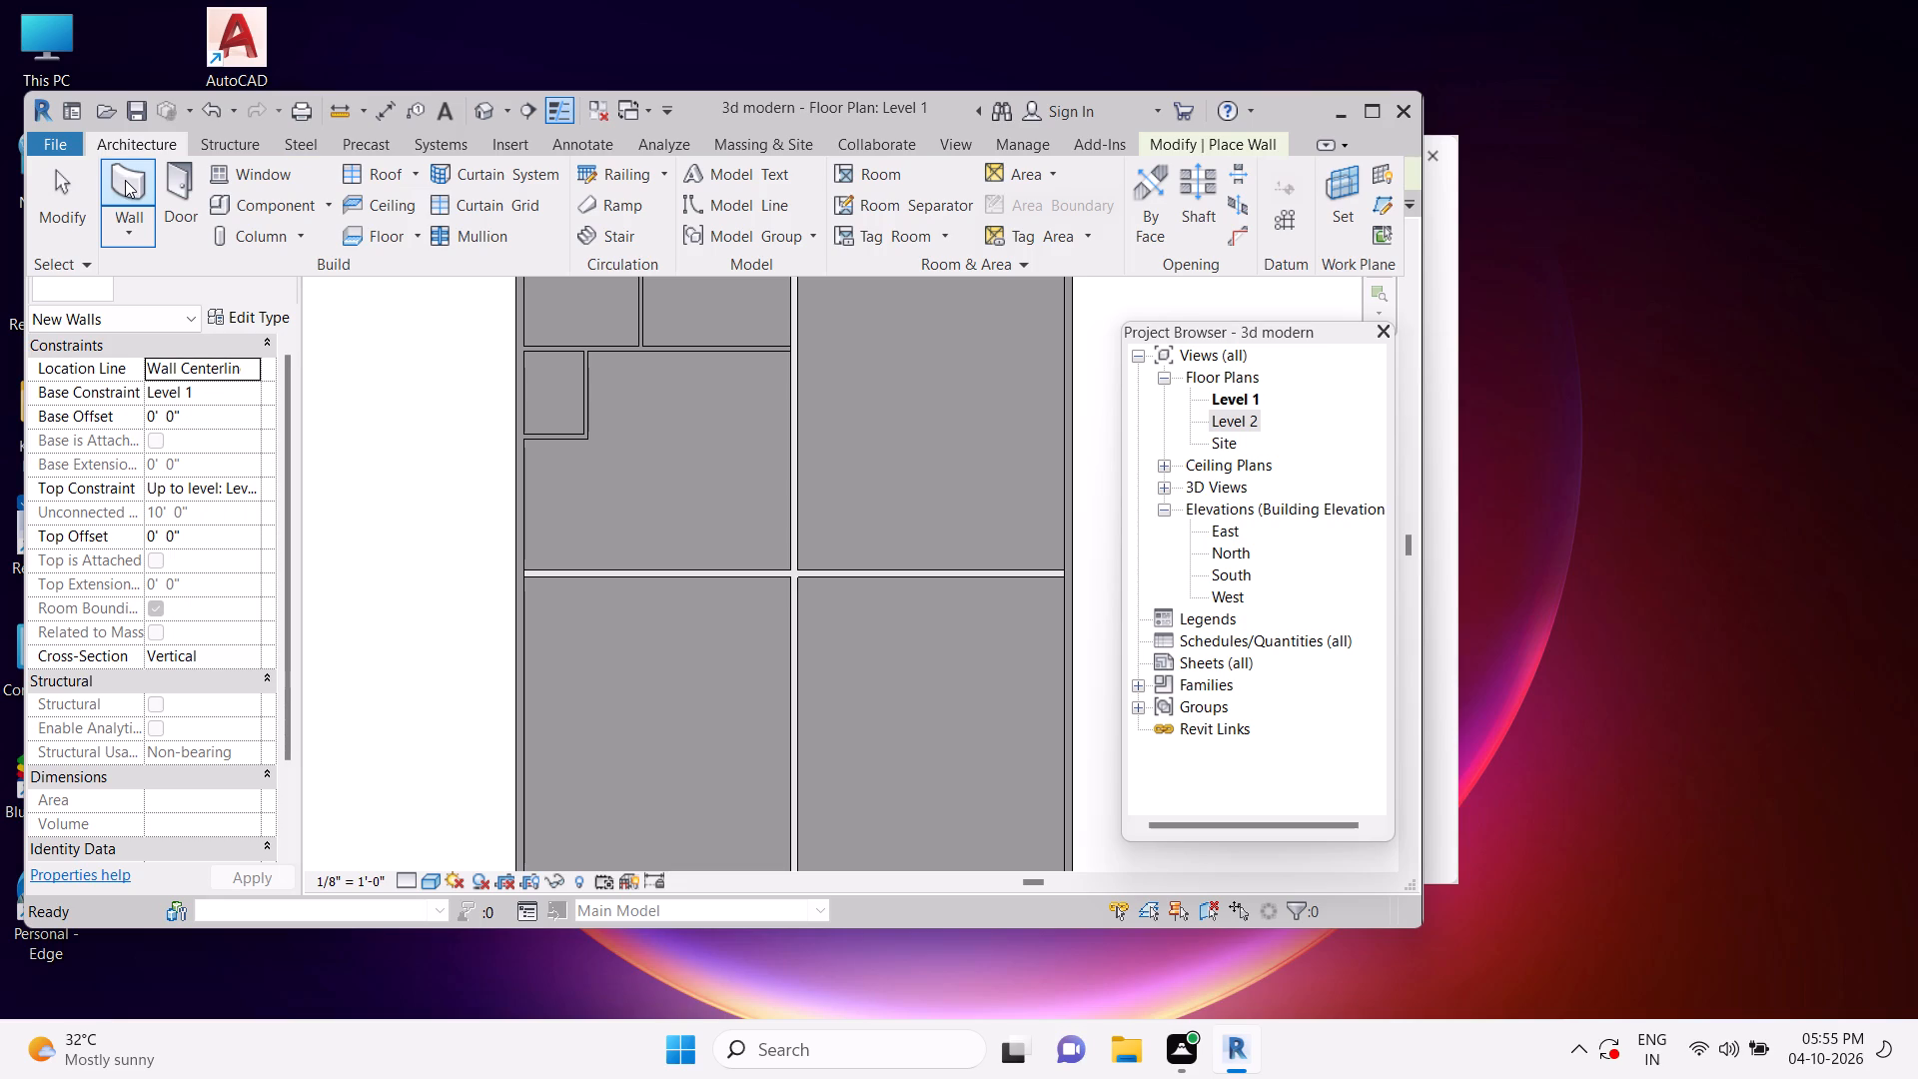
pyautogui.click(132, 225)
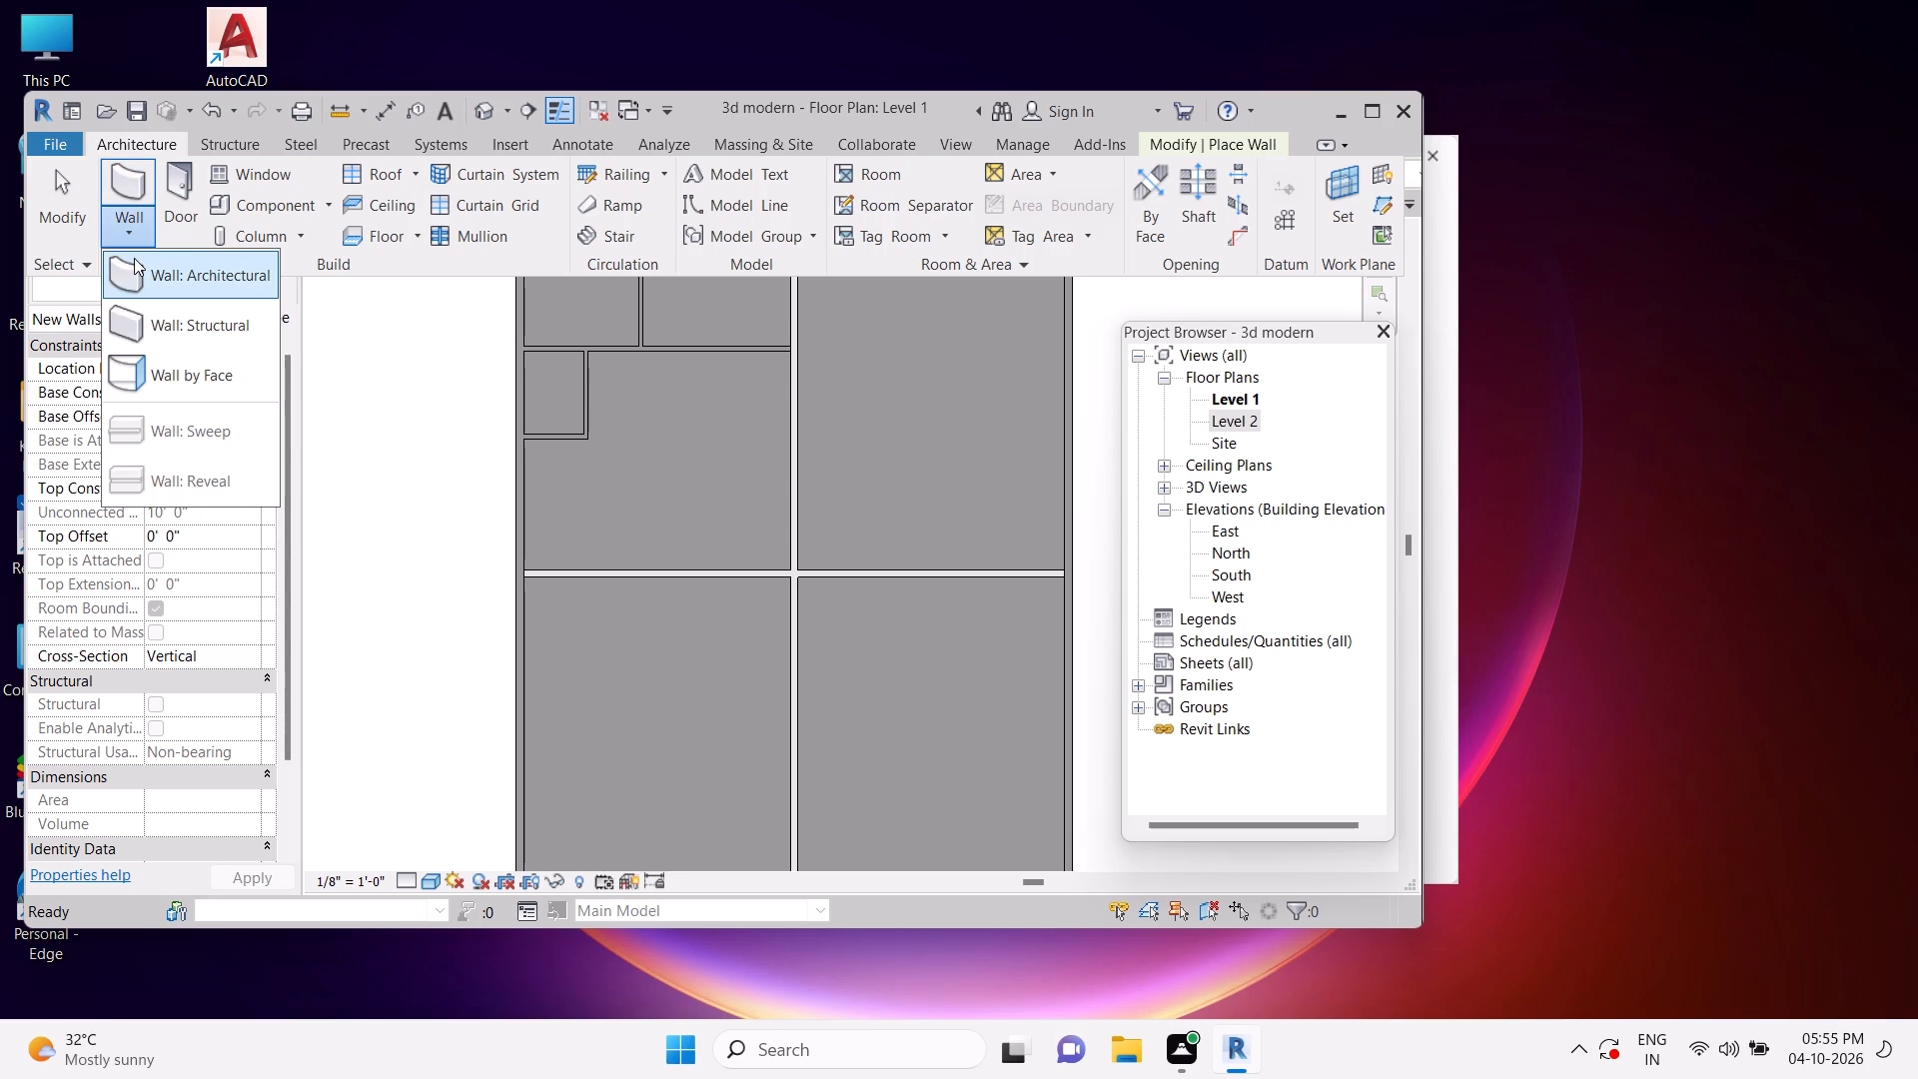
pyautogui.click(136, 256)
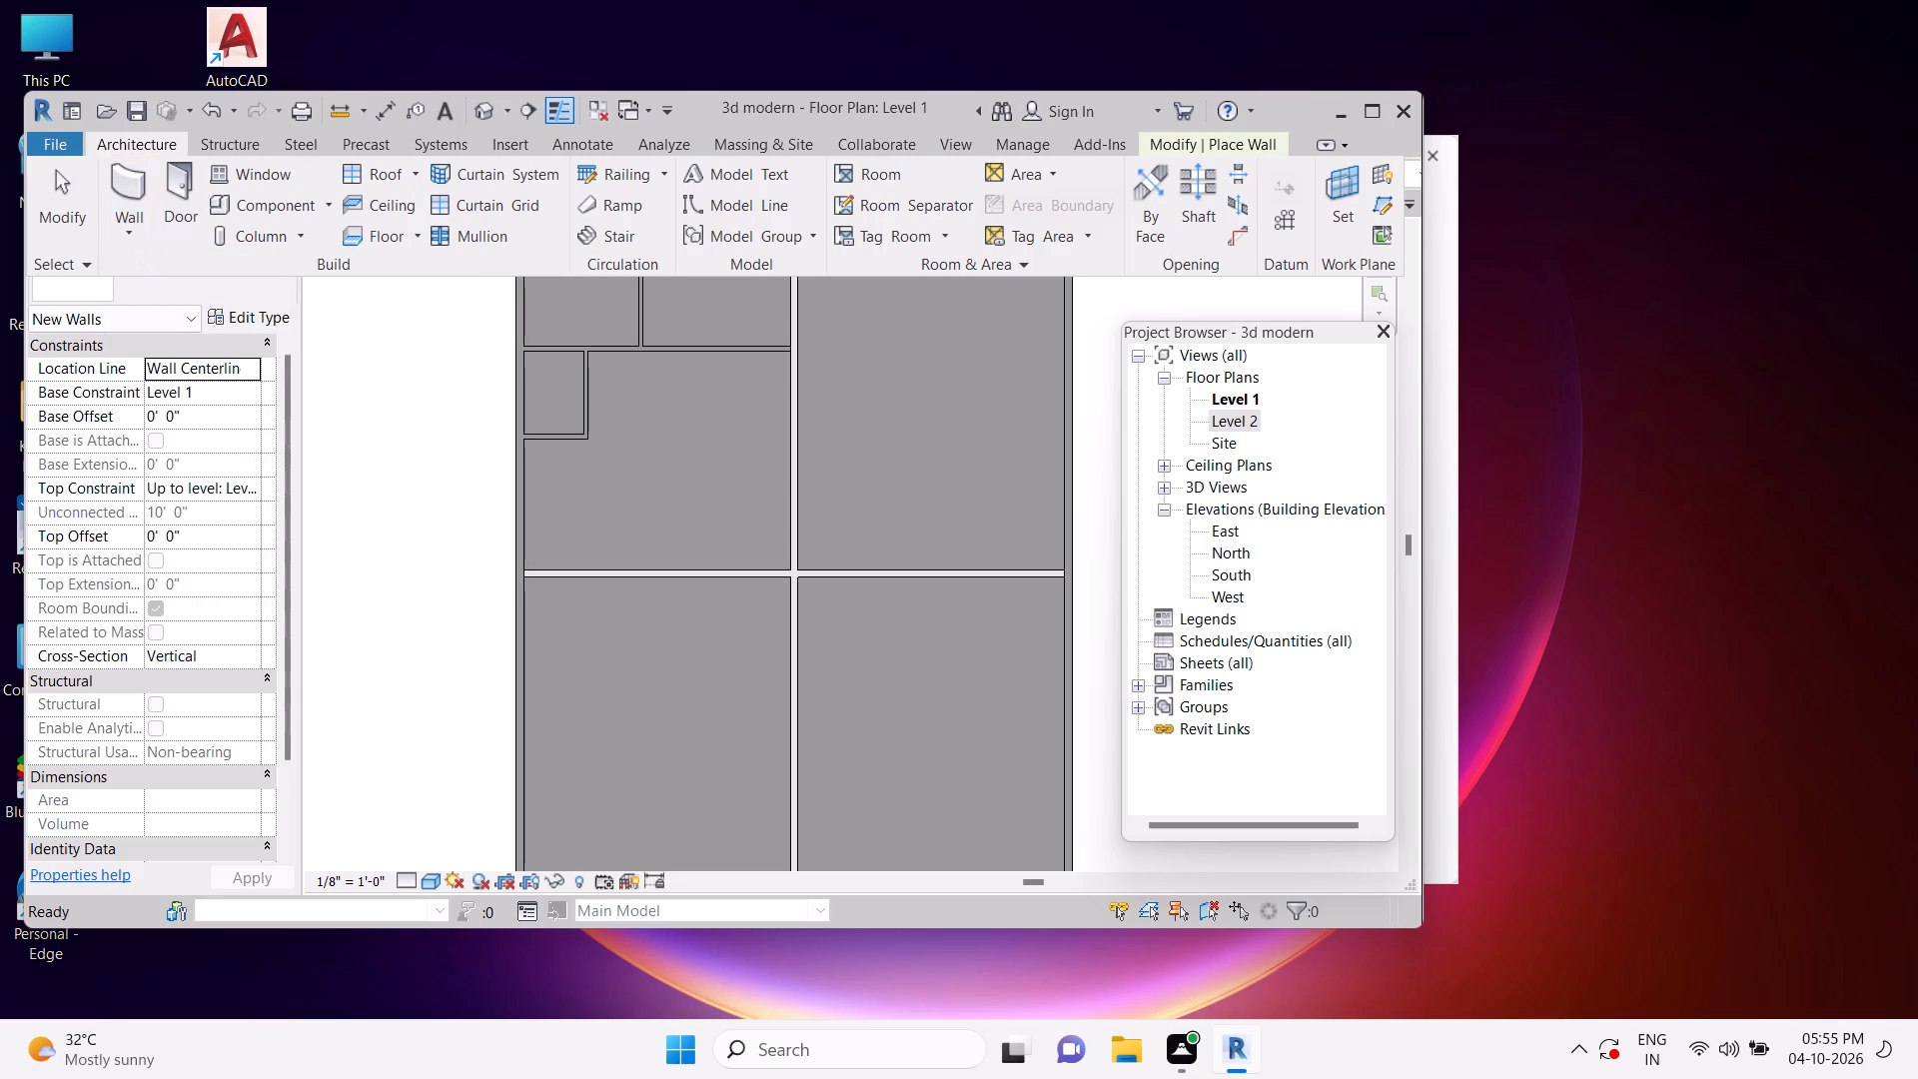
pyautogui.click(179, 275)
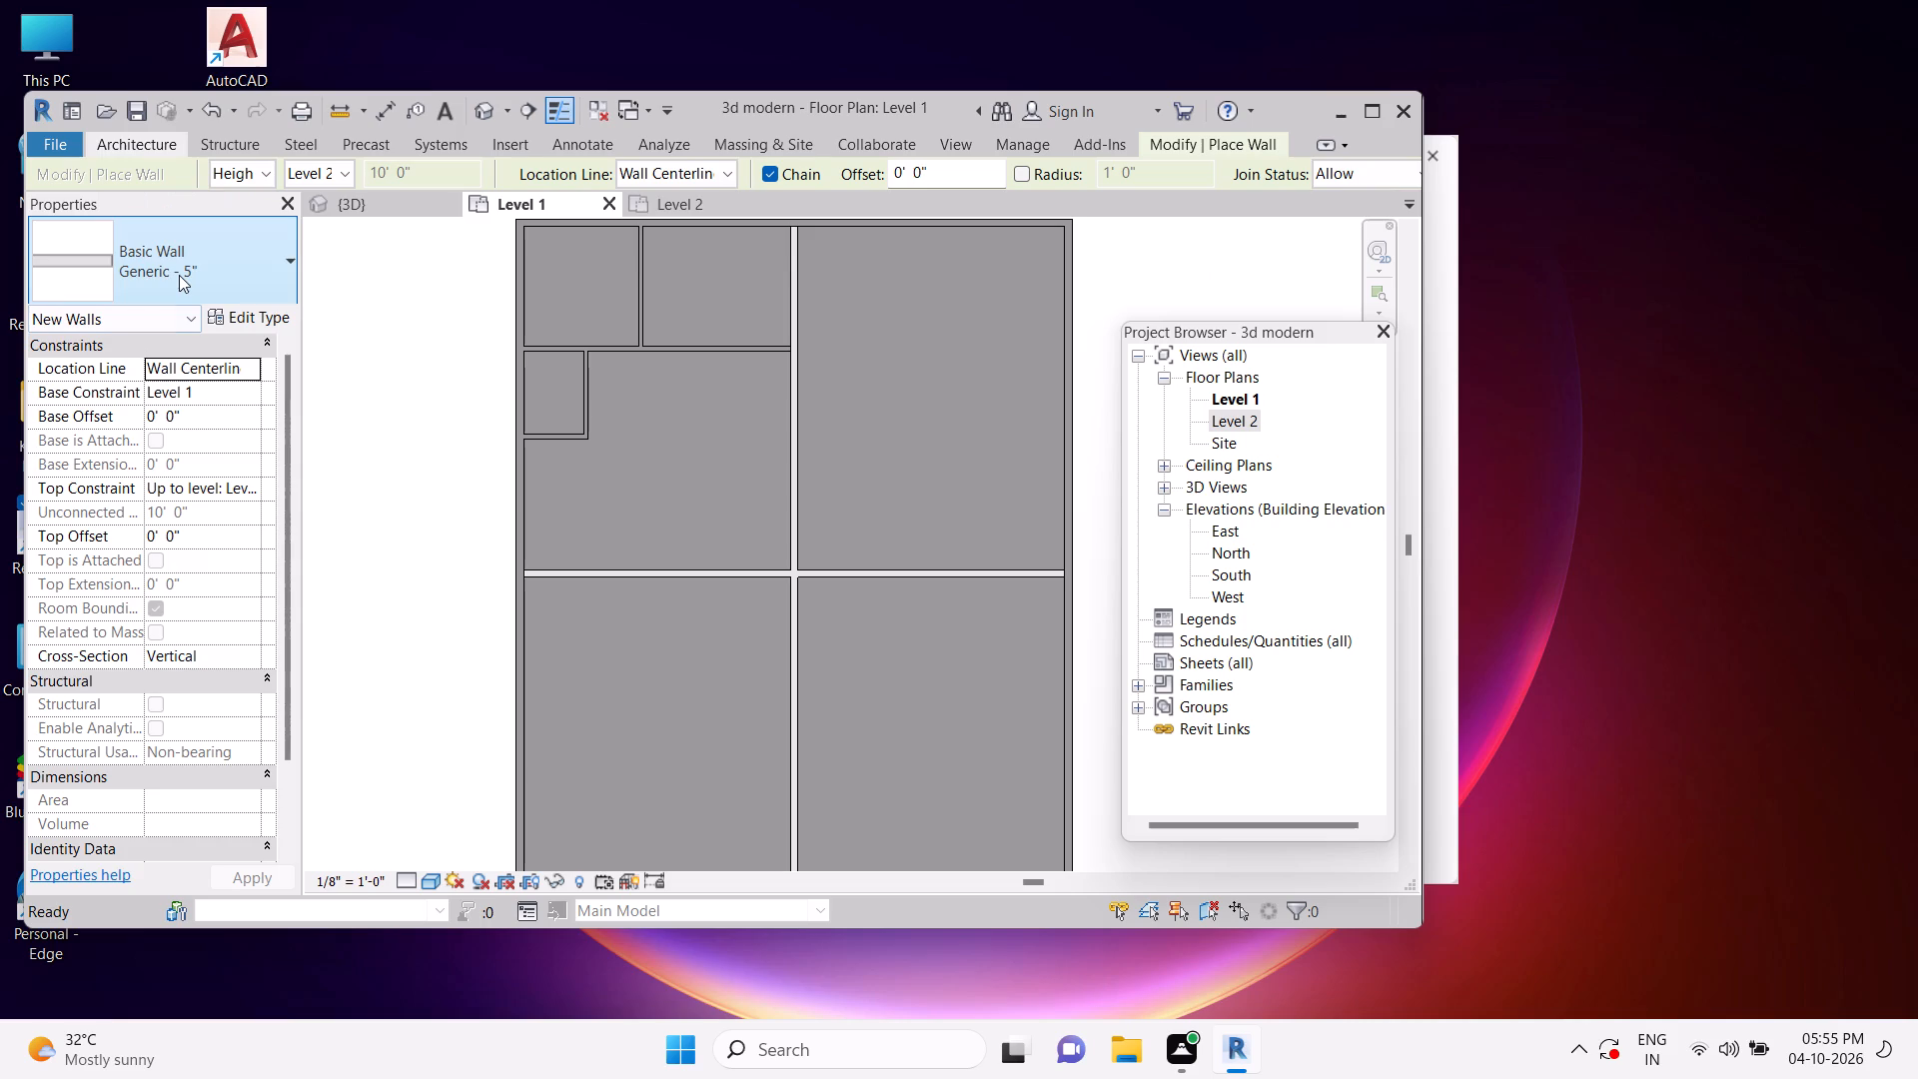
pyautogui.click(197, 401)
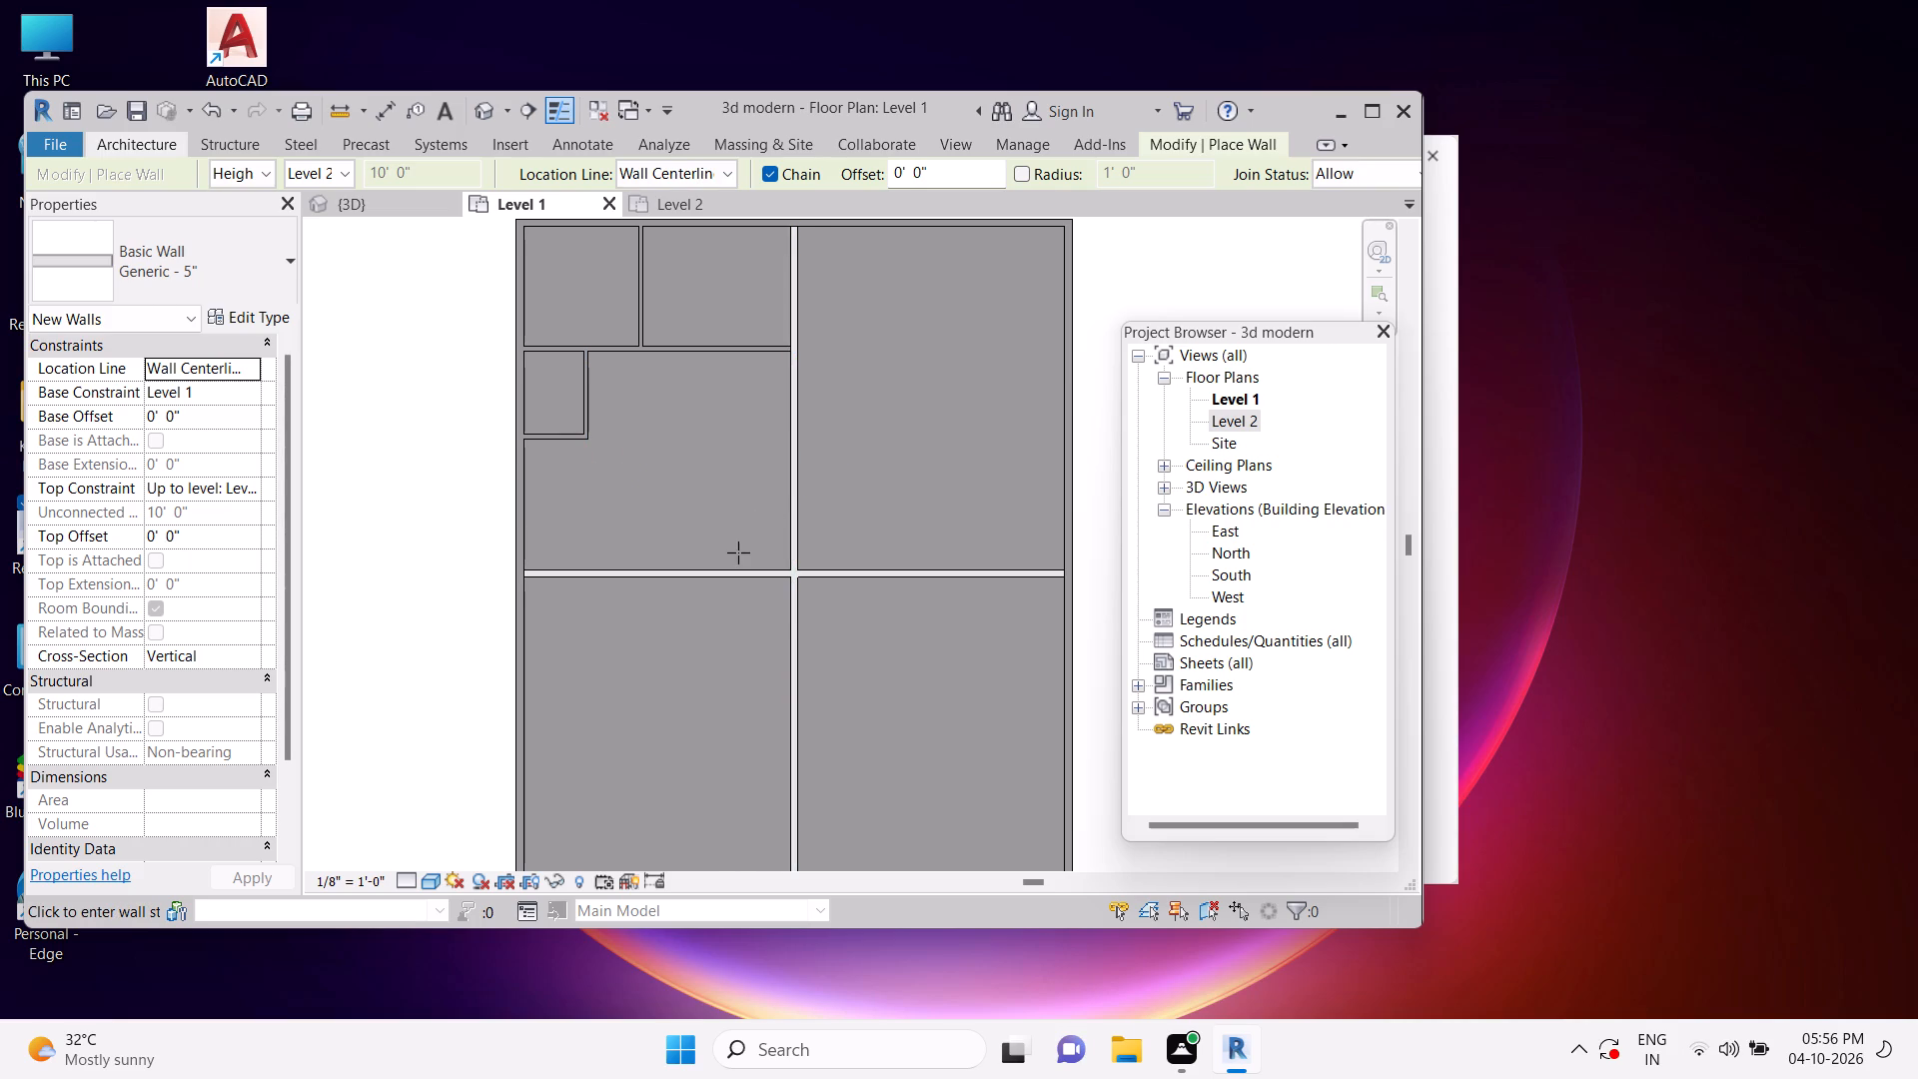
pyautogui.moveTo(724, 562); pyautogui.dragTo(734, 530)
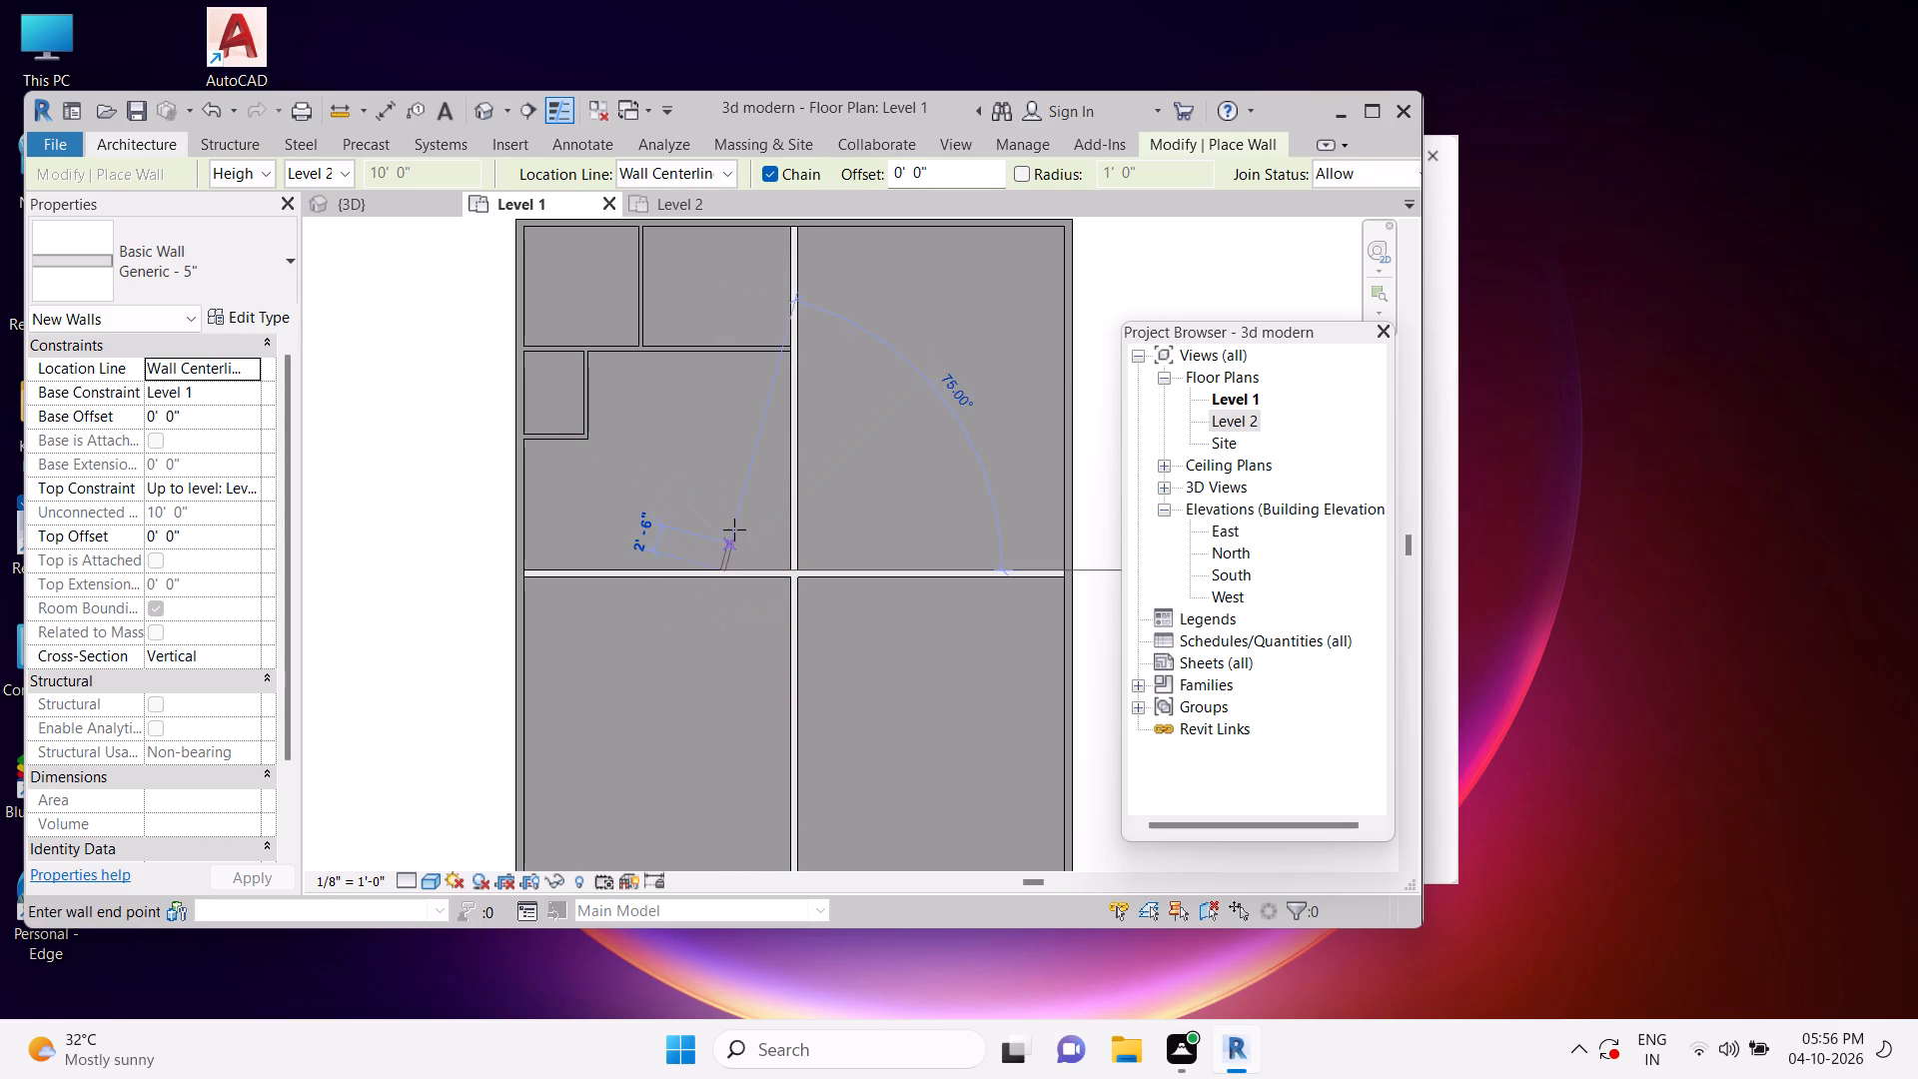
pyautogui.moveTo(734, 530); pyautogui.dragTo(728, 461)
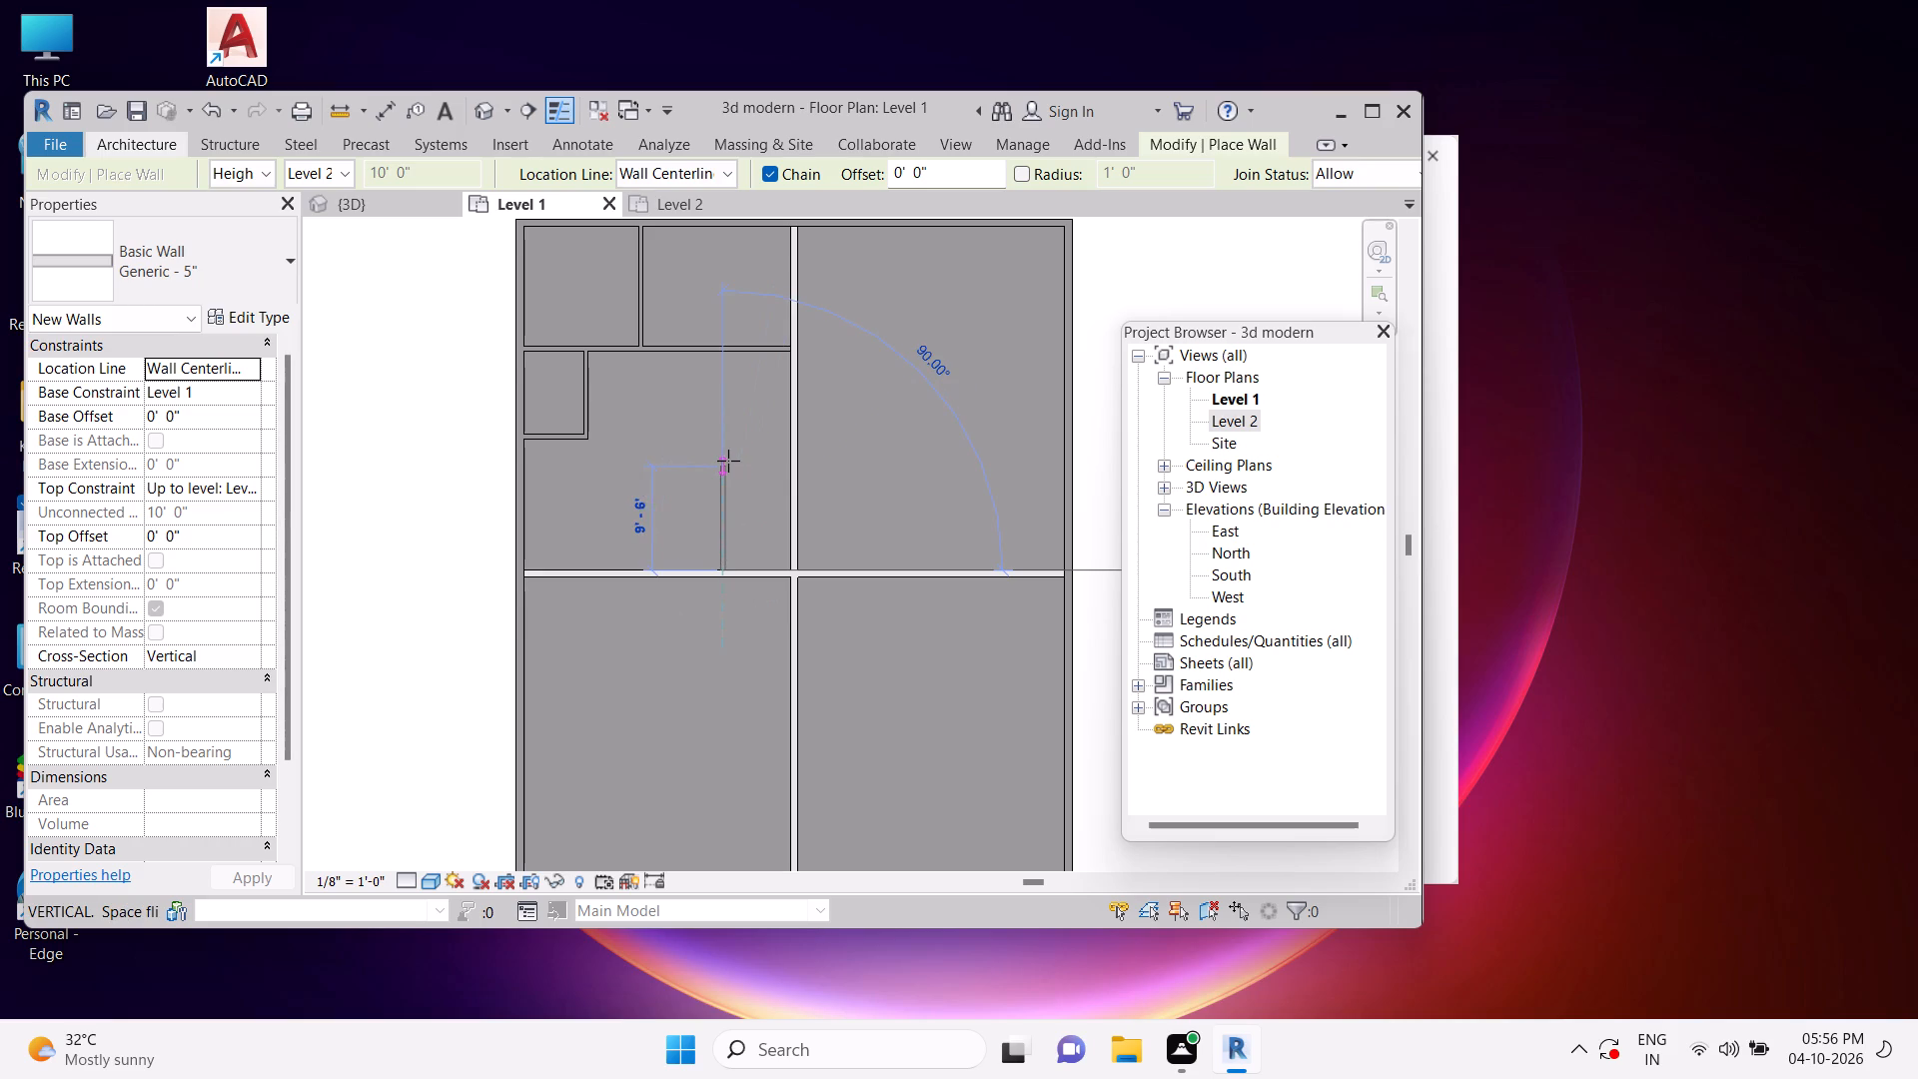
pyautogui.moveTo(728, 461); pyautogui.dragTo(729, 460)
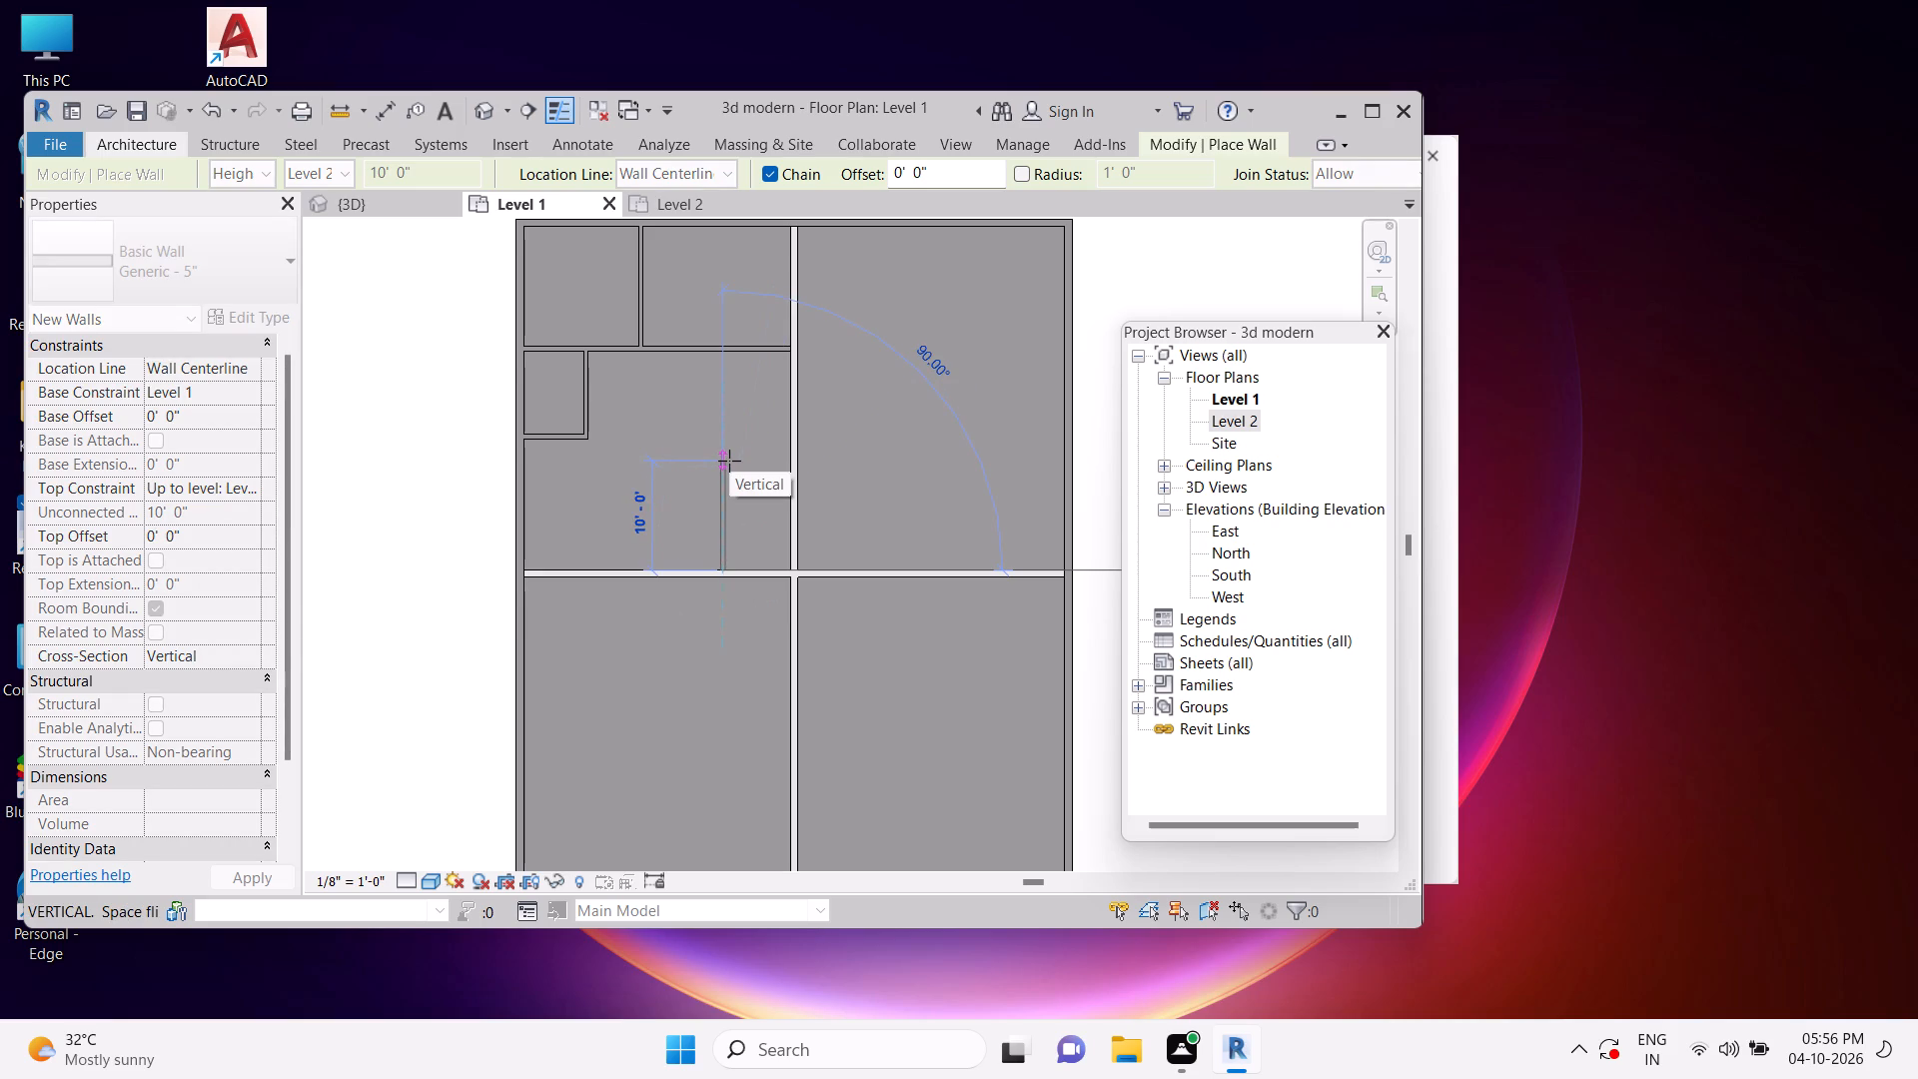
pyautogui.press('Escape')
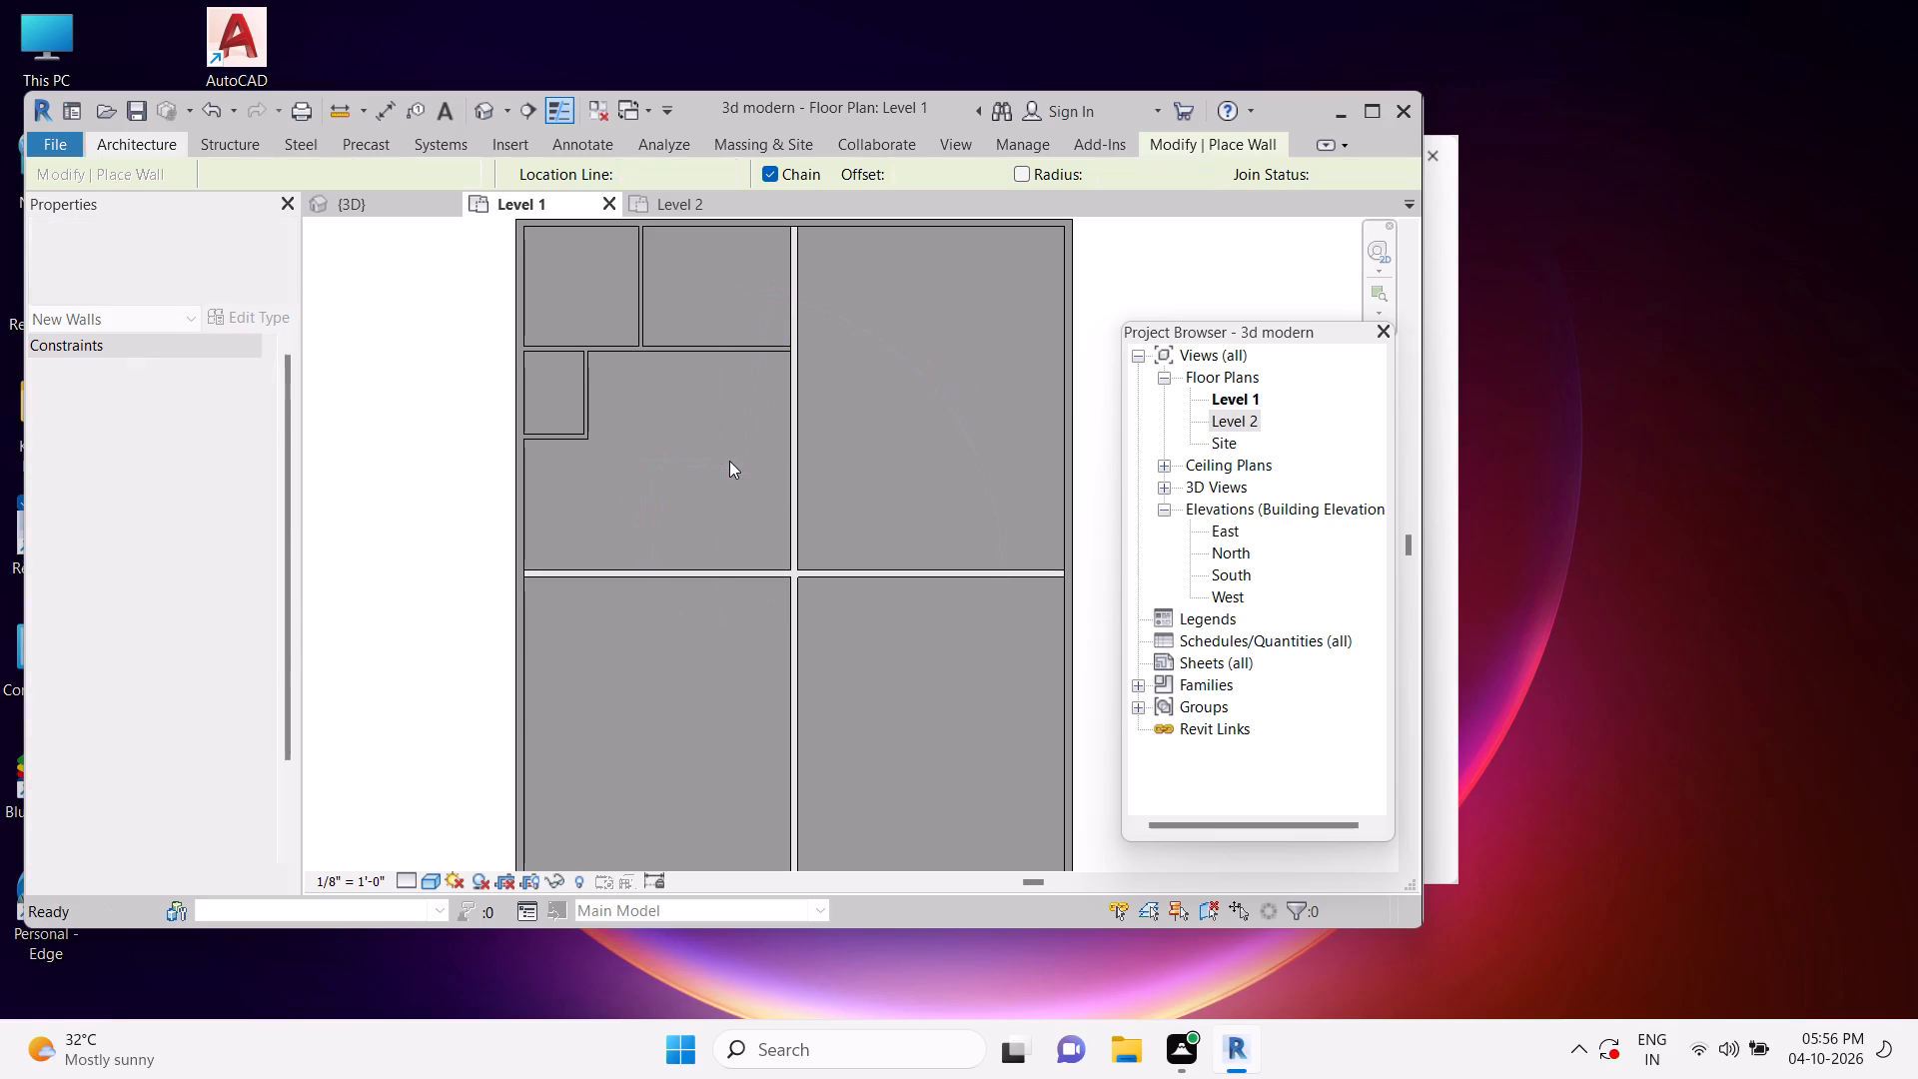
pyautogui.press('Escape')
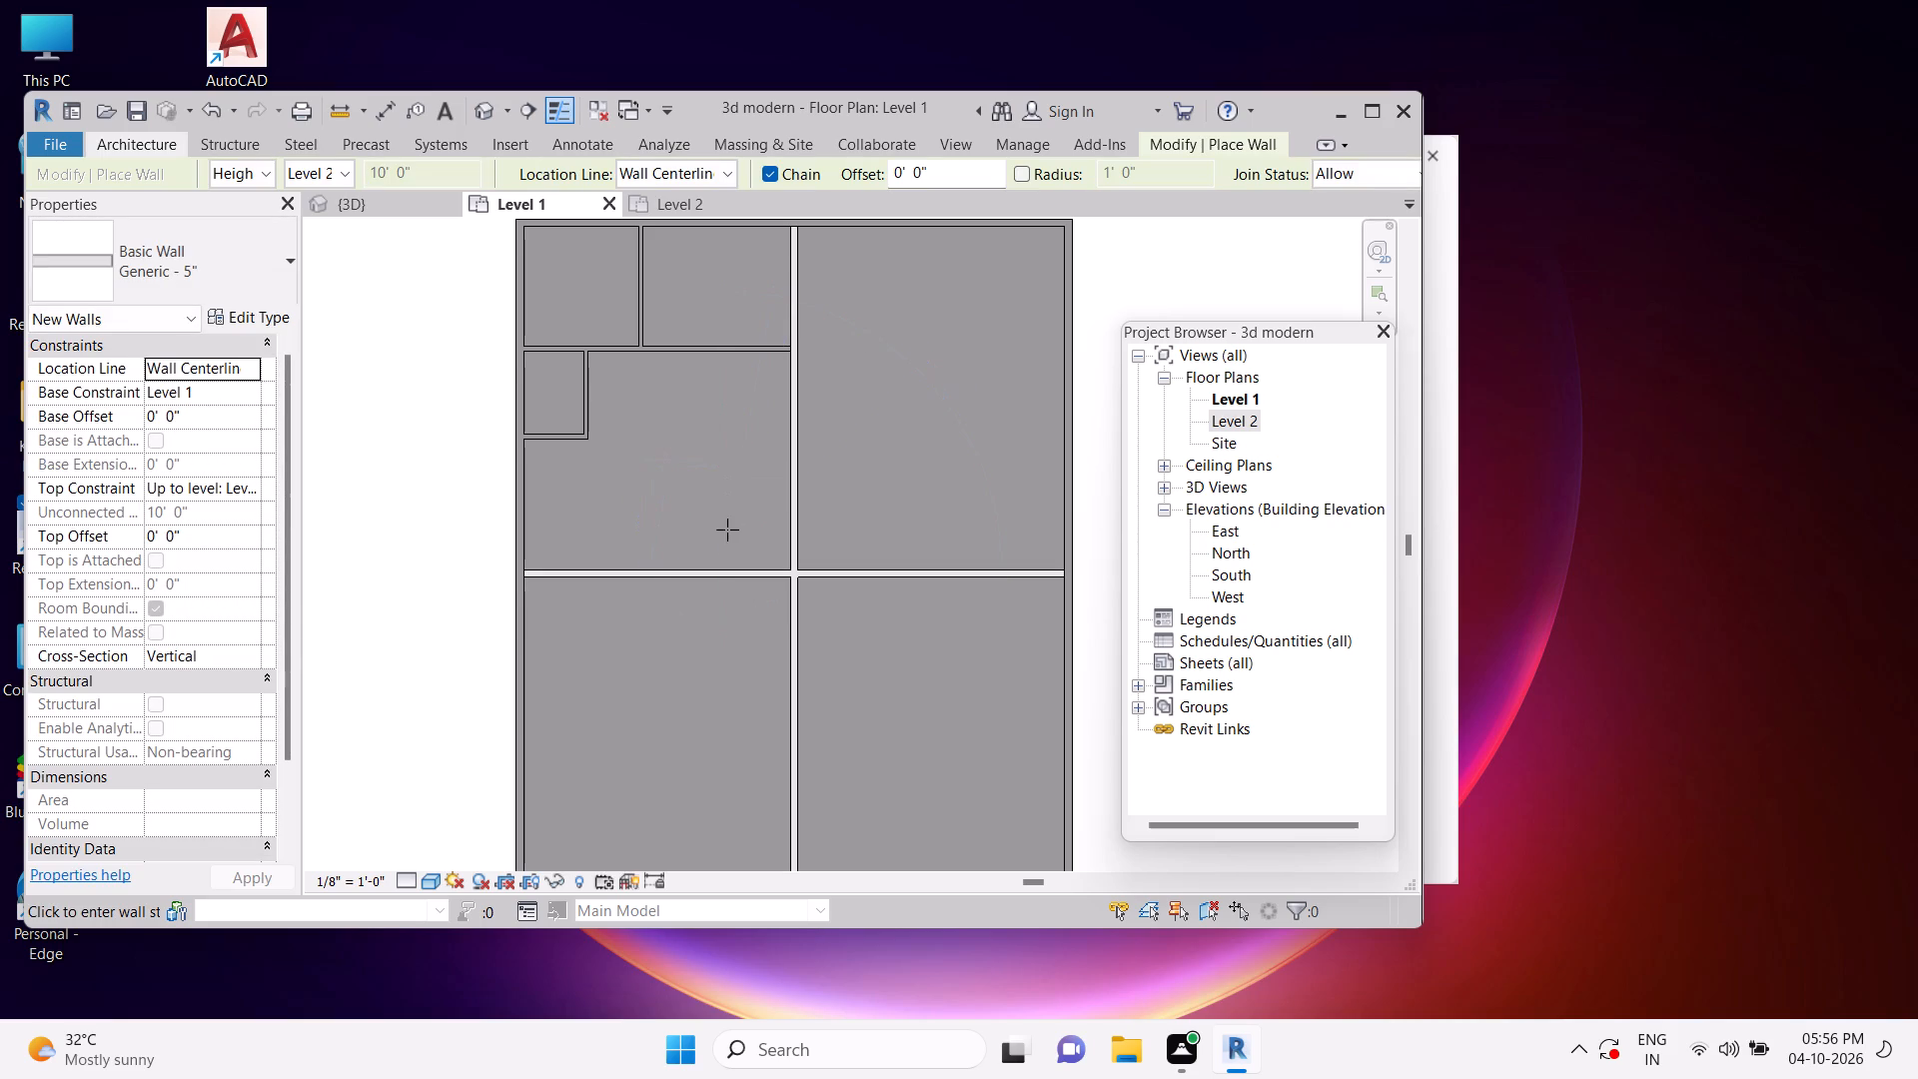
# Start a new architectural wall with the Generic - 5" type on Level 1.
pyautogui.click(117, 147)
pyautogui.click(118, 175)
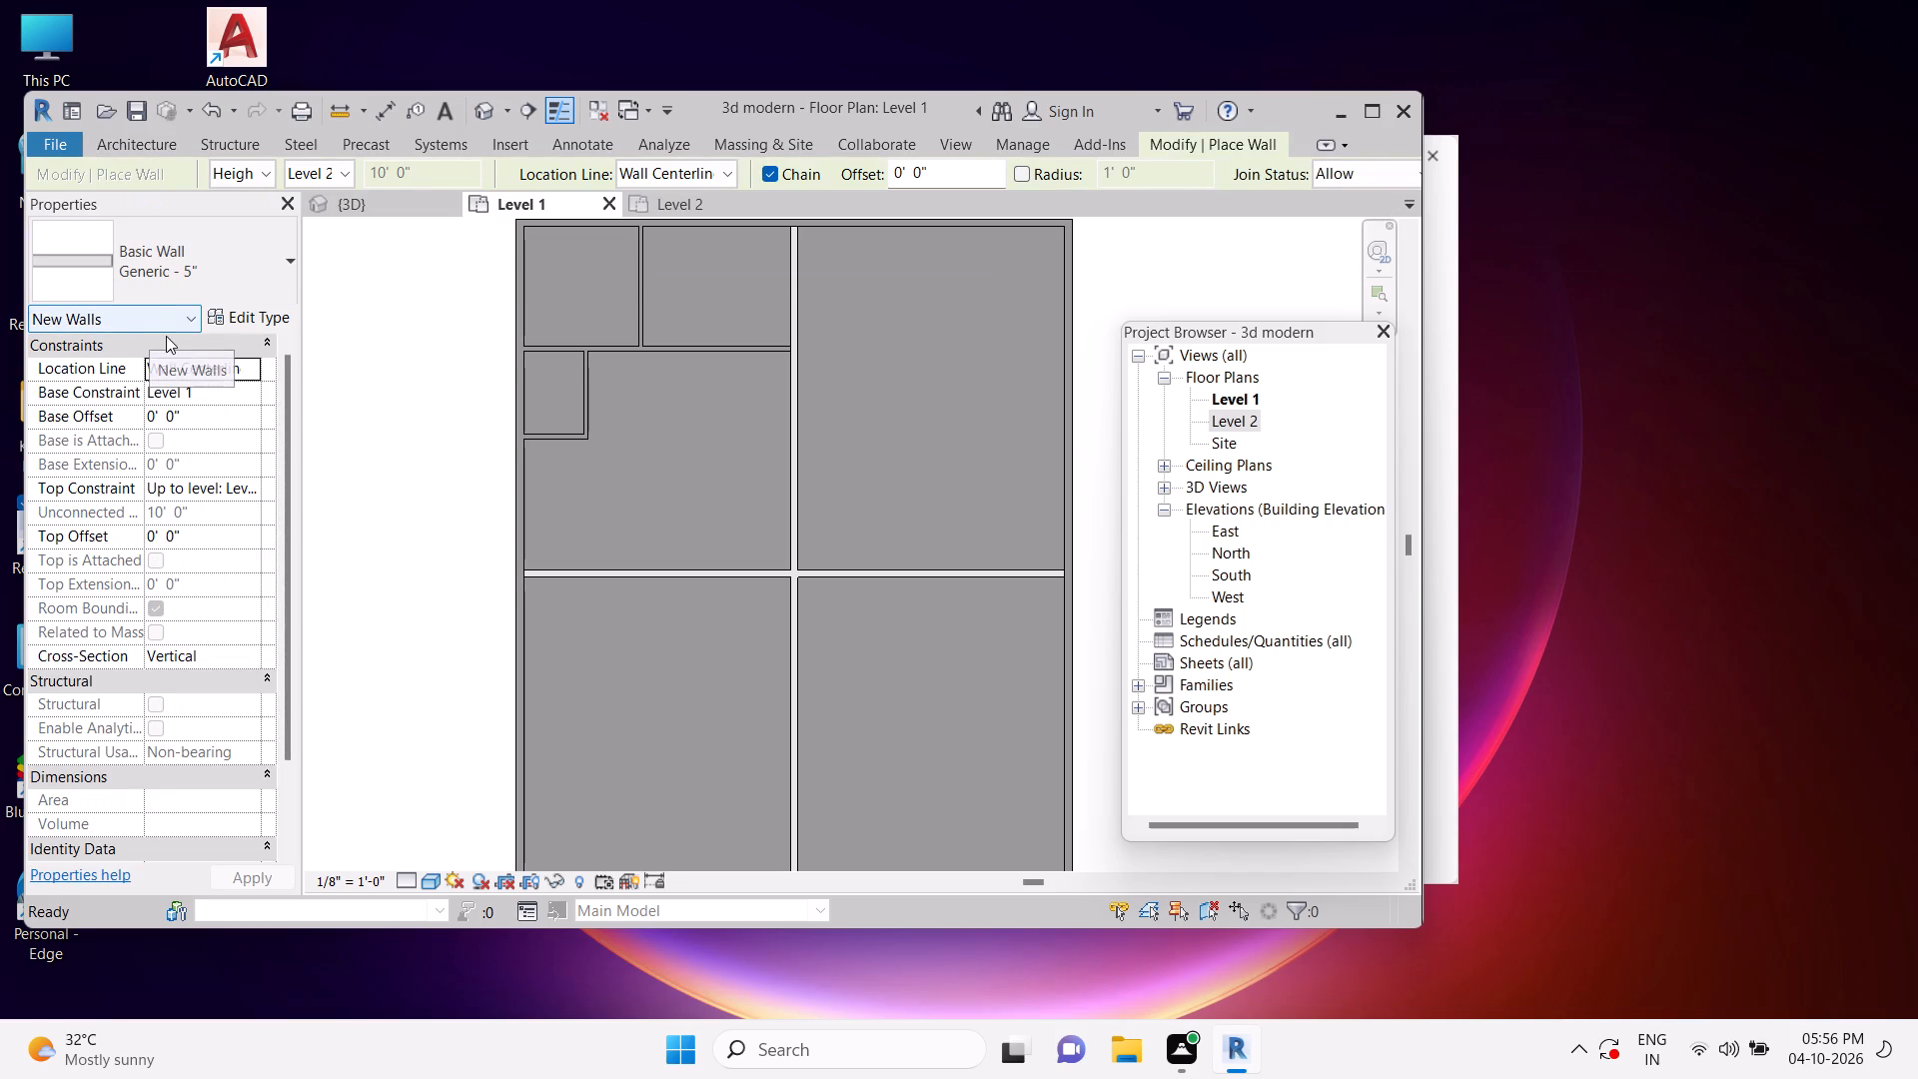
pyautogui.click(202, 266)
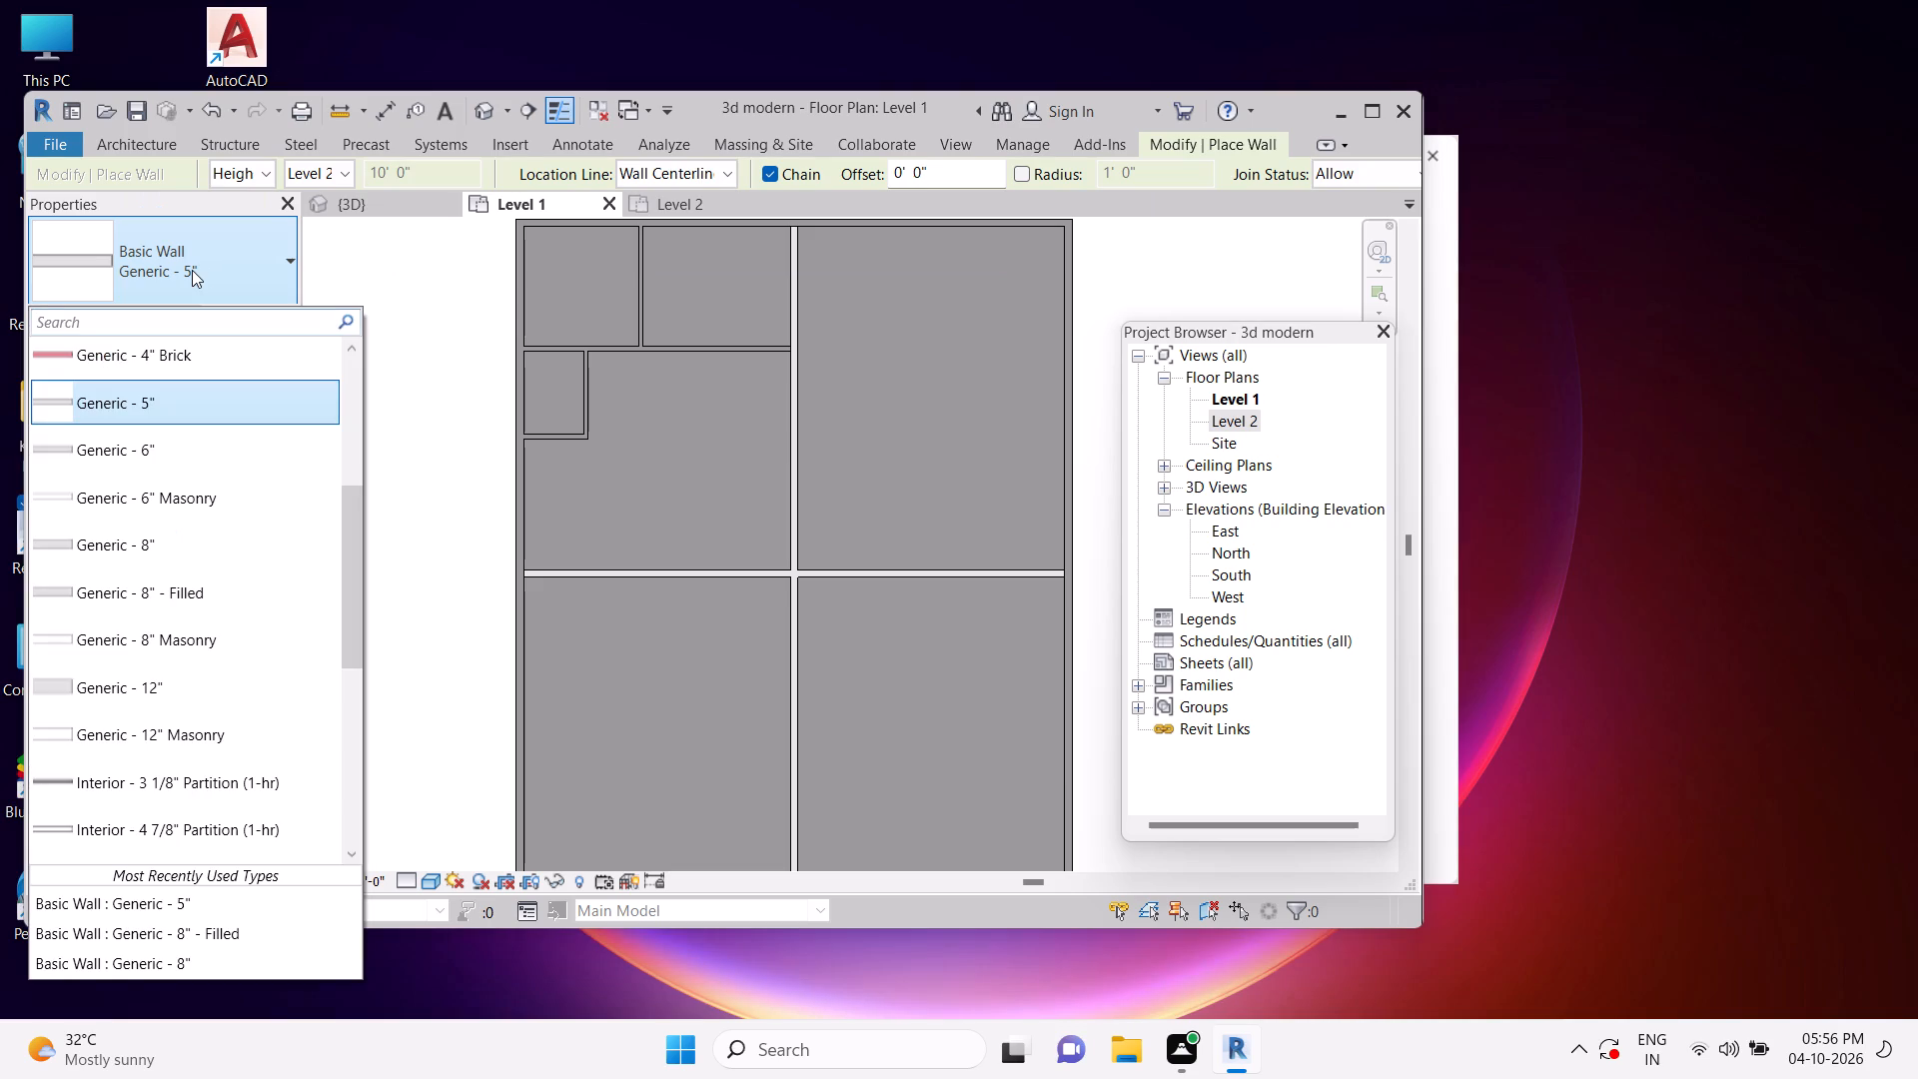
pyautogui.click(174, 386)
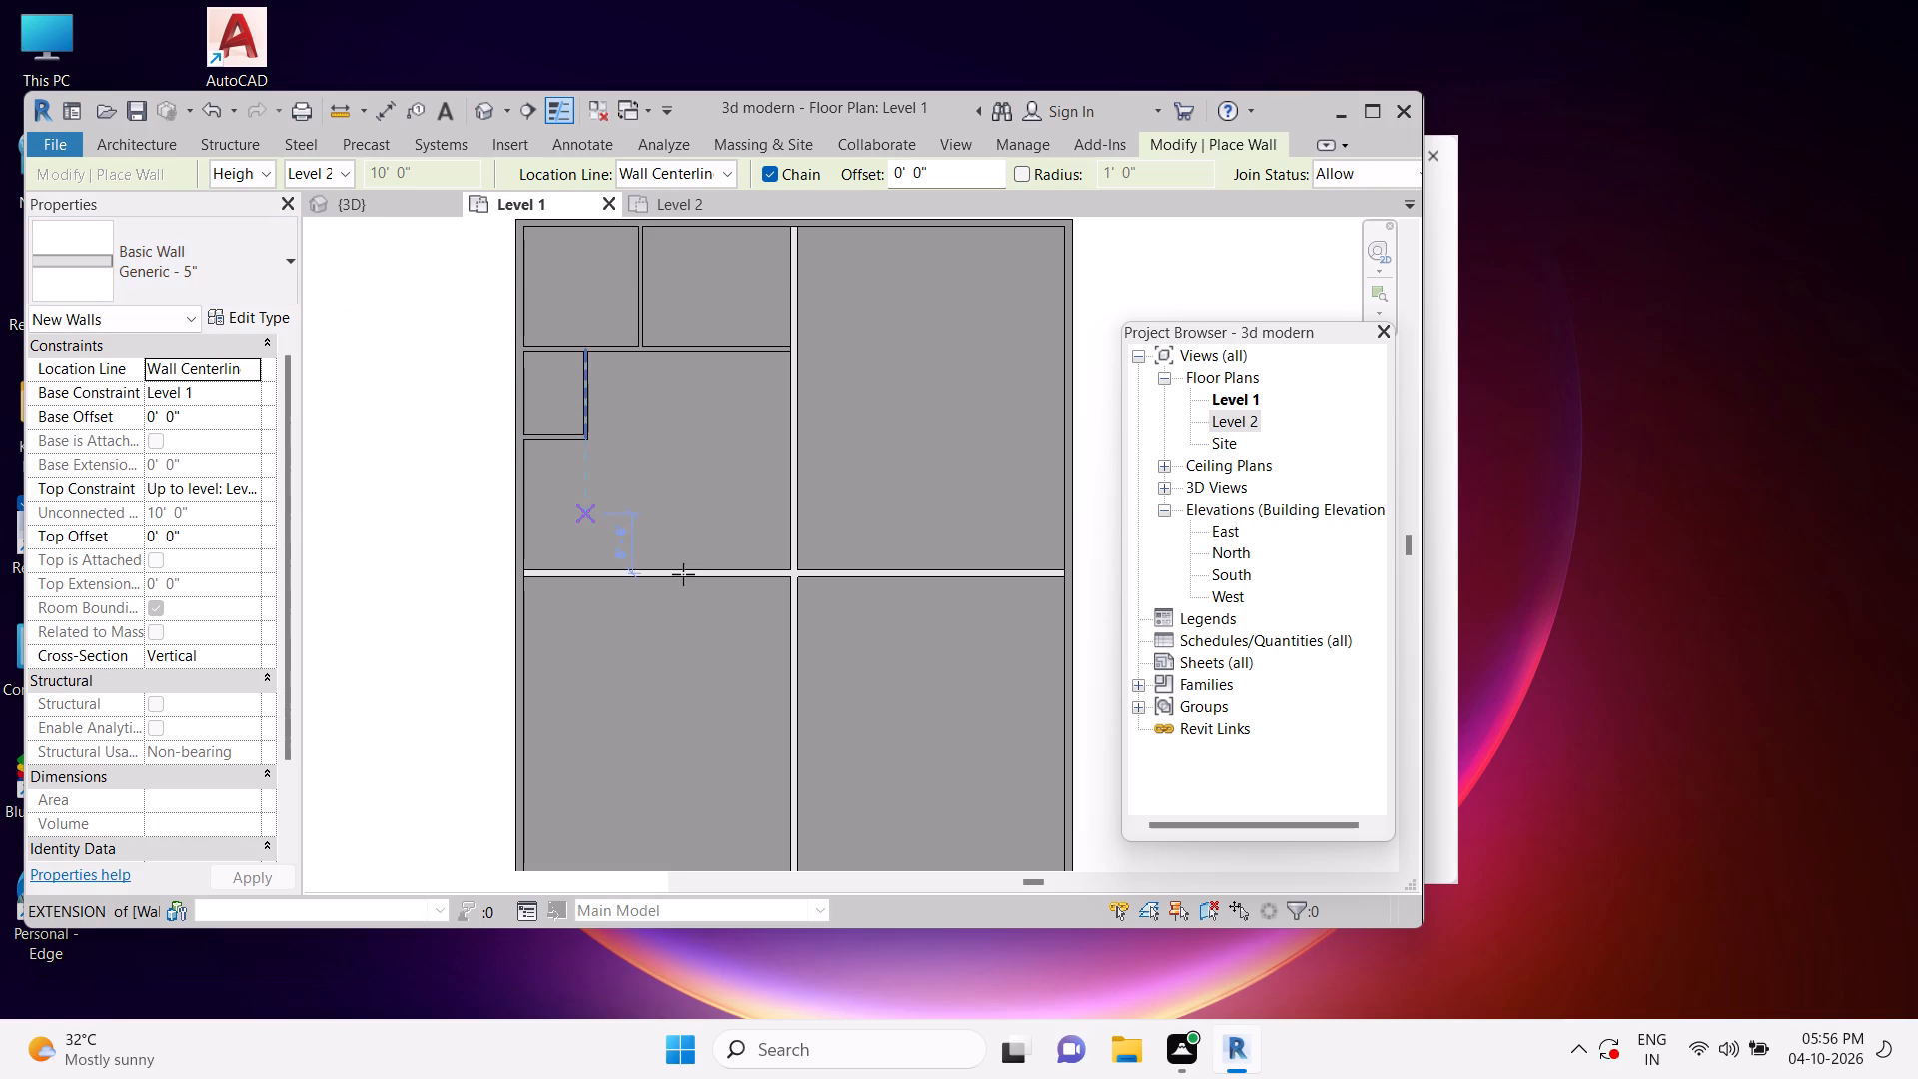
pyautogui.click(177, 264)
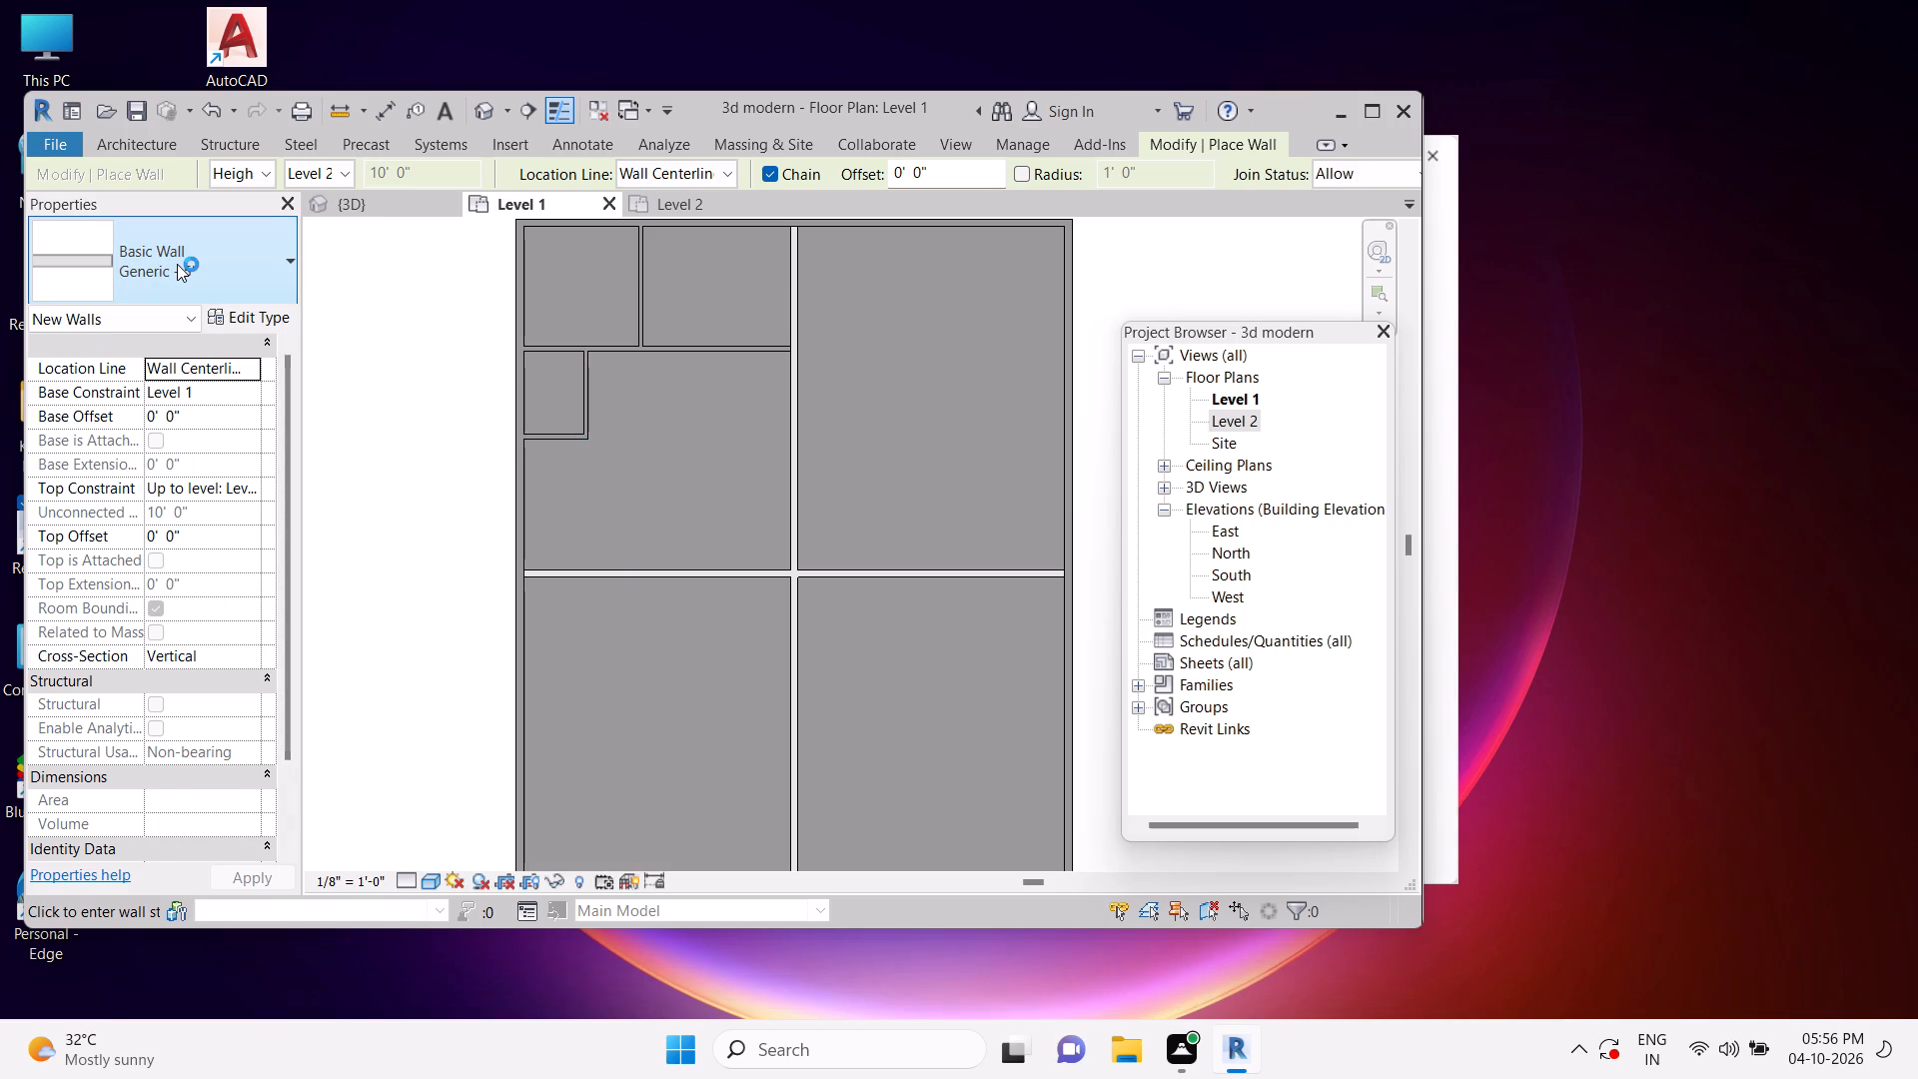
pyautogui.click(195, 389)
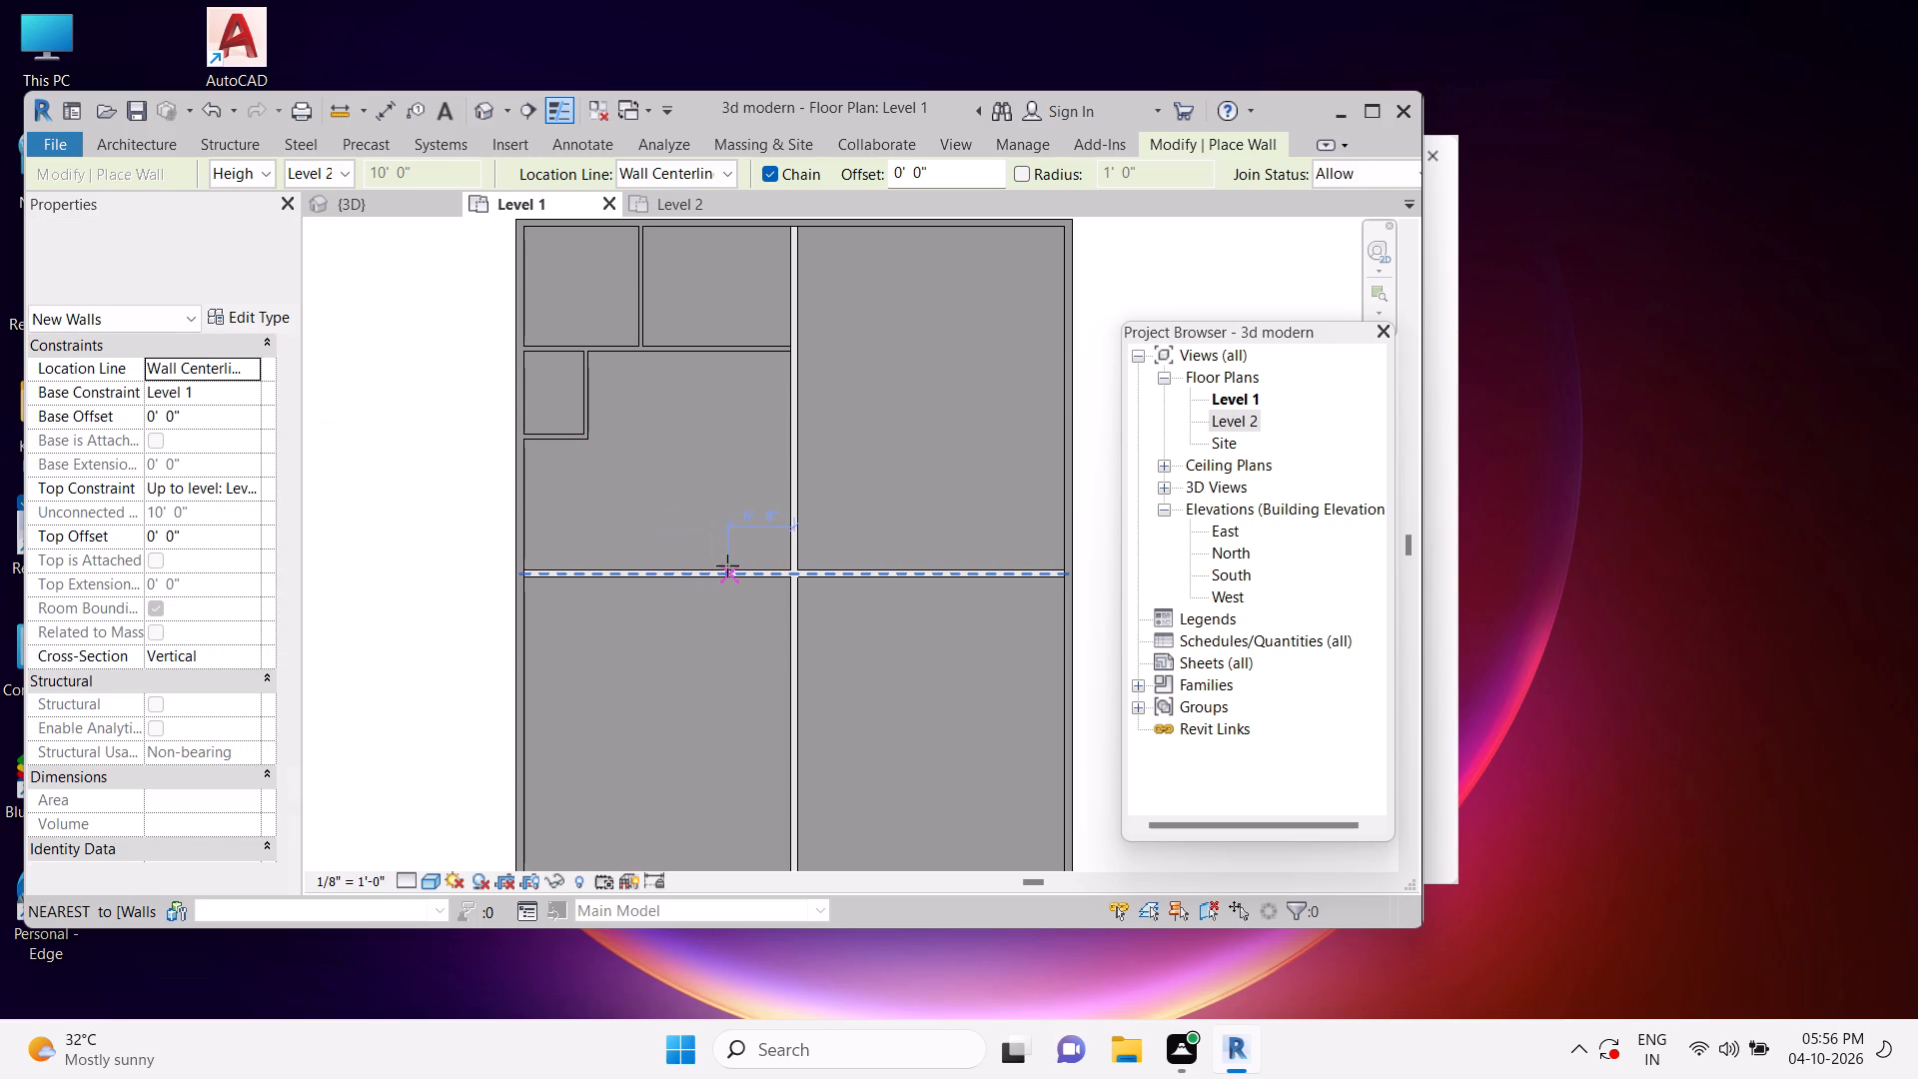
# Close the Autodesk Genuine notification card interrupting the wall placement.
pyautogui.moveTo(712, 559); pyautogui.dragTo(718, 513)
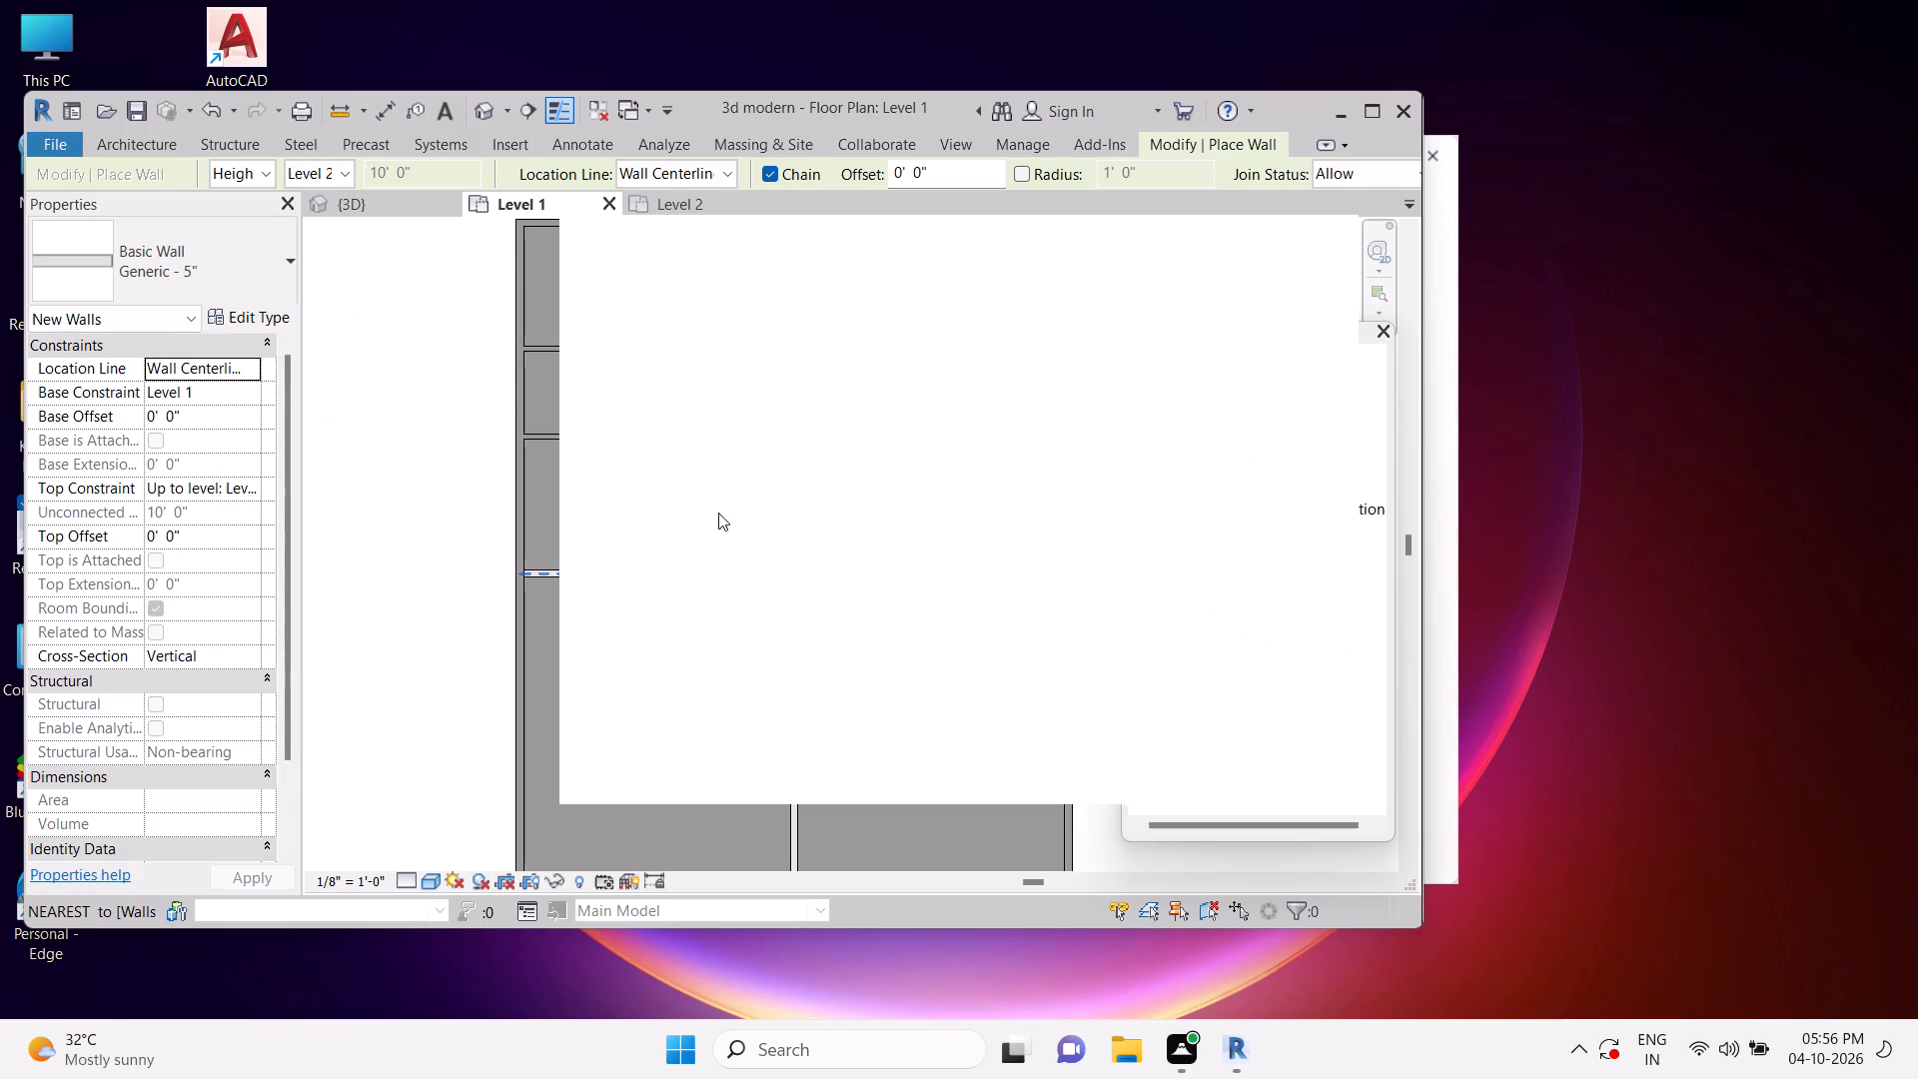
pyautogui.moveTo(718, 513); pyautogui.dragTo(718, 510)
pyautogui.click(1328, 233)
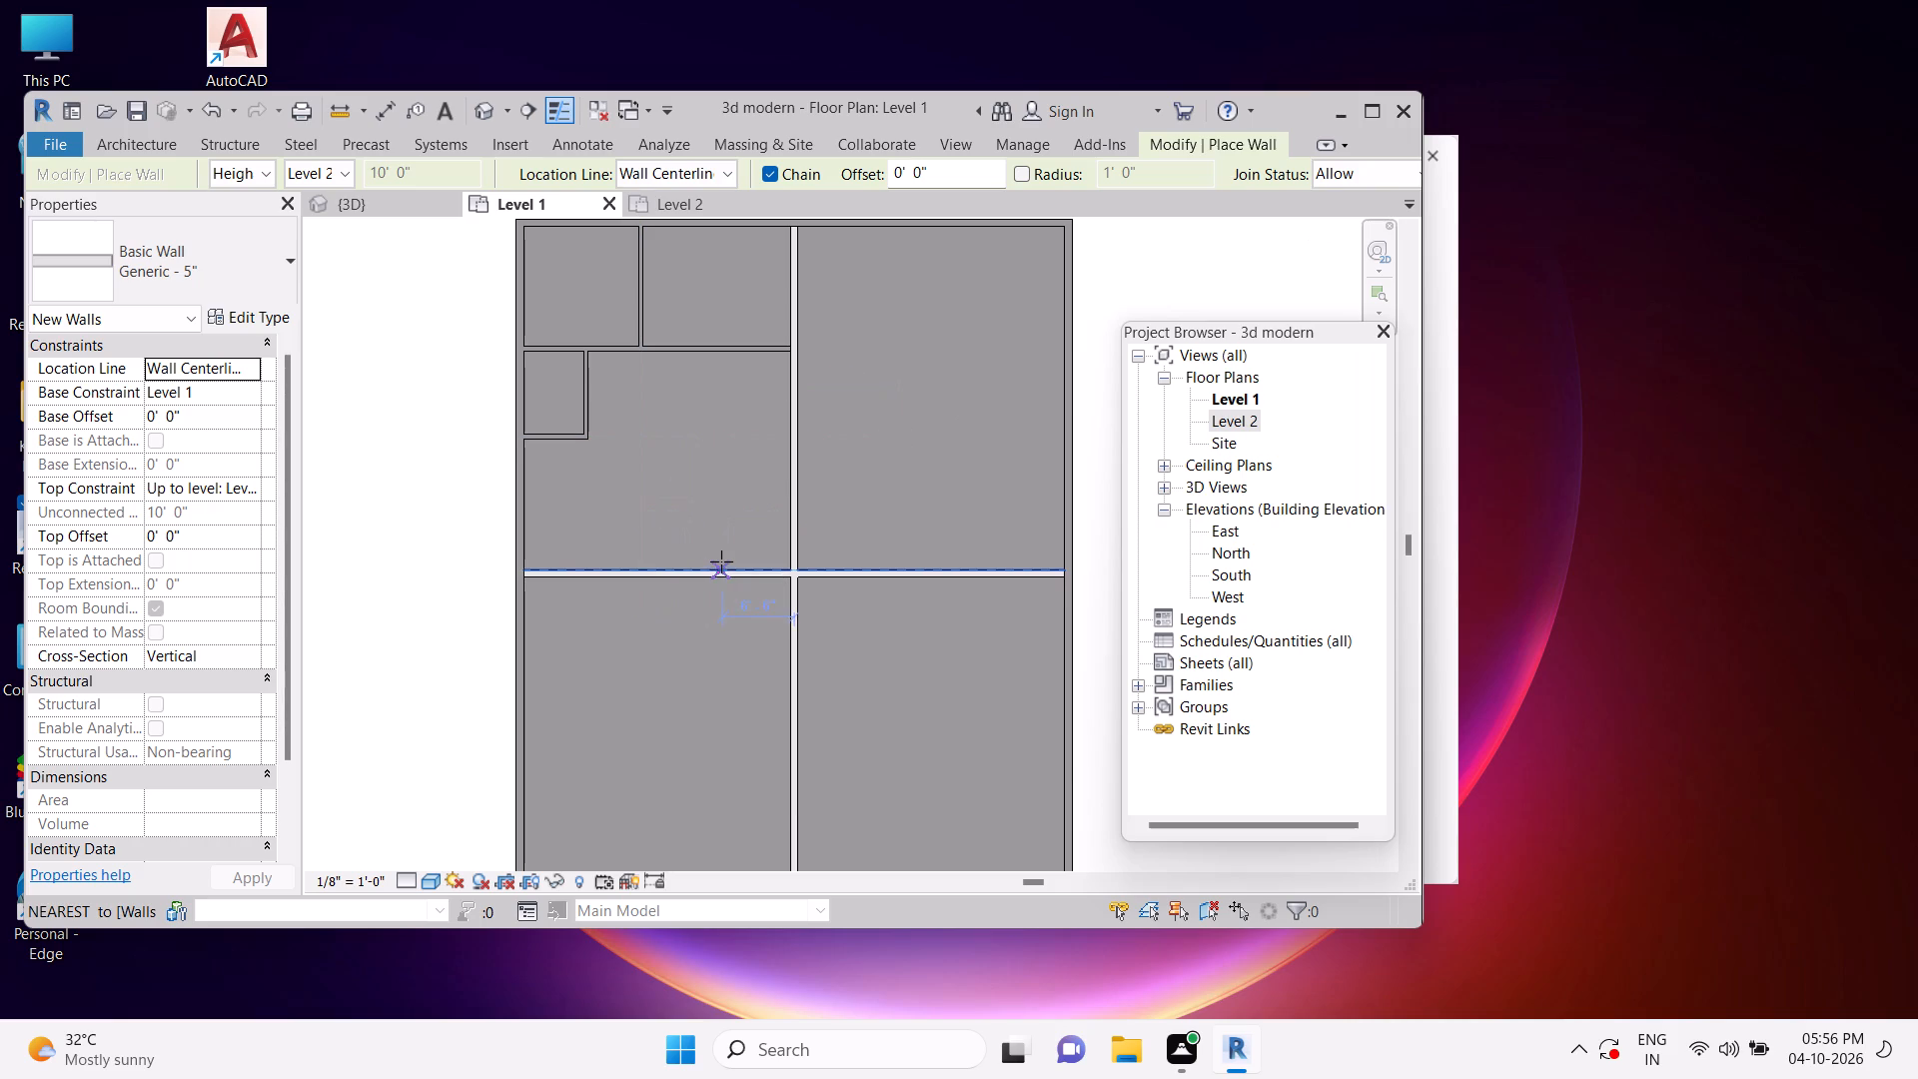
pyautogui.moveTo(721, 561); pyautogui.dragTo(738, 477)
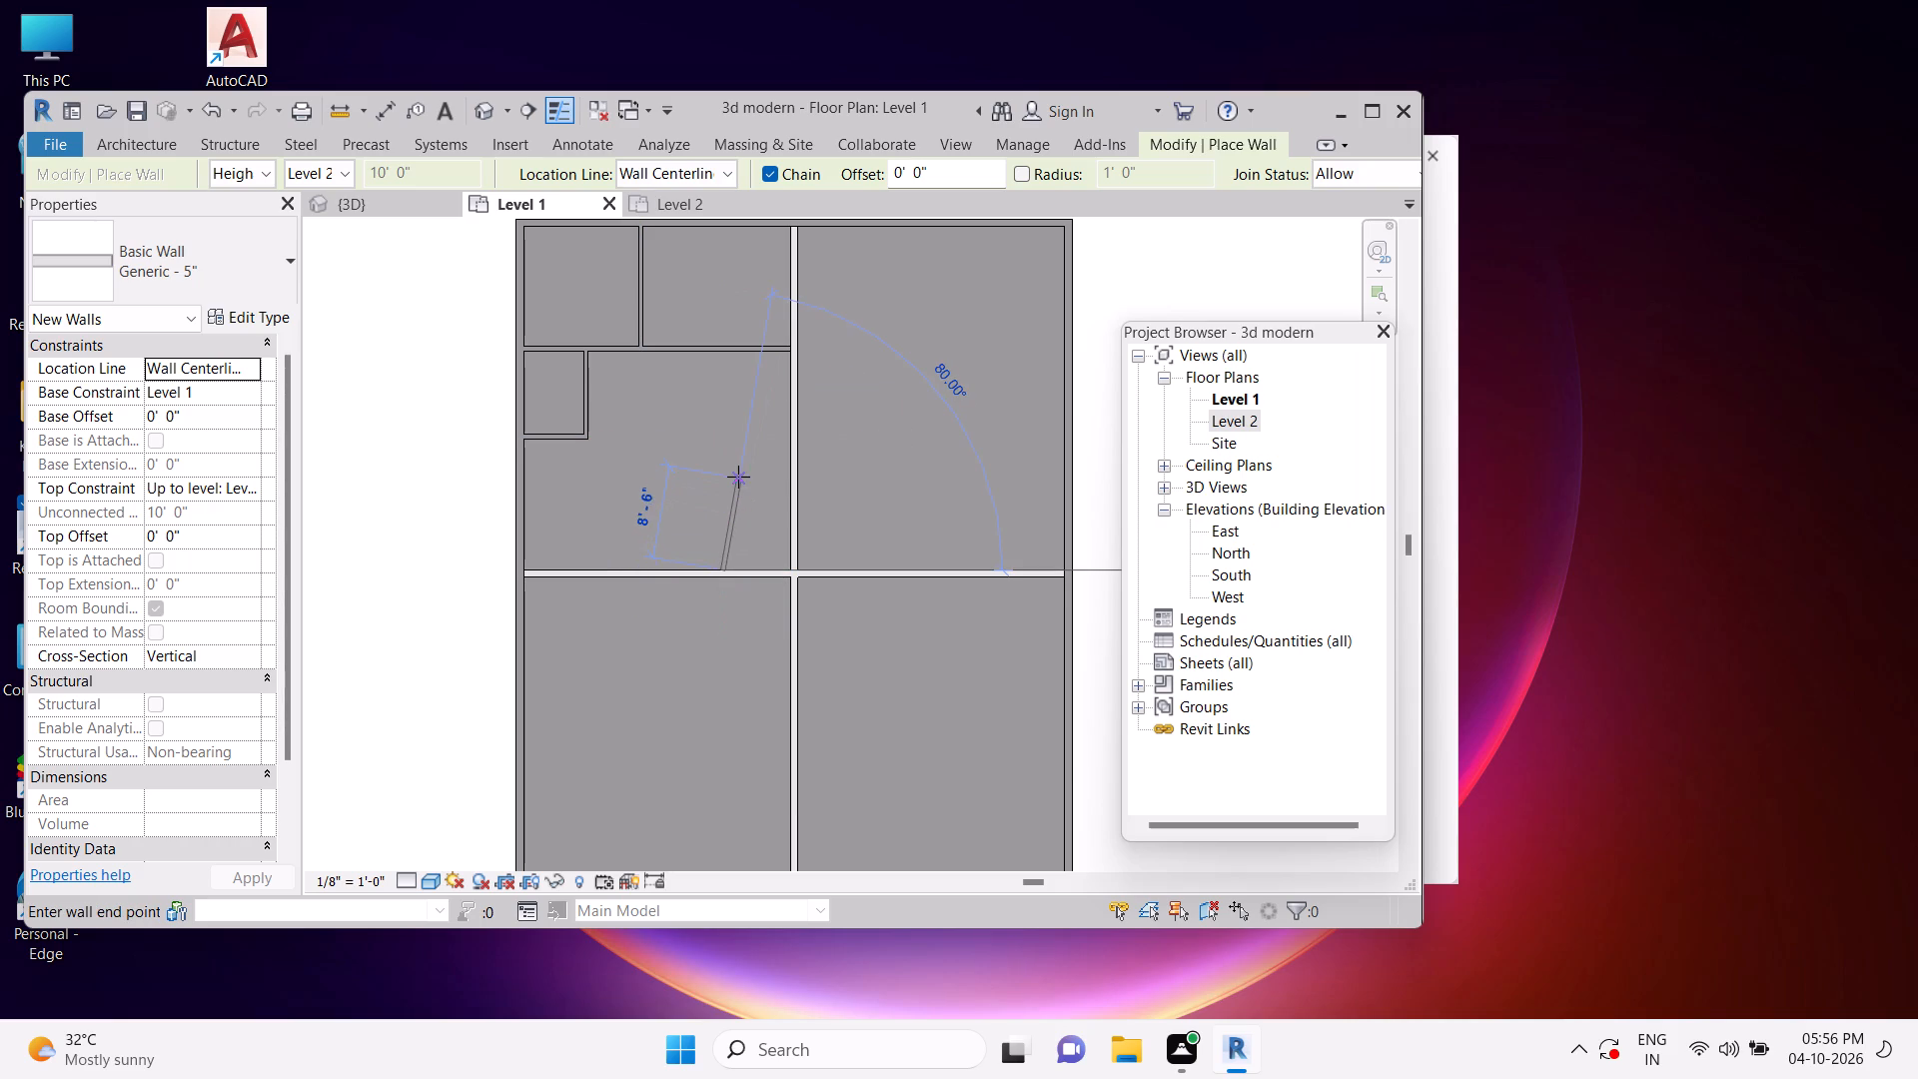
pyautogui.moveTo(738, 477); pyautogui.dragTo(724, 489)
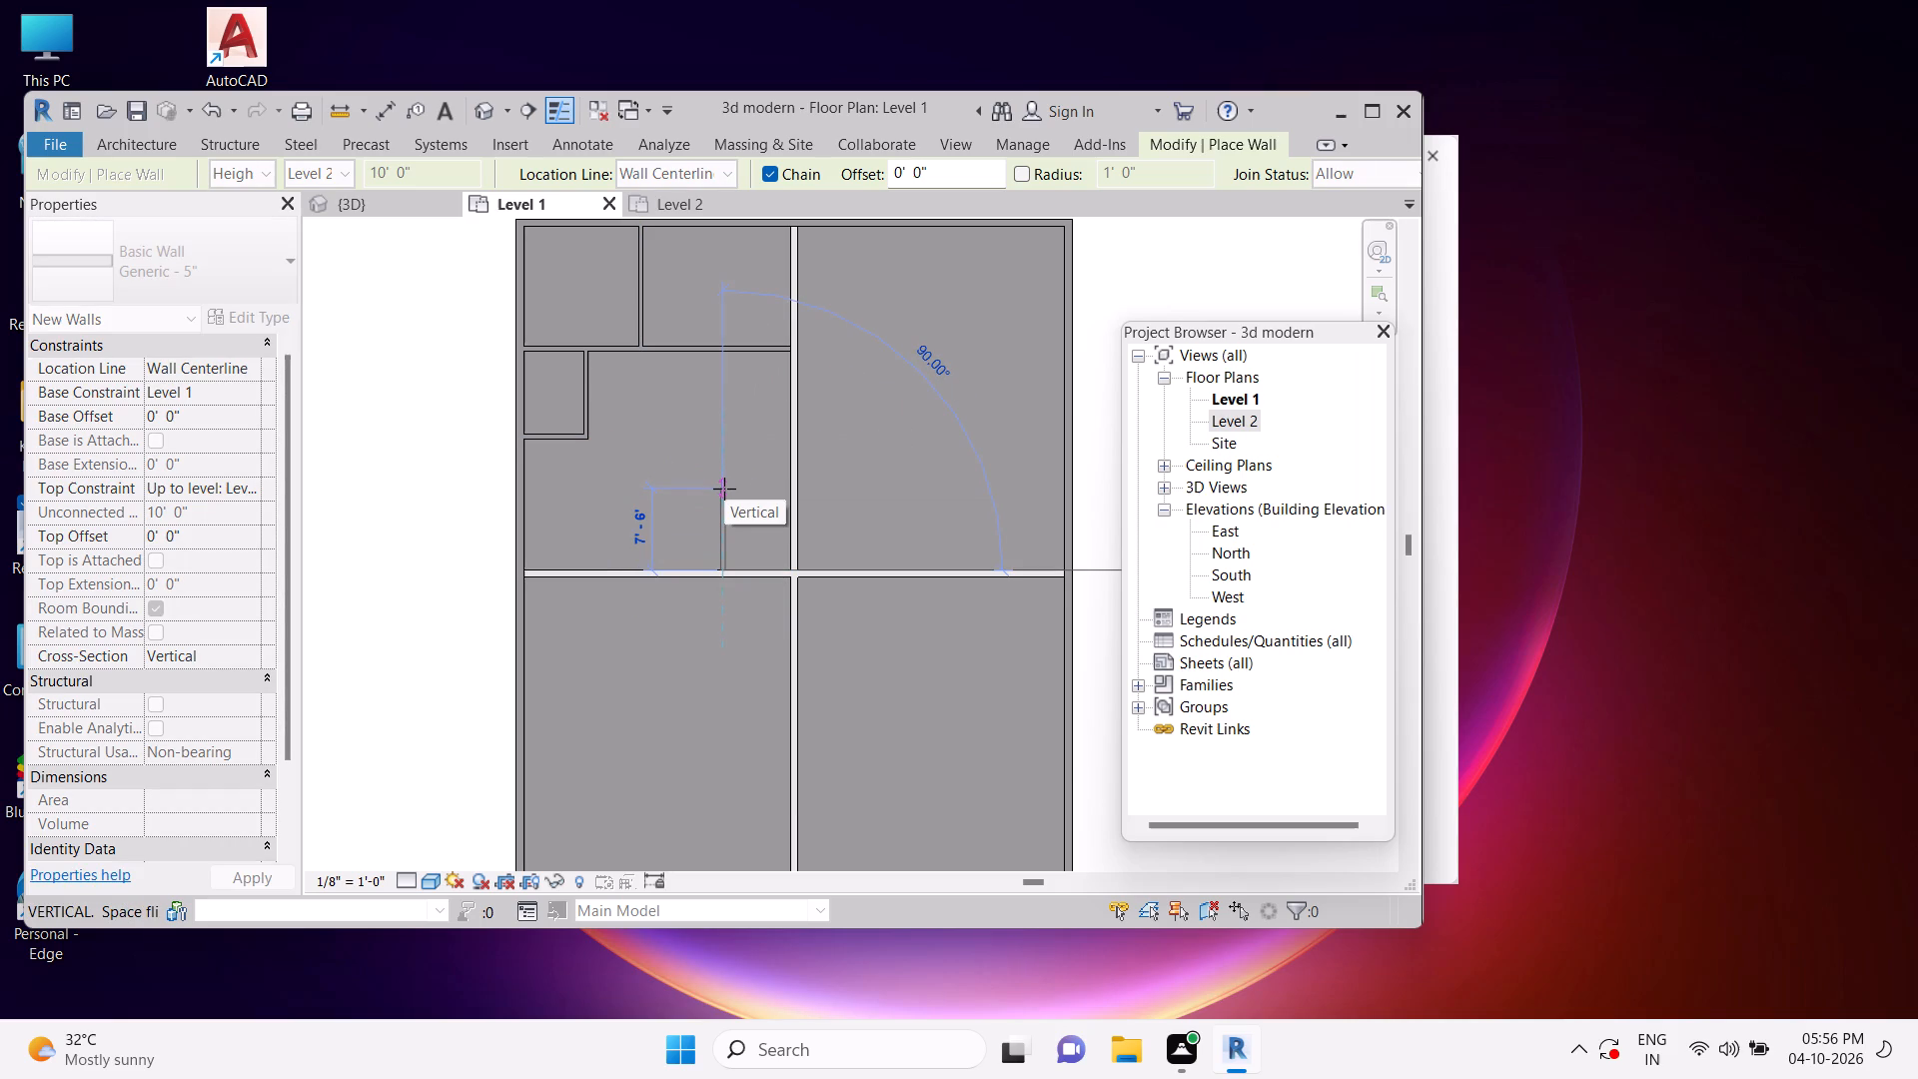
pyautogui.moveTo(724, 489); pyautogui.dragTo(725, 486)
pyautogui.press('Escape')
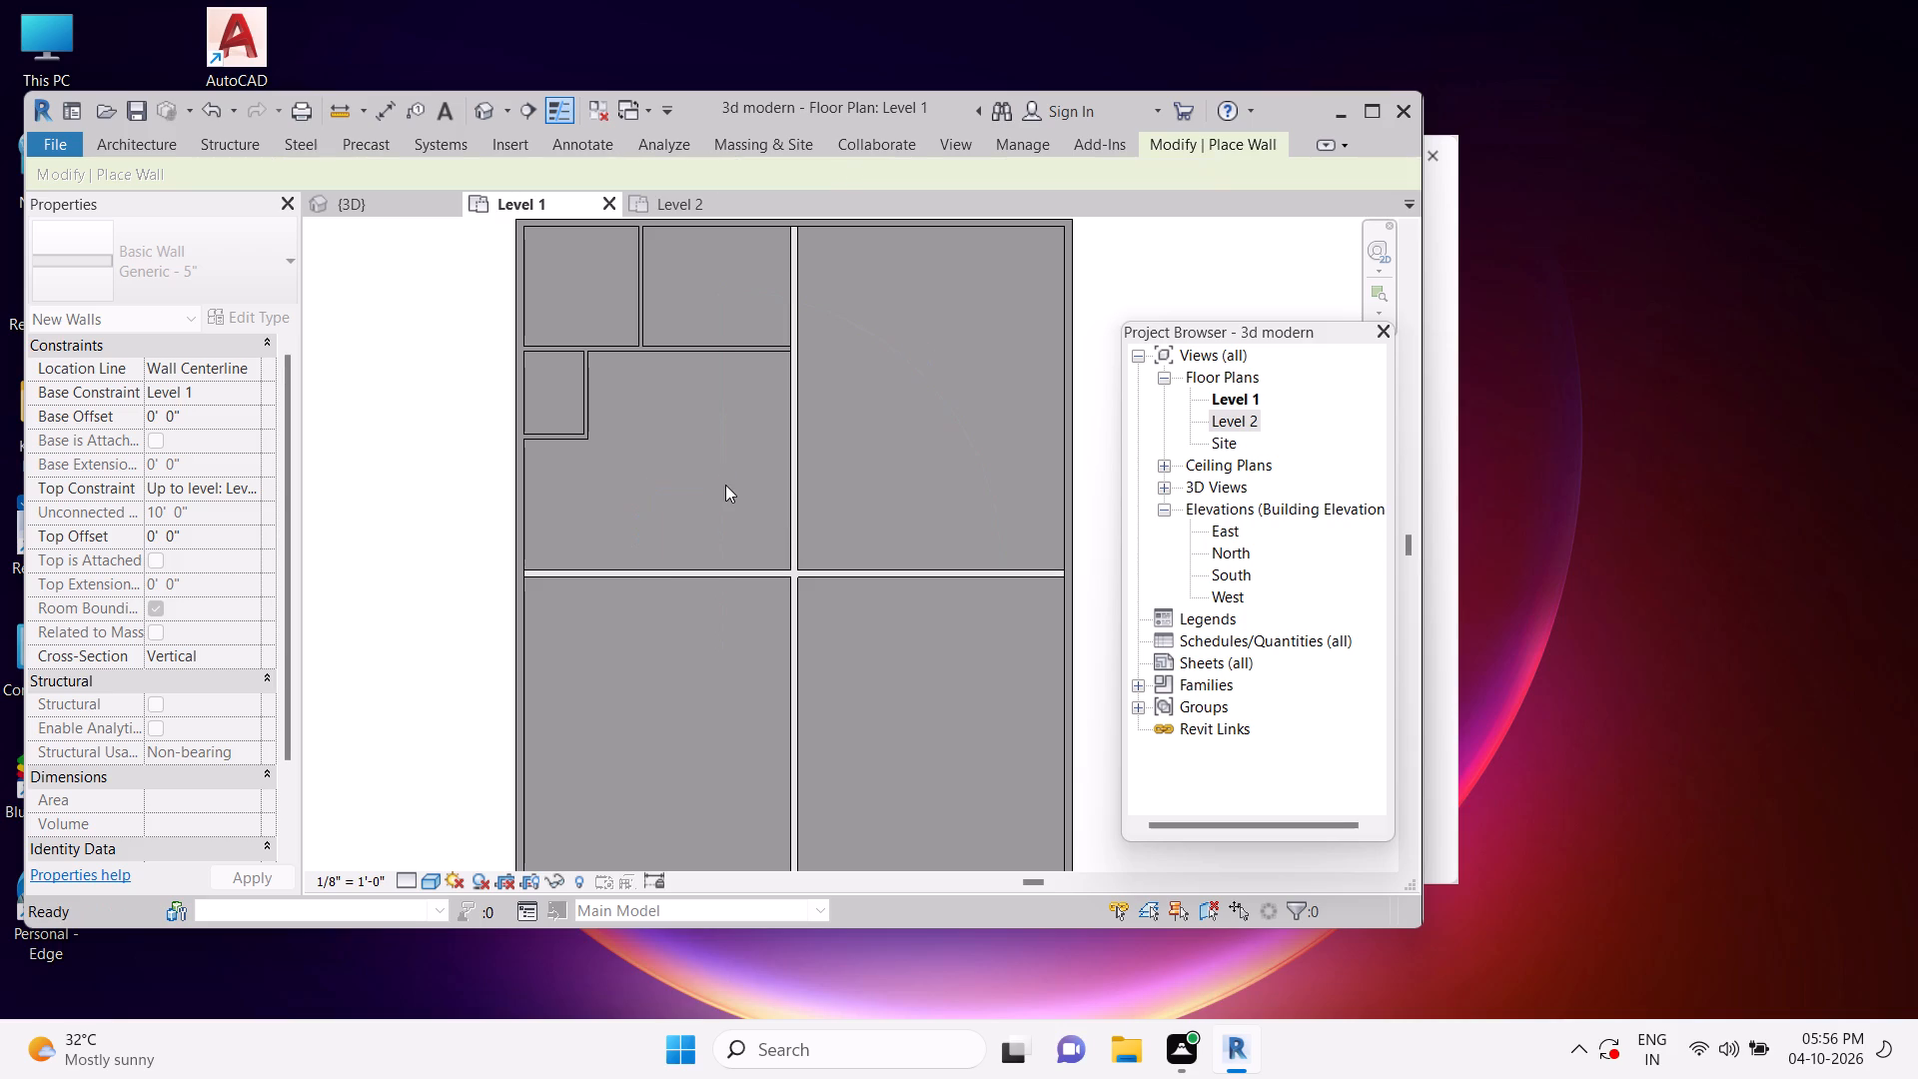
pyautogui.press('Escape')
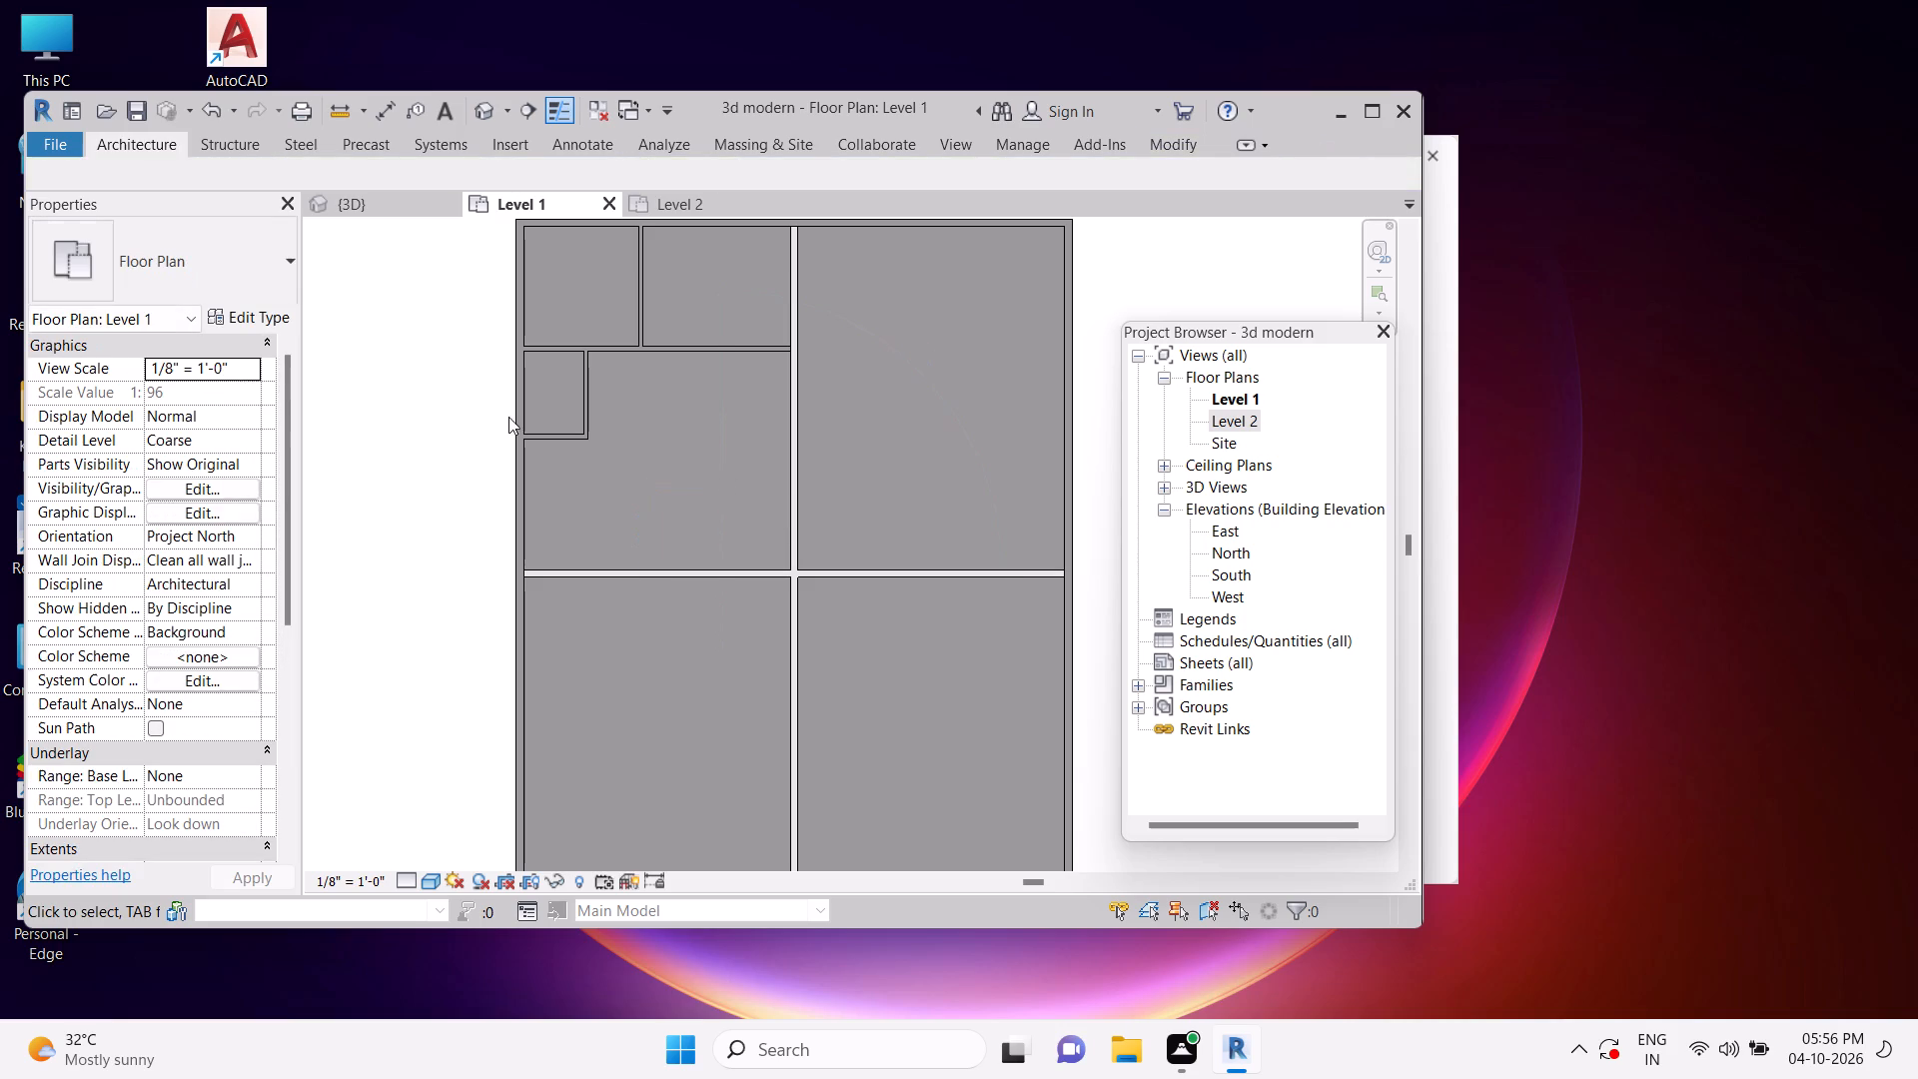
# Draw Generic - 5" architectural walls up from the central horizontal wall and across about 7' to the central vertical wall, enclosing a small corner room.
pyautogui.click(153, 139)
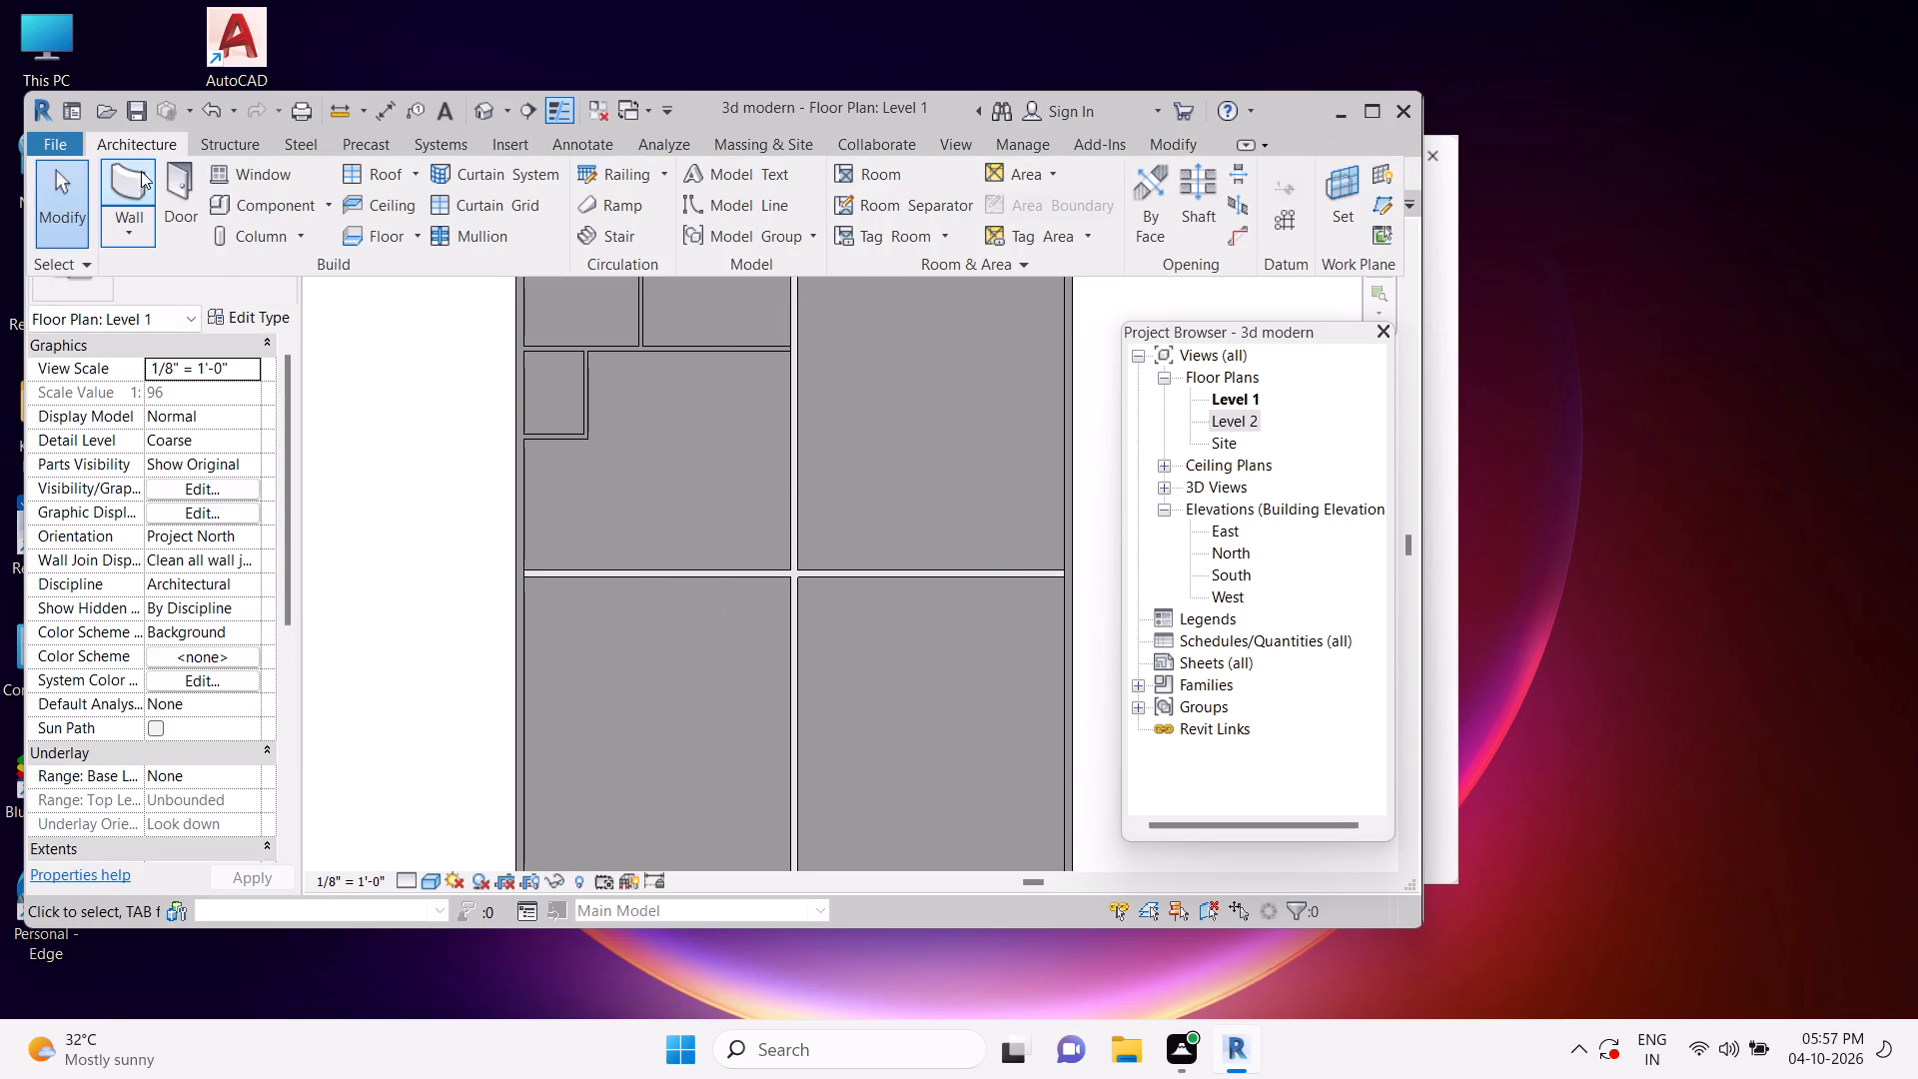
pyautogui.click(130, 211)
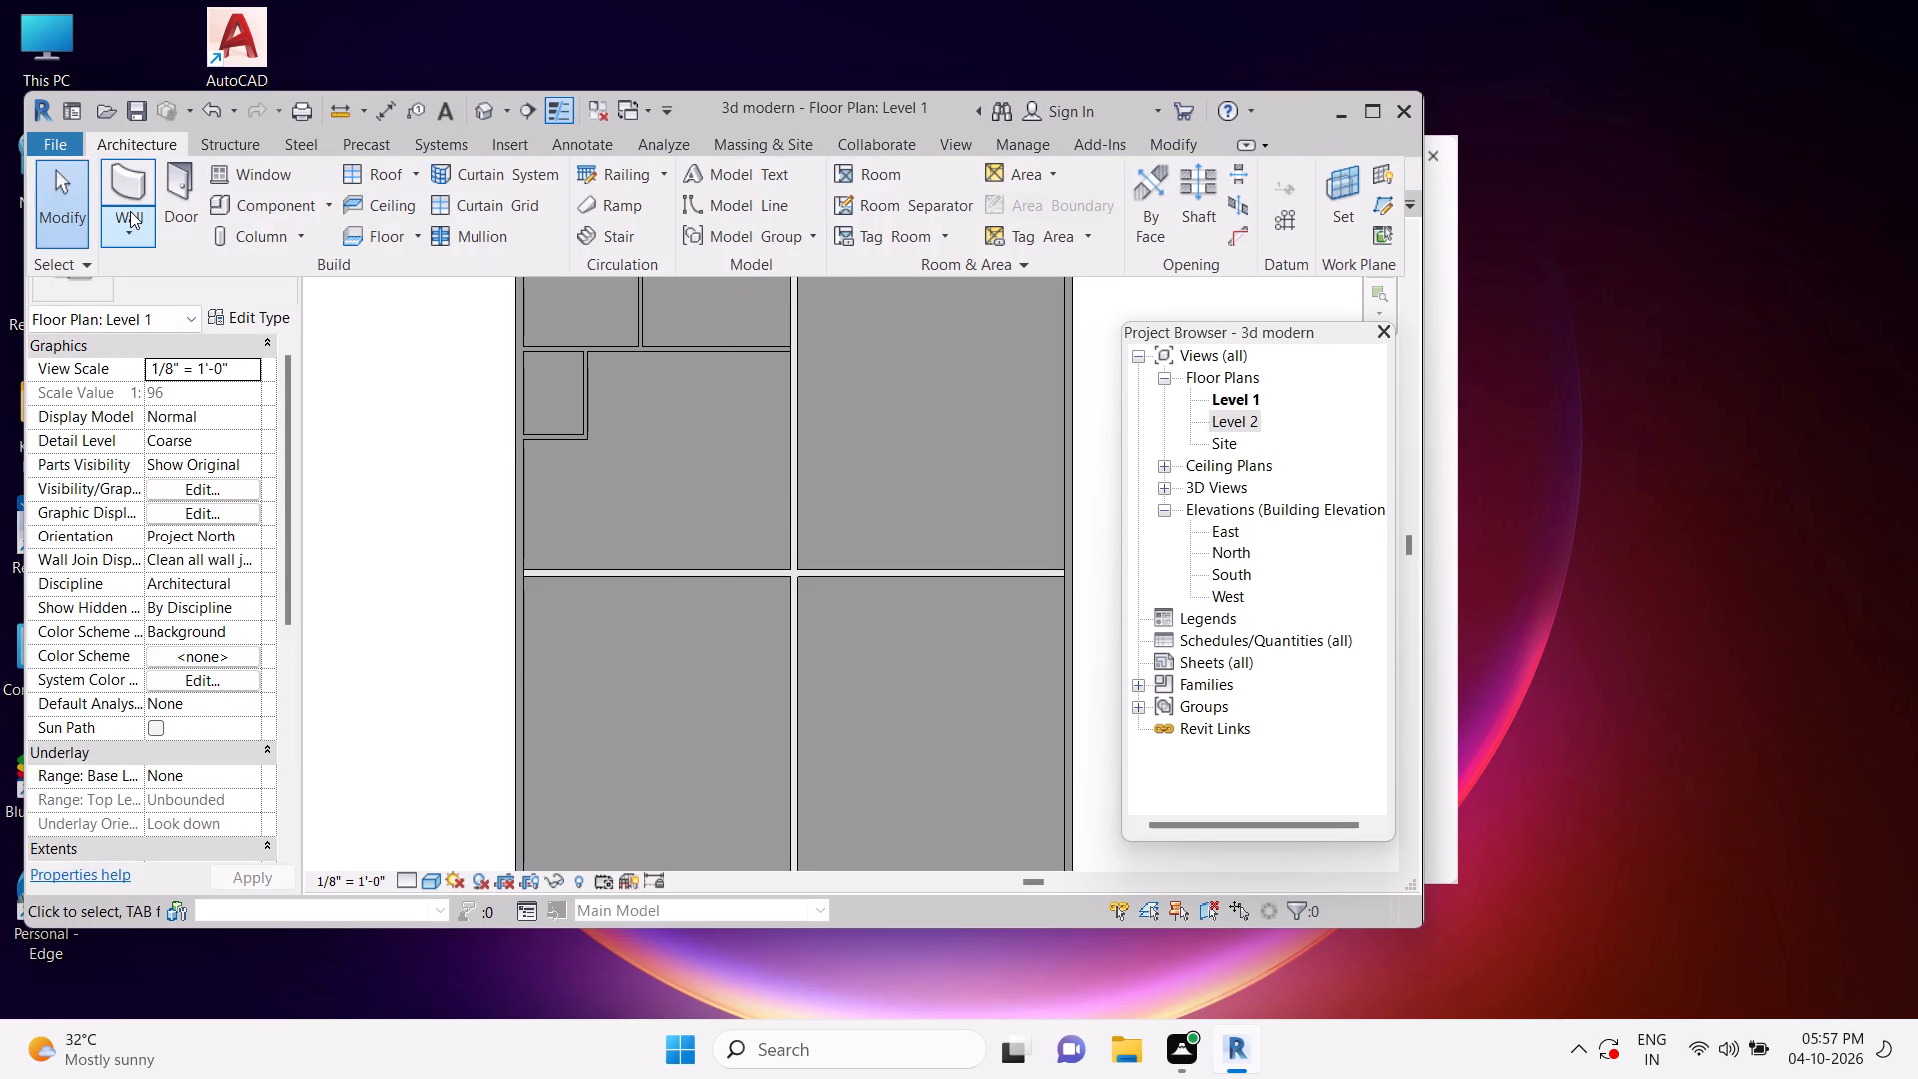
pyautogui.click(133, 263)
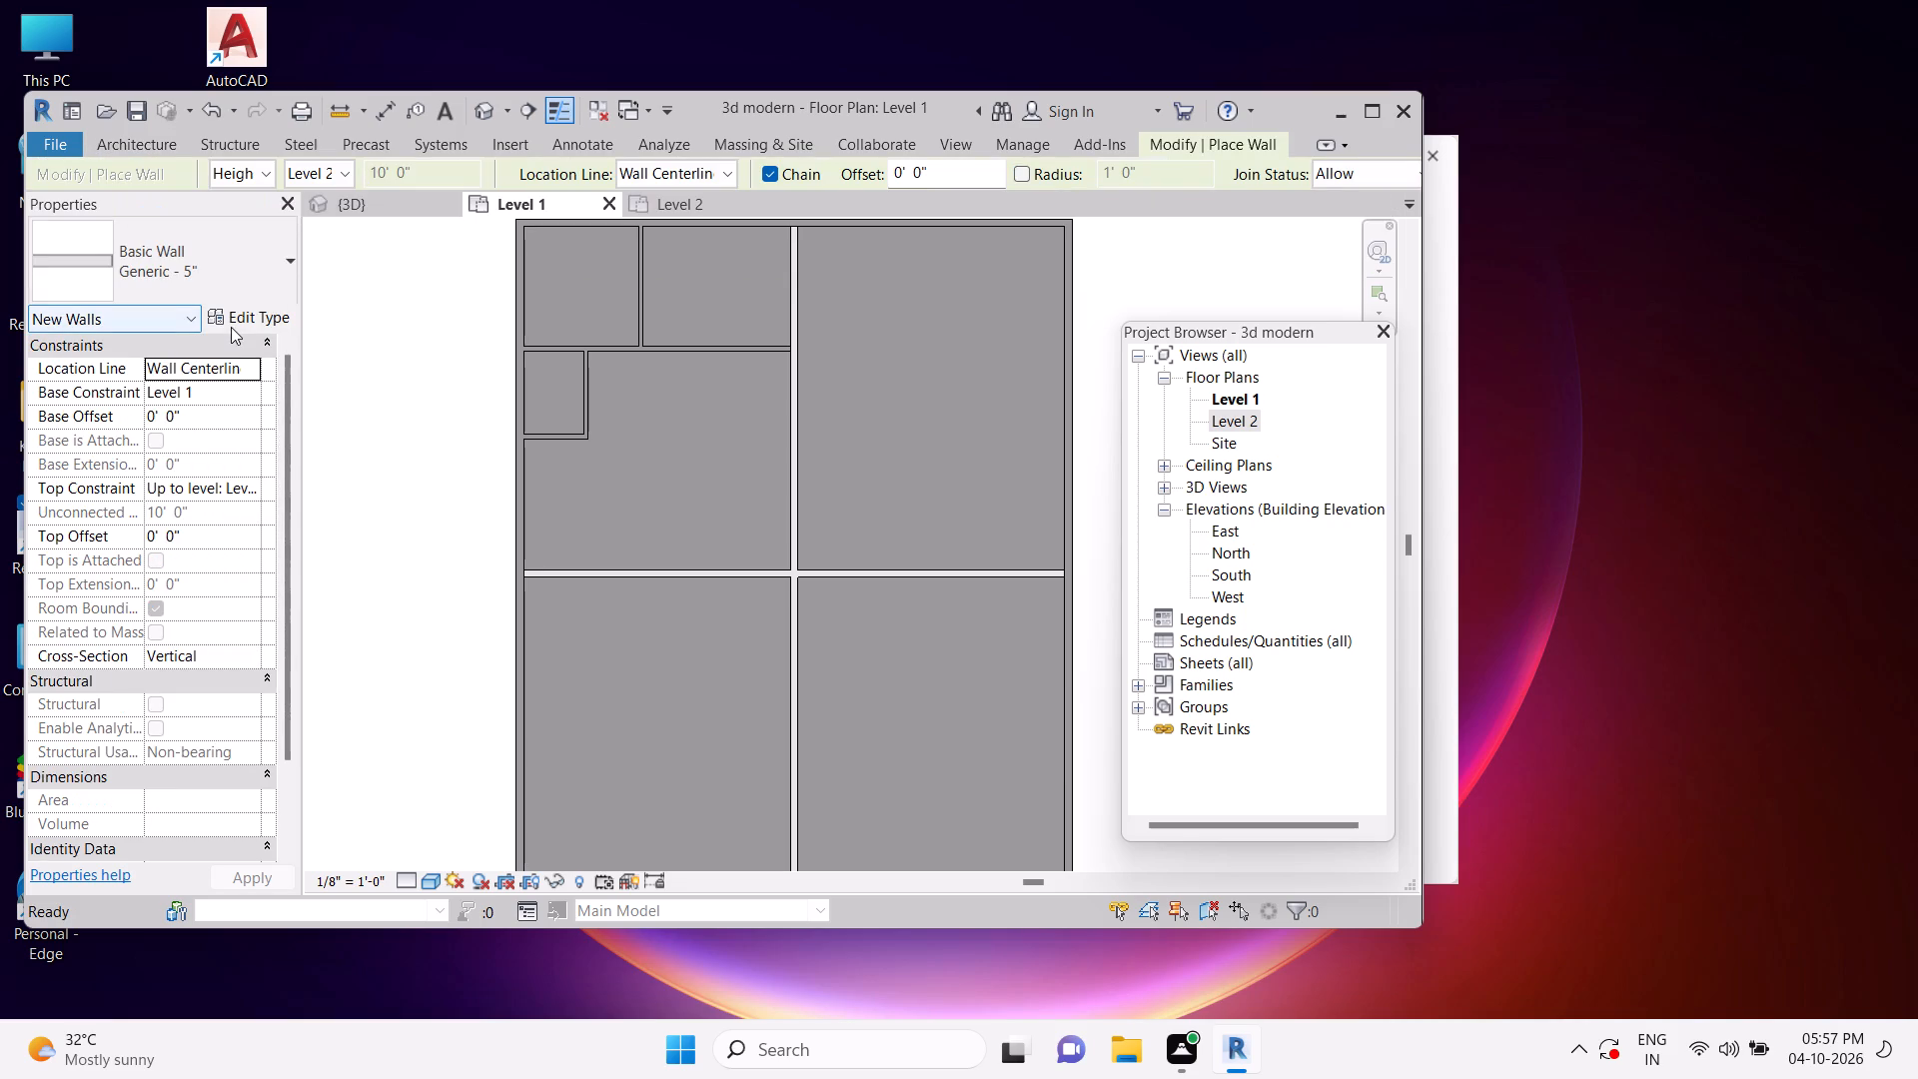
pyautogui.click(200, 269)
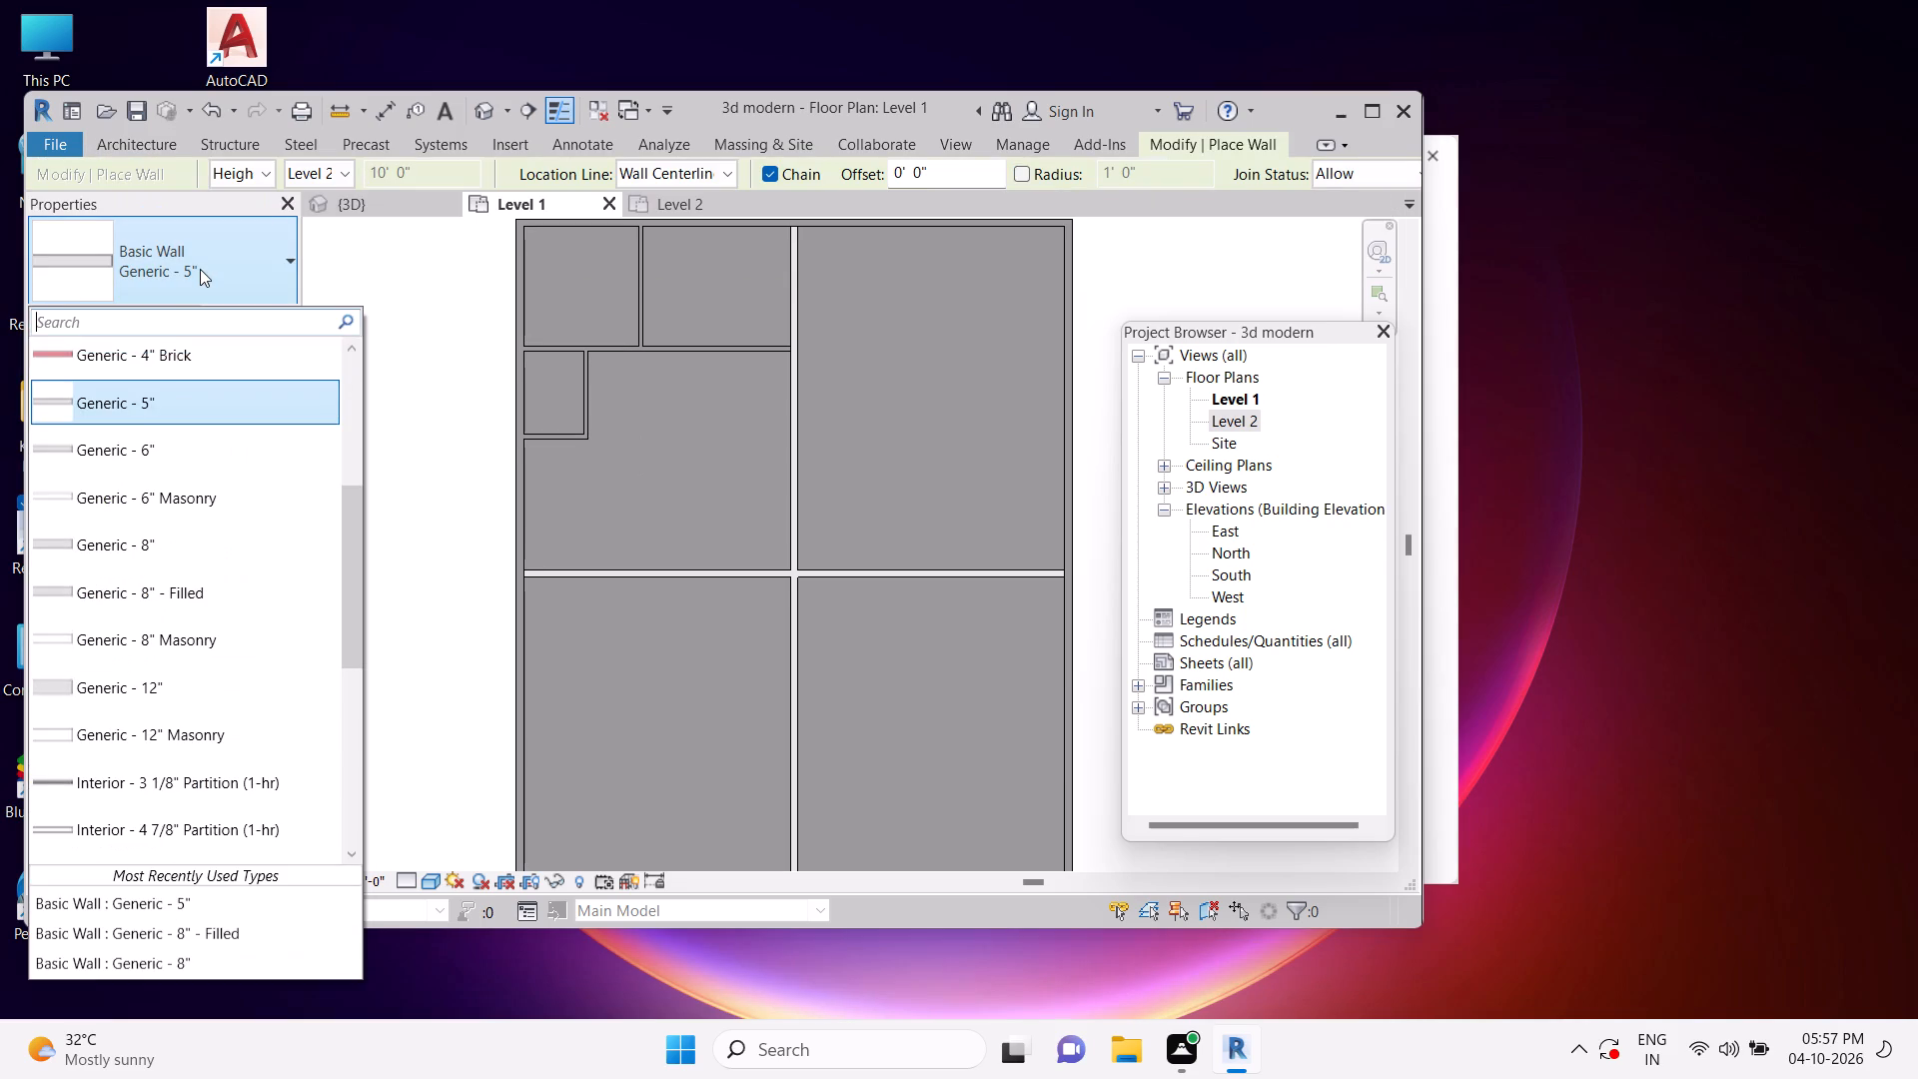
pyautogui.click(190, 413)
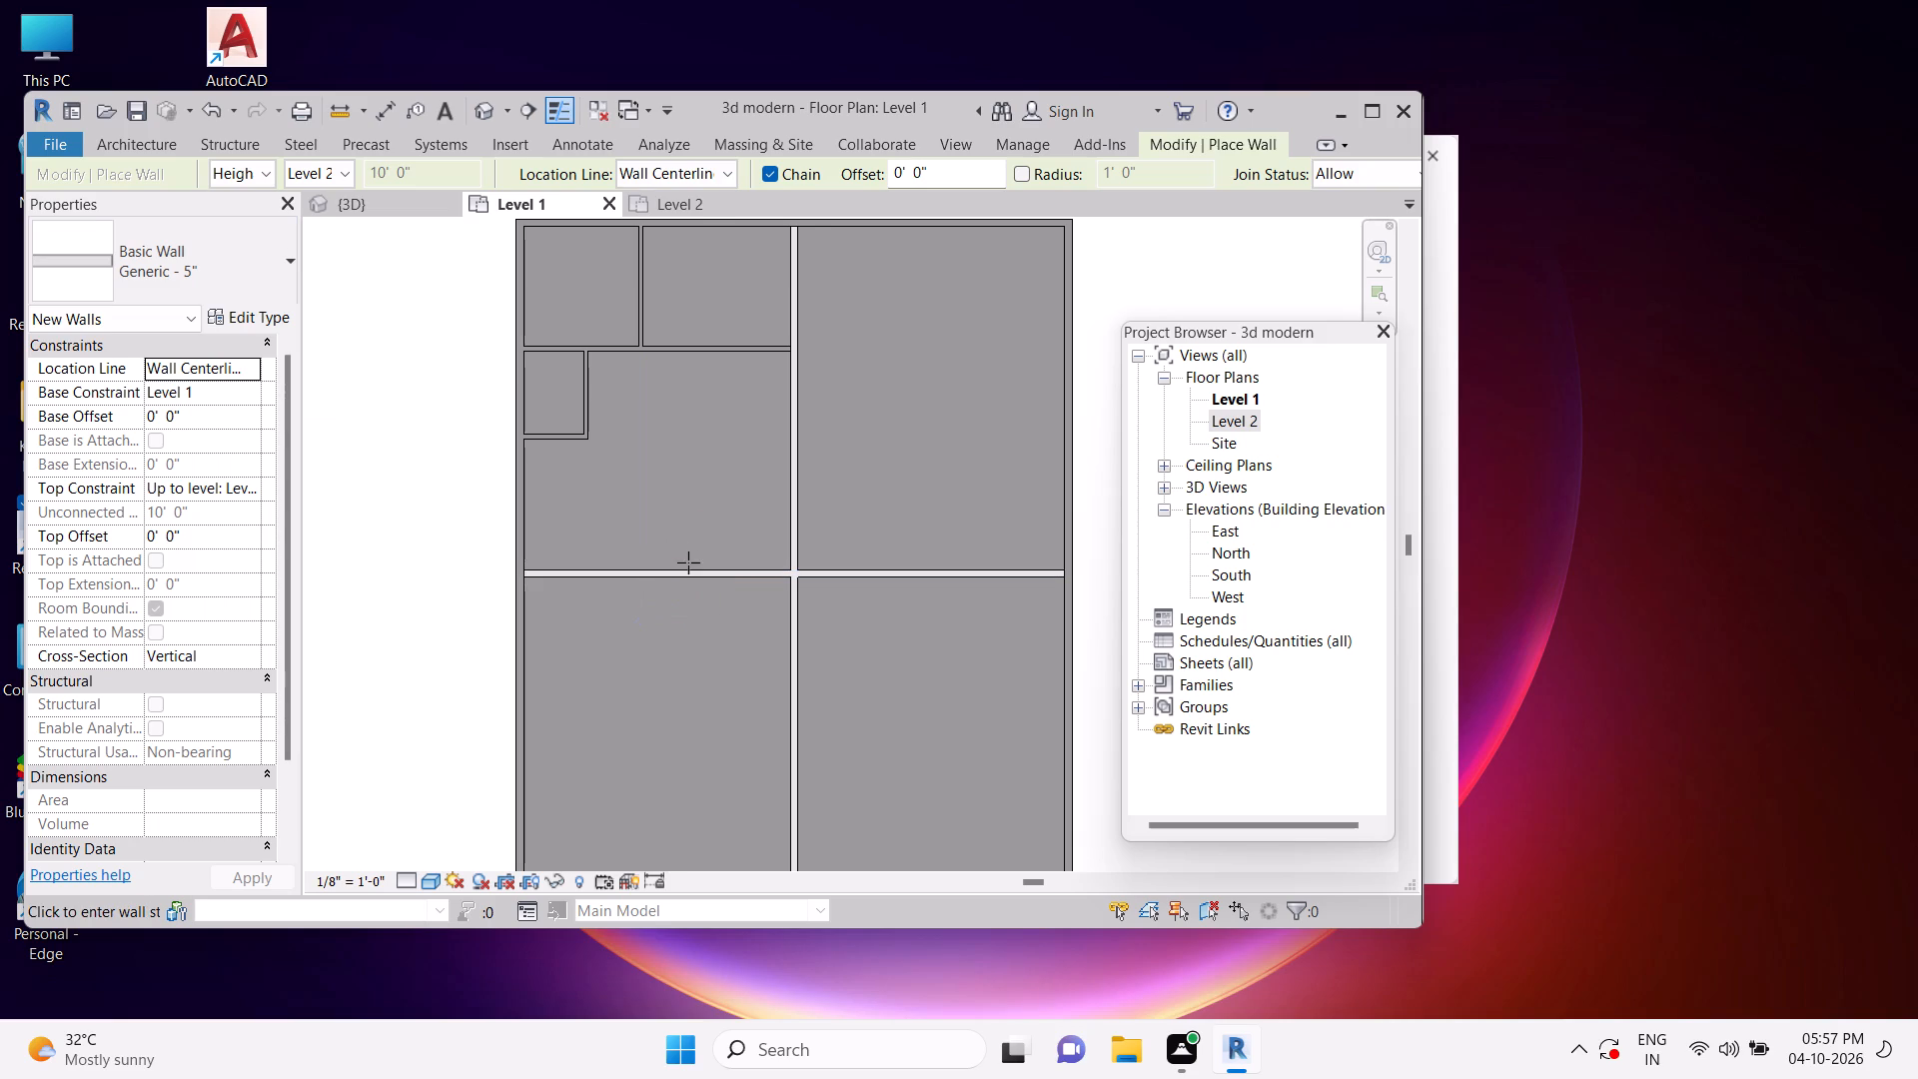
pyautogui.moveTo(716, 566); pyautogui.dragTo(719, 528)
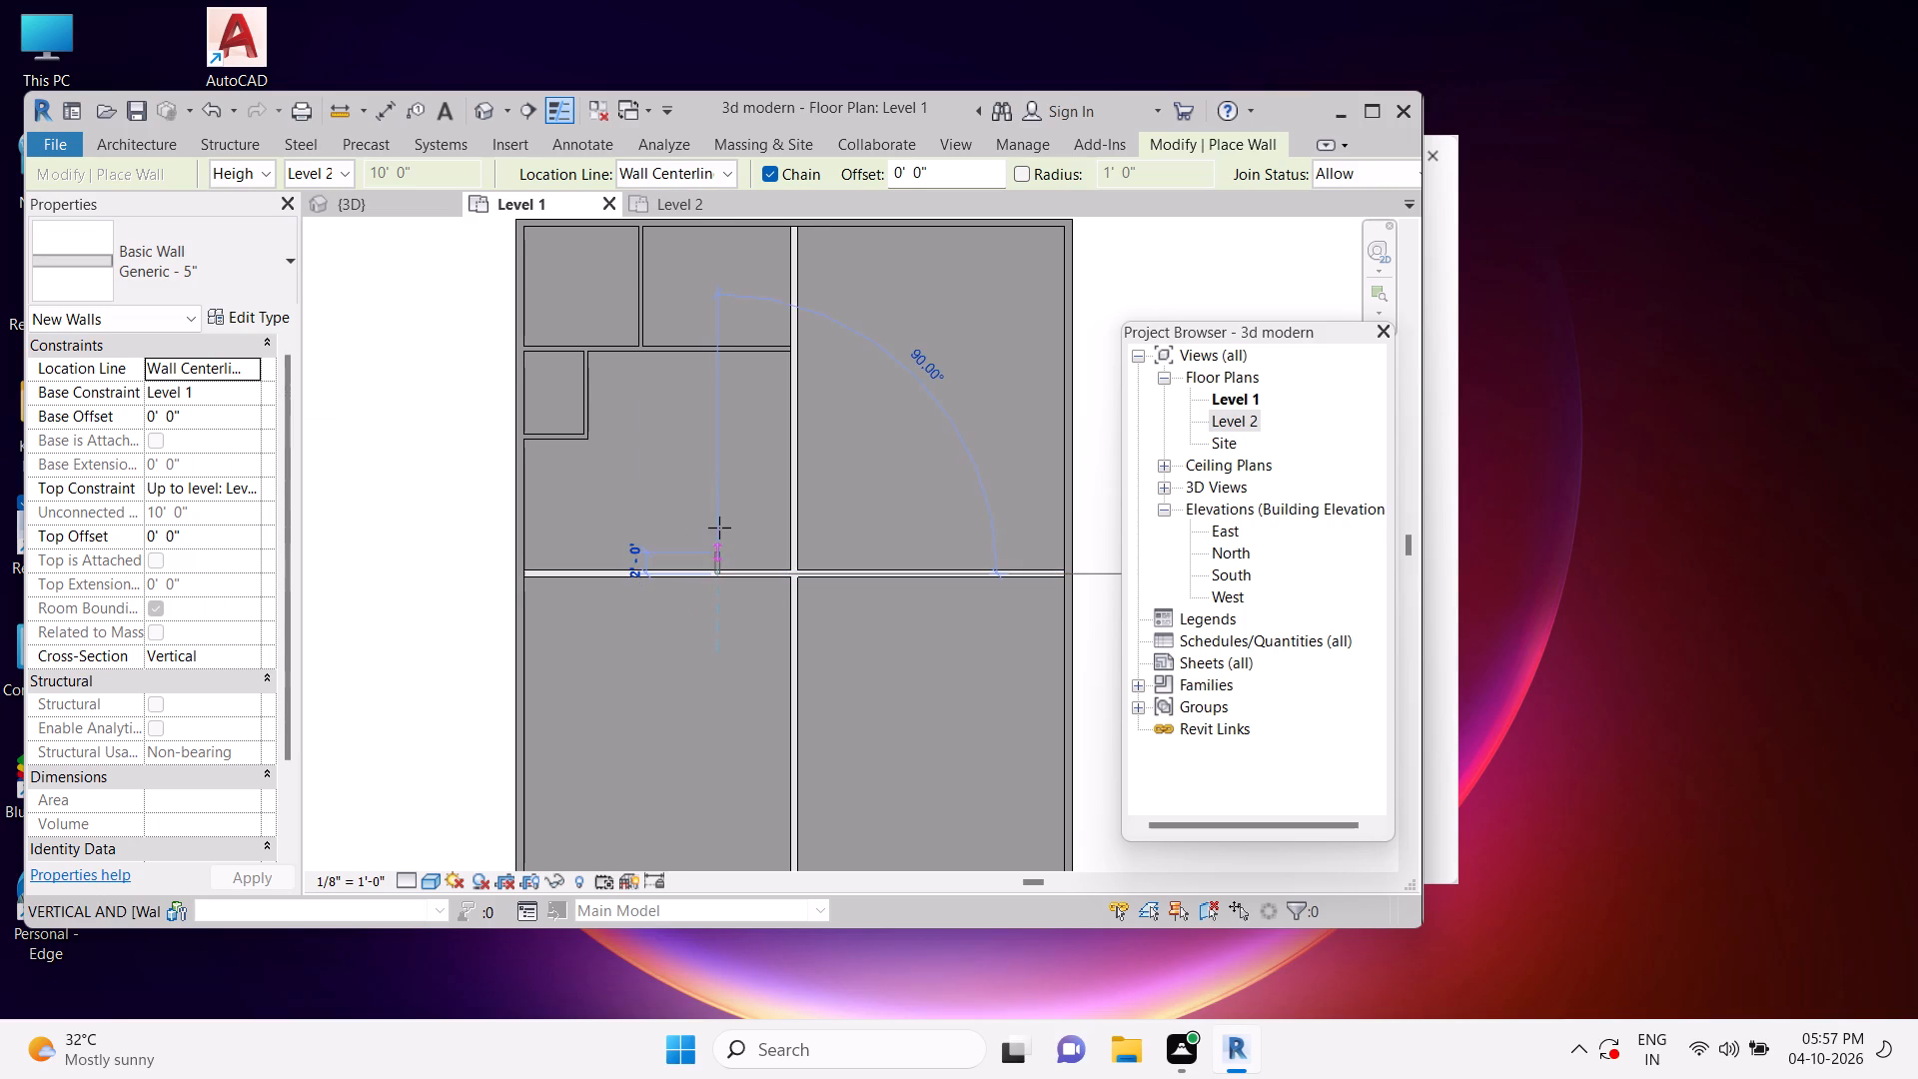
pyautogui.moveTo(719, 528); pyautogui.dragTo(717, 508)
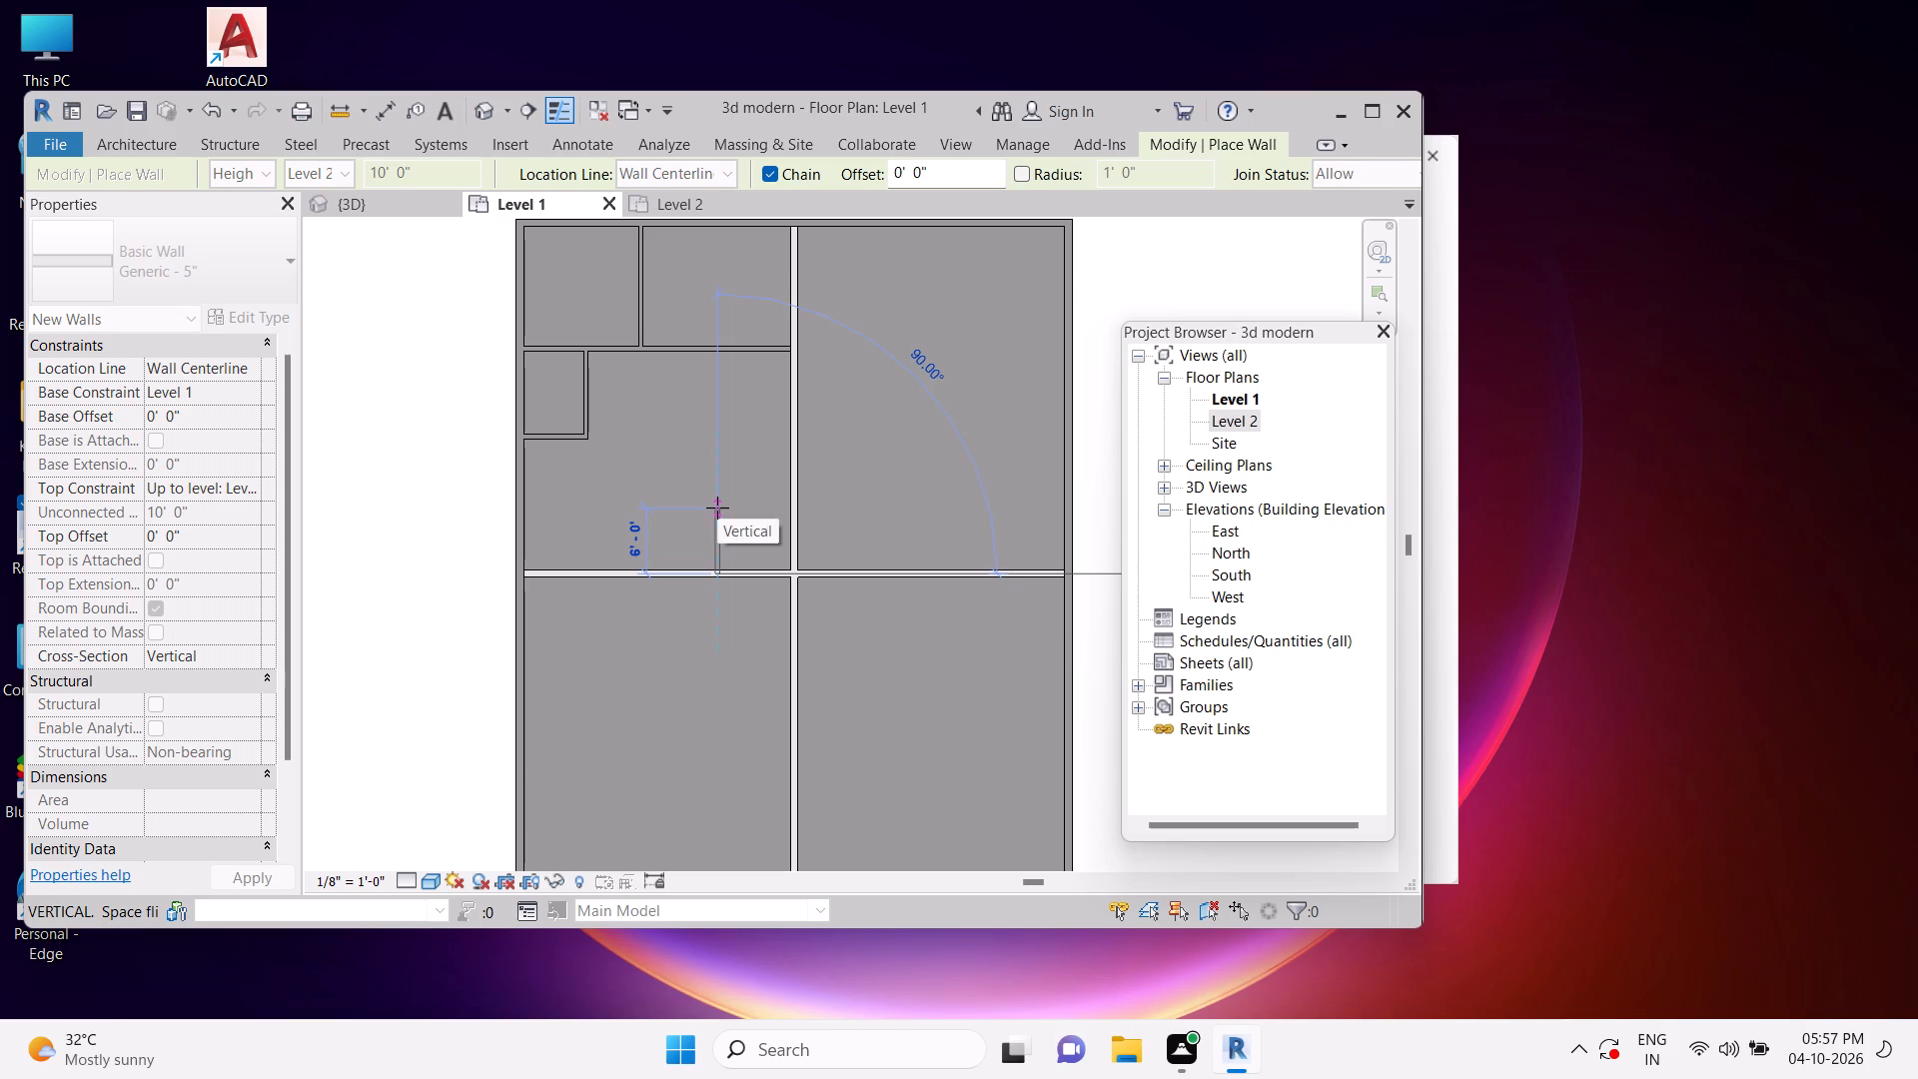
pyautogui.moveTo(717, 508); pyautogui.dragTo(715, 497)
pyautogui.click(714, 497)
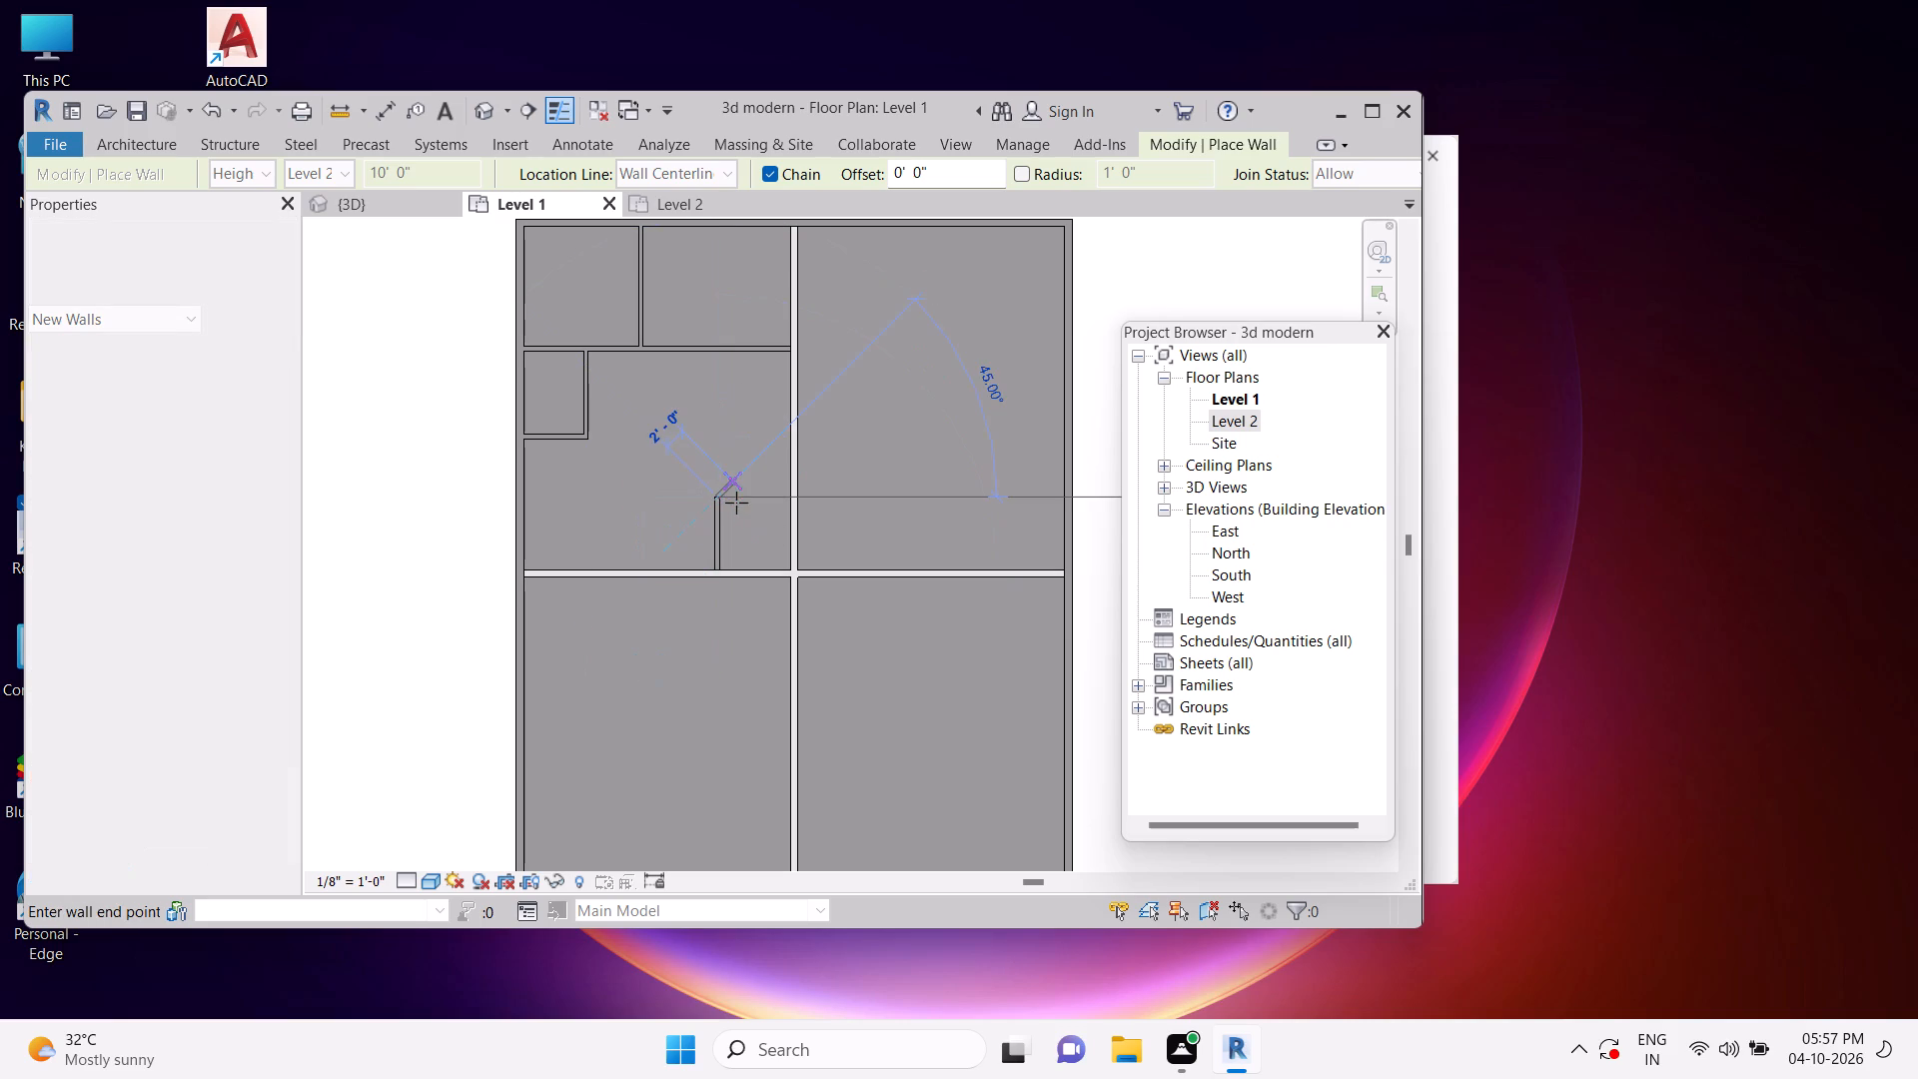
pyautogui.doubleClick(795, 502)
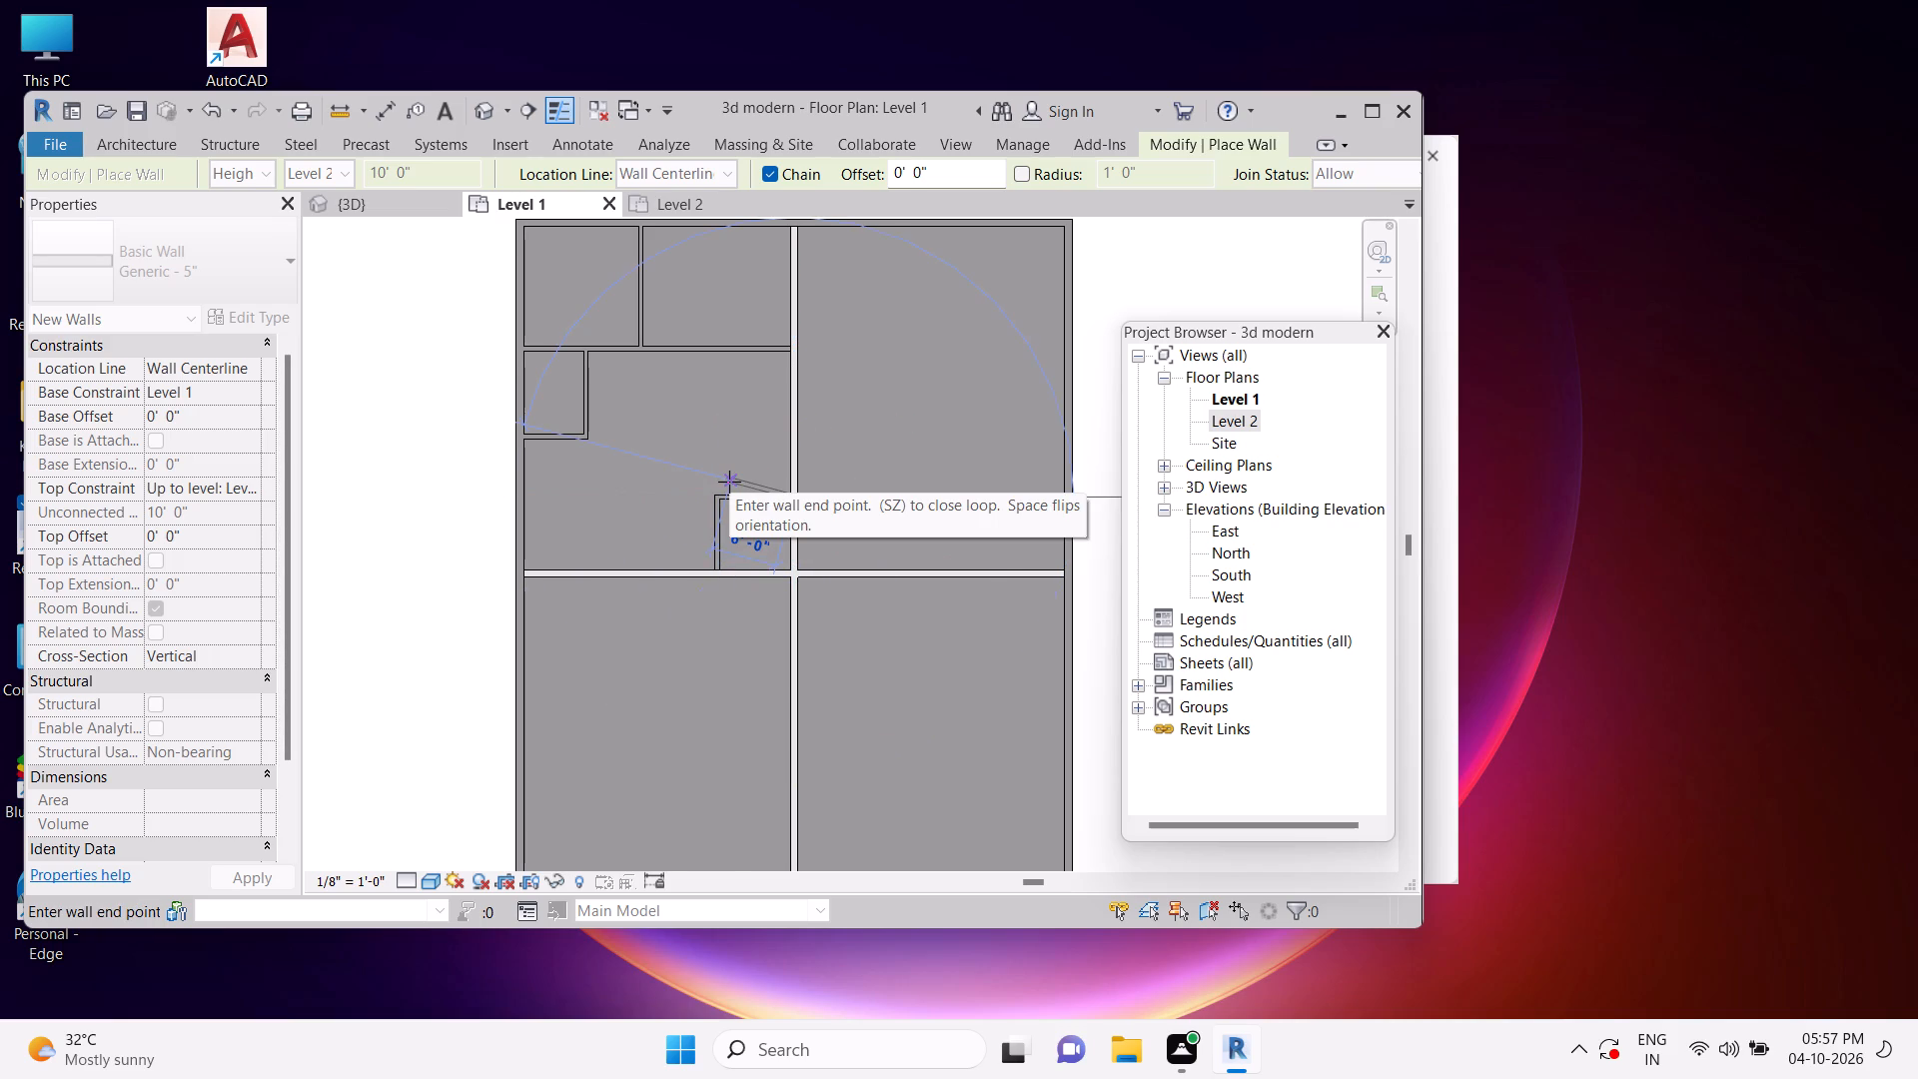
pyautogui.press('Escape')
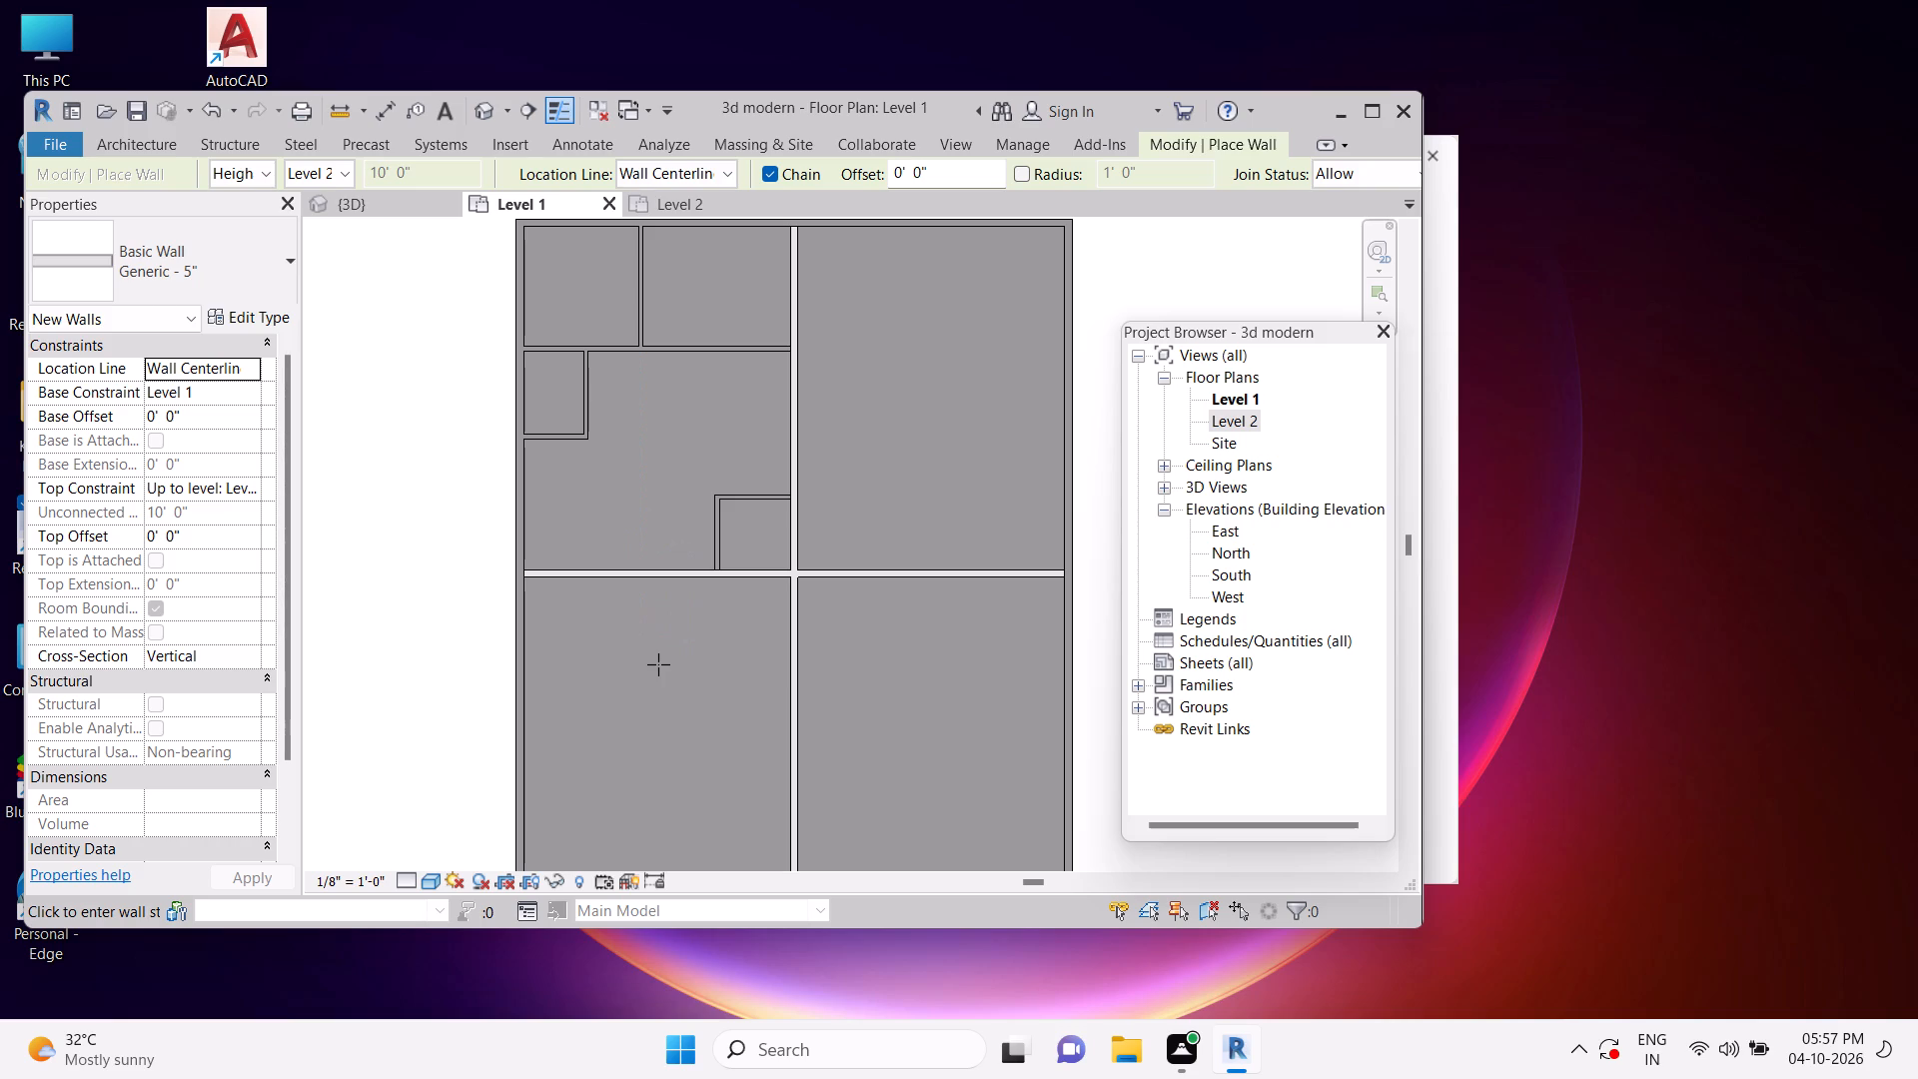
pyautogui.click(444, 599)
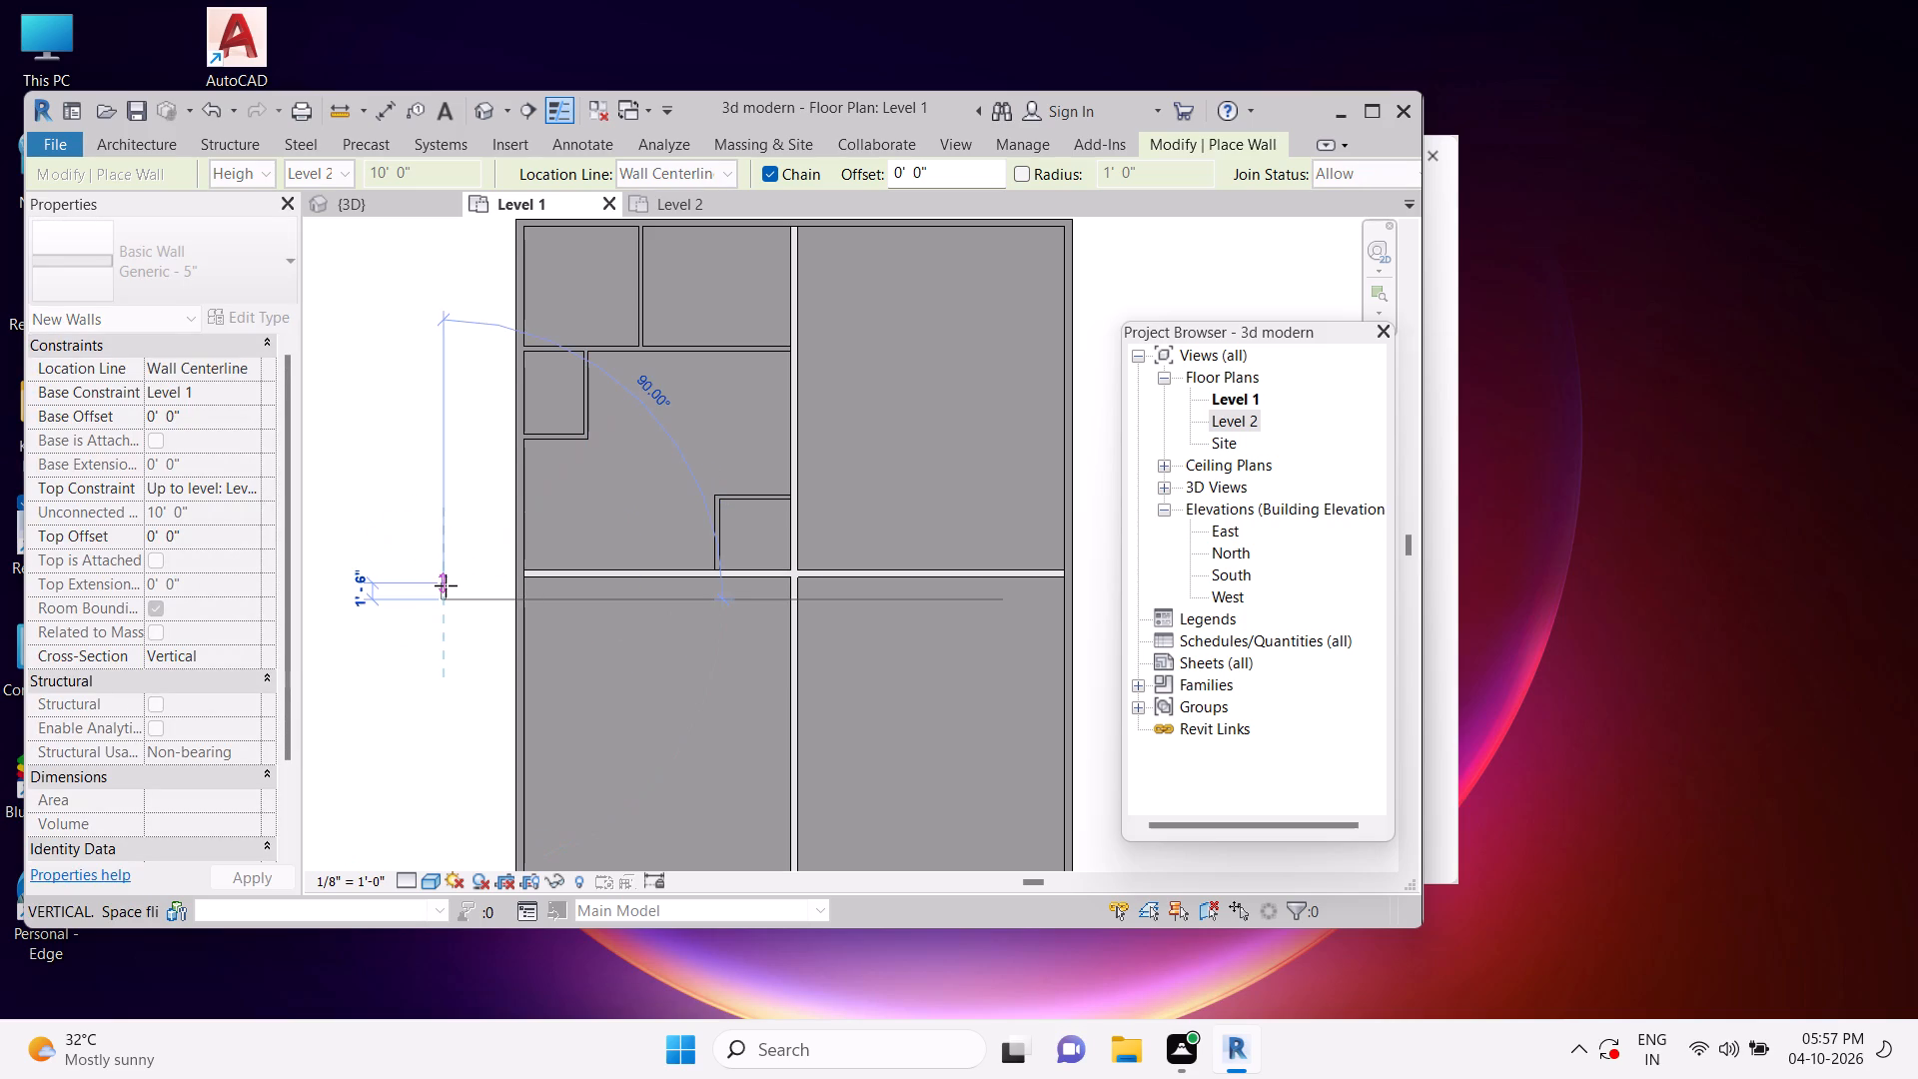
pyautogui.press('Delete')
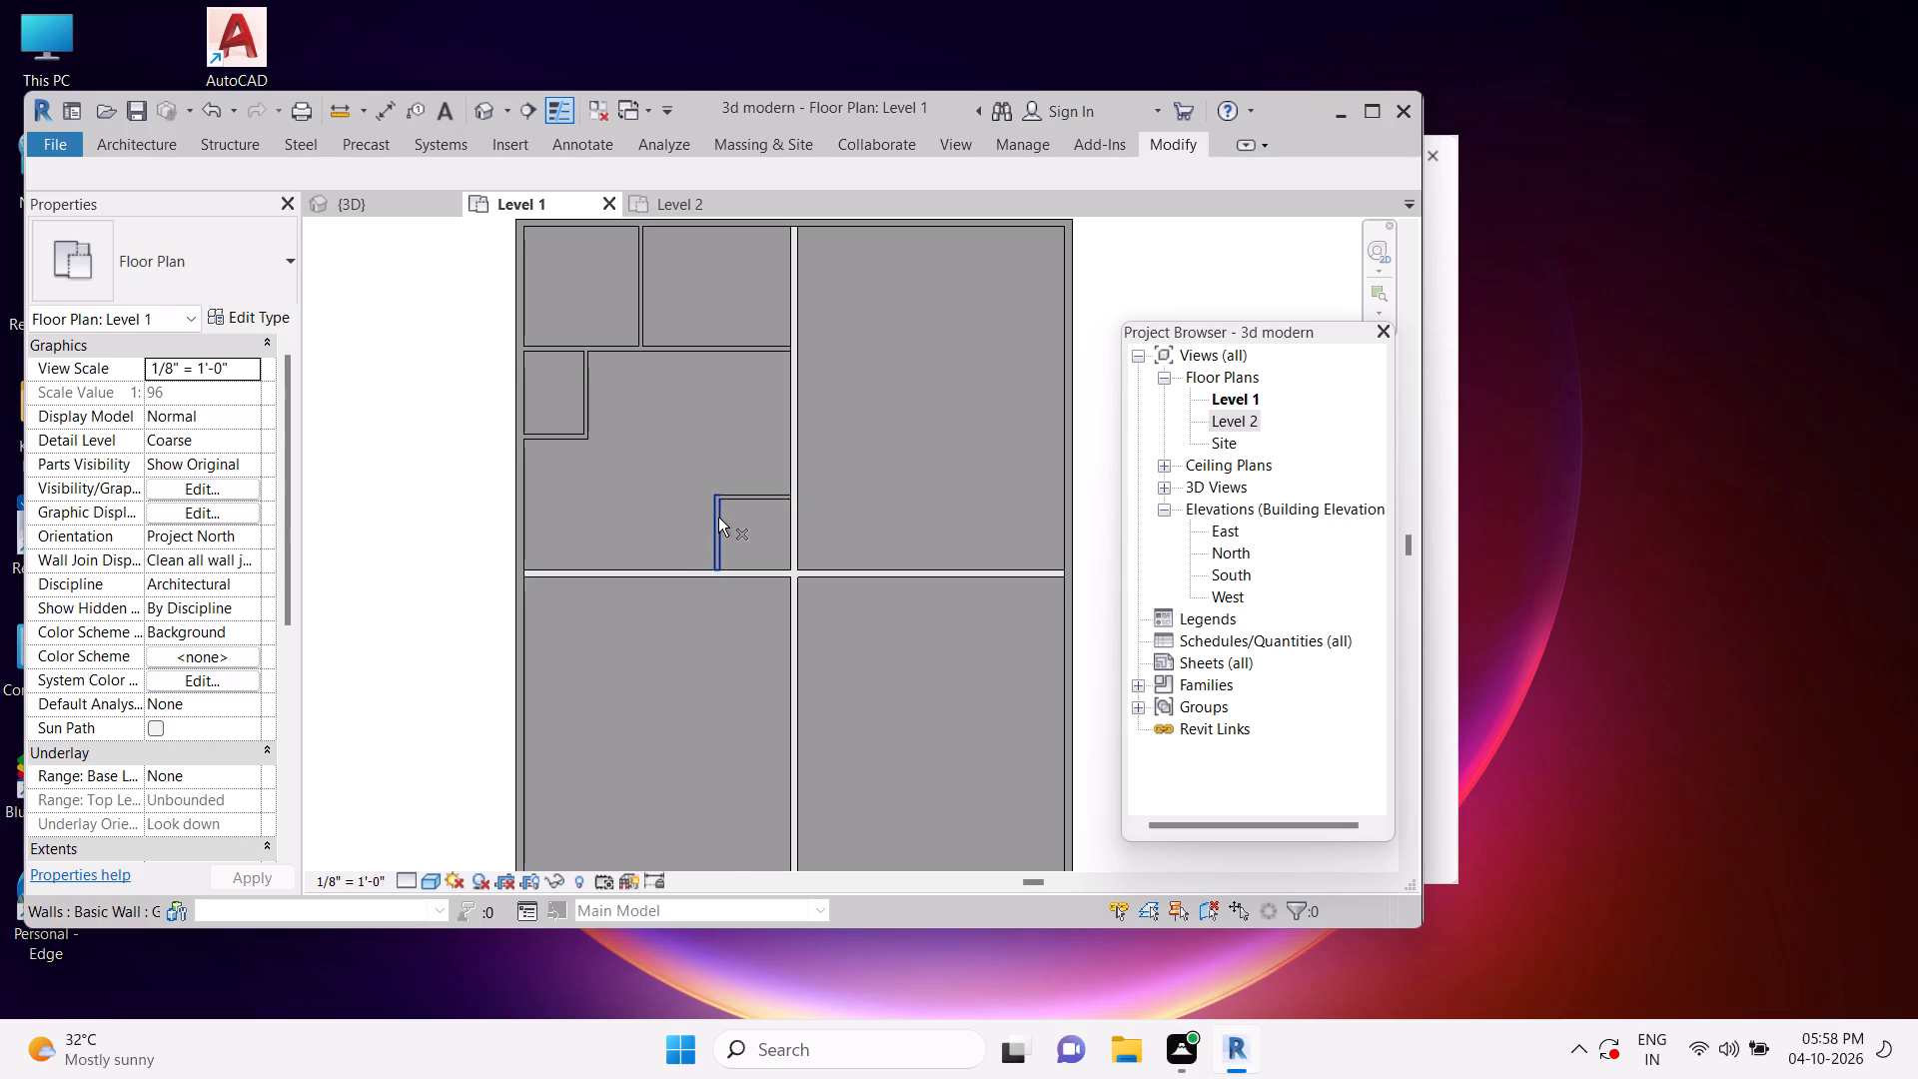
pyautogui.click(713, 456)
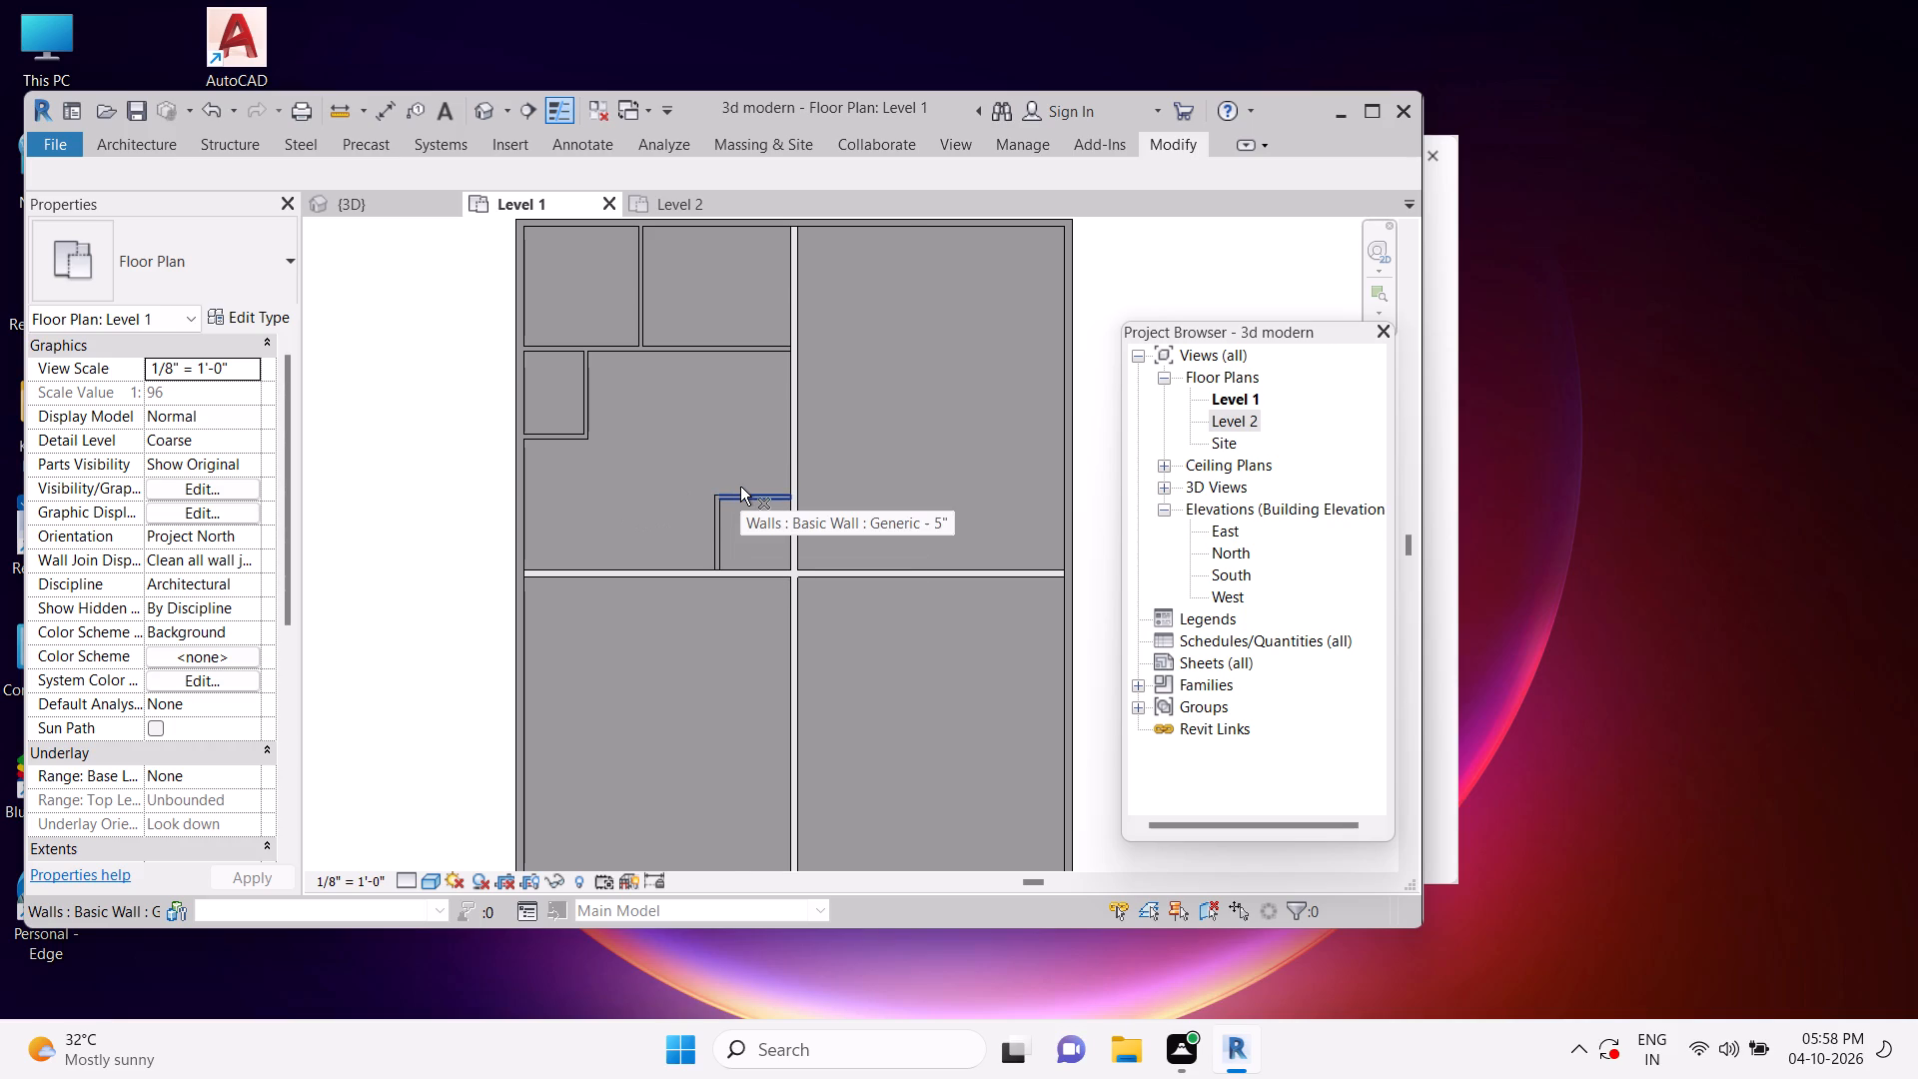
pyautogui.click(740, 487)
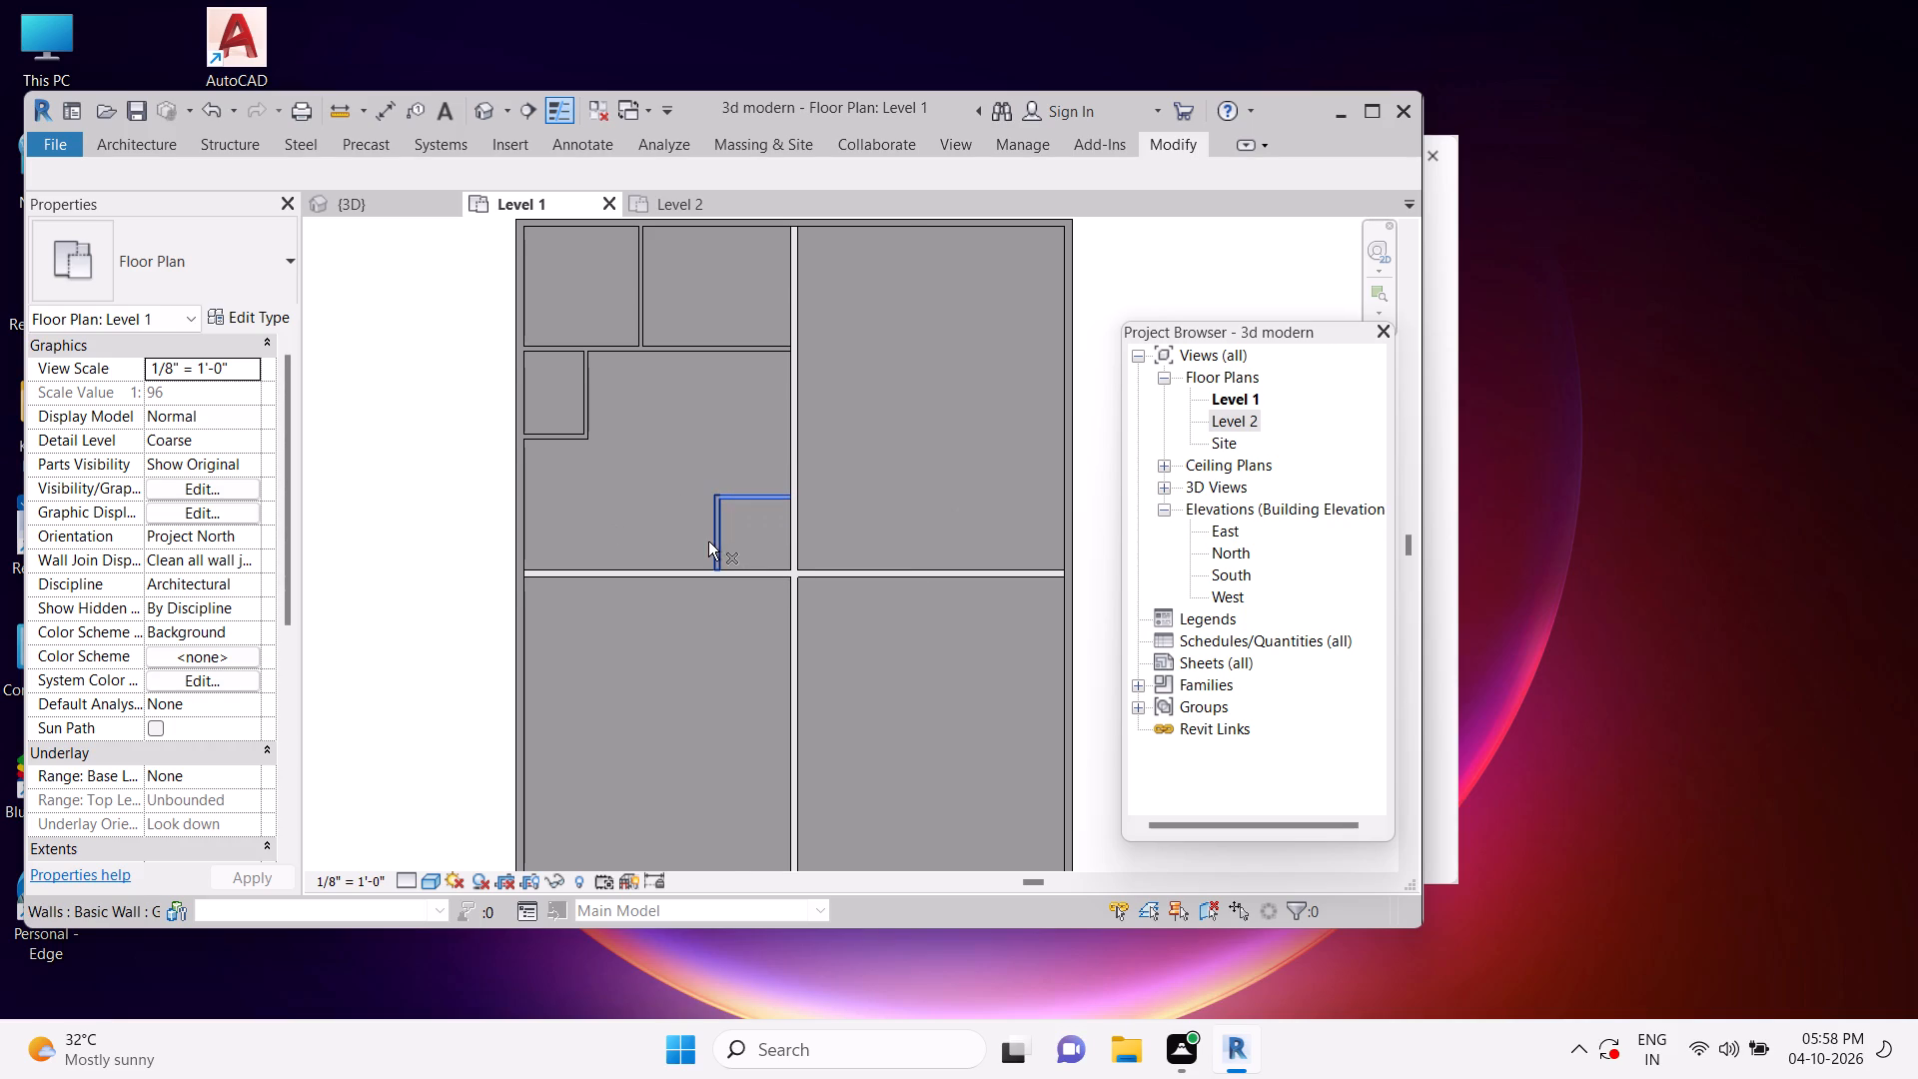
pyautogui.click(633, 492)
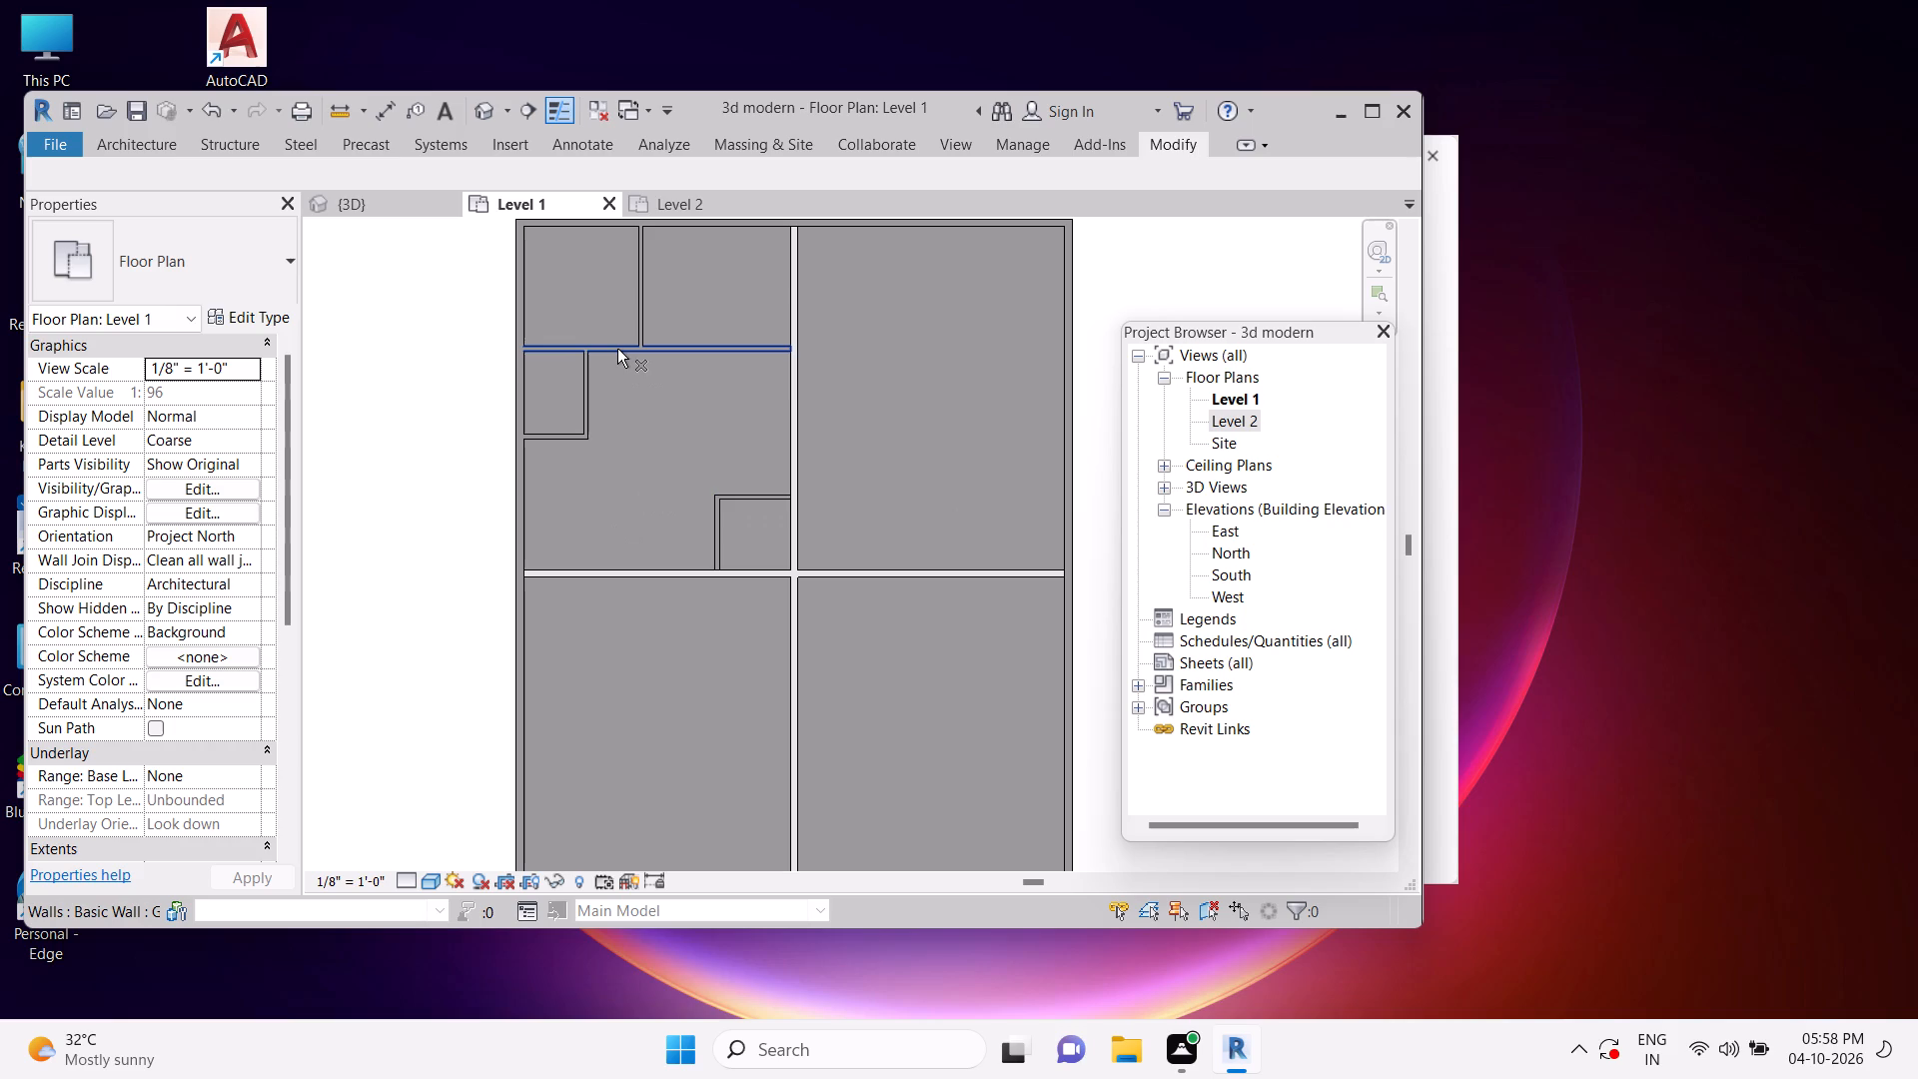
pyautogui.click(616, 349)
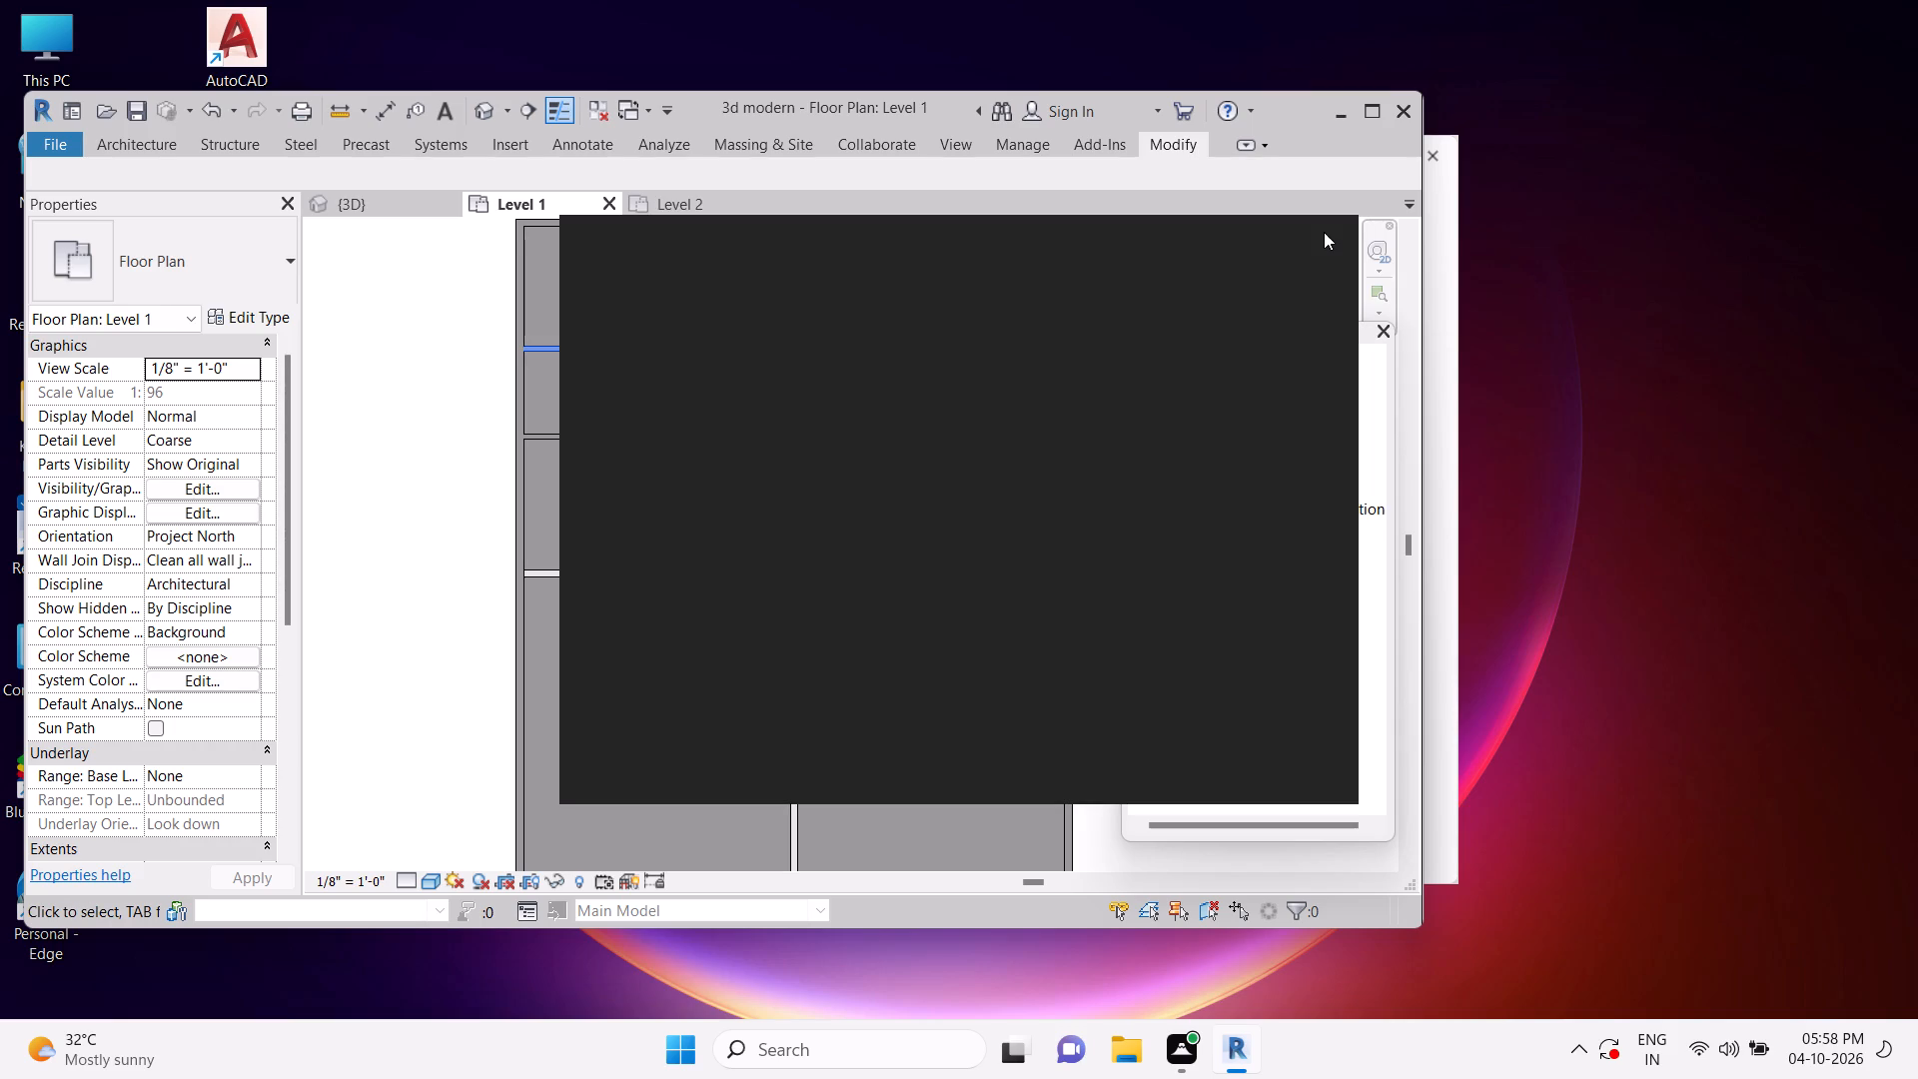
# Close the Autodesk Genuine notification card covering the floor plan.
pyautogui.click(1324, 232)
pyautogui.click(1324, 242)
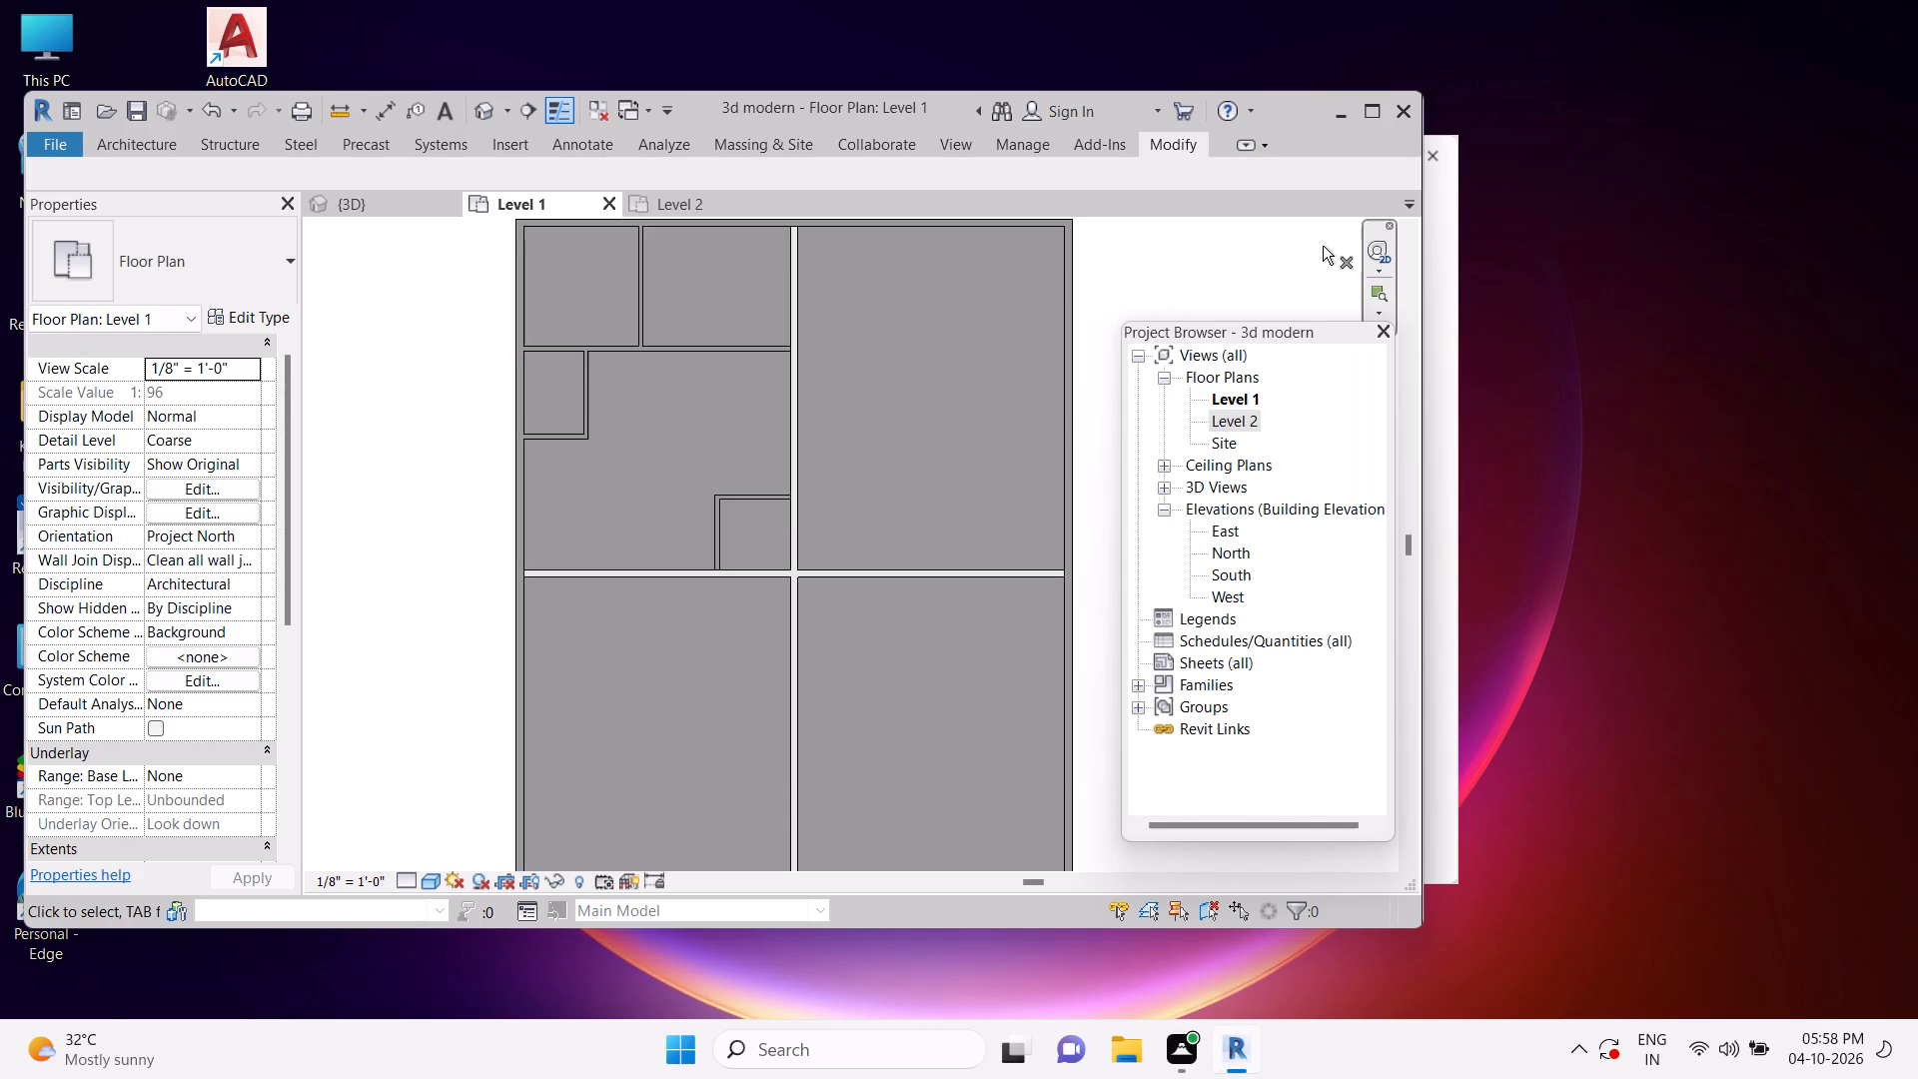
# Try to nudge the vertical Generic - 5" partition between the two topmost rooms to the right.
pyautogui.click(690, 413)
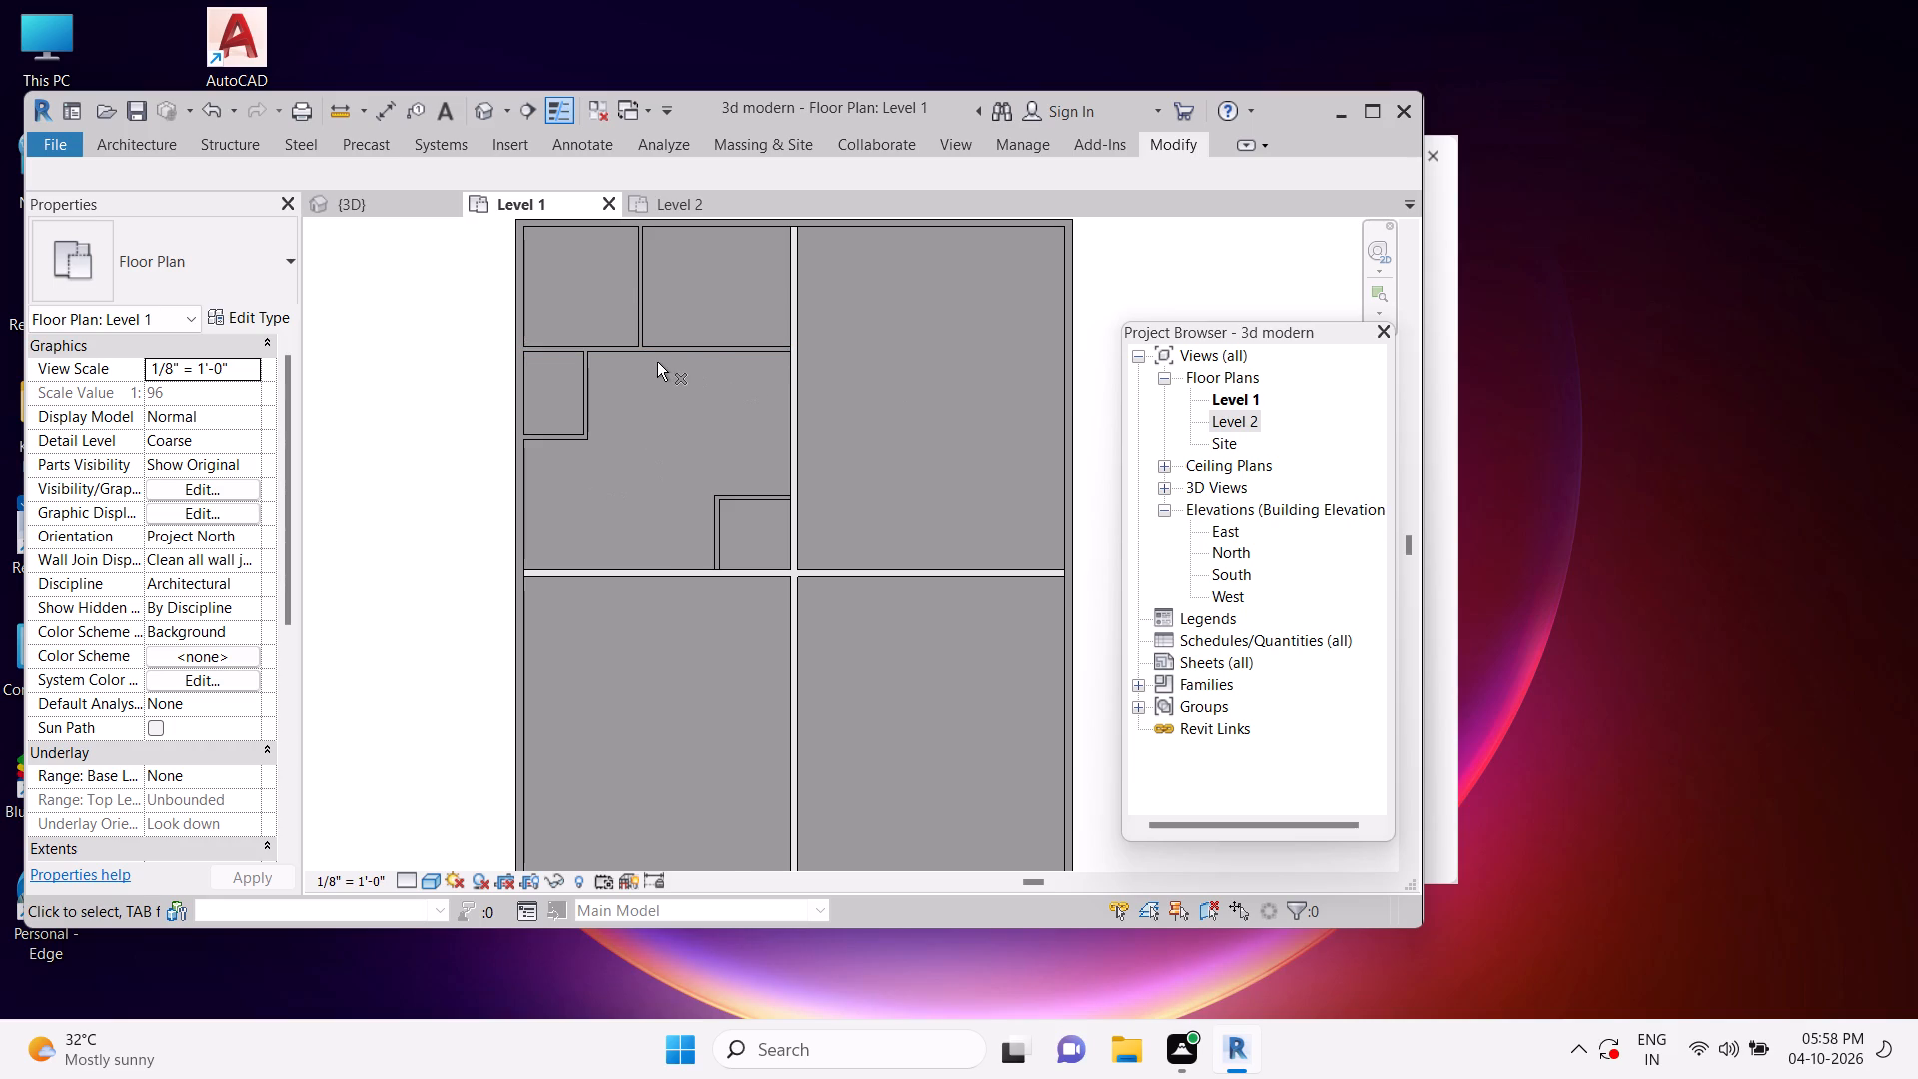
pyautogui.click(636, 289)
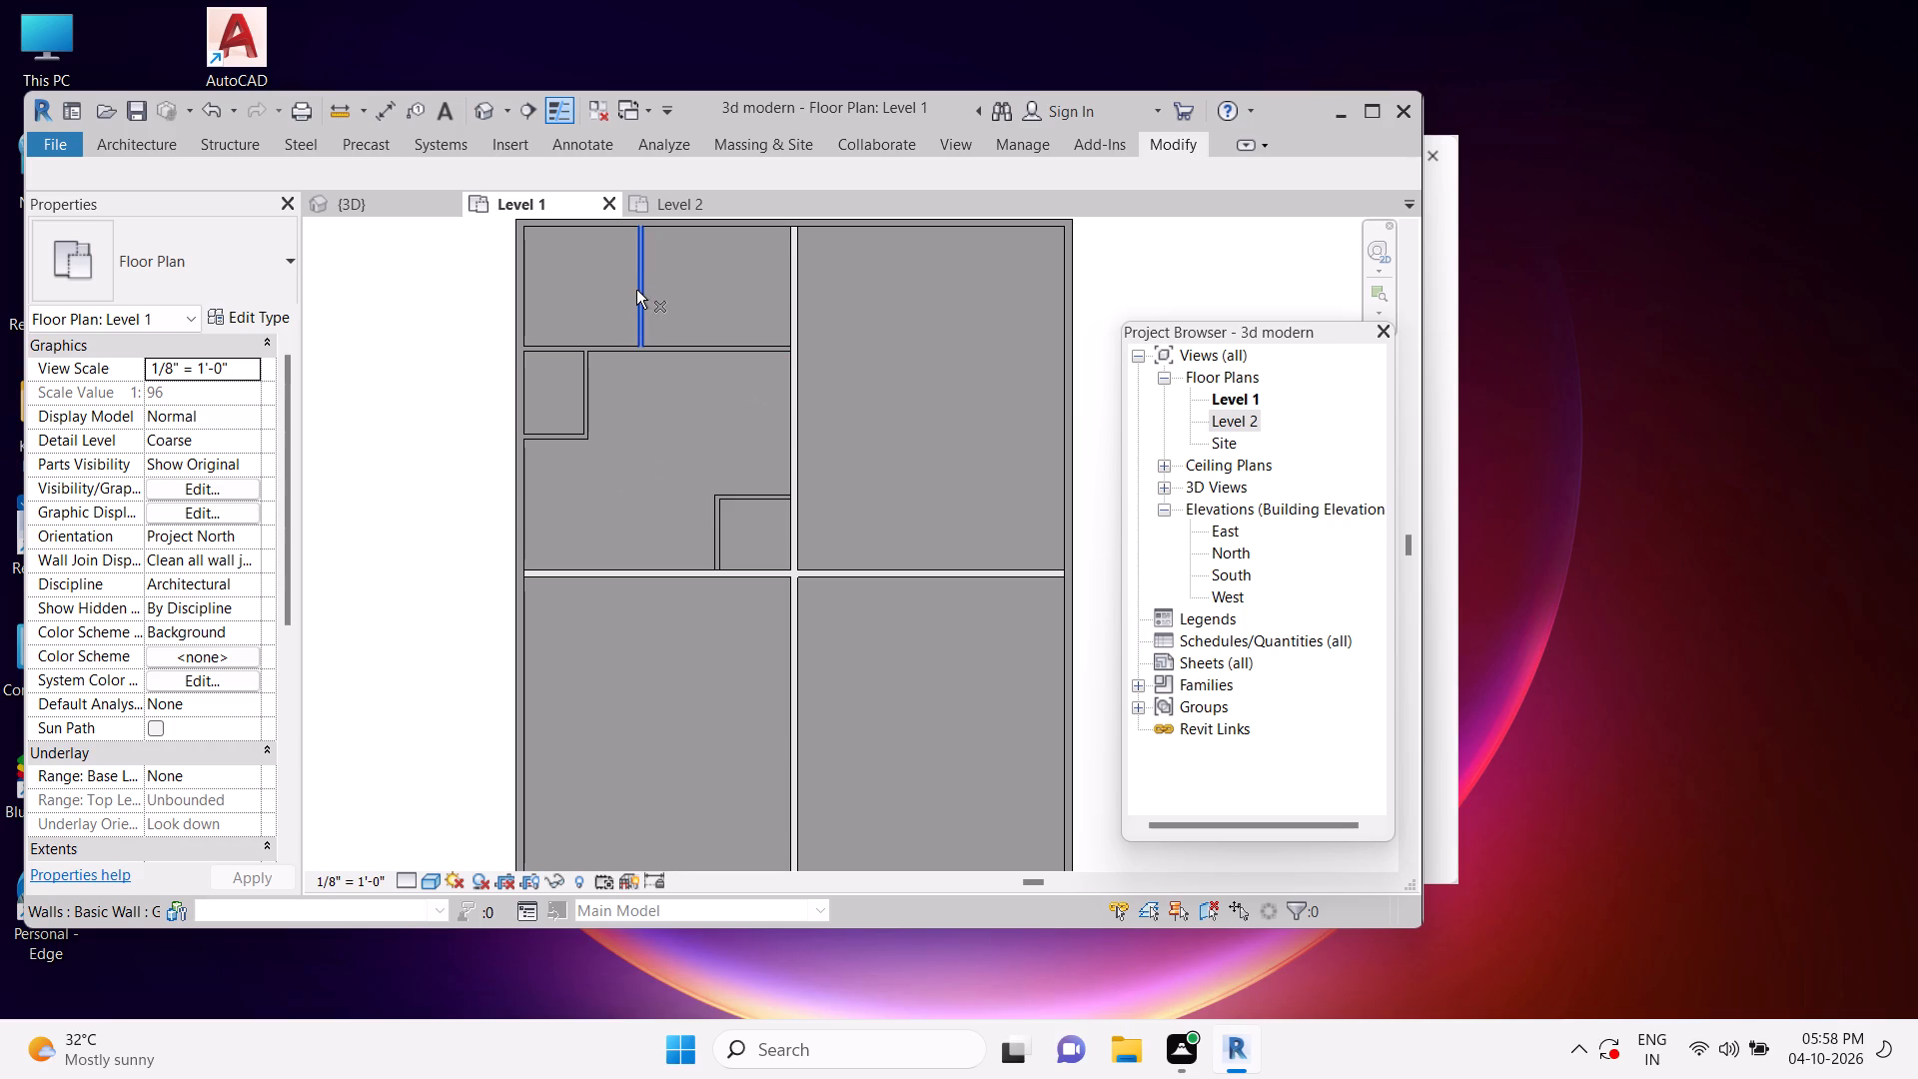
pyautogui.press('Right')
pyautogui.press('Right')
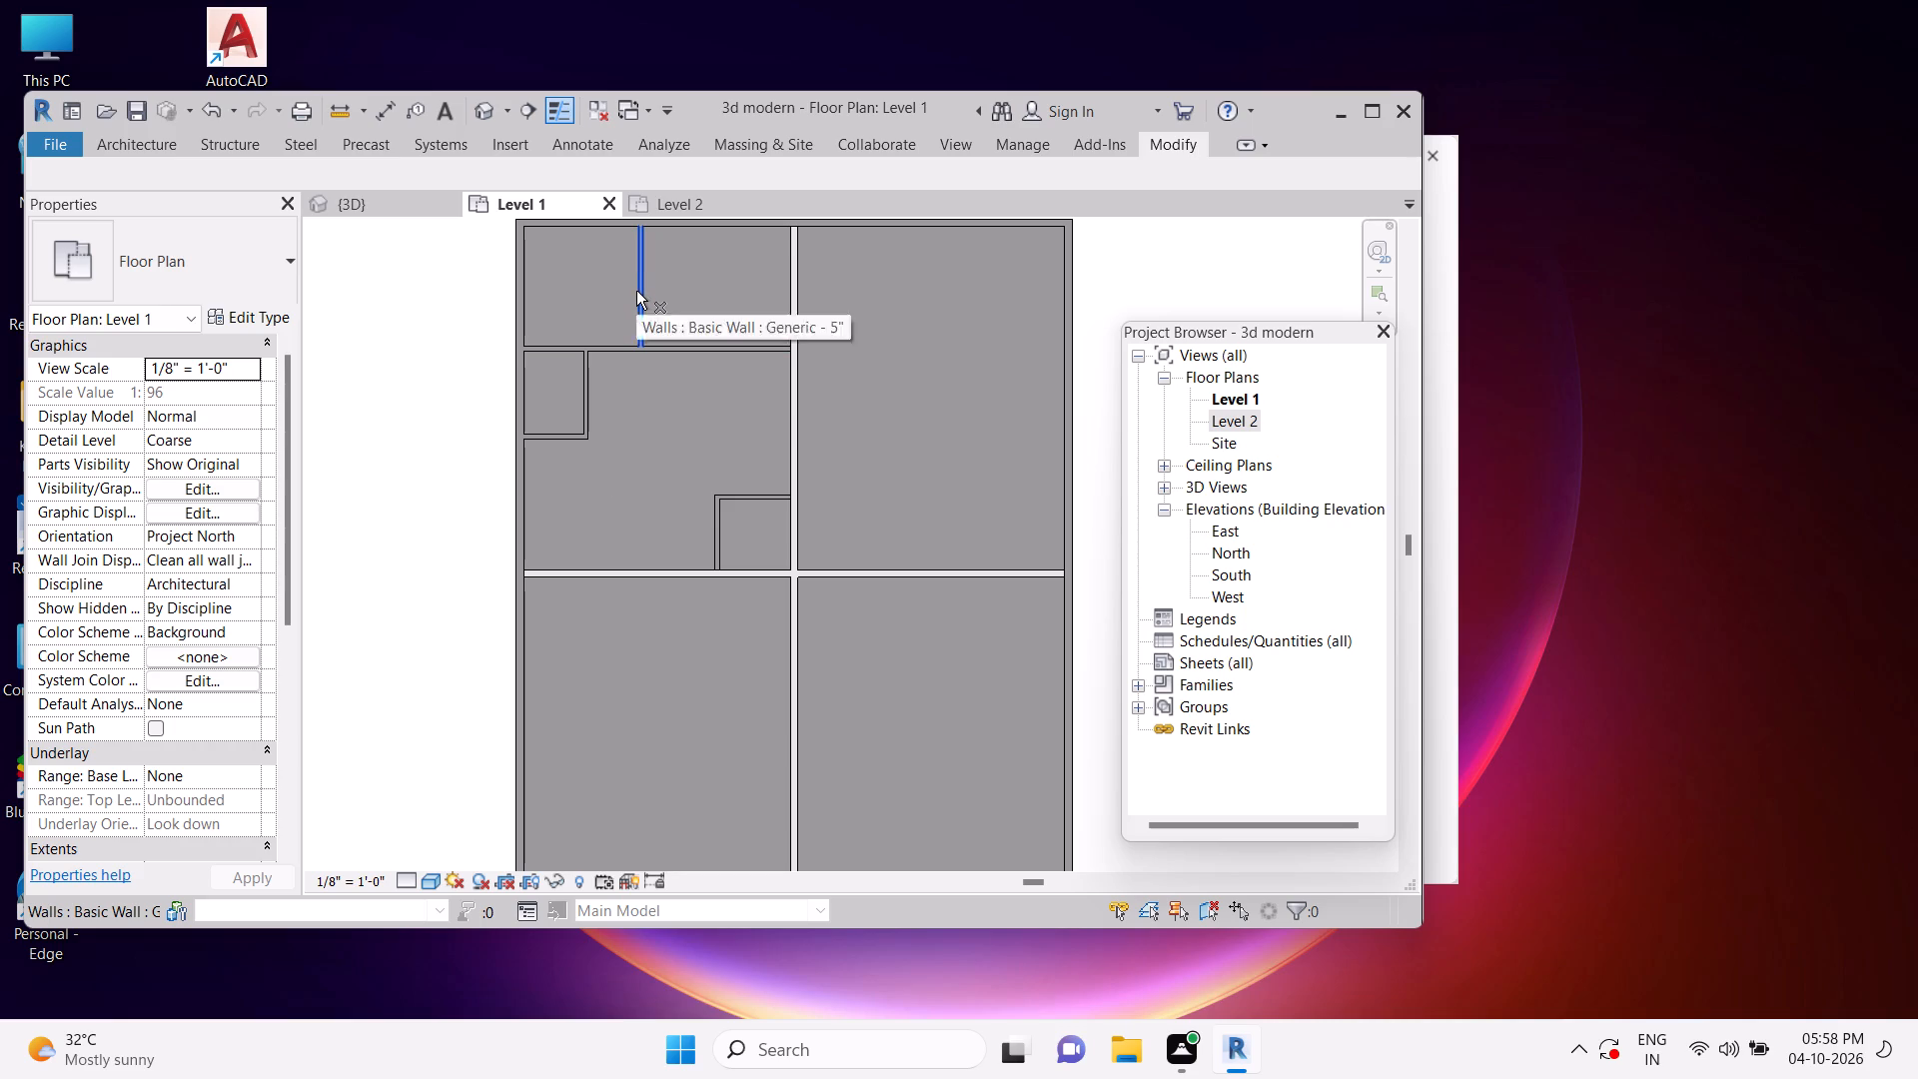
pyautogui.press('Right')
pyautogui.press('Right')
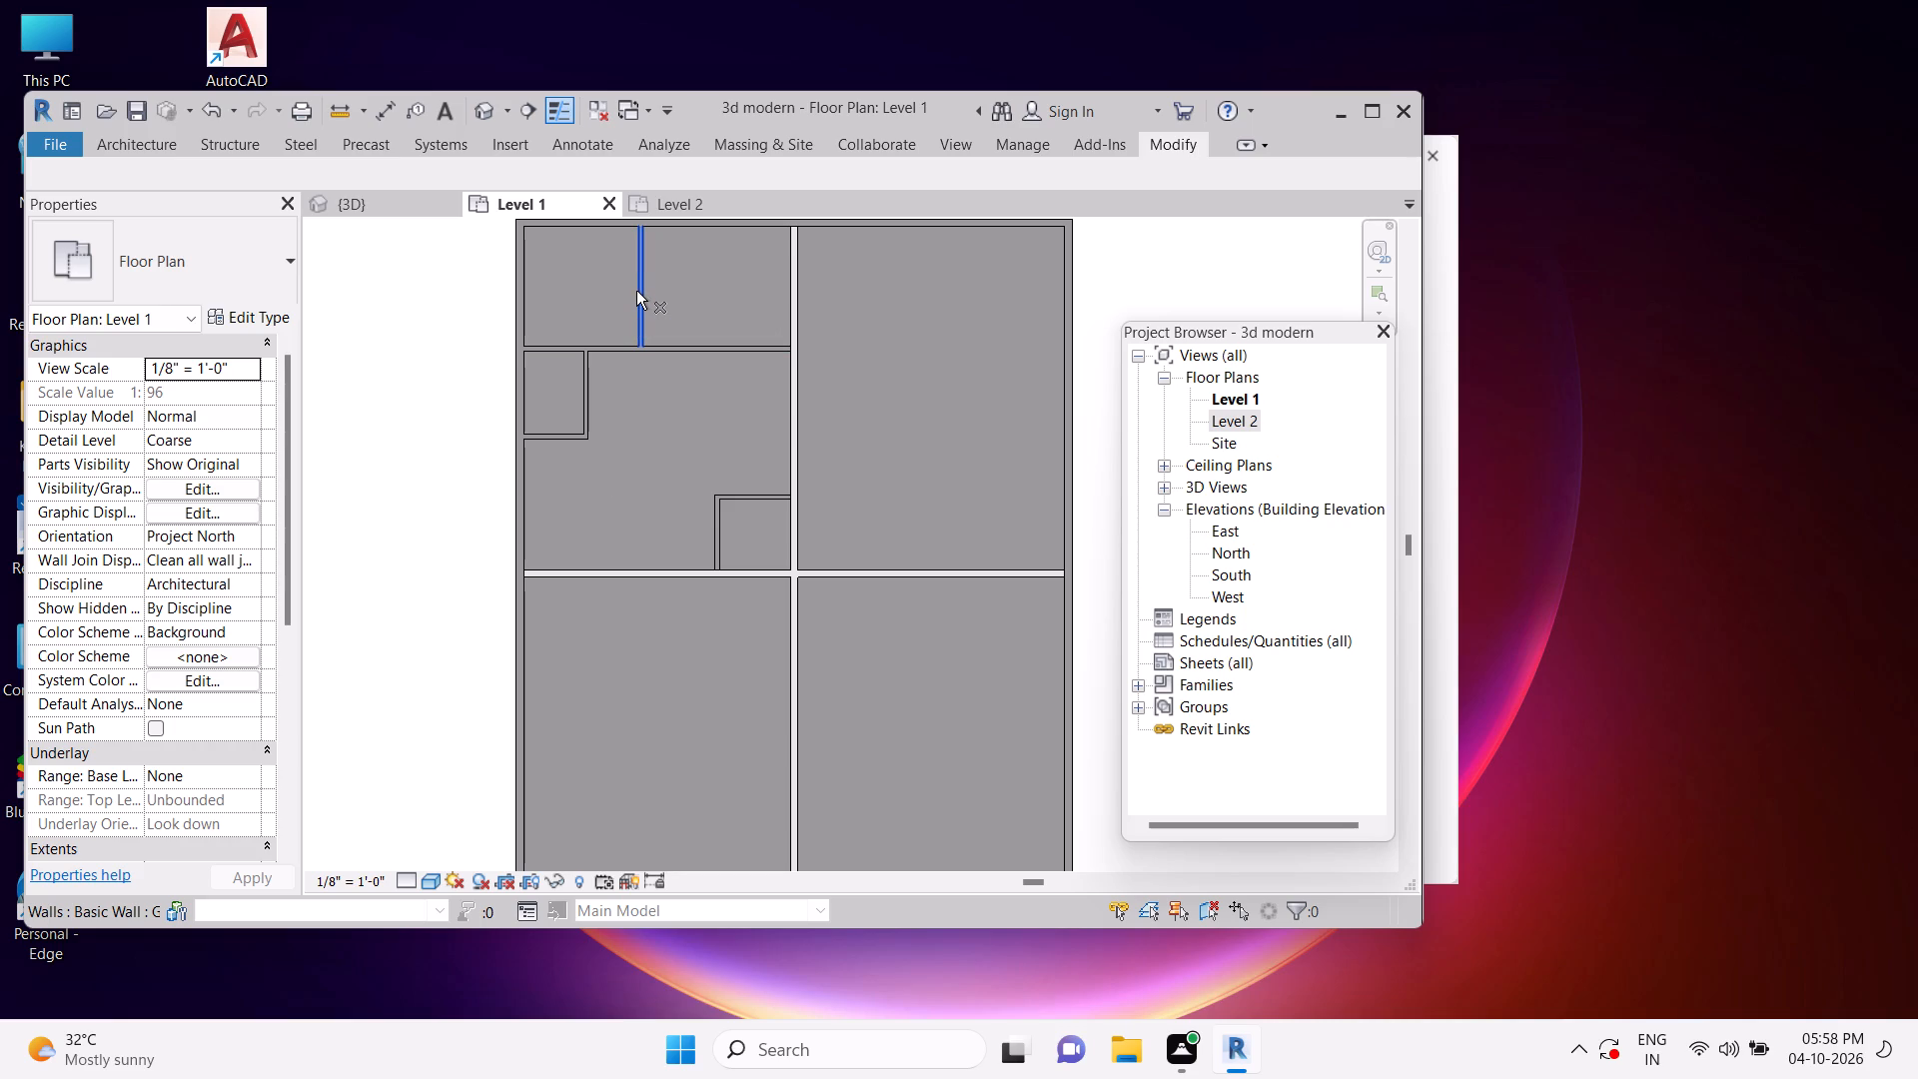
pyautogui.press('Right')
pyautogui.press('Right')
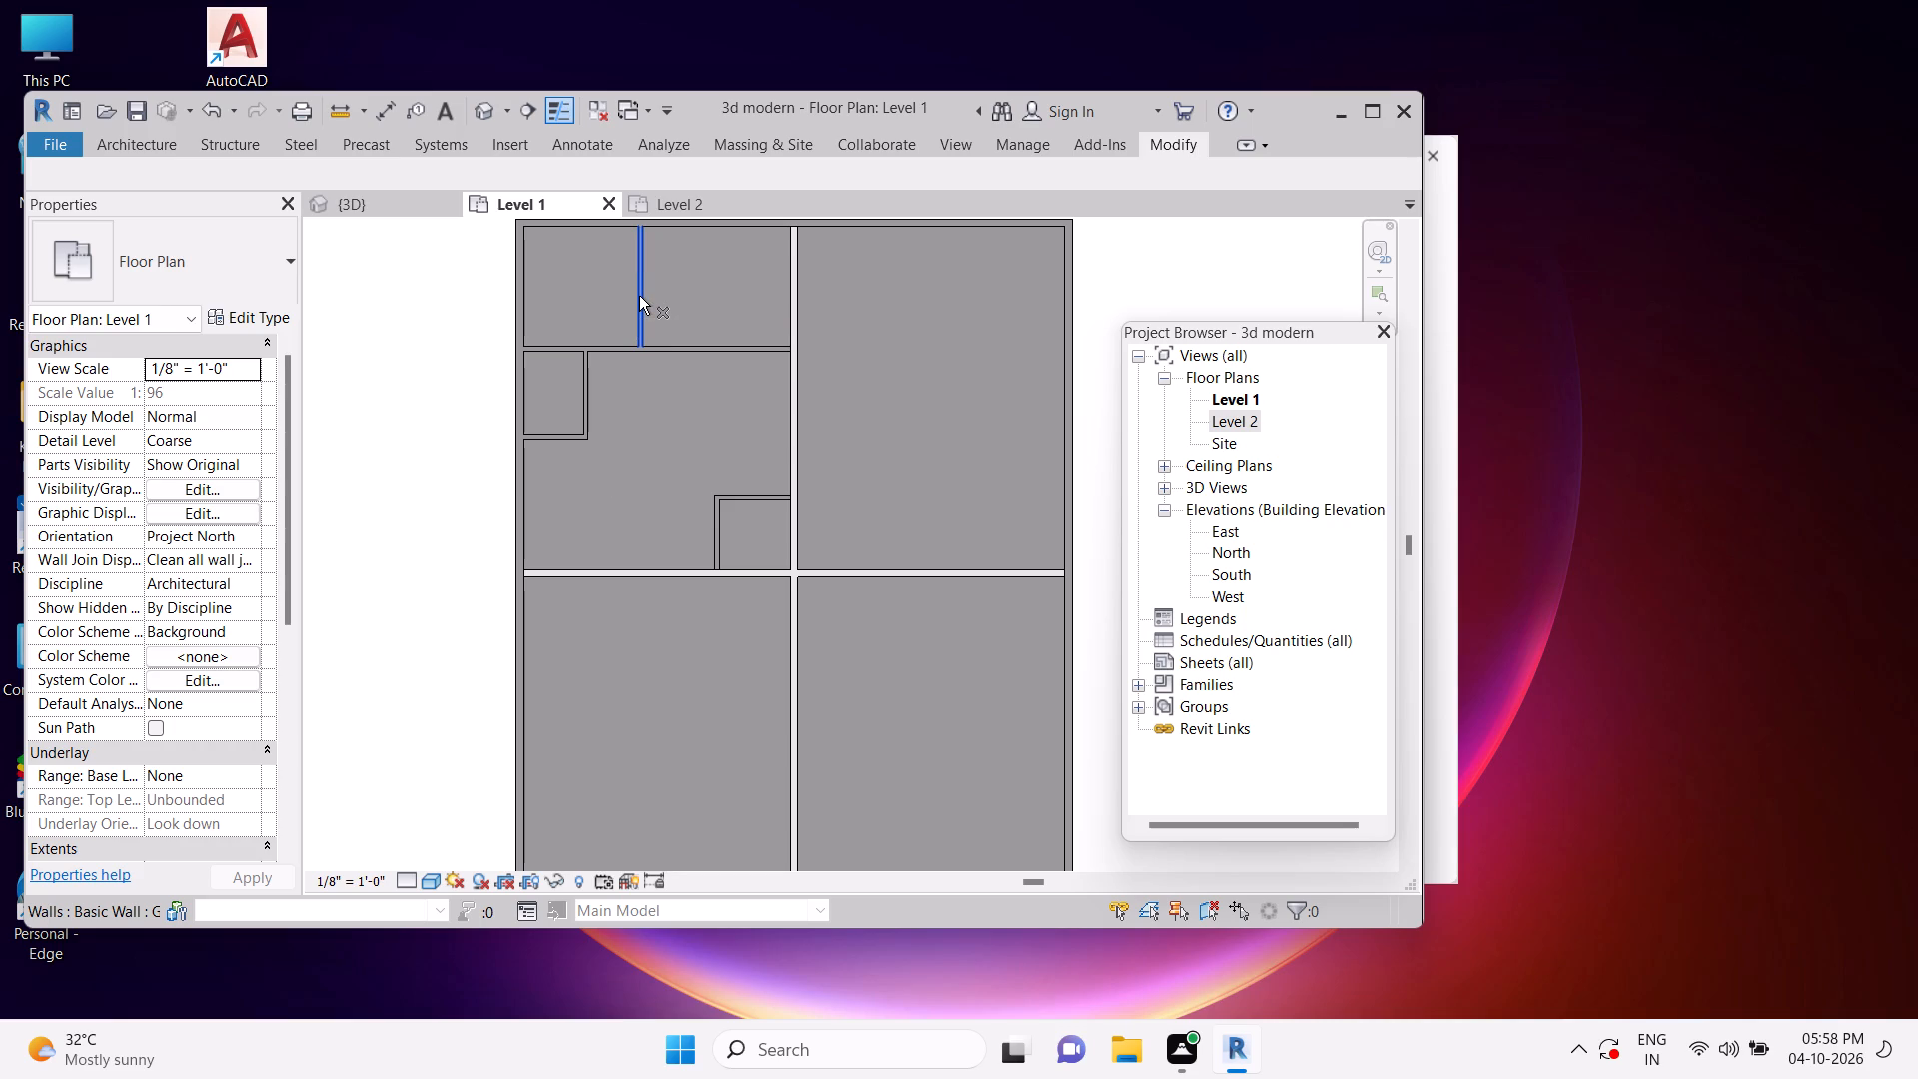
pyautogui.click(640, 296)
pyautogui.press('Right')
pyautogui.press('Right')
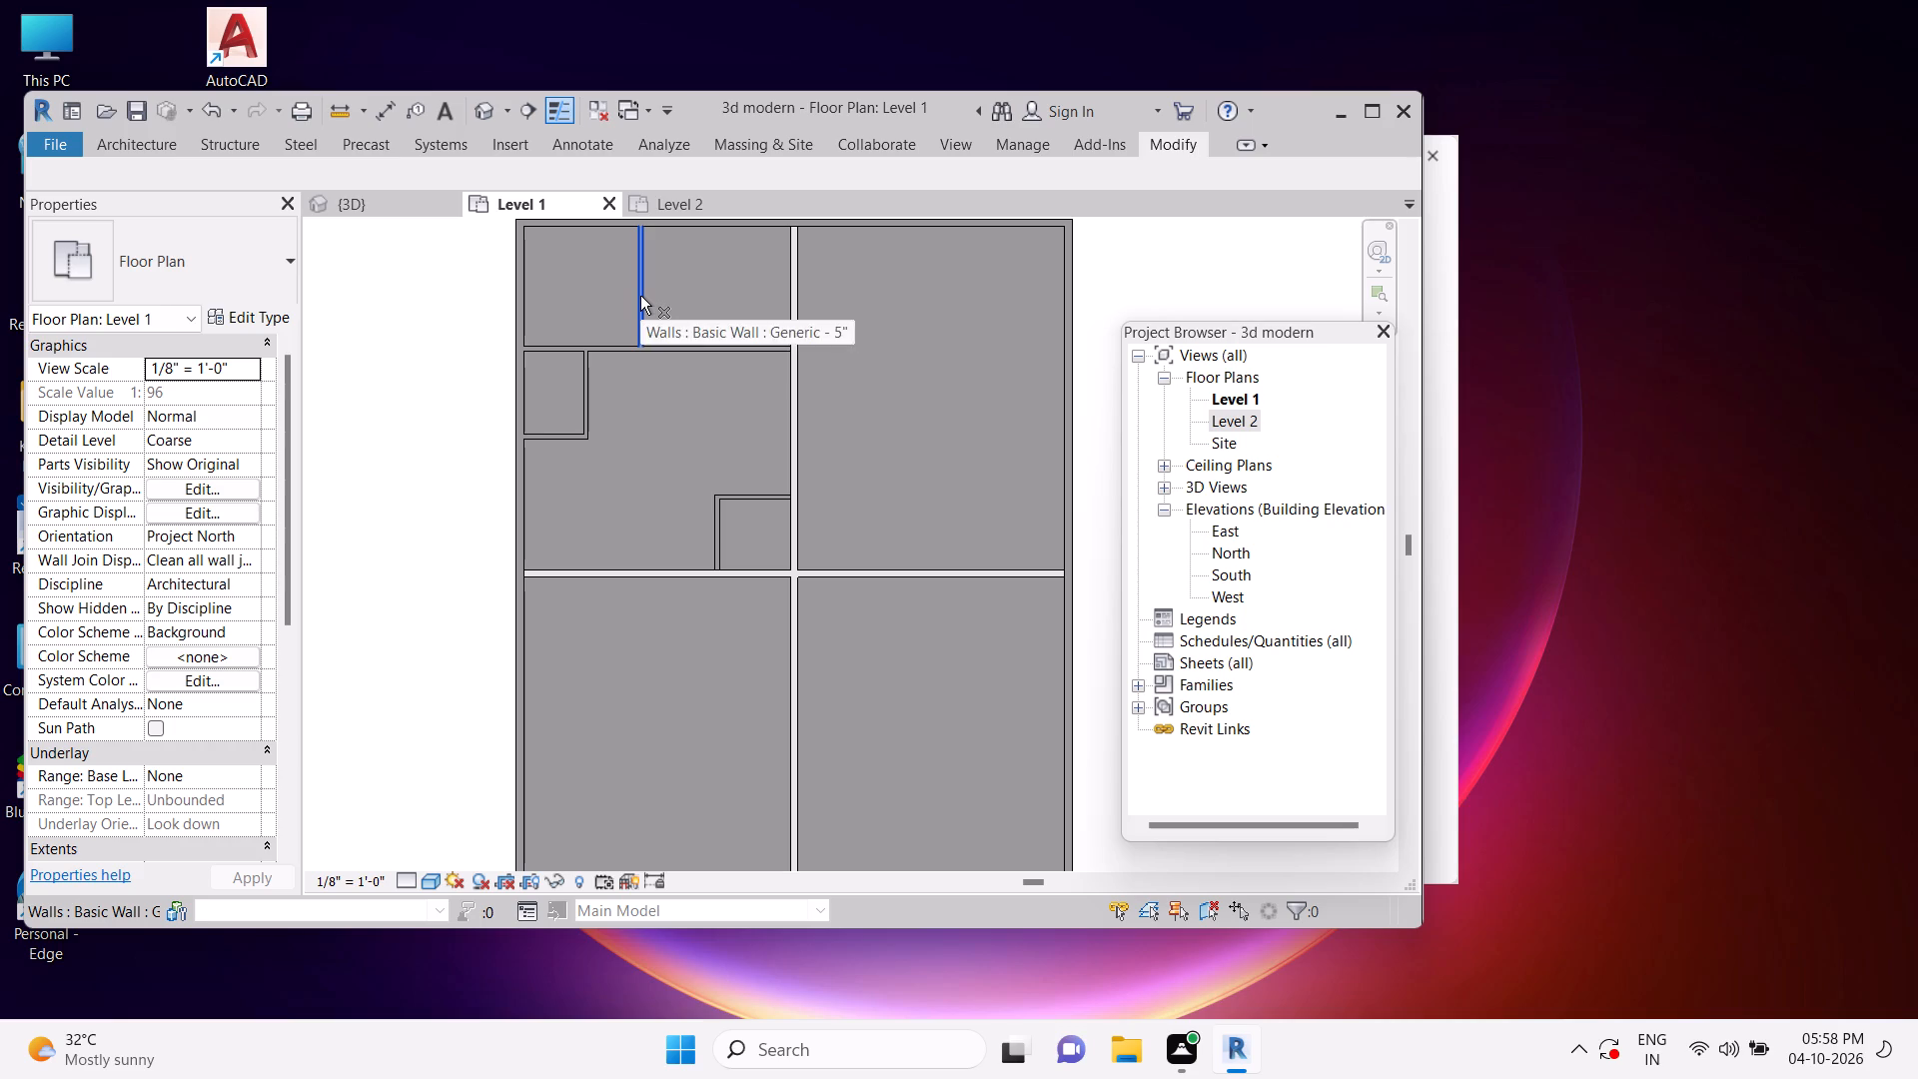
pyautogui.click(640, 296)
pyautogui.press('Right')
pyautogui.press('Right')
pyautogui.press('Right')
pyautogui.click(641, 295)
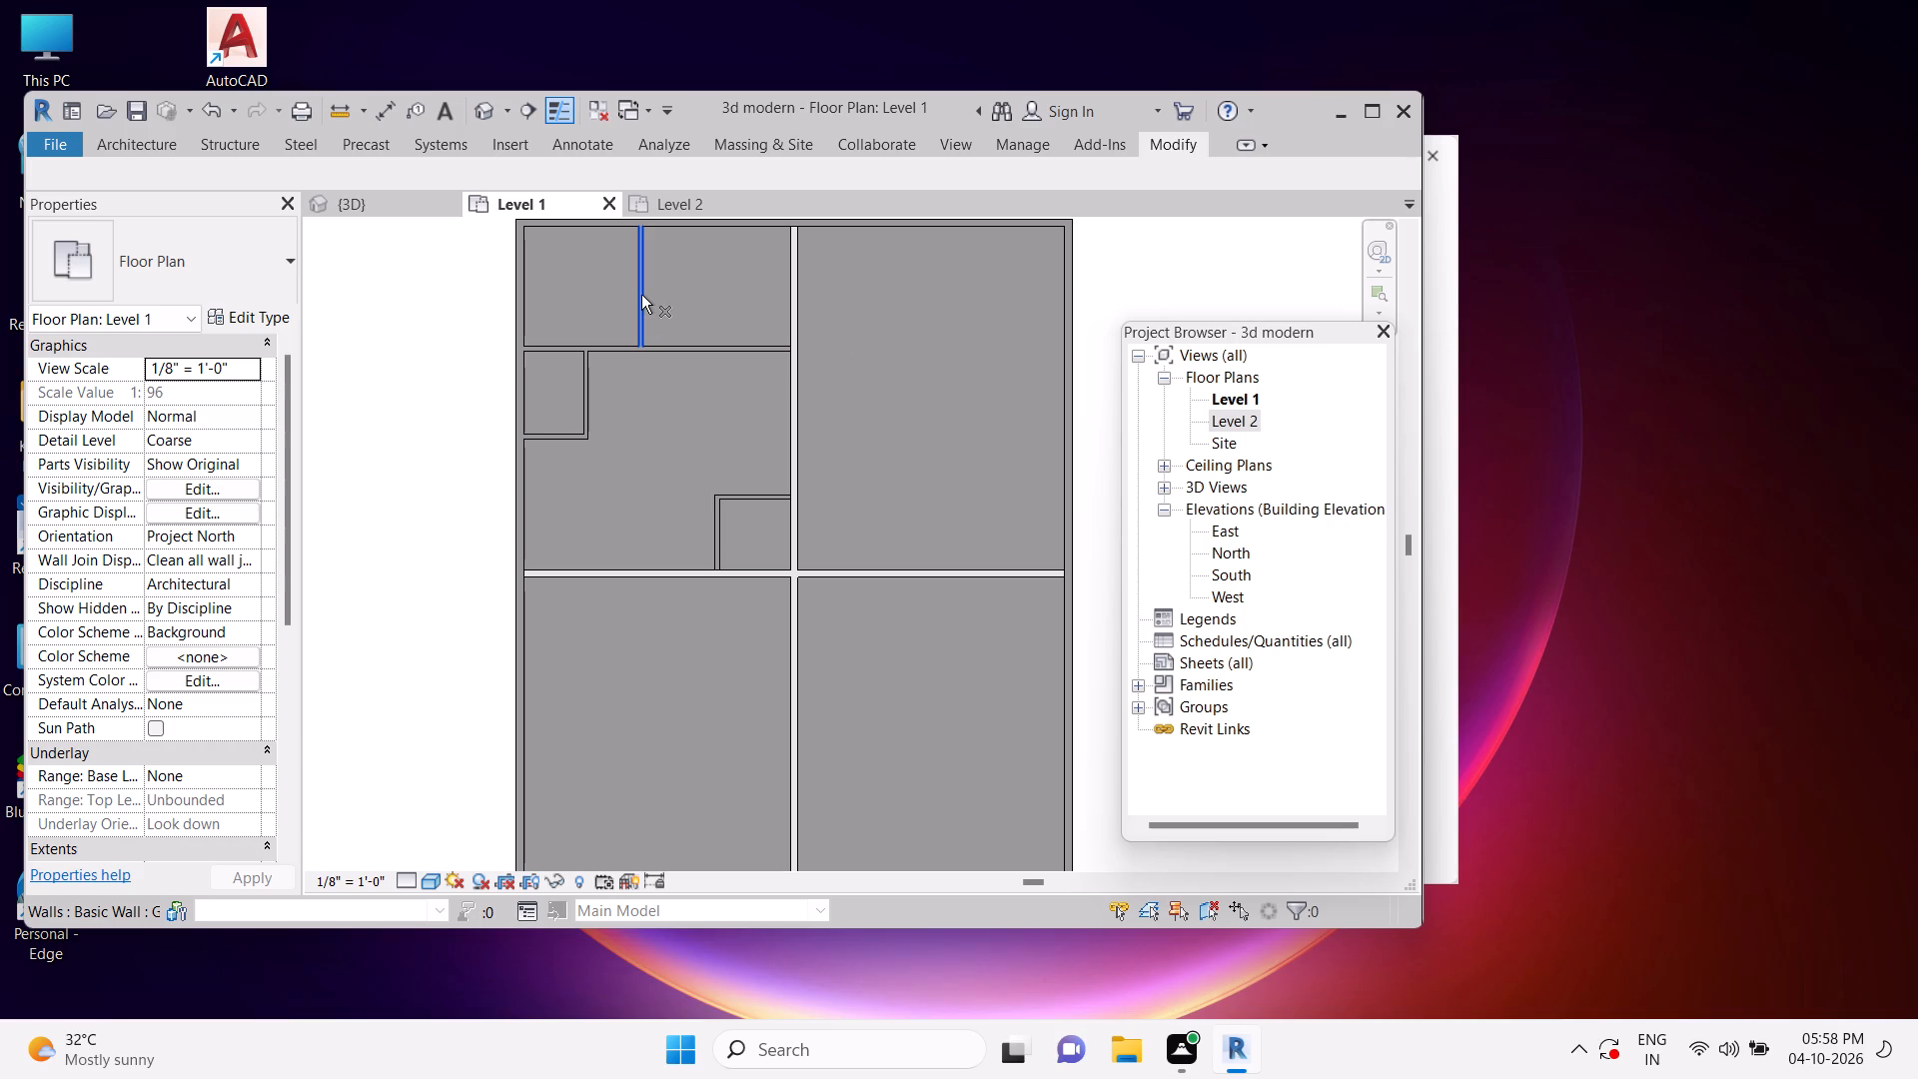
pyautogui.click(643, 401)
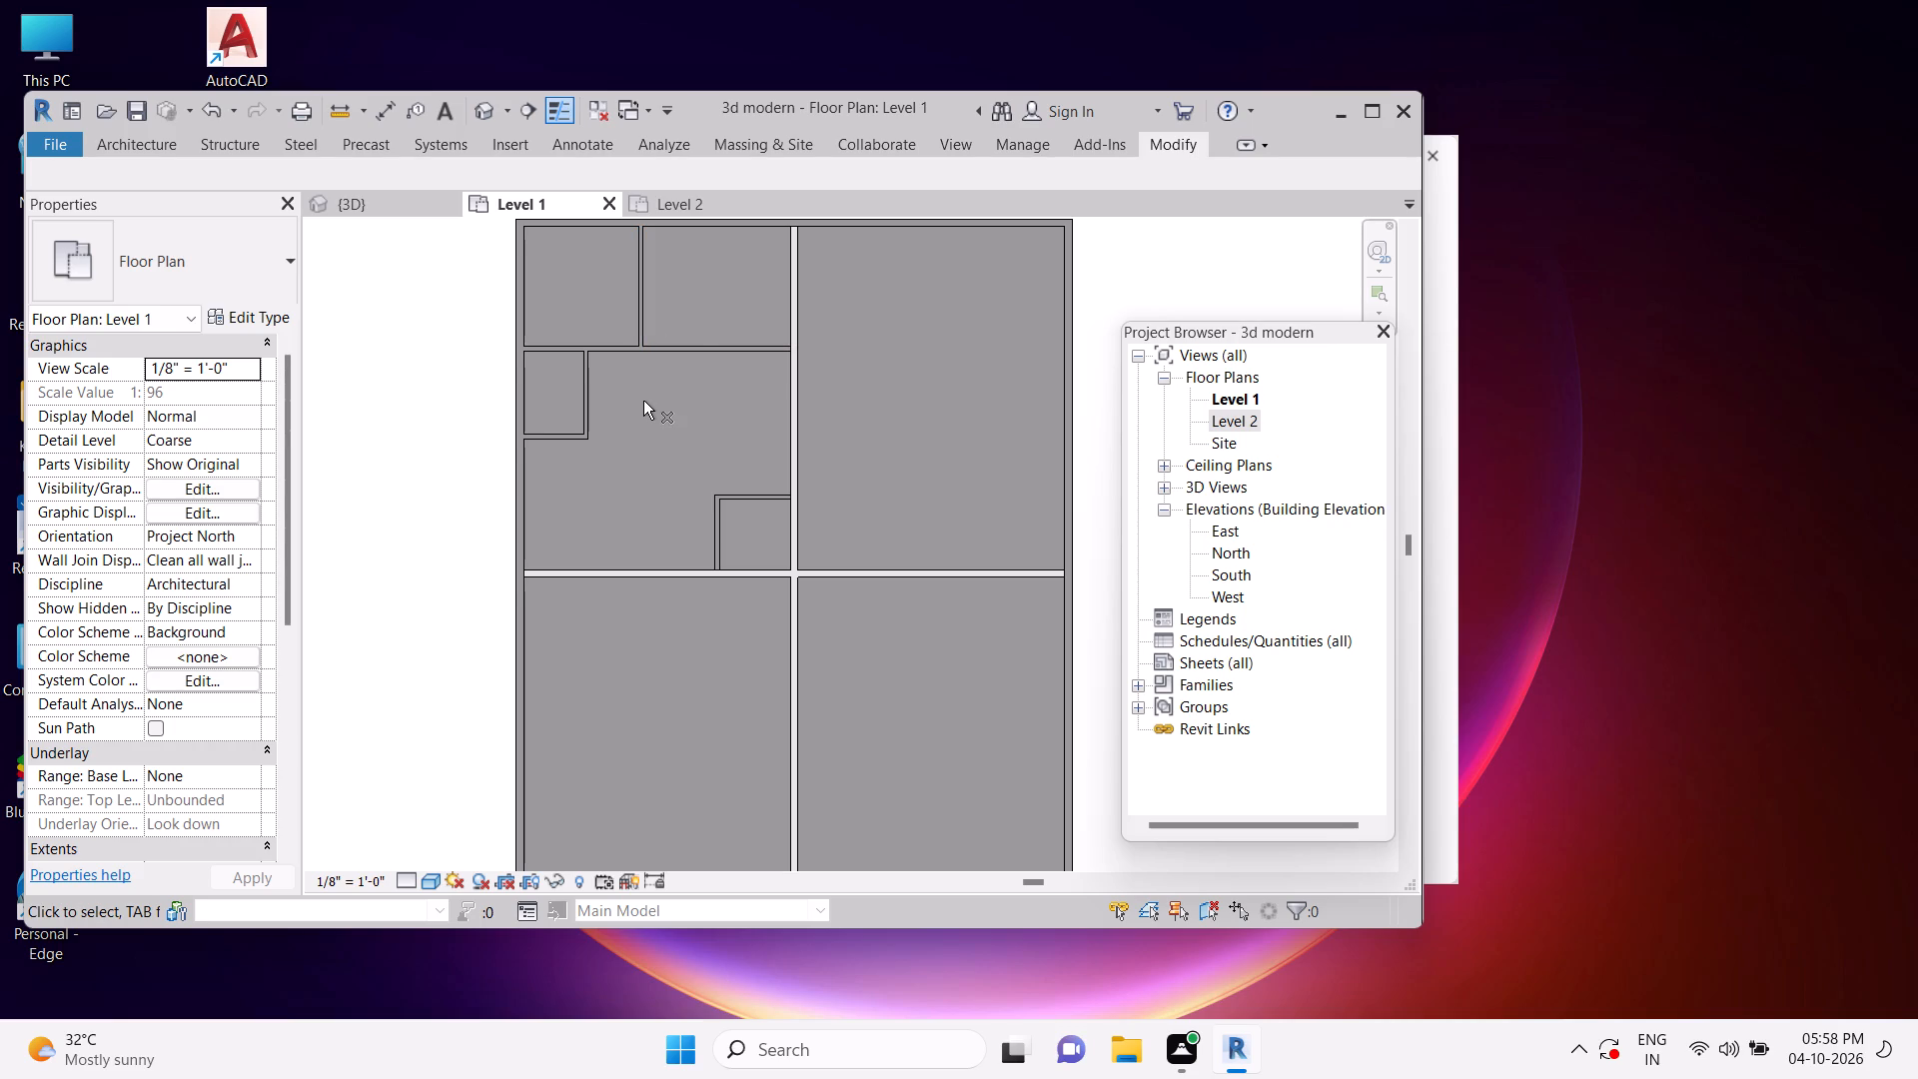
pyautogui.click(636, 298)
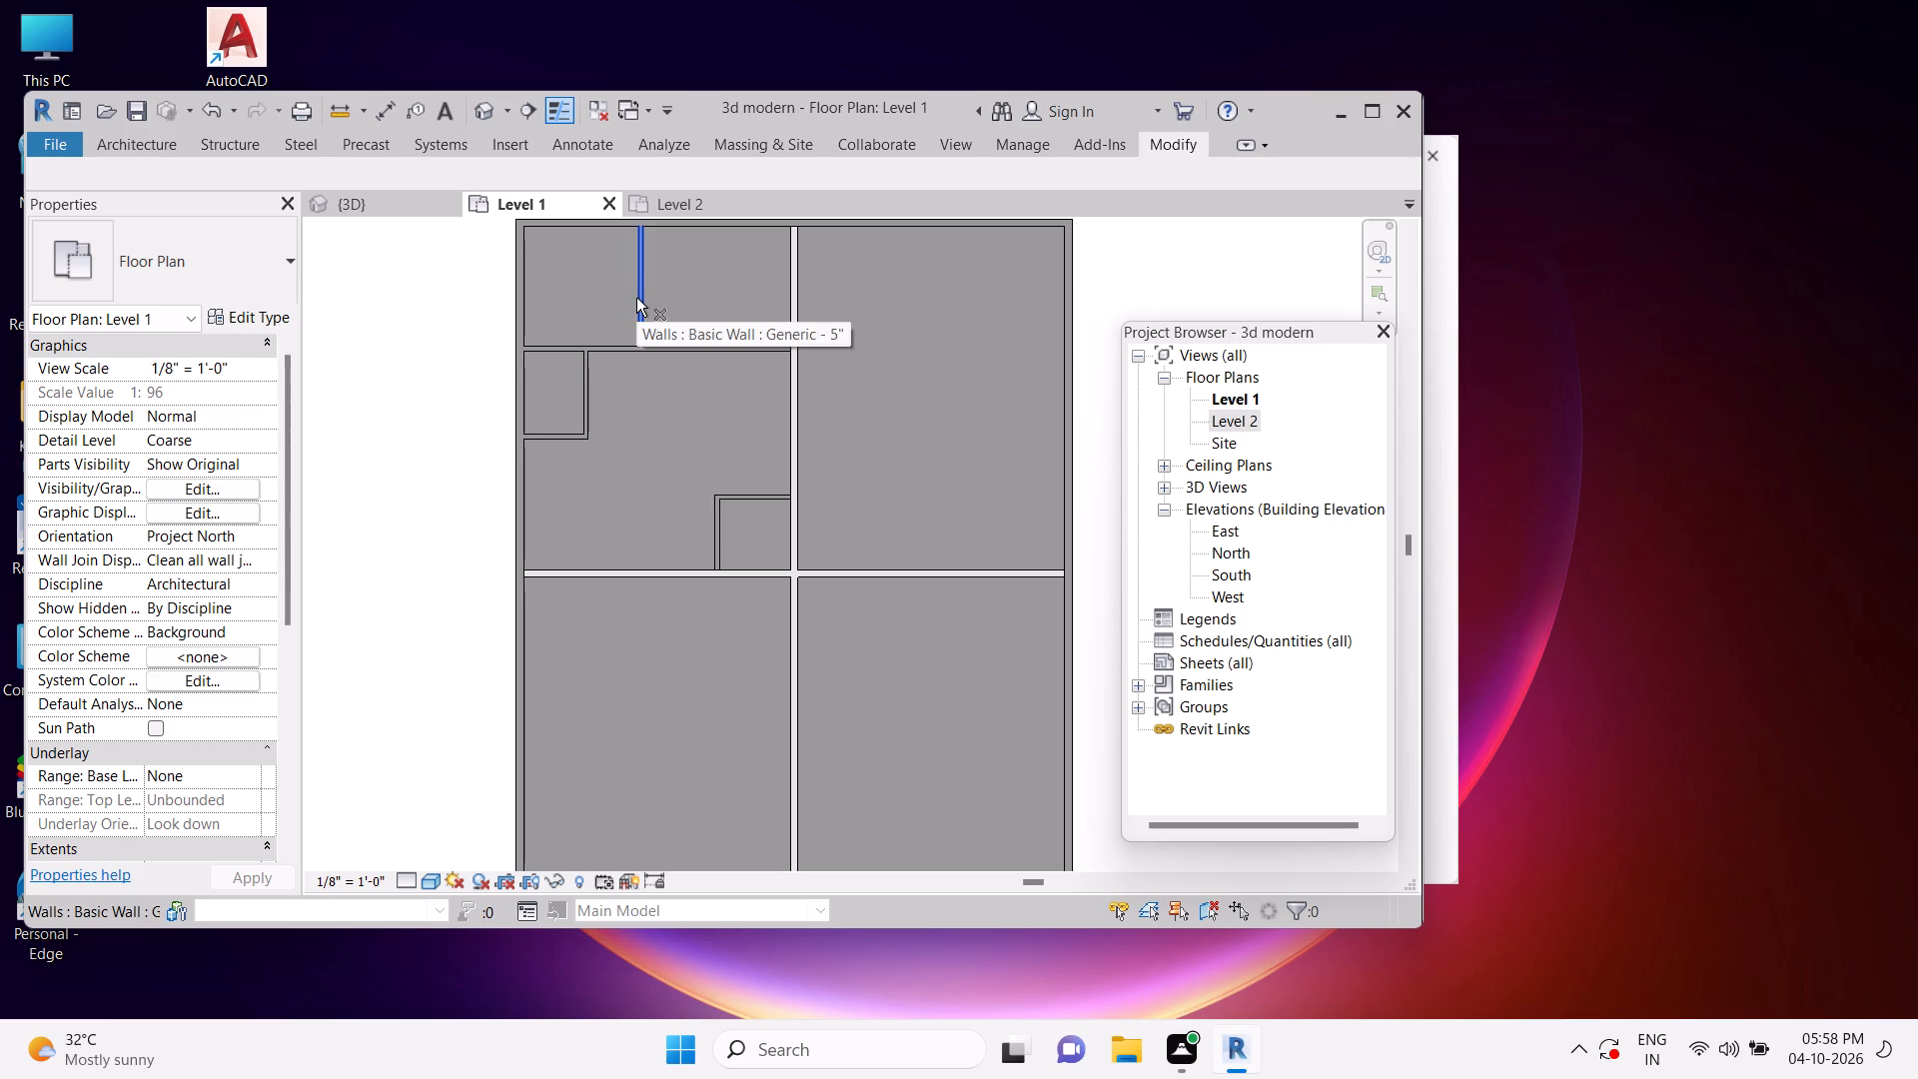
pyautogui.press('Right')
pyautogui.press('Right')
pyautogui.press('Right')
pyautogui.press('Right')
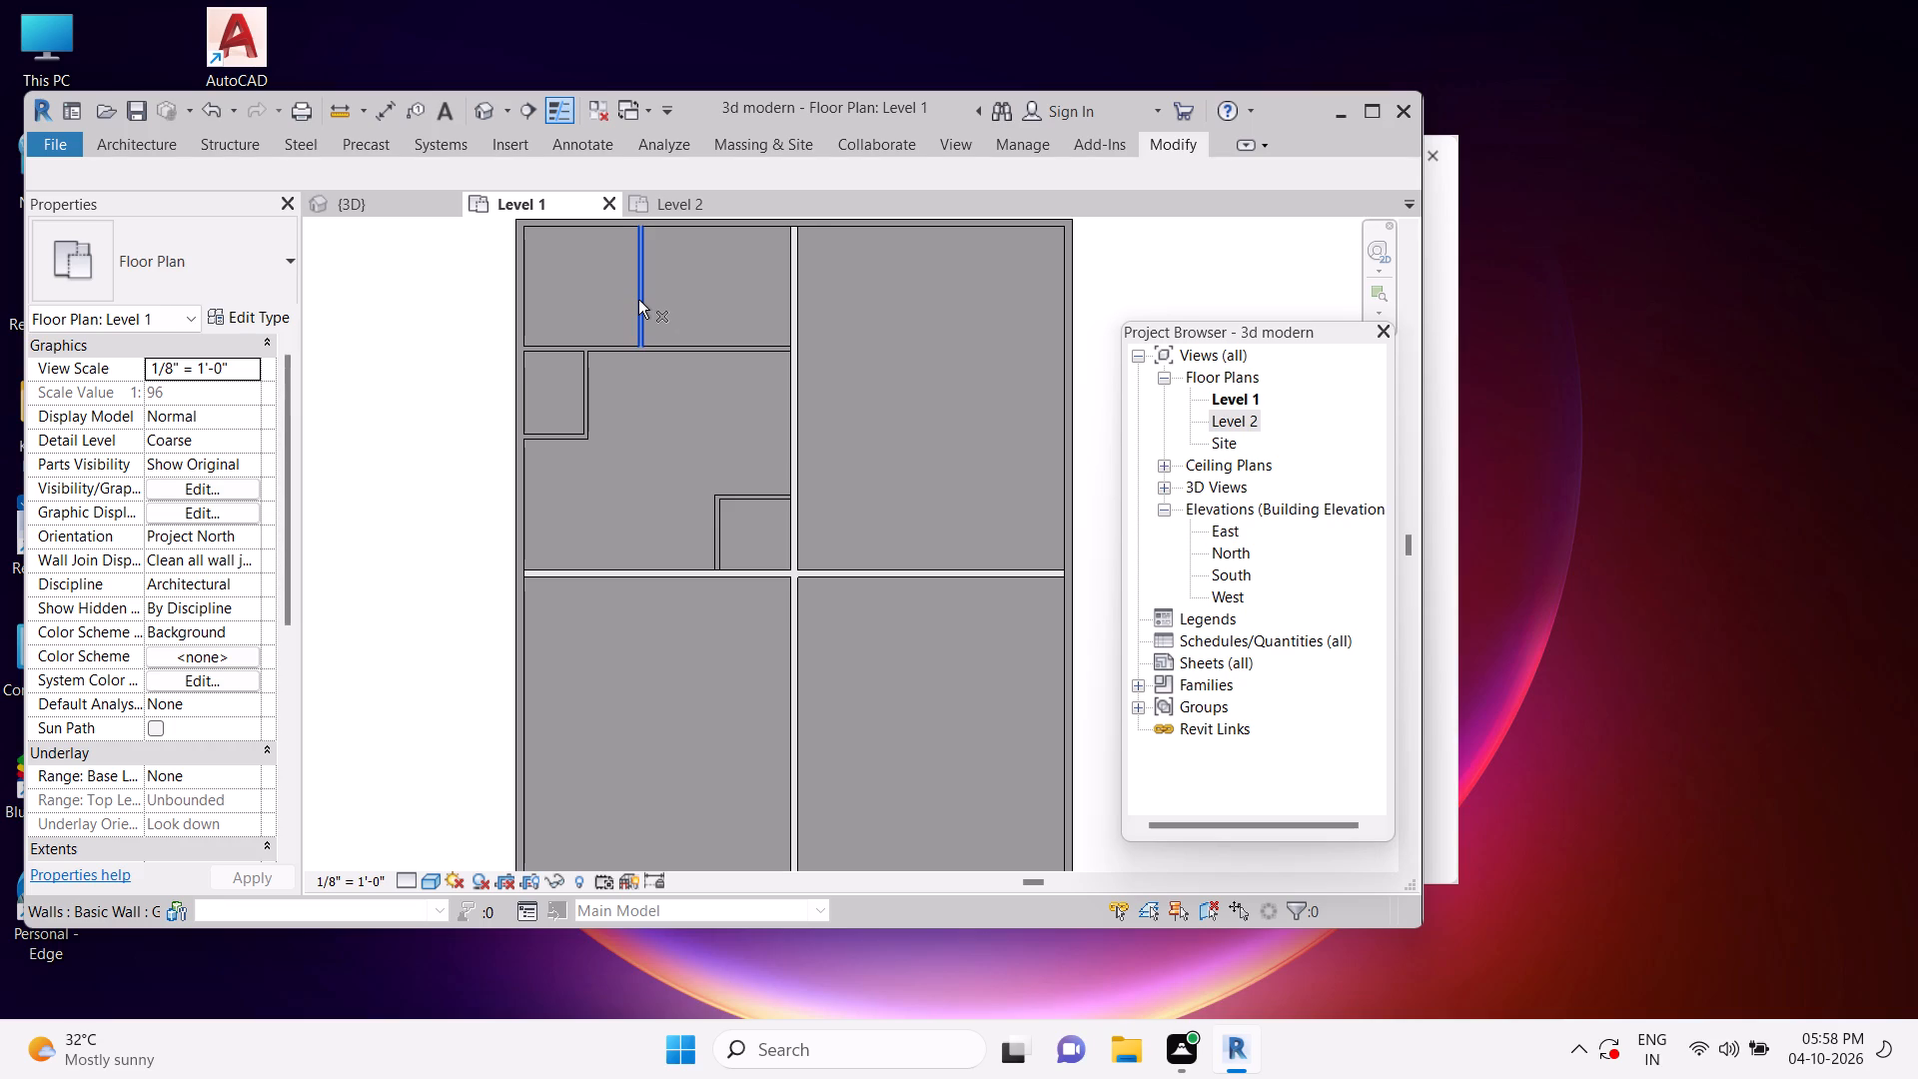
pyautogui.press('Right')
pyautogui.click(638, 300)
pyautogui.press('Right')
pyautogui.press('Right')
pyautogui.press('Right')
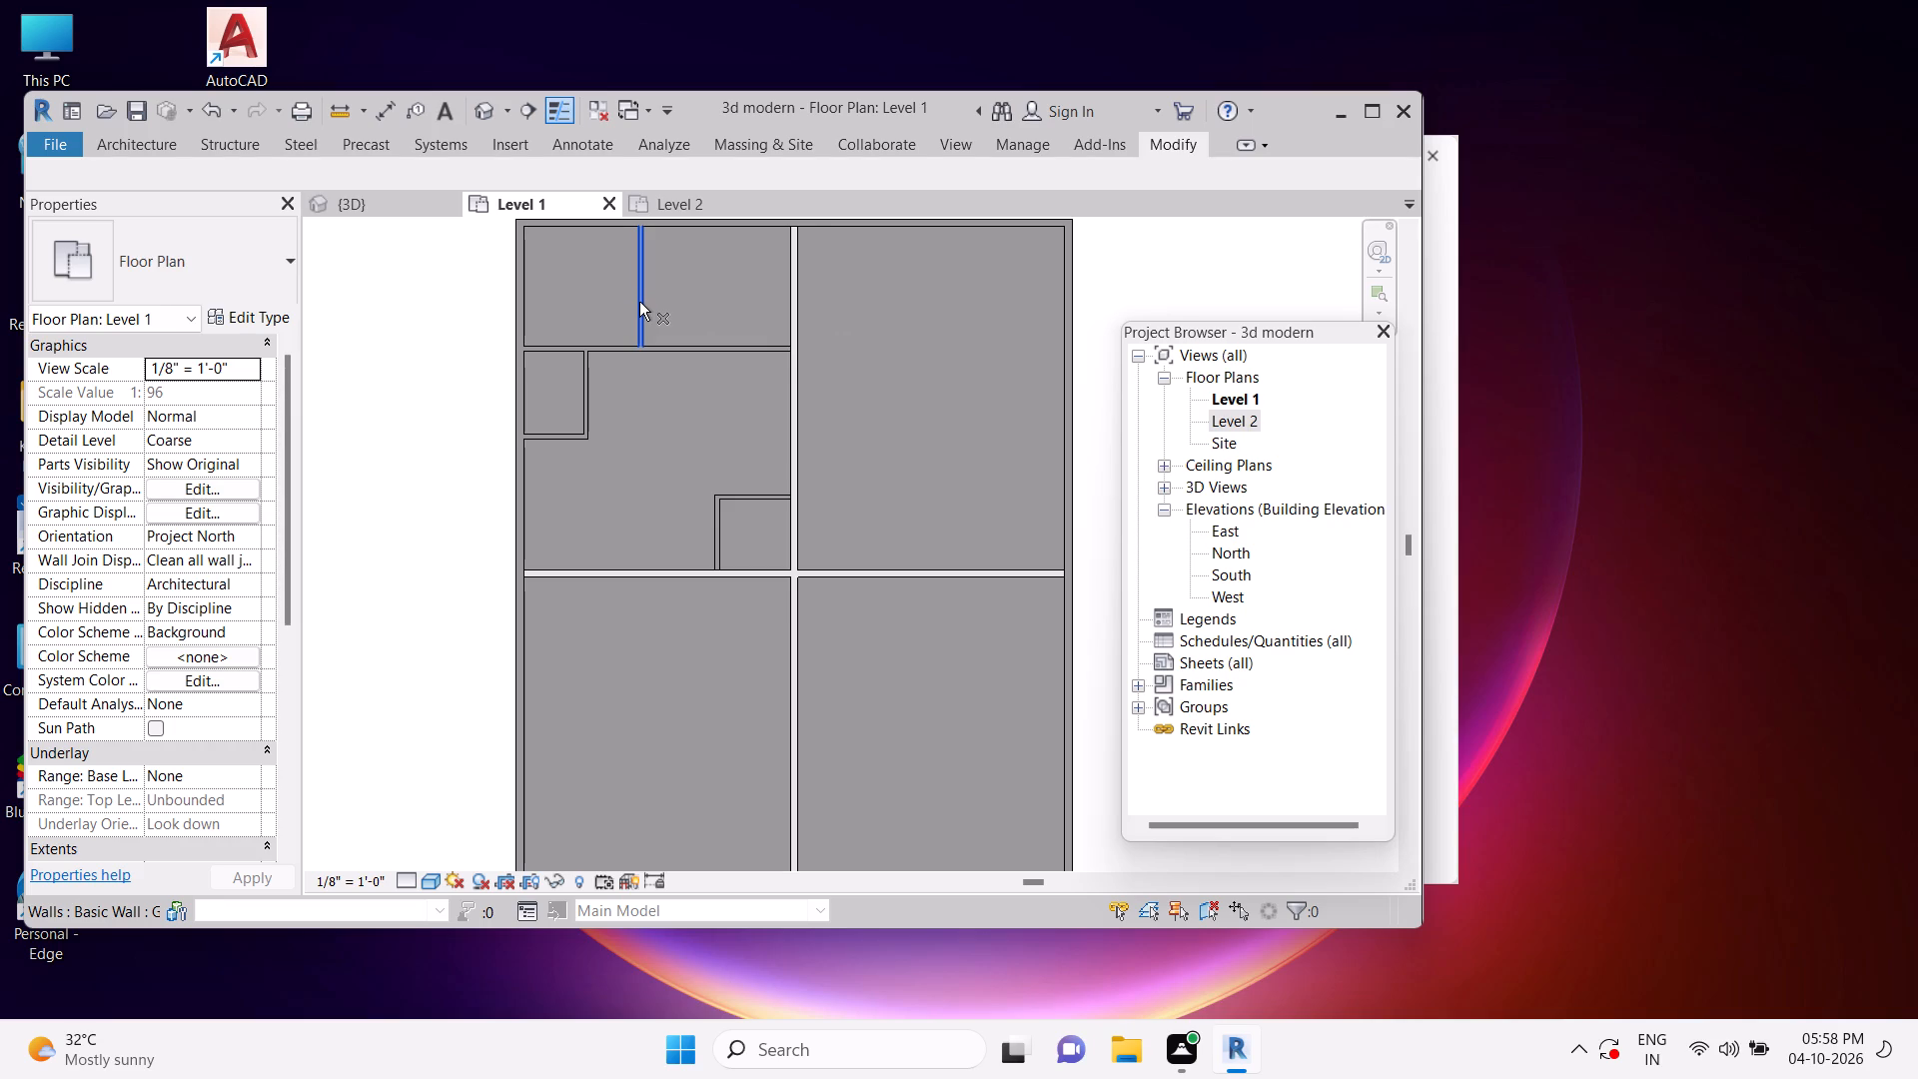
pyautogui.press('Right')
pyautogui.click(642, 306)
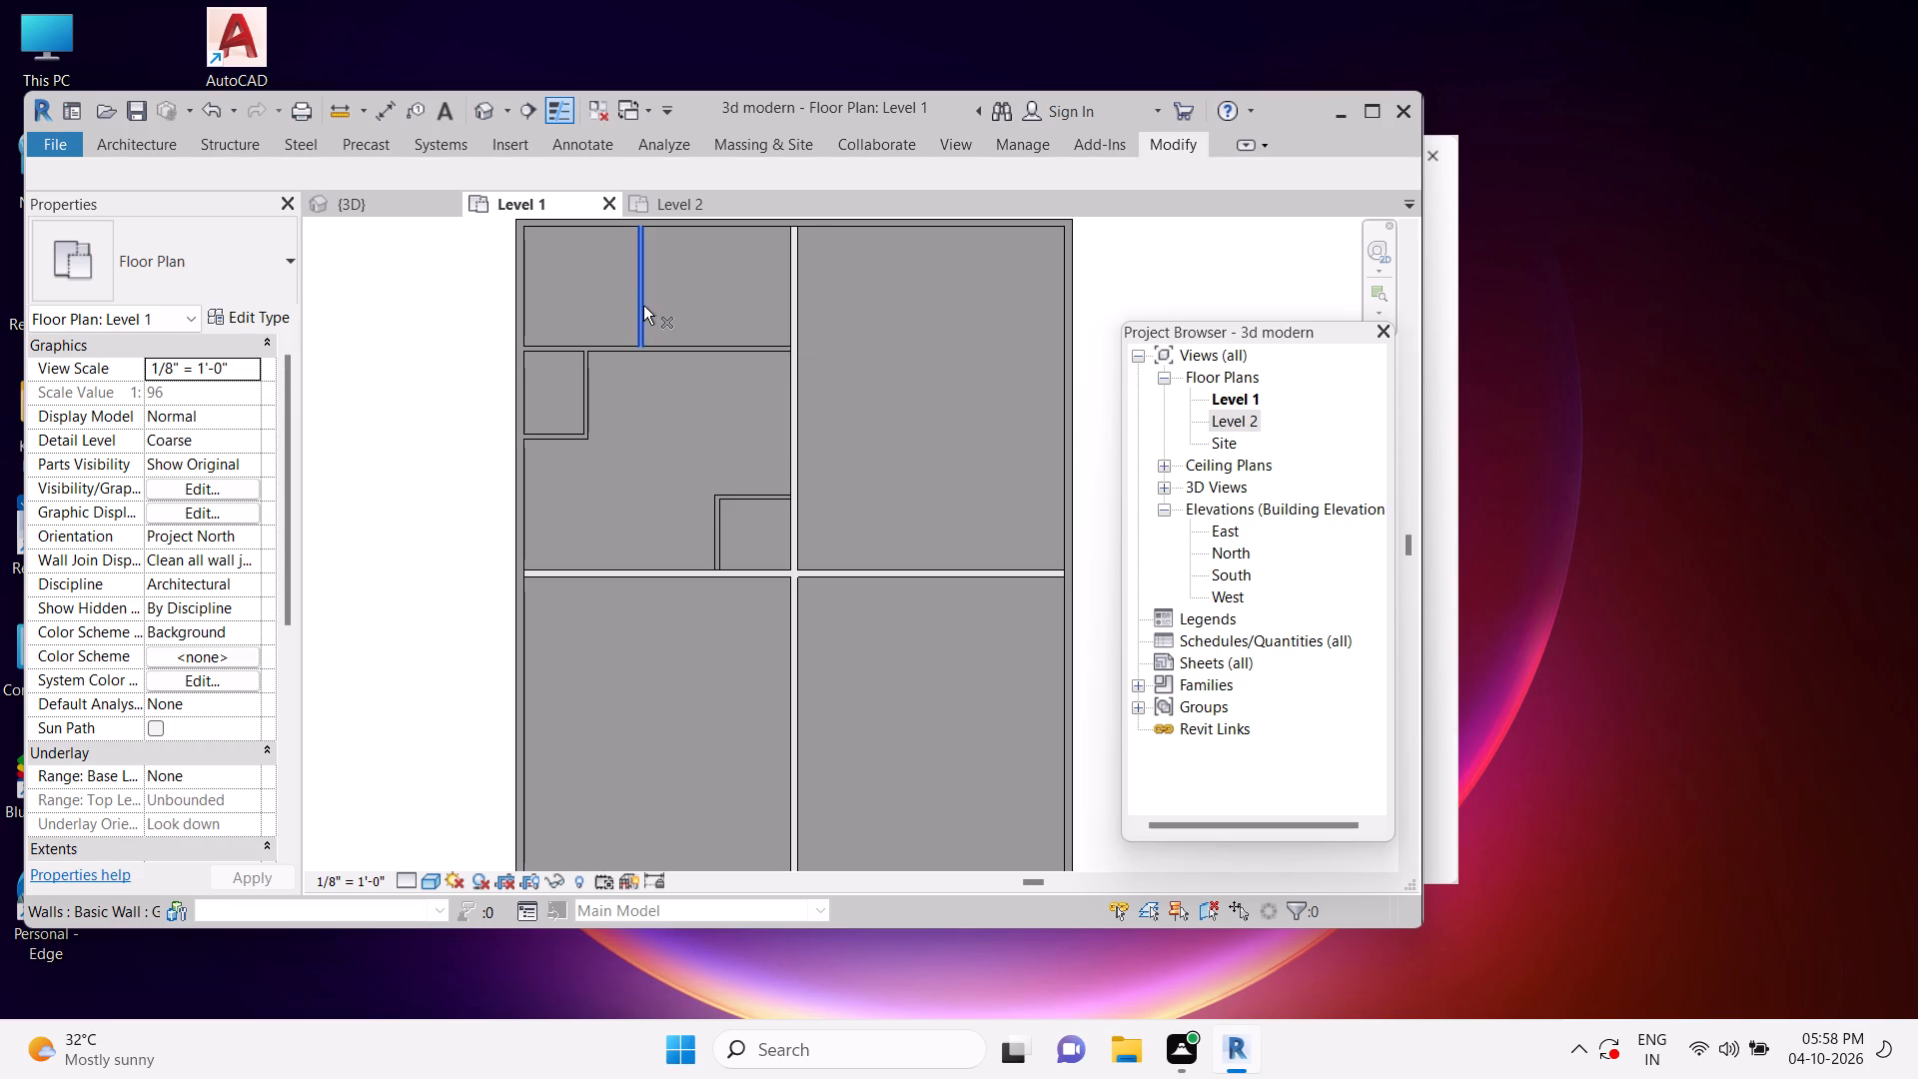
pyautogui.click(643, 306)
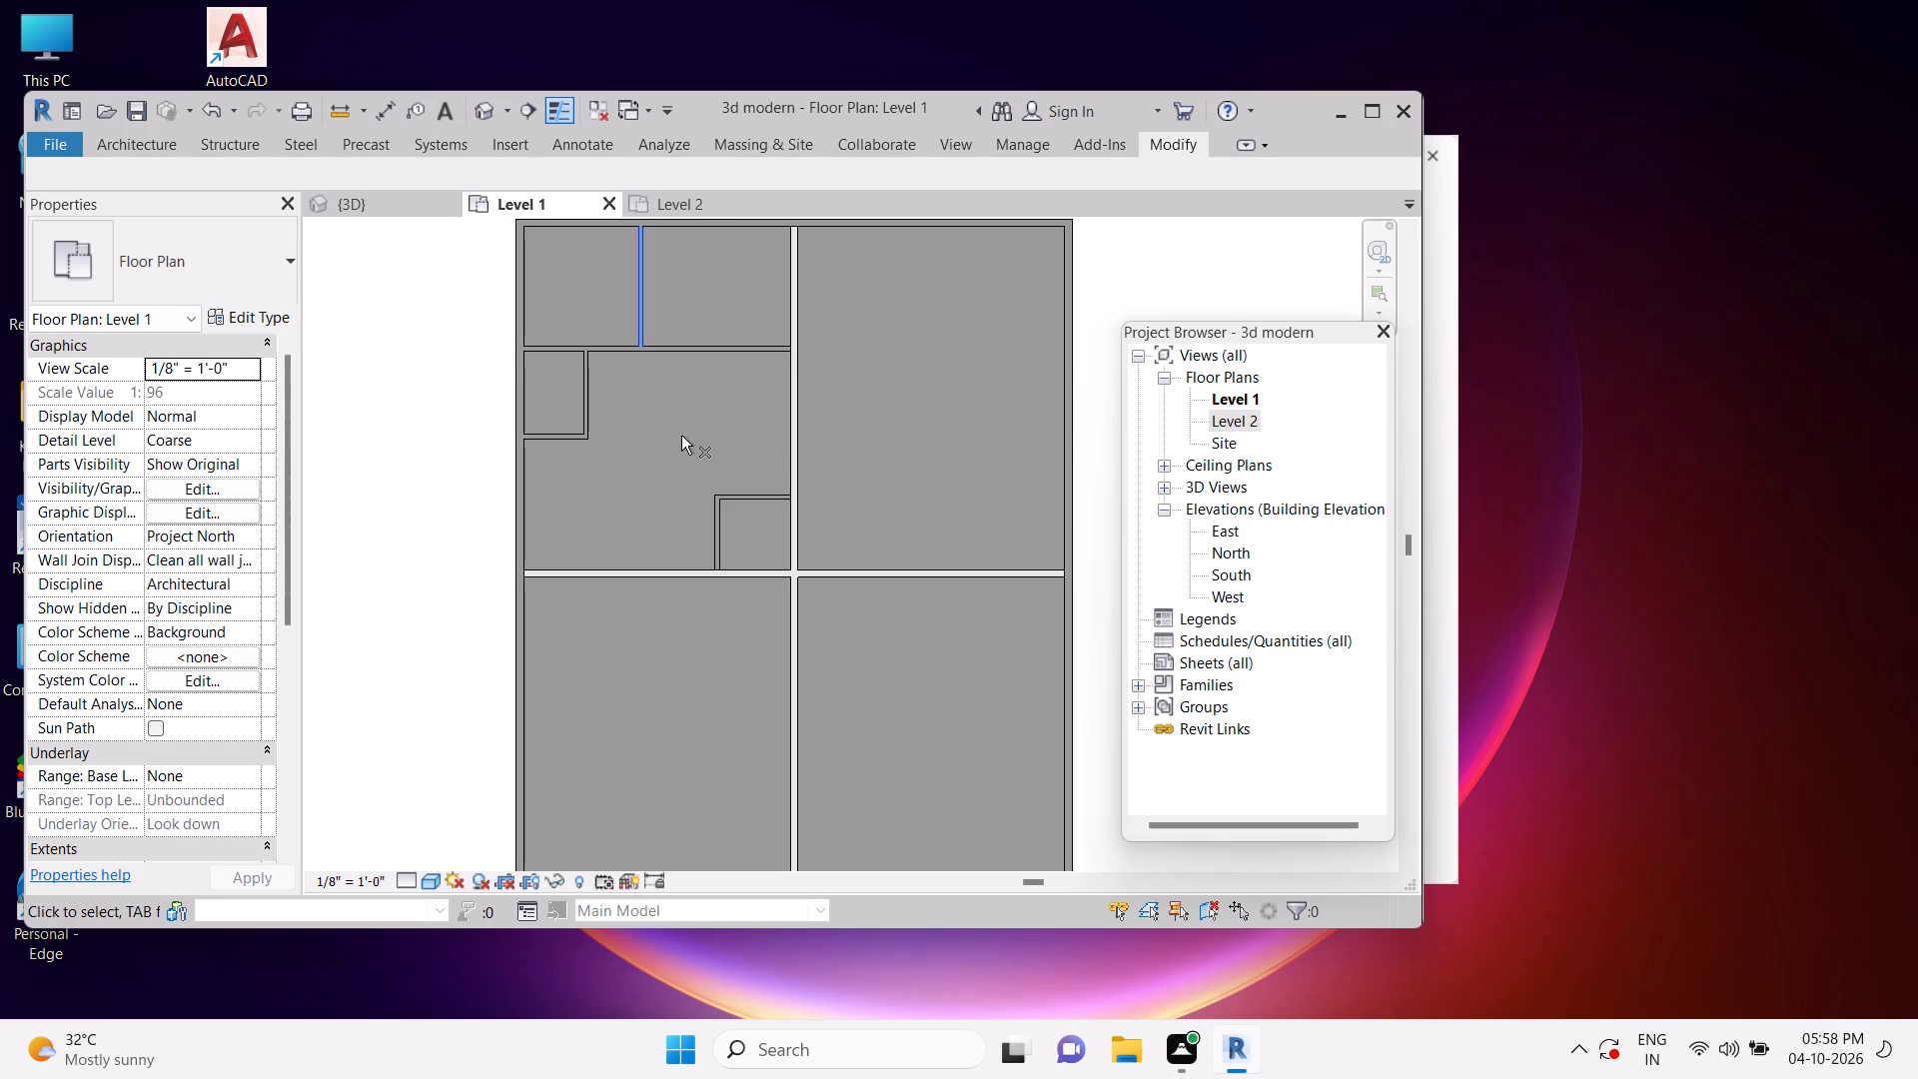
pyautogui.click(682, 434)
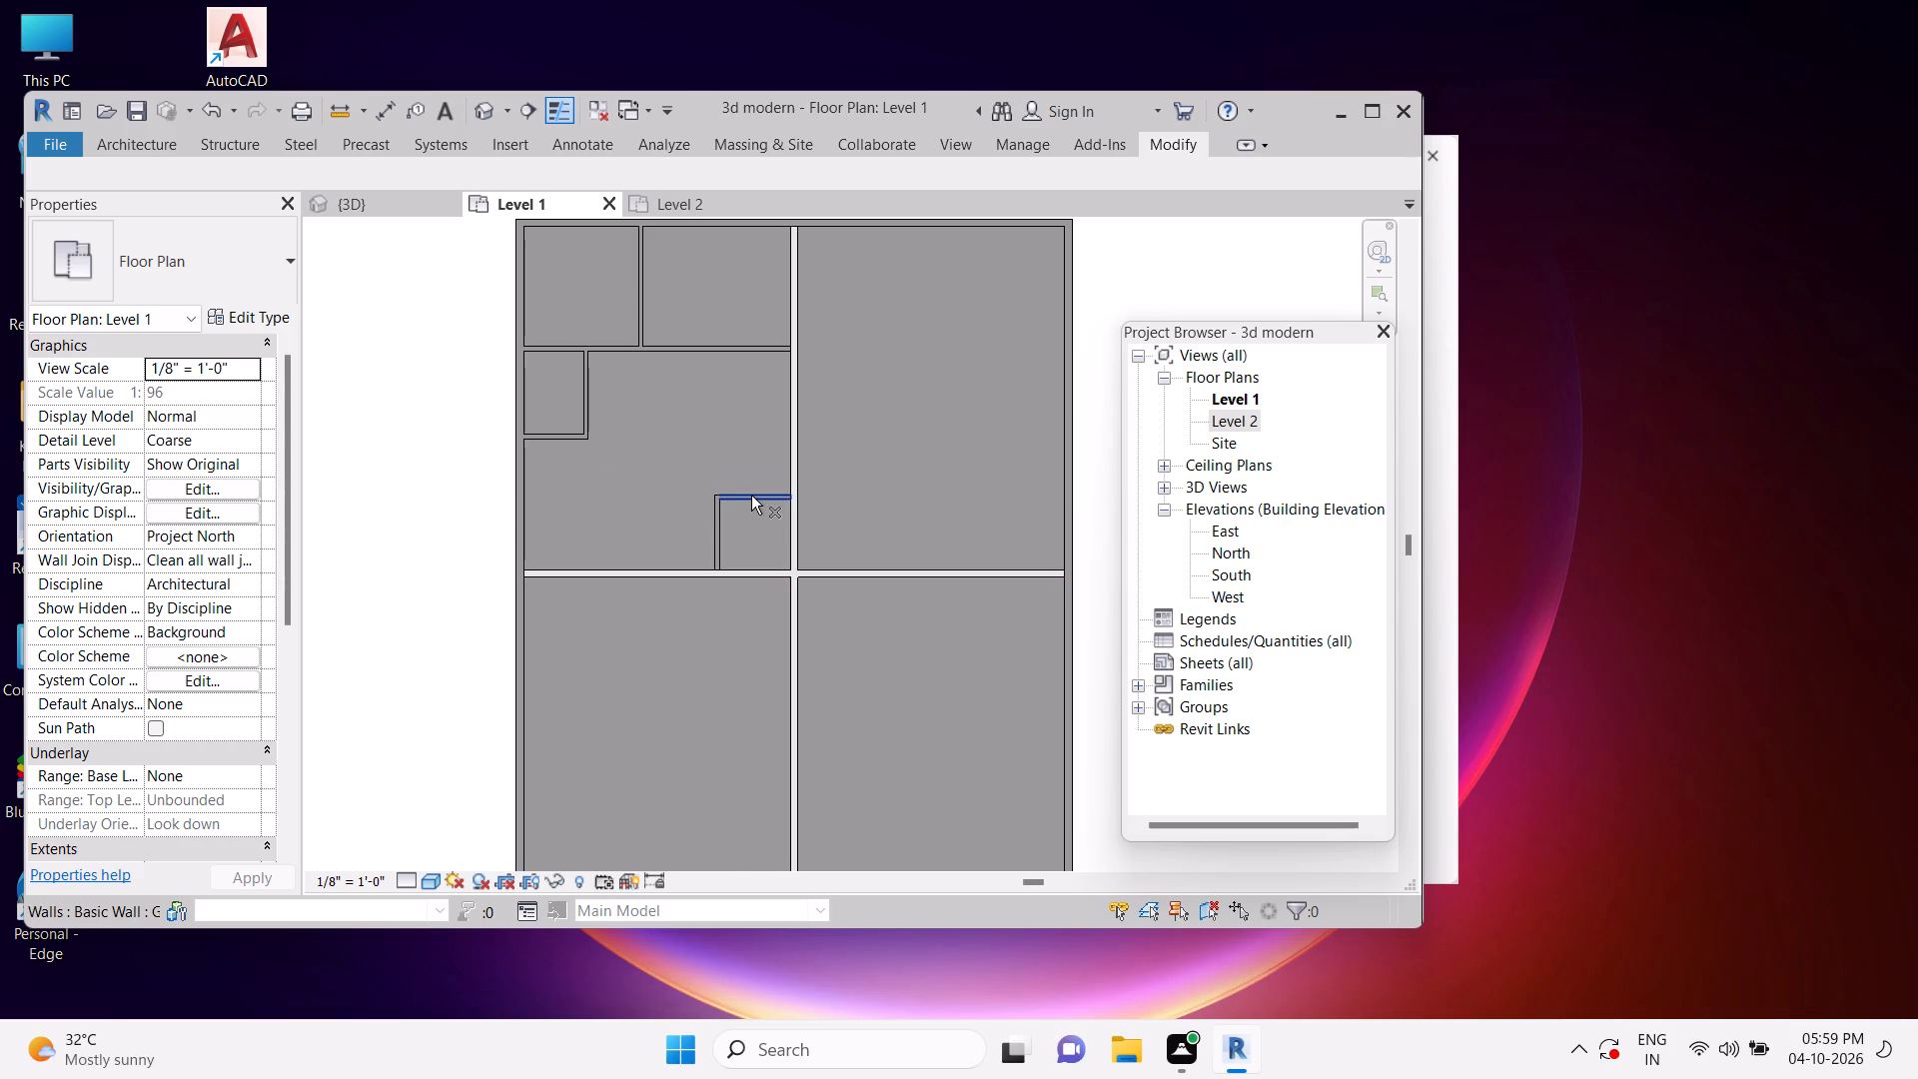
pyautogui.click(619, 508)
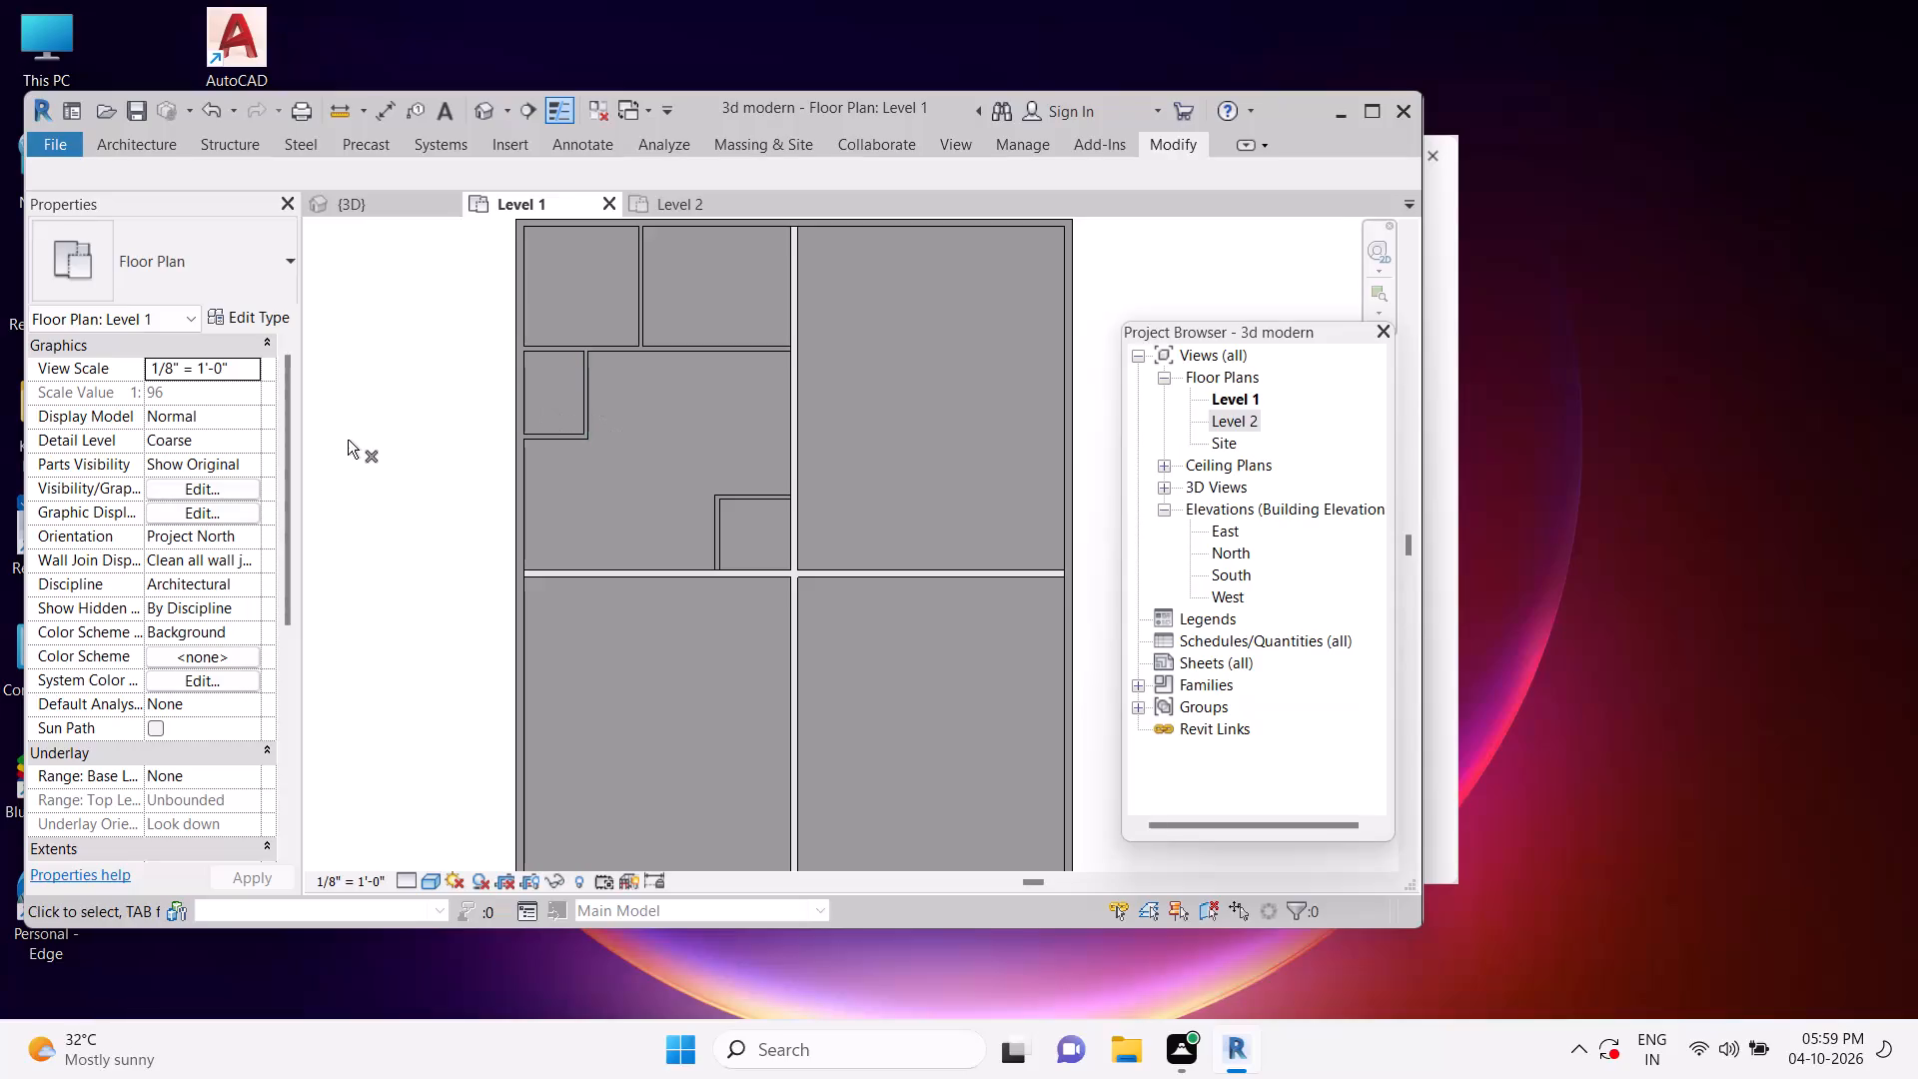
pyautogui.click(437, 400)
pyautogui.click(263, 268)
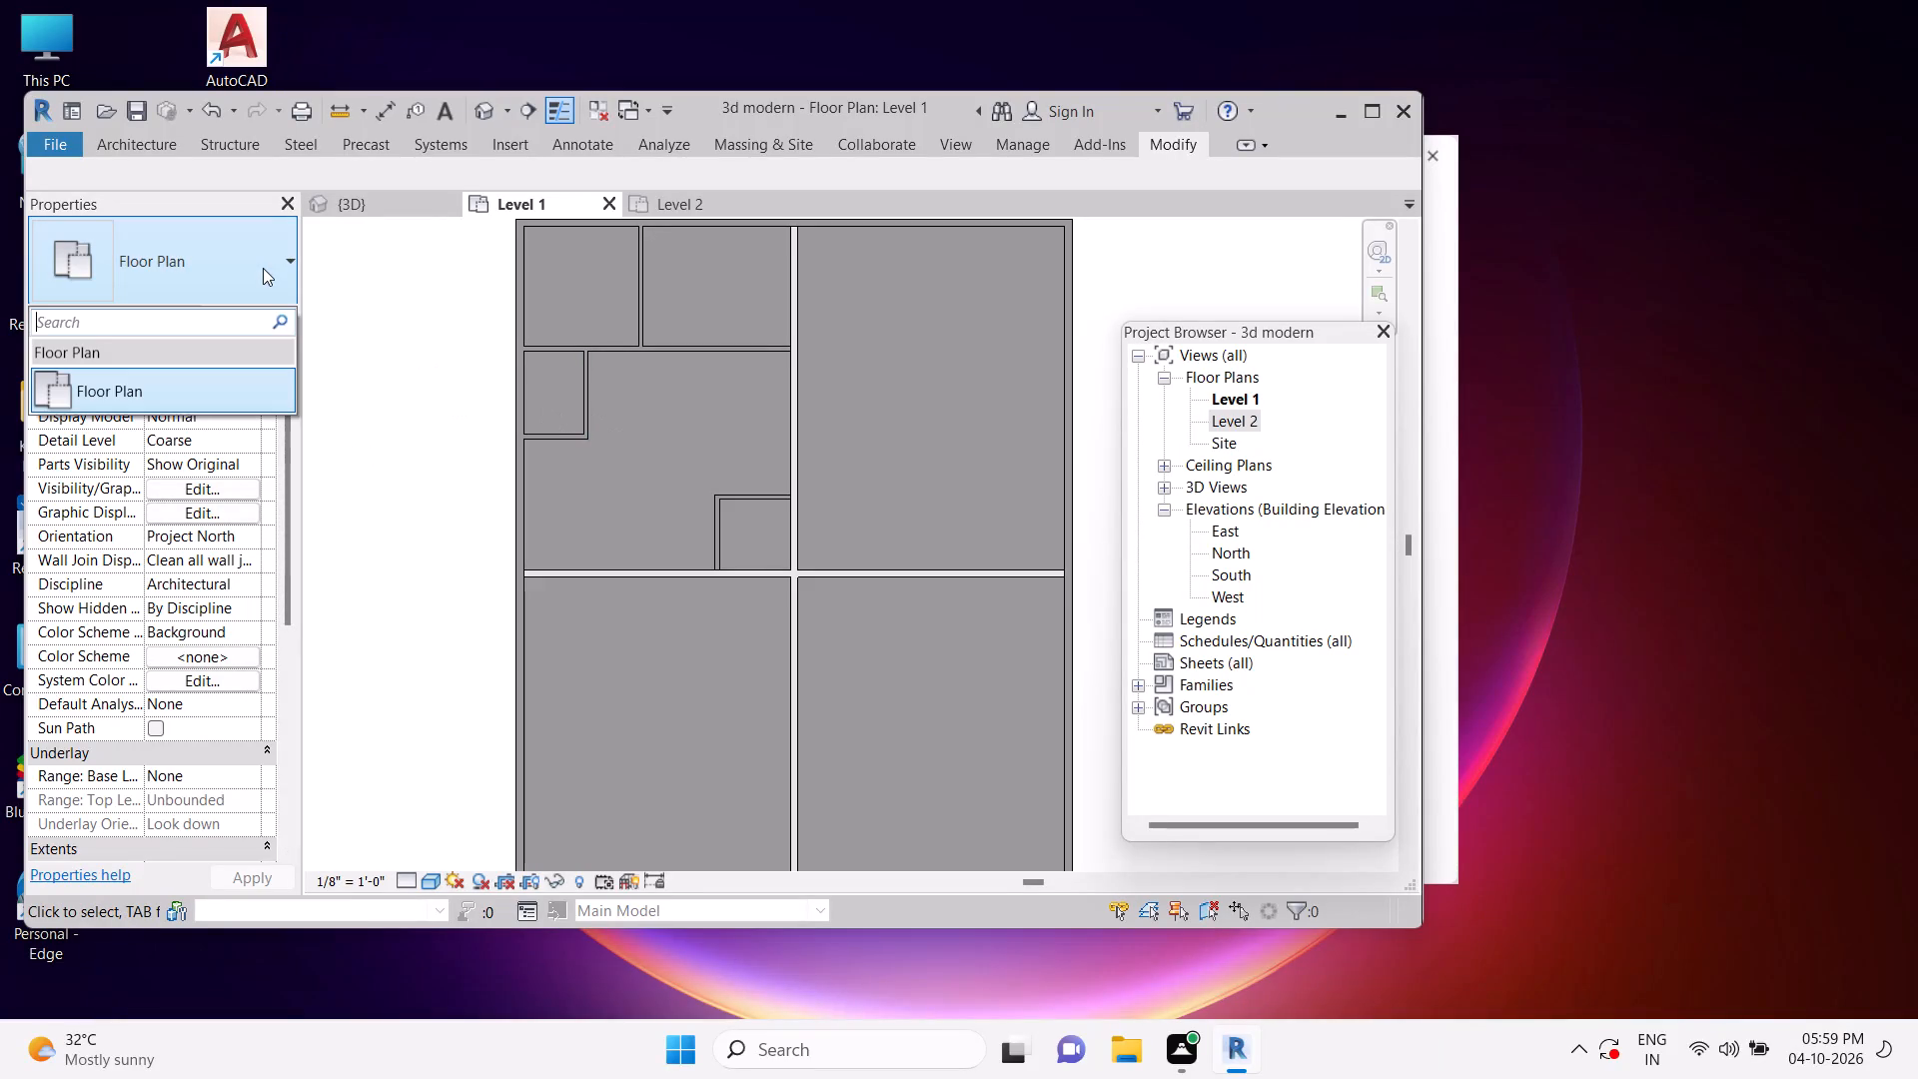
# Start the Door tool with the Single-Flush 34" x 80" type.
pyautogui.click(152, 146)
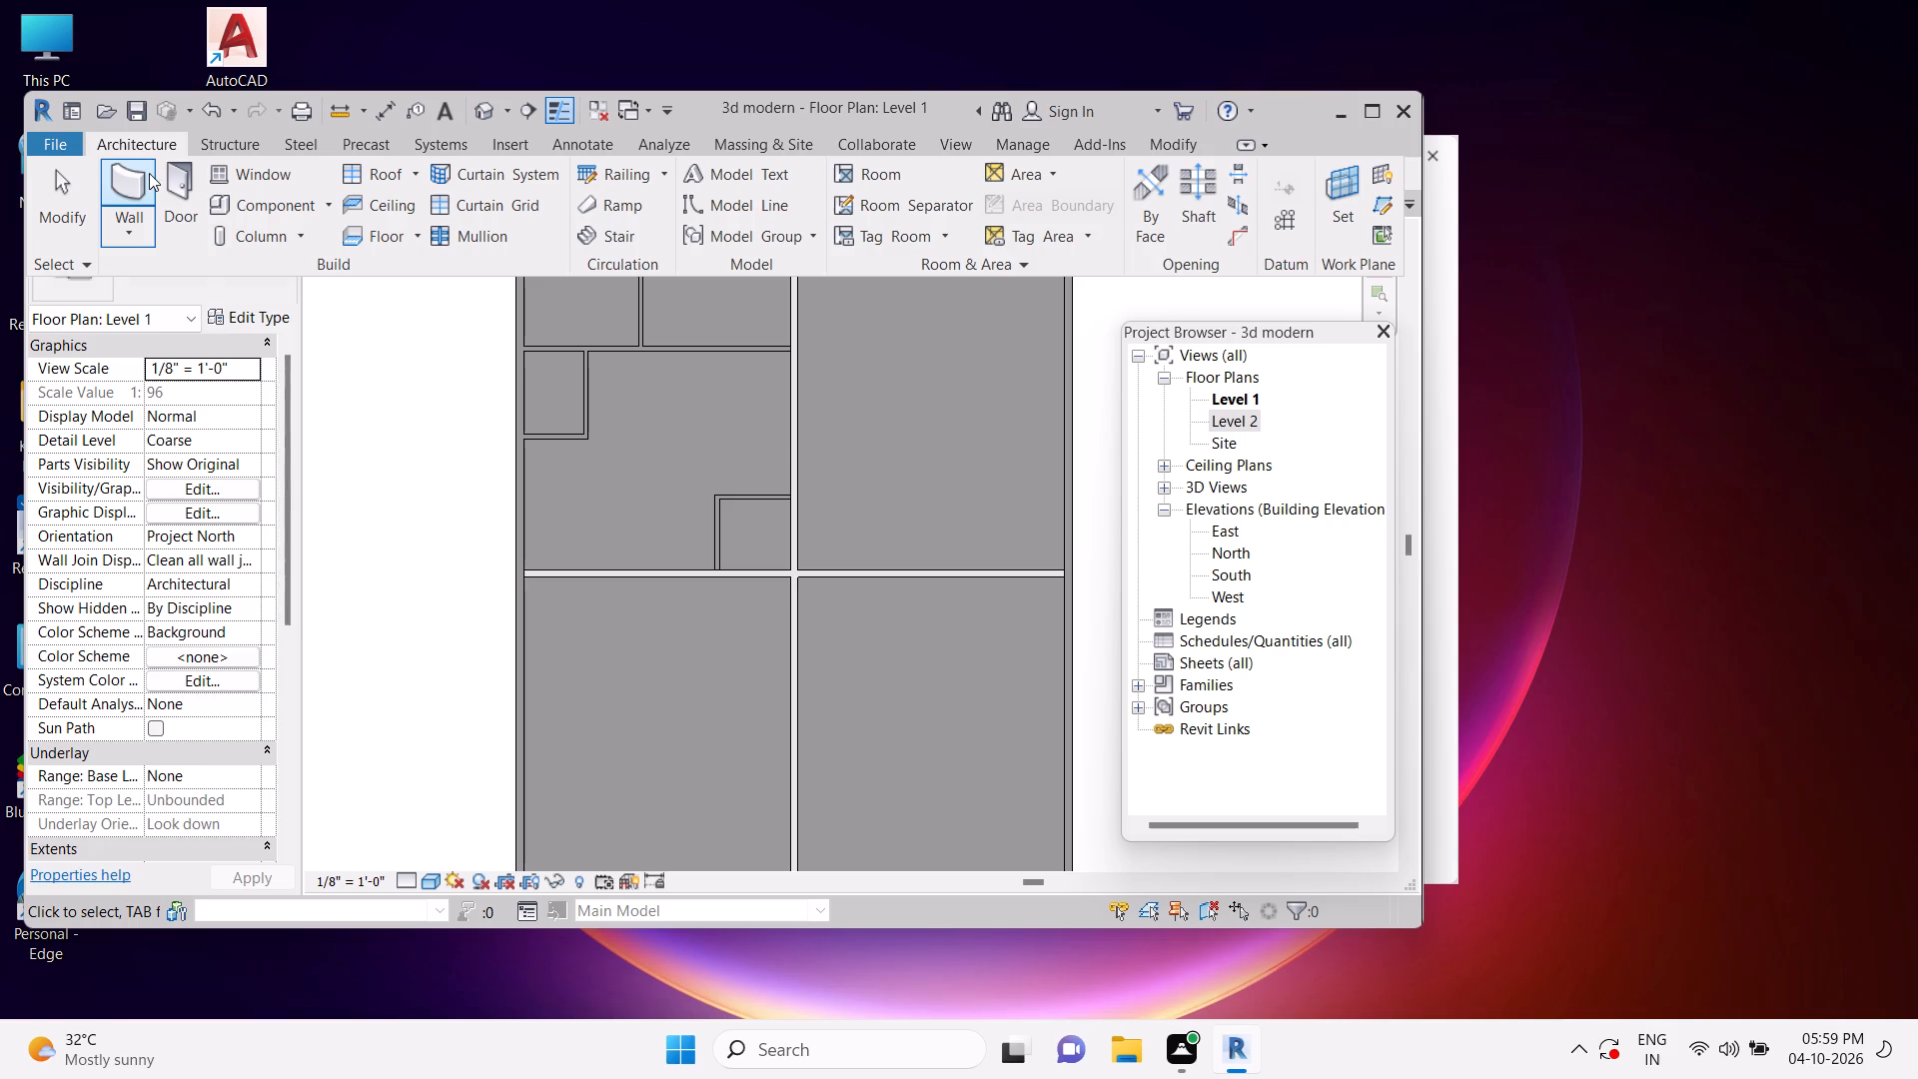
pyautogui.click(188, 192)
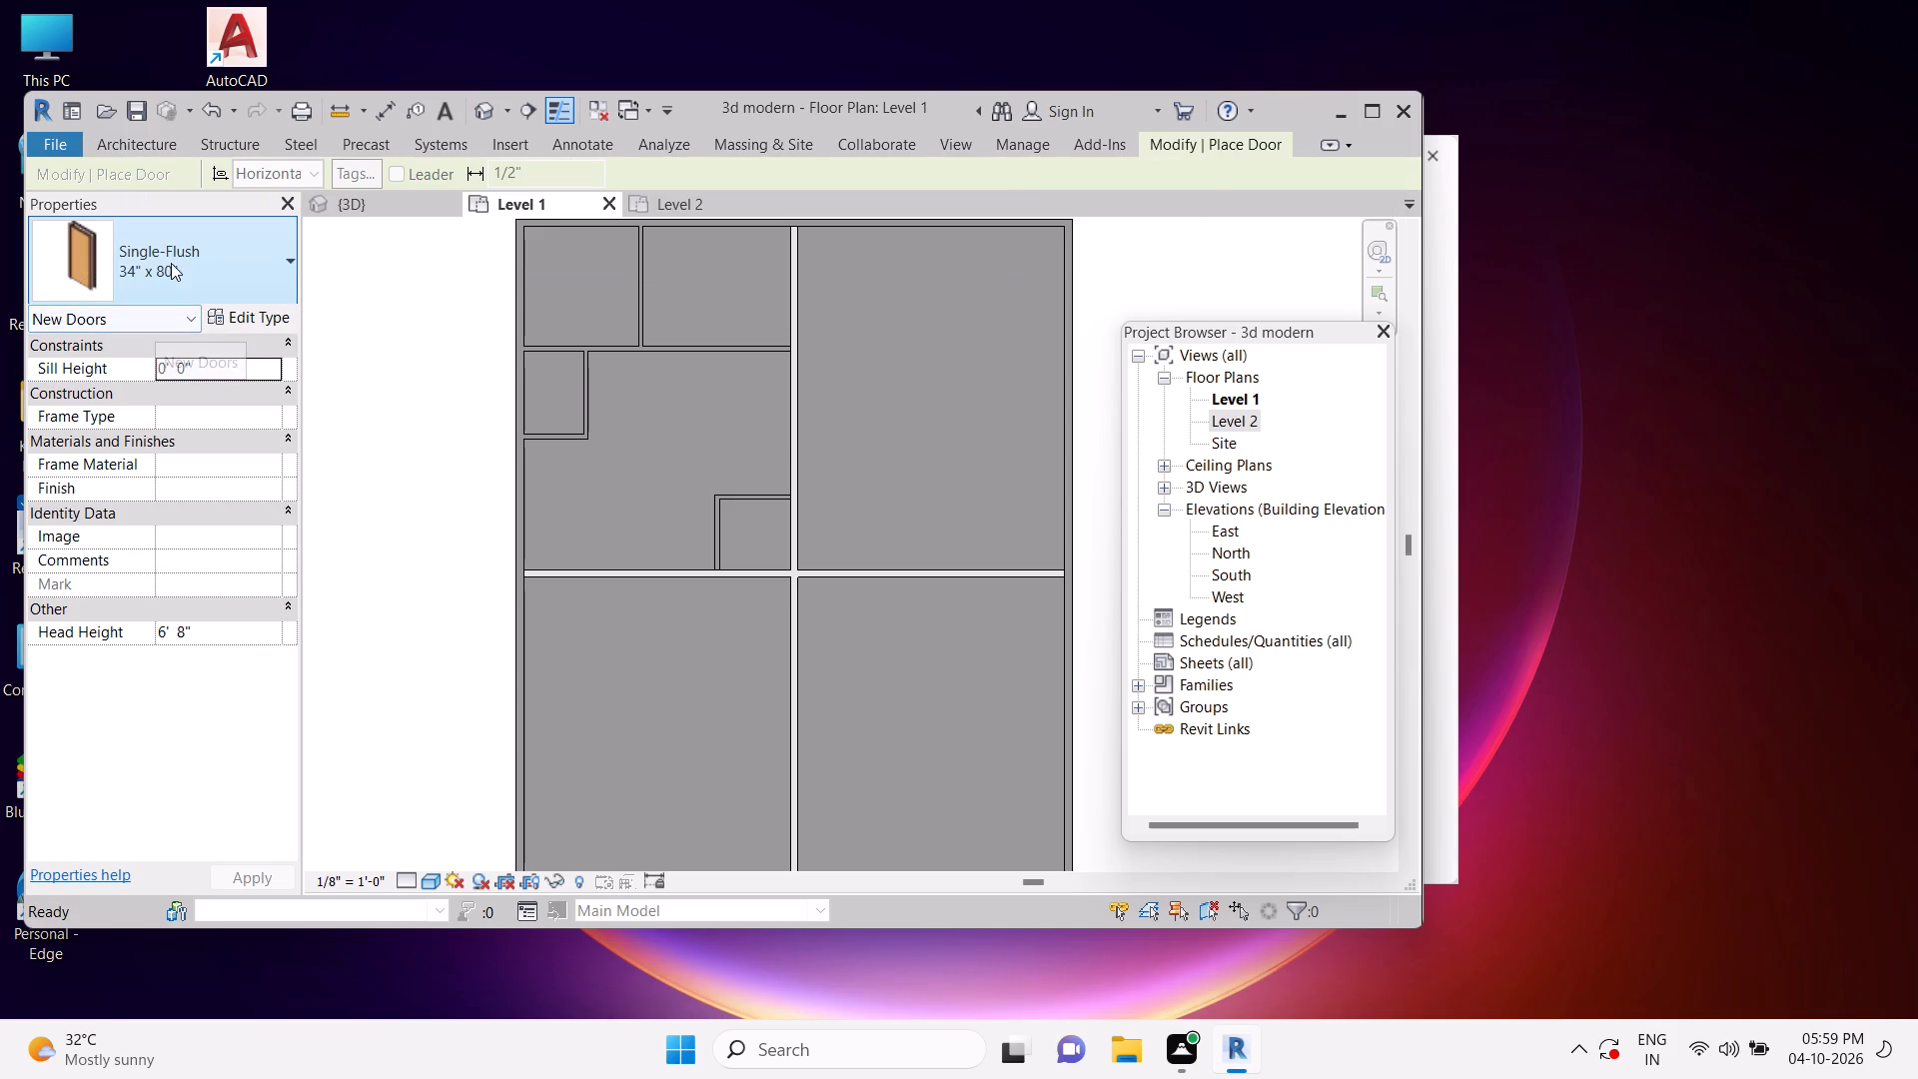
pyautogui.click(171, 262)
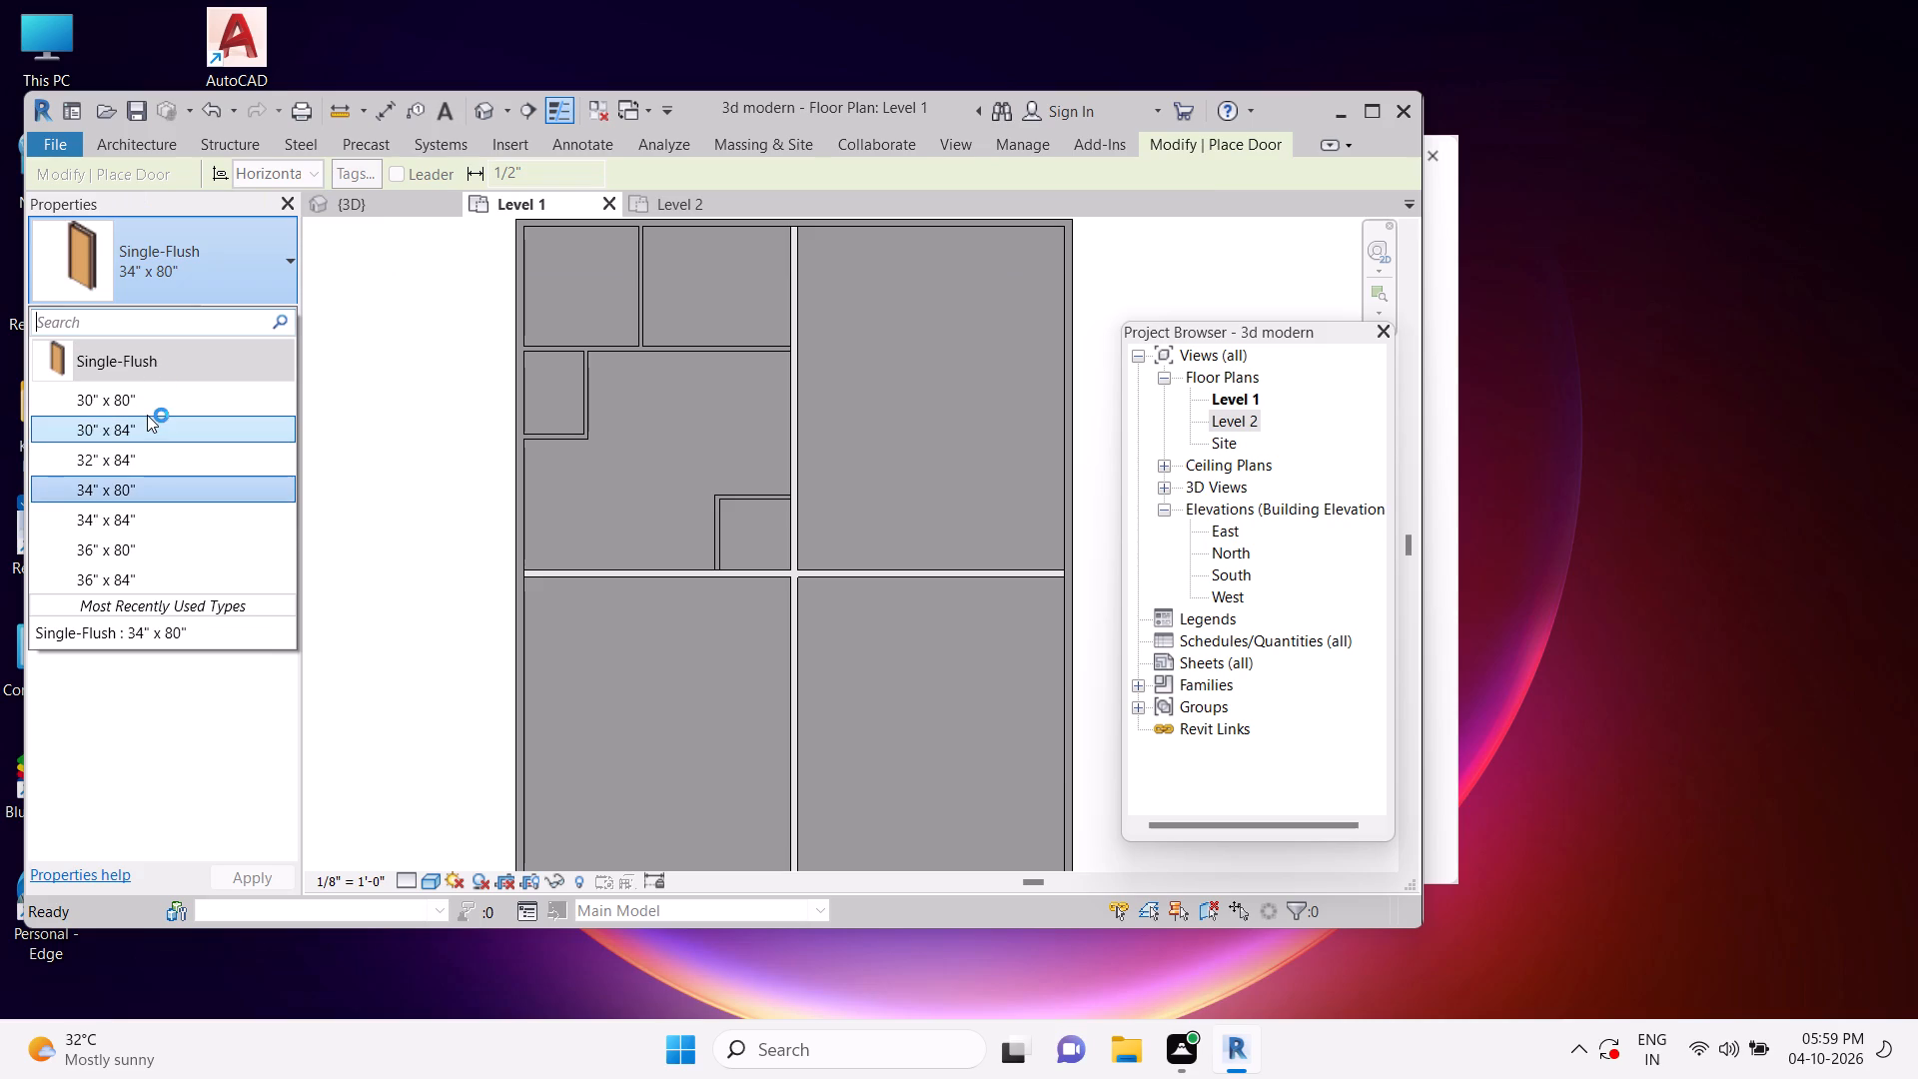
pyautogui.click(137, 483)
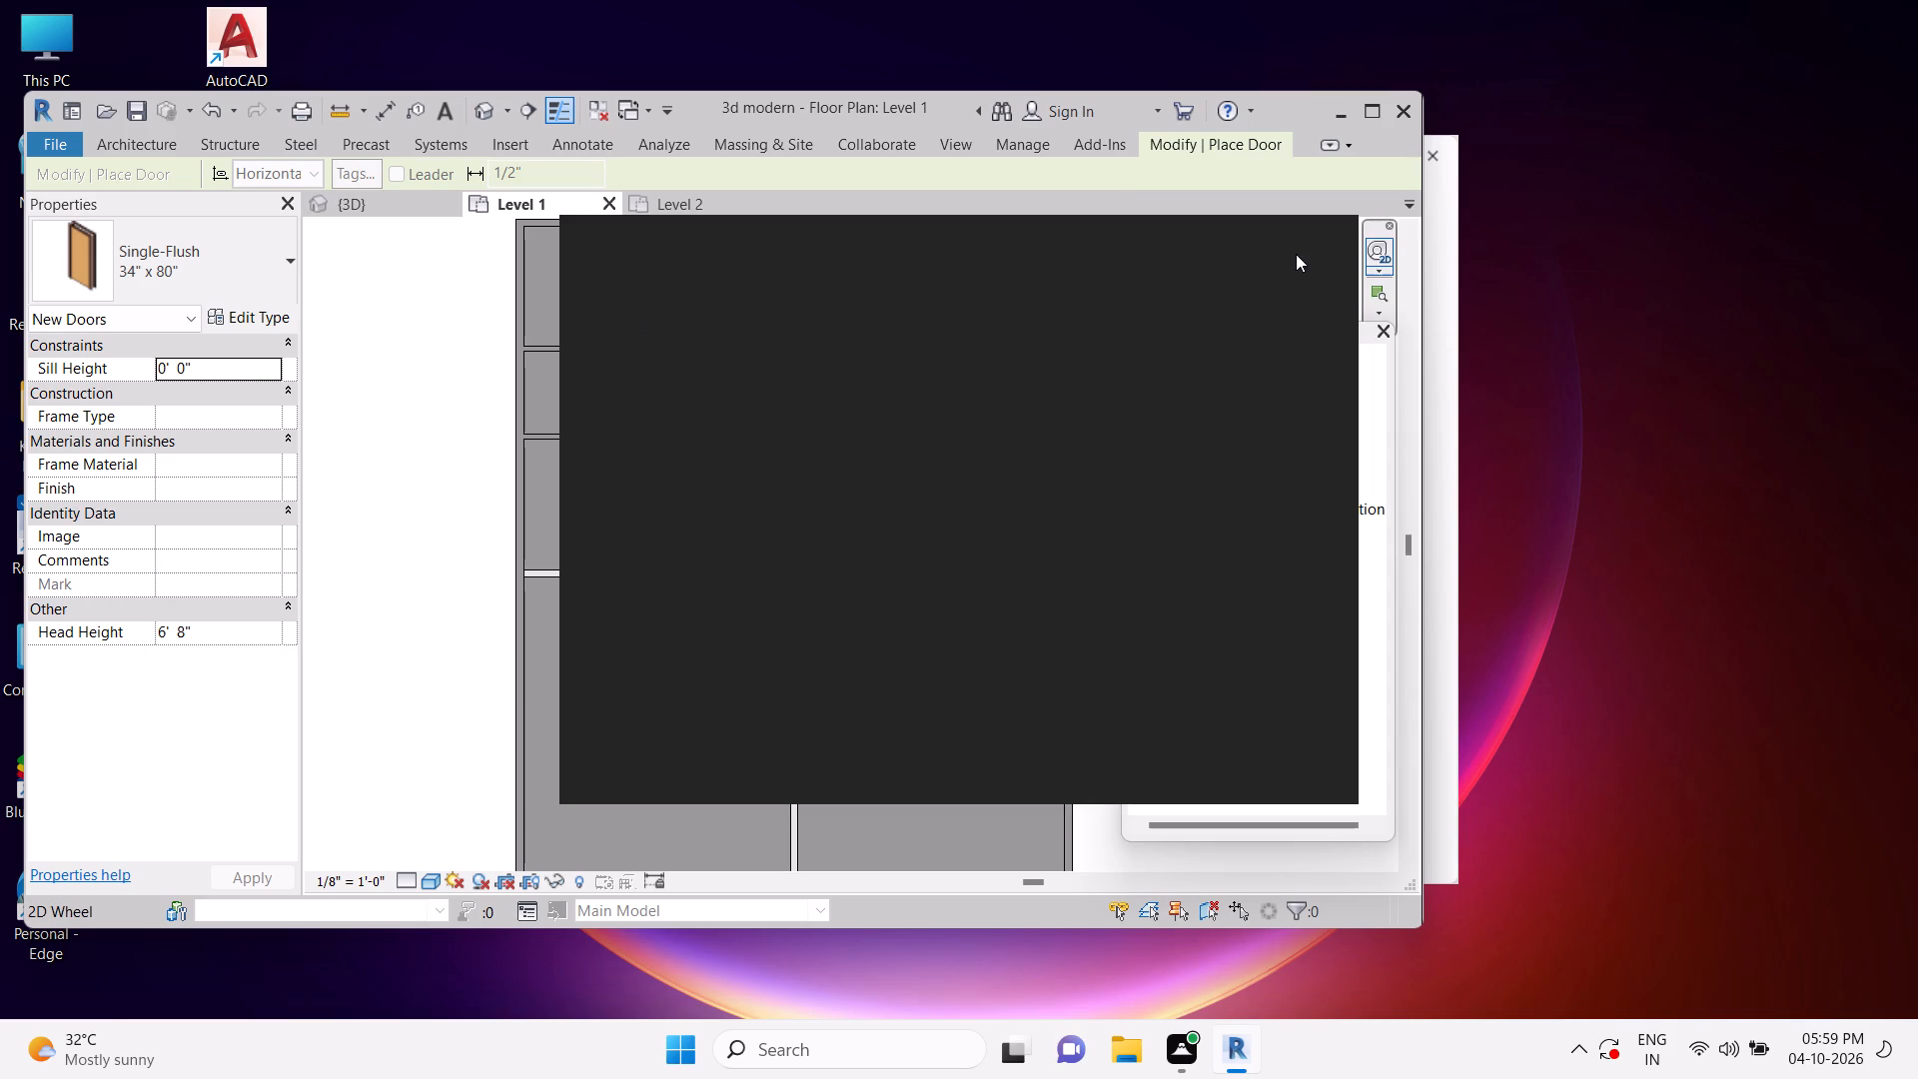
# Close the Autodesk Genuine notification card interrupting the door placement.
pyautogui.click(1330, 235)
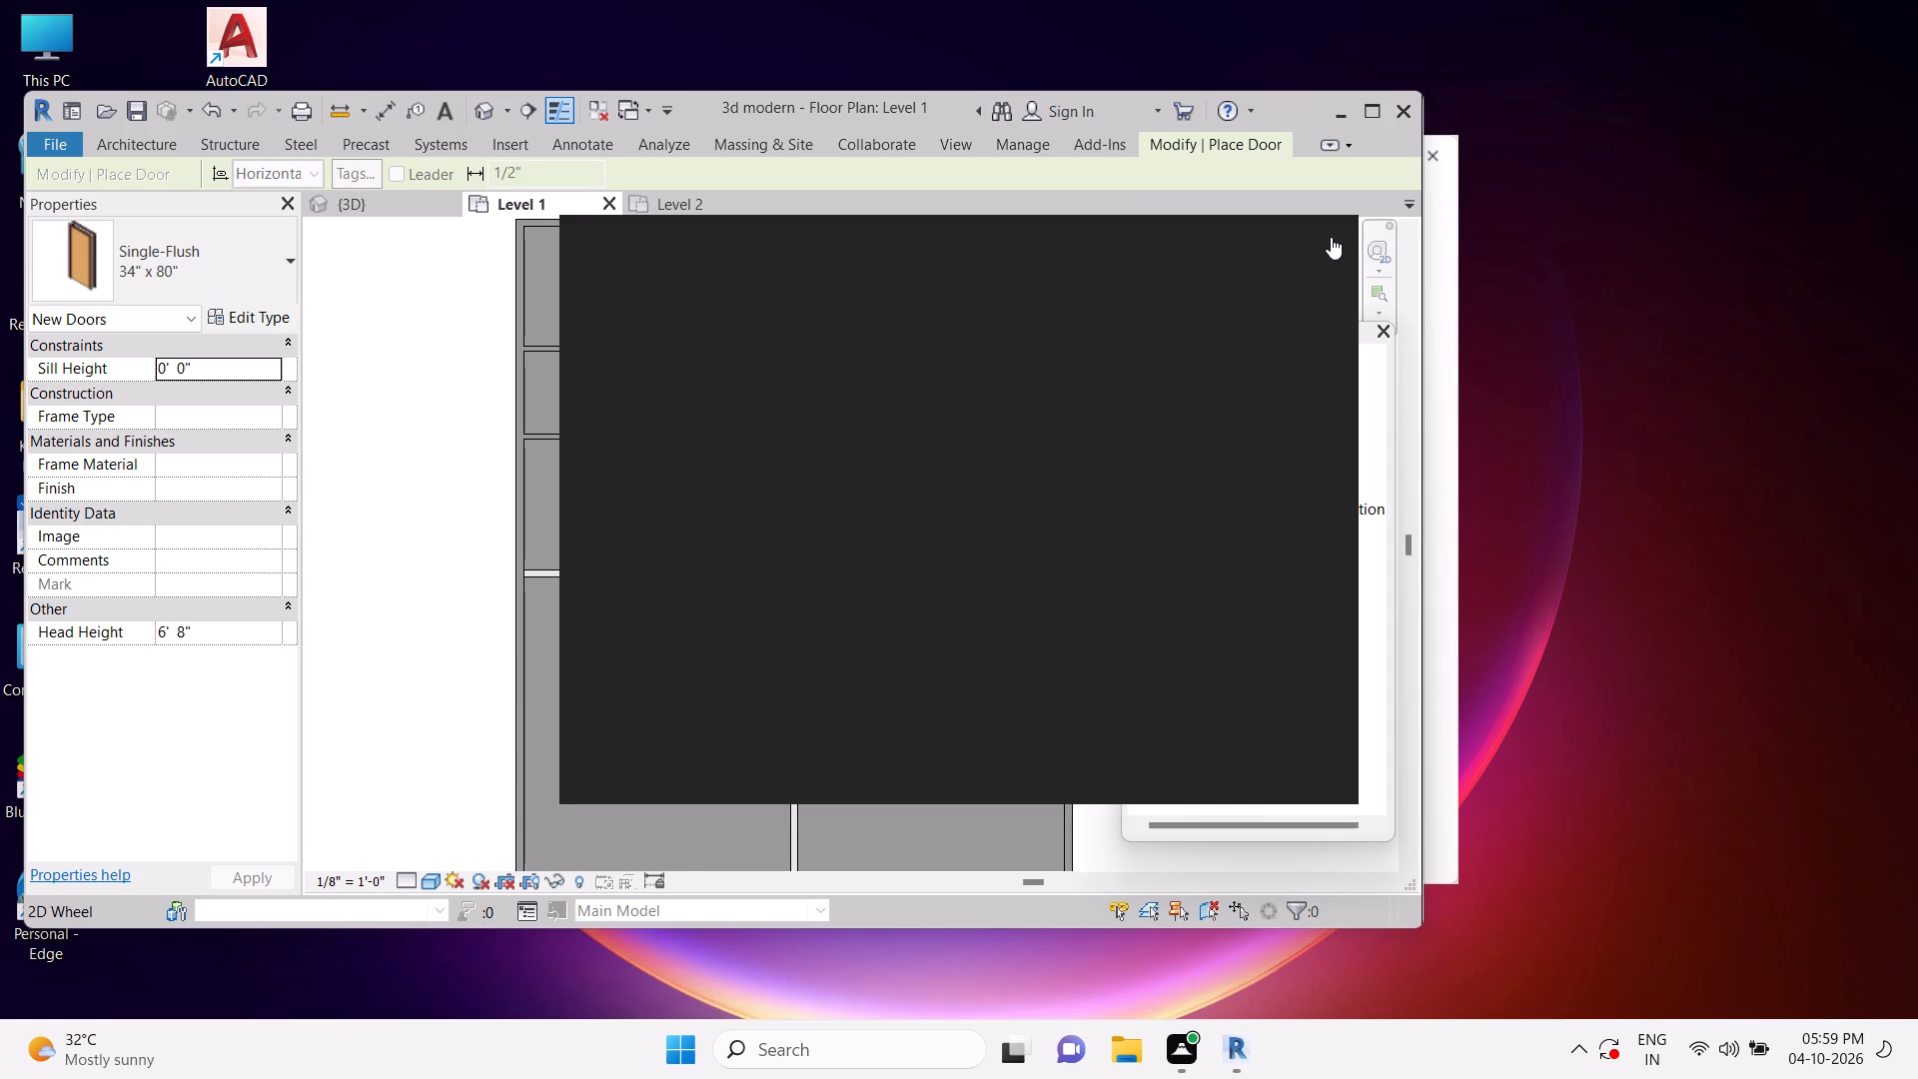
pyautogui.click(1330, 238)
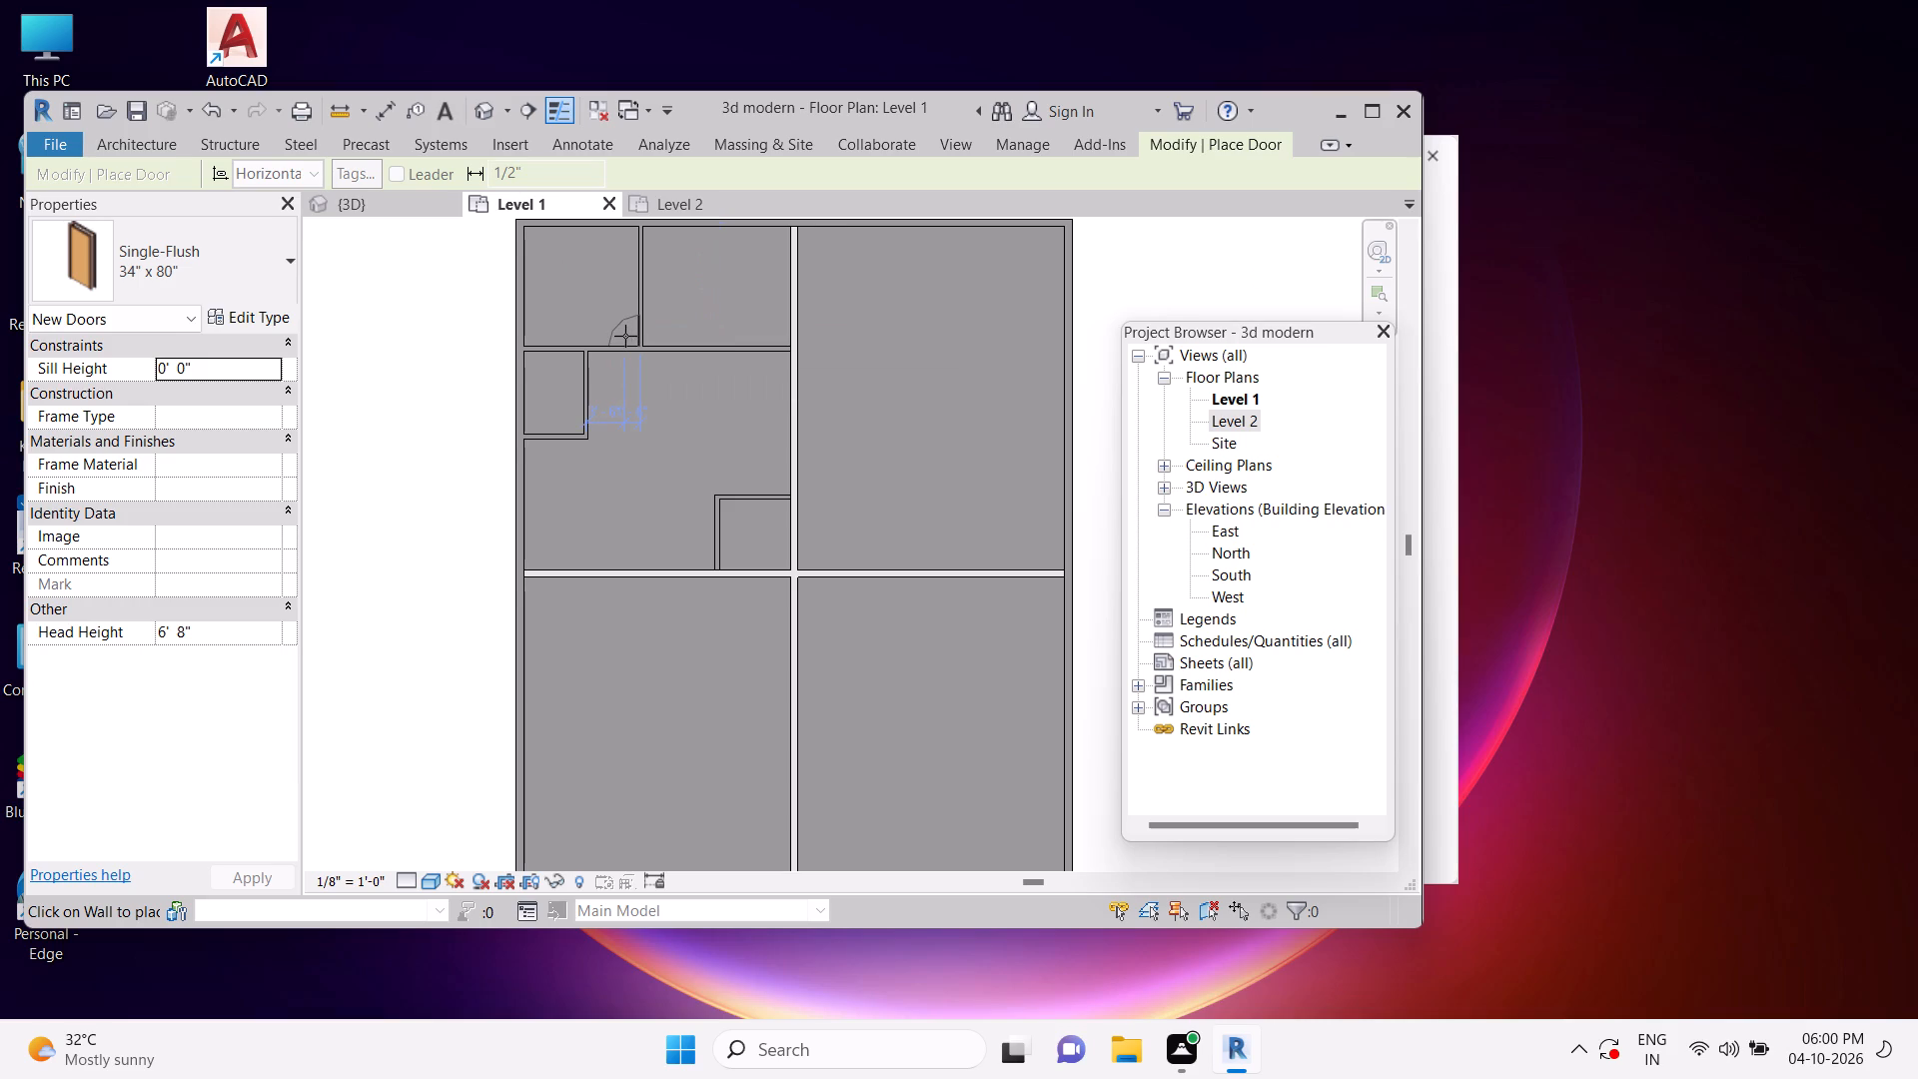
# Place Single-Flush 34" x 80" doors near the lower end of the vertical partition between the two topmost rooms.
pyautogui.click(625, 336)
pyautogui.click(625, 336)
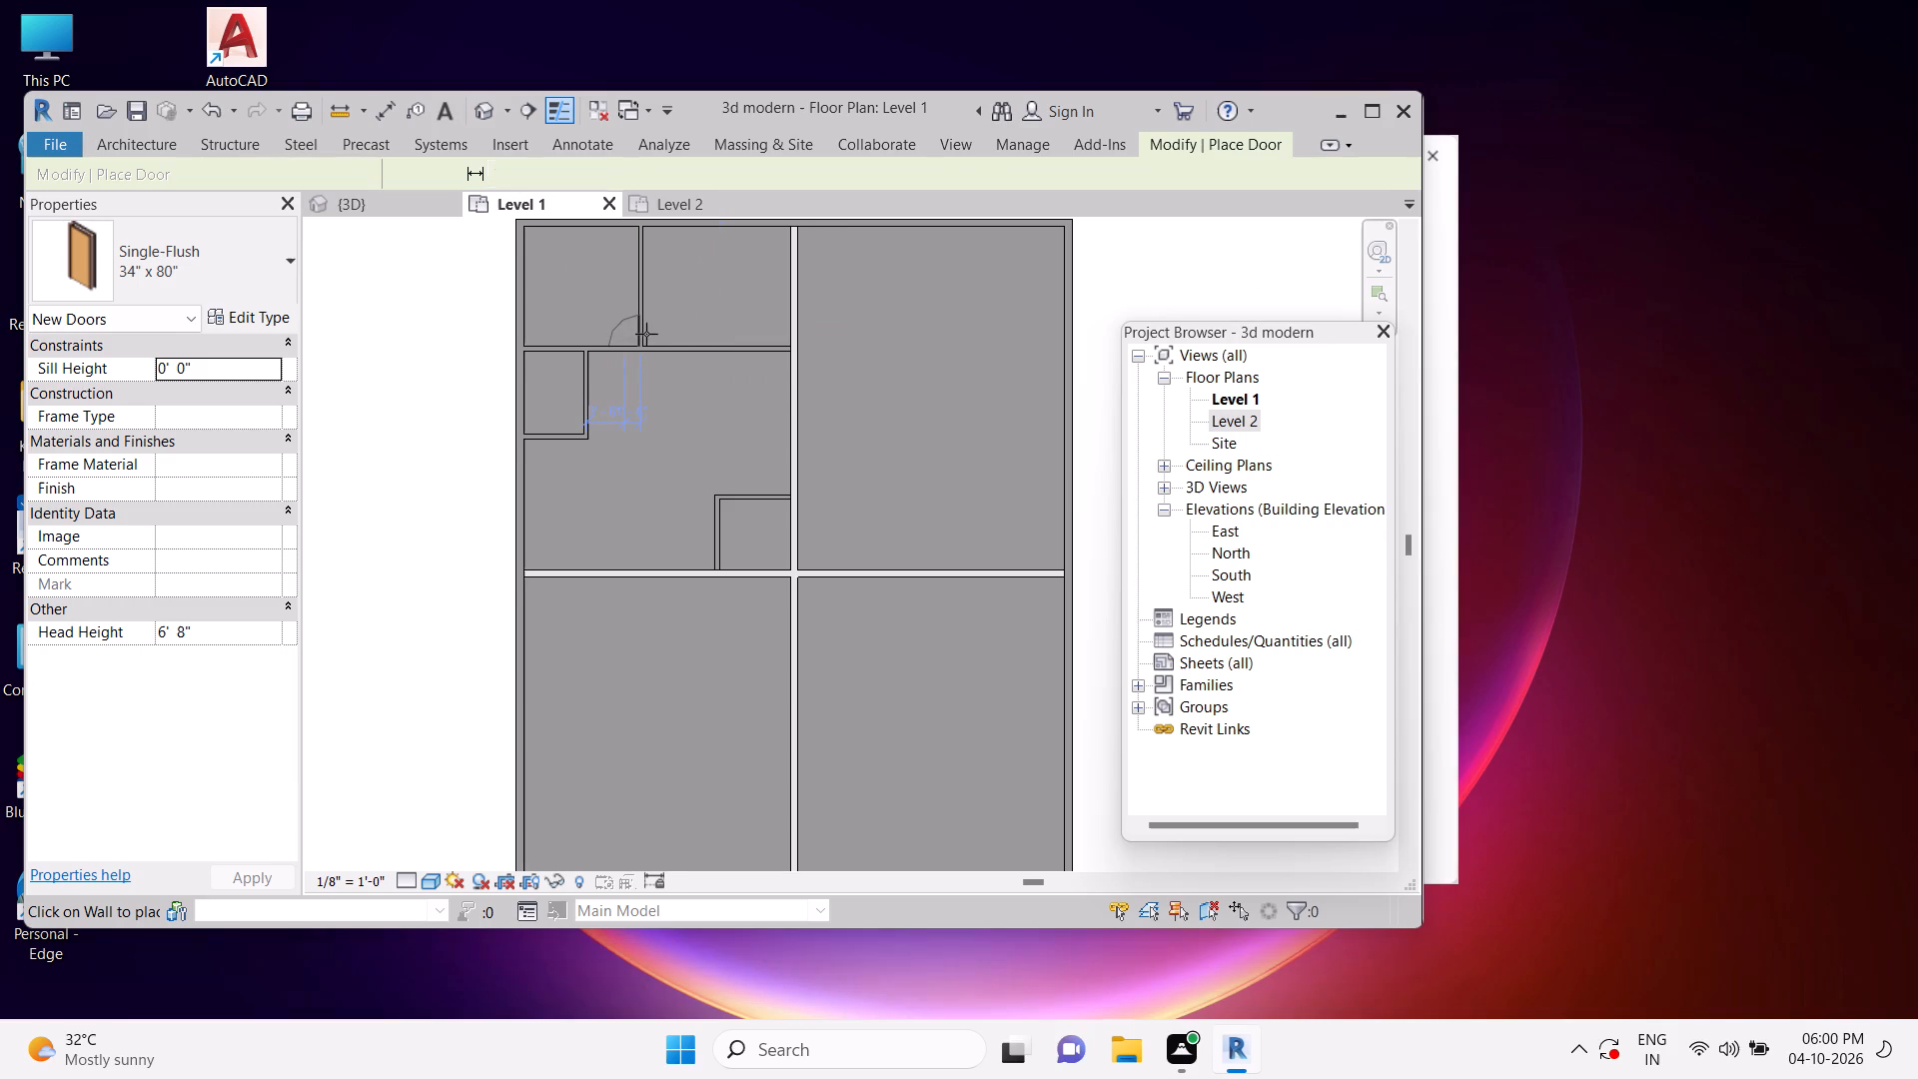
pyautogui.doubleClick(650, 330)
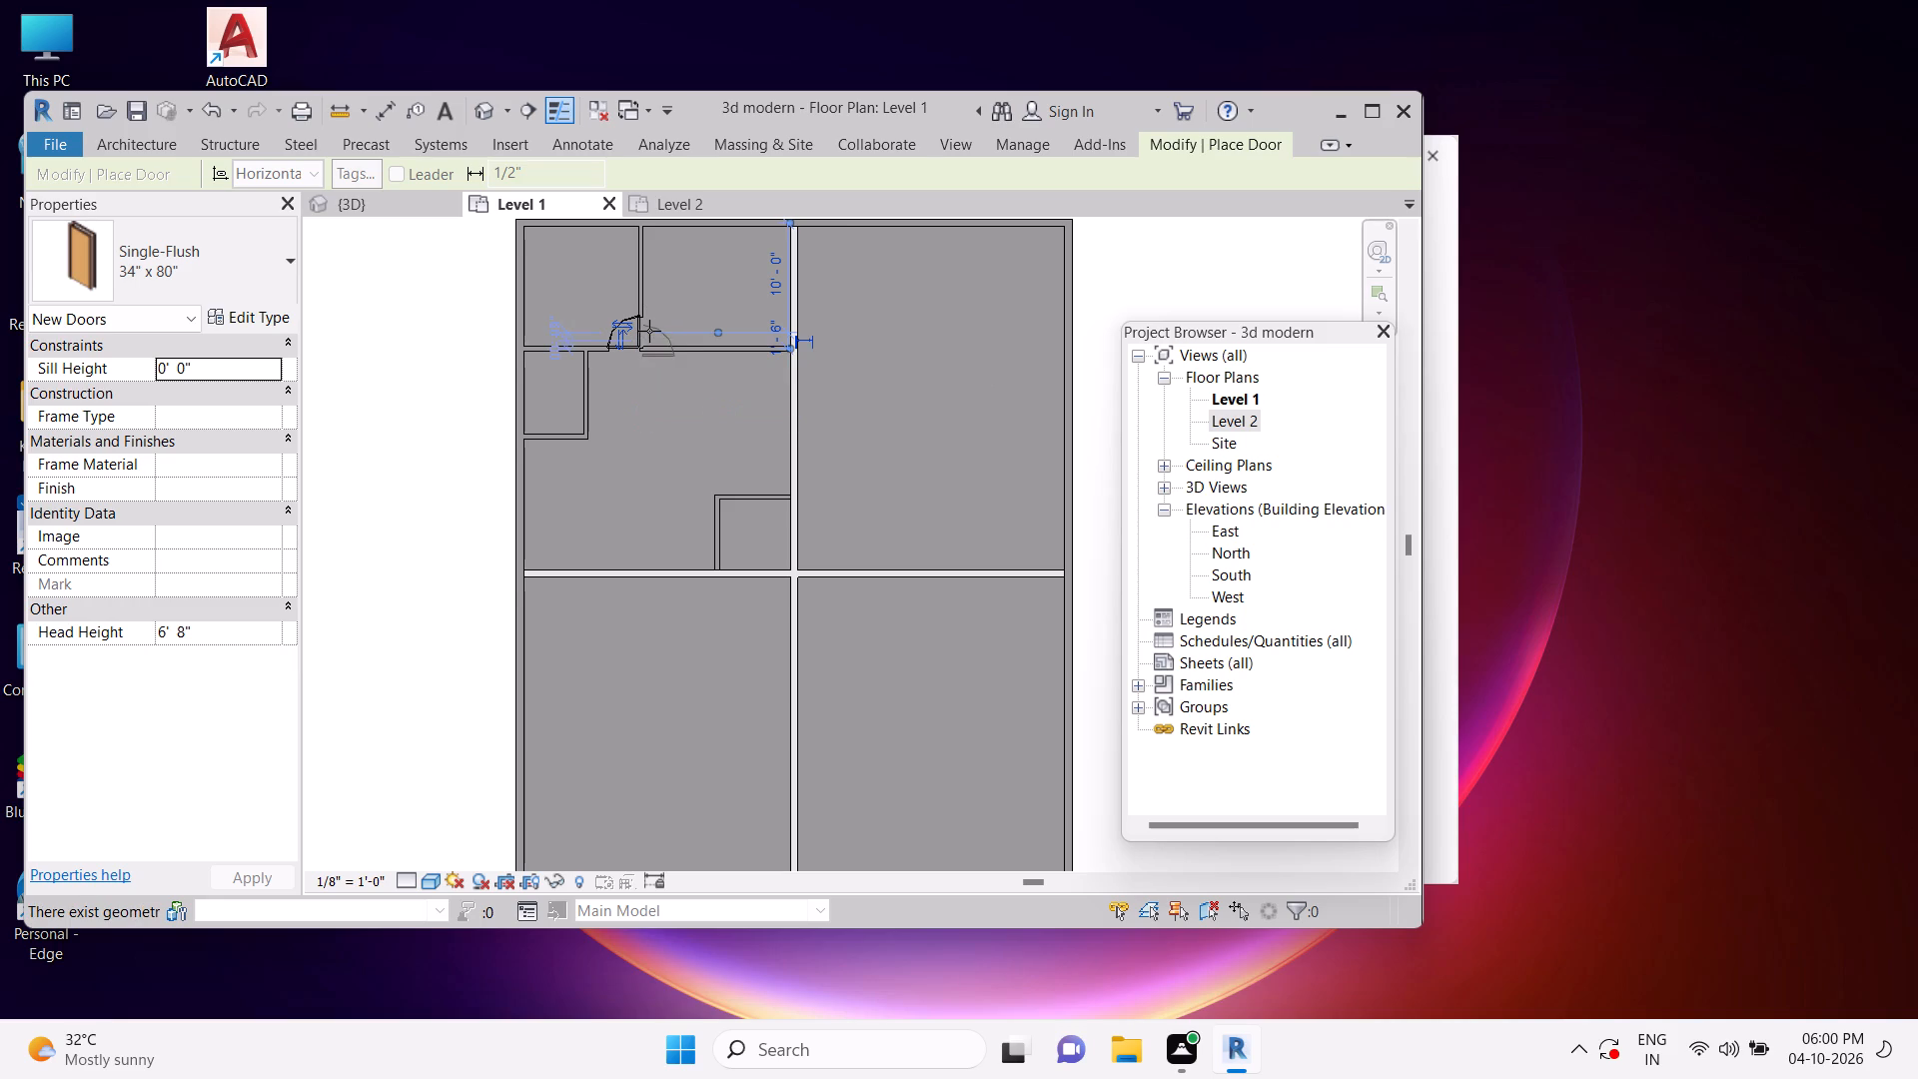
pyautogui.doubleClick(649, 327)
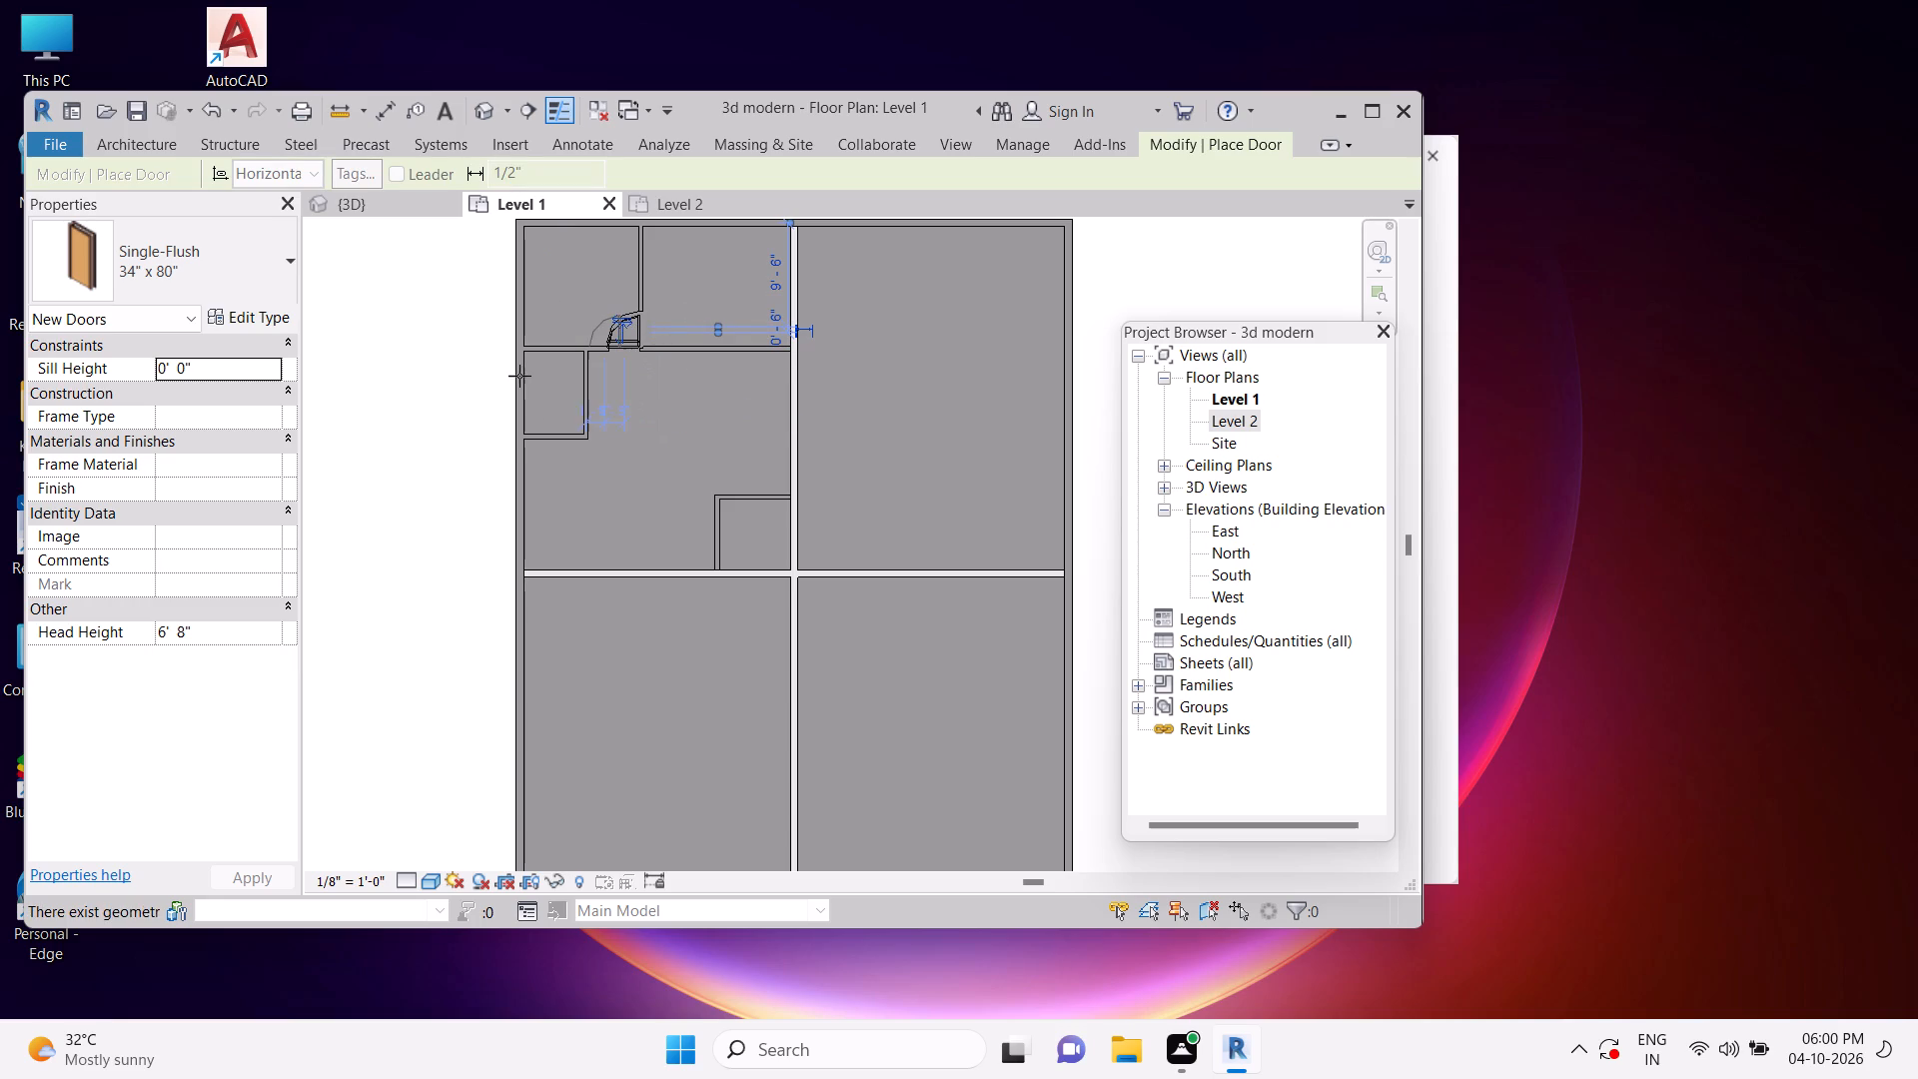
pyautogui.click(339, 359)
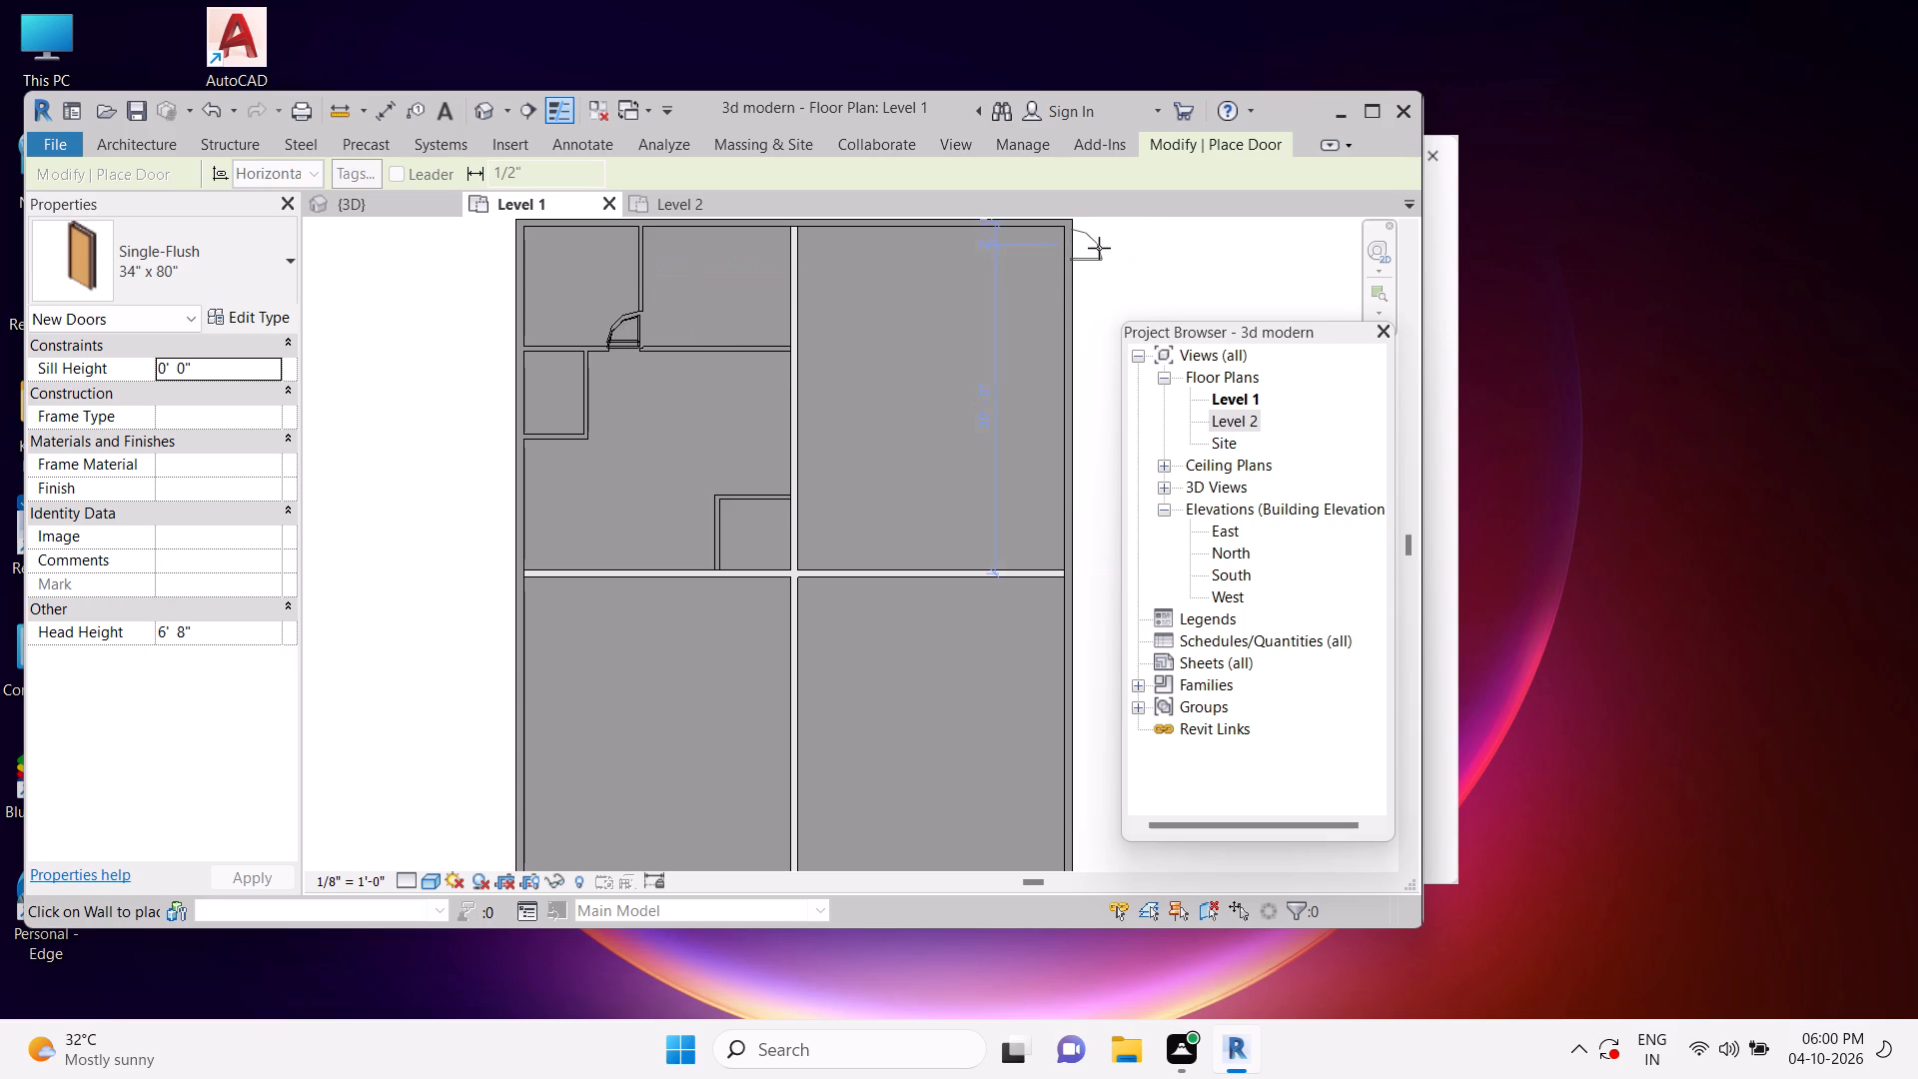
# Close the Project Browser to clear the area around the floor plan.
pyautogui.click(1378, 328)
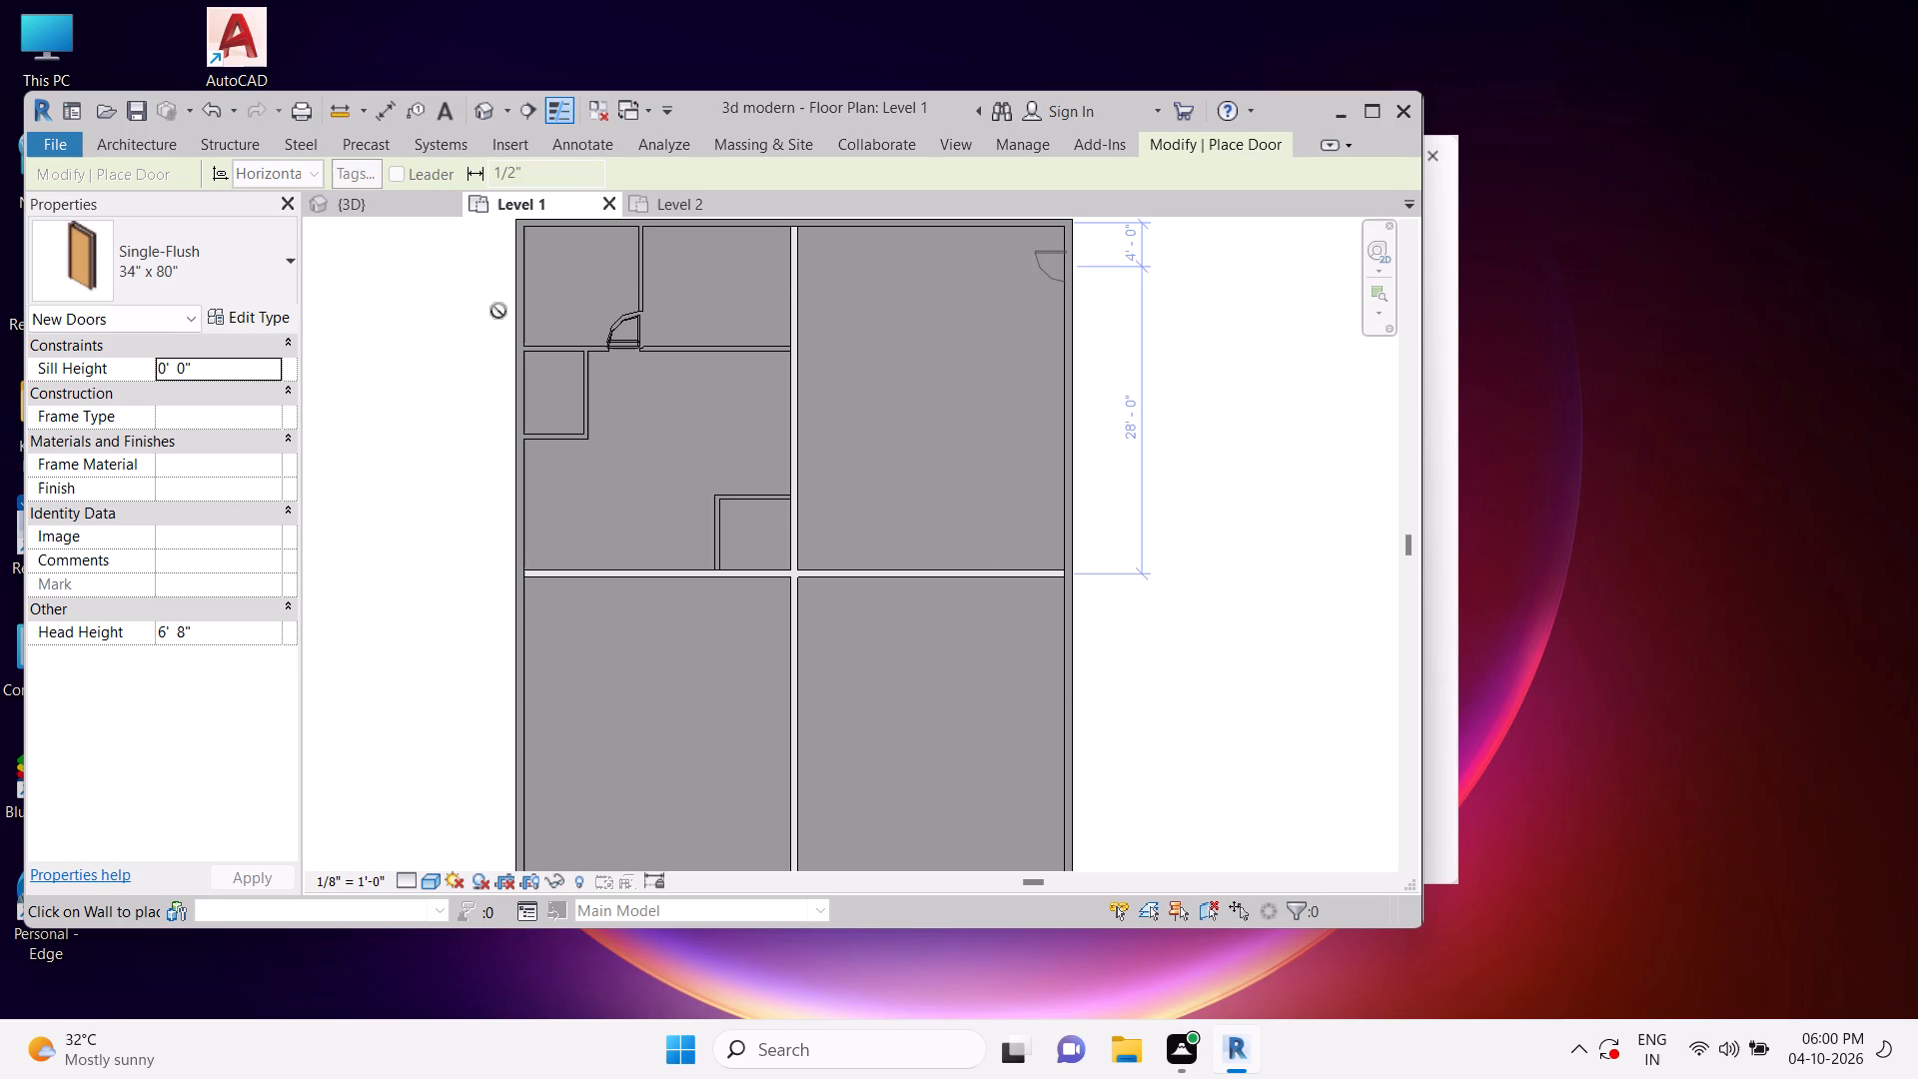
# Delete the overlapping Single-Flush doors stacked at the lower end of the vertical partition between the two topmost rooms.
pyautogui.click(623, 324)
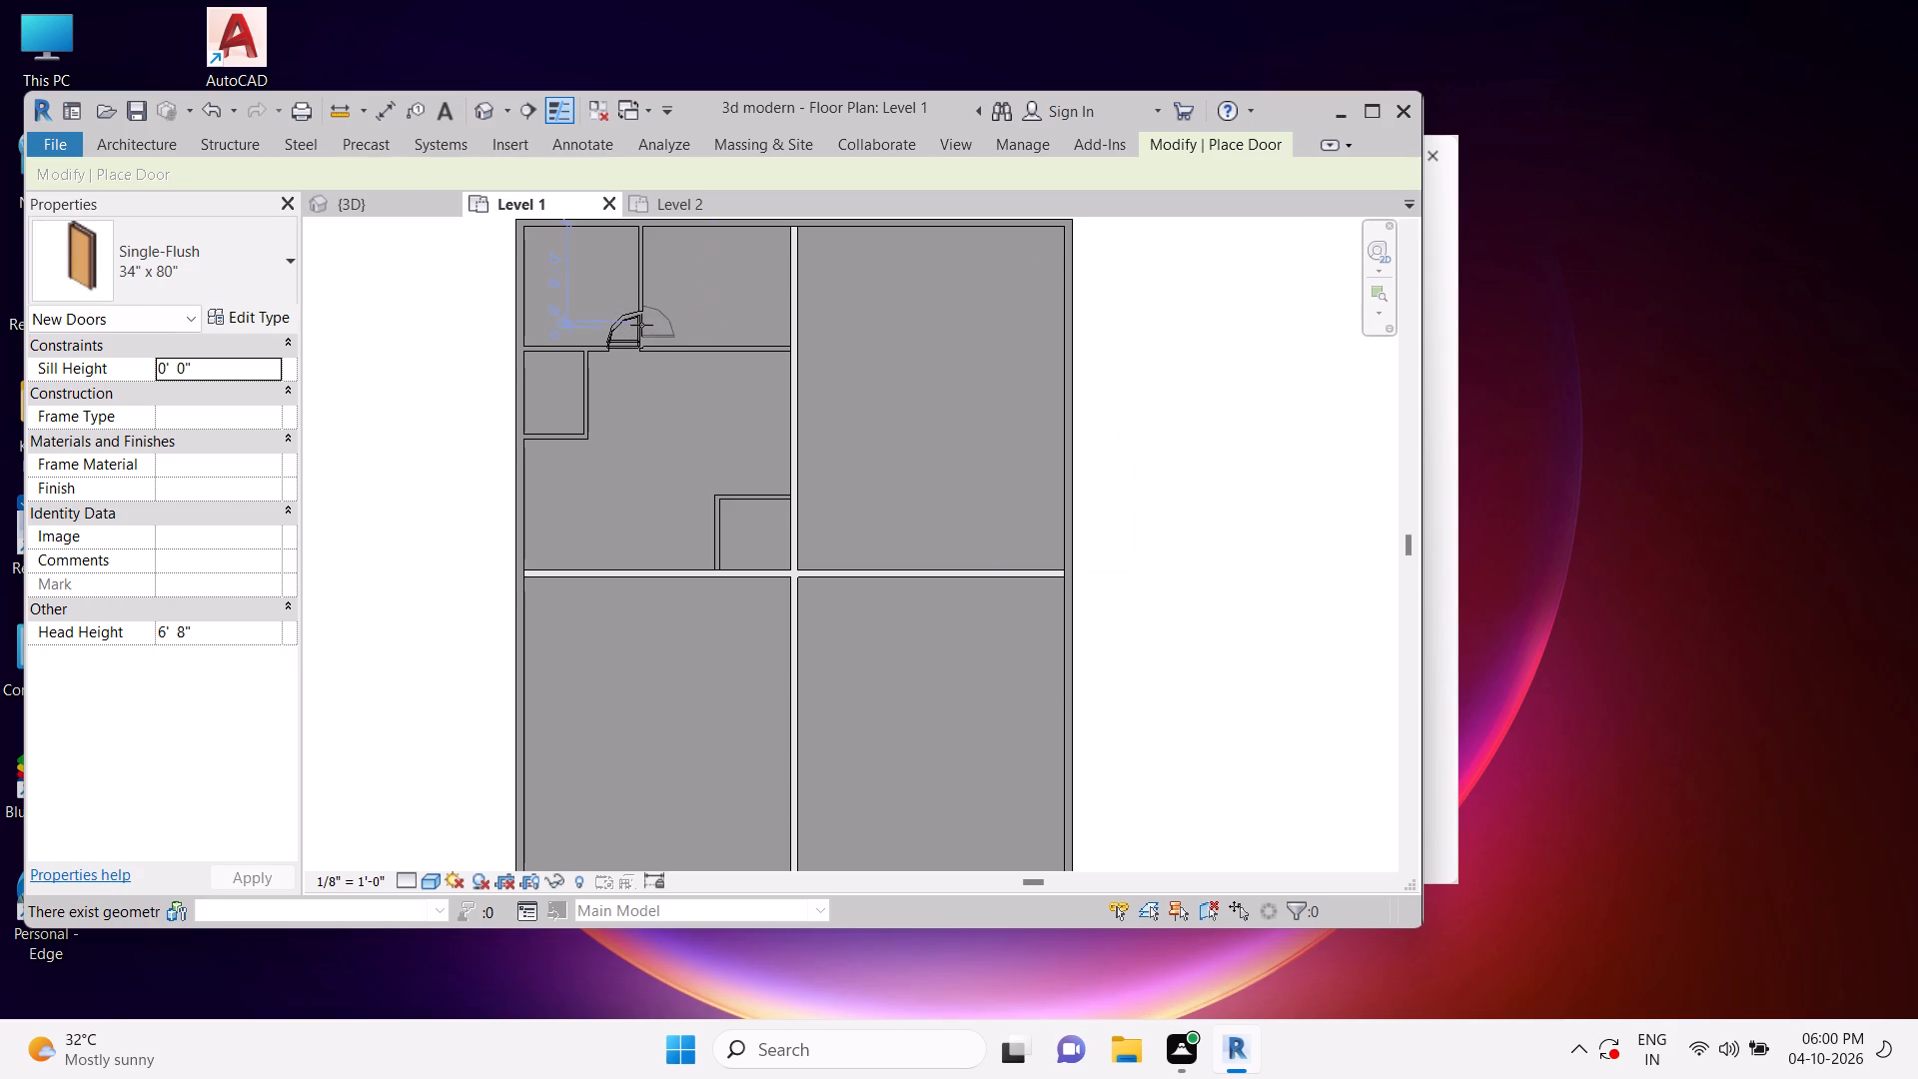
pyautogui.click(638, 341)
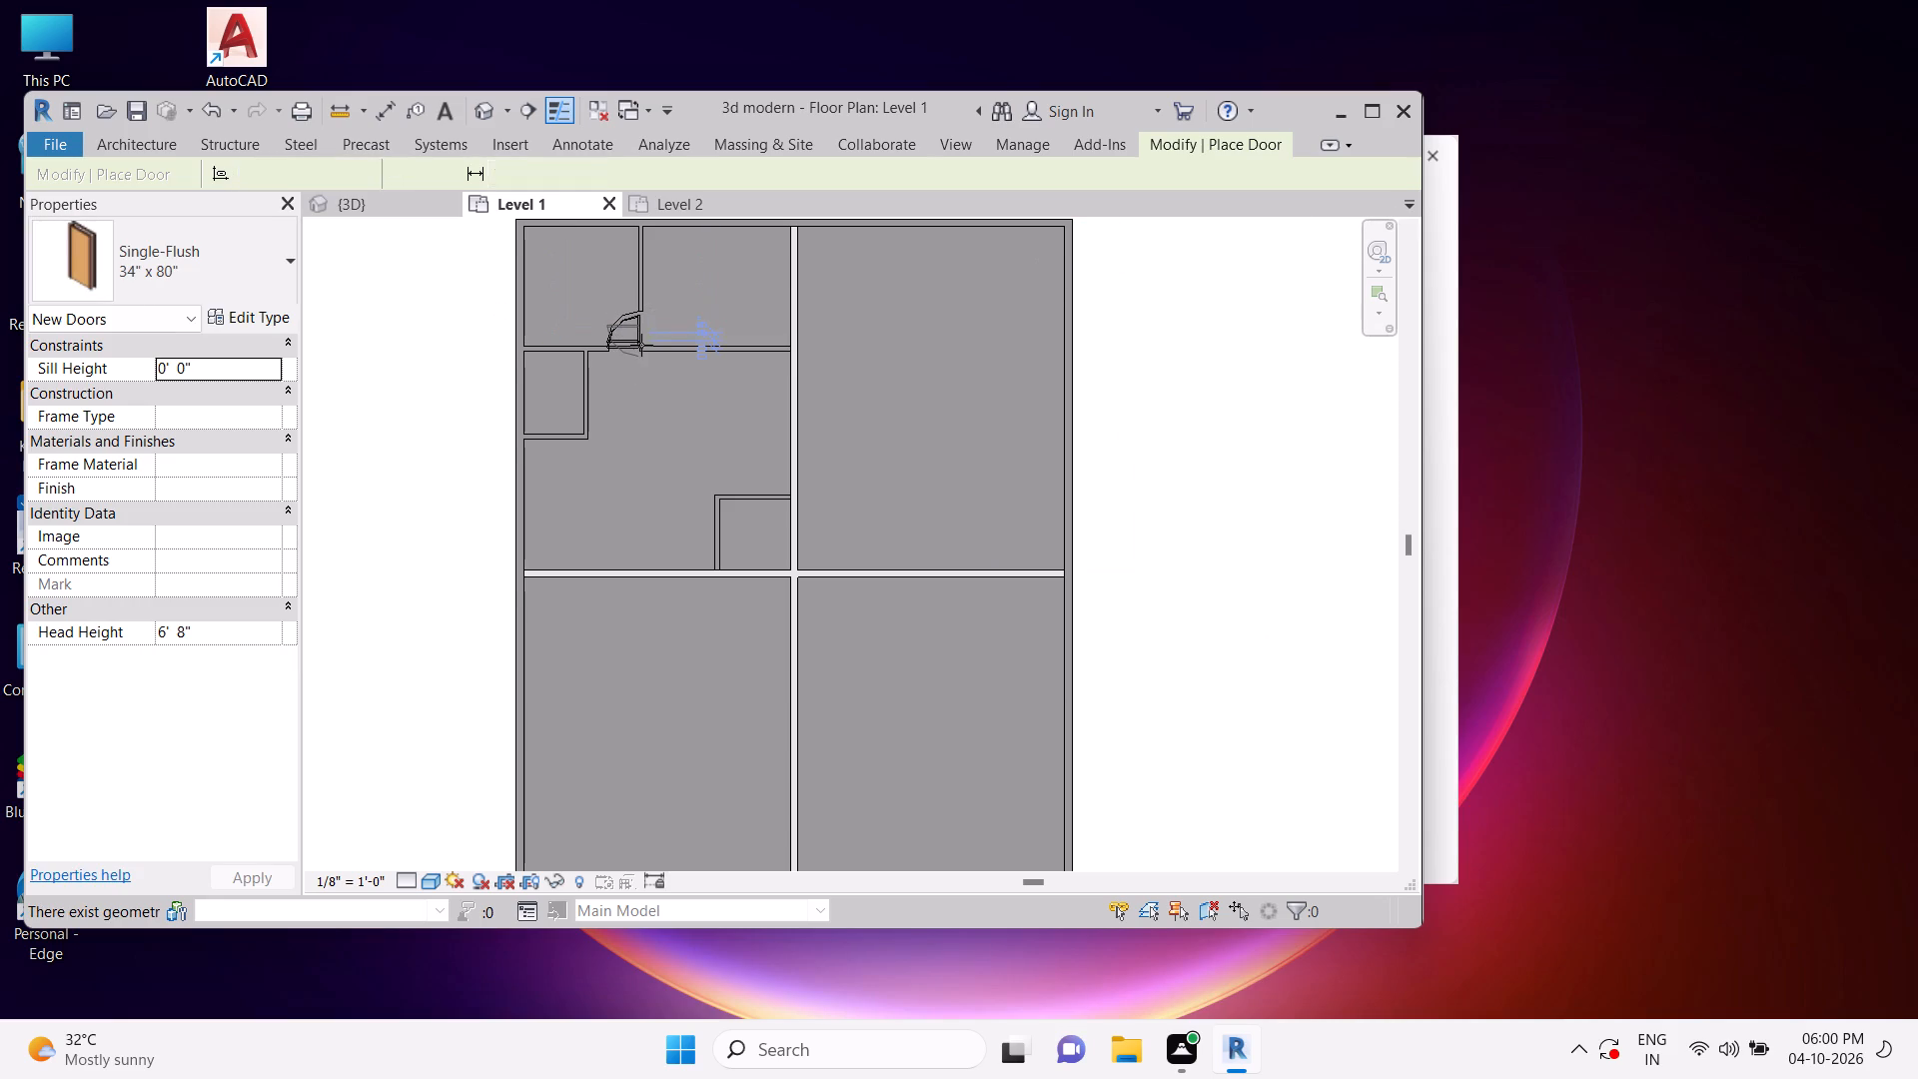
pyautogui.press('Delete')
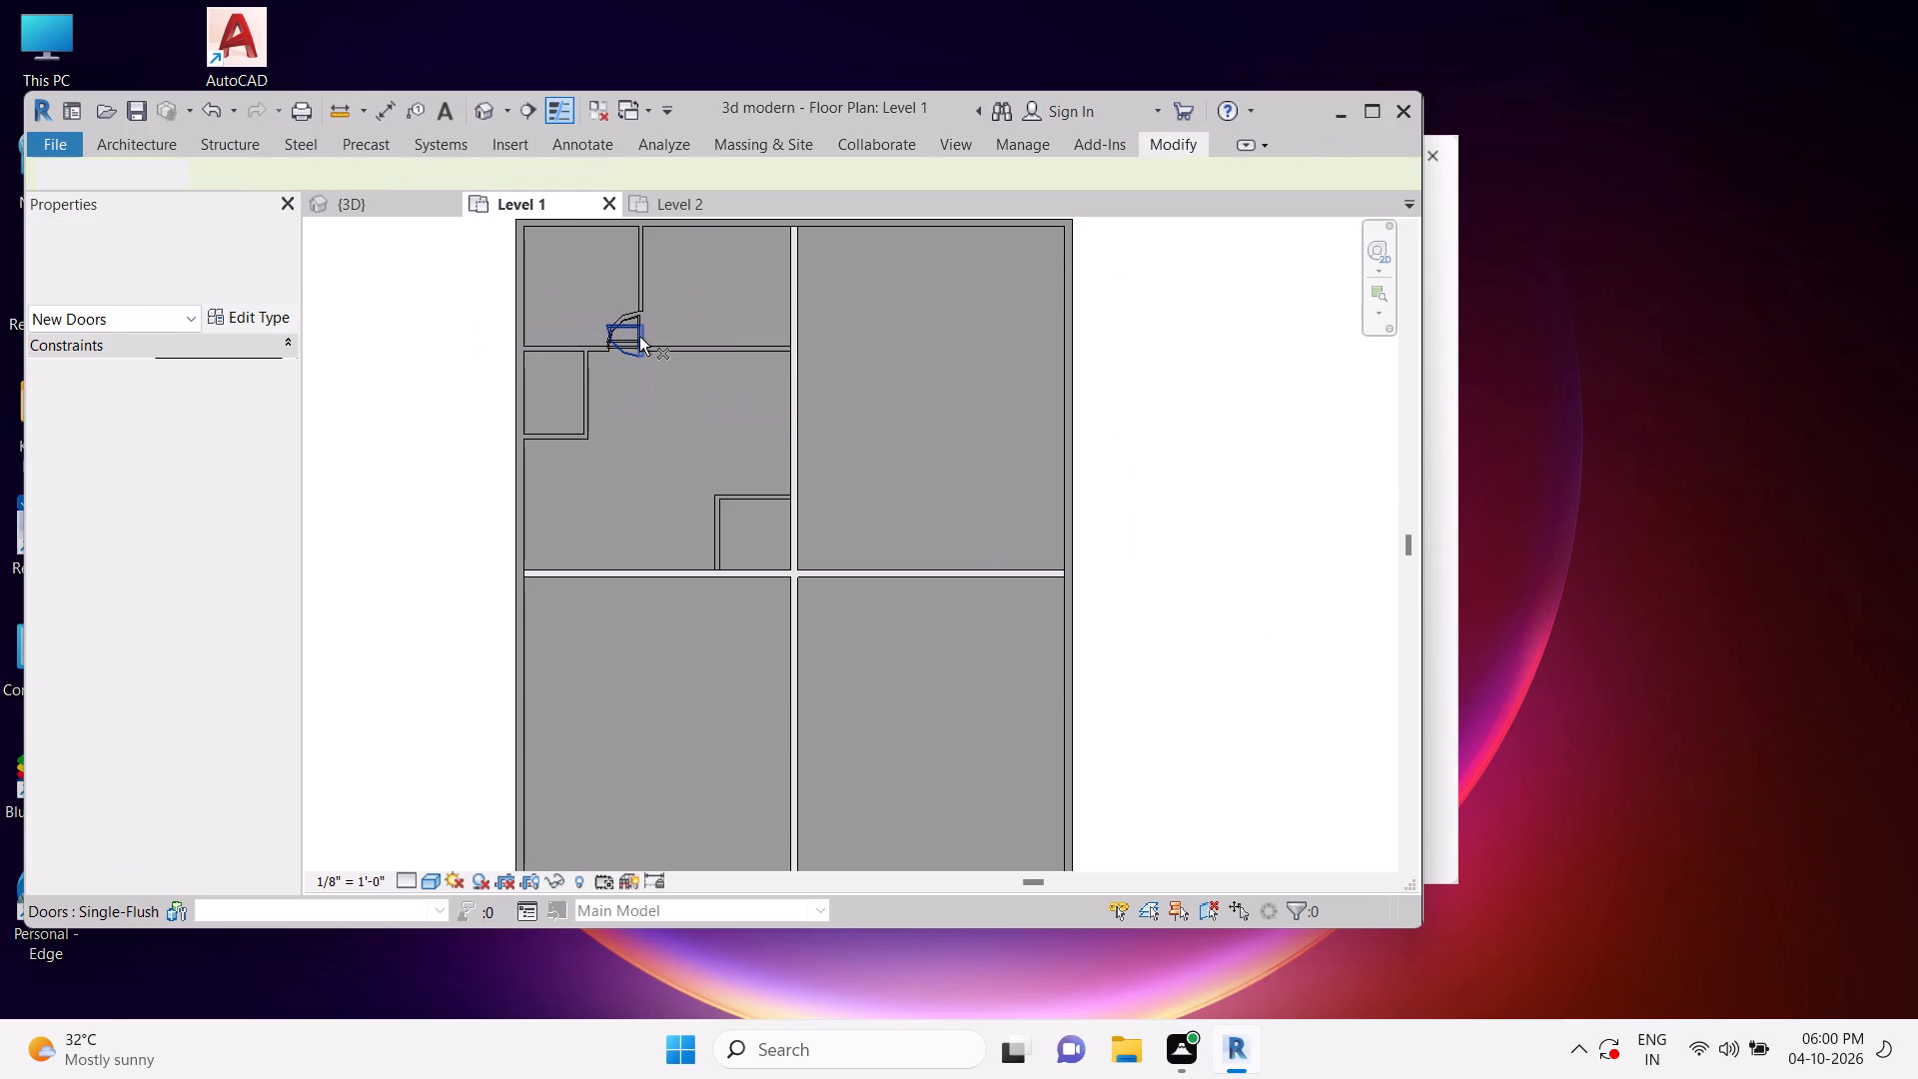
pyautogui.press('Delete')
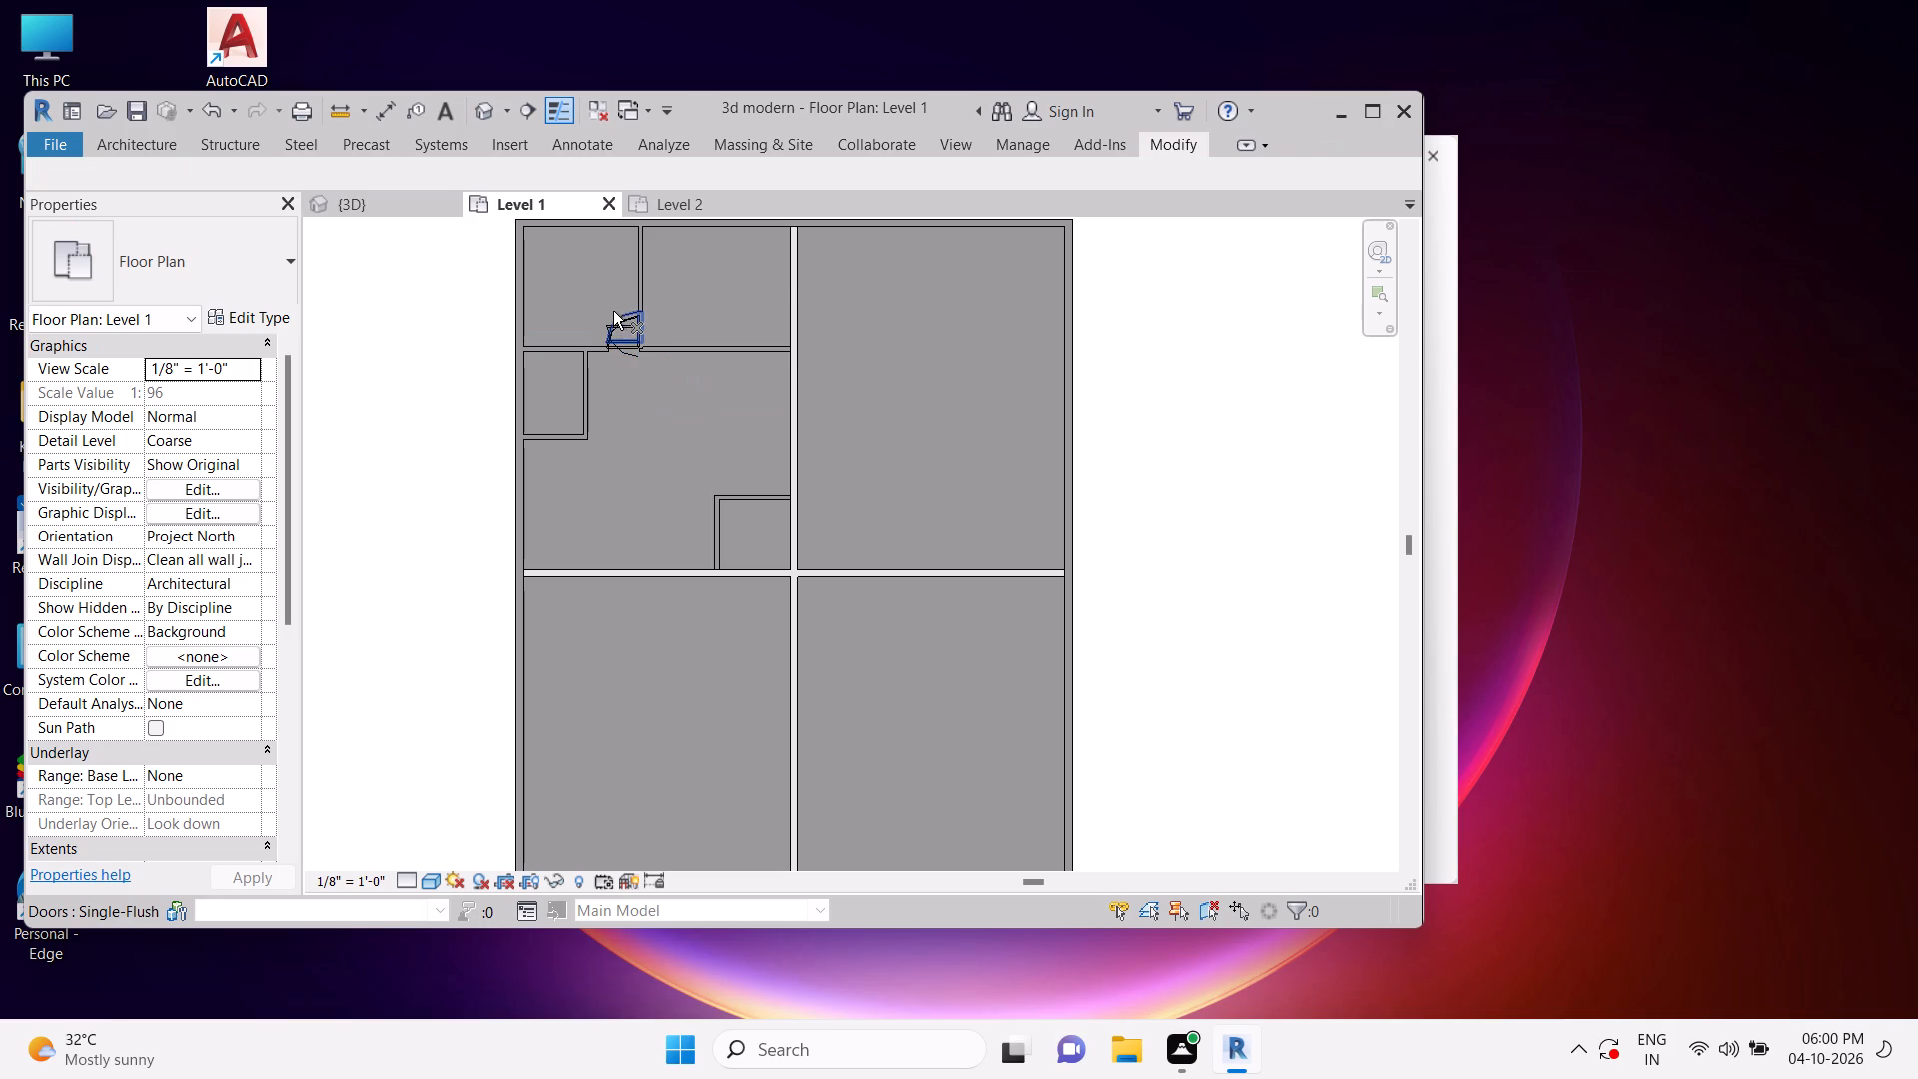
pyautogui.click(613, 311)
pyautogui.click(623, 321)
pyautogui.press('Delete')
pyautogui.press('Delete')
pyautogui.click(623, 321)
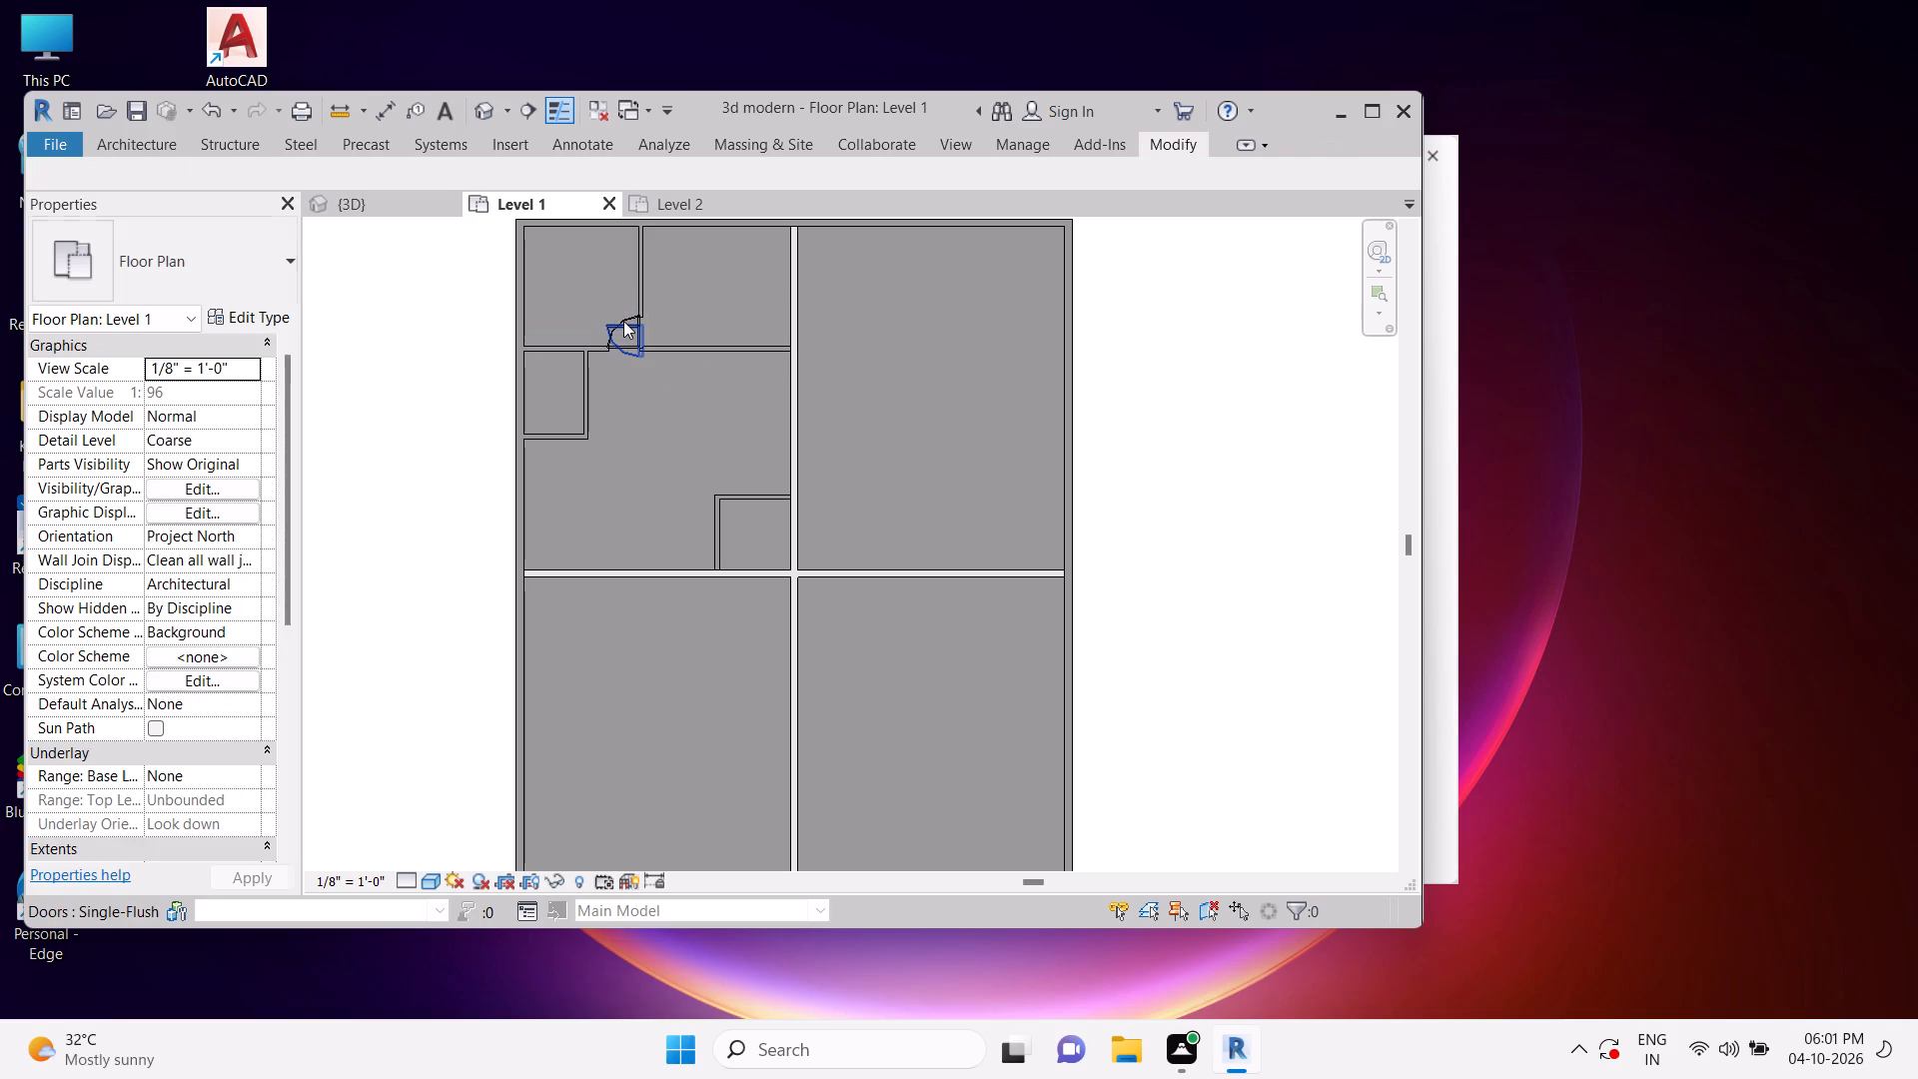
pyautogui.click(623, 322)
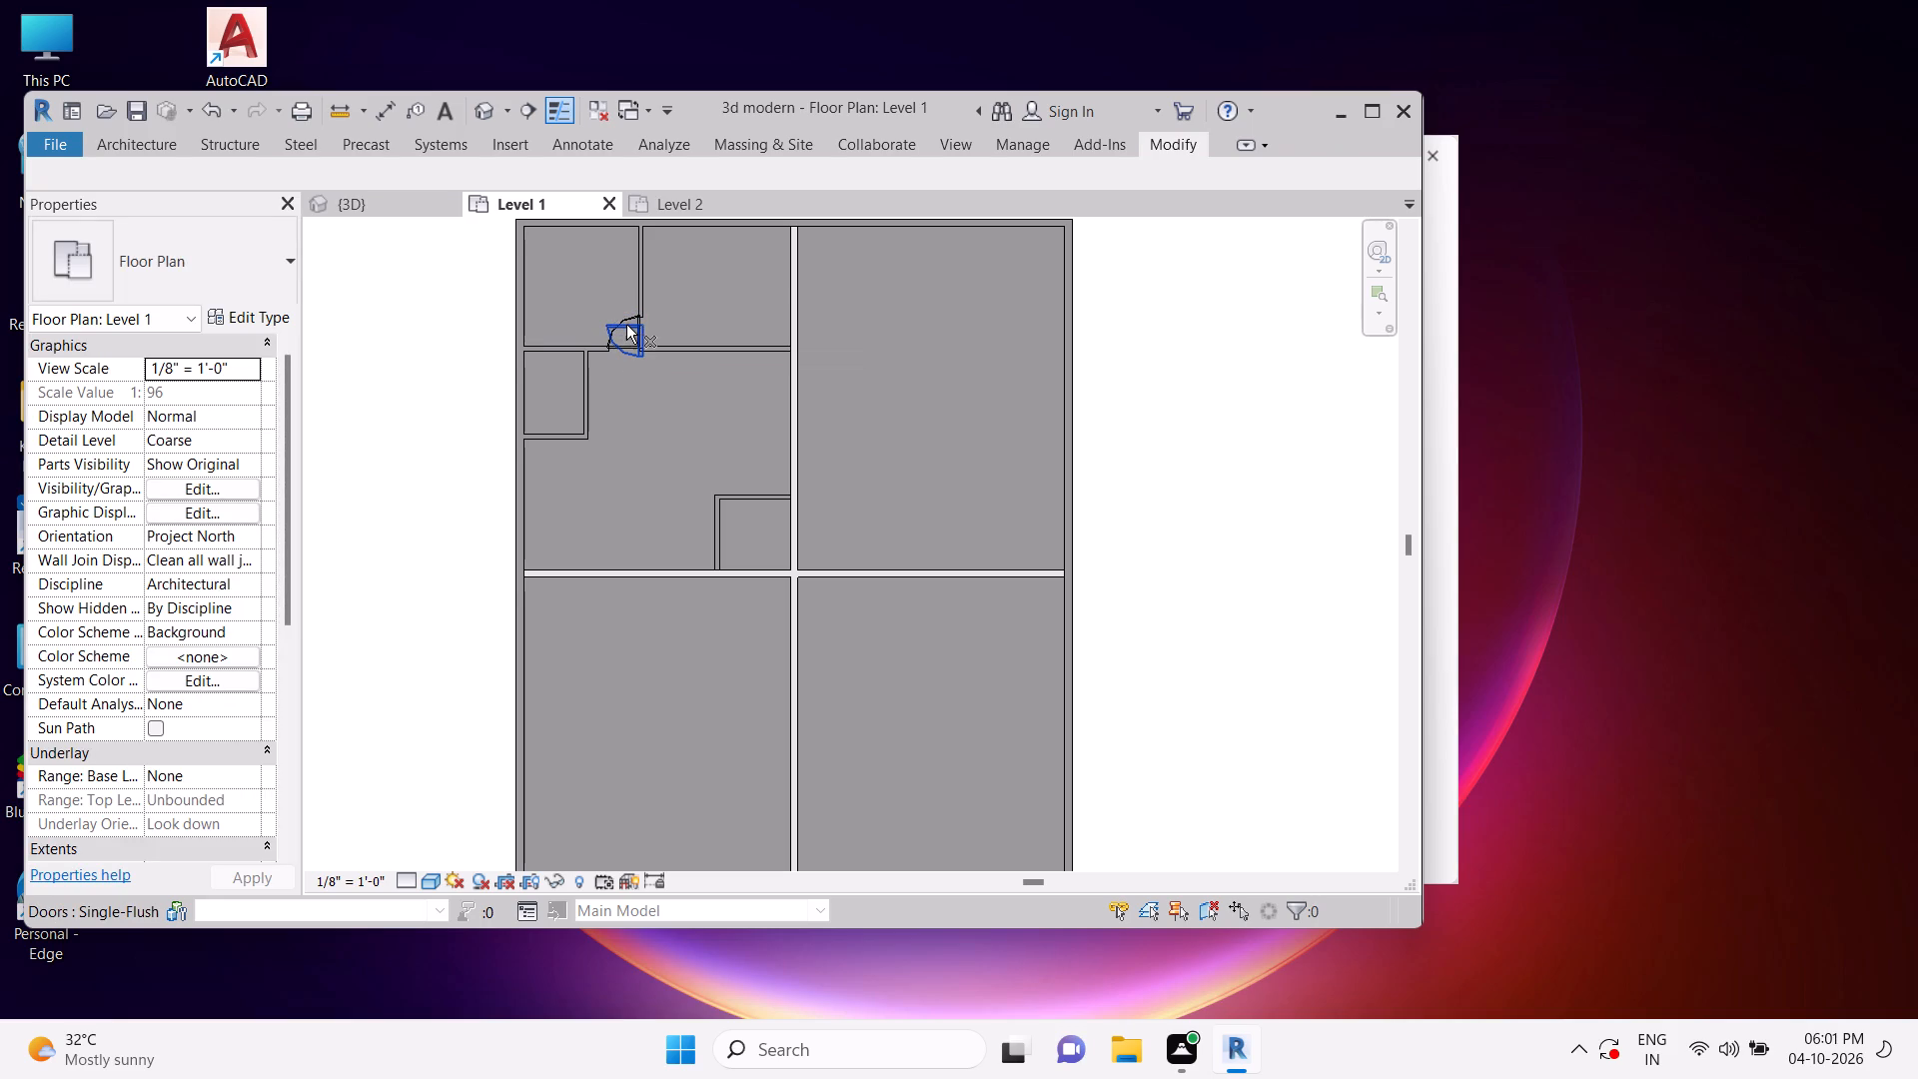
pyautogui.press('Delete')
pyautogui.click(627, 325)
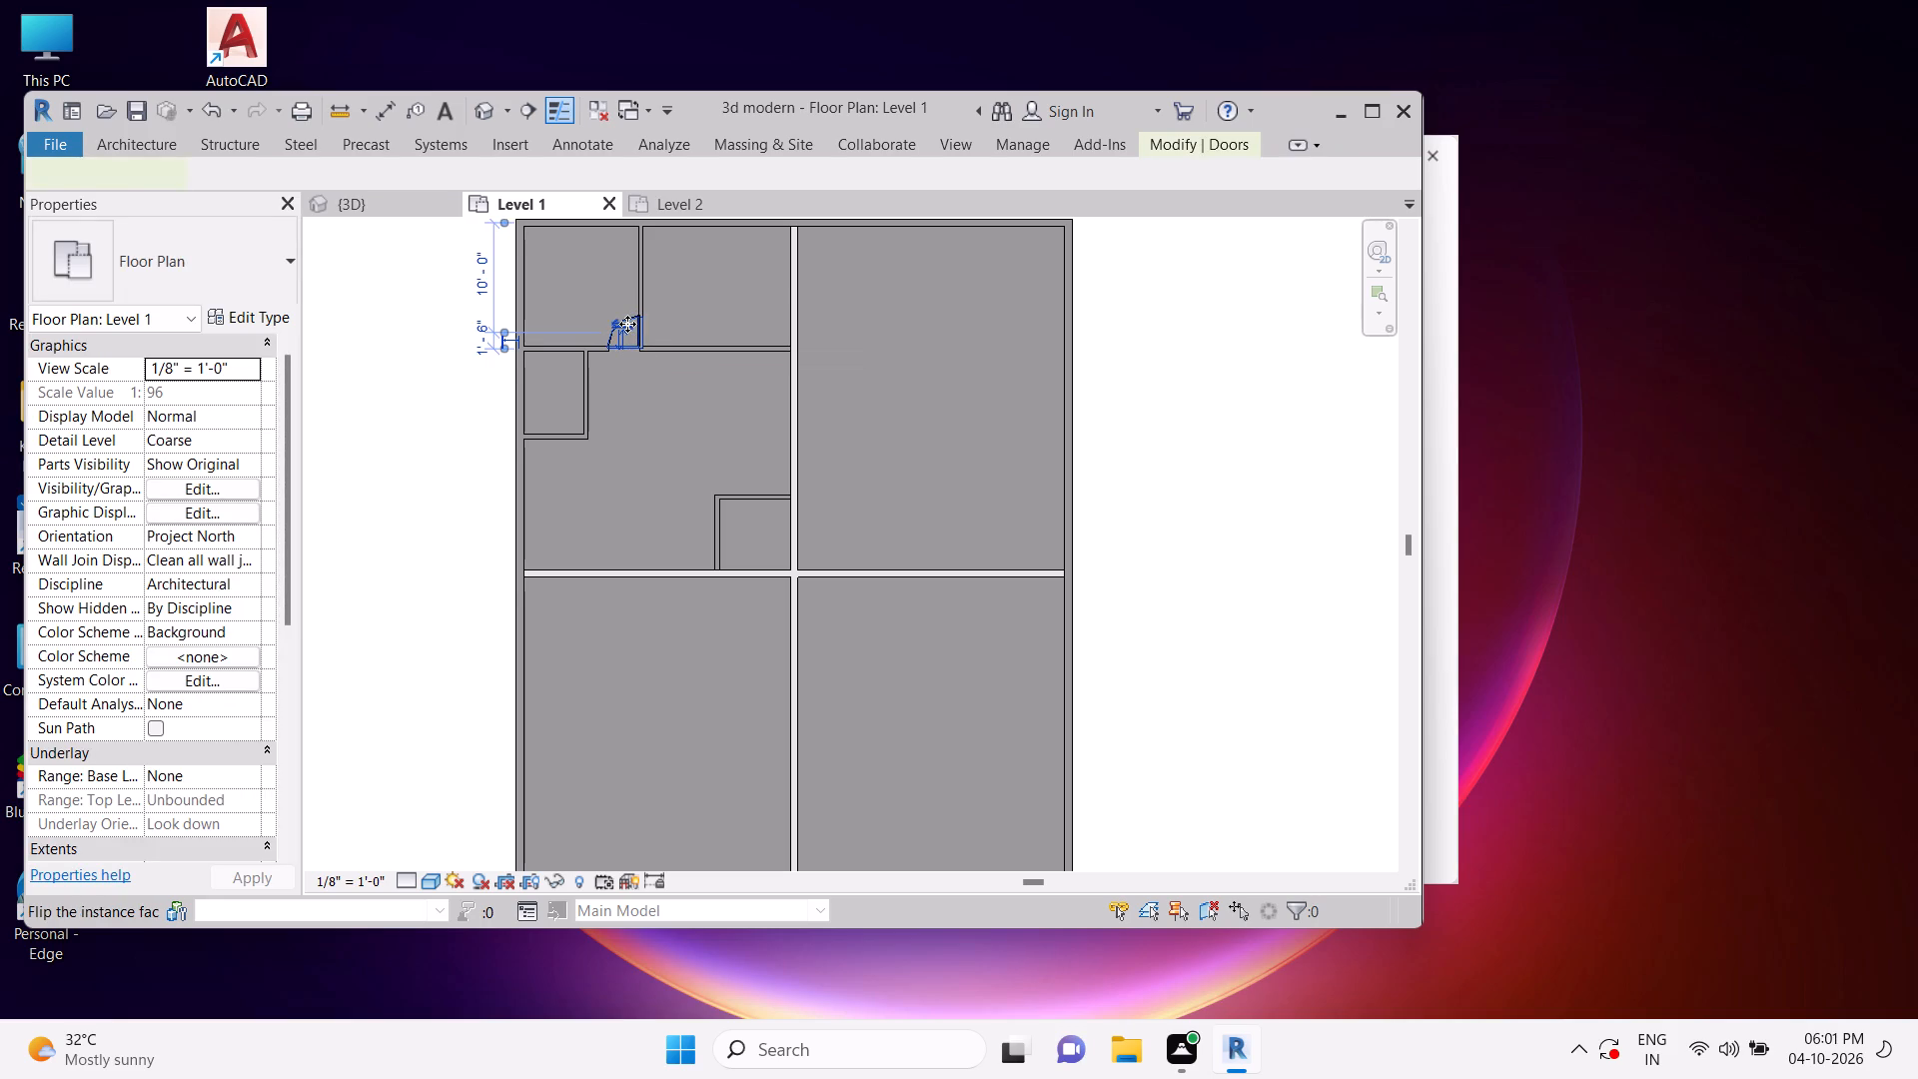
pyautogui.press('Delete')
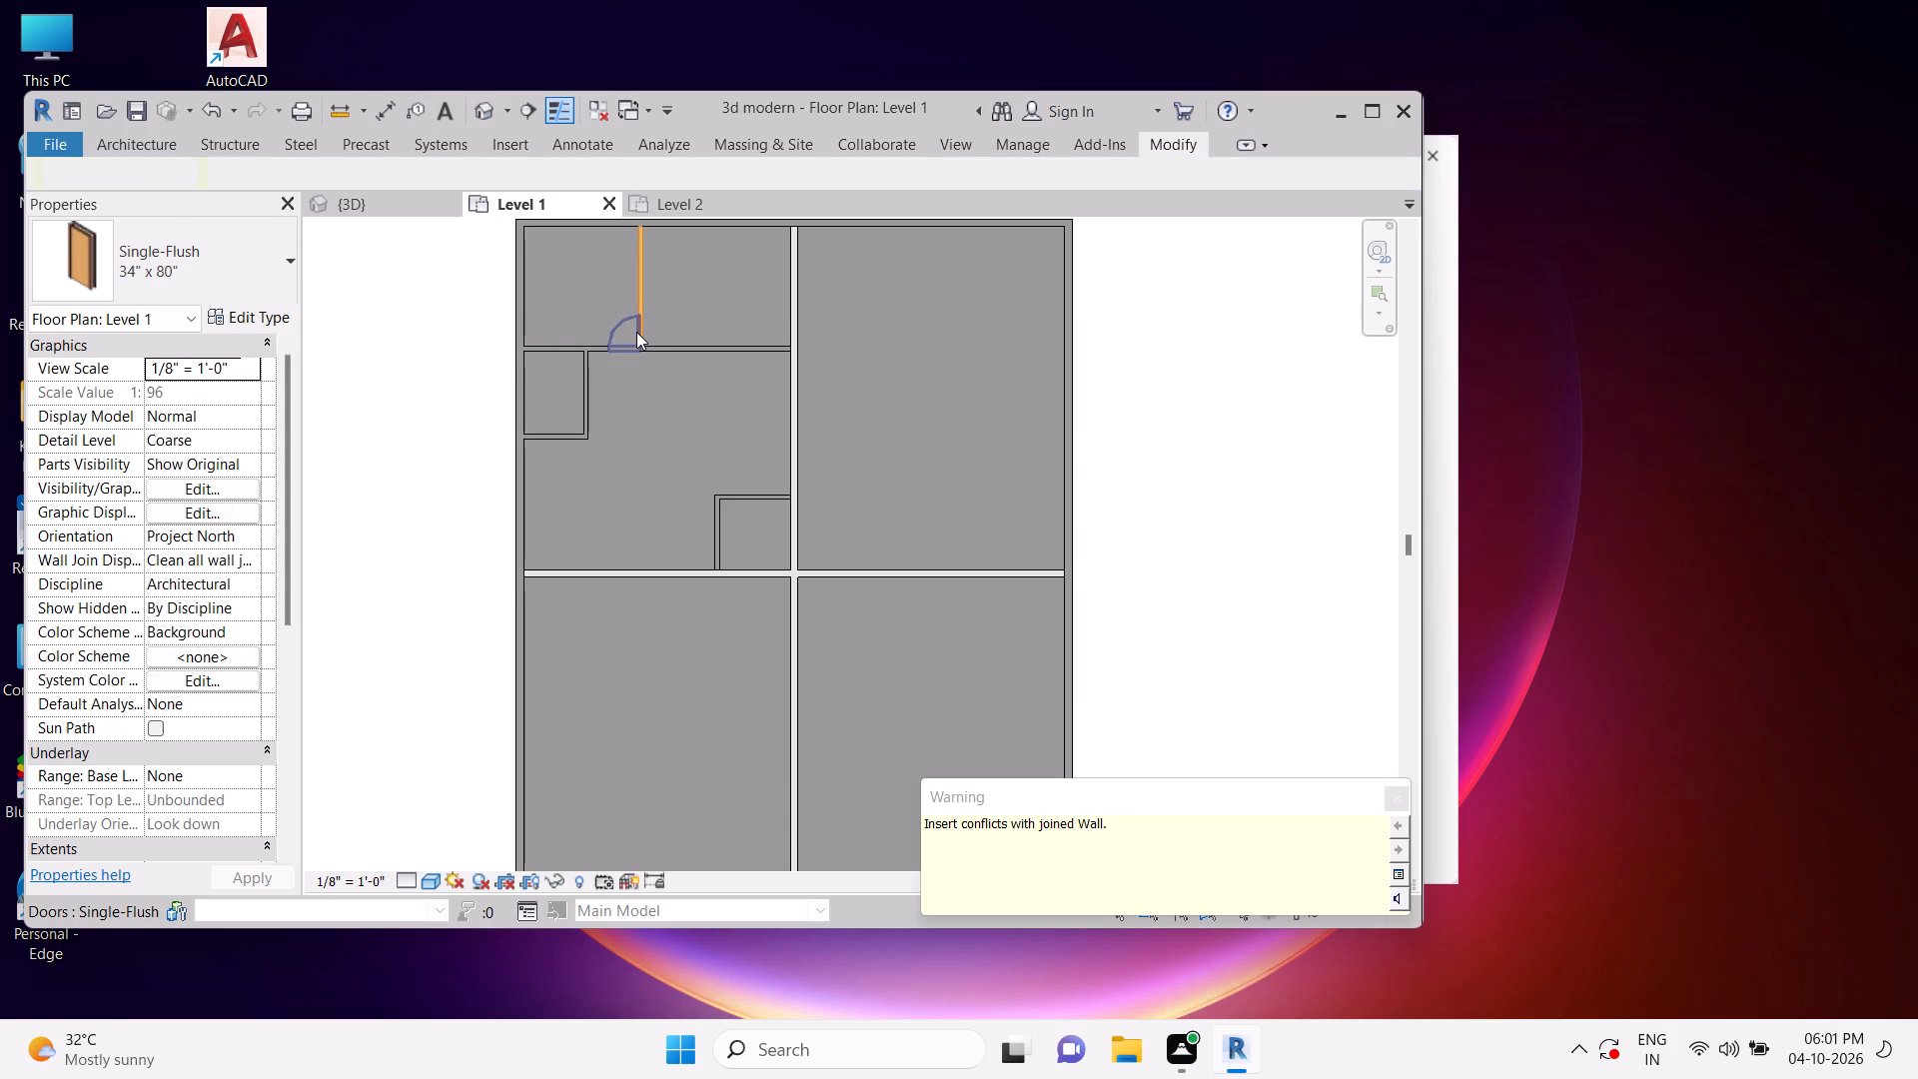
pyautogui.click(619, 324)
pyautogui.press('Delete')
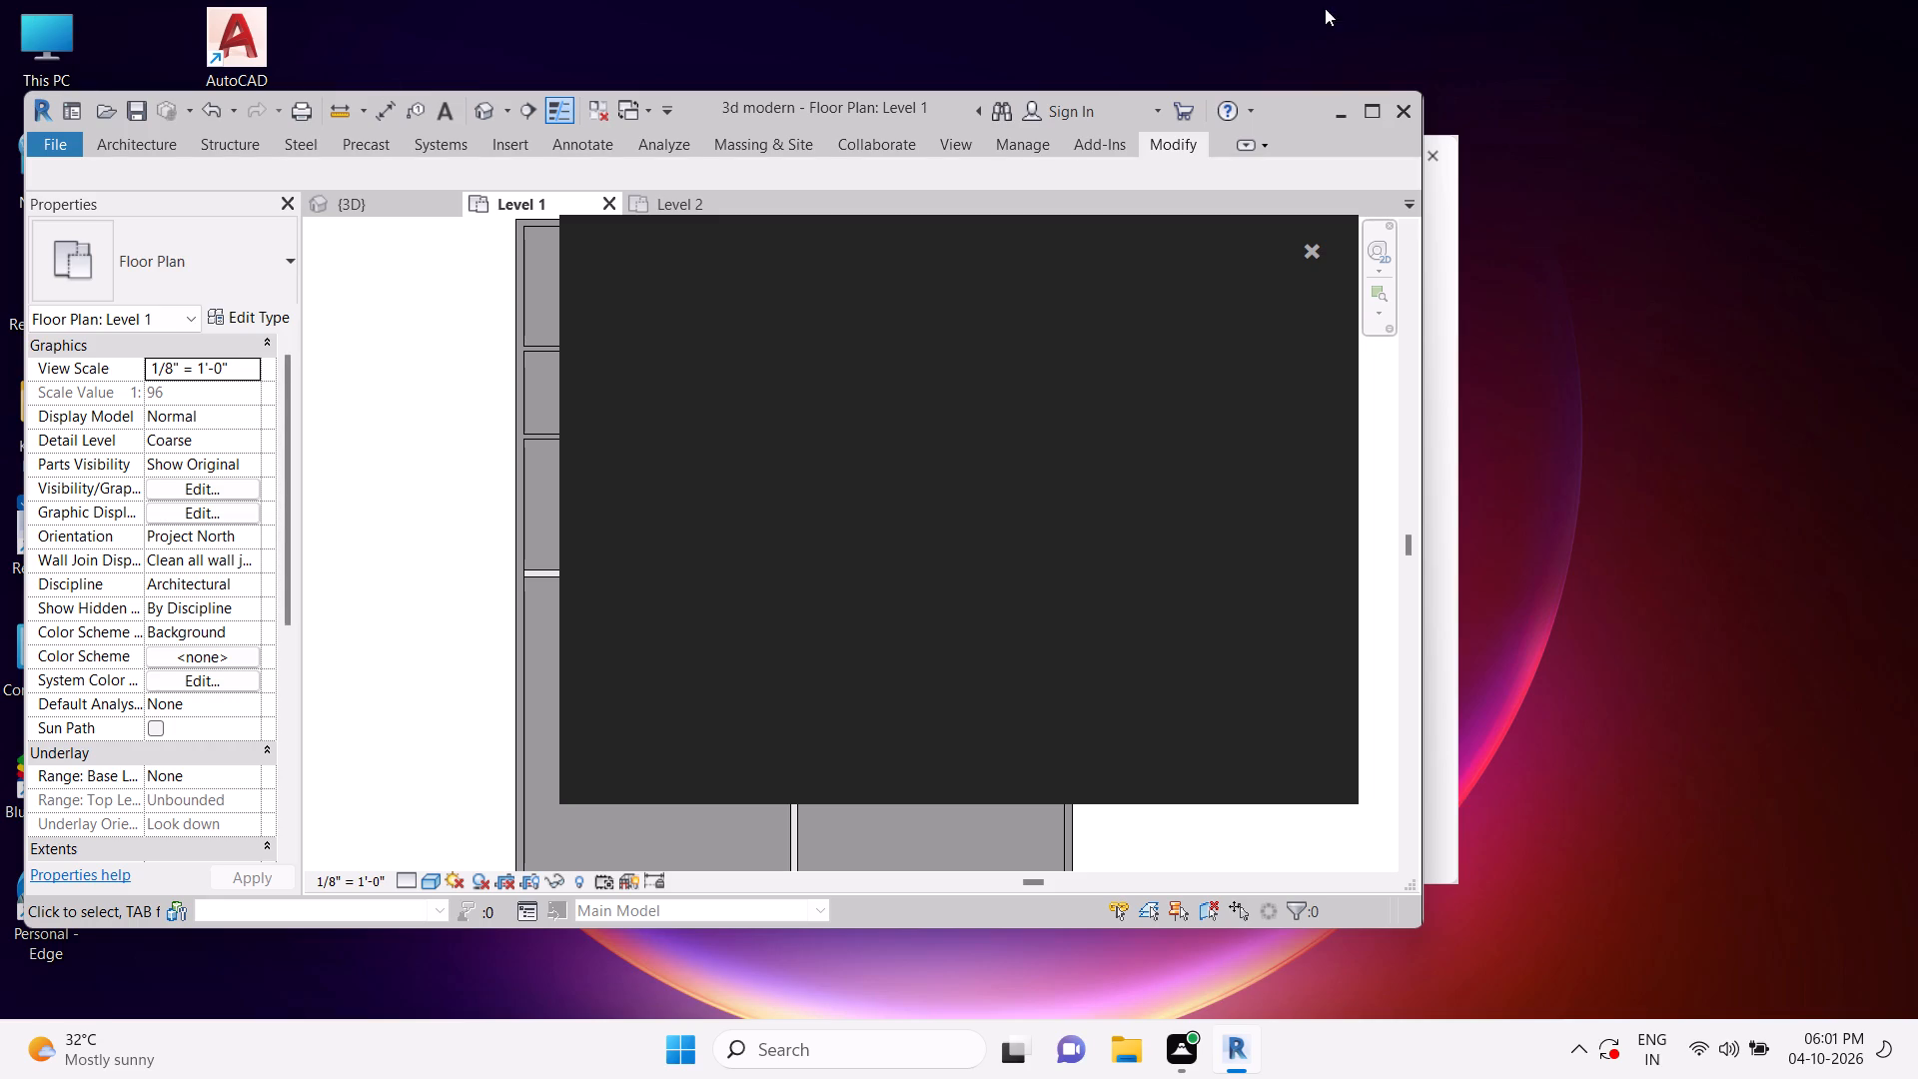
# Close the Autodesk Genuine notification card covering the floor plan.
pyautogui.click(1308, 257)
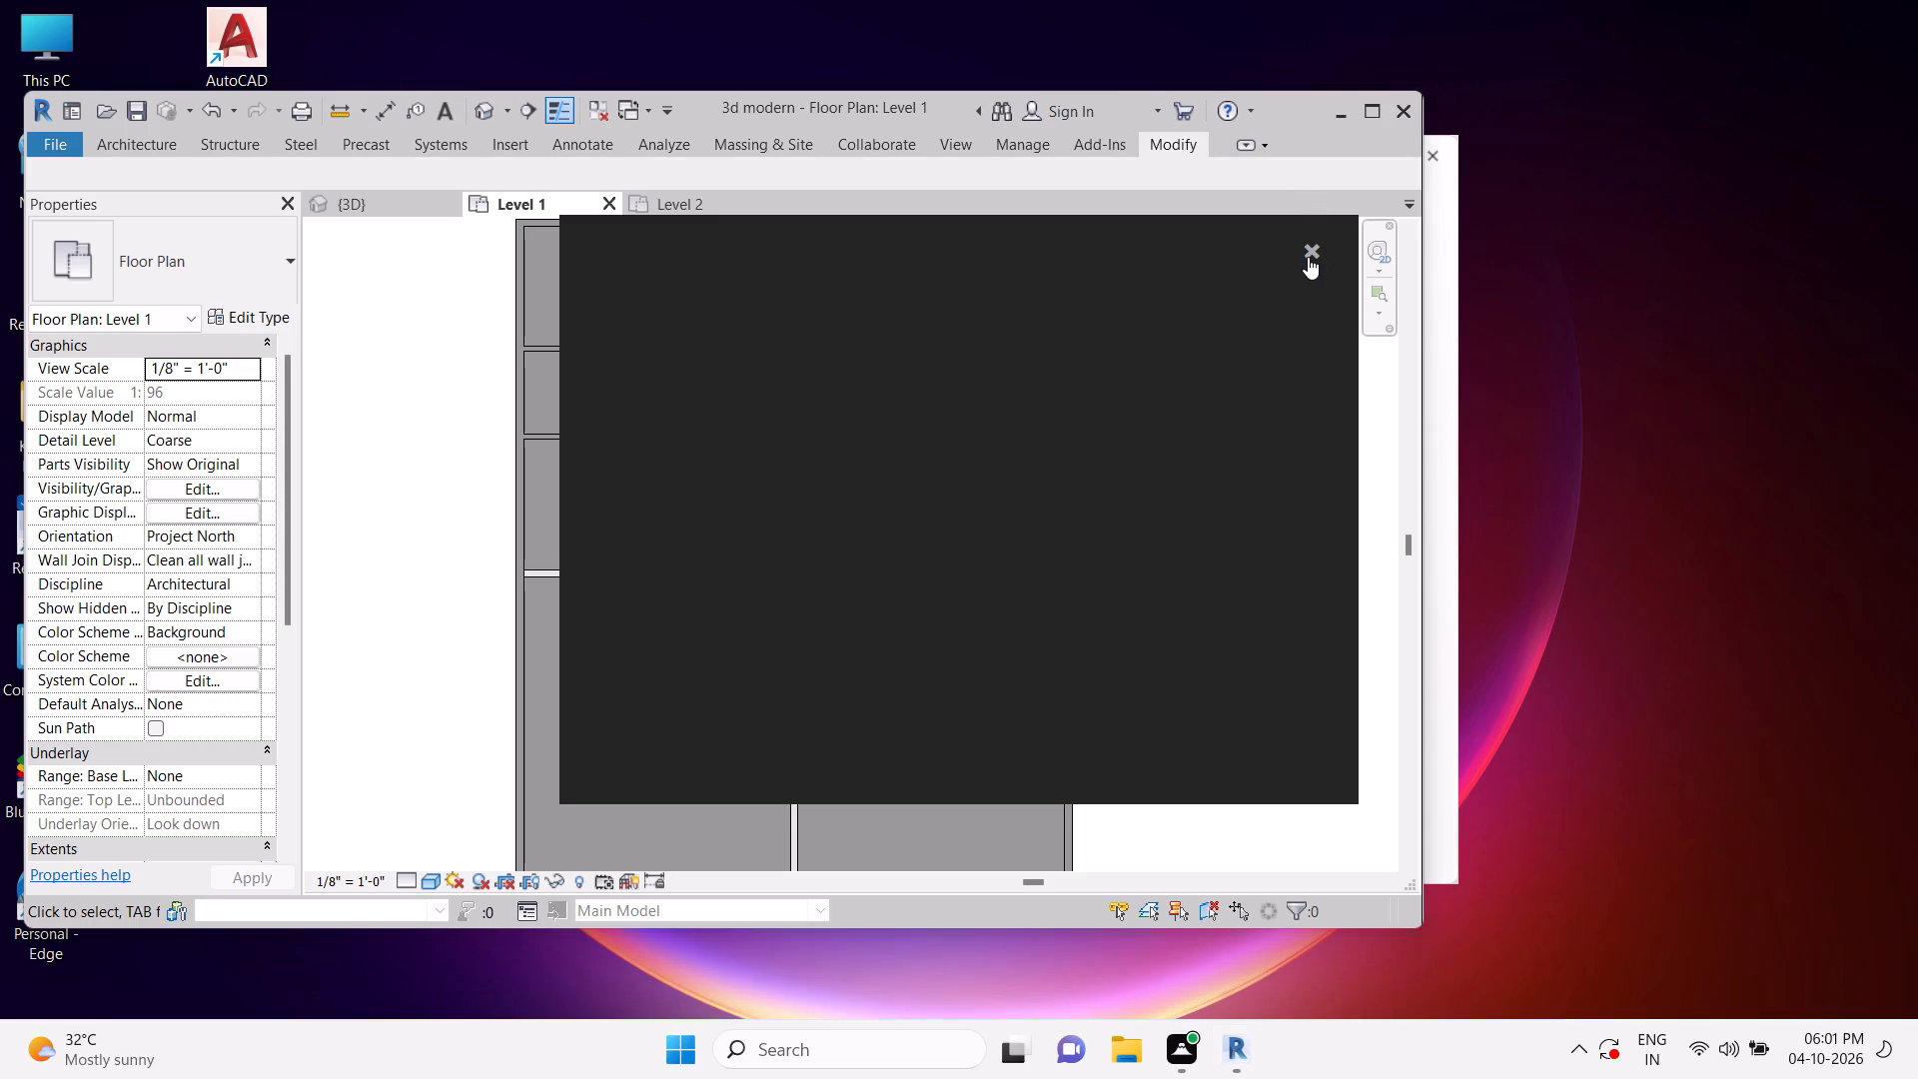
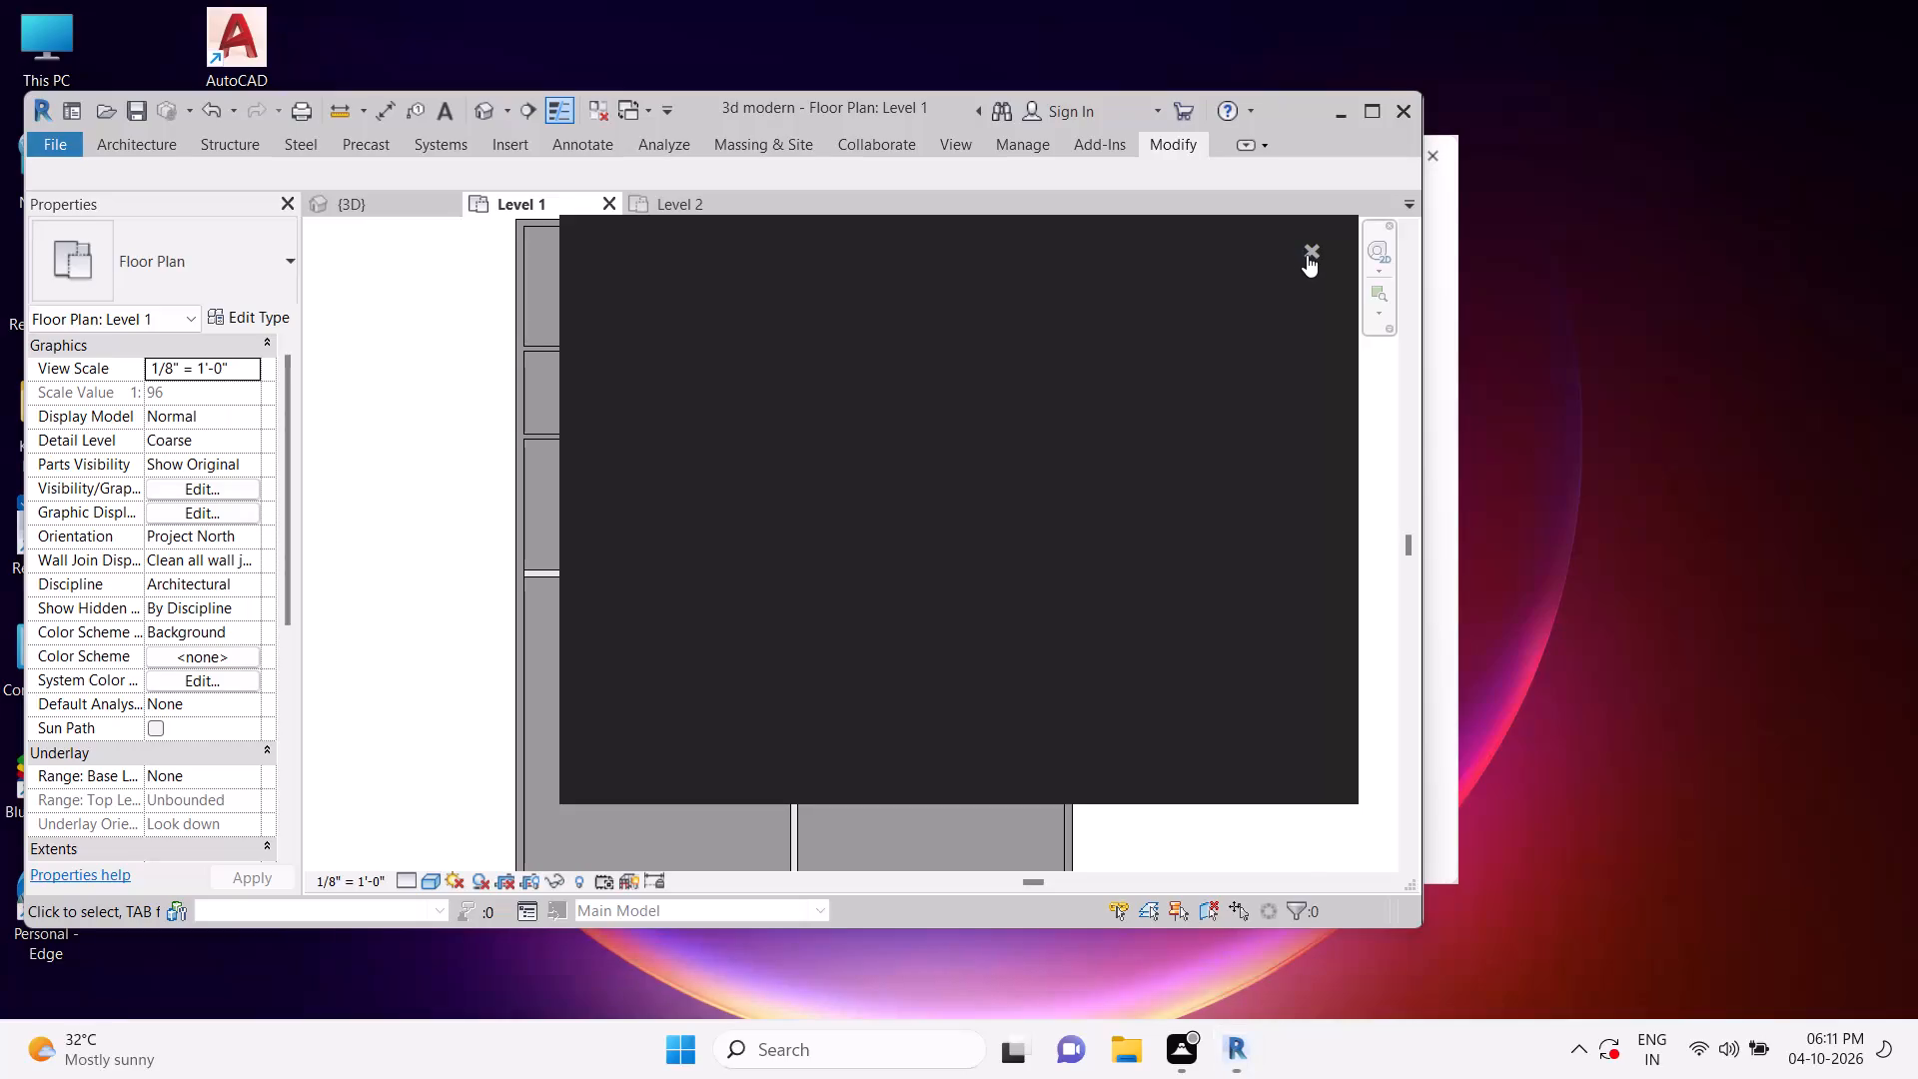
# Close the Autodesk Genuine notification card covering the floor plan.
pyautogui.click(1307, 255)
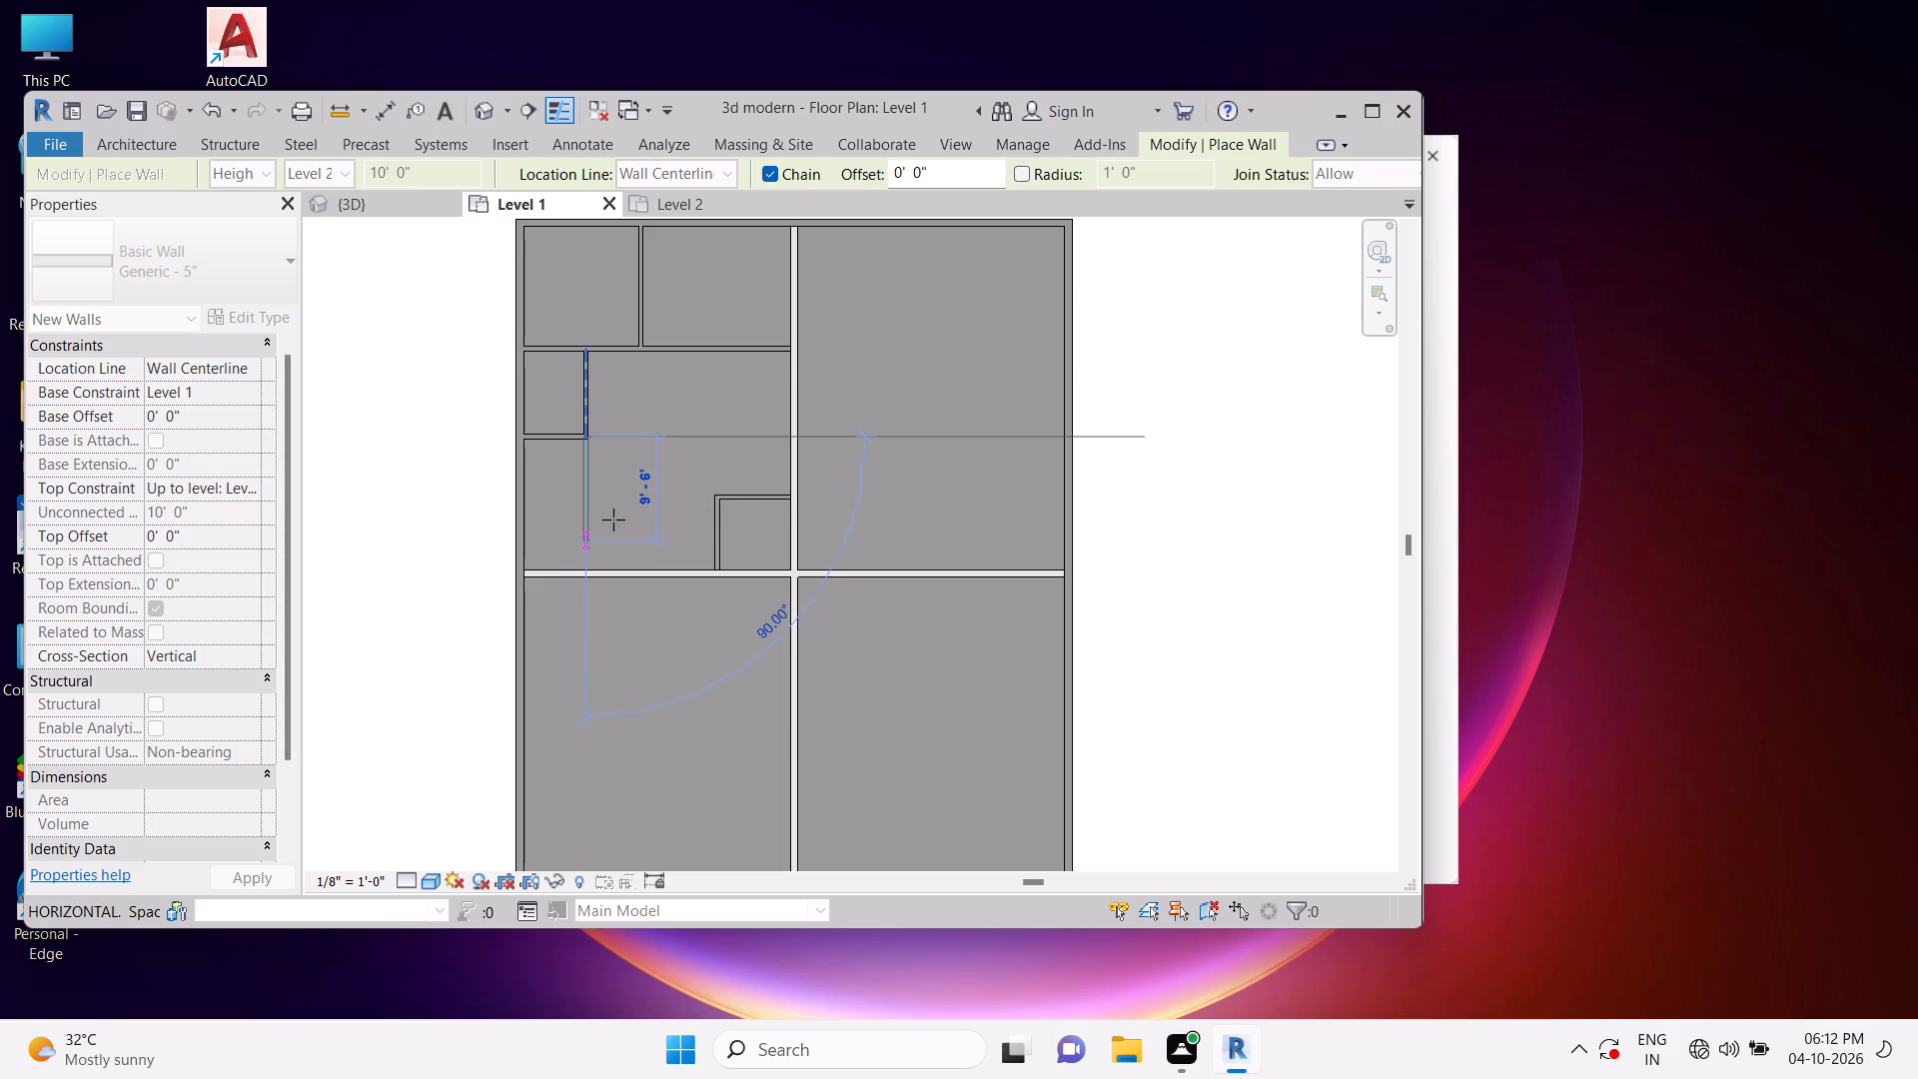
# Draw a vertical Generic - 5" wall about 9' 6" long, running down from the lower-right corner of the small room on the left exterior wall.
pyautogui.press('Escape')
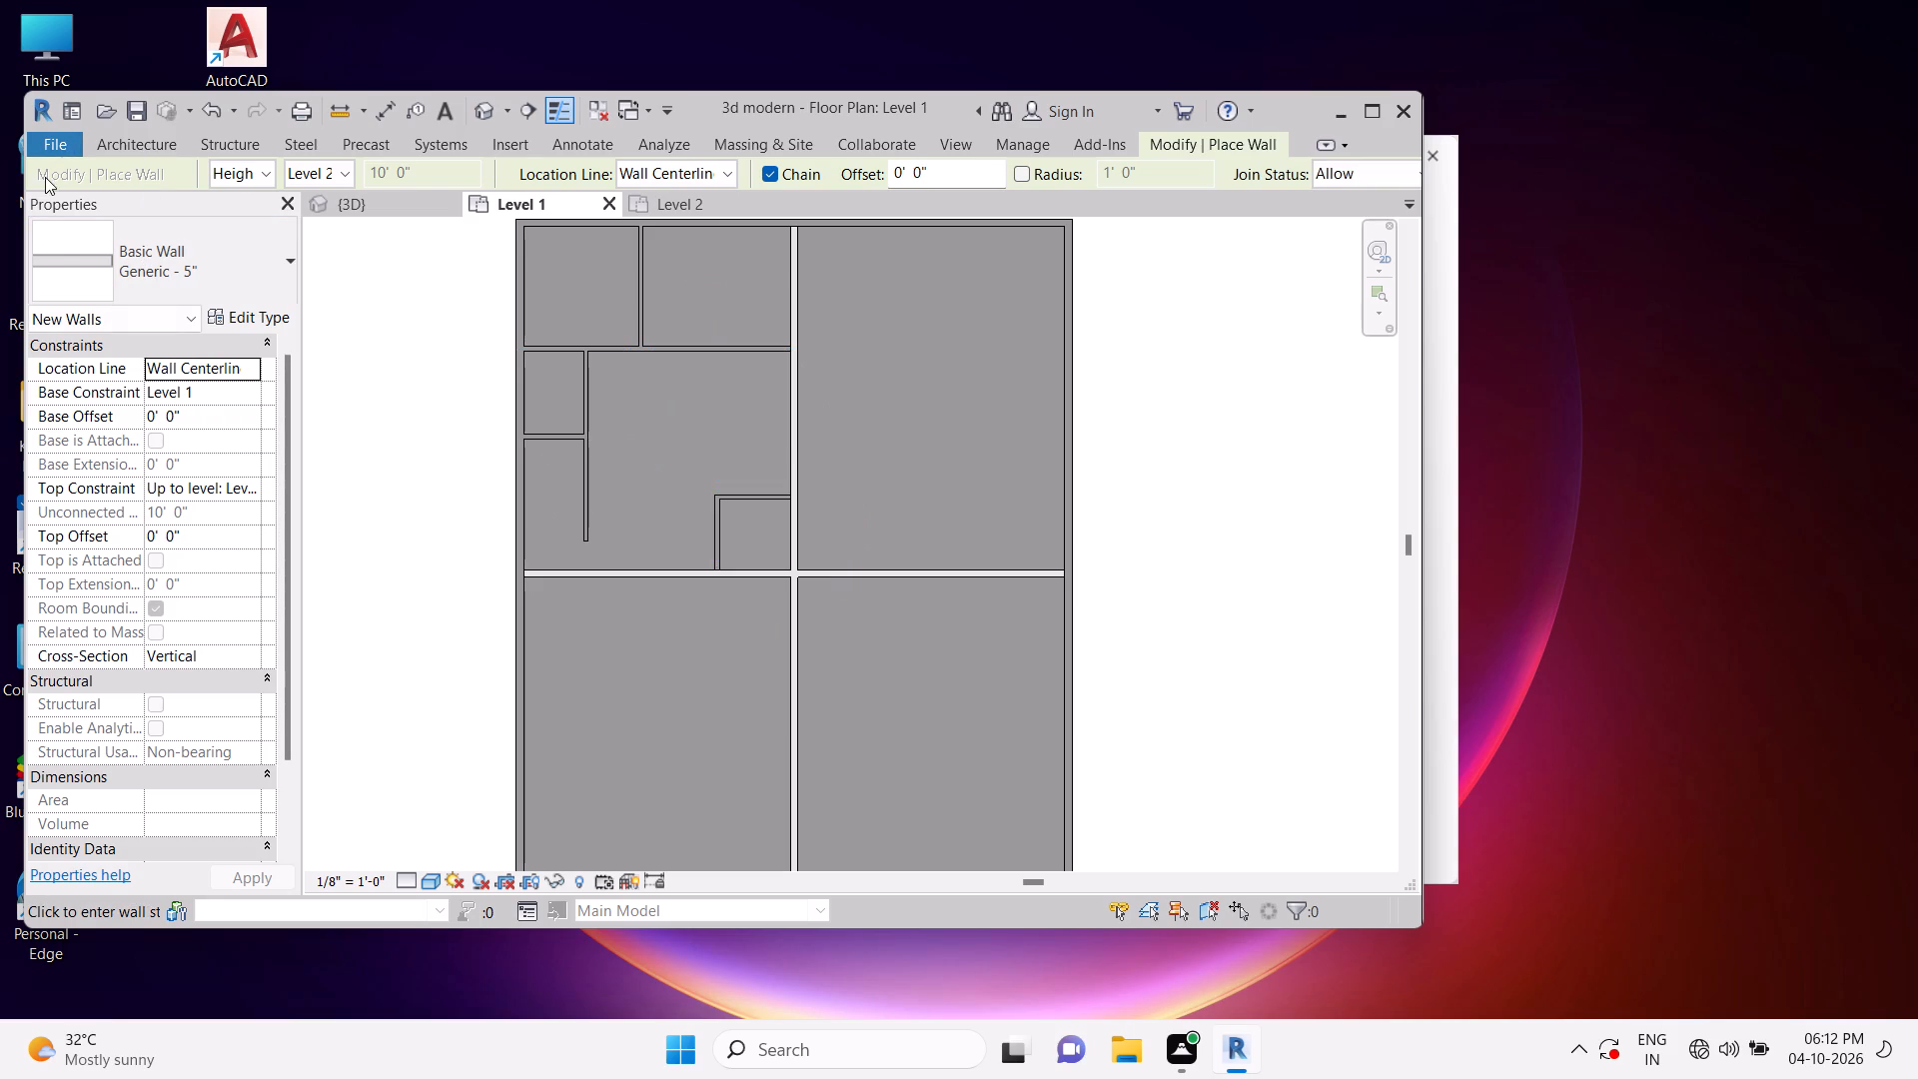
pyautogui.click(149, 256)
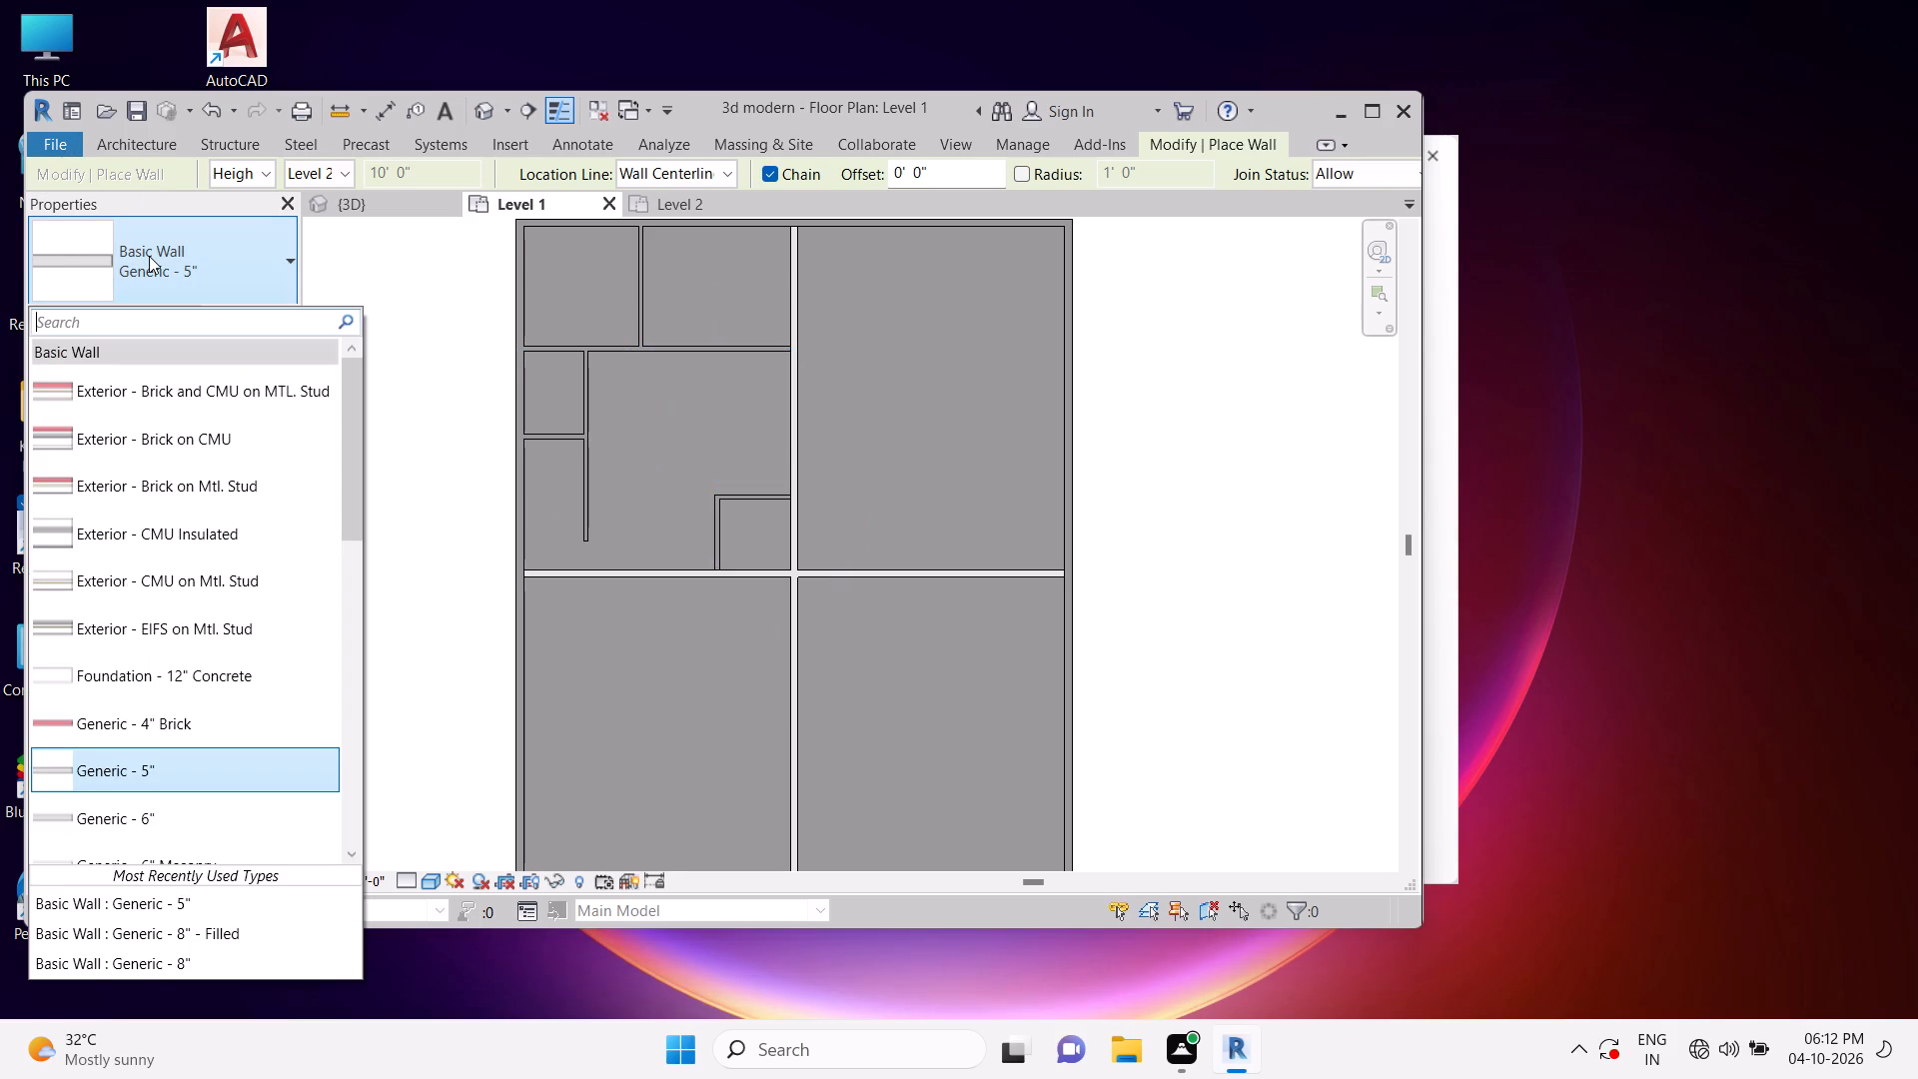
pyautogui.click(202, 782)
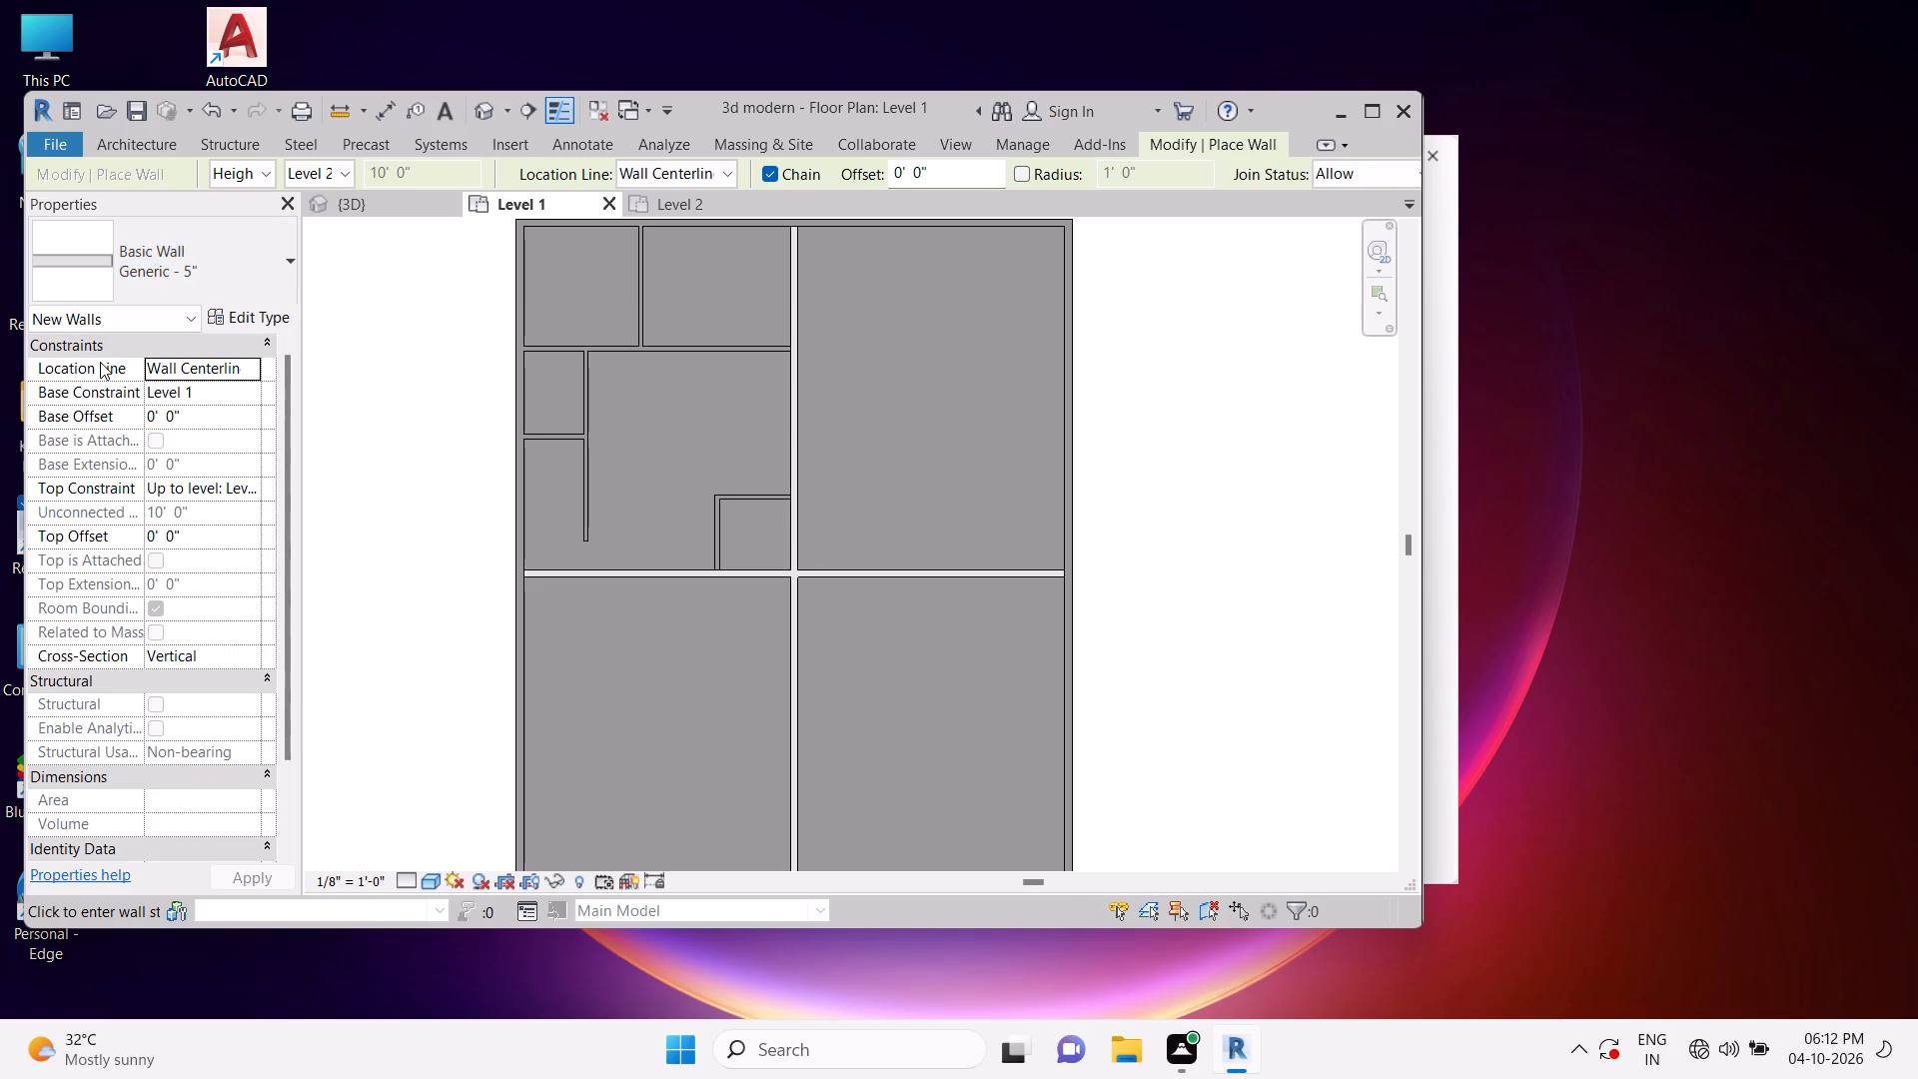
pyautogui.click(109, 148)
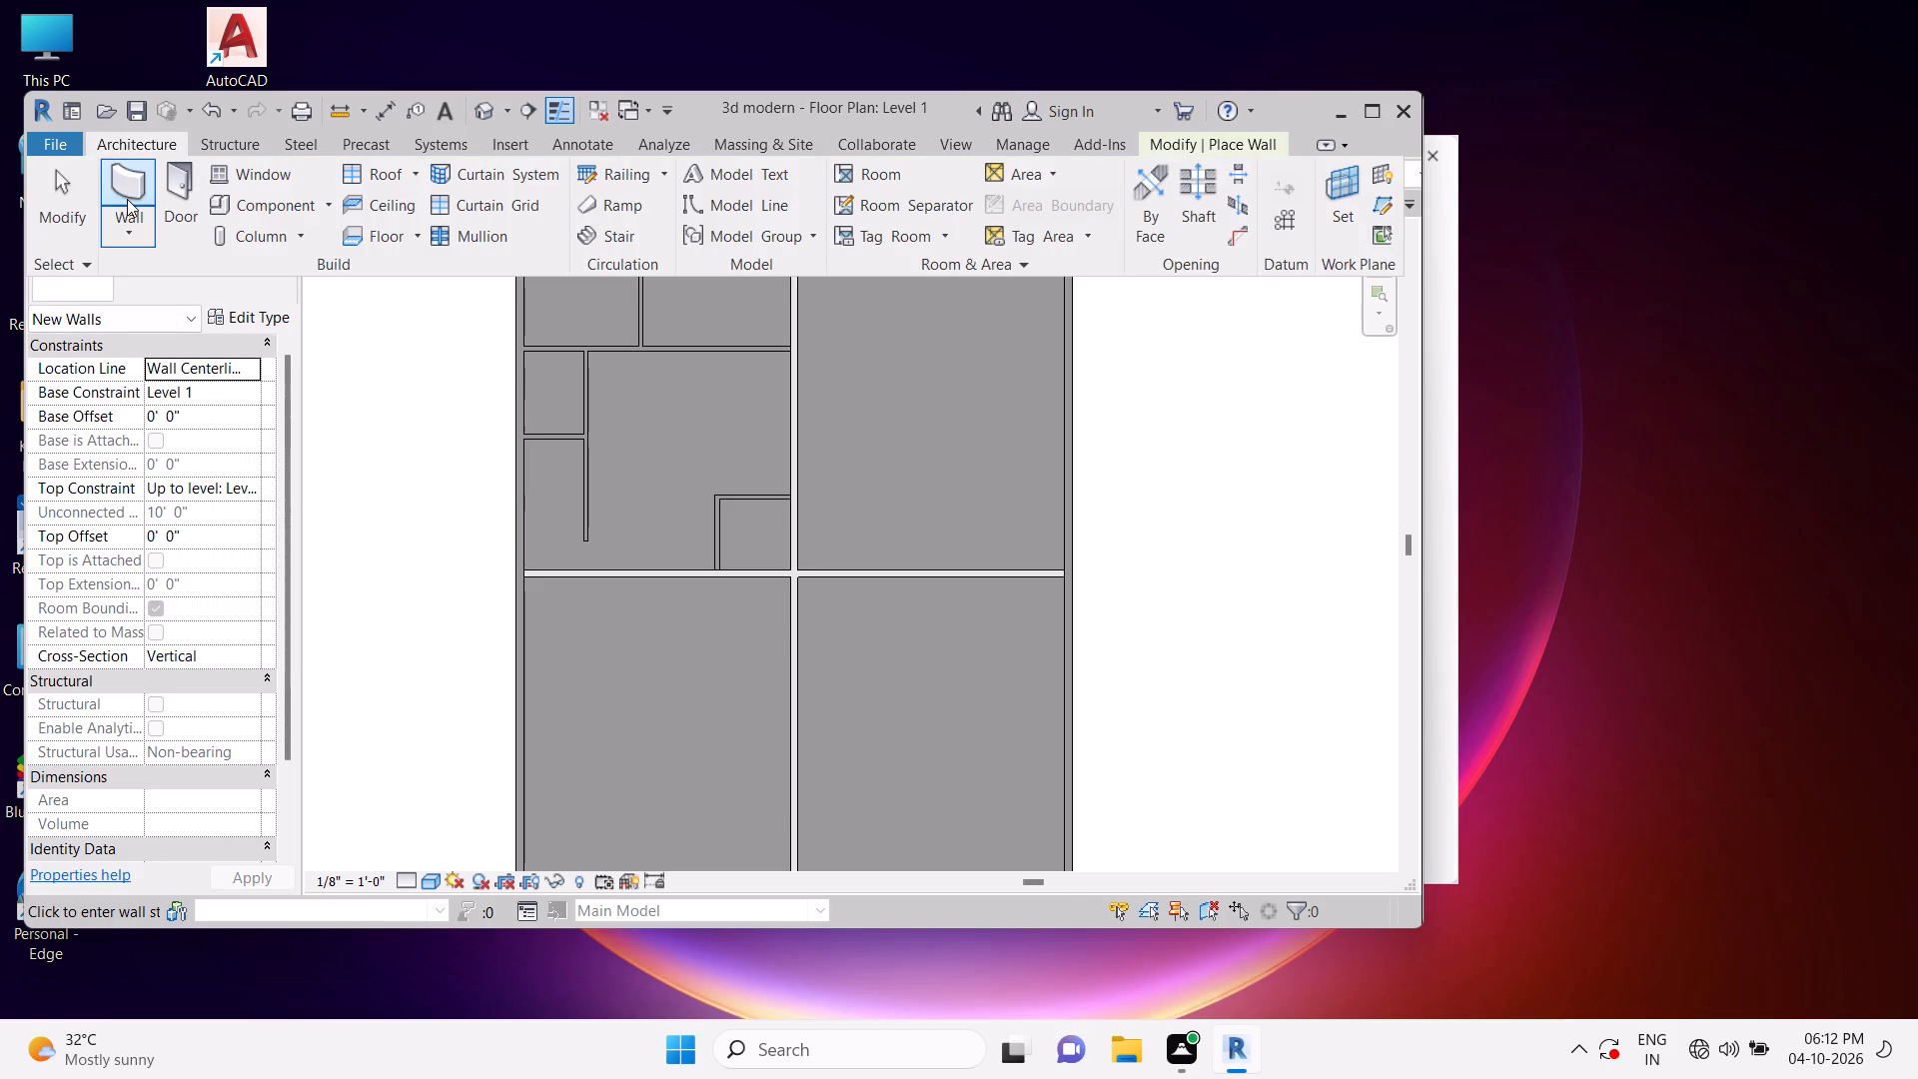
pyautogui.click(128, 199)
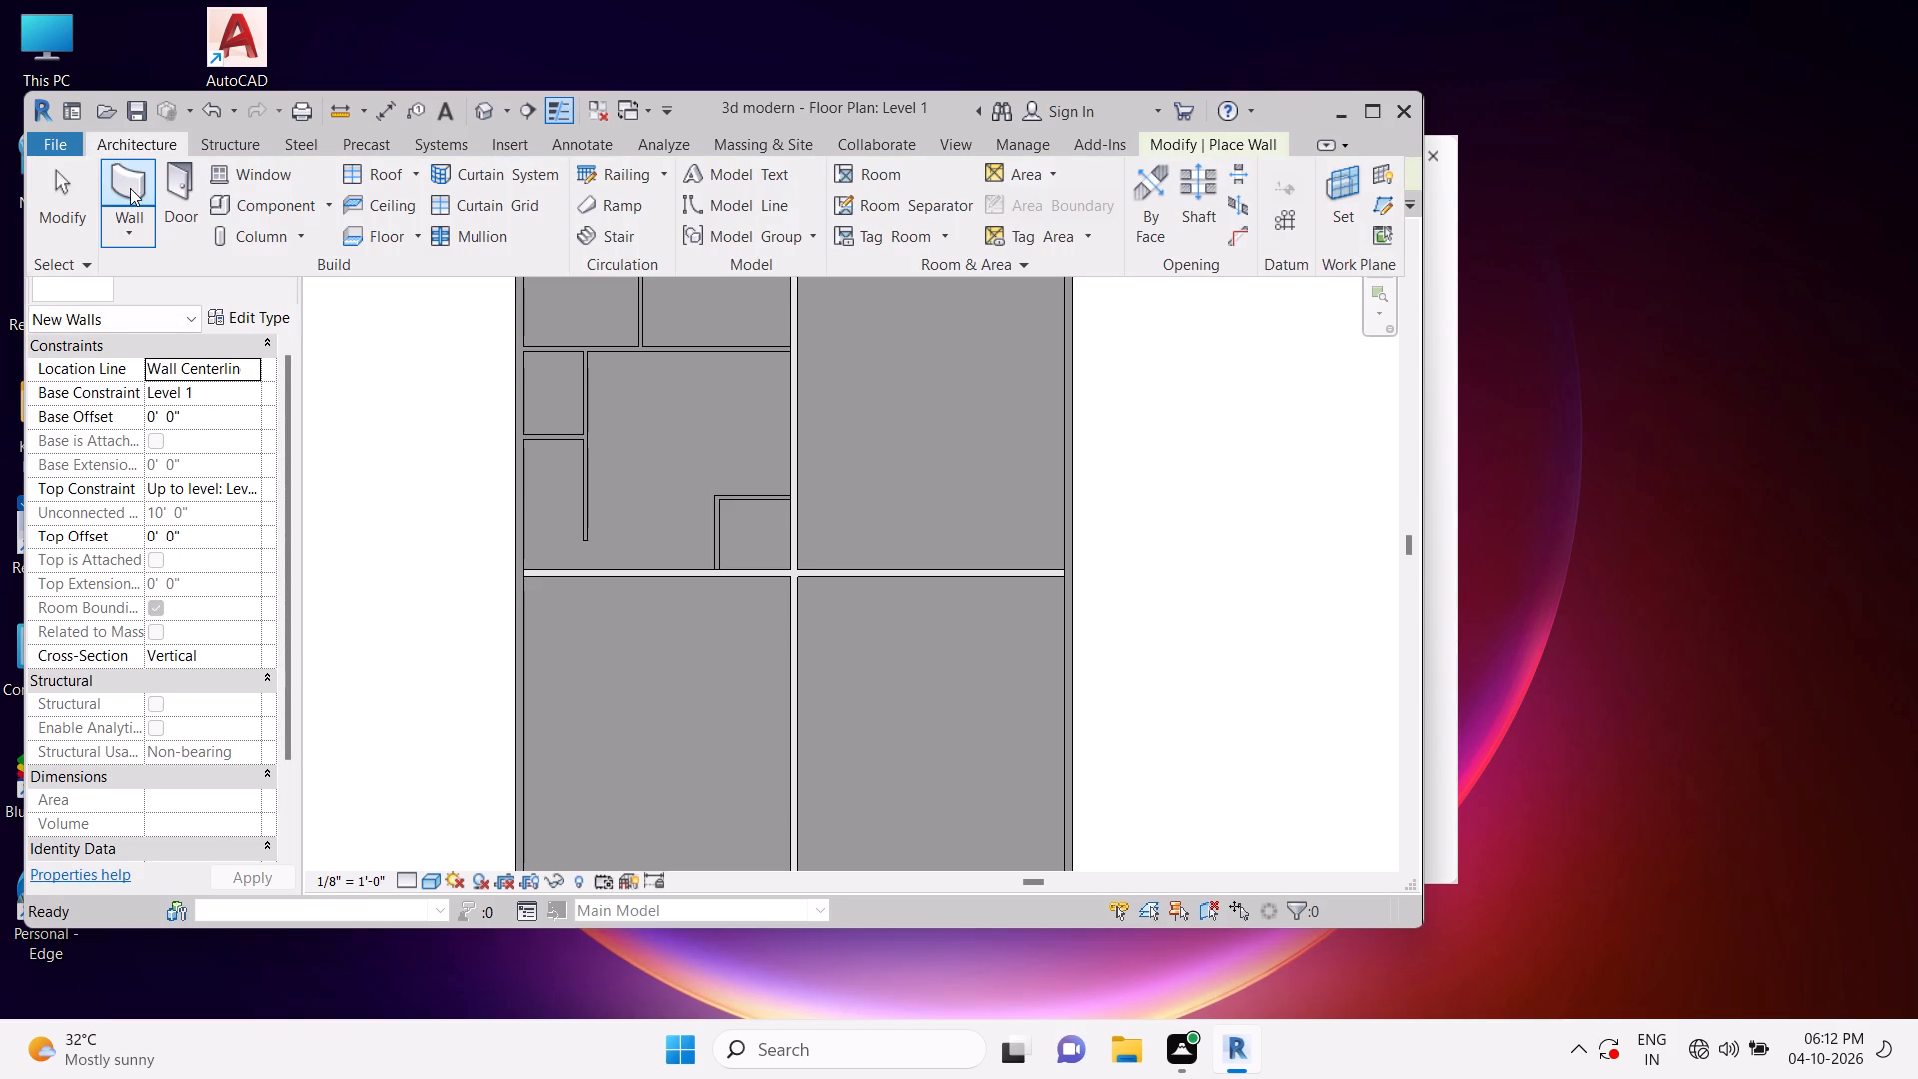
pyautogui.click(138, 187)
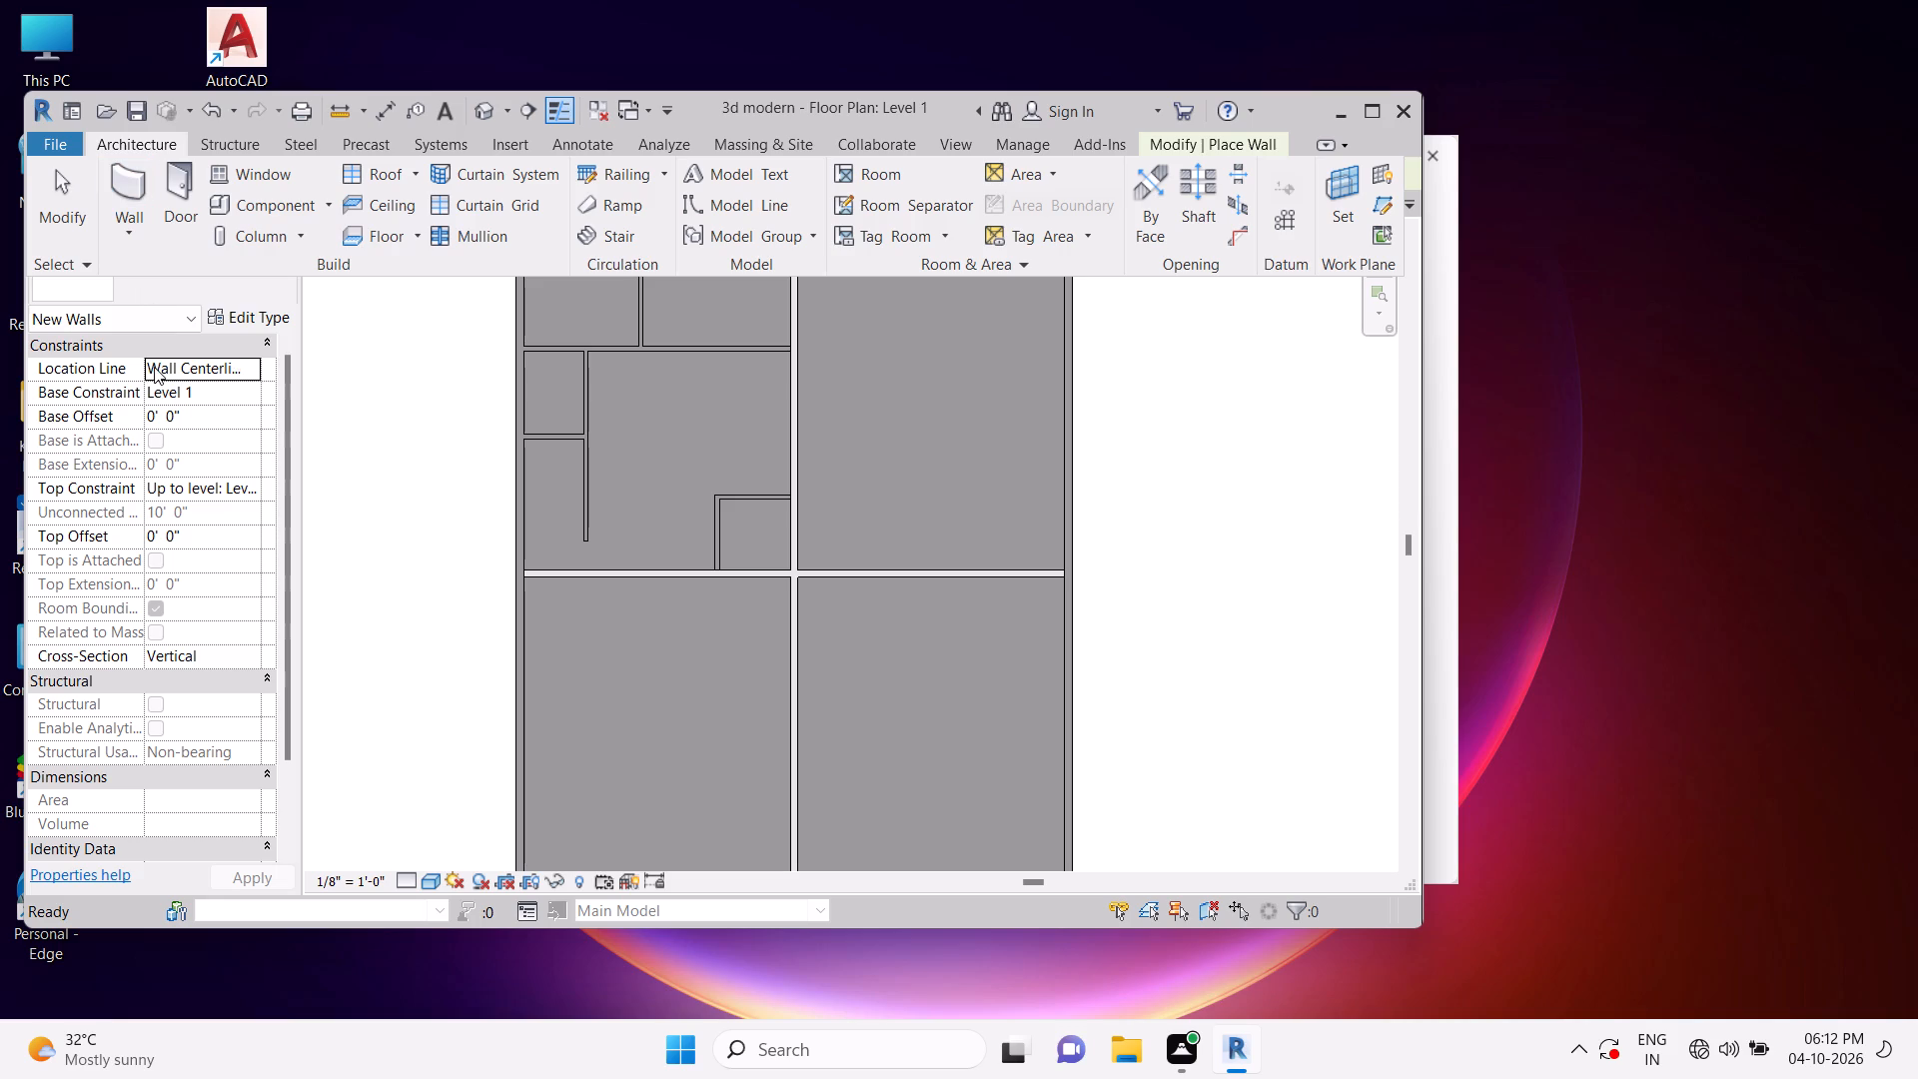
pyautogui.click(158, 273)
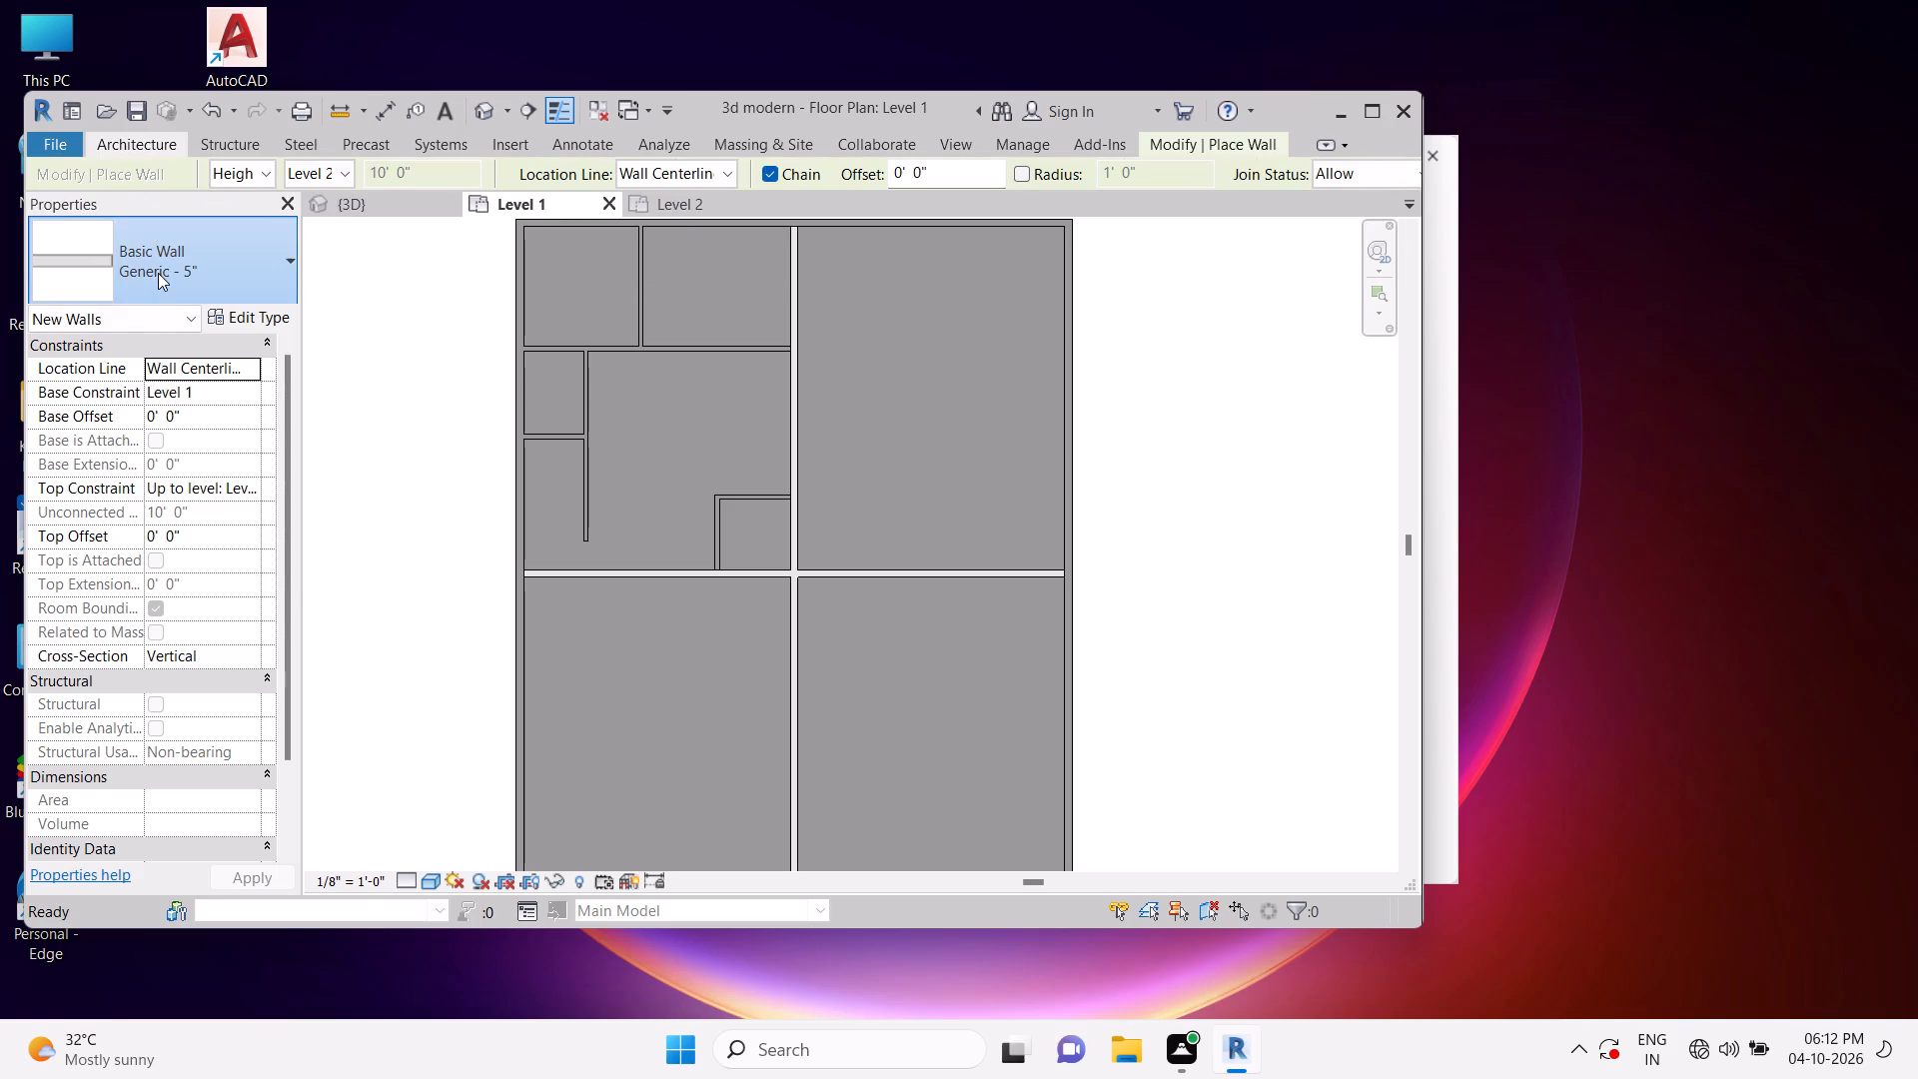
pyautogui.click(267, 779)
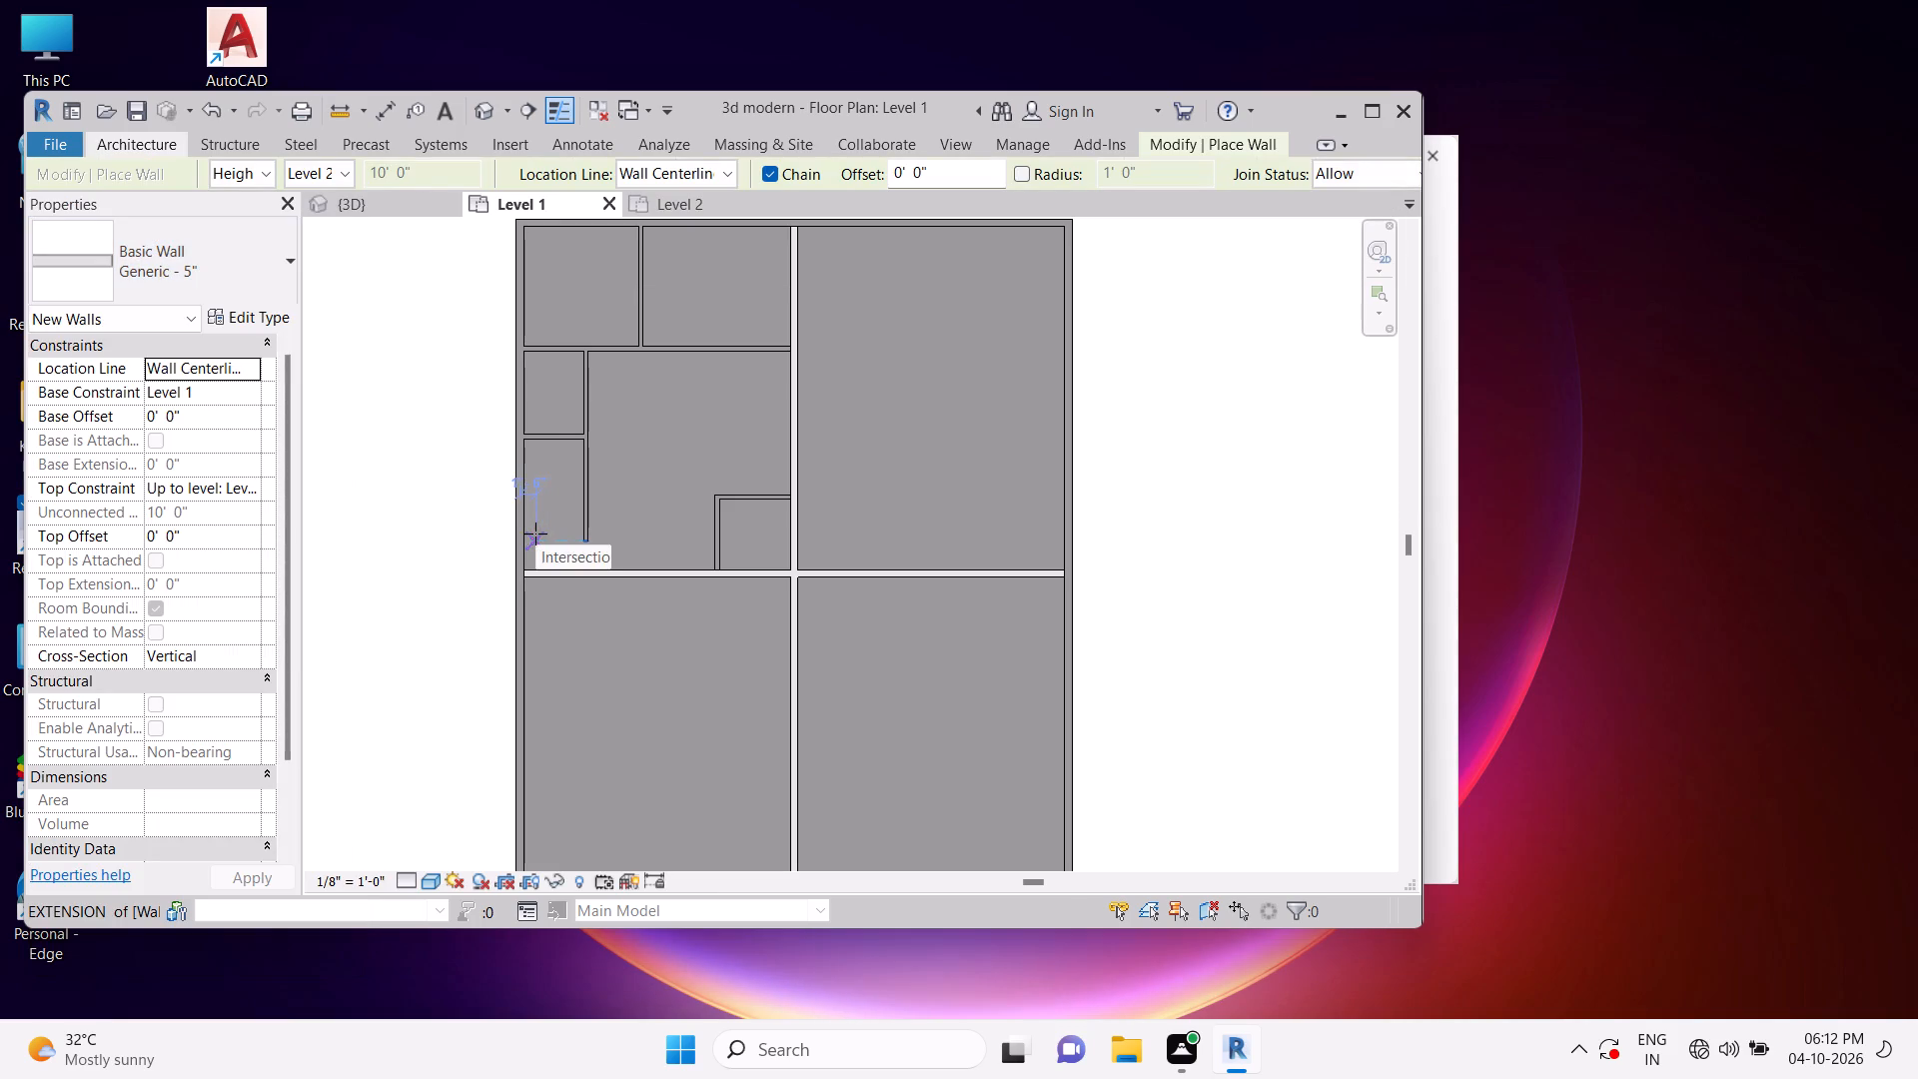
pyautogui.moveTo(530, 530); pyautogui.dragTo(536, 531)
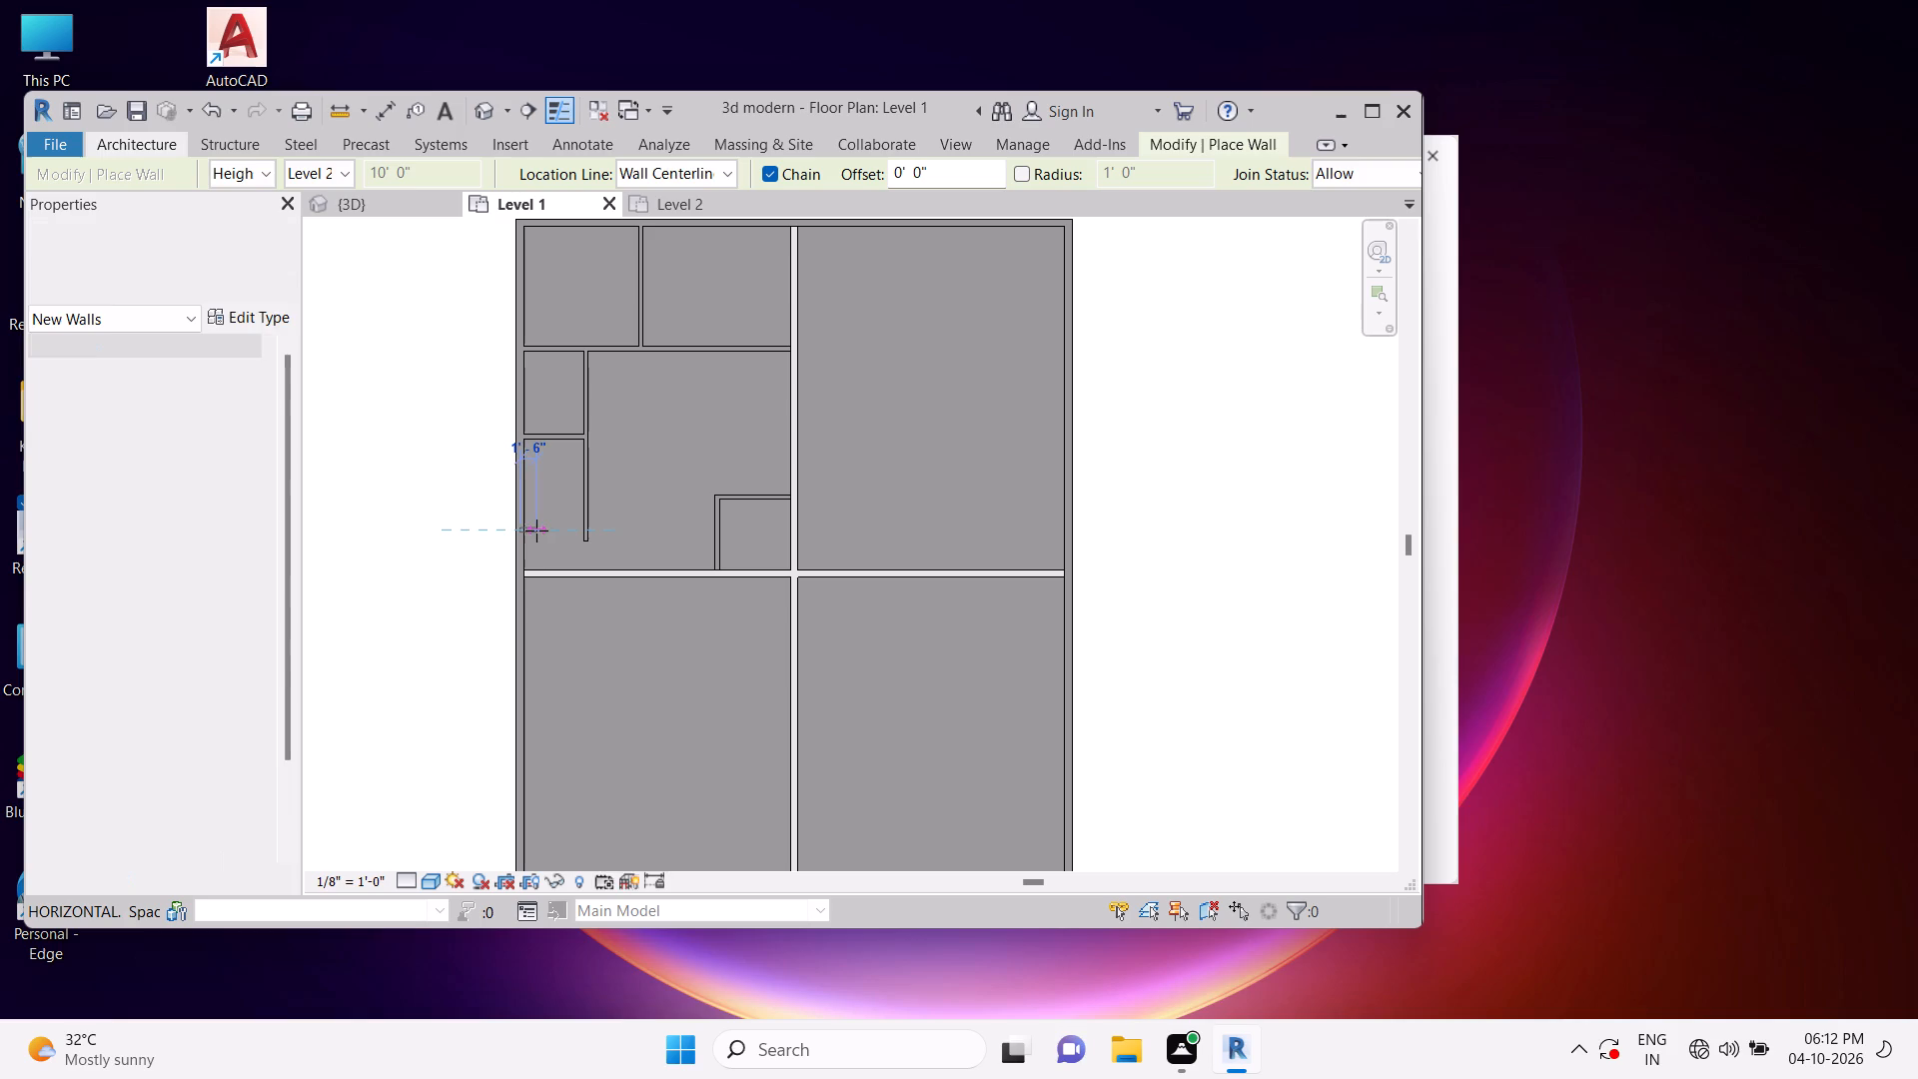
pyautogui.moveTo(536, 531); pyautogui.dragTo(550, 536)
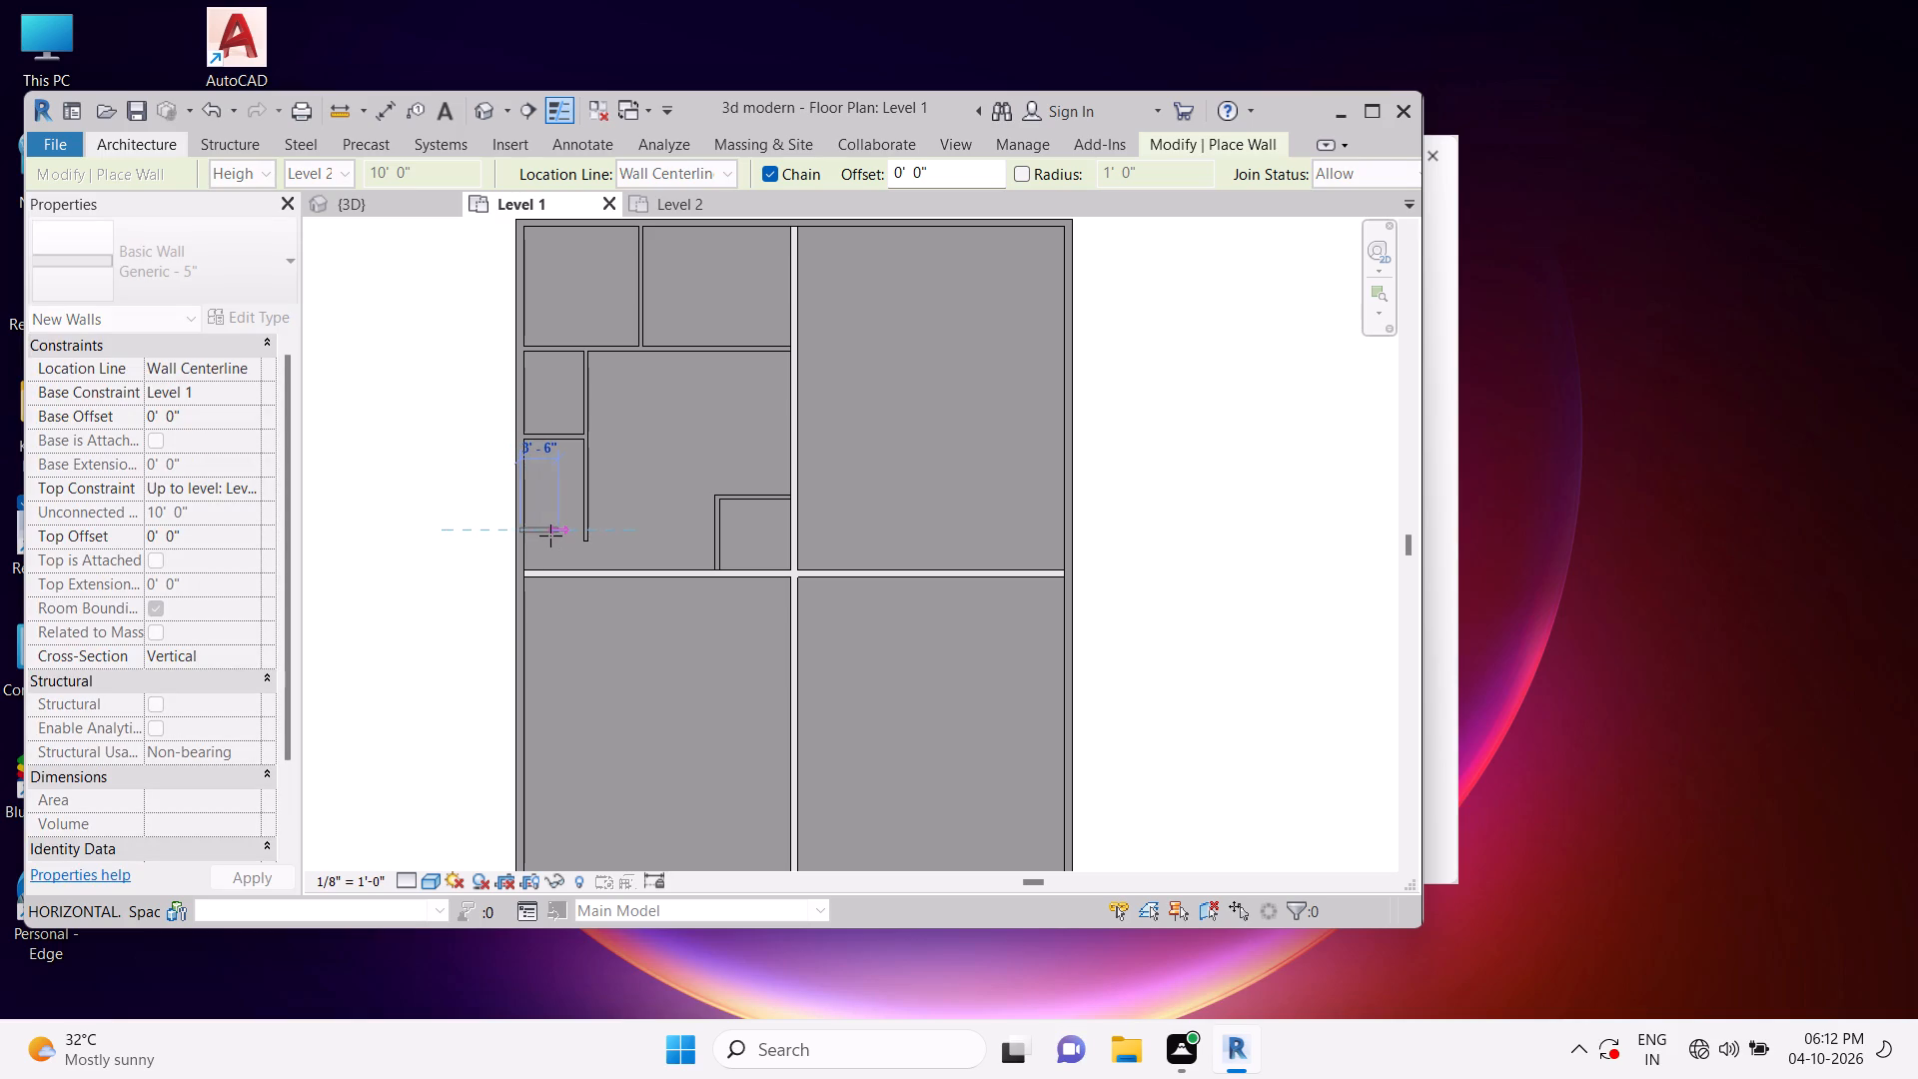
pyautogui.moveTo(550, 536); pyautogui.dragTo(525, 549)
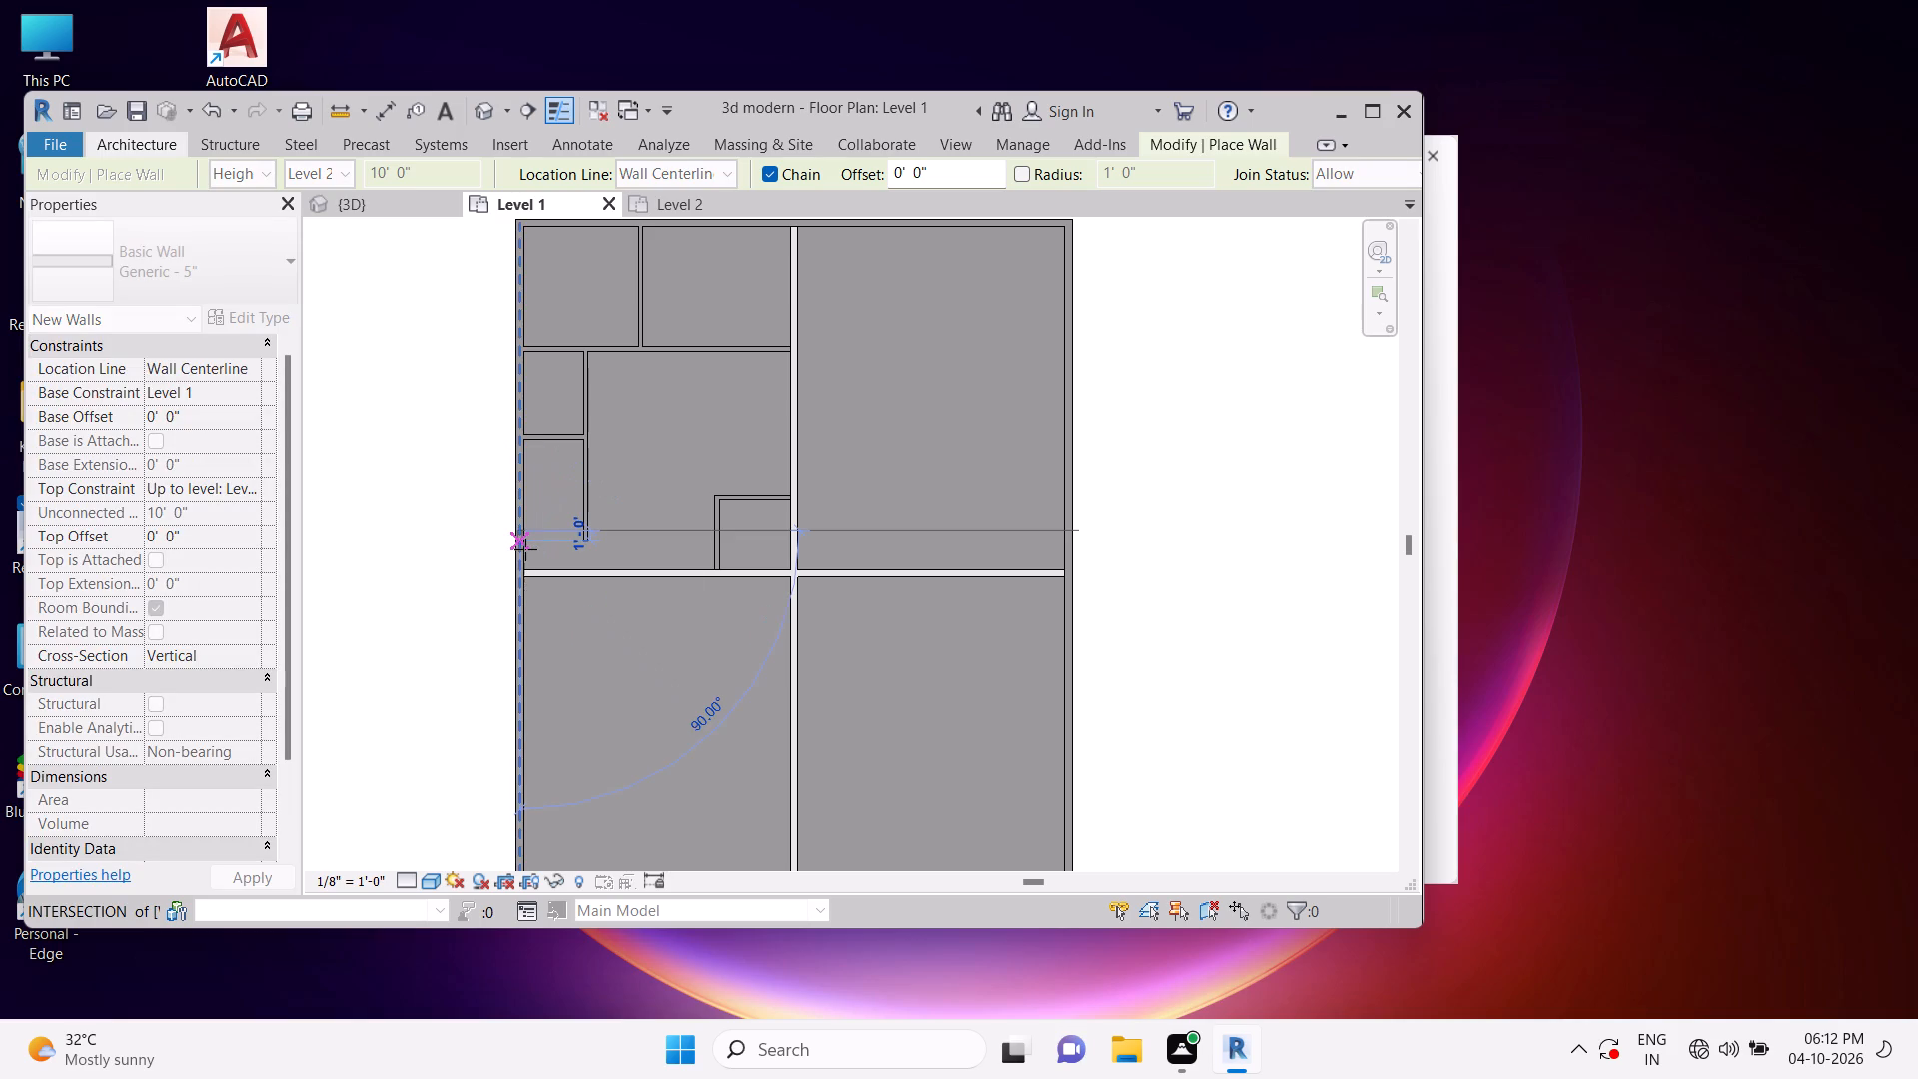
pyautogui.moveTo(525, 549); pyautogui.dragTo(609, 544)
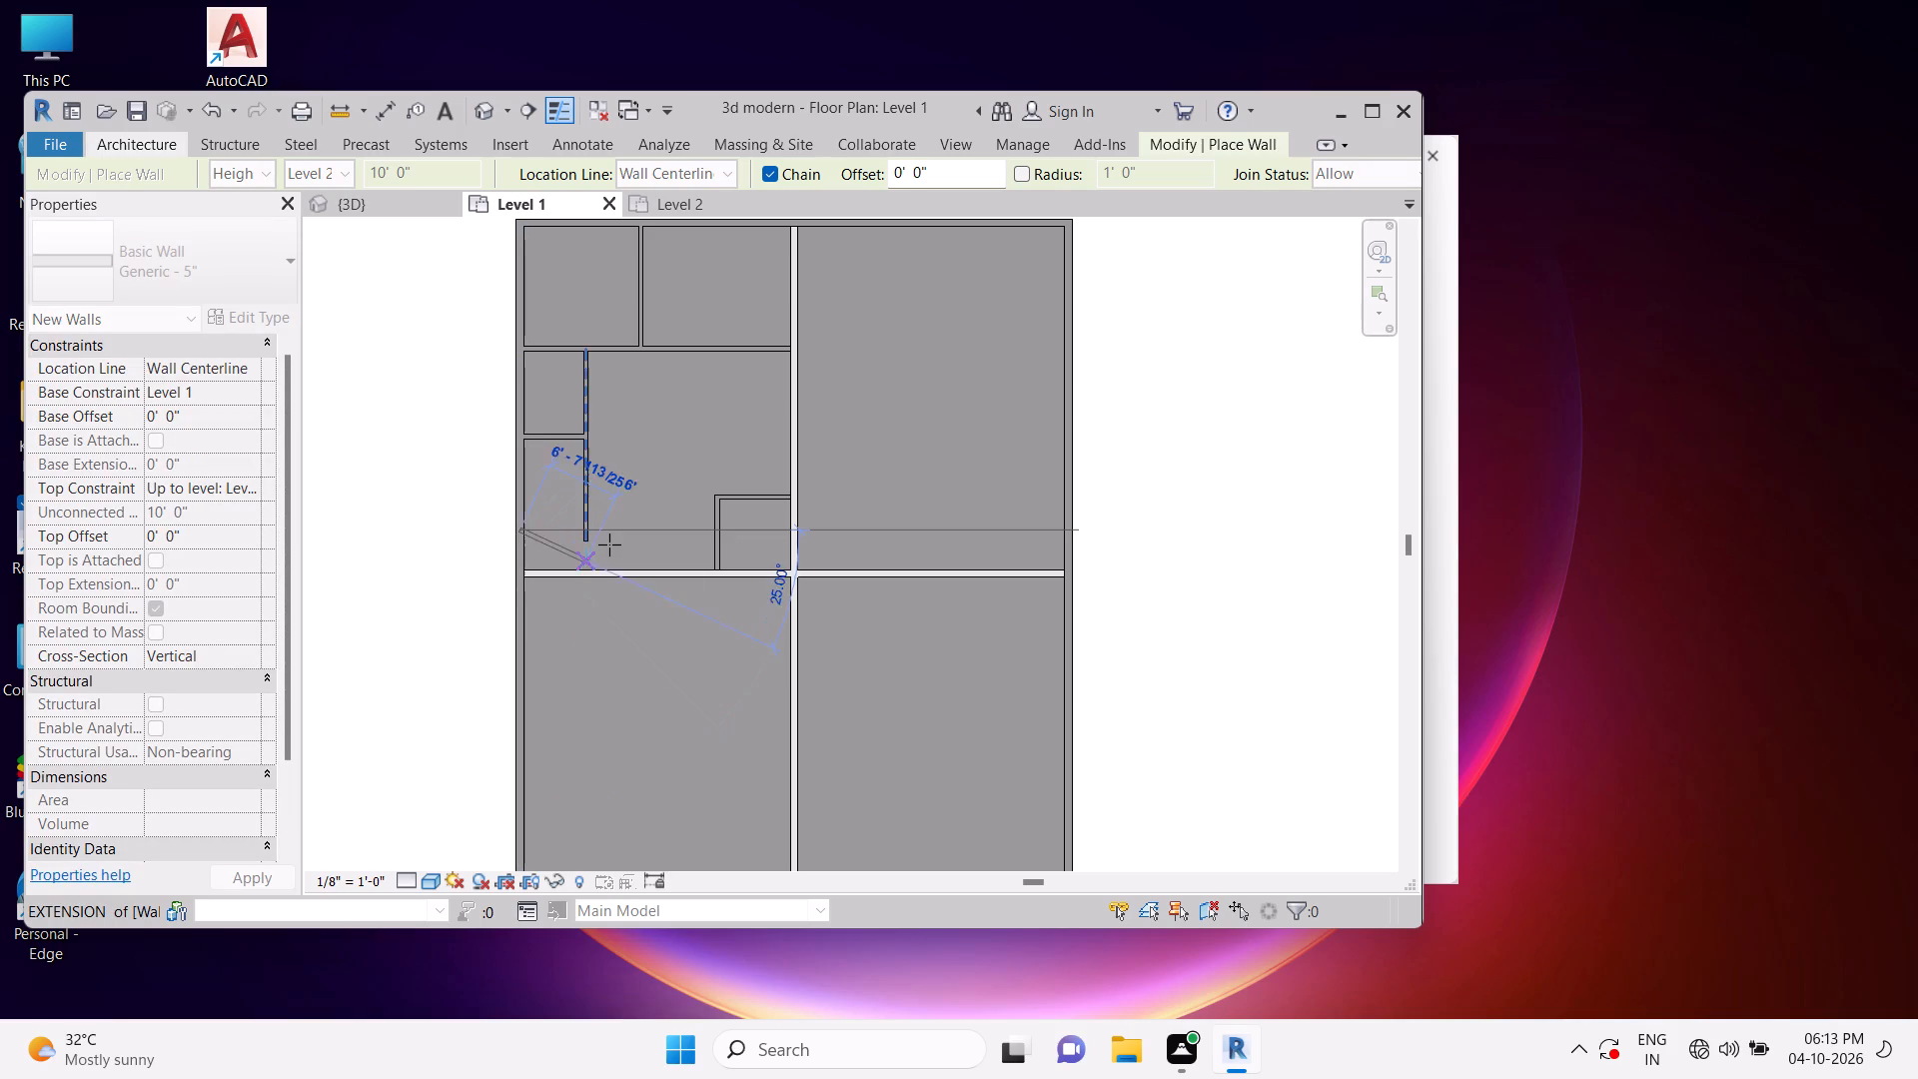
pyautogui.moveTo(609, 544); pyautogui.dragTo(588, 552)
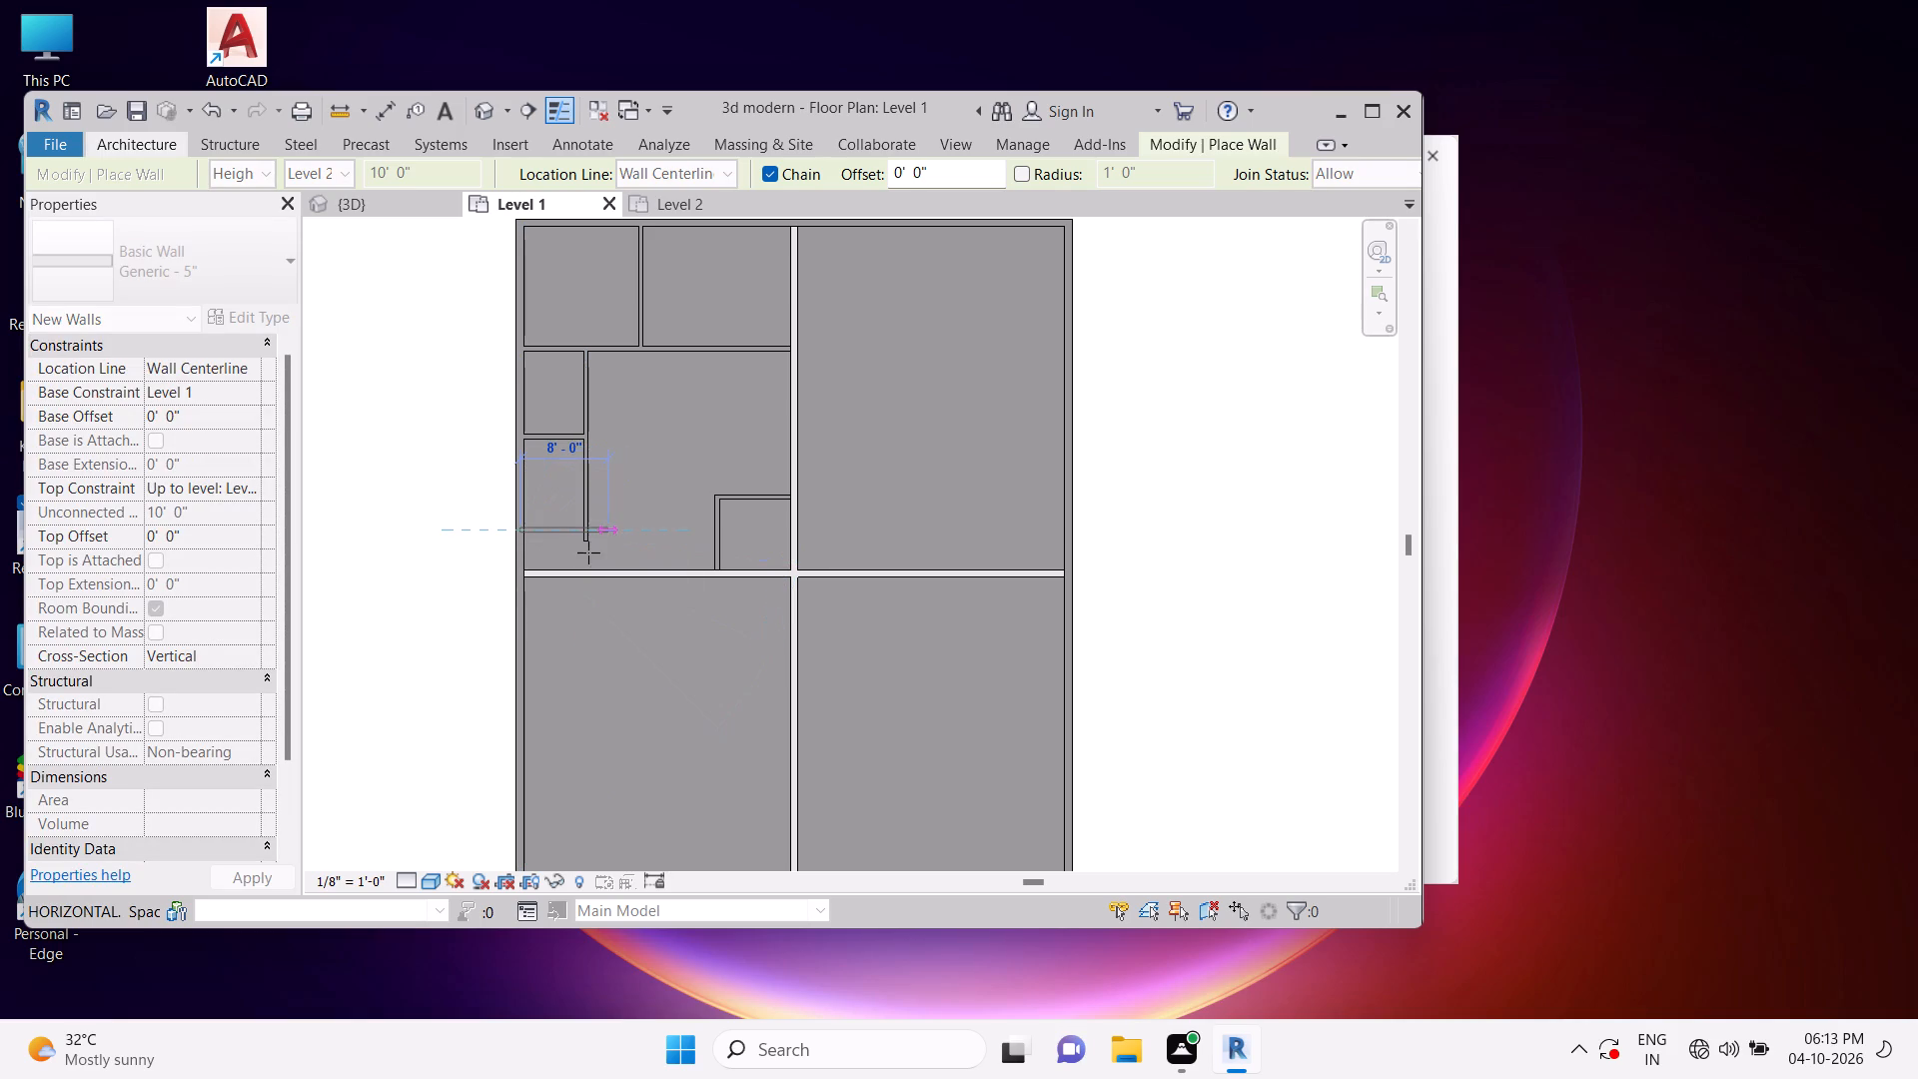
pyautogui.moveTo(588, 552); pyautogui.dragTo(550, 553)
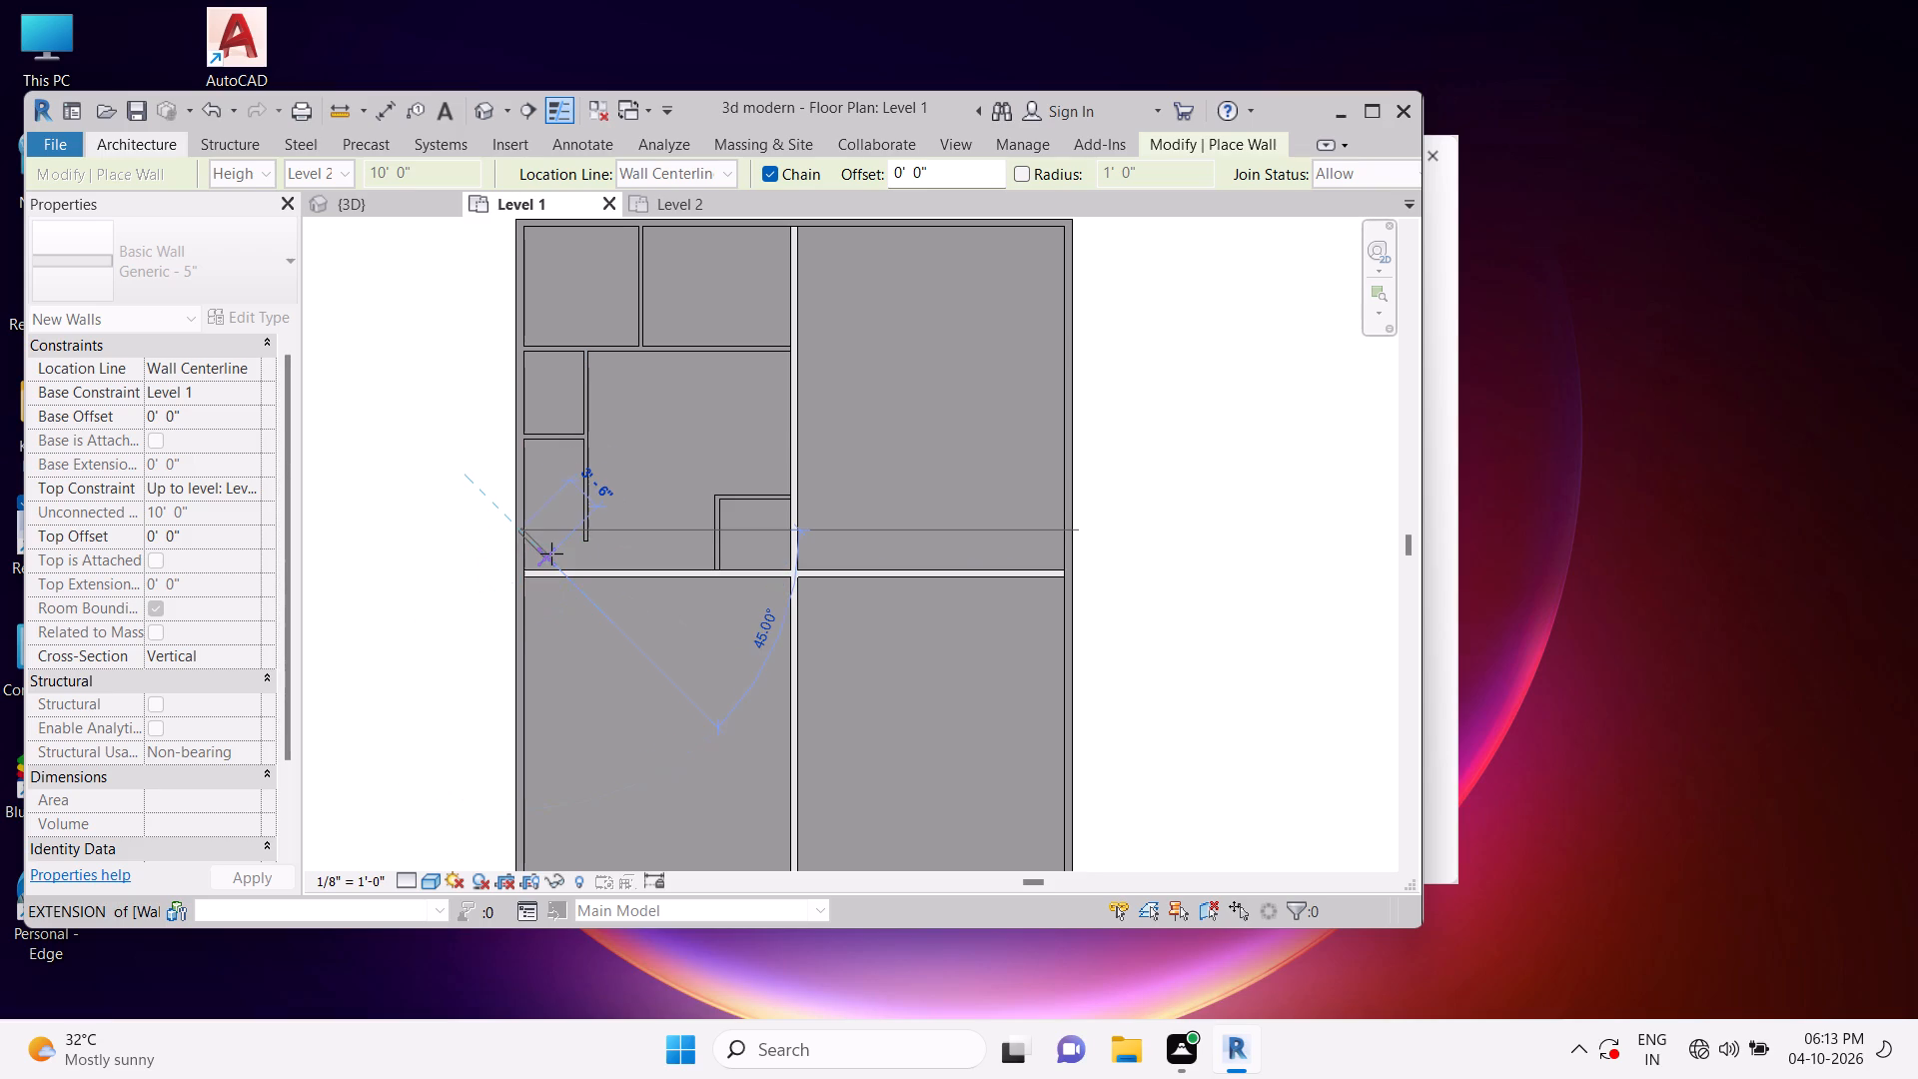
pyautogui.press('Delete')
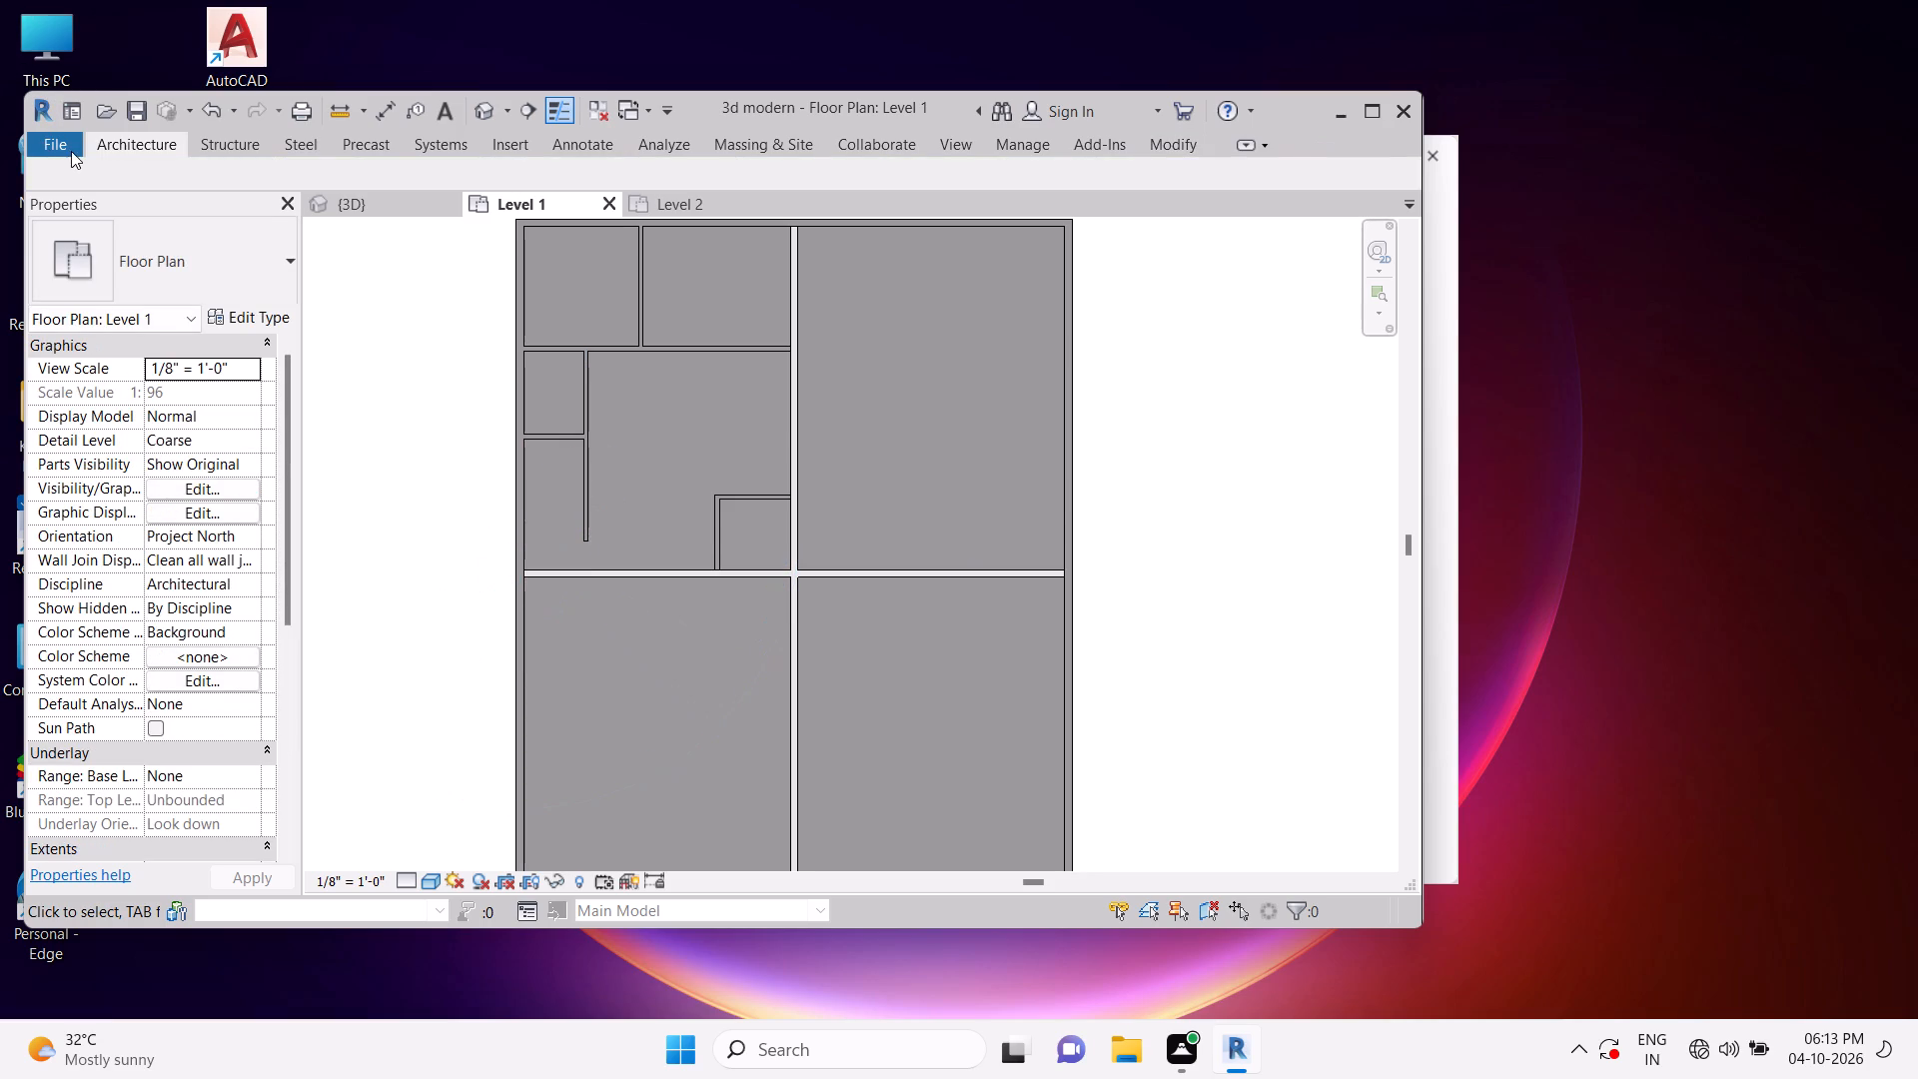
# Start the Wall tool for another partition on the Level 1 floor plan.
pyautogui.click(113, 142)
pyautogui.click(118, 192)
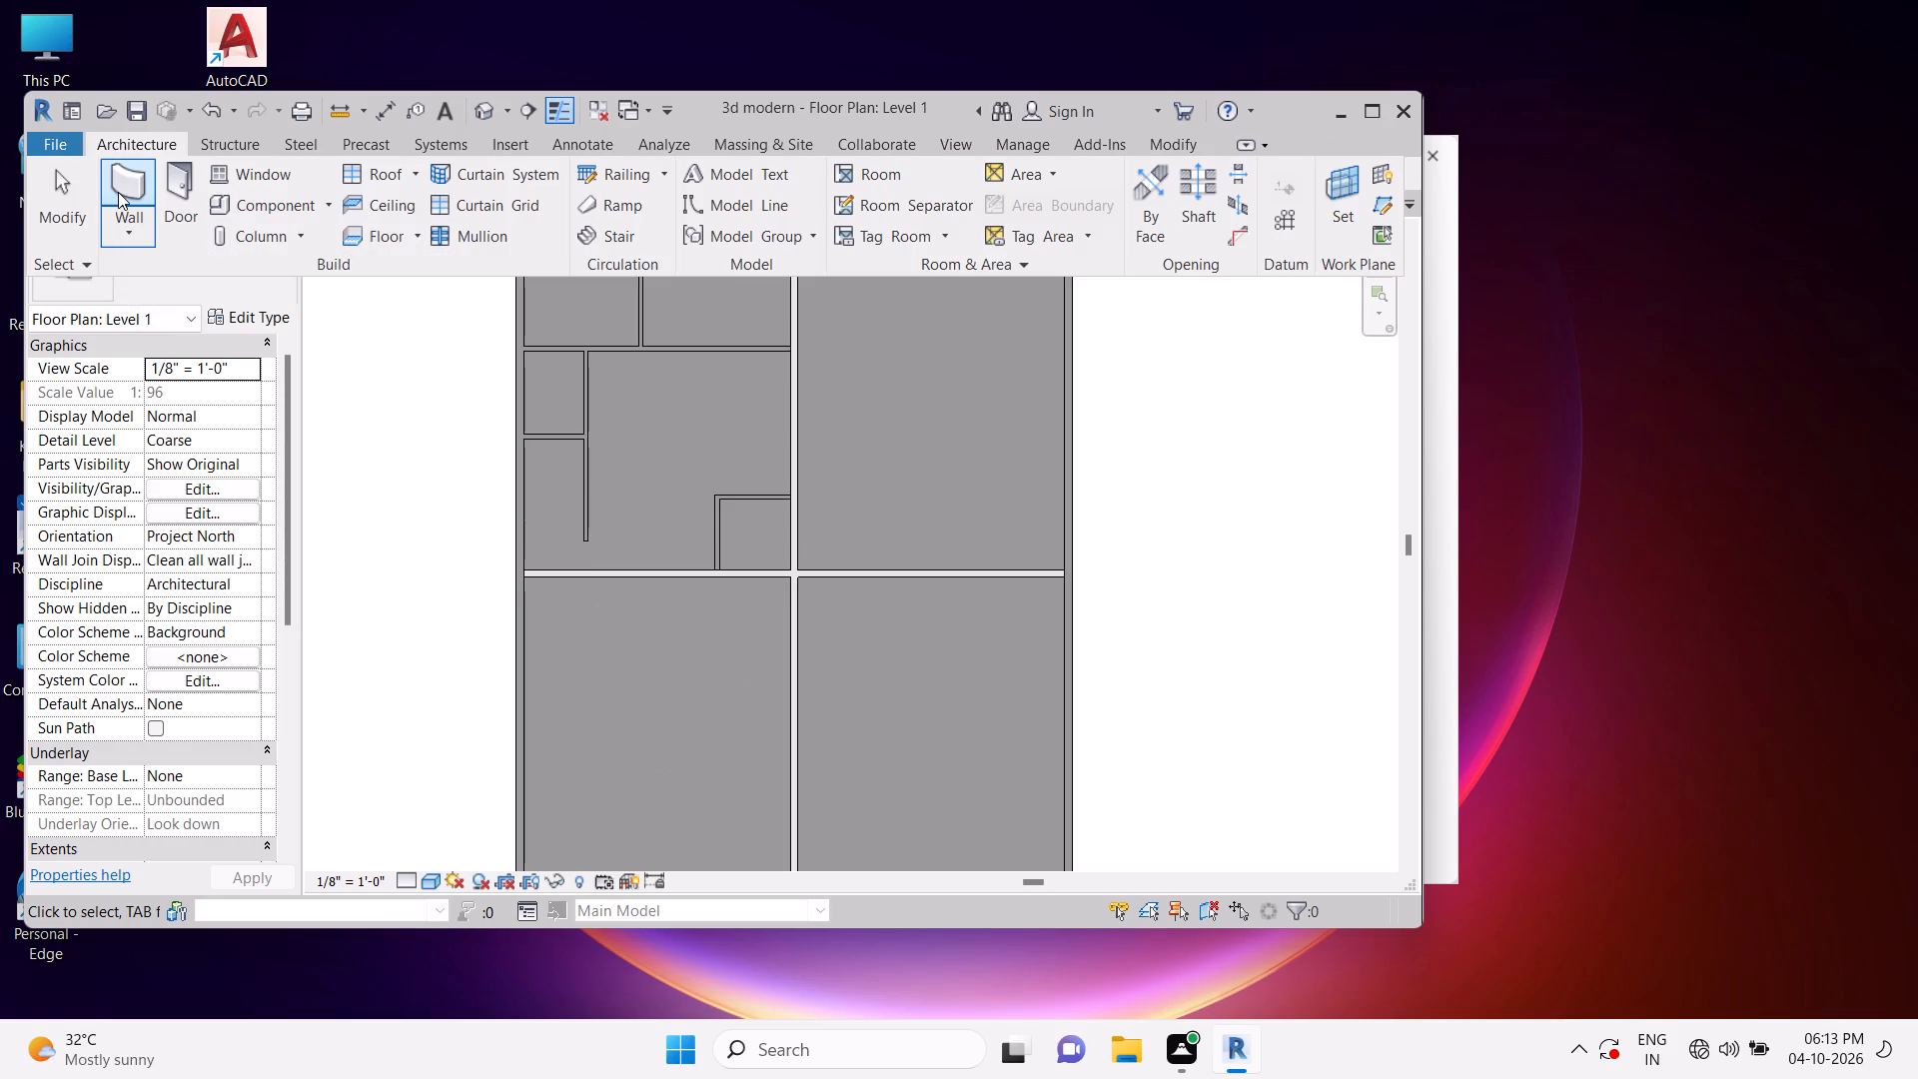
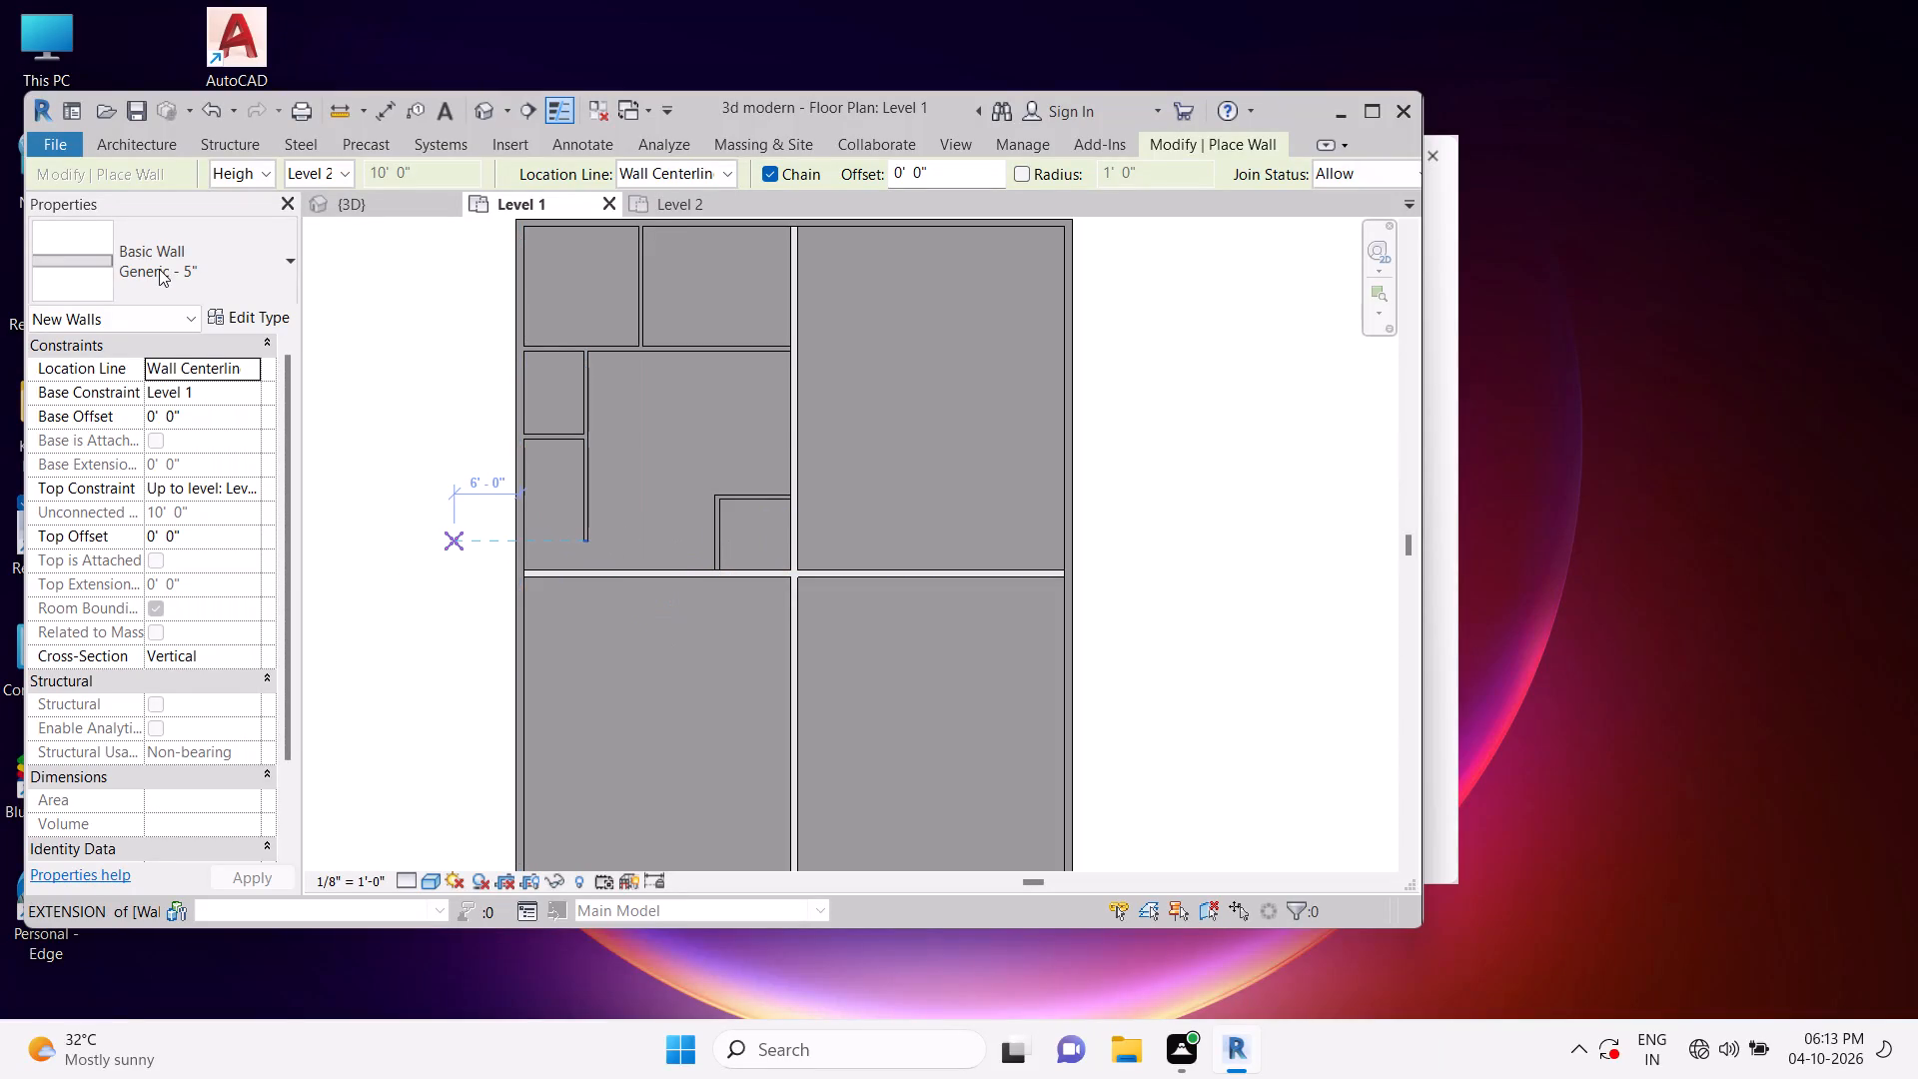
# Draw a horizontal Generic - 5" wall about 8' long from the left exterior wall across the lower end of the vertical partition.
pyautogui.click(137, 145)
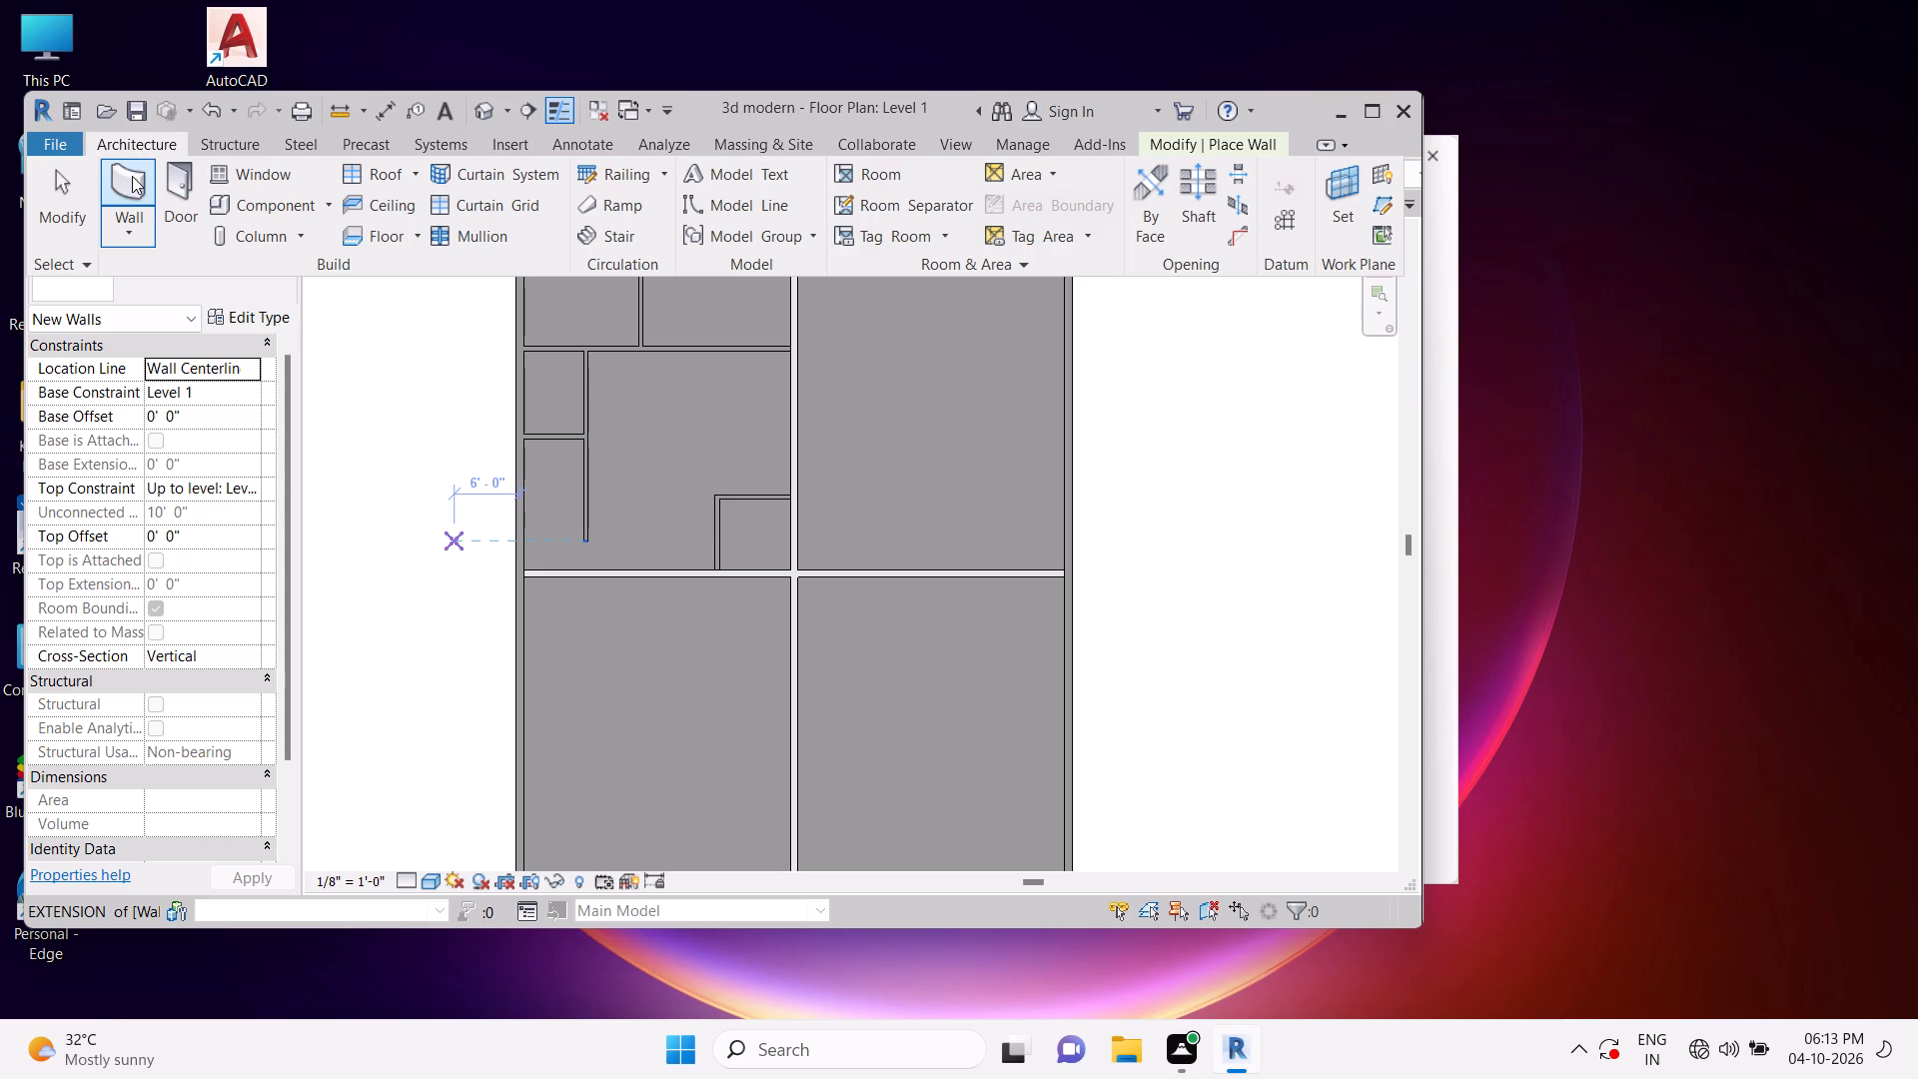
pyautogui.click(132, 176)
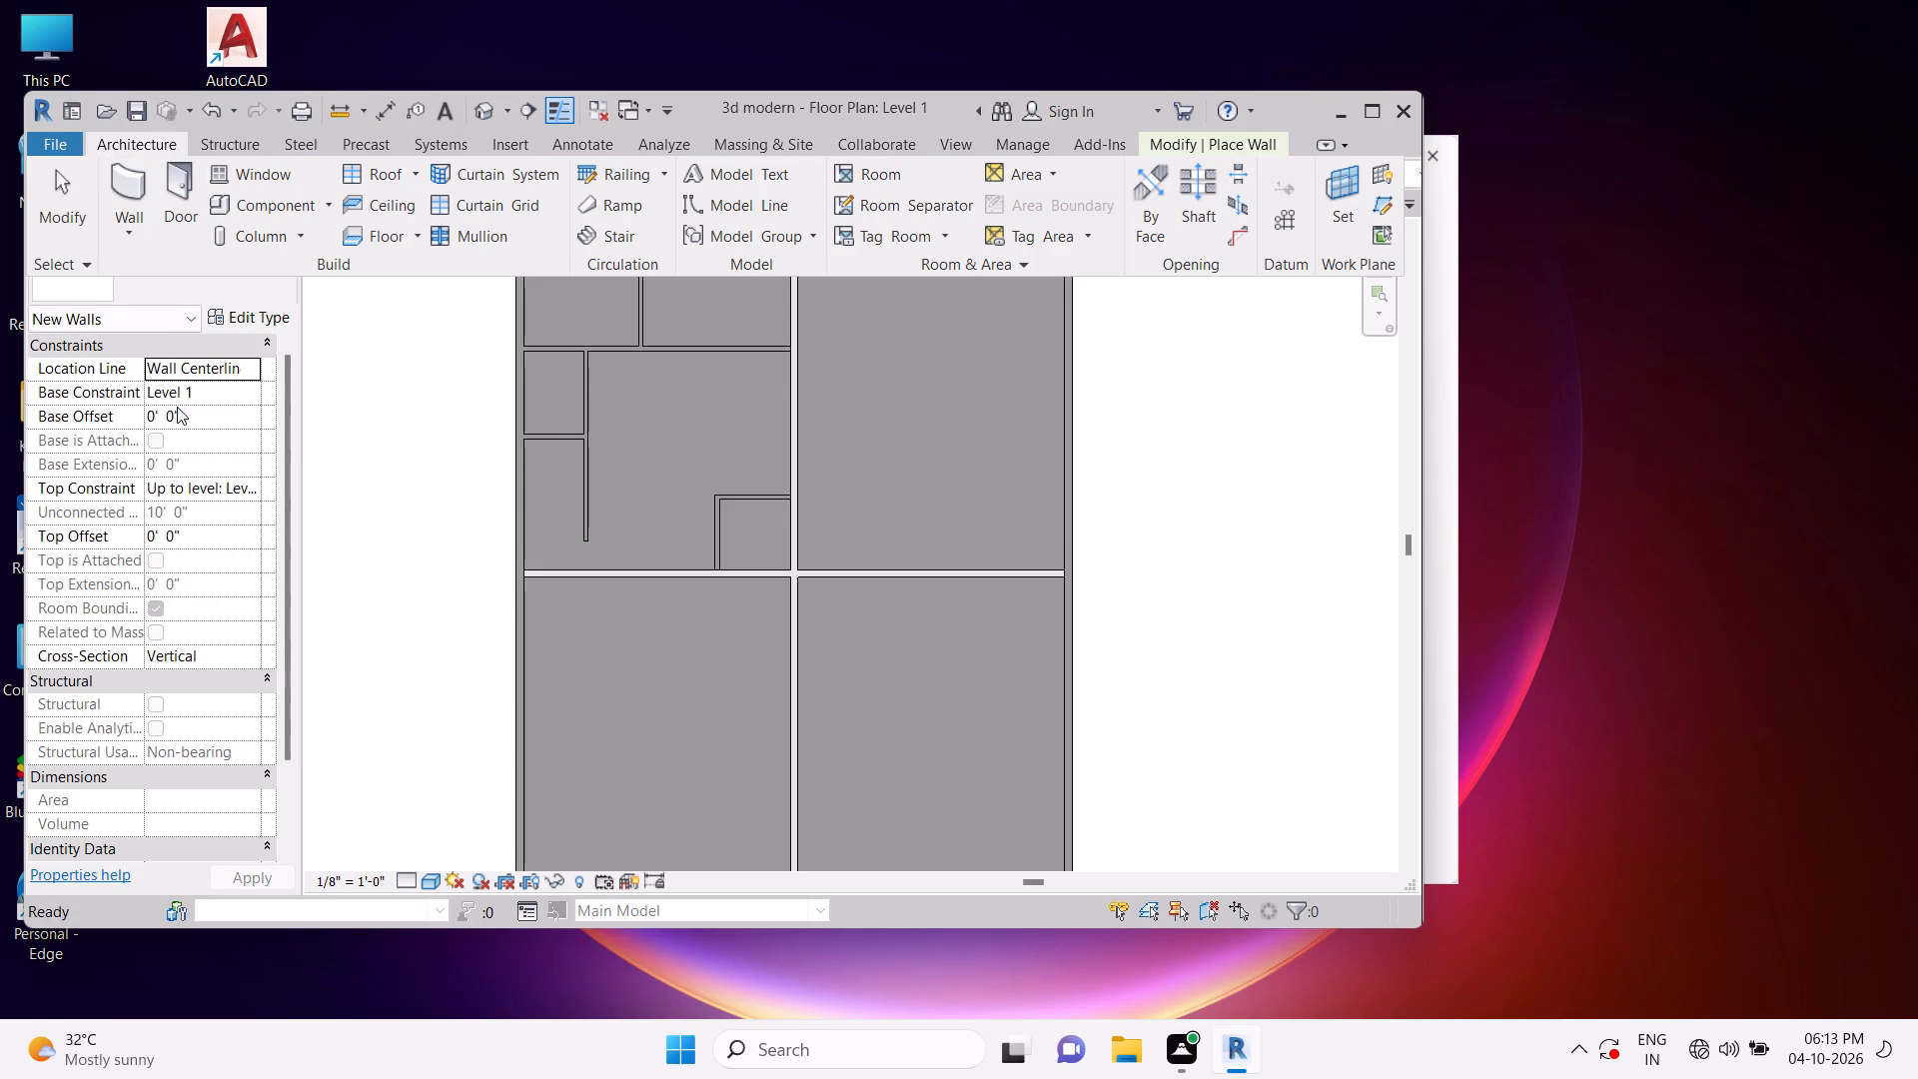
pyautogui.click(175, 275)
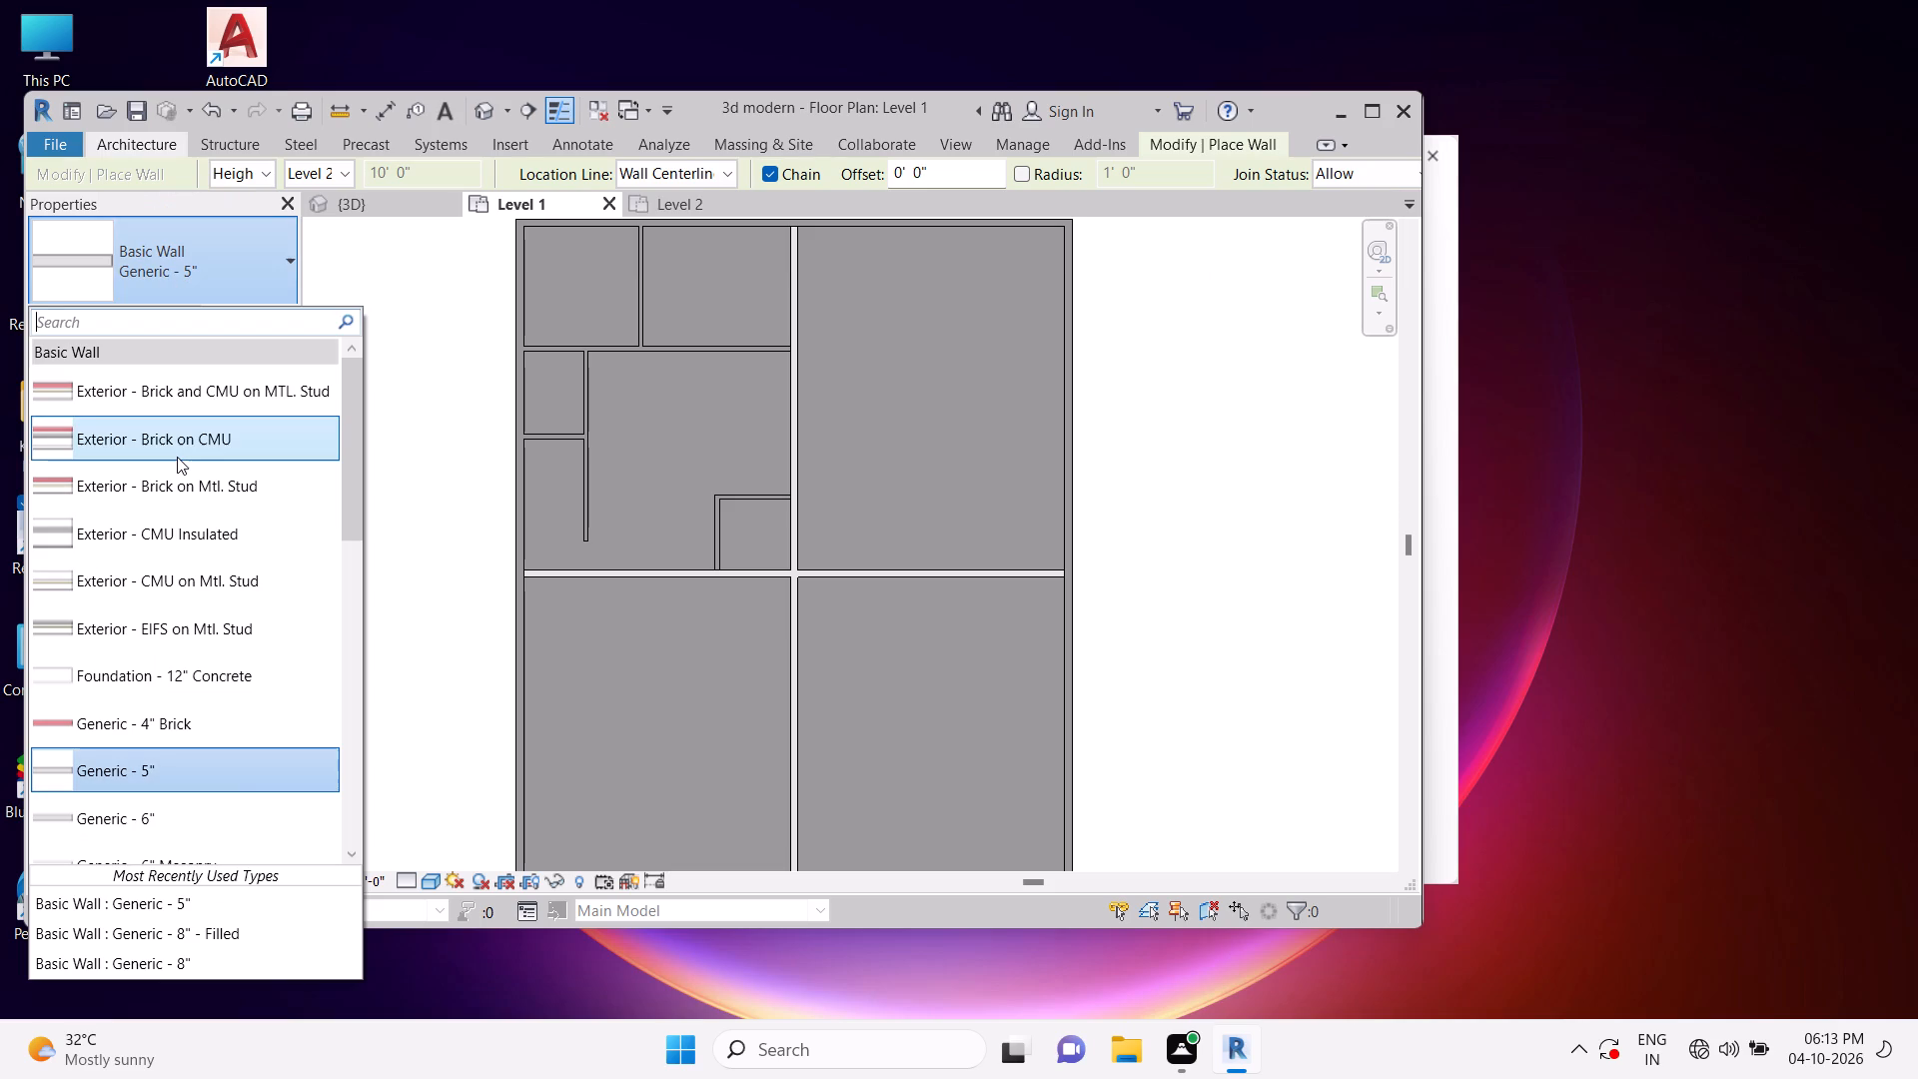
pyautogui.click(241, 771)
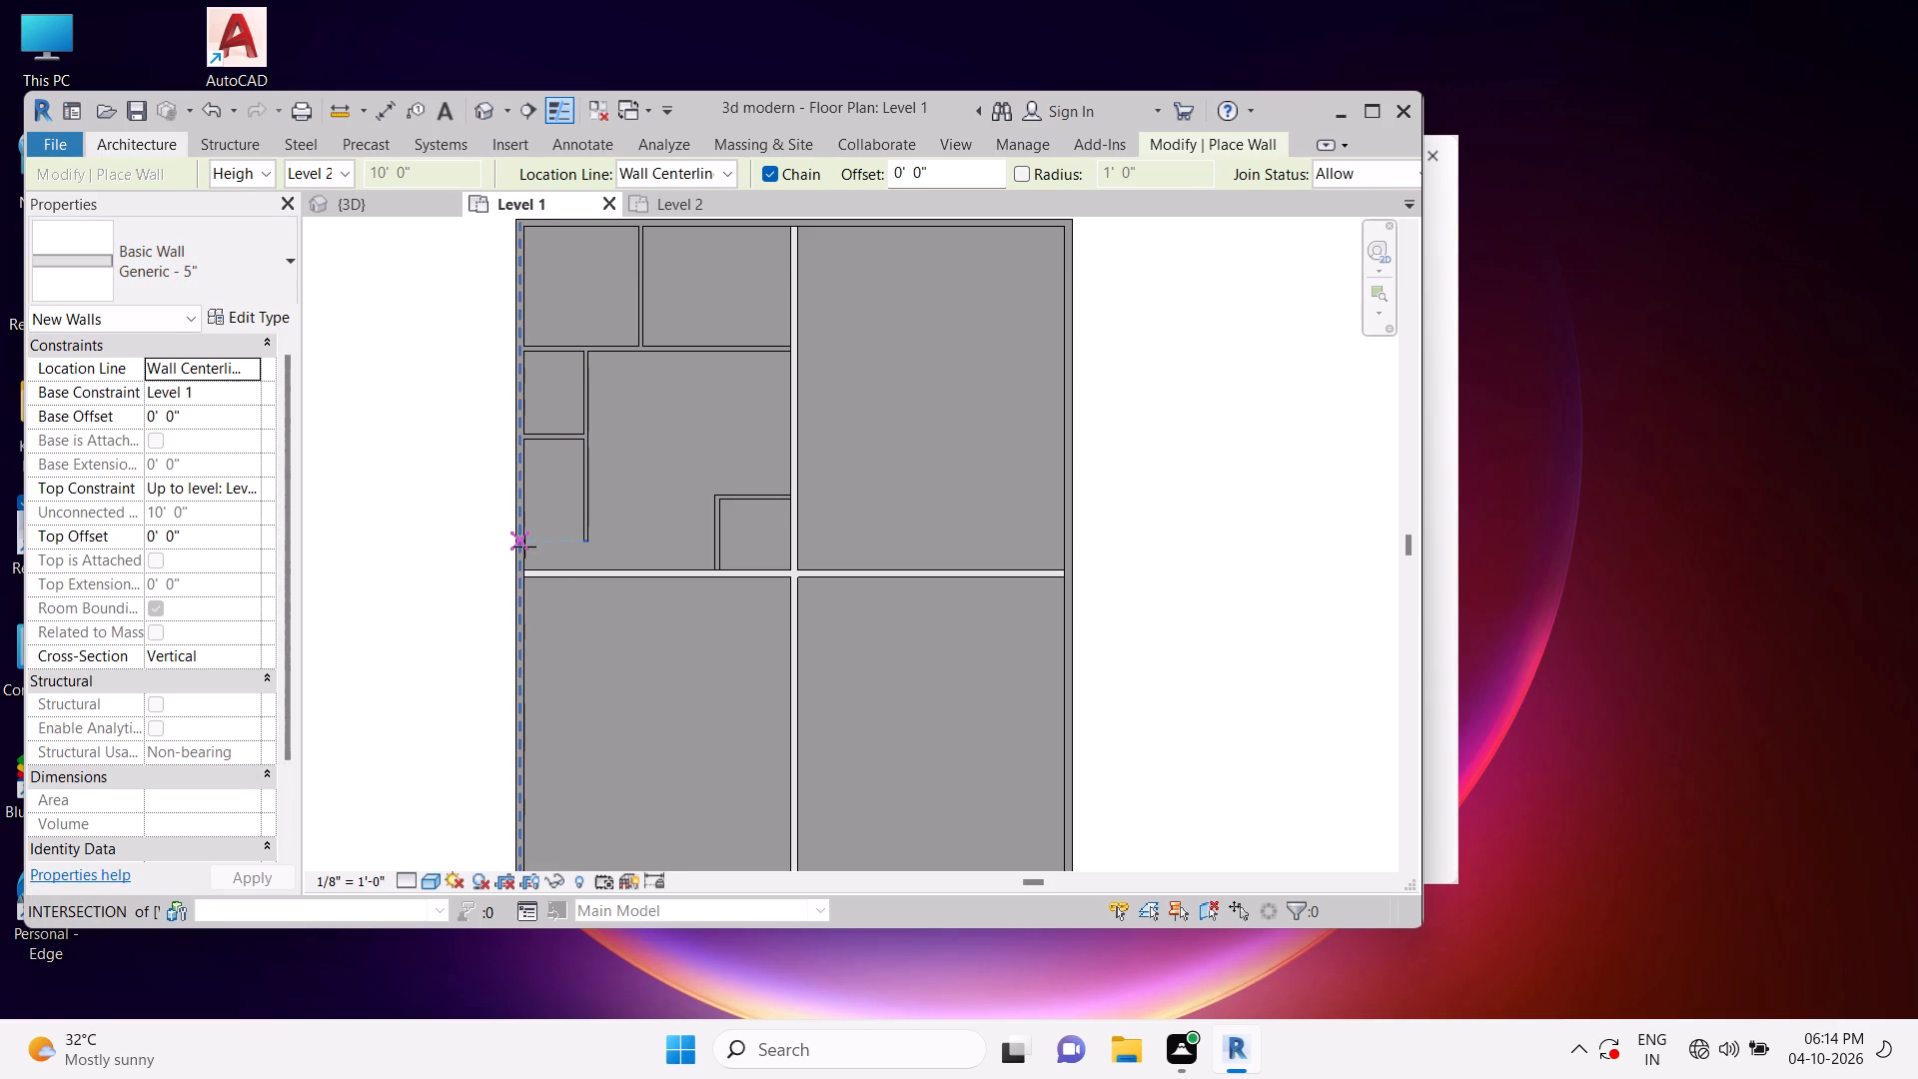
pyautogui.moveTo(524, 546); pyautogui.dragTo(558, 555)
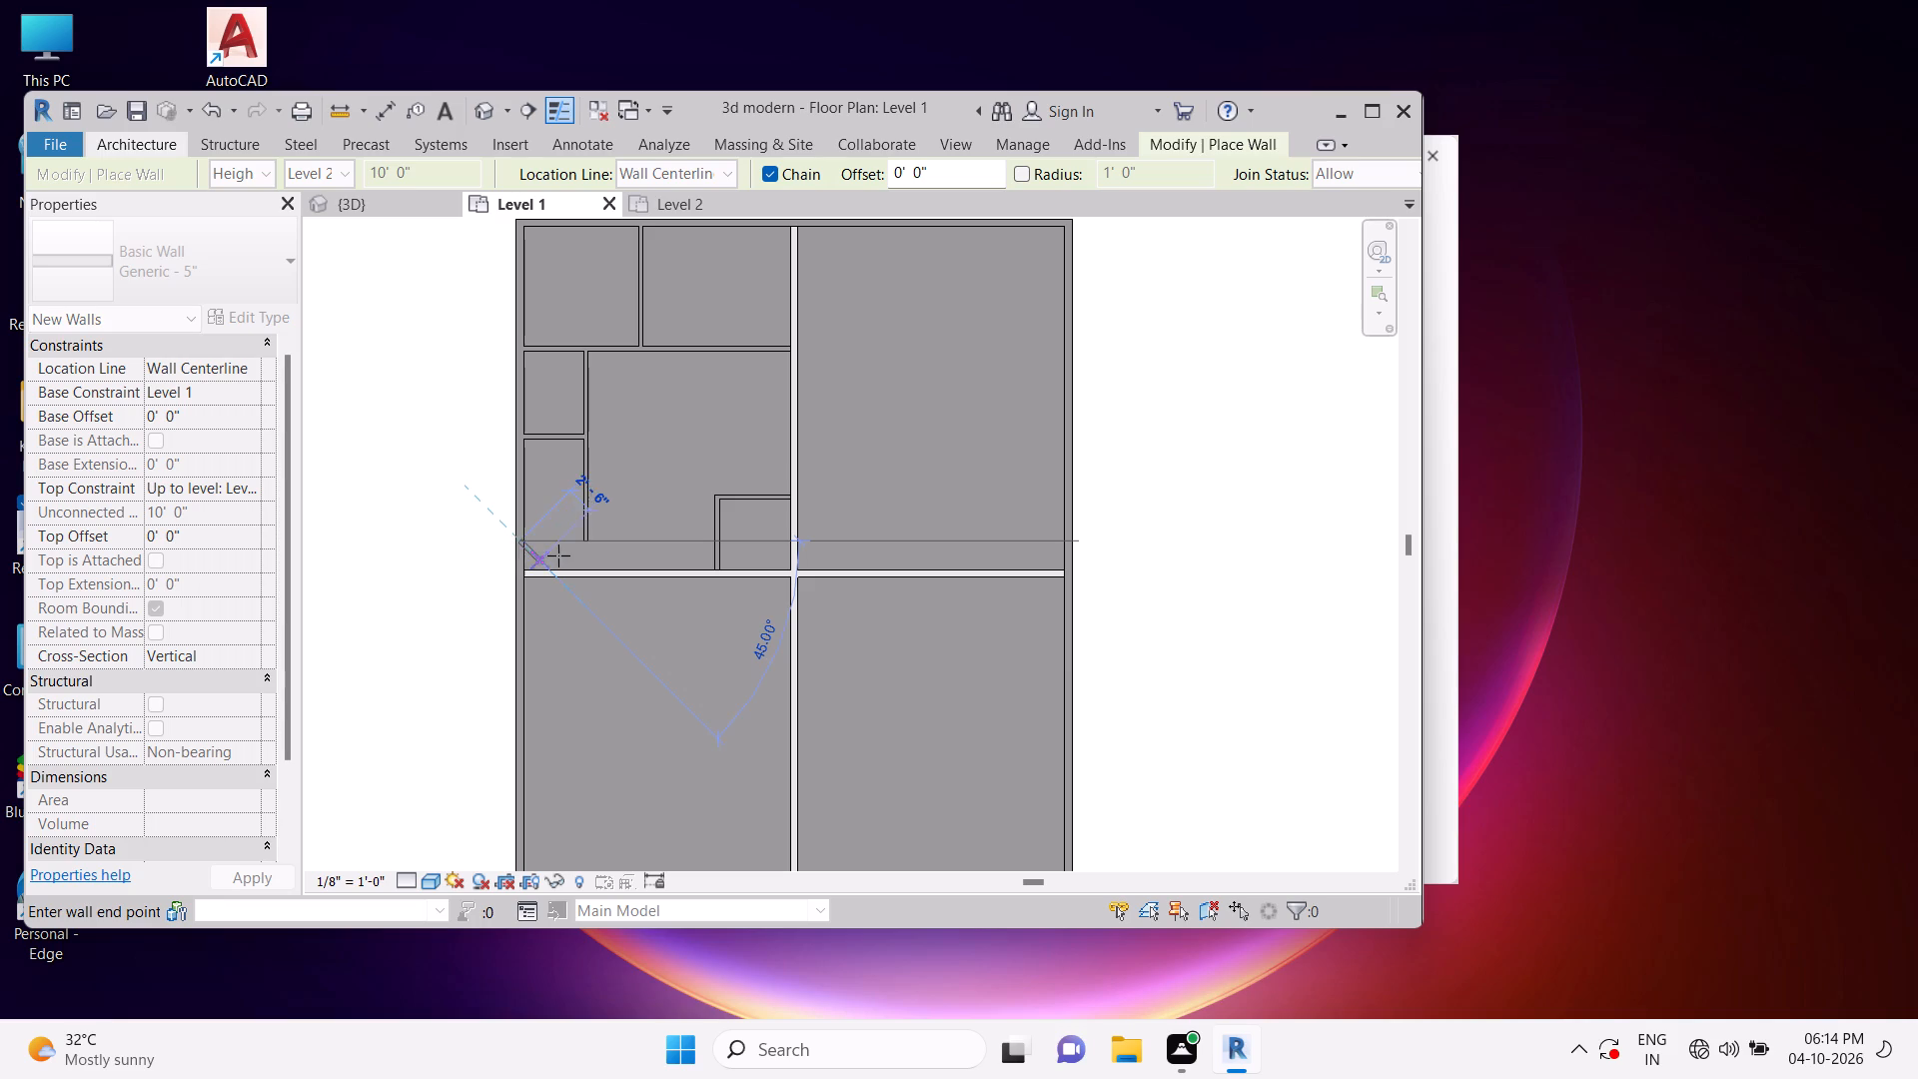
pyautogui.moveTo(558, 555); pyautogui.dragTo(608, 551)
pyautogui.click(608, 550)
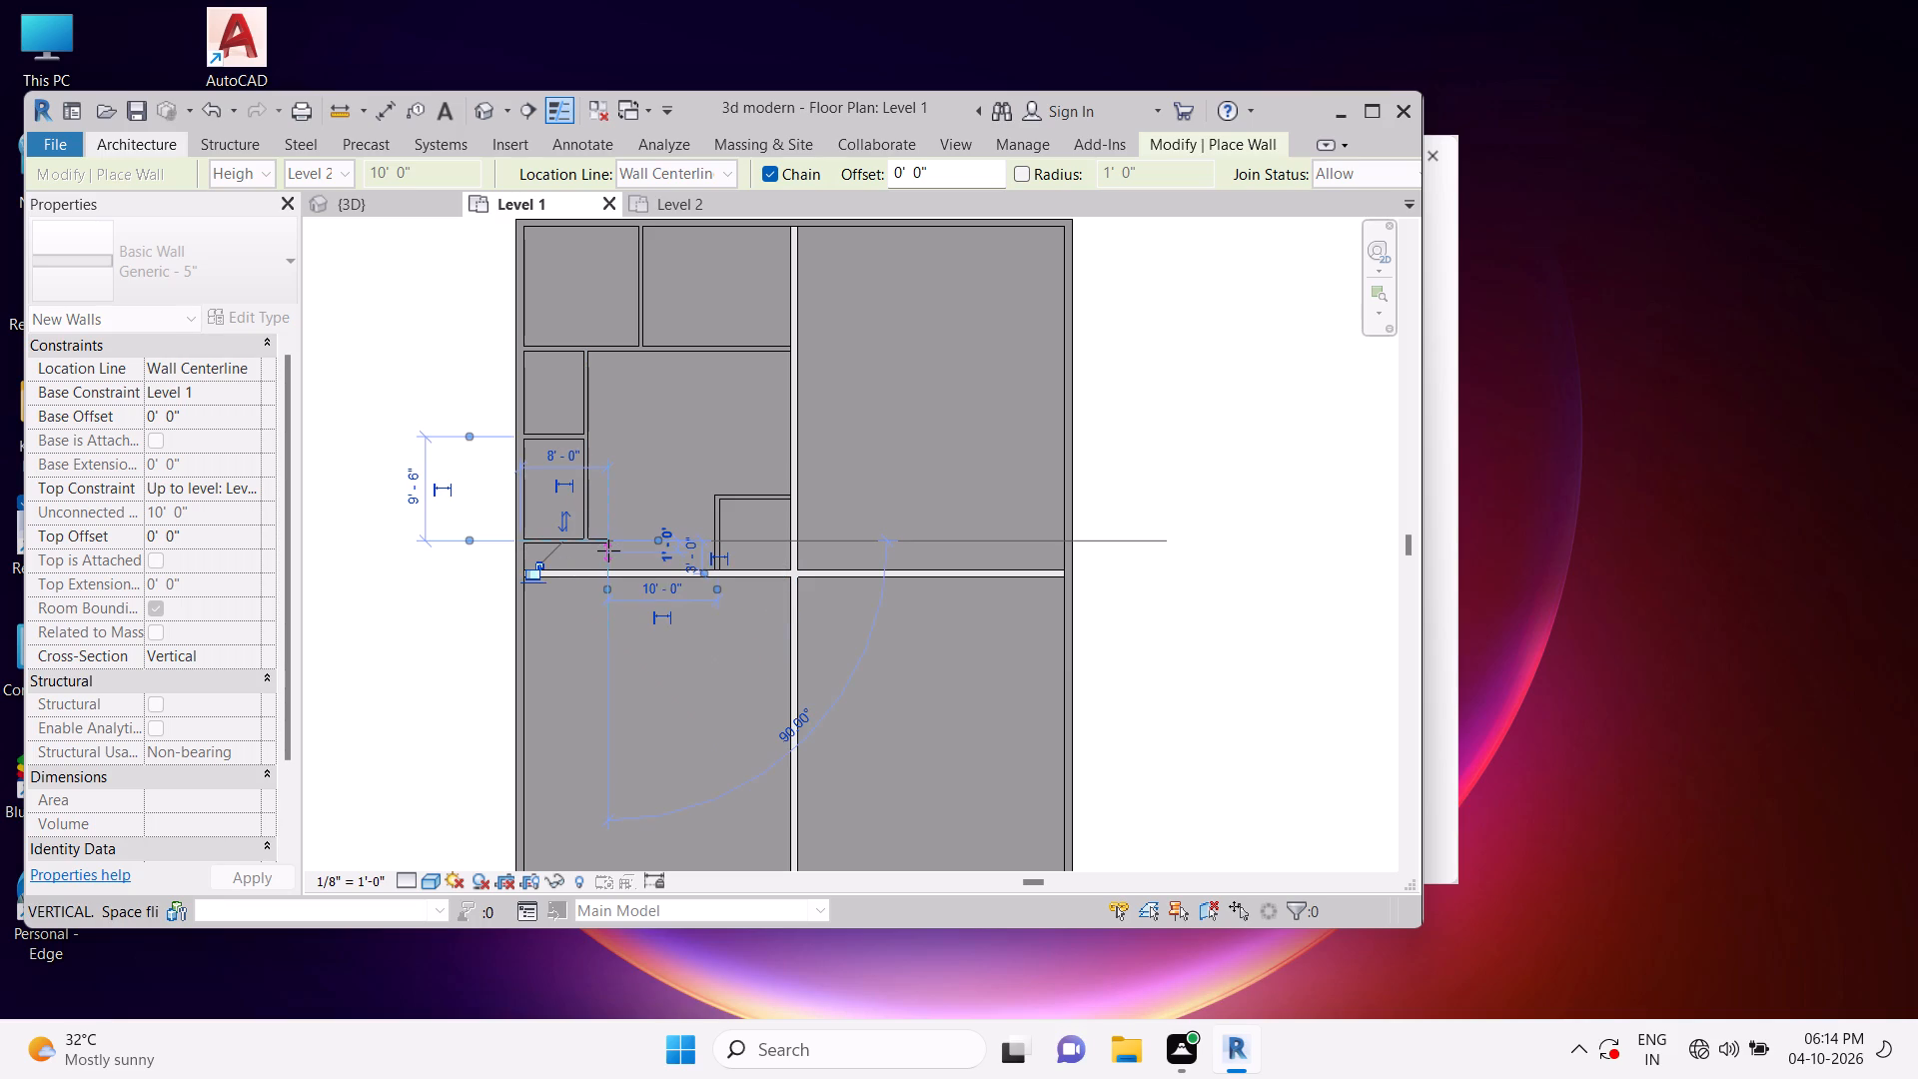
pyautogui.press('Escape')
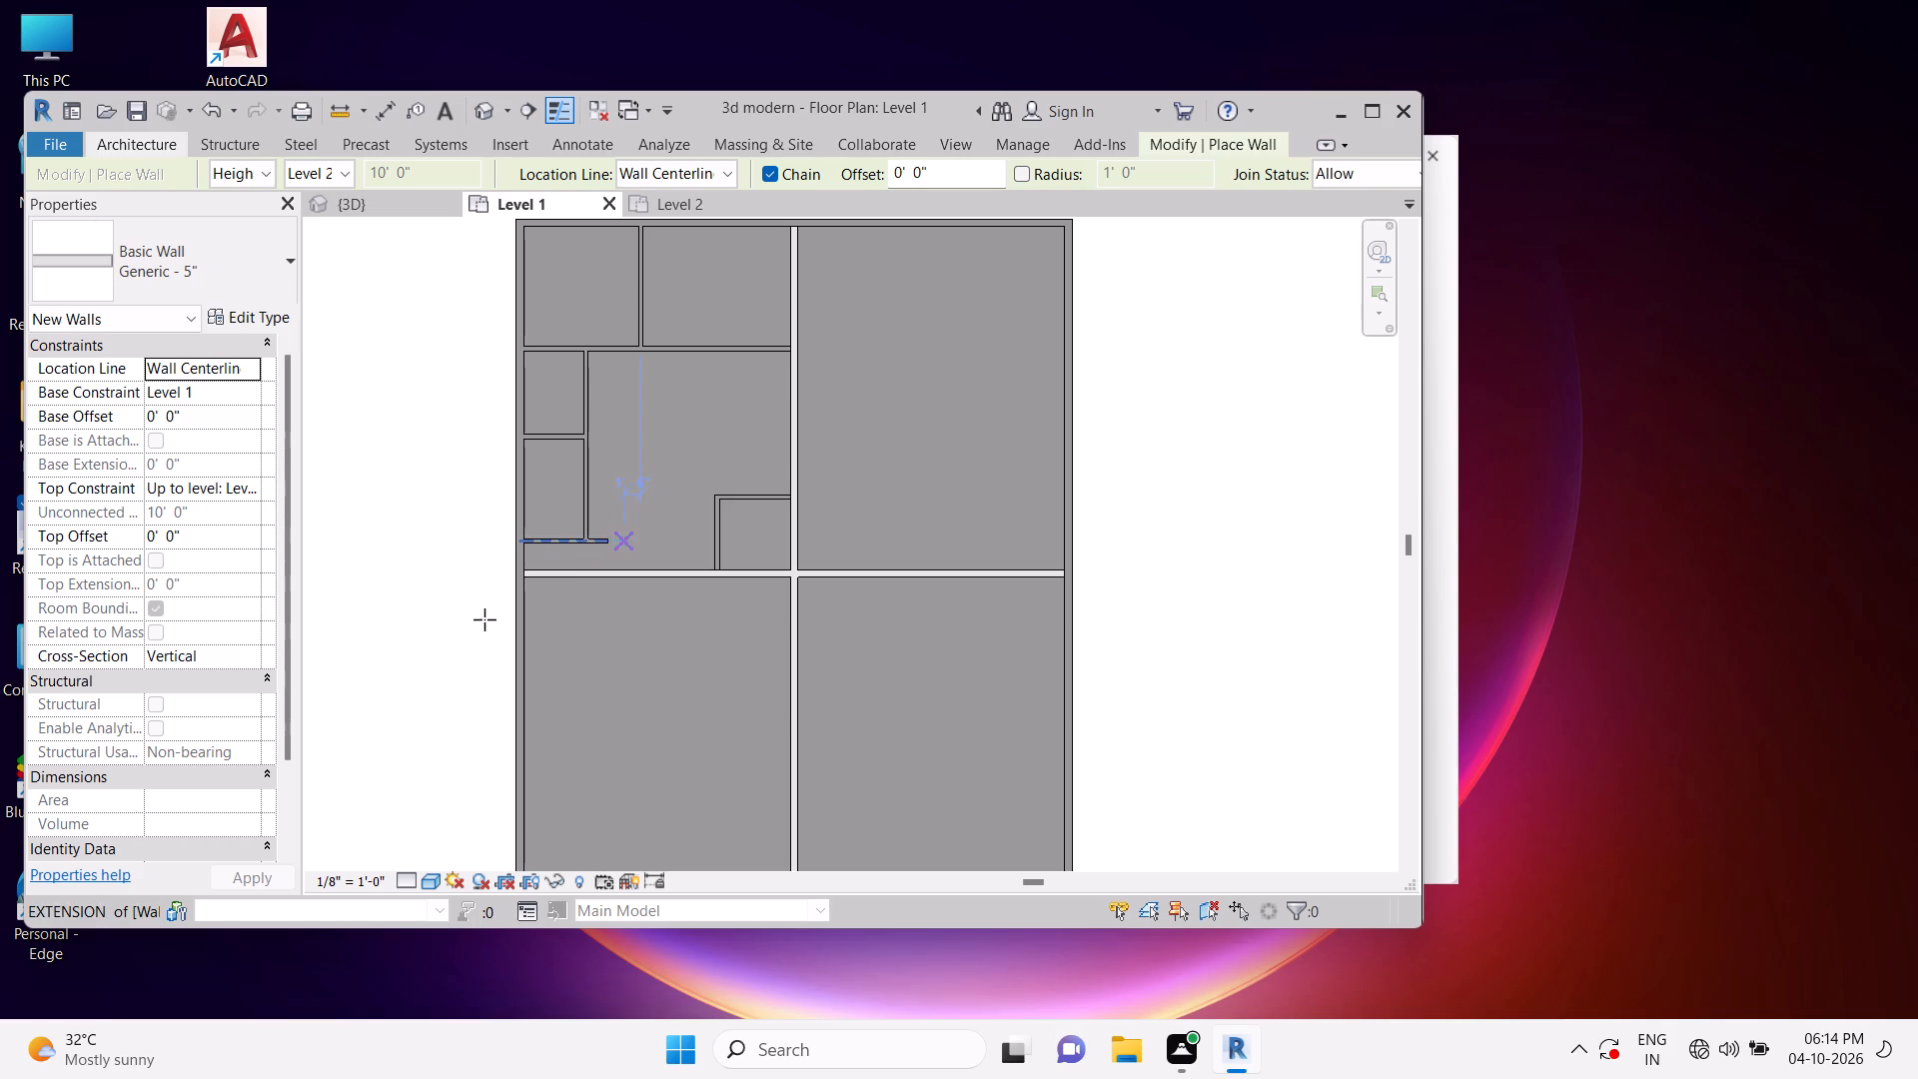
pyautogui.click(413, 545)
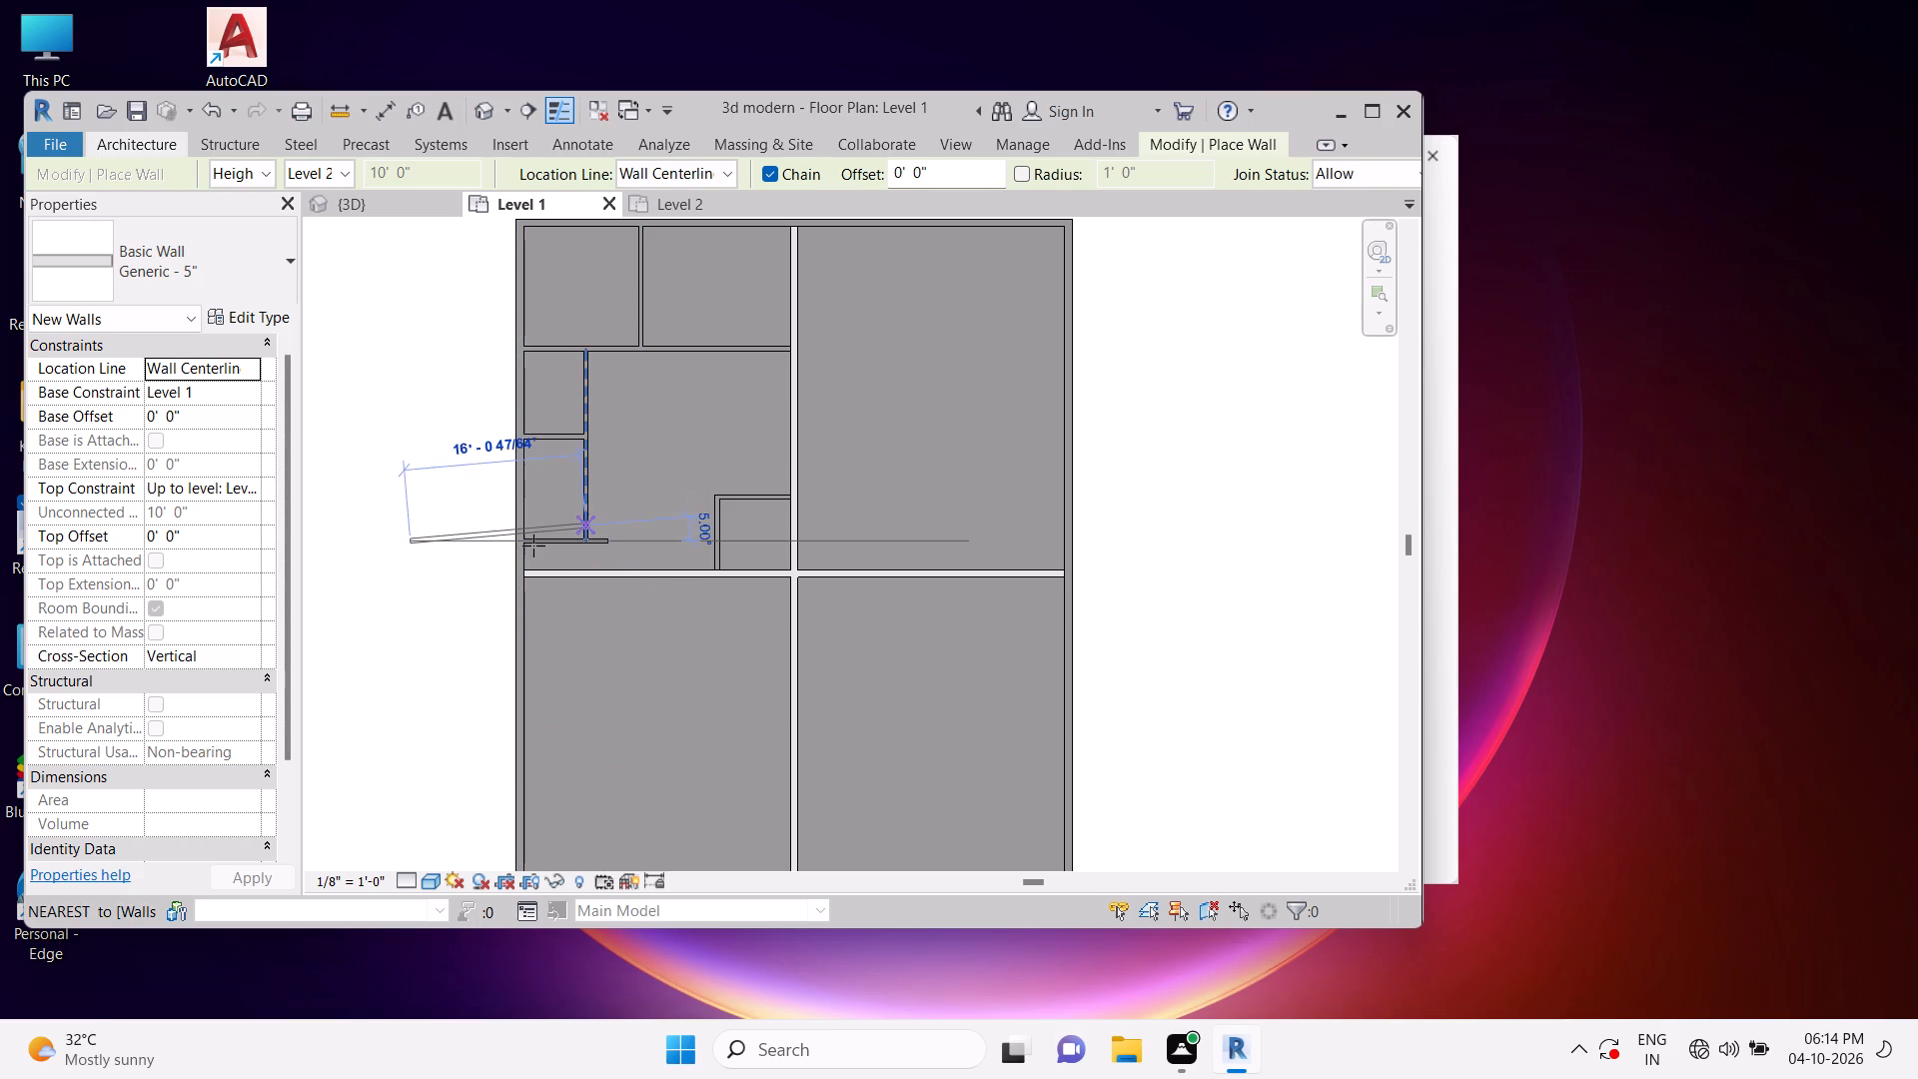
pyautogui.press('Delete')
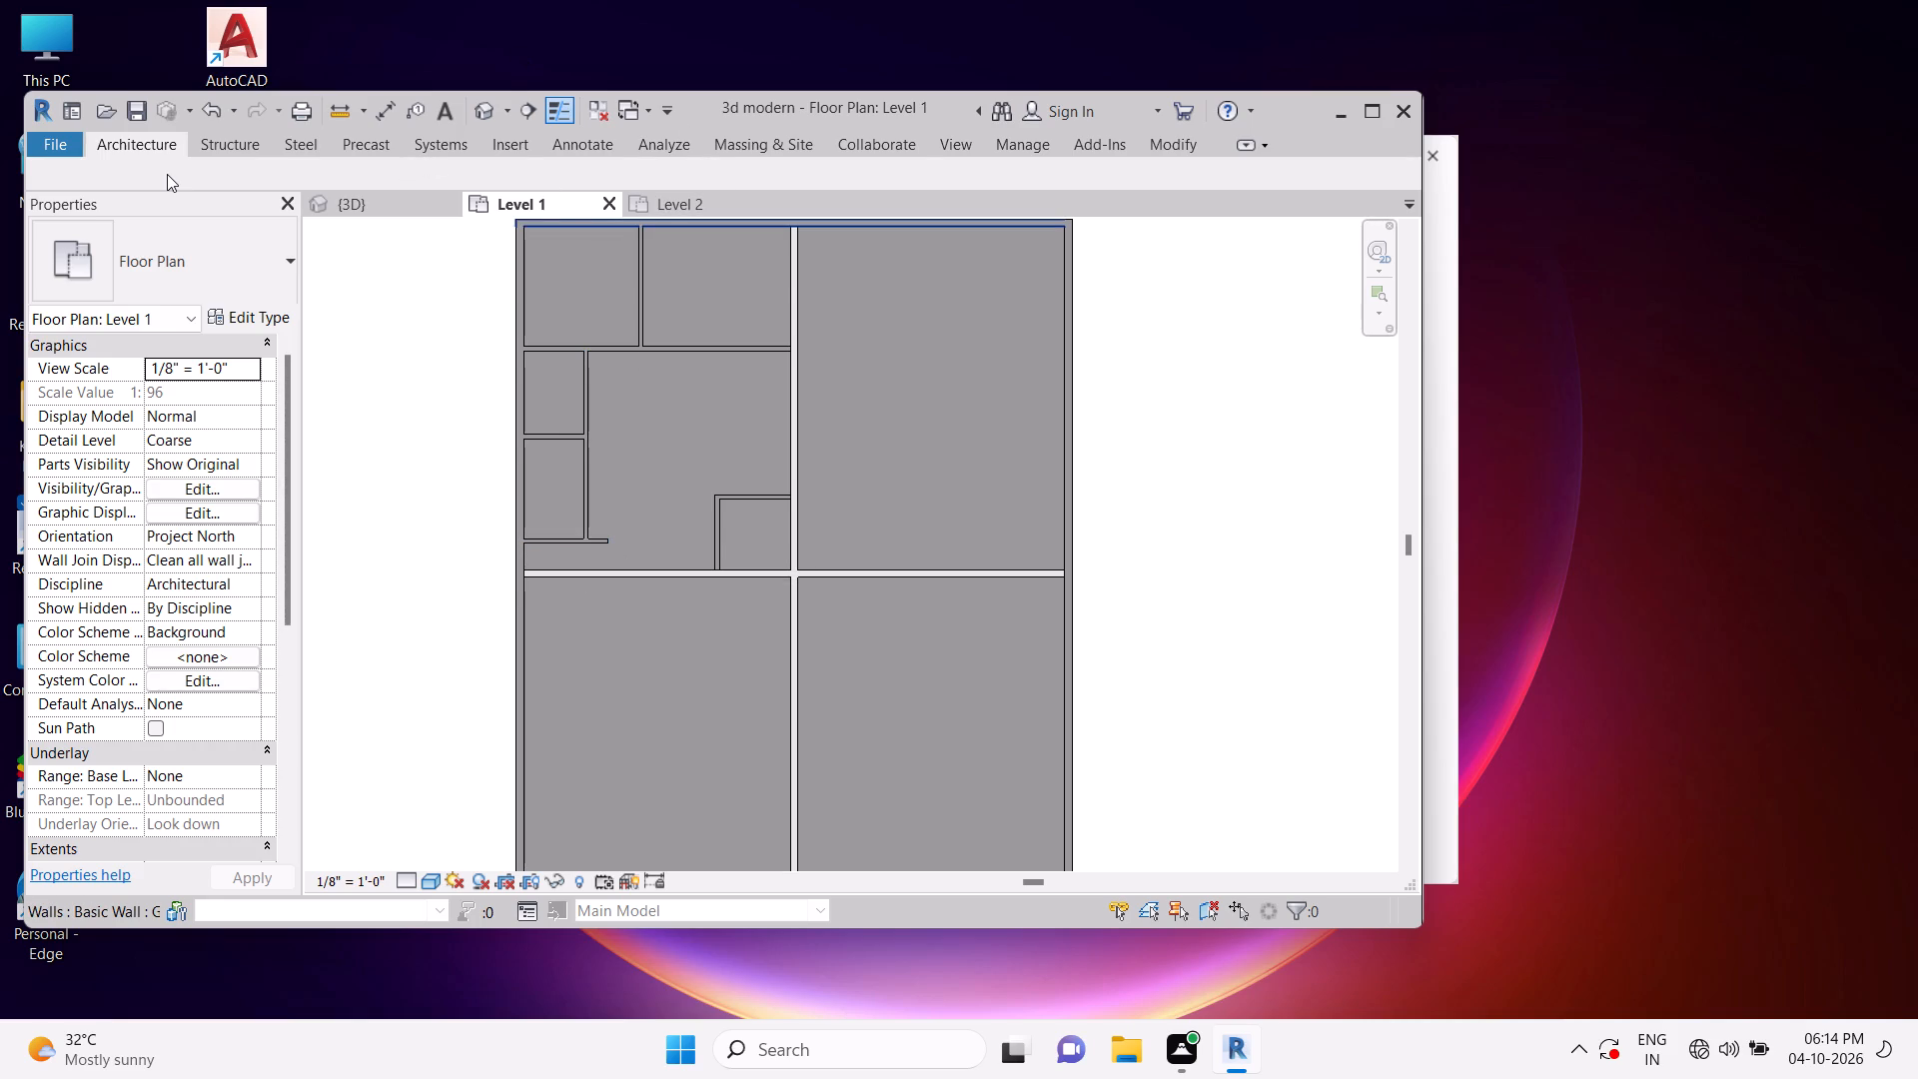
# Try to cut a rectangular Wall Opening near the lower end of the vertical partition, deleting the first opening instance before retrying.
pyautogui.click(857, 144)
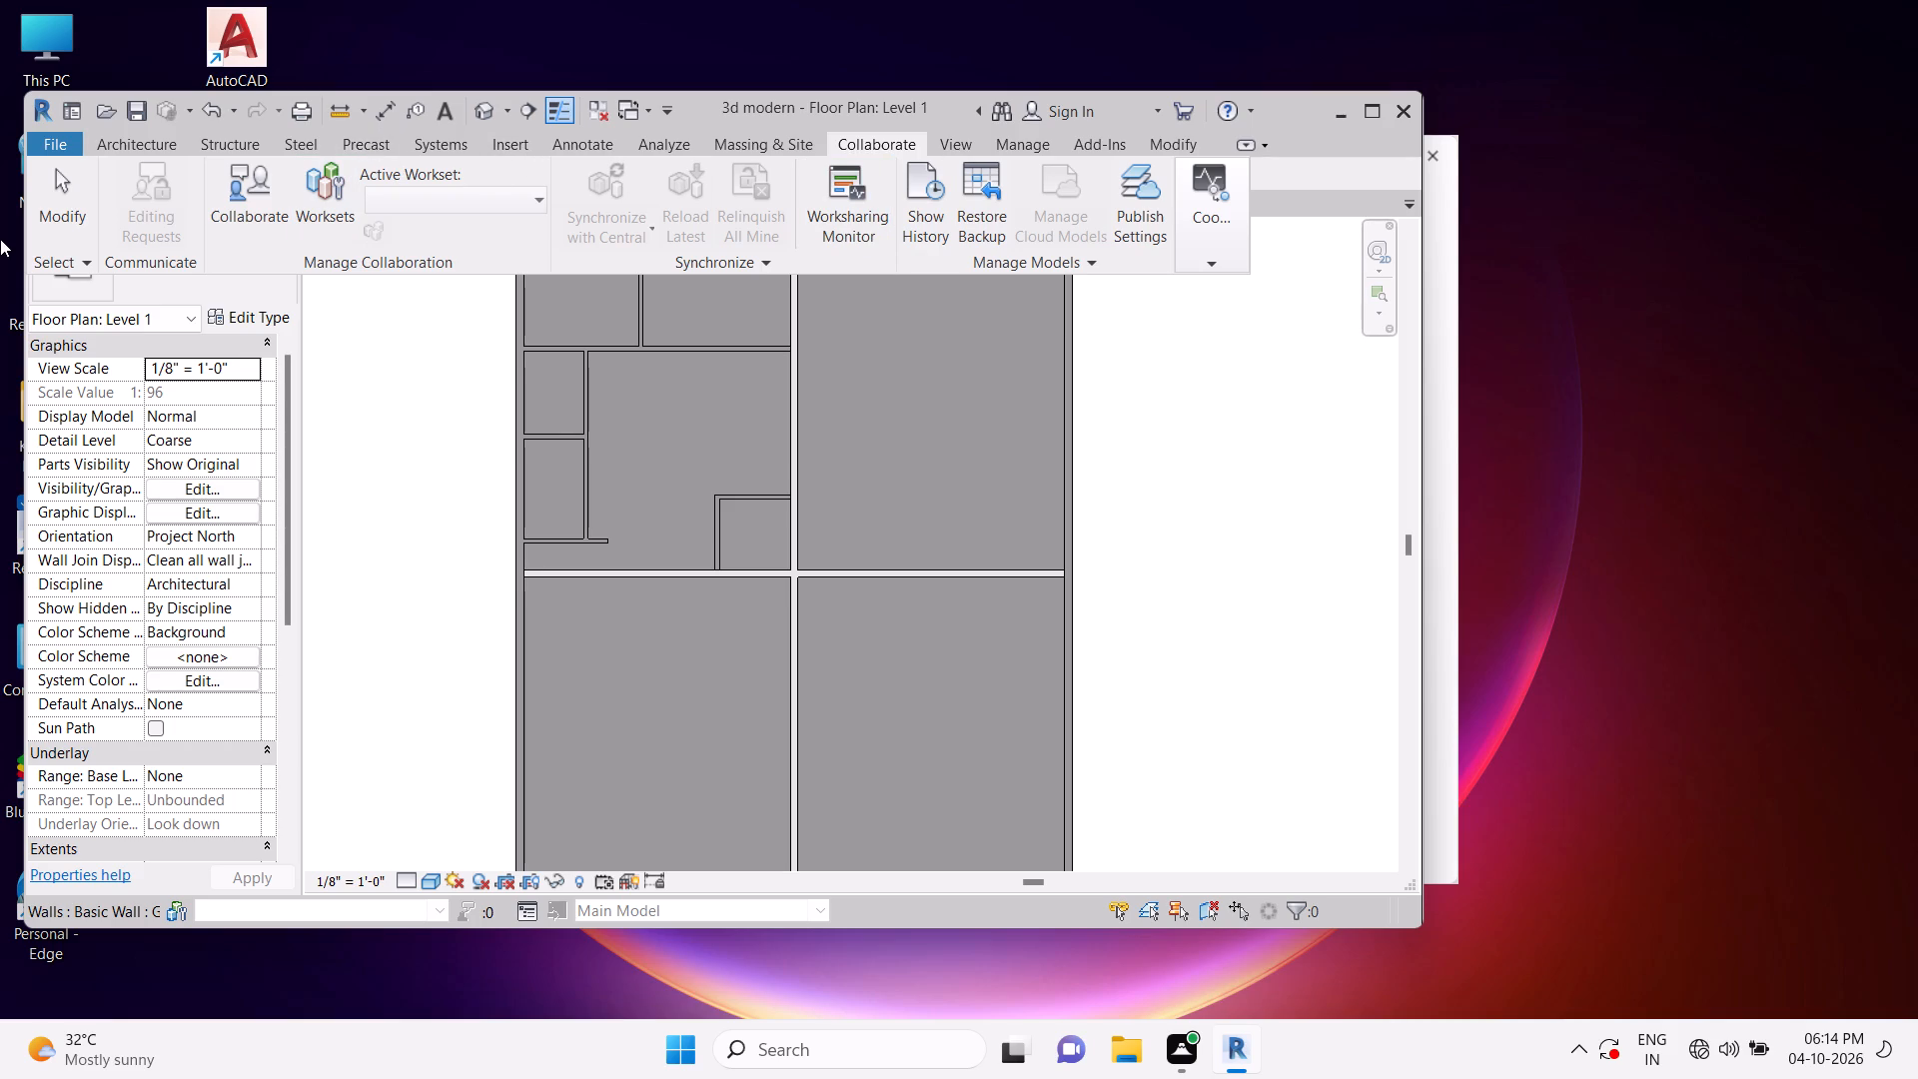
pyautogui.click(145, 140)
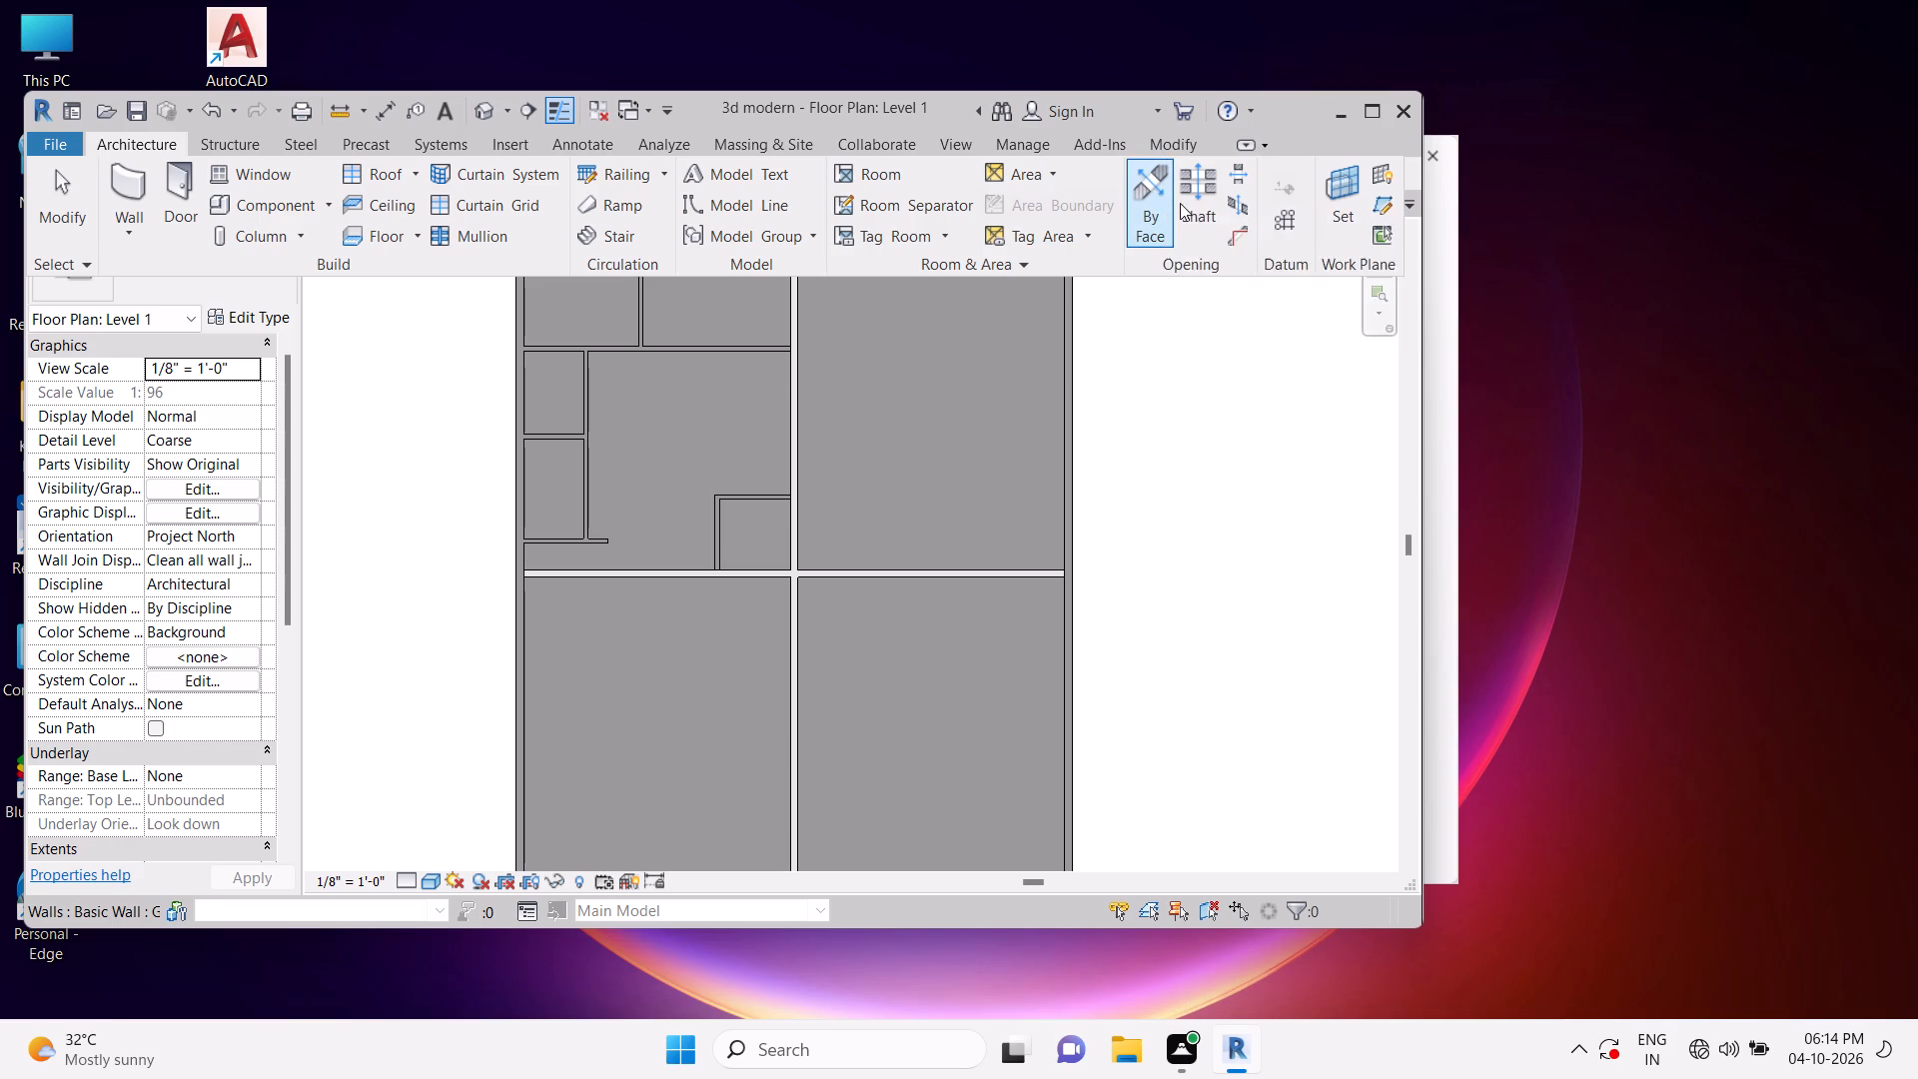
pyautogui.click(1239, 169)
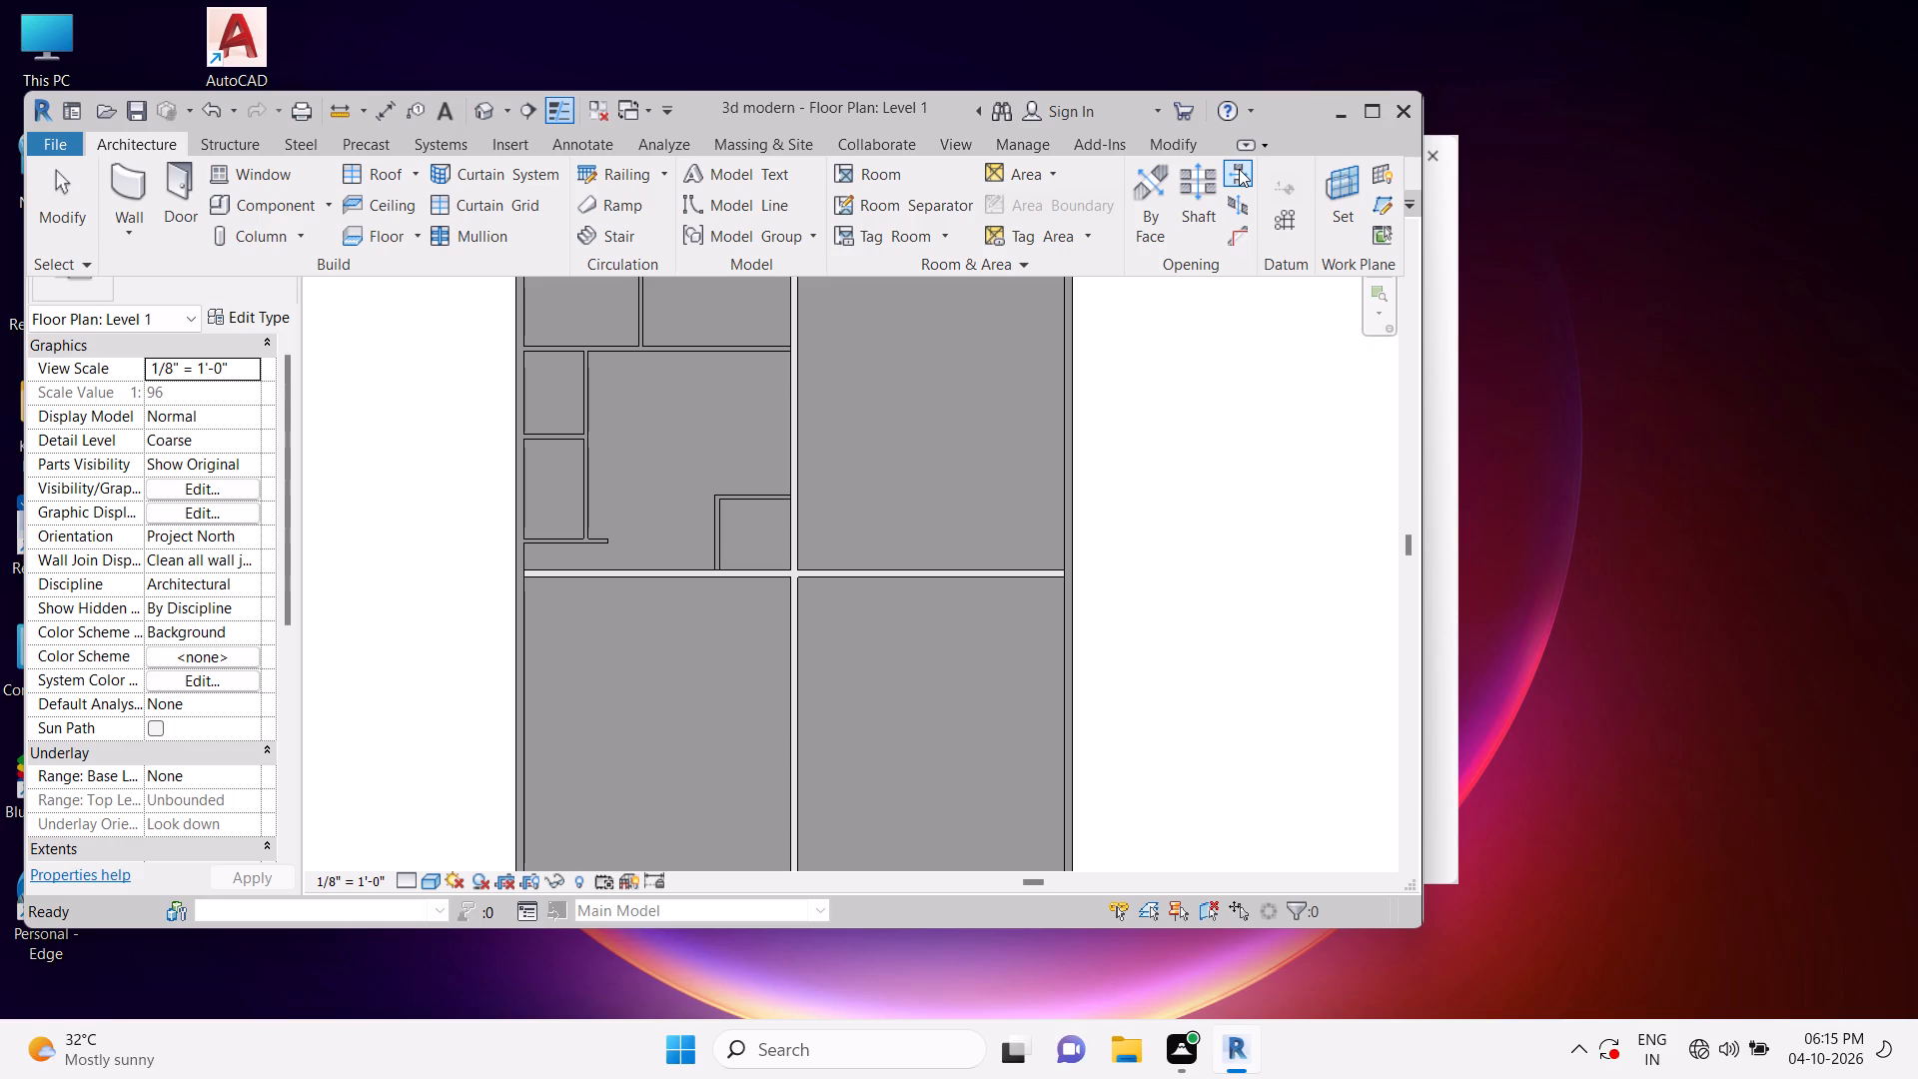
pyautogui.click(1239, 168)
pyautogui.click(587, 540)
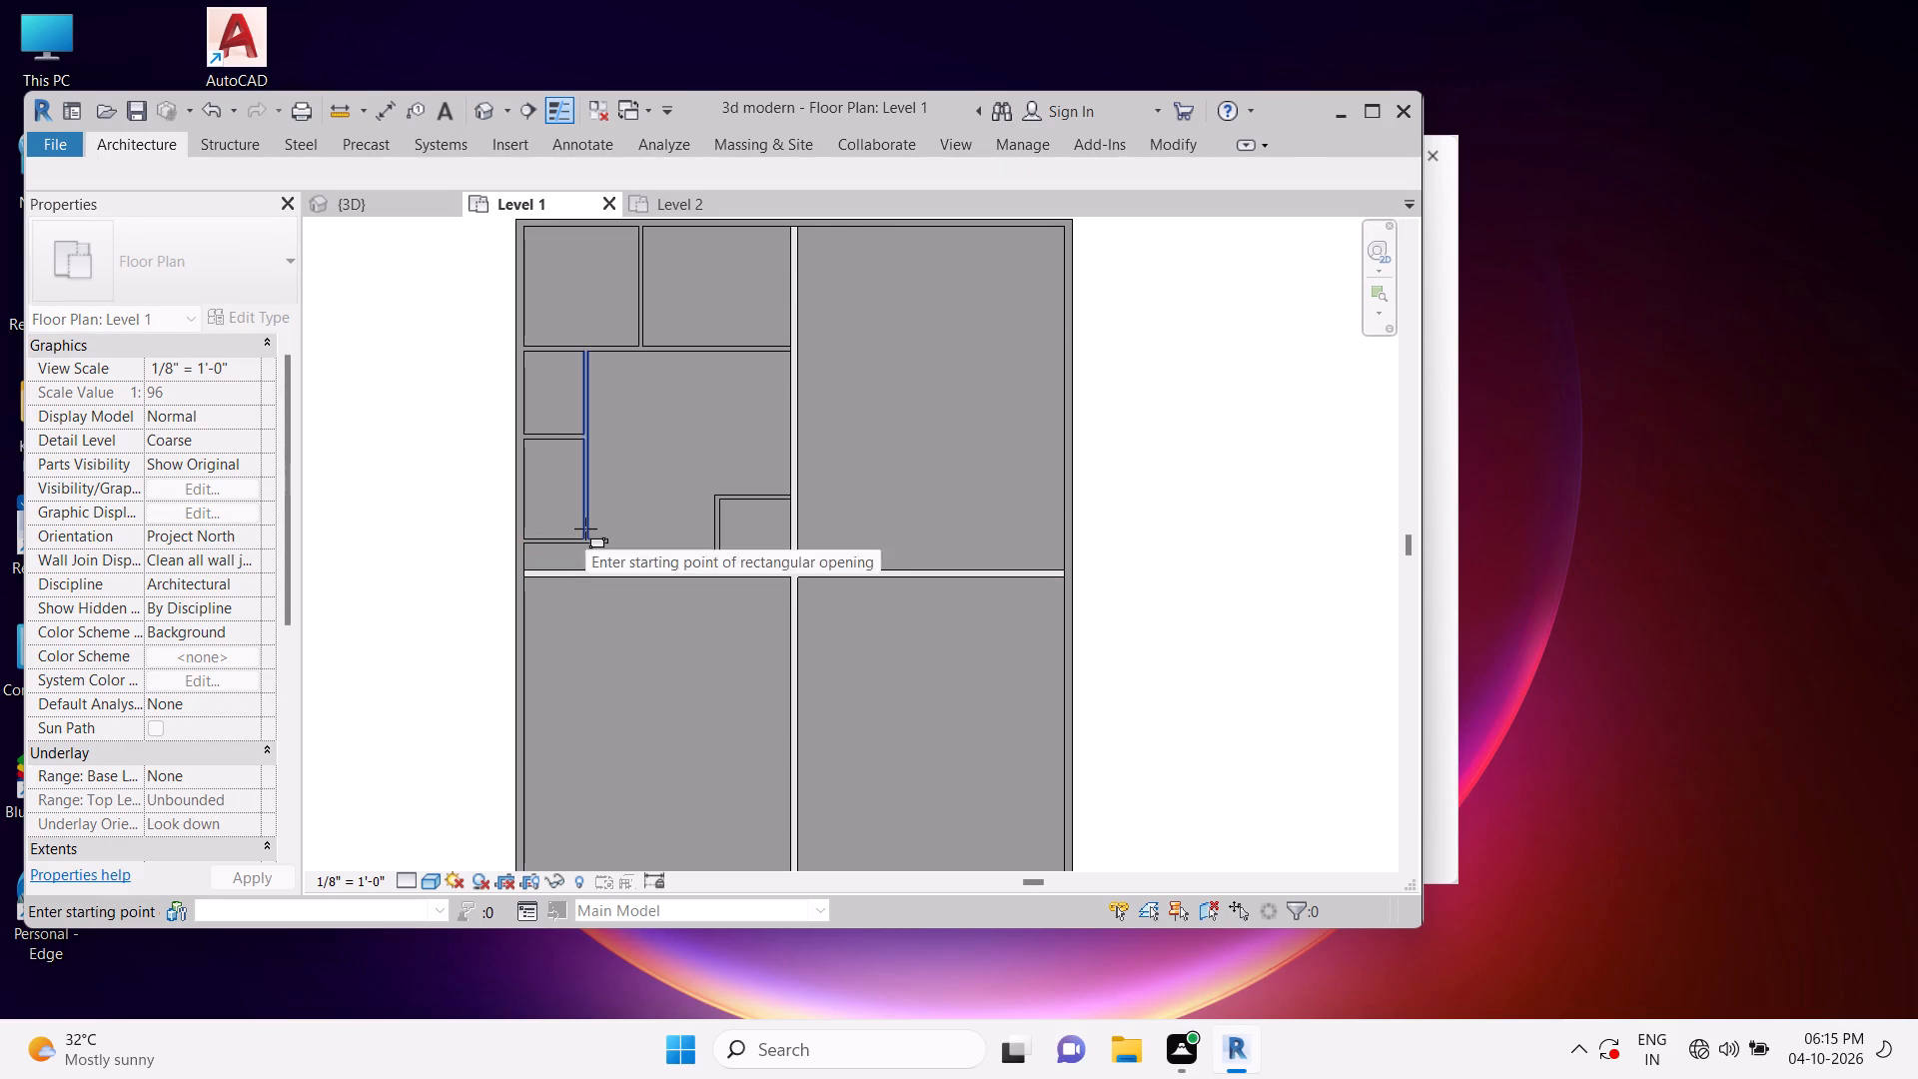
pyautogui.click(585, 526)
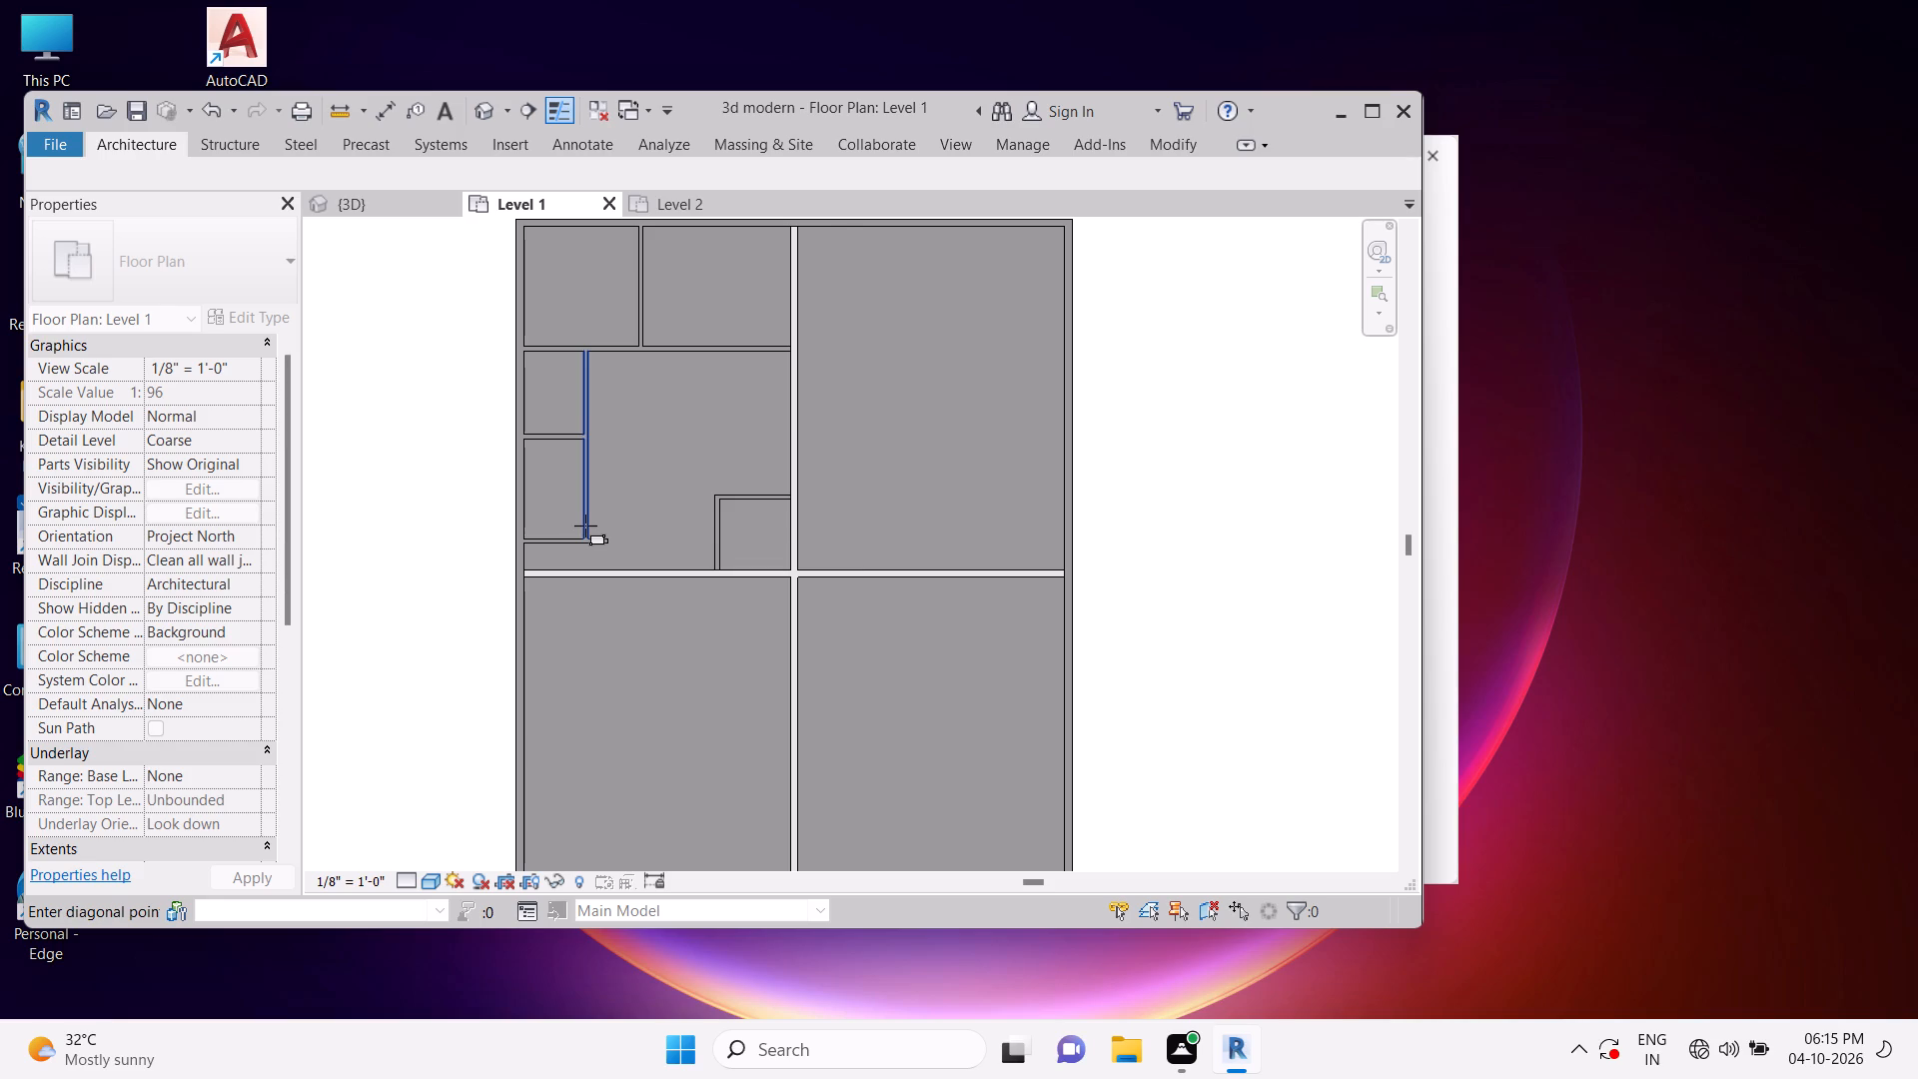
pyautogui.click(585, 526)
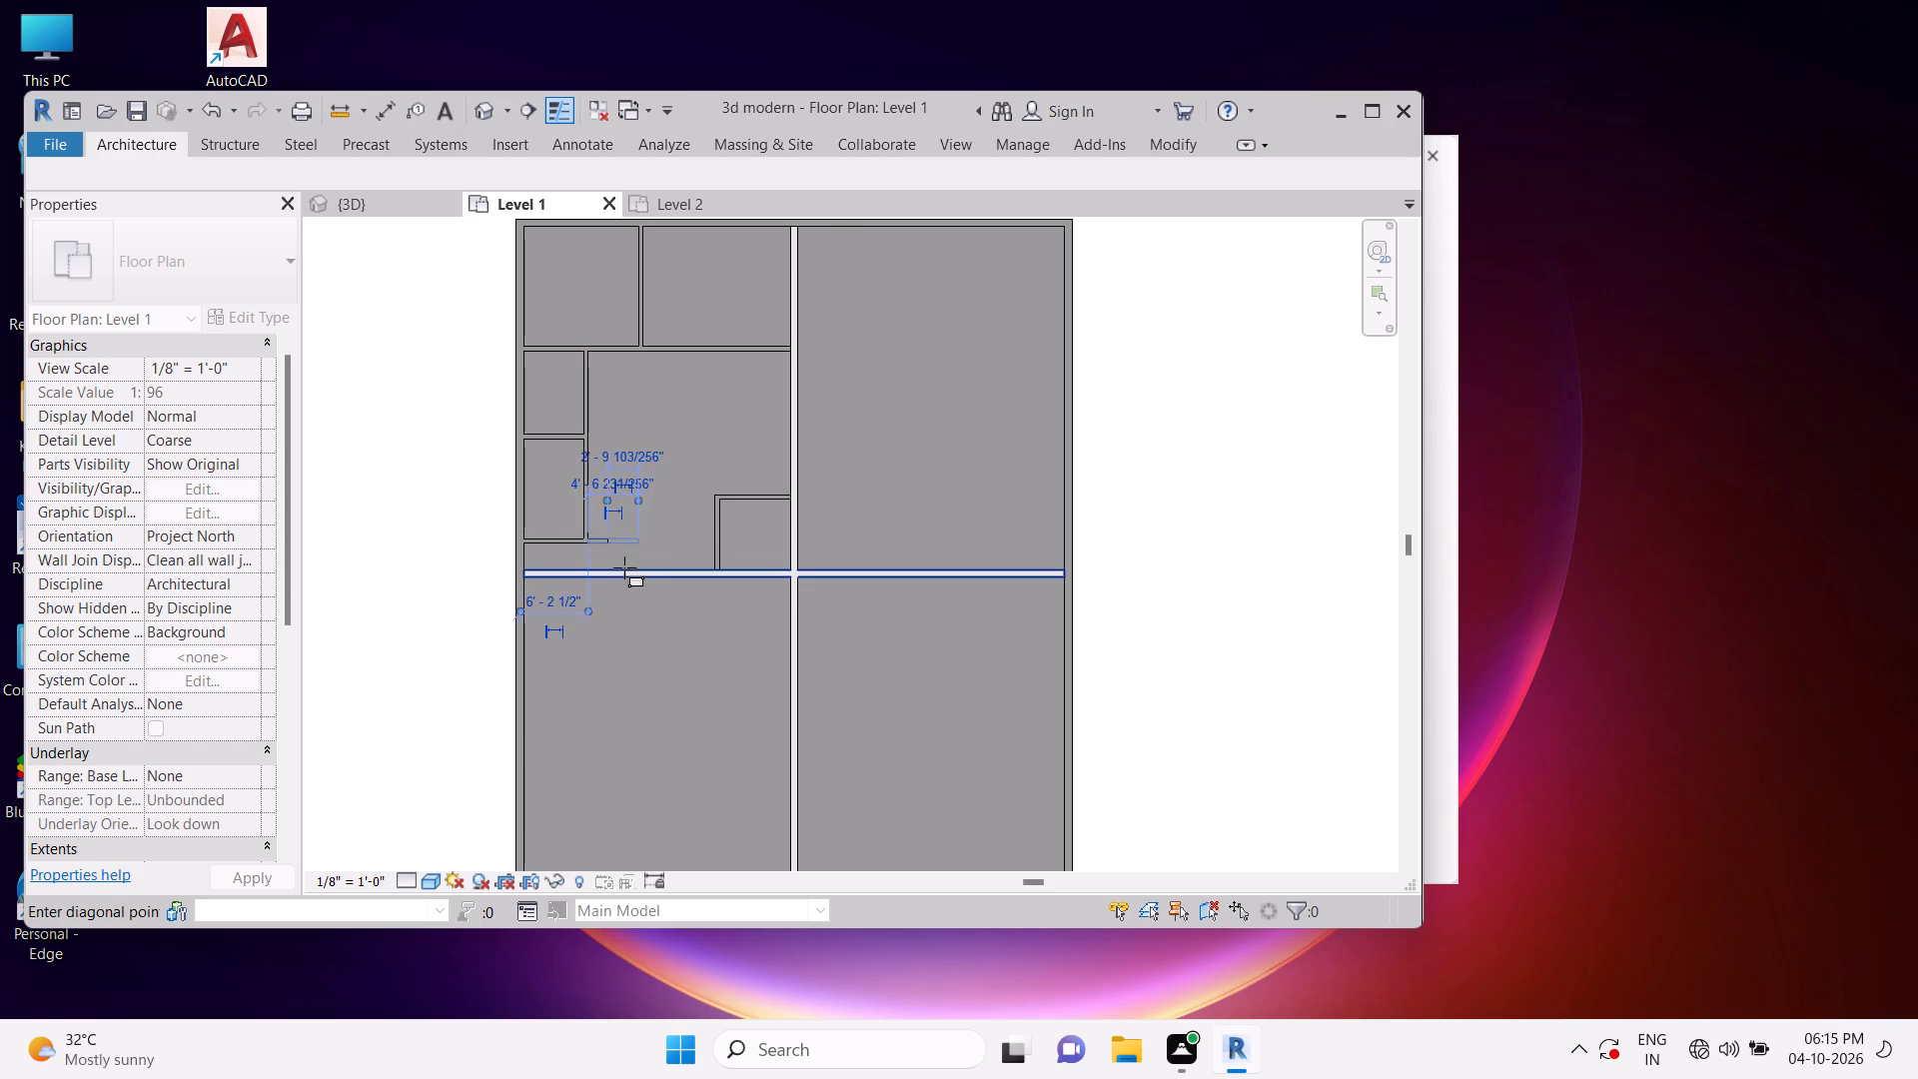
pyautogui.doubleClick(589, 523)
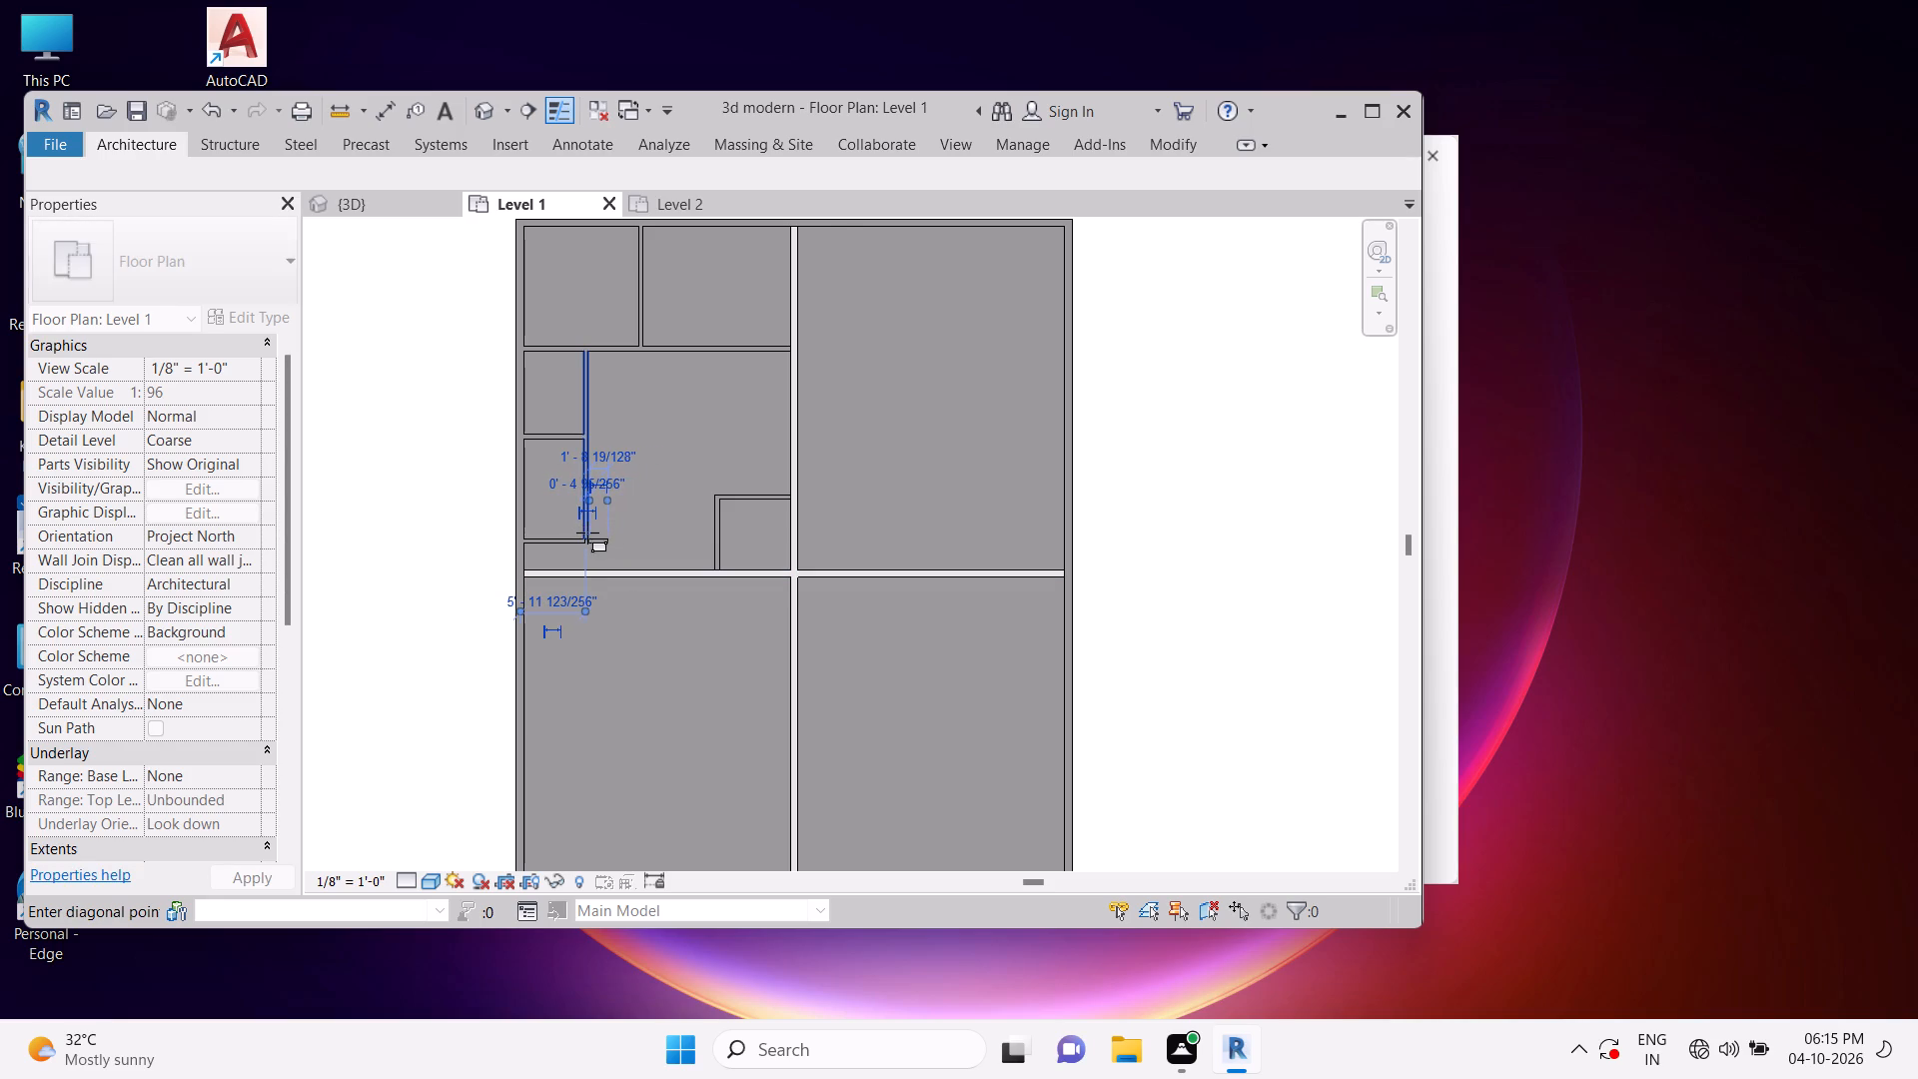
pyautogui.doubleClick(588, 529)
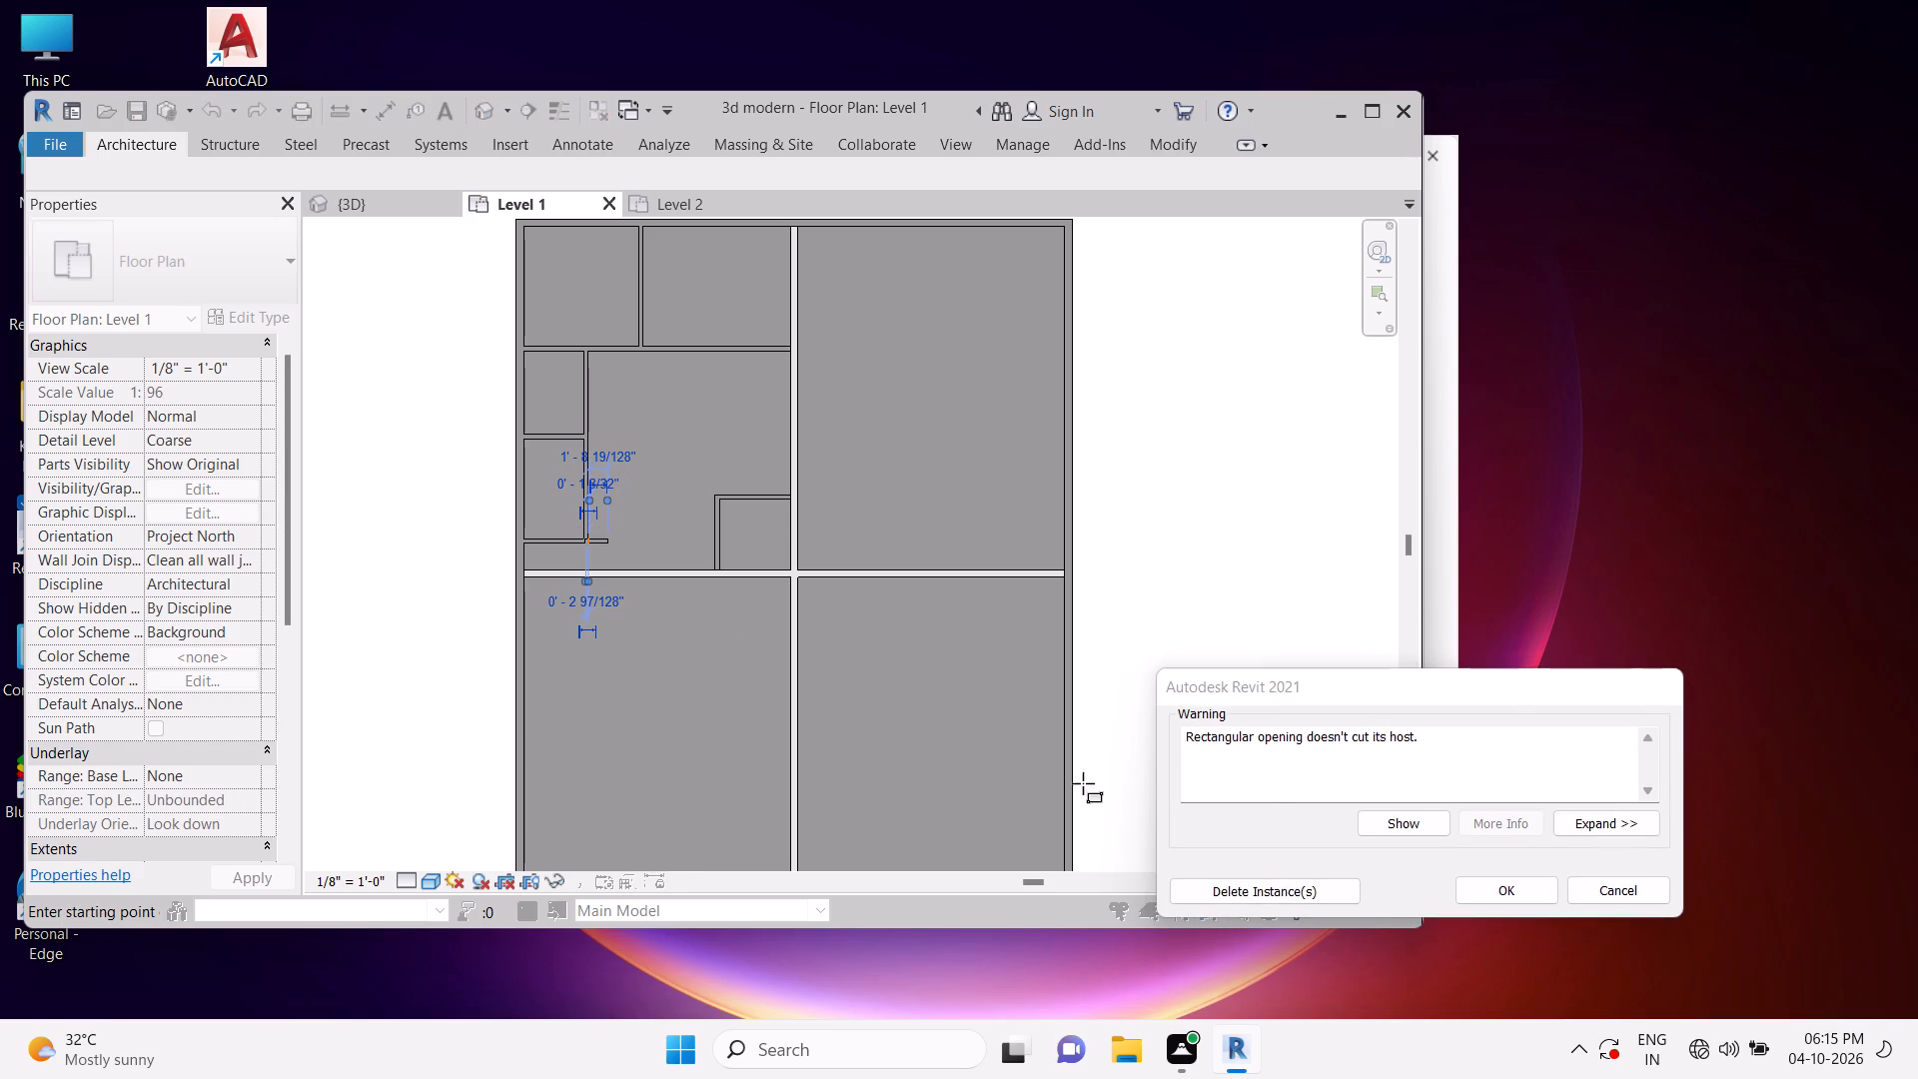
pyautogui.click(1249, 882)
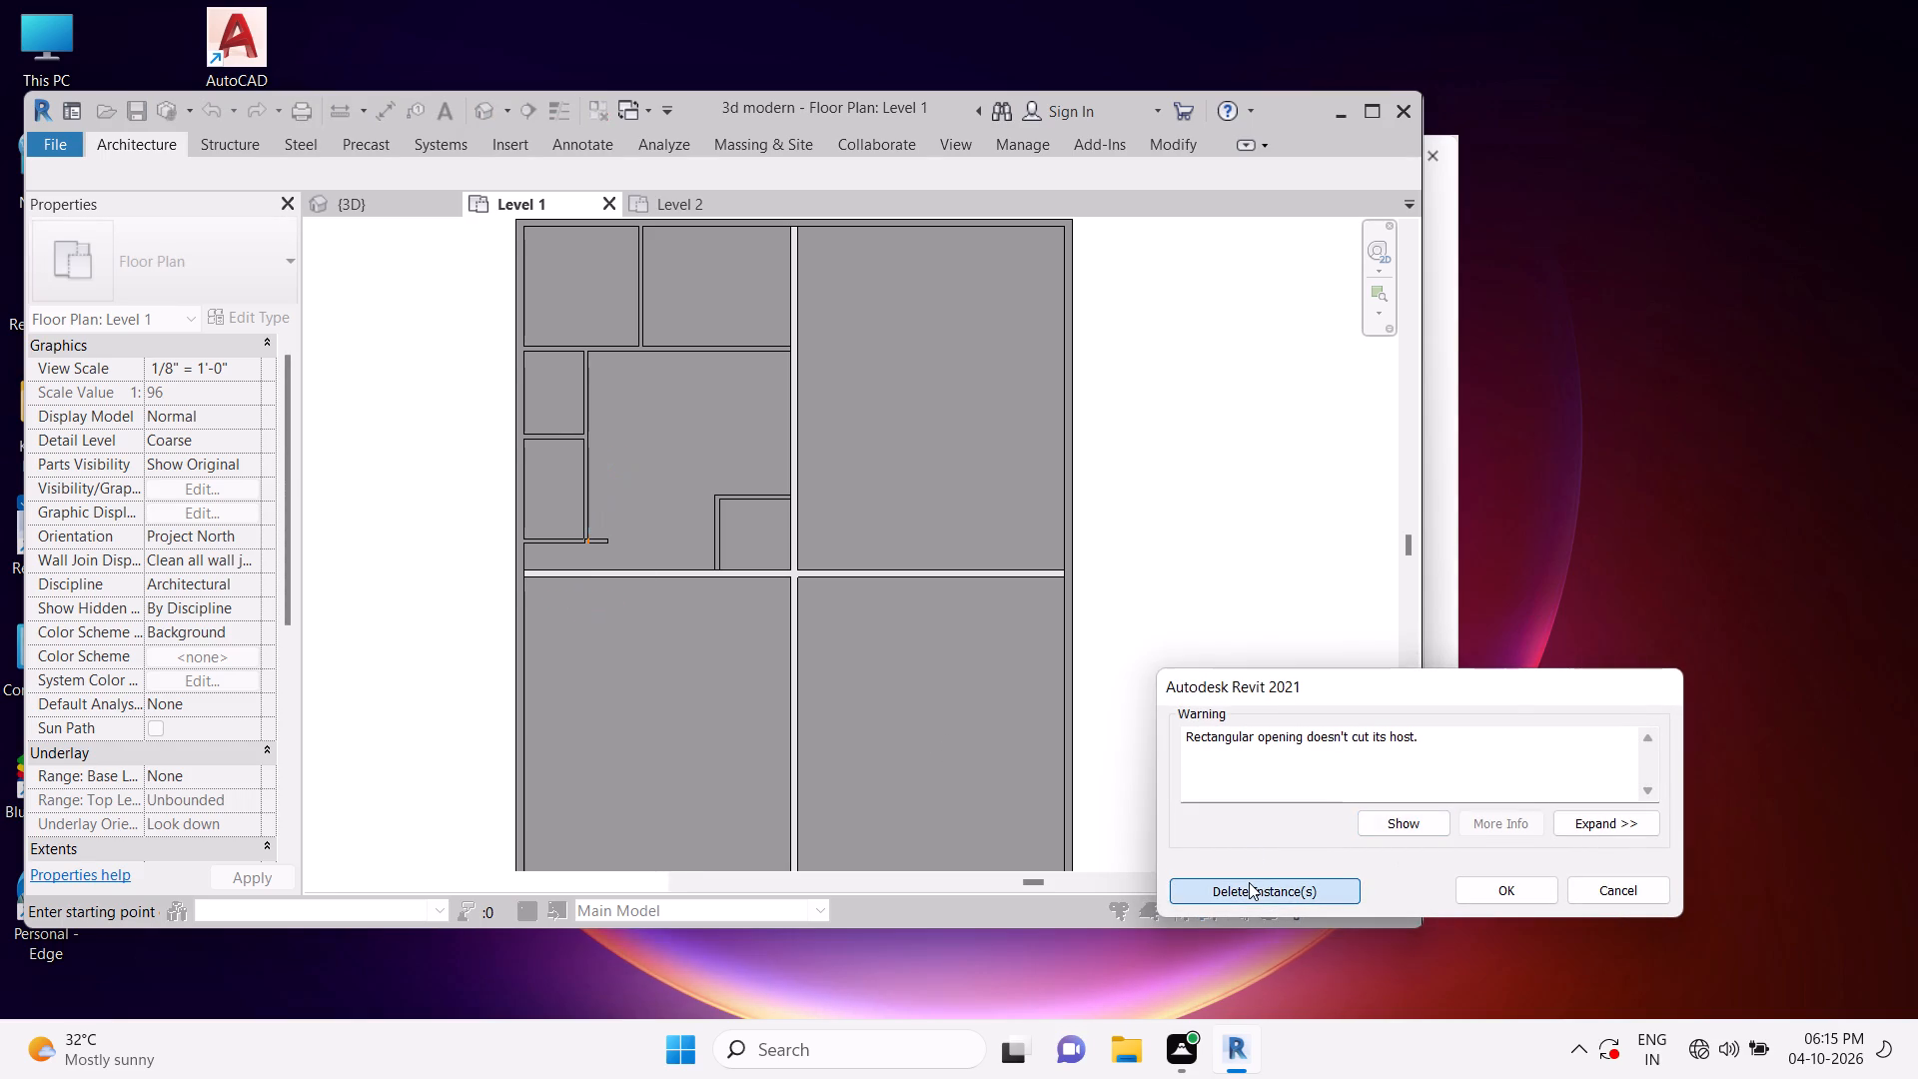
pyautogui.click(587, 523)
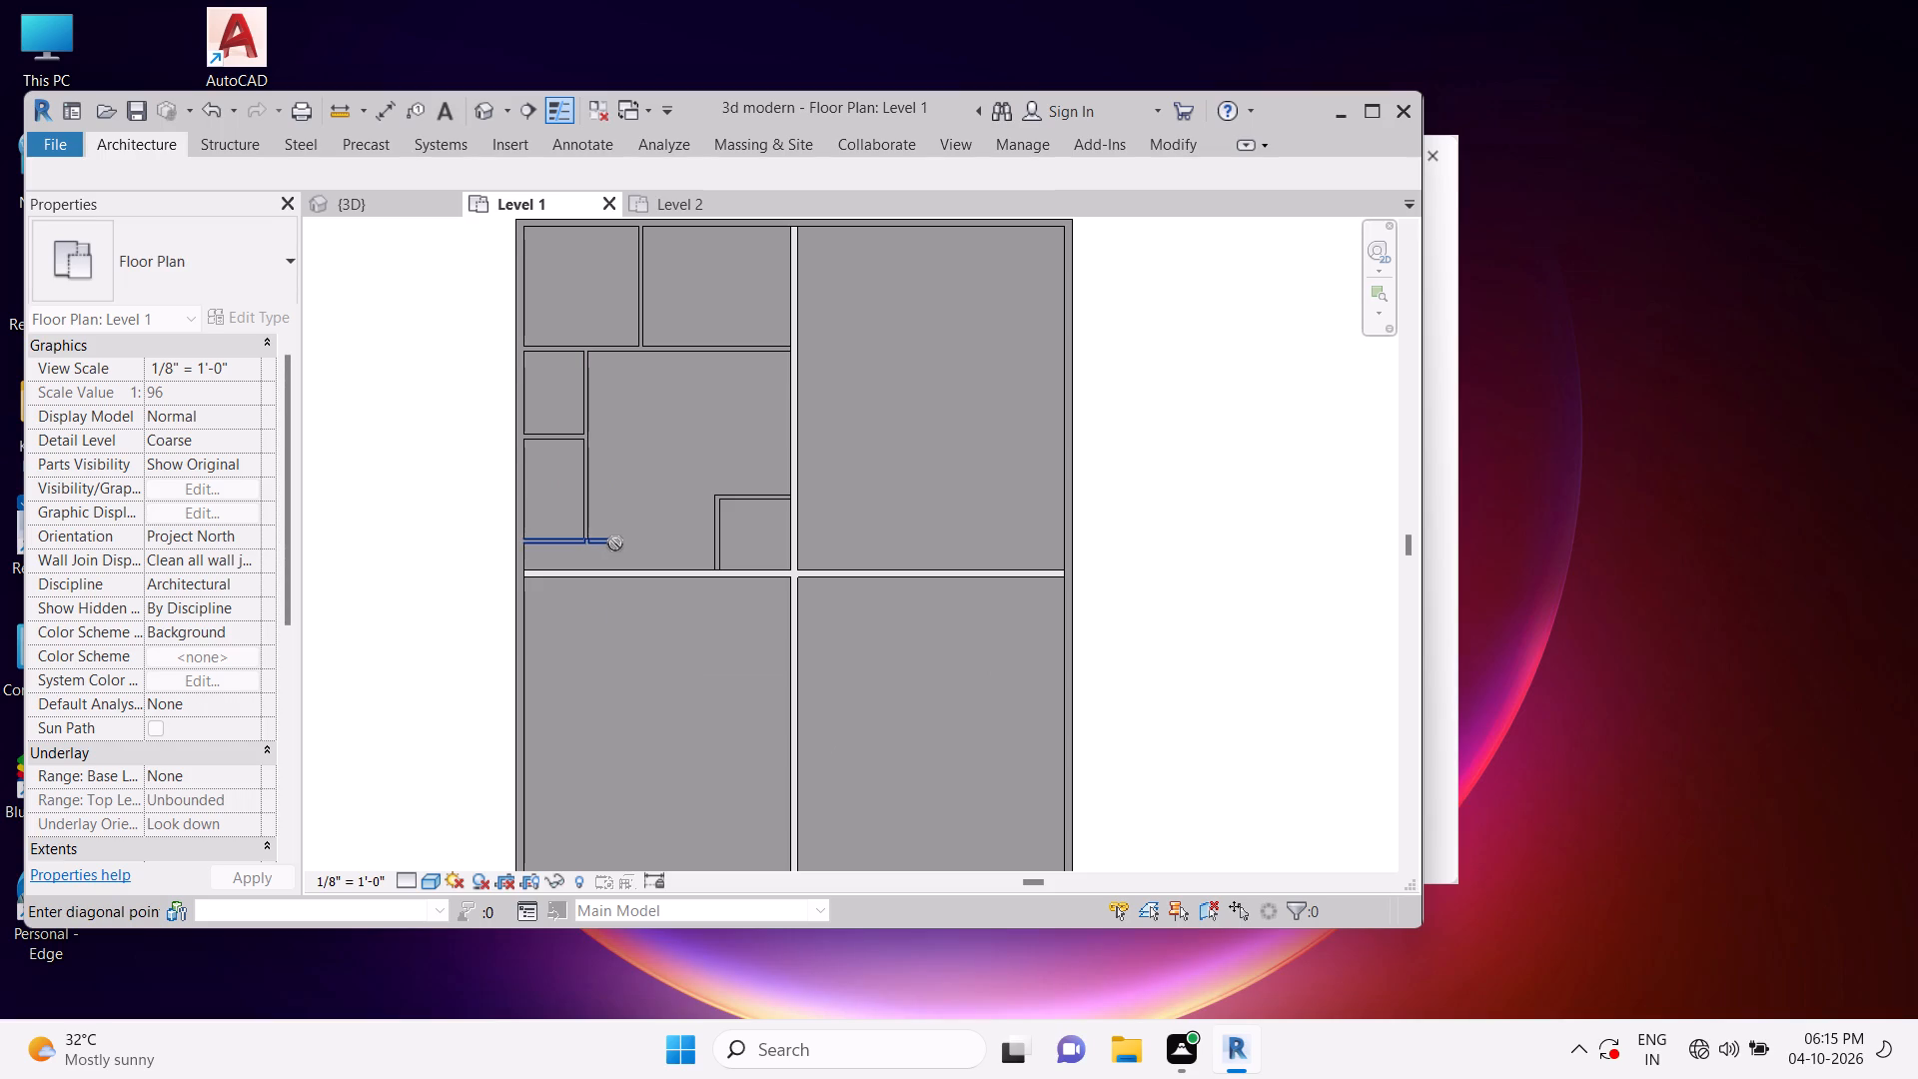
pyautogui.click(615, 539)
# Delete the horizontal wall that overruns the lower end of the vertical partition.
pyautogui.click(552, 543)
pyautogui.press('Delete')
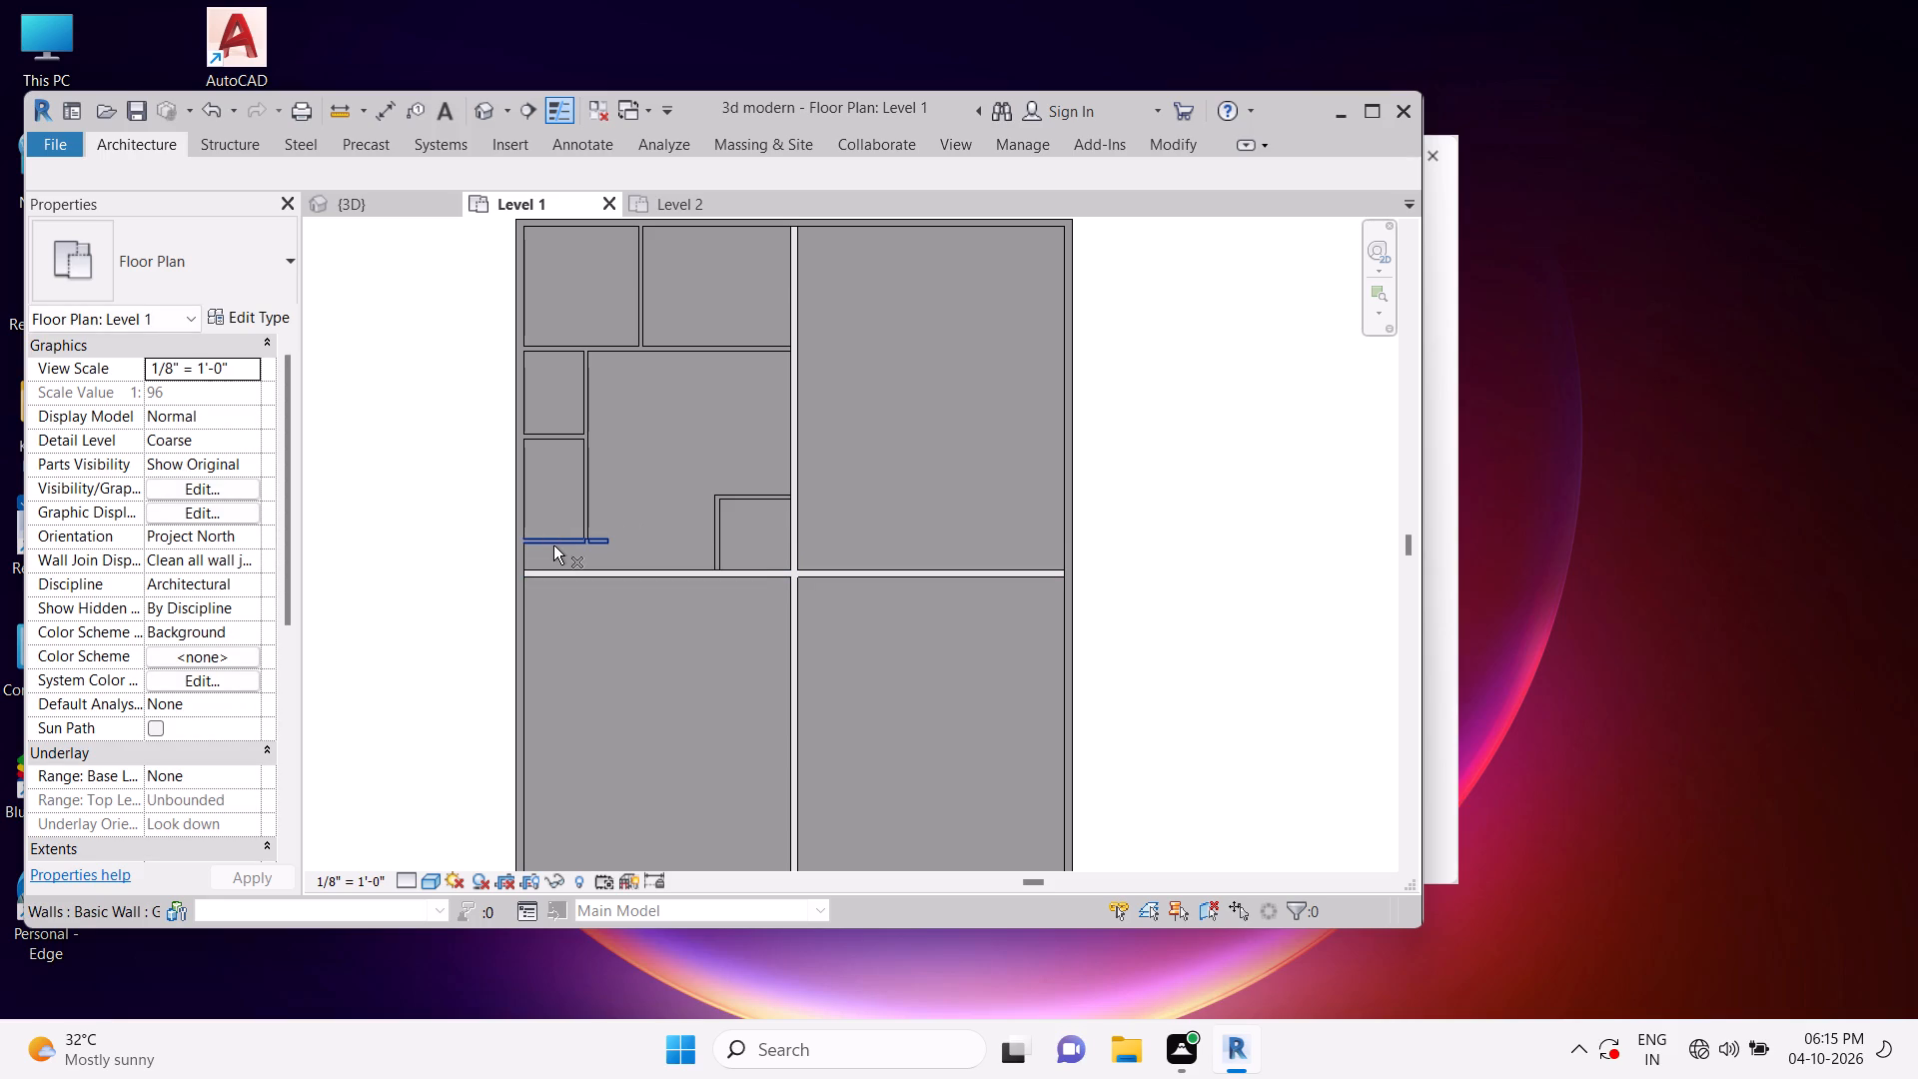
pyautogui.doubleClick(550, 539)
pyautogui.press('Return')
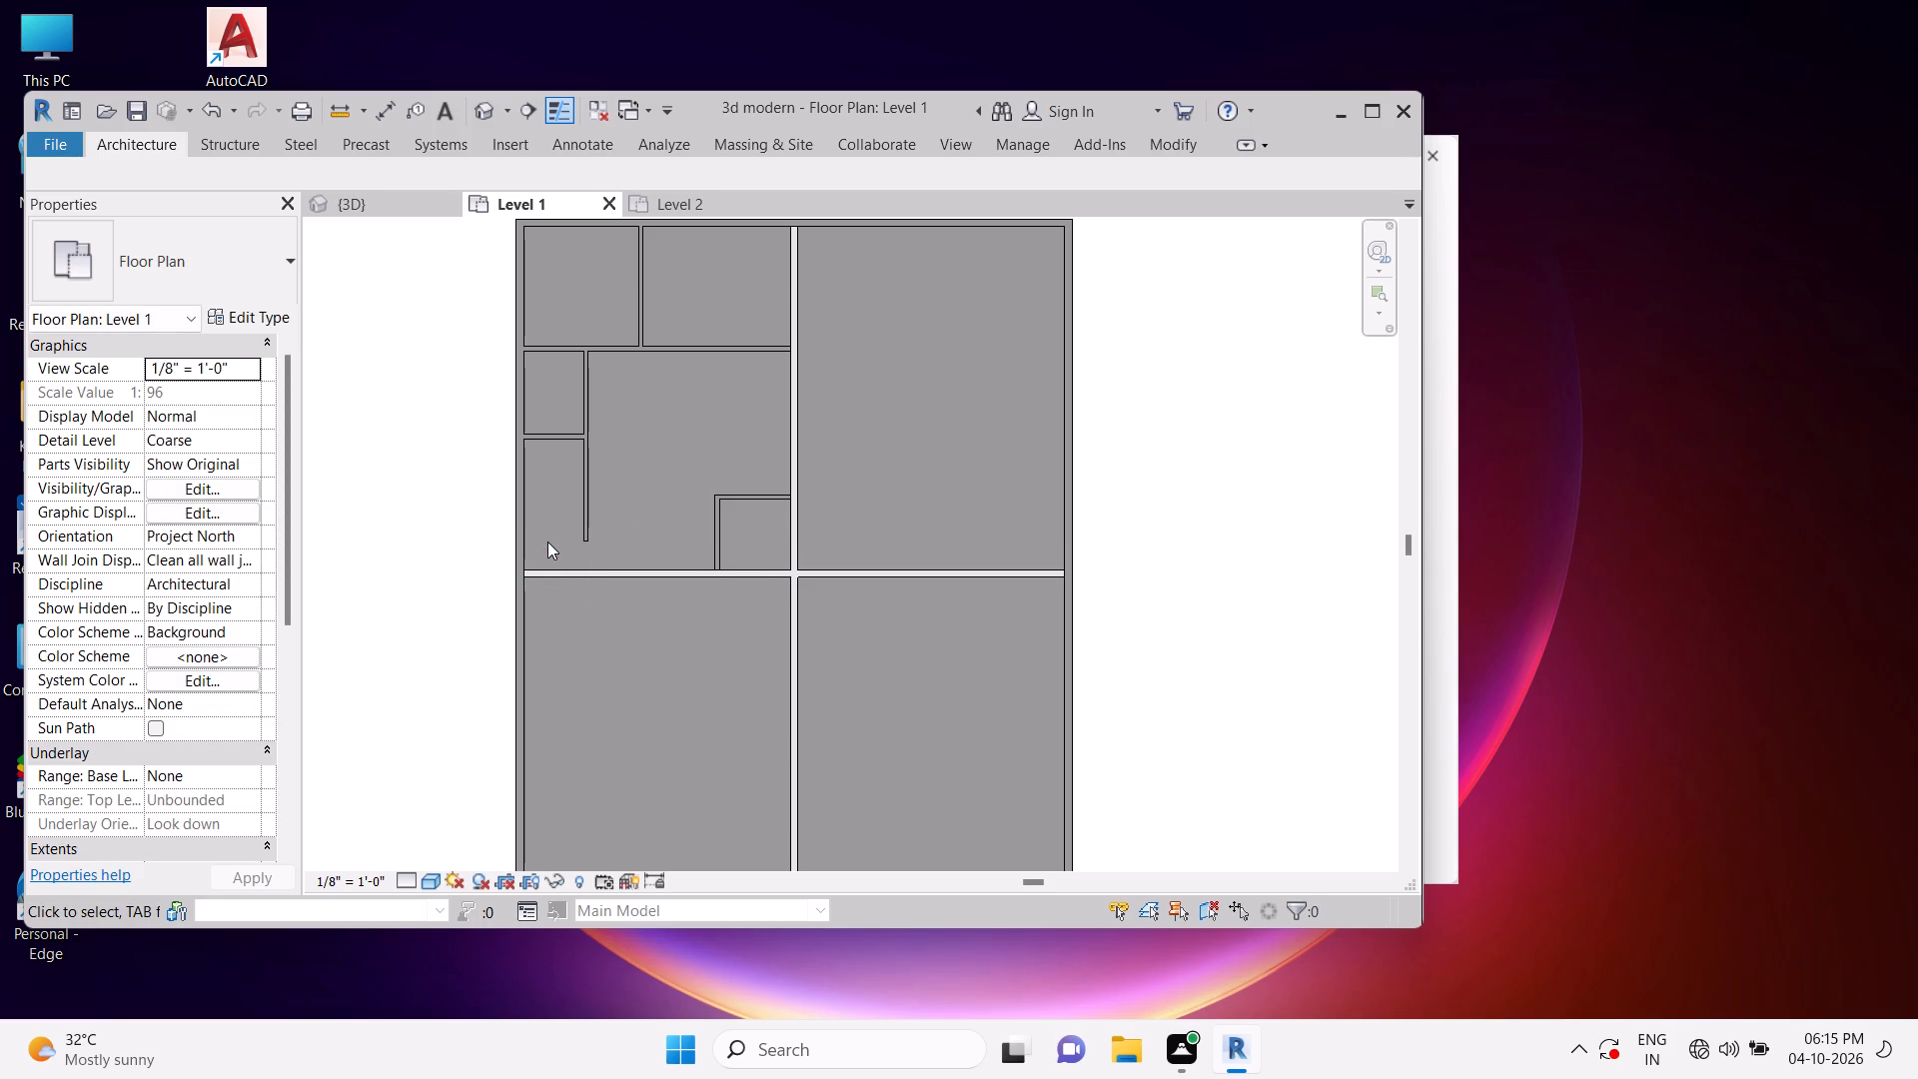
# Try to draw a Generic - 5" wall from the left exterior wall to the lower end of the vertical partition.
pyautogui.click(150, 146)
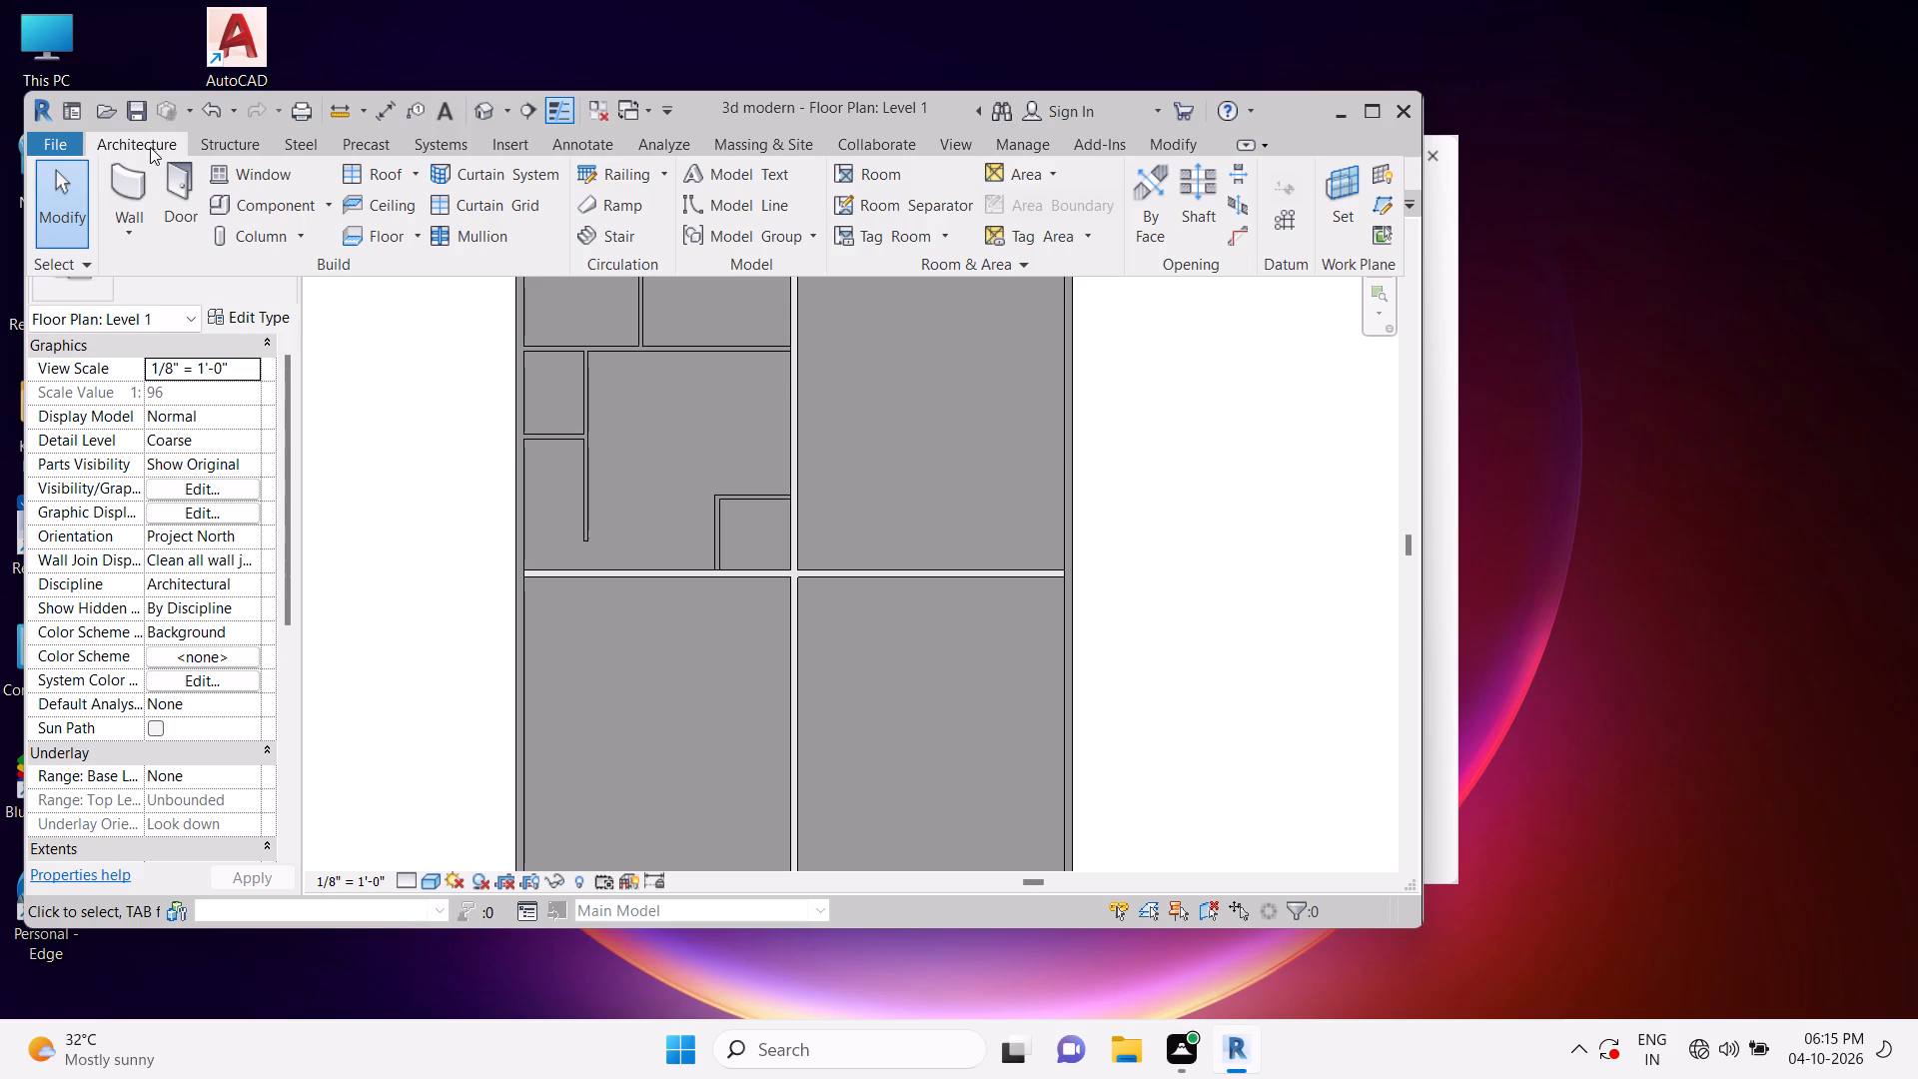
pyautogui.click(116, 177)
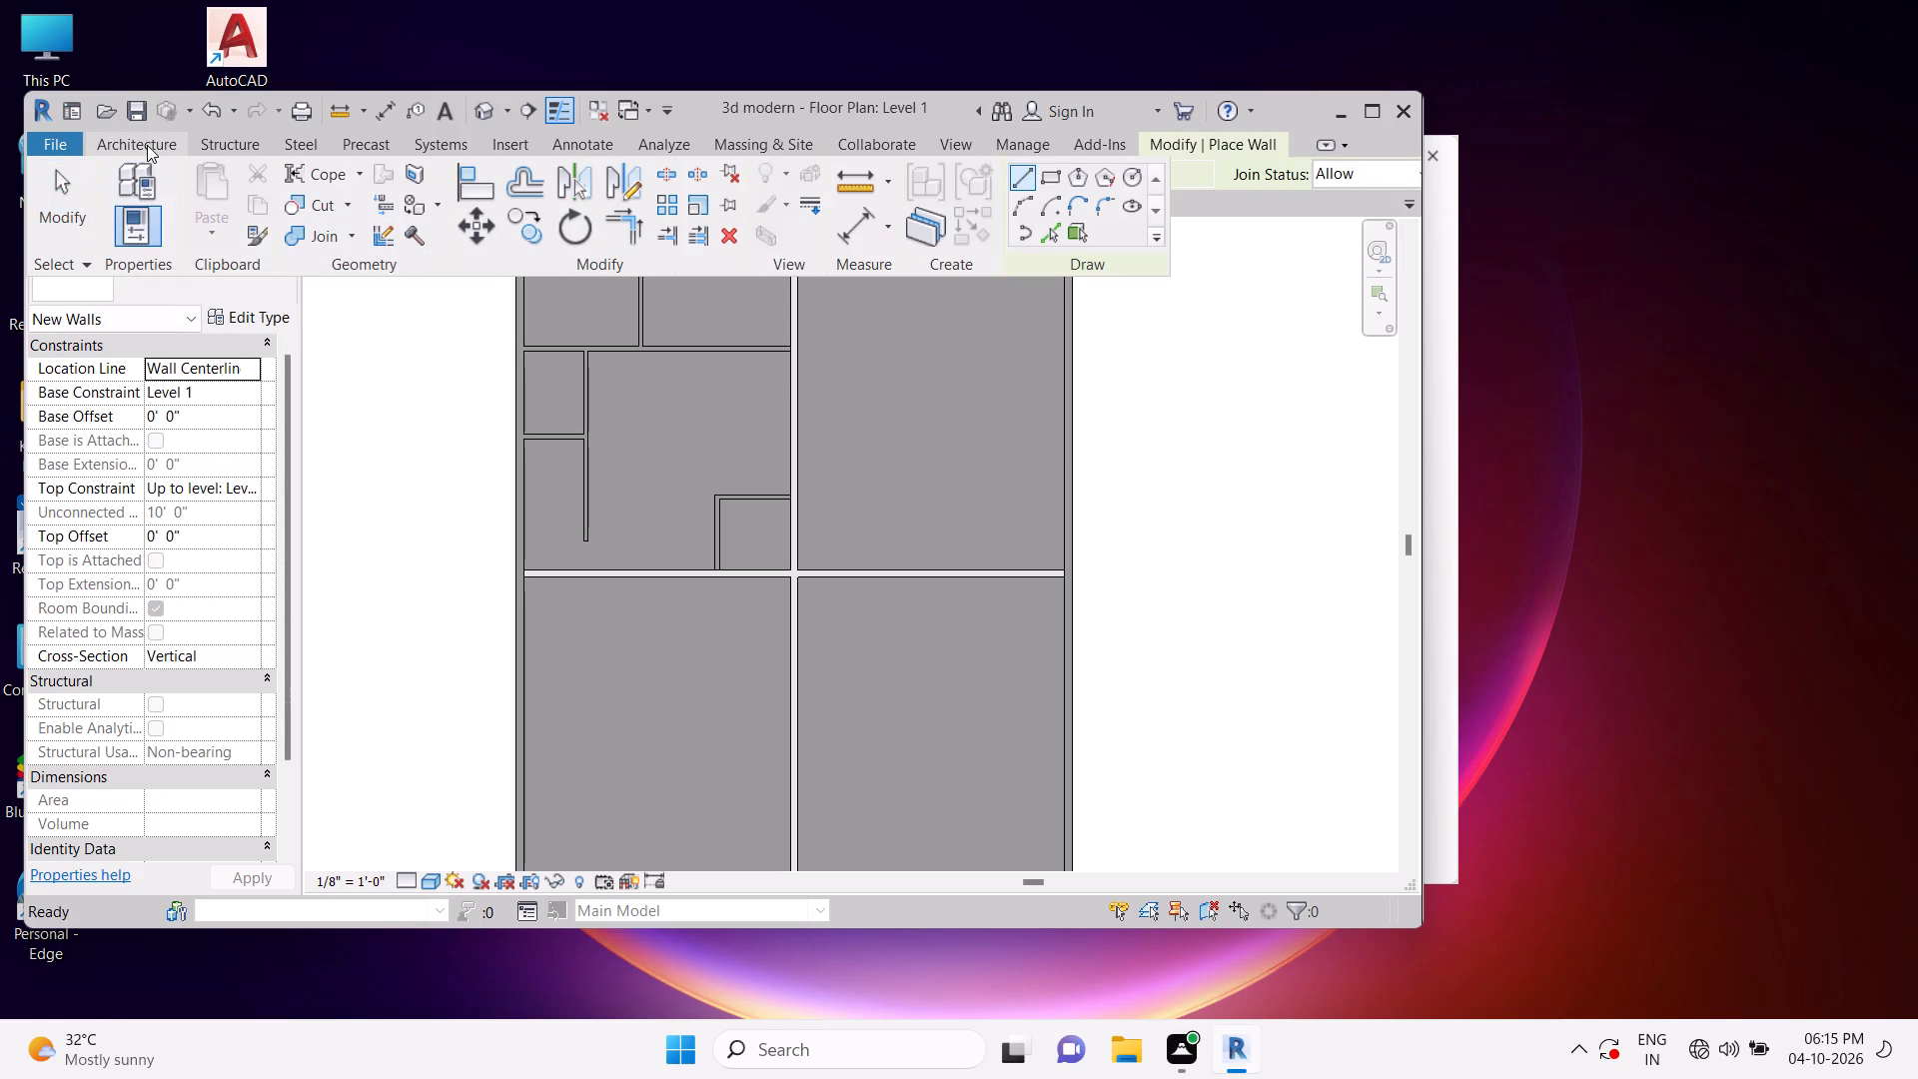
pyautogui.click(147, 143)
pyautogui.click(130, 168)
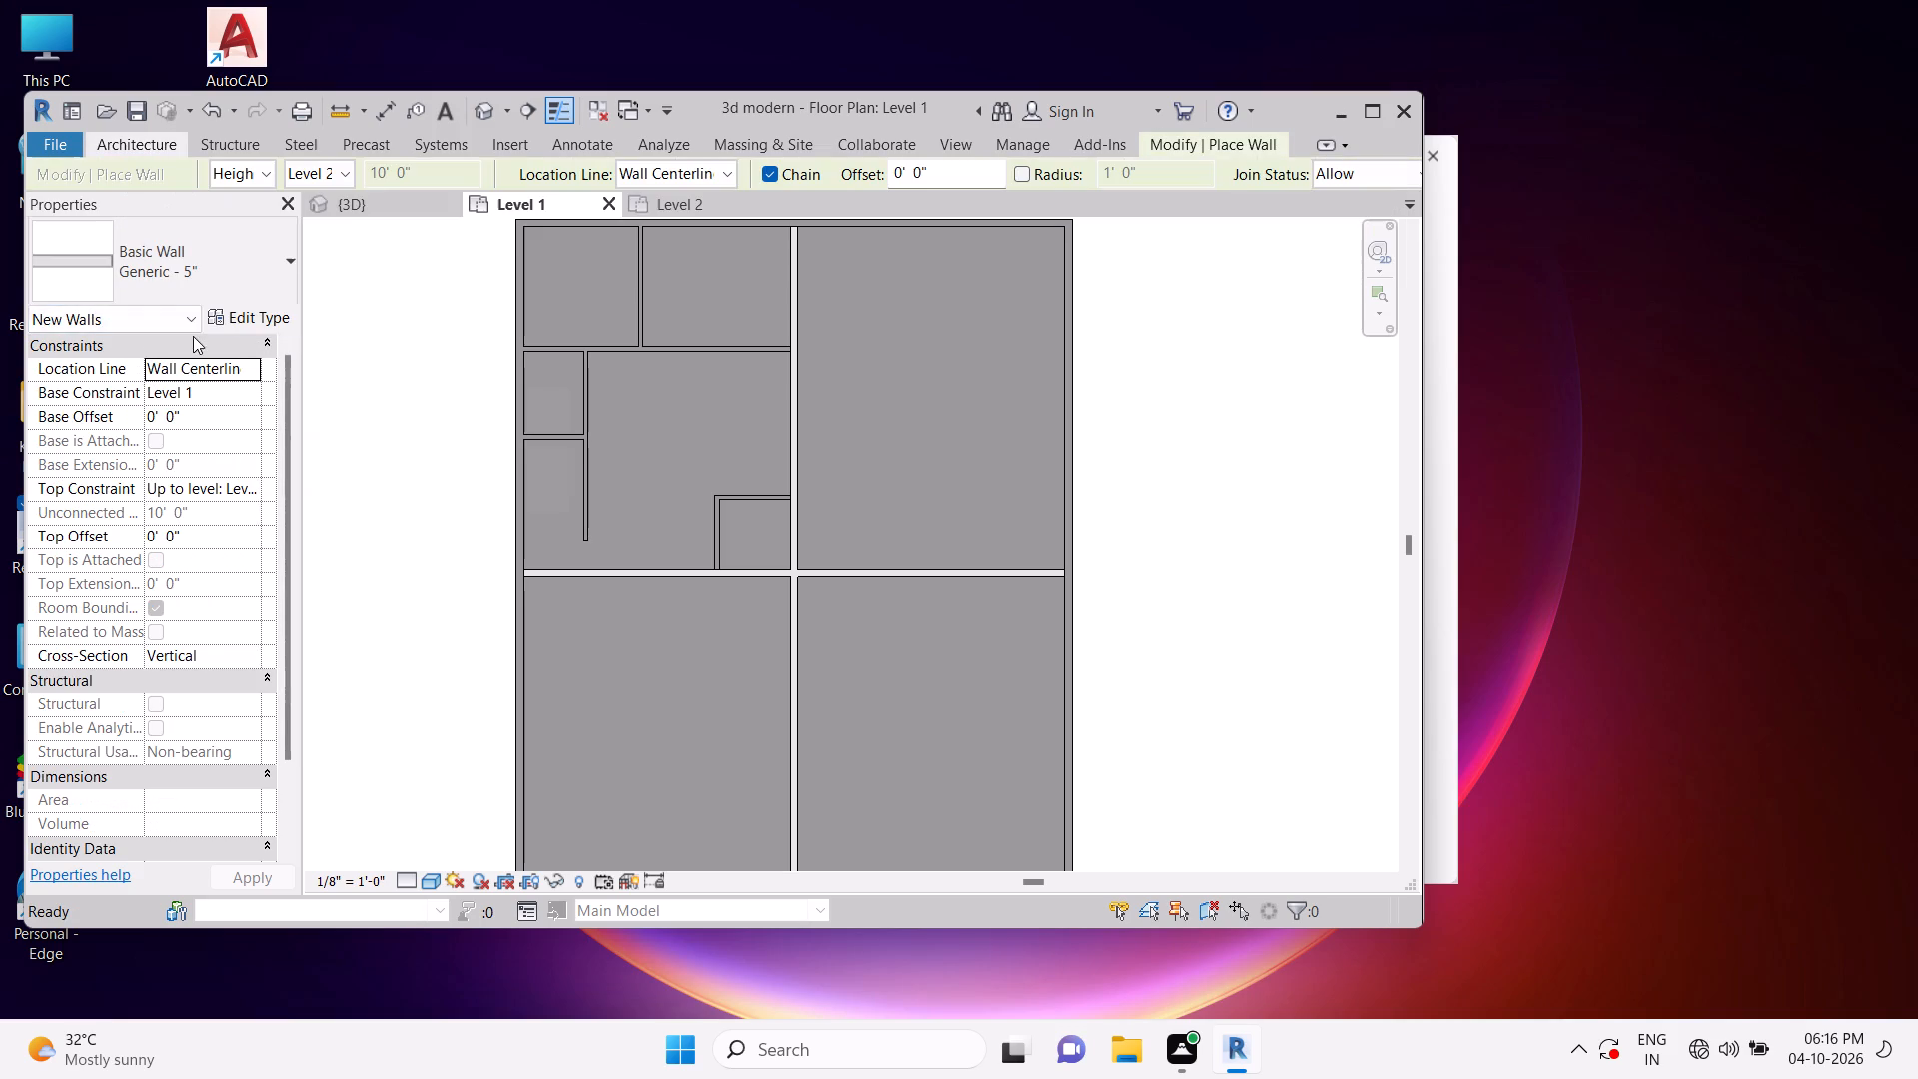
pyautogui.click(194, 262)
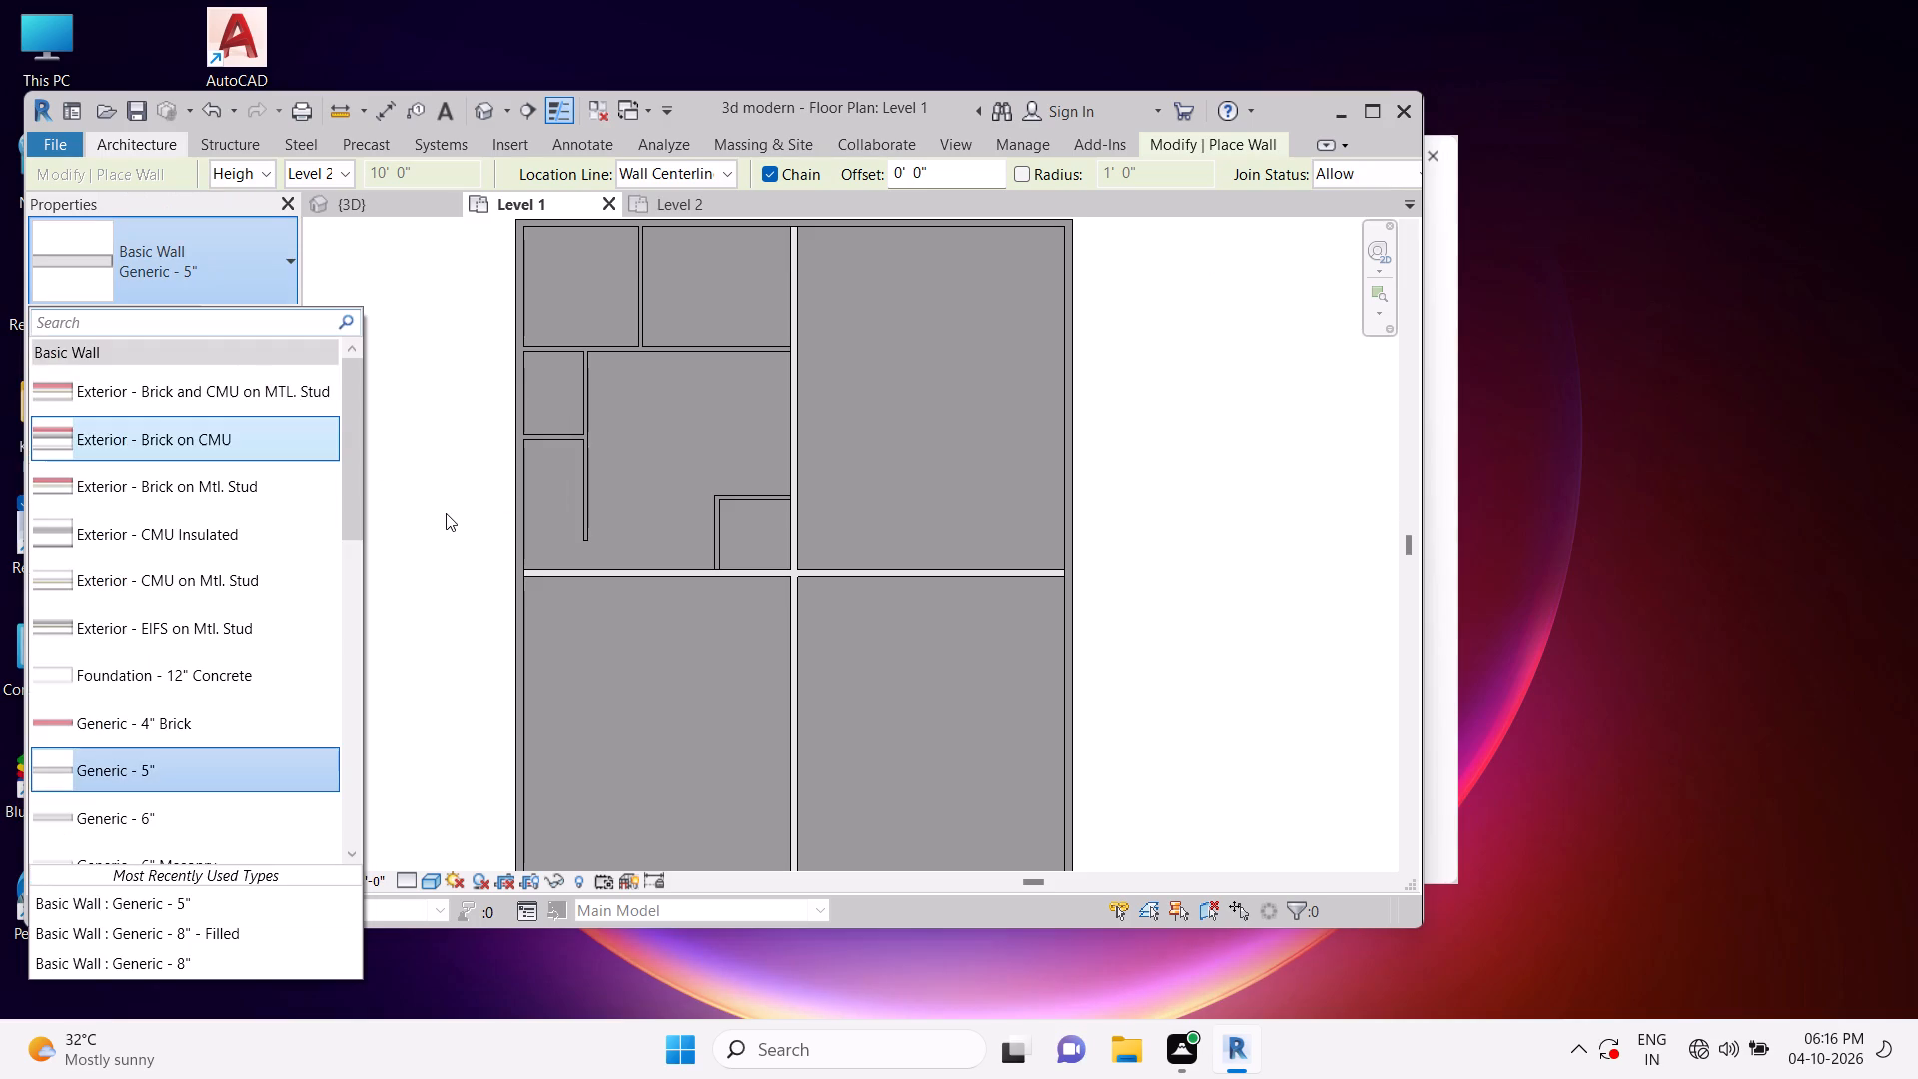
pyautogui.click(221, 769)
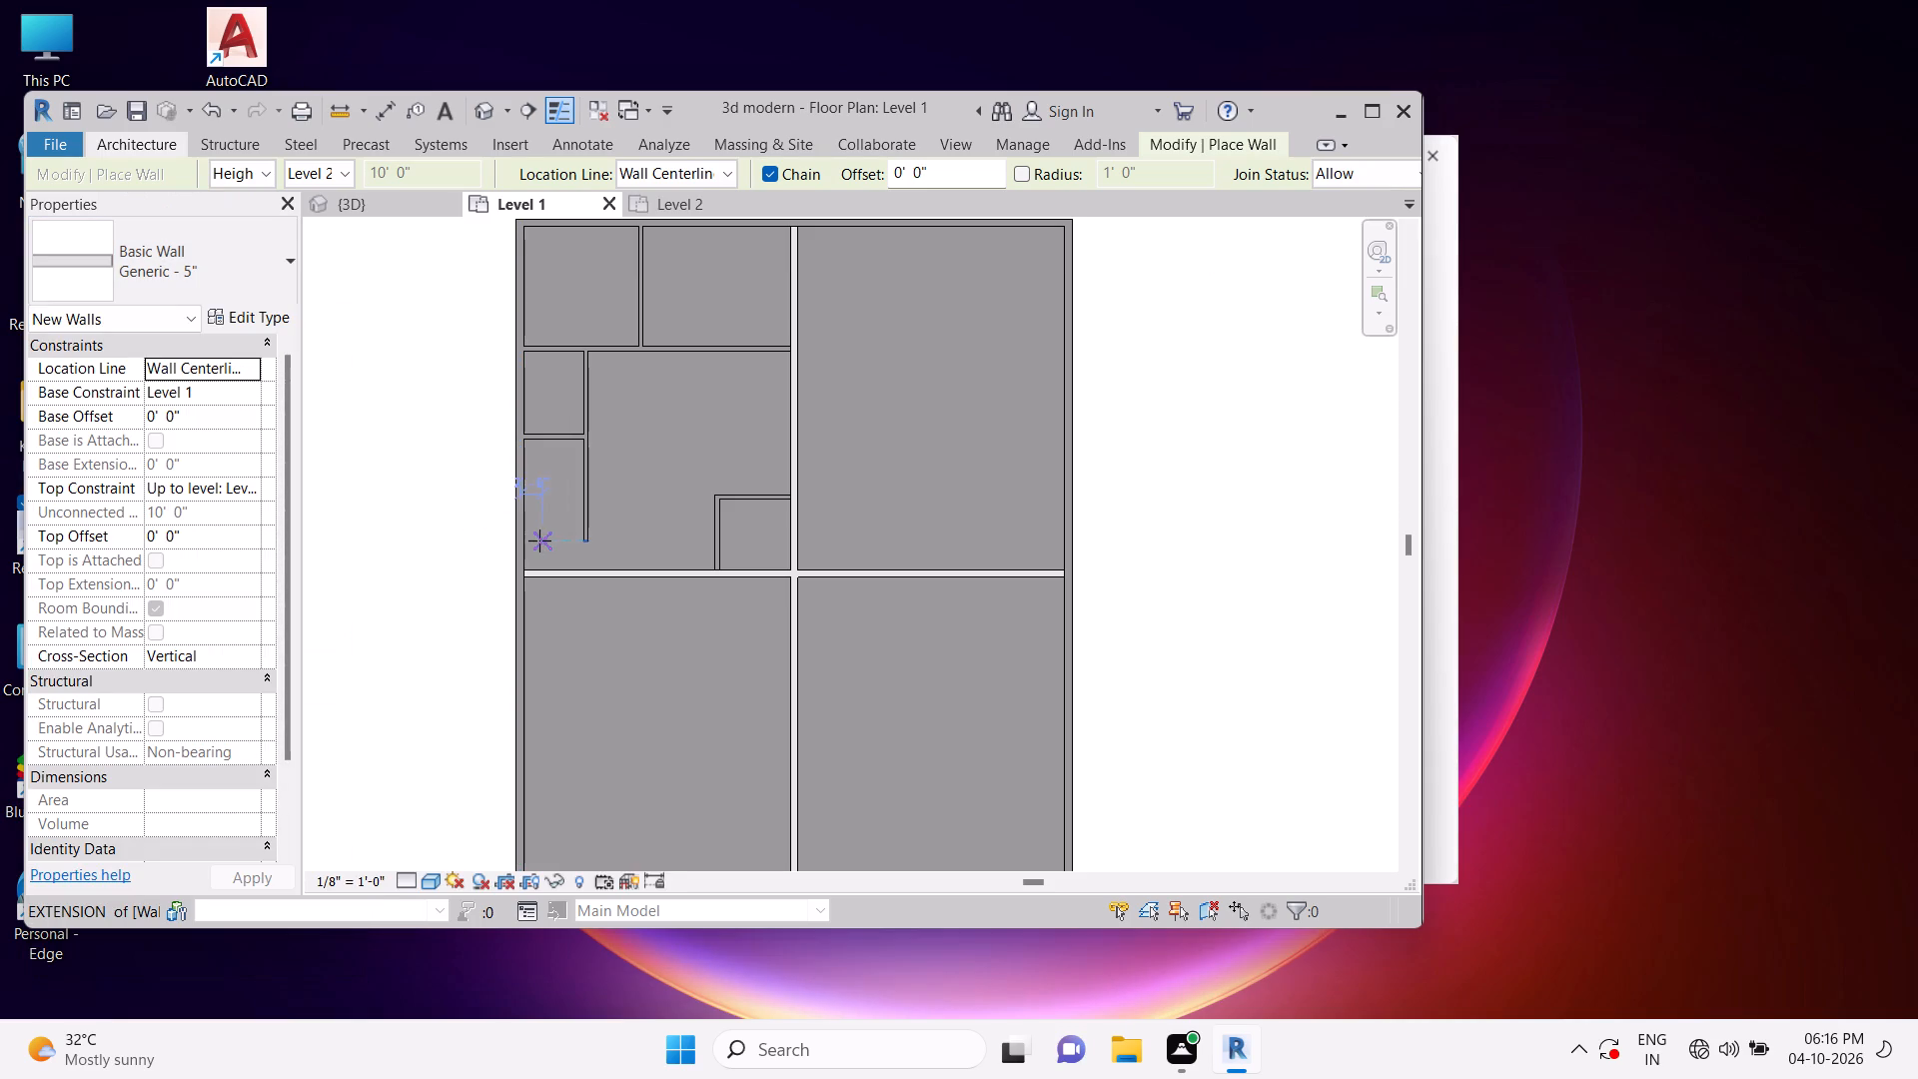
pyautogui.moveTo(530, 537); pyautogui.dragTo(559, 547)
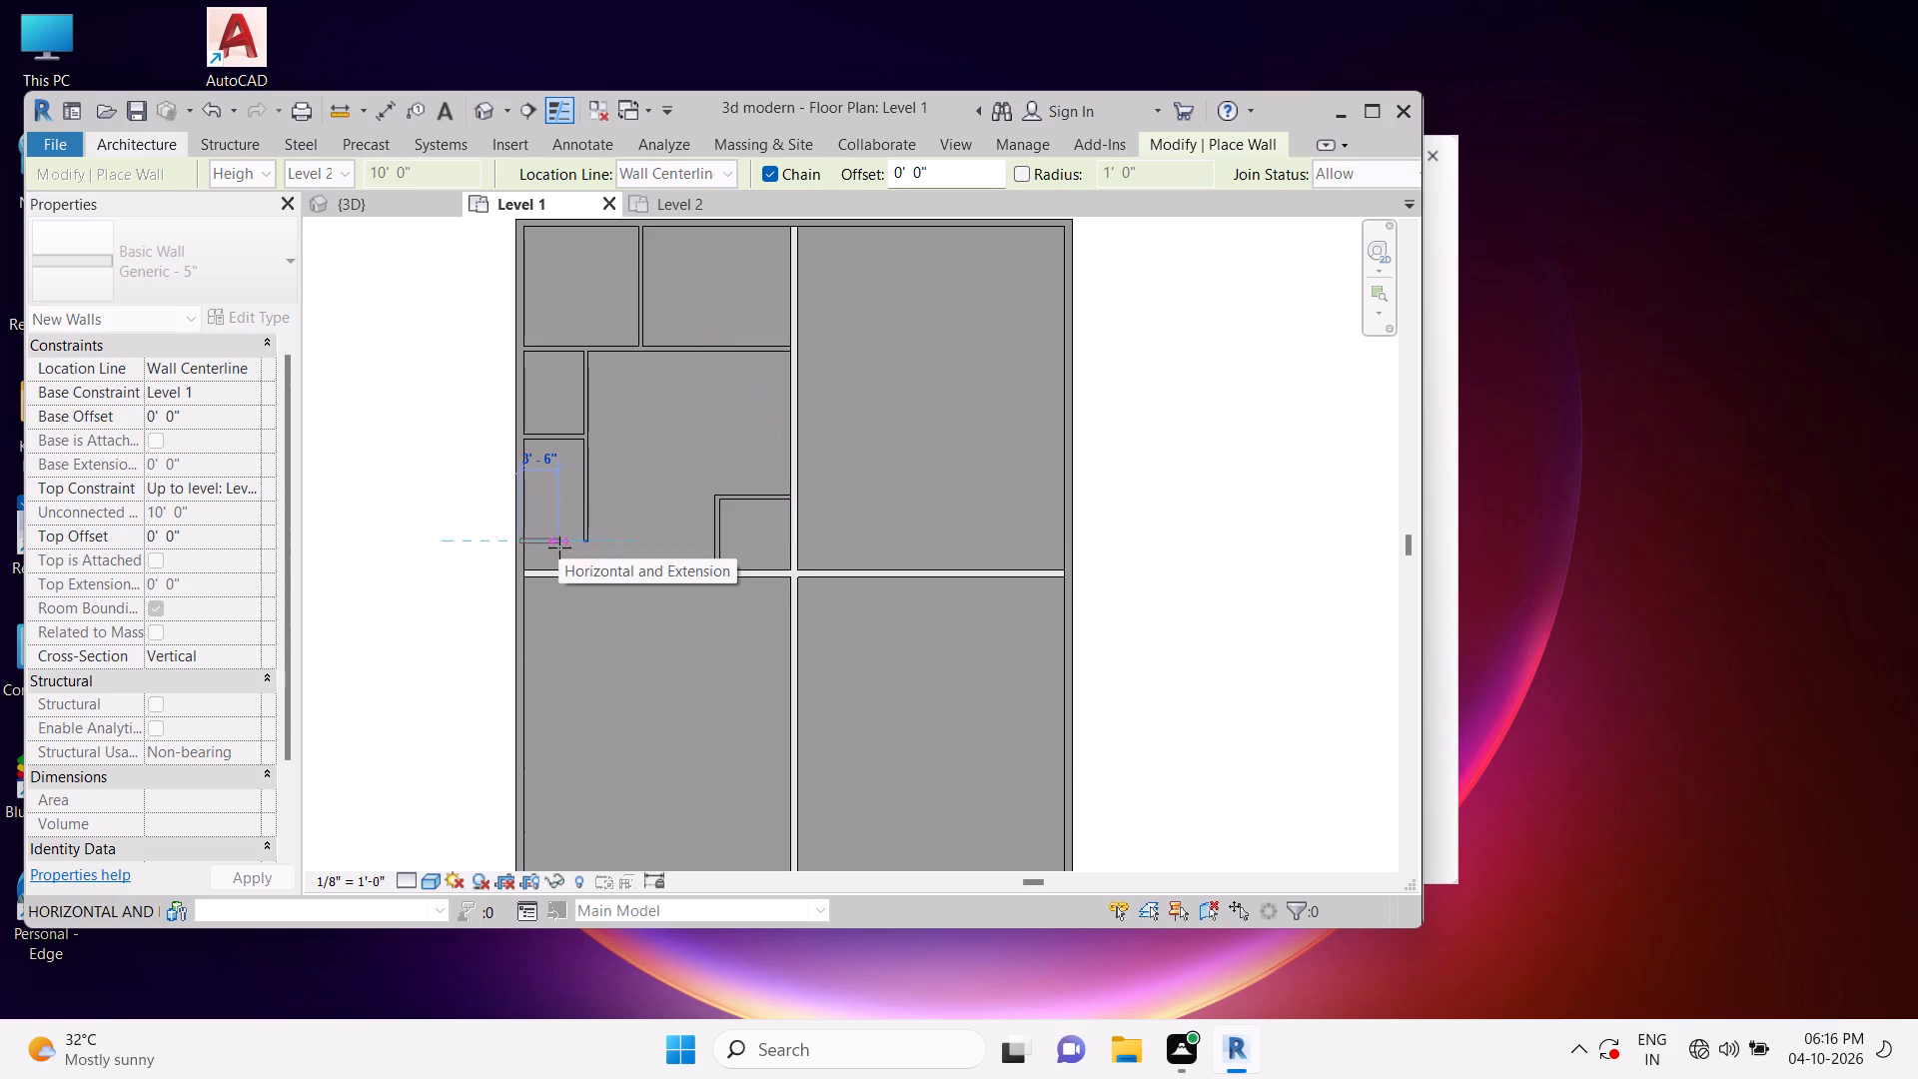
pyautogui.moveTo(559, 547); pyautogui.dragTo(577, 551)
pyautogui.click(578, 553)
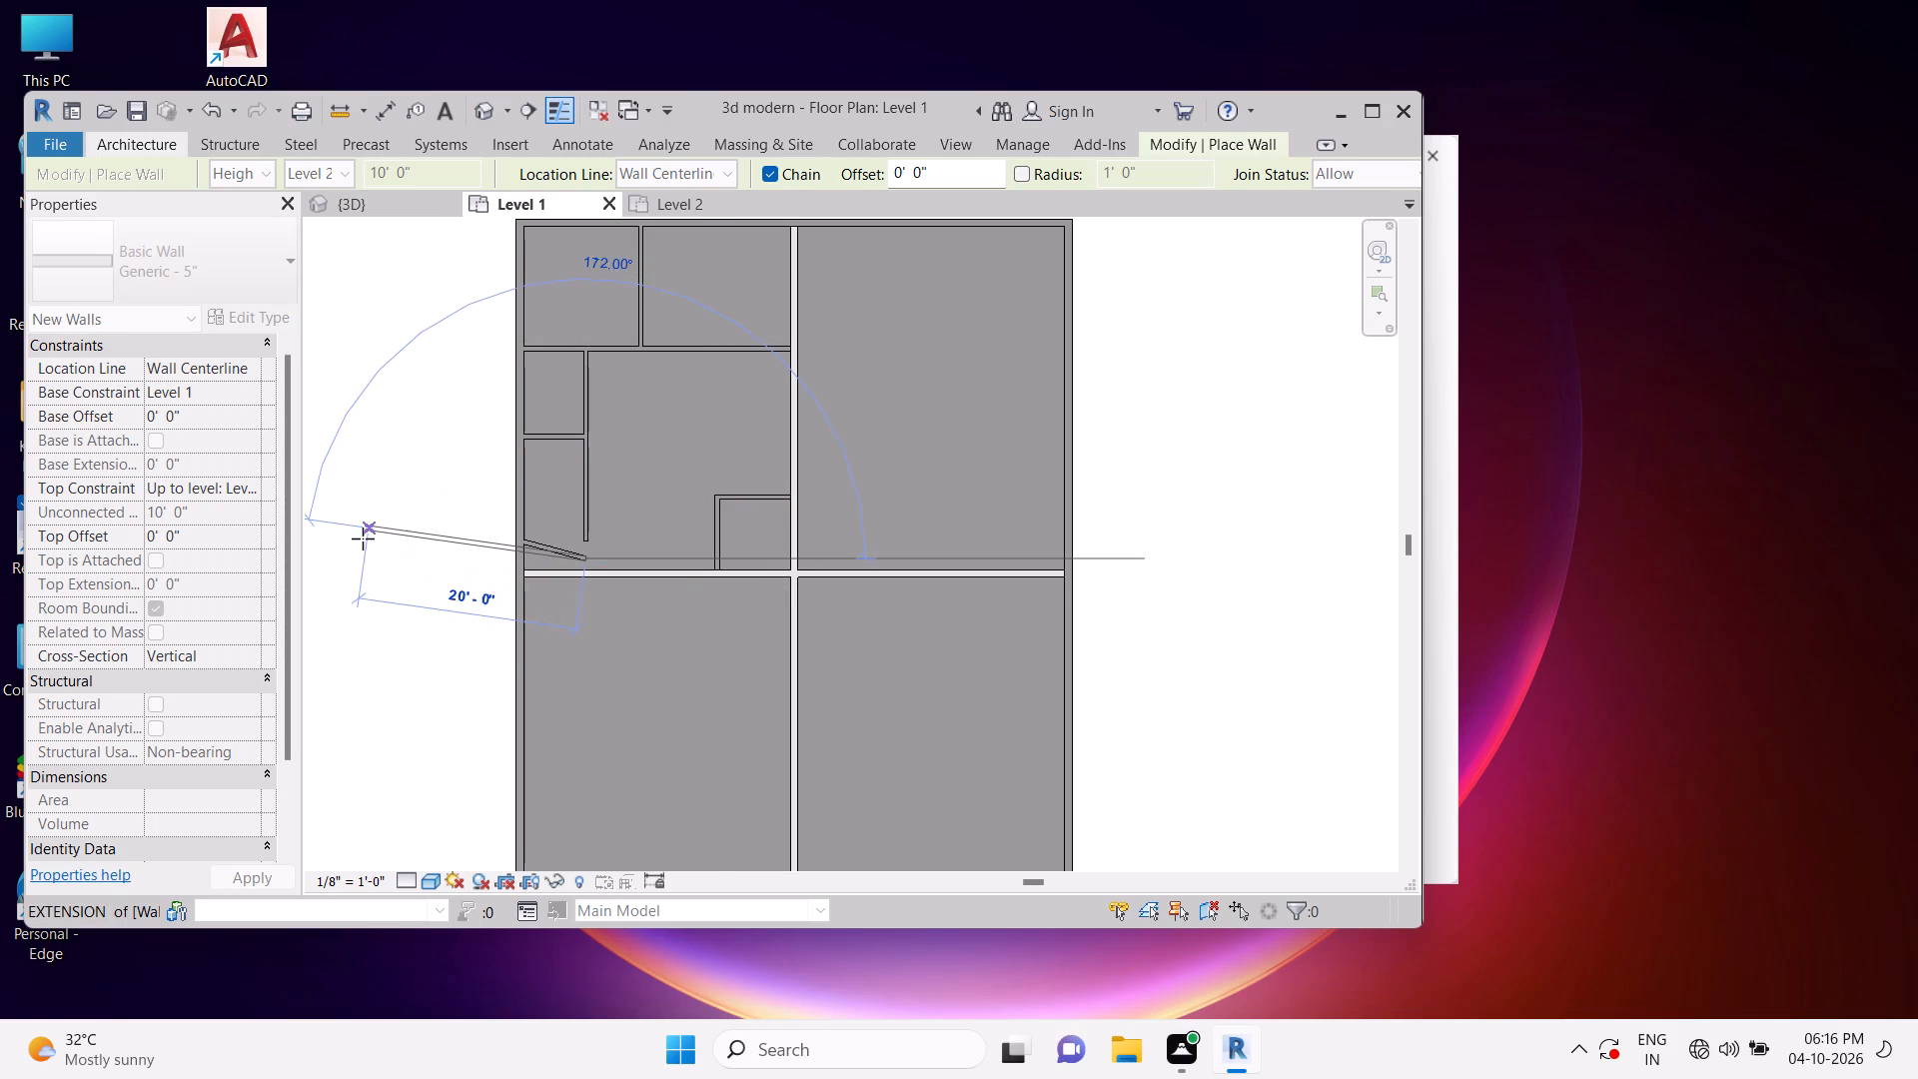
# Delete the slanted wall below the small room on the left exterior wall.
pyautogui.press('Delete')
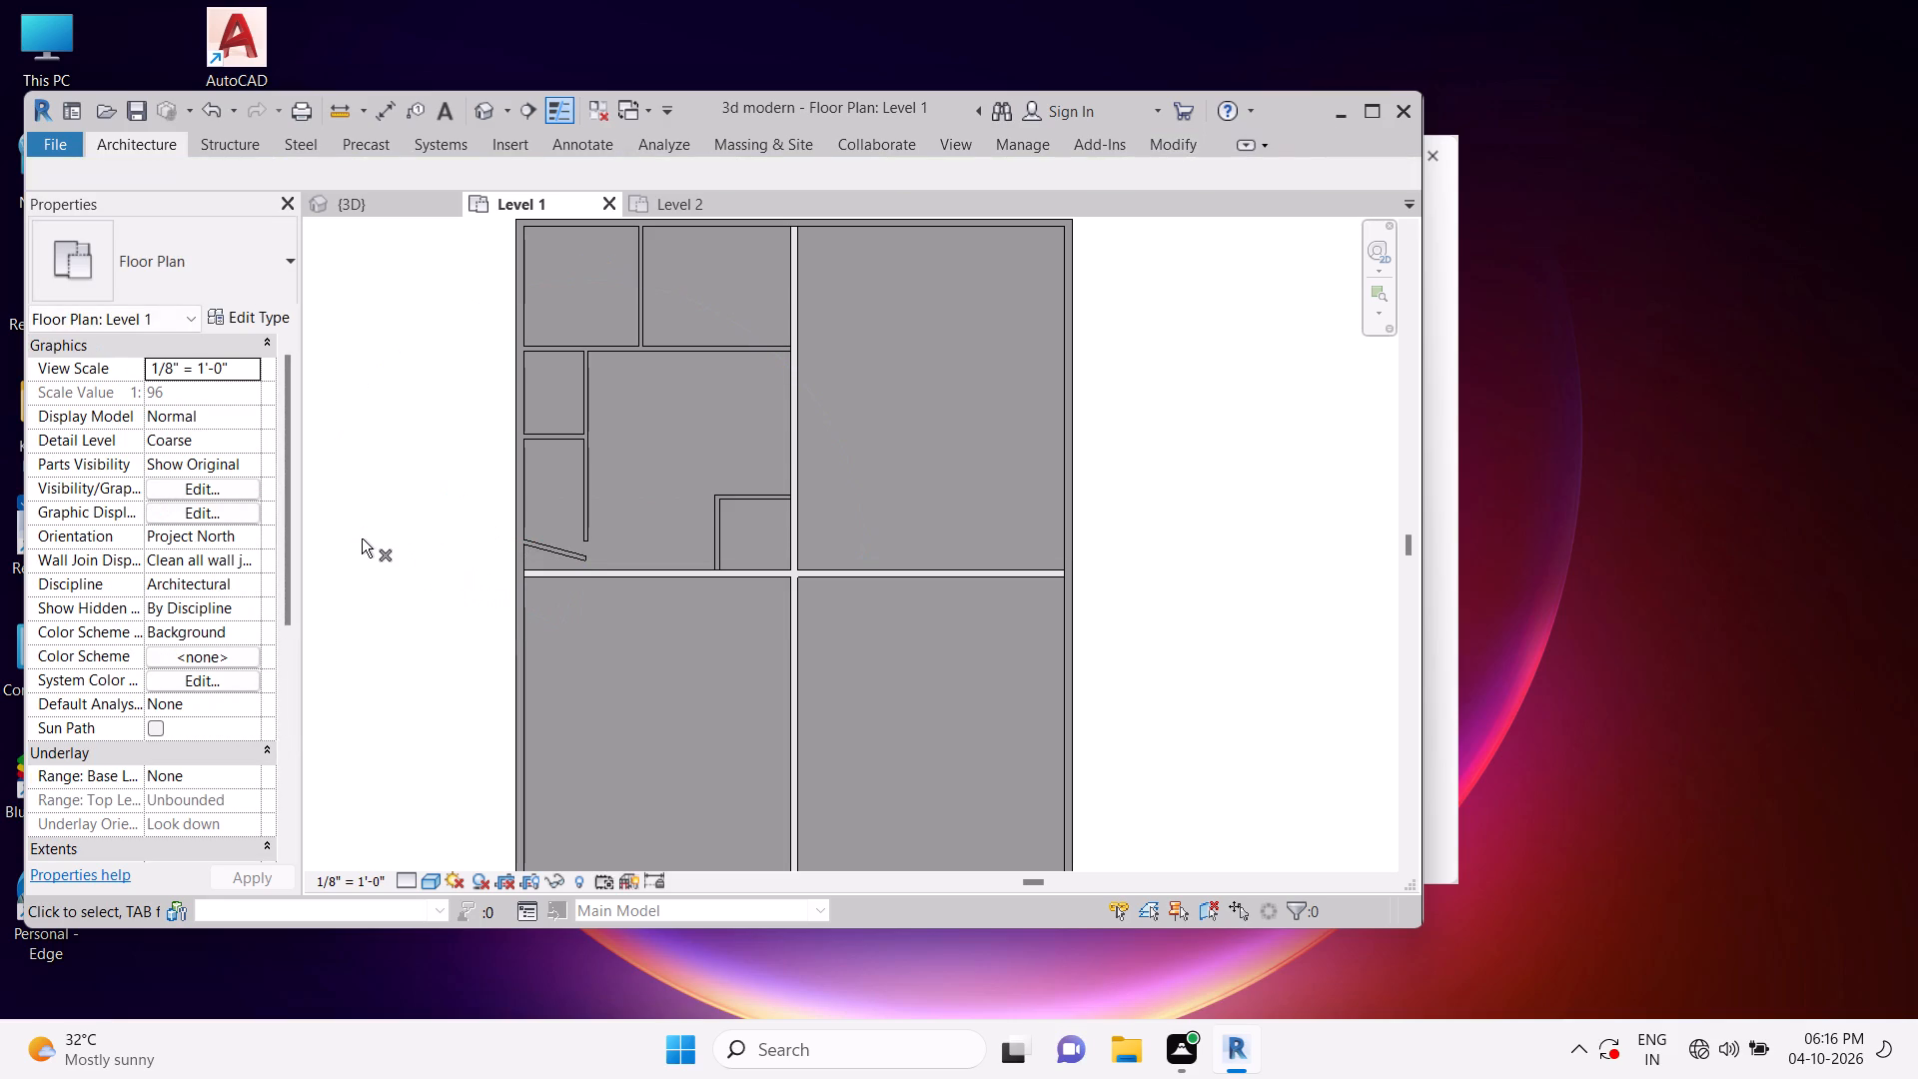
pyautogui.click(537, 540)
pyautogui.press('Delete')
# Draw a Generic - 5" wall about 6'-0" long from the vertical partition's lower end to the left exterior wall, closing the small room.
pyautogui.click(140, 150)
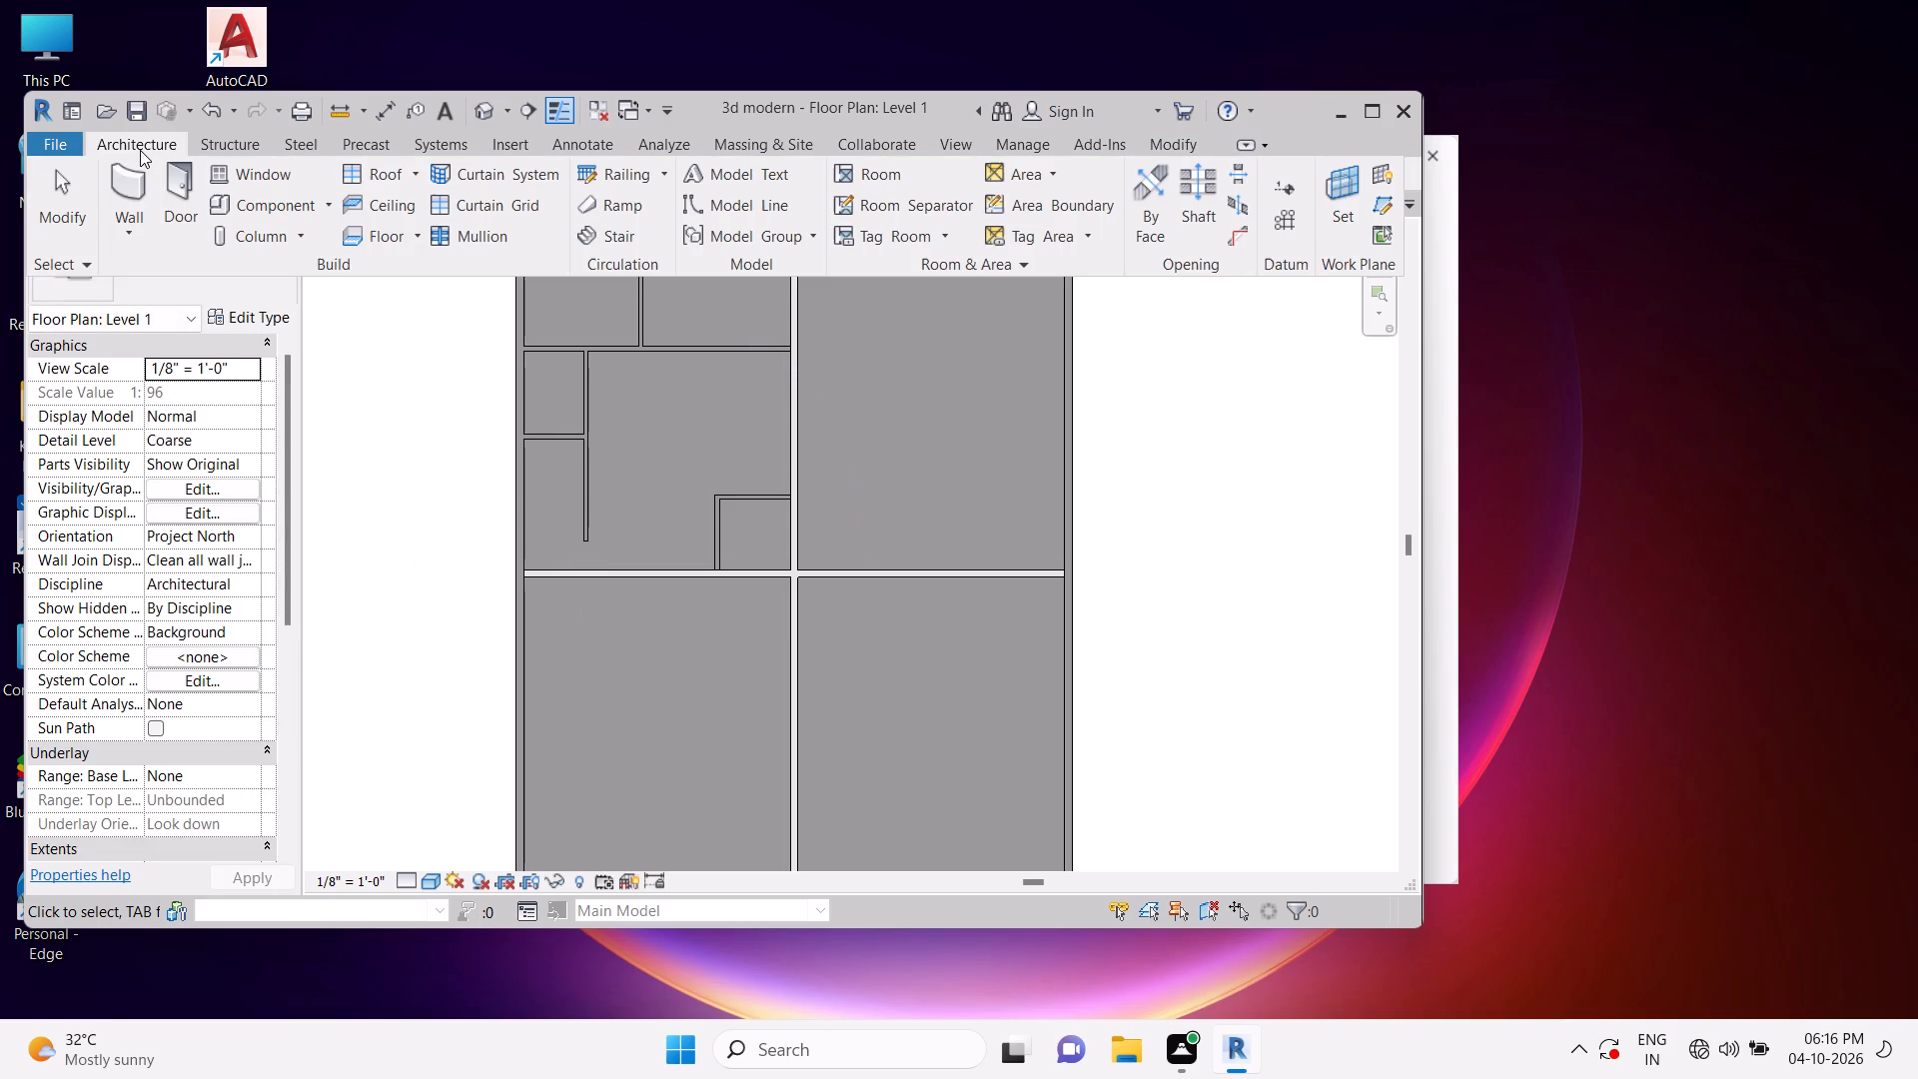
pyautogui.click(129, 168)
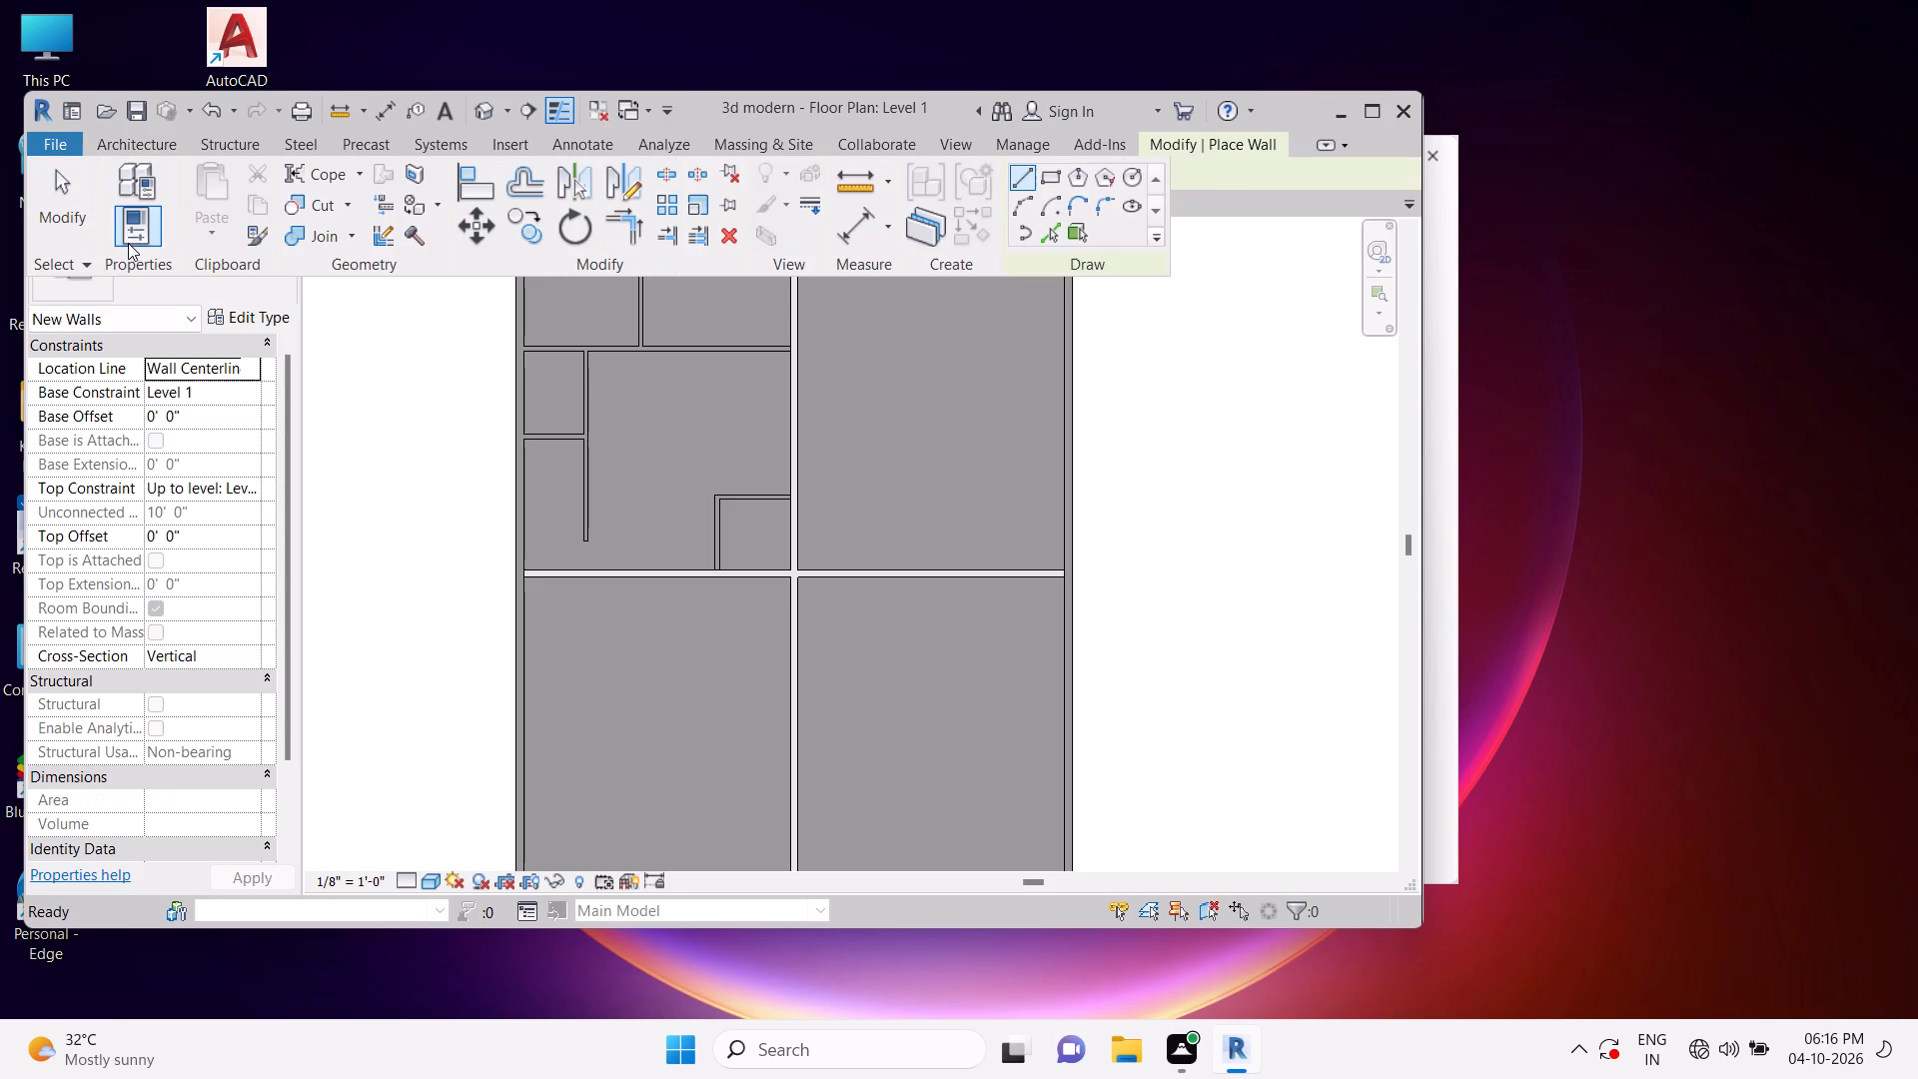
pyautogui.click(143, 141)
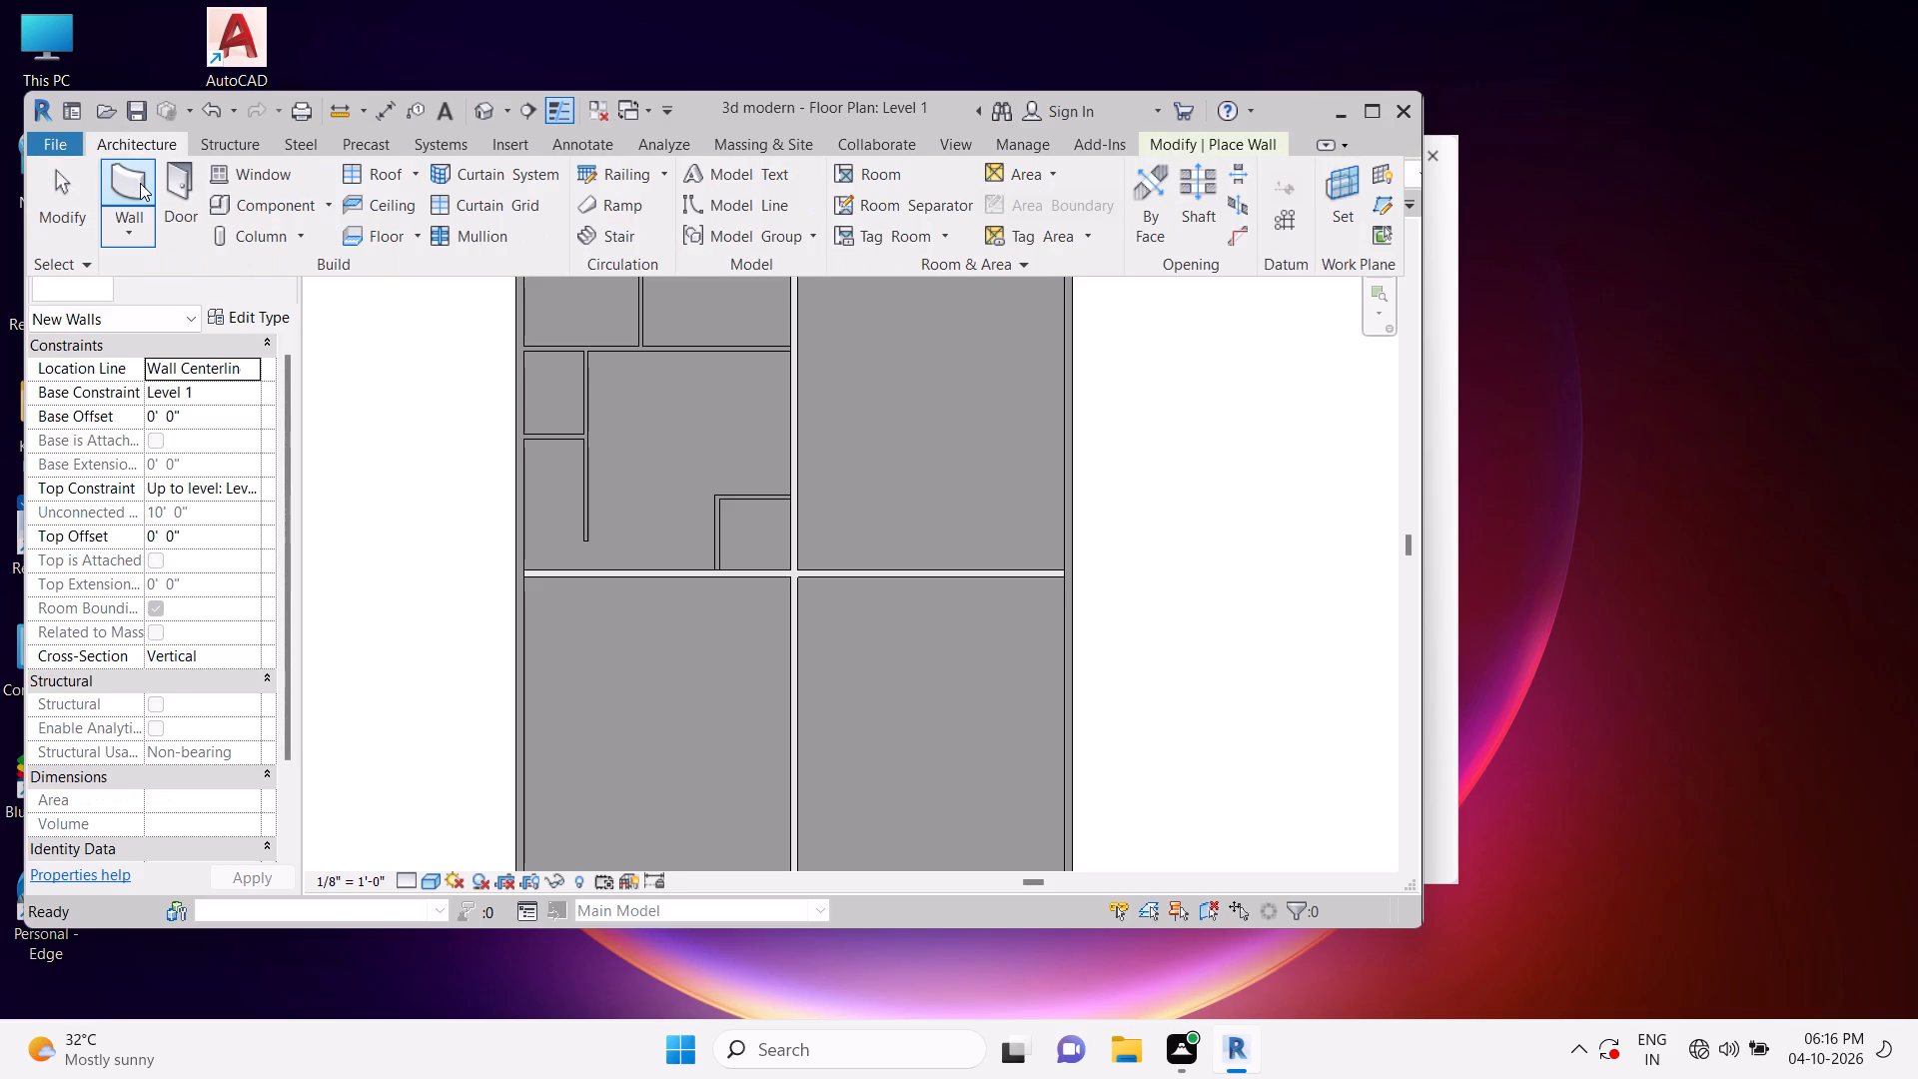
pyautogui.click(140, 173)
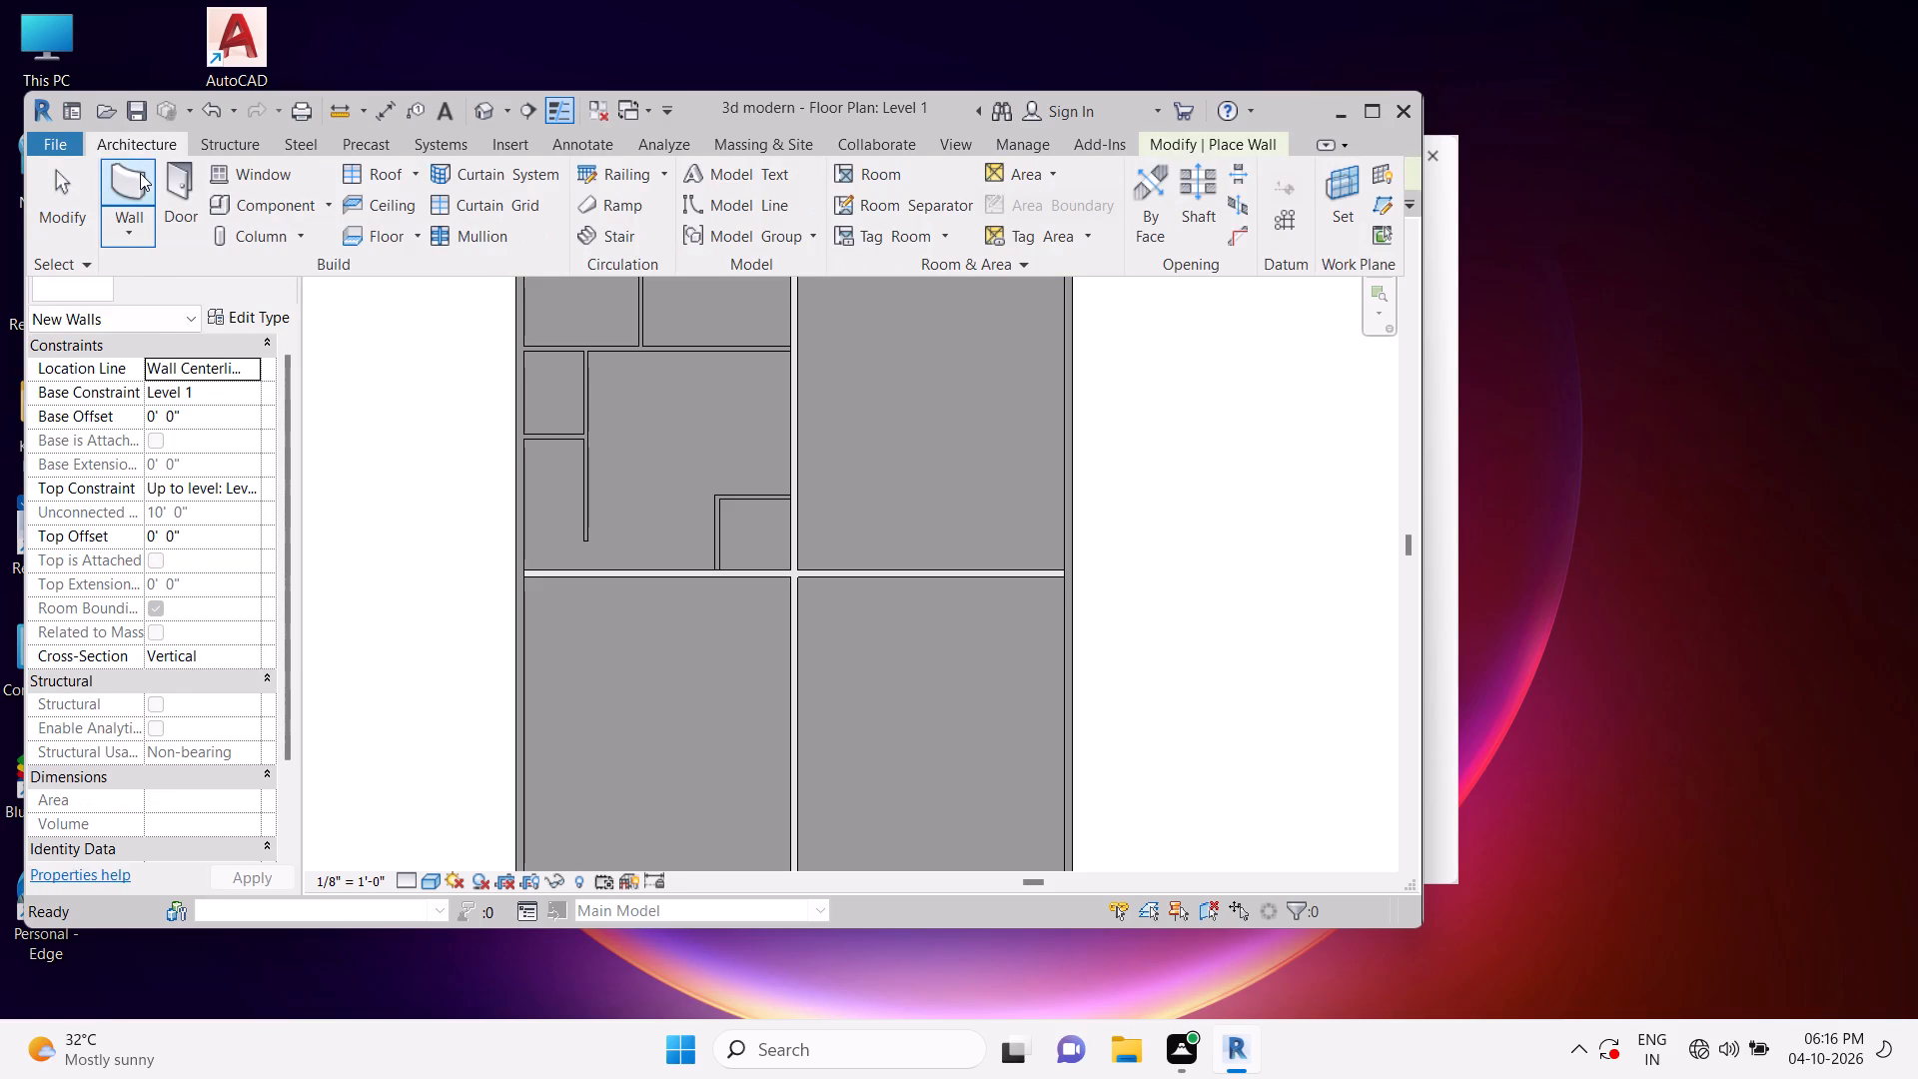
pyautogui.click(126, 180)
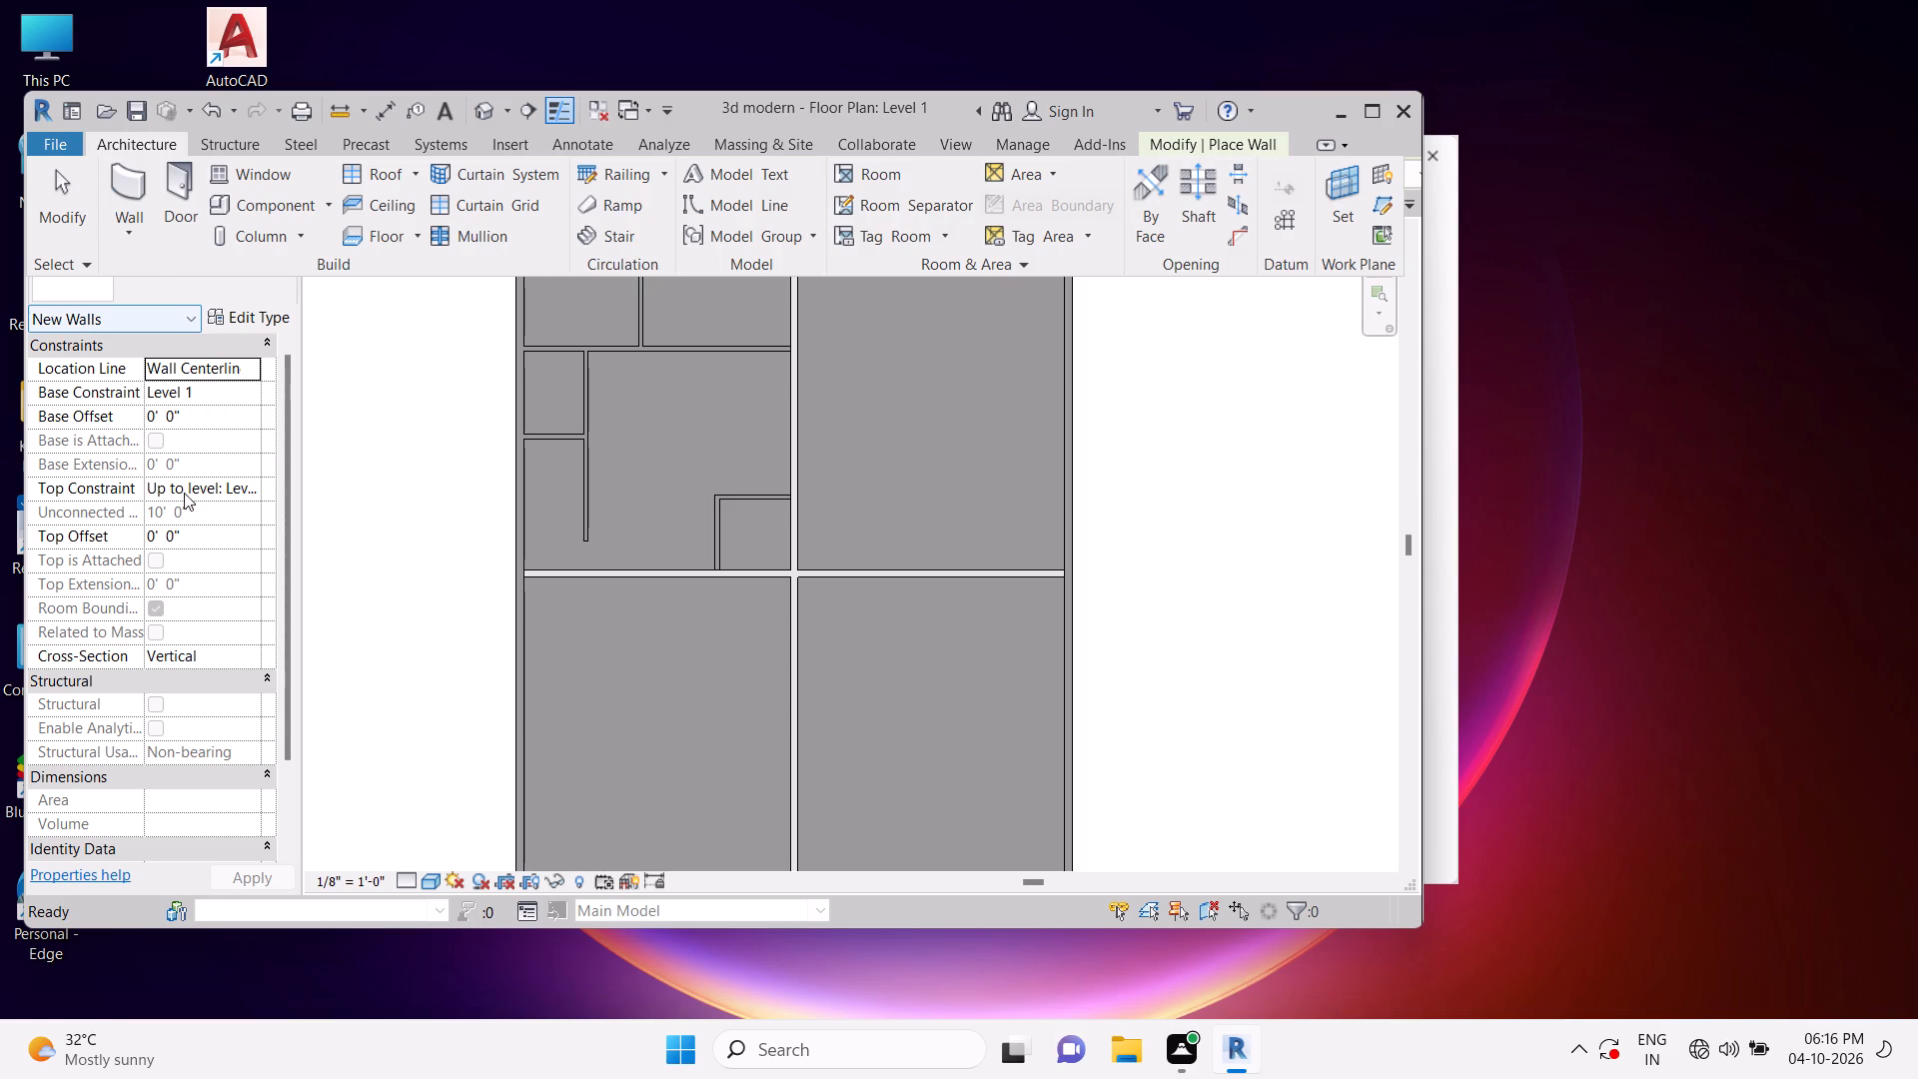
pyautogui.click(214, 366)
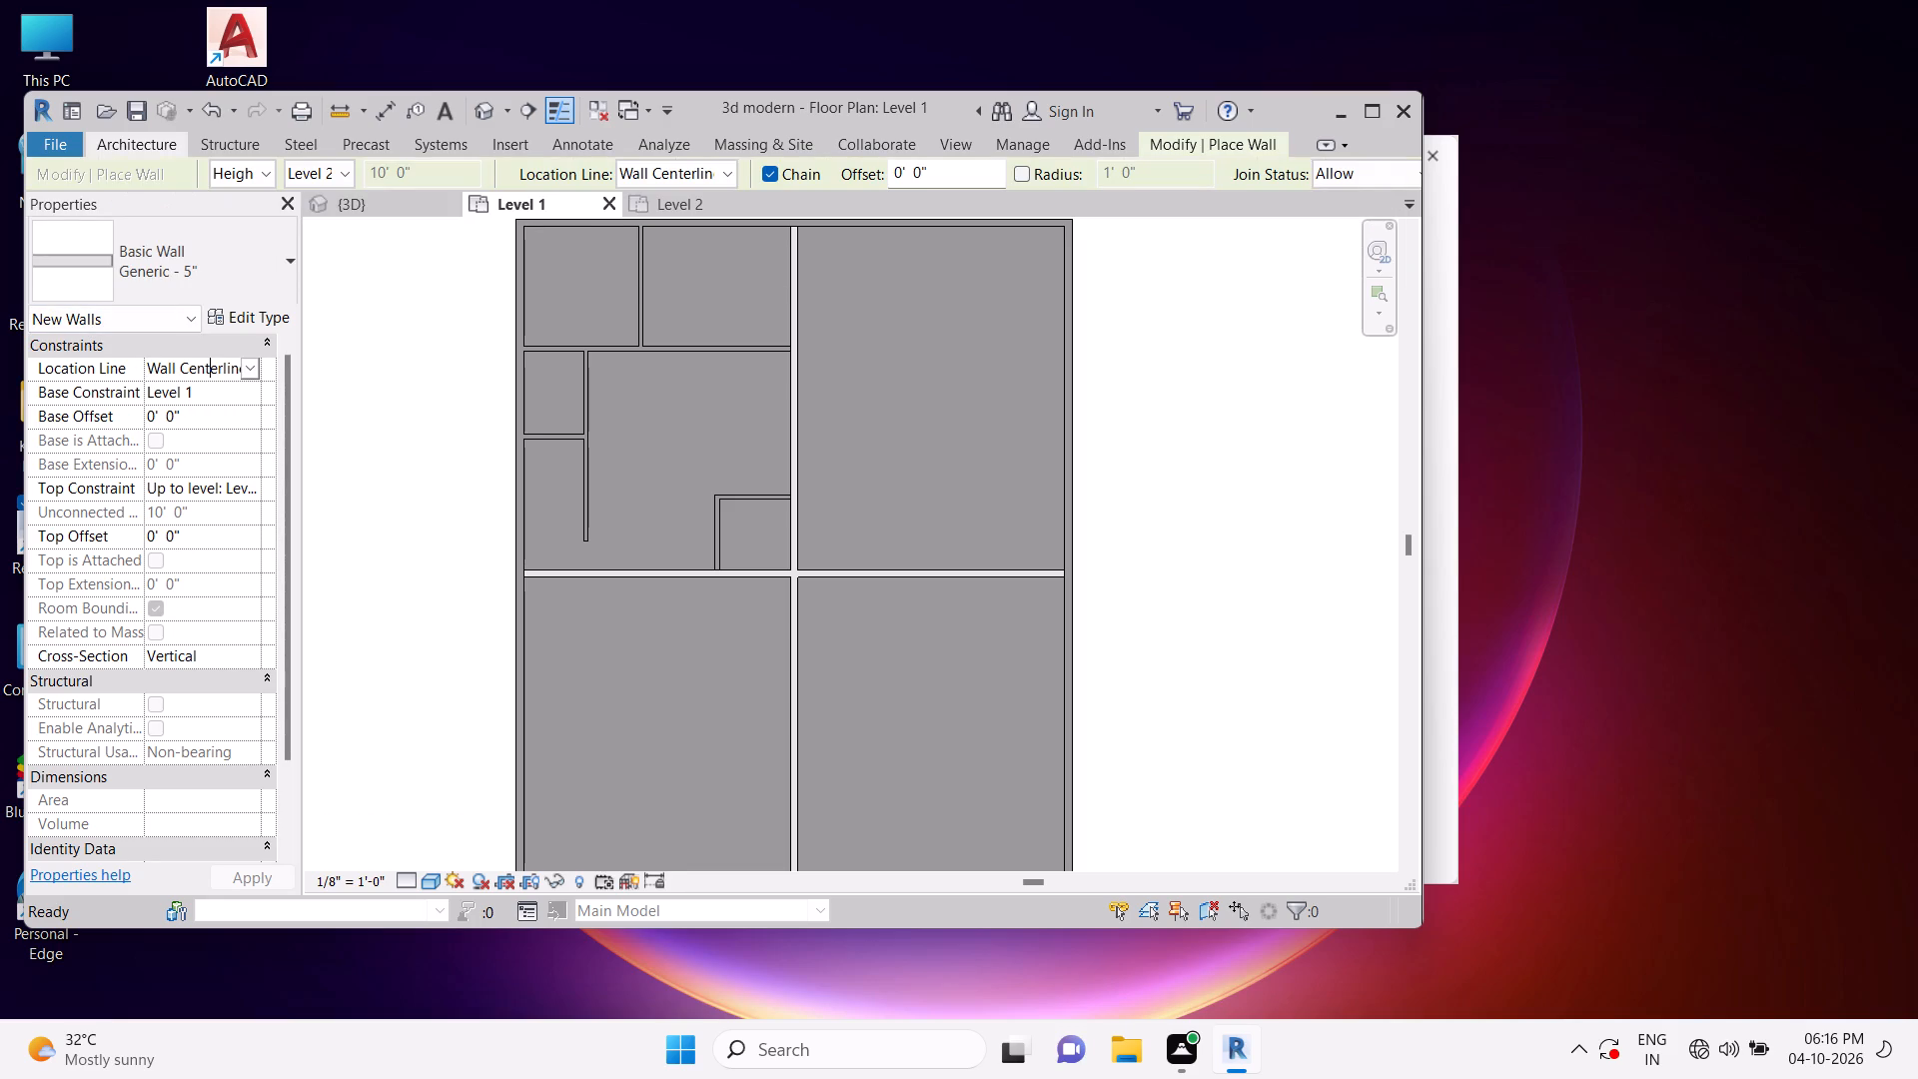
pyautogui.click(111, 253)
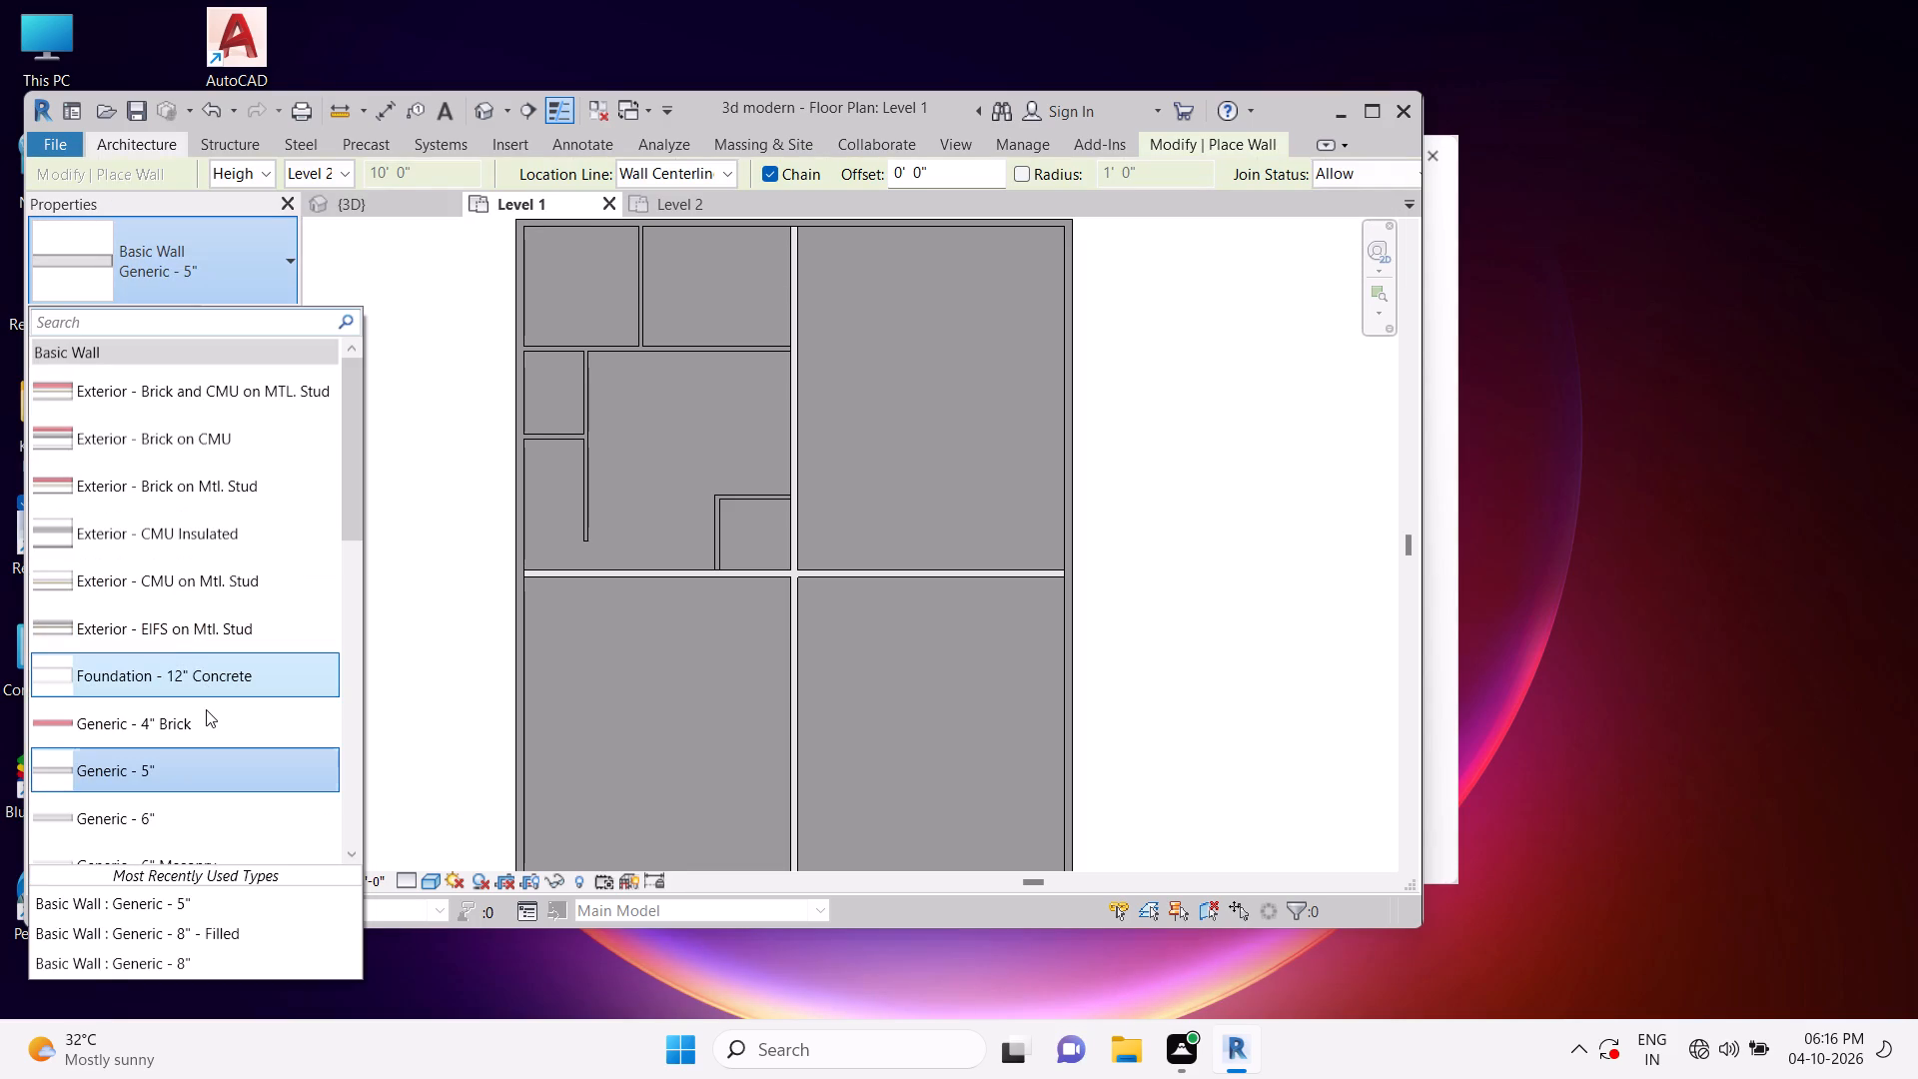
pyautogui.click(216, 762)
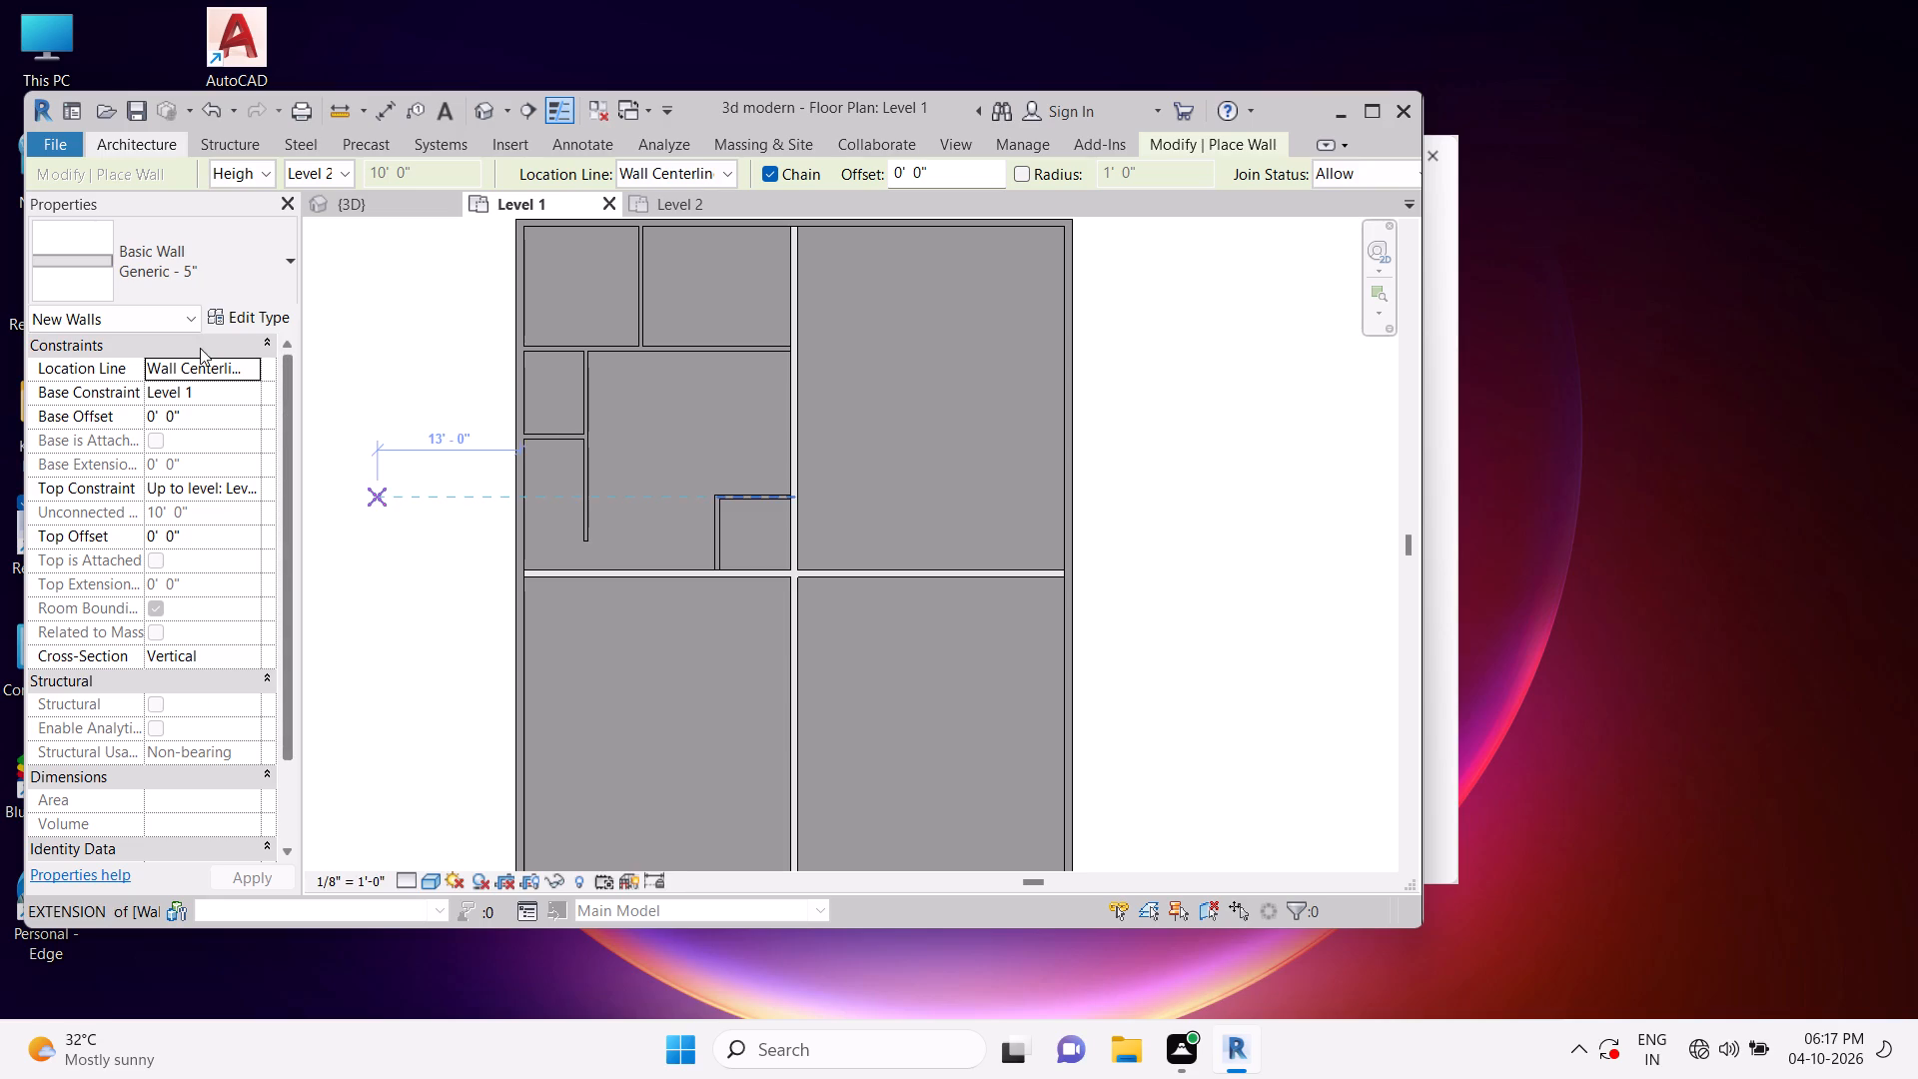
pyautogui.click(143, 147)
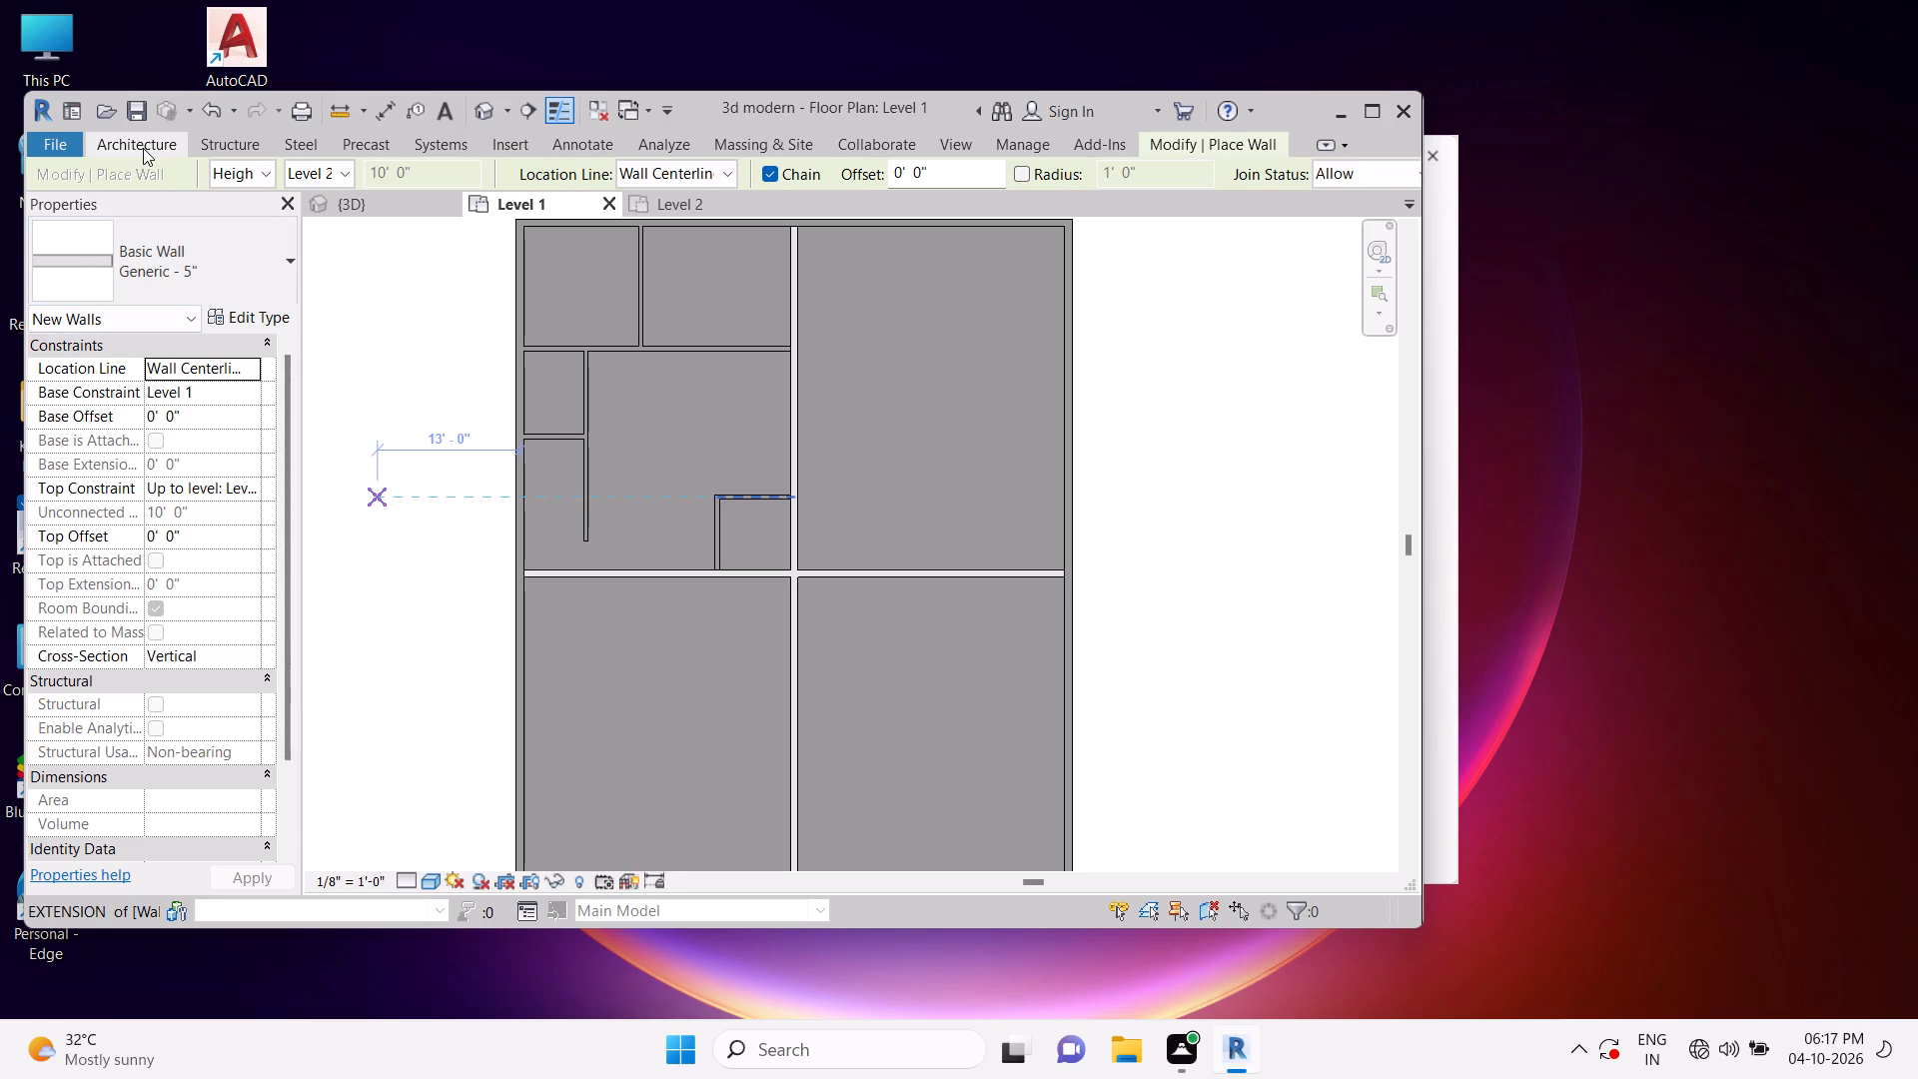
pyautogui.click(131, 192)
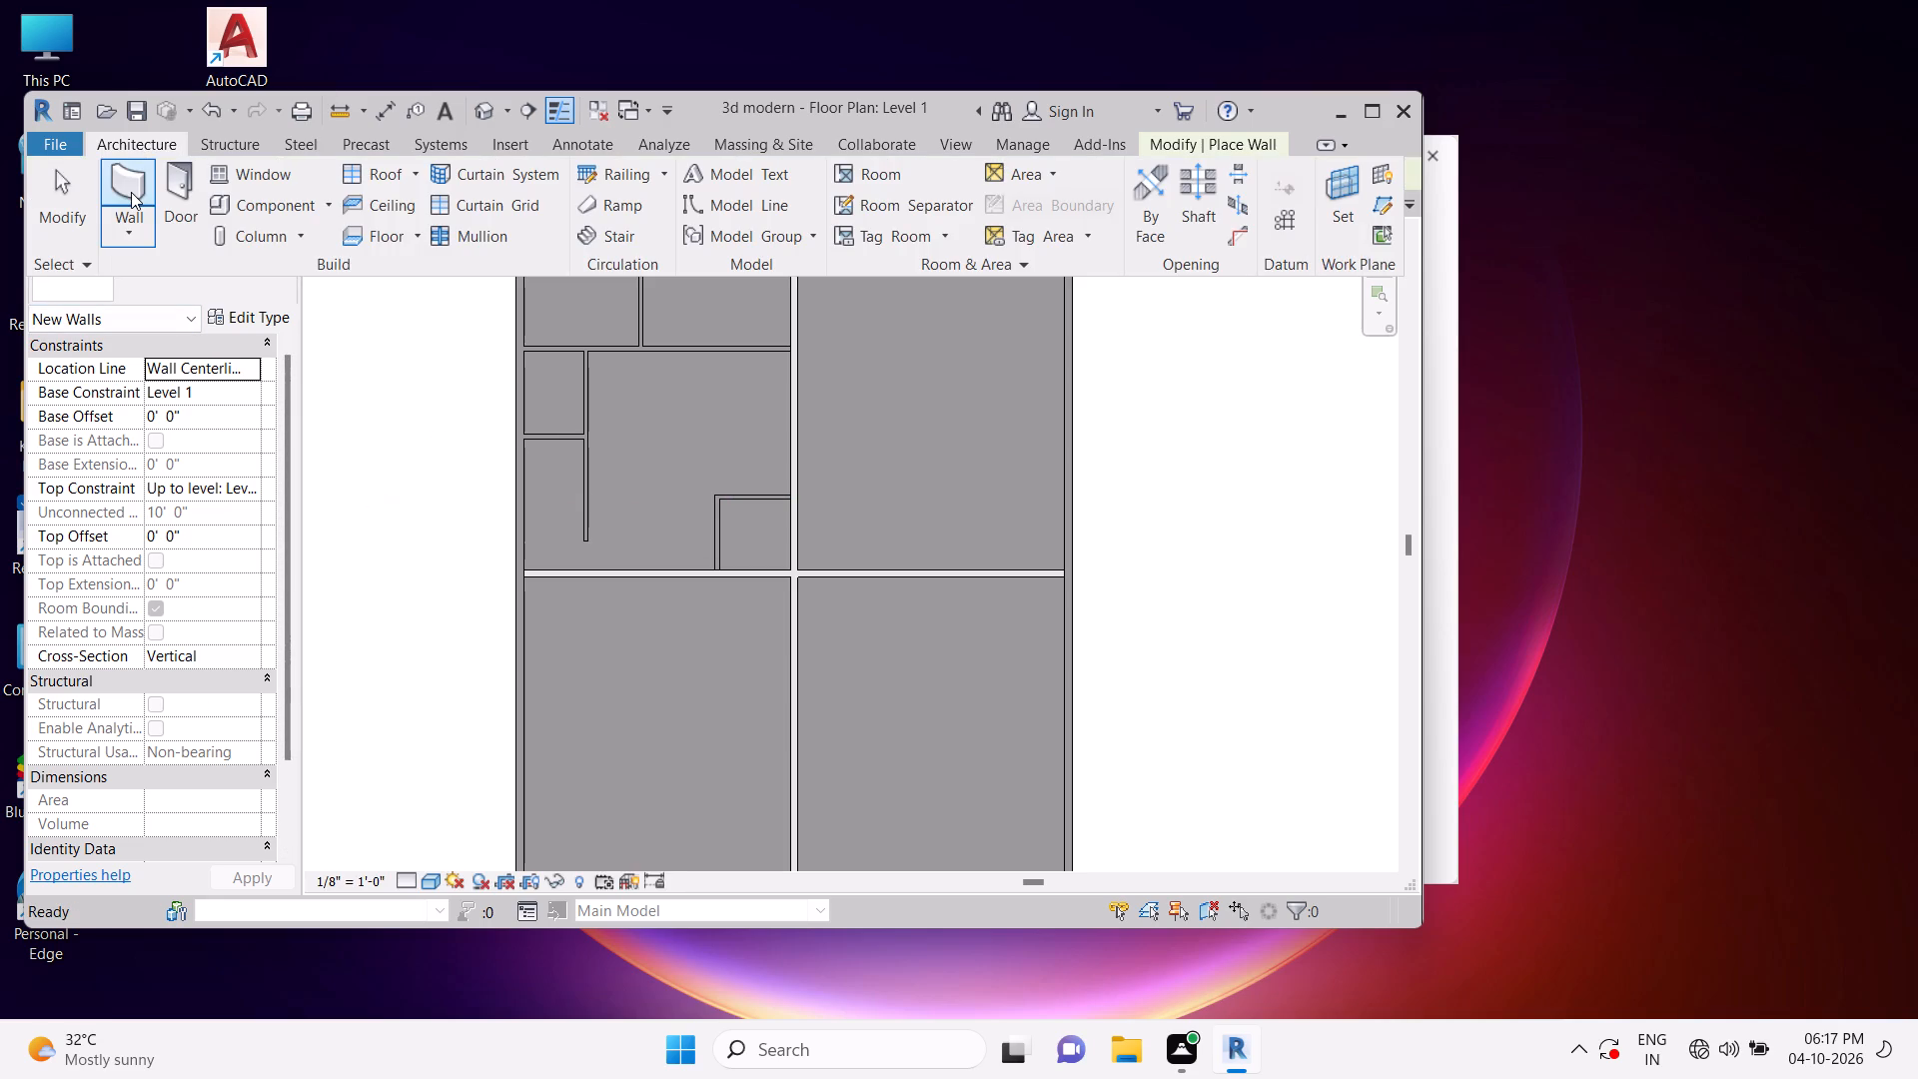
pyautogui.click(201, 270)
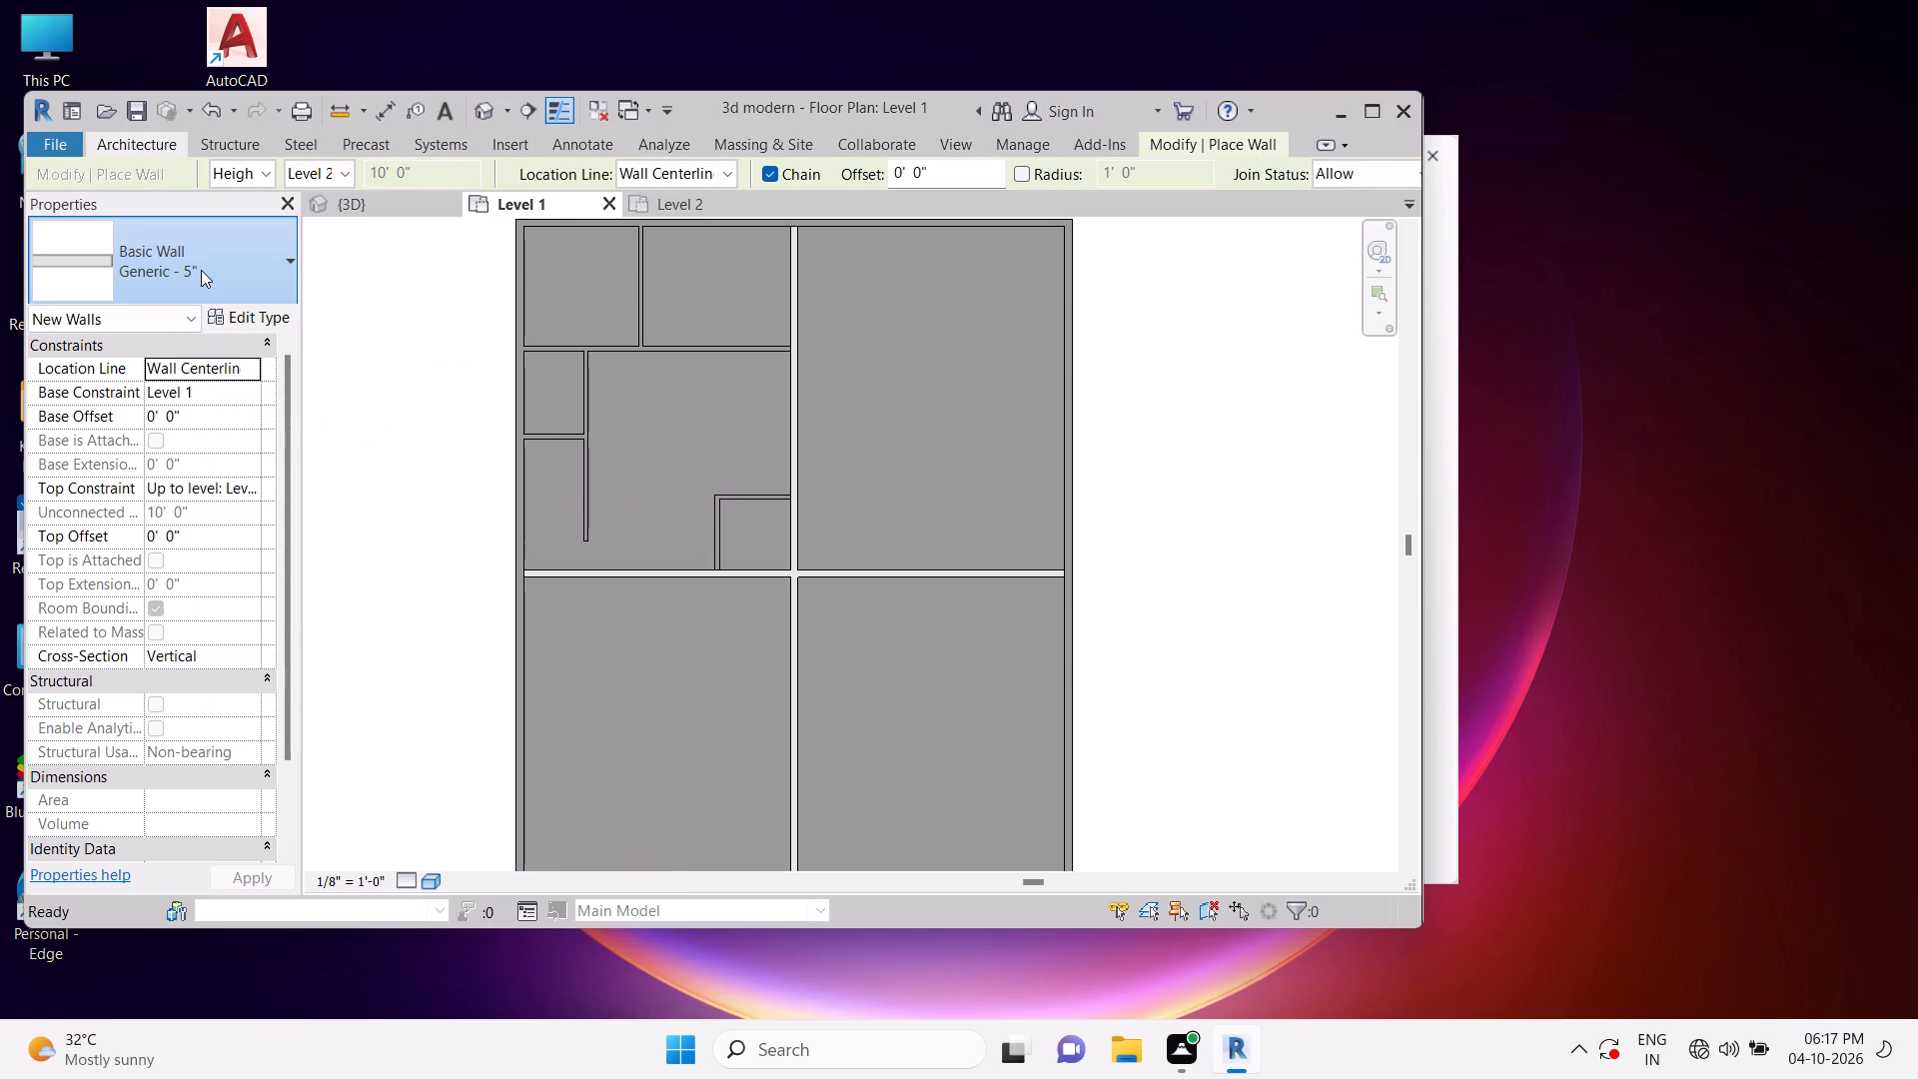
pyautogui.click(265, 763)
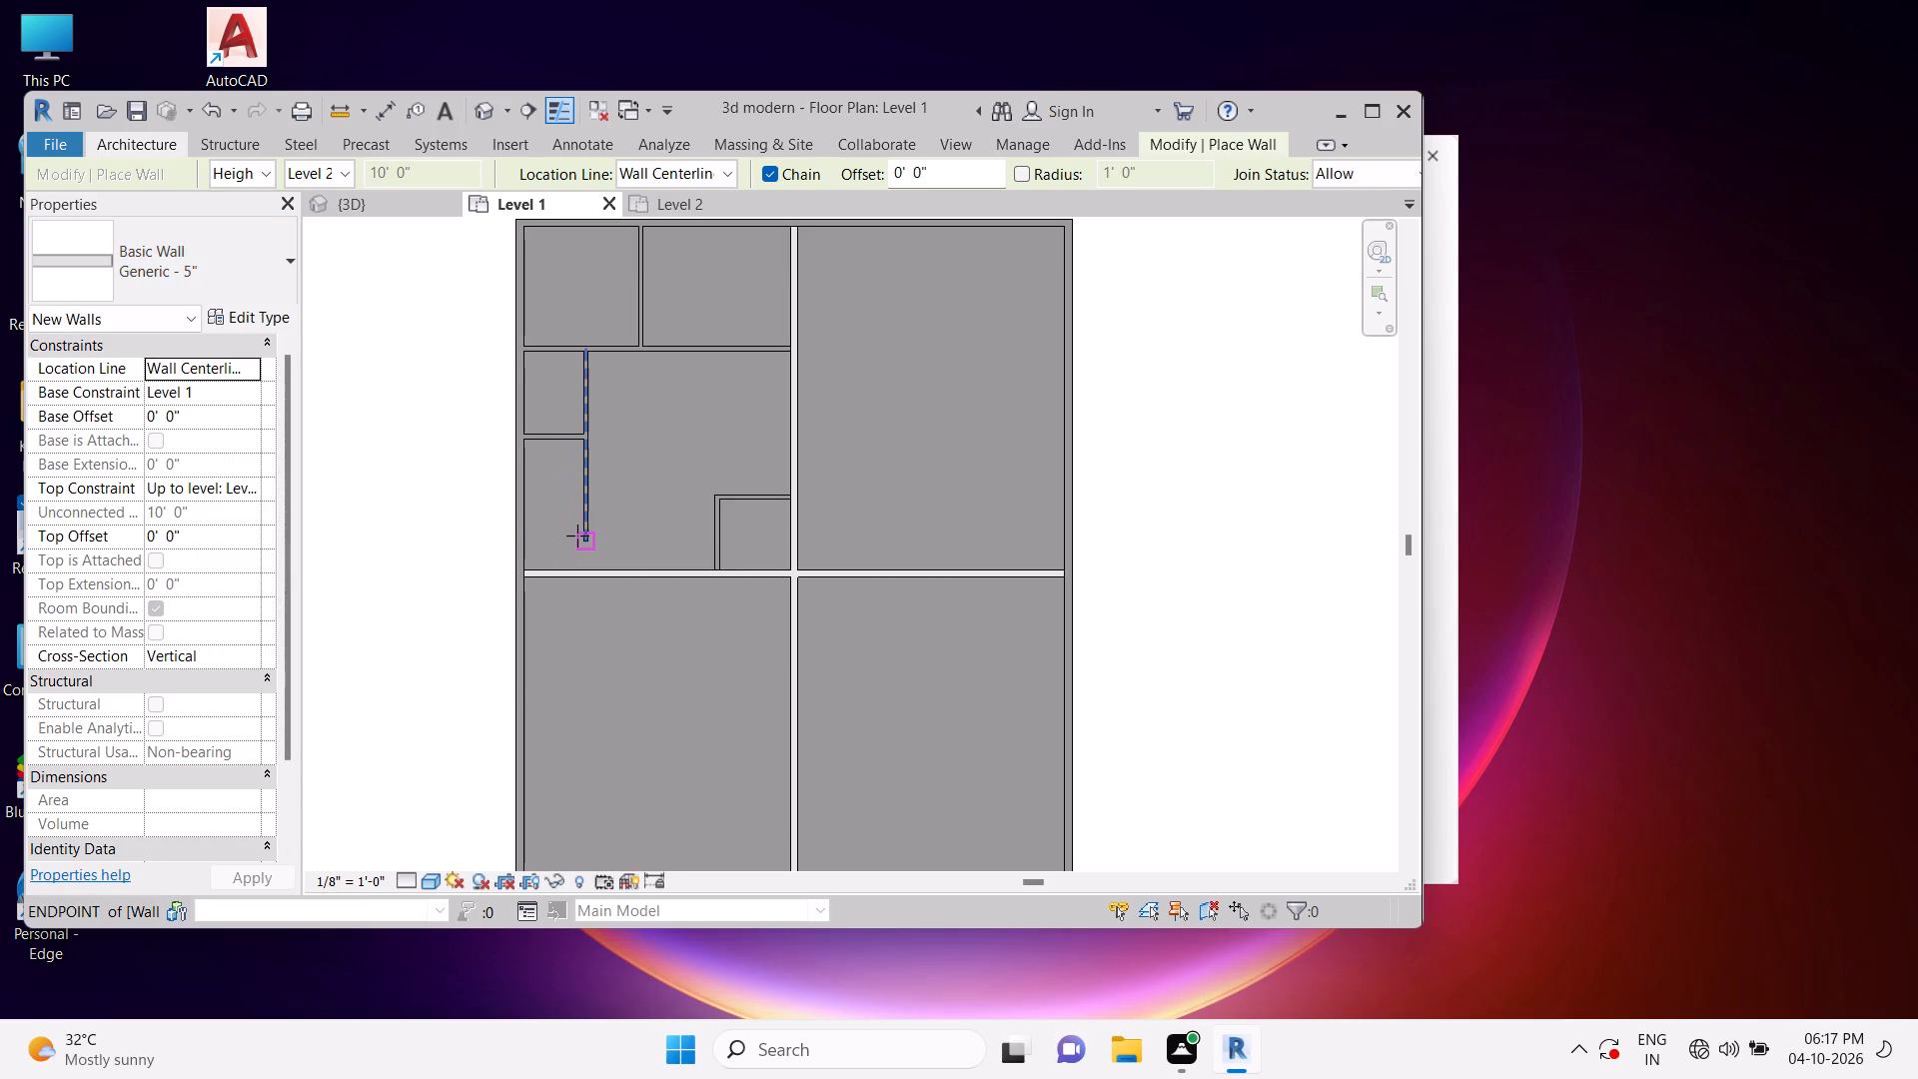
pyautogui.moveTo(578, 536); pyautogui.dragTo(557, 523)
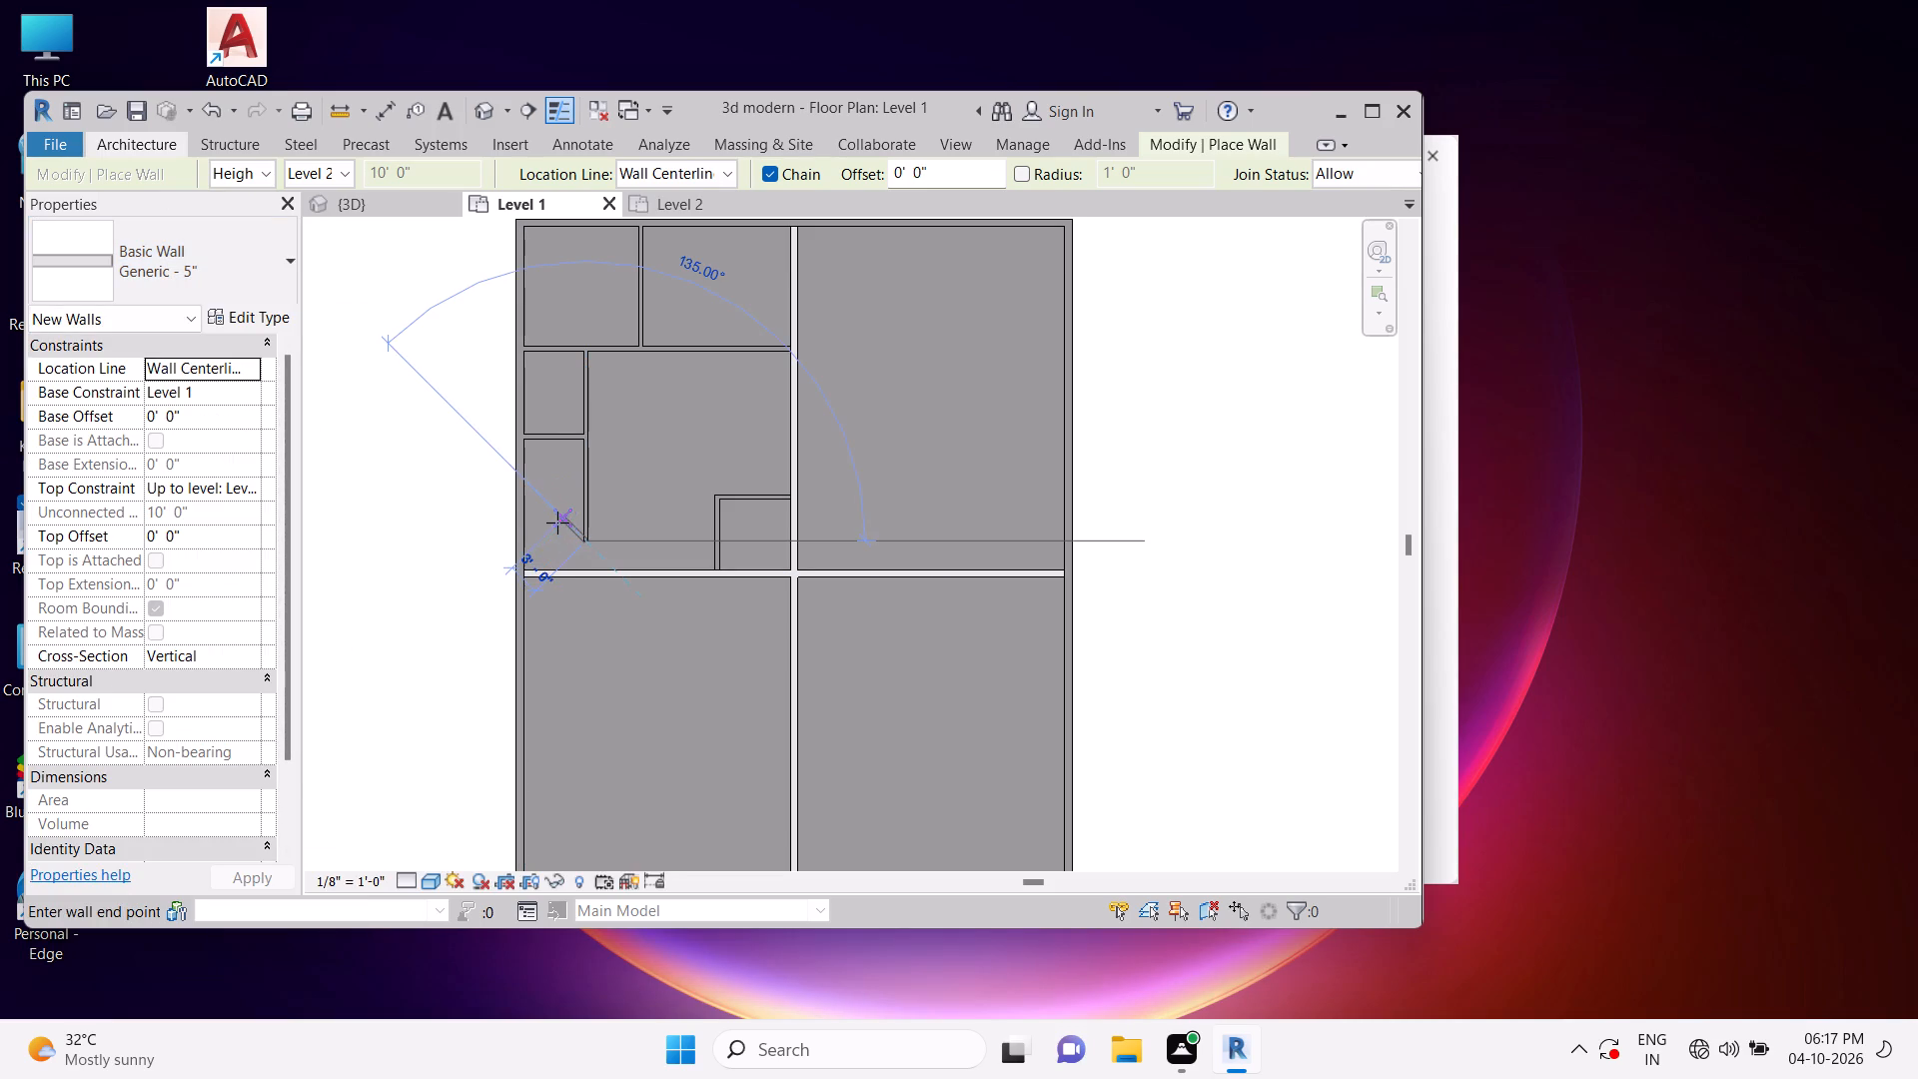
pyautogui.moveTo(557, 523); pyautogui.dragTo(534, 541)
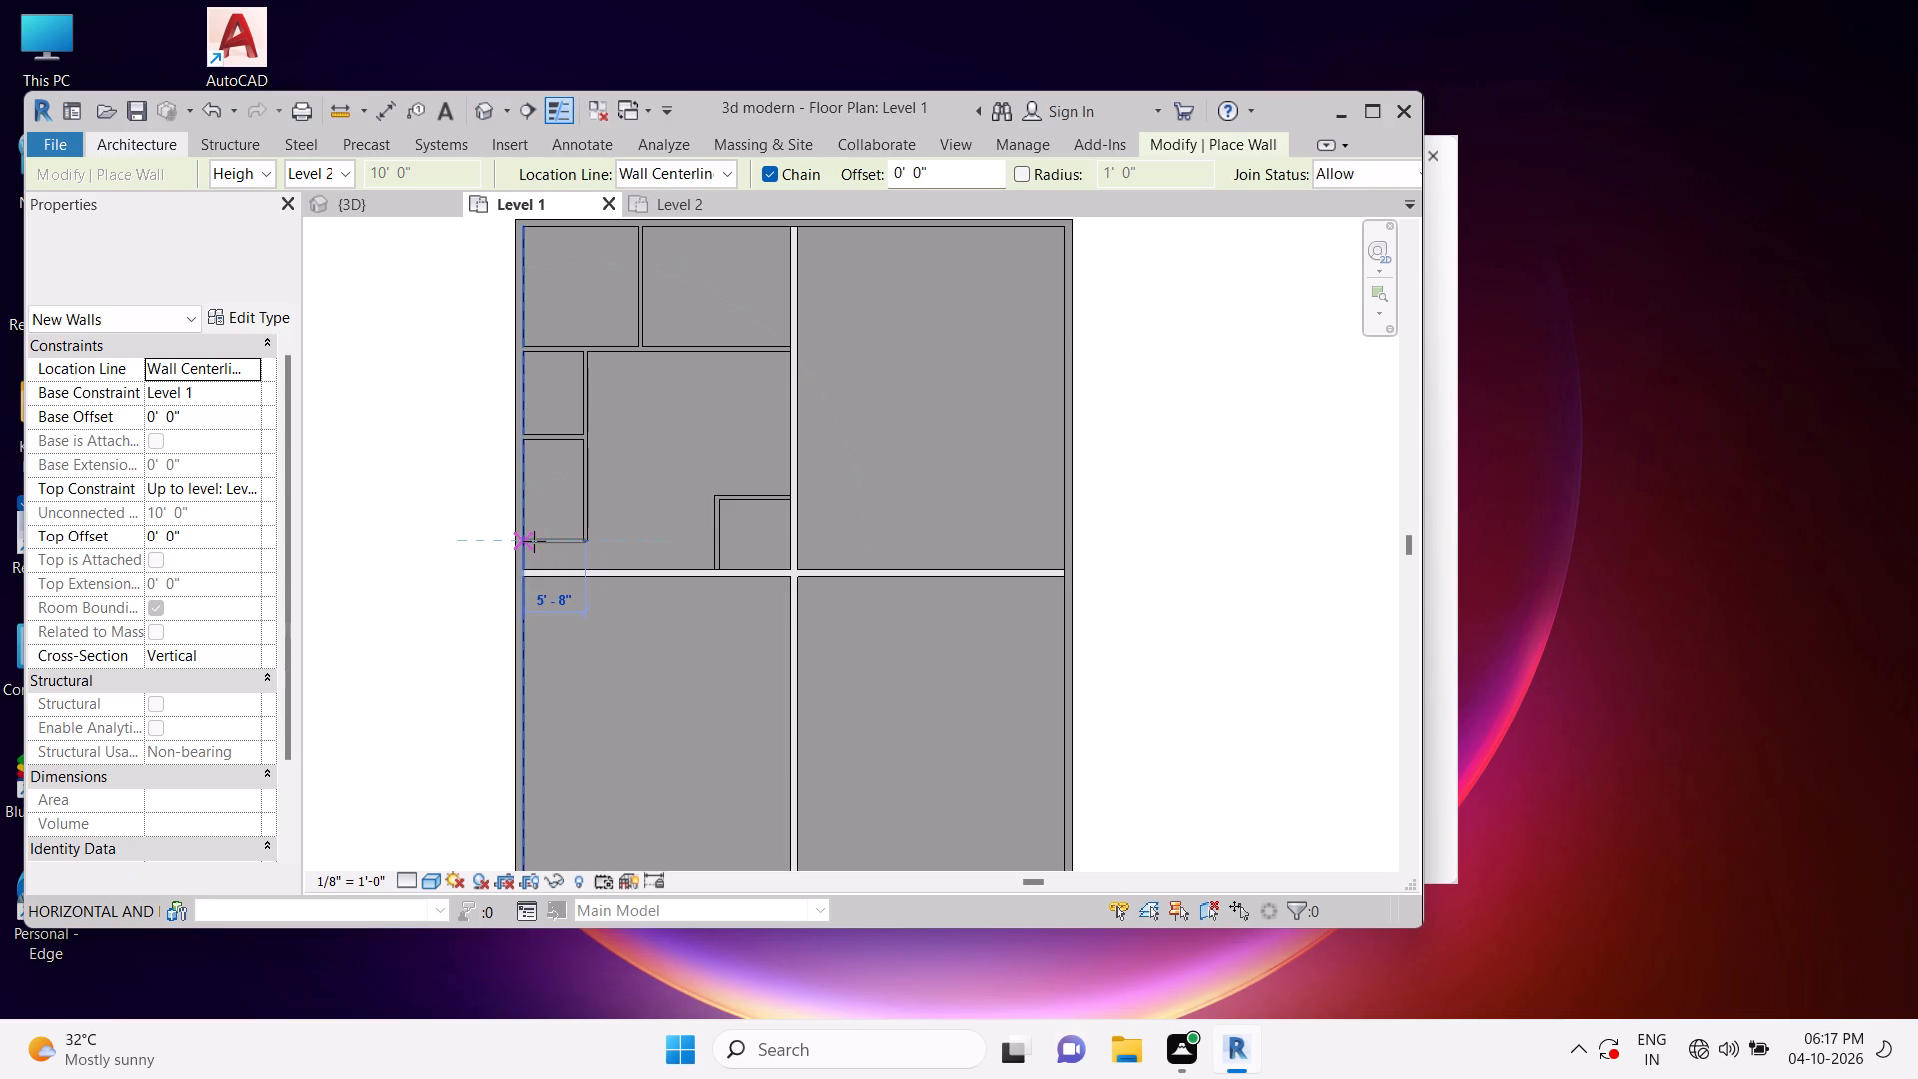
pyautogui.moveTo(534, 541); pyautogui.dragTo(528, 539)
pyautogui.click(526, 539)
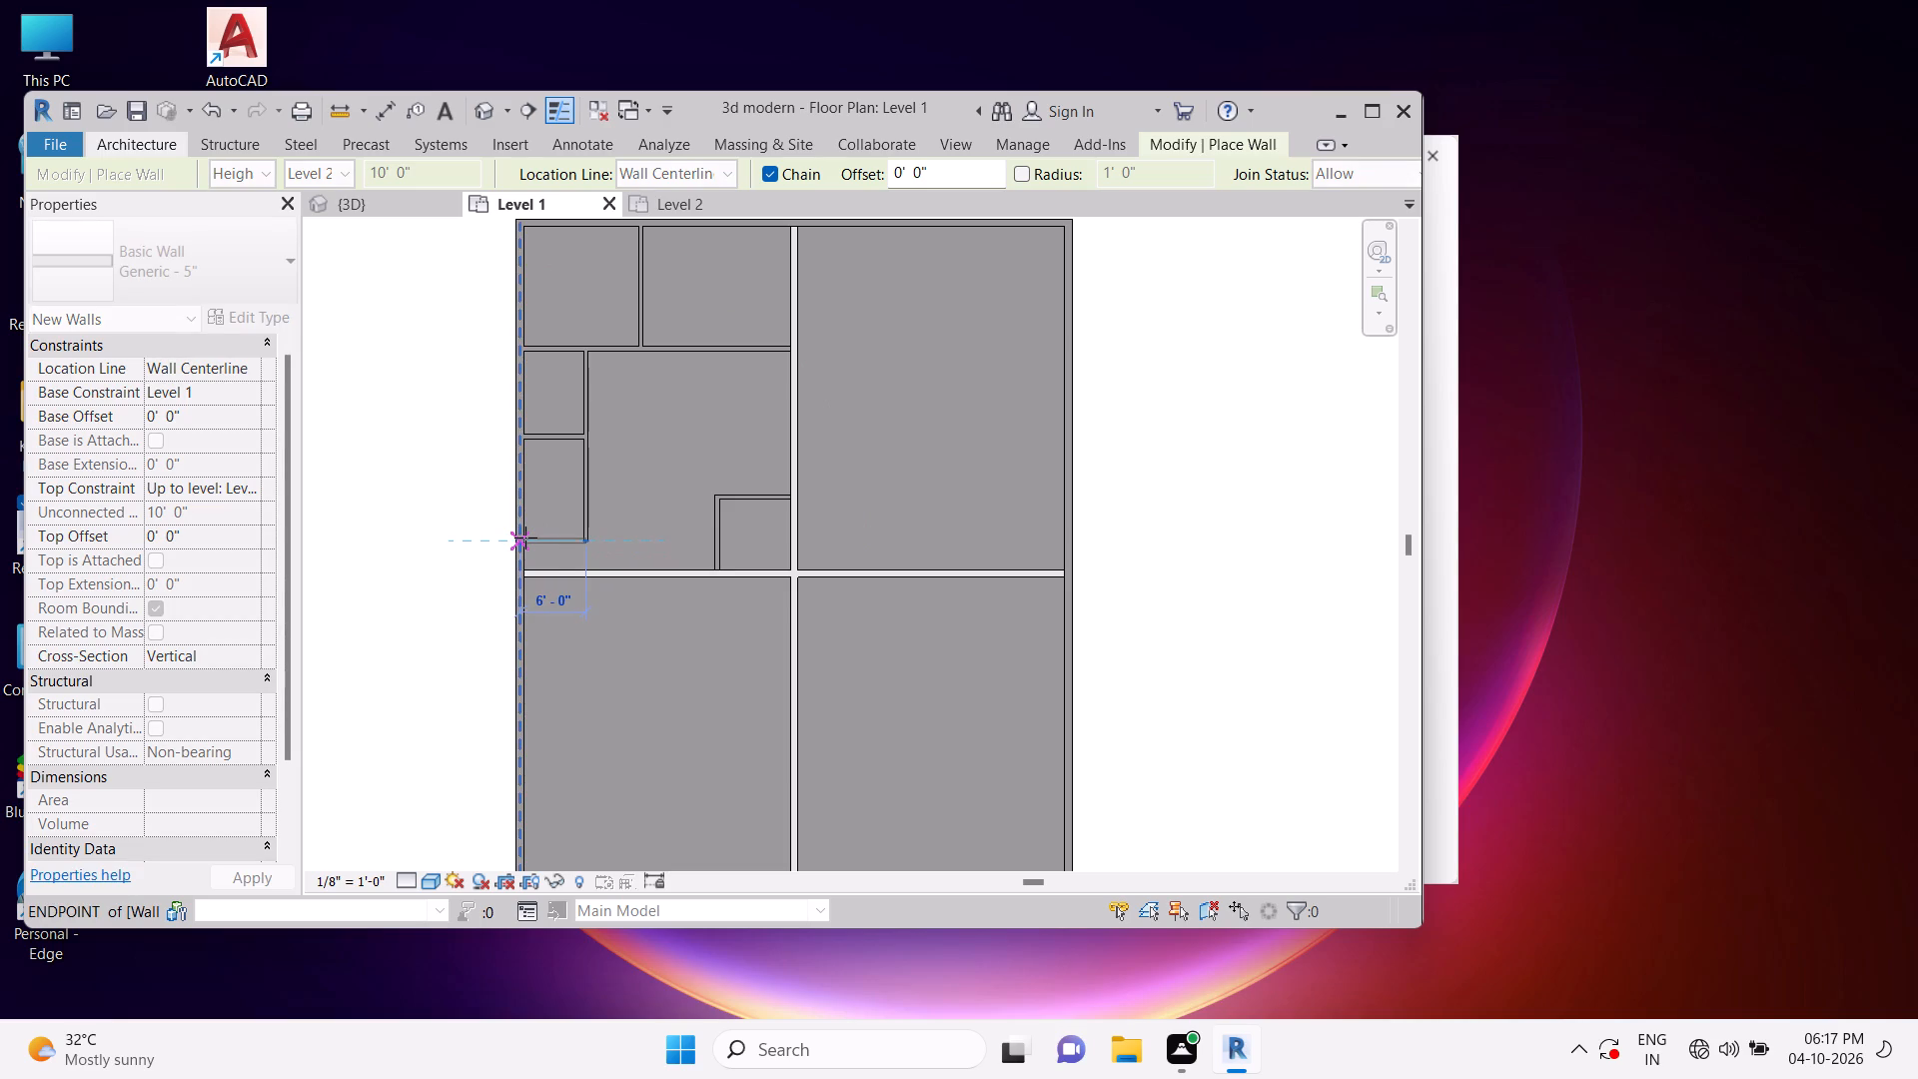
pyautogui.click(527, 544)
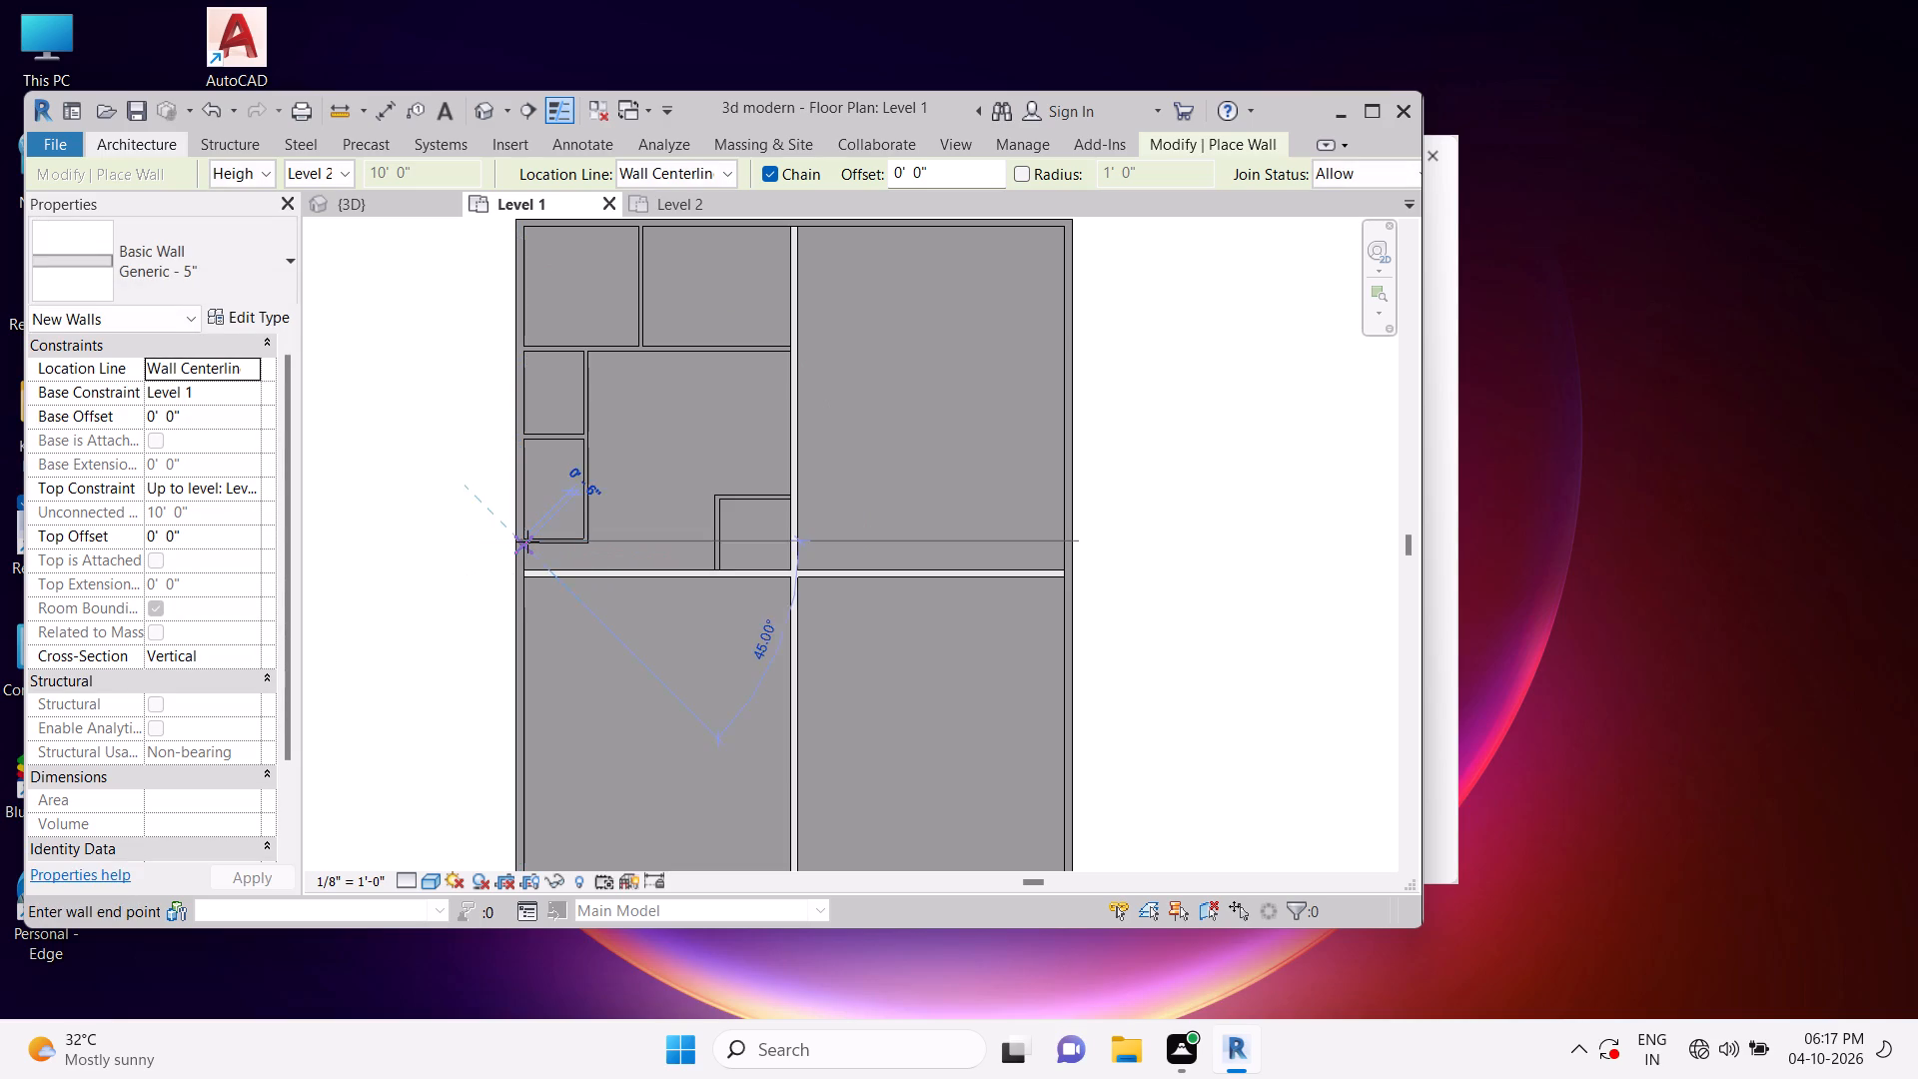
pyautogui.press('Escape')
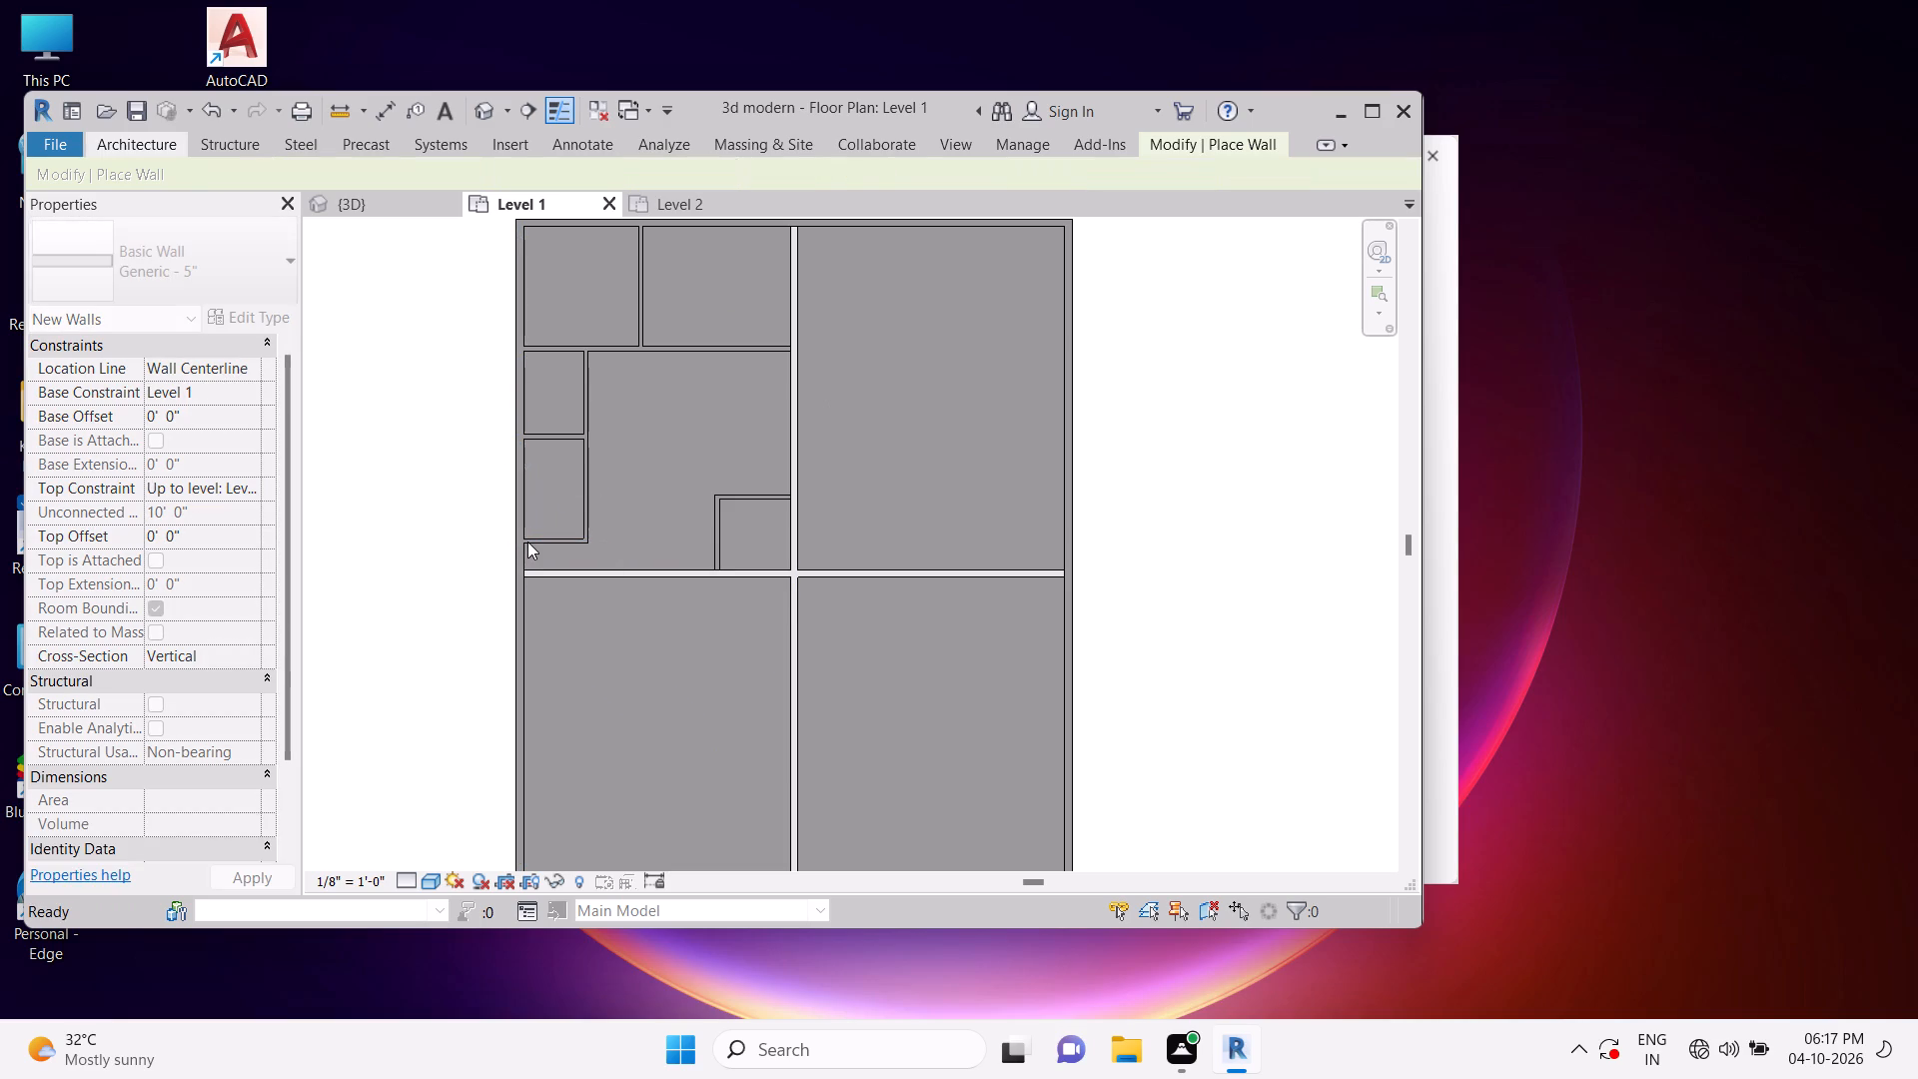
pyautogui.click(436, 406)
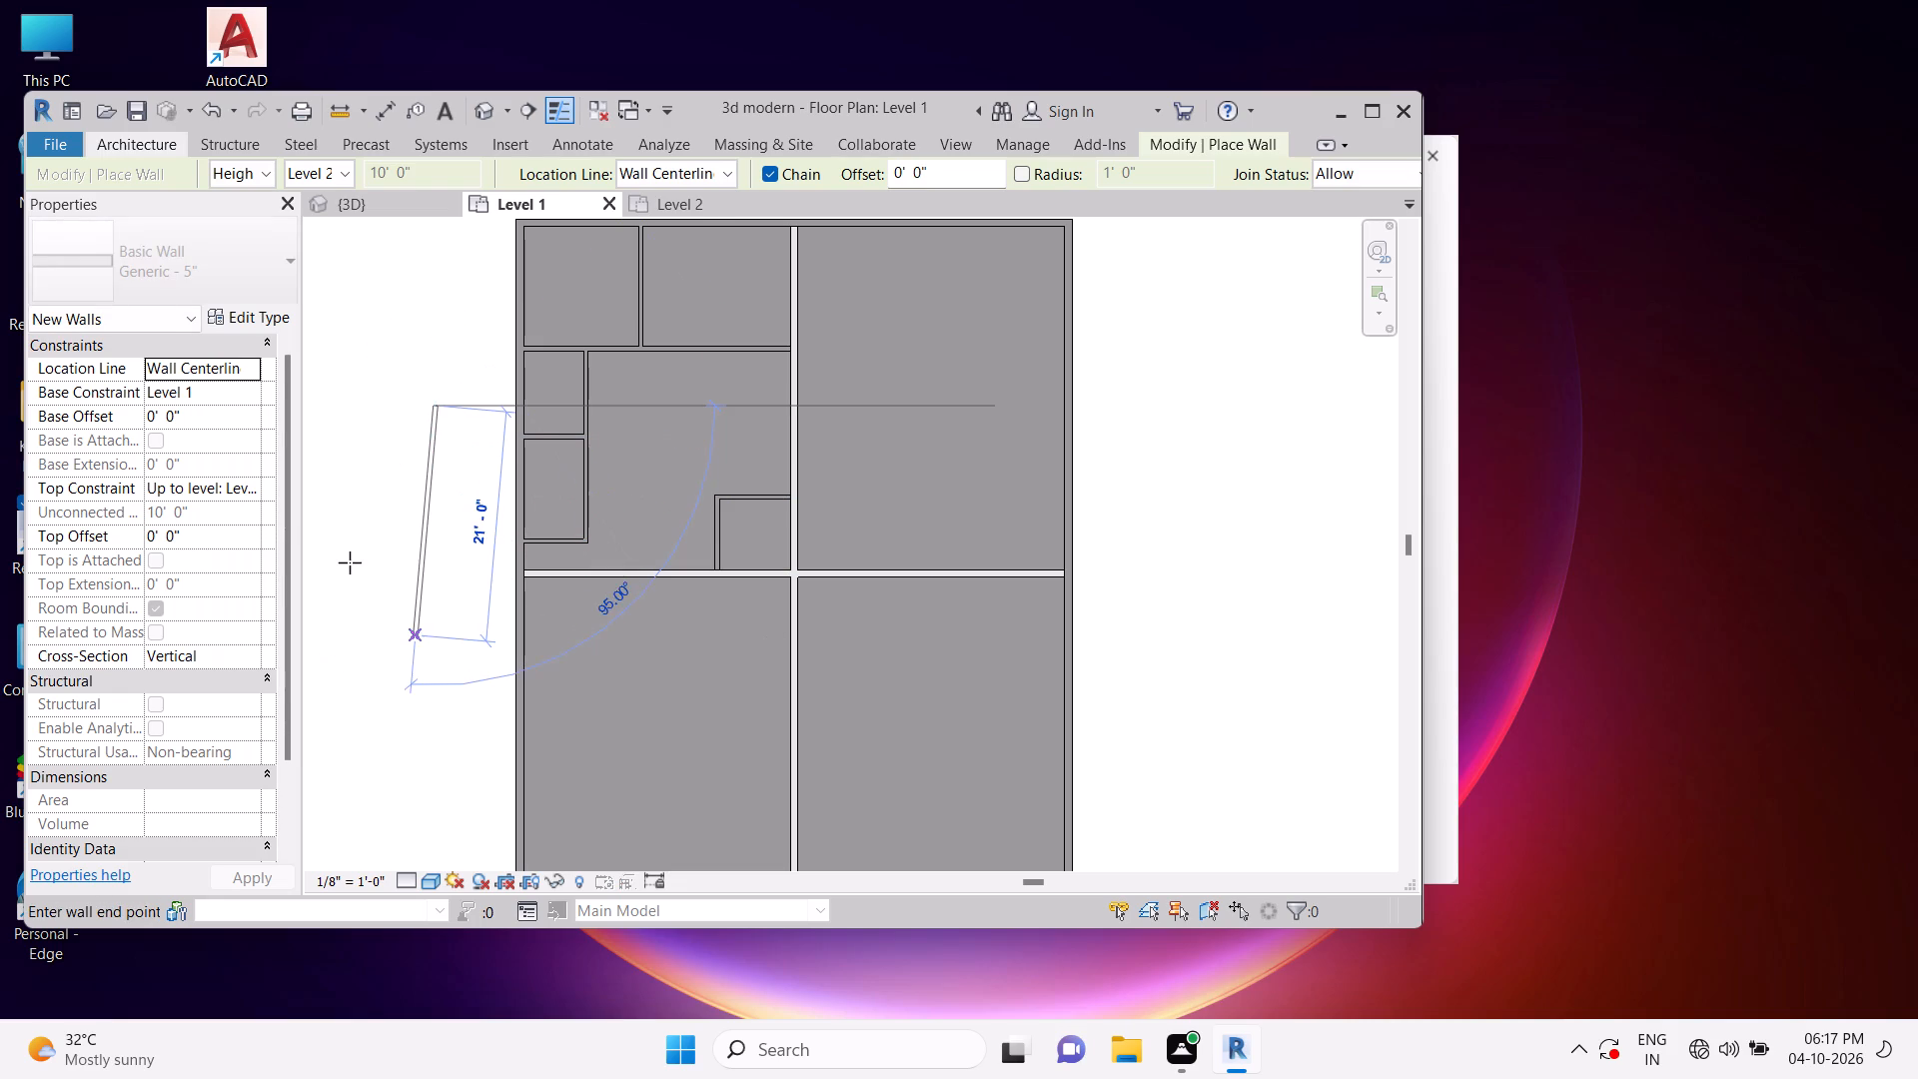
pyautogui.press('Delete')
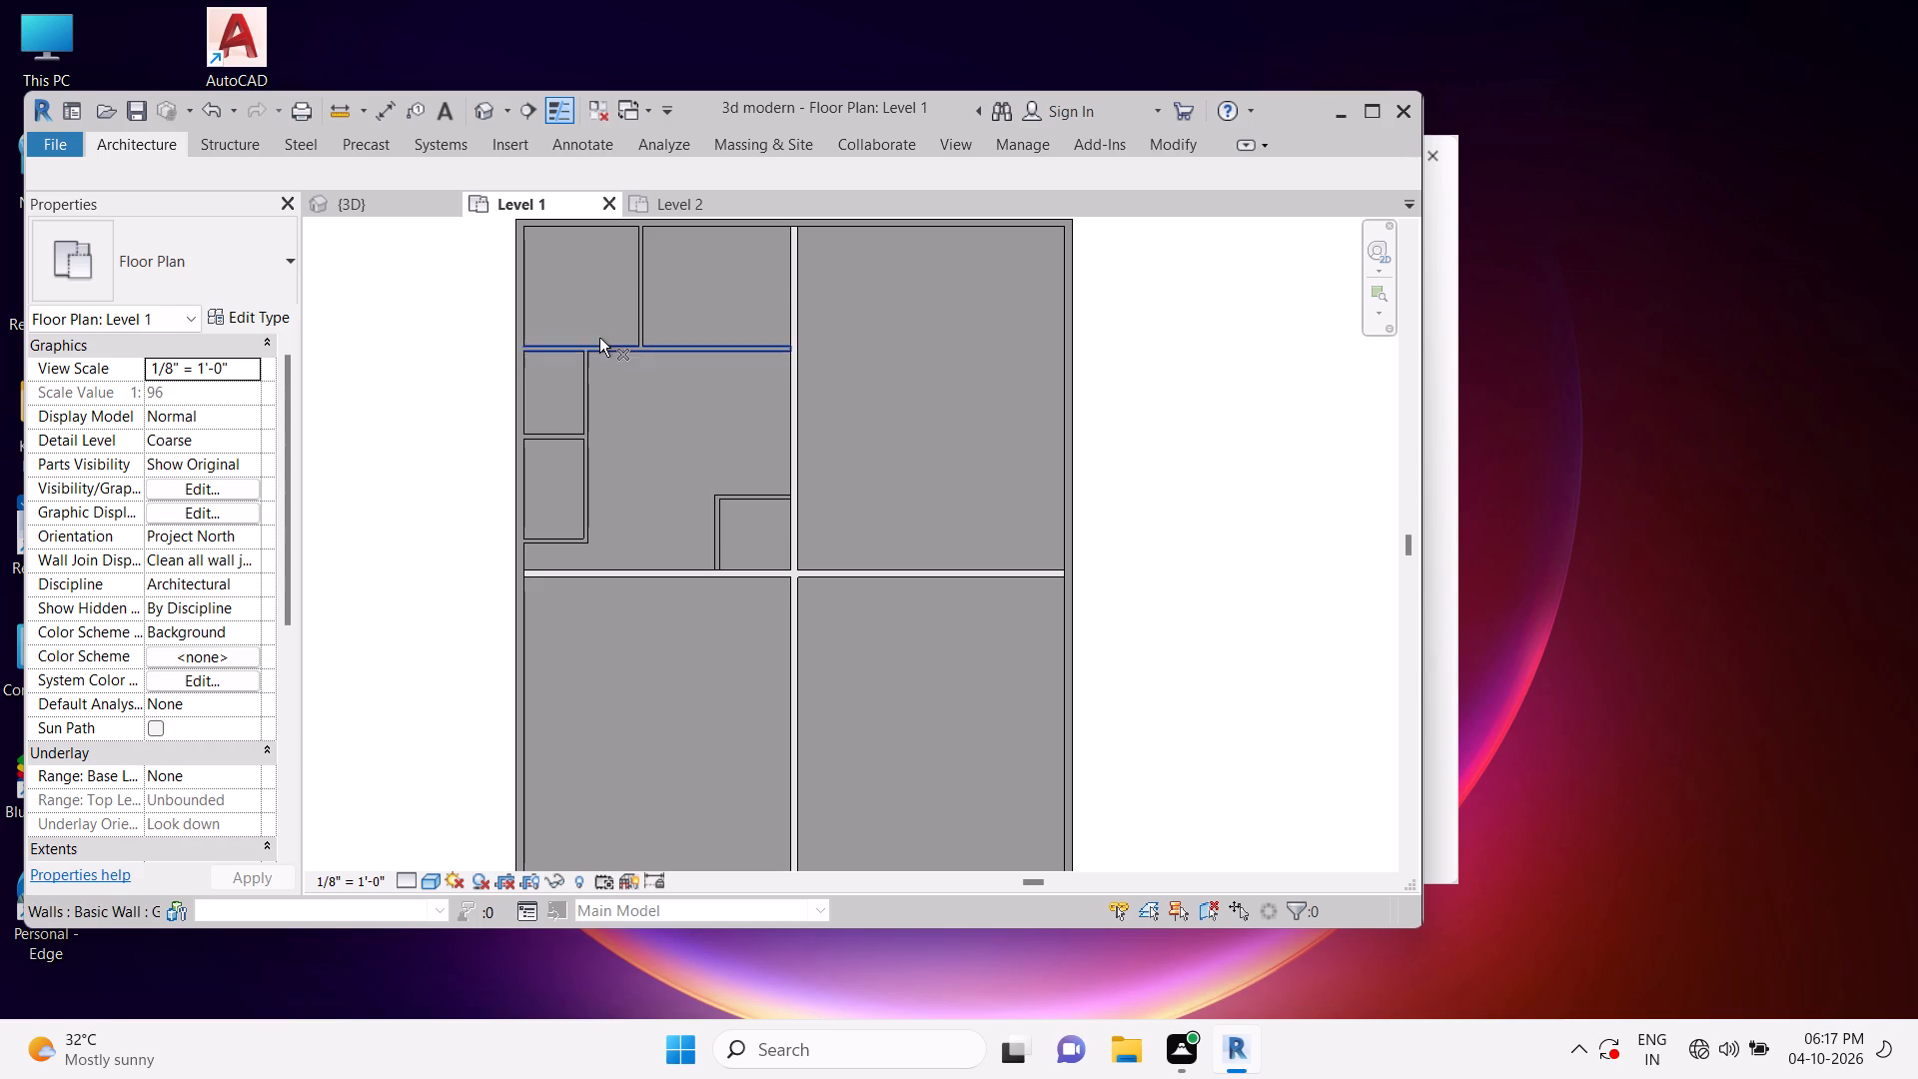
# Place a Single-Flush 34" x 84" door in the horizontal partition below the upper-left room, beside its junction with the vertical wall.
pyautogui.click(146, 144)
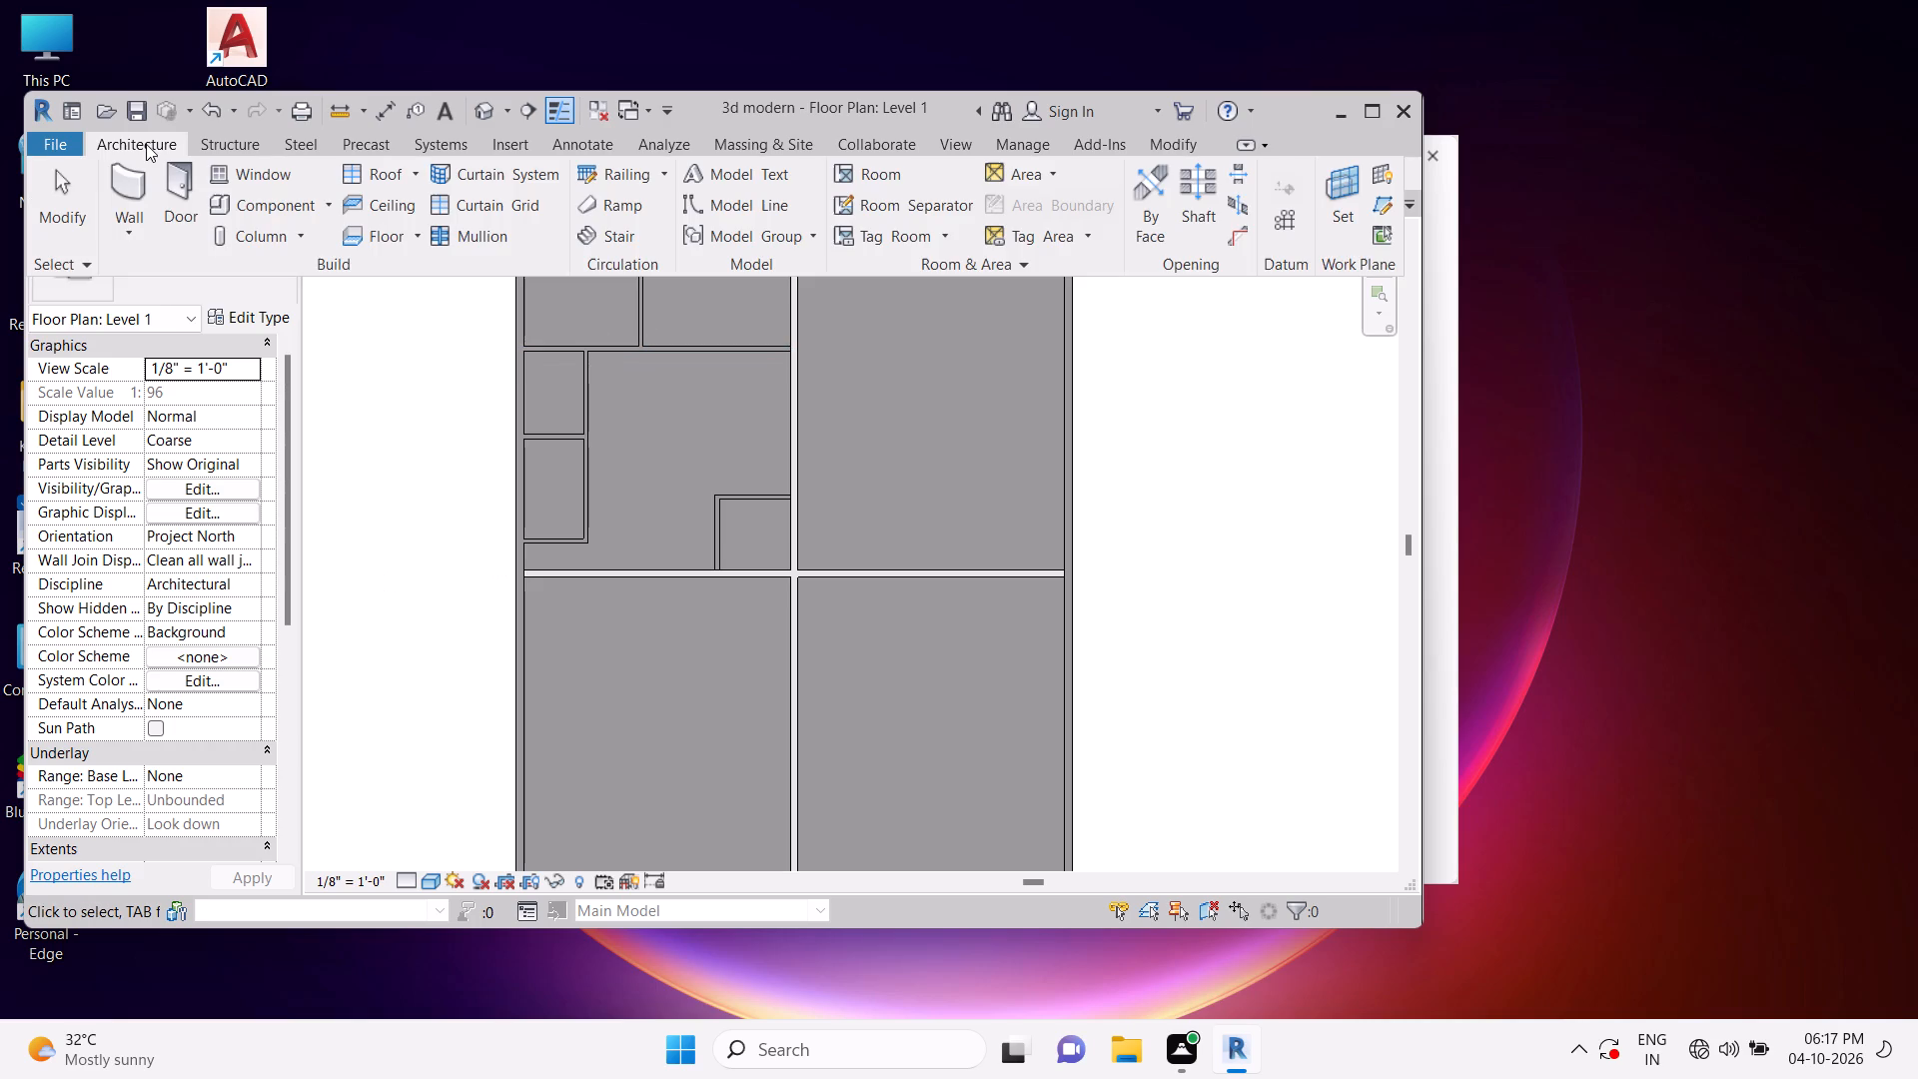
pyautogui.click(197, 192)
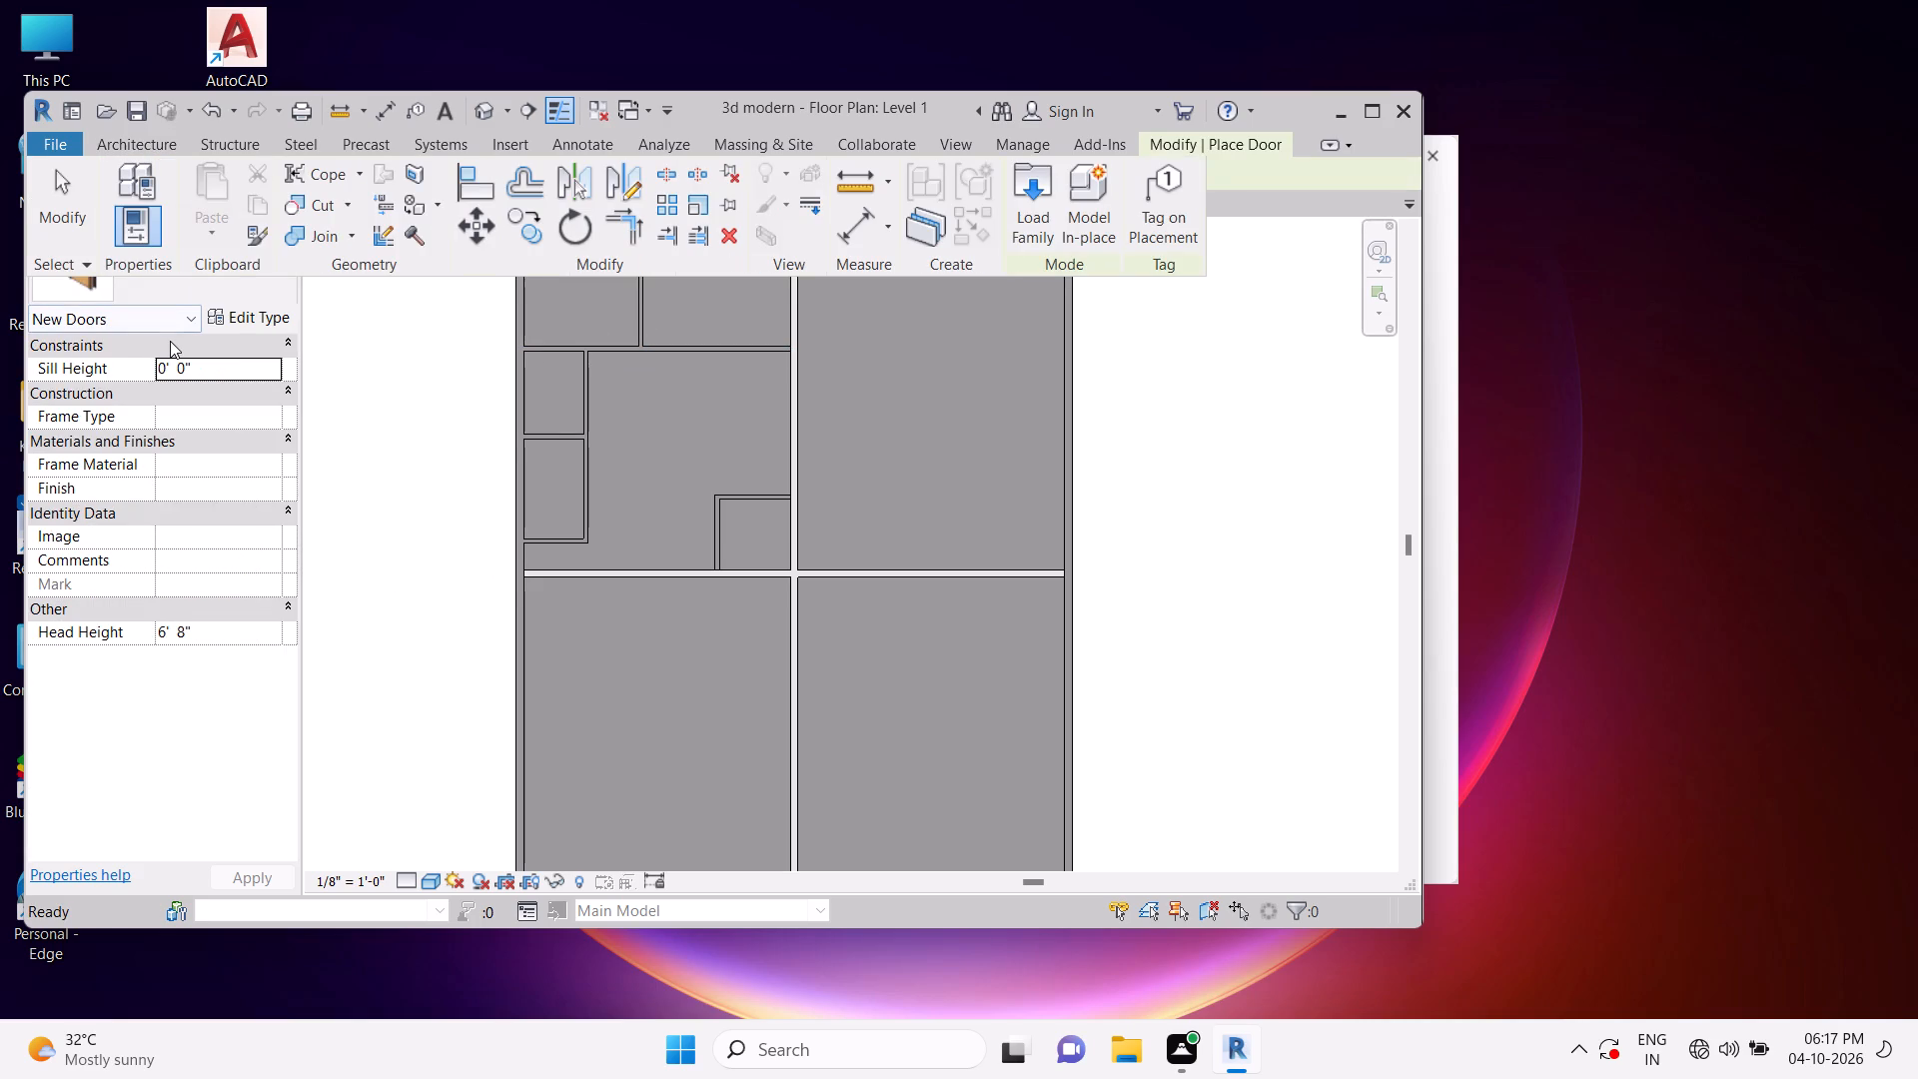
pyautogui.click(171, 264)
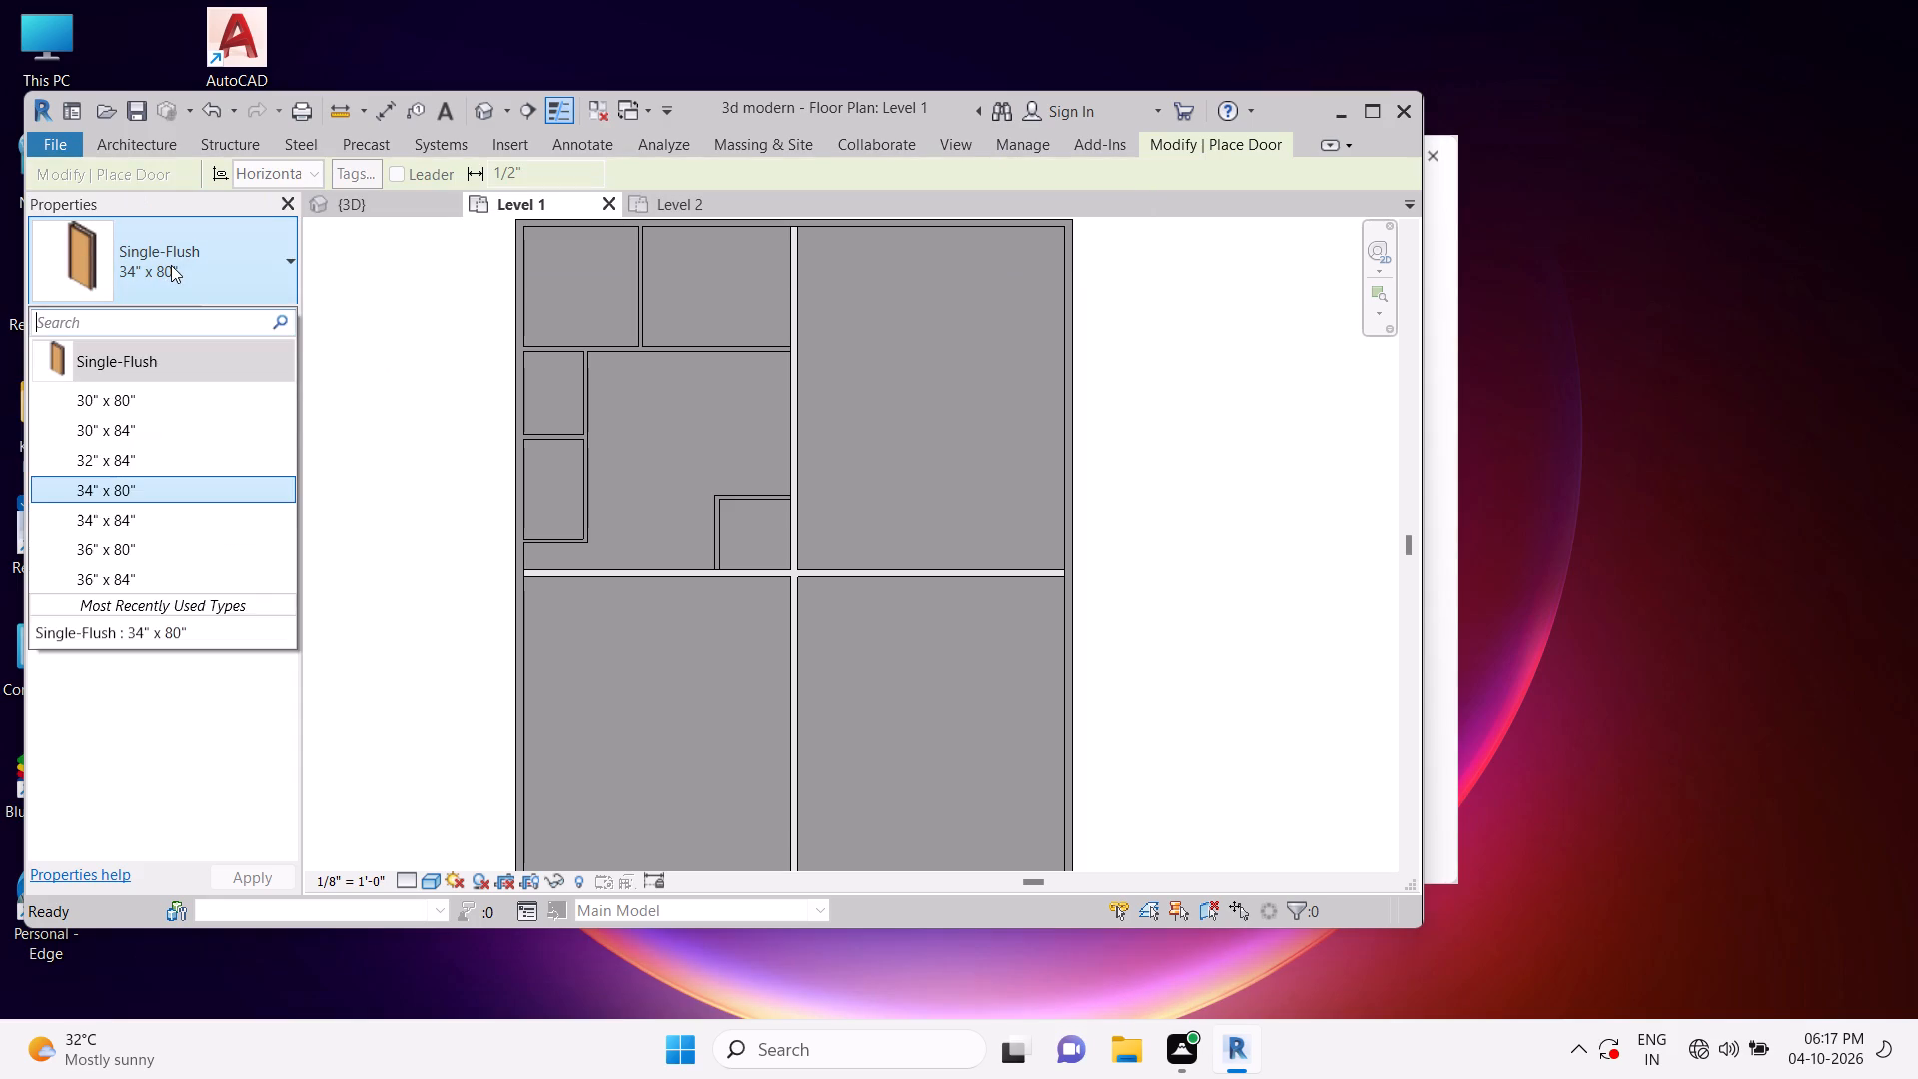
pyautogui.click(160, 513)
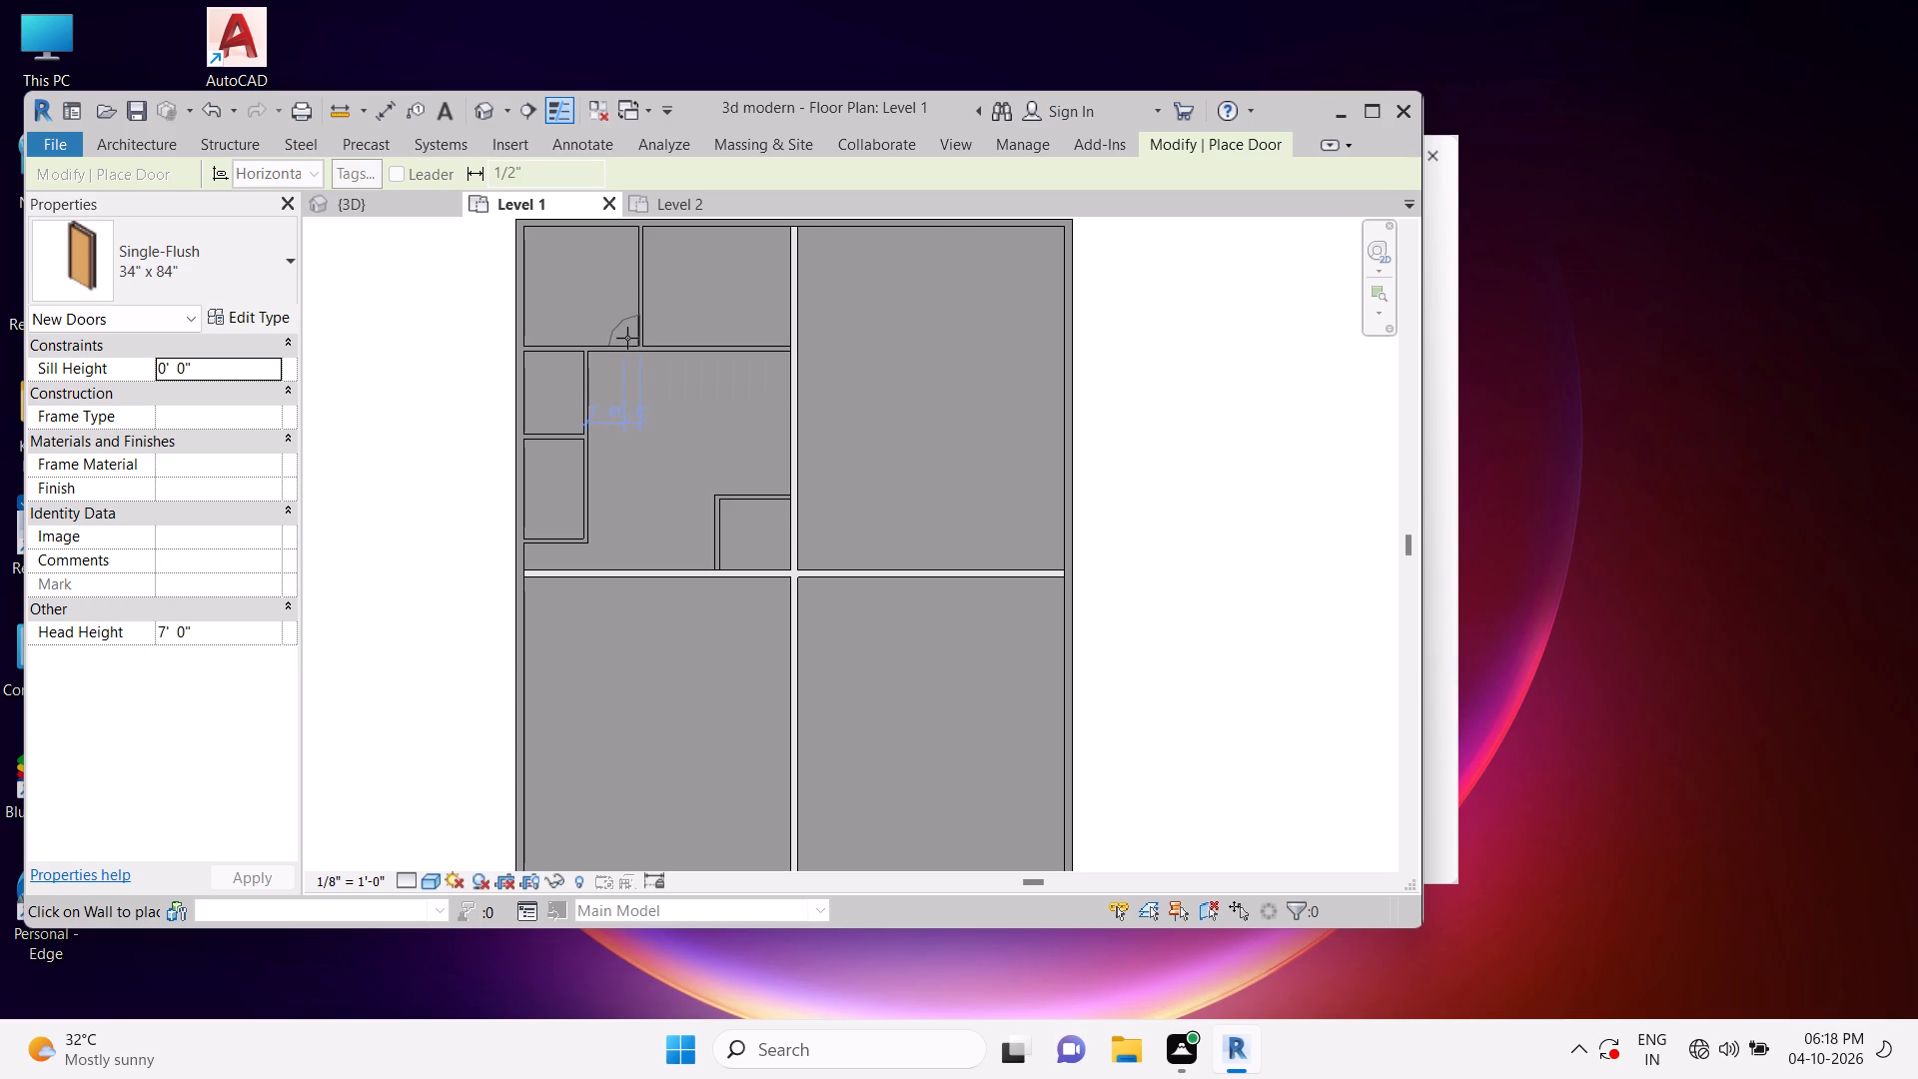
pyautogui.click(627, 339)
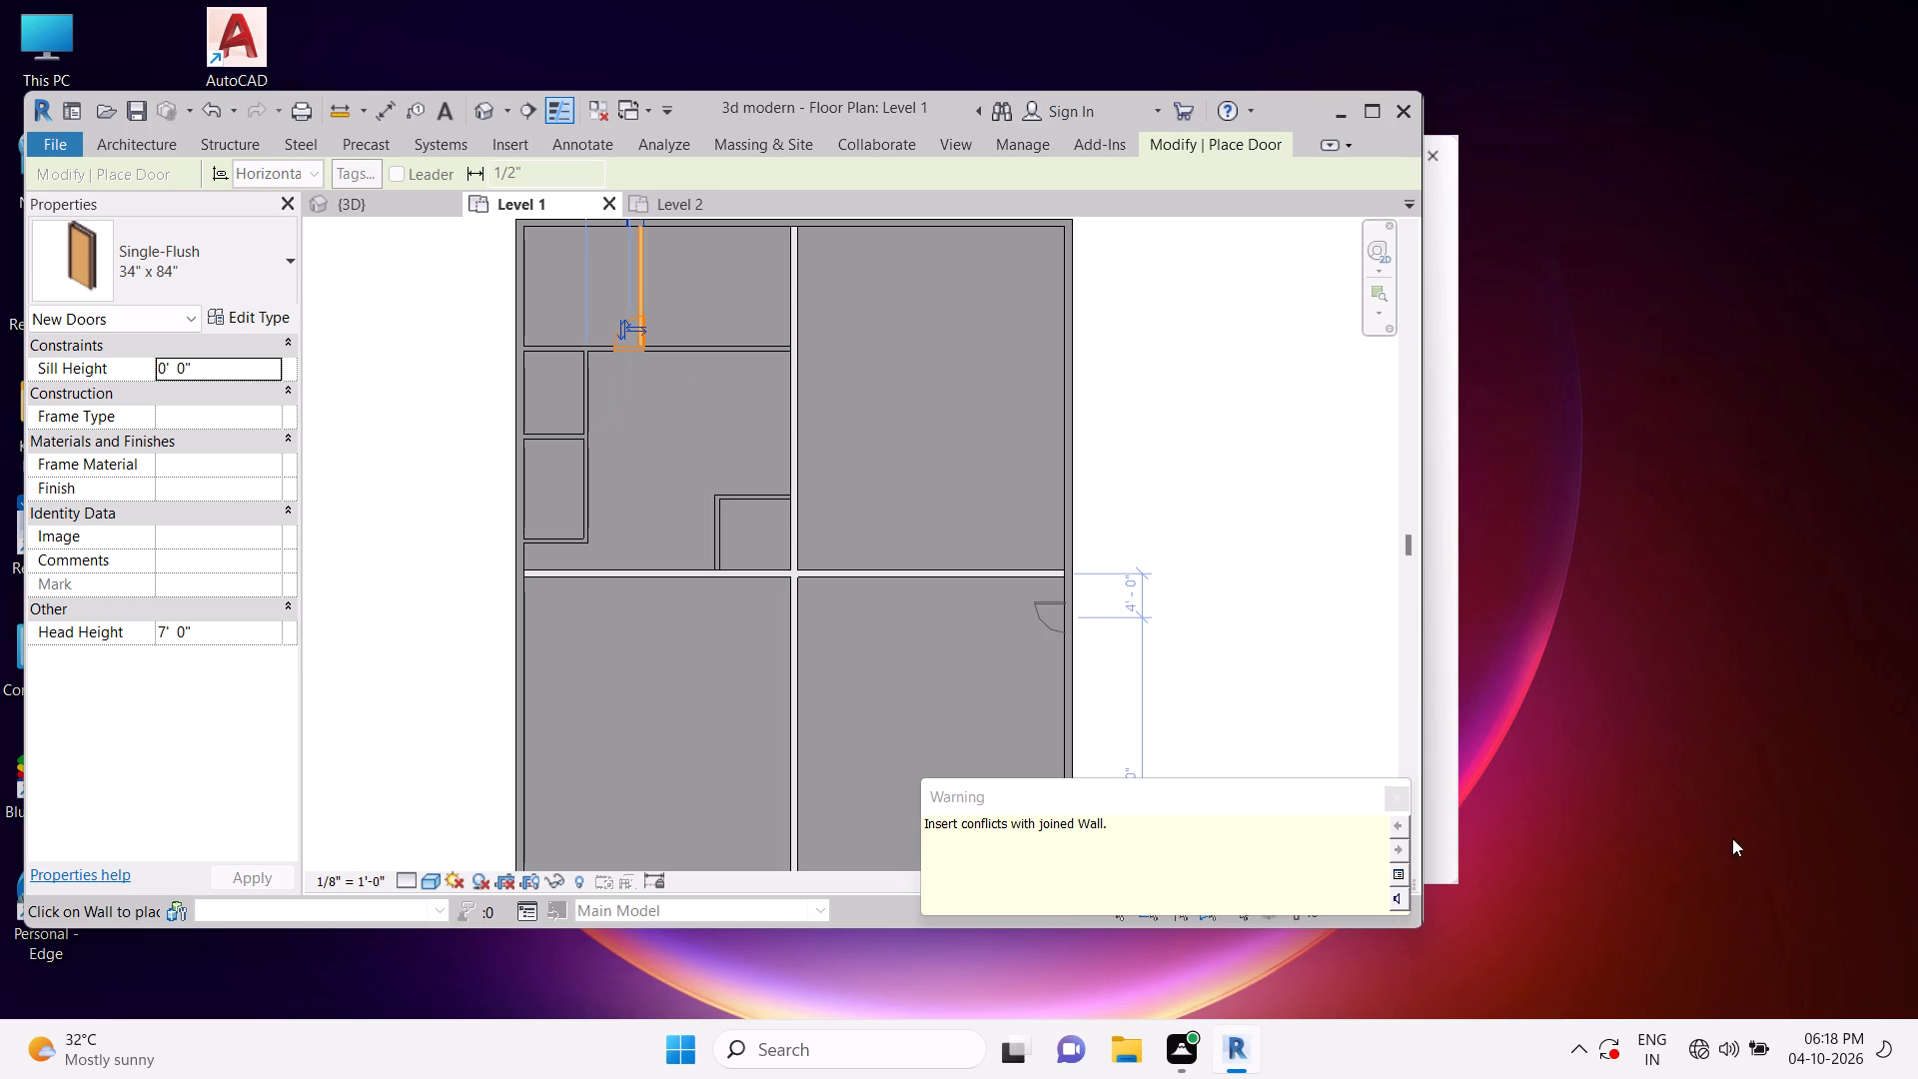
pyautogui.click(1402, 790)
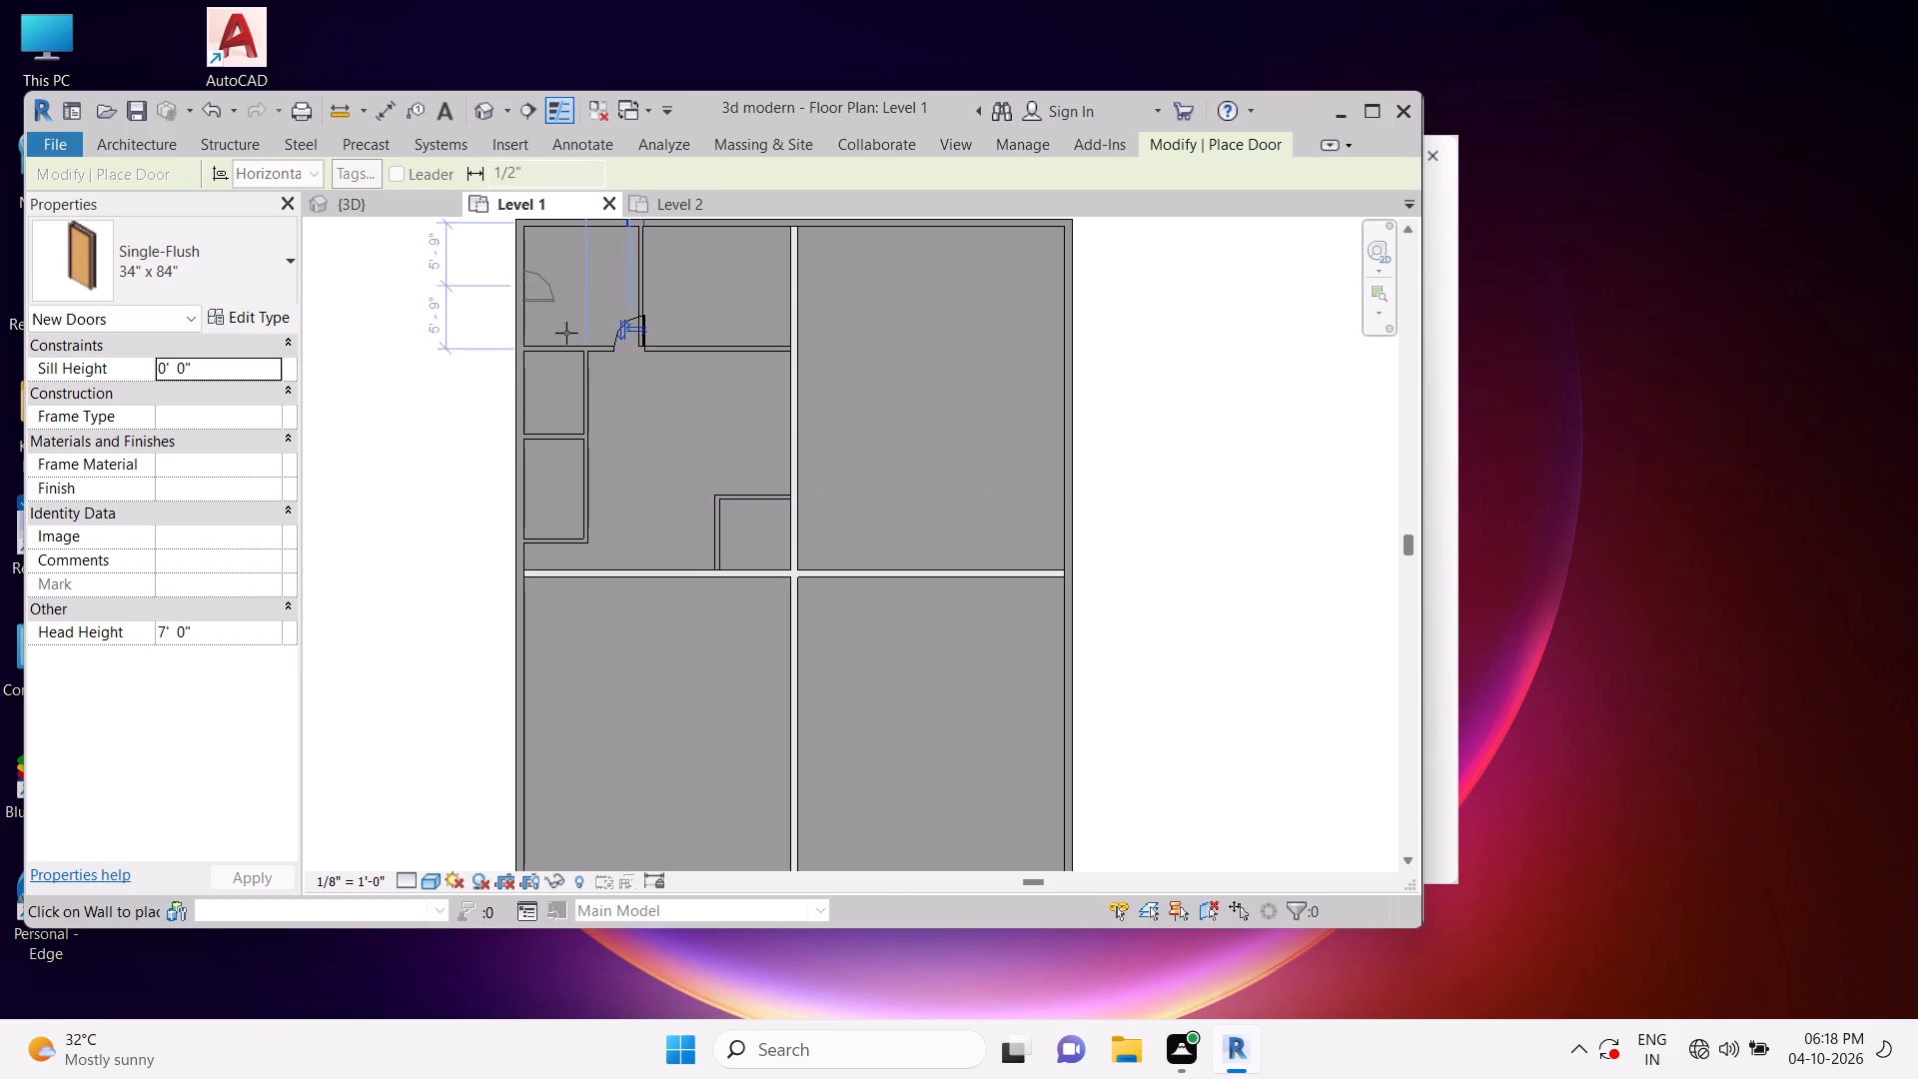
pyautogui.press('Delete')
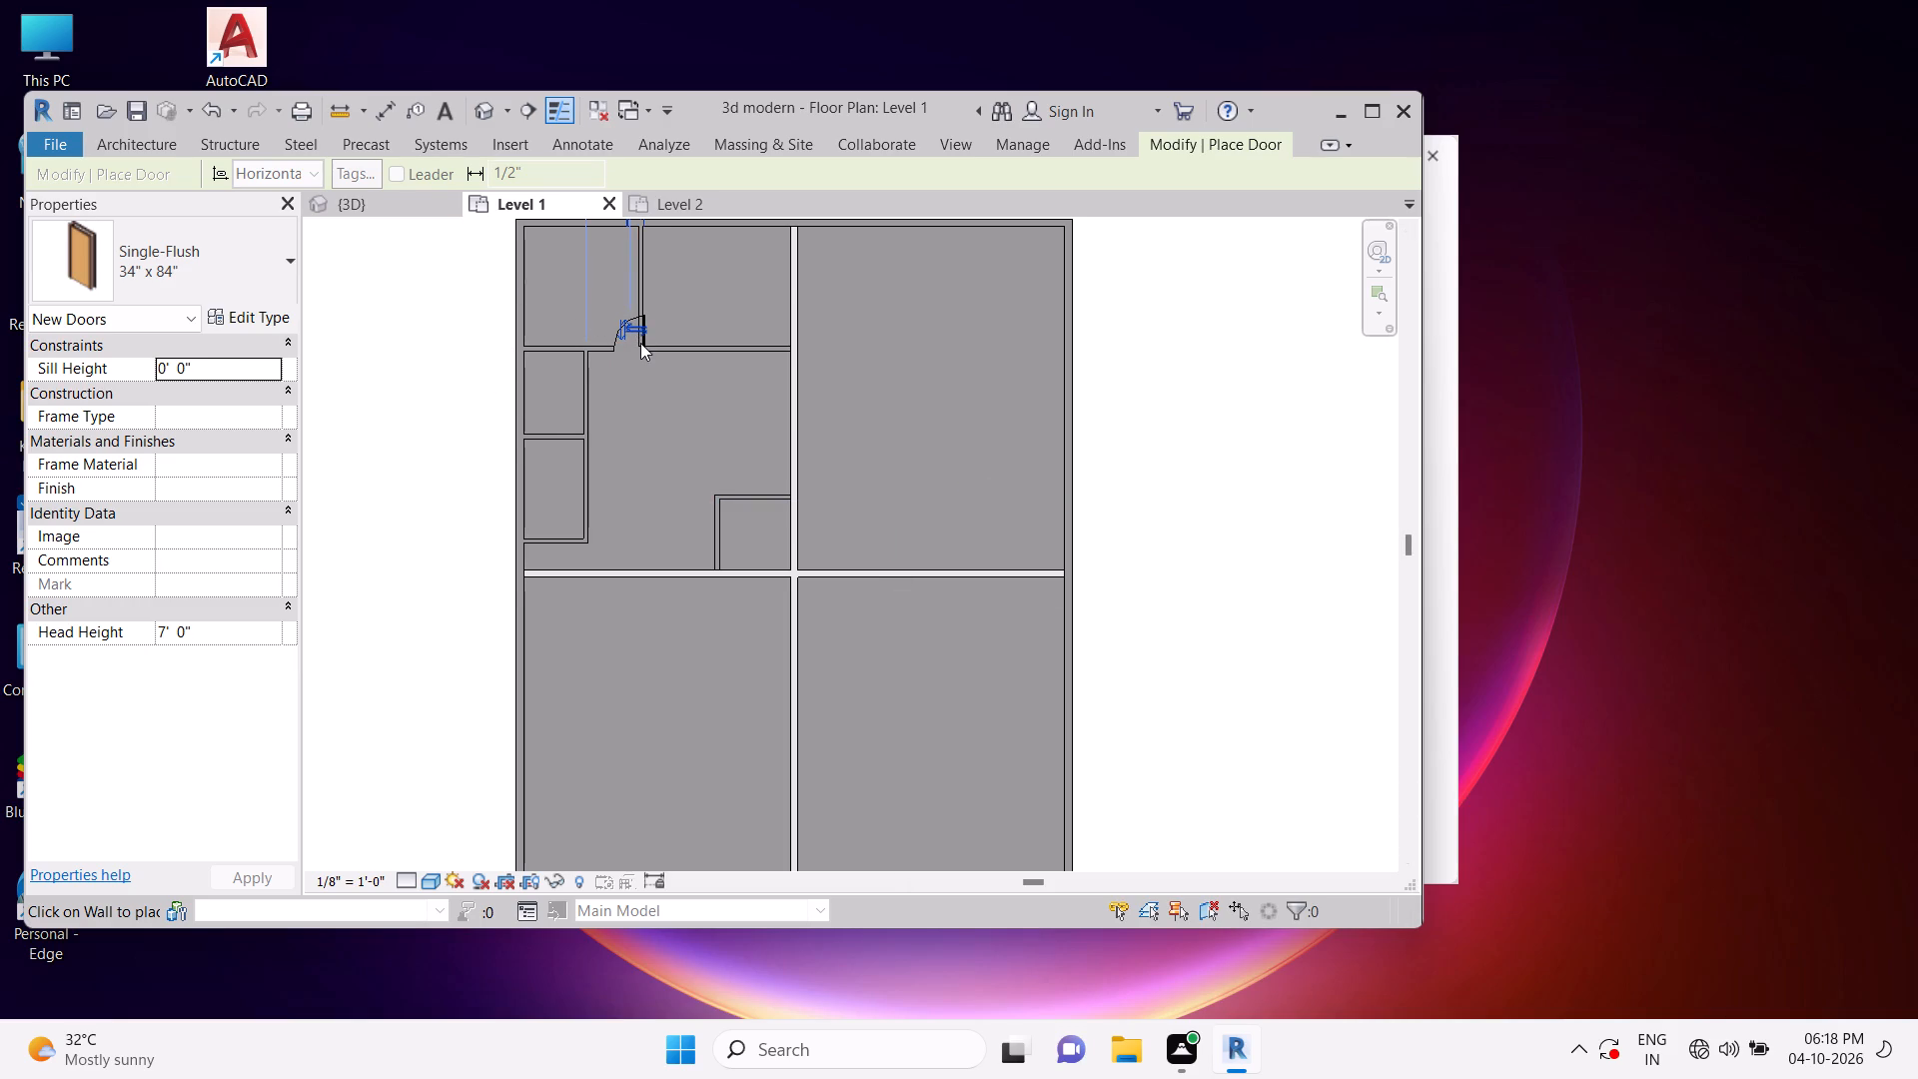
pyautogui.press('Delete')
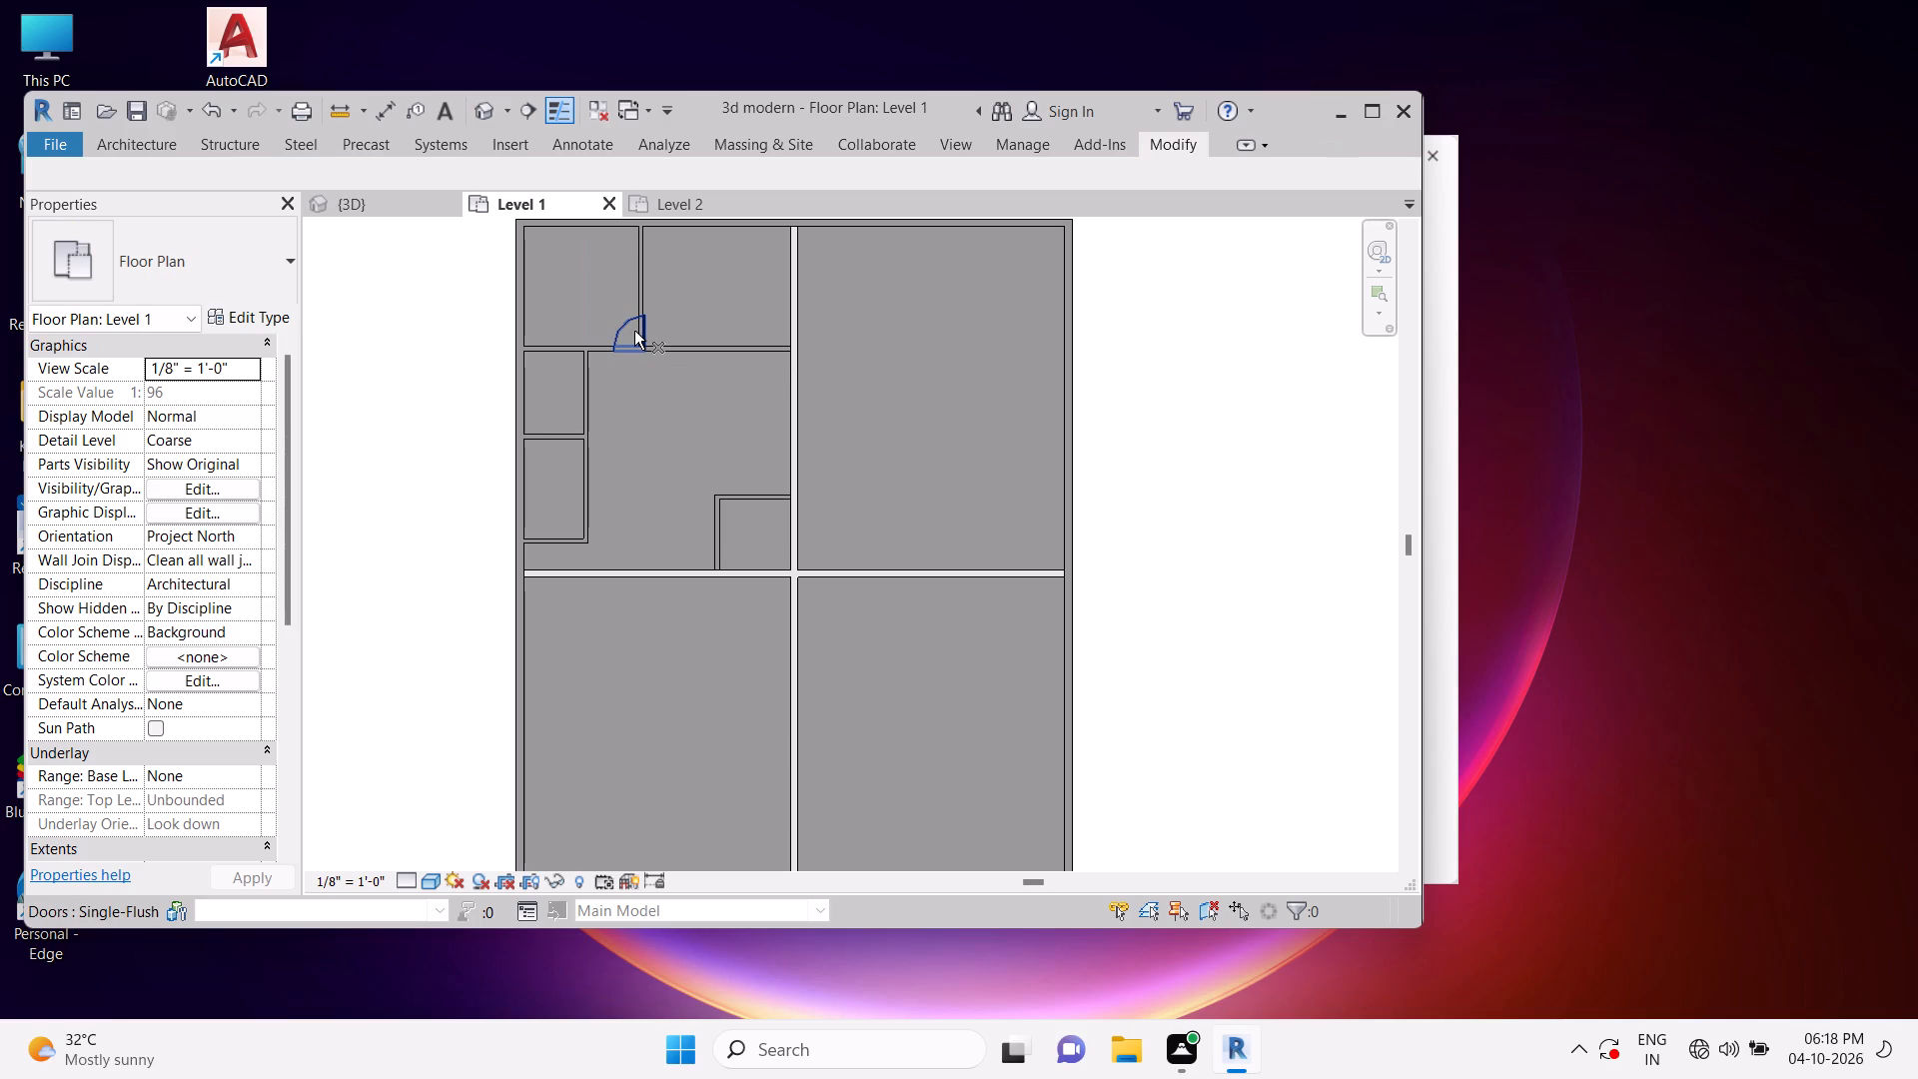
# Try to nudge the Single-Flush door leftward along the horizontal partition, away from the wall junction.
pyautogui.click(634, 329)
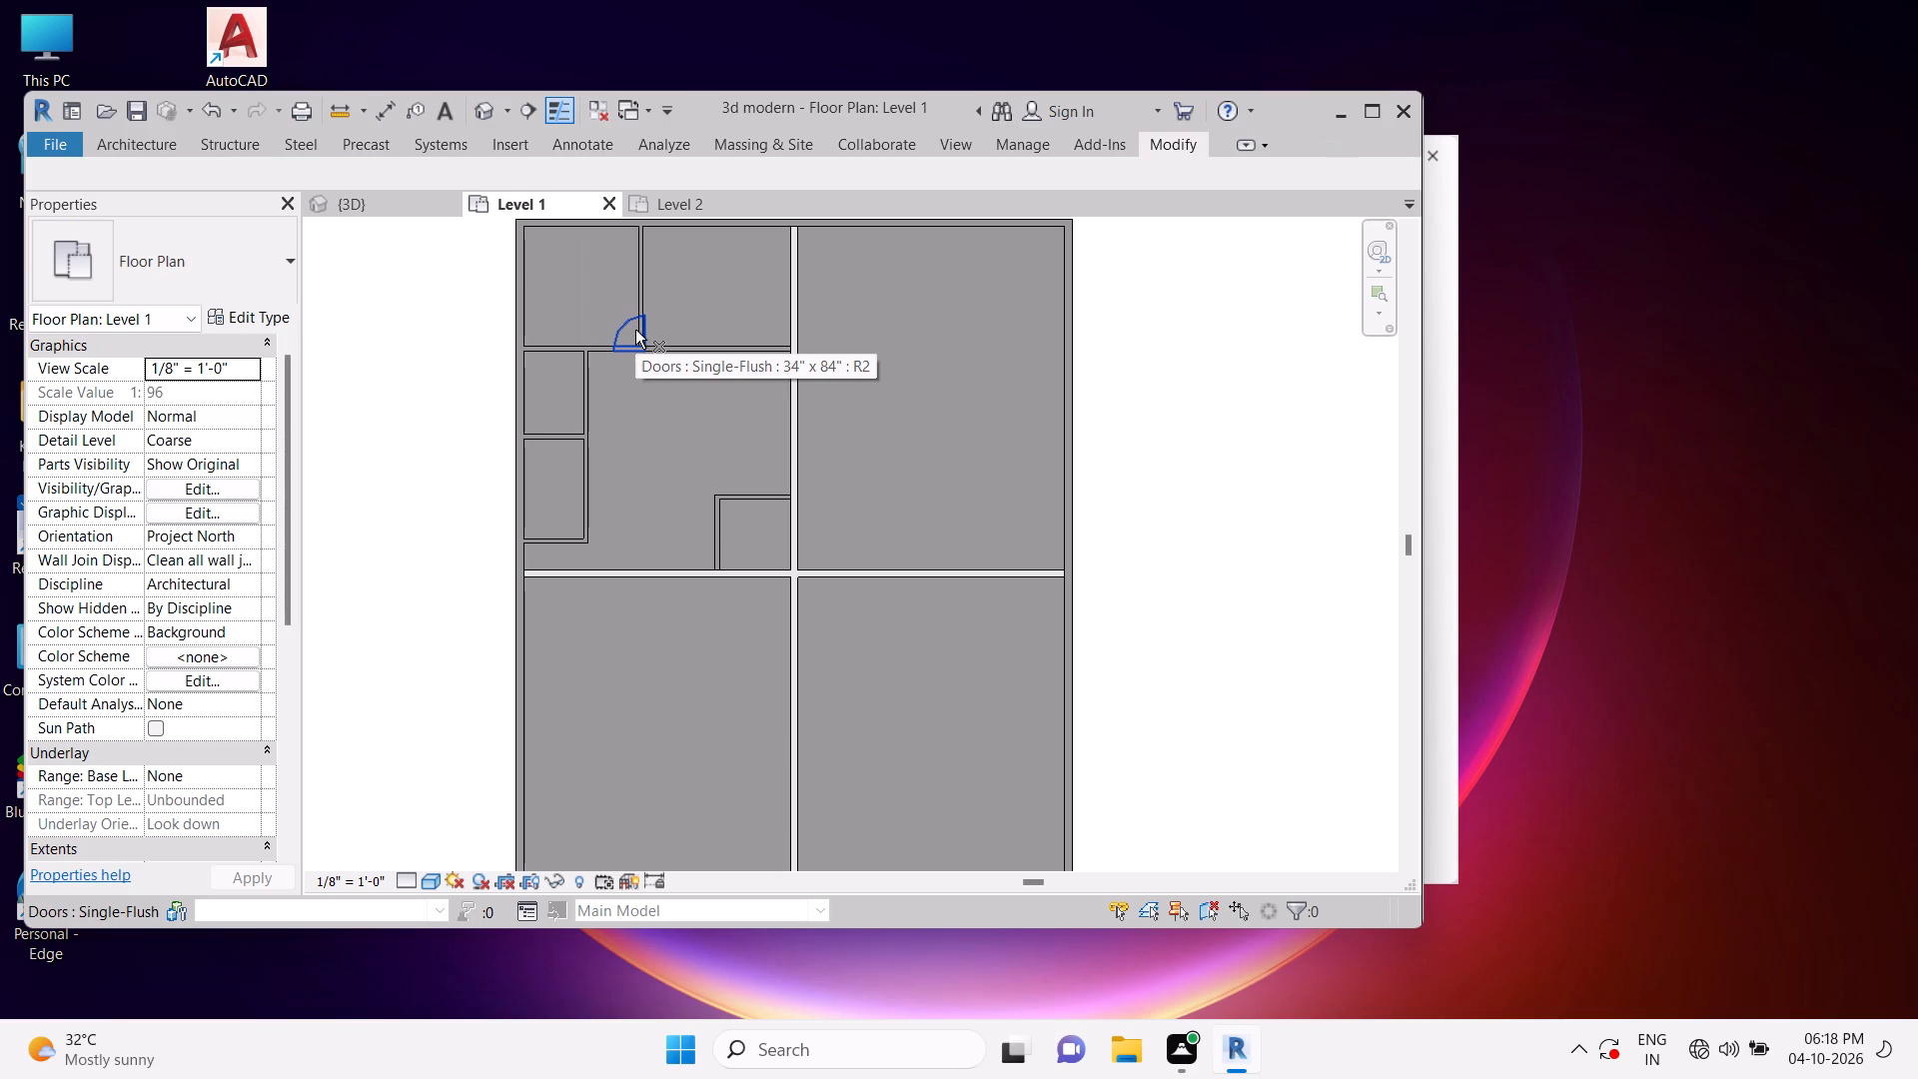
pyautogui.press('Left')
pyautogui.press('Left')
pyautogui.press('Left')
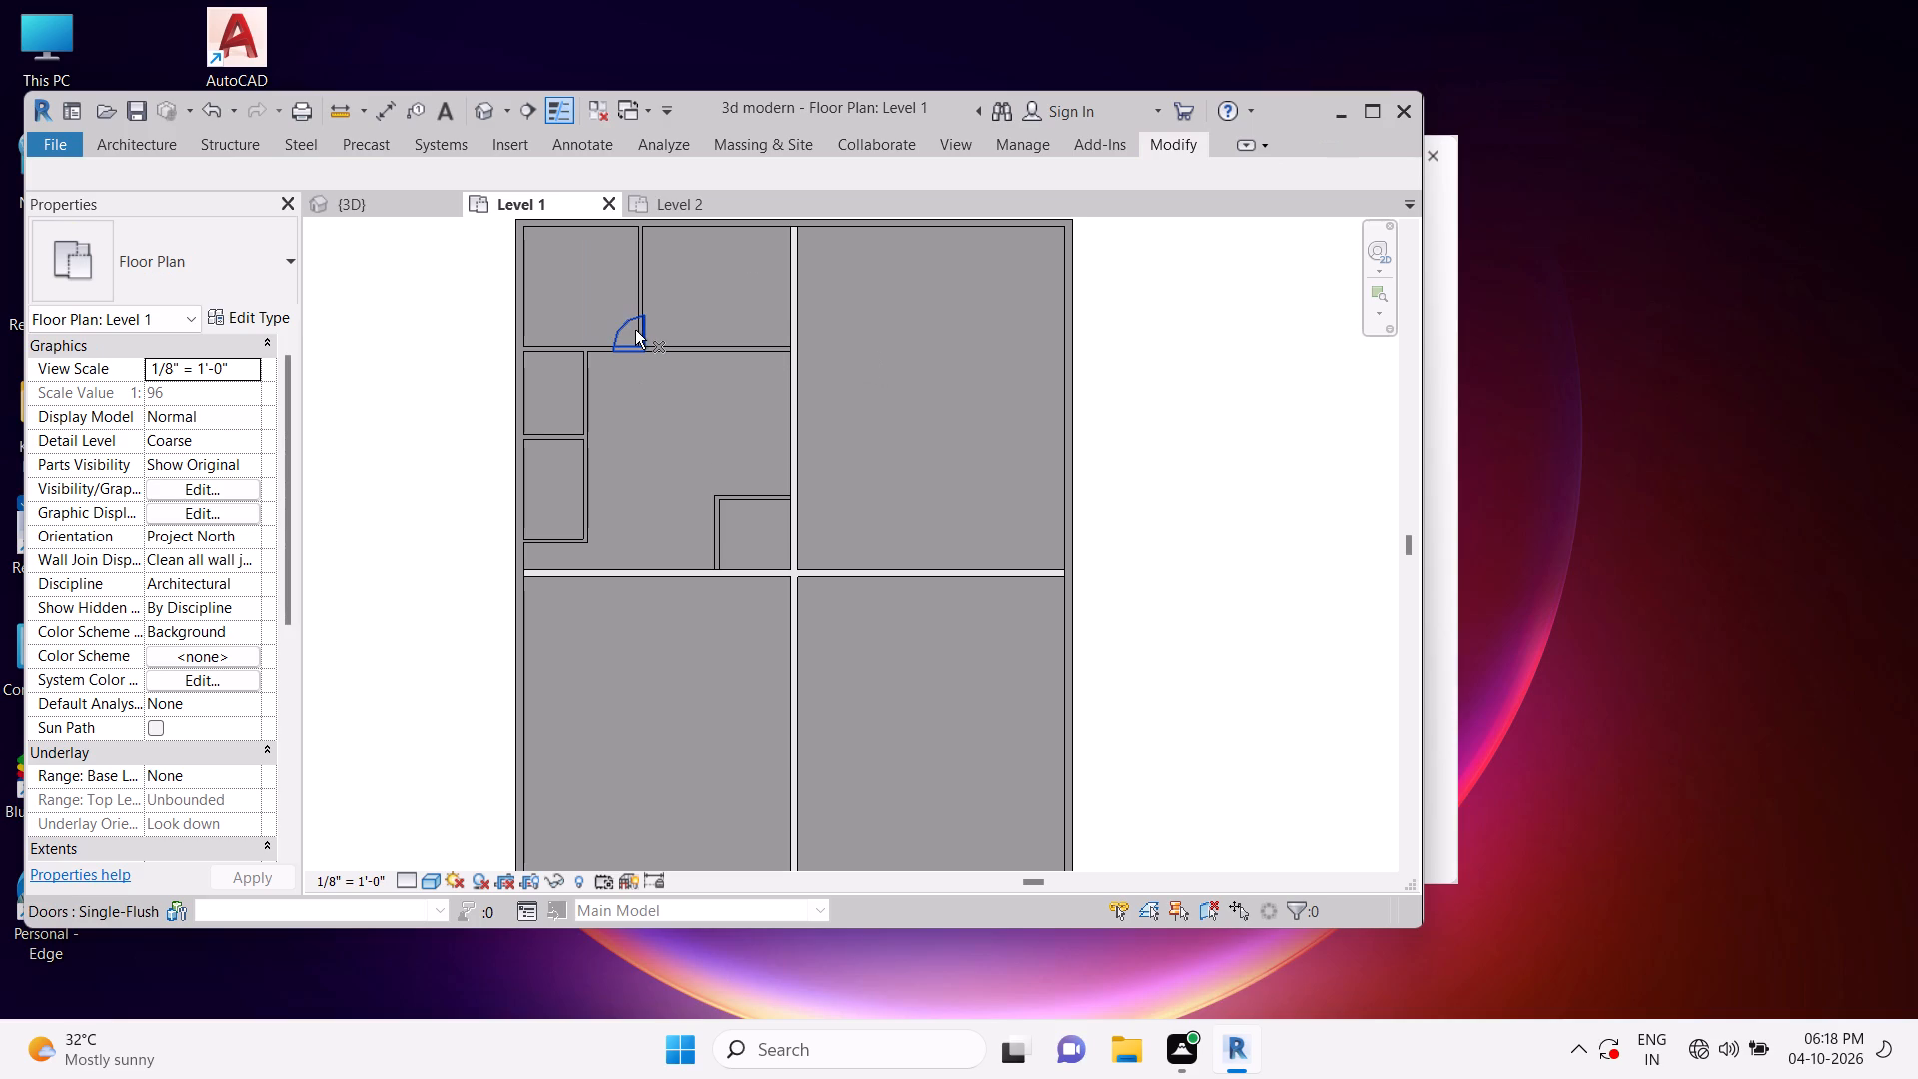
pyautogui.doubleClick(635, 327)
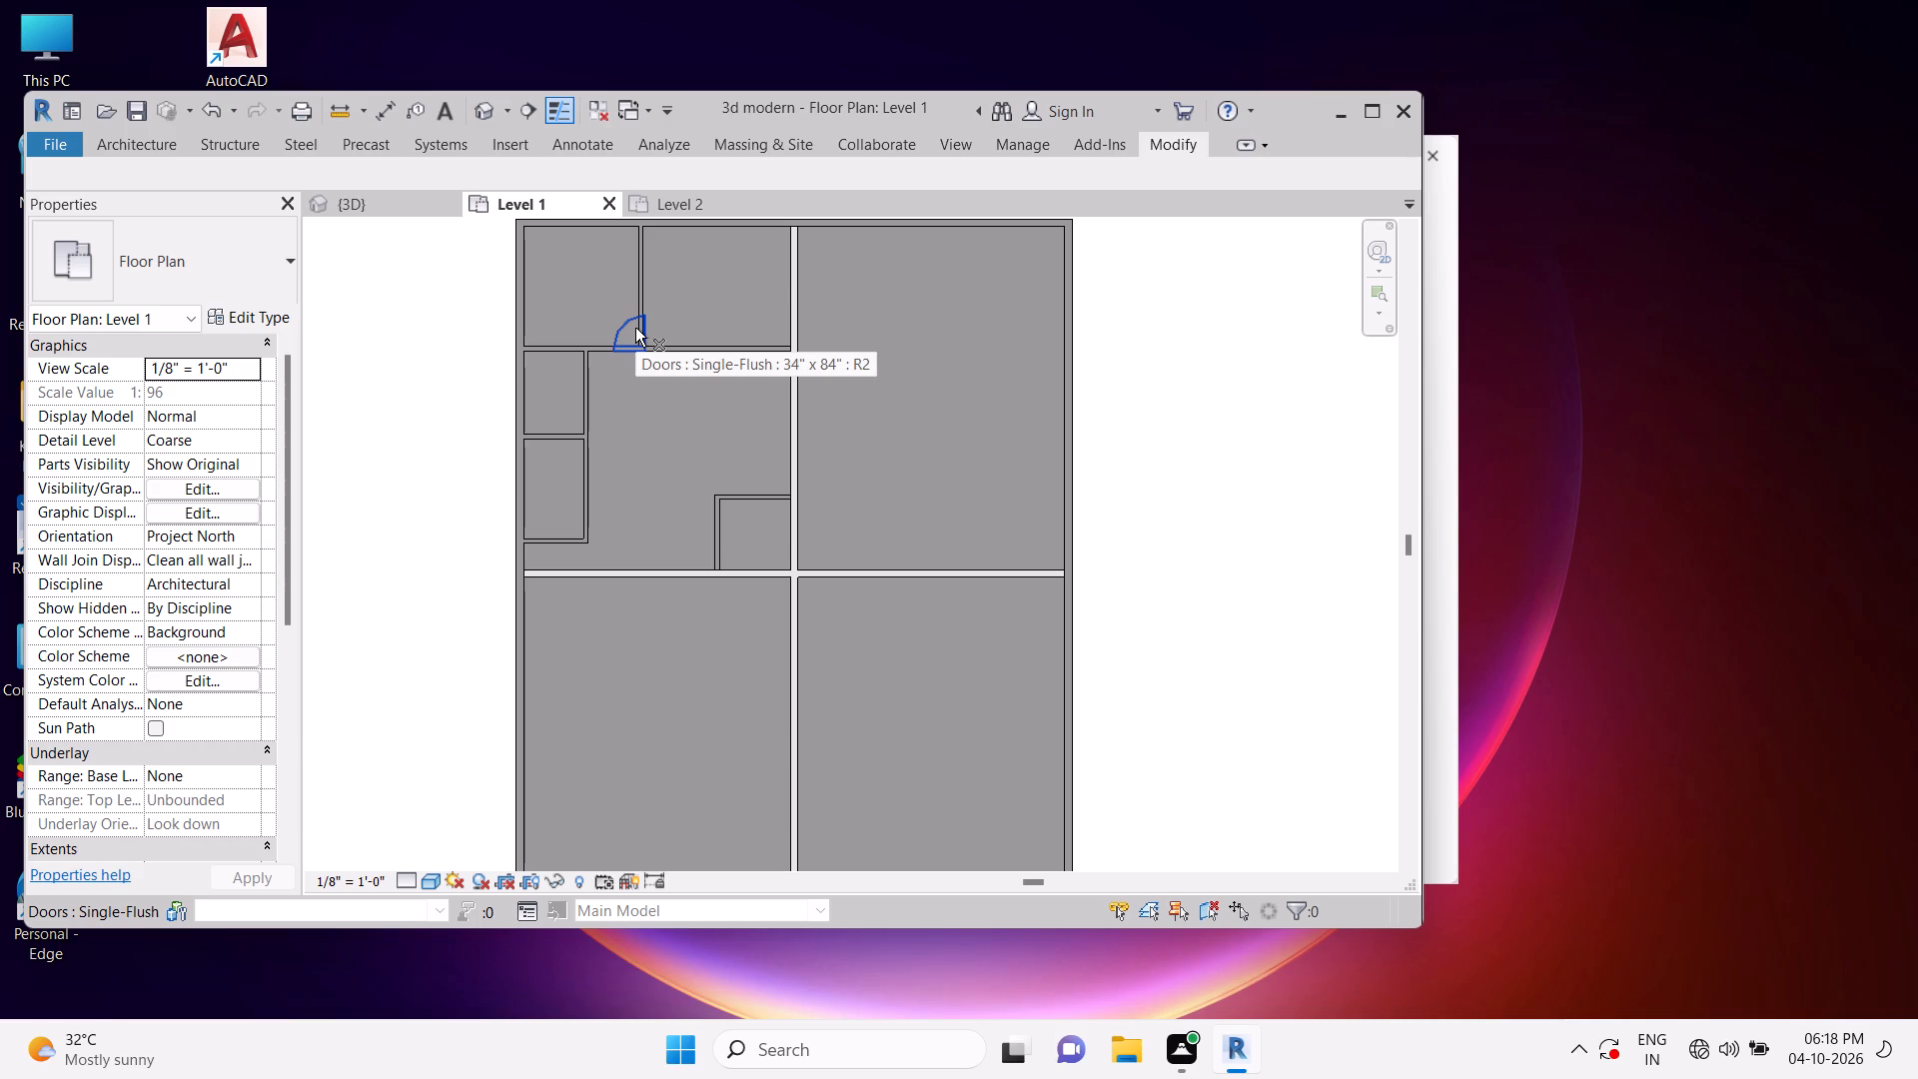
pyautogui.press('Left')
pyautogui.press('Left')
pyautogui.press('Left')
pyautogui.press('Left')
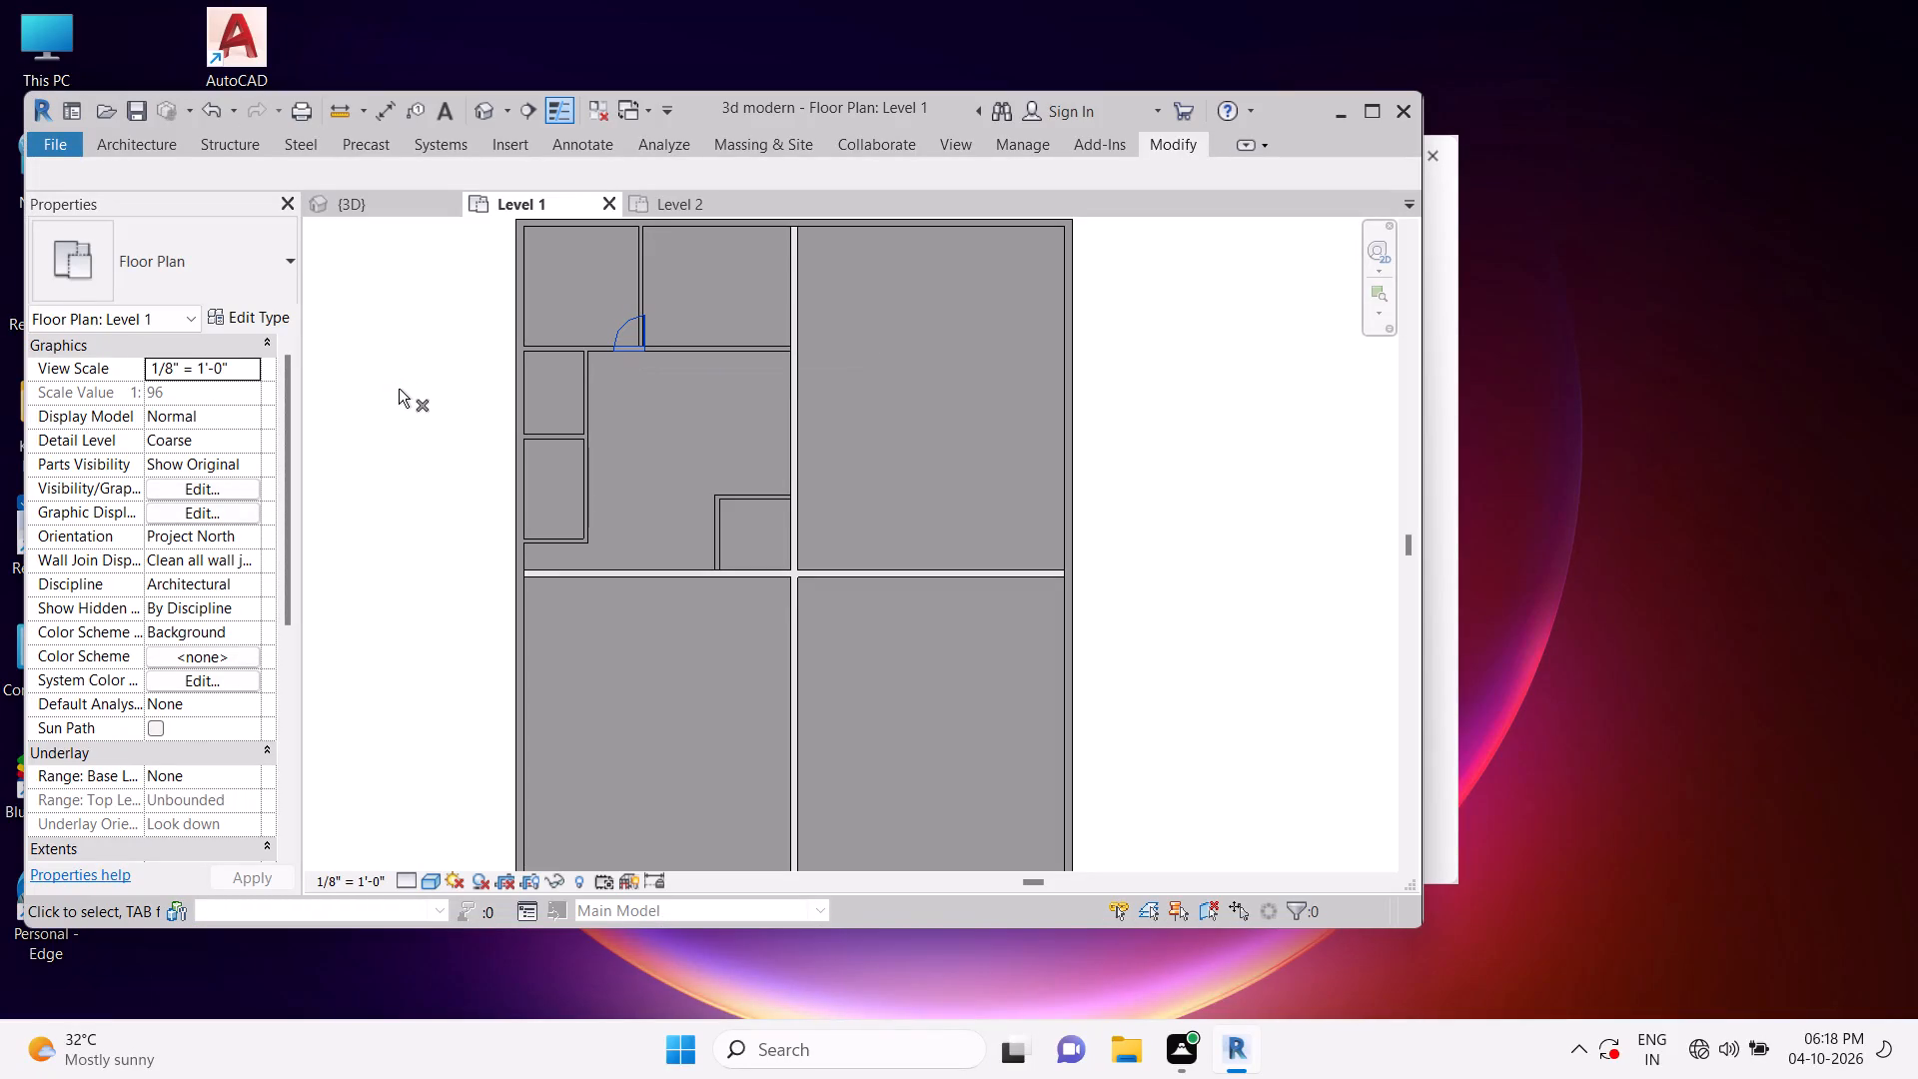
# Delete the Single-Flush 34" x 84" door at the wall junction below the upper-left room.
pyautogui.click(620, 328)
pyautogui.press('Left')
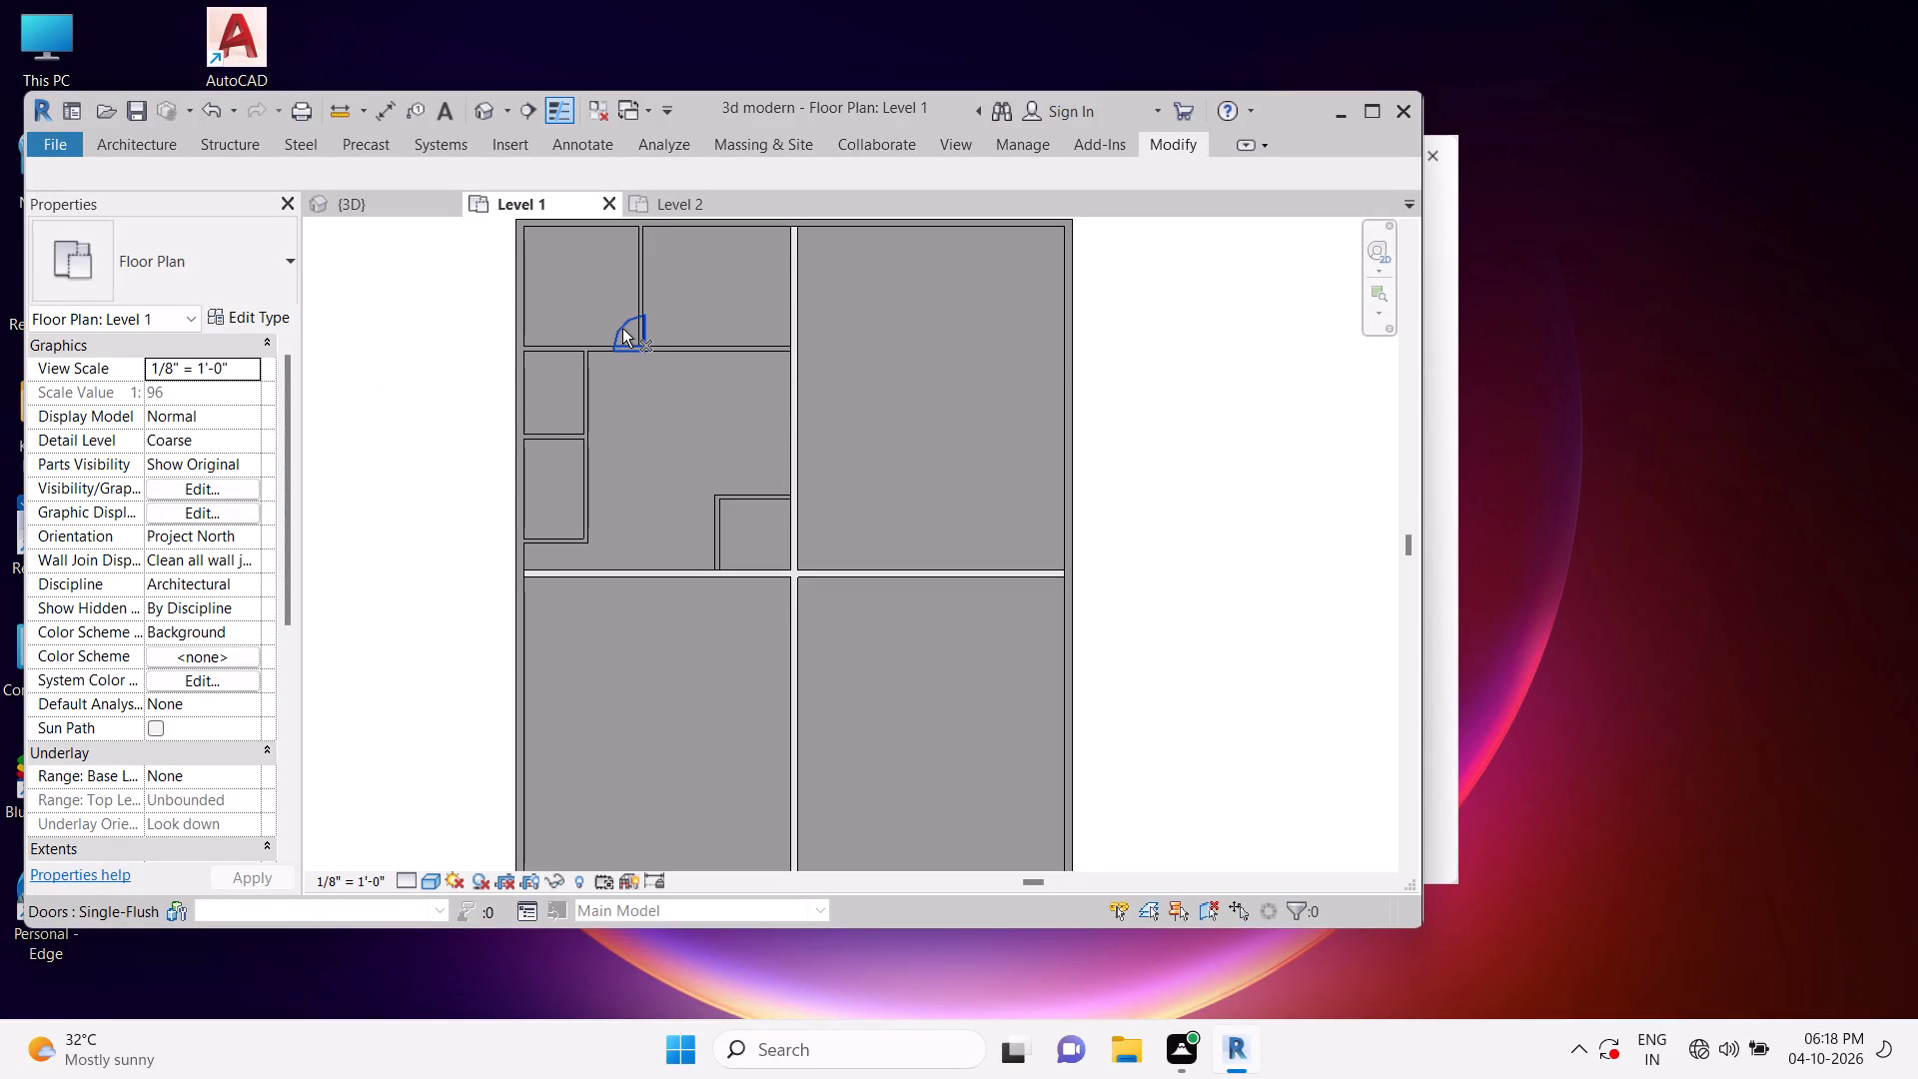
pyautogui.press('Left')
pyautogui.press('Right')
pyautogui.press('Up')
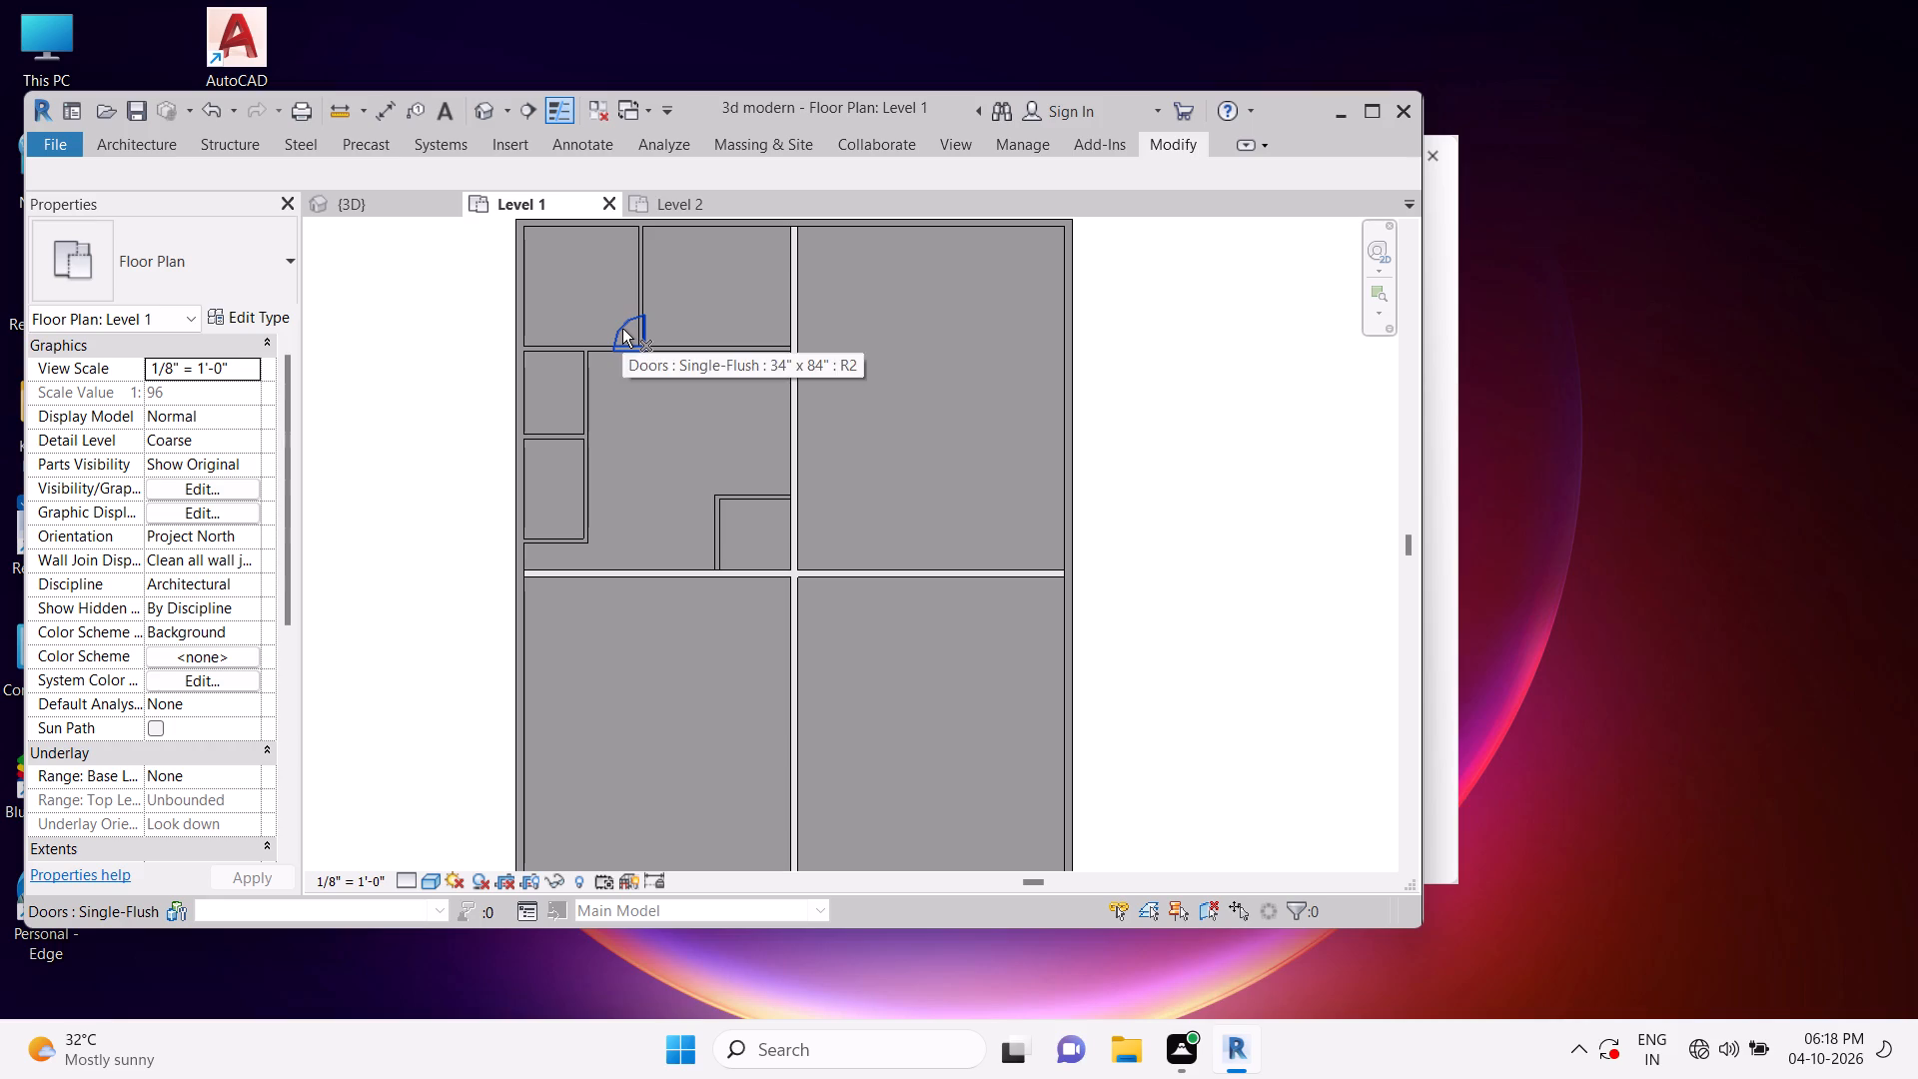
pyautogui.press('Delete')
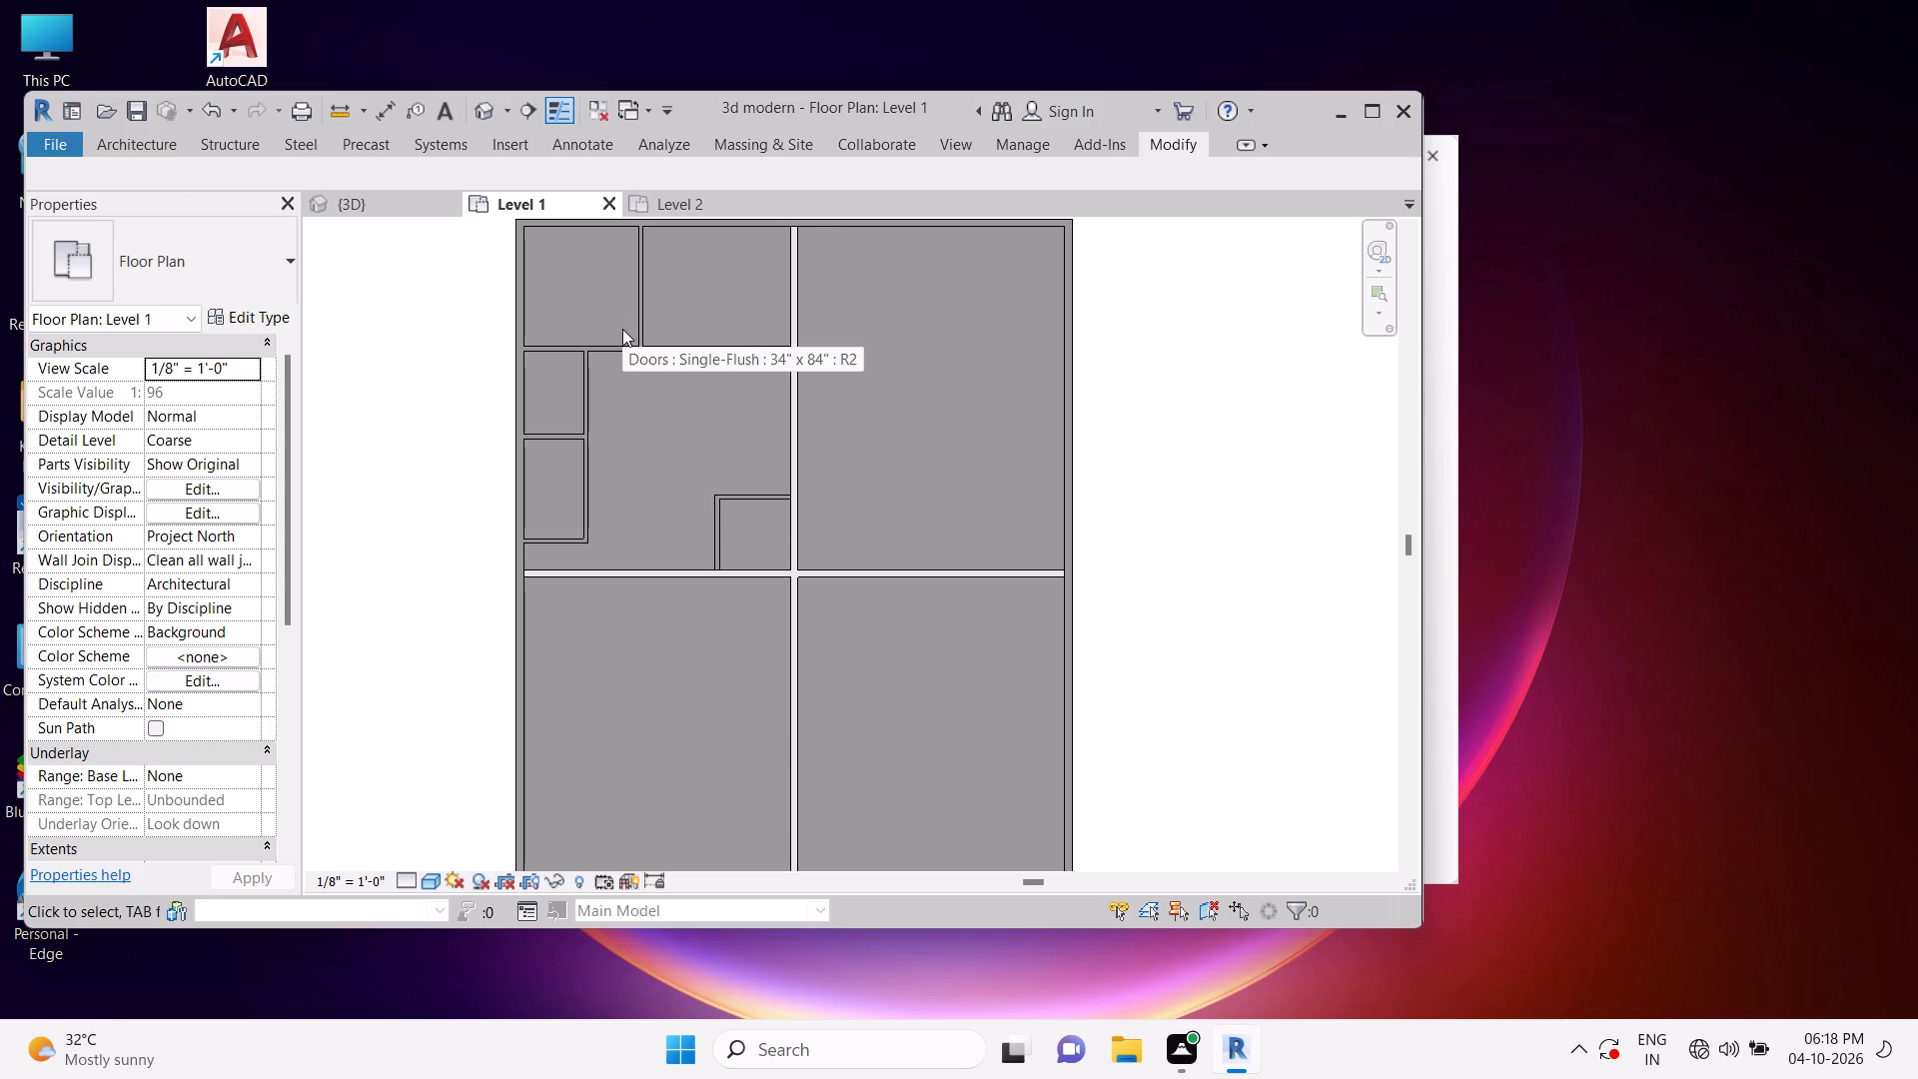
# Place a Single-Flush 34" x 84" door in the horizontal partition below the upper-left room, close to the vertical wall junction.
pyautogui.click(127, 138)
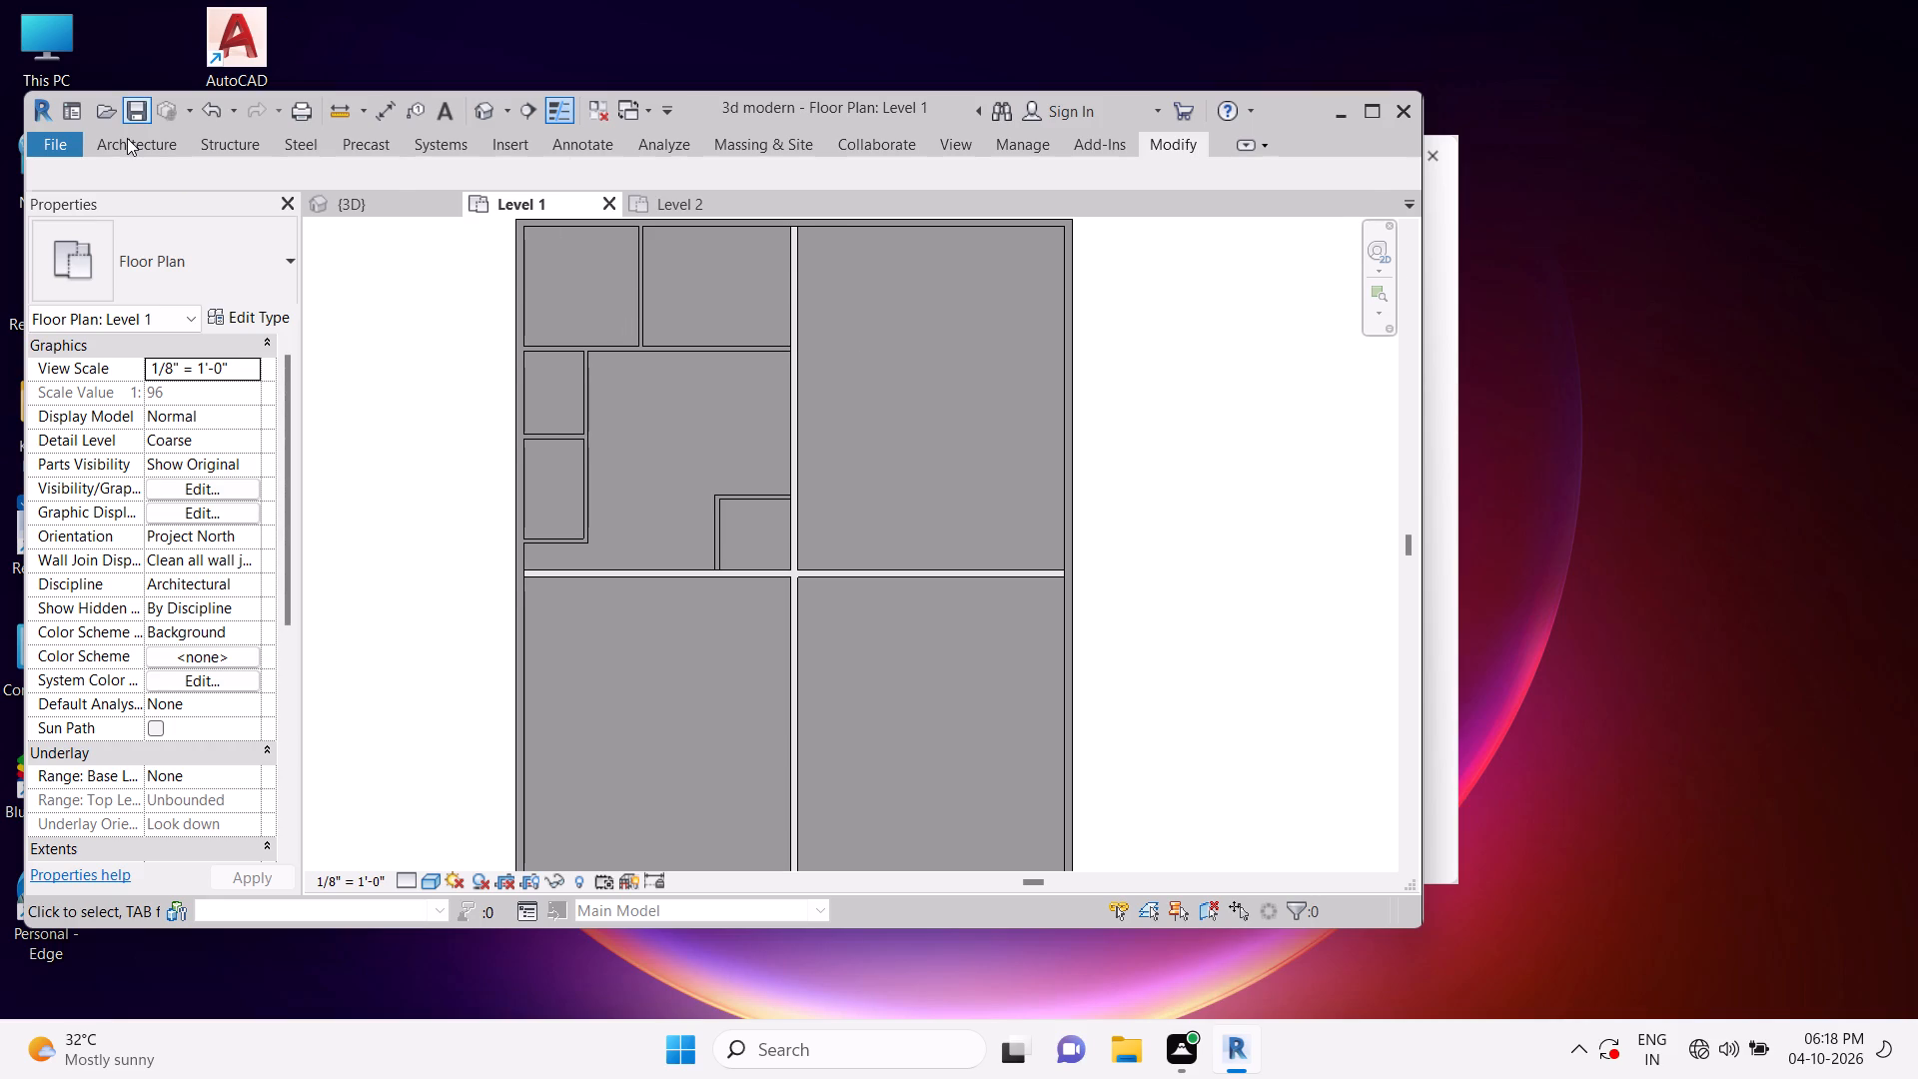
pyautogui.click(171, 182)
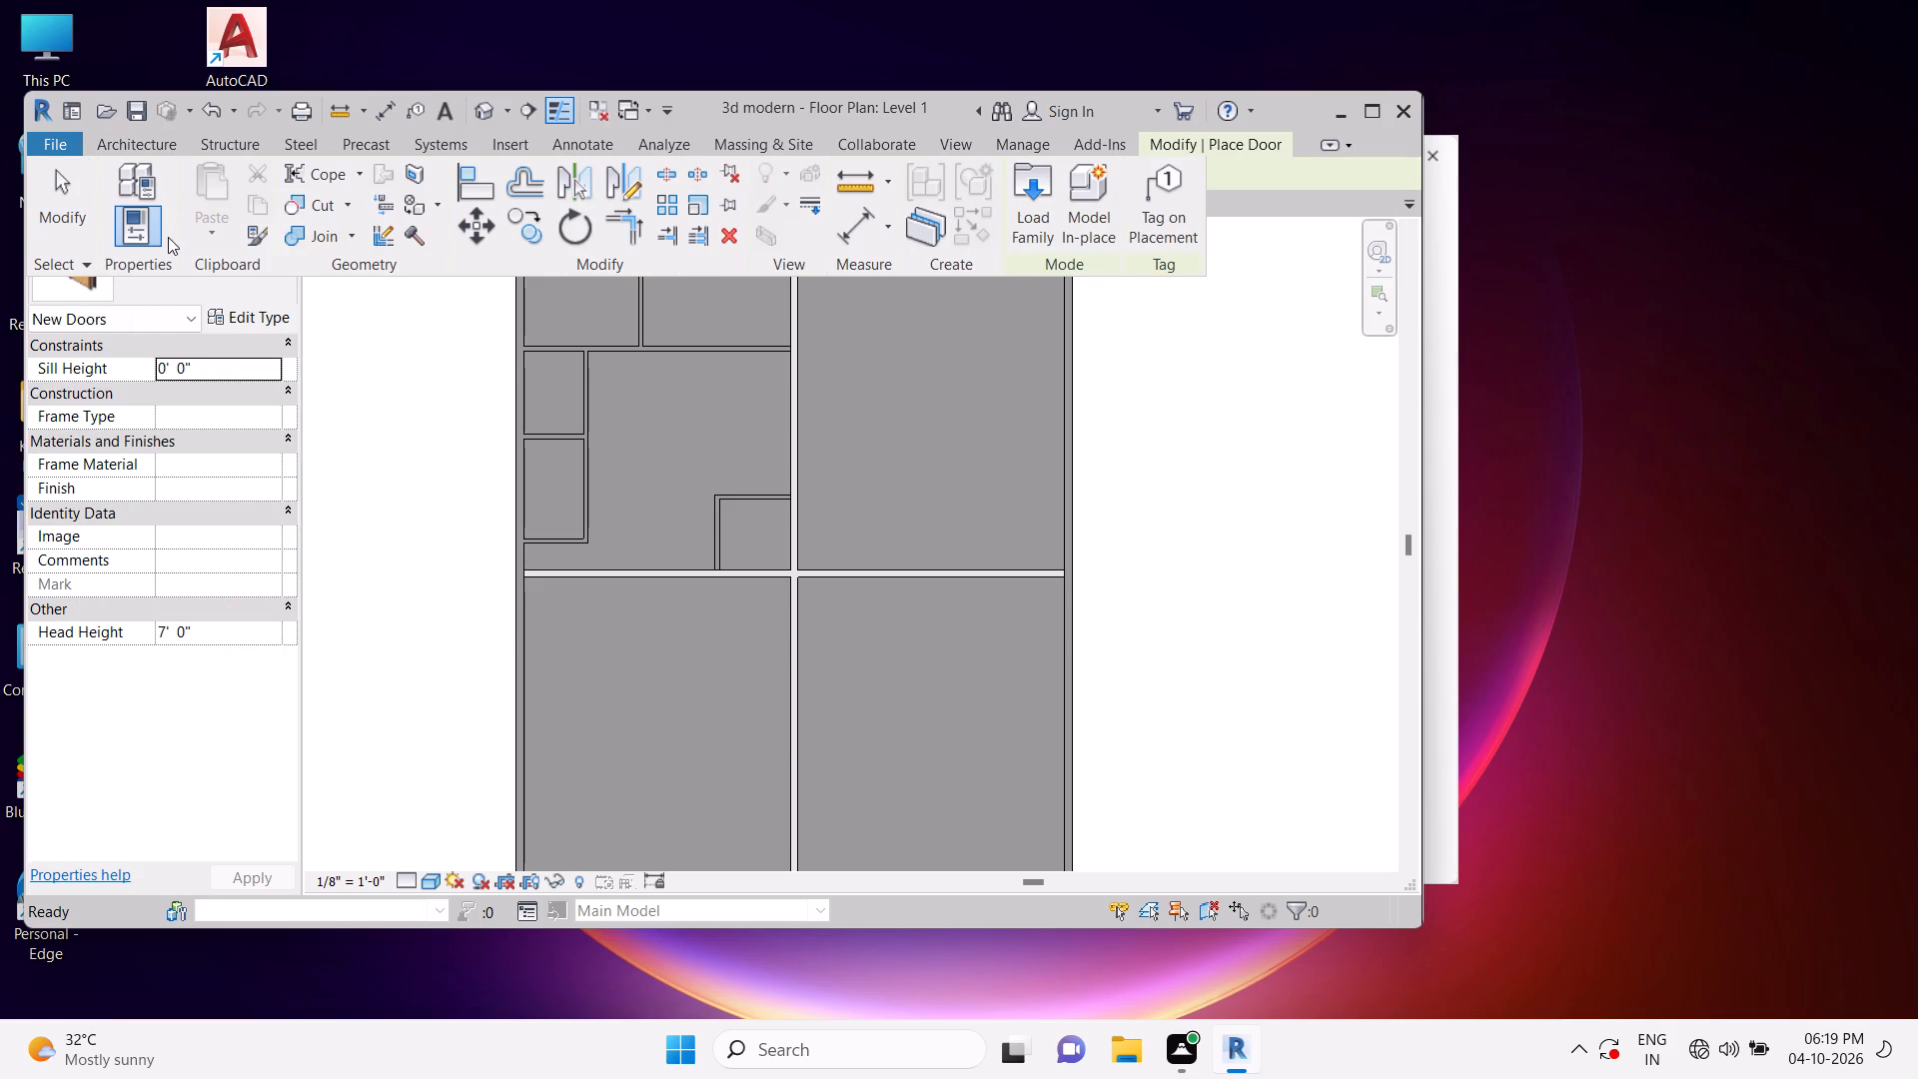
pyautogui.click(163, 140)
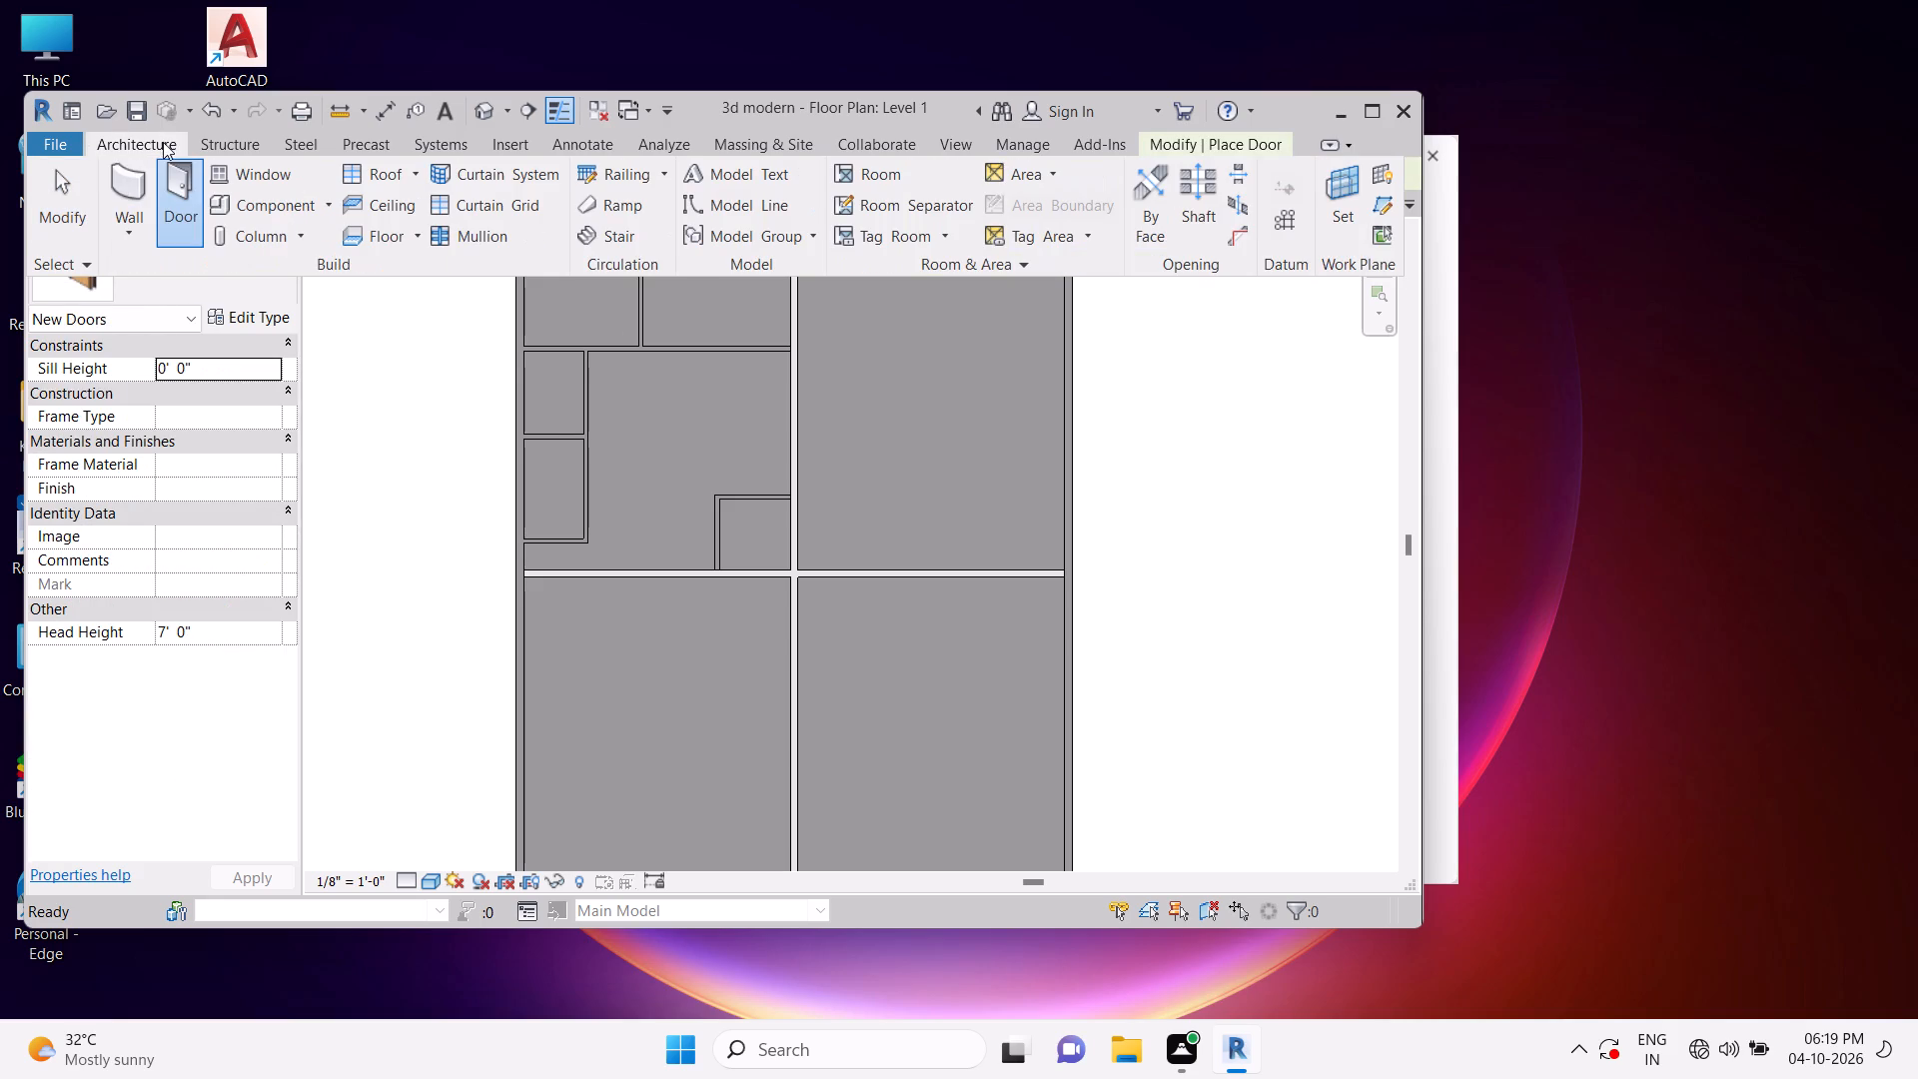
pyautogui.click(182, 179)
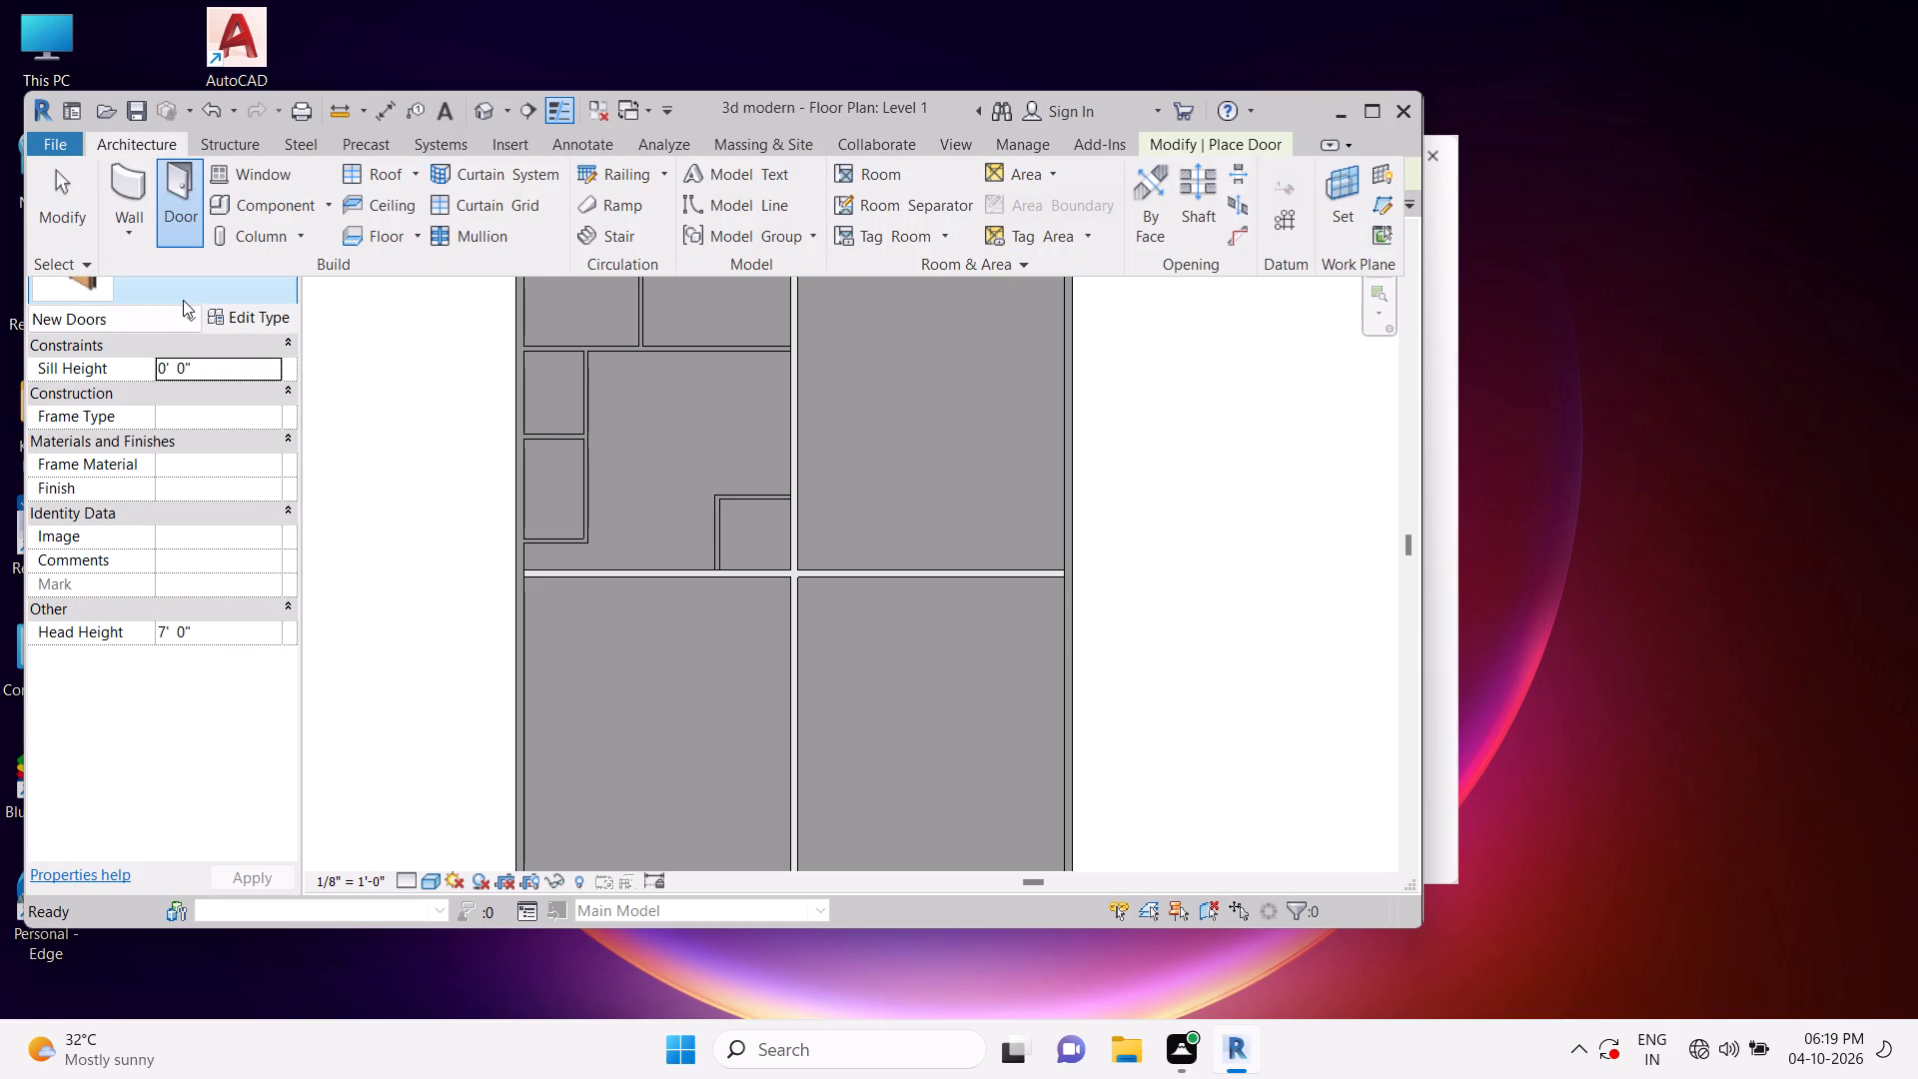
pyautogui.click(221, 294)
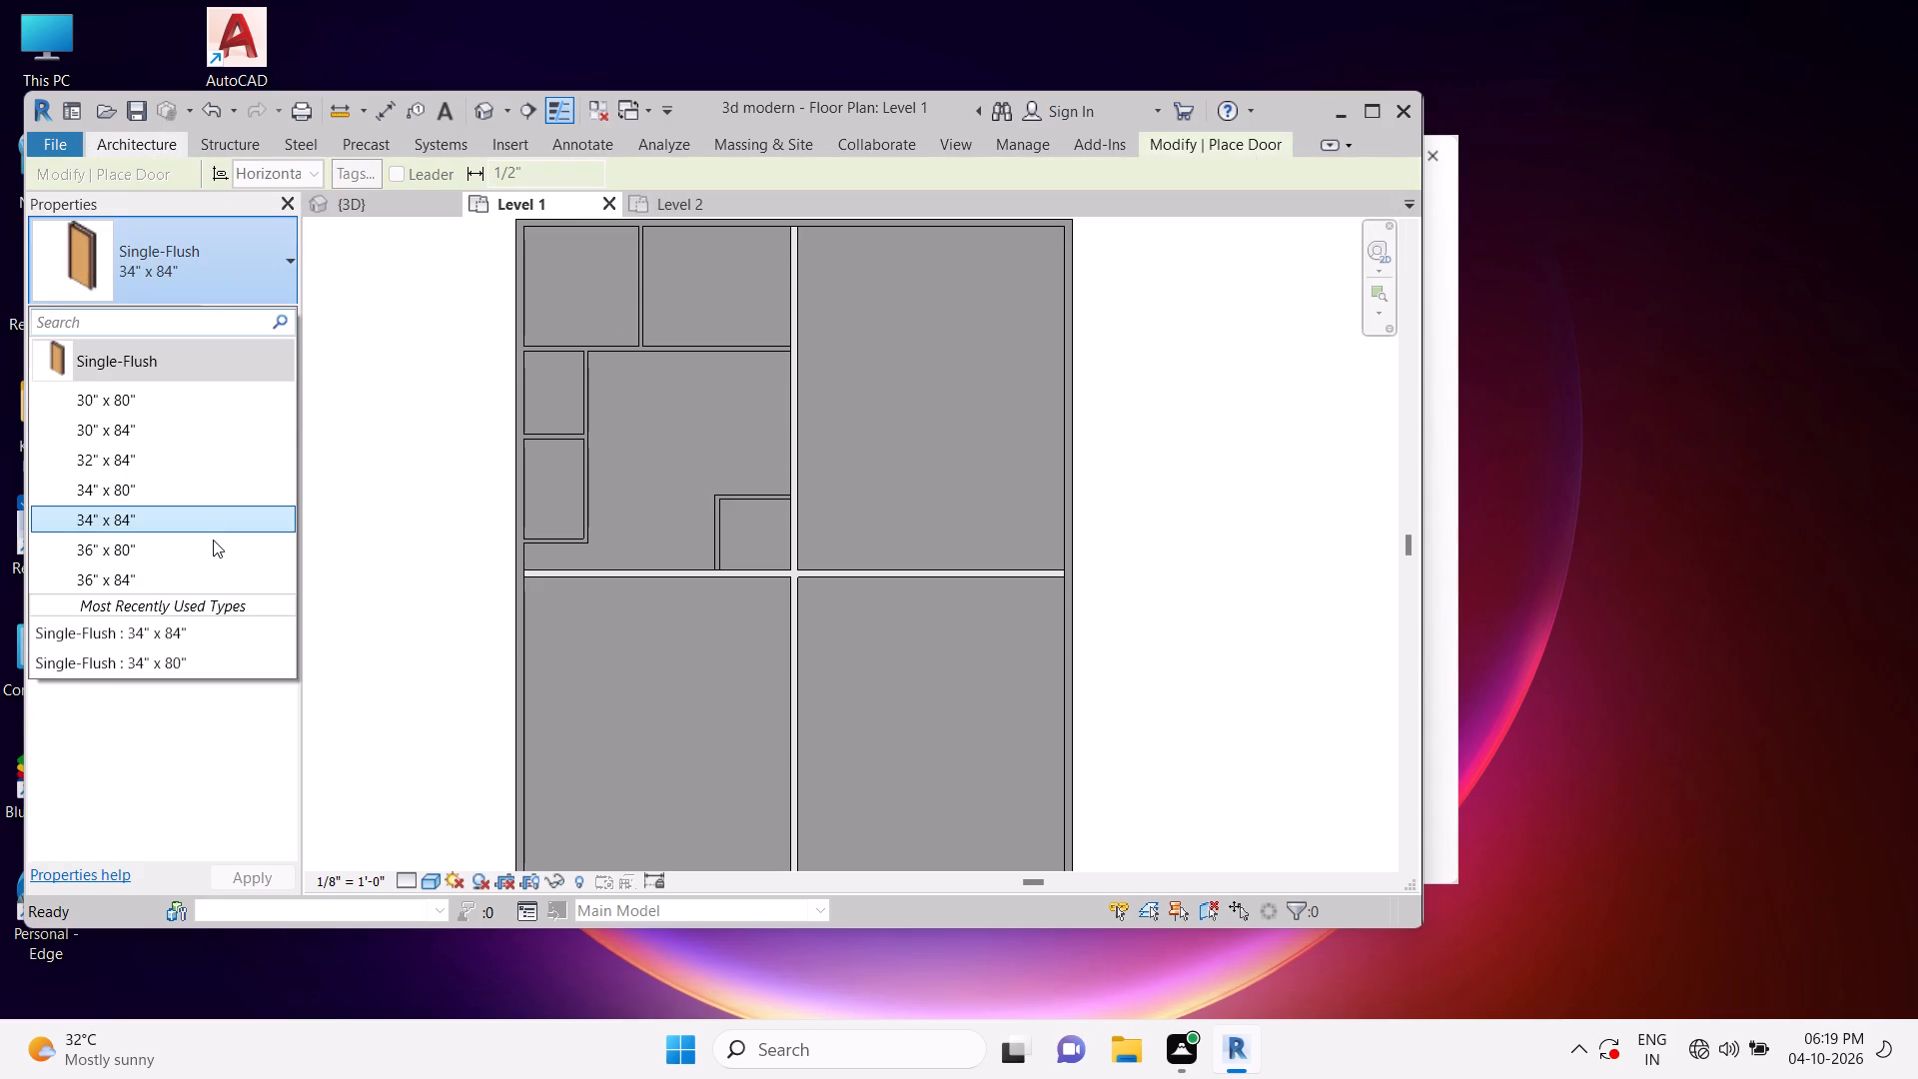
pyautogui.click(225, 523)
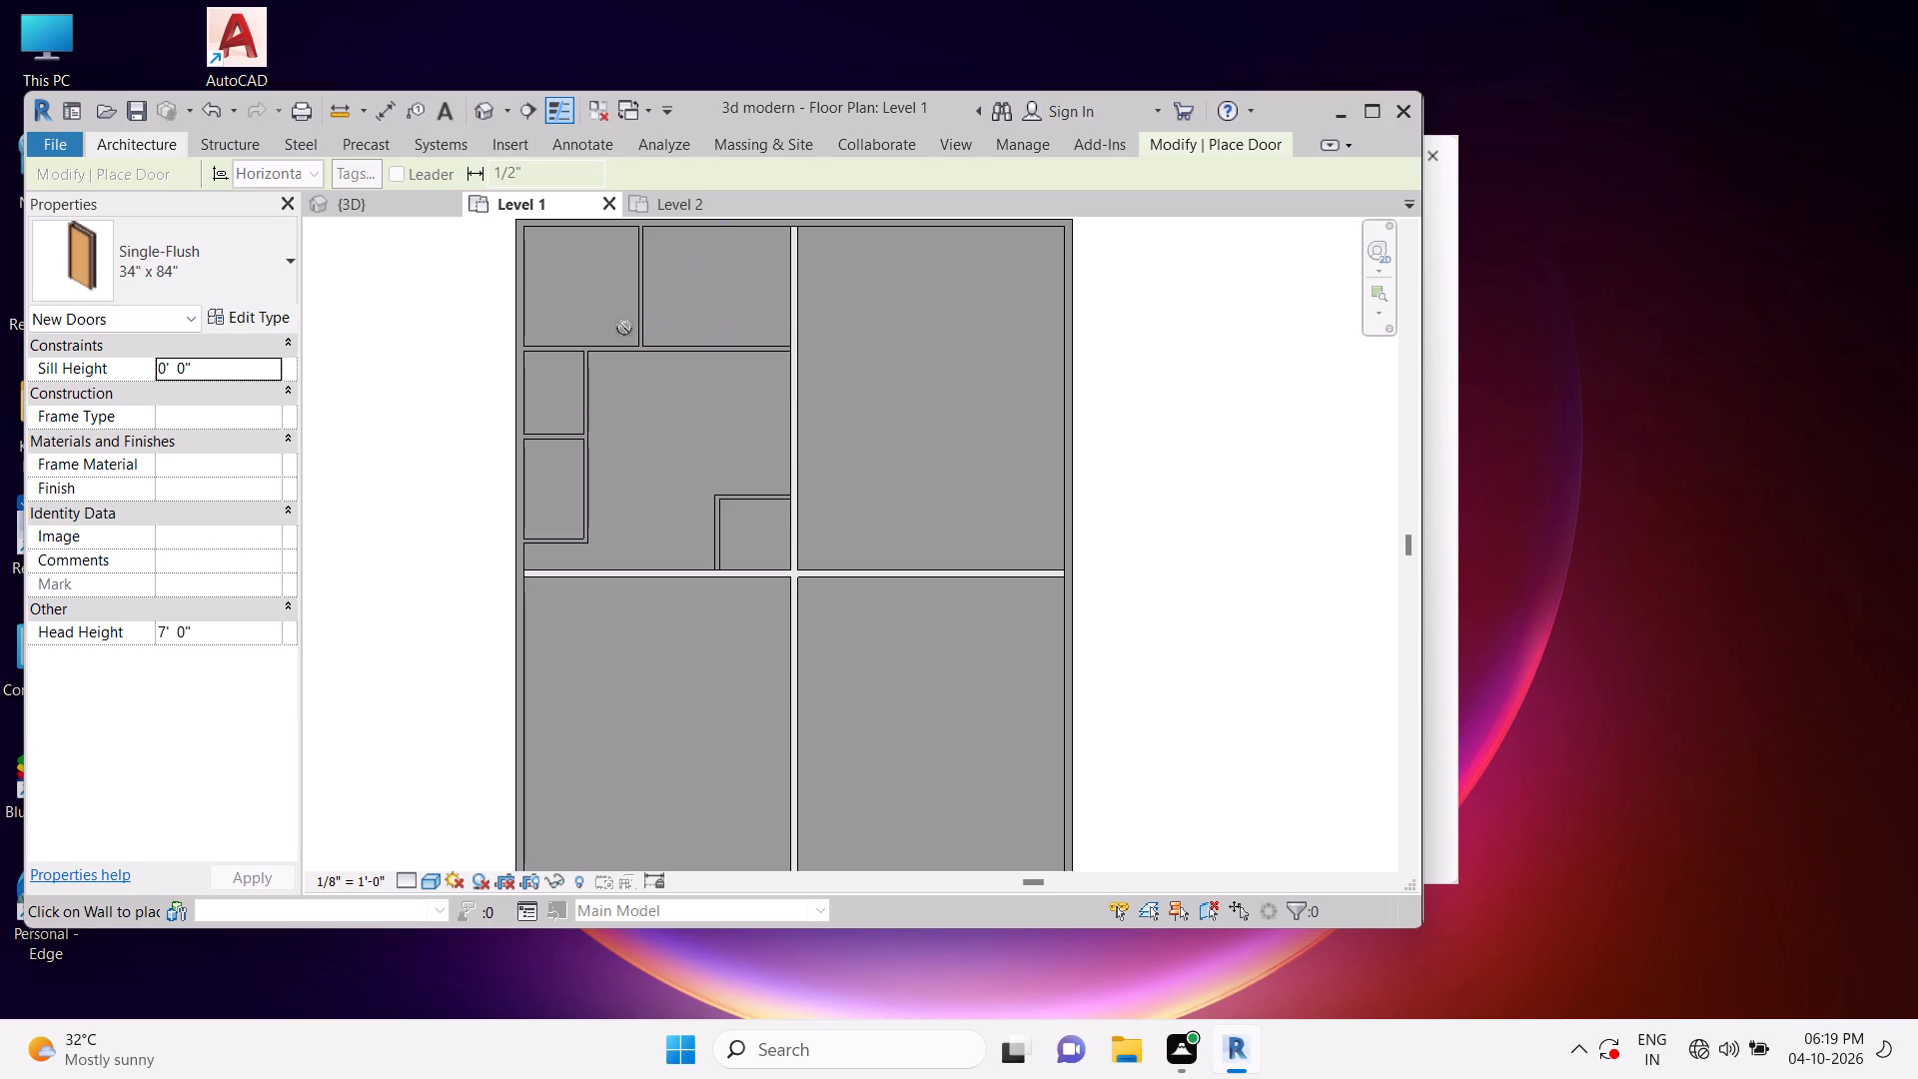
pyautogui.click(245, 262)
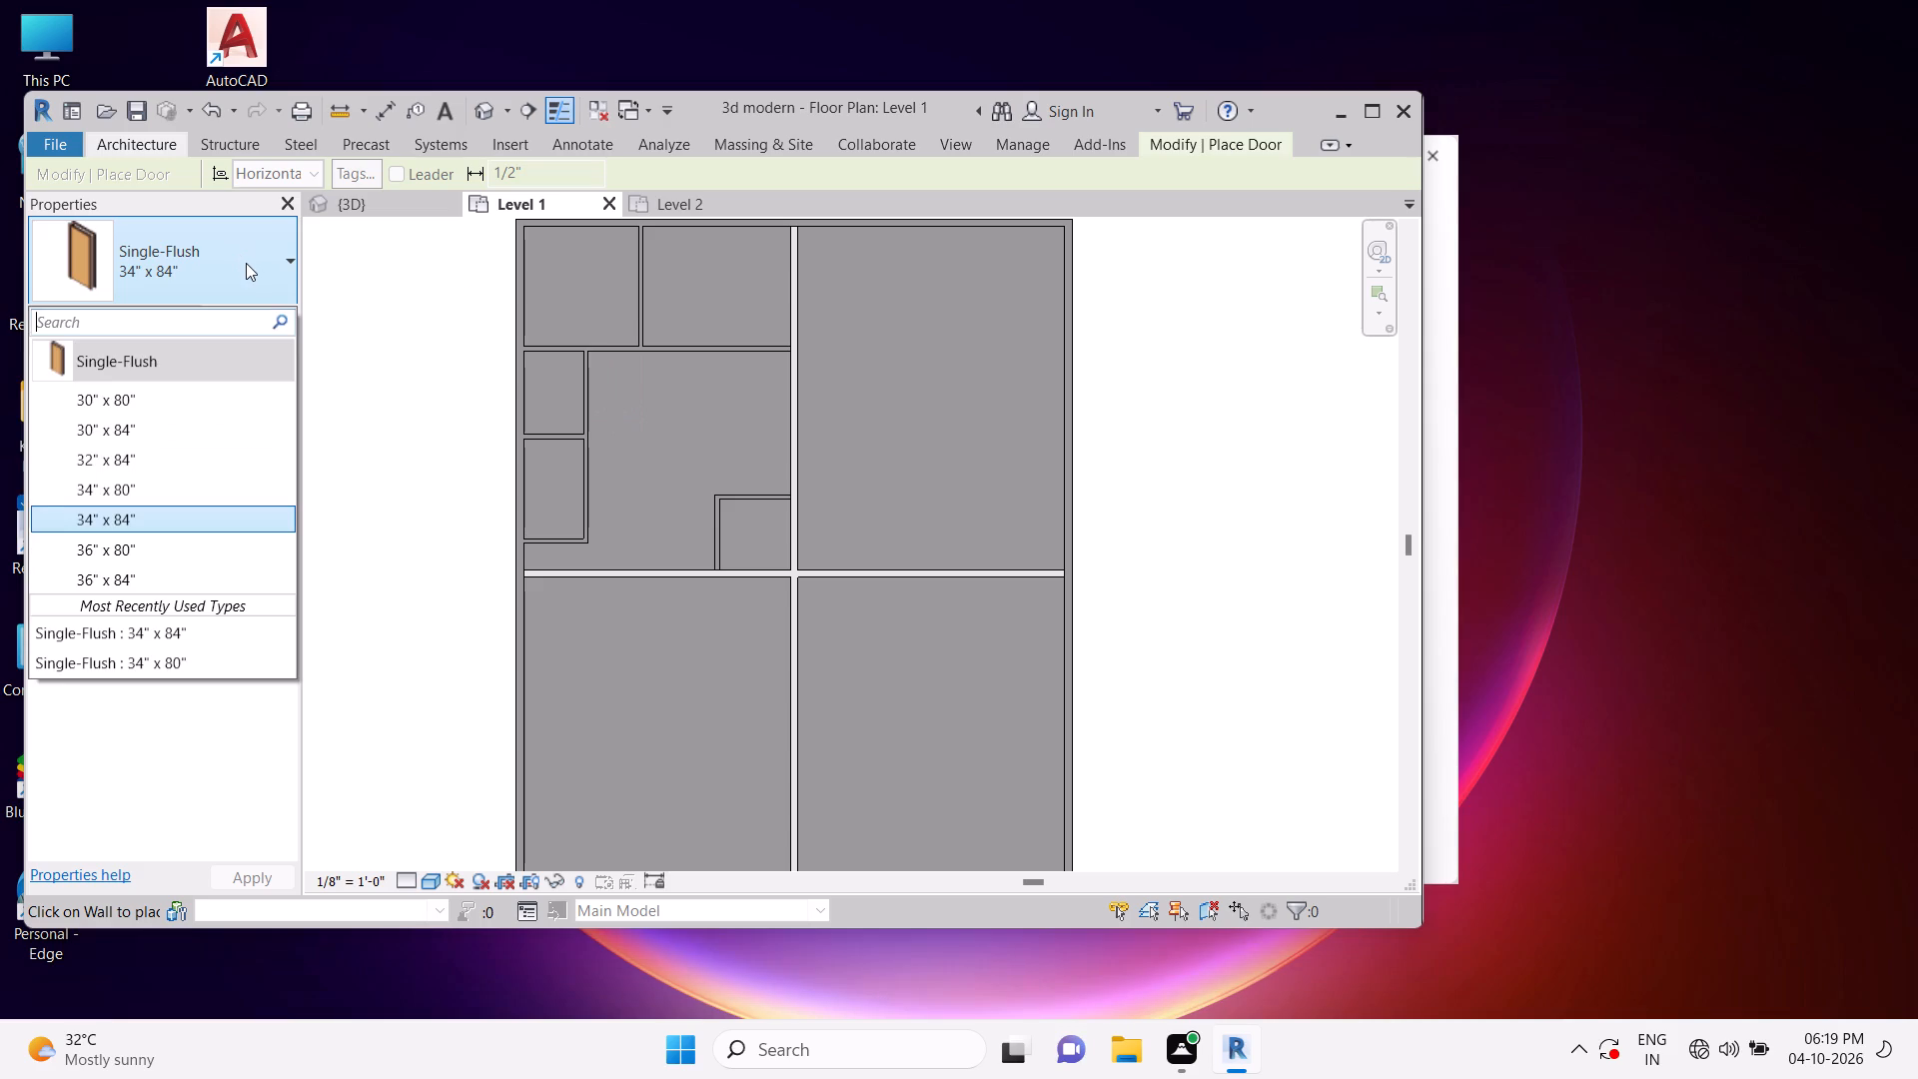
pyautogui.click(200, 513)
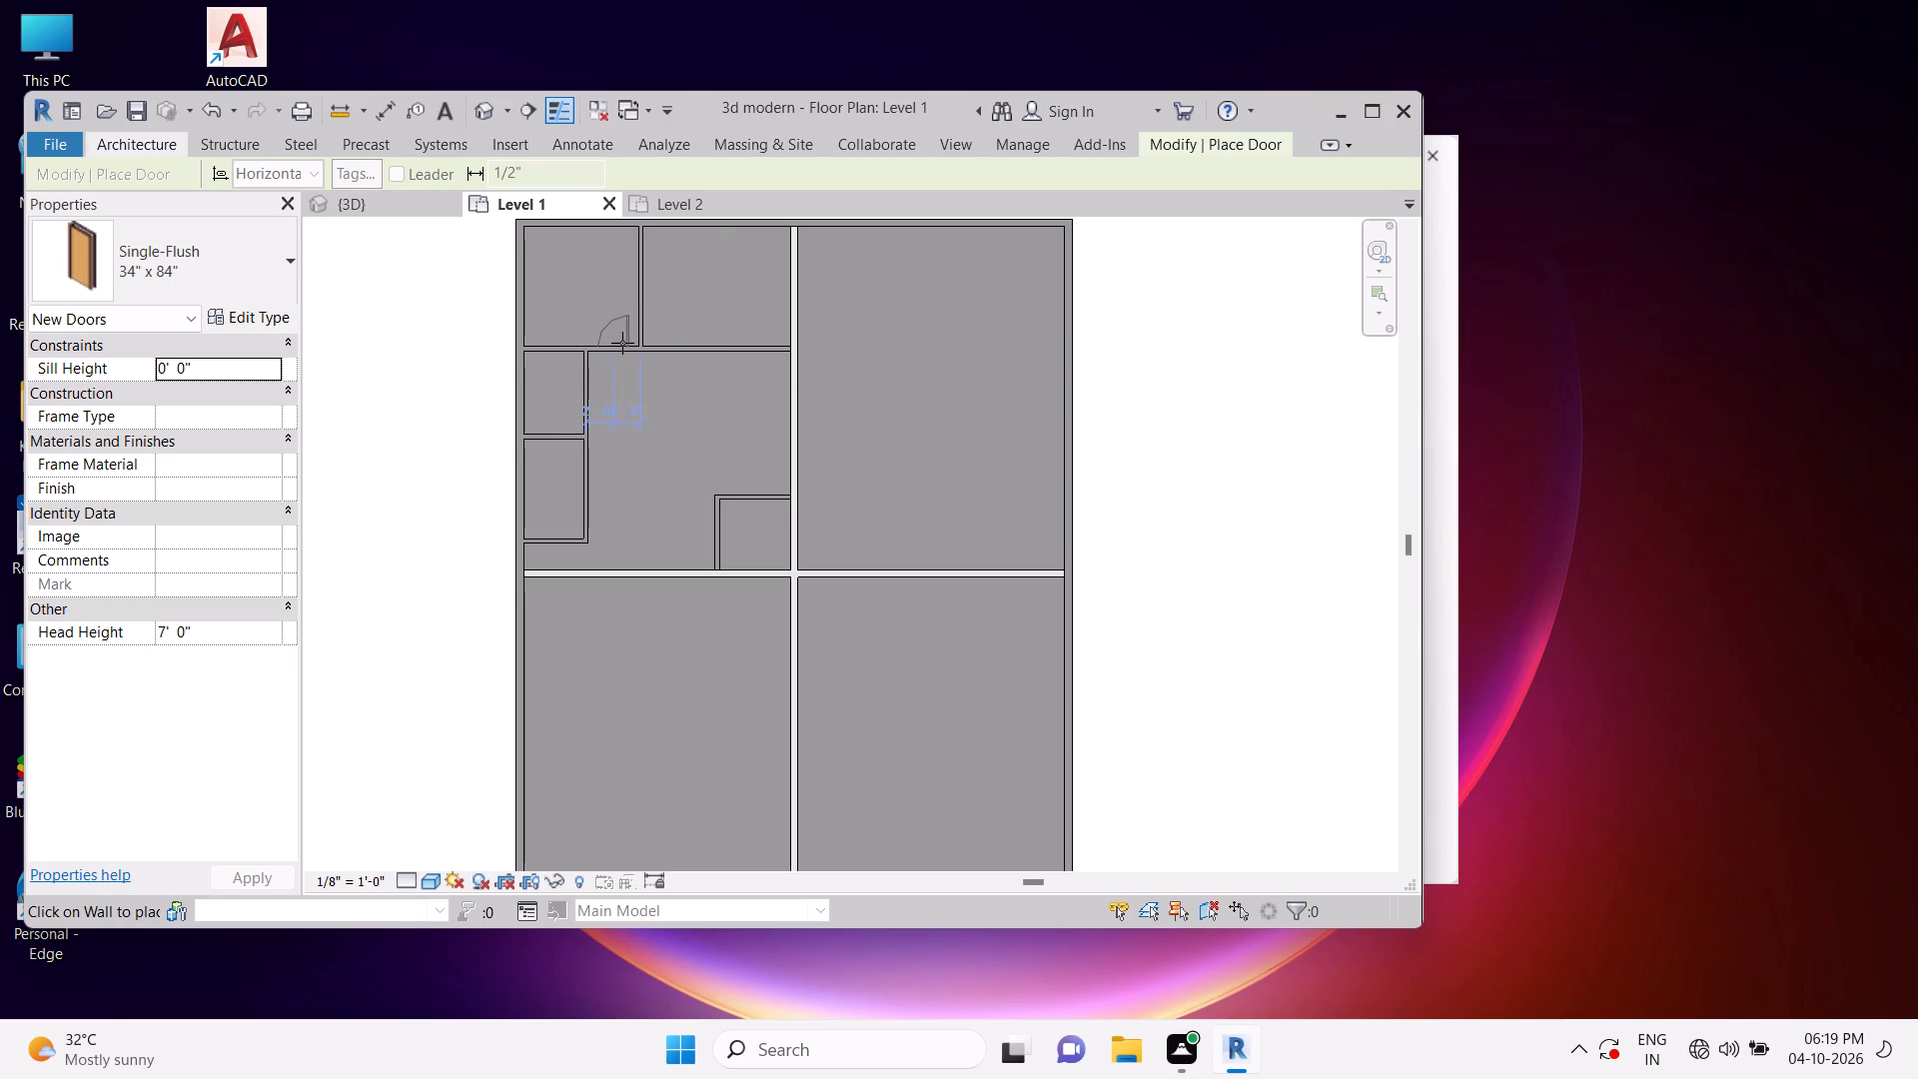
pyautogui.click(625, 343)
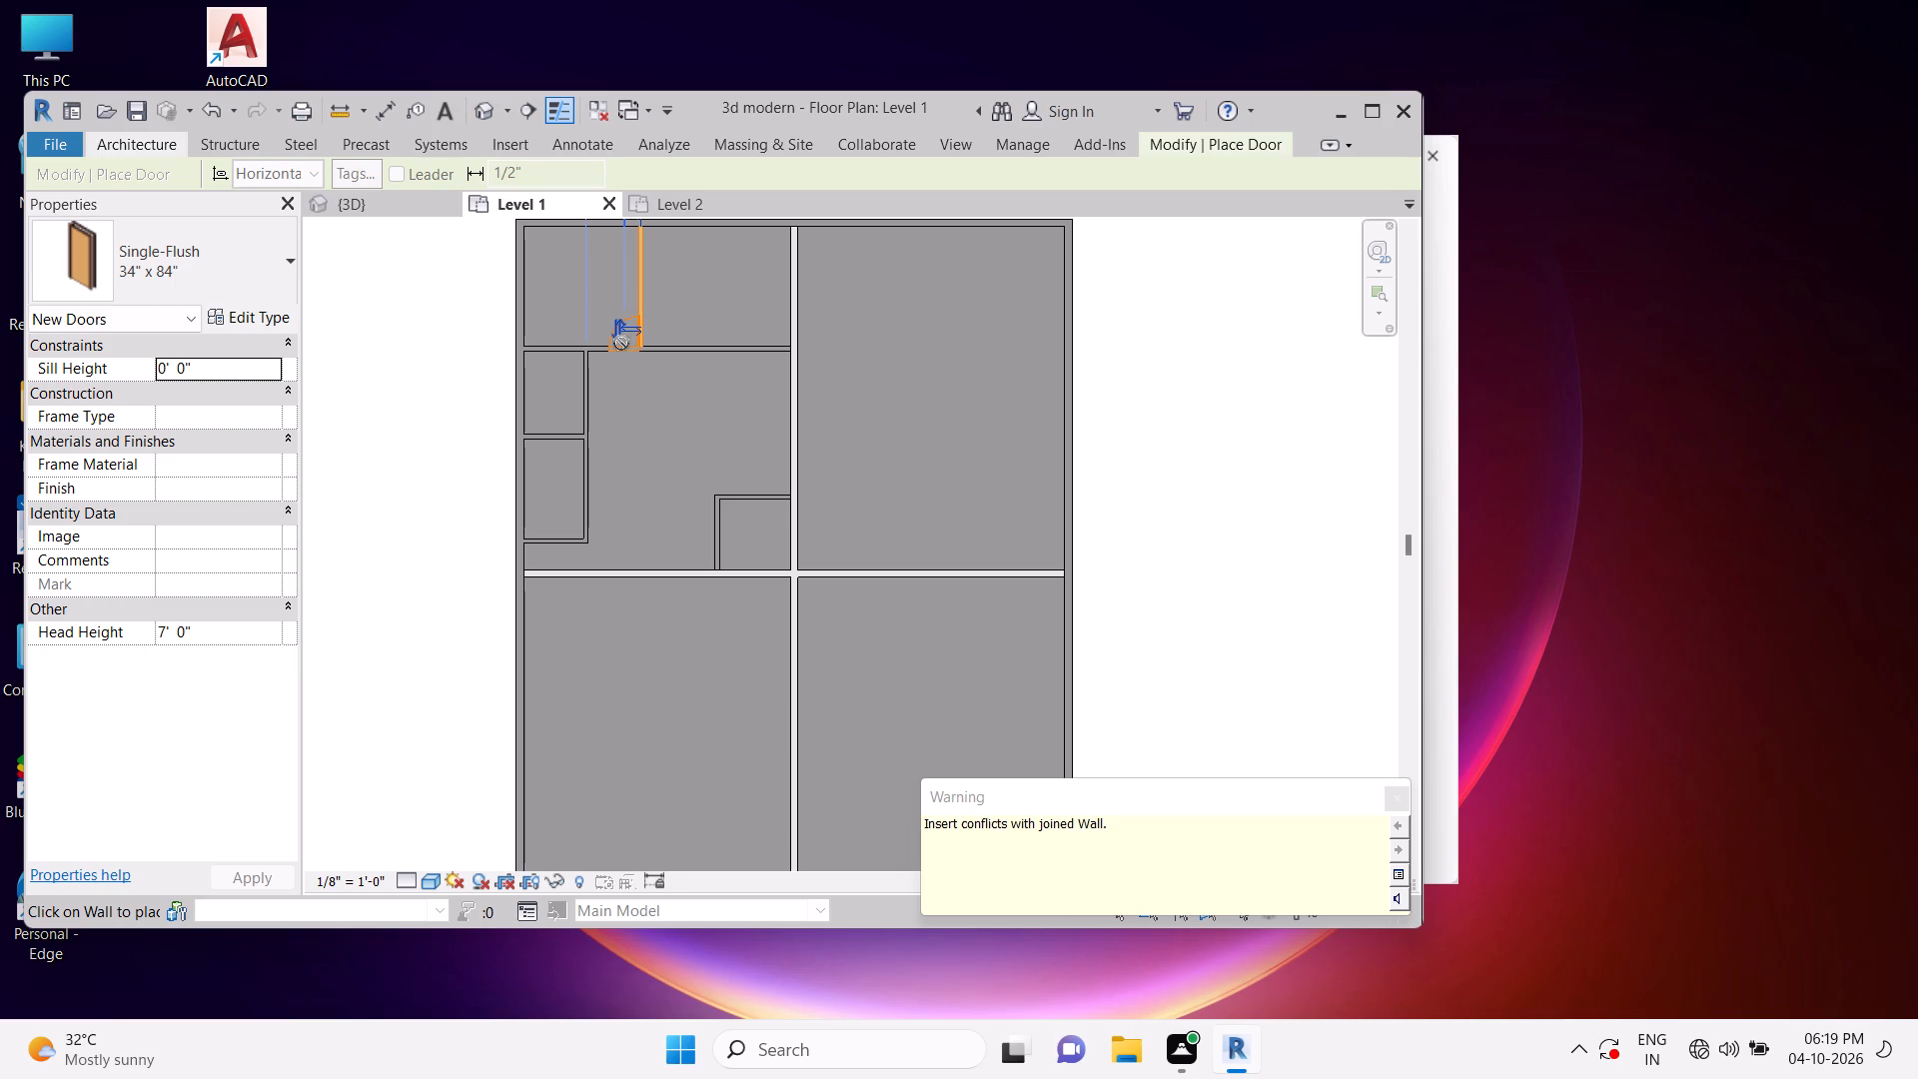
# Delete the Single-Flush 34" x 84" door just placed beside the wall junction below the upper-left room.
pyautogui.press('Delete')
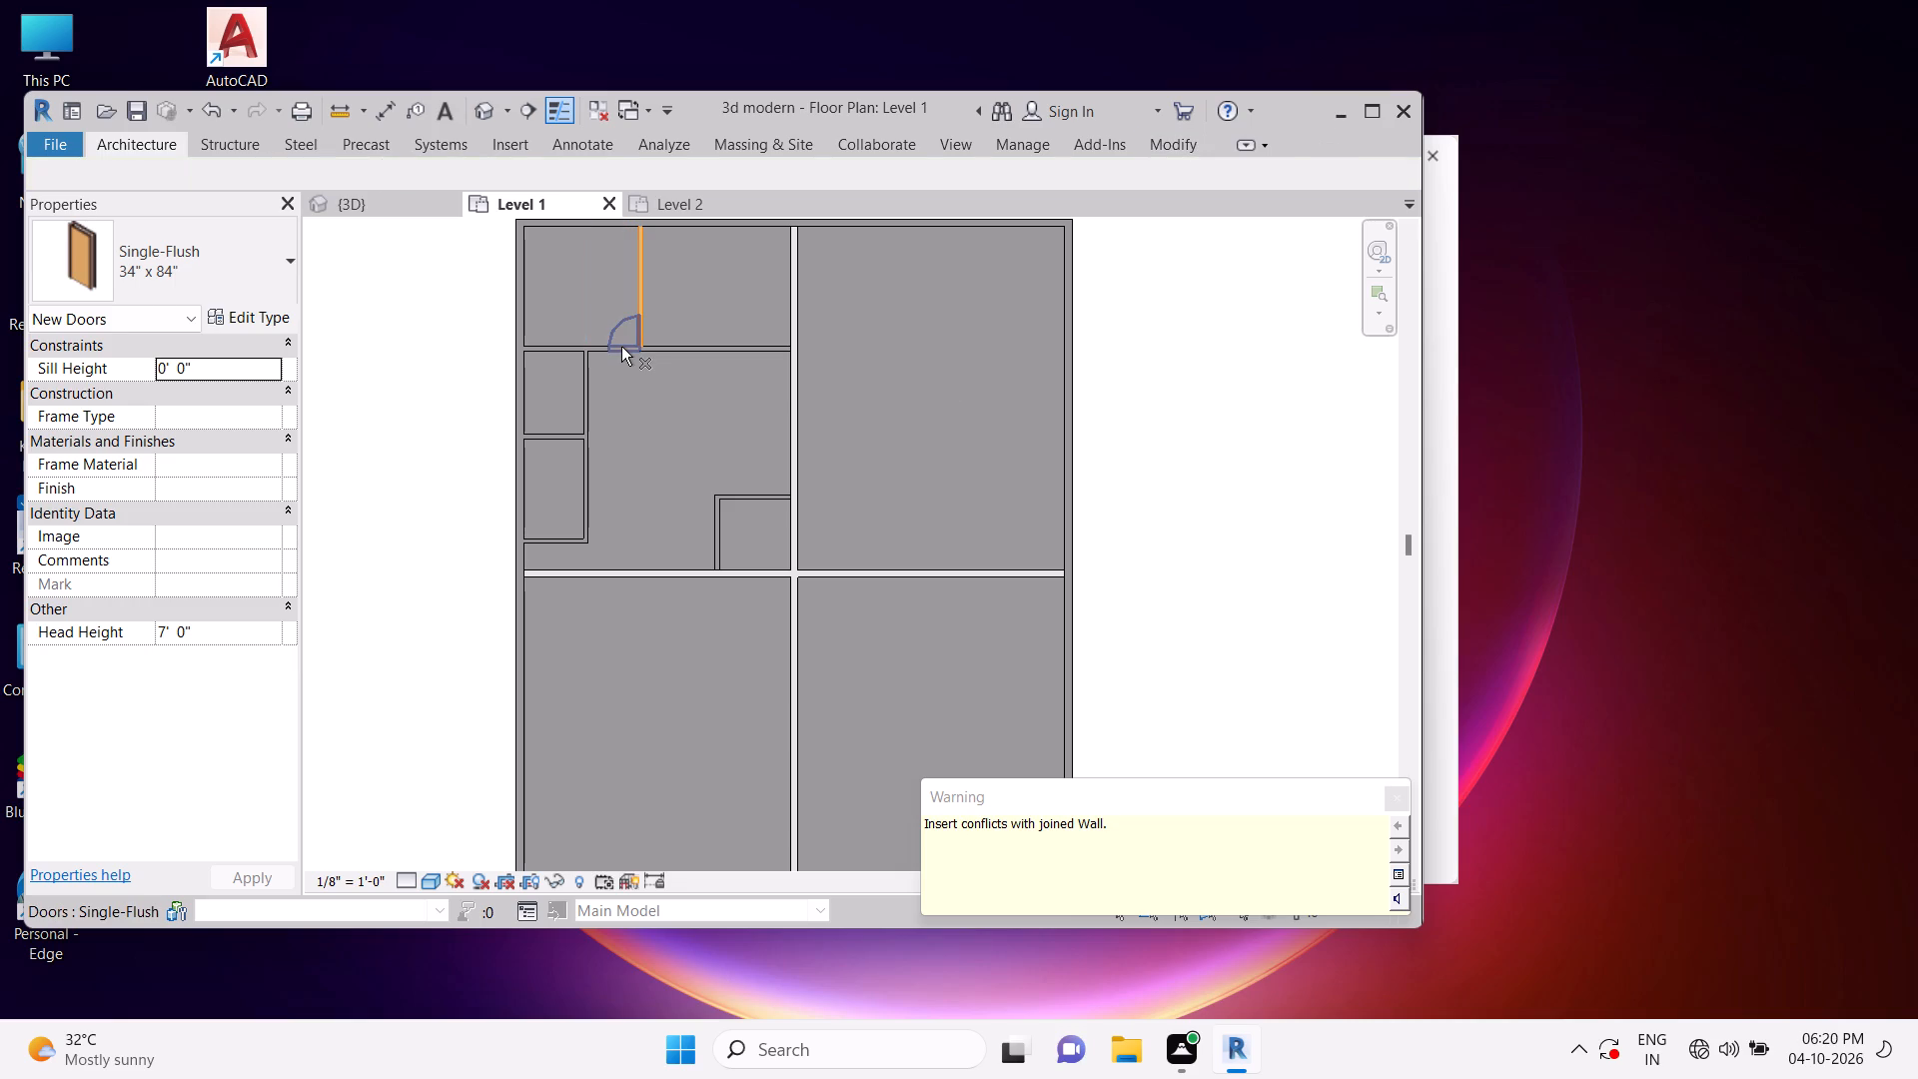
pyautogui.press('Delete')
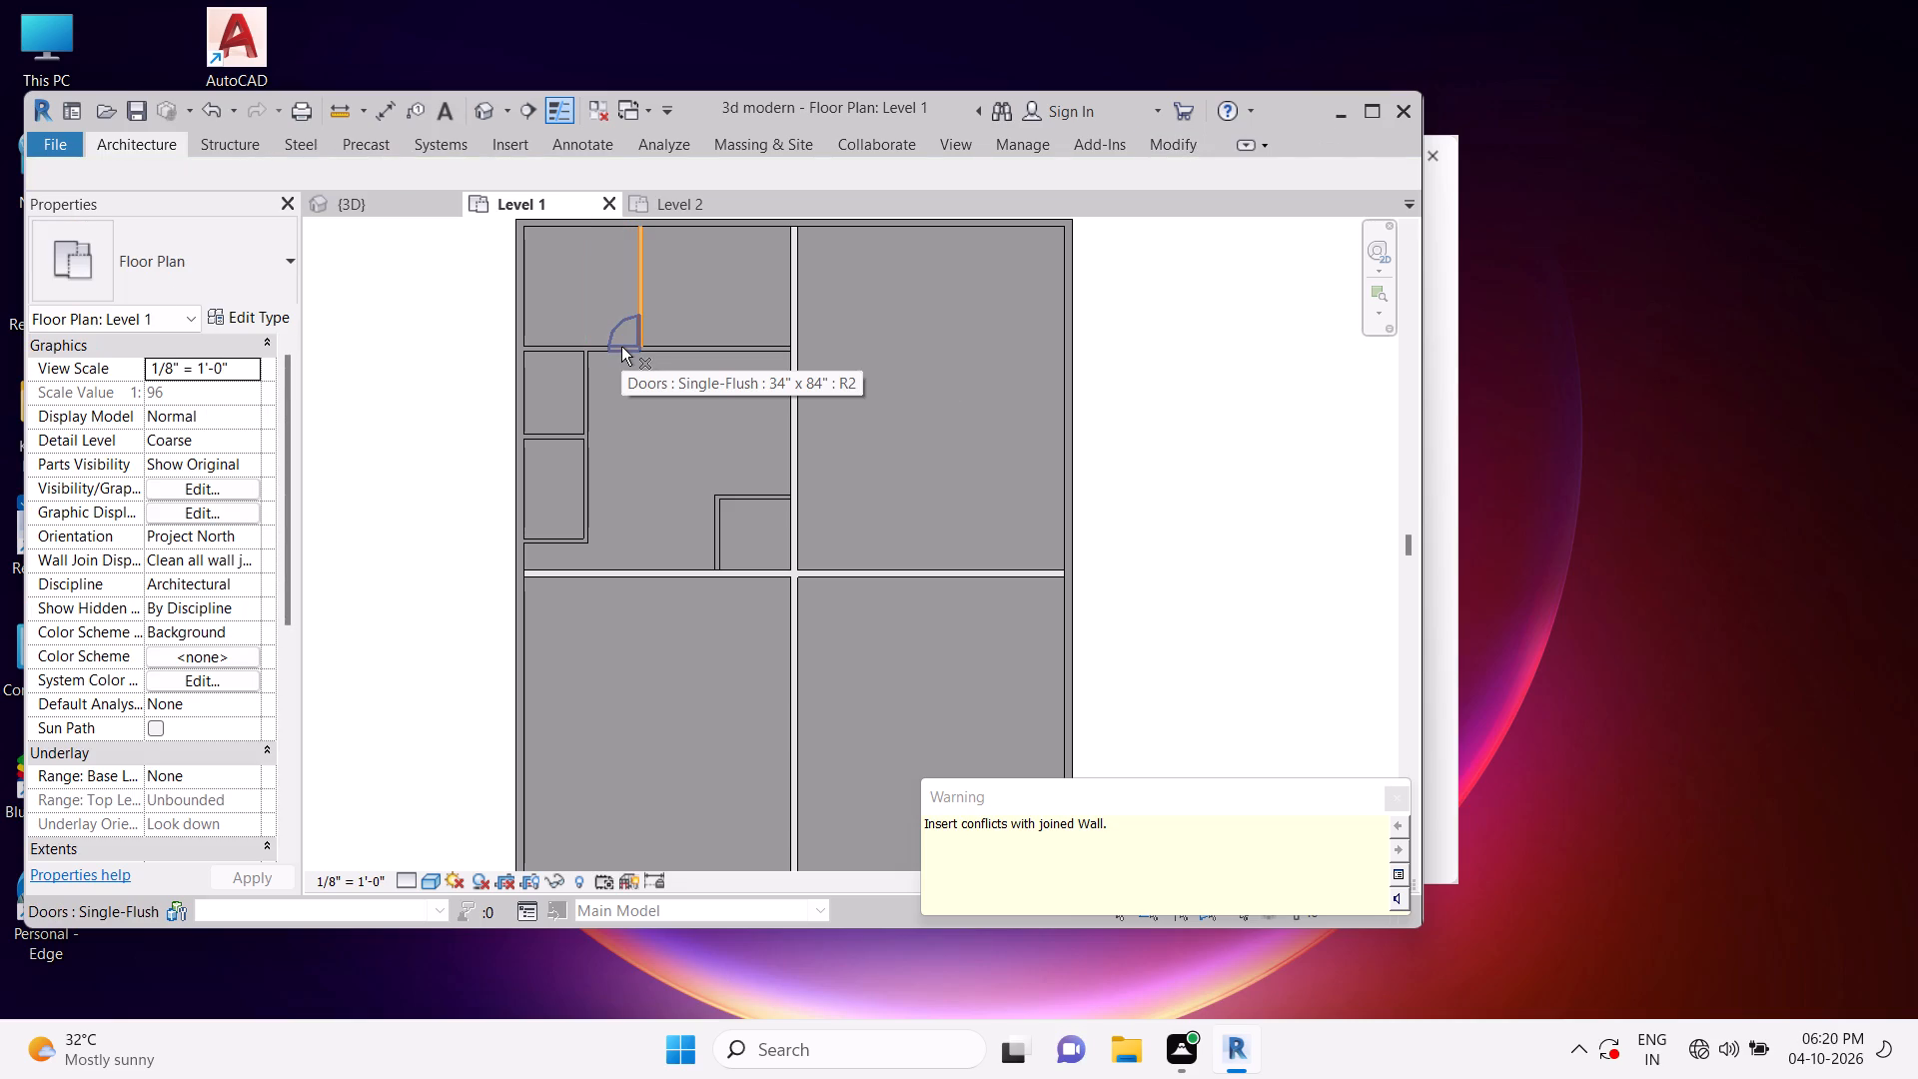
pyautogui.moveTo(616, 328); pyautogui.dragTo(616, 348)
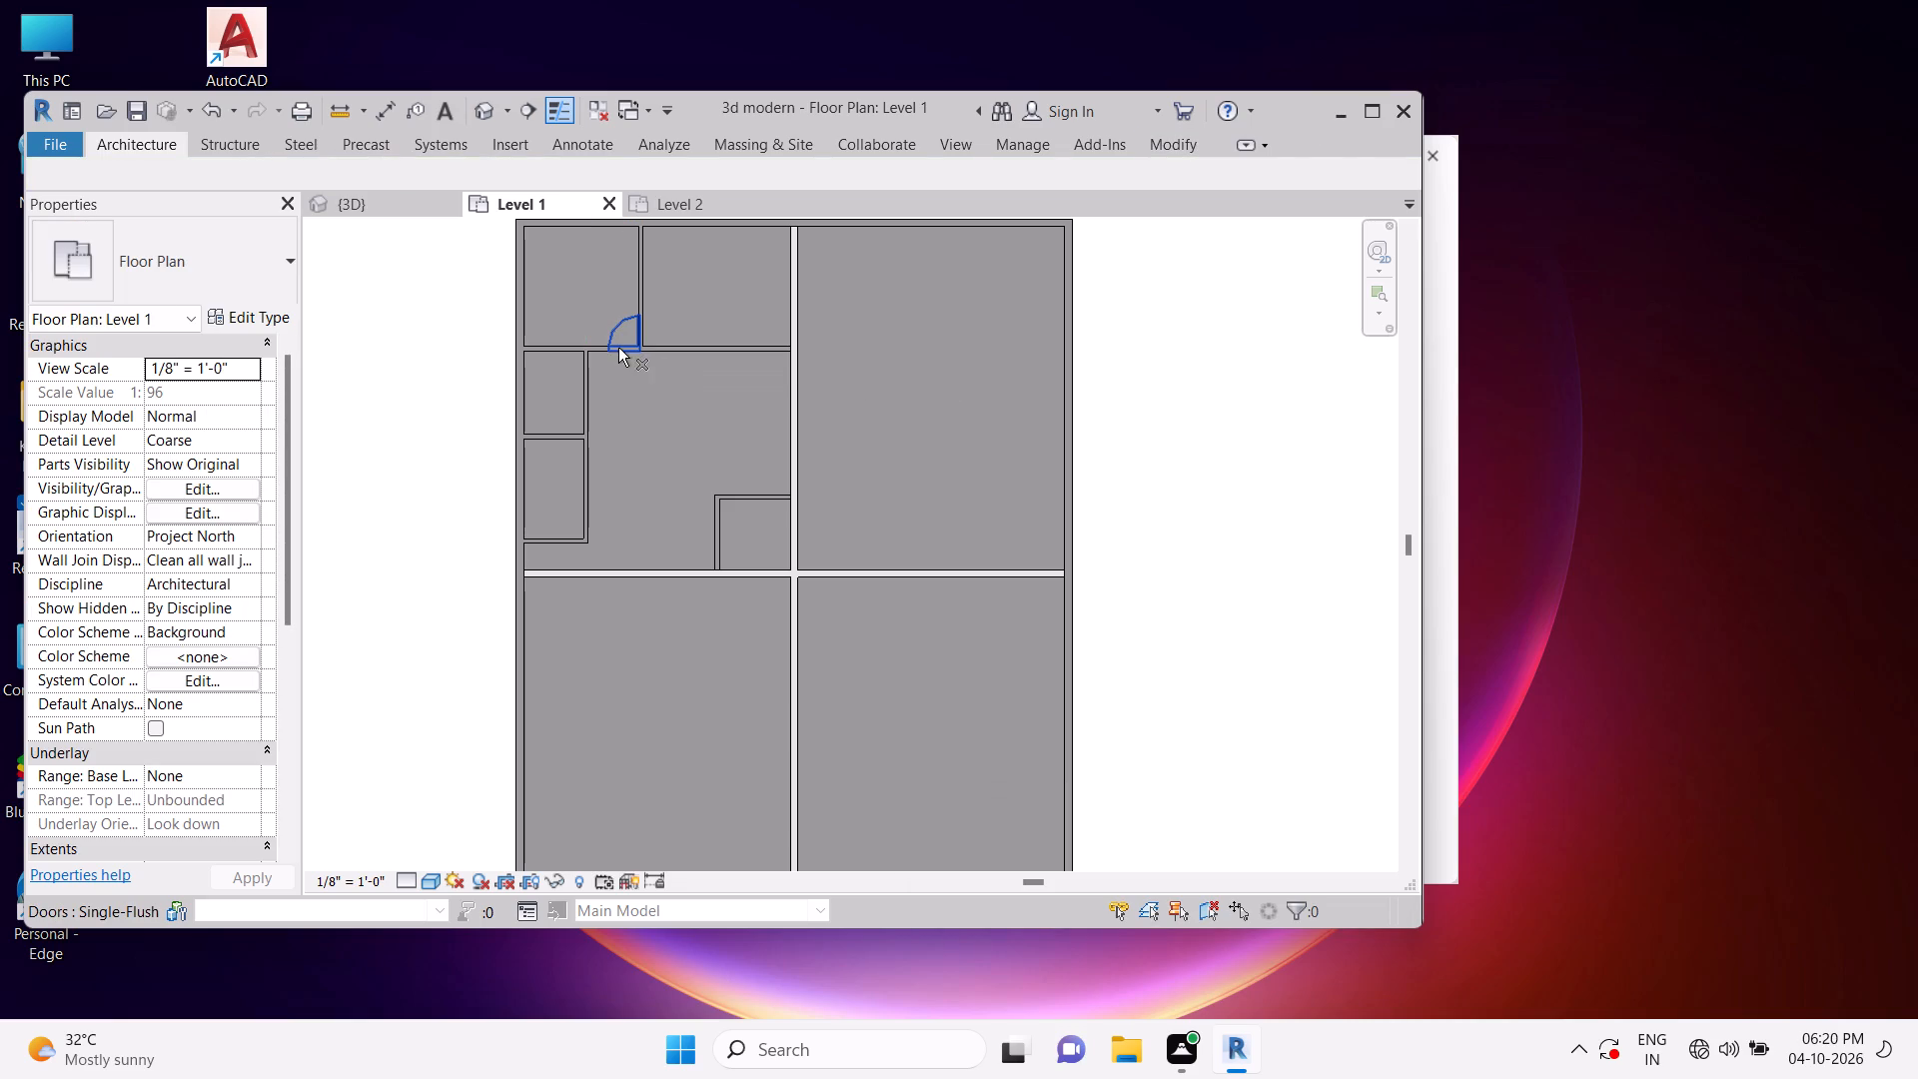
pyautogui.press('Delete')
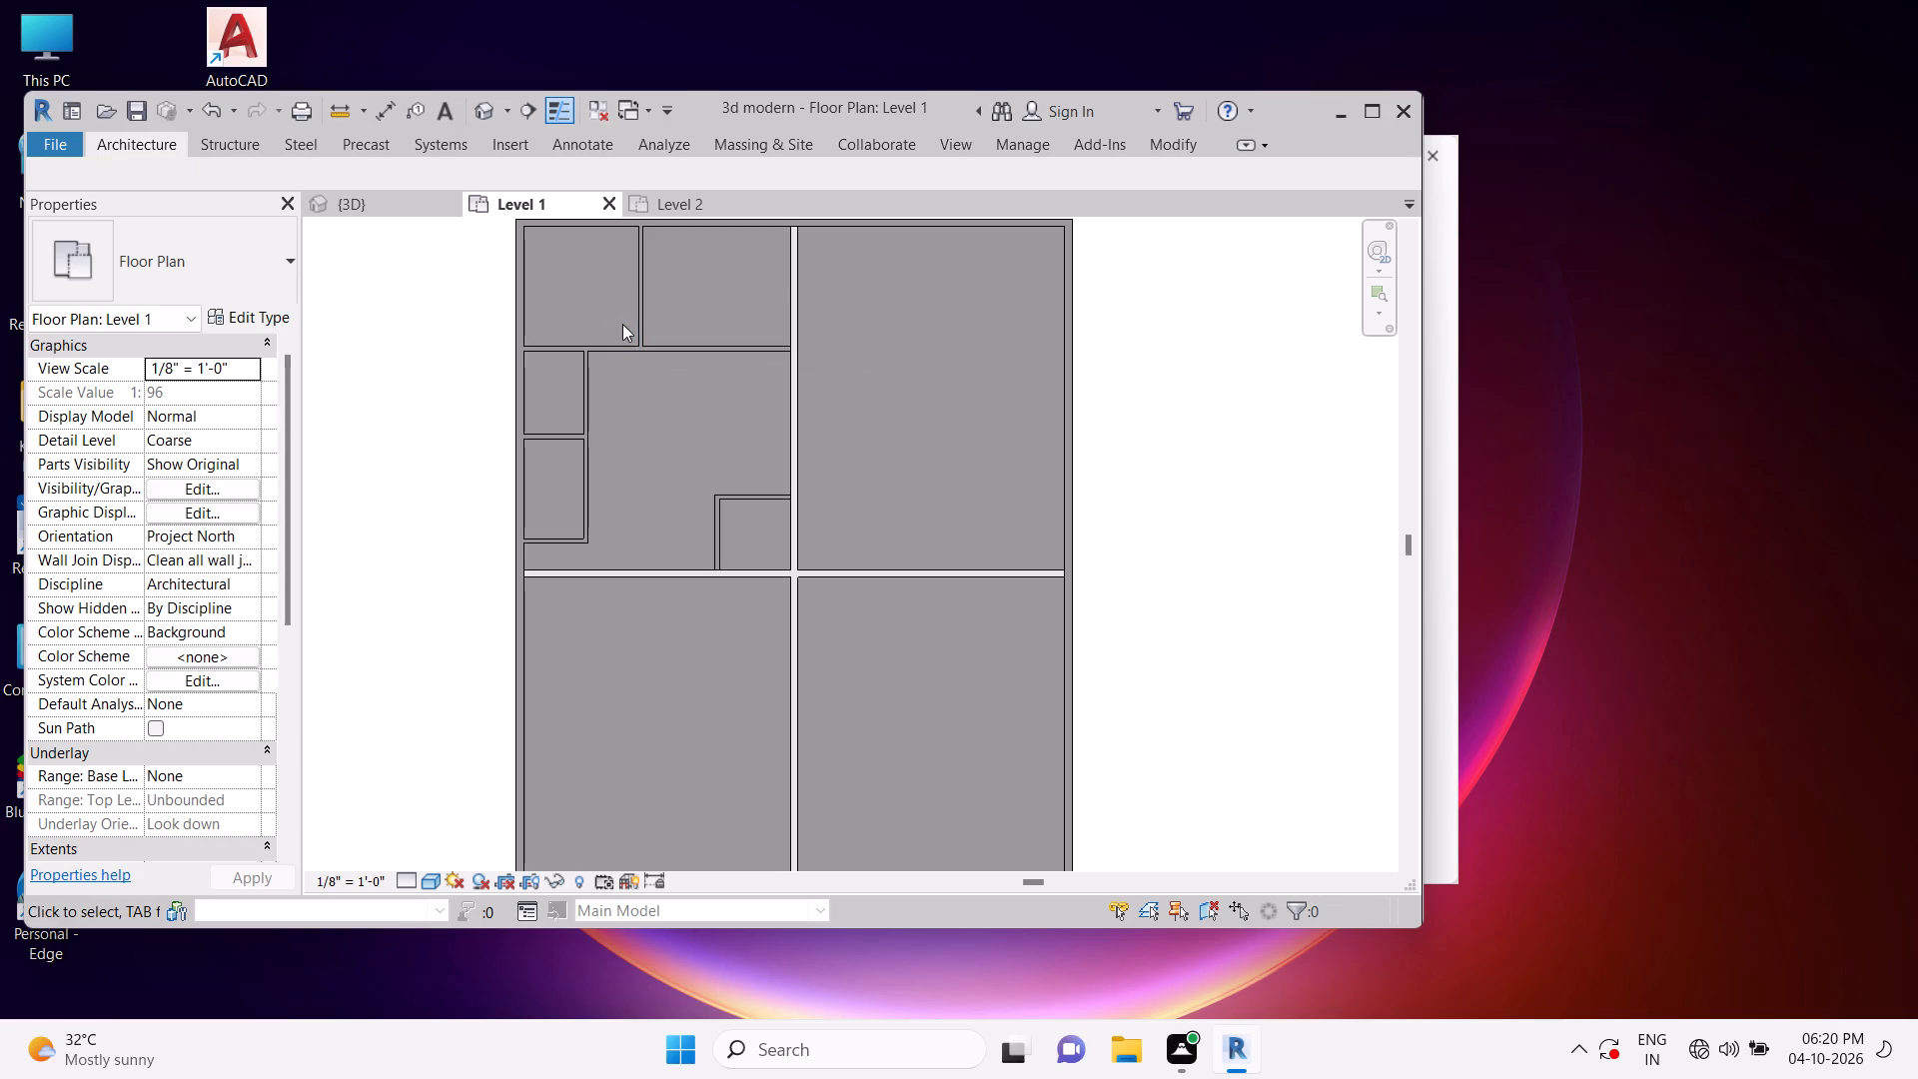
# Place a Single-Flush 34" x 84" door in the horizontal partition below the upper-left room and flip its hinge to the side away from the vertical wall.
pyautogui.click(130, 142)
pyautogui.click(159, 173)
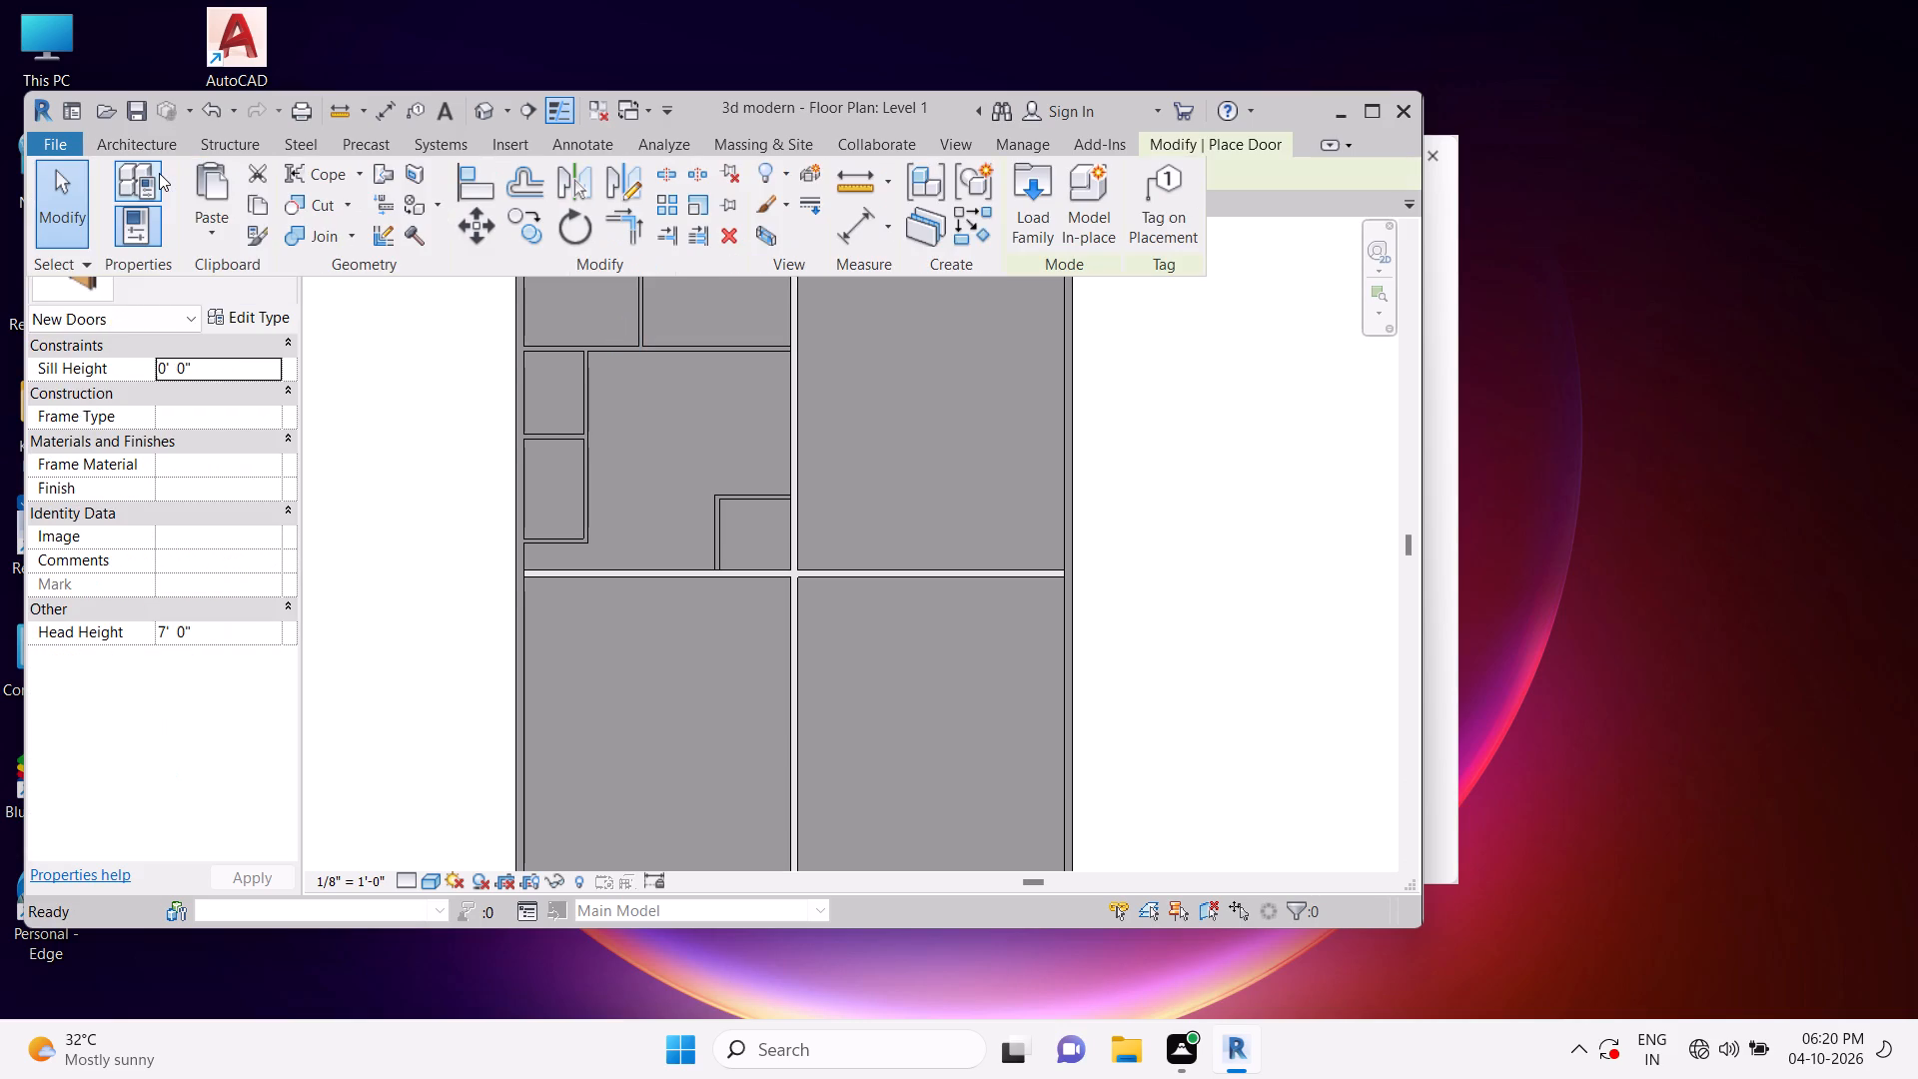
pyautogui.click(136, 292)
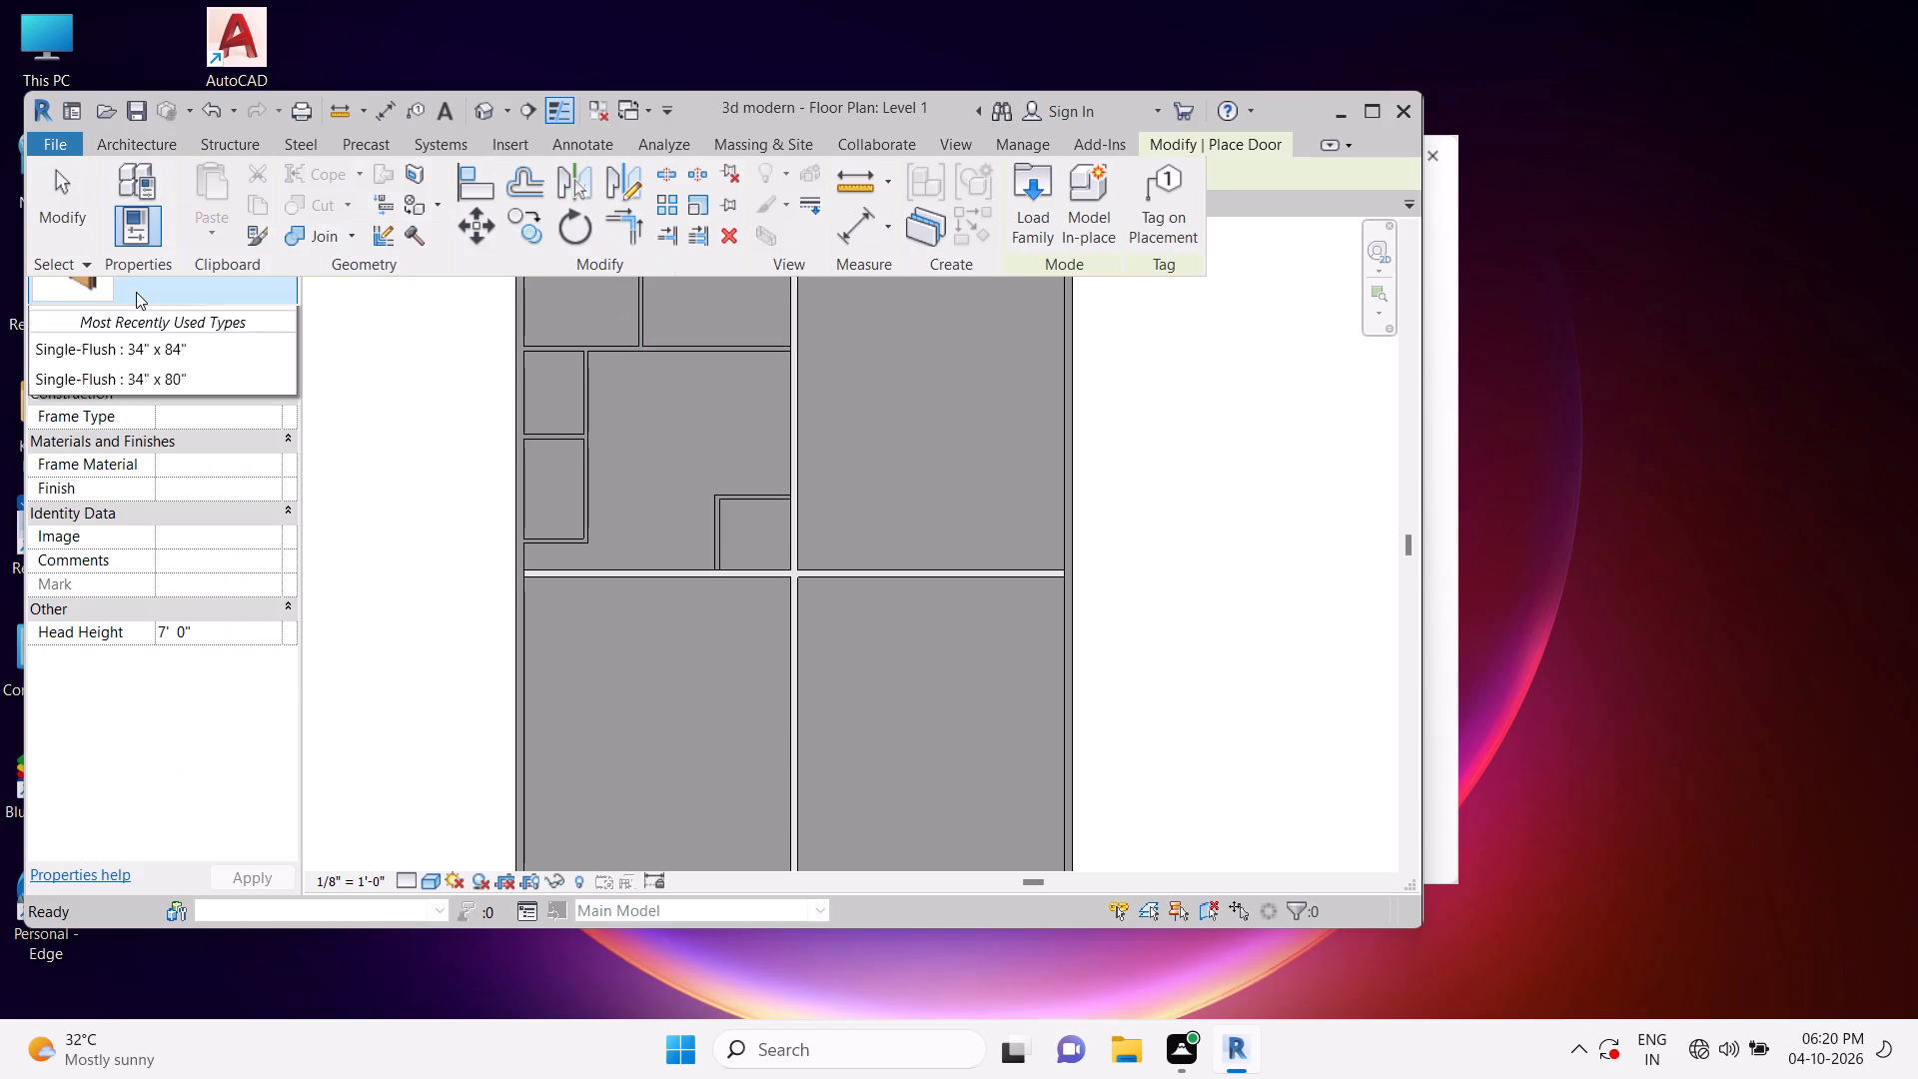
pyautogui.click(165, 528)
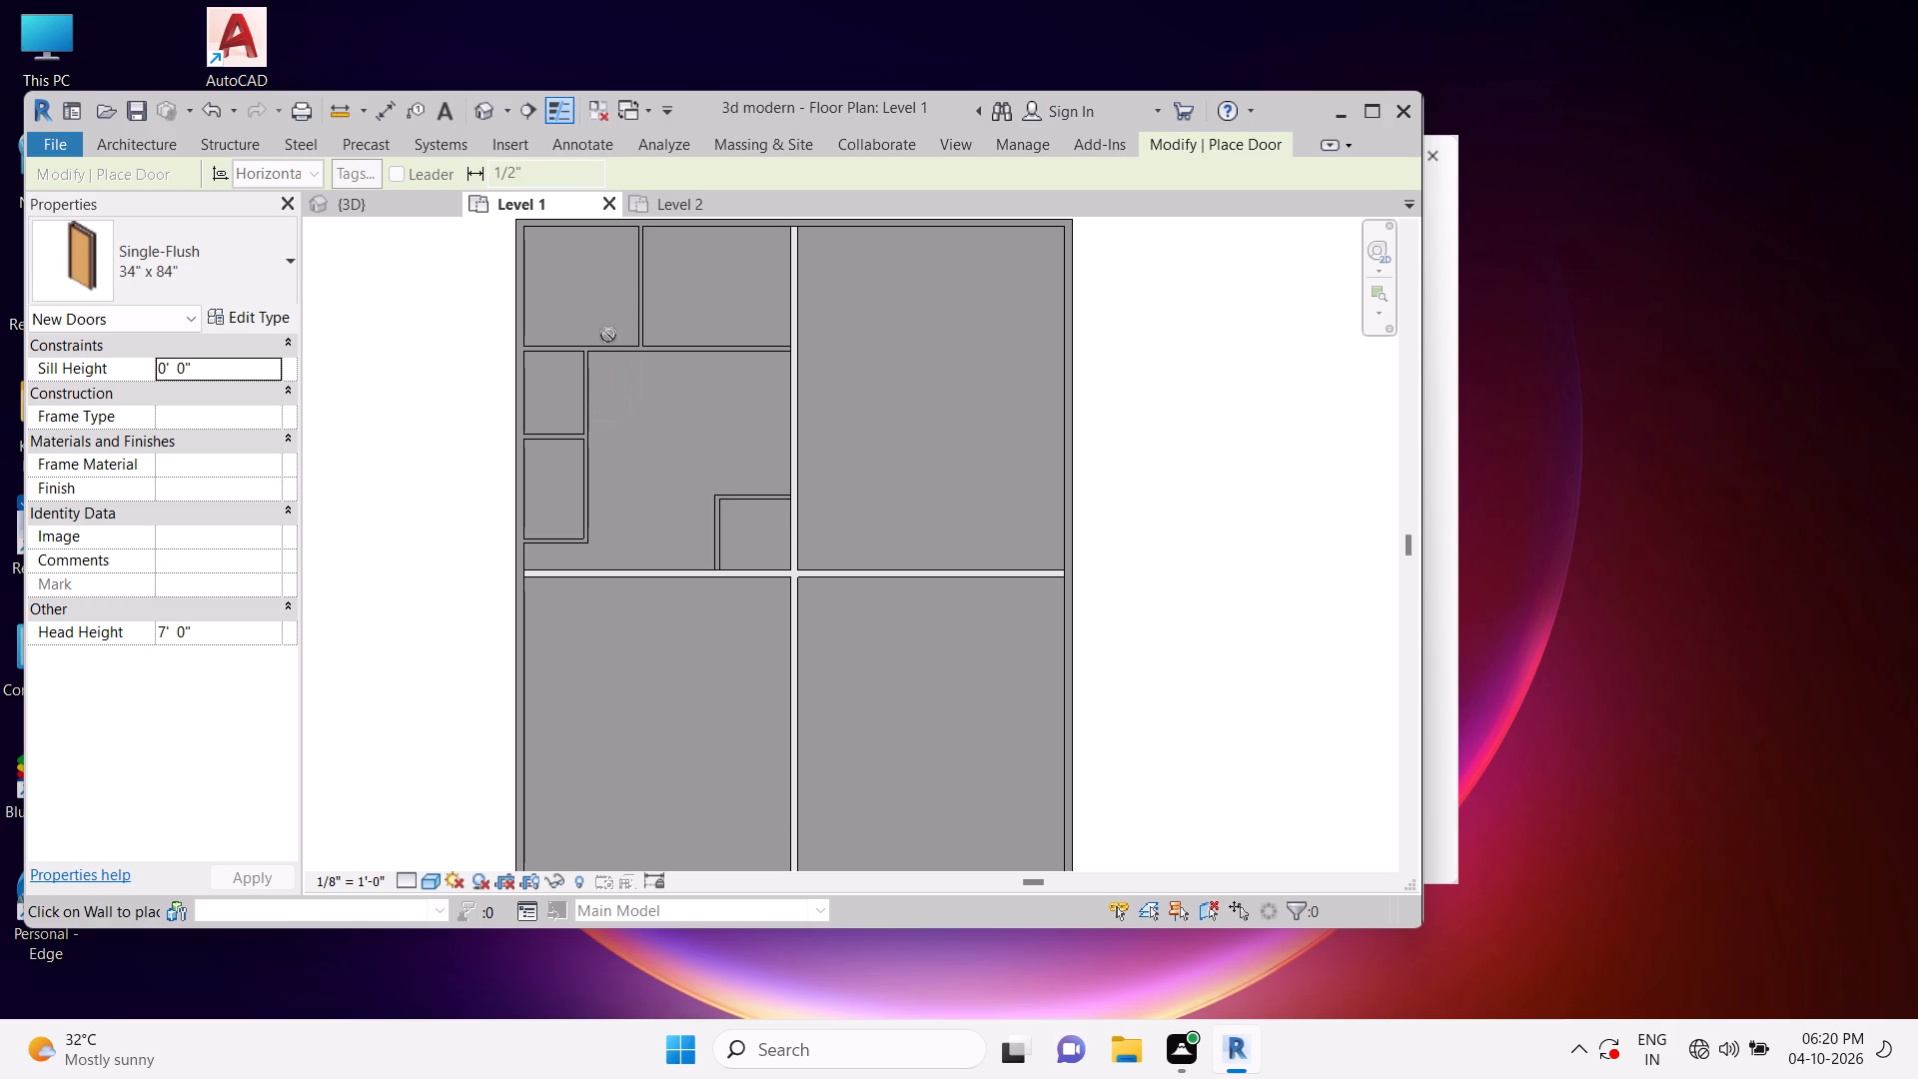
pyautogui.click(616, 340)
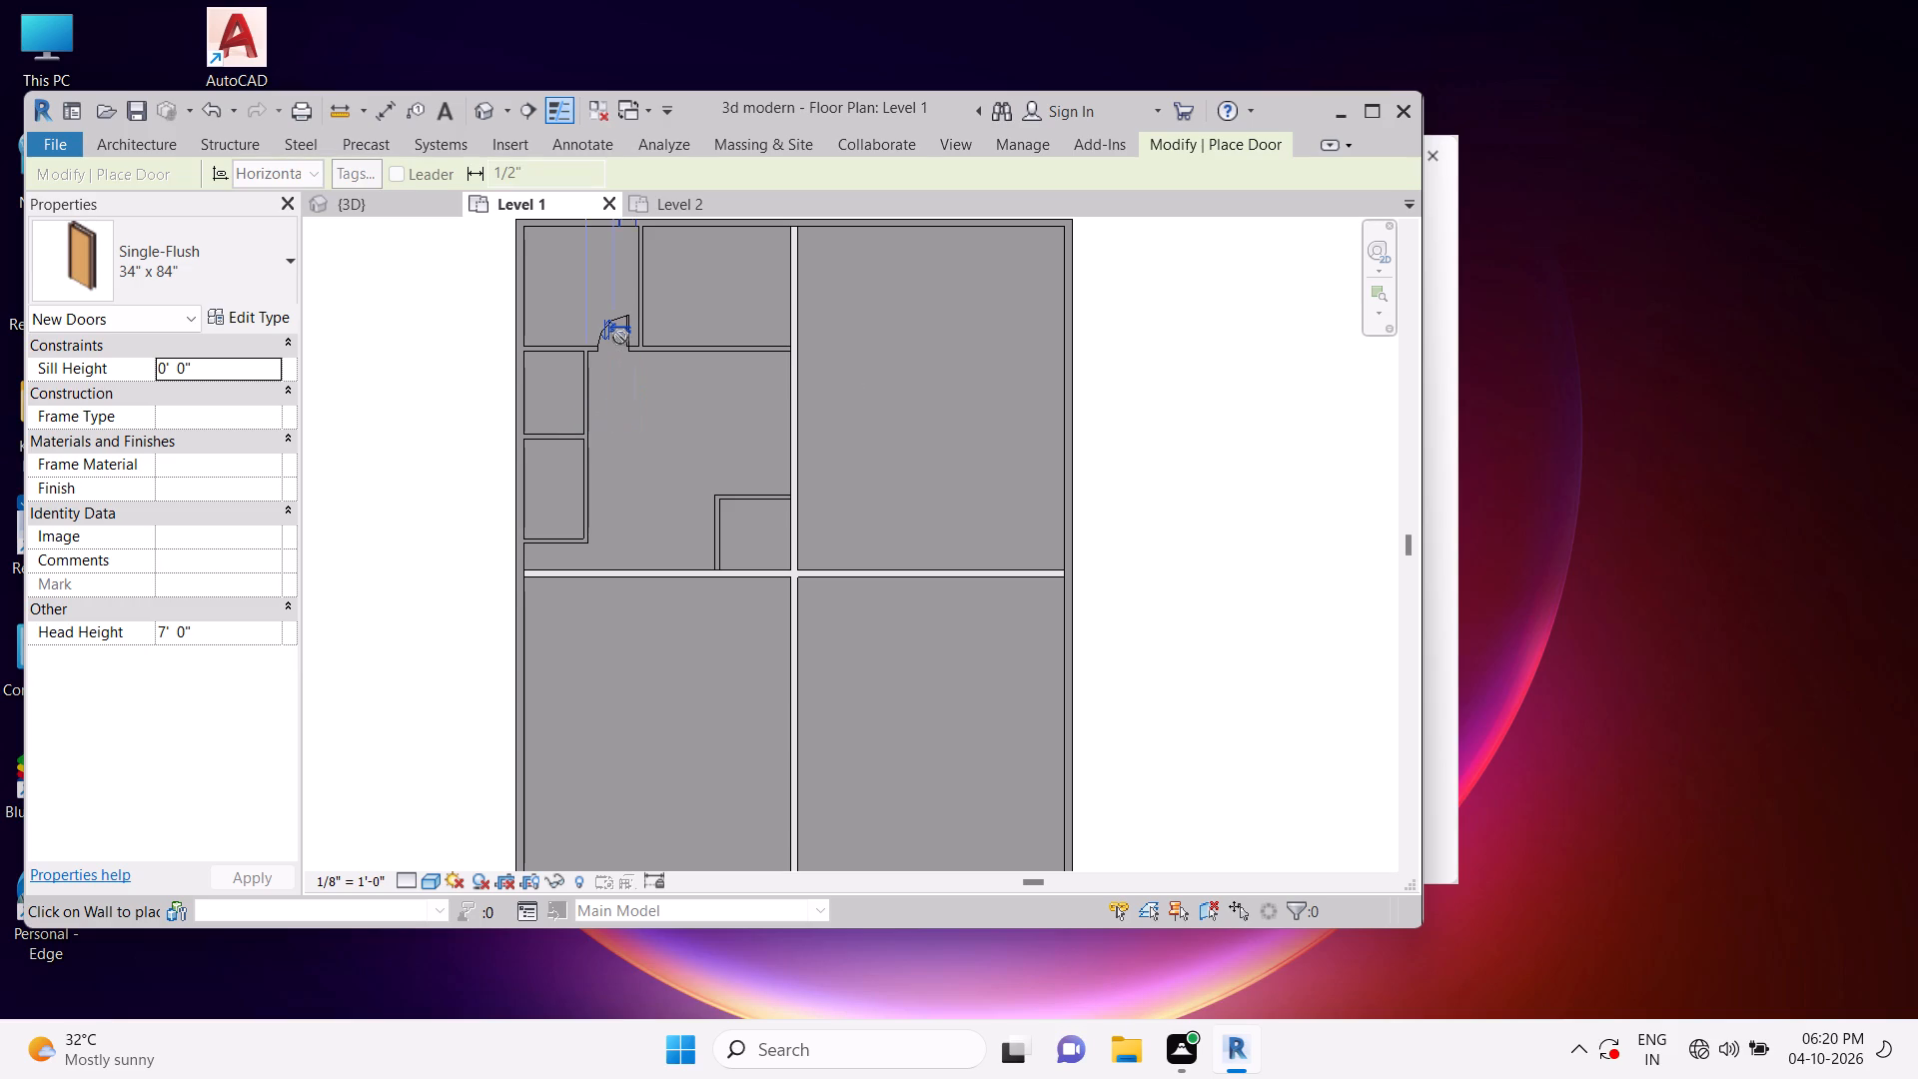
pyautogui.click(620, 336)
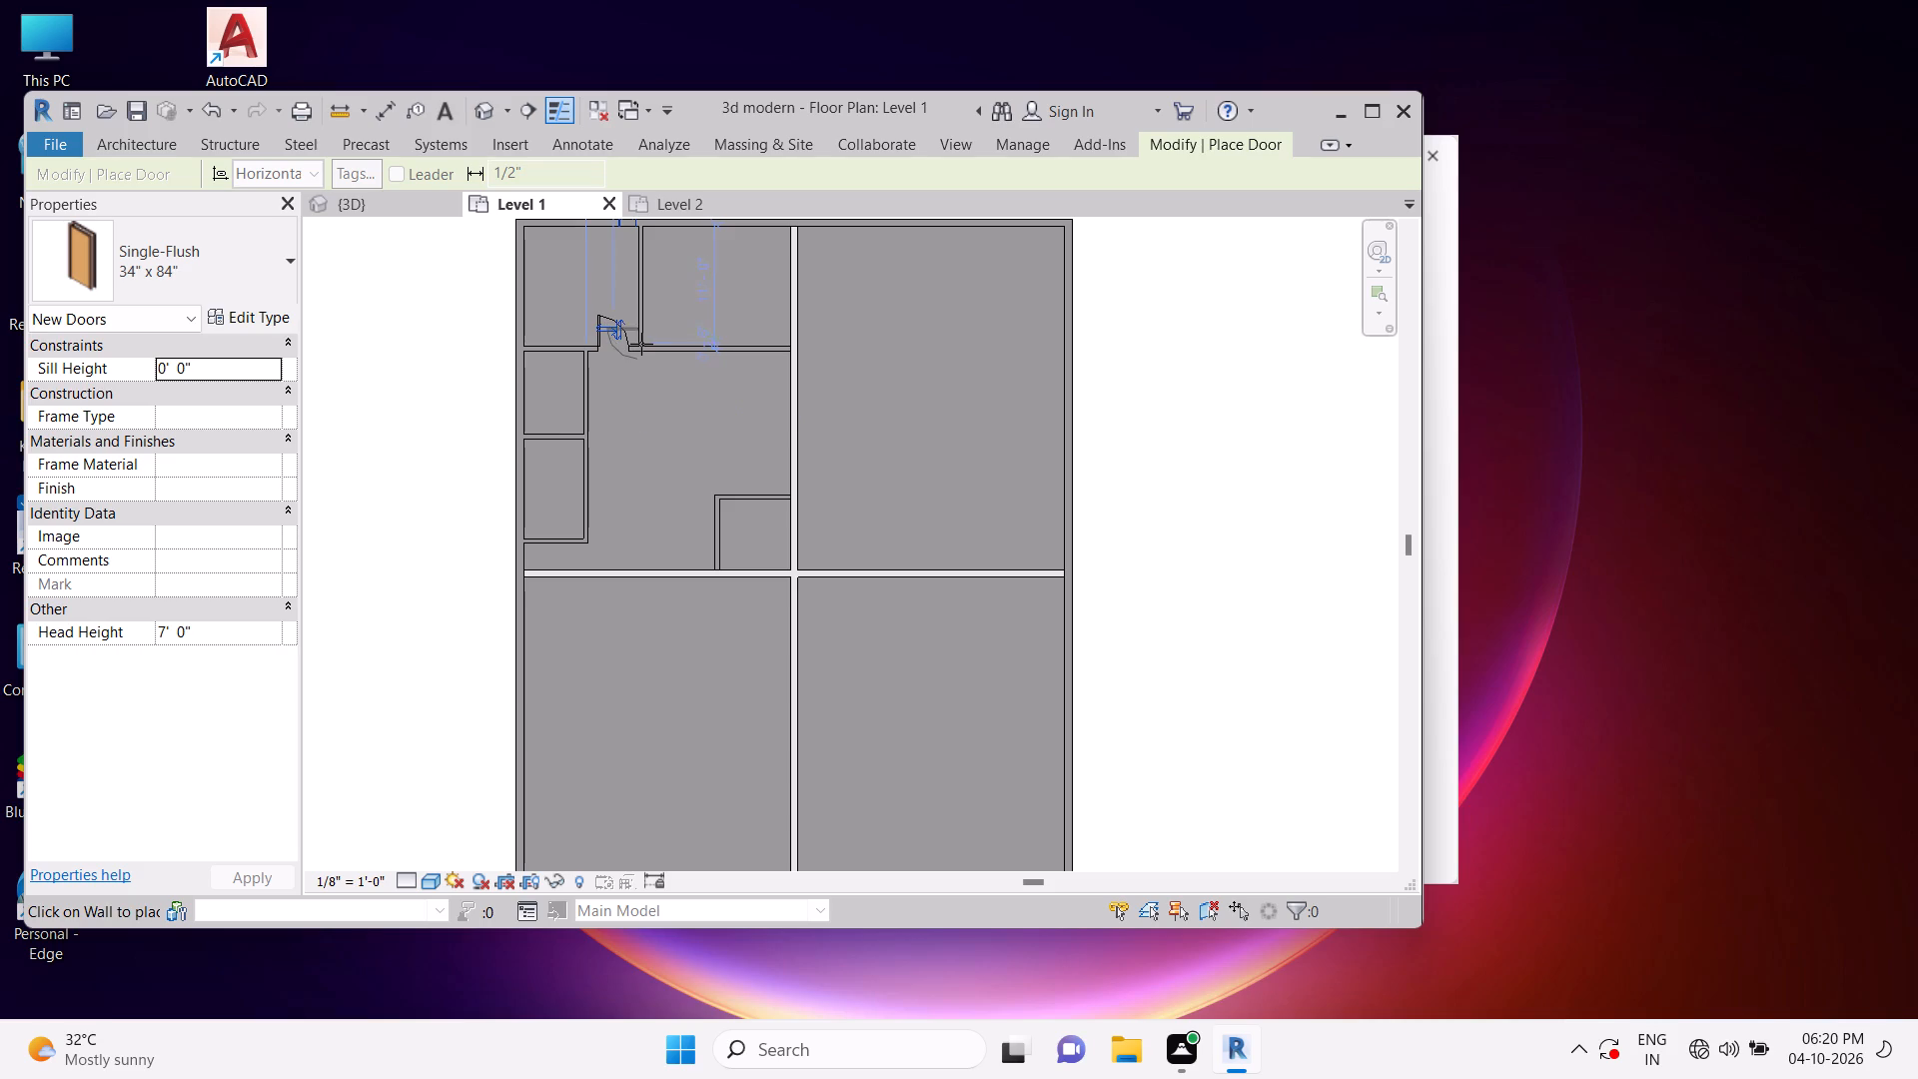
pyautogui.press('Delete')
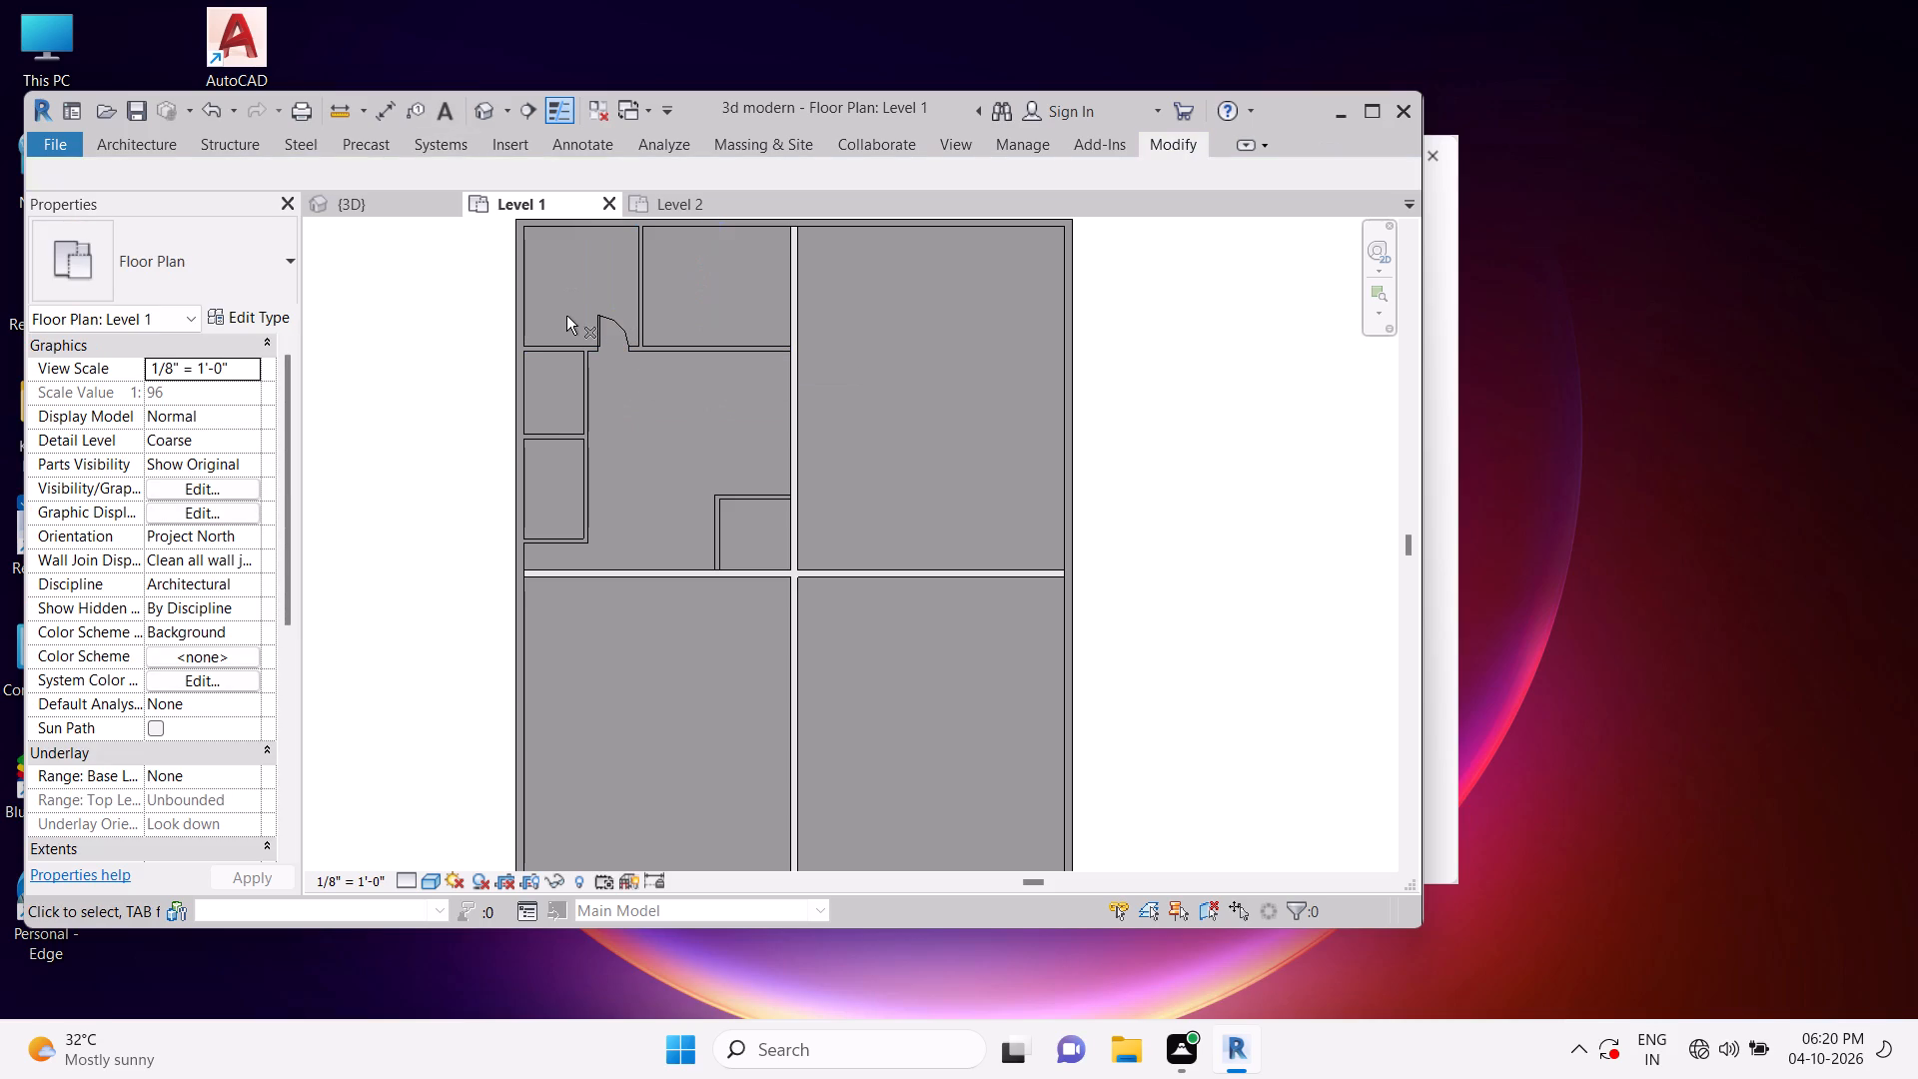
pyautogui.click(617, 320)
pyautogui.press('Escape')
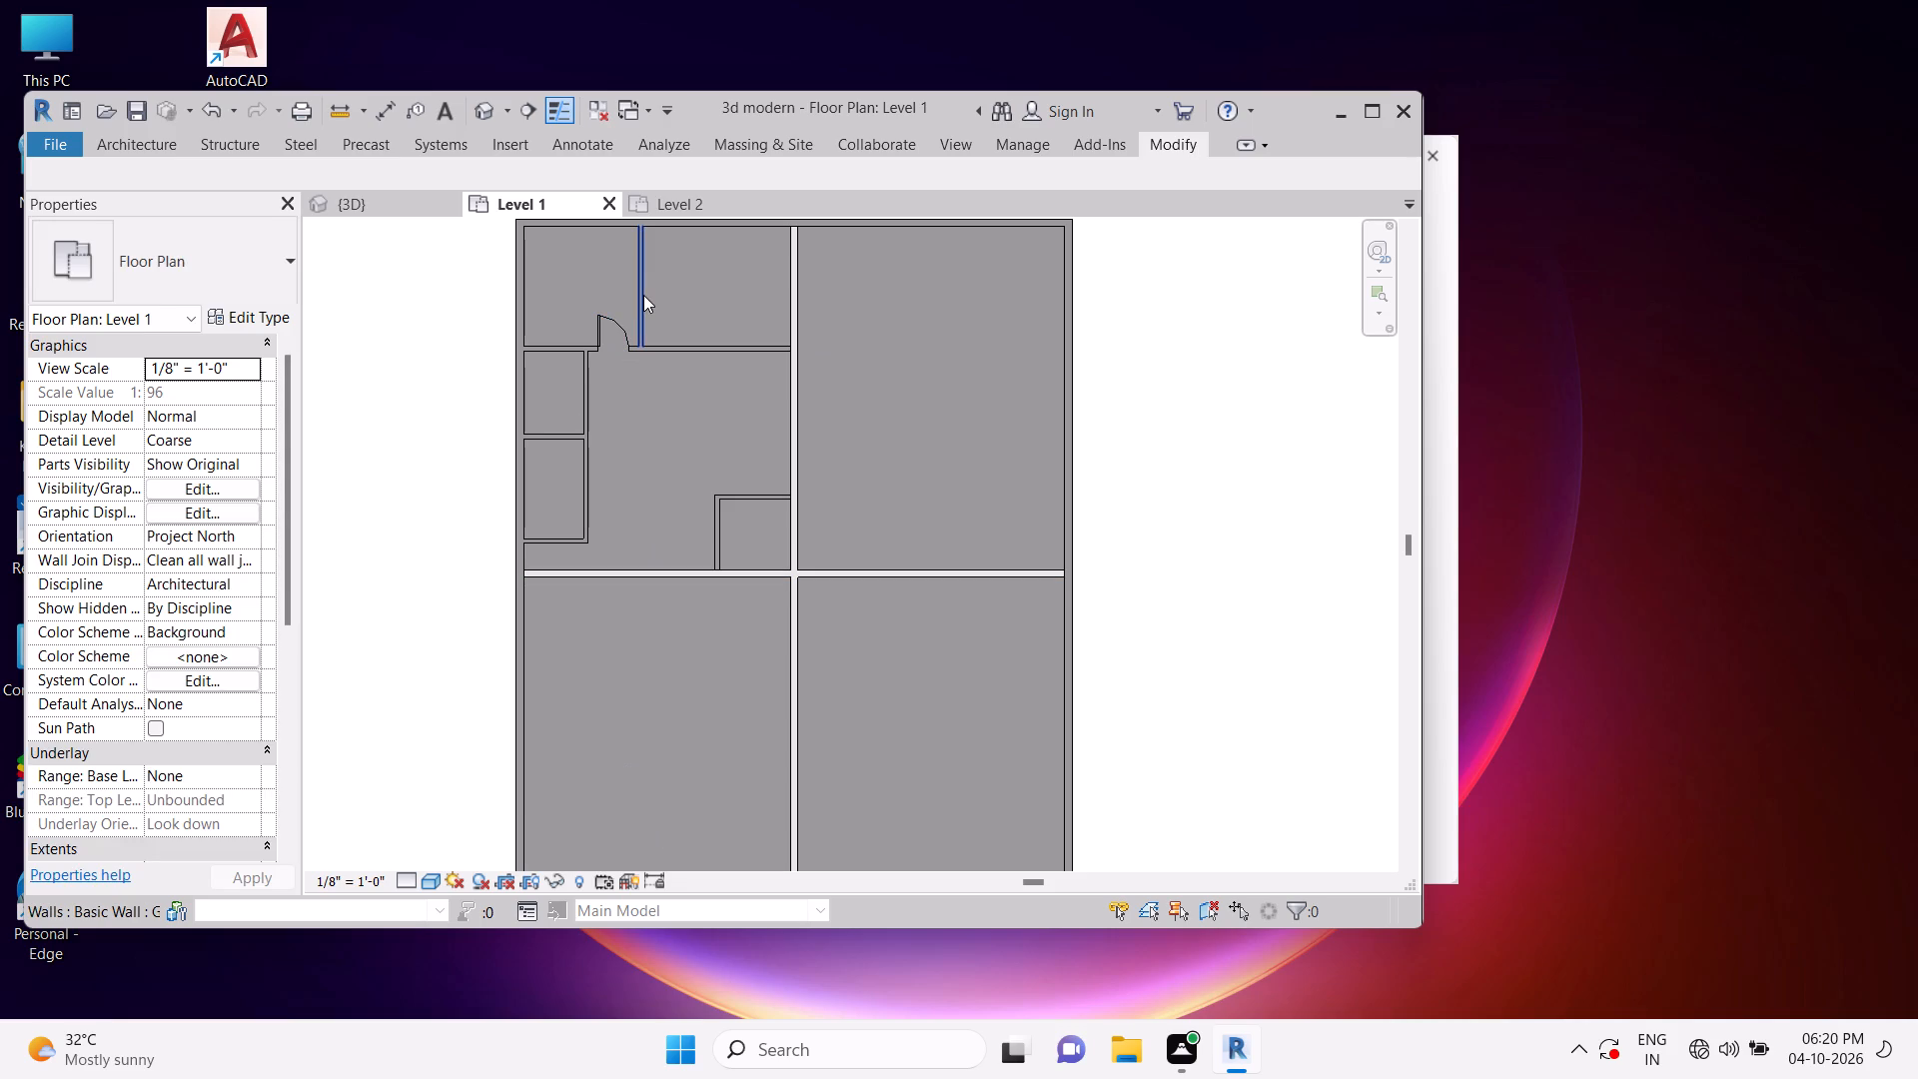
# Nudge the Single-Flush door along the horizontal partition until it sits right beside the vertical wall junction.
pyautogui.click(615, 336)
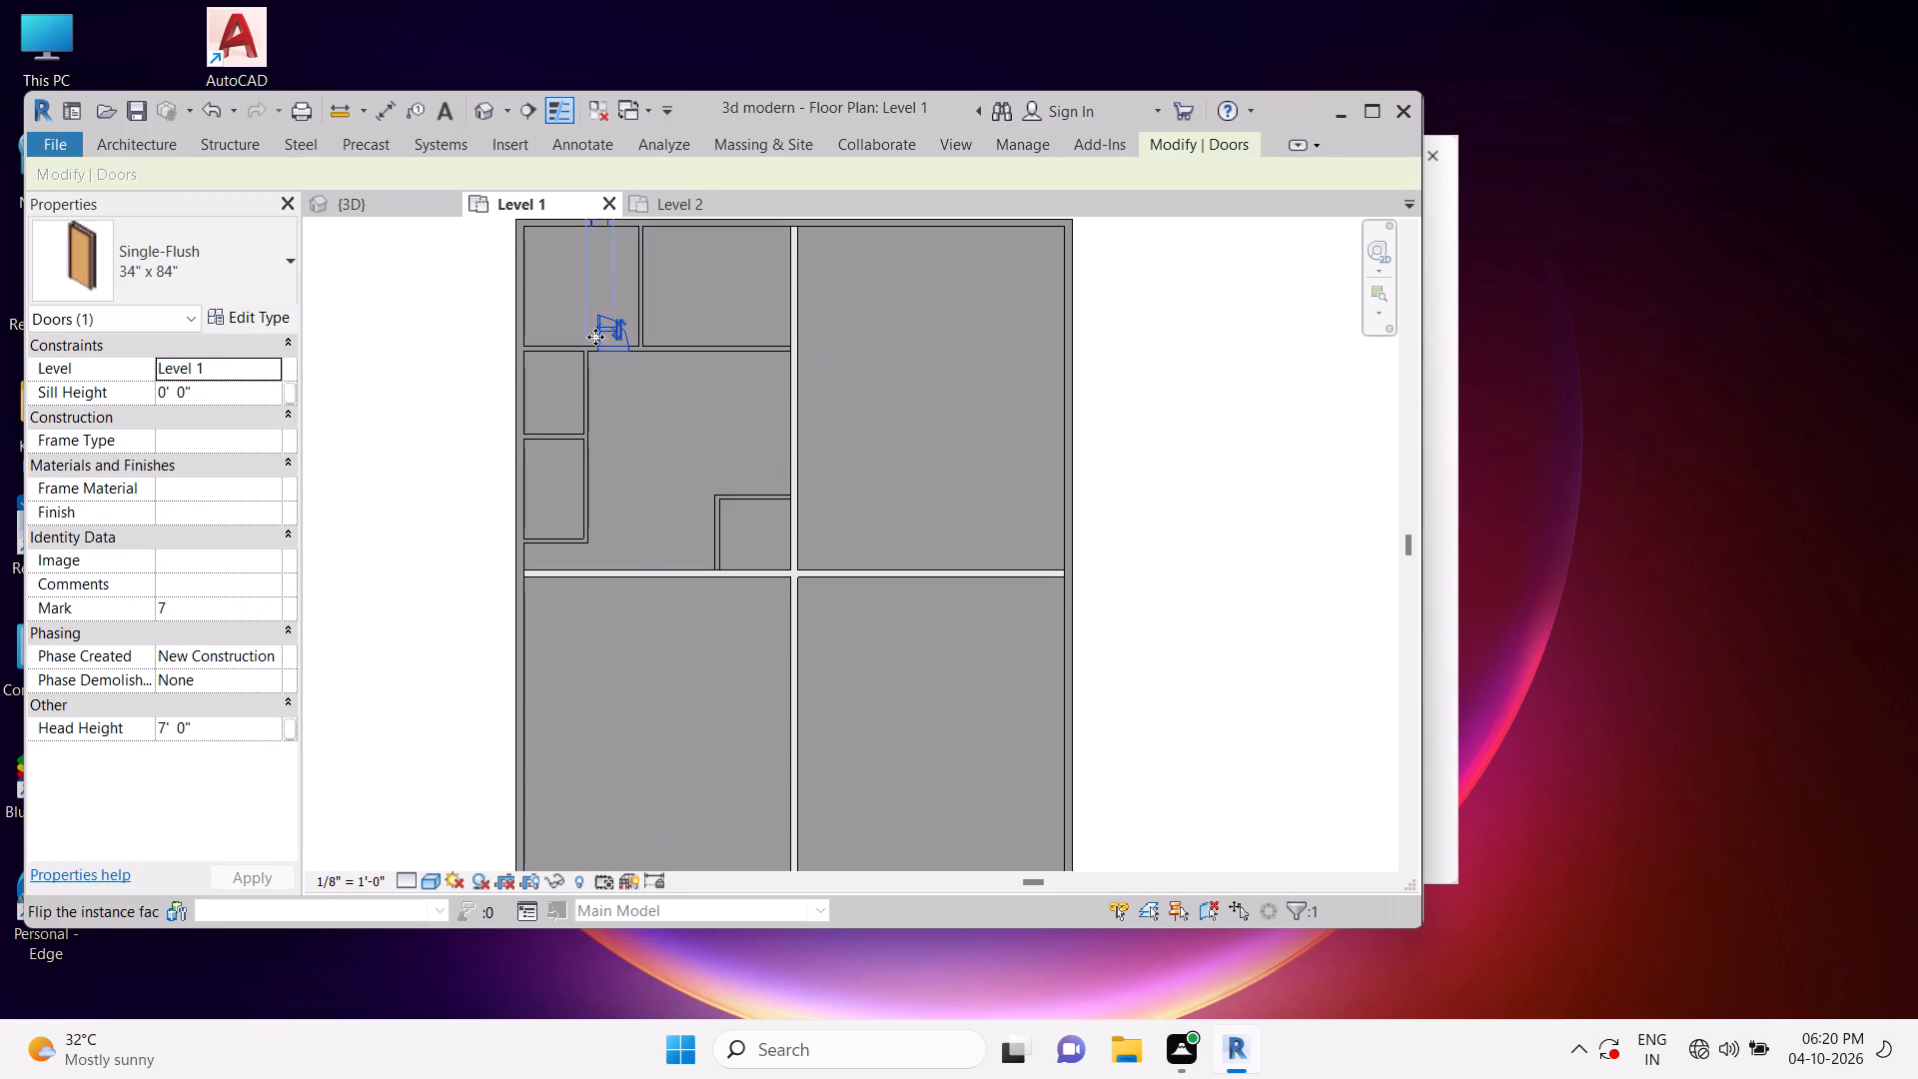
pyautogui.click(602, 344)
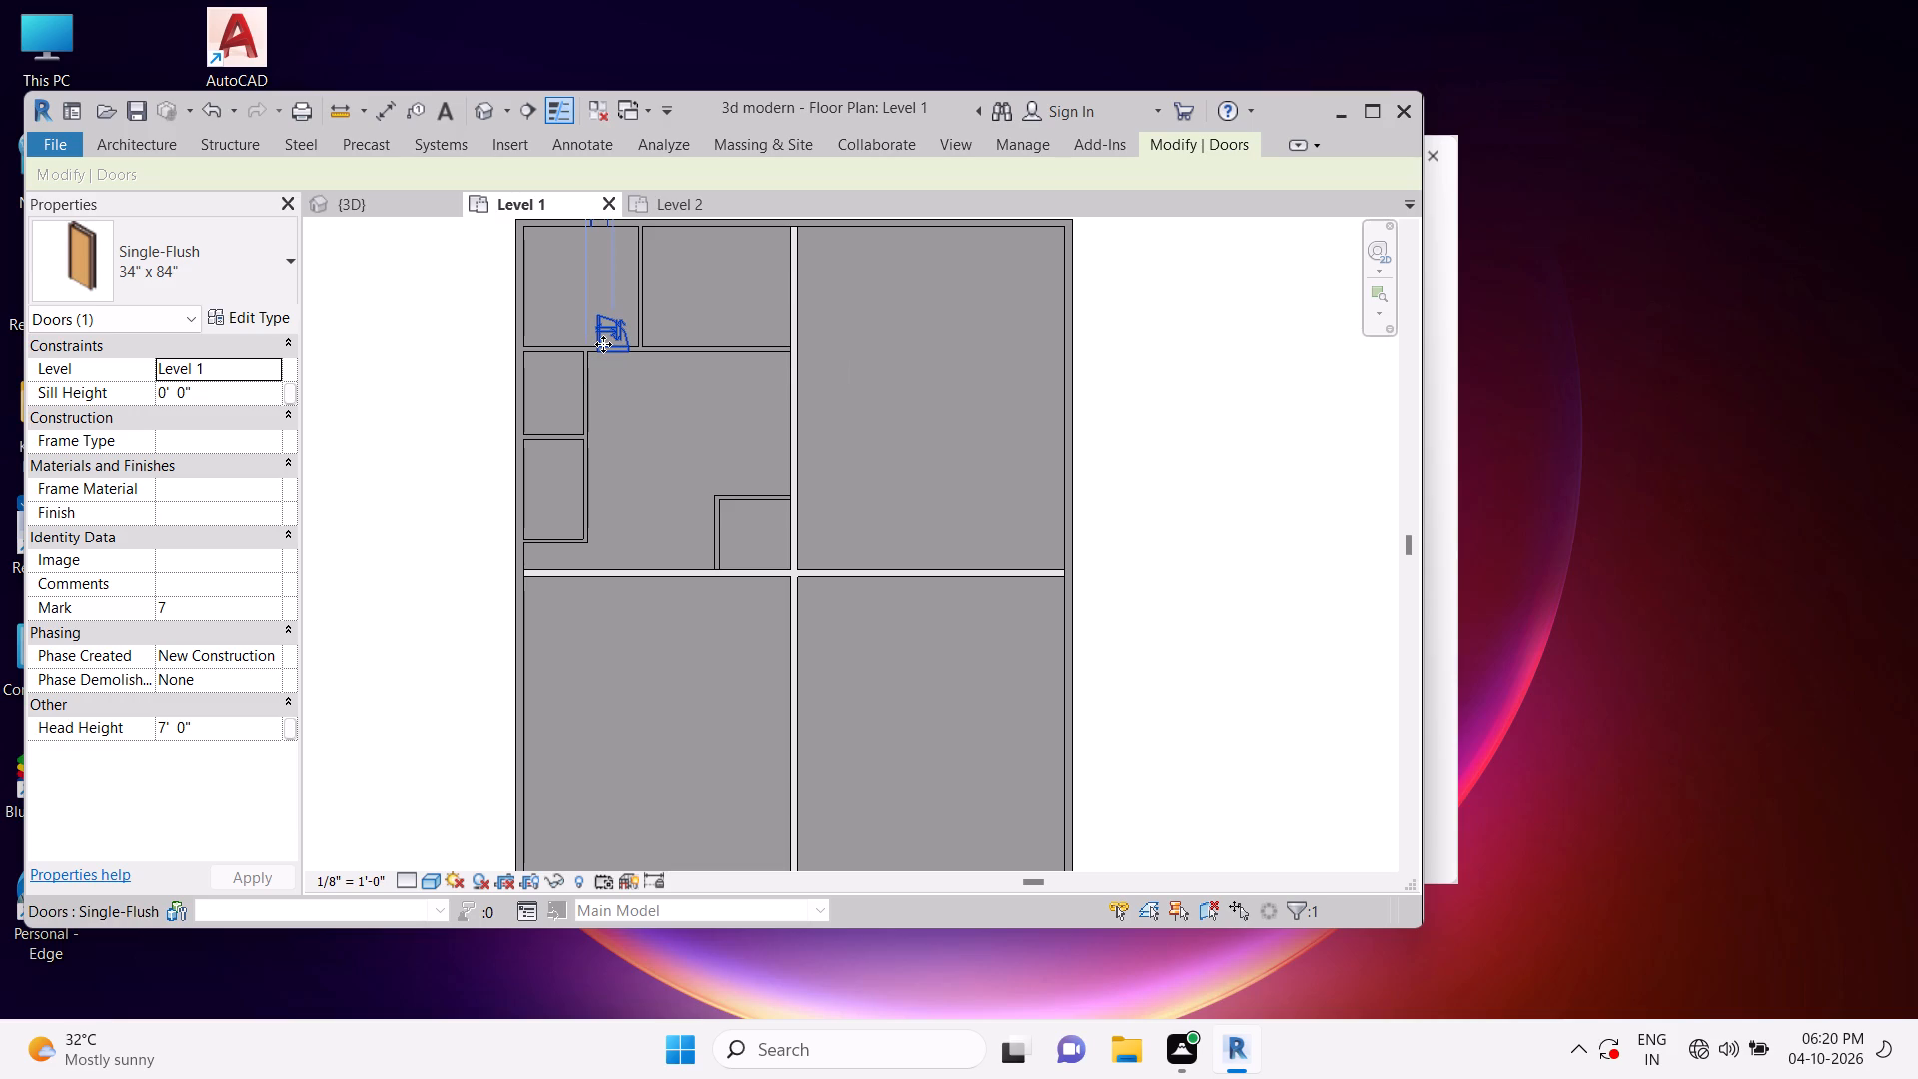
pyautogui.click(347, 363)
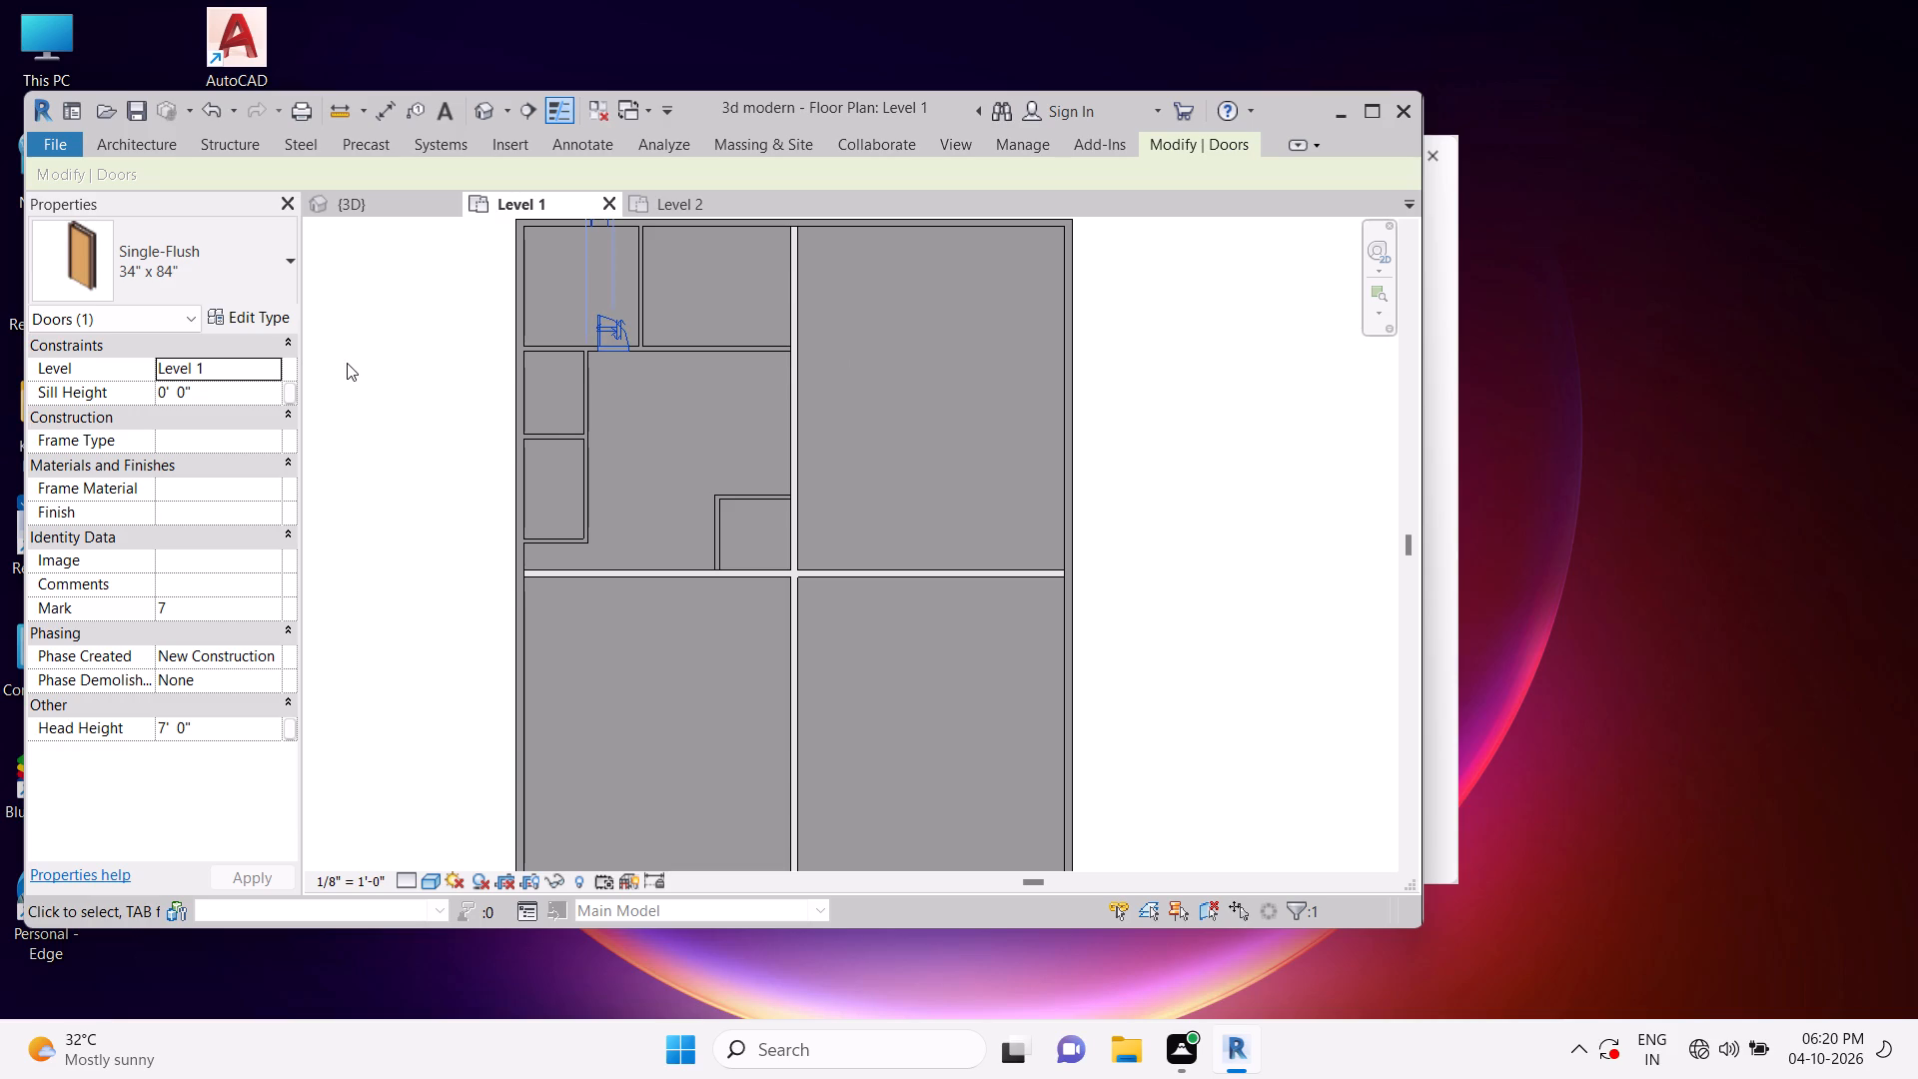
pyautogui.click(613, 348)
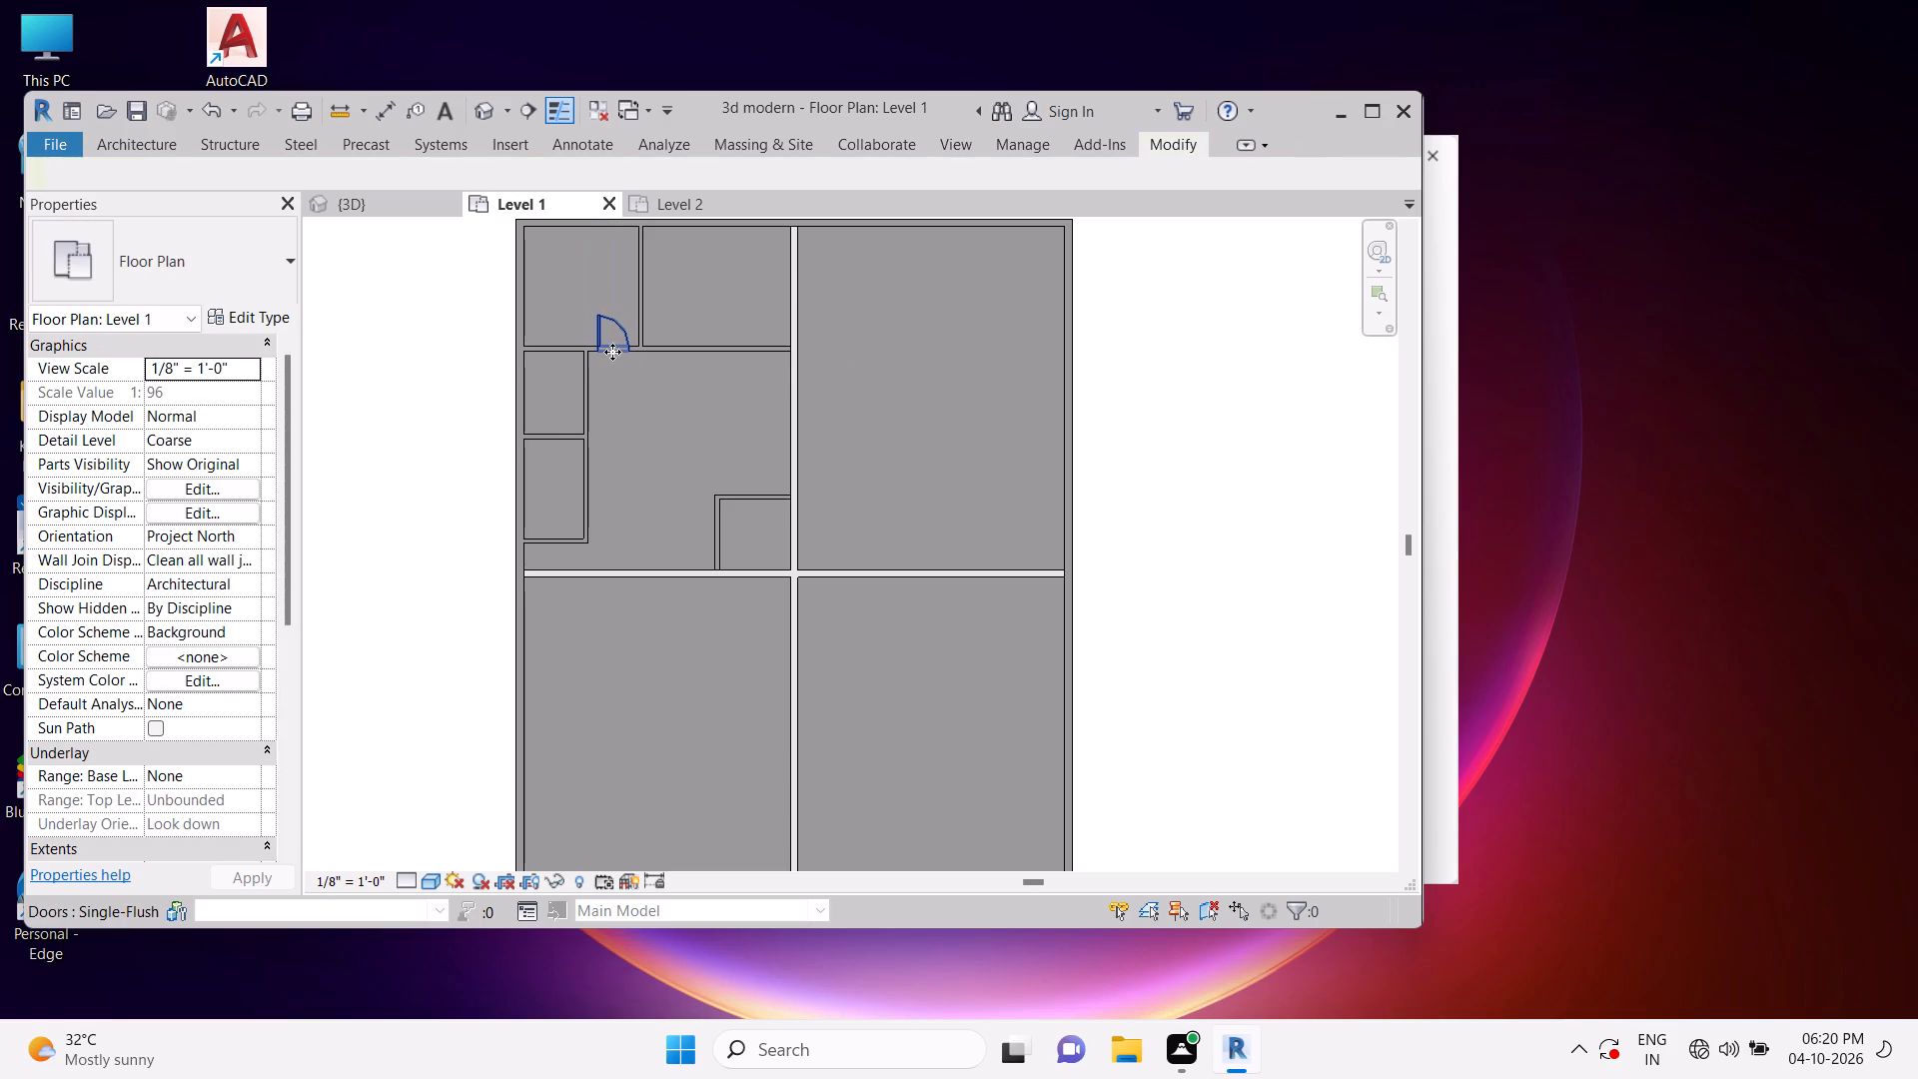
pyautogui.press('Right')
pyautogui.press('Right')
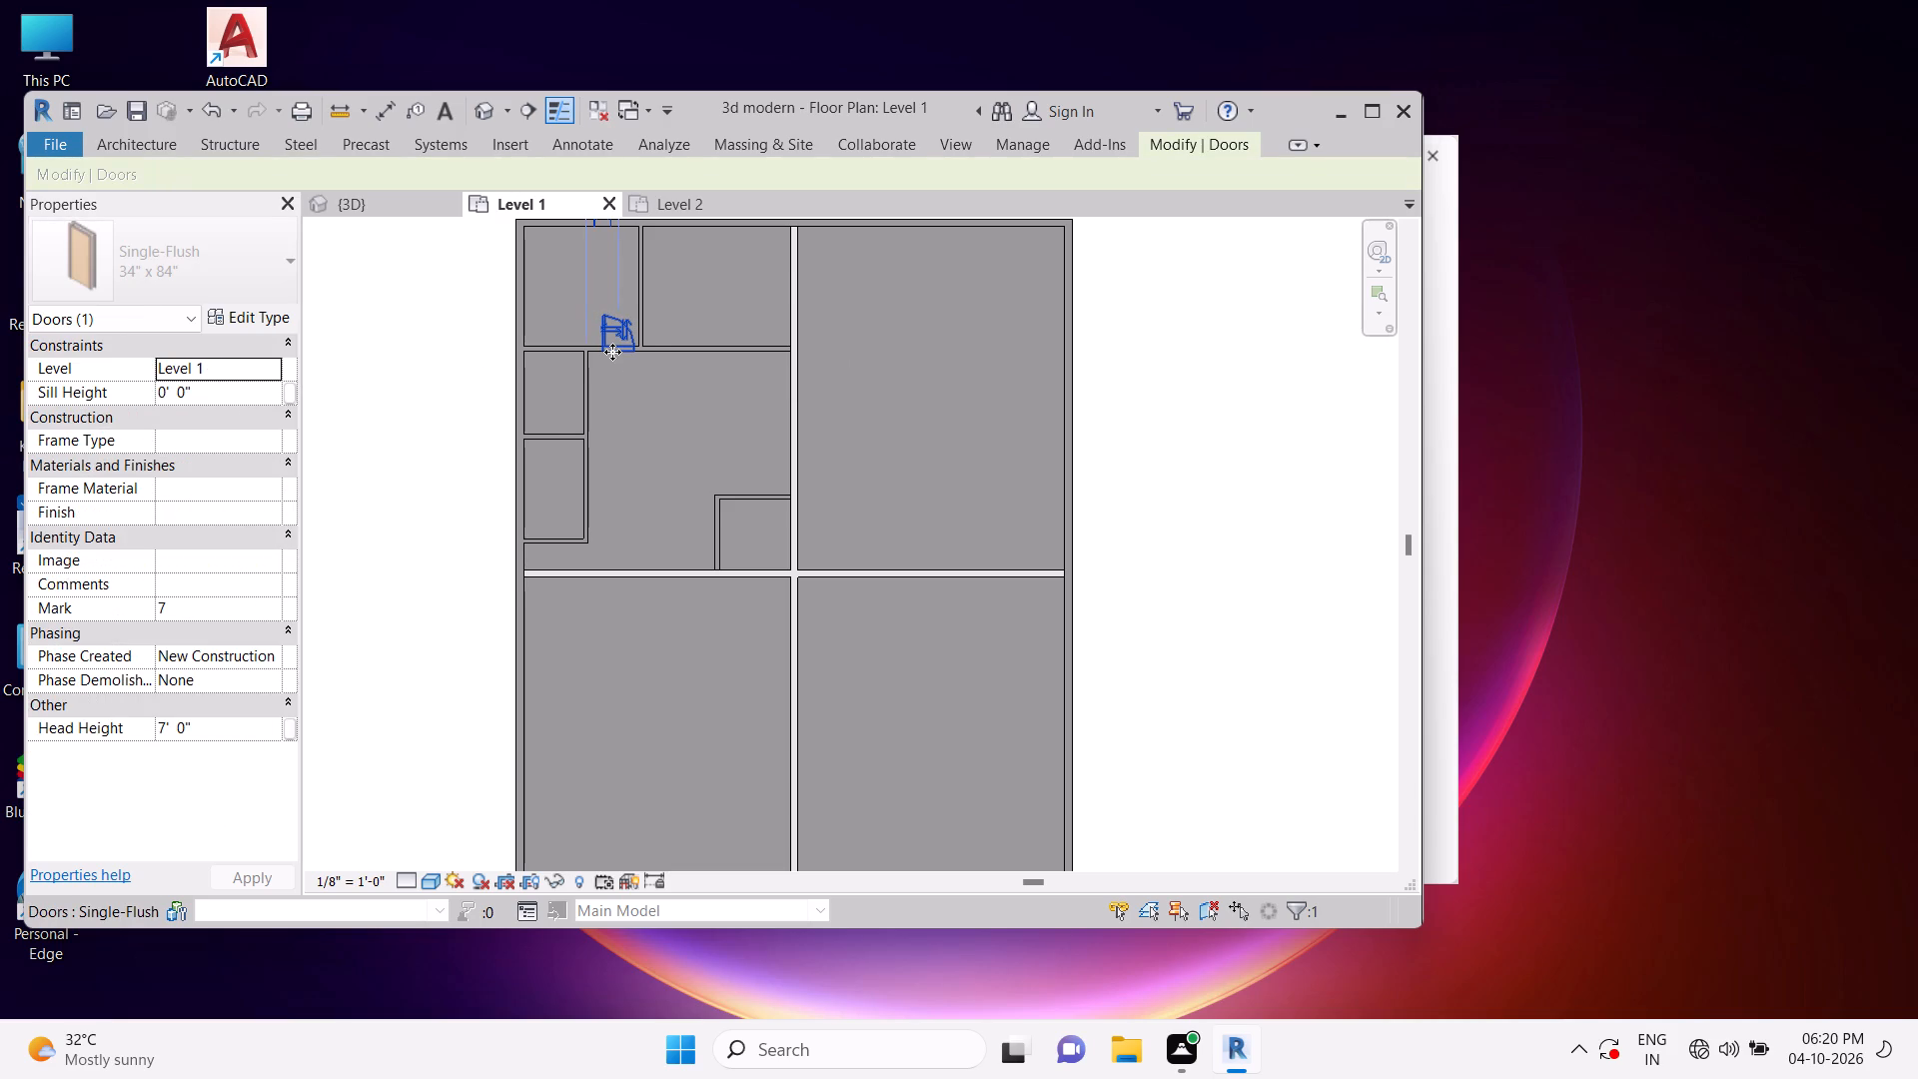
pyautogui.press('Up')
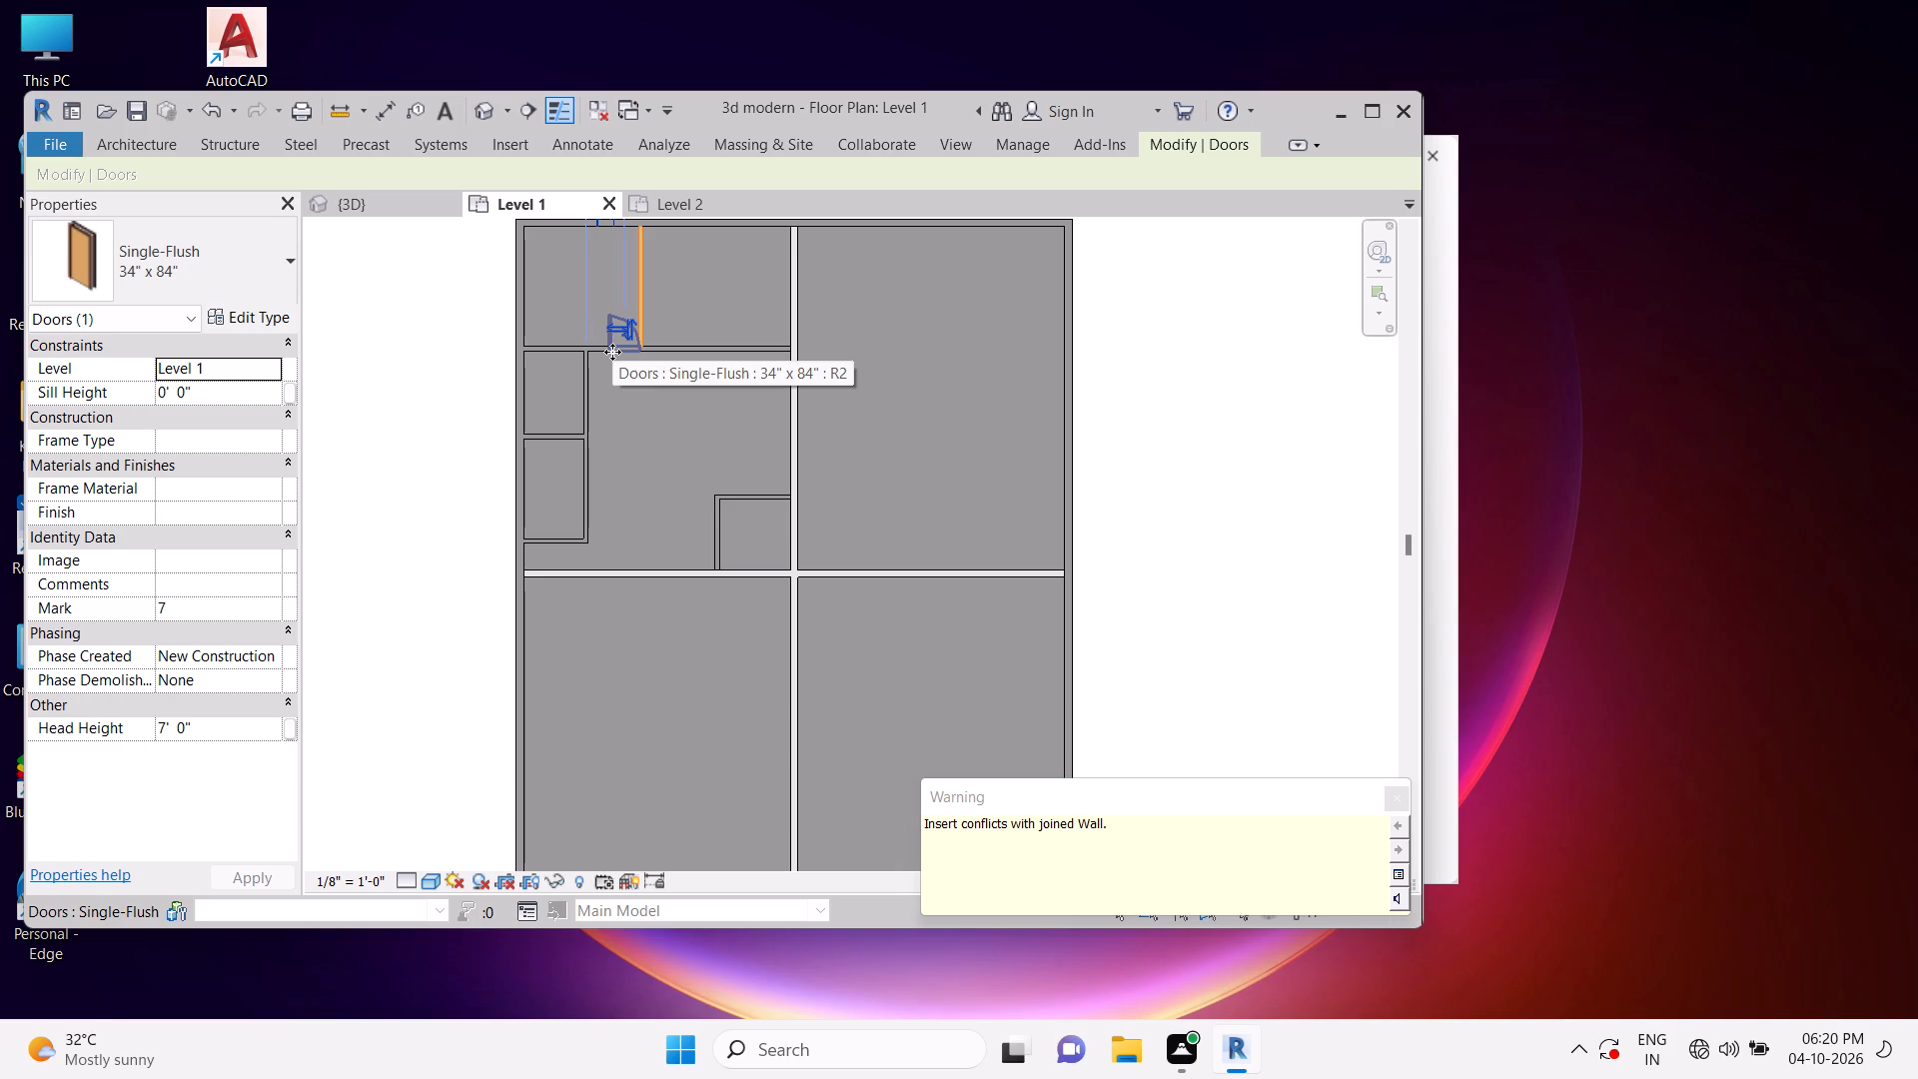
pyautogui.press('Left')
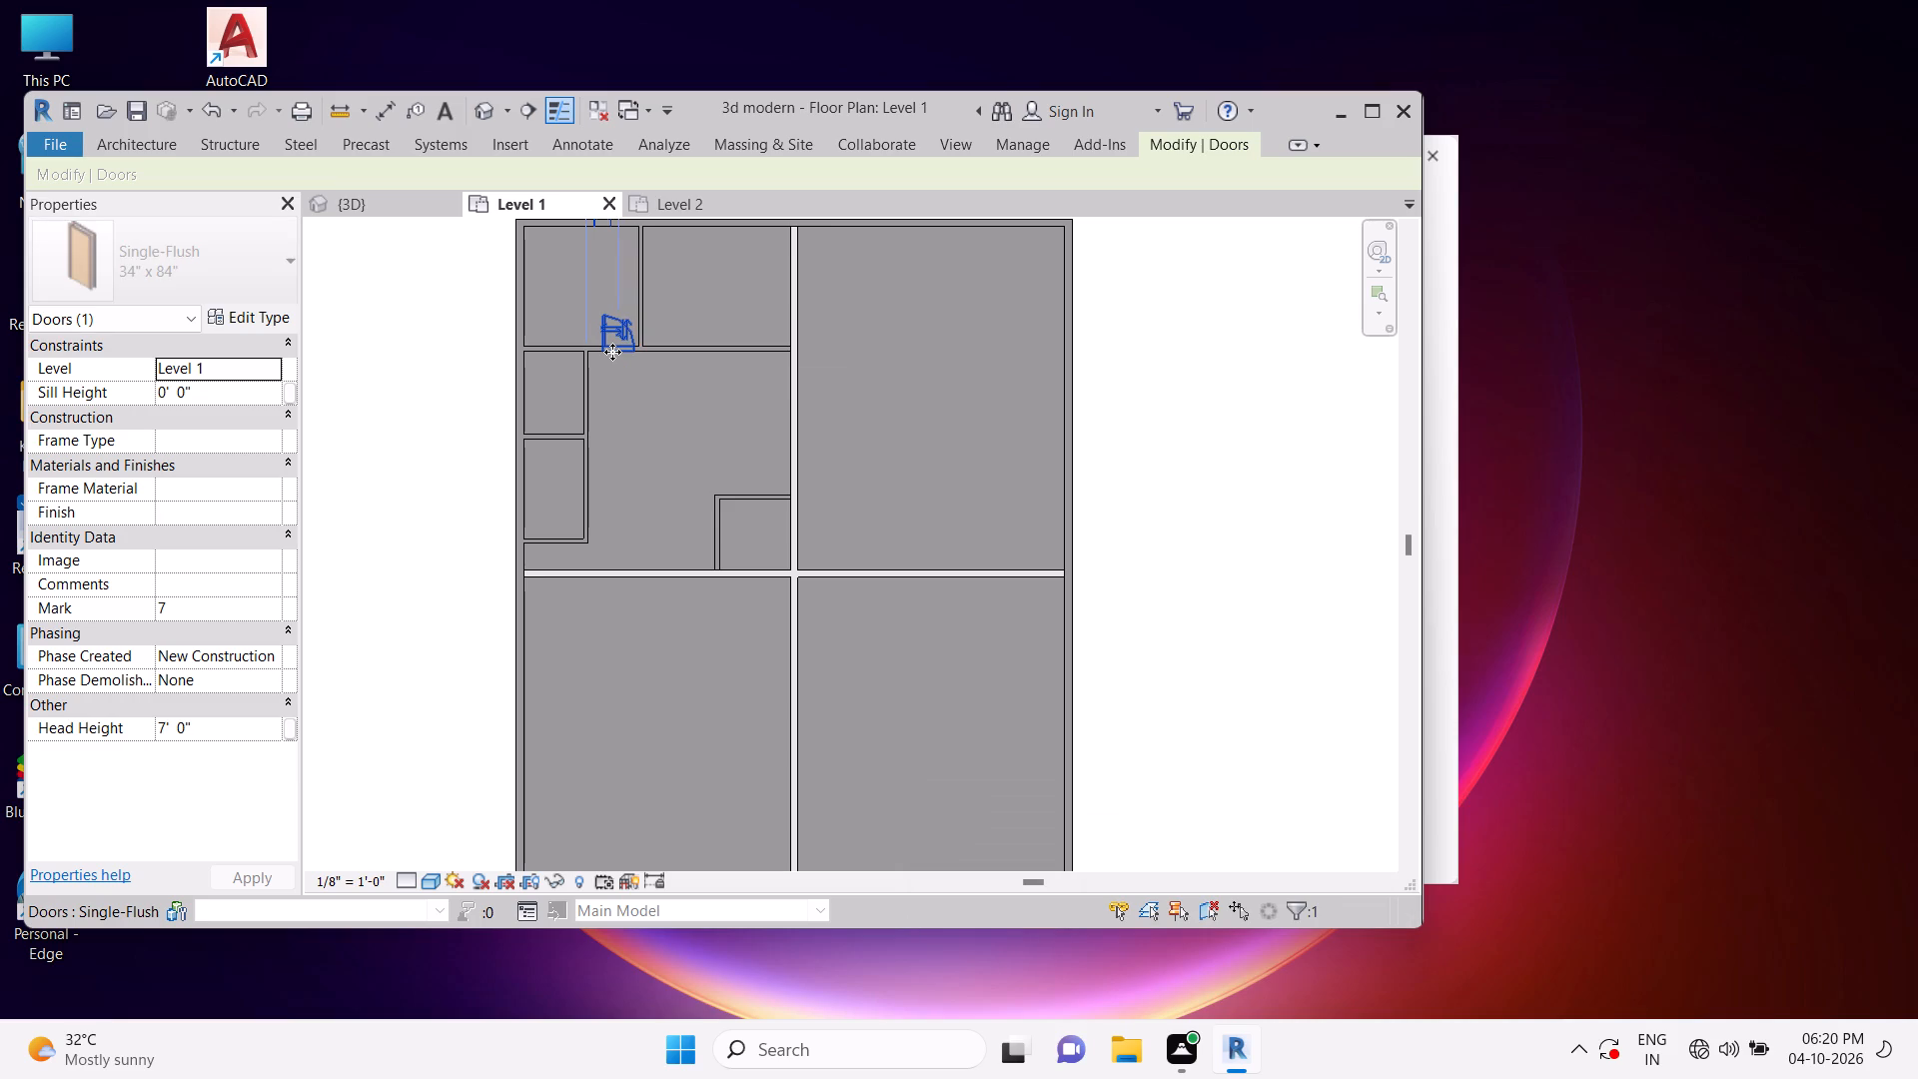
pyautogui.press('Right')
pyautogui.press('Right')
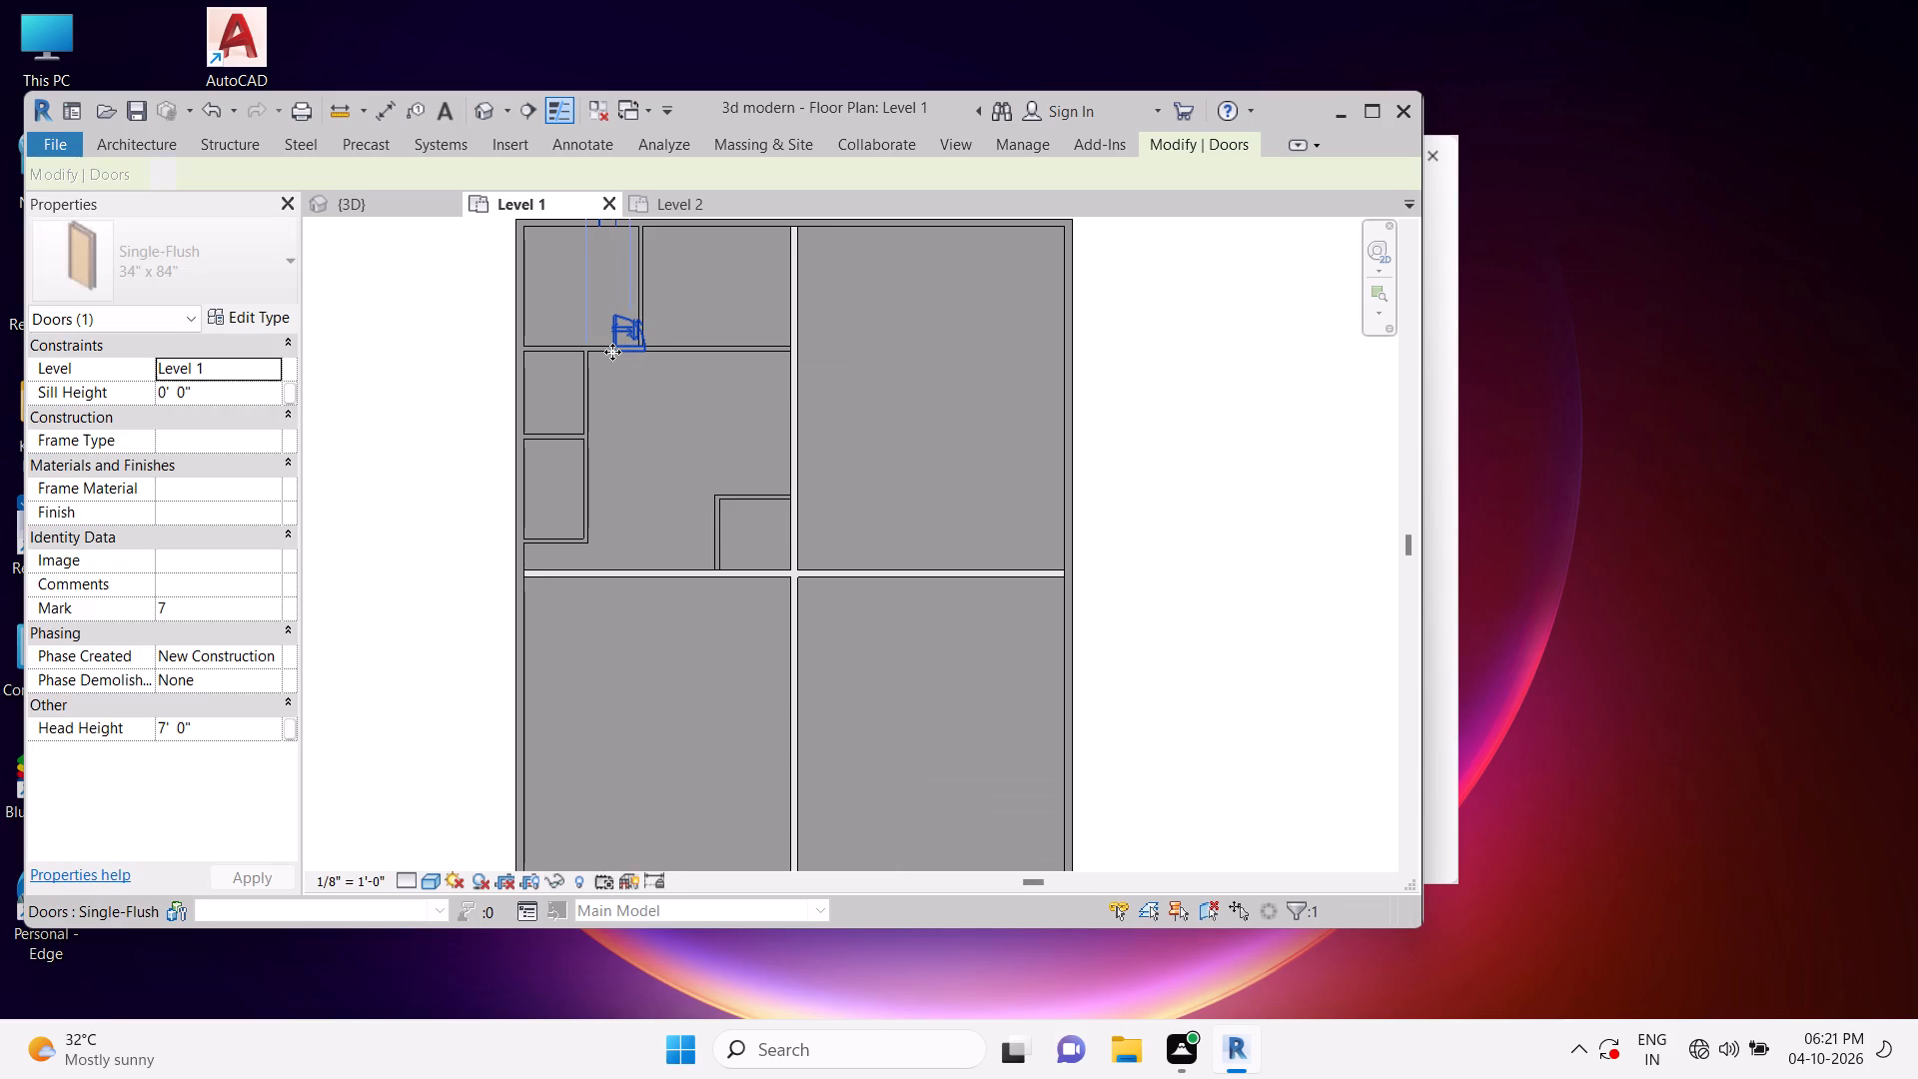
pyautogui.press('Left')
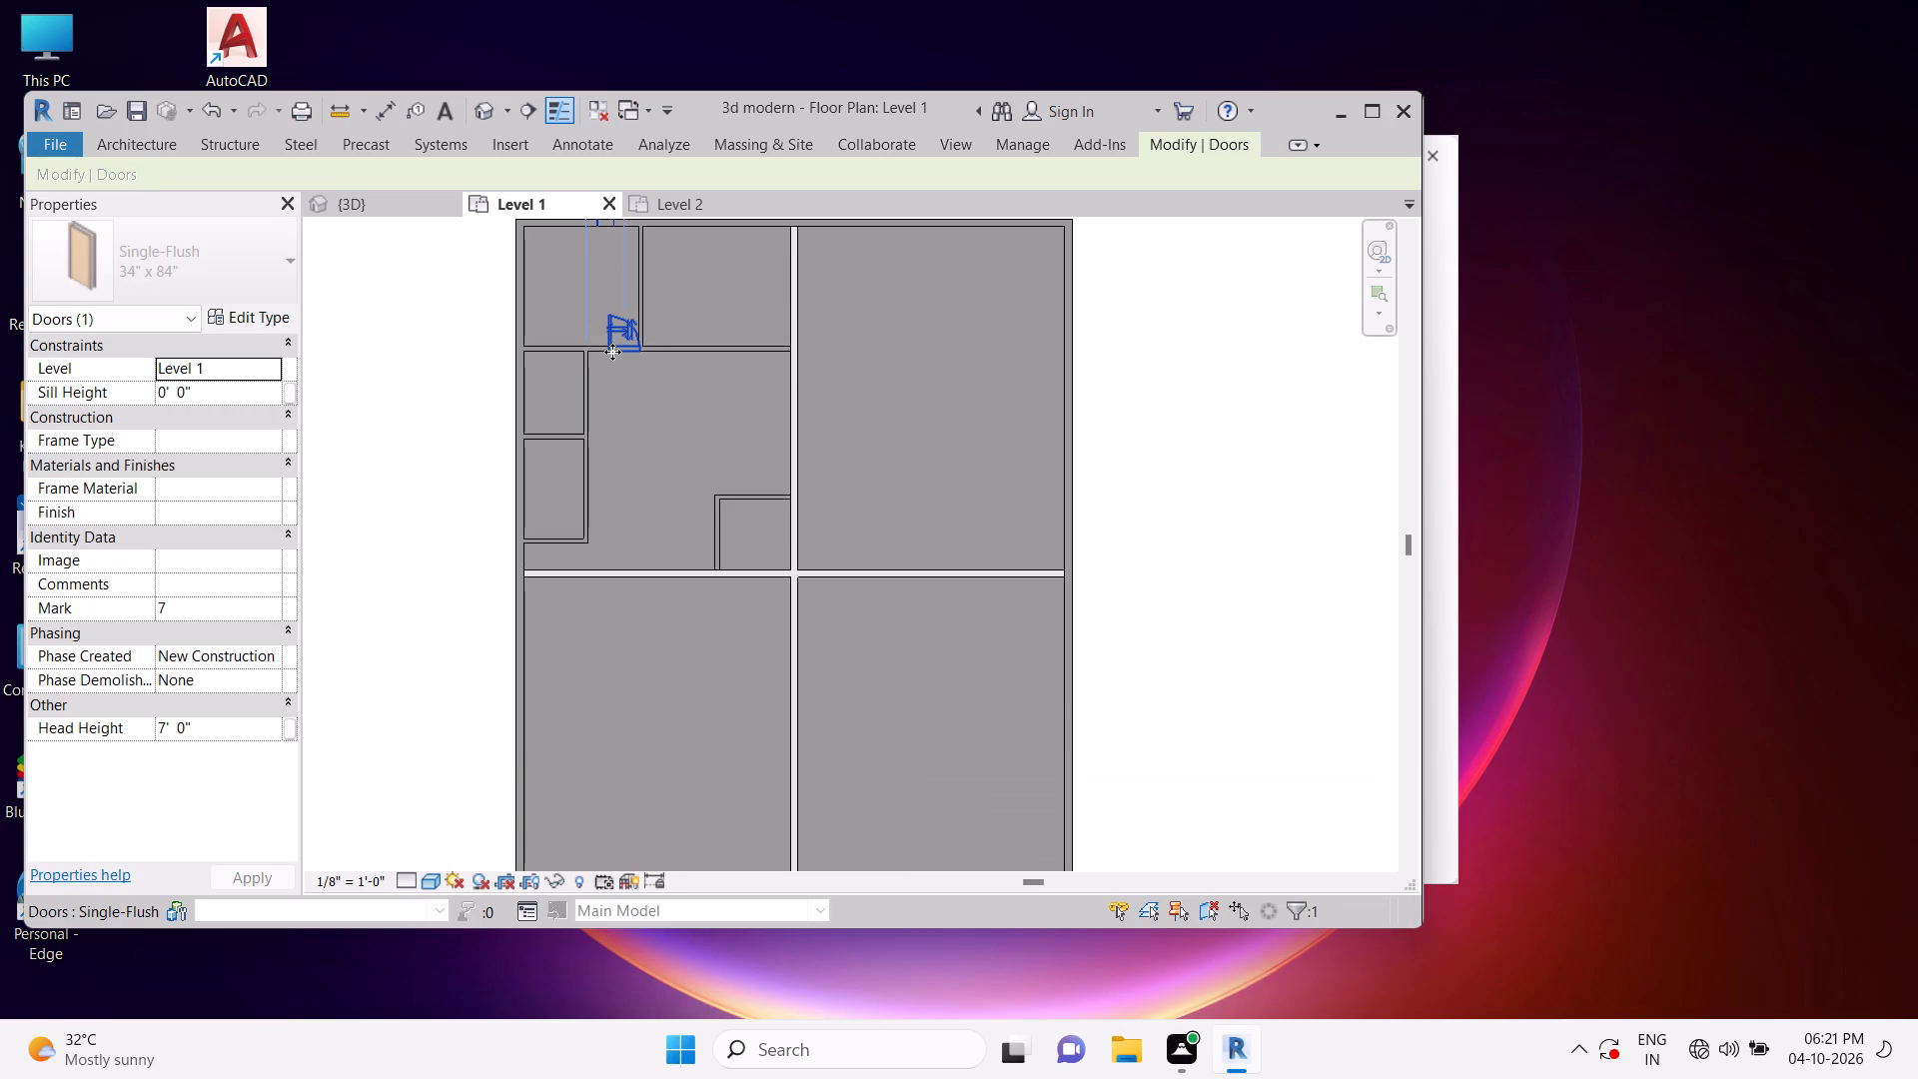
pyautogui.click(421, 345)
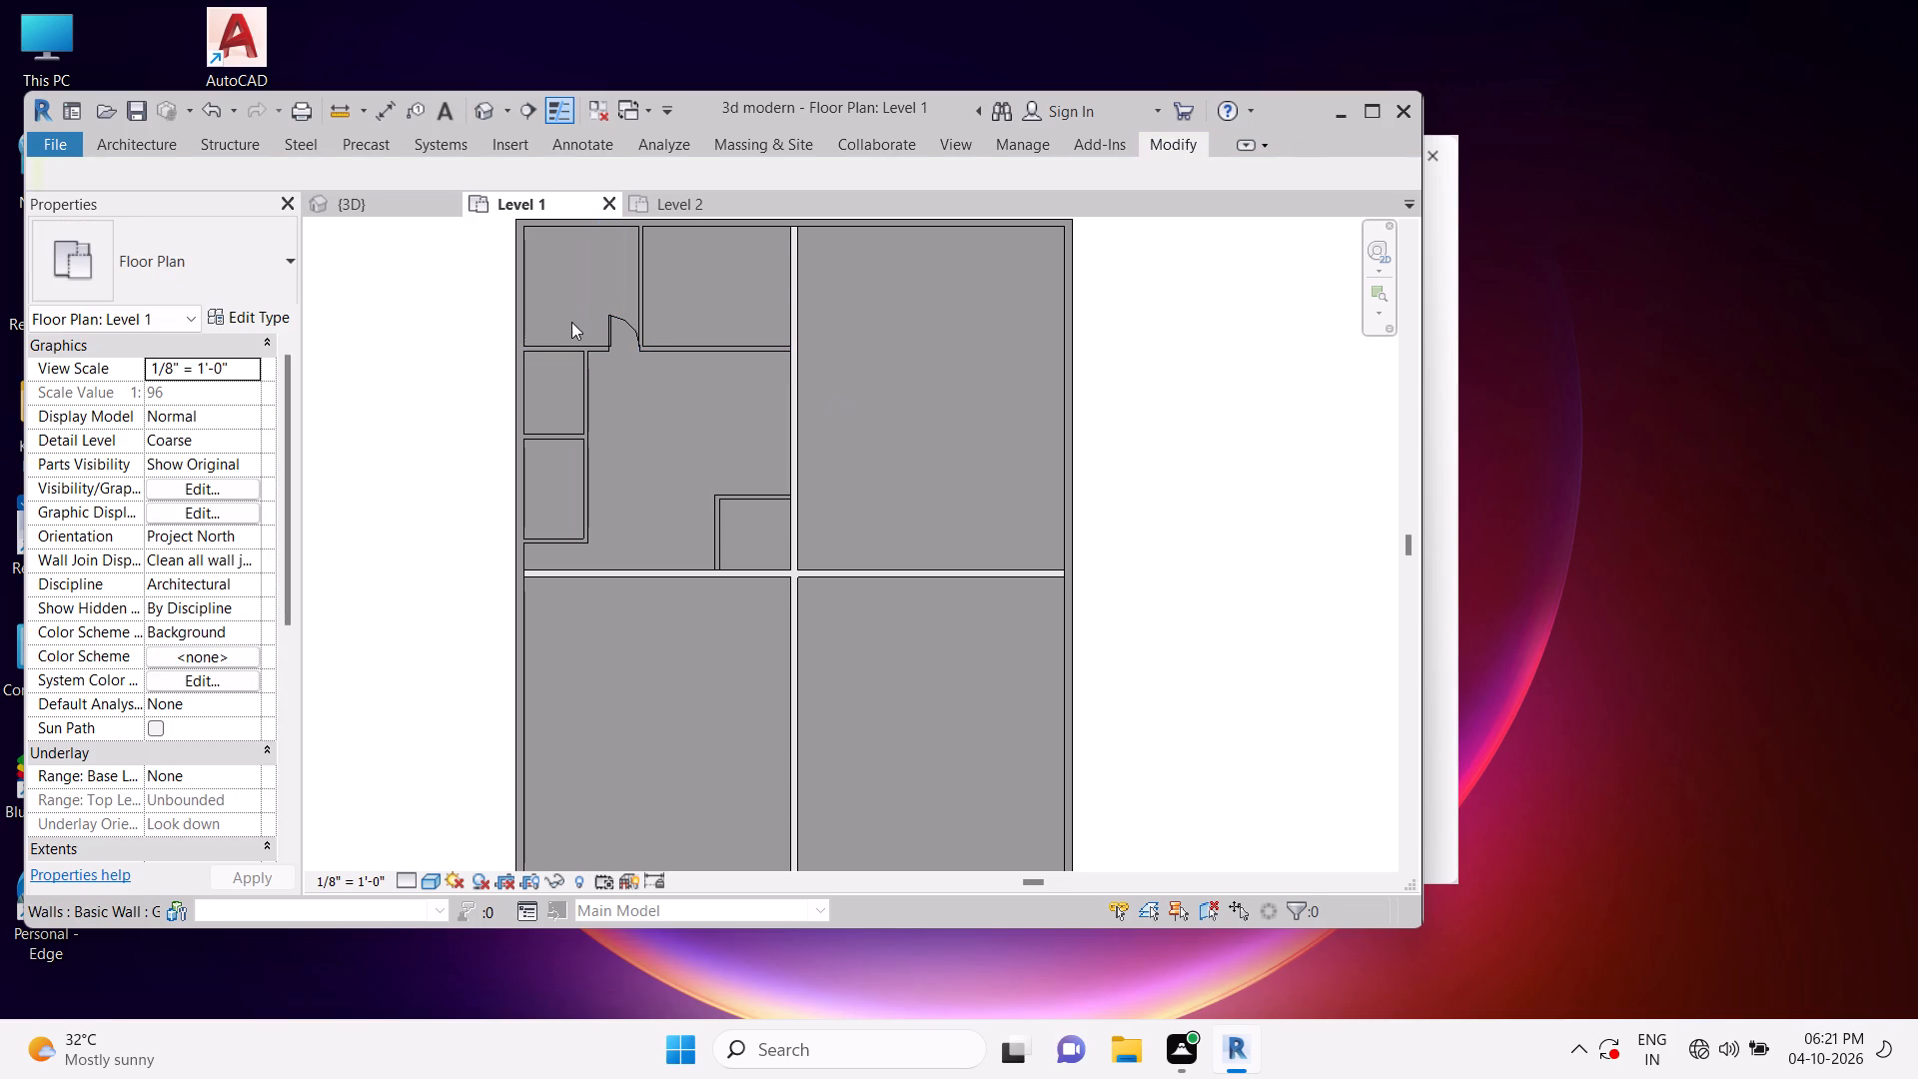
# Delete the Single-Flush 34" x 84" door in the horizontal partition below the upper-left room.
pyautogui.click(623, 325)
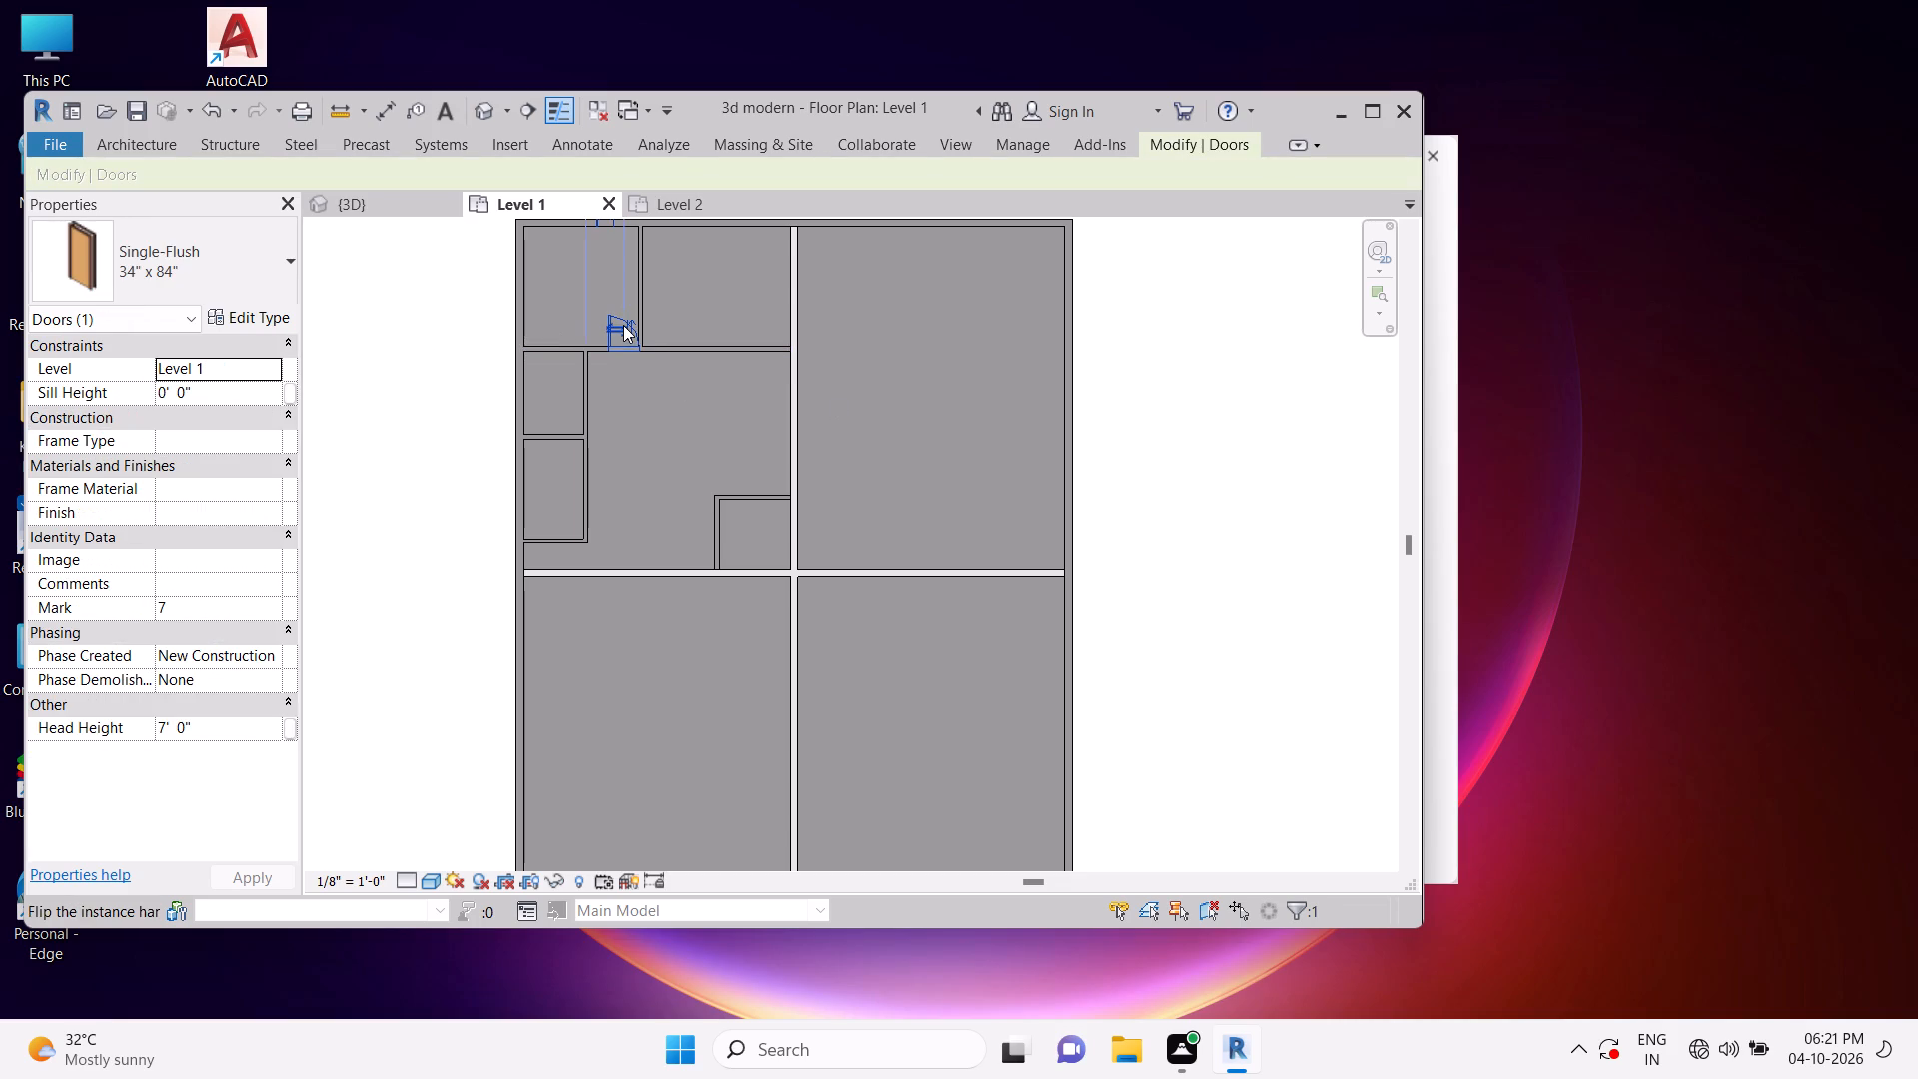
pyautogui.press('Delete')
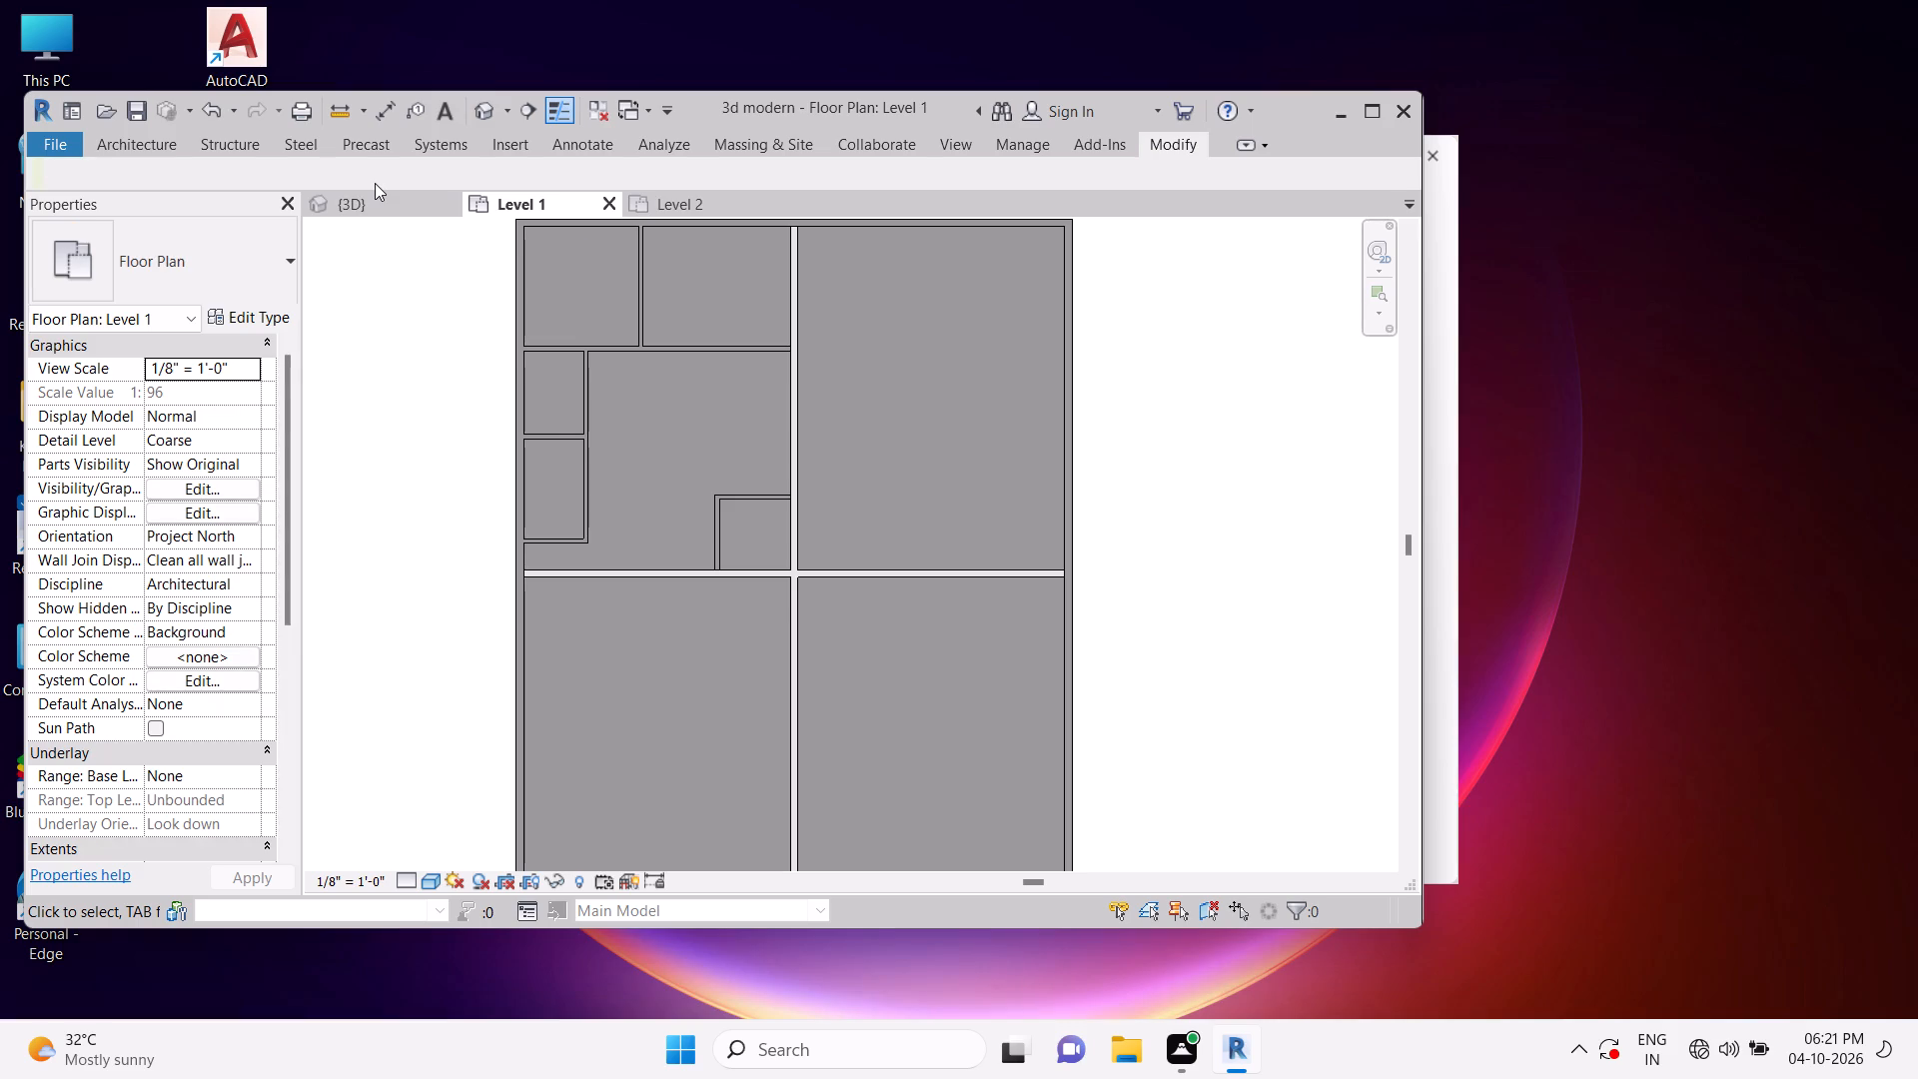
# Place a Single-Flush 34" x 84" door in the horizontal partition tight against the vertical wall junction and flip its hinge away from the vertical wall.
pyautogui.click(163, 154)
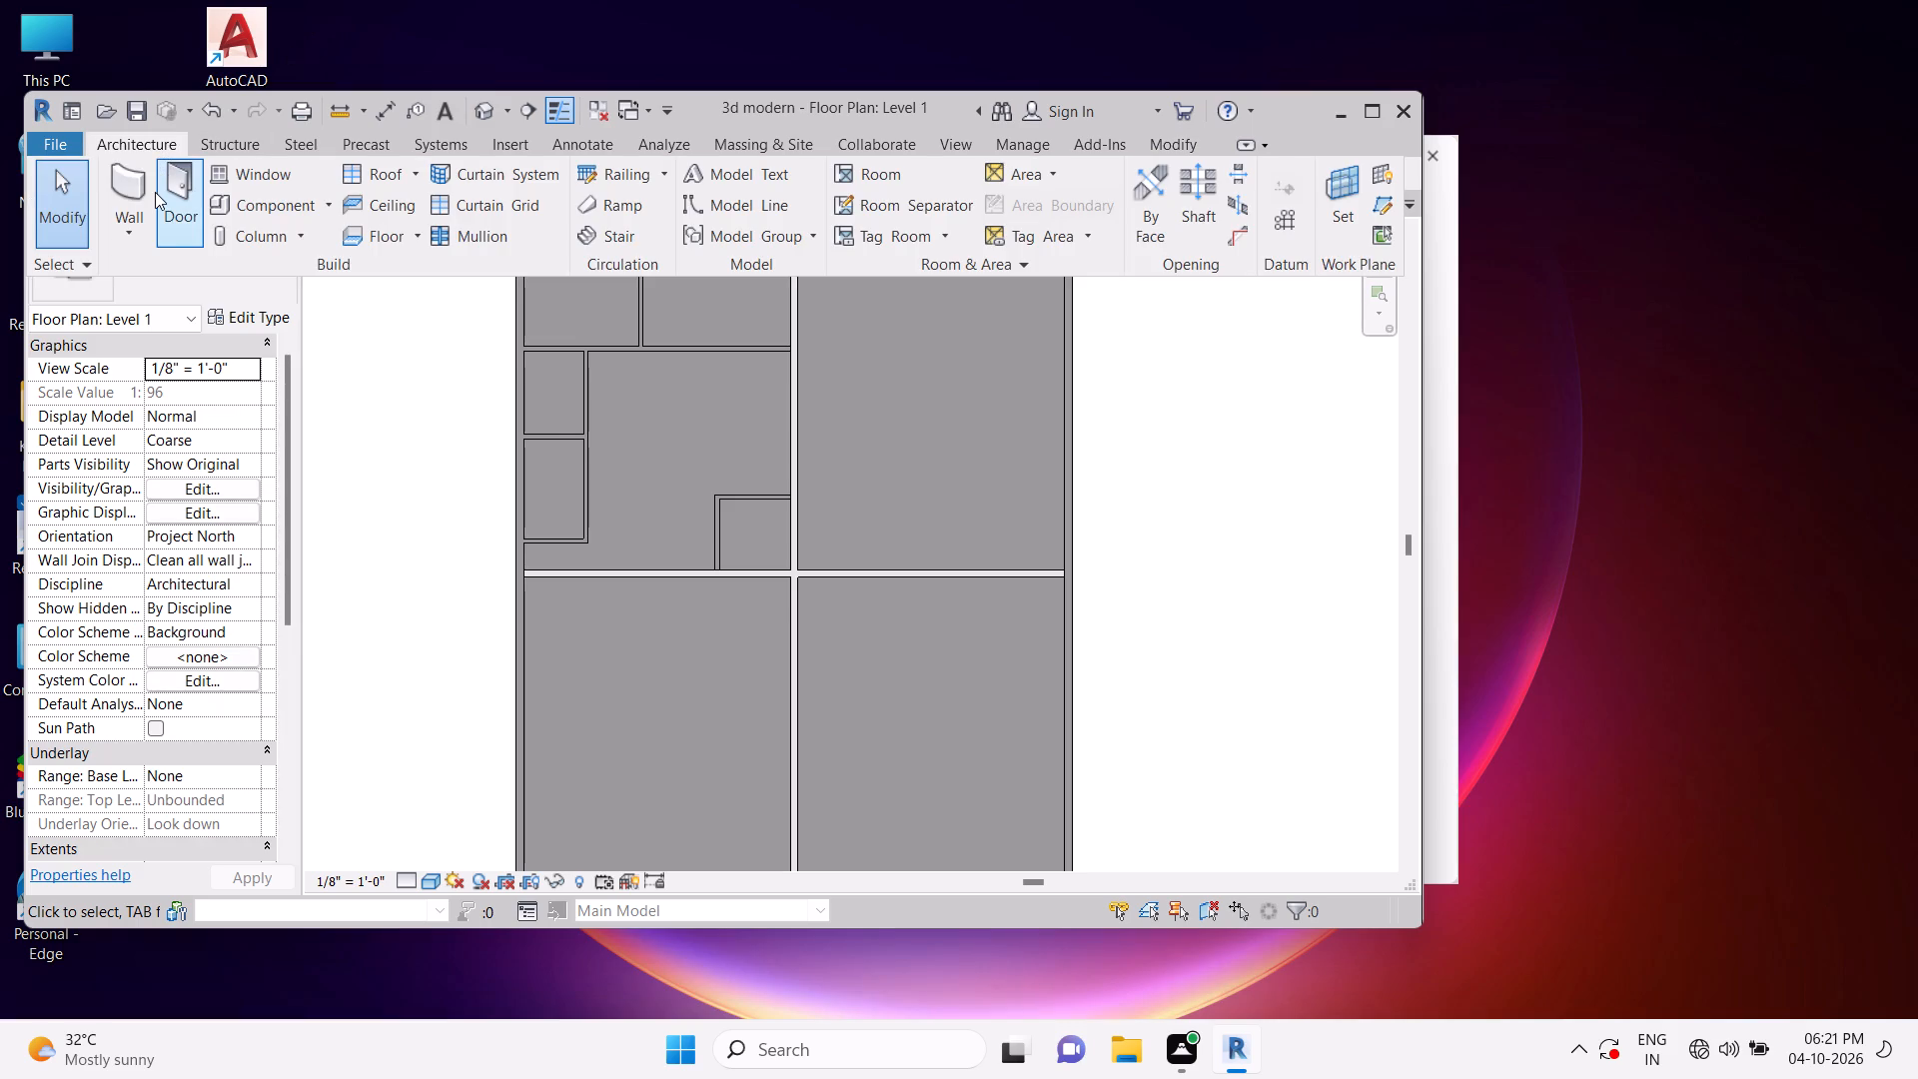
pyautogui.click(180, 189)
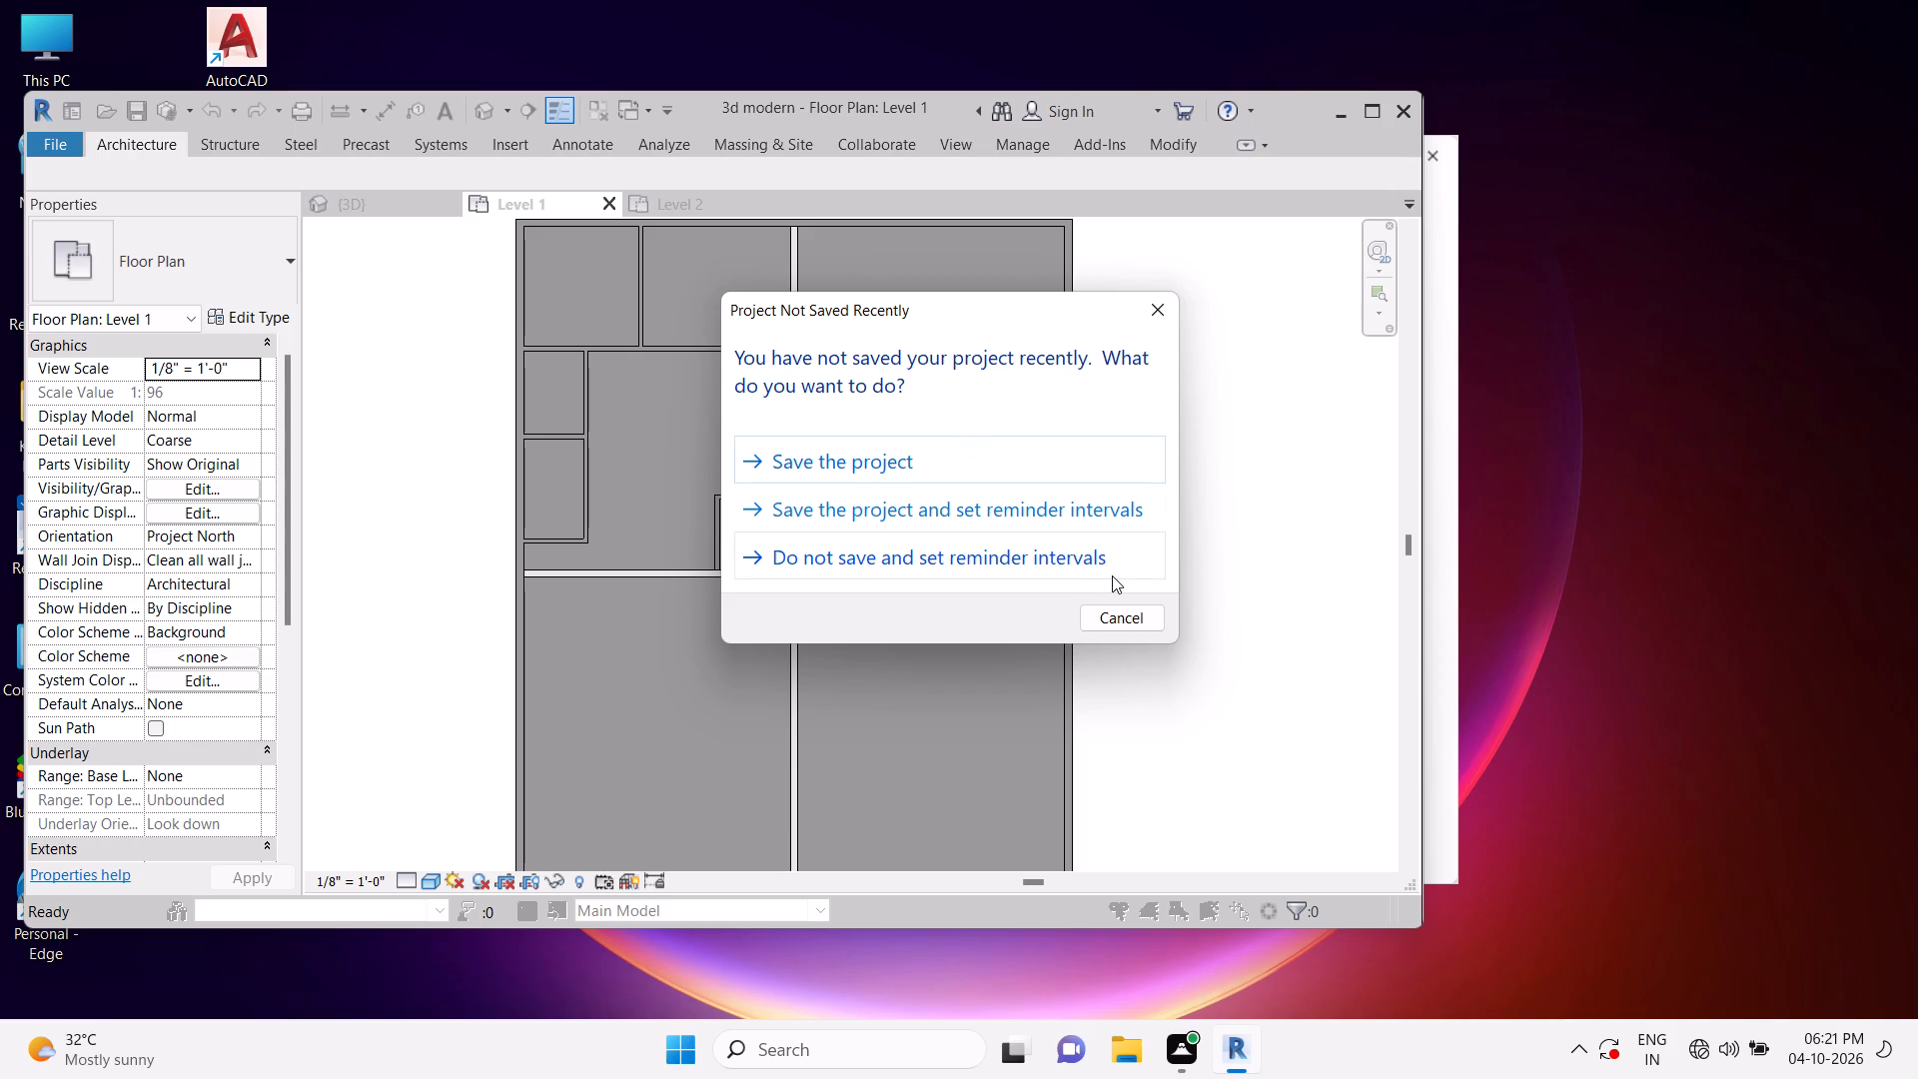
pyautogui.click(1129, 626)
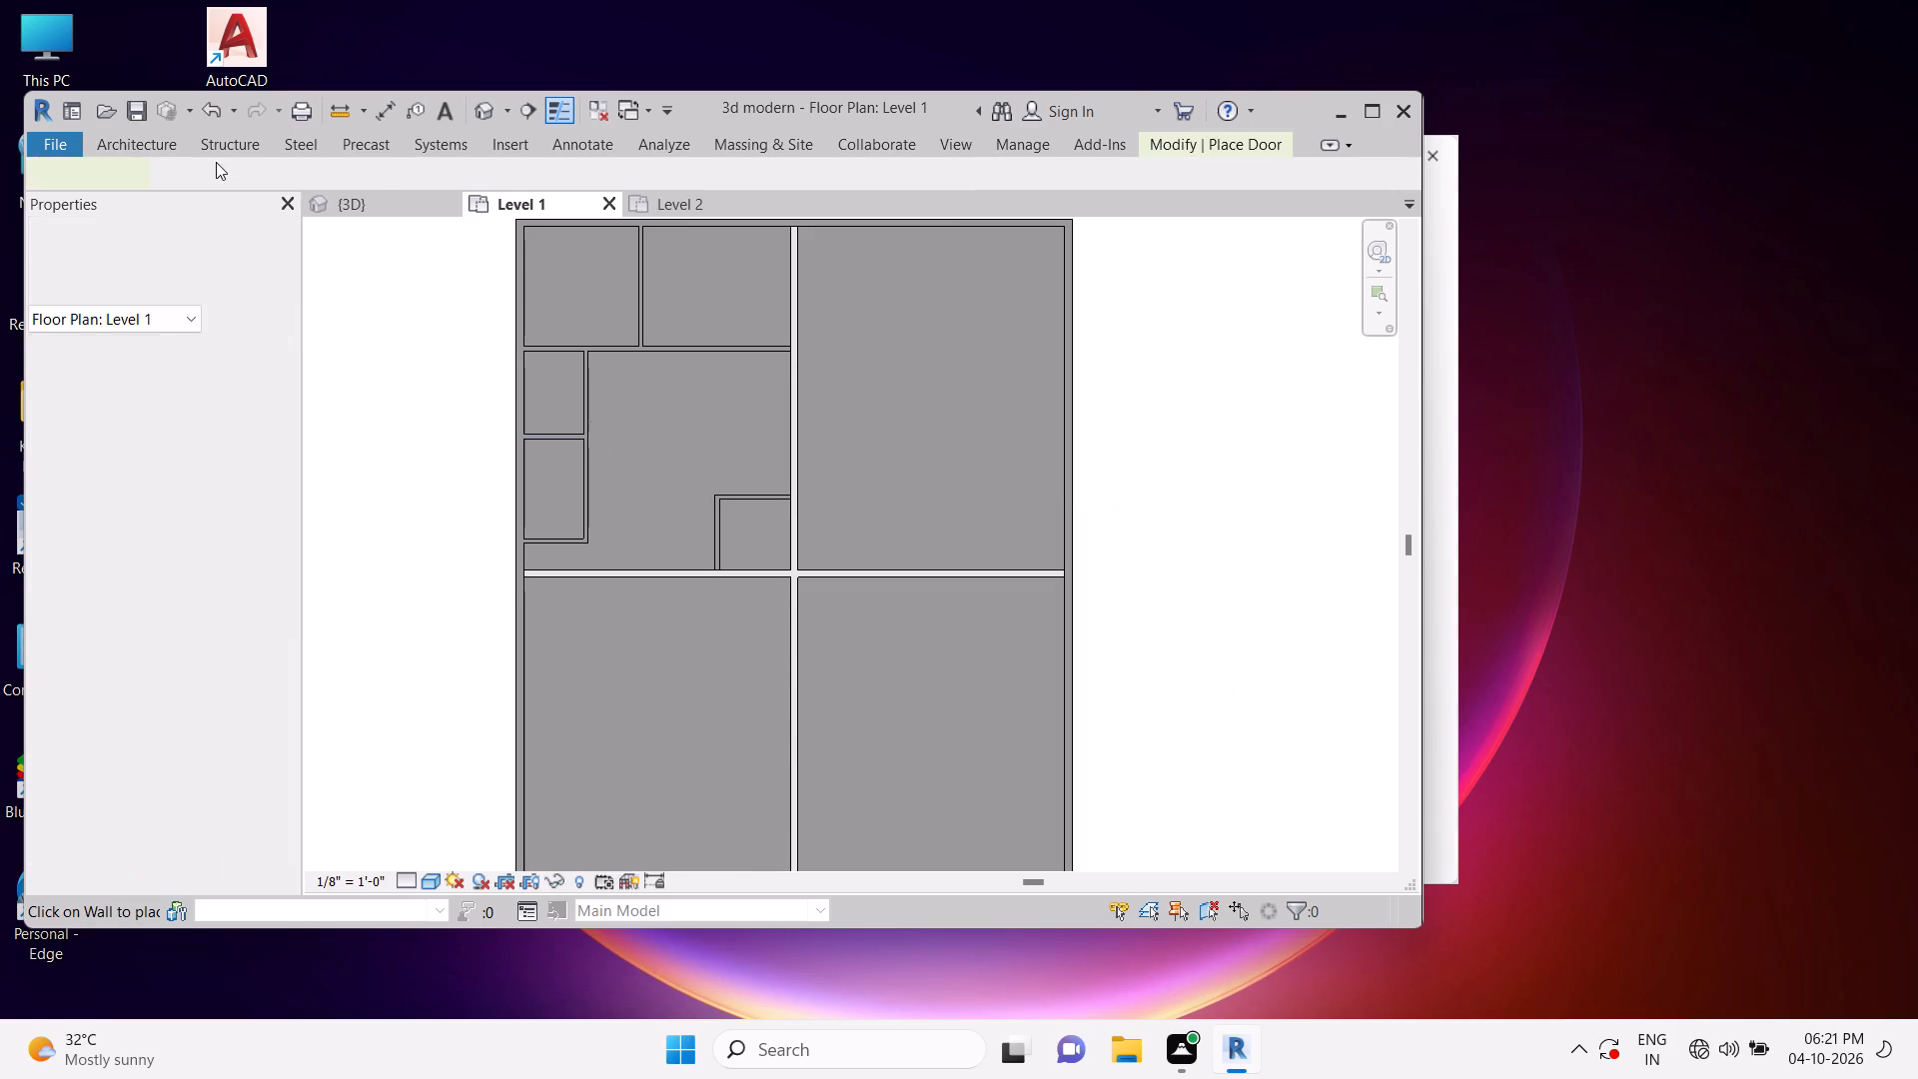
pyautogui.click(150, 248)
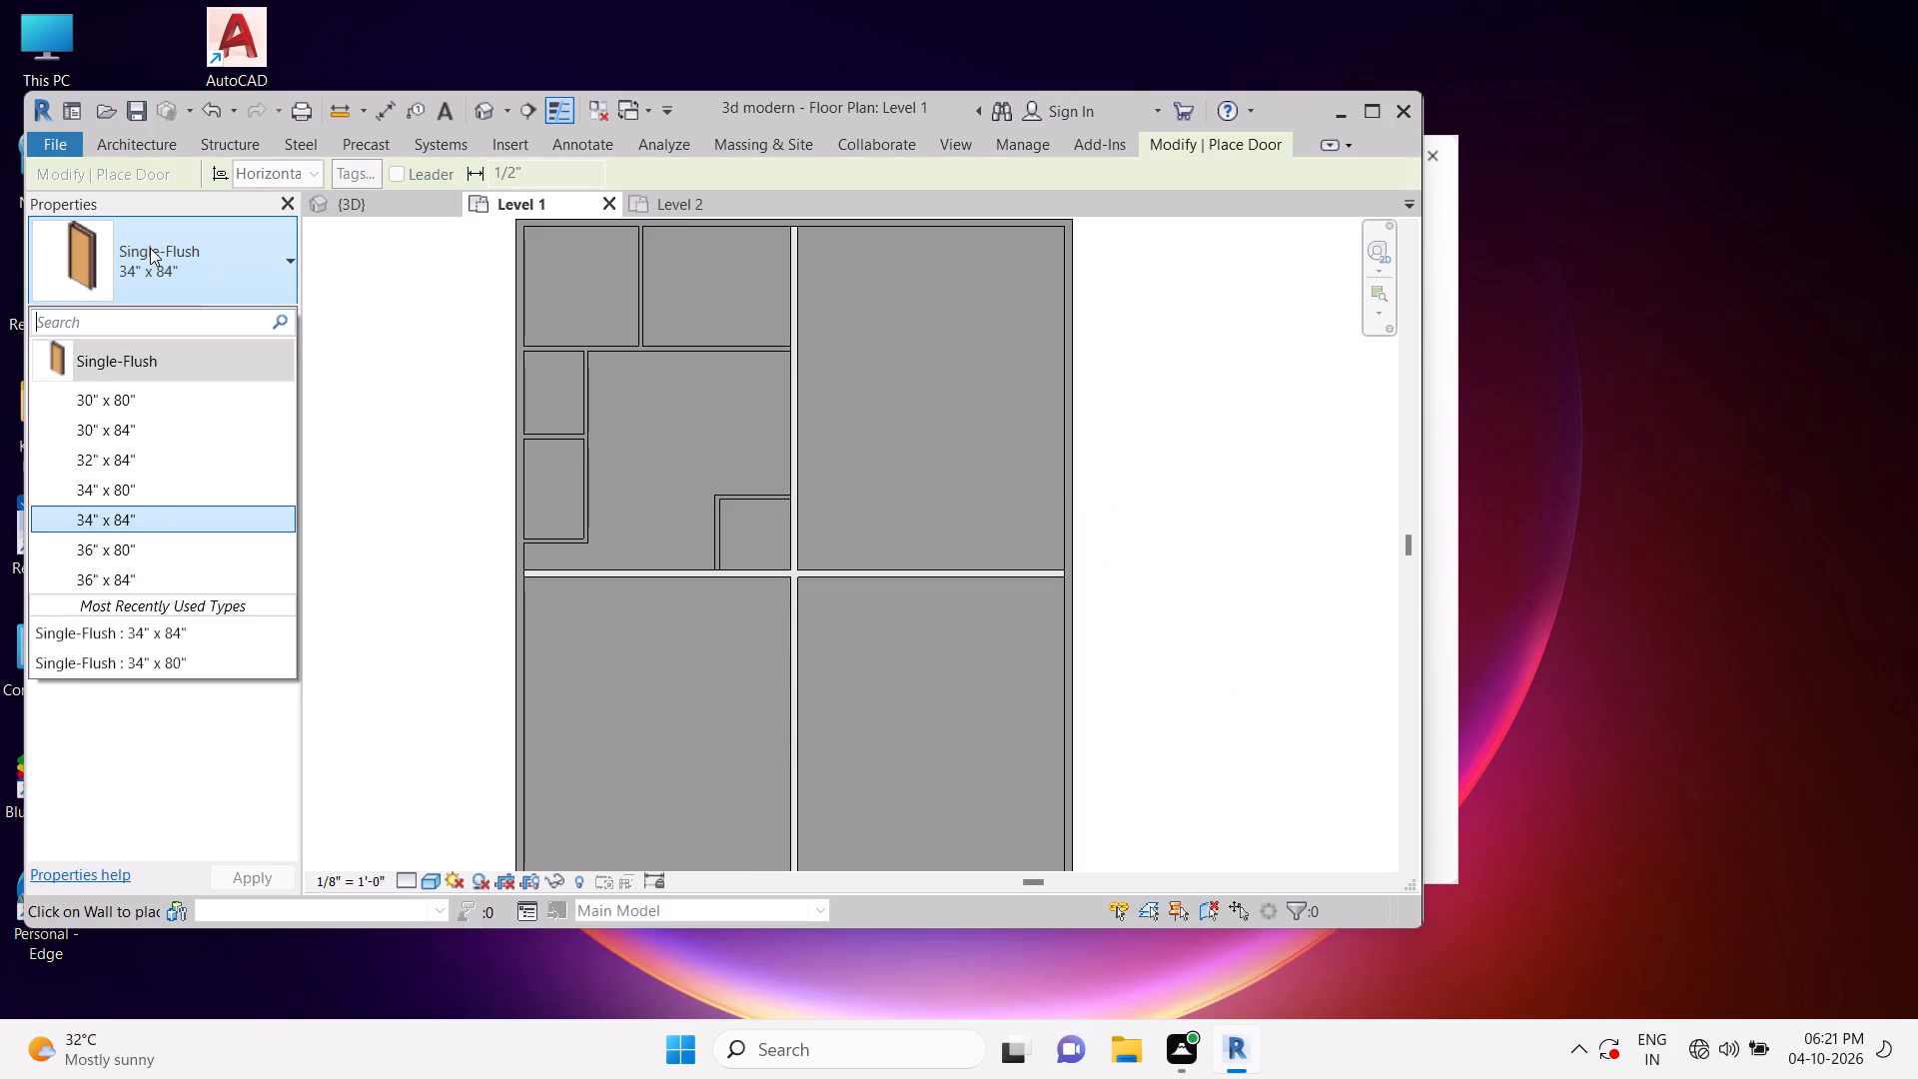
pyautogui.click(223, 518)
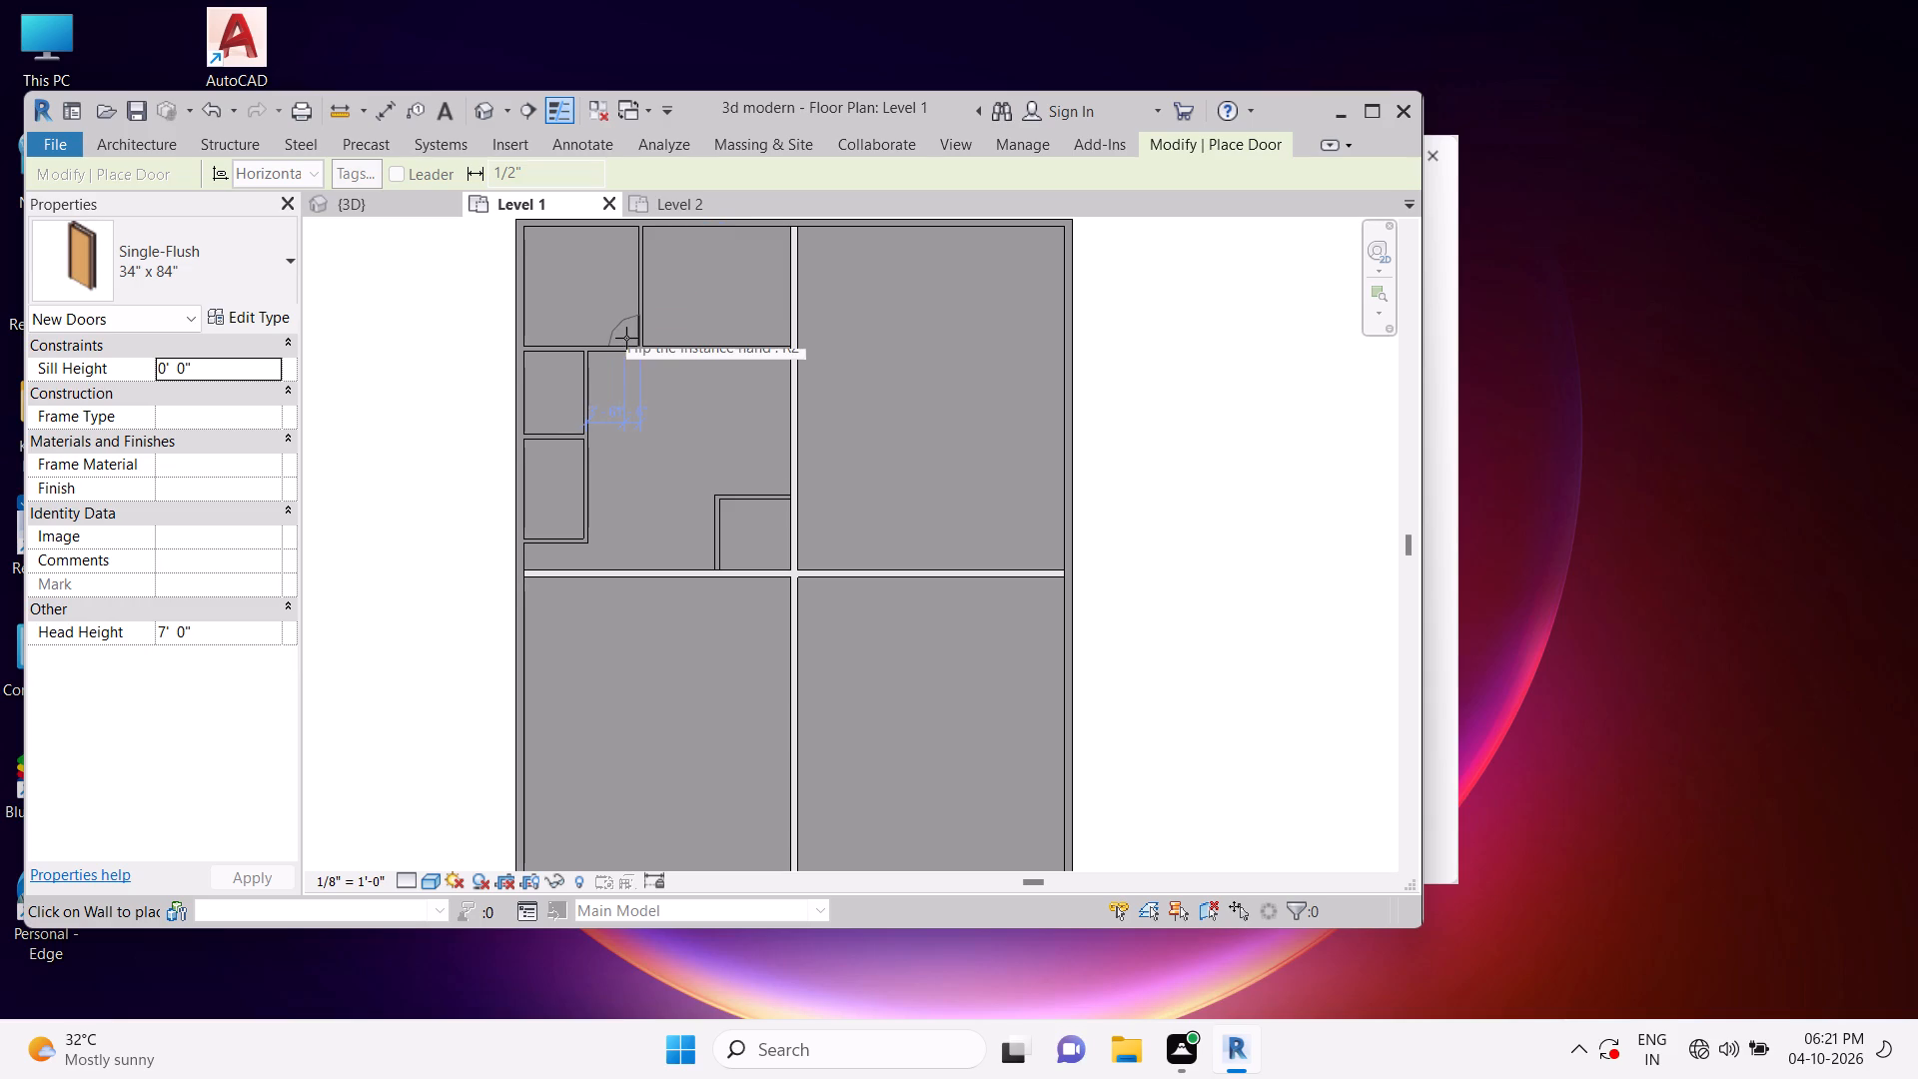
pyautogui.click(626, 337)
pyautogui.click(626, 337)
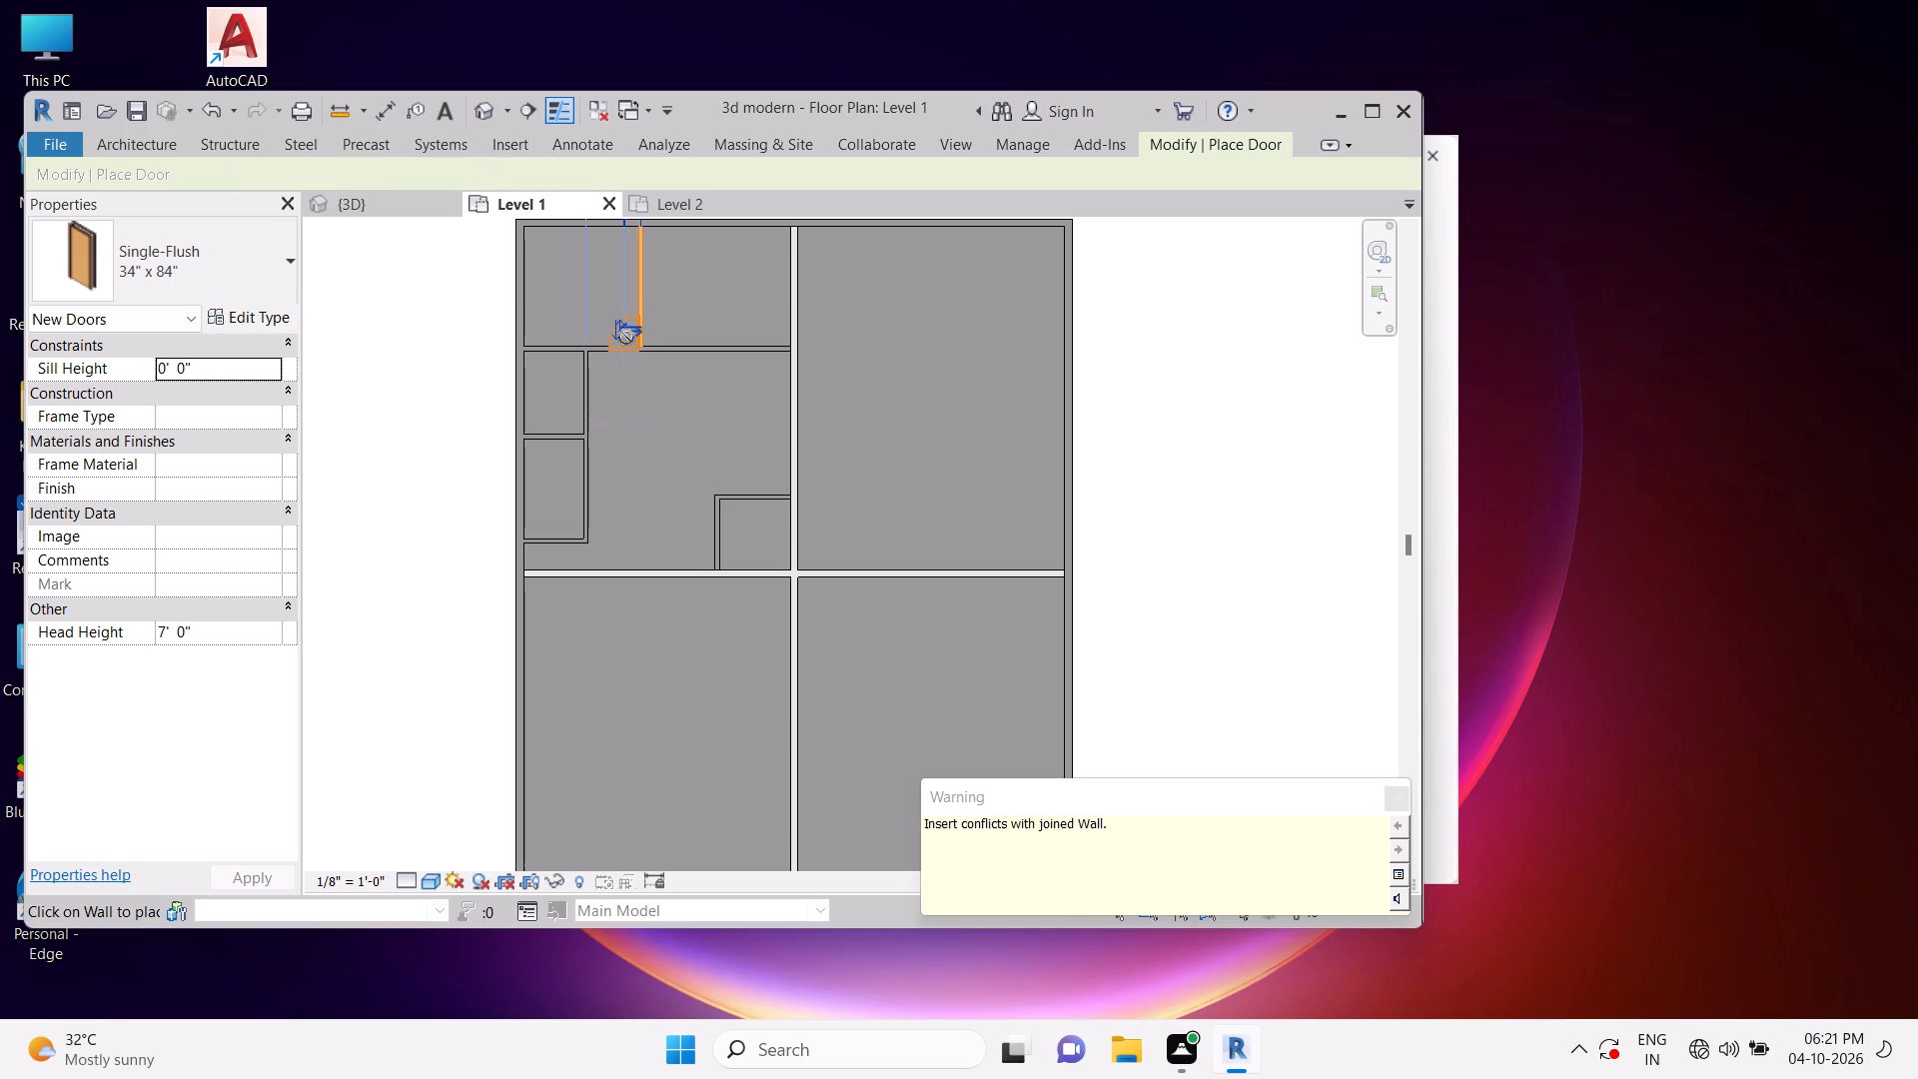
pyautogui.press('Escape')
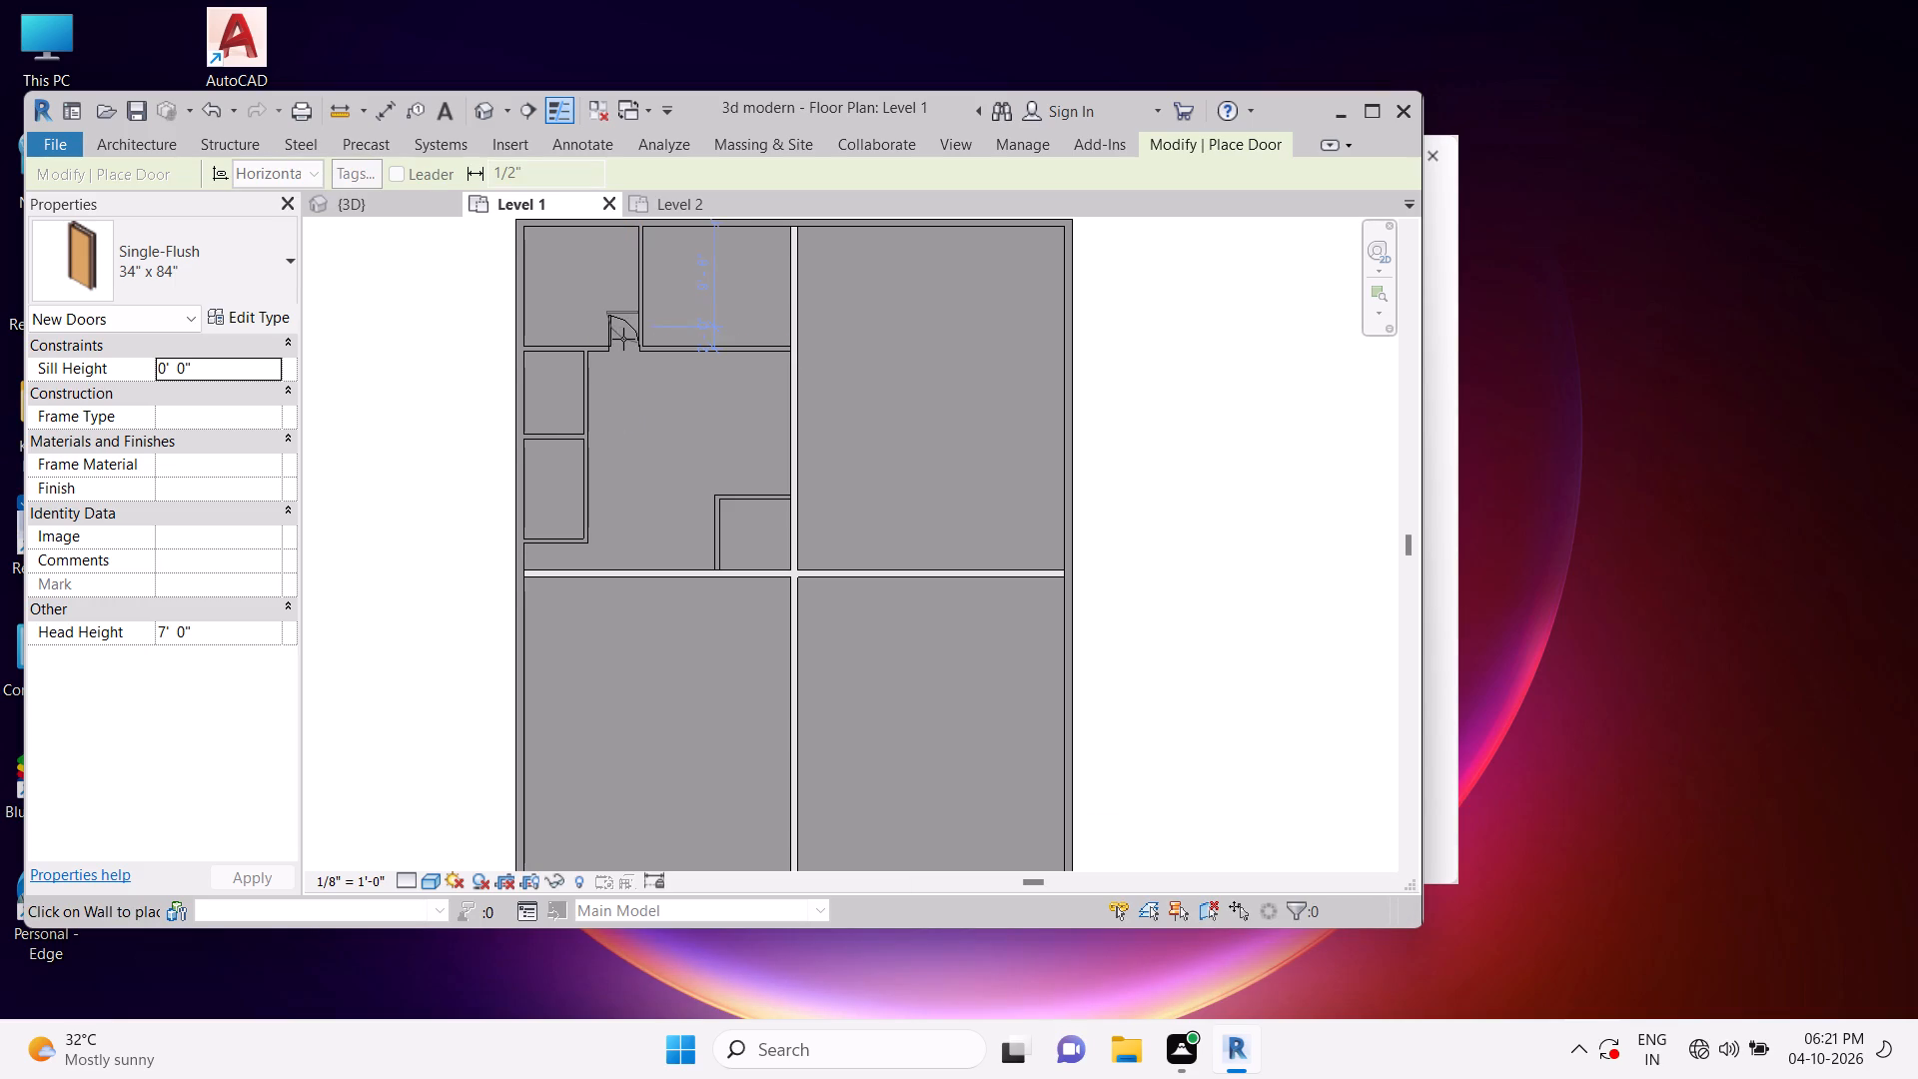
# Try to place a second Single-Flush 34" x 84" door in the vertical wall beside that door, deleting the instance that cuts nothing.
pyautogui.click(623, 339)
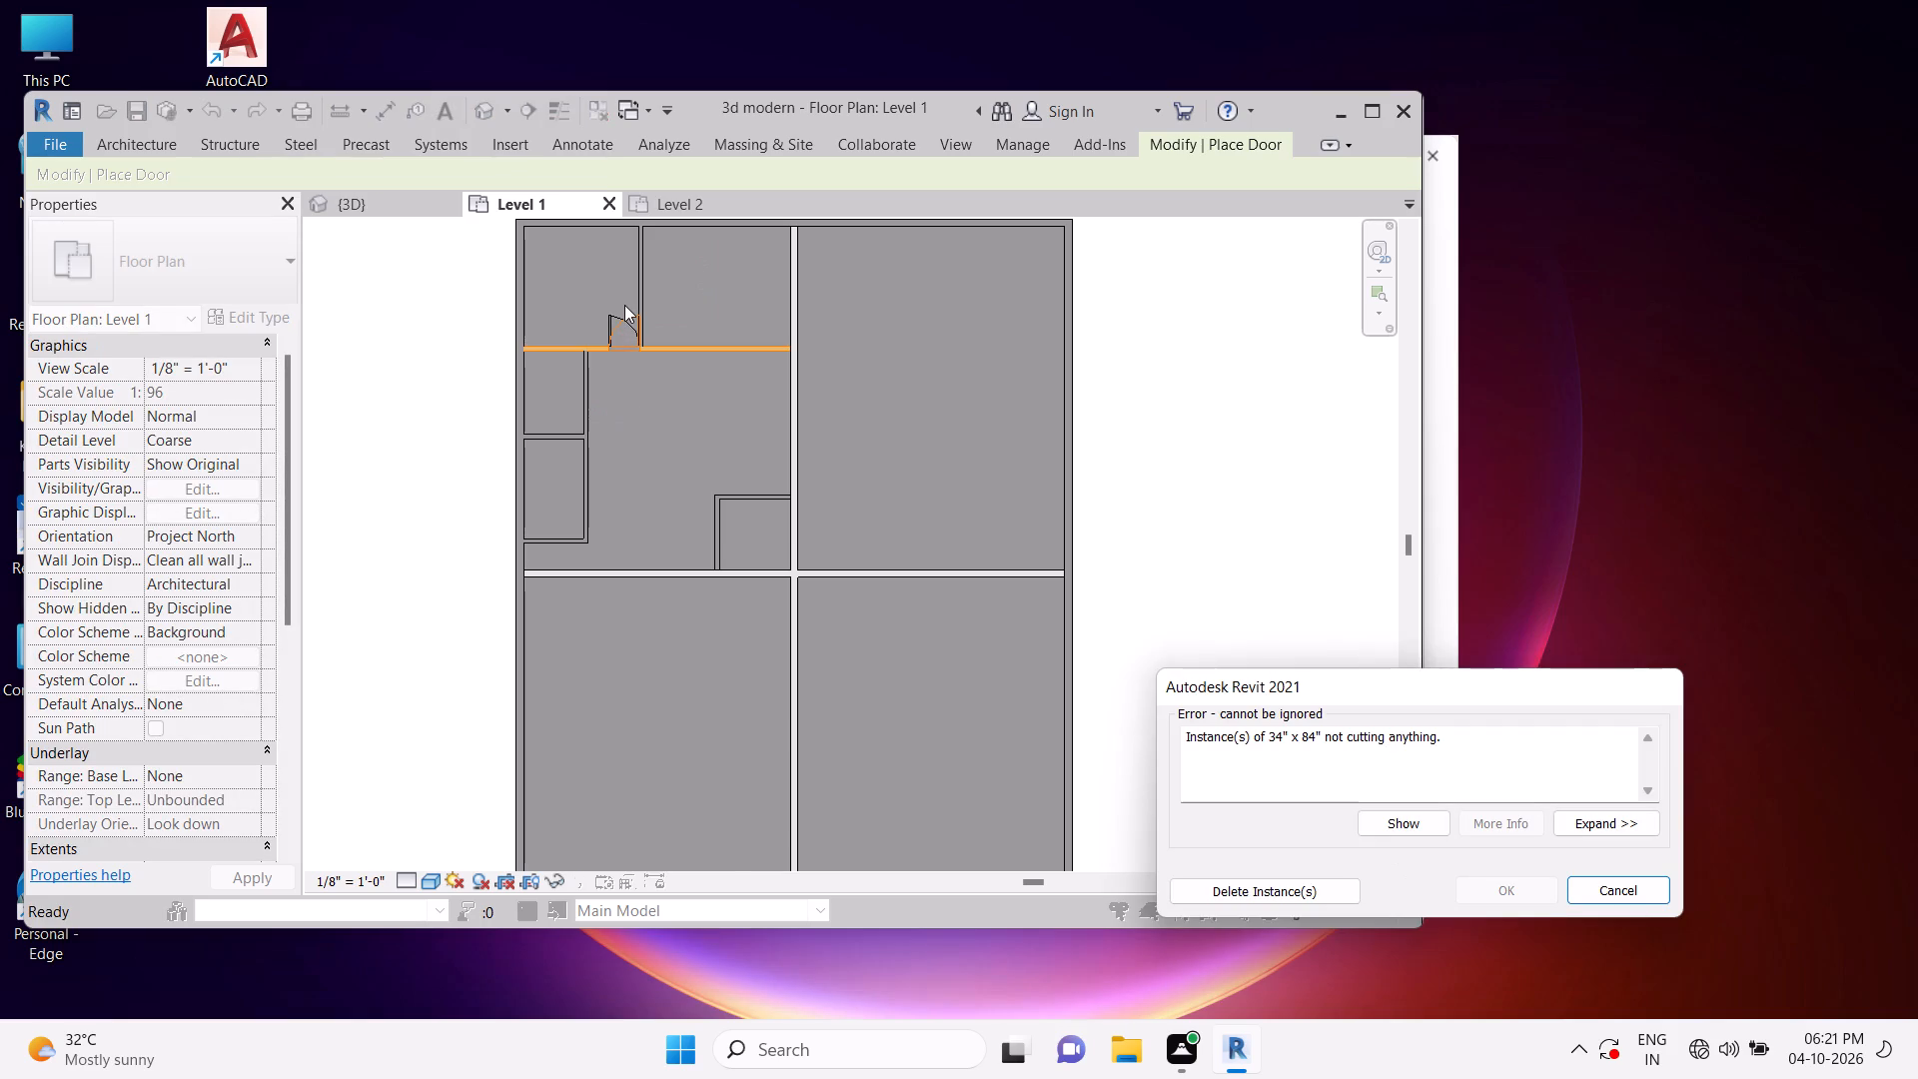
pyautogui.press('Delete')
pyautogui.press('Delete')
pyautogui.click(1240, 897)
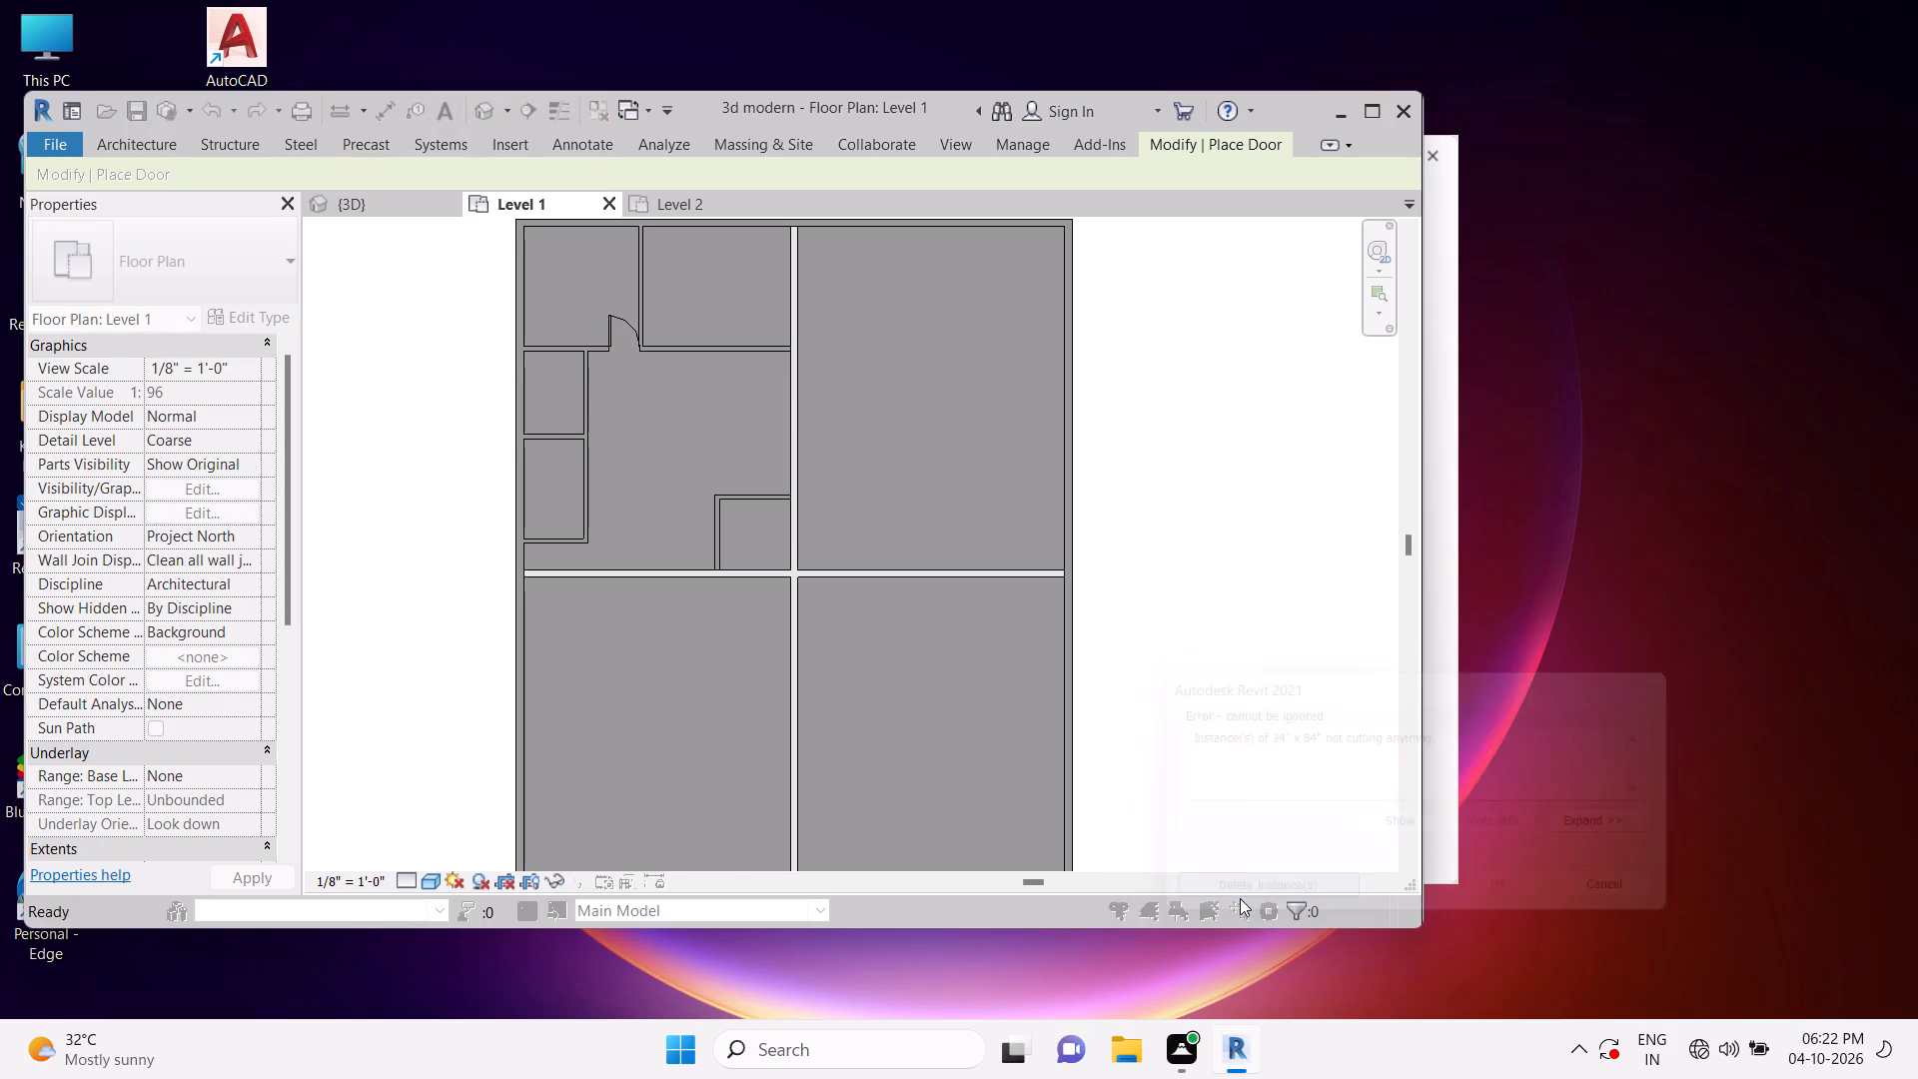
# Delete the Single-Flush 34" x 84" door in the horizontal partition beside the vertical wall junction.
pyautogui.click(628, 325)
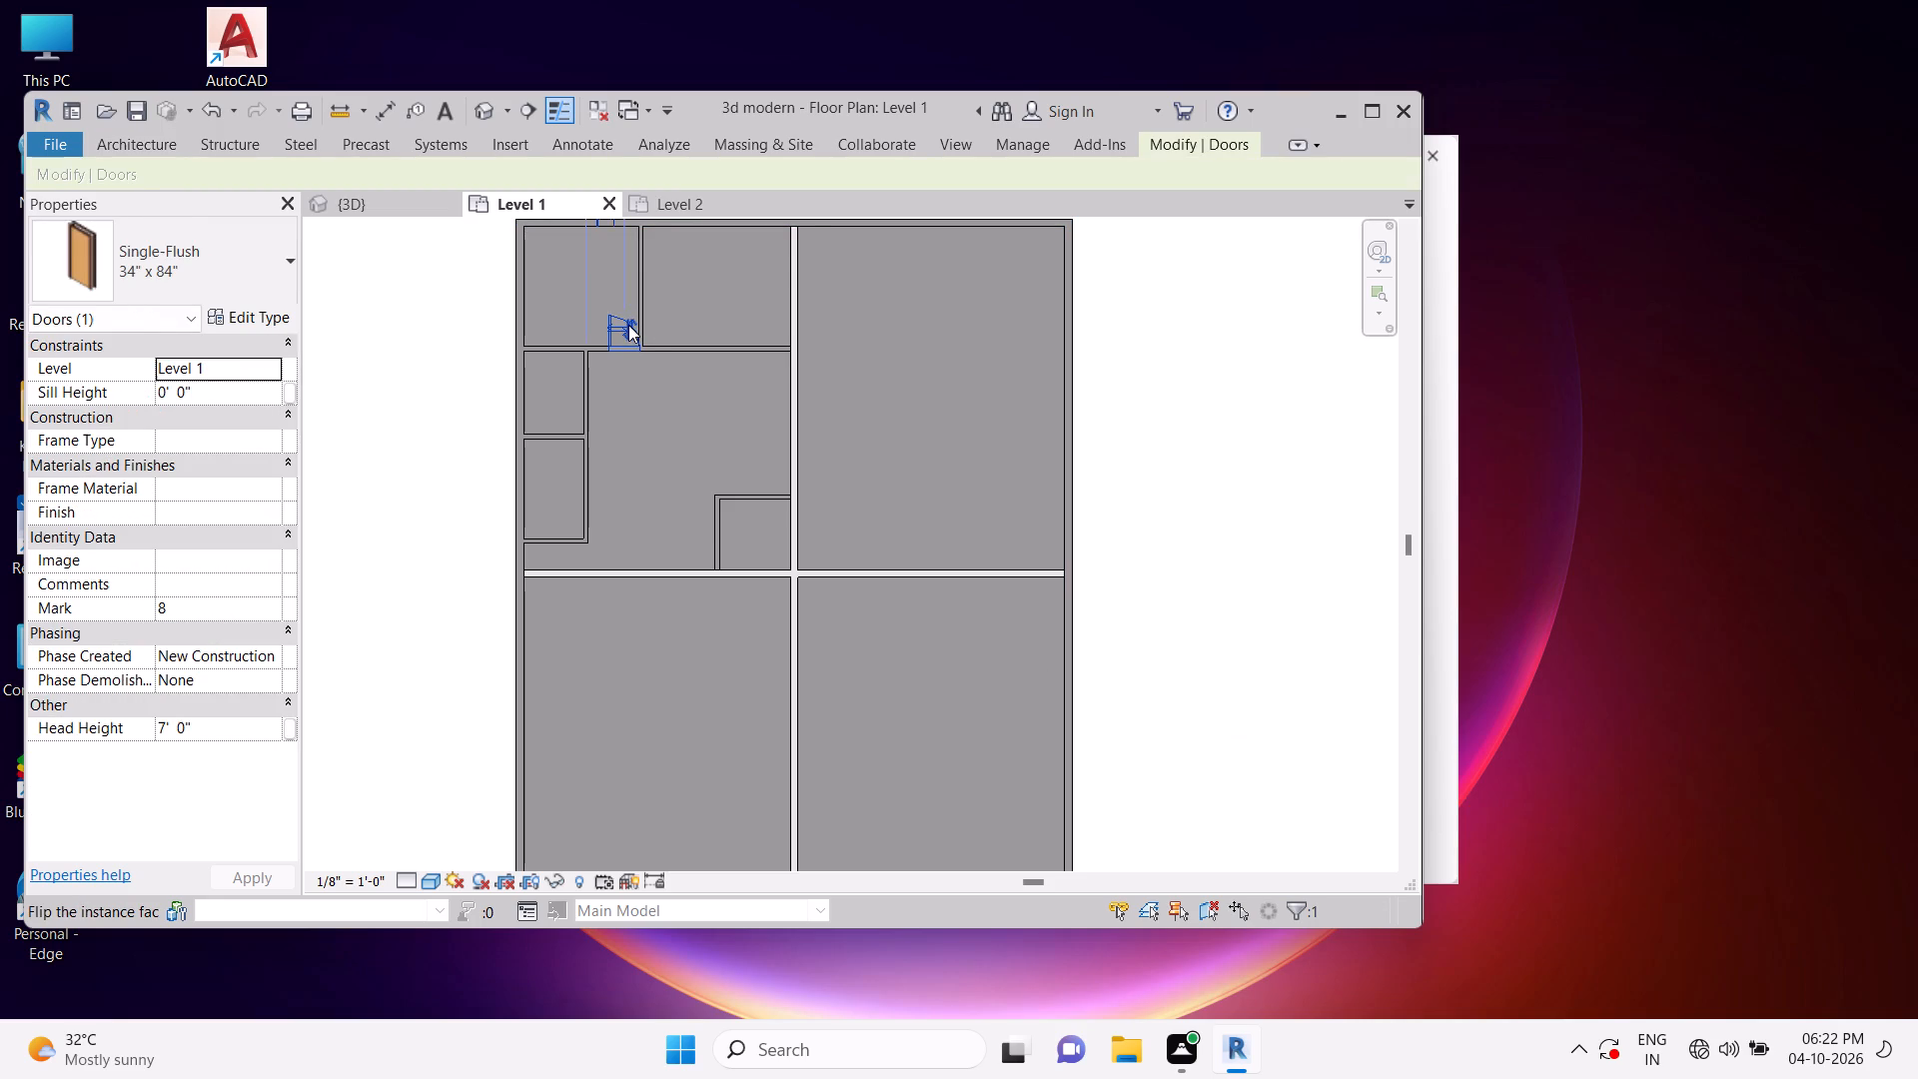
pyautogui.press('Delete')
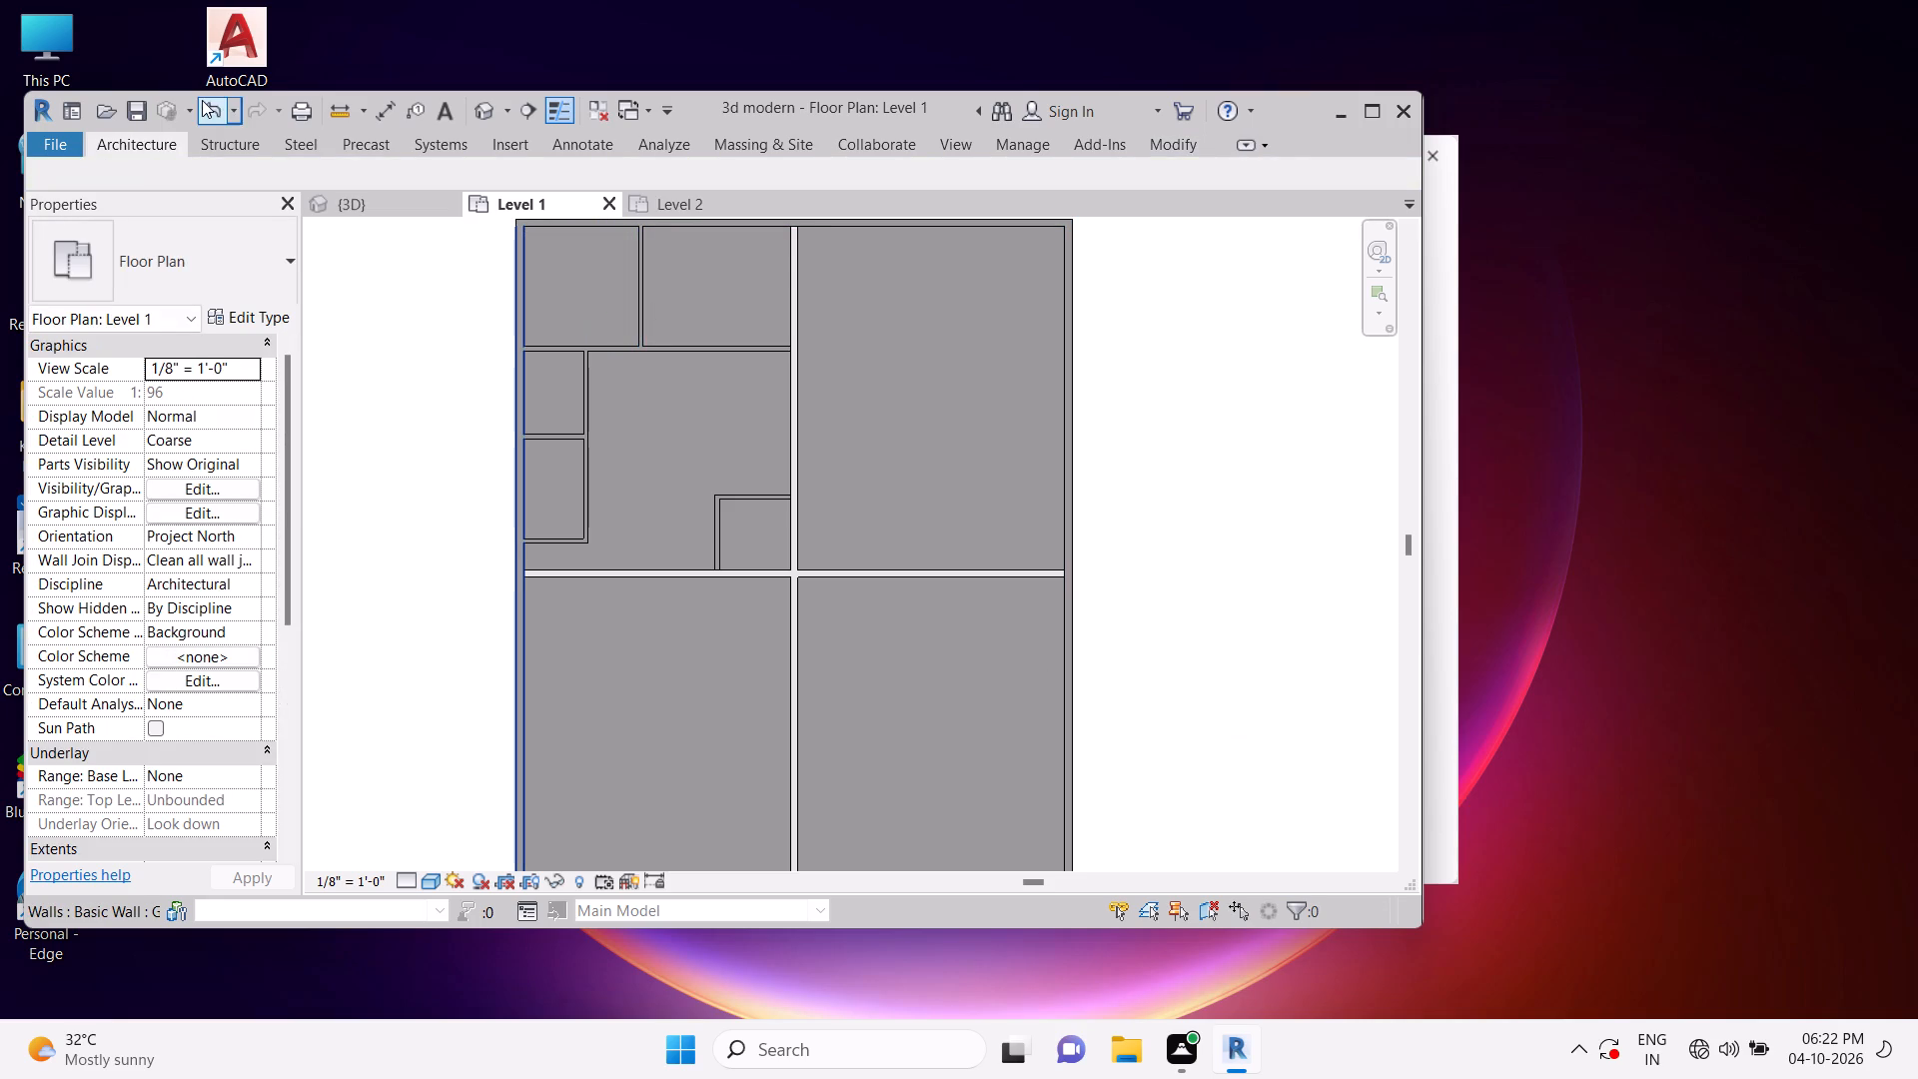
# Place a Single-Flush 34" x 84" door in the horizontal partition below the upper-left room, slightly short of the vertical wall junction with its hinge towards it.
pyautogui.click(157, 137)
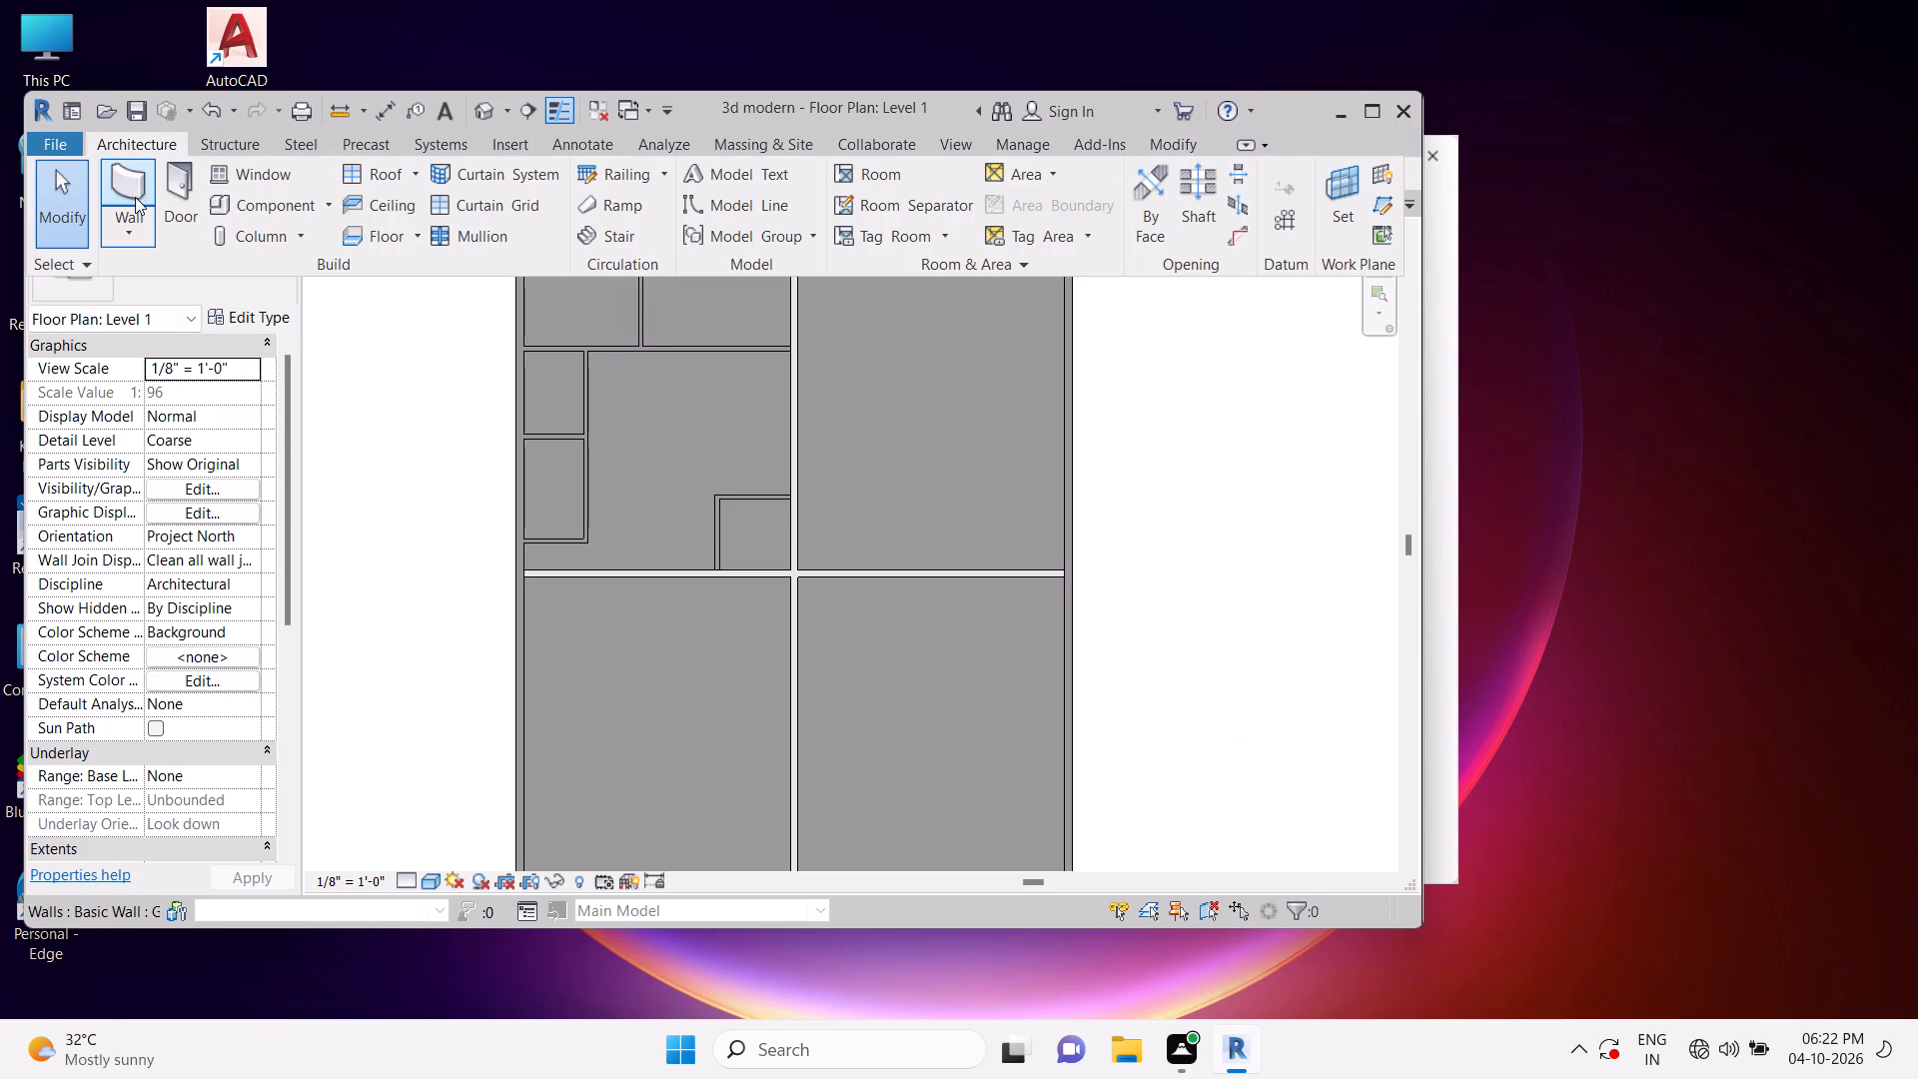
pyautogui.click(185, 184)
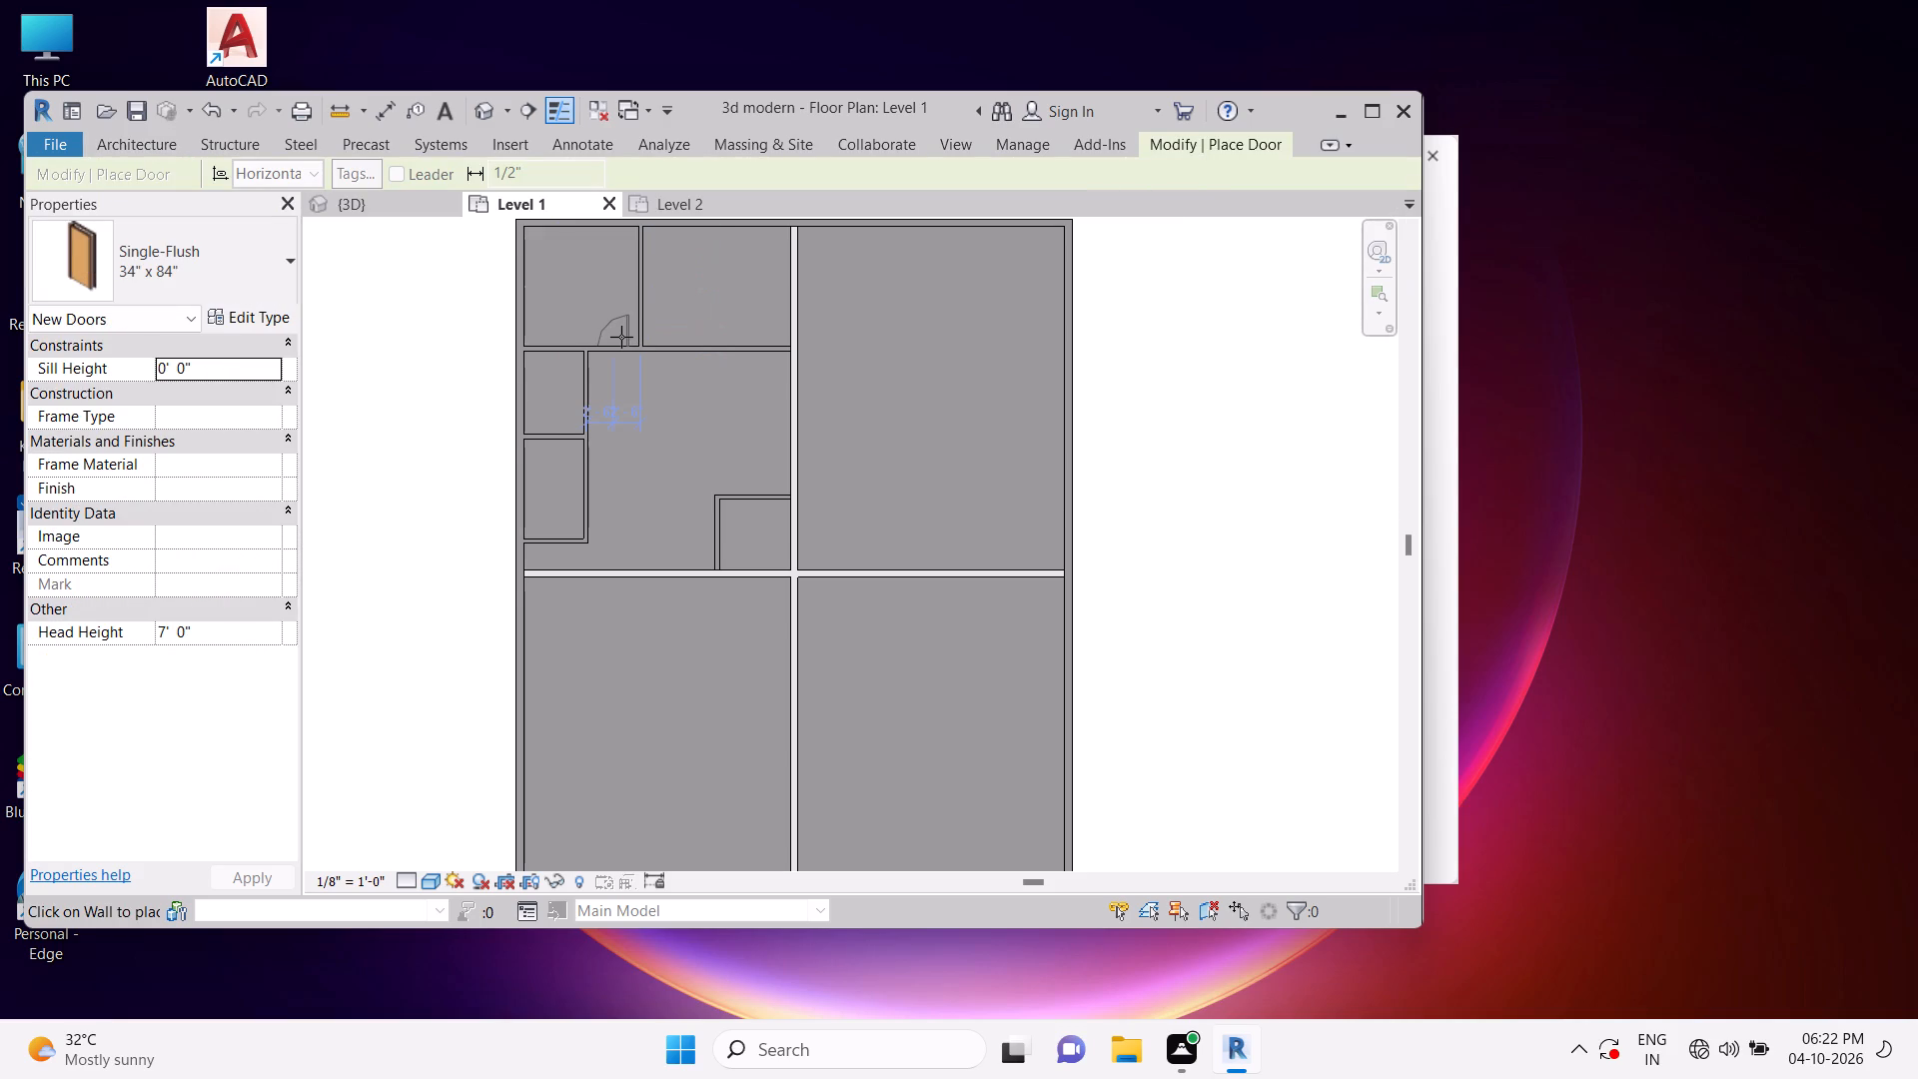
pyautogui.click(622, 337)
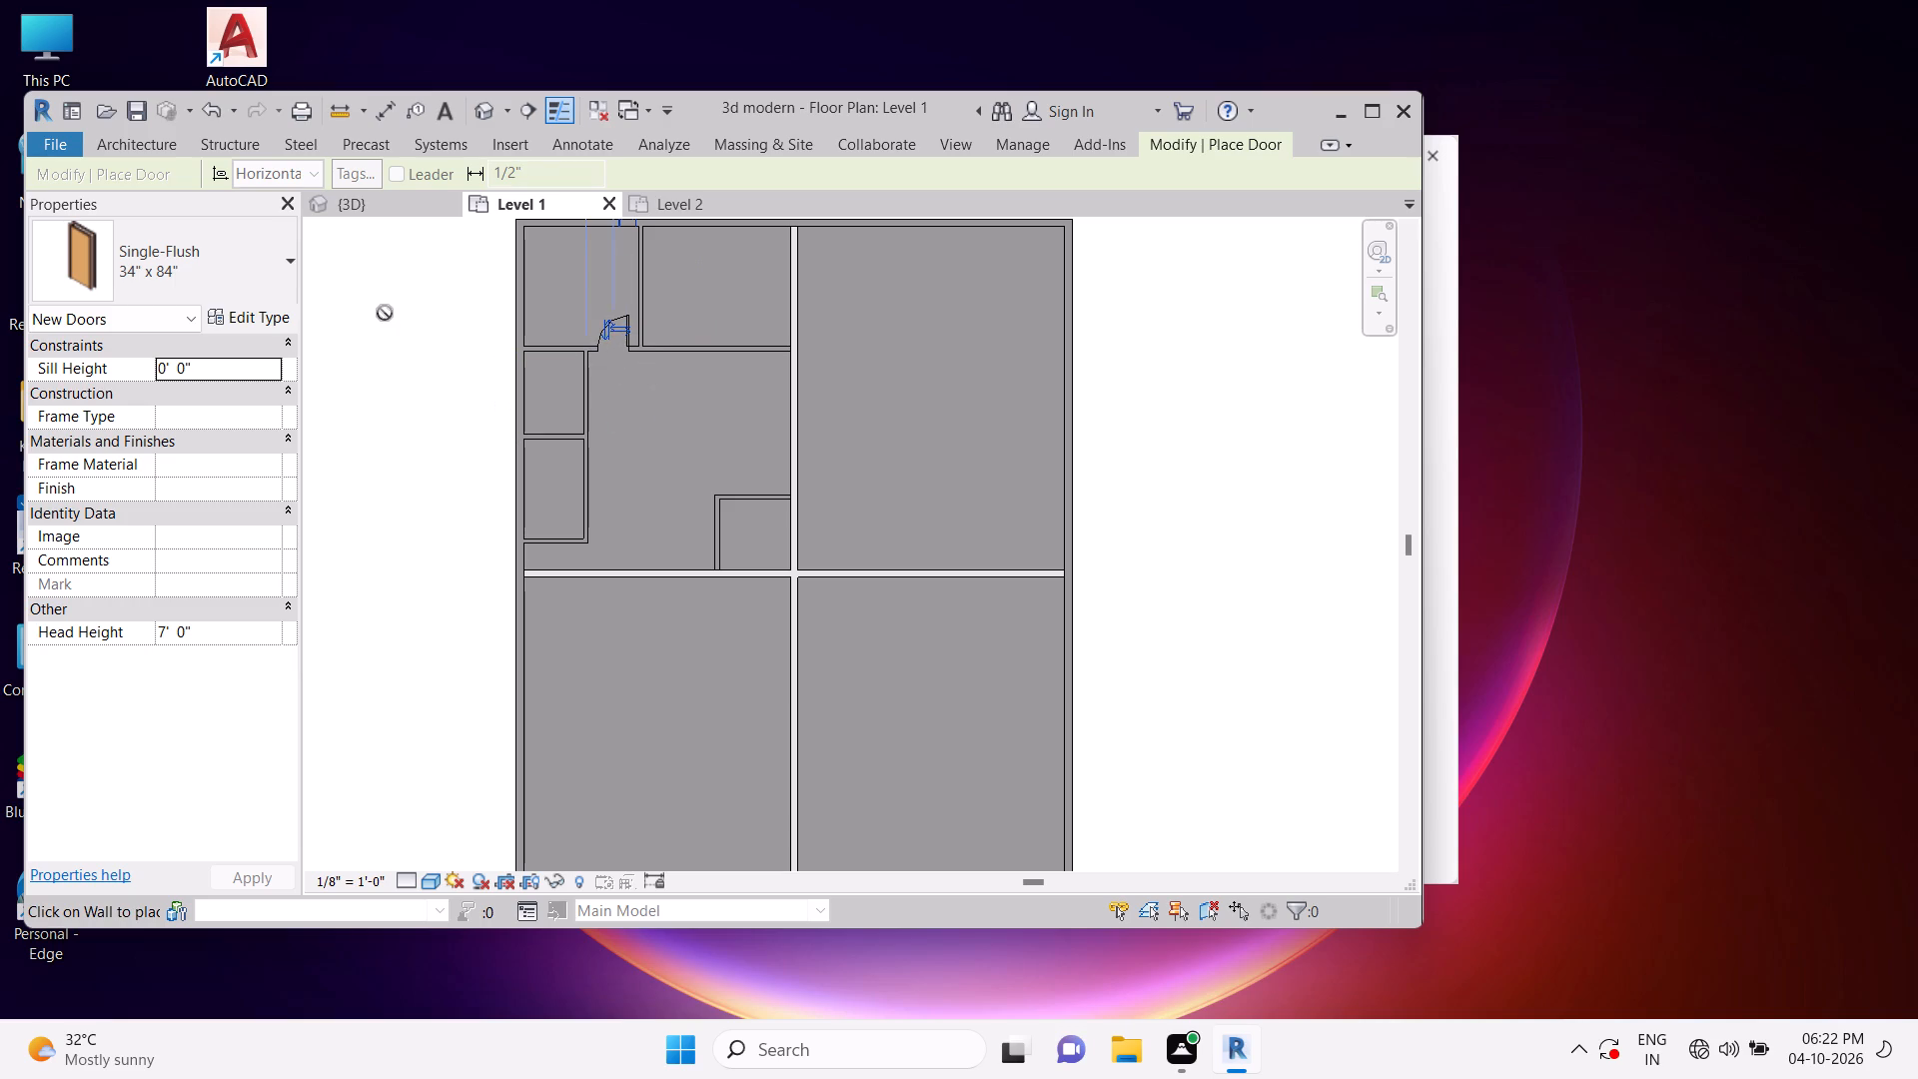
pyautogui.press('Escape')
# Place a Single-Flush 34" x 84" door near the lower end of the vertical wall between the two upper rooms, about 1'-6" above the horizontal partition.
pyautogui.click(646, 331)
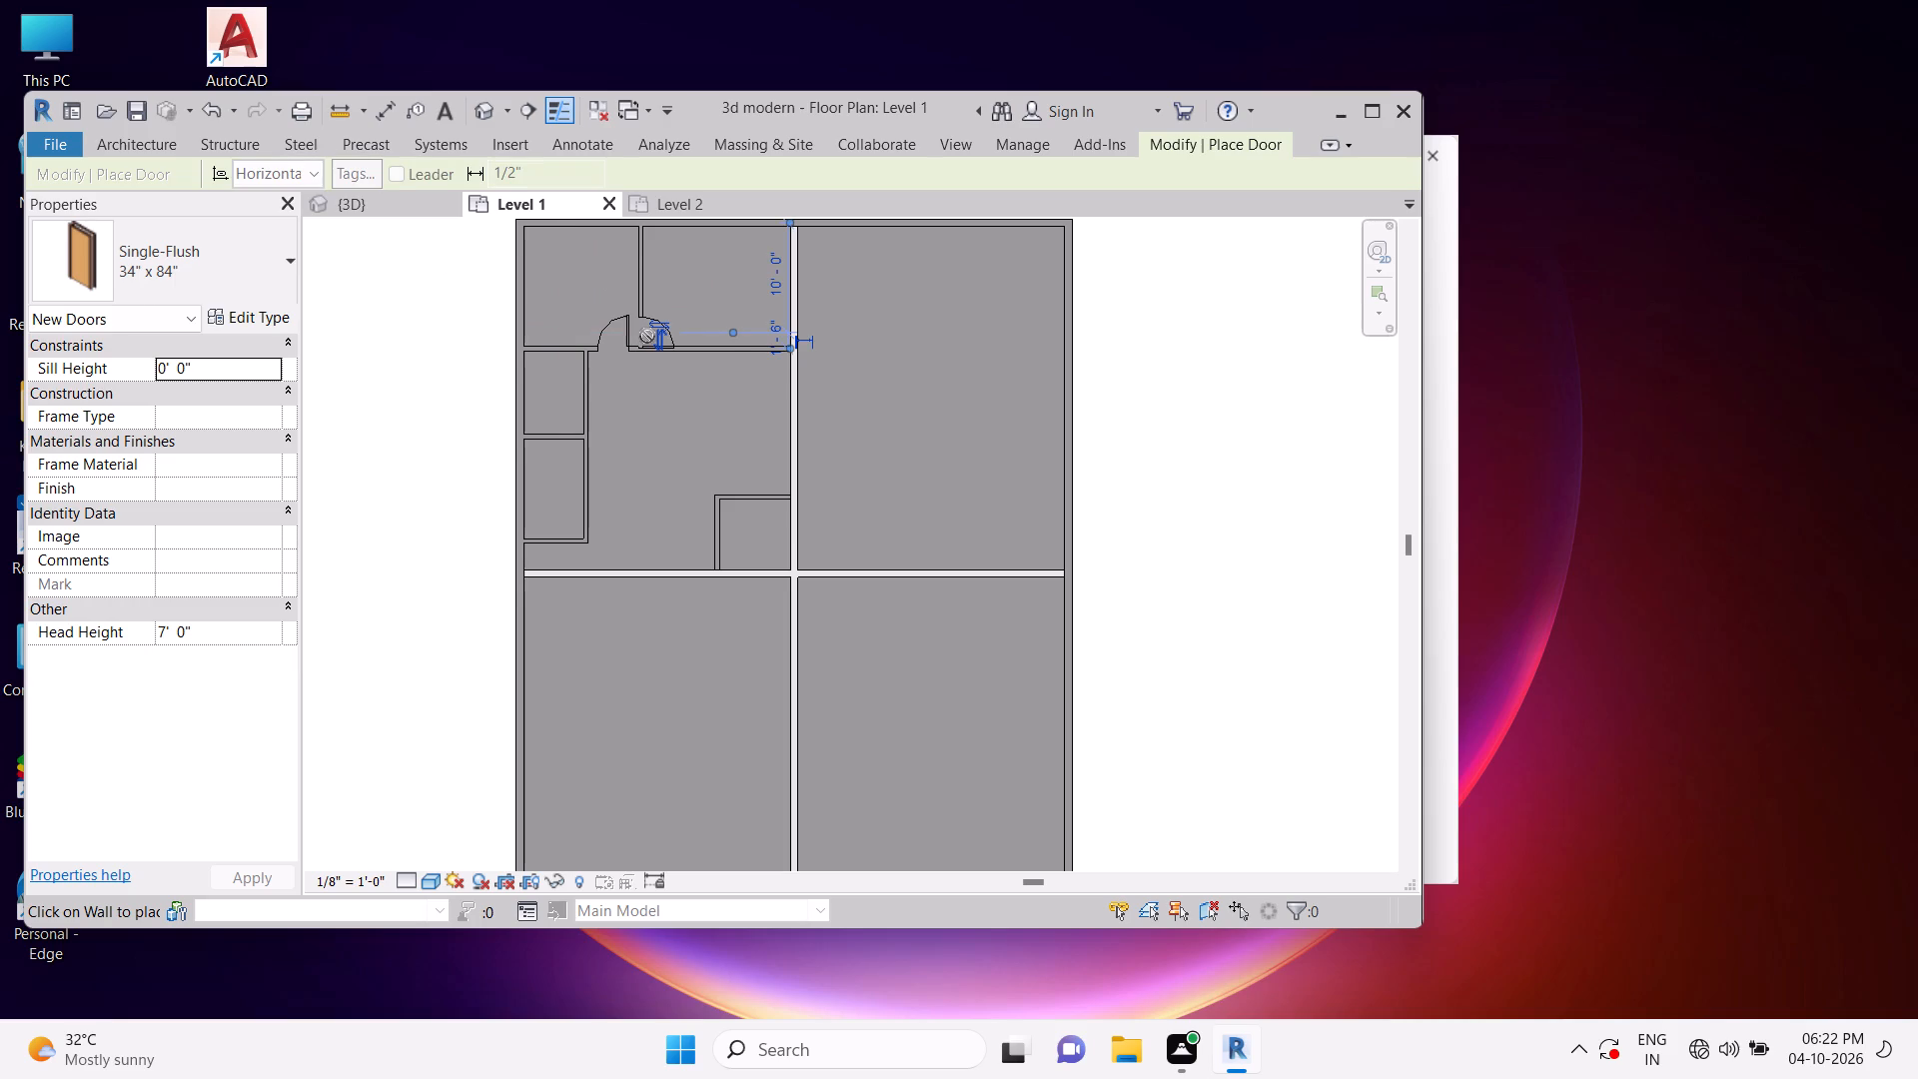
pyautogui.press('Escape')
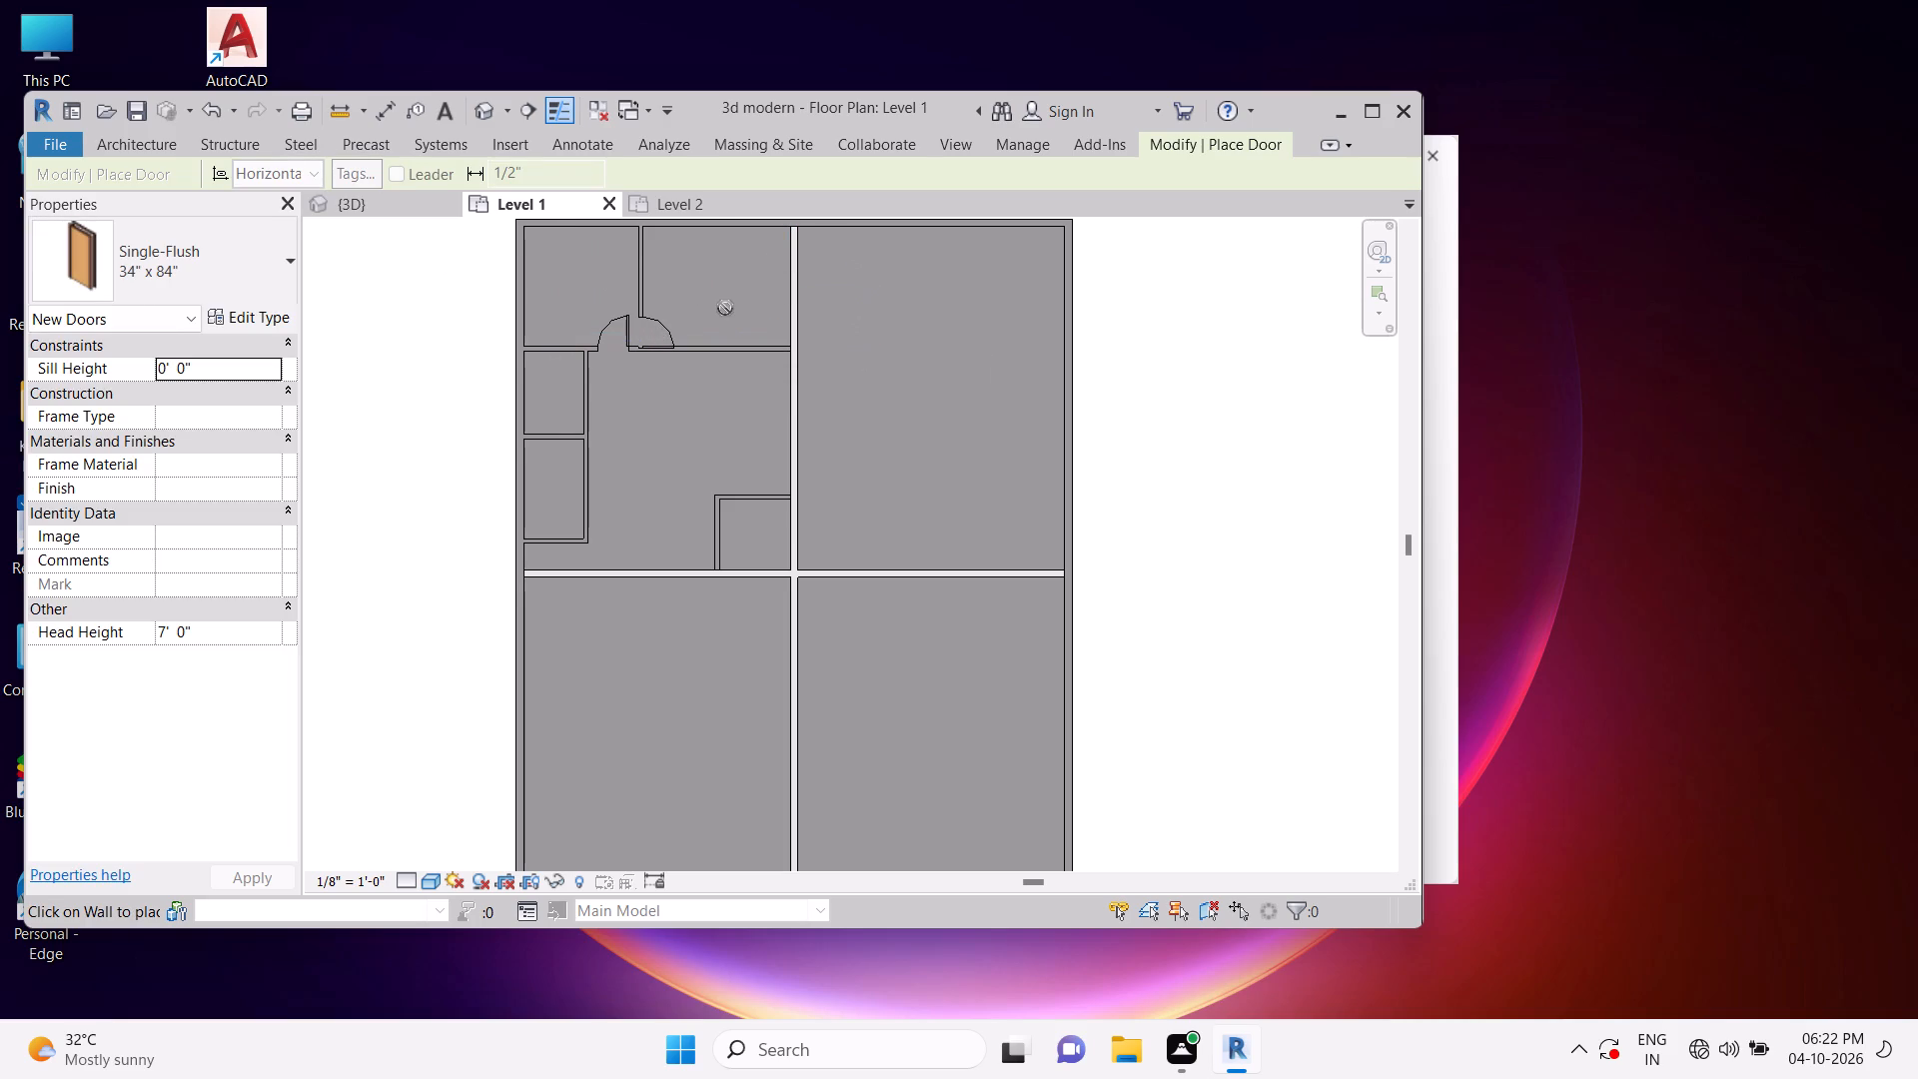
pyautogui.click(385, 338)
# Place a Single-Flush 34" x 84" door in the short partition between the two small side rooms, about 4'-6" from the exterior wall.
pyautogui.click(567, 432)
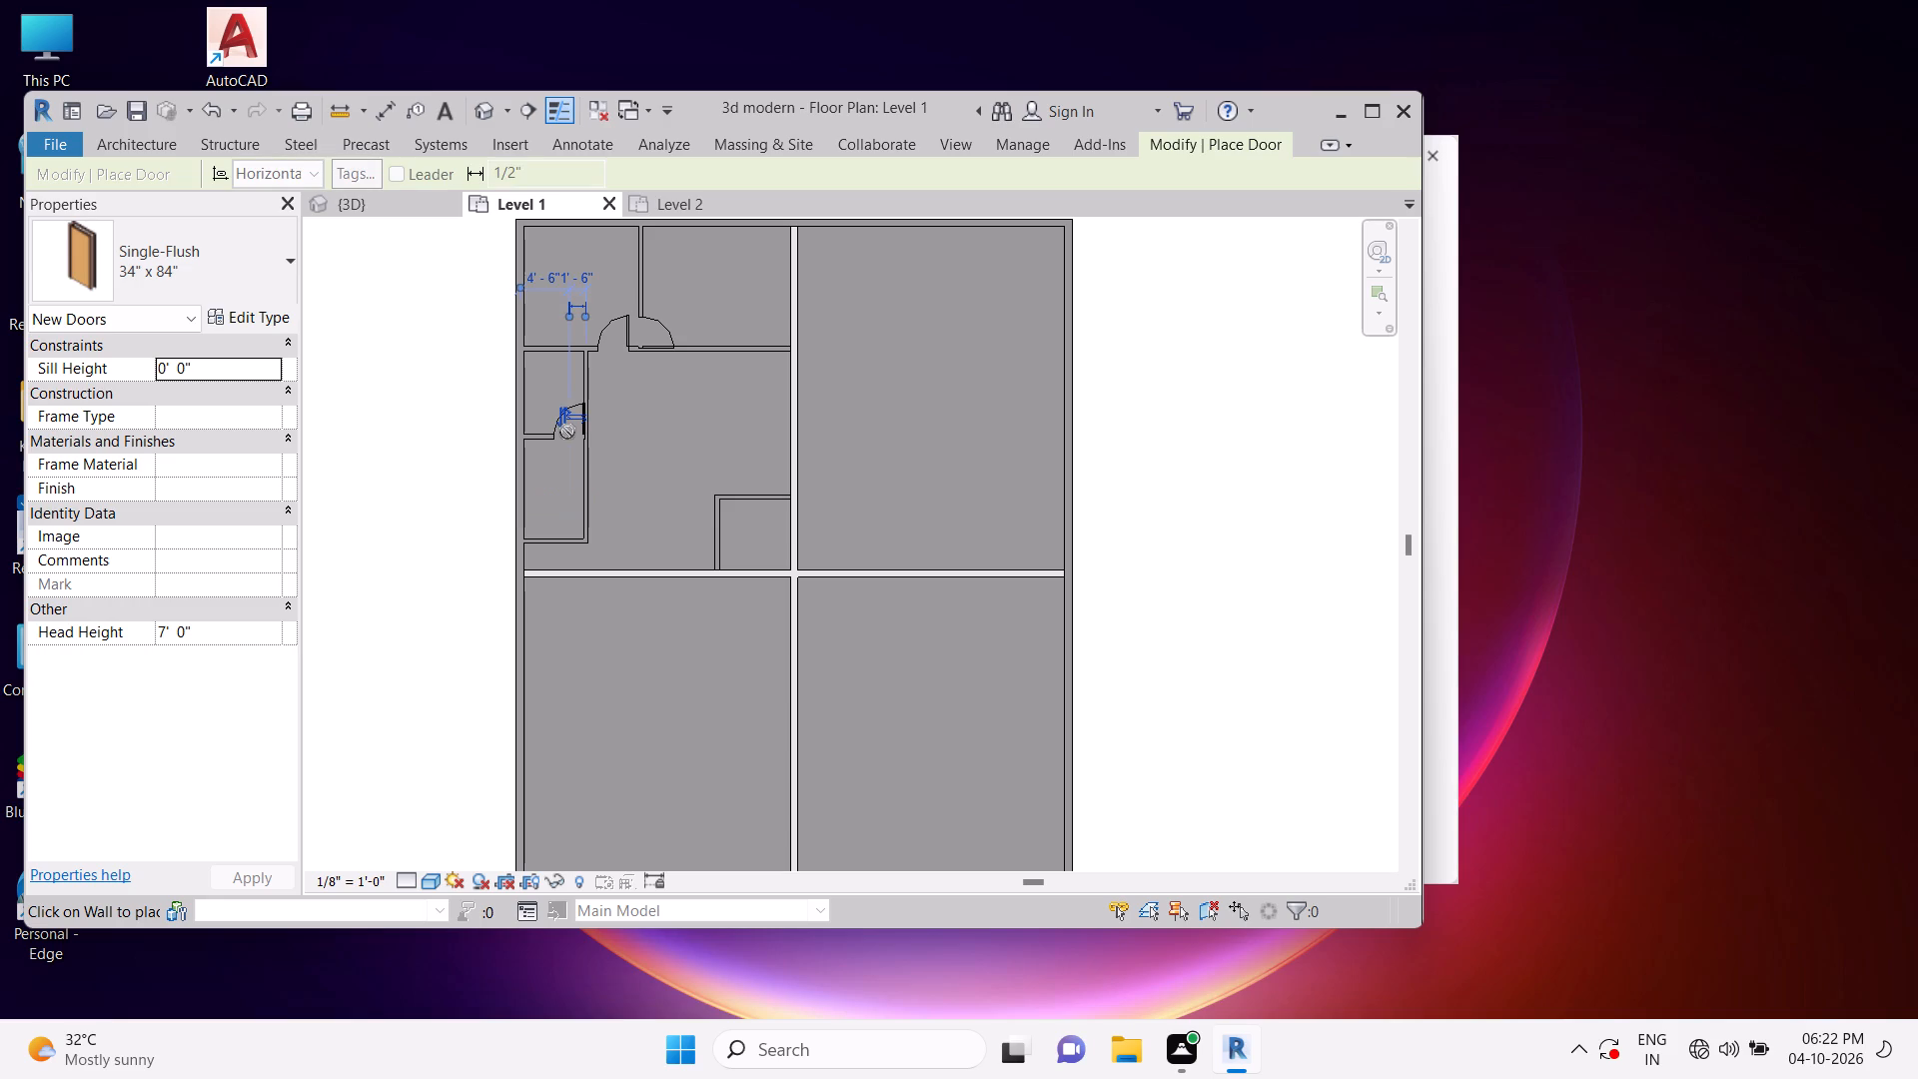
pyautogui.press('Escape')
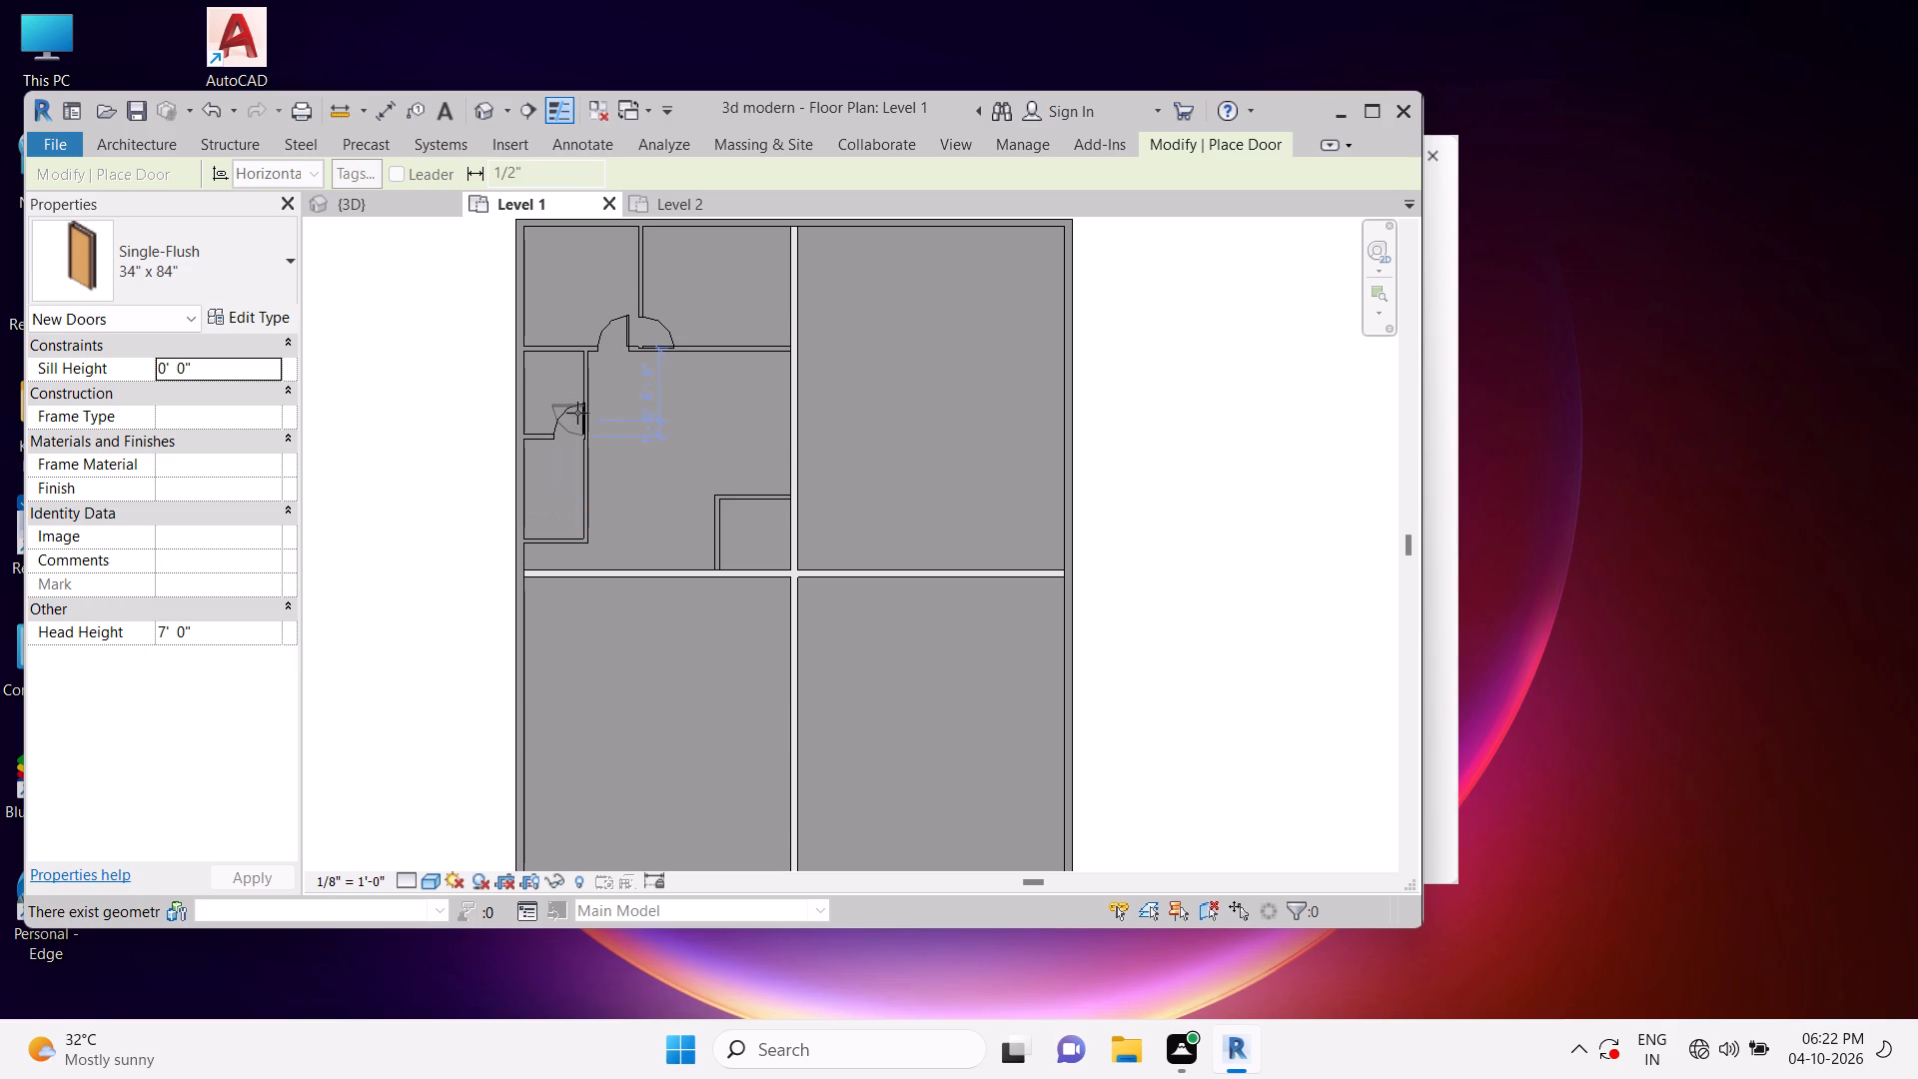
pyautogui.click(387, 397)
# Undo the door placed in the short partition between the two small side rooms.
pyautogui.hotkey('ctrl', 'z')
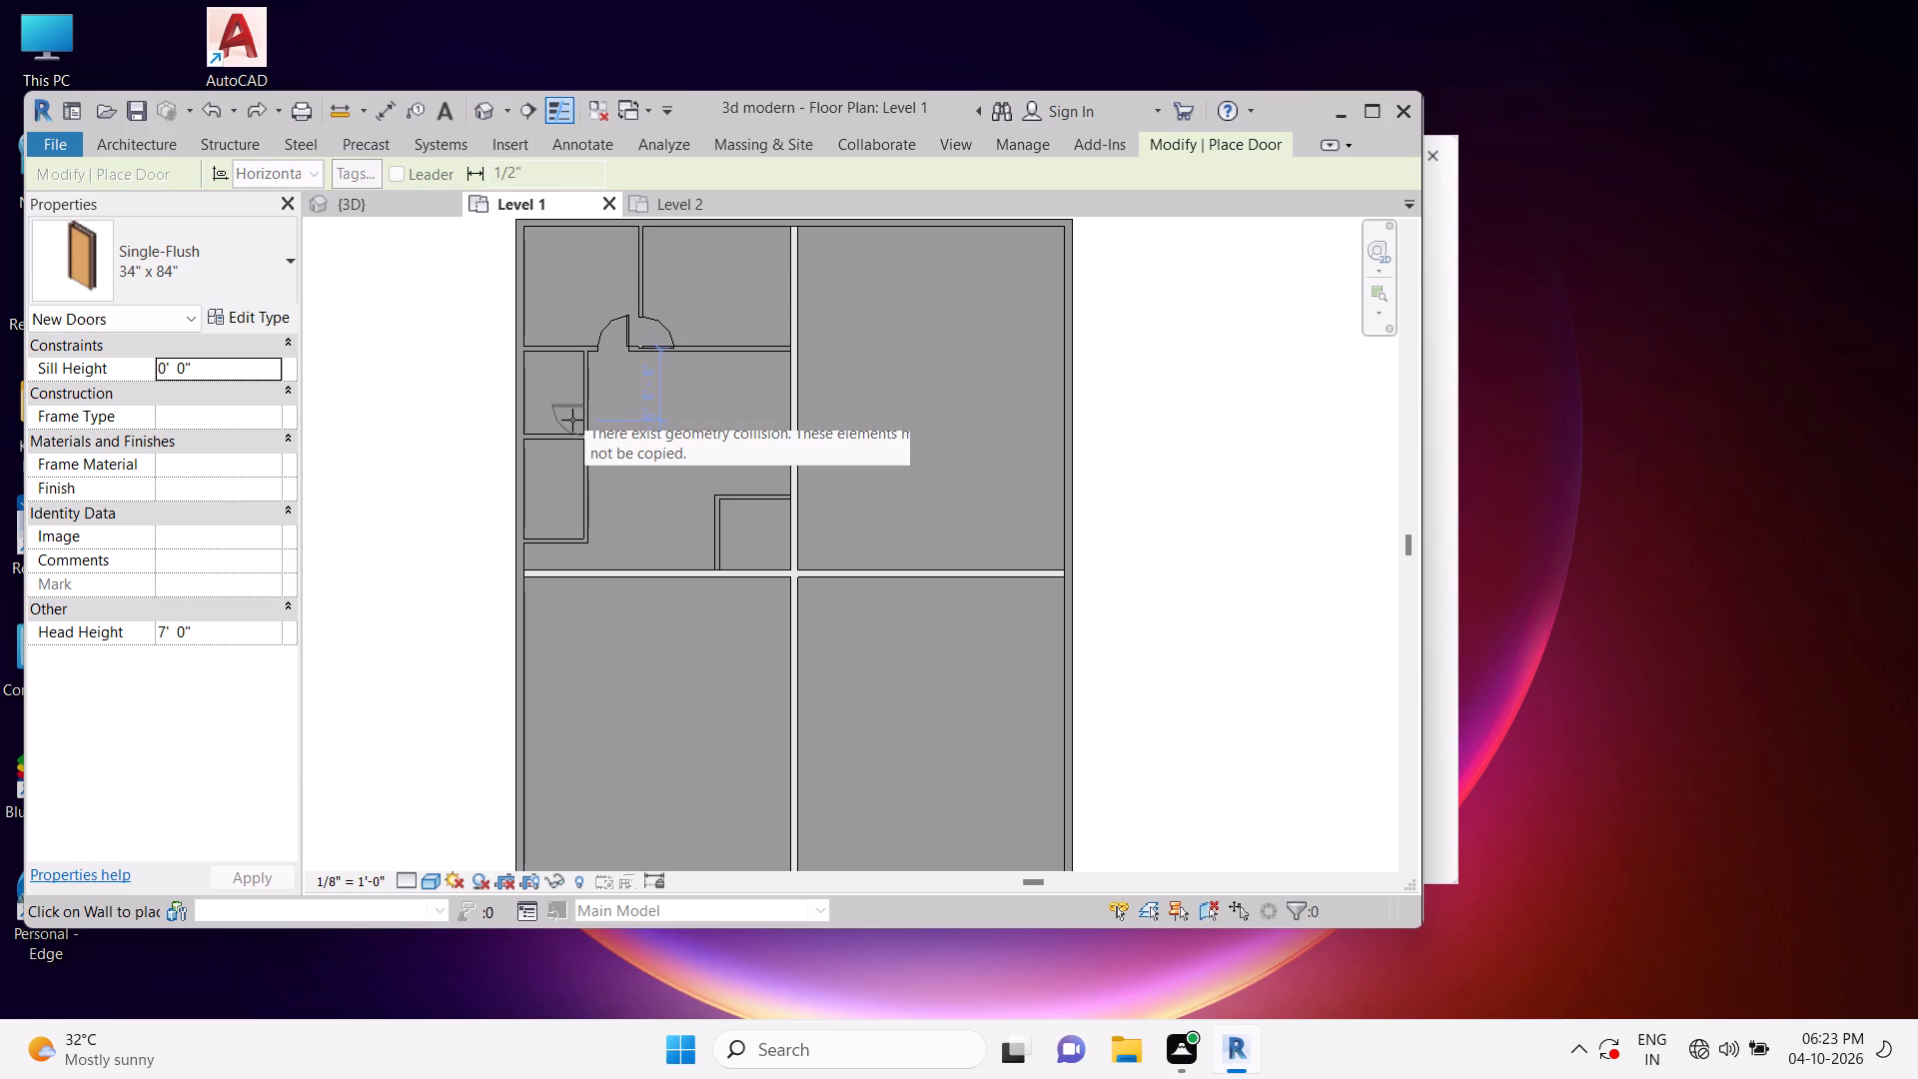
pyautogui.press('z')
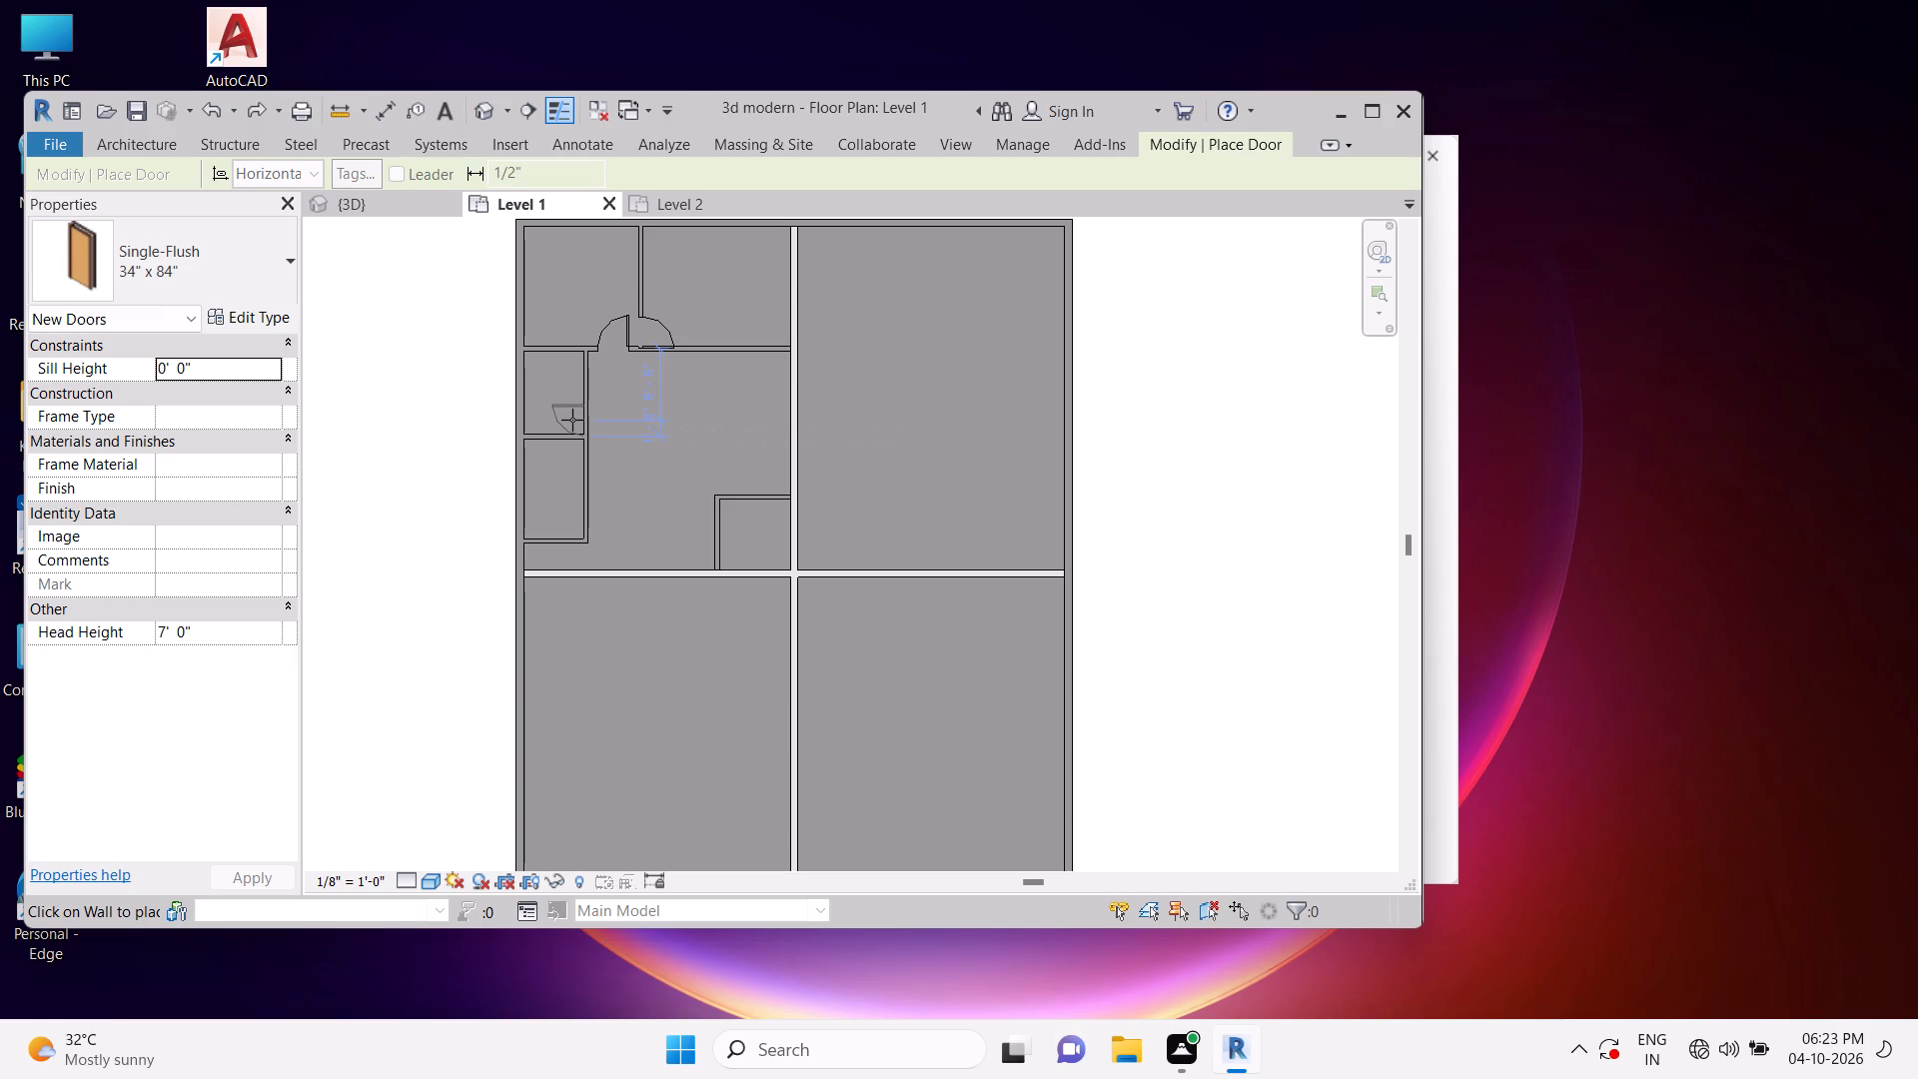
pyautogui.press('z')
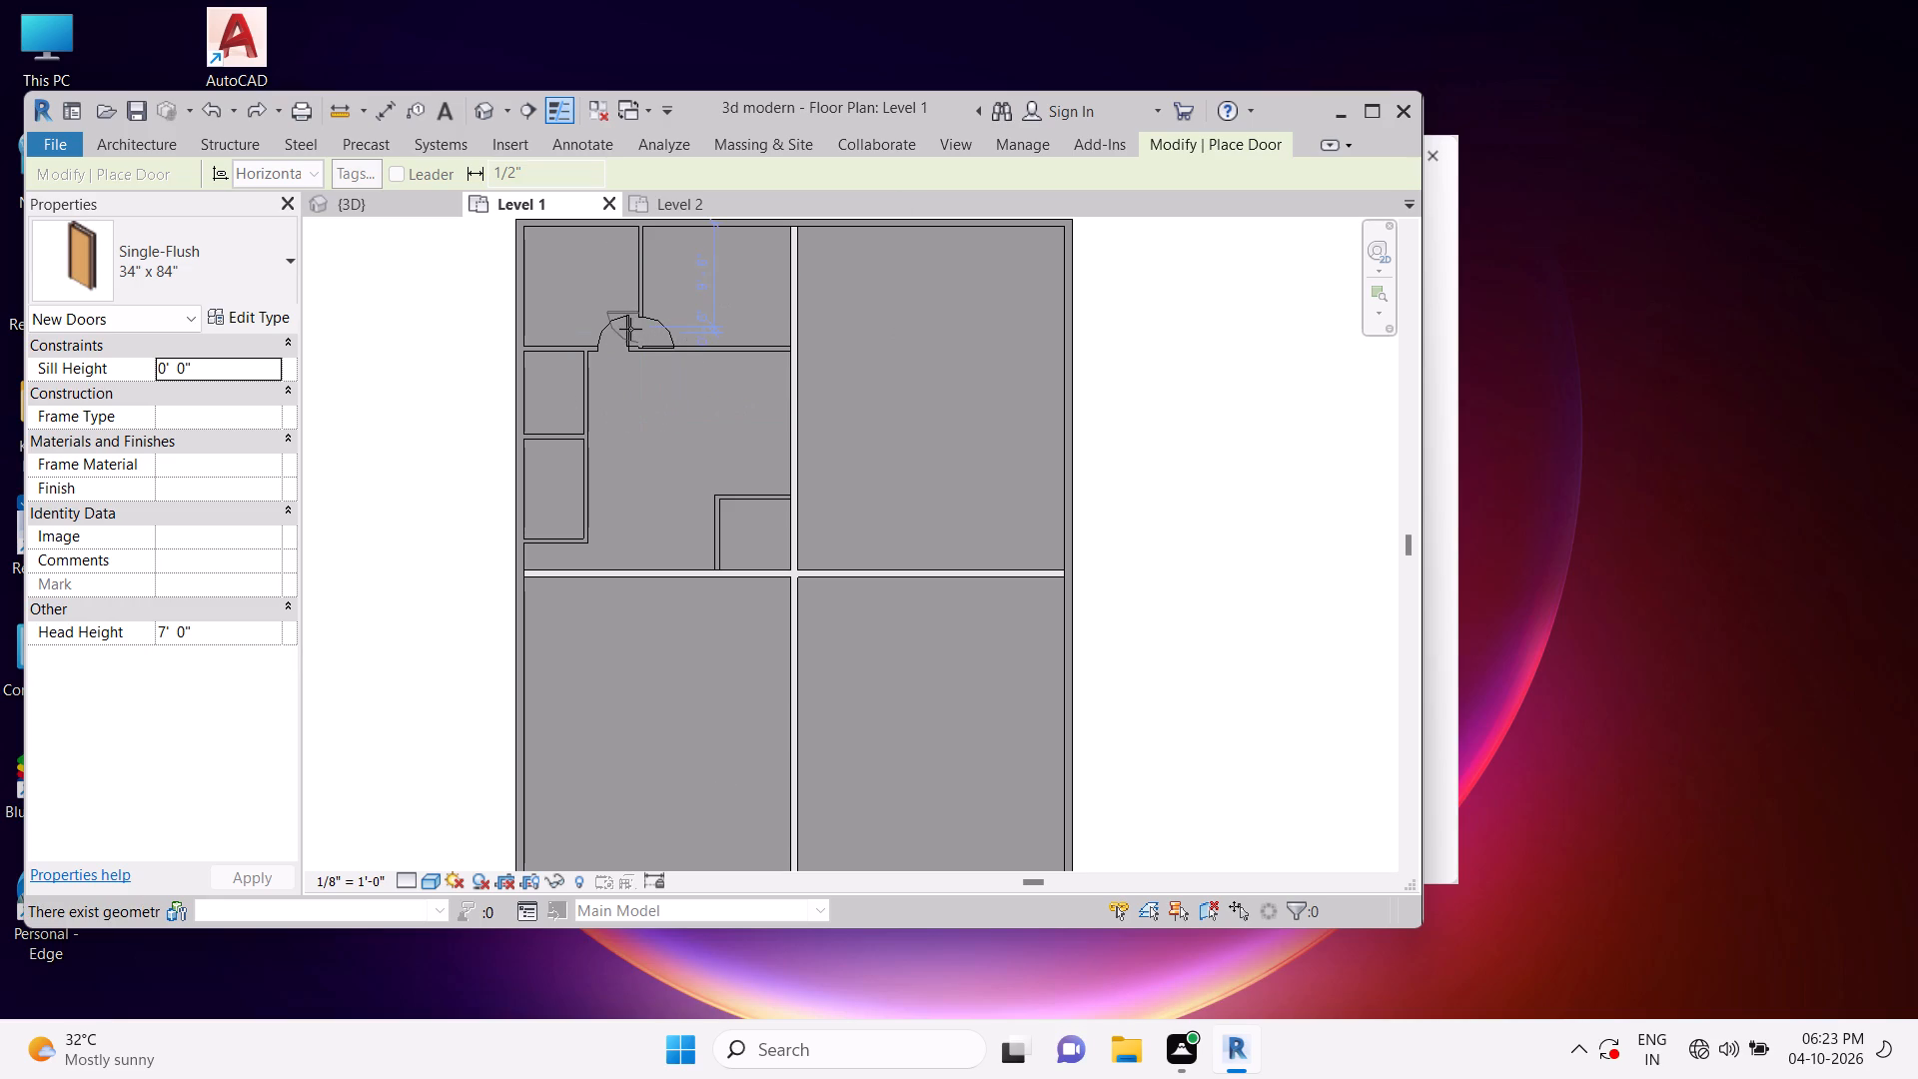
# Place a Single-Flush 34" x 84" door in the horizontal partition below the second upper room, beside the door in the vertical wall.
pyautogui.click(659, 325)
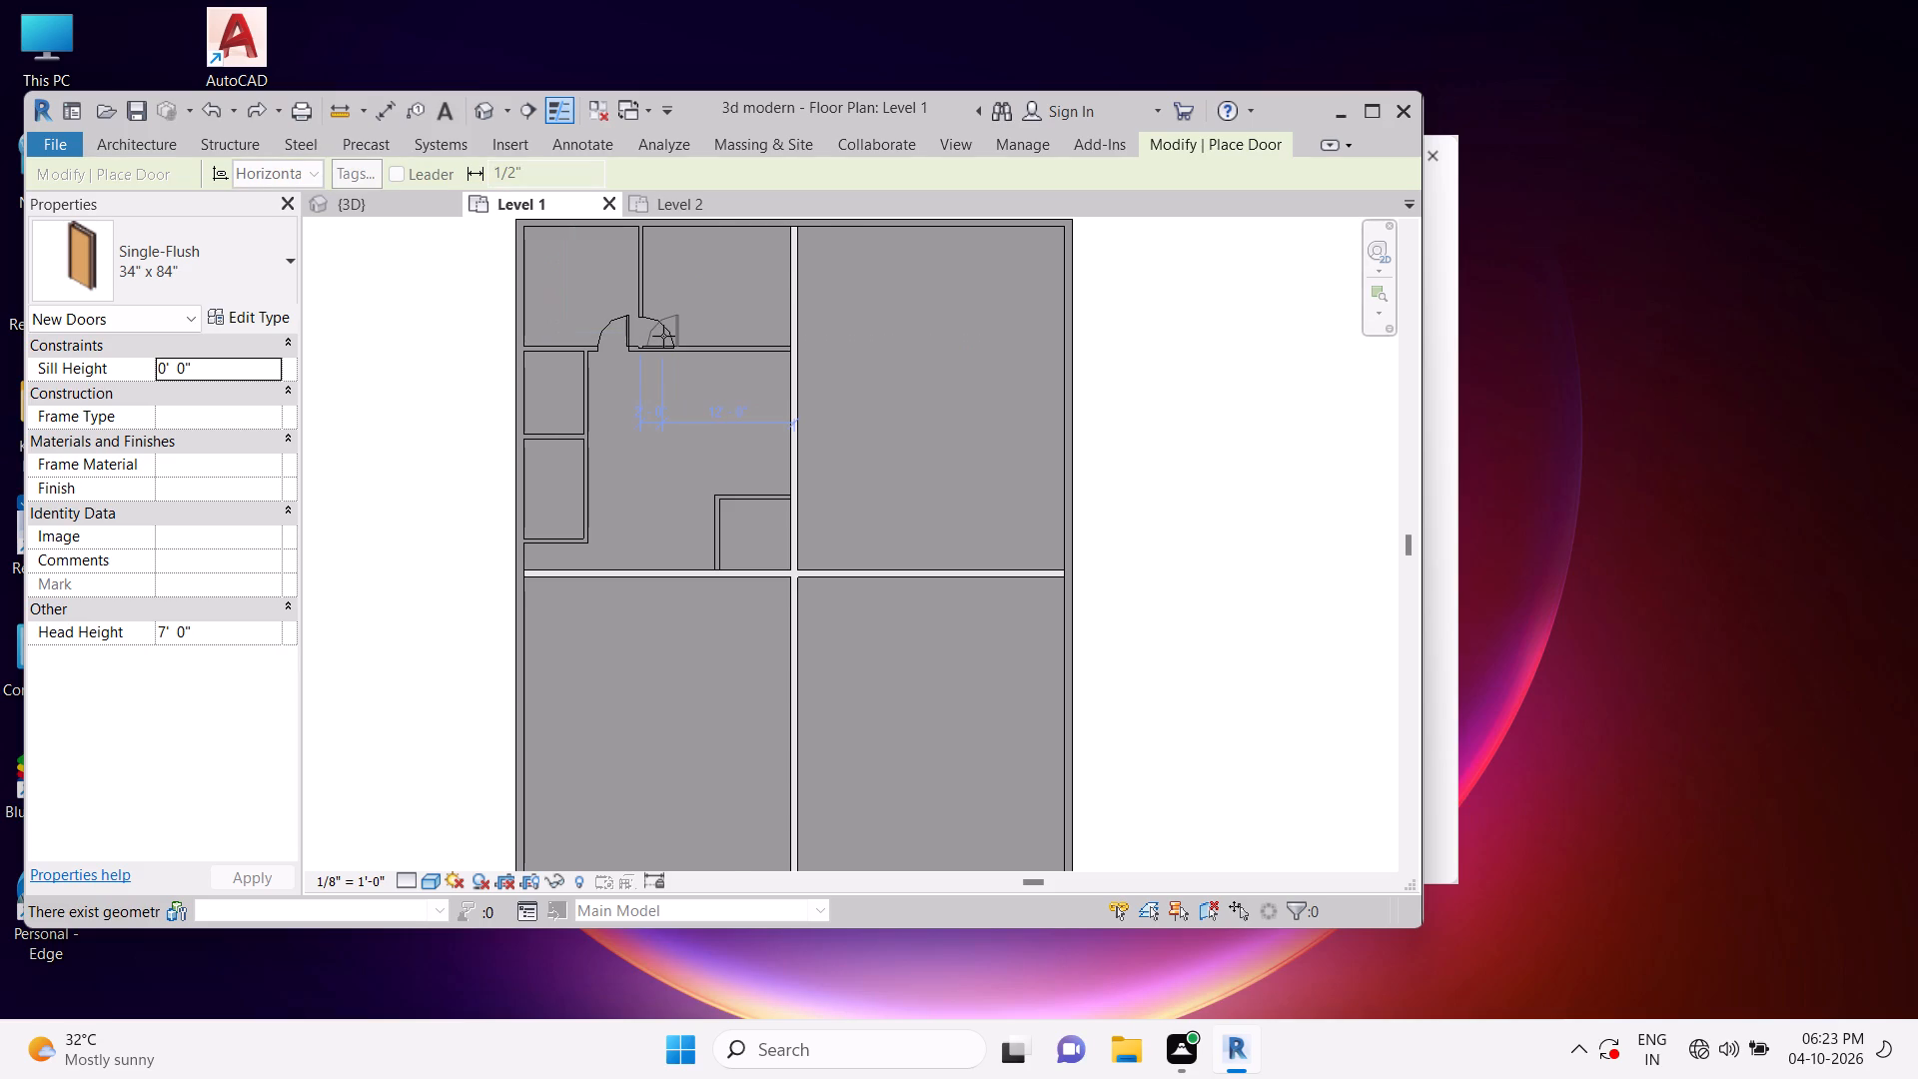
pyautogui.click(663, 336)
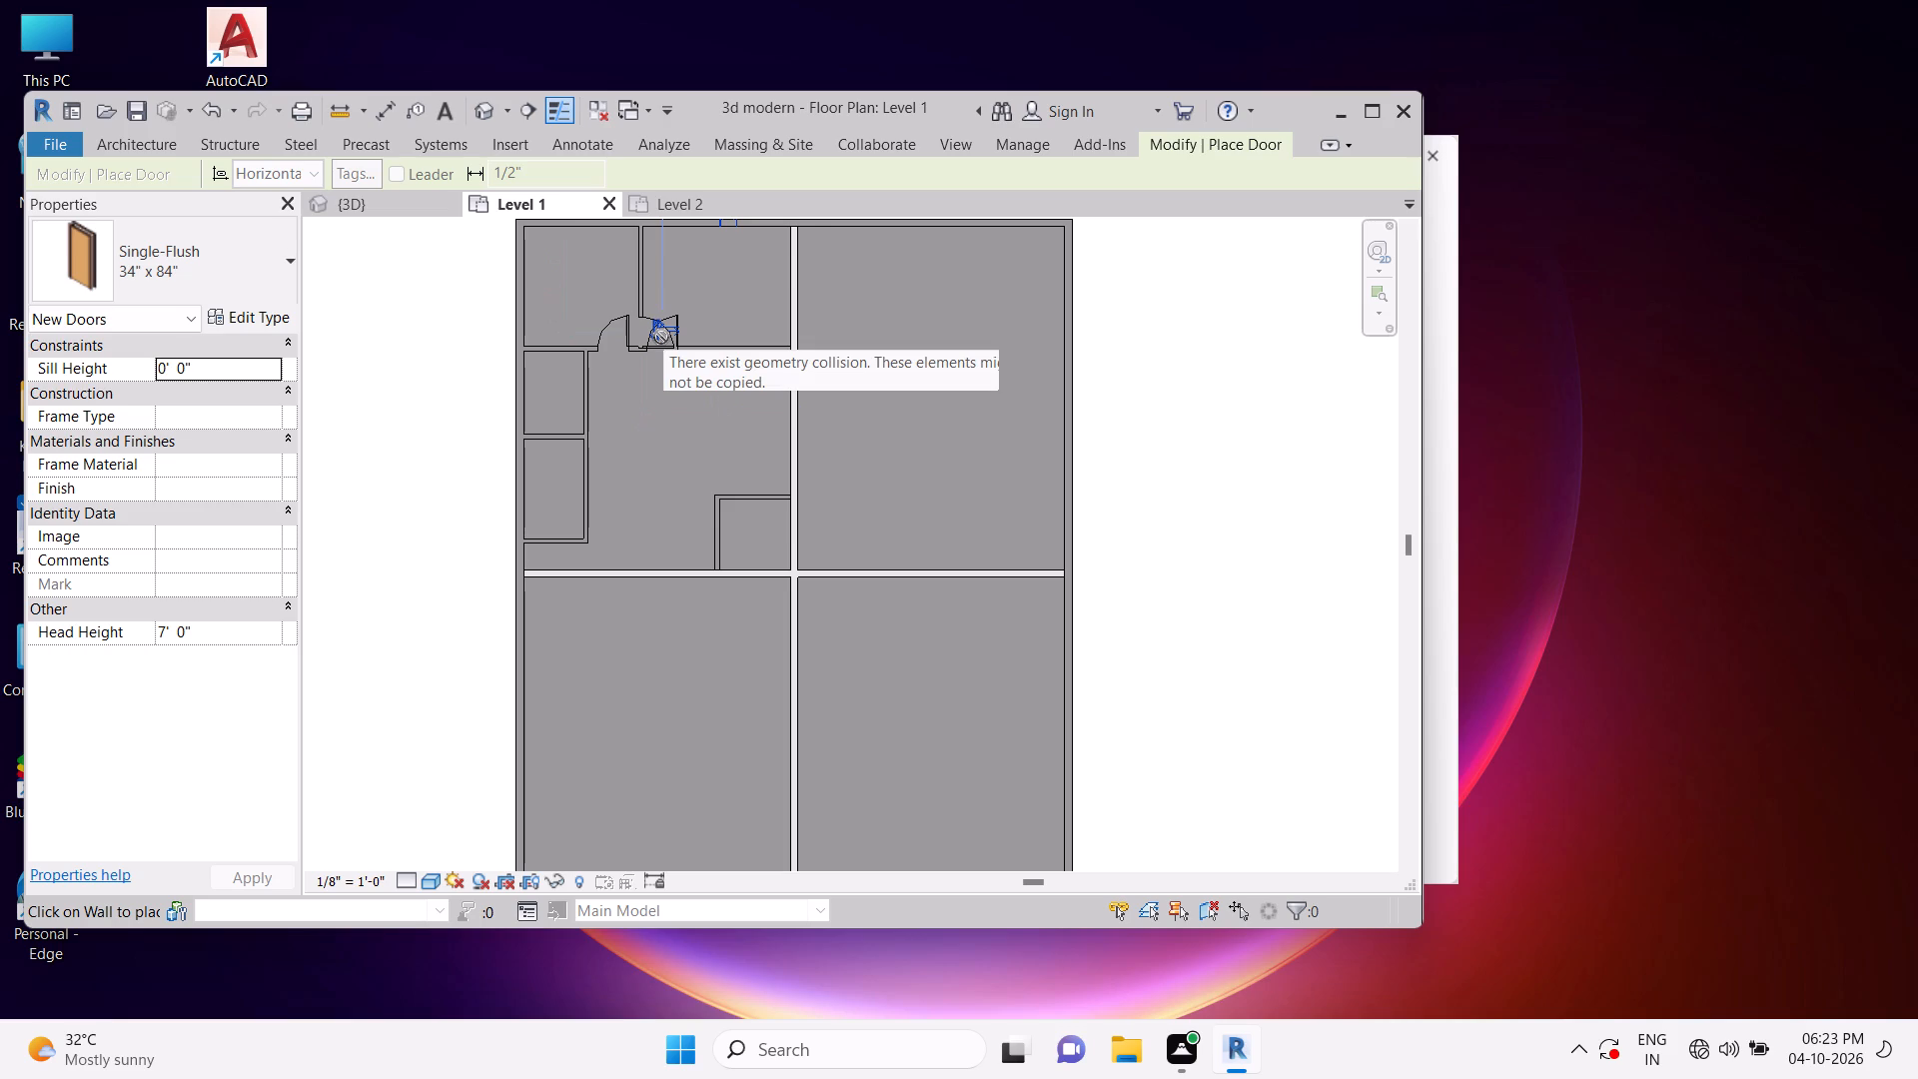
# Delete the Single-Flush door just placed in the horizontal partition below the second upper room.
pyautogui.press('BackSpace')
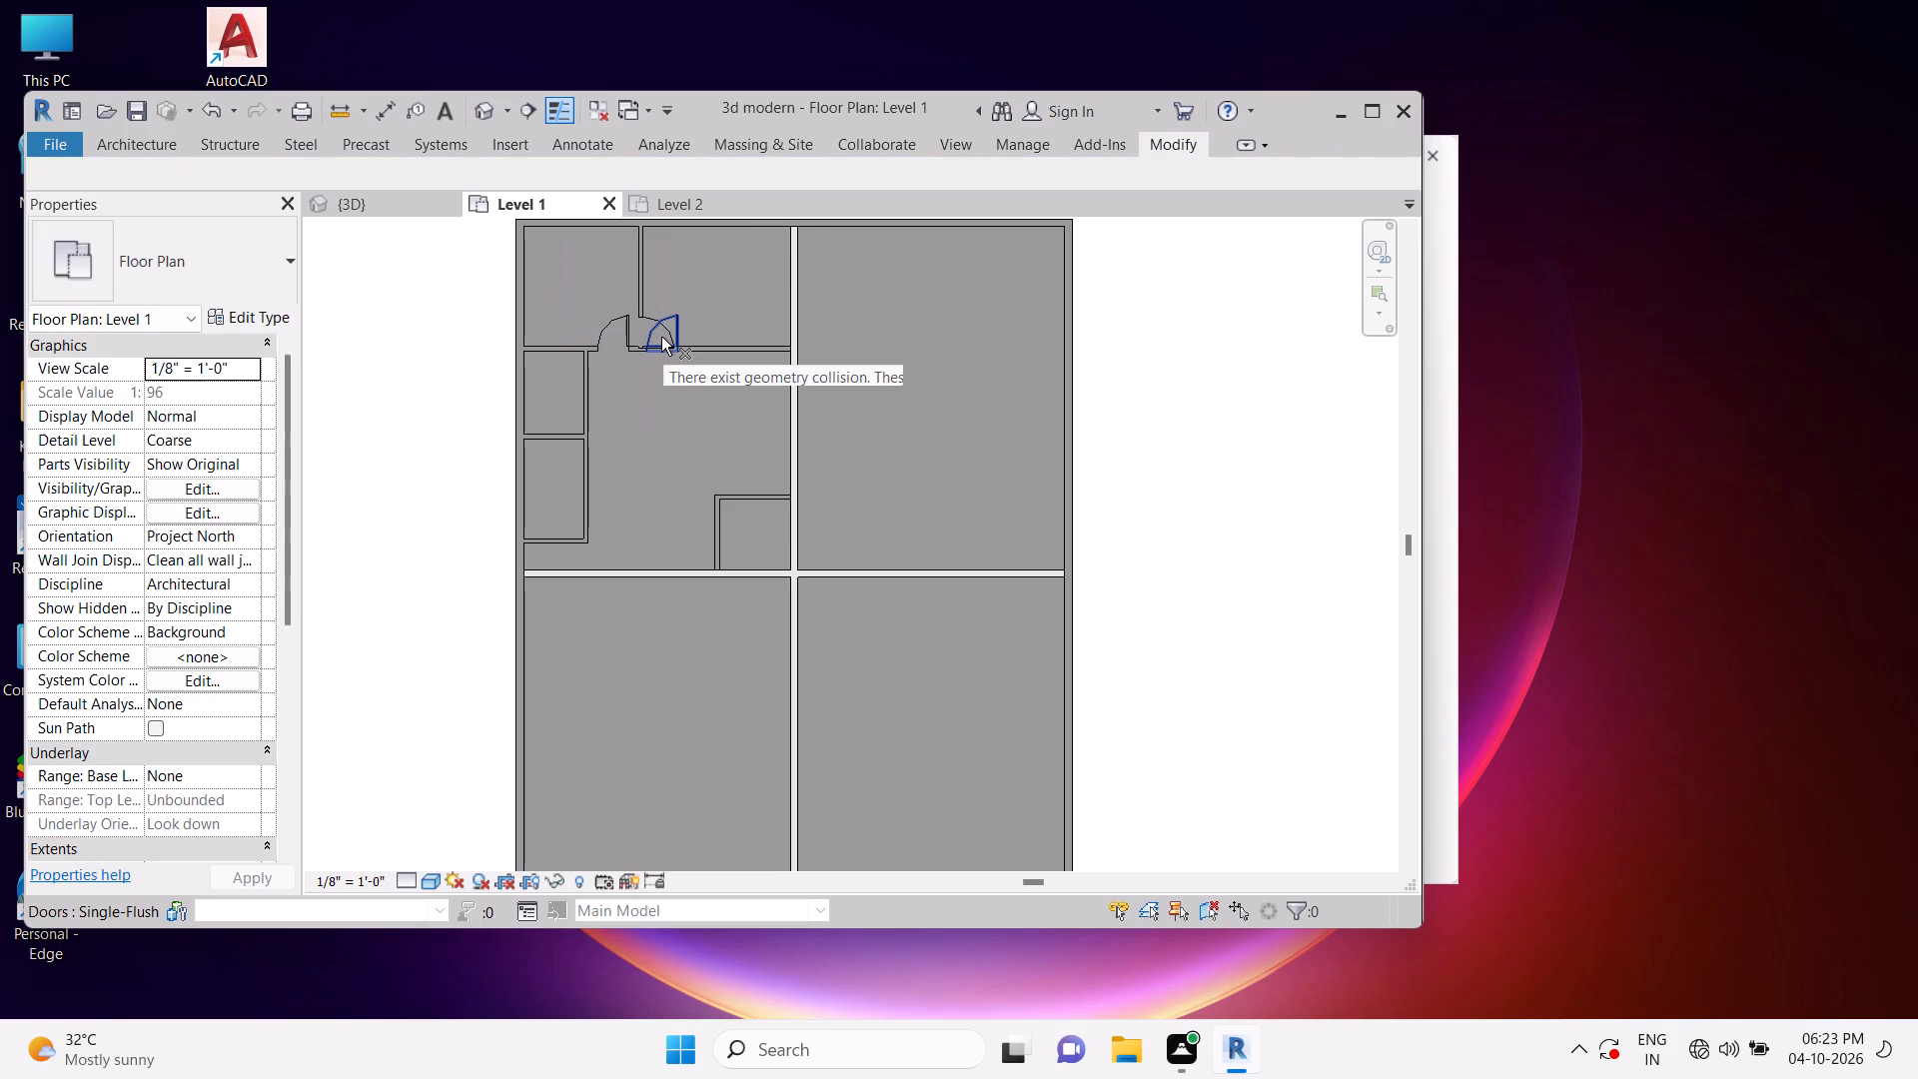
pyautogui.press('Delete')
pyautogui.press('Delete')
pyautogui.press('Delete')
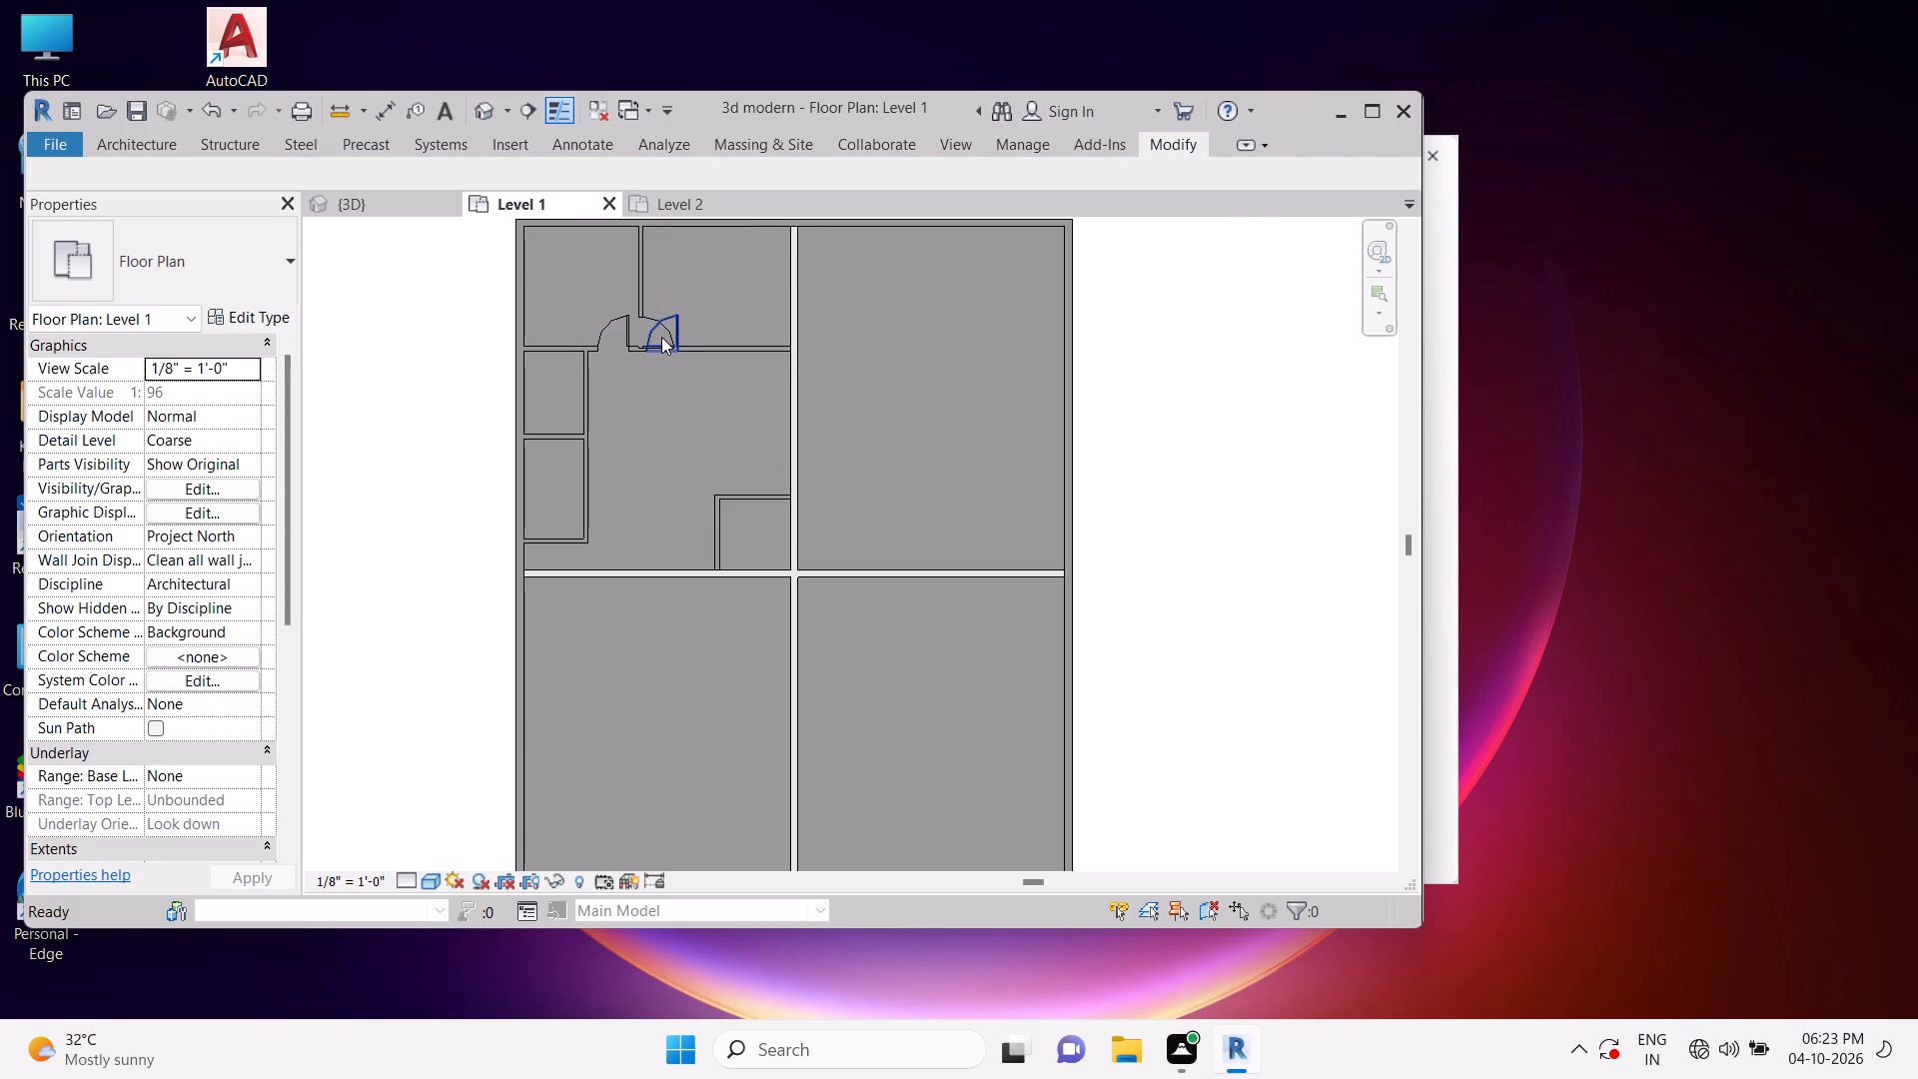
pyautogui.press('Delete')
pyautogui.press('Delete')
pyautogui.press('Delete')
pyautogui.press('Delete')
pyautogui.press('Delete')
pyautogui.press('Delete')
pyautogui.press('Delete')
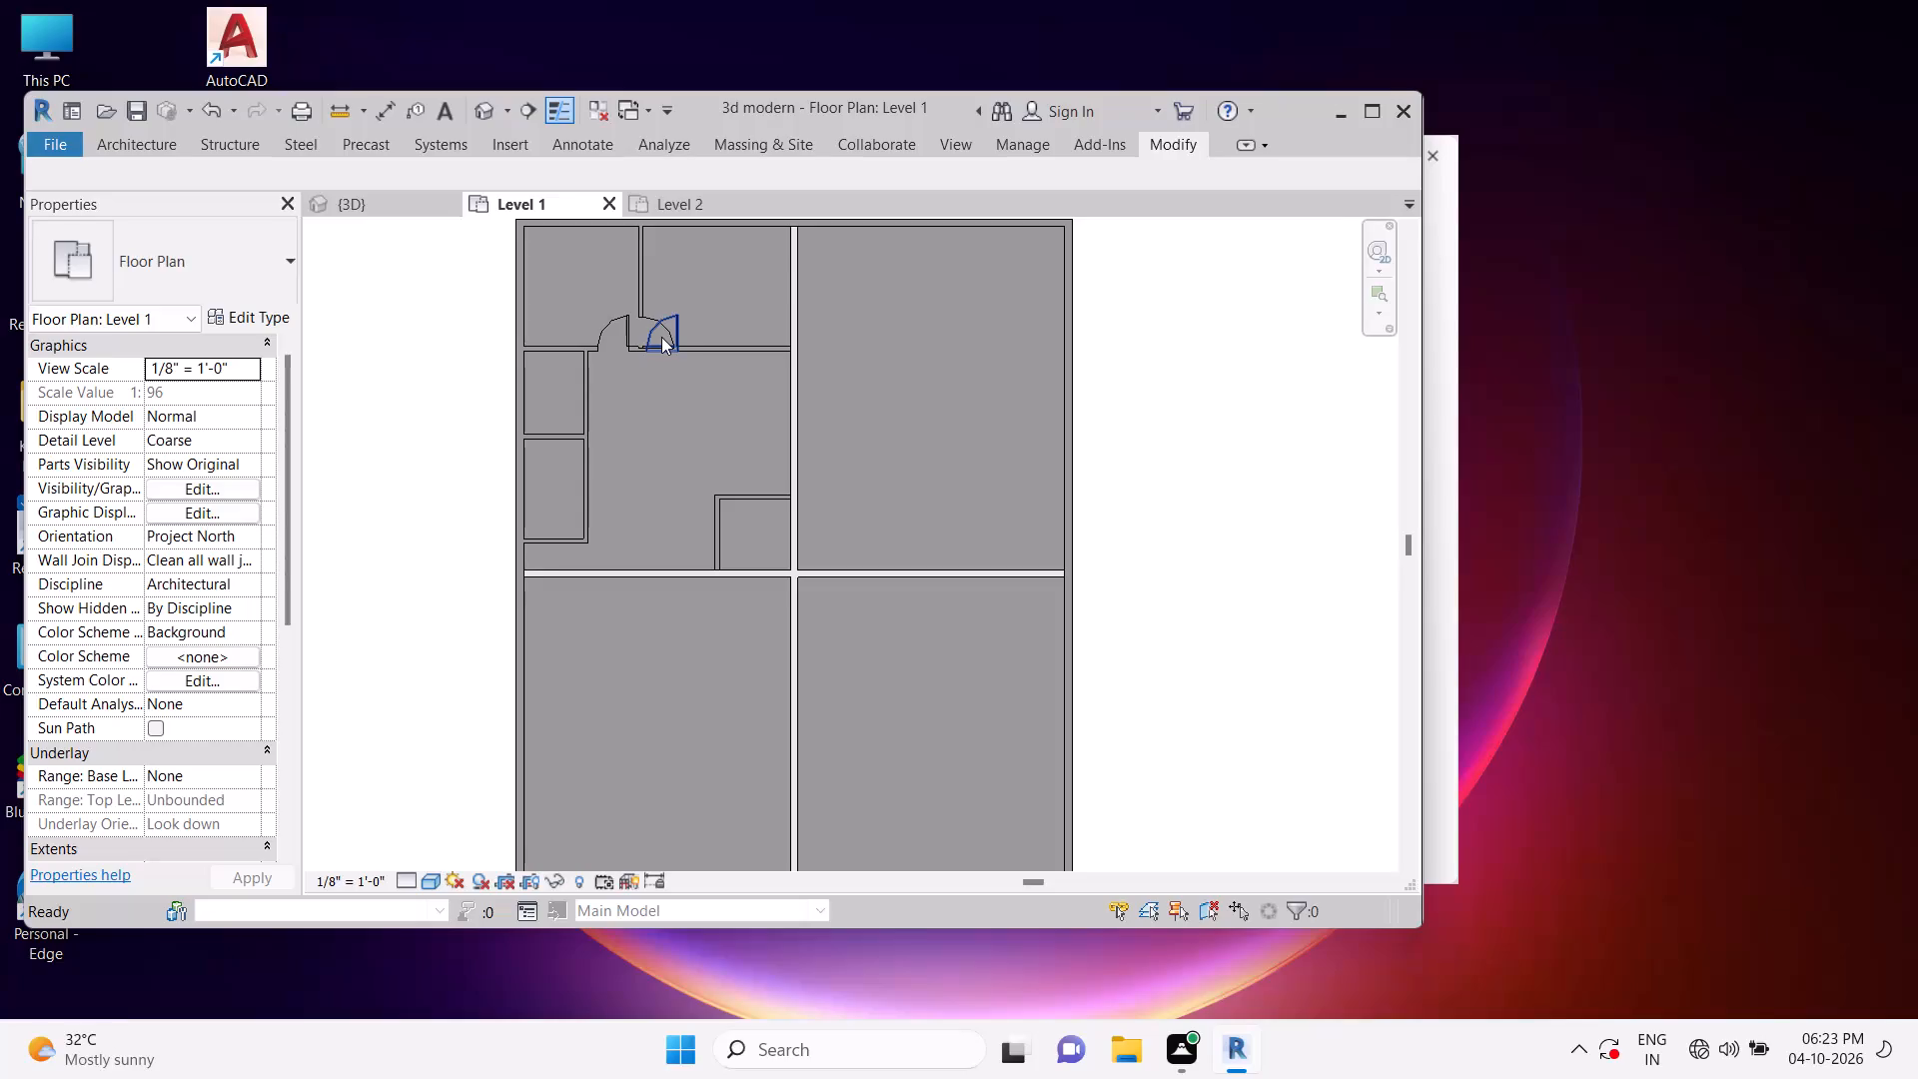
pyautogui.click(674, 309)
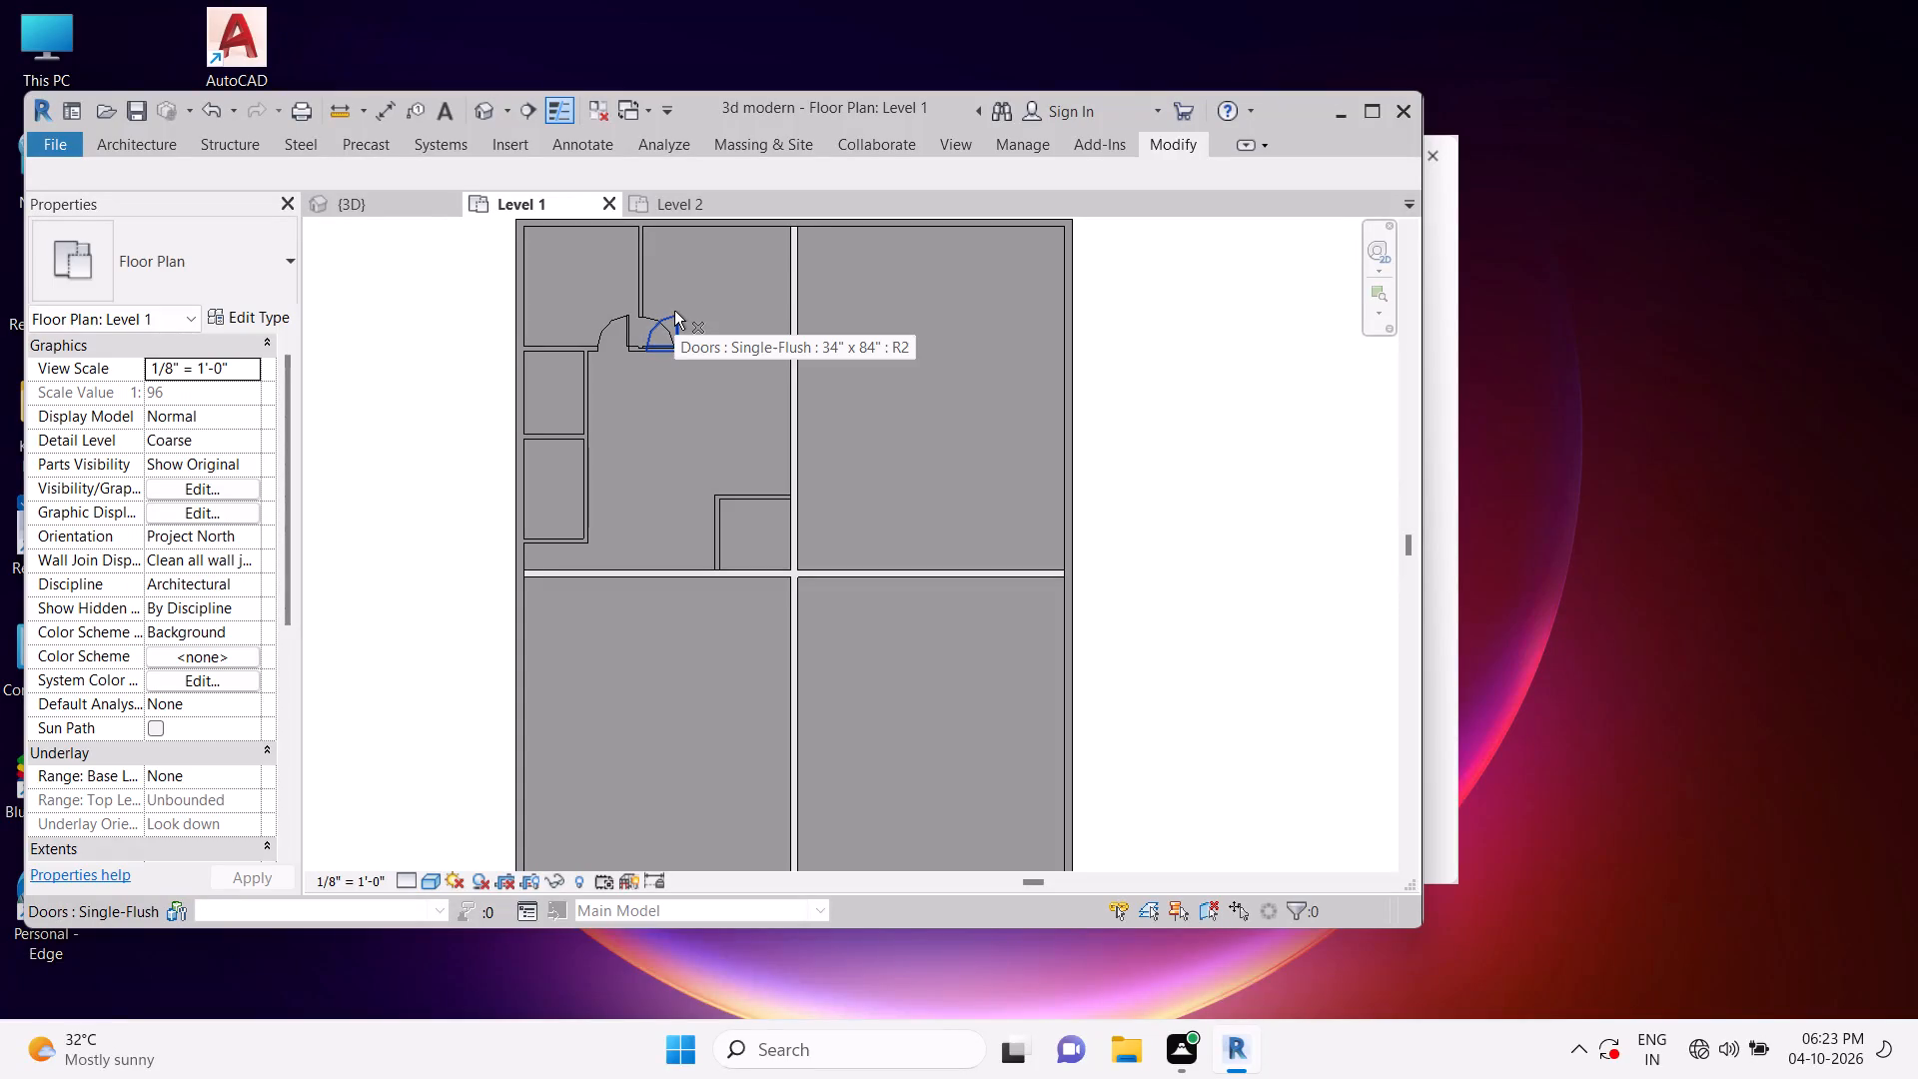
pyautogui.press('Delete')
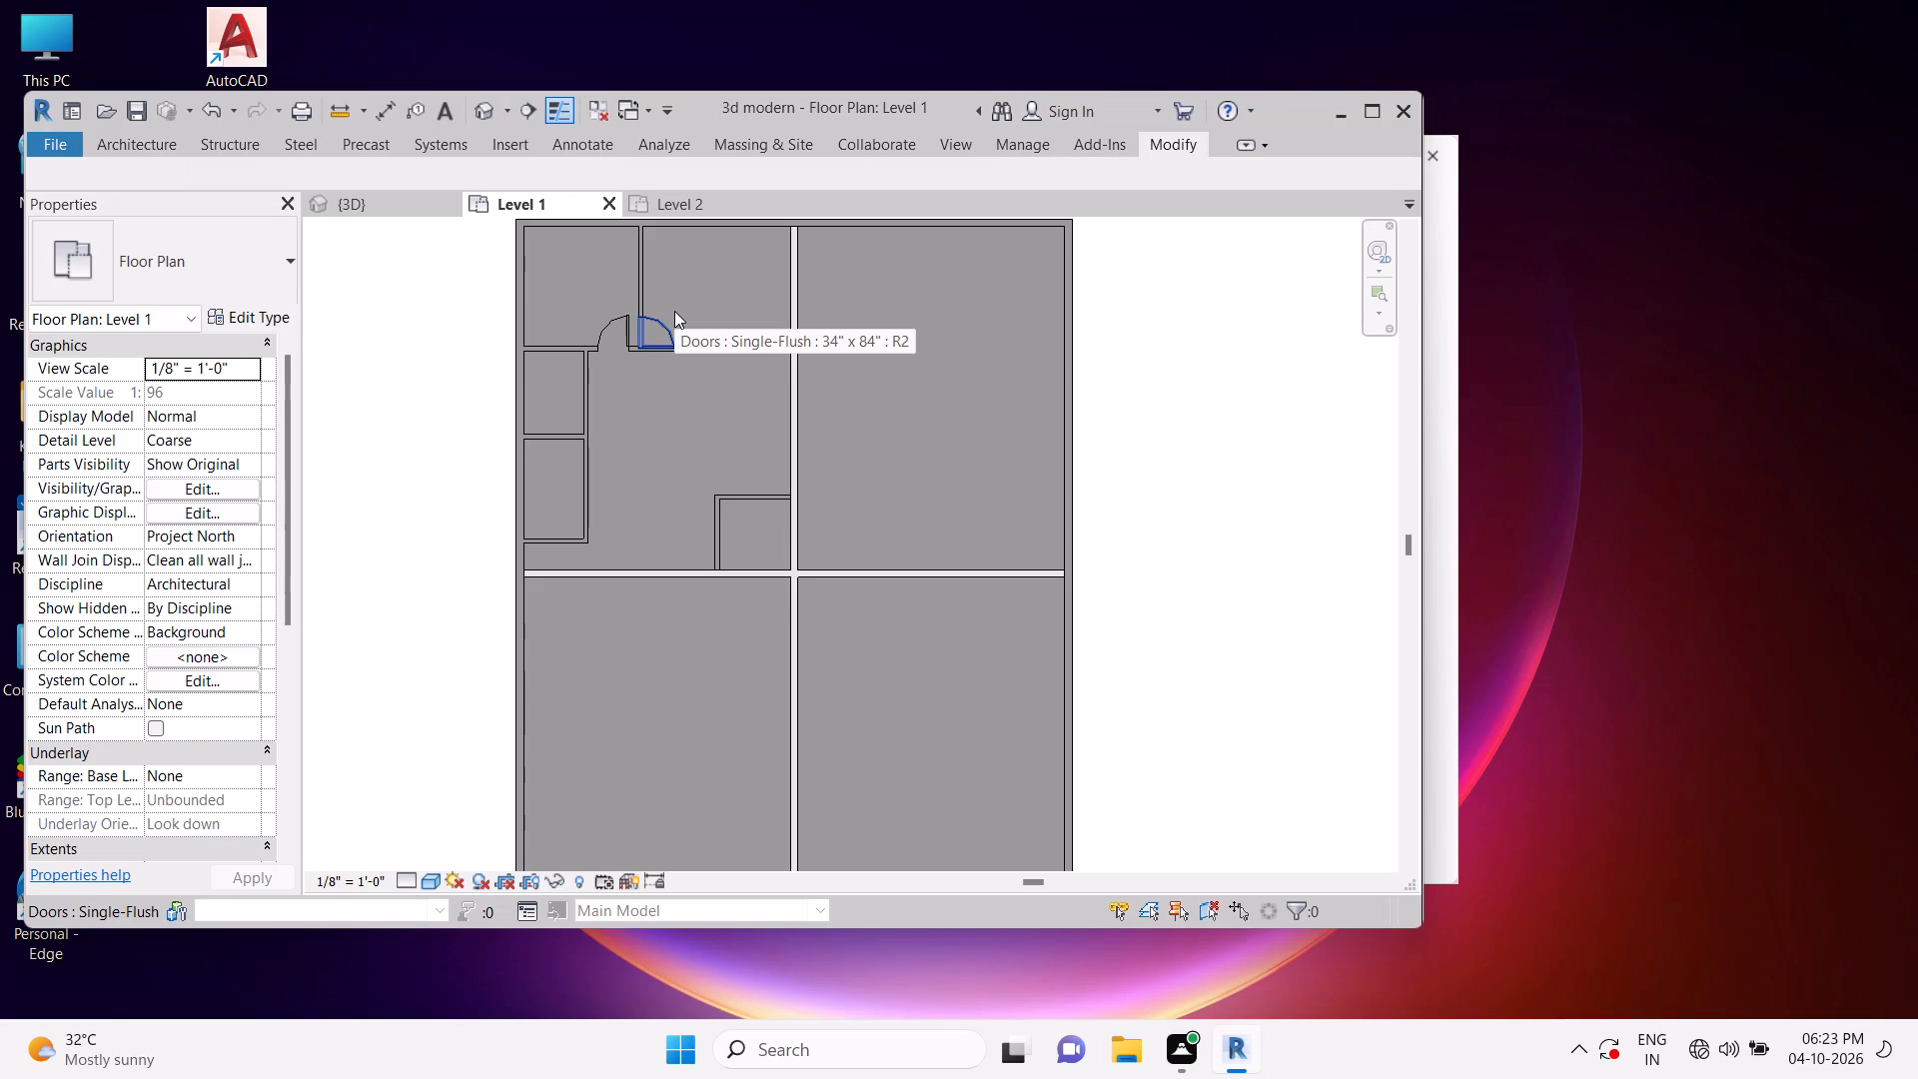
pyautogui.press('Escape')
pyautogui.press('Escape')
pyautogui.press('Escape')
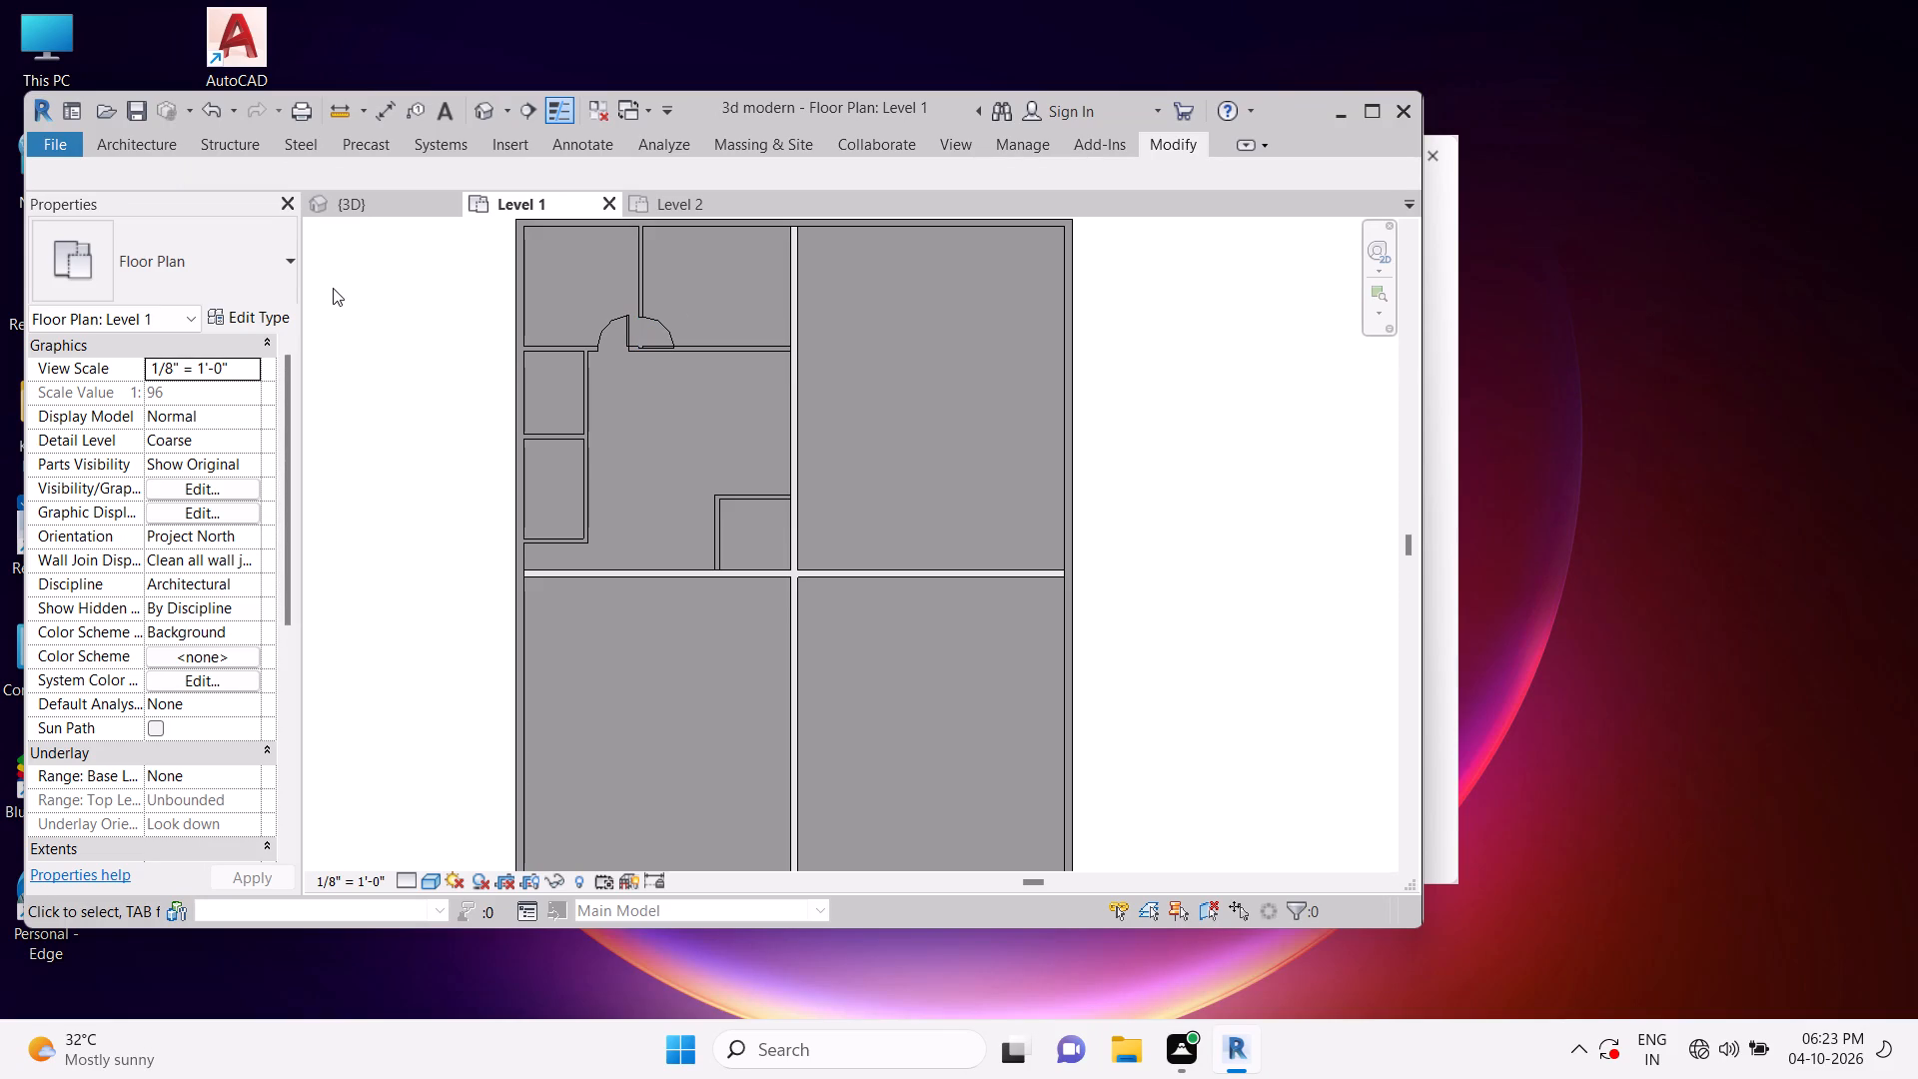
# Flip the facing of the Single-Flush door in the vertical wall so it swings into the upper-left corner room.
pyautogui.click(661, 327)
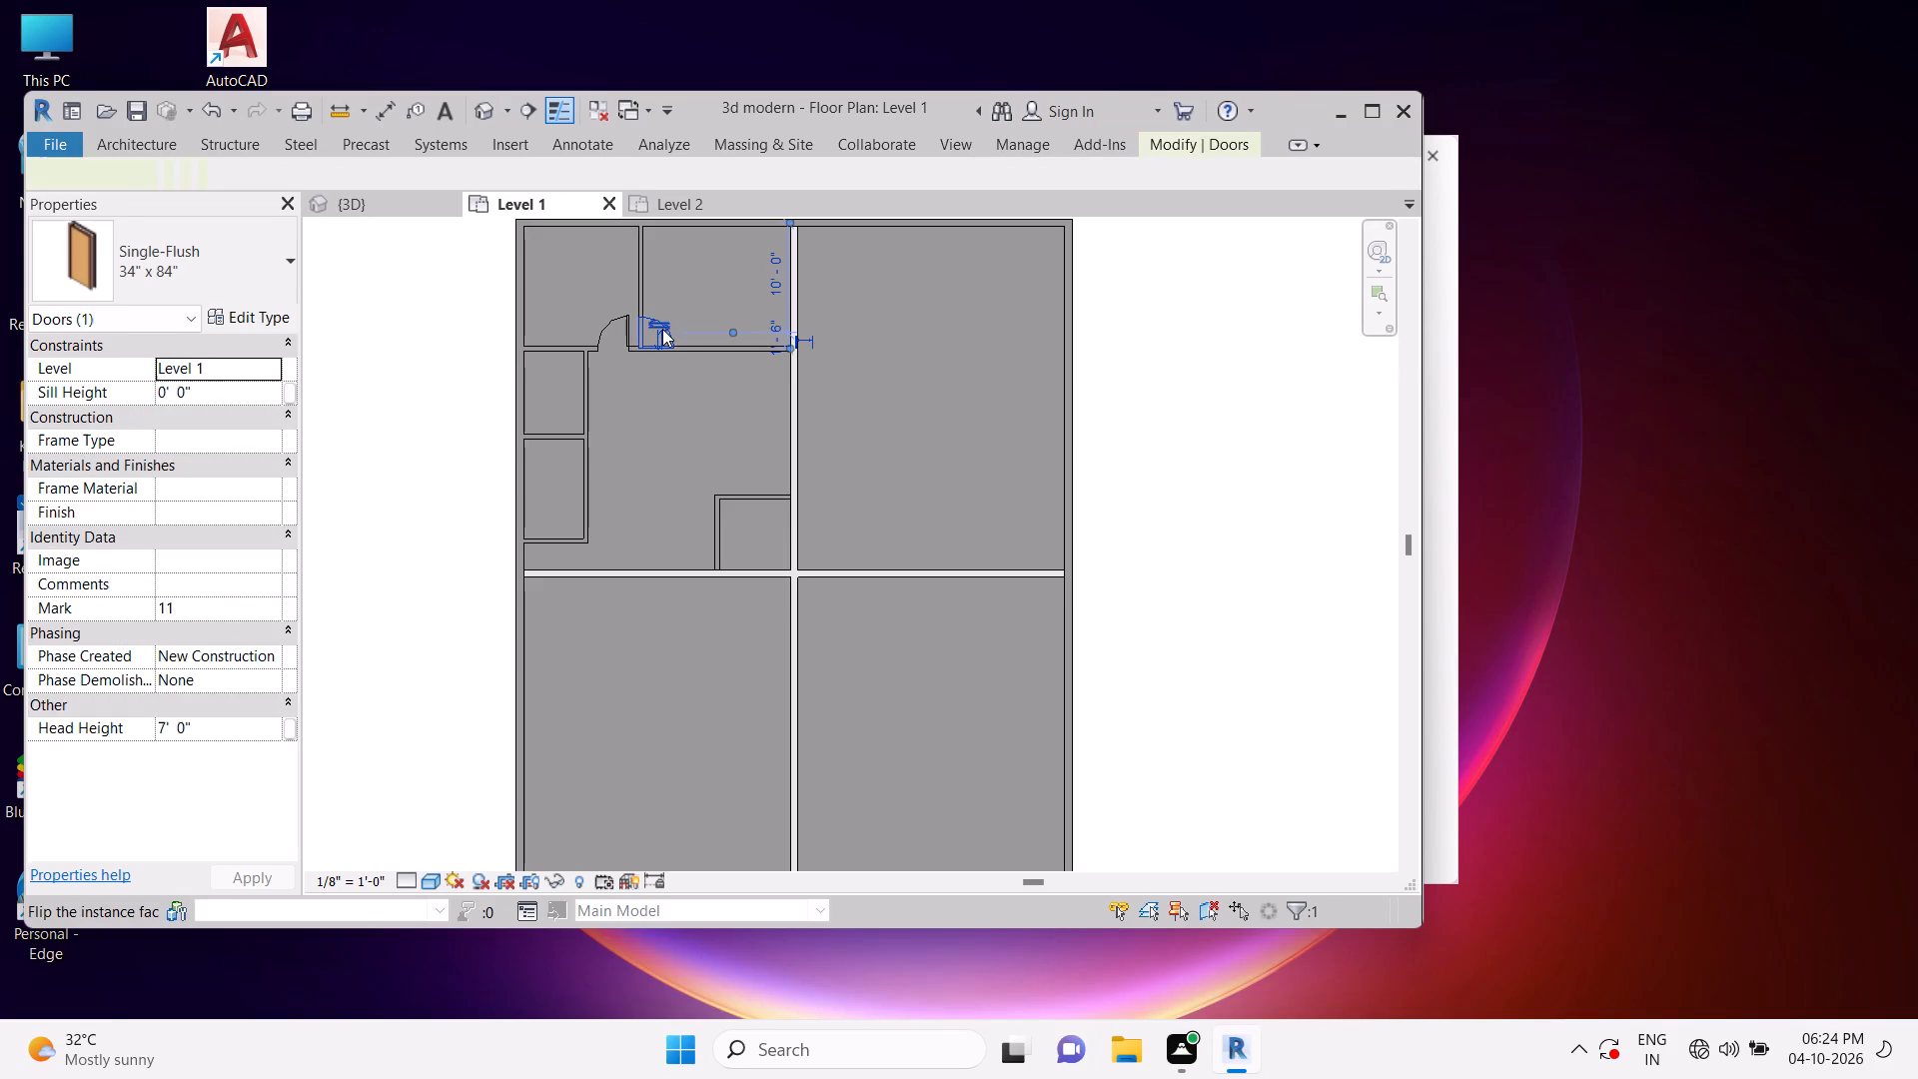
pyautogui.click(641, 329)
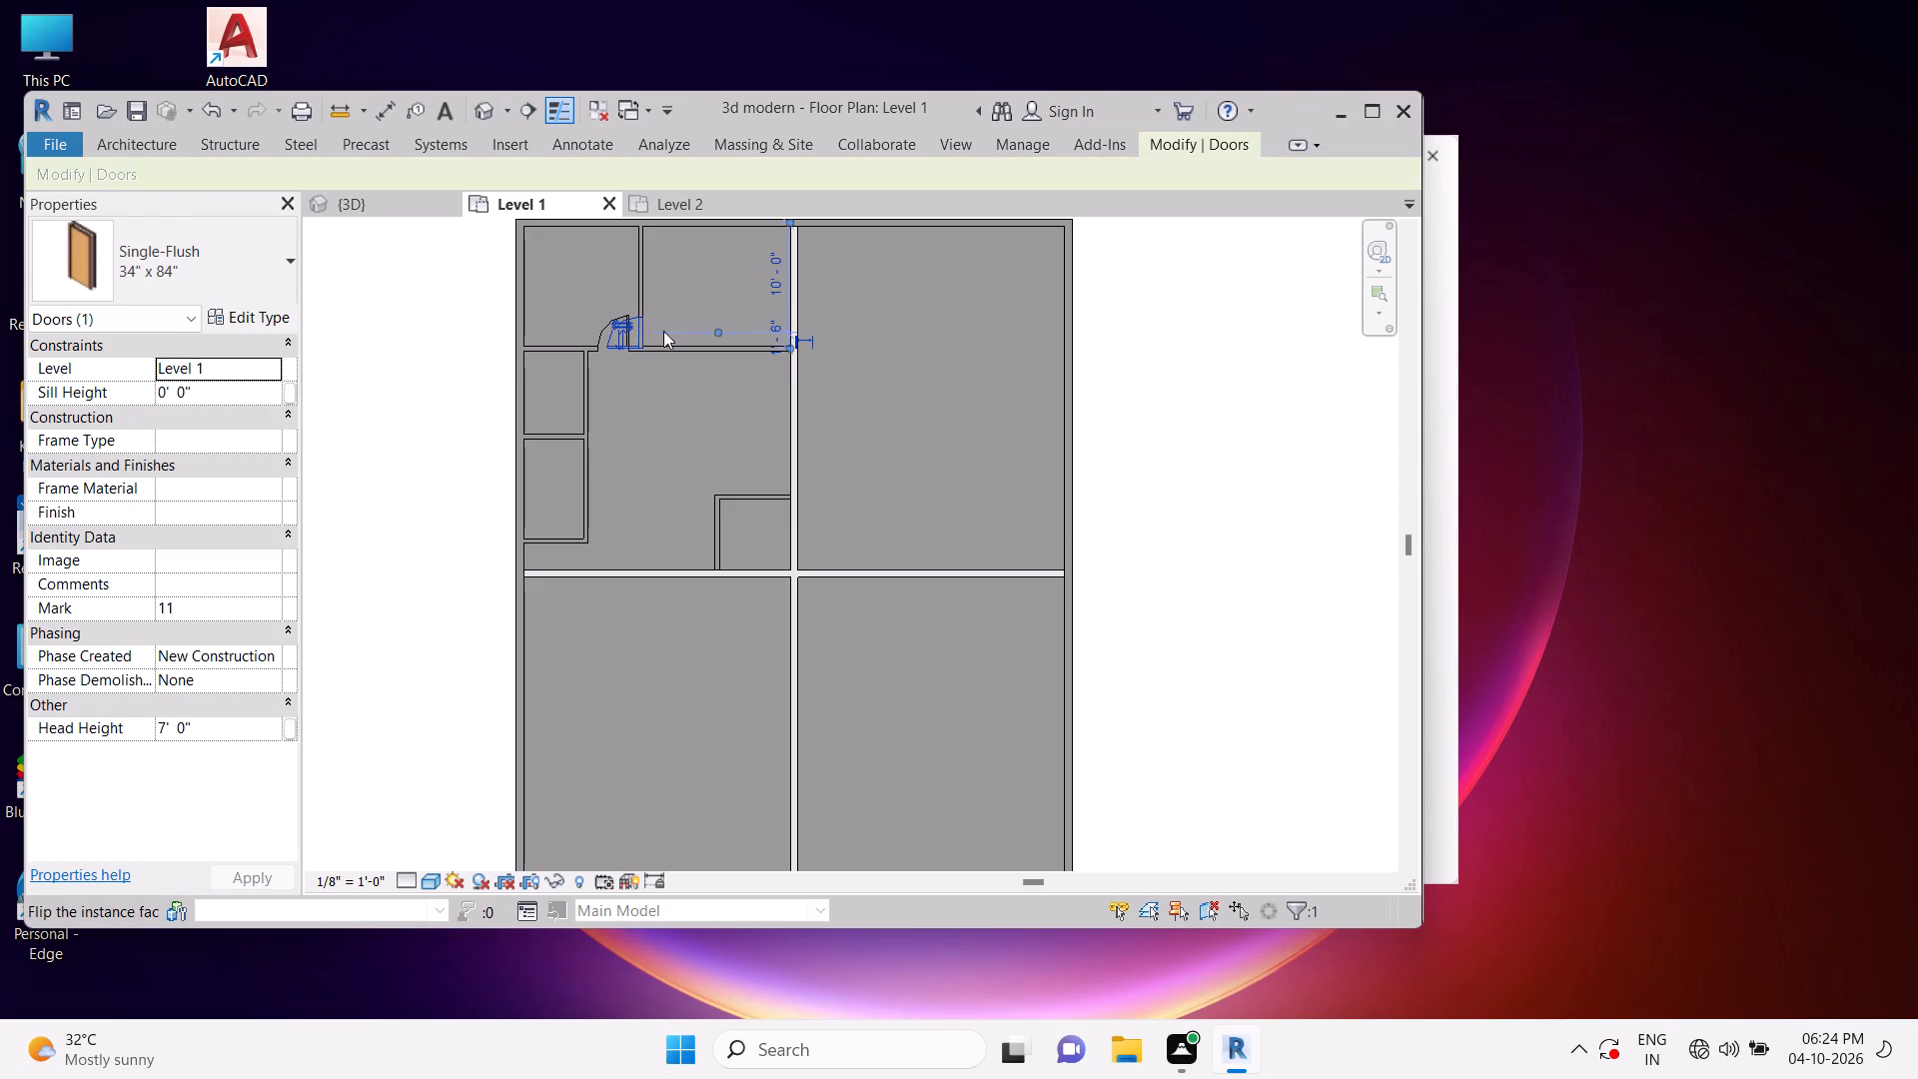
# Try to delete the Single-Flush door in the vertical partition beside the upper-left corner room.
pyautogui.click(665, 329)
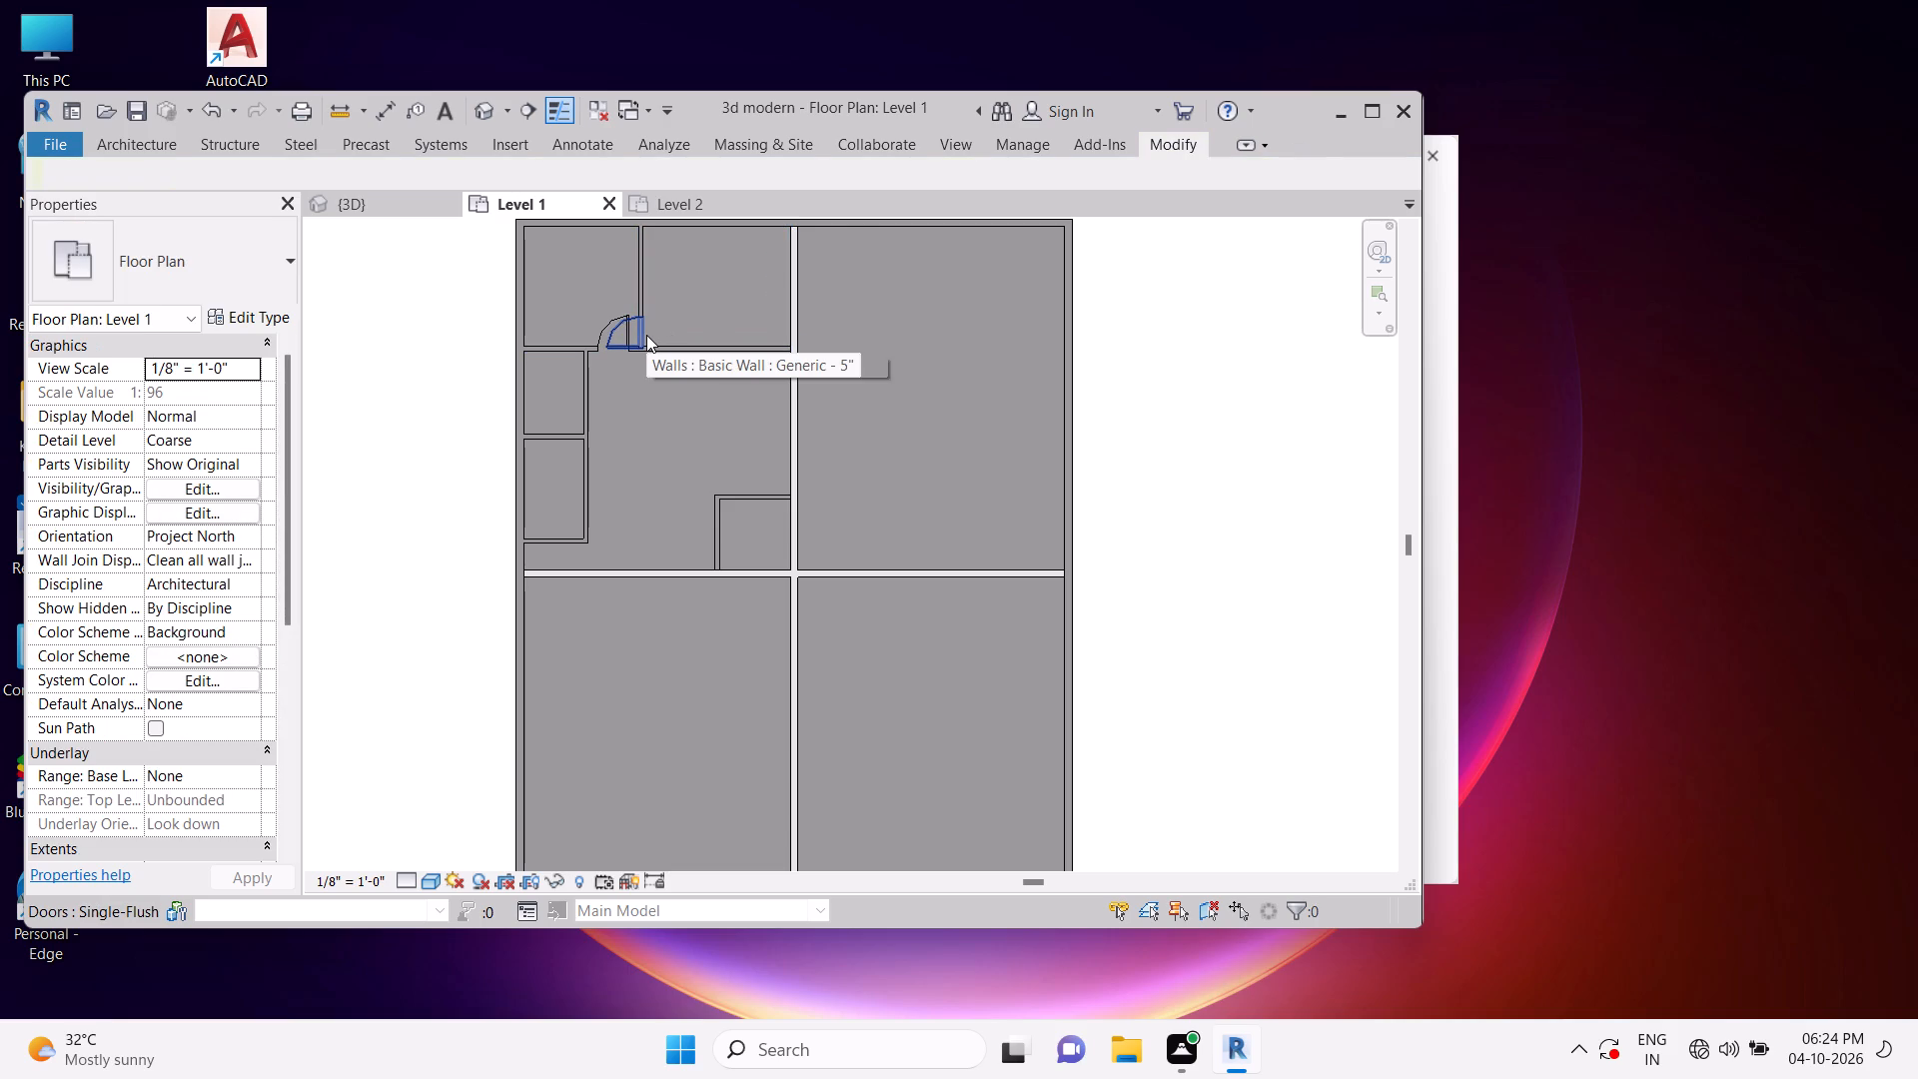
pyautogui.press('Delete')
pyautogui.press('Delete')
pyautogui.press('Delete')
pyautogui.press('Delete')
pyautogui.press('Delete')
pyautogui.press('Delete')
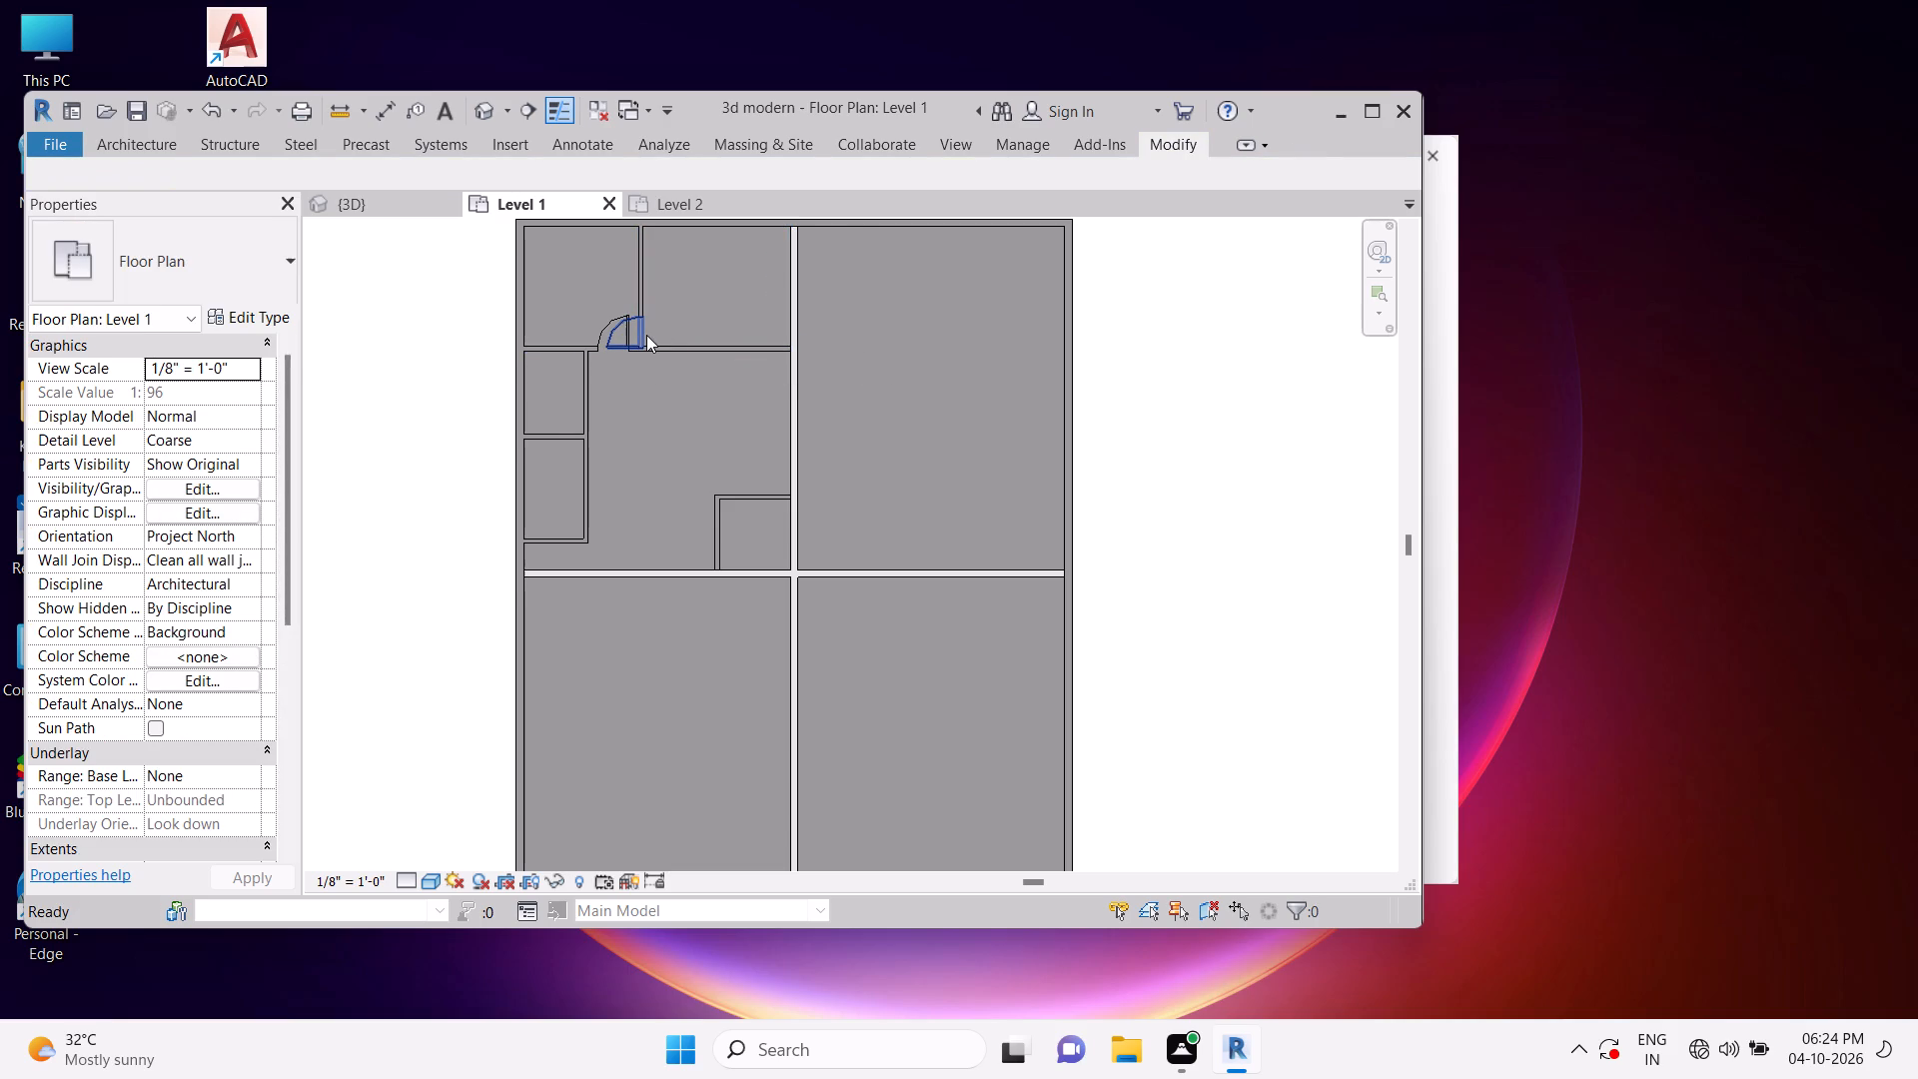
# Undo the recent door edits until both Single-Flush doors at the upper-left corner room are removed.
pyautogui.press('5')
pyautogui.hotkey('ctrl', 'z')
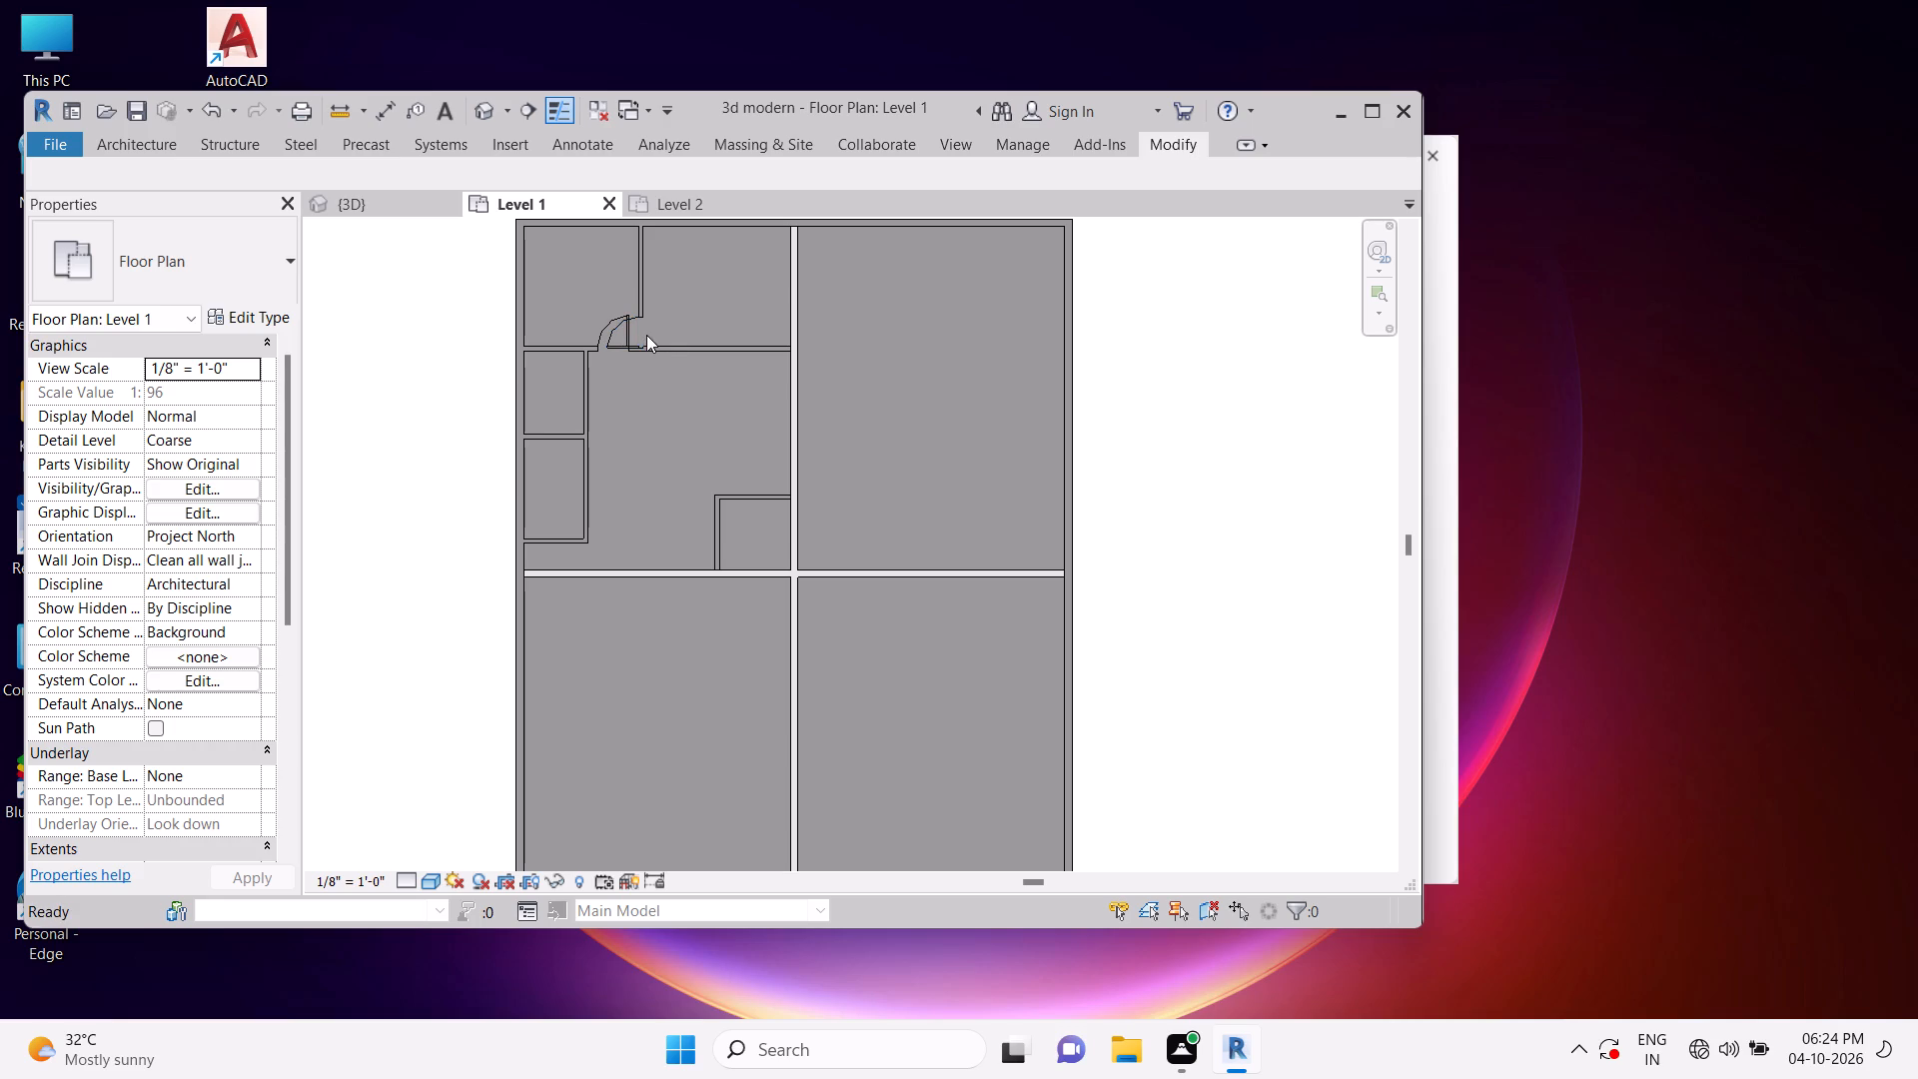
pyautogui.hotkey('ctrl', 'z')
pyautogui.press('z')
pyautogui.hotkey('ctrl', 'z')
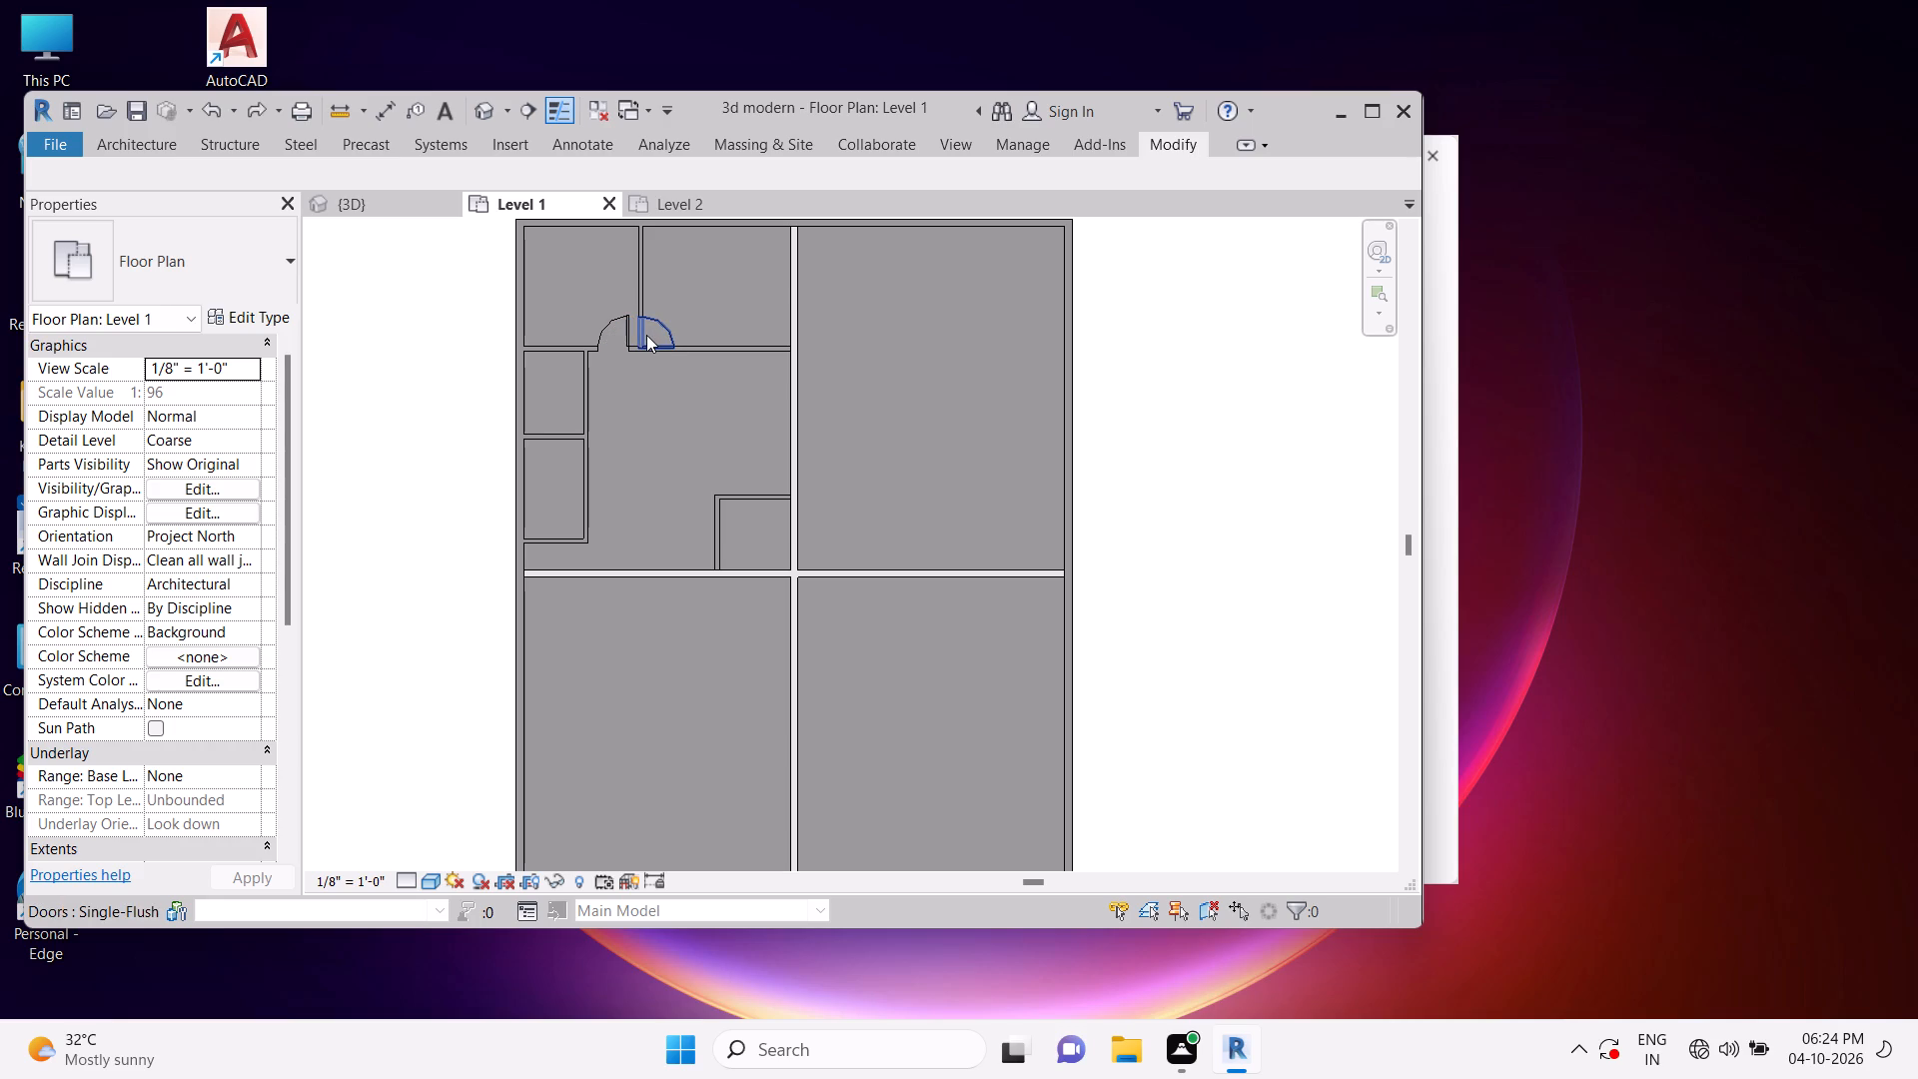
pyautogui.hotkey('ctrl', 'z')
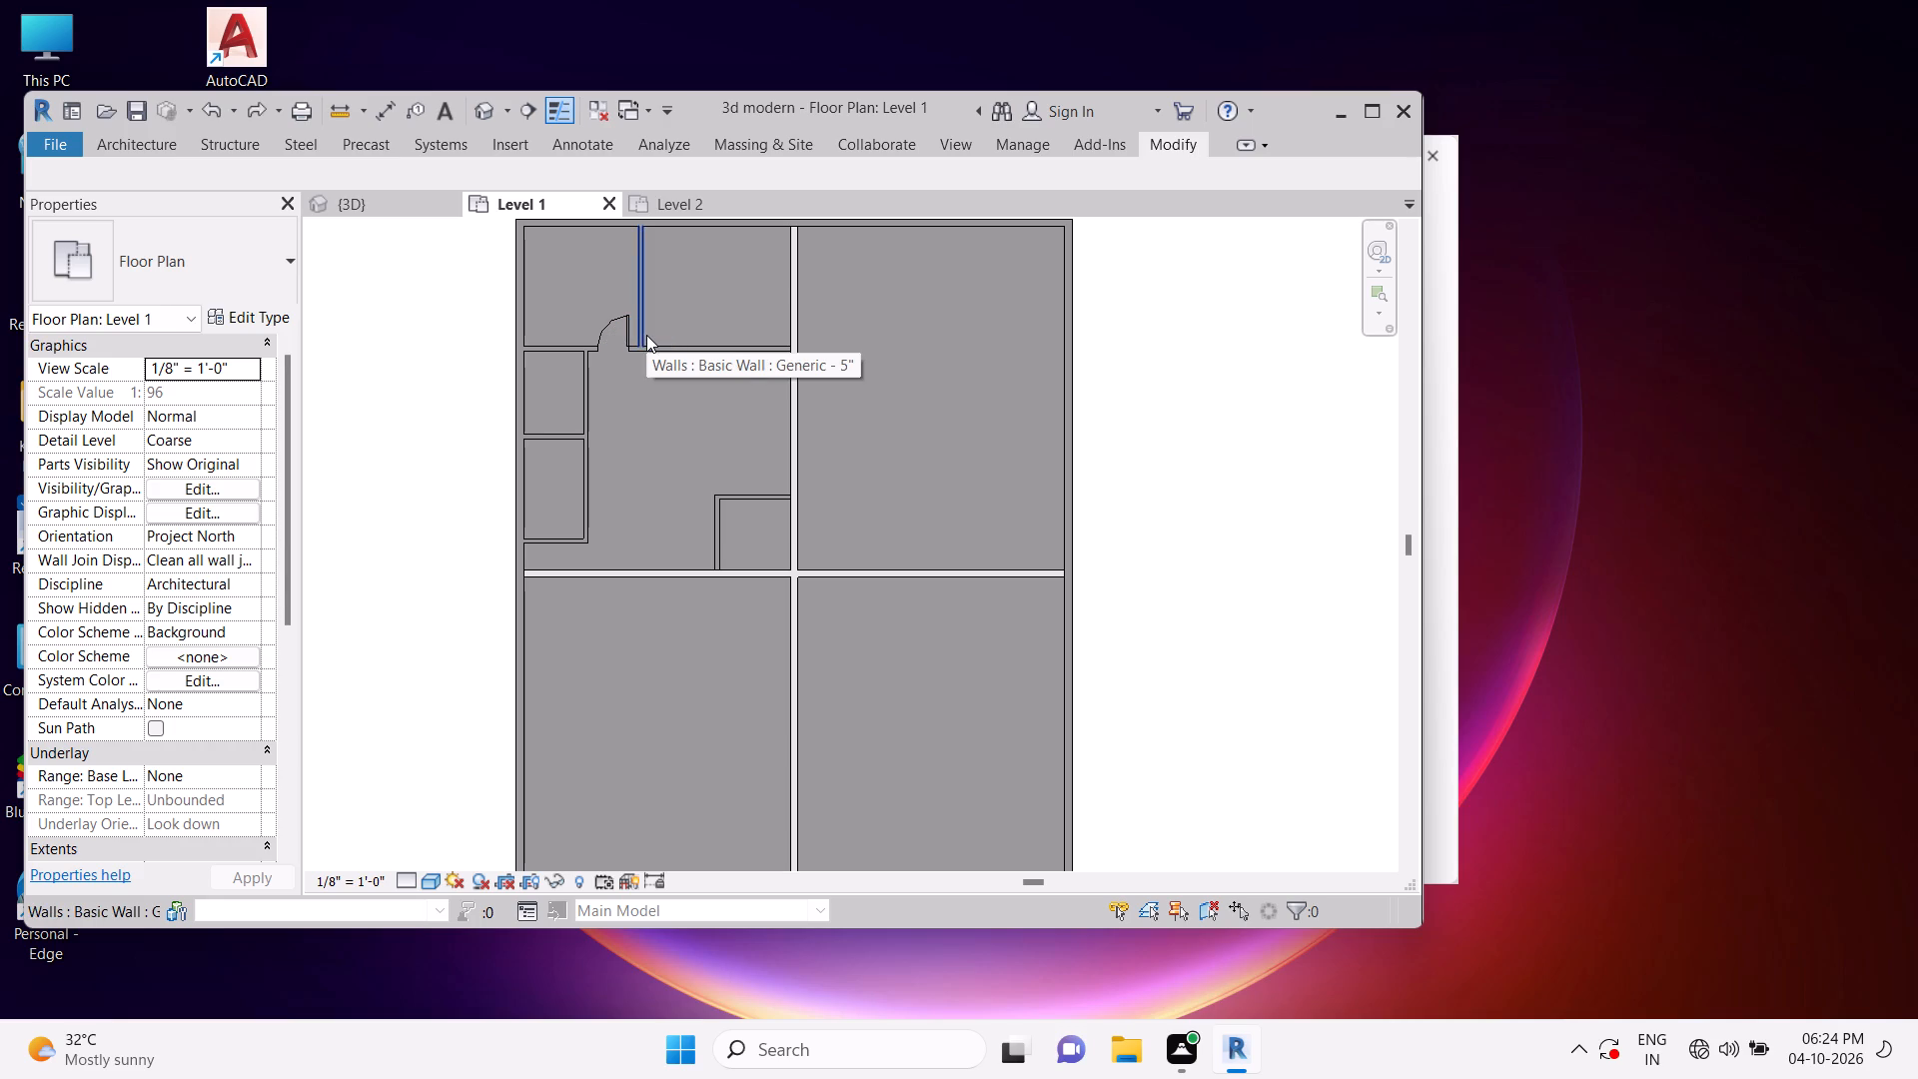
pyautogui.hotkey('ctrl', 'z')
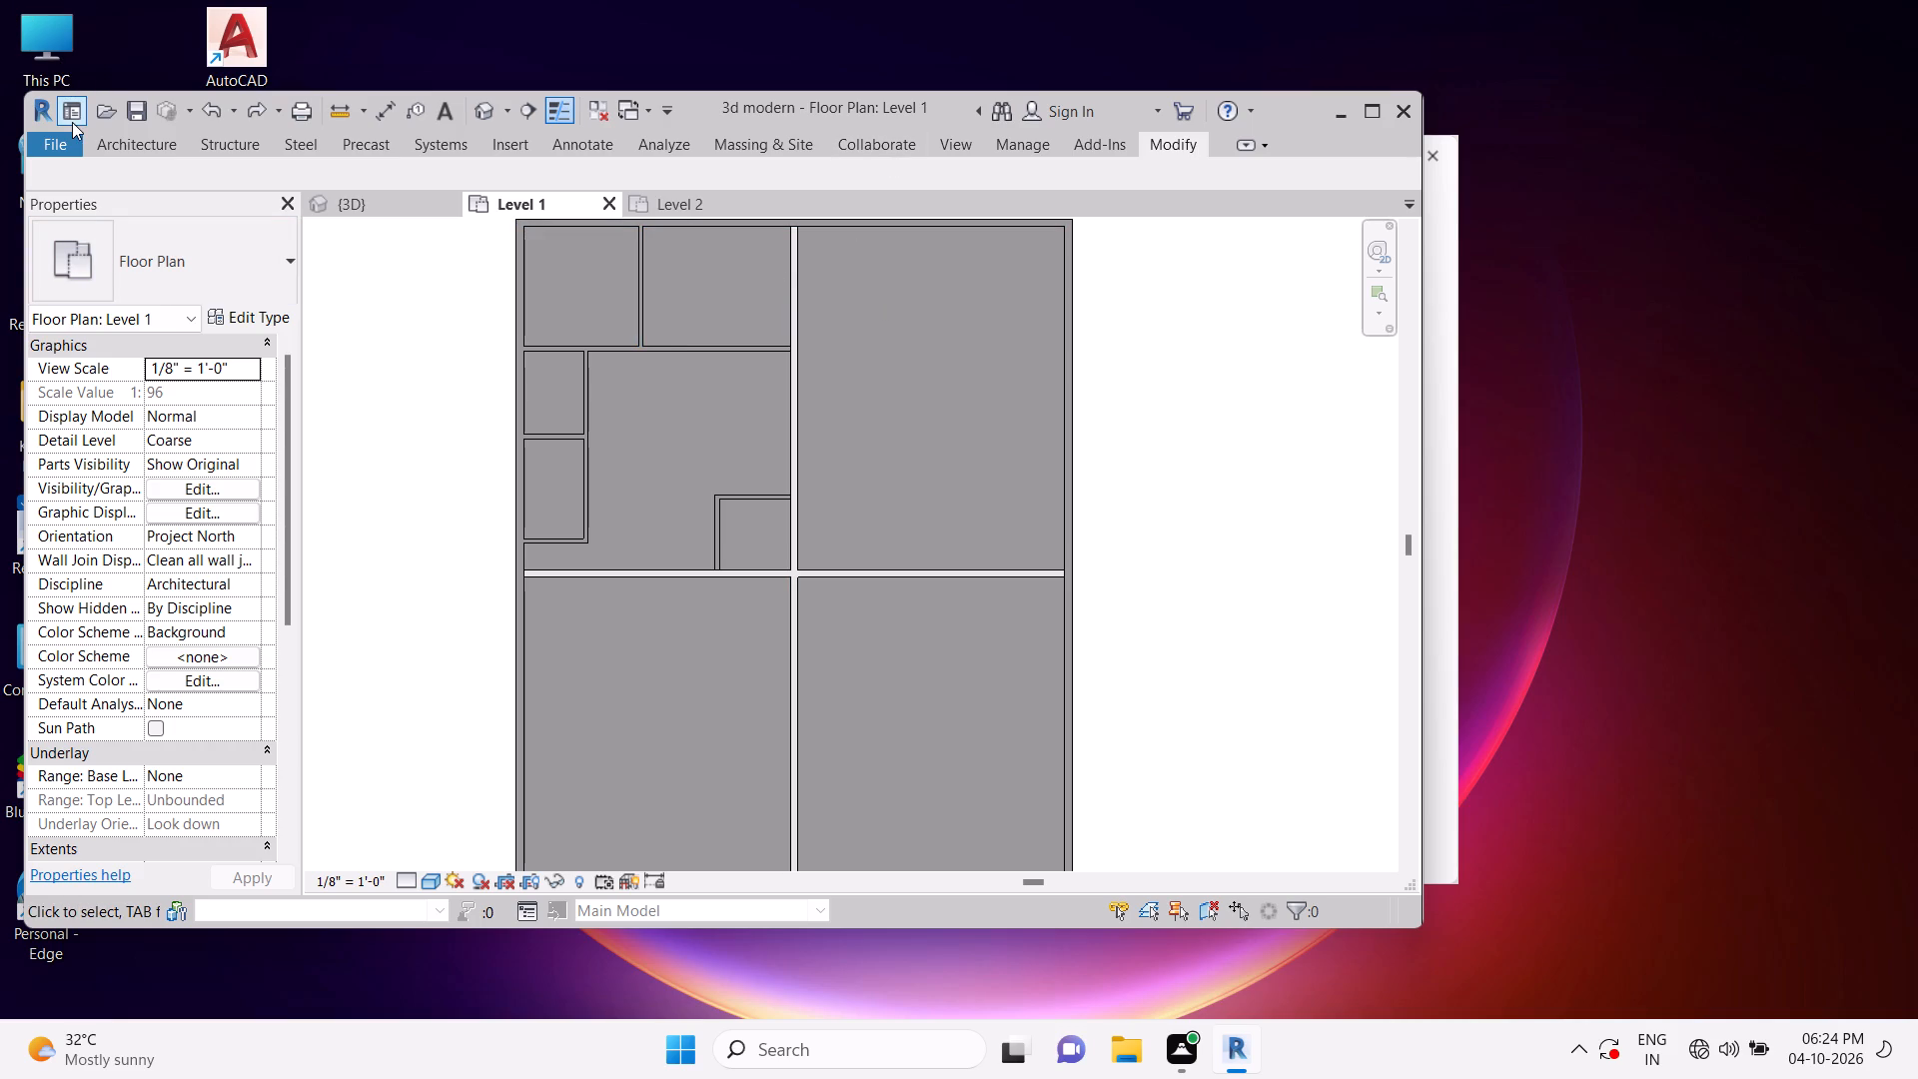
# Start a Generic - 5" wall at the top exterior wall of the upper-right area, unjoining the conflicting elements.
pyautogui.click(118, 142)
pyautogui.click(126, 180)
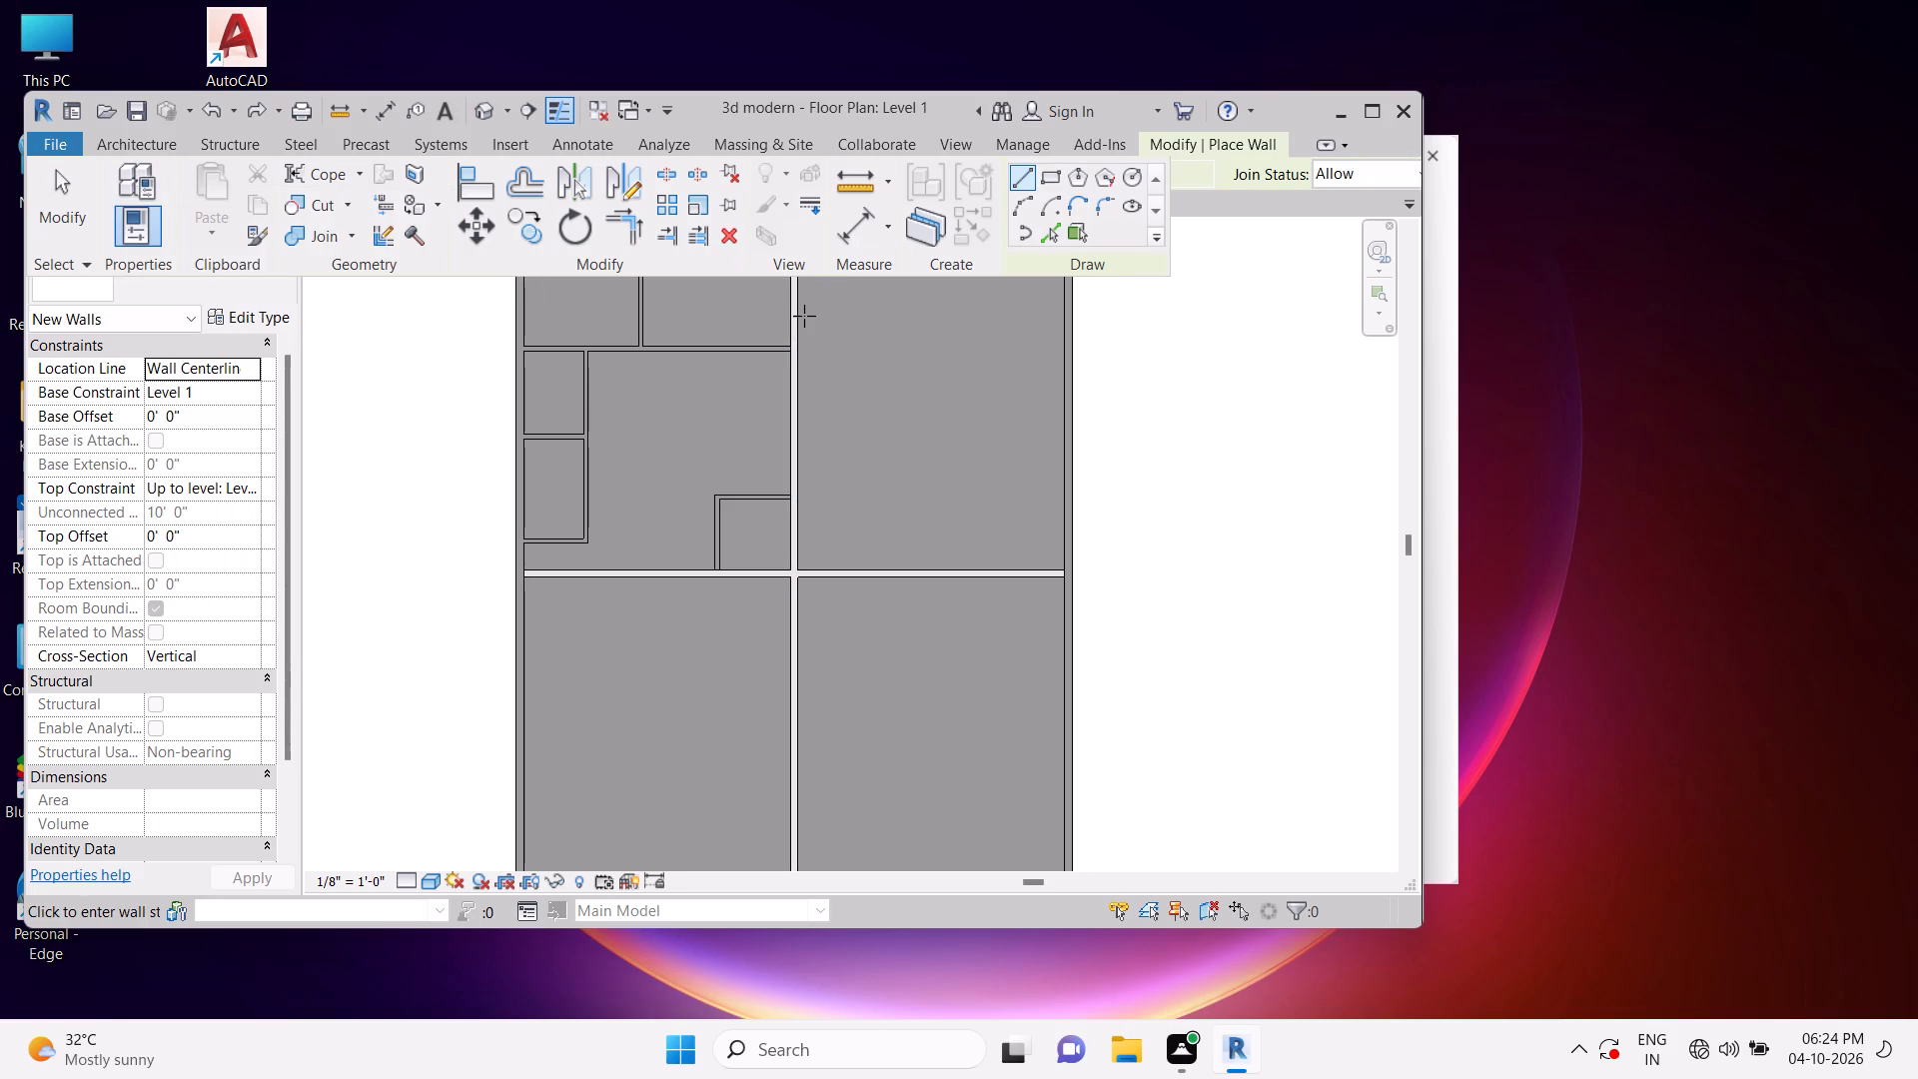
pyautogui.moveTo(796, 313); pyautogui.dragTo(783, 382, button='middle')
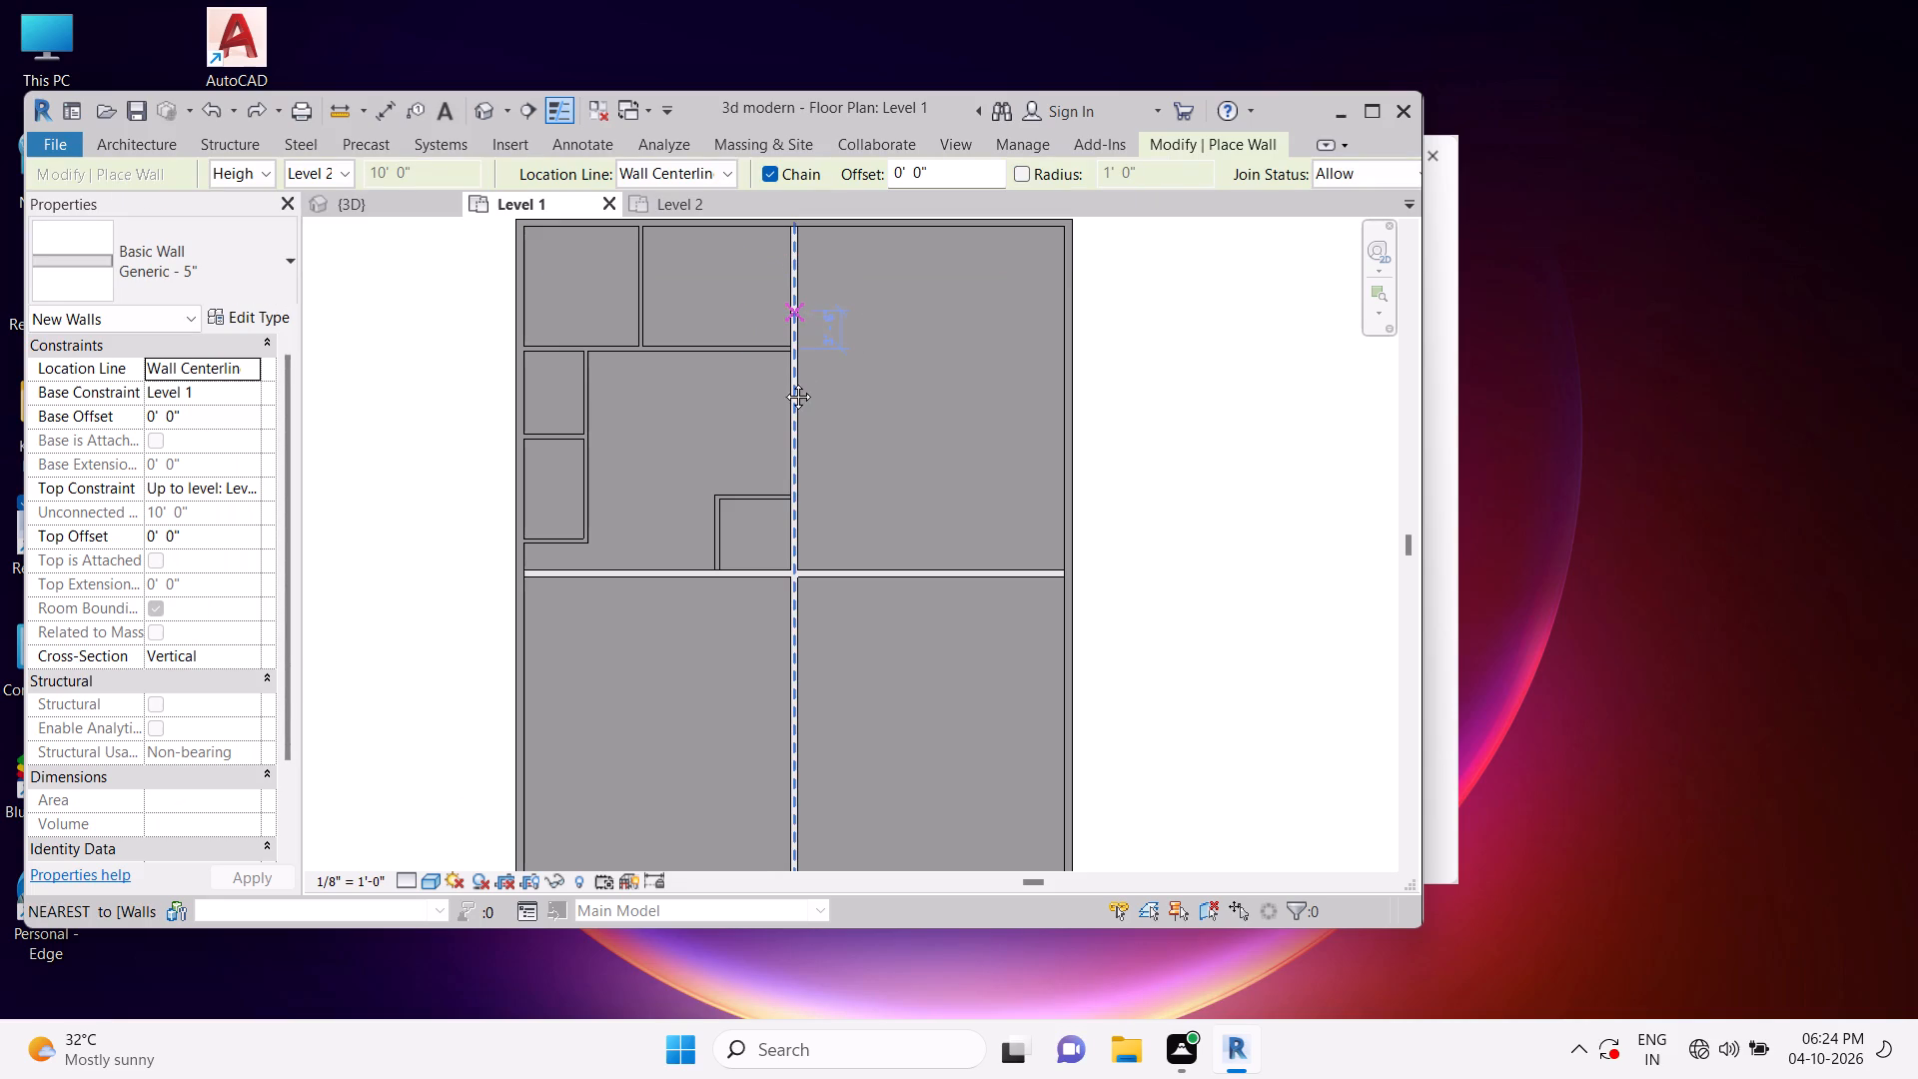
pyautogui.moveTo(783, 382); pyautogui.dragTo(789, 430, button='middle')
pyautogui.scroll(-1, 789, 430)
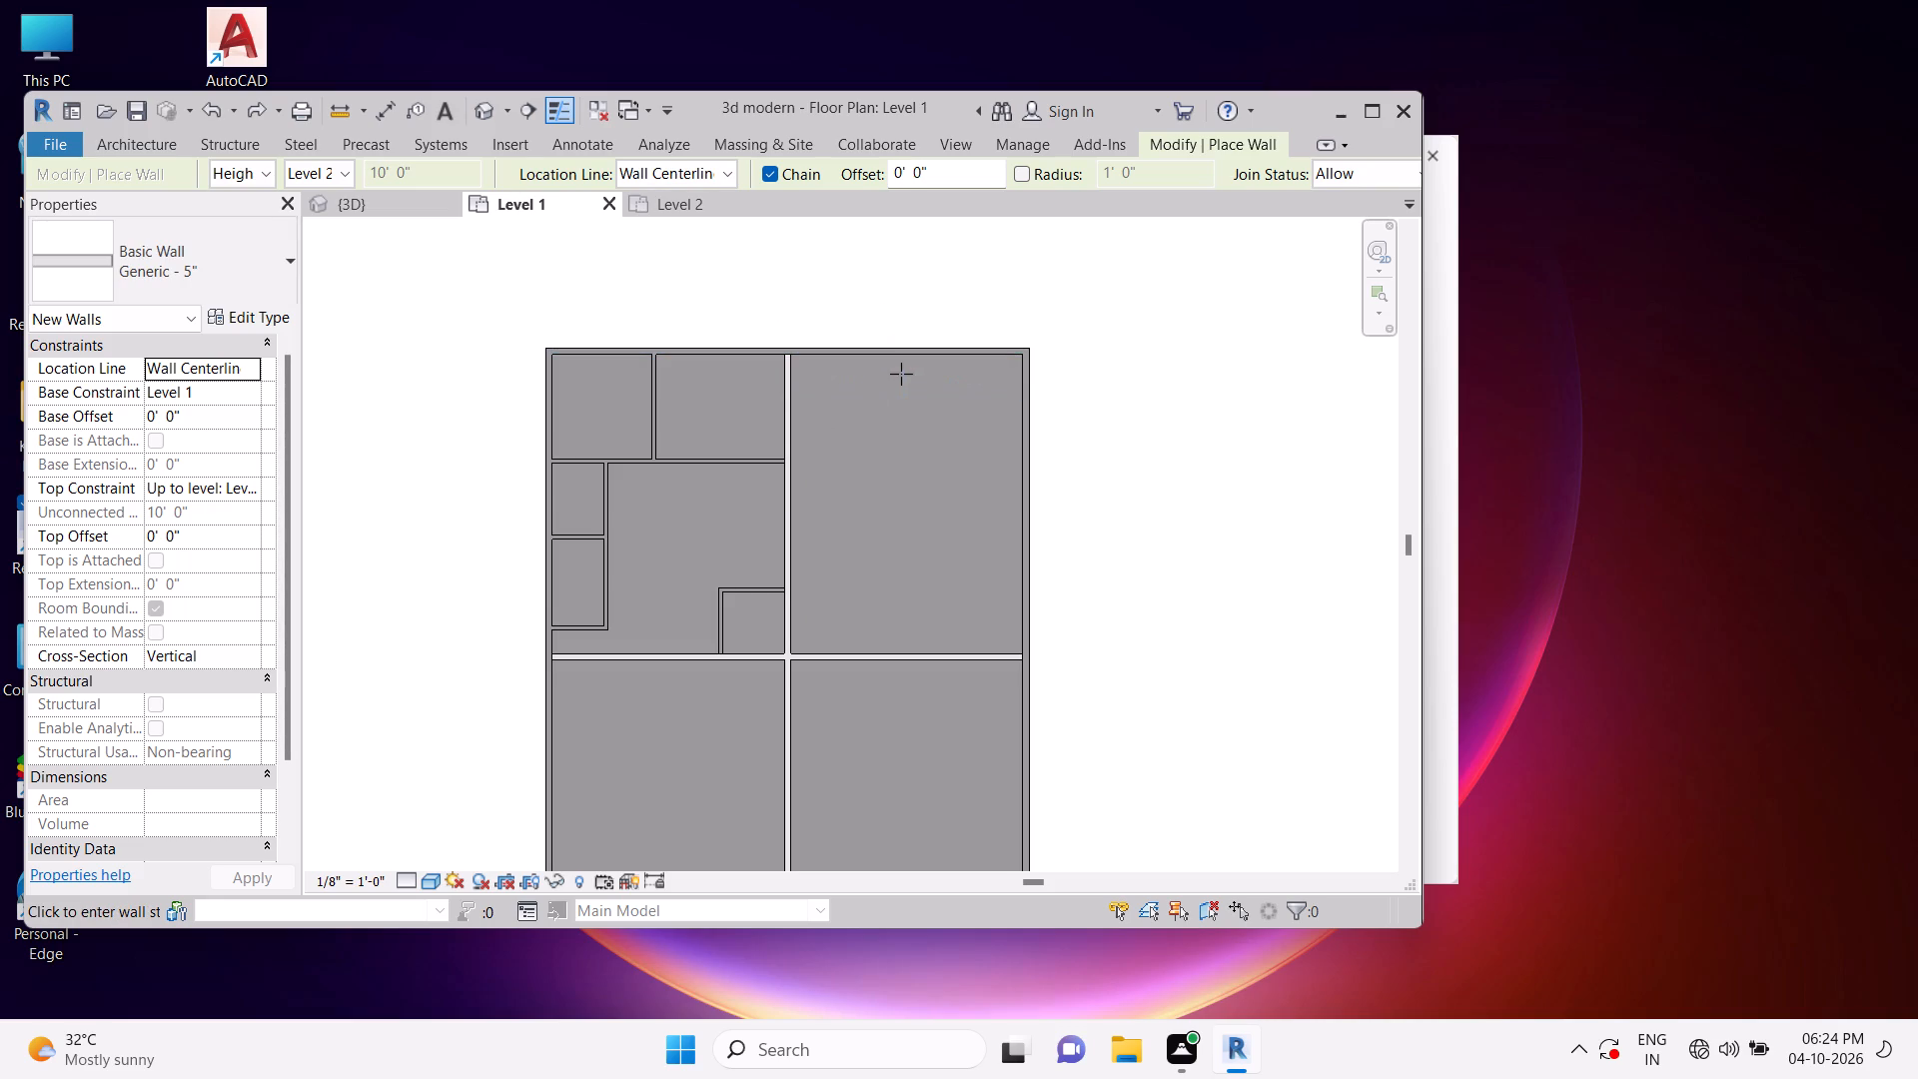
pyautogui.click(898, 363)
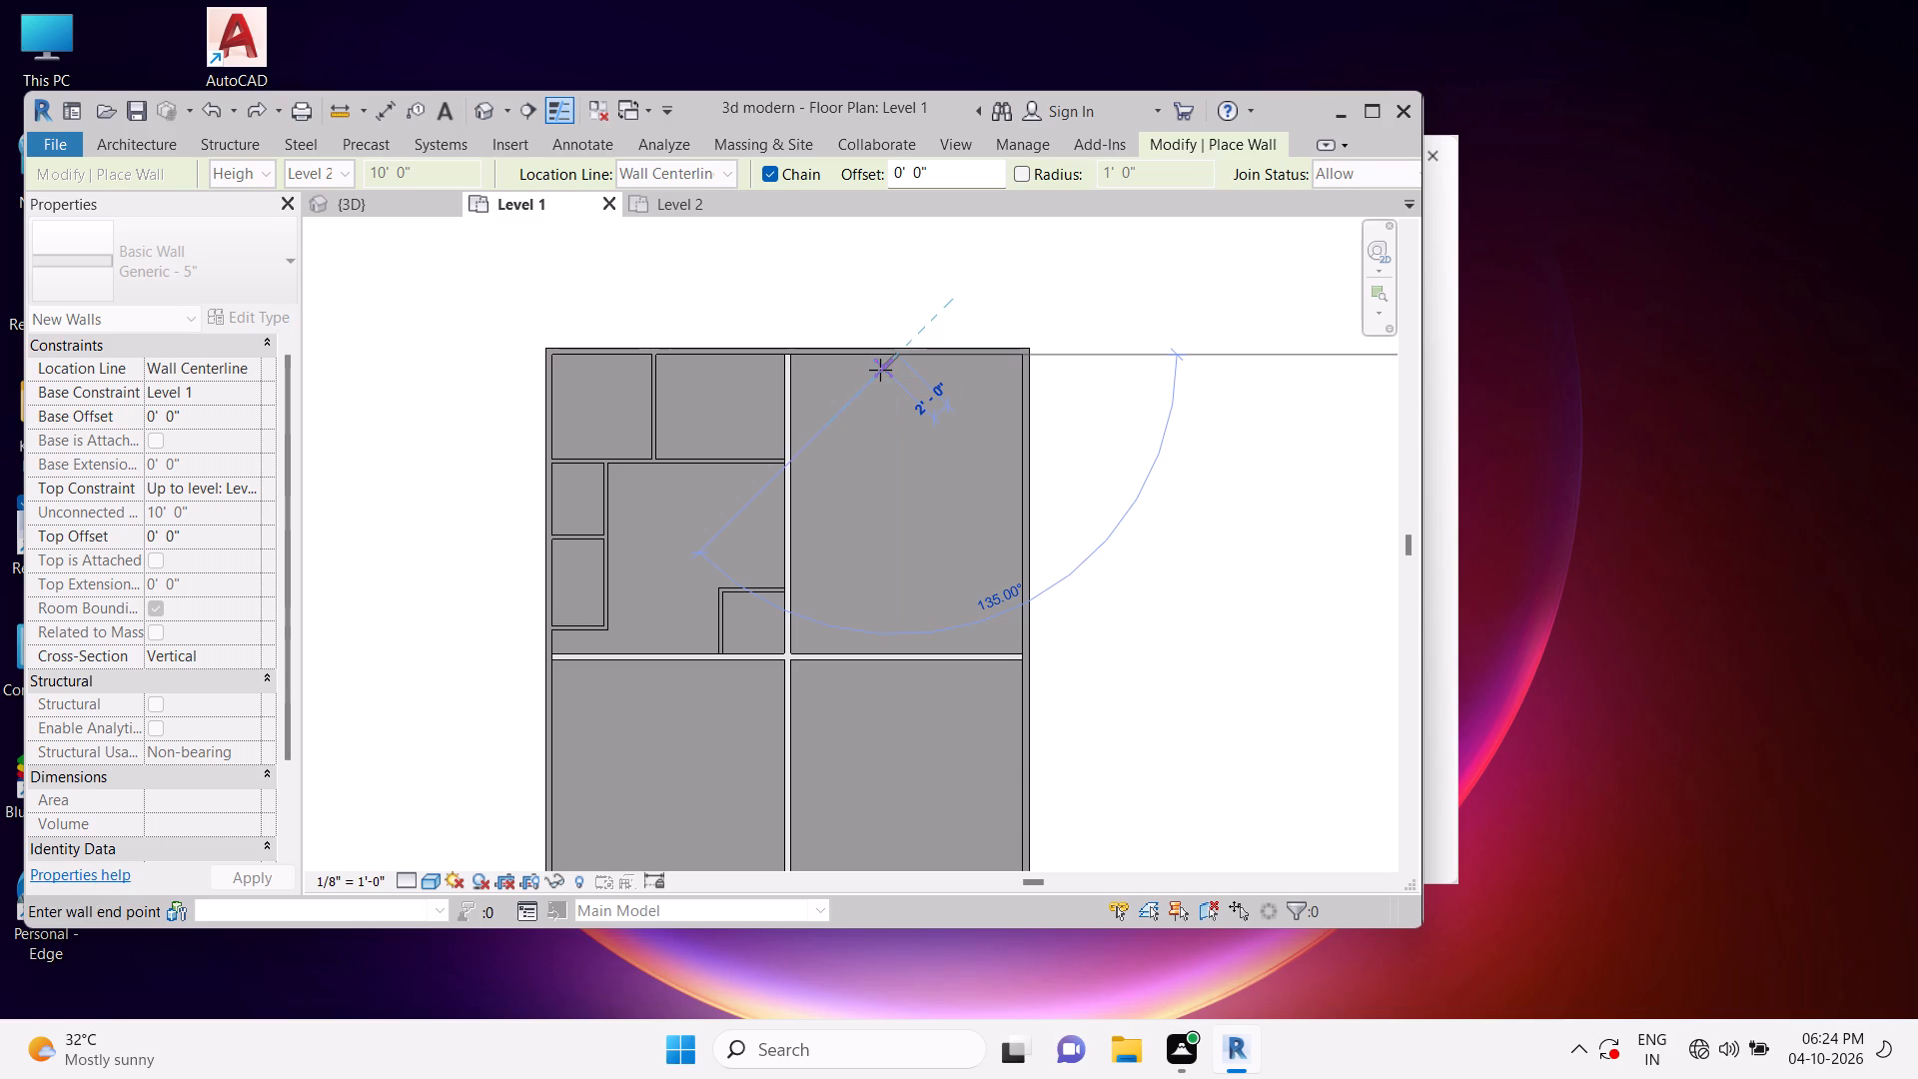
pyautogui.moveTo(888, 362); pyautogui.dragTo(891, 369)
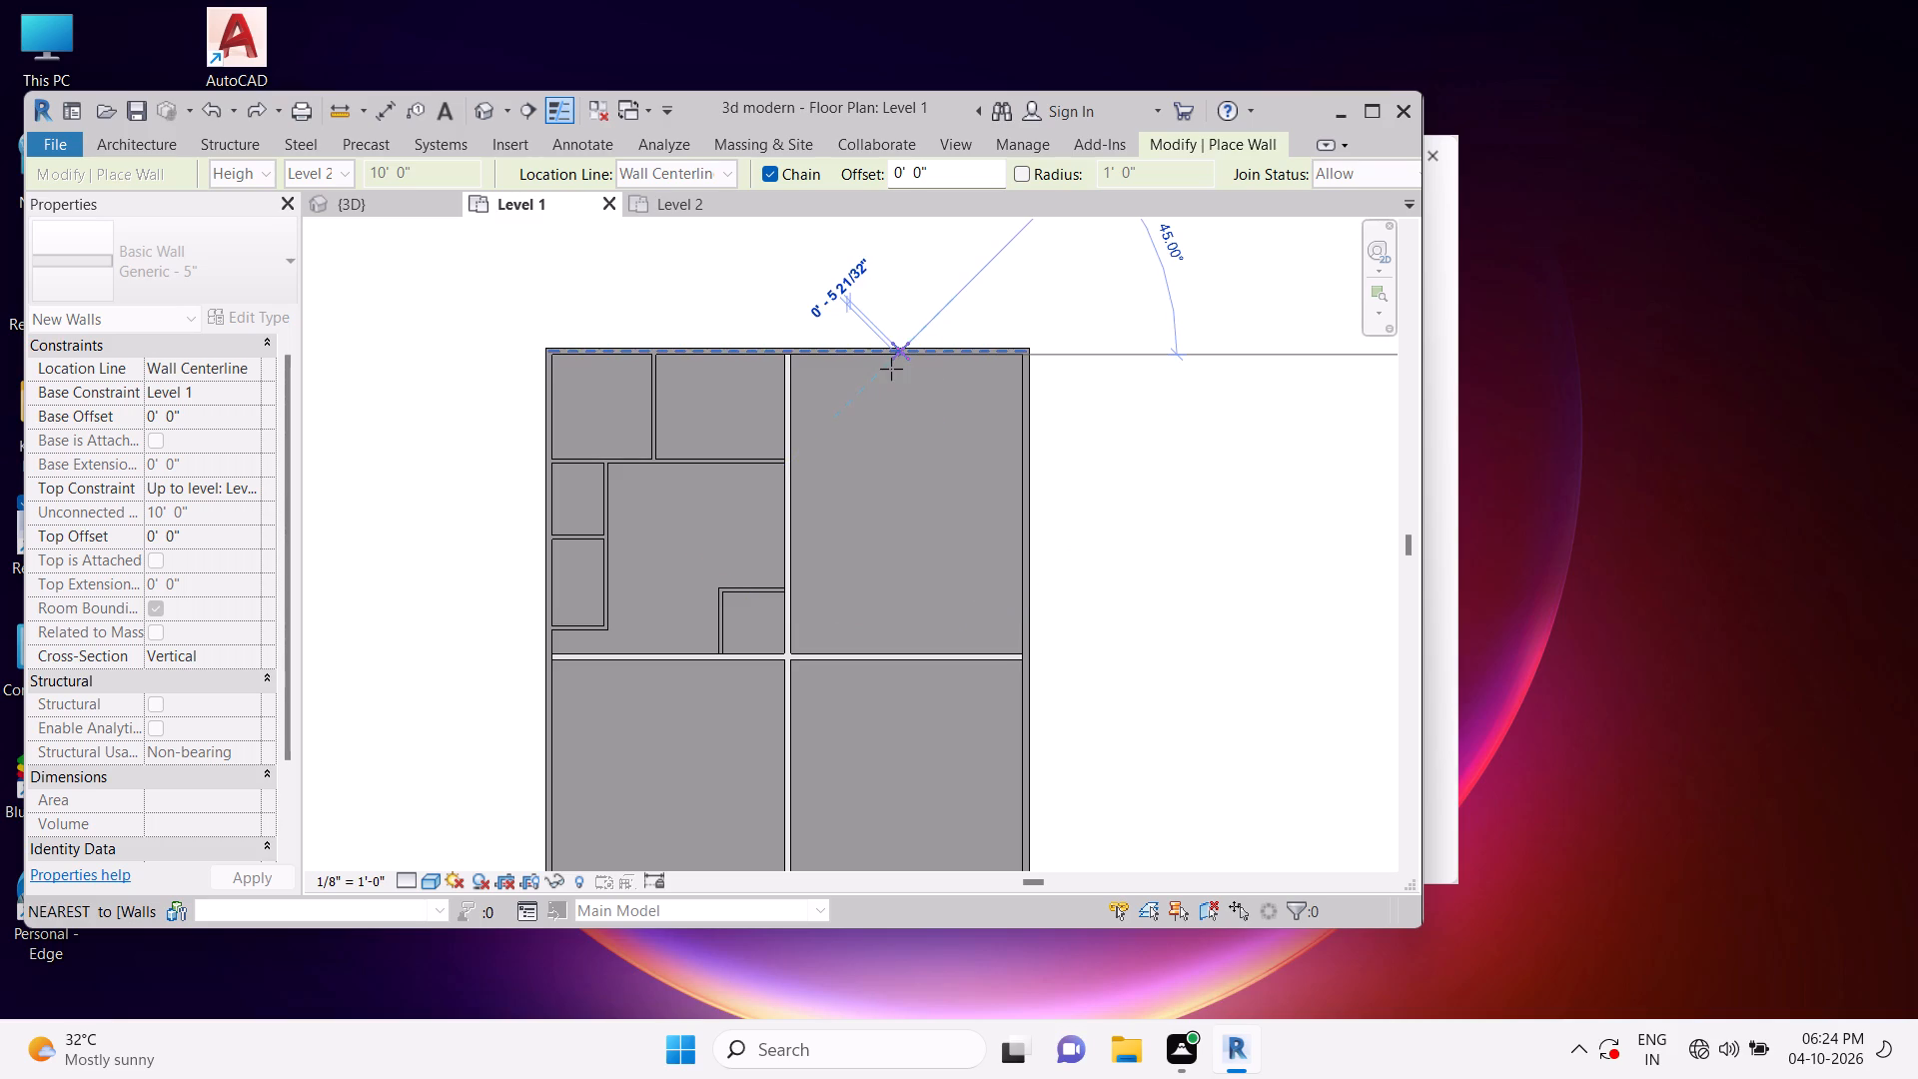
pyautogui.moveTo(891, 369); pyautogui.dragTo(891, 402)
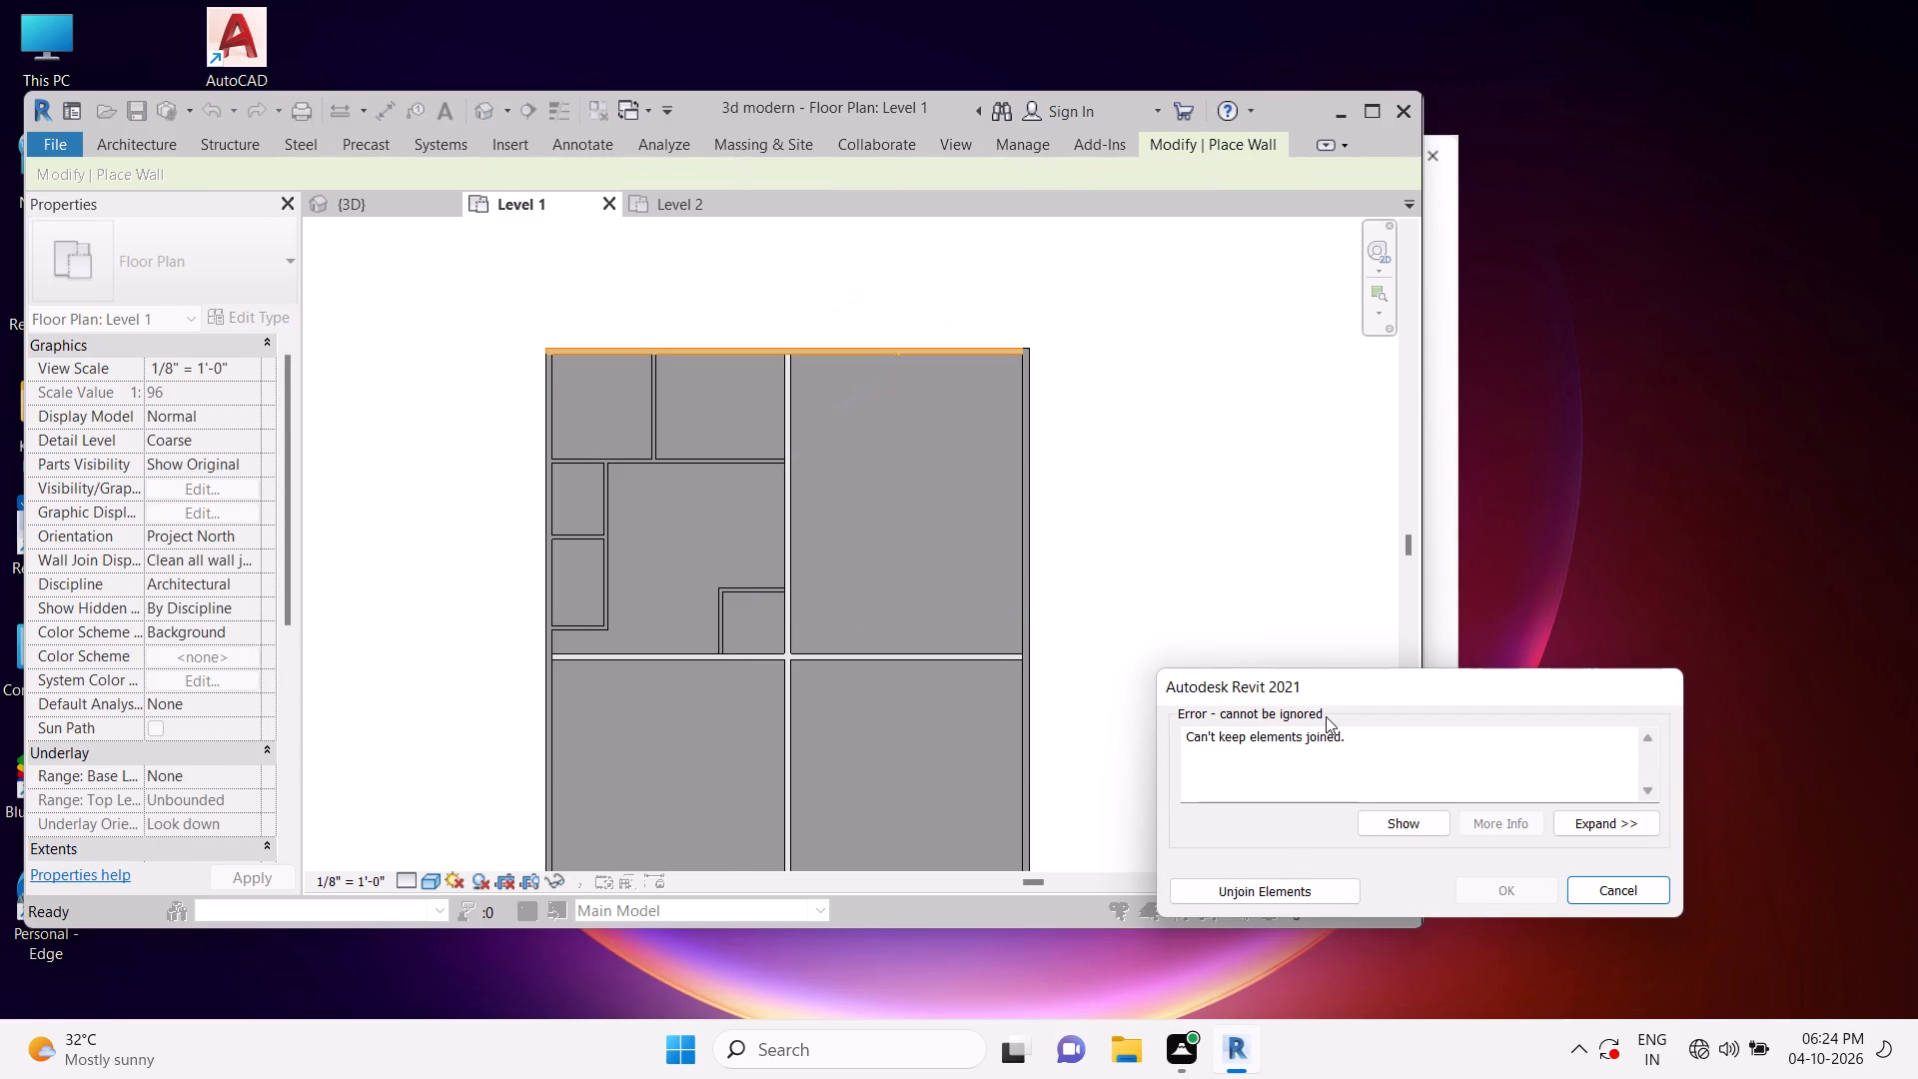
pyautogui.click(1284, 879)
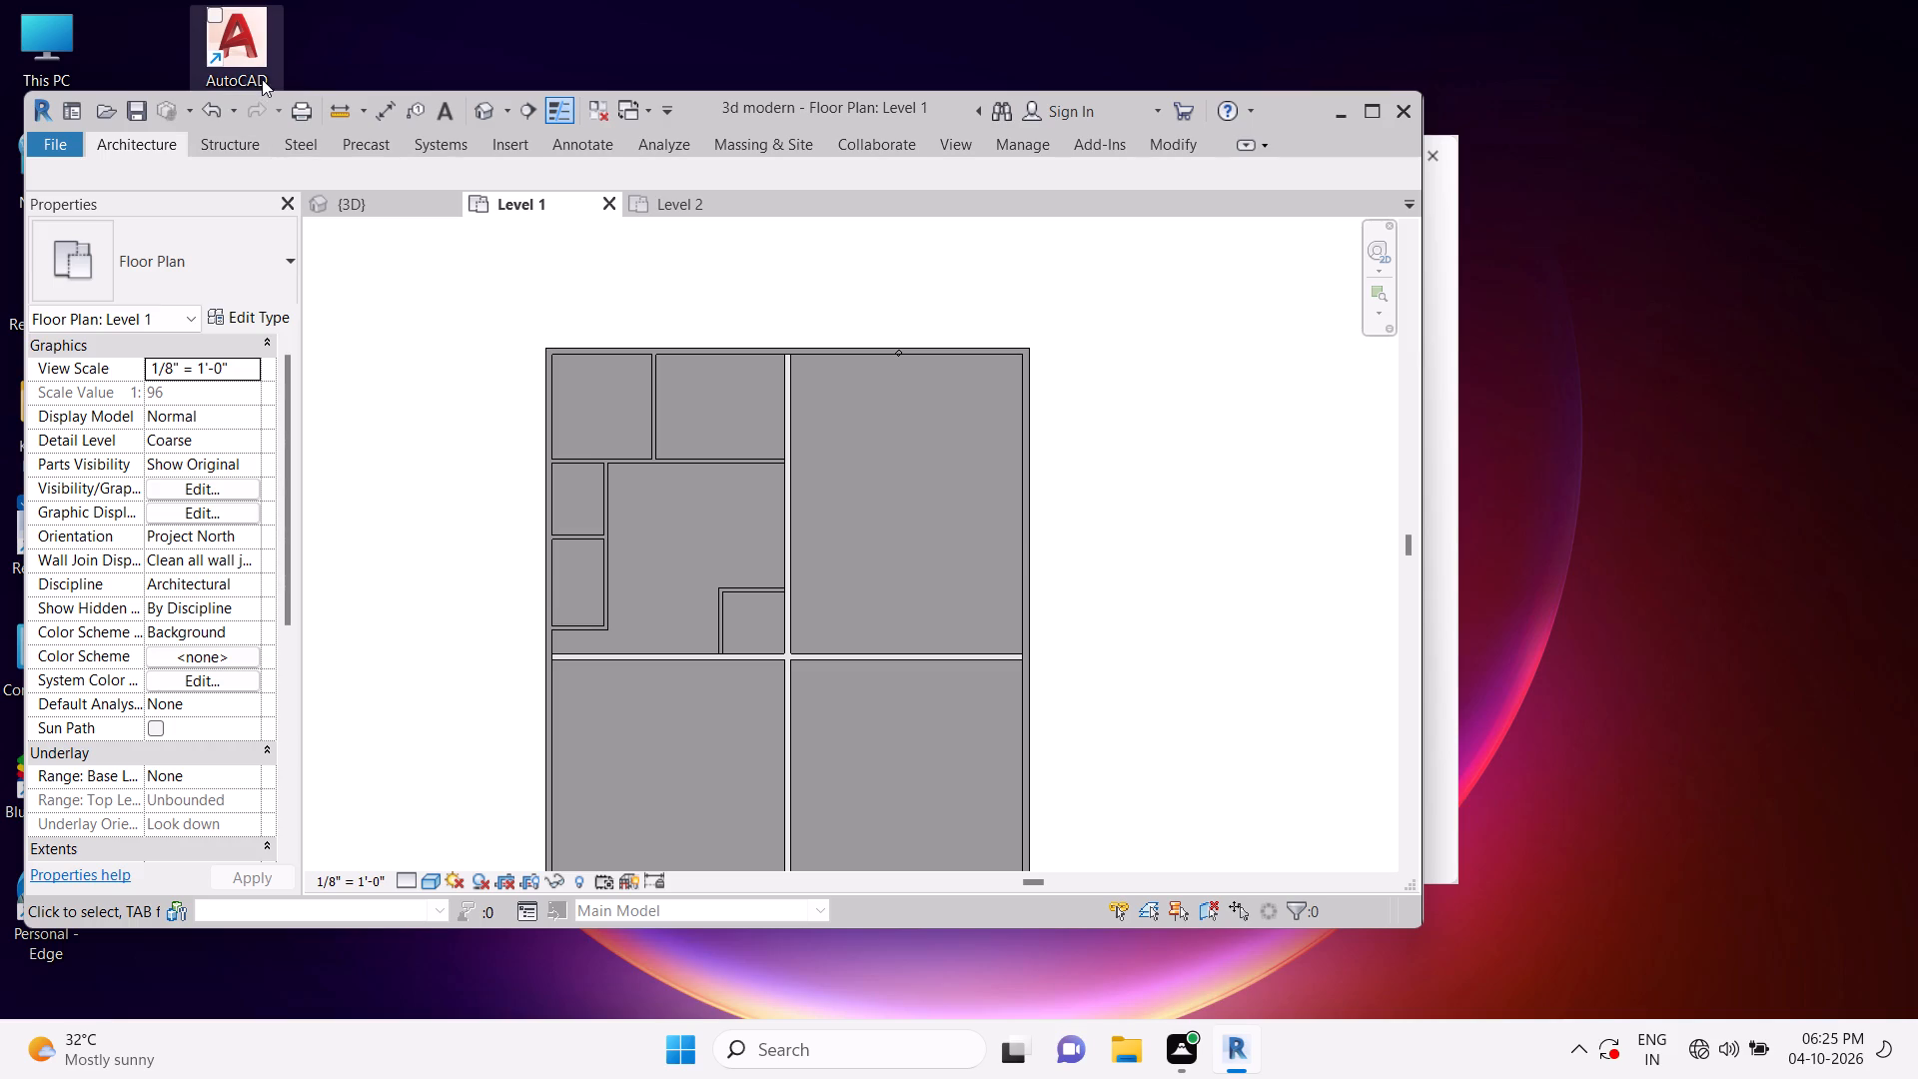
# Draw Generic - 5" walls about 7'-0" down from the upper-right area's top exterior wall and across to the central vertical wall, enclosing a small room.
pyautogui.click(103, 139)
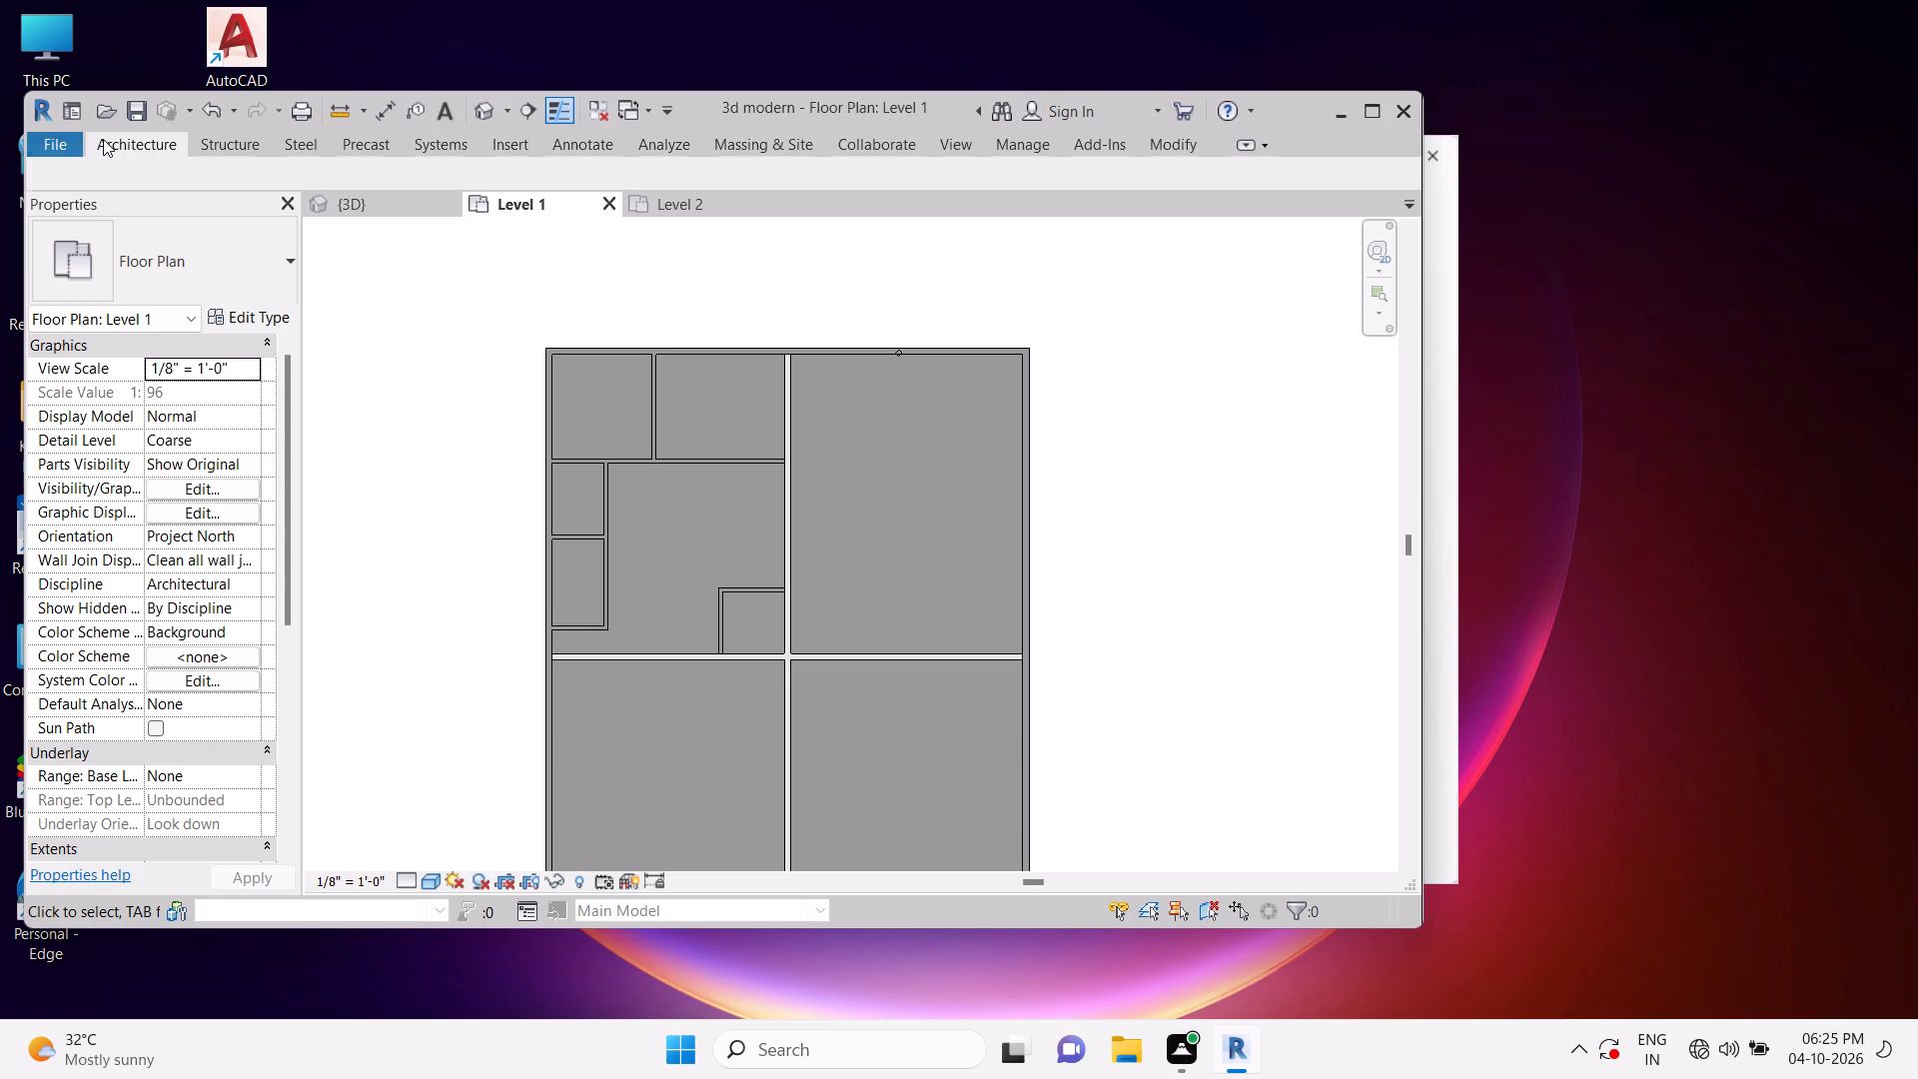
pyautogui.click(146, 178)
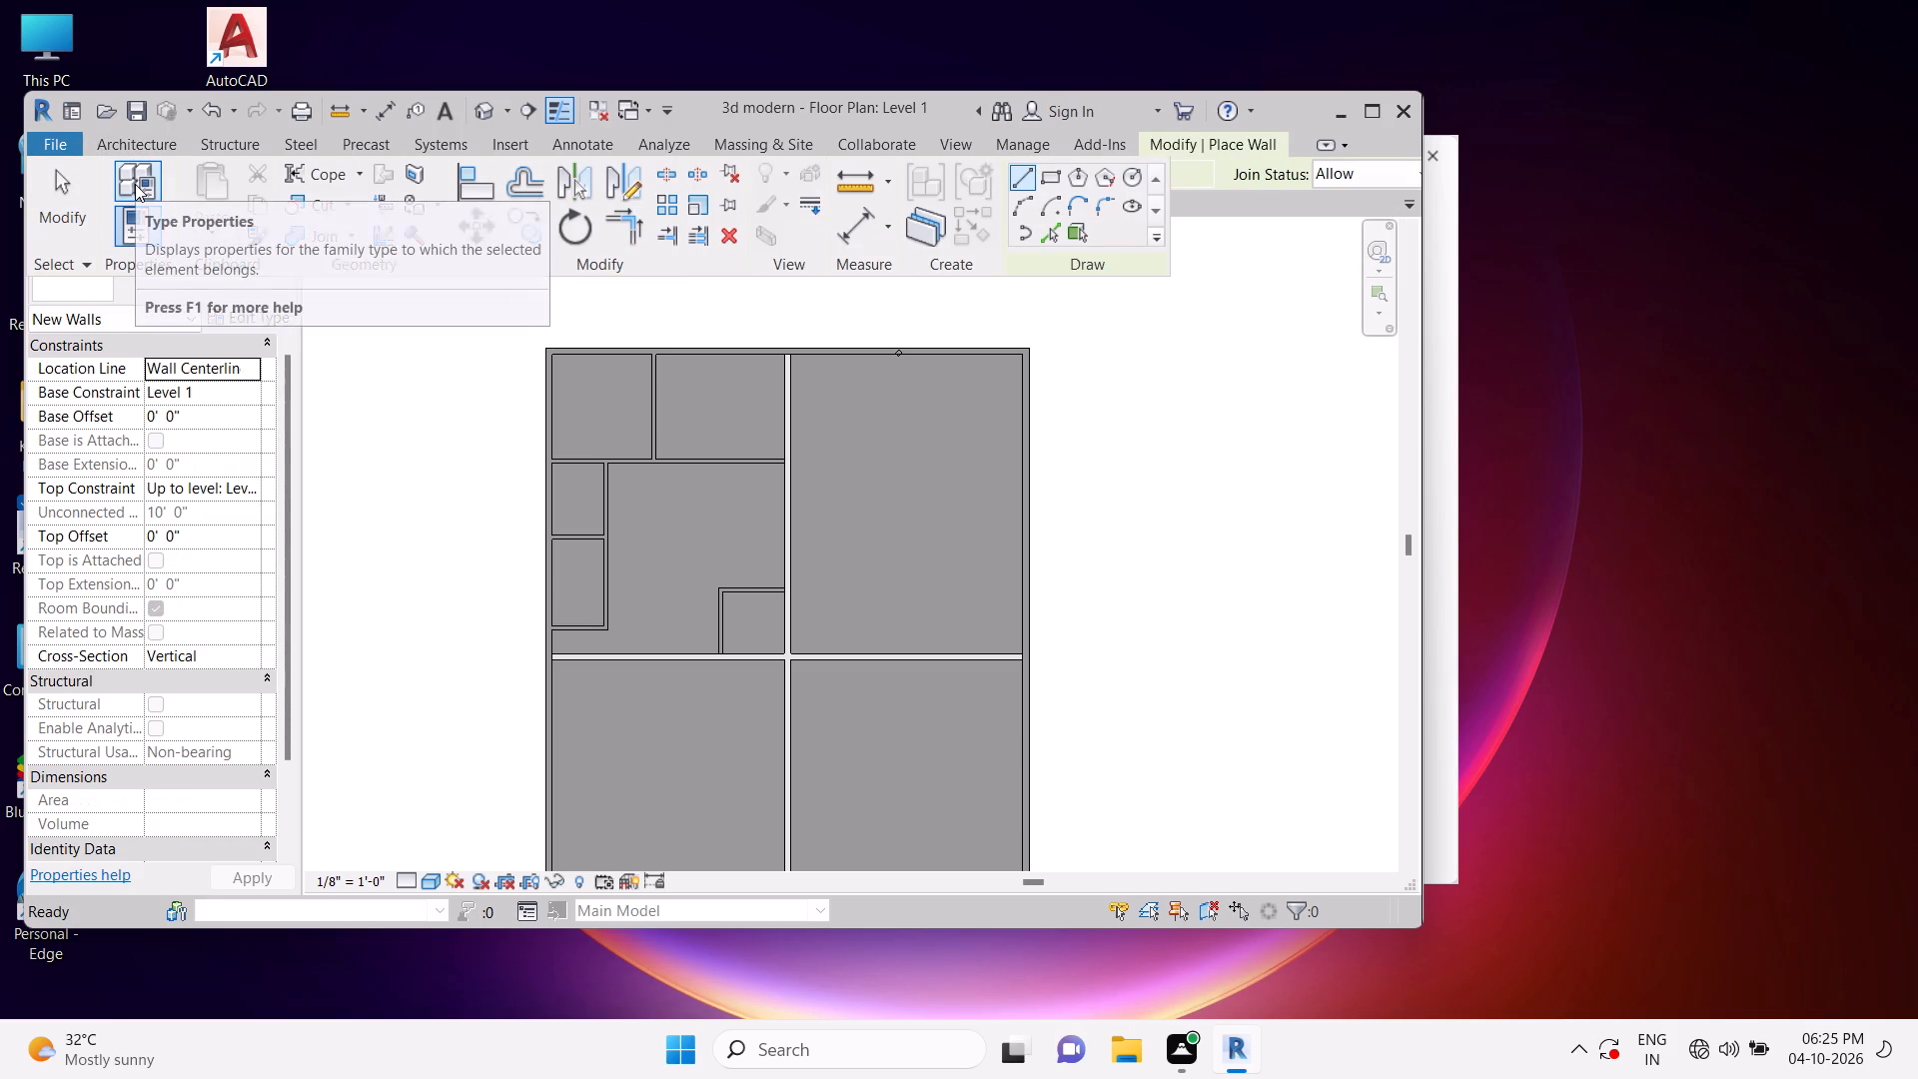
pyautogui.click(135, 140)
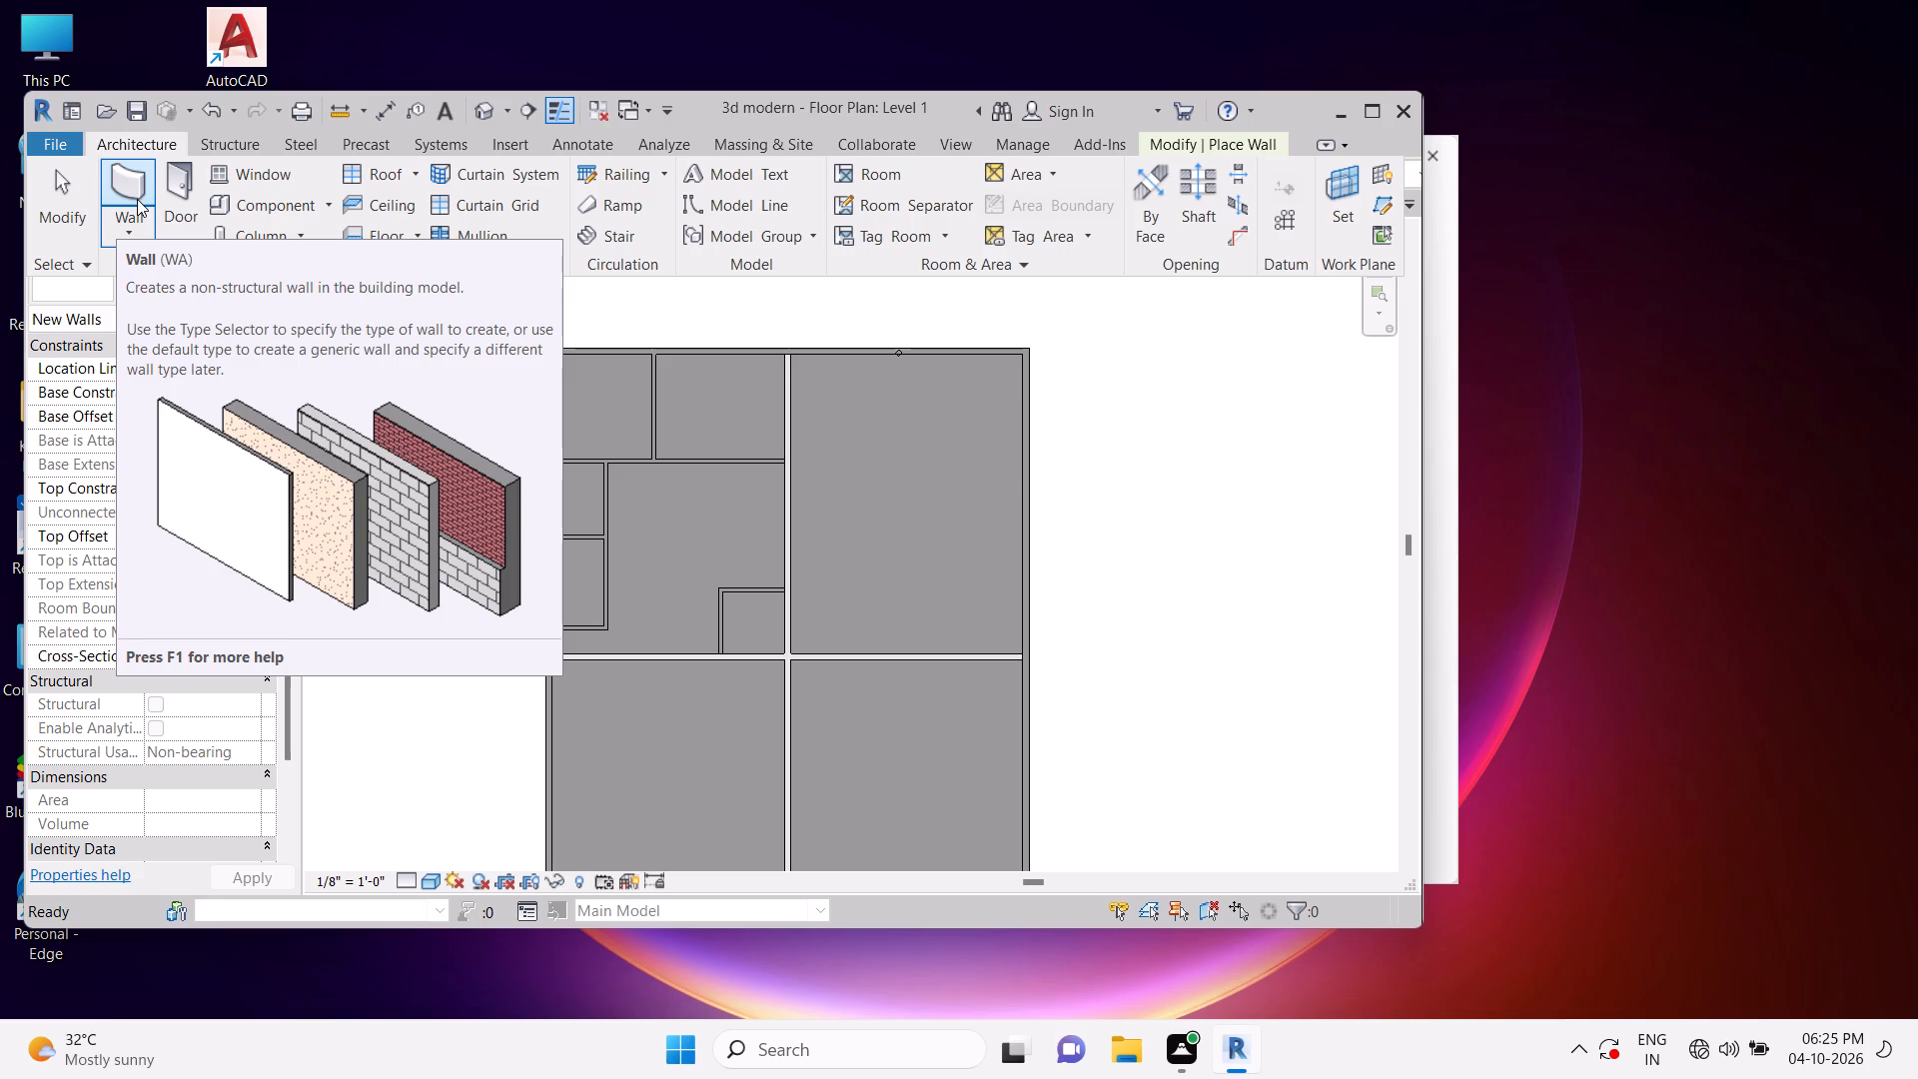
pyautogui.click(129, 135)
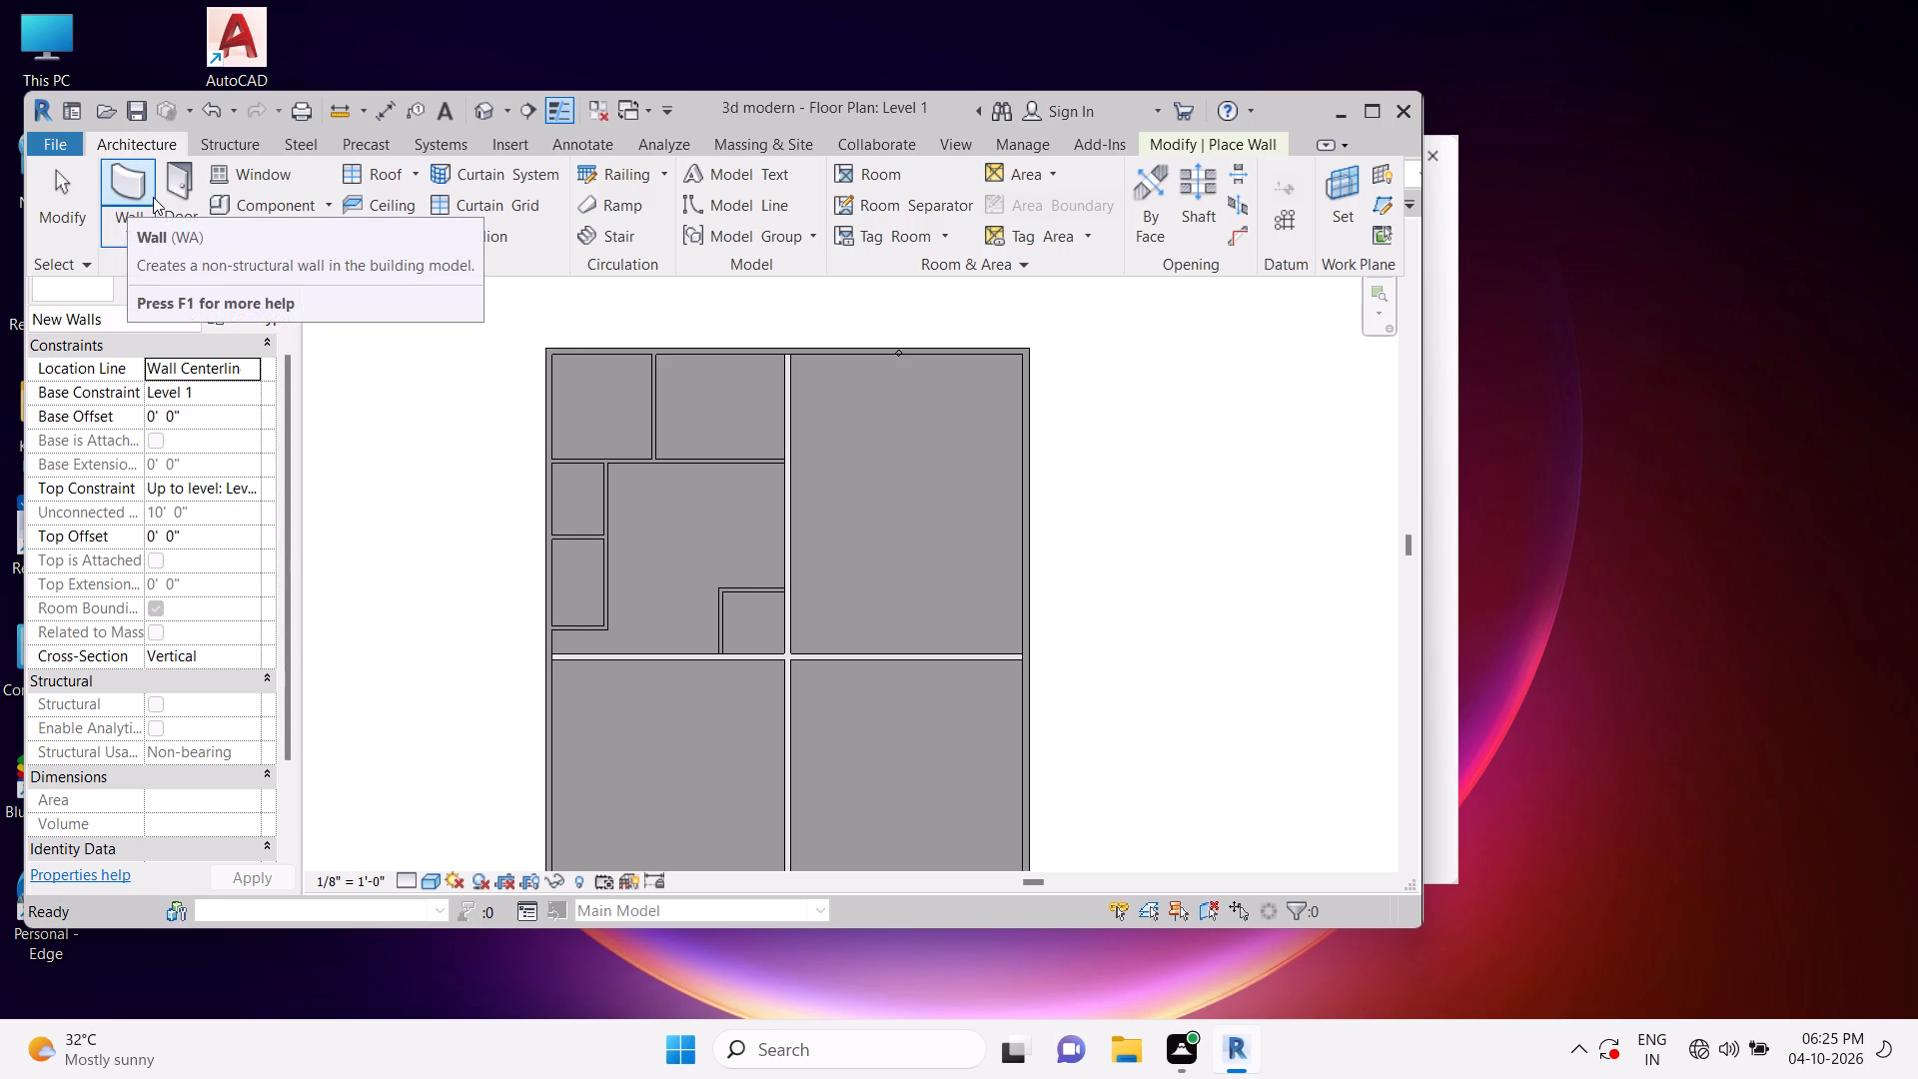
pyautogui.click(139, 180)
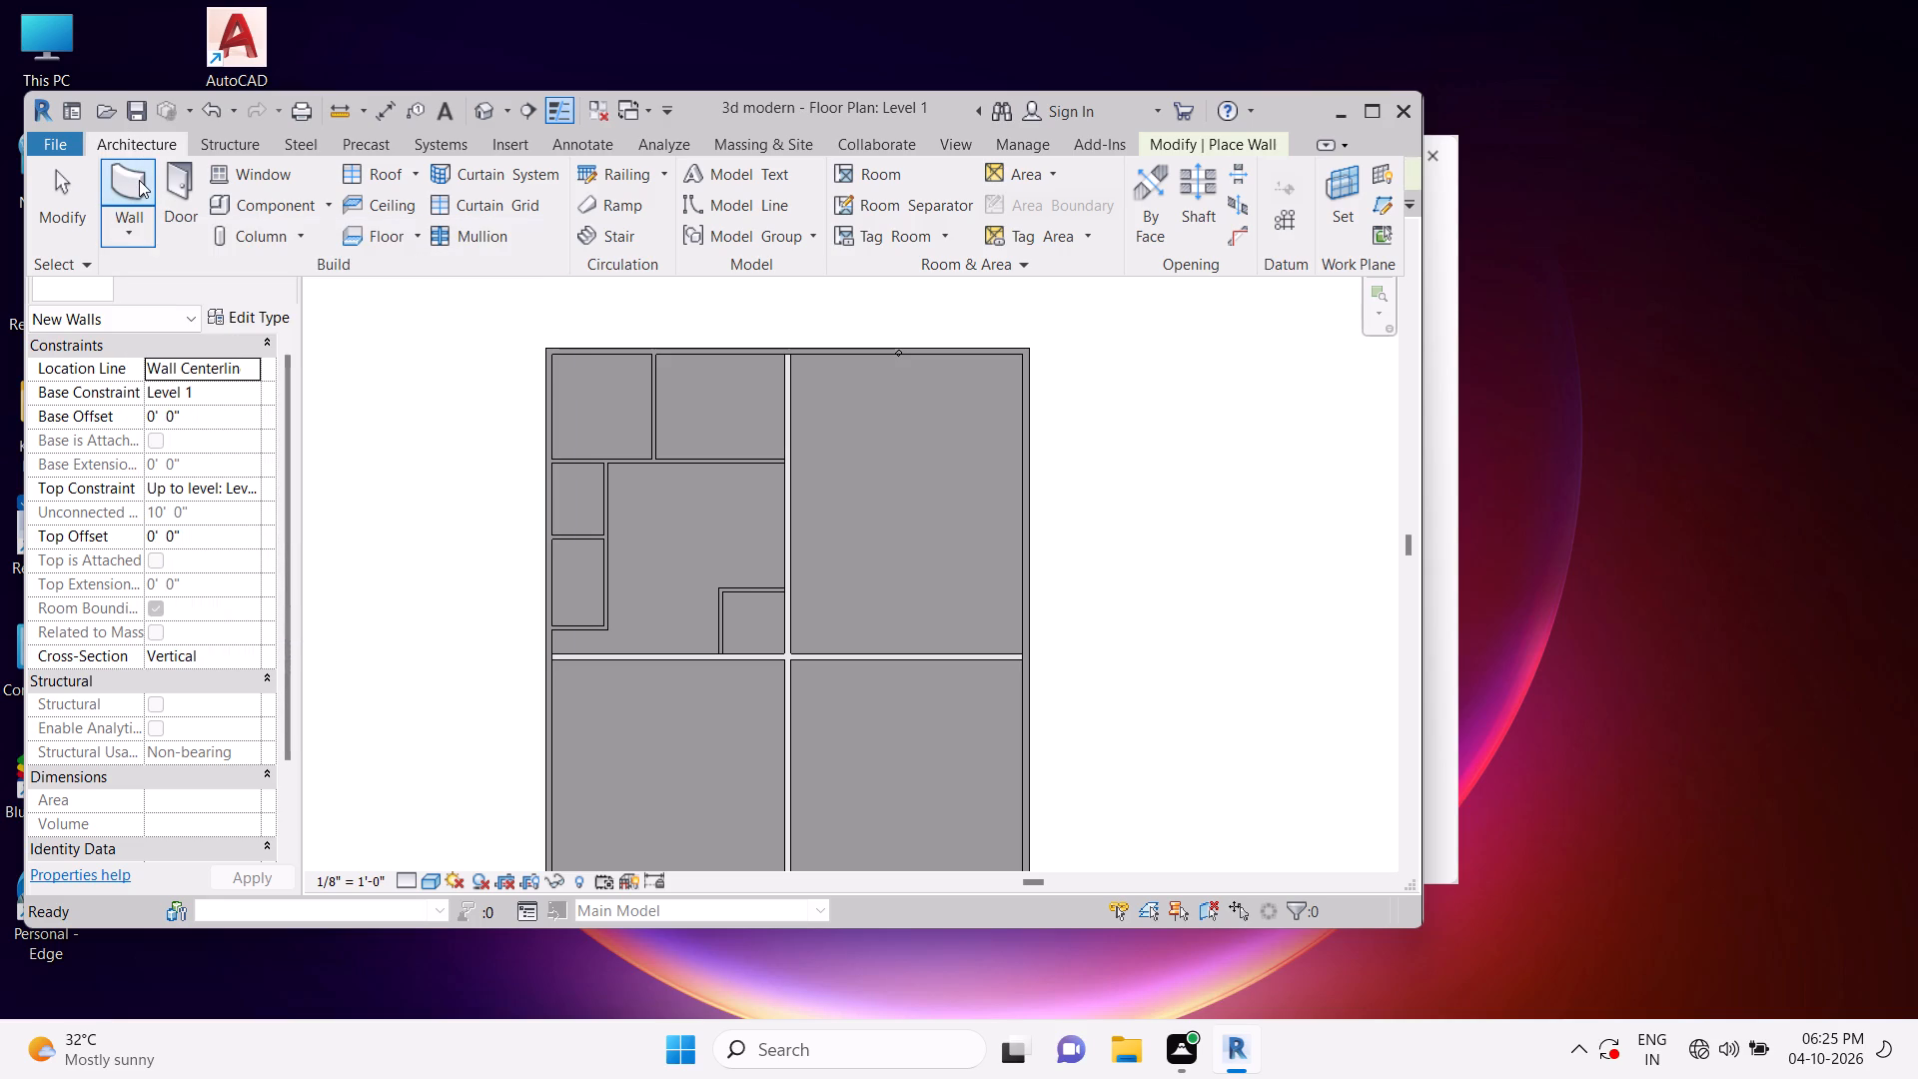
pyautogui.click(161, 135)
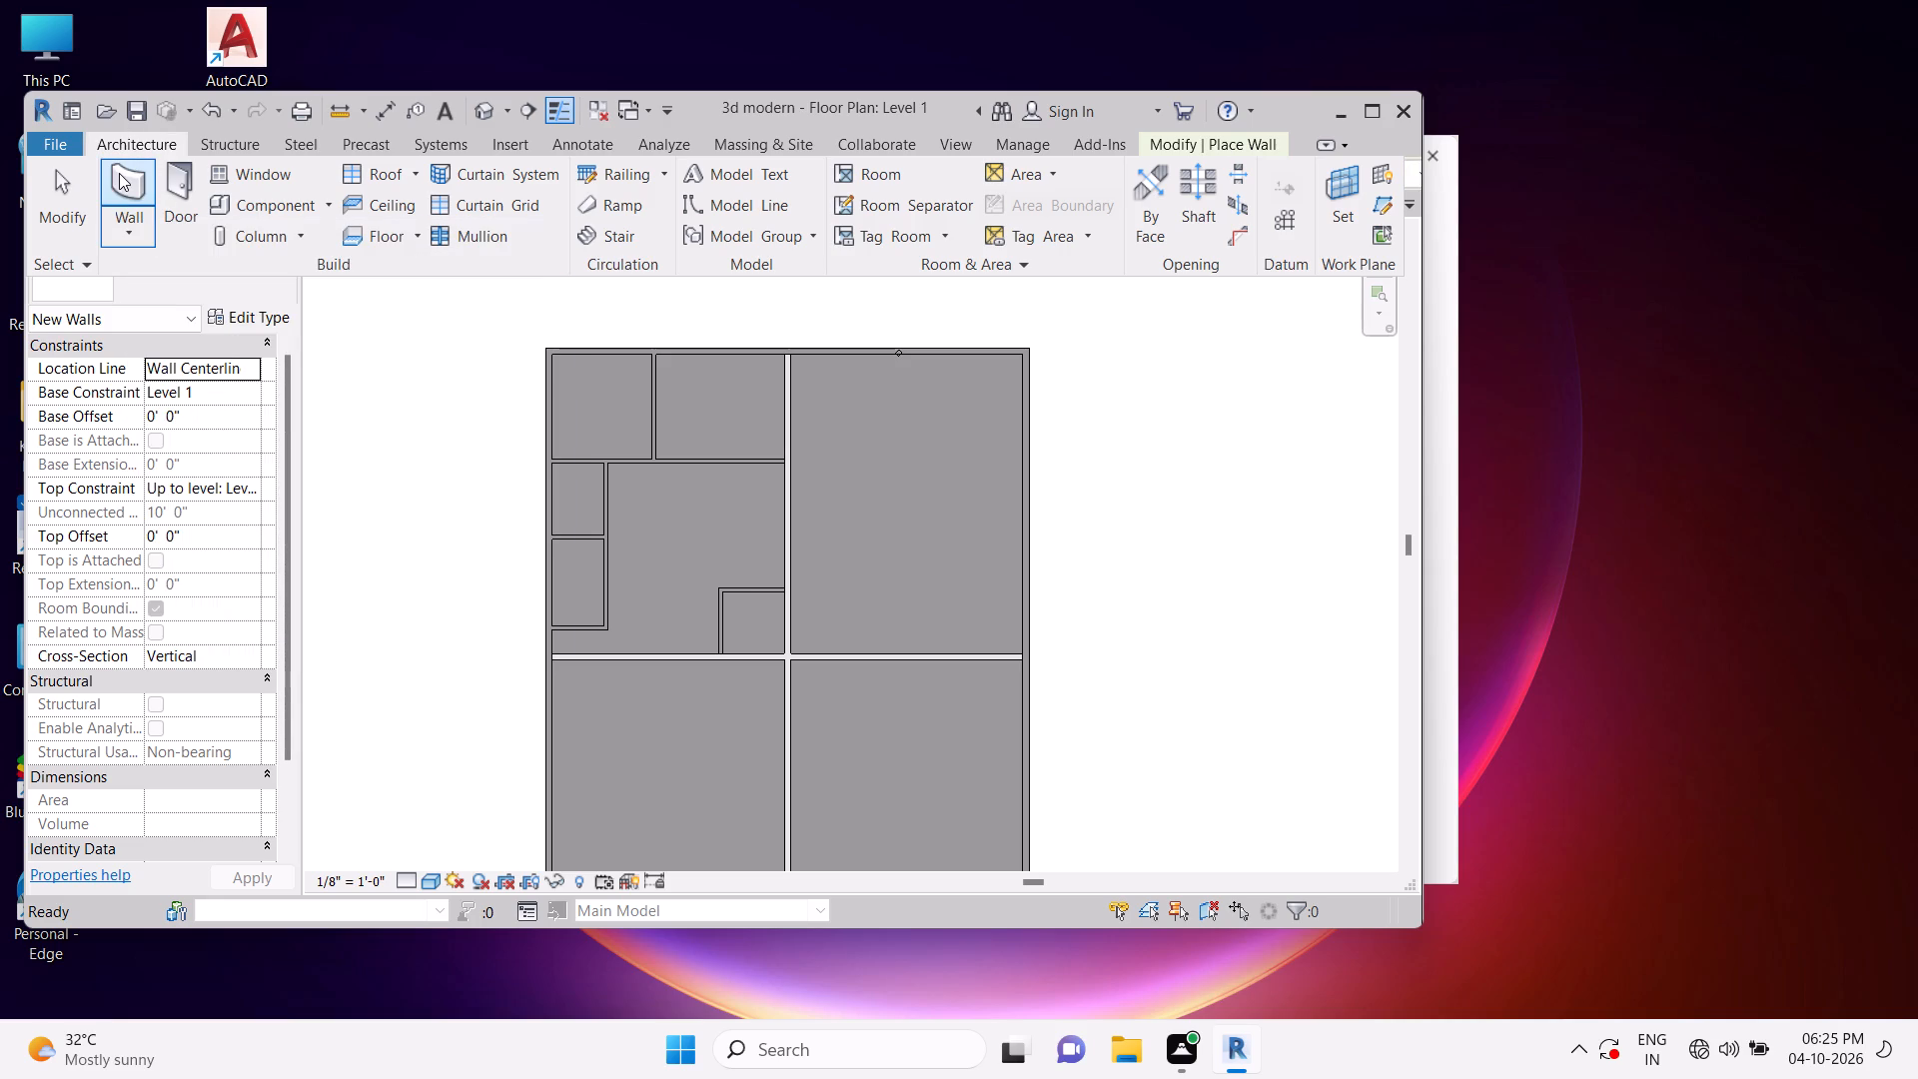
pyautogui.click(119, 173)
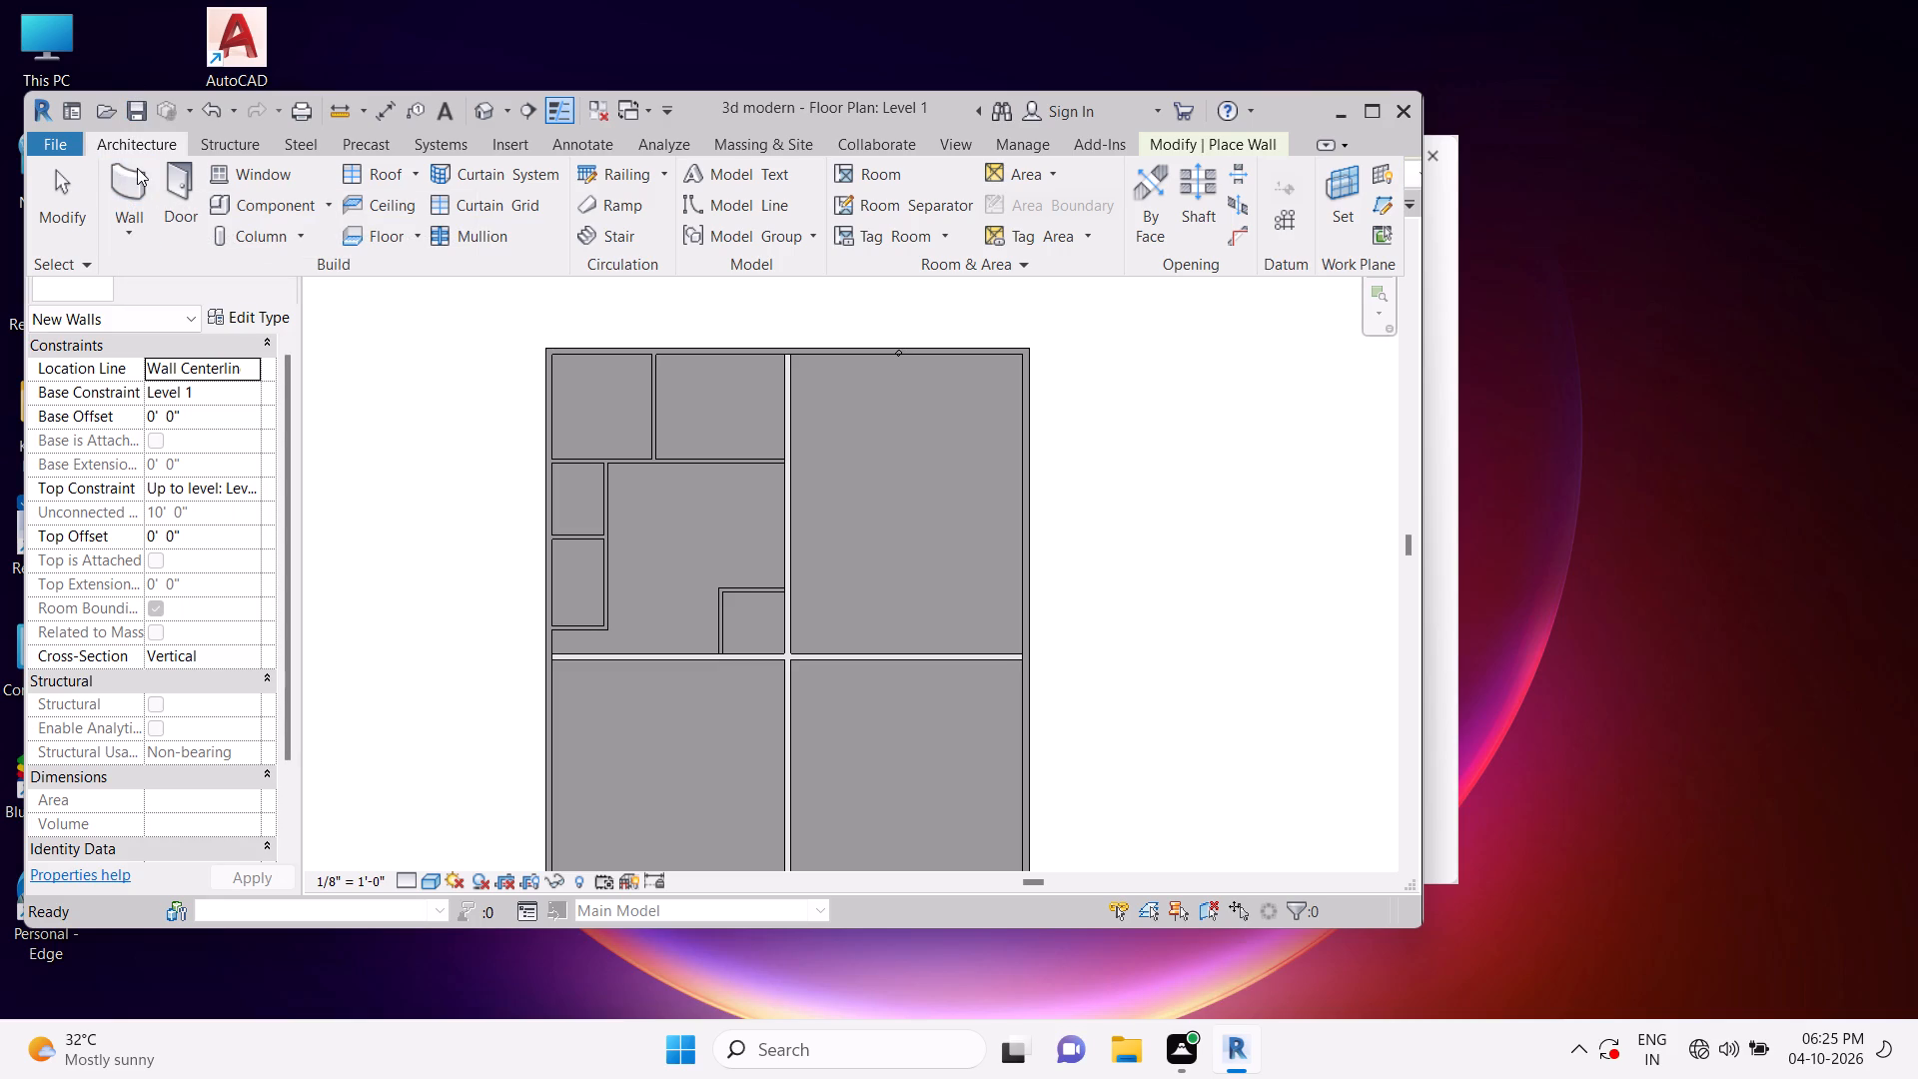
pyautogui.click(125, 178)
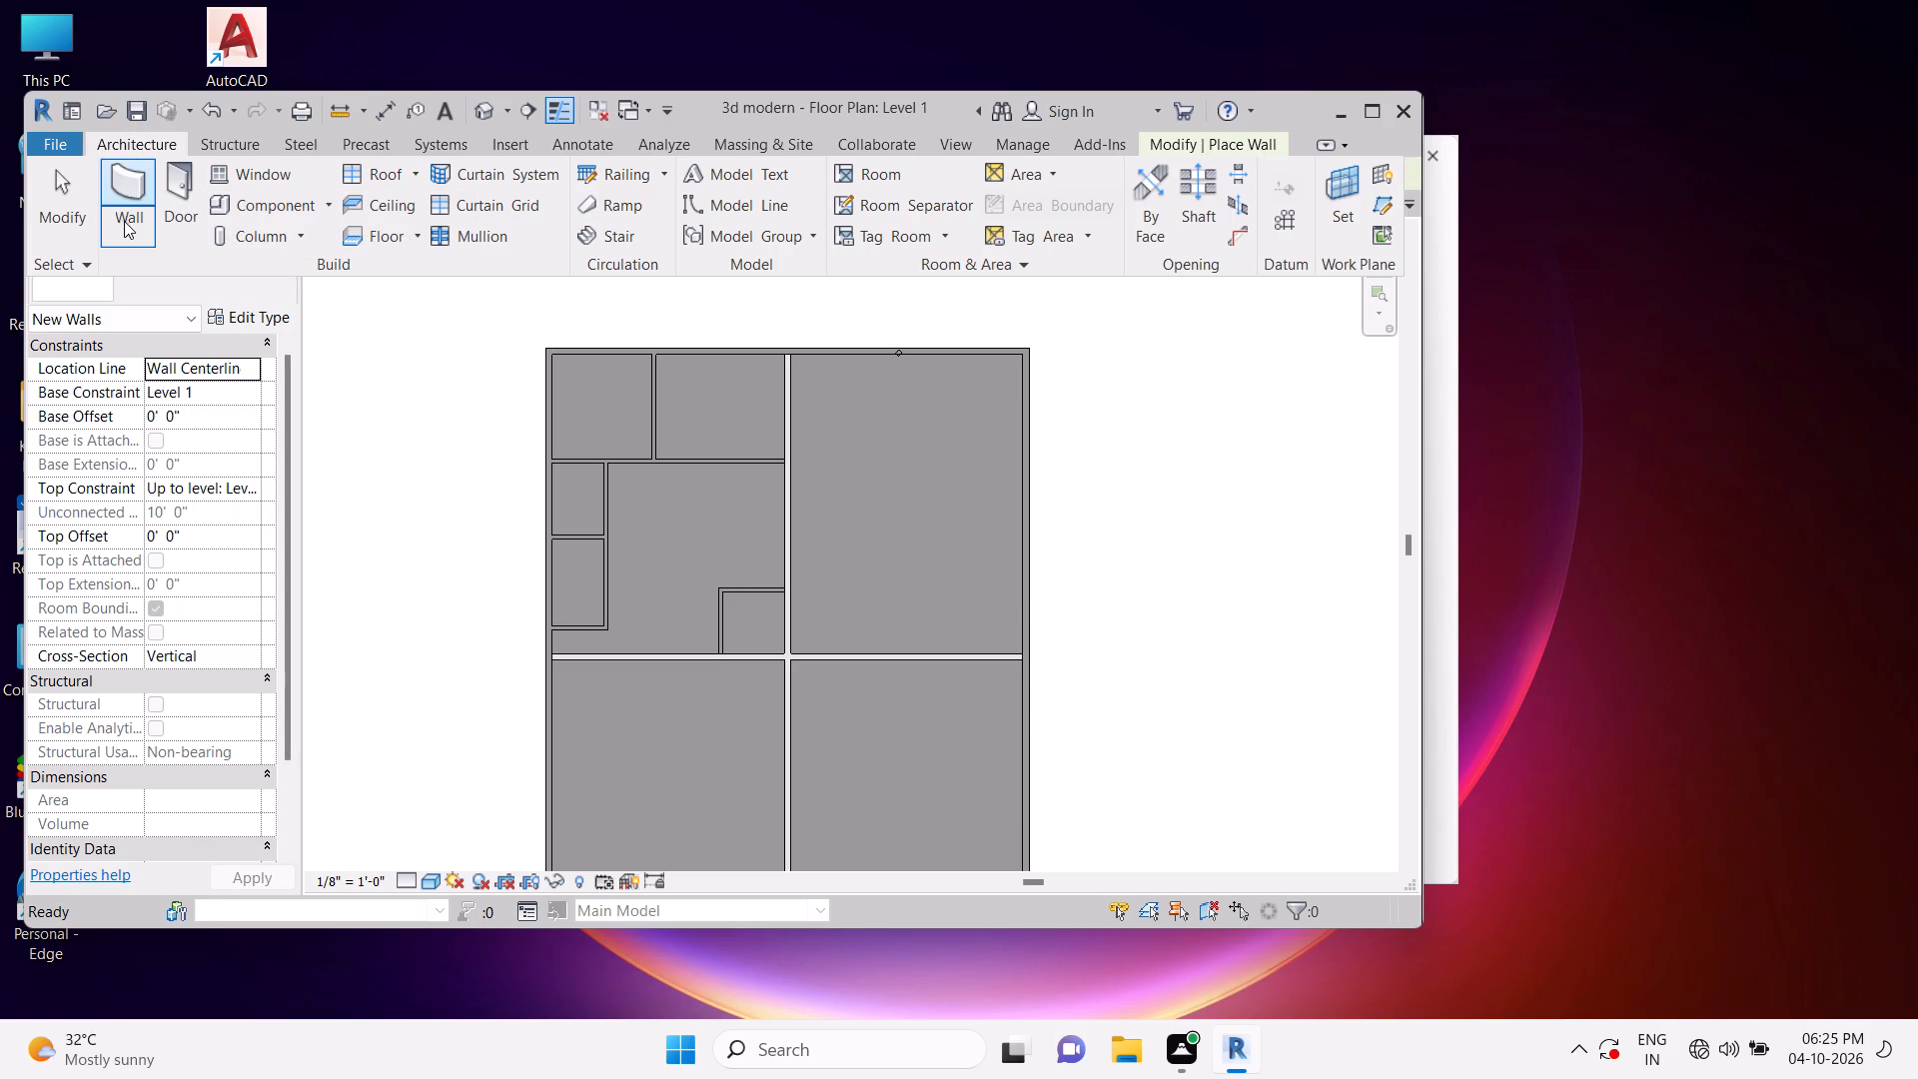
pyautogui.click(135, 172)
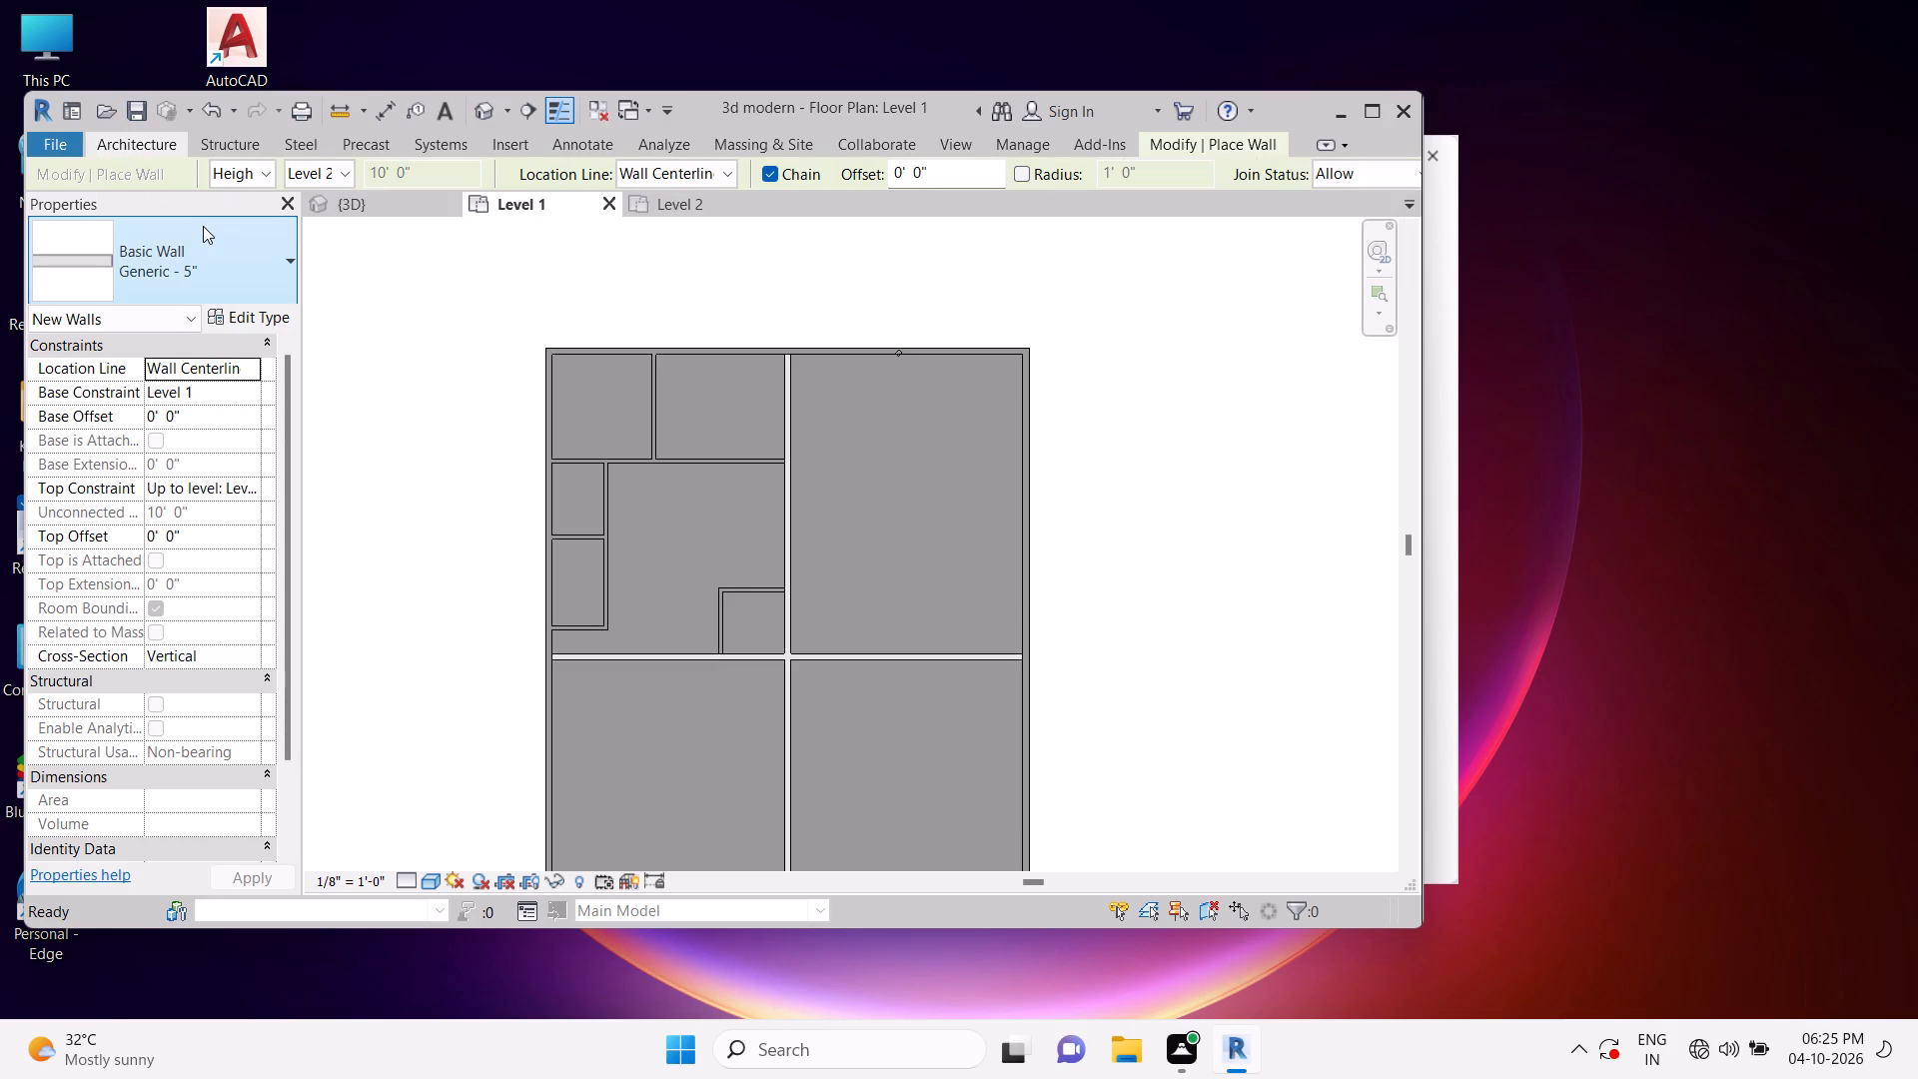
pyautogui.click(203, 259)
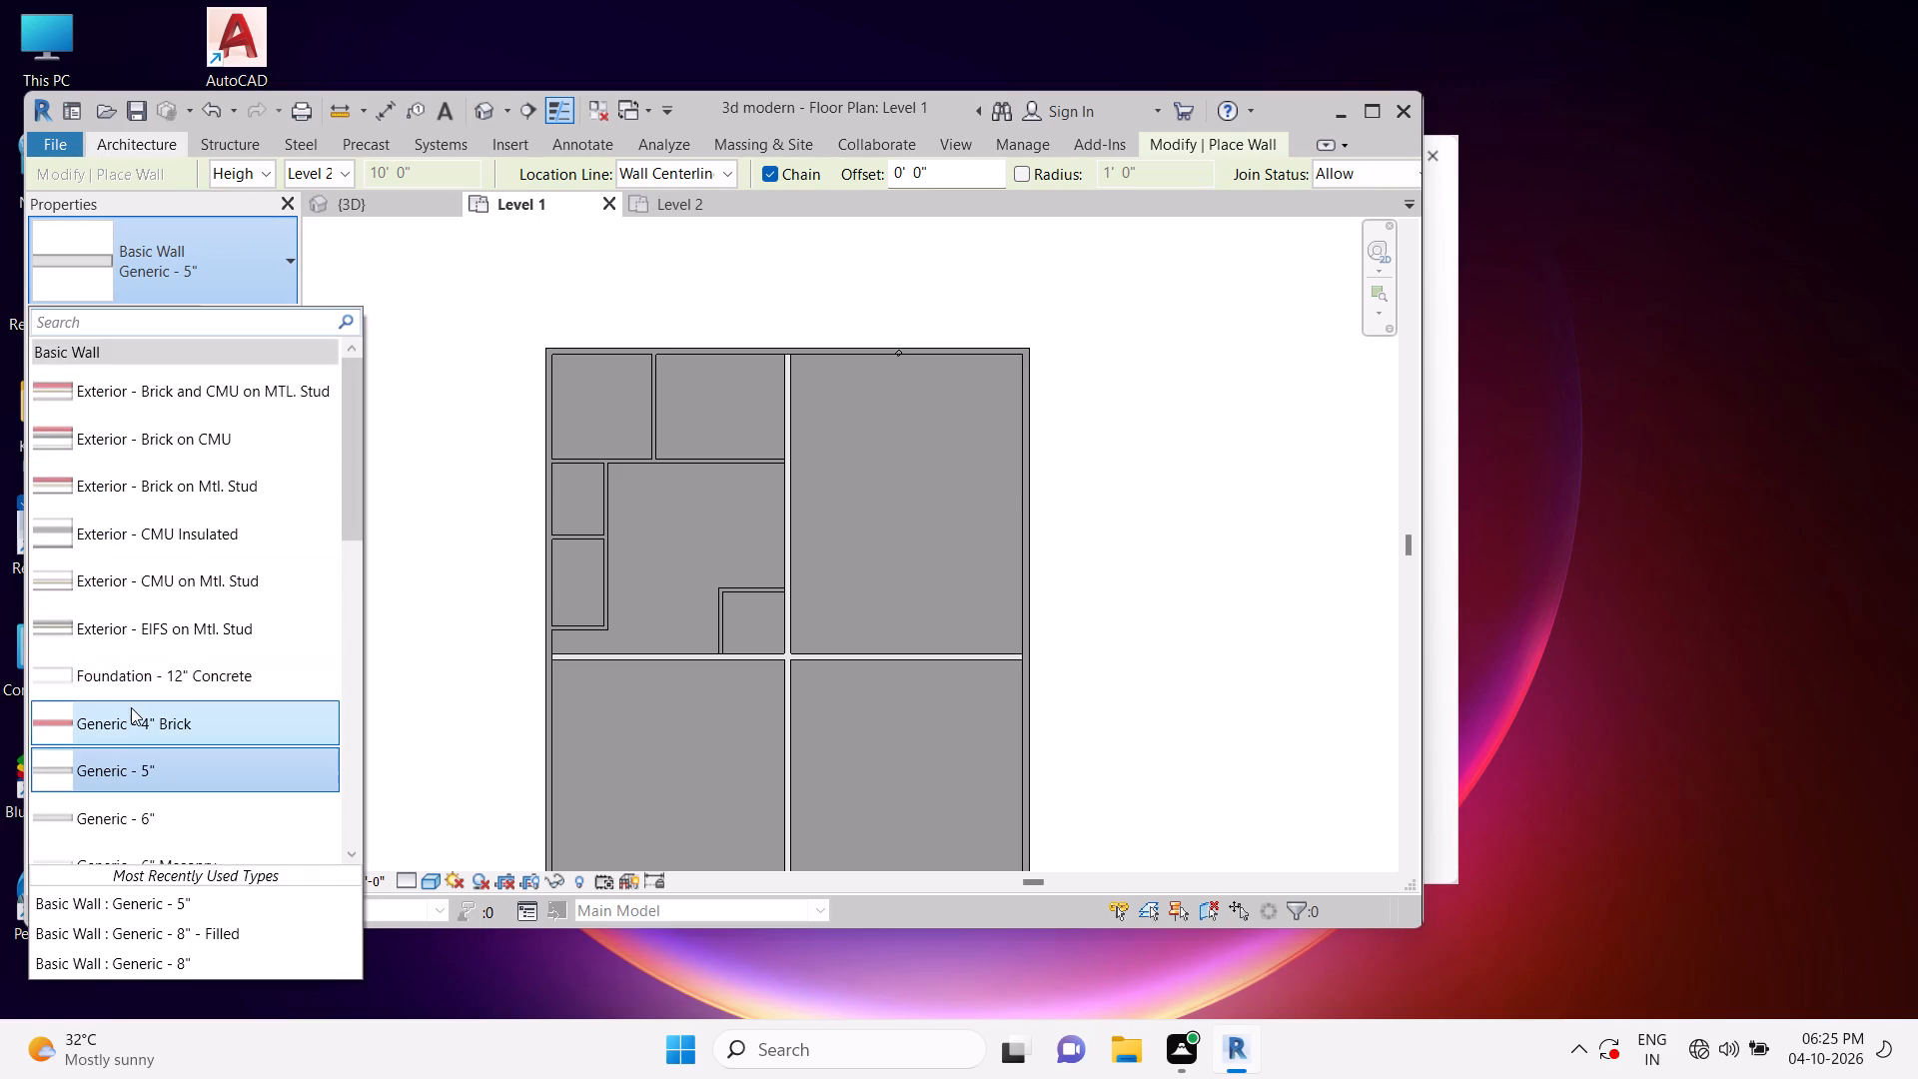
pyautogui.click(138, 774)
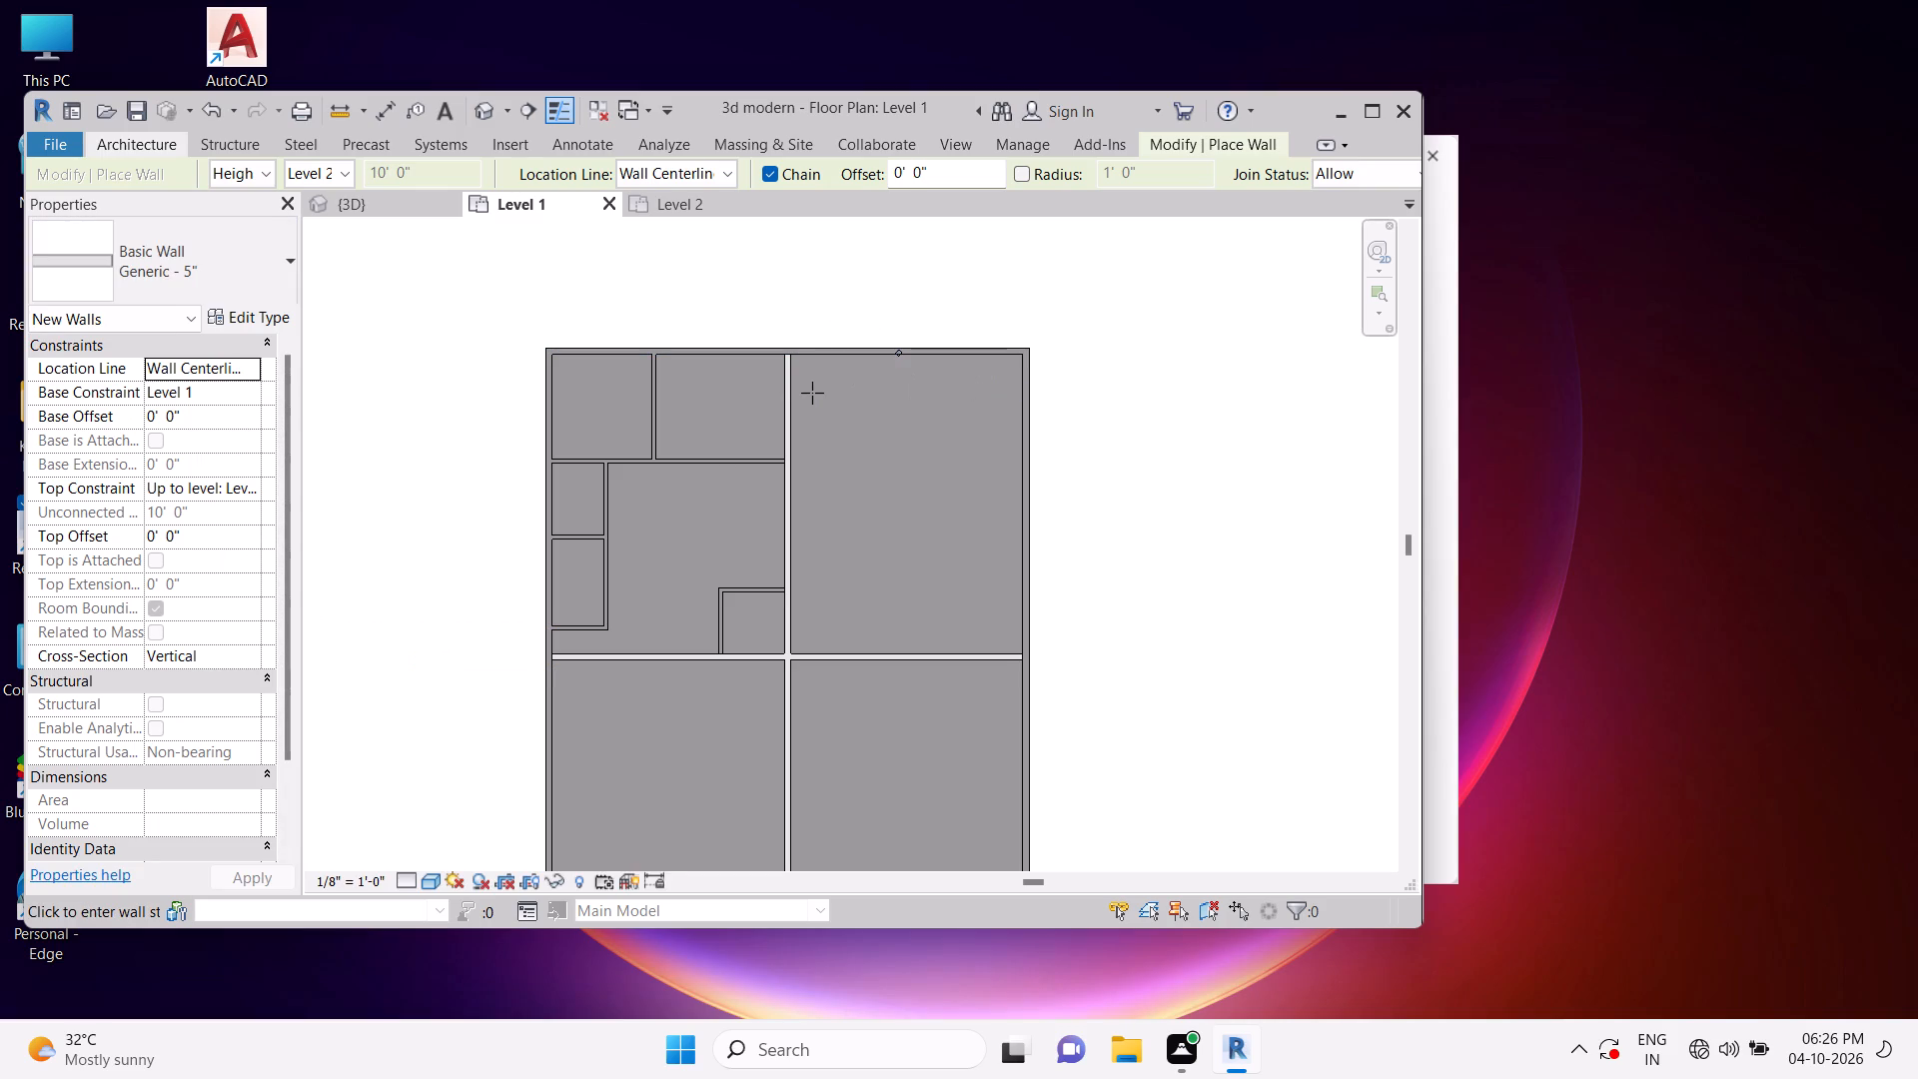
pyautogui.moveTo(896, 352); pyautogui.dragTo(898, 376)
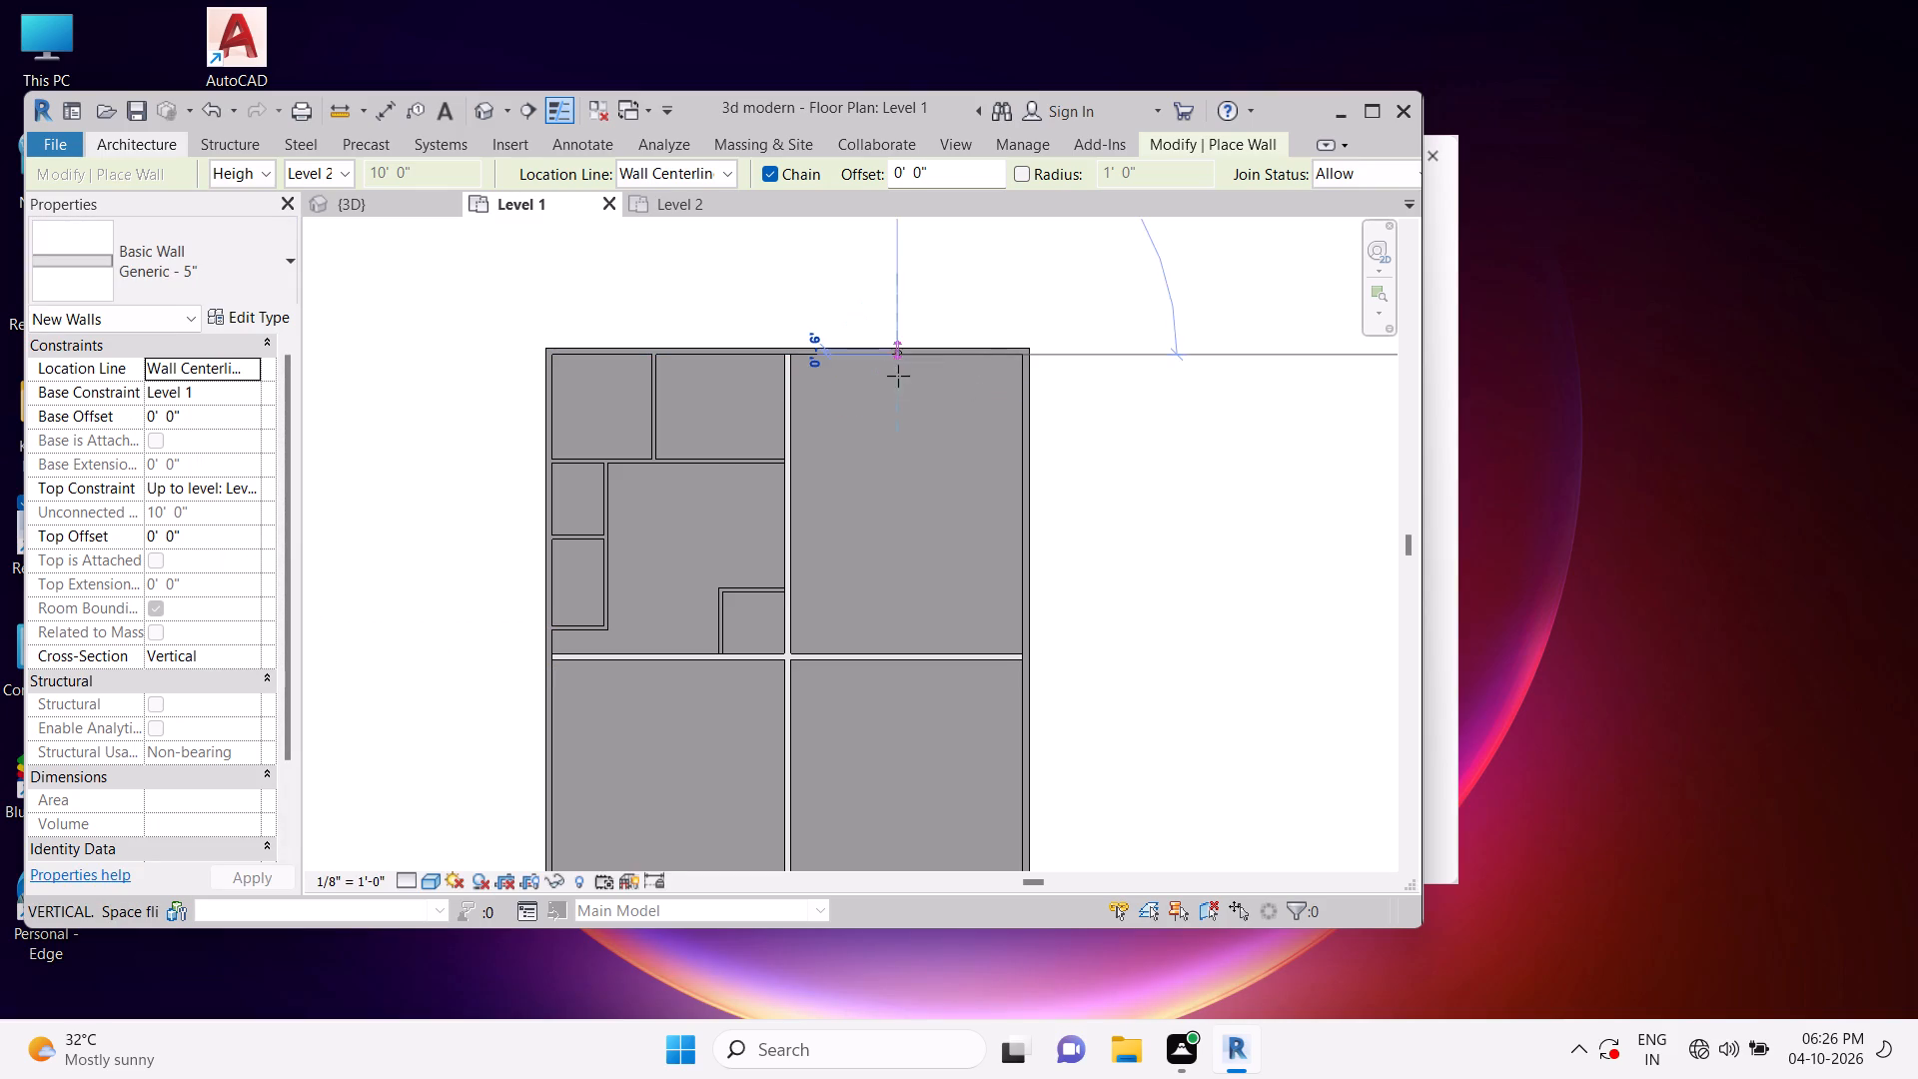
pyautogui.moveTo(898, 376); pyautogui.dragTo(900, 433)
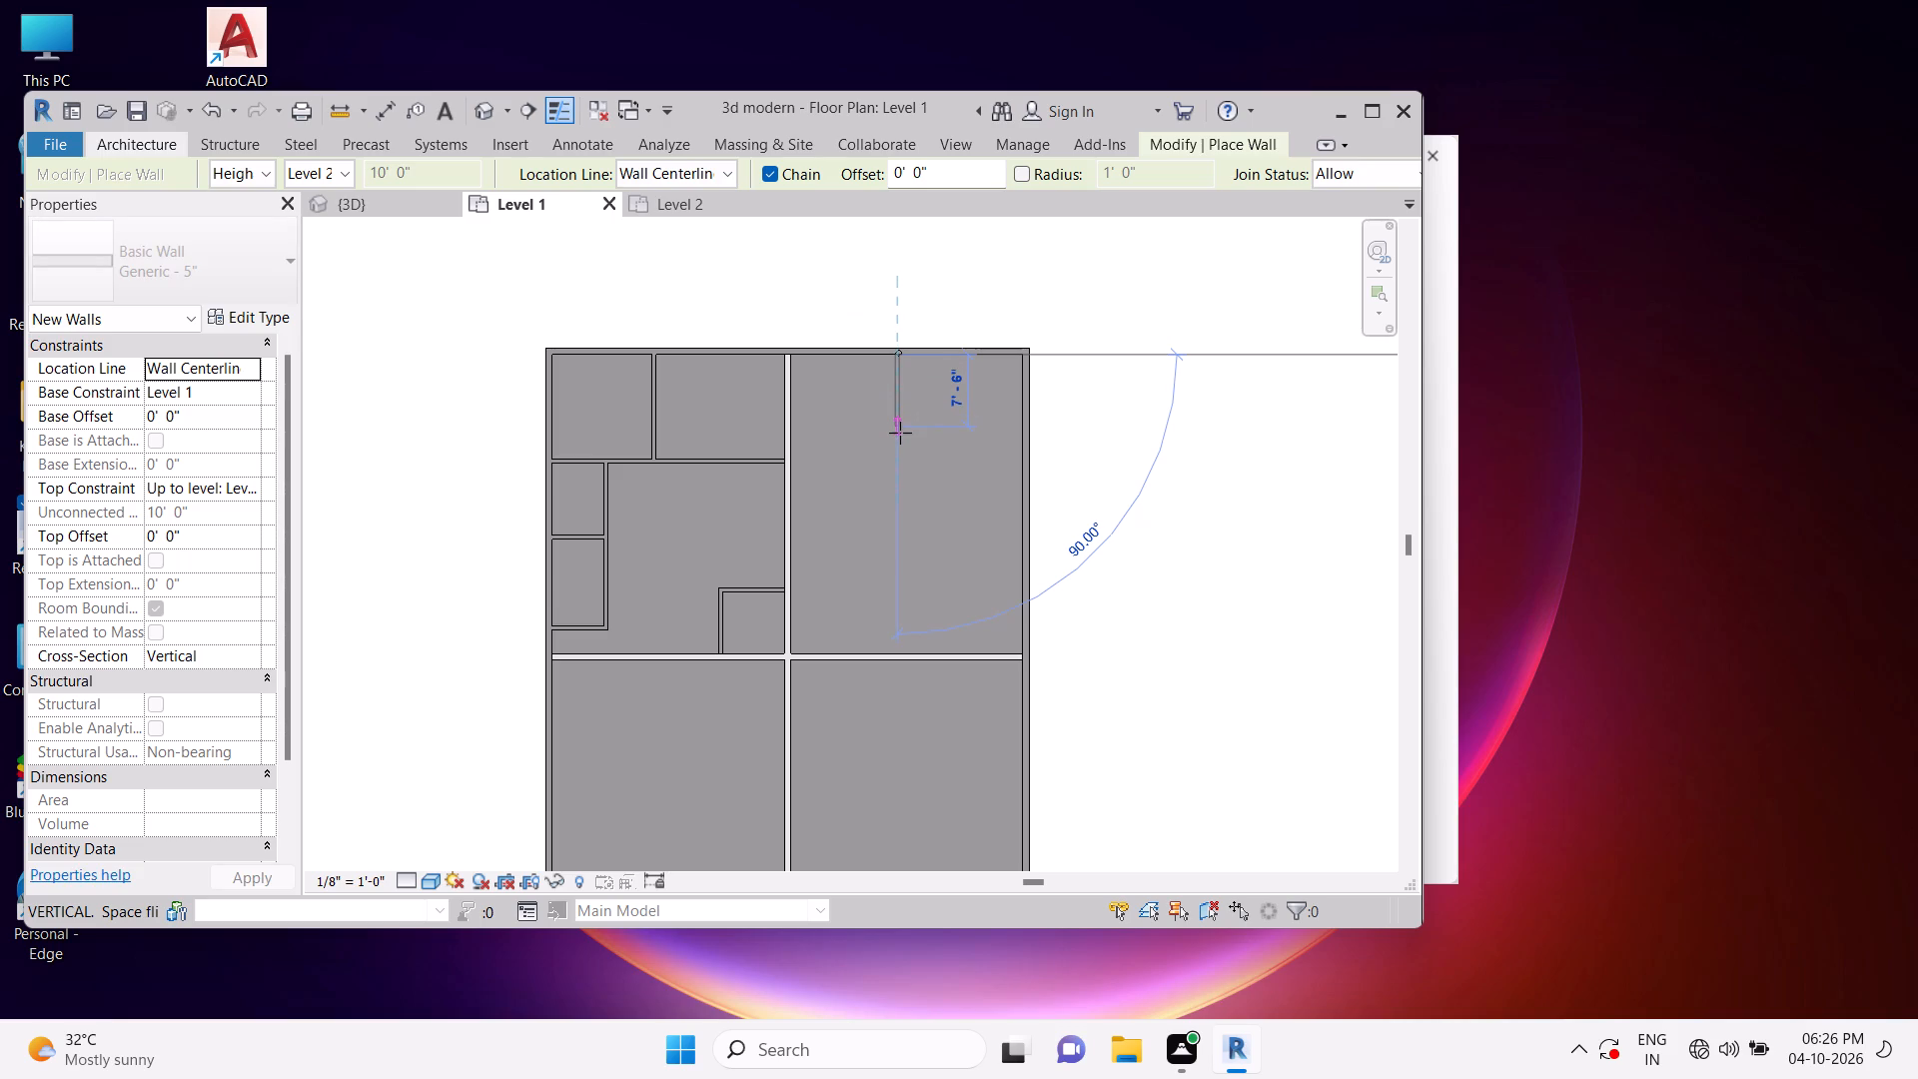
pyautogui.moveTo(900, 433); pyautogui.dragTo(904, 457)
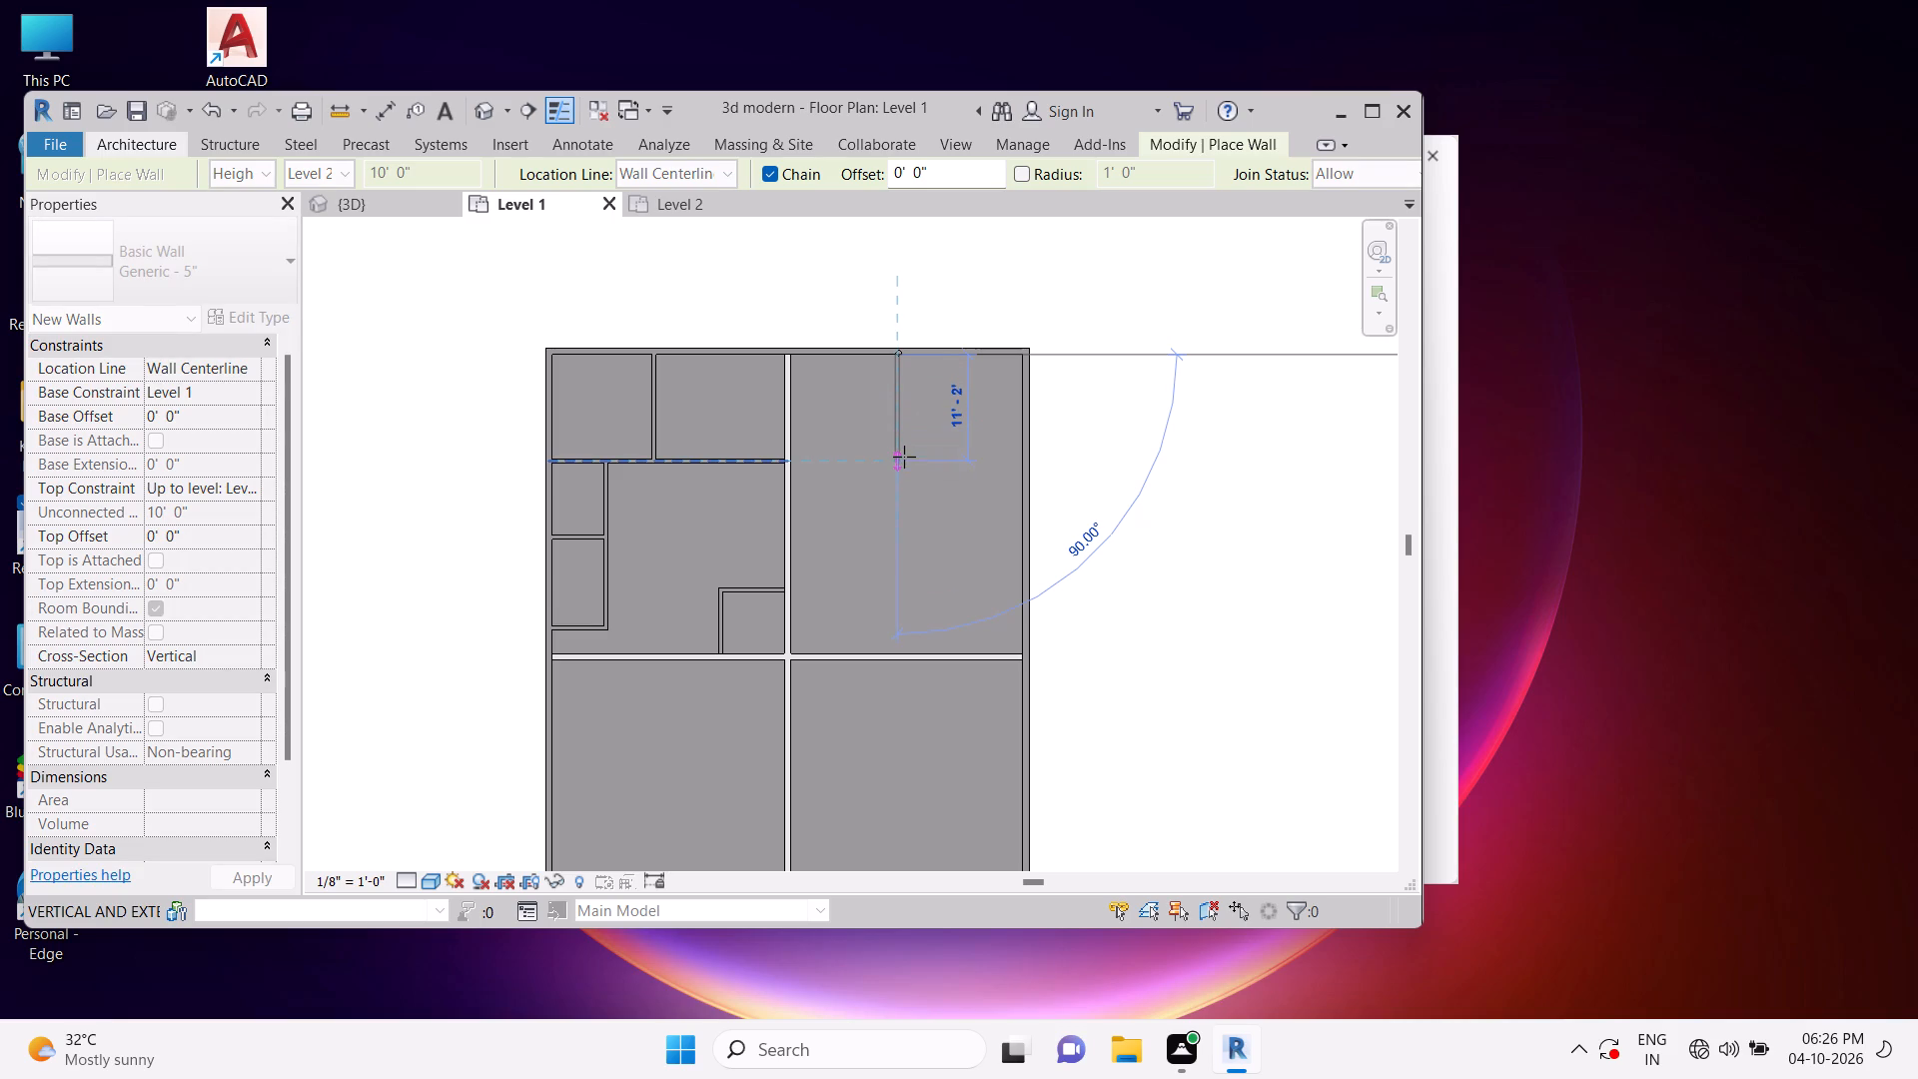
pyautogui.moveTo(904, 457); pyautogui.dragTo(867, 420)
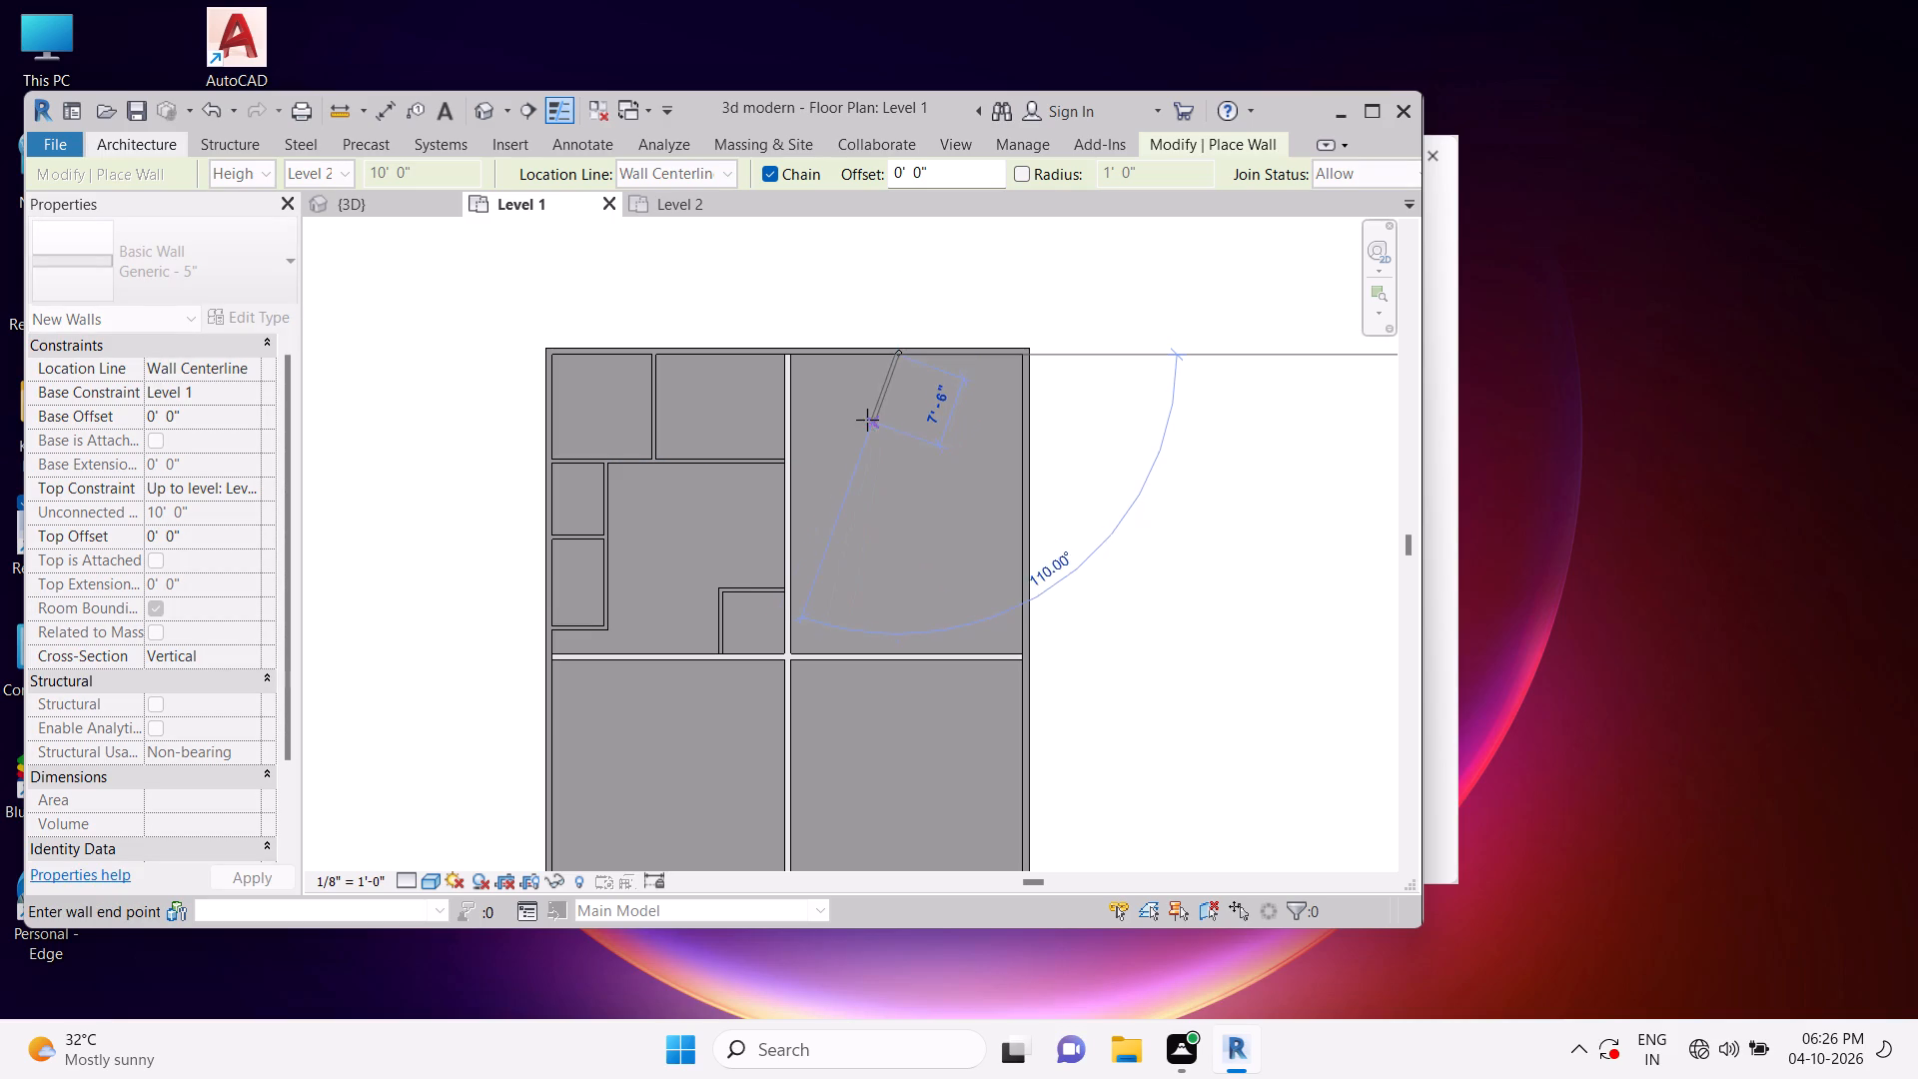
pyautogui.moveTo(867, 420); pyautogui.dragTo(887, 424)
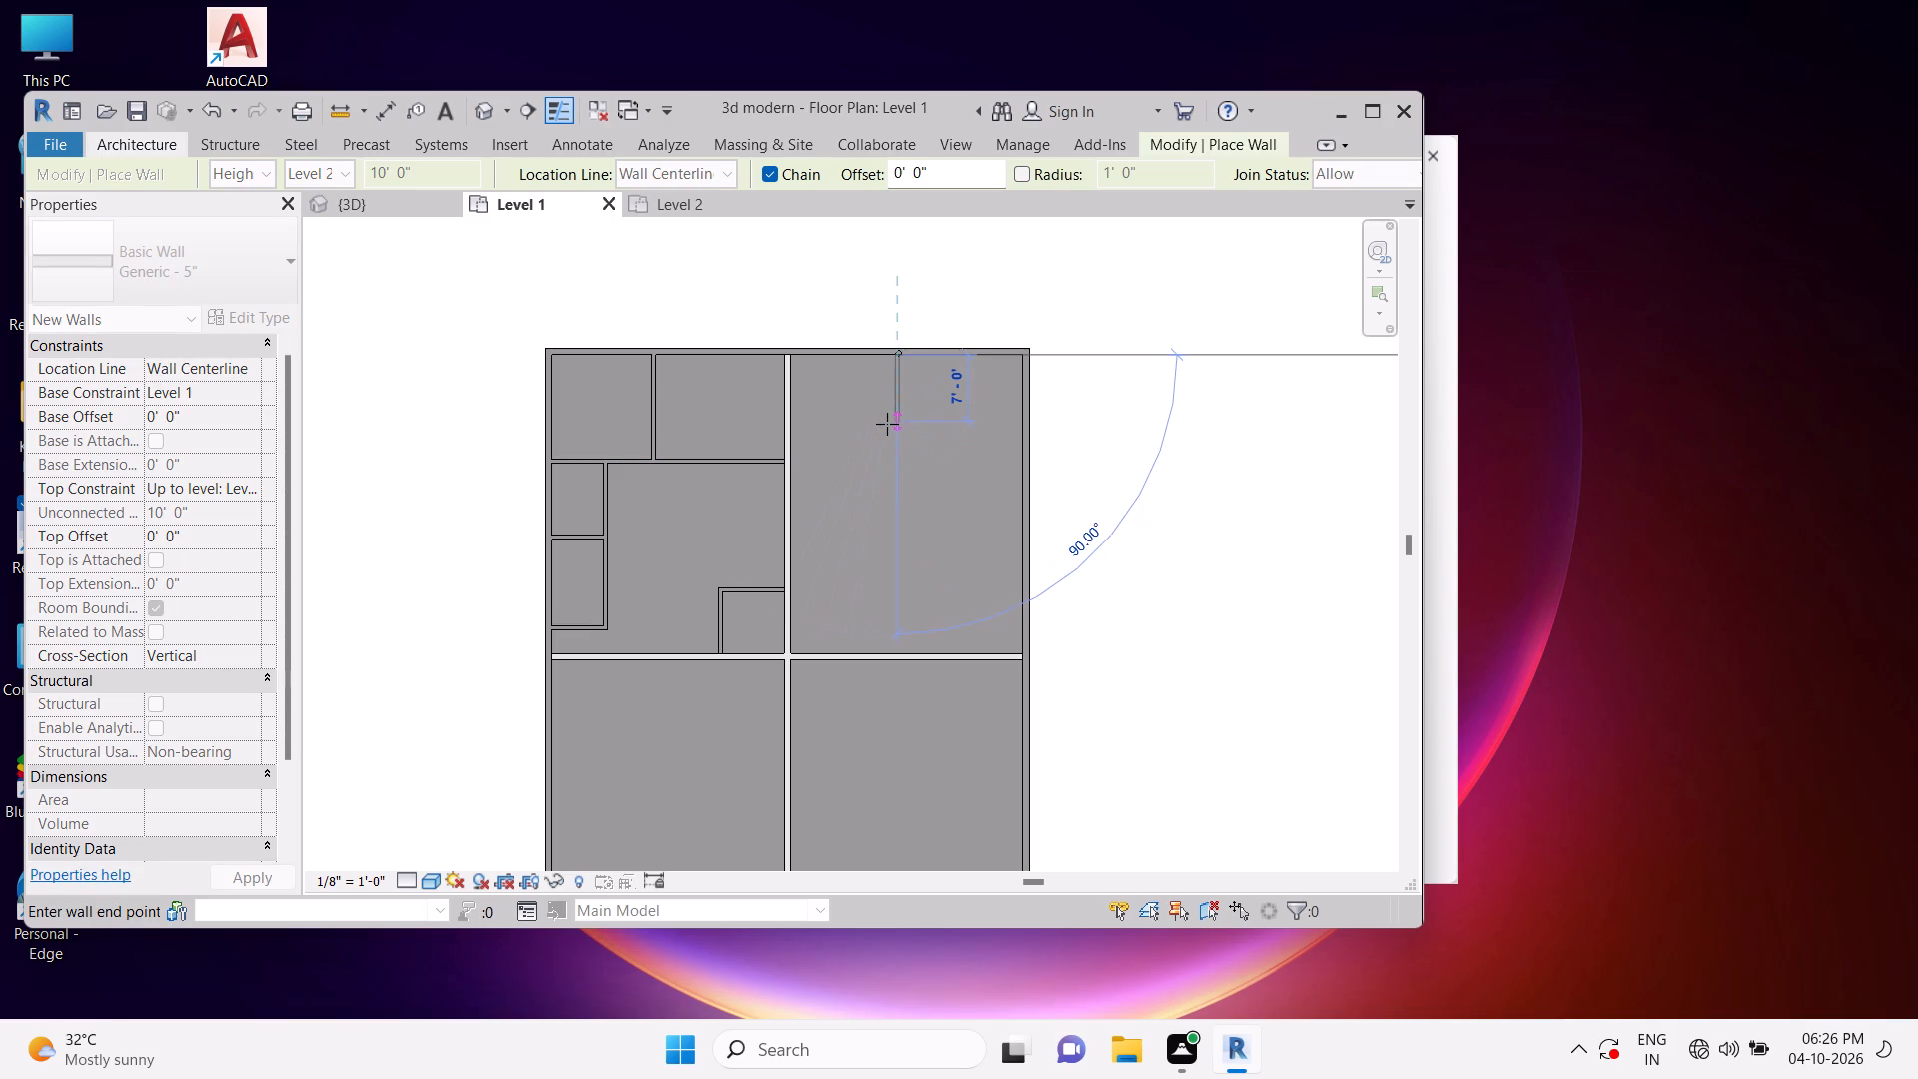
pyautogui.click(887, 424)
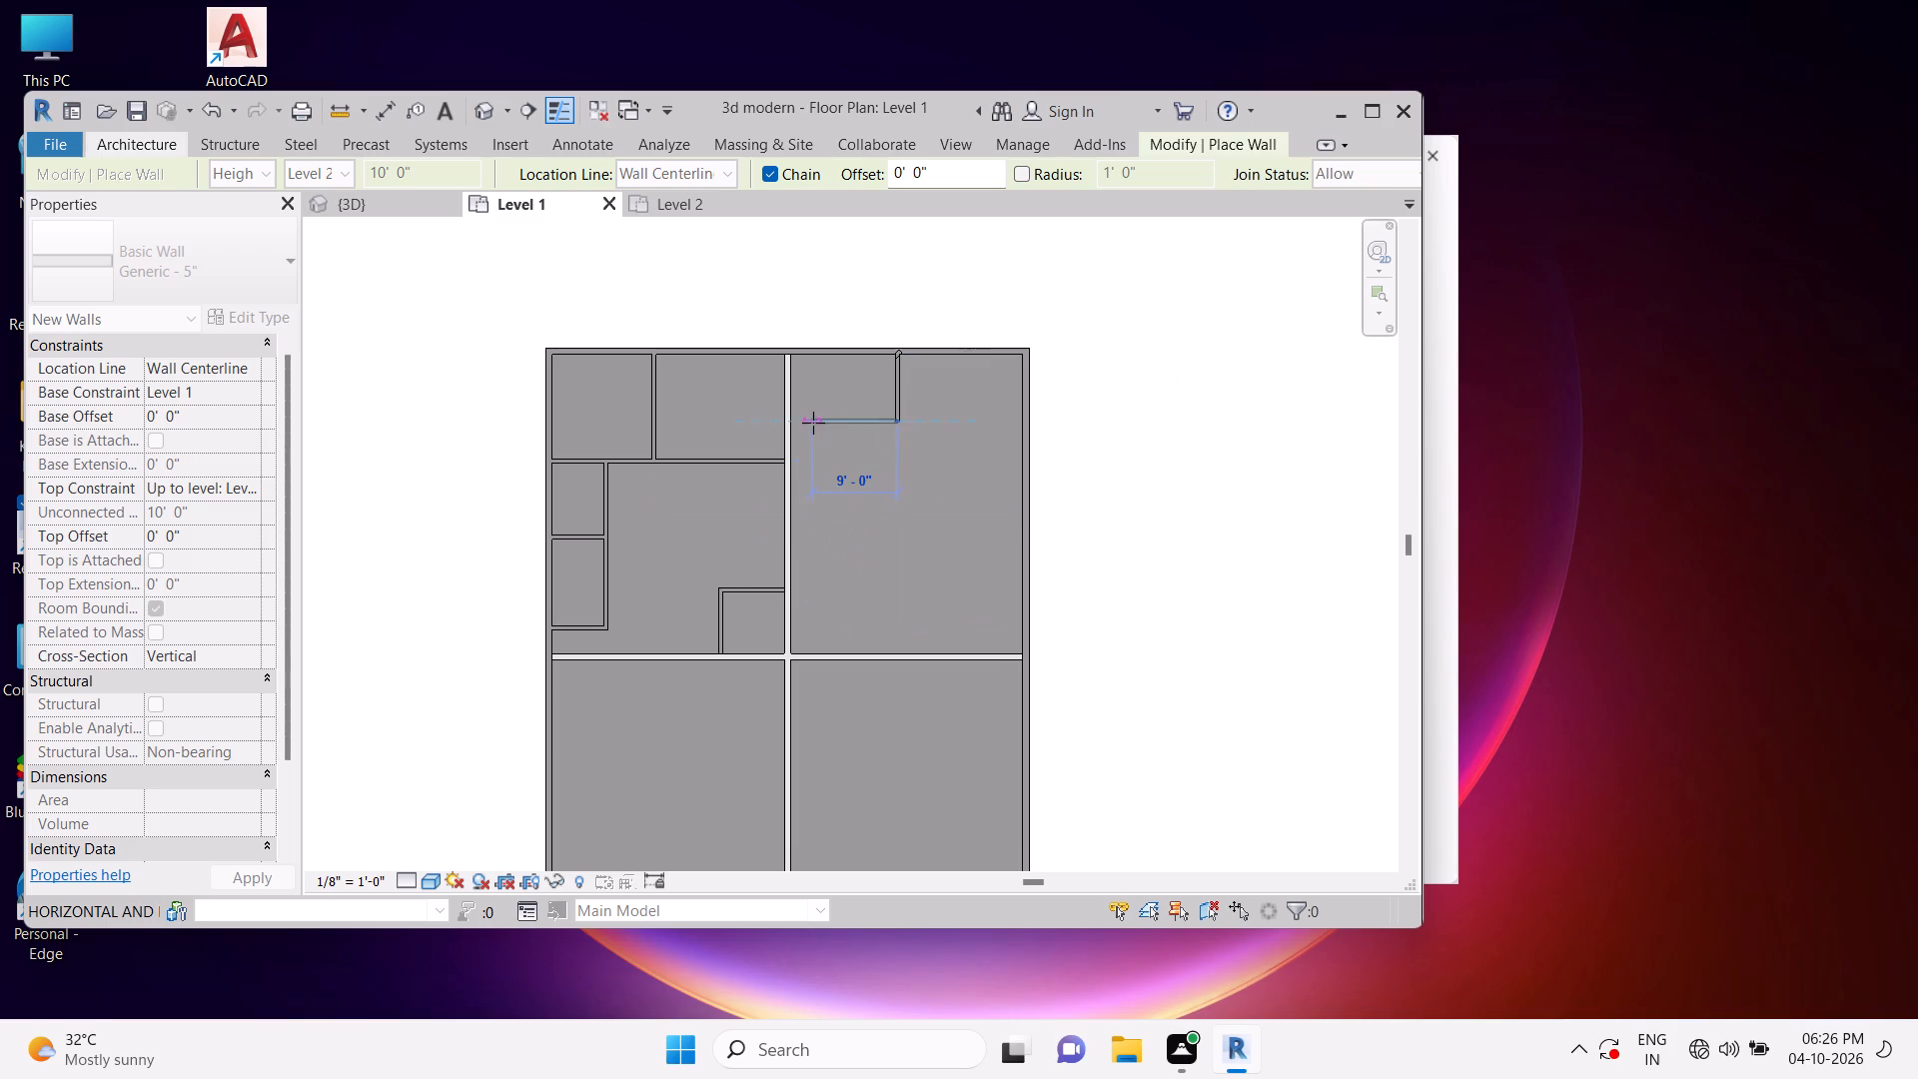
pyautogui.doubleClick(785, 417)
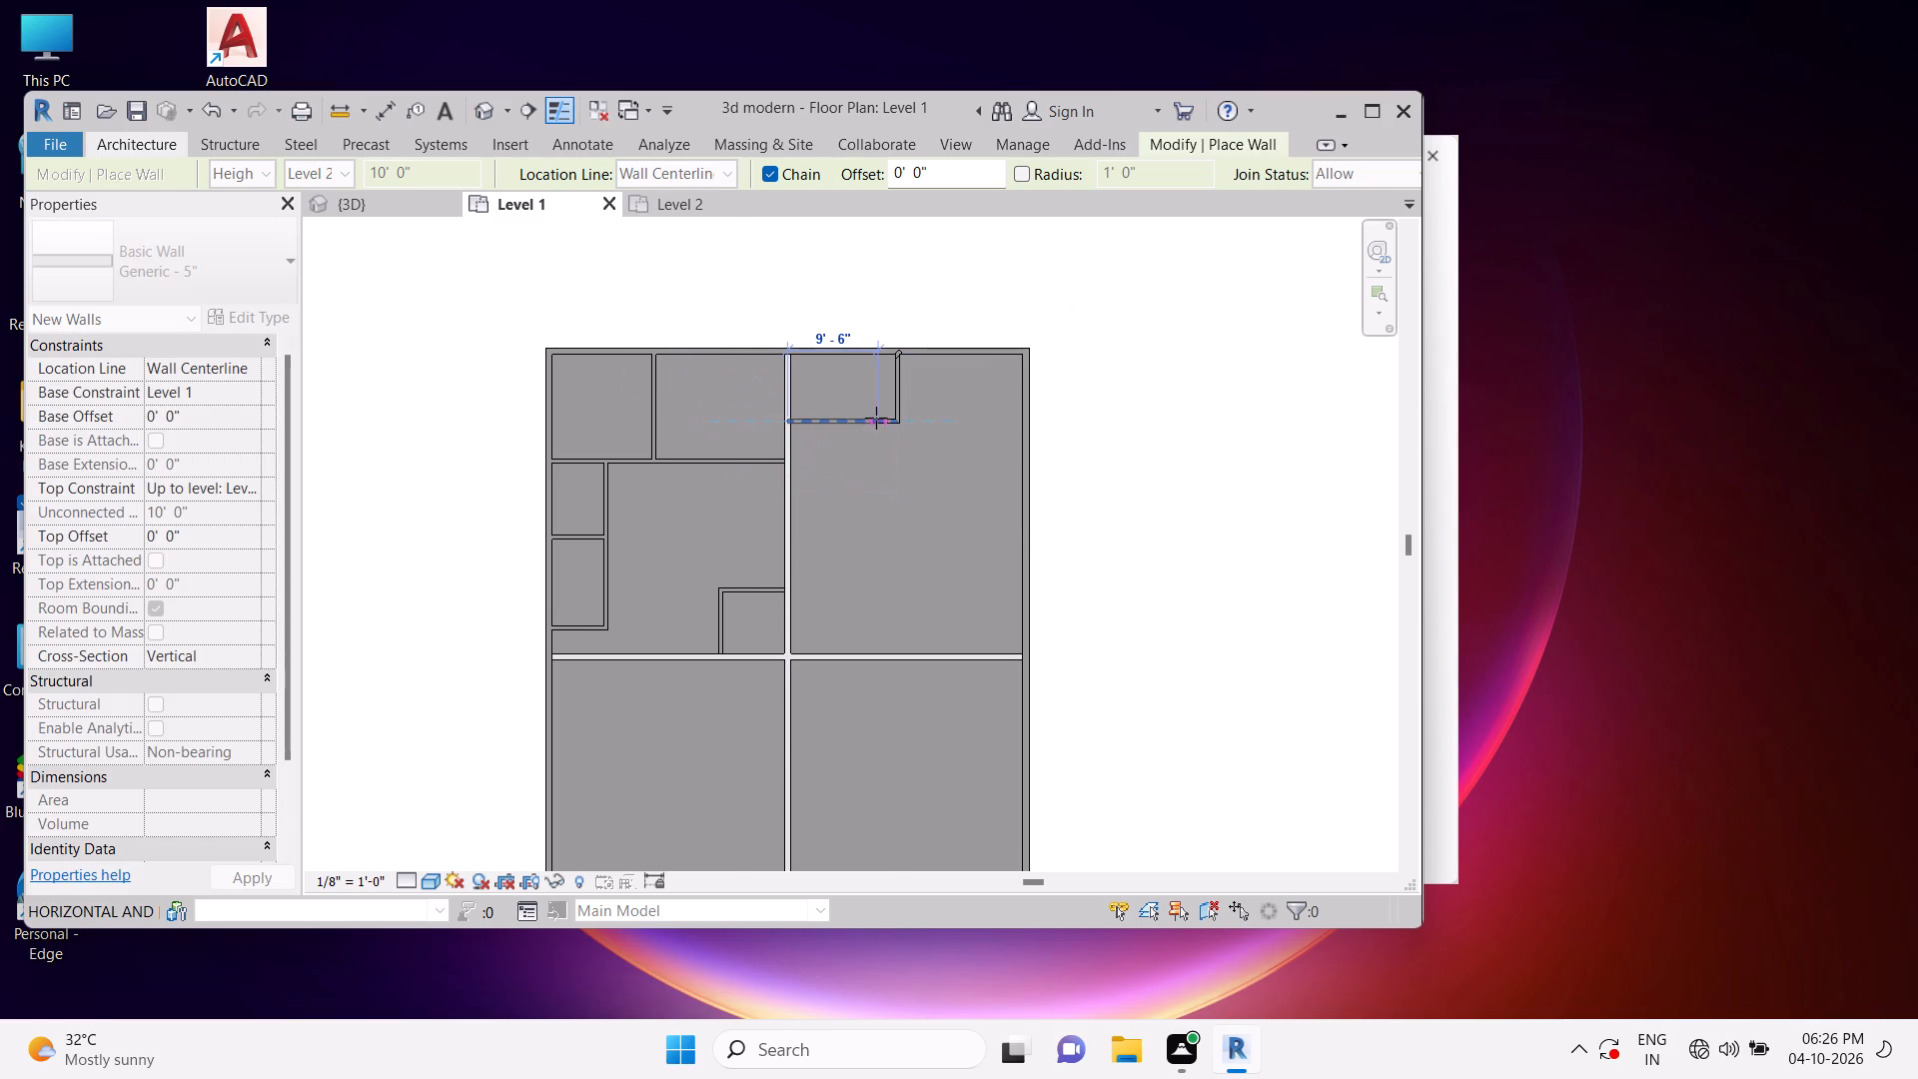
pyautogui.press('Escape')
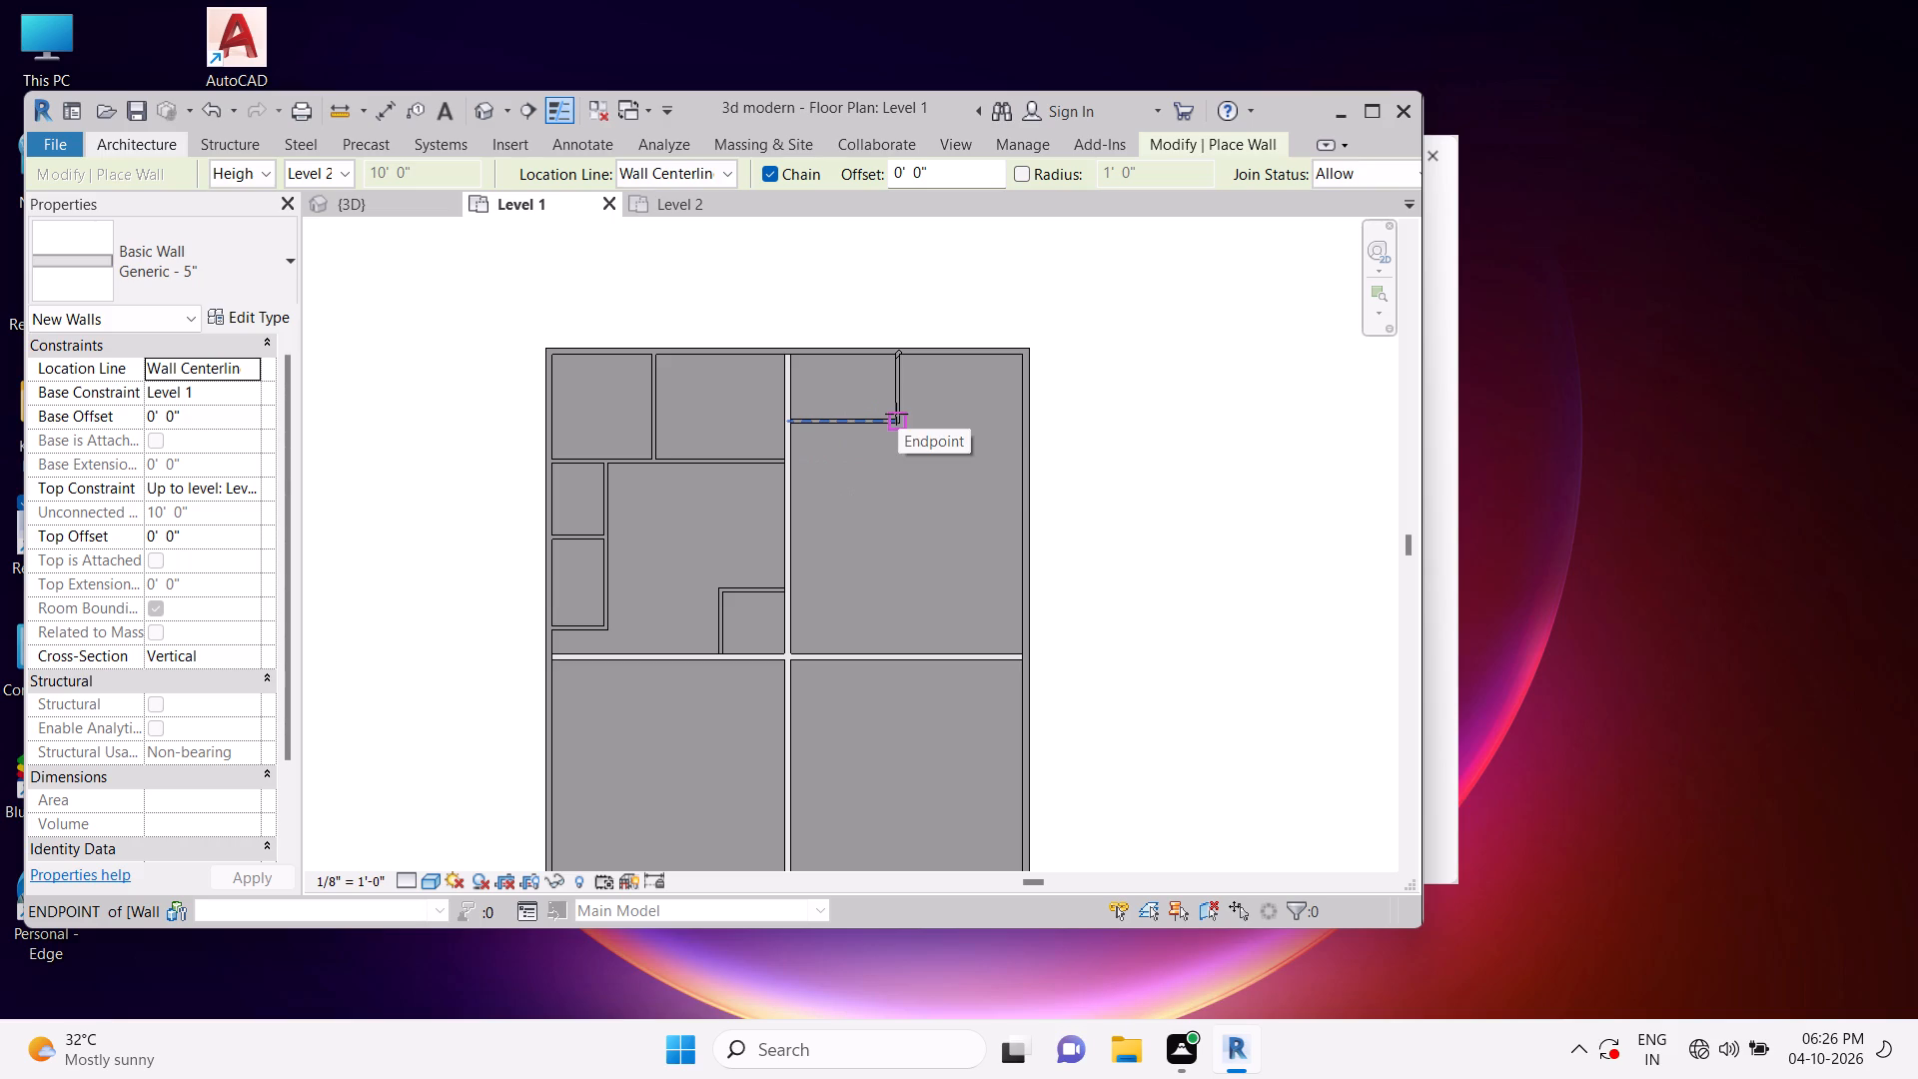
# Draw Generic - 5" walls about 10'-0" down from the small upper-right-area room's outer corner and across to the central vertical wall, enclosing a second room.
pyautogui.moveTo(885, 418); pyautogui.dragTo(890, 463)
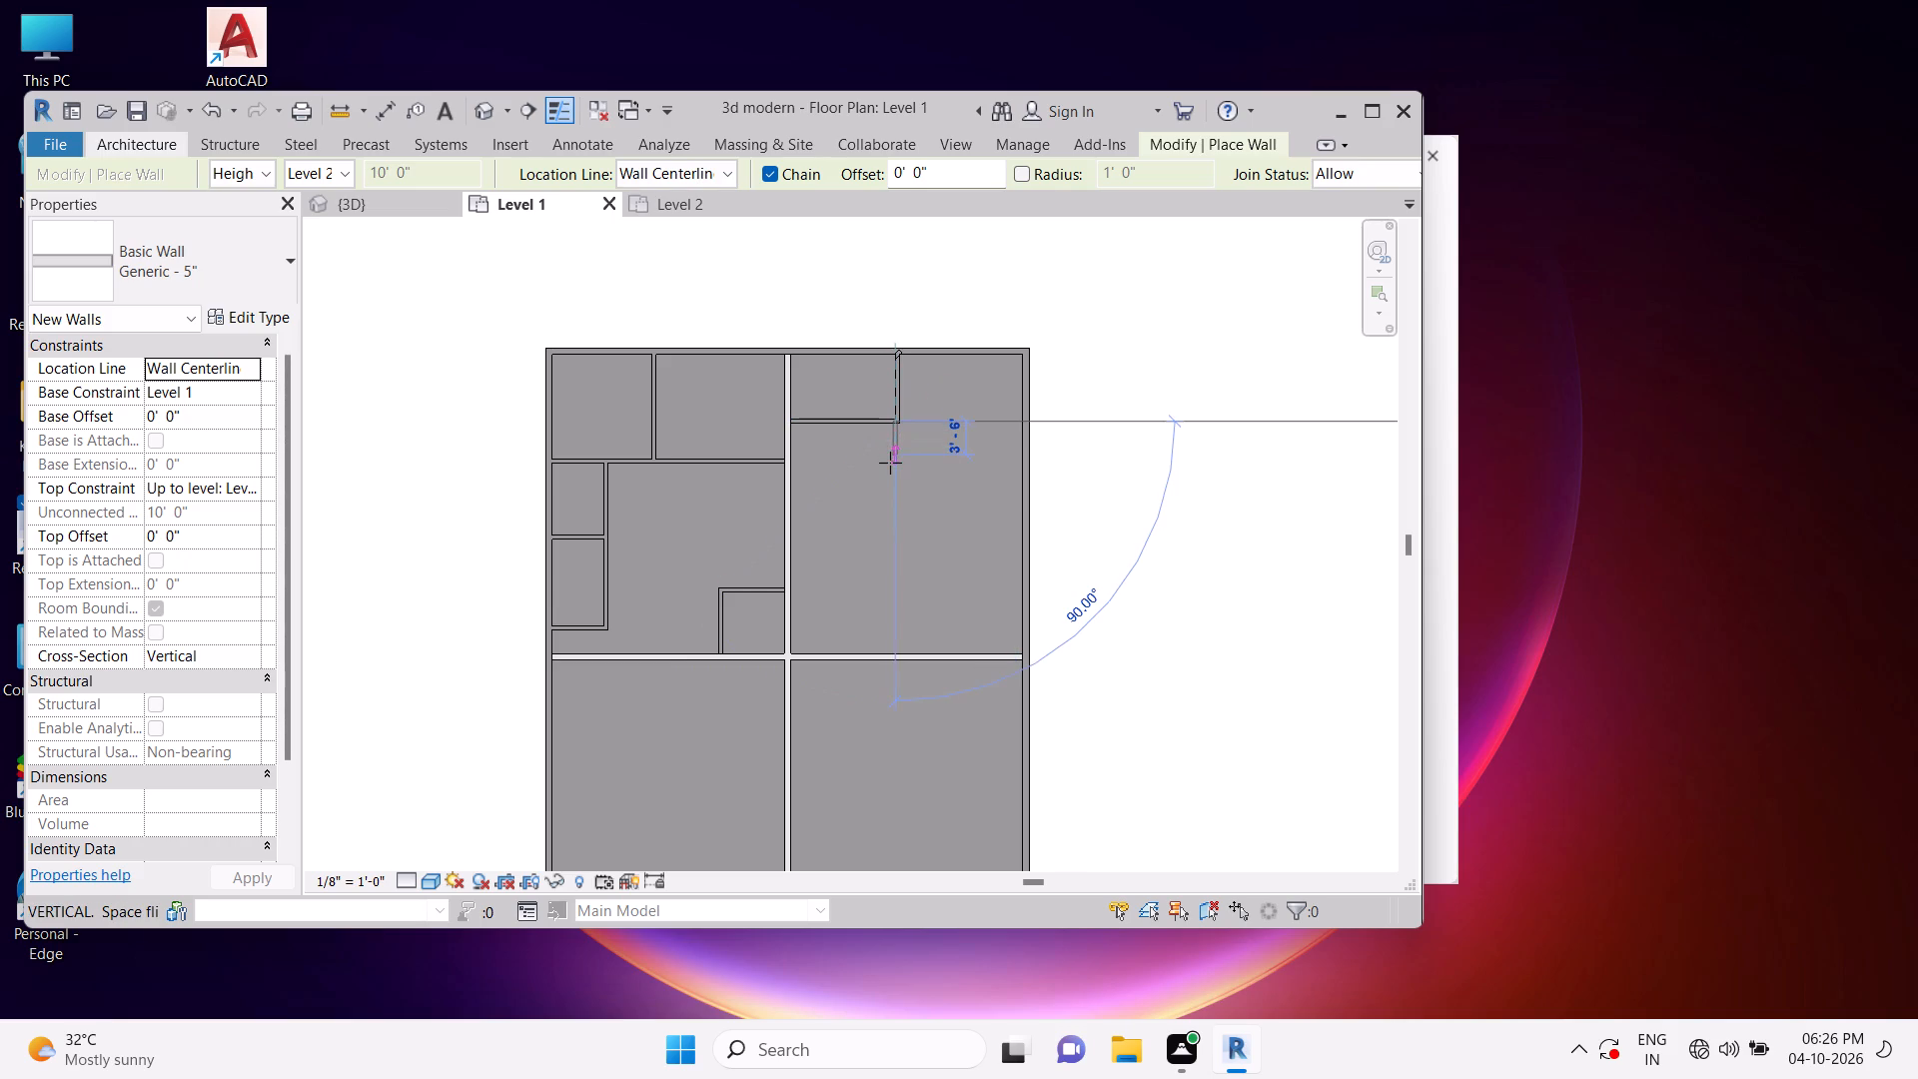
pyautogui.moveTo(890, 463); pyautogui.dragTo(892, 514)
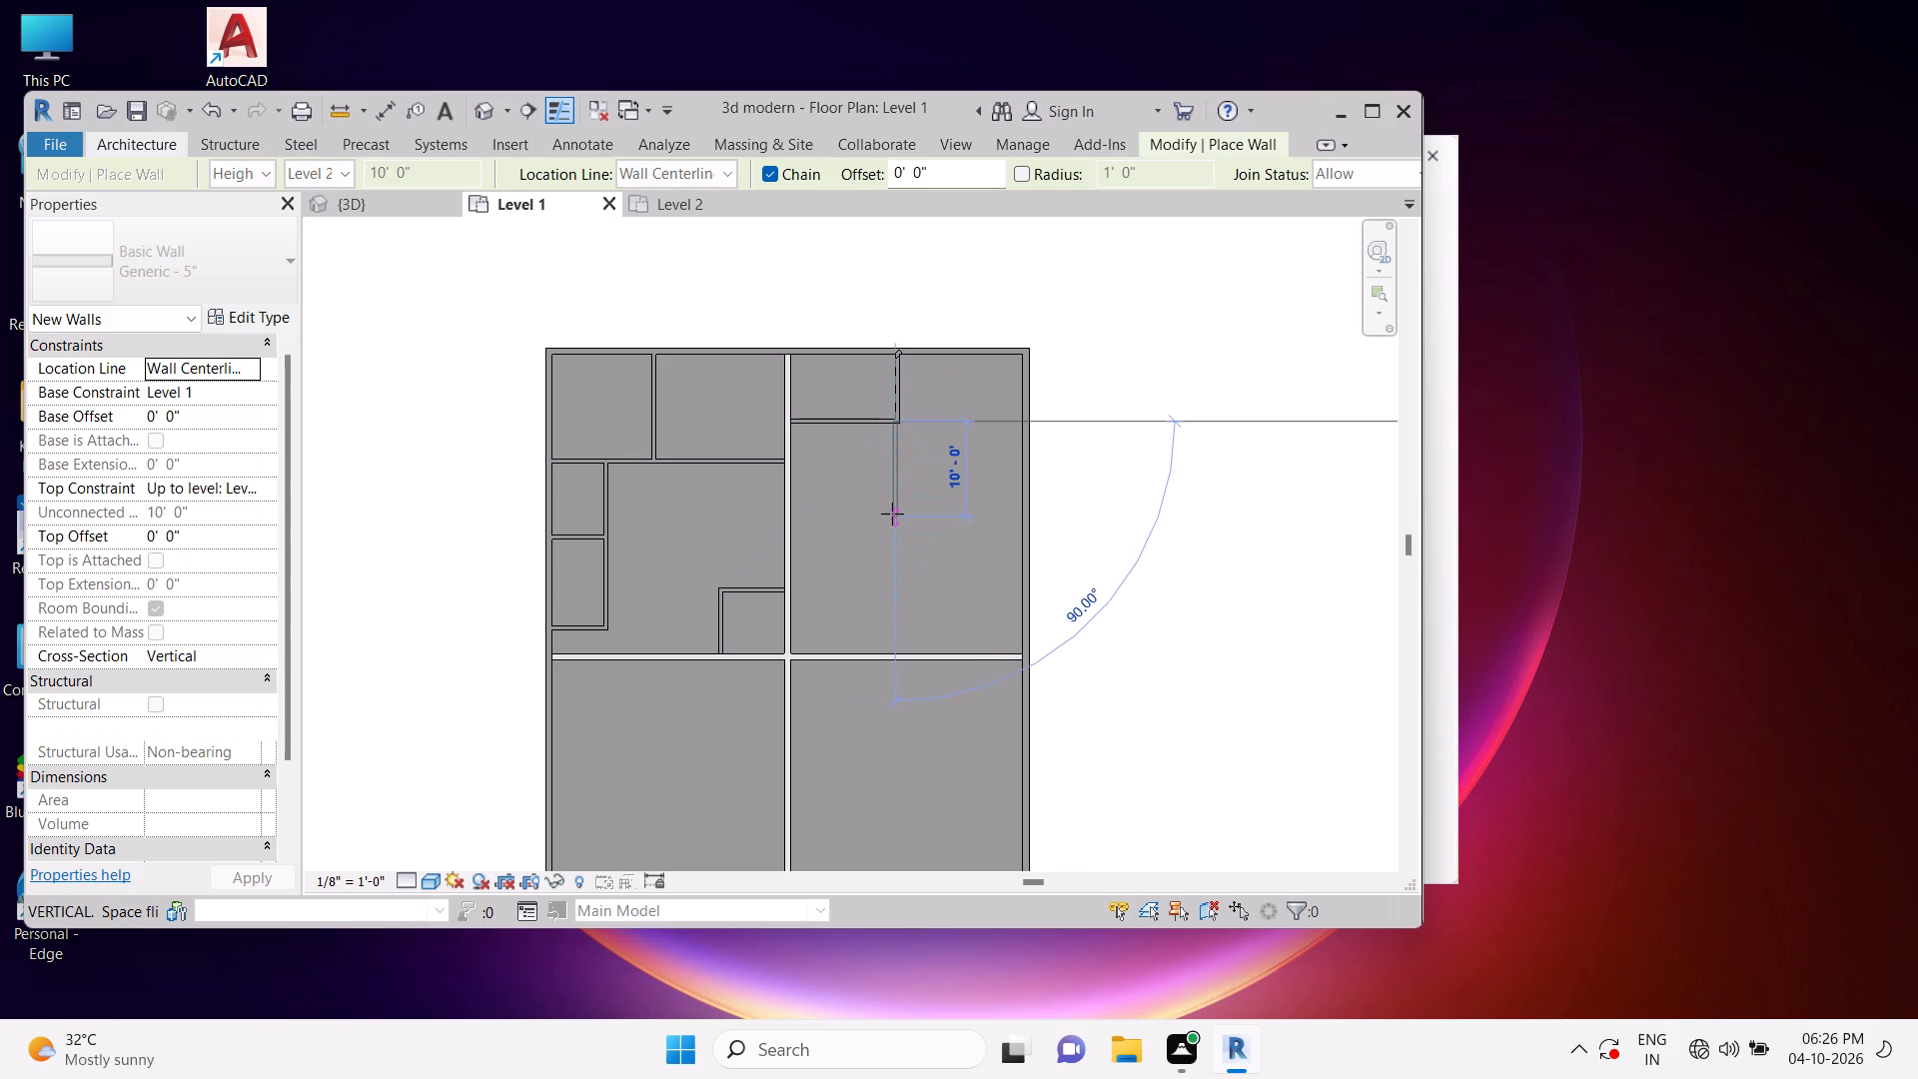
pyautogui.moveTo(892, 514); pyautogui.dragTo(892, 519)
pyautogui.click(892, 514)
pyautogui.click(892, 514)
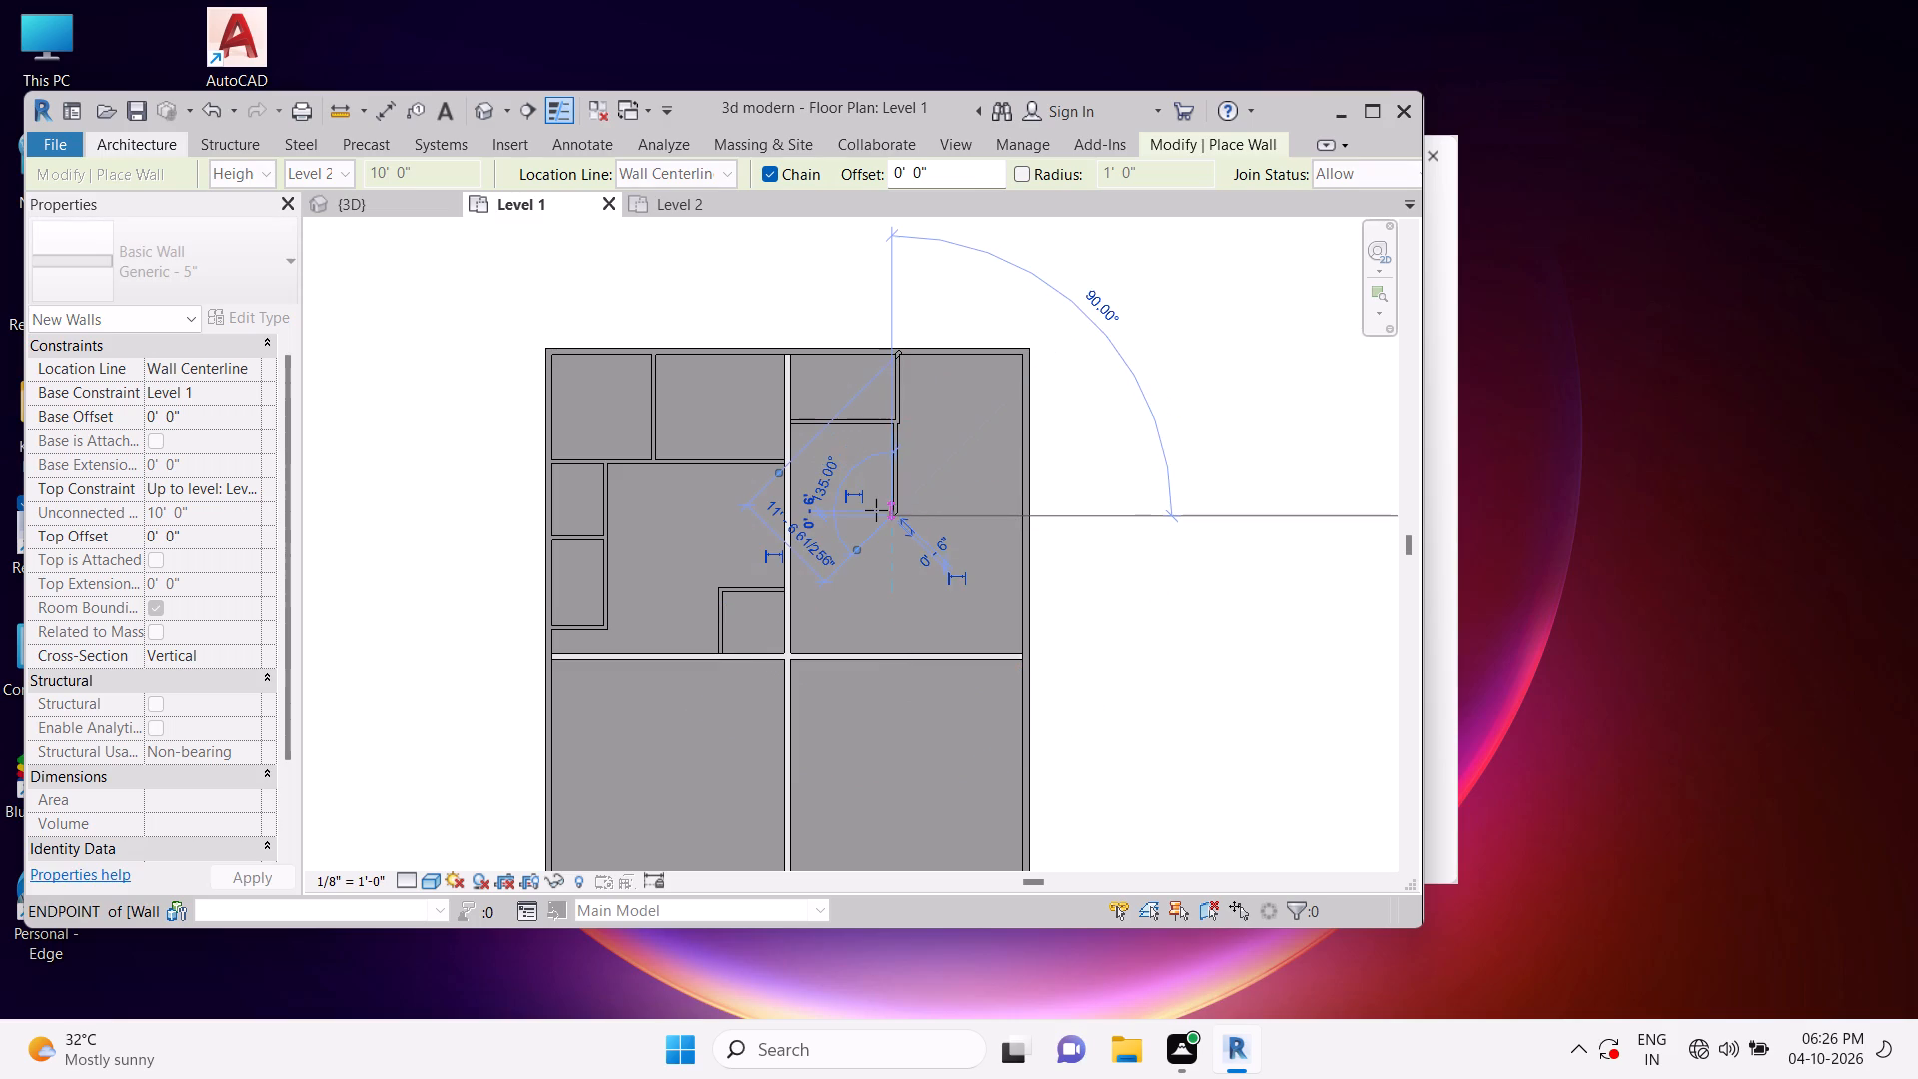
pyautogui.doubleClick(788, 510)
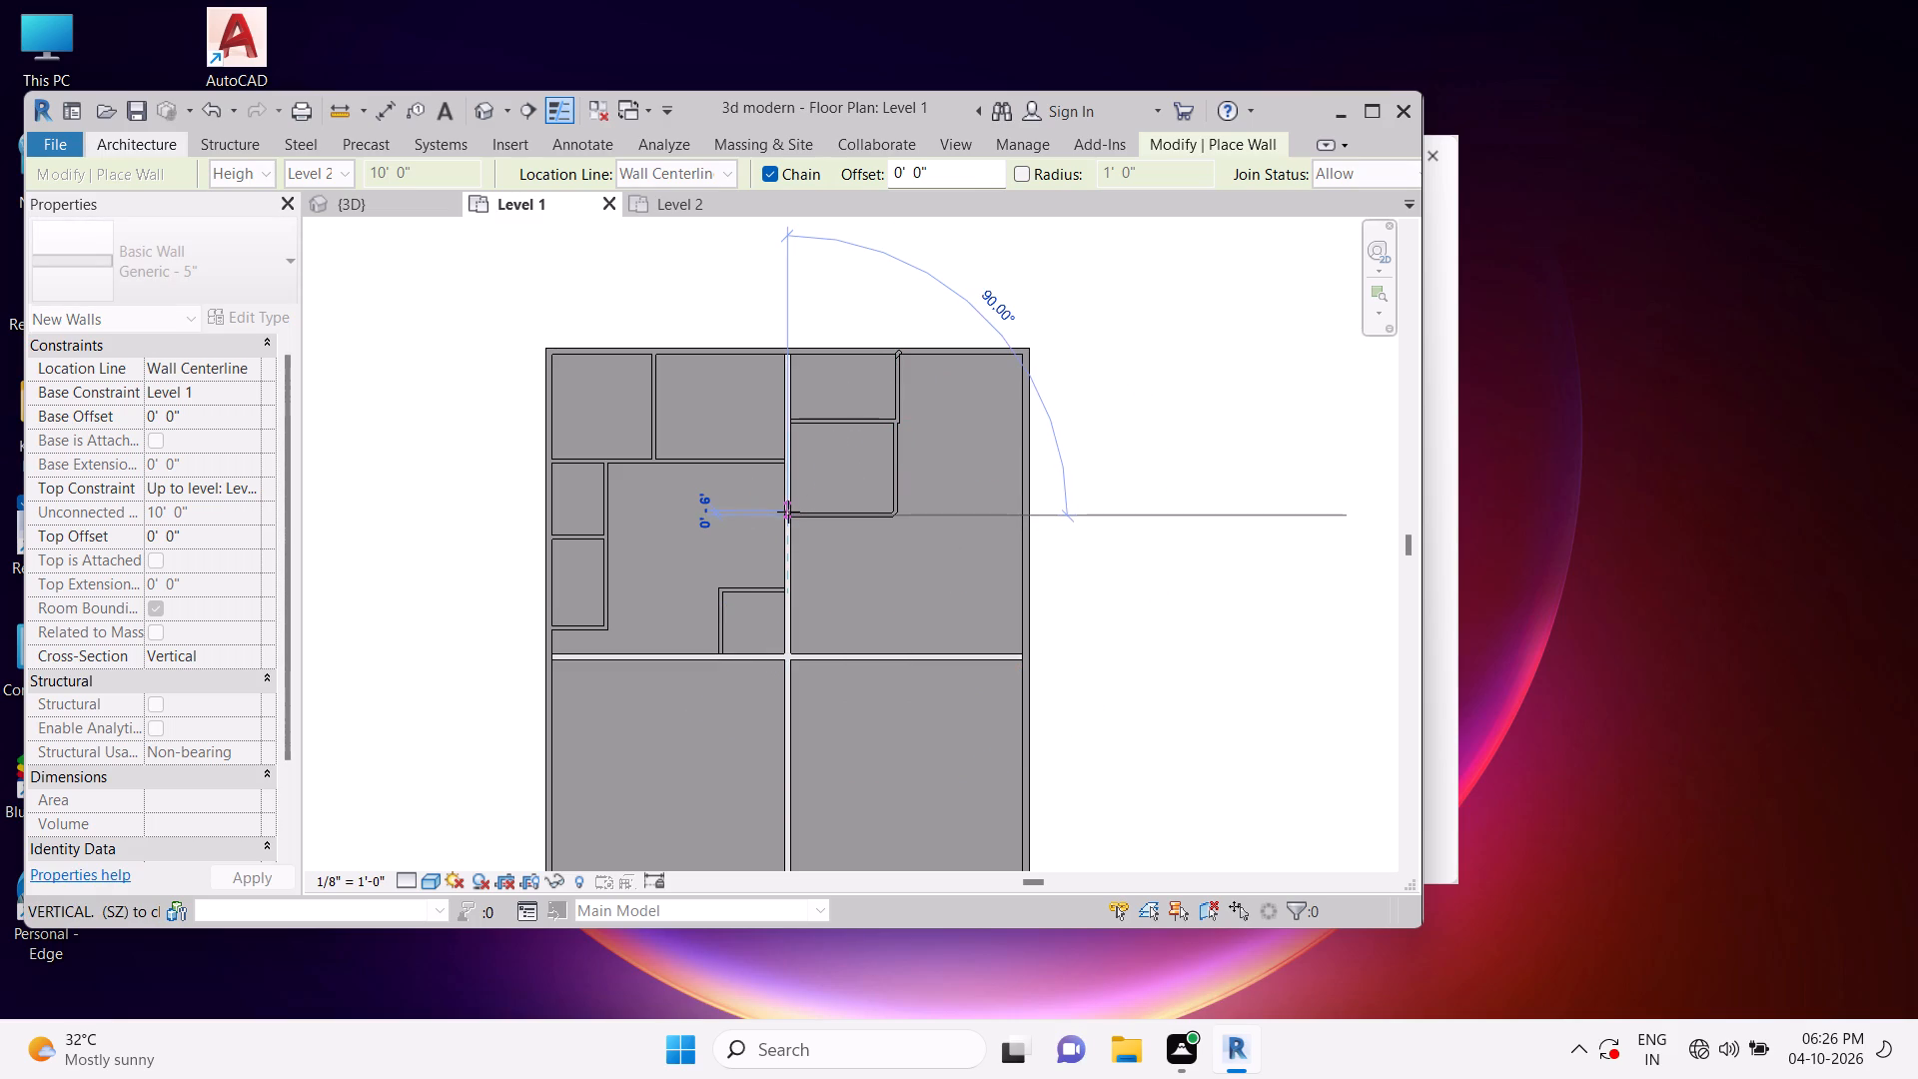
pyautogui.press('Escape')
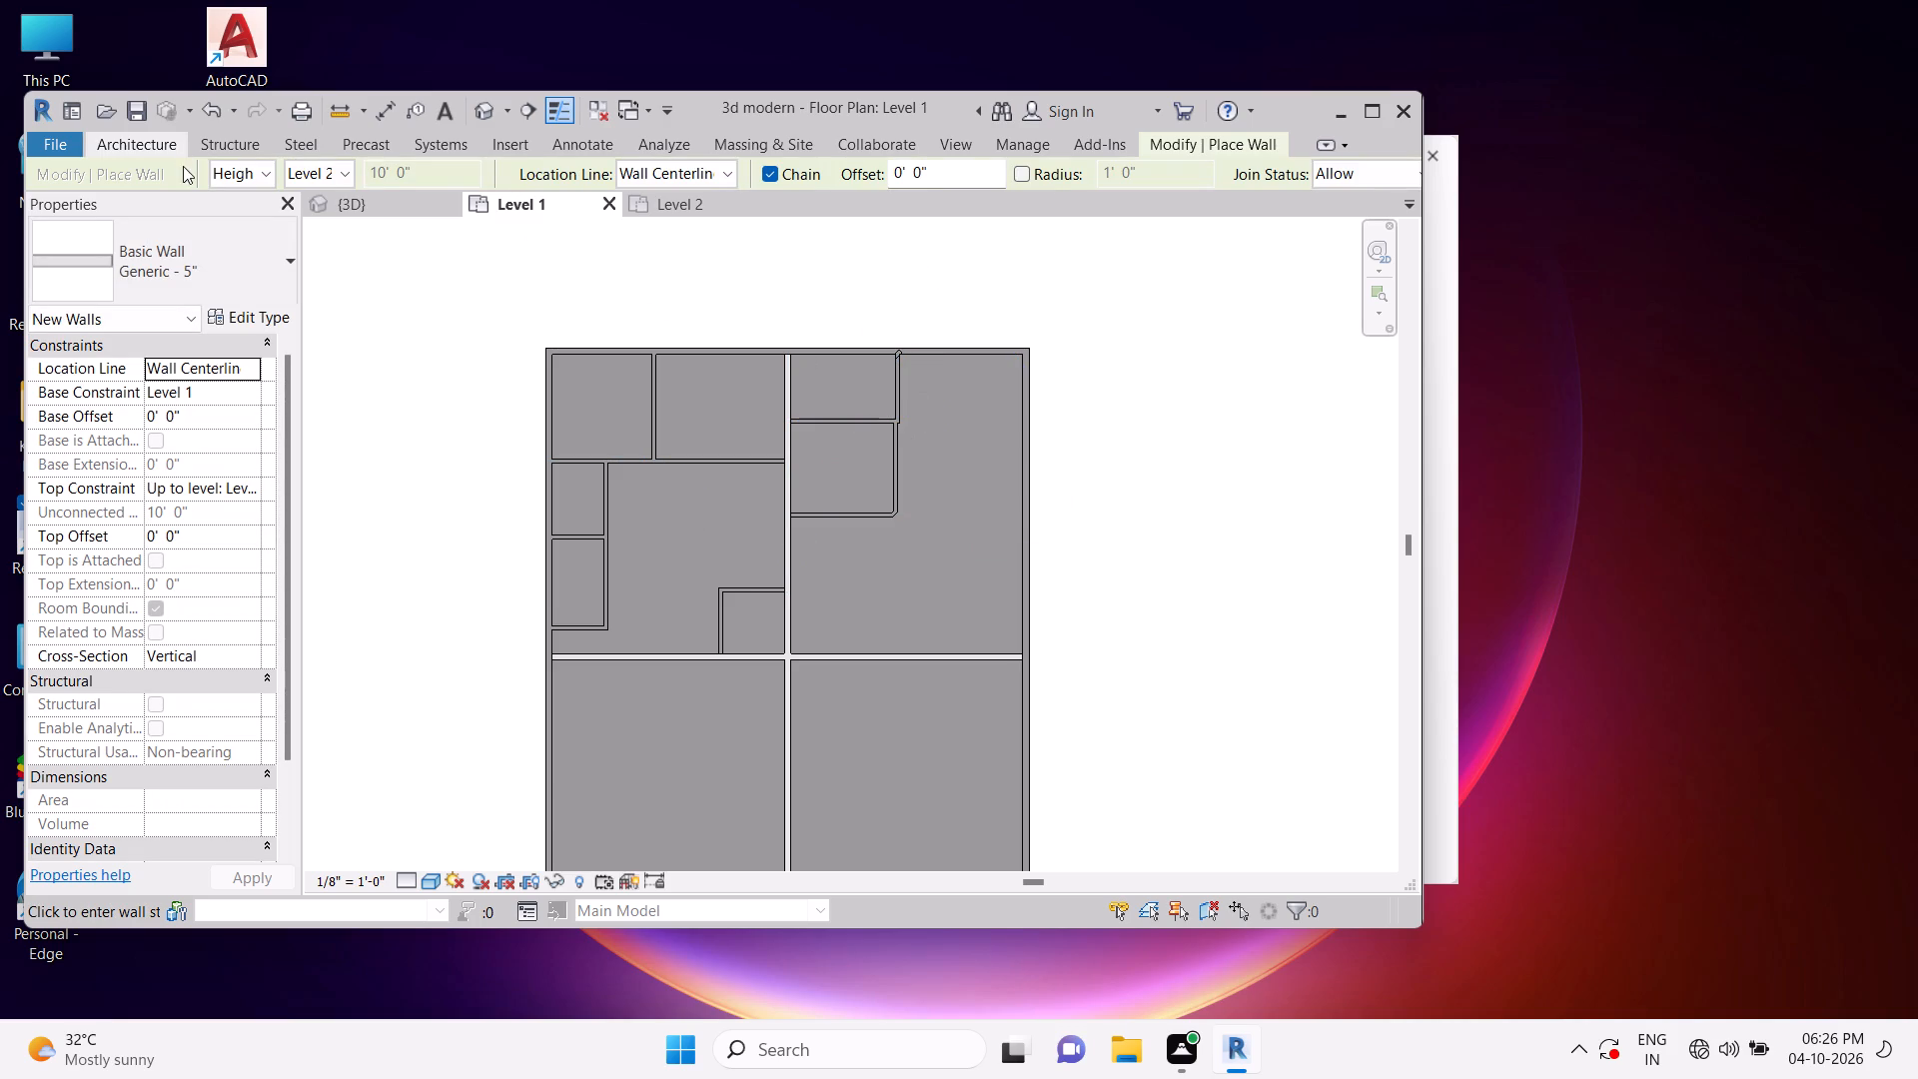
# Draw a Generic - 5" wall about 13'-6" long from the first small room's lower outer corner across to the right exterior wall.
pyautogui.click(168, 144)
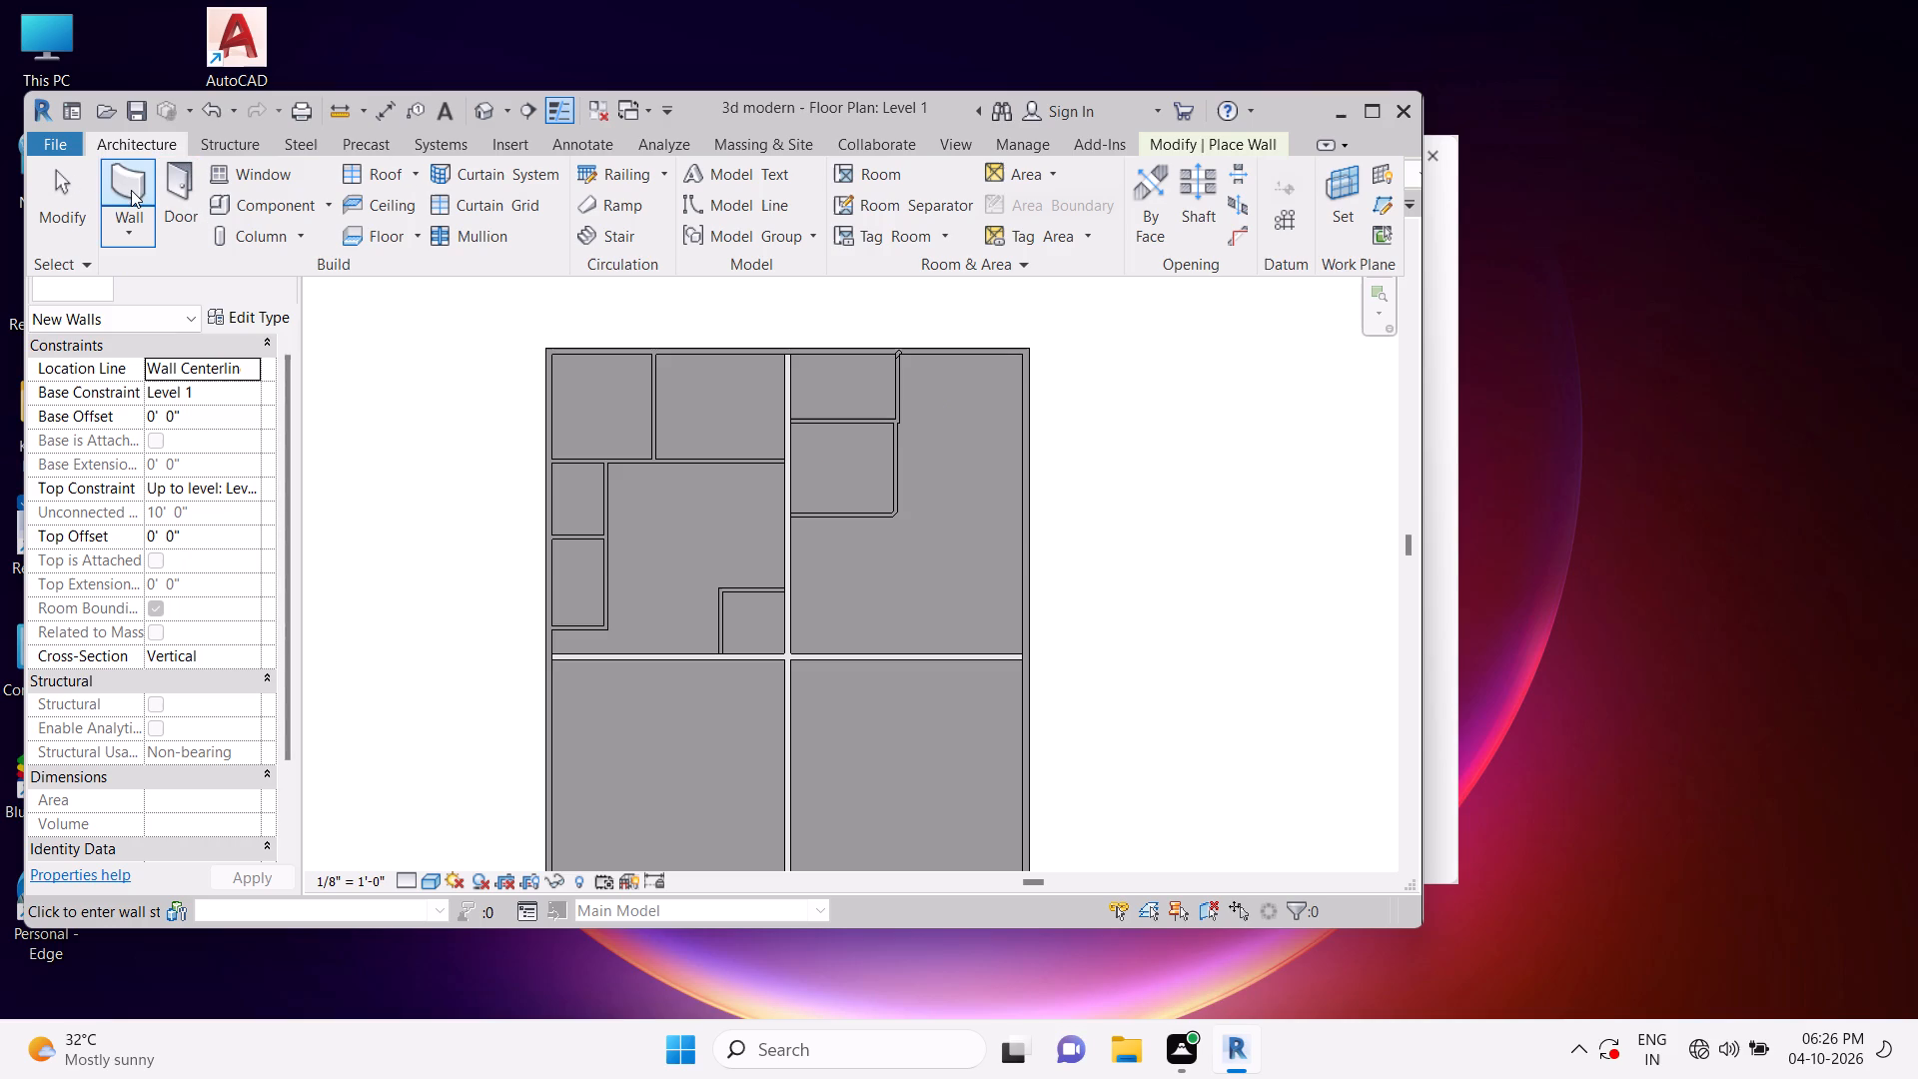
pyautogui.click(131, 188)
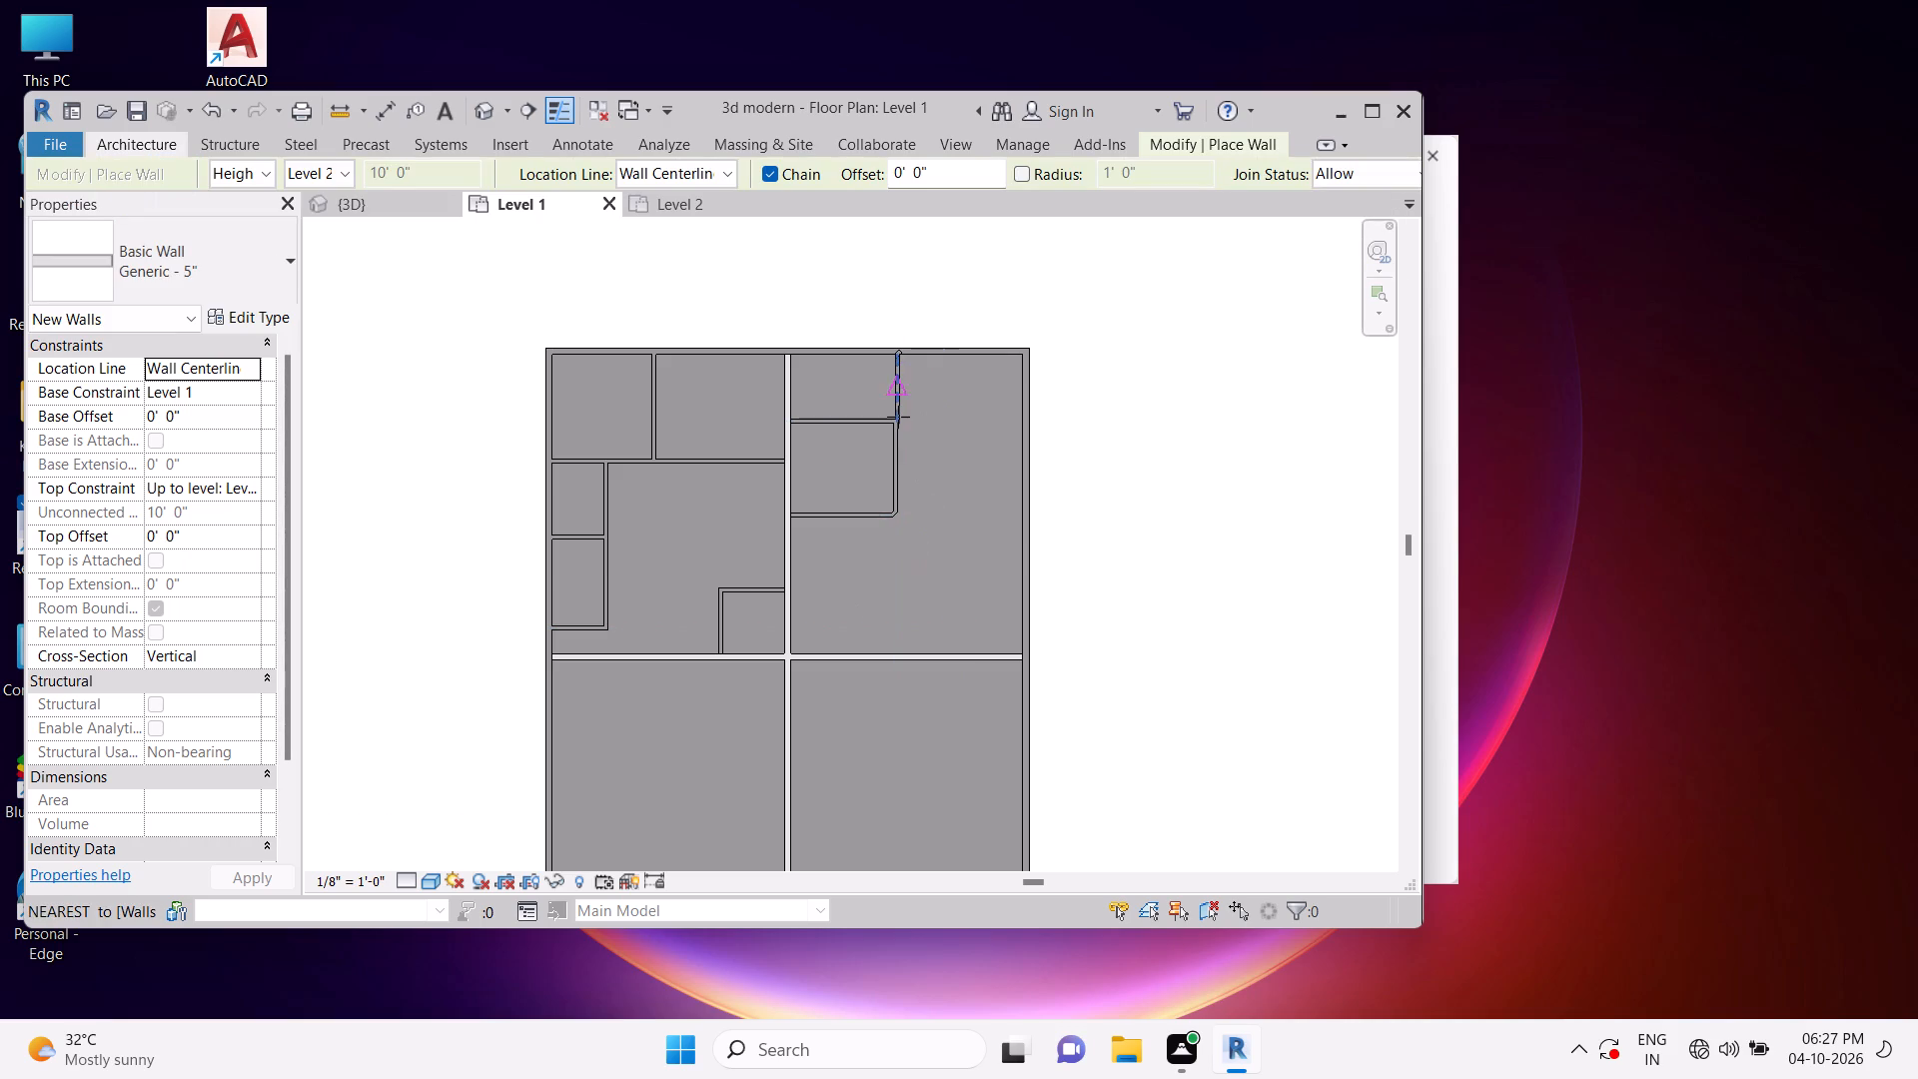
pyautogui.moveTo(898, 418); pyautogui.dragTo(970, 432)
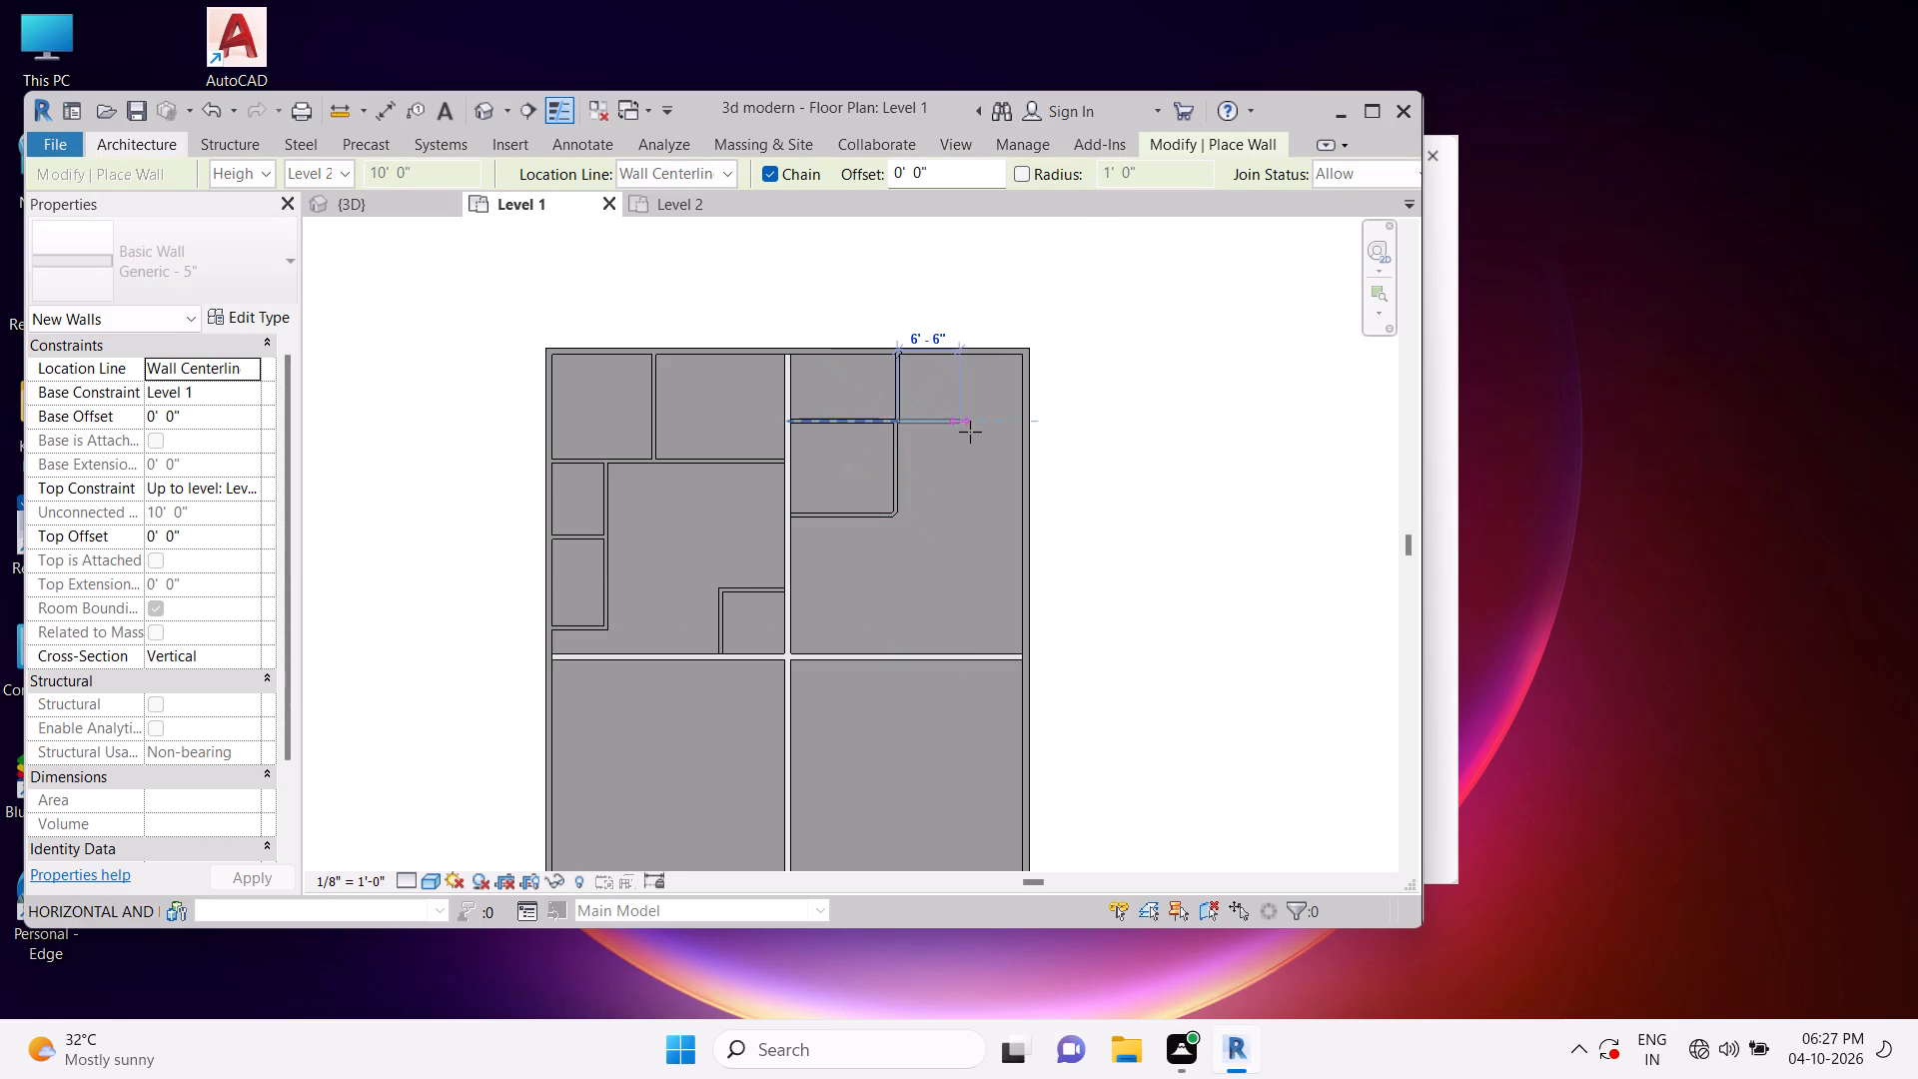
pyautogui.moveTo(970, 432); pyautogui.dragTo(1014, 432)
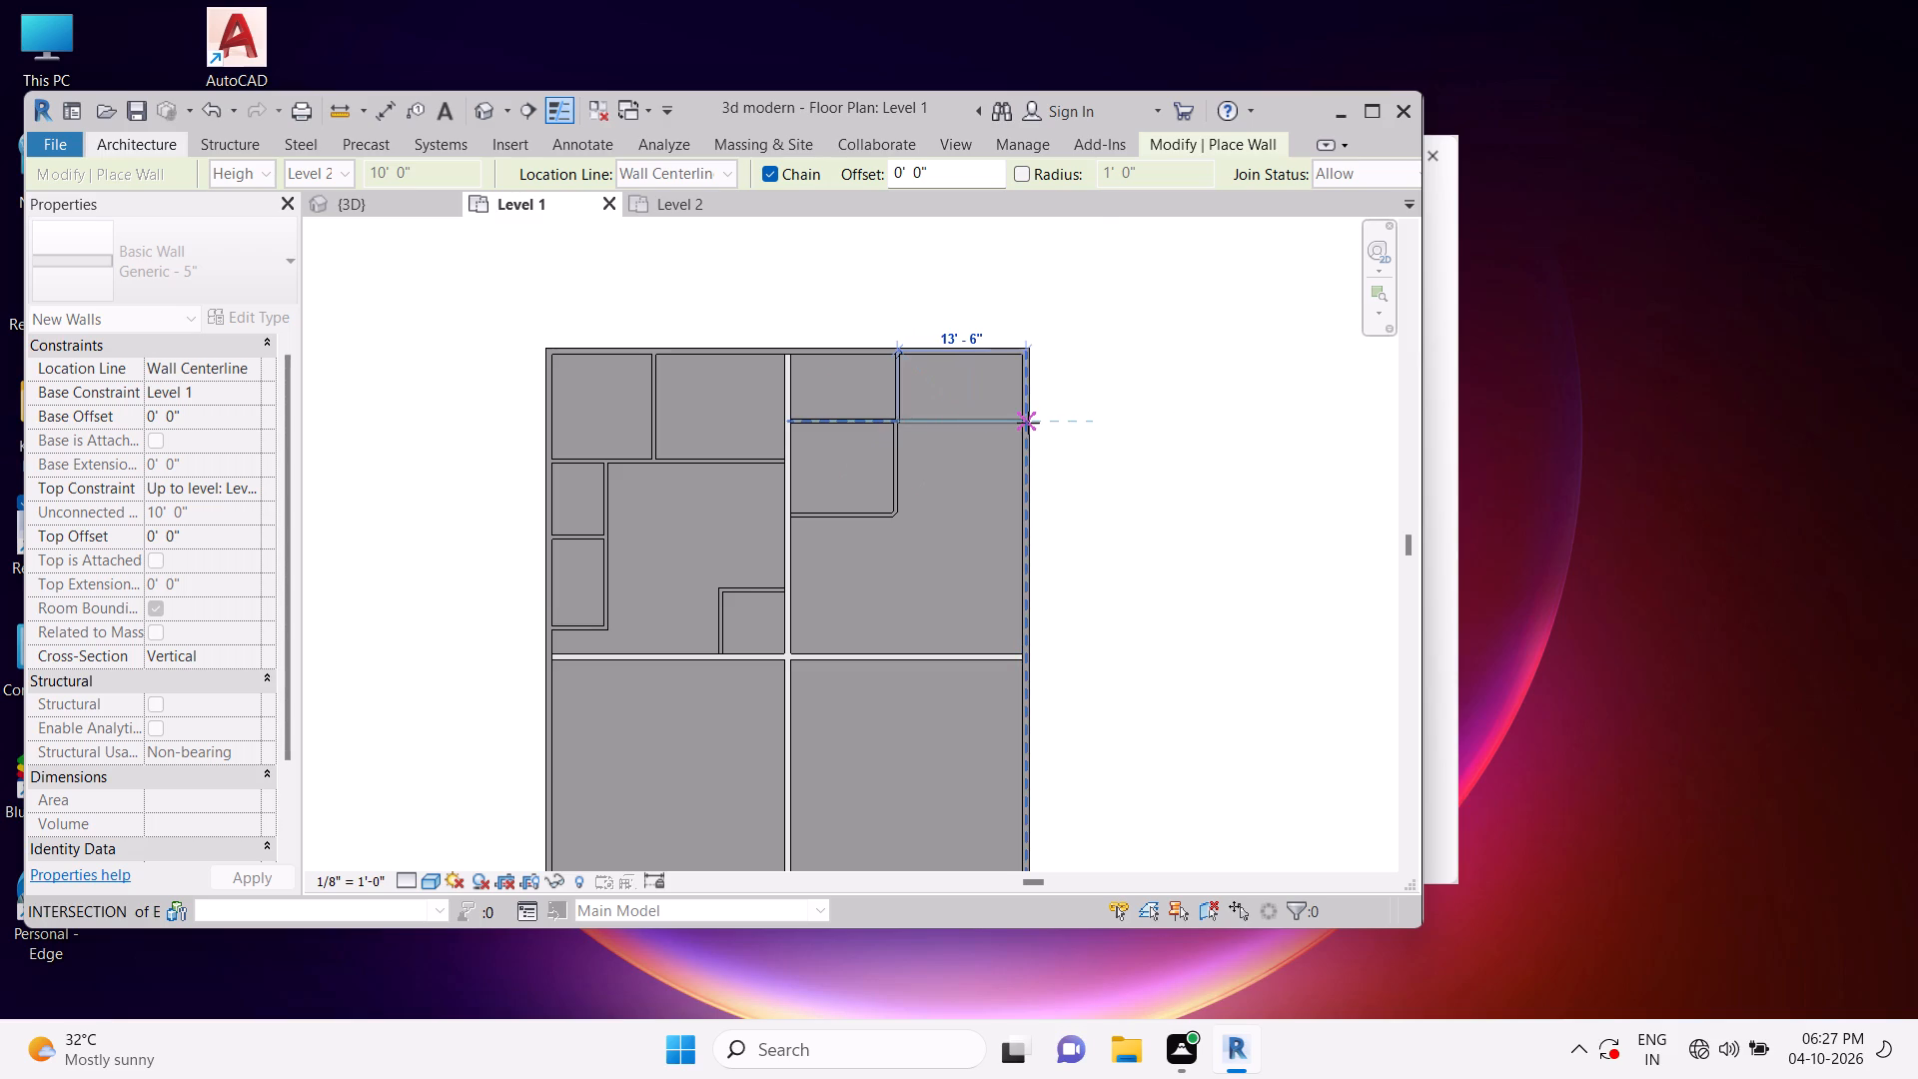
pyautogui.click(1028, 423)
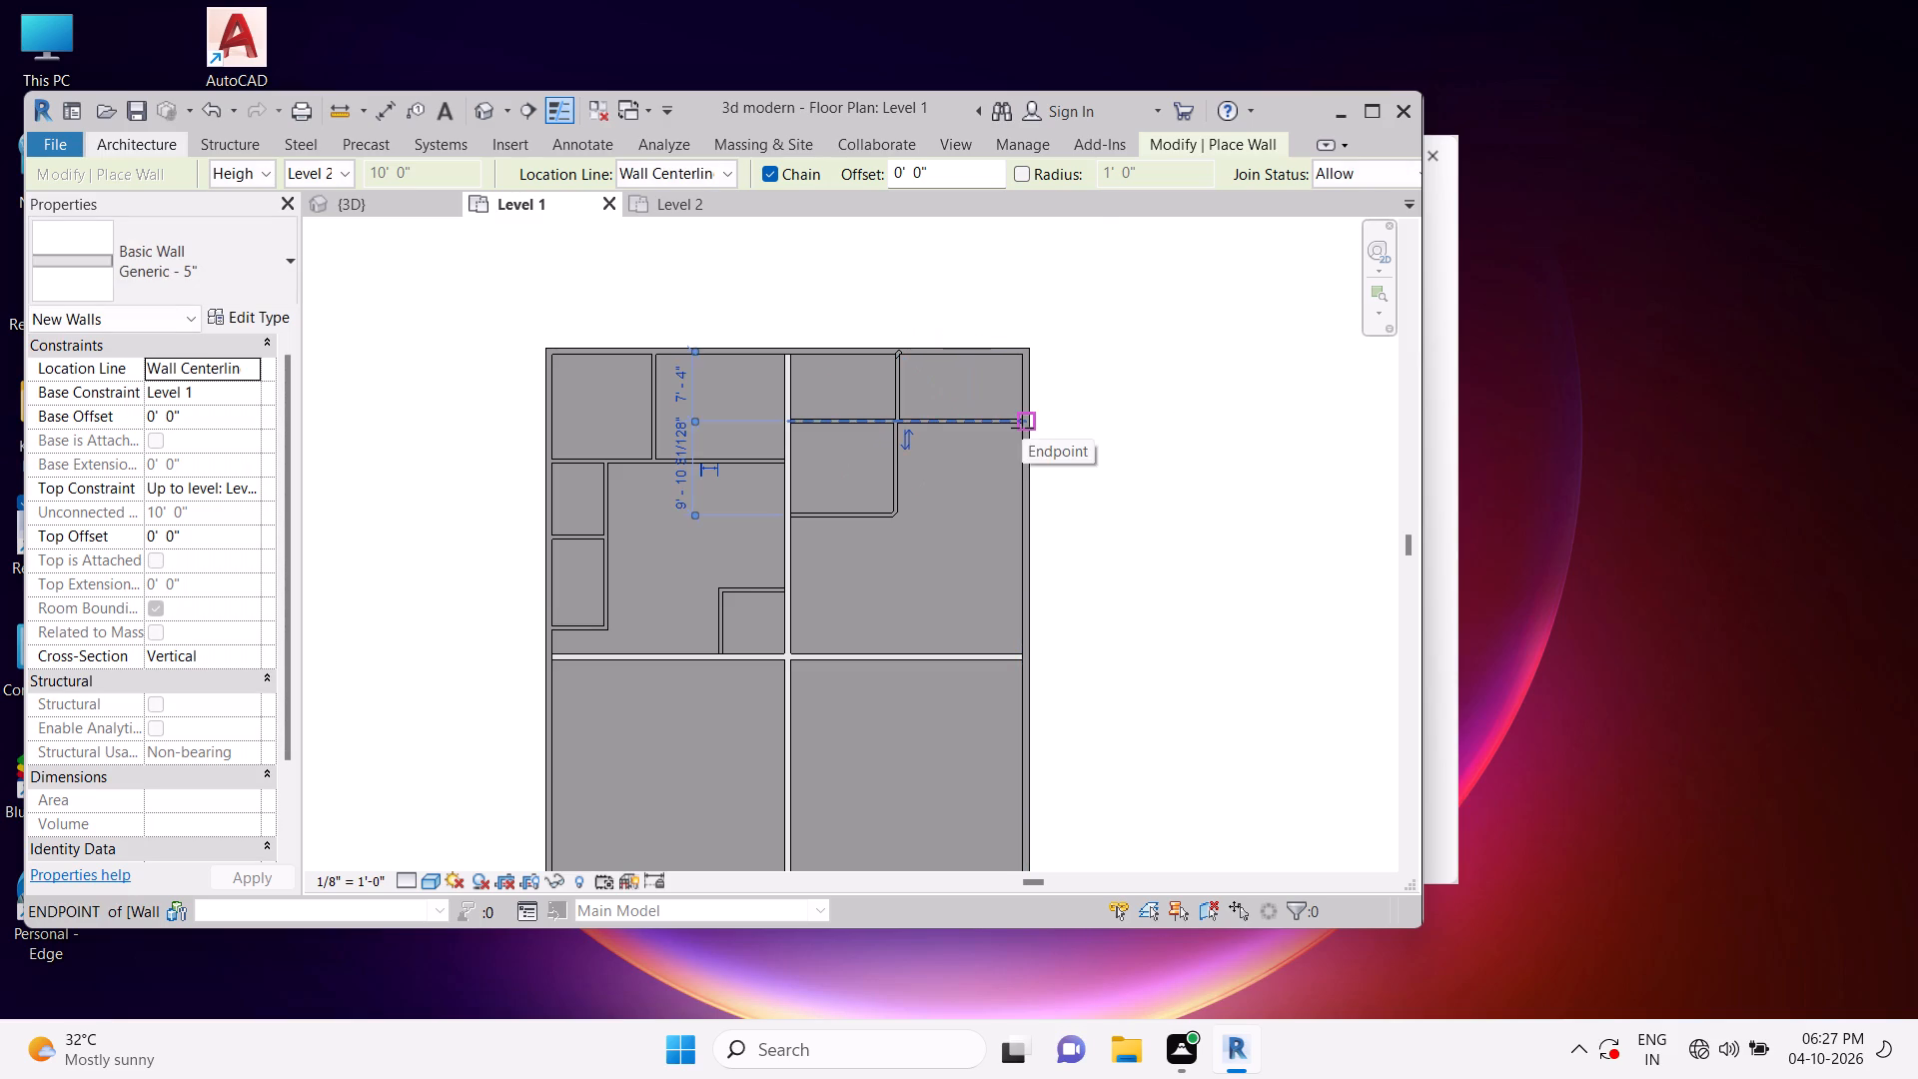
pyautogui.press('Escape')
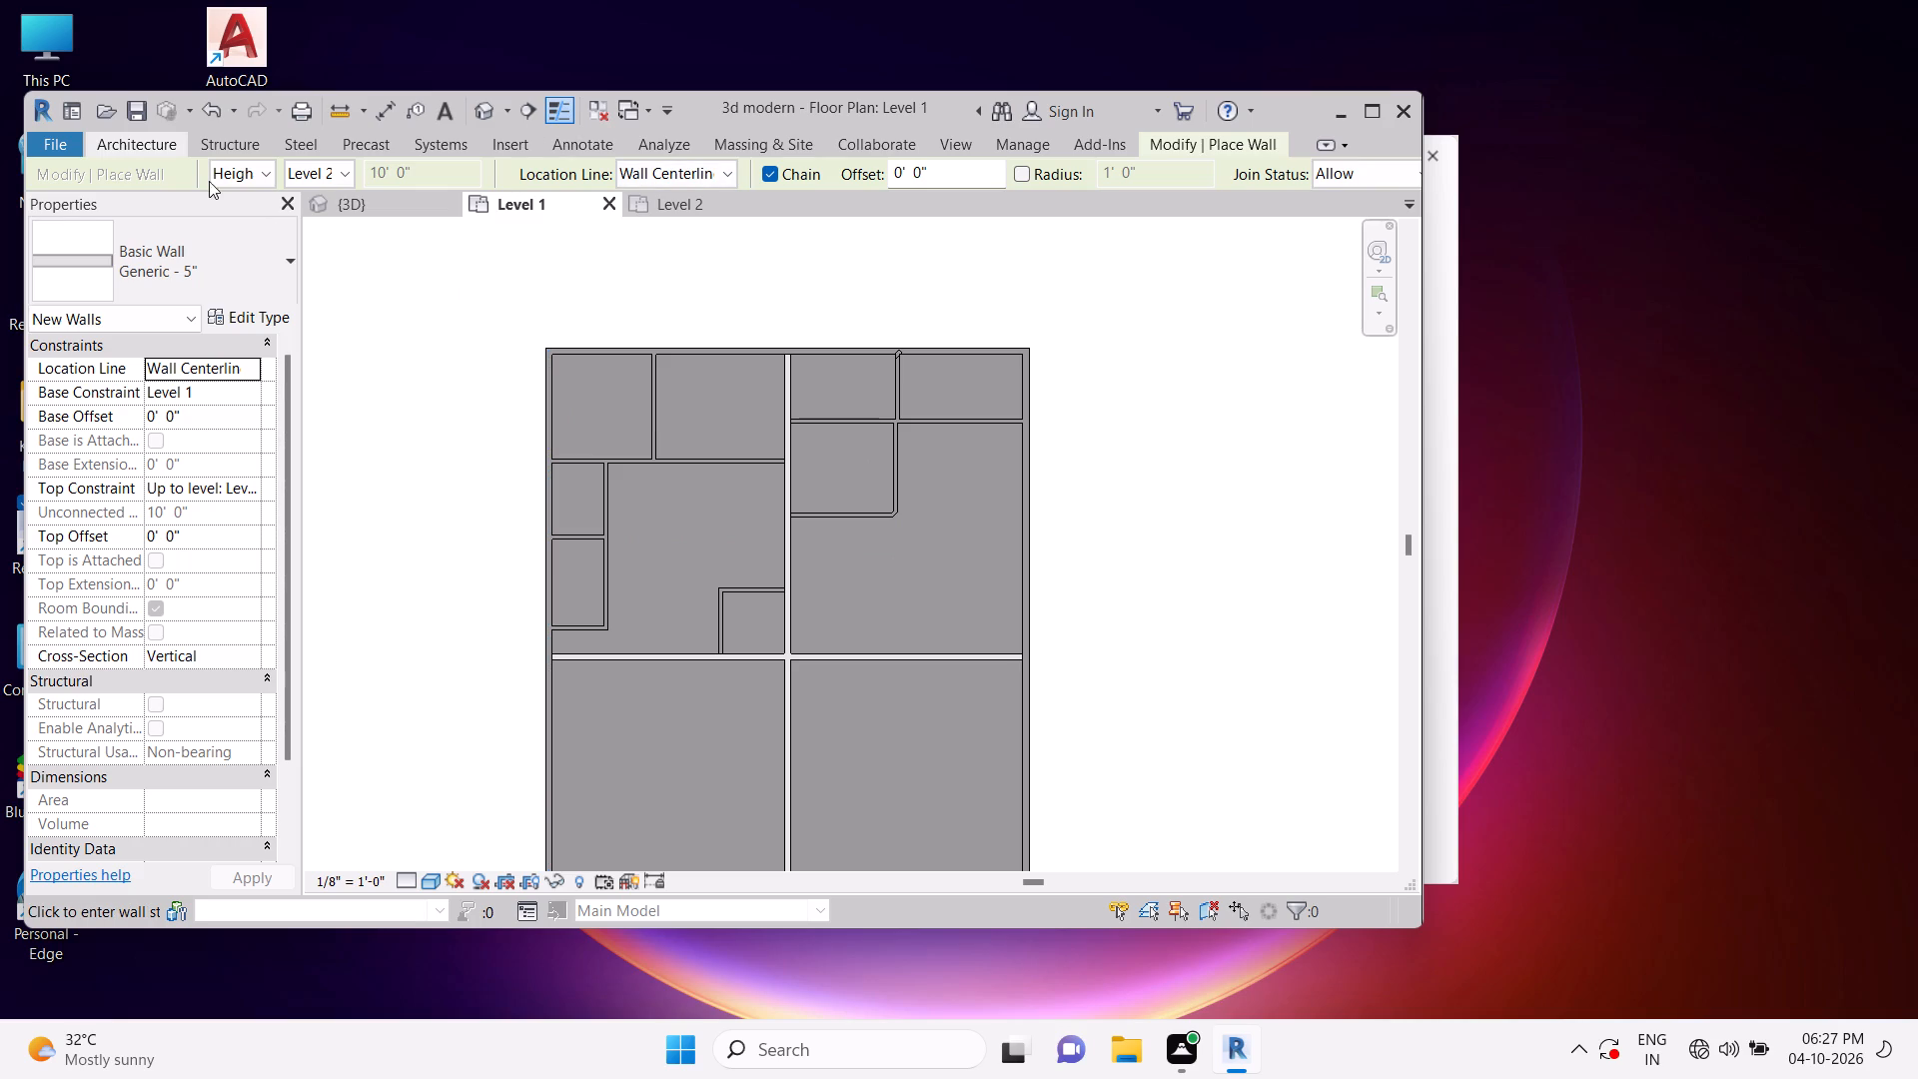
# Draw a Generic - 5" wall about 7'-6" straight down from the second room's lower outer corner.
pyautogui.click(149, 141)
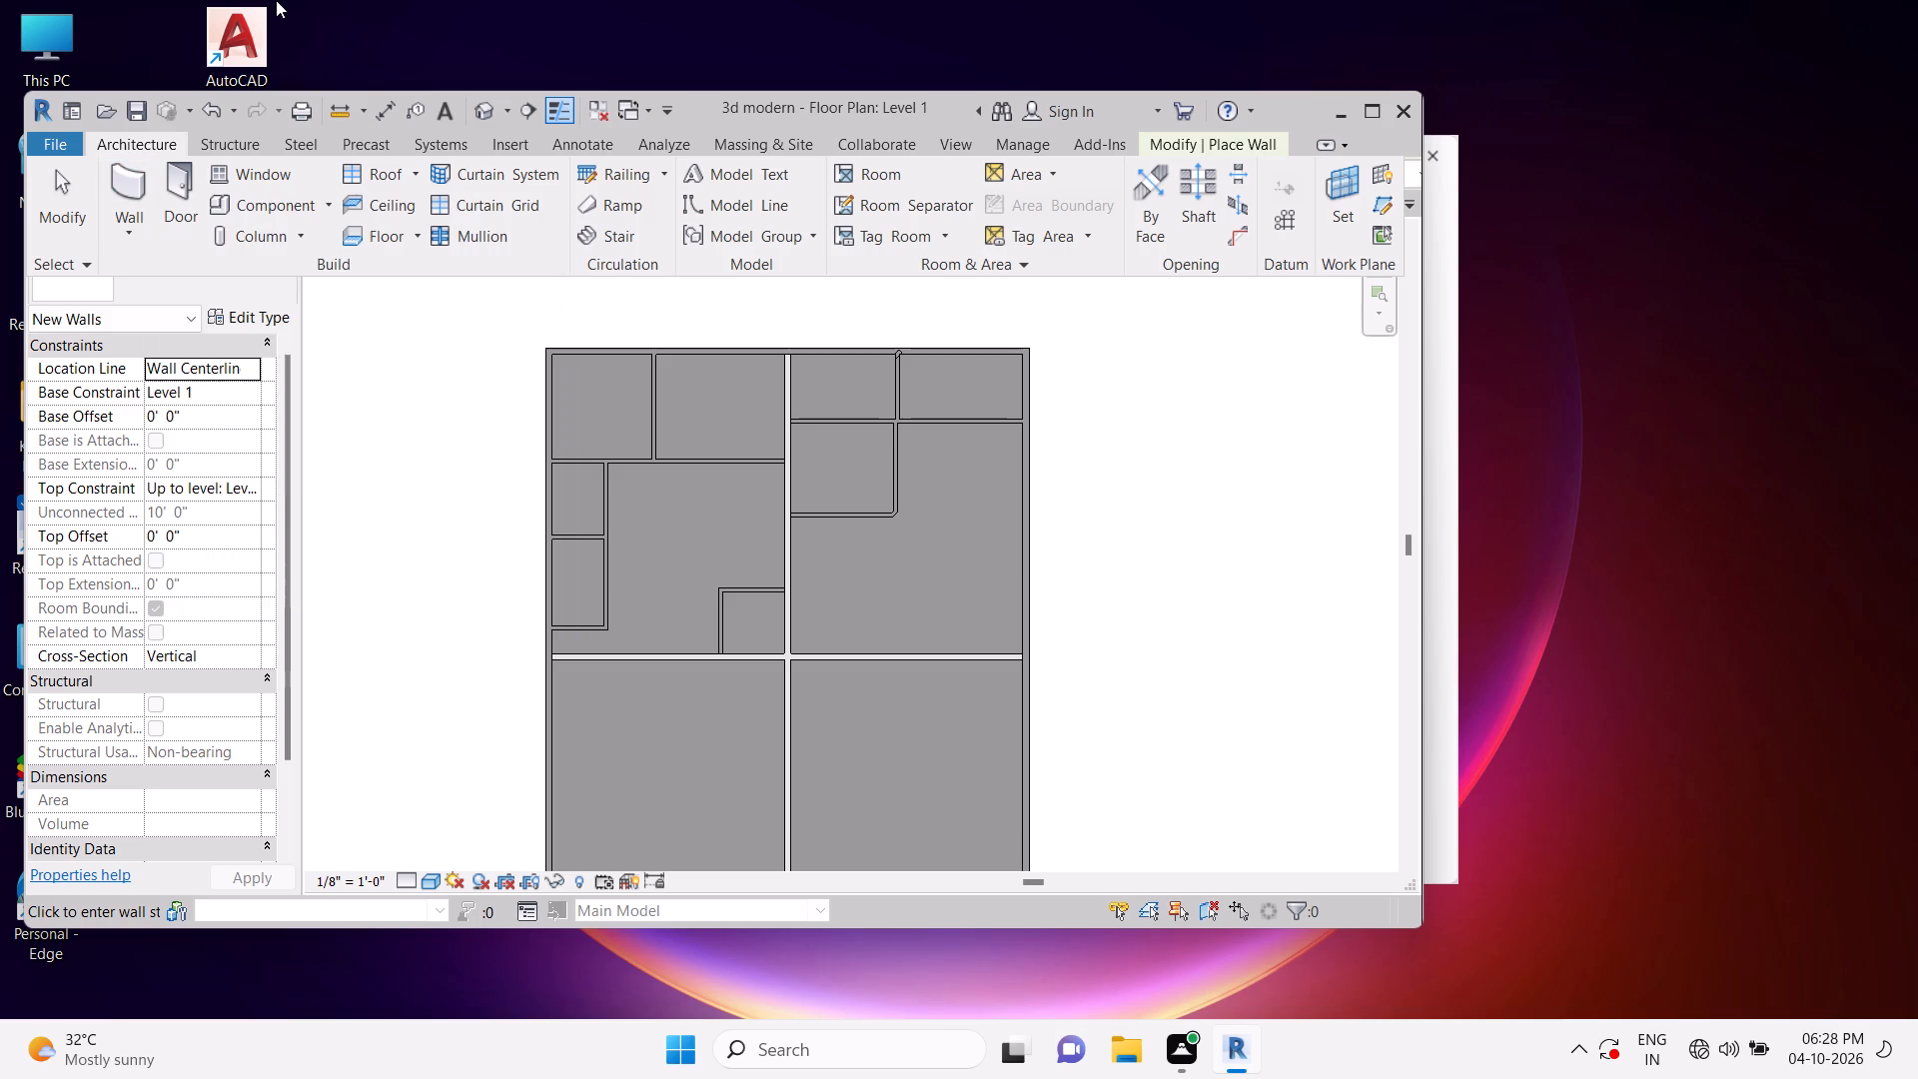
pyautogui.click(113, 187)
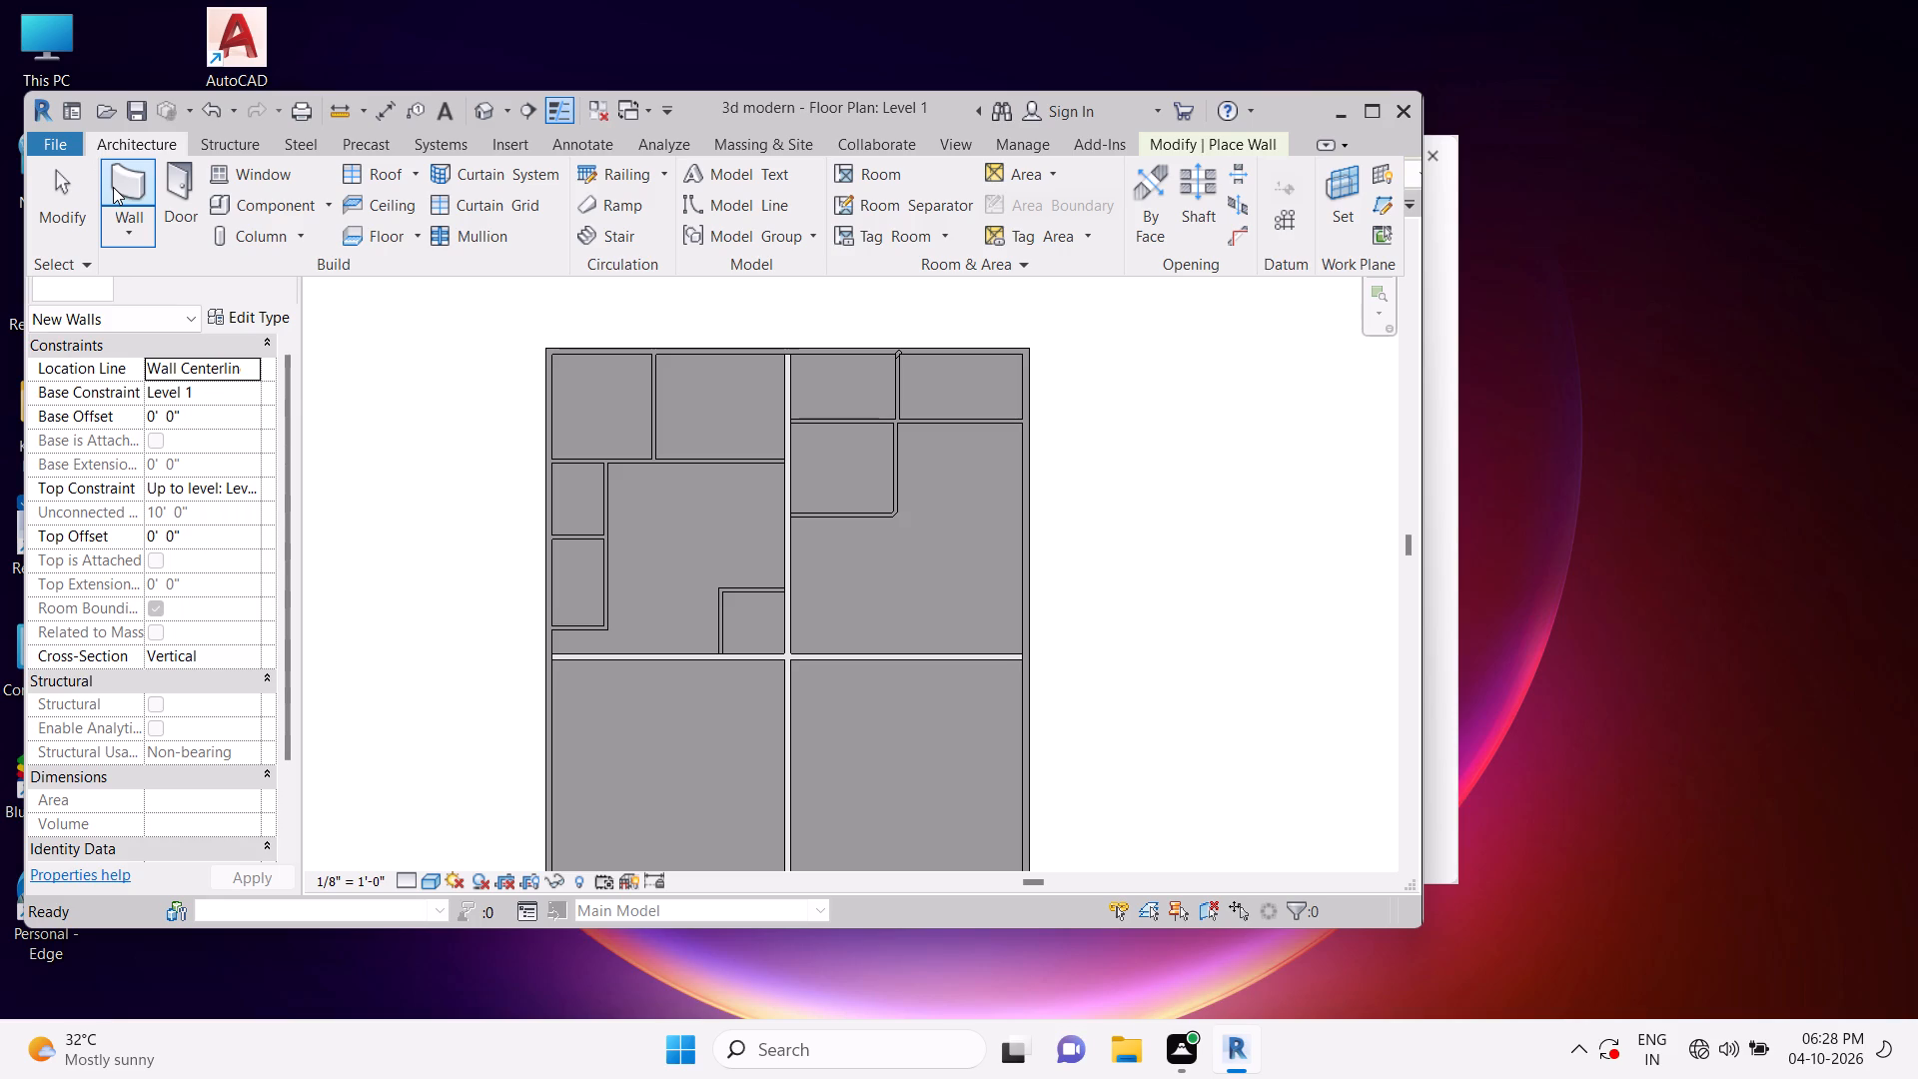
pyautogui.click(129, 184)
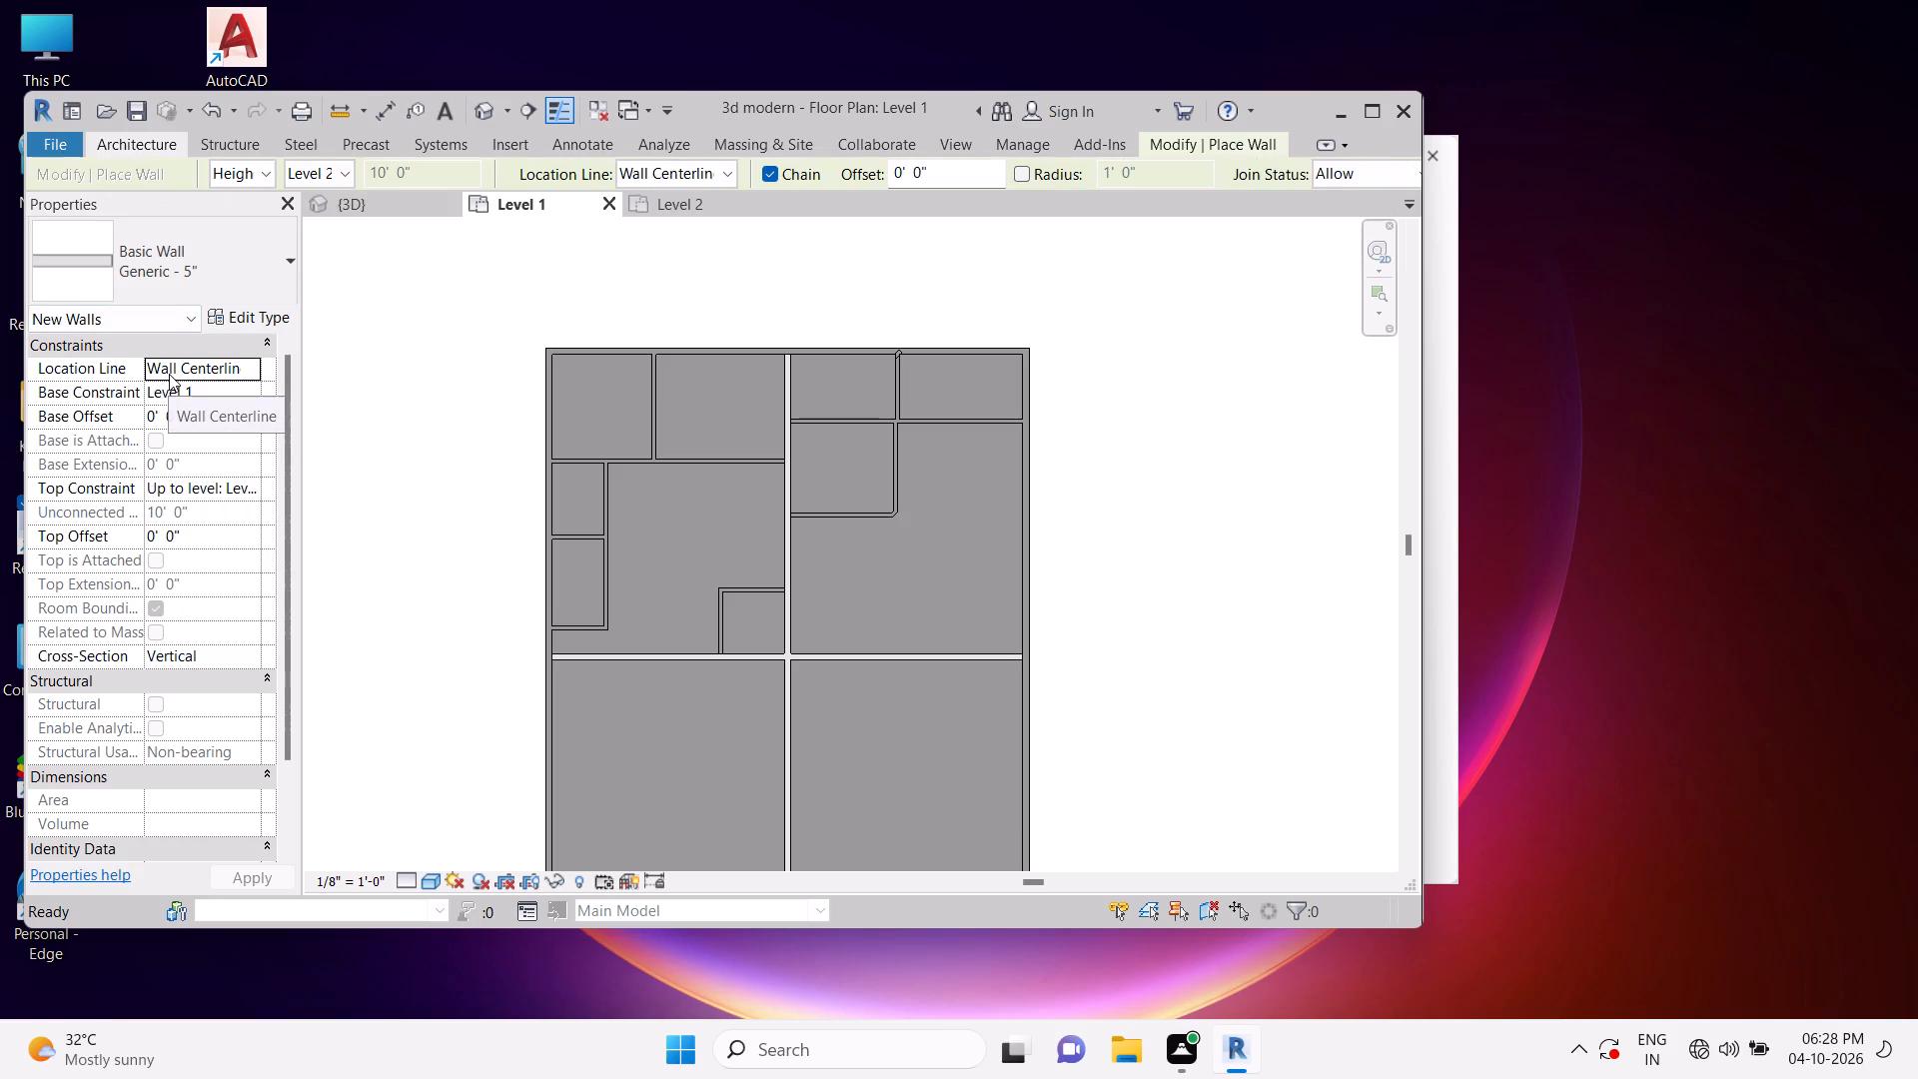
pyautogui.click(206, 282)
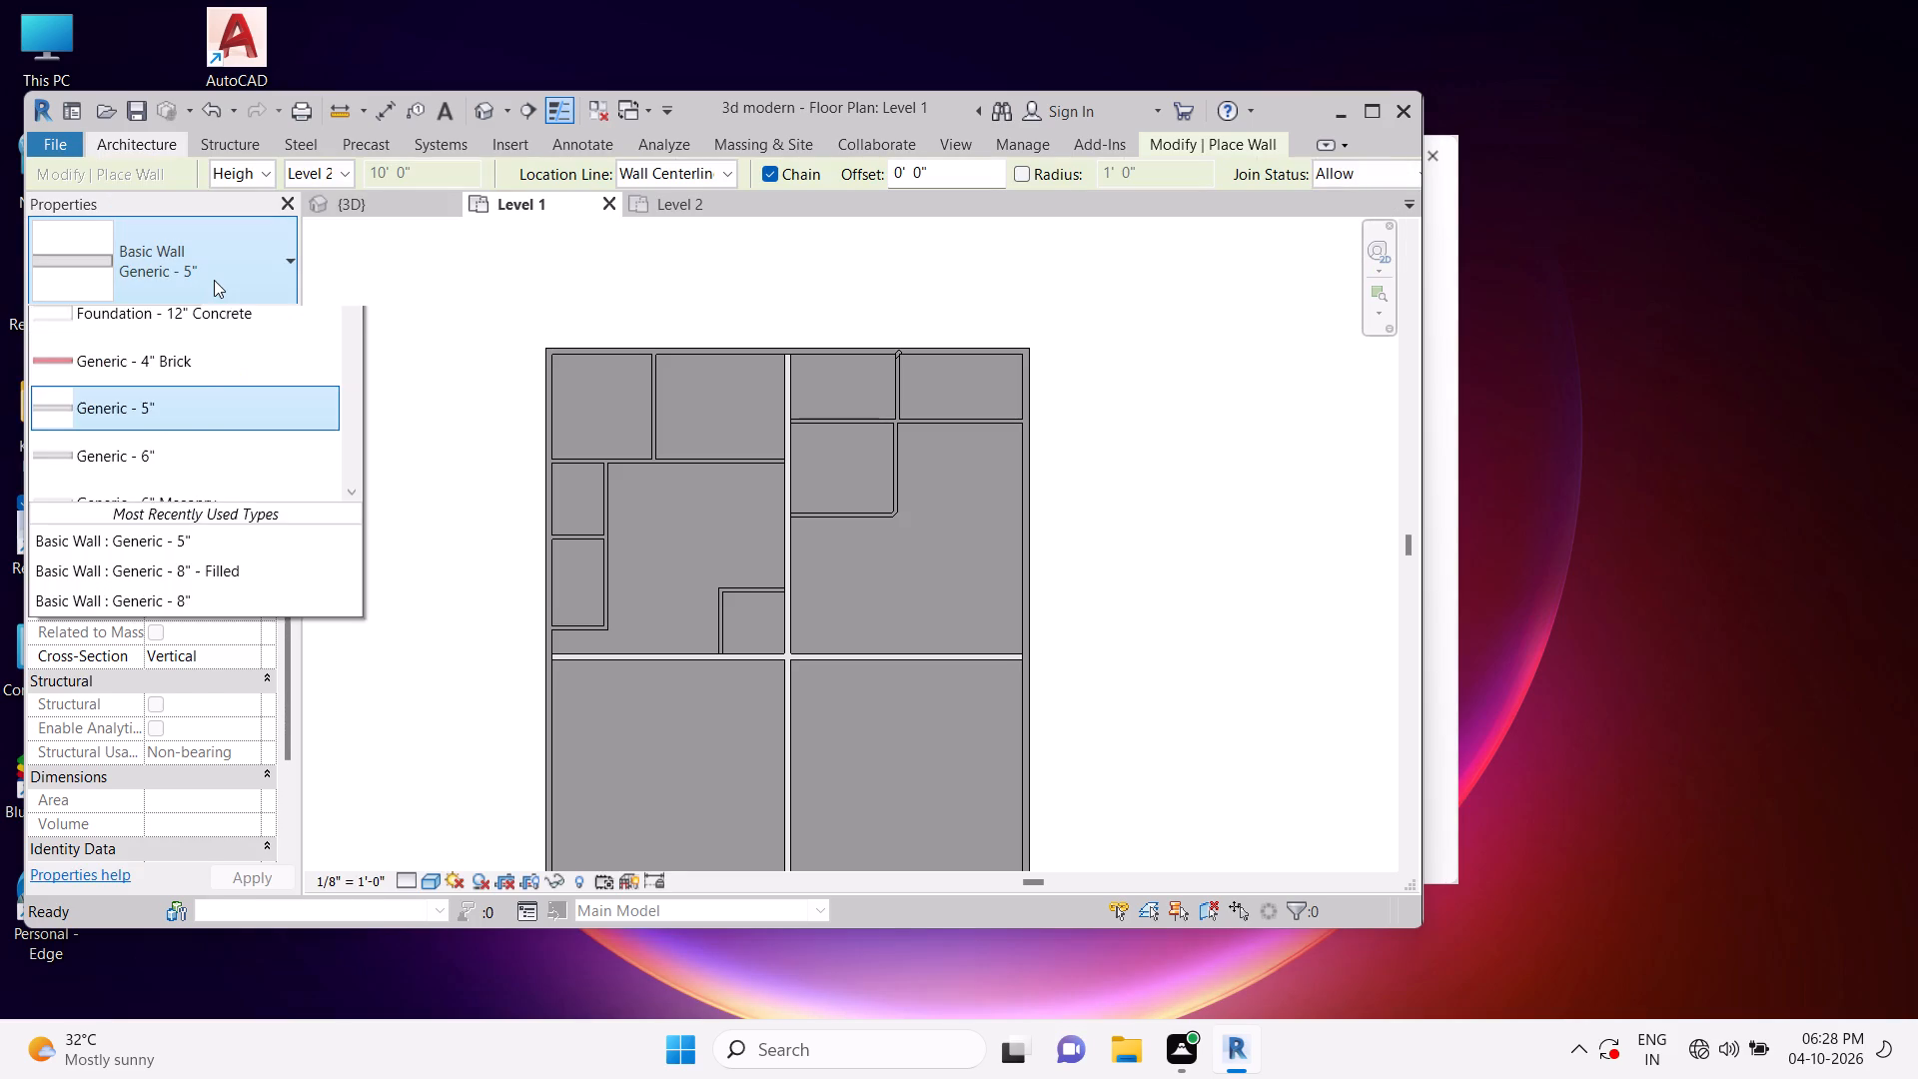
pyautogui.click(167, 758)
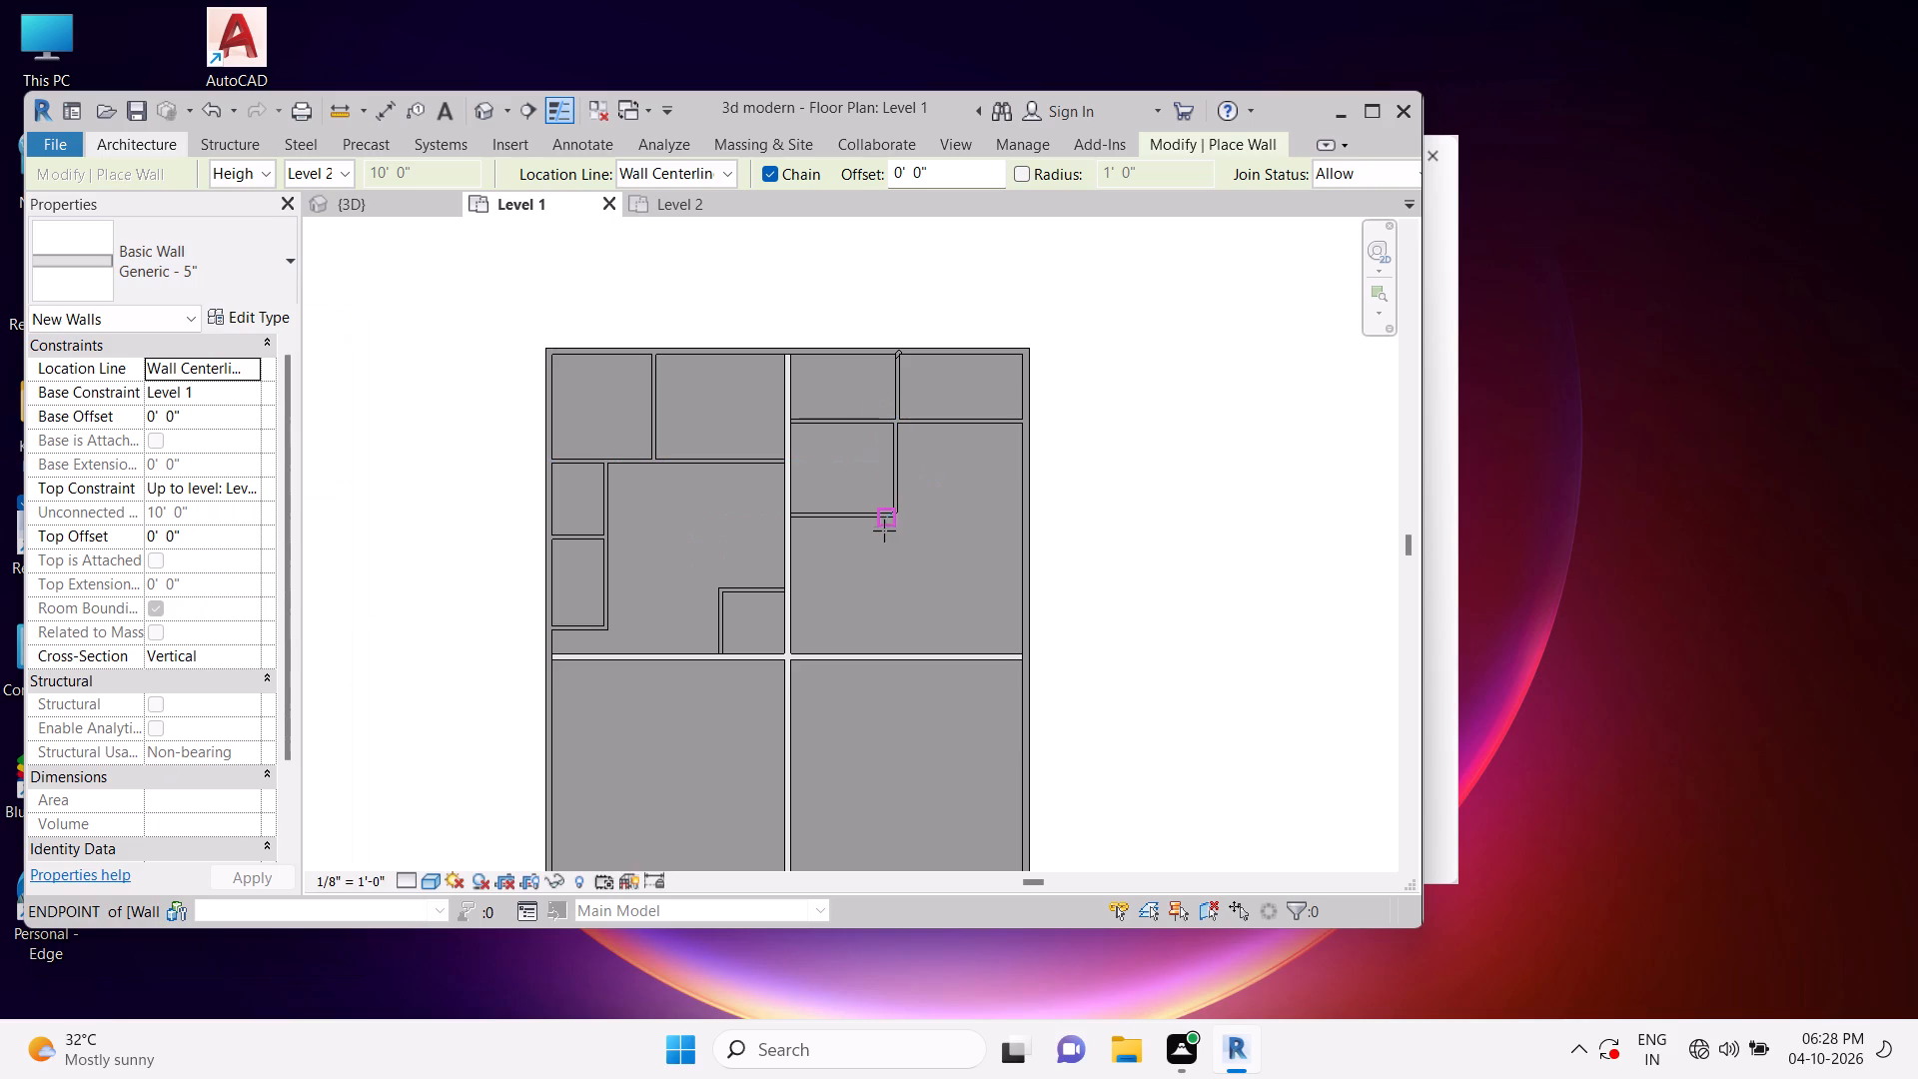
pyautogui.moveTo(893, 525); pyautogui.dragTo(886, 567)
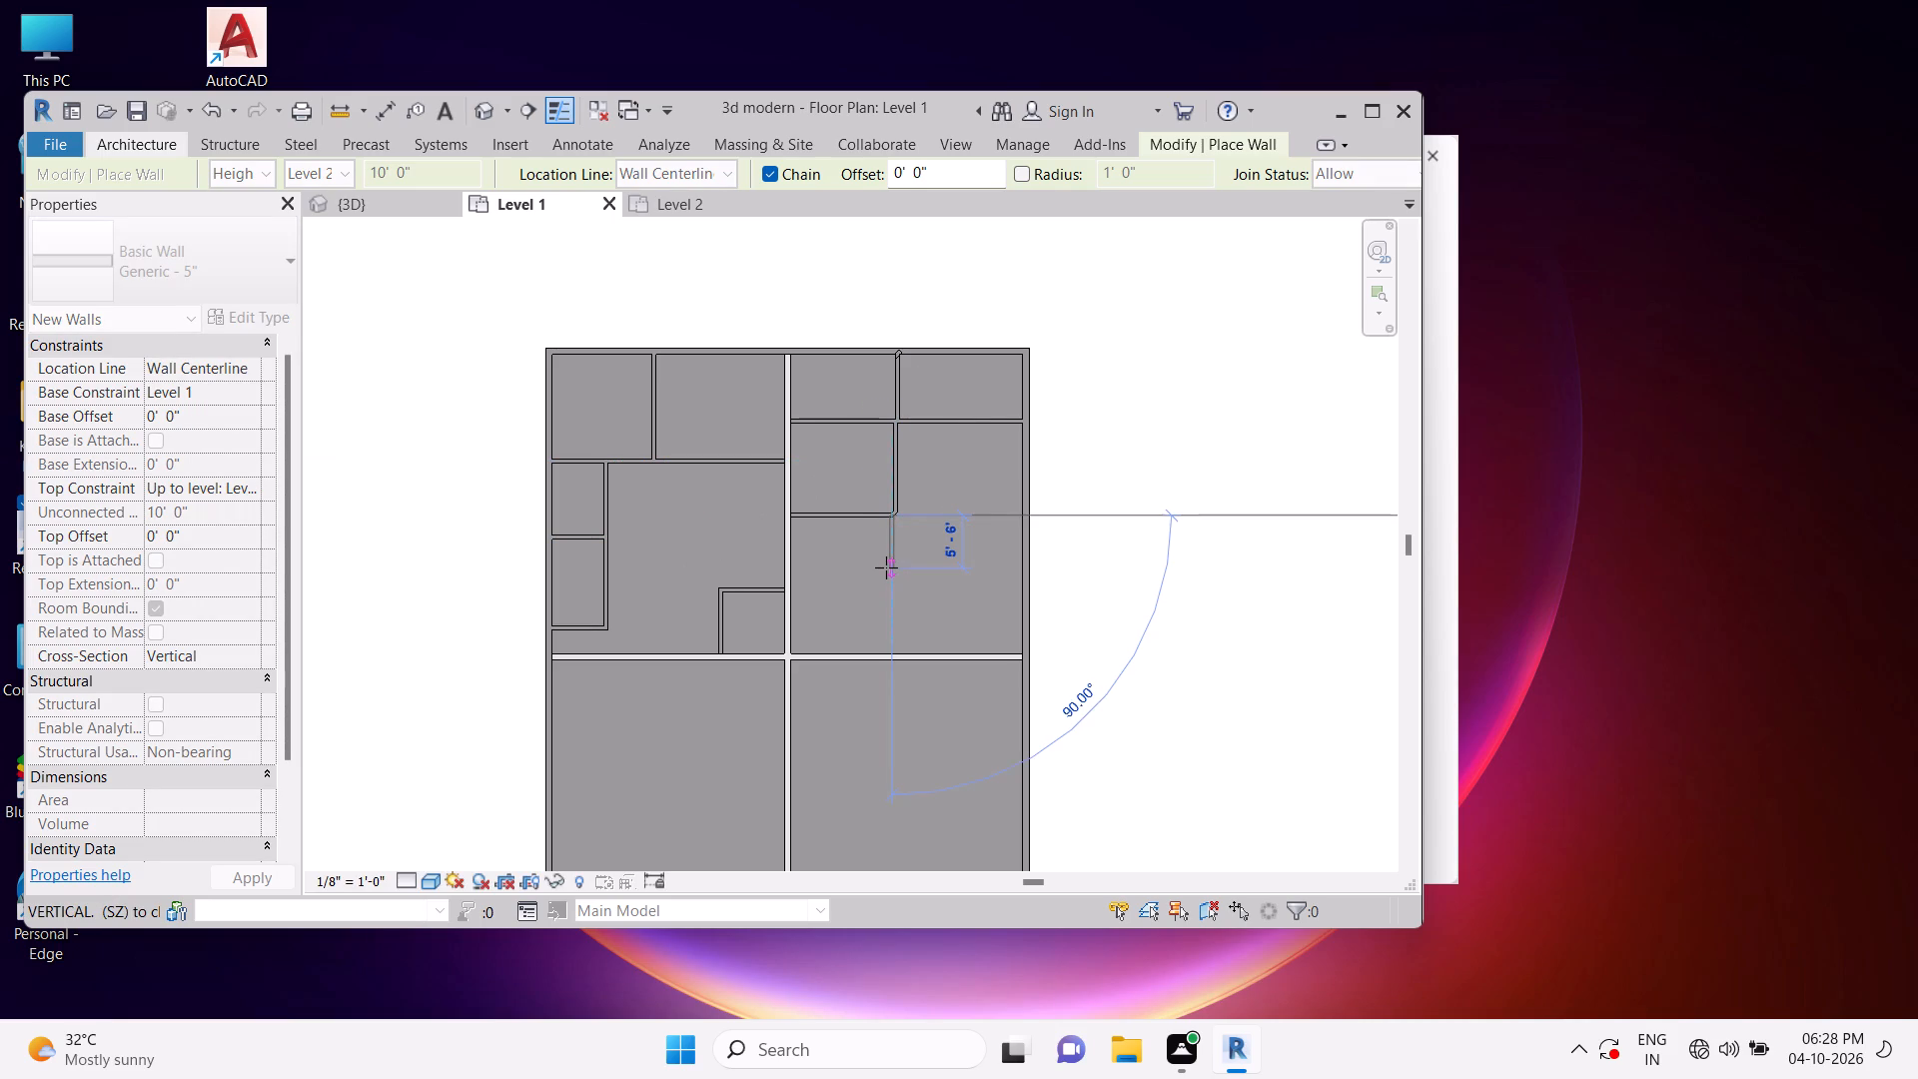
pyautogui.moveTo(886, 567); pyautogui.dragTo(879, 582)
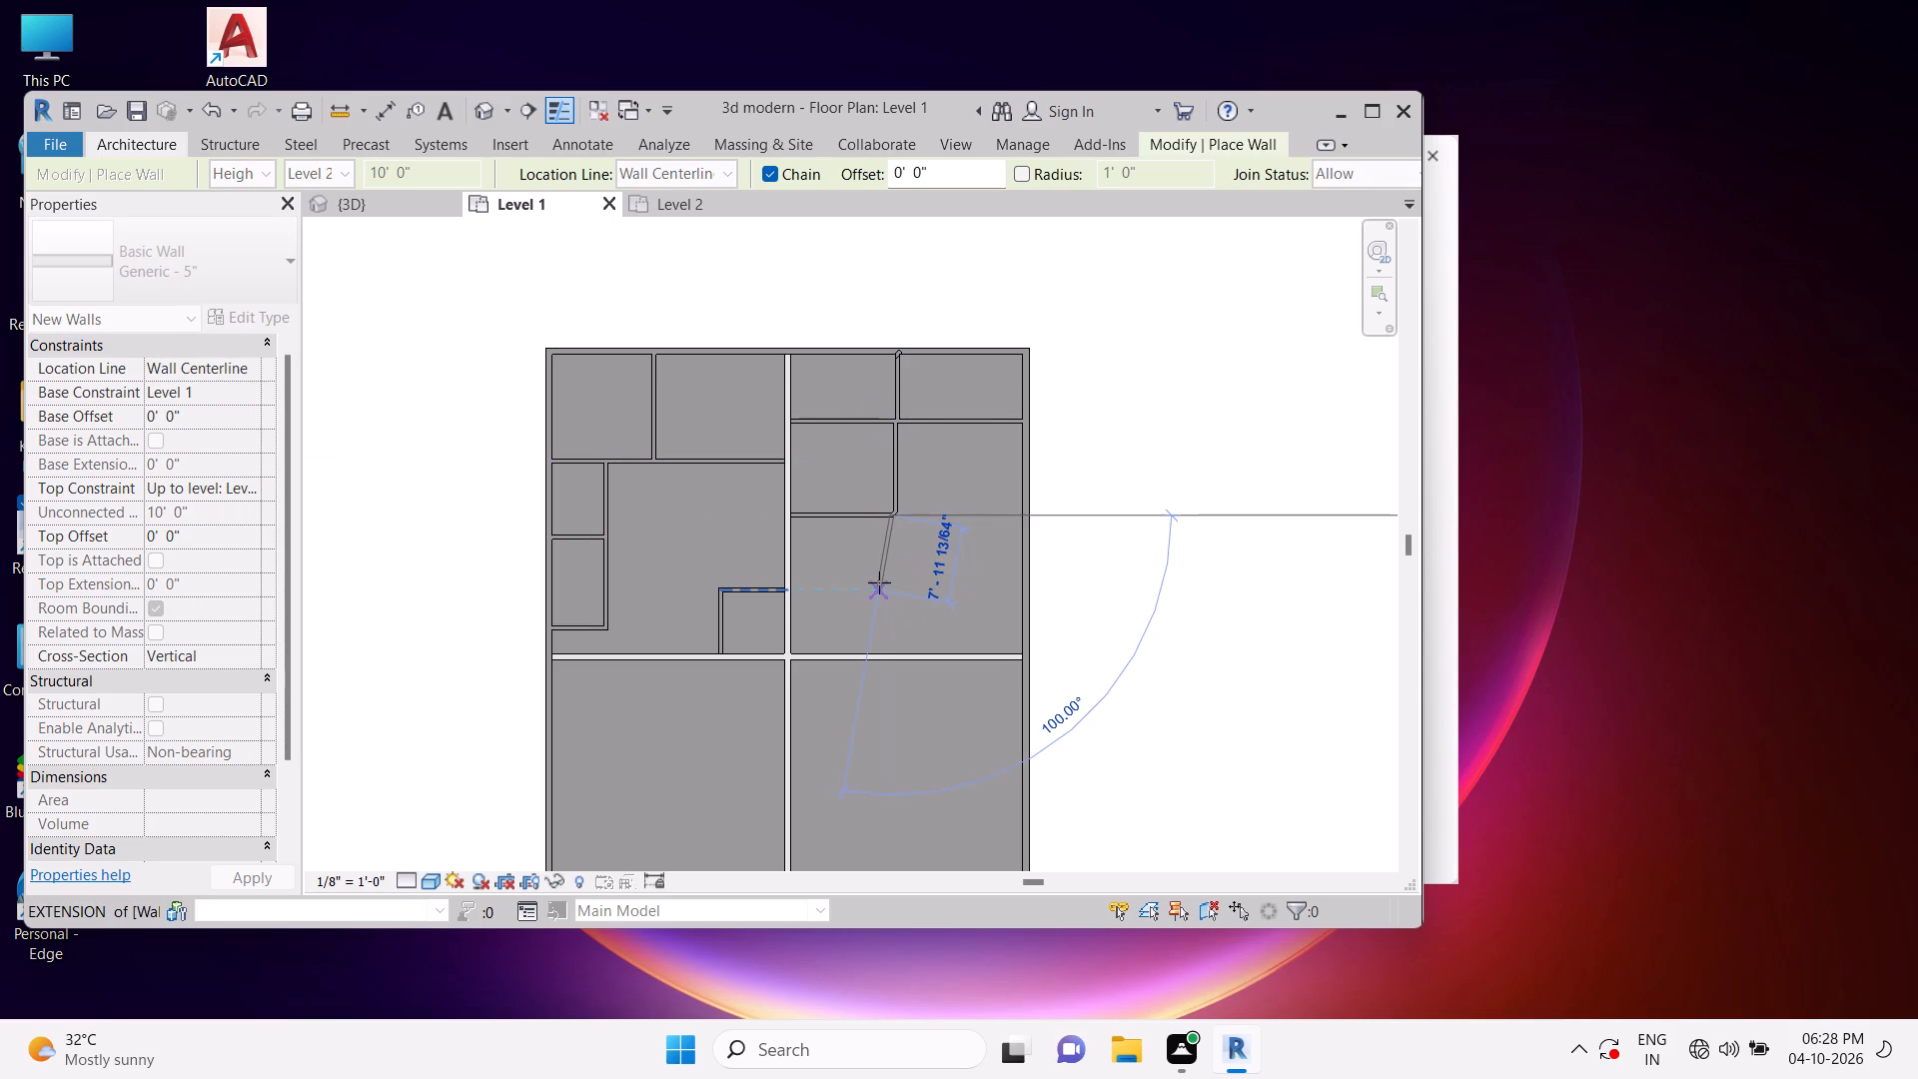
pyautogui.moveTo(879, 582); pyautogui.dragTo(890, 584)
pyautogui.click(890, 584)
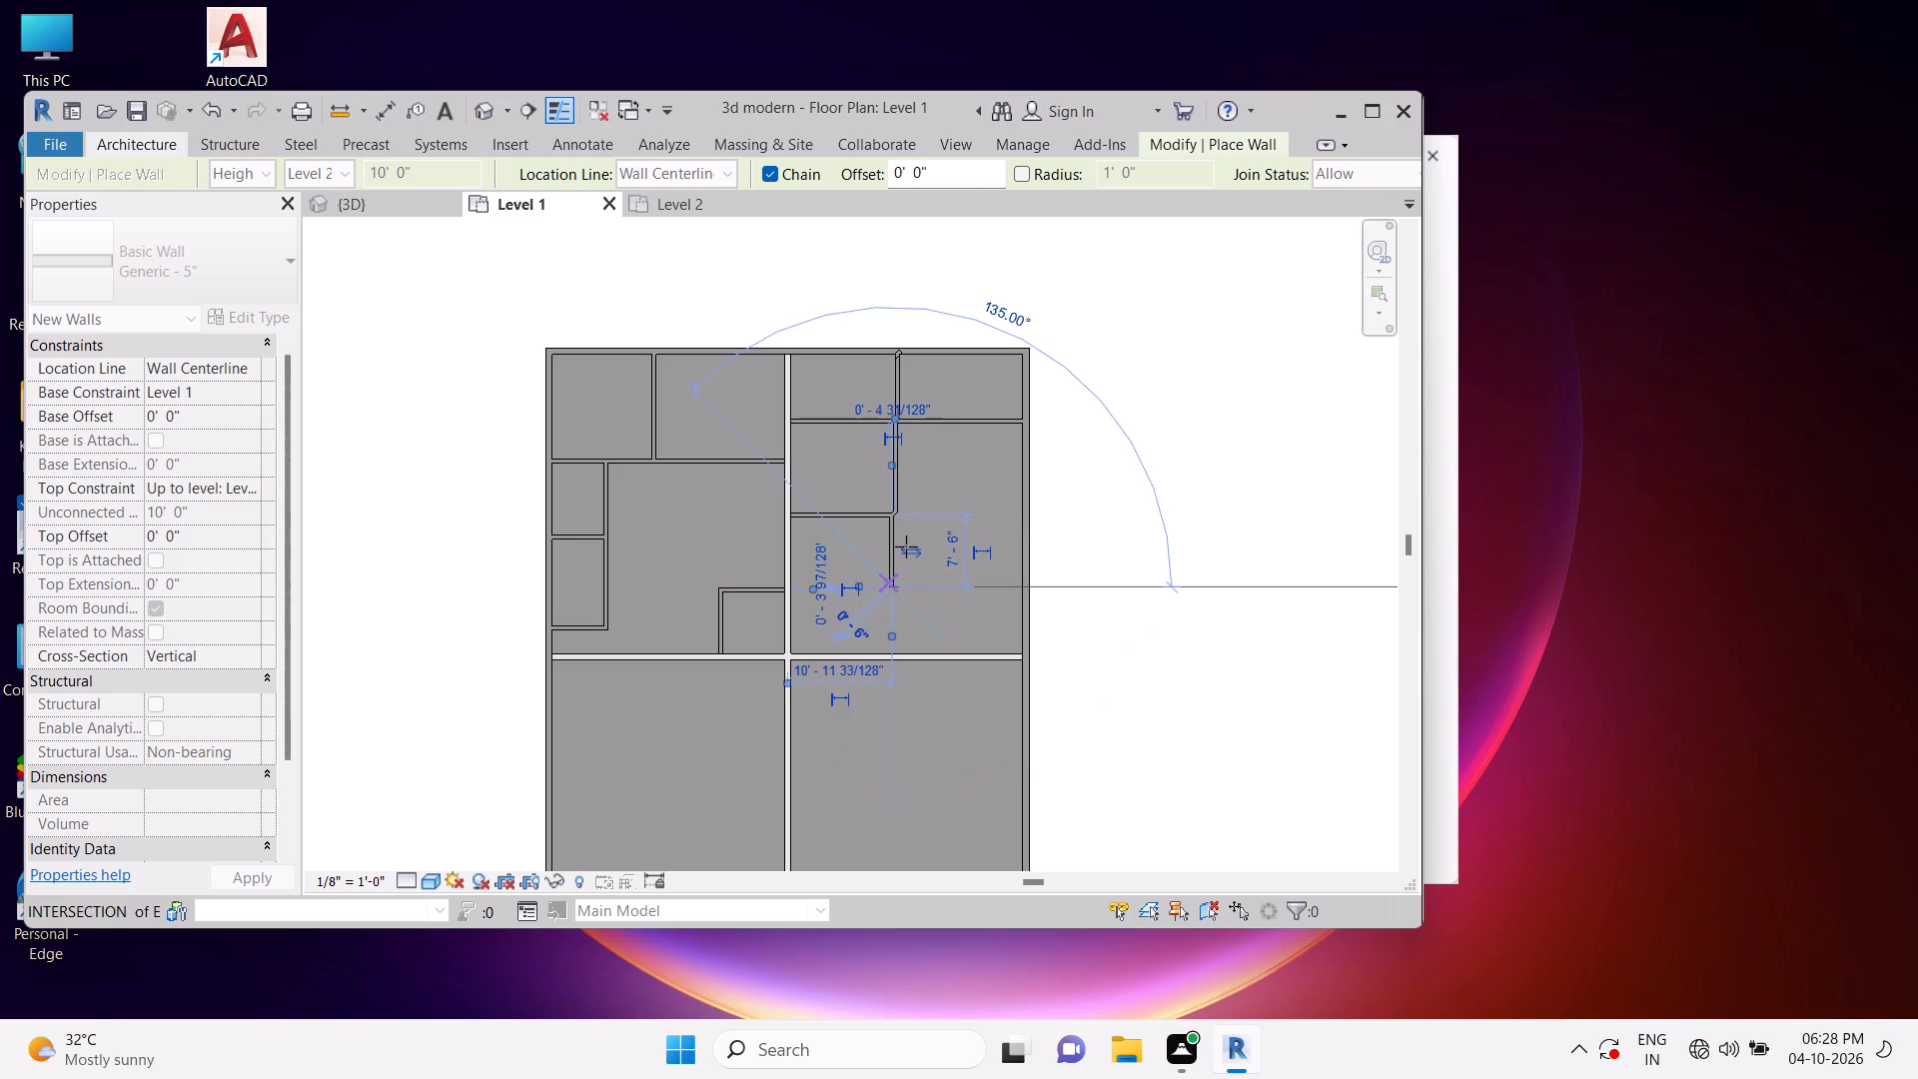
pyautogui.press('Escape')
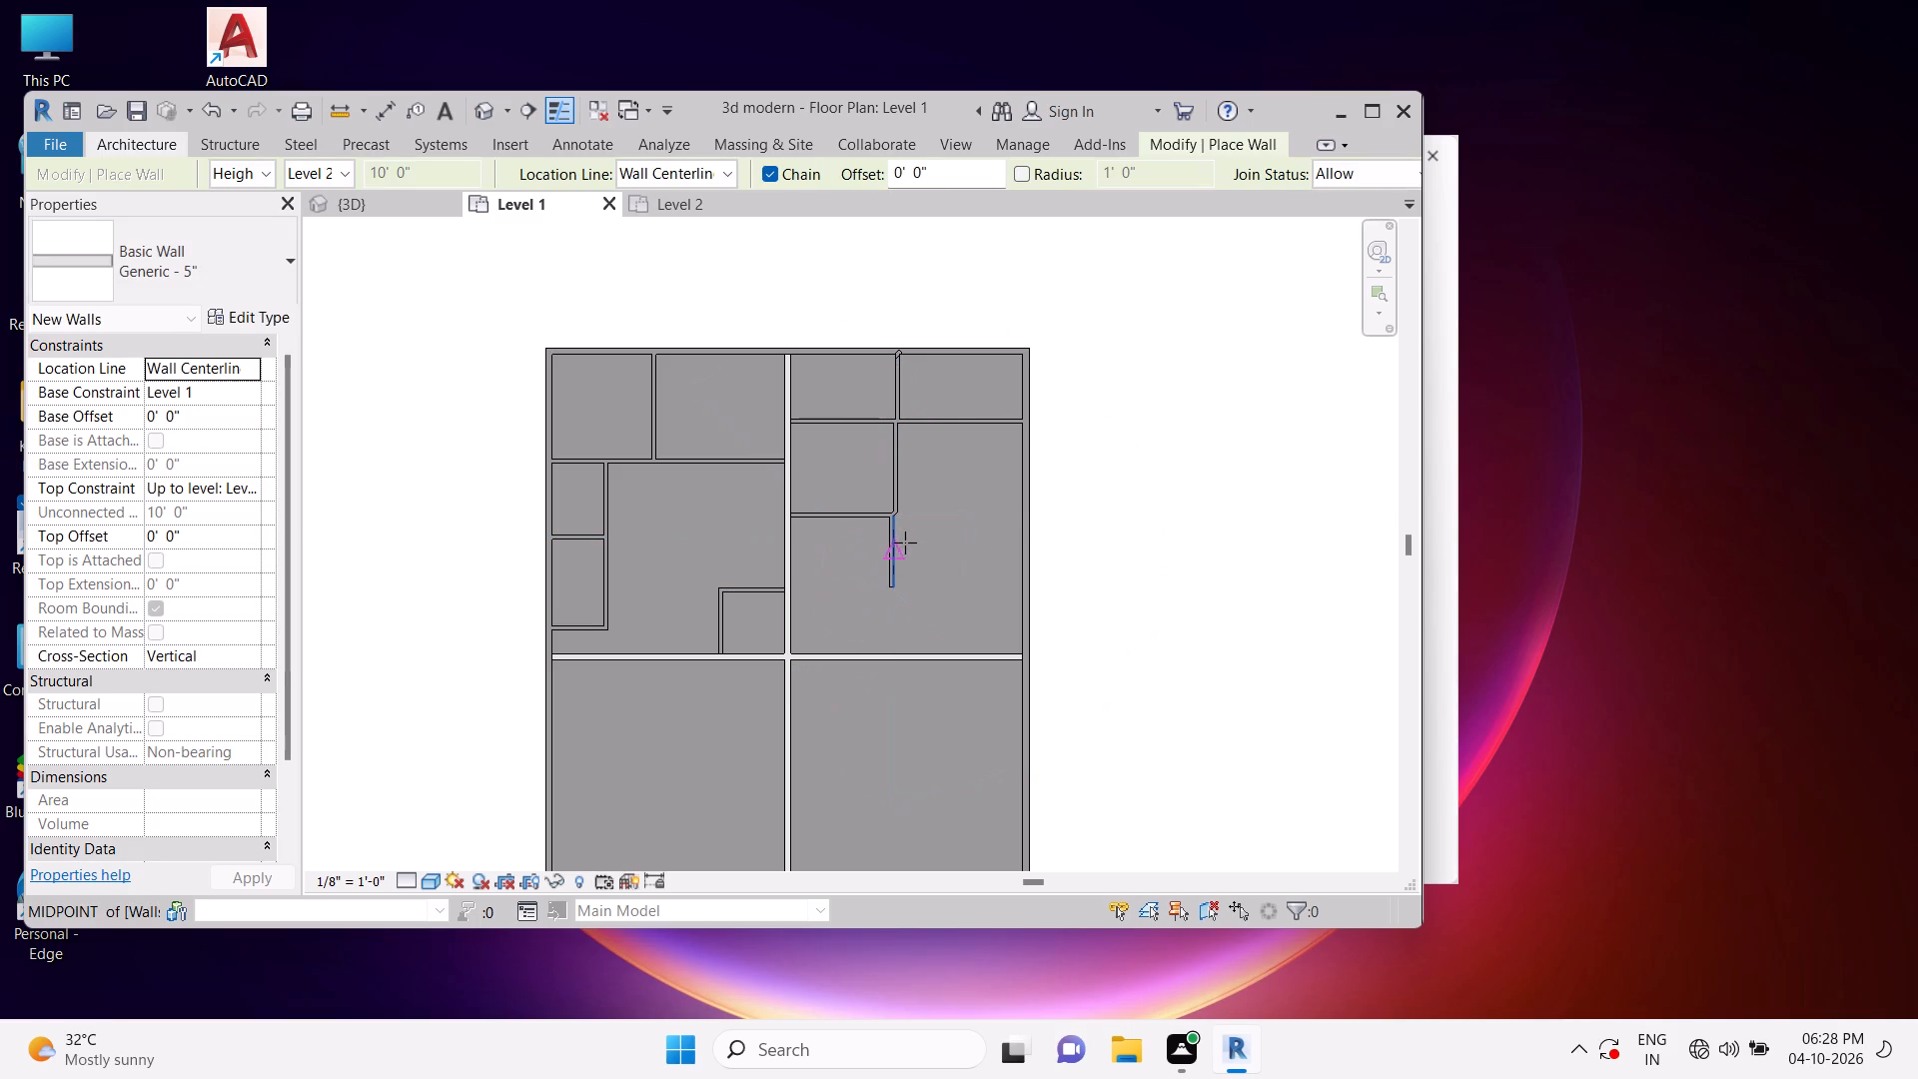
# Draw a horizontal Generic - 5" wall from the new vertical wall's lower end to the central vertical wall, enclosing a third room.
pyautogui.click(150, 144)
pyautogui.click(141, 163)
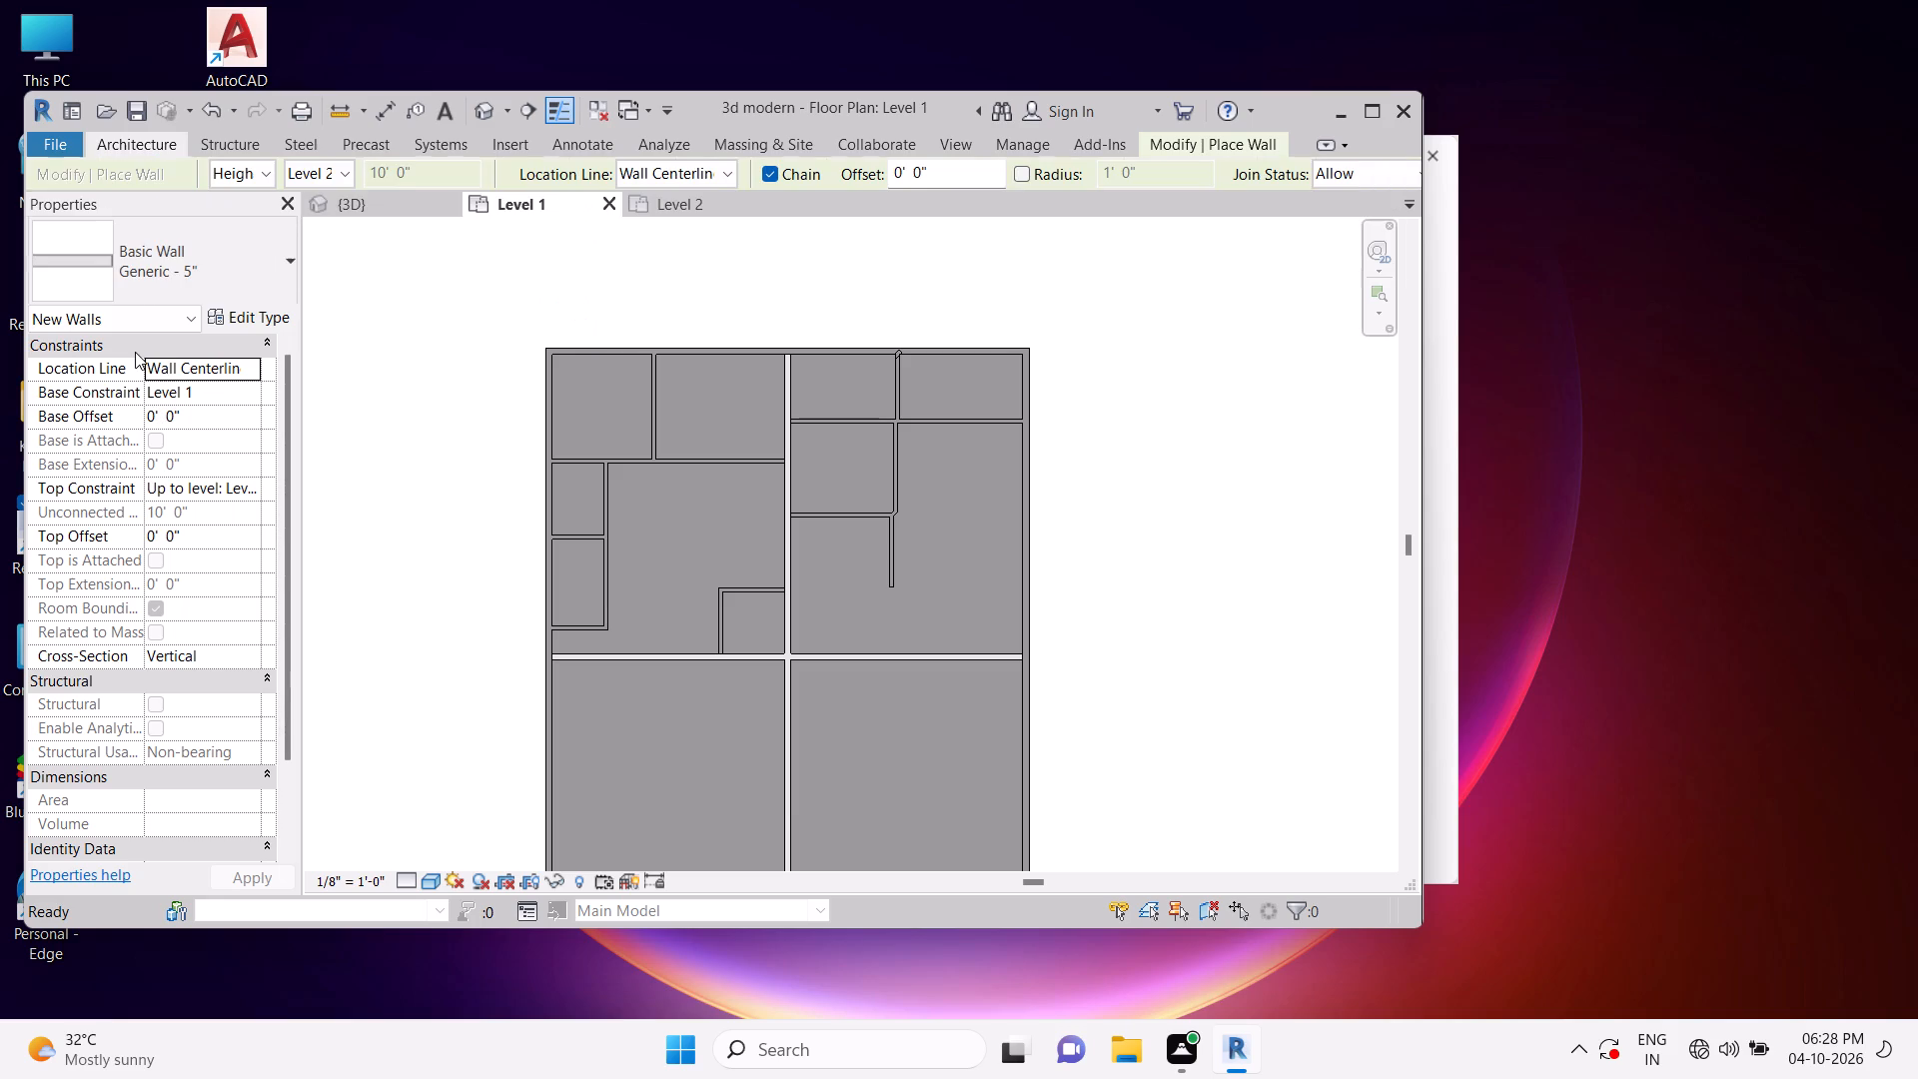
pyautogui.click(163, 273)
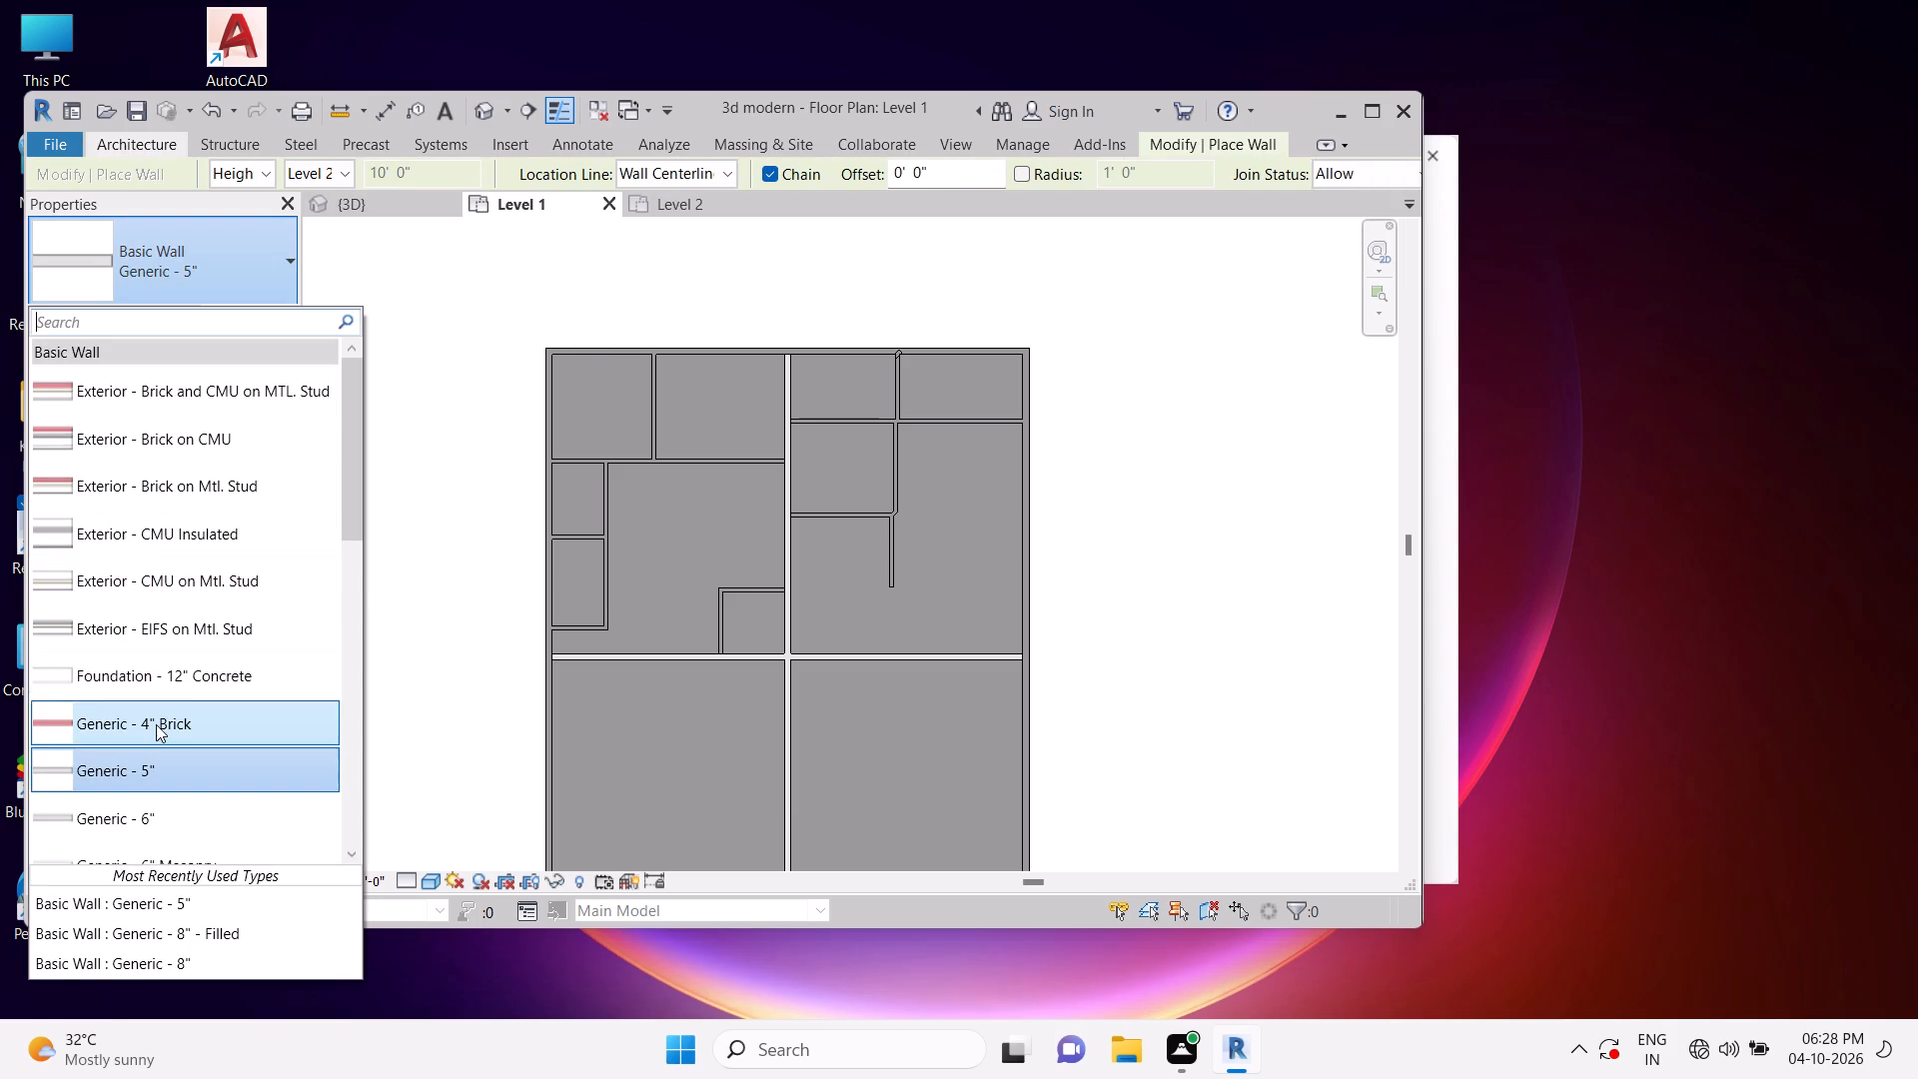
pyautogui.click(160, 754)
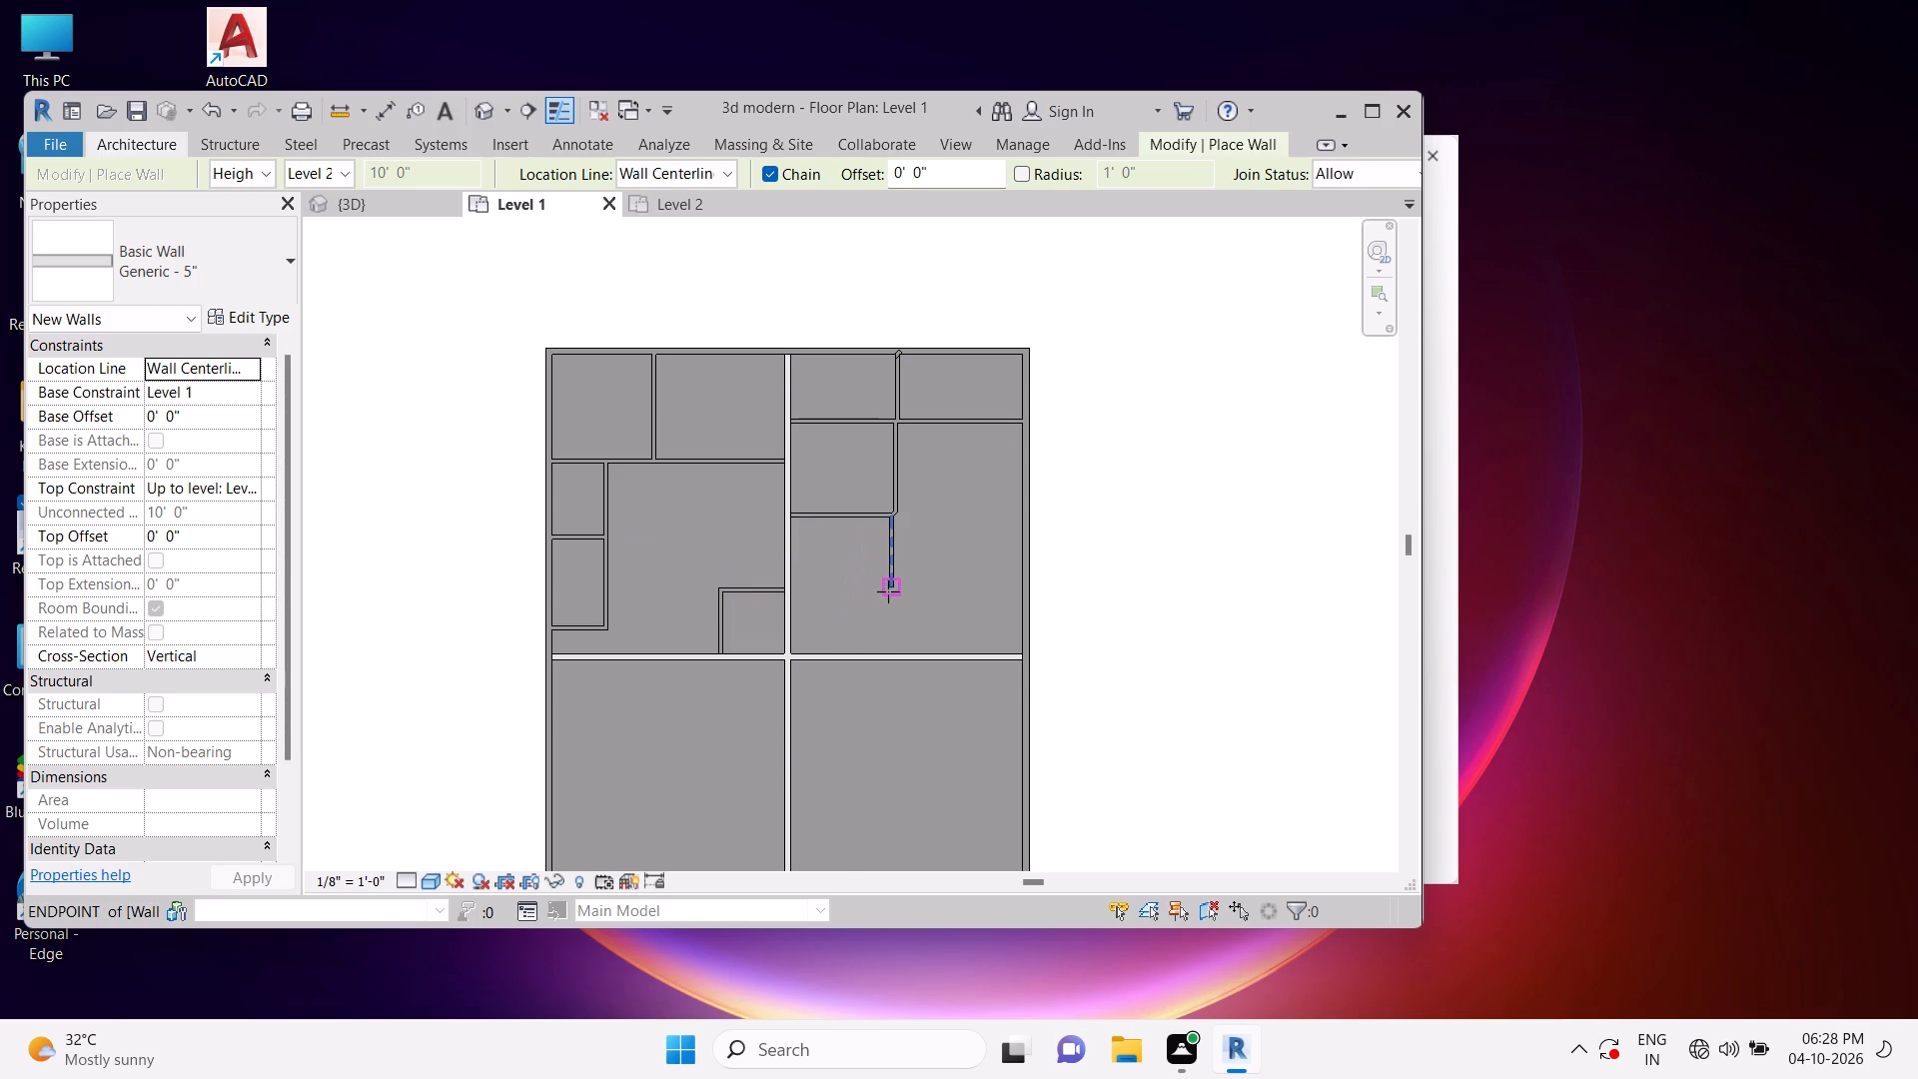
pyautogui.moveTo(891, 590); pyautogui.dragTo(822, 578)
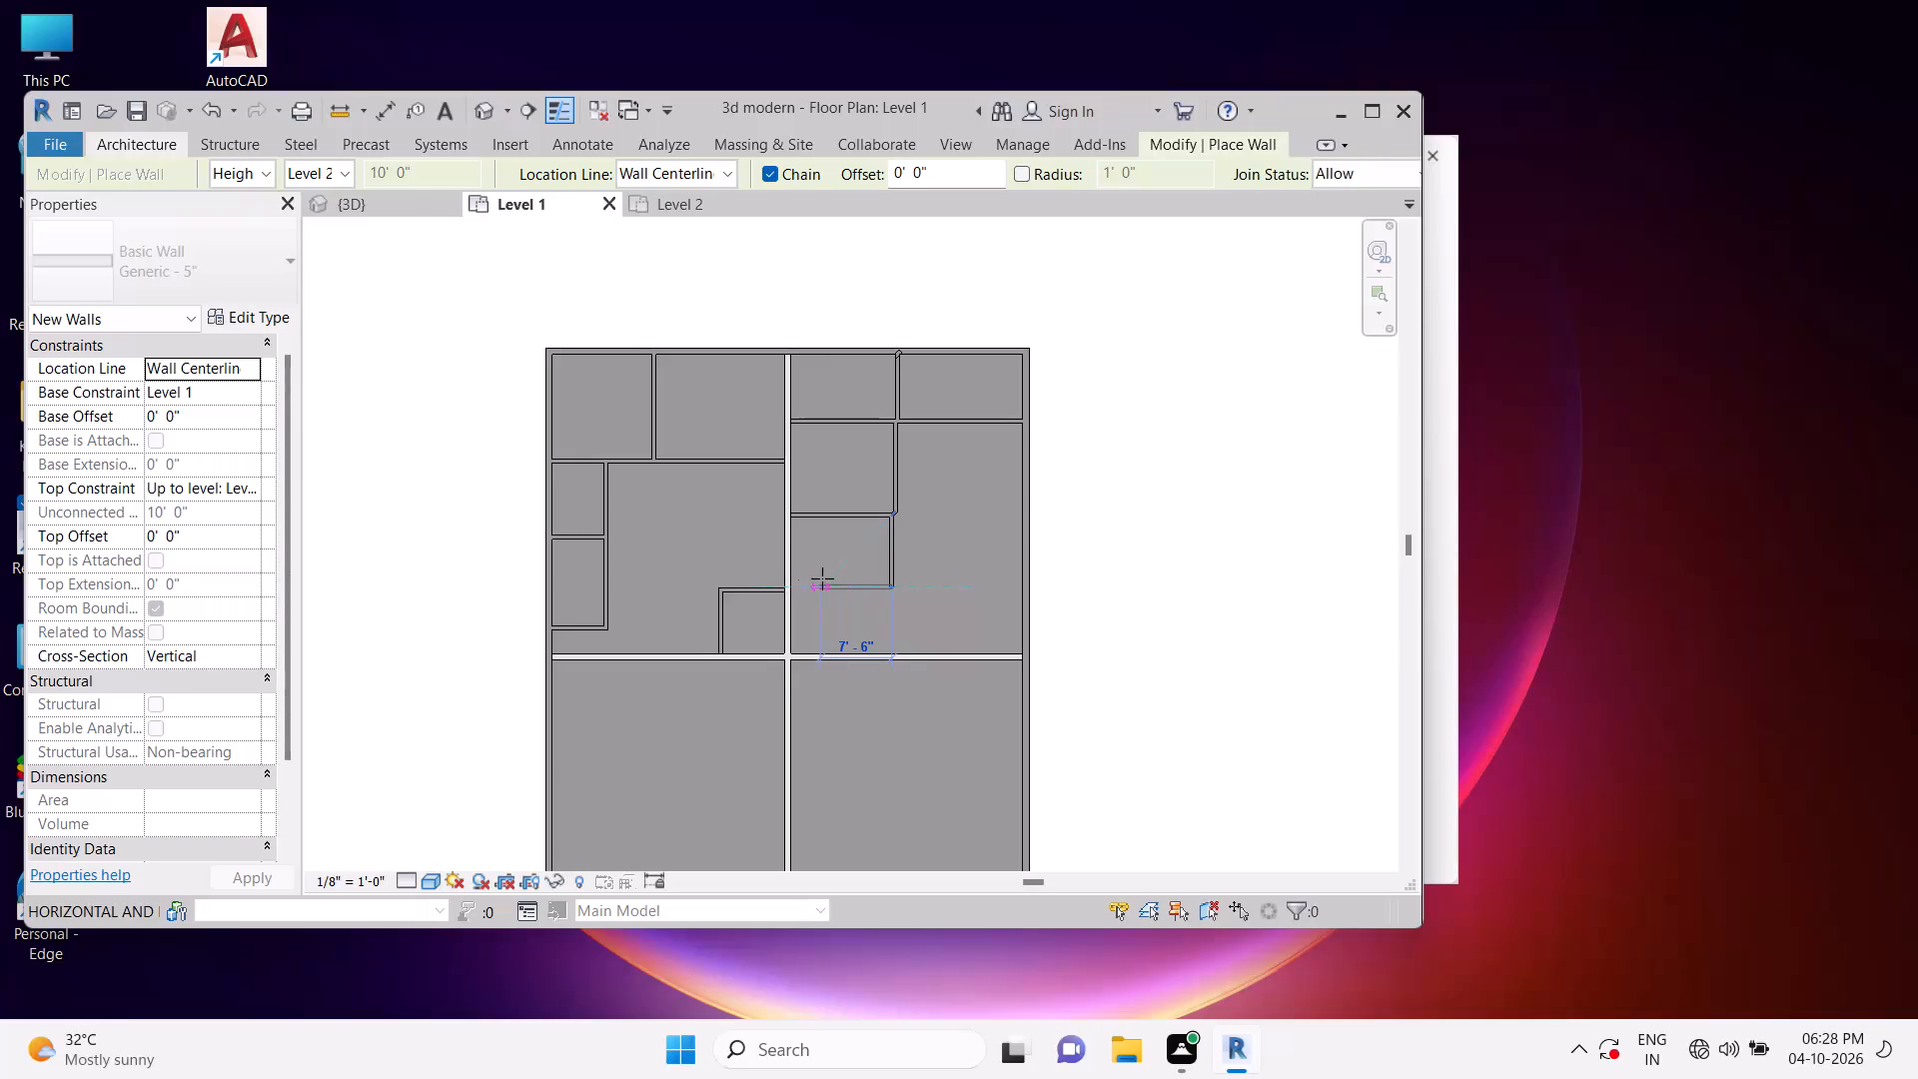
pyautogui.moveTo(822, 578); pyautogui.dragTo(792, 585)
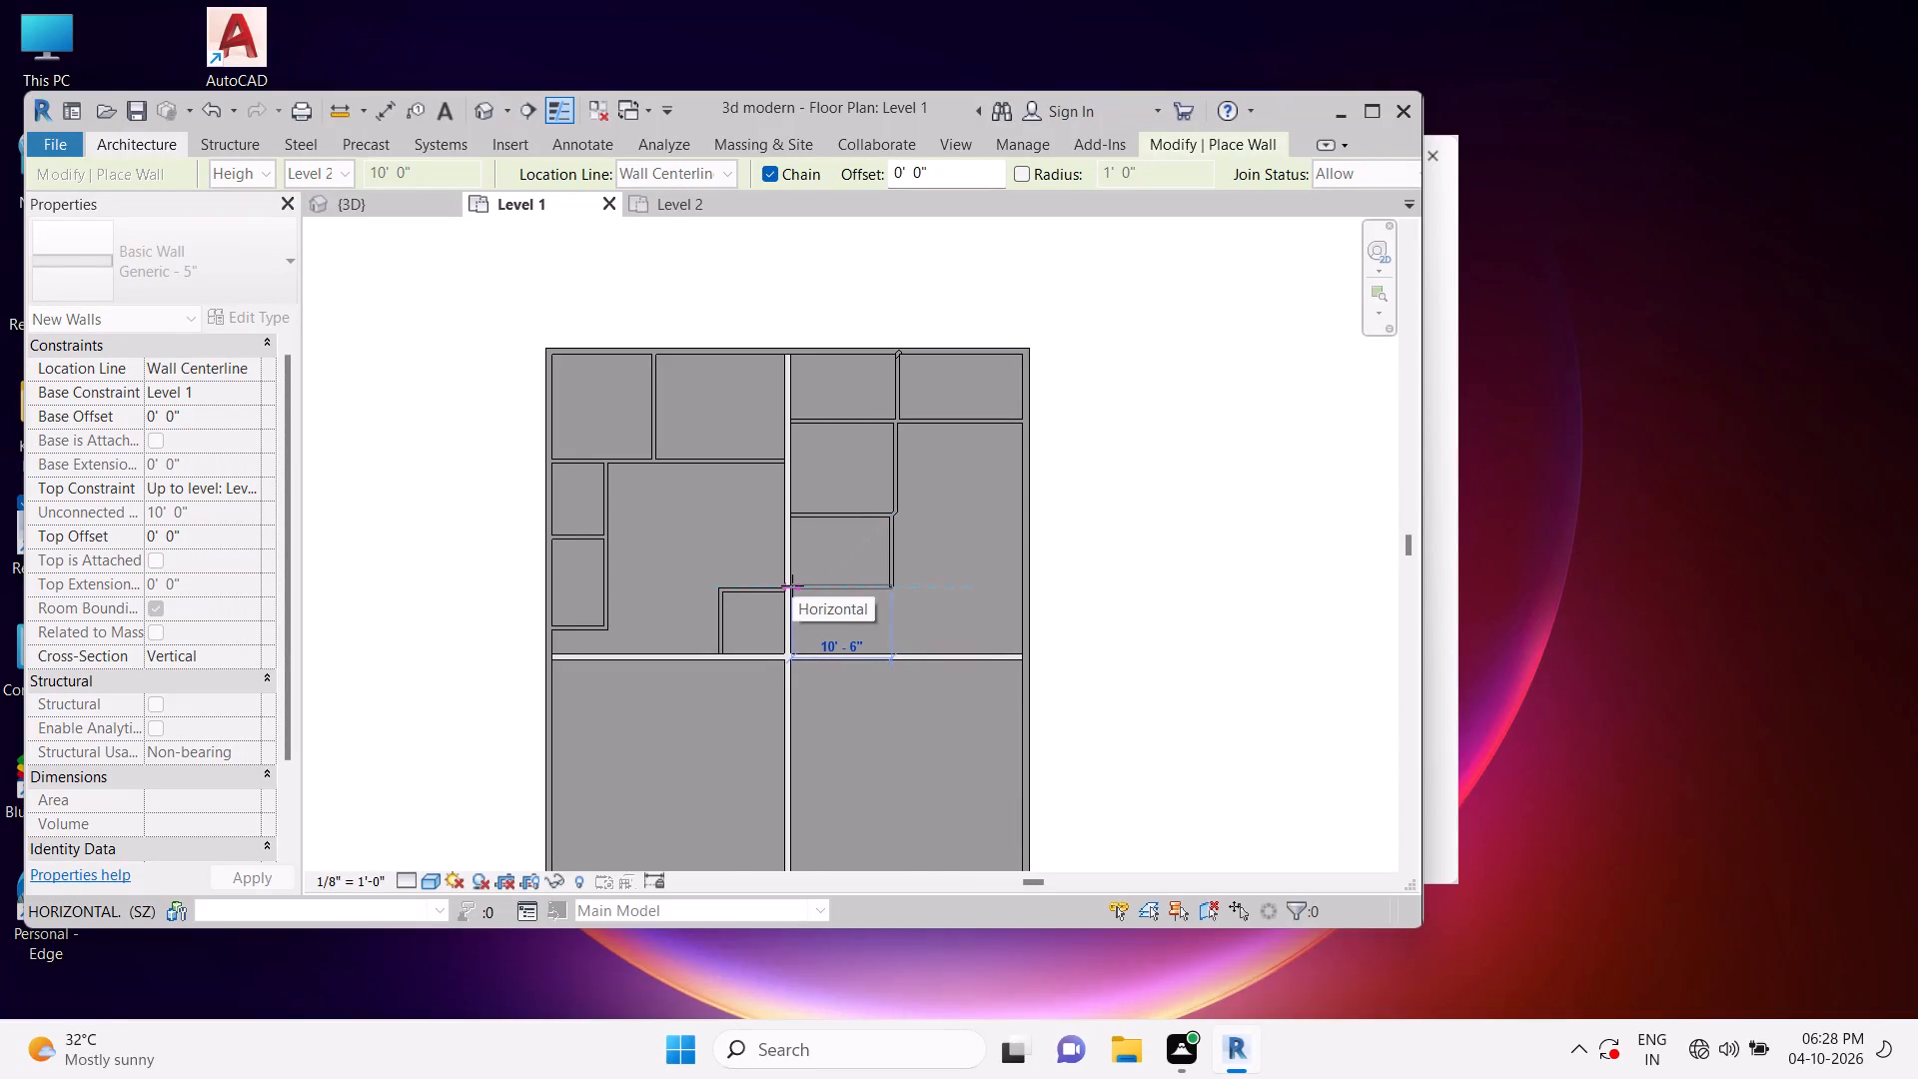
pyautogui.moveTo(792, 585); pyautogui.dragTo(784, 586)
pyautogui.click(784, 586)
pyautogui.click(784, 586)
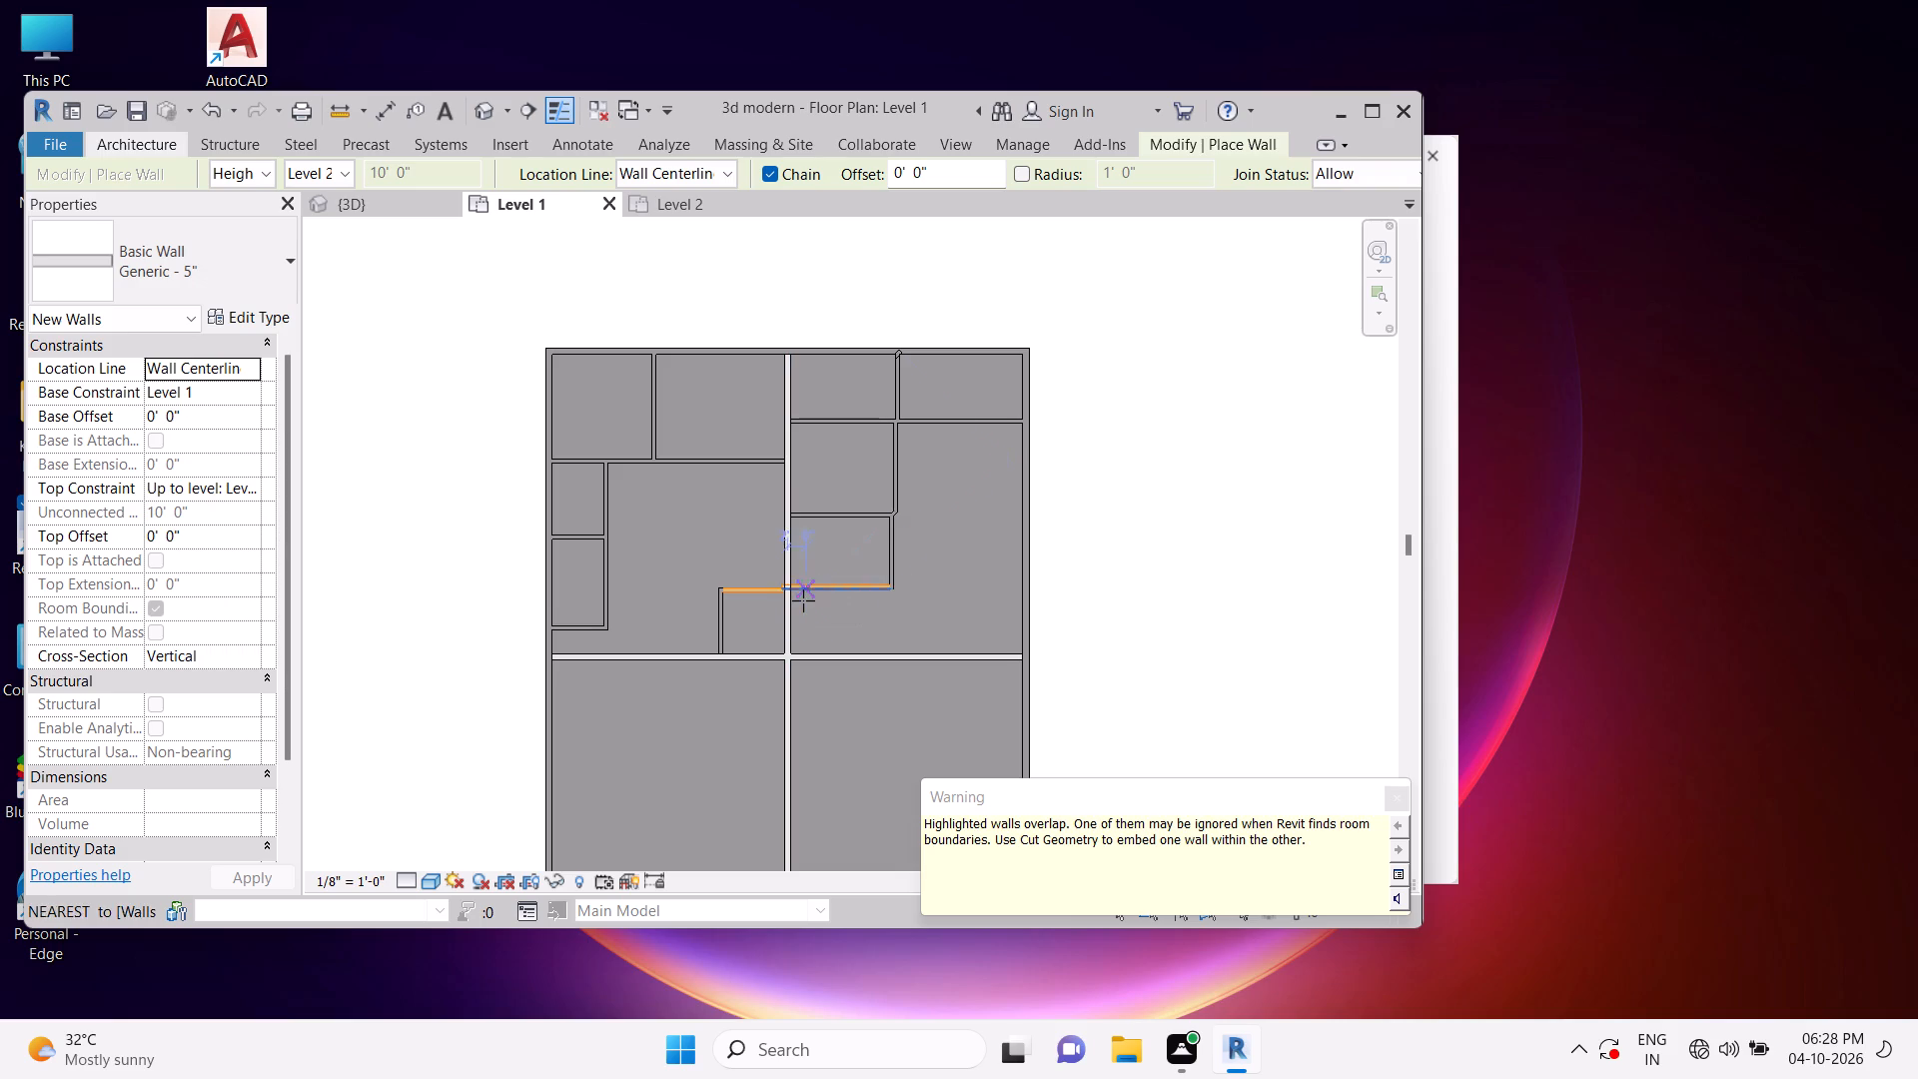
pyautogui.click(792, 591)
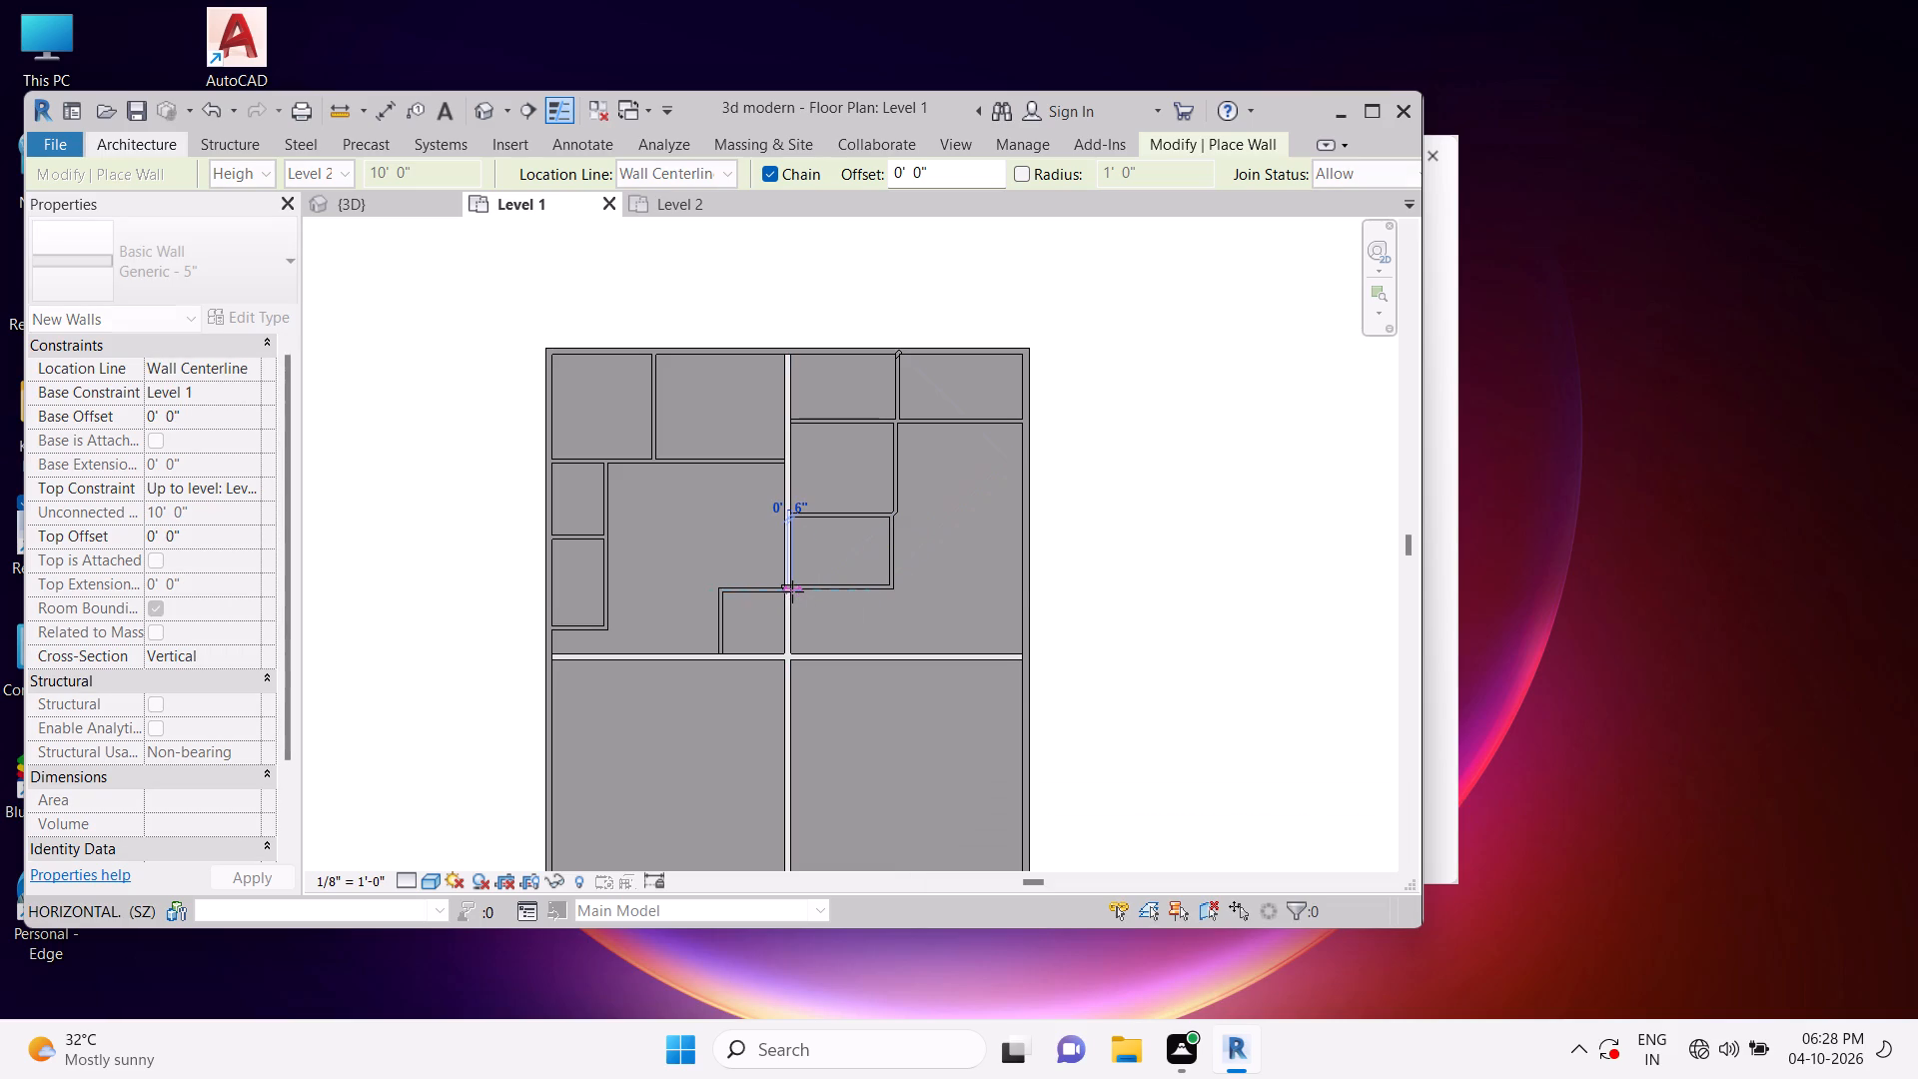
pyautogui.press('Escape')
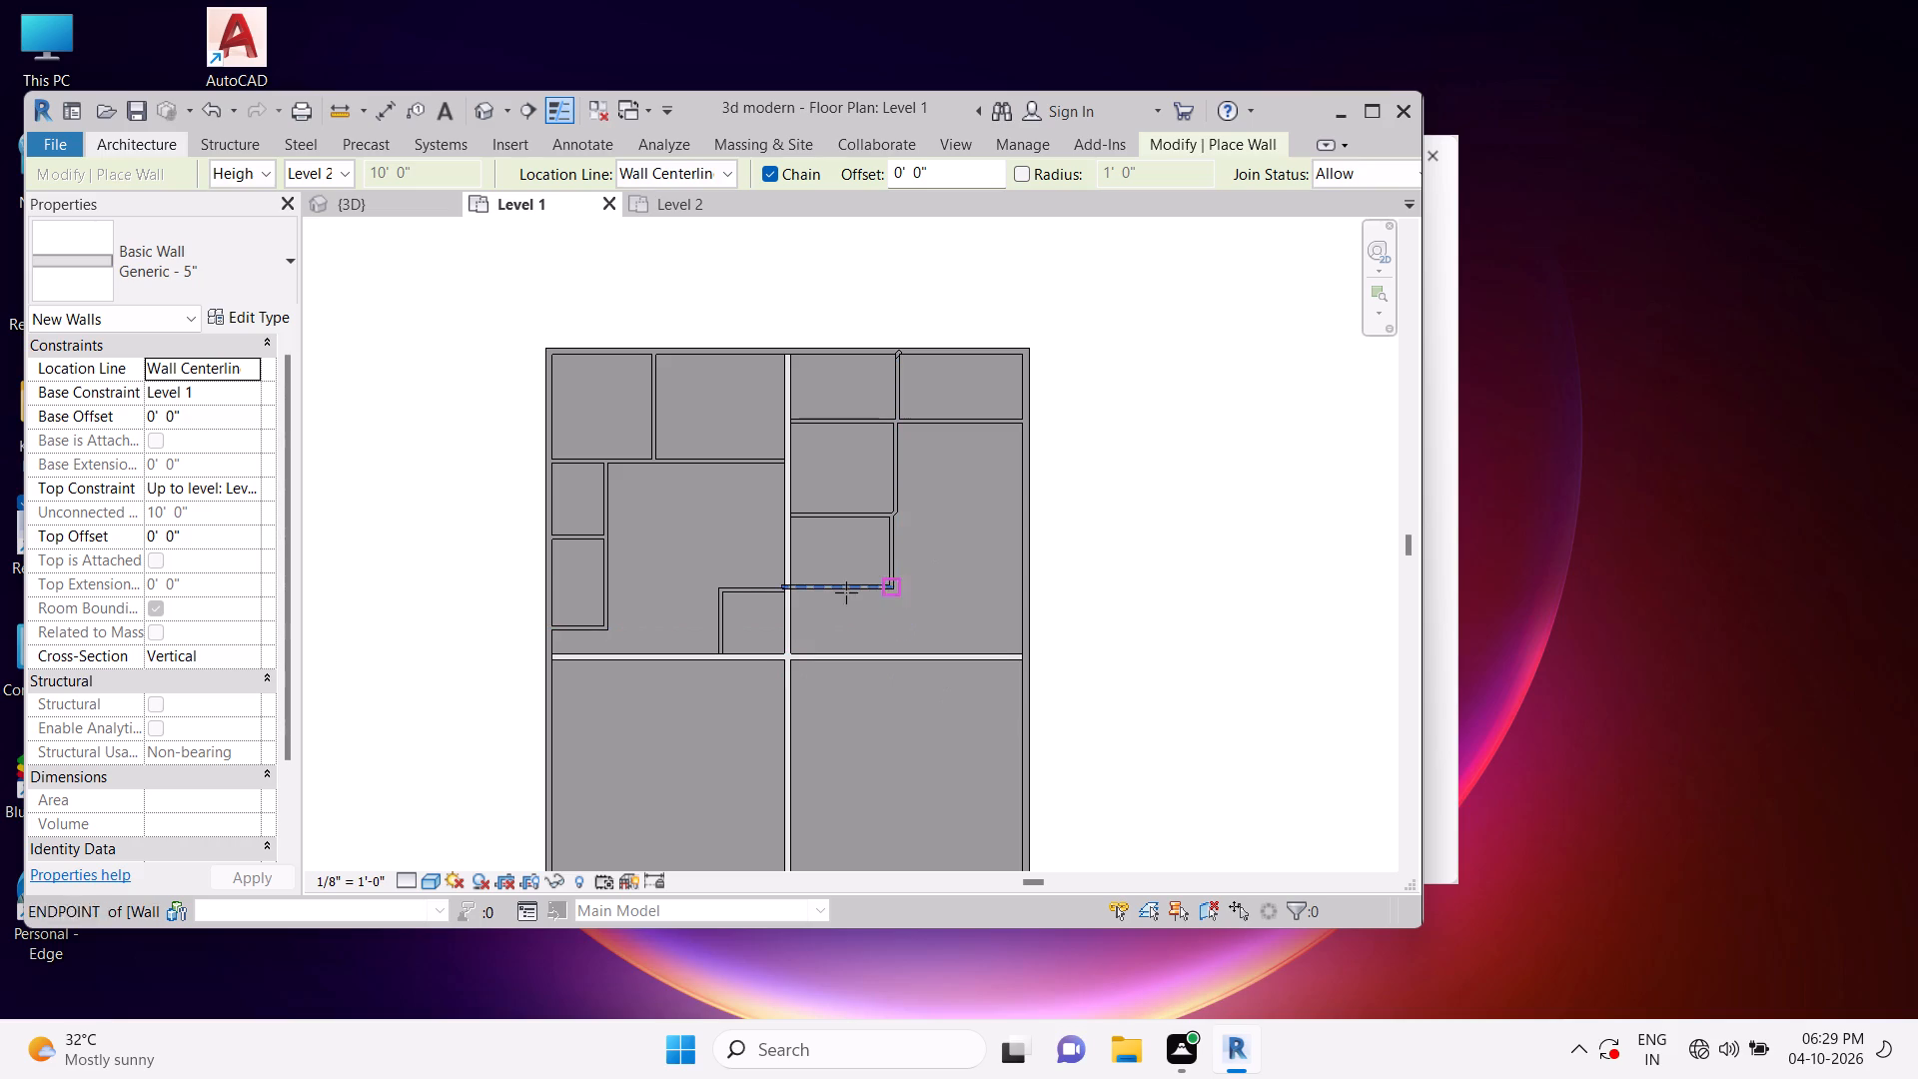
# Draw a horizontal Generic - 5" wall about 9'-6" long from the central vertical wall, just below the third upper-right-area room.
pyautogui.click(107, 143)
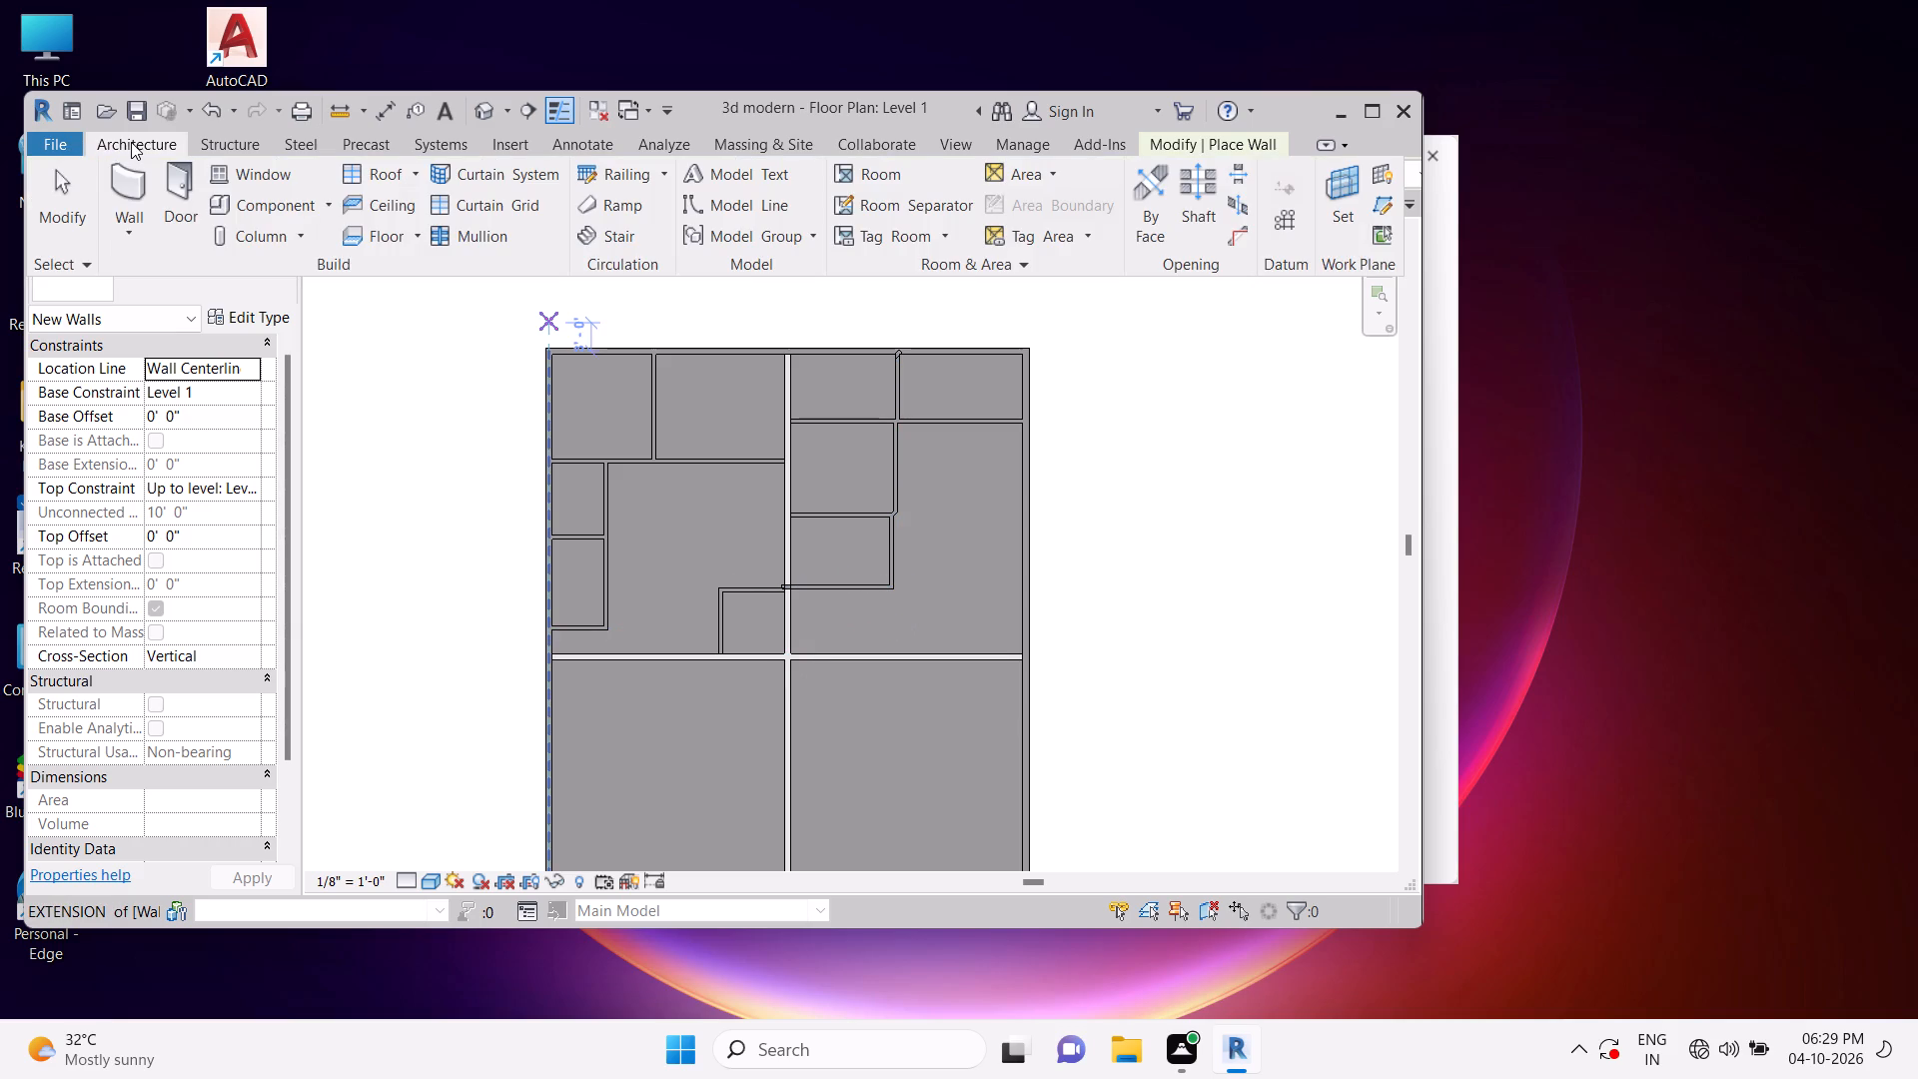
pyautogui.click(135, 188)
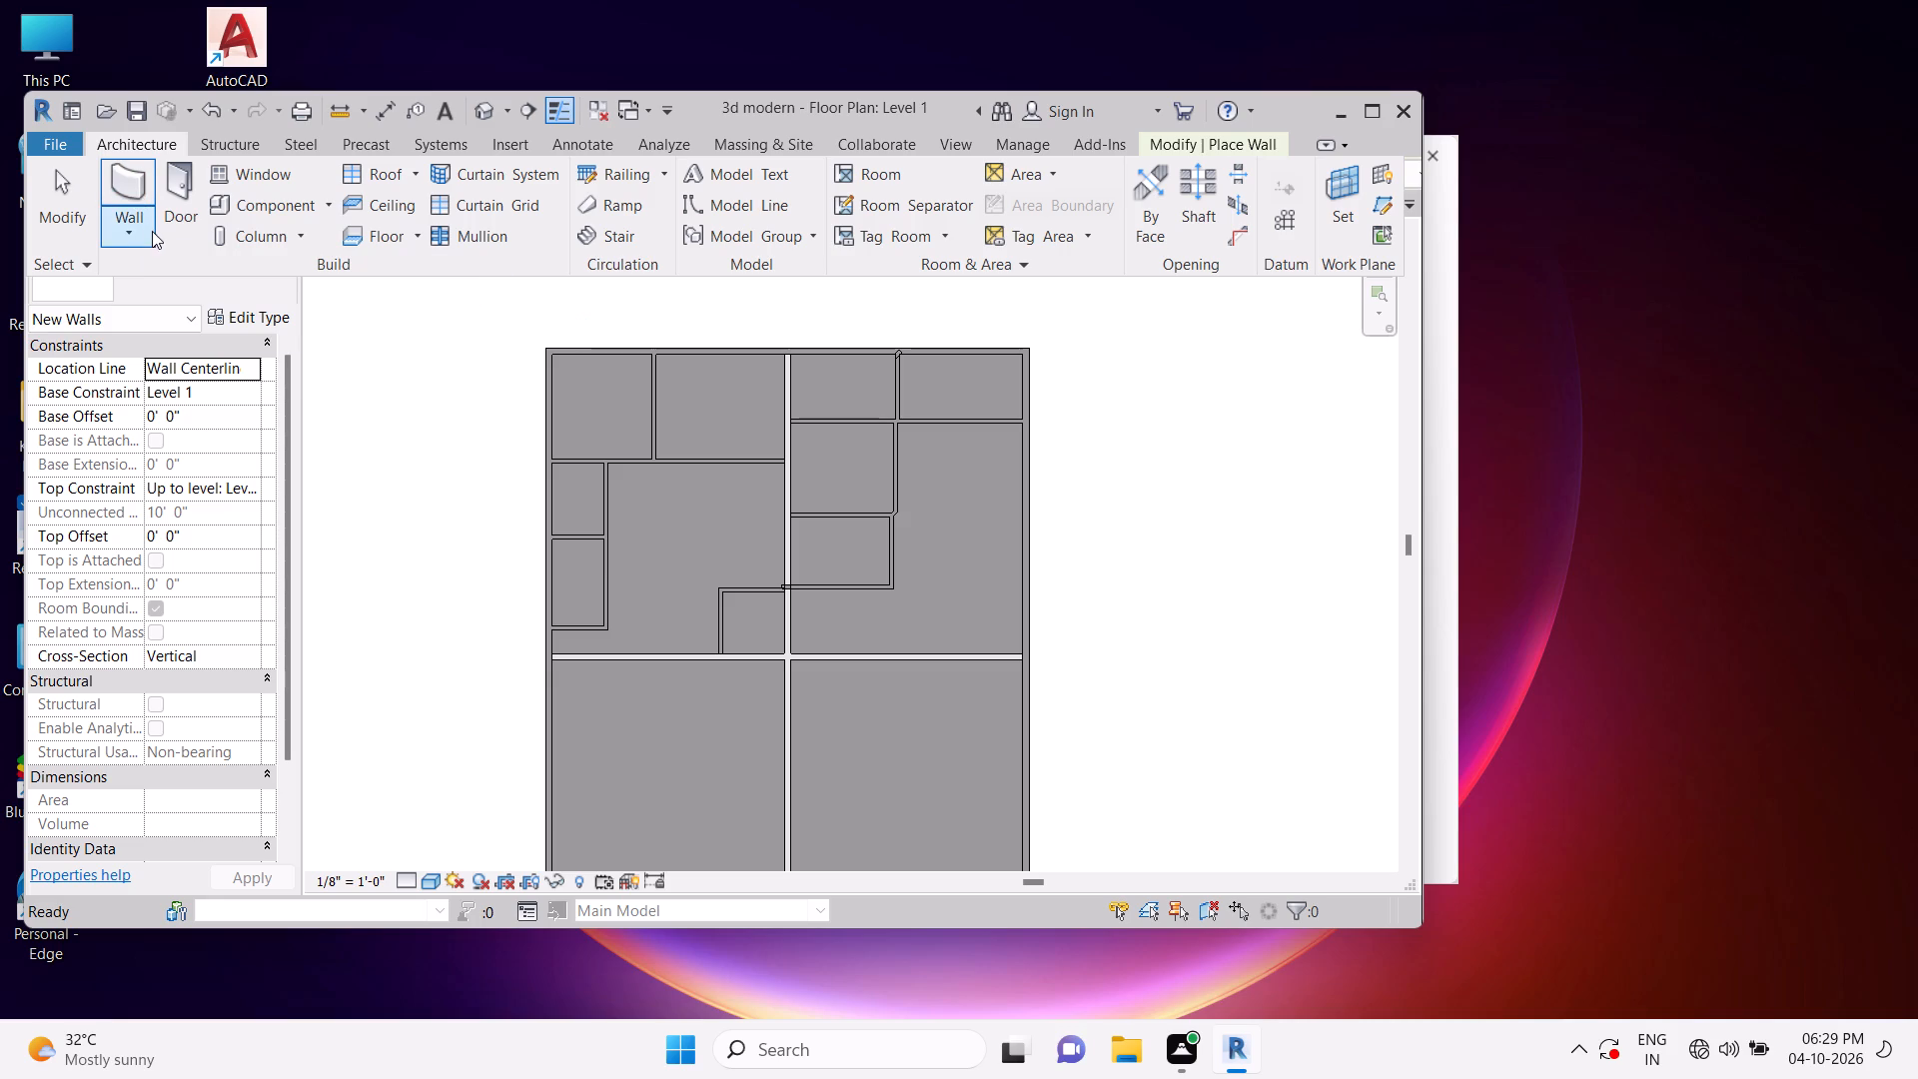
pyautogui.click(145, 224)
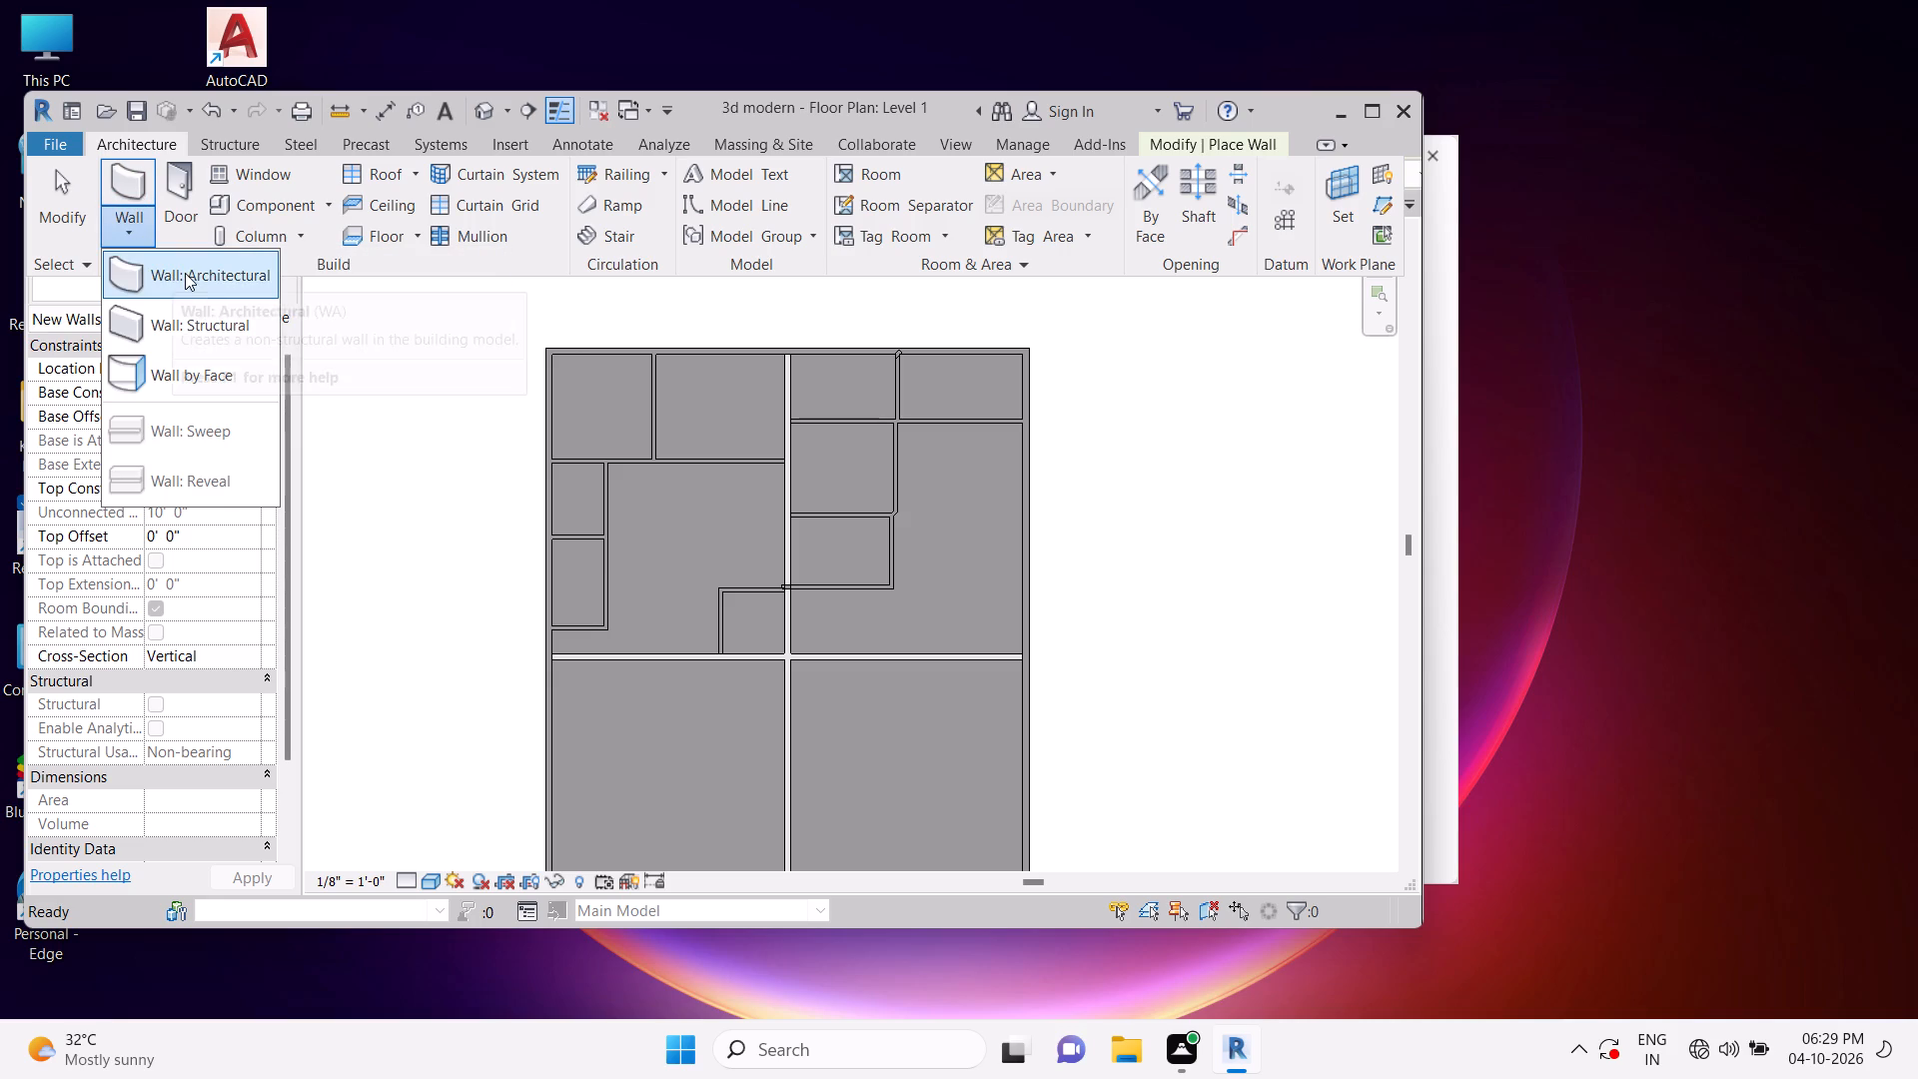
pyautogui.click(185, 273)
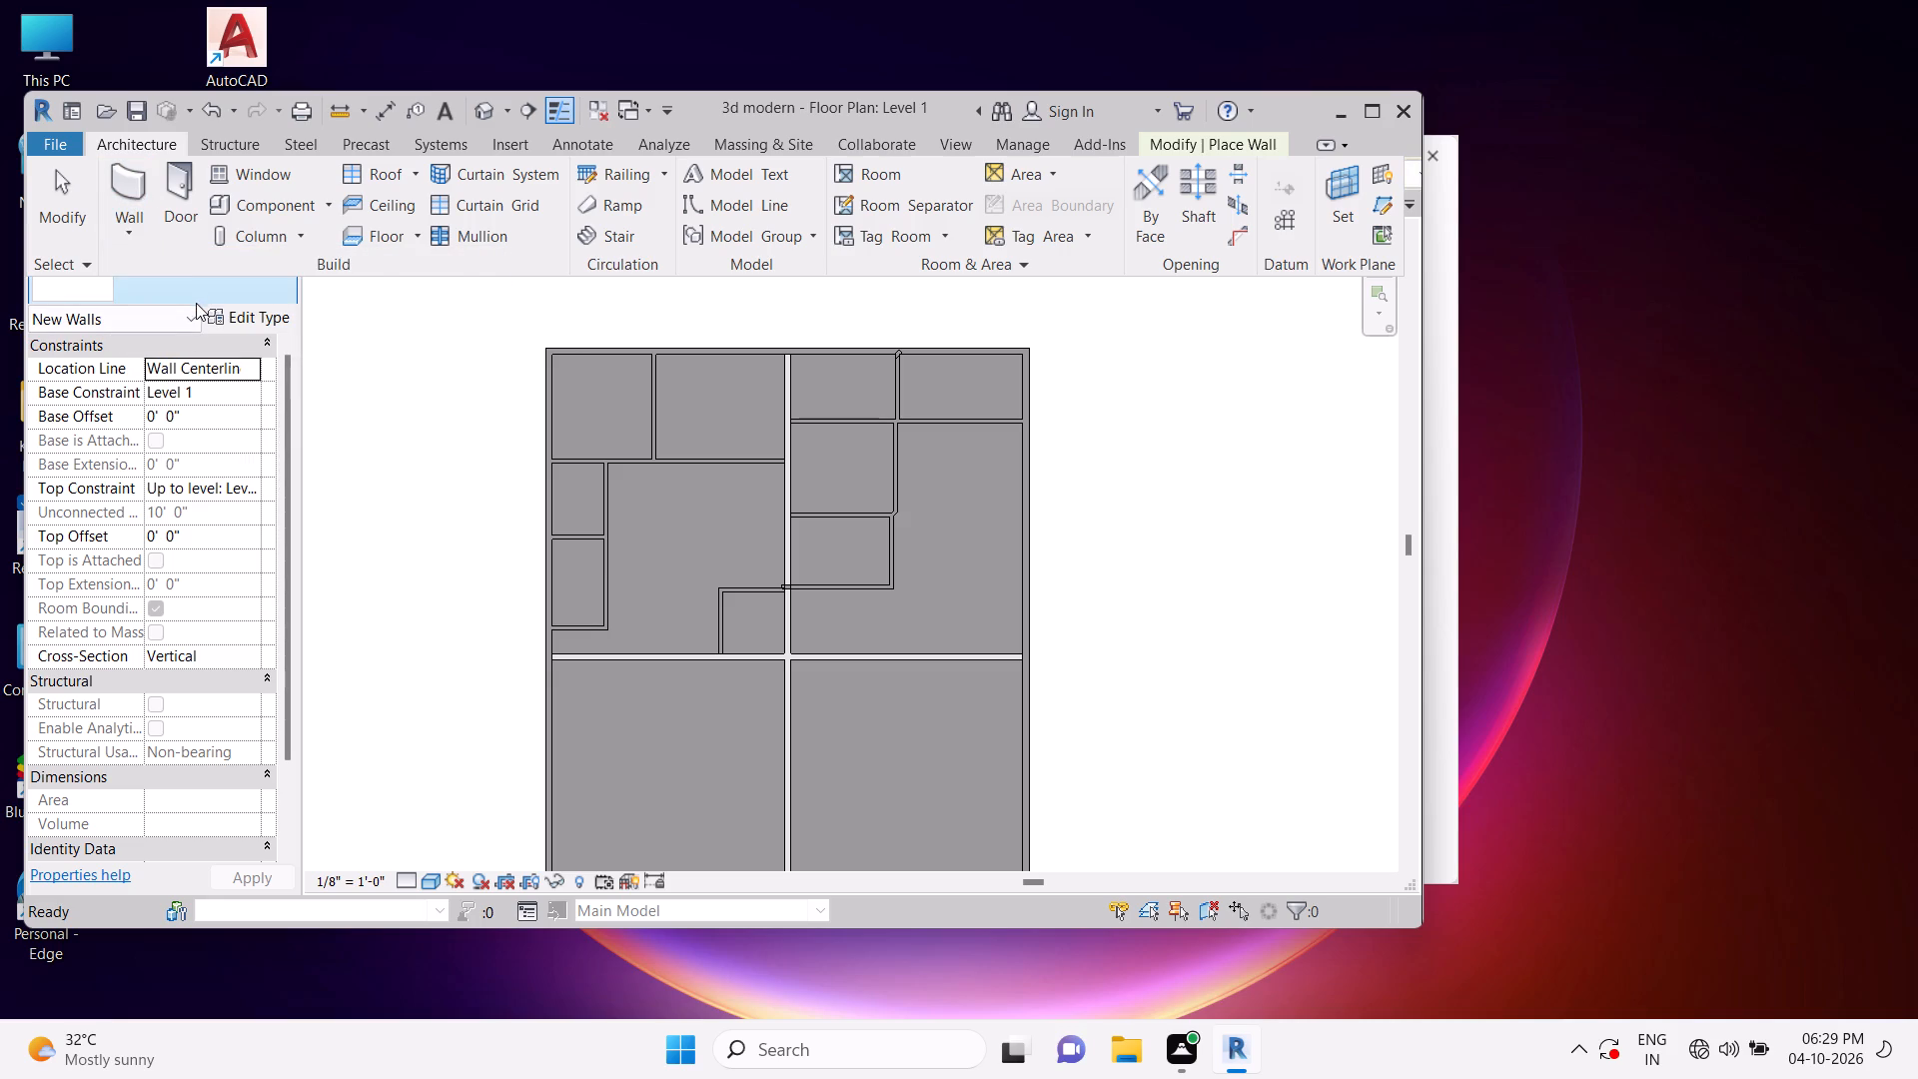
pyautogui.click(207, 288)
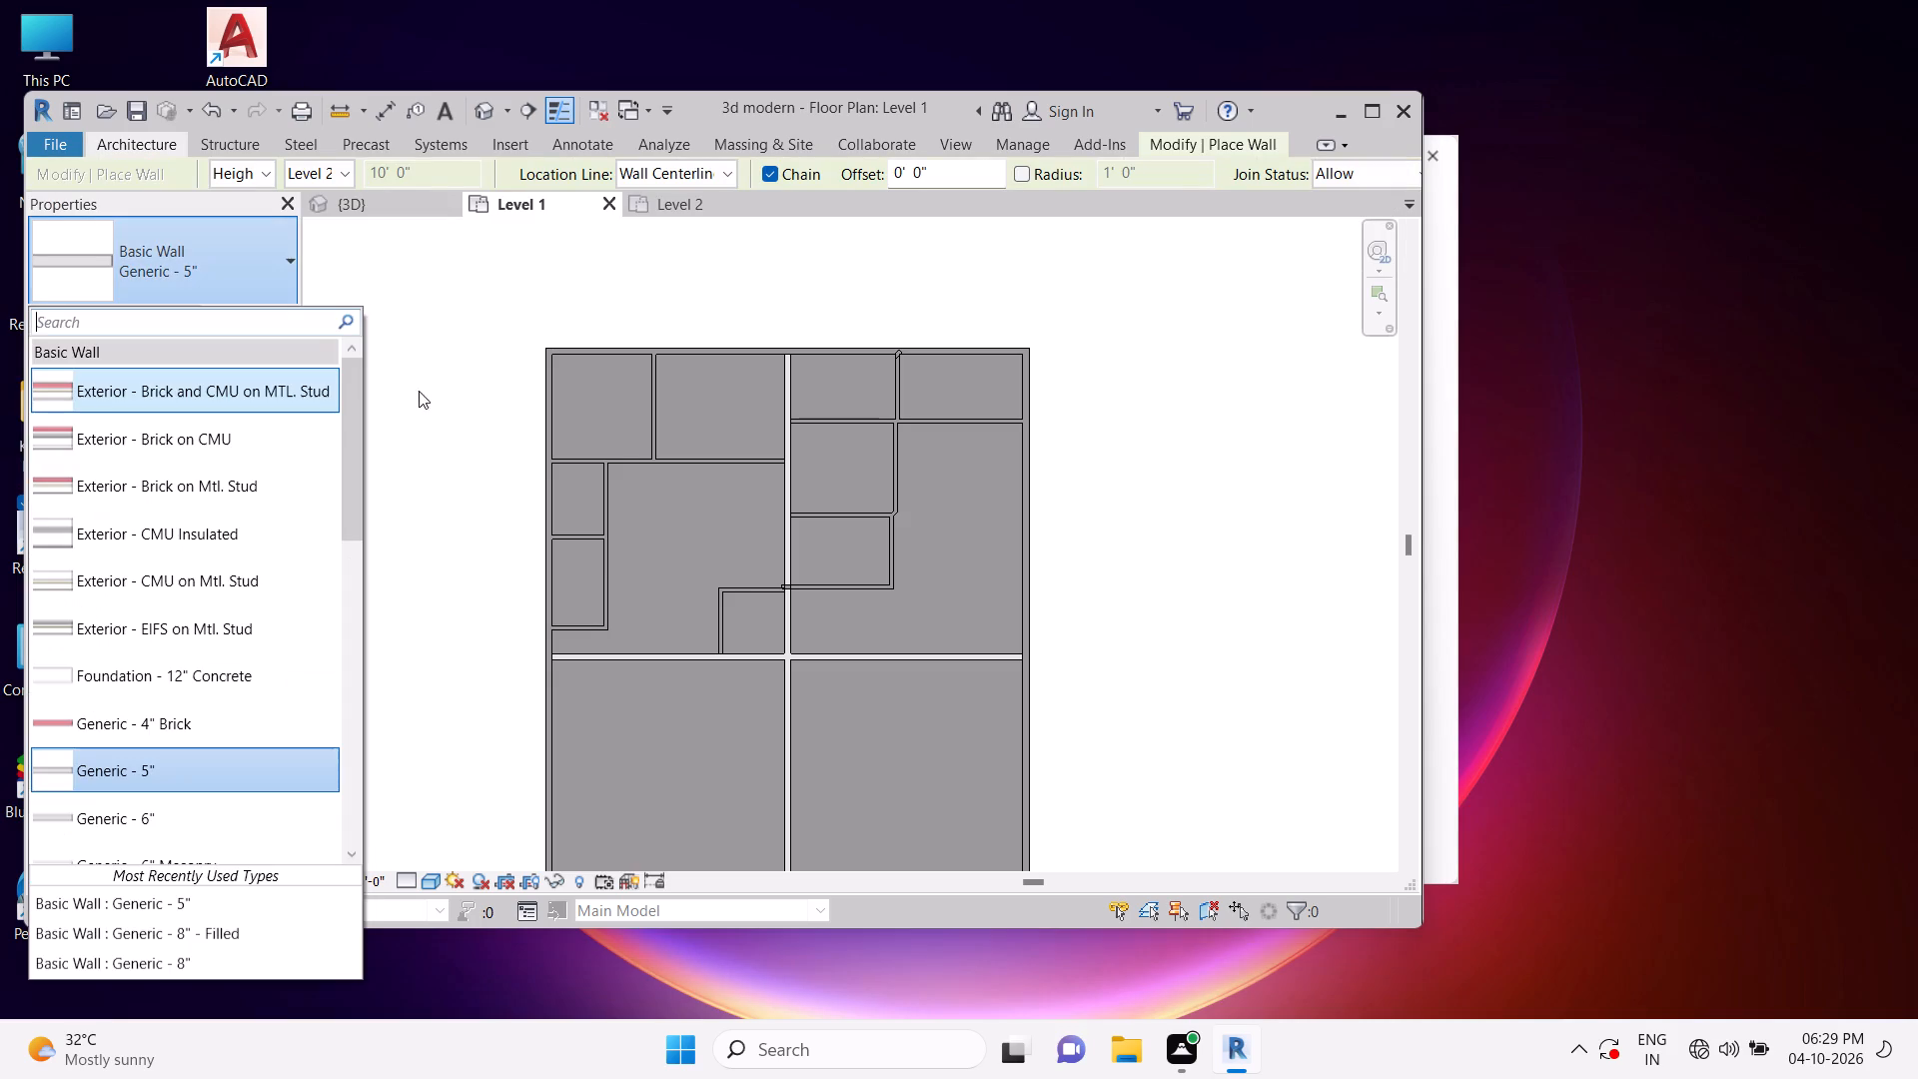
pyautogui.scroll(1, 737, 757)
pyautogui.scroll(-1, 776, 671)
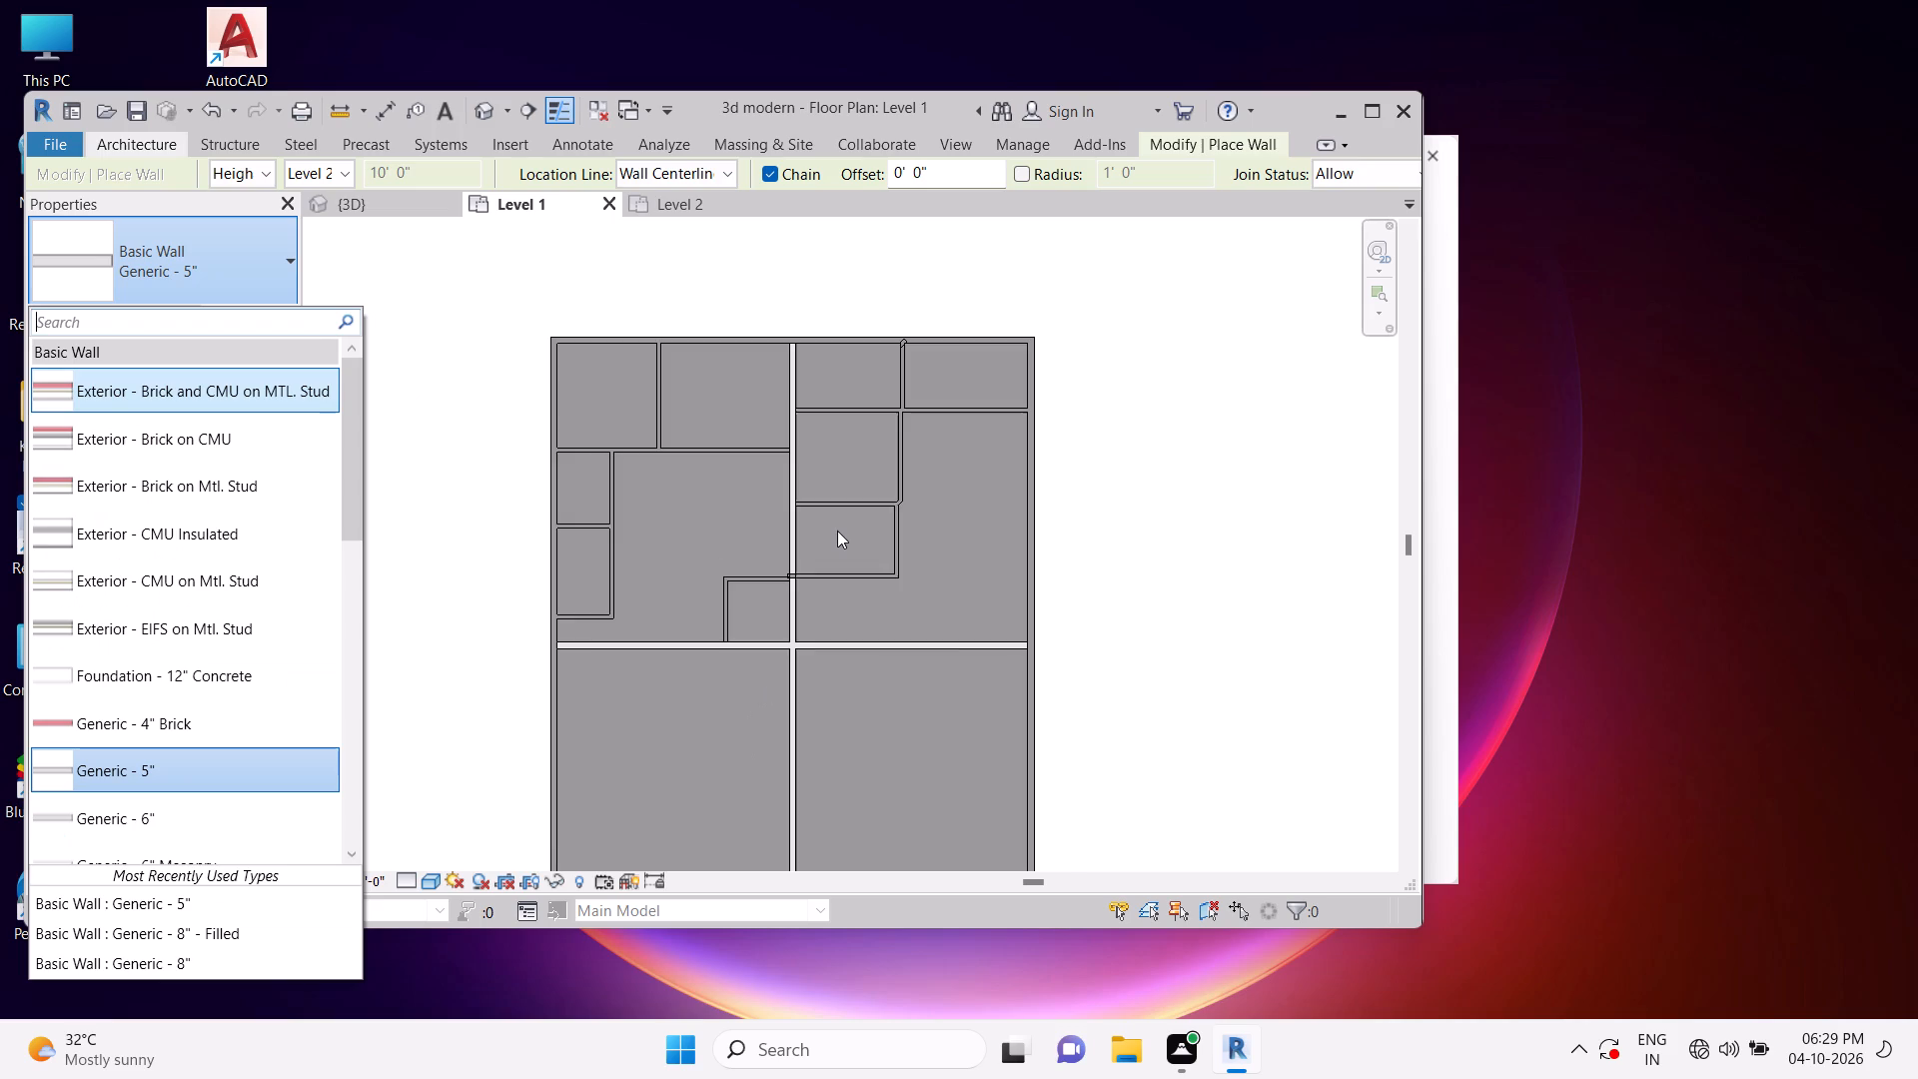
pyautogui.scroll(-1, 837, 531)
pyautogui.moveTo(837, 531); pyautogui.dragTo(838, 531, button='middle')
pyautogui.scroll(2, 837, 531)
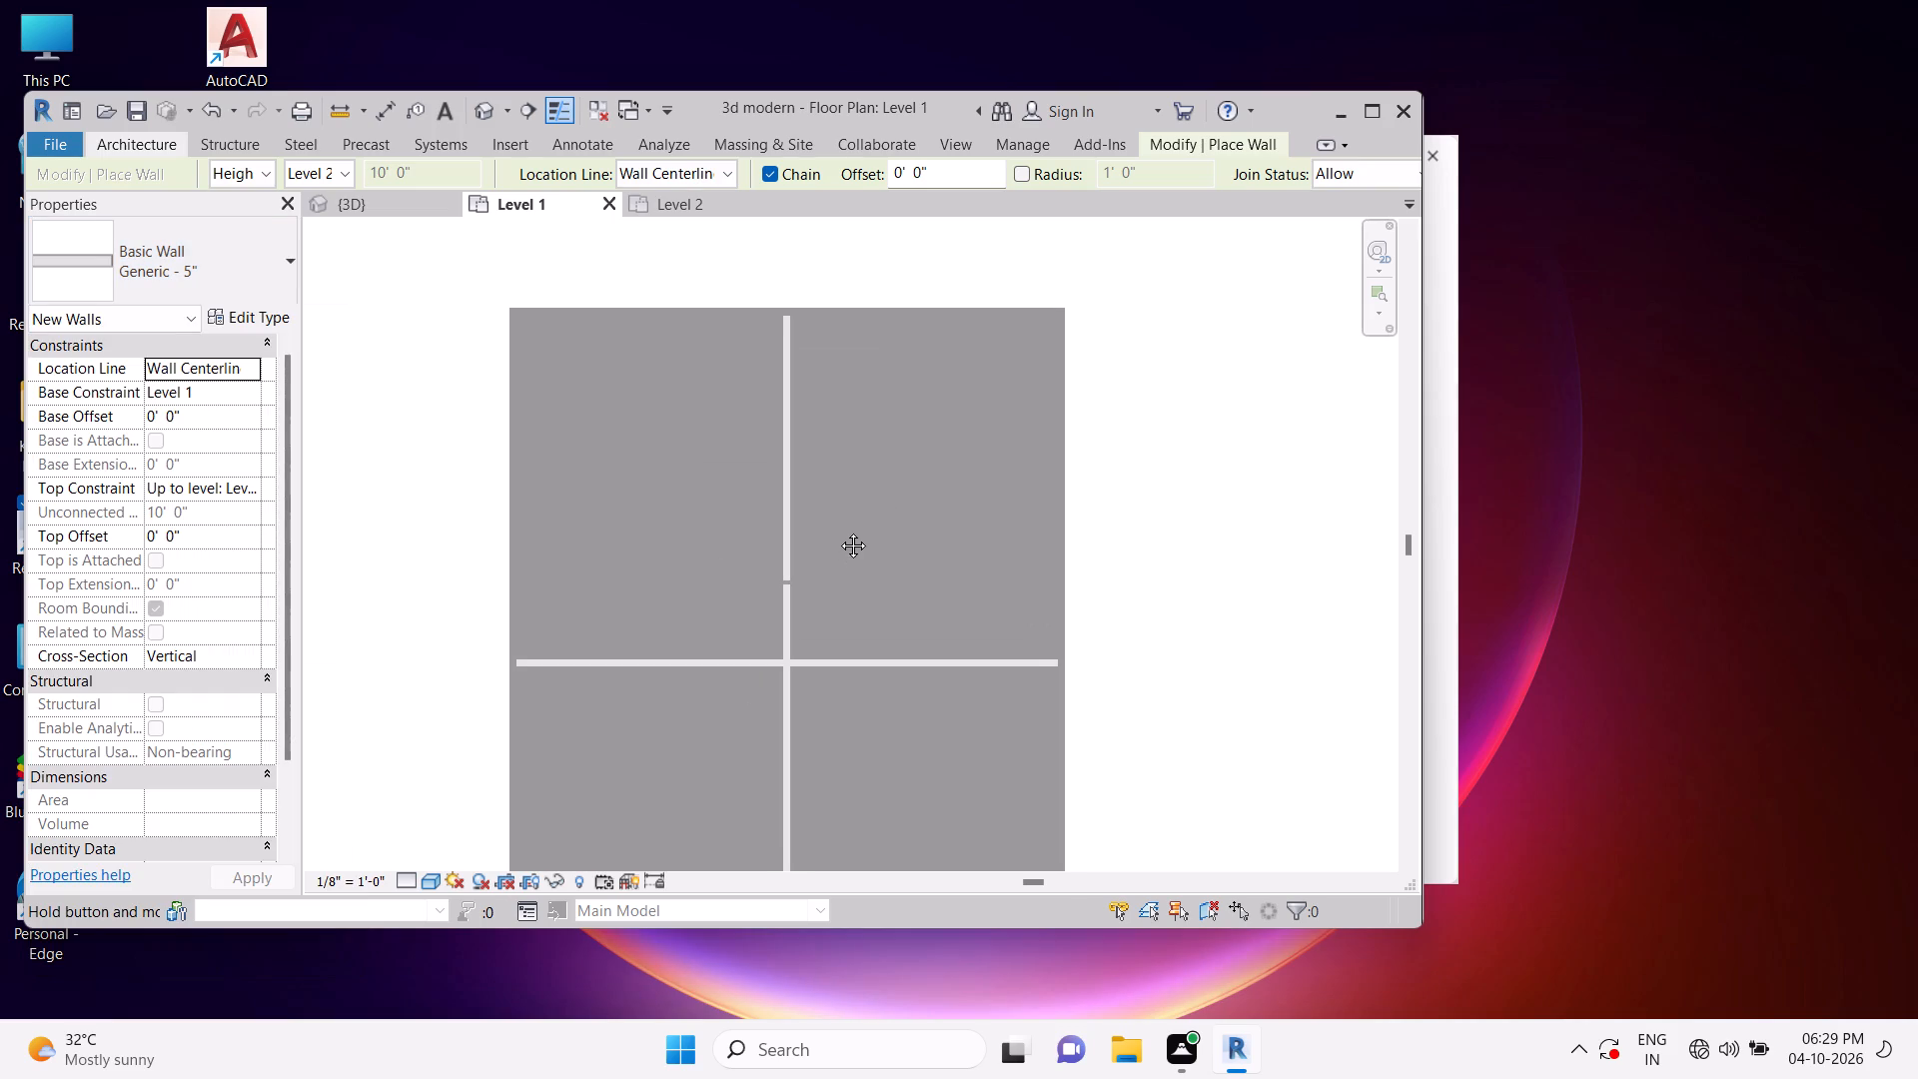
pyautogui.moveTo(838, 531); pyautogui.dragTo(863, 522, button='middle')
pyautogui.scroll(2, 842, 530)
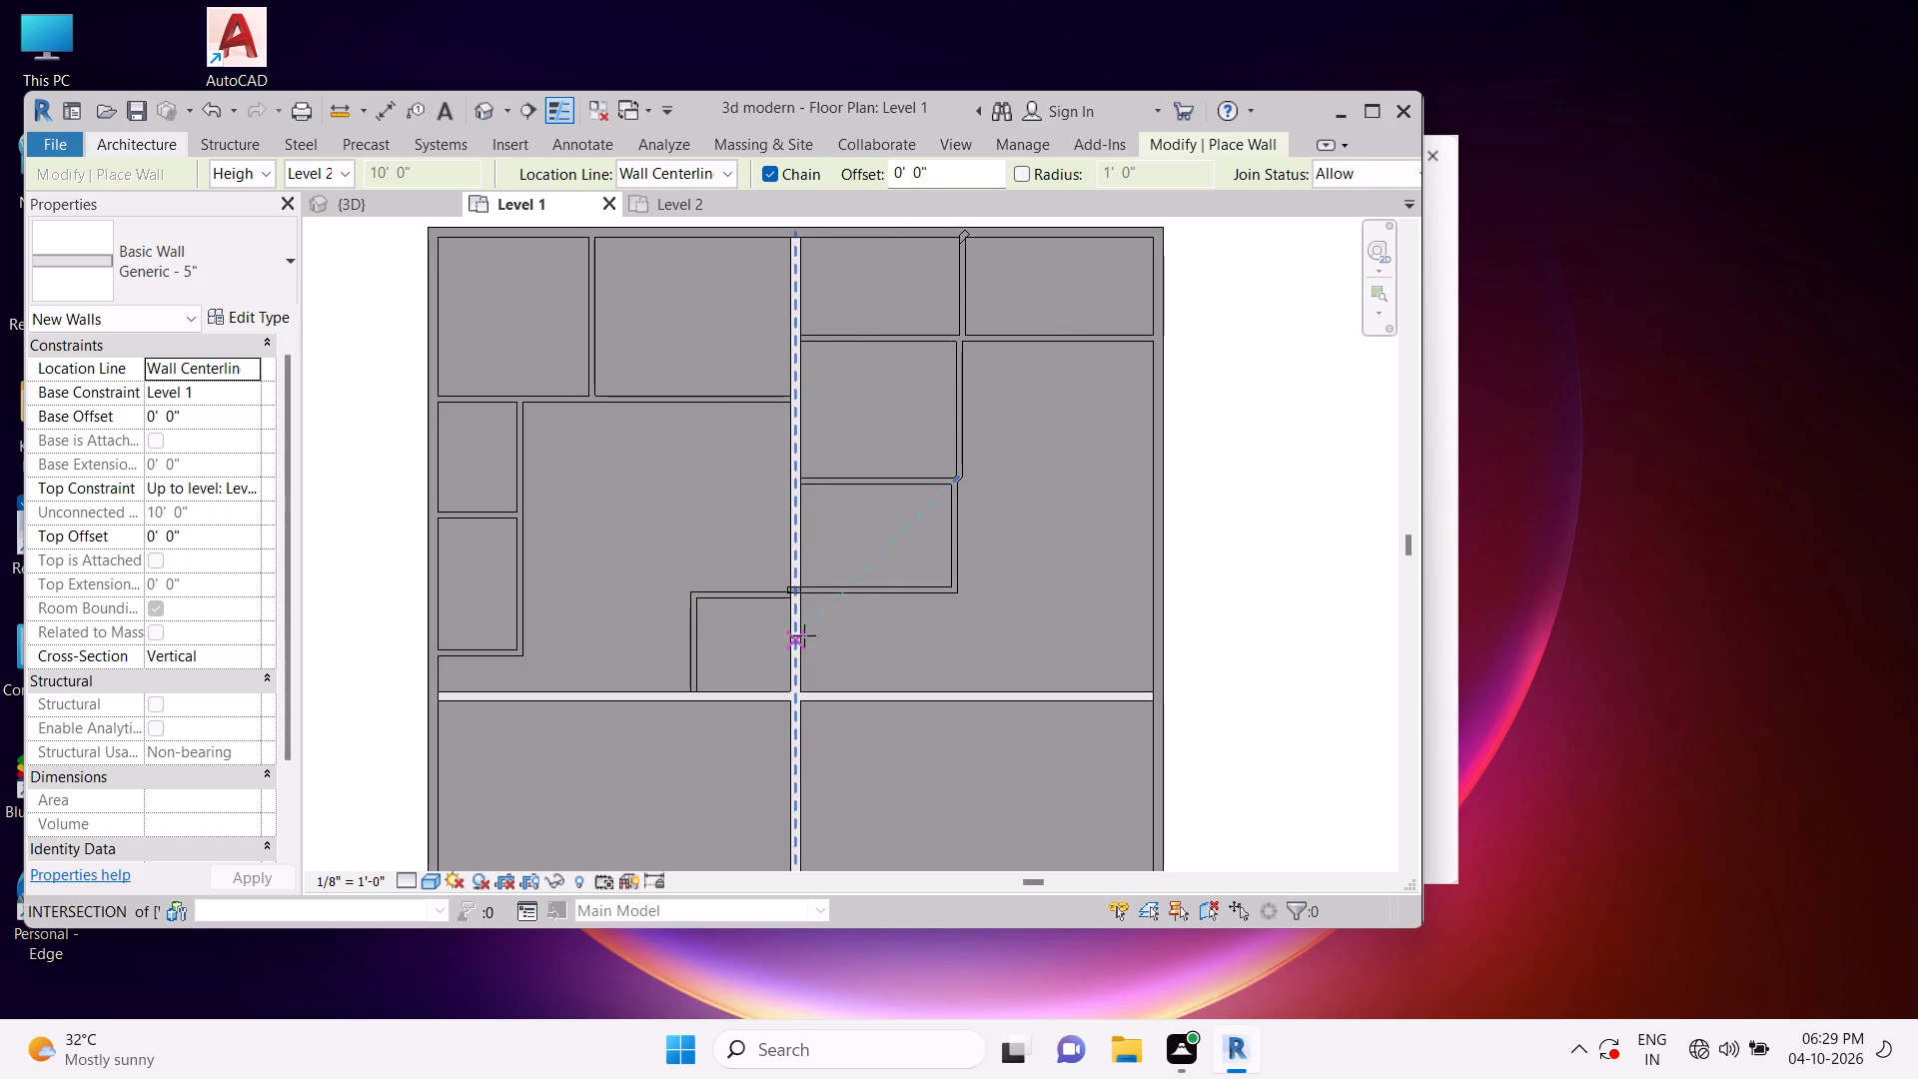
pyautogui.moveTo(808, 635); pyautogui.dragTo(825, 634)
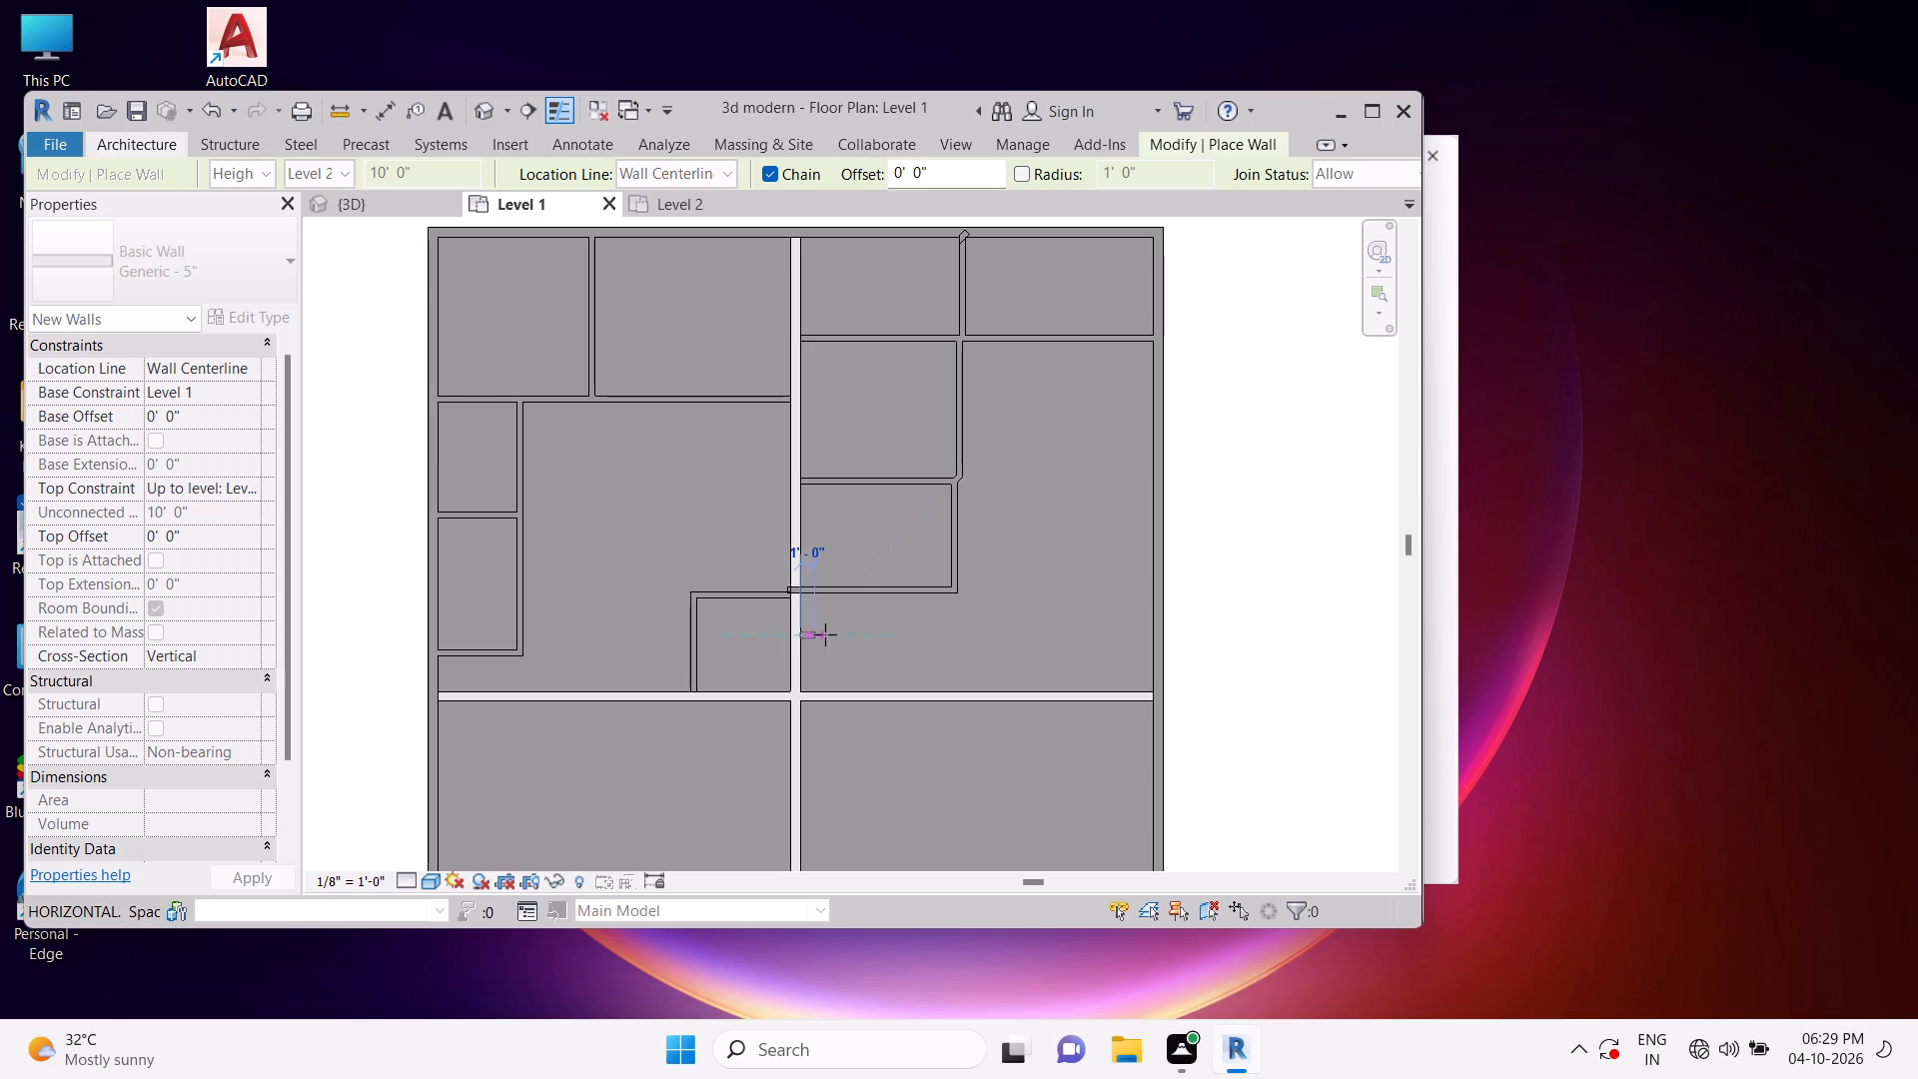
pyautogui.moveTo(825, 634); pyautogui.dragTo(936, 634)
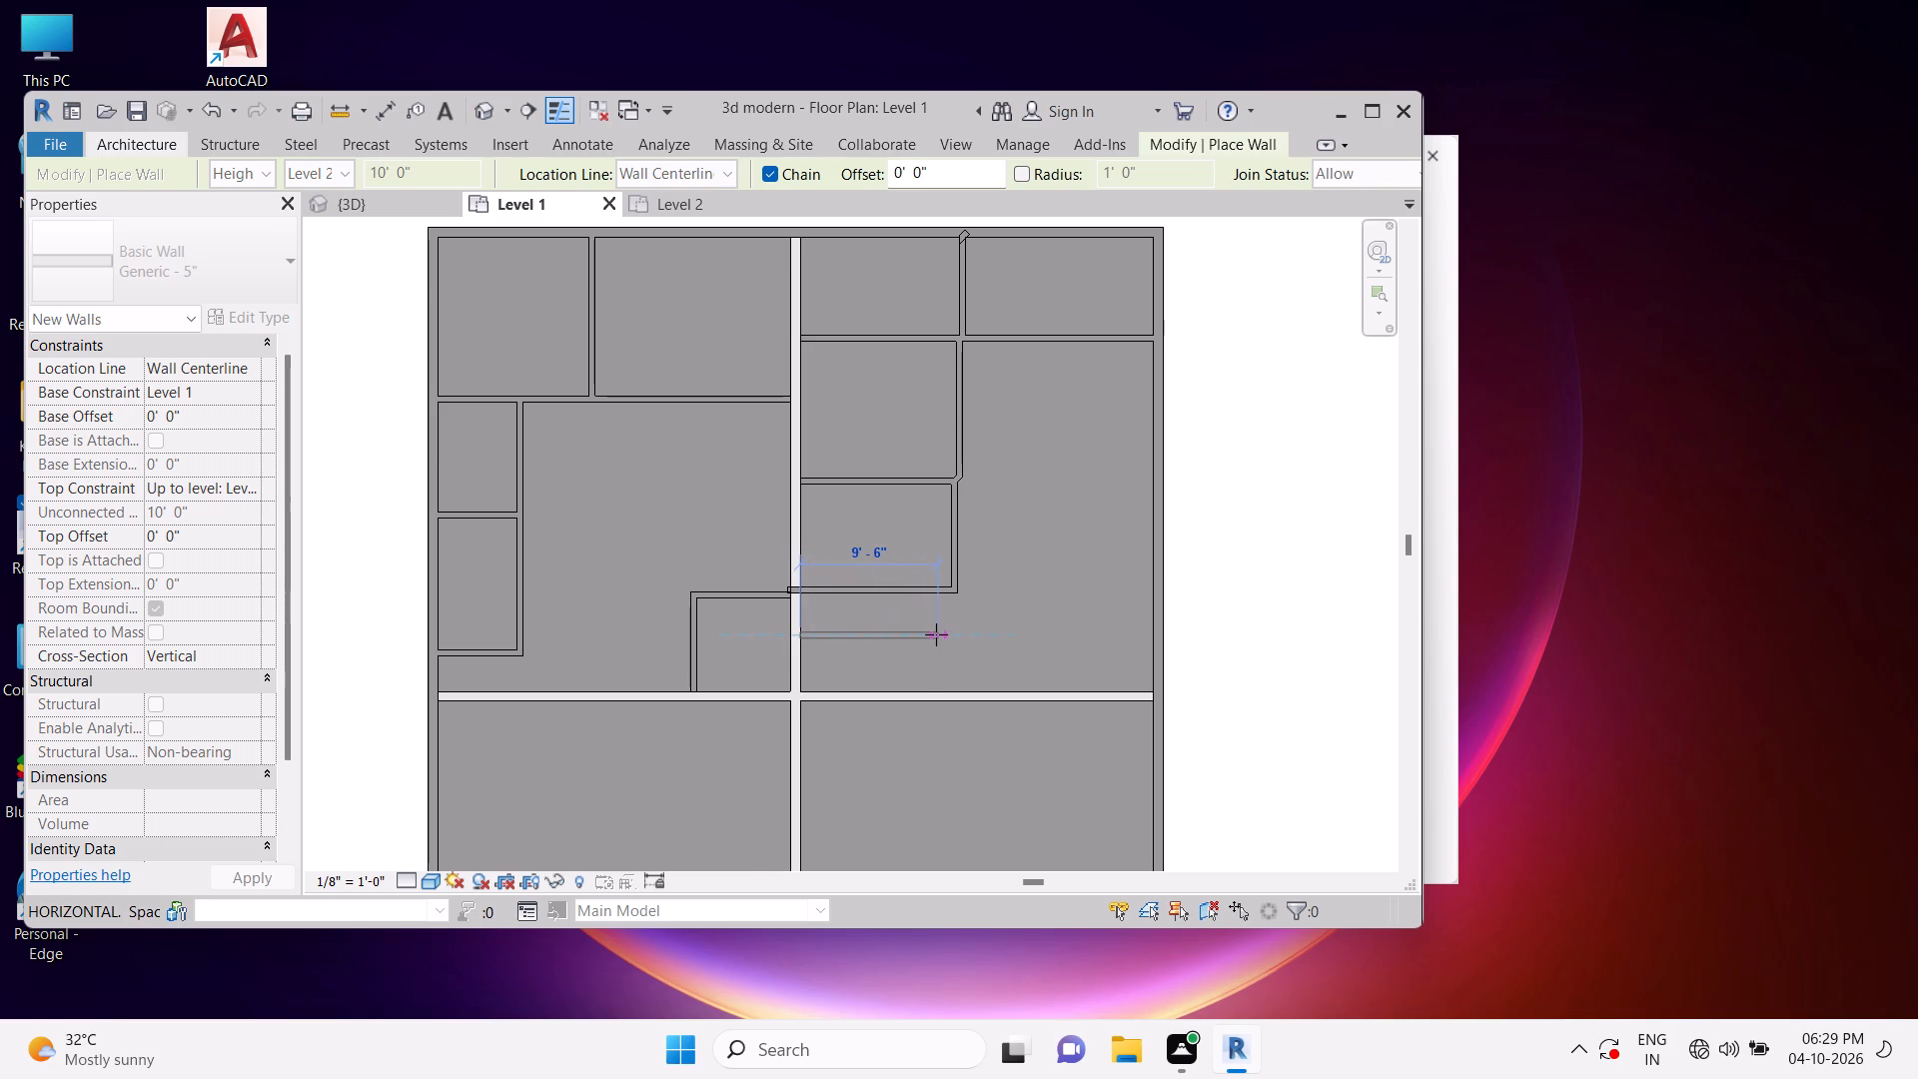
pyautogui.moveTo(936, 634); pyautogui.dragTo(939, 633)
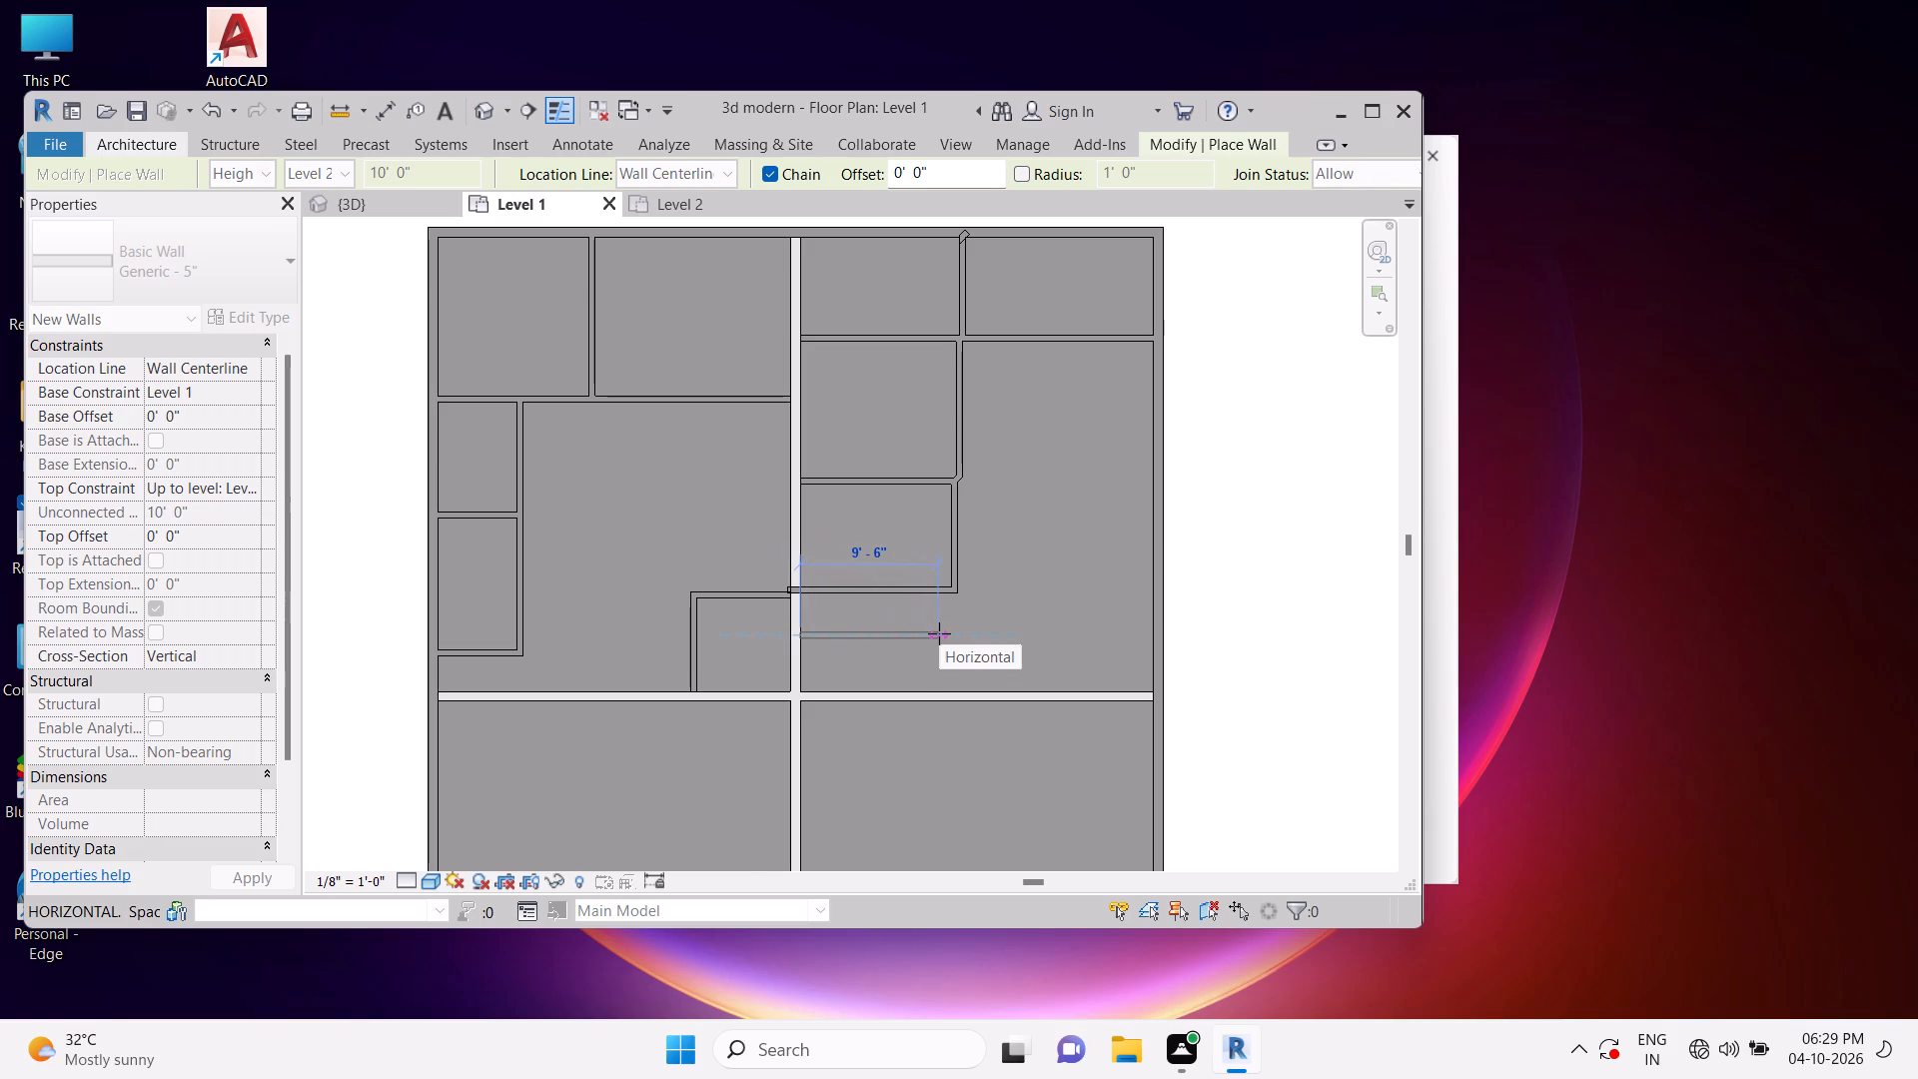
pyautogui.moveTo(939, 633); pyautogui.dragTo(942, 630)
pyautogui.click(941, 629)
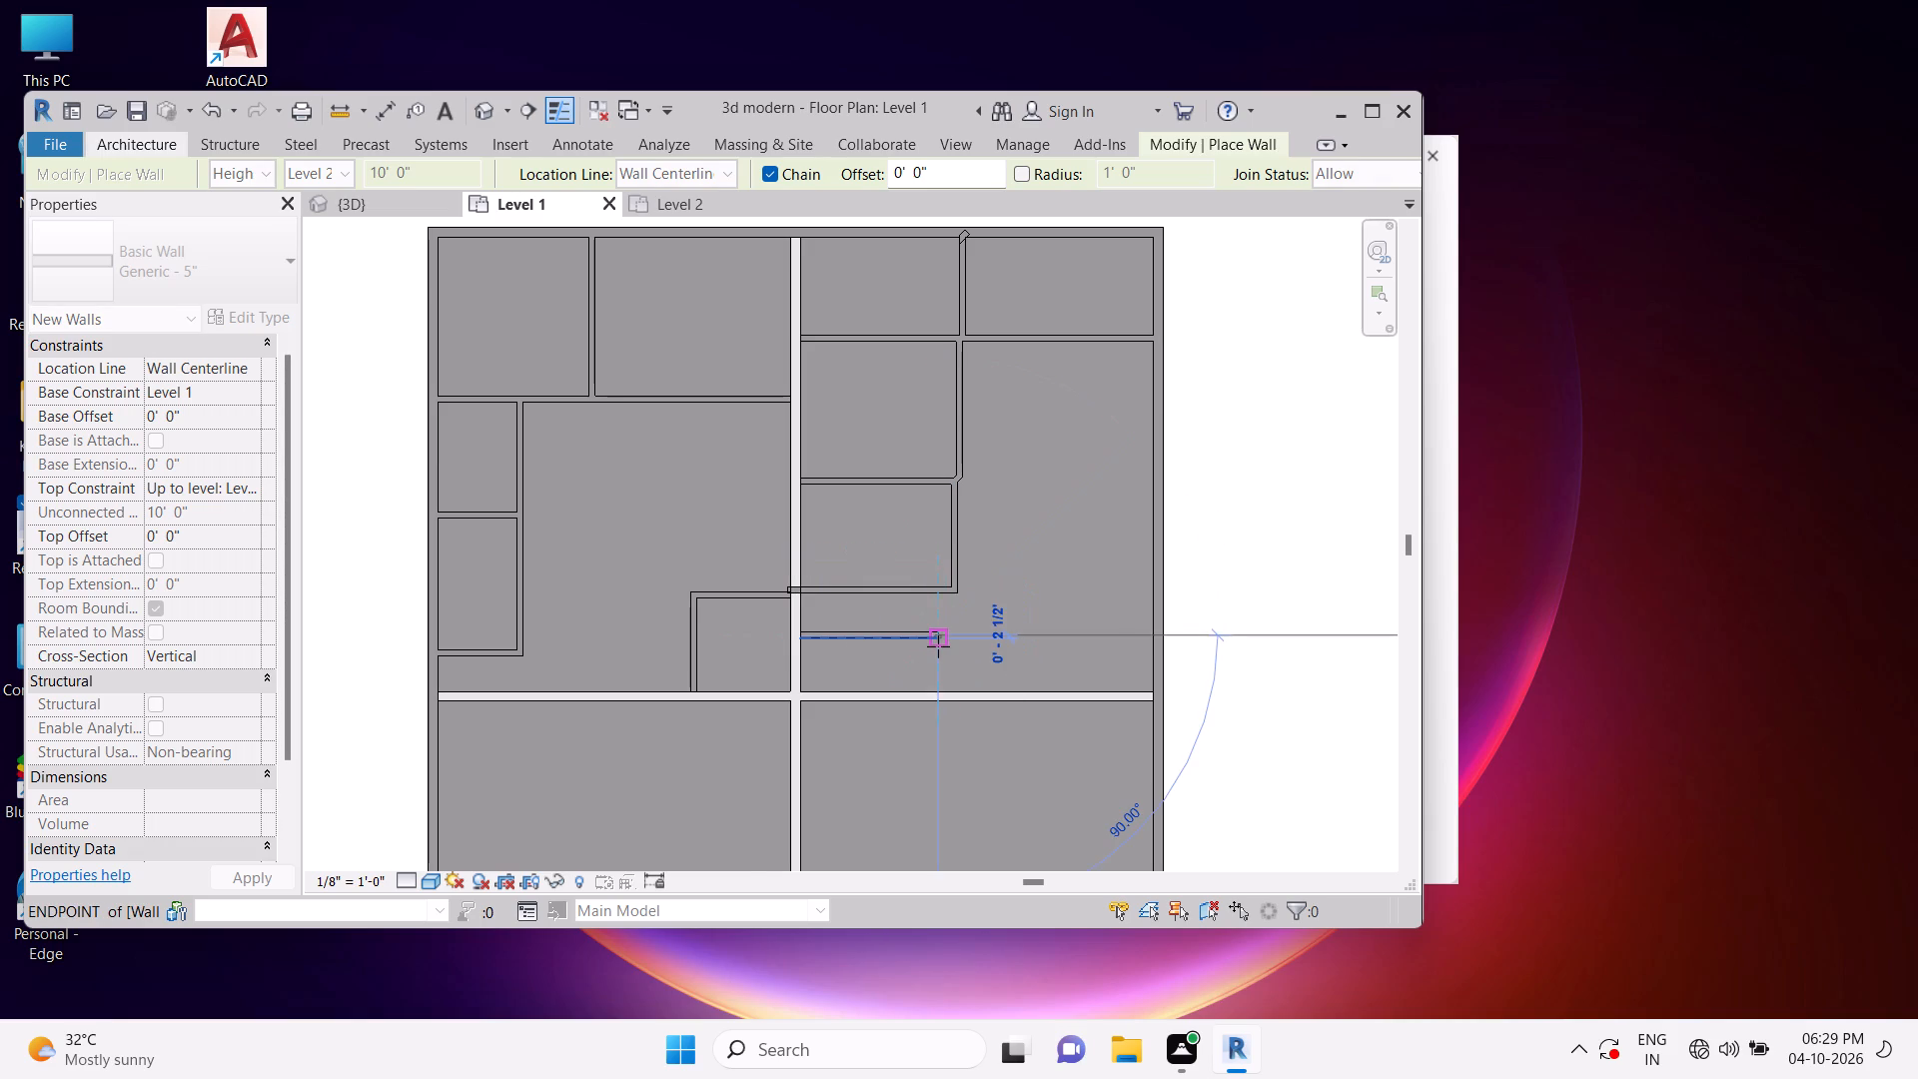
pyautogui.press('Escape')
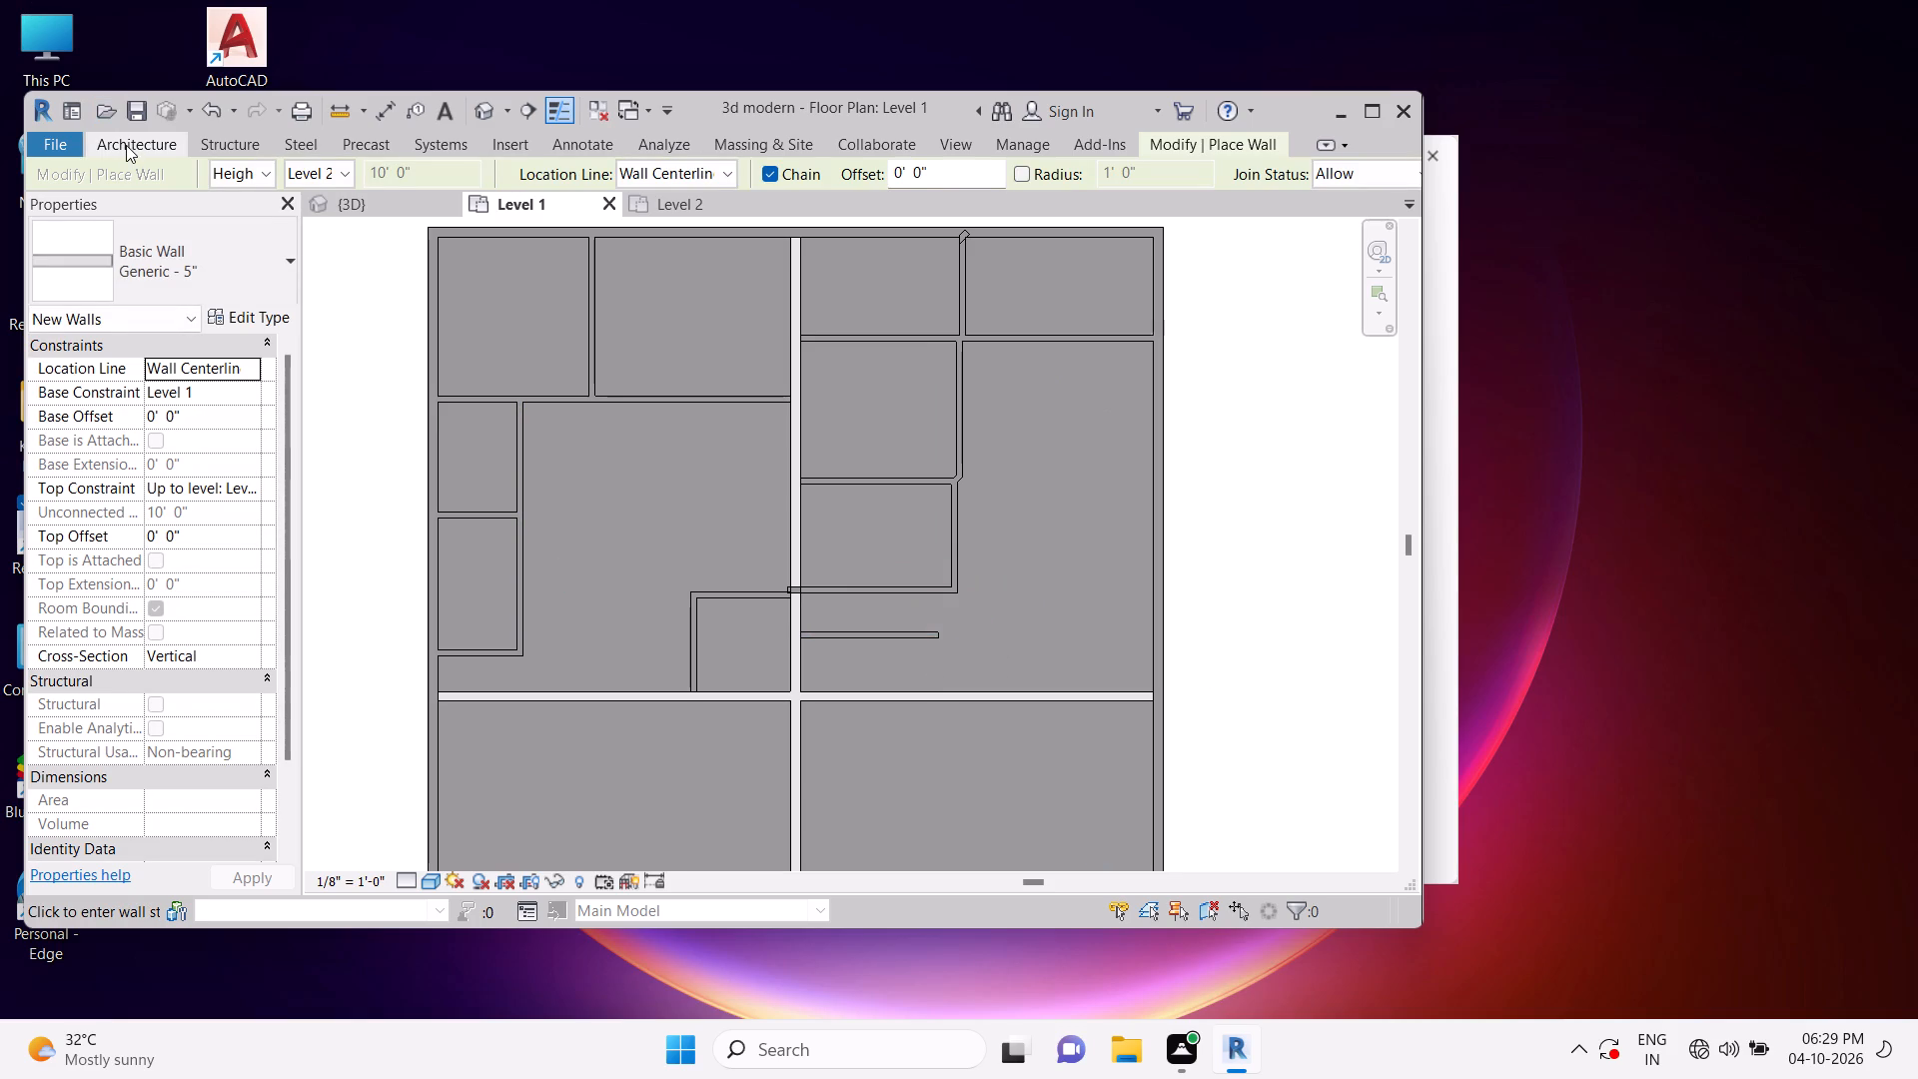
# Draw a Generic - 5" wall about 4'-2 1/2" down from the new wall's free end to the central horizontal wall, enclosing a small room.
pyautogui.click(142, 233)
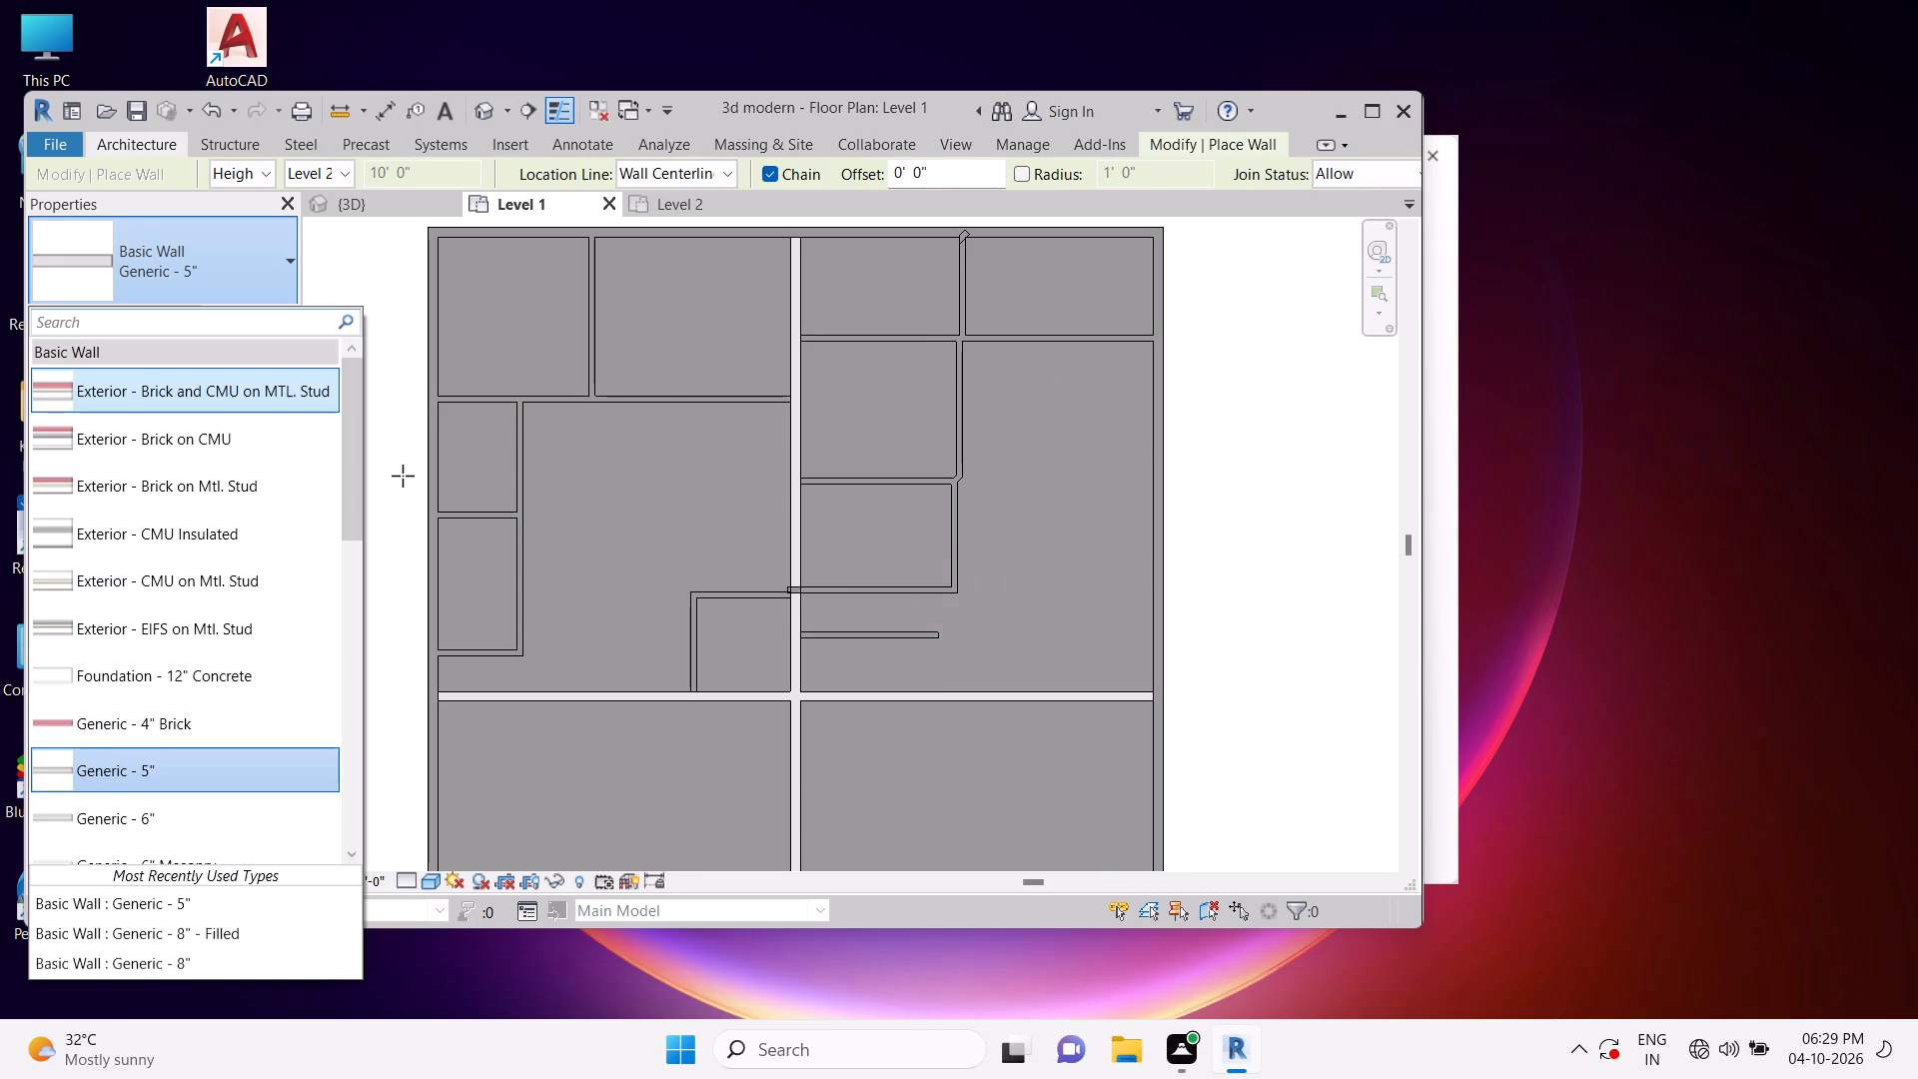
pyautogui.click(152, 757)
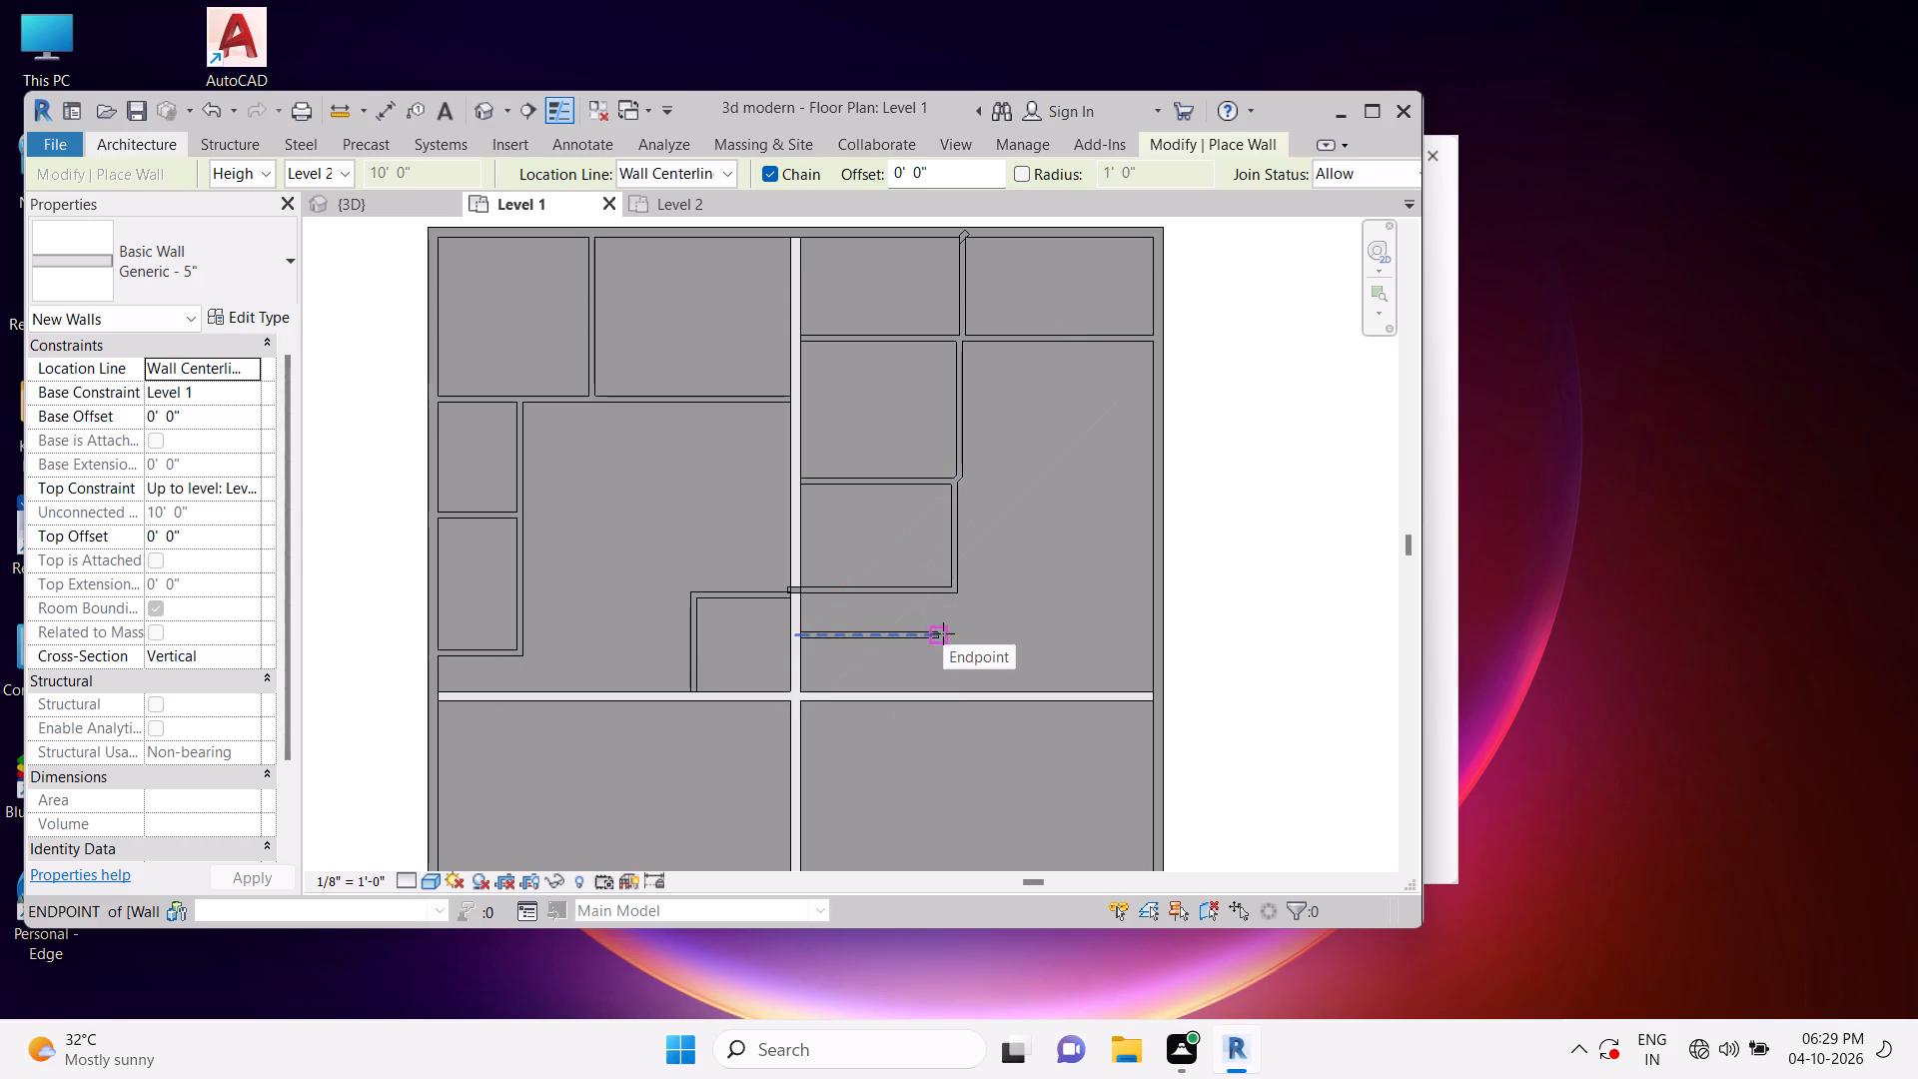
pyautogui.moveTo(943, 633); pyautogui.dragTo(943, 692)
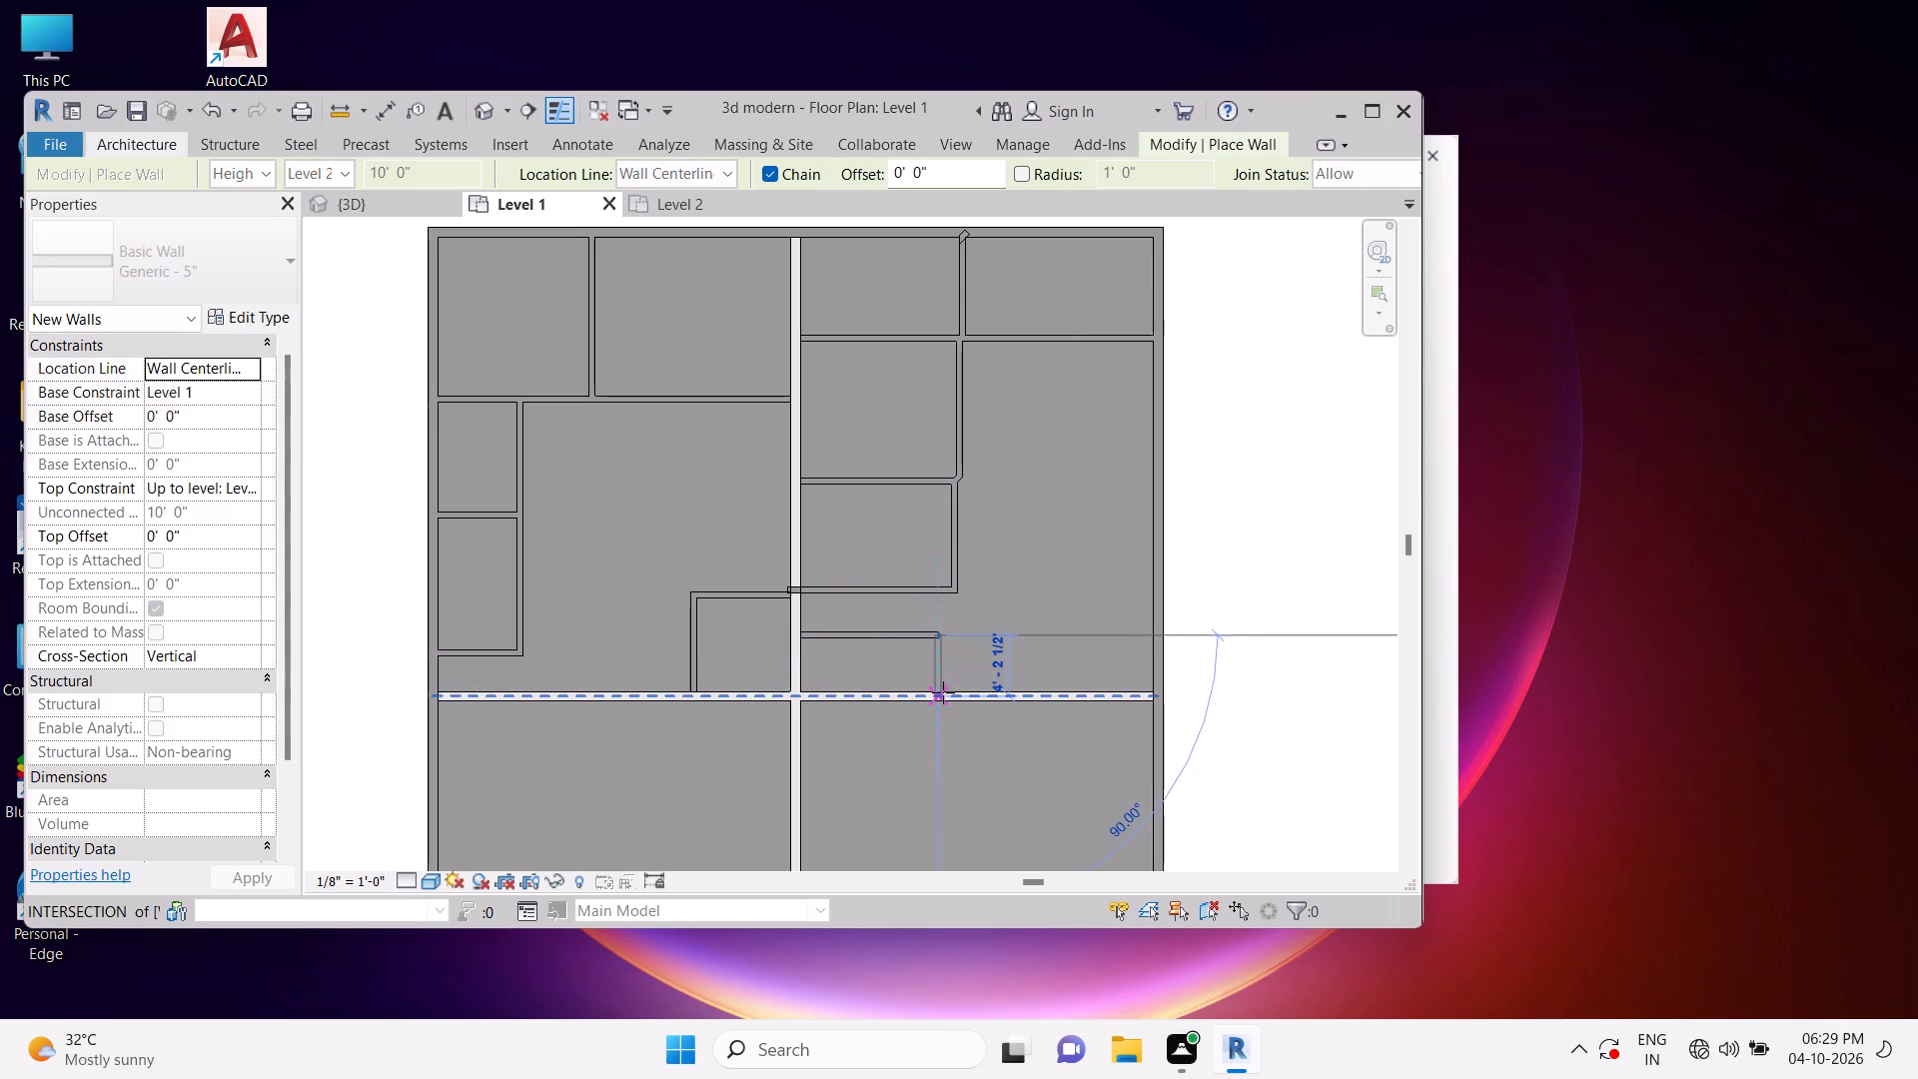
pyautogui.moveTo(943, 692); pyautogui.dragTo(943, 693)
pyautogui.click(943, 694)
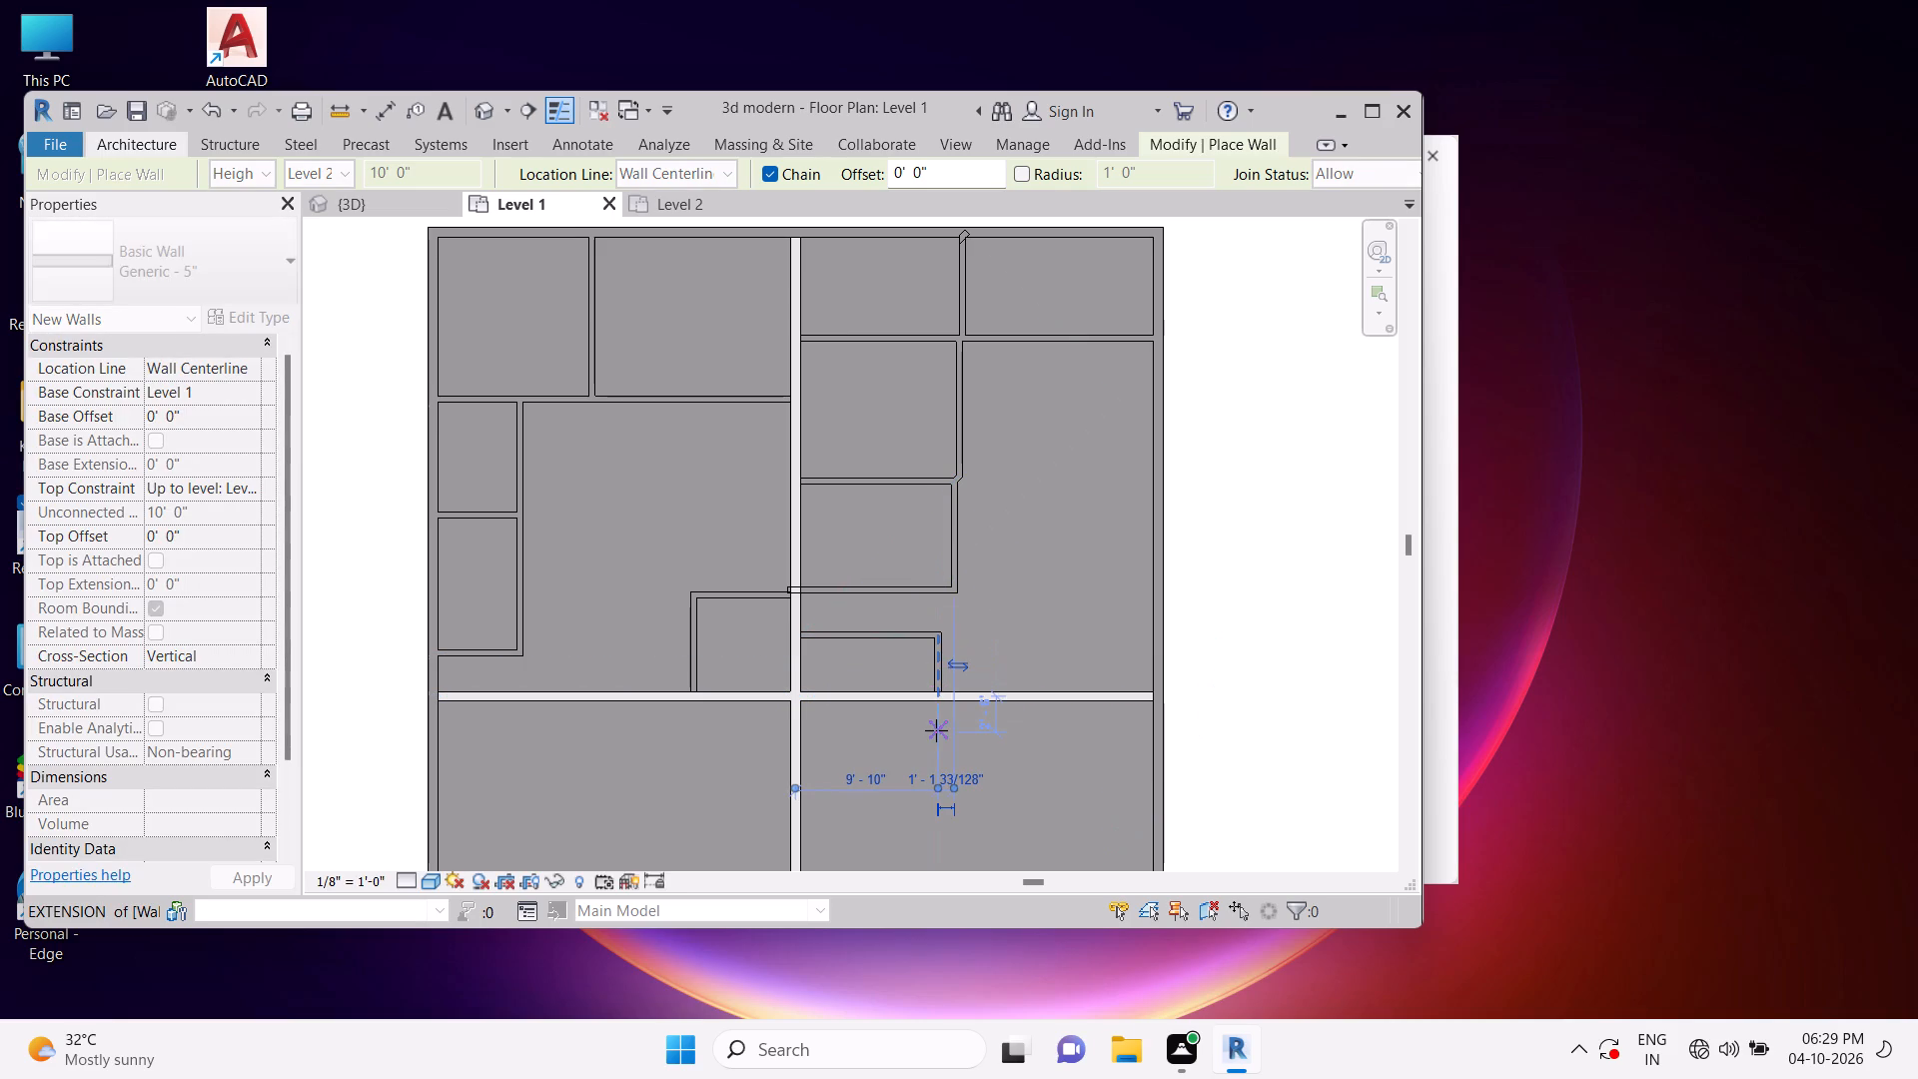
pyautogui.press('Escape')
pyautogui.press('Escape')
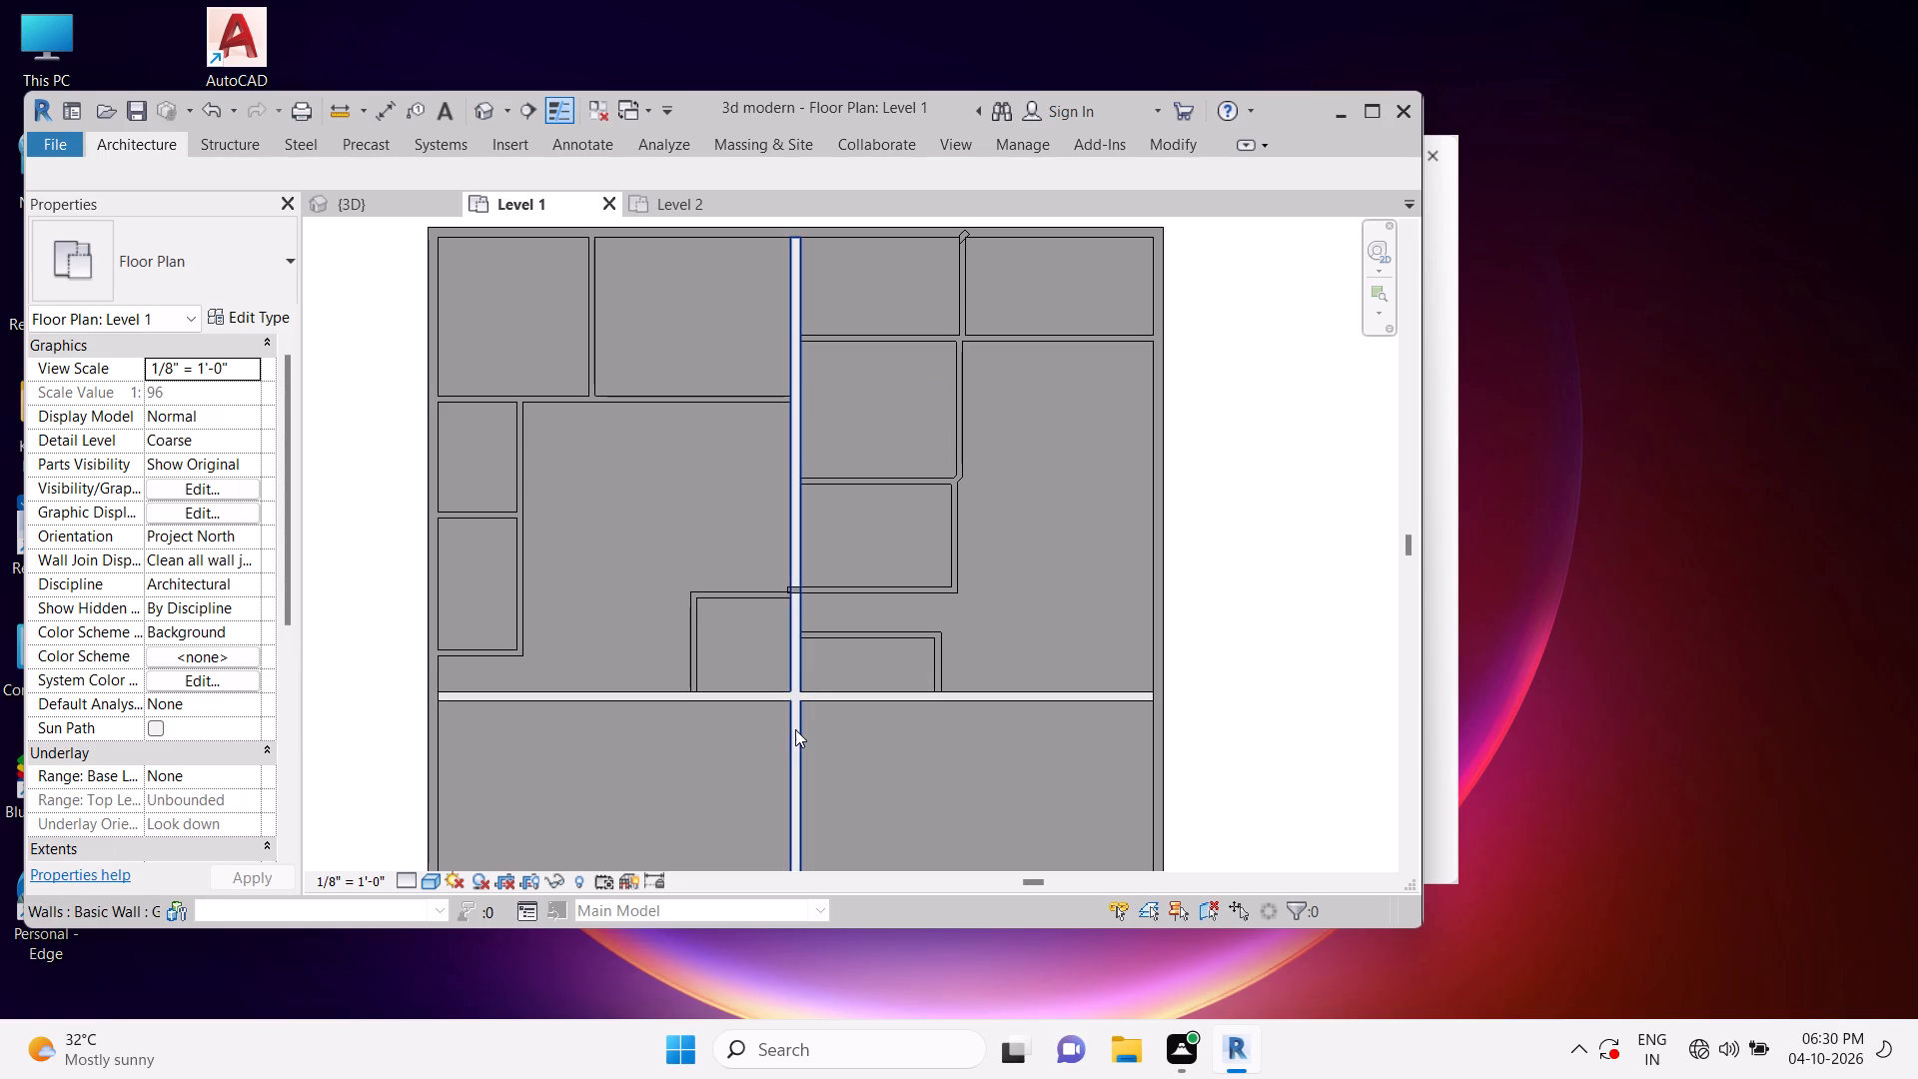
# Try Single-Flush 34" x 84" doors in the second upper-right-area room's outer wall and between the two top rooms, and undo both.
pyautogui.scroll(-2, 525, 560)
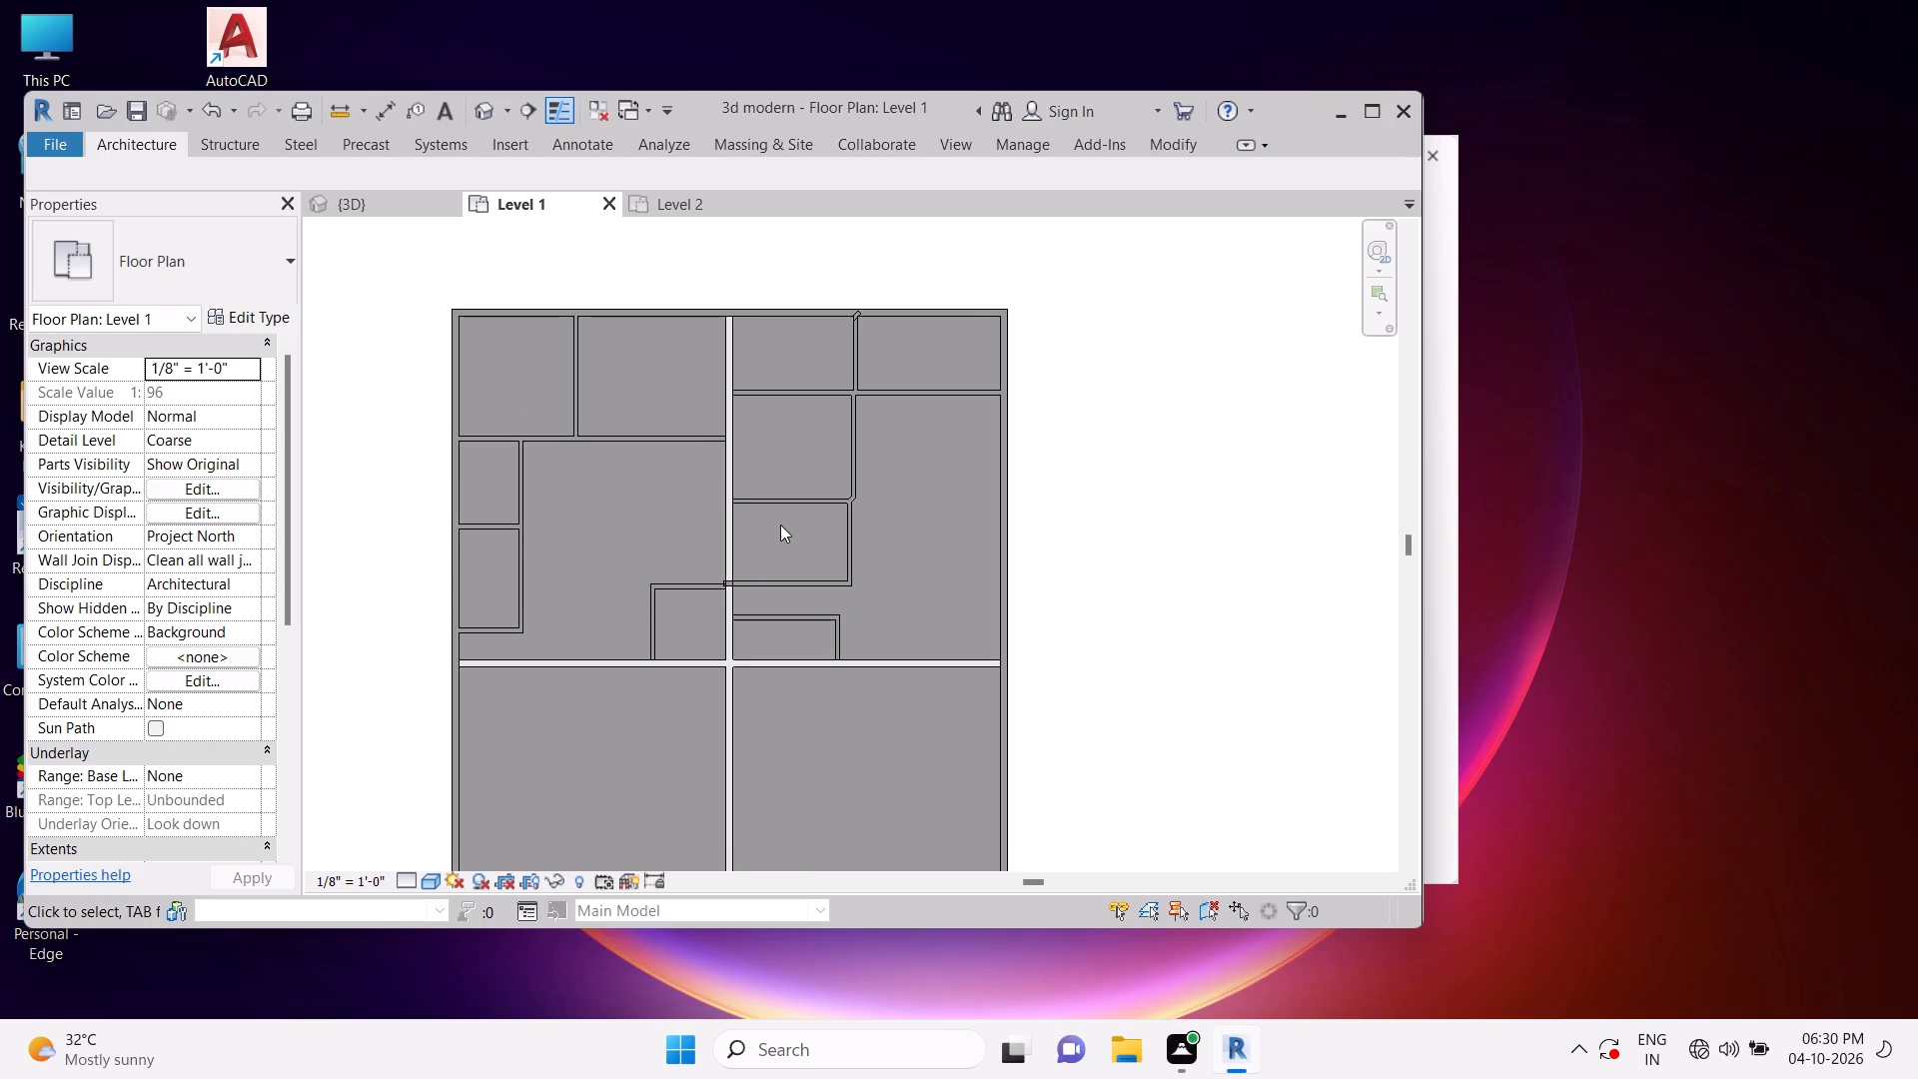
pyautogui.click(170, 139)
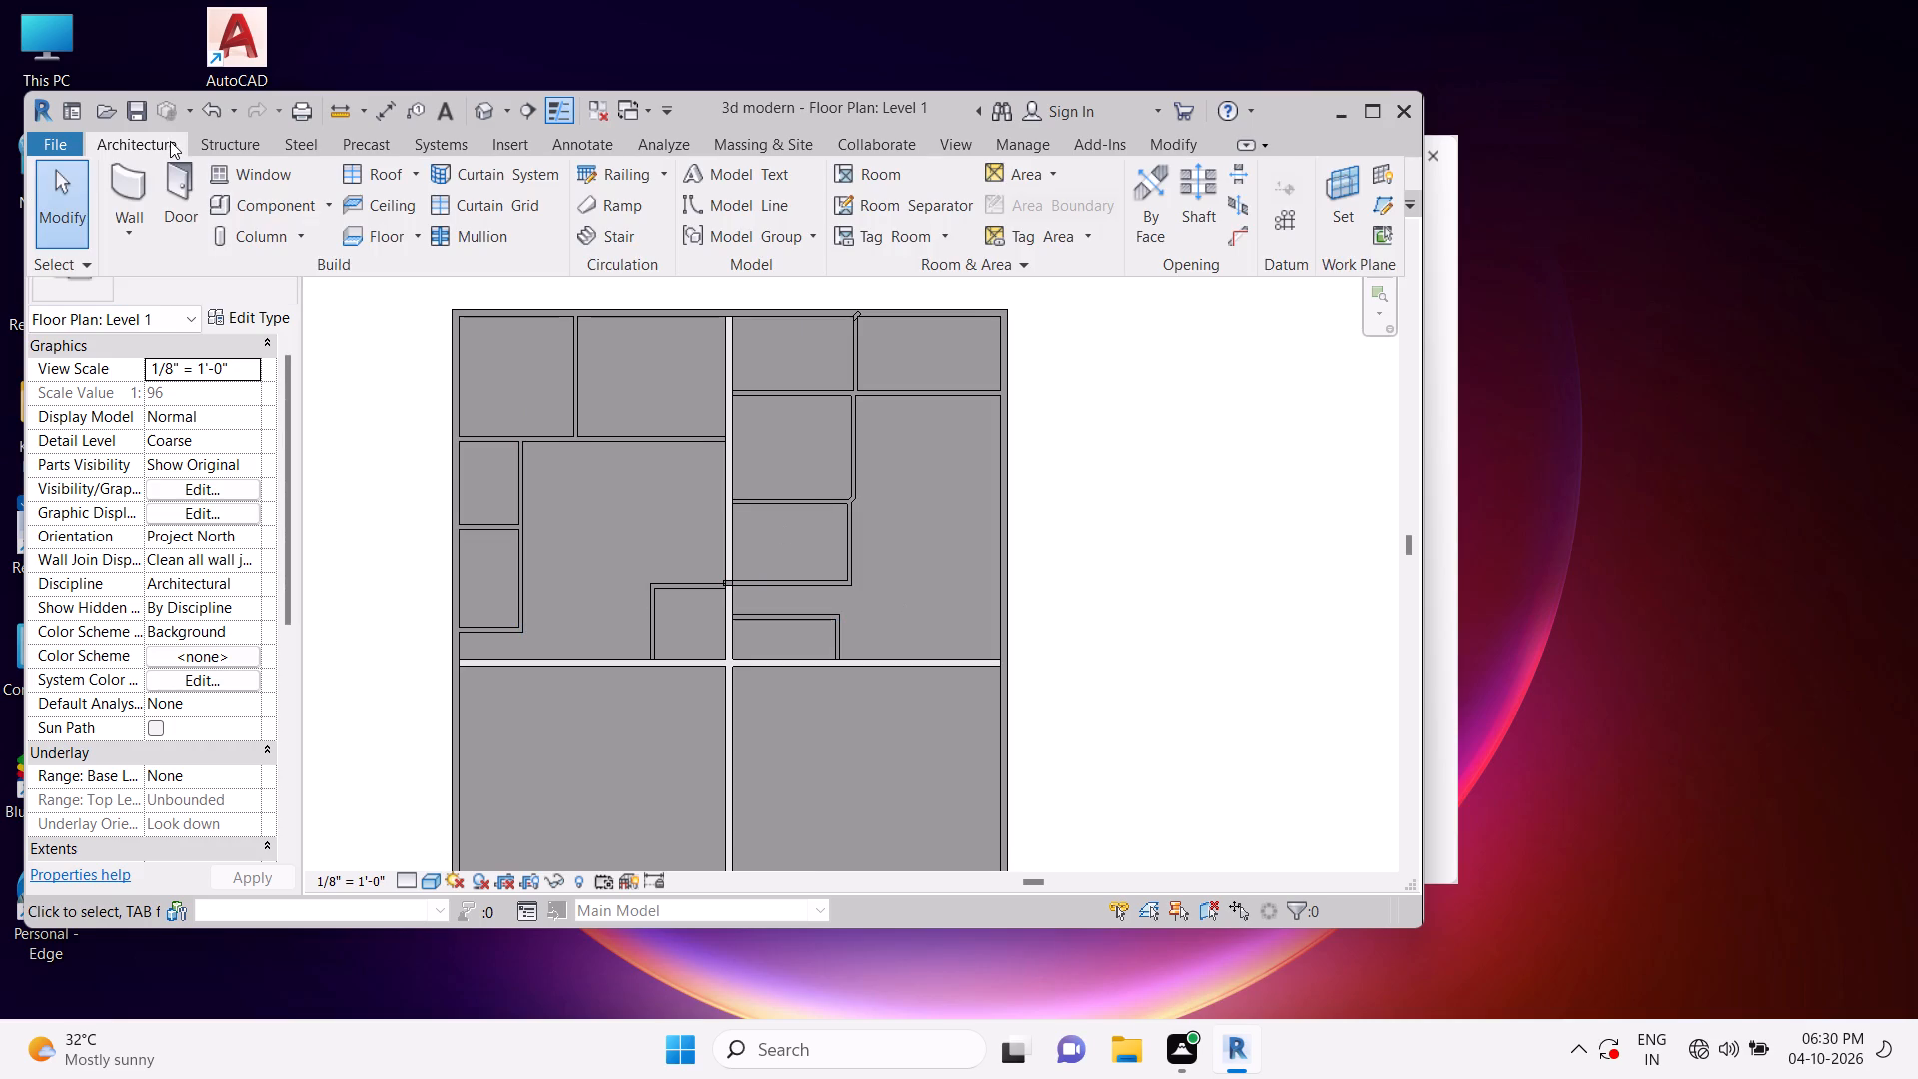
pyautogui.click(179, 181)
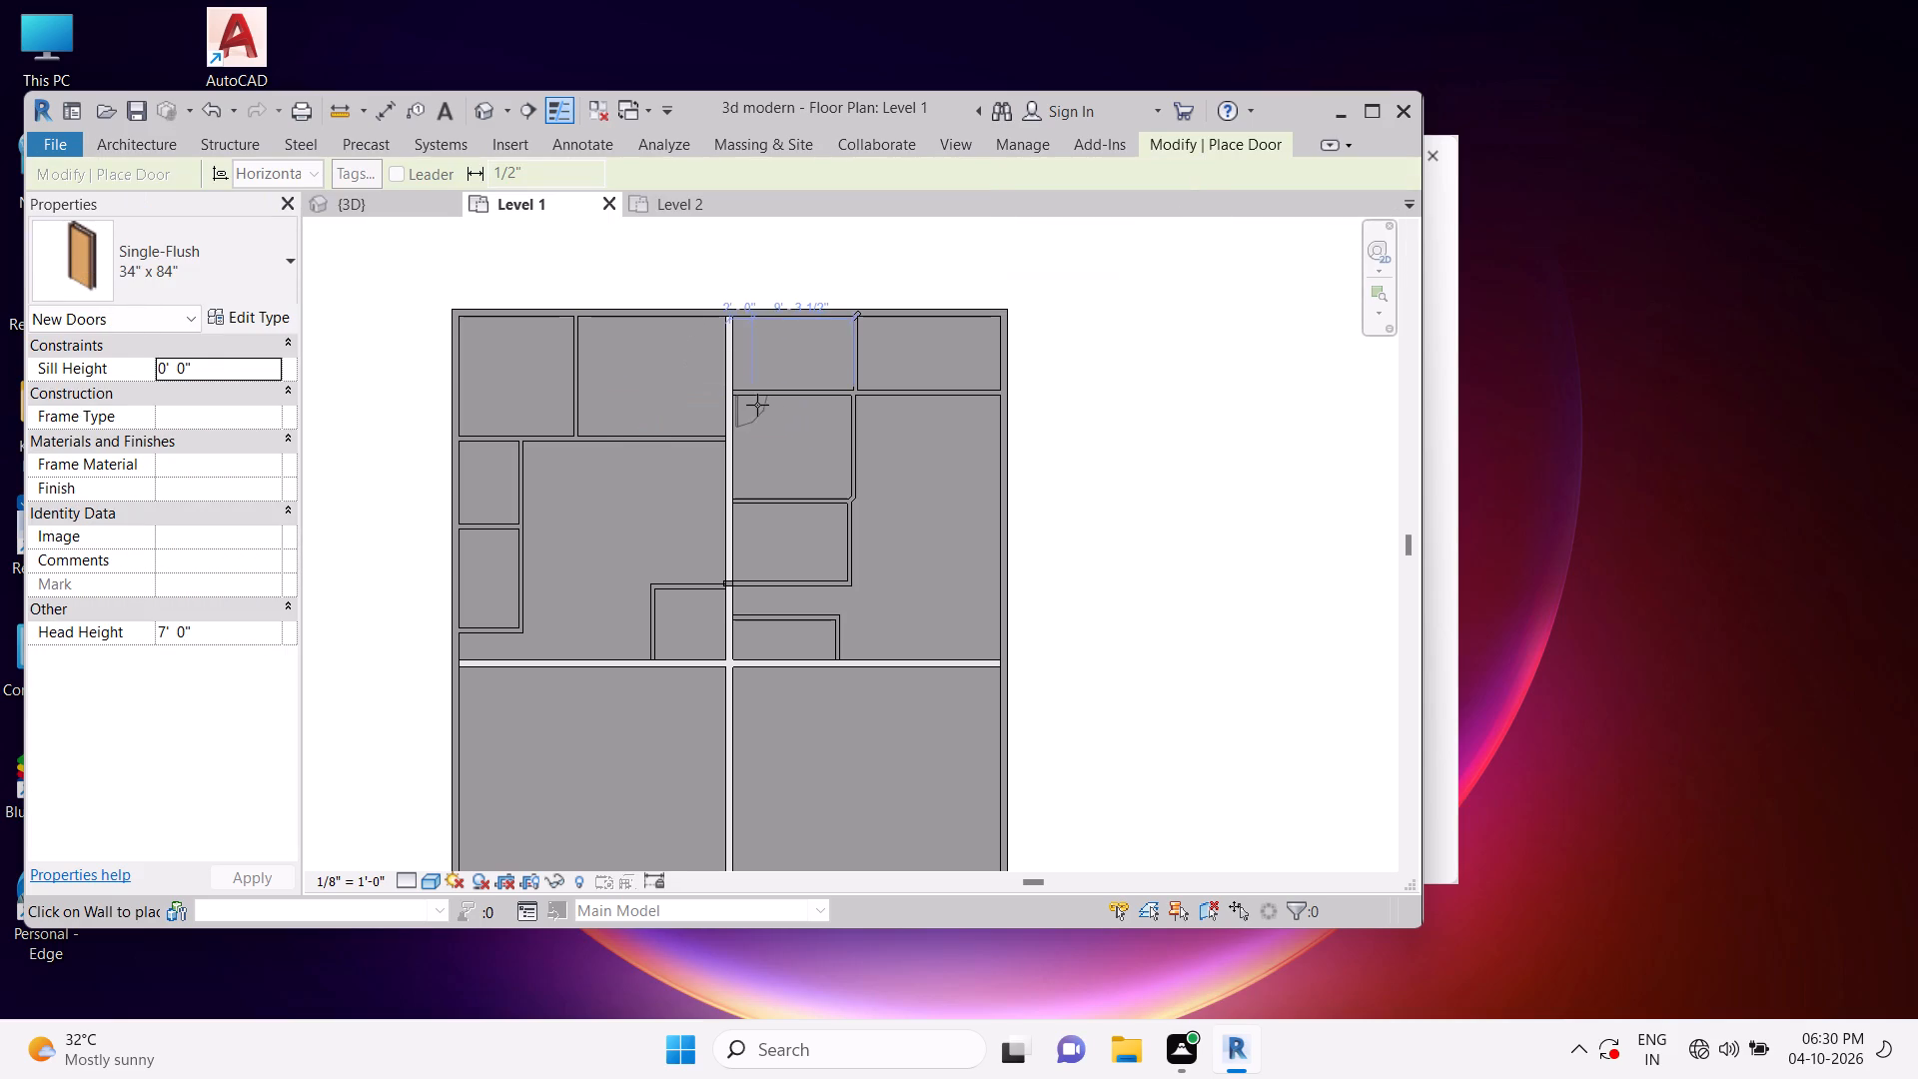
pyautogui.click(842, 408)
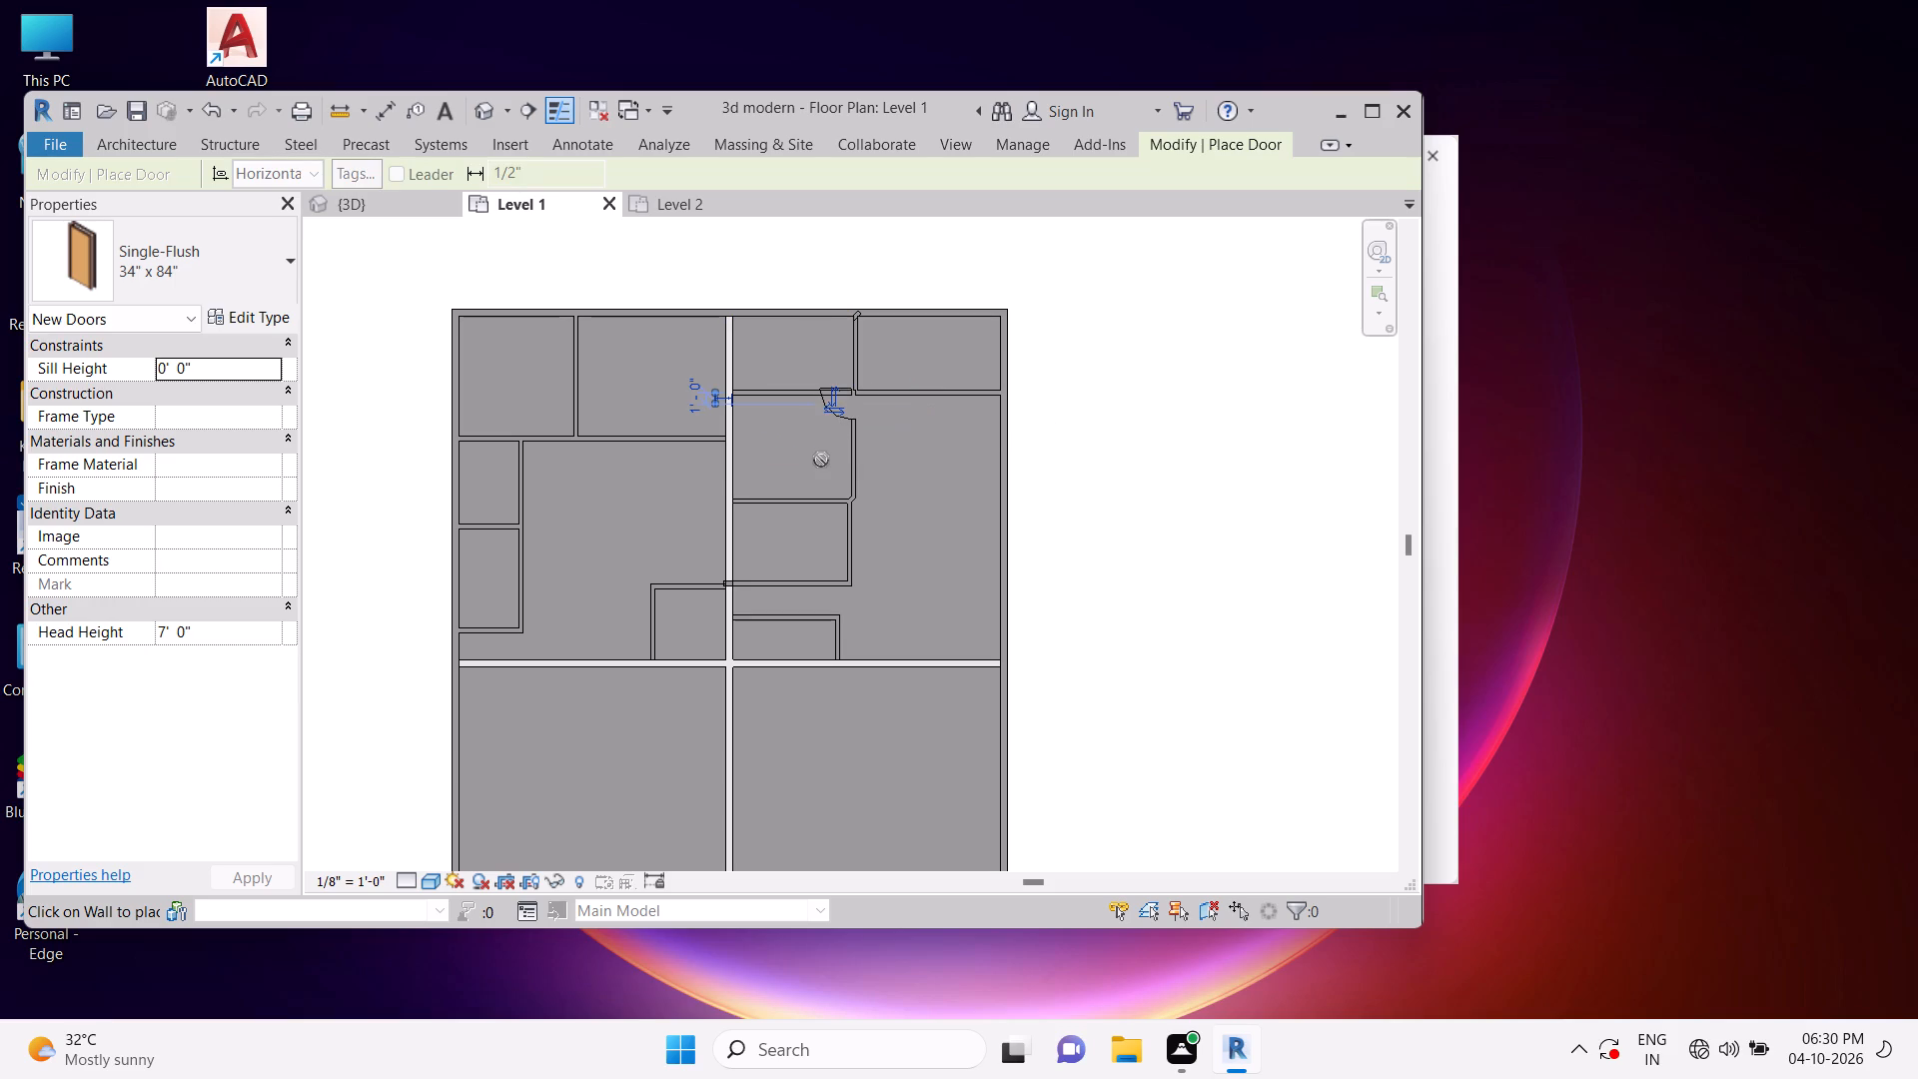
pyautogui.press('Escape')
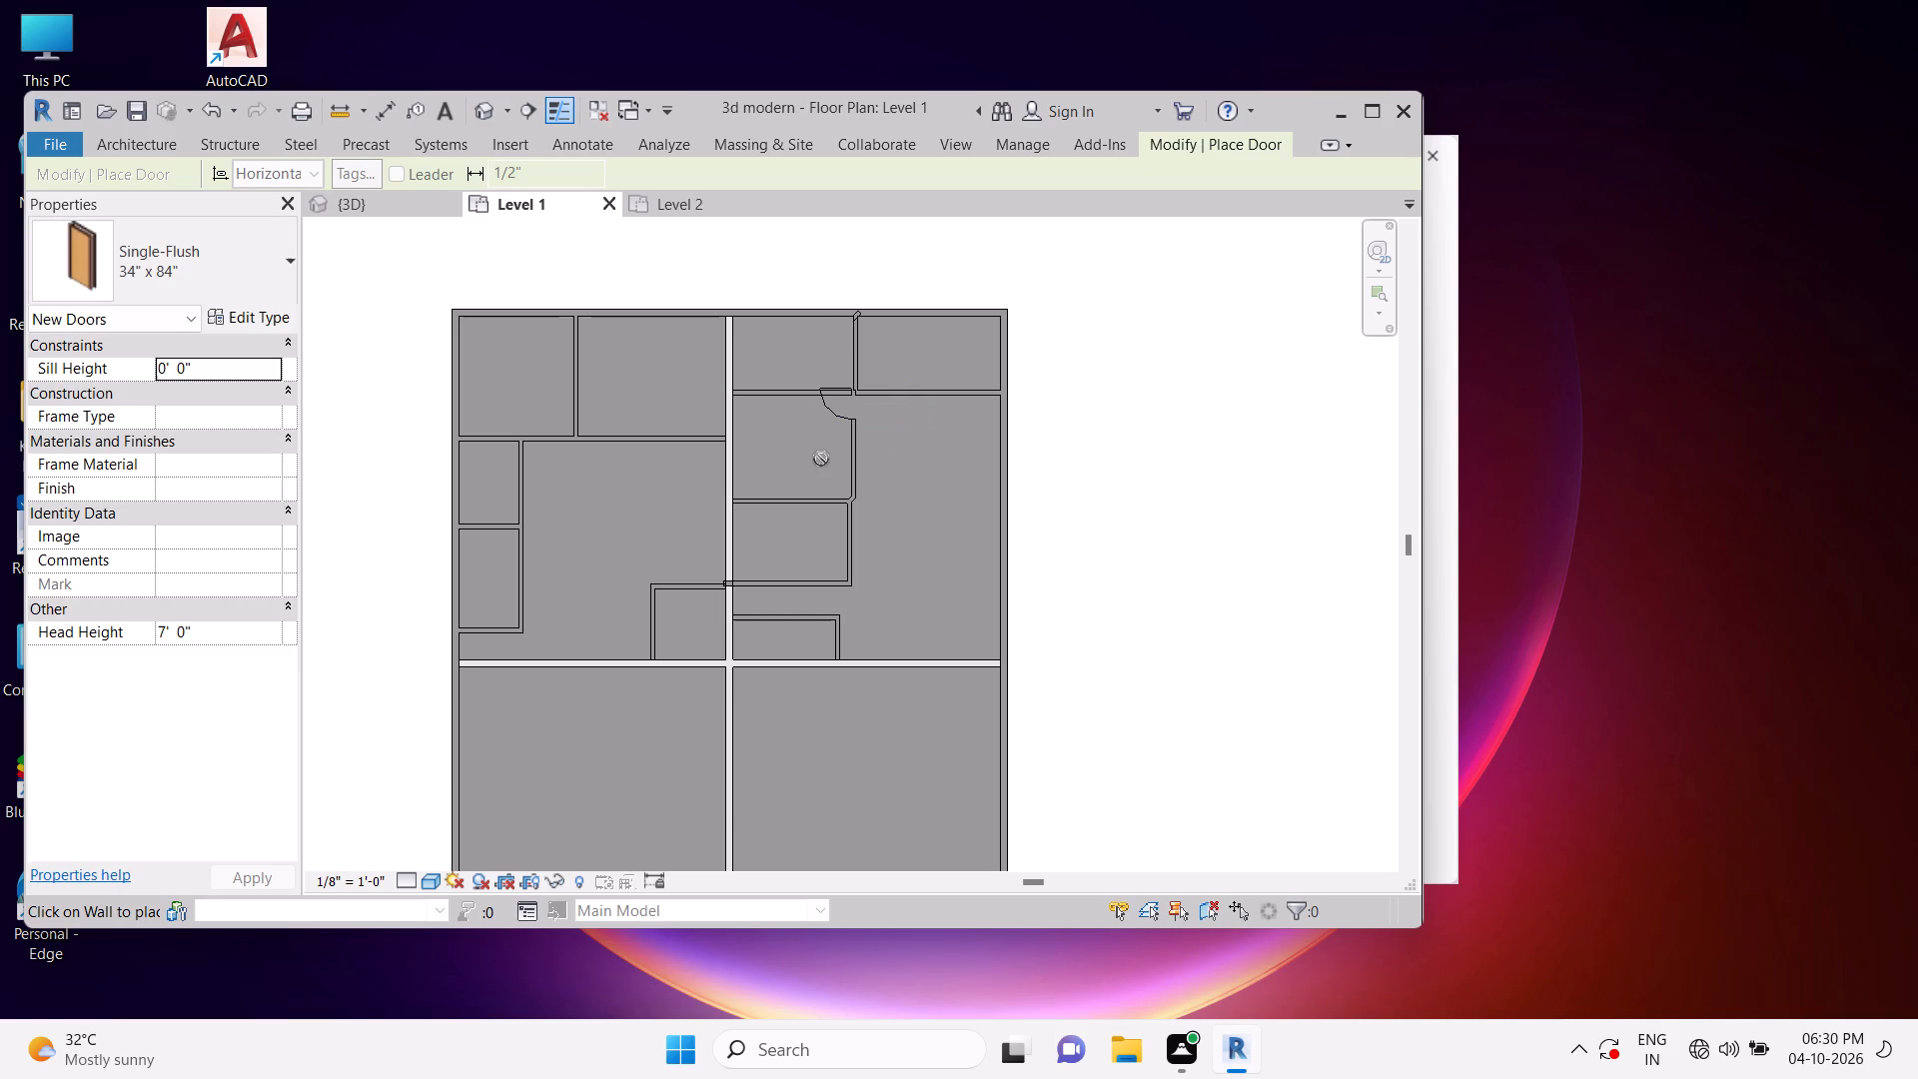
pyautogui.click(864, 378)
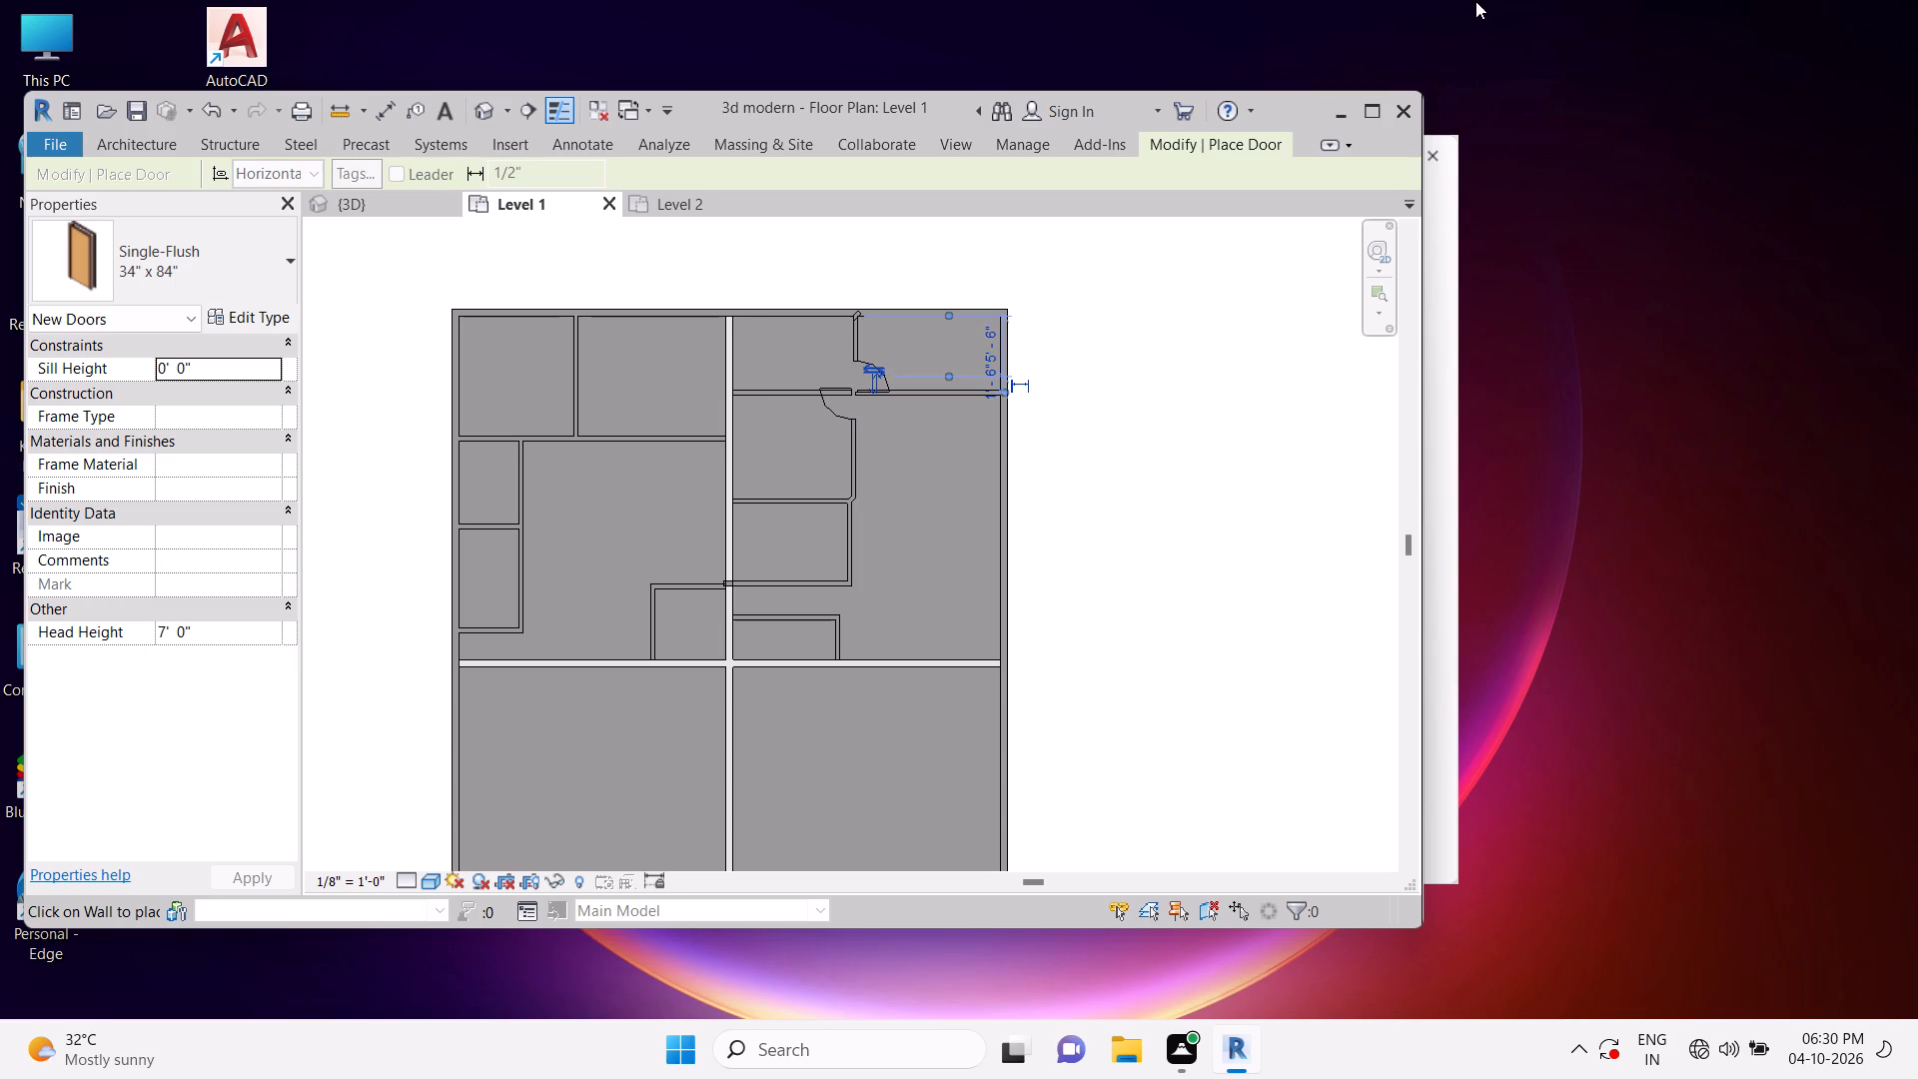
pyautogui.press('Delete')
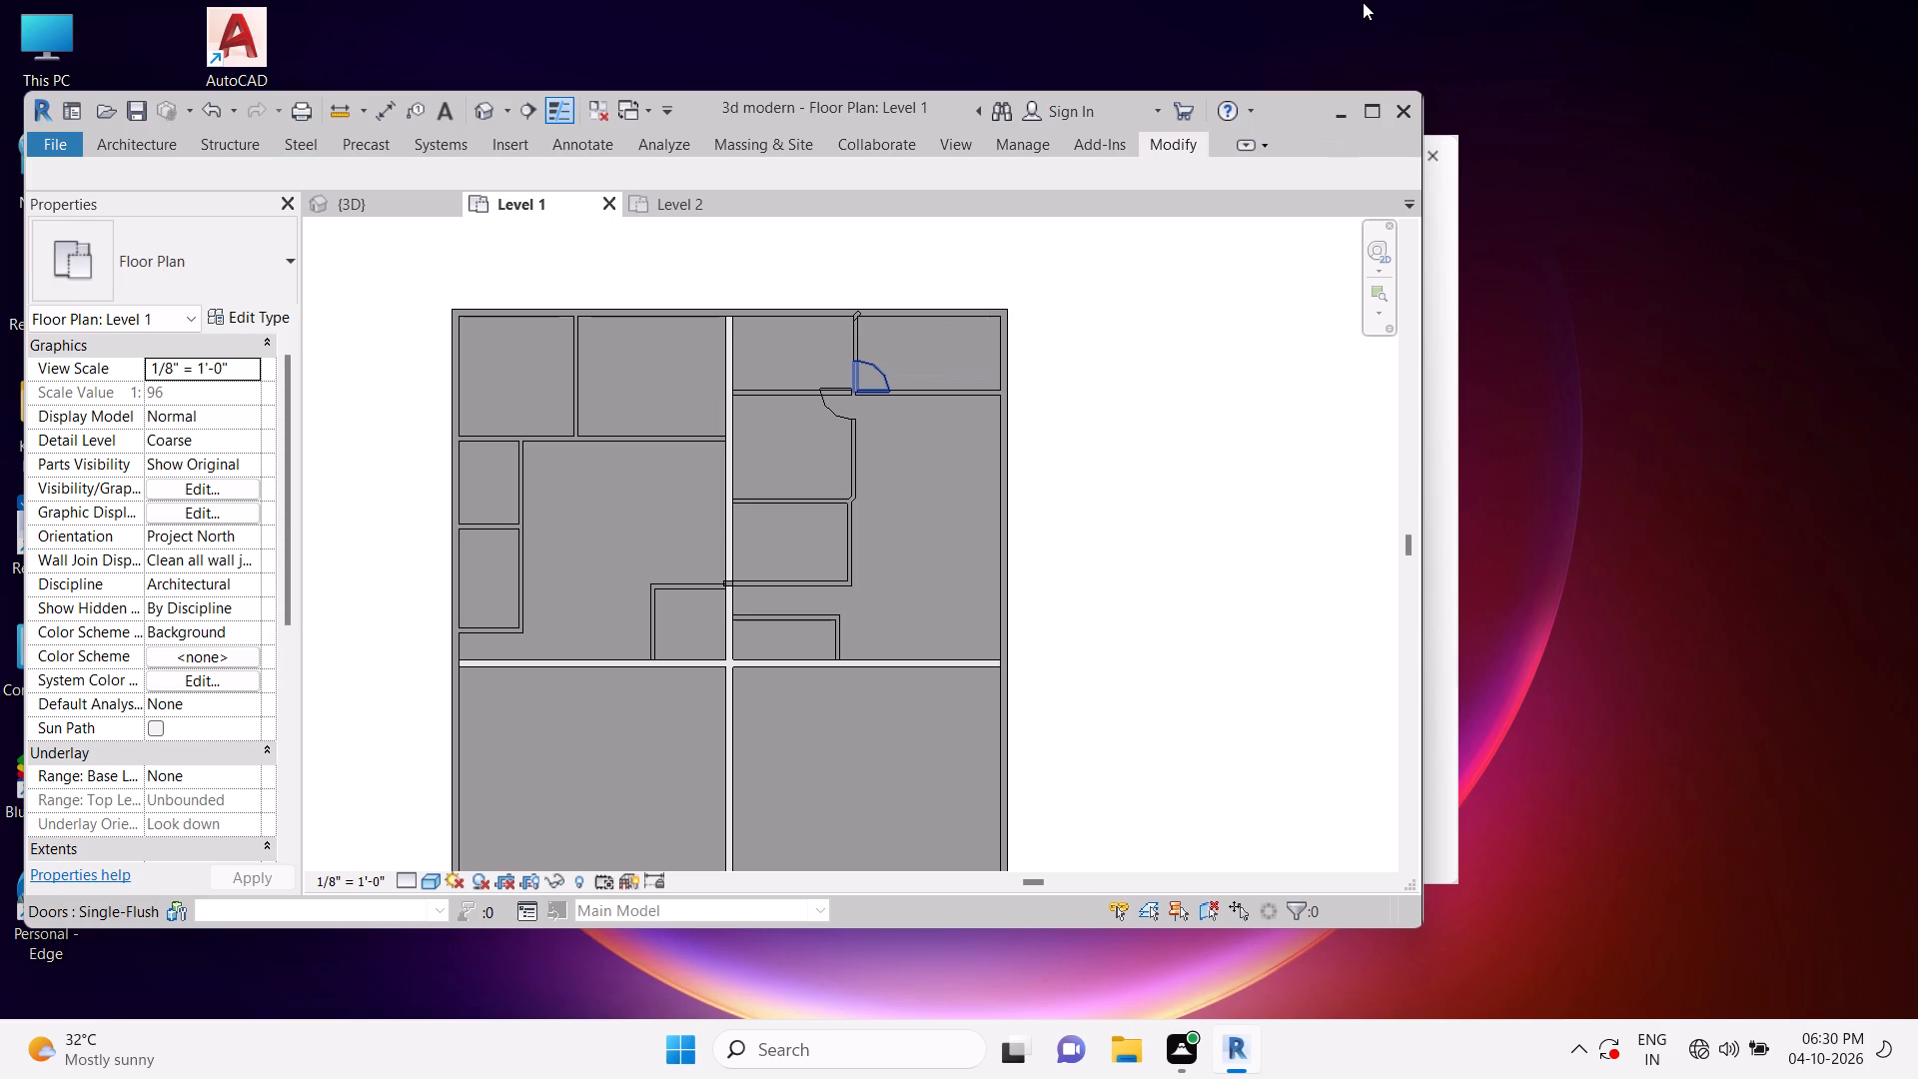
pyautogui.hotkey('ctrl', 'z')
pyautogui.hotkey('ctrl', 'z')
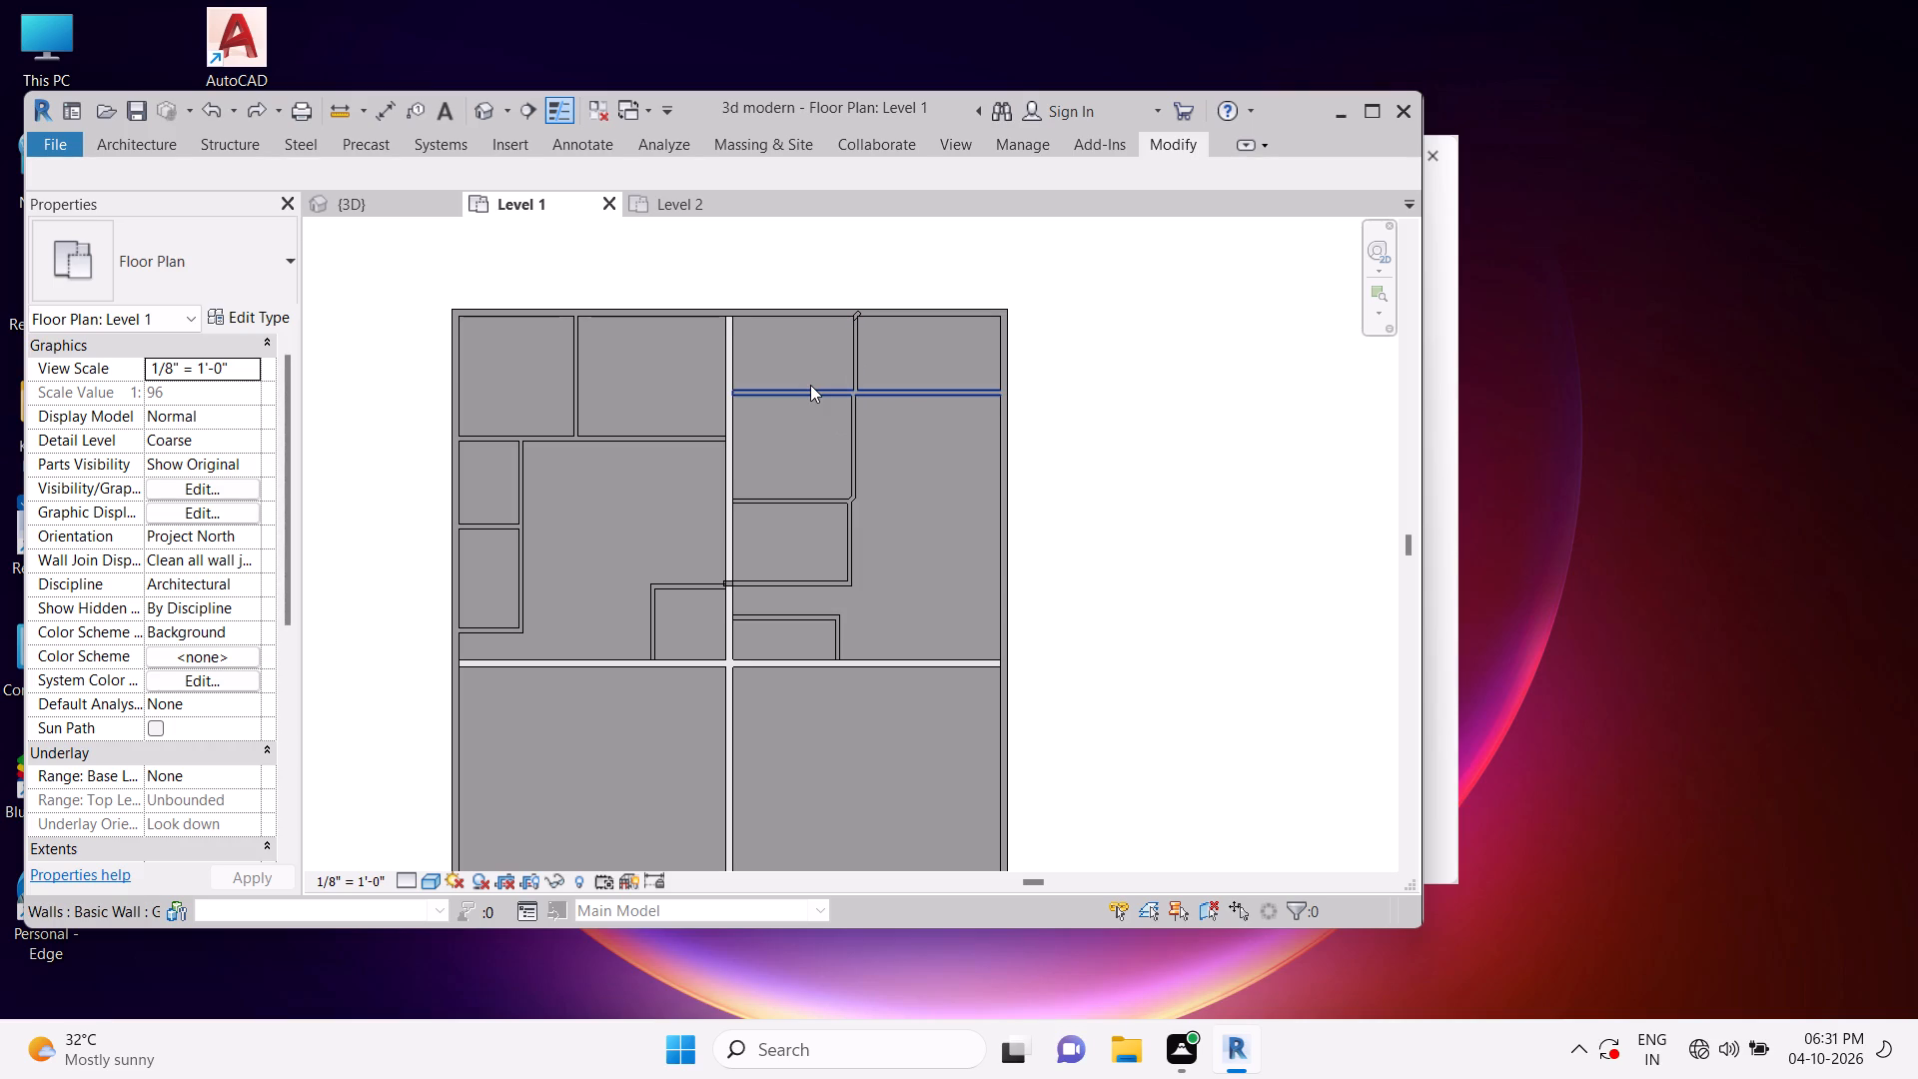
# Place a Single-Flush 34" x 80" door near the top of the second upper-right-area room's outer vertical wall.
pyautogui.click(163, 140)
pyautogui.click(202, 171)
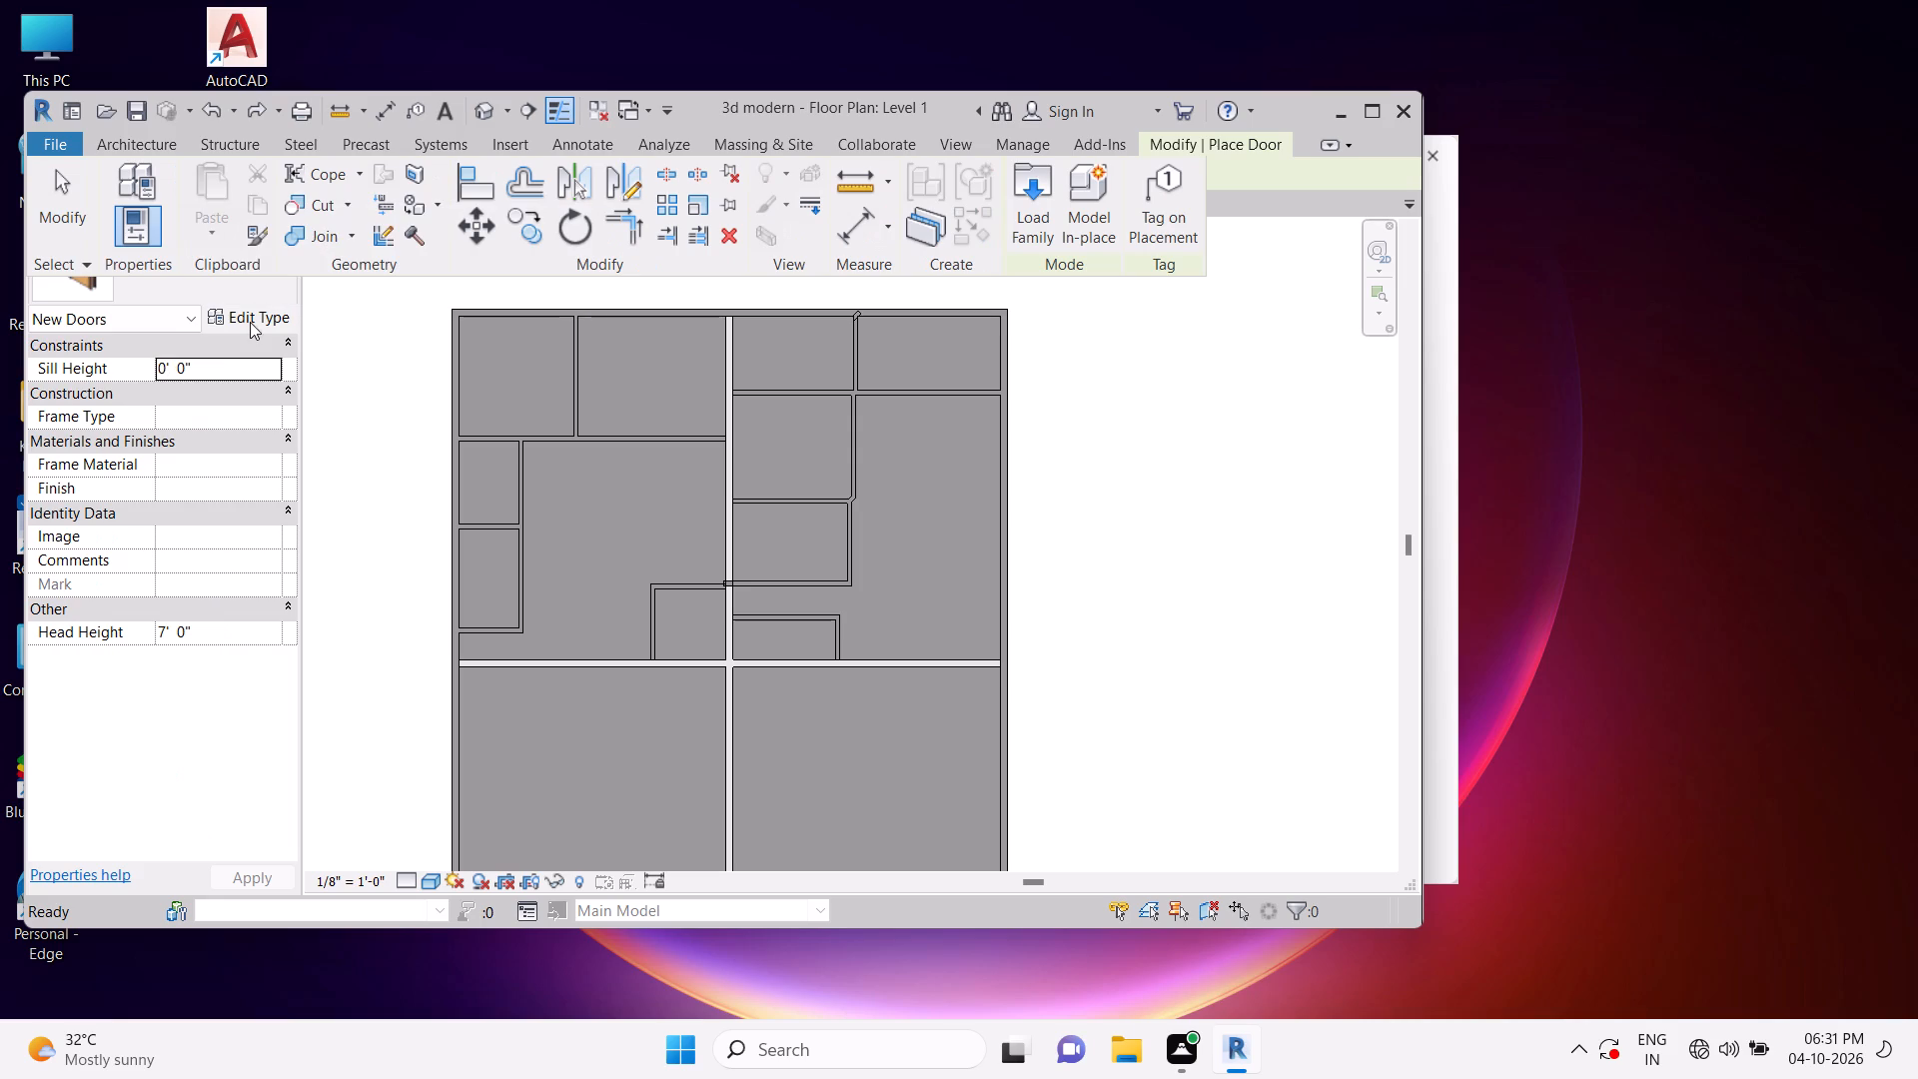
pyautogui.click(219, 289)
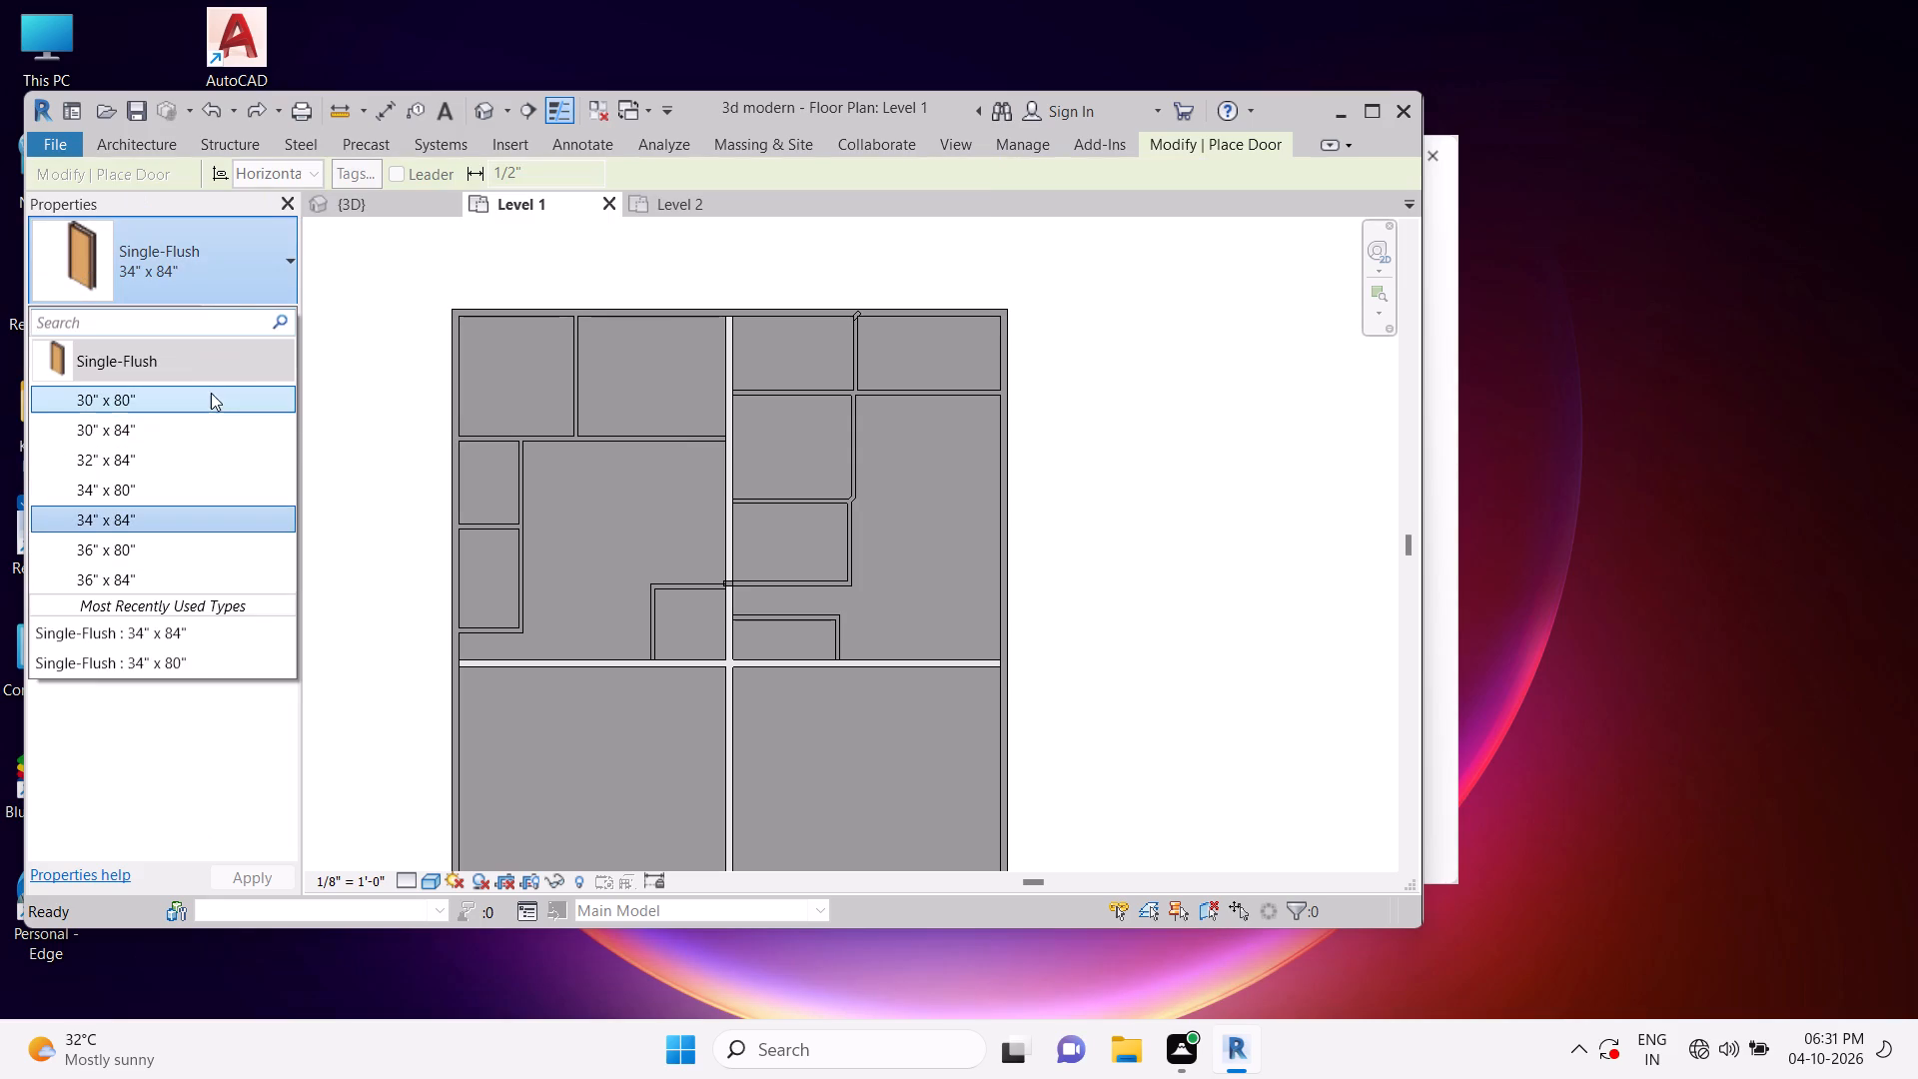
pyautogui.click(229, 355)
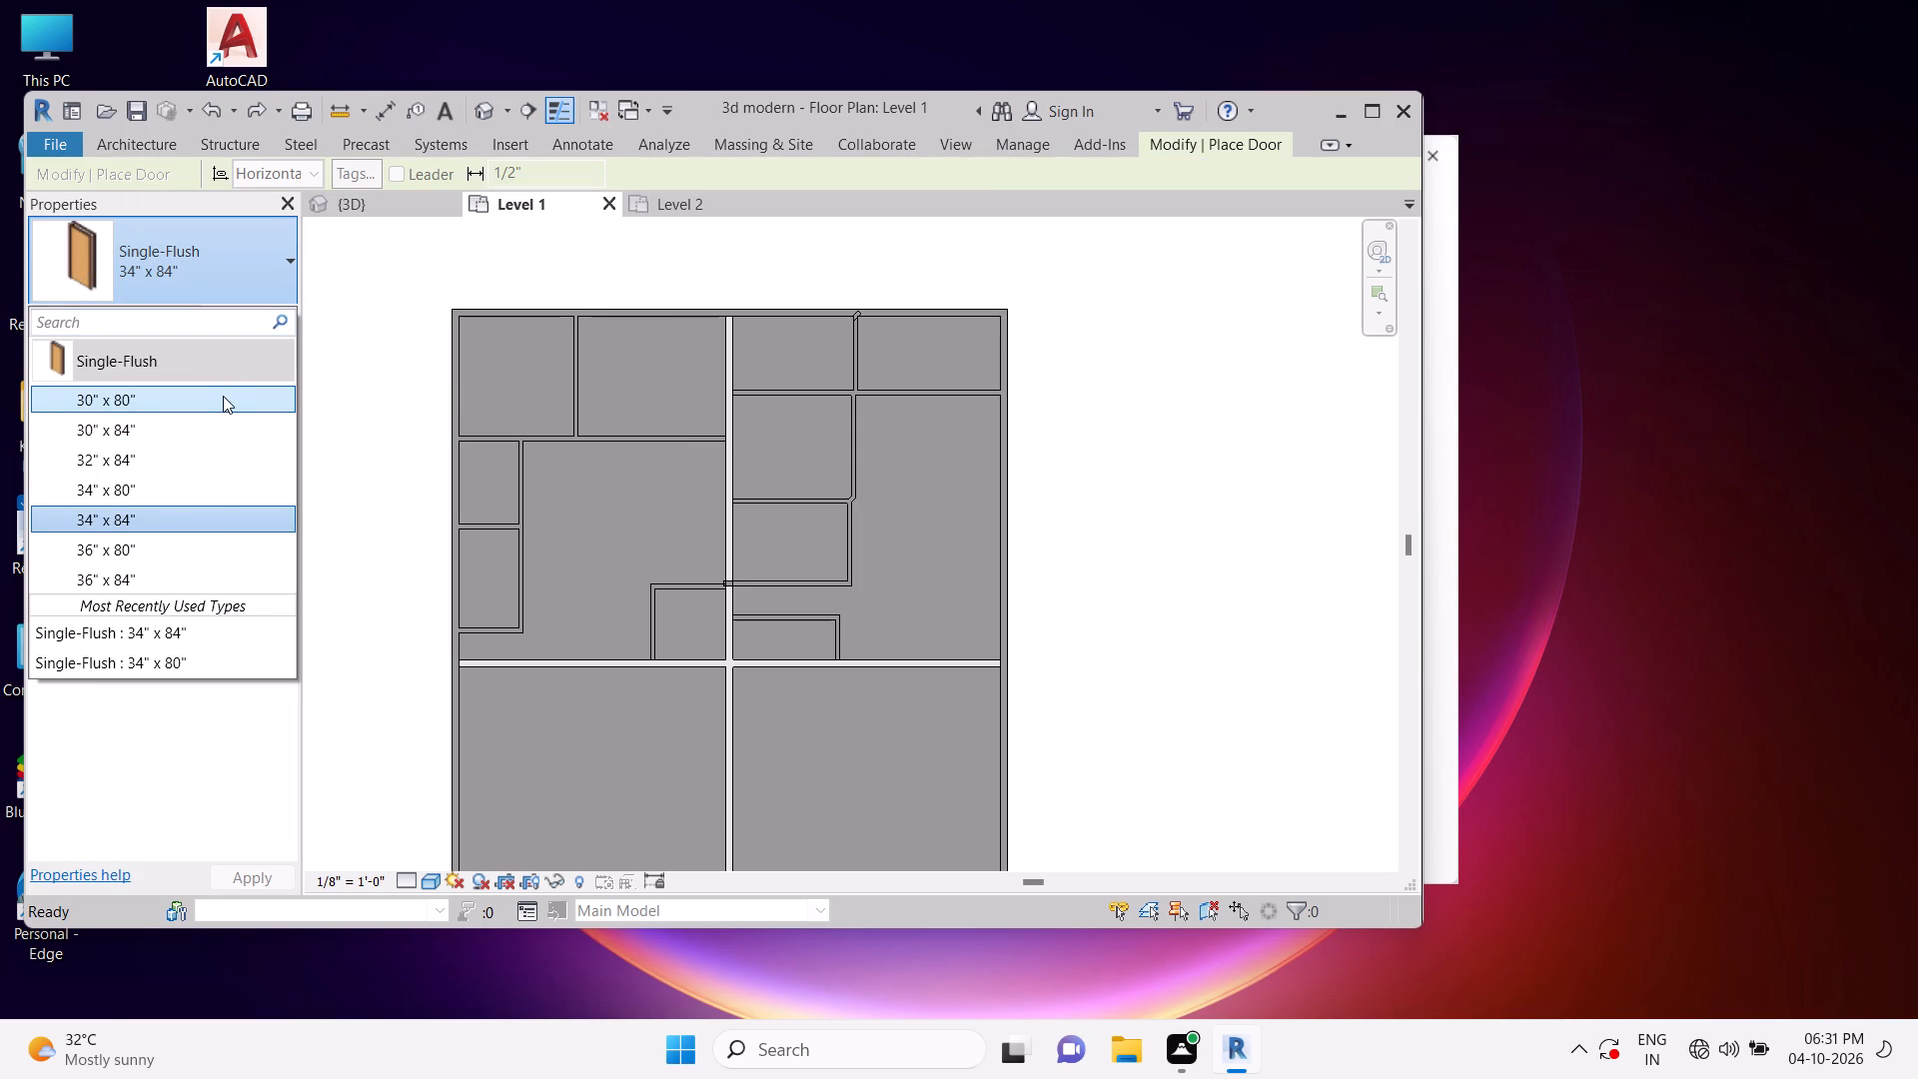
pyautogui.click(174, 494)
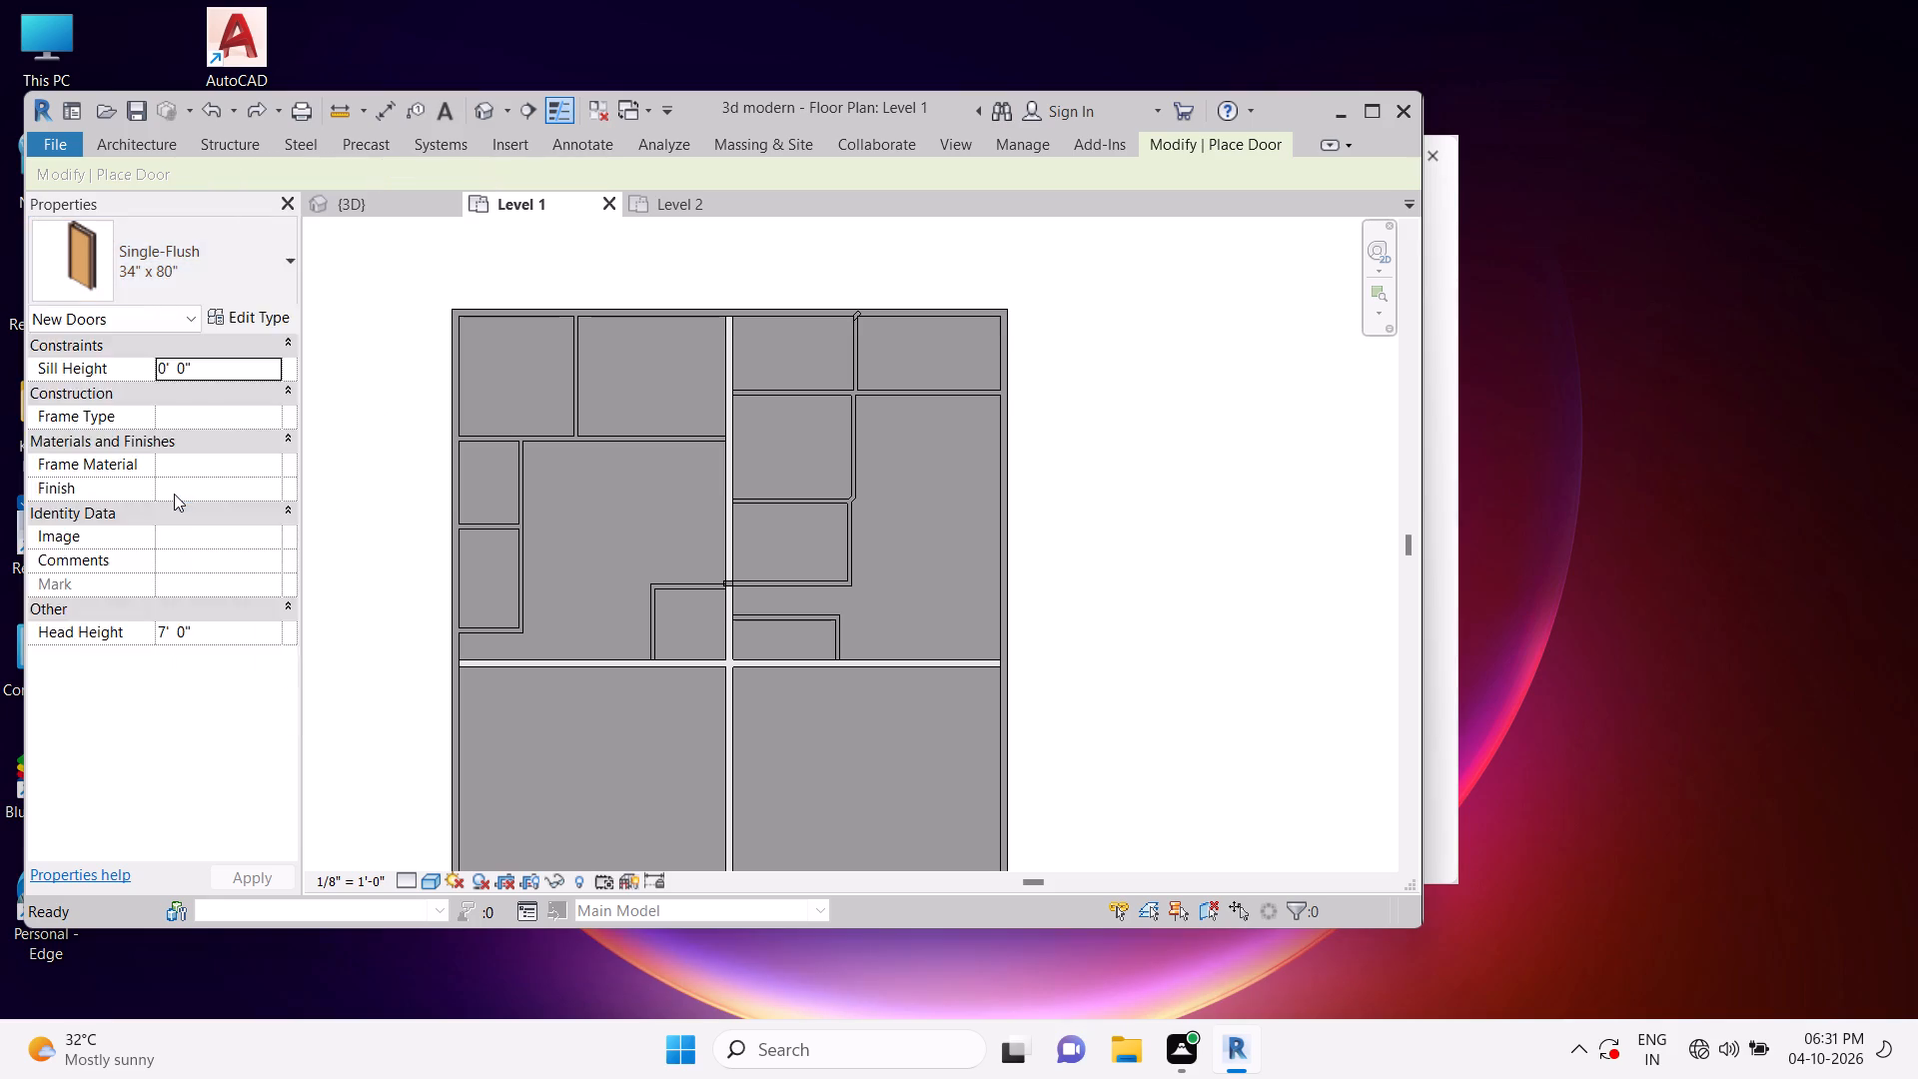
pyautogui.click(851, 411)
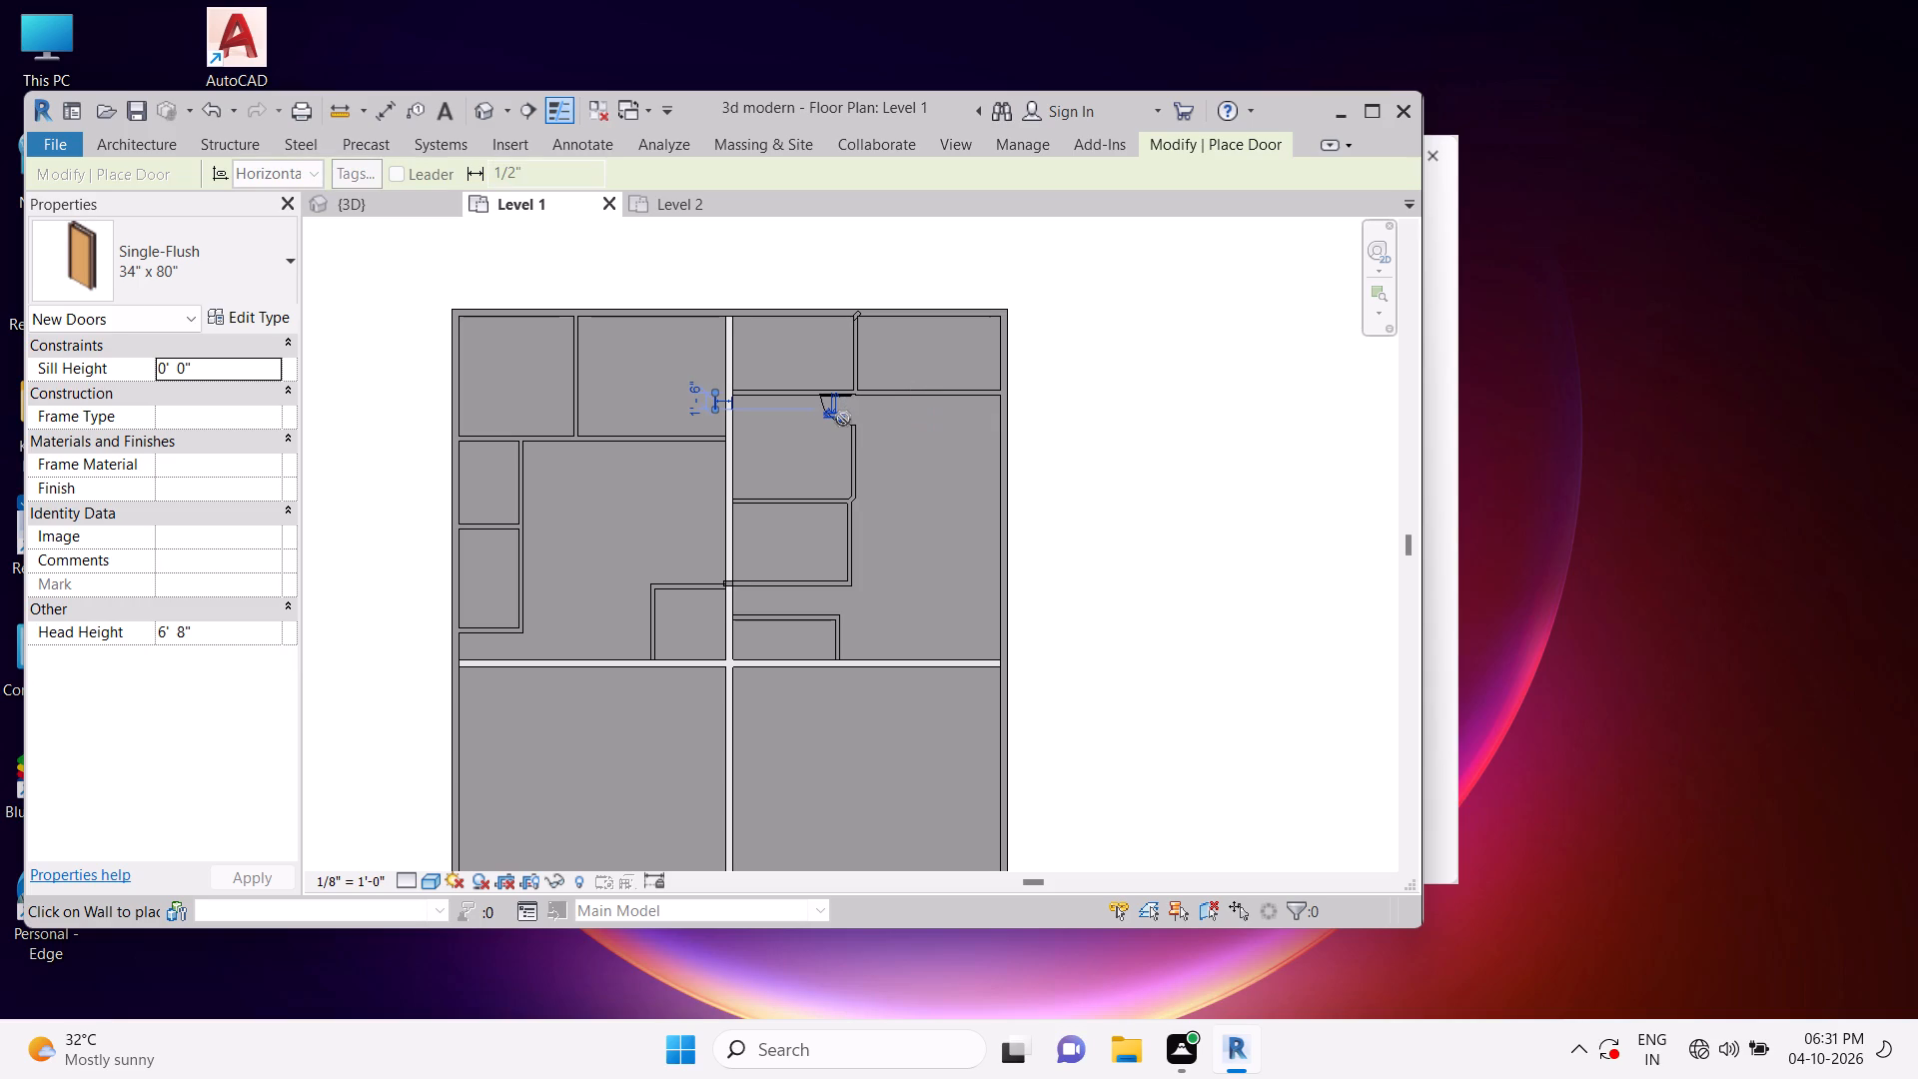
pyautogui.press('Escape')
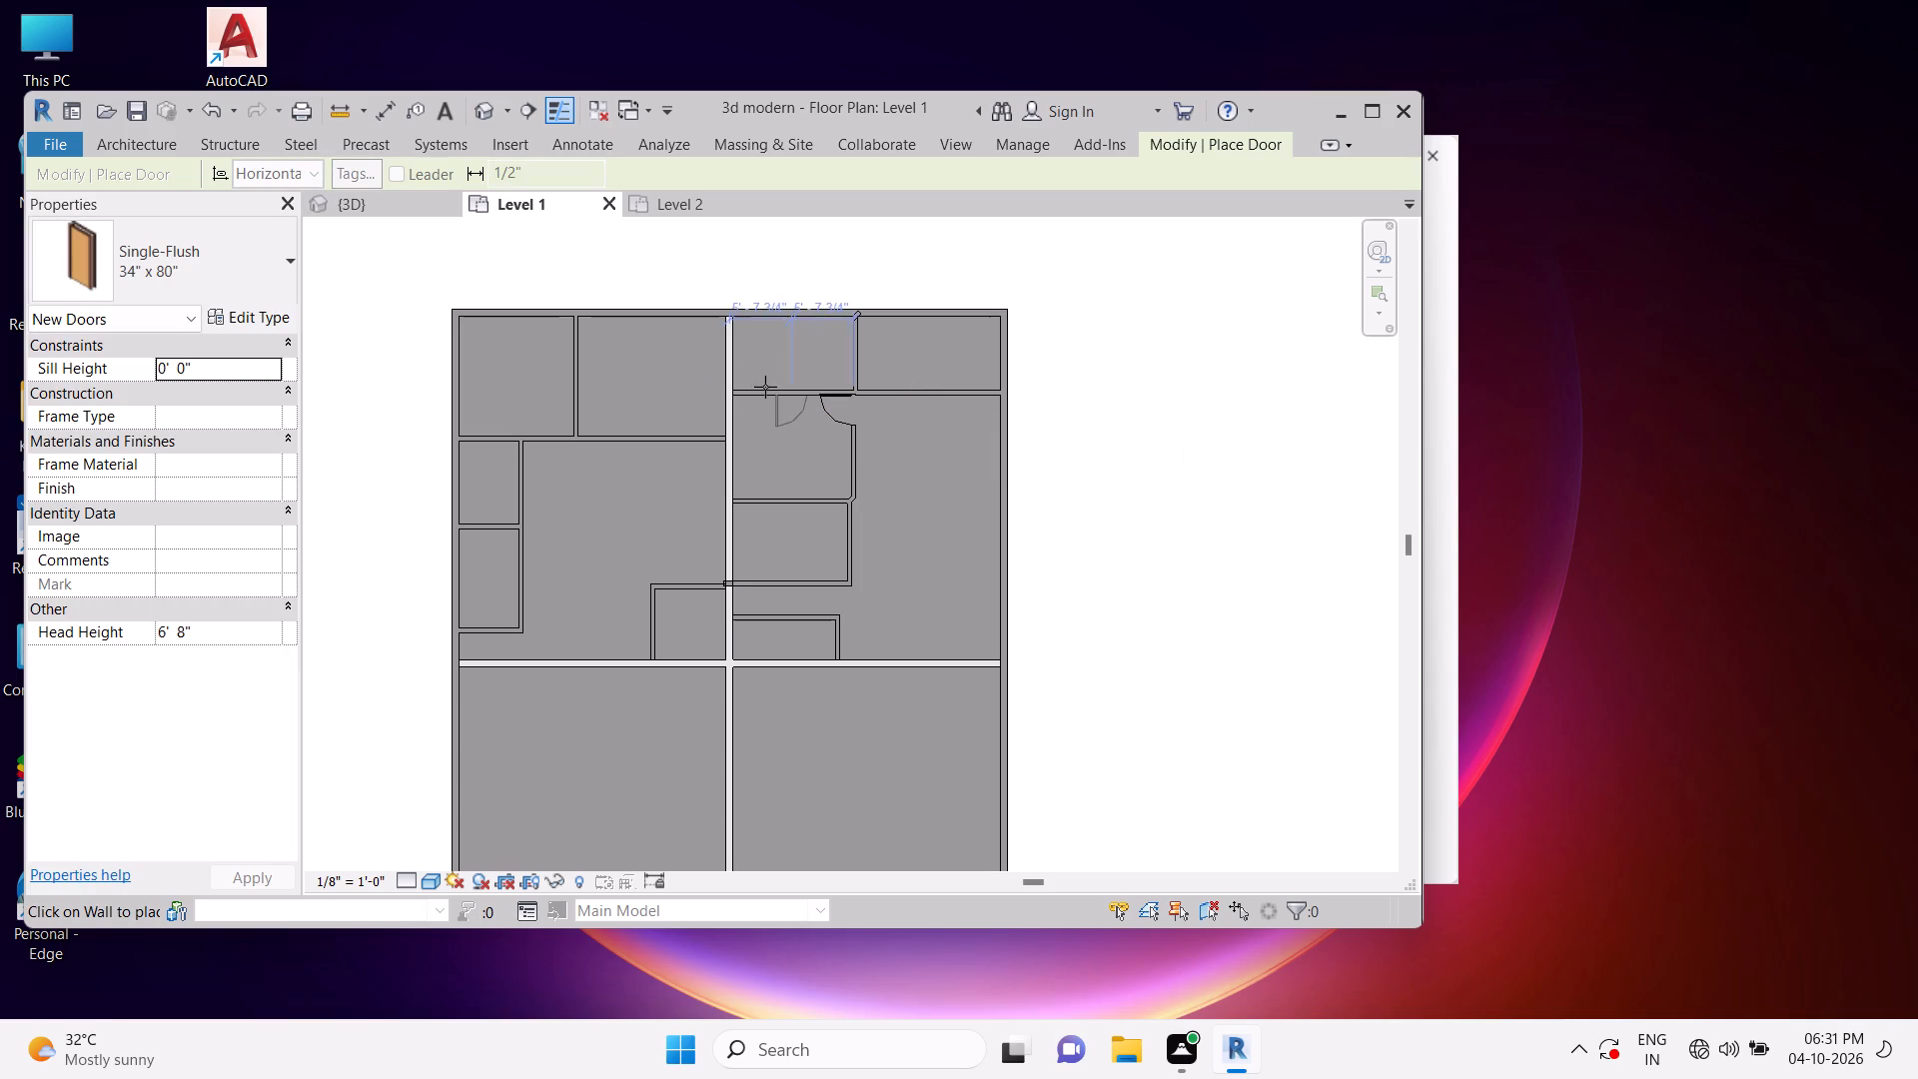
# Place a Single-Flush 34" x 80" door near the lower end of the wall between the two top upper-right-area rooms.
pyautogui.click(321, 336)
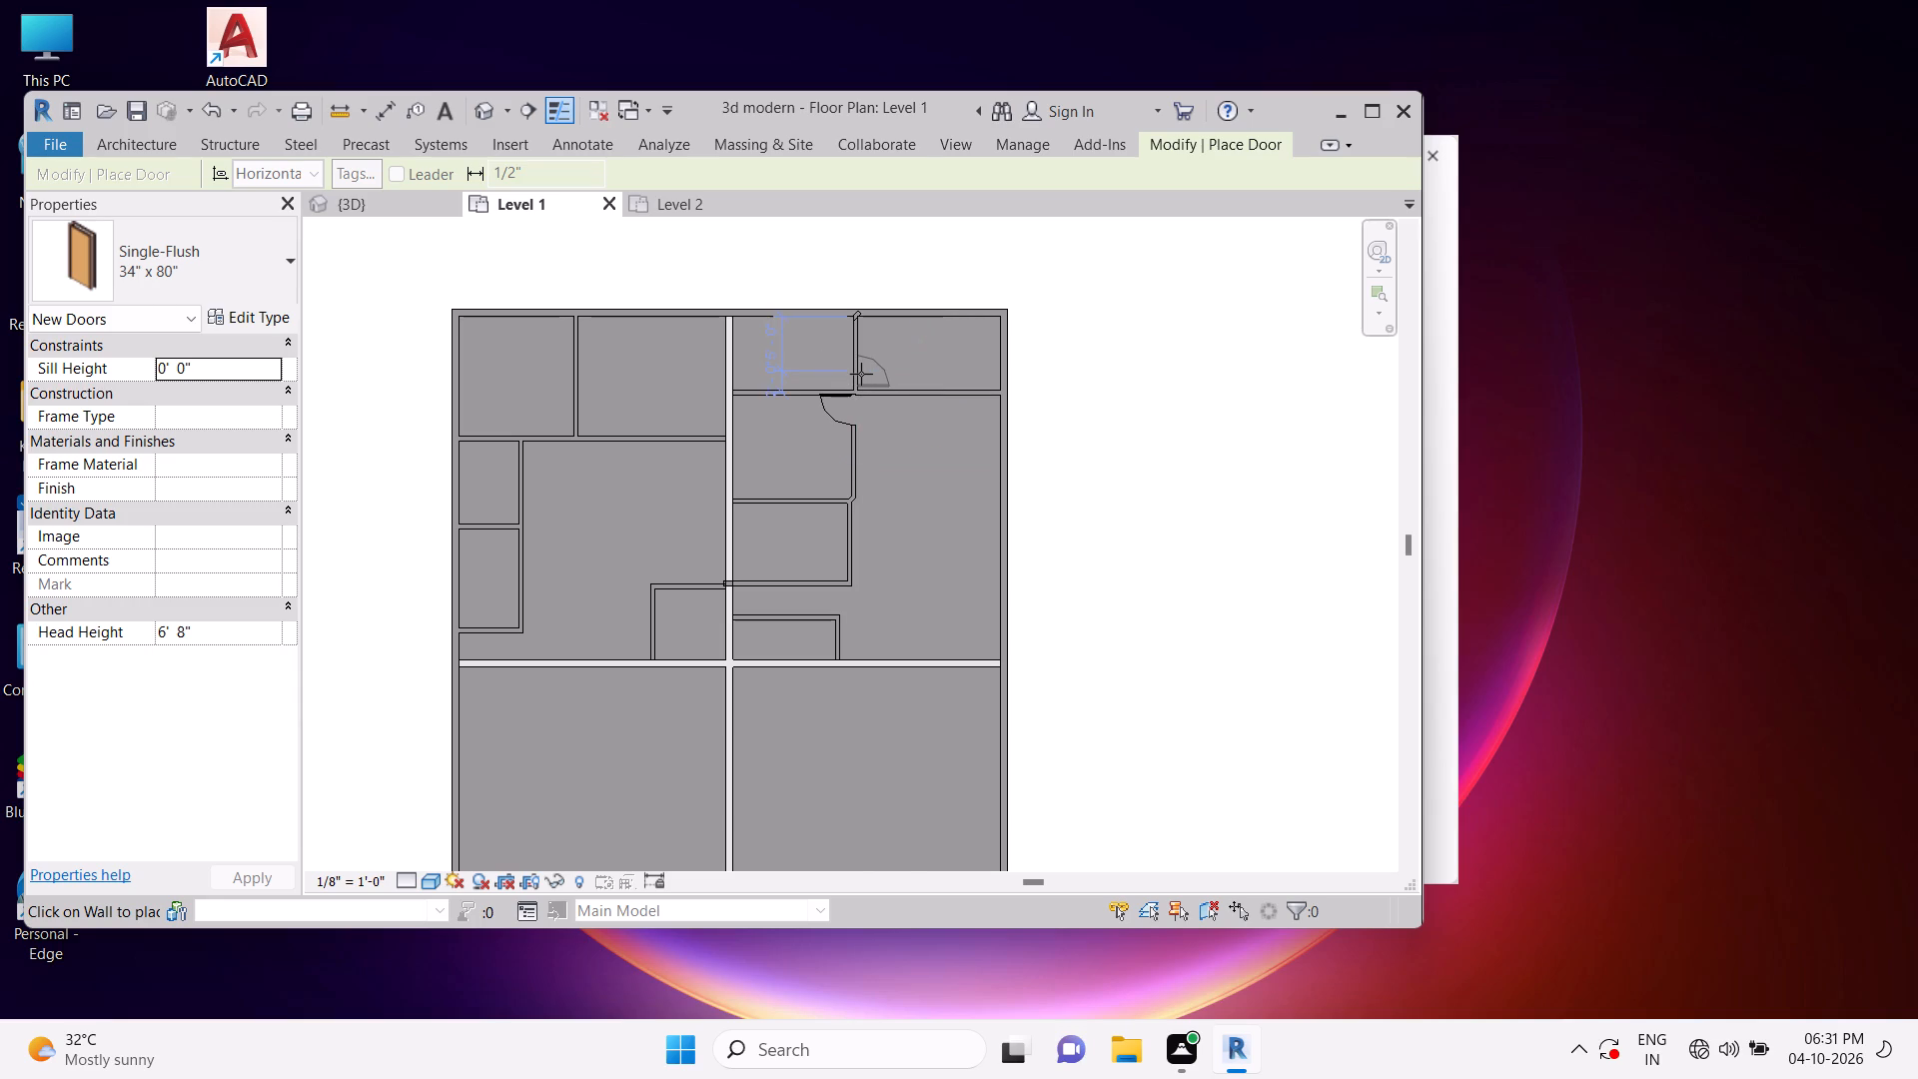
pyautogui.click(862, 375)
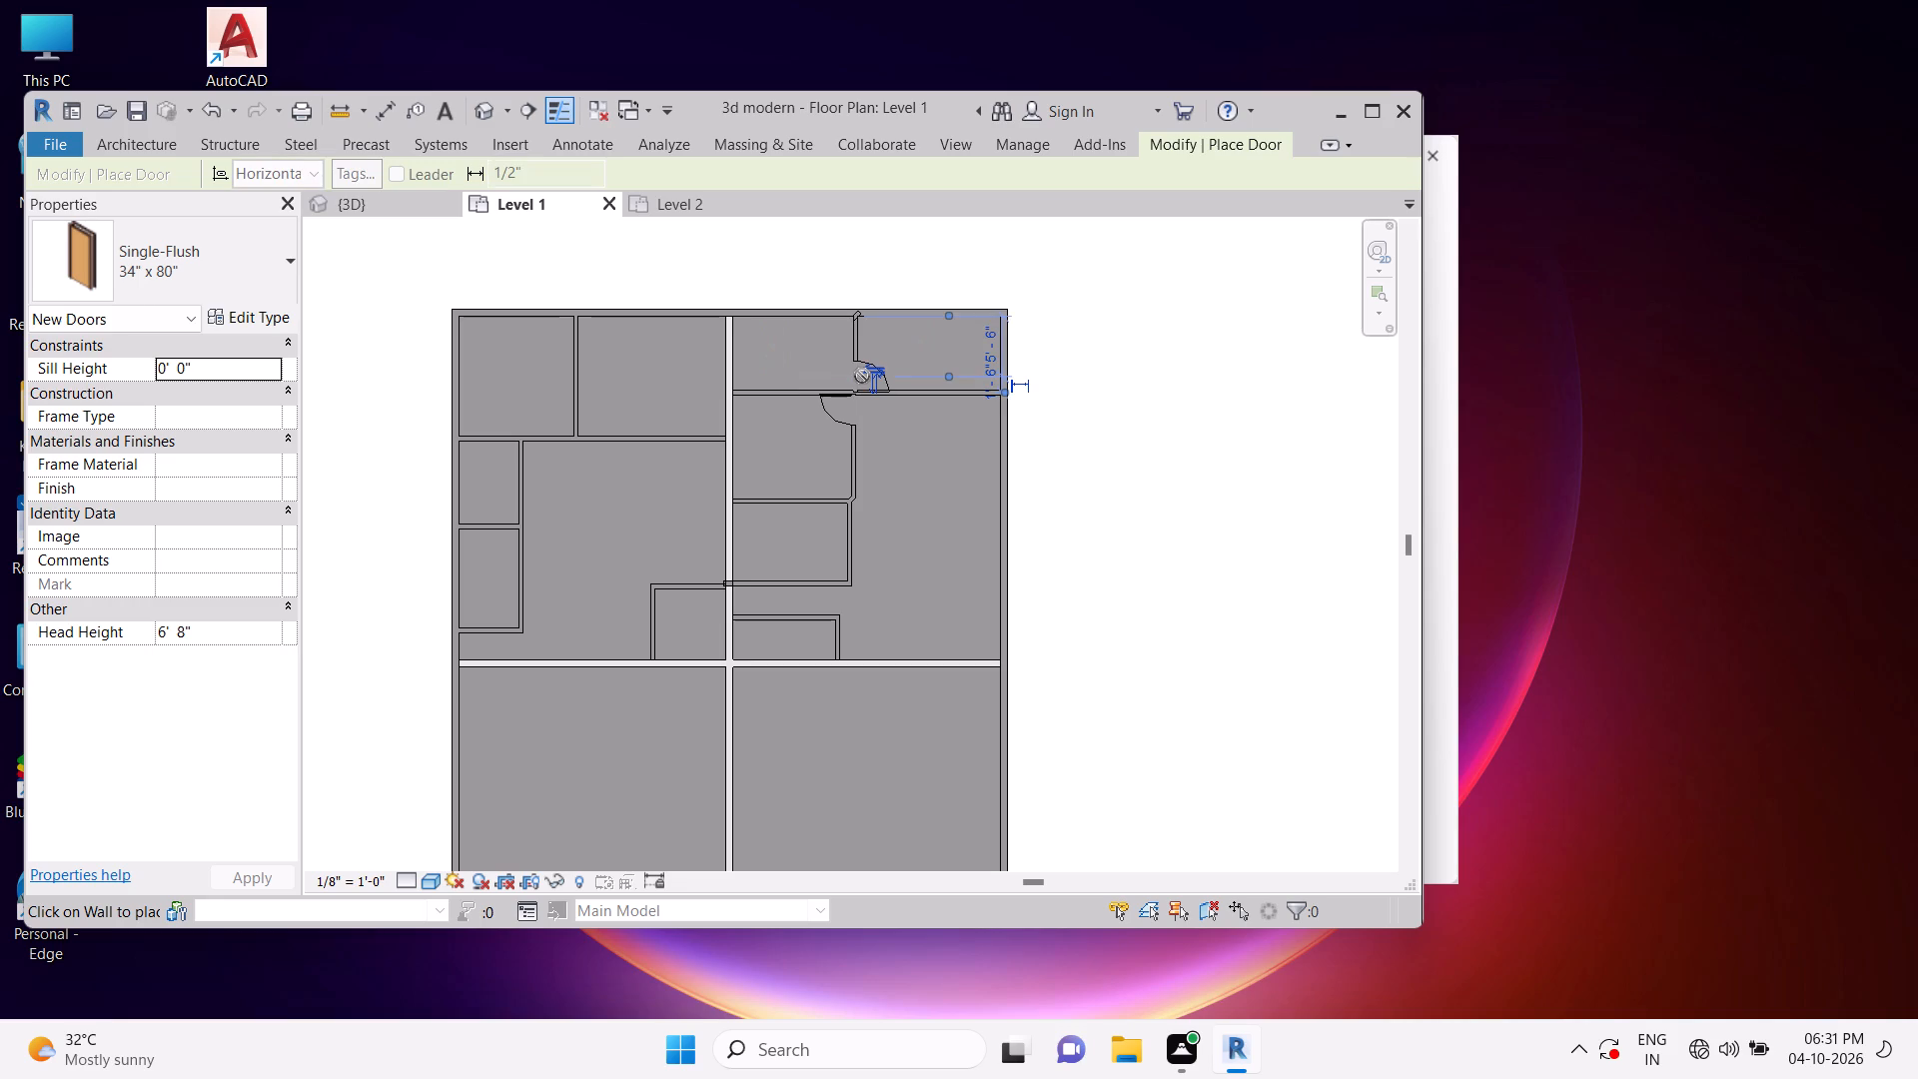
pyautogui.press('Escape')
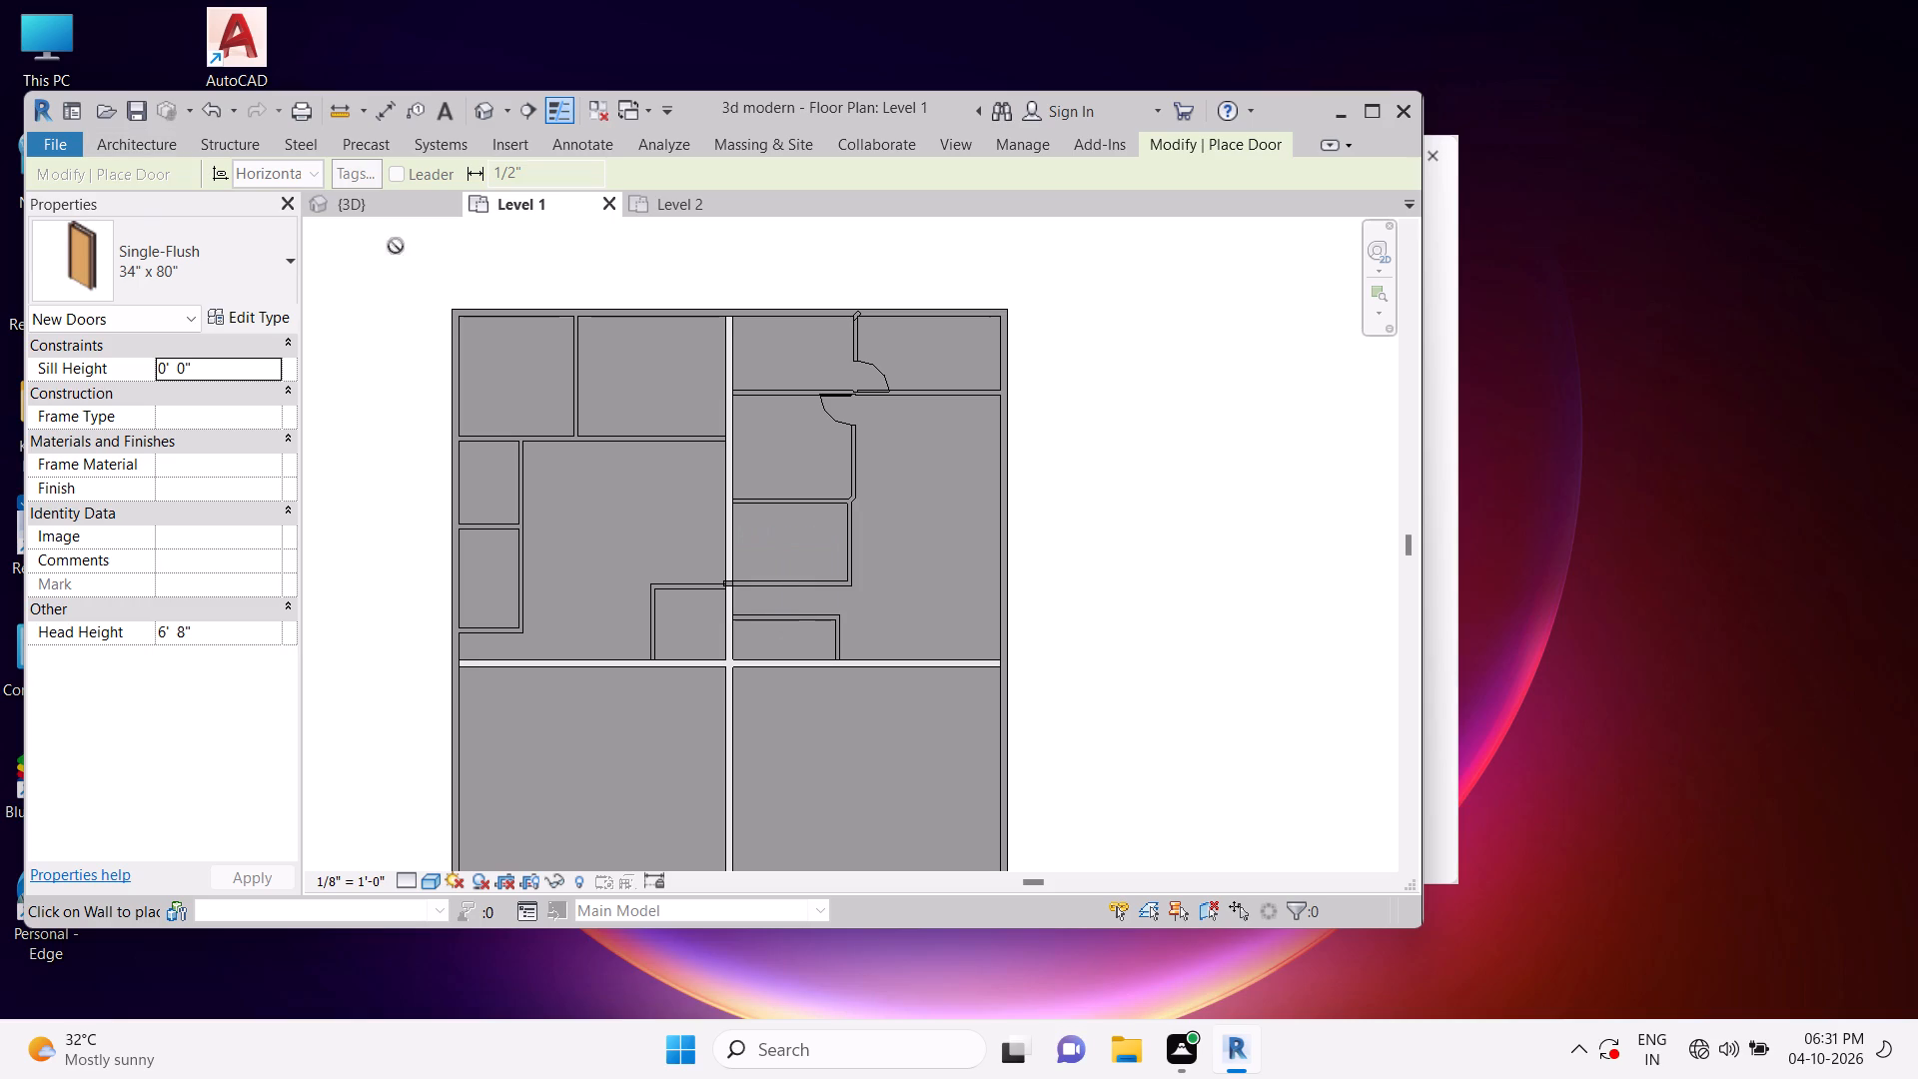
# Undo the last two door placements, in the wall between the two top upper-right-area rooms and in the second room's outer vertical wall.
pyautogui.click(136, 154)
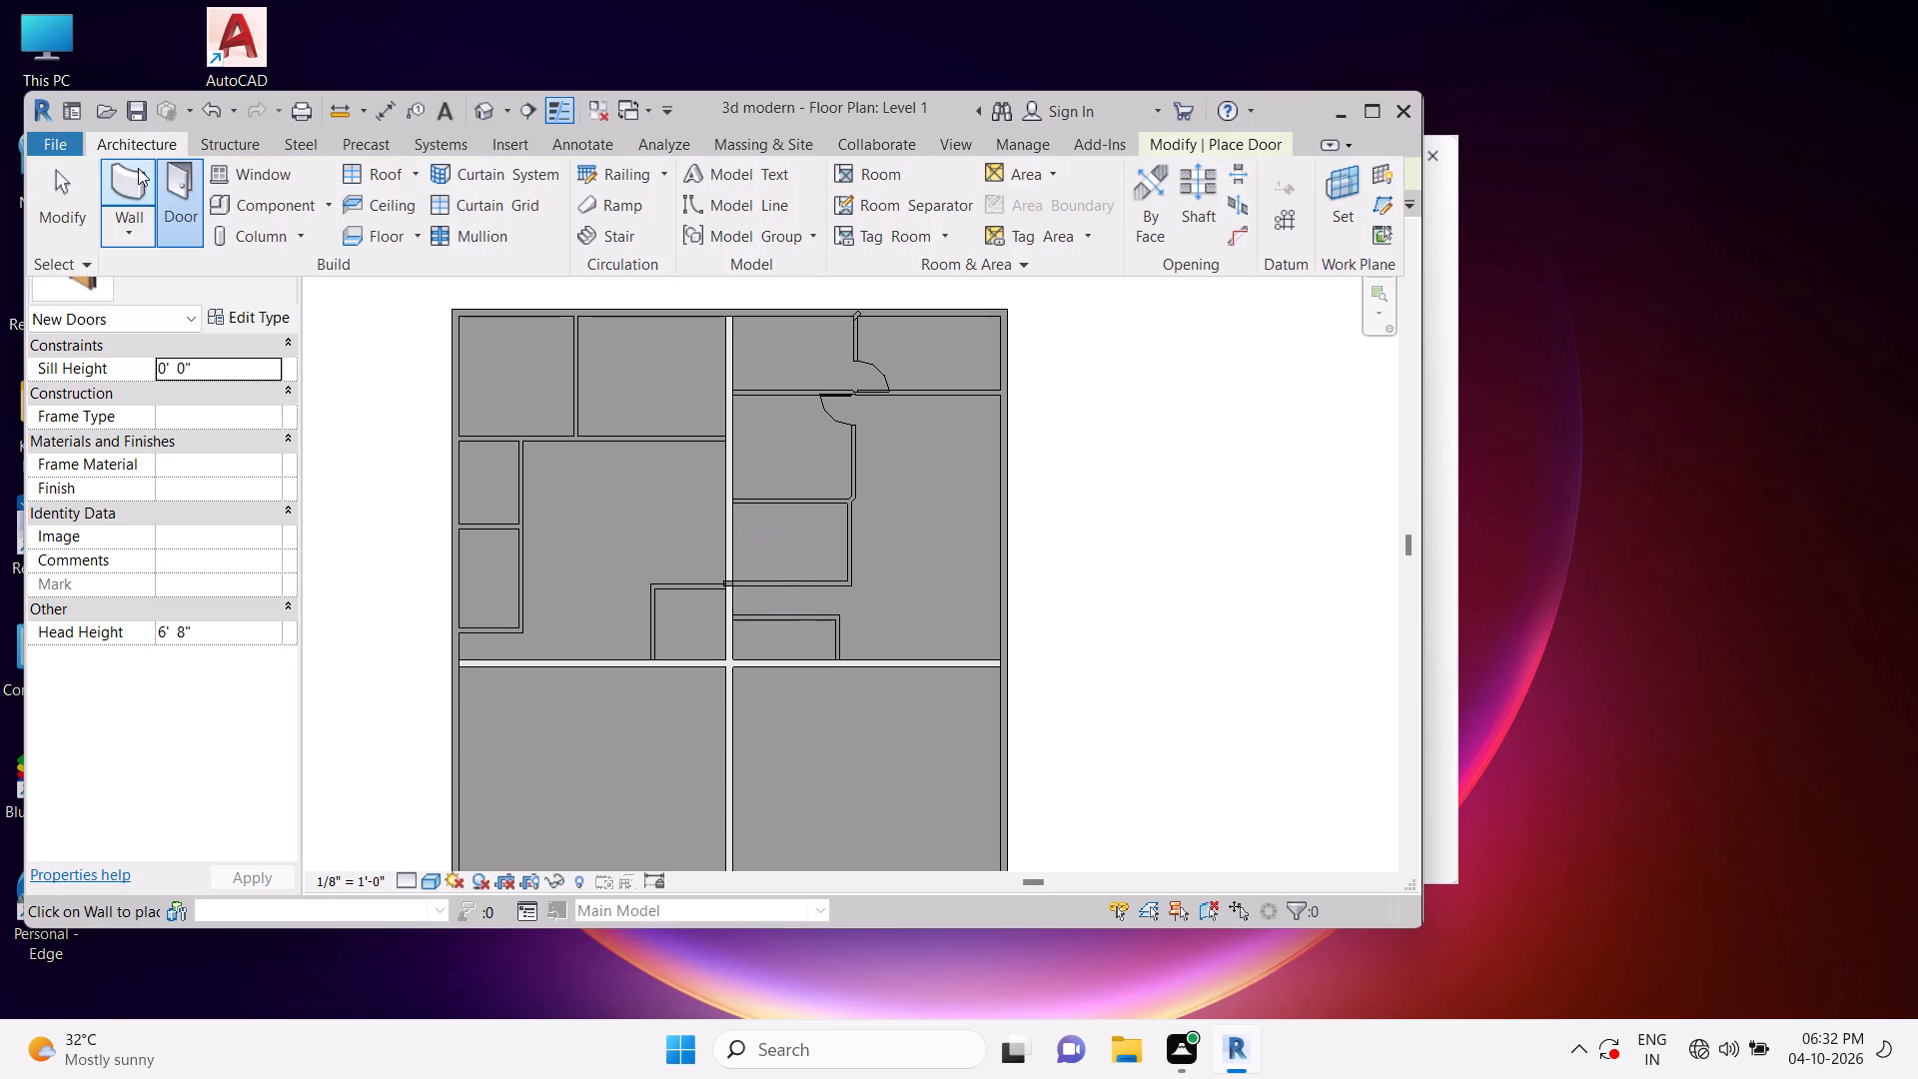
pyautogui.click(168, 193)
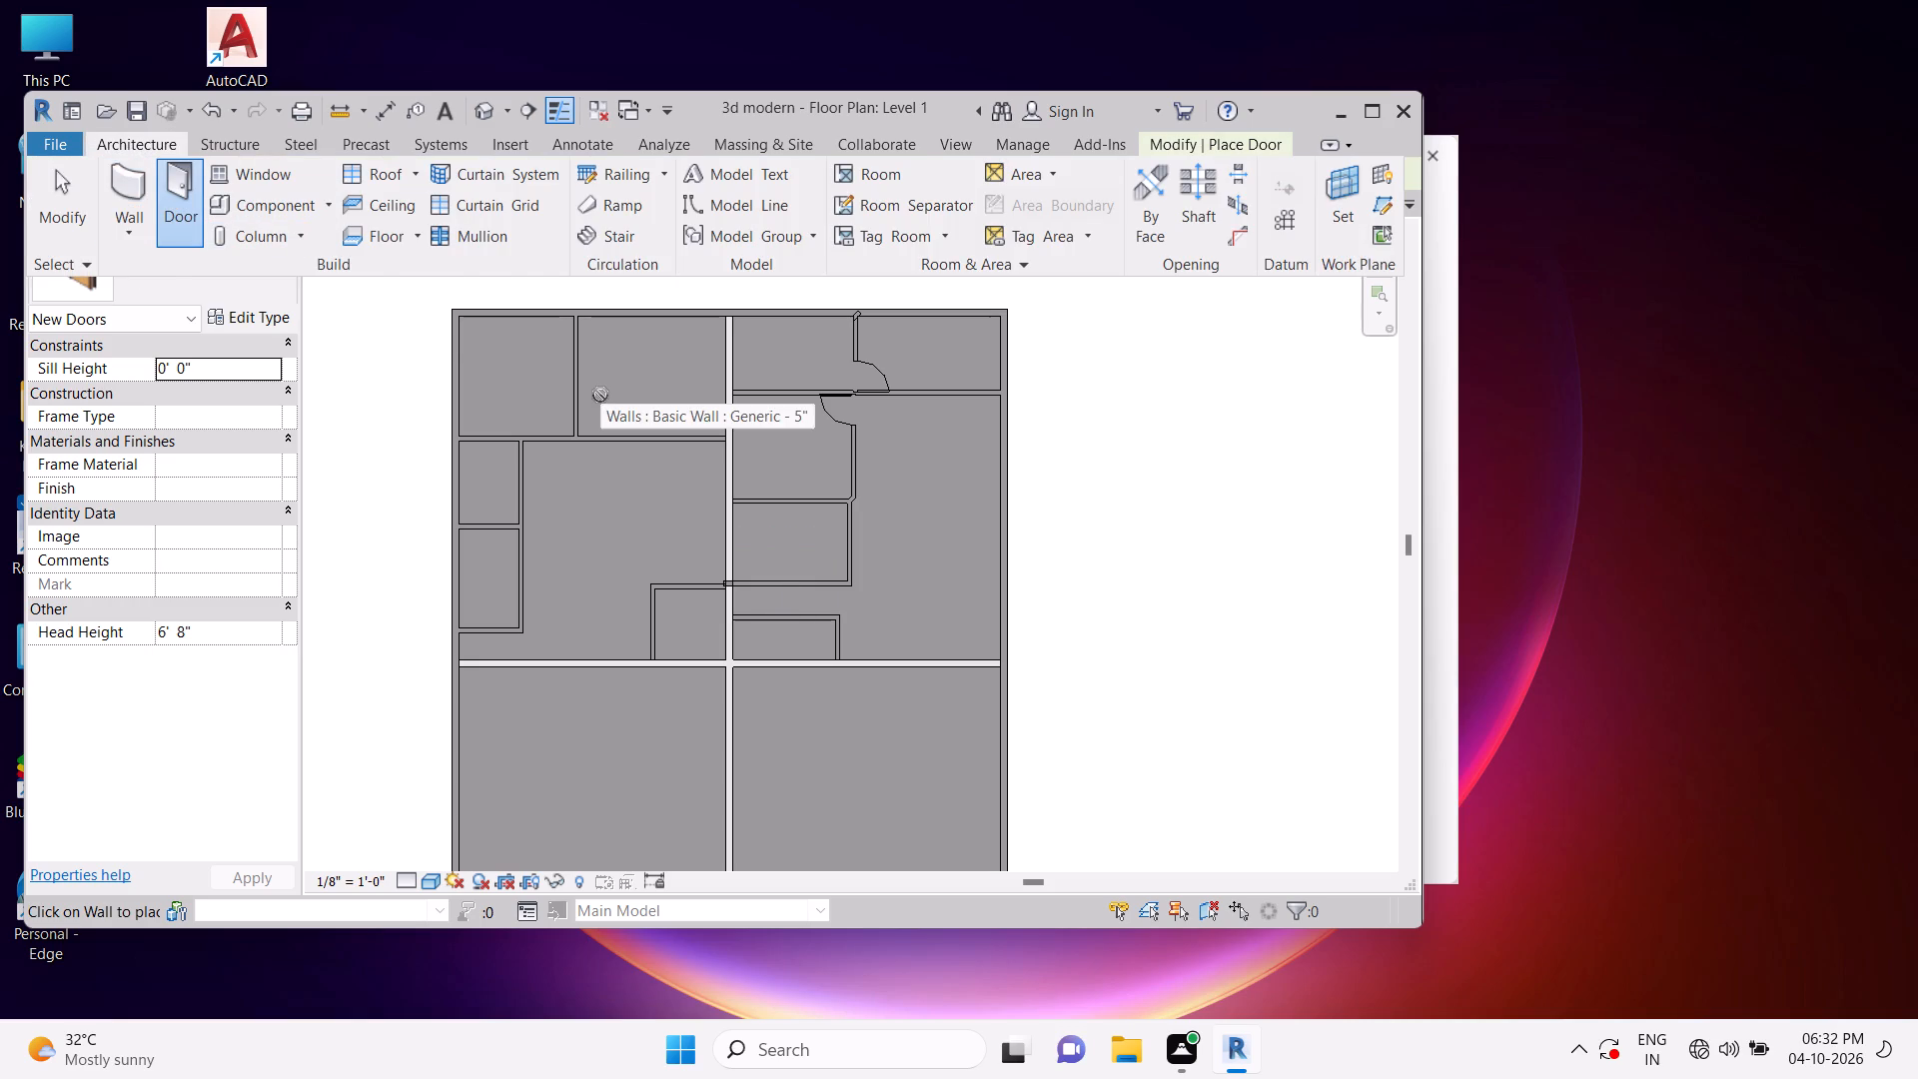
pyautogui.hotkey('ctrl', 'z')
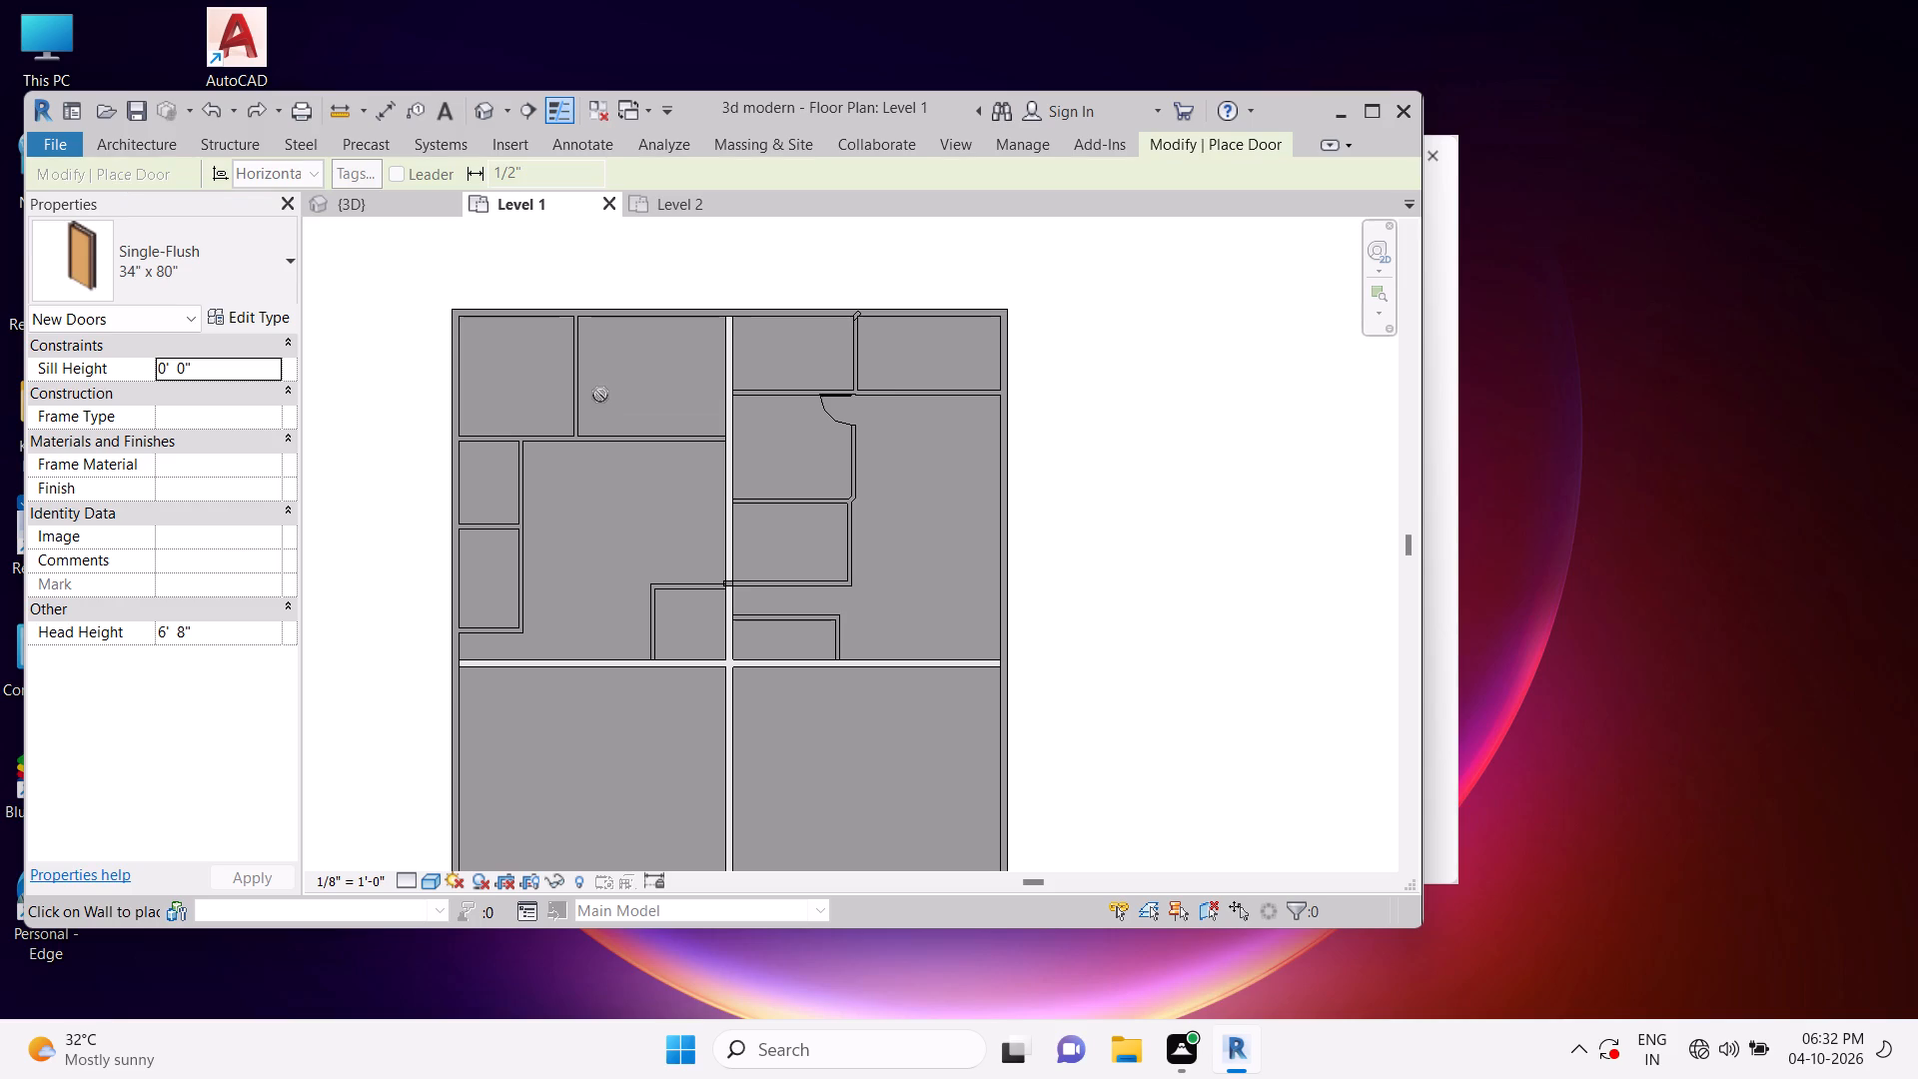
pyautogui.hotkey('ctrl', 'z')
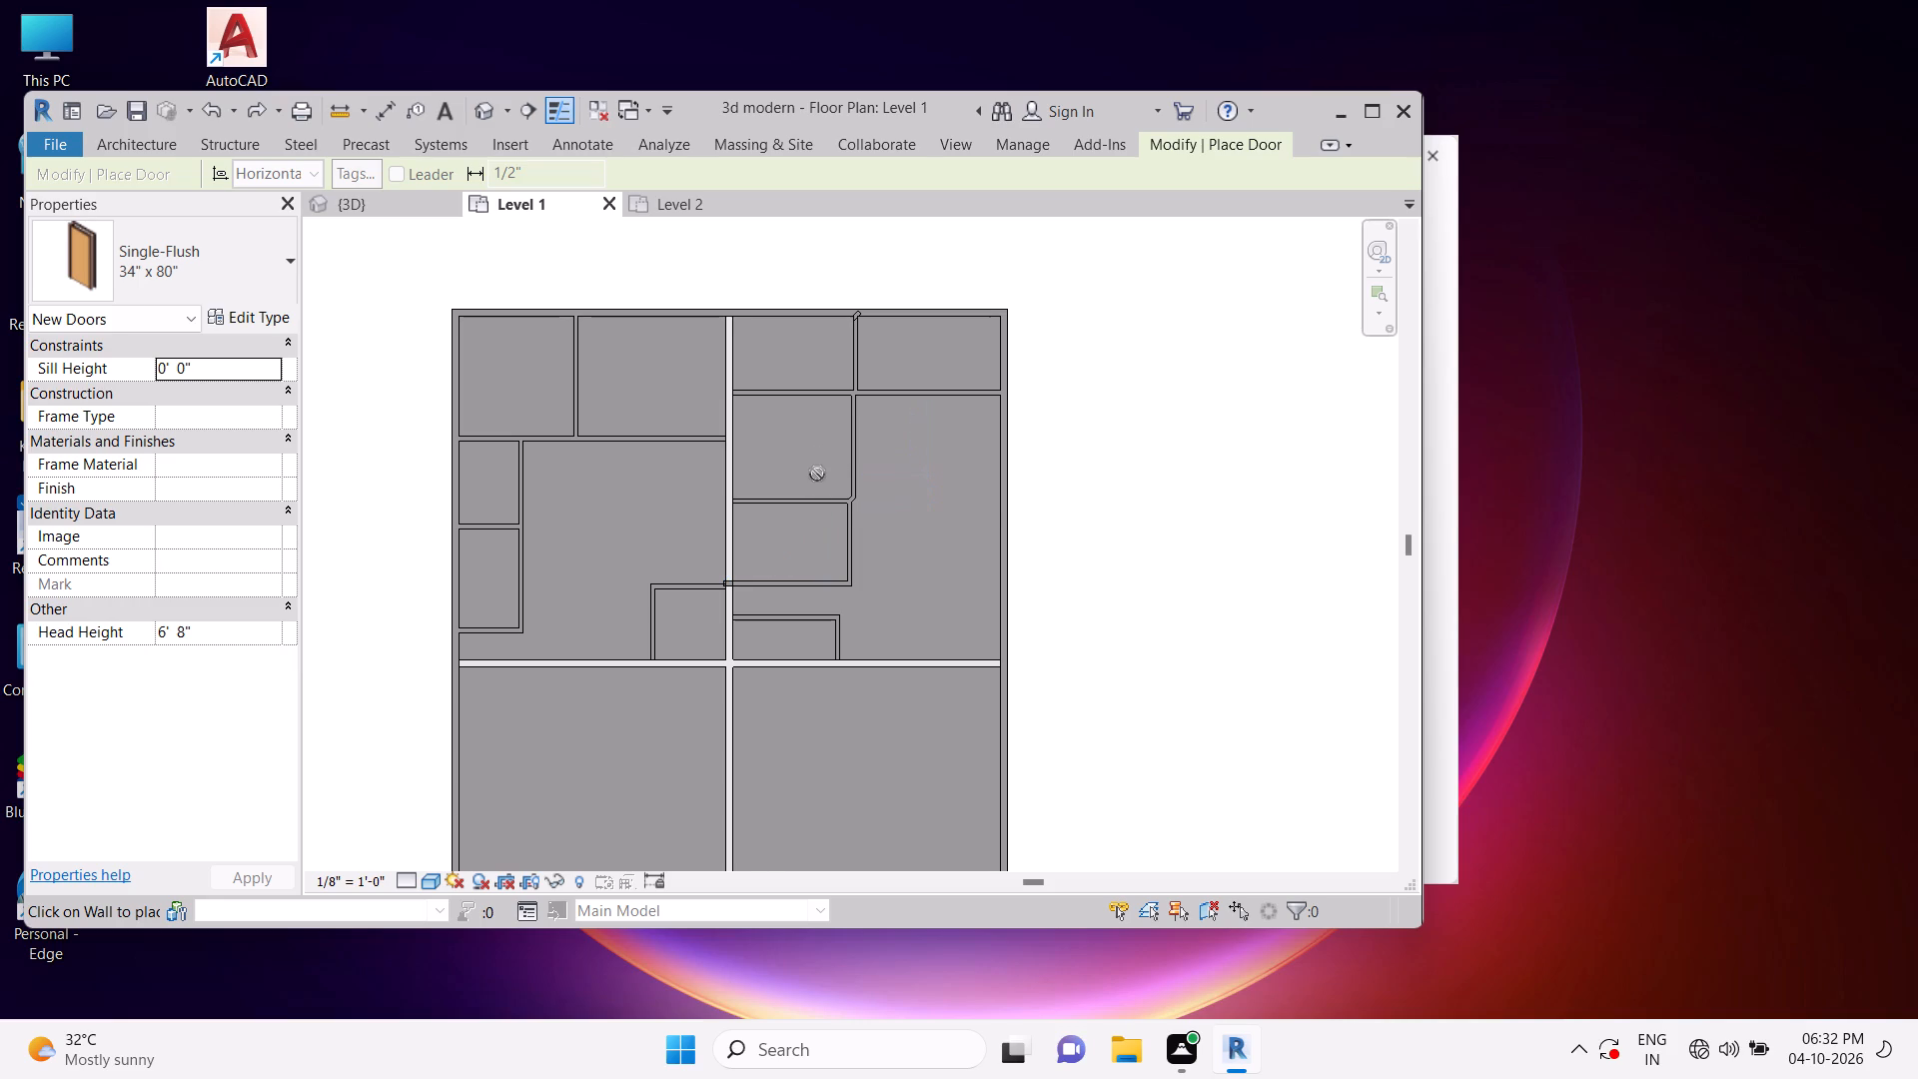
# Place a Single-Flush 34" x 80" door in the top-right corner room's lower wall, centred about 1'-6" from the building's outer wall.
pyautogui.click(819, 479)
pyautogui.click(987, 381)
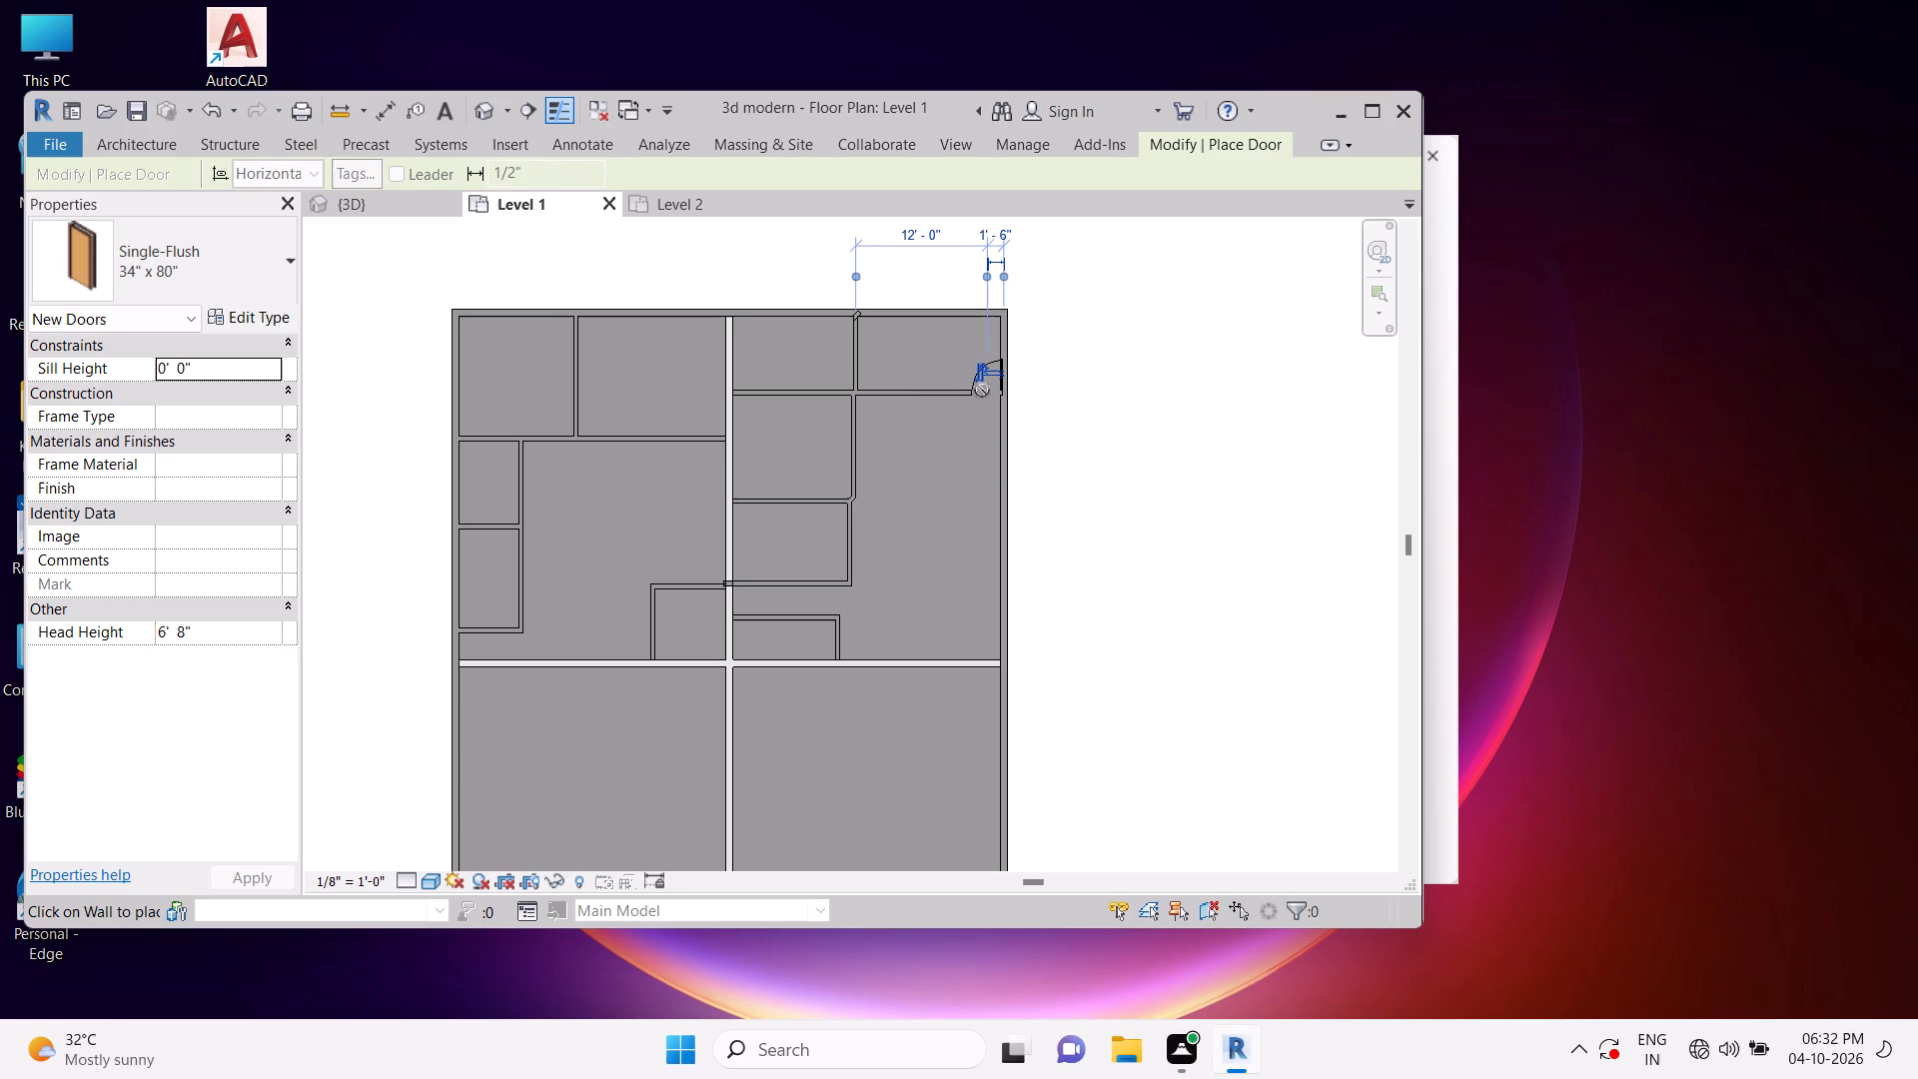
pyautogui.press('Escape')
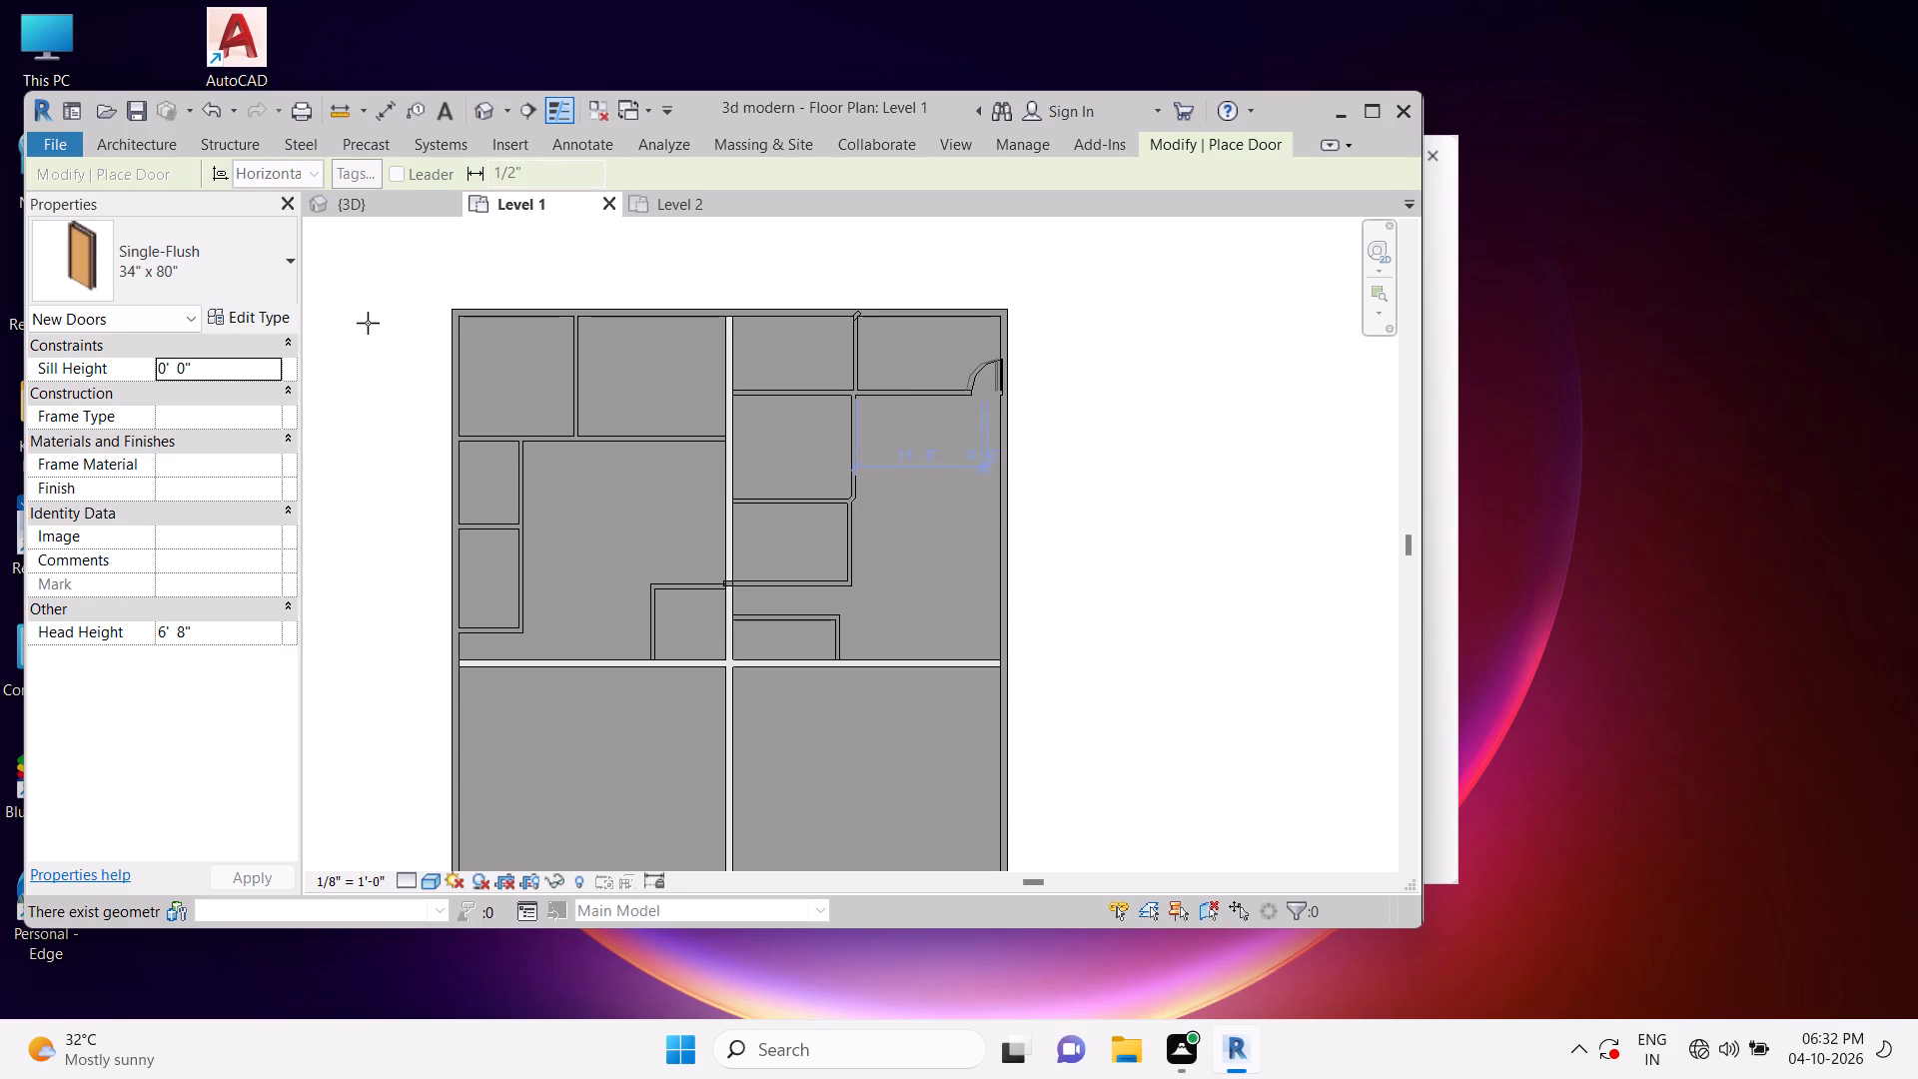
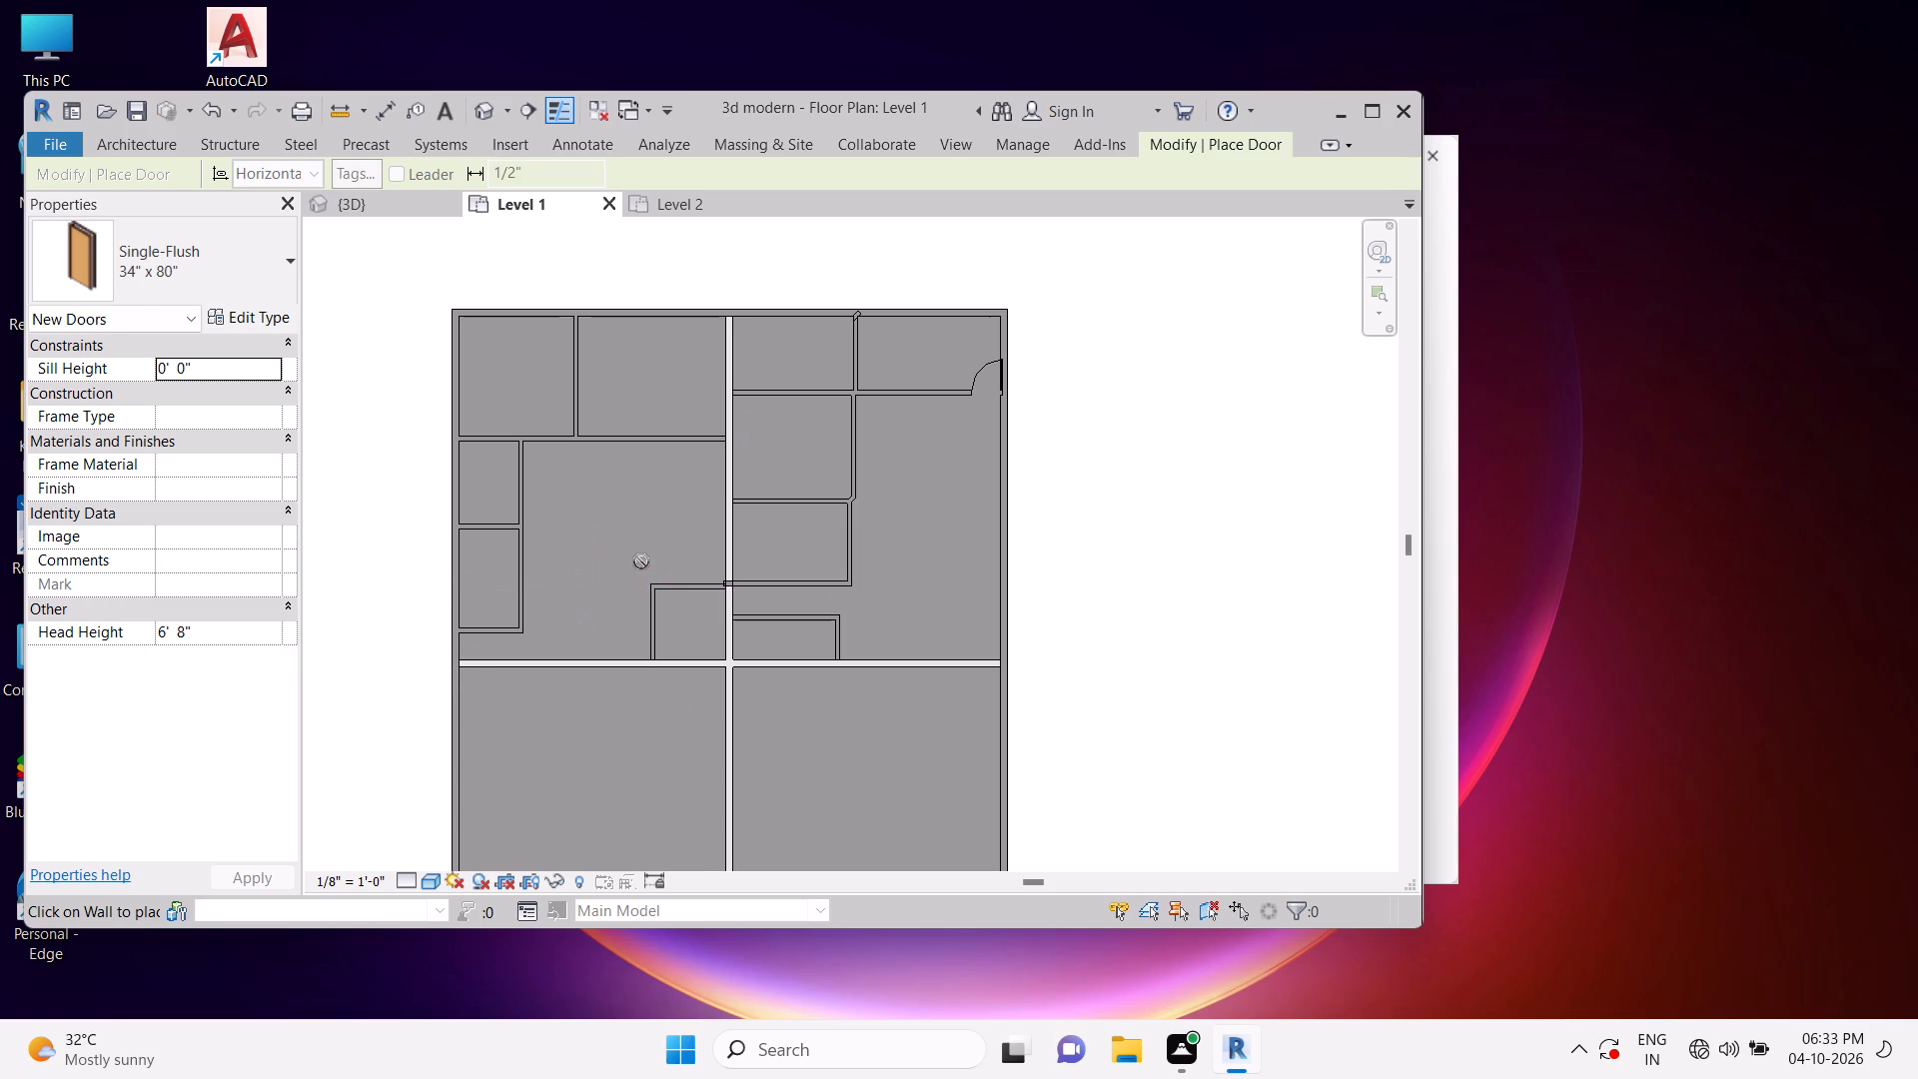
# Open the Material Browser and examine the graphics settings of the "wall" material.
pyautogui.scroll(-7, 641, 561)
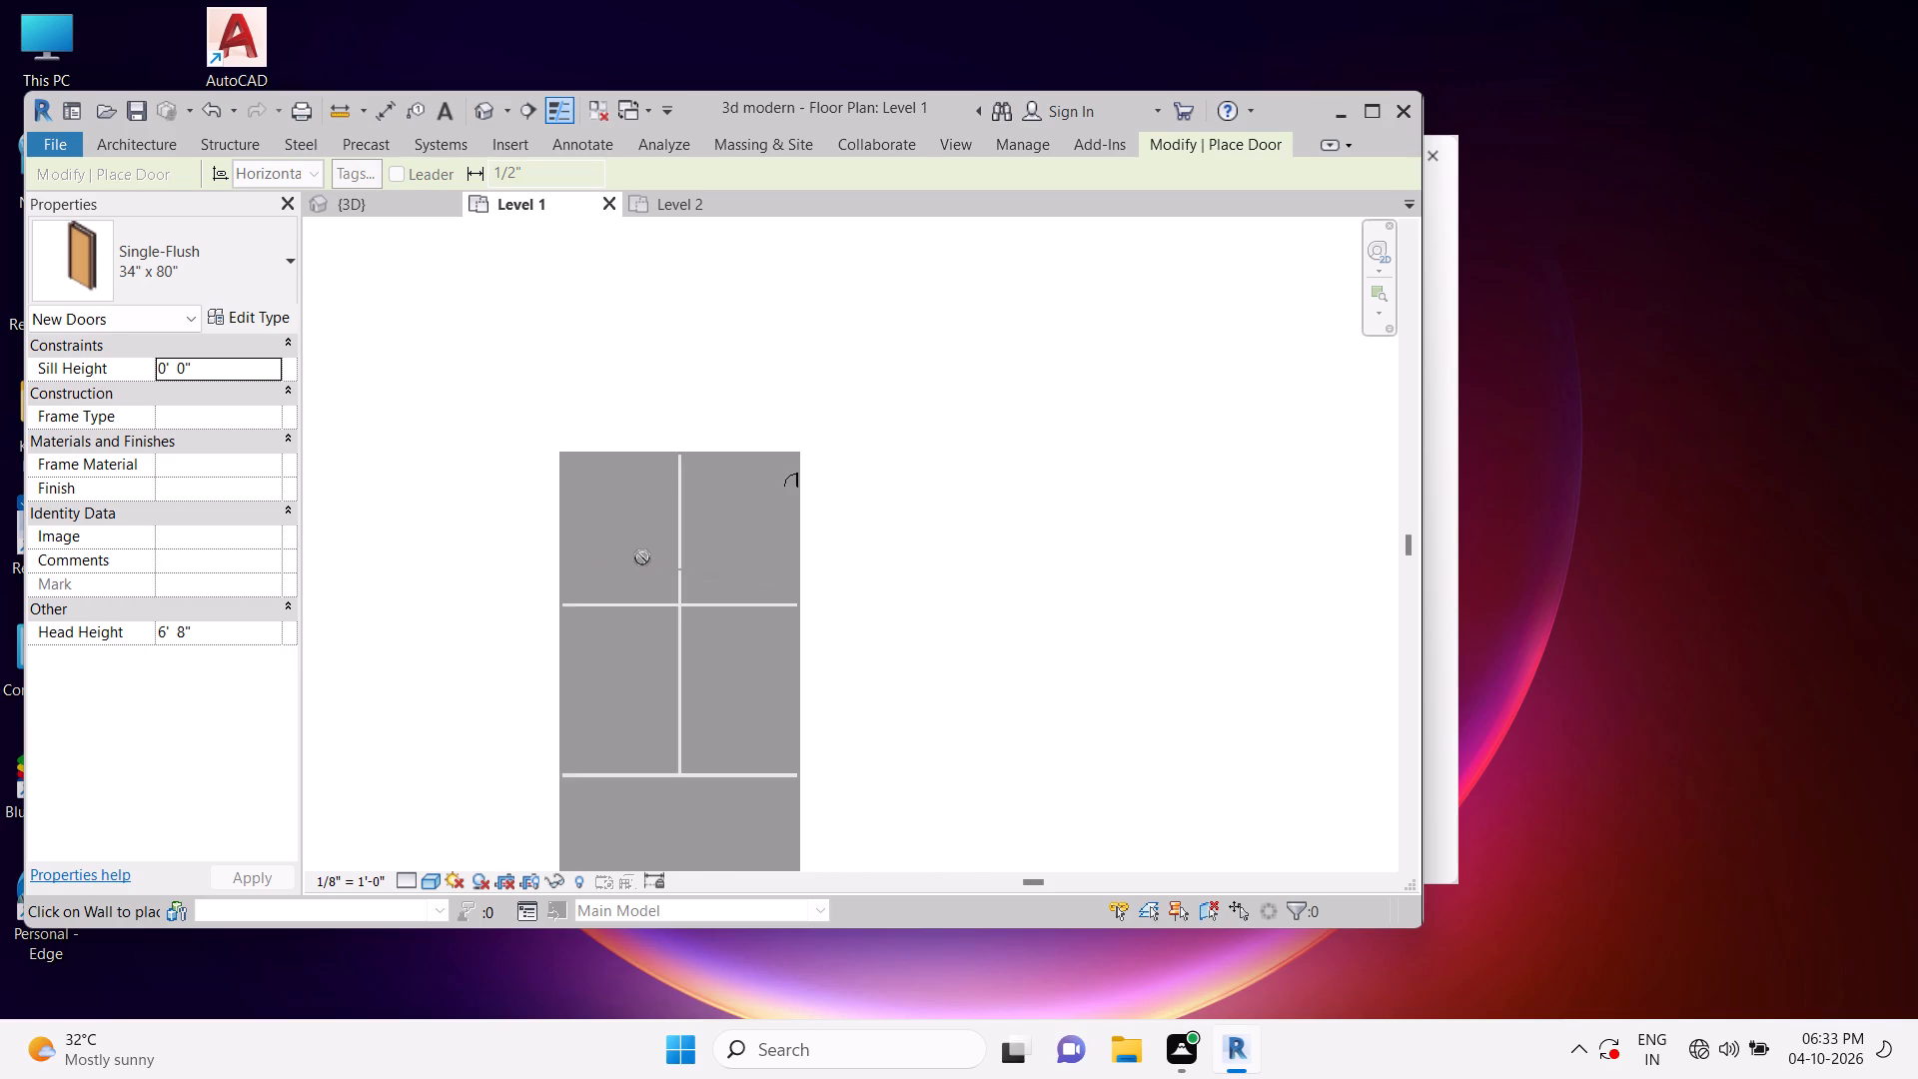
pyautogui.scroll(-5, 643, 557)
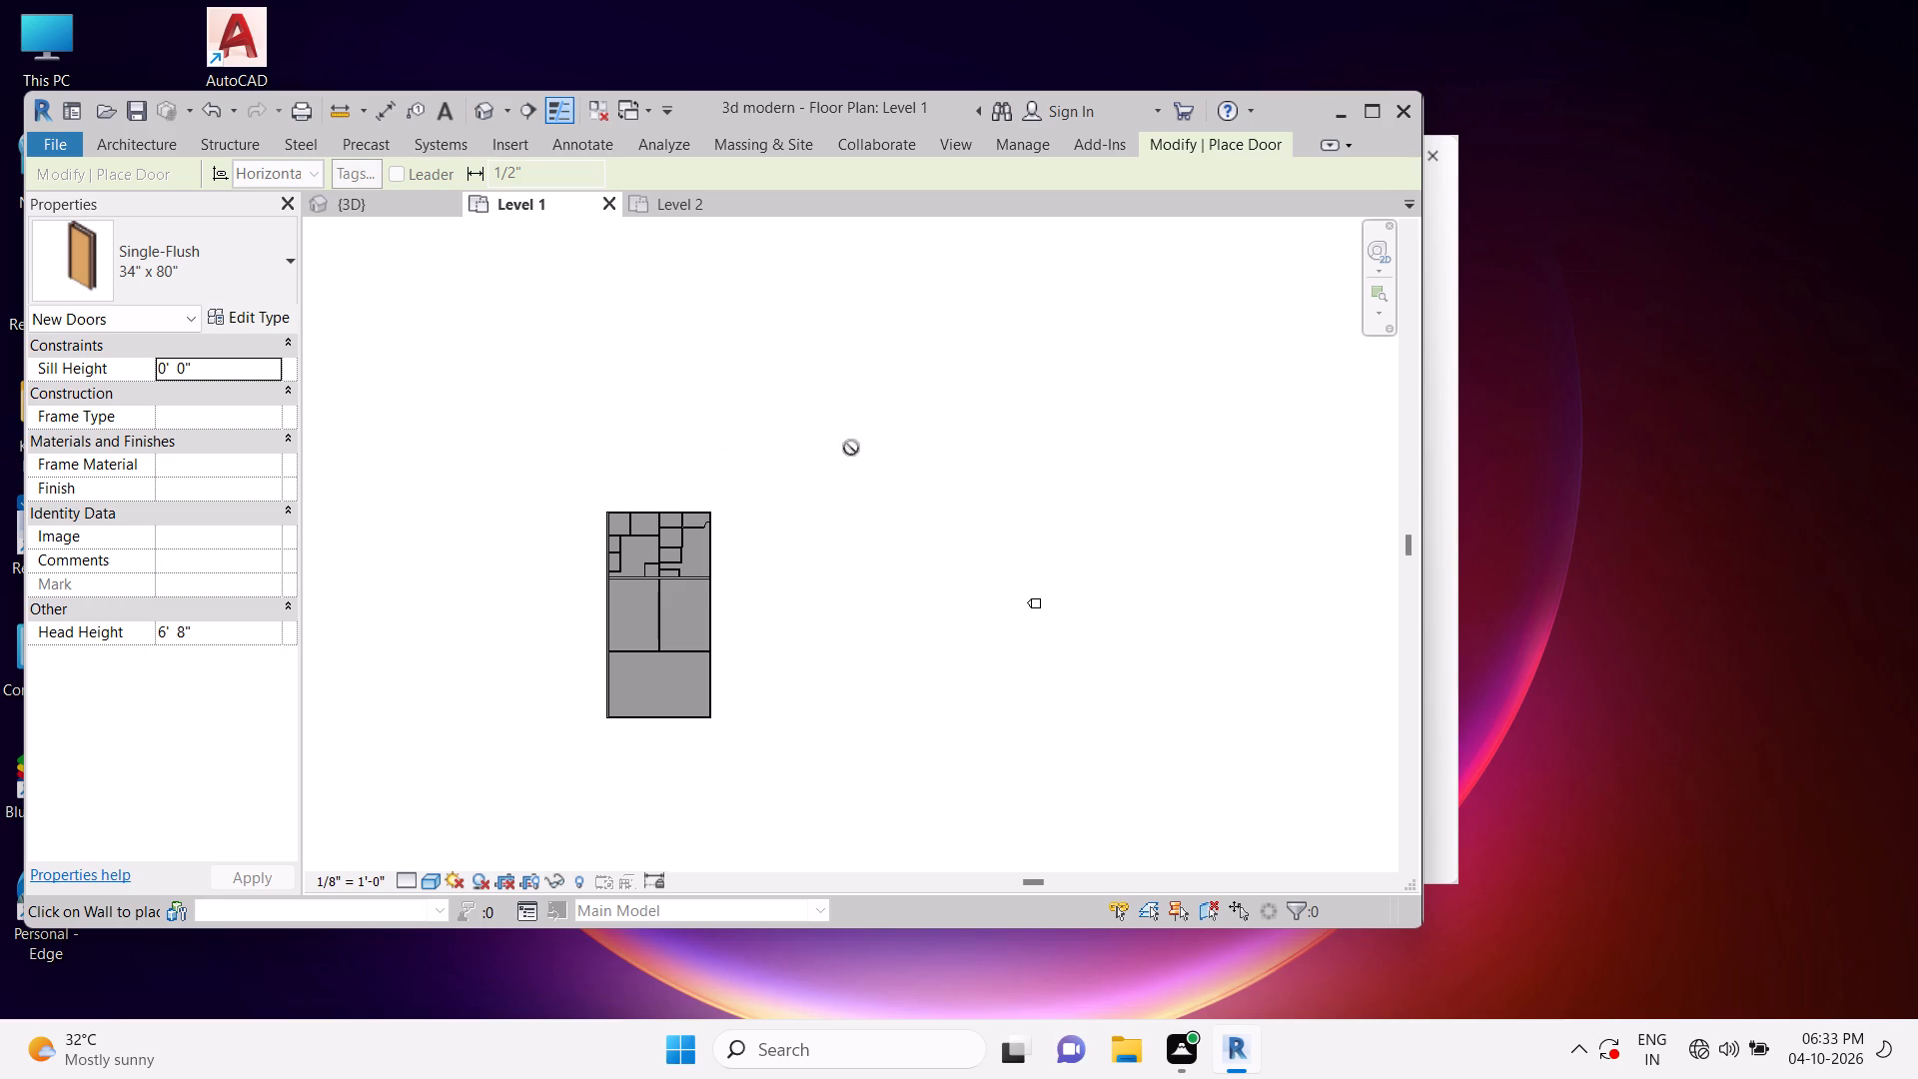
pyautogui.click(857, 475)
pyautogui.click(1015, 139)
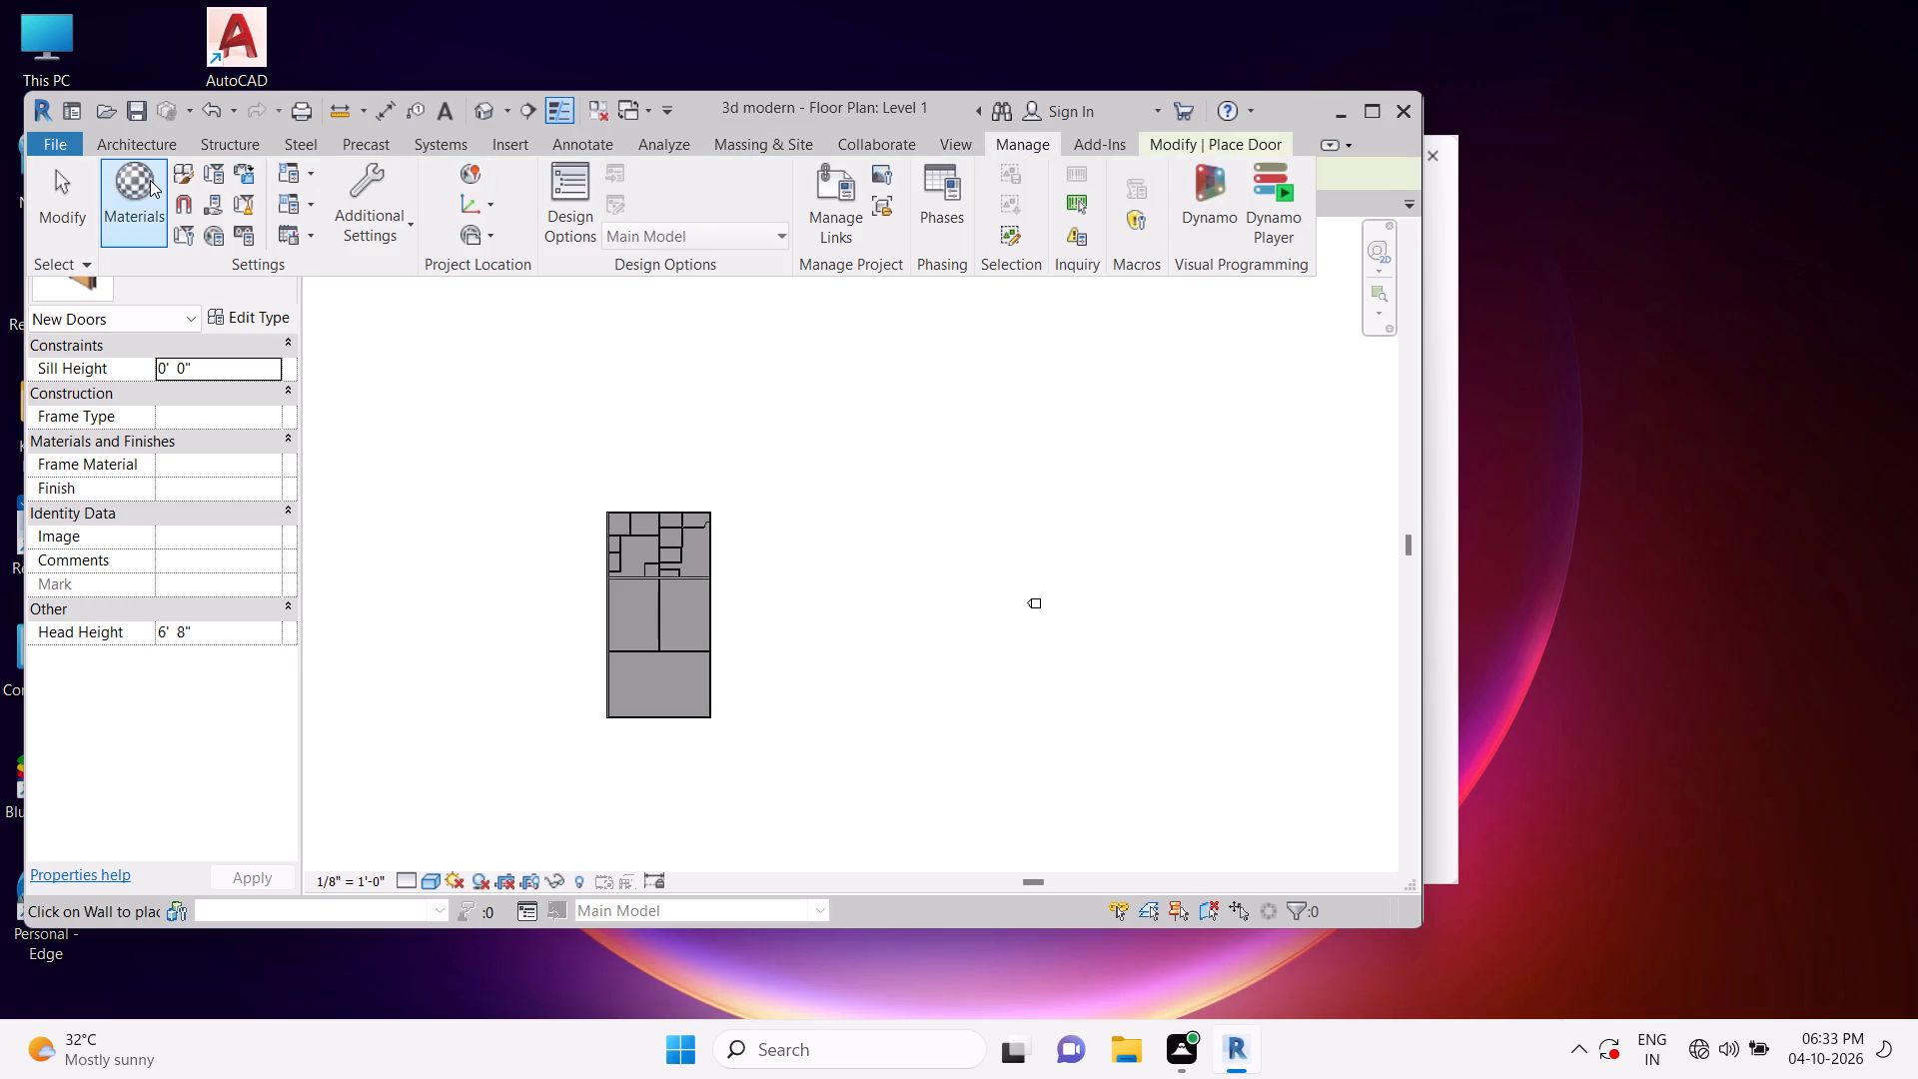
pyautogui.click(148, 176)
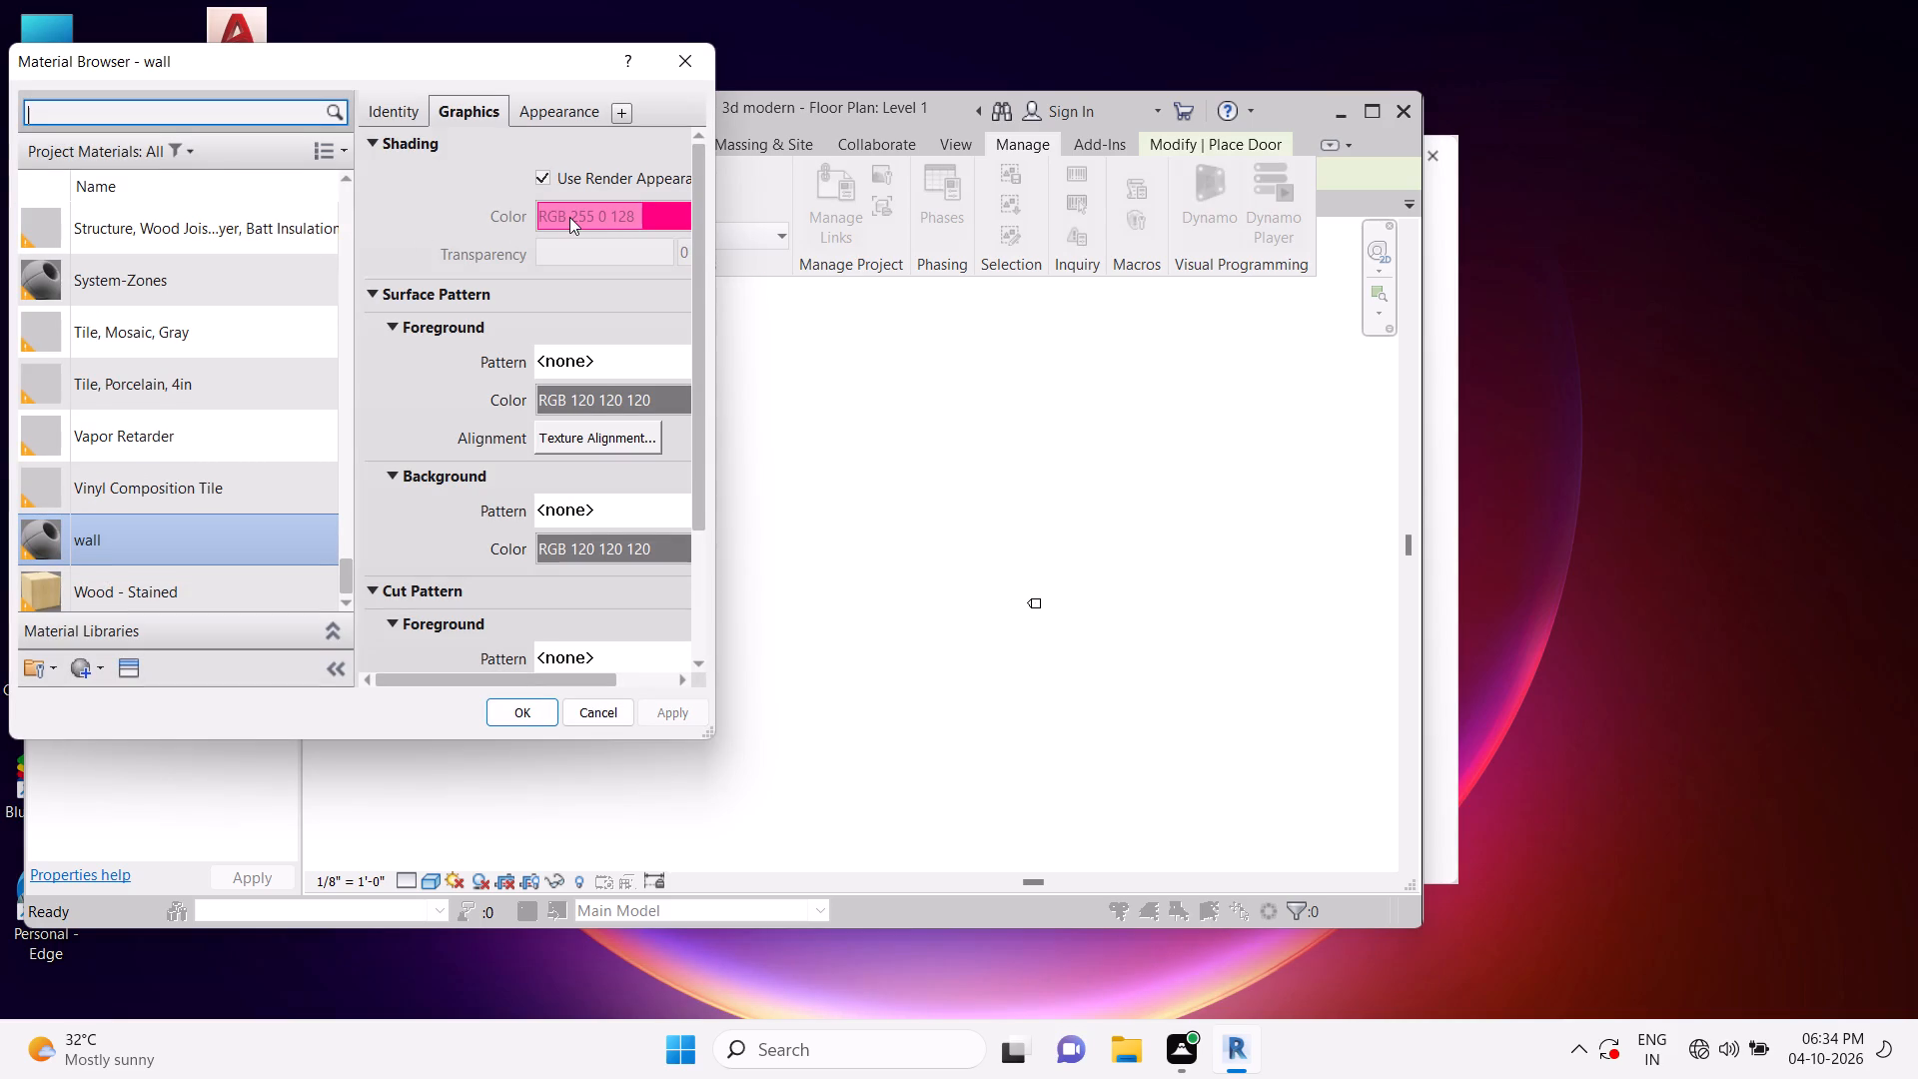
pyautogui.click(569, 215)
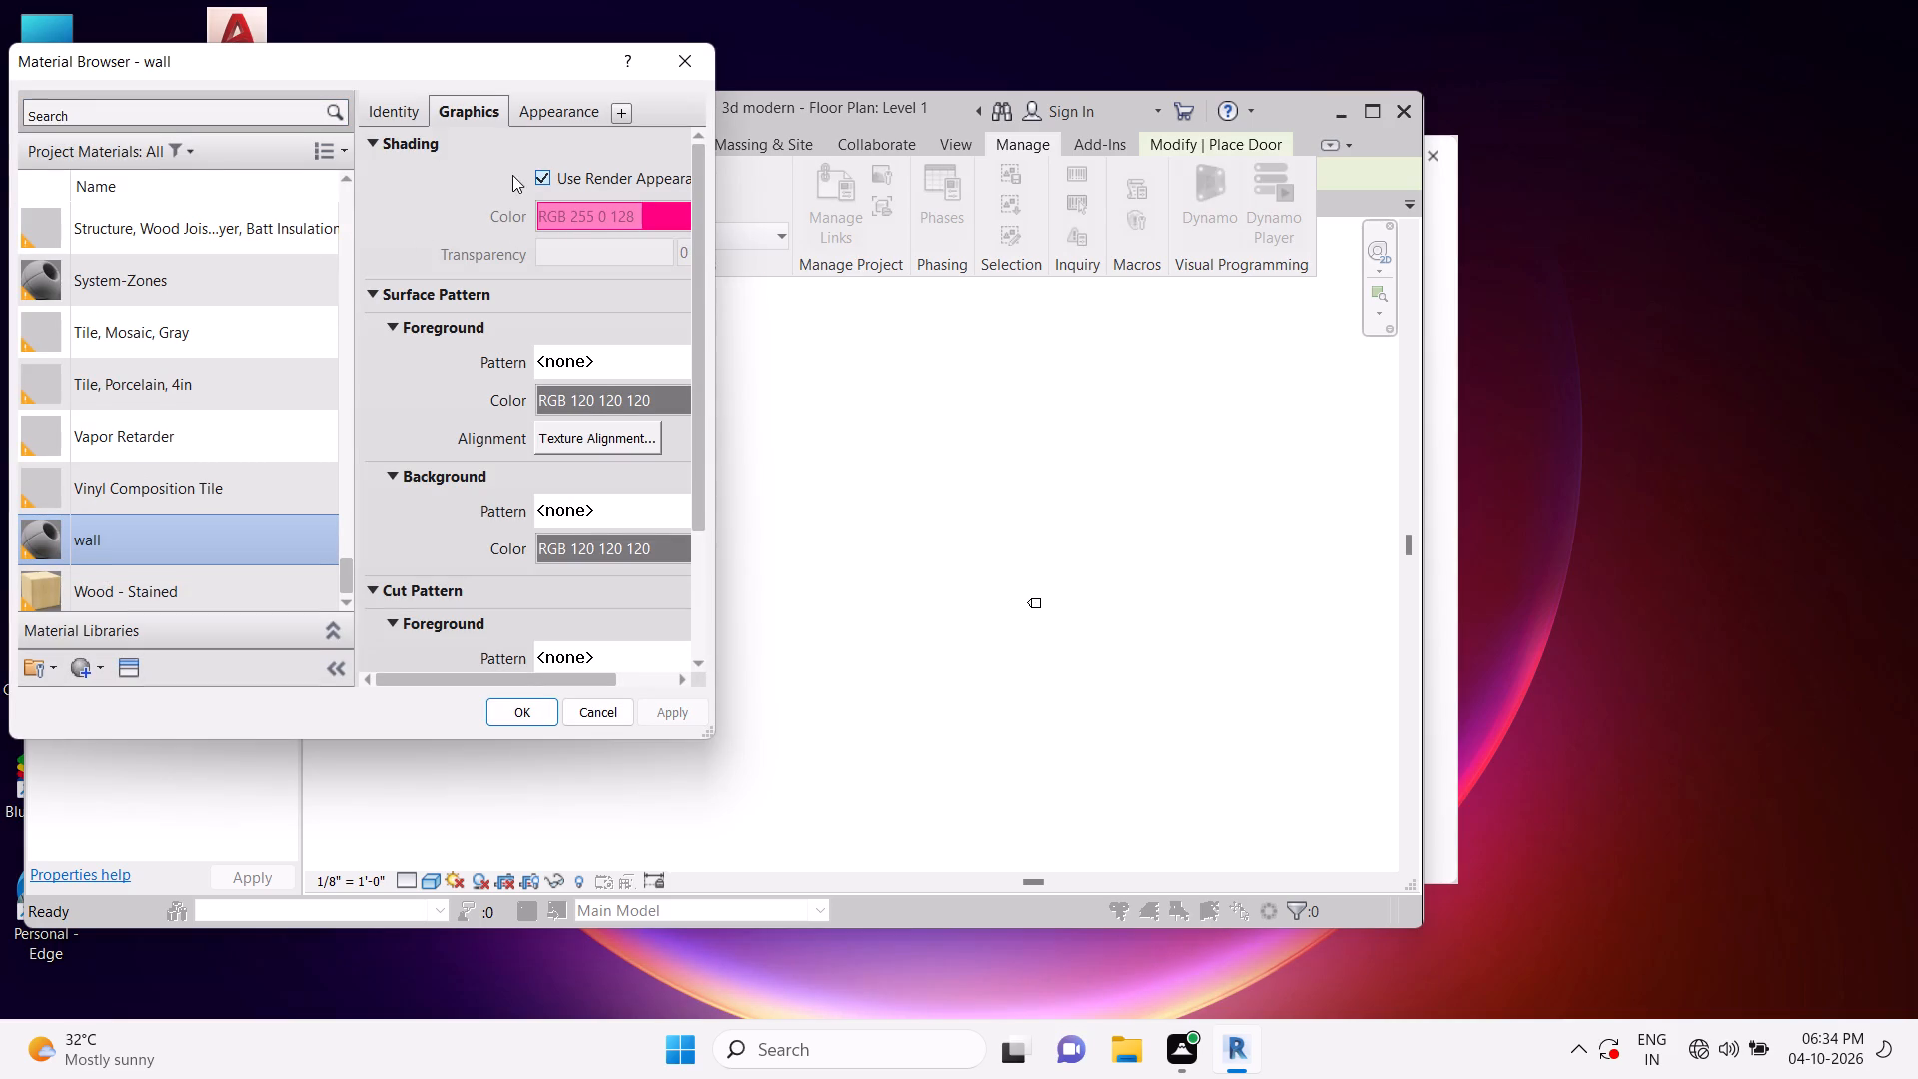
pyautogui.click(453, 110)
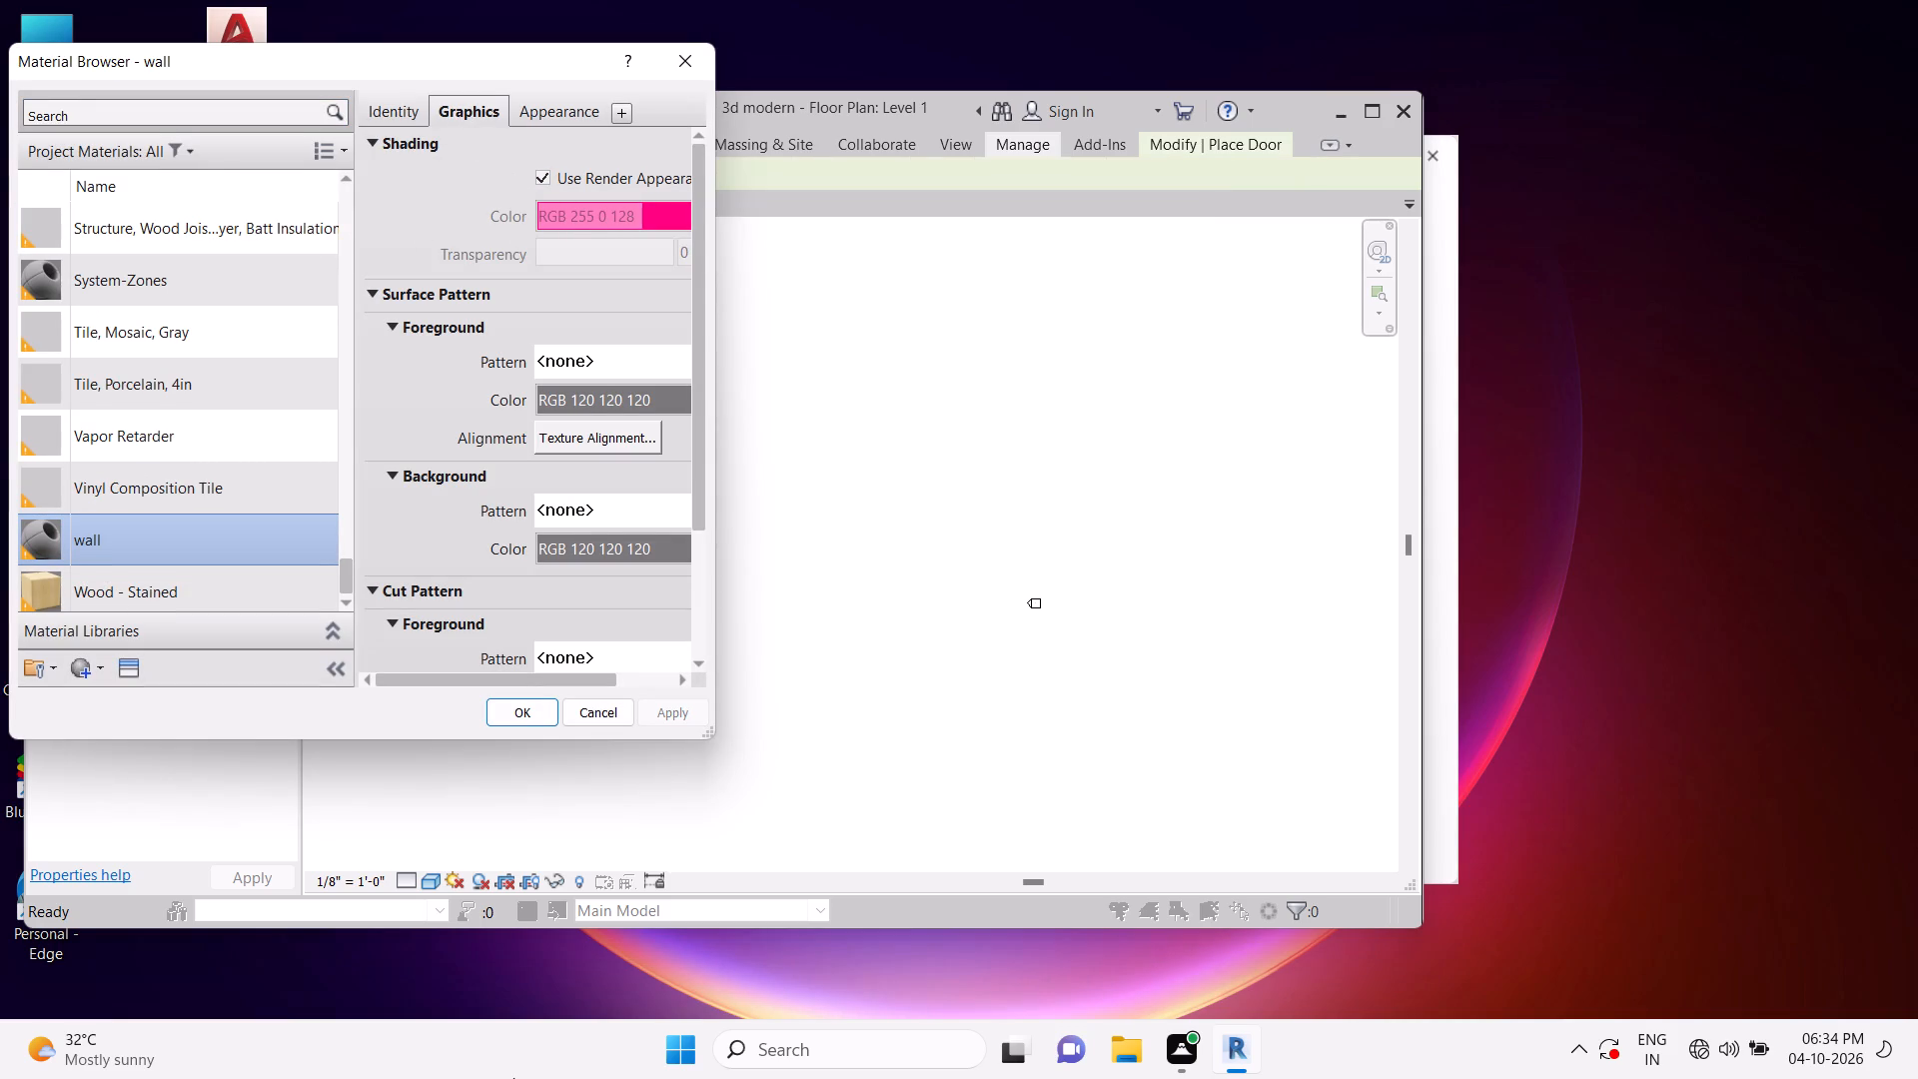
pyautogui.click(517, 706)
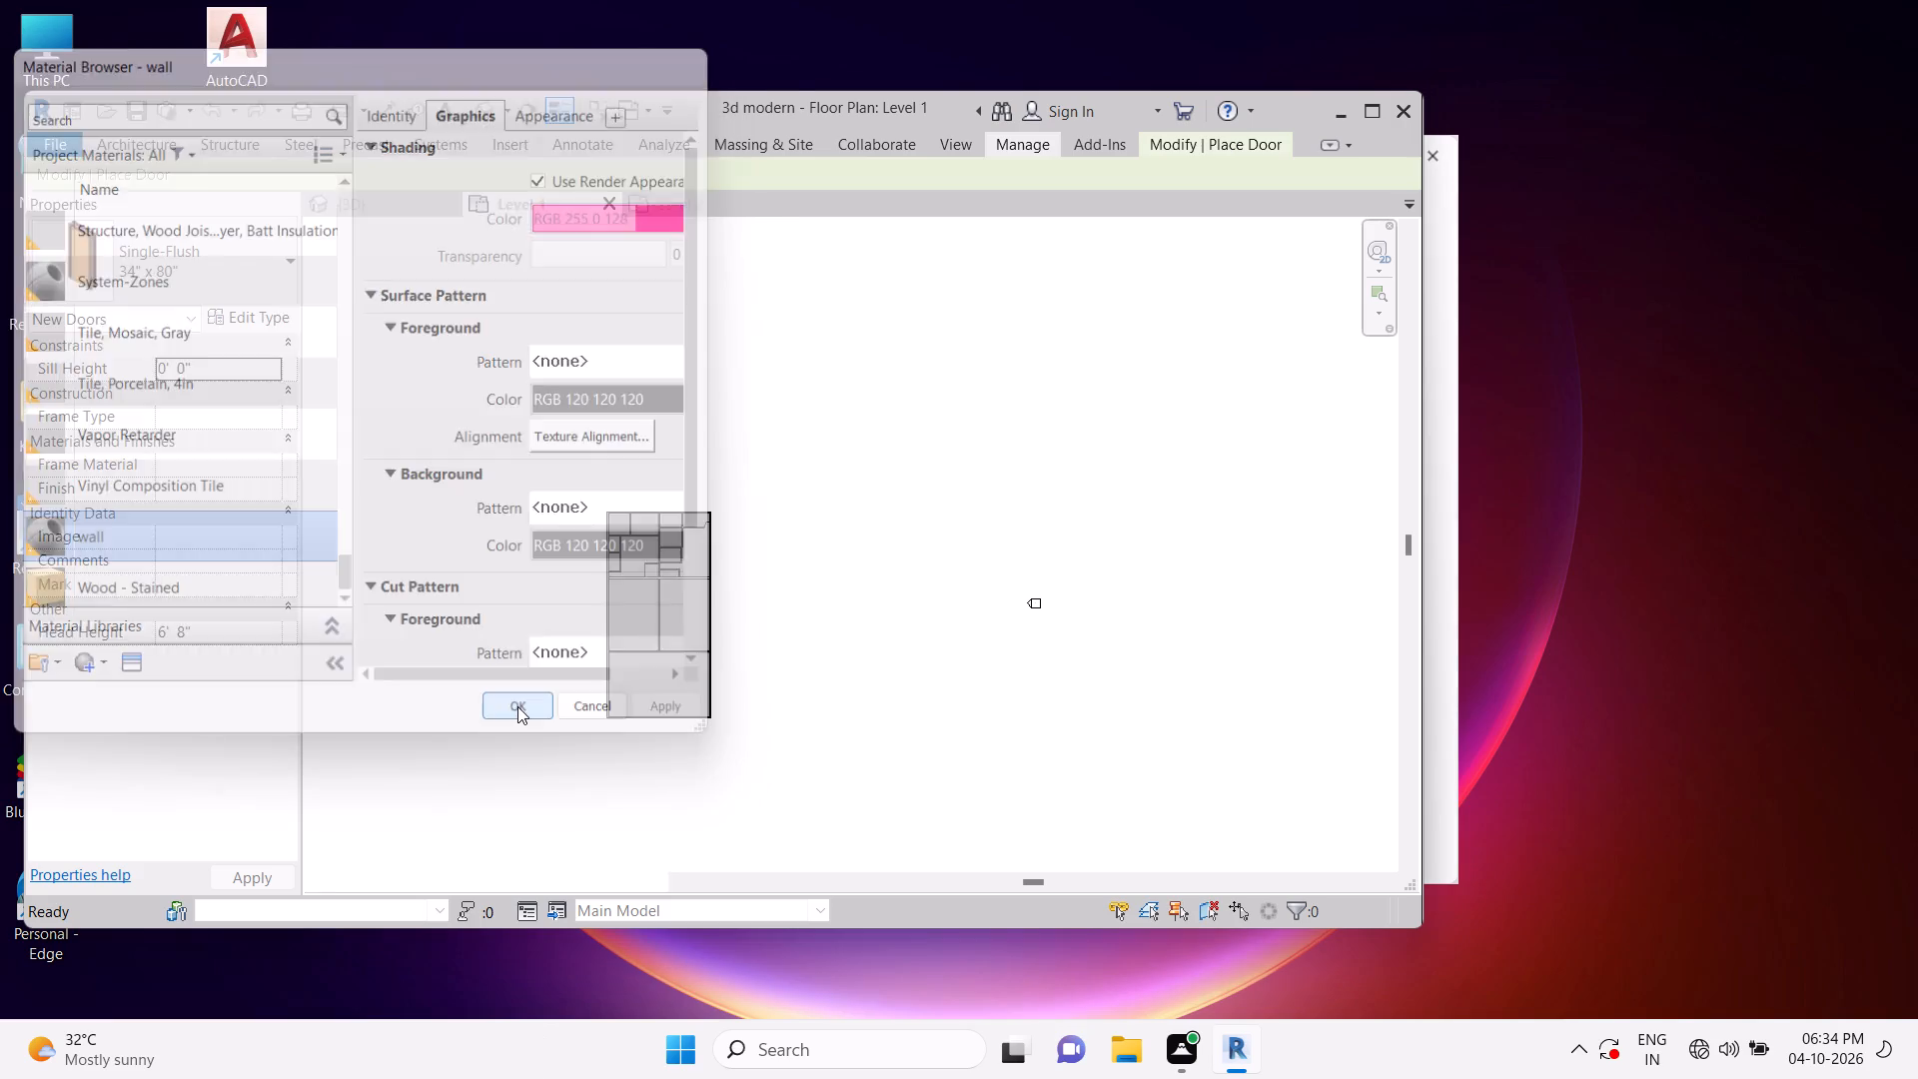
# Place a Single-Flush 34" x 80" door in the horizontal wall along the bottom of the upper-left area.
pyautogui.doubleClick(636, 579)
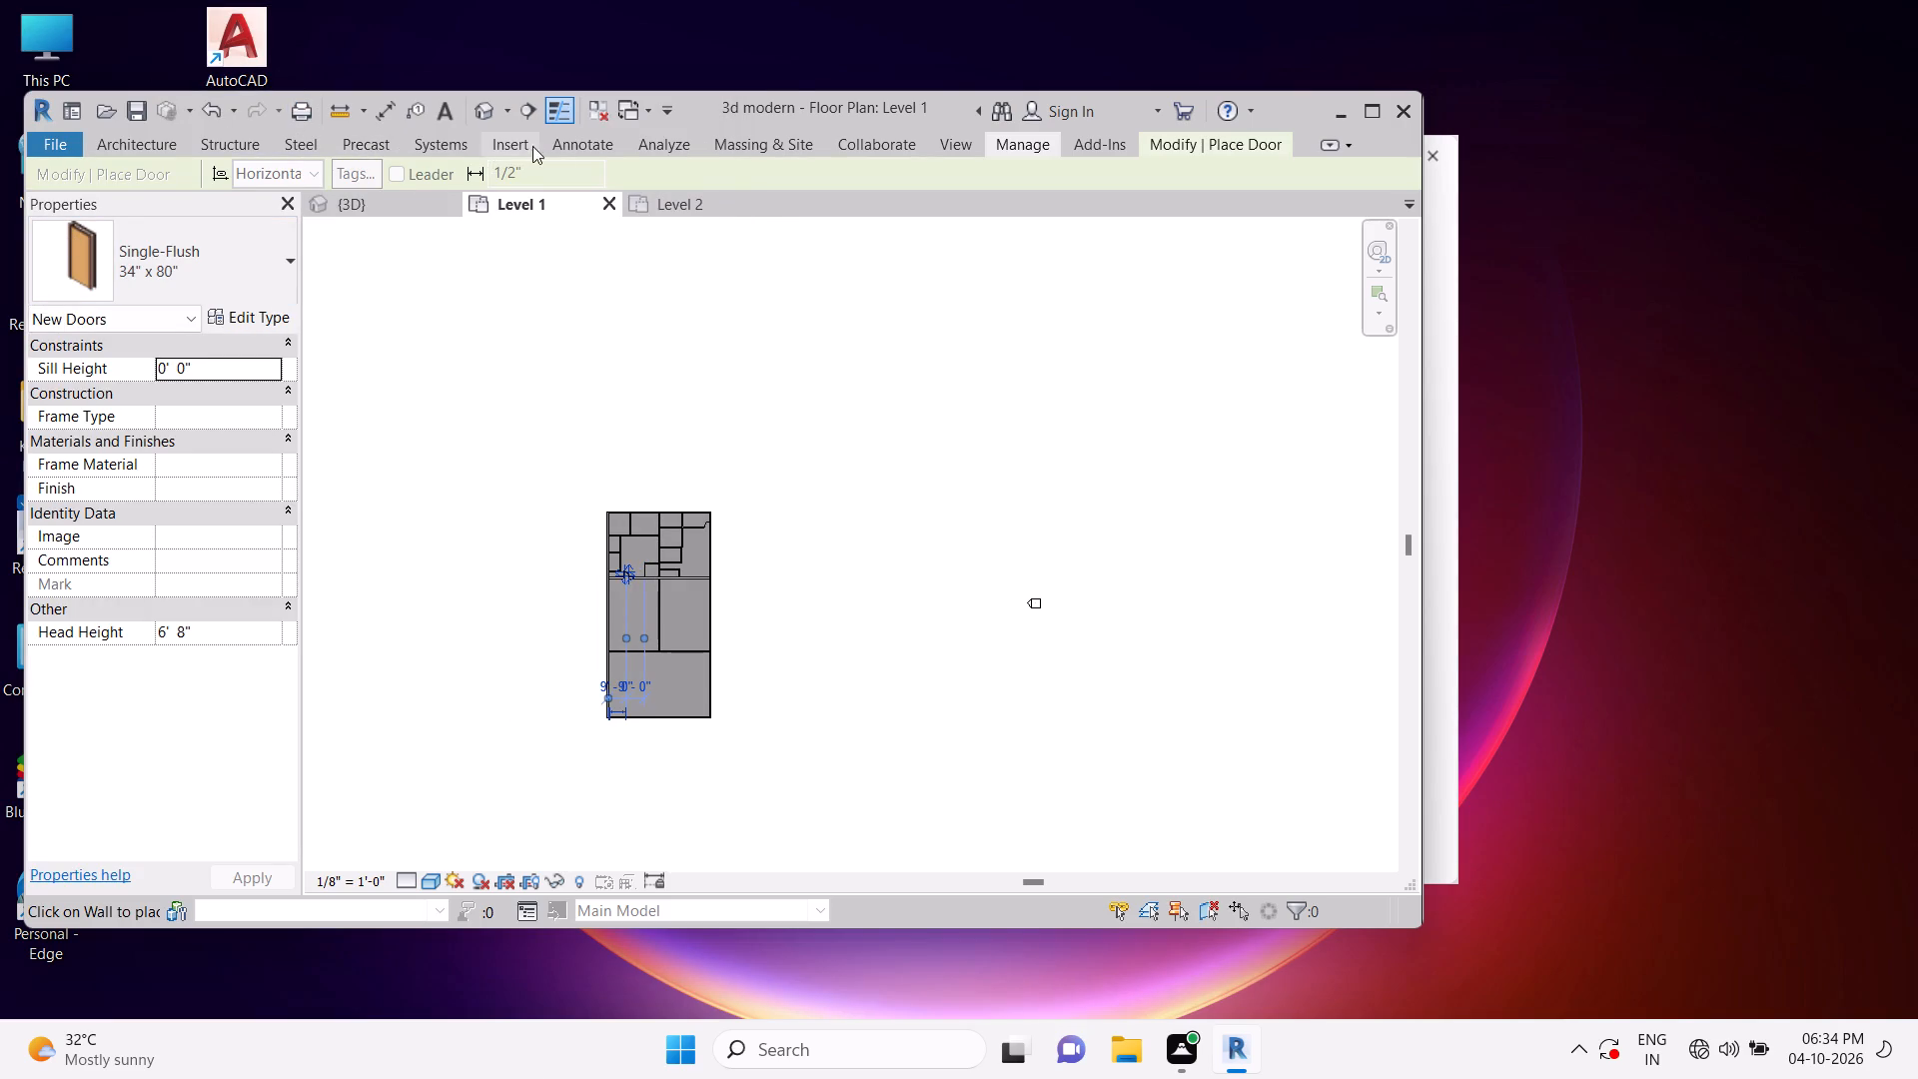
# Reopen the Material Browser and review the "wall" material's appearance and graphics settings.
pyautogui.click(1010, 134)
pyautogui.click(154, 181)
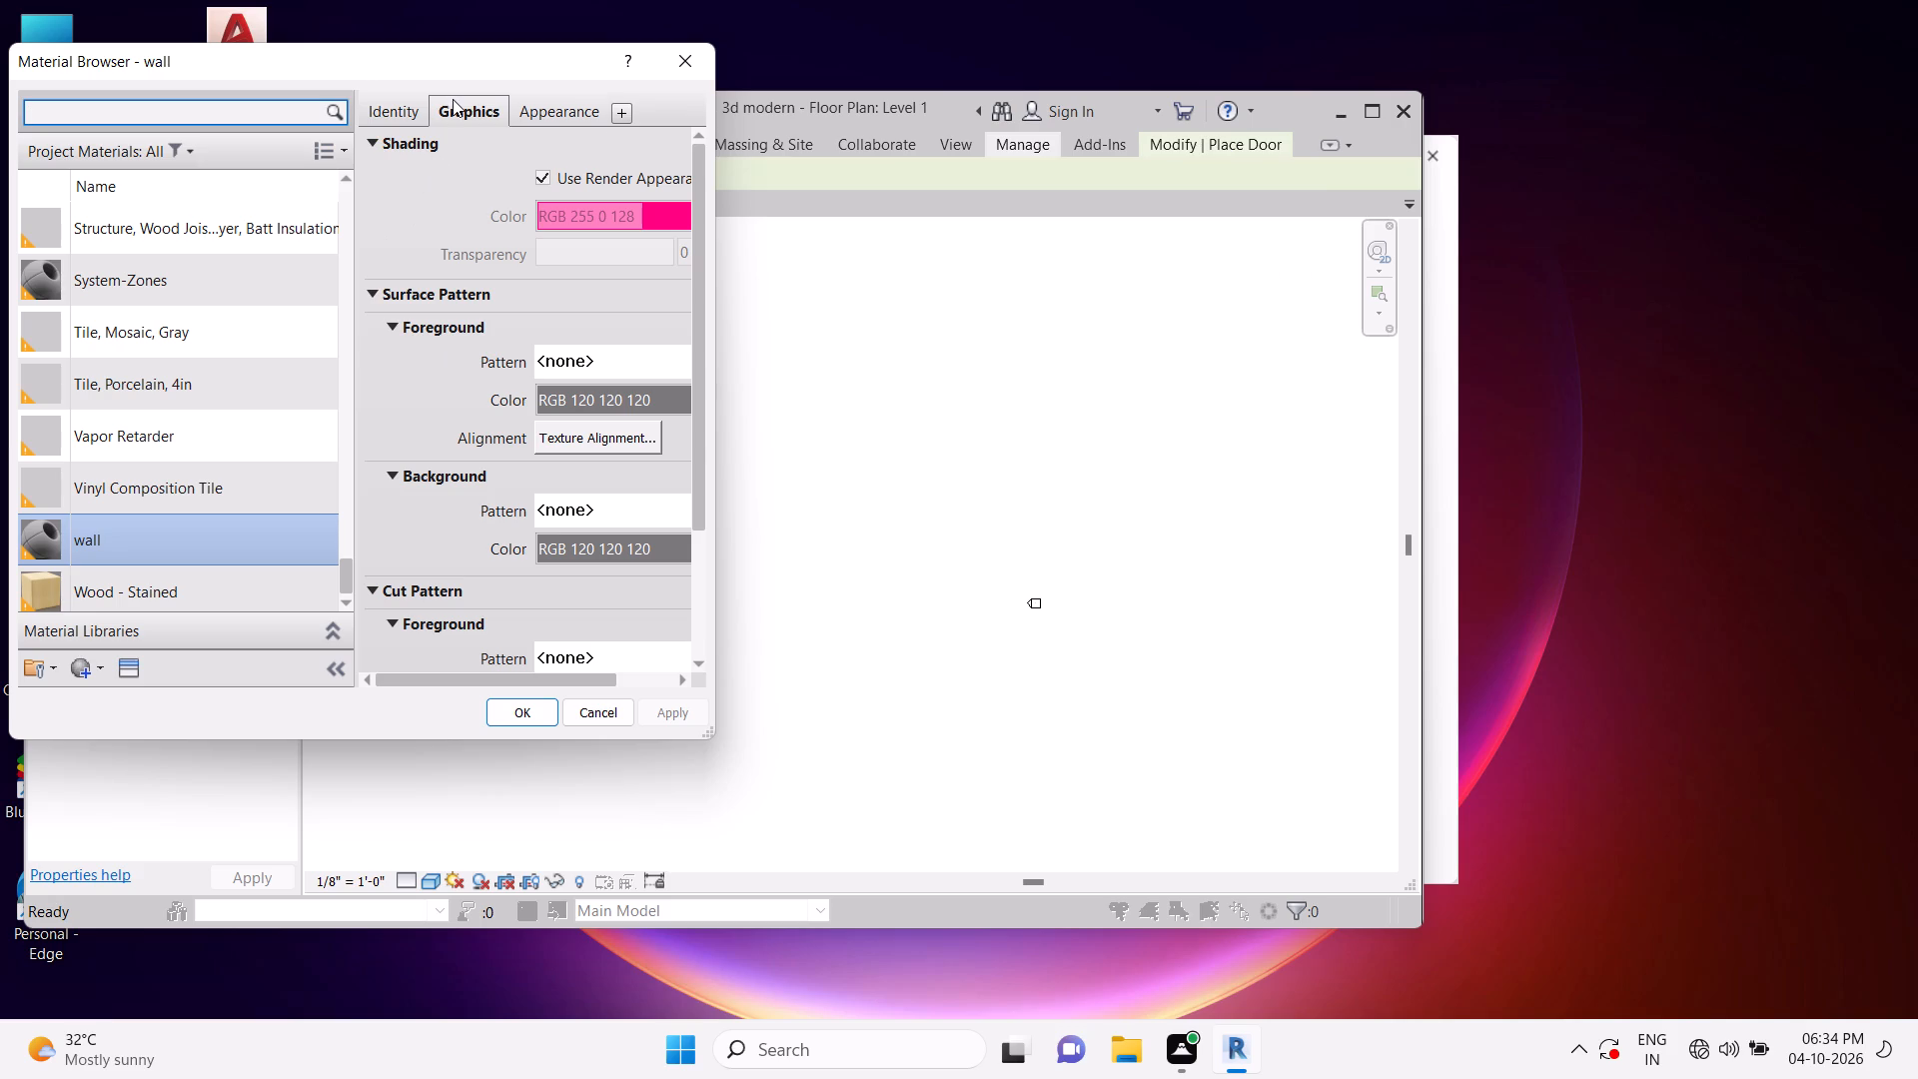
pyautogui.click(263, 538)
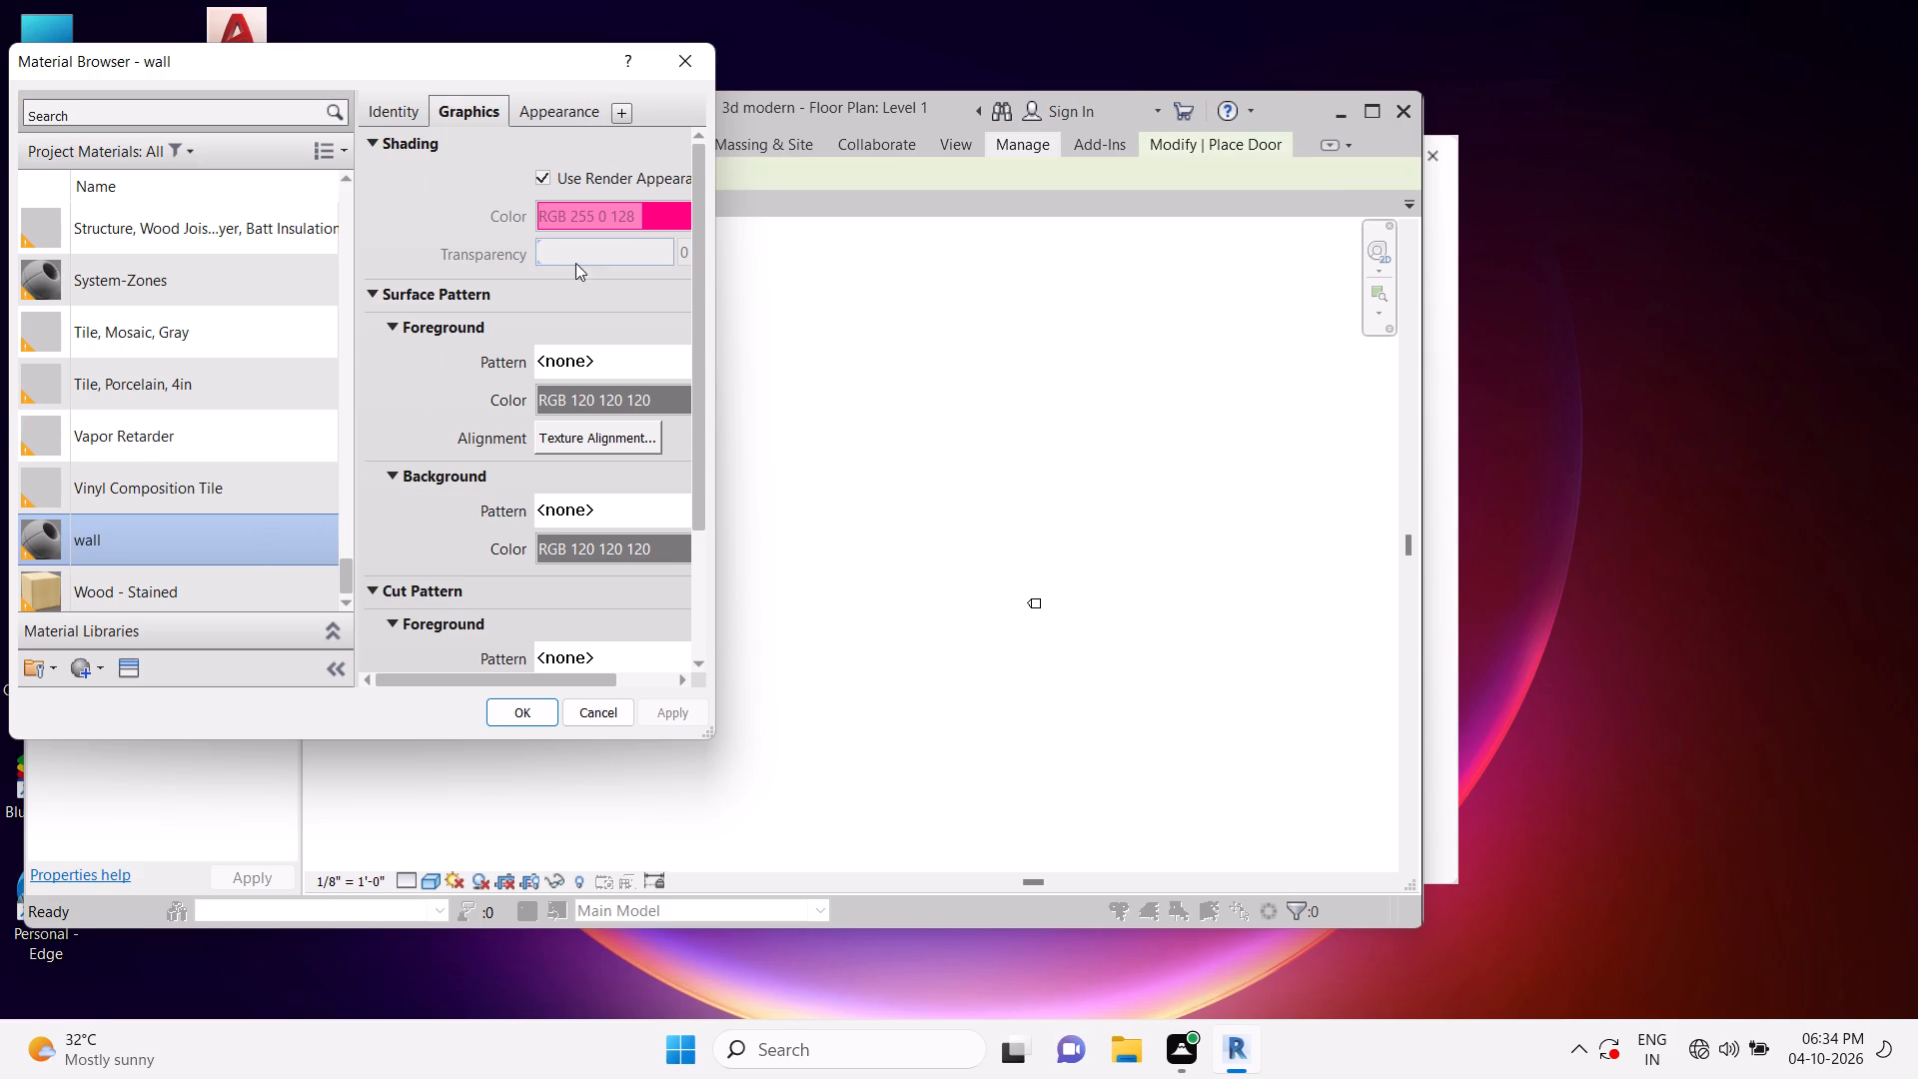
pyautogui.click(546, 119)
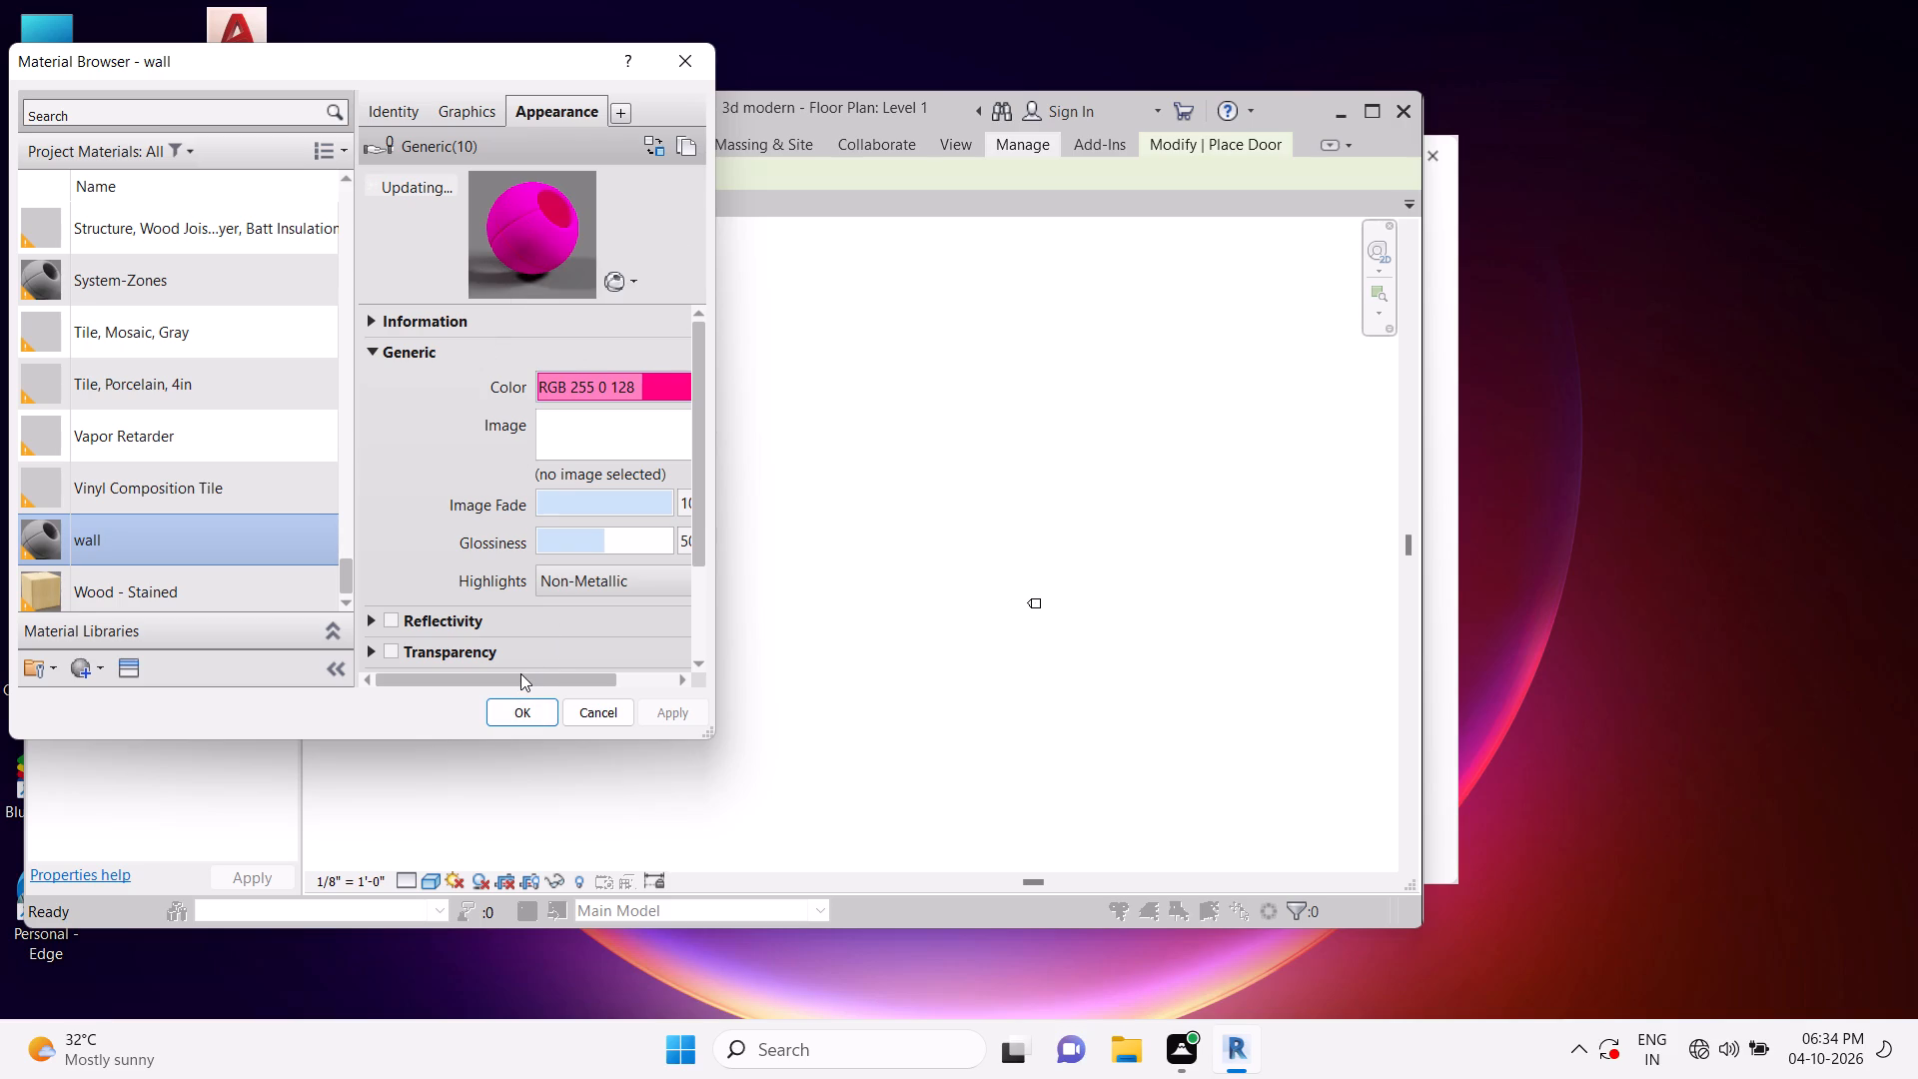
pyautogui.click(475, 114)
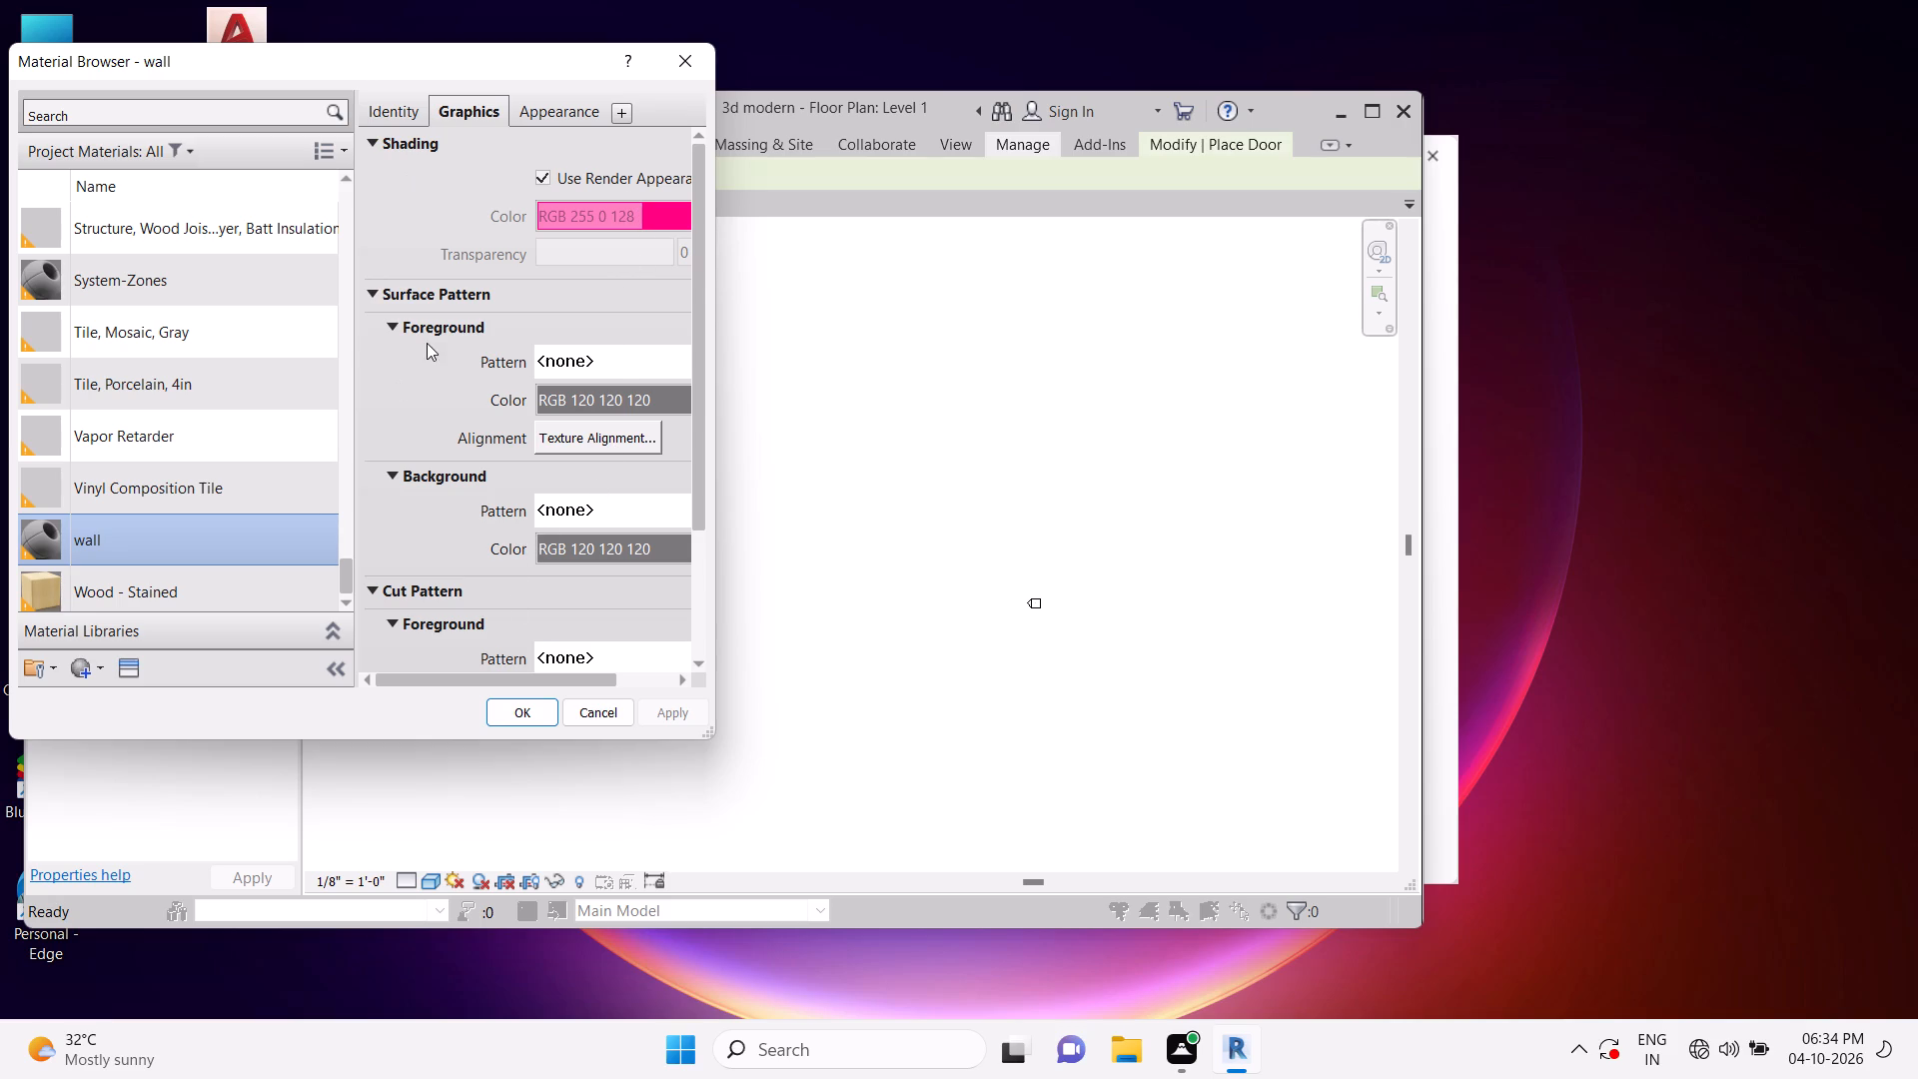
pyautogui.click(513, 709)
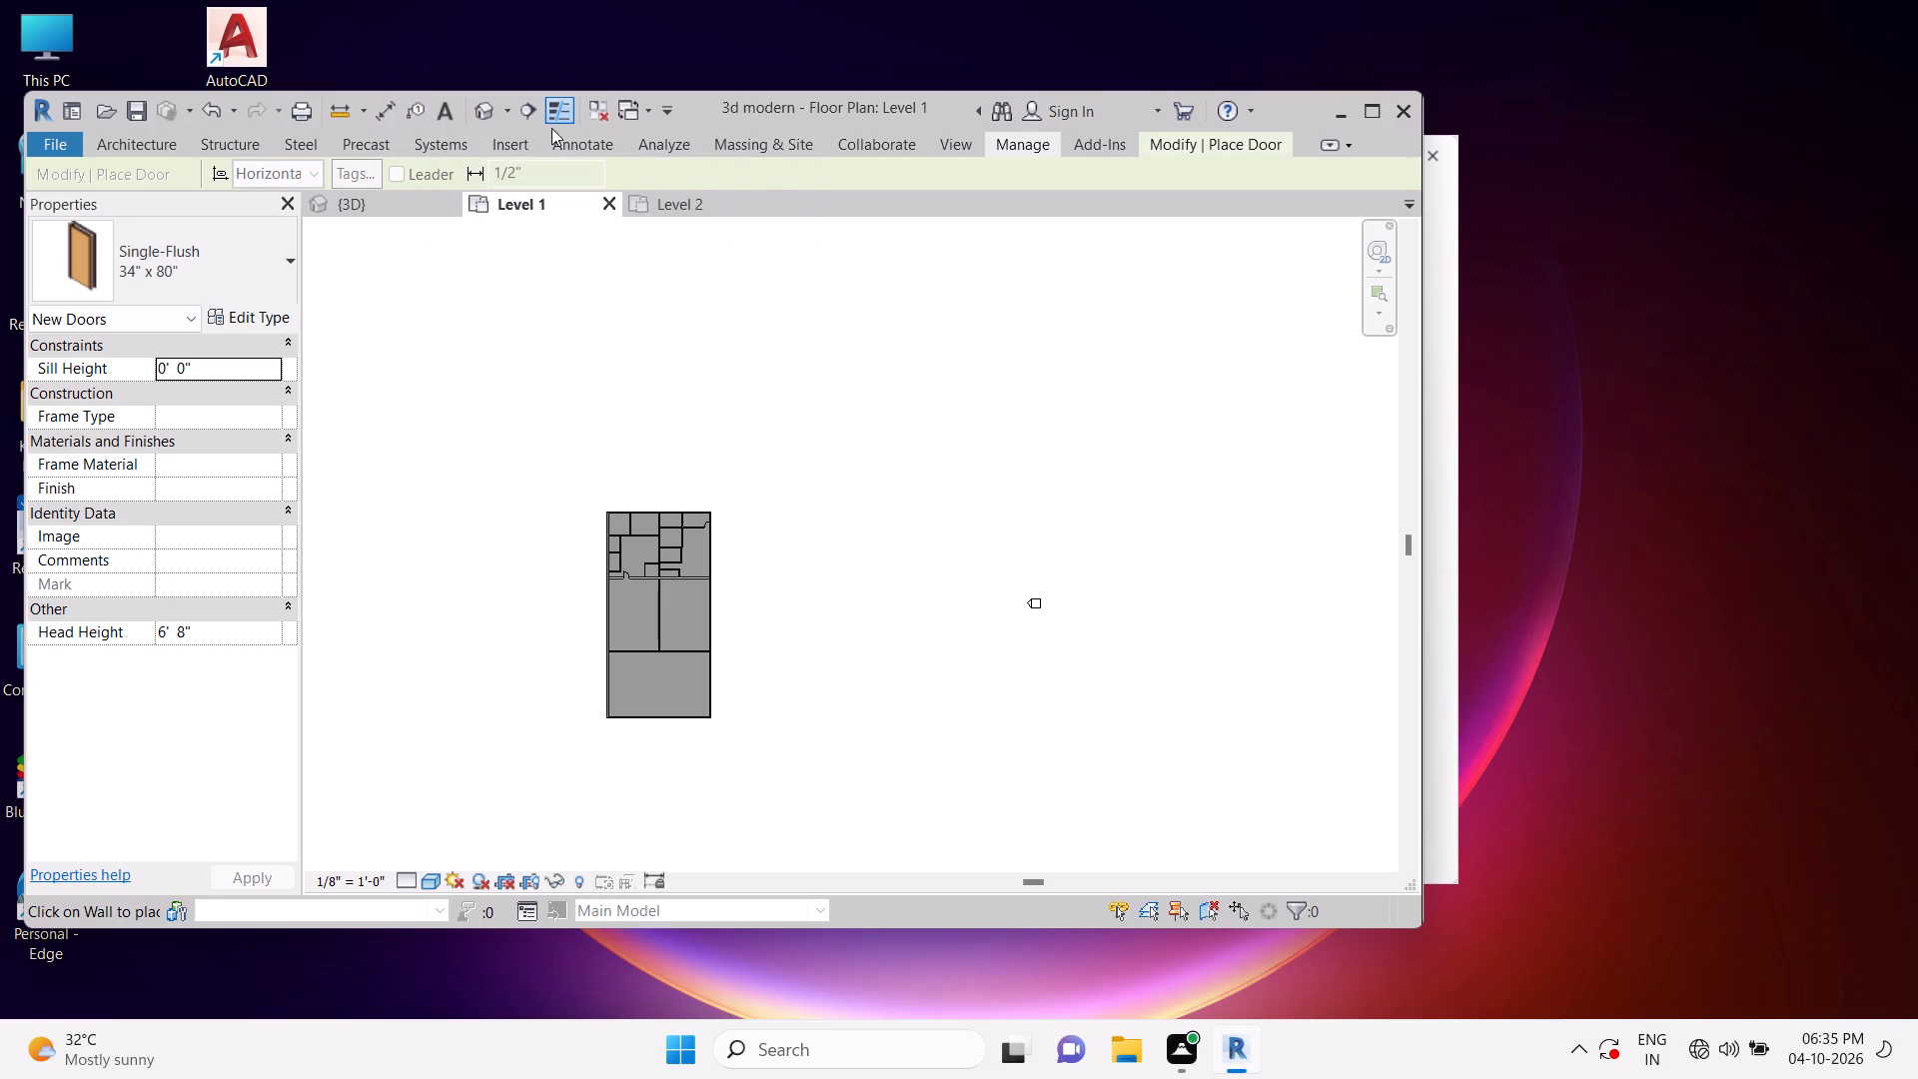
# Search the project materials in the Material Browser for "wall".
pyautogui.click(996, 134)
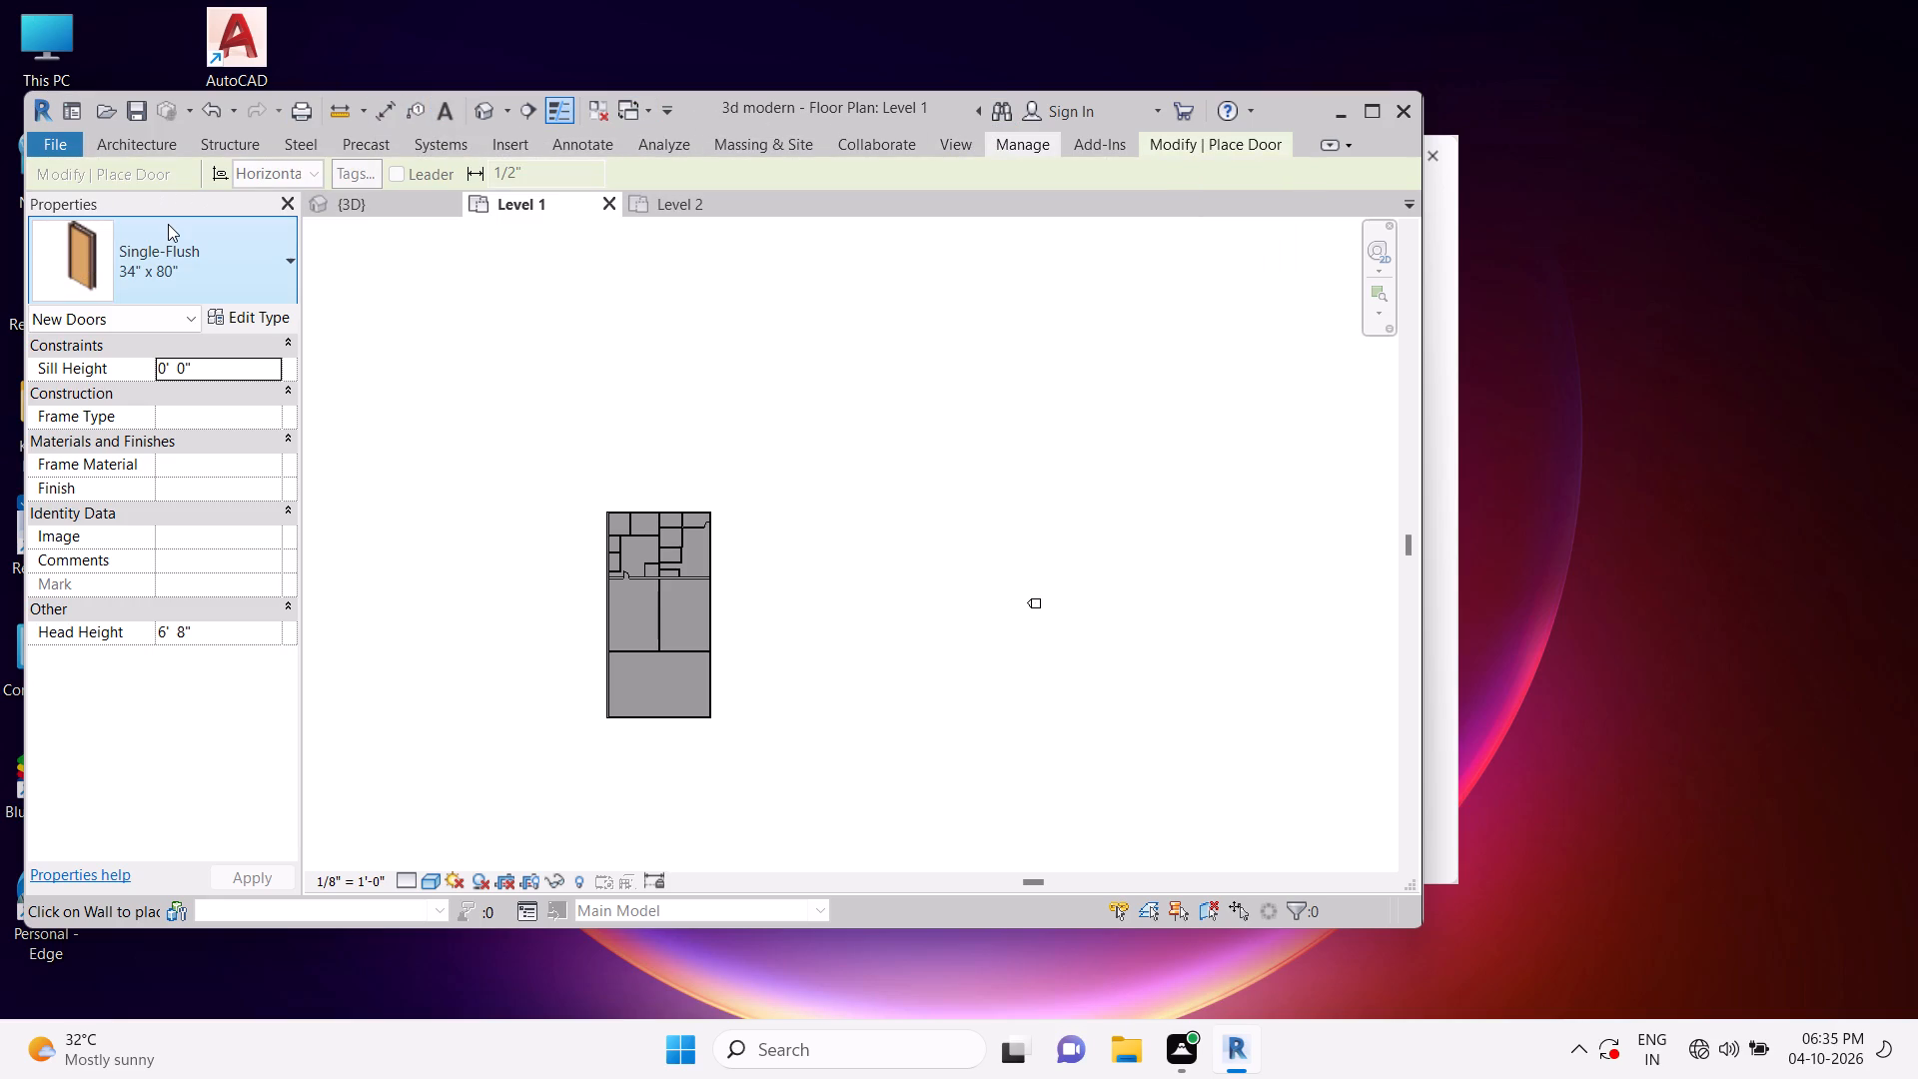
pyautogui.click(1019, 143)
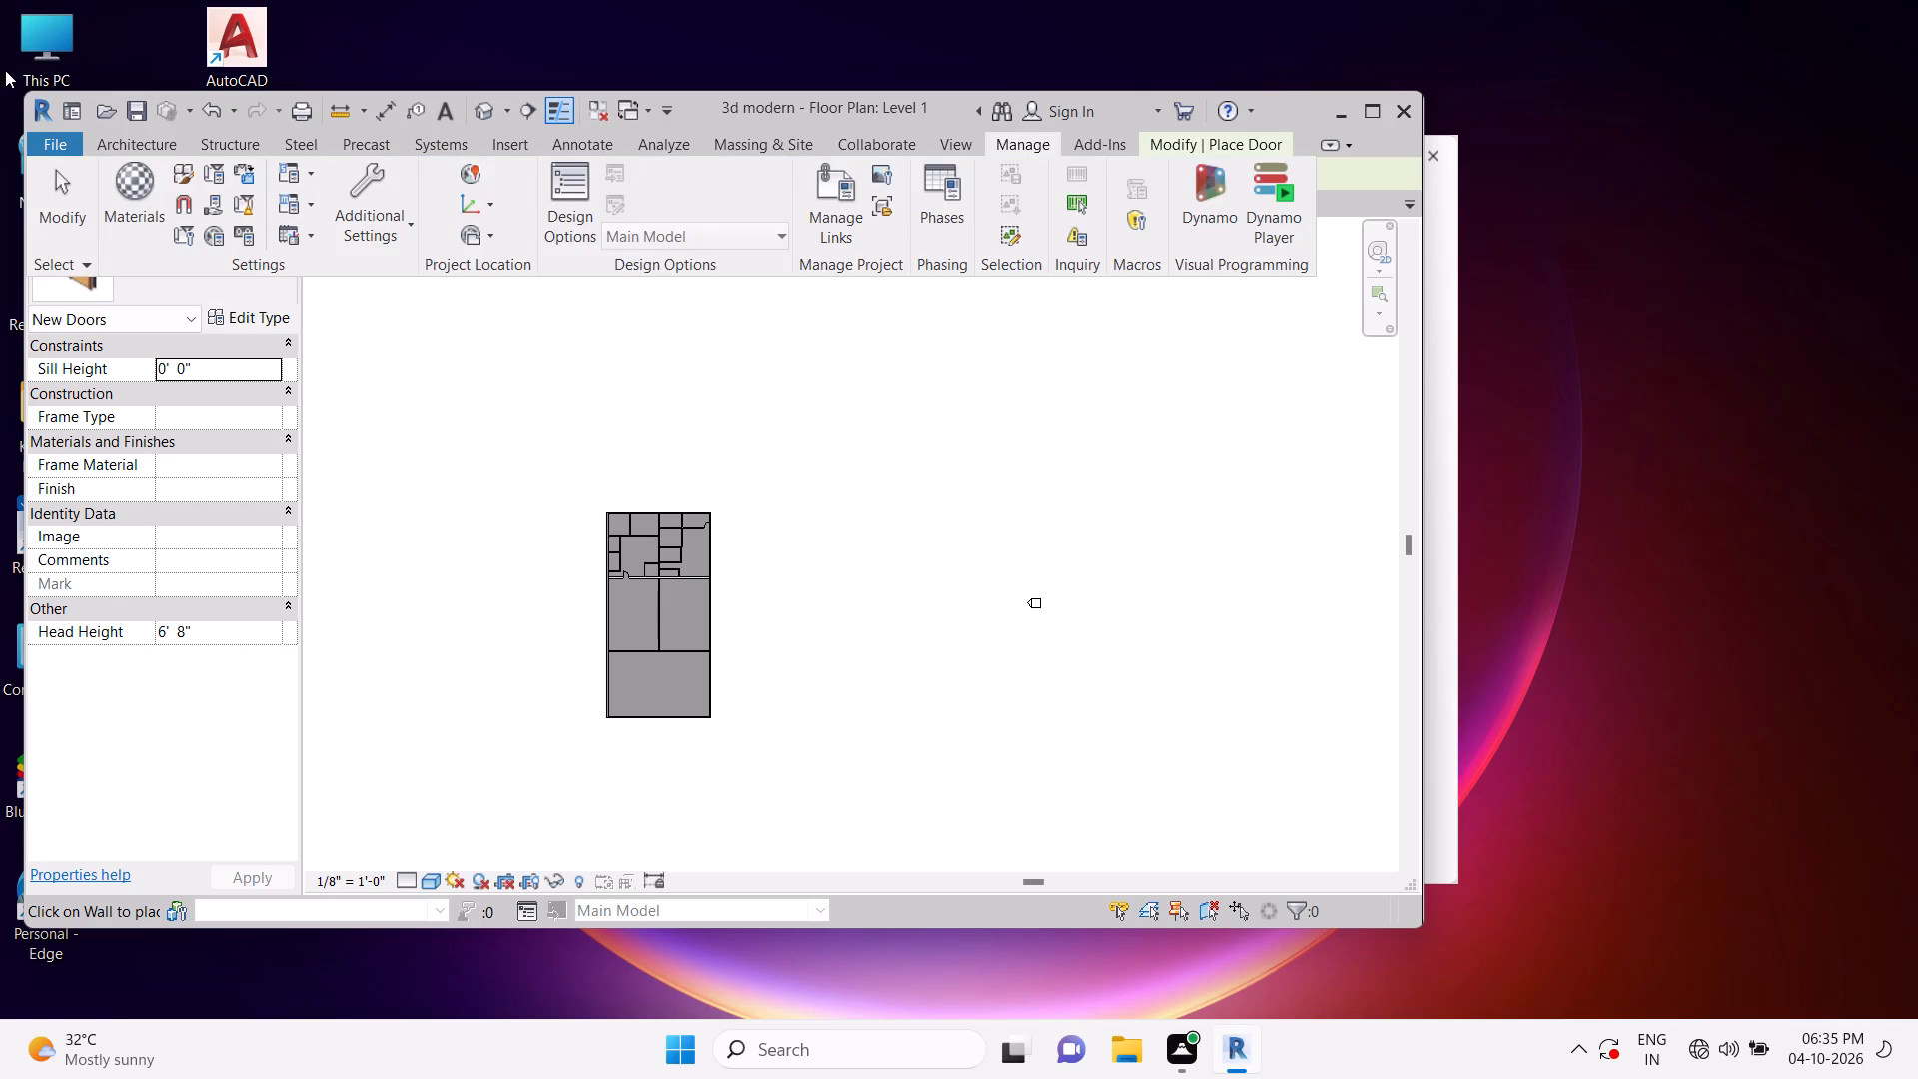
pyautogui.click(141, 191)
pyautogui.click(141, 191)
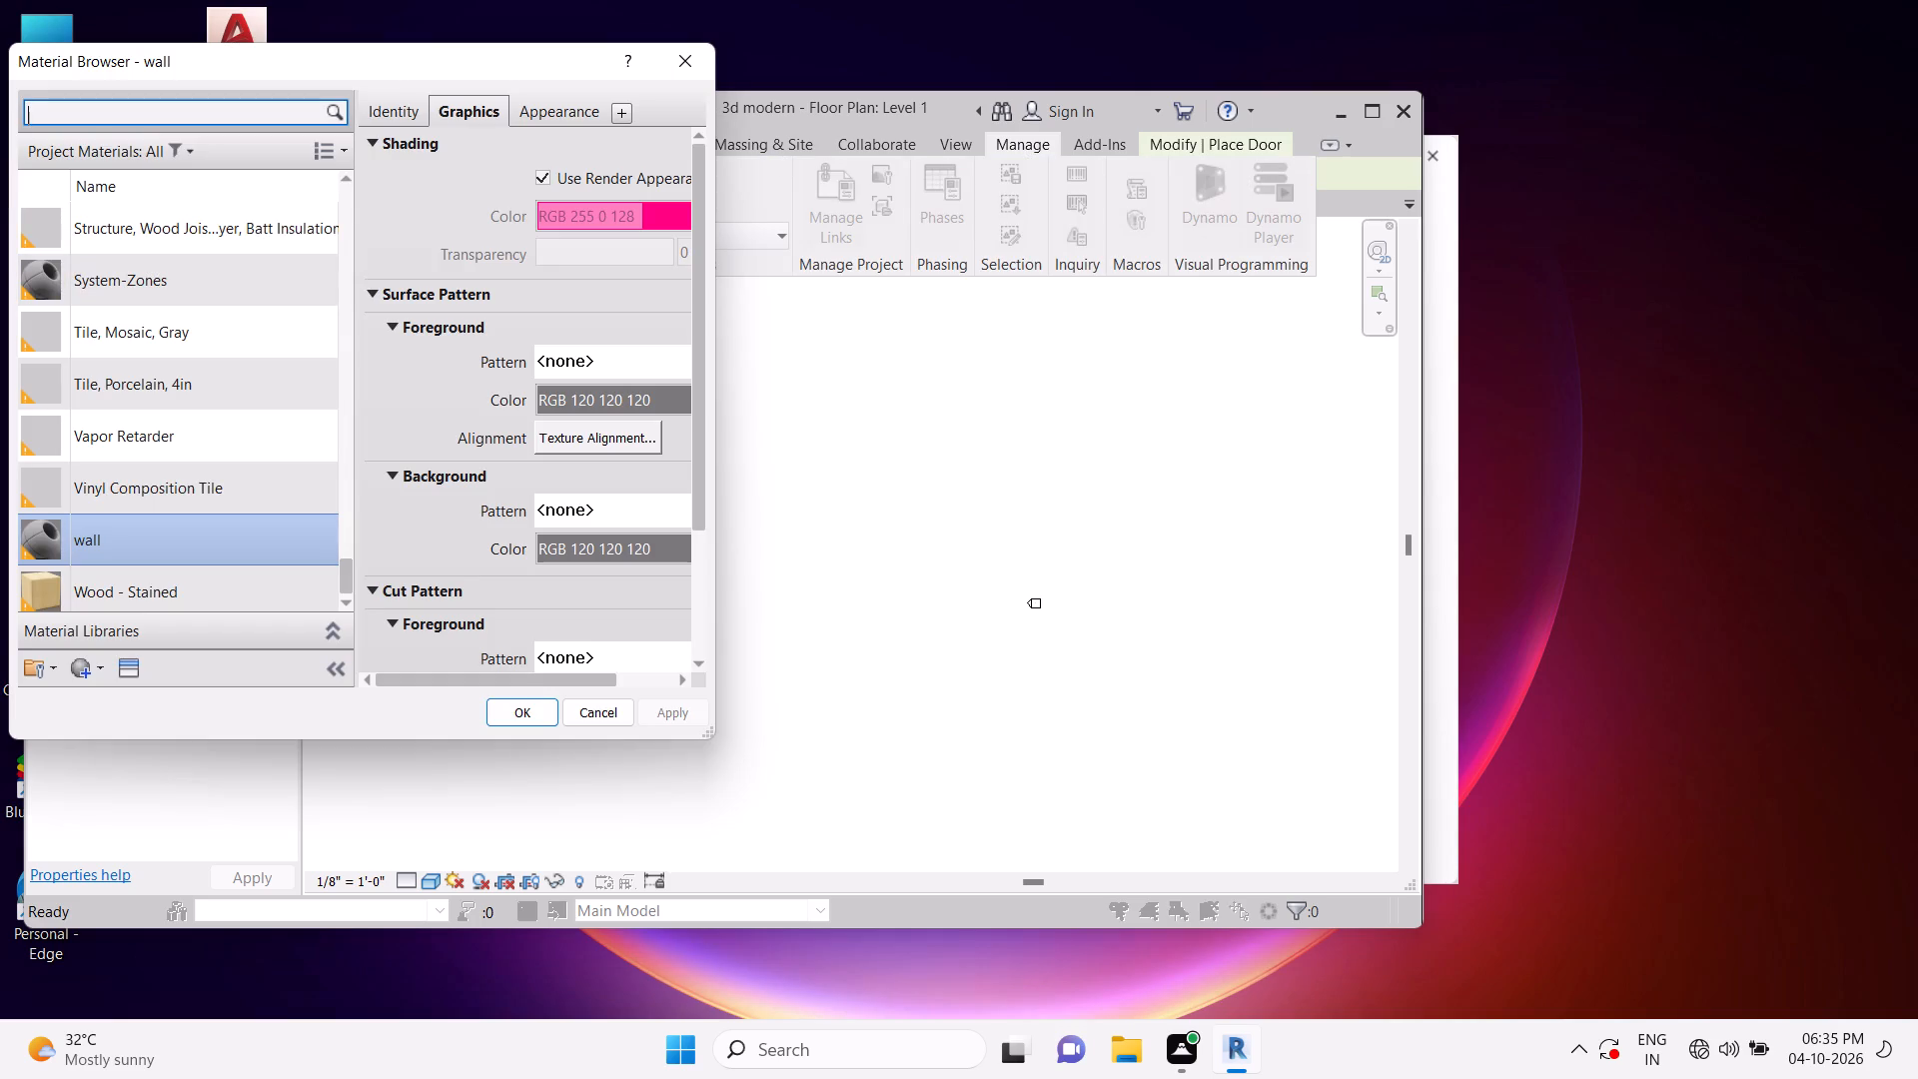
pyautogui.click(145, 112)
pyautogui.write('wa')
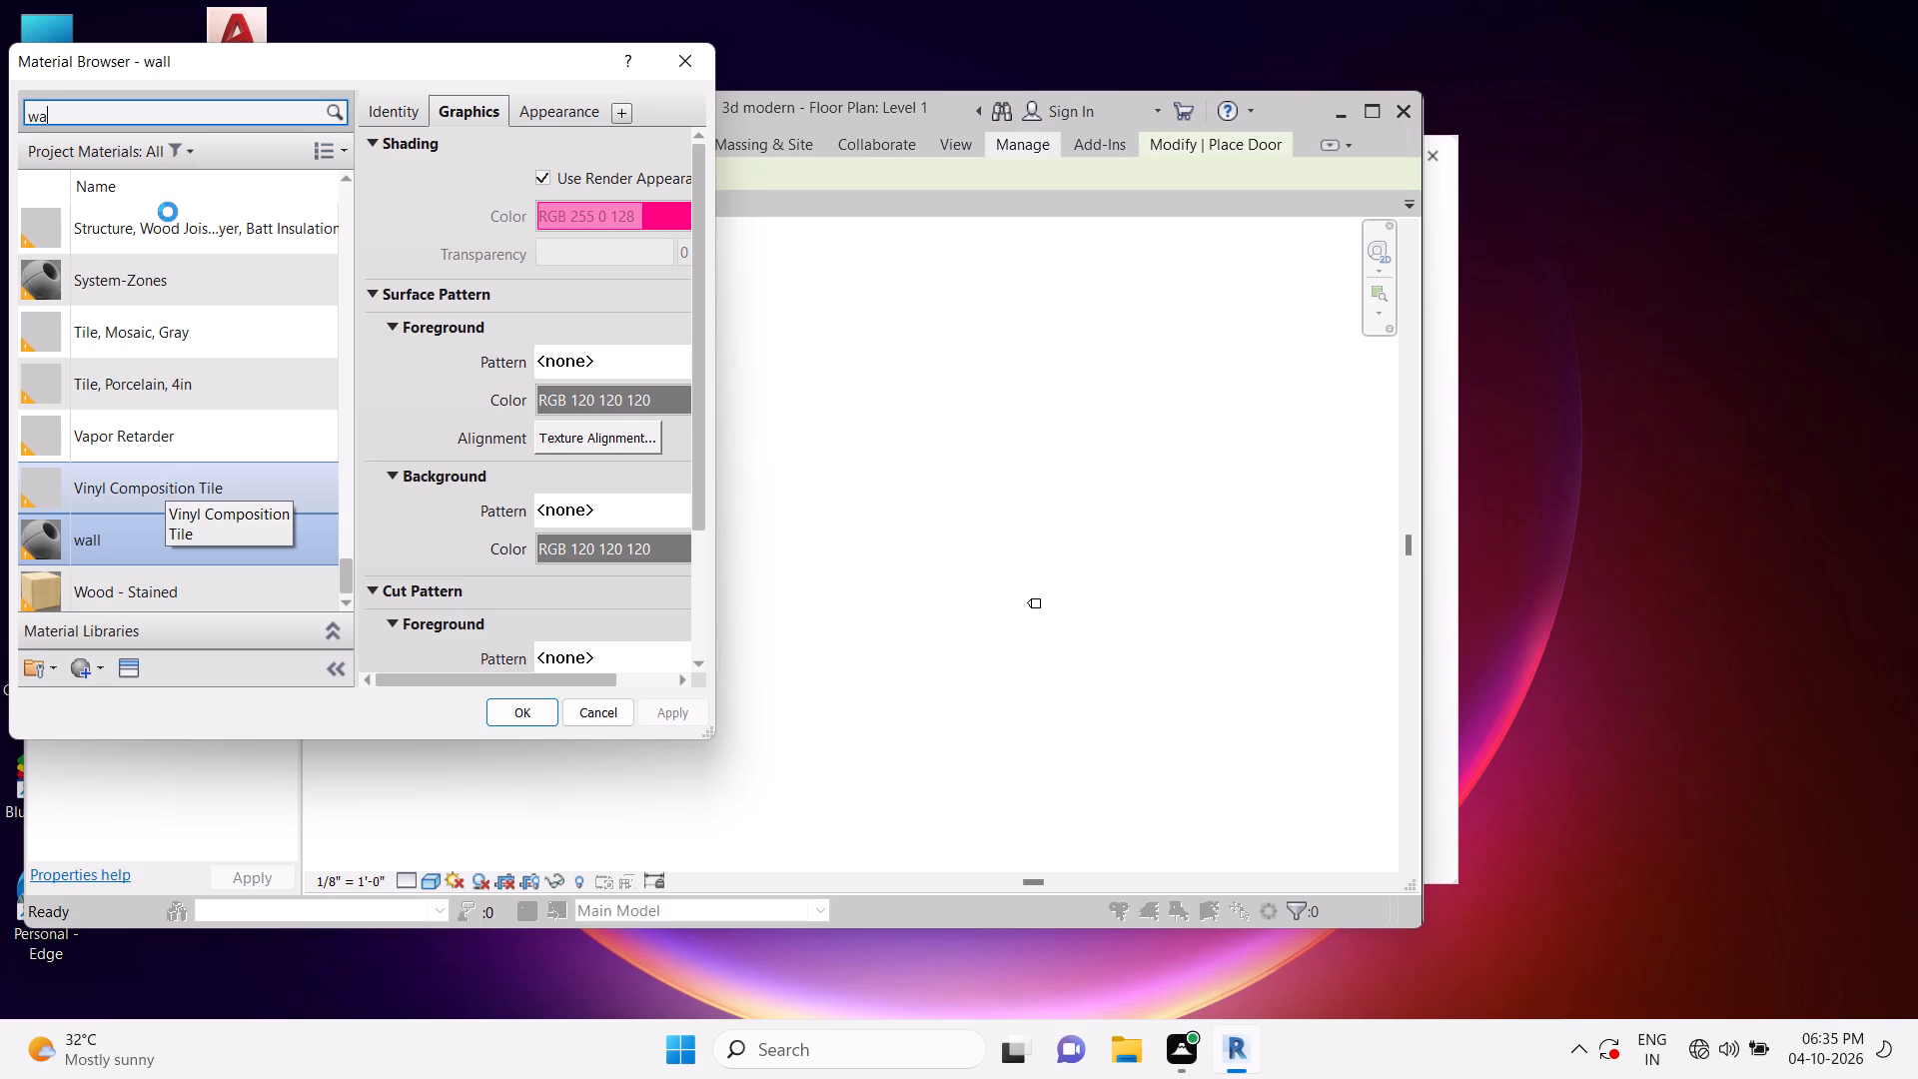
pyautogui.click(149, 527)
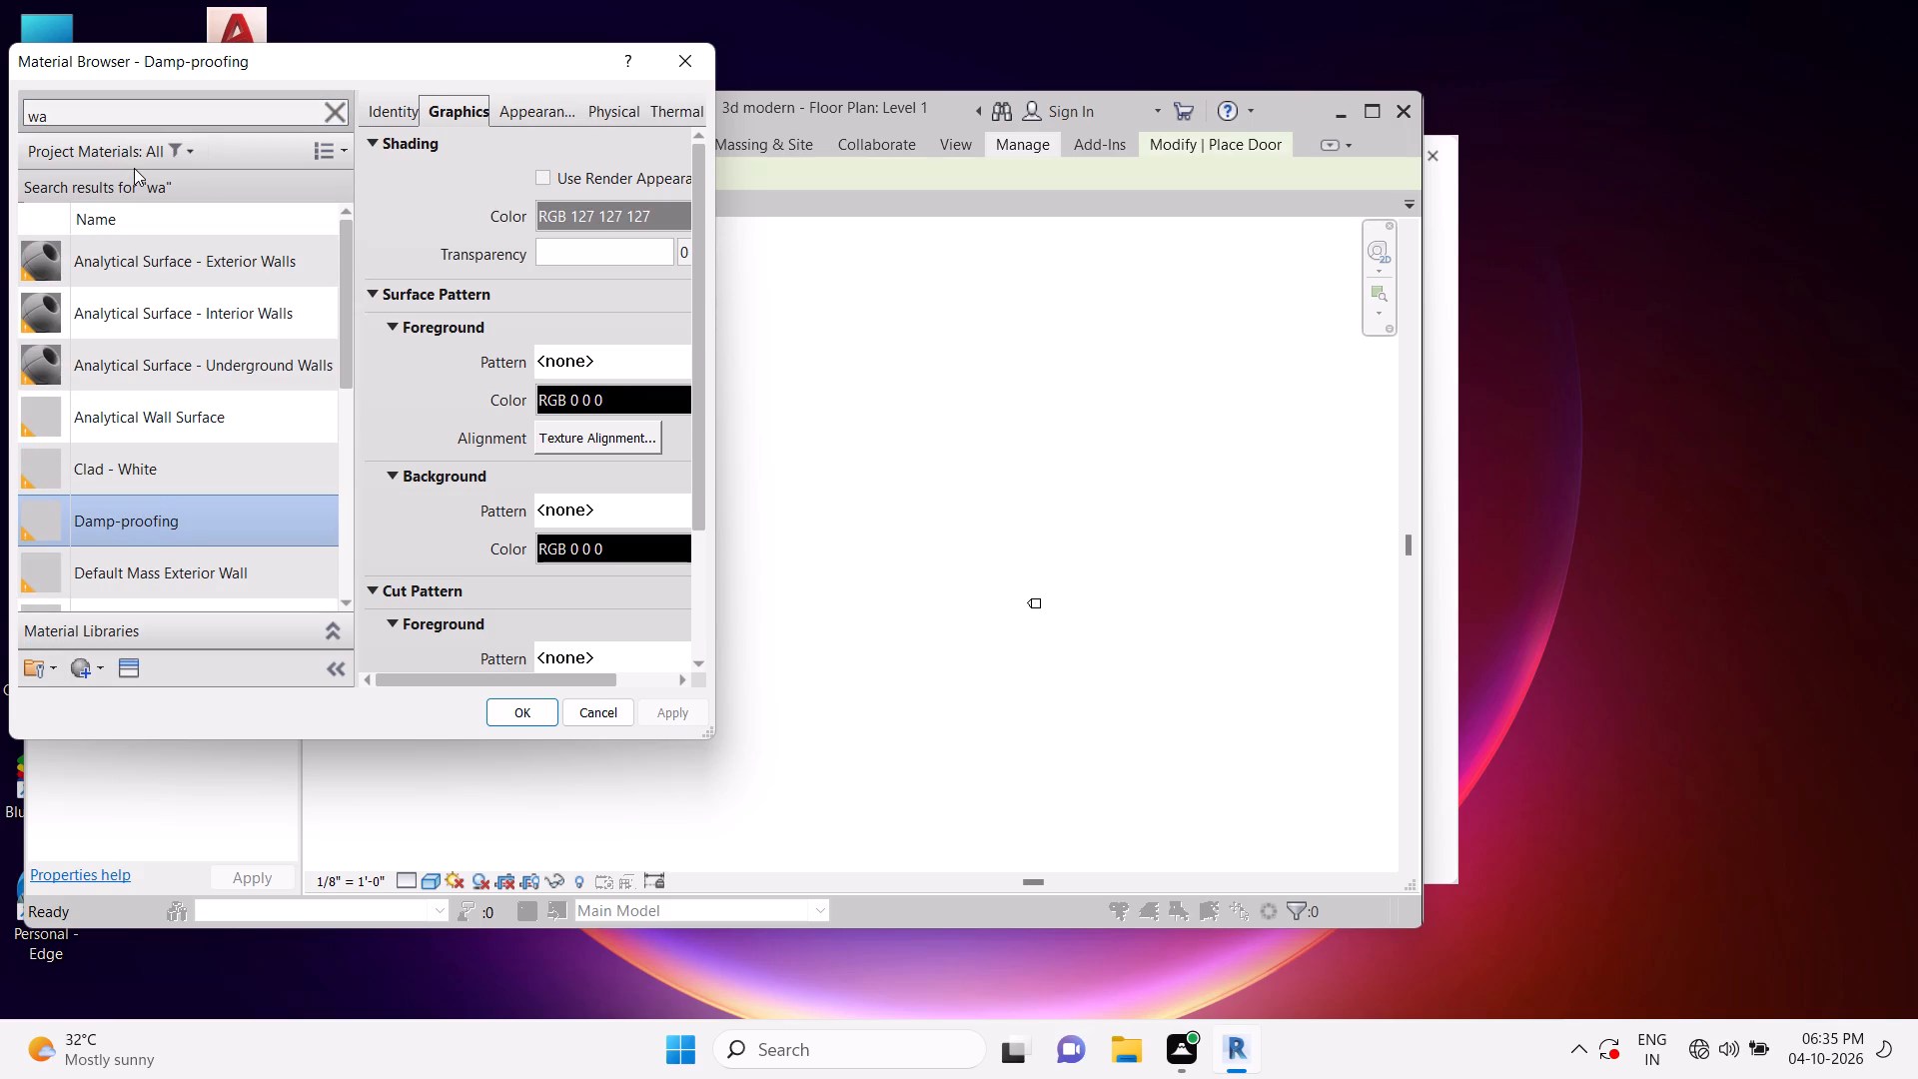
pyautogui.write('ll')
pyautogui.click(111, 115)
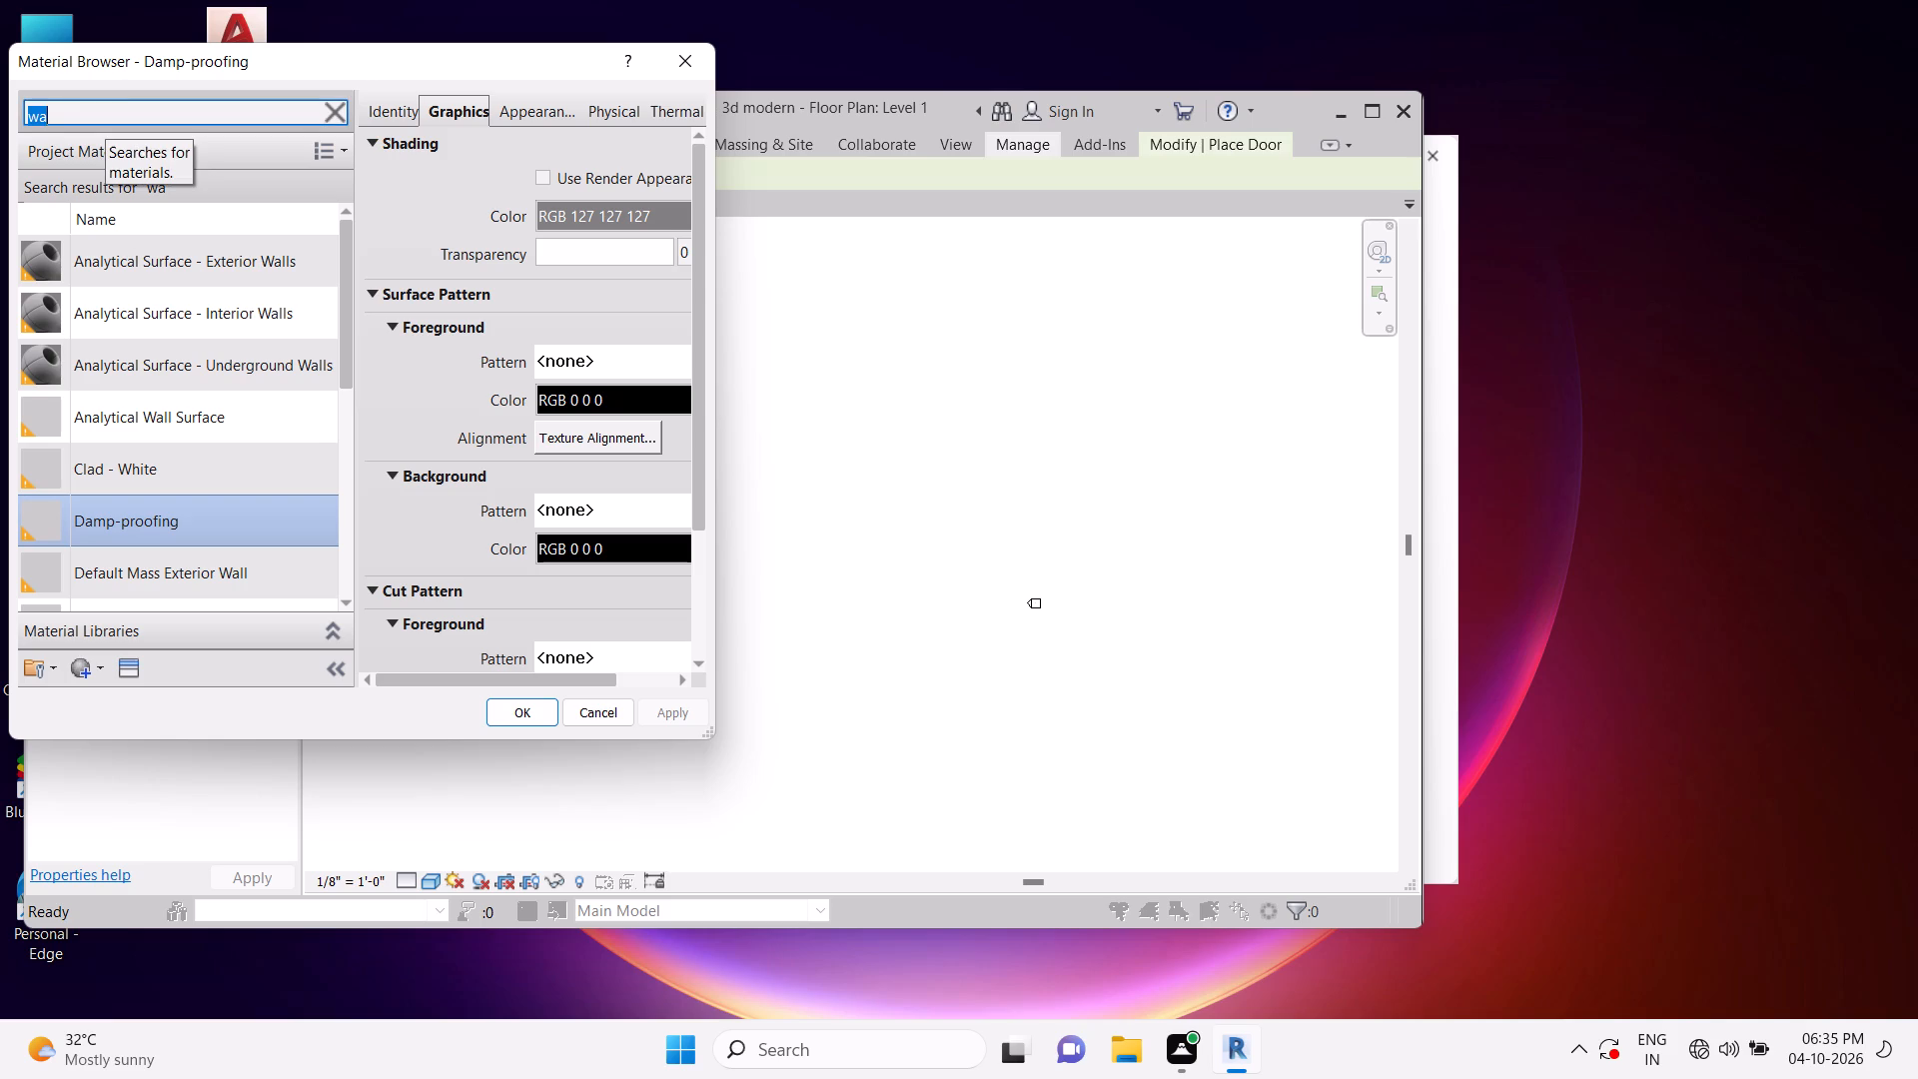
pyautogui.write('ll')
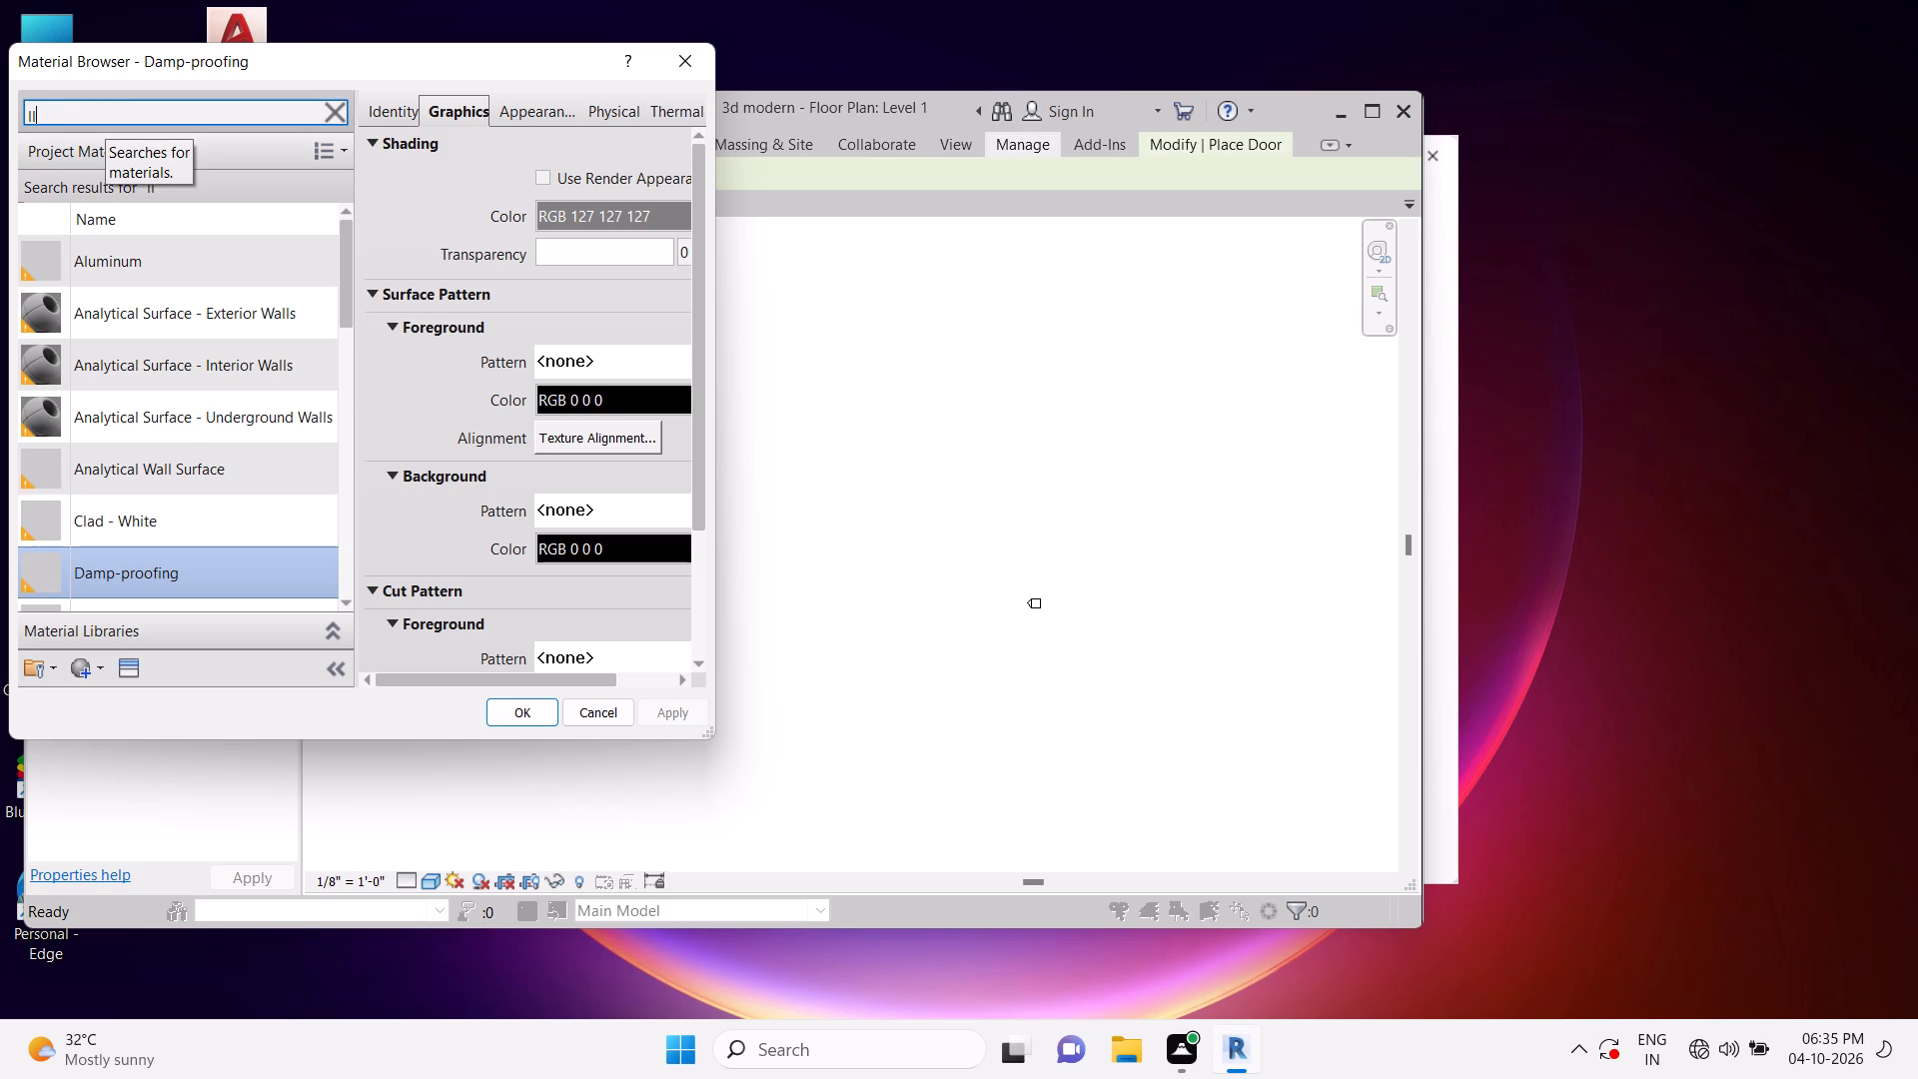
pyautogui.press('BackSpace')
pyautogui.press('BackSpace')
pyautogui.write('wa')
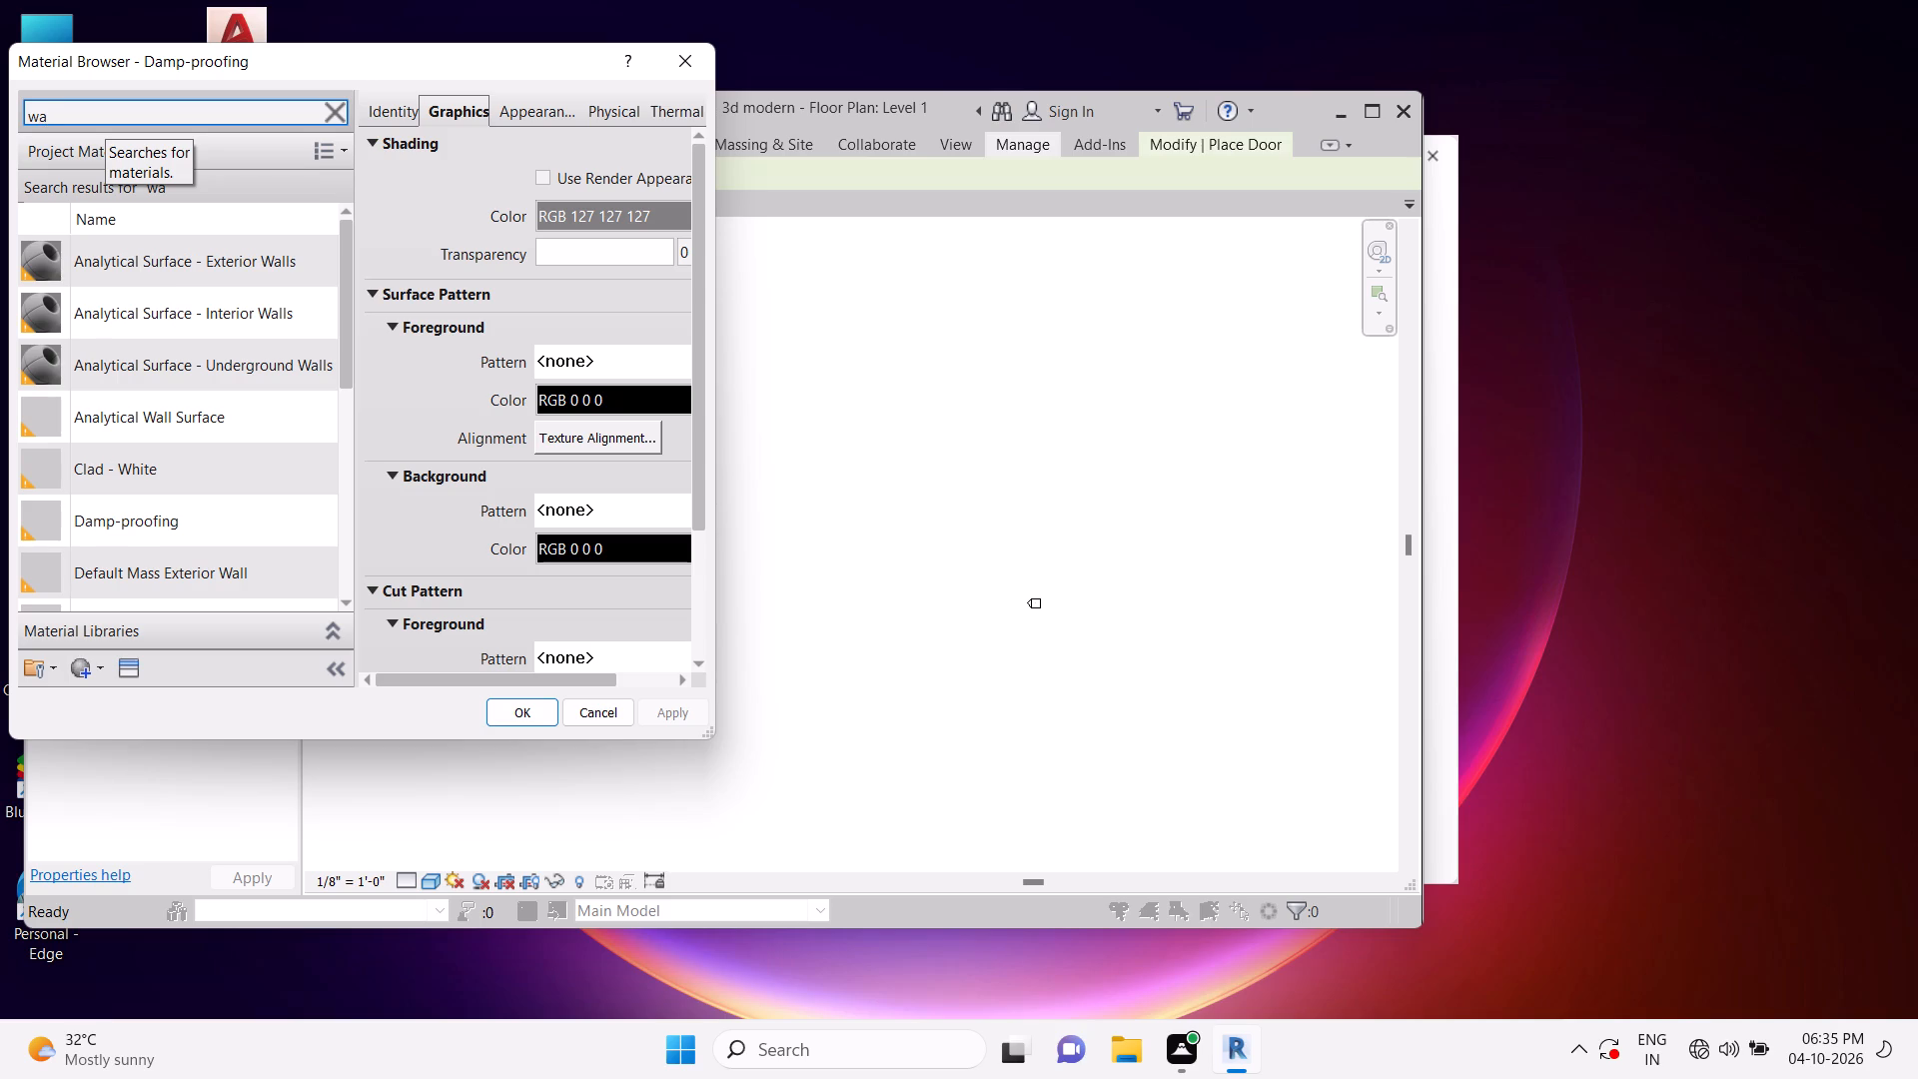
pyautogui.write('ll')
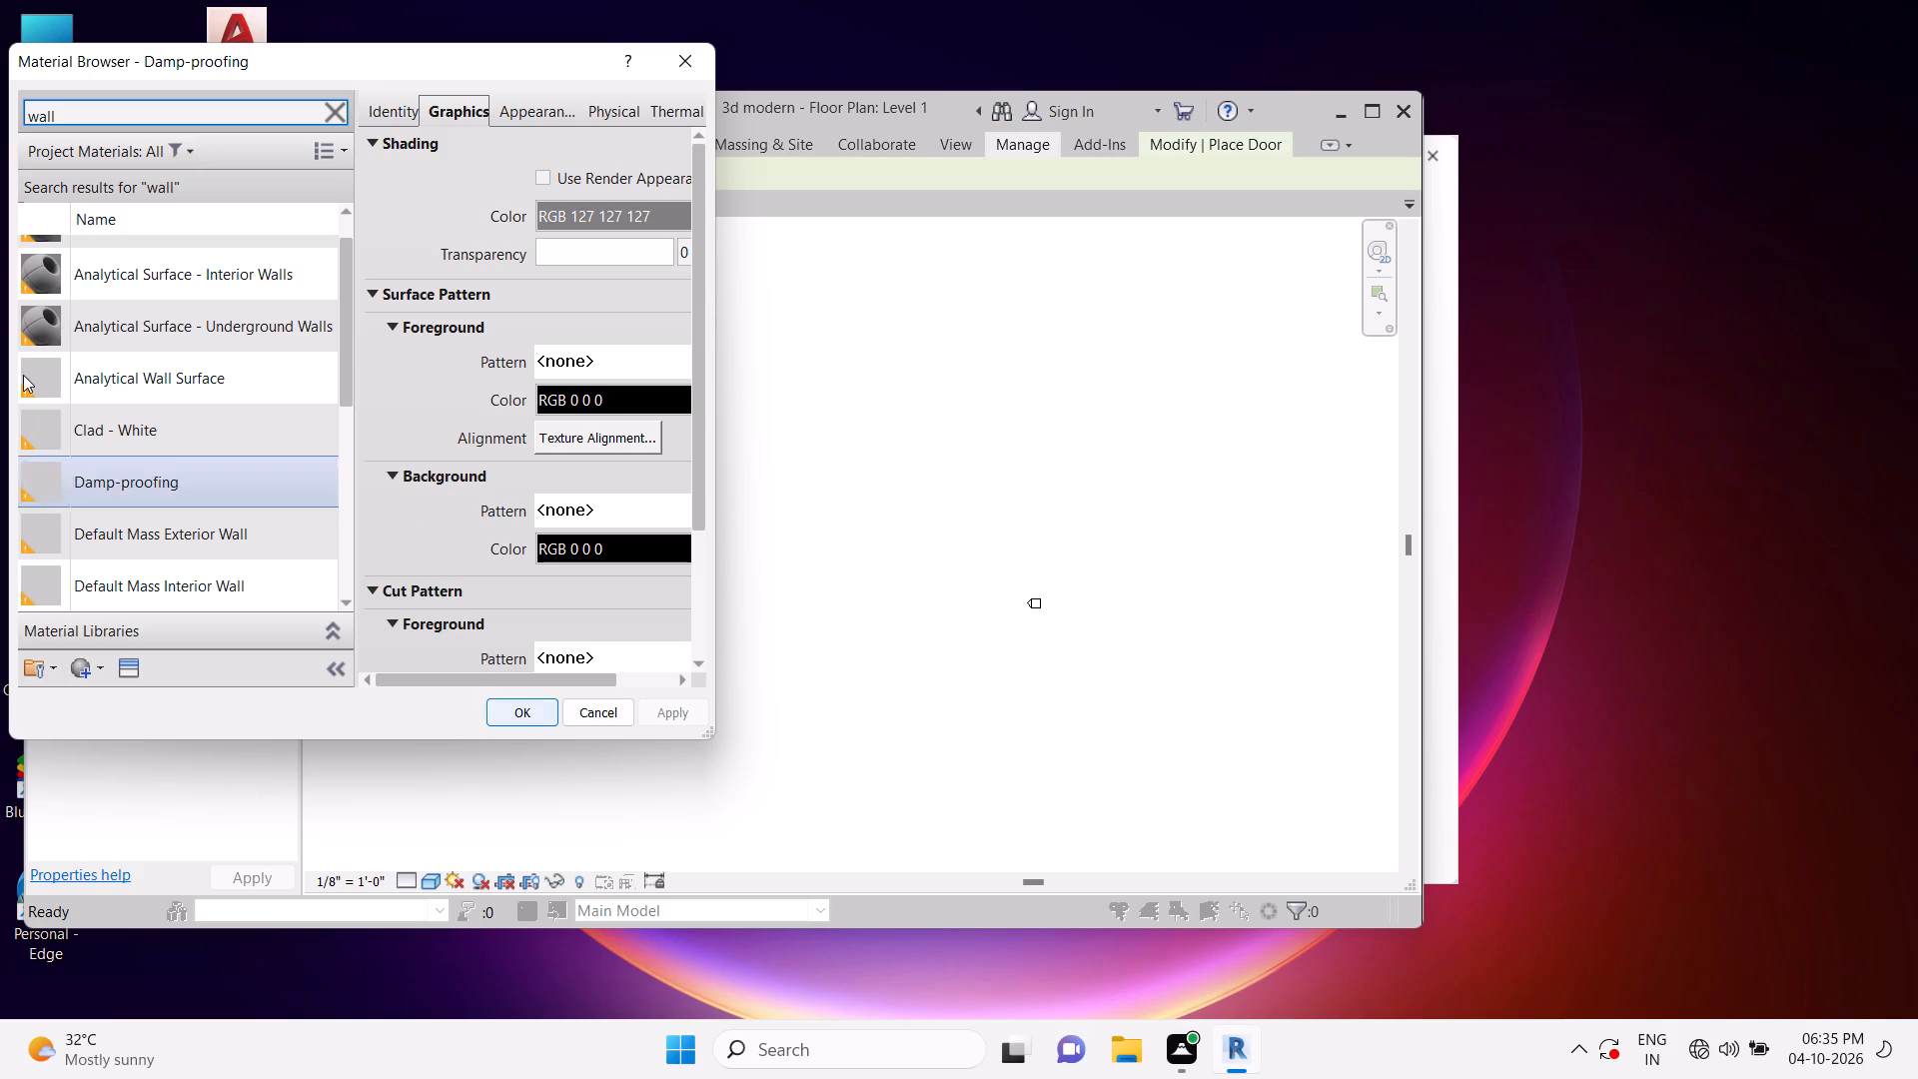
pyautogui.click(107, 108)
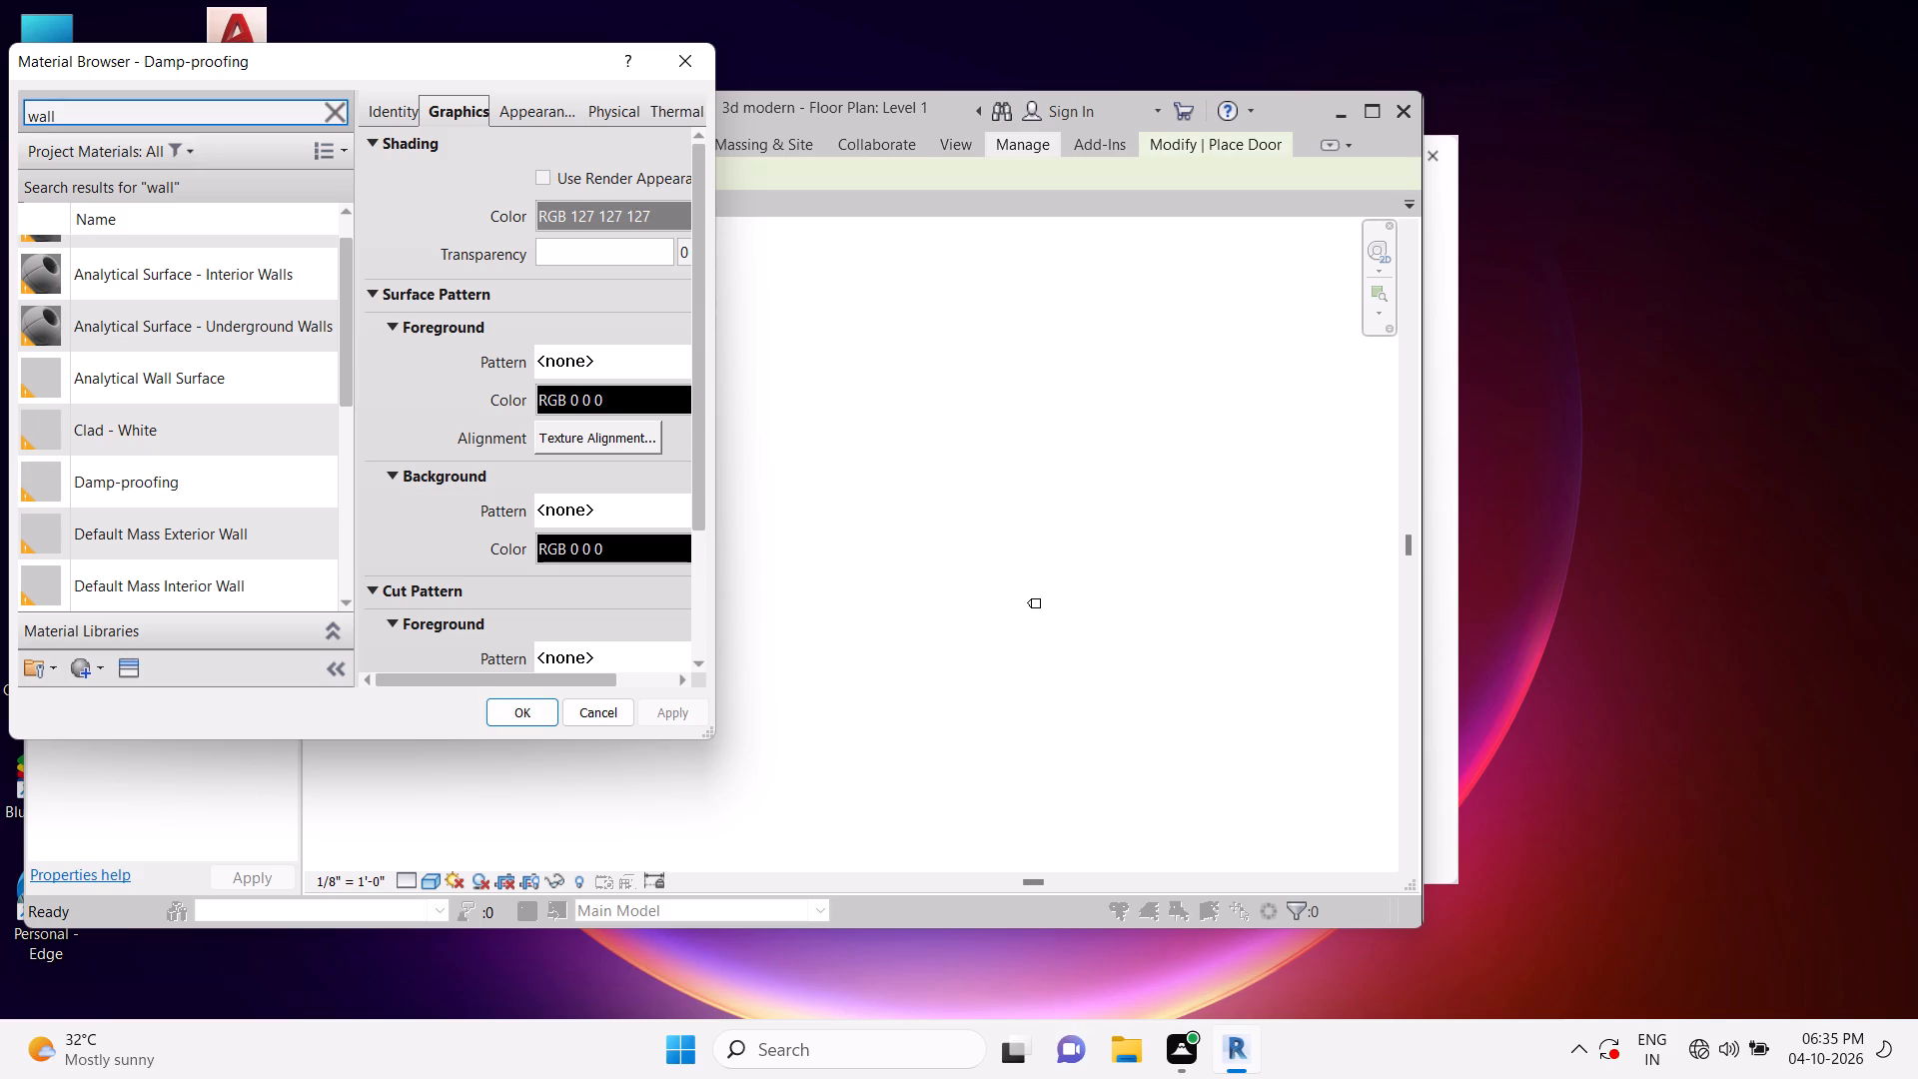
pyautogui.press('Return')
# Look through the "wall" search results and sort them by name in reverse order.
pyautogui.scroll(-5, 200, 362)
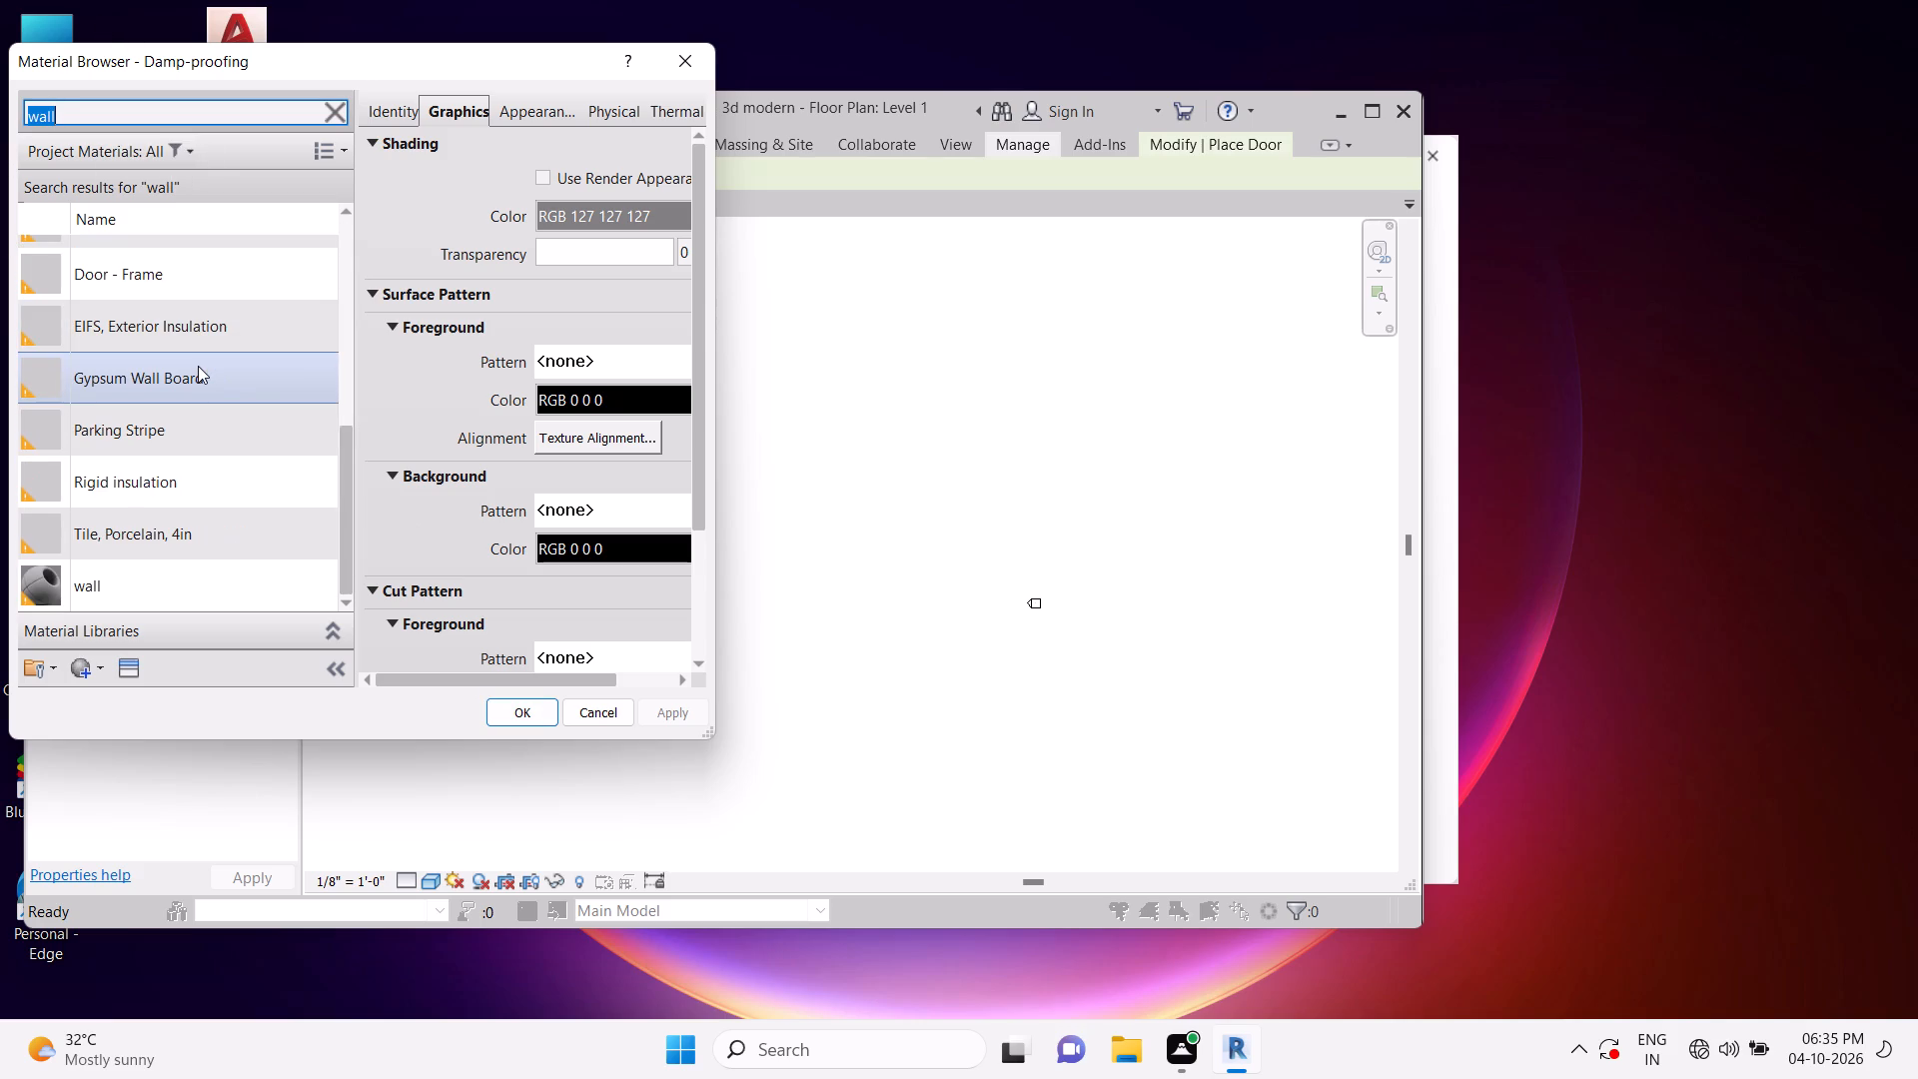
pyautogui.scroll(-8, 198, 366)
pyautogui.scroll(14, 199, 355)
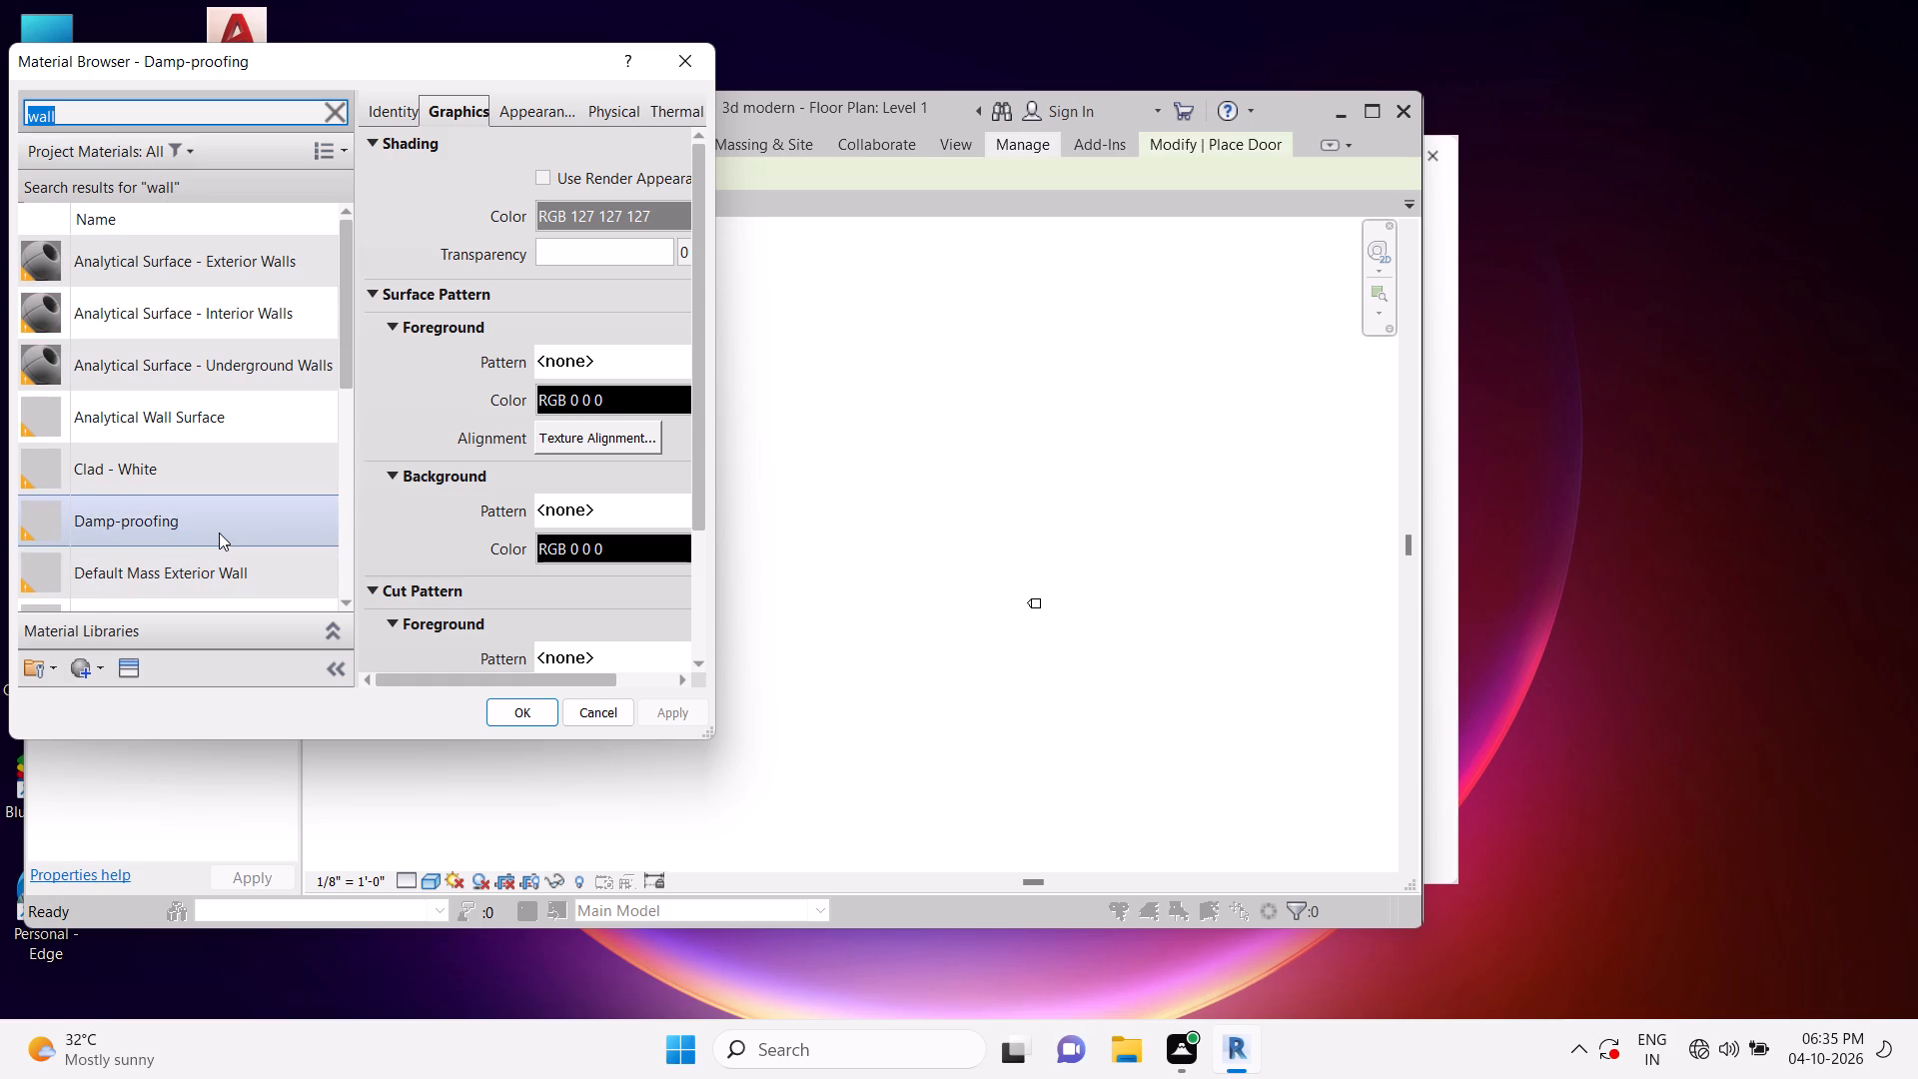
pyautogui.scroll(-1, 218, 534)
pyautogui.moveTo(134, 199); pyautogui.dragTo(130, 215)
pyautogui.click(130, 215)
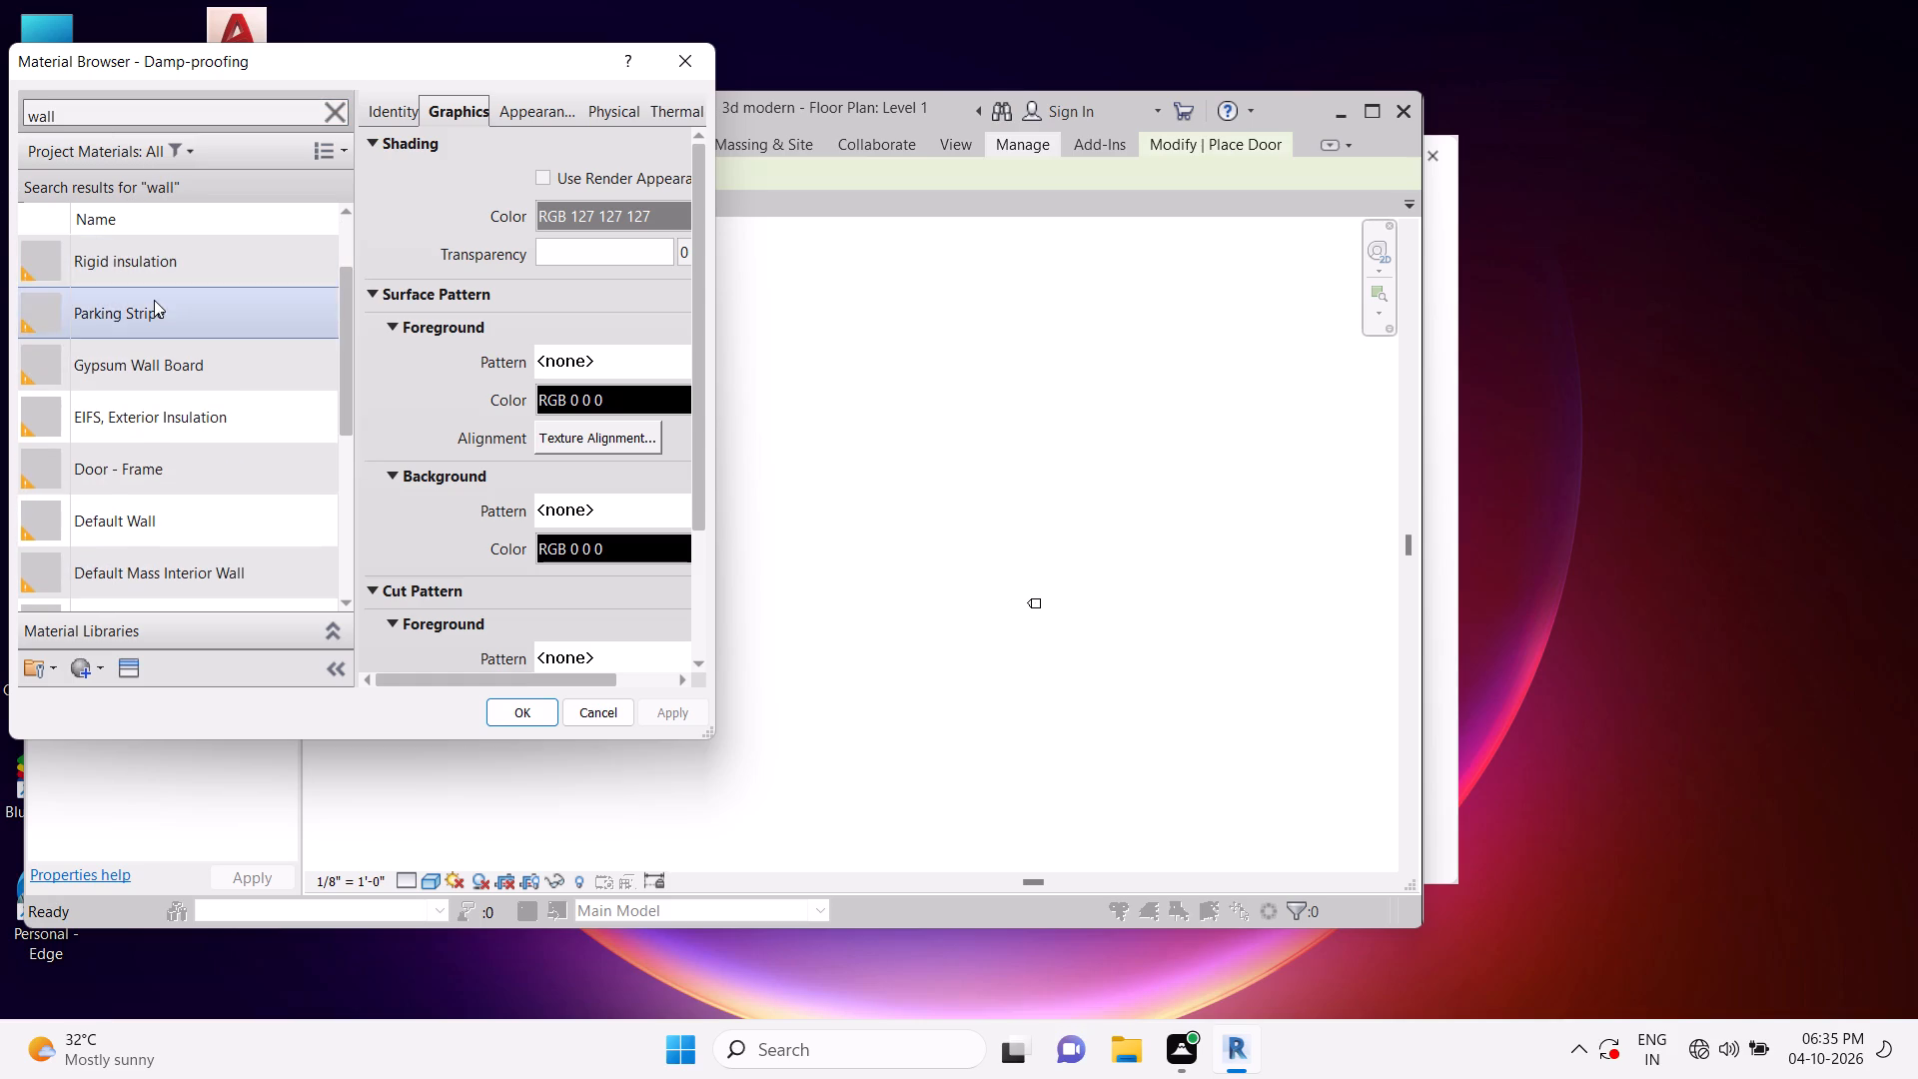
# Turn on Use Render Appearance in the shading settings of the Default Mass Interior Wall material.
pyautogui.click(138, 512)
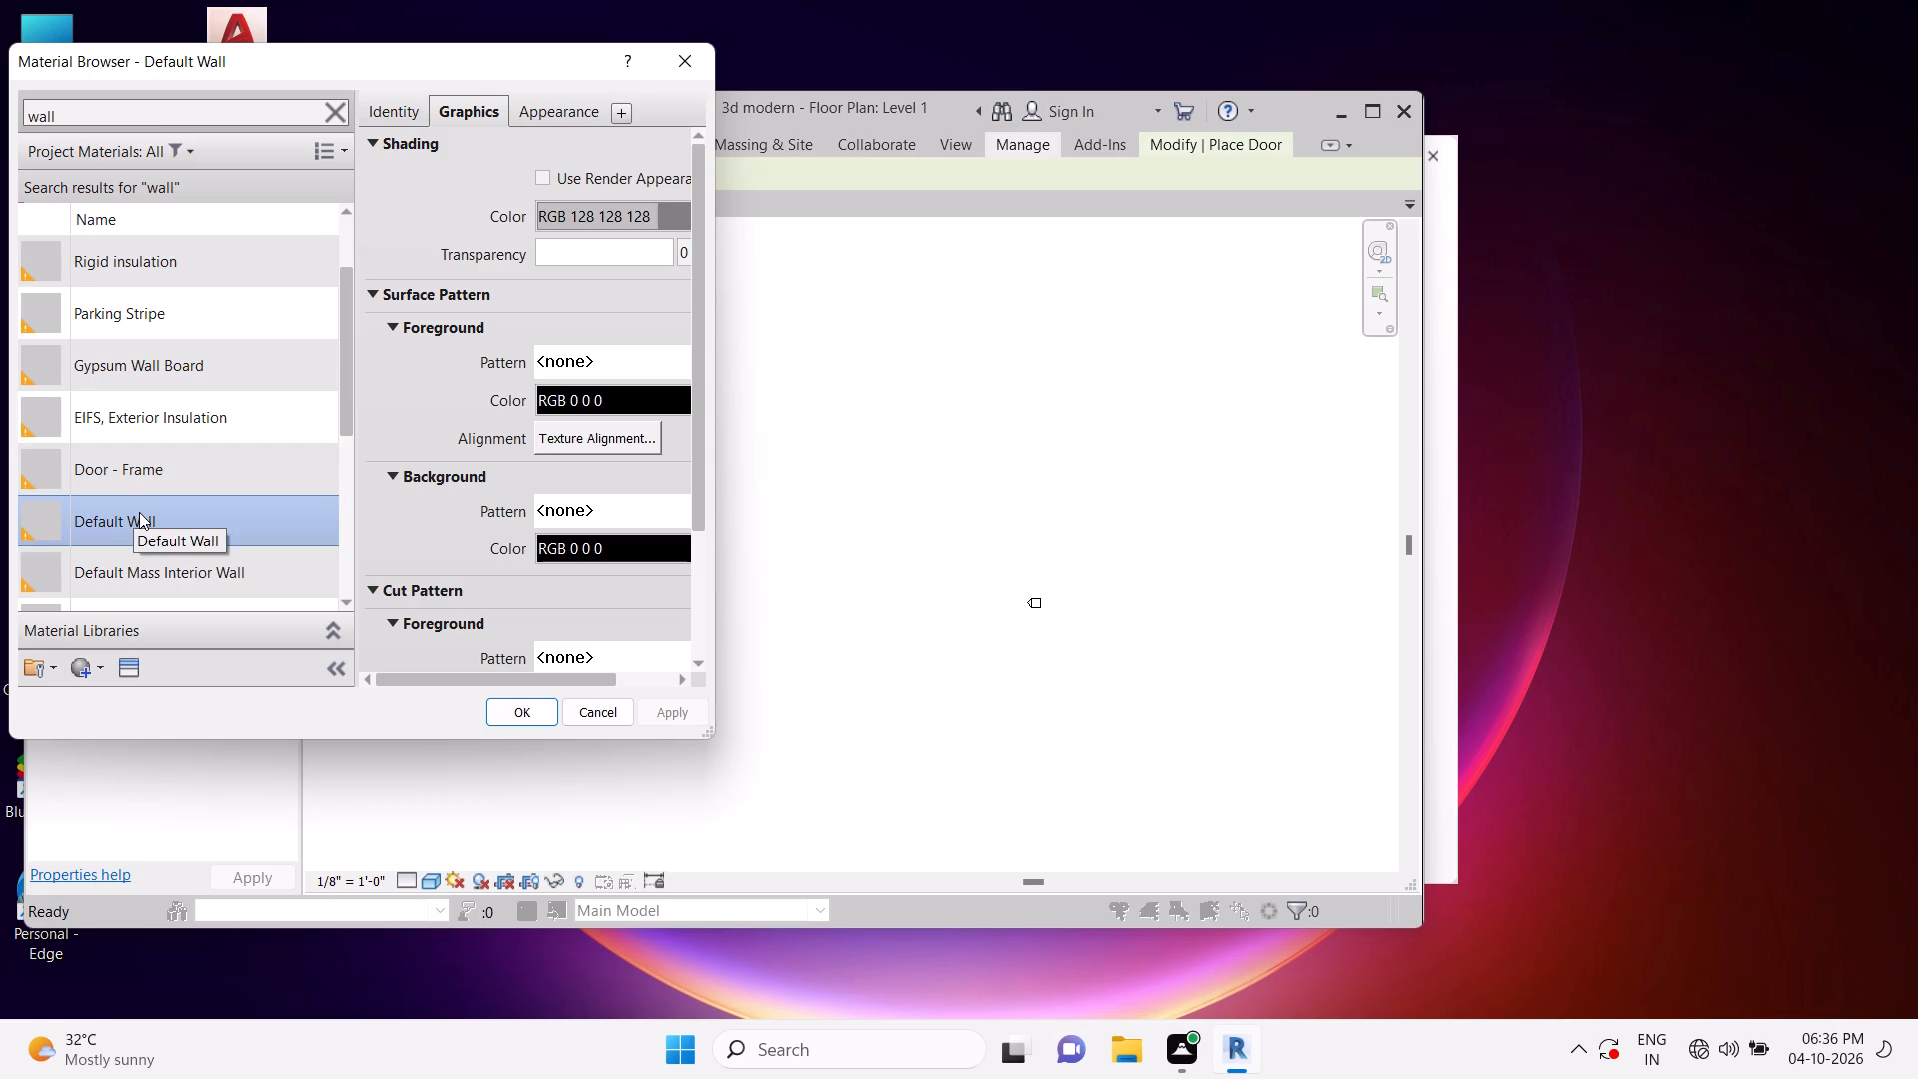
pyautogui.click(140, 511)
pyautogui.click(185, 554)
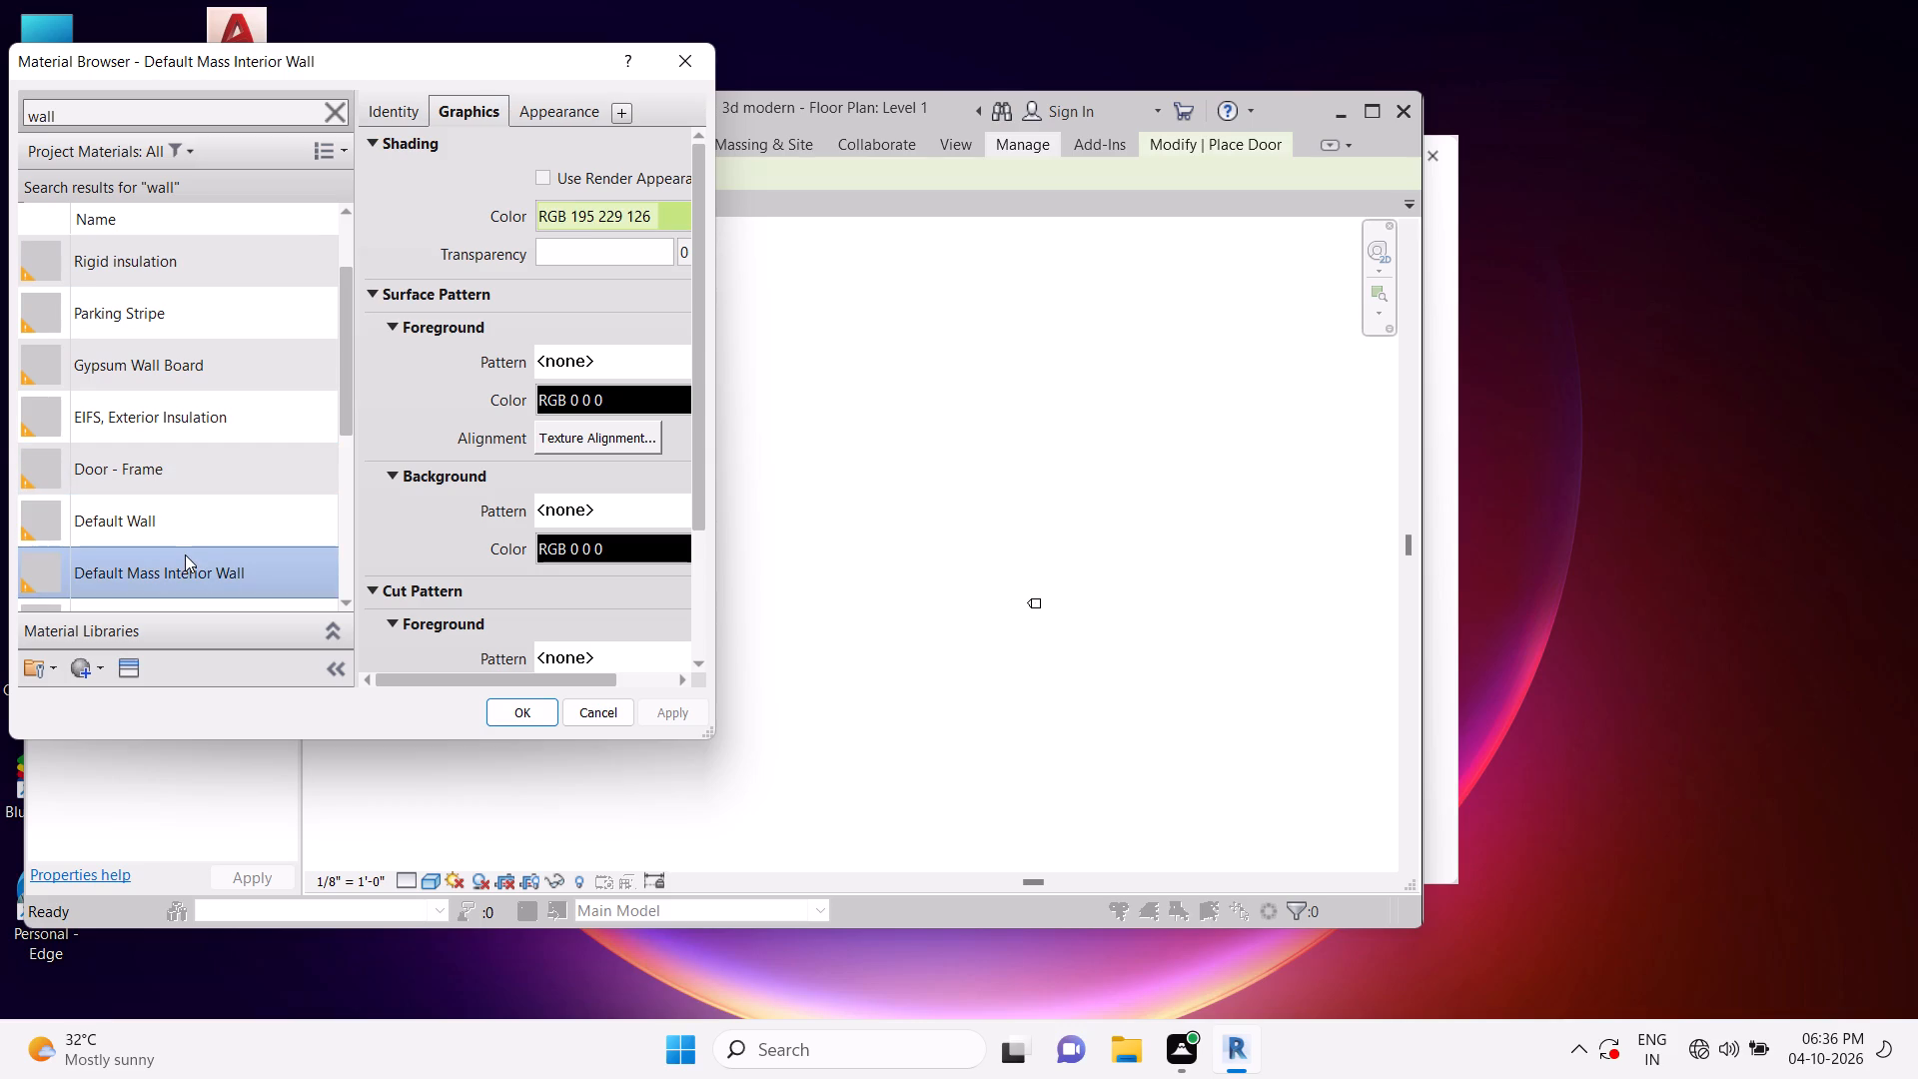
pyautogui.scroll(-3, 185, 553)
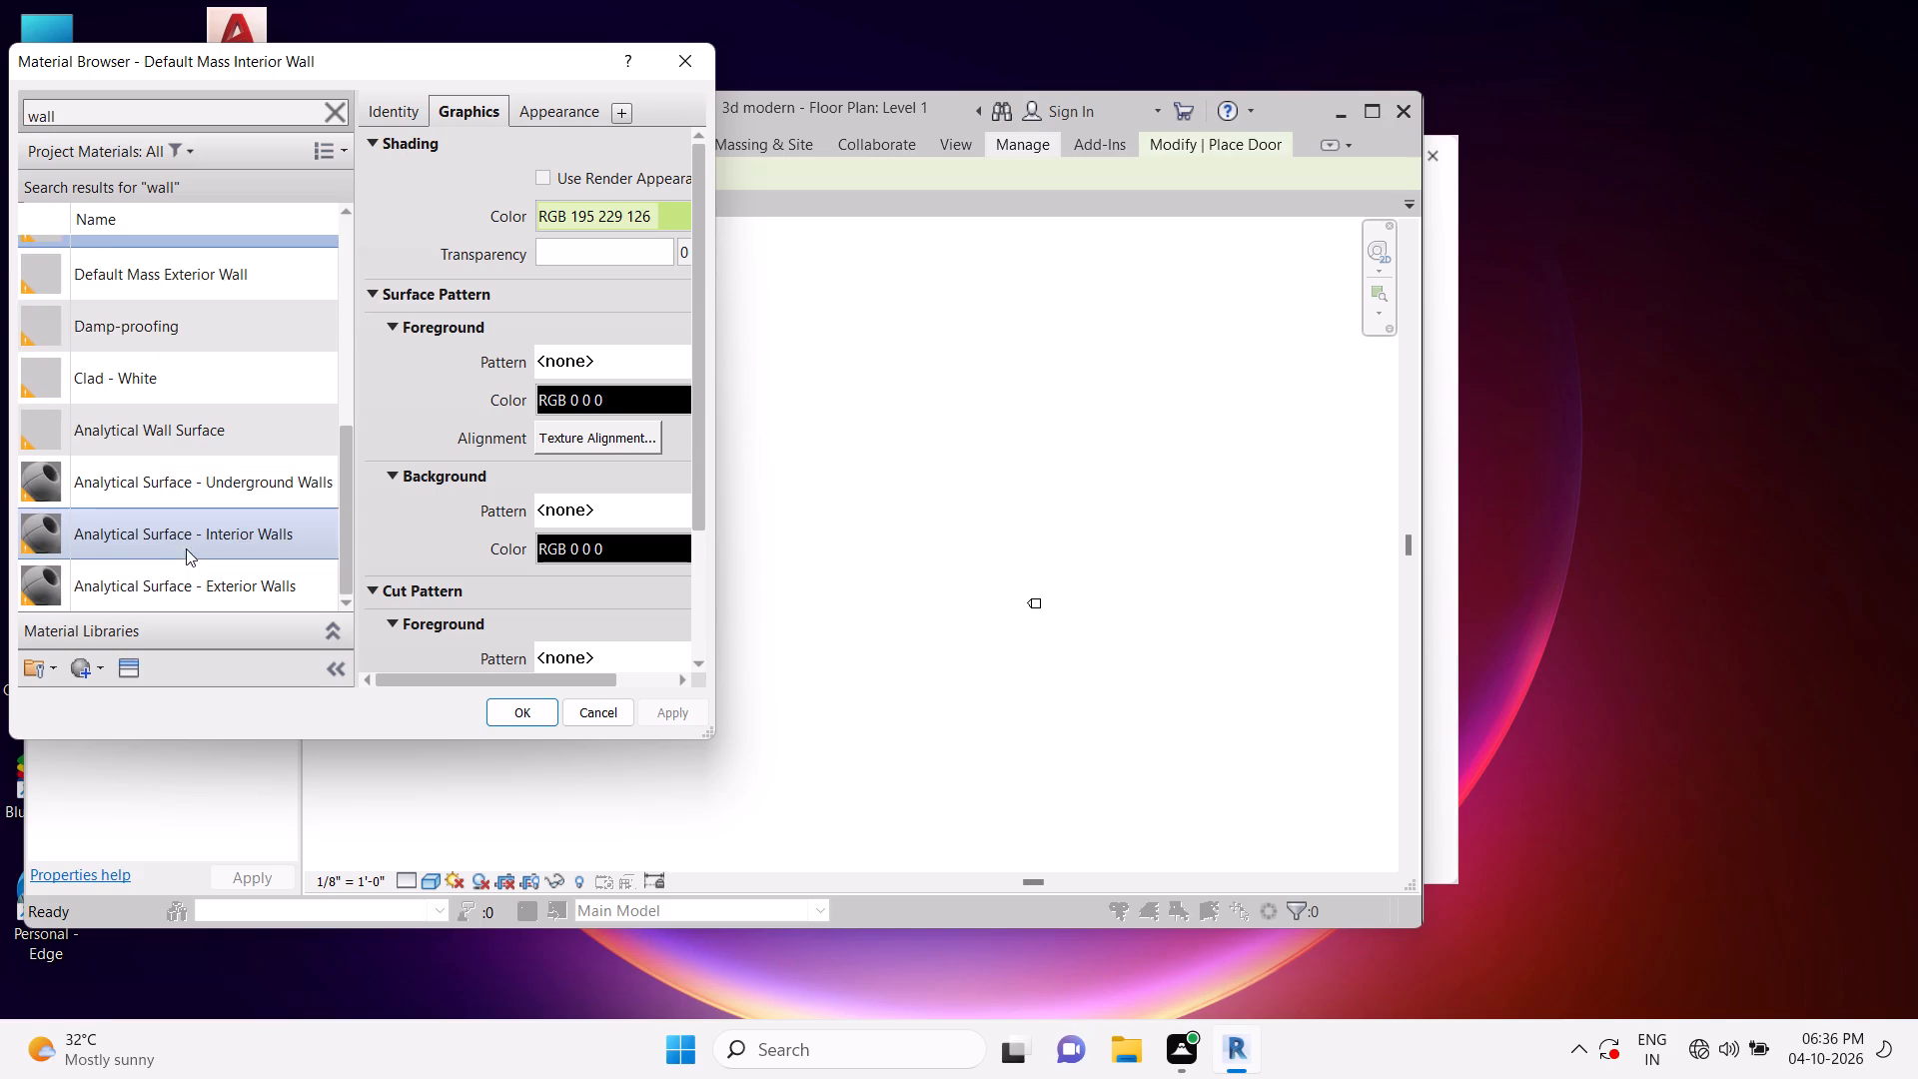
pyautogui.click(542, 180)
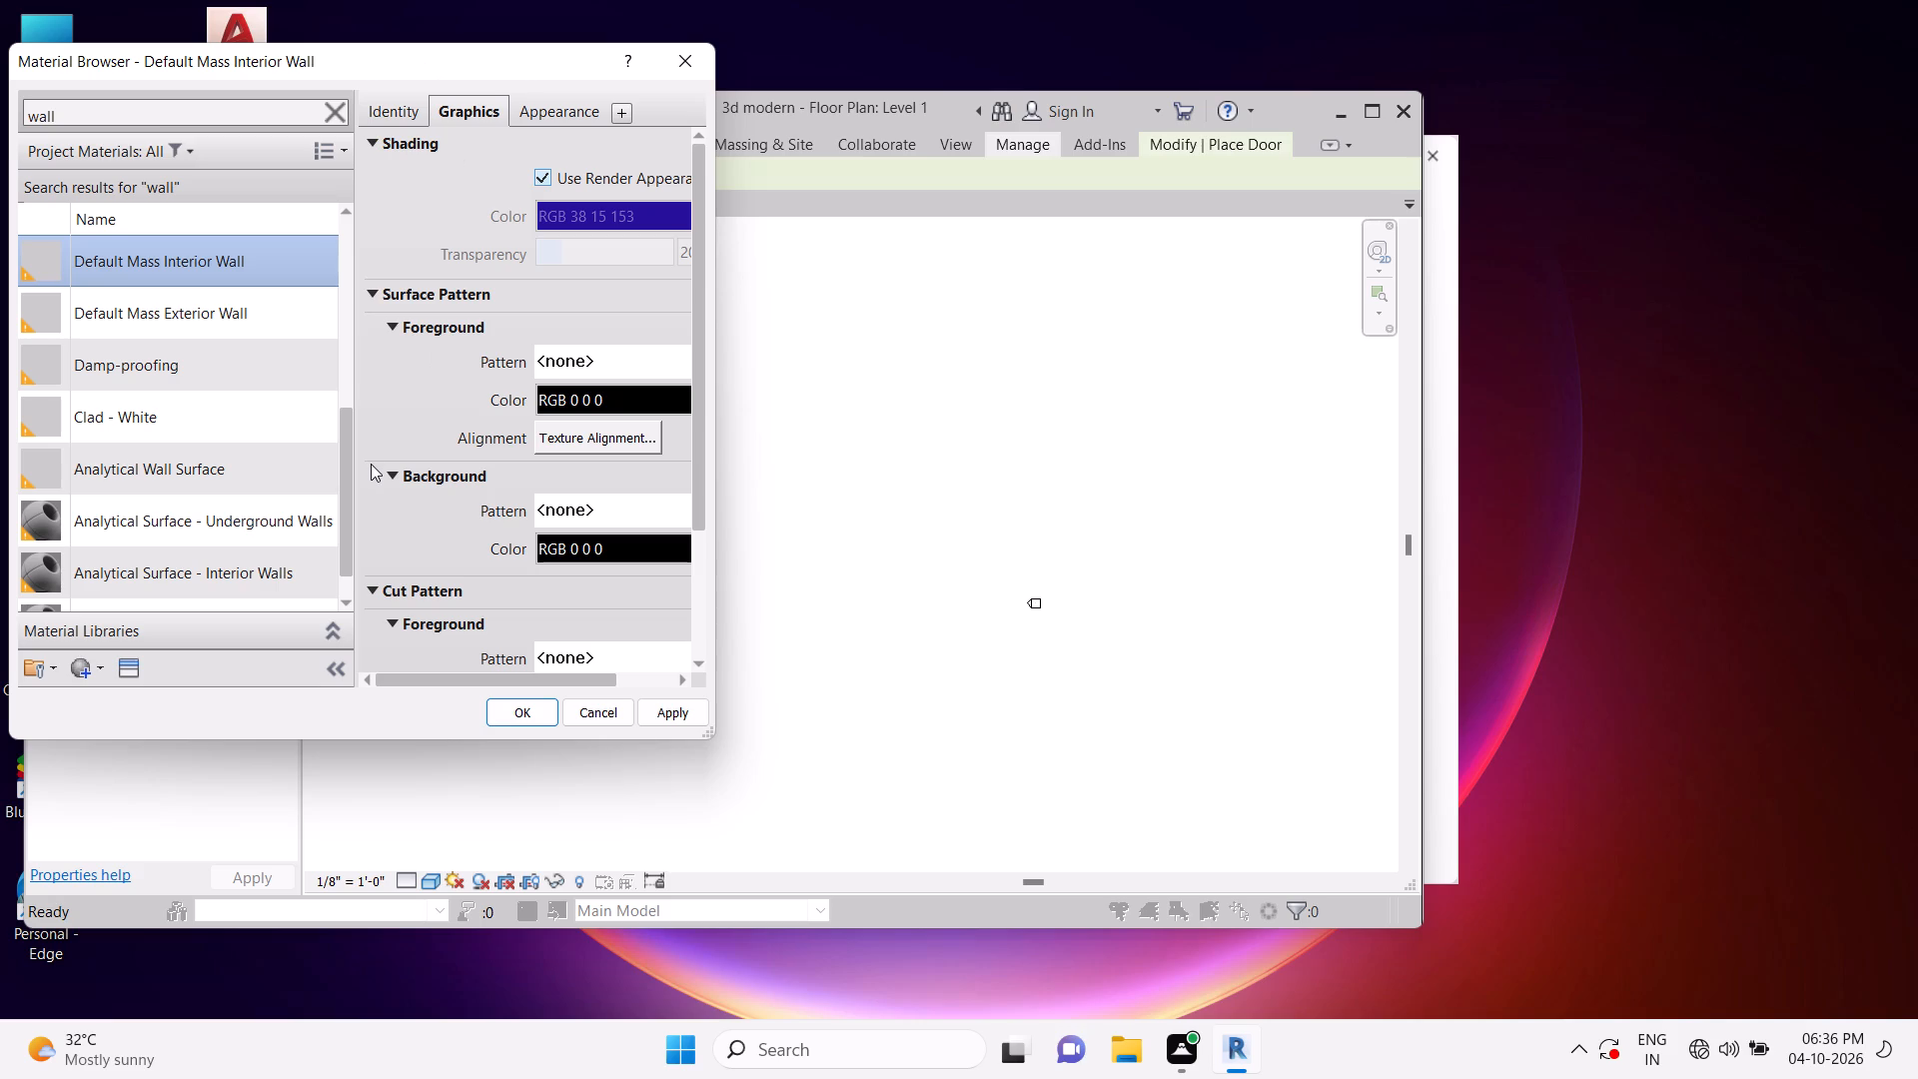
pyautogui.scroll(-3, 371, 466)
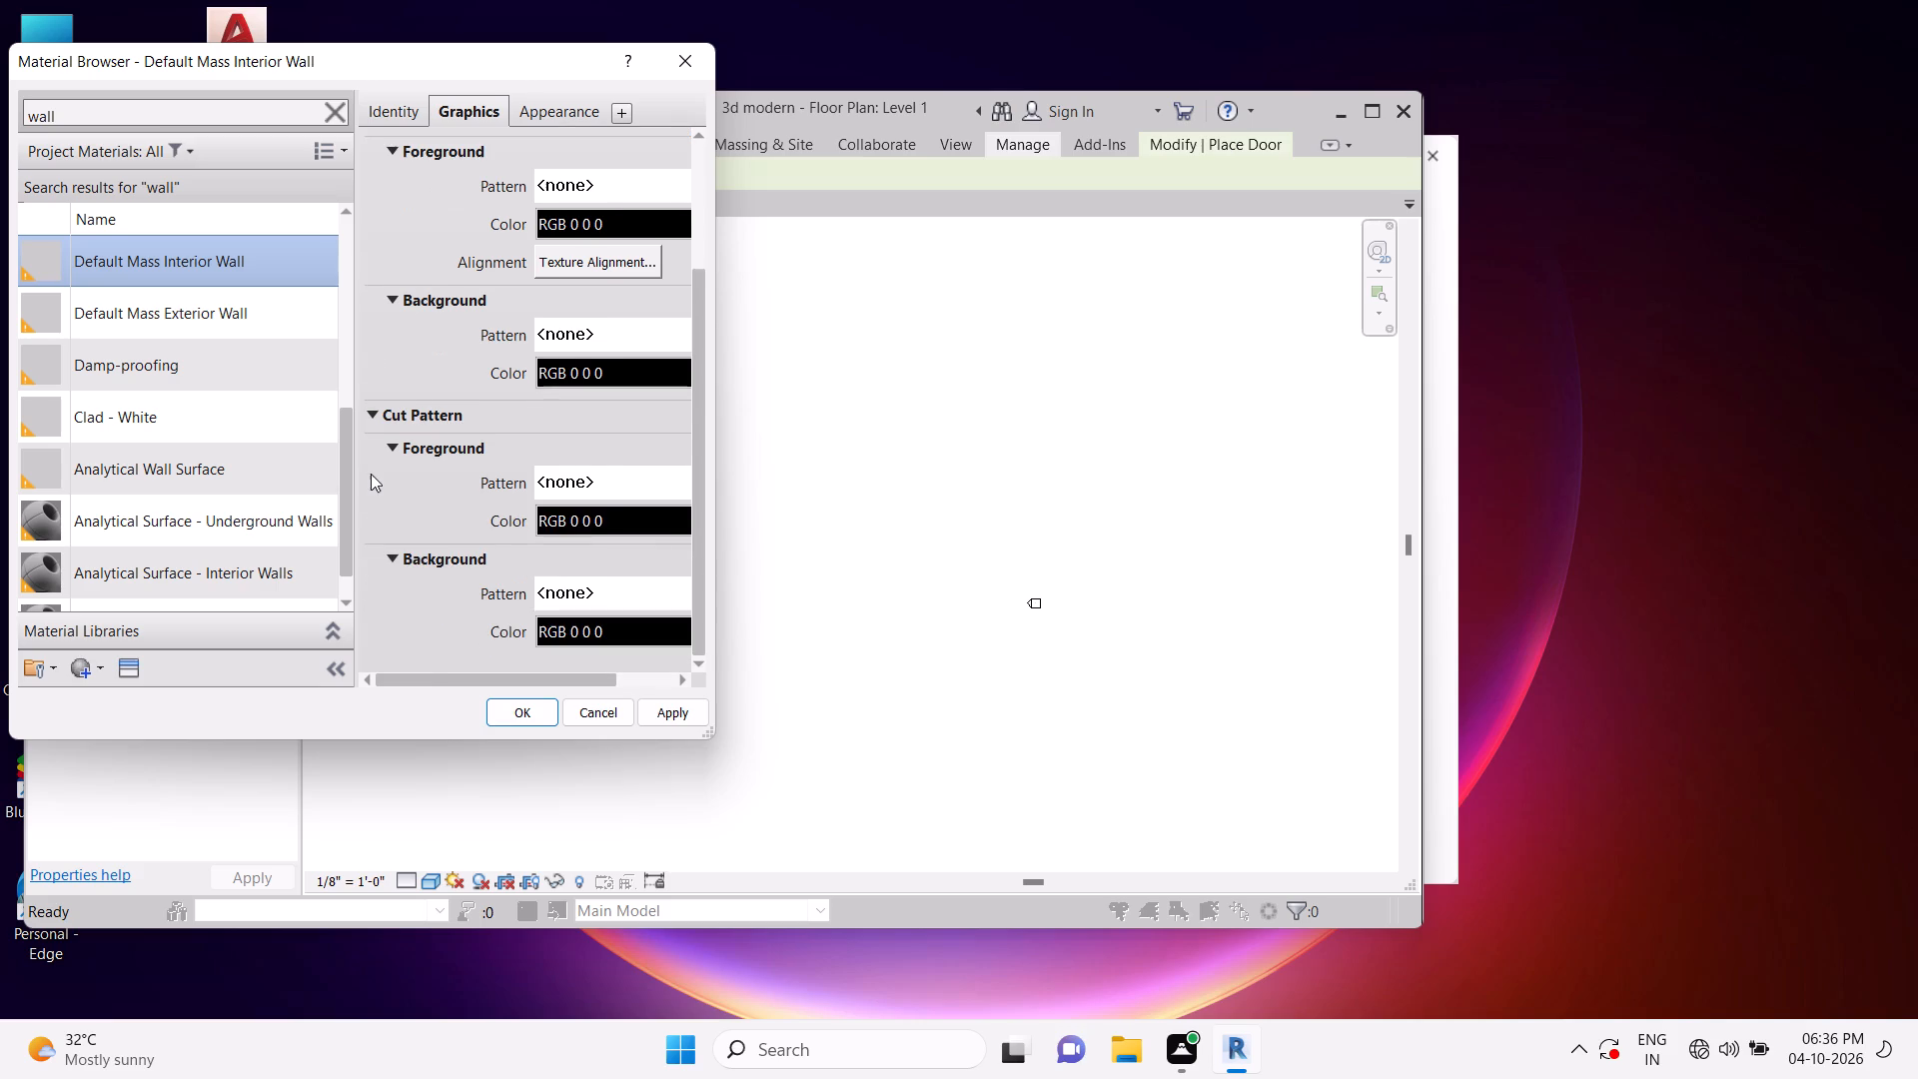
pyautogui.scroll(3, 371, 472)
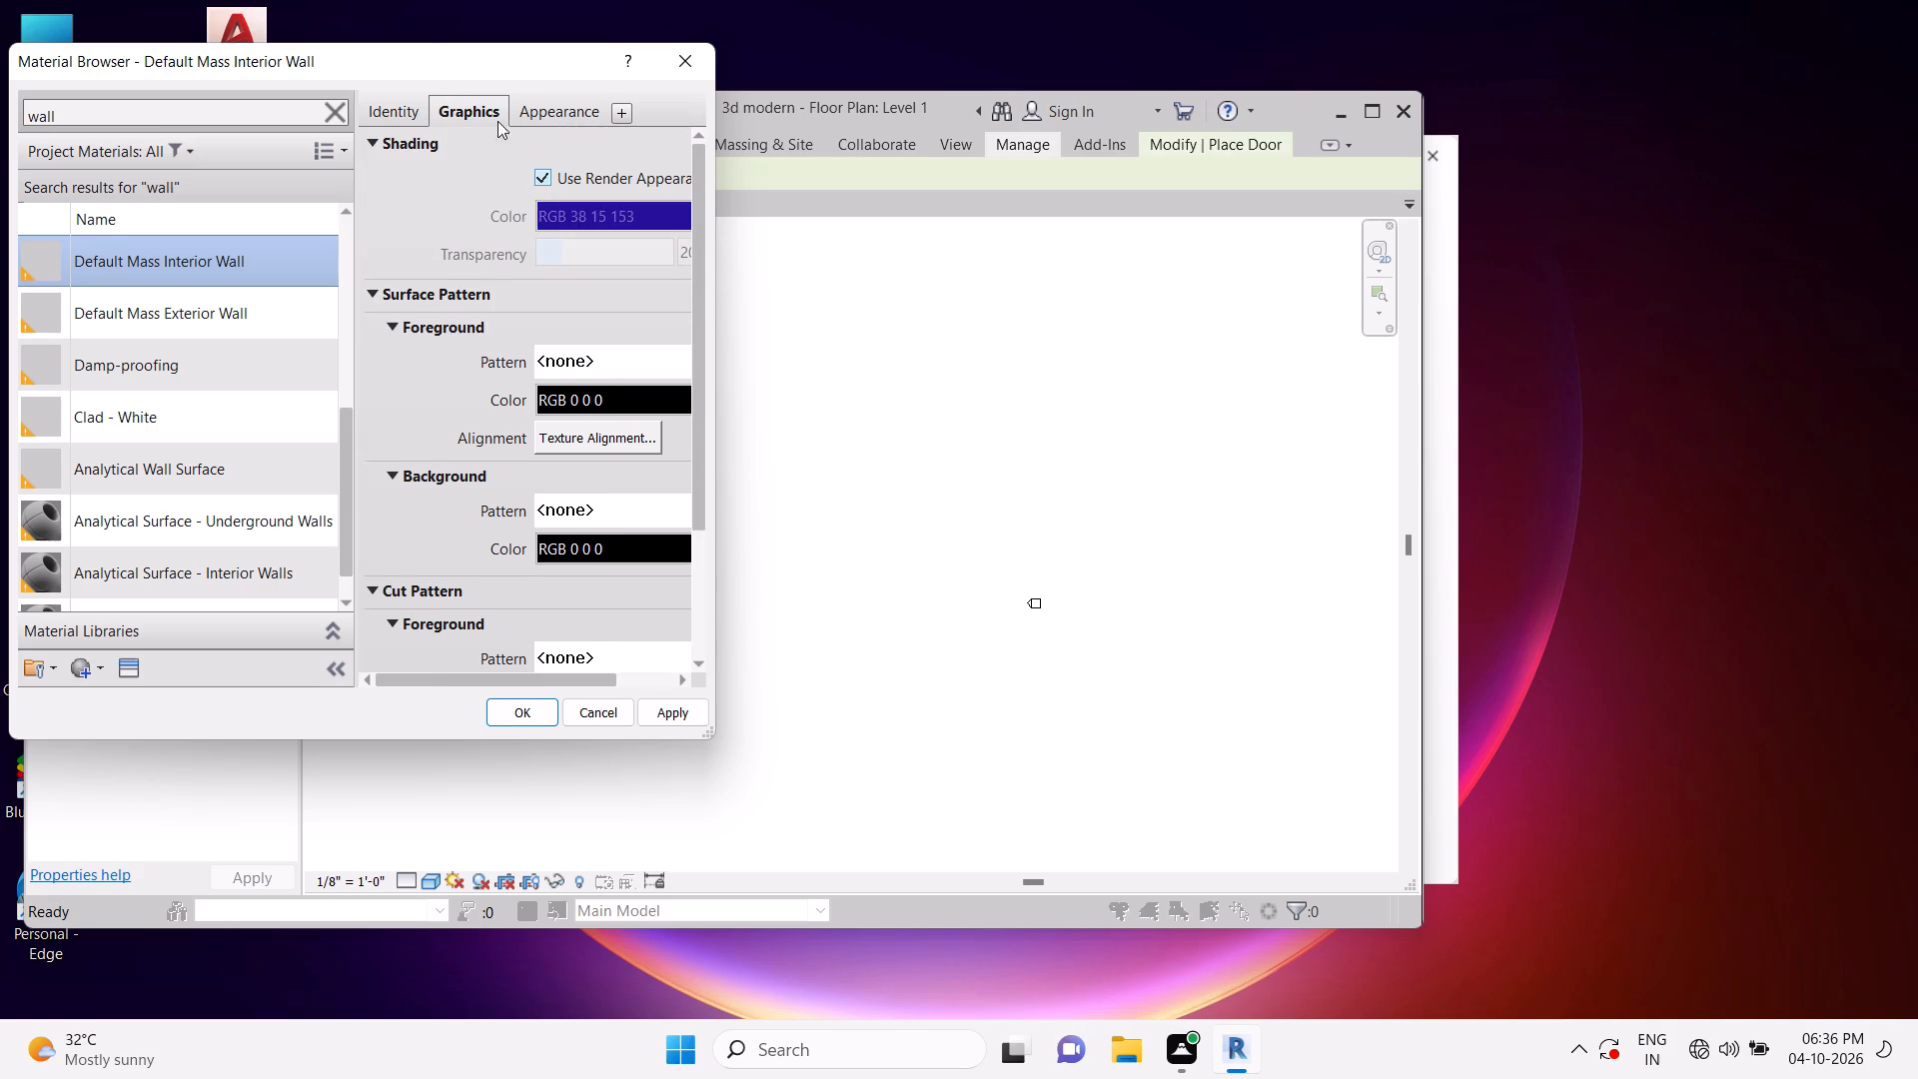
# Set the Default Mass Interior Wall material's appearance color to red, RGB 255 0 0, and apply it.
pyautogui.click(558, 107)
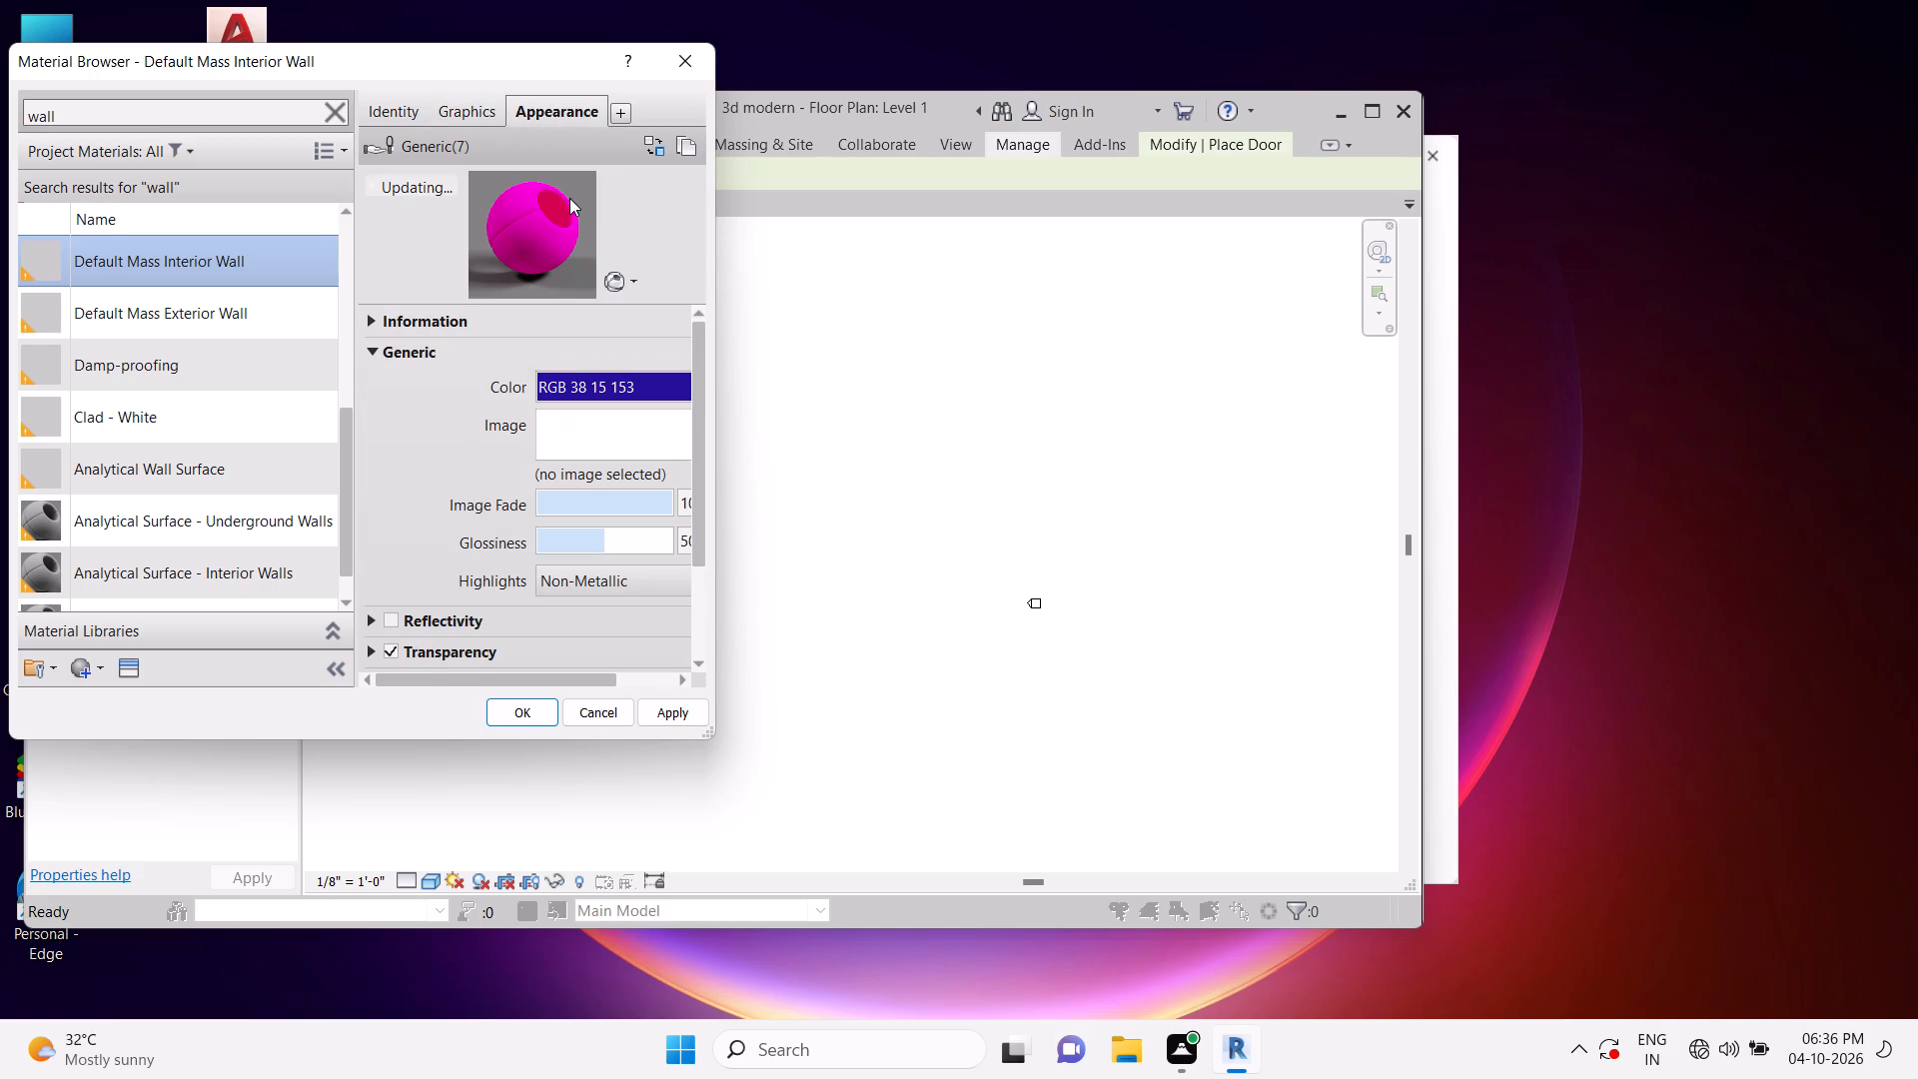
pyautogui.click(634, 384)
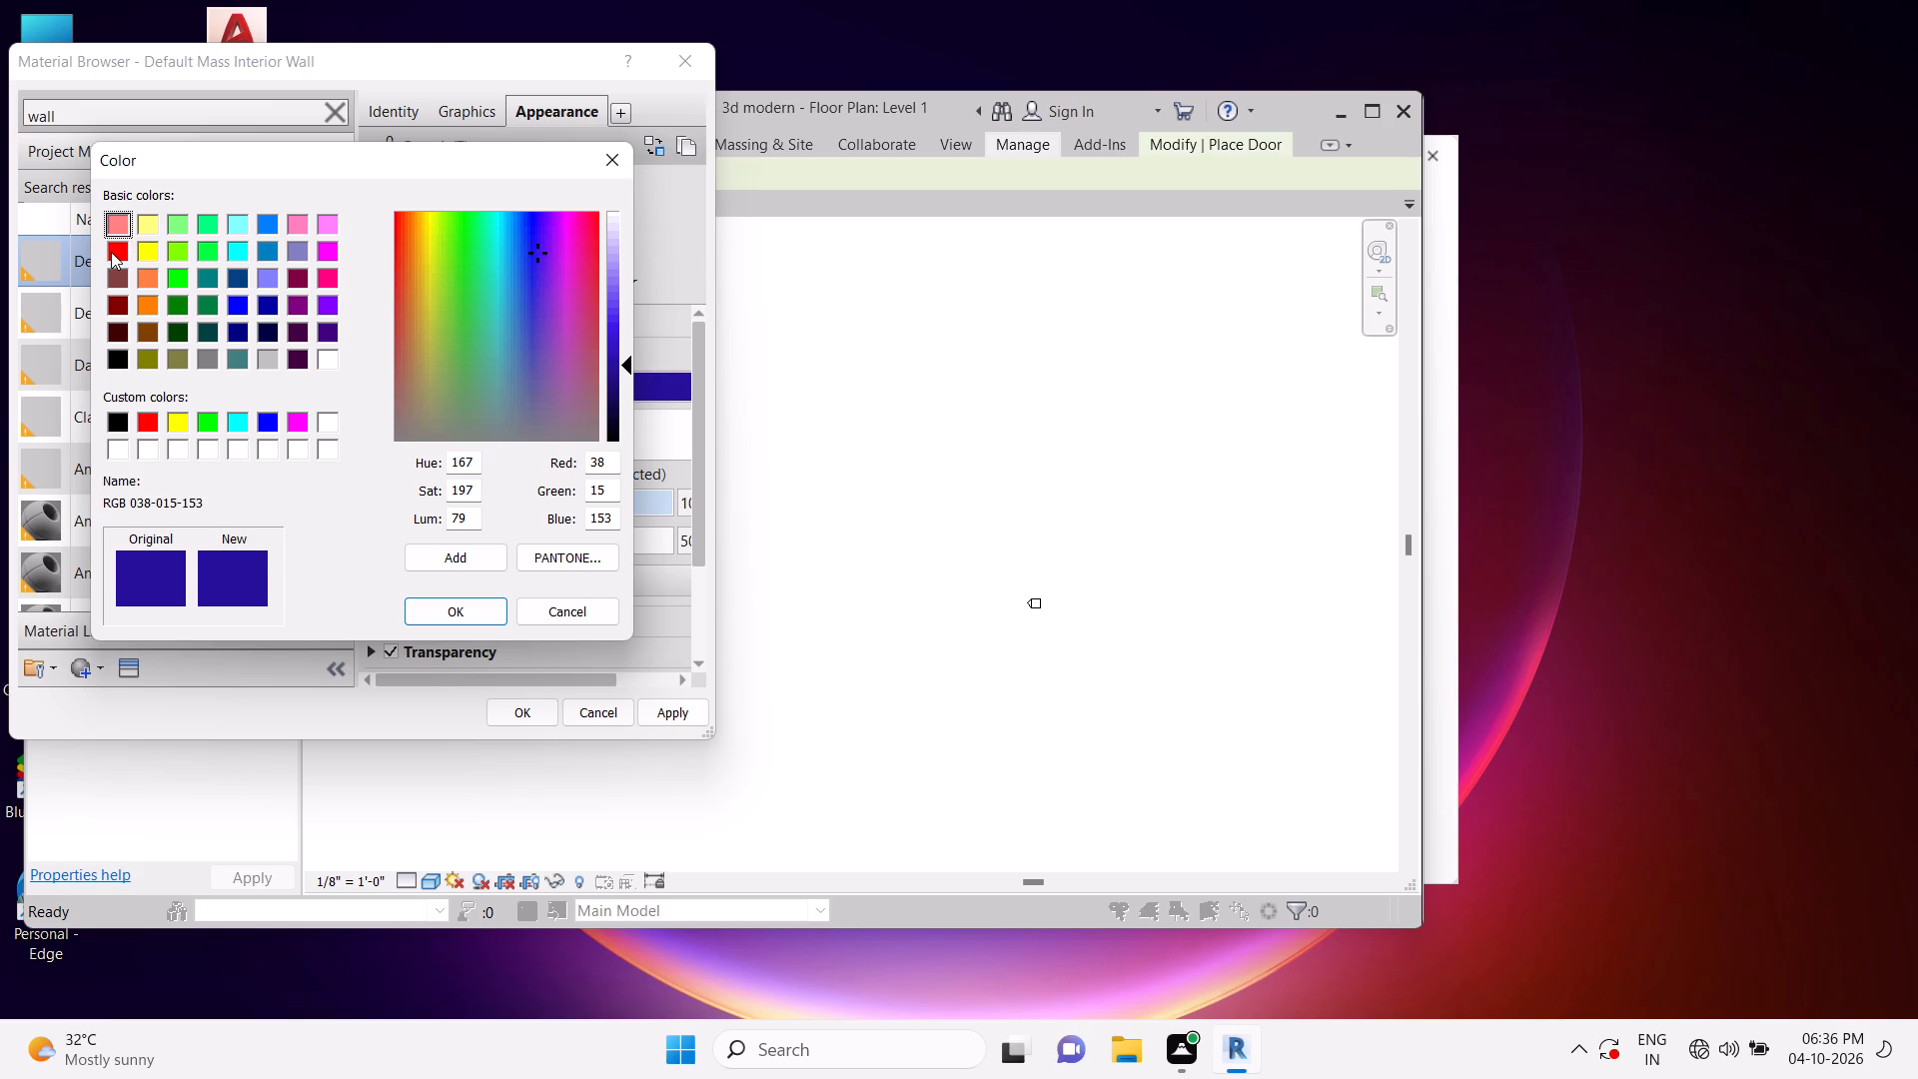
pyautogui.click(110, 252)
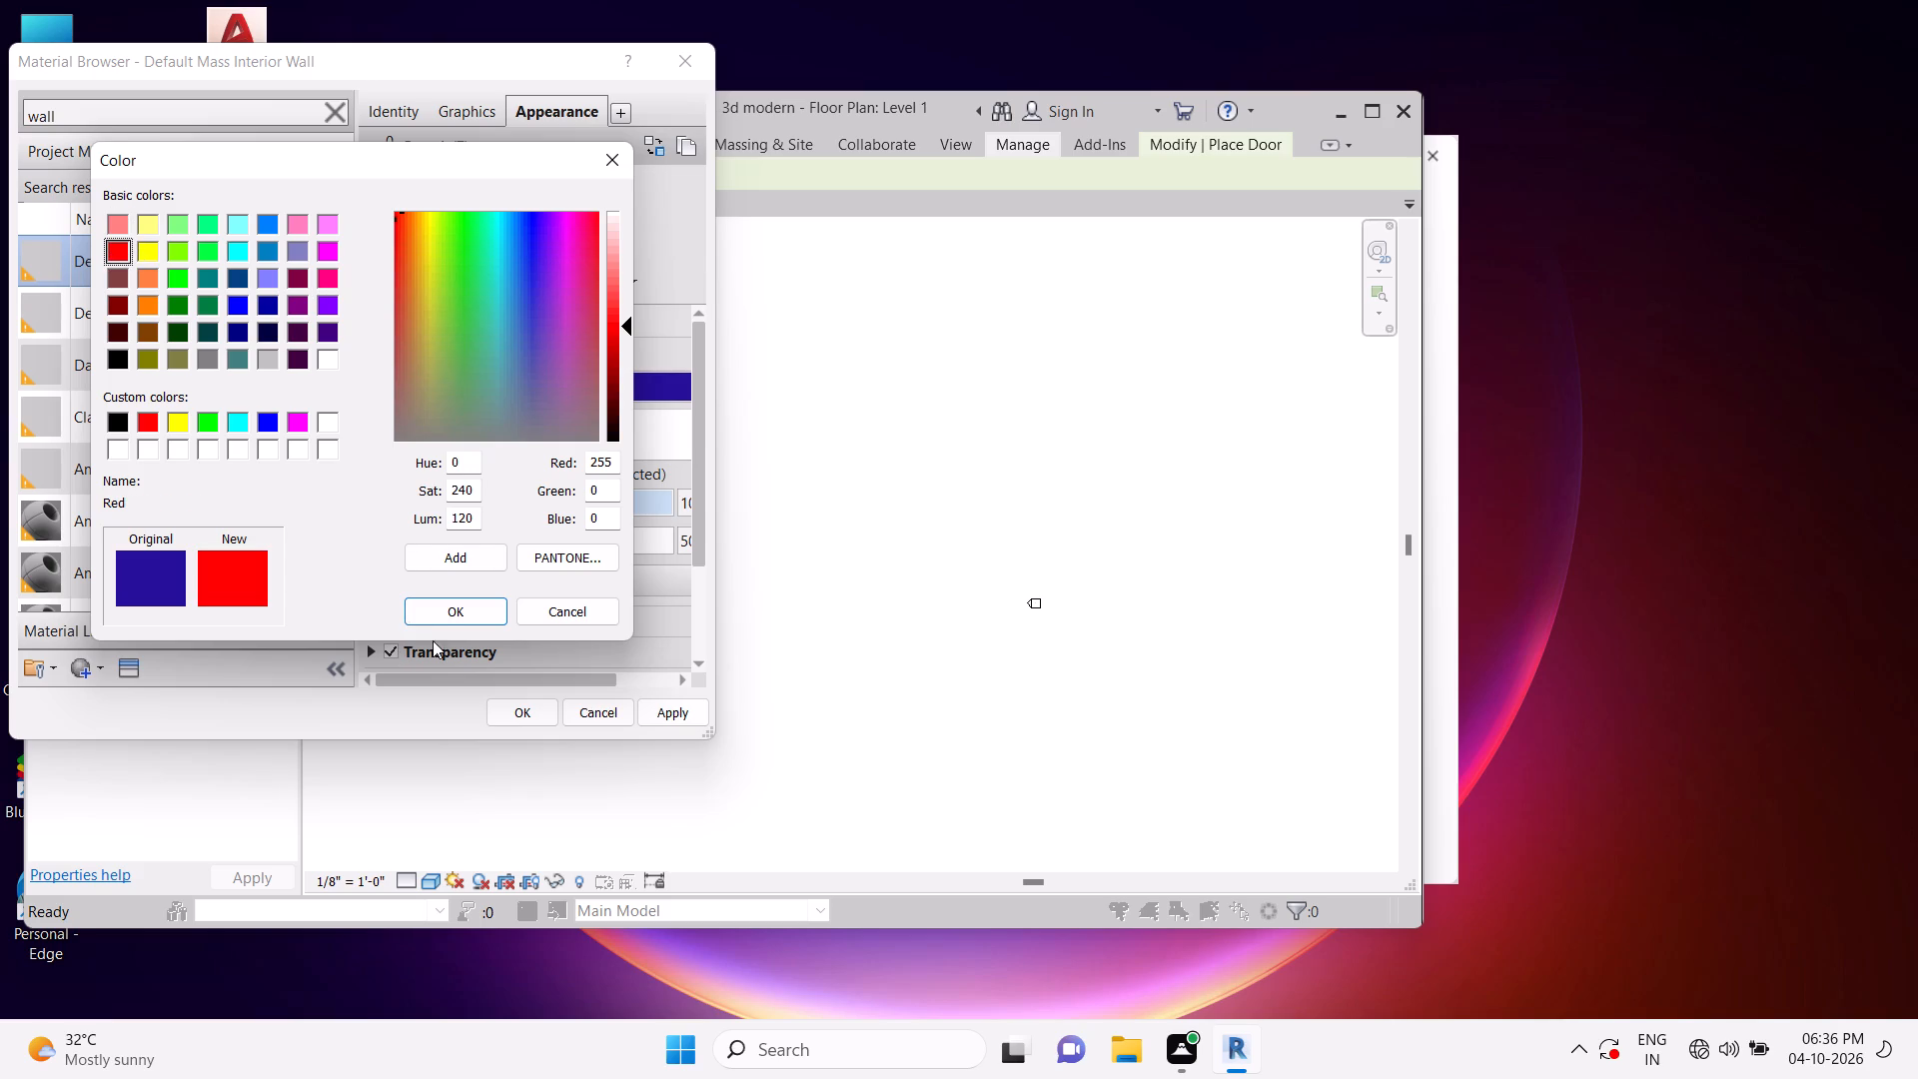
pyautogui.click(461, 612)
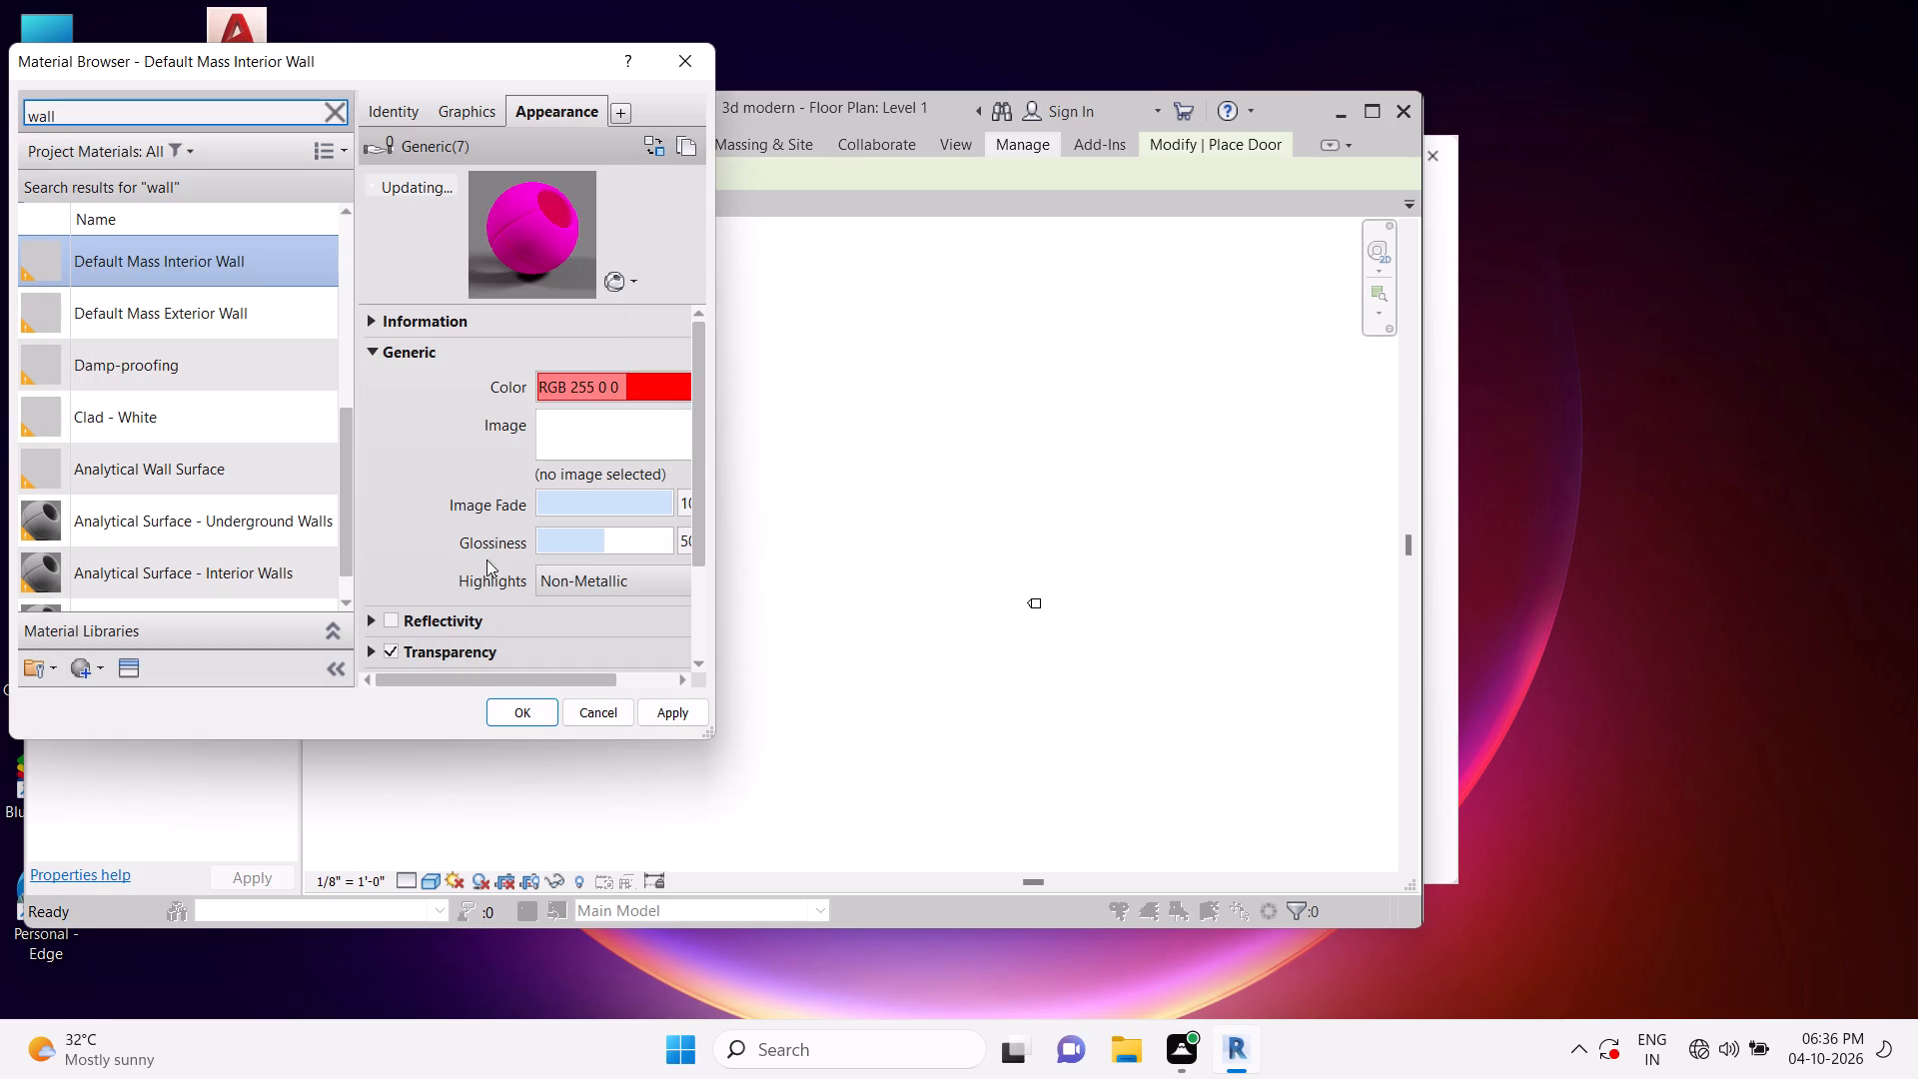
pyautogui.click(642, 386)
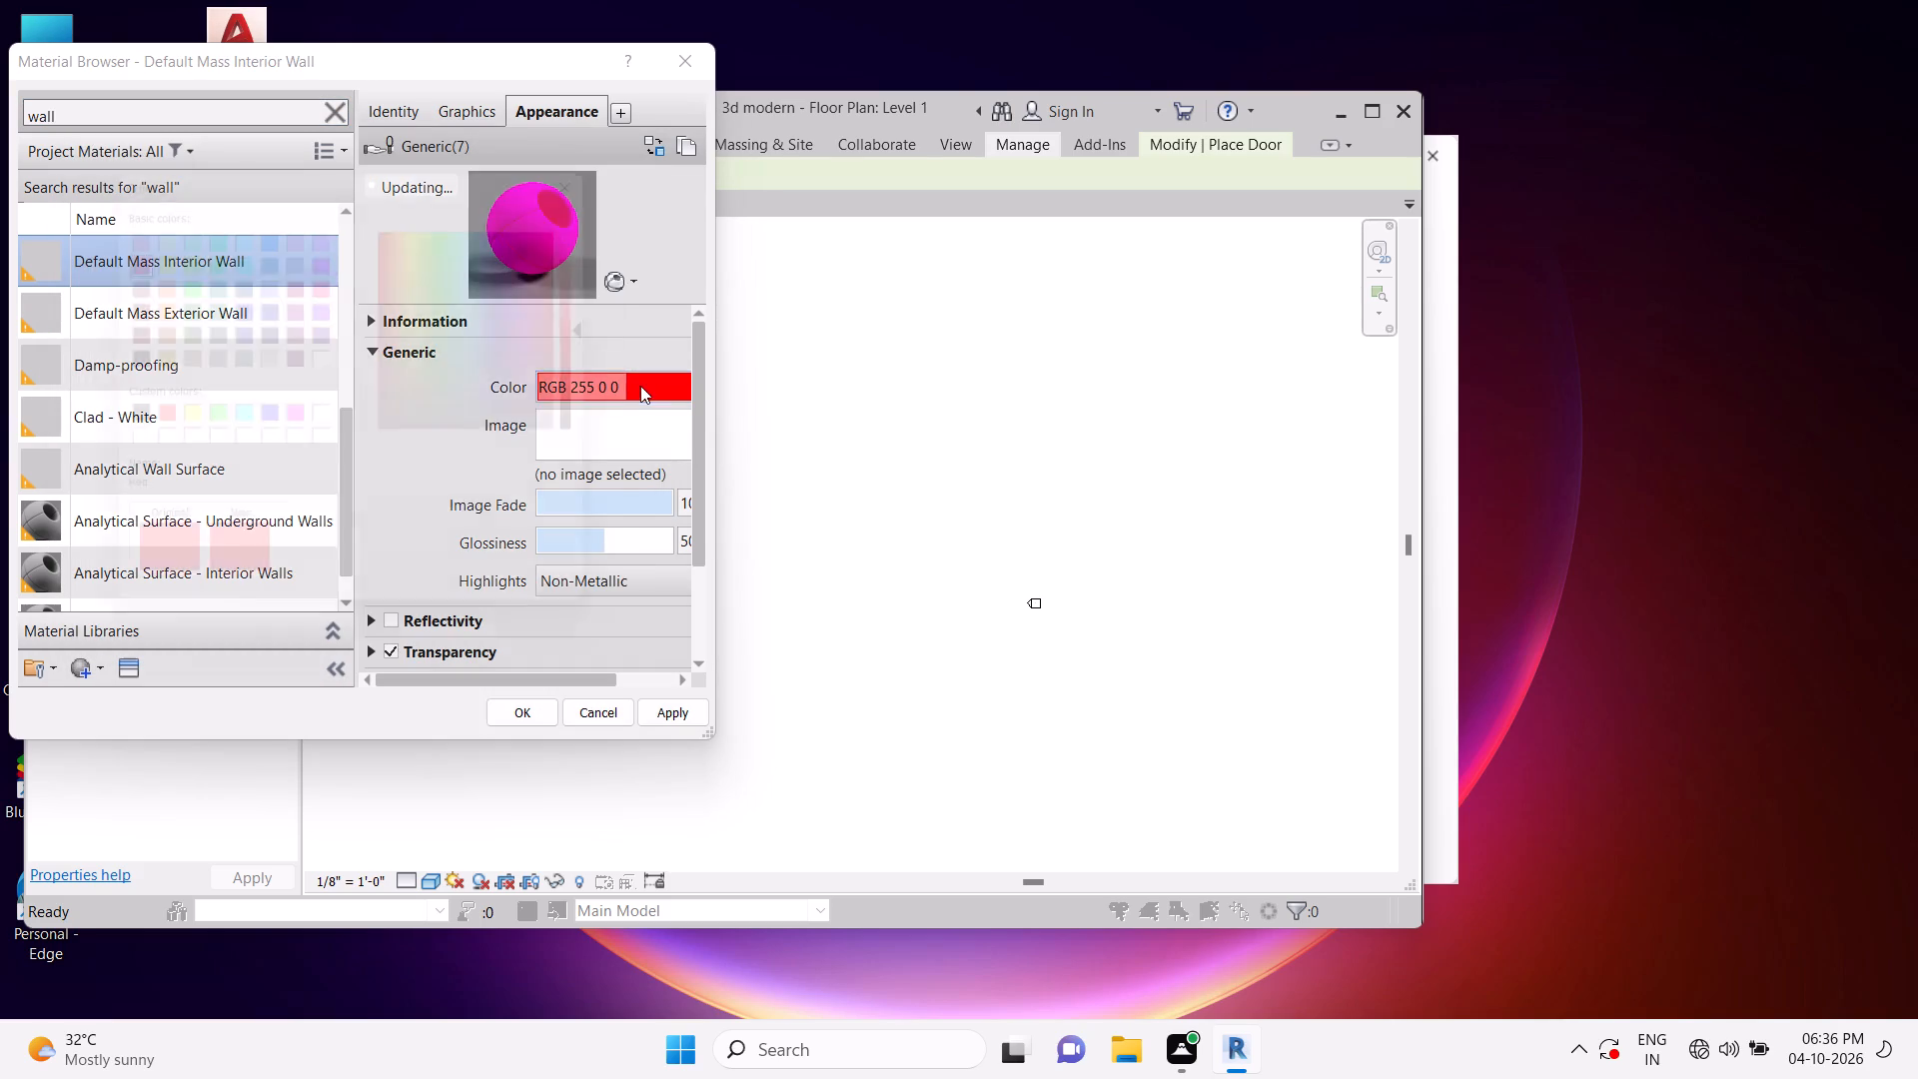
pyautogui.click(481, 600)
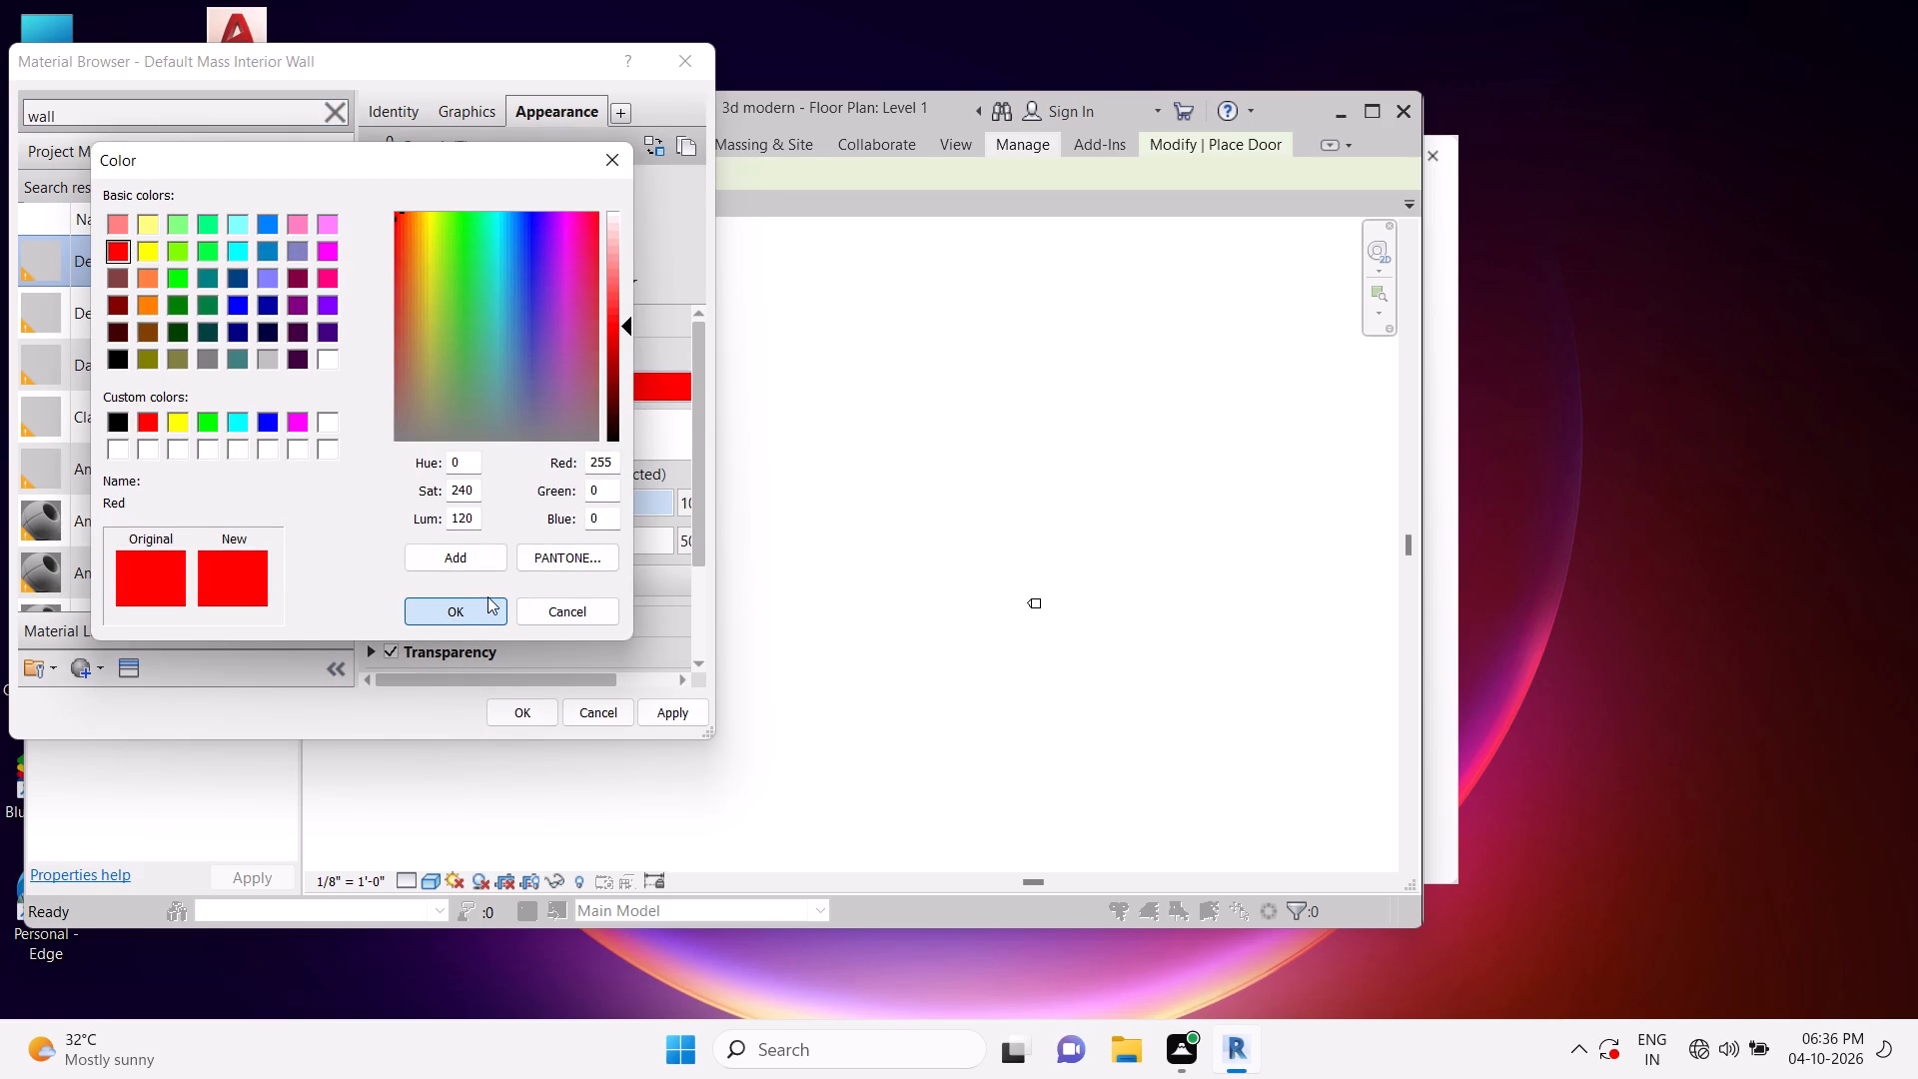
pyautogui.scroll(-1, 516, 535)
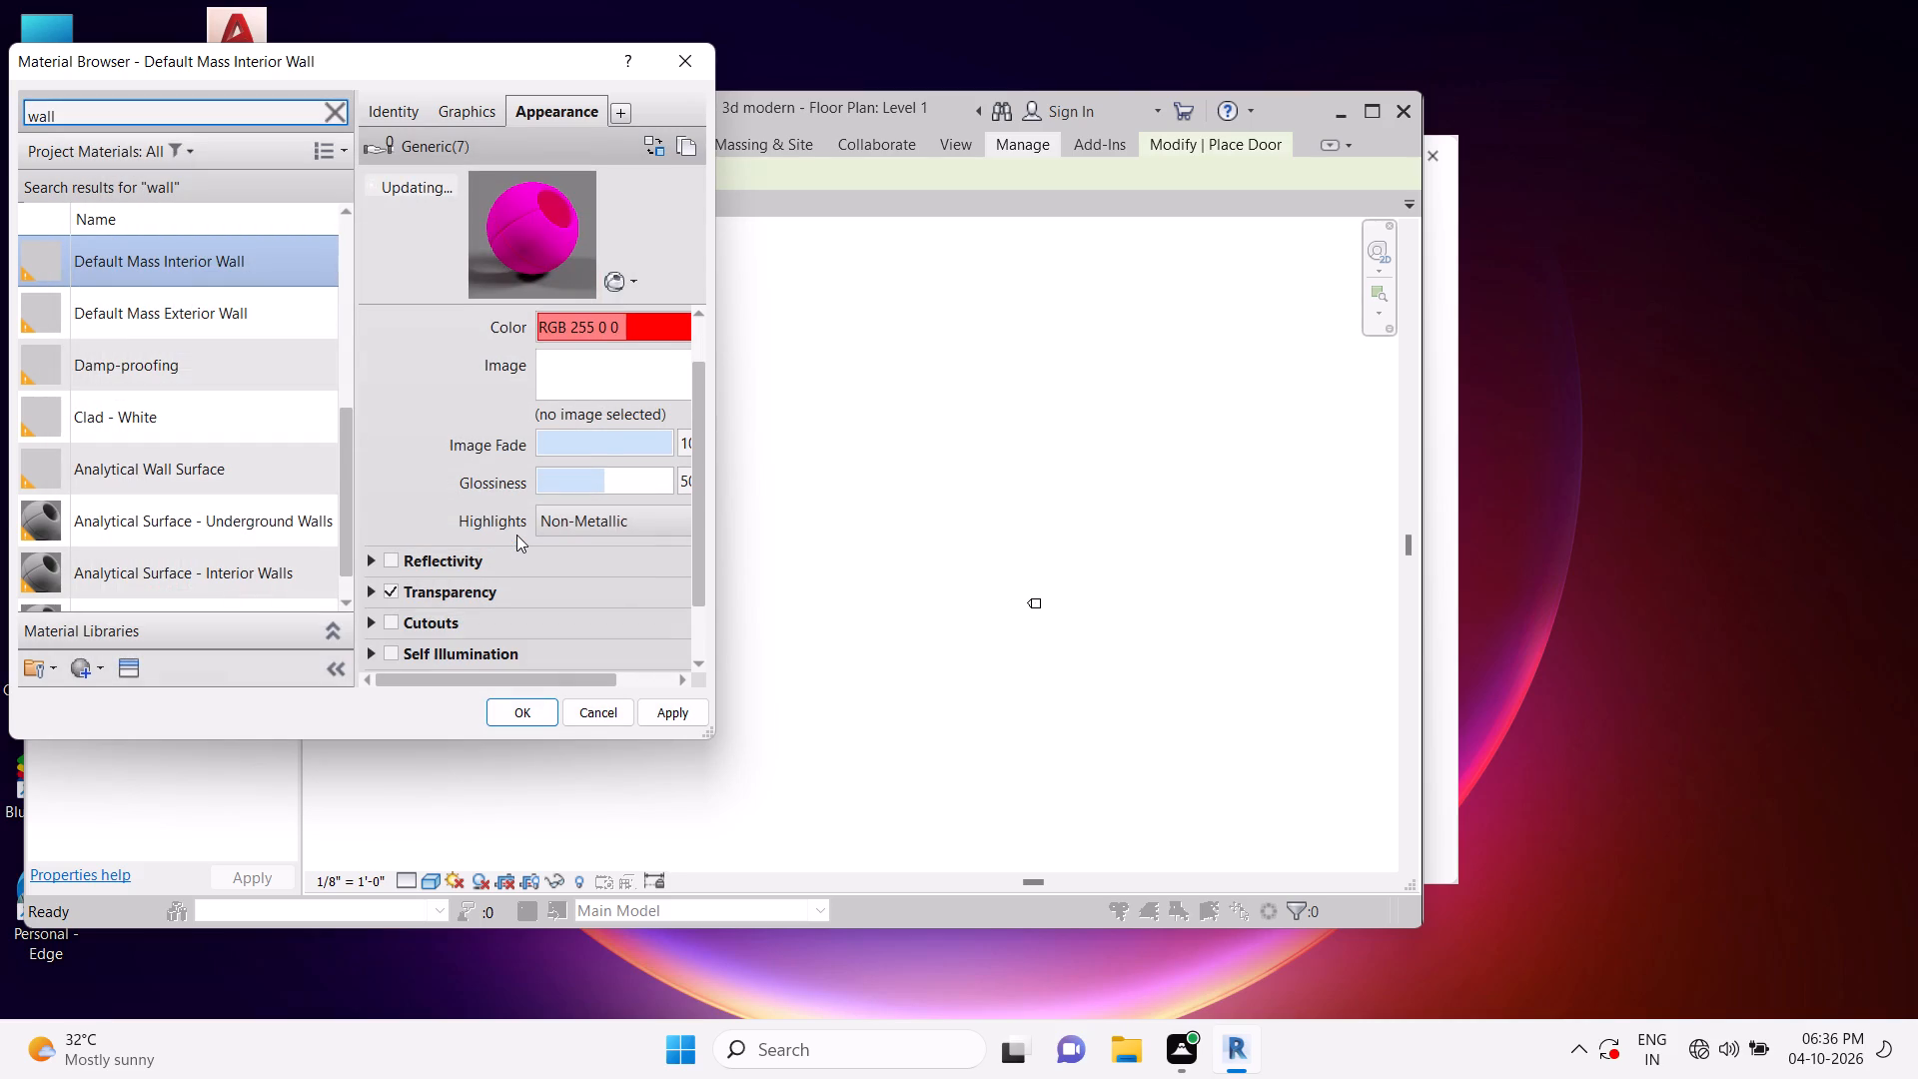
pyautogui.scroll(-4, 516, 535)
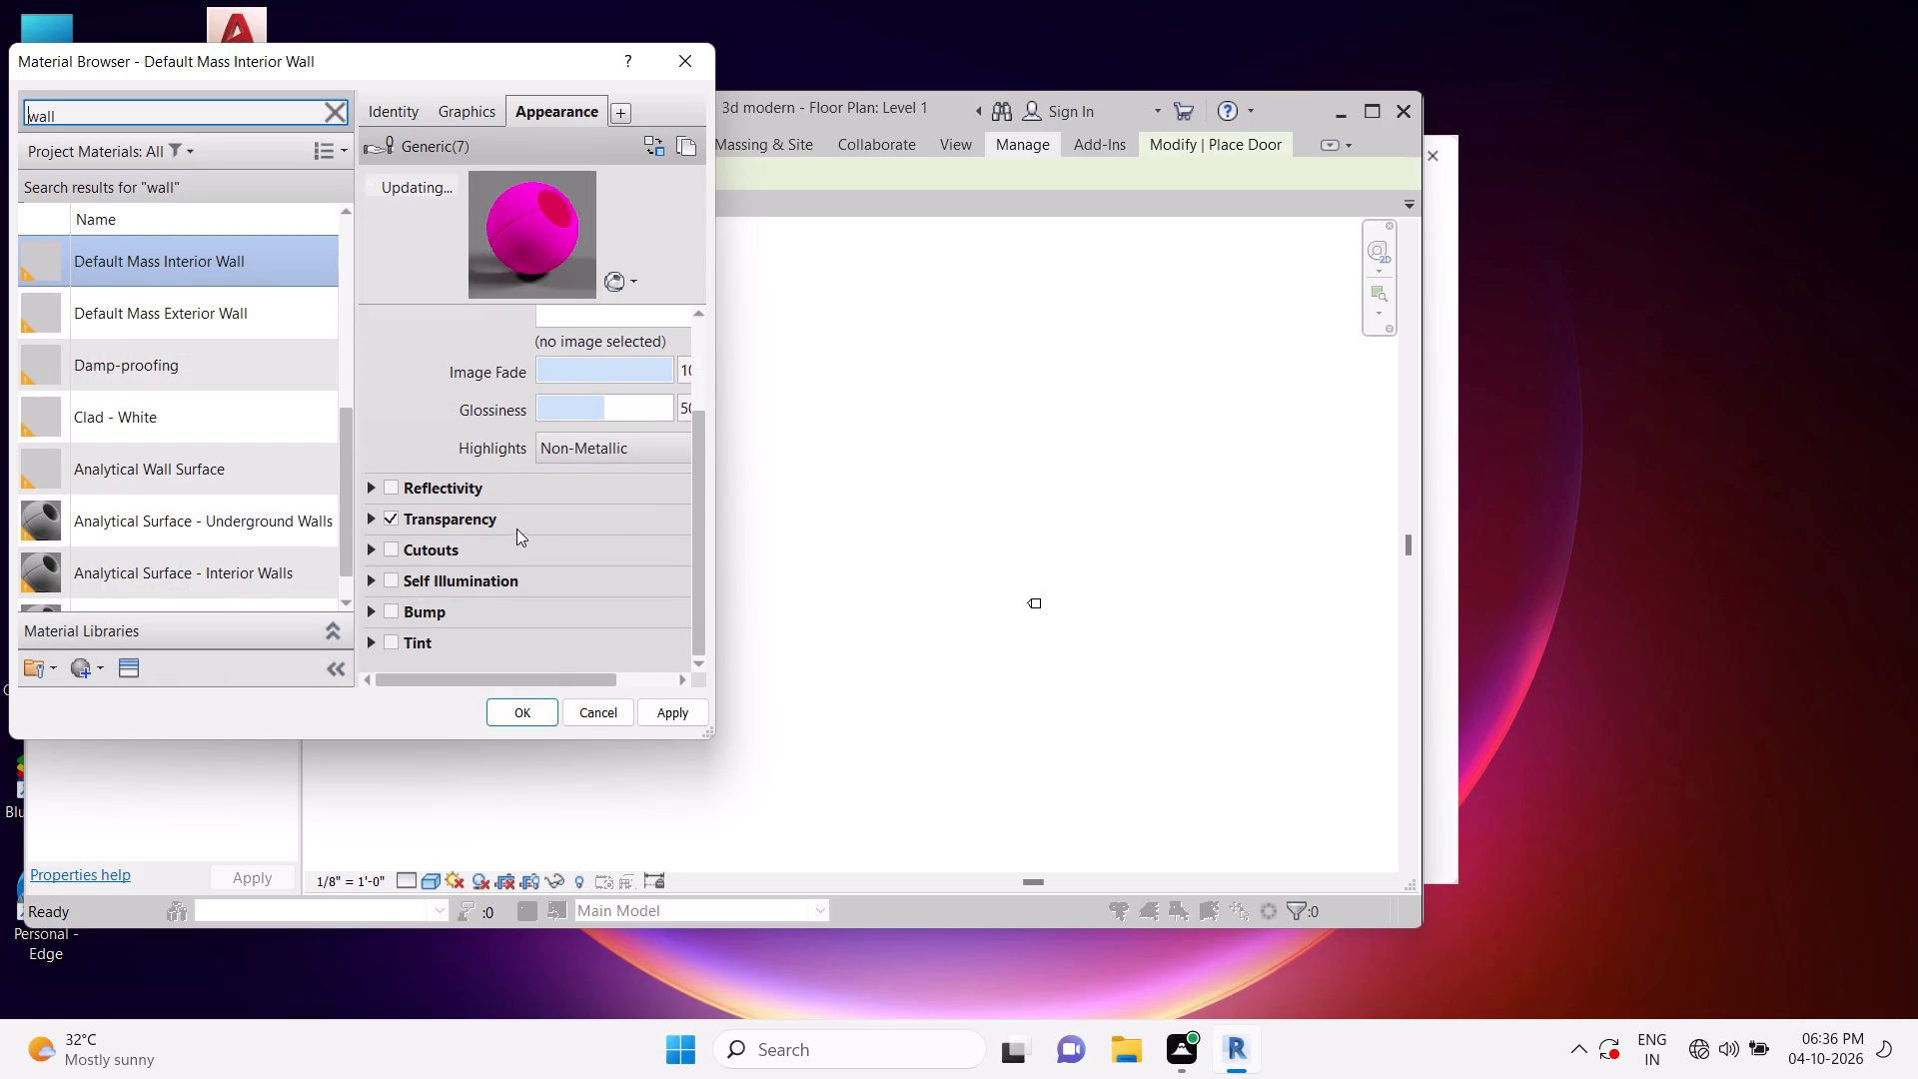
pyautogui.scroll(-3, 517, 522)
pyautogui.scroll(1, 517, 522)
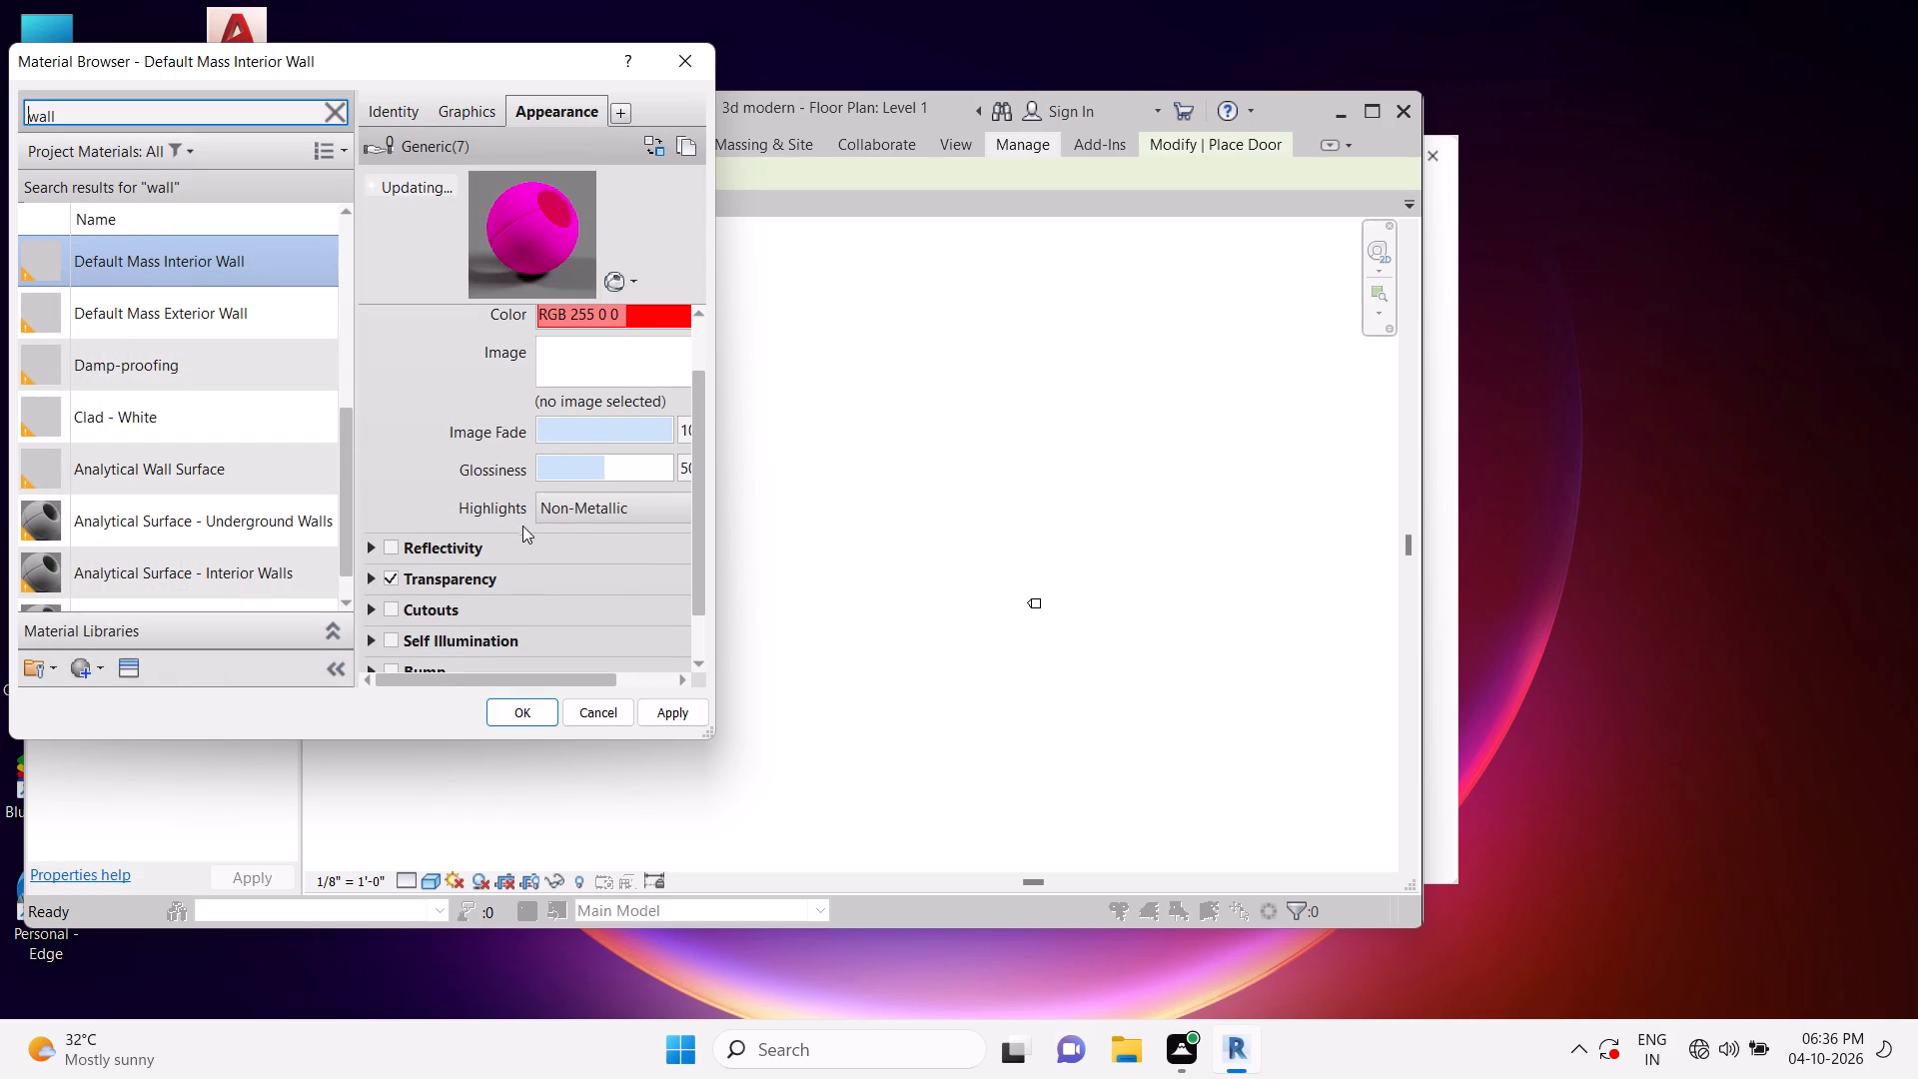
pyautogui.click(685, 712)
# Clear the material search and search the project materials for "wall" again.
pyautogui.click(323, 112)
pyautogui.press('BackSpace')
pyautogui.press('BackSpace')
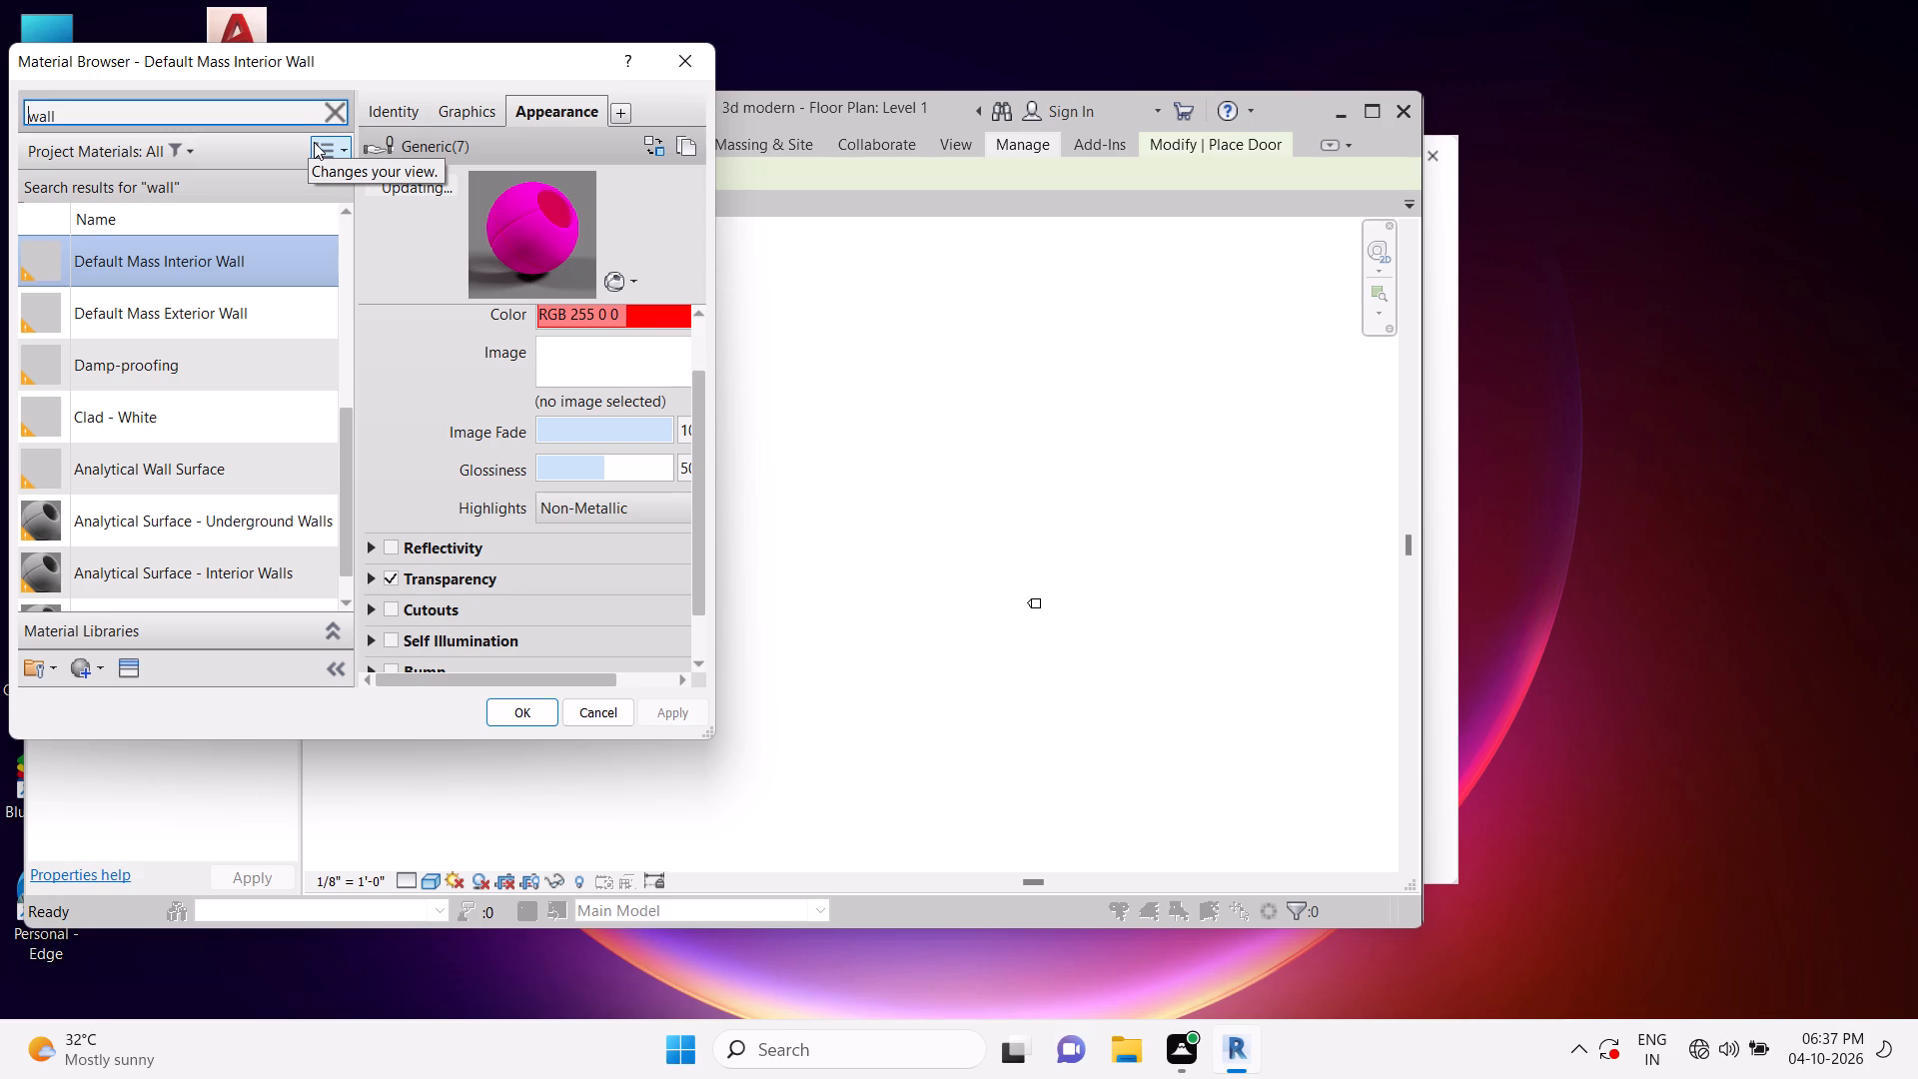
pyautogui.press('BackSpace')
pyautogui.press('BackSpace')
pyautogui.press('BackSpace')
pyautogui.click(103, 100)
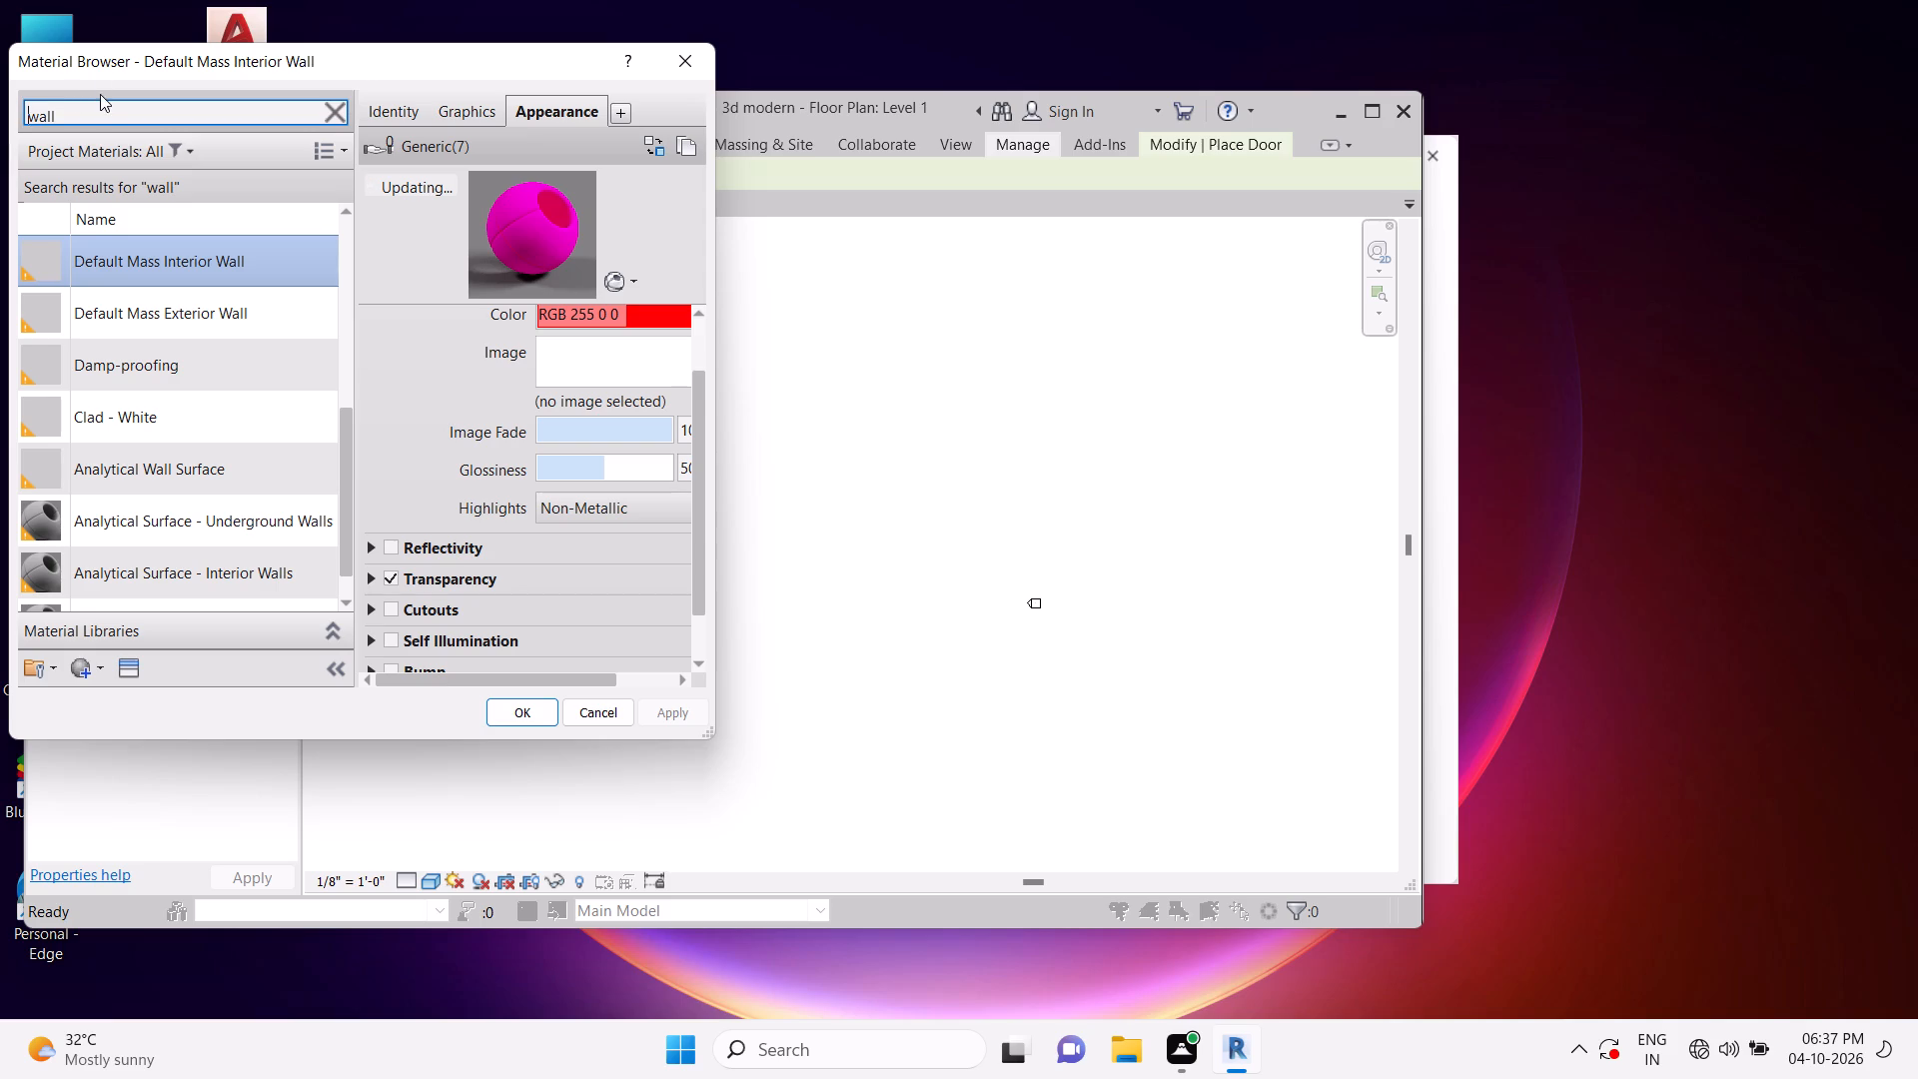
pyautogui.press('BackSpace')
pyautogui.press('BackSpace')
pyautogui.press('BackSpace')
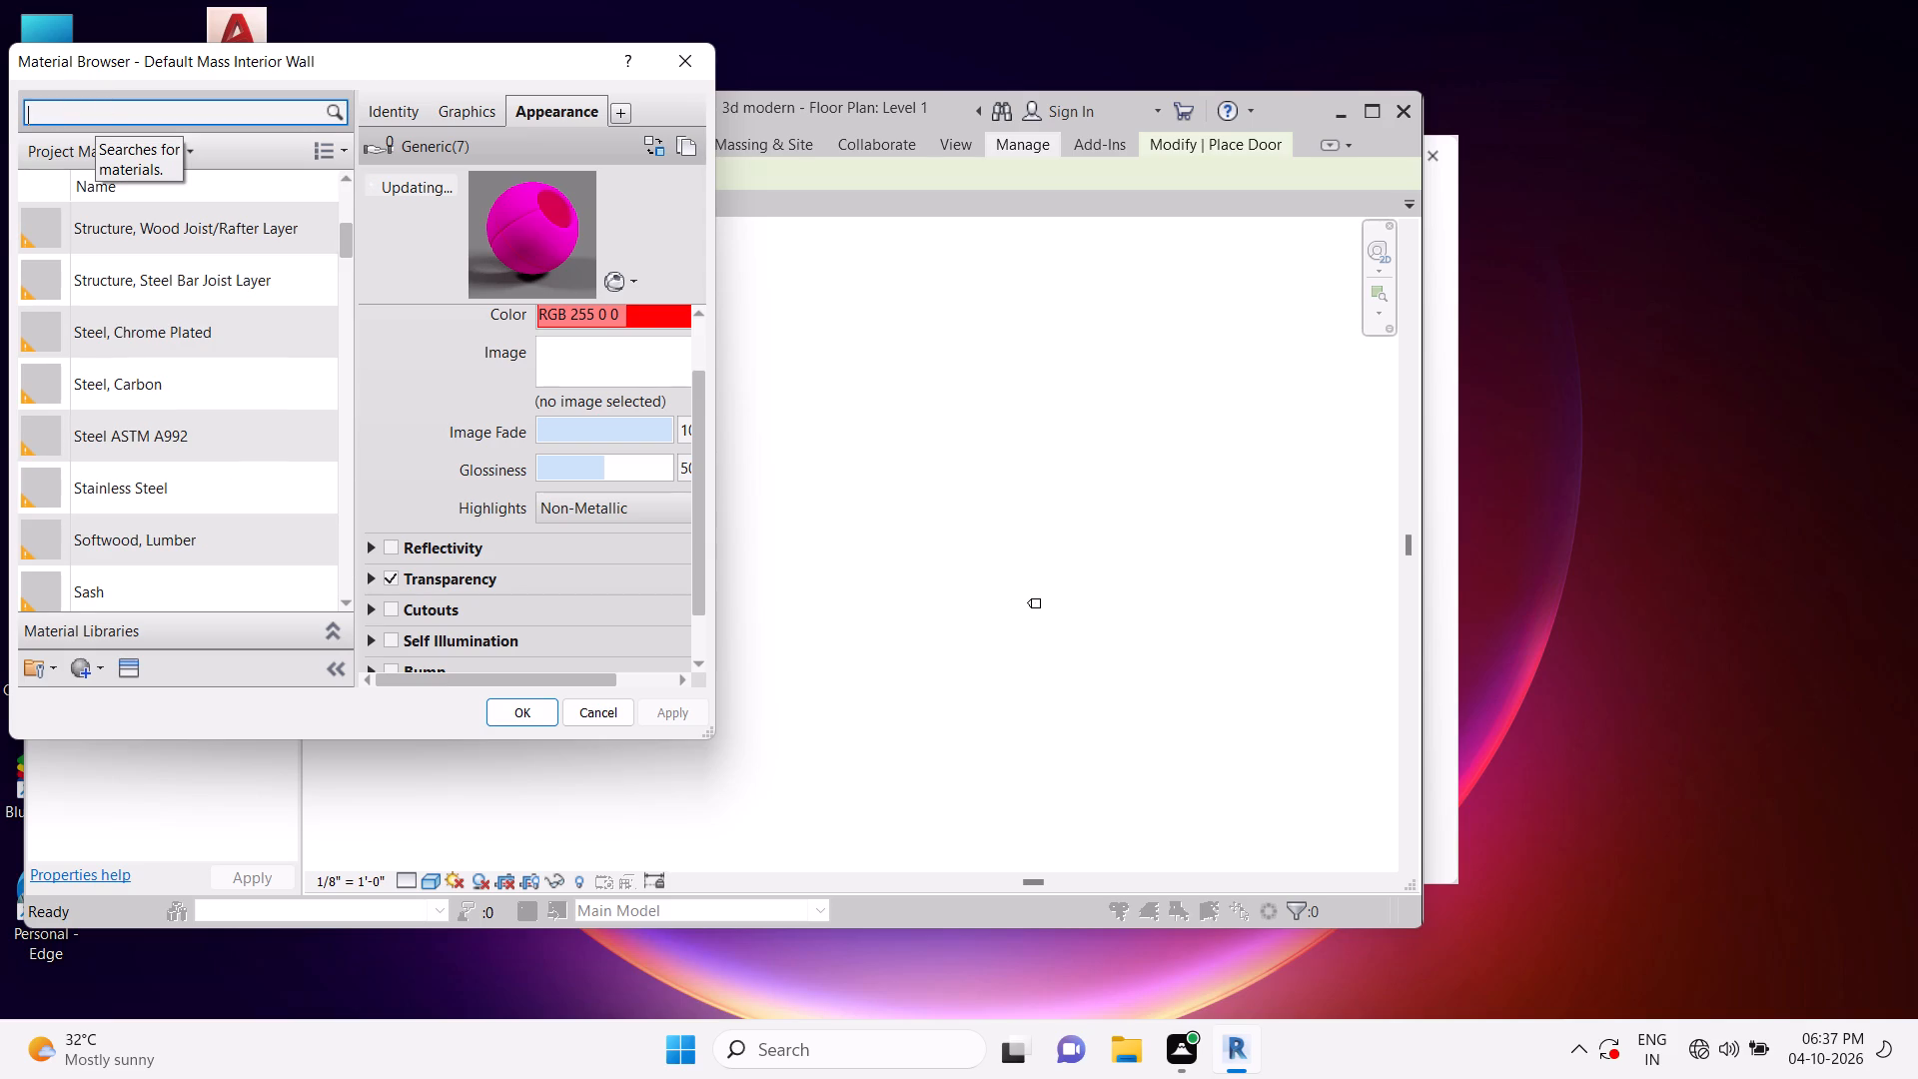
pyautogui.write('wa')
pyautogui.write('ll')
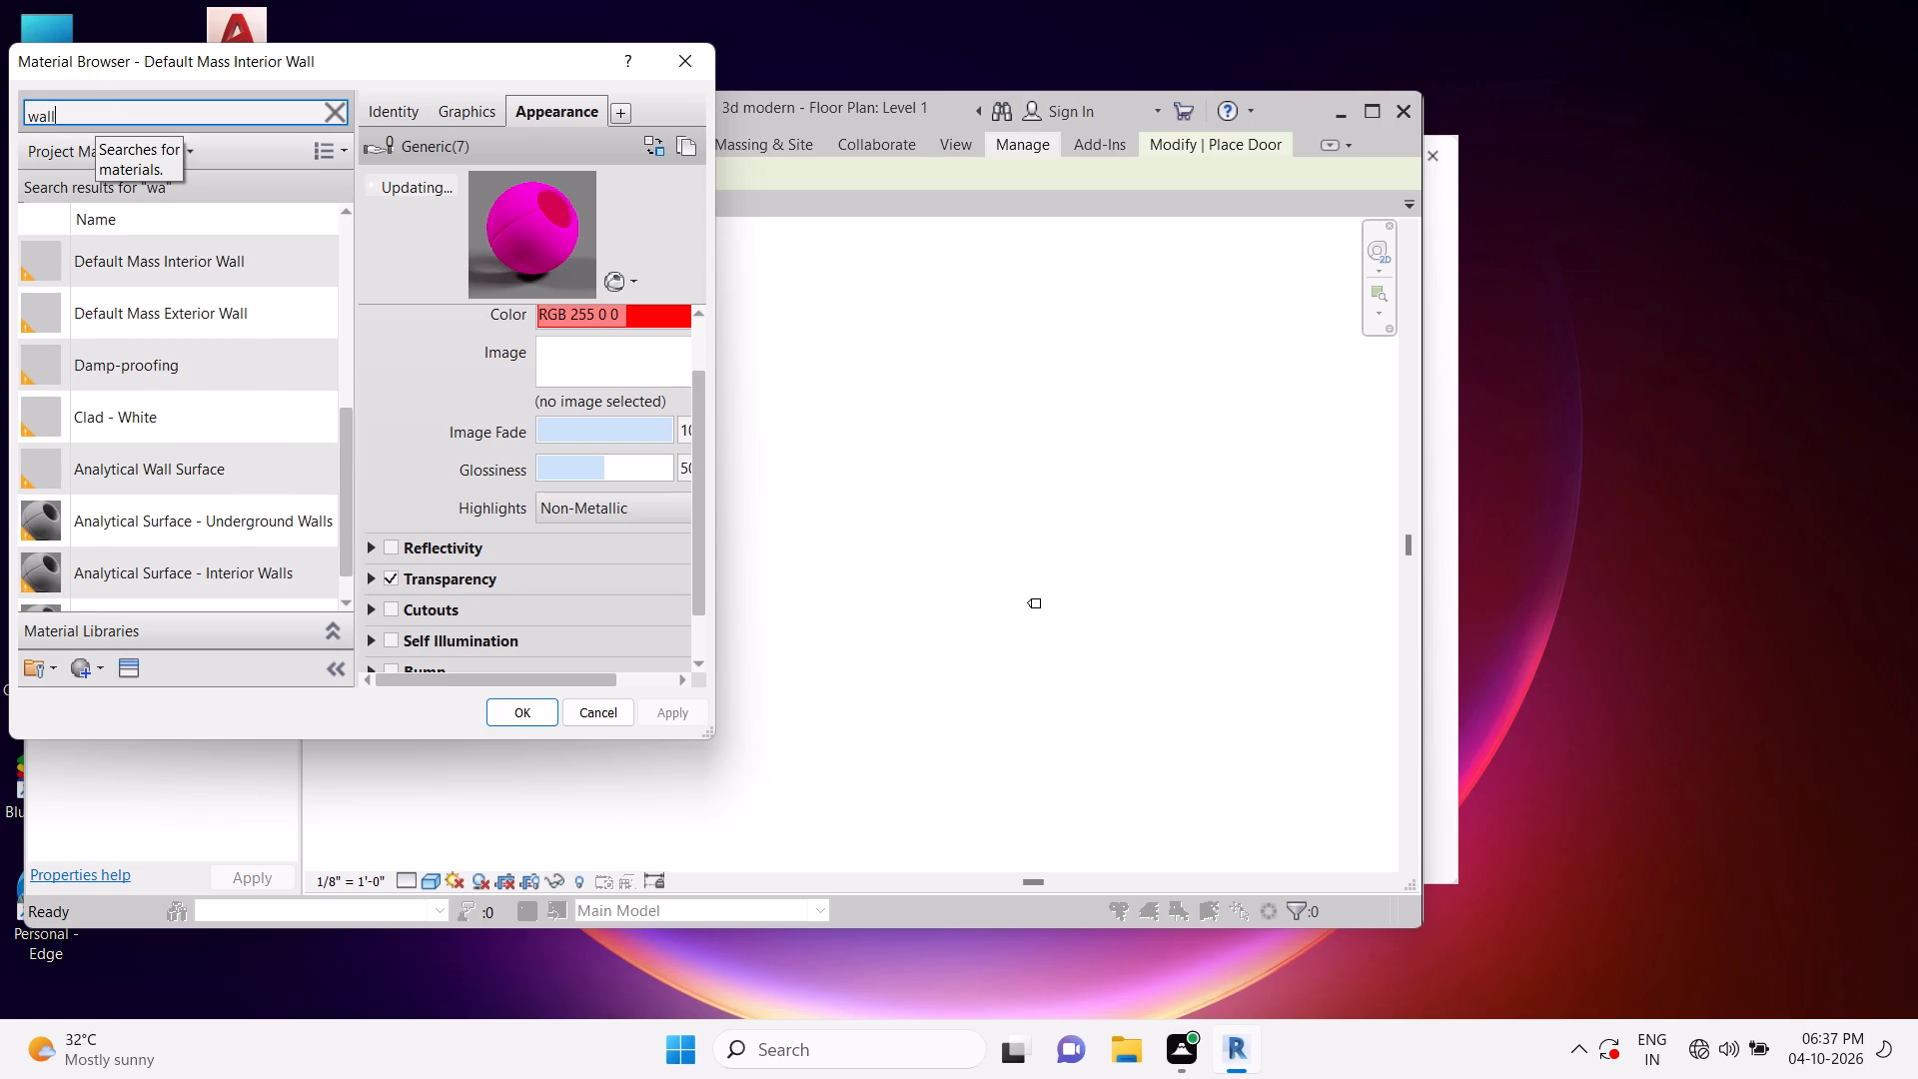
pyautogui.press('Return')
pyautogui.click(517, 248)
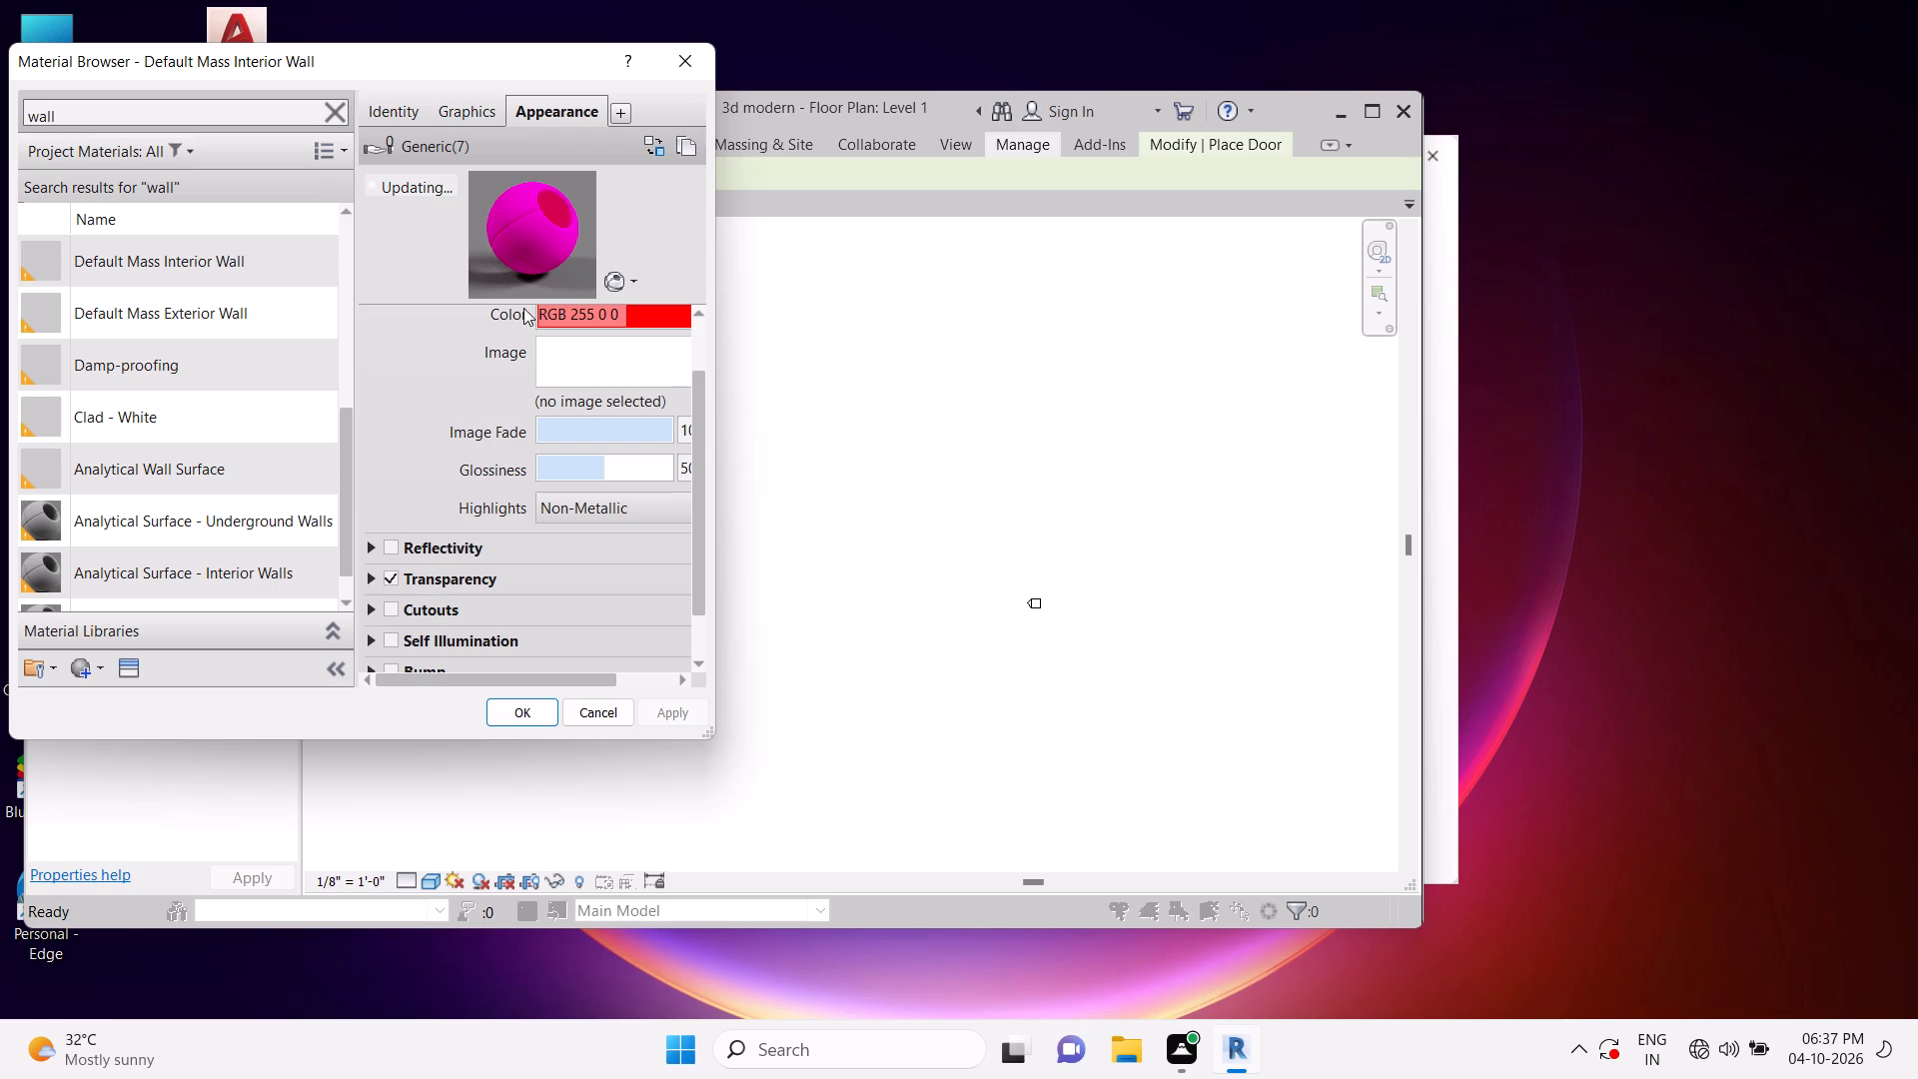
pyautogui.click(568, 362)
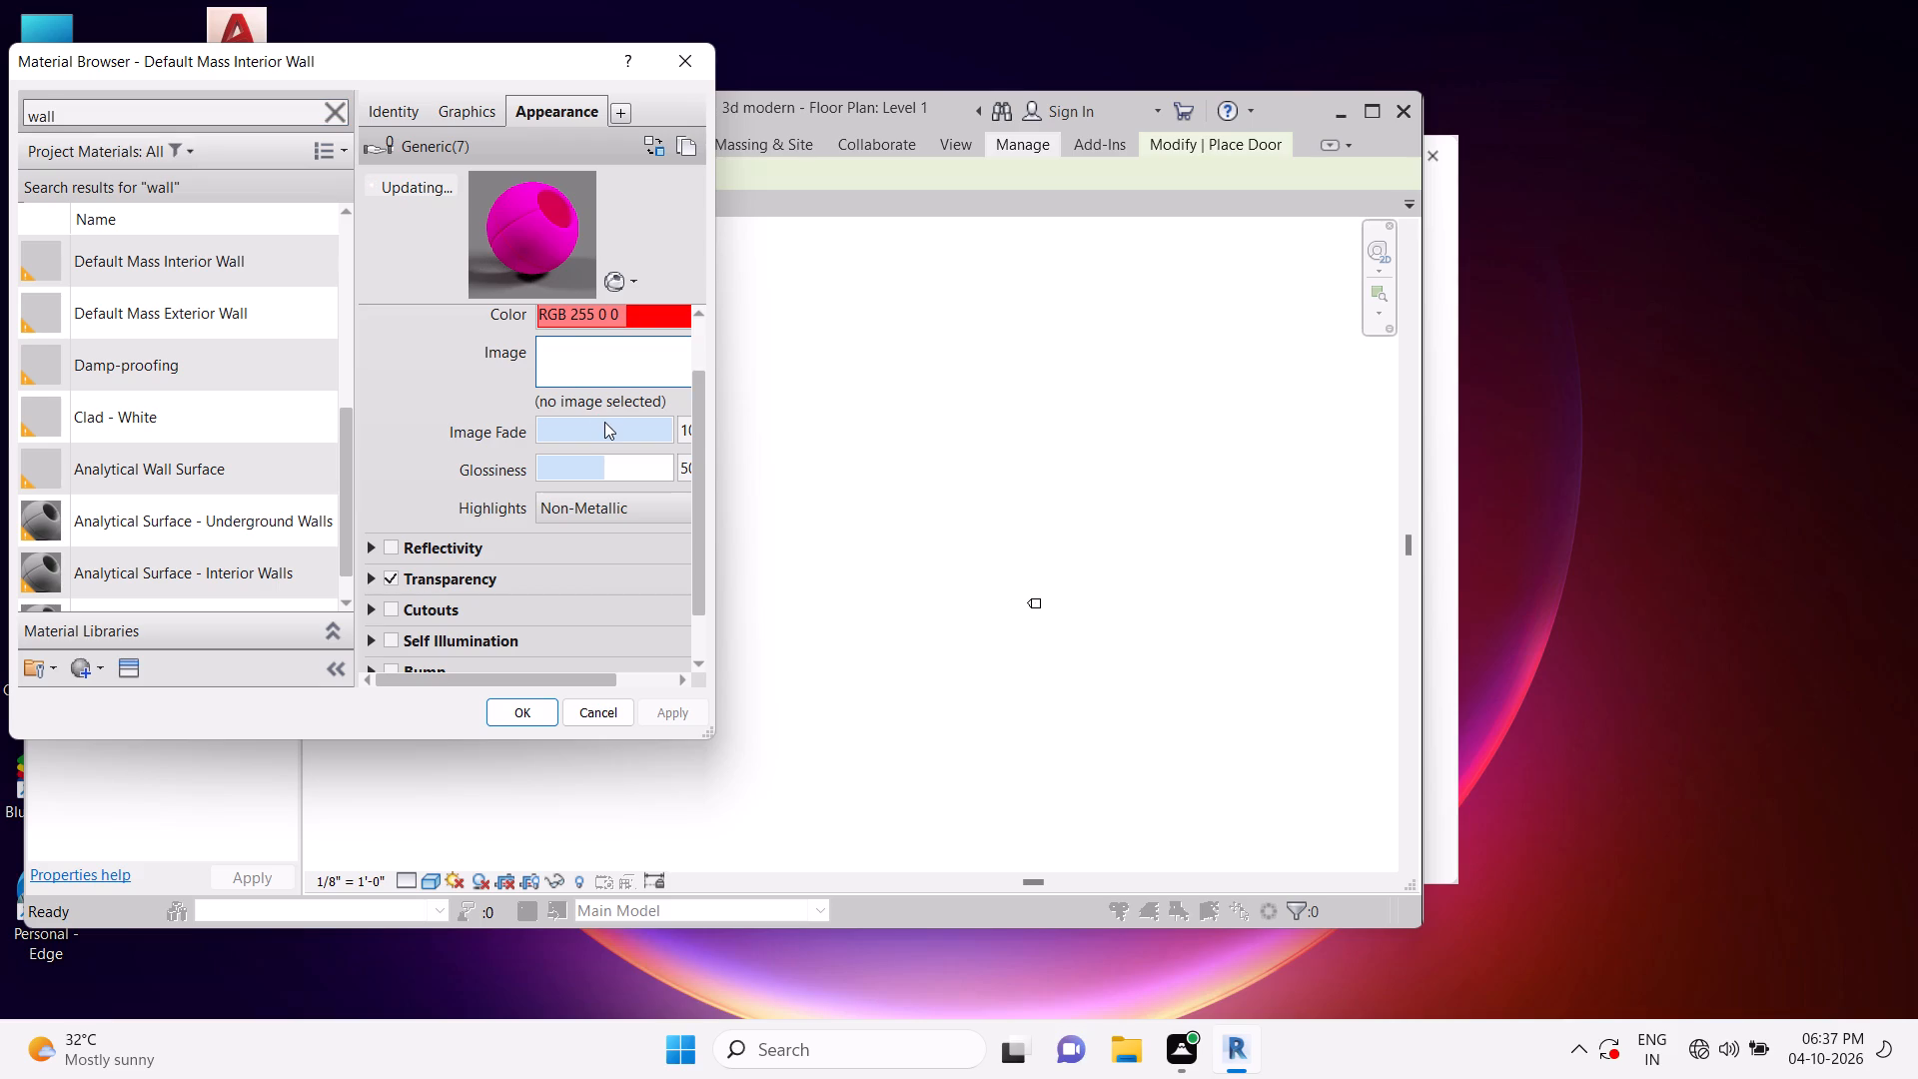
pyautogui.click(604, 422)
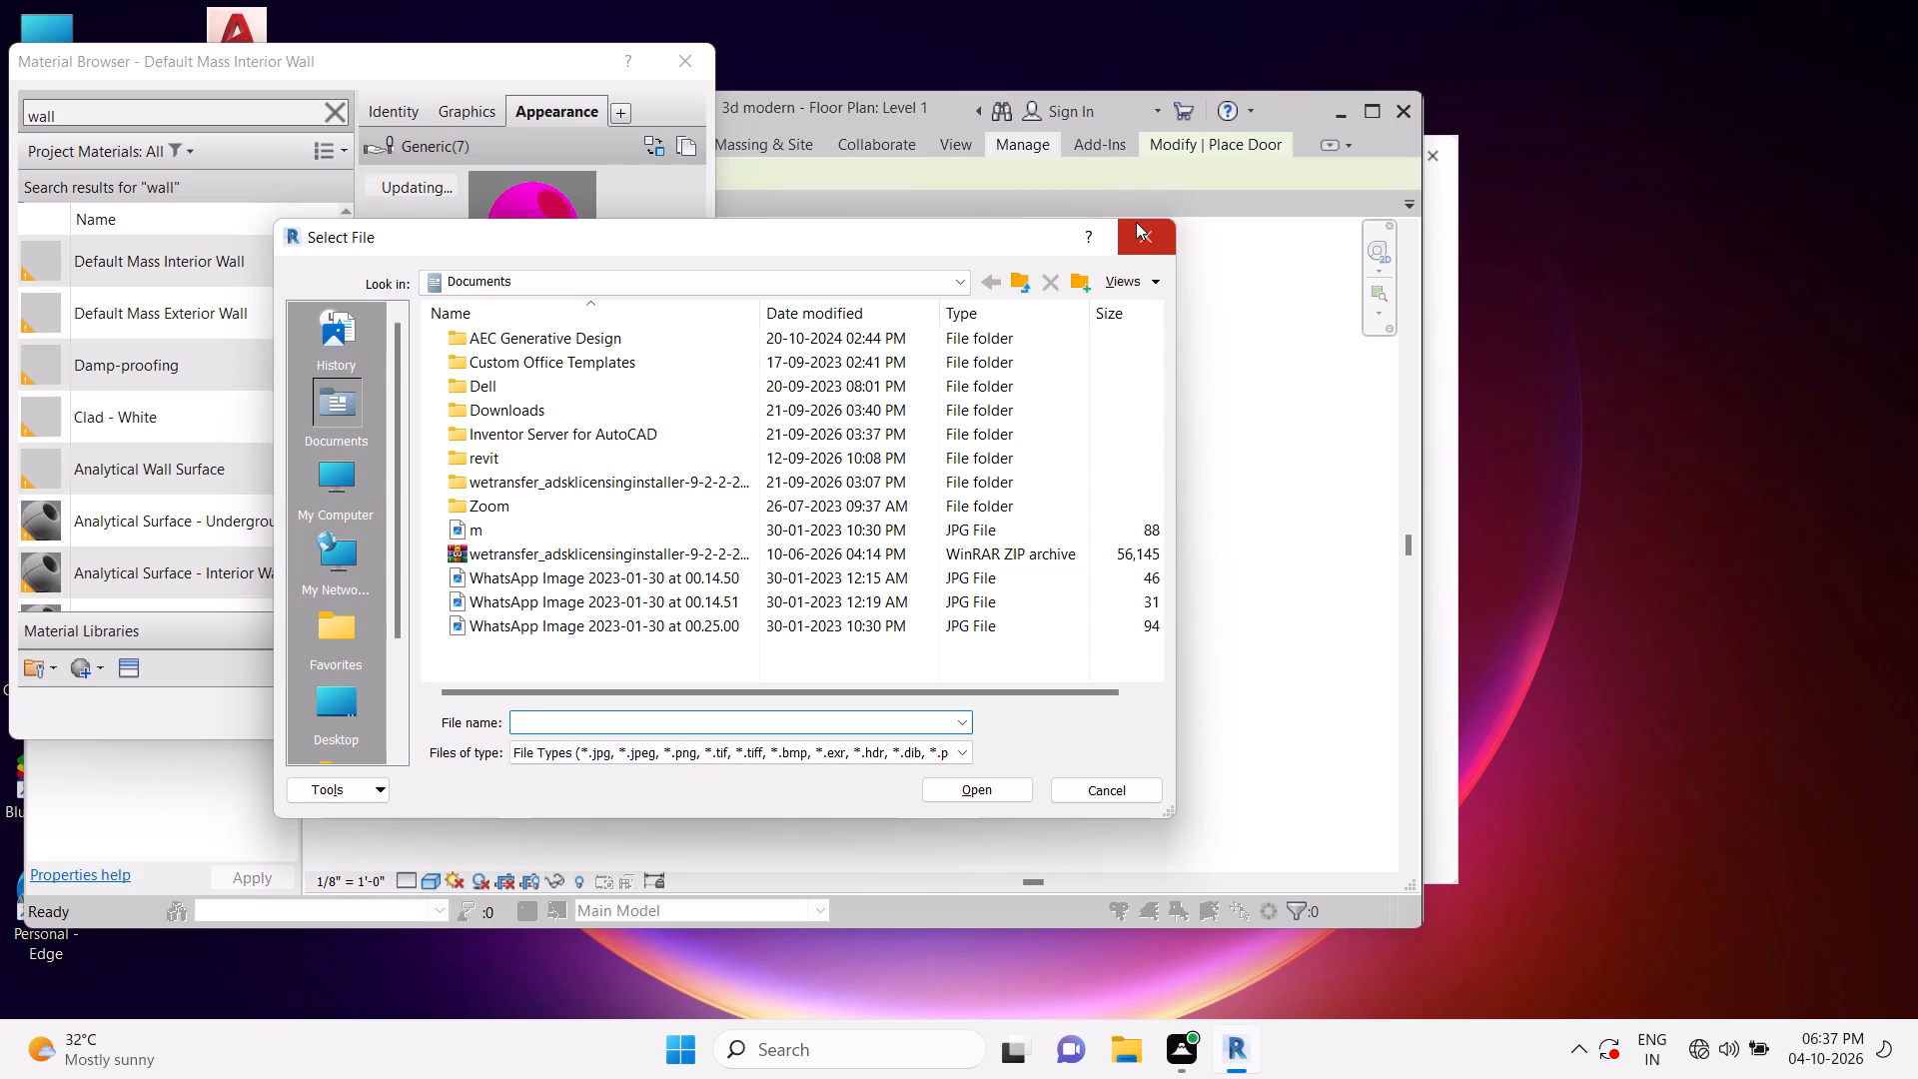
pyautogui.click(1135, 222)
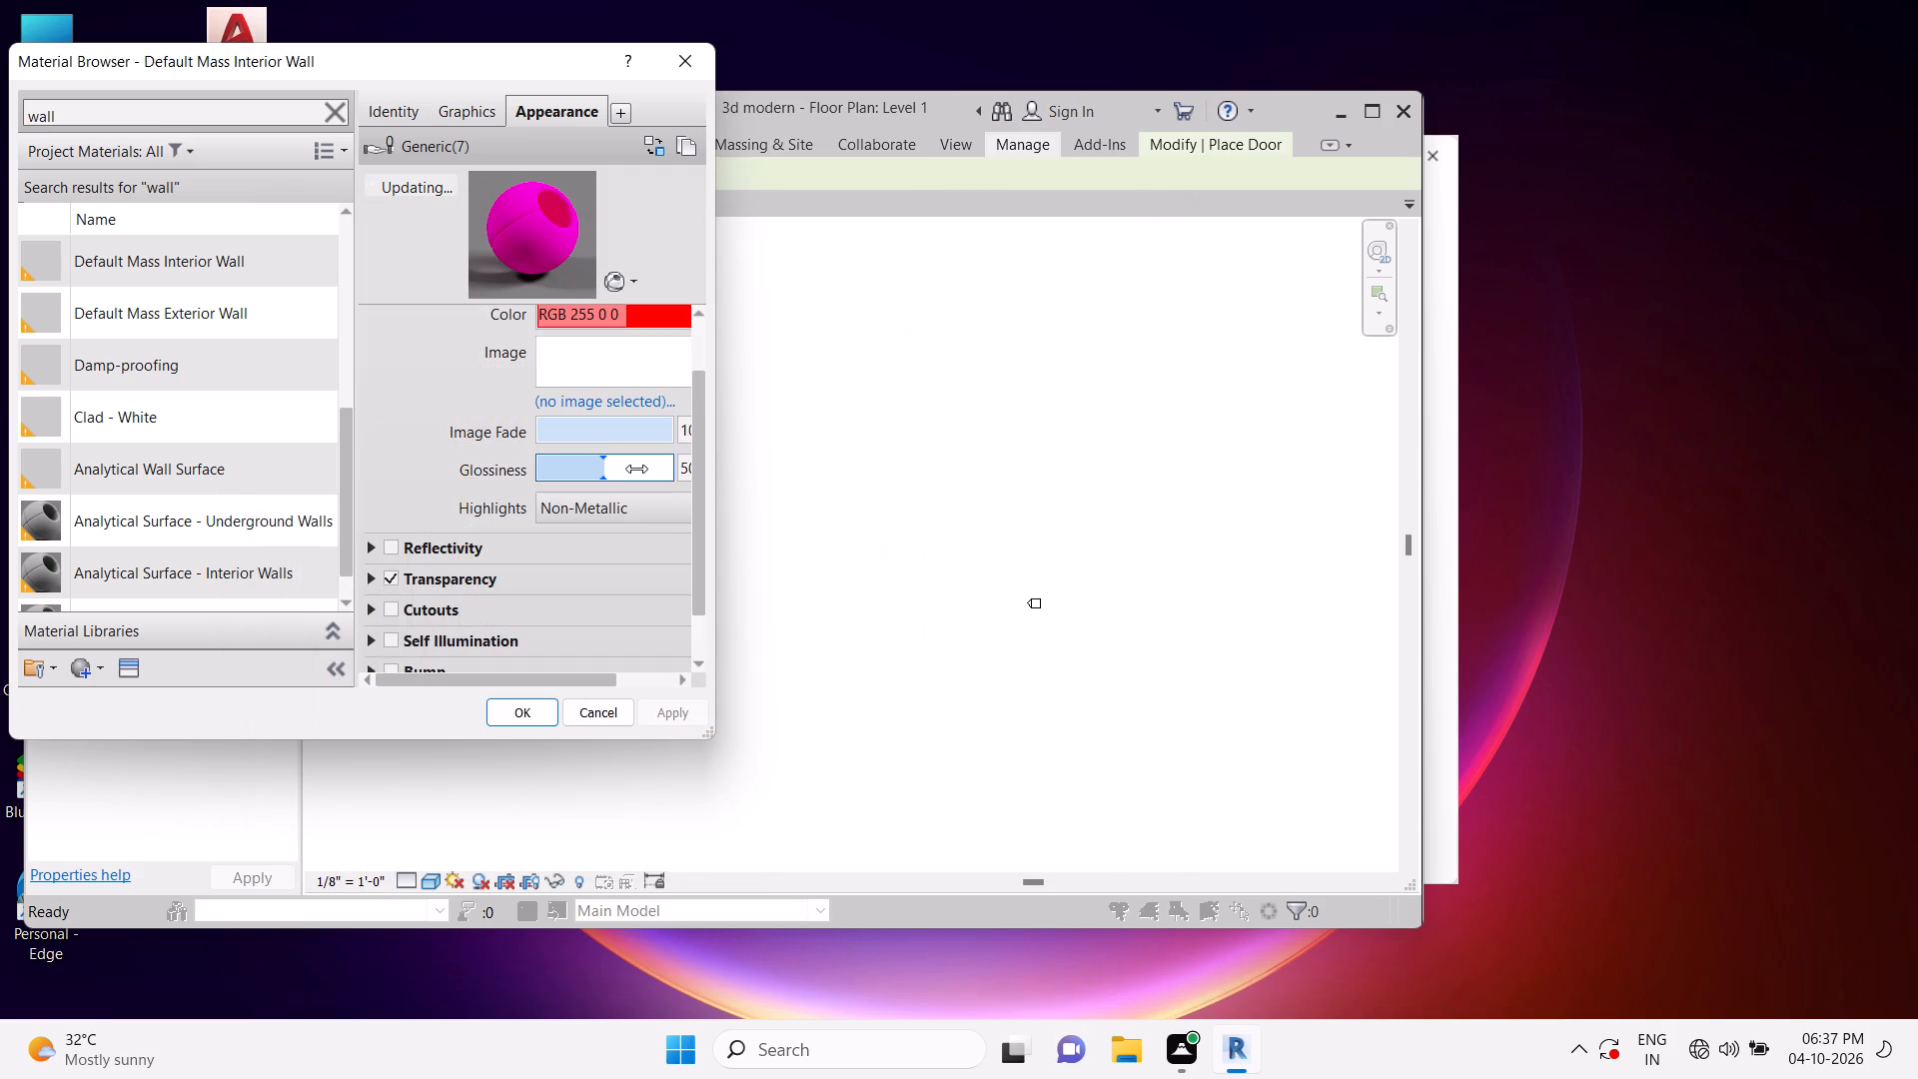
# Accept the Default Mass Interior Wall material edits and return to the Level 1 floor plan.
pyautogui.click(636, 469)
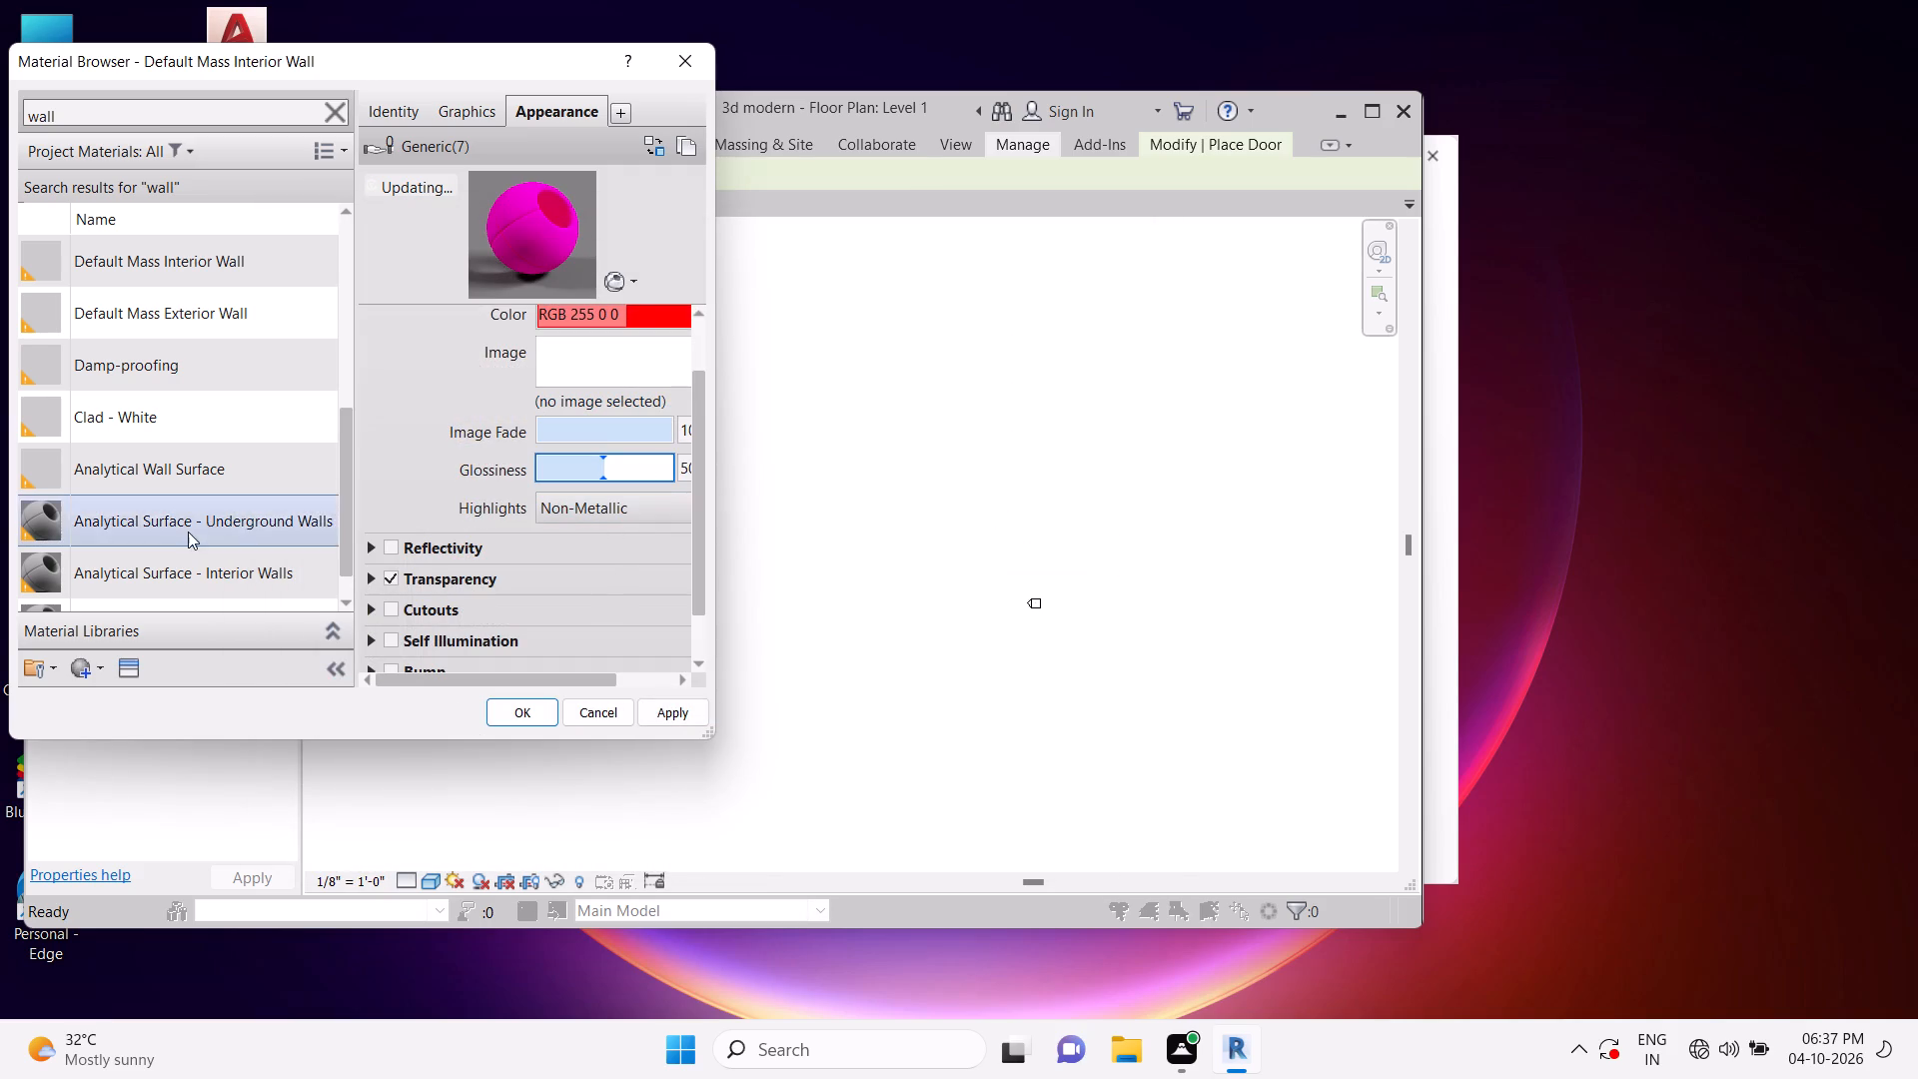
pyautogui.click(551, 712)
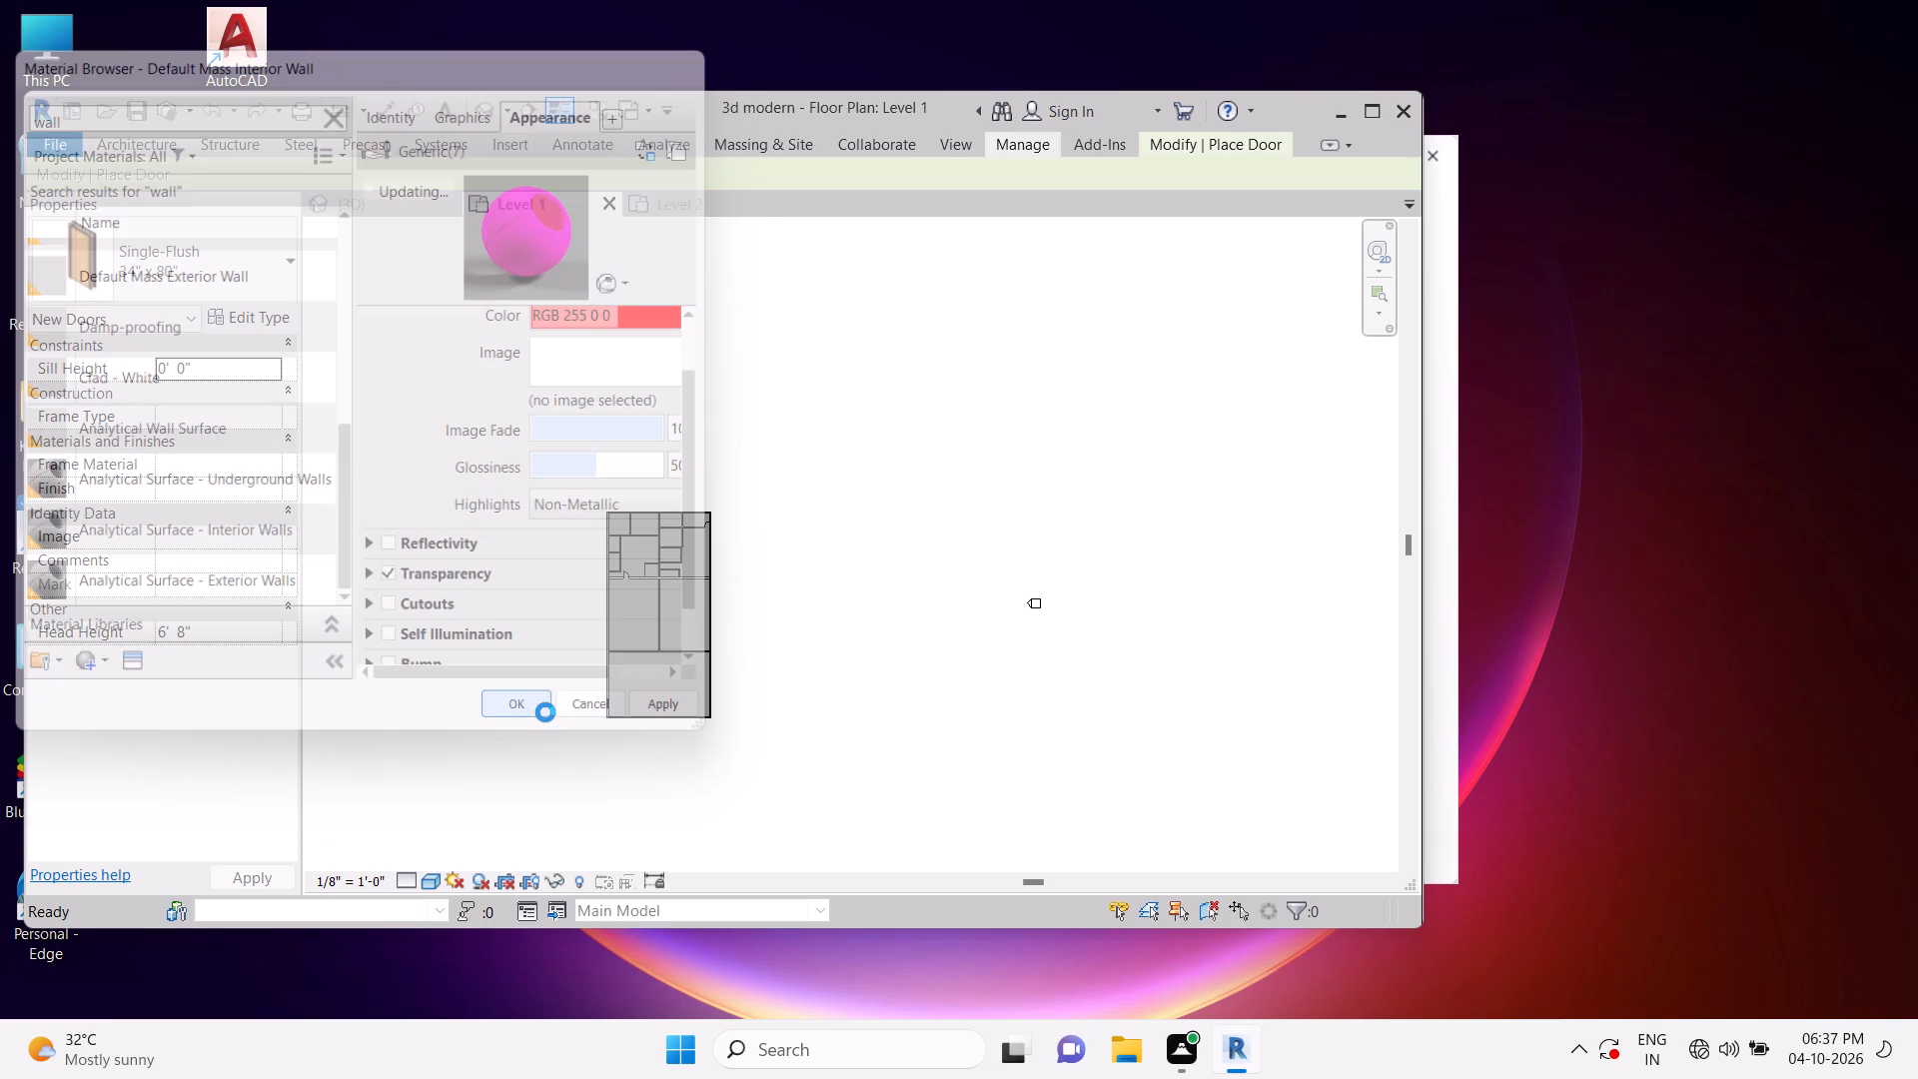
pyautogui.click(622, 621)
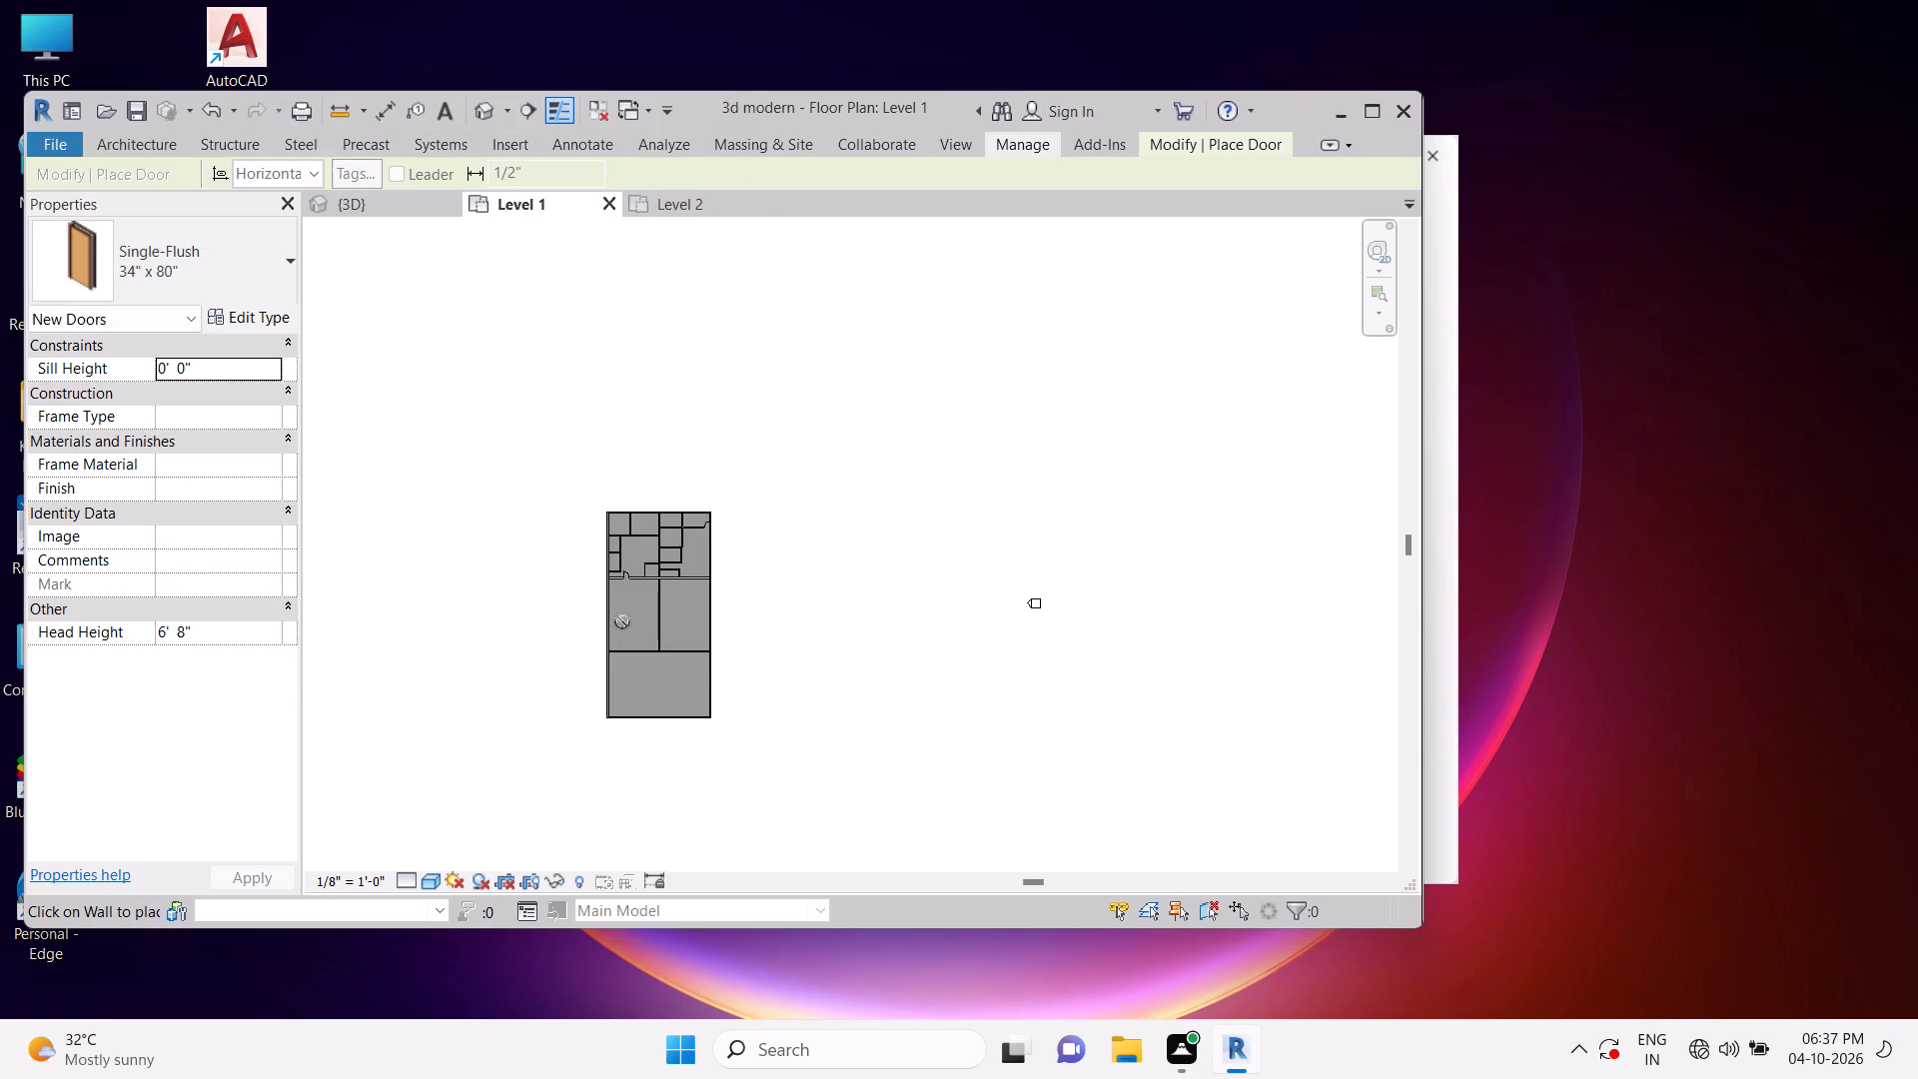
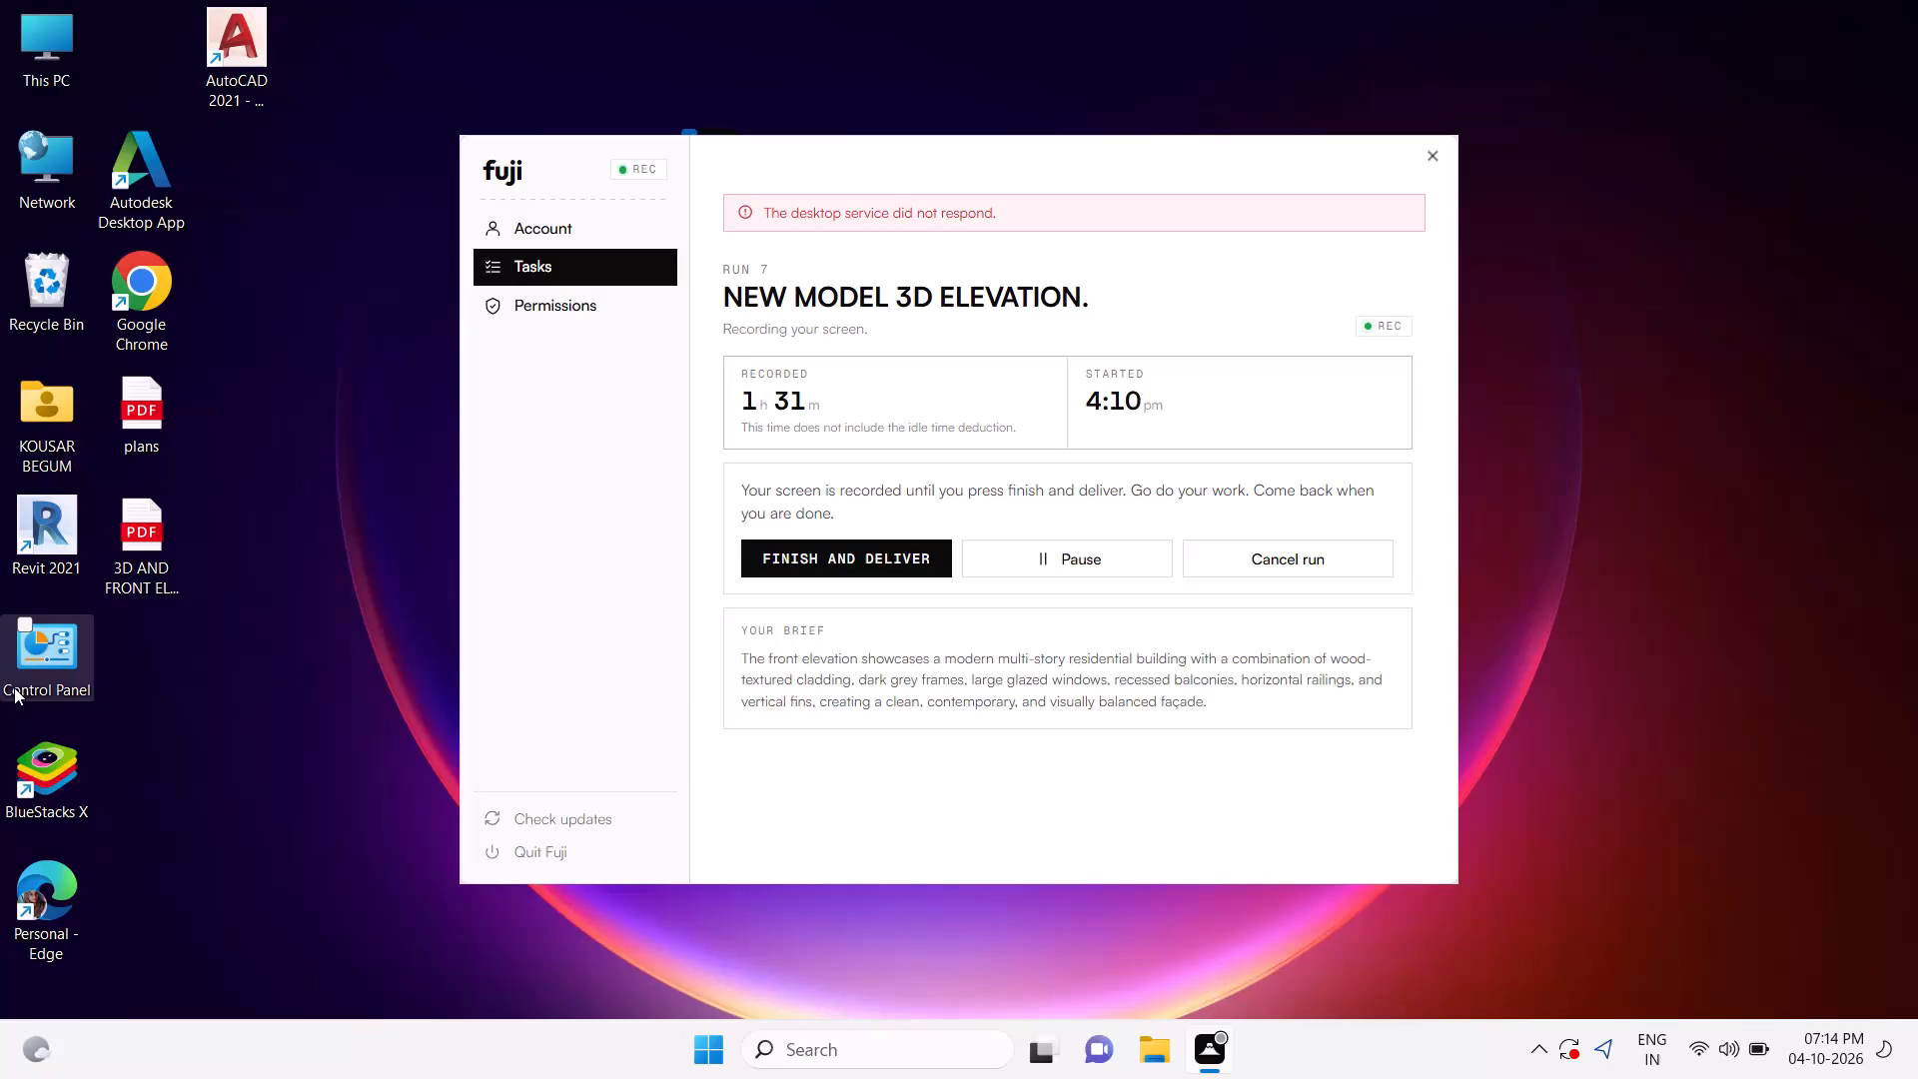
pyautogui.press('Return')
# Launch Revit 2021 from its desktop shortcut.
pyautogui.moveTo(63, 542); pyautogui.dragTo(71, 519)
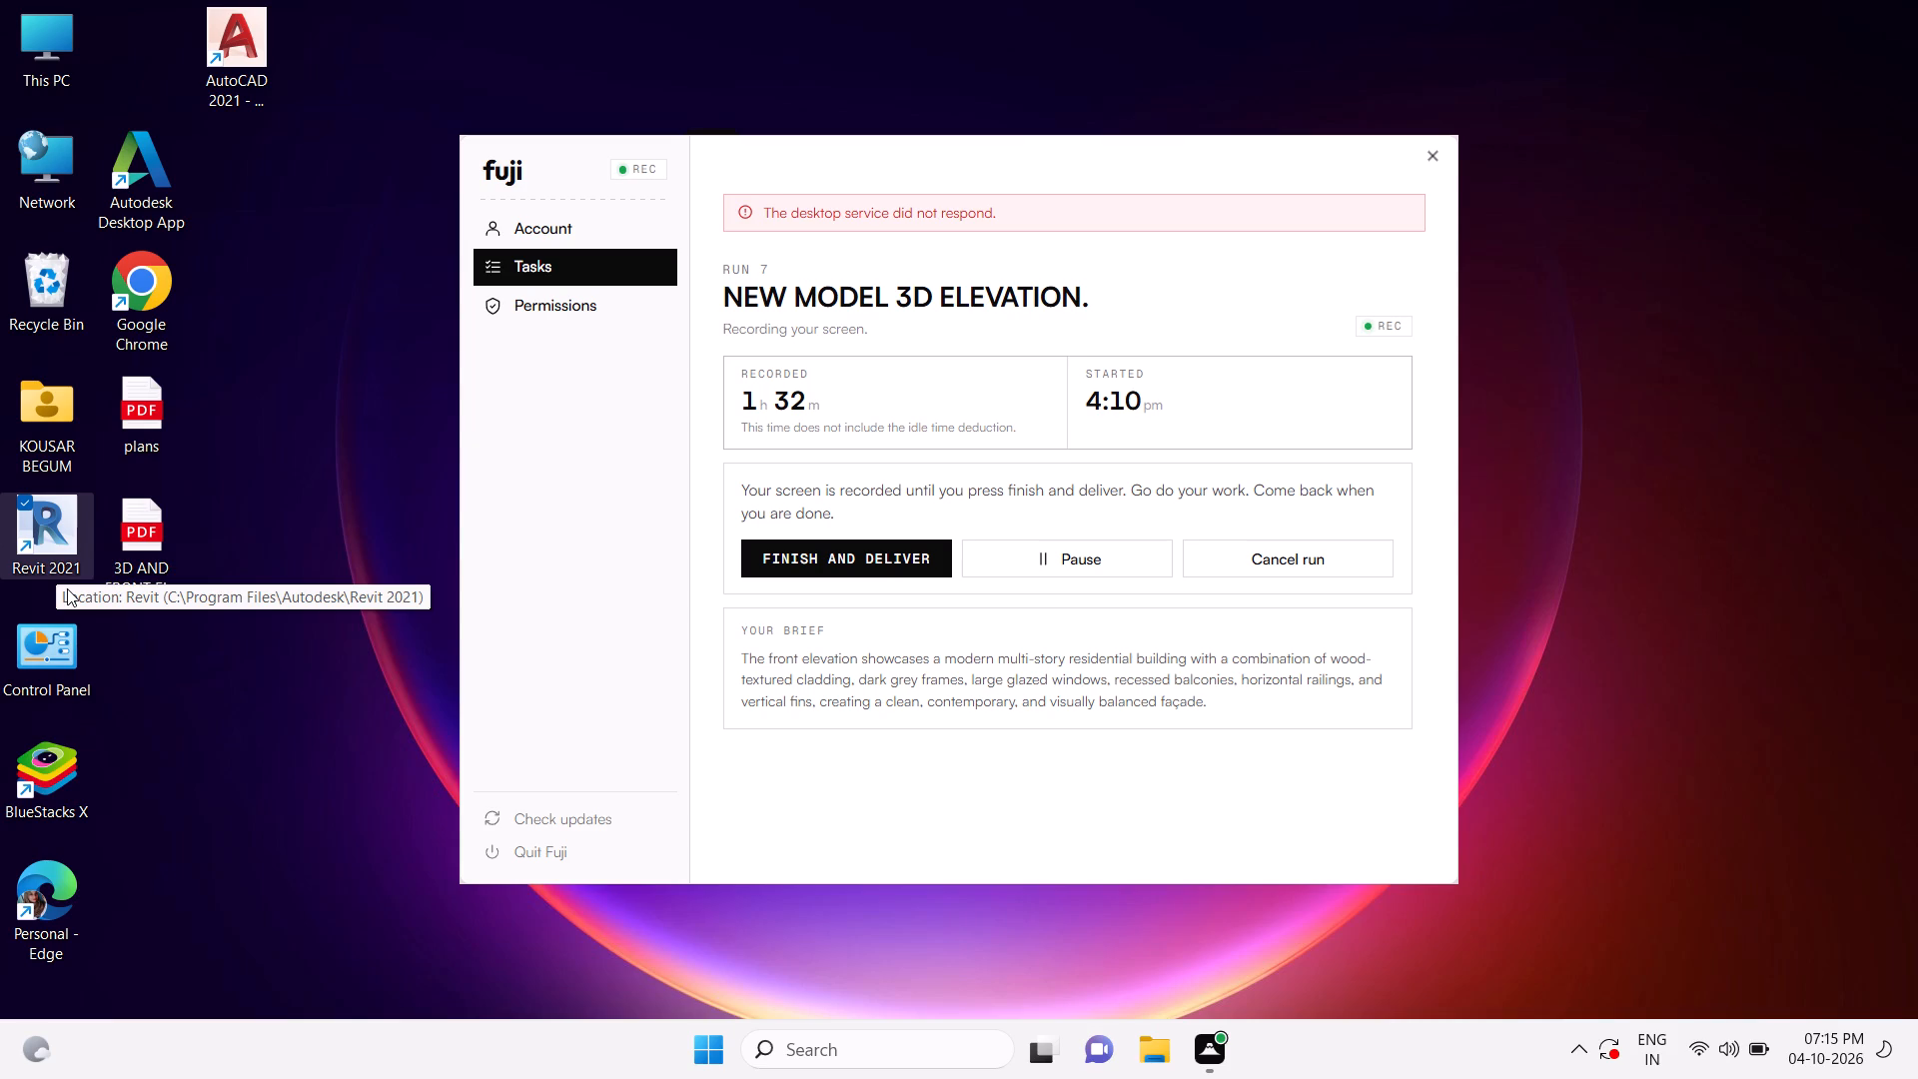
pyautogui.press('Return')
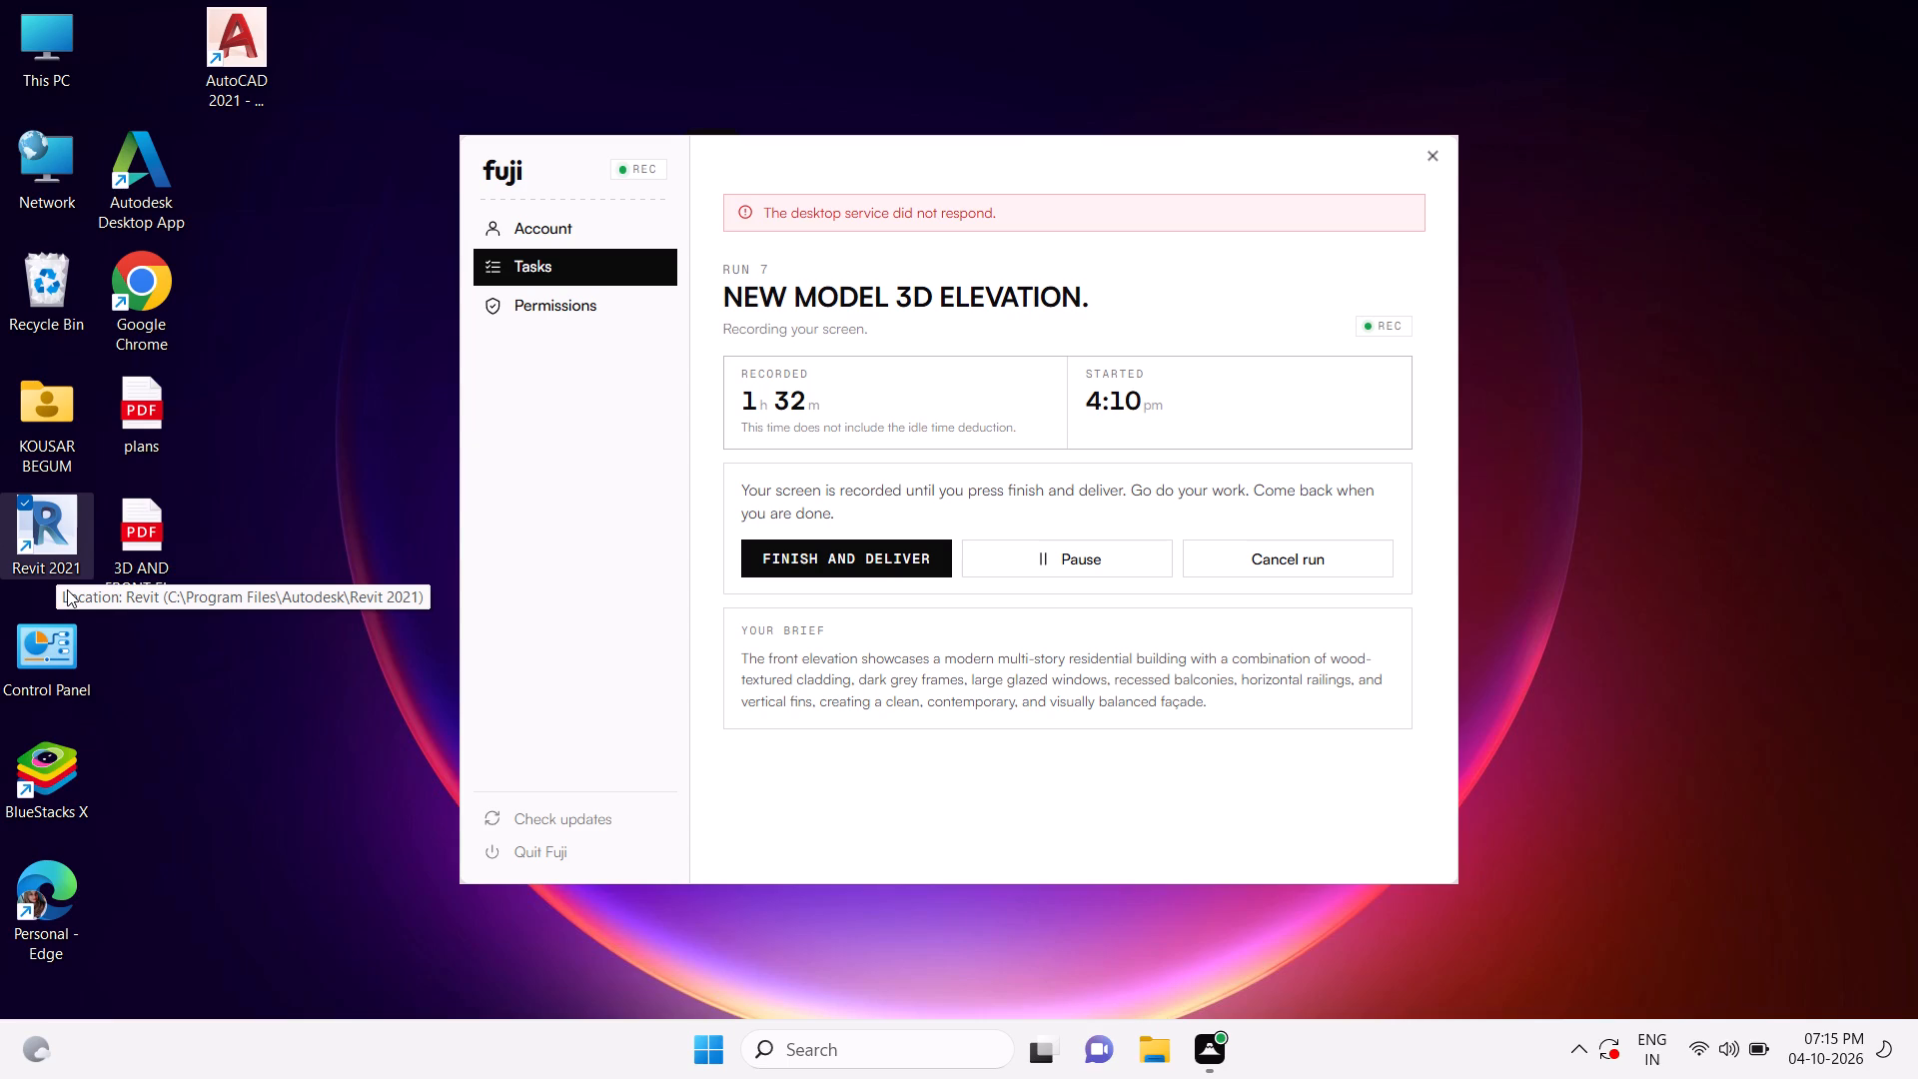
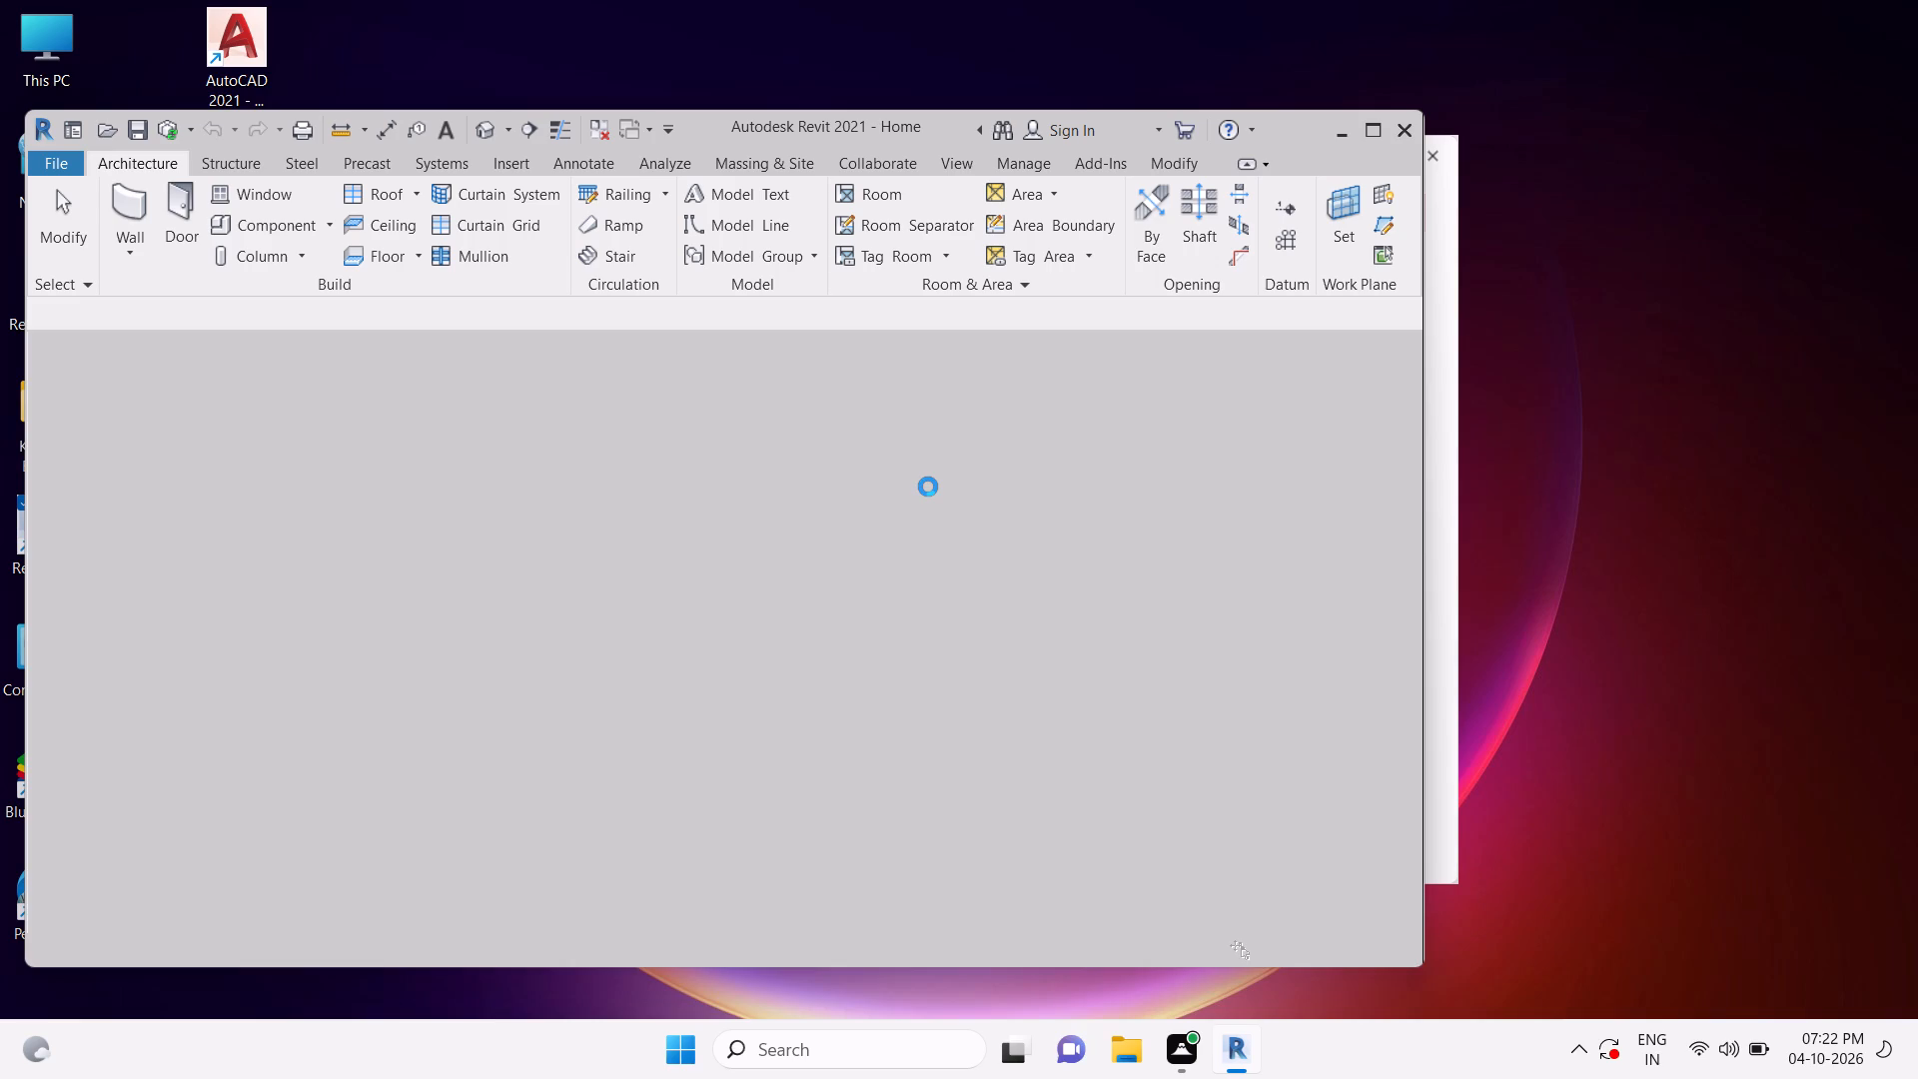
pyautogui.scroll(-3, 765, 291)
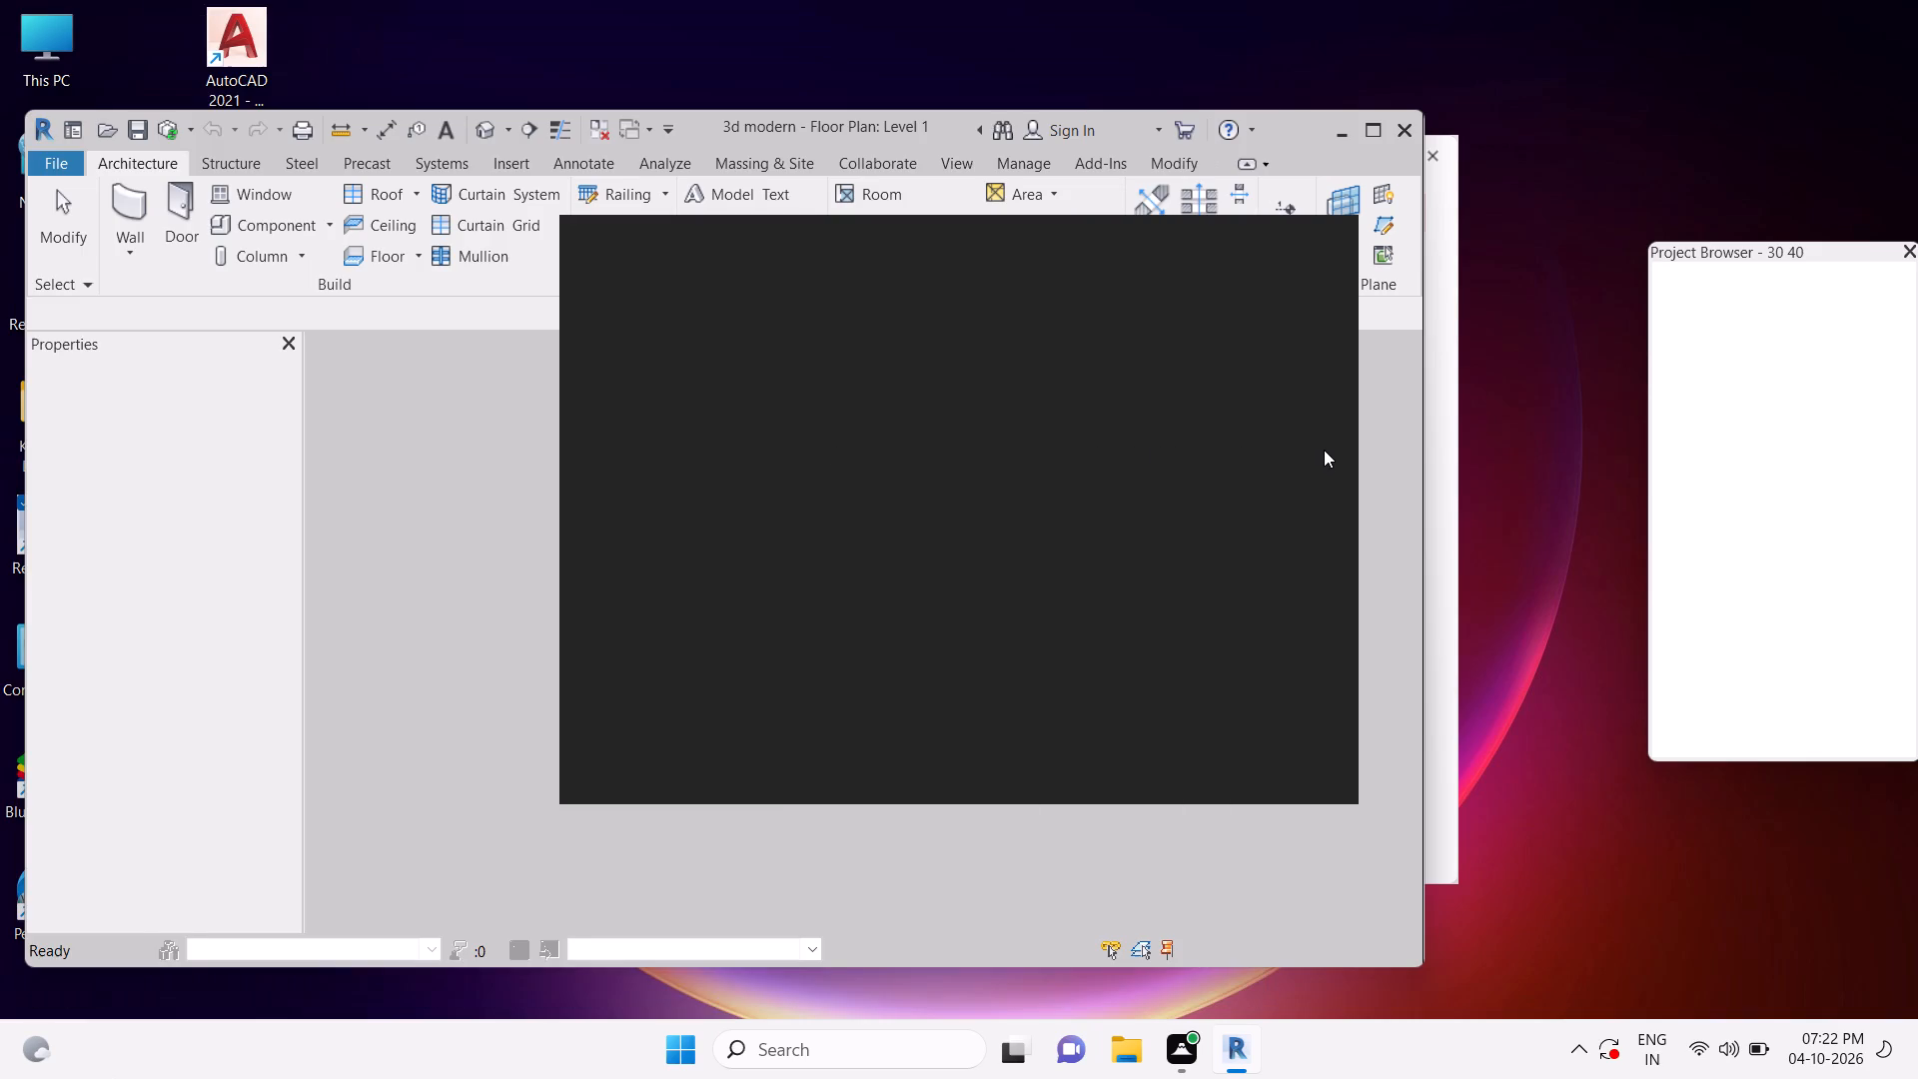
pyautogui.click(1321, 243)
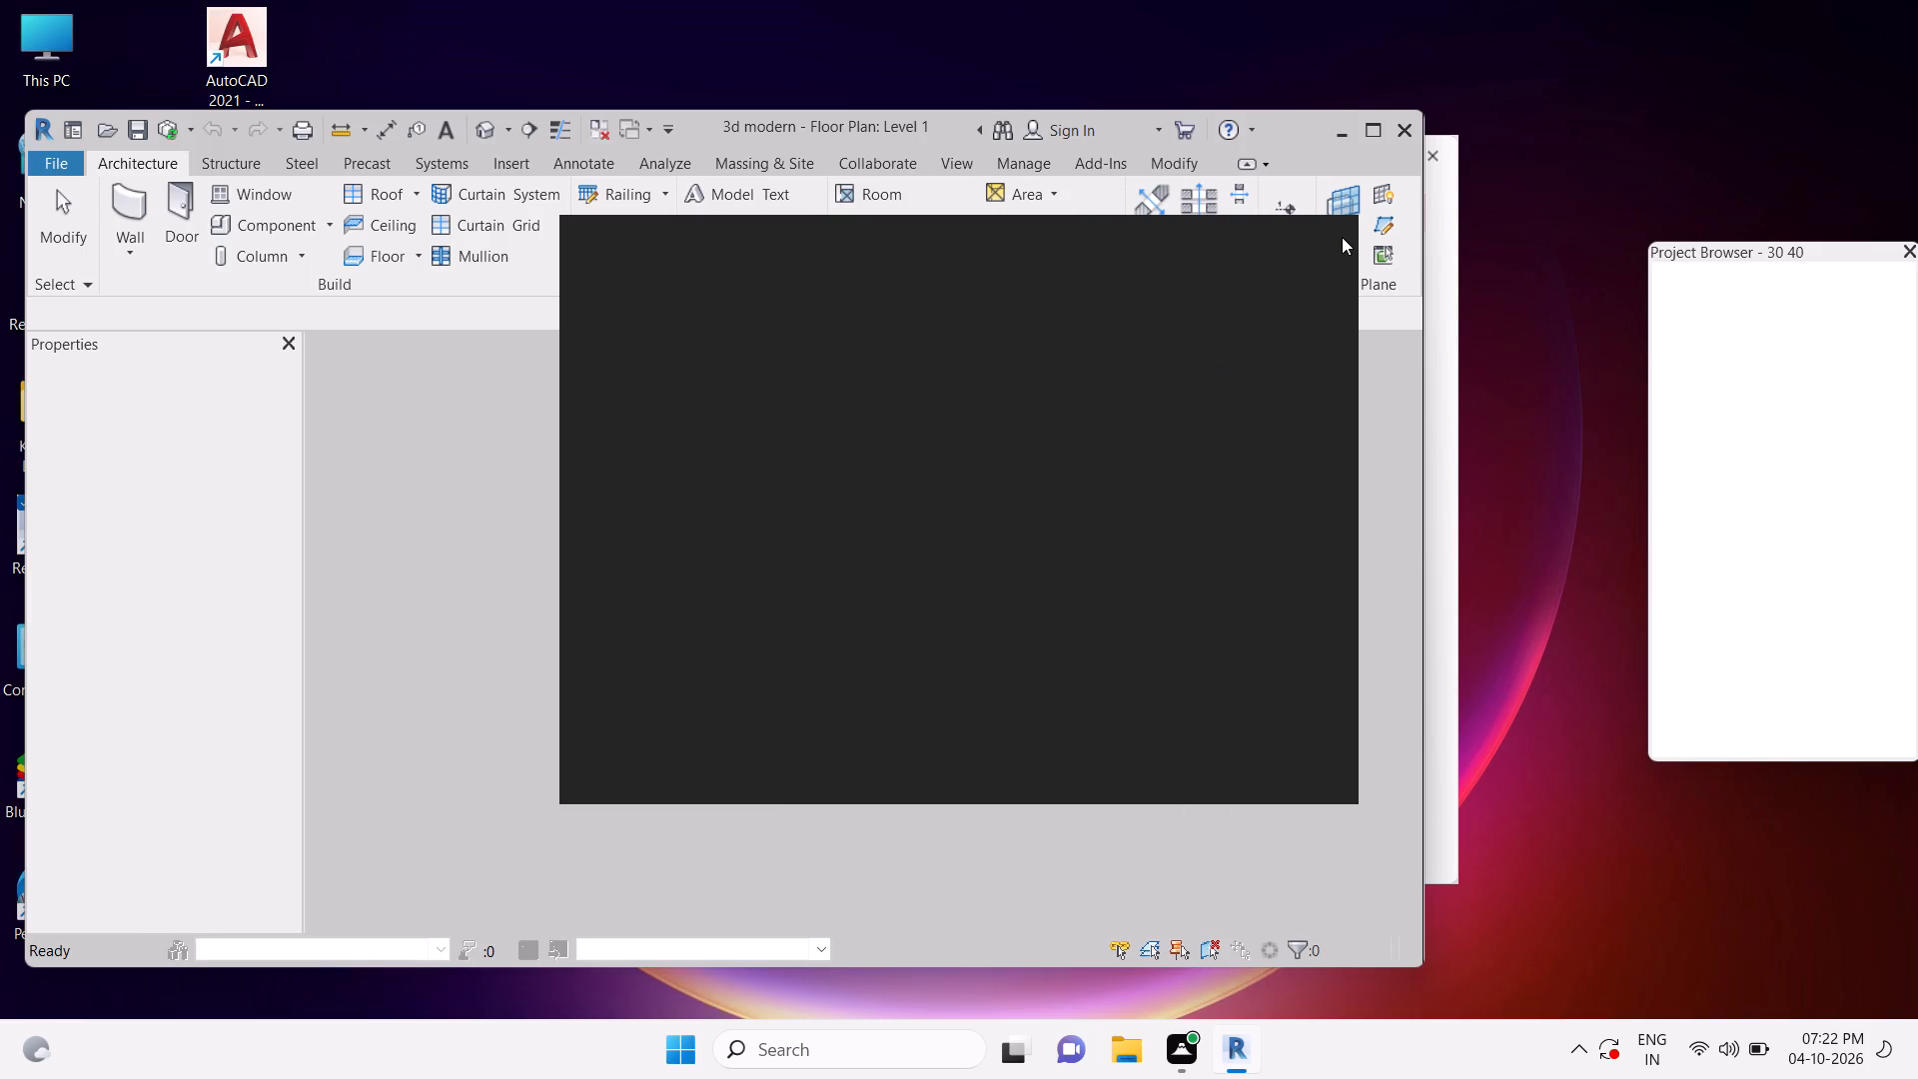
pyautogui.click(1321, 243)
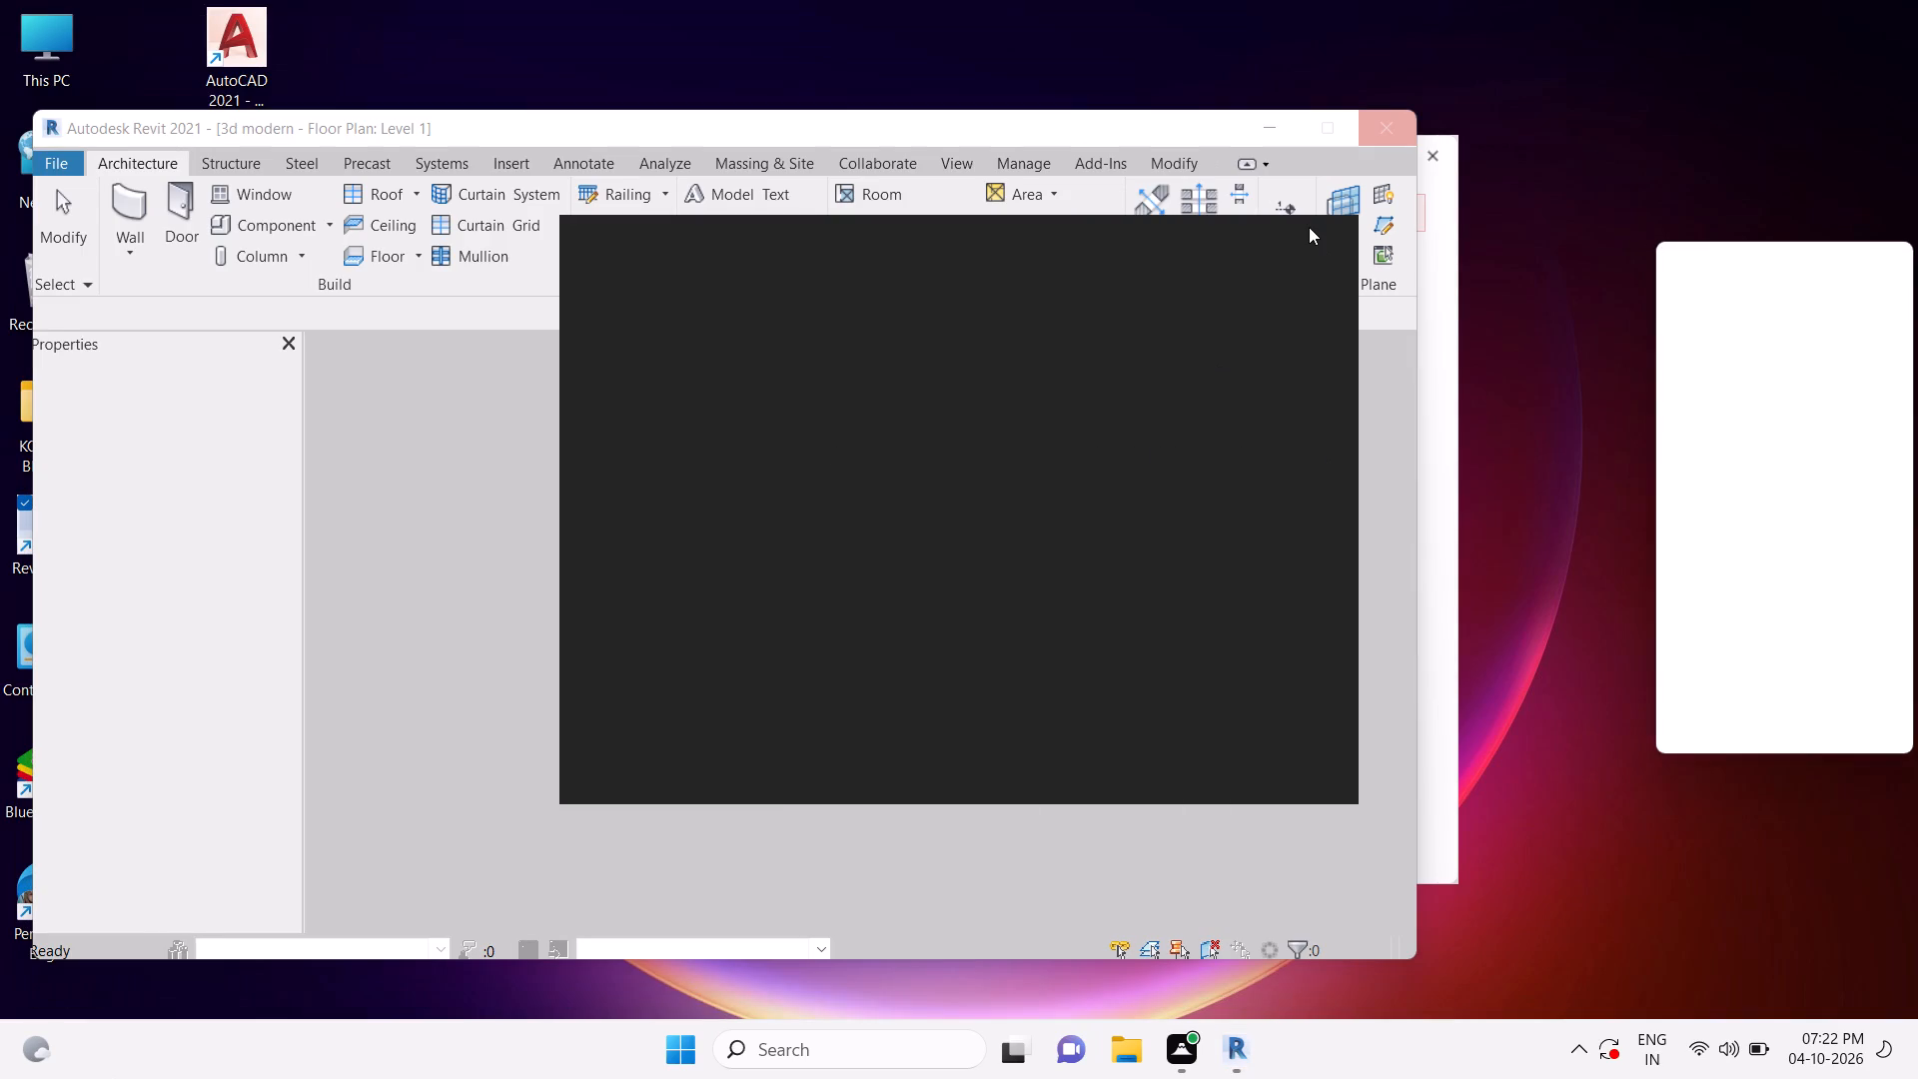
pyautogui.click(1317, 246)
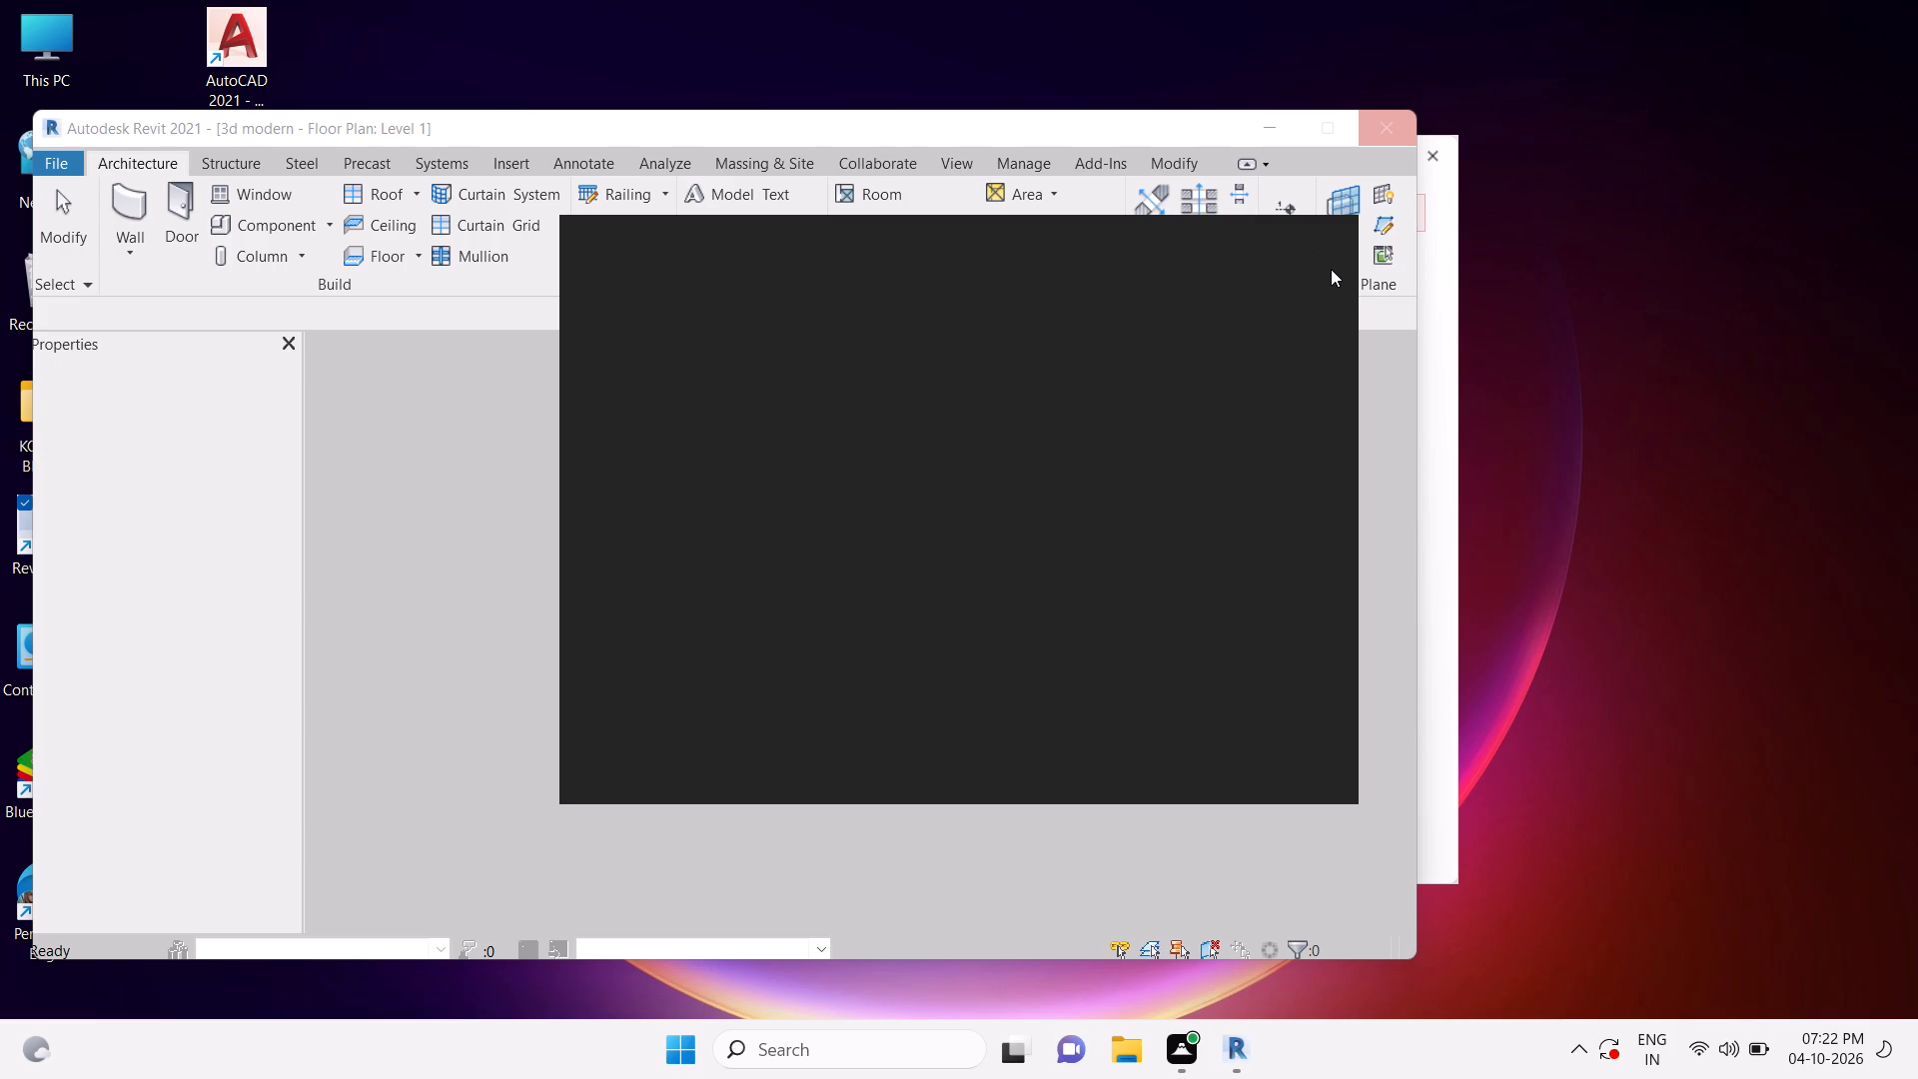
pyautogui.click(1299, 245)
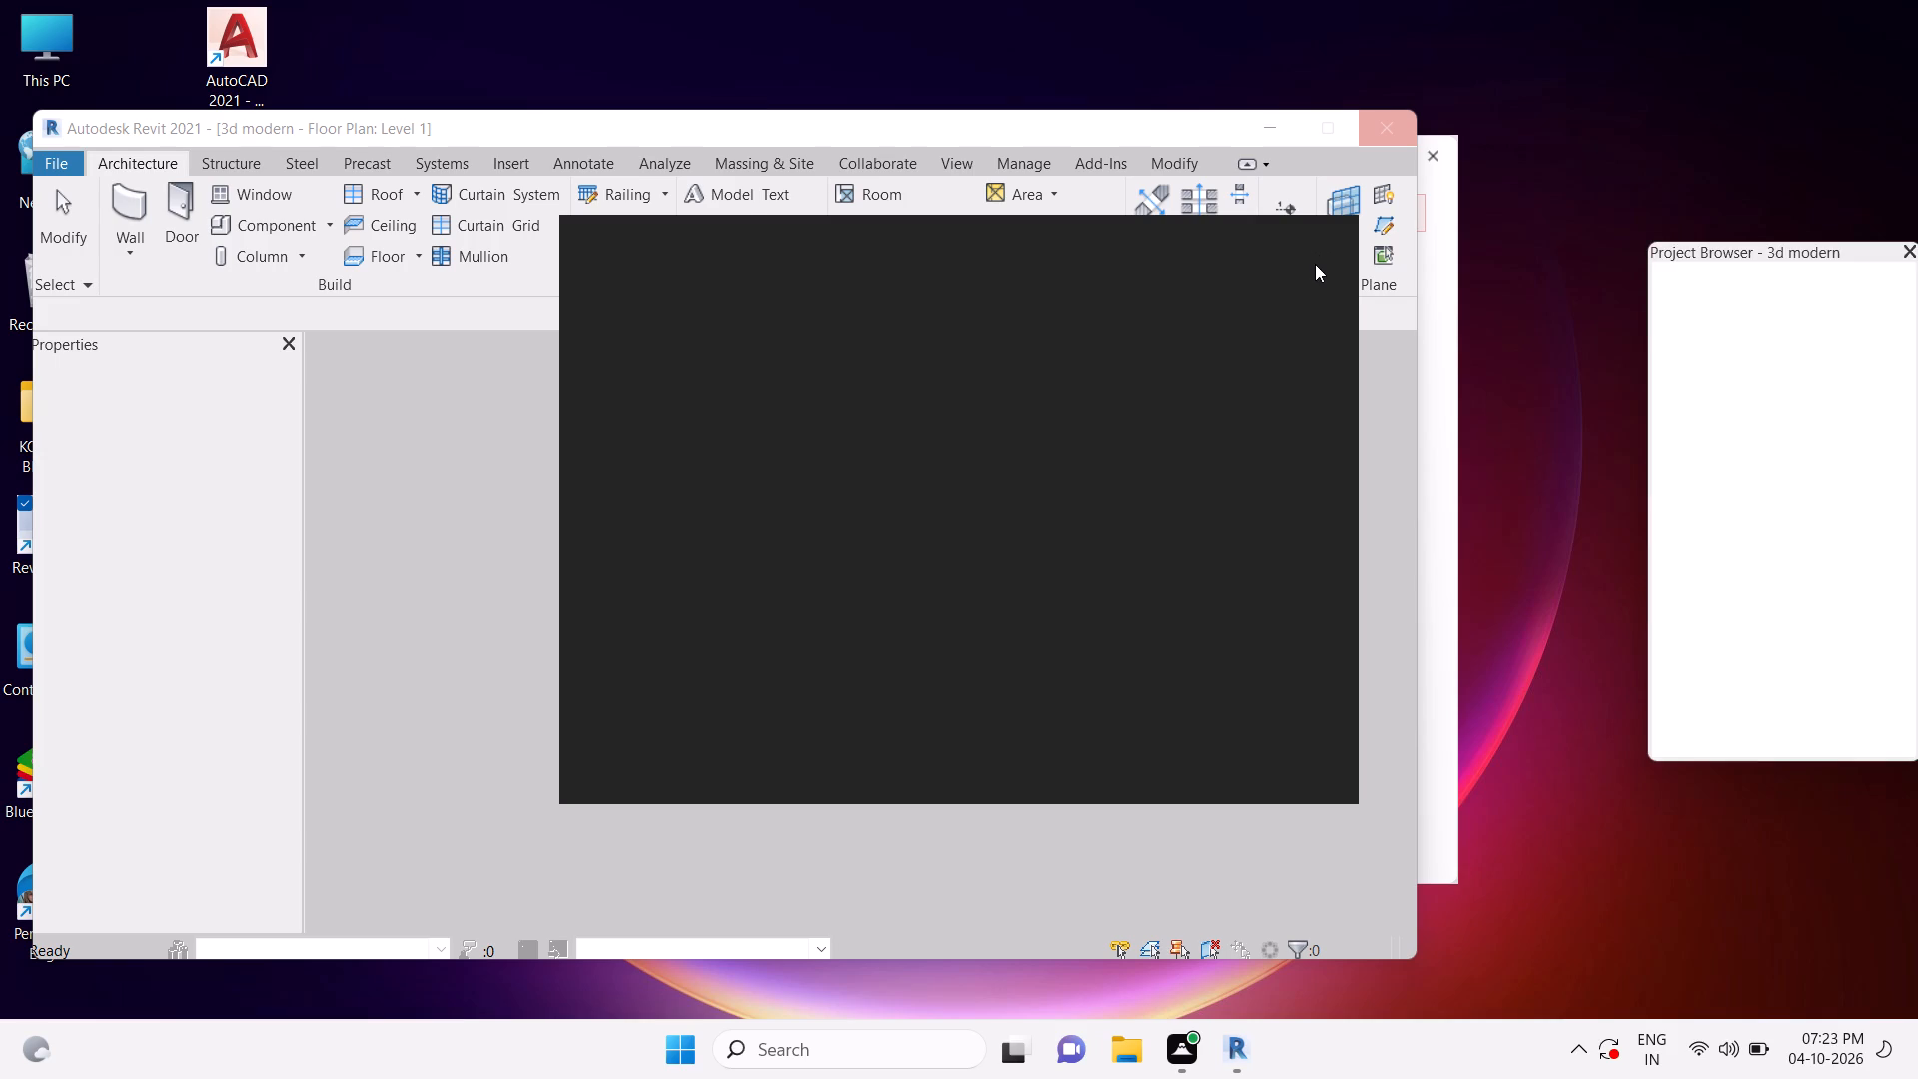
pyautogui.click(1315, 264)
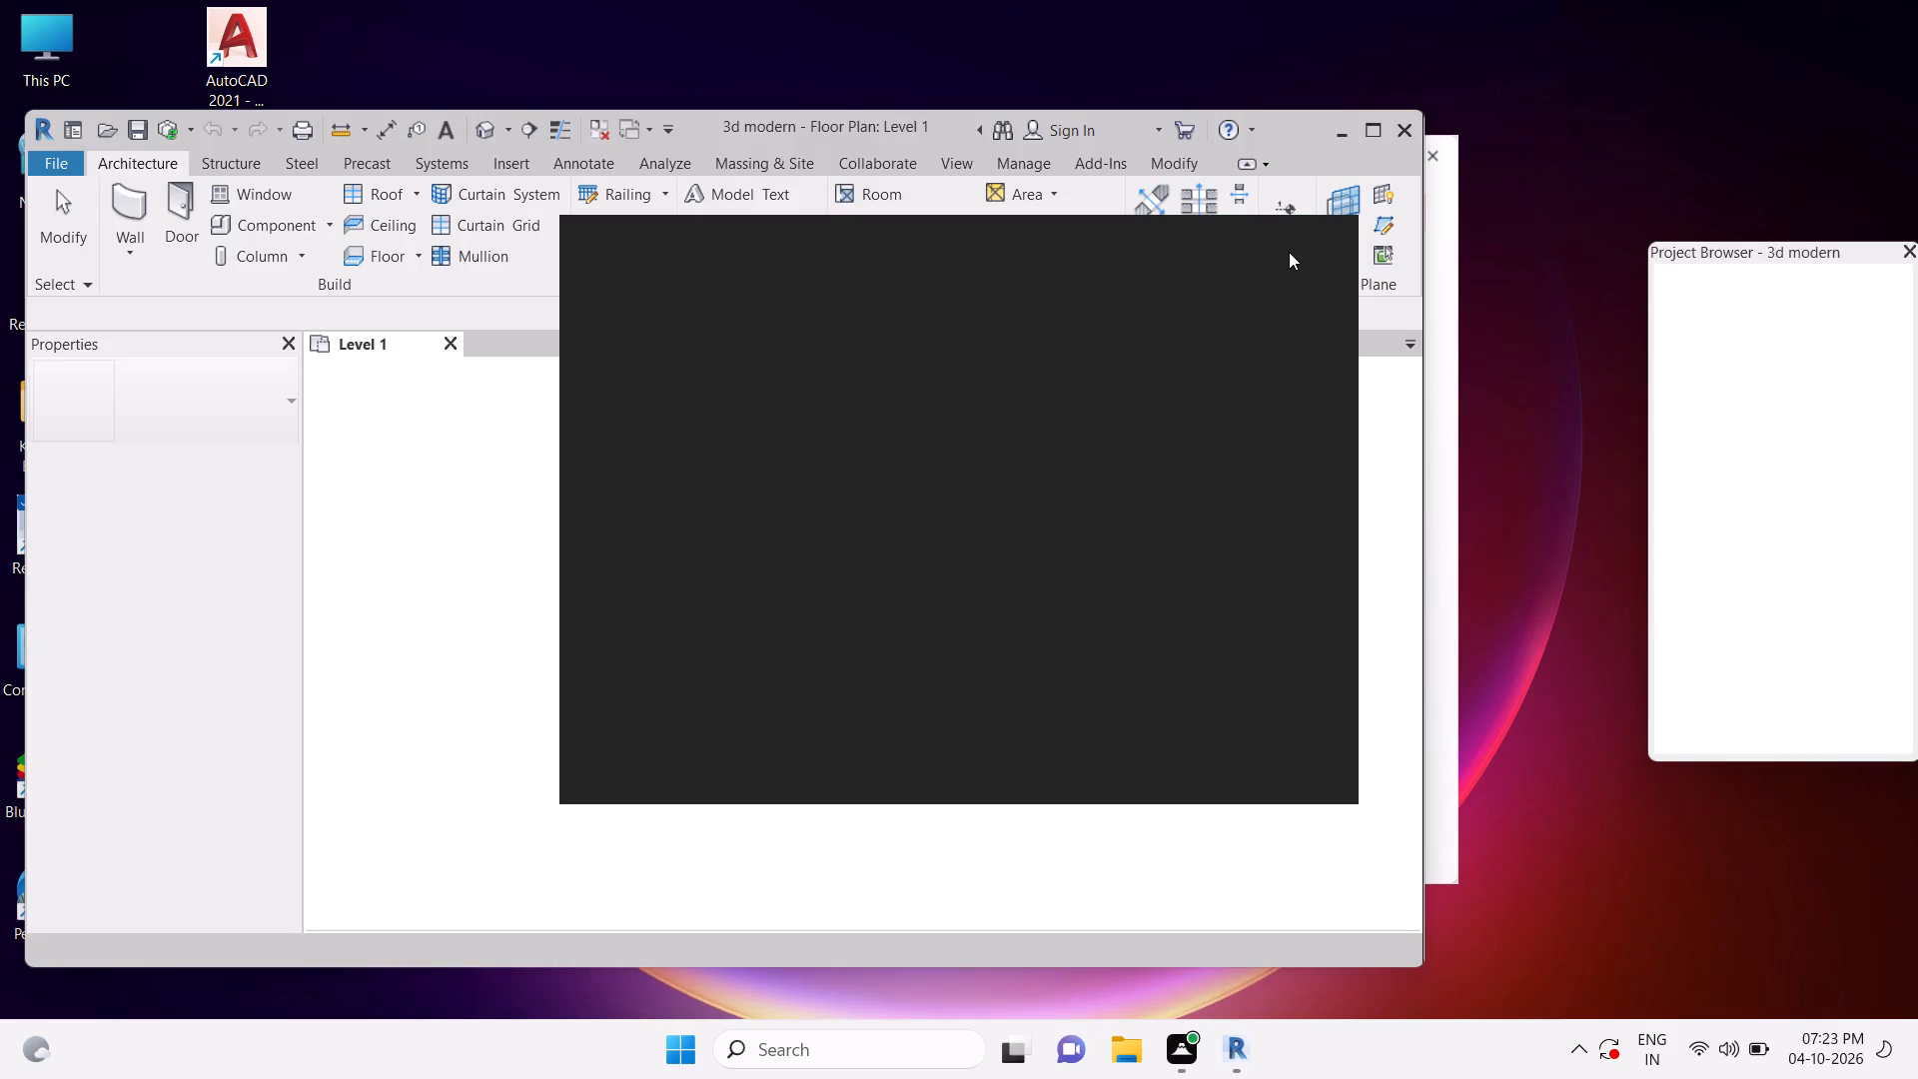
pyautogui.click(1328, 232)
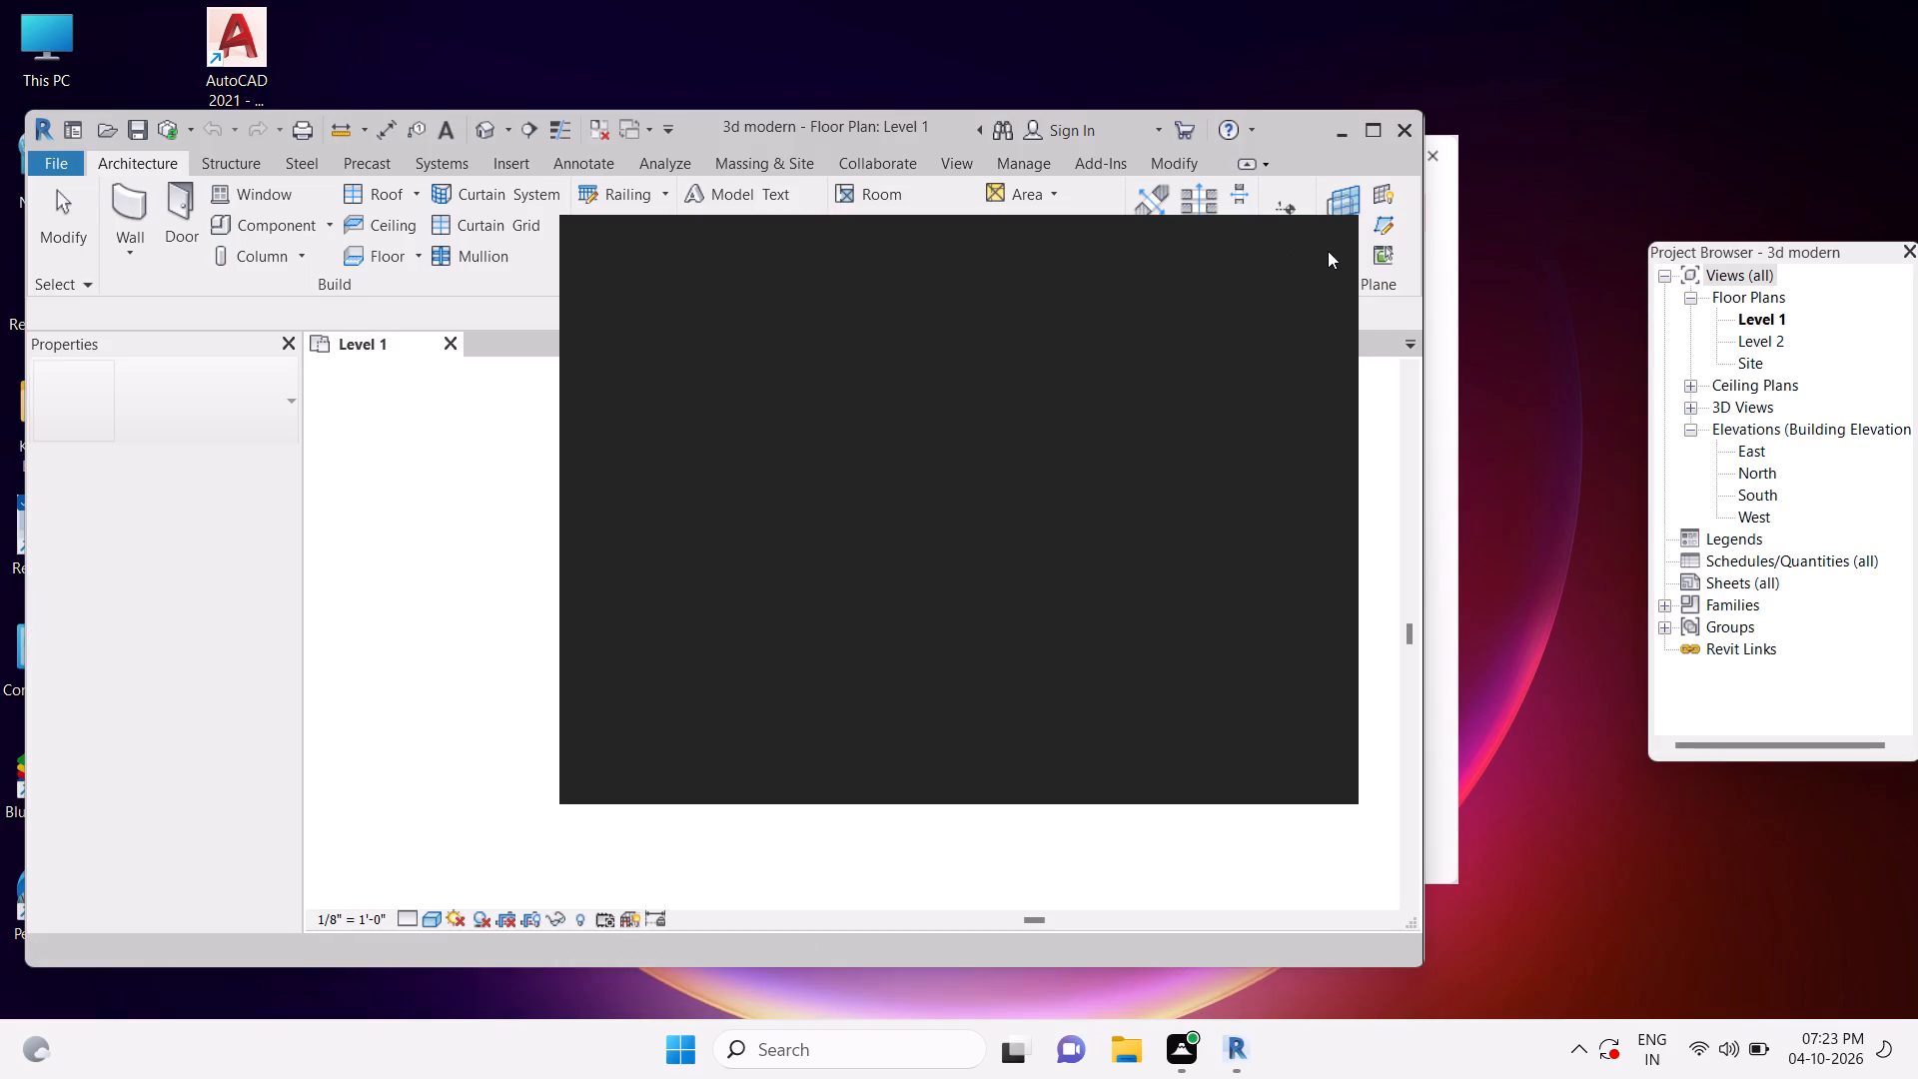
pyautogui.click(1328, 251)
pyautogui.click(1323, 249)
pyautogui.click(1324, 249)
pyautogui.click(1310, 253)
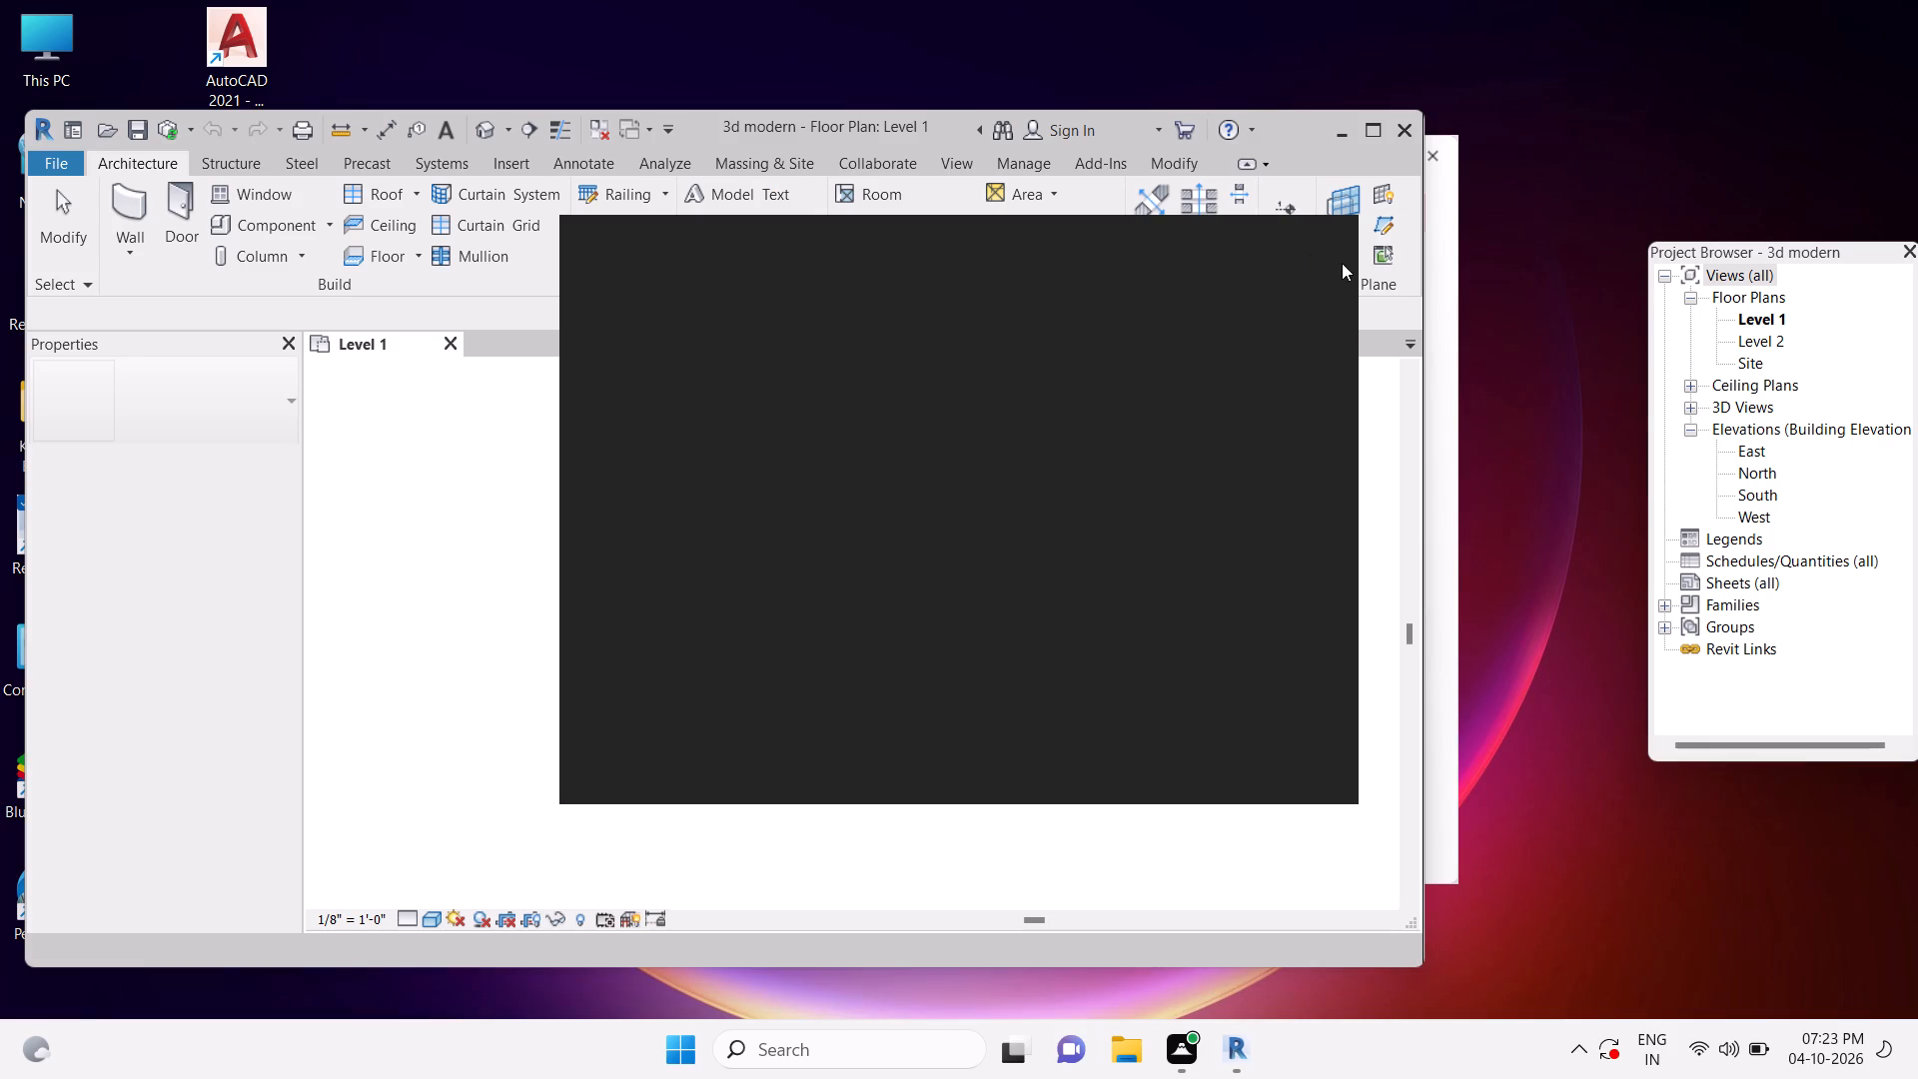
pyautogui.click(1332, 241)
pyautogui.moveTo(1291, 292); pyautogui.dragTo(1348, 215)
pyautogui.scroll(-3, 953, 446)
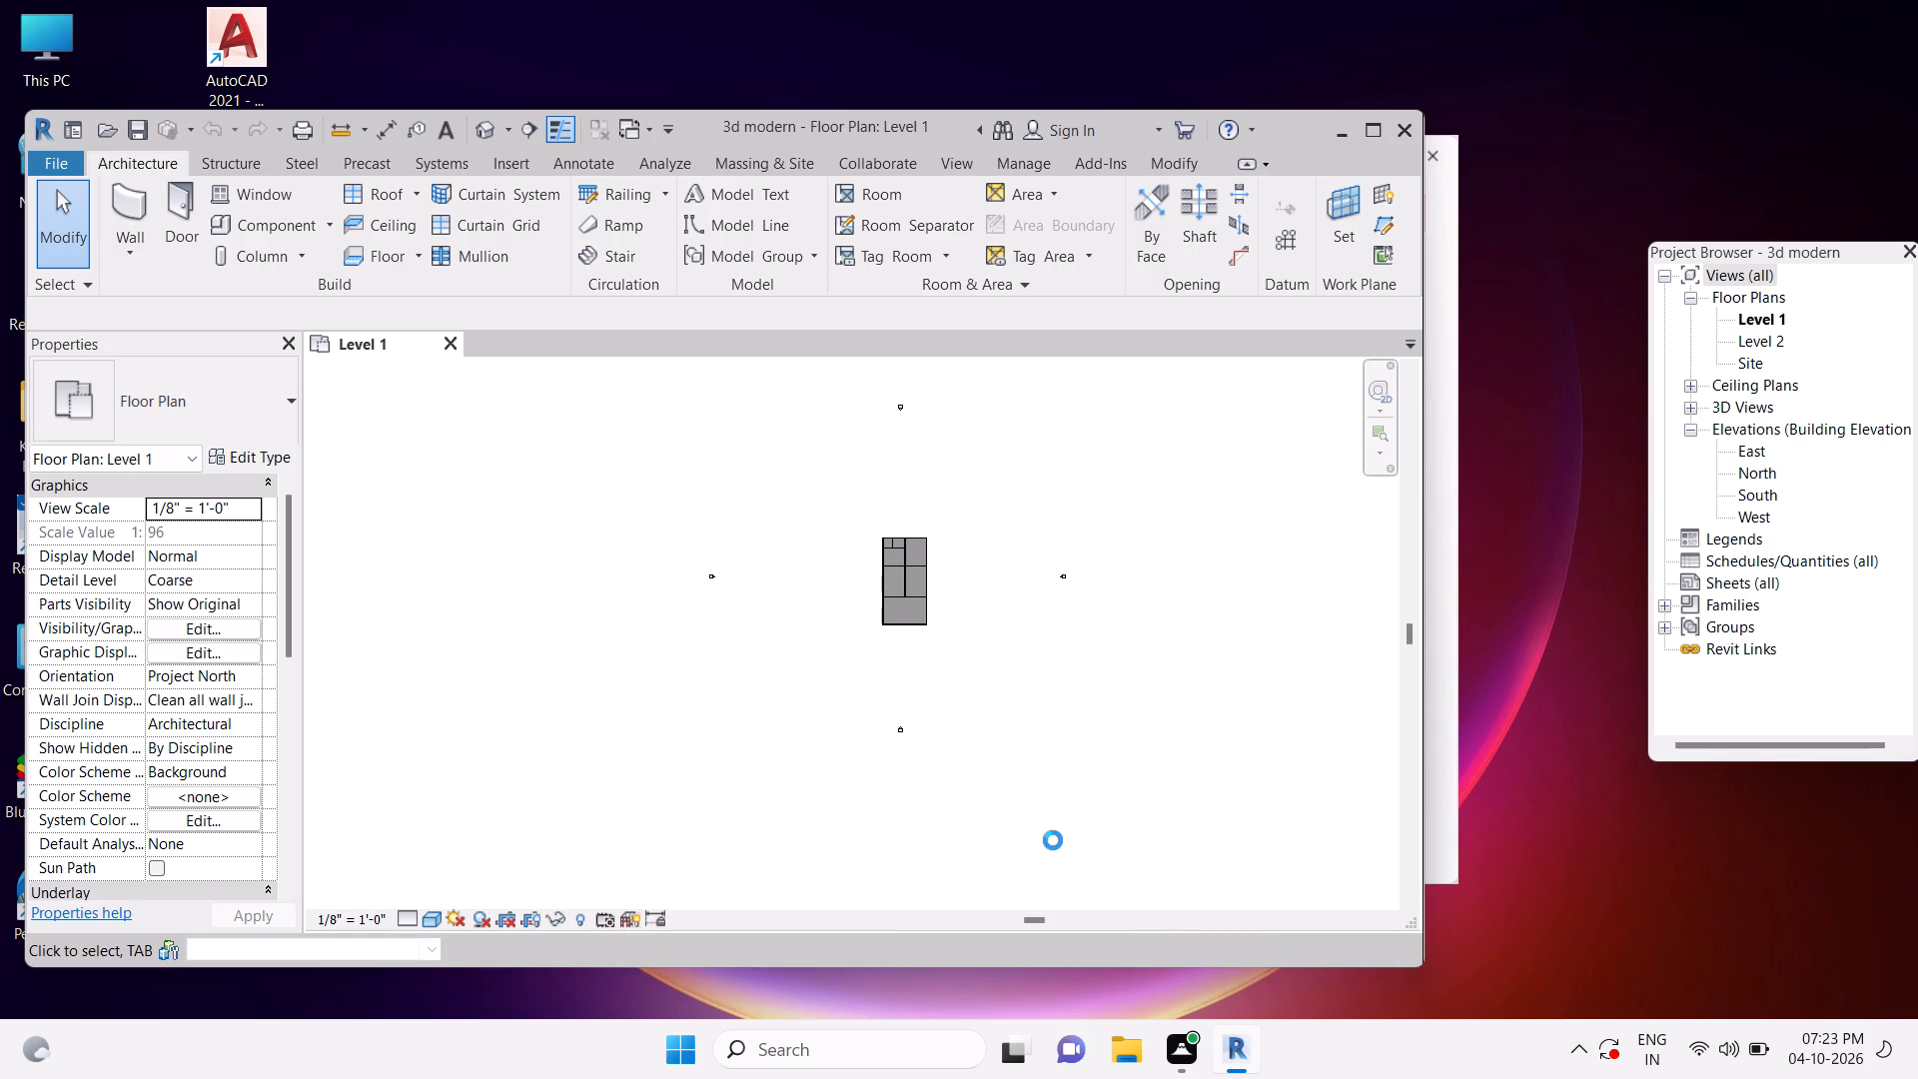
# Examine the wall and room layout of the 3d modern project's Level 1 floor plan.
pyautogui.scroll(-1, 1019, 654)
pyautogui.moveTo(1019, 655); pyautogui.dragTo(1003, 688, button='middle')
pyautogui.scroll(-1, 1018, 658)
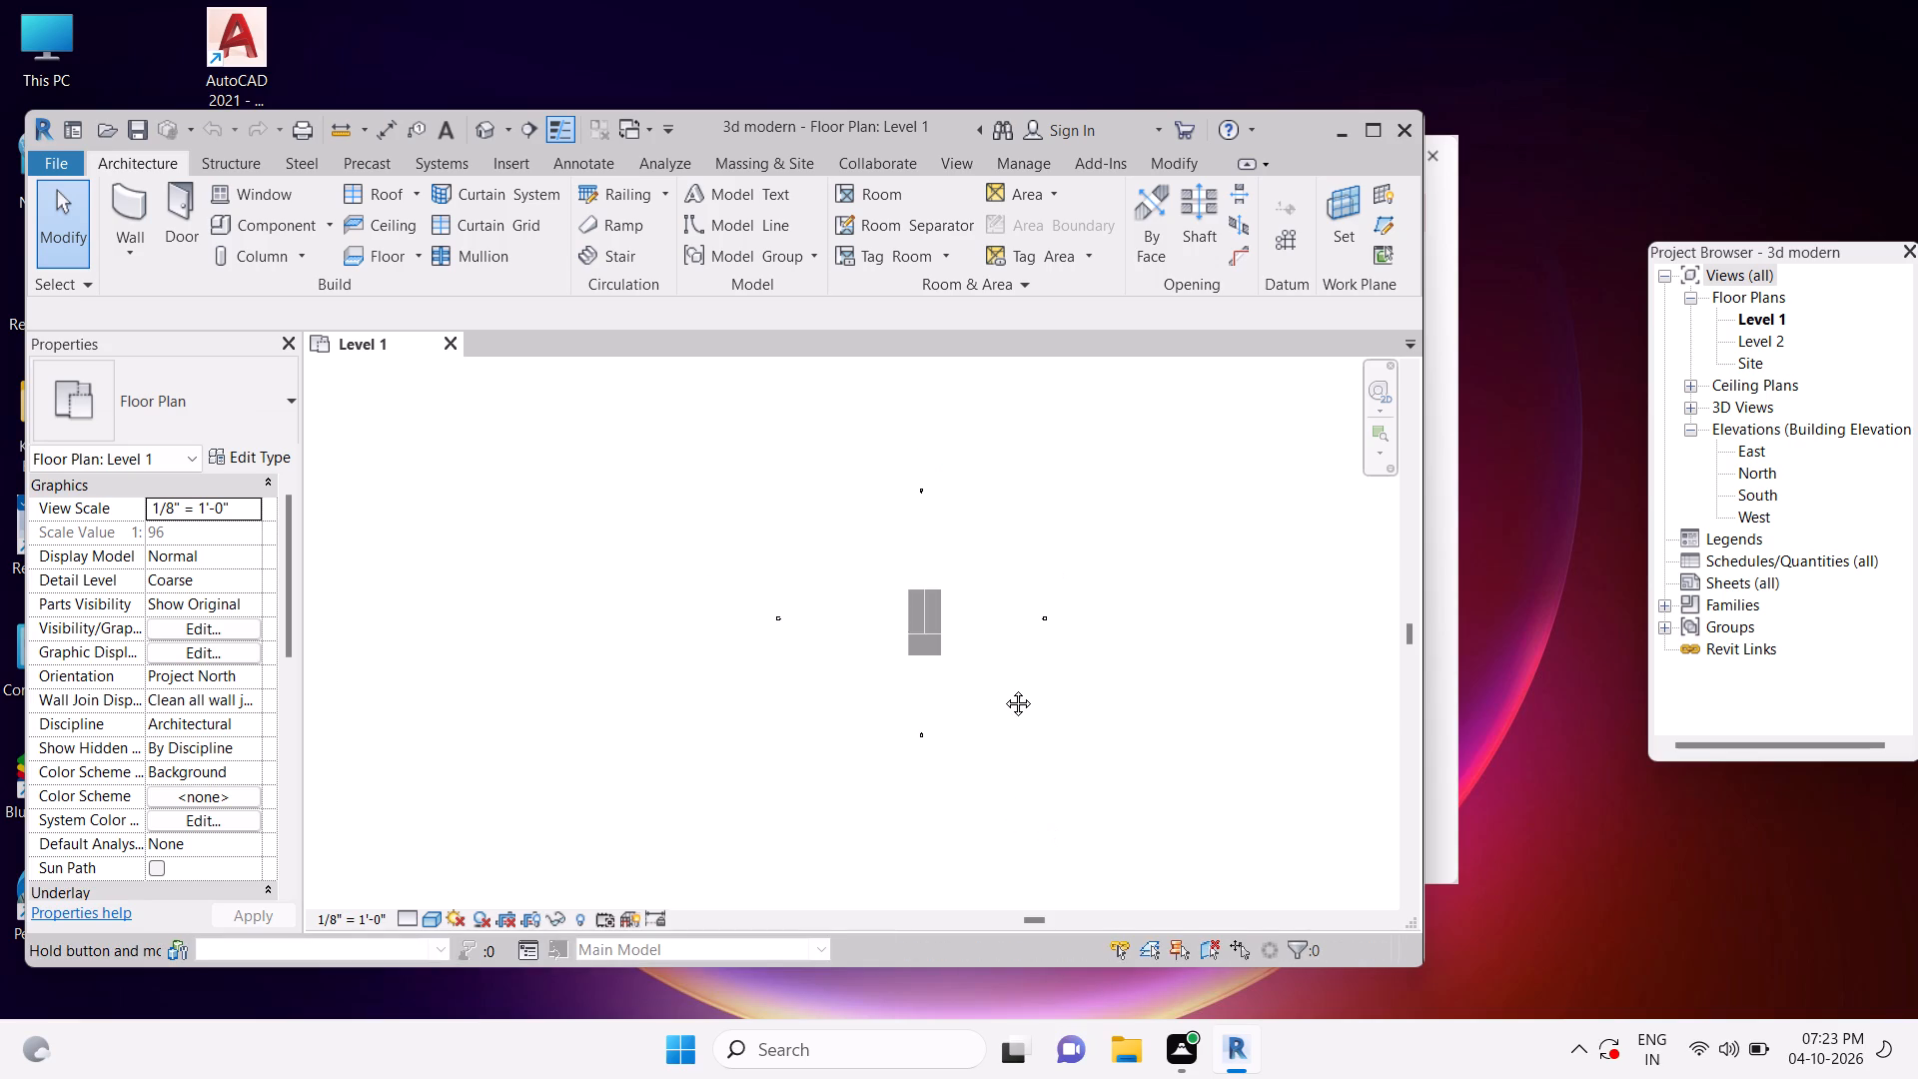
pyautogui.moveTo(1003, 688); pyautogui.dragTo(1002, 690, button='middle')
pyautogui.scroll(-2, 1003, 688)
pyautogui.scroll(8, 1003, 688)
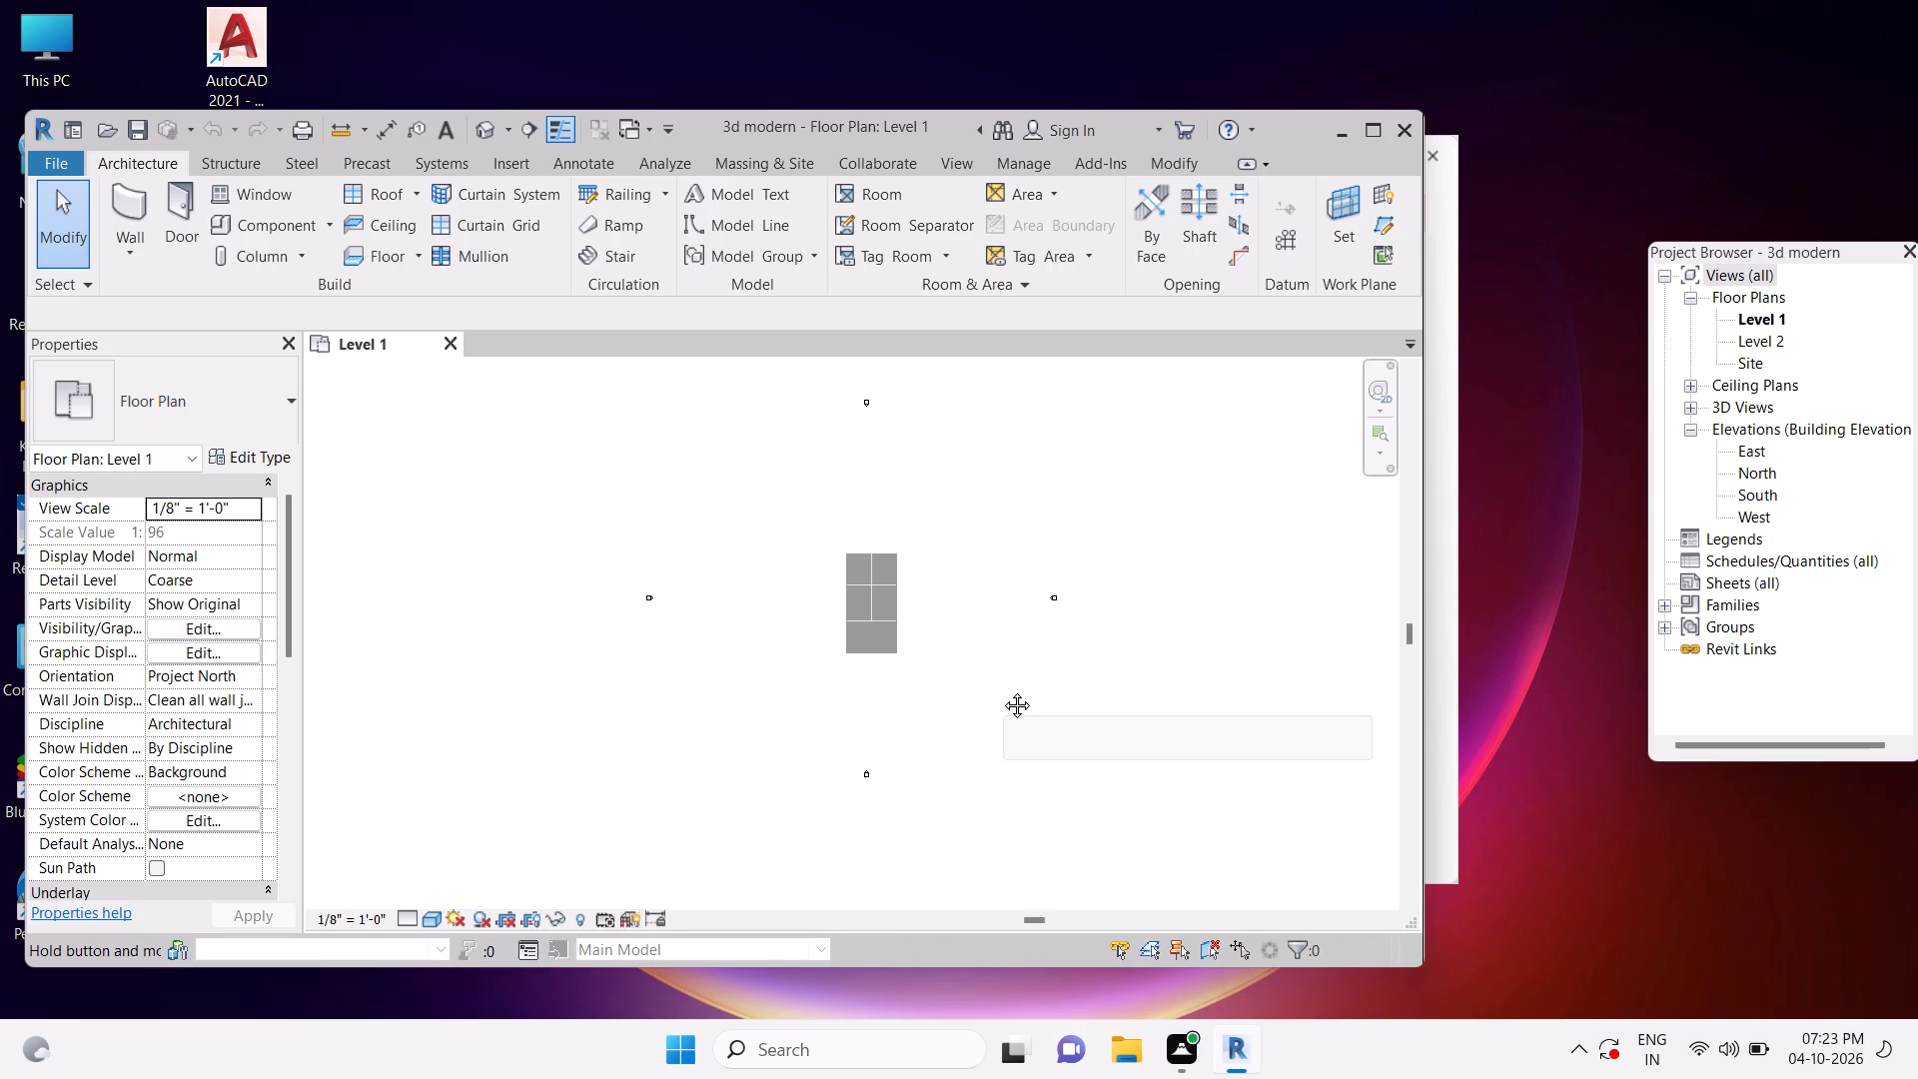
pyautogui.moveTo(1002, 690); pyautogui.dragTo(1002, 689, button='middle')
pyautogui.scroll(2, 1002, 689)
pyautogui.scroll(1, 876, 678)
pyautogui.scroll(-3, 866, 703)
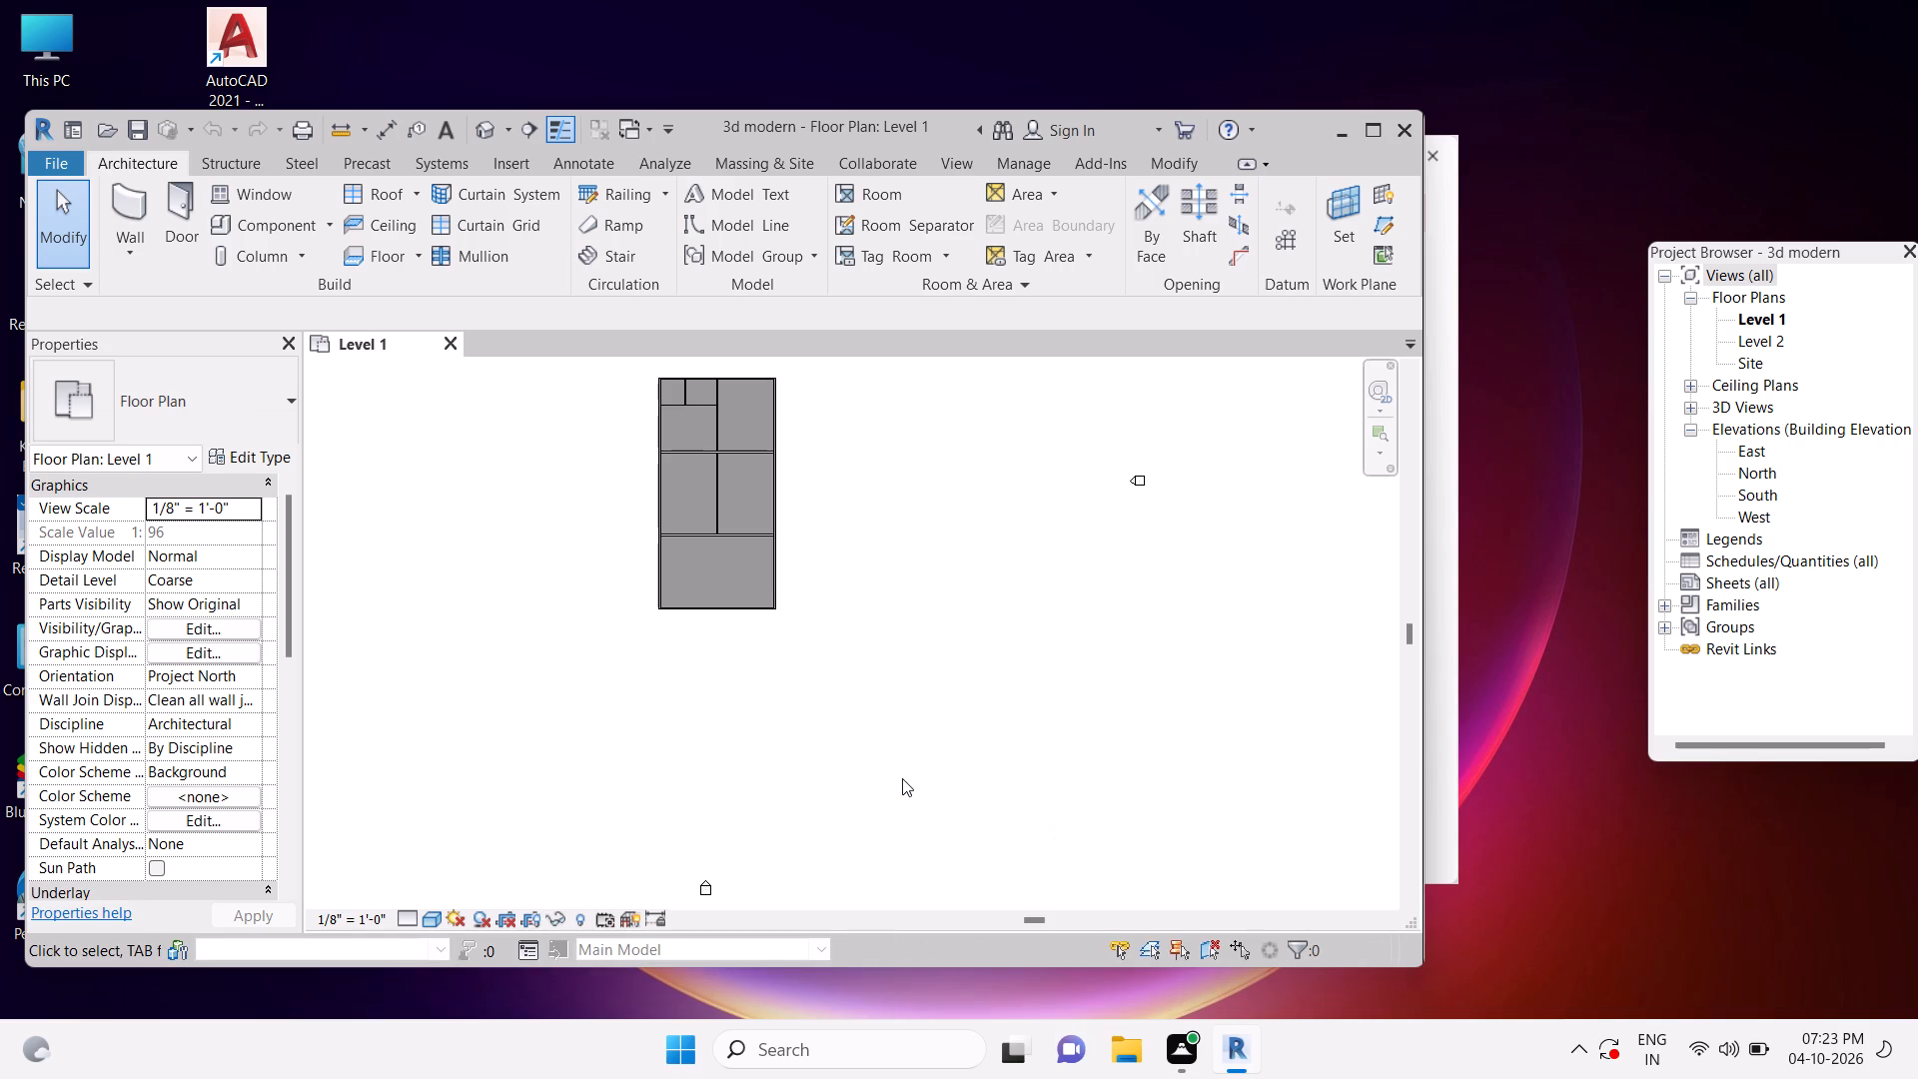
pyautogui.scroll(-3, 902, 778)
pyautogui.middleClick(897, 781)
pyautogui.scroll(6, 897, 781)
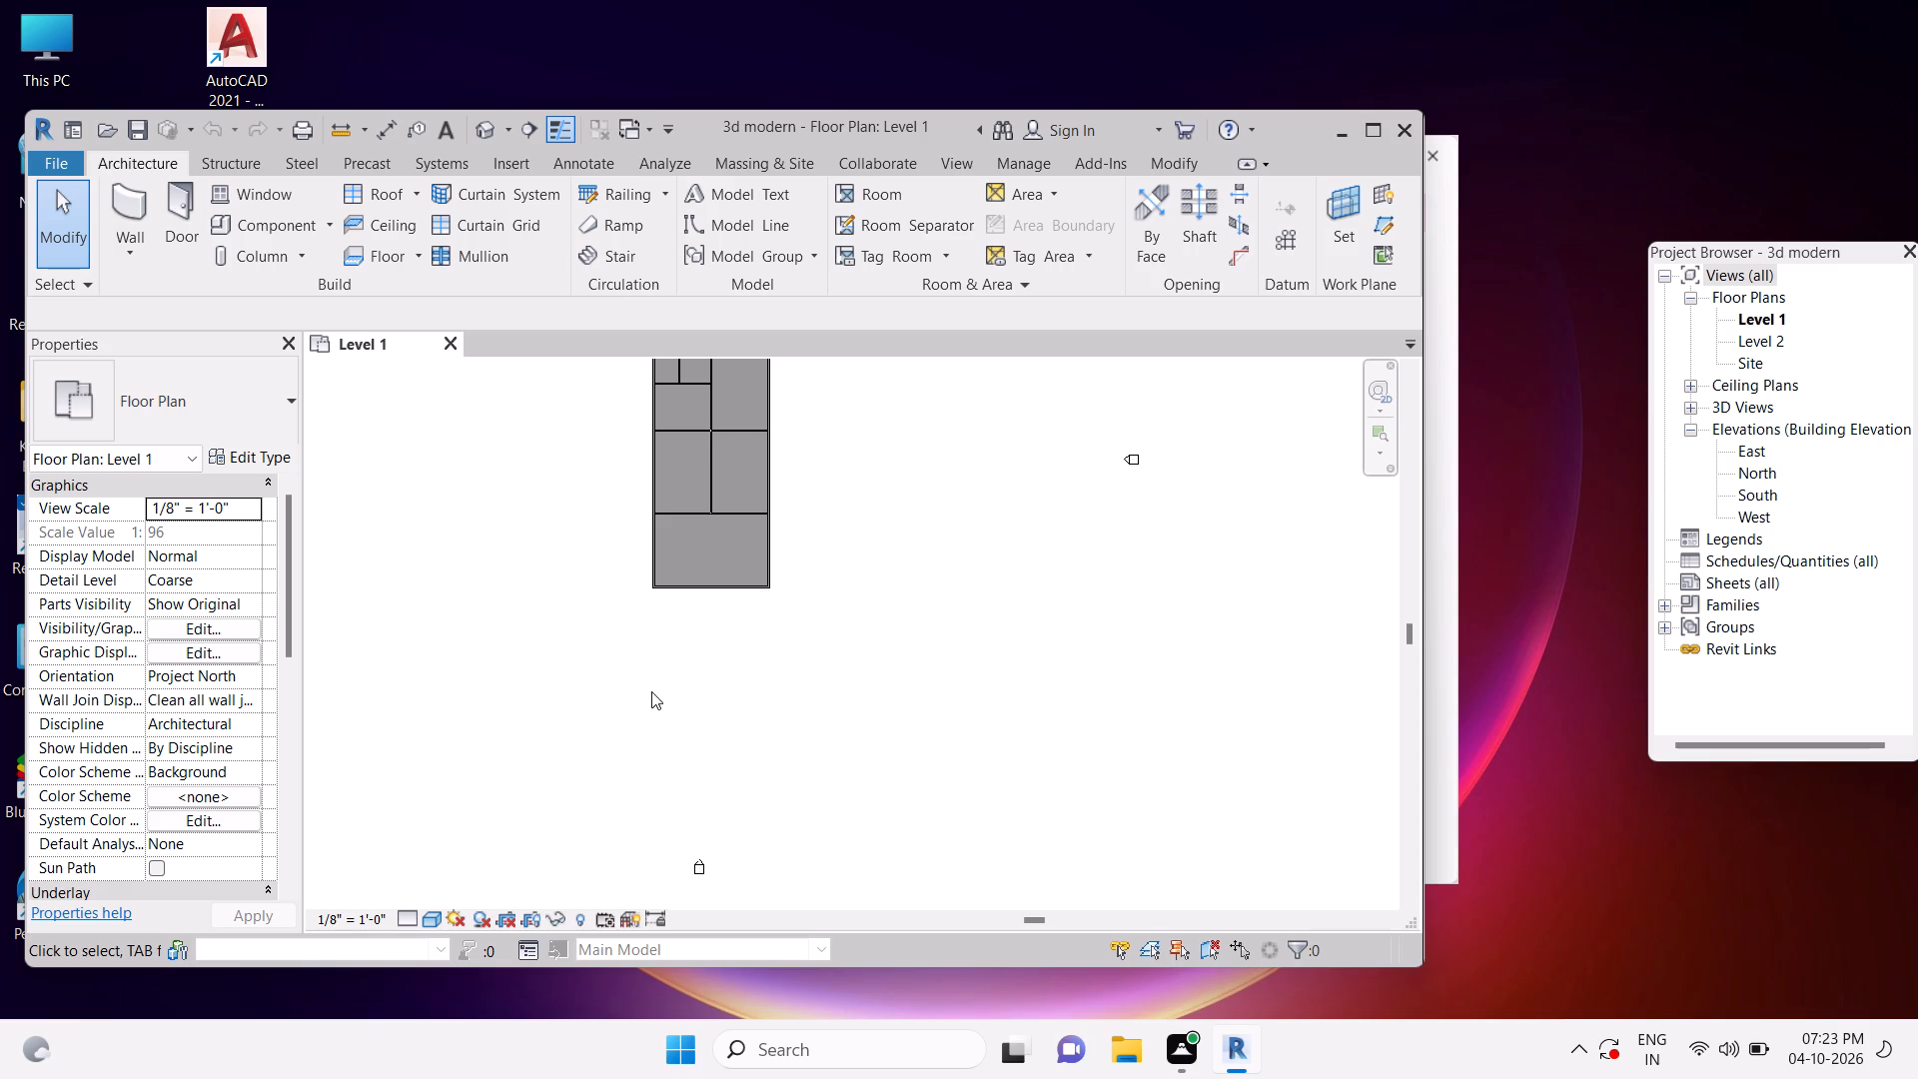
pyautogui.scroll(2, 656, 688)
pyautogui.scroll(-8, 910, 719)
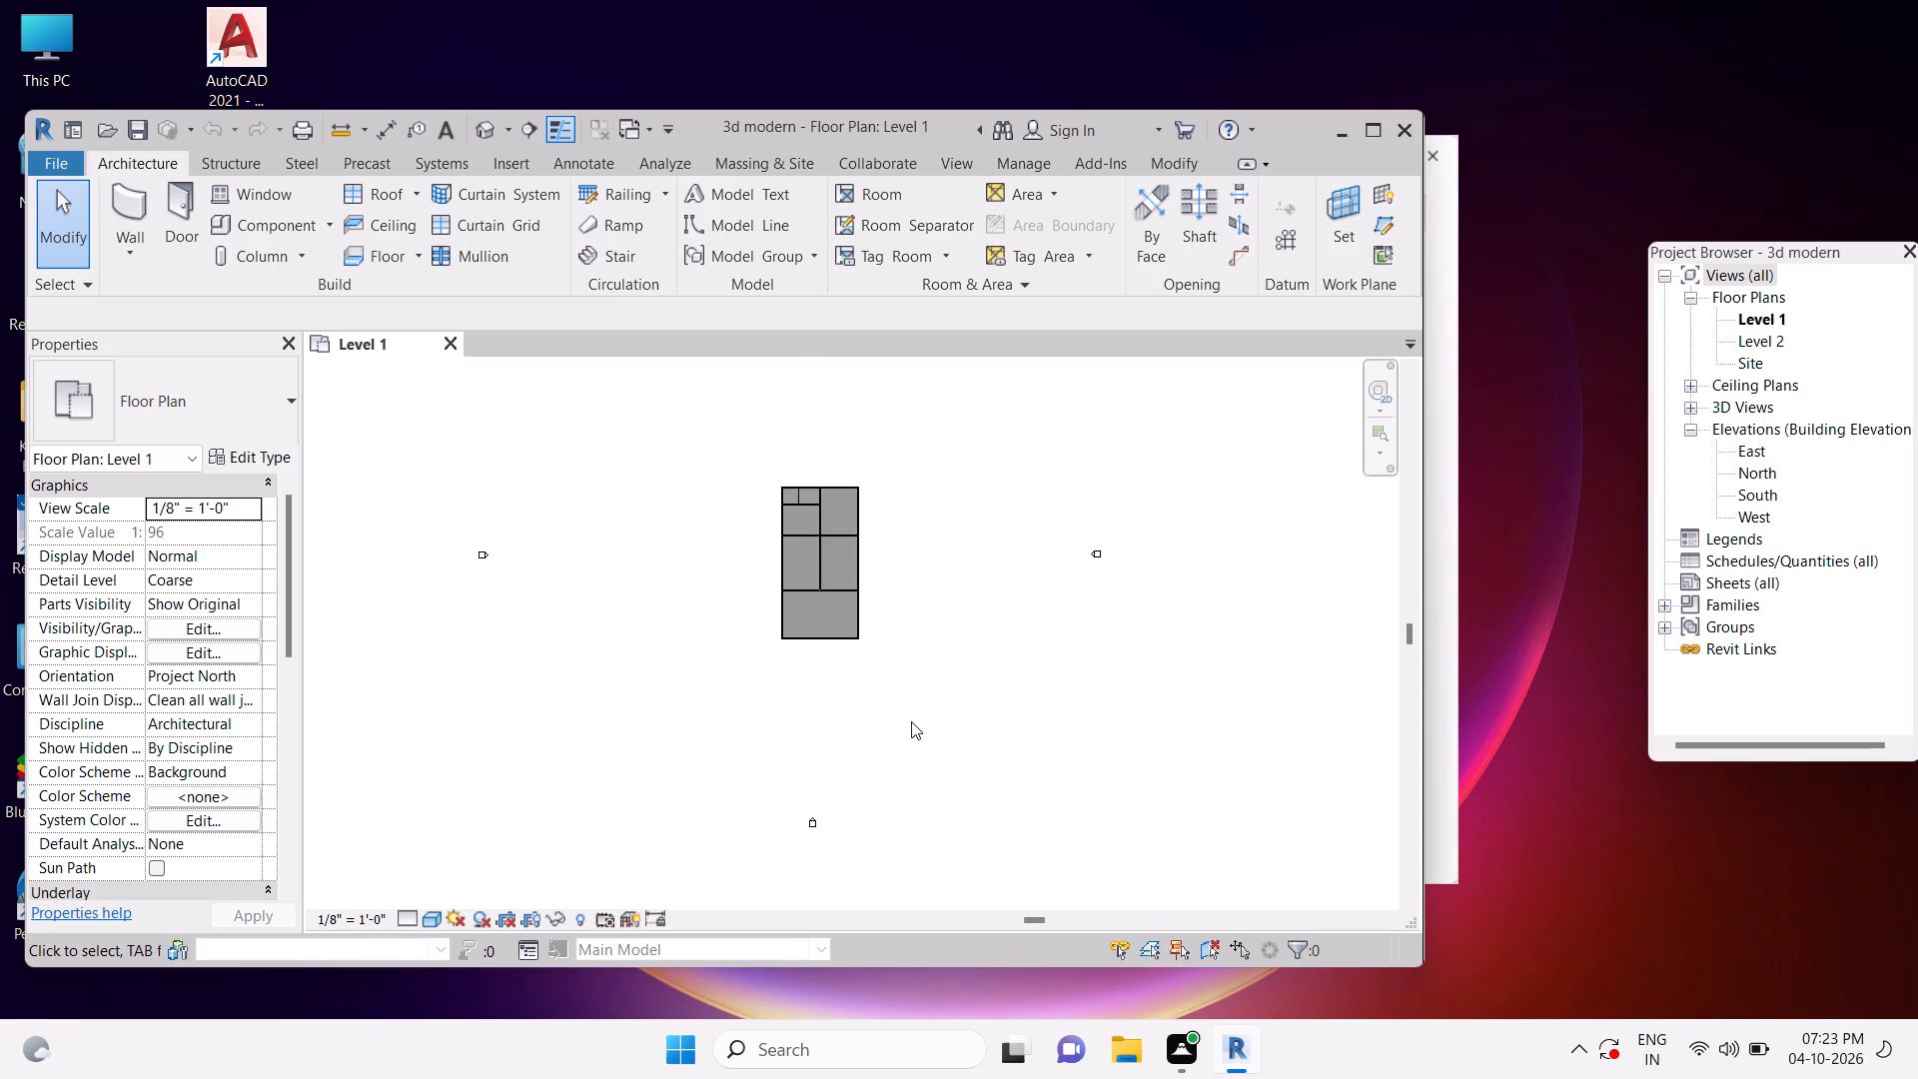
pyautogui.scroll(-1, 862, 591)
pyautogui.moveTo(860, 592); pyautogui.dragTo(860, 593, button='middle')
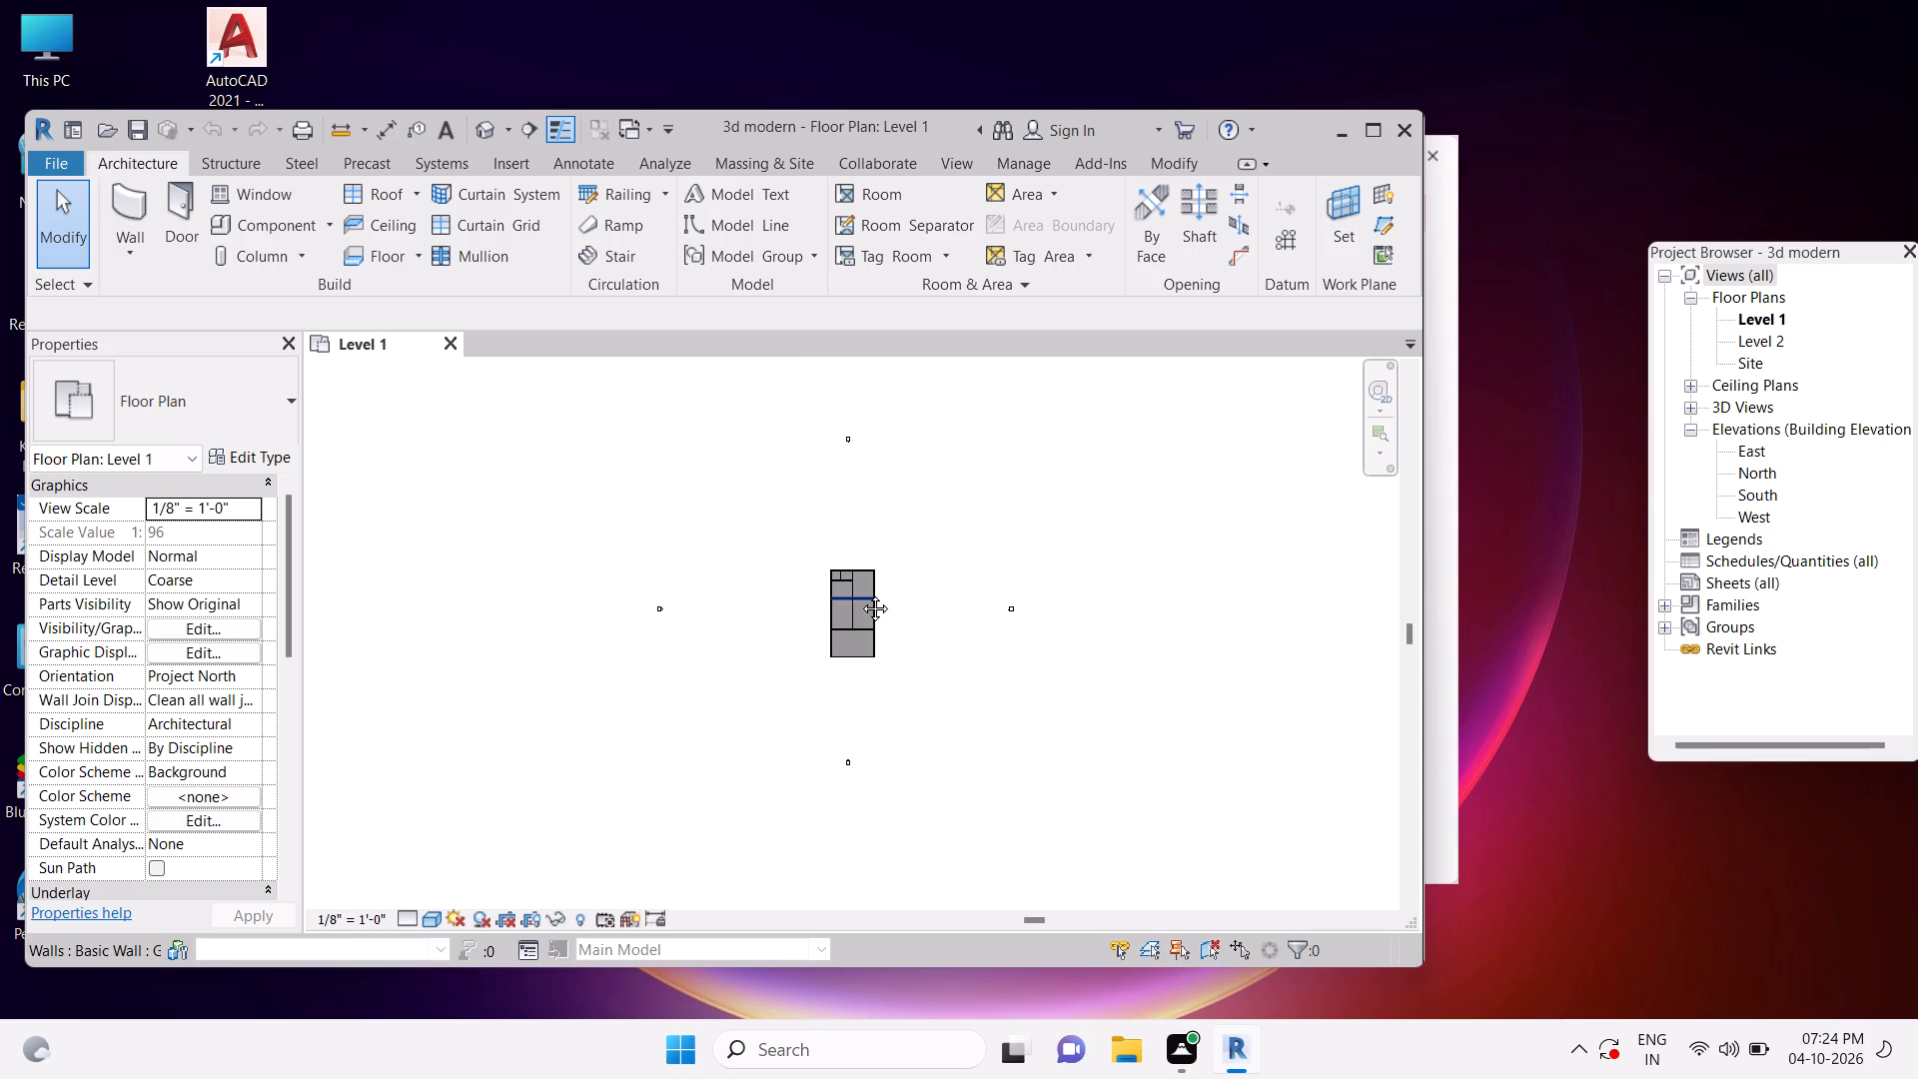
pyautogui.moveTo(860, 593); pyautogui.dragTo(812, 702, button='middle')
pyautogui.scroll(-2, 820, 679)
pyautogui.scroll(3, 812, 702)
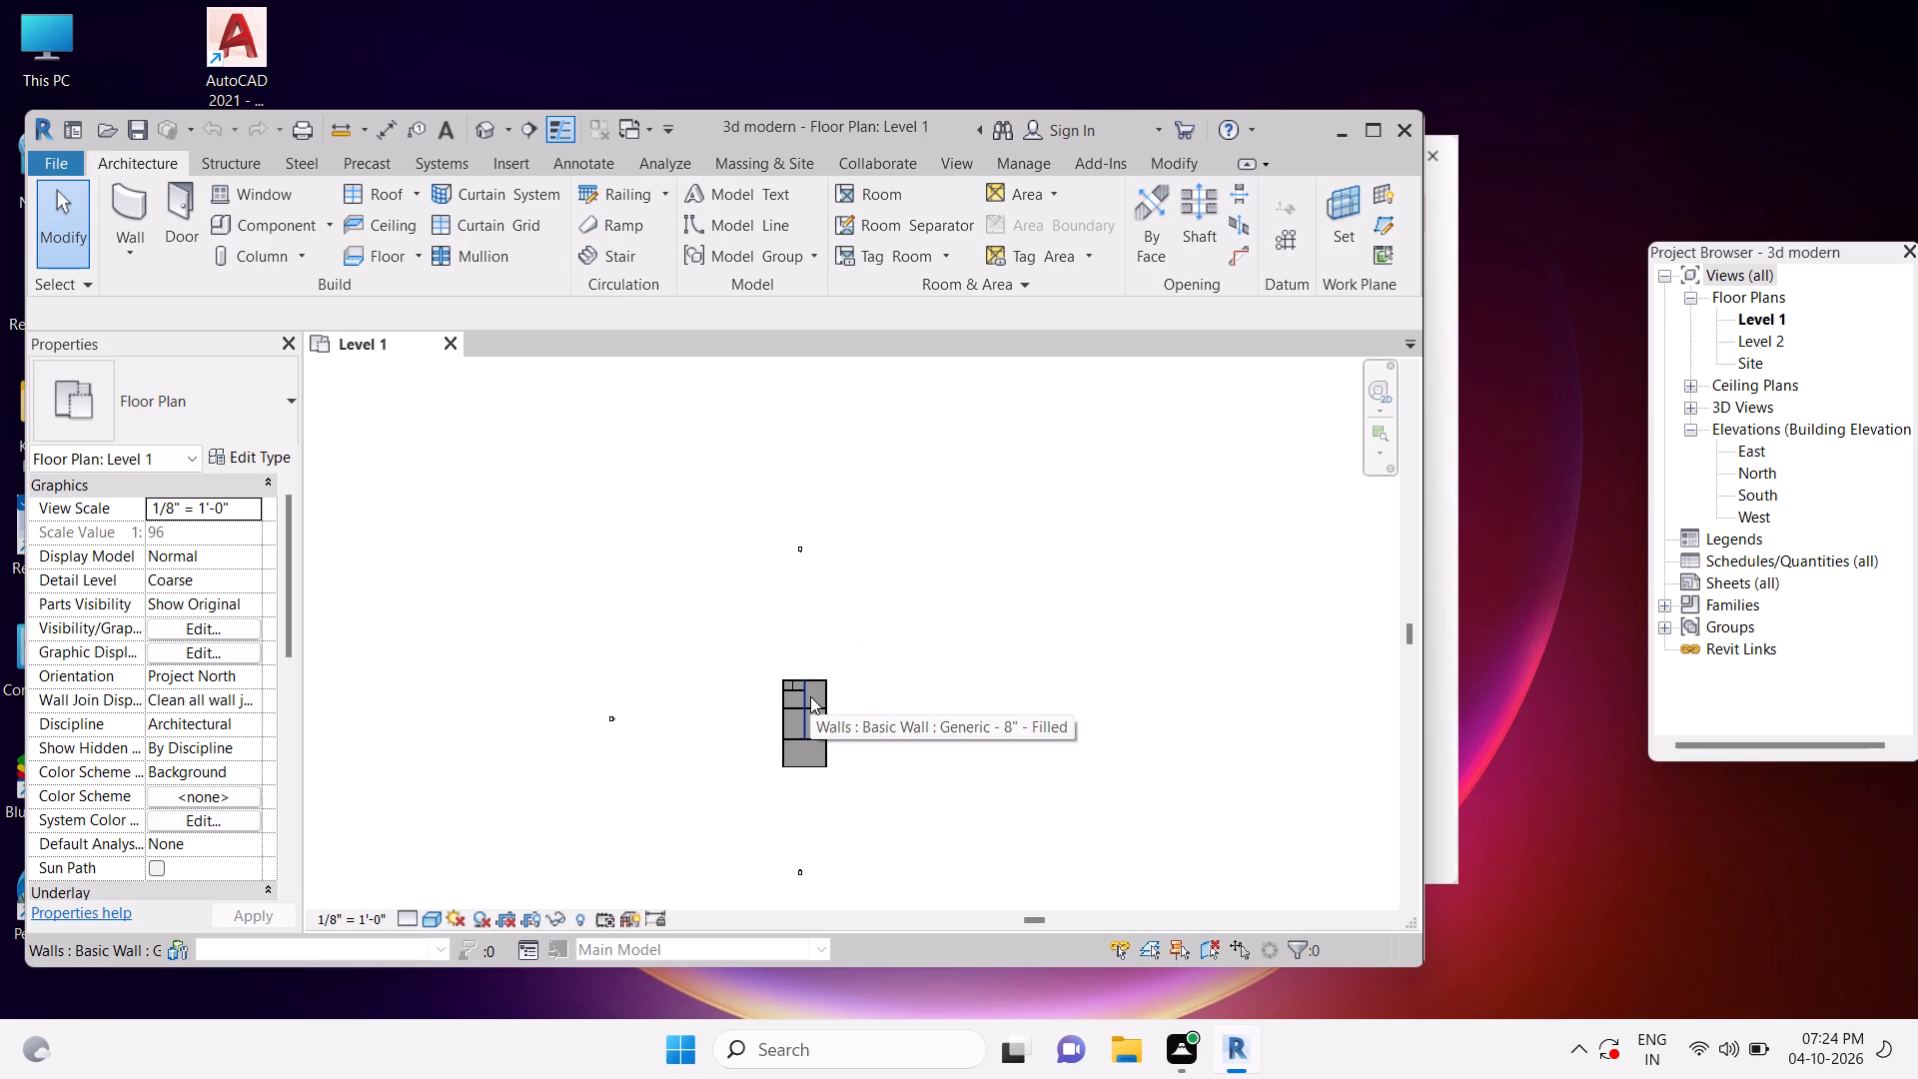
pyautogui.scroll(8, 810, 696)
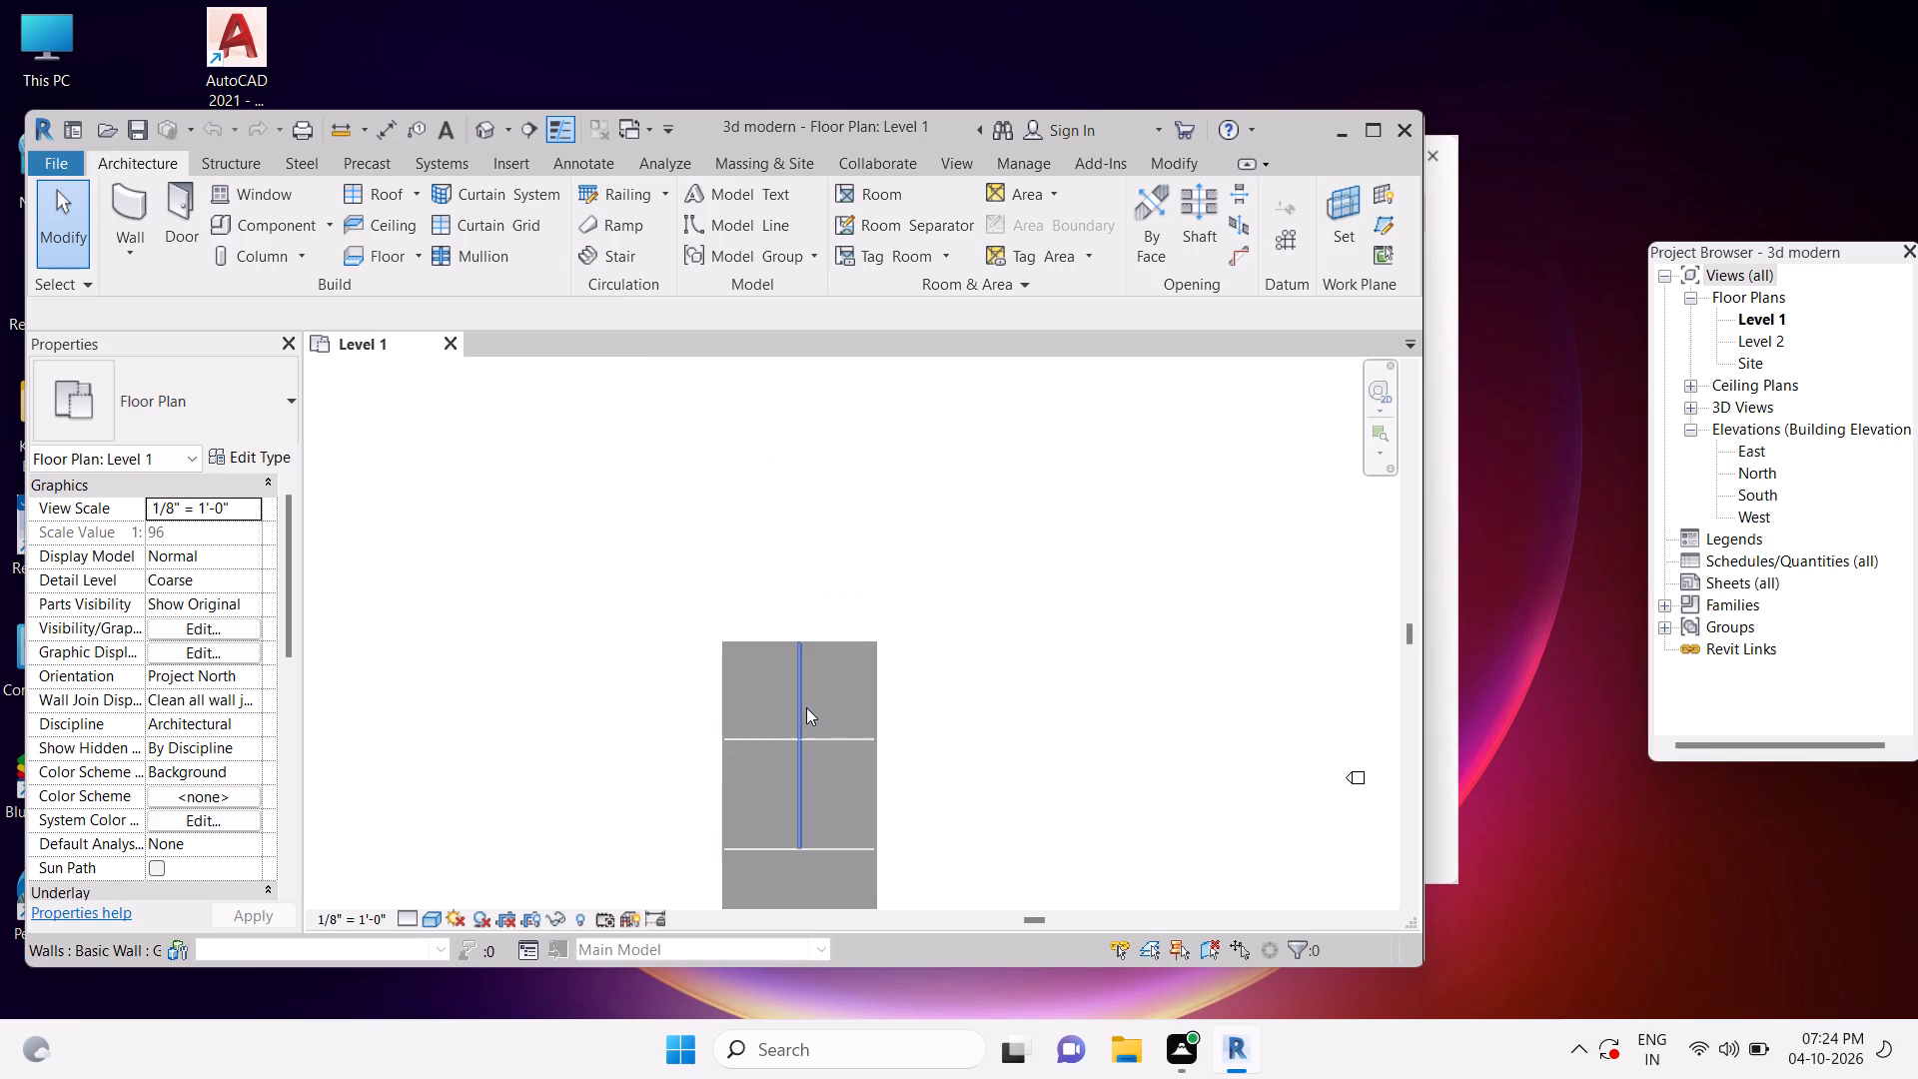
pyautogui.scroll(2, 812, 706)
pyautogui.moveTo(815, 720); pyautogui.dragTo(934, 567, button='middle')
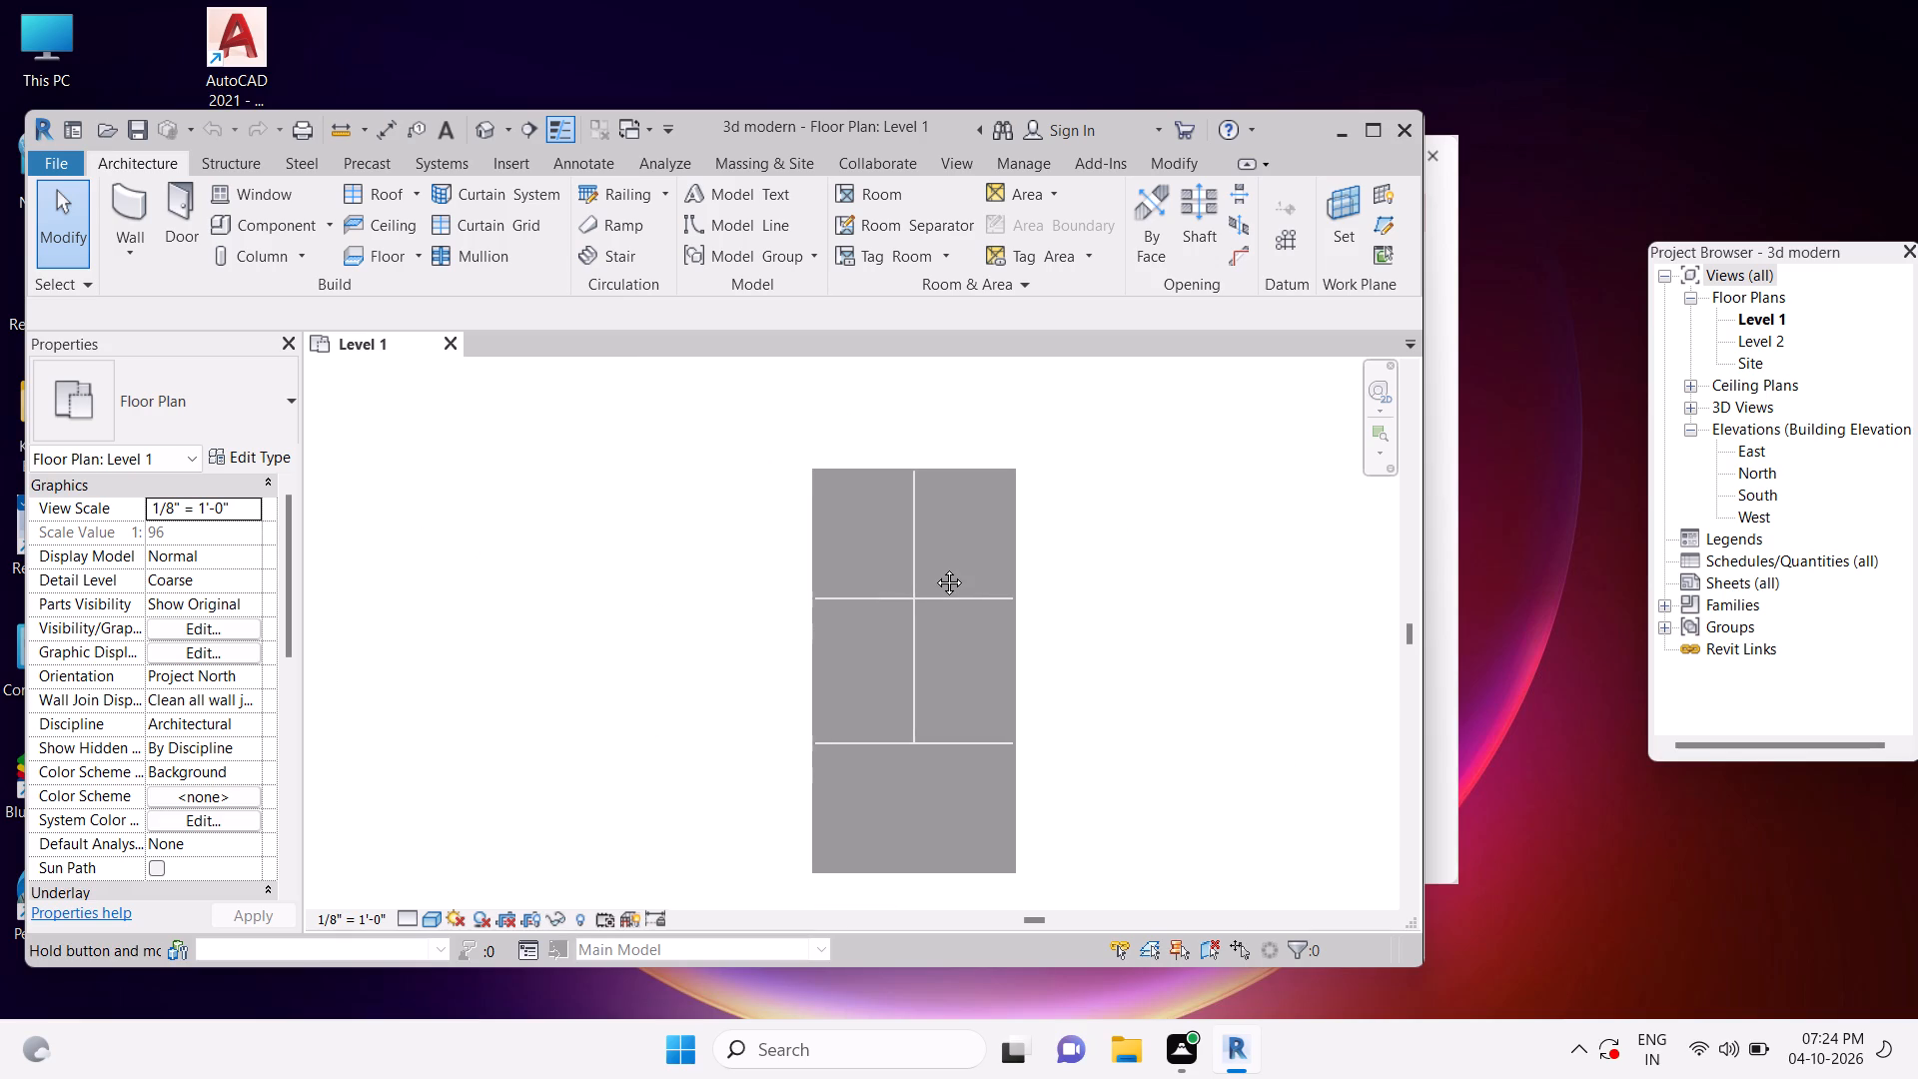
pyautogui.moveTo(934, 567); pyautogui.dragTo(905, 558, button='middle')
pyautogui.middleClick(901, 550)
pyautogui.scroll(3, 902, 565)
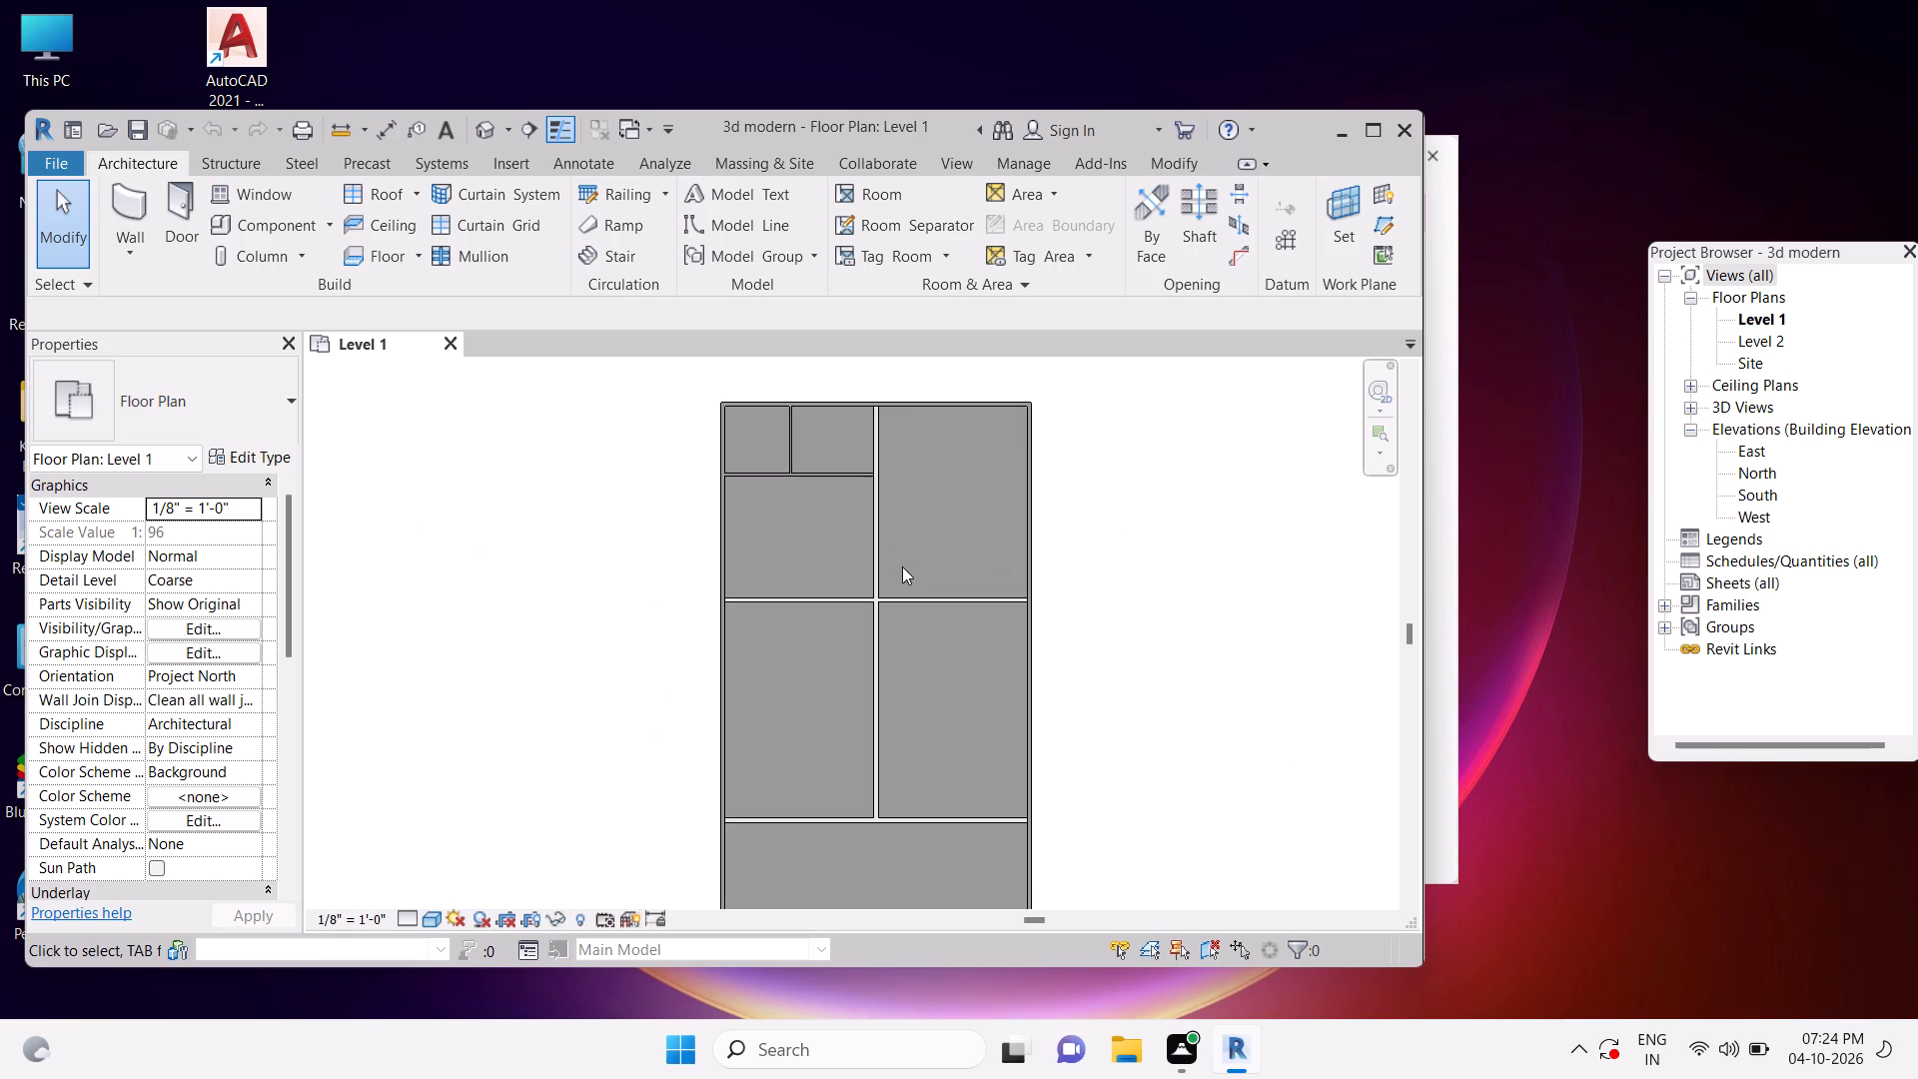
pyautogui.scroll(-1, 902, 572)
pyautogui.scroll(1, 900, 578)
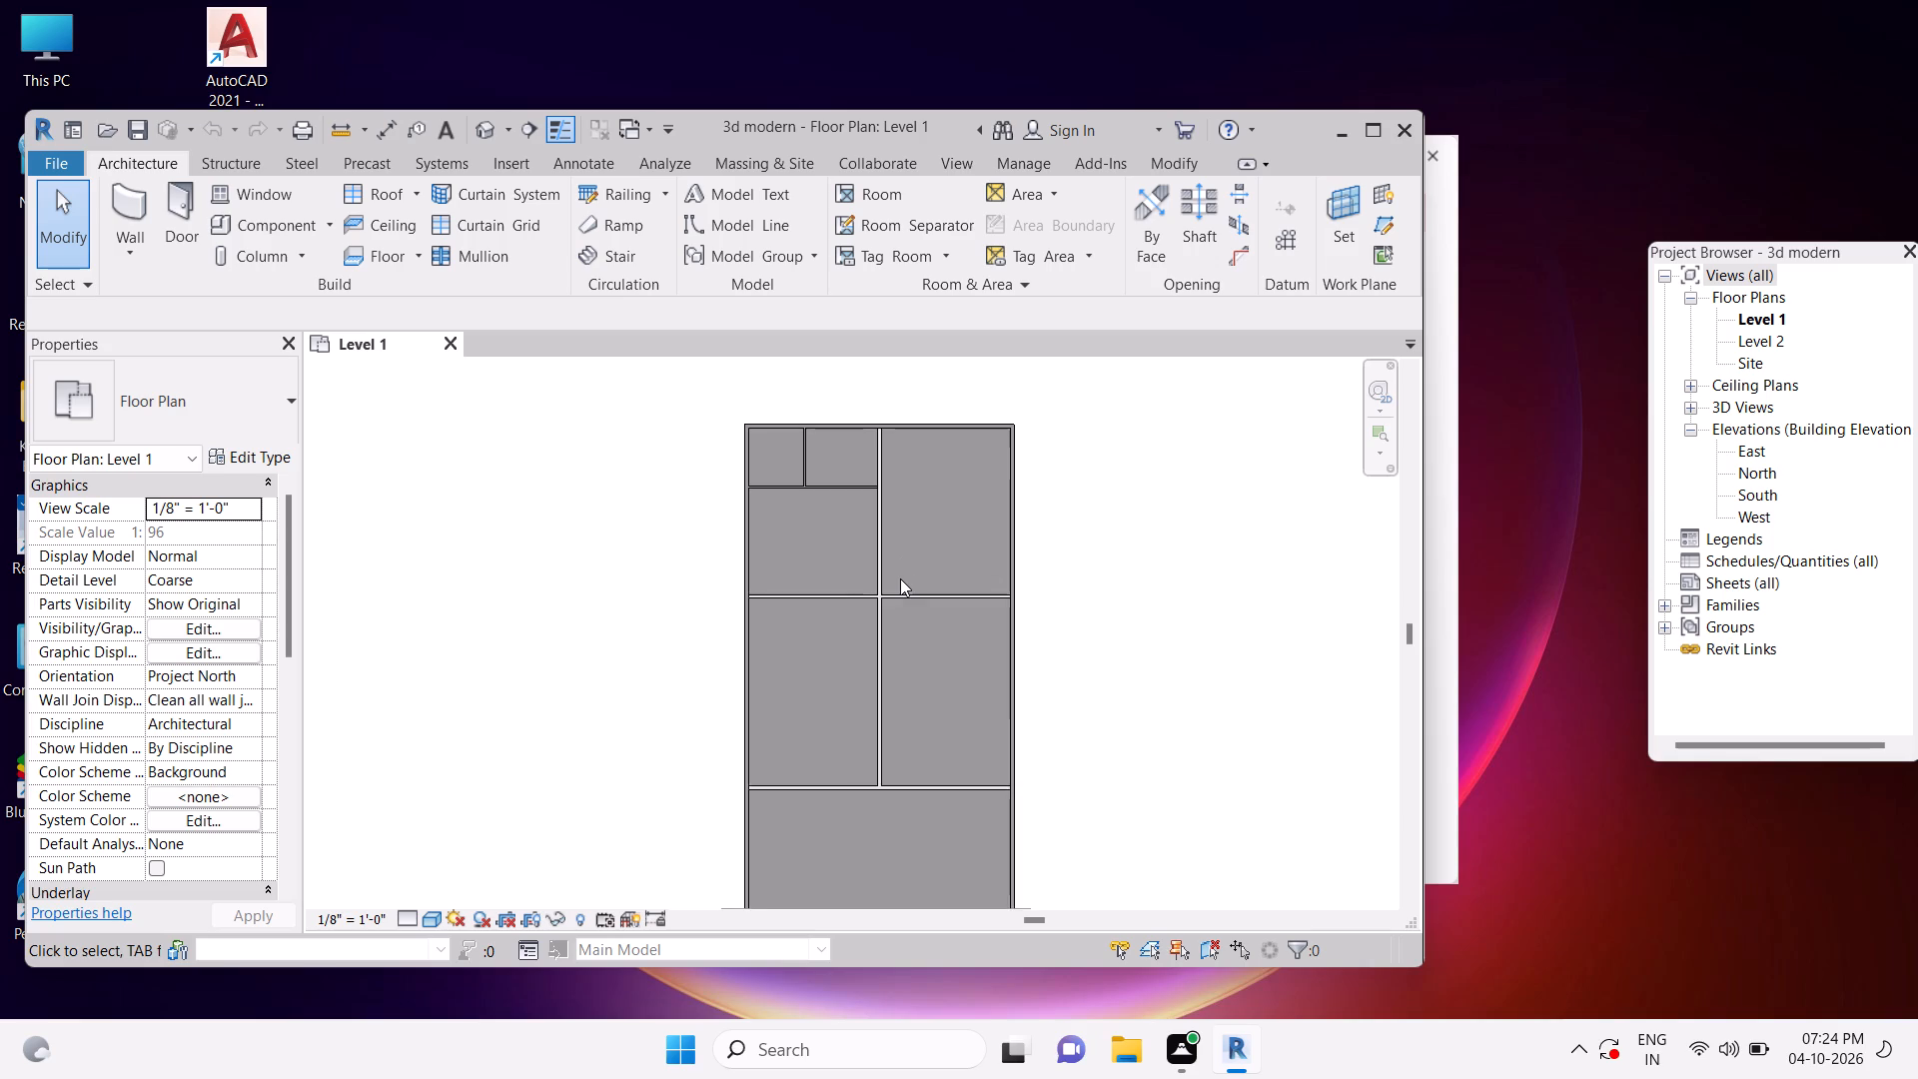
pyautogui.scroll(-1, 900, 578)
pyautogui.scroll(2, 900, 578)
pyautogui.scroll(-2, 900, 578)
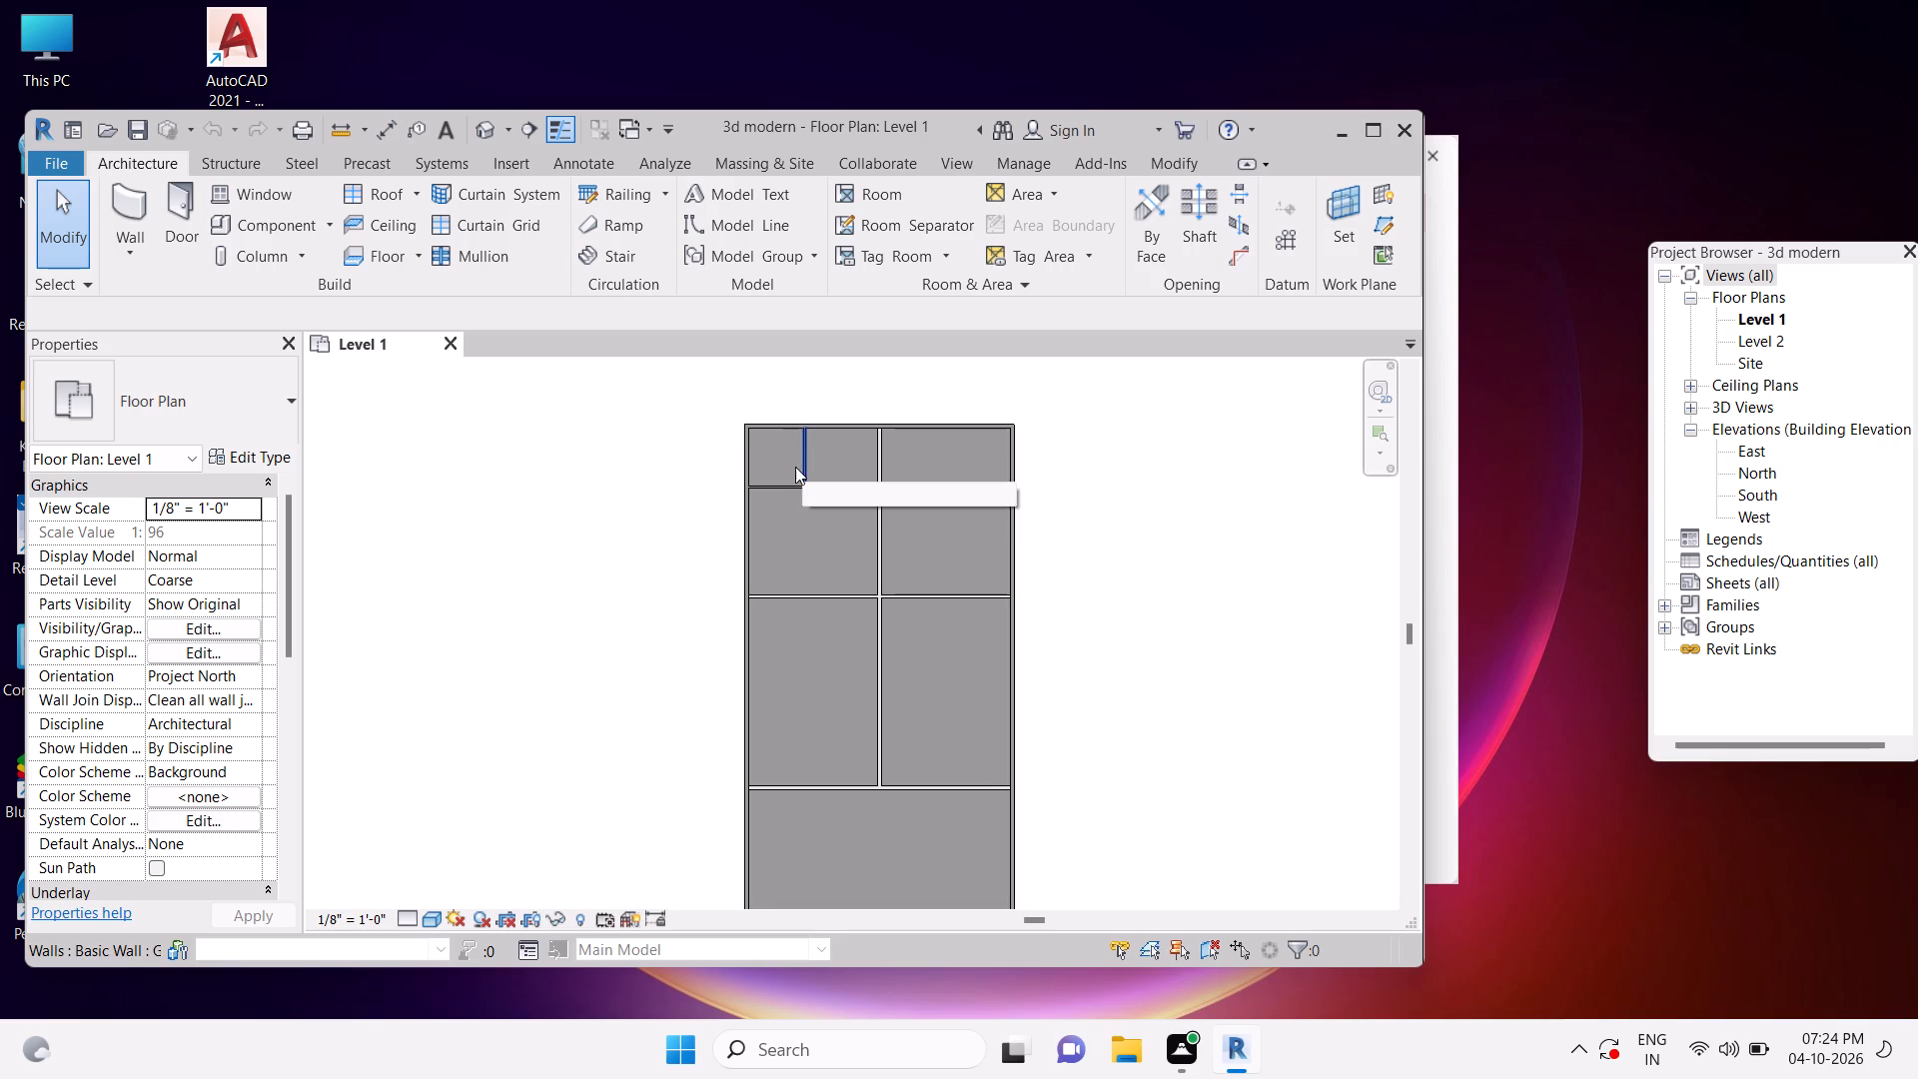
# Inspect the short Generic - 5" partition between the two small rooms at the plan's north end.
pyautogui.click(684, 491)
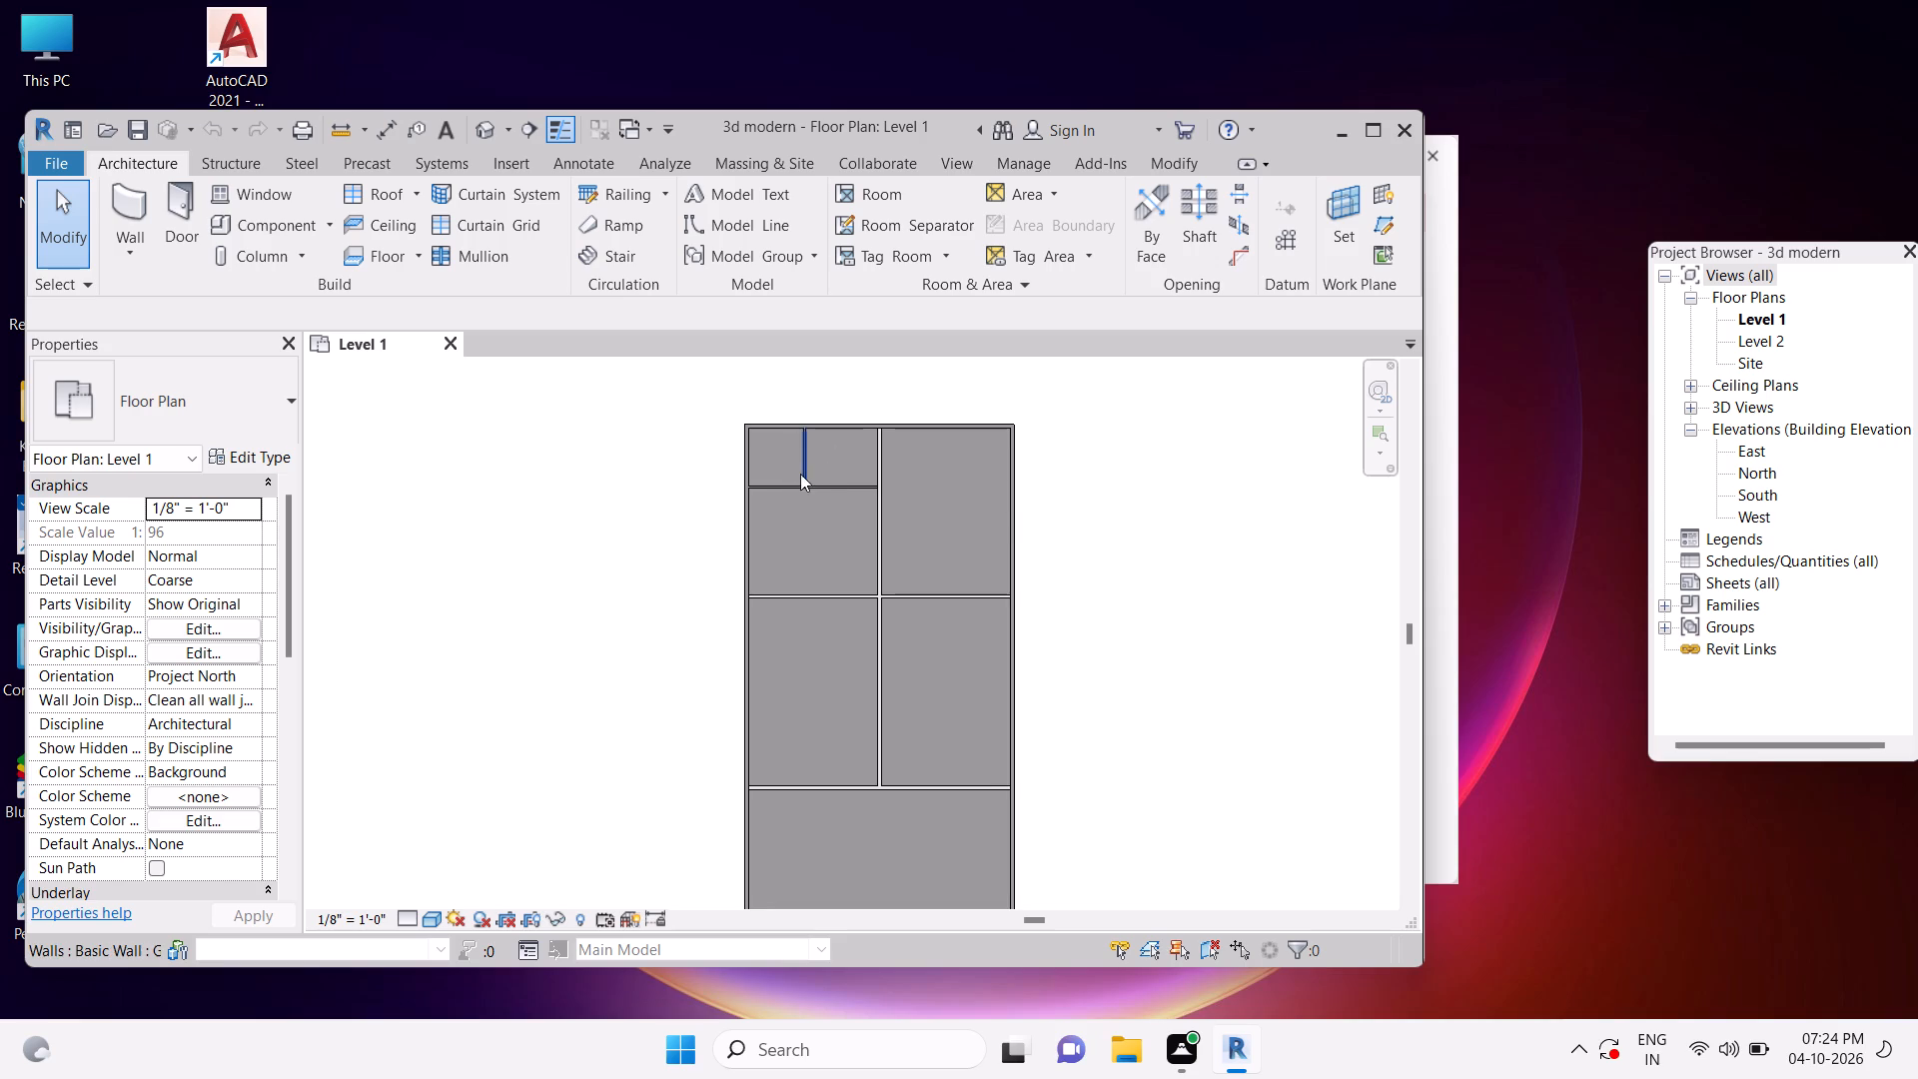
pyautogui.click(807, 456)
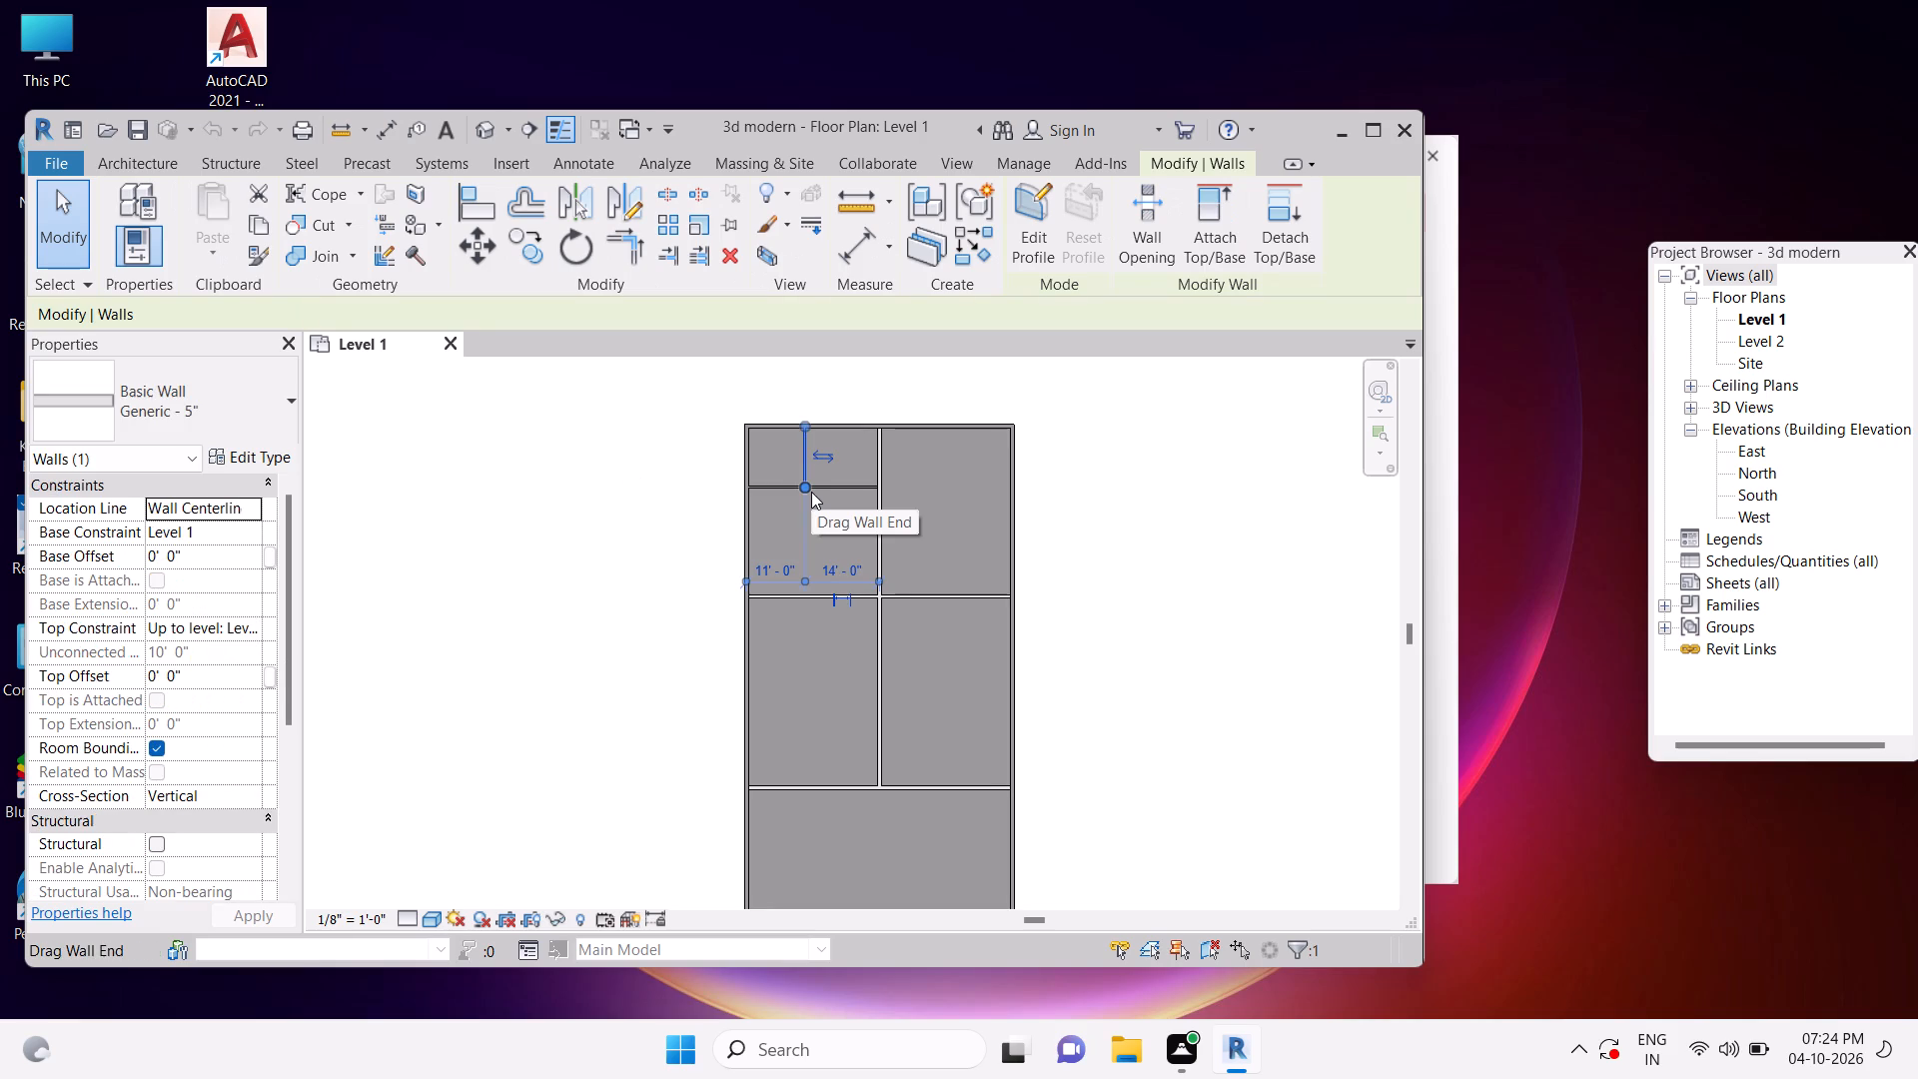
pyautogui.click(661, 500)
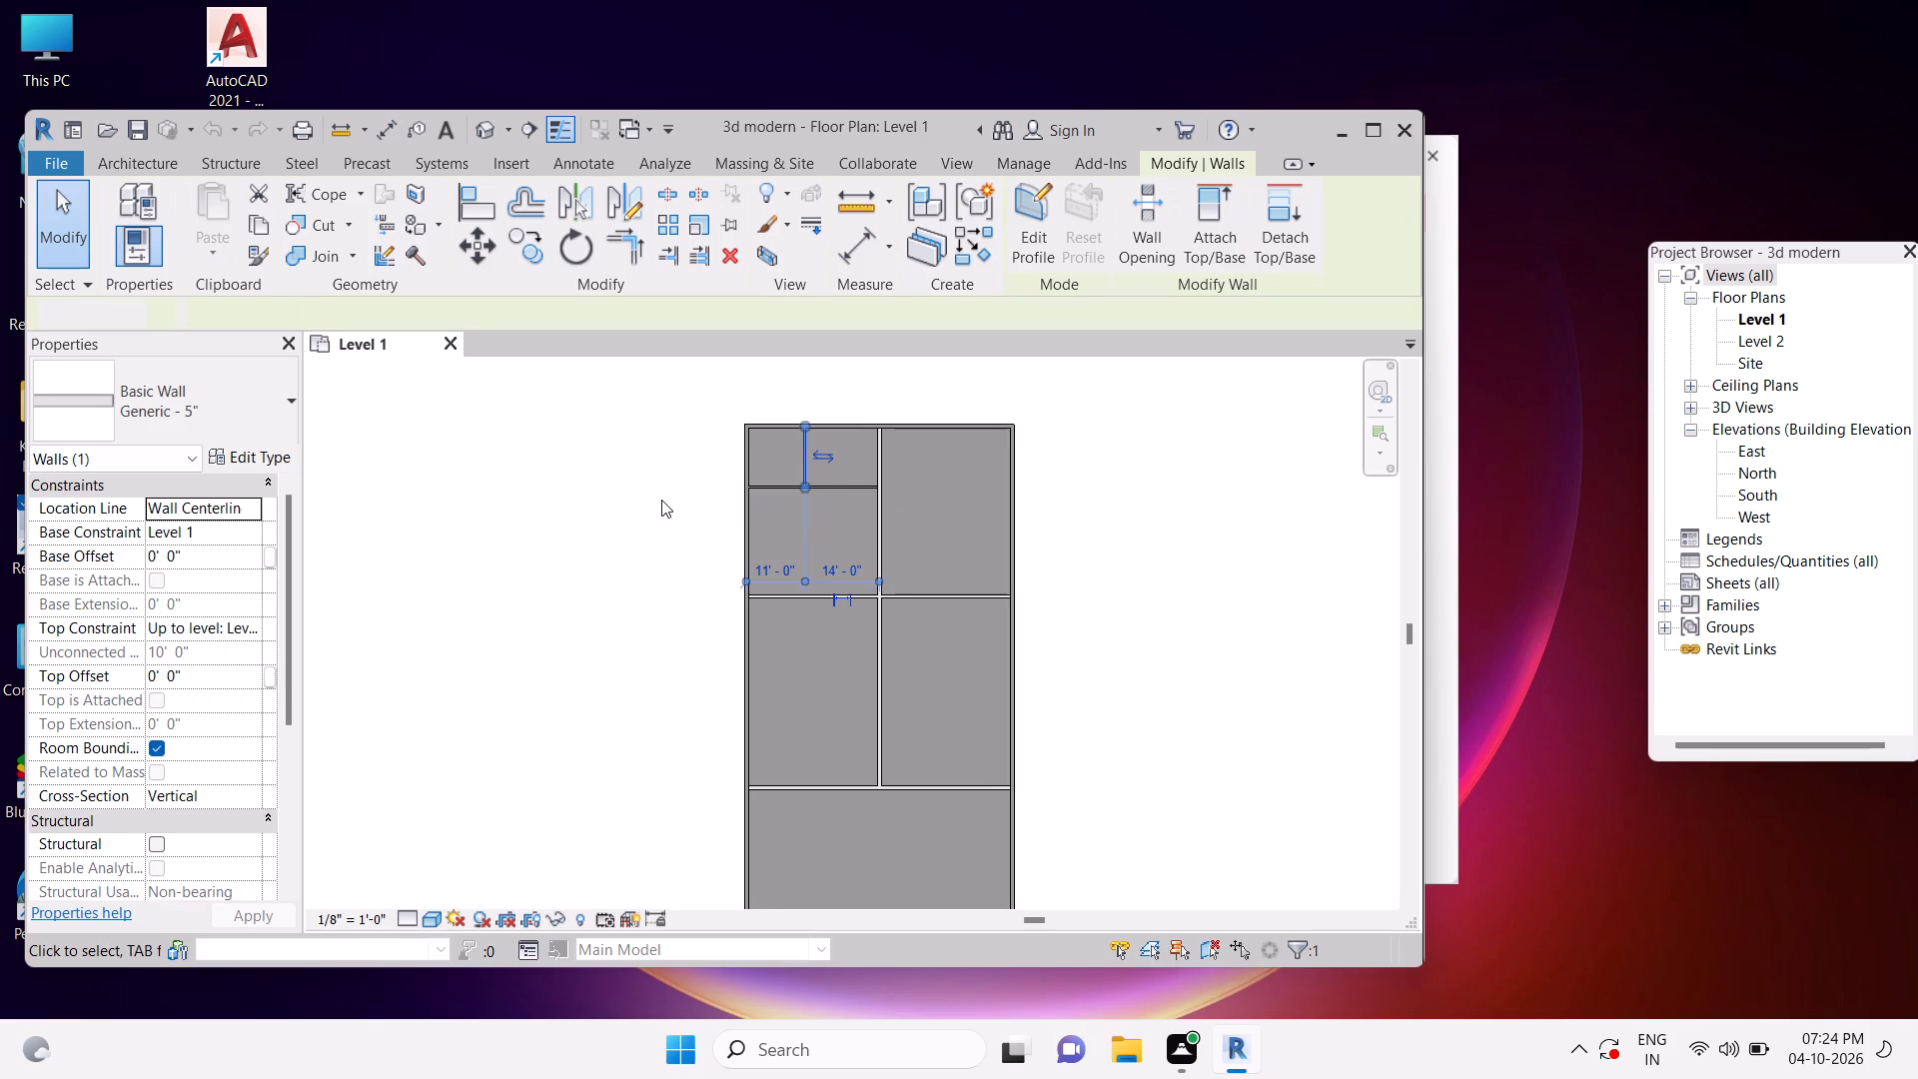
pyautogui.click(805, 462)
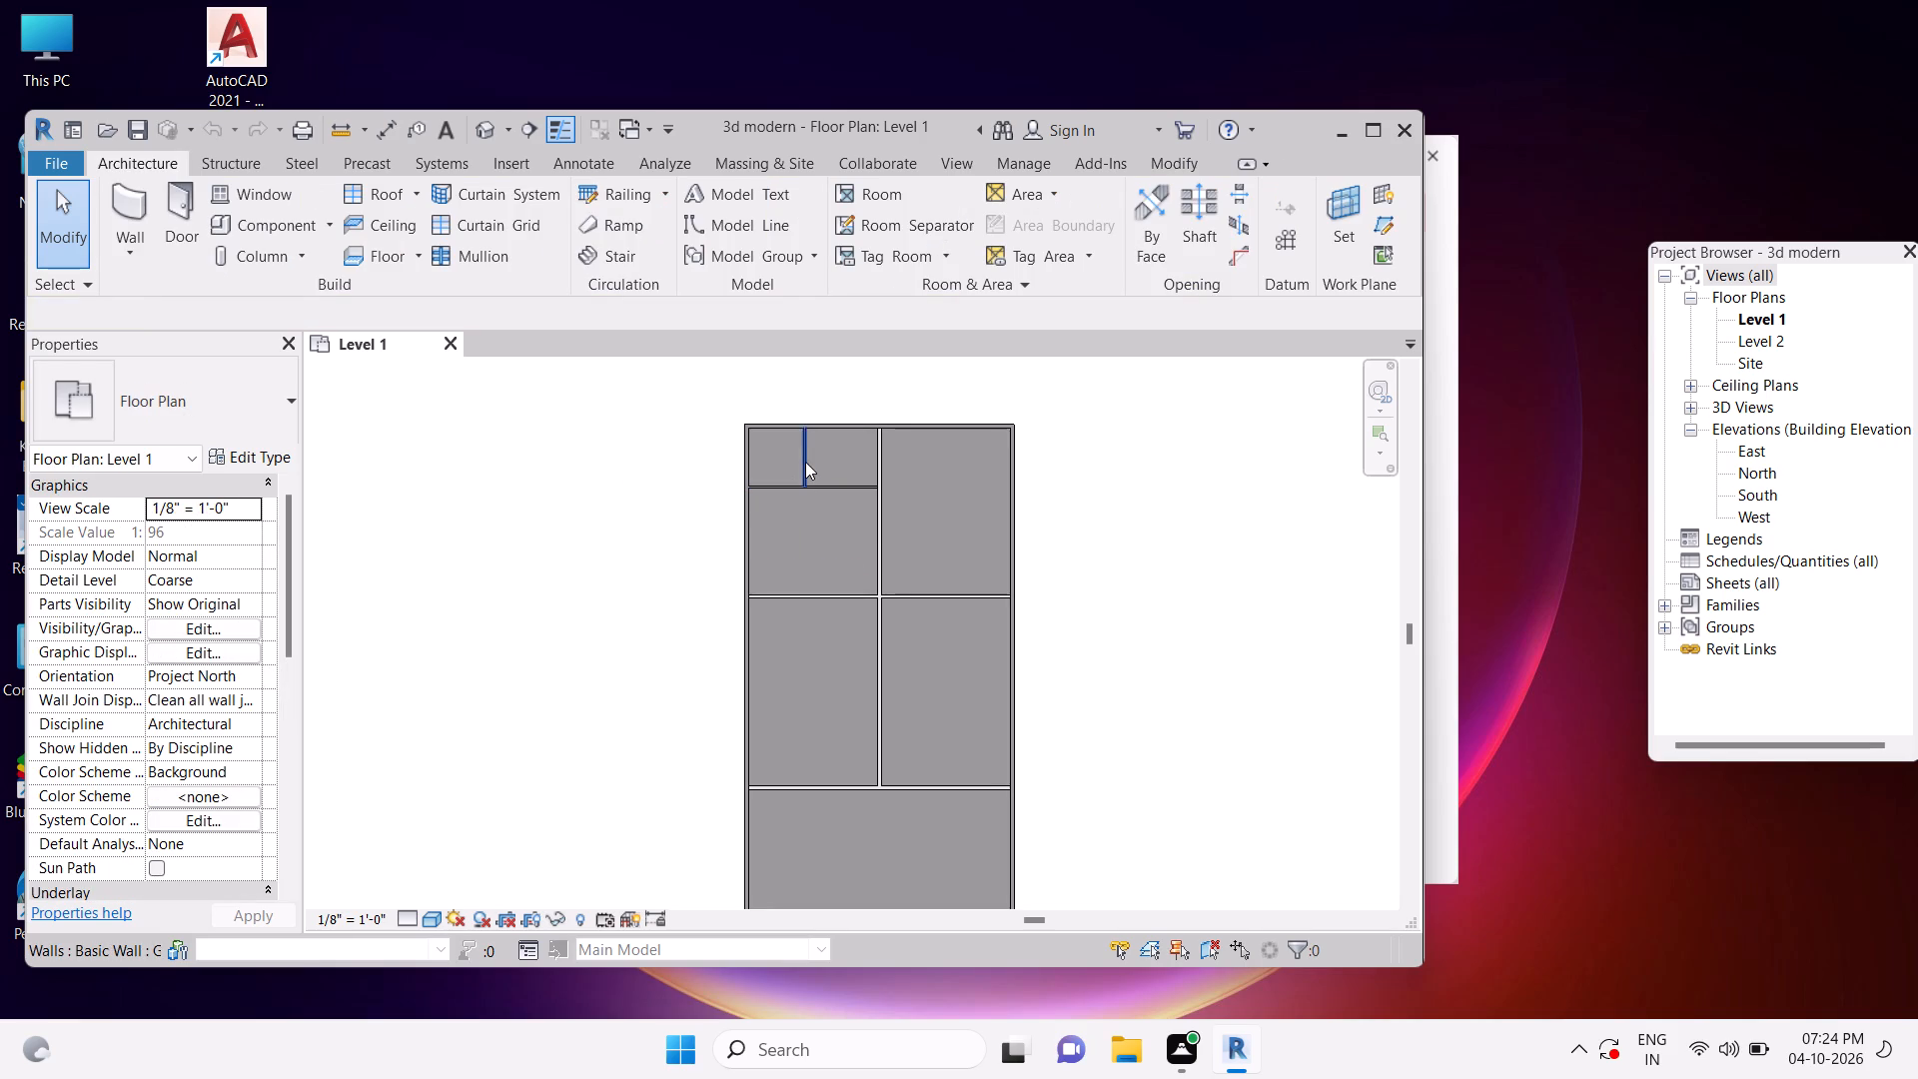
pyautogui.click(653, 494)
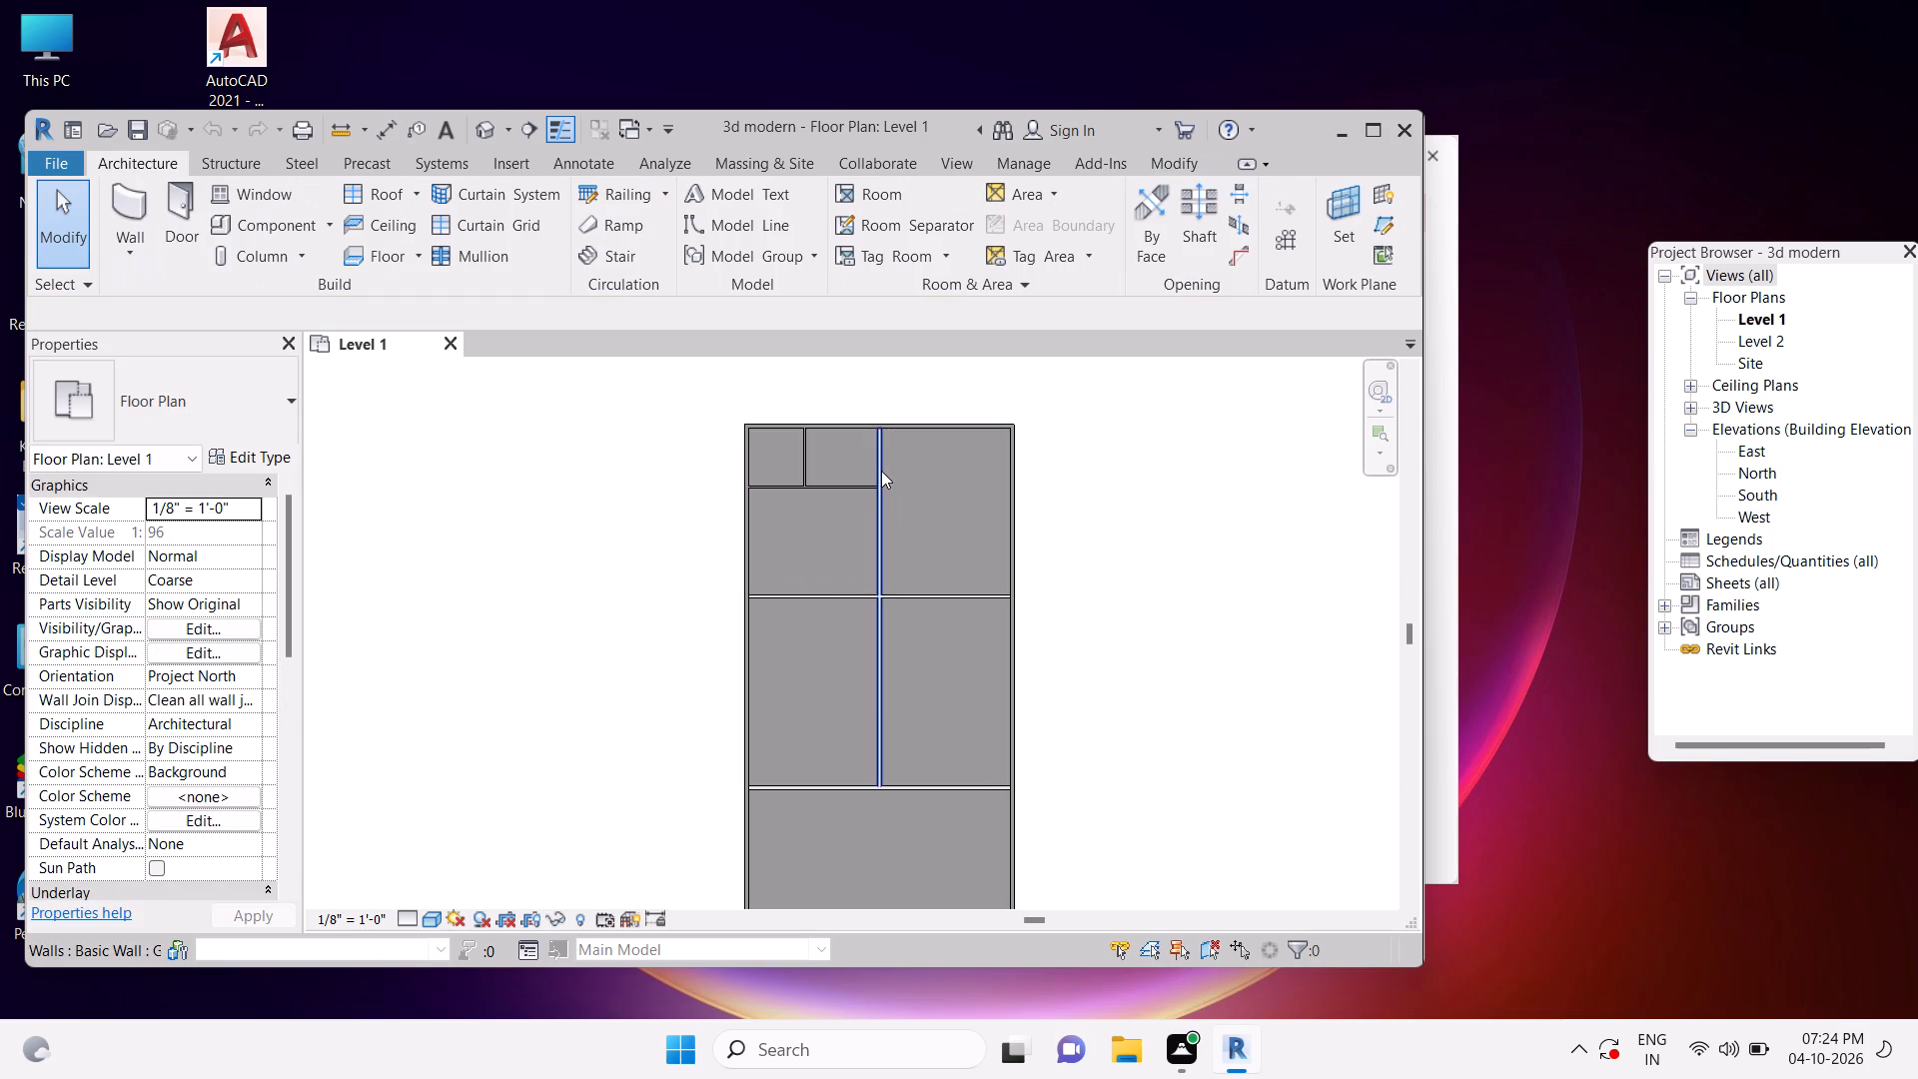
# Move the long central north-south wall onto the east exterior wall, about 39' from the short north partition.
pyautogui.moveTo(879, 478); pyautogui.dragTo(1021, 494)
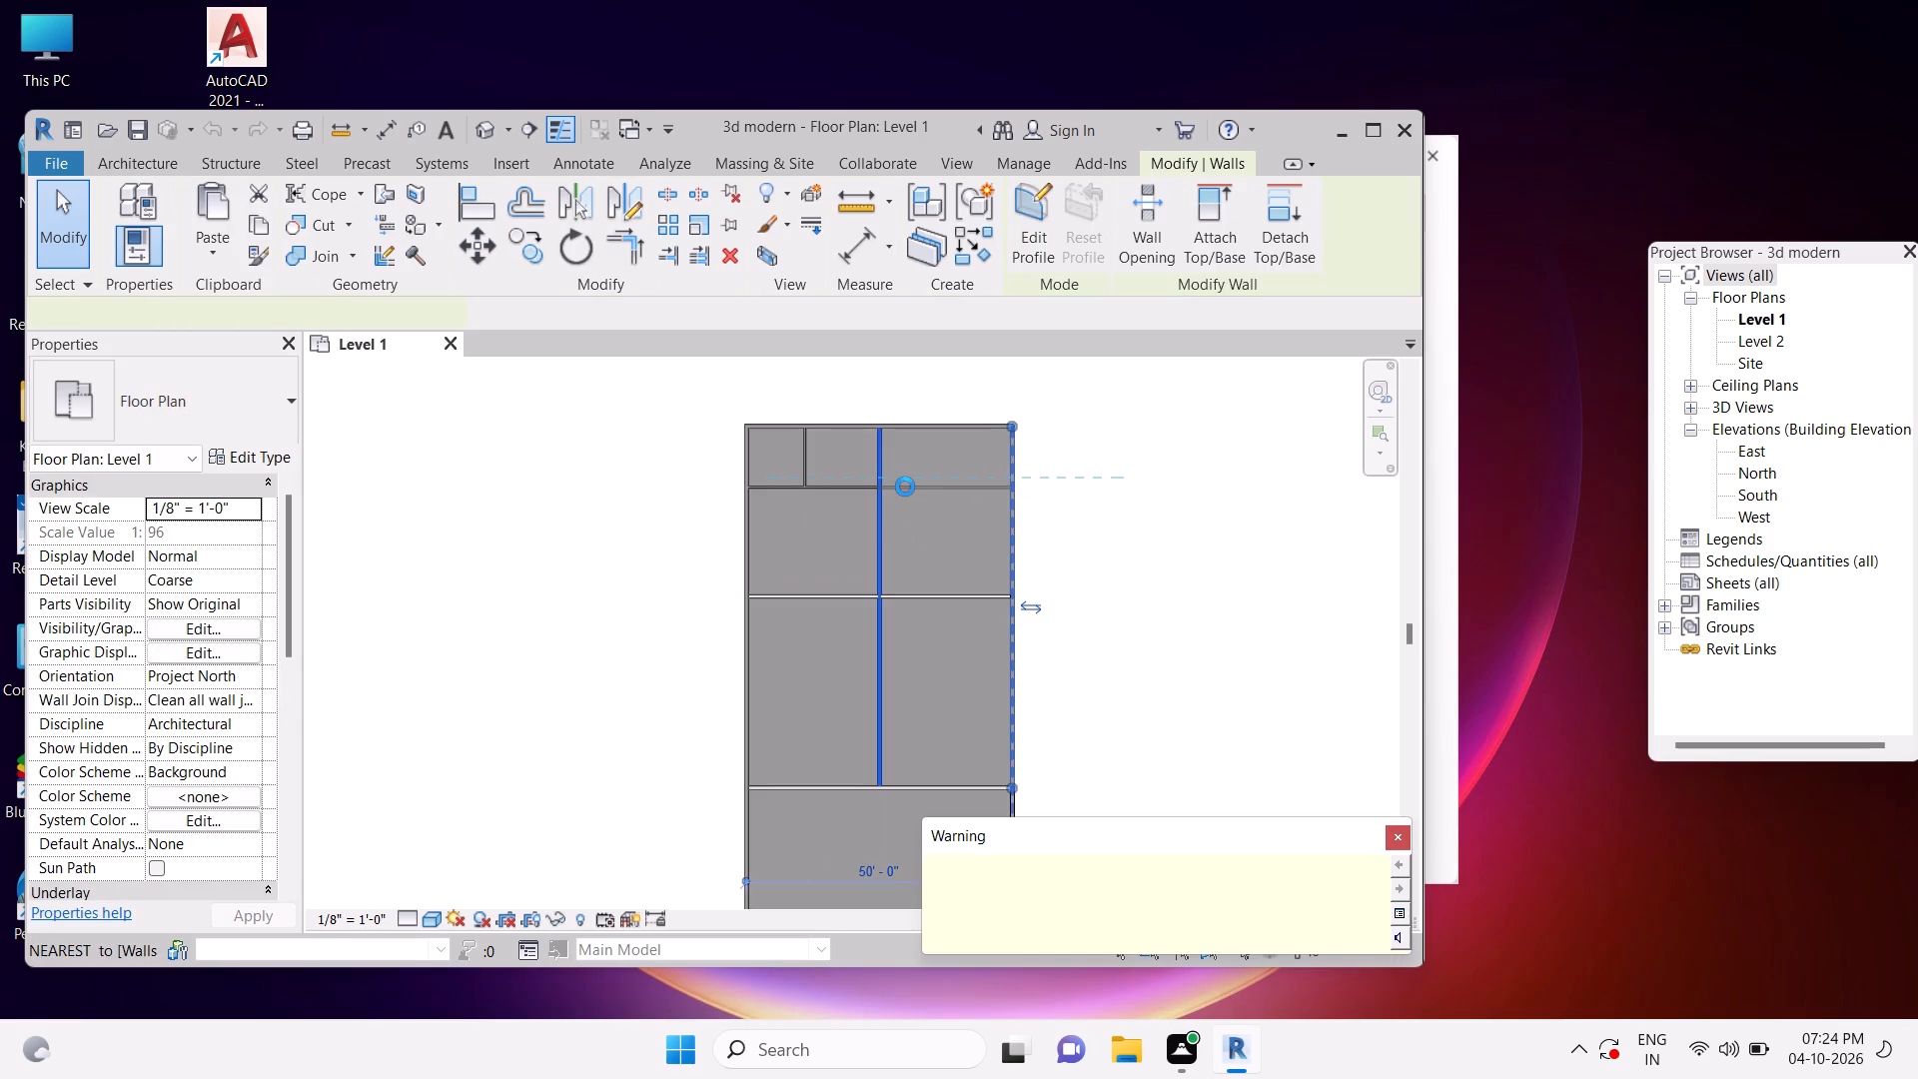
pyautogui.click(863, 590)
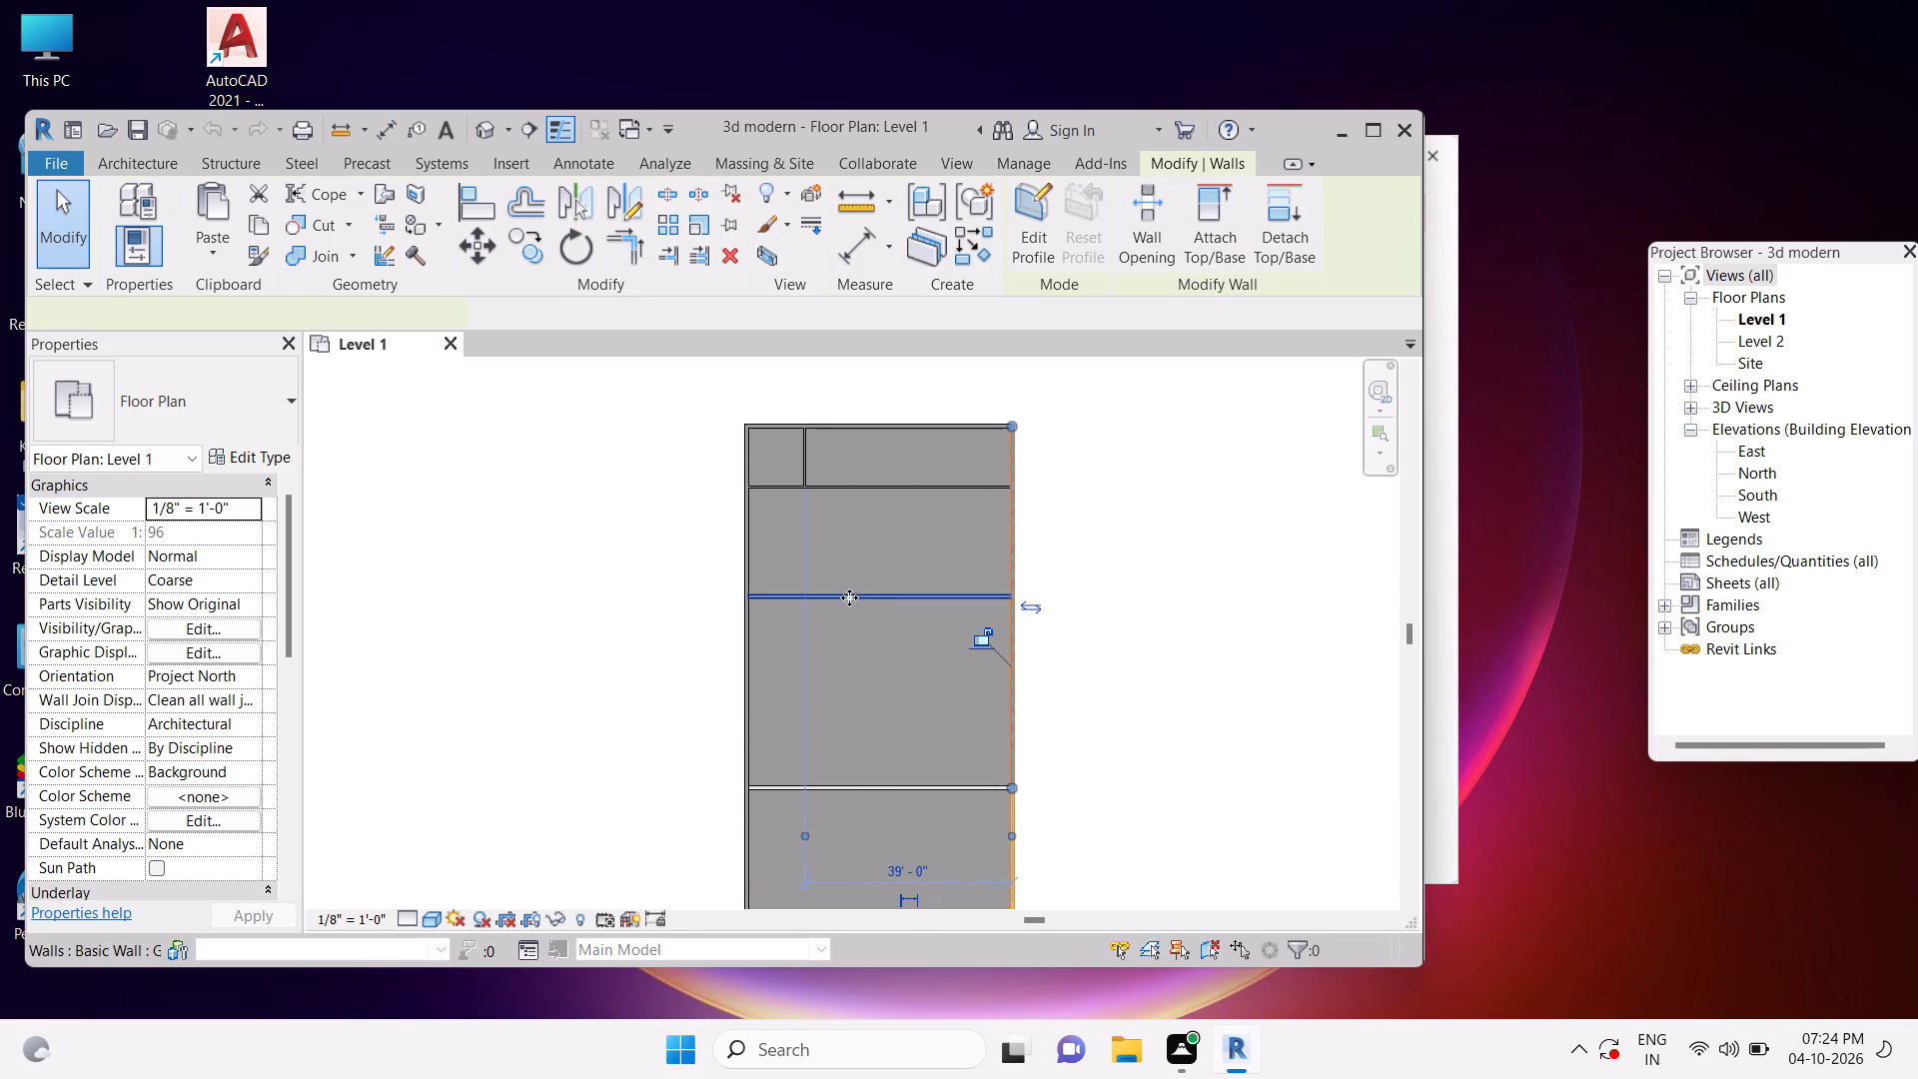
pyautogui.click(664, 566)
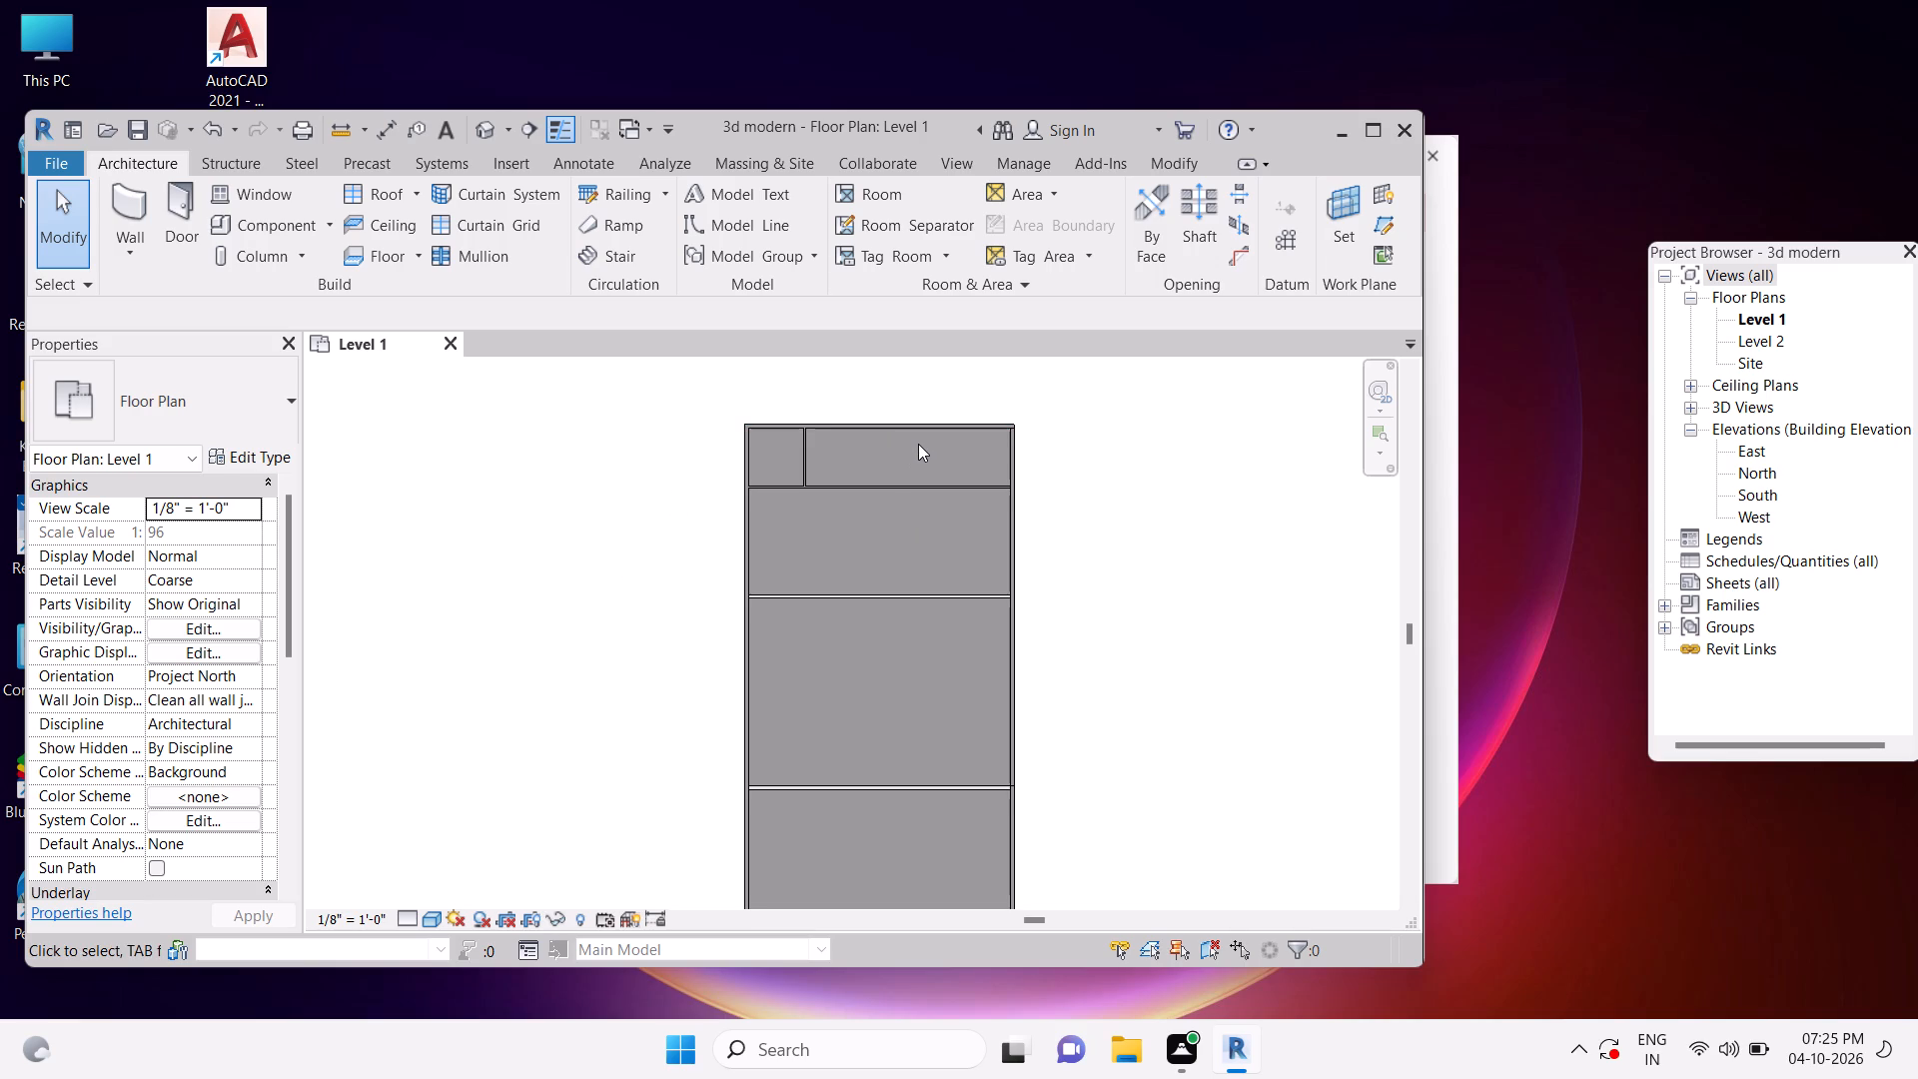
# Examine the partition layout at the north end of the Level 1 plan.
pyautogui.click(885, 464)
pyautogui.scroll(-3, 885, 462)
pyautogui.scroll(5, 885, 463)
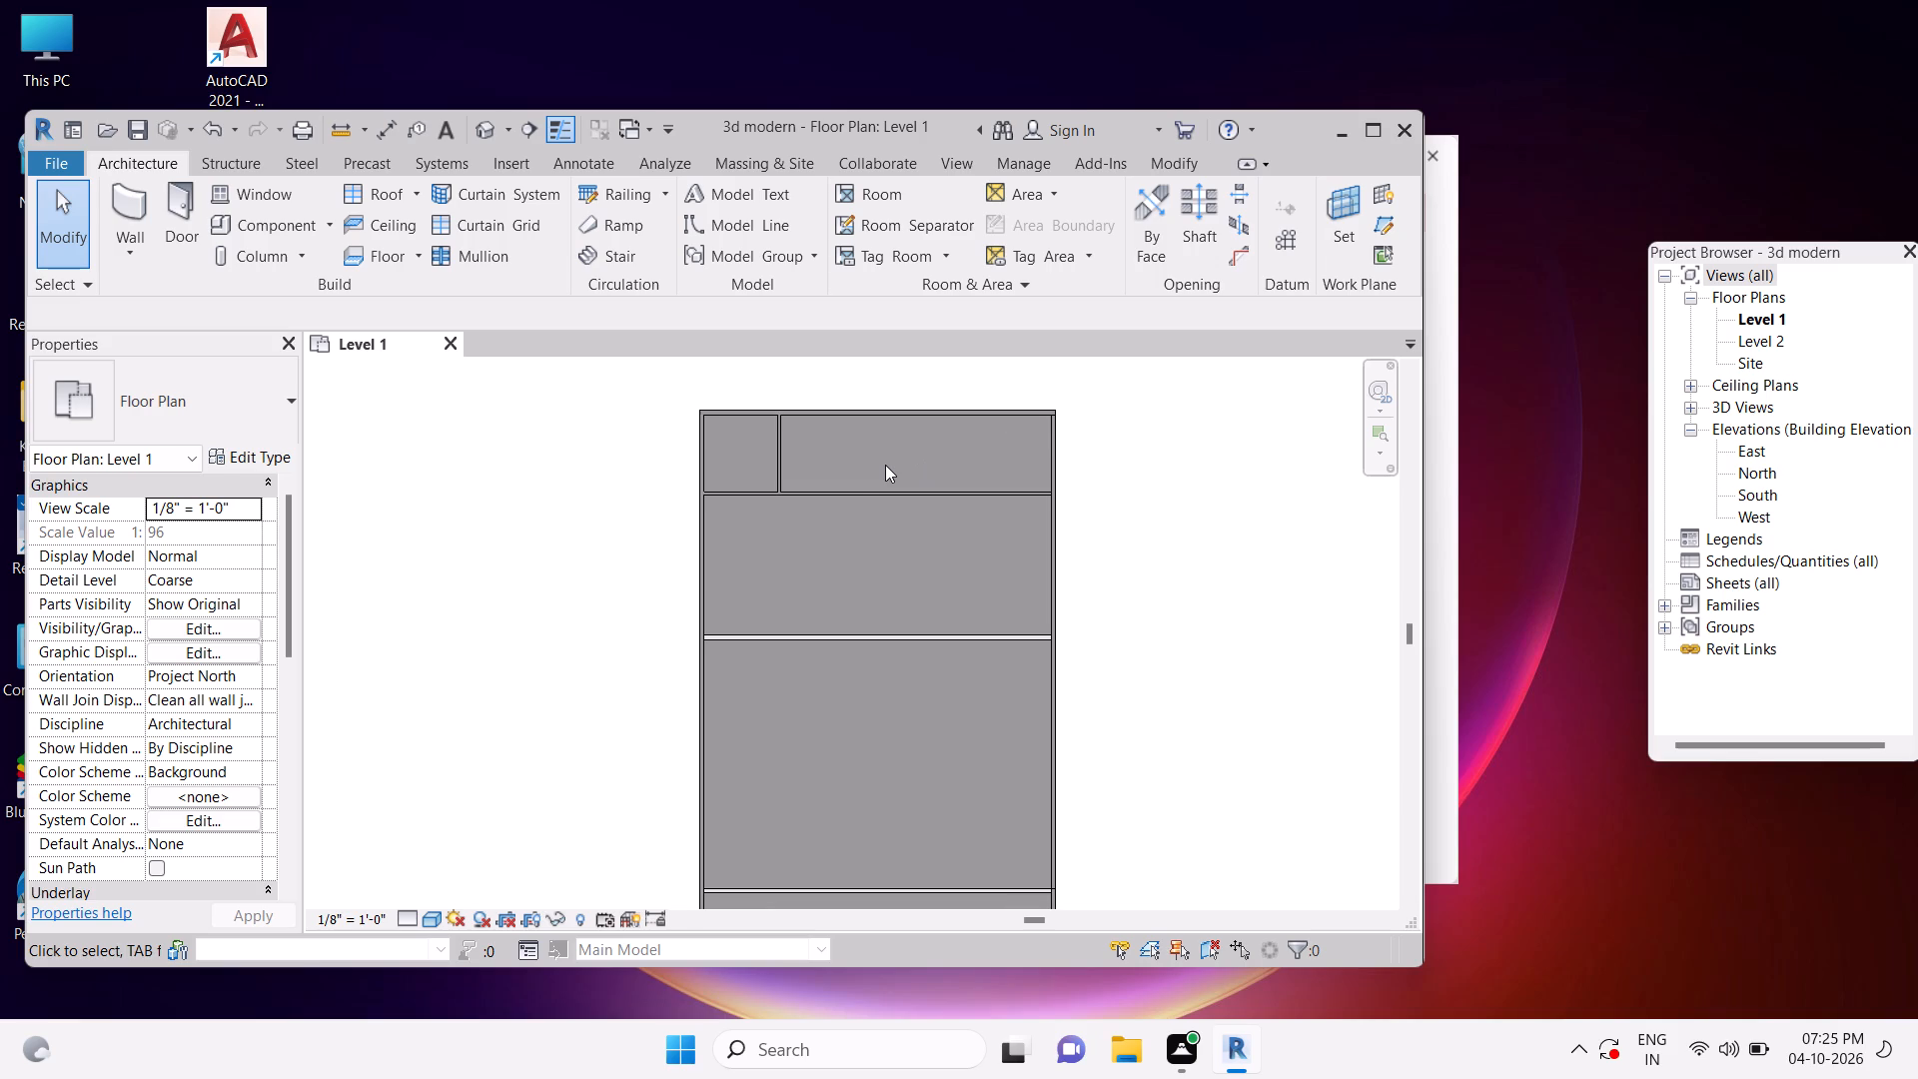
pyautogui.scroll(5, 885, 465)
pyautogui.scroll(-2, 885, 464)
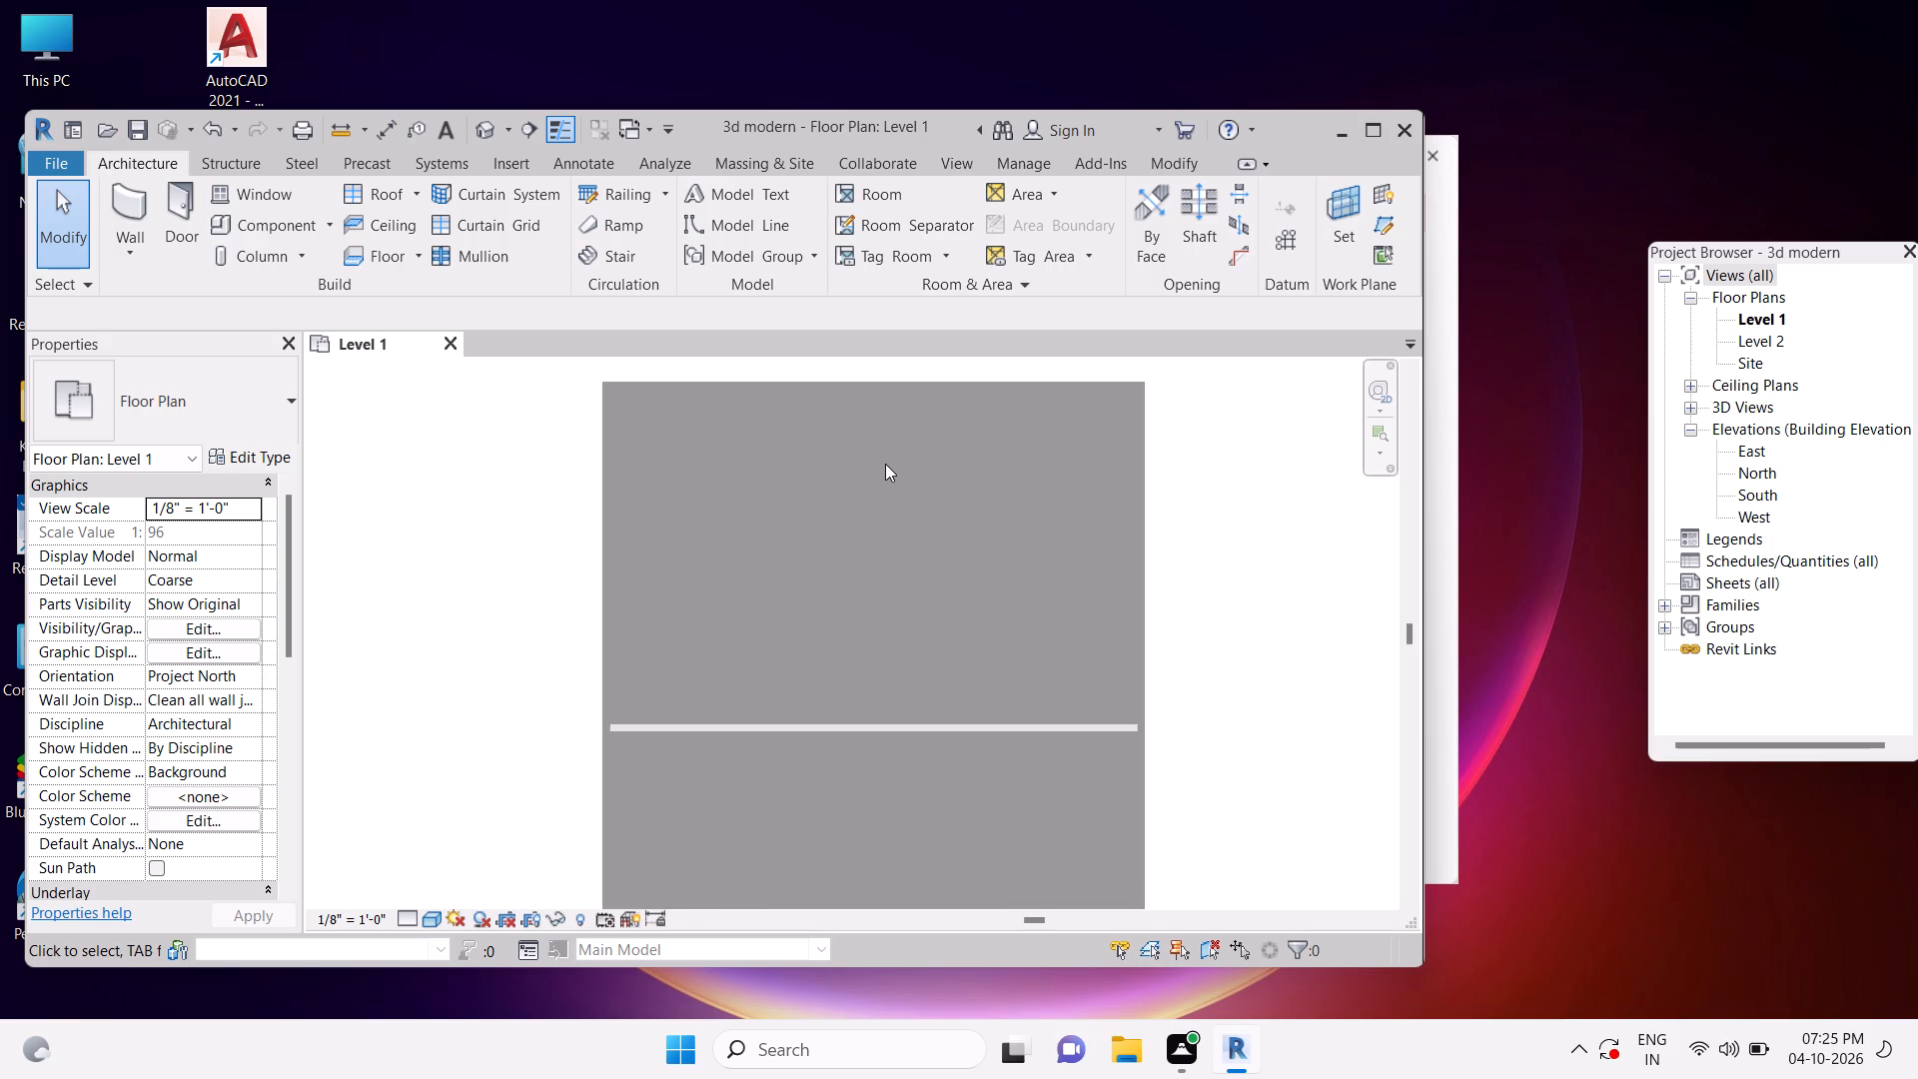
pyautogui.scroll(-1, 884, 464)
pyautogui.scroll(2, 884, 464)
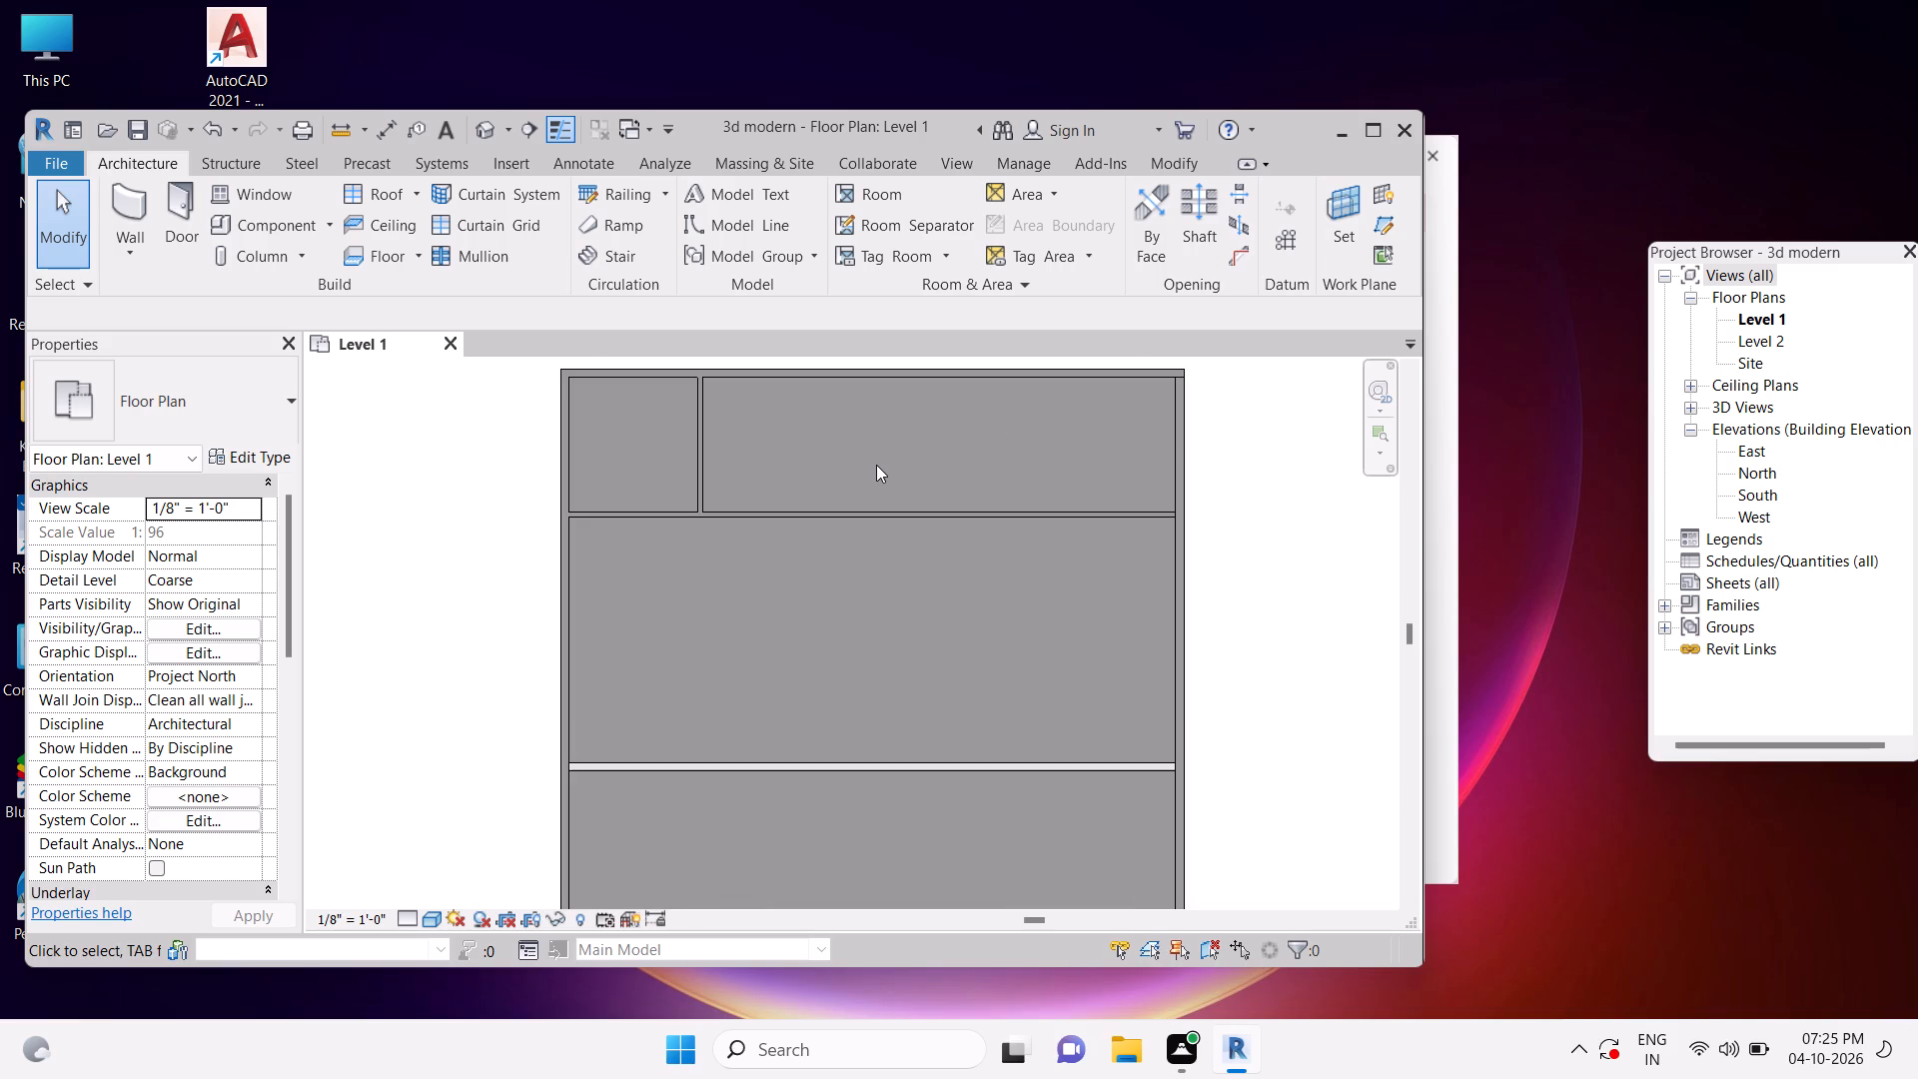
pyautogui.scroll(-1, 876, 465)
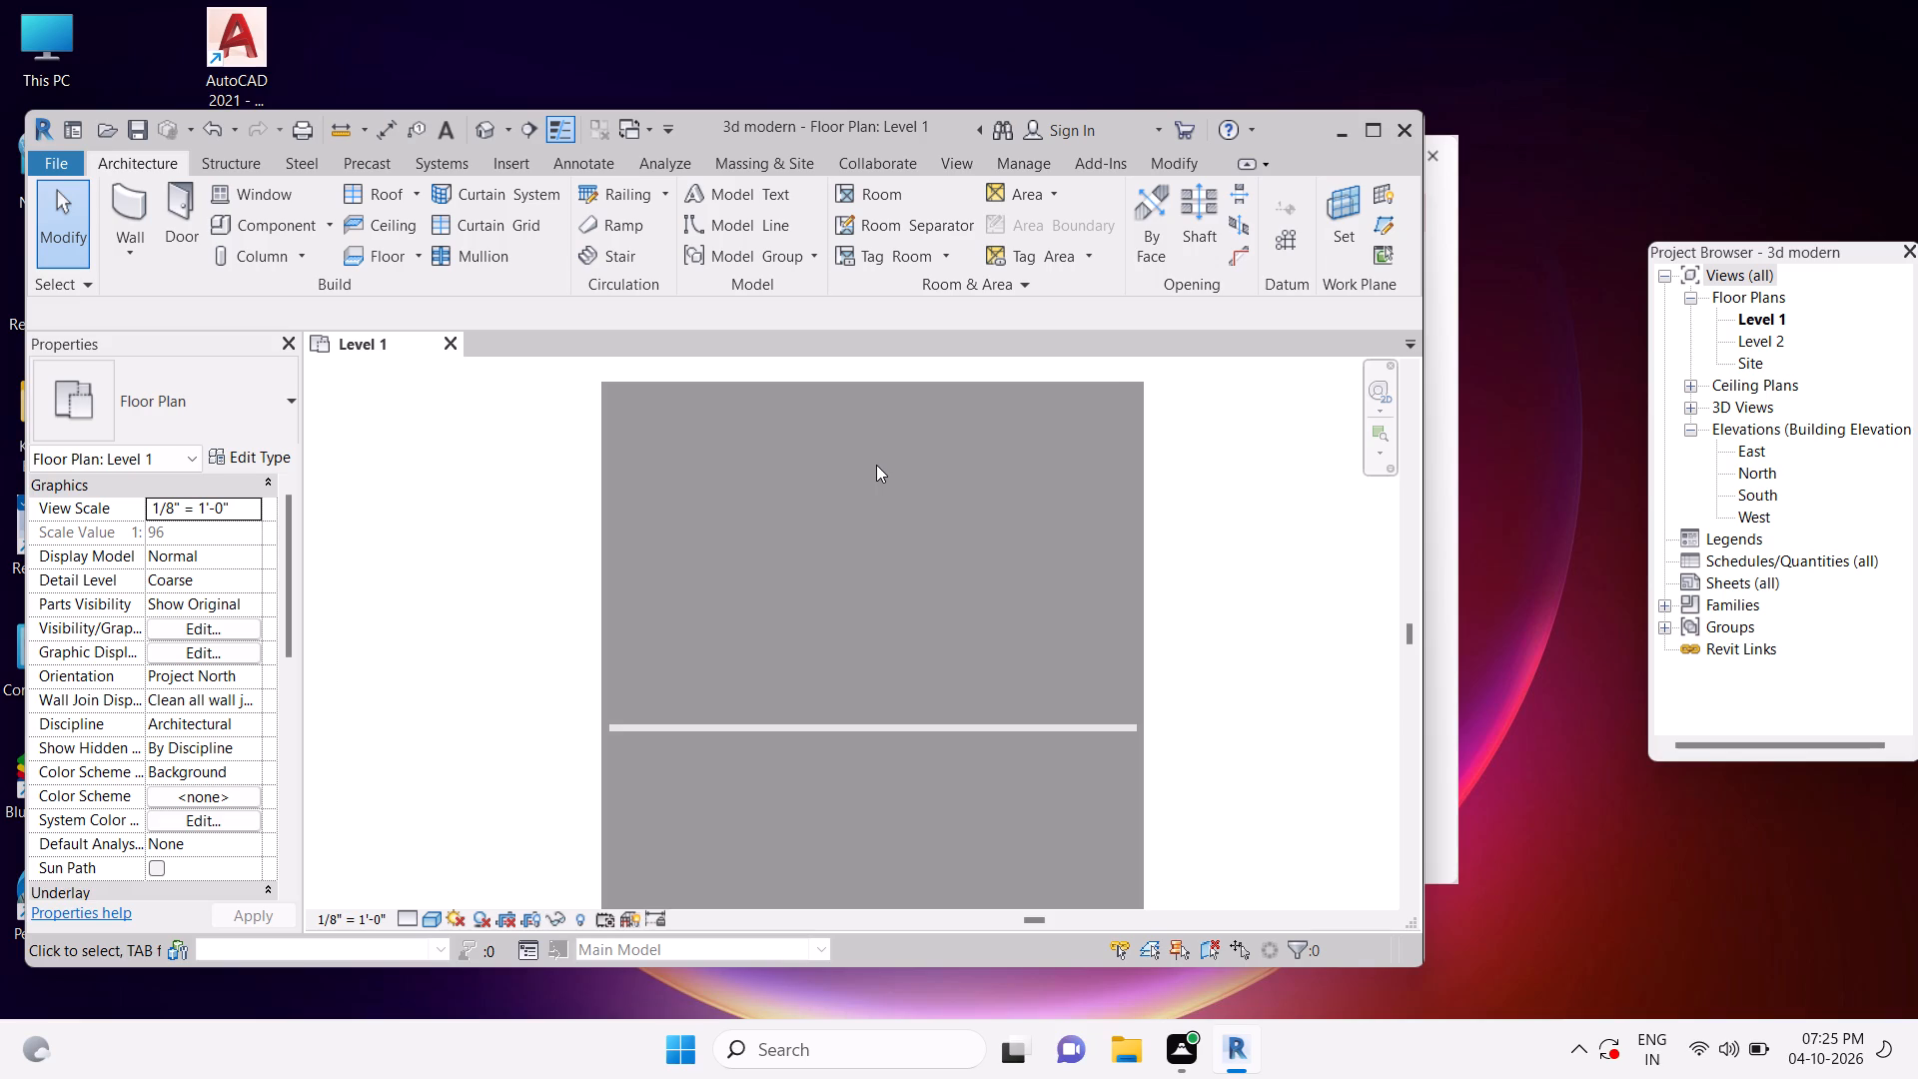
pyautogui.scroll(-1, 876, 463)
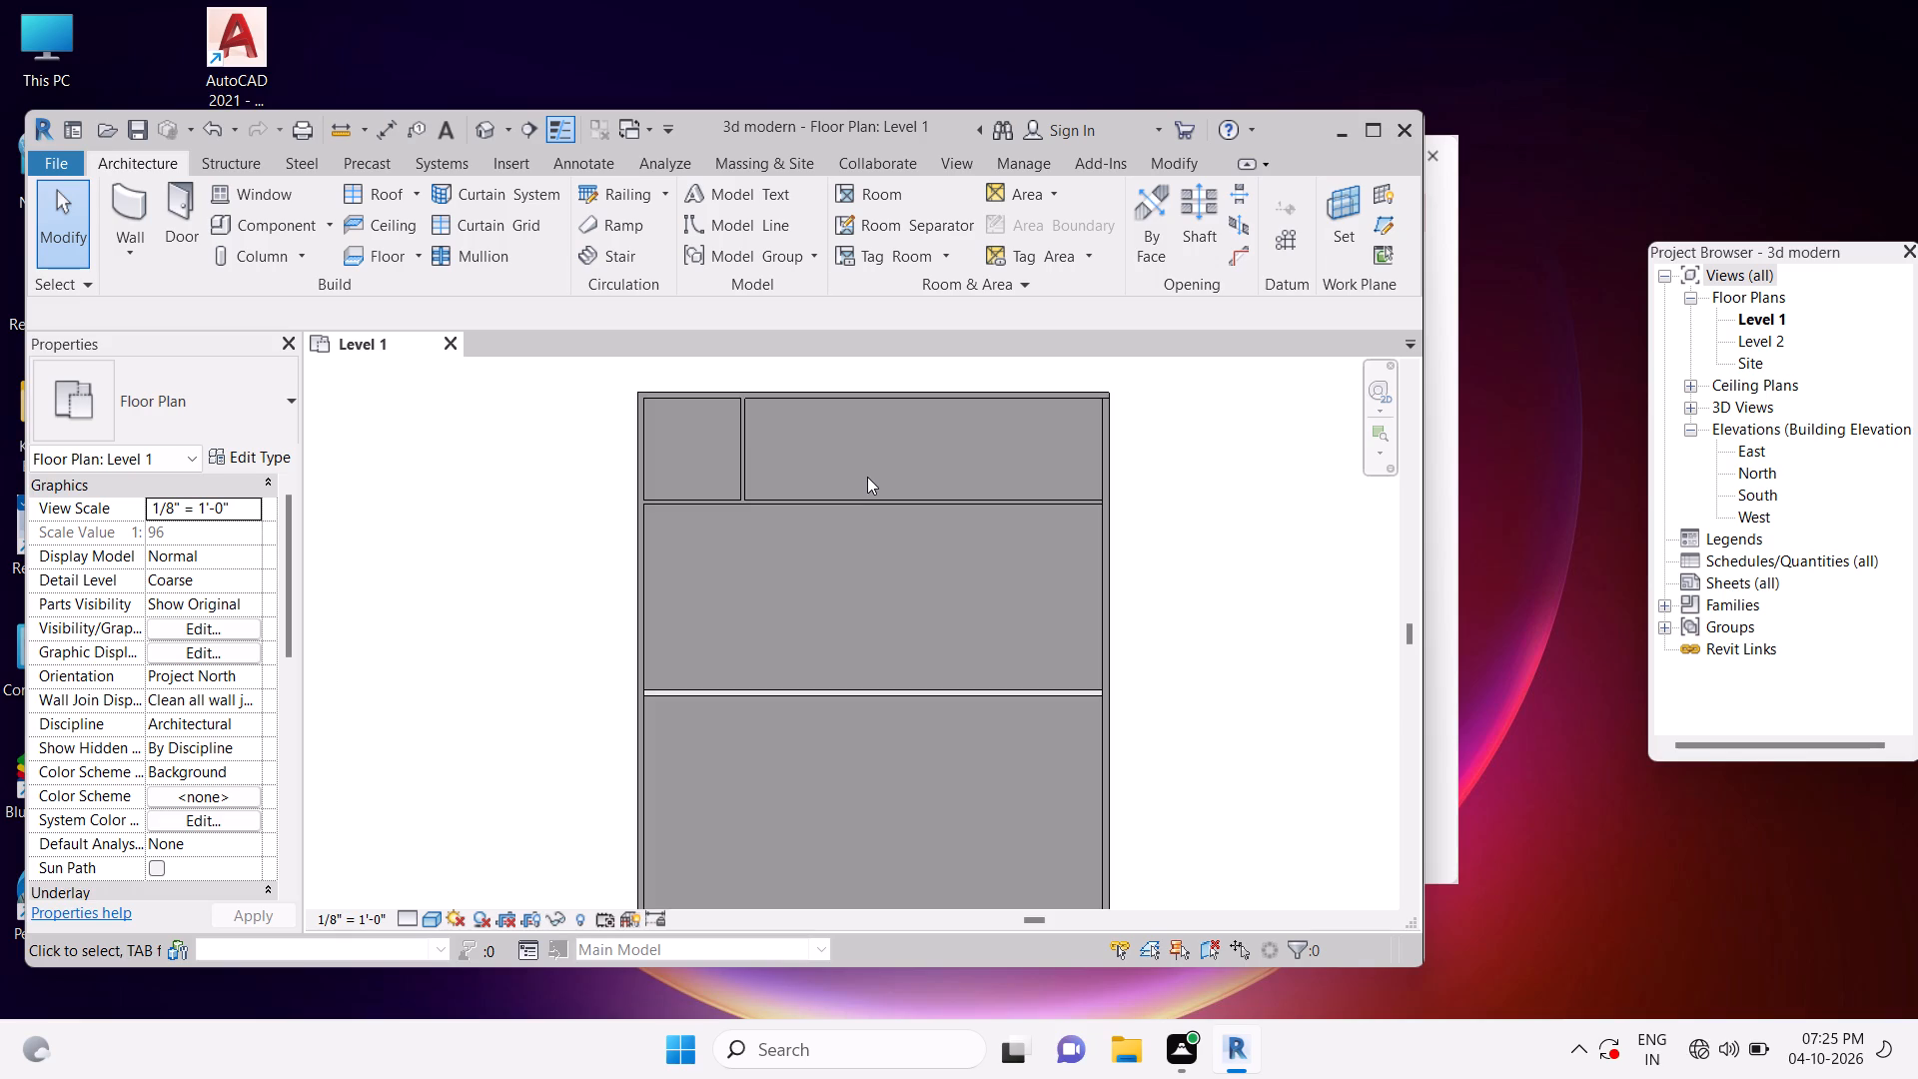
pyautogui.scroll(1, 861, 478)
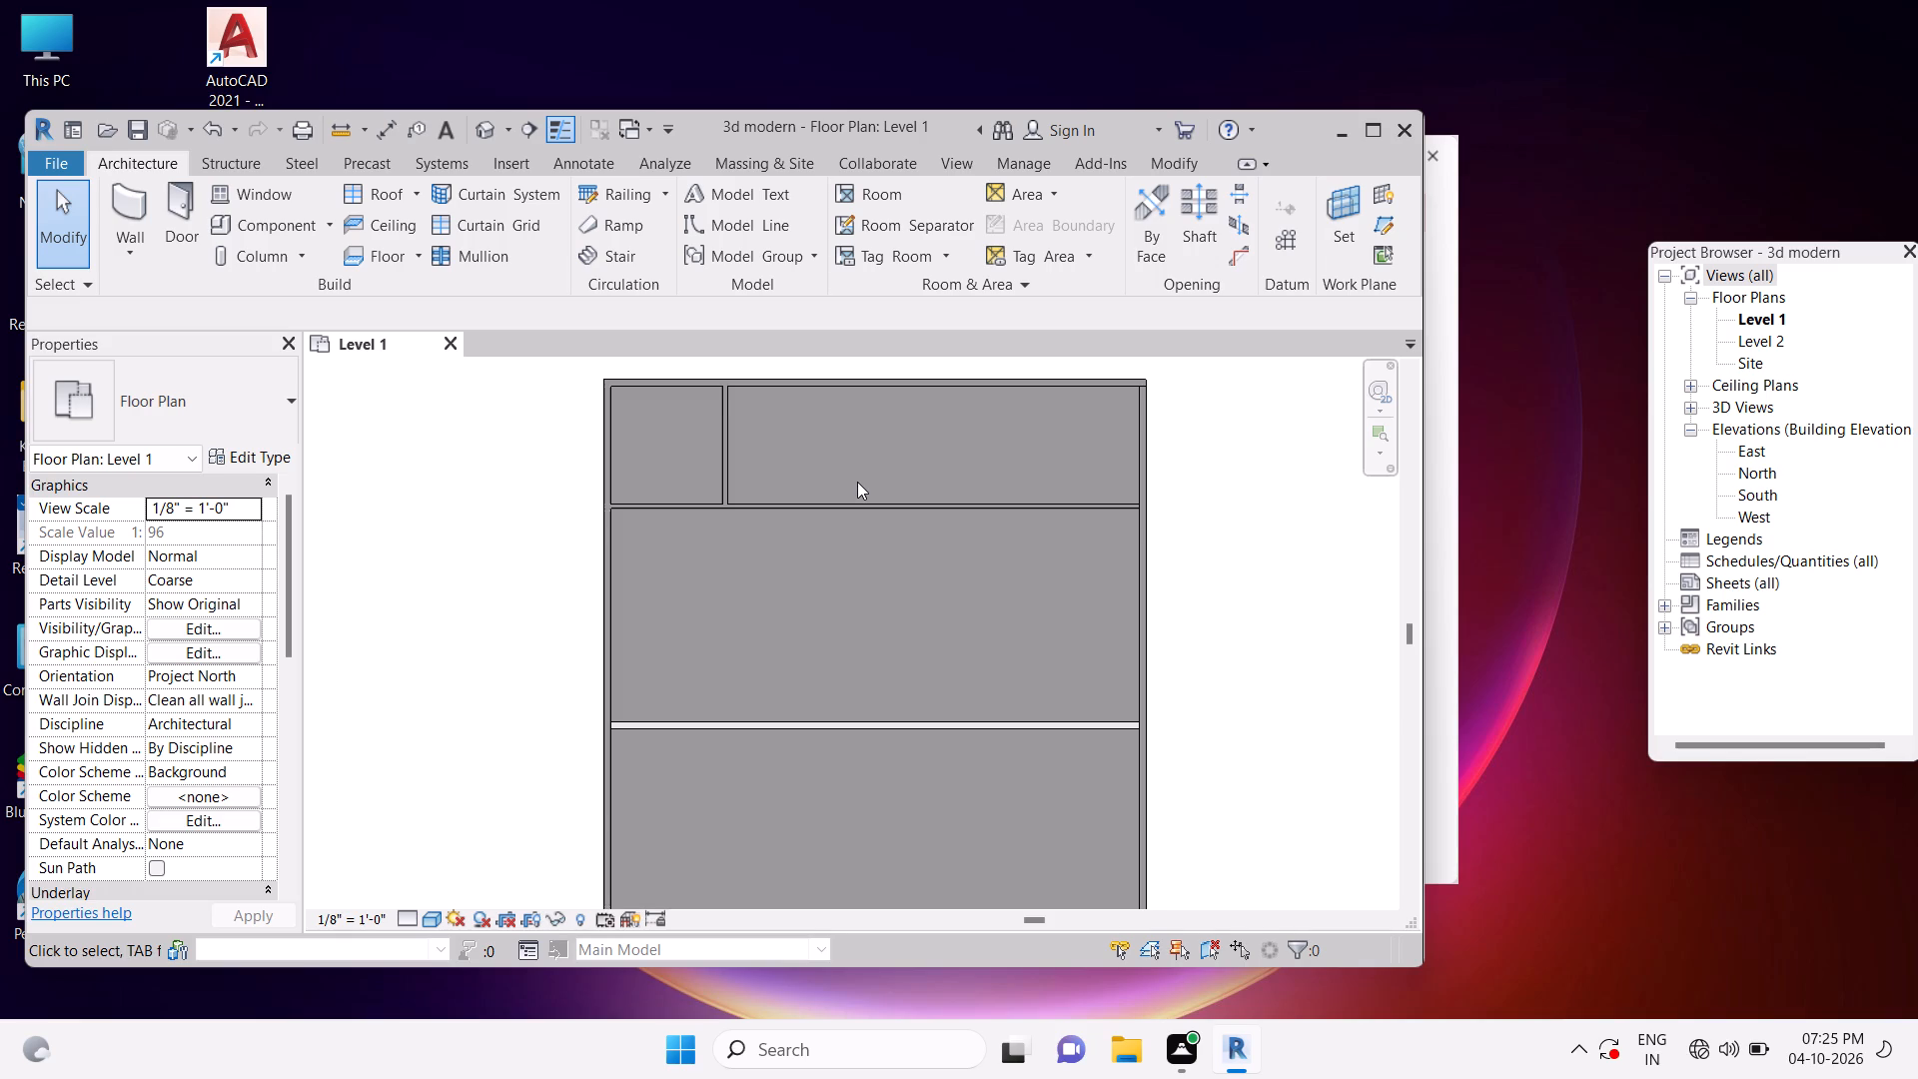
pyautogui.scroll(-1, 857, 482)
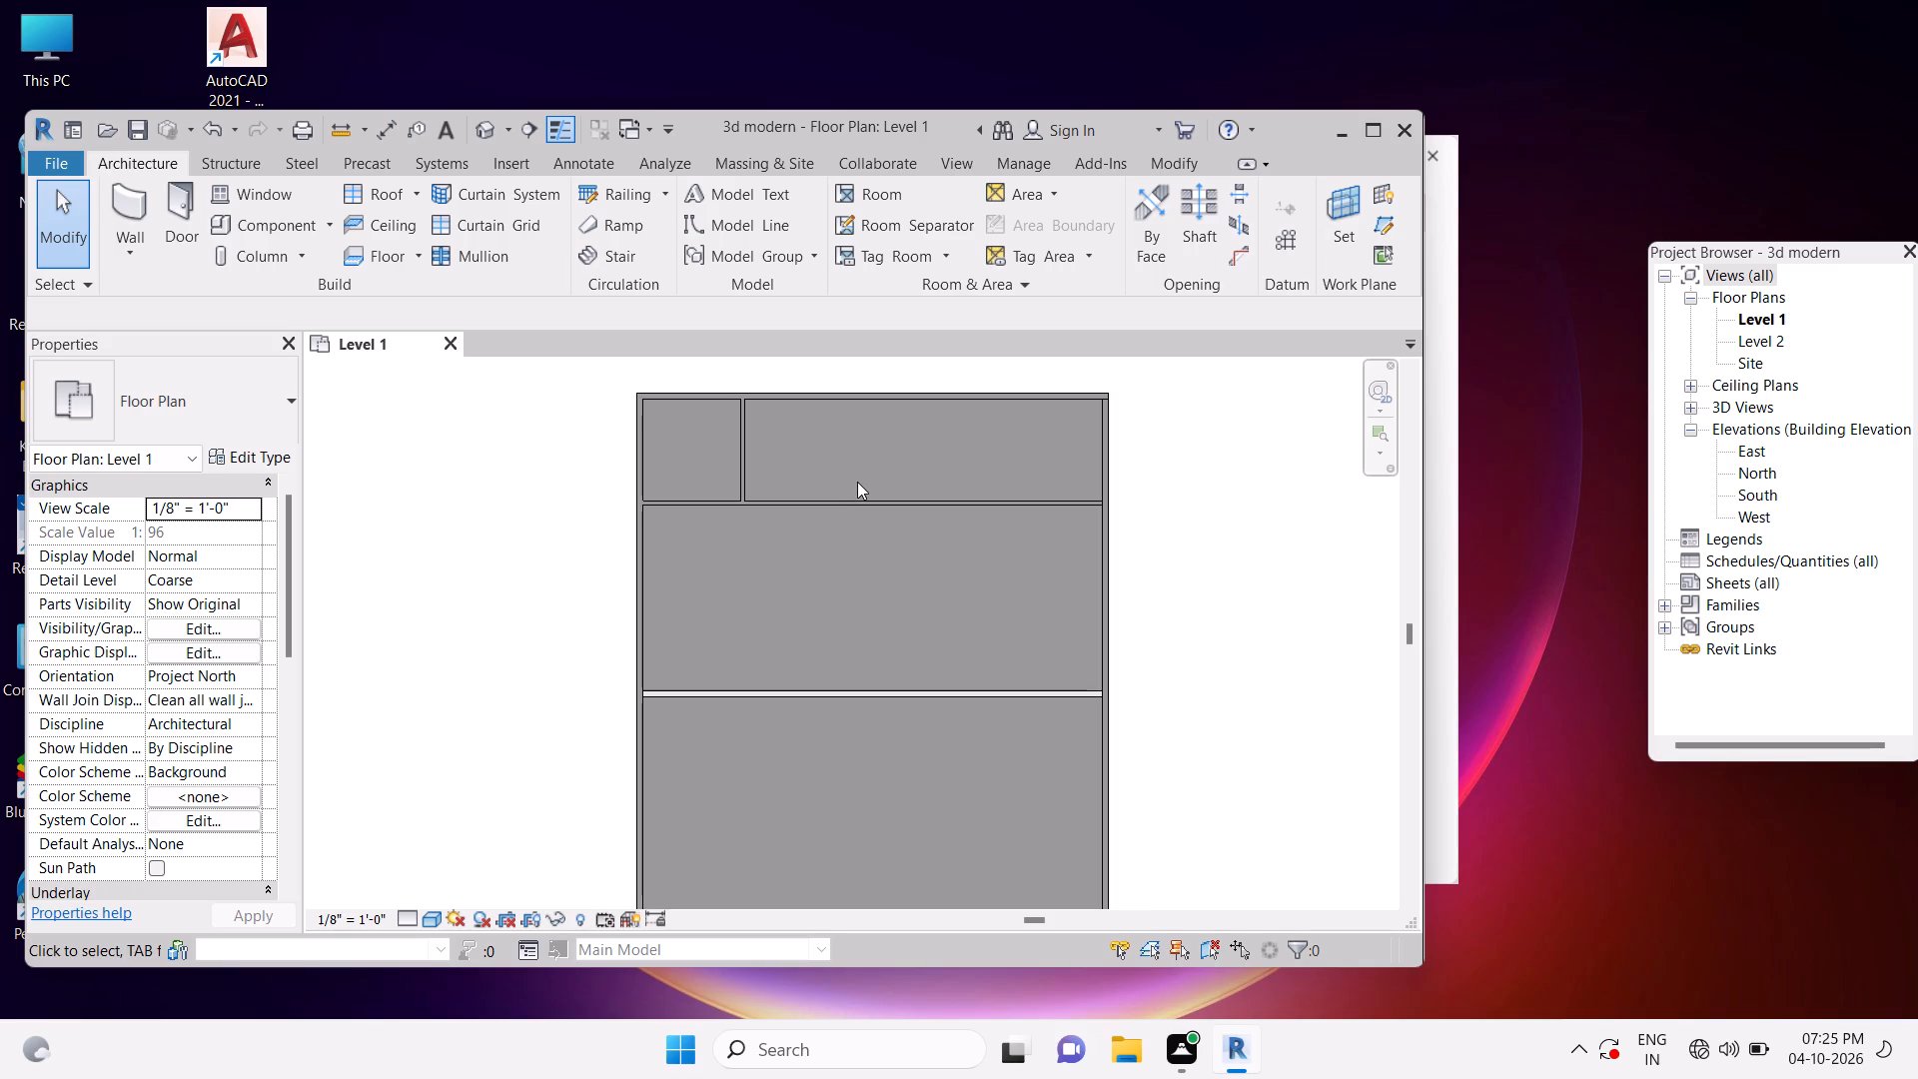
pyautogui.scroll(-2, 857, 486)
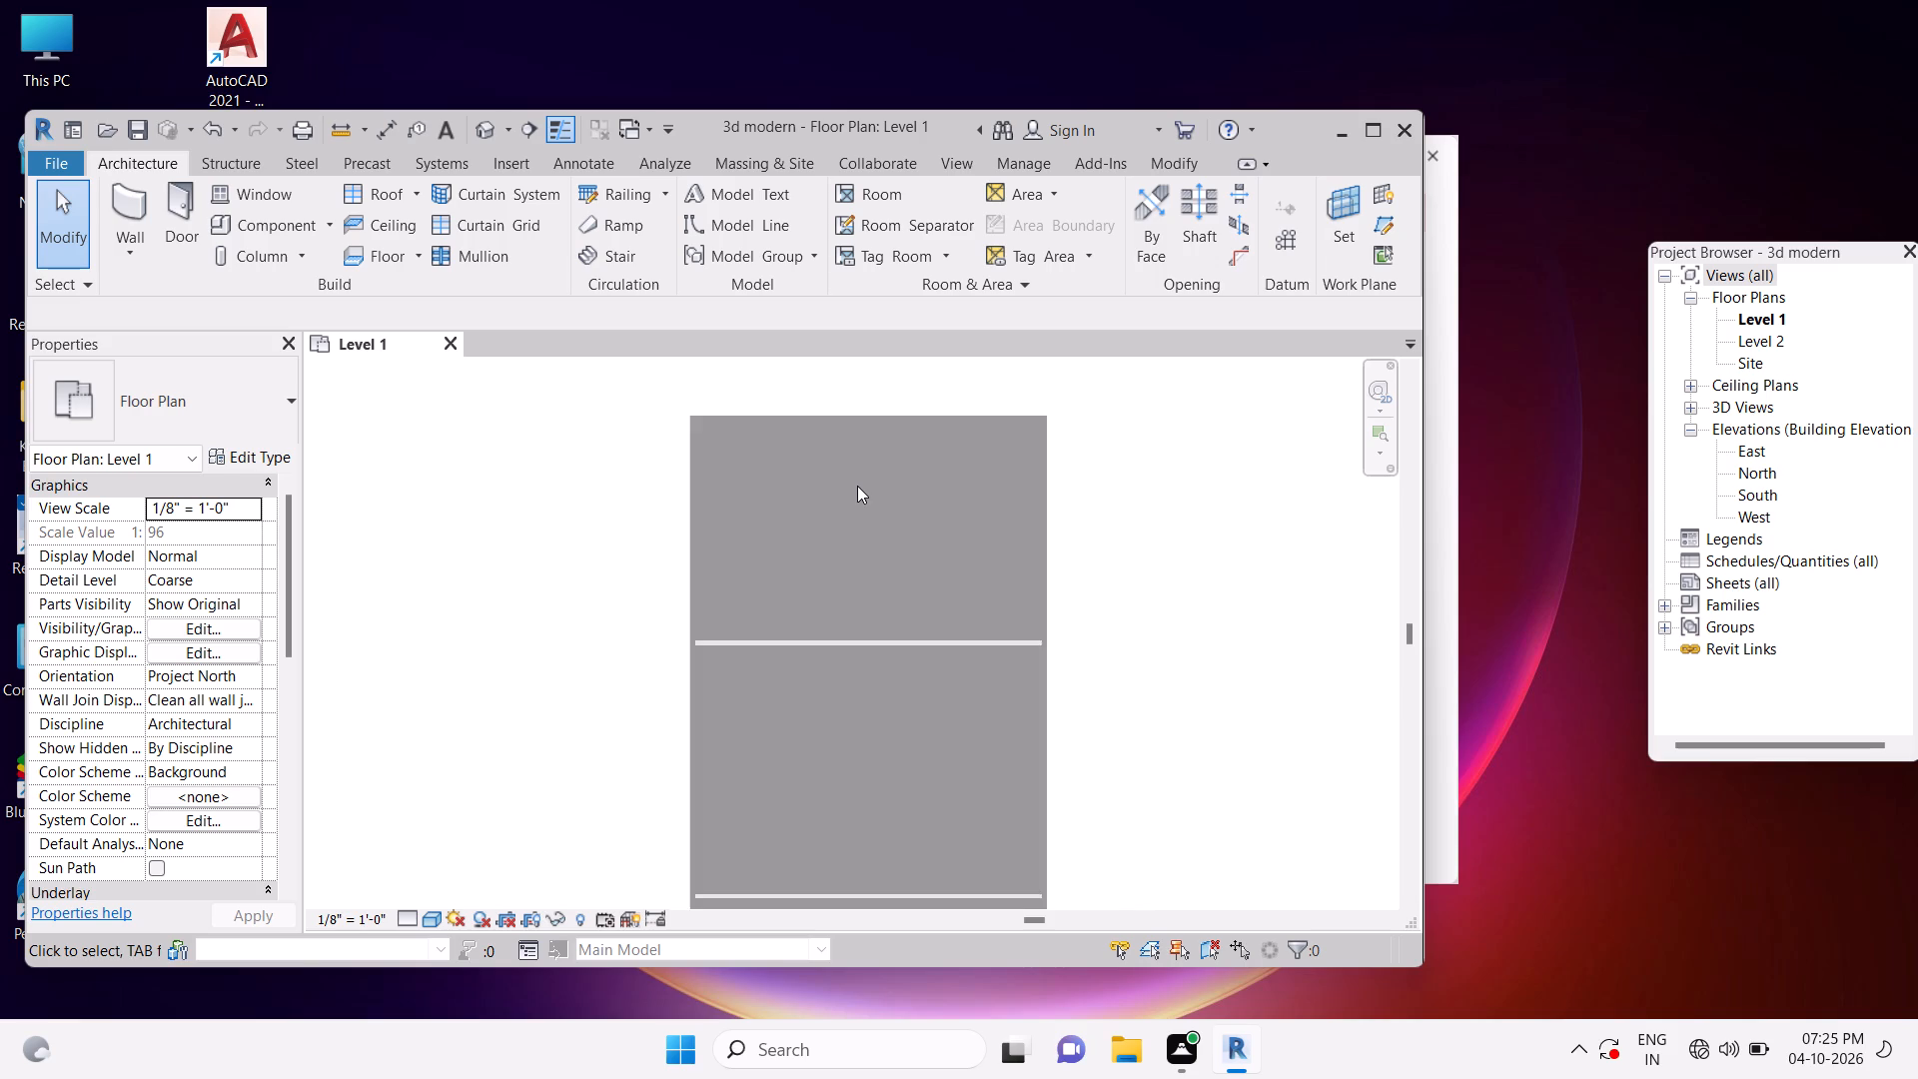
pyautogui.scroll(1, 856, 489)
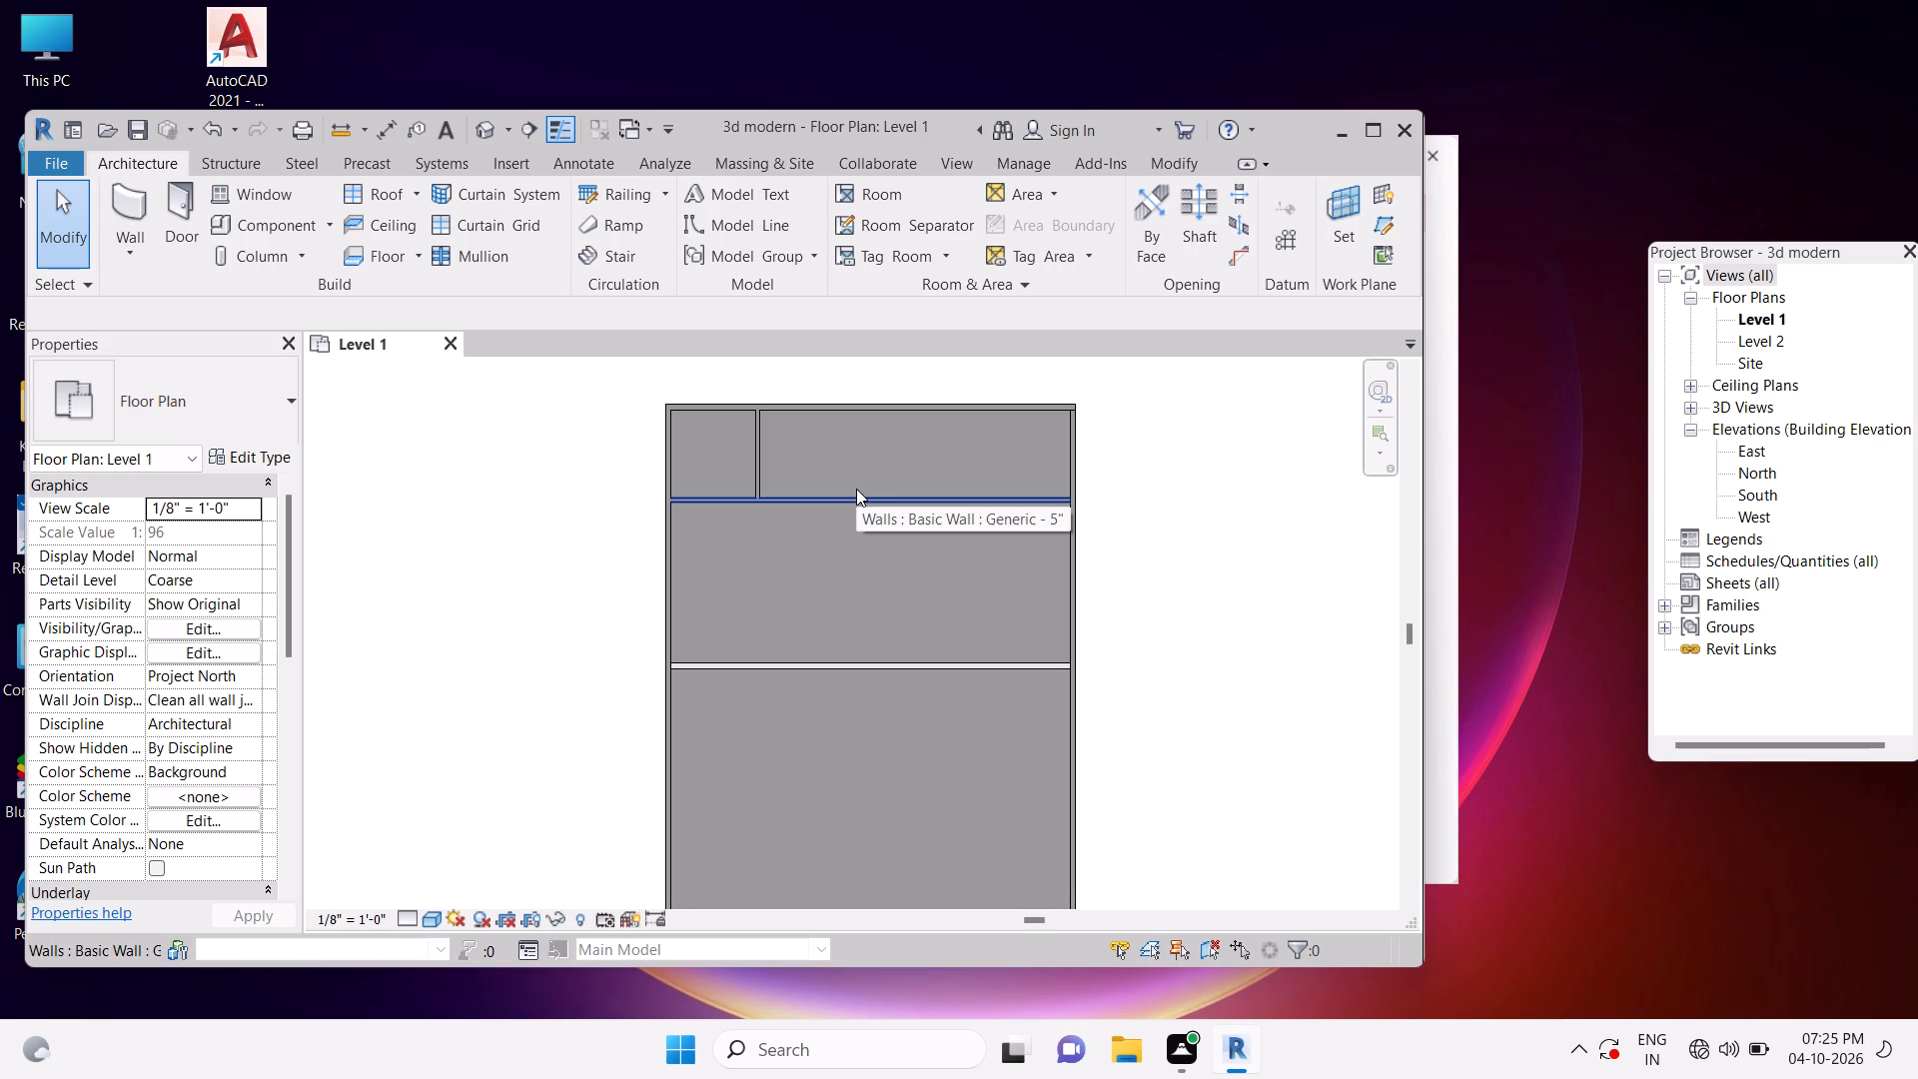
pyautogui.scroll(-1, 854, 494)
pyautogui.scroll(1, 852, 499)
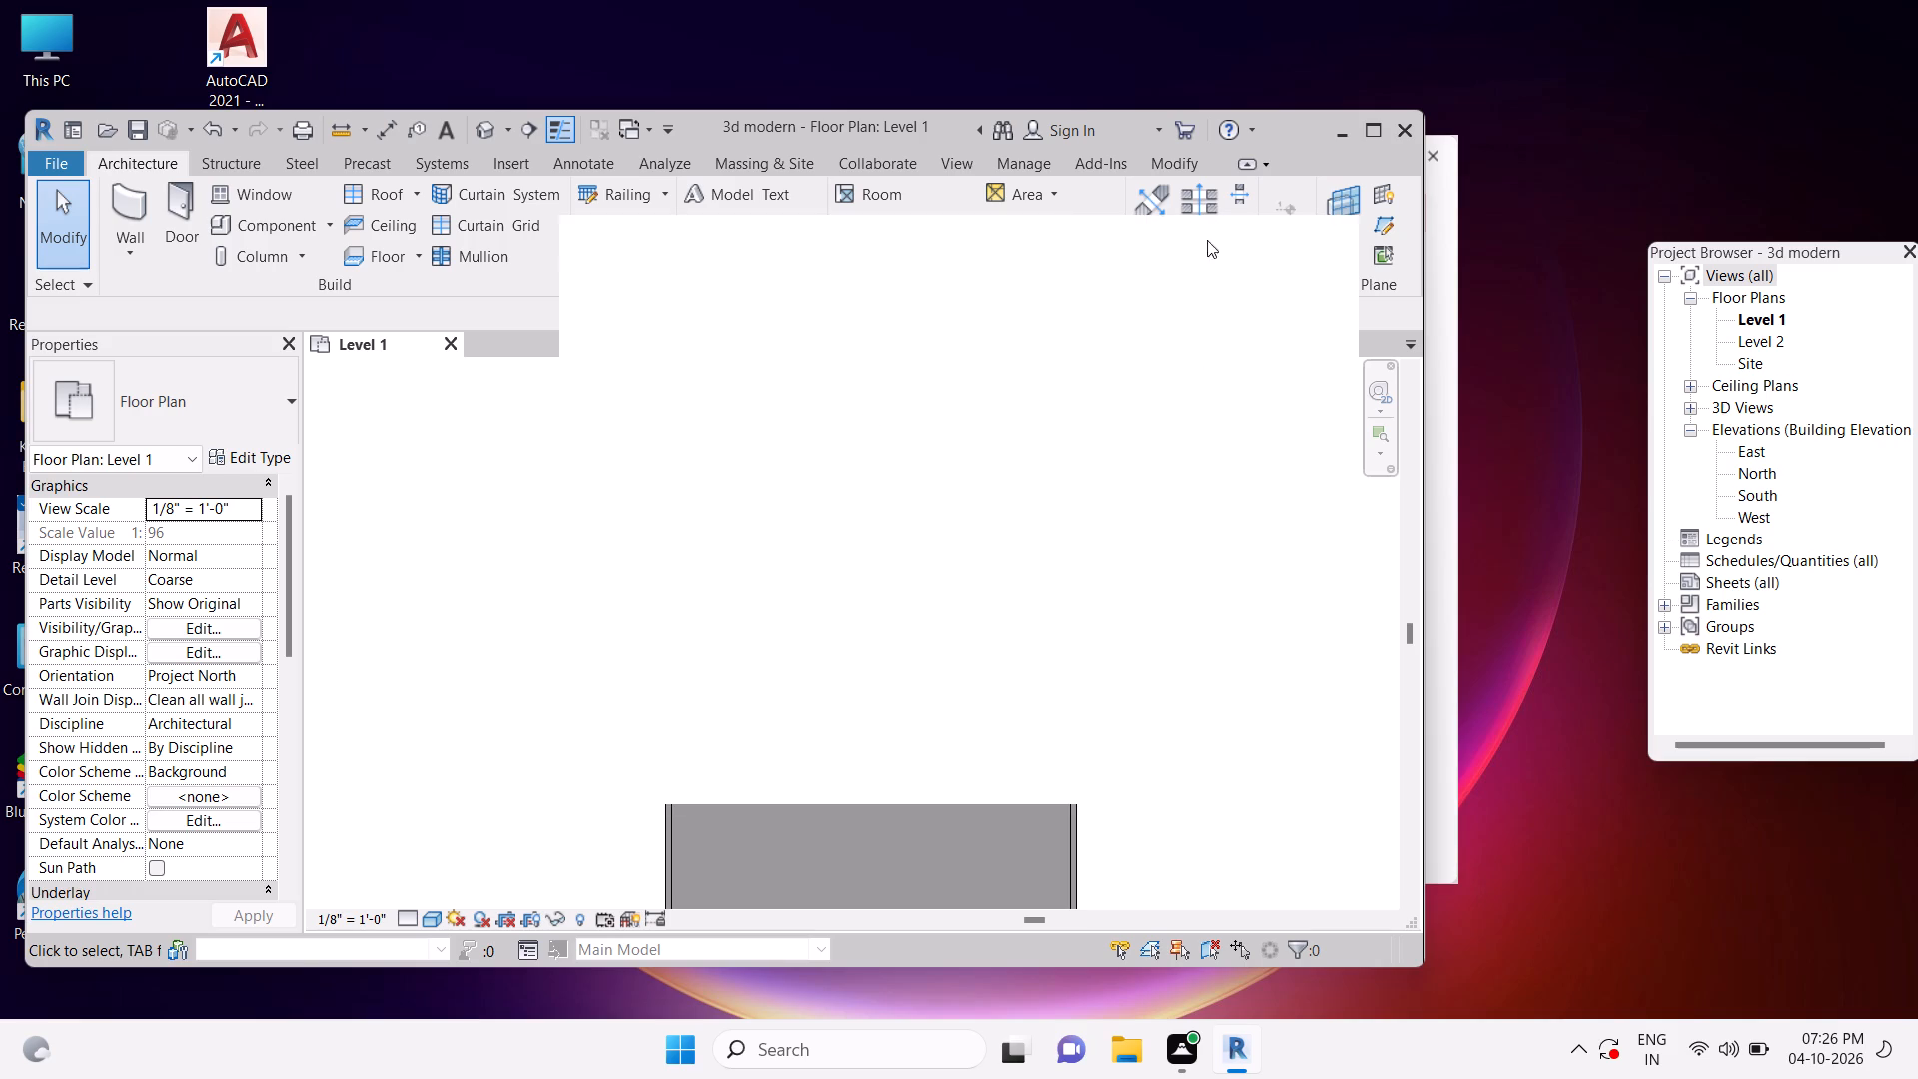
# Dismiss the Autodesk Genuine notification card covering the Level 1 floor plan.
pyautogui.click(1311, 233)
pyautogui.click(1308, 236)
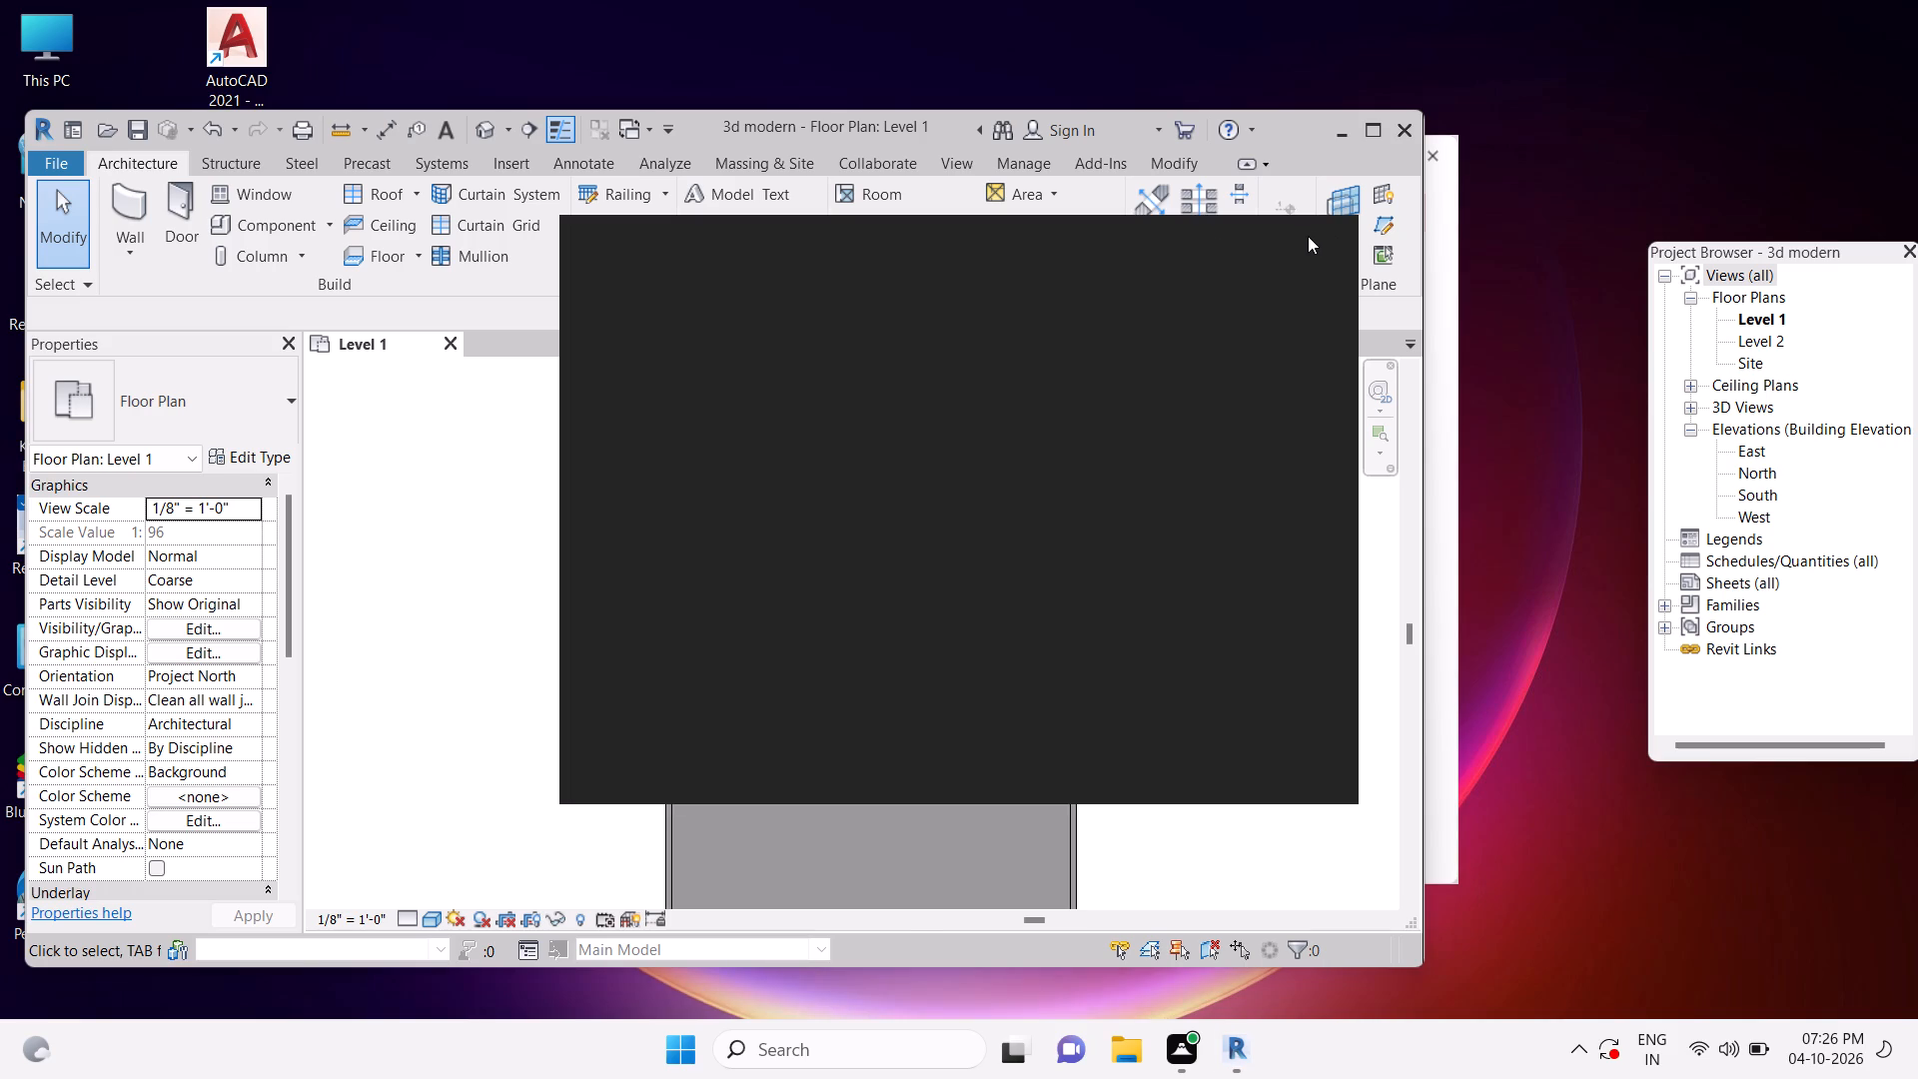
pyautogui.click(1320, 241)
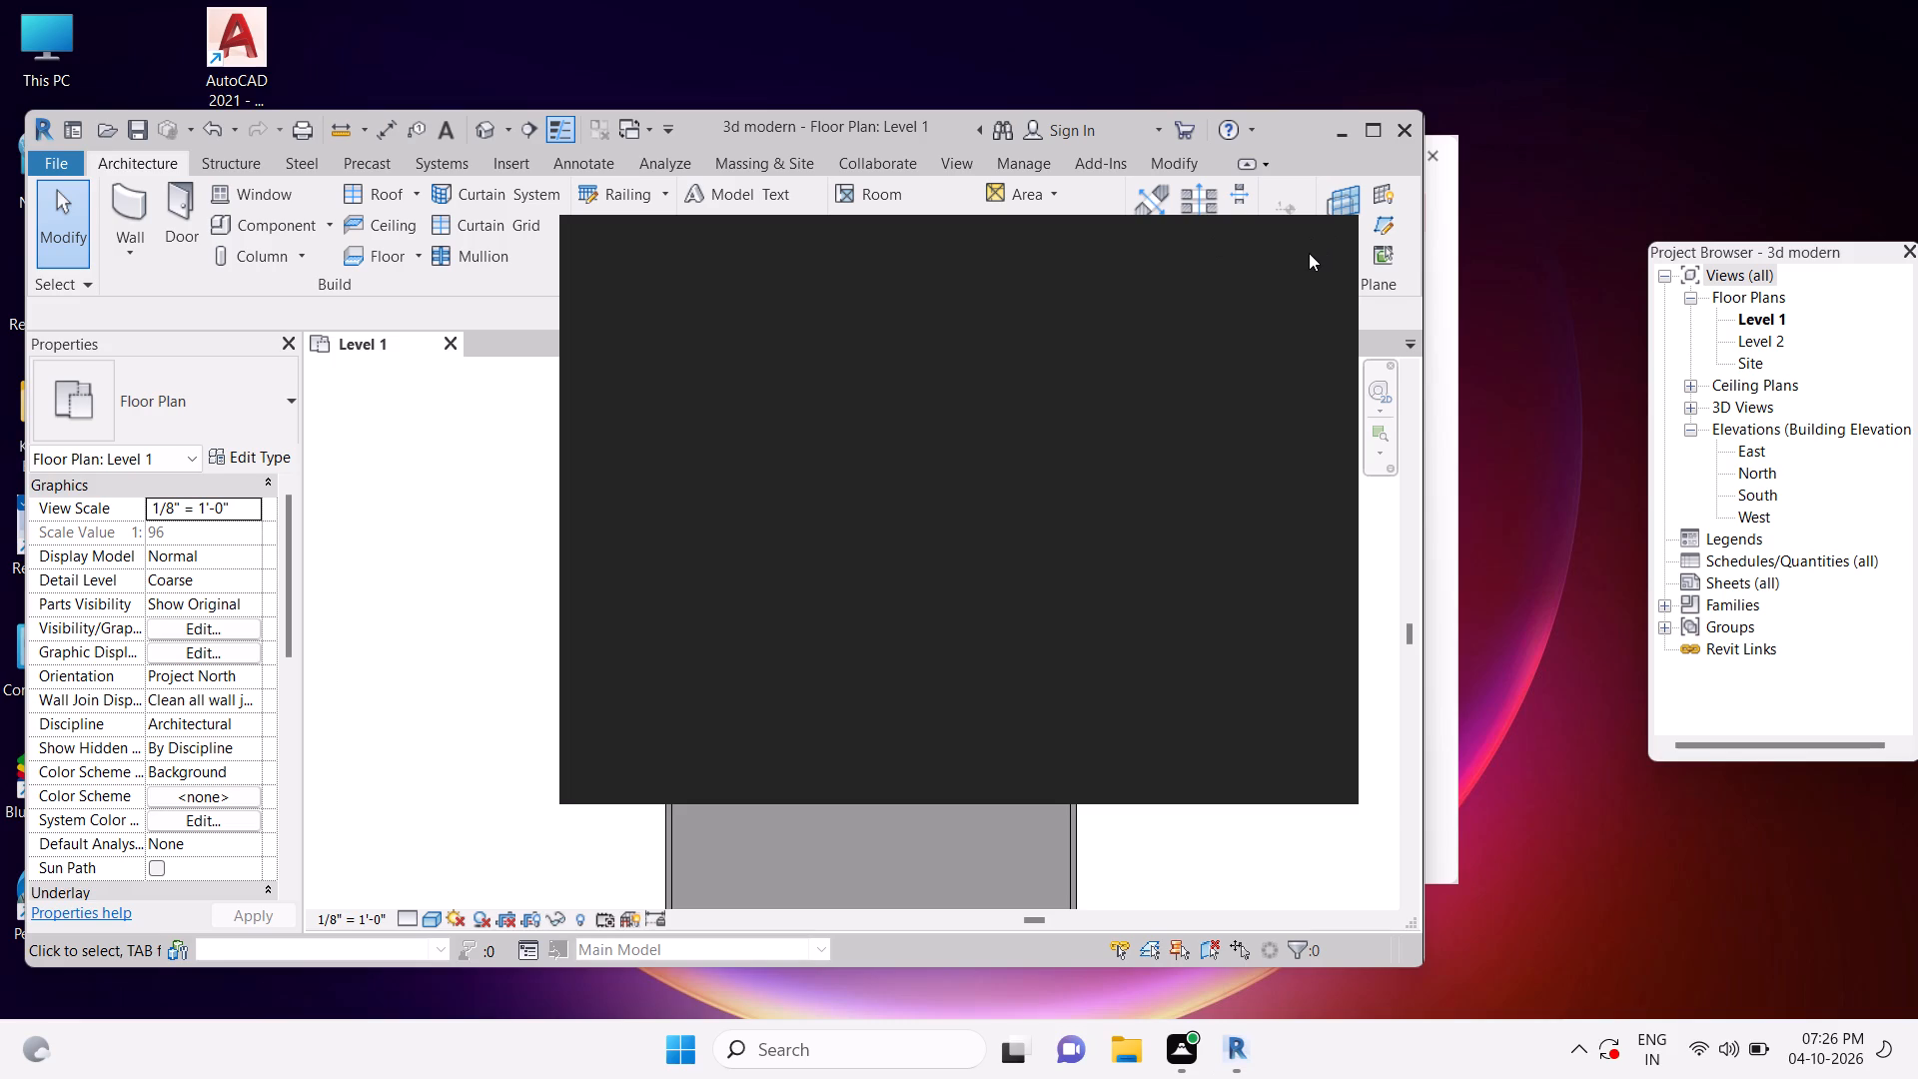
pyautogui.click(1309, 253)
pyautogui.click(1322, 242)
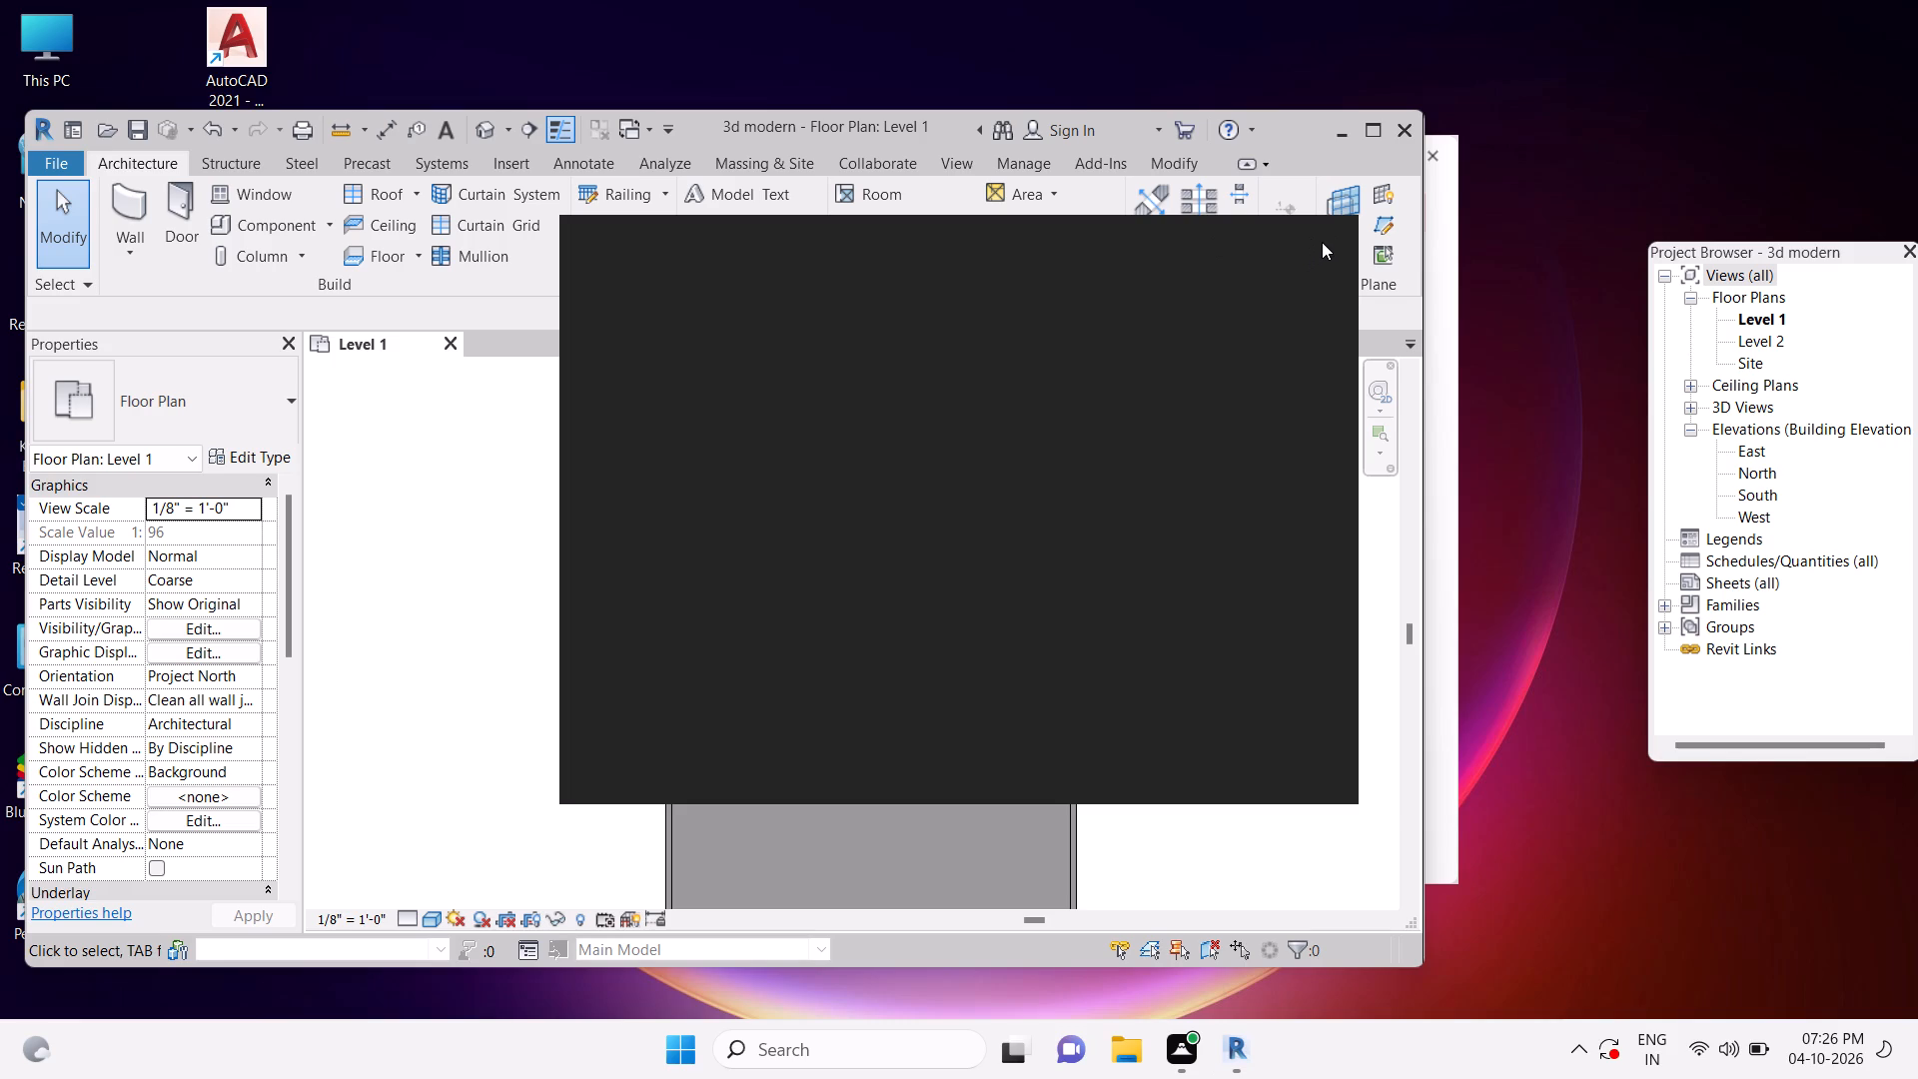
pyautogui.click(1334, 249)
pyautogui.click(503, 555)
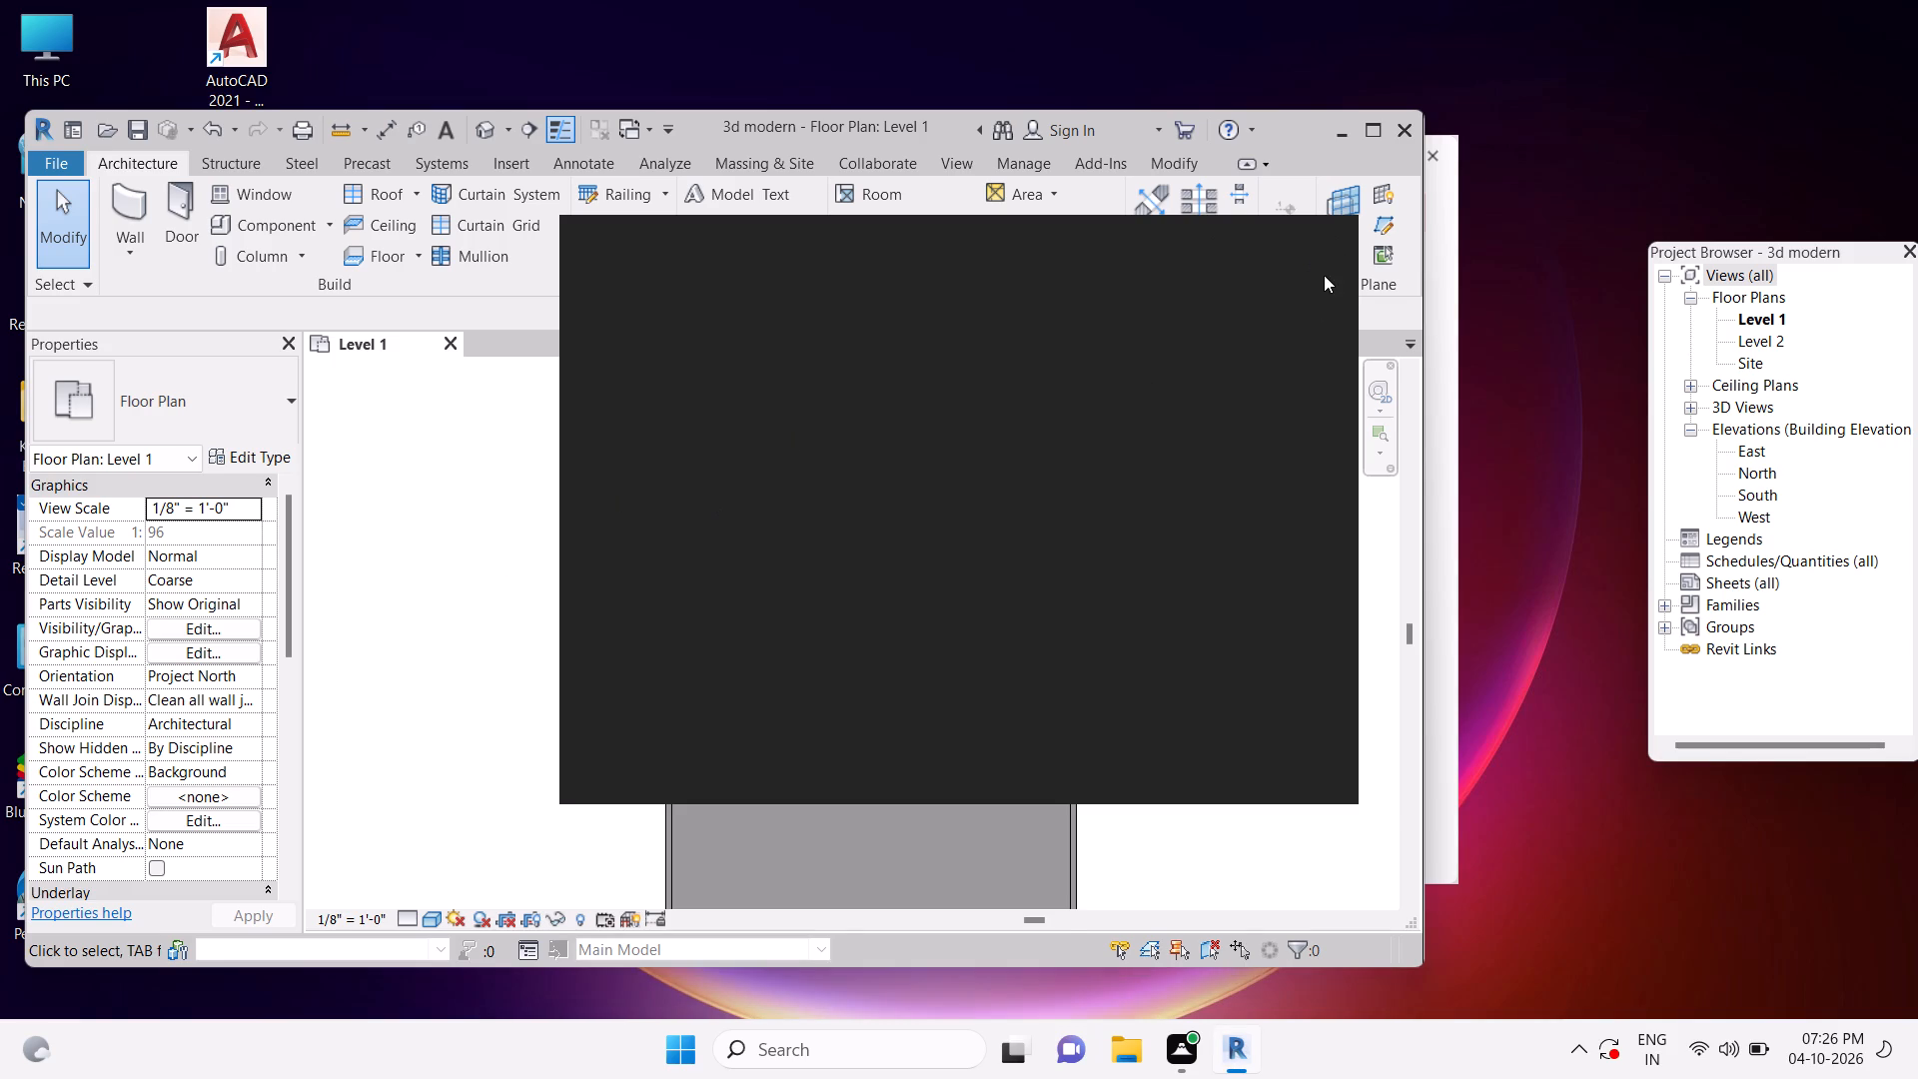
pyautogui.click(1329, 250)
pyautogui.click(1330, 234)
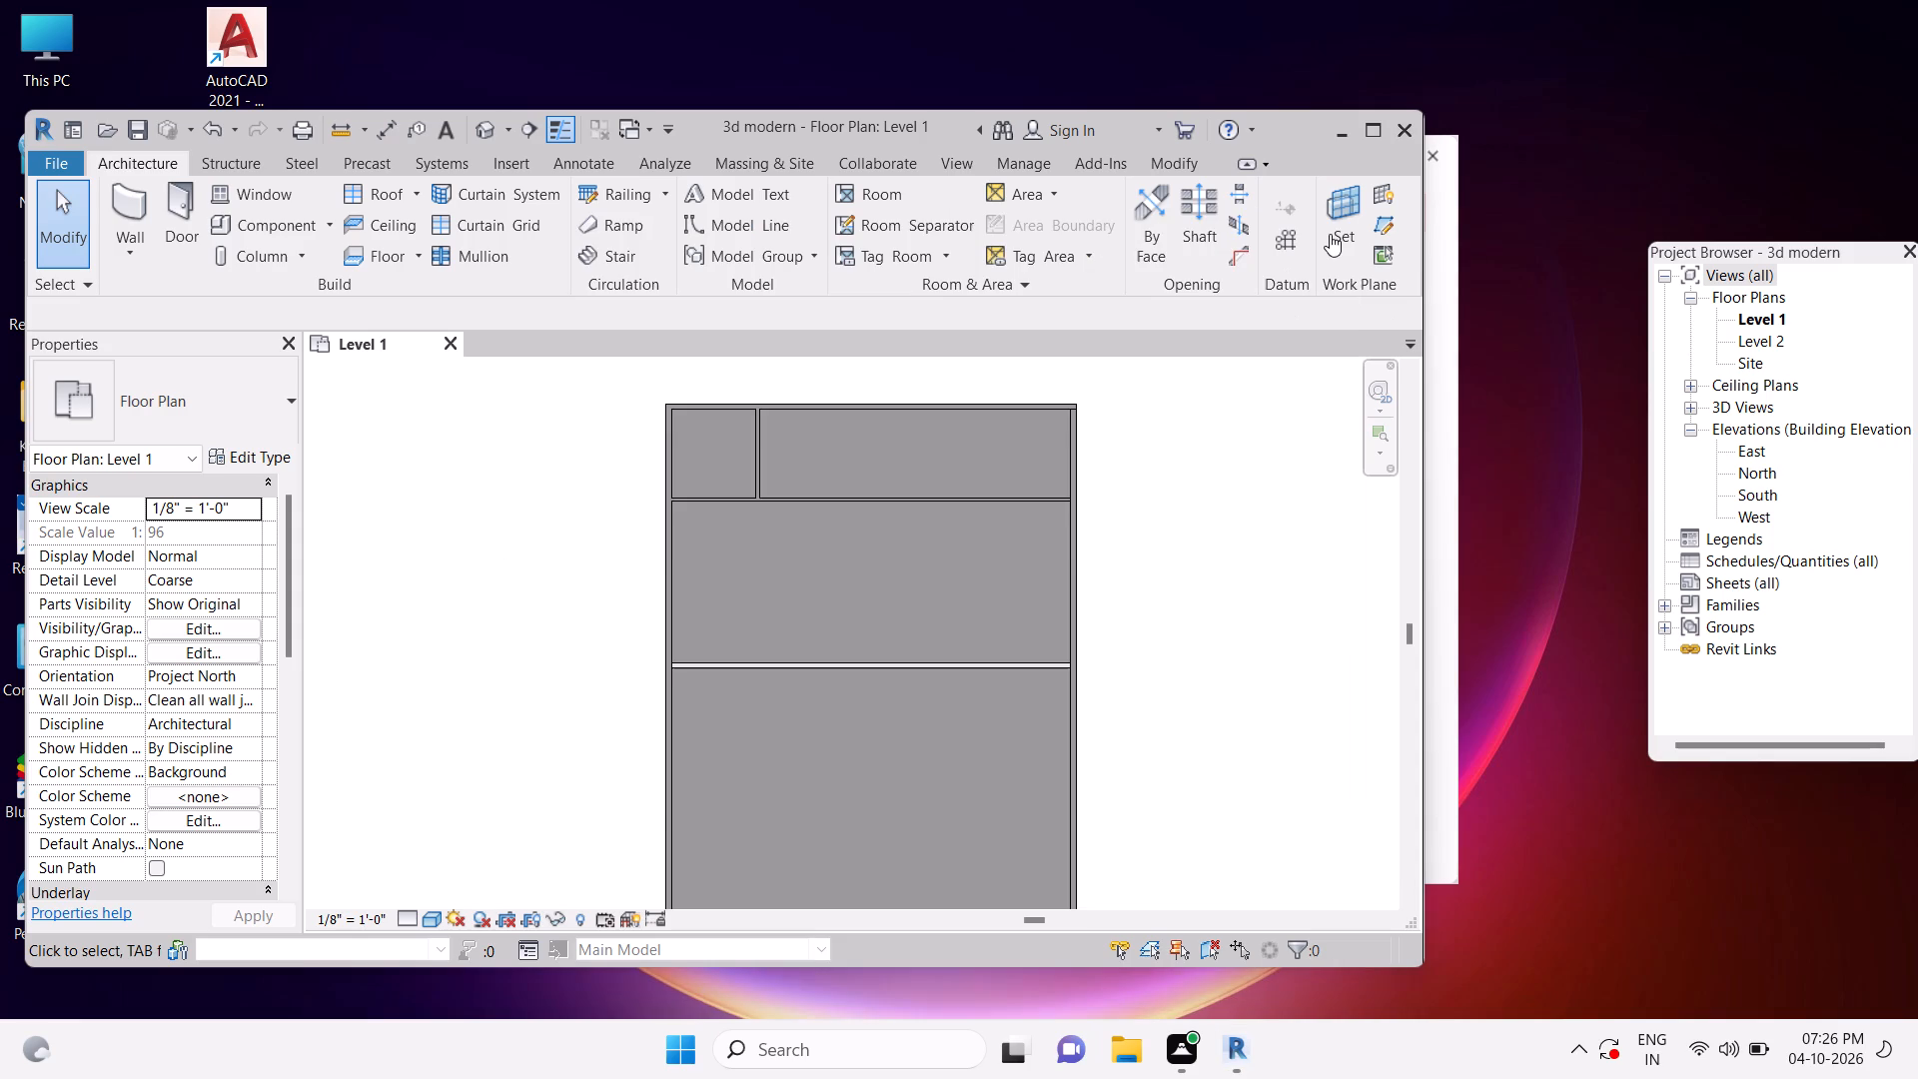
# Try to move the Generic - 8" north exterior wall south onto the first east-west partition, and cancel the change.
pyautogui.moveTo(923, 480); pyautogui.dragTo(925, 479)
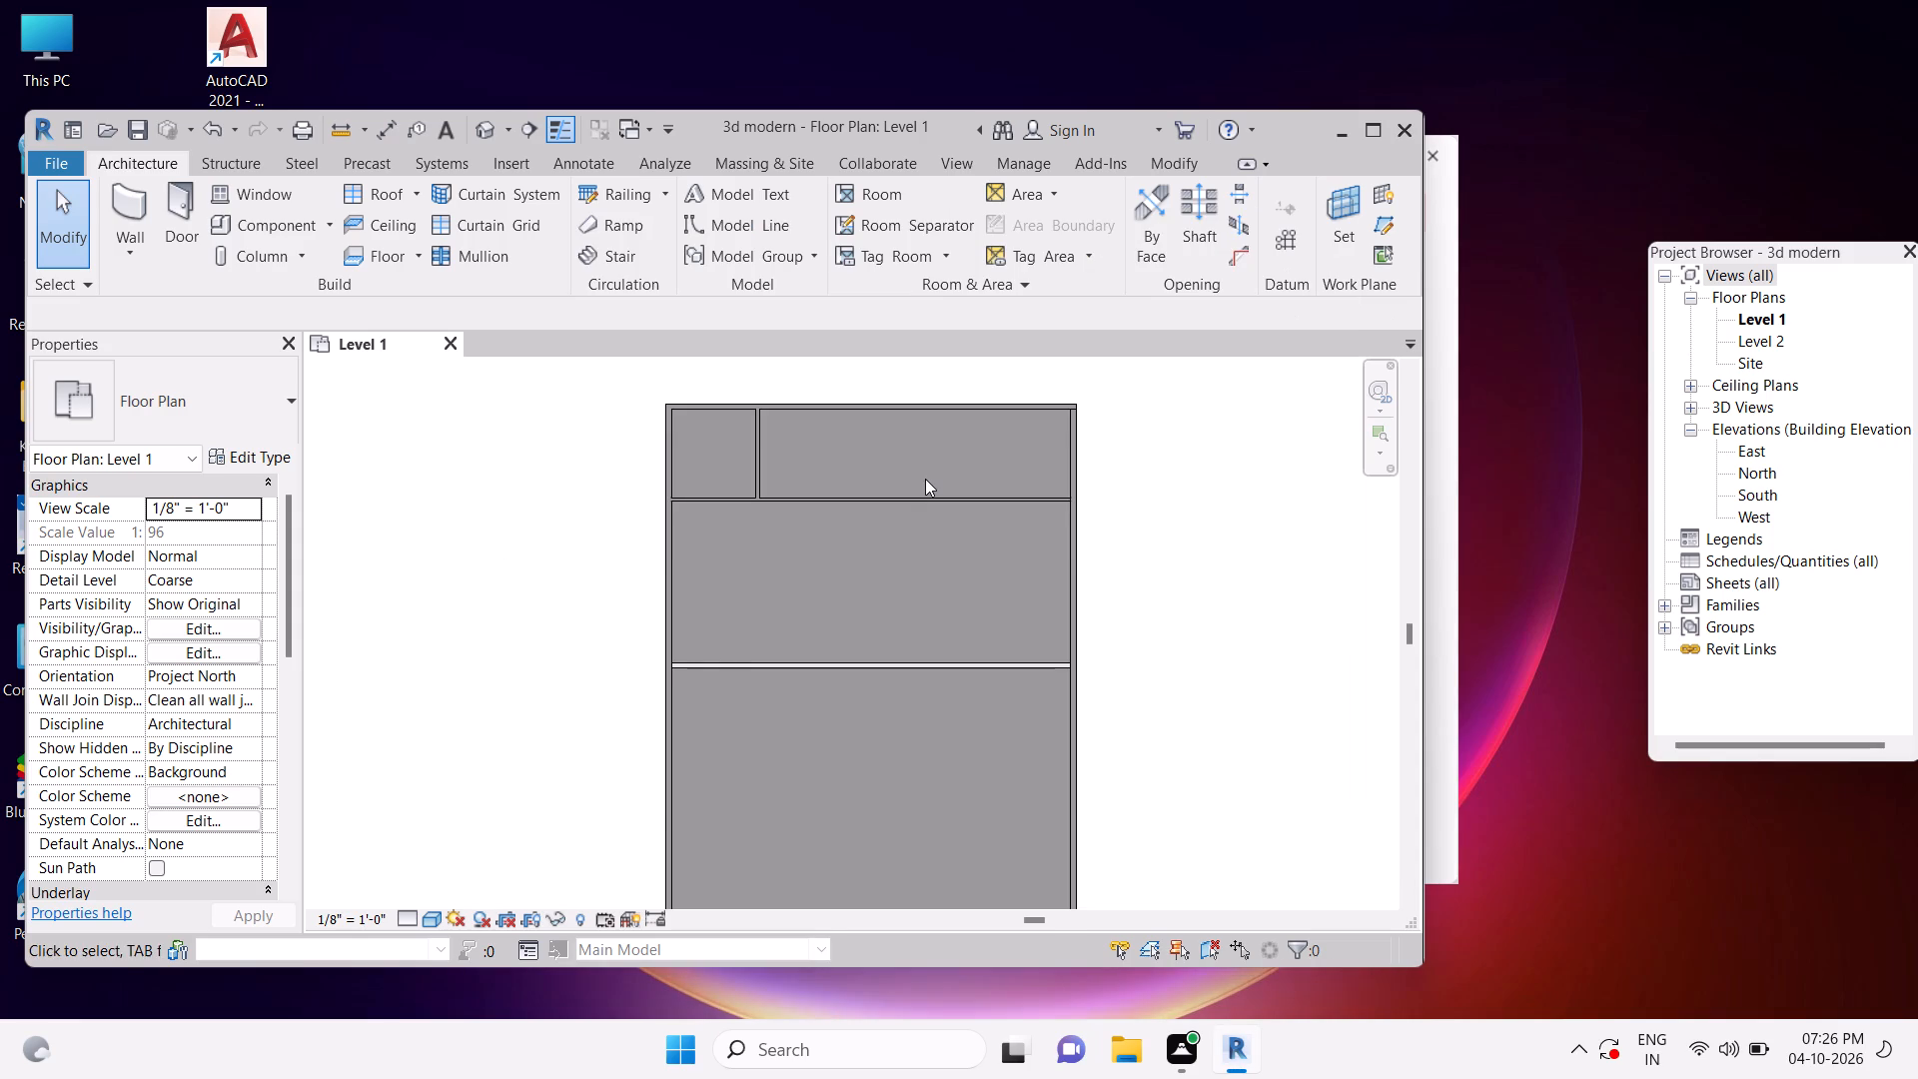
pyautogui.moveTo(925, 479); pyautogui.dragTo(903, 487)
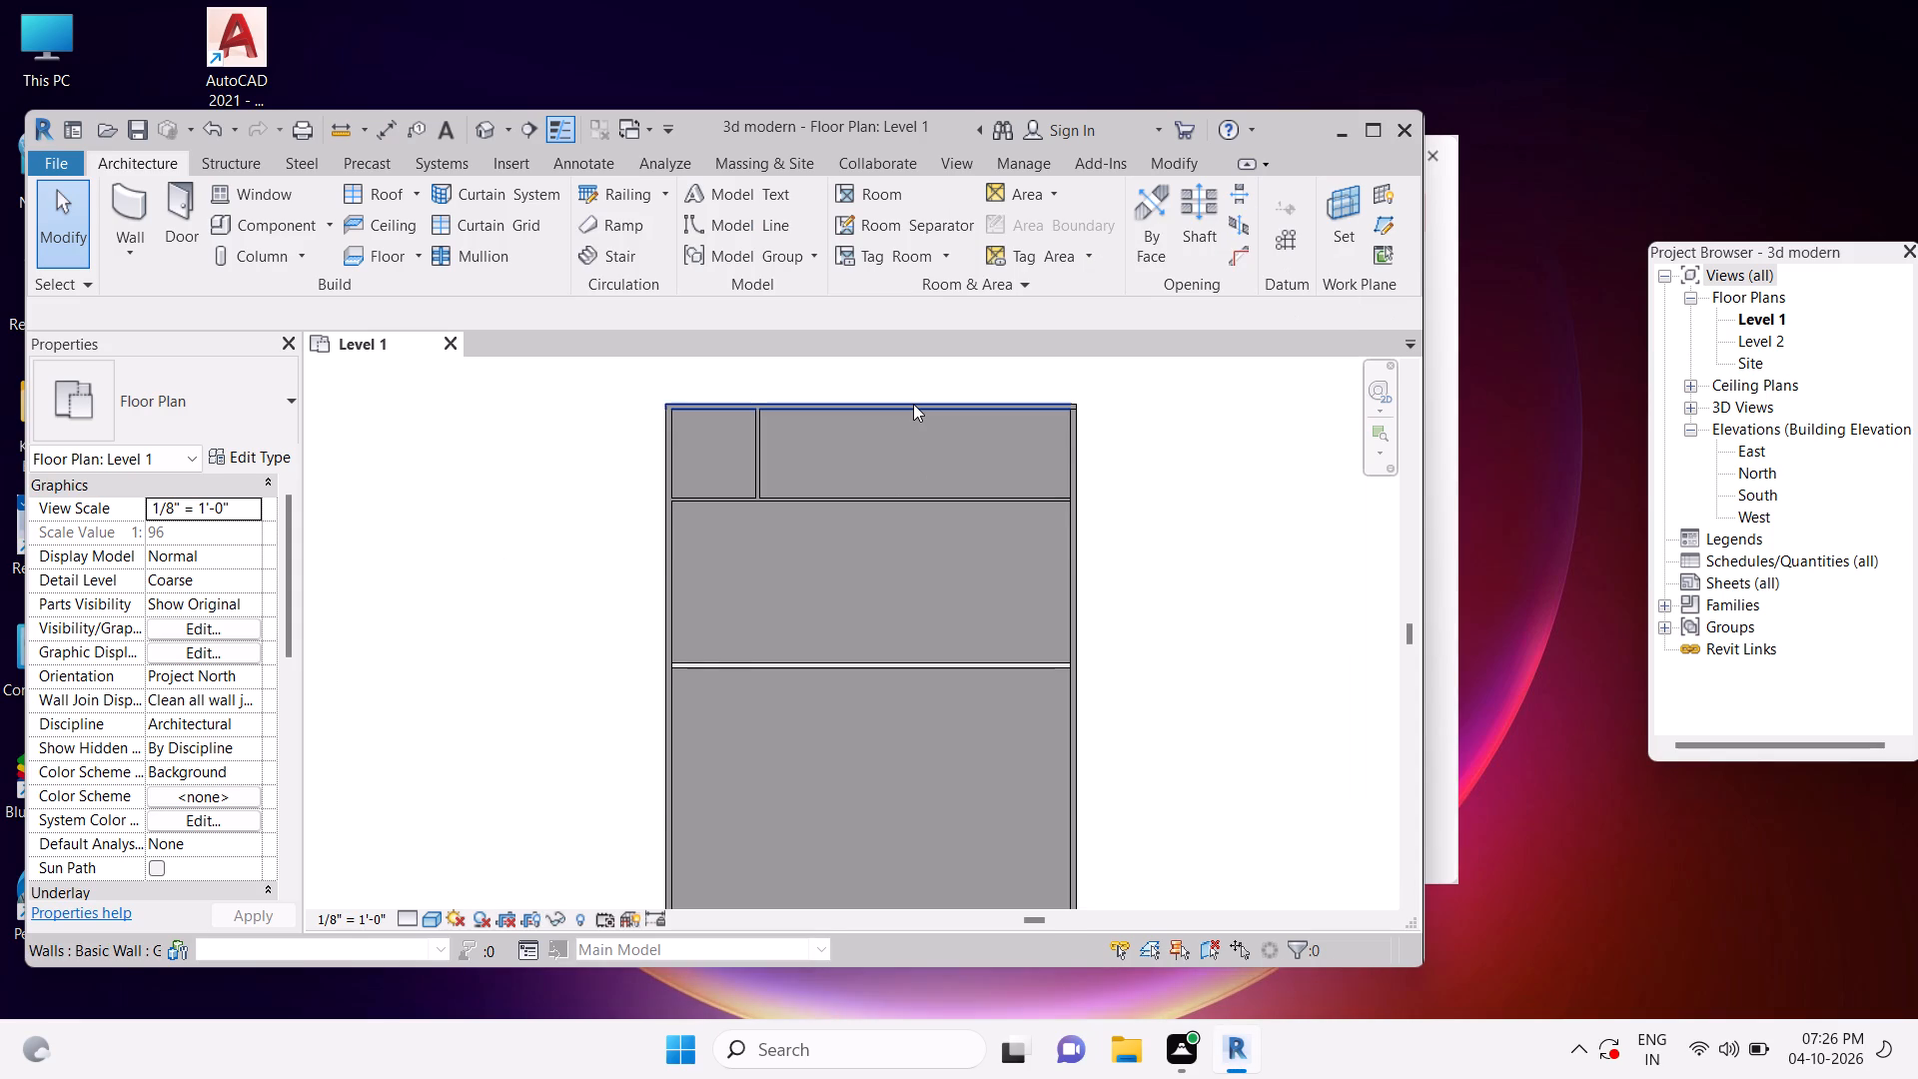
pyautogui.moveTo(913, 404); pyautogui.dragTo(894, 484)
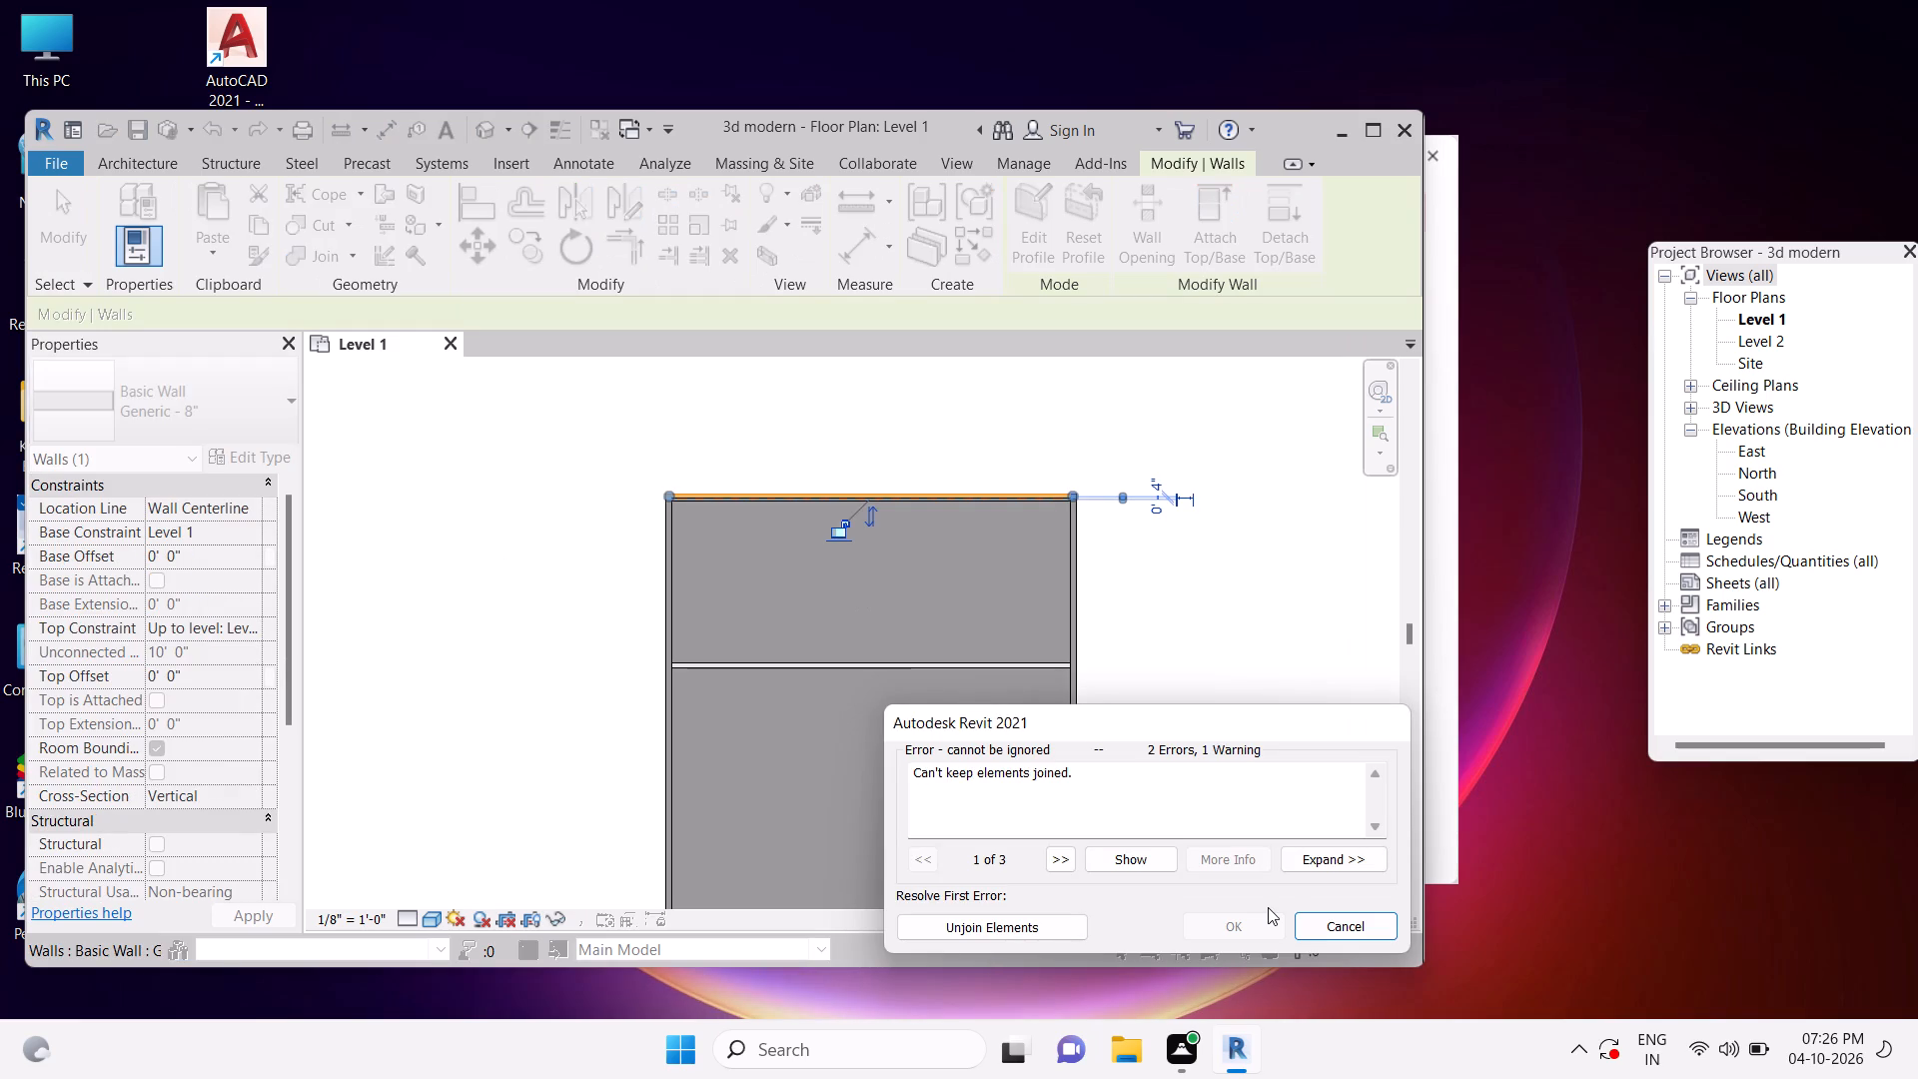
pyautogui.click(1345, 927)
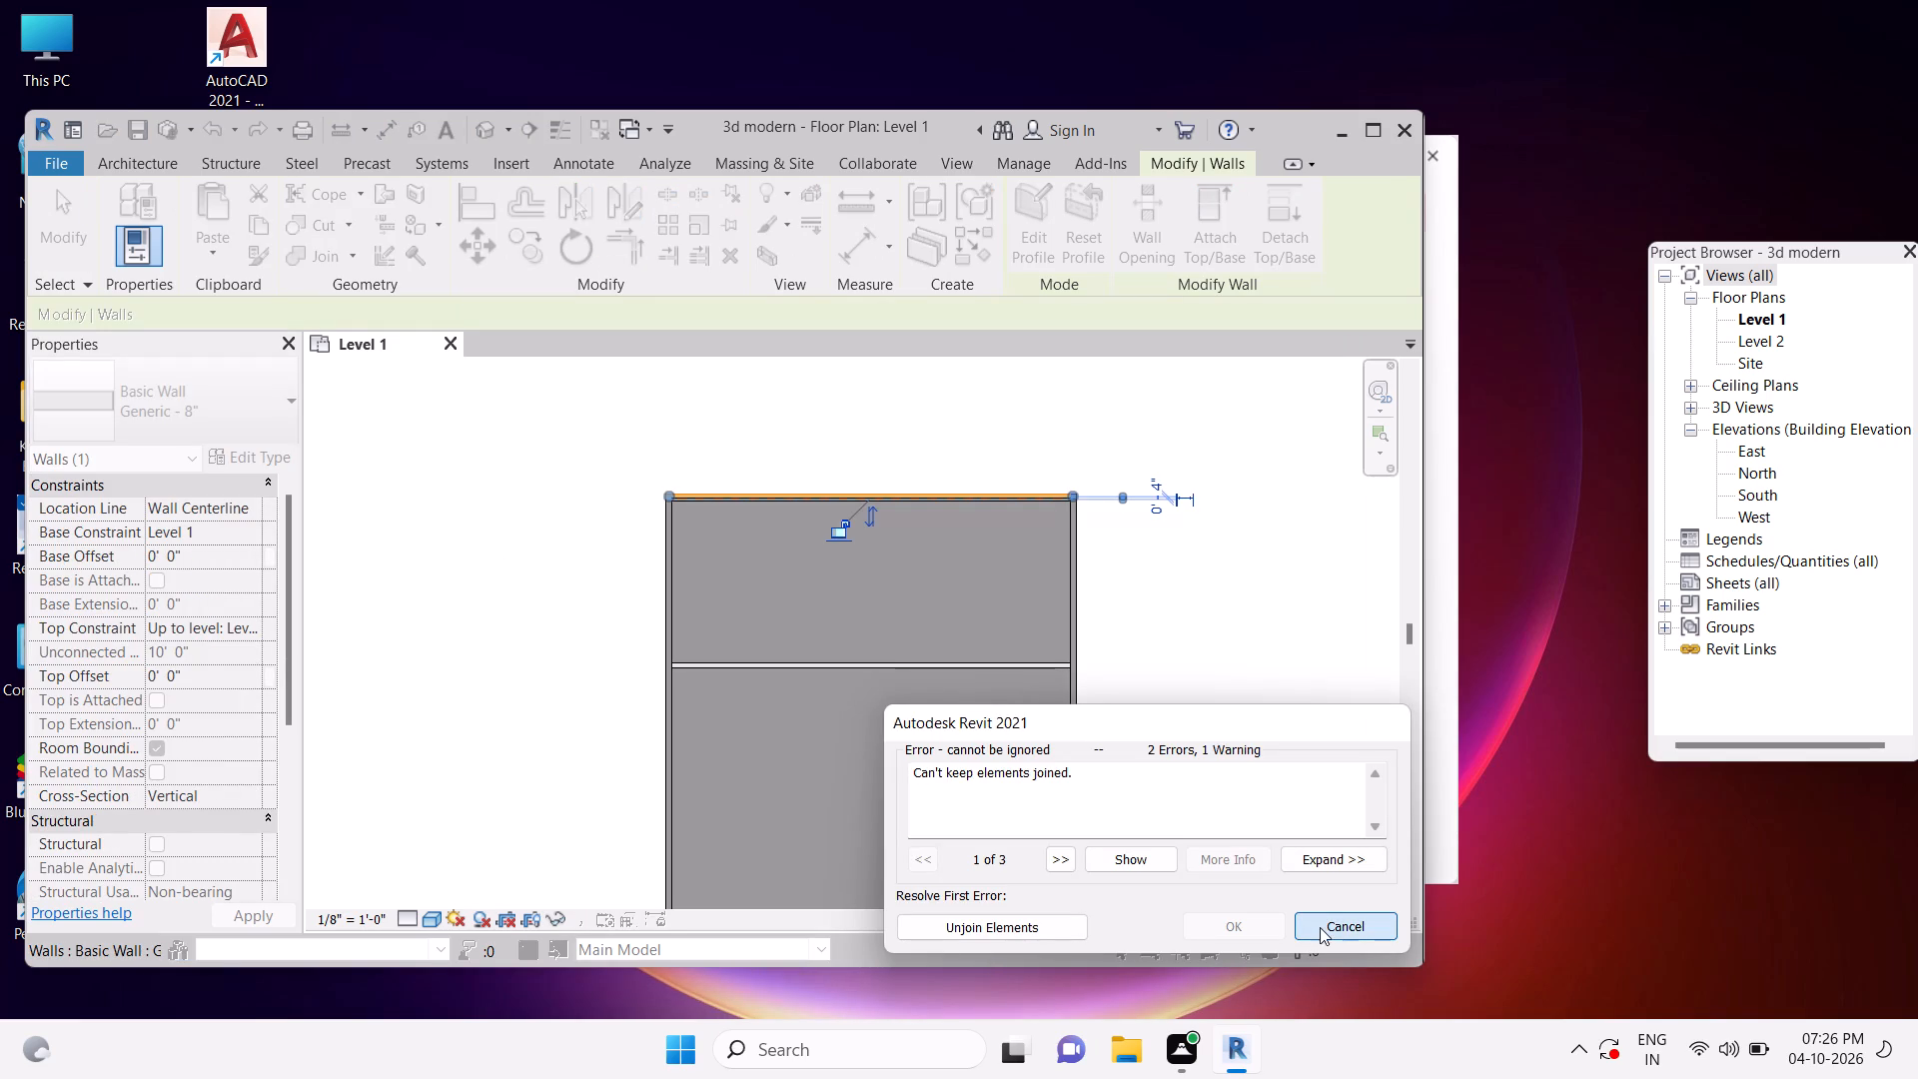
# Move the first Generic - 5" east-west partition south onto the next east-west wall, 32' 0" from the north exterior wall.
pyautogui.moveTo(903, 496); pyautogui.dragTo(902, 672)
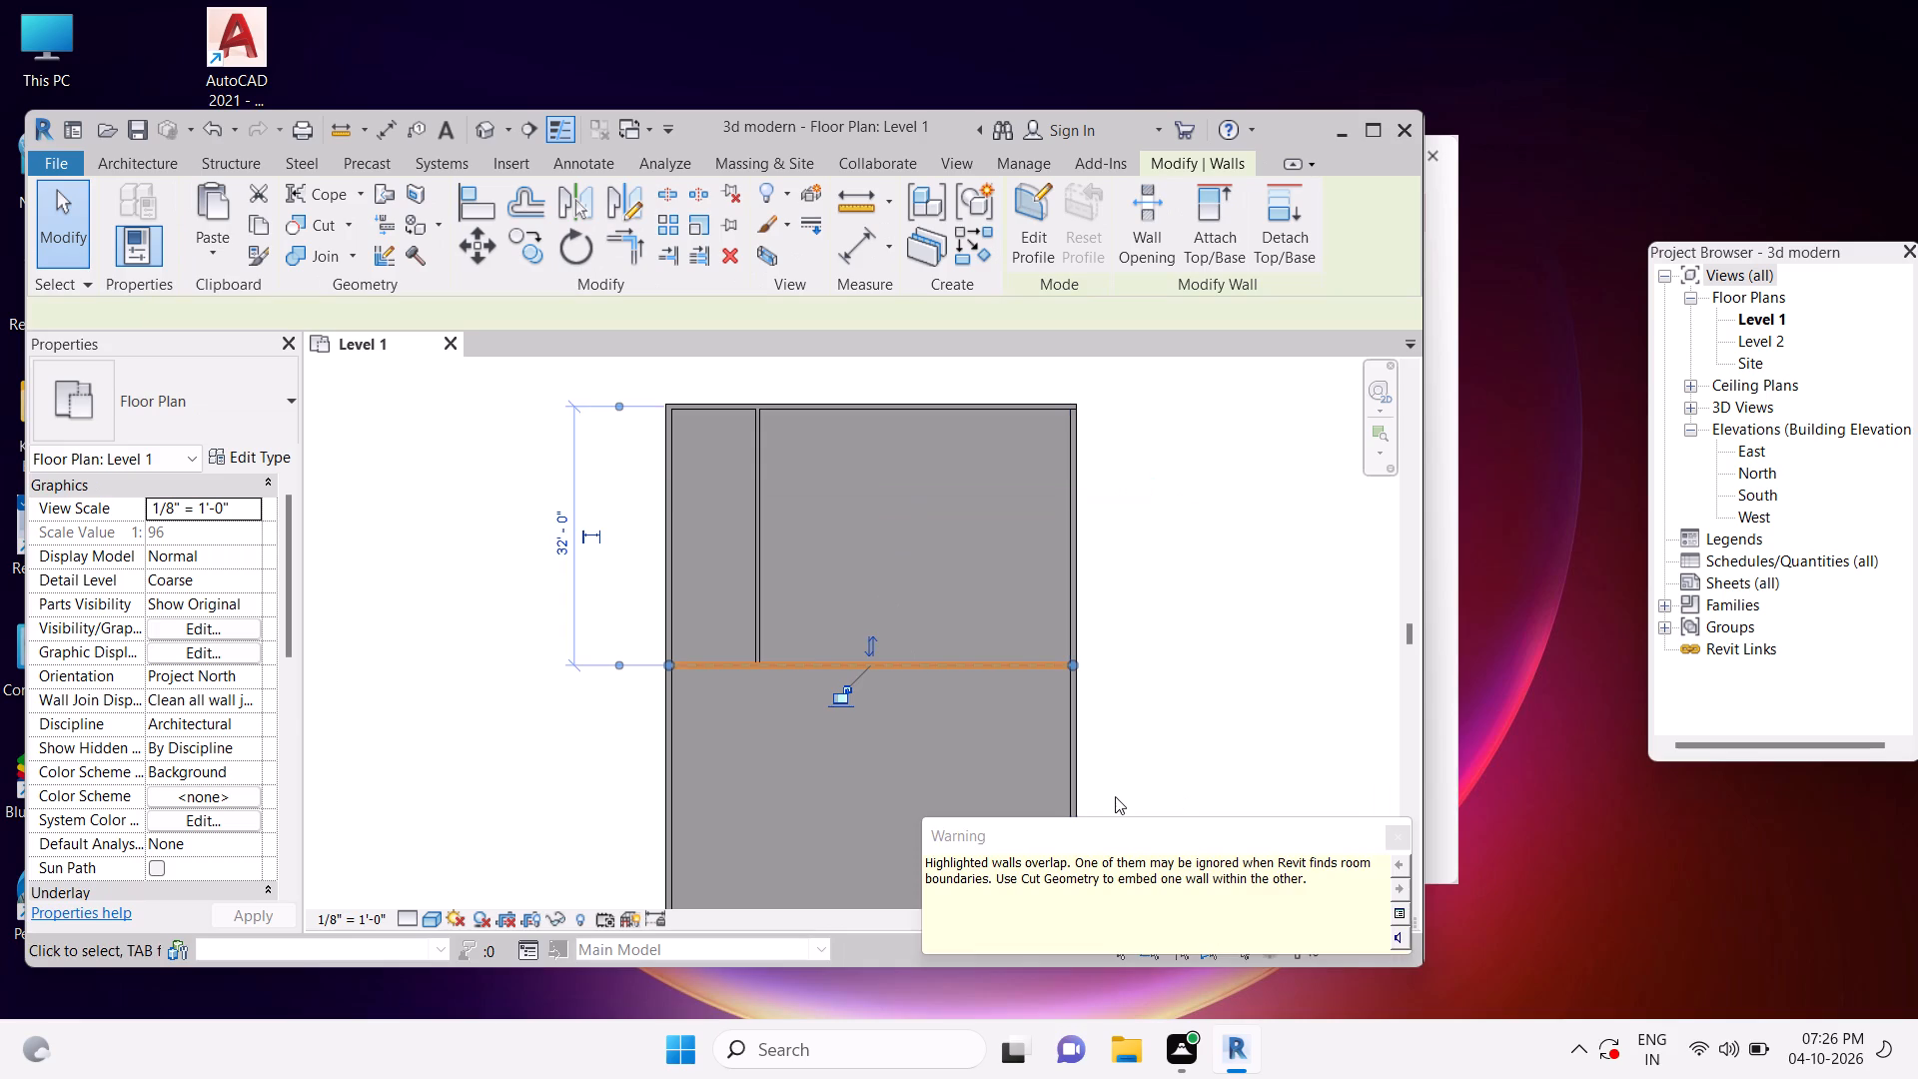
pyautogui.click(1410, 831)
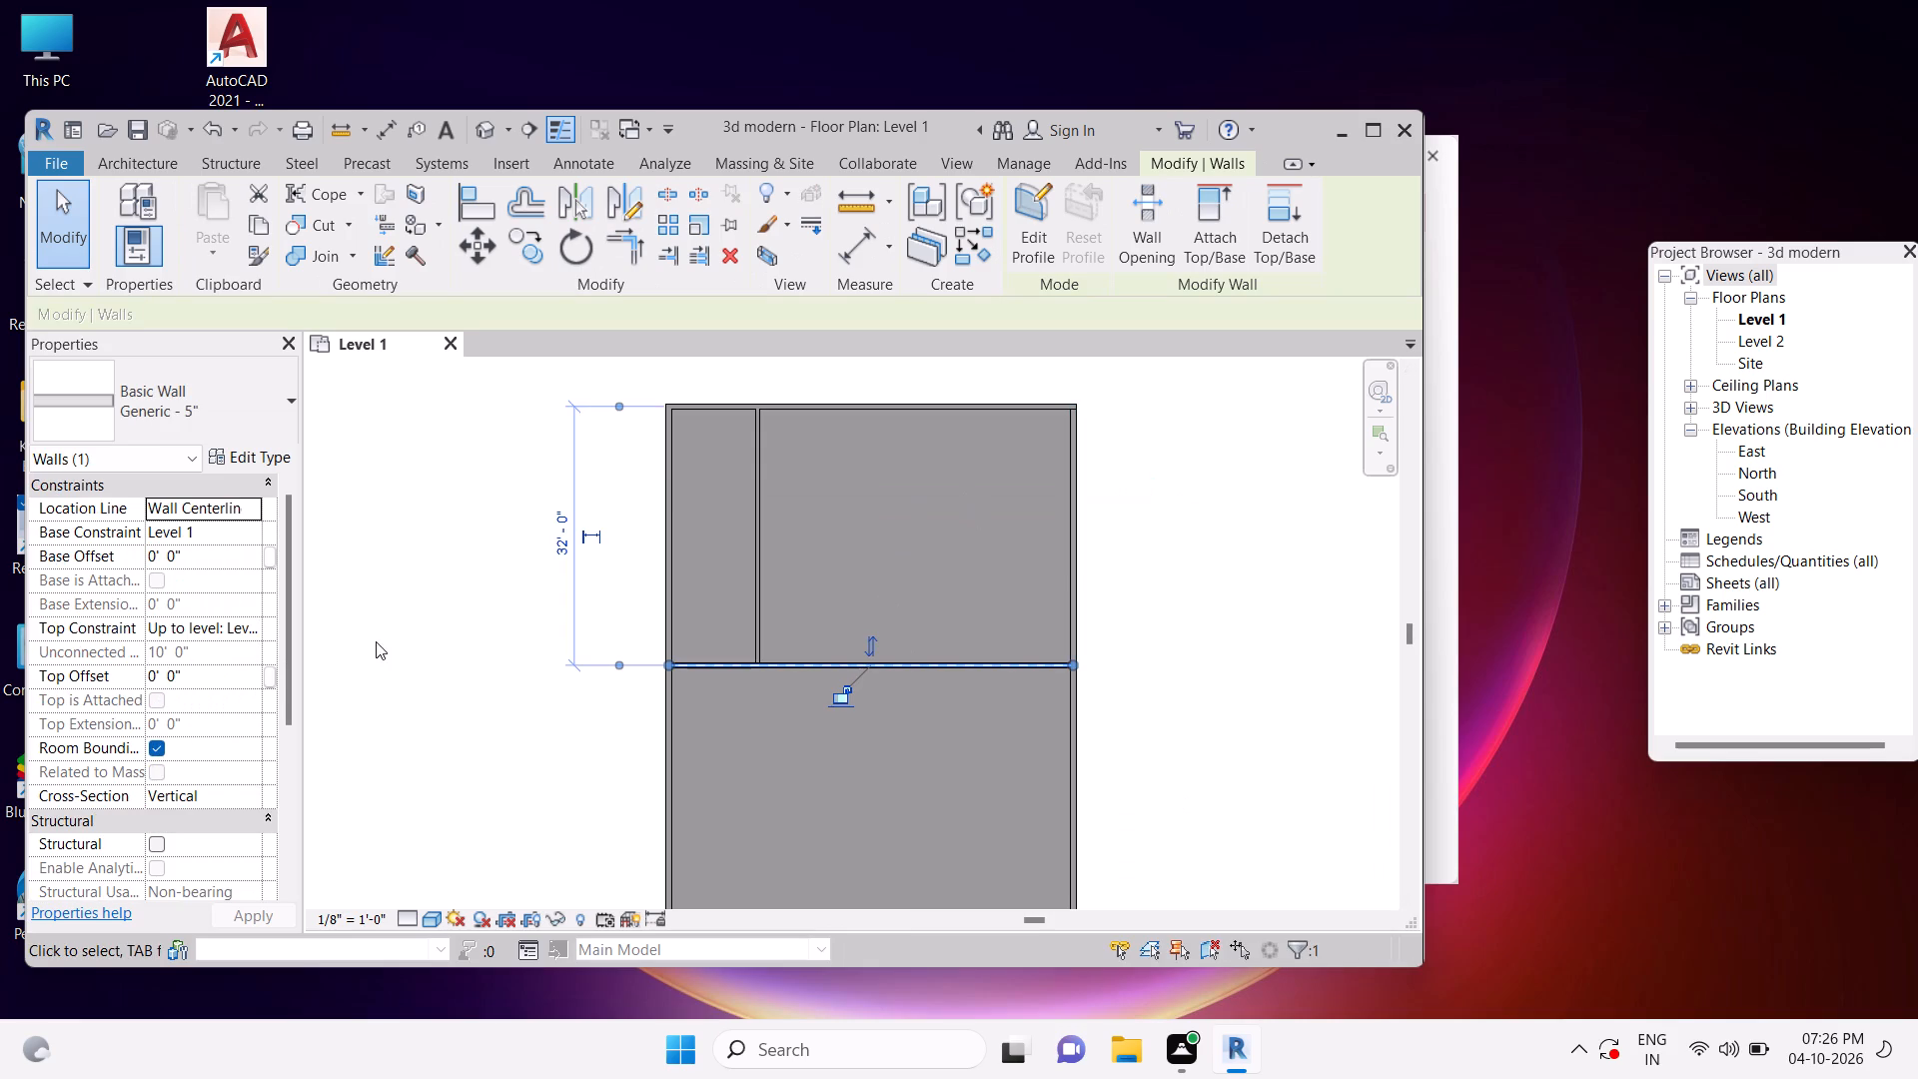
pyautogui.click(492, 603)
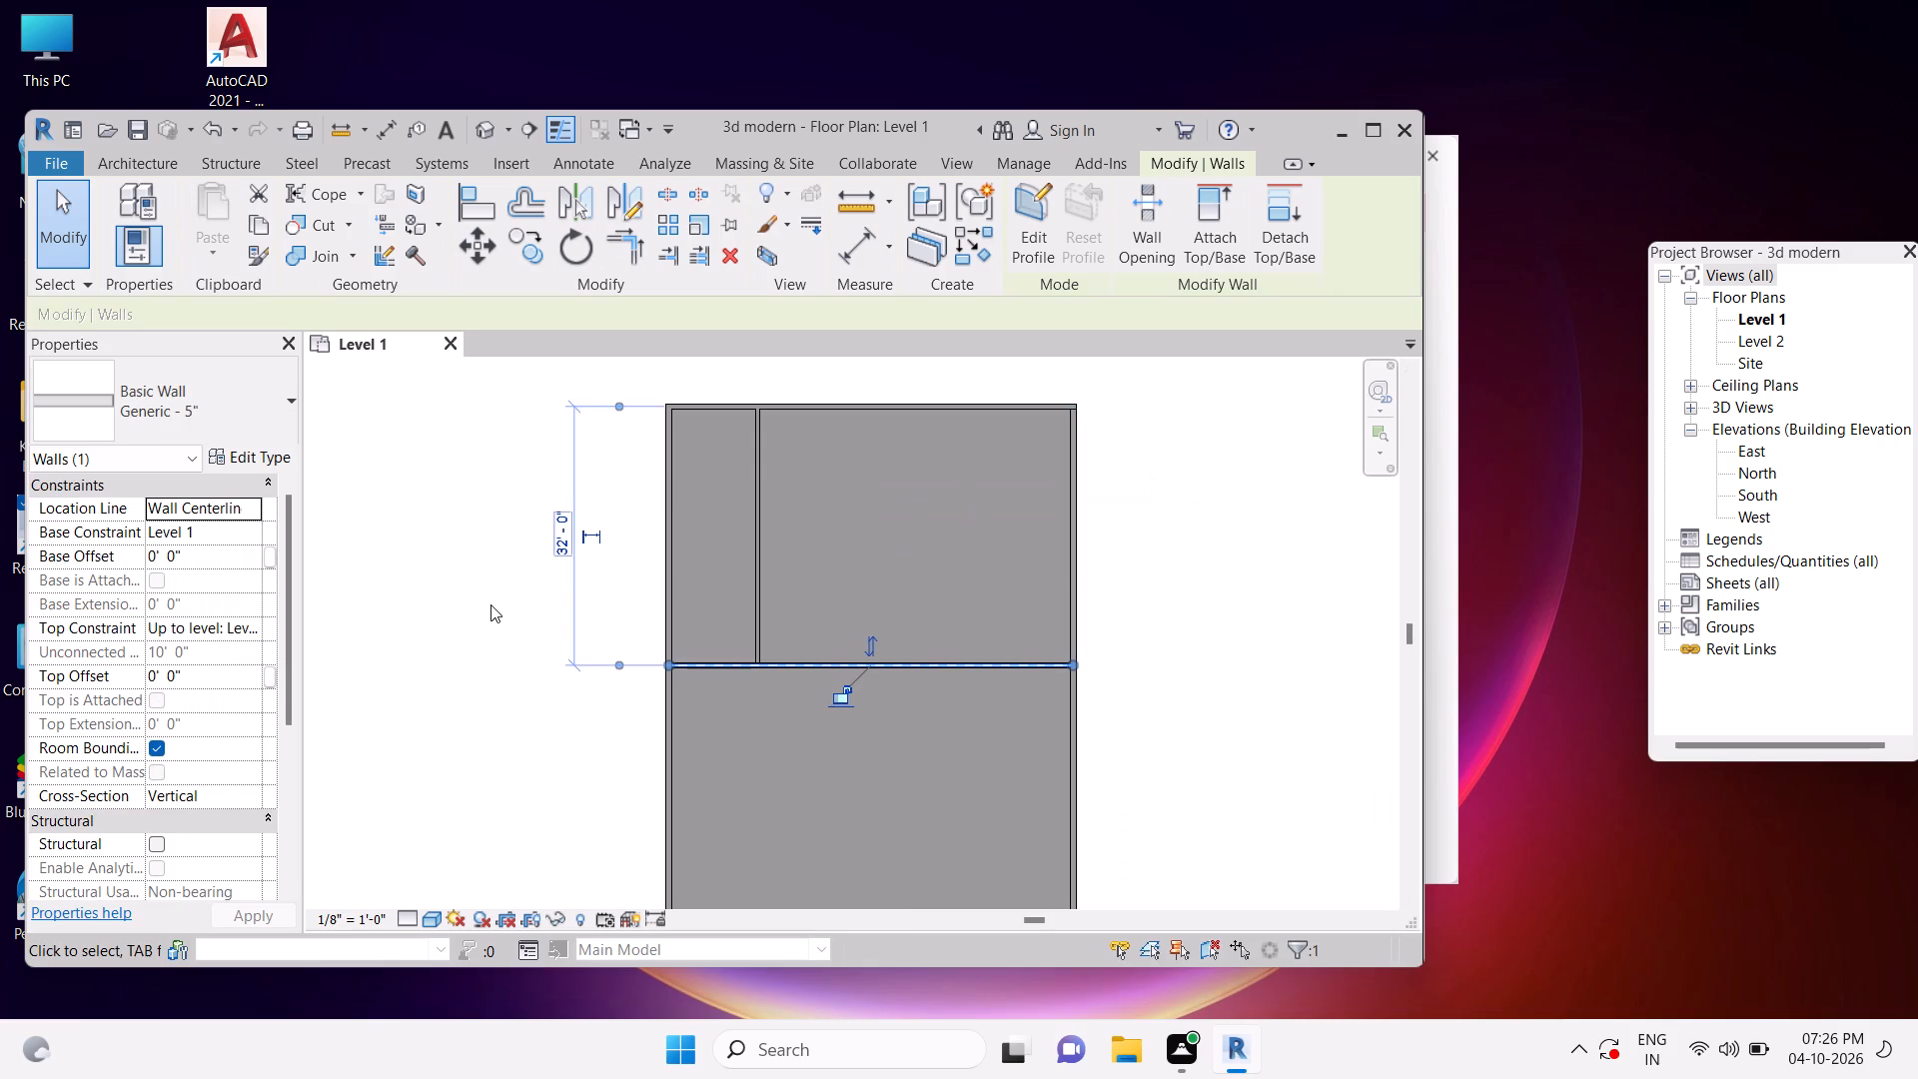
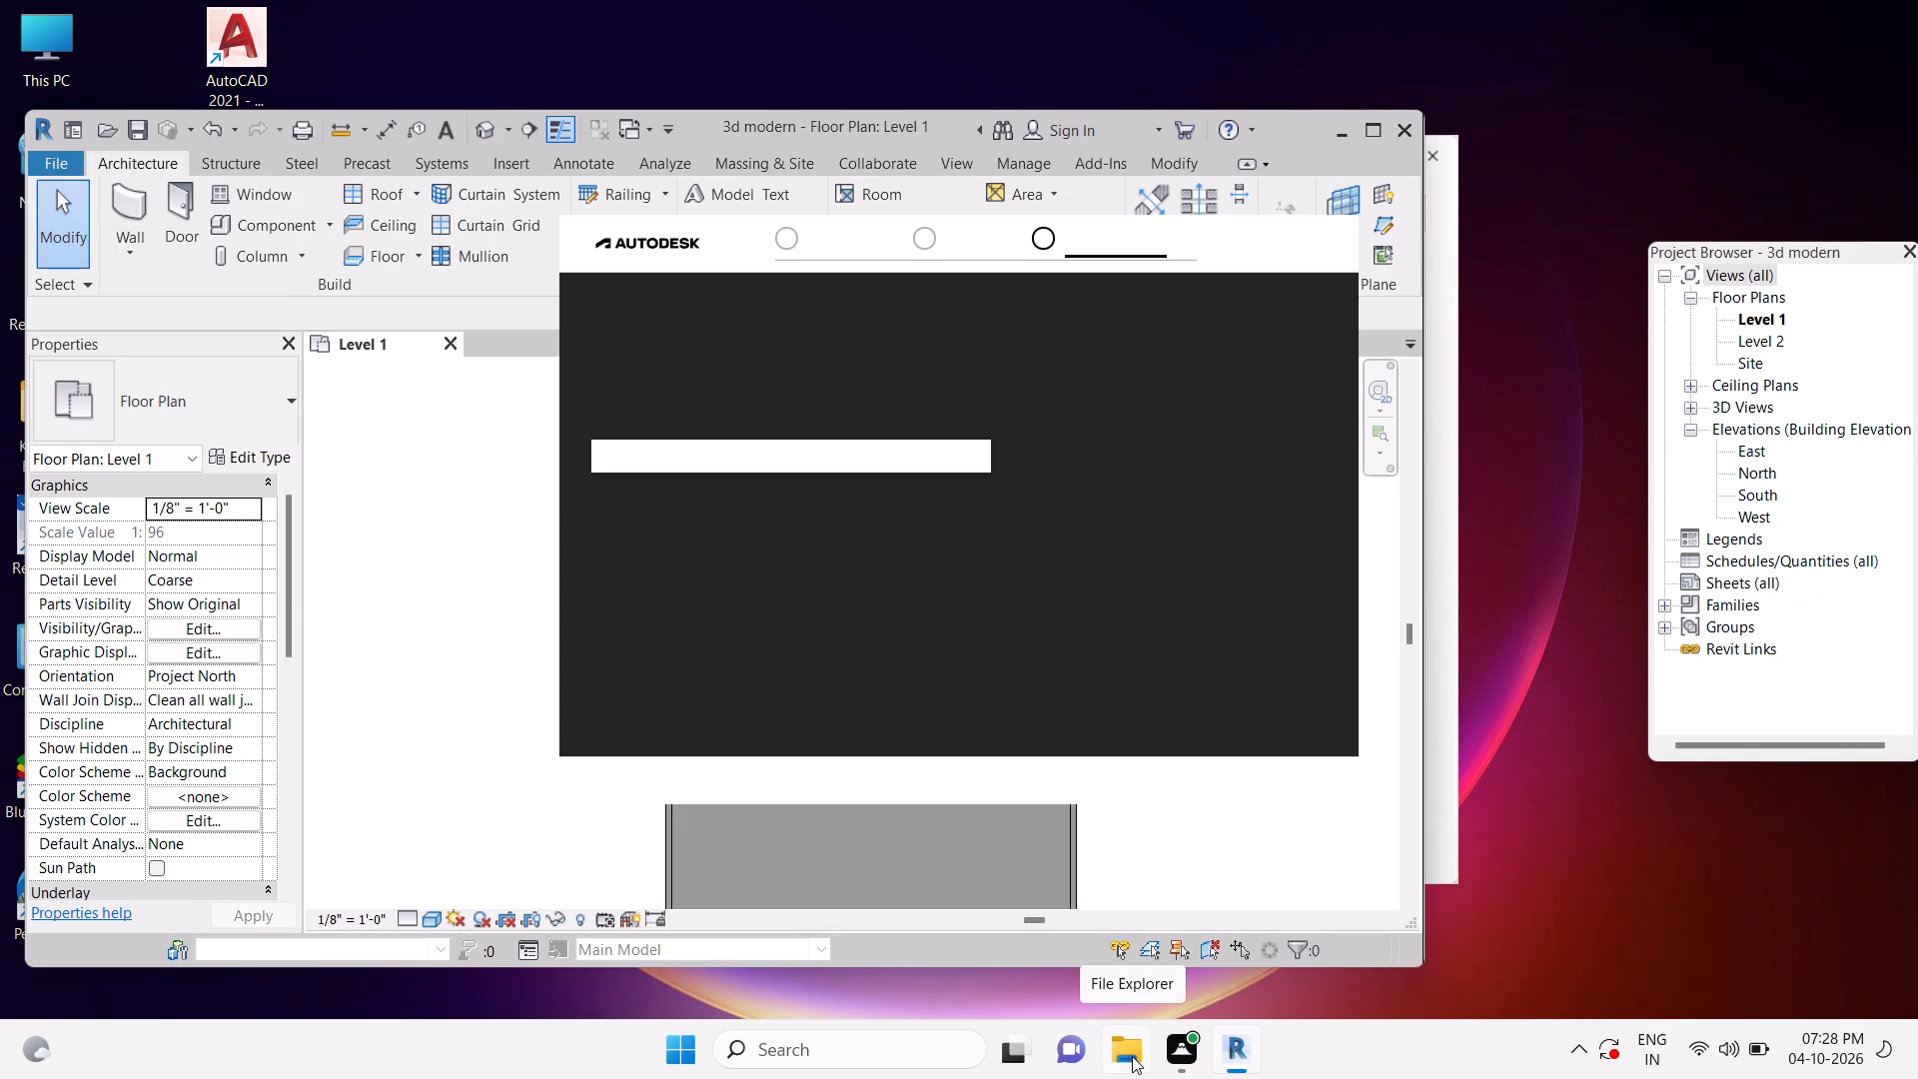
# Dismiss the Autodesk limited-access notification card covering the Level 1 floor plan.
pyautogui.scroll(2, 1132, 1056)
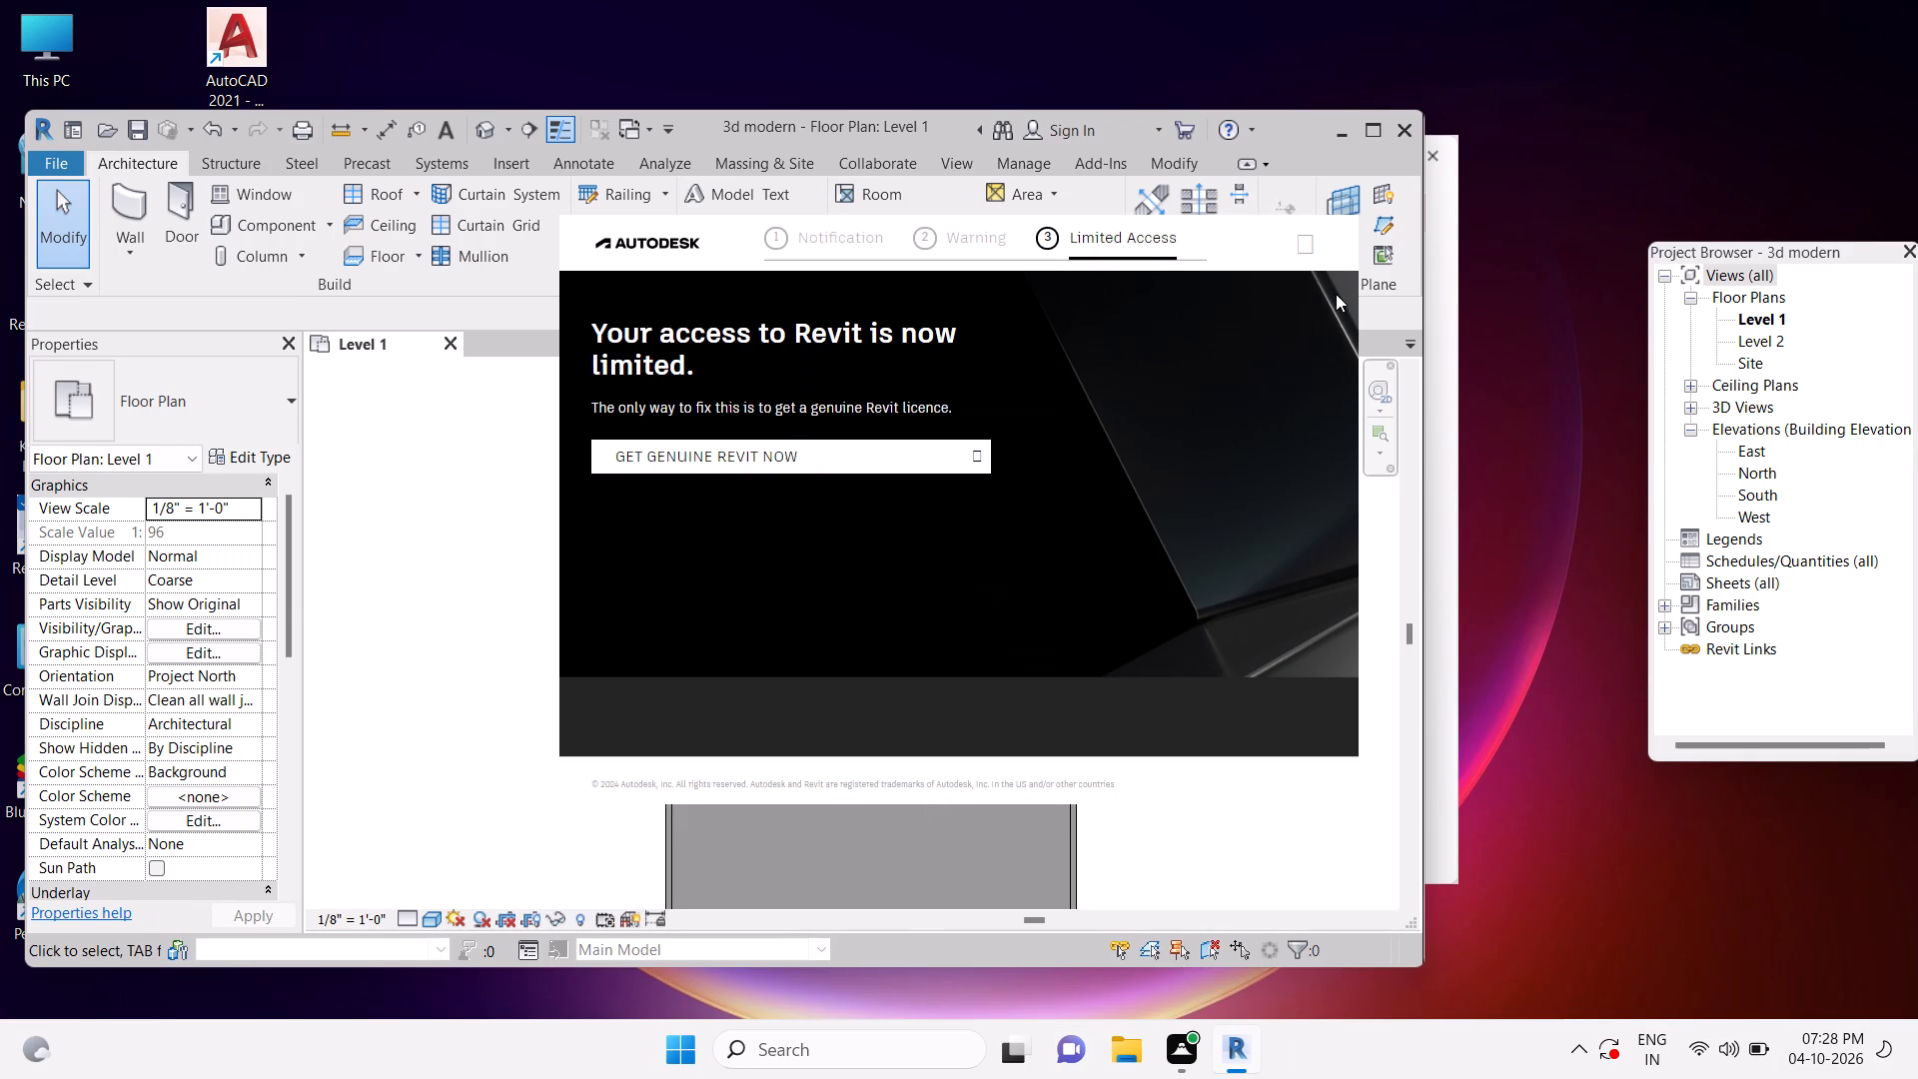
pyautogui.doubleClick(1336, 288)
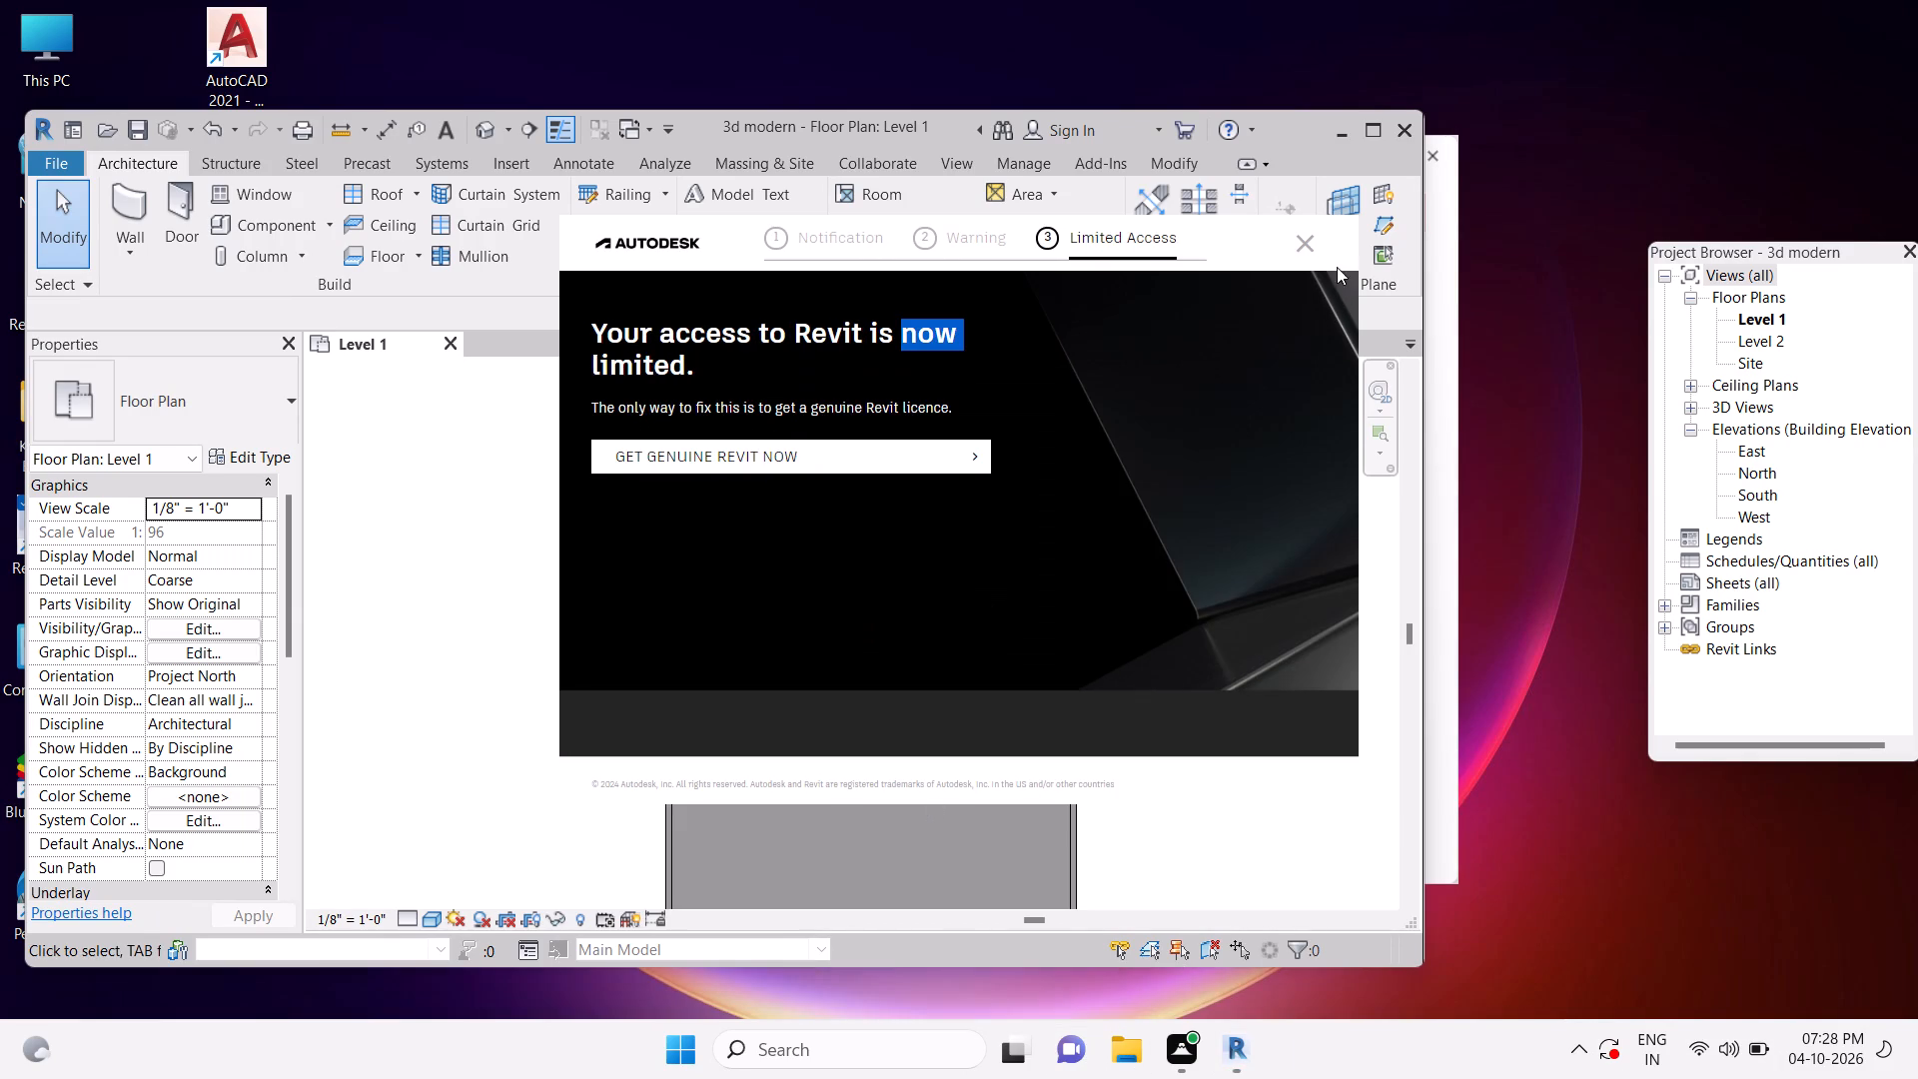
pyautogui.click(1333, 274)
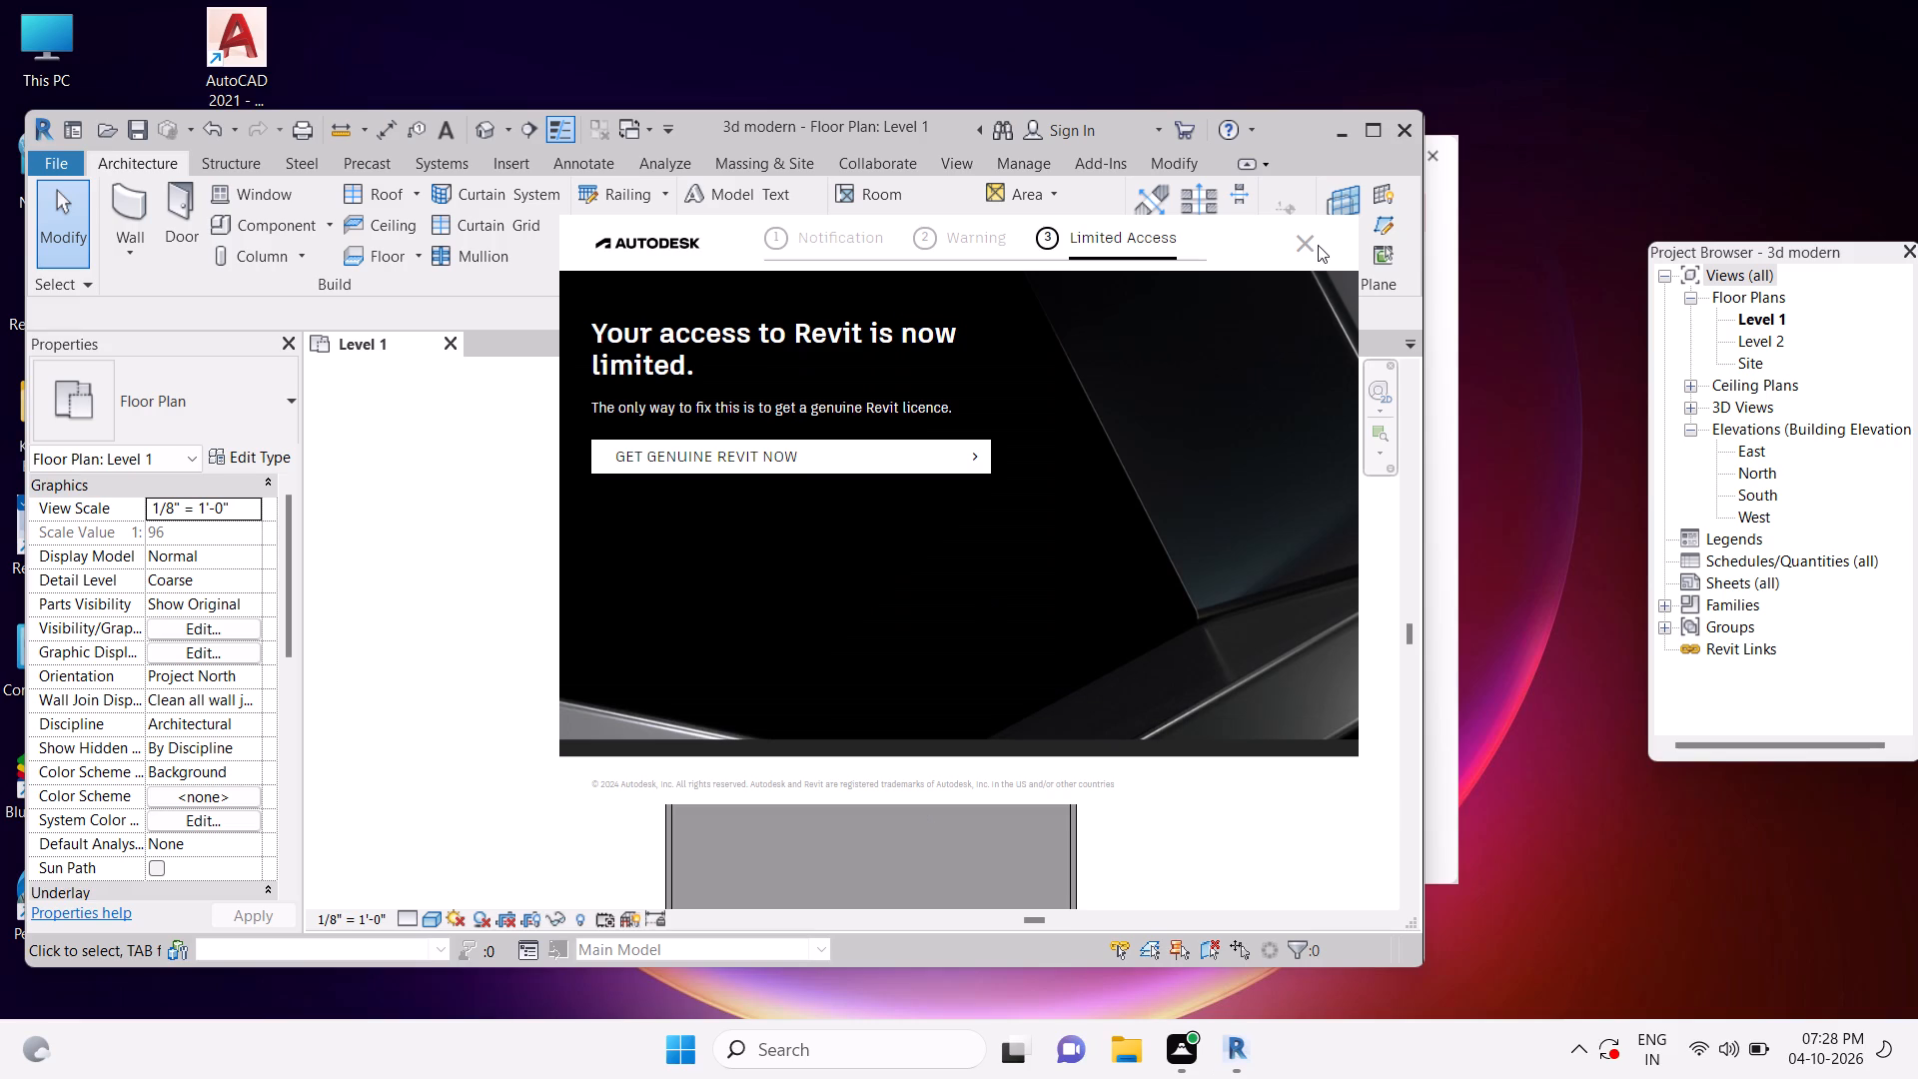
pyautogui.moveTo(1318, 245); pyautogui.dragTo(1307, 259)
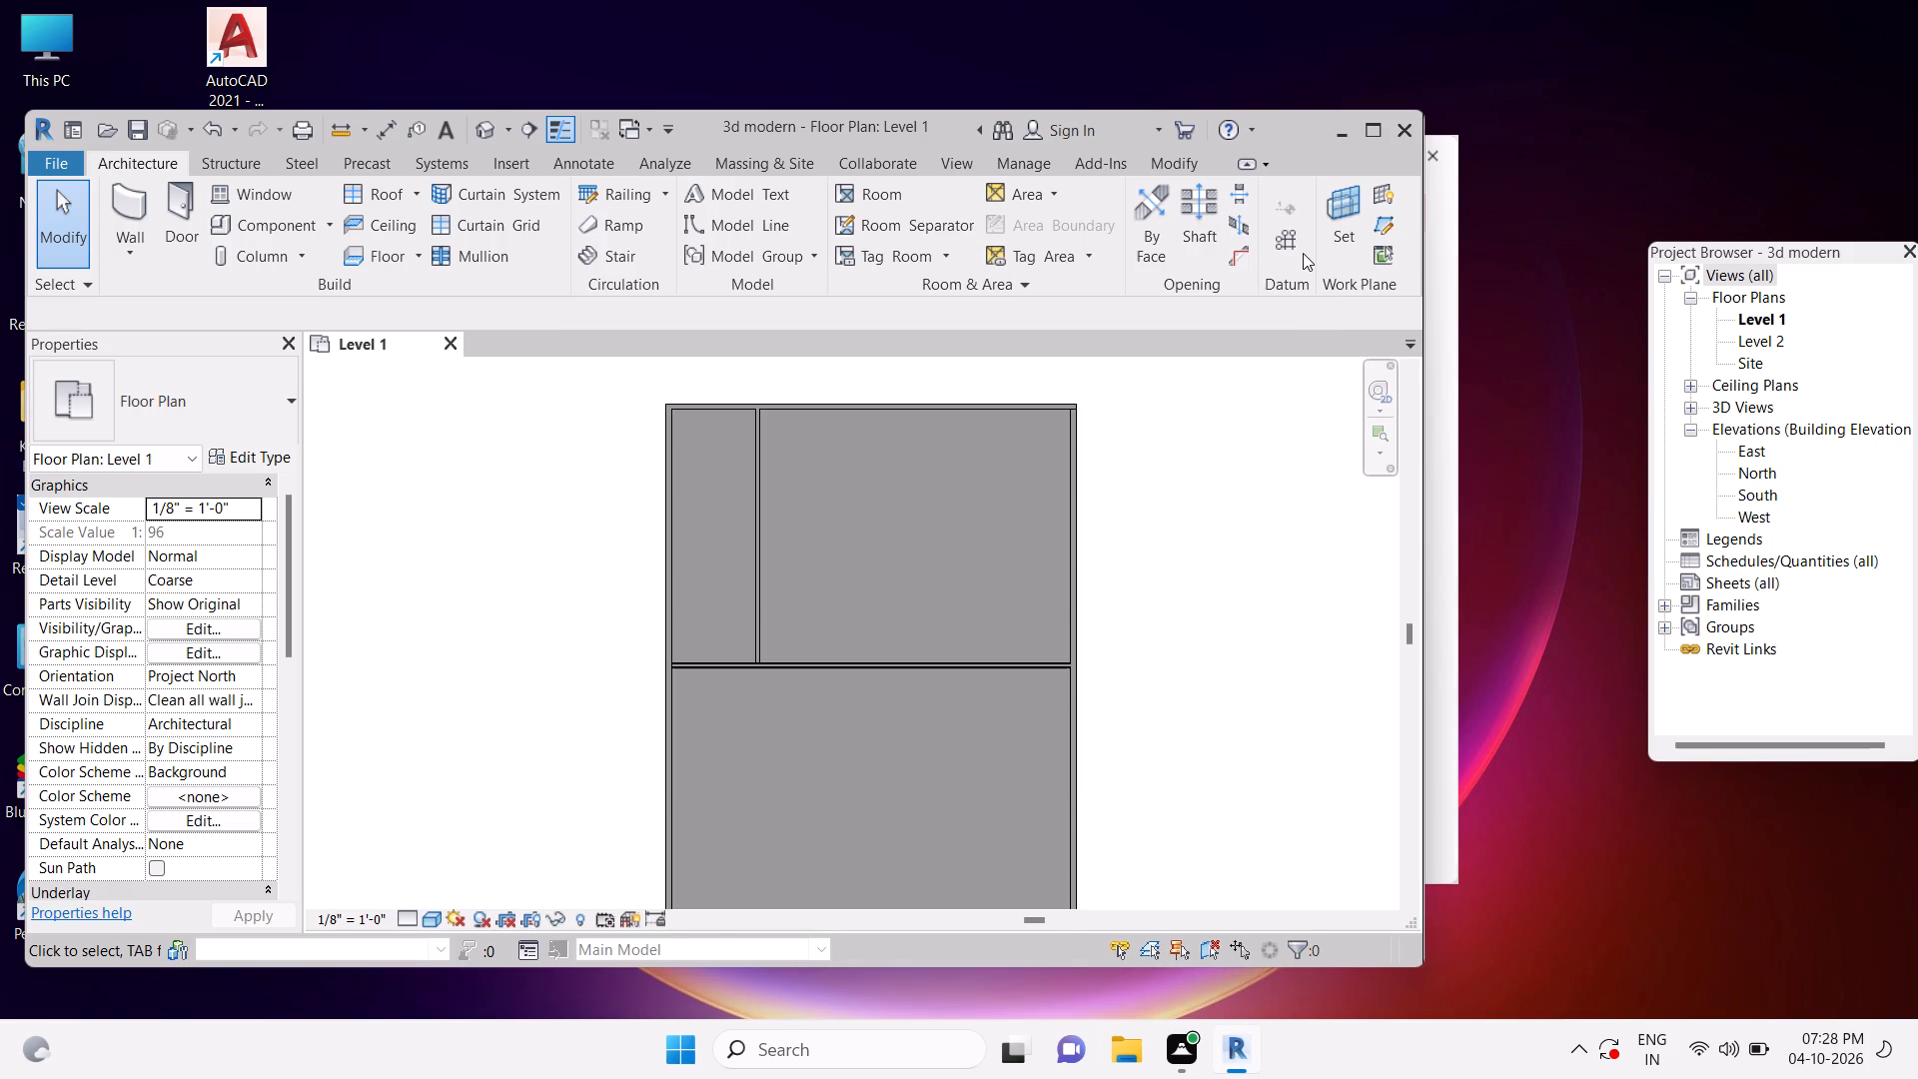
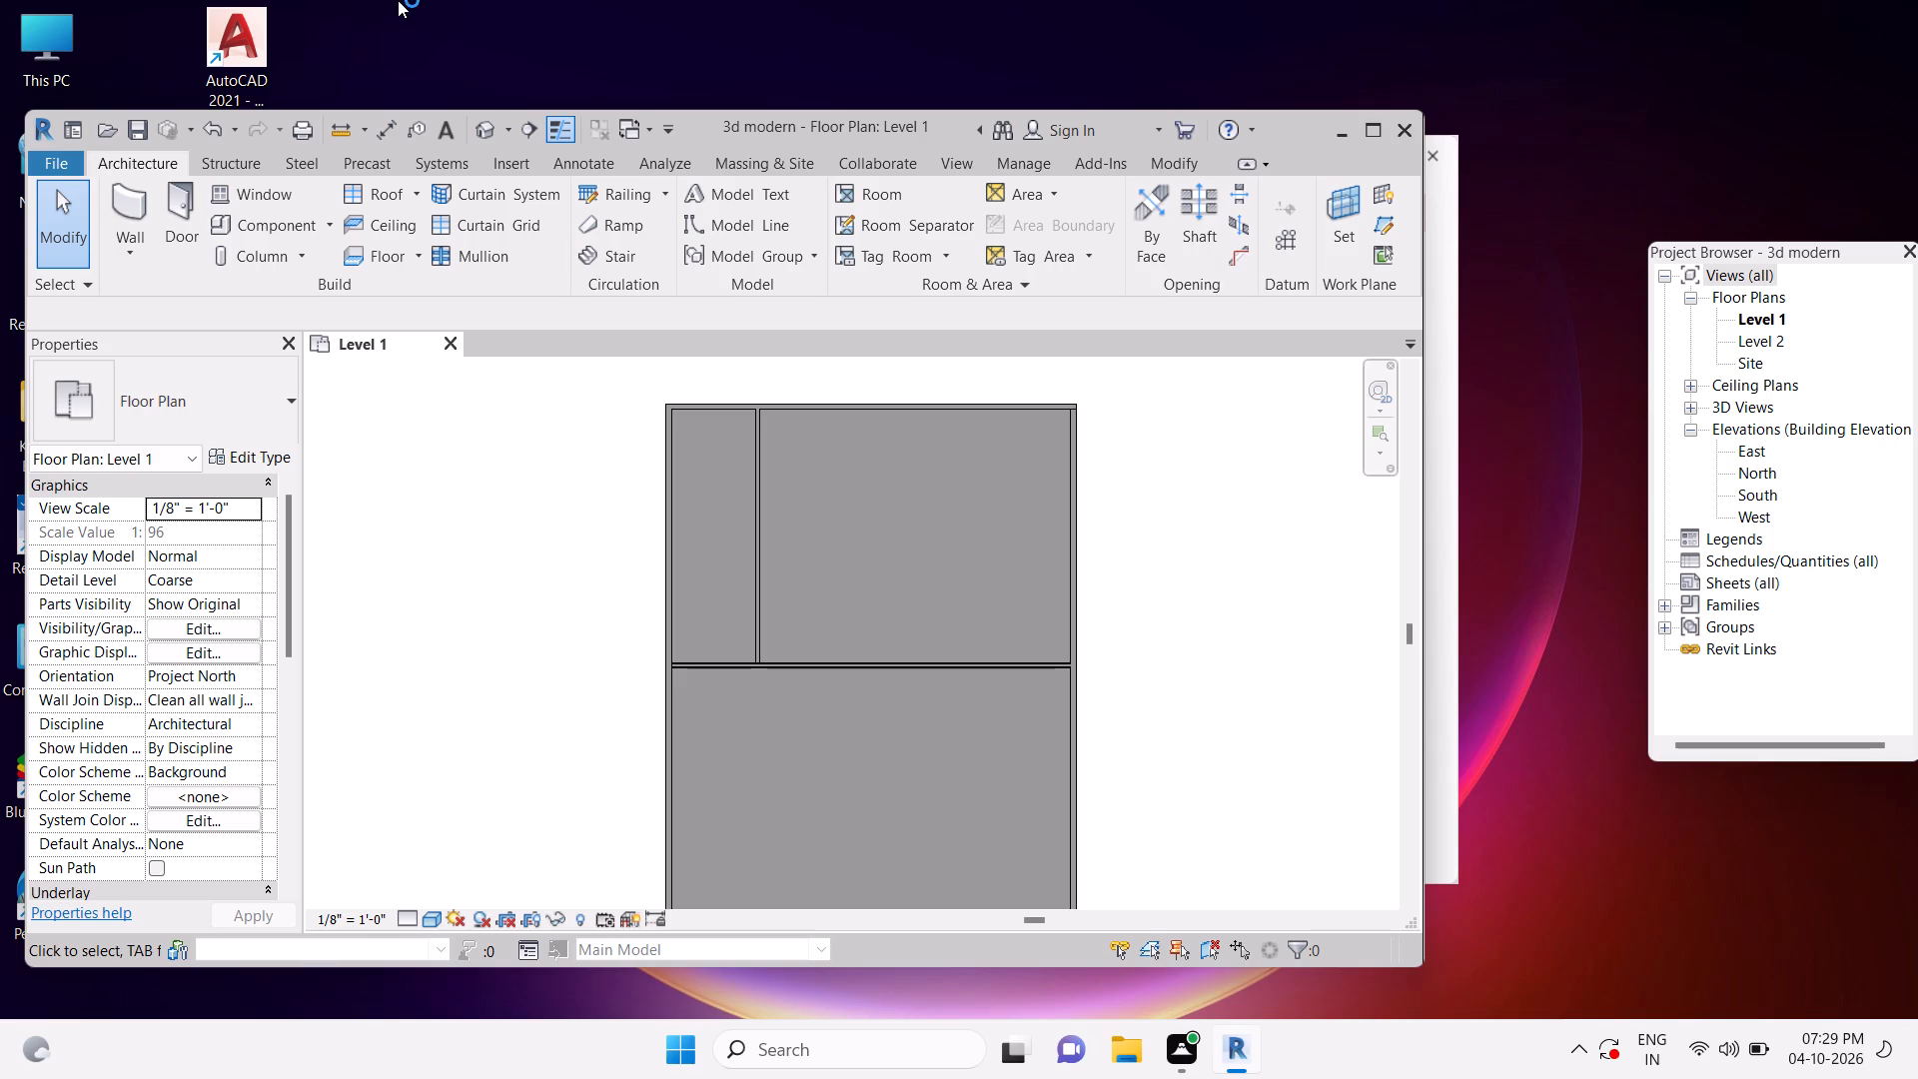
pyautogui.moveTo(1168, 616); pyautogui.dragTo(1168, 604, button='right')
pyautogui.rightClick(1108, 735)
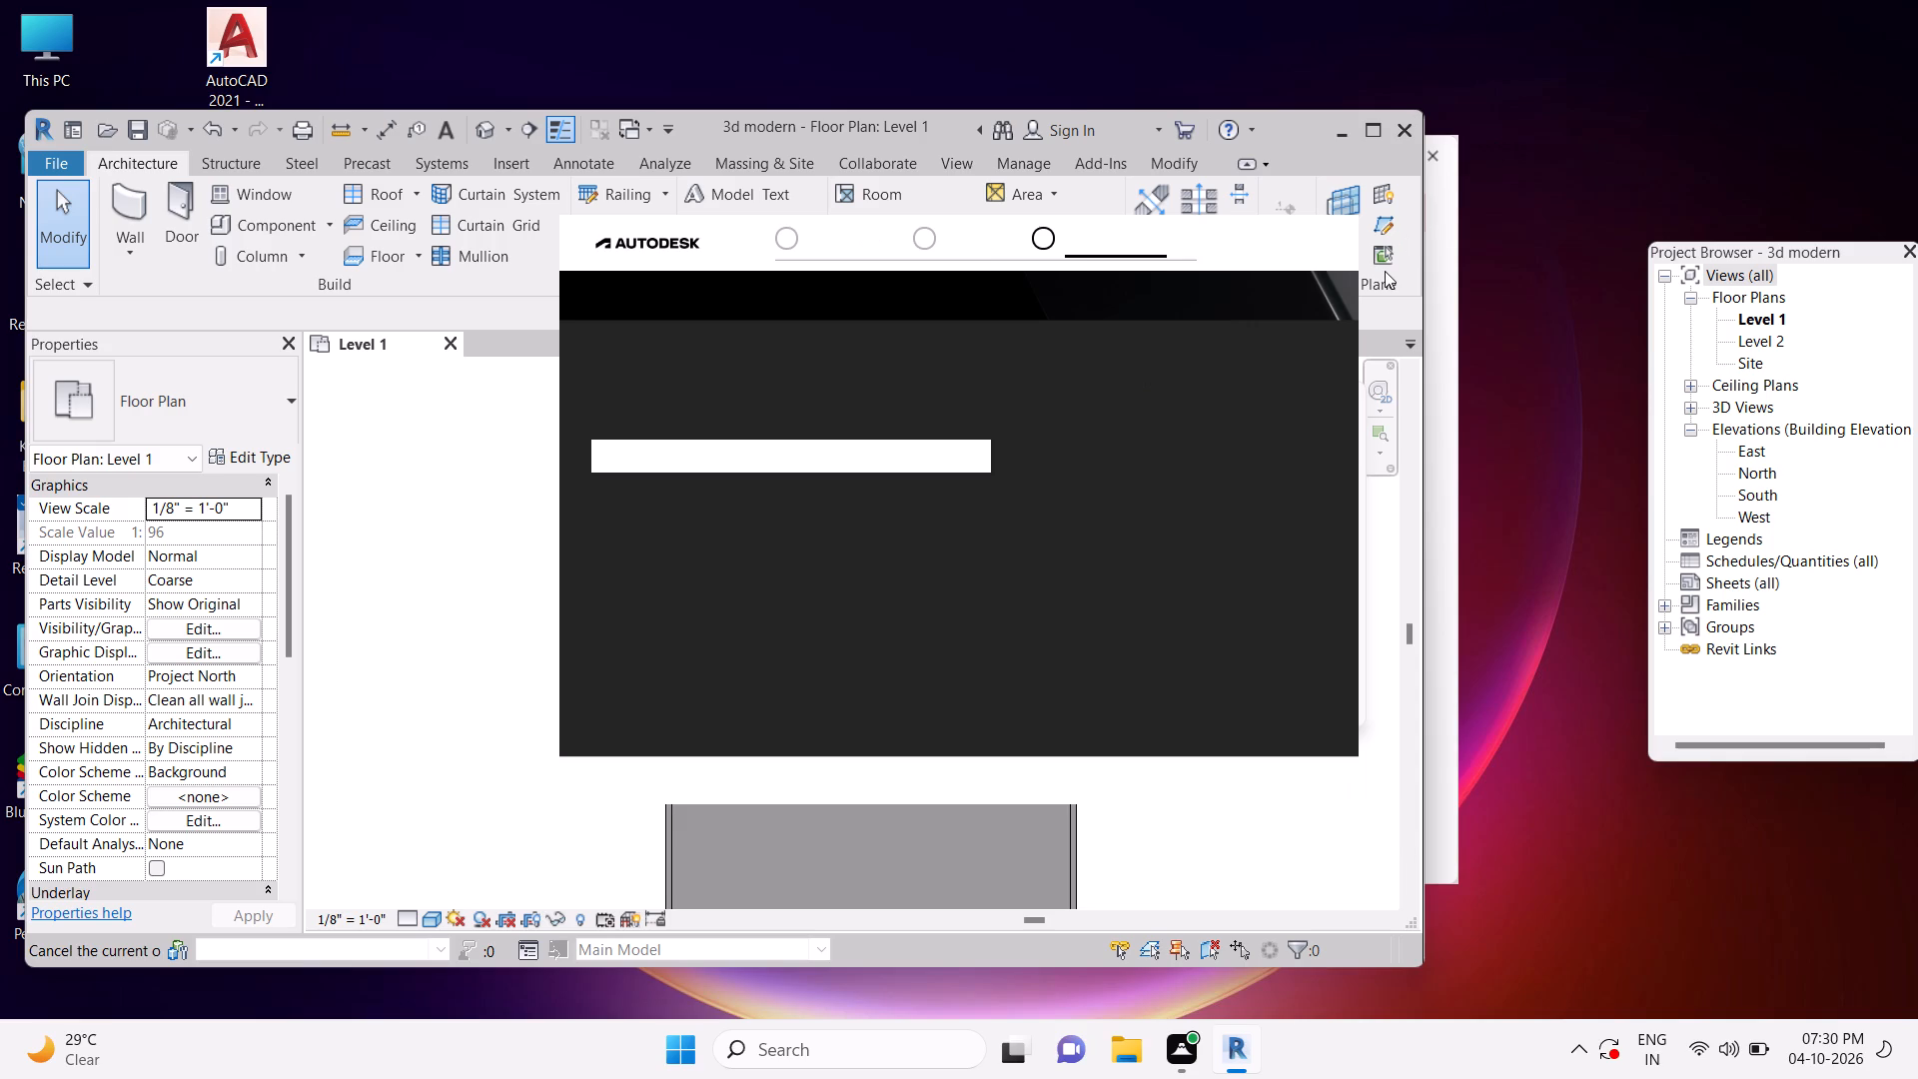
# Close the reappeared Autodesk notification card covering the Level 1 floor plan.
pyautogui.click(1328, 251)
pyautogui.click(1333, 230)
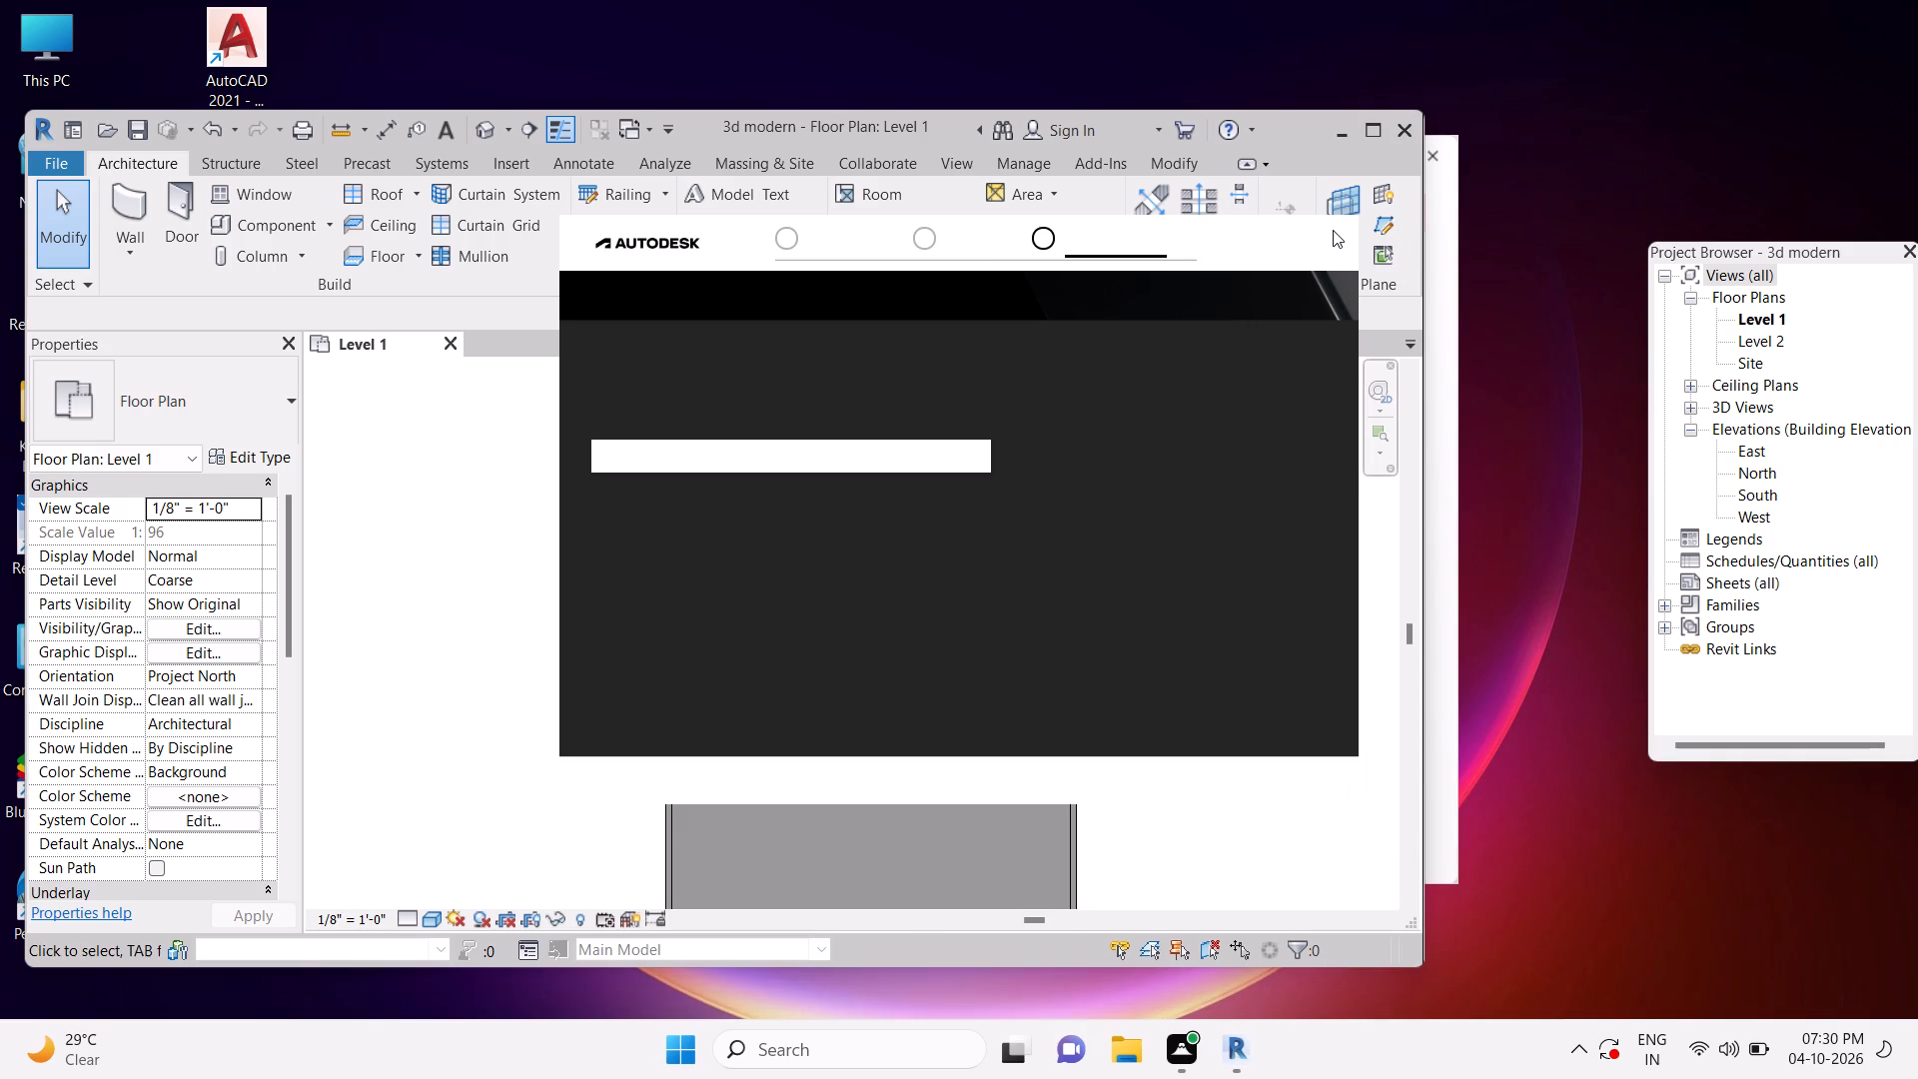
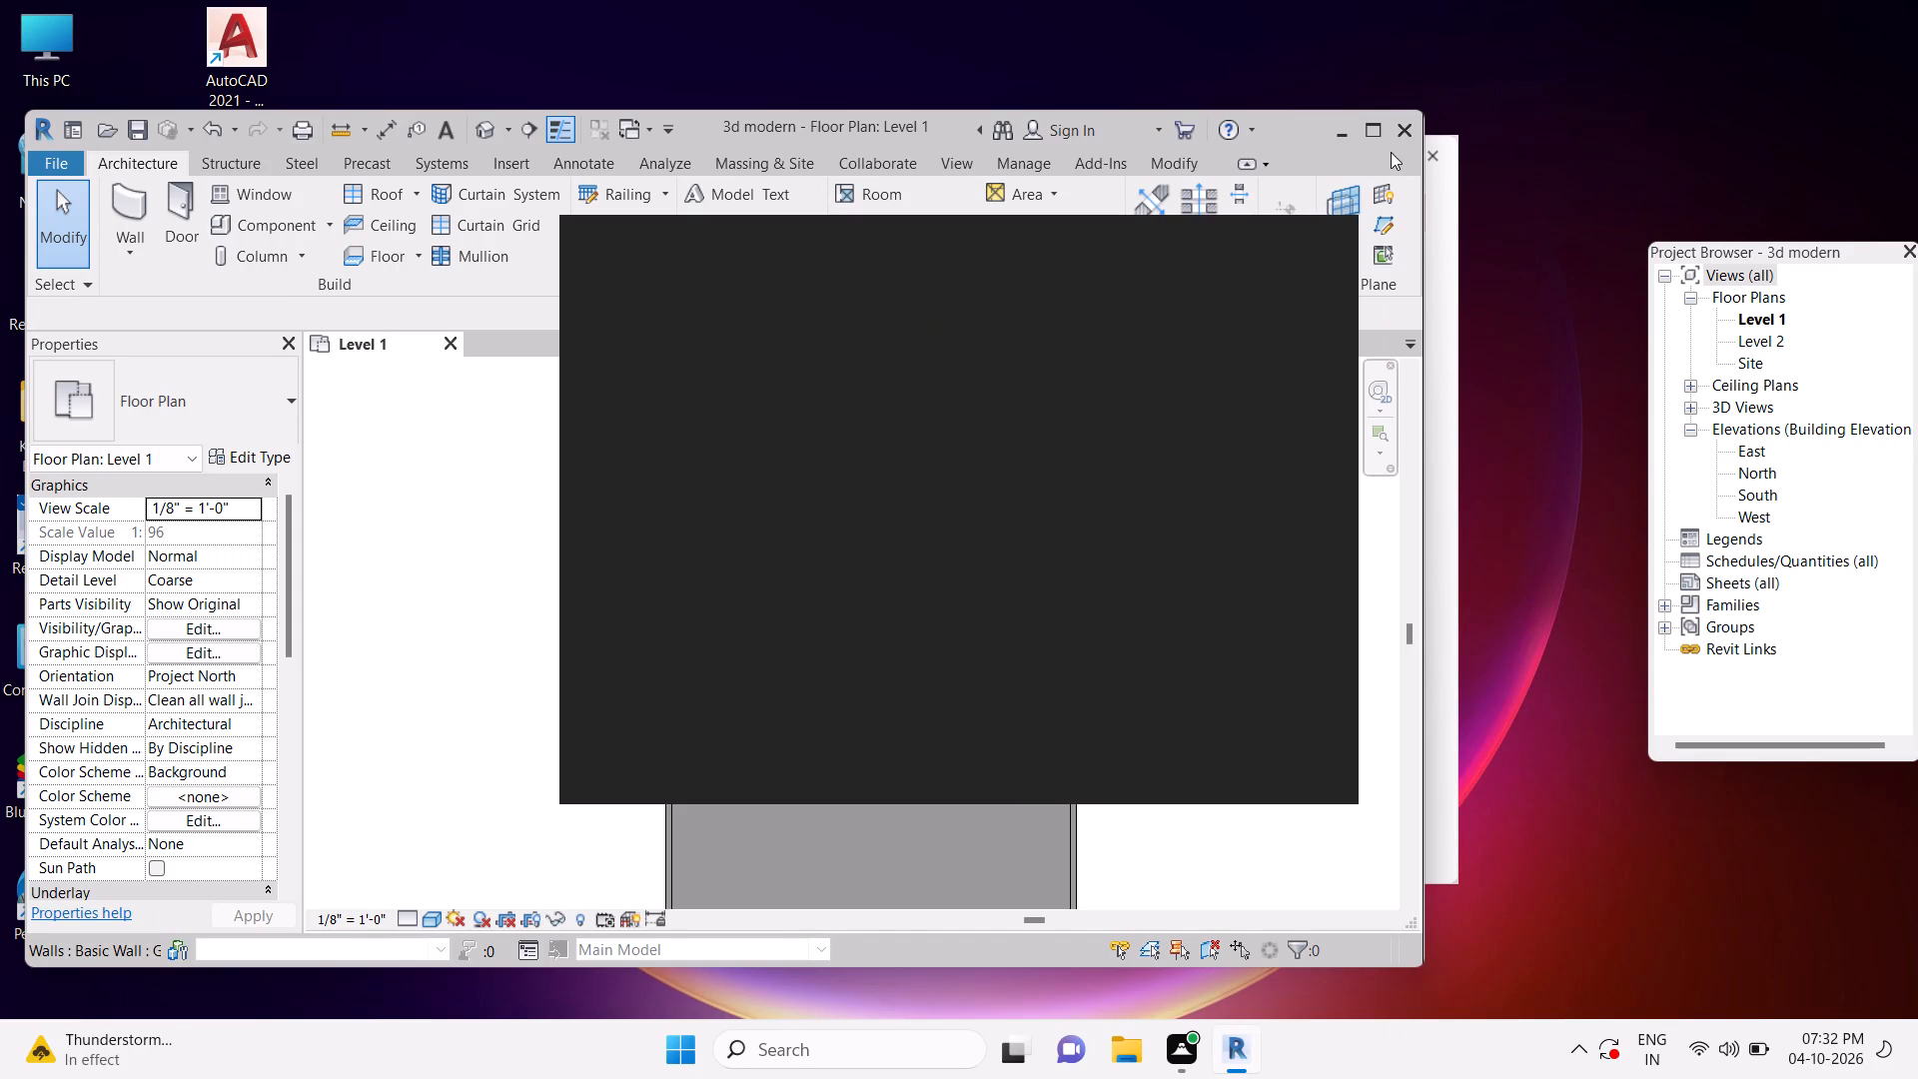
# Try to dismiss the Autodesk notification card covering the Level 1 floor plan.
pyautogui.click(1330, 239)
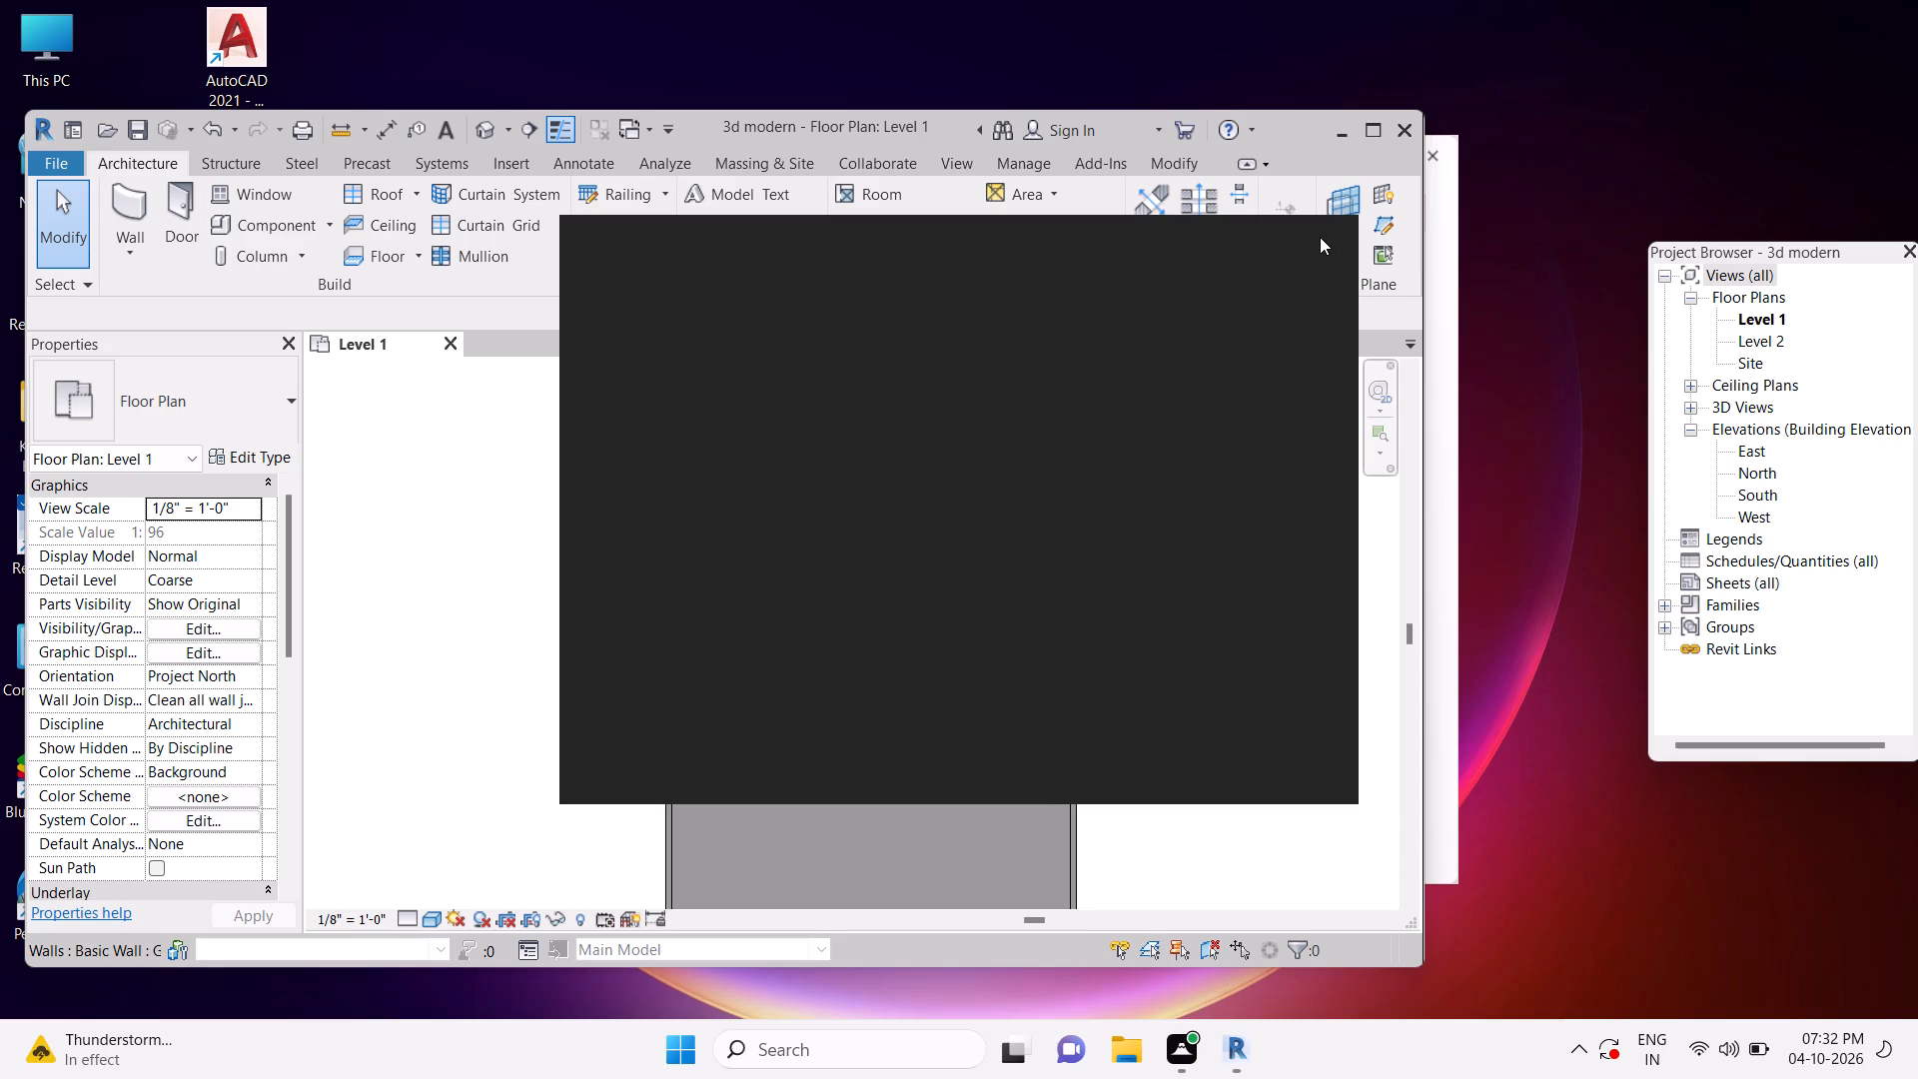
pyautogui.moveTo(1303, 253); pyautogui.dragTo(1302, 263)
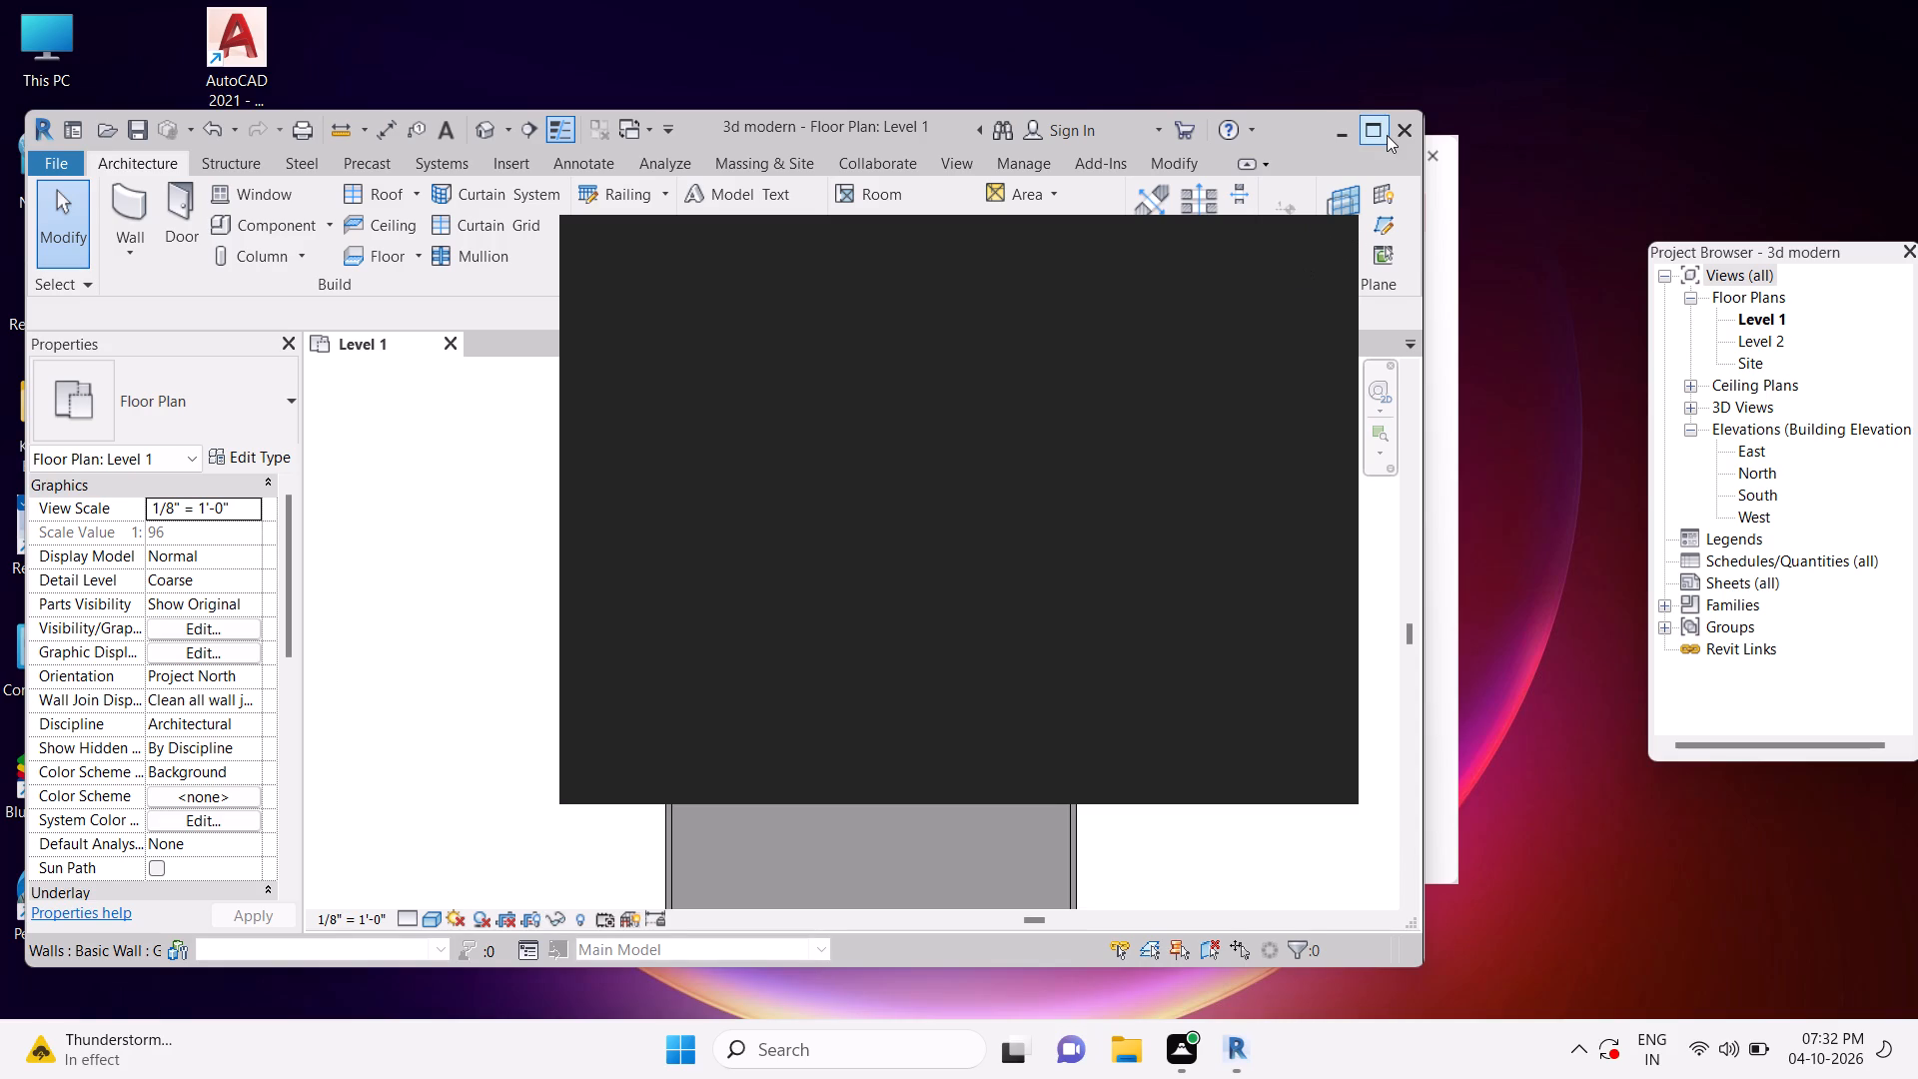
# Try to close the 3d modern project window along with the Autodesk notification card blocking it.
pyautogui.click(1400, 132)
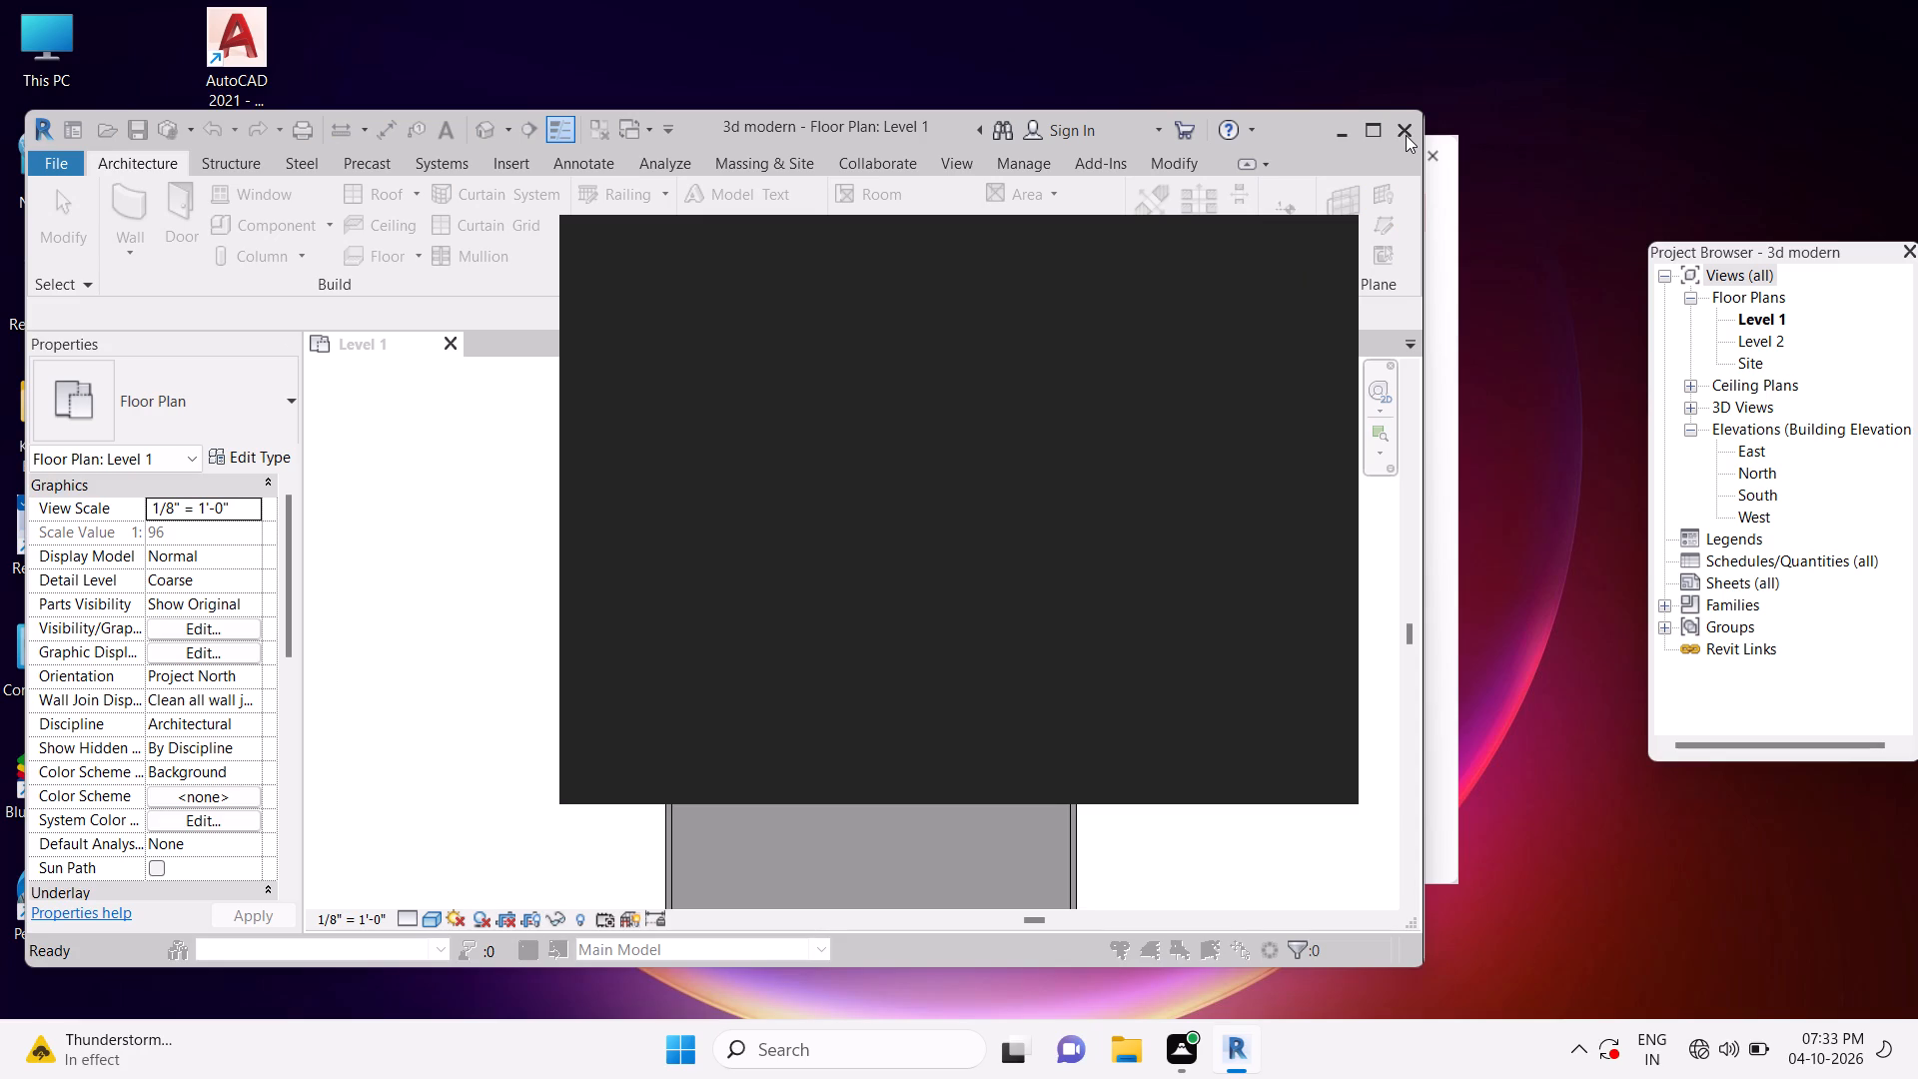
pyautogui.click(1402, 137)
pyautogui.click(1339, 244)
pyautogui.click(1340, 244)
pyautogui.click(1334, 227)
pyautogui.moveTo(1334, 235); pyautogui.dragTo(1334, 251)
pyautogui.moveTo(1405, 134); pyautogui.dragTo(1406, 150)
pyautogui.click(1406, 149)
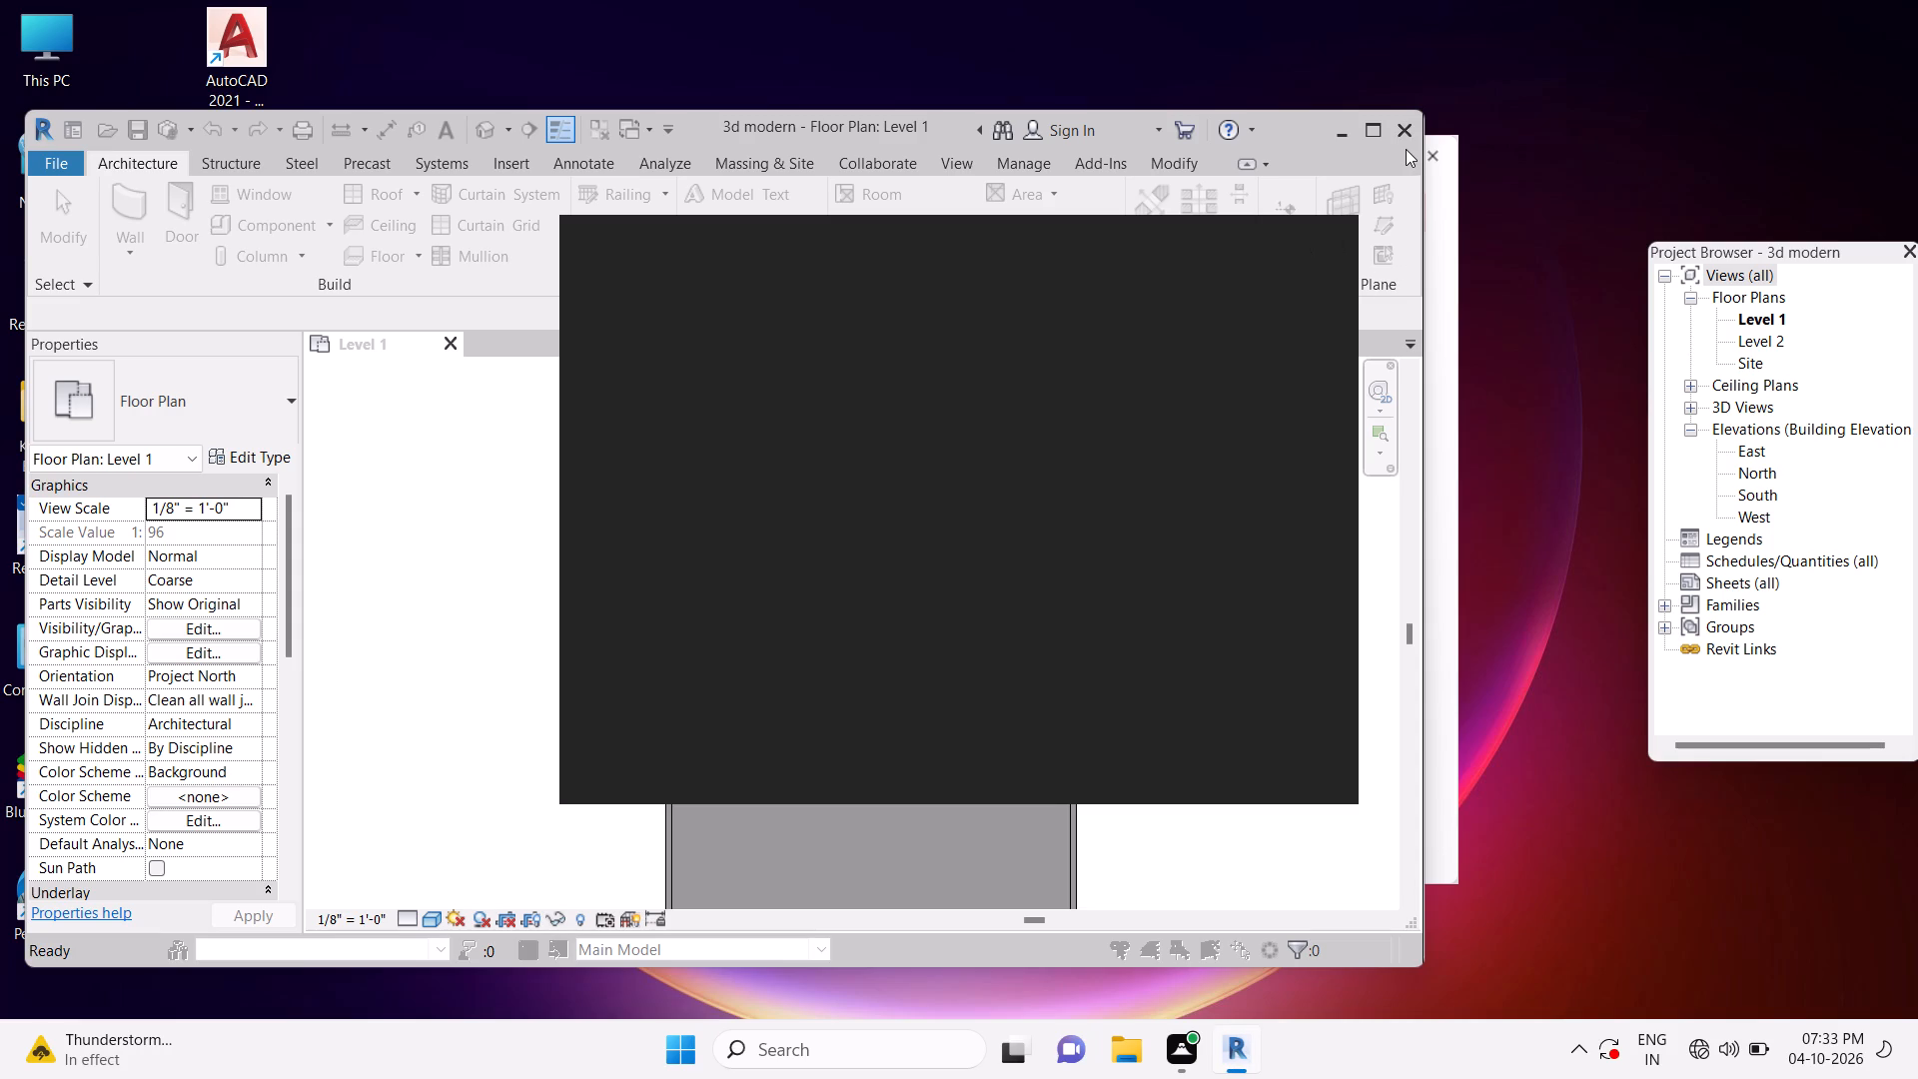
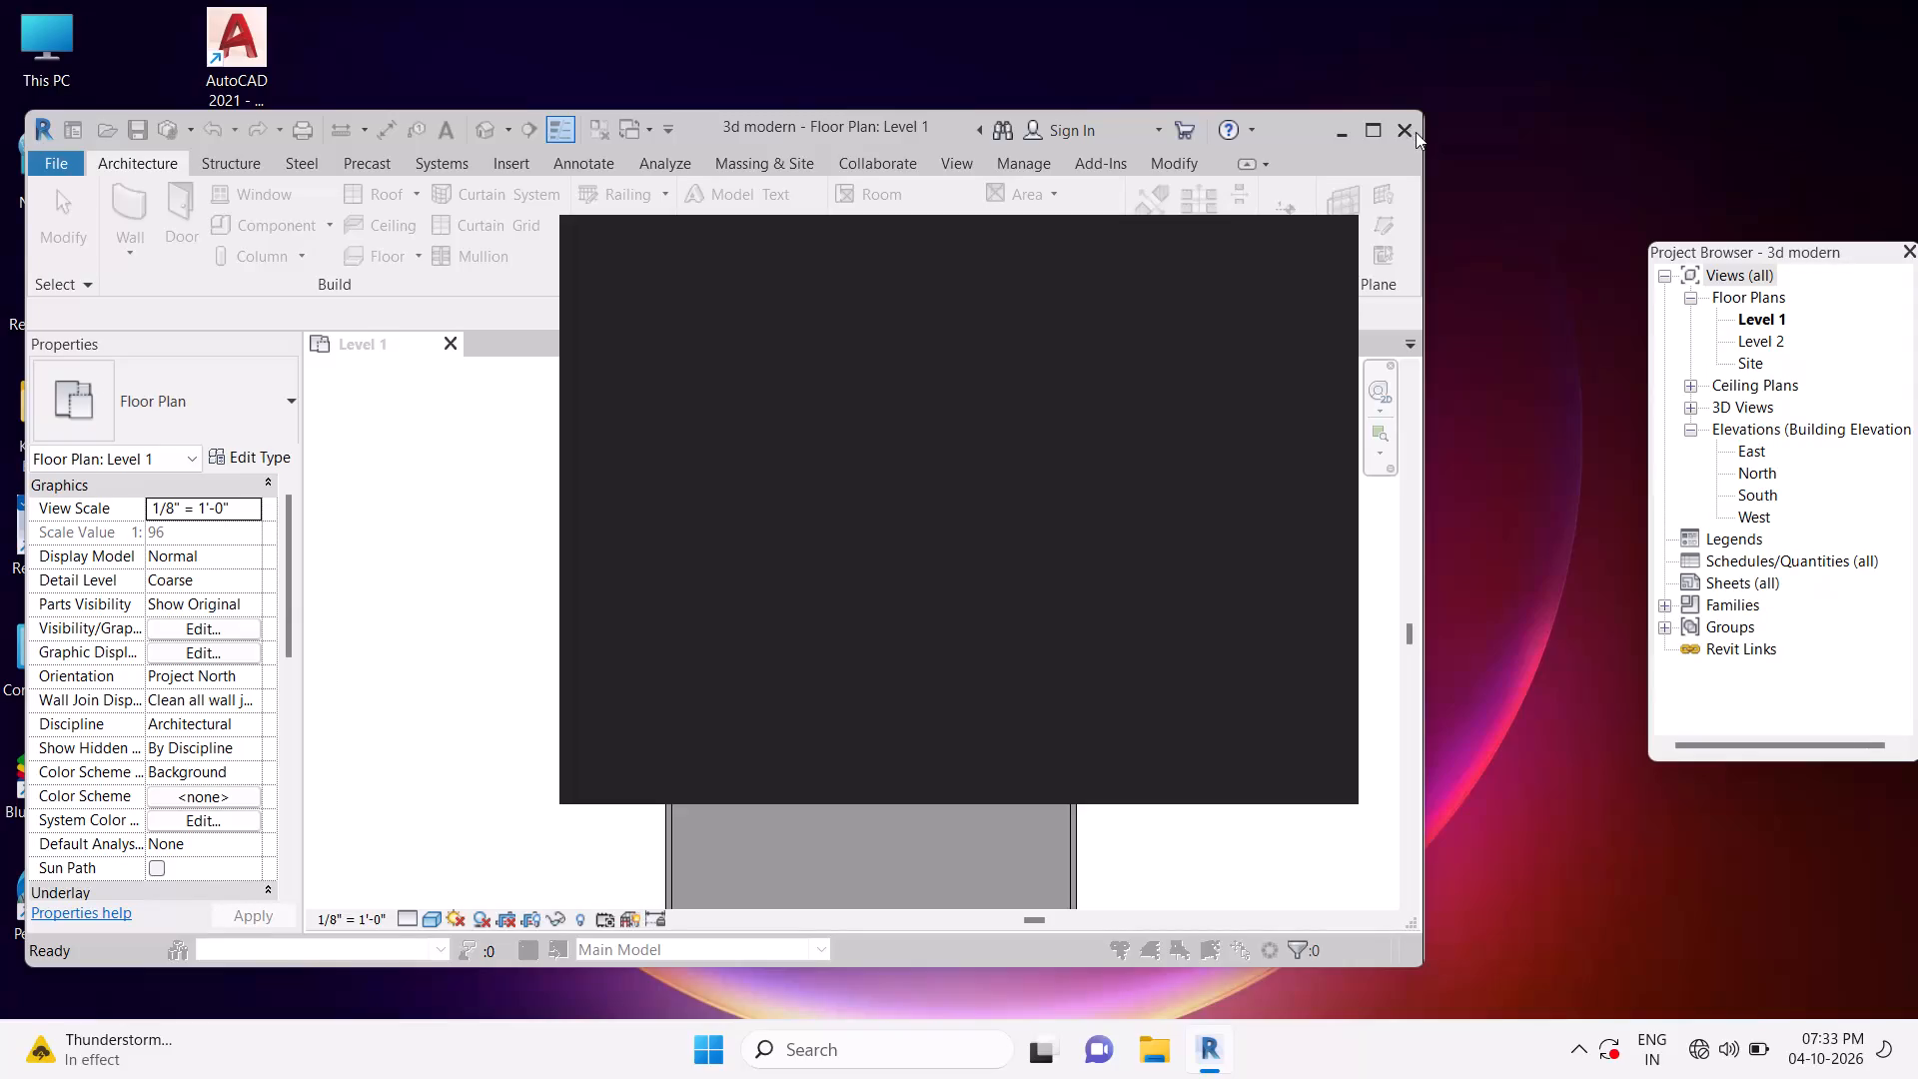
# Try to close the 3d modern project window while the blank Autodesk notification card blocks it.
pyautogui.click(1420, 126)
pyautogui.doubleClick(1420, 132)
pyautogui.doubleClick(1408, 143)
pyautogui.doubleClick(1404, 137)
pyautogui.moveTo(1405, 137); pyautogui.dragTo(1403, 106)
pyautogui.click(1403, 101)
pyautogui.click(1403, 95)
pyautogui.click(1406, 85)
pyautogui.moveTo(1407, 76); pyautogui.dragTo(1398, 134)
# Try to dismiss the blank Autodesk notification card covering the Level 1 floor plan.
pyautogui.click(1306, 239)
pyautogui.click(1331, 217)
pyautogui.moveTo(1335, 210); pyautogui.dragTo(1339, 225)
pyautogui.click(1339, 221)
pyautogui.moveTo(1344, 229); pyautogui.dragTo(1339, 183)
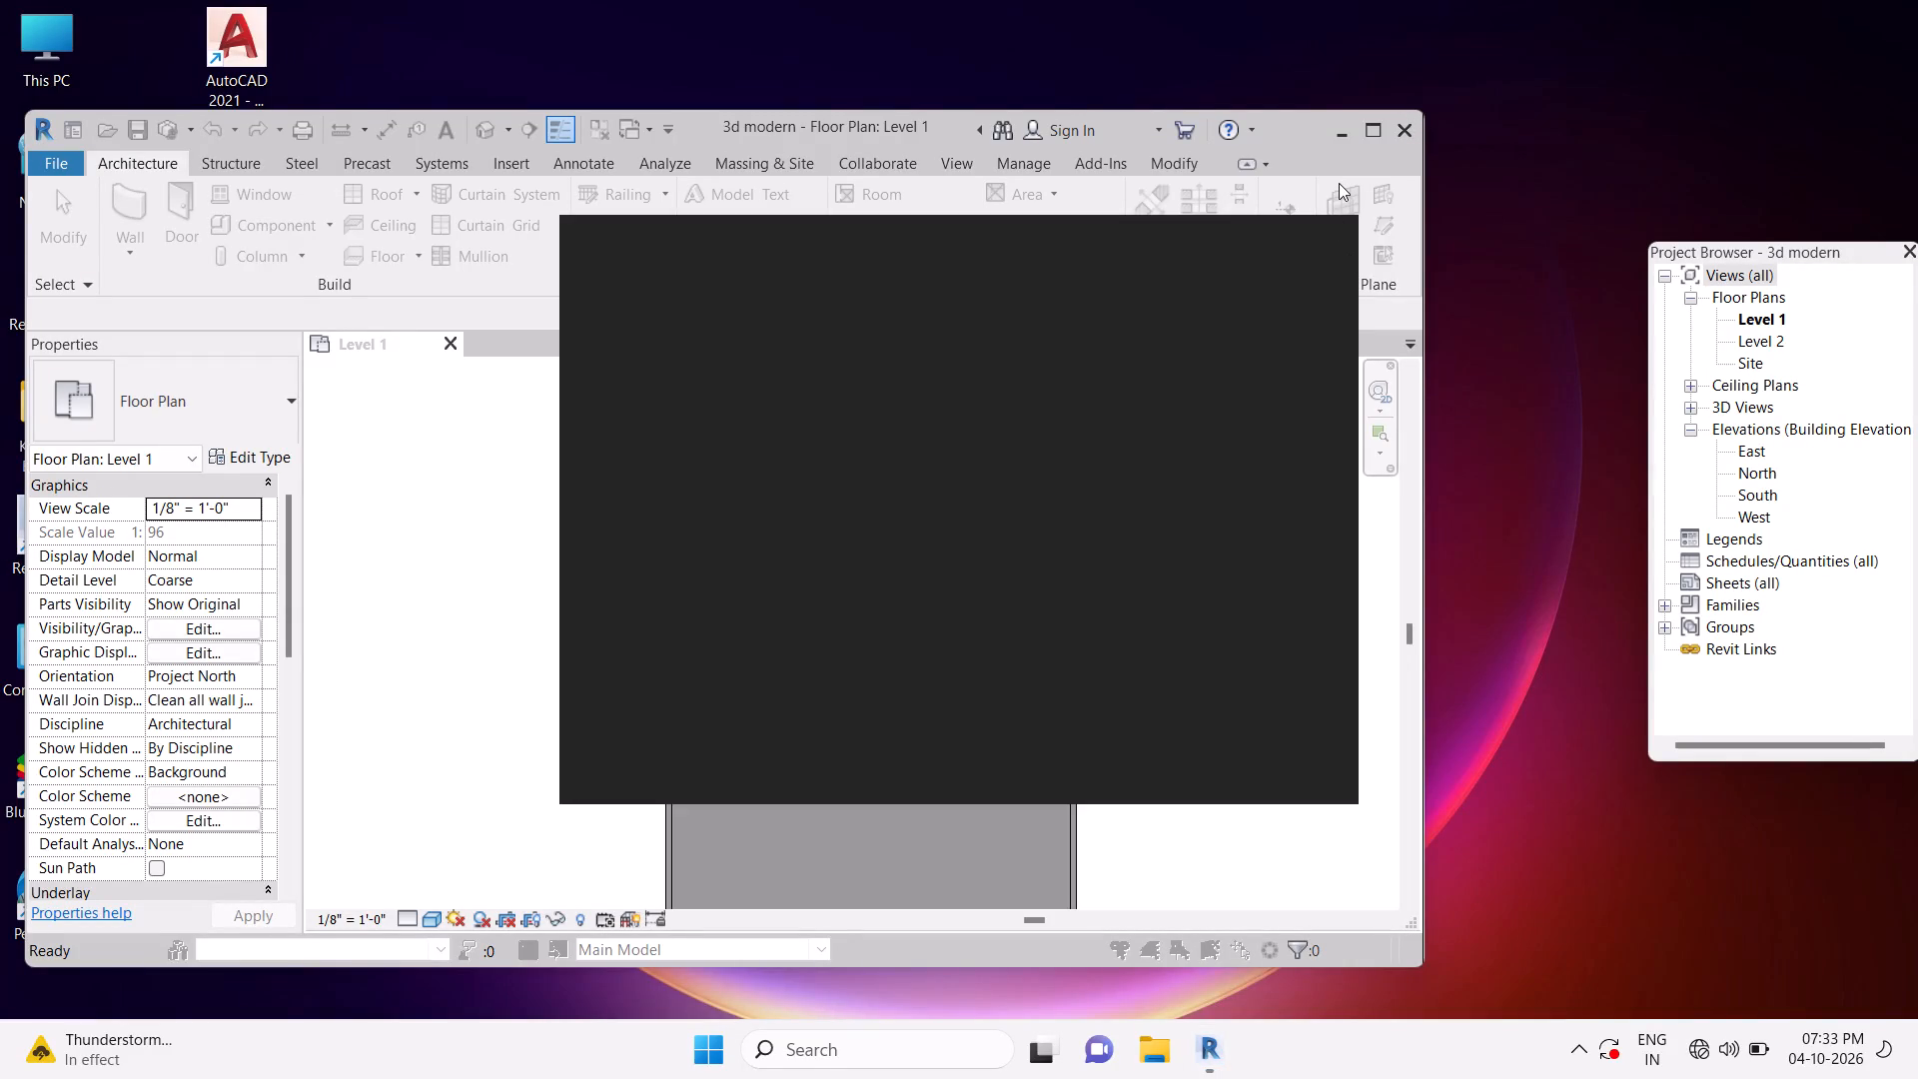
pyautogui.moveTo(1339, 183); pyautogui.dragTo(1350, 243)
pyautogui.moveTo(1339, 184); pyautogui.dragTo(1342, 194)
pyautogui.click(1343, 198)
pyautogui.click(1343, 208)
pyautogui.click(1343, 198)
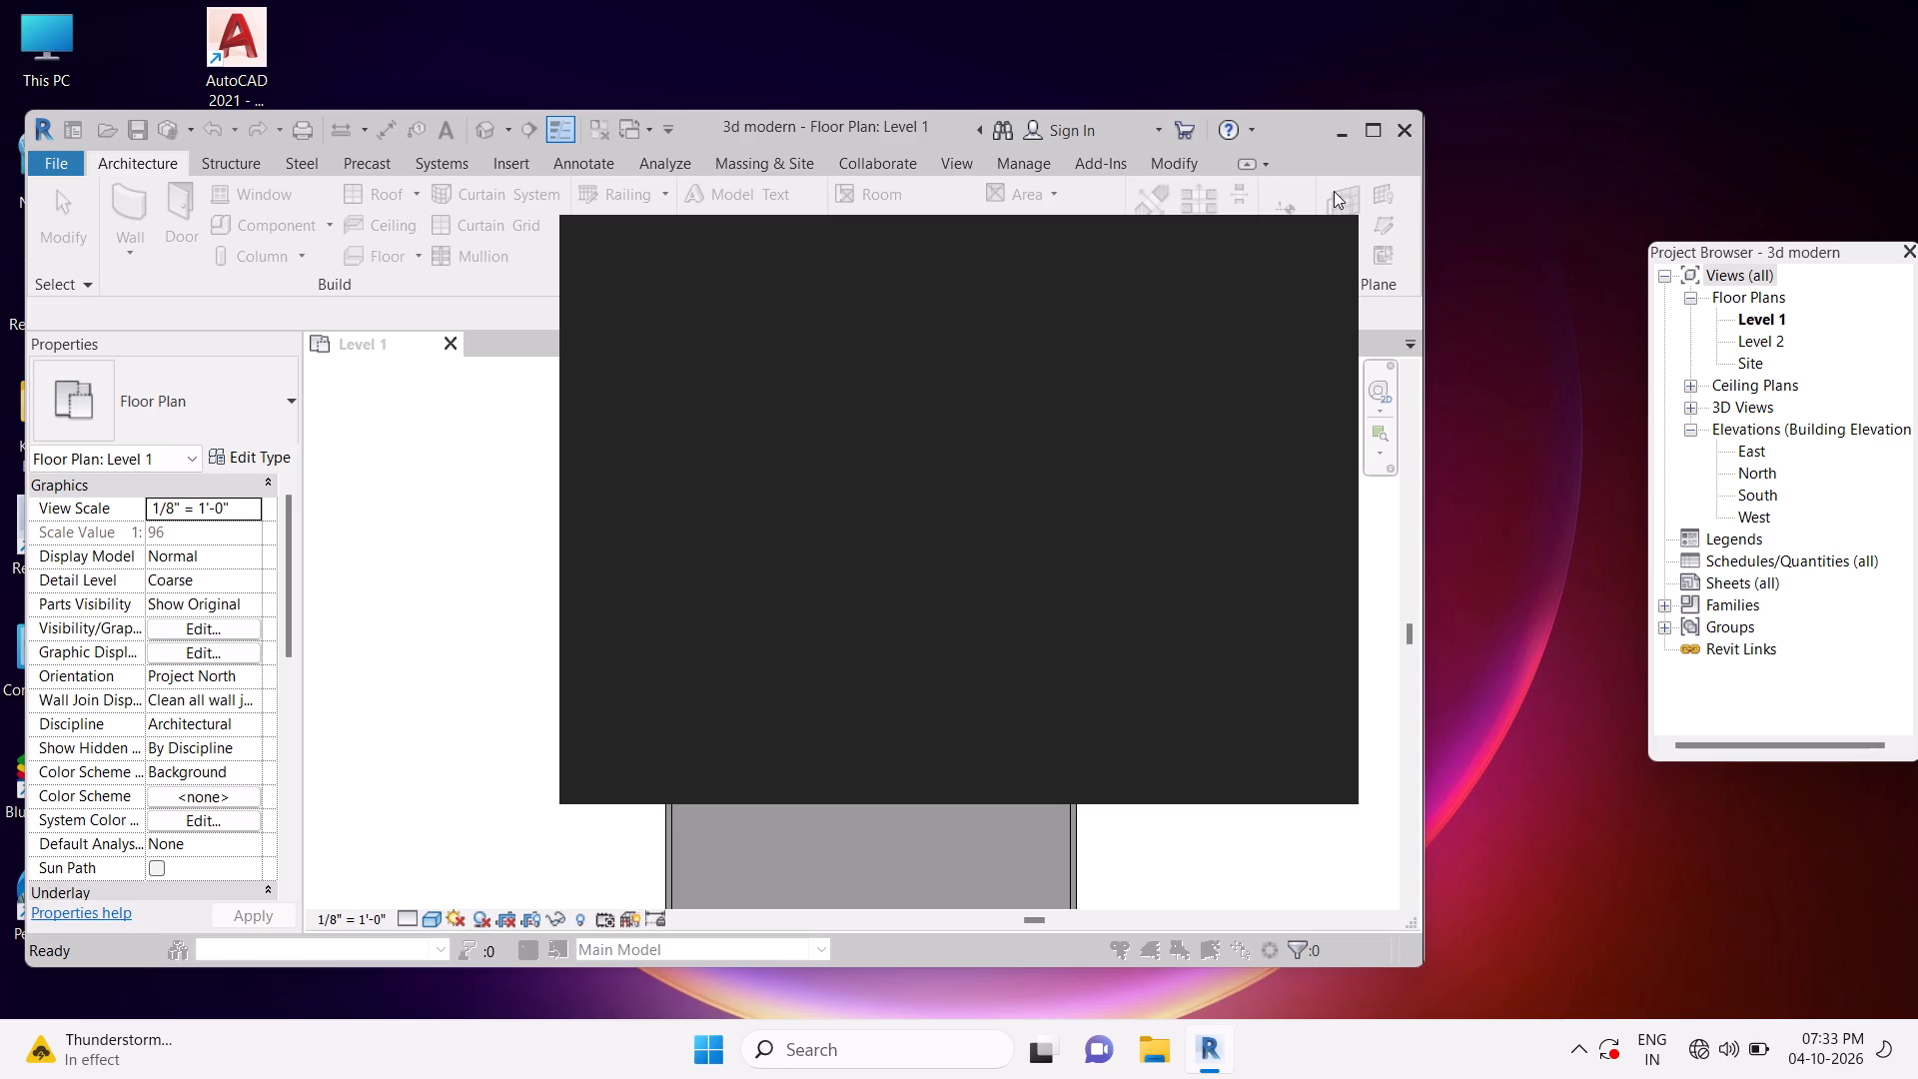
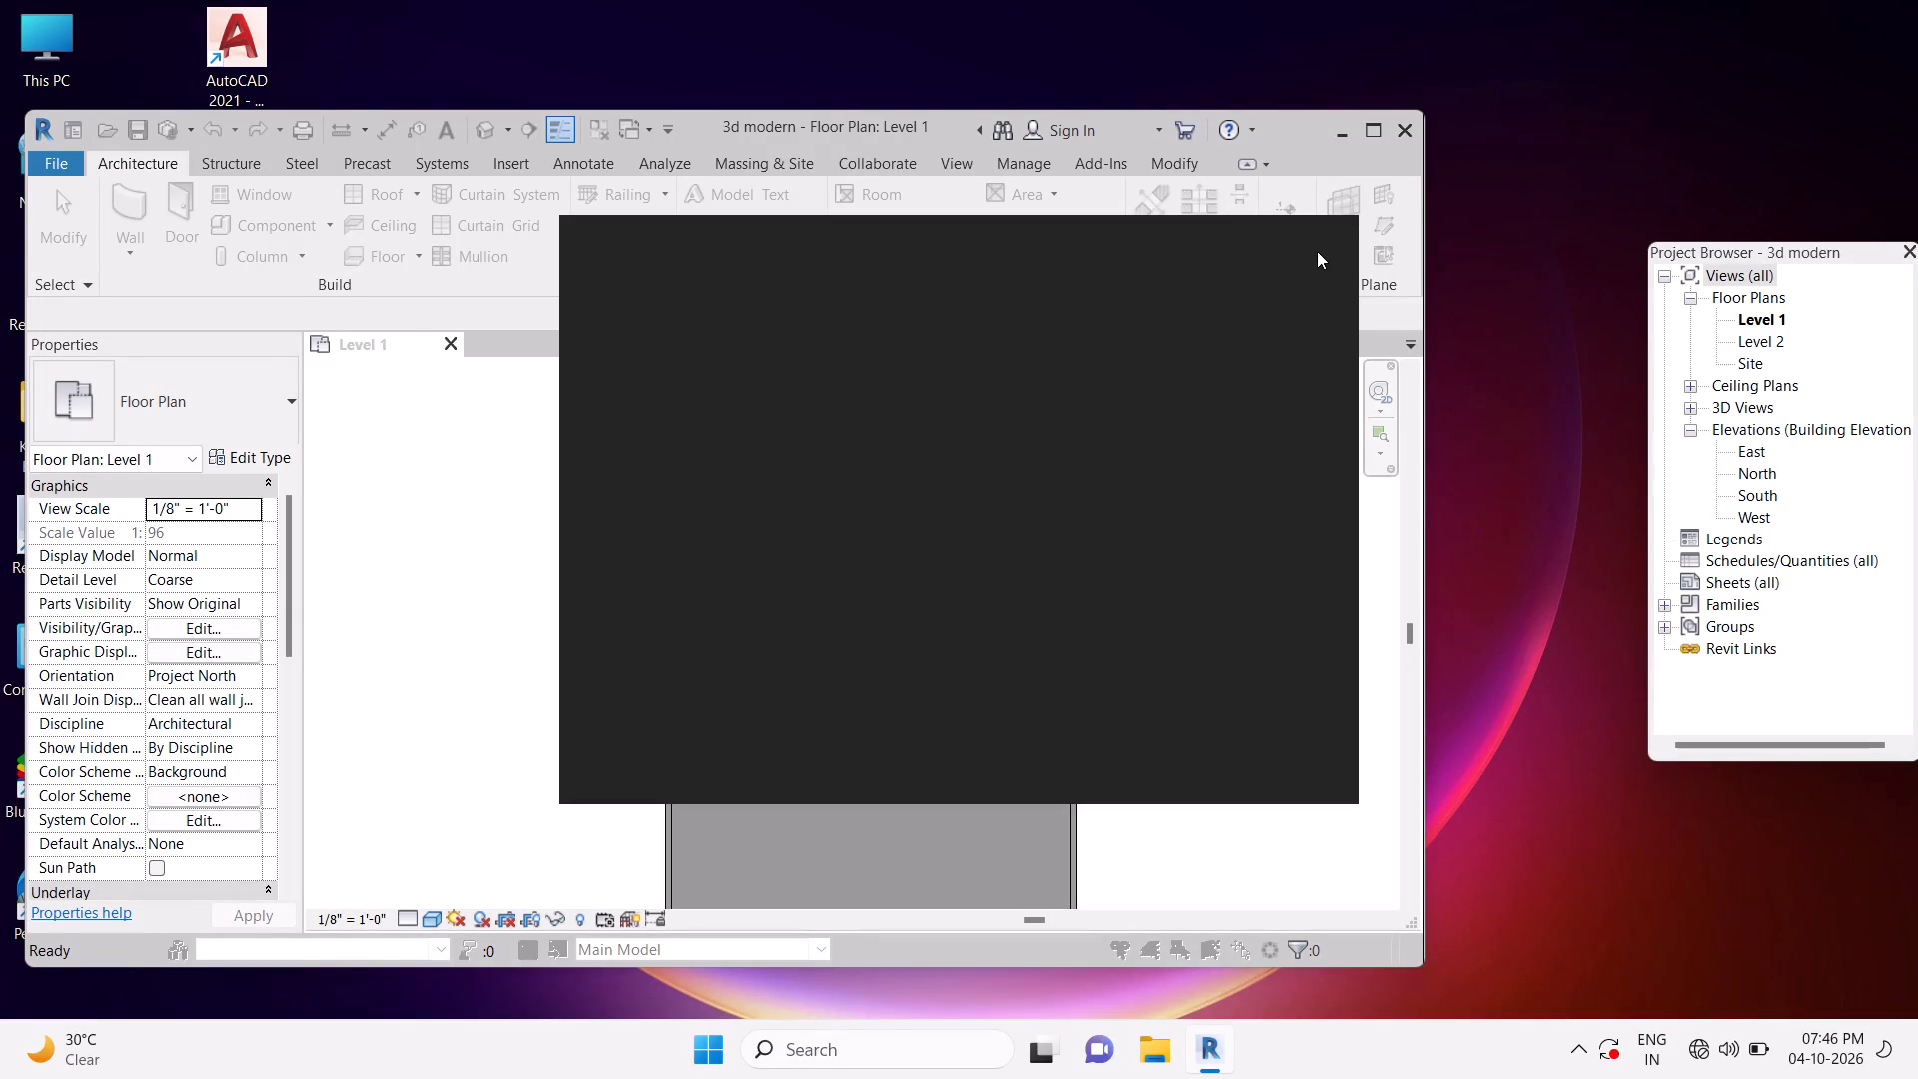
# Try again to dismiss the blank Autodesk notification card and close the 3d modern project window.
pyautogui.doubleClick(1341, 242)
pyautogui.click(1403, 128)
# Shut down the computer from Windows while the 3d modern project is still blocked by the notification card.
pyautogui.click(715, 1055)
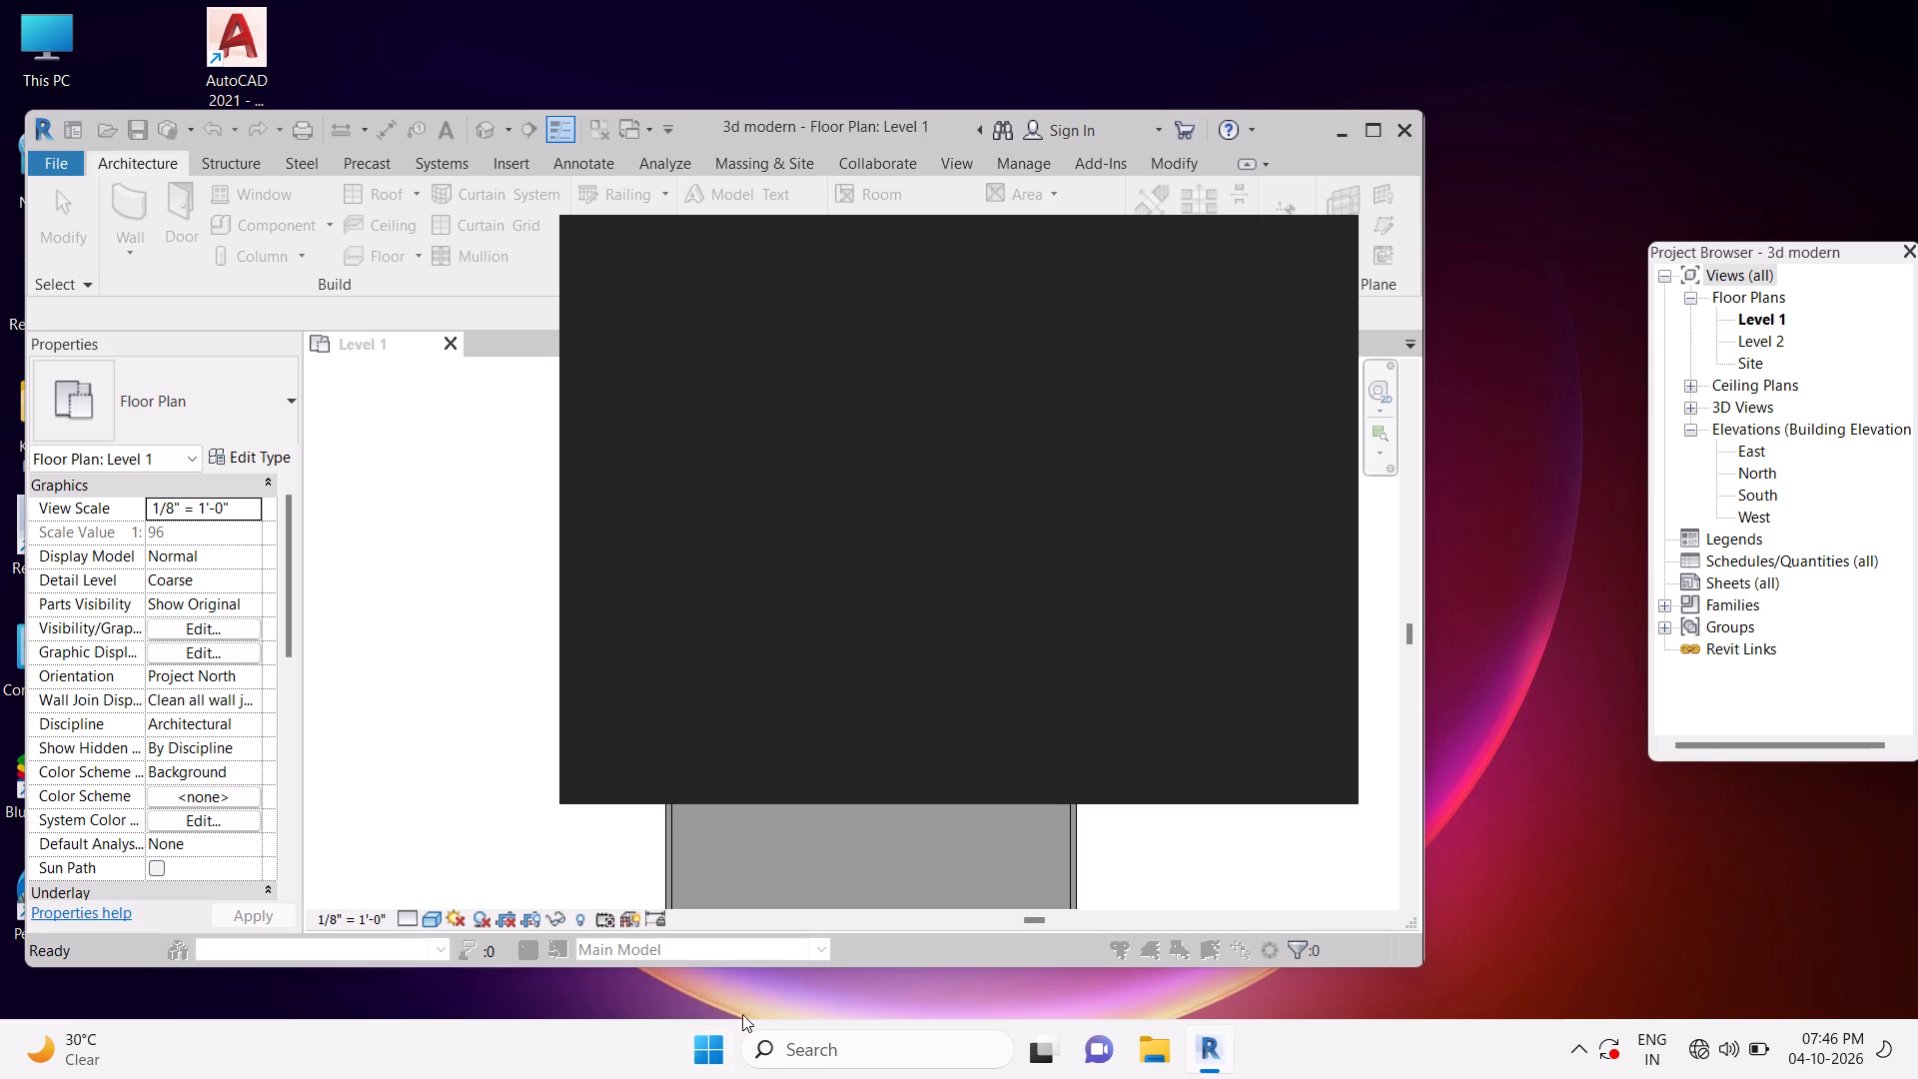
pyautogui.click(713, 1048)
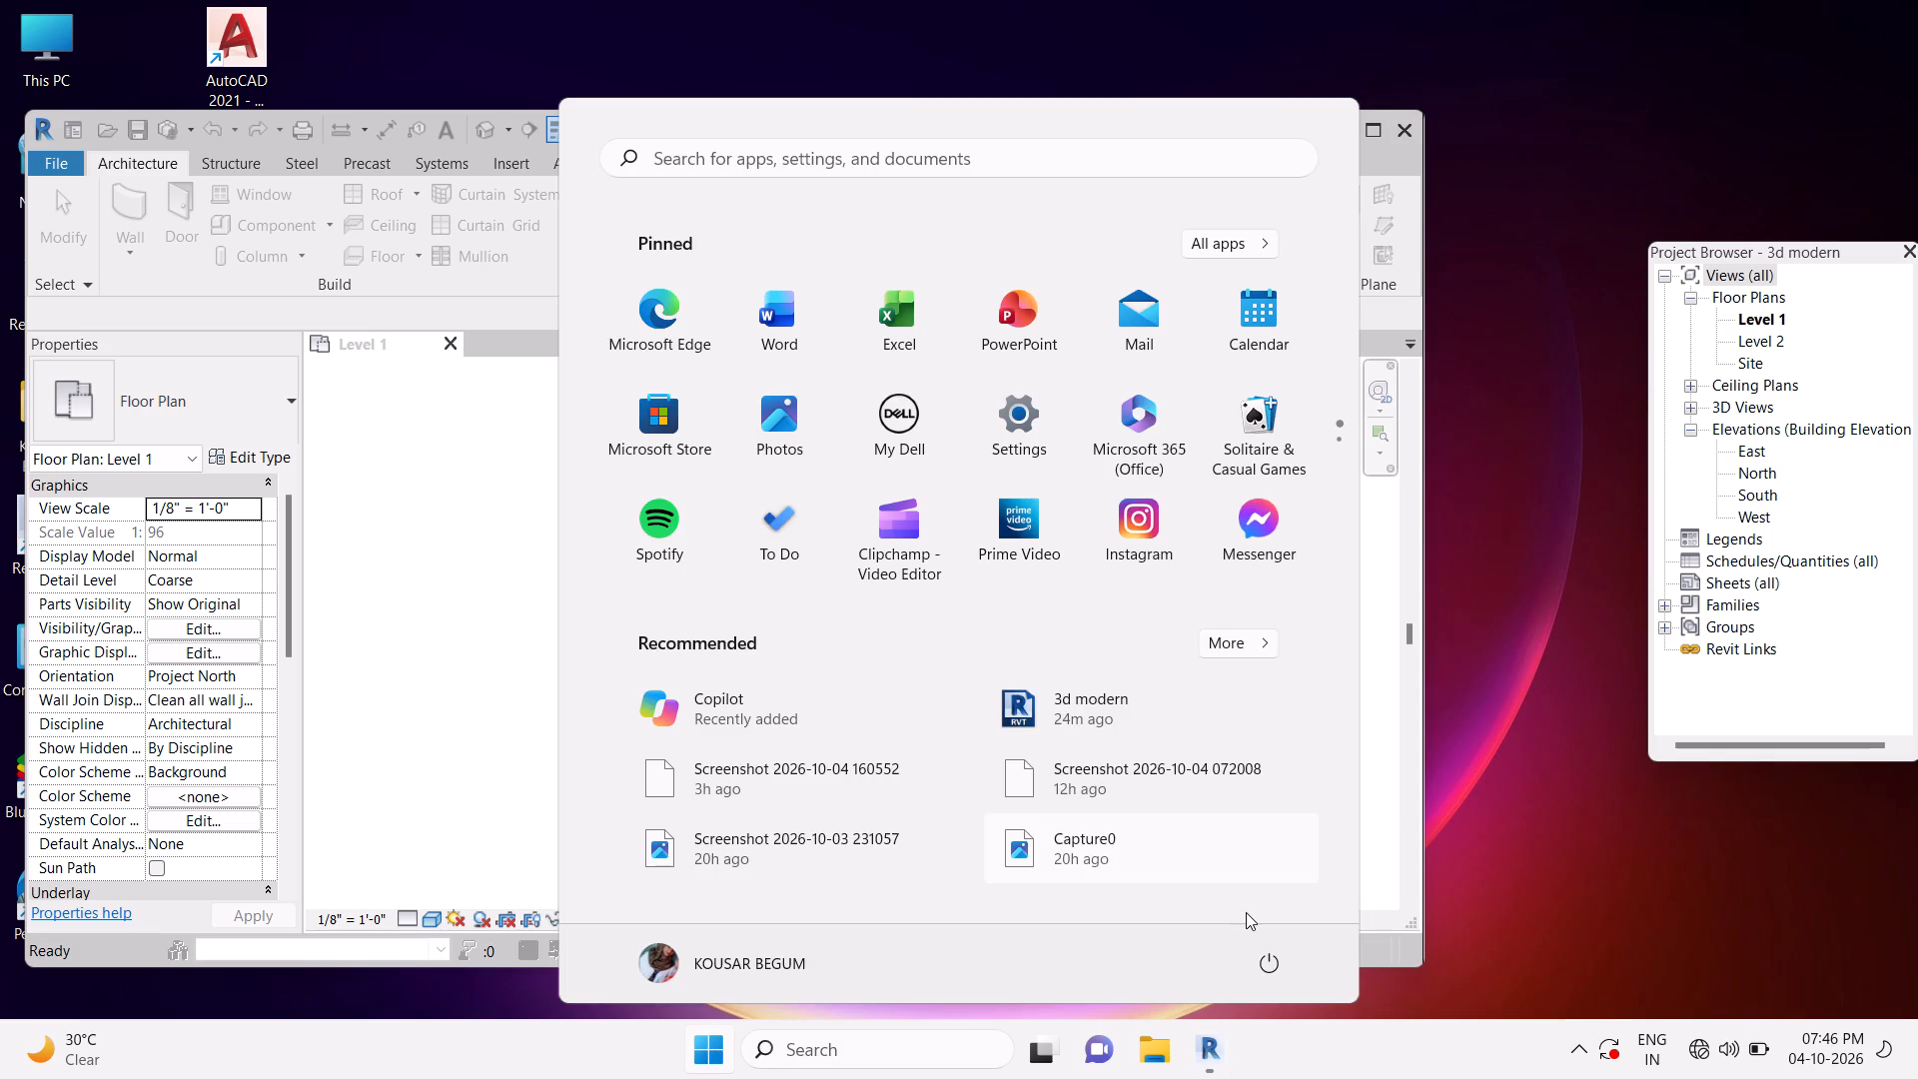
pyautogui.click(1268, 958)
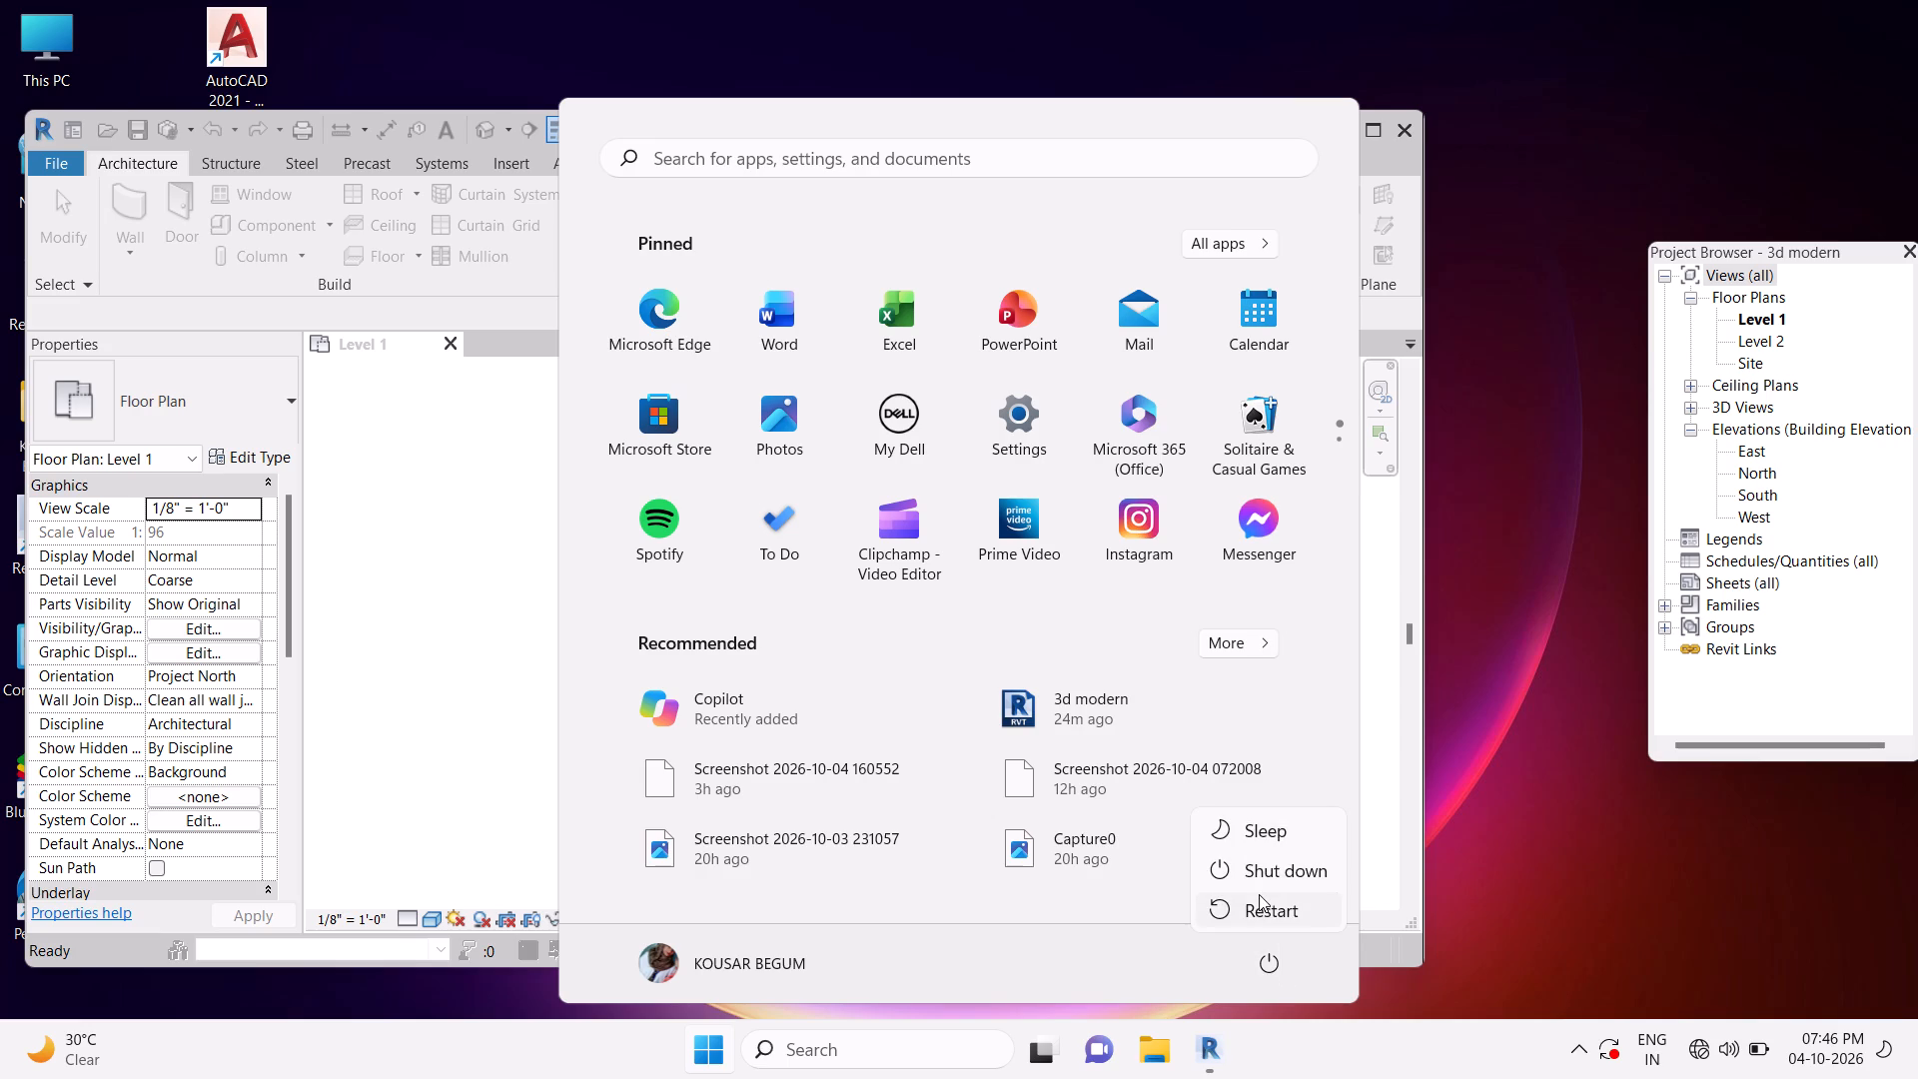
pyautogui.click(1262, 874)
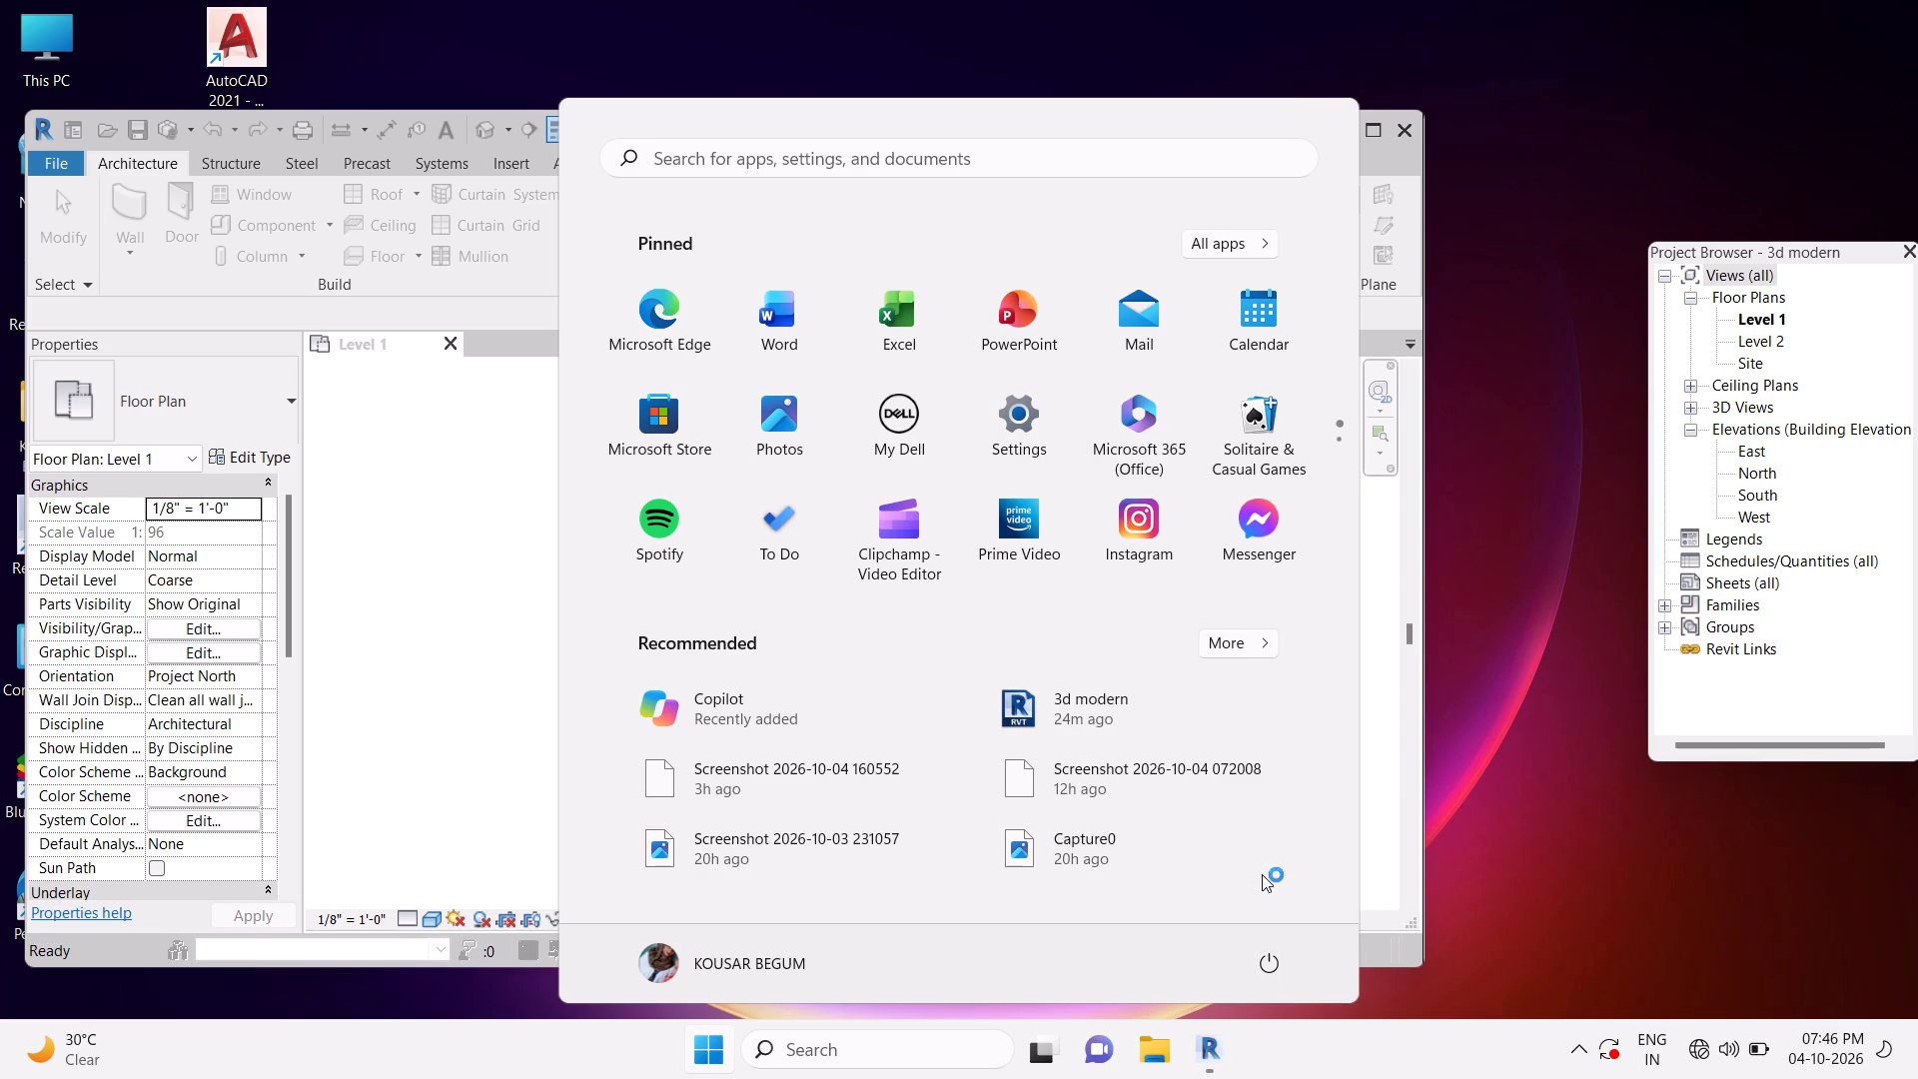
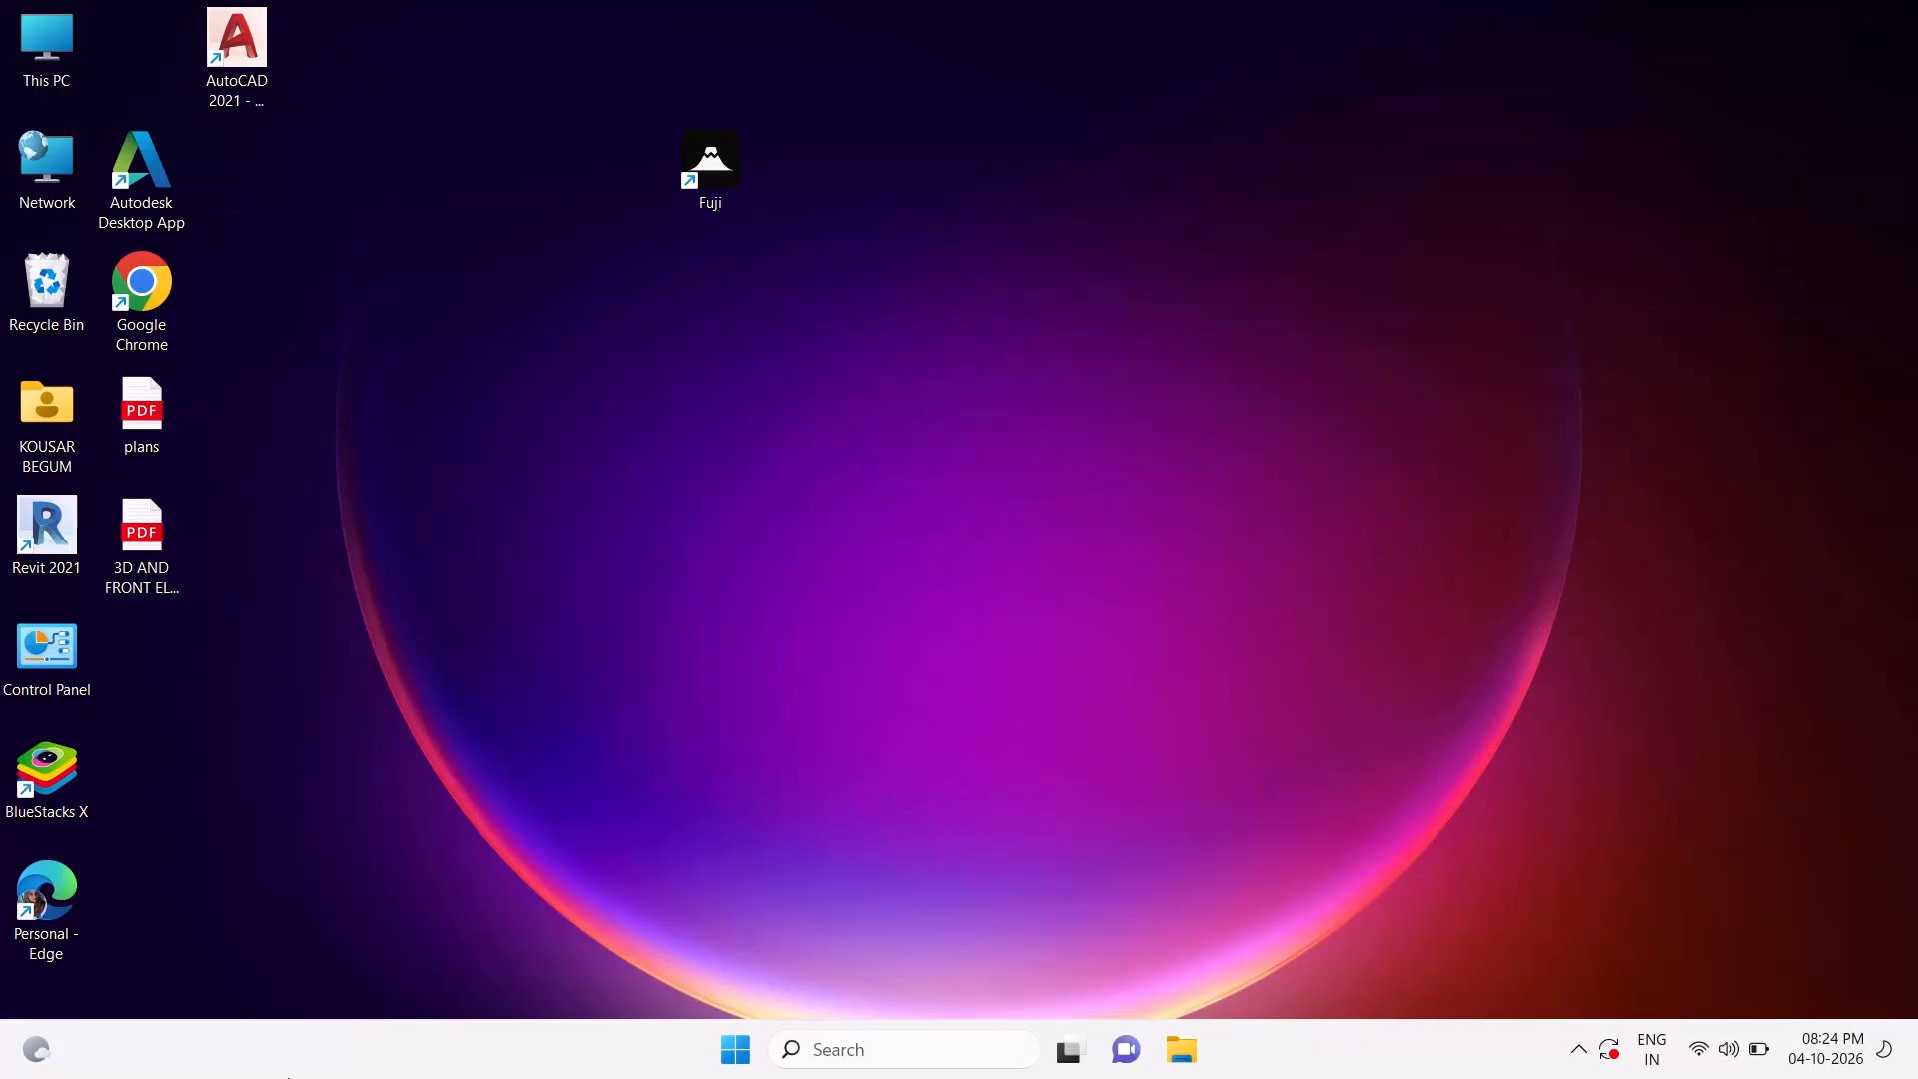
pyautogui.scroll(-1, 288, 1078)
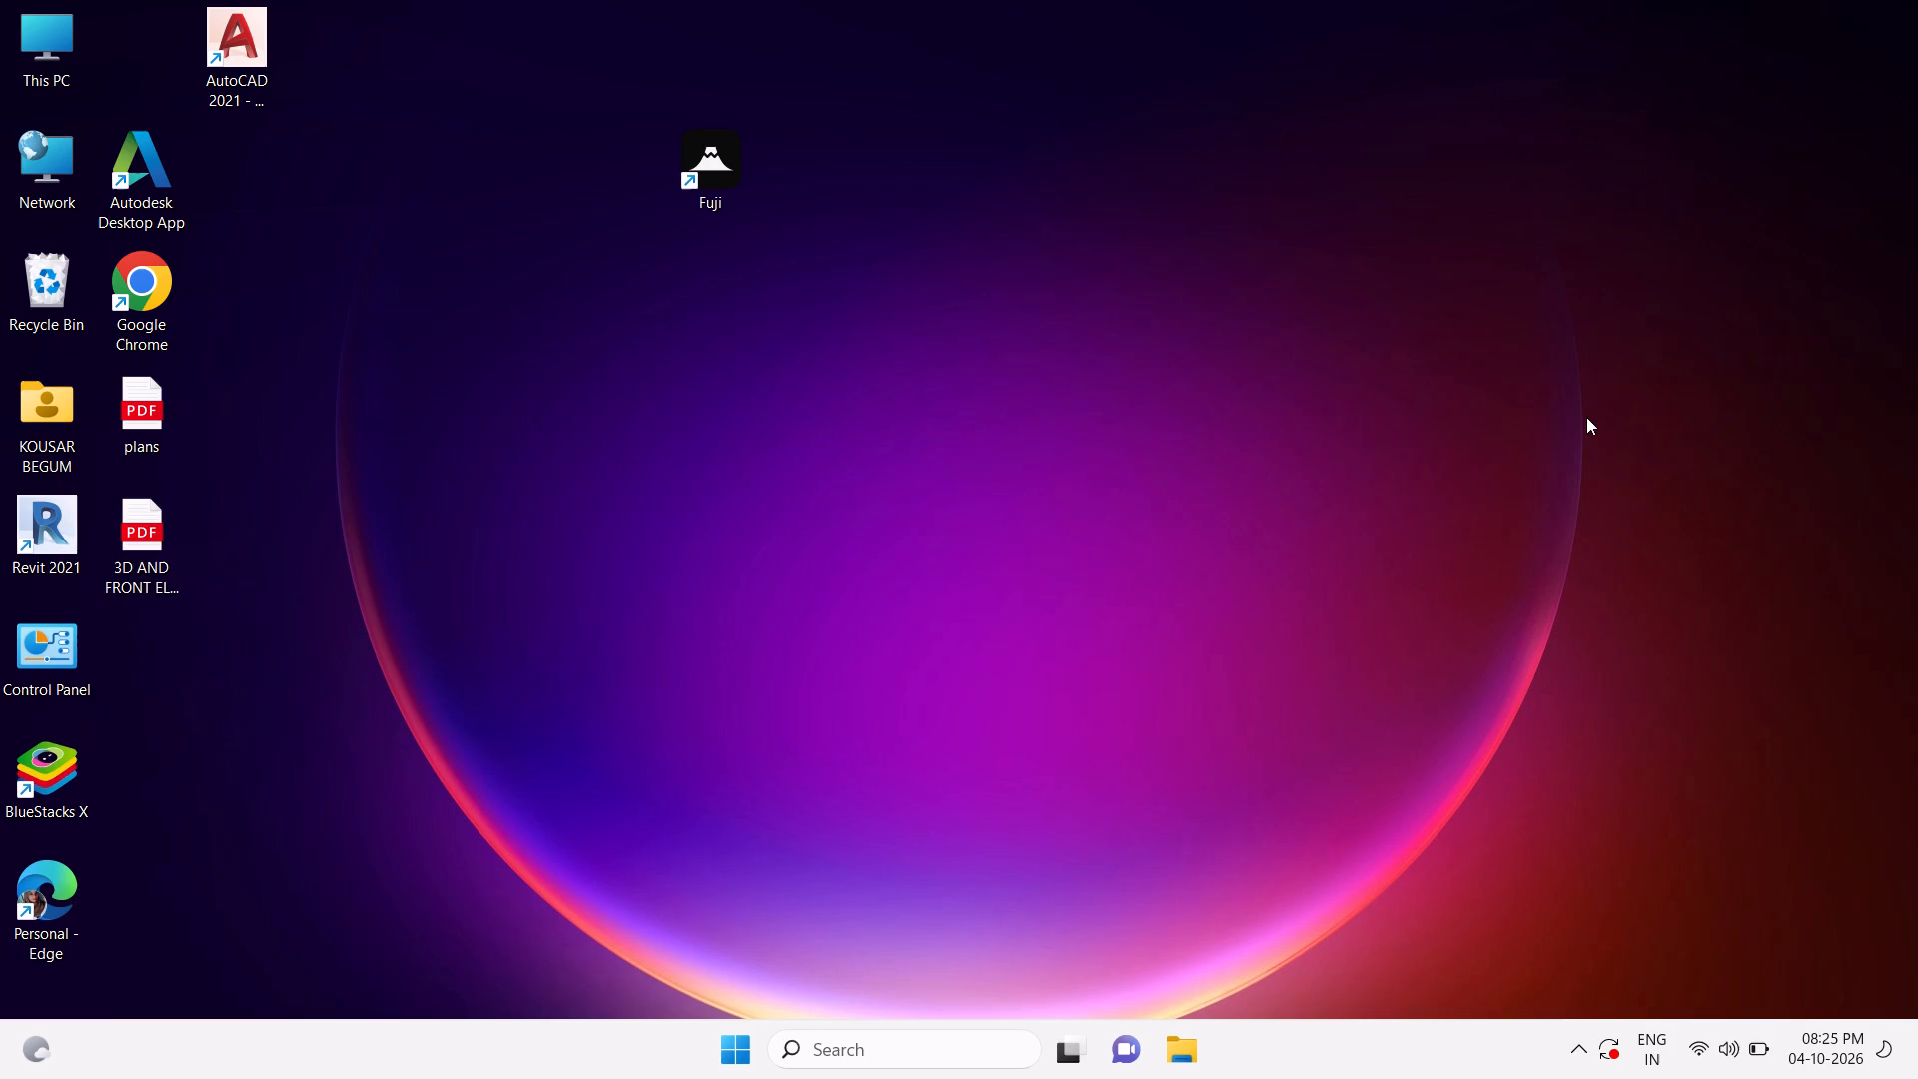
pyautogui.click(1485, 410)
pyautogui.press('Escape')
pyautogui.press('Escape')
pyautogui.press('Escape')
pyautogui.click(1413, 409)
# Refresh the Windows desktop several times.
pyautogui.rightClick(1135, 372)
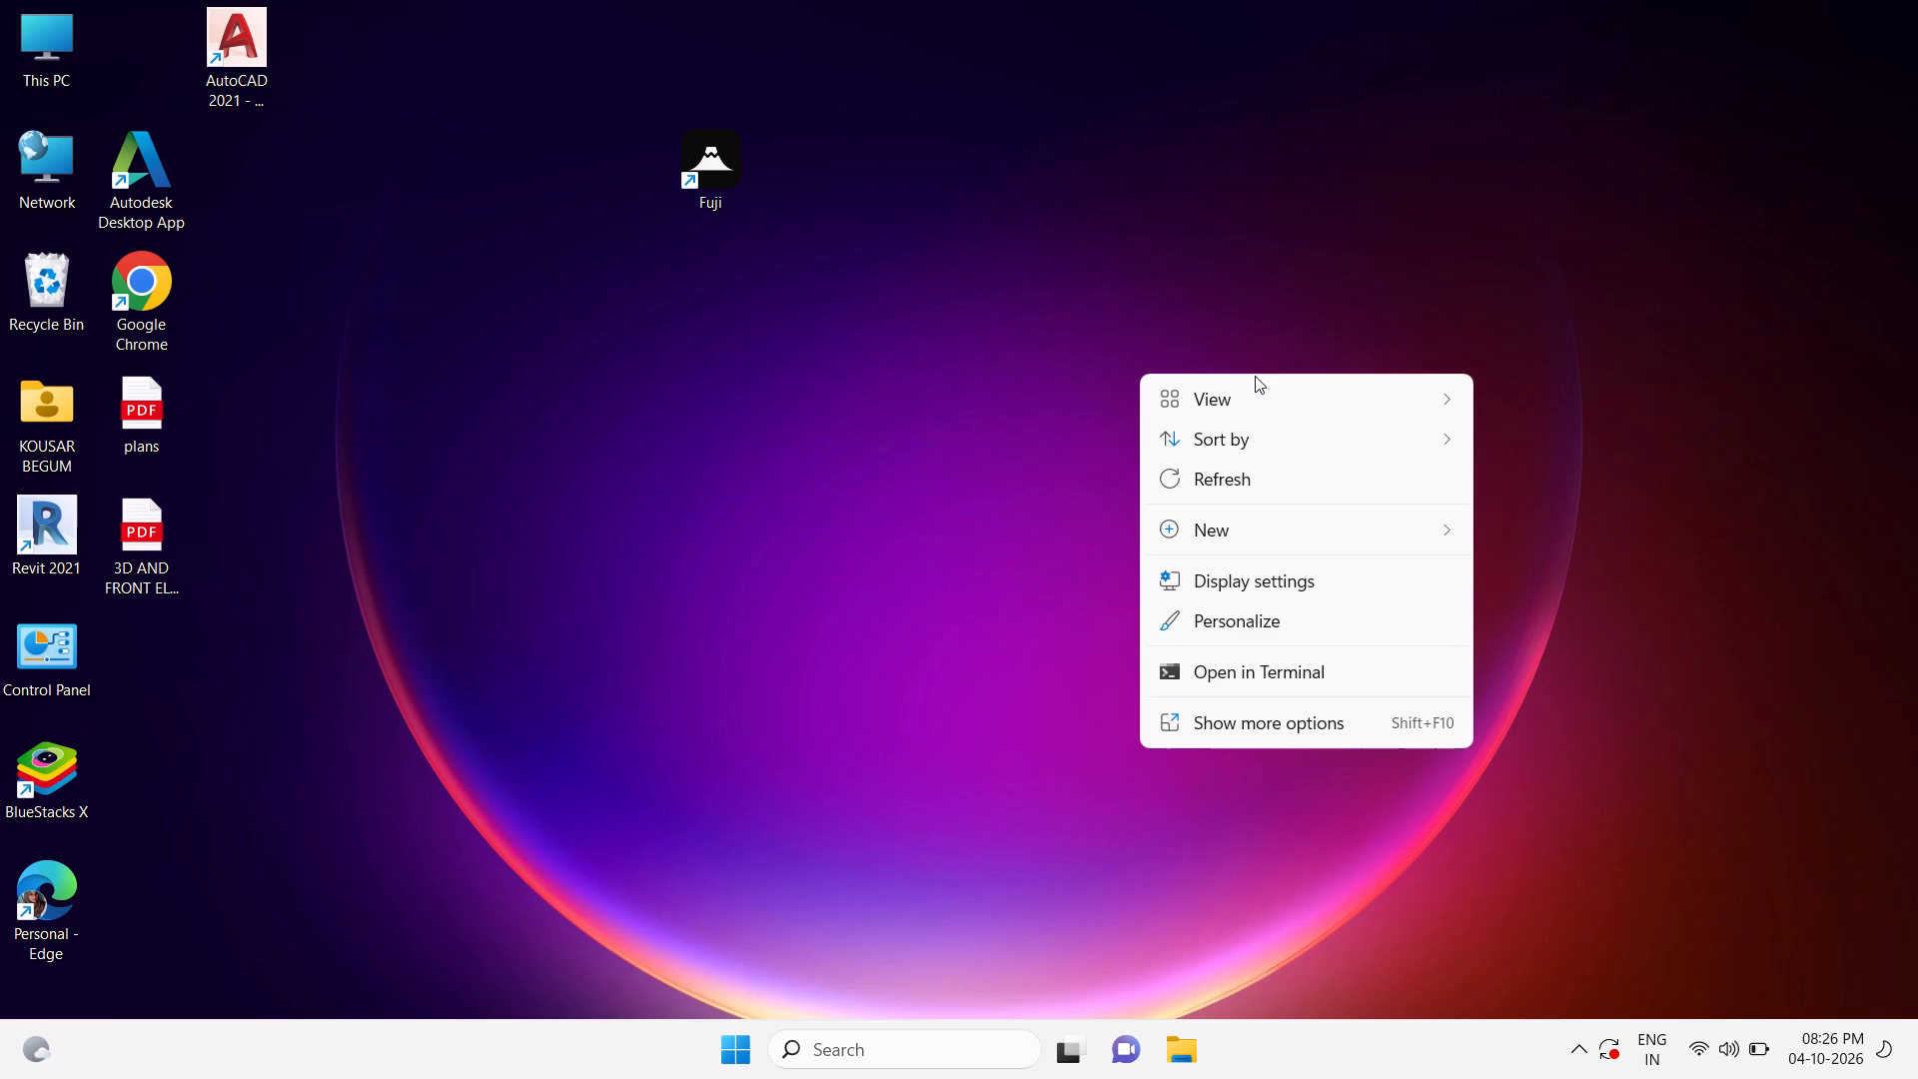
pyautogui.click(1242, 464)
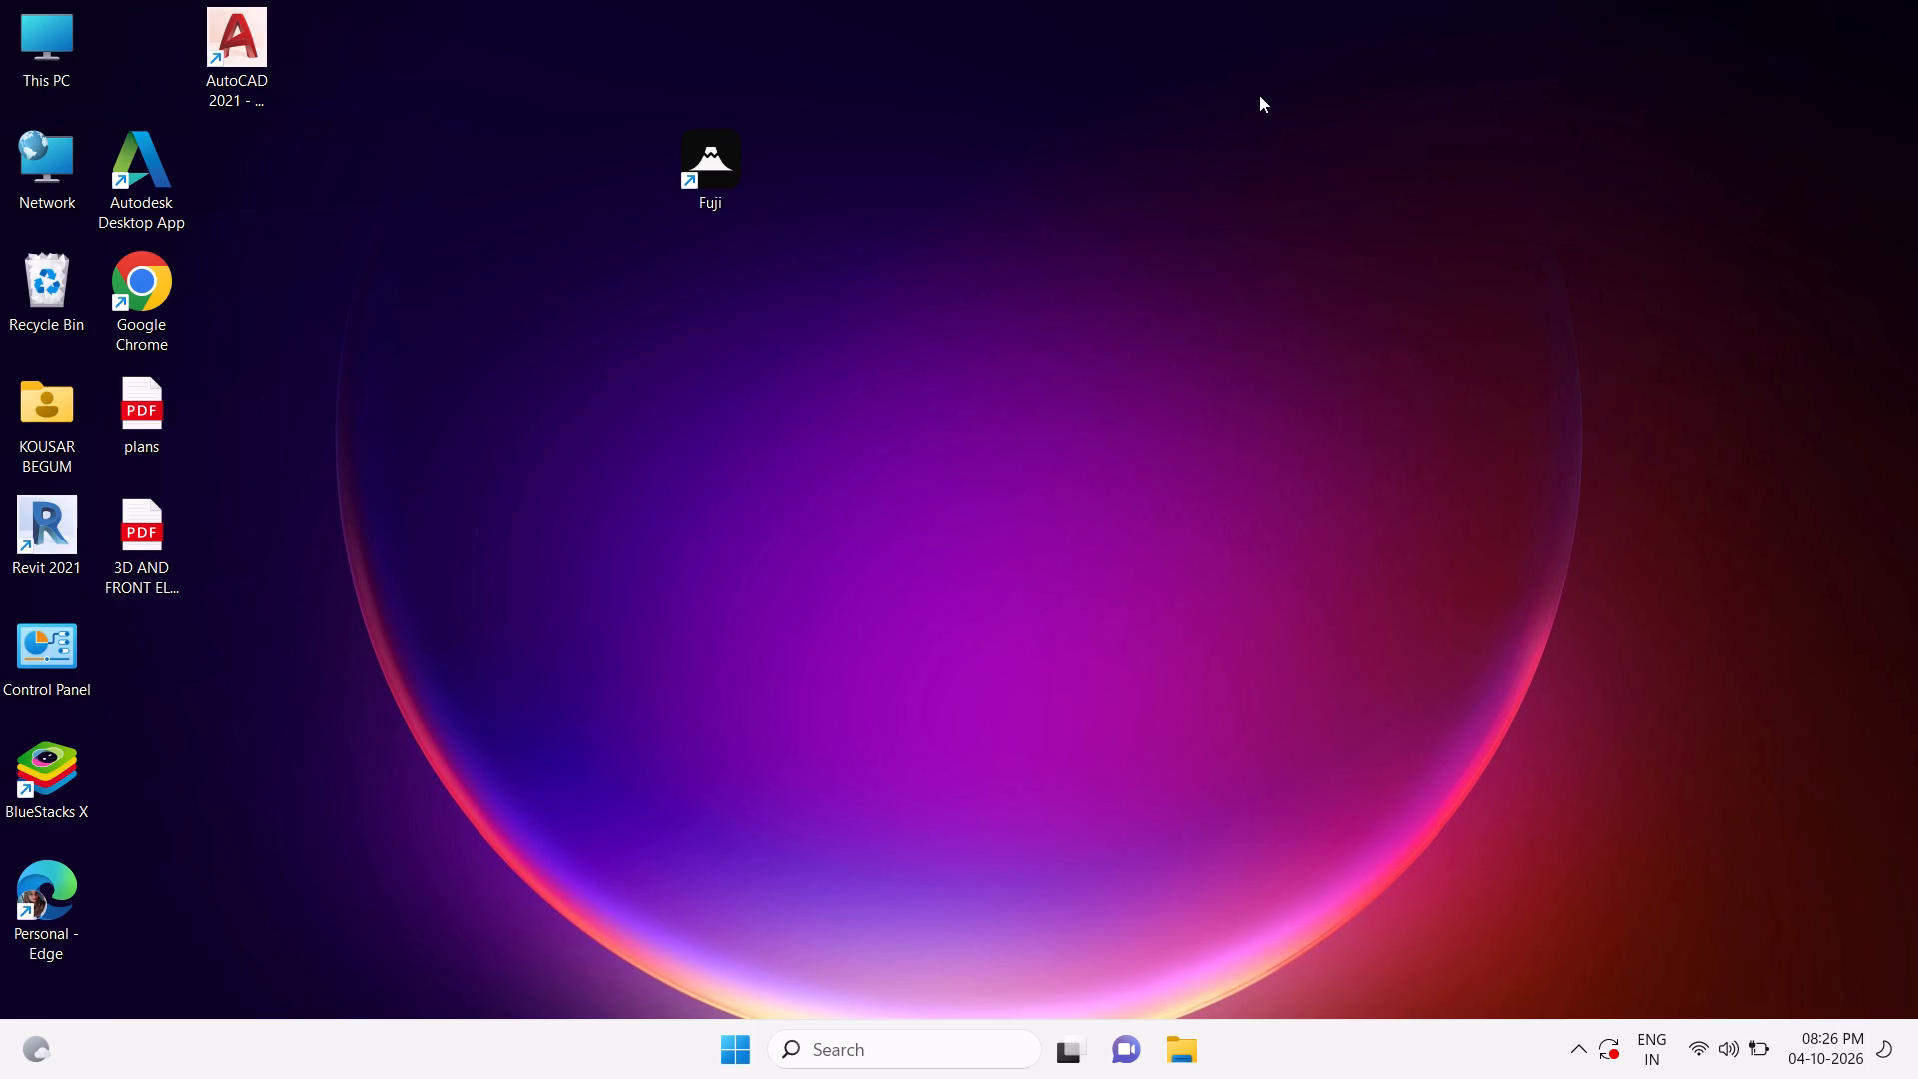
pyautogui.rightClick(1157, 242)
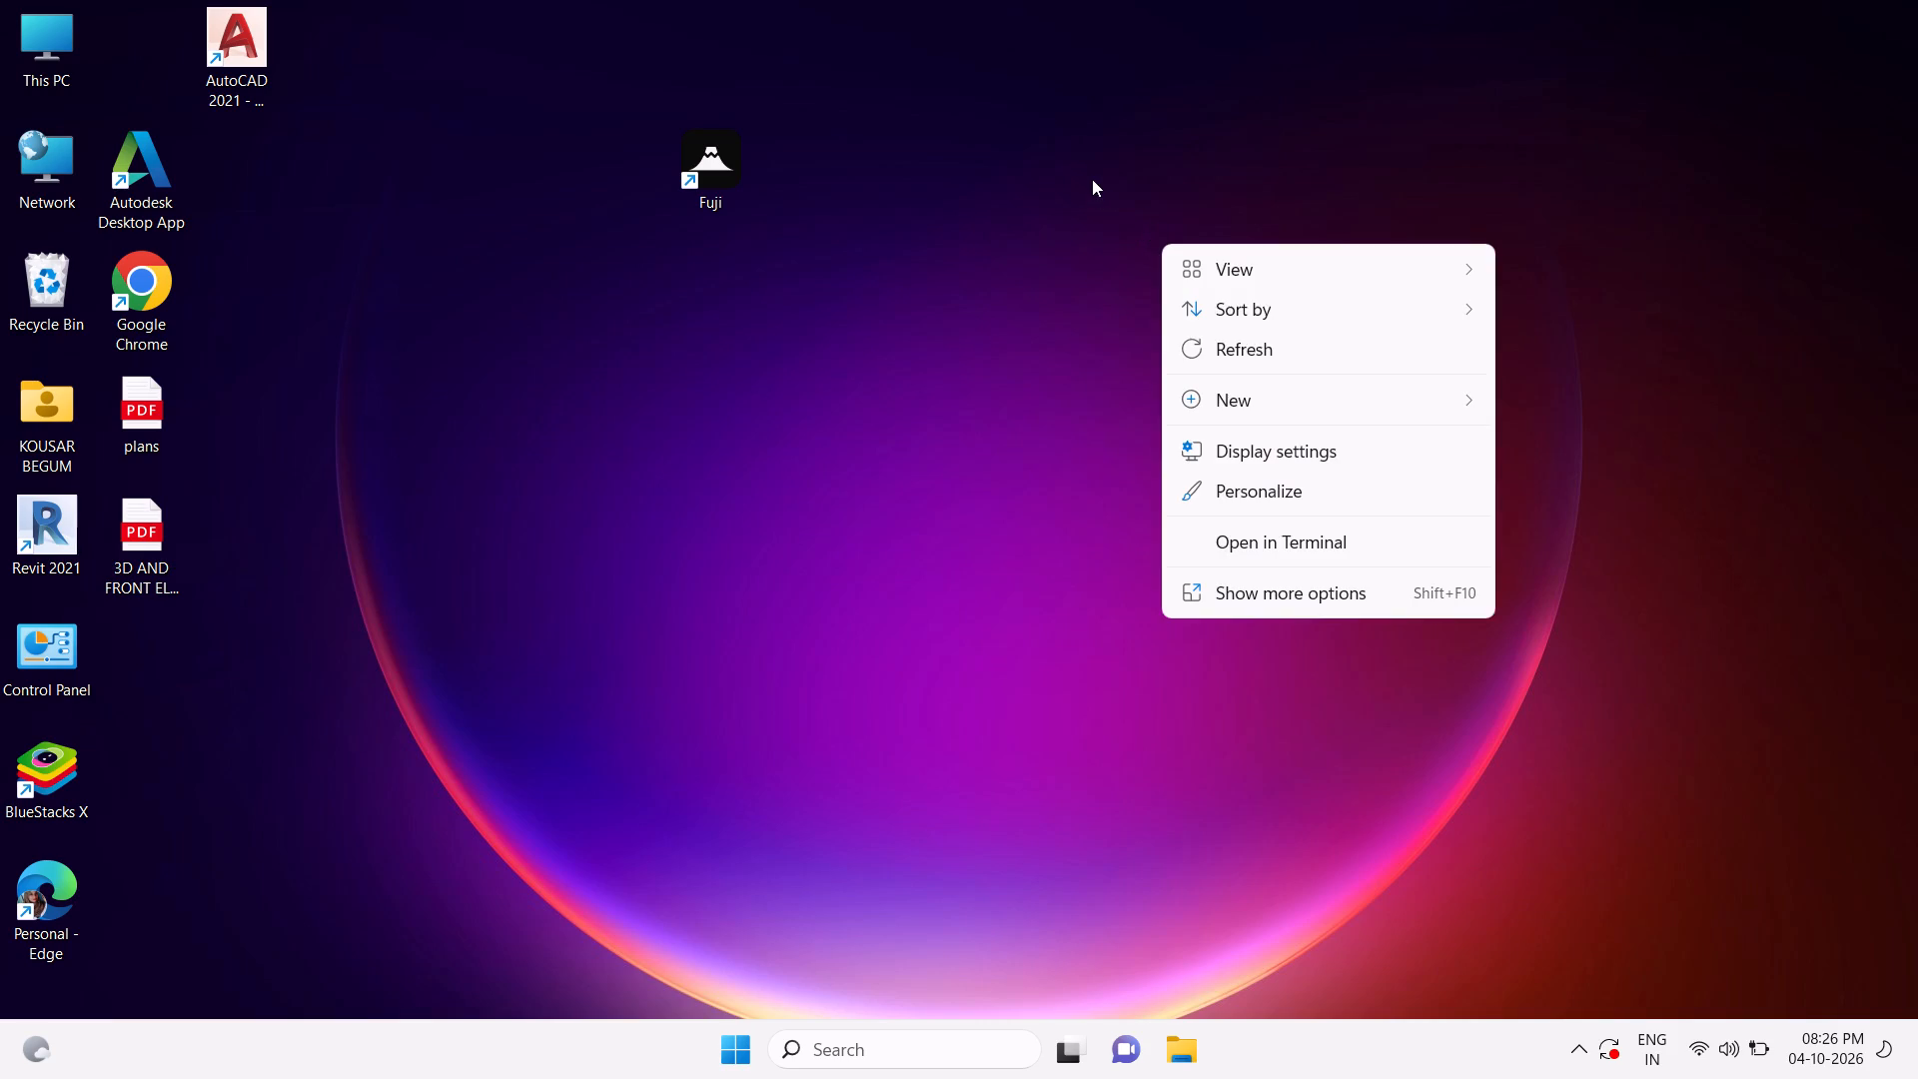
pyautogui.click(1254, 347)
pyautogui.rightClick(1254, 347)
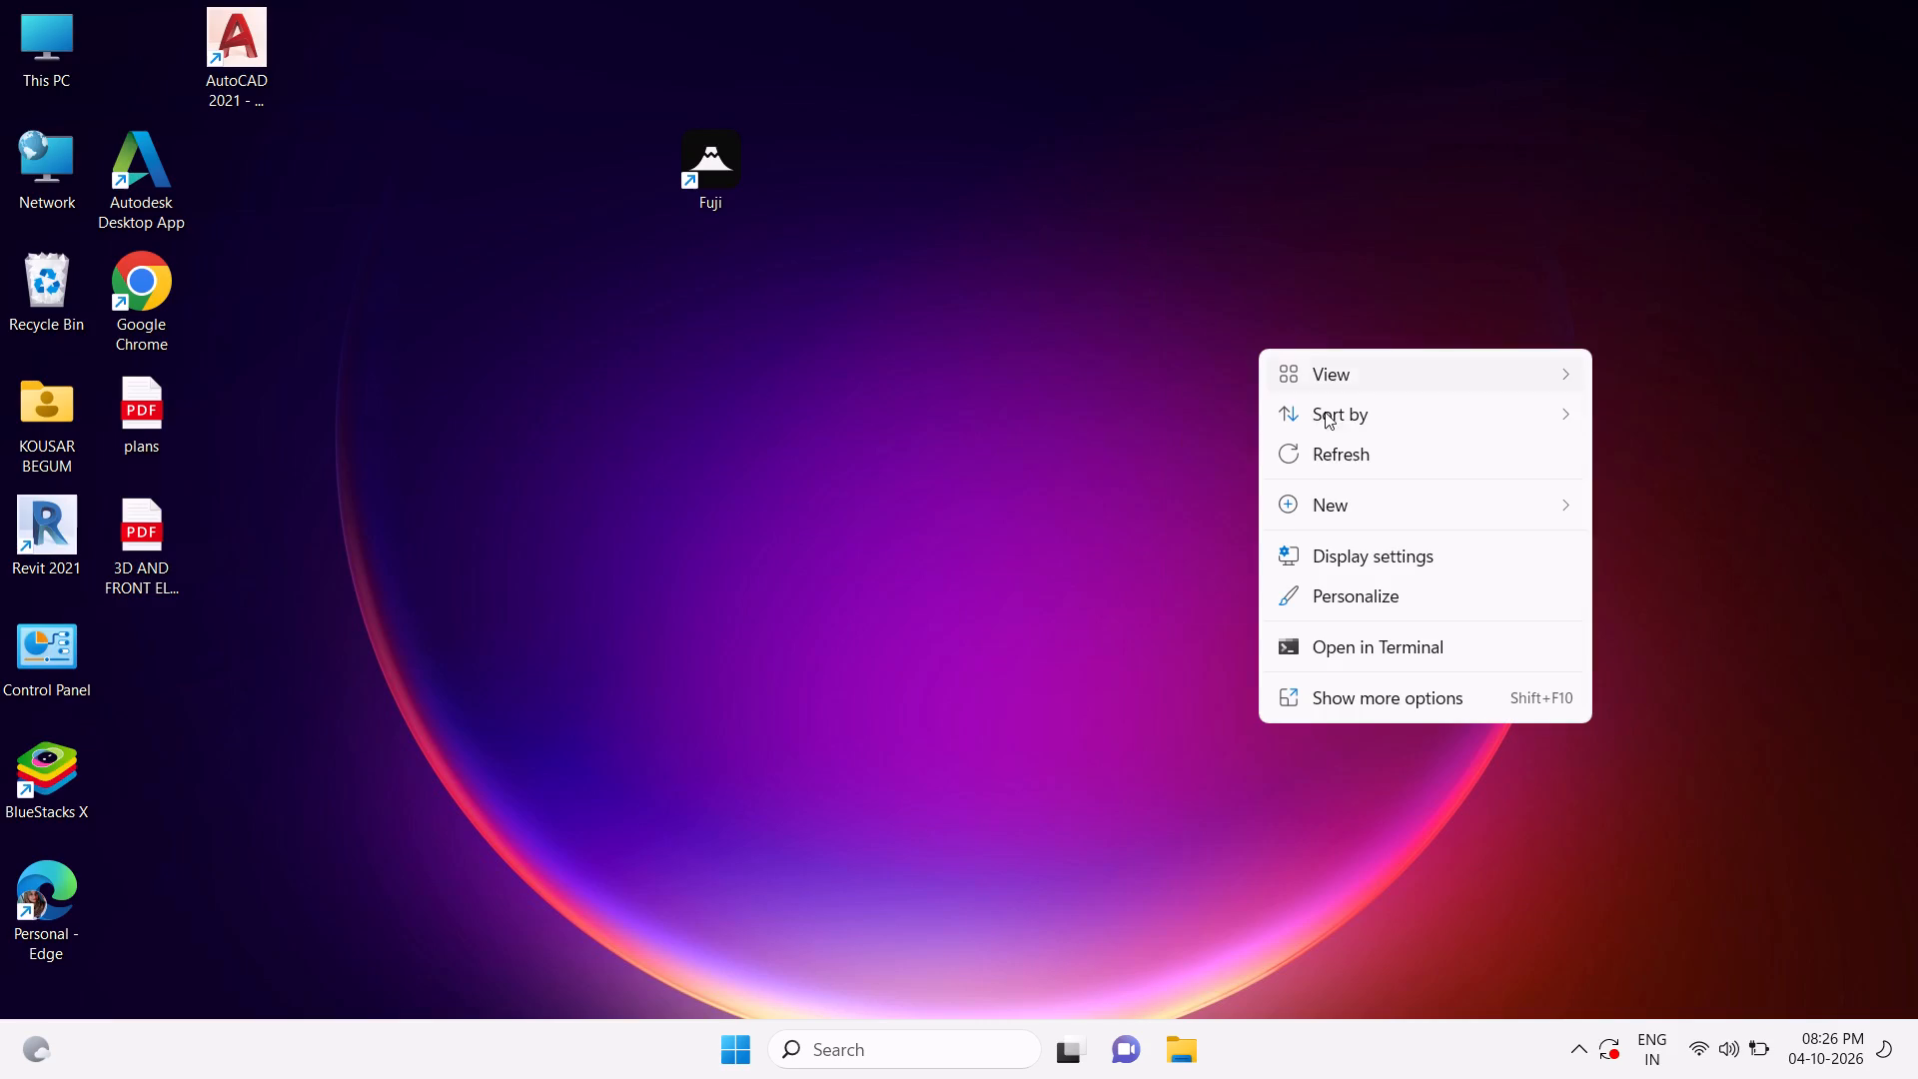
pyautogui.click(1329, 456)
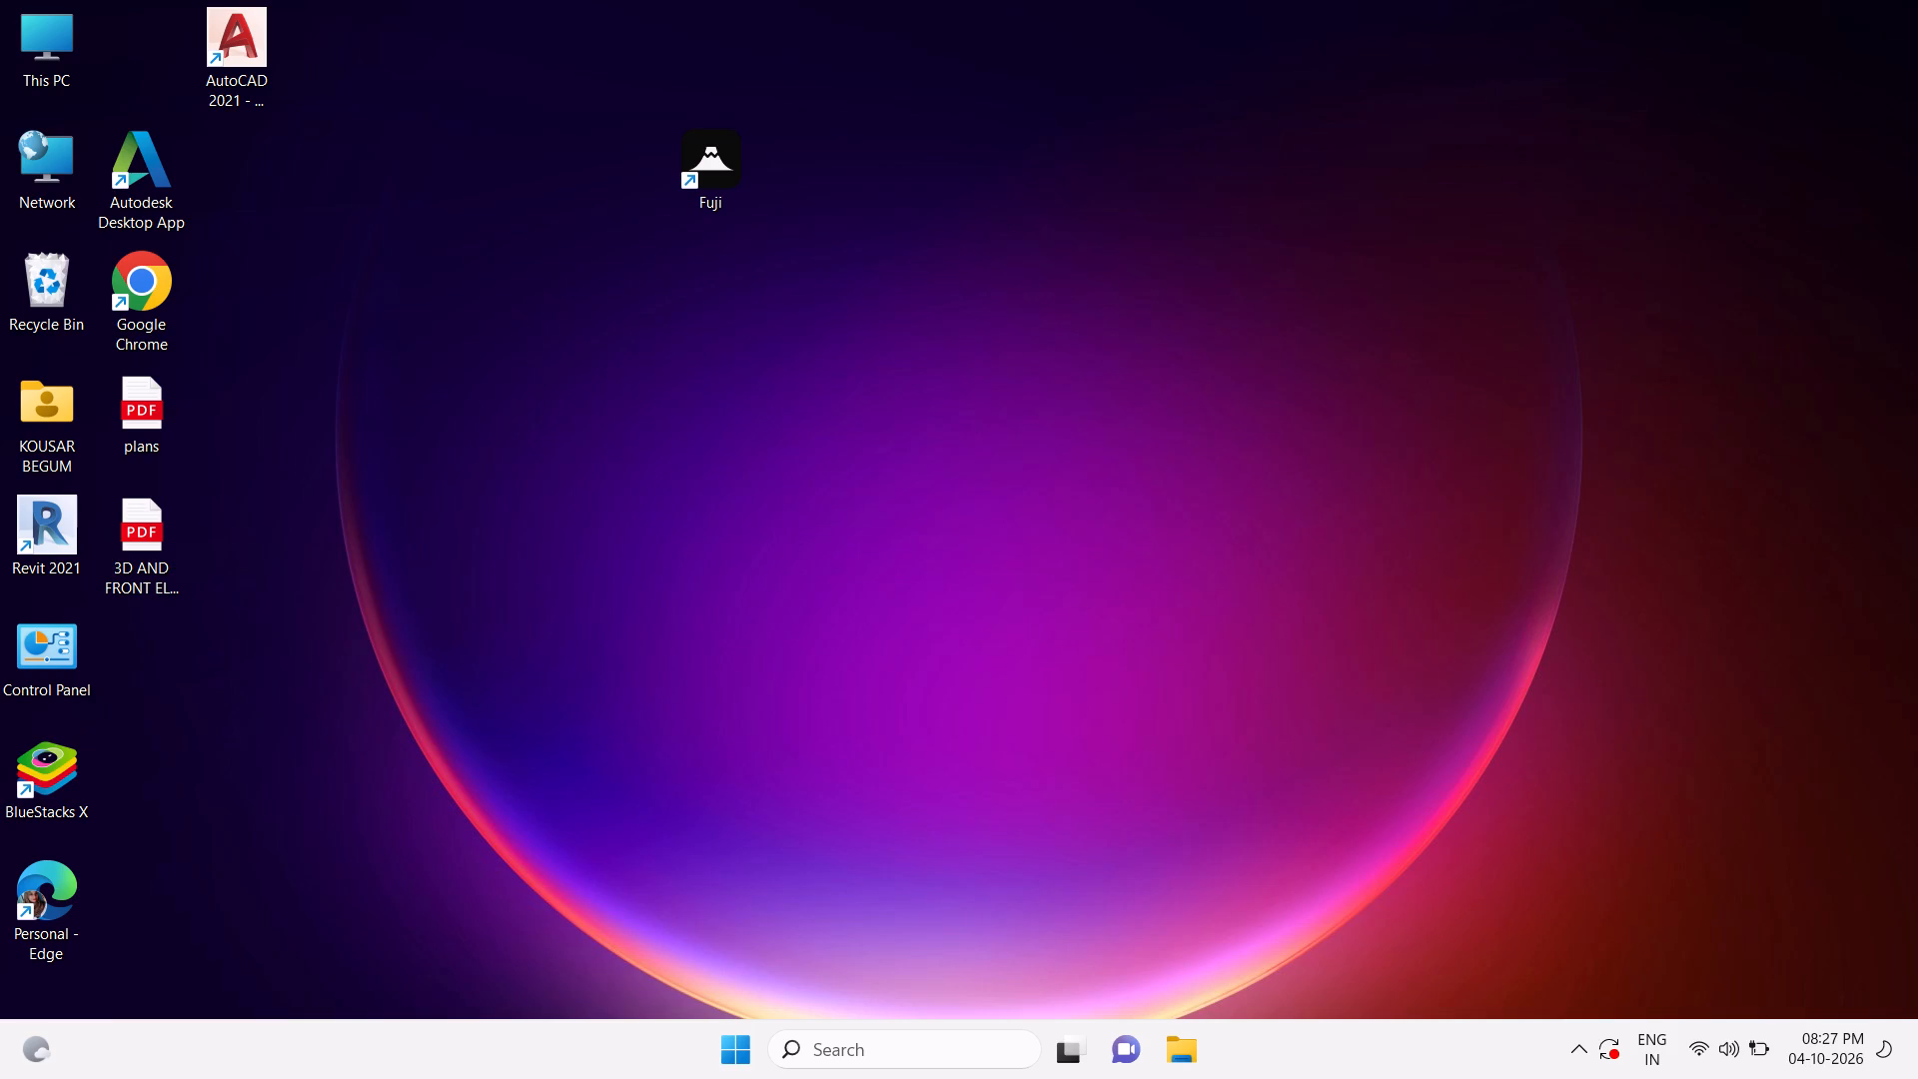
pyautogui.rightClick(622, 454)
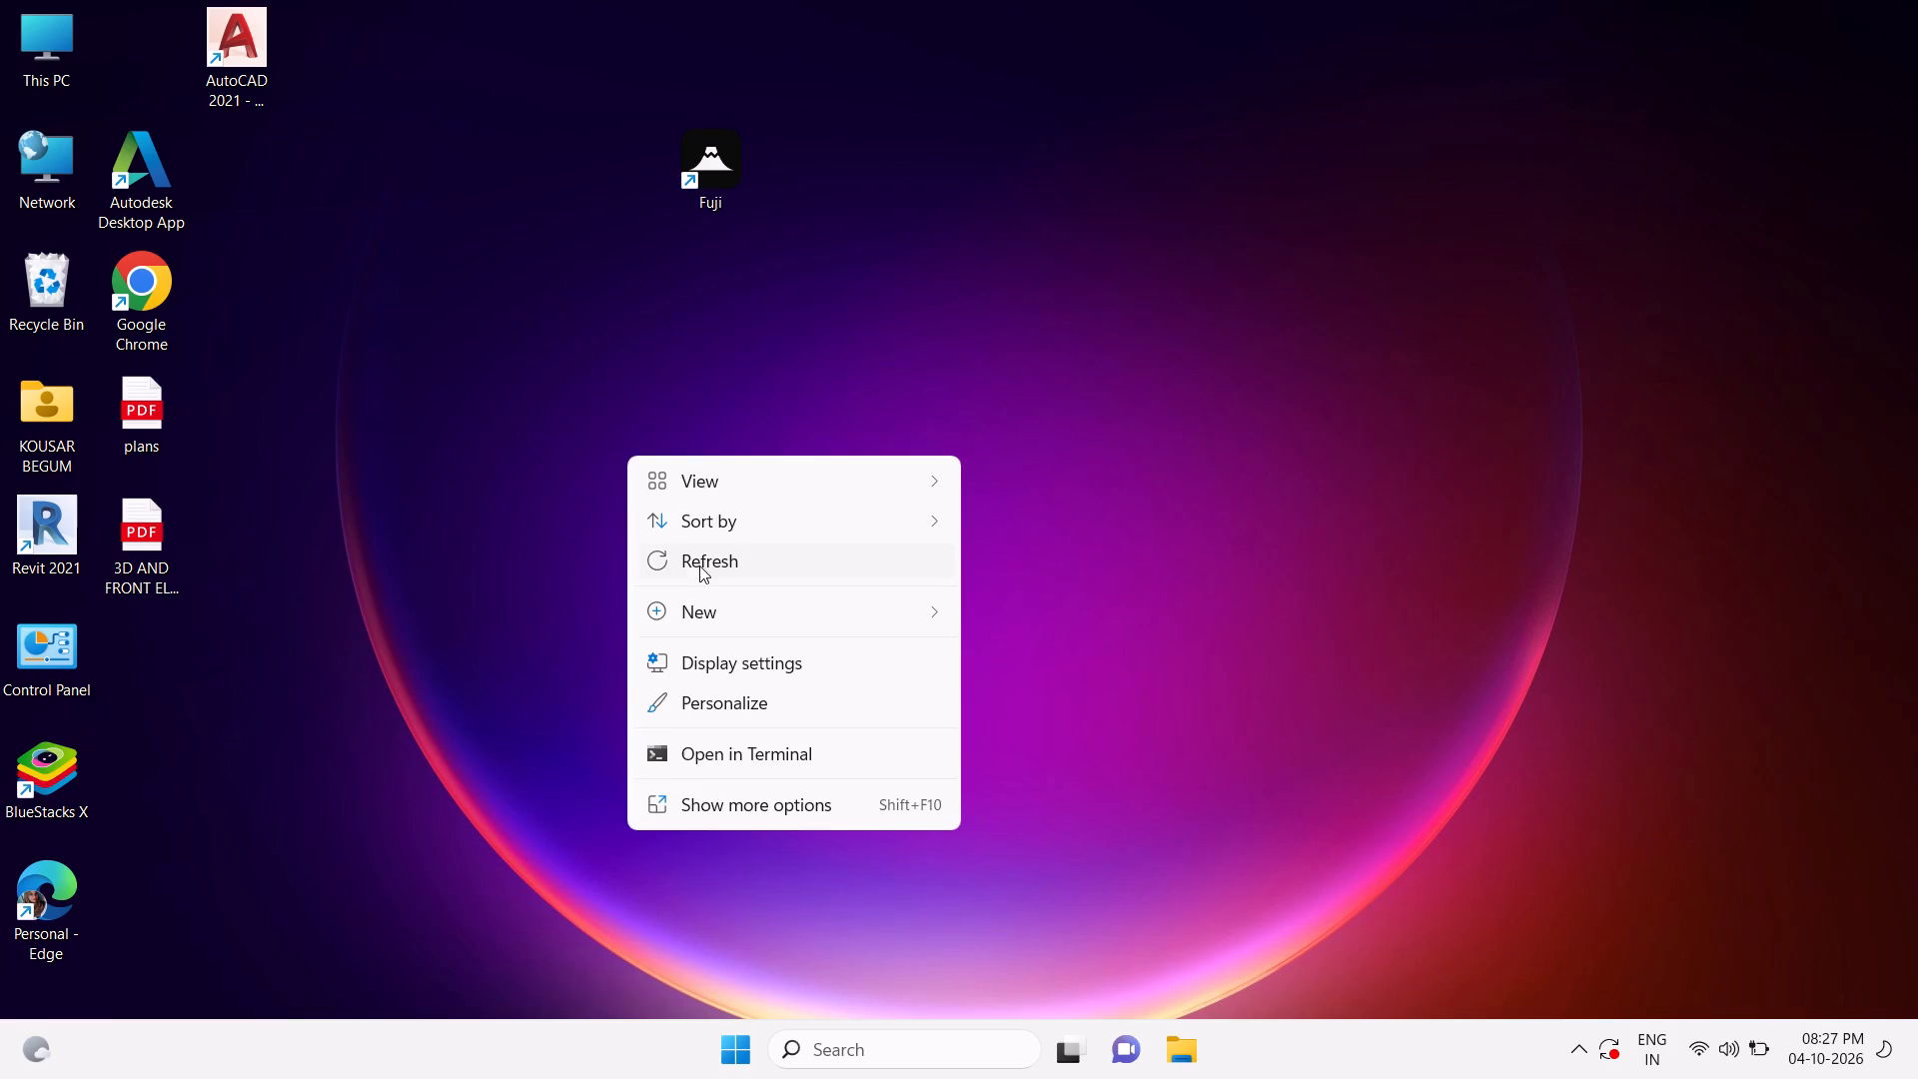
pyautogui.click(699, 565)
pyautogui.rightClick(790, 417)
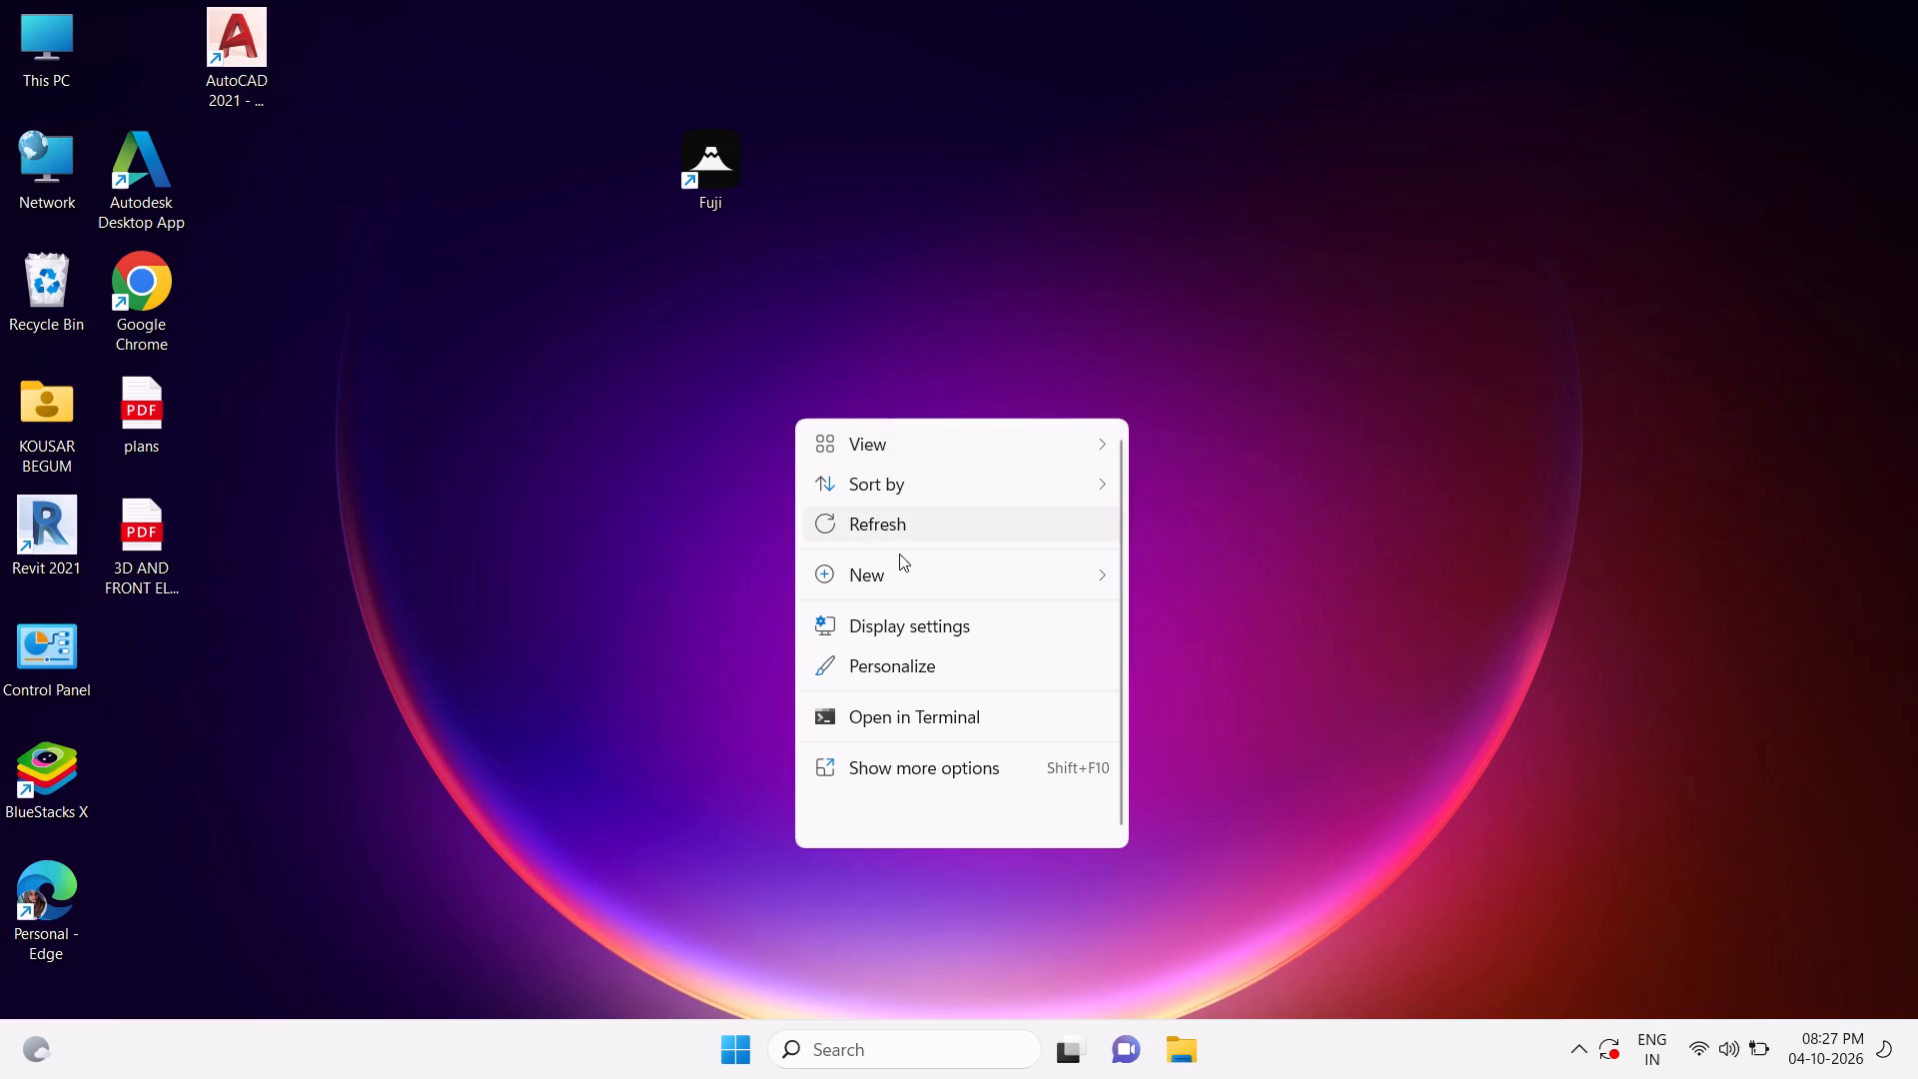
pyautogui.click(892, 523)
pyautogui.rightClick(854, 418)
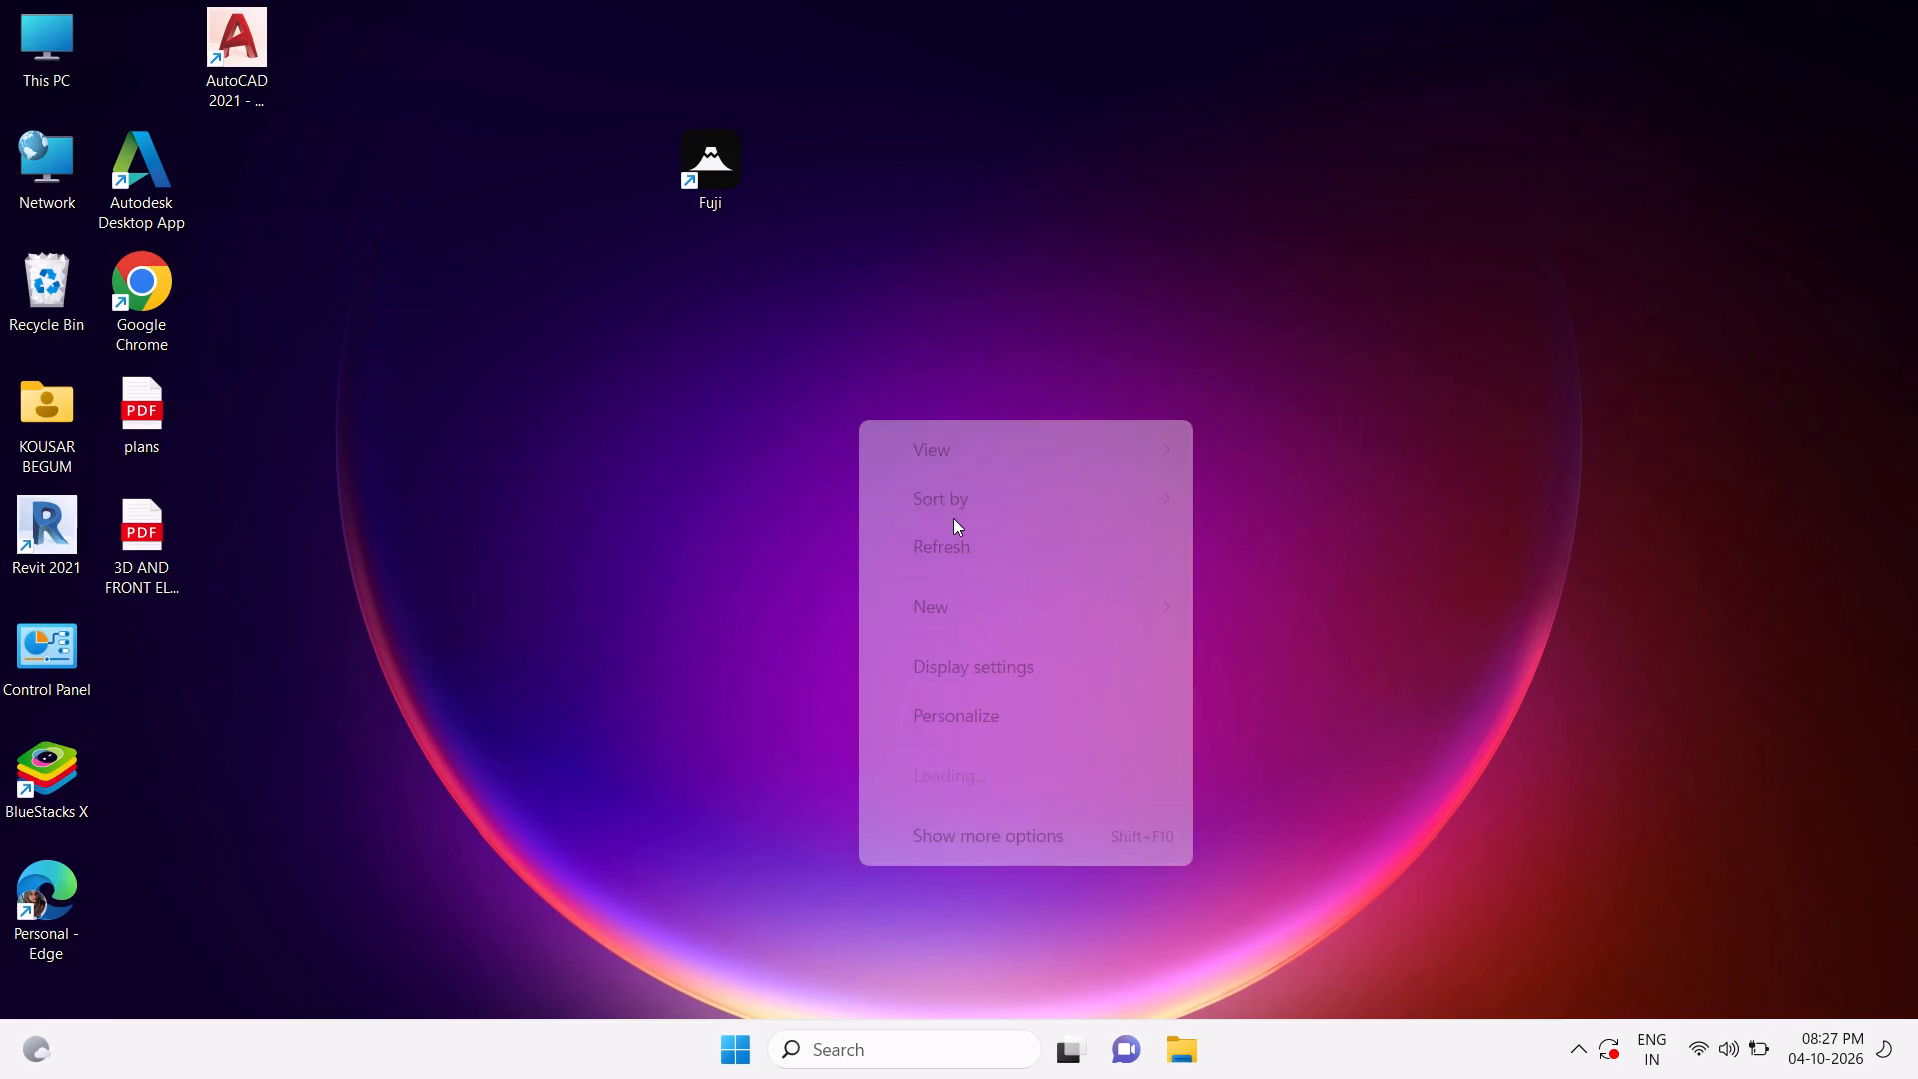
pyautogui.click(957, 535)
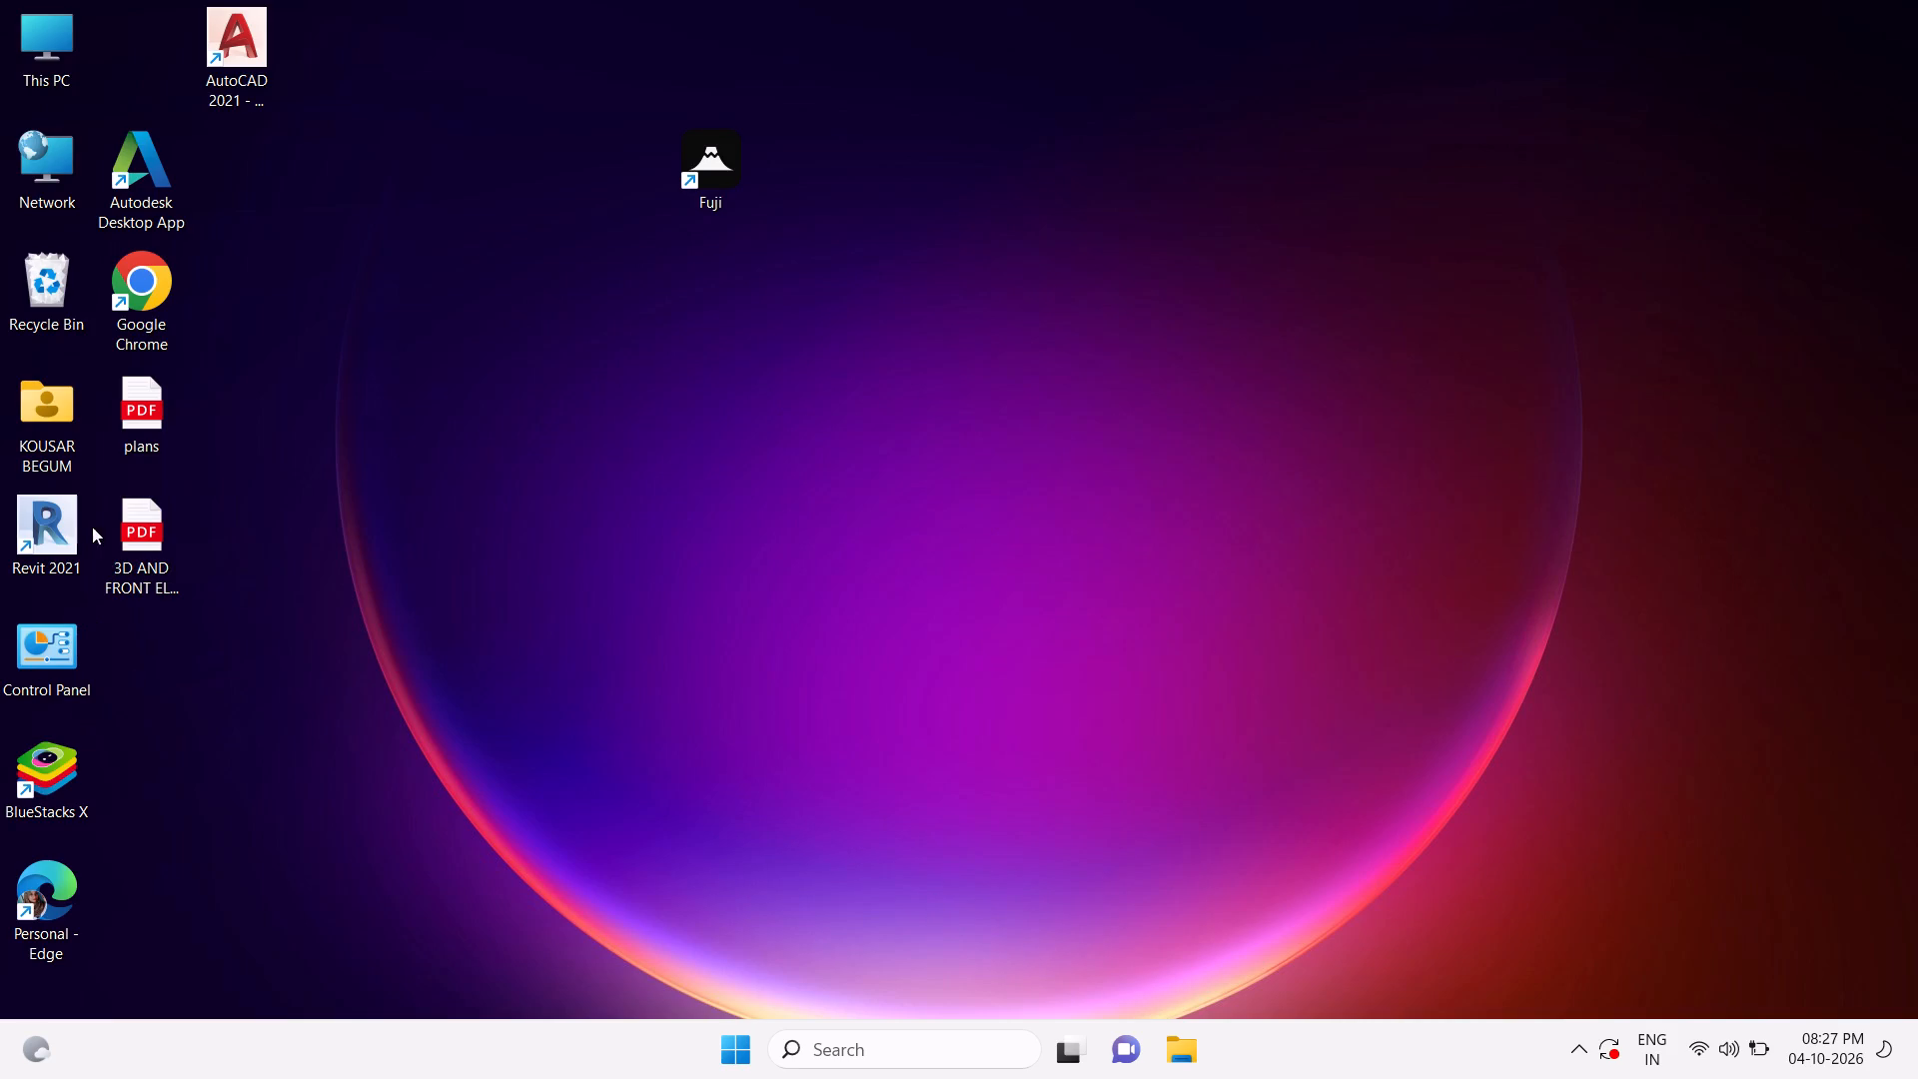
# Launch Google Chrome from its desktop shortcut and minimize the new browser window.
pyautogui.click(158, 309)
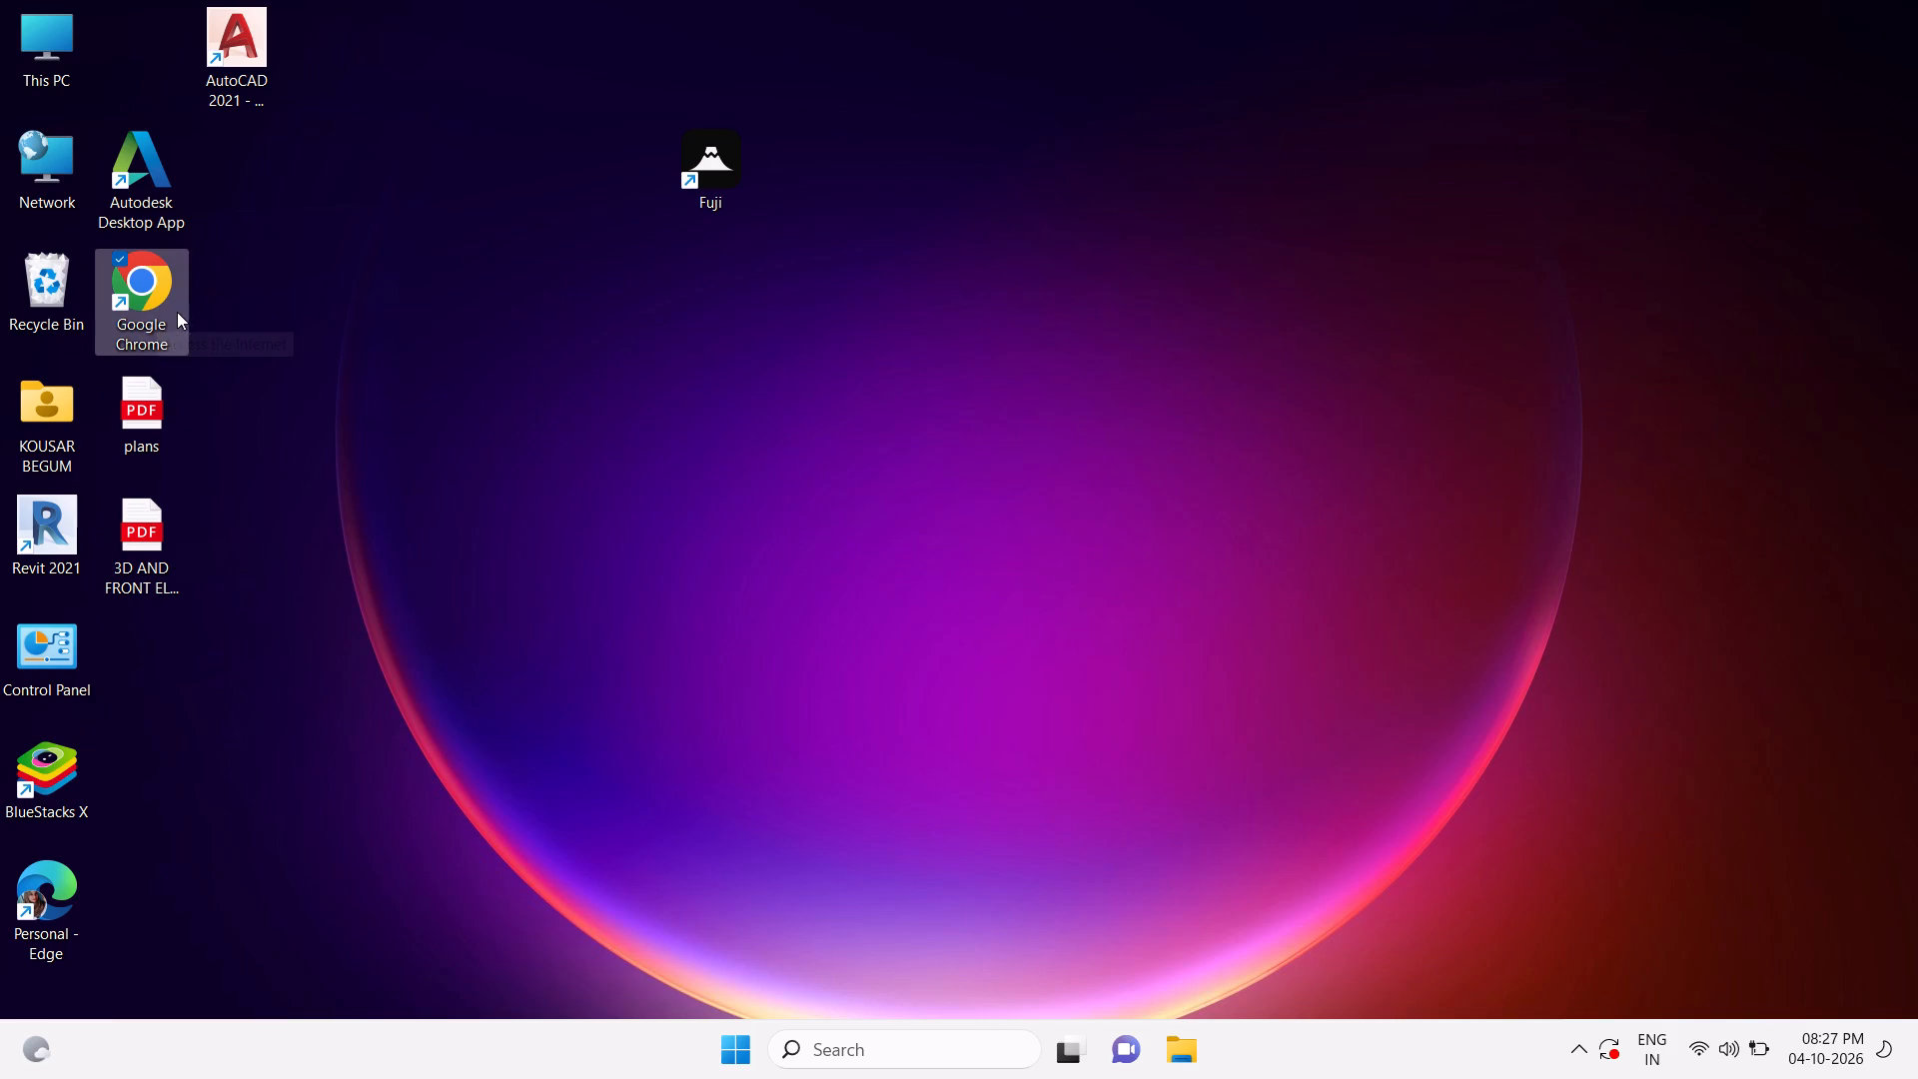
pyautogui.rightClick(166, 307)
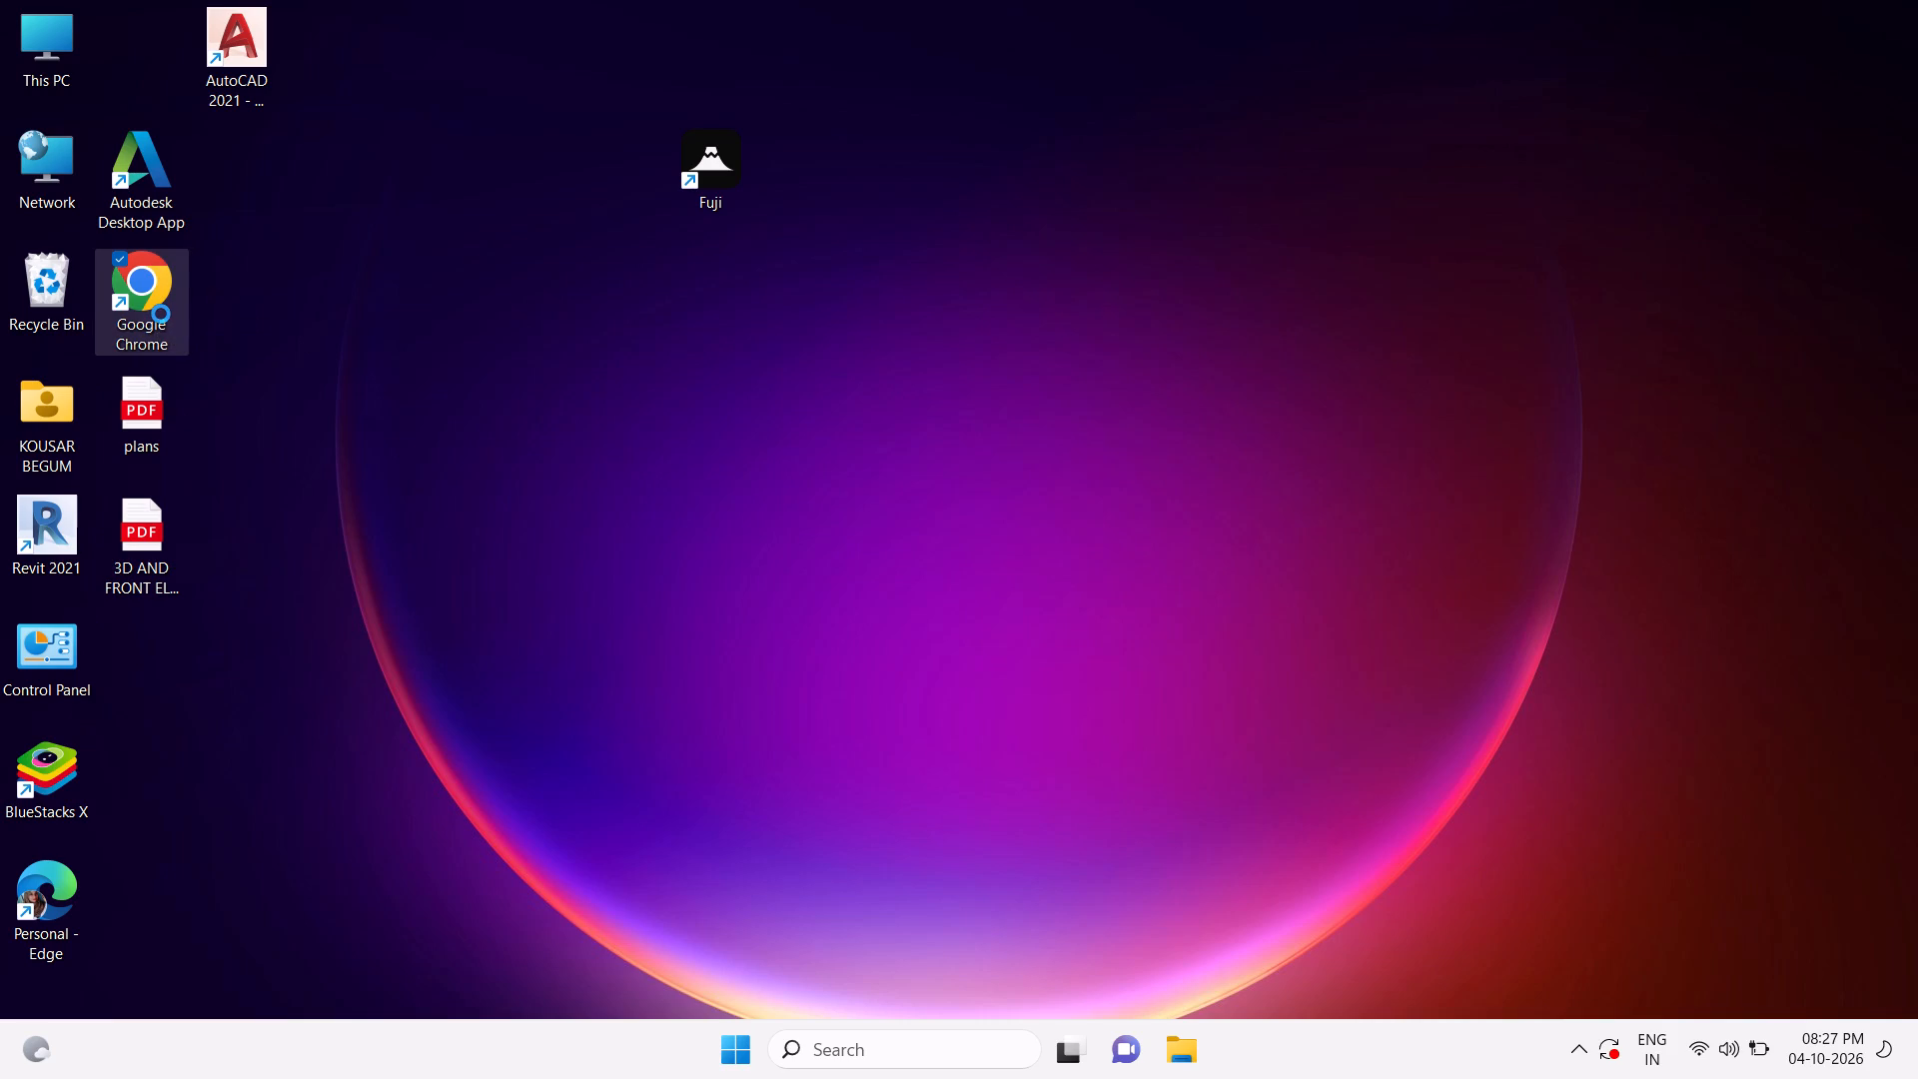
pyautogui.click(236, 383)
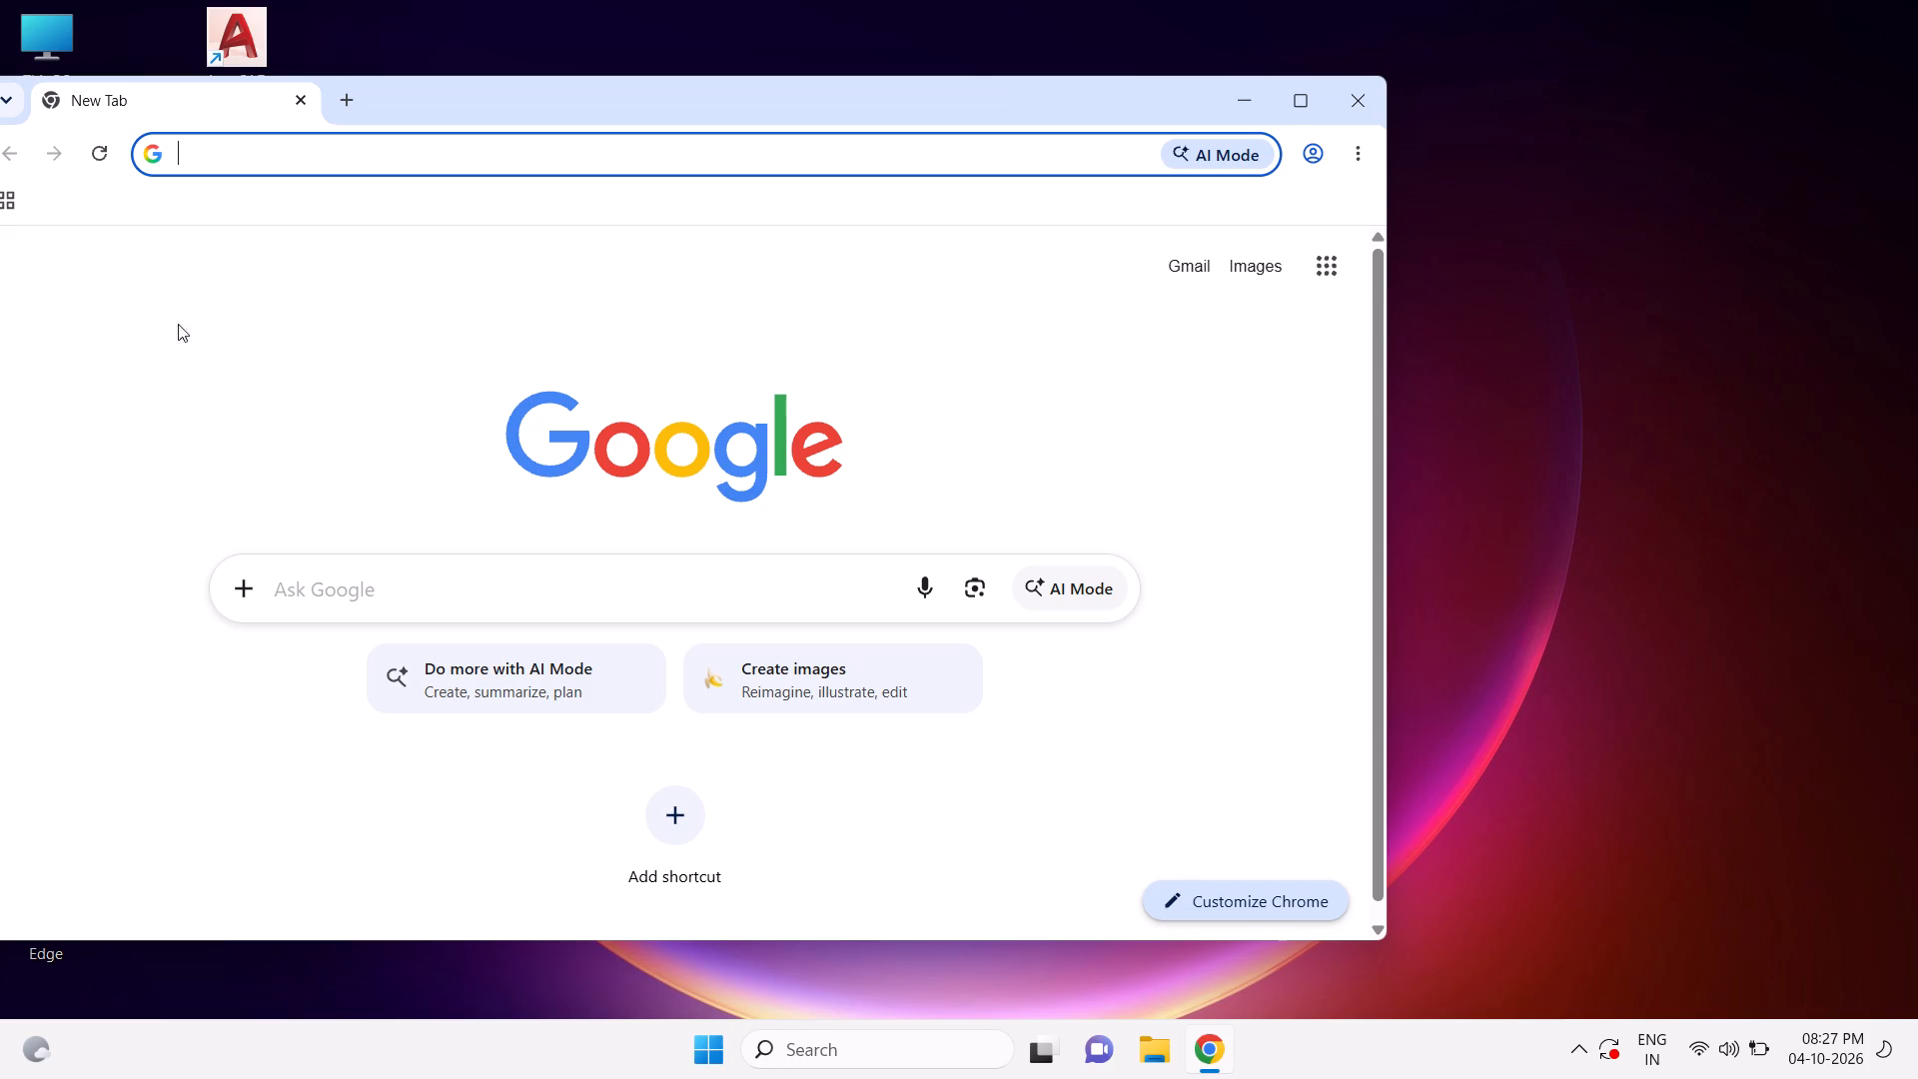
pyautogui.click(1266, 98)
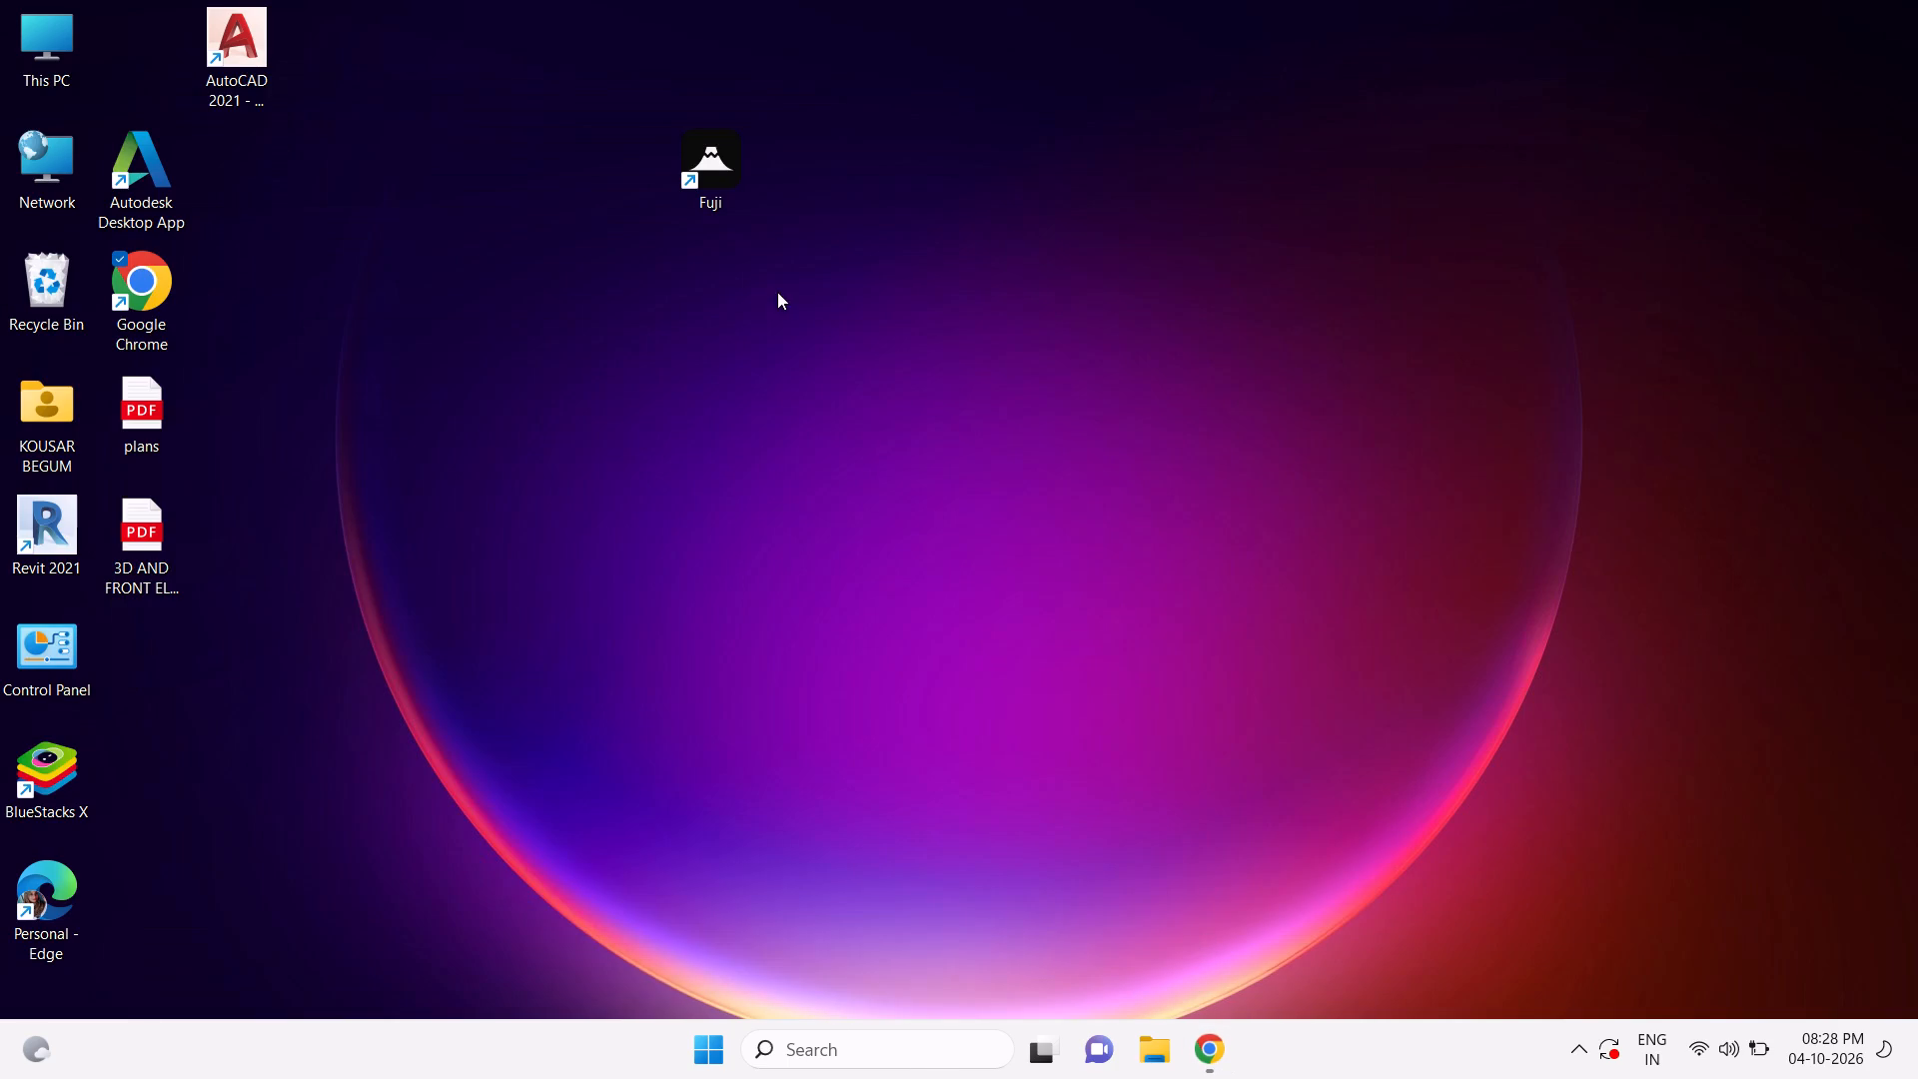
# Launch Revit 2021 from its desktop shortcut.
pyautogui.rightClick(59, 537)
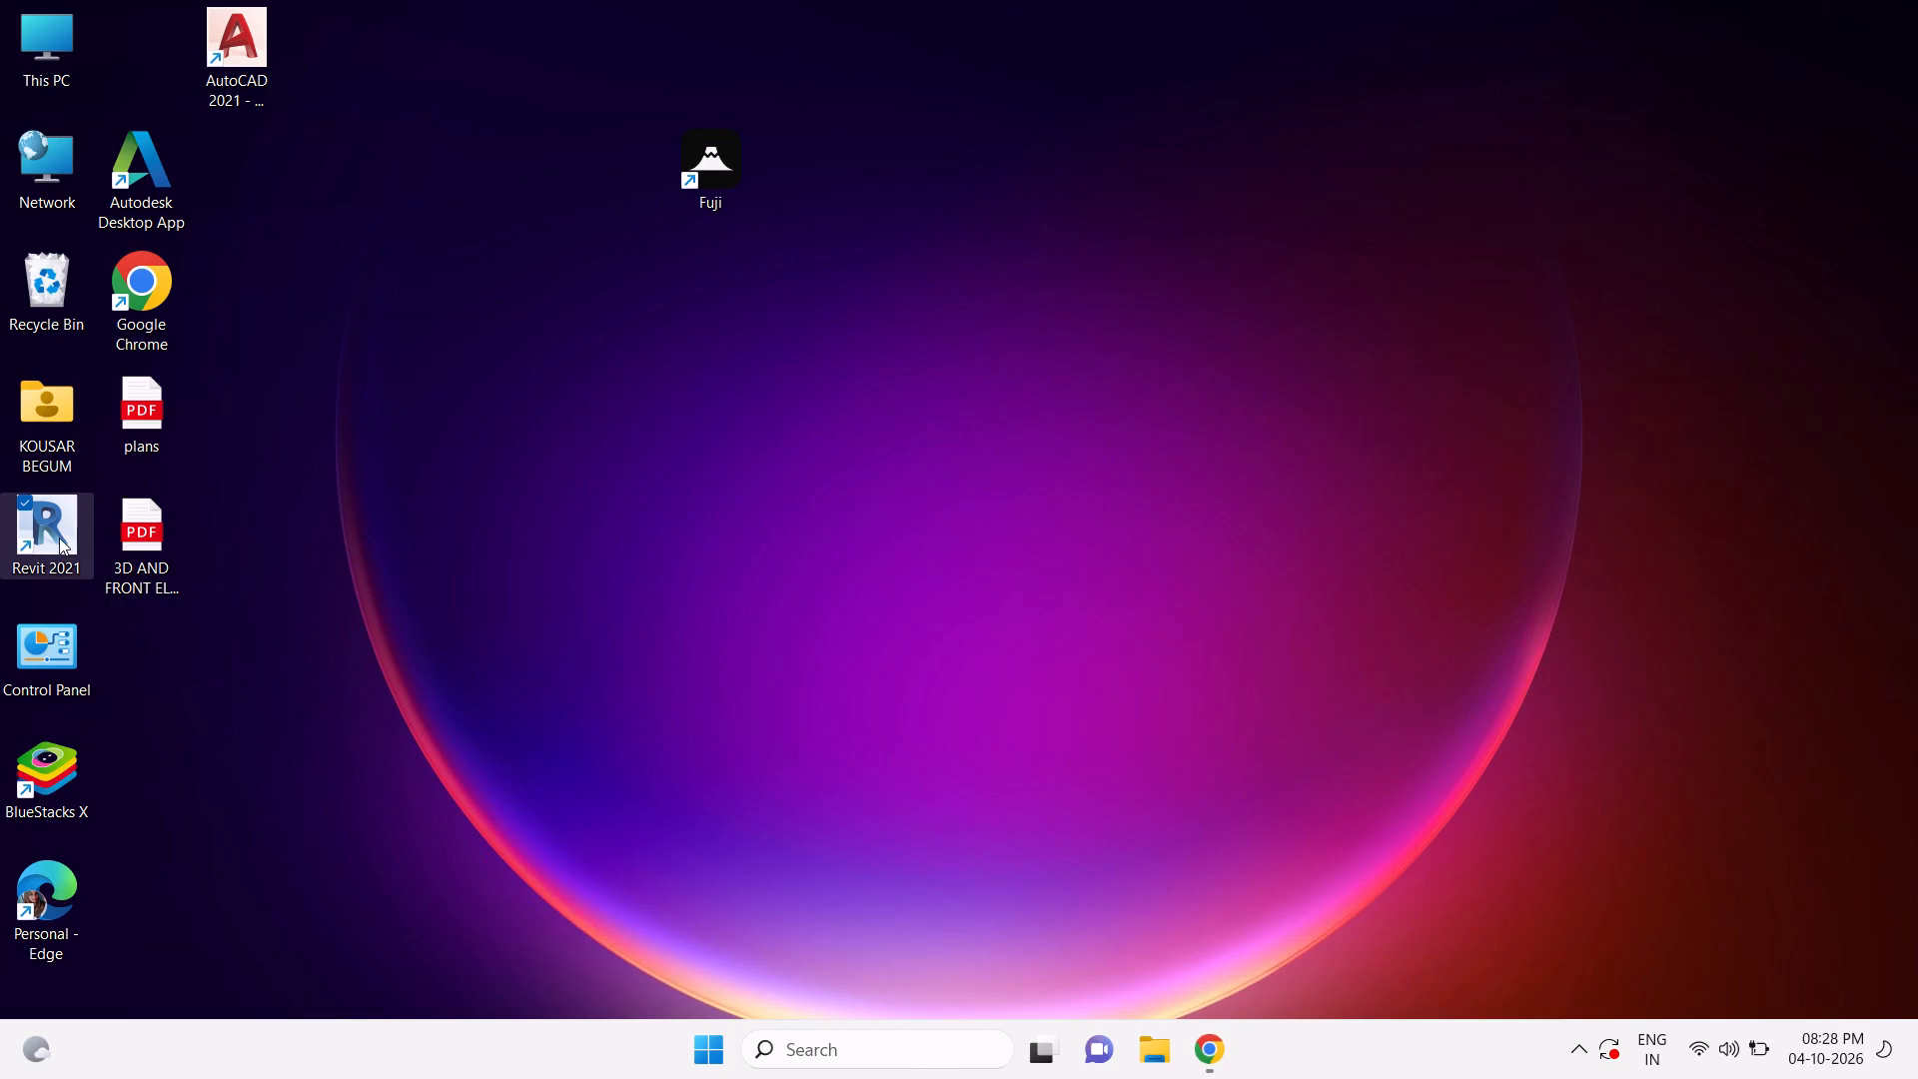
pyautogui.click(159, 622)
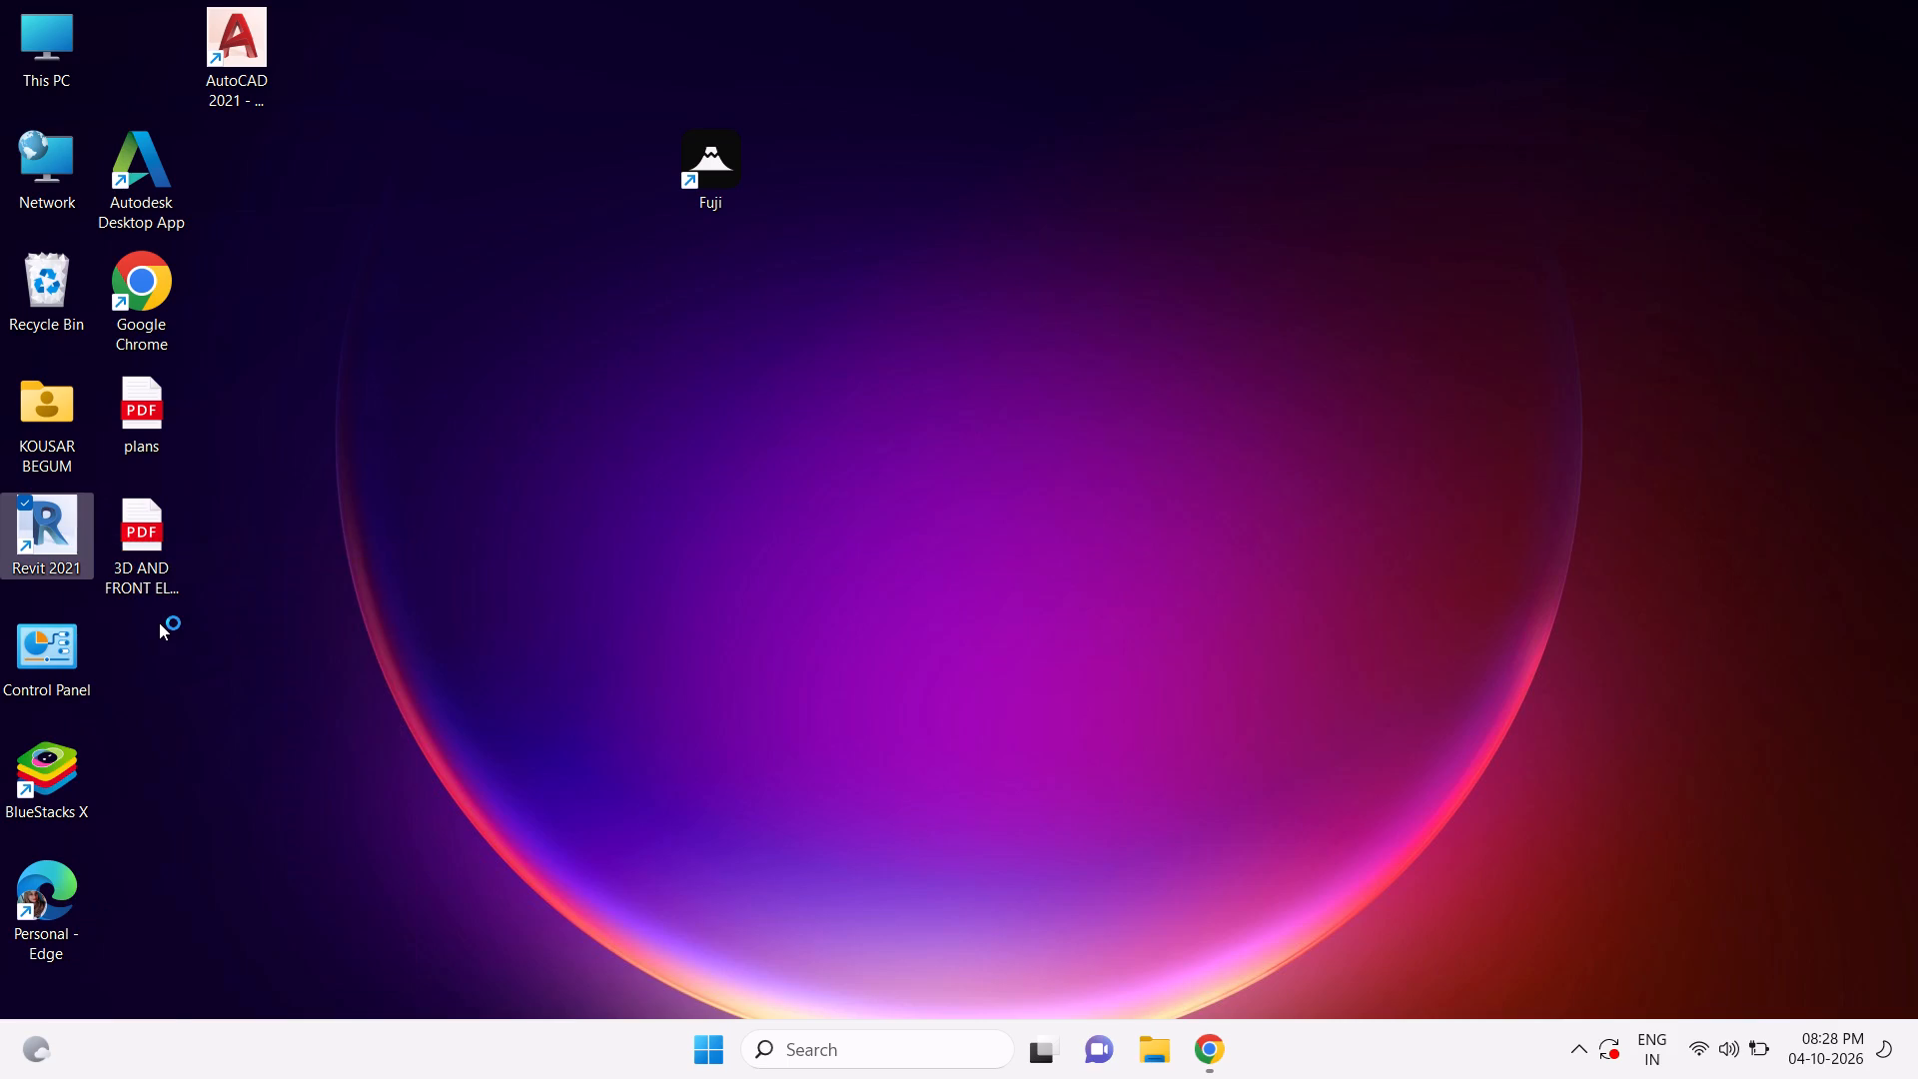
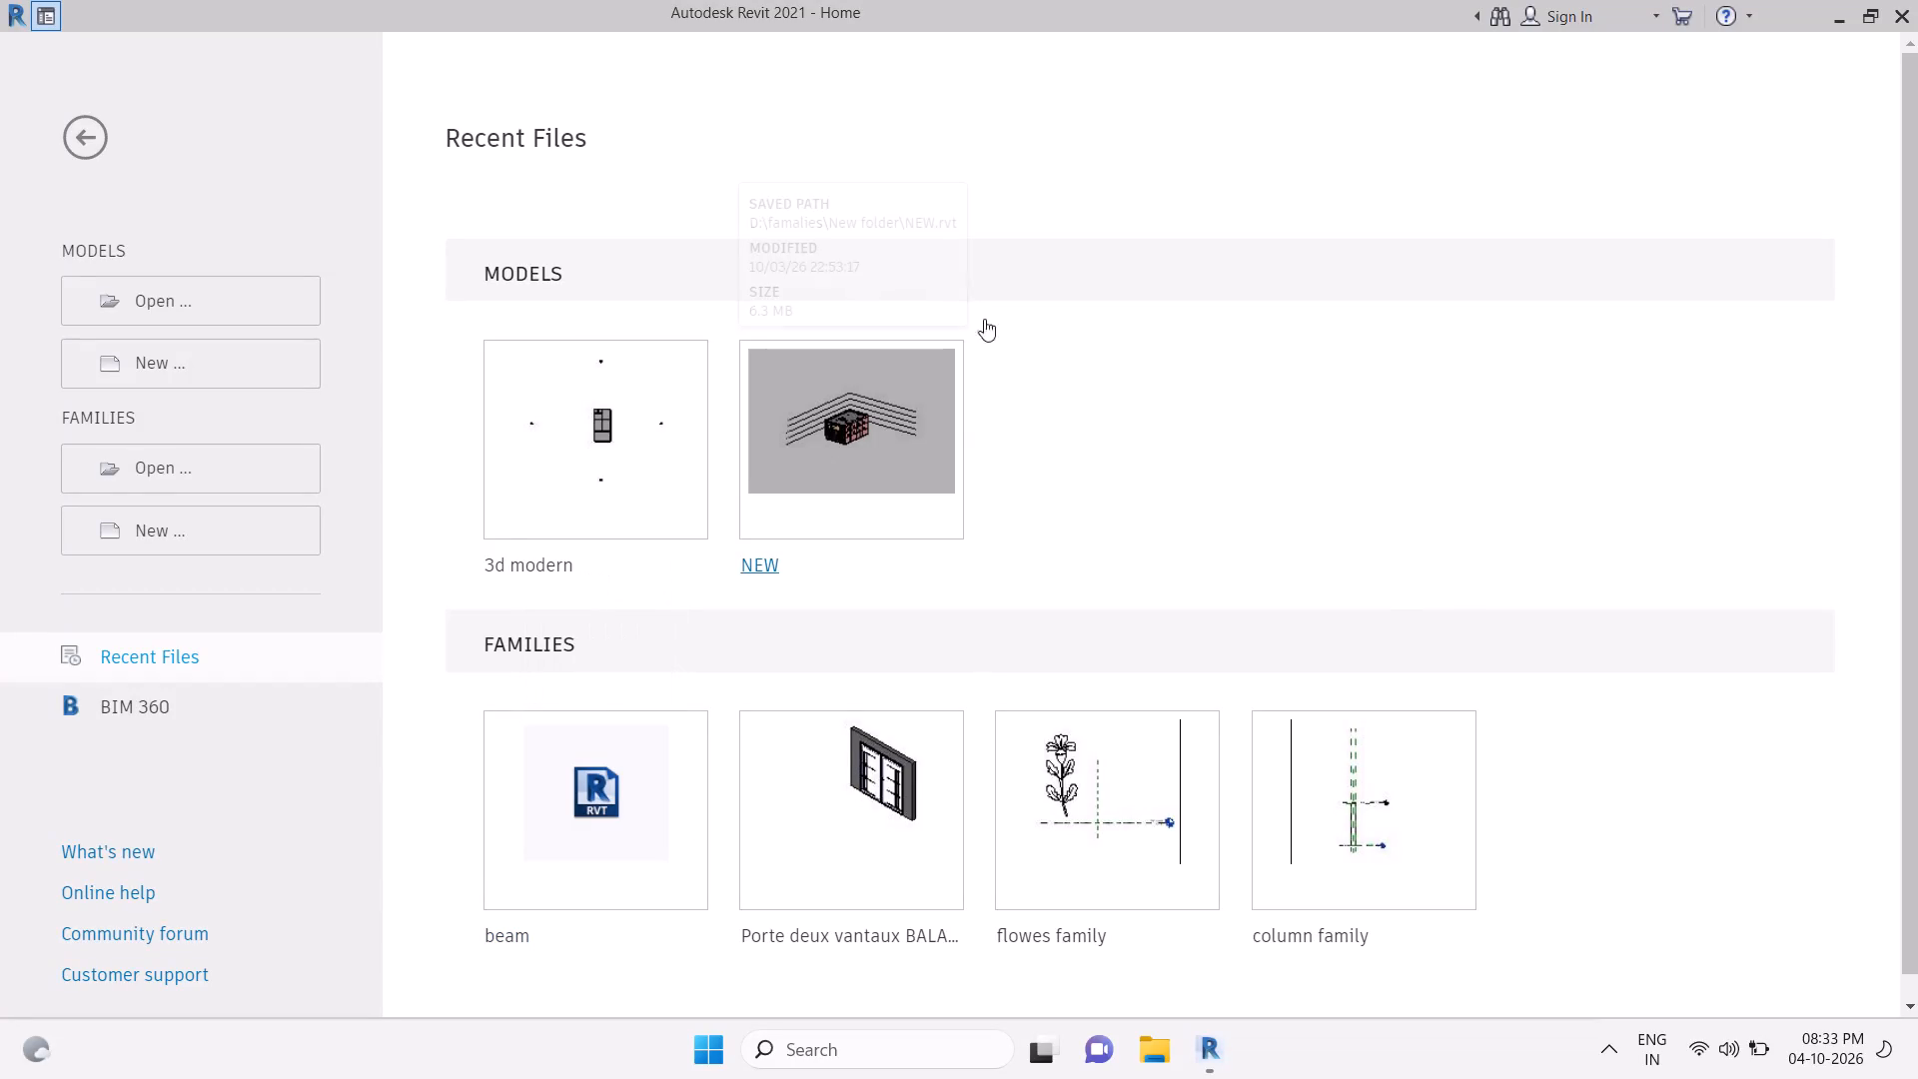
# Minimize the Revit window and refresh the Windows desktop.
pyautogui.click(1832, 22)
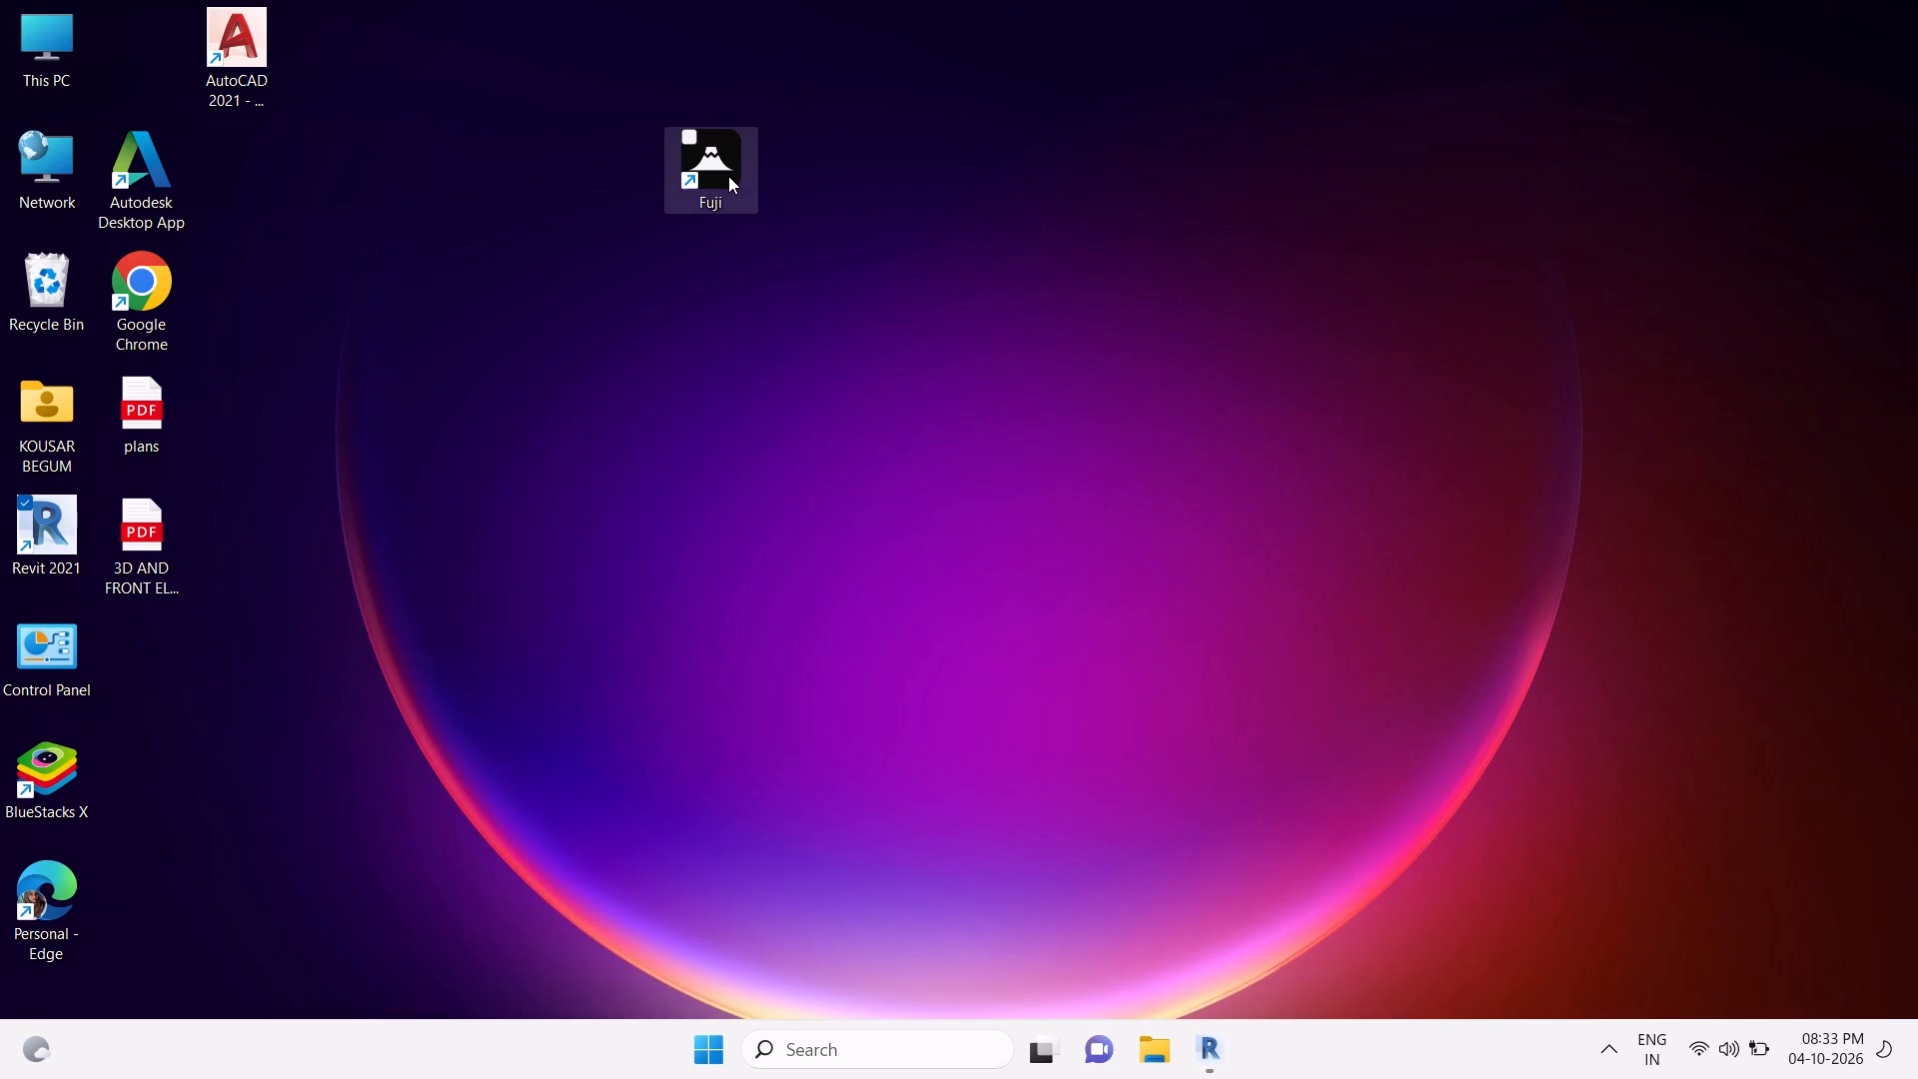
pyautogui.rightClick(1112, 267)
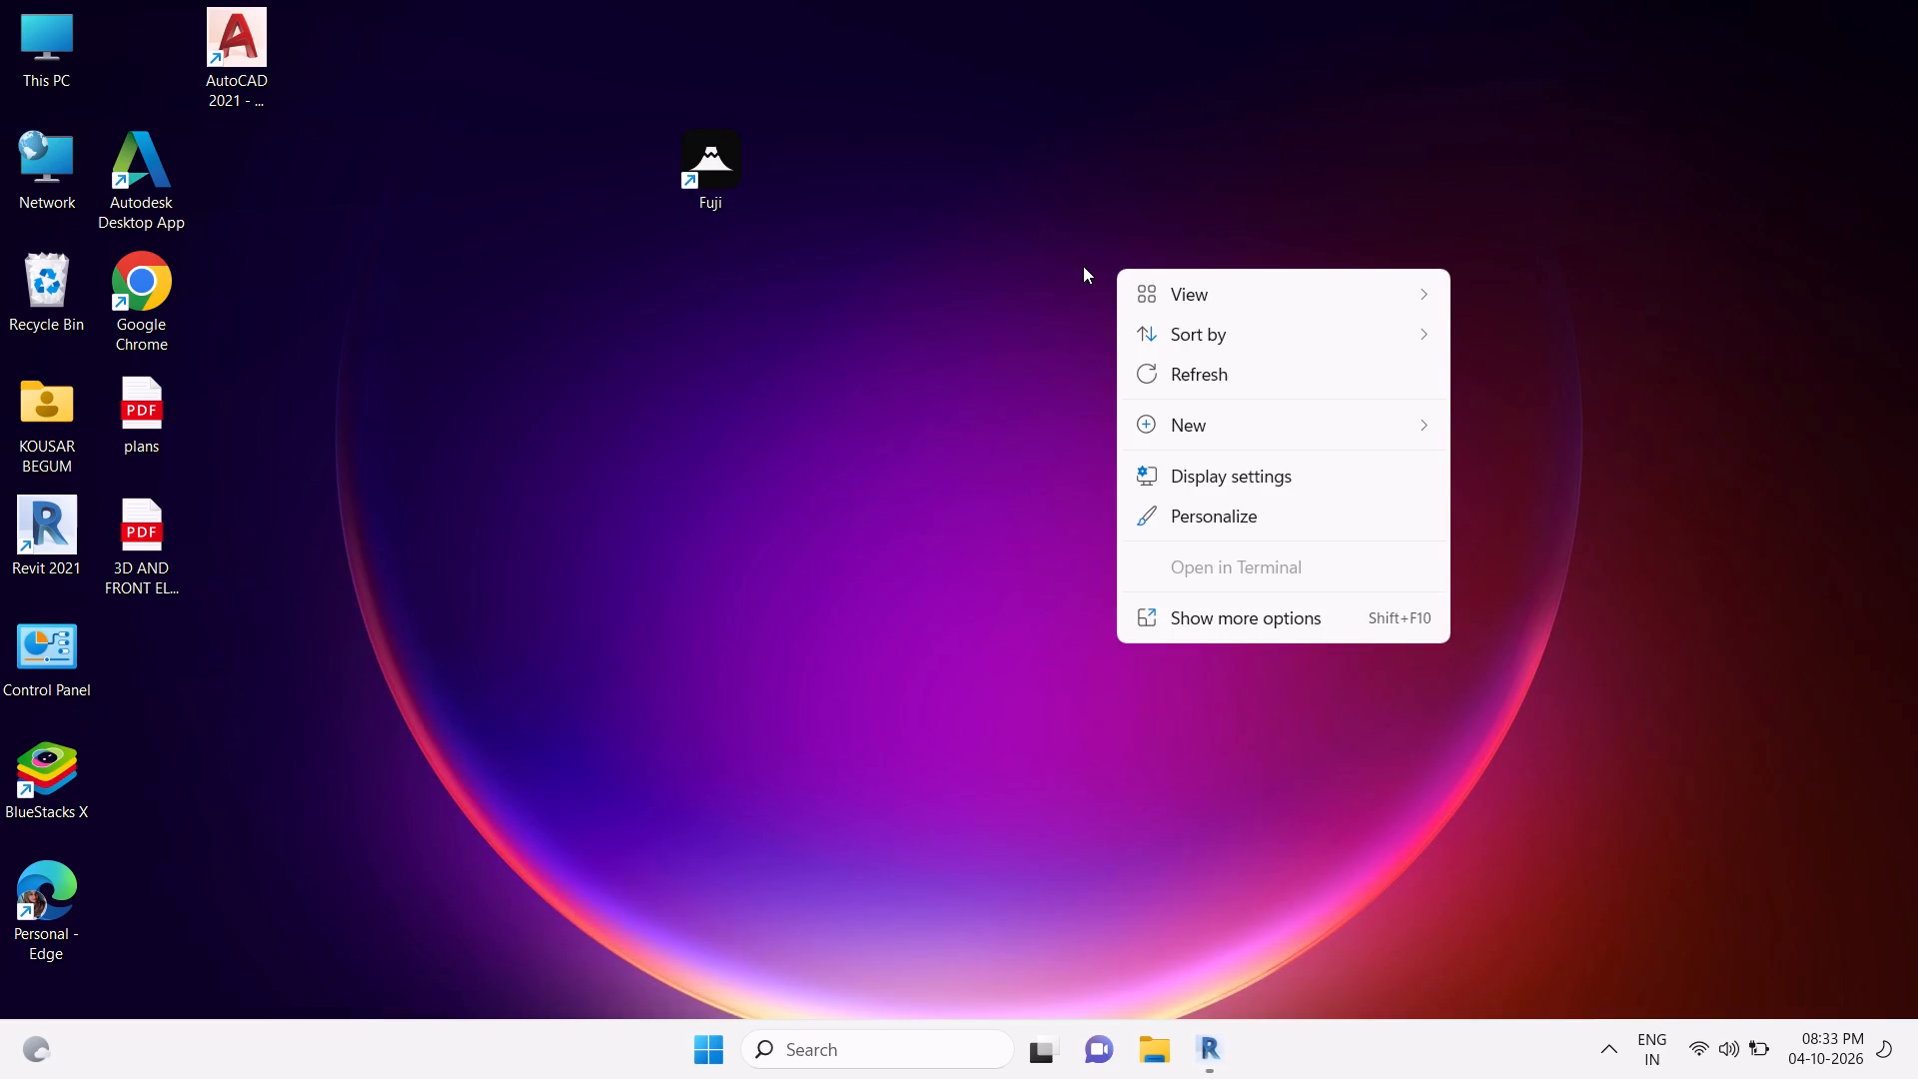
pyautogui.click(1207, 380)
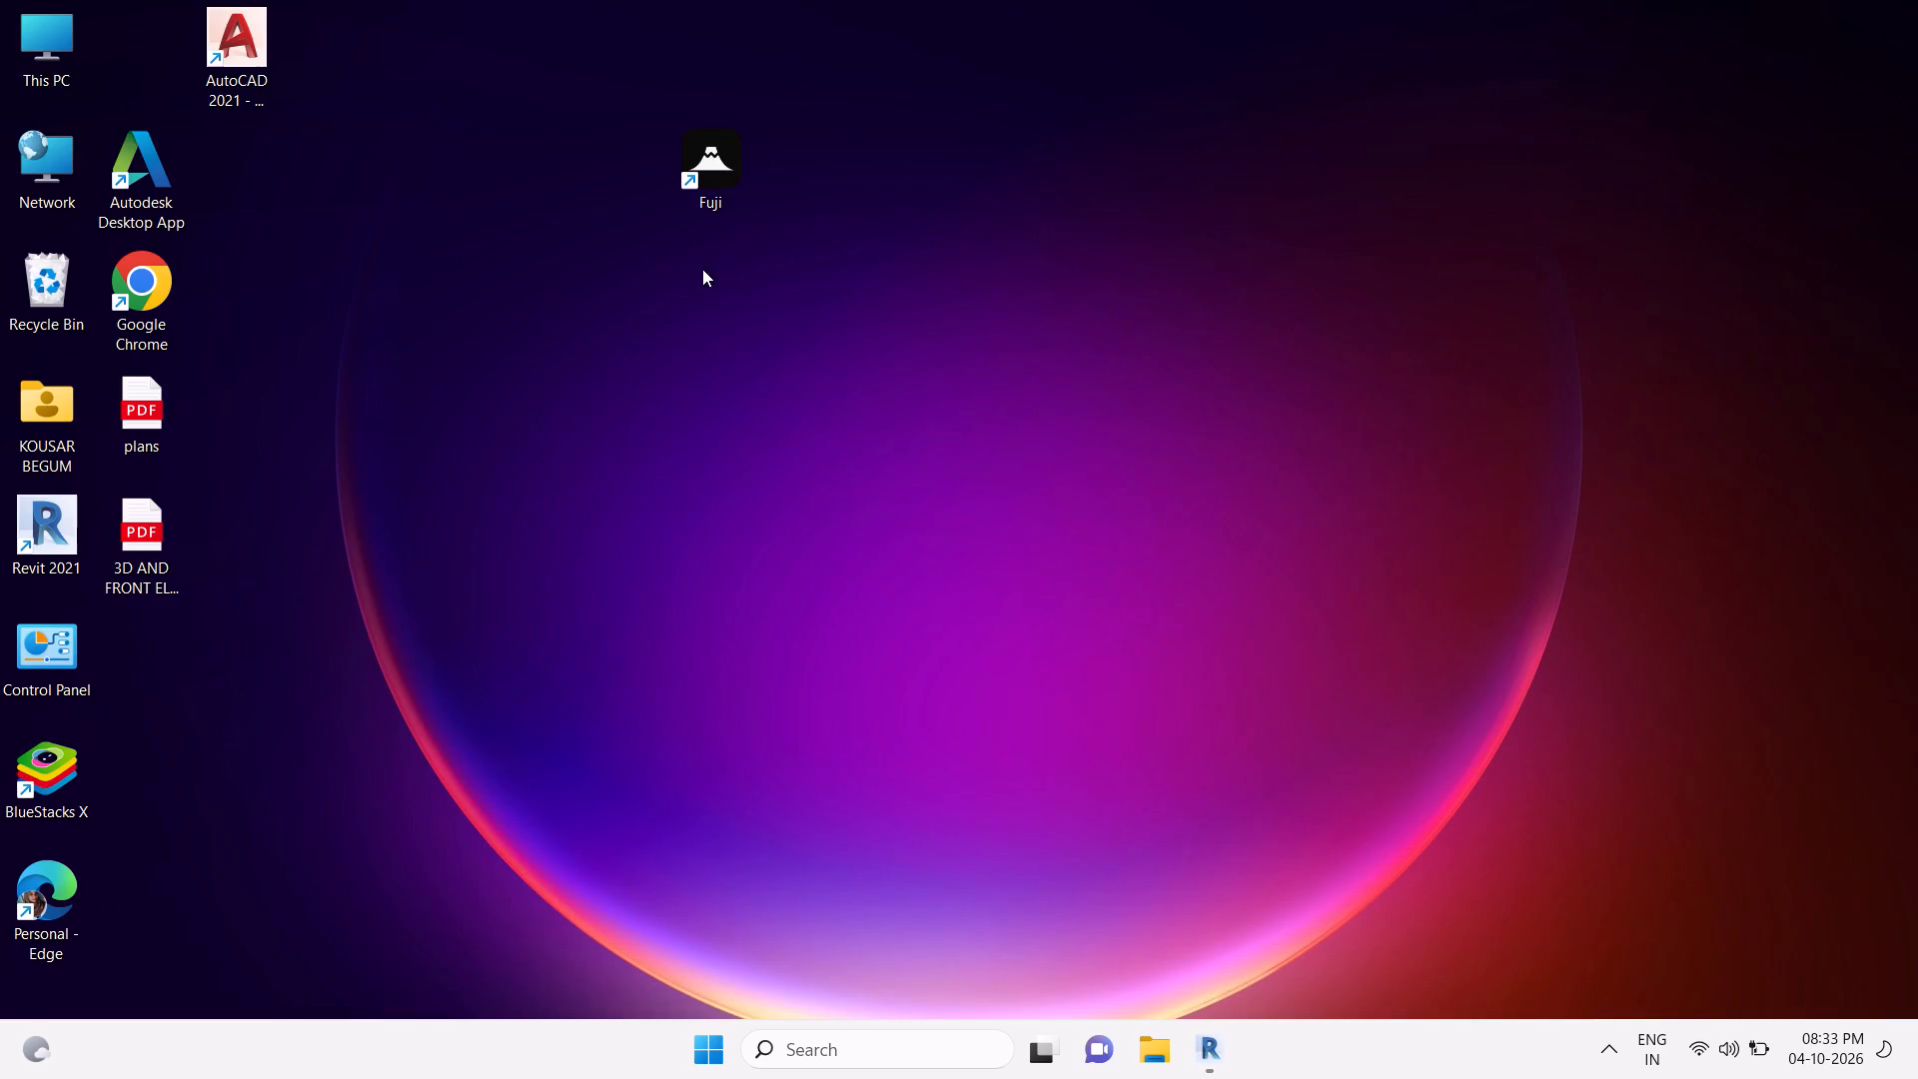
# Launch Fuji from its desktop shortcut.
pyautogui.rightClick(722, 194)
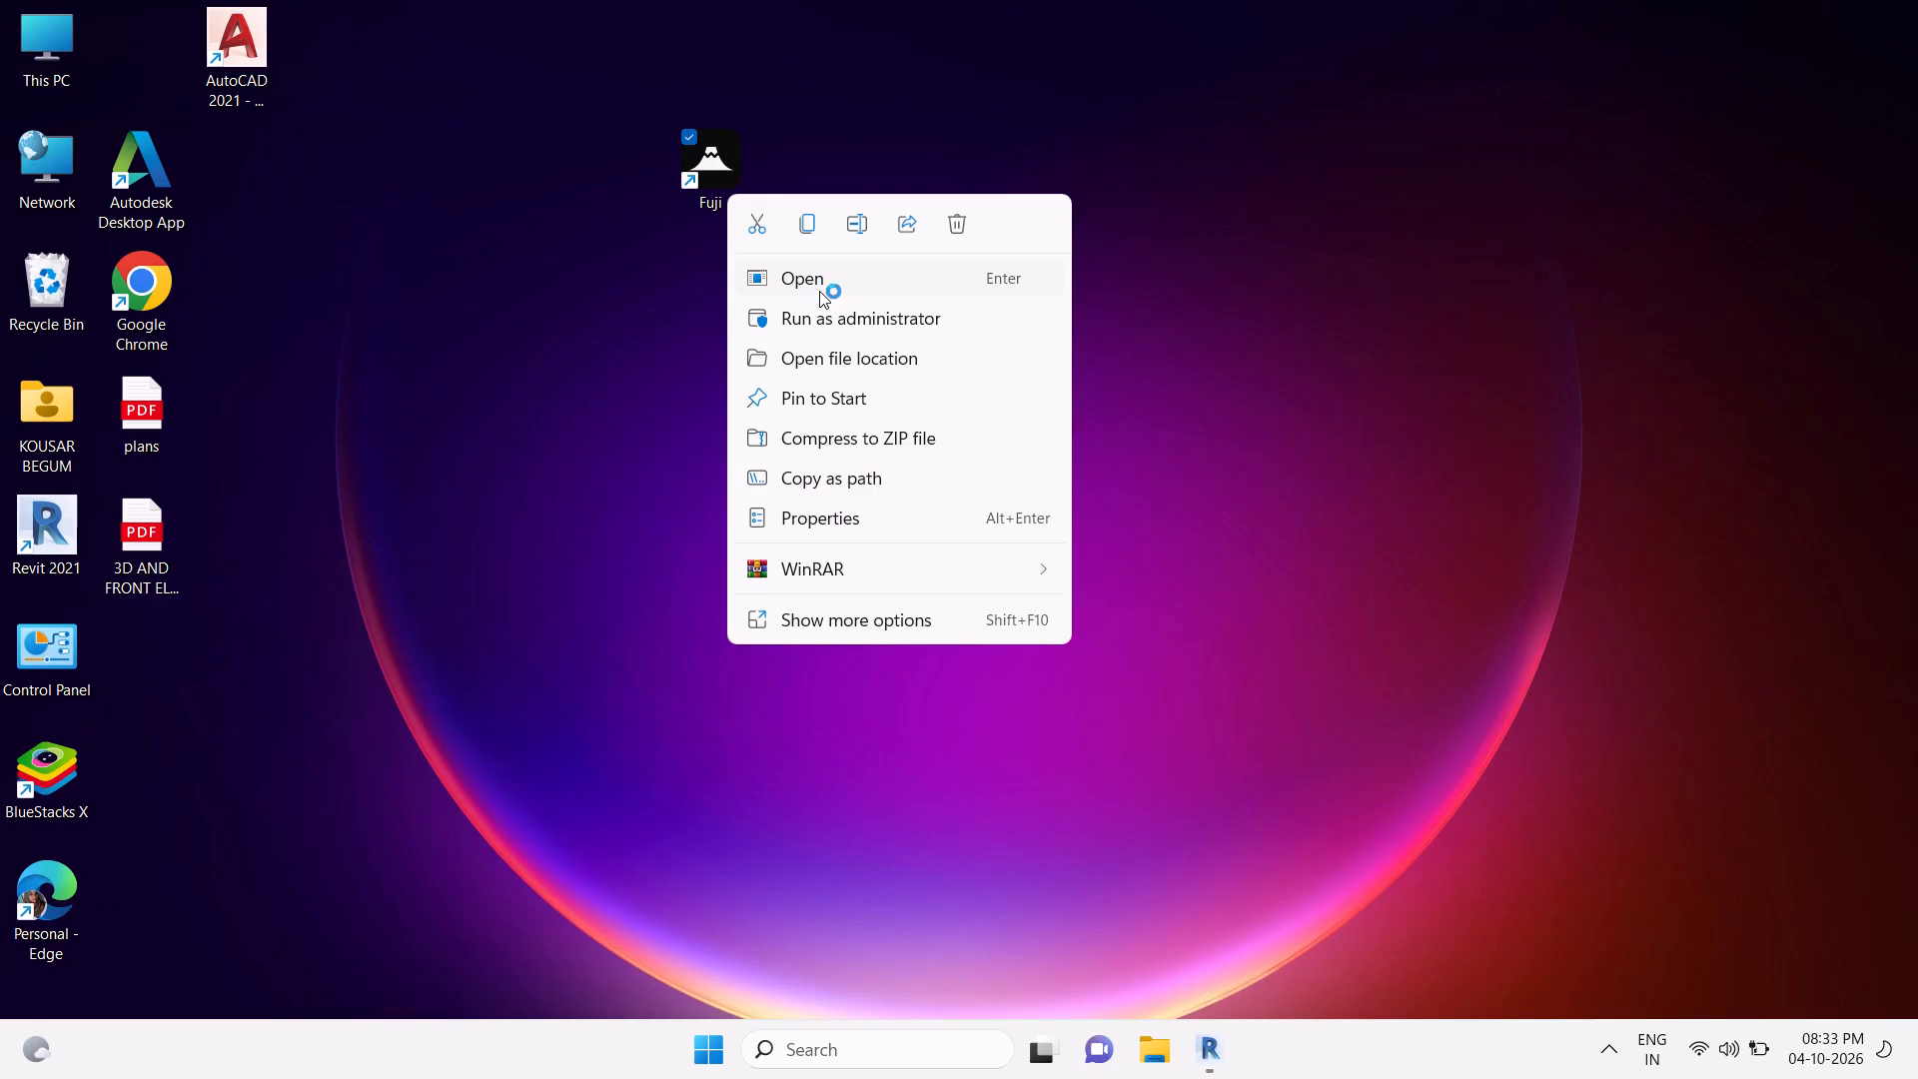
pyautogui.click(819, 292)
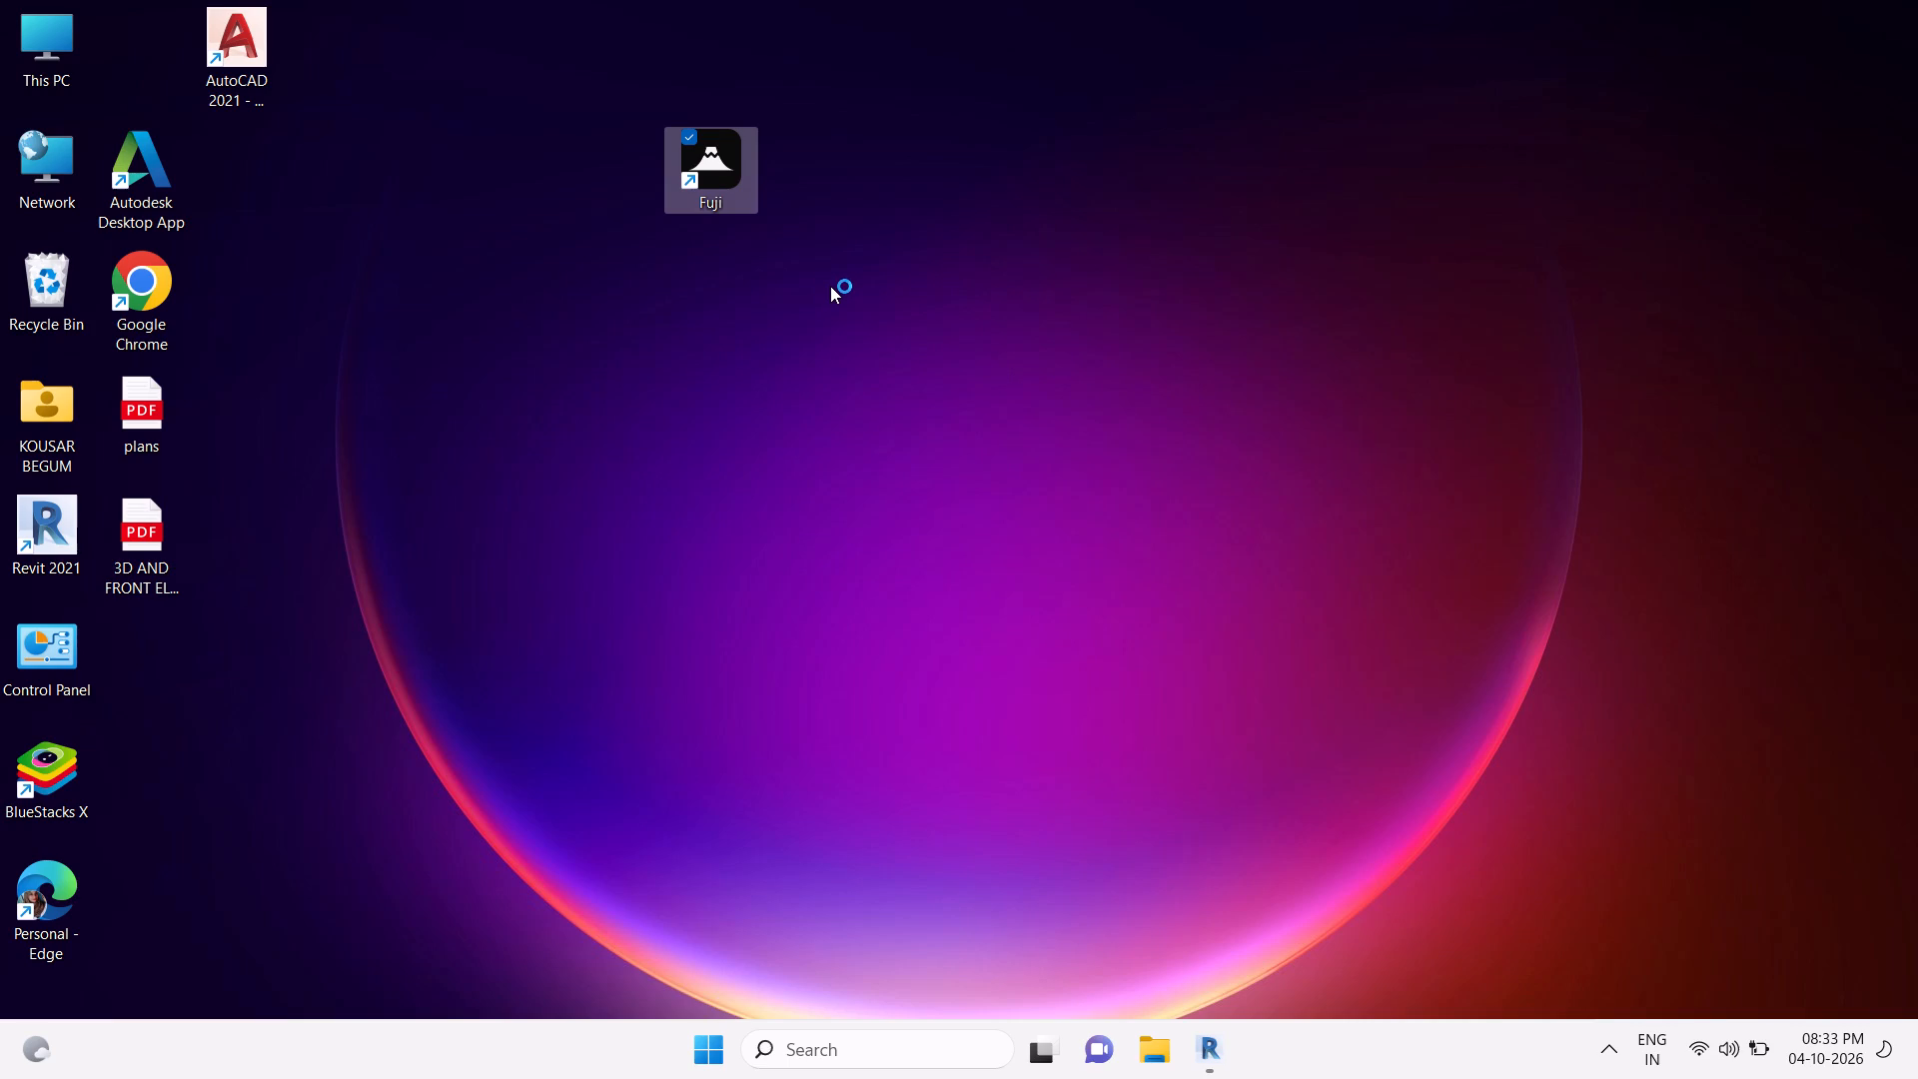
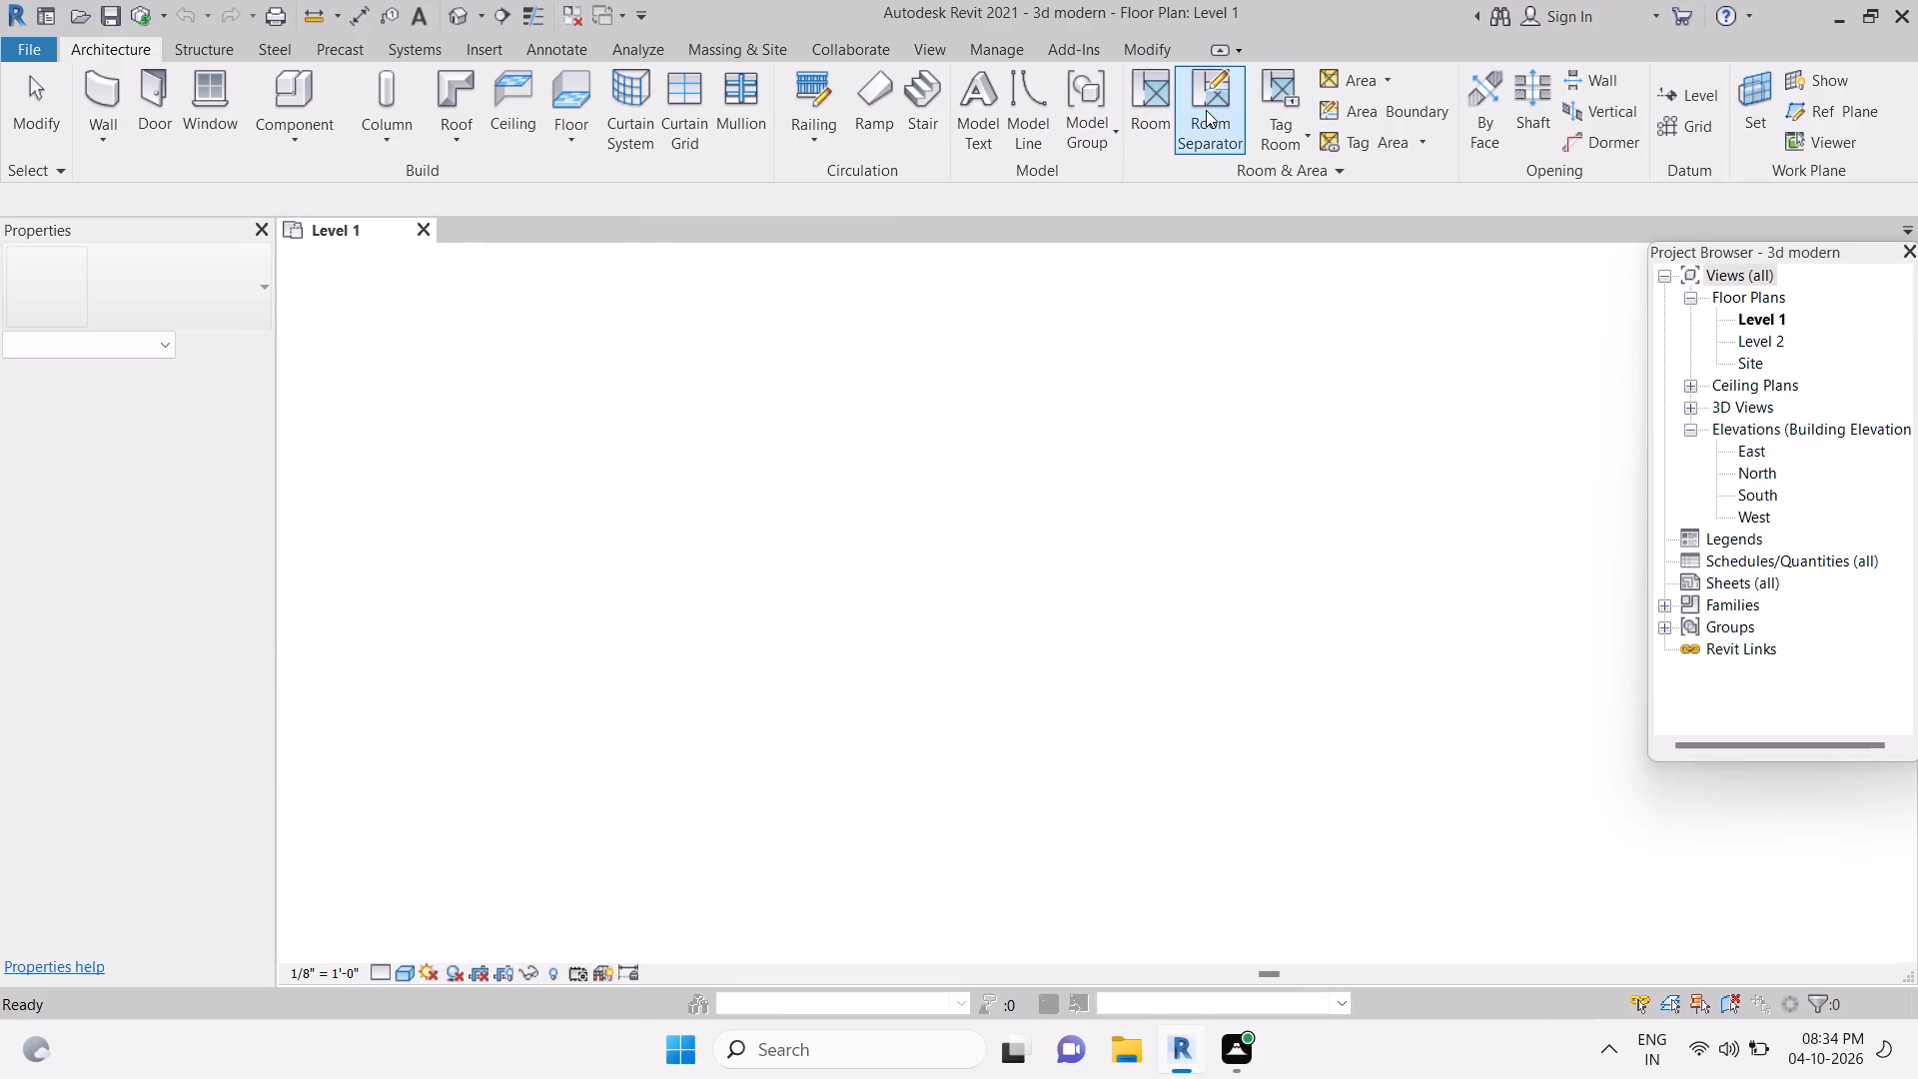
# Examine the existing exterior and interior walls in the Level 1 plan and the default 3D view.
pyautogui.press('Escape')
pyautogui.press('Escape')
pyautogui.press('Escape')
pyautogui.scroll(2, 1156, 550)
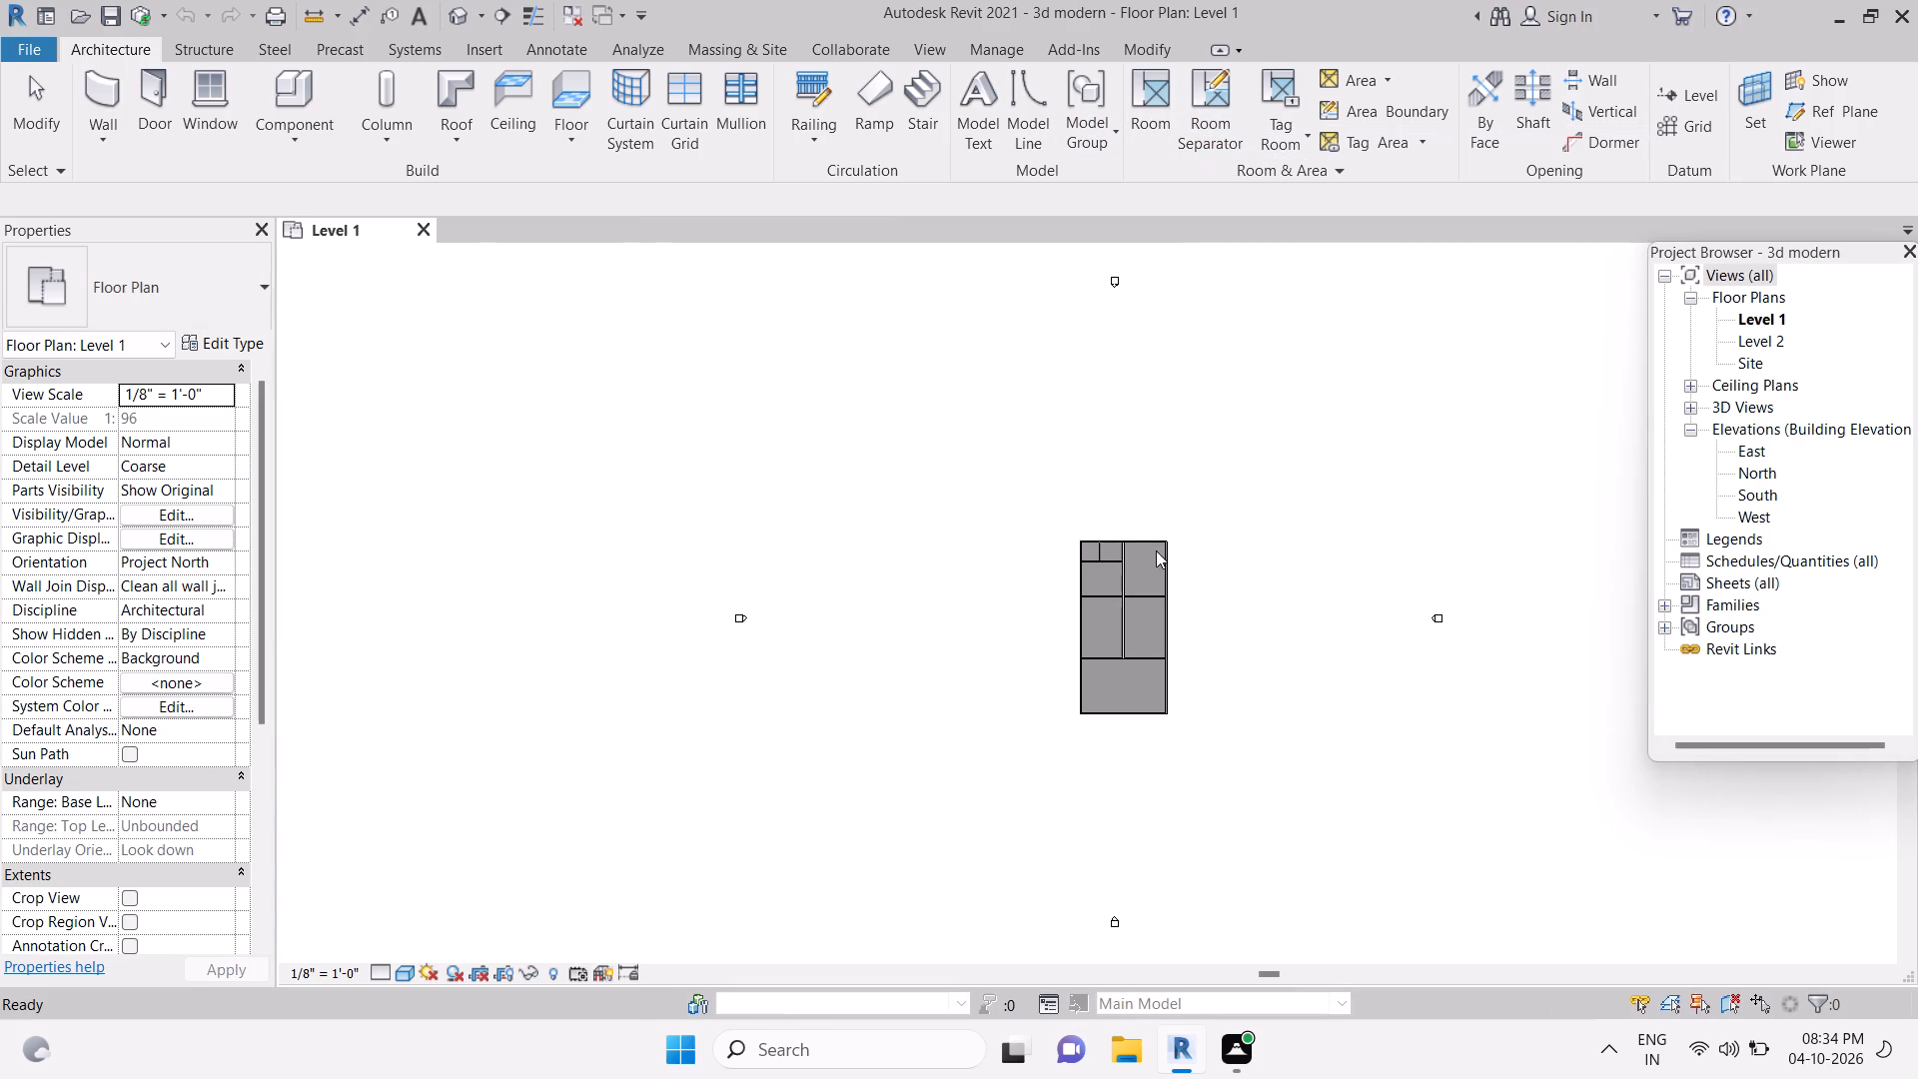
pyautogui.scroll(4, 1156, 550)
pyautogui.moveTo(1113, 615); pyautogui.dragTo(1079, 503, button='middle')
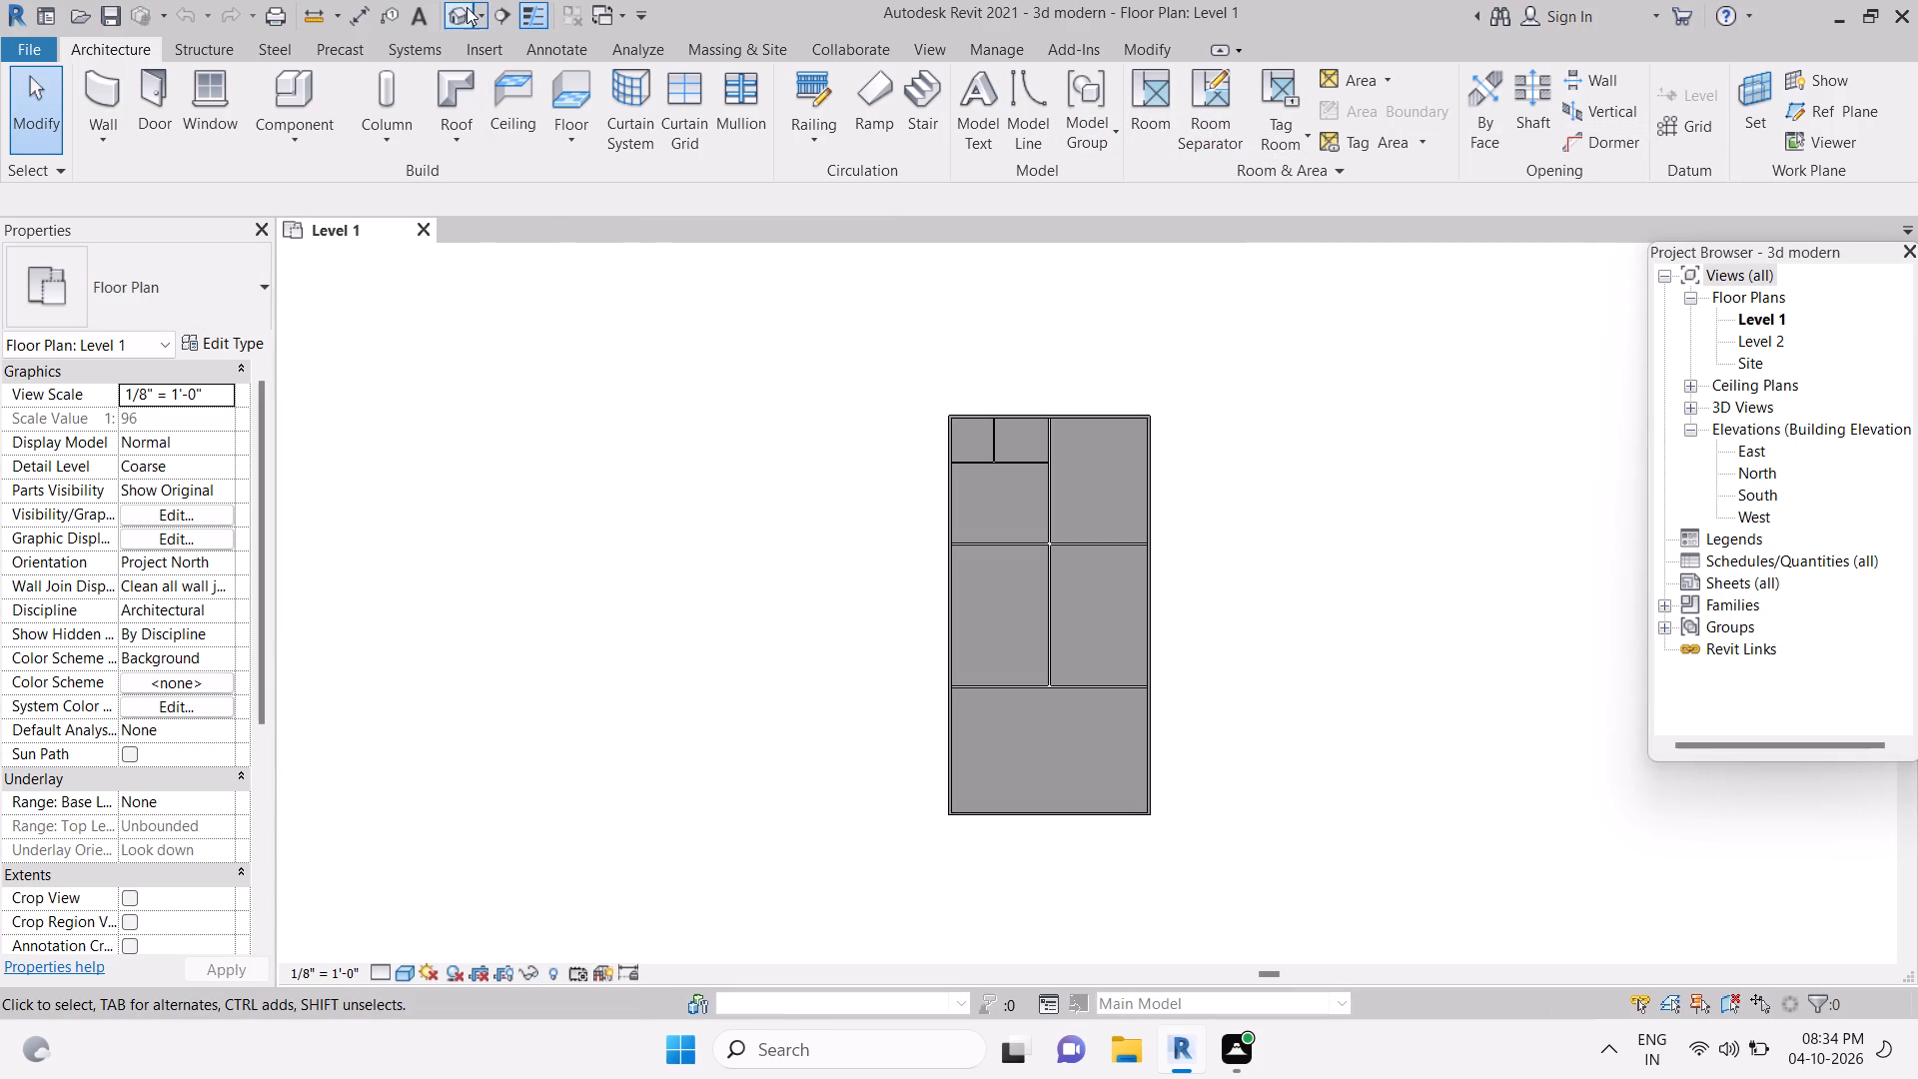
pyautogui.click(462, 13)
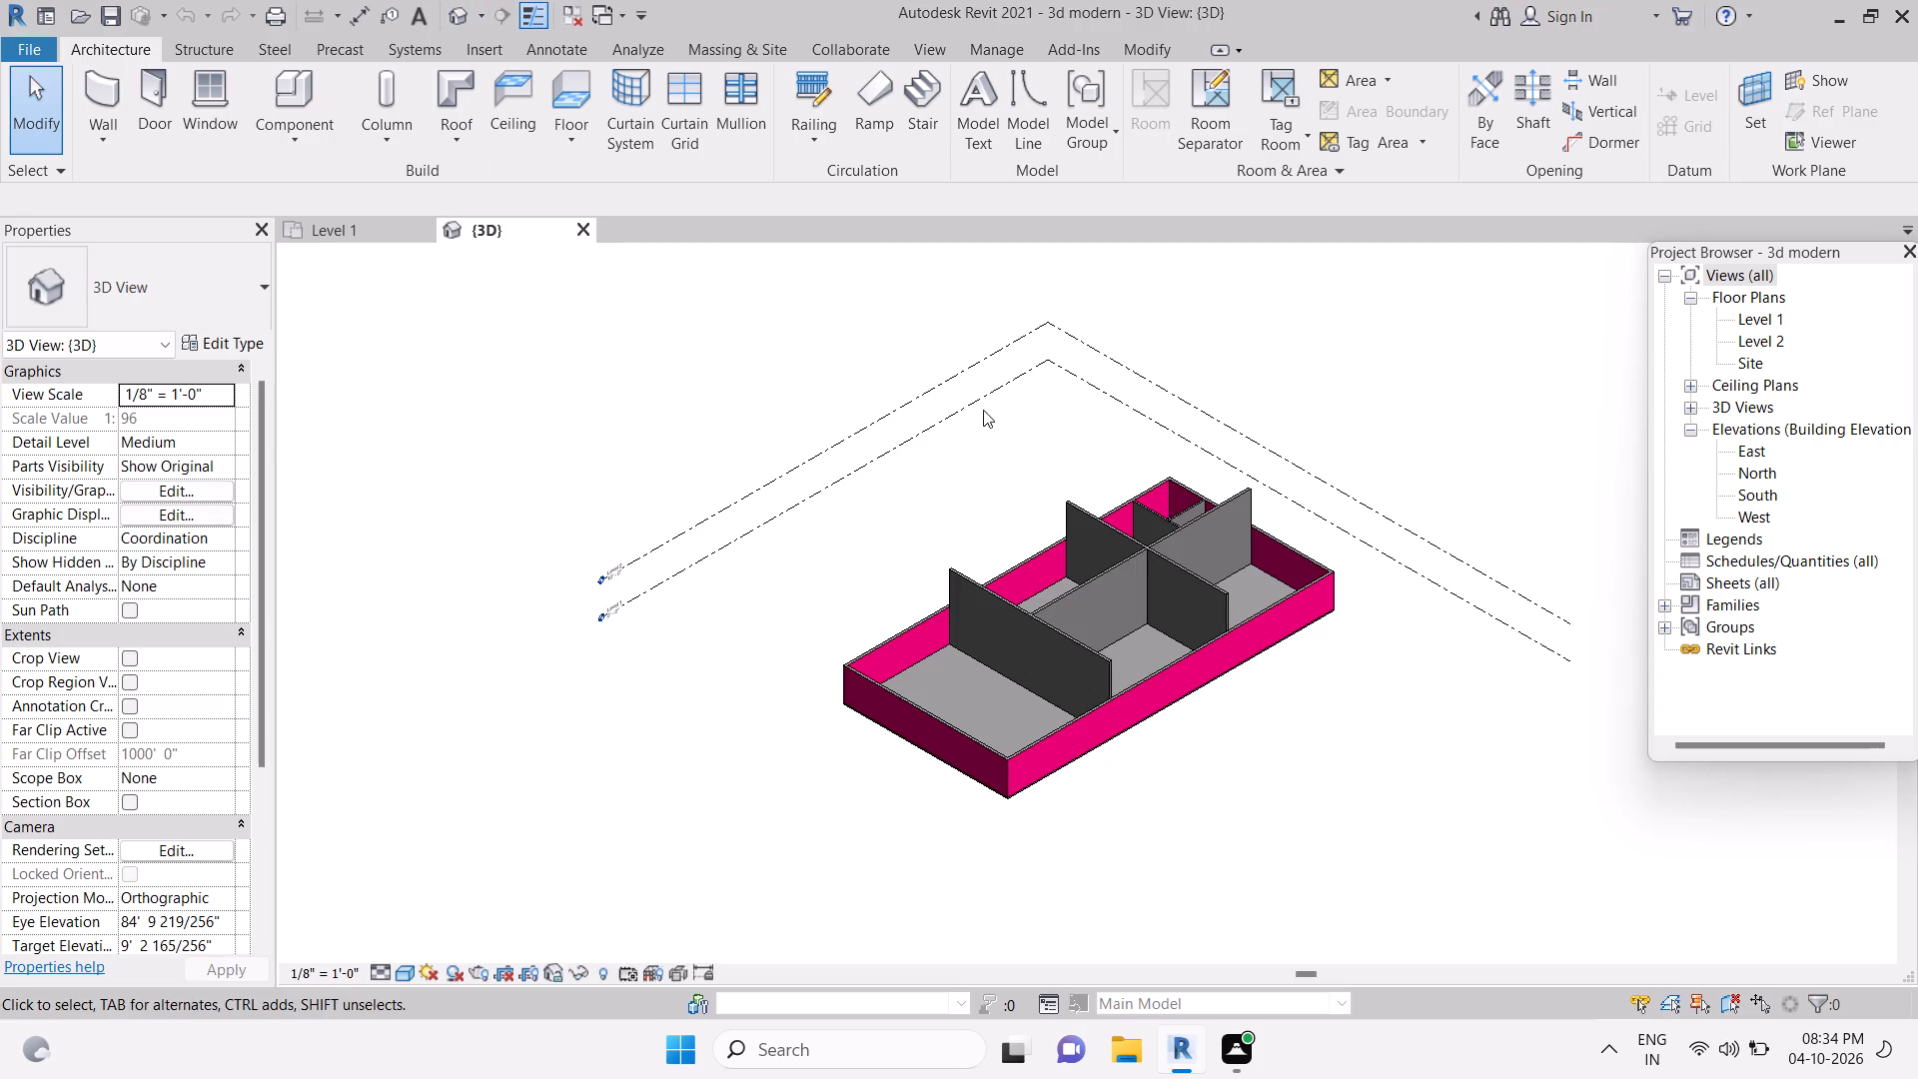
pyautogui.keyDown('shift'); pyautogui.moveTo(994, 702); pyautogui.dragTo(1278, 680, button='middle'); pyautogui.keyUp('shift')
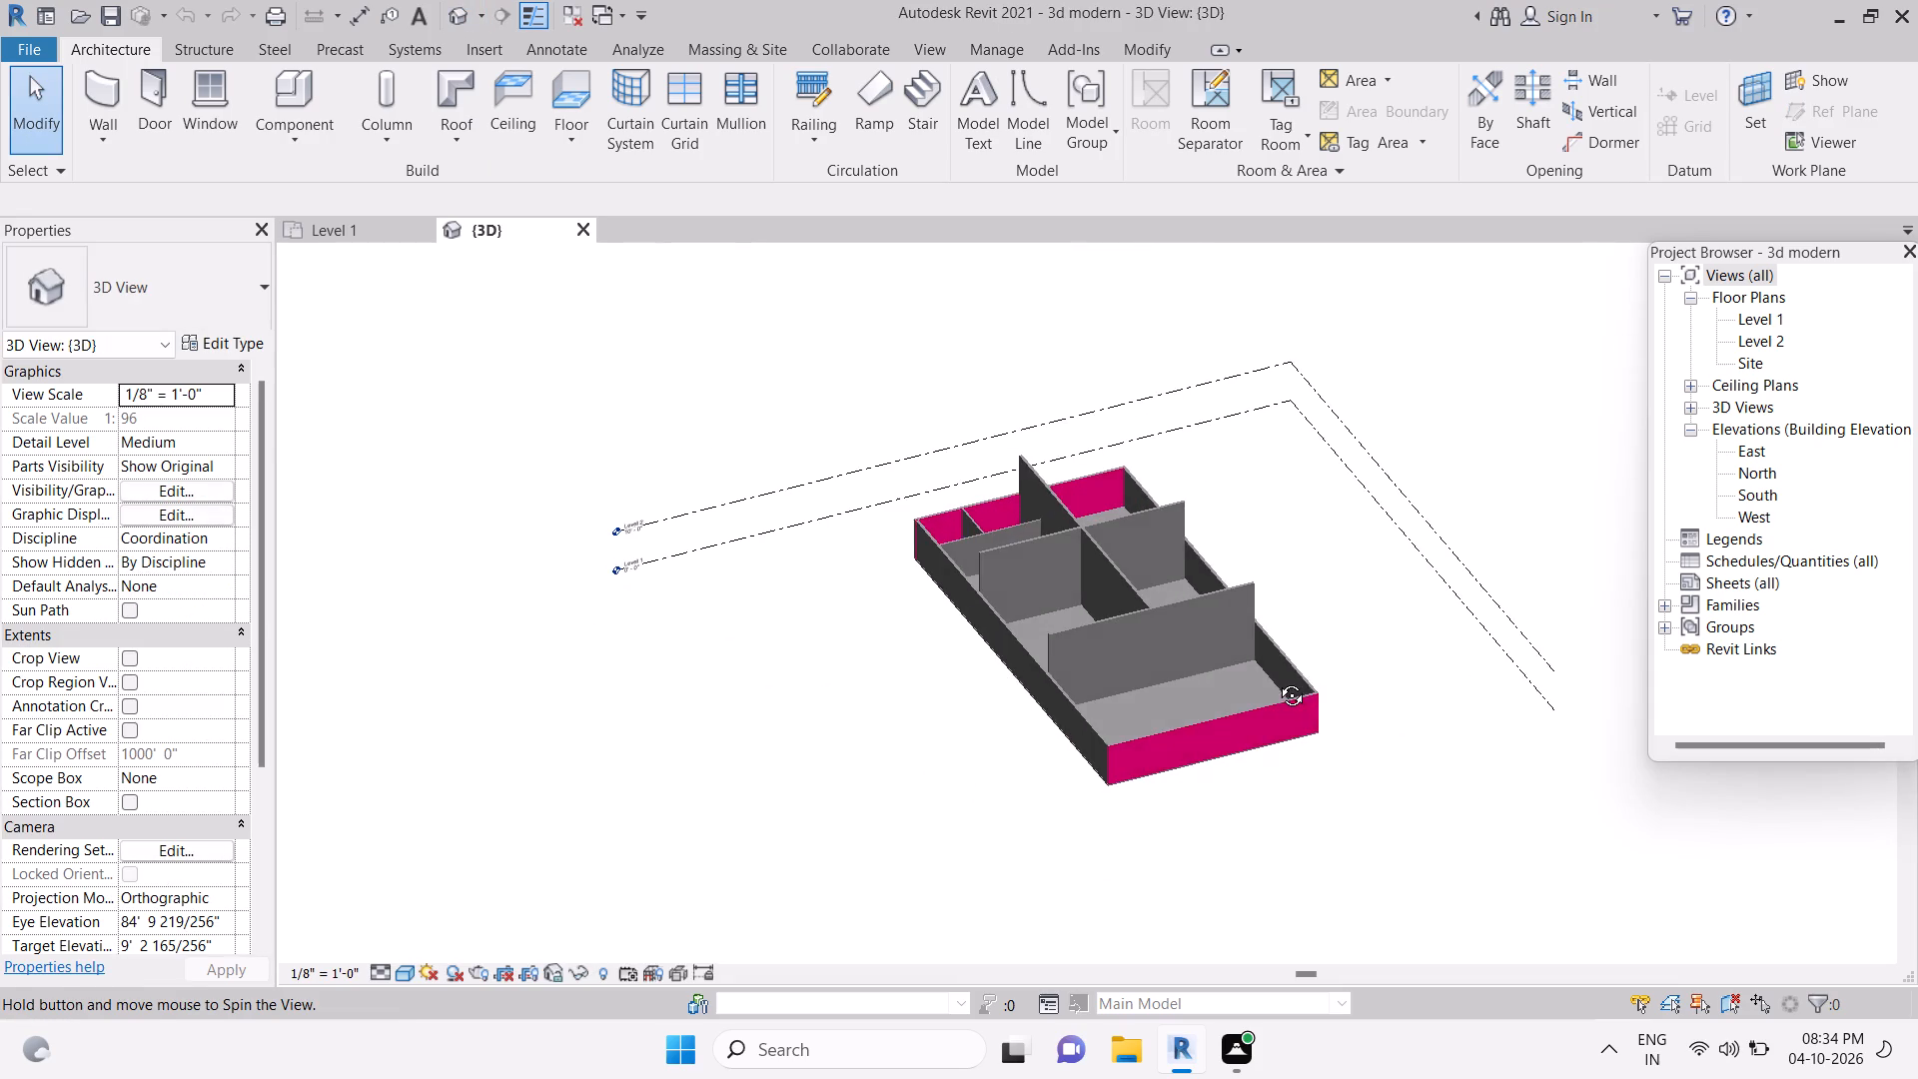
pyautogui.press('Escape')
pyautogui.press('Escape')
pyautogui.scroll(5, 1075, 636)
pyautogui.press('Escape')
pyautogui.click(1093, 623)
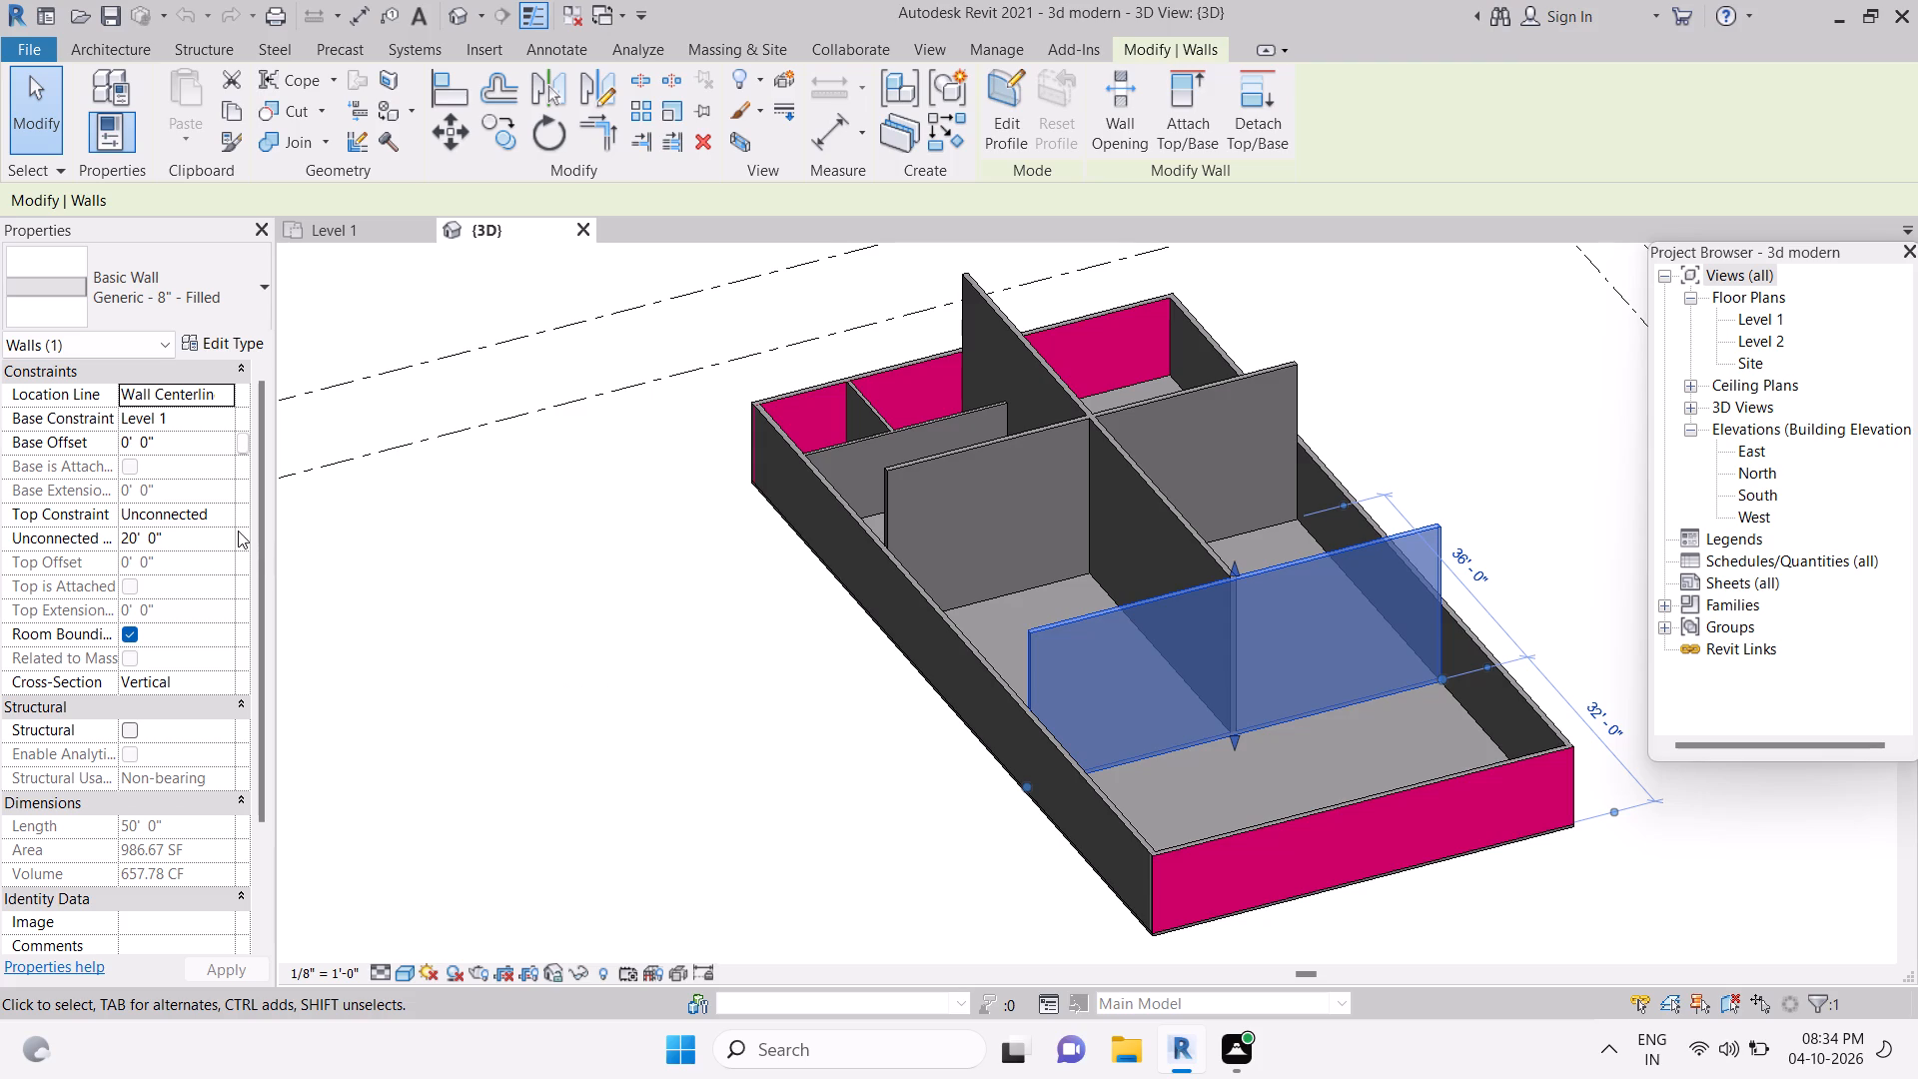
pyautogui.press('Escape')
pyautogui.press('Escape')
pyautogui.press('Escape')
pyautogui.press('Escape')
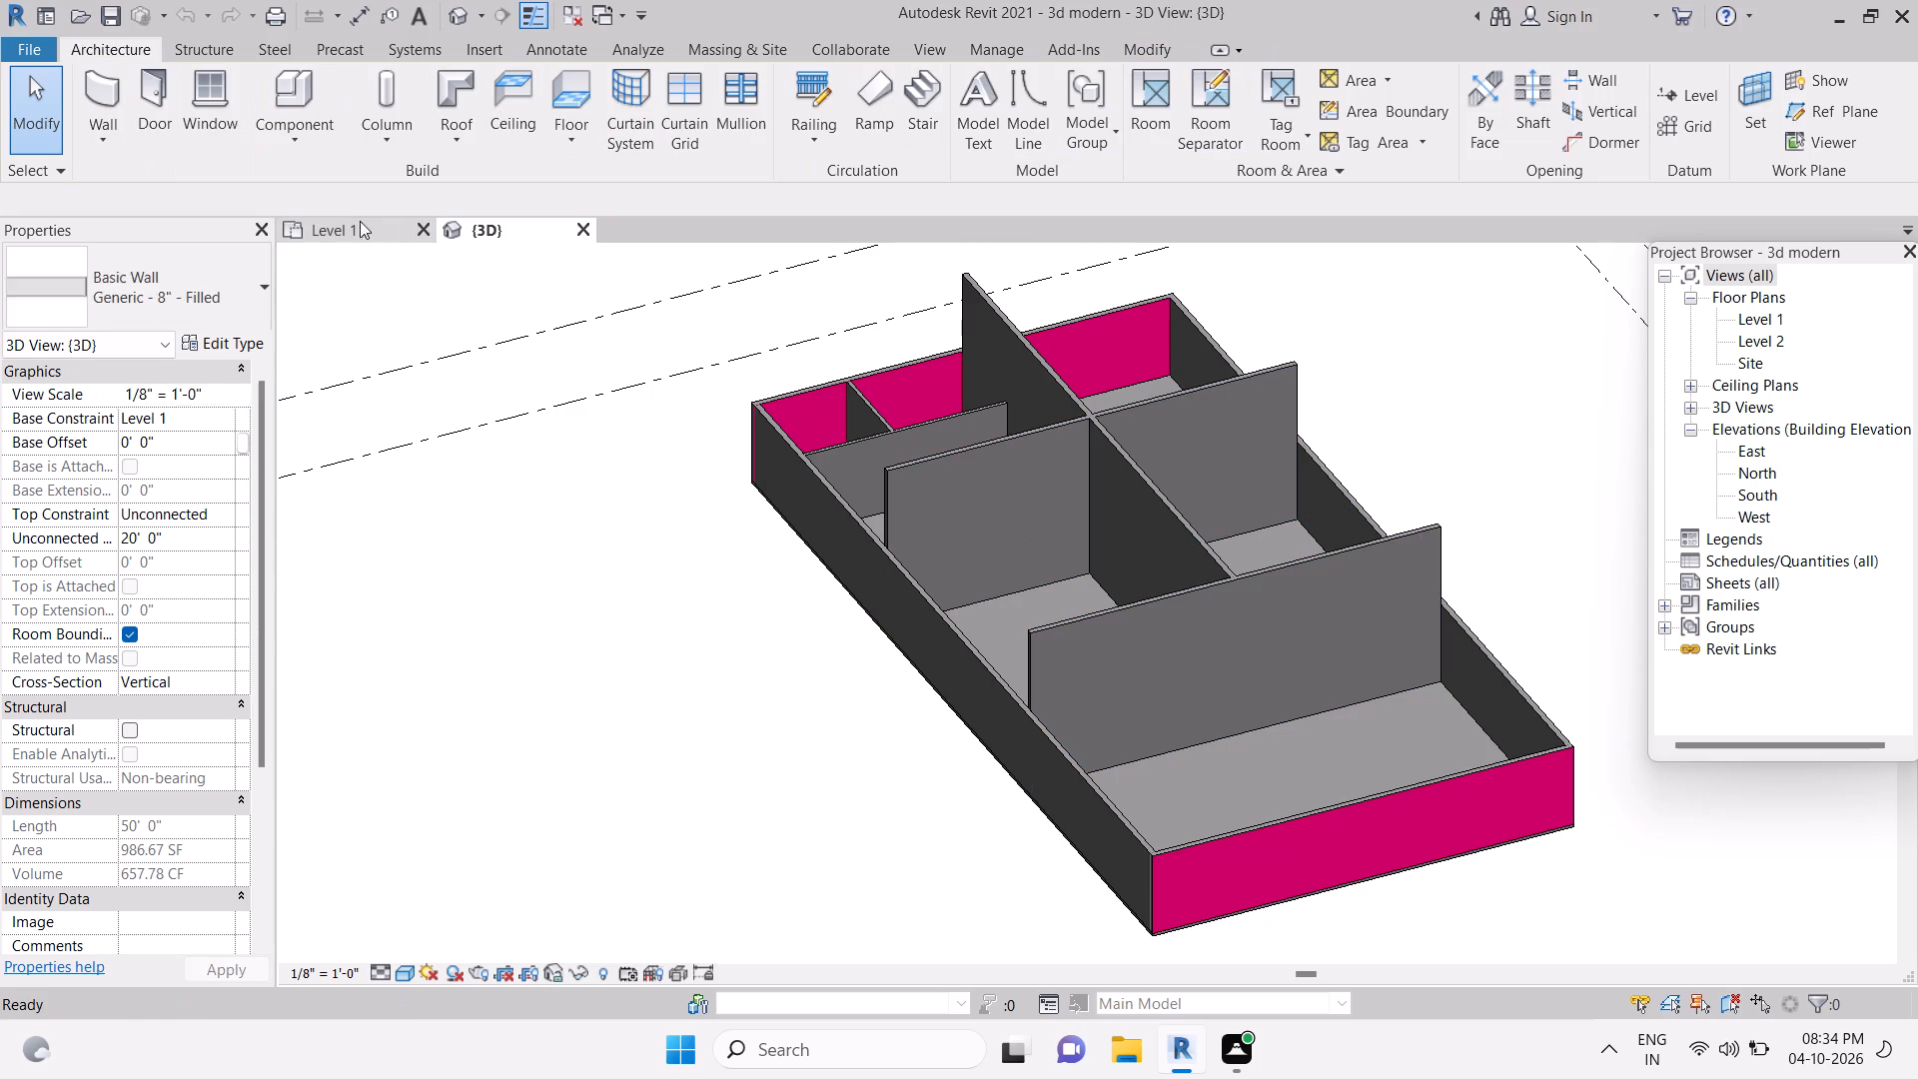
# In the Level 1 plan, delete the central lengthwise partition wall and the upper full-width cross wall.
pyautogui.click(348, 227)
pyautogui.press('Escape')
pyautogui.press('Escape')
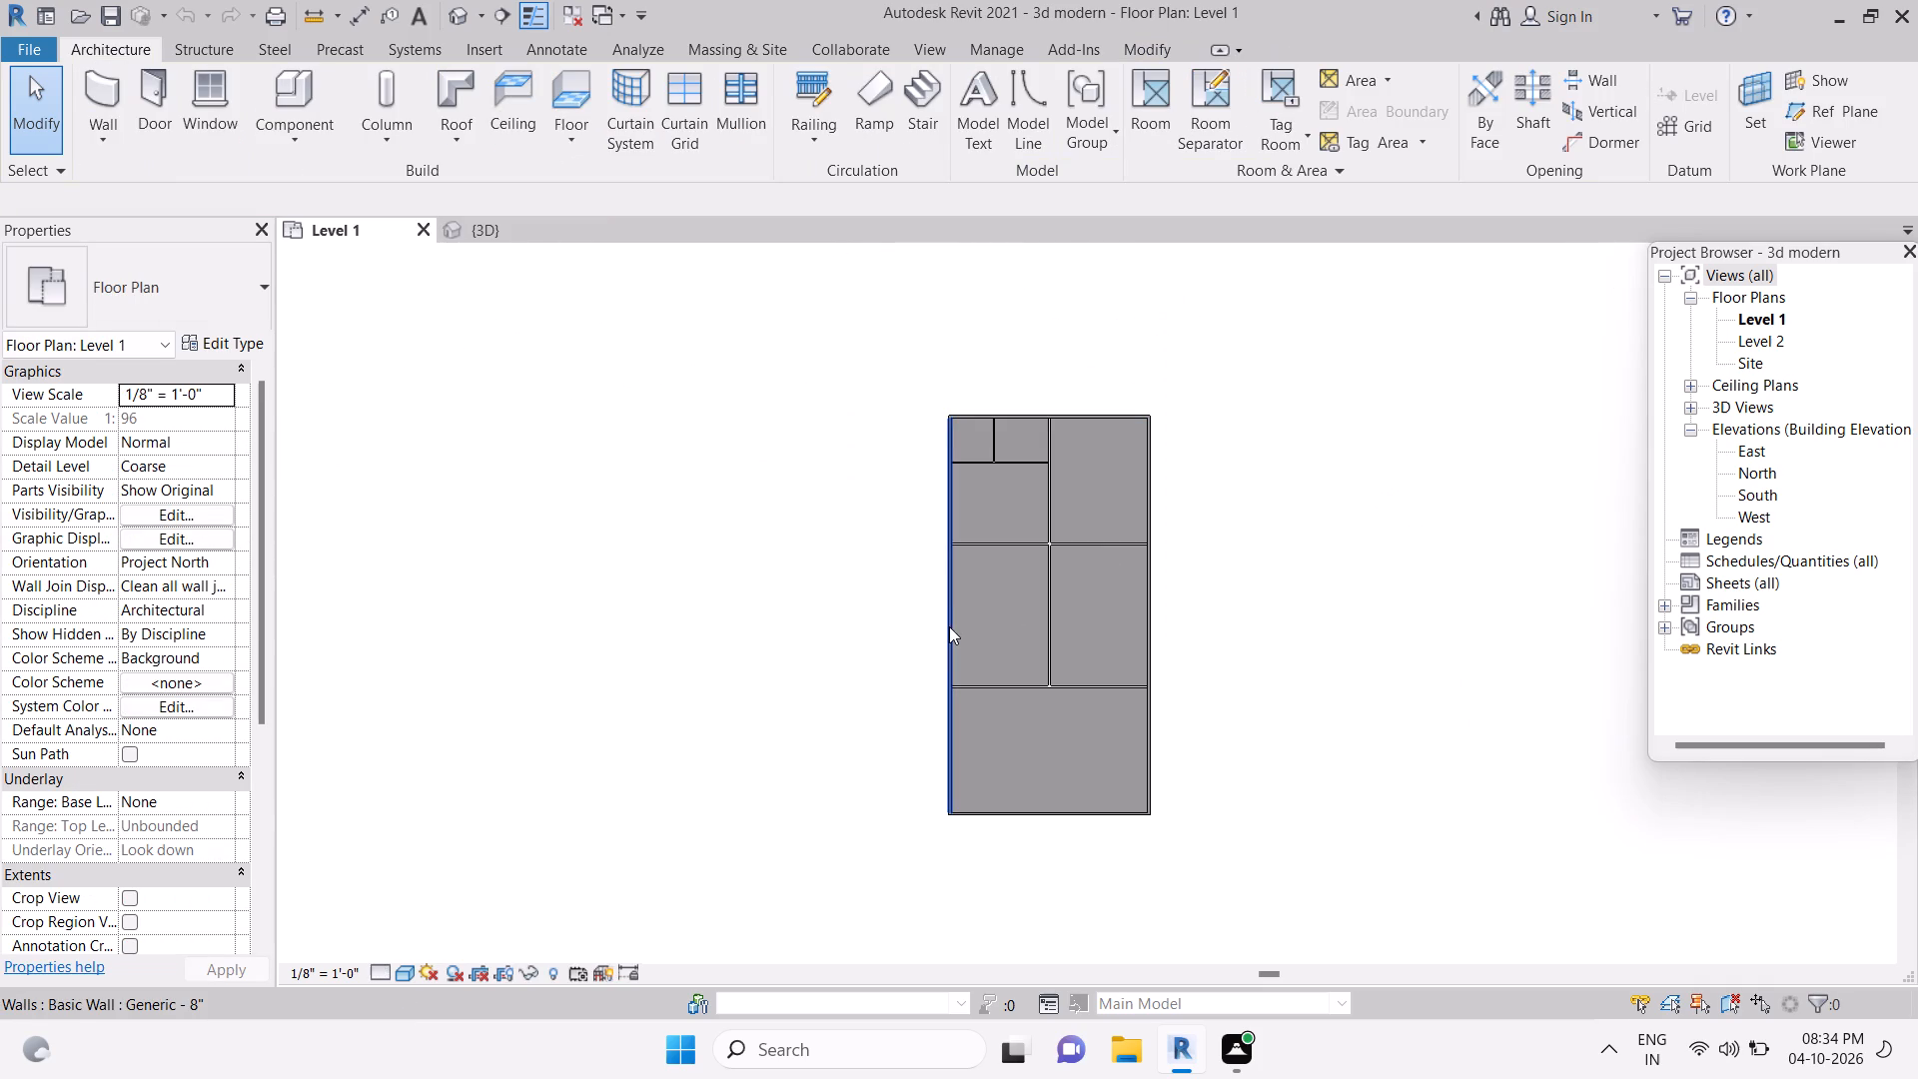
pyautogui.click(949, 626)
pyautogui.scroll(5, 1030, 338)
pyautogui.press('Escape')
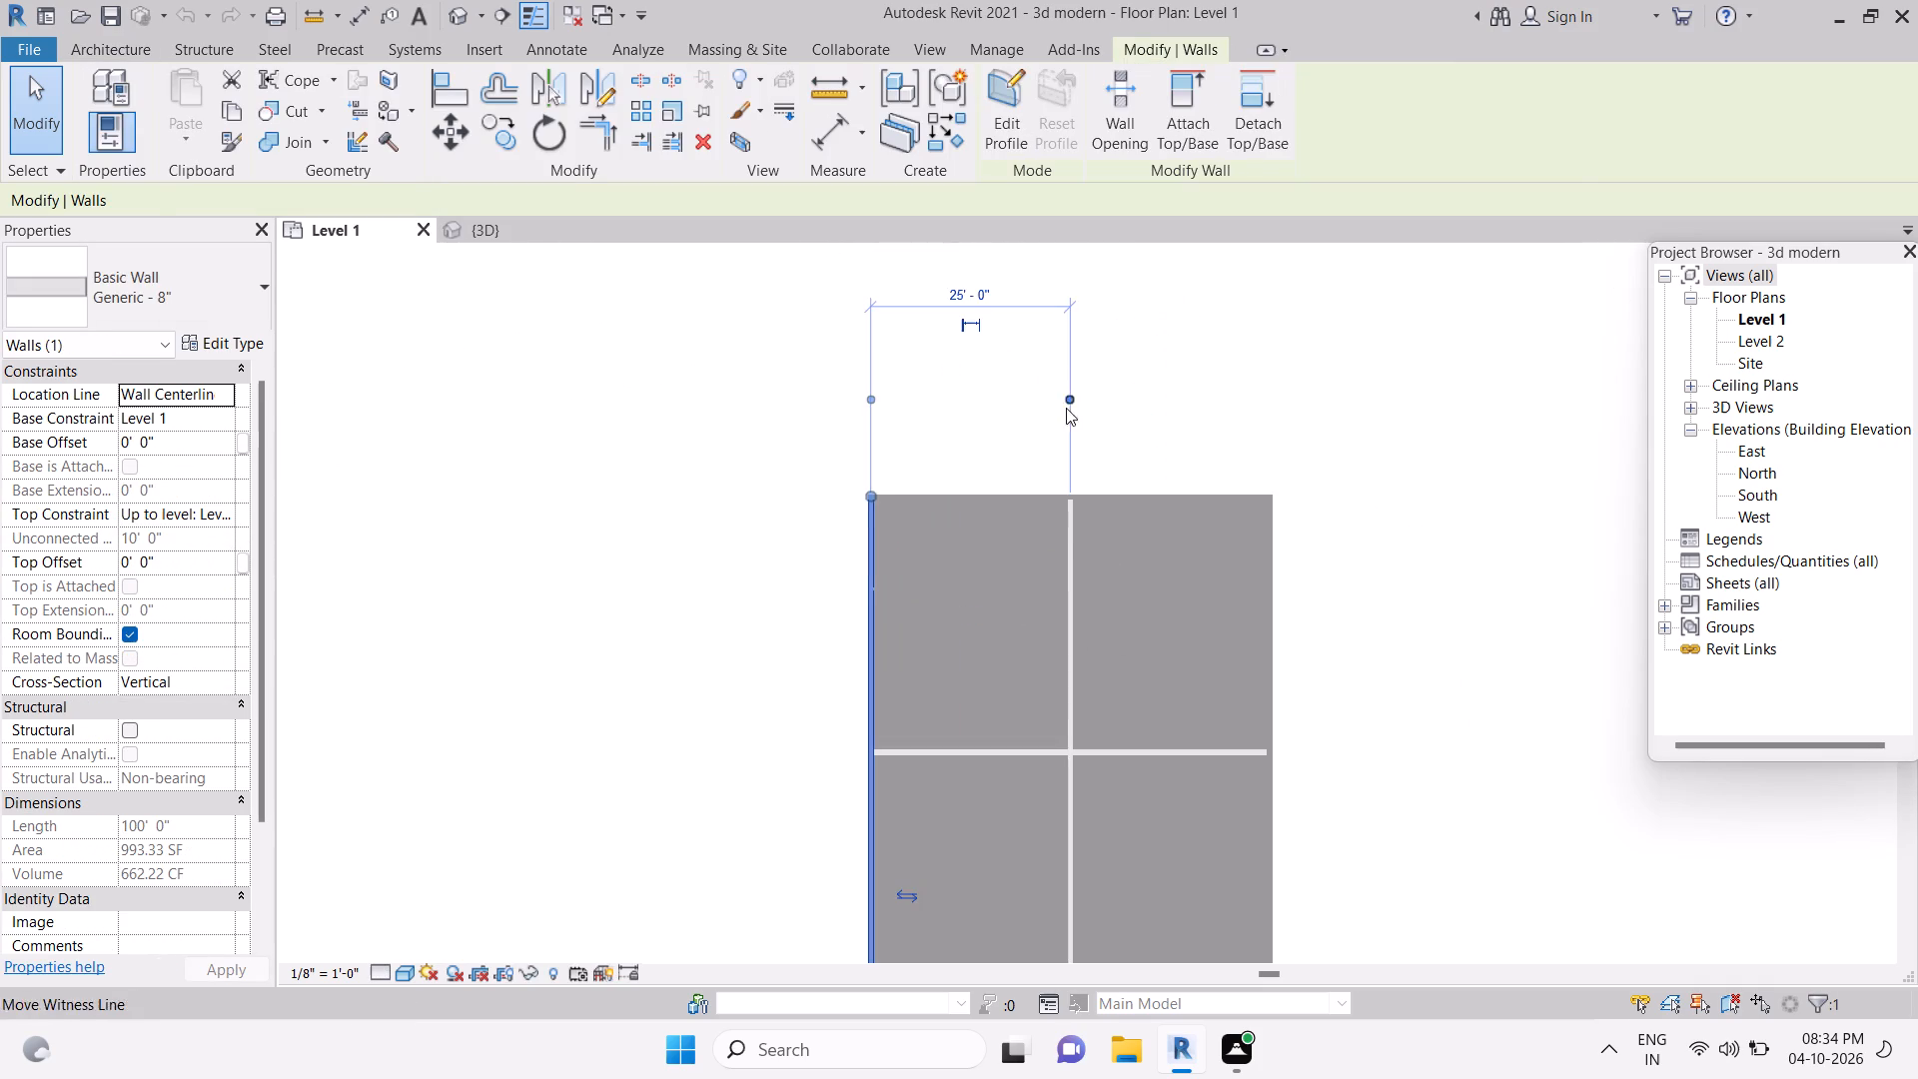
pyautogui.press('Escape')
pyautogui.press('Escape')
pyautogui.click(1066, 532)
pyautogui.press('Delete')
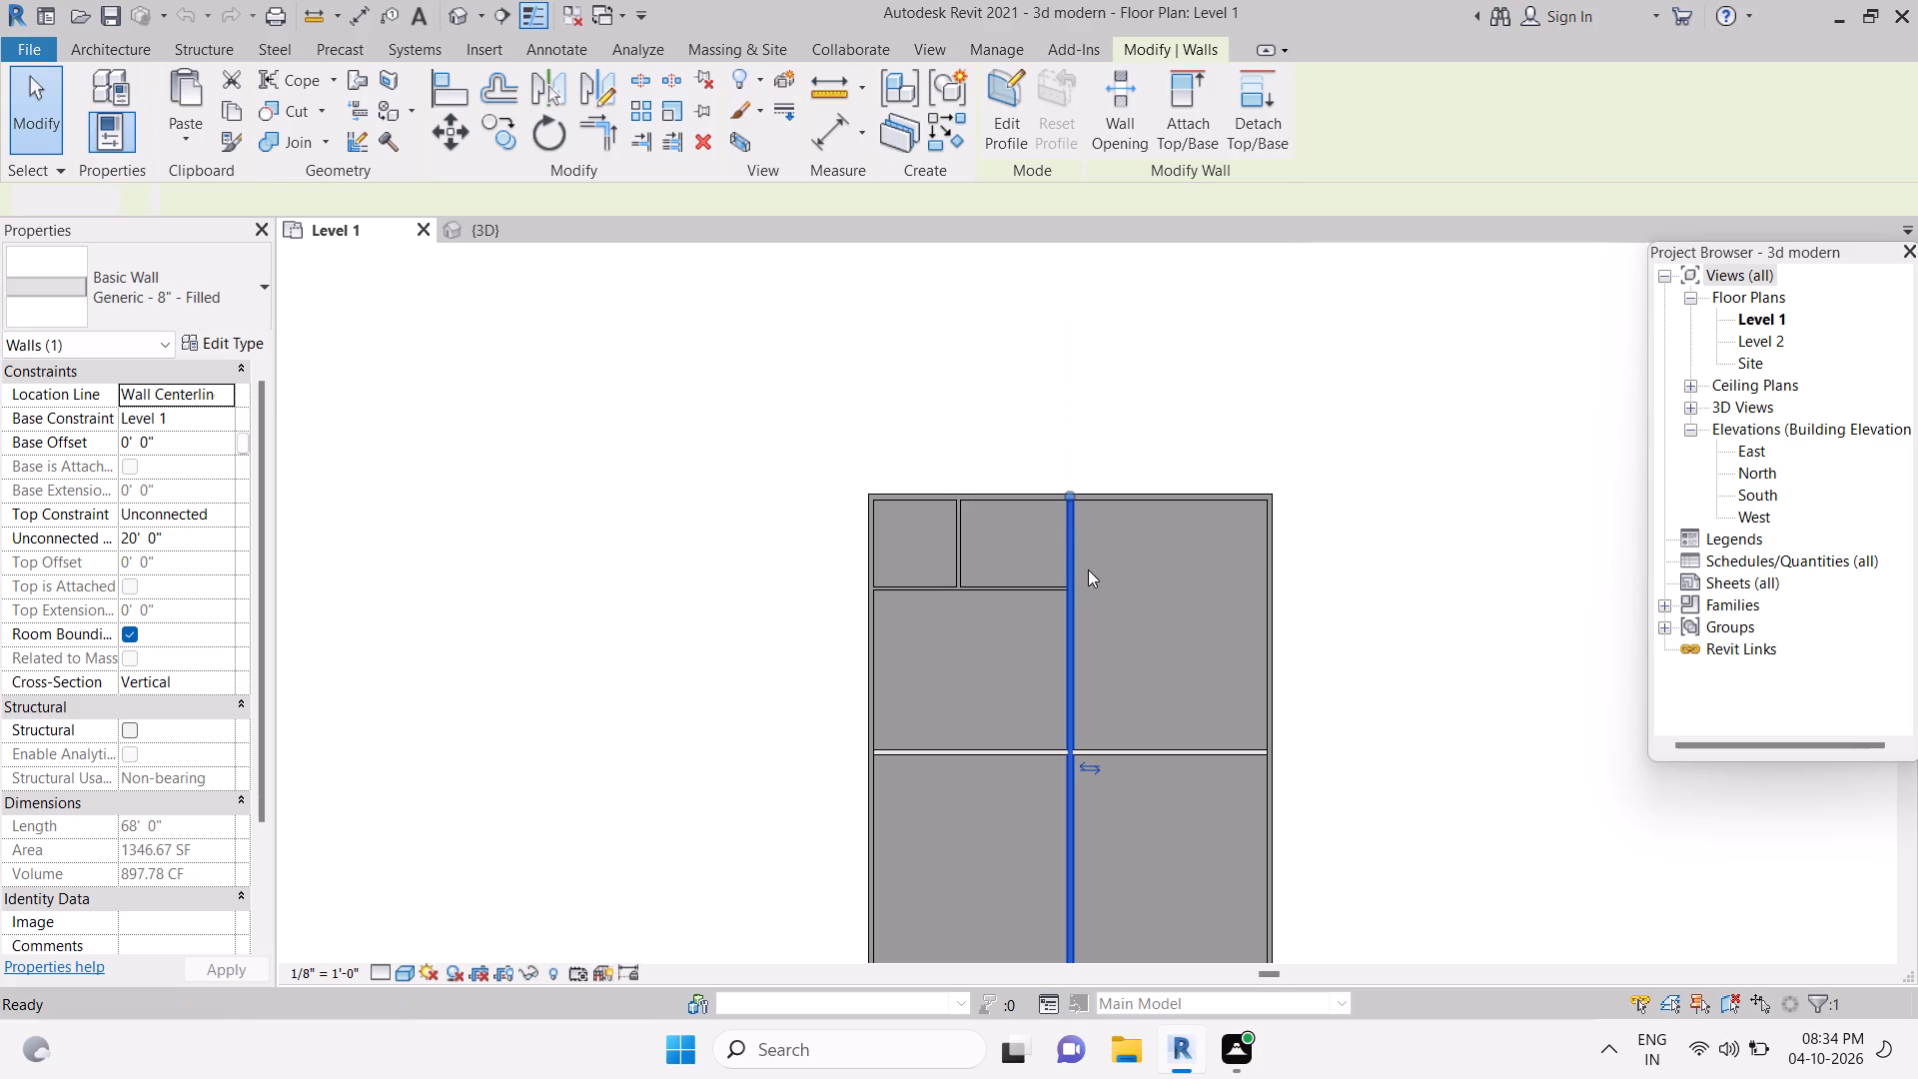
pyautogui.click(1099, 744)
pyautogui.press('Delete')
# Delete the two small-room partitions in the plan's upper left corner and the remaining full-width cross wall.
pyautogui.click(1024, 580)
pyautogui.press('Delete')
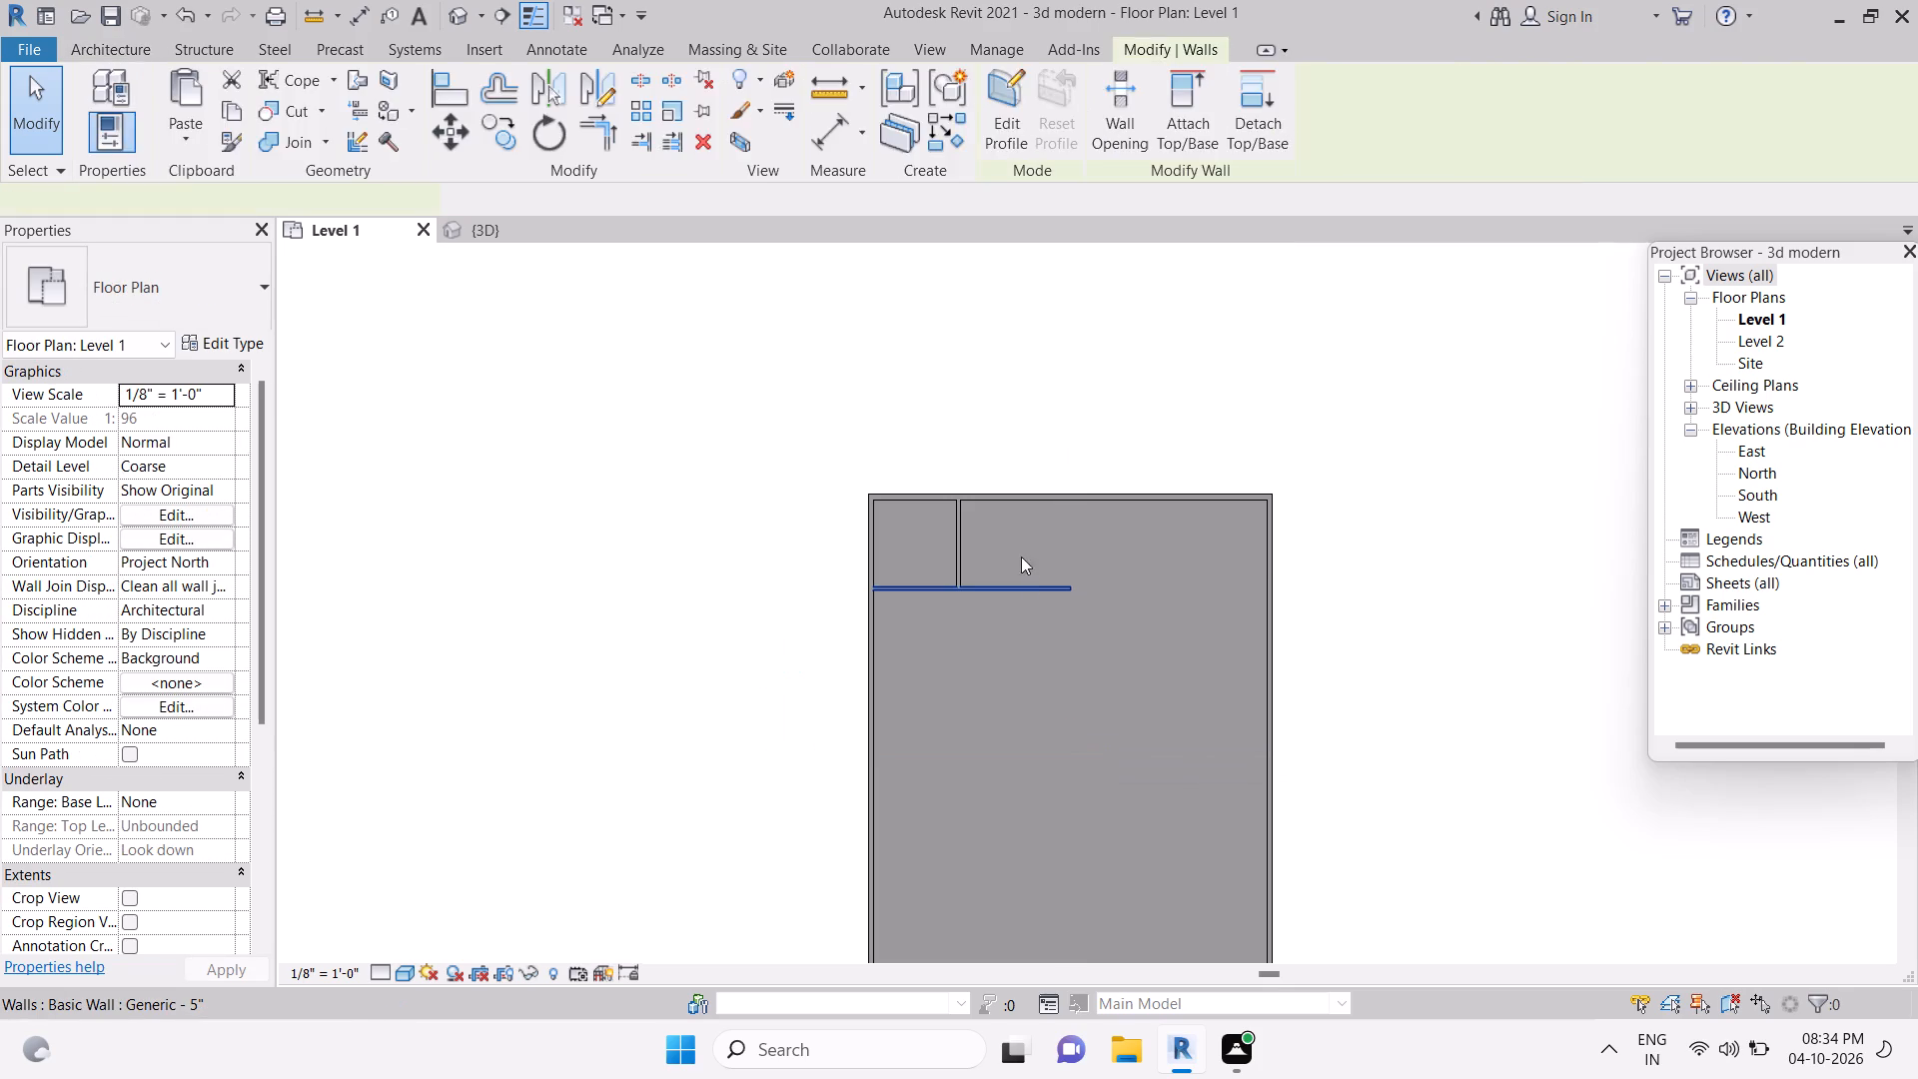
pyautogui.click(962, 549)
pyautogui.press('Delete')
pyautogui.scroll(-4, 993, 607)
pyautogui.moveTo(1021, 743); pyautogui.dragTo(1038, 540, button='middle')
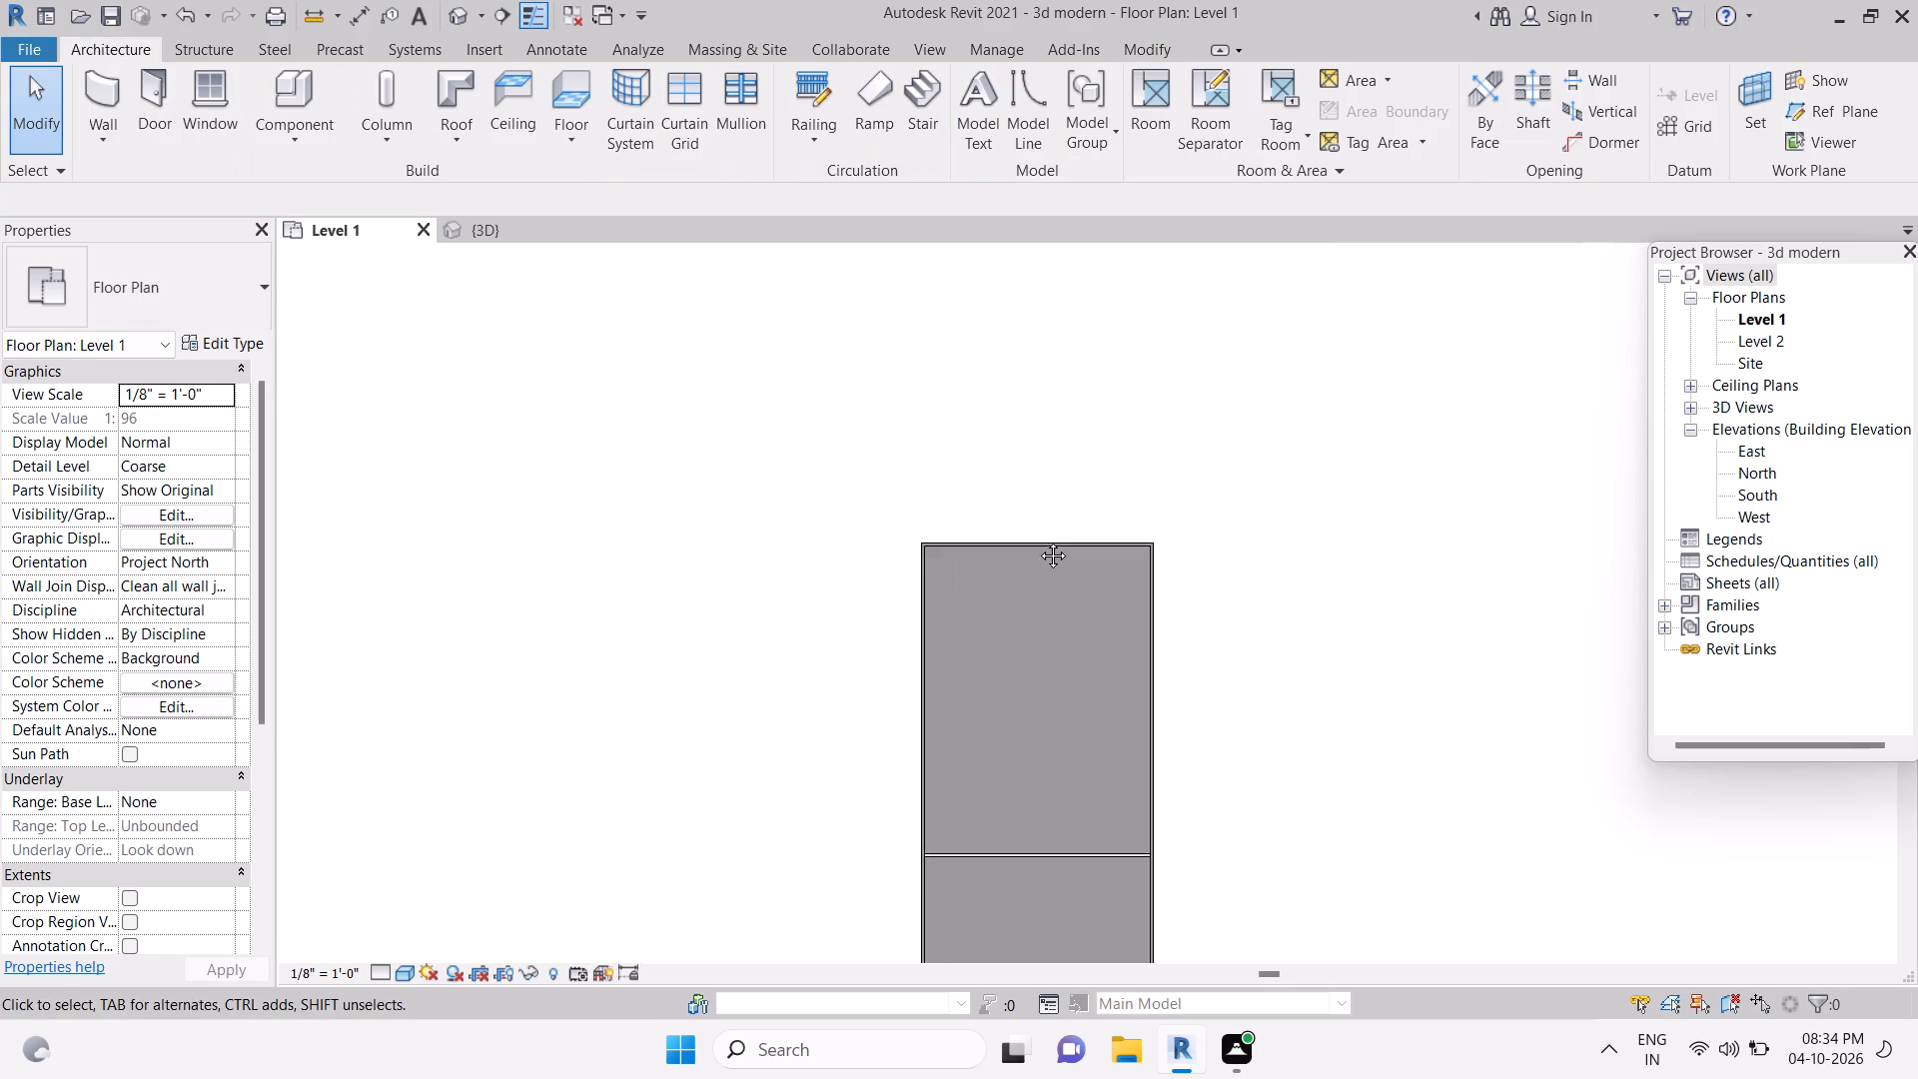
pyautogui.moveTo(1038, 540); pyautogui.dragTo(1053, 456, button='middle')
pyautogui.click(1039, 572)
pyautogui.press('Delete')
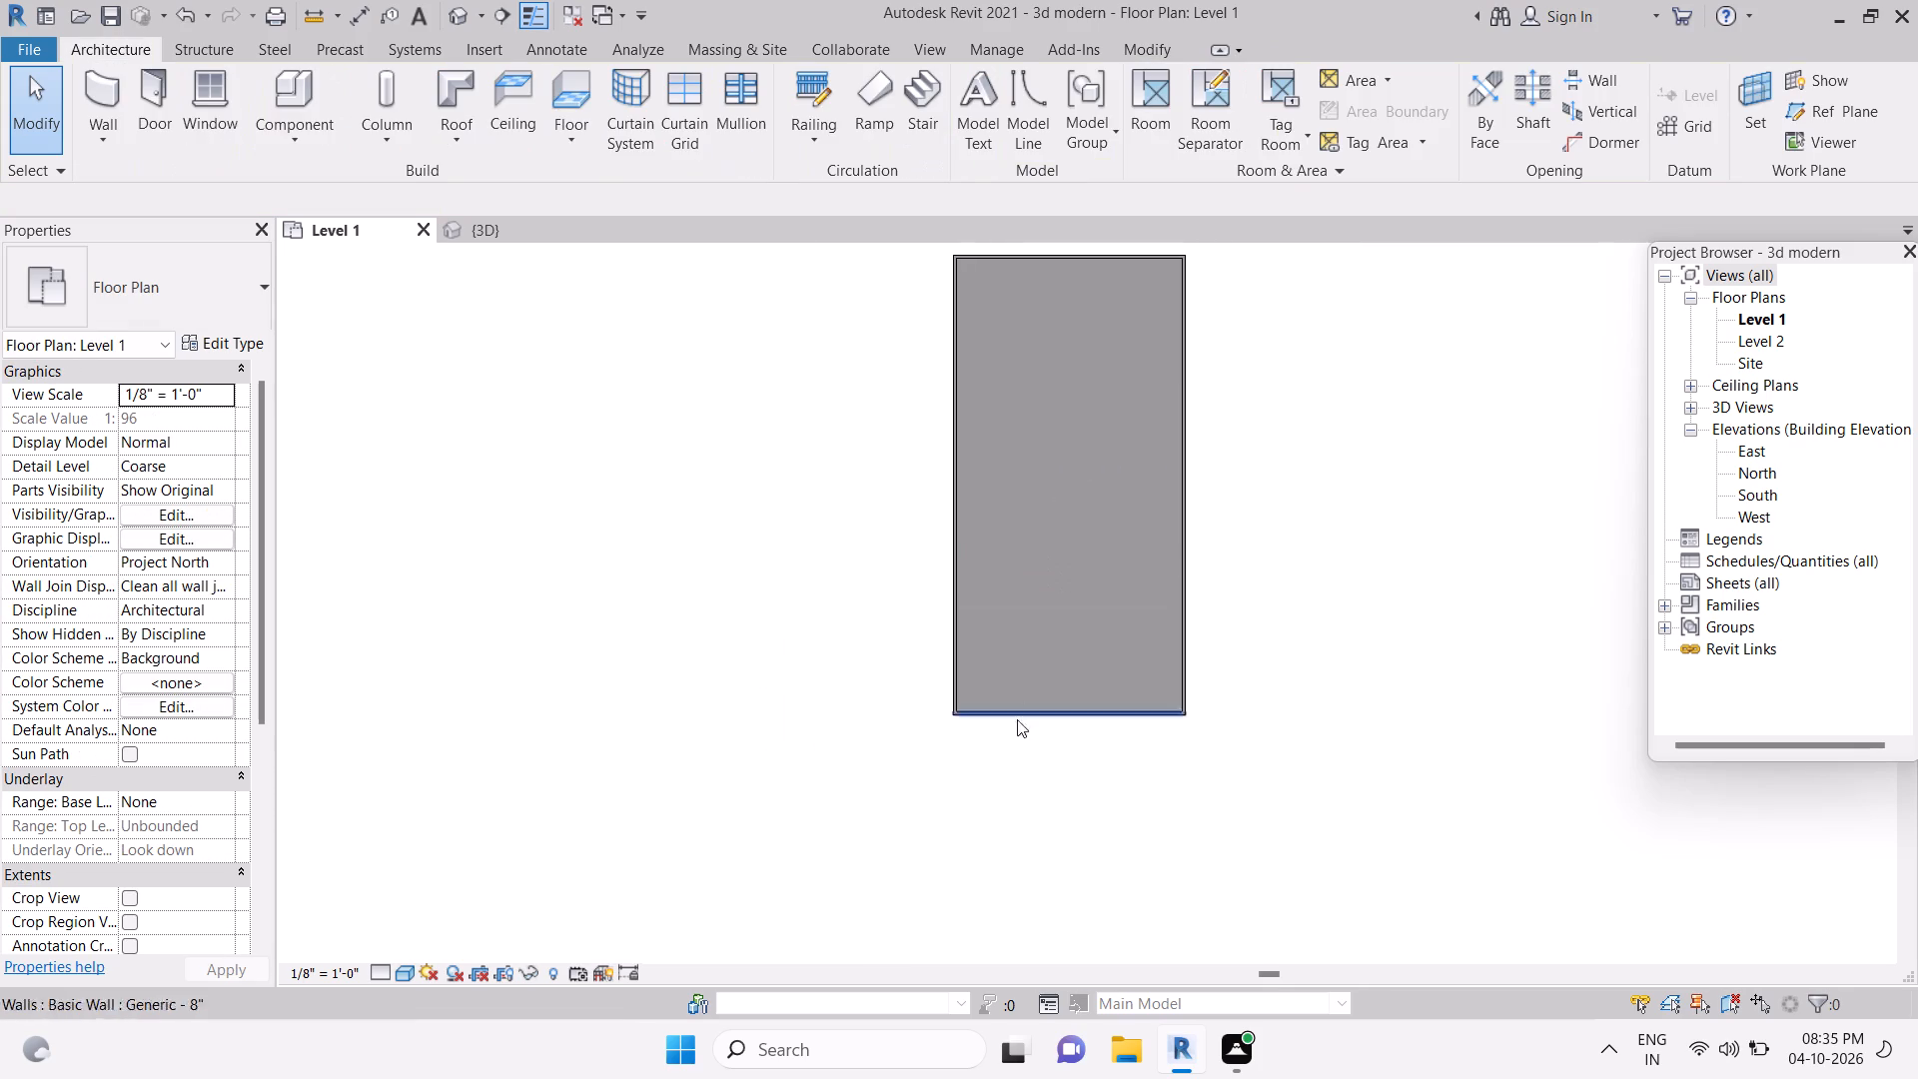
# Move the upper exterior wall so its distance to the lower exterior wall is 60'.
pyautogui.press('Escape')
pyautogui.press('Escape')
pyautogui.moveTo(1004, 748); pyautogui.dragTo(996, 790, button='middle')
pyautogui.press('Escape')
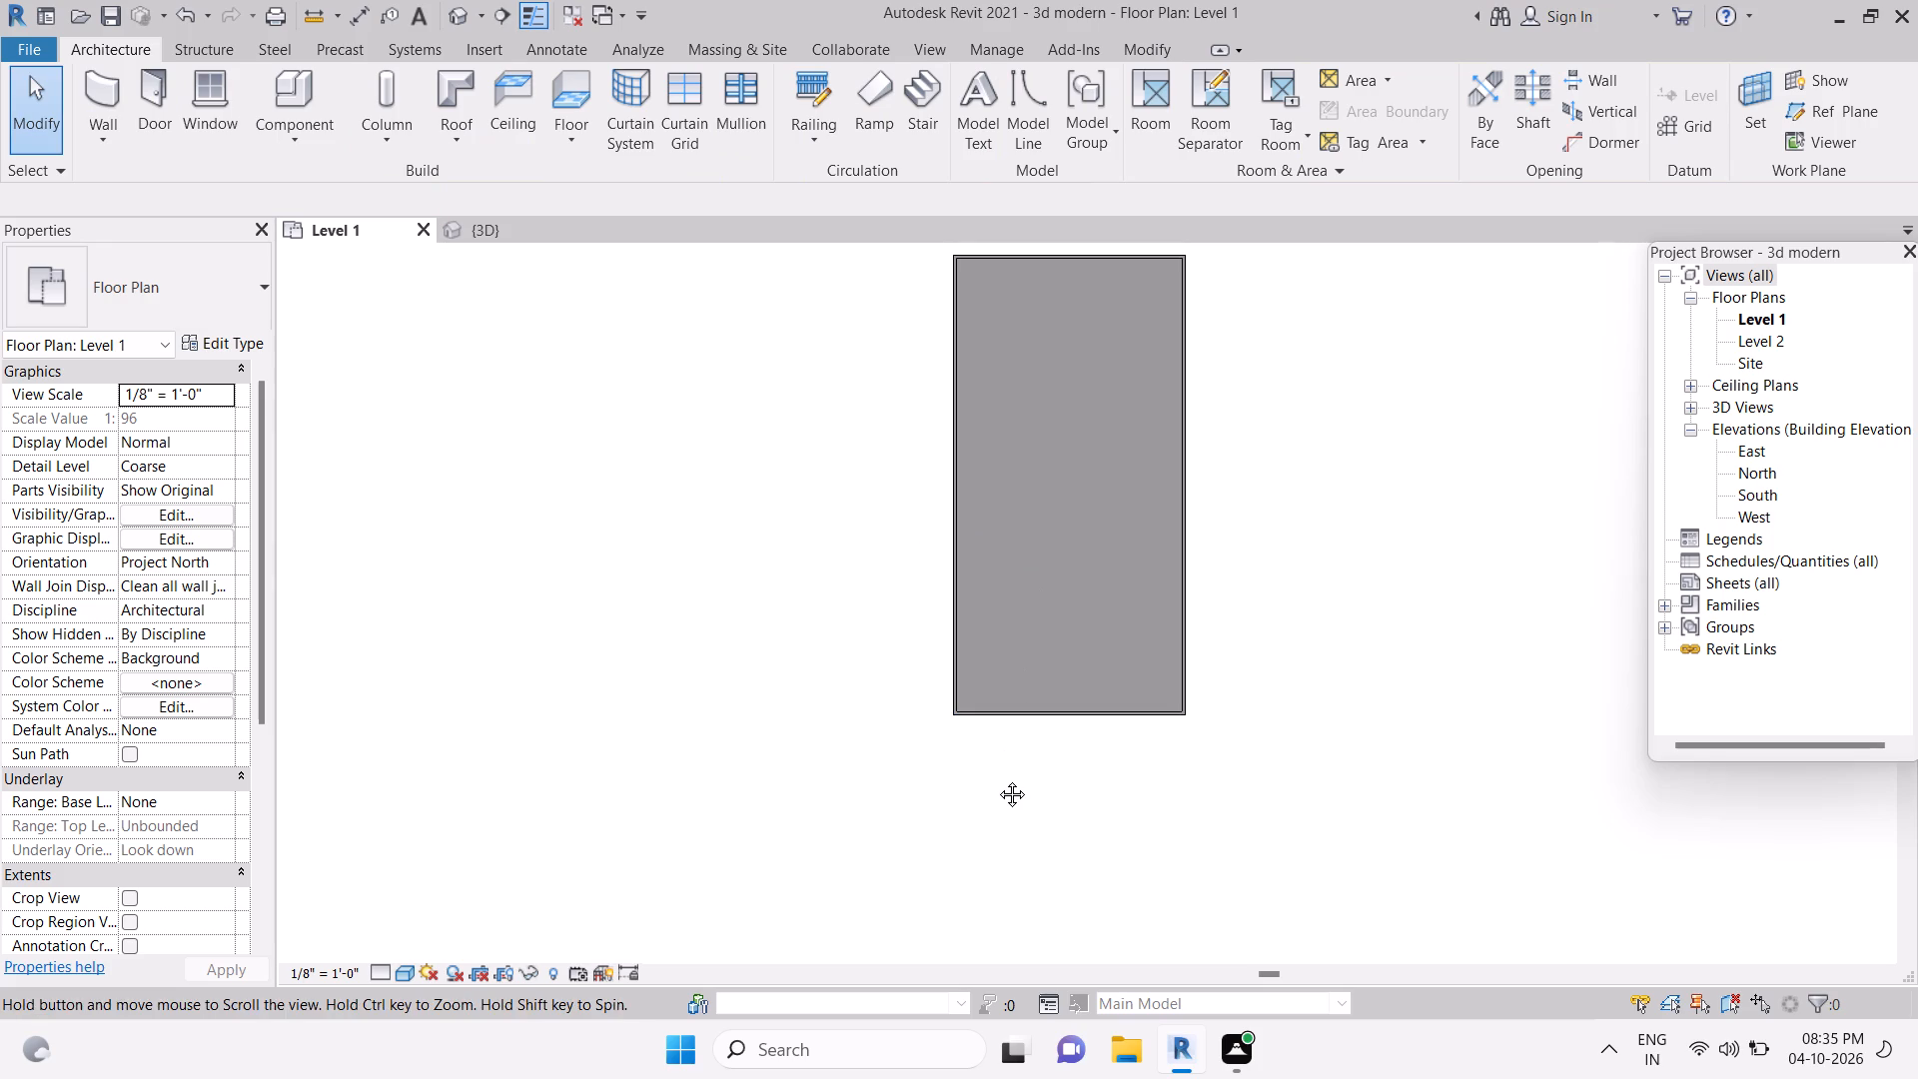
pyautogui.press('Escape')
pyautogui.click(956, 607)
pyautogui.moveTo(1057, 464); pyautogui.dragTo(1053, 663, button='middle')
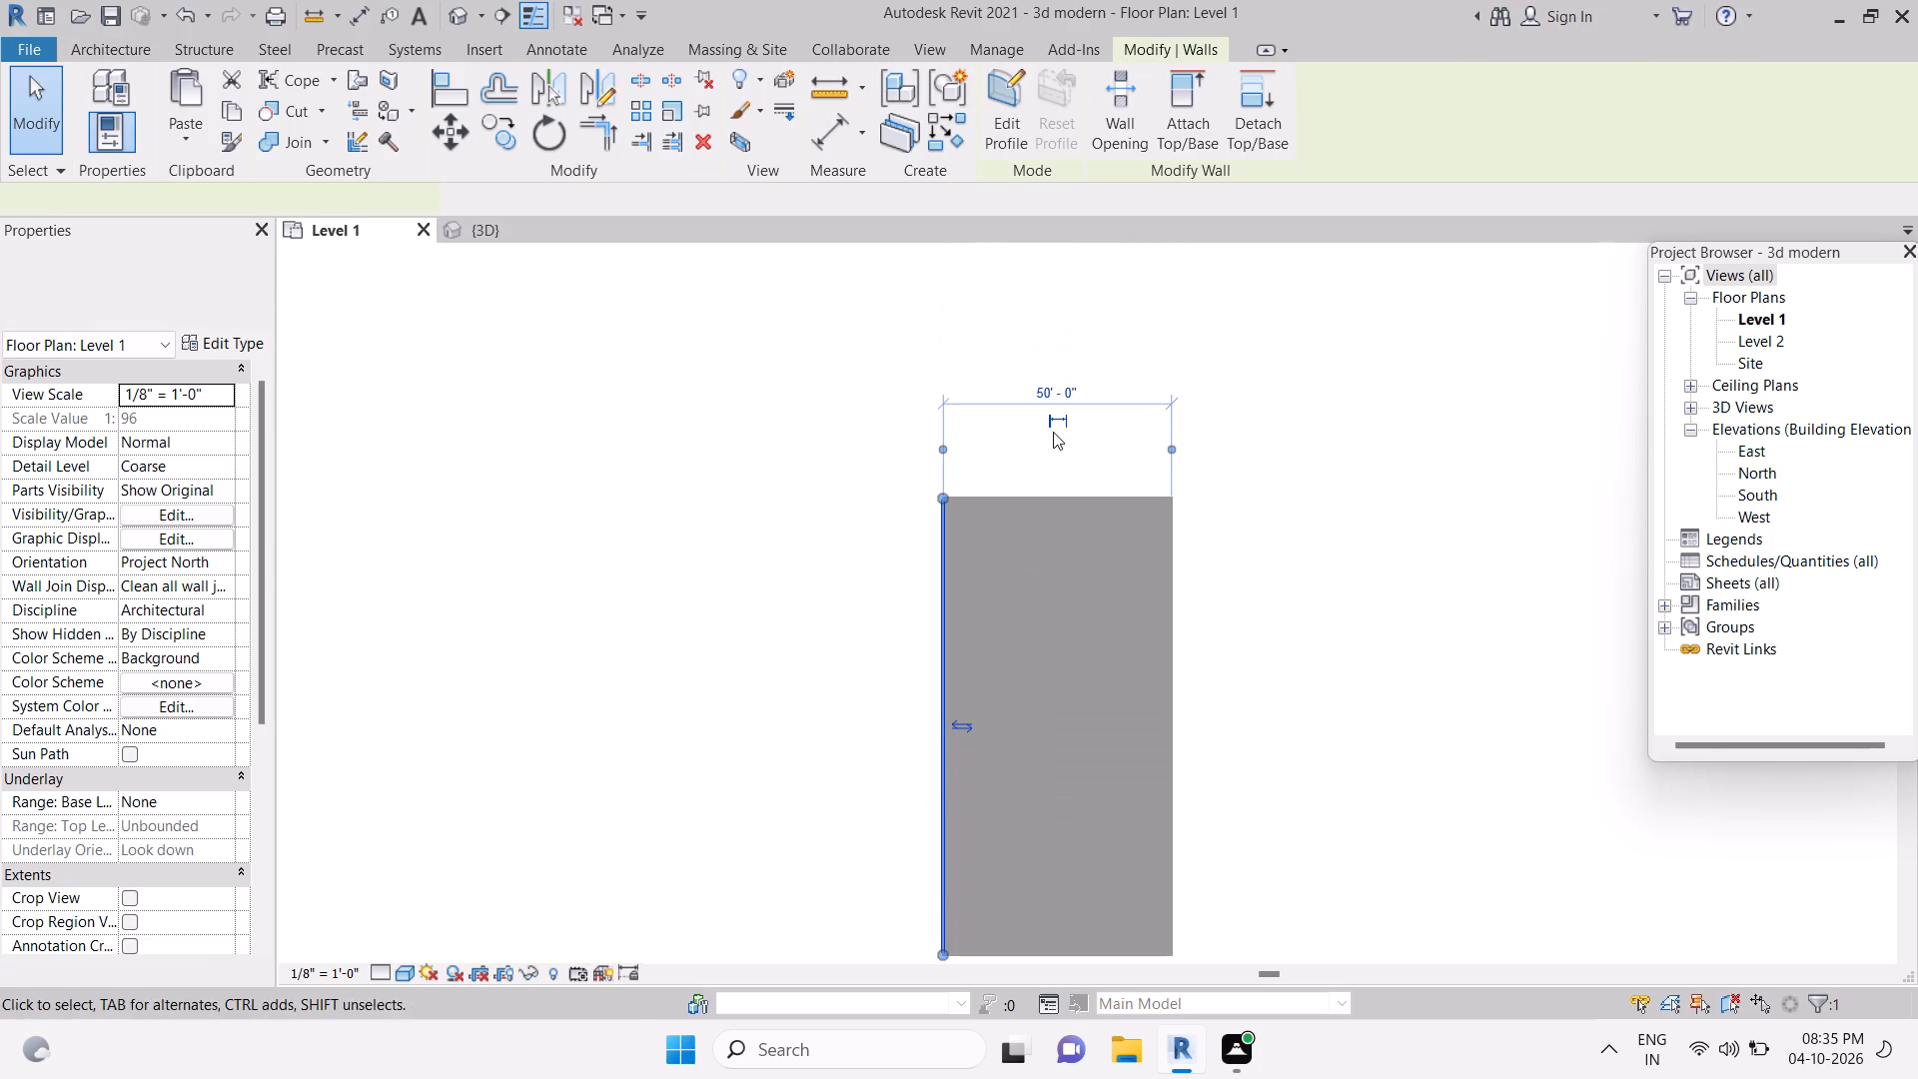
pyautogui.press('Escape')
pyautogui.click(943, 592)
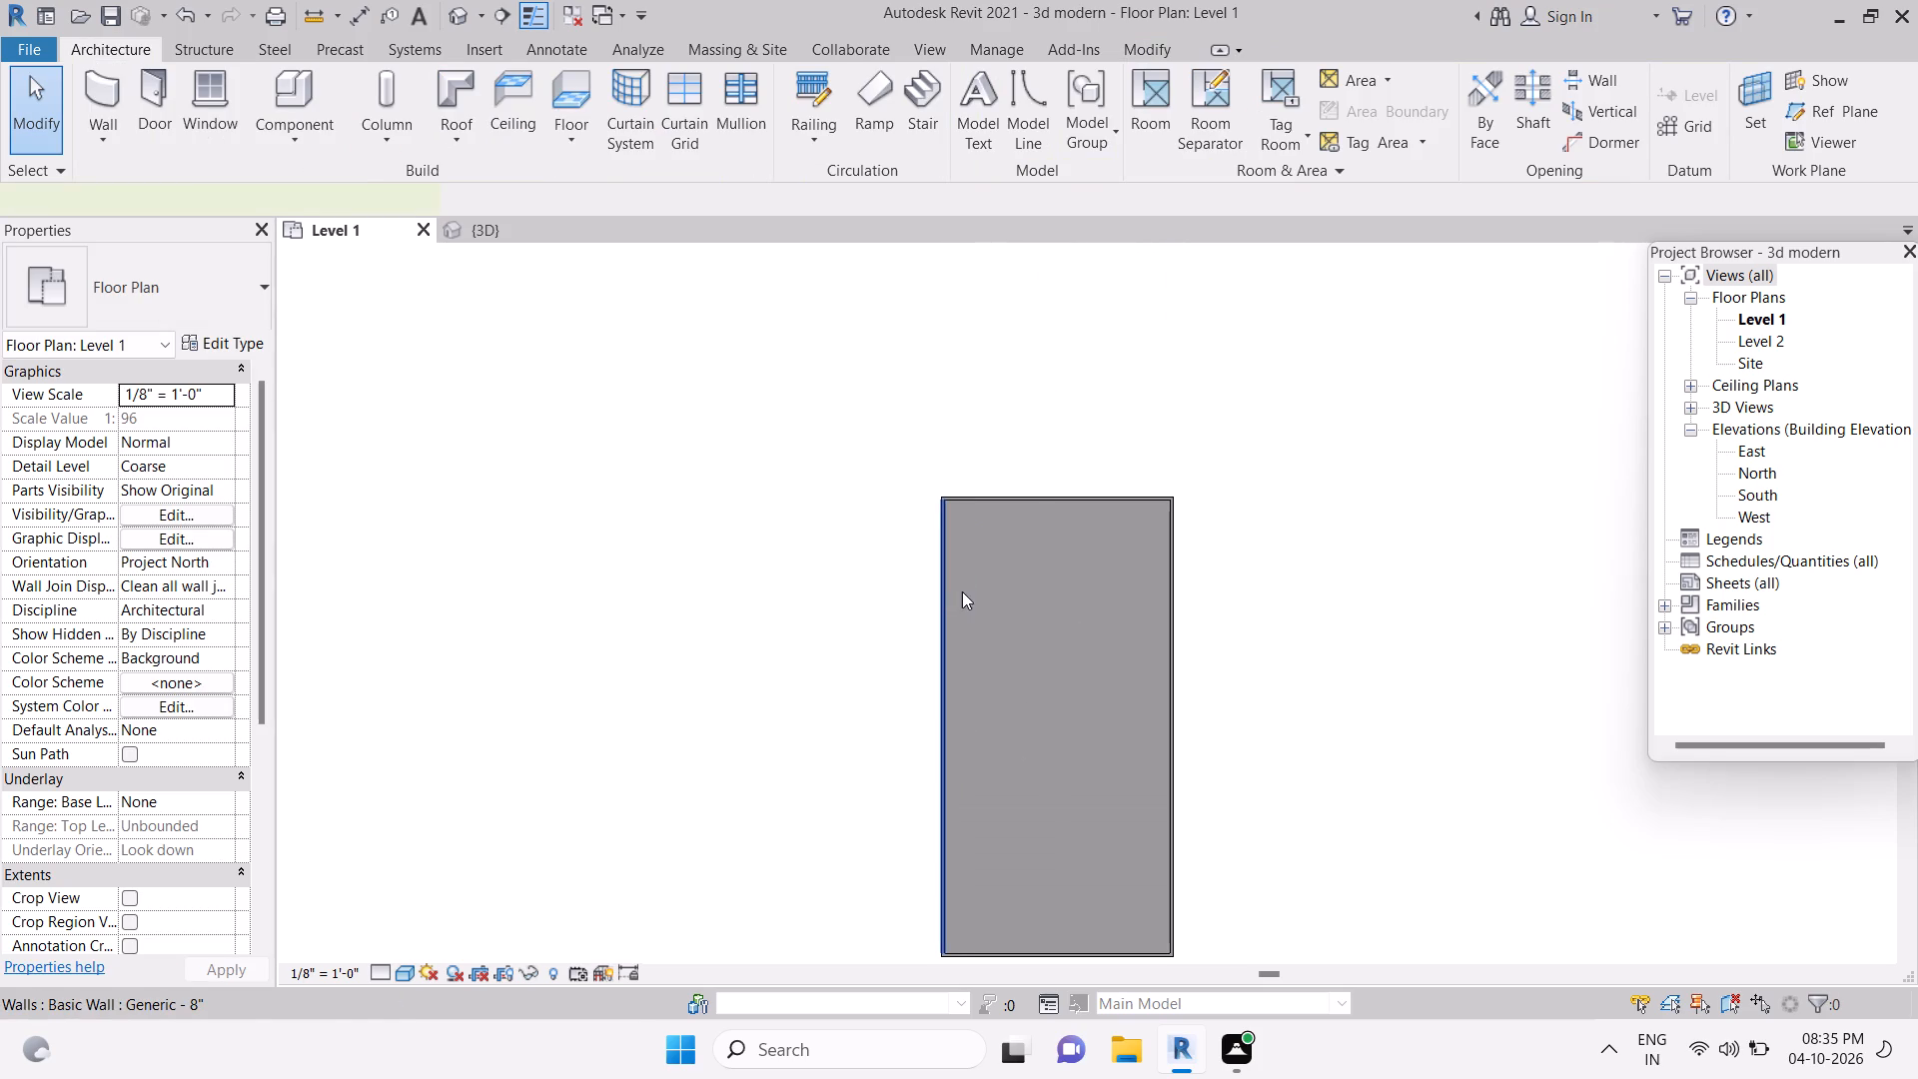
pyautogui.press('Escape')
pyautogui.click(1031, 502)
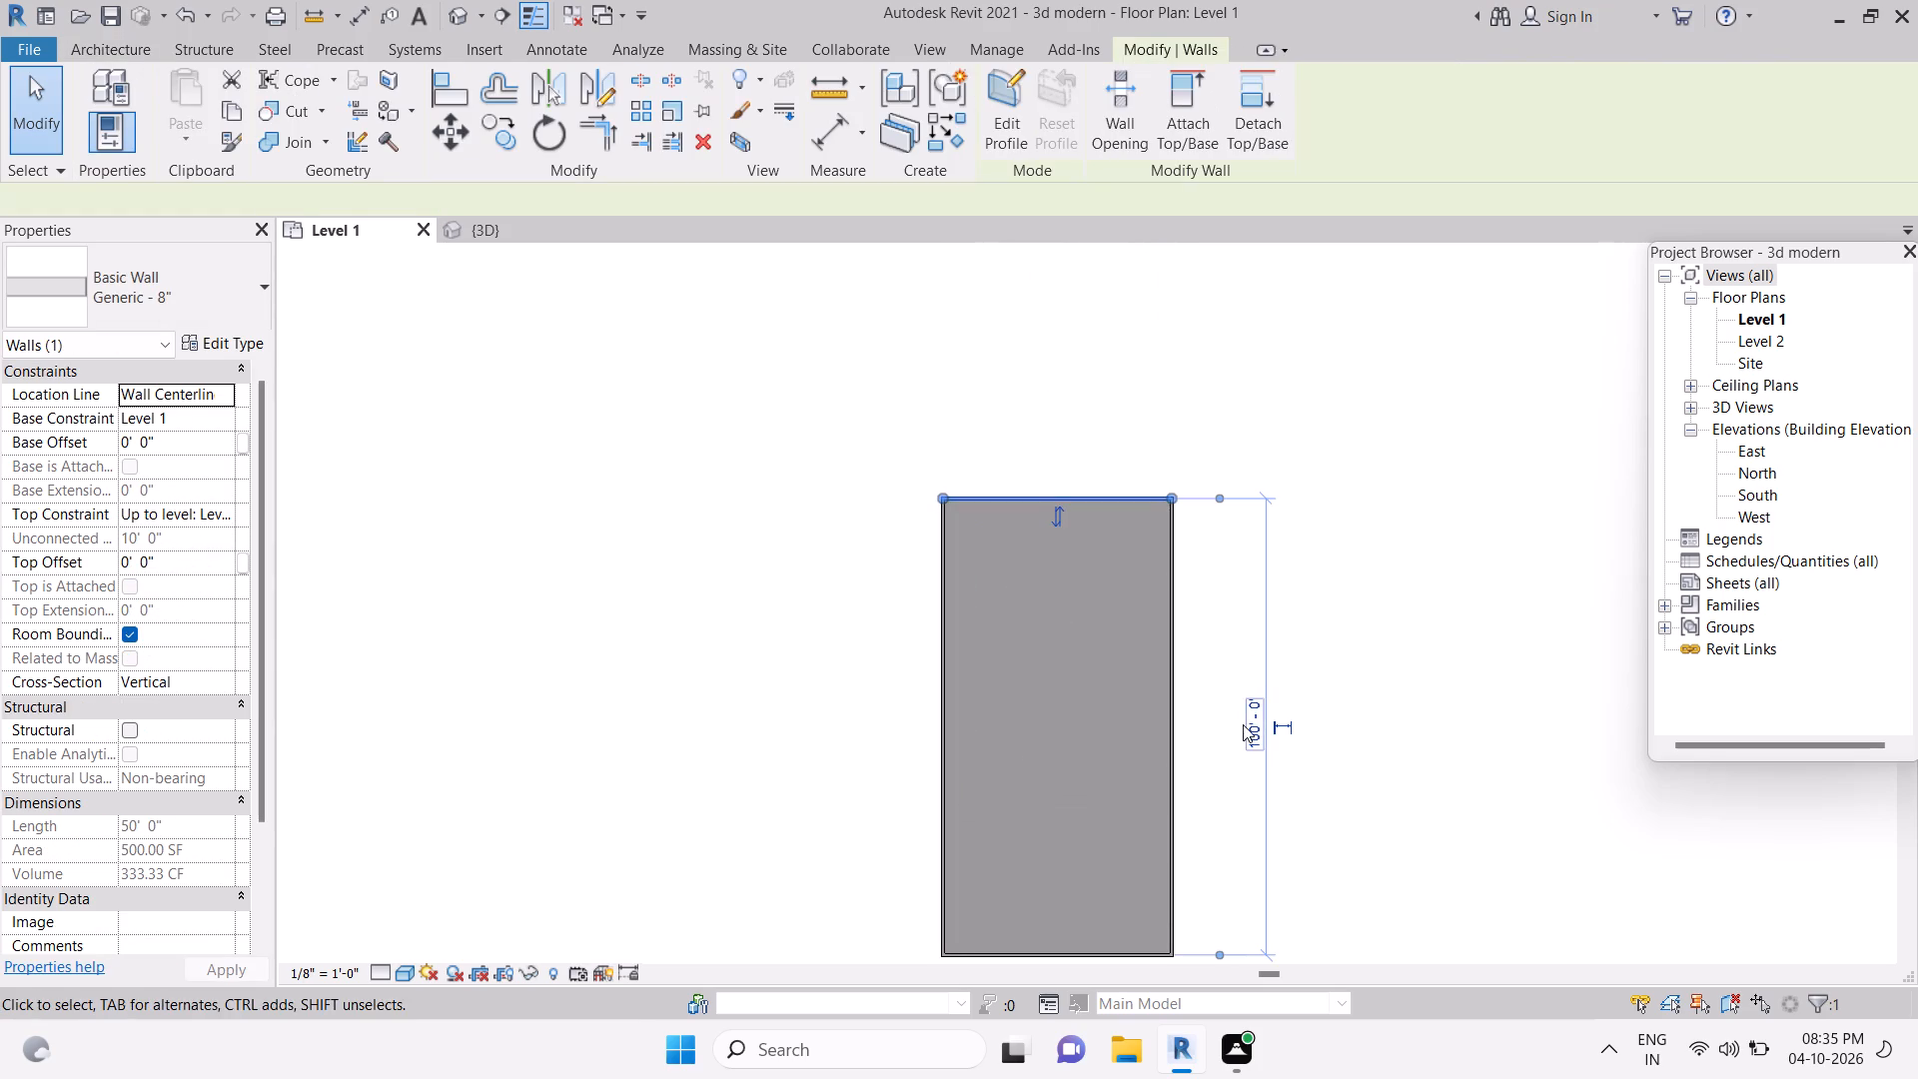
pyautogui.click(1246, 728)
pyautogui.write('60')
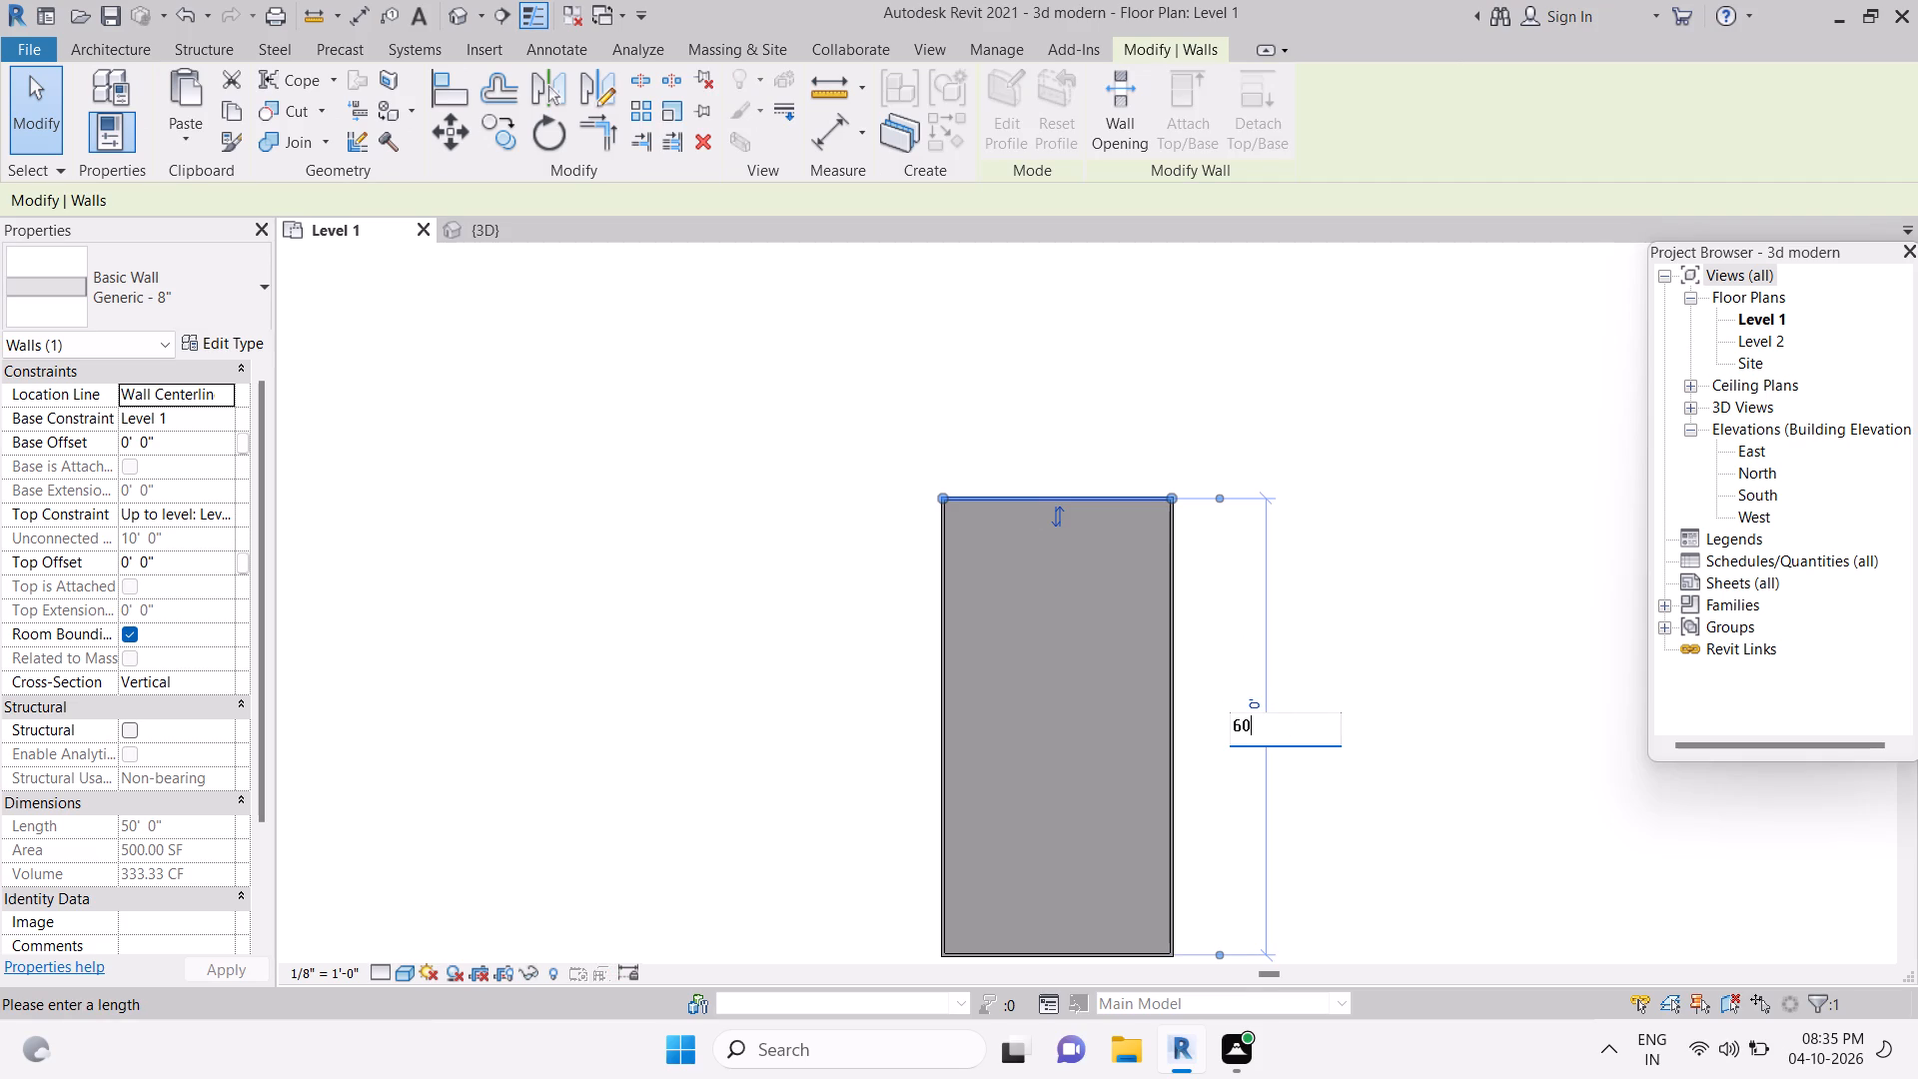
pyautogui.press("'")
pyautogui.press('Return')
pyautogui.press('Escape')
pyautogui.press('Escape')
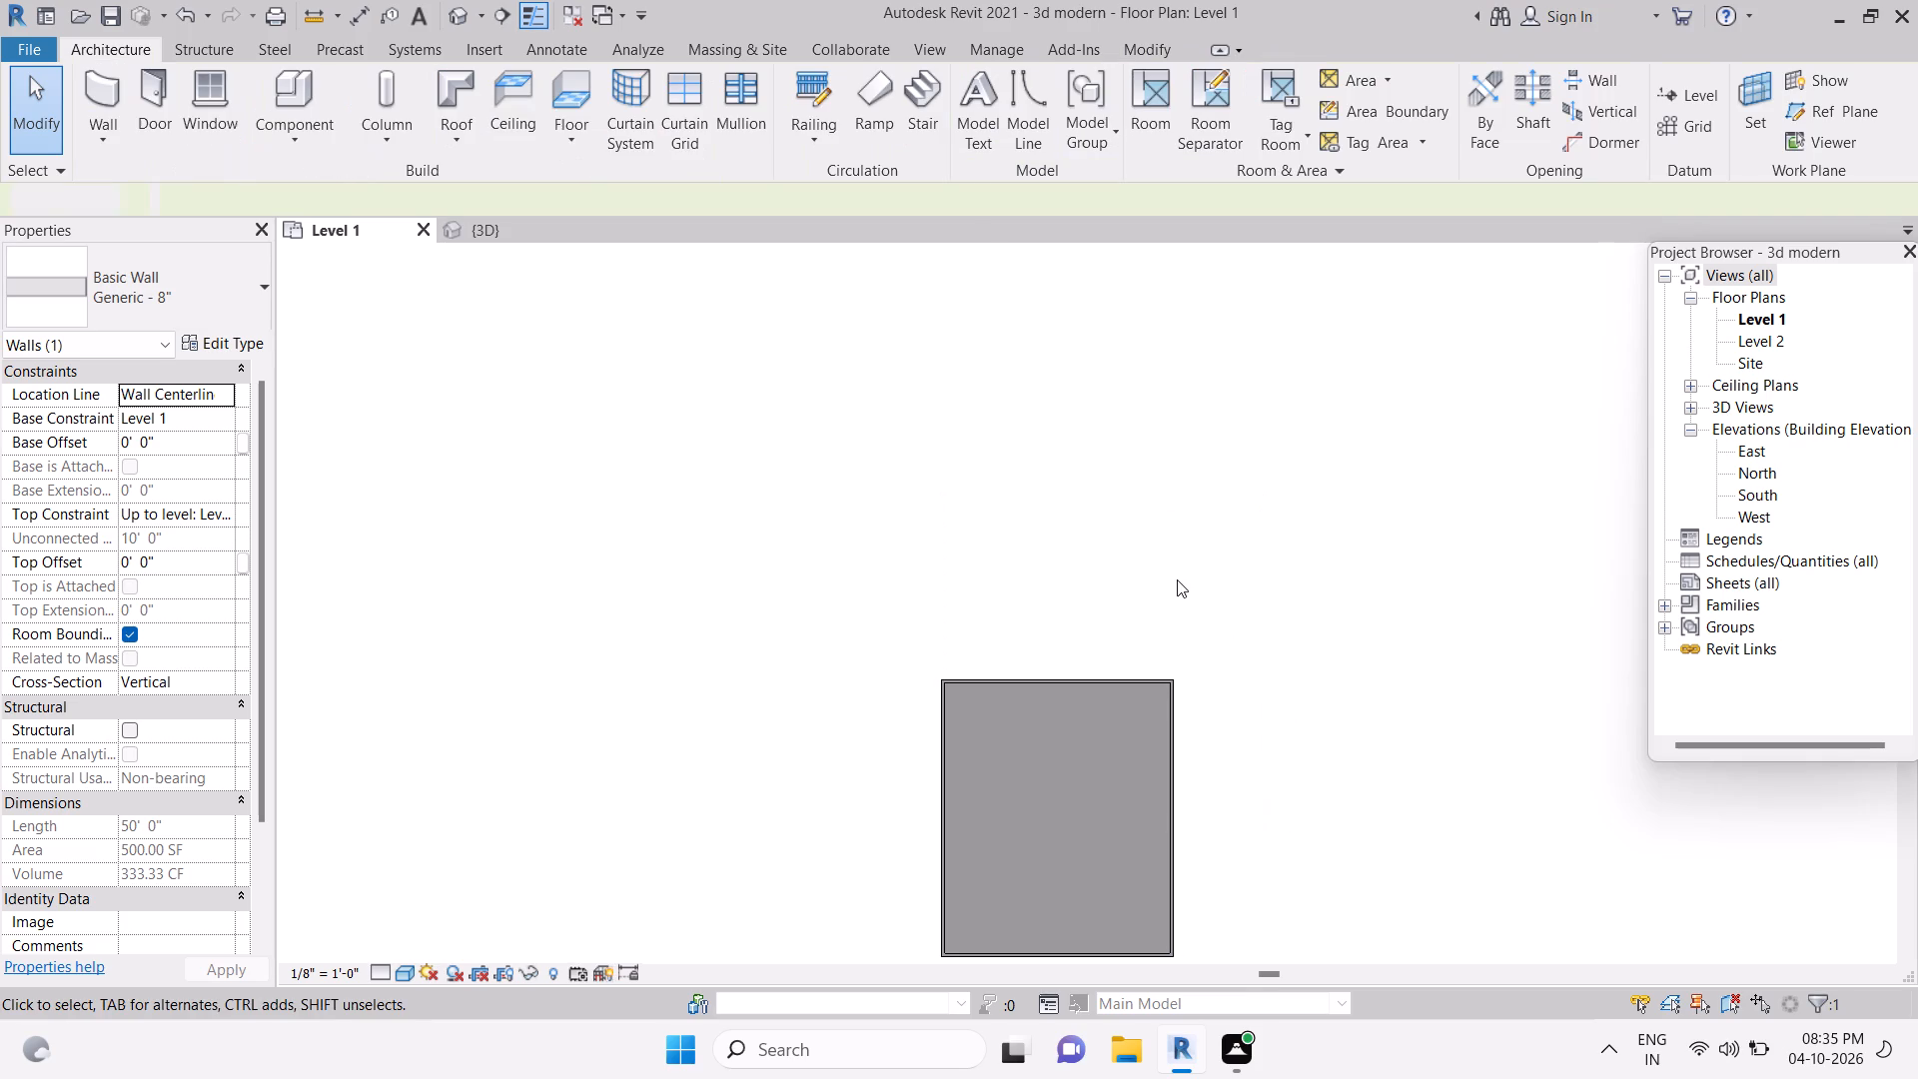
# Save the 3d modern project.
pyautogui.moveTo(1203, 797); pyautogui.dragTo(1219, 470, button='middle')
pyautogui.press('Escape')
pyautogui.press('Escape')
pyautogui.moveTo(1251, 508); pyautogui.dragTo(1206, 646, button='middle')
pyautogui.press('Escape')
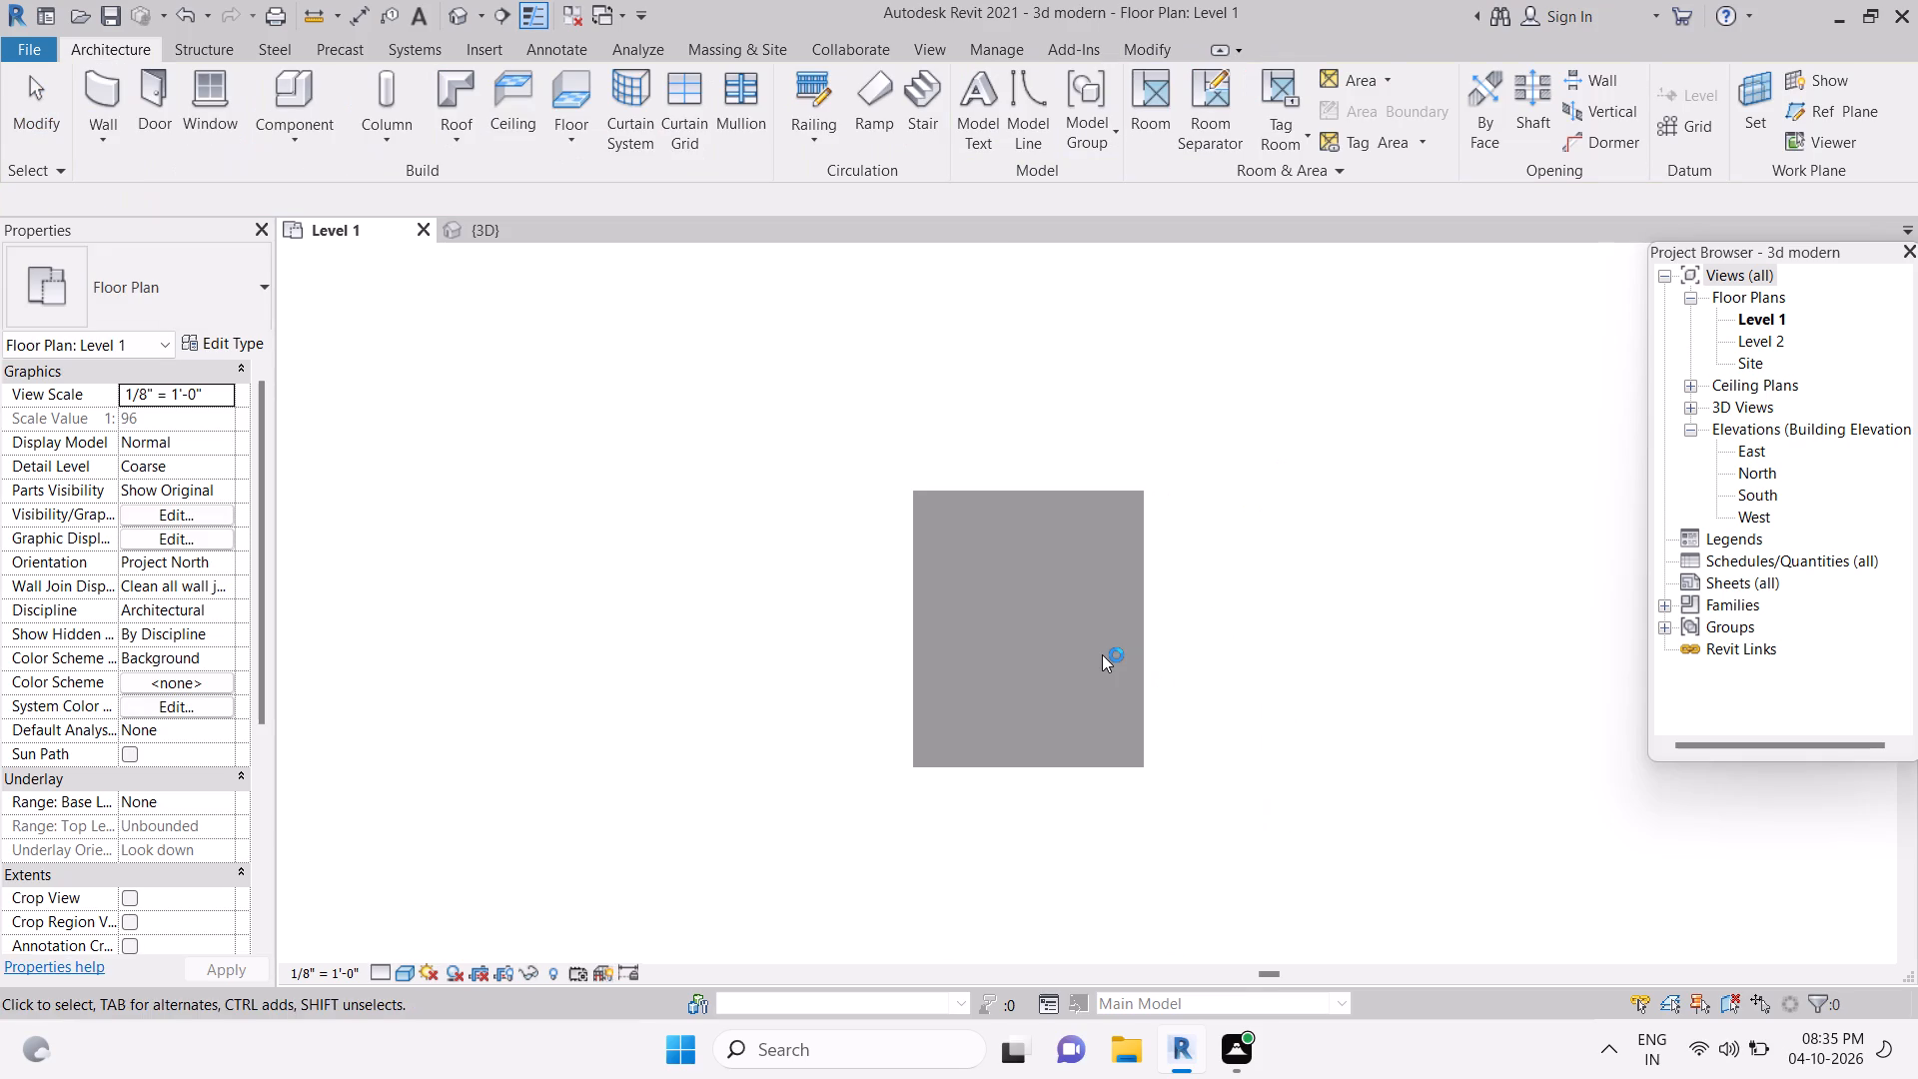
pyautogui.press('Escape')
pyautogui.scroll(4, 1075, 756)
pyautogui.press('Escape')
pyautogui.press('Escape')
pyautogui.press('Escape')
pyautogui.press('Escape')
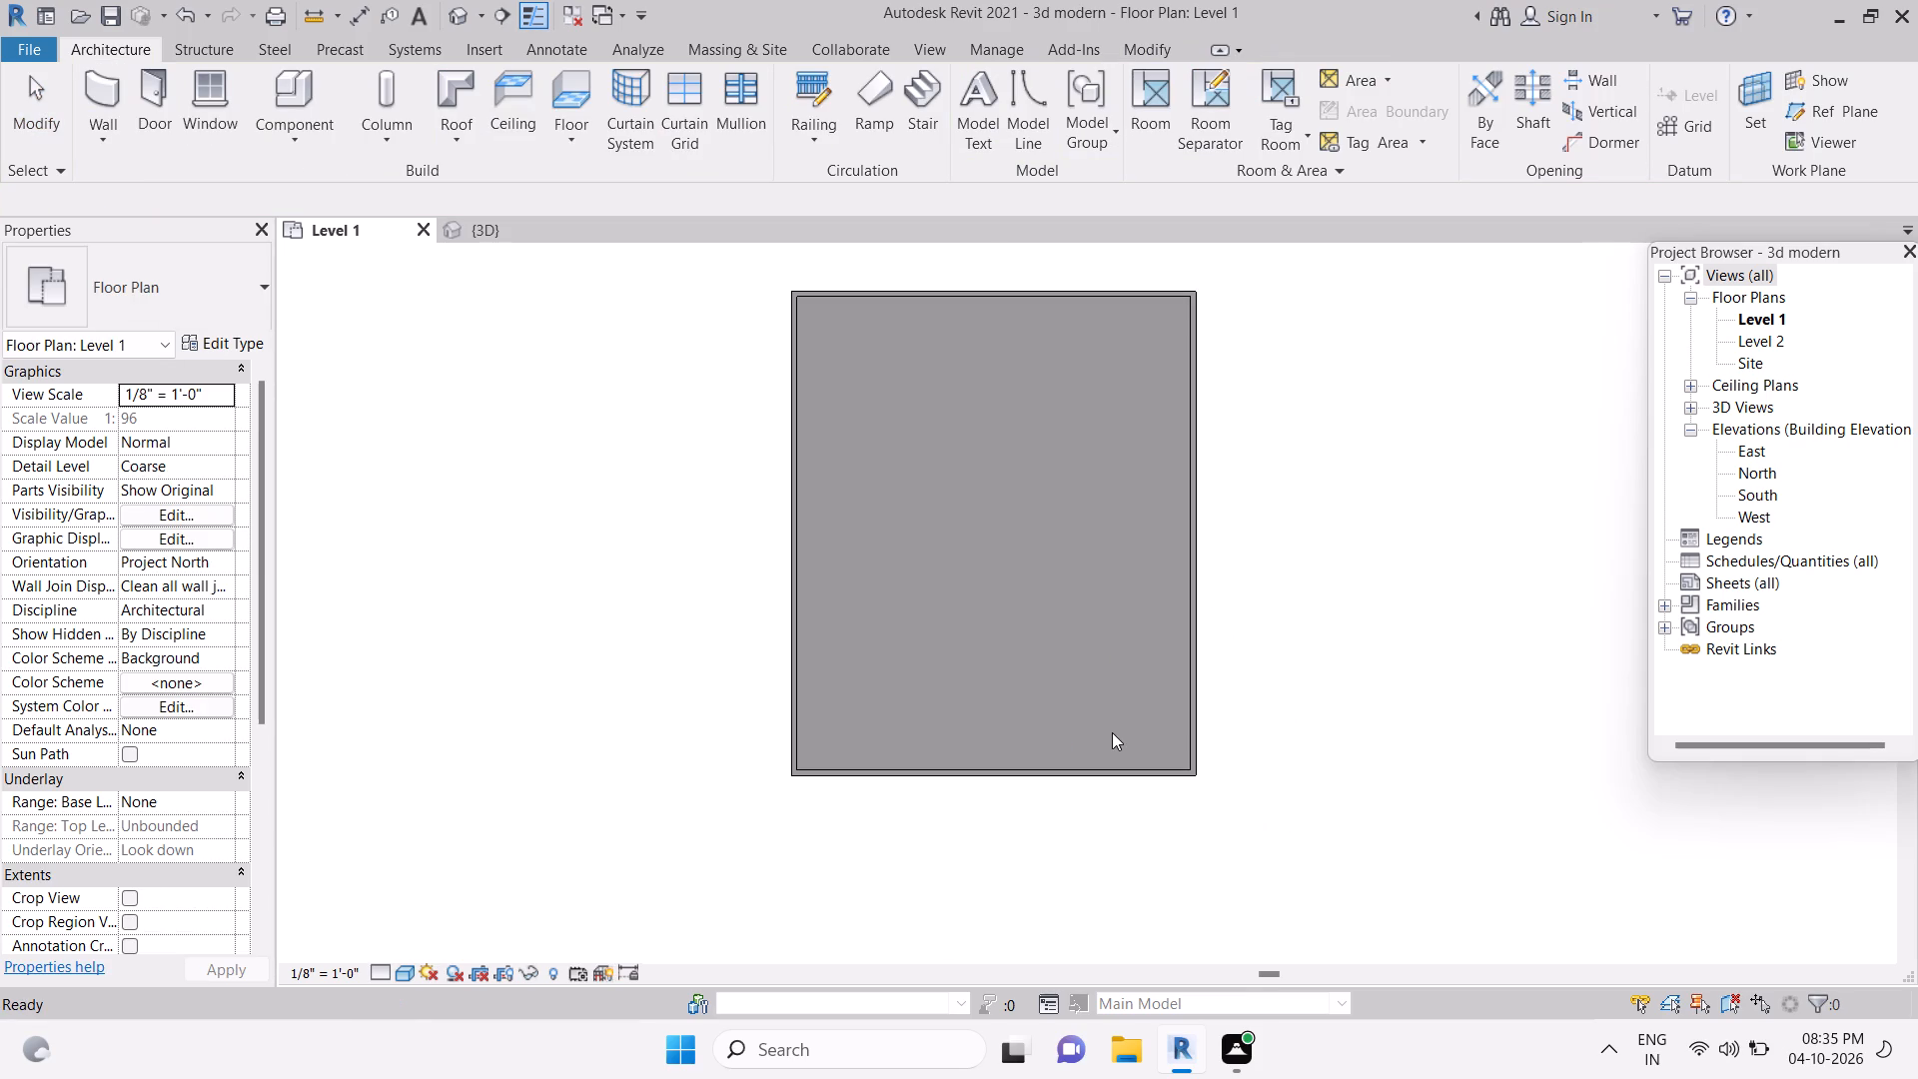
pyautogui.press('Escape')
pyautogui.hotkey('ctrl', 's')
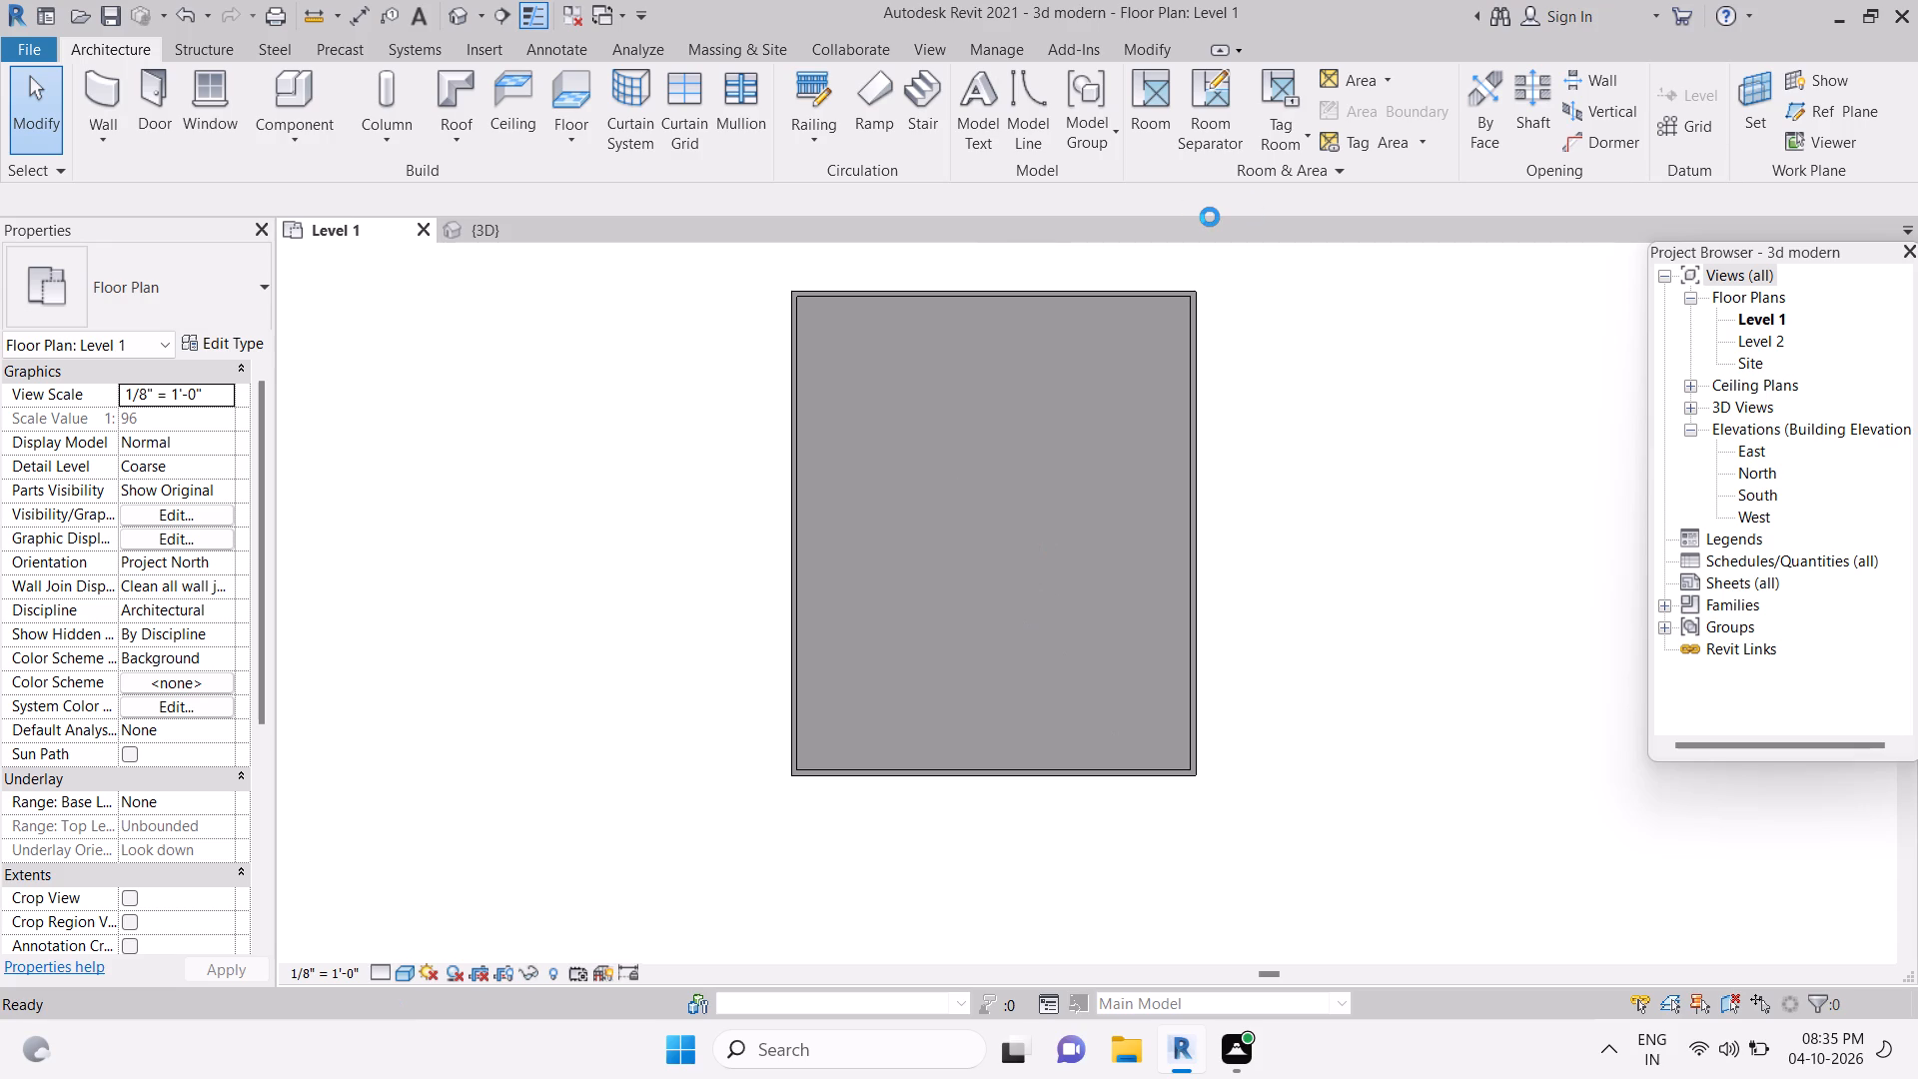
# Close the Autodesk limited-access notice.
pyautogui.press('Escape')
pyautogui.press('Escape')
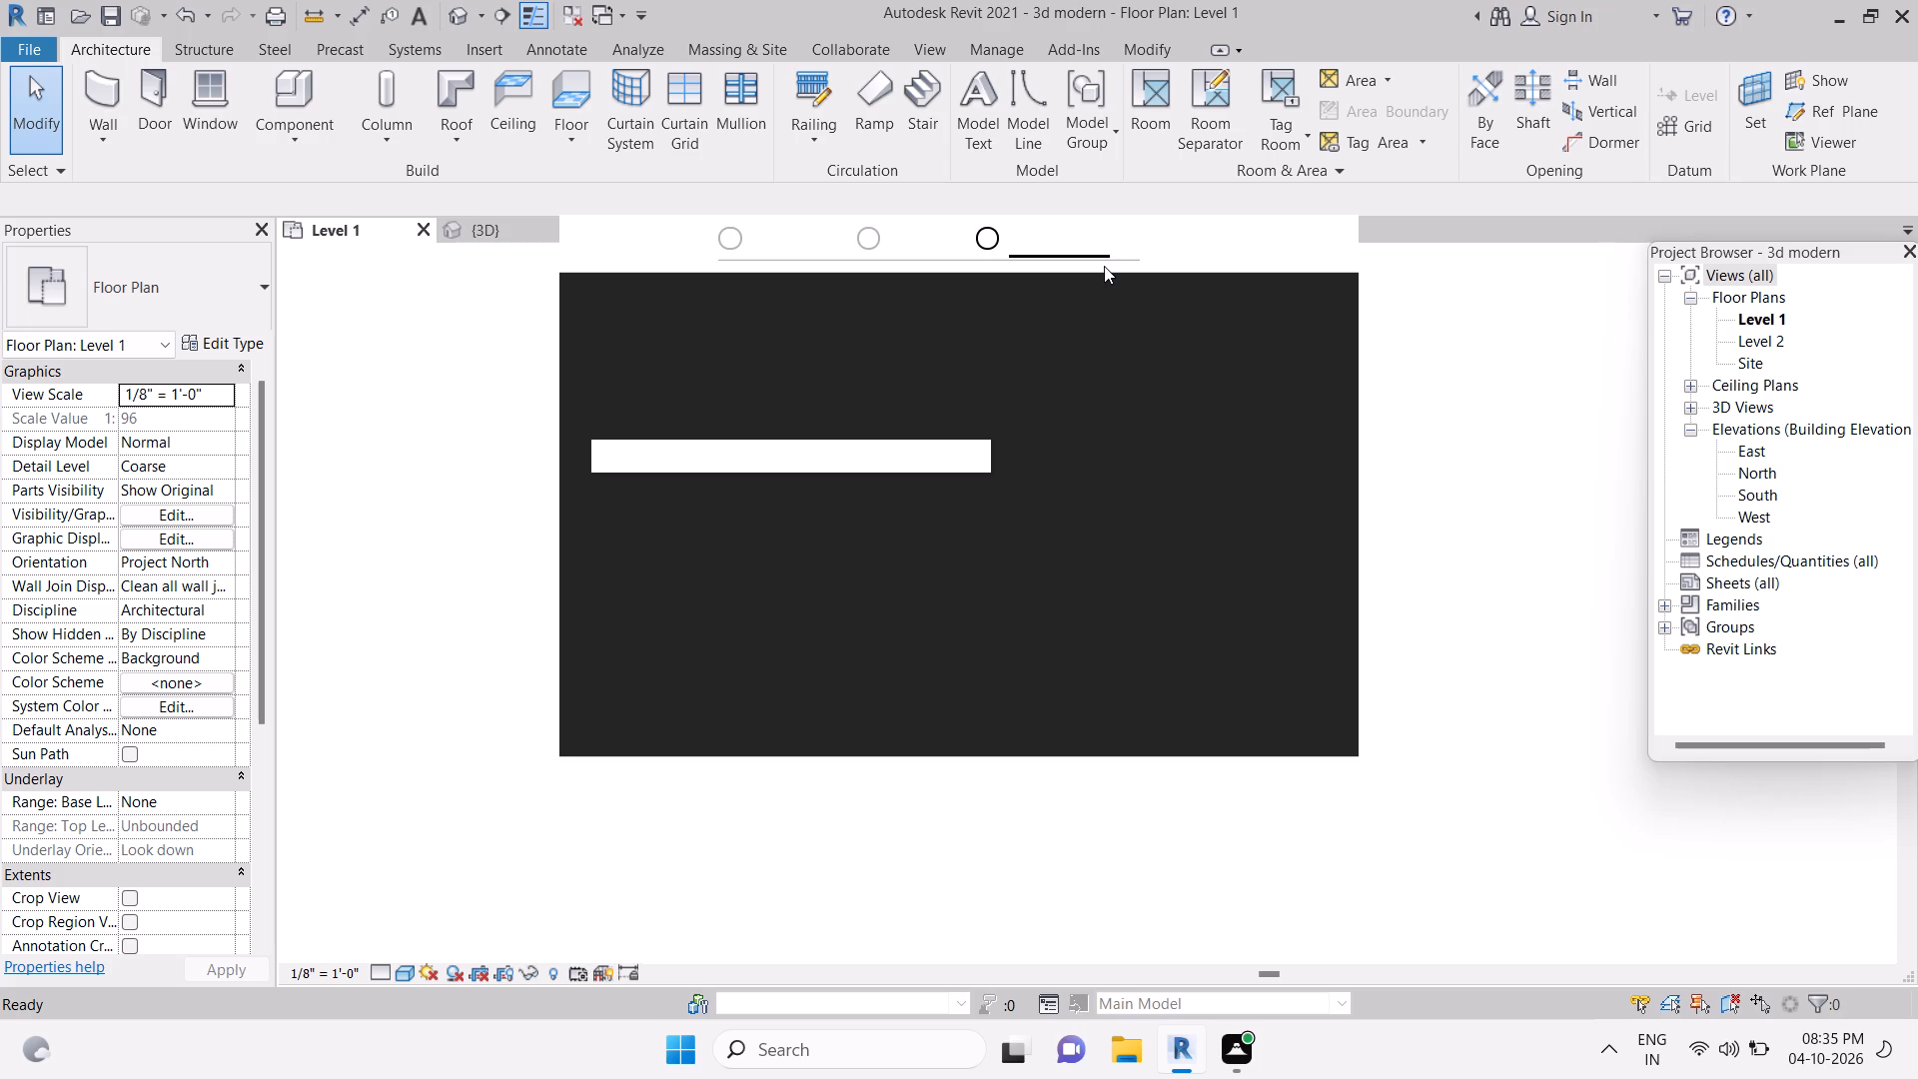
pyautogui.press('Escape')
pyautogui.click(1310, 231)
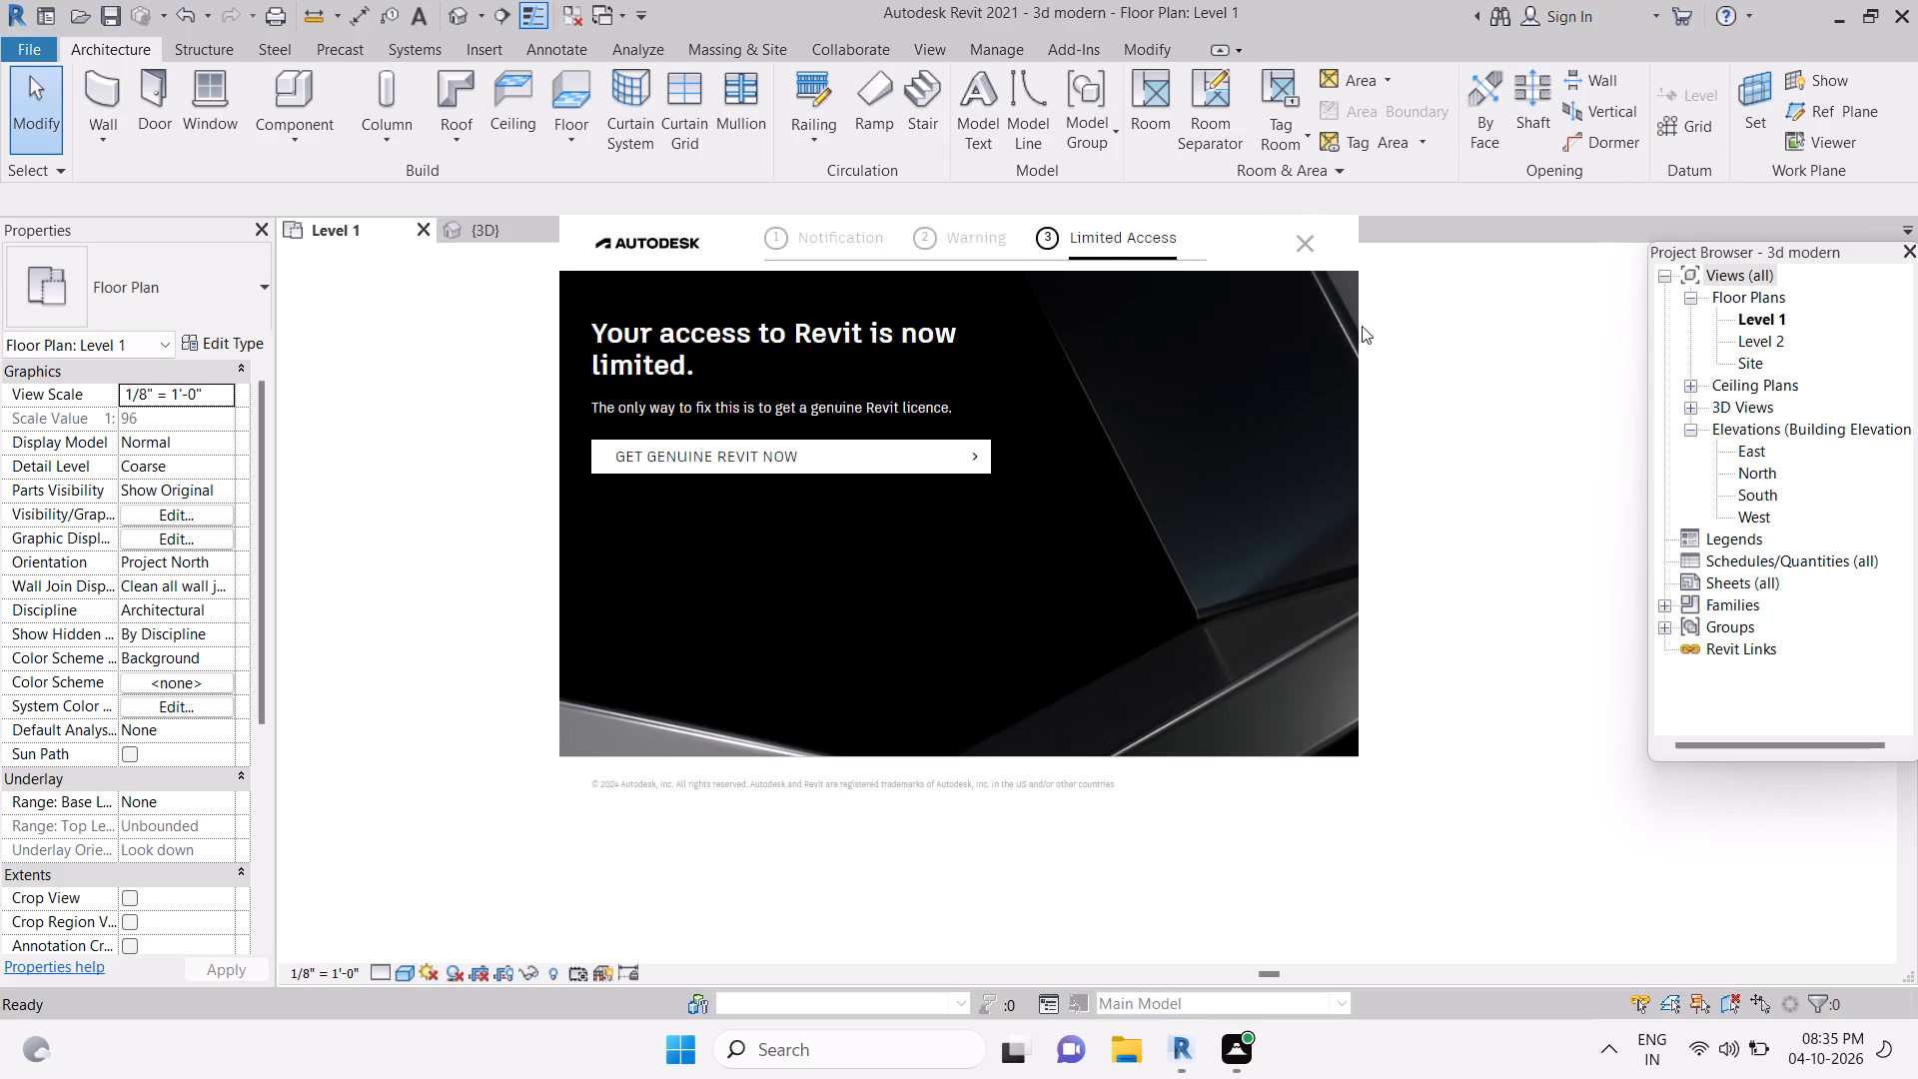
# Check the building outline in the Level 2 floor plan and again in the Level 1 plan.
pyautogui.press('Escape')
pyautogui.press('Escape')
pyautogui.scroll(-4, 893, 487)
pyautogui.press('Escape')
pyautogui.scroll(3, 873, 414)
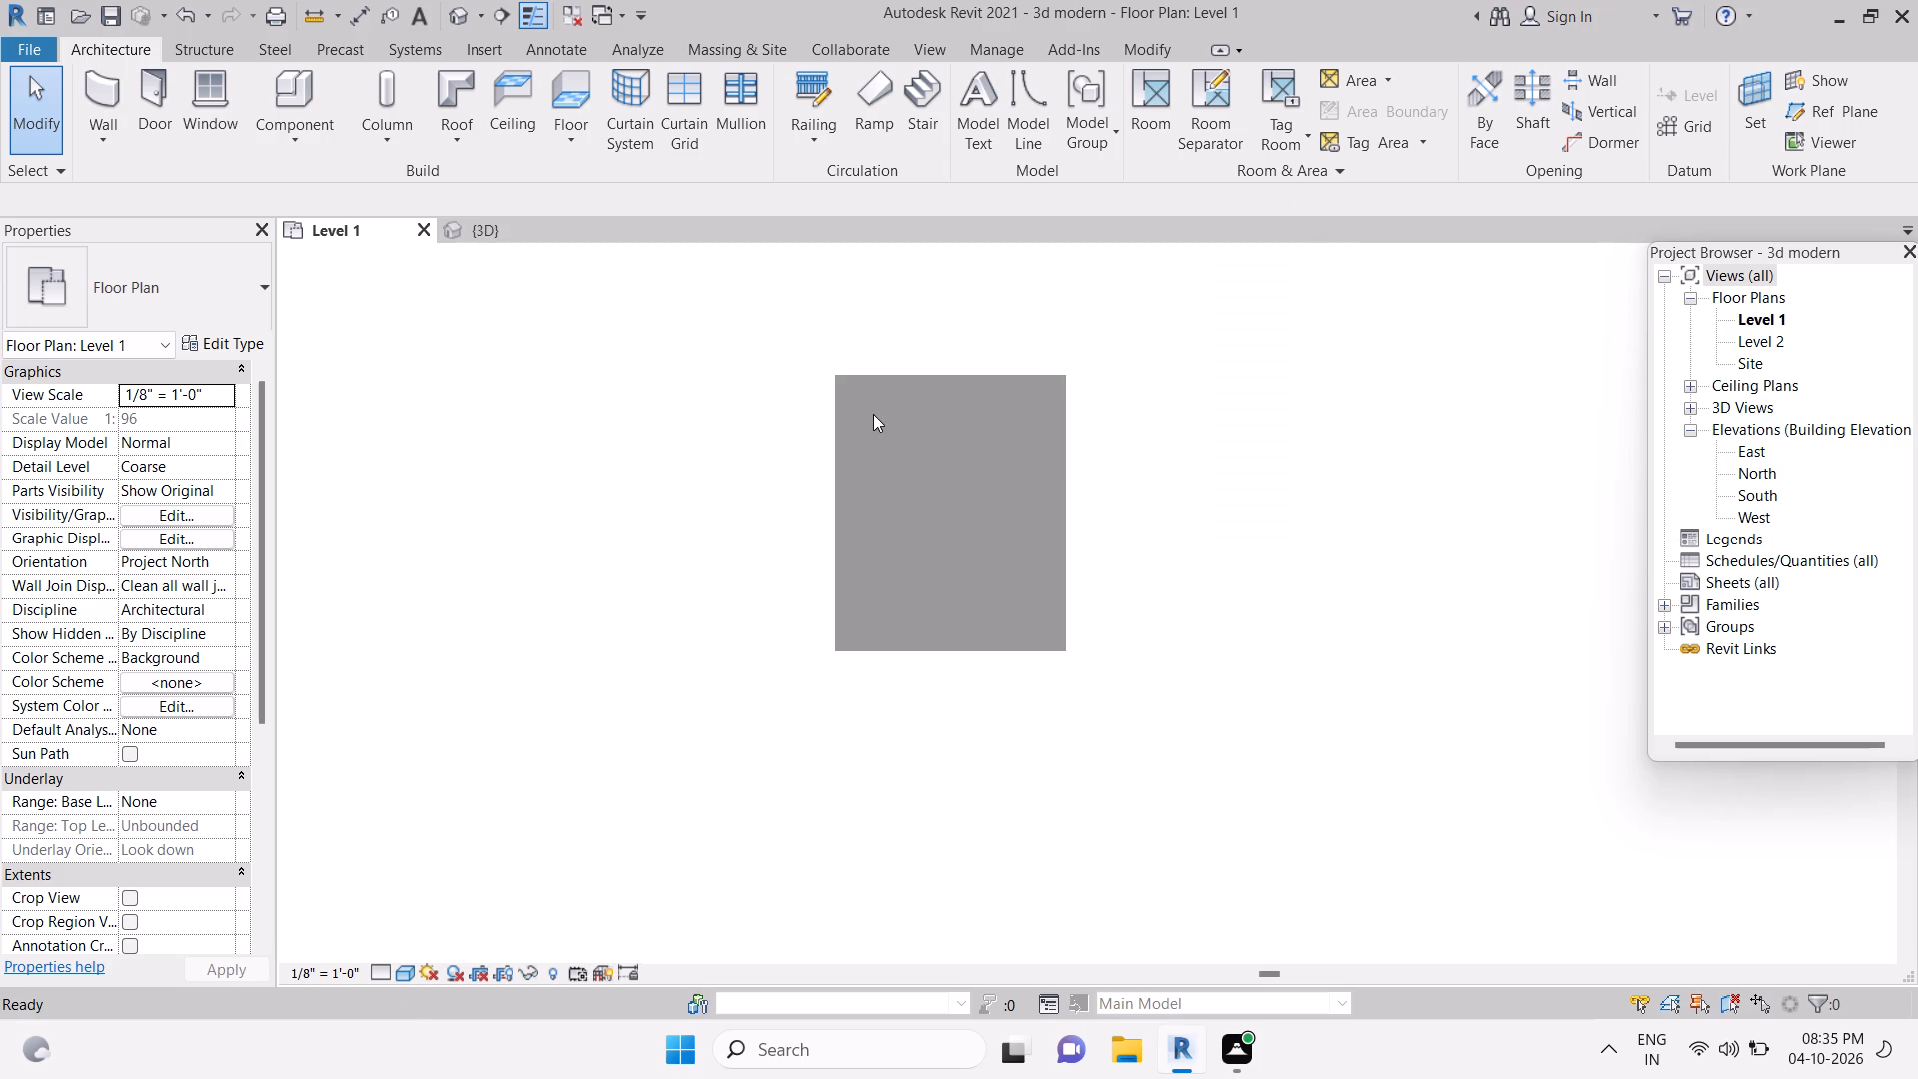
pyautogui.scroll(2, 873, 414)
pyautogui.press('Escape')
pyautogui.press('Escape')
pyautogui.doubleClick(1764, 343)
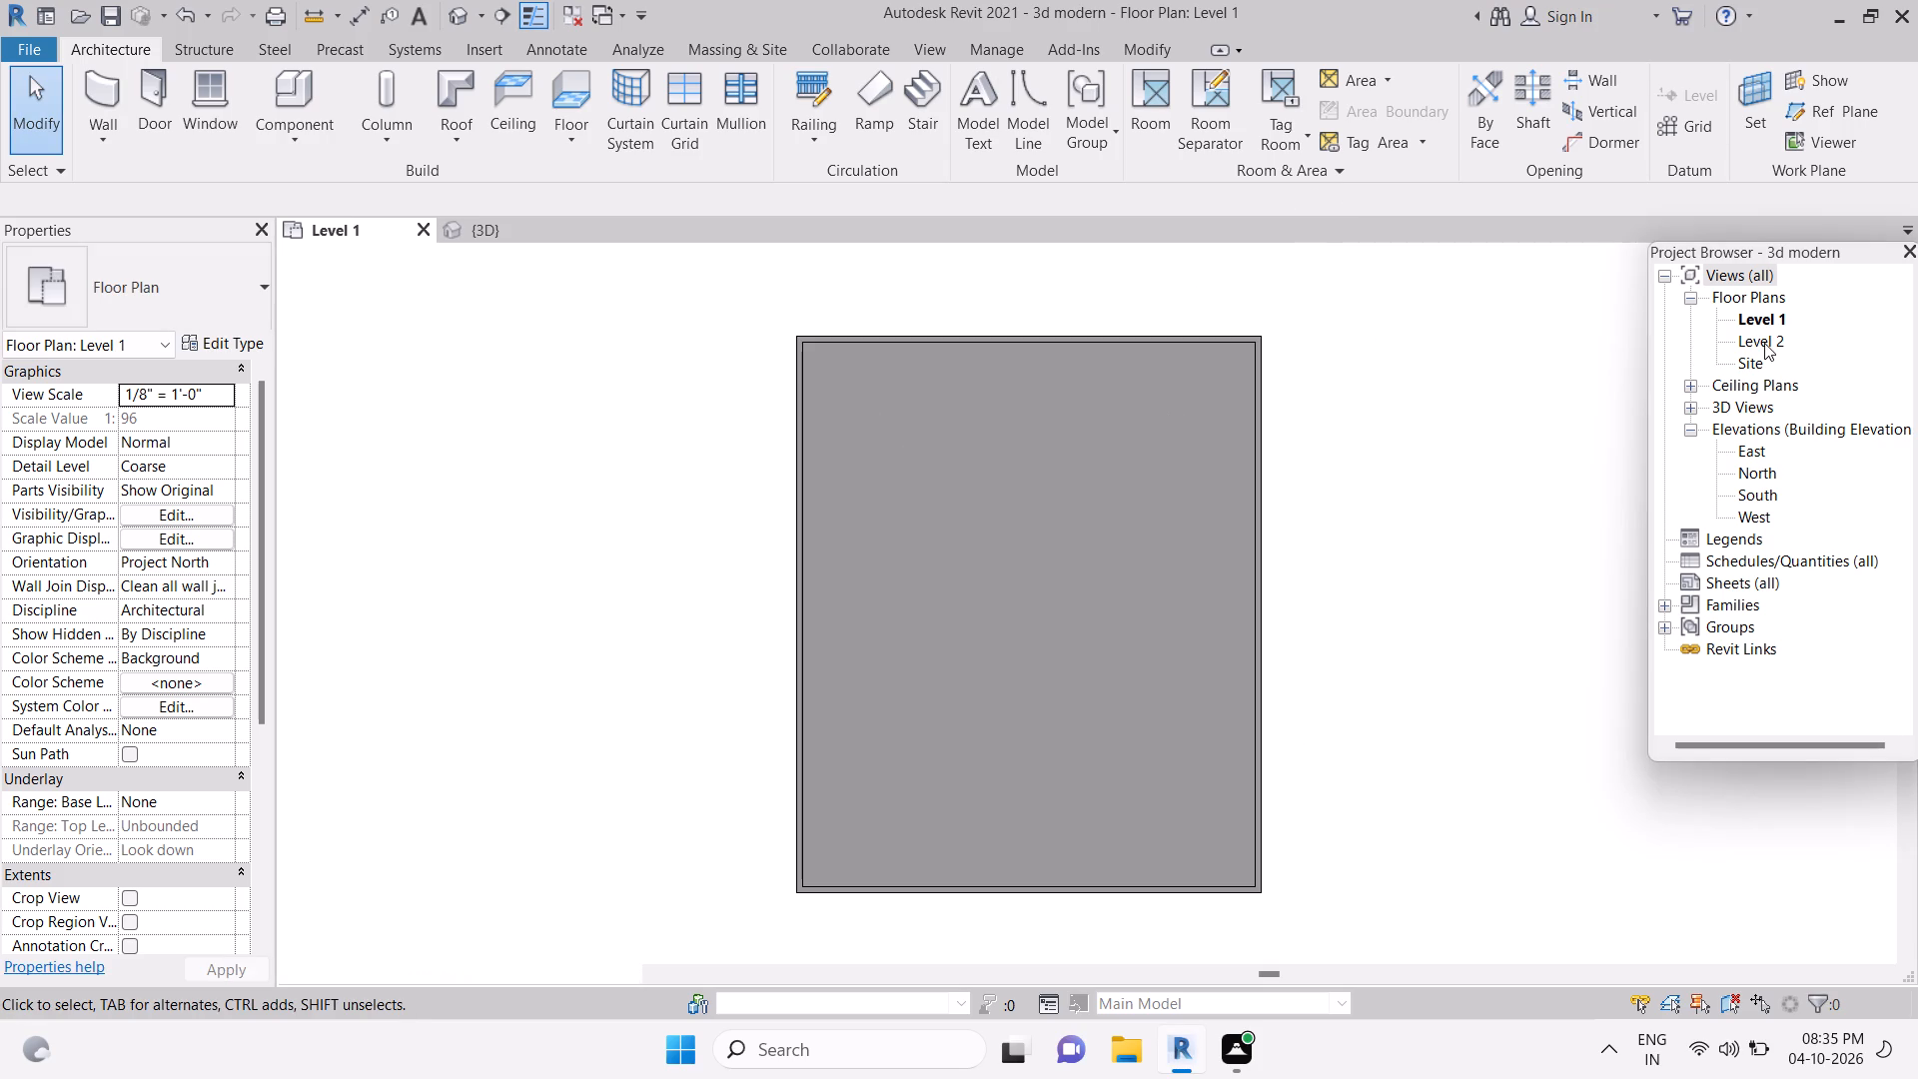
pyautogui.press('Escape')
pyautogui.press('Escape')
pyautogui.scroll(-4, 1115, 524)
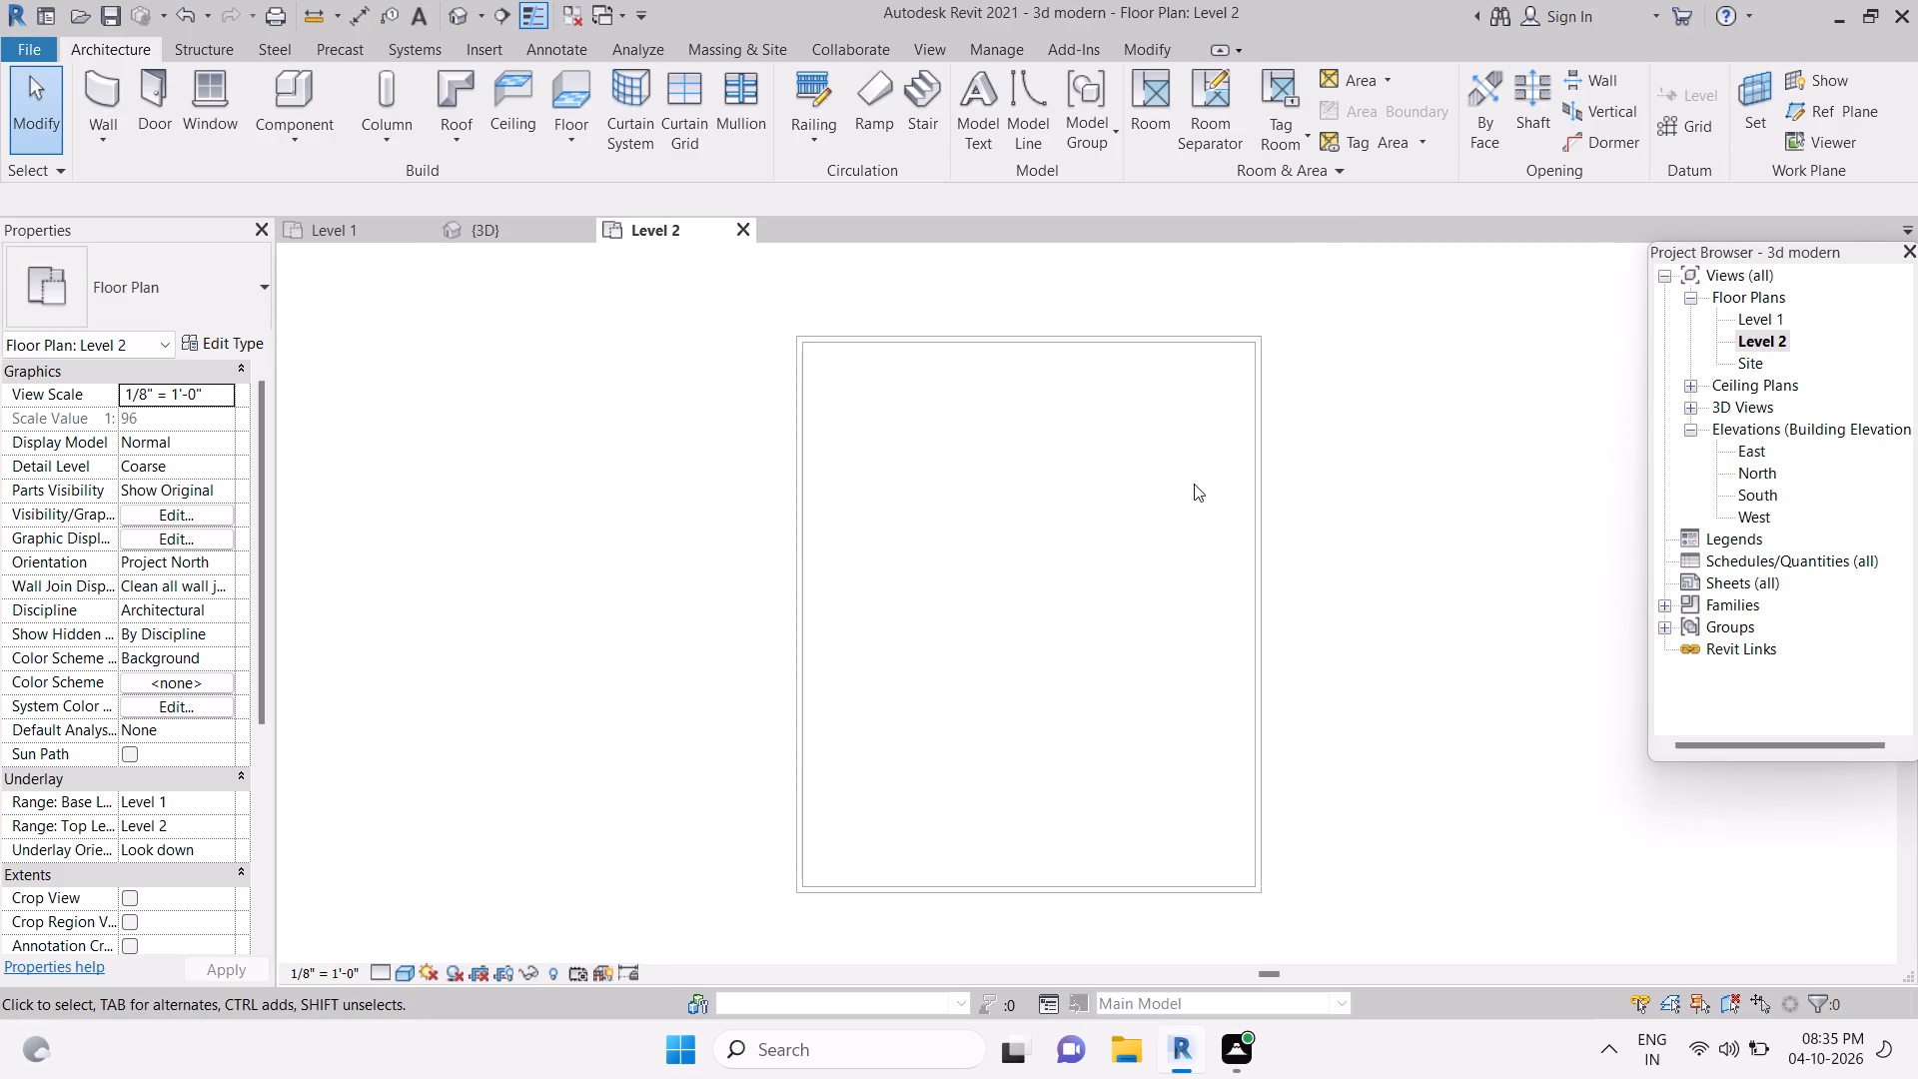
pyautogui.press('Escape')
pyautogui.press('Escape')
pyautogui.click(347, 236)
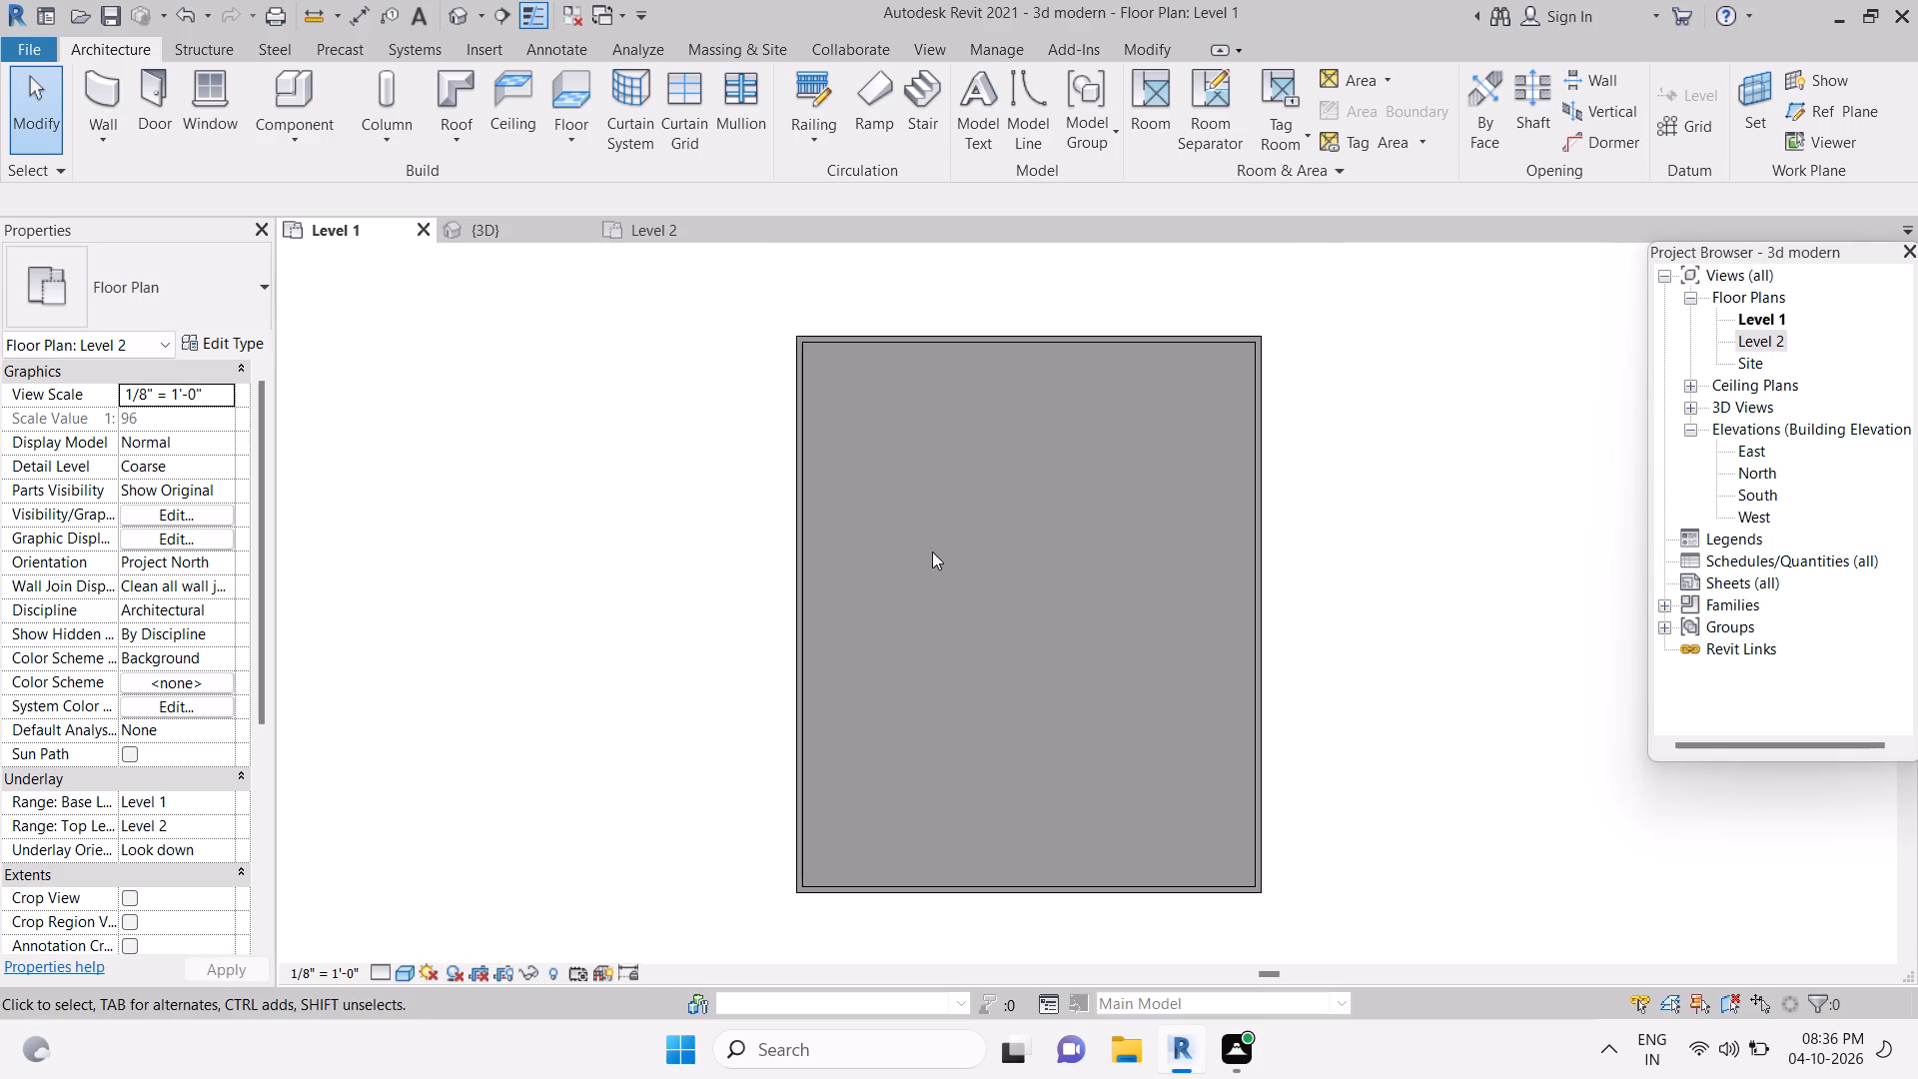
pyautogui.scroll(-5, 950, 580)
pyautogui.press('Escape')
pyautogui.press('Escape')
pyautogui.press('Escape')
pyautogui.scroll(4, 910, 740)
pyautogui.press('Escape')
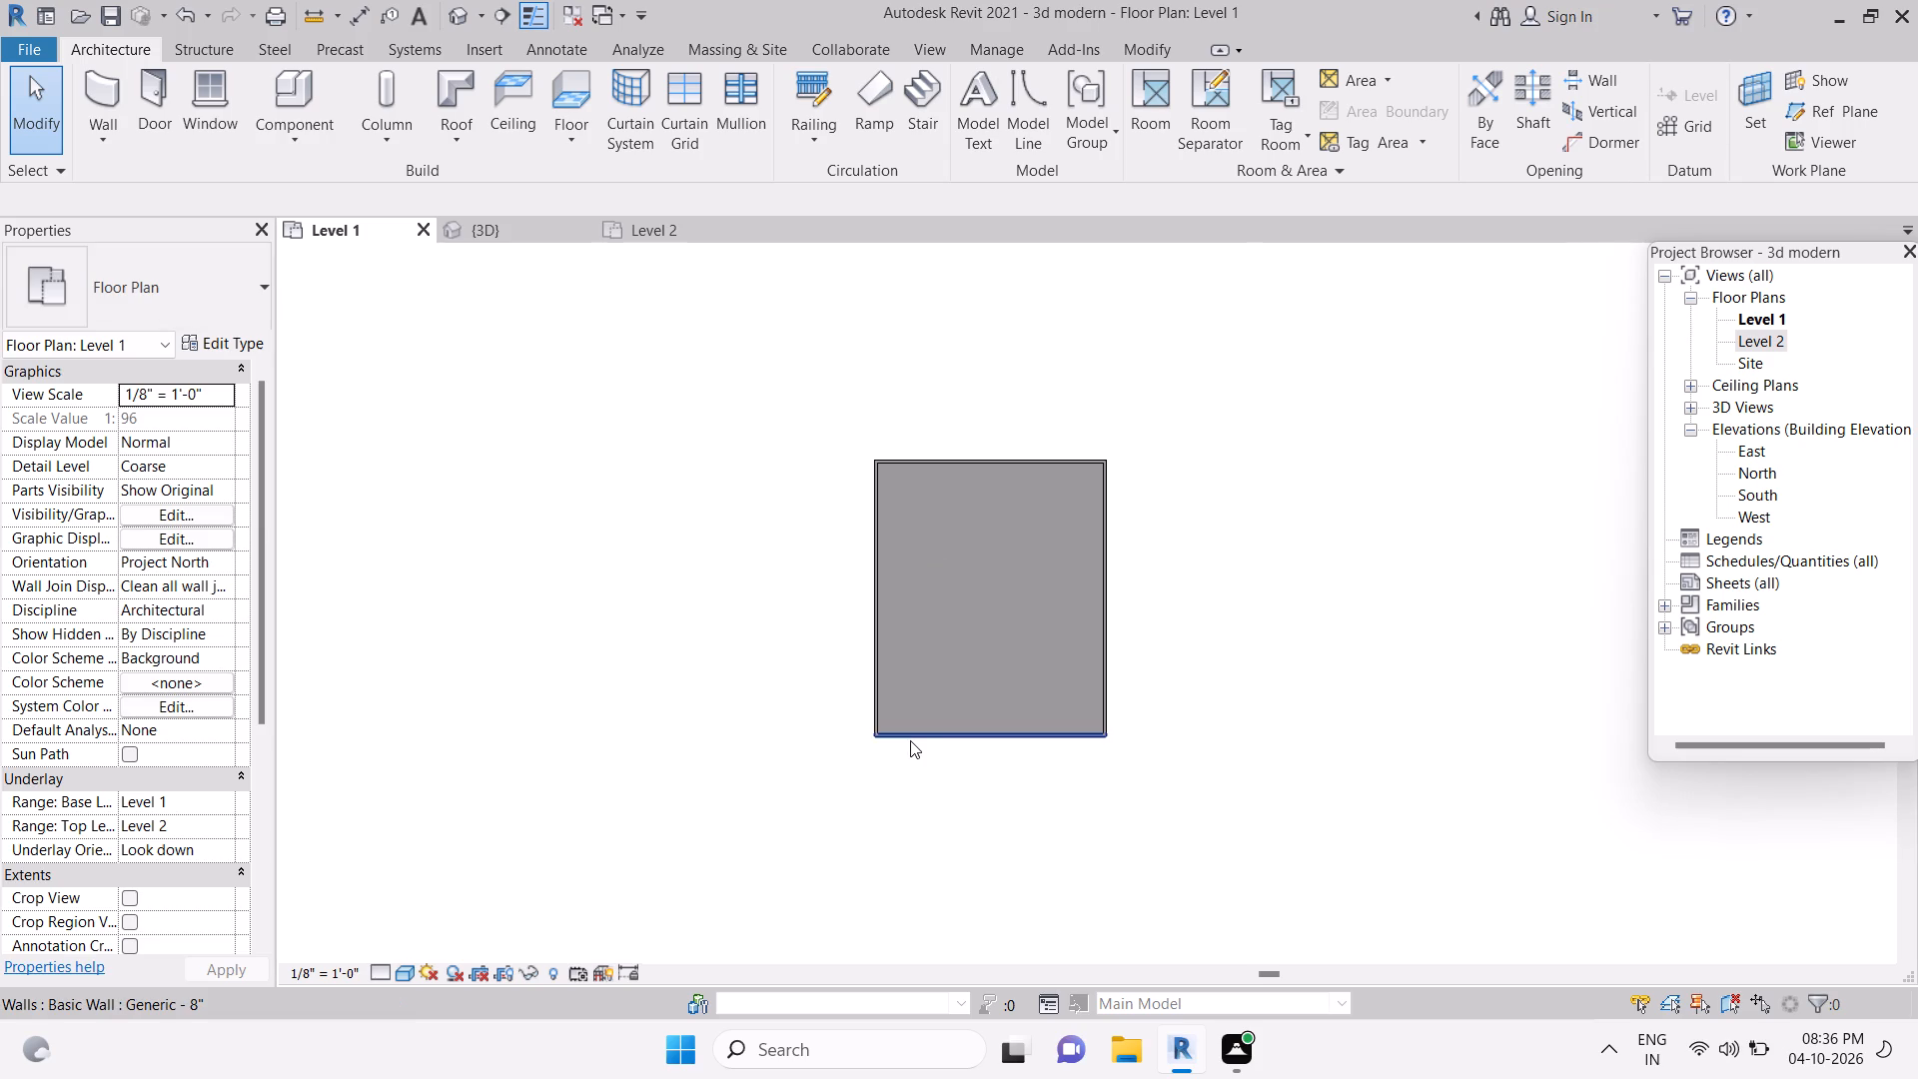
pyautogui.press('Escape')
pyautogui.press('Escape')
pyautogui.press('Escape')
pyautogui.press('Escape')
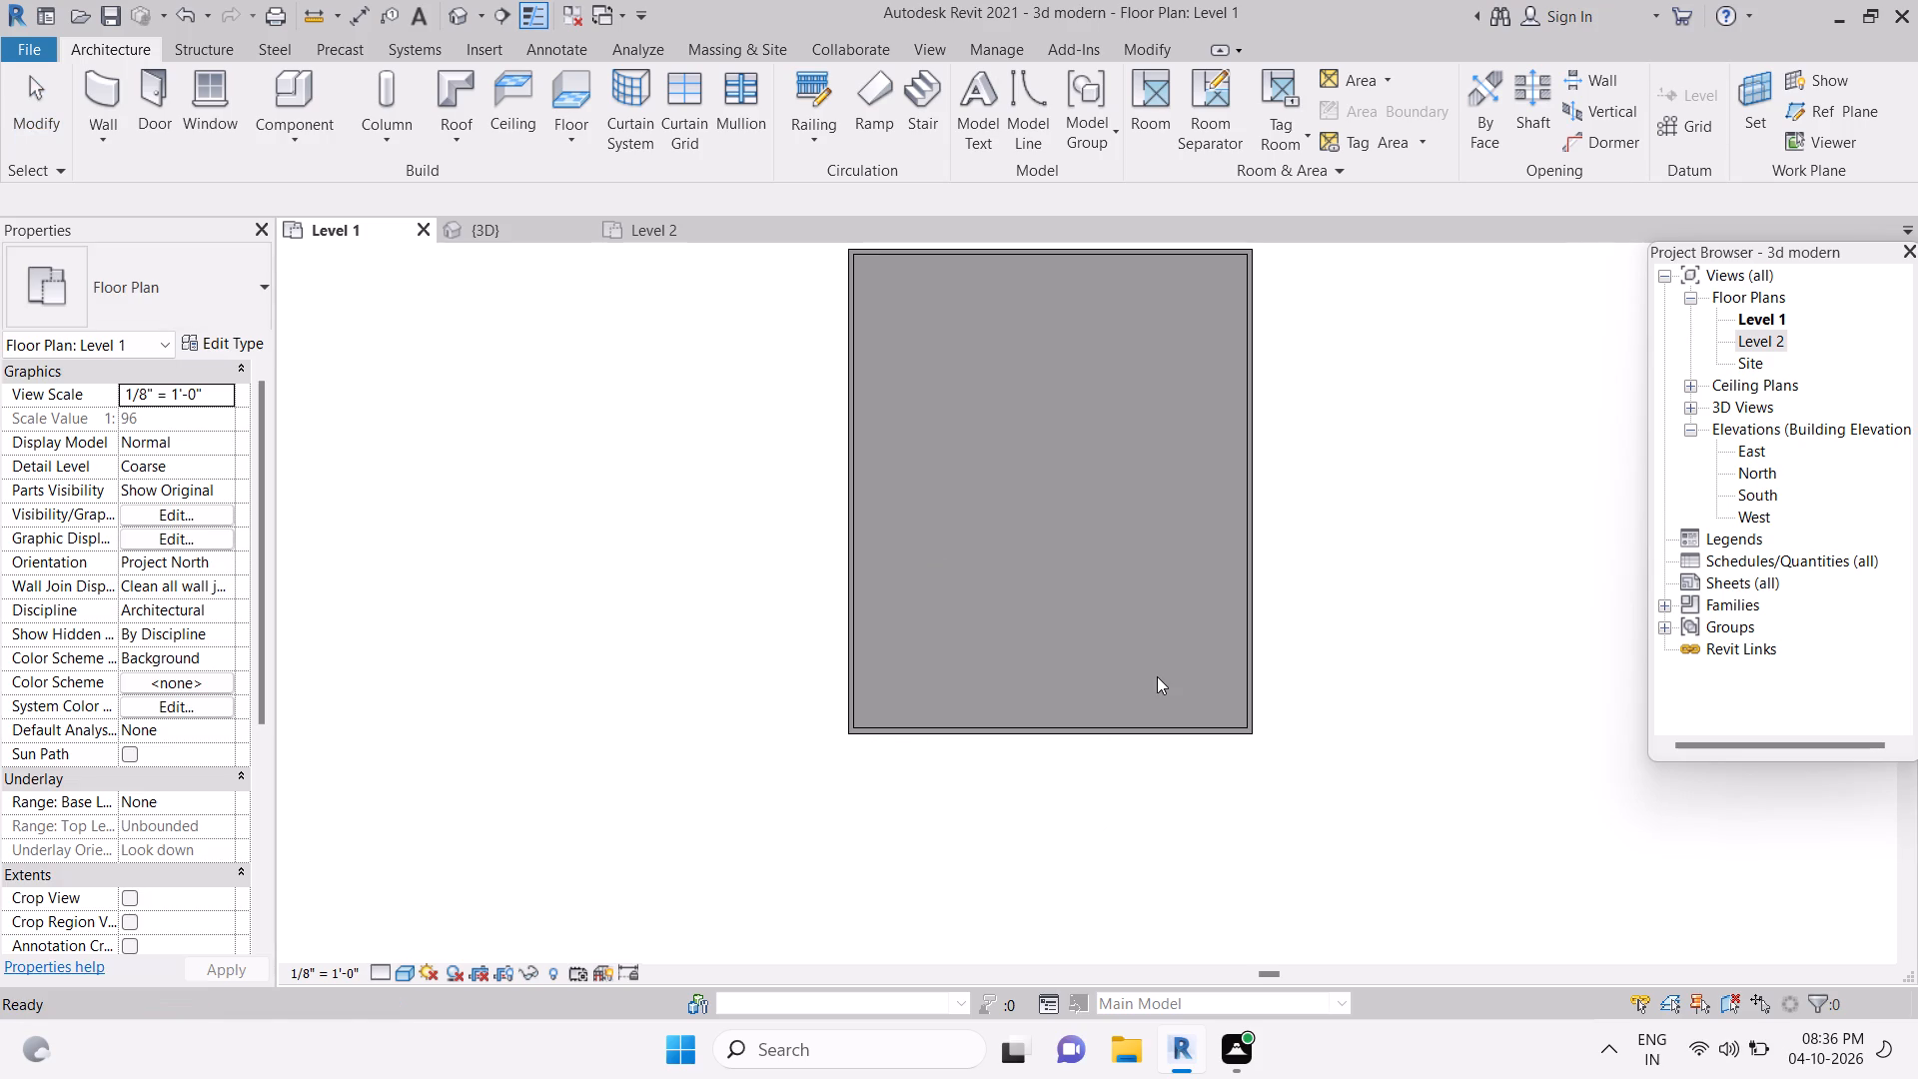
pyautogui.moveTo(1167, 541); pyautogui.dragTo(1159, 648, button='middle')
pyautogui.press('Escape')
pyautogui.press('Escape')
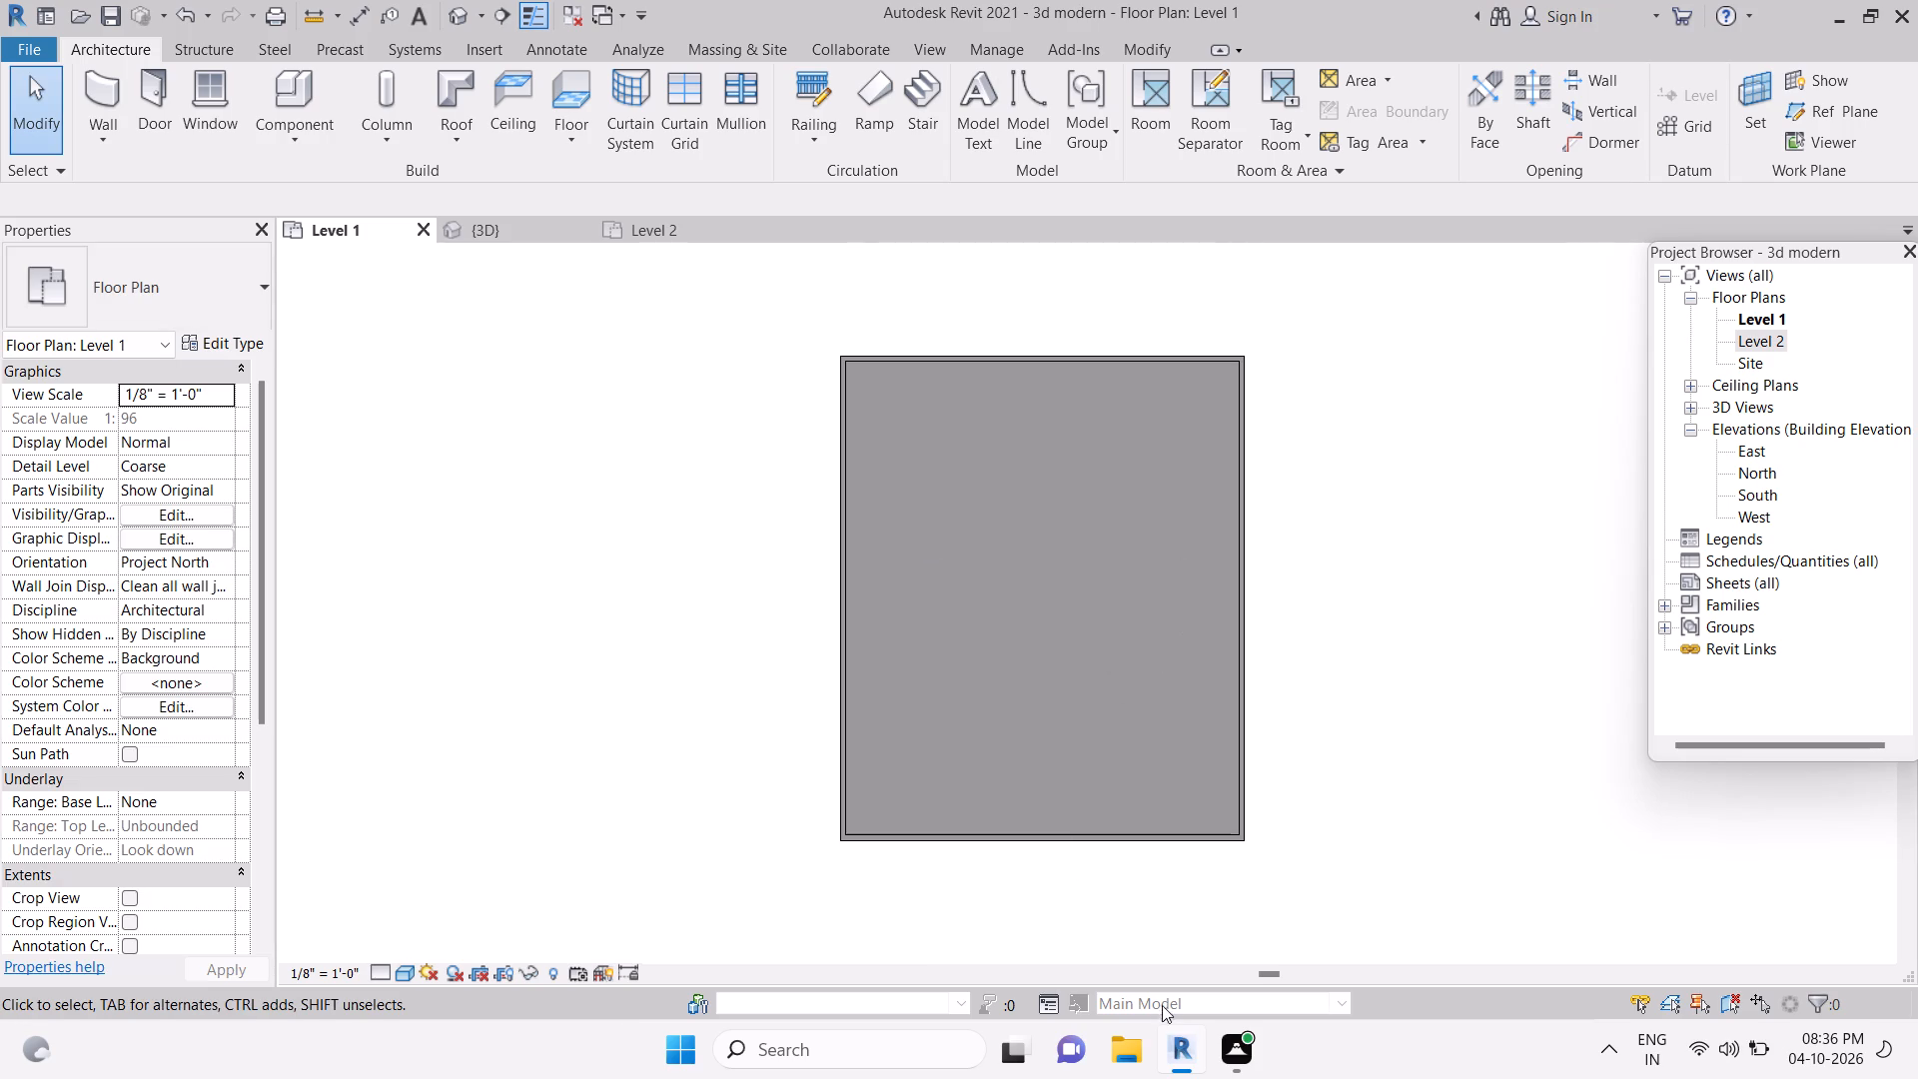
pyautogui.click(1129, 1073)
pyautogui.click(1129, 1050)
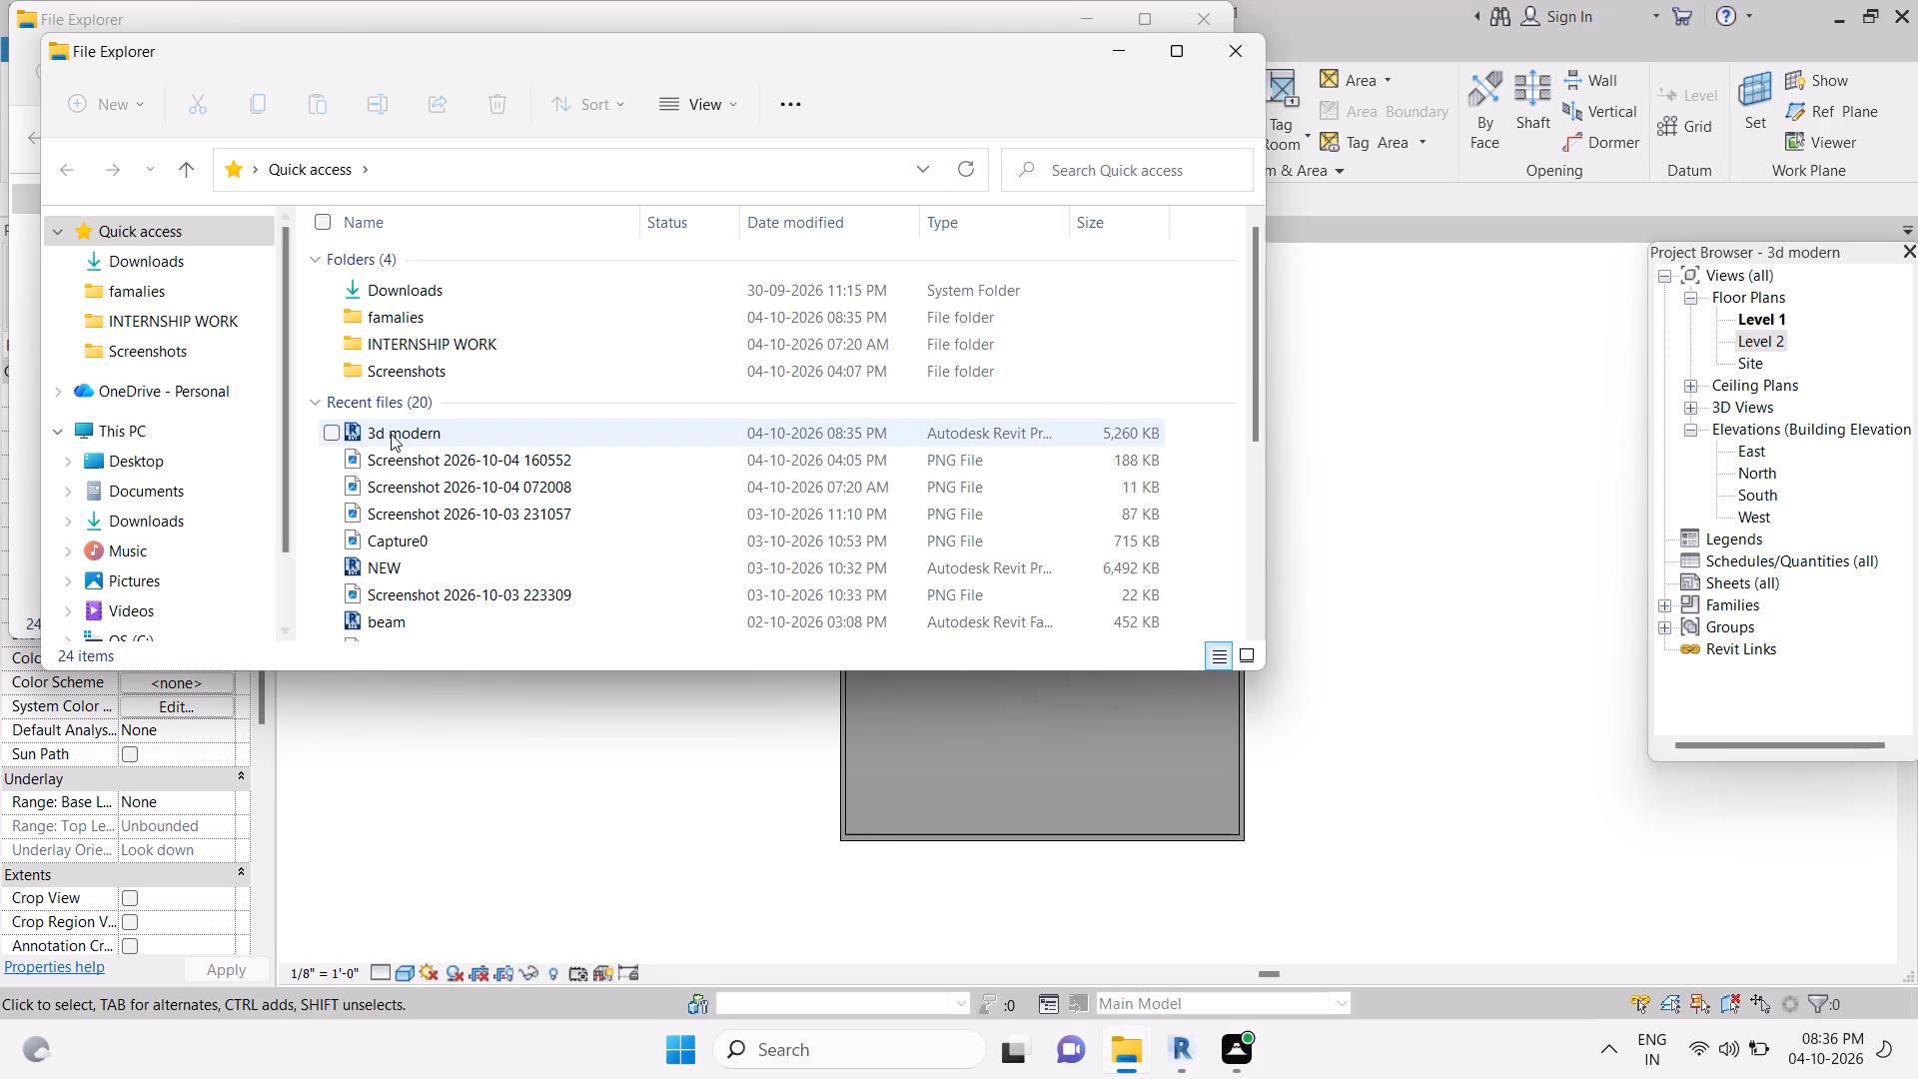
pyautogui.doubleClick(142, 587)
pyautogui.doubleClick(540, 286)
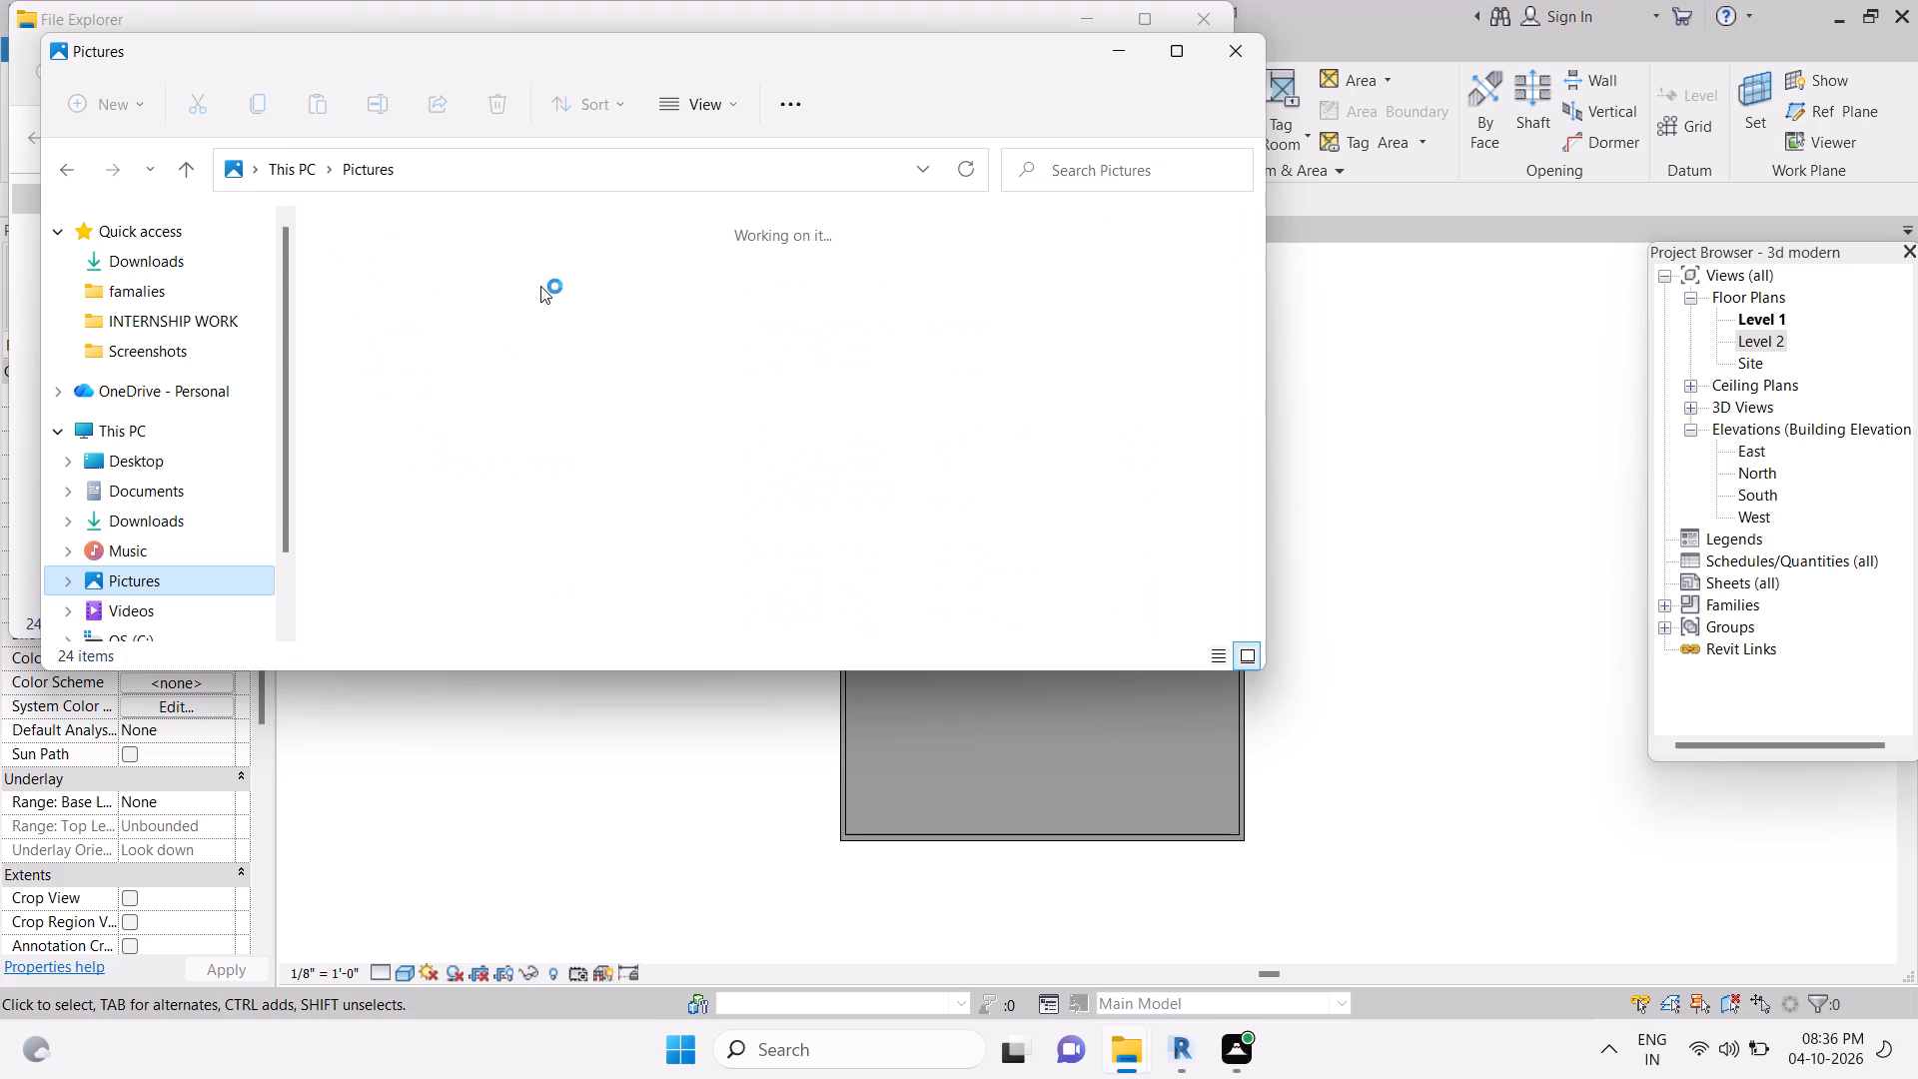
pyautogui.scroll(-6, 697, 401)
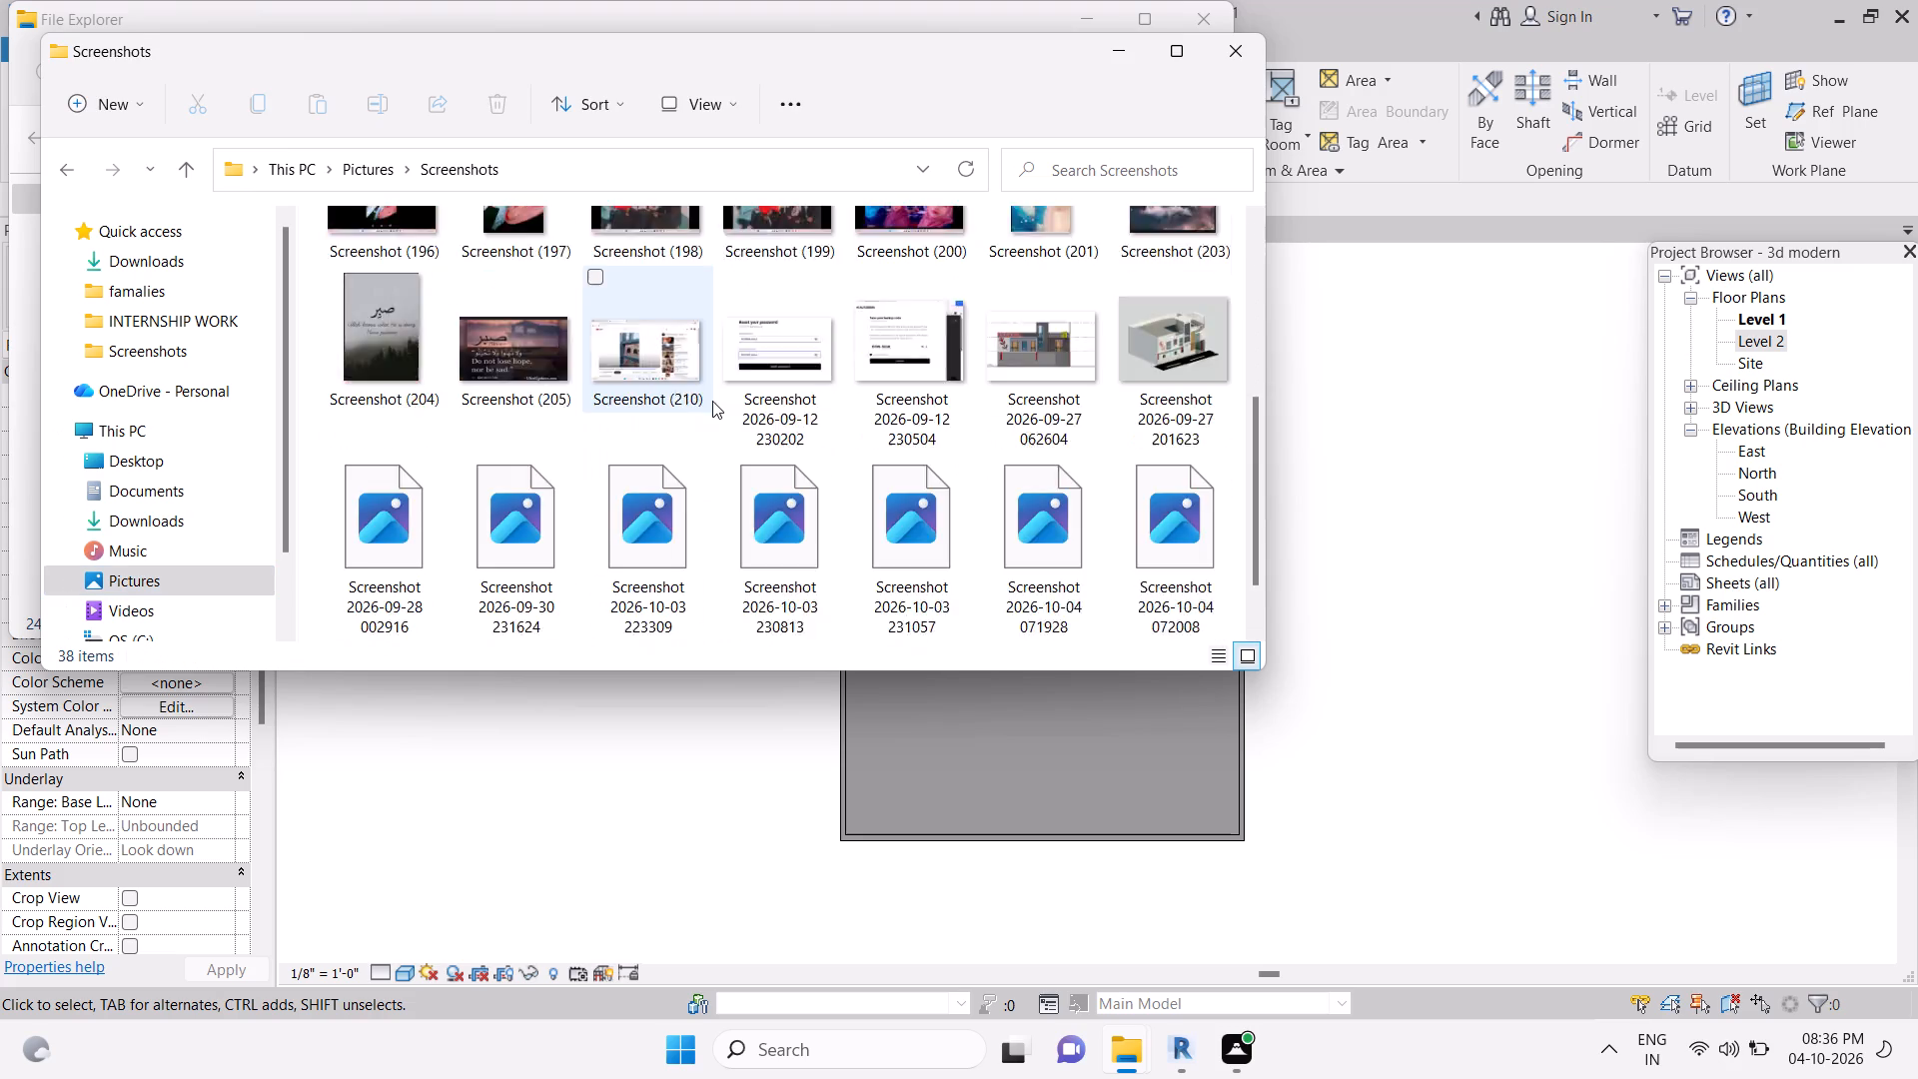
pyautogui.scroll(-13, 712, 401)
pyautogui.doubleClick(519, 533)
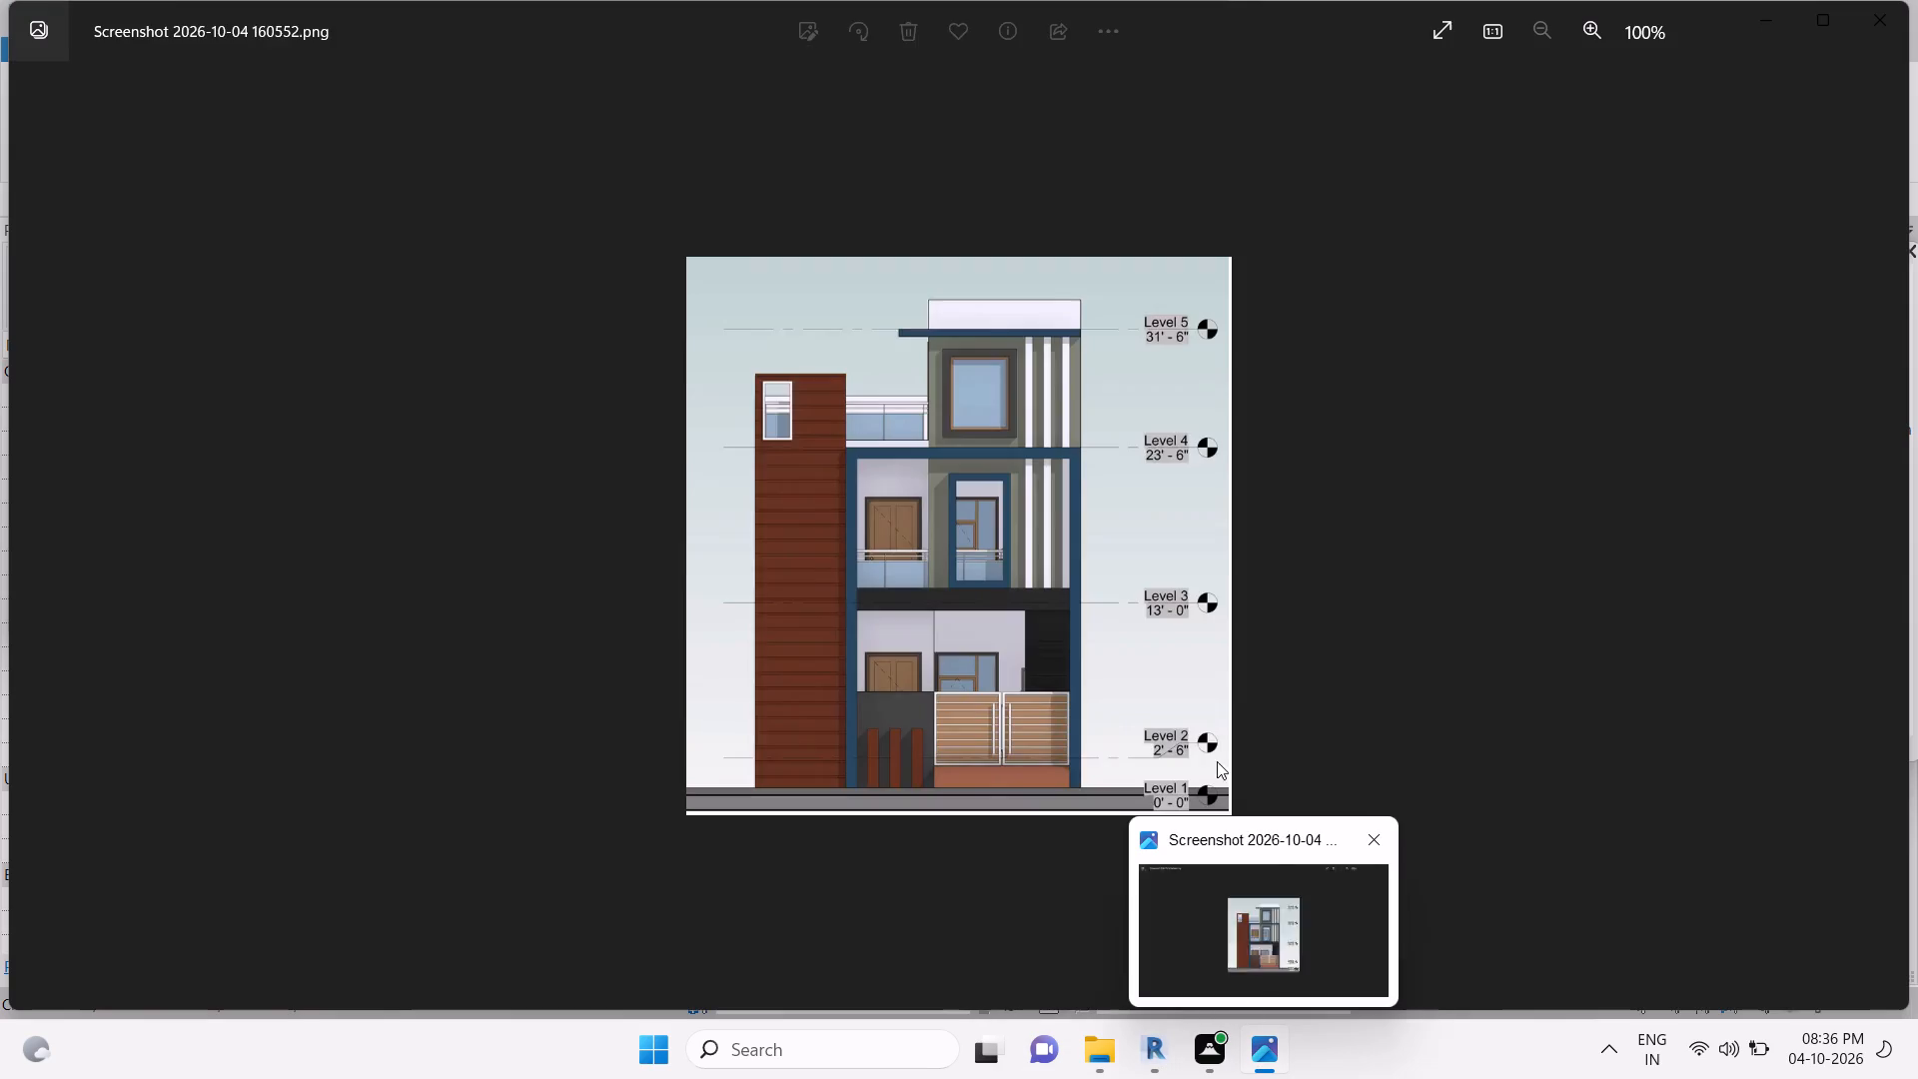
# Examine the reference elevation image, including its level heights, and return to the Level 1 plan in Revit.
pyautogui.scroll(2, 904, 821)
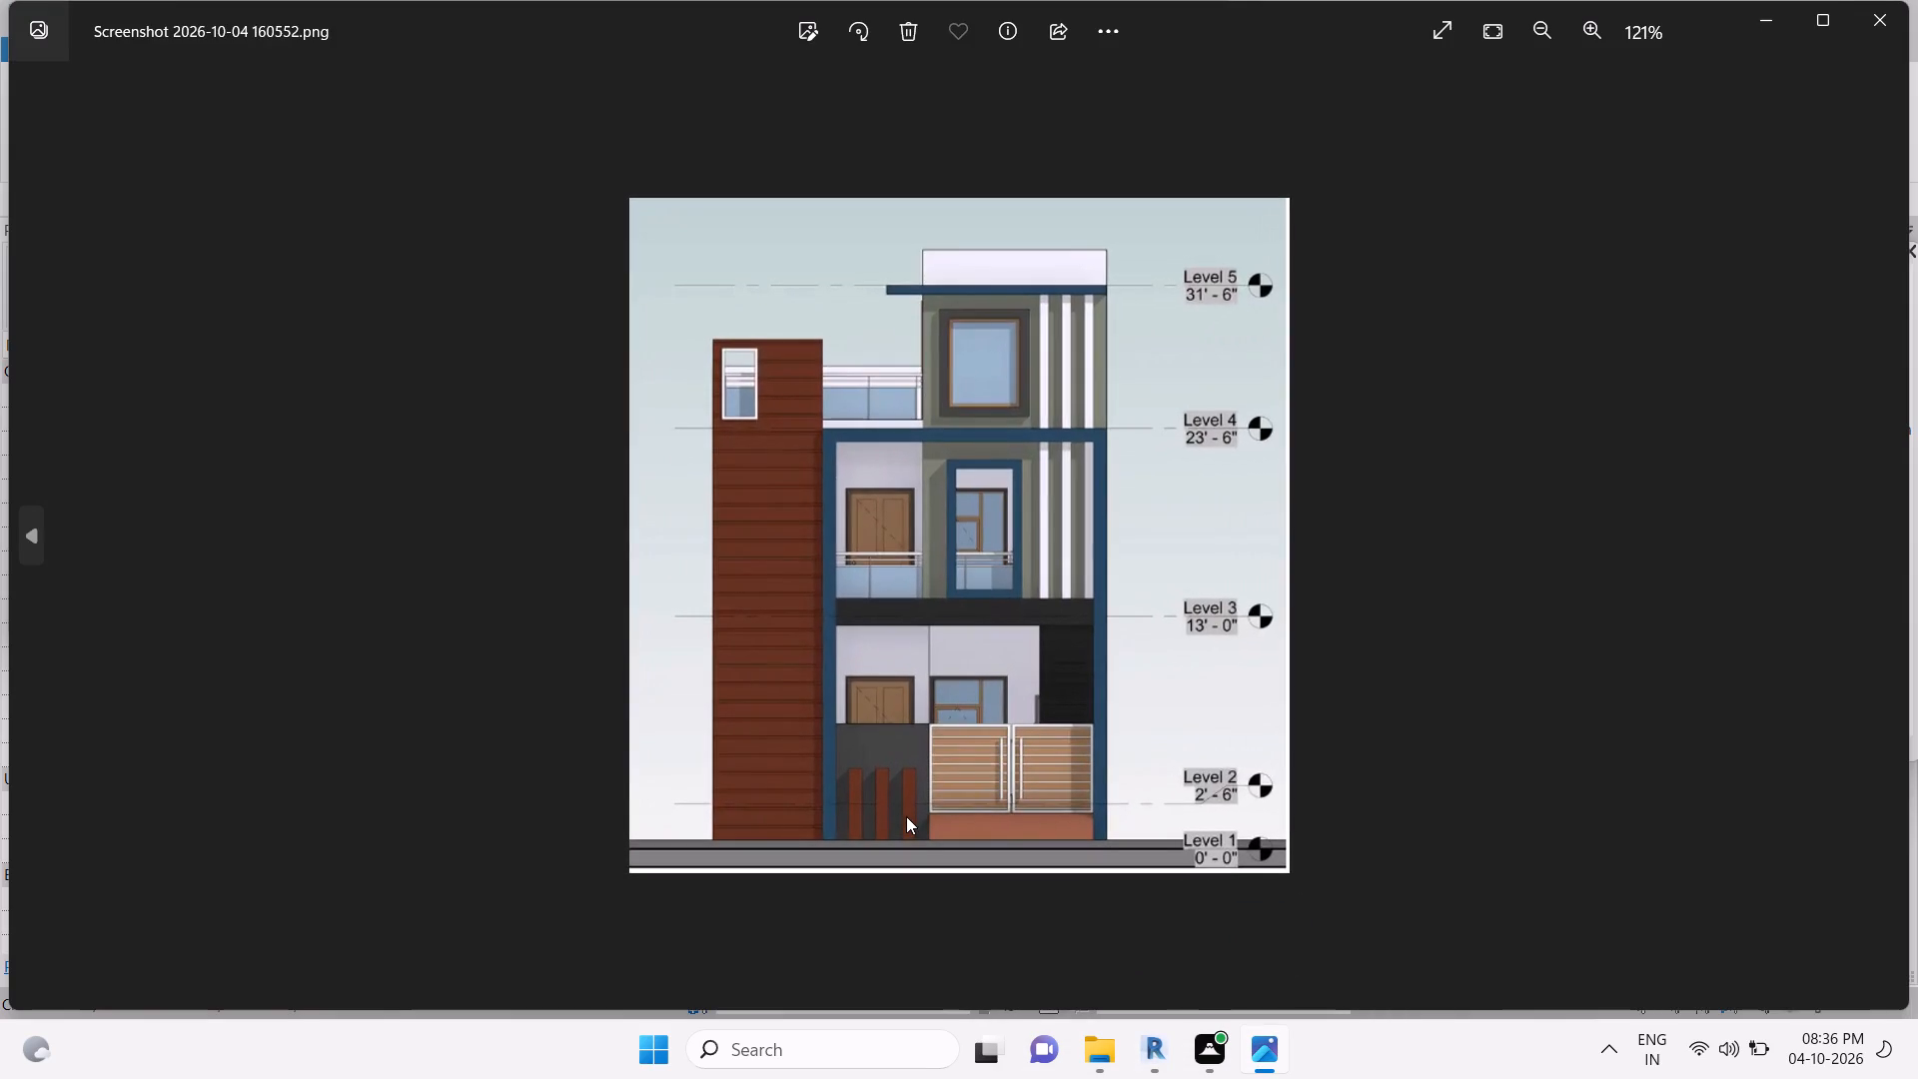
pyautogui.scroll(-1, 907, 815)
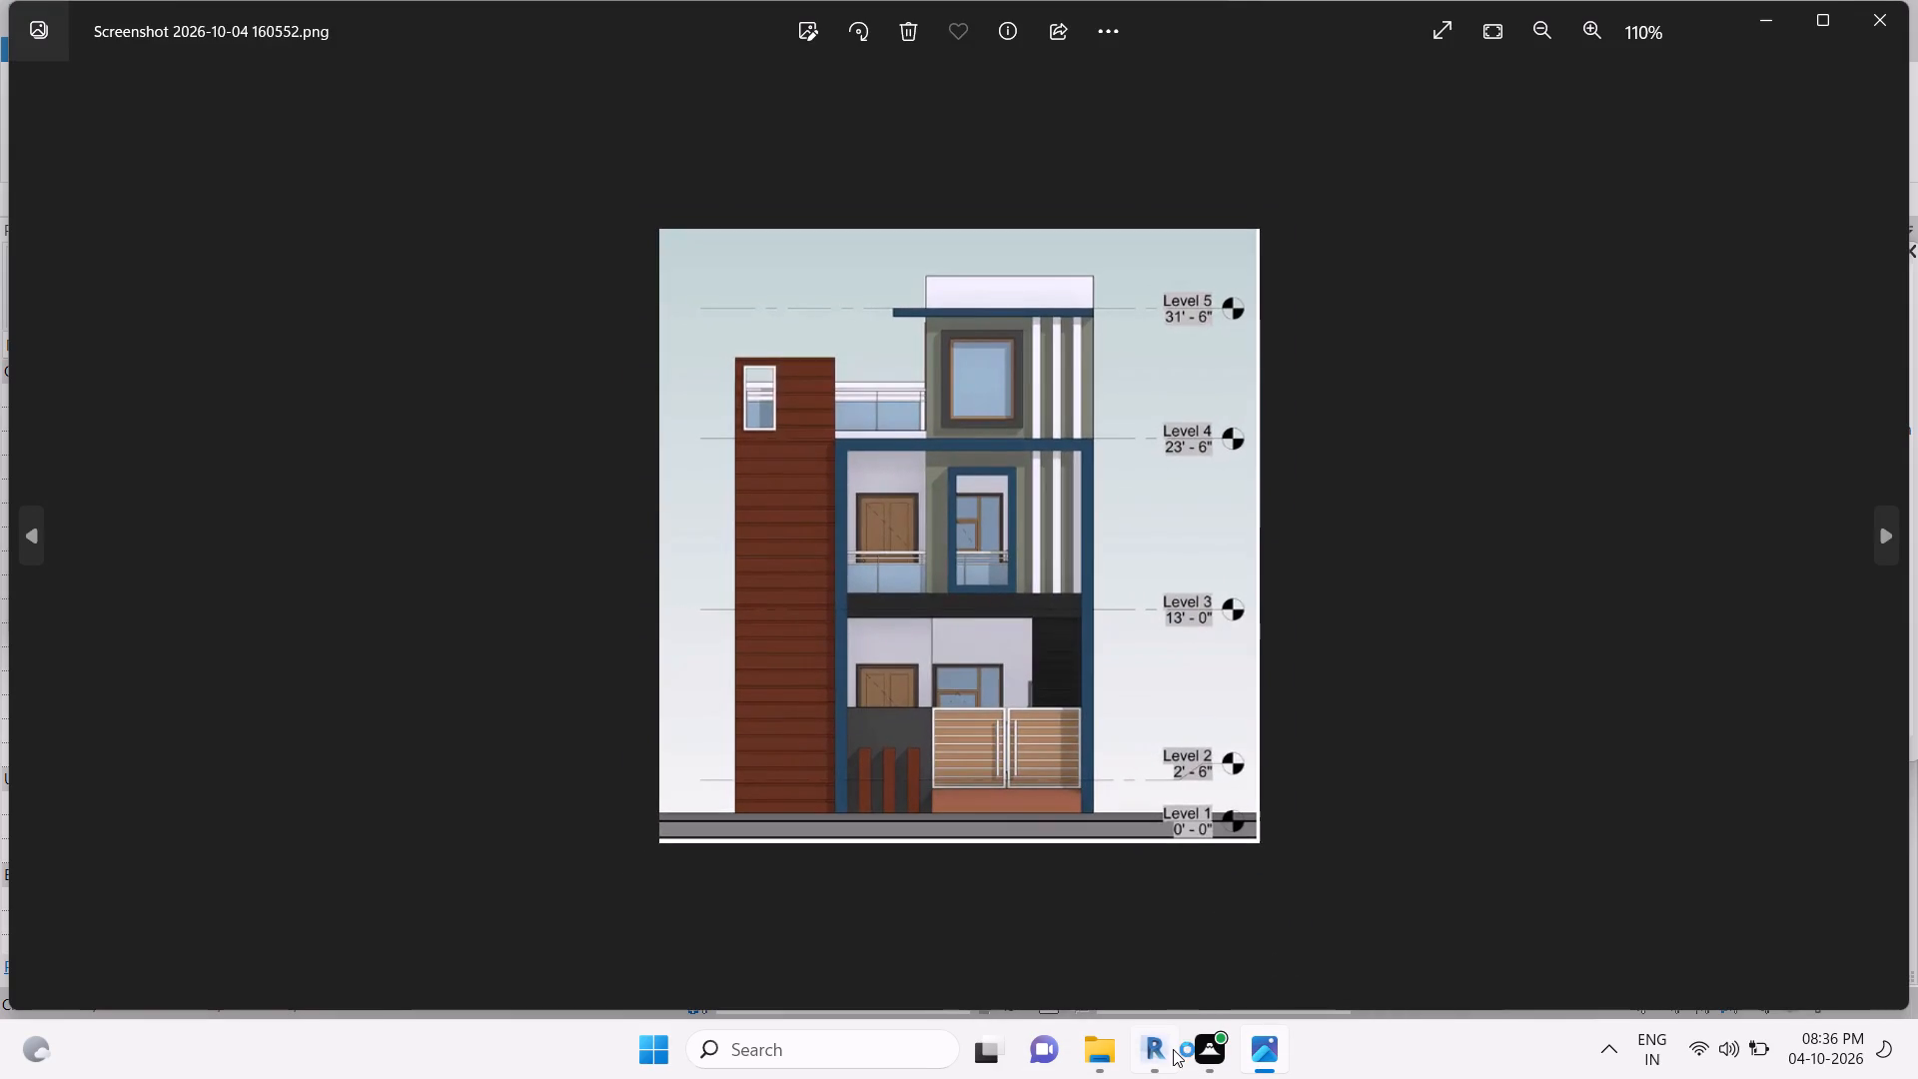
pyautogui.click(1169, 1050)
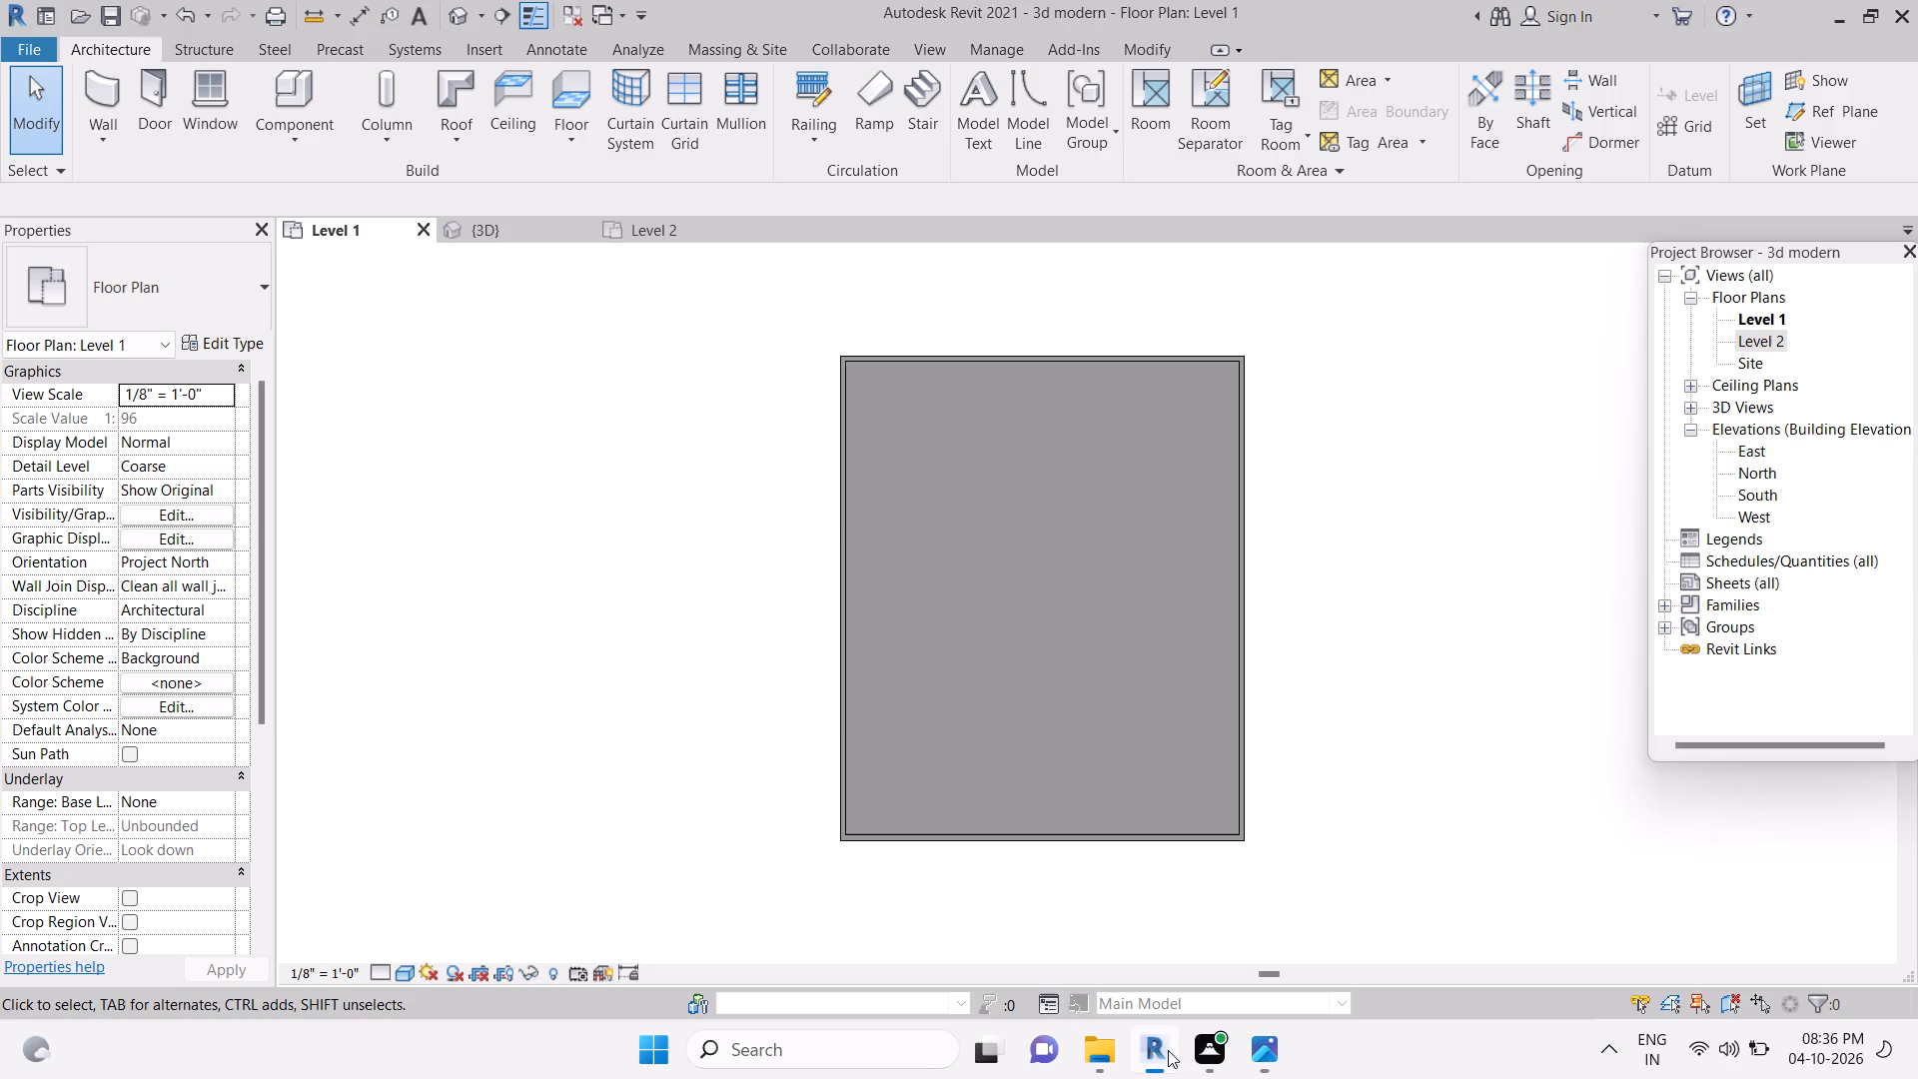
pyautogui.press('Escape')
pyautogui.click(1255, 1049)
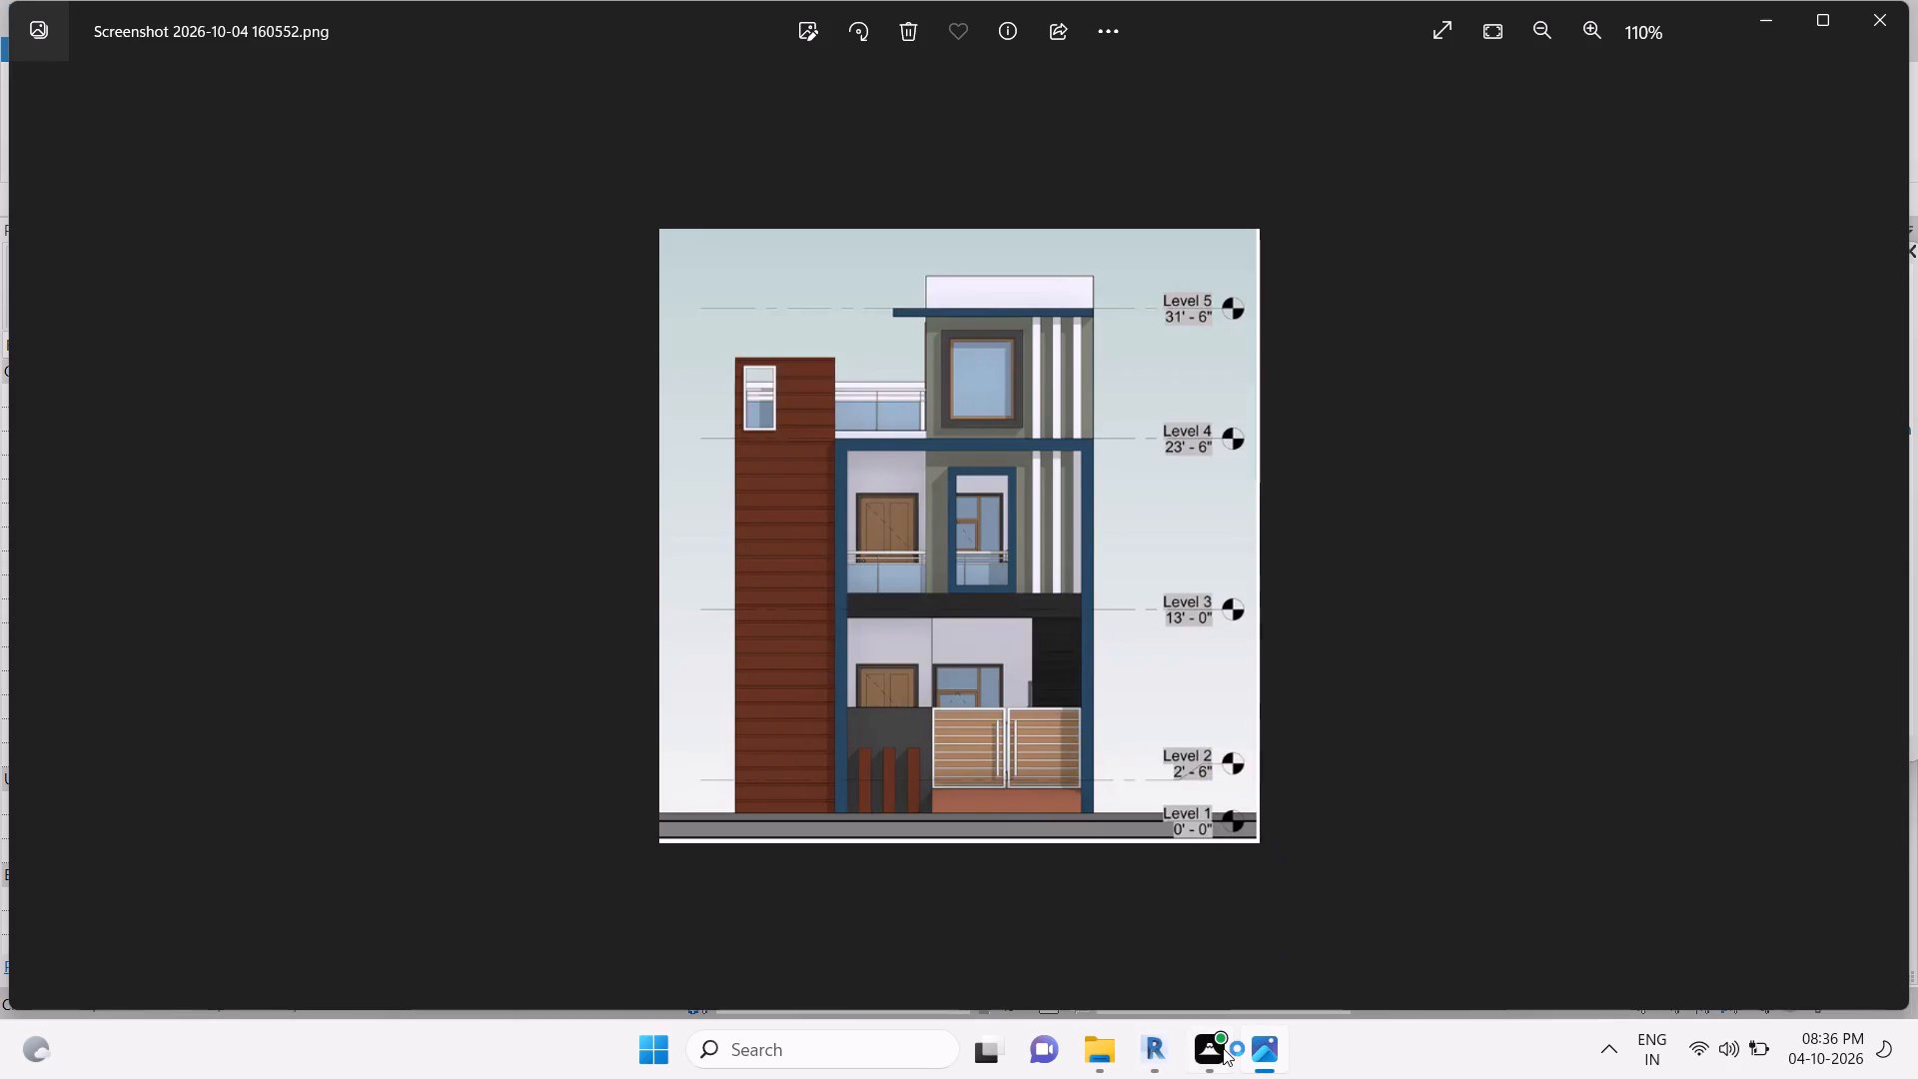
pyautogui.click(1160, 1053)
pyautogui.press('Escape')
pyautogui.press('Escape')
pyautogui.press('Escape')
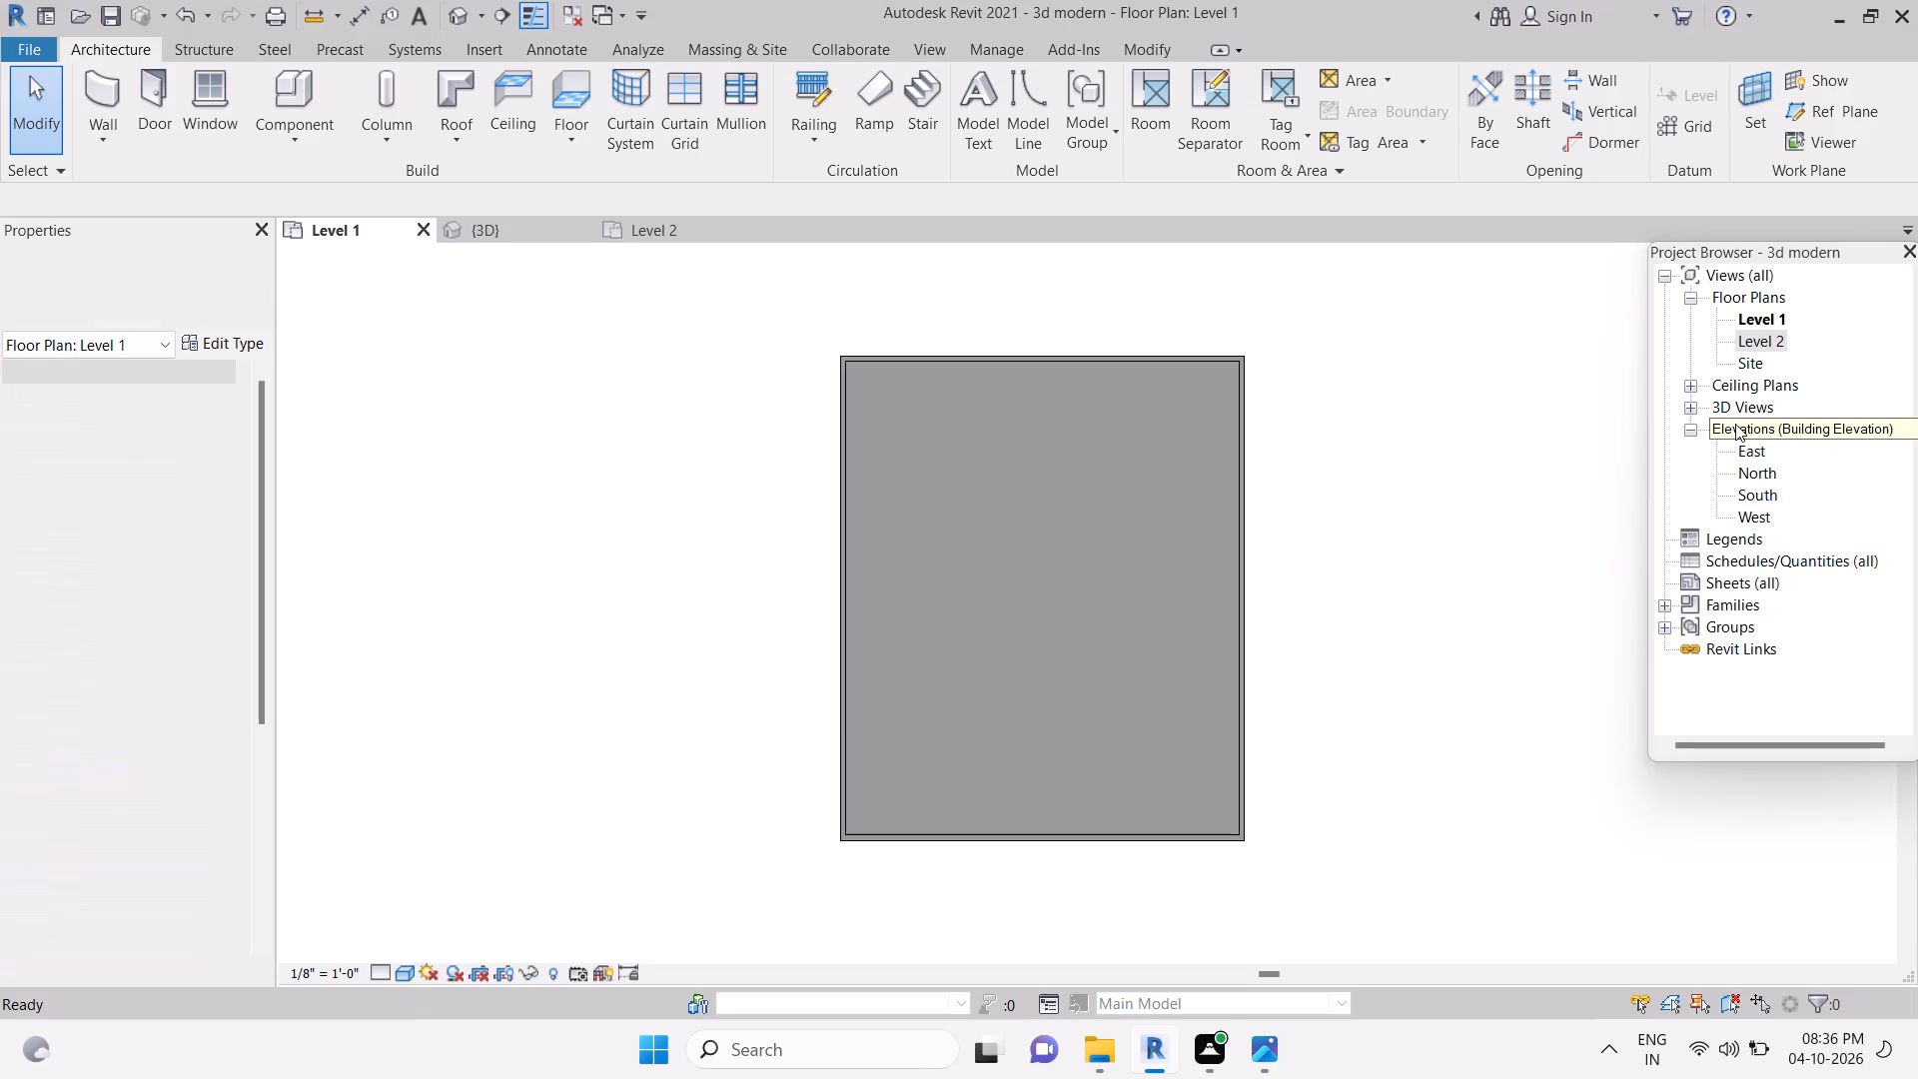
# Open the South building elevation with the existing level lines and walls in view.
pyautogui.doubleClick(1762, 491)
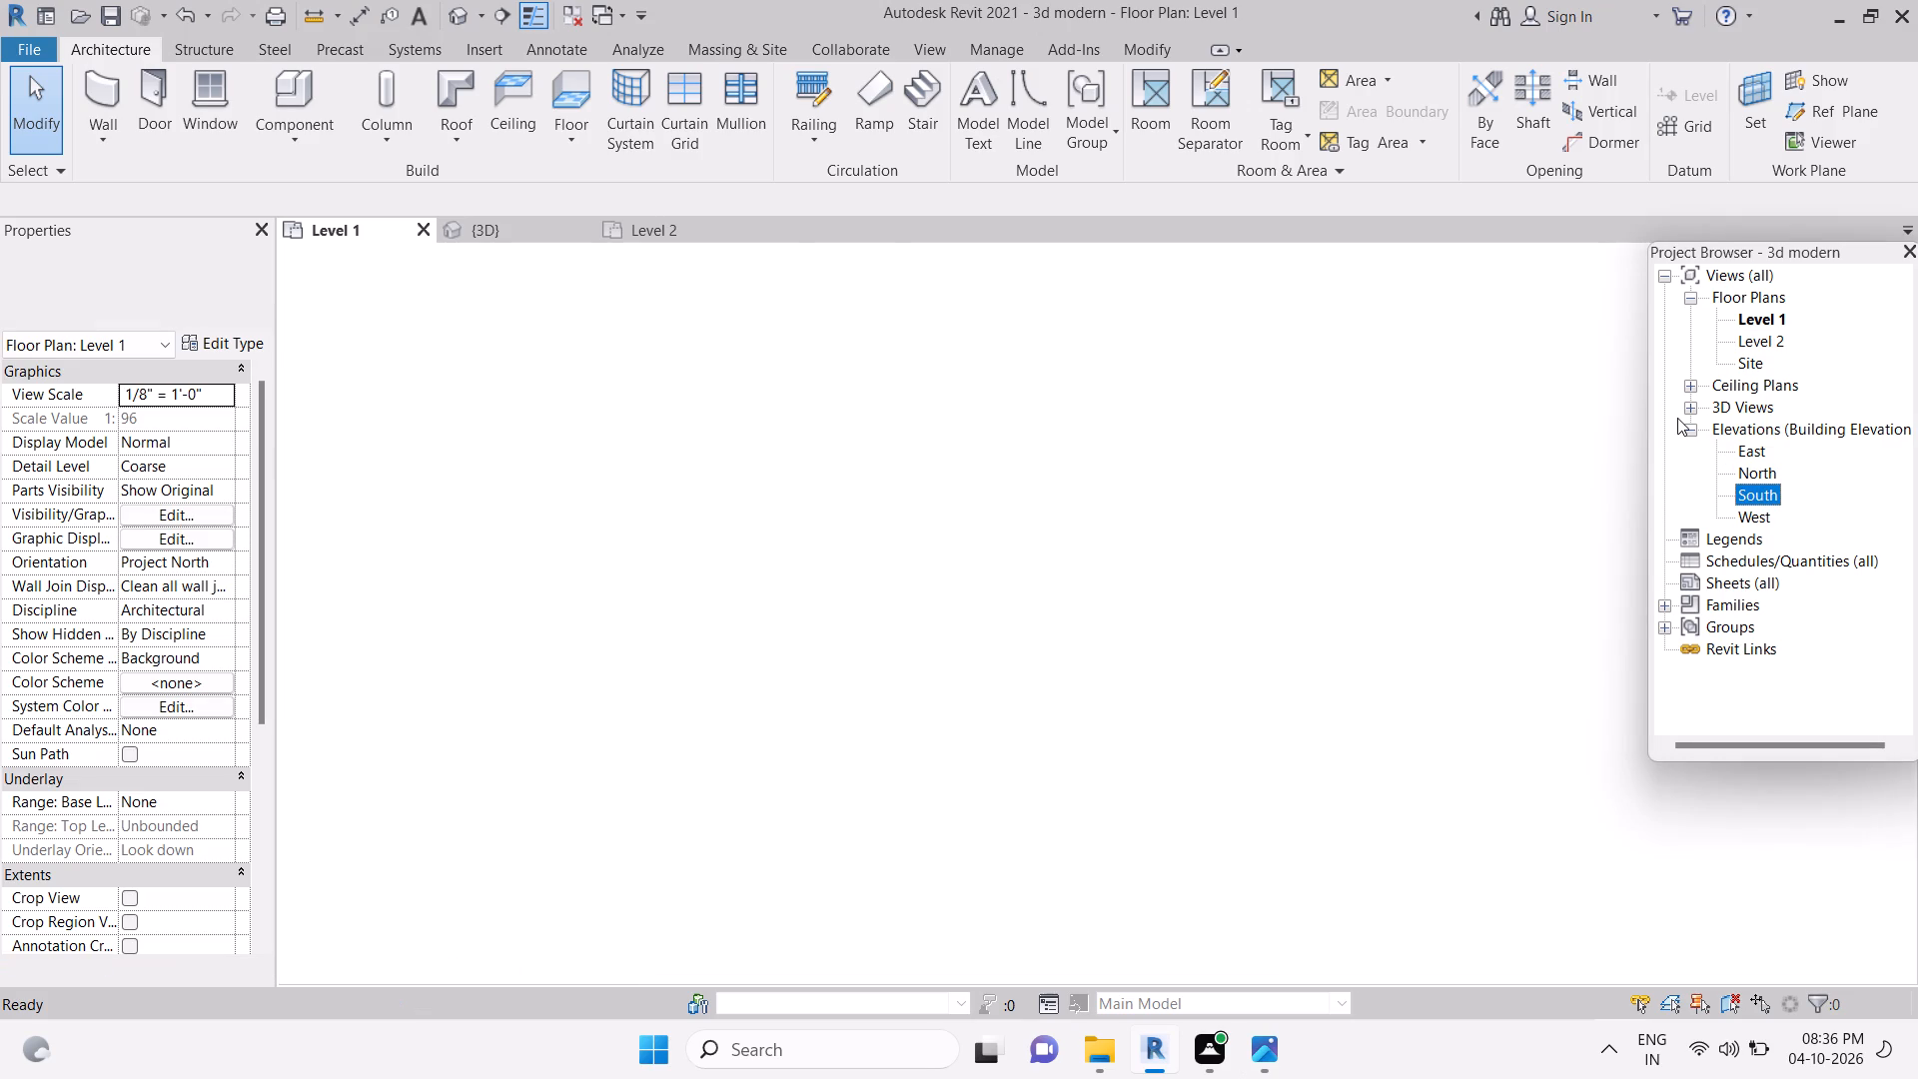
pyautogui.scroll(-5, 1219, 631)
pyautogui.moveTo(1439, 666); pyautogui.dragTo(1148, 705, button='middle')
pyautogui.press('Escape')
pyautogui.press('Escape')
pyautogui.press('Escape')
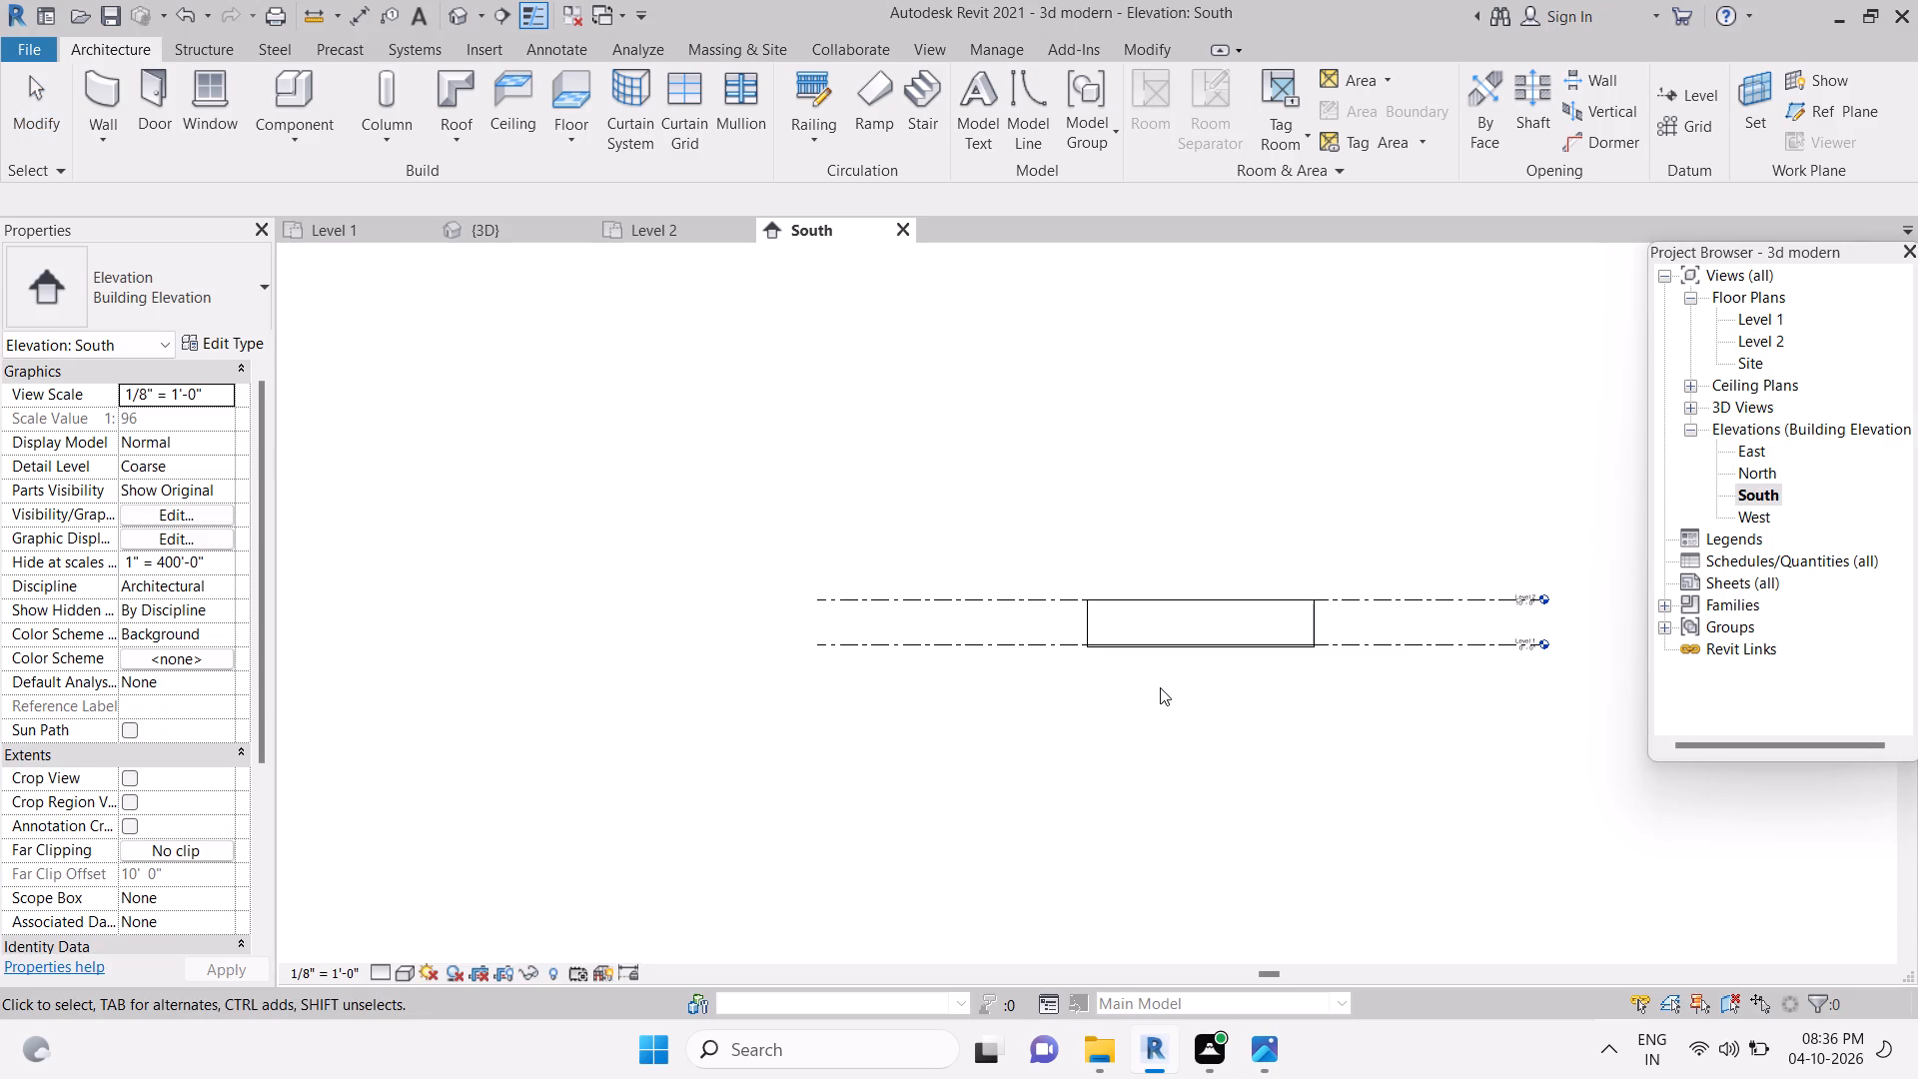
pyautogui.press('Escape')
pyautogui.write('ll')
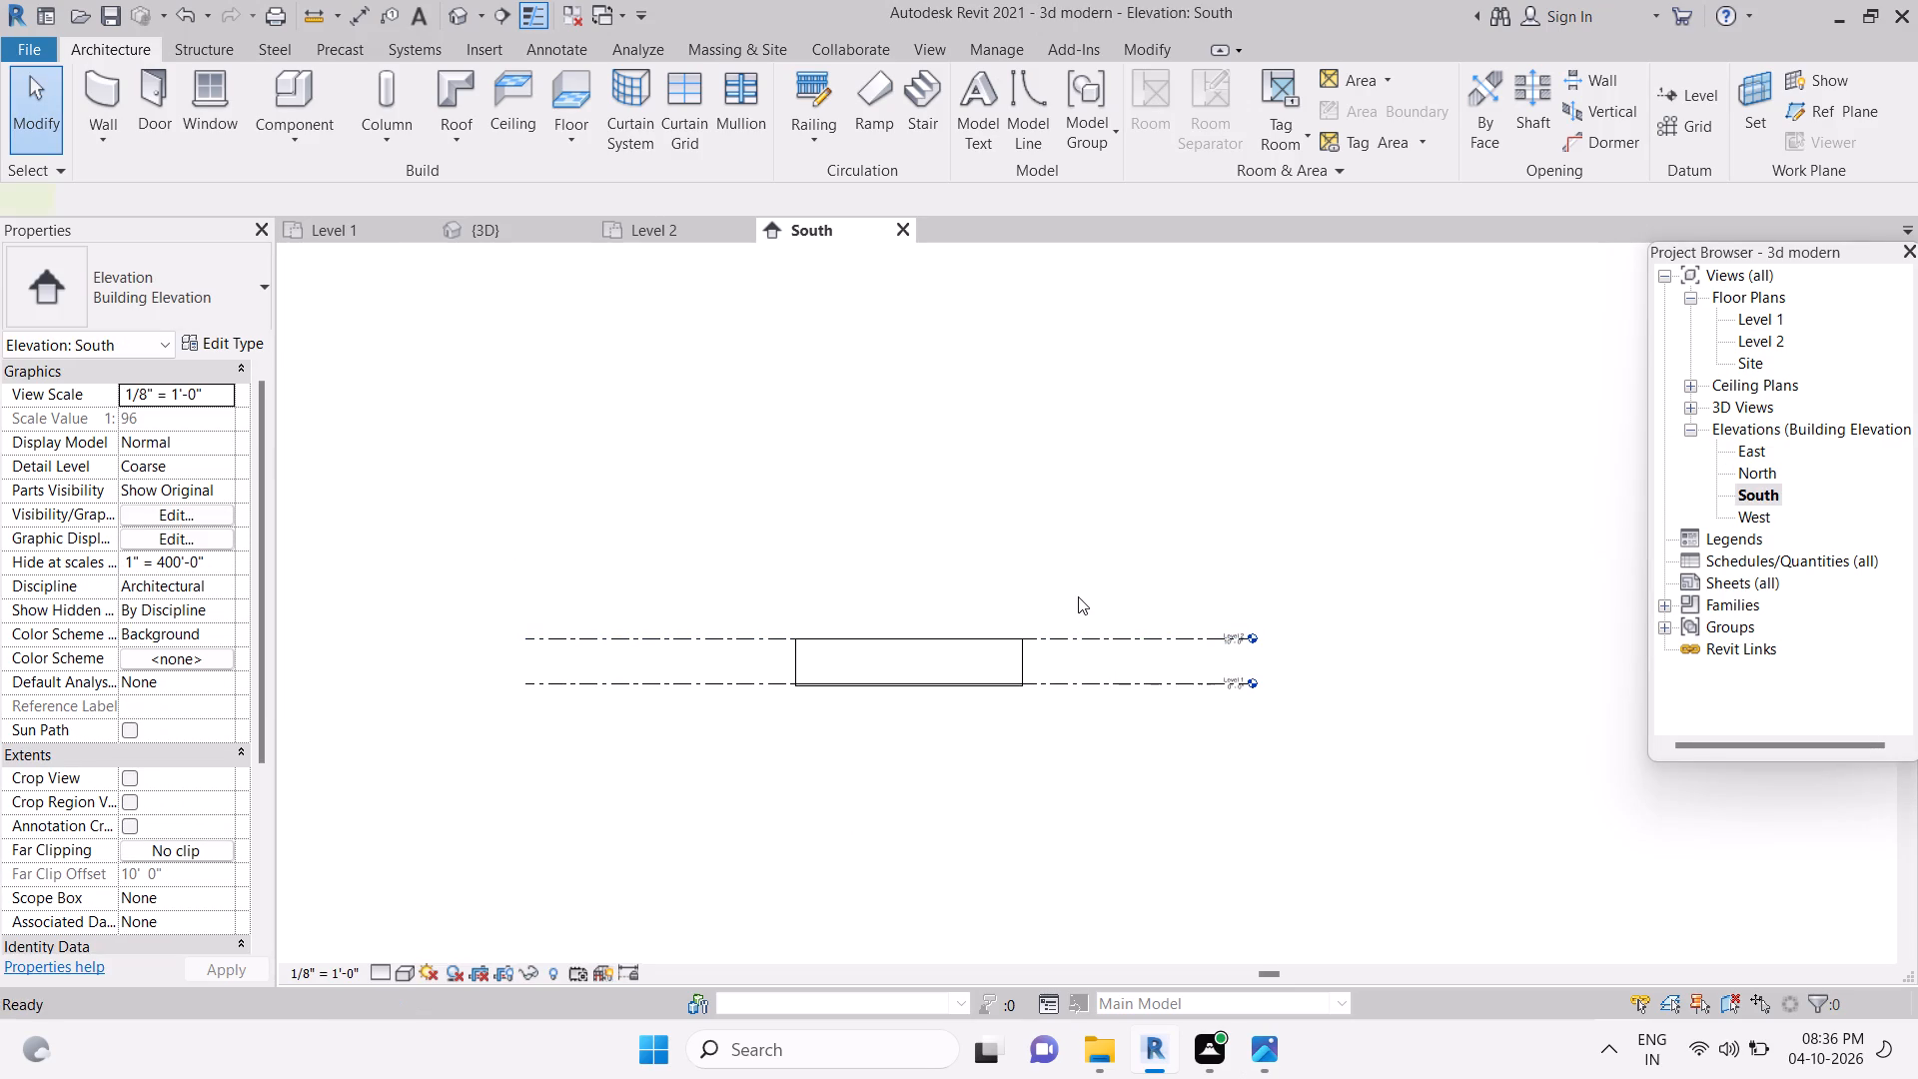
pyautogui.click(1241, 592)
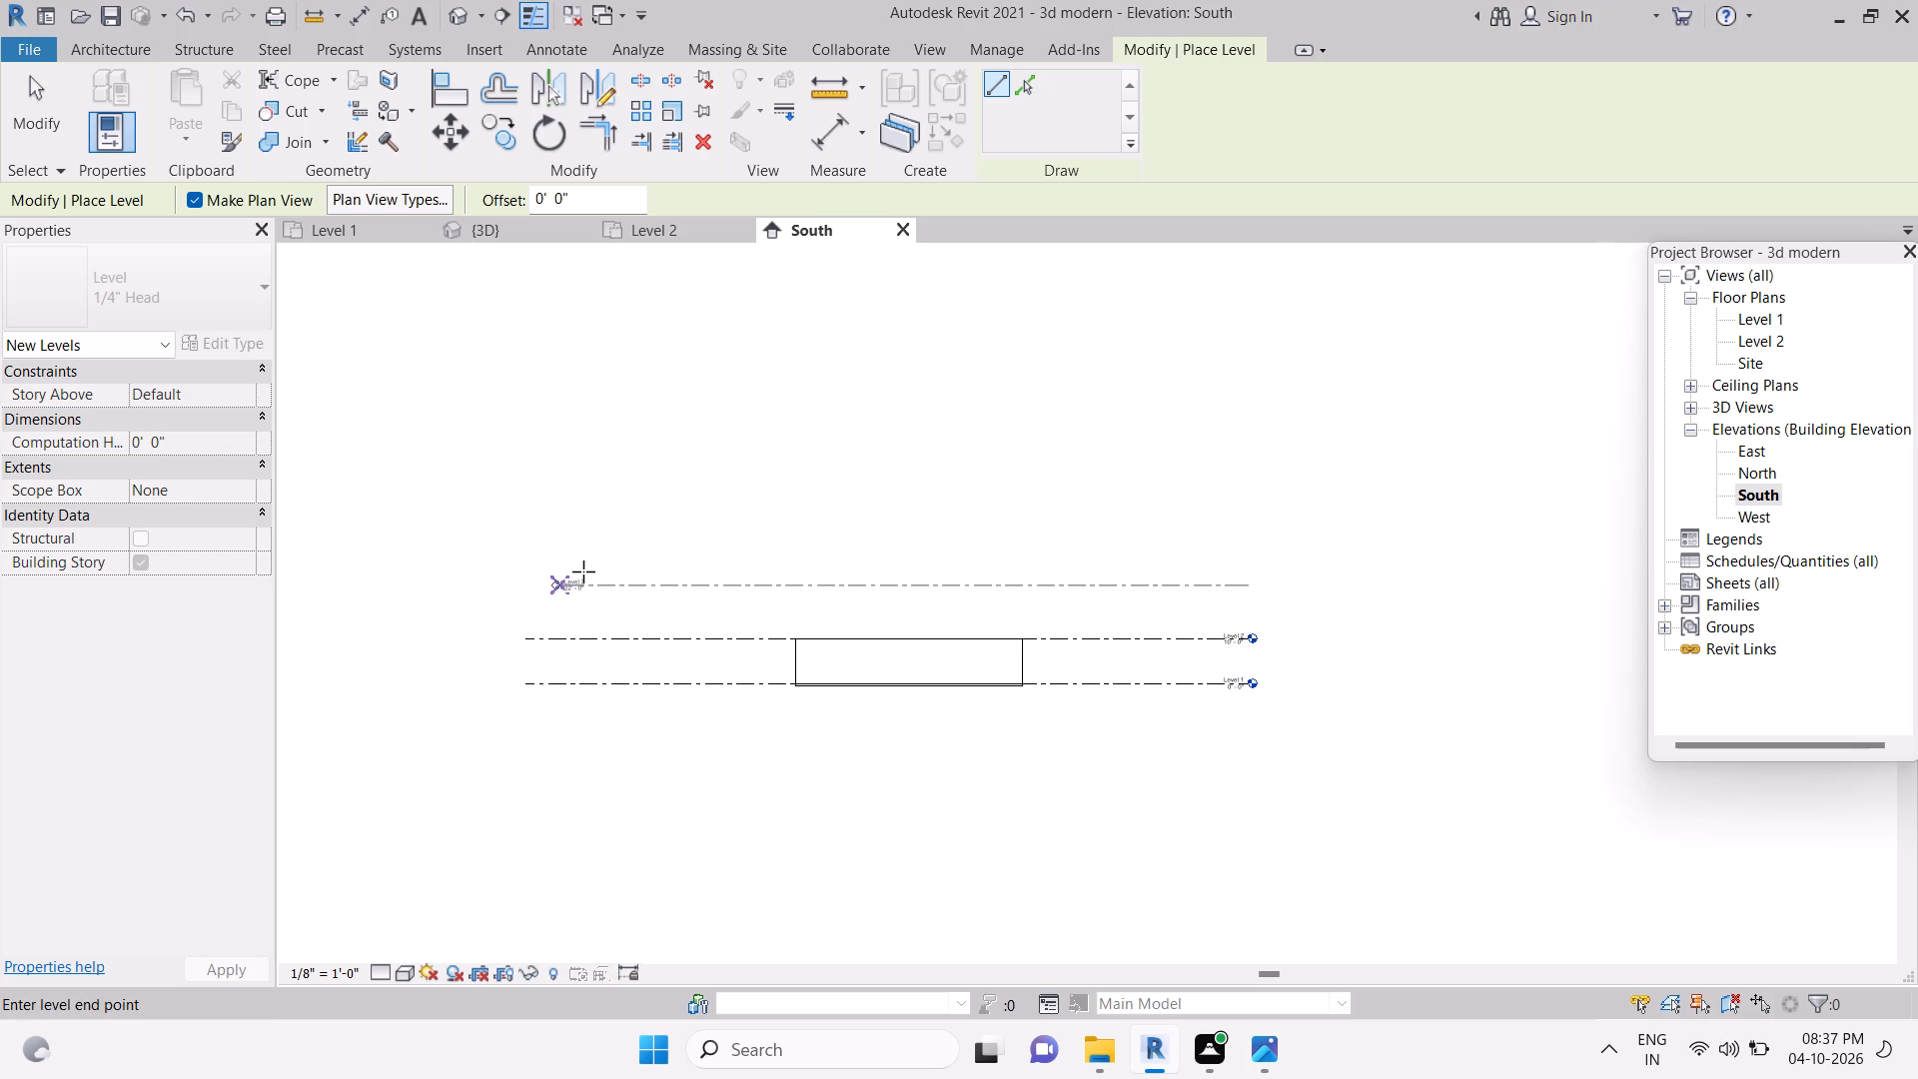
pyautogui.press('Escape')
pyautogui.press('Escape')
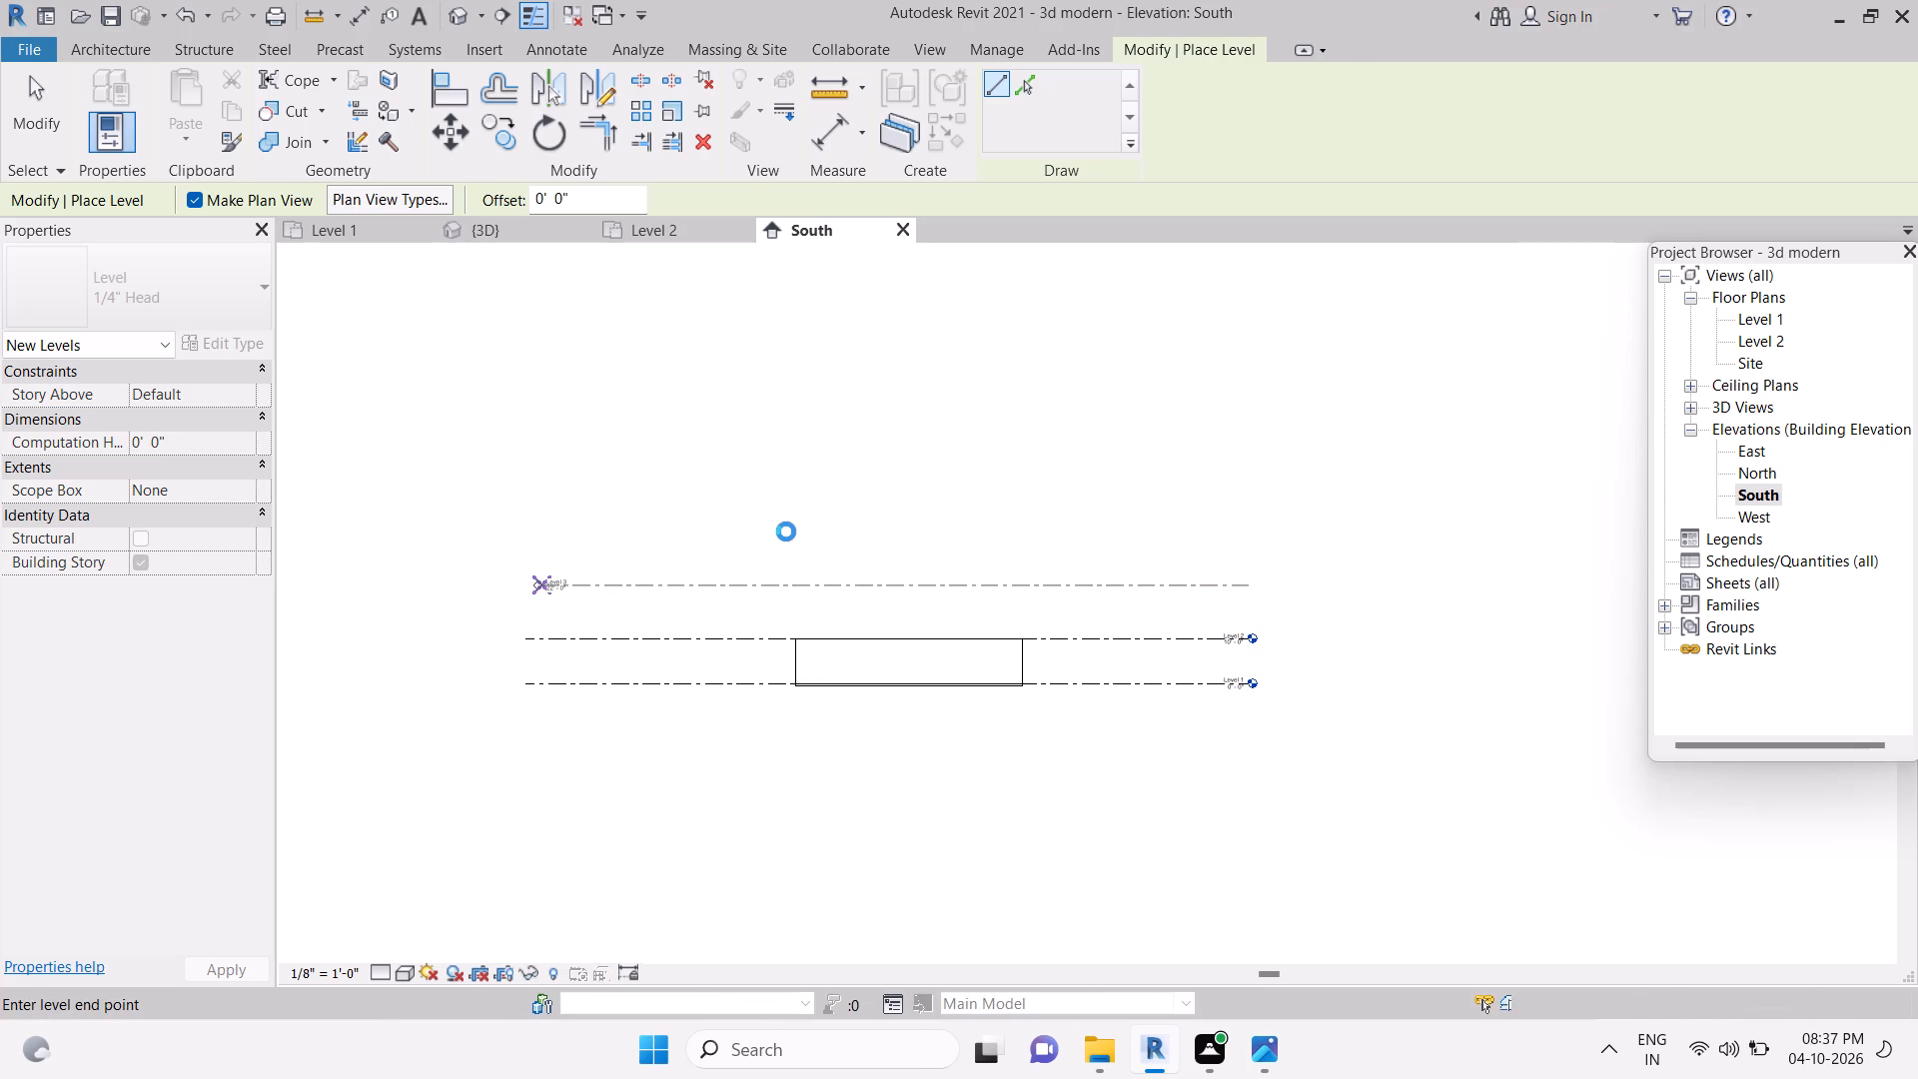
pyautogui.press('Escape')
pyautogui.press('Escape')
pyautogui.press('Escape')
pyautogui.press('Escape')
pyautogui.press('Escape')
# Draw a new level 12' above Level 2 in the South elevation, spanning the same width as the existing levels.
pyautogui.write('ll')
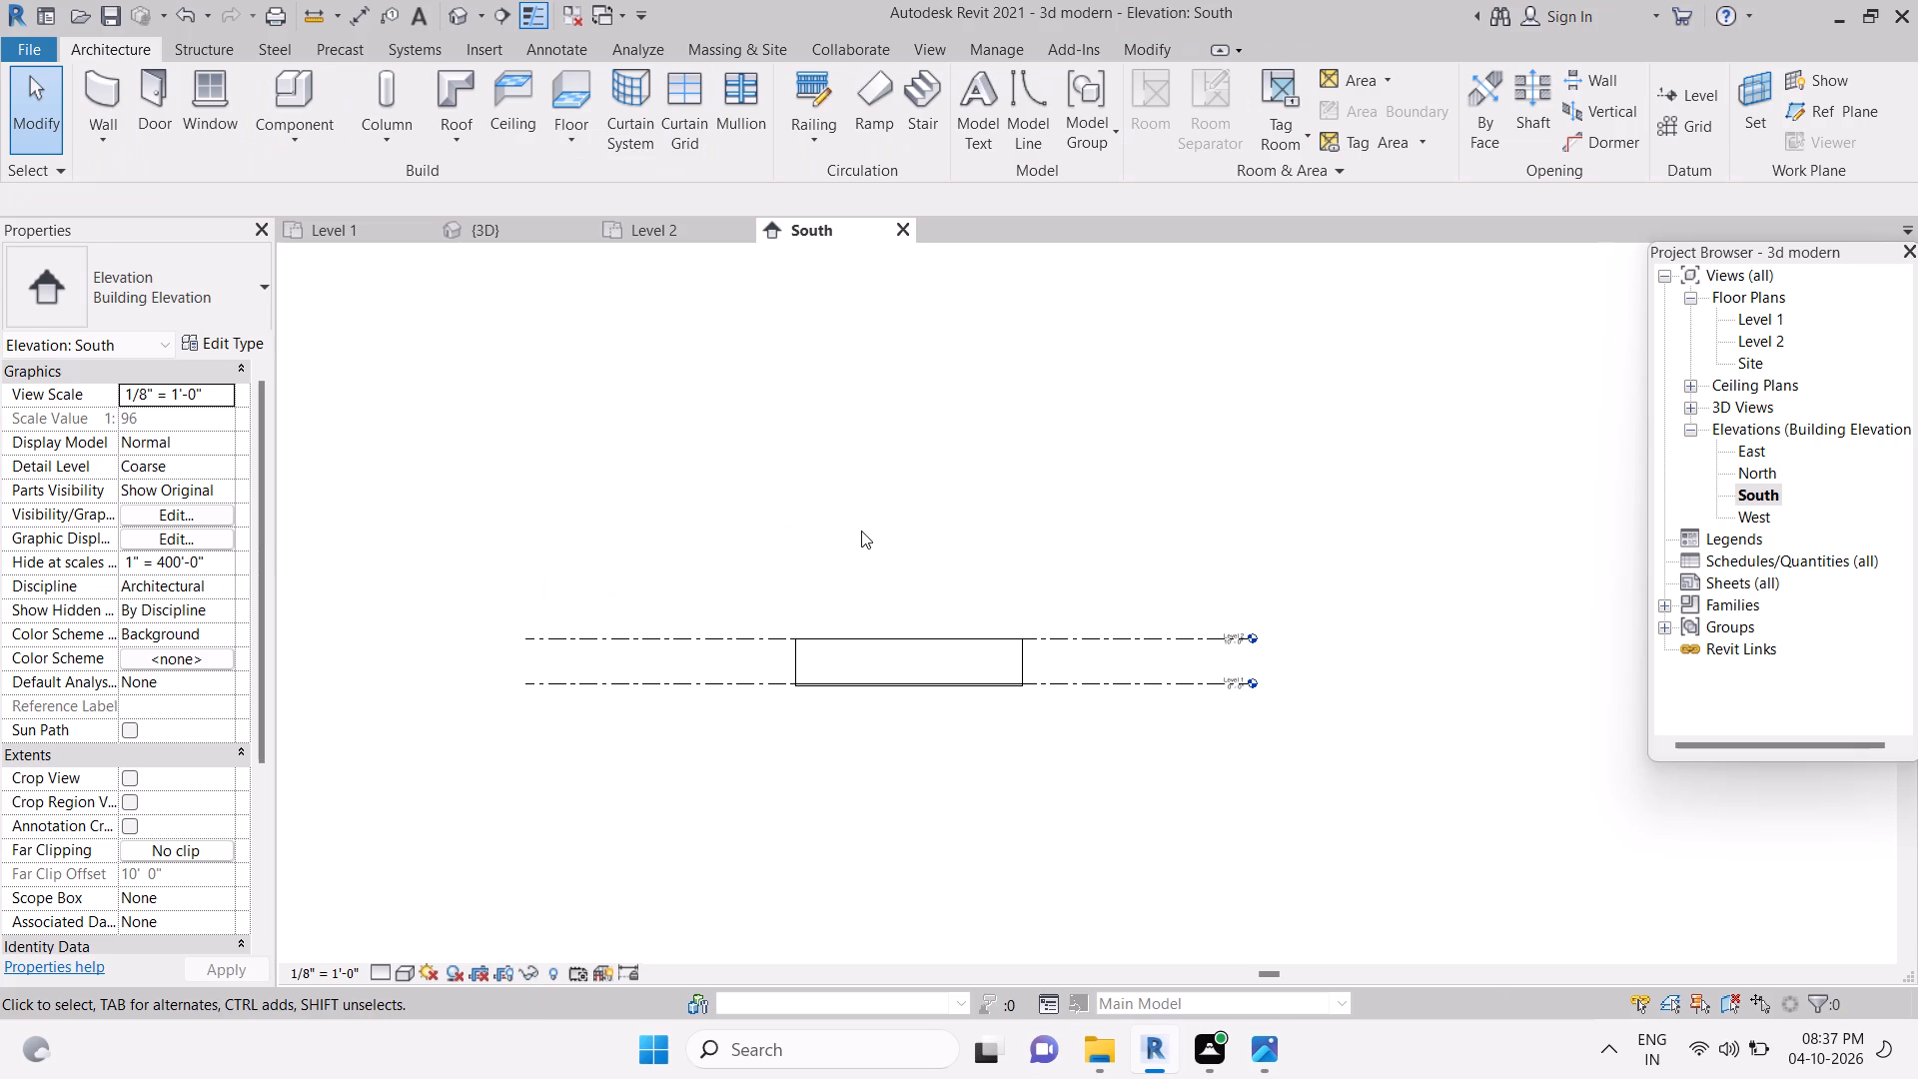
pyautogui.click(526, 593)
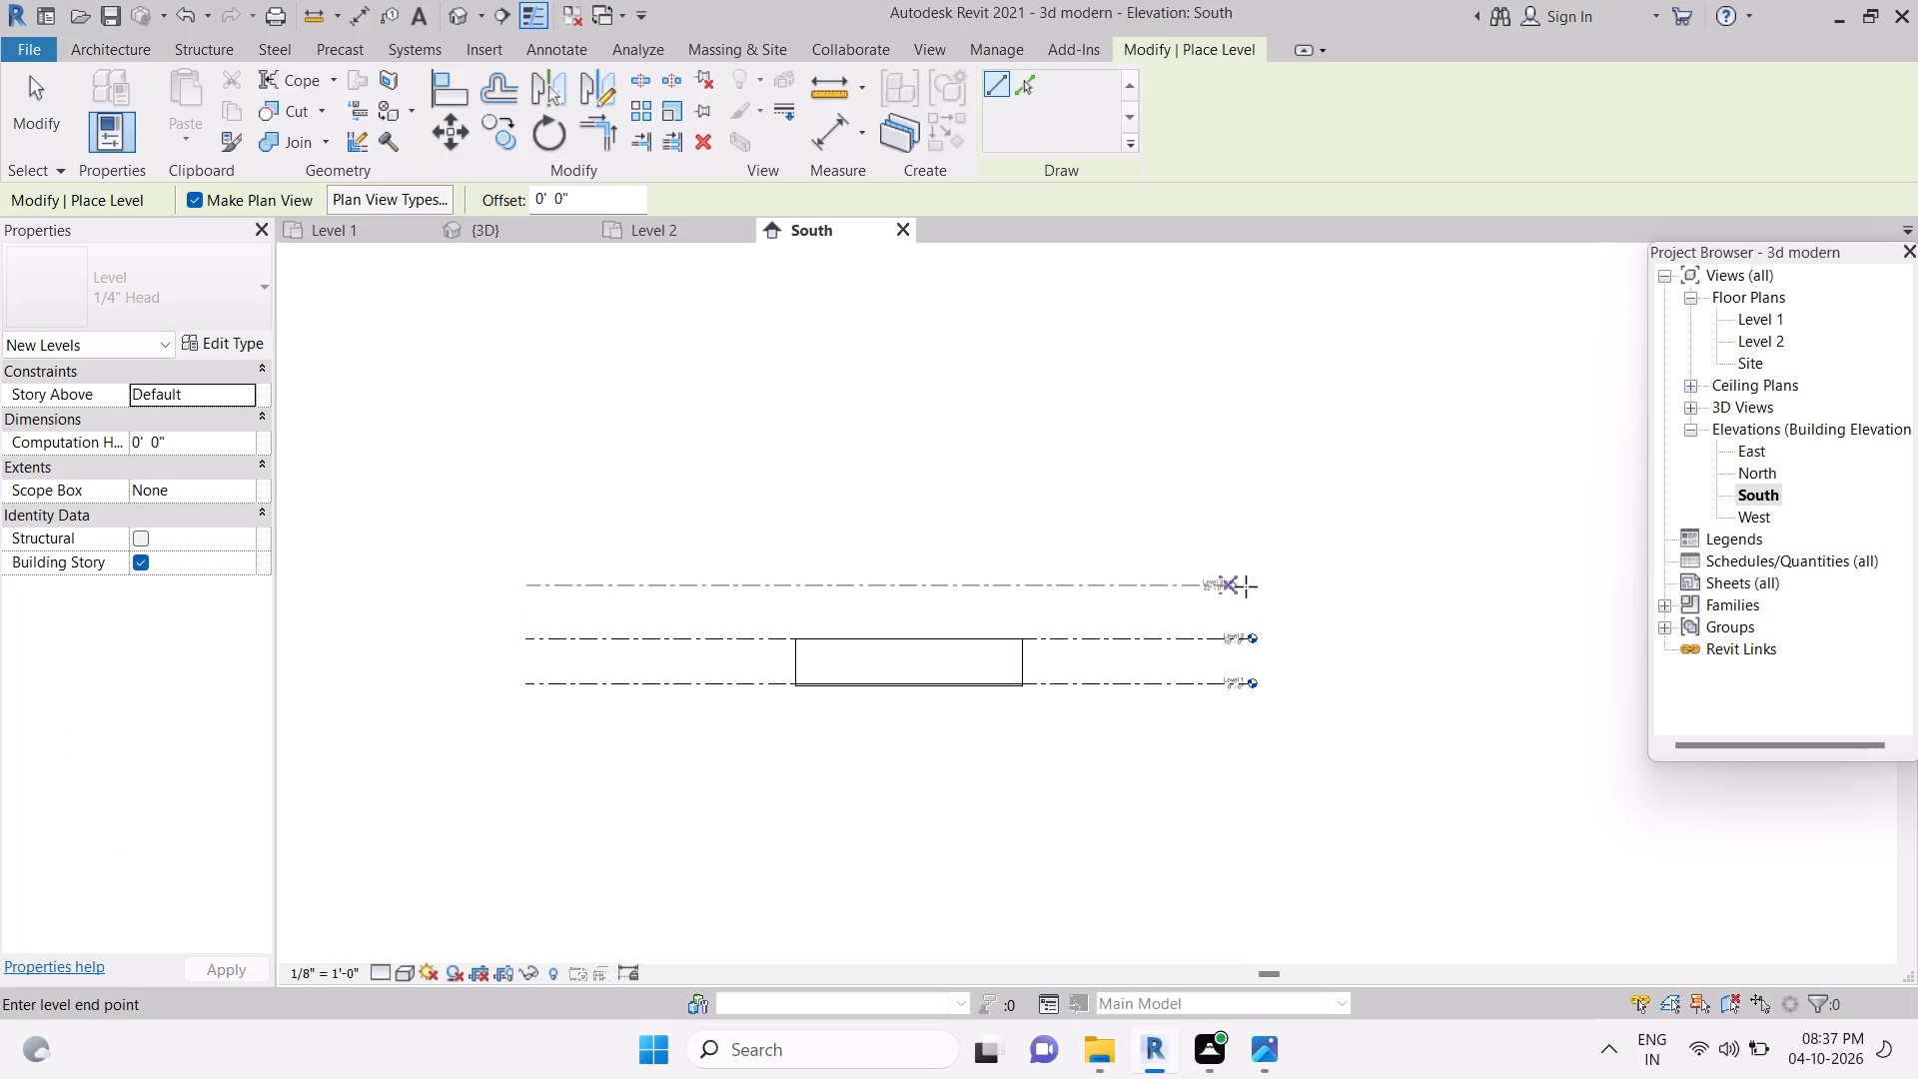
pyautogui.click(1252, 585)
pyautogui.press('Escape')
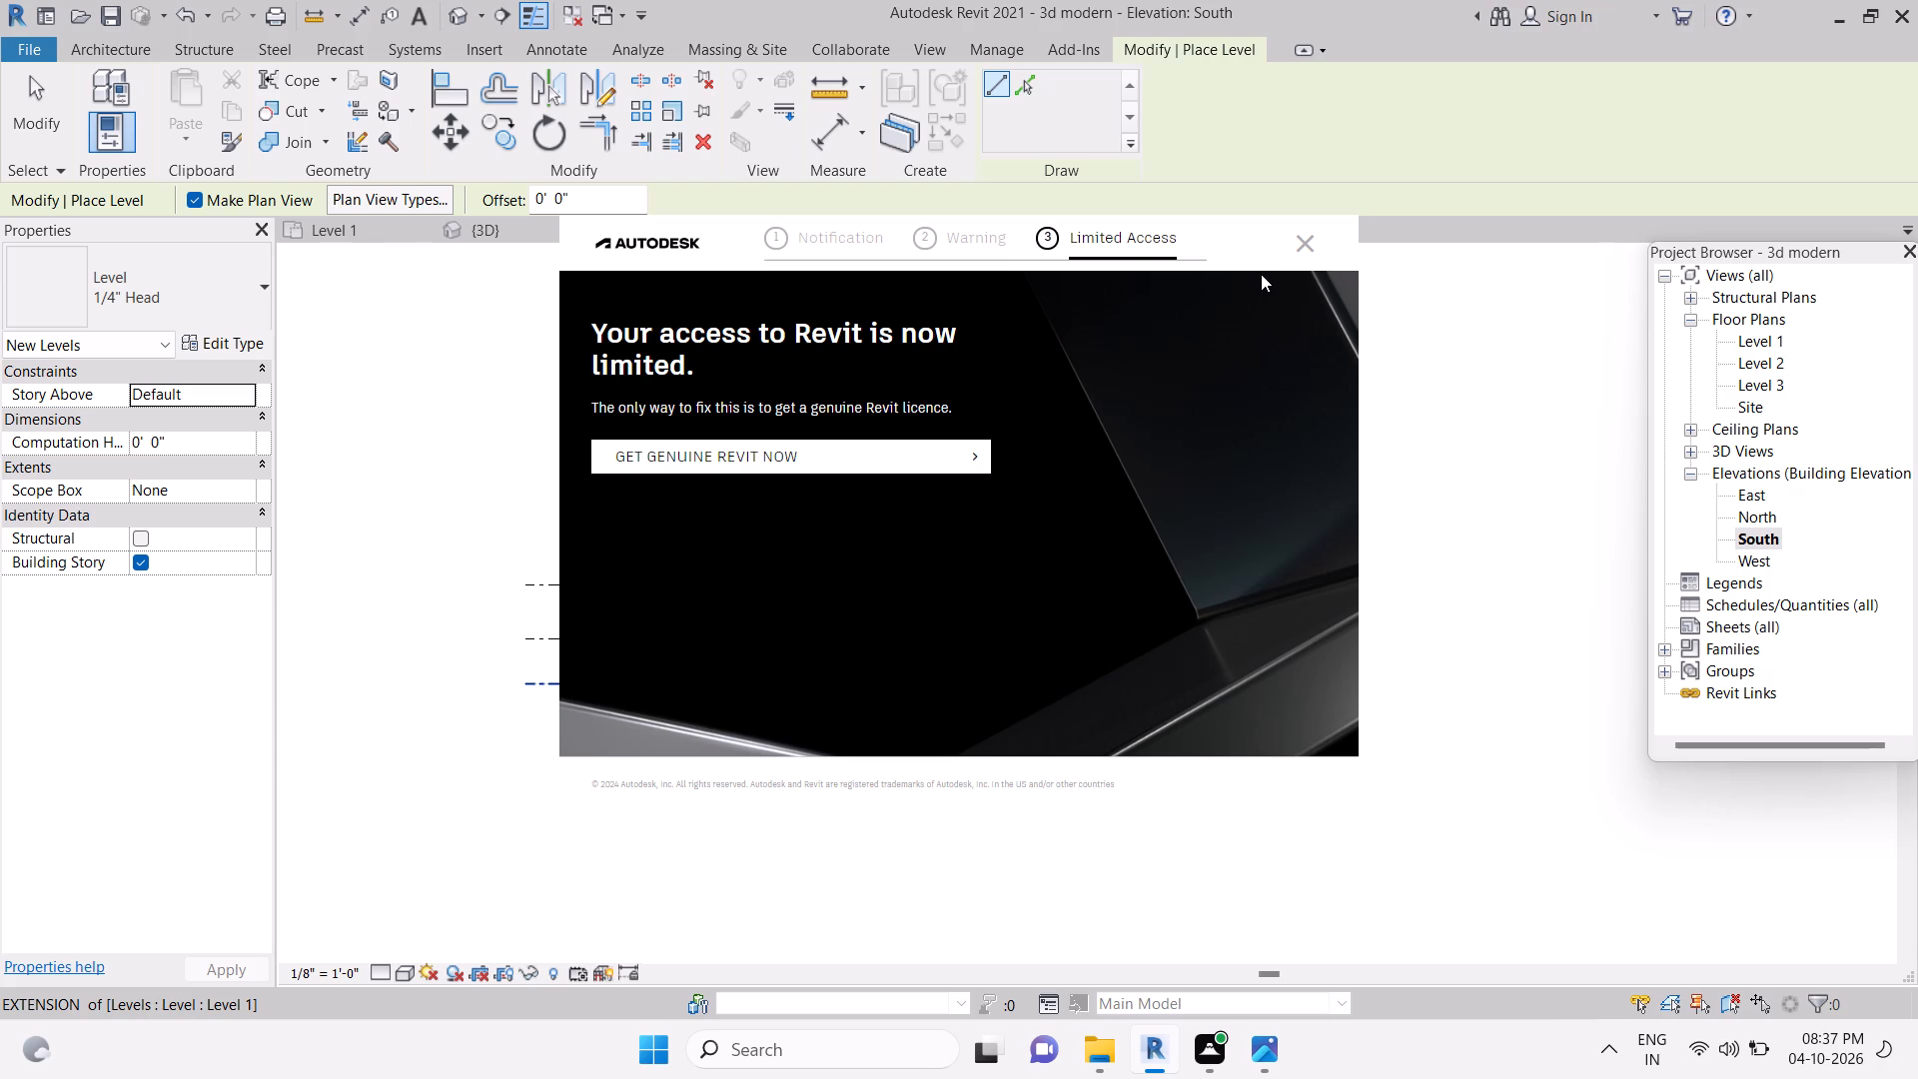
pyautogui.press('Escape')
pyautogui.press('Escape')
# Close the Autodesk limited-access notice.
pyautogui.click(1302, 246)
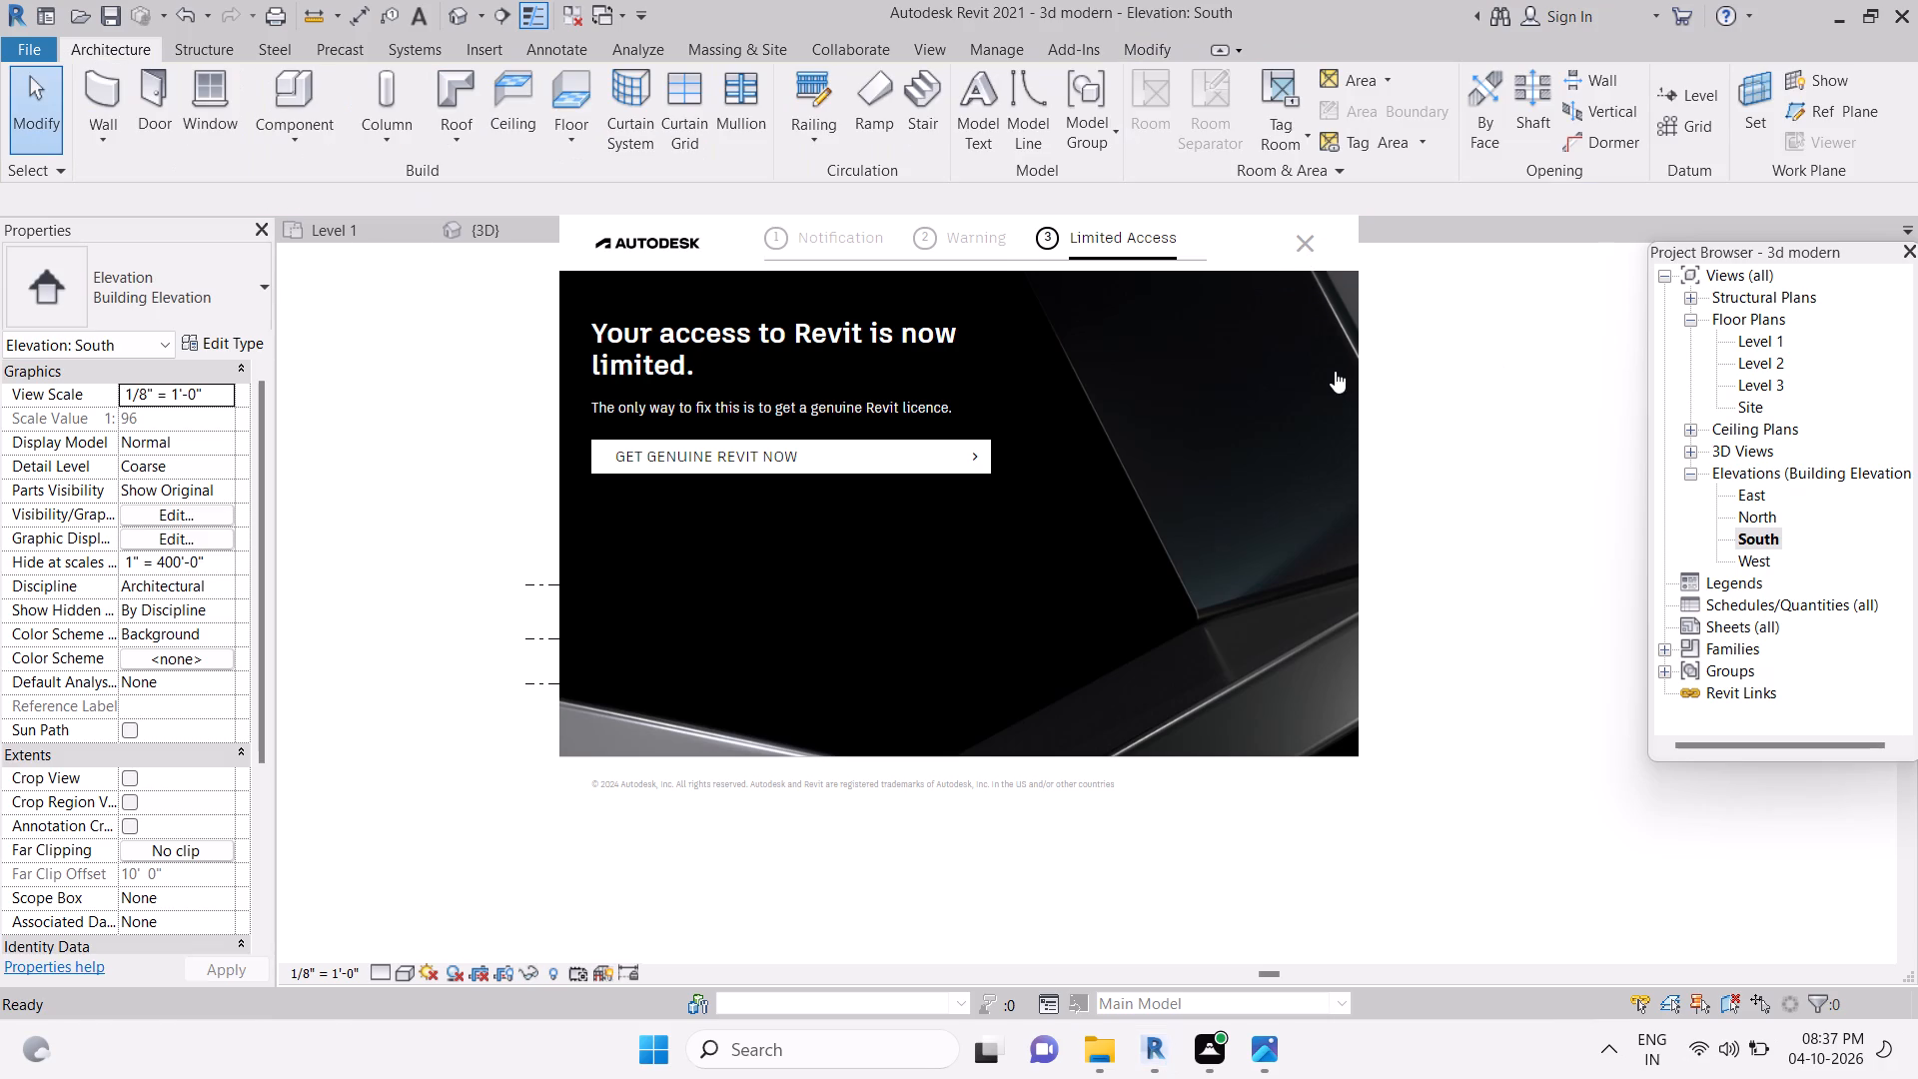
pyautogui.press('Escape')
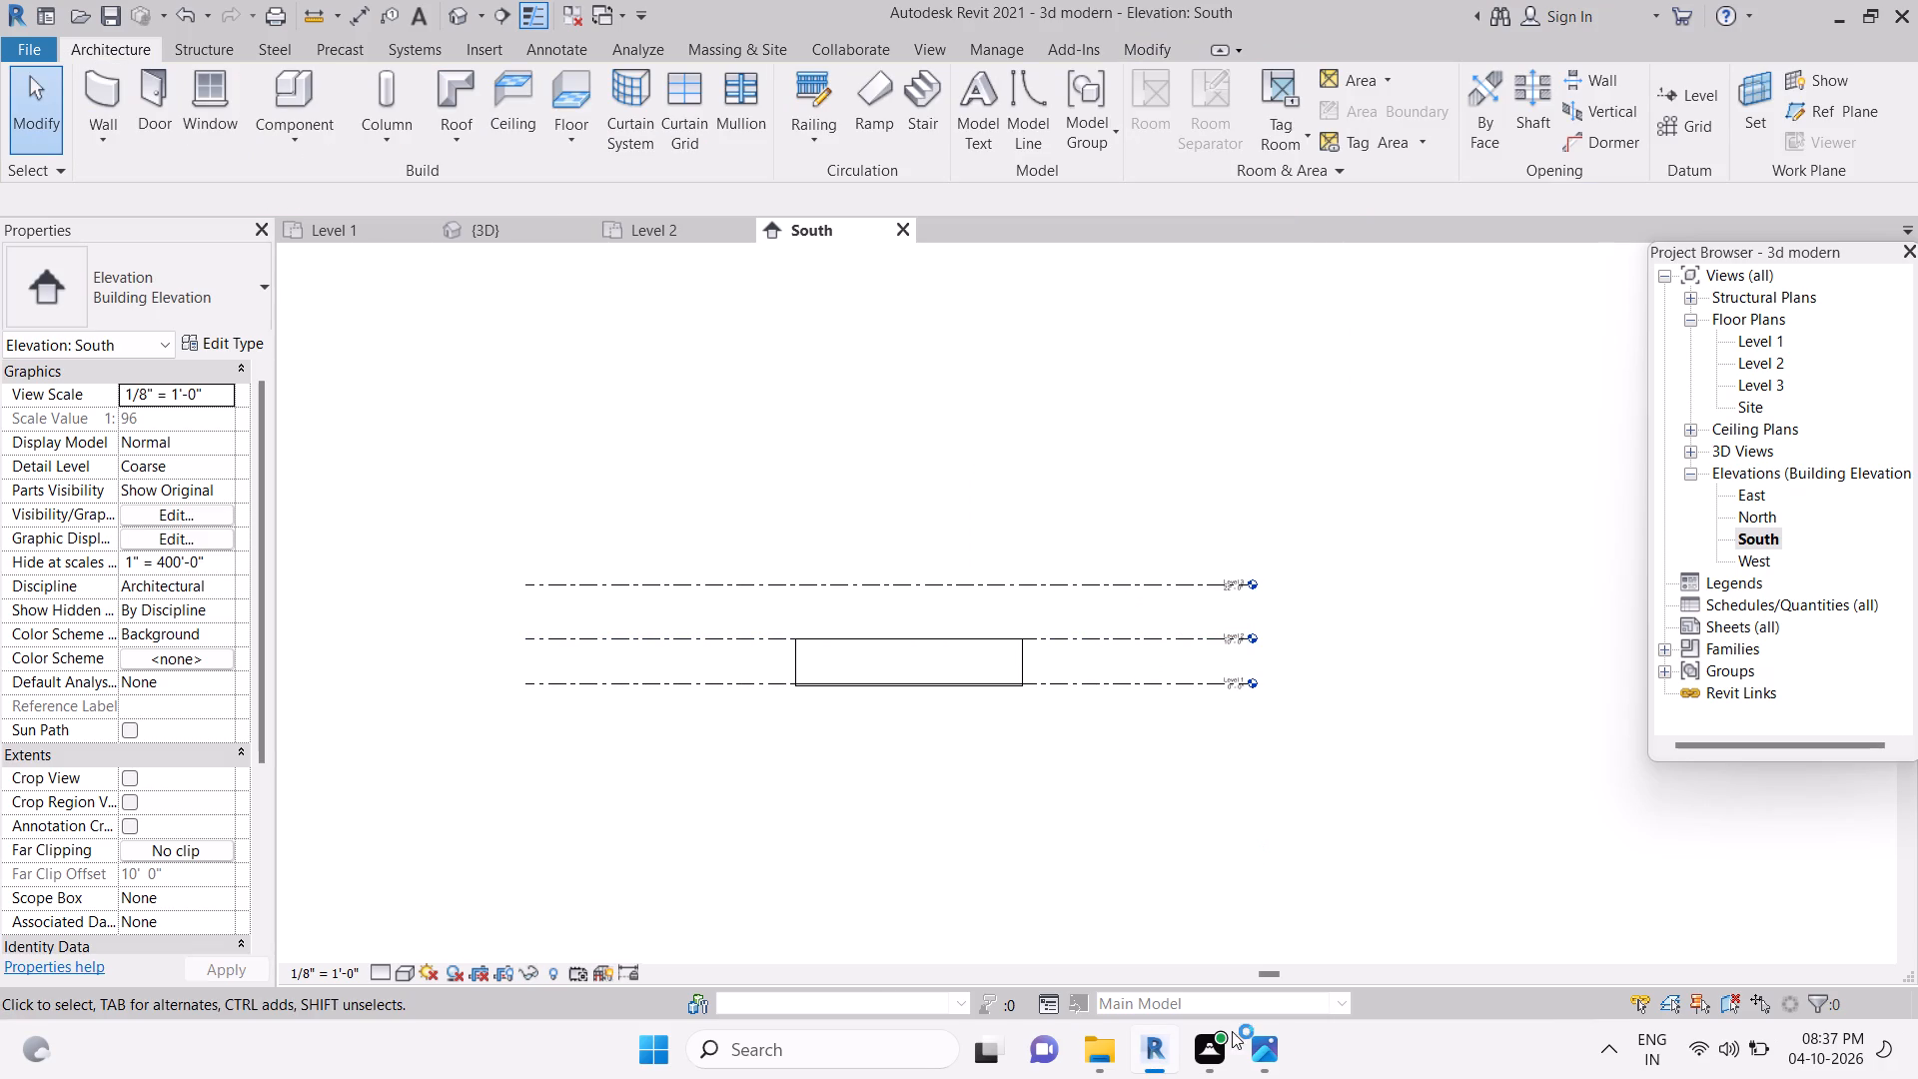
# Consult the reference elevation image and draw another level 16' above Level 3 in Revit's South elevation.
pyautogui.click(1268, 1055)
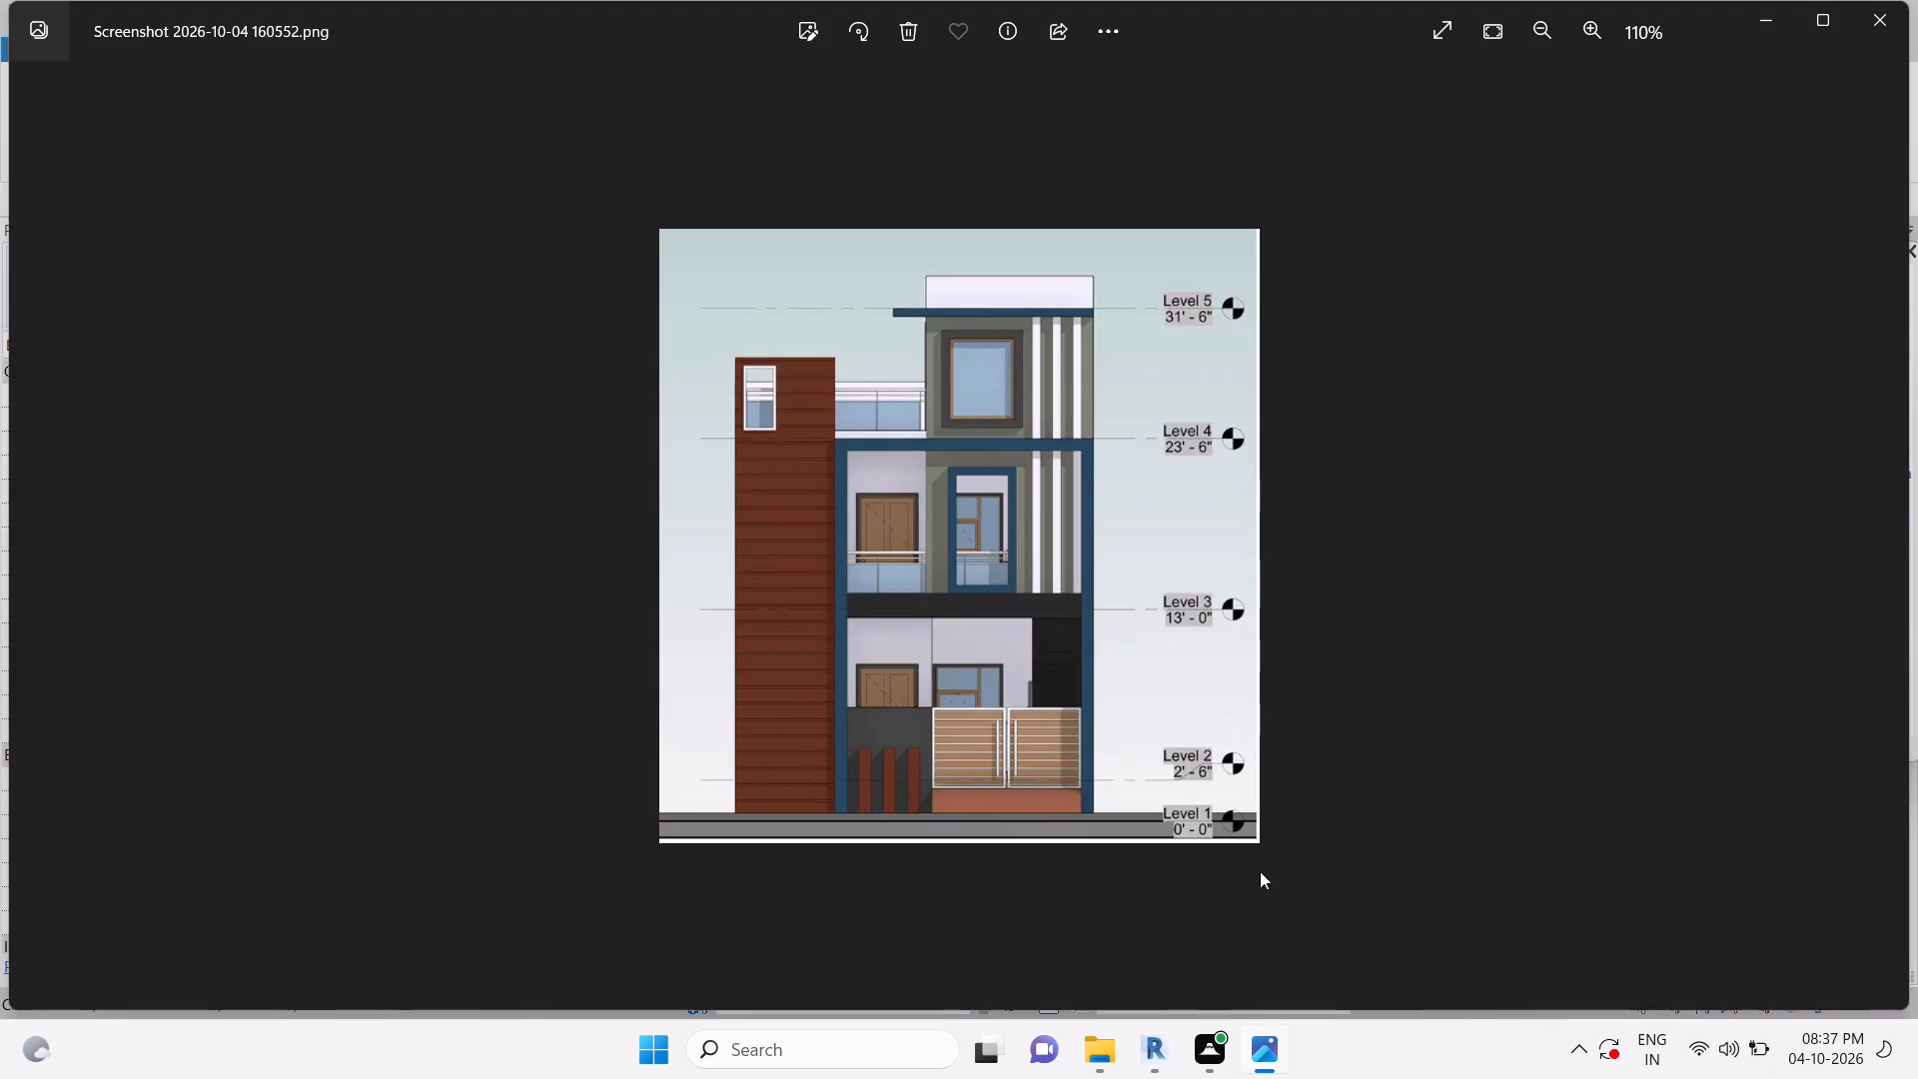
pyautogui.click(1148, 1057)
pyautogui.press('Escape')
pyautogui.press('Escape')
pyautogui.press('Escape')
pyautogui.press('Escape')
pyautogui.press('Escape')
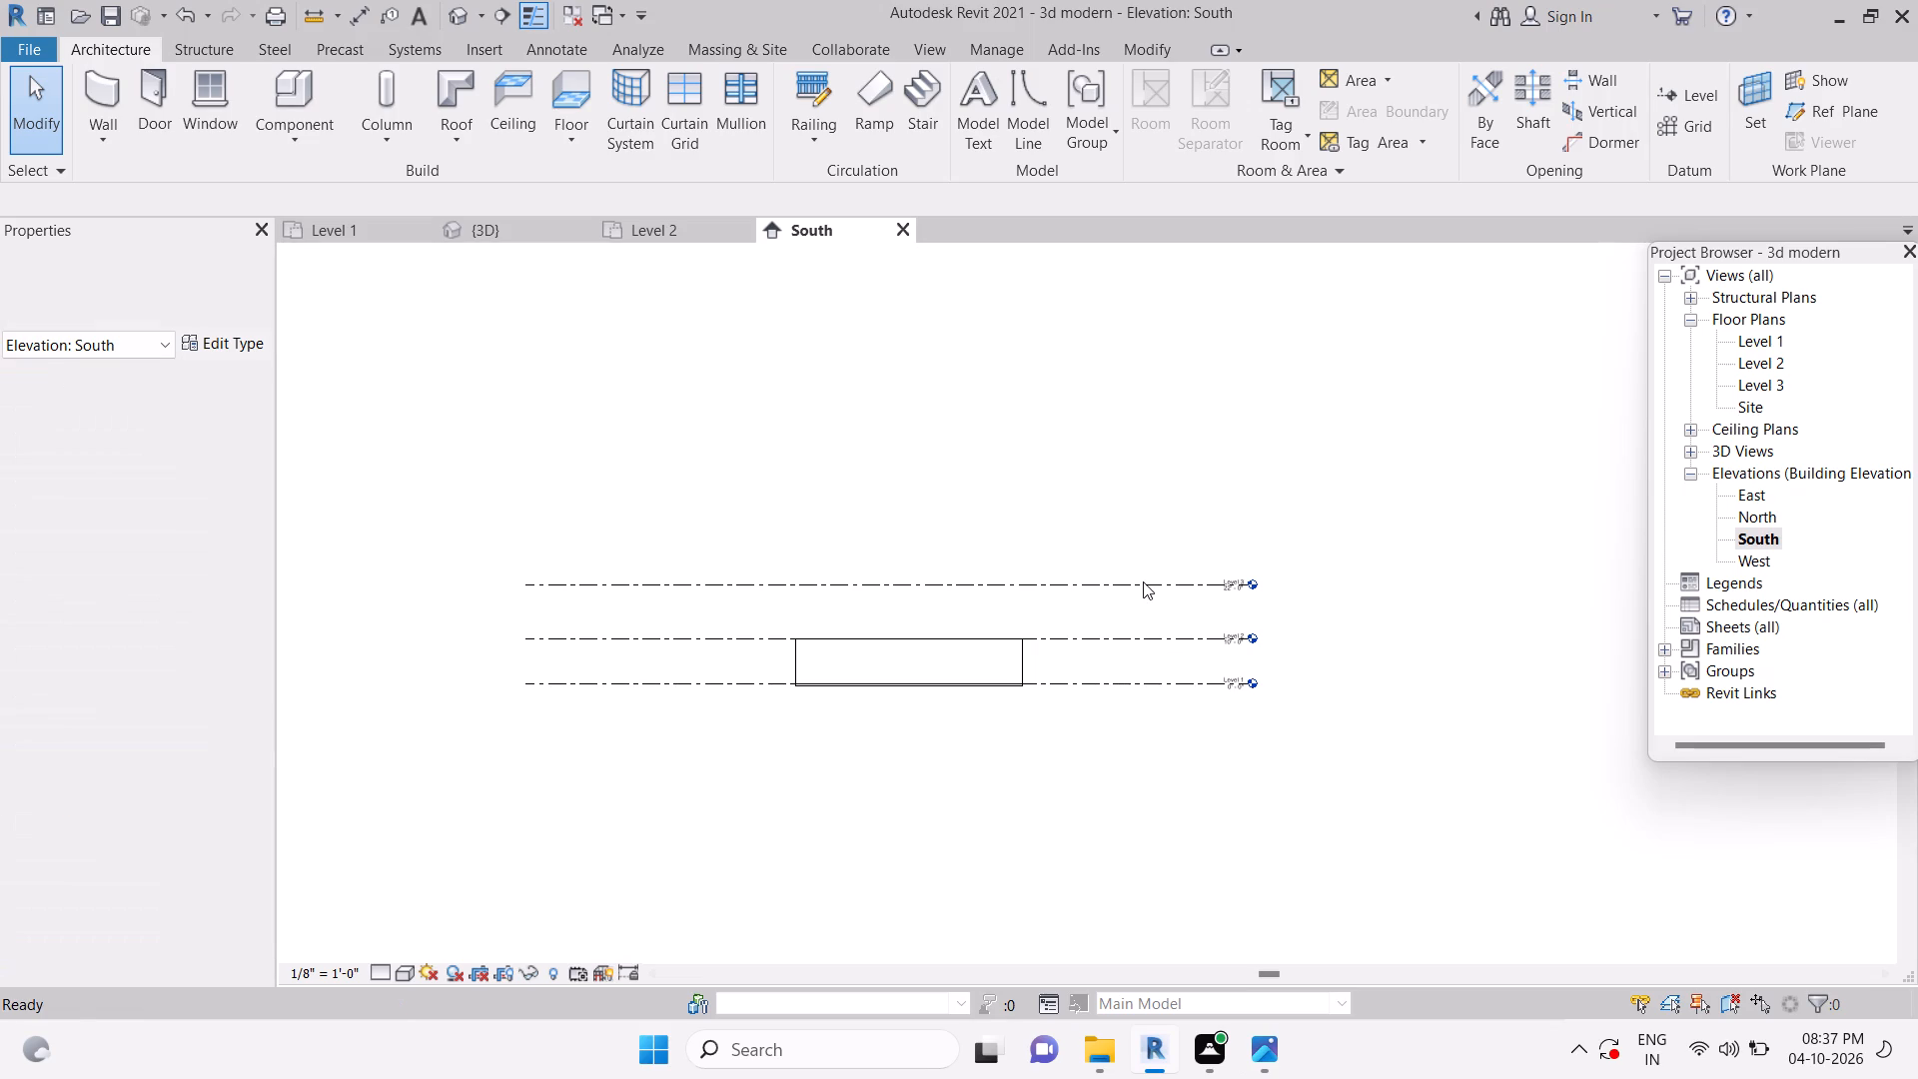
pyautogui.press('l')
pyautogui.press('l')
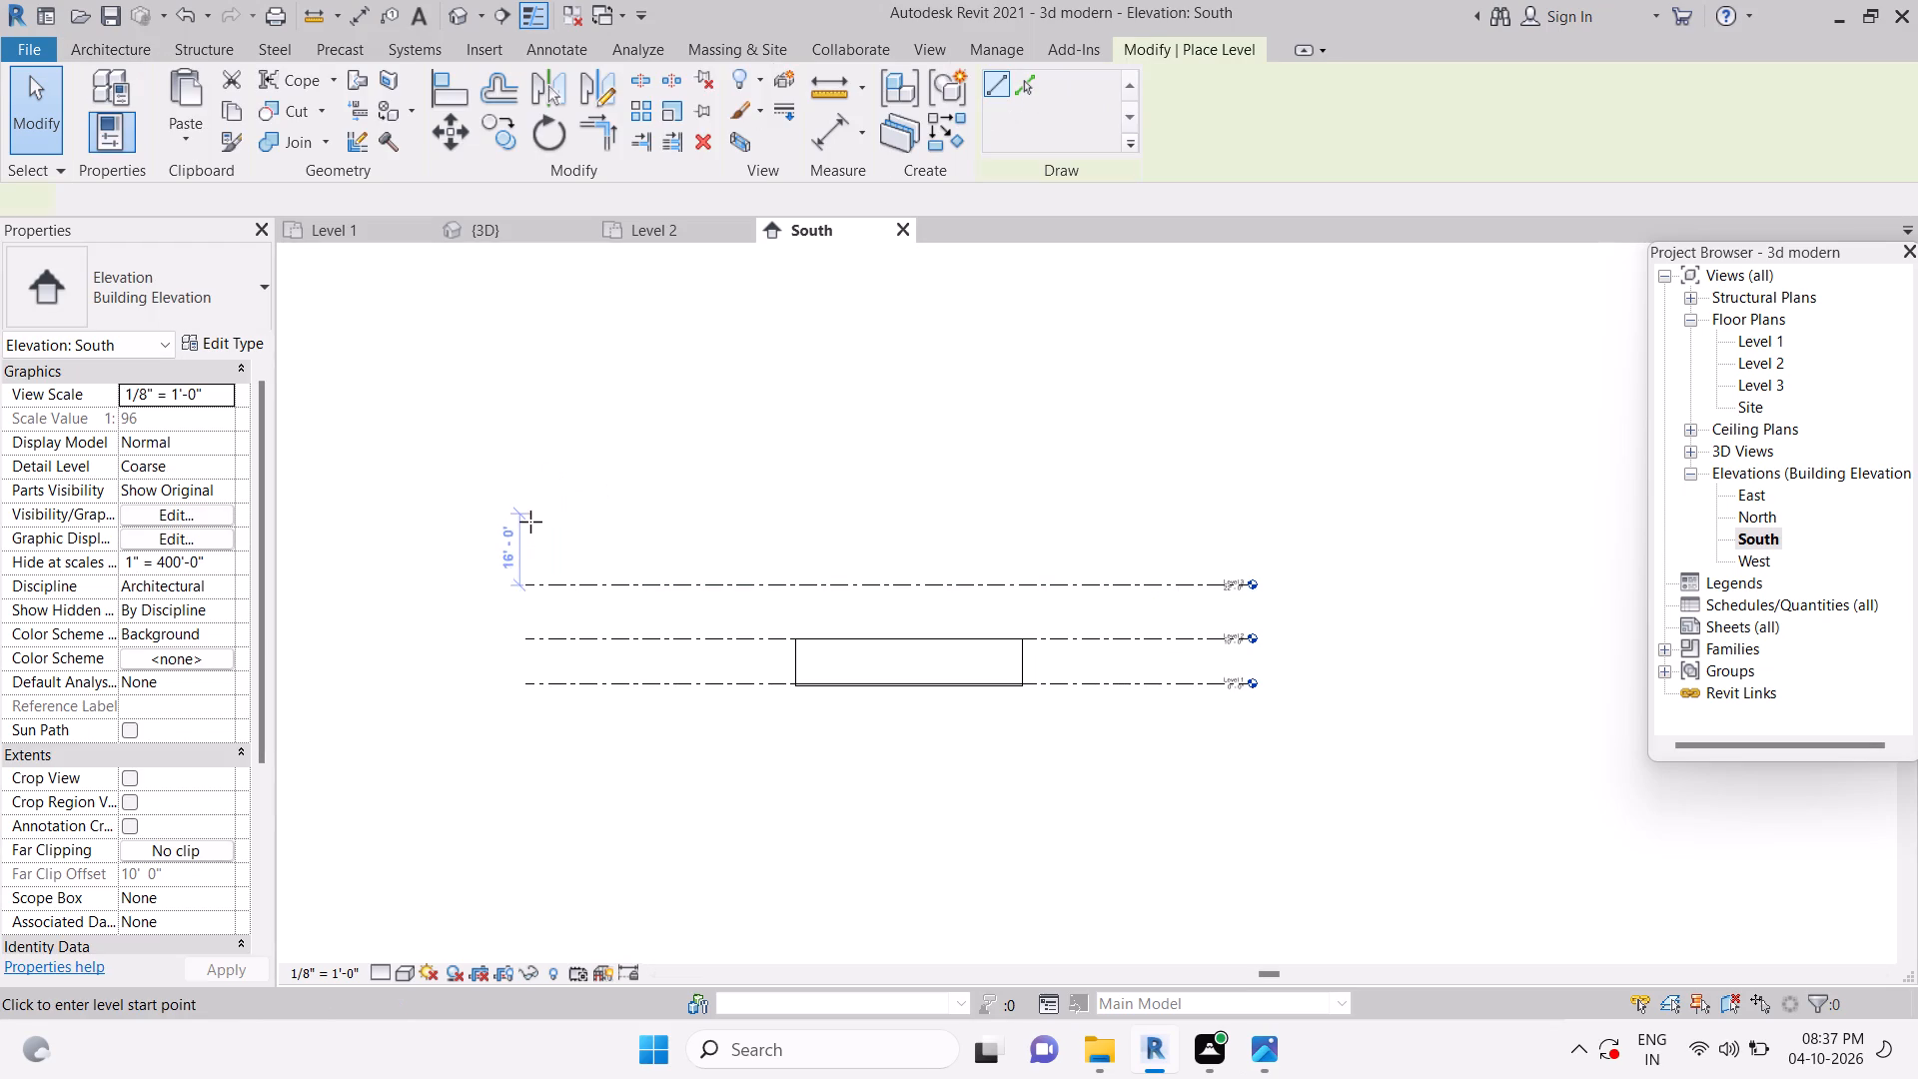
pyautogui.click(530, 521)
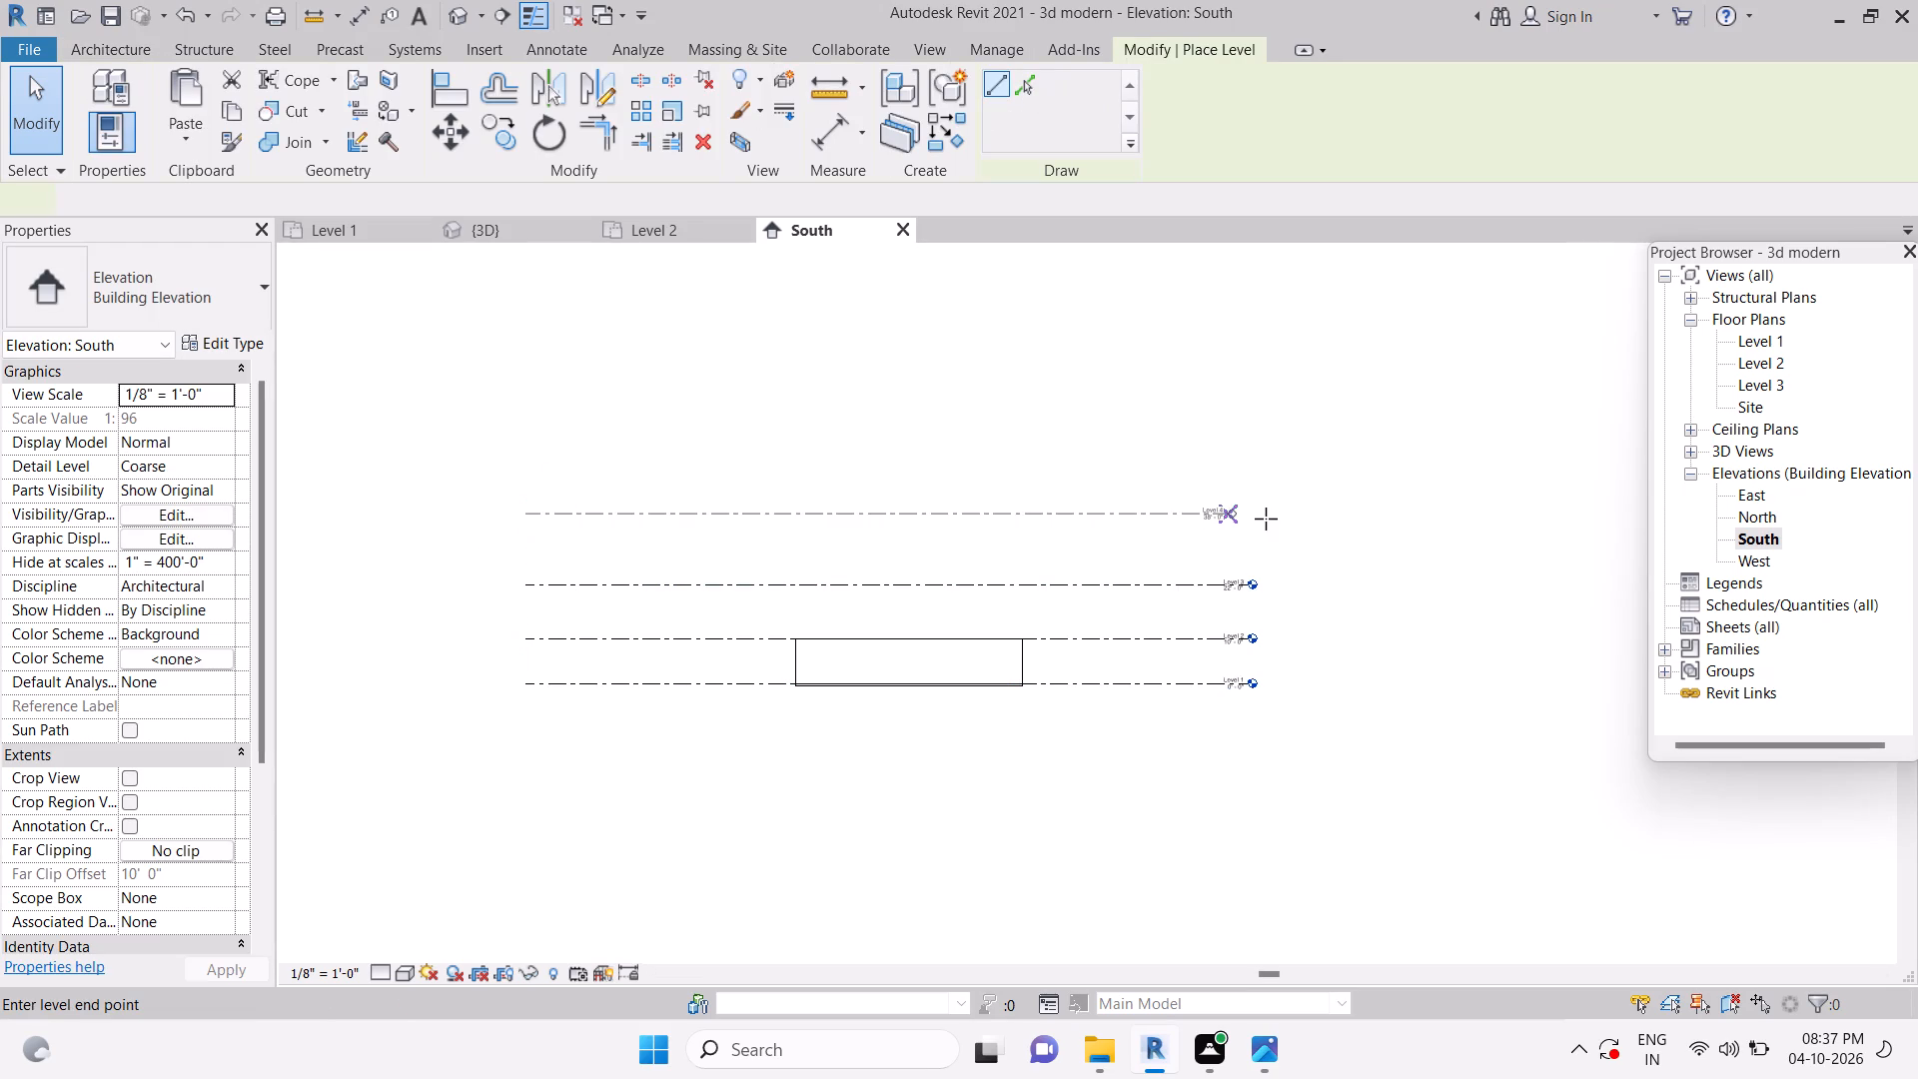
pyautogui.click(1270, 517)
pyautogui.press('Escape')
pyautogui.press('Escape')
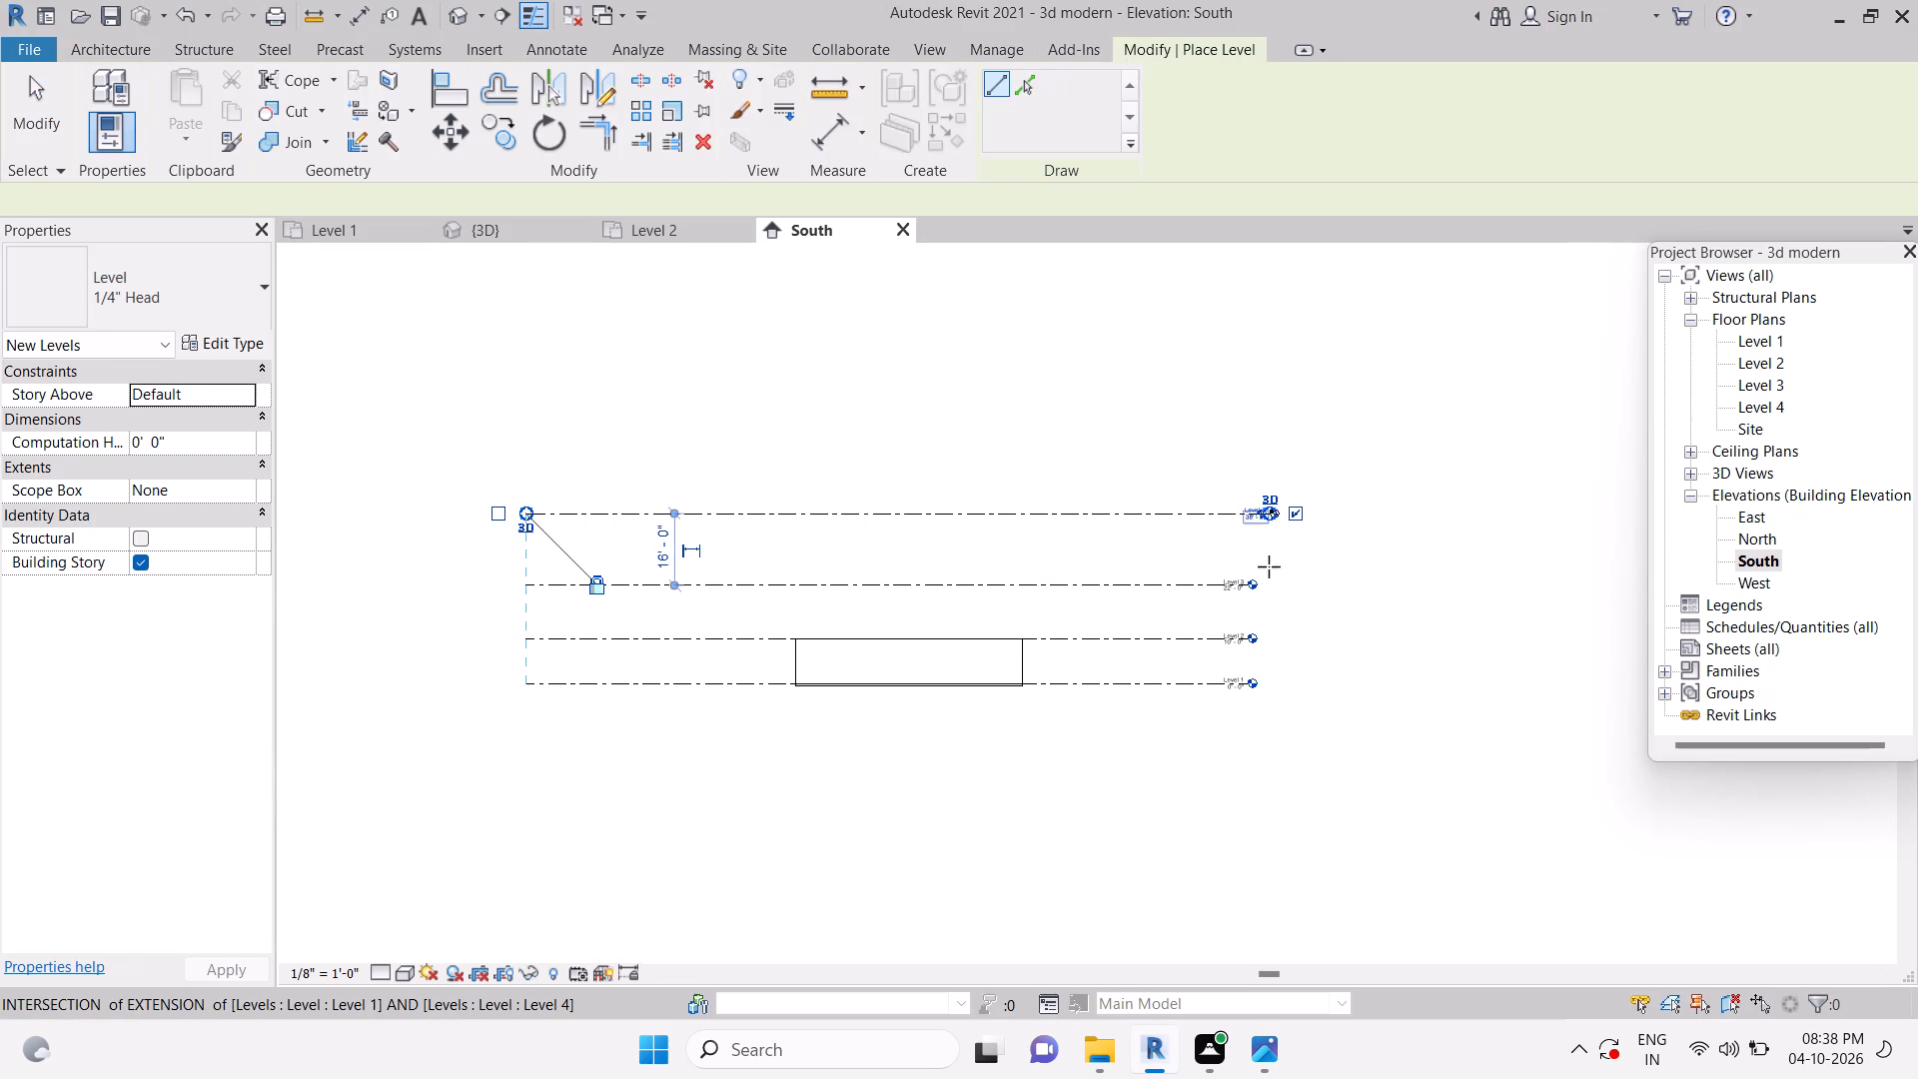
pyautogui.press('Escape')
pyautogui.press('Escape')
pyautogui.press('Escape')
pyautogui.press('Escape')
# Set the Level 2 elevation to 2' 6" in Revit, matching the reference elevation image.
pyautogui.scroll(12, 1277, 688)
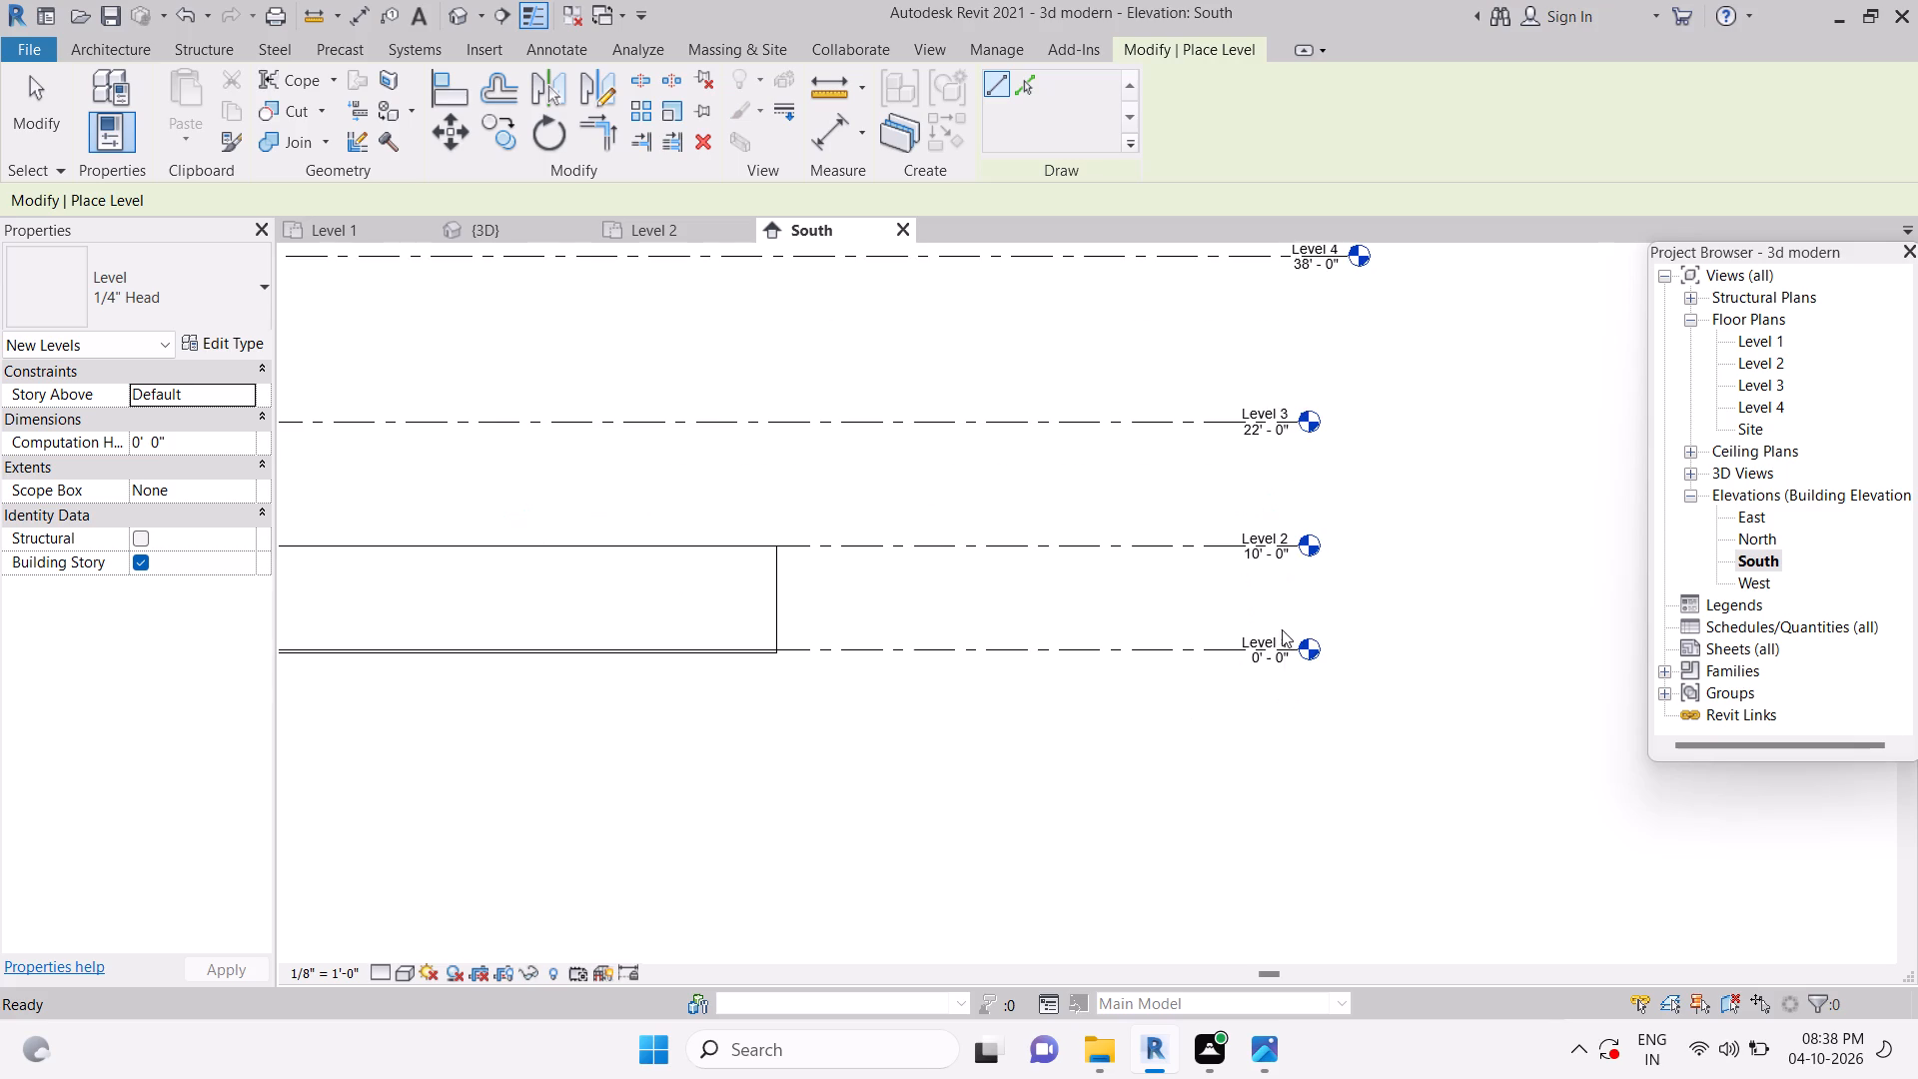
pyautogui.press('Escape')
pyautogui.scroll(-1, 1341, 606)
pyautogui.press('Escape')
pyautogui.press('Escape')
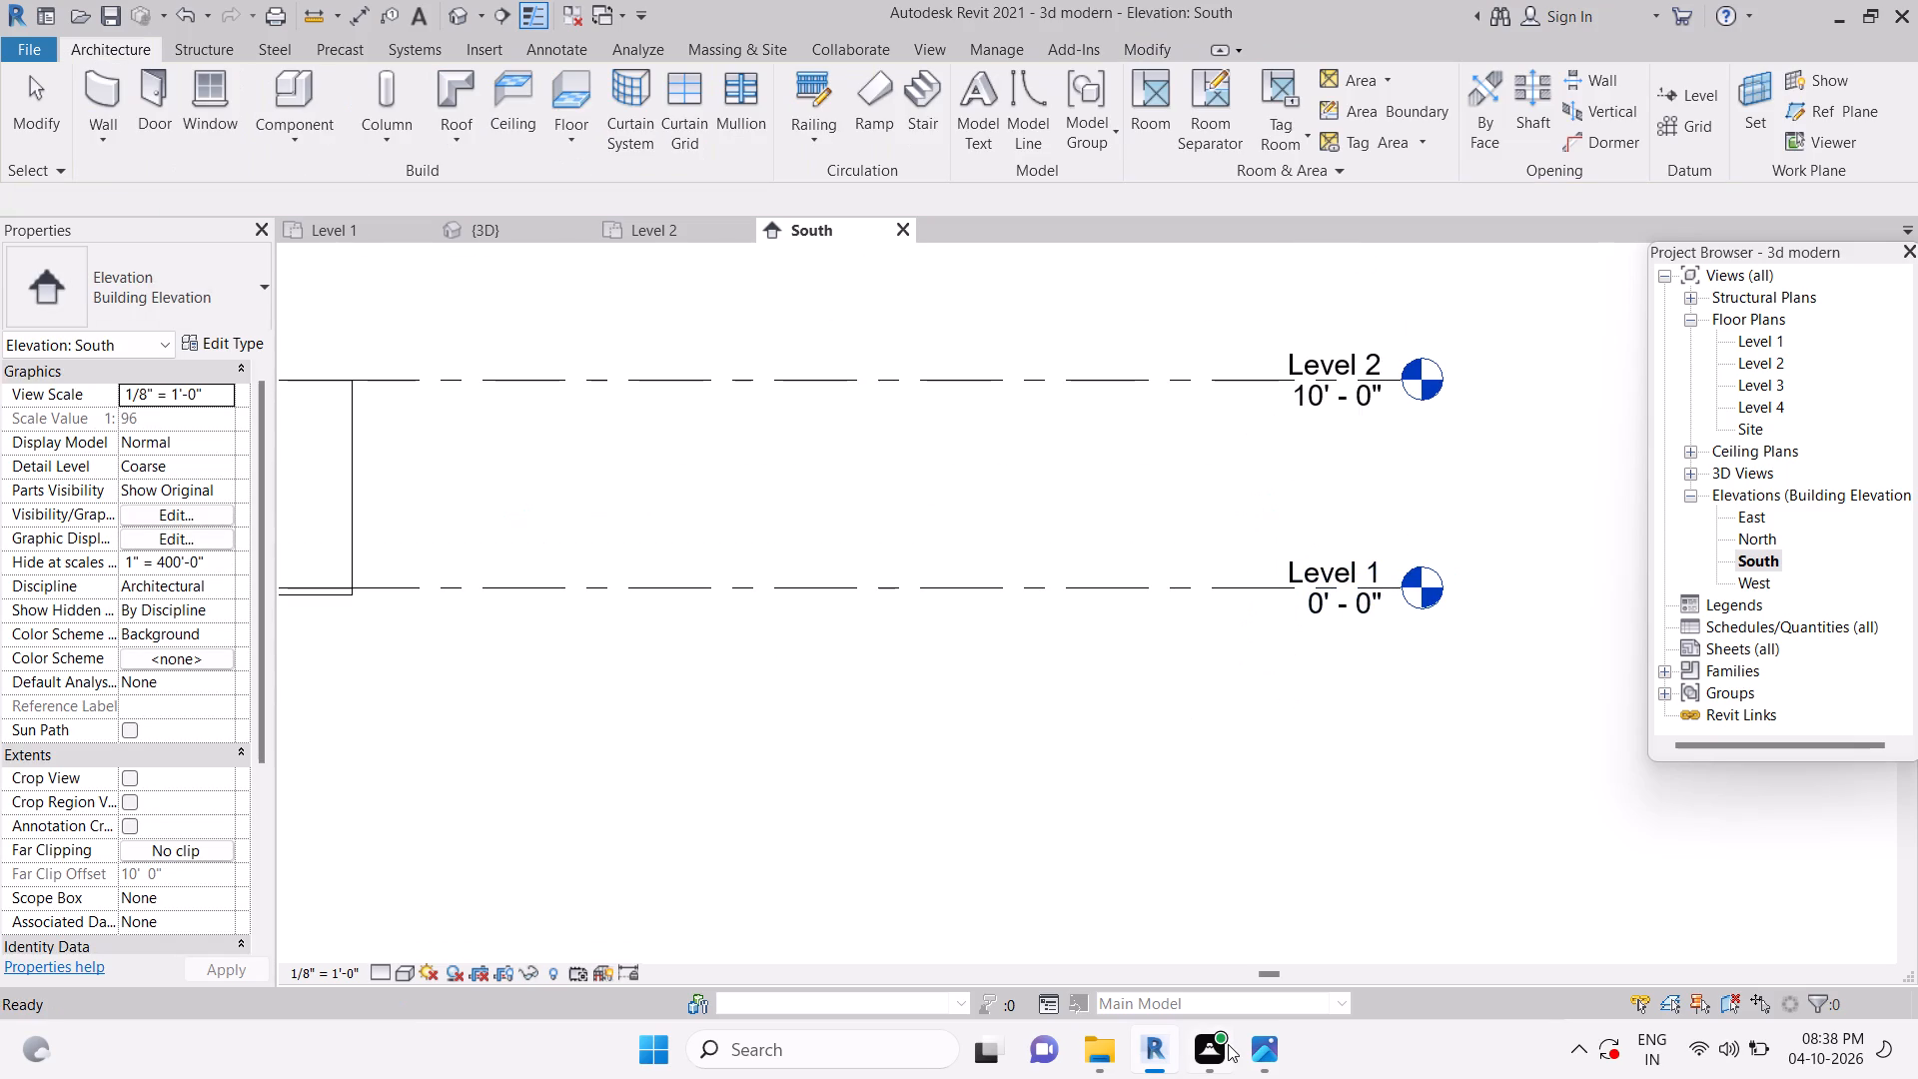
pyautogui.click(1262, 1044)
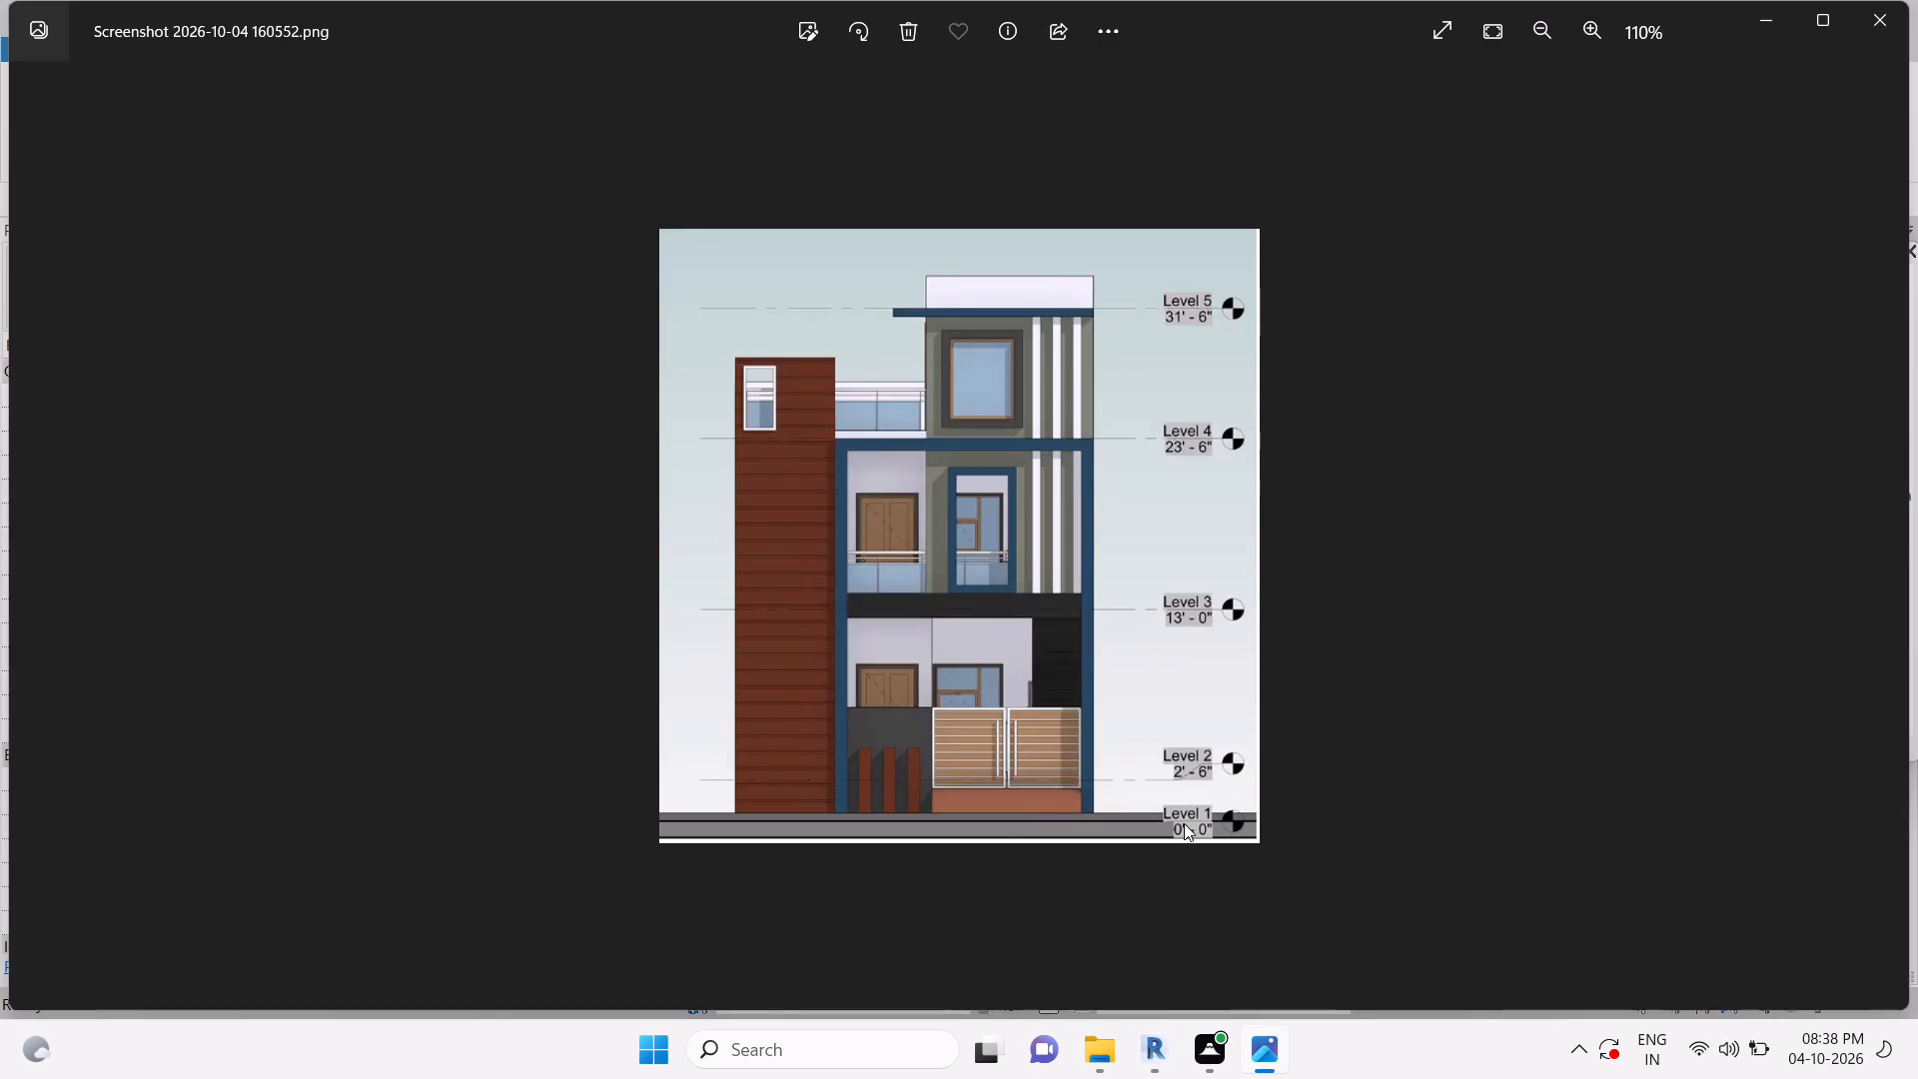
pyautogui.click(1169, 1055)
pyautogui.click(1314, 388)
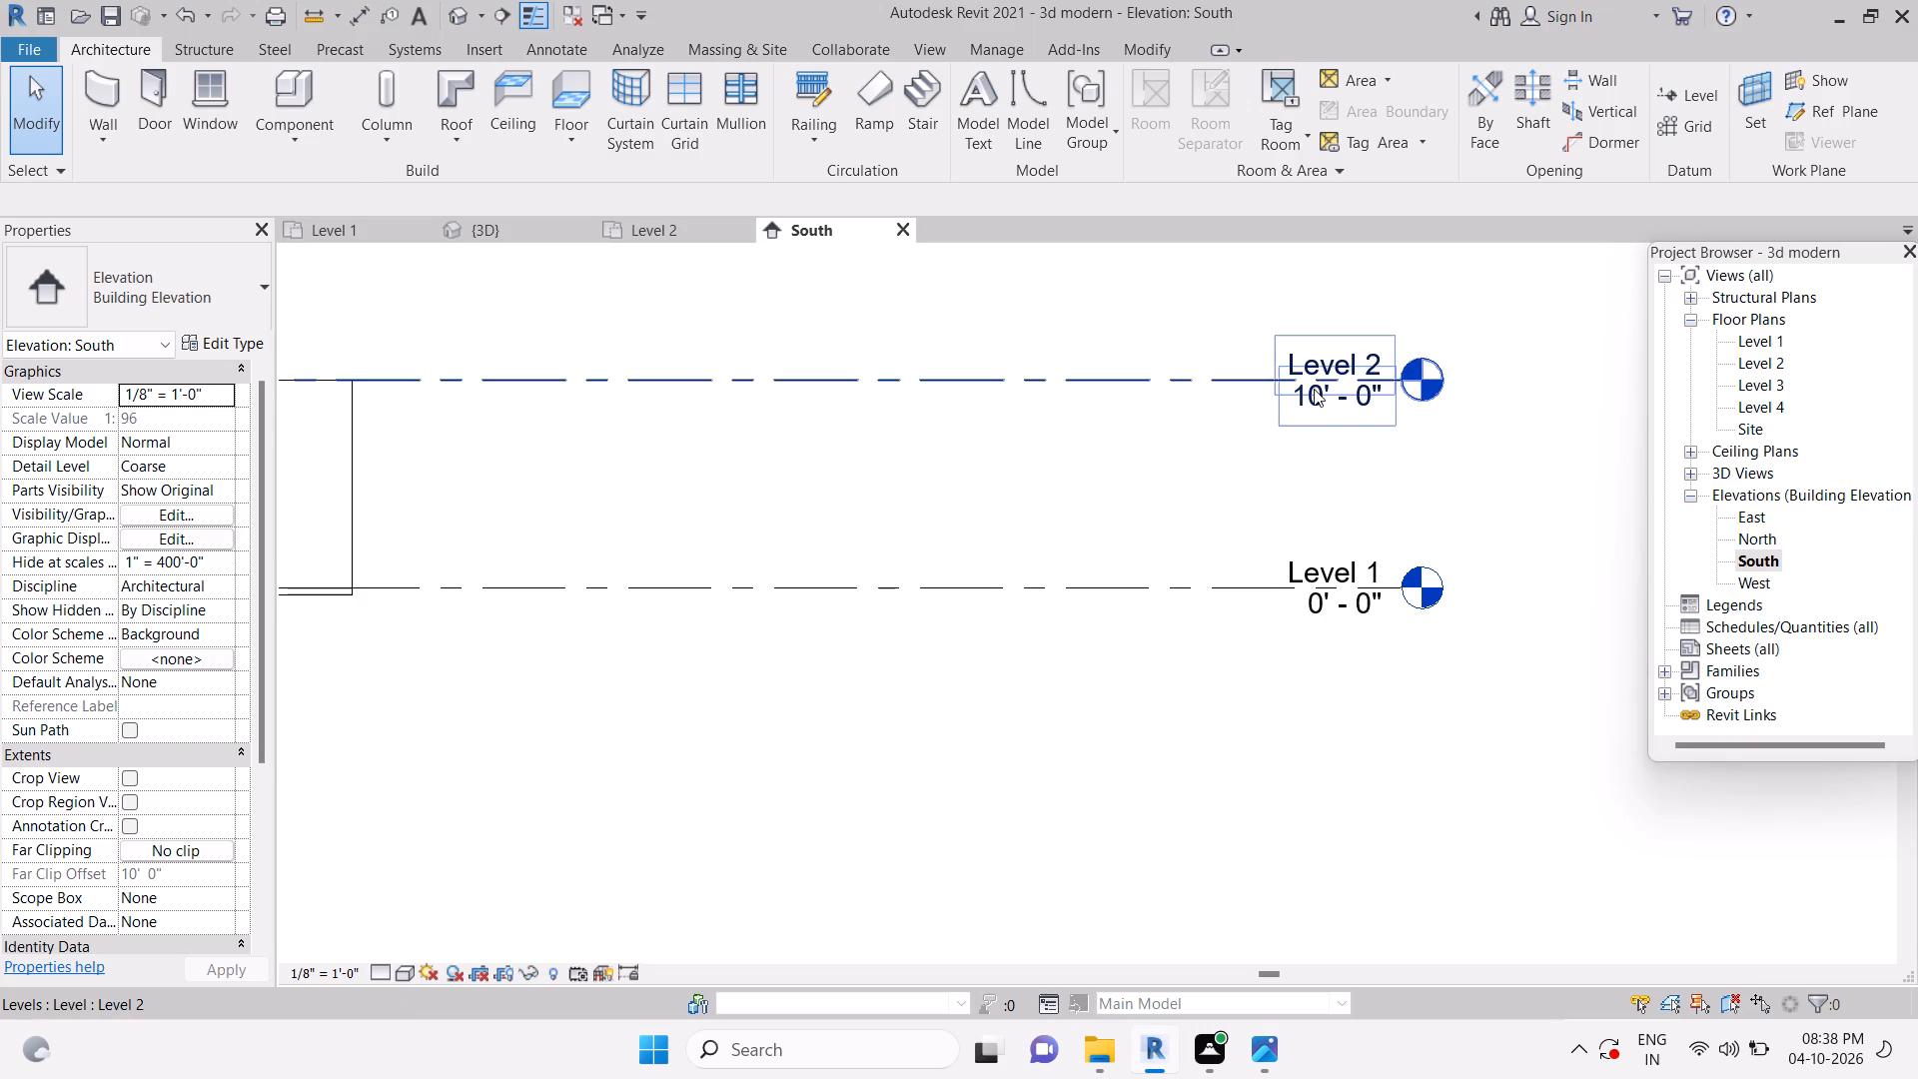
pyautogui.scroll(9, 1319, 394)
pyautogui.doubleClick(1323, 415)
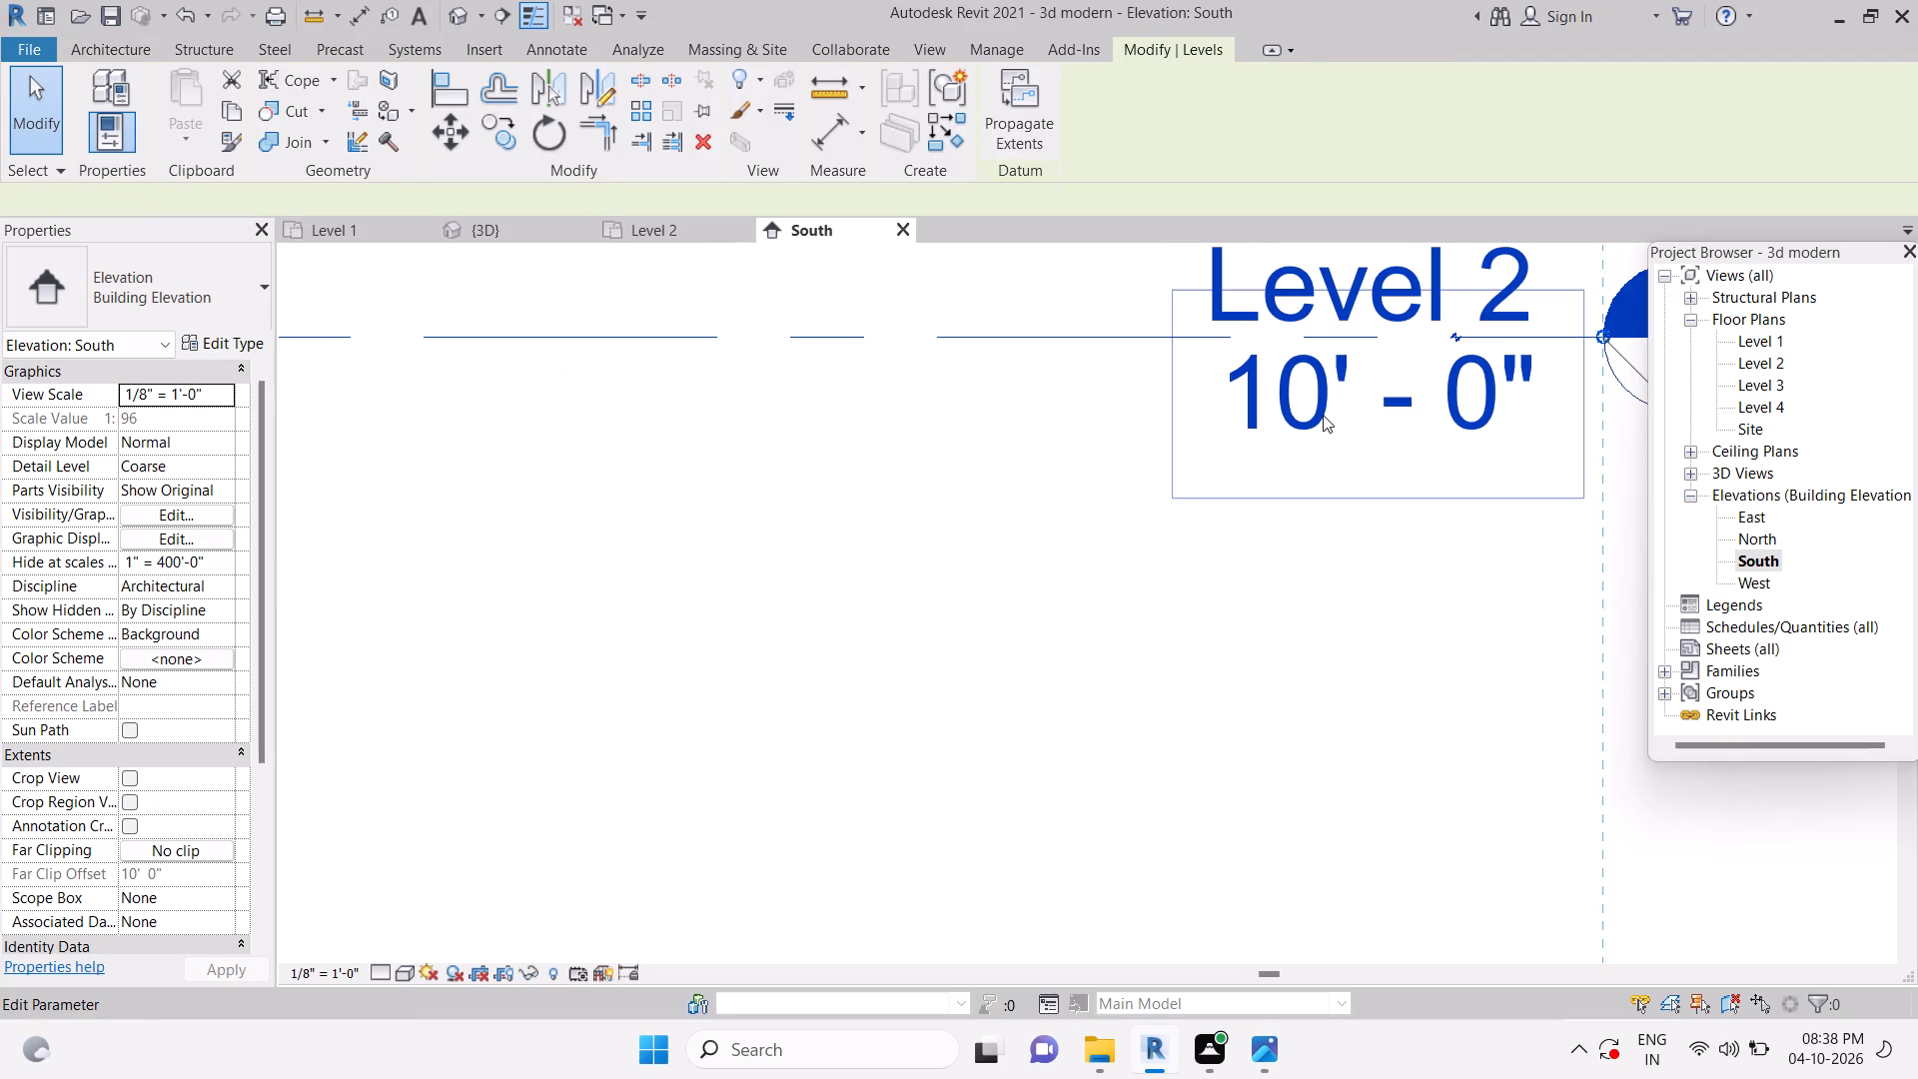
pyautogui.click(1322, 406)
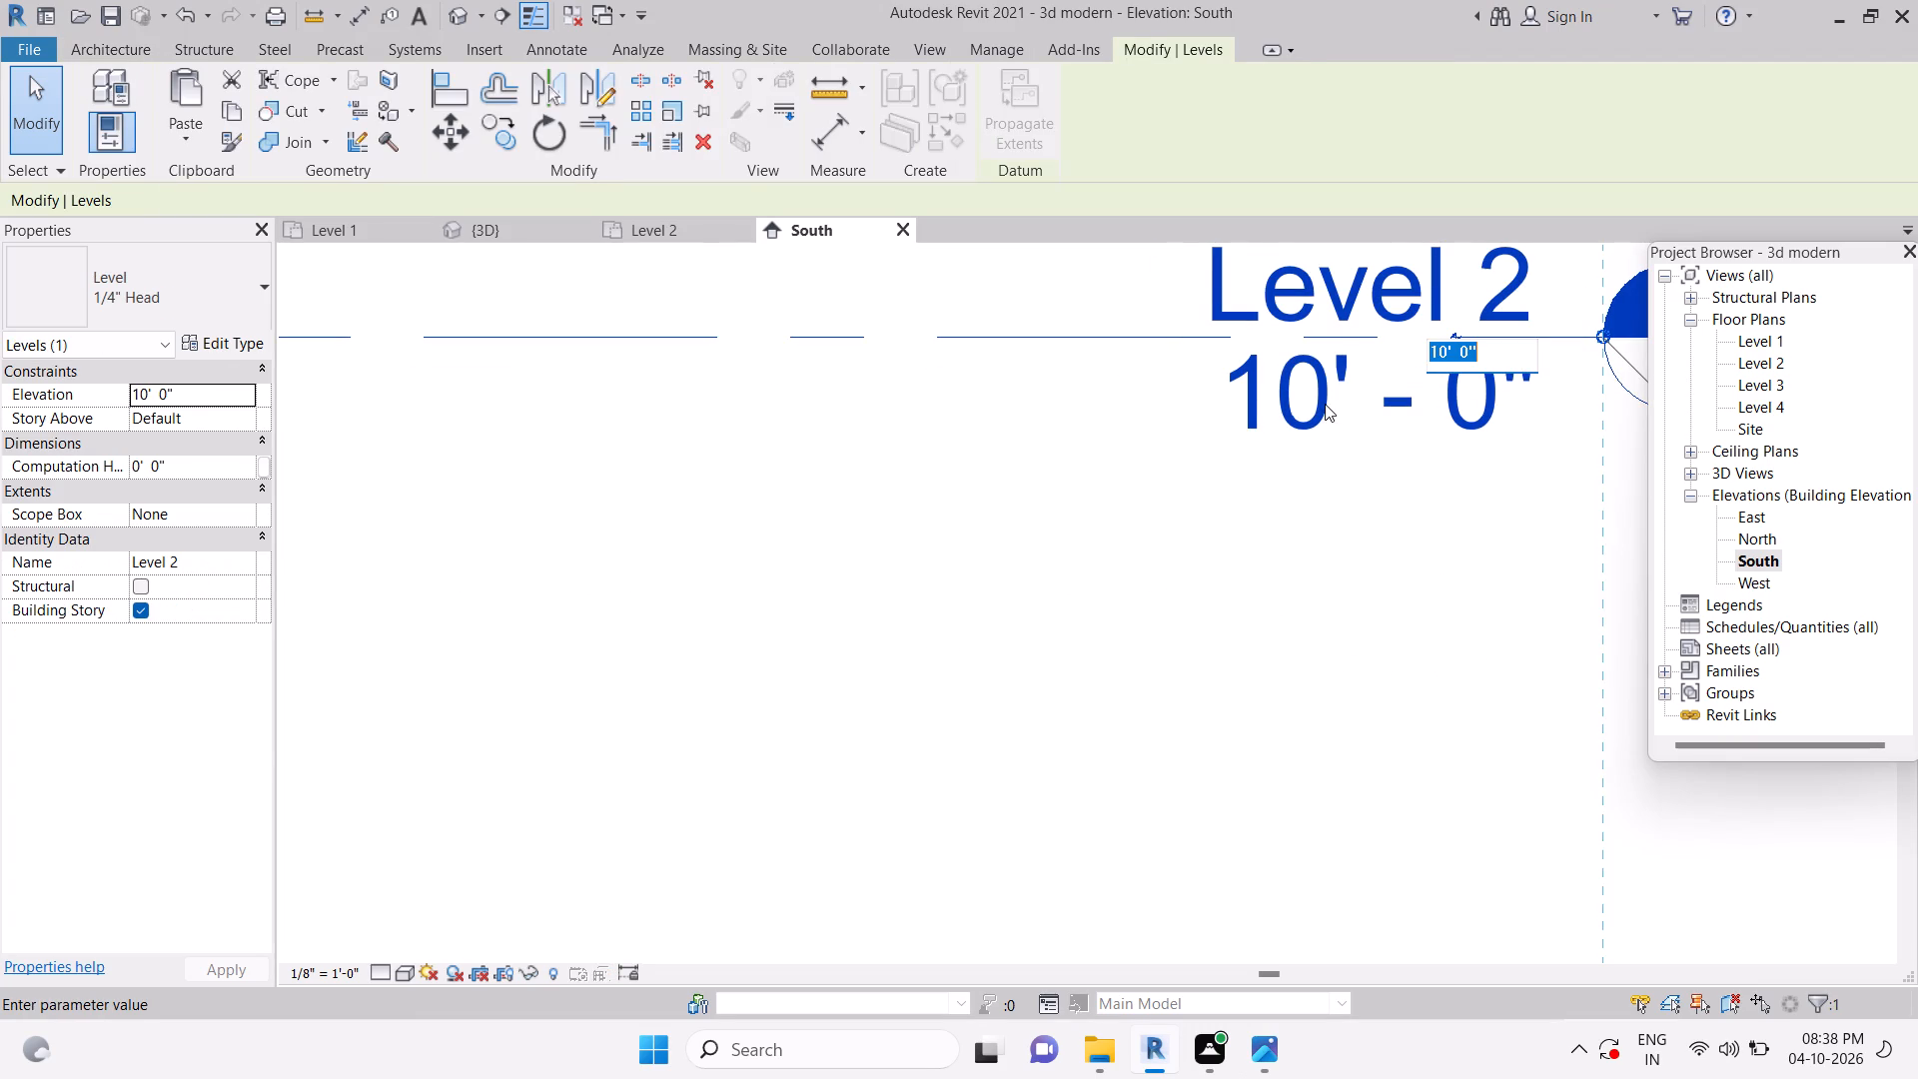
pyautogui.press('2')
pyautogui.press("'")
pyautogui.write('6"')
pyautogui.press('Return')
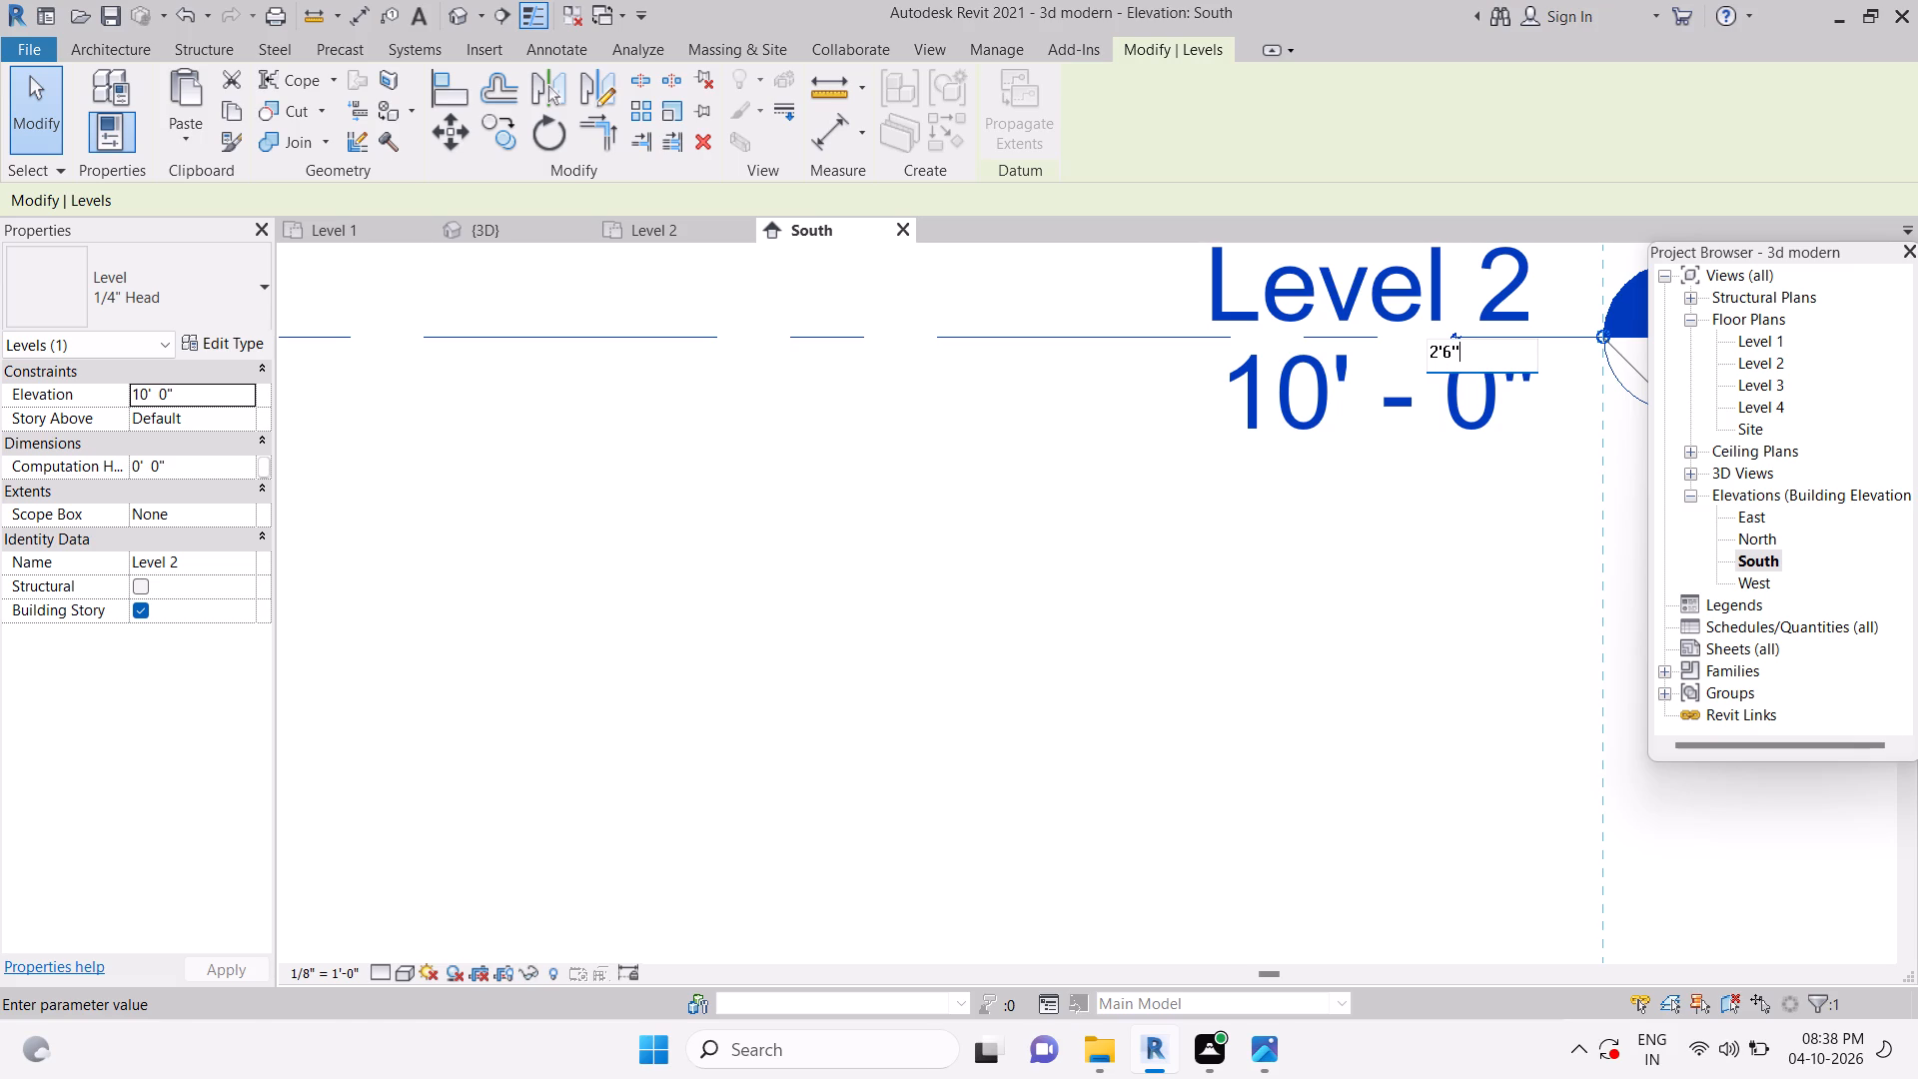
pyautogui.scroll(1, 1473, 352)
pyautogui.press('Escape')
# Set the Level 3 elevation to 13'.
pyautogui.scroll(-11, 1295, 641)
pyautogui.scroll(-5, 1312, 535)
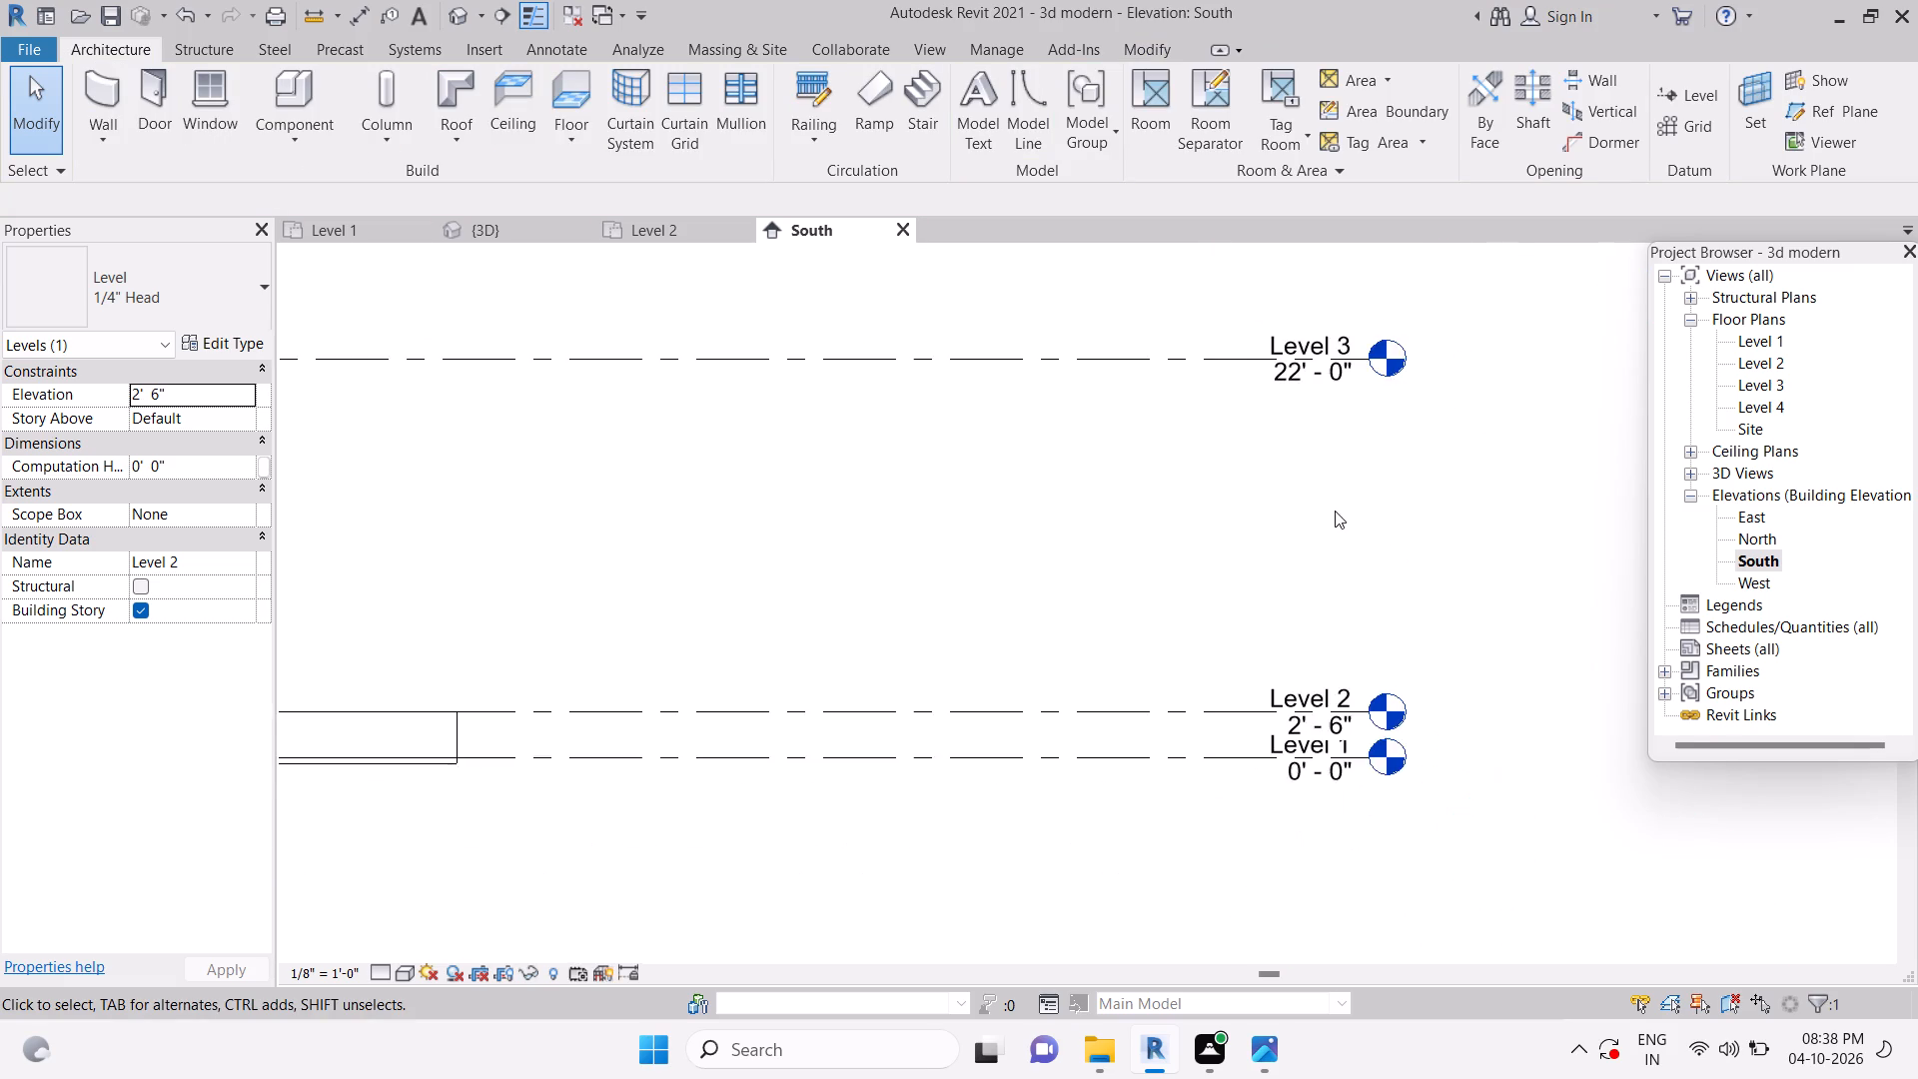
pyautogui.press('Escape')
pyautogui.press('Escape')
pyautogui.press('Escape')
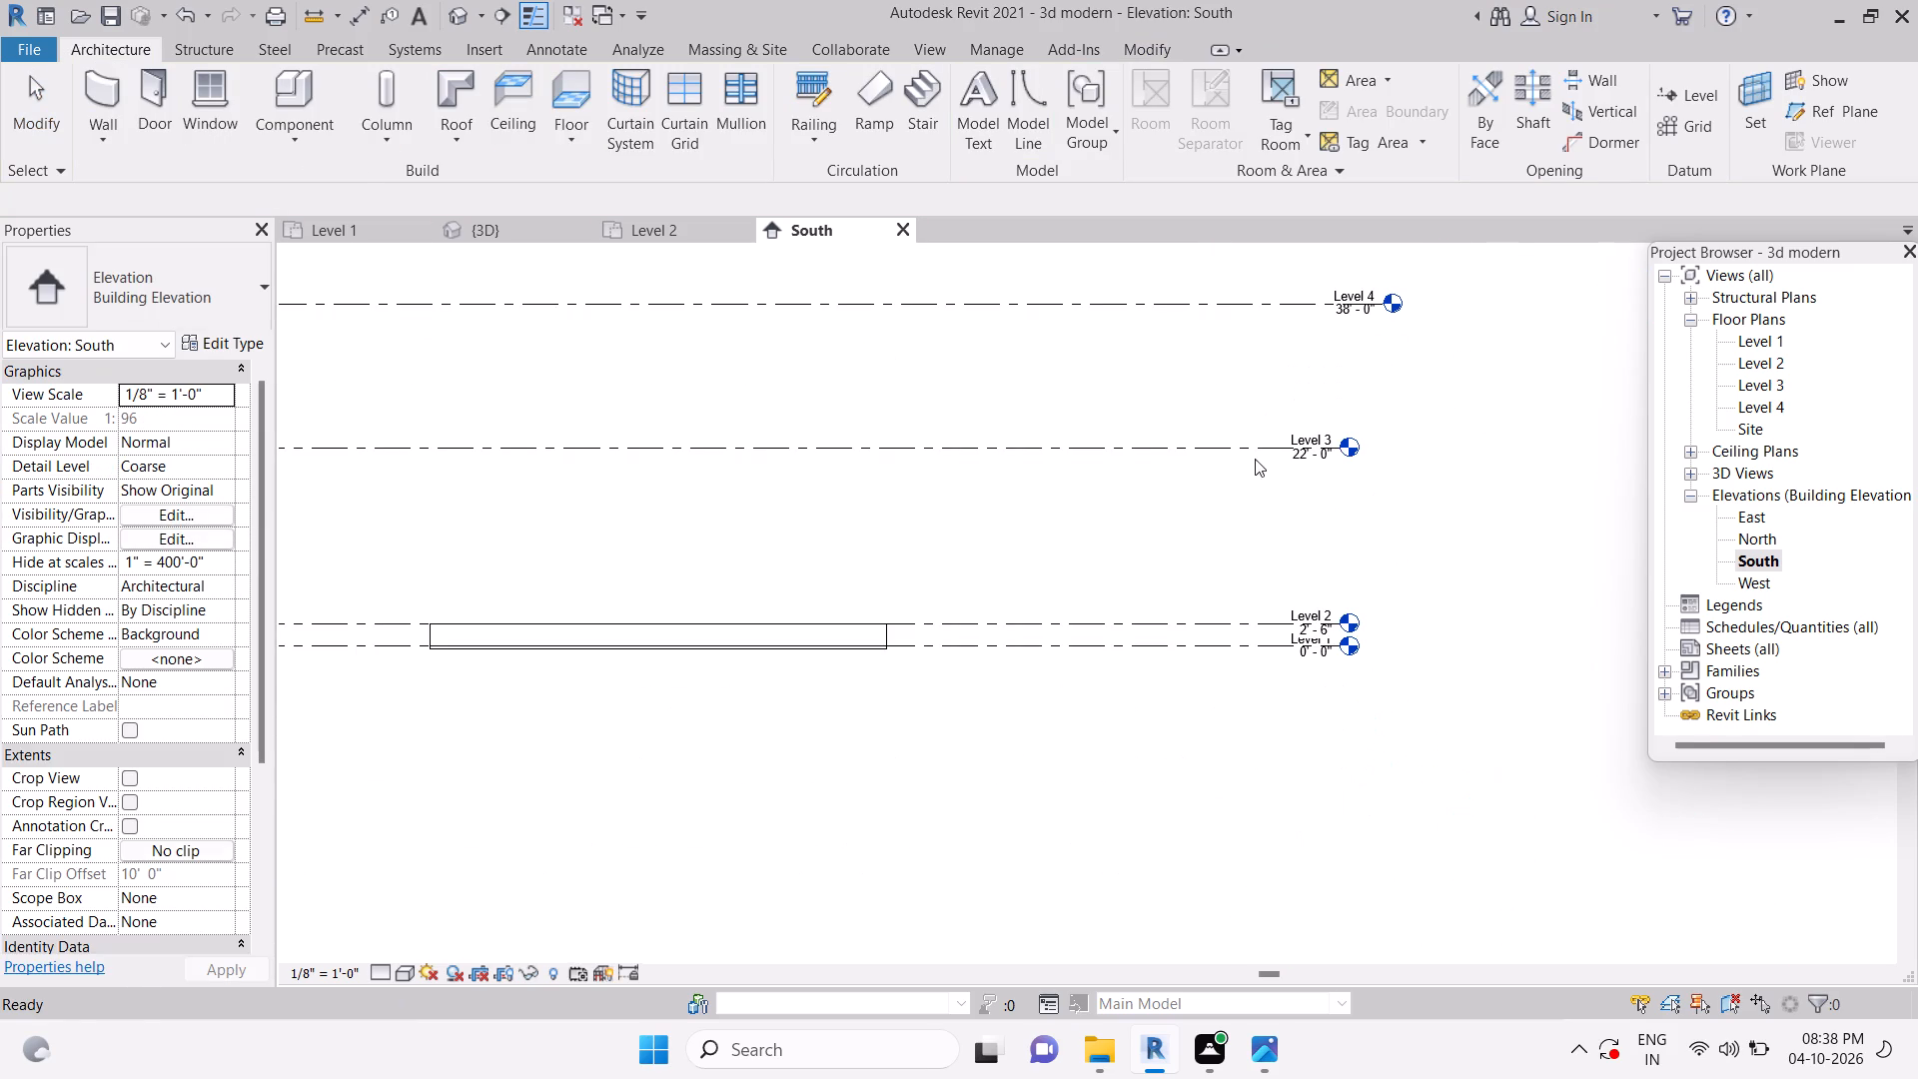
pyautogui.click(1252, 449)
pyautogui.scroll(10, 1302, 450)
pyautogui.click(1317, 455)
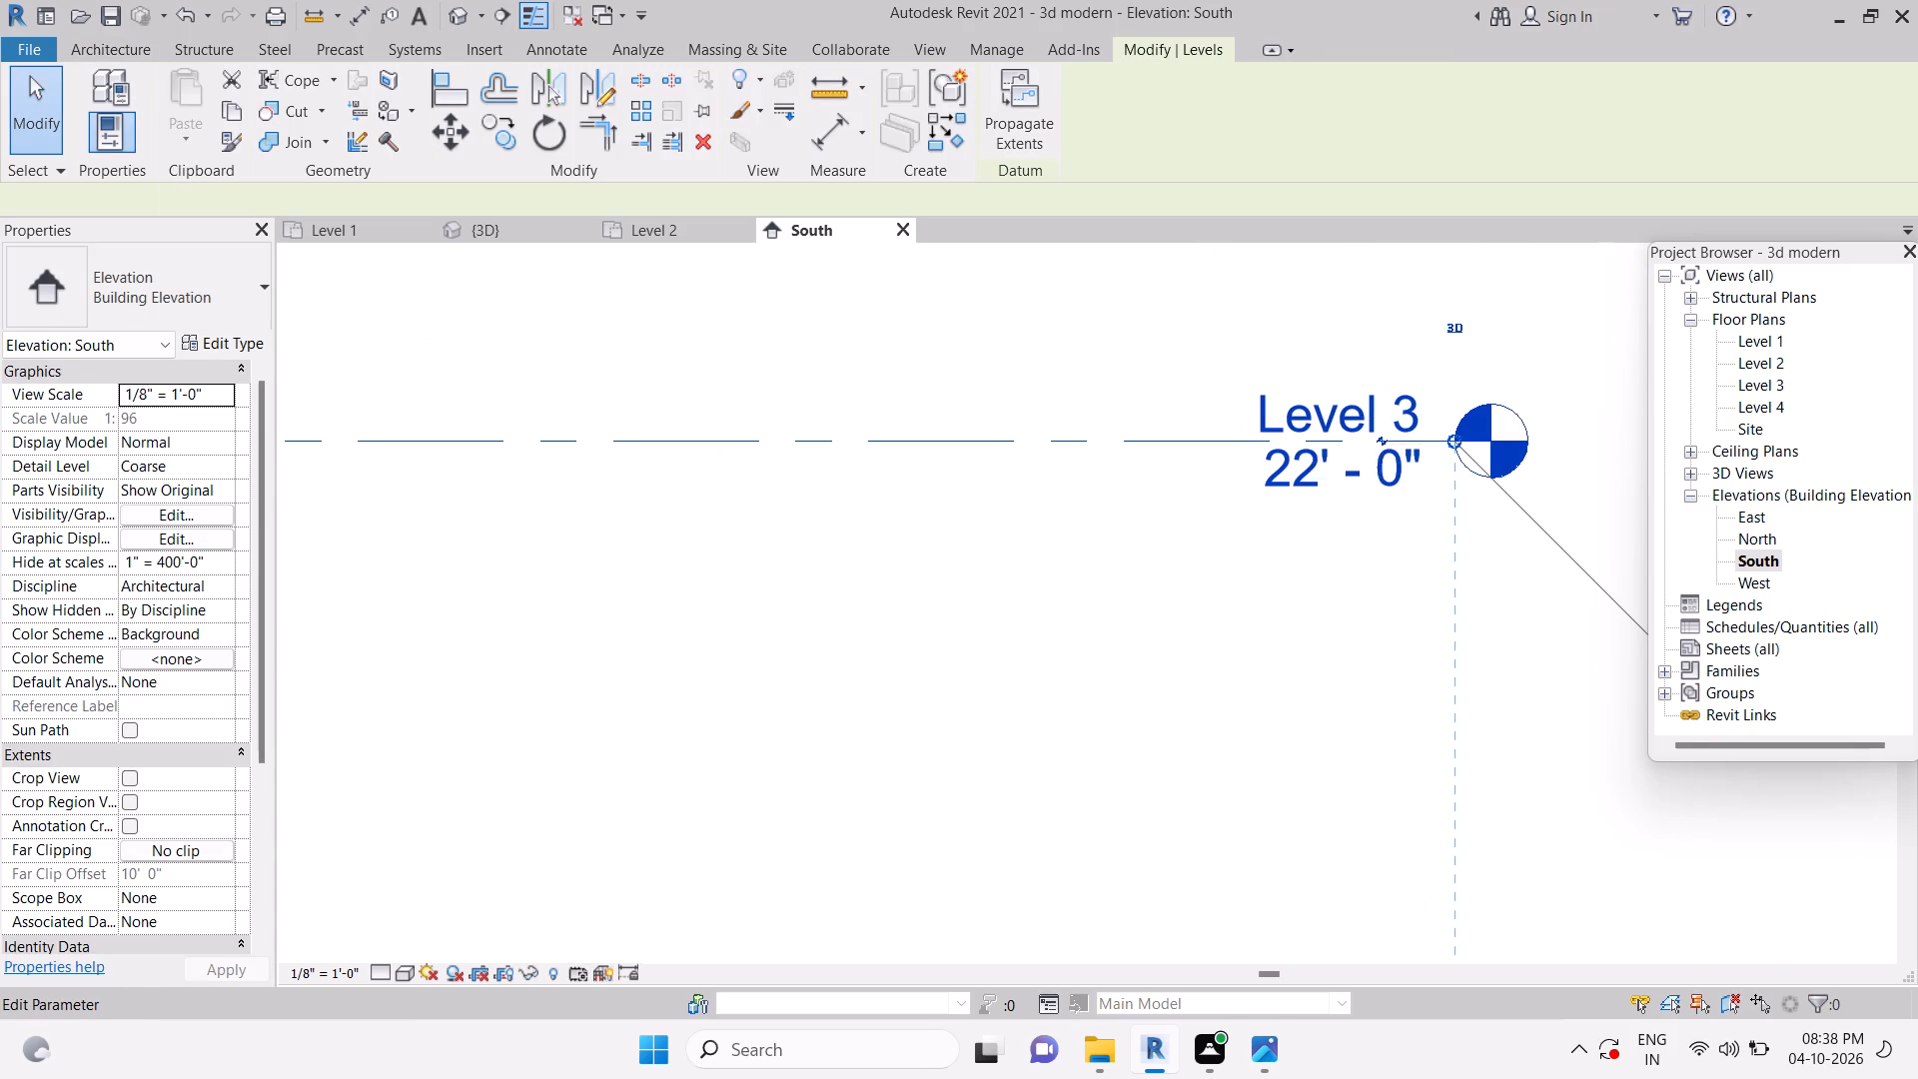
pyautogui.write("13'")
pyautogui.press('Return')
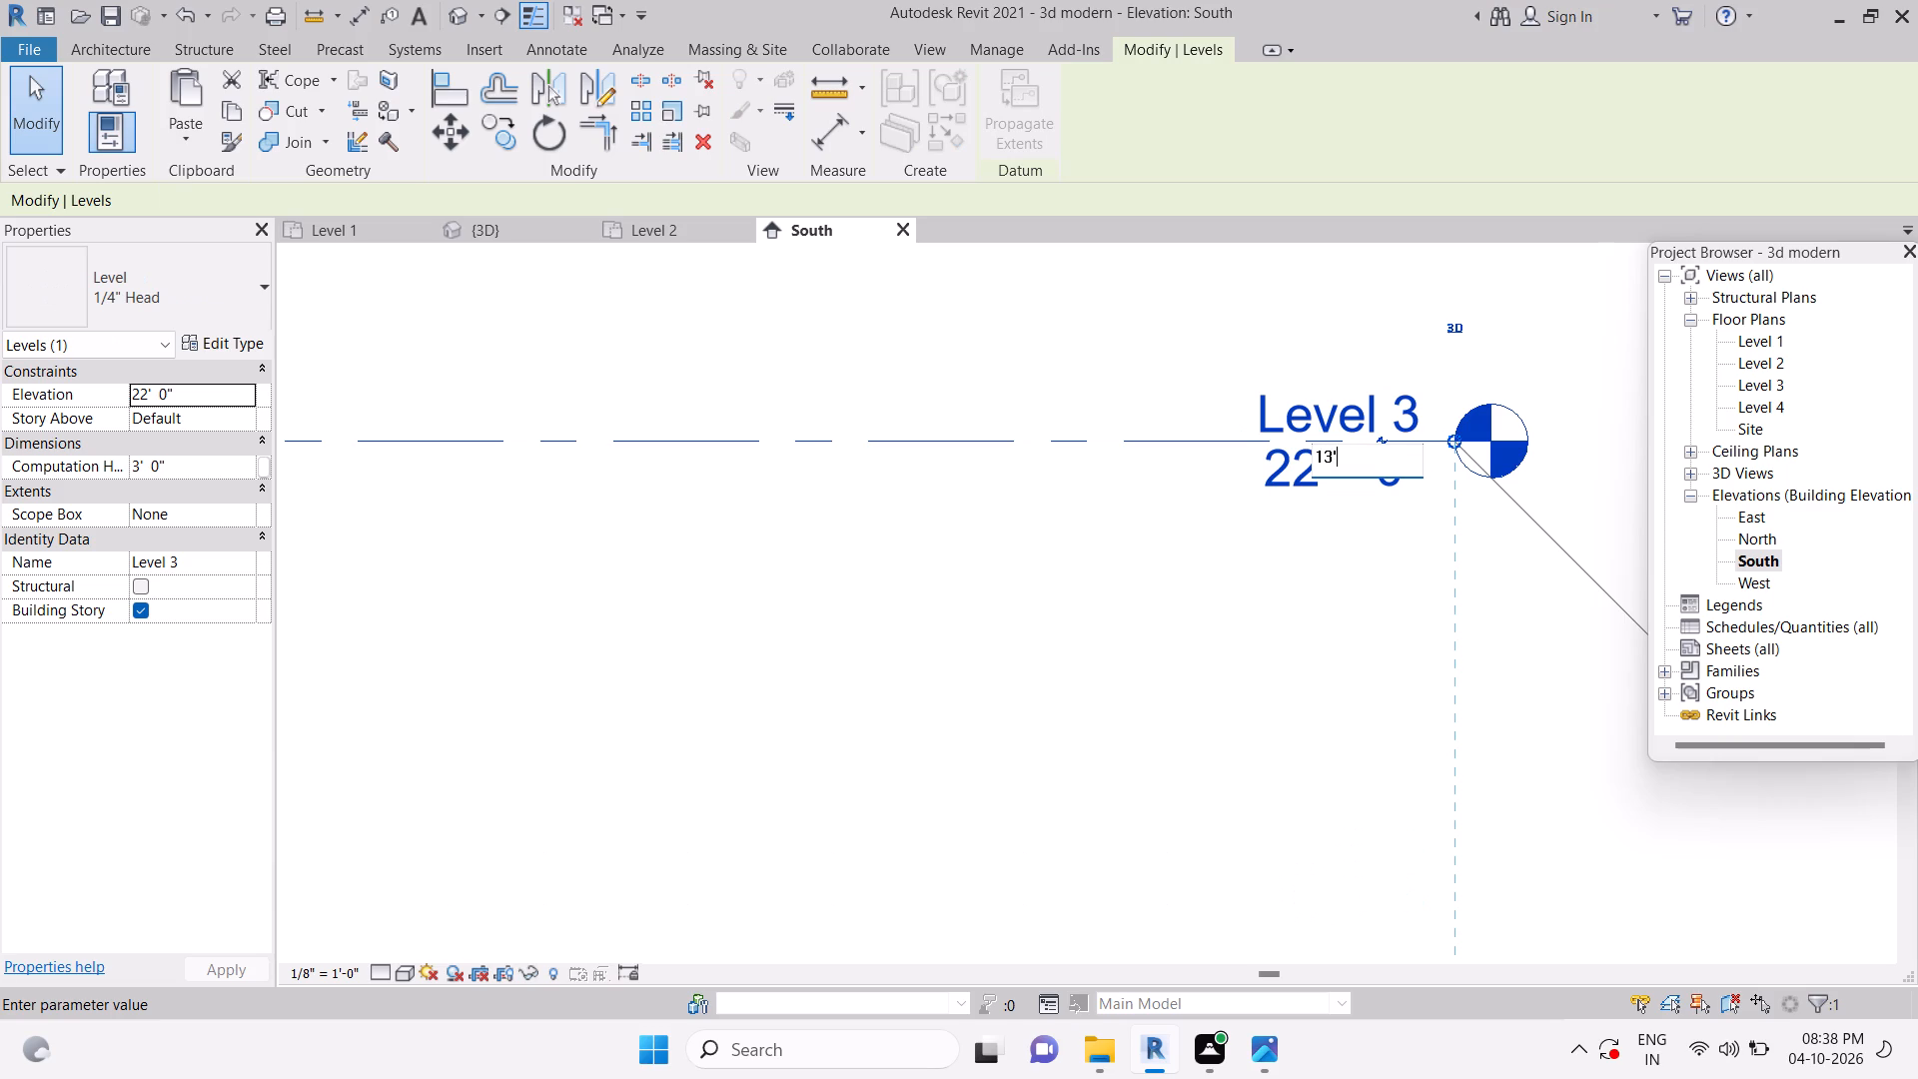
pyautogui.press('Escape')
pyautogui.scroll(-5, 1368, 629)
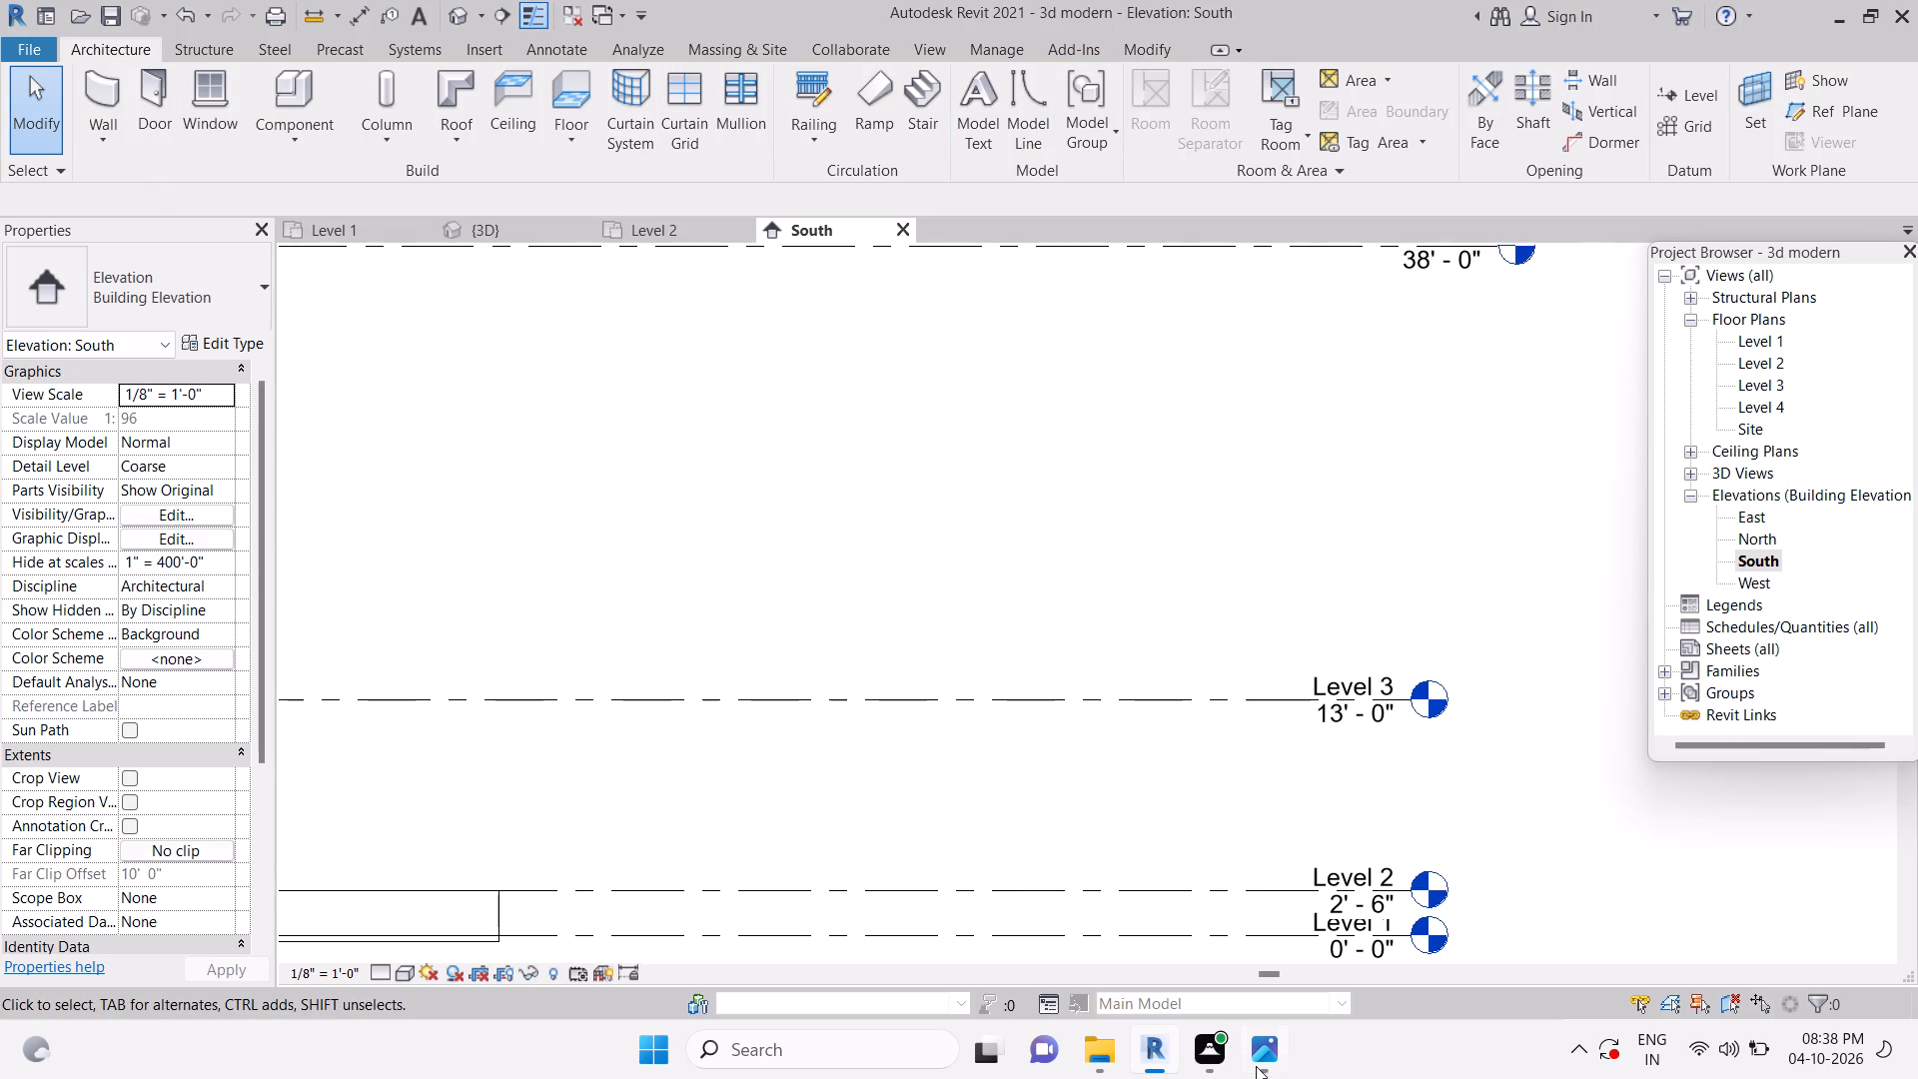
# Consult the reference elevation image and set the Level 4 elevation to 23' 6" in Revit's South elevation.
pyautogui.click(1257, 1064)
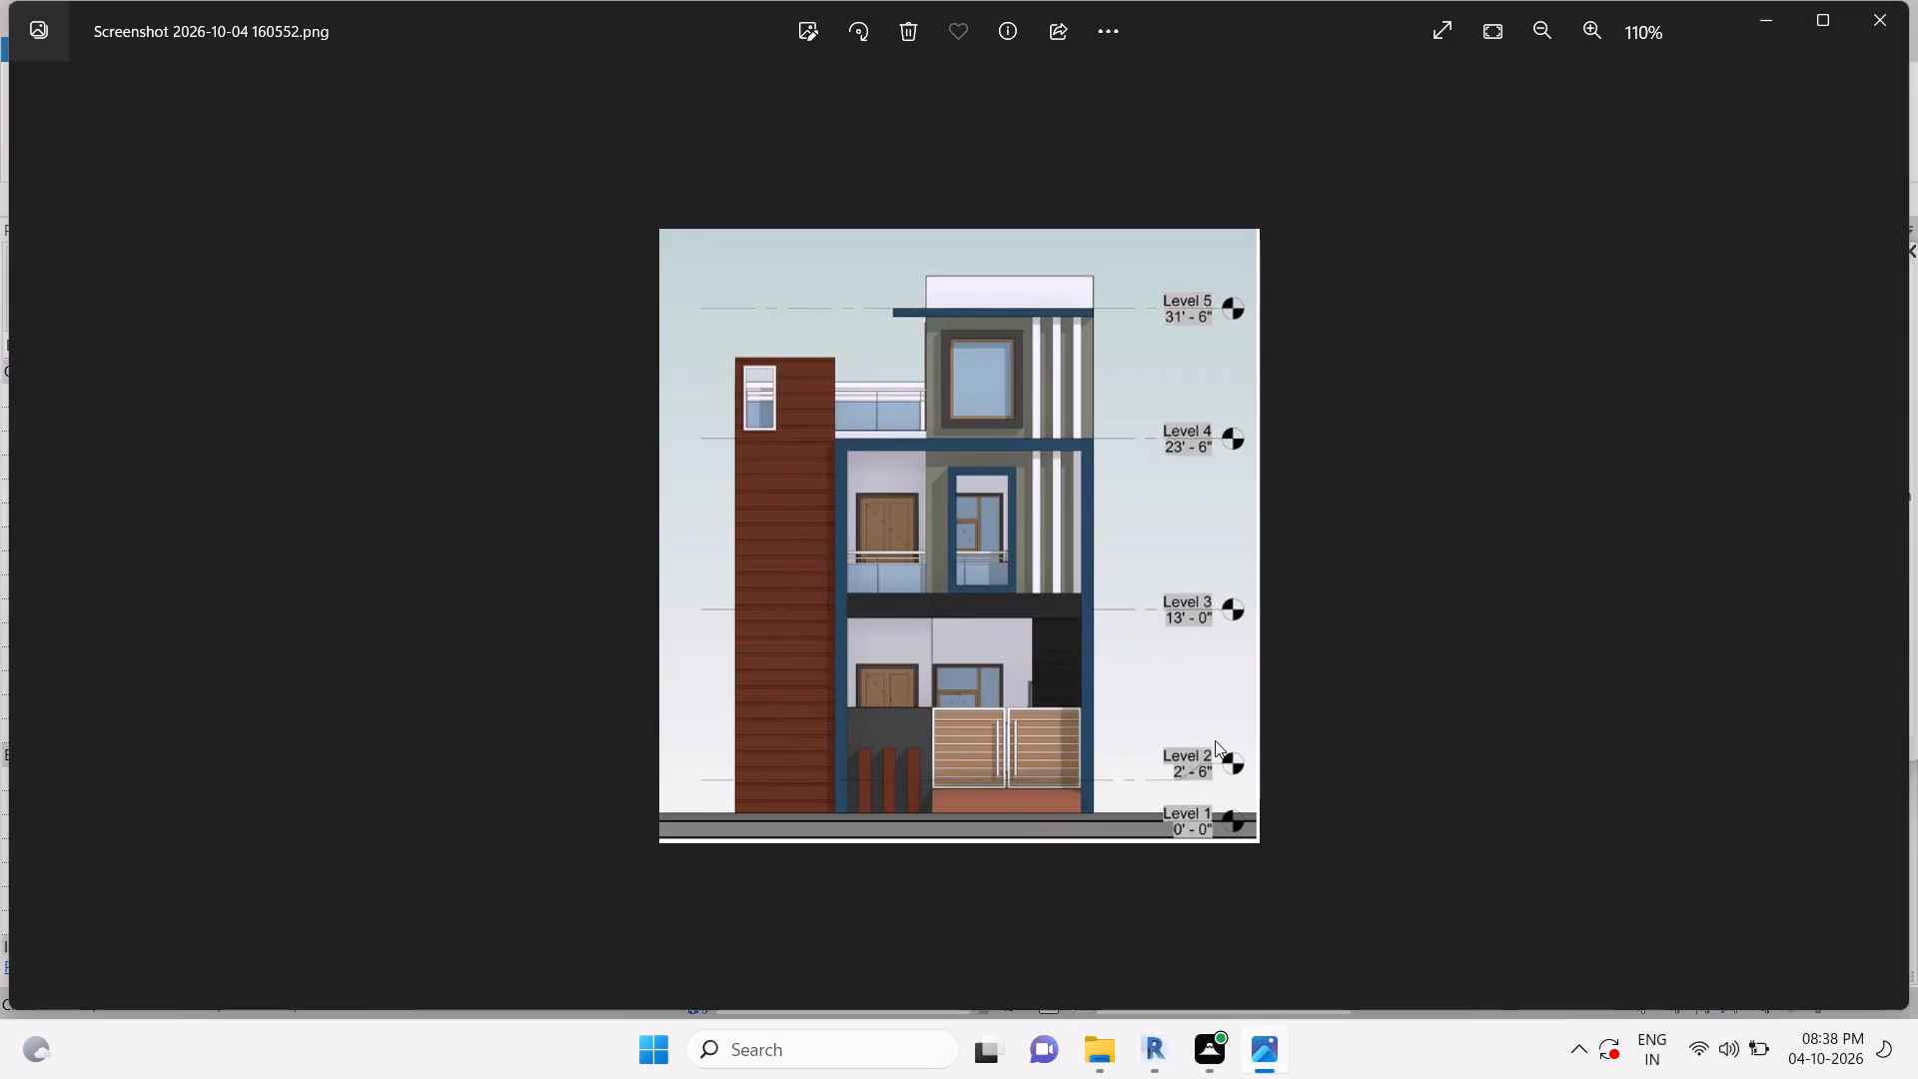
pyautogui.click(1153, 1070)
pyautogui.moveTo(1425, 556); pyautogui.dragTo(1426, 545, button='middle')
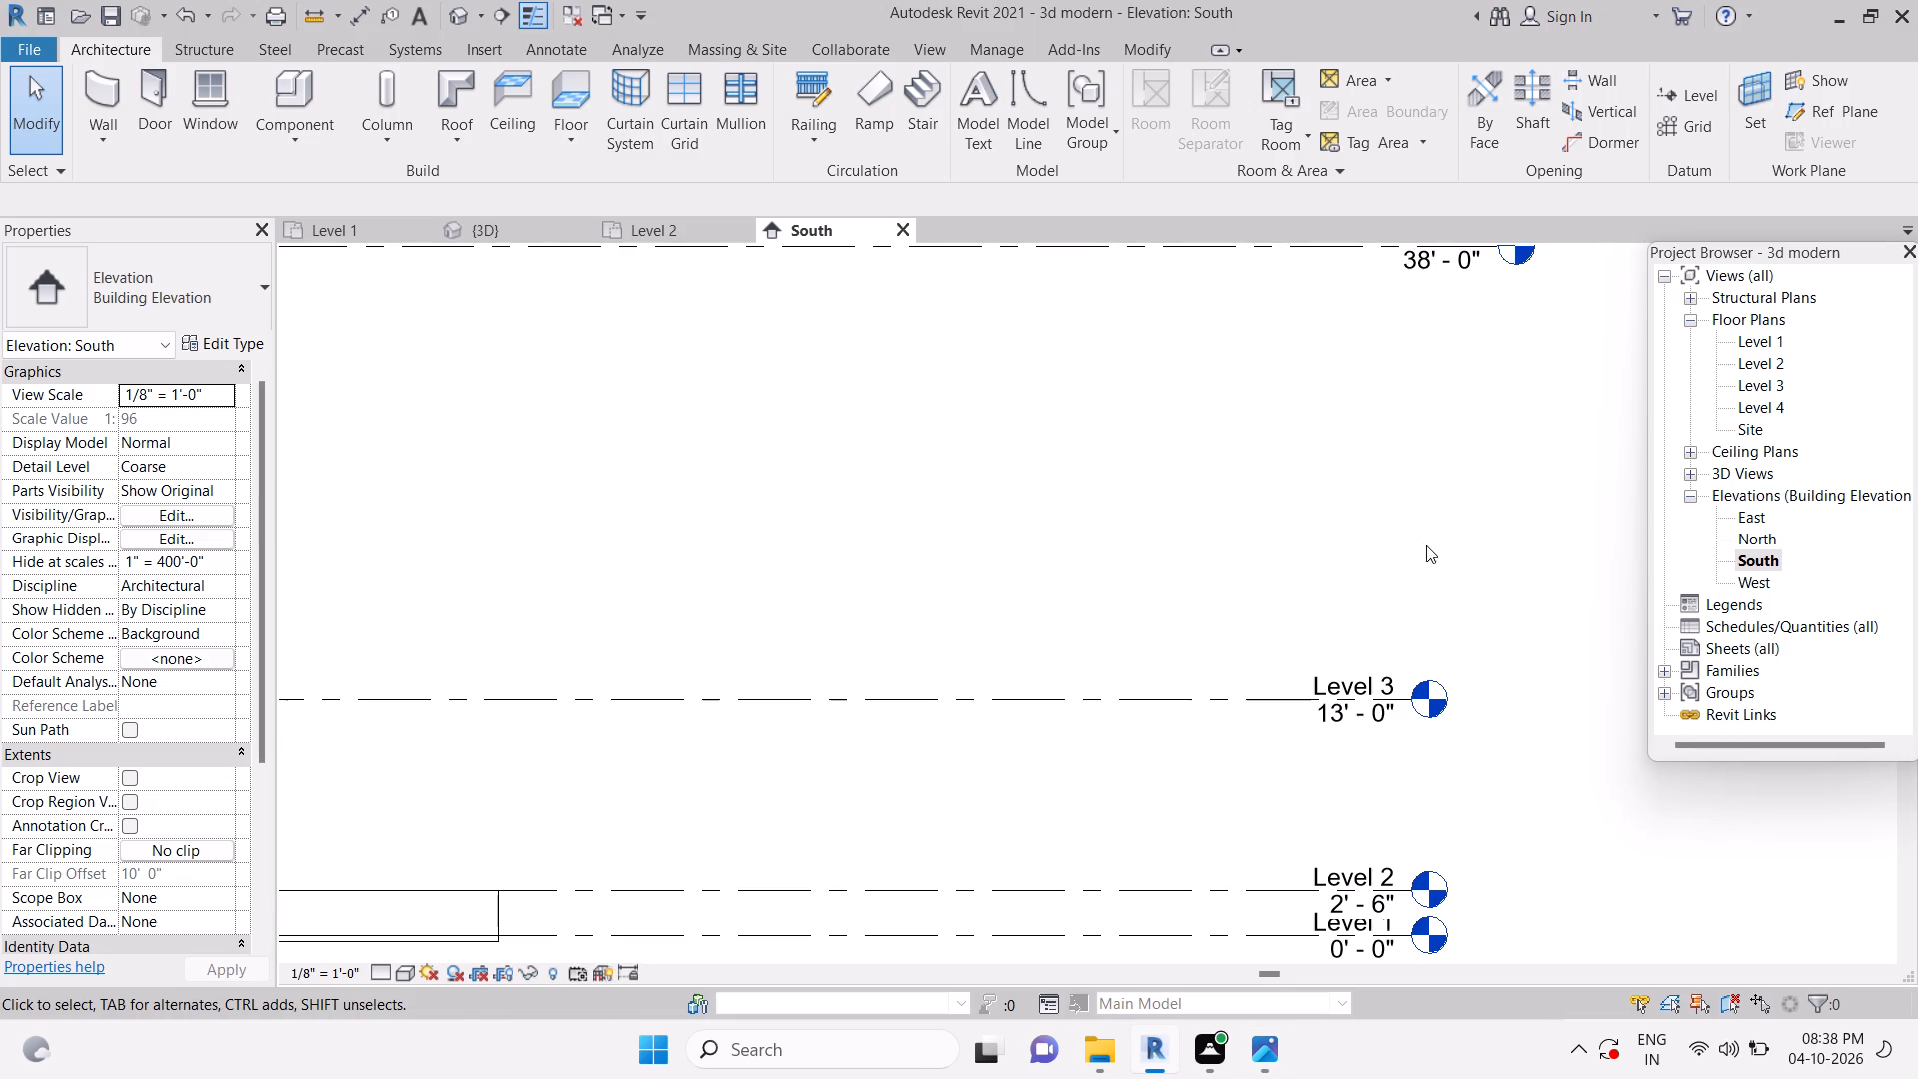
pyautogui.moveTo(1426, 545); pyautogui.dragTo(1358, 787, button='middle')
pyautogui.click(1363, 499)
pyautogui.scroll(5, 1426, 473)
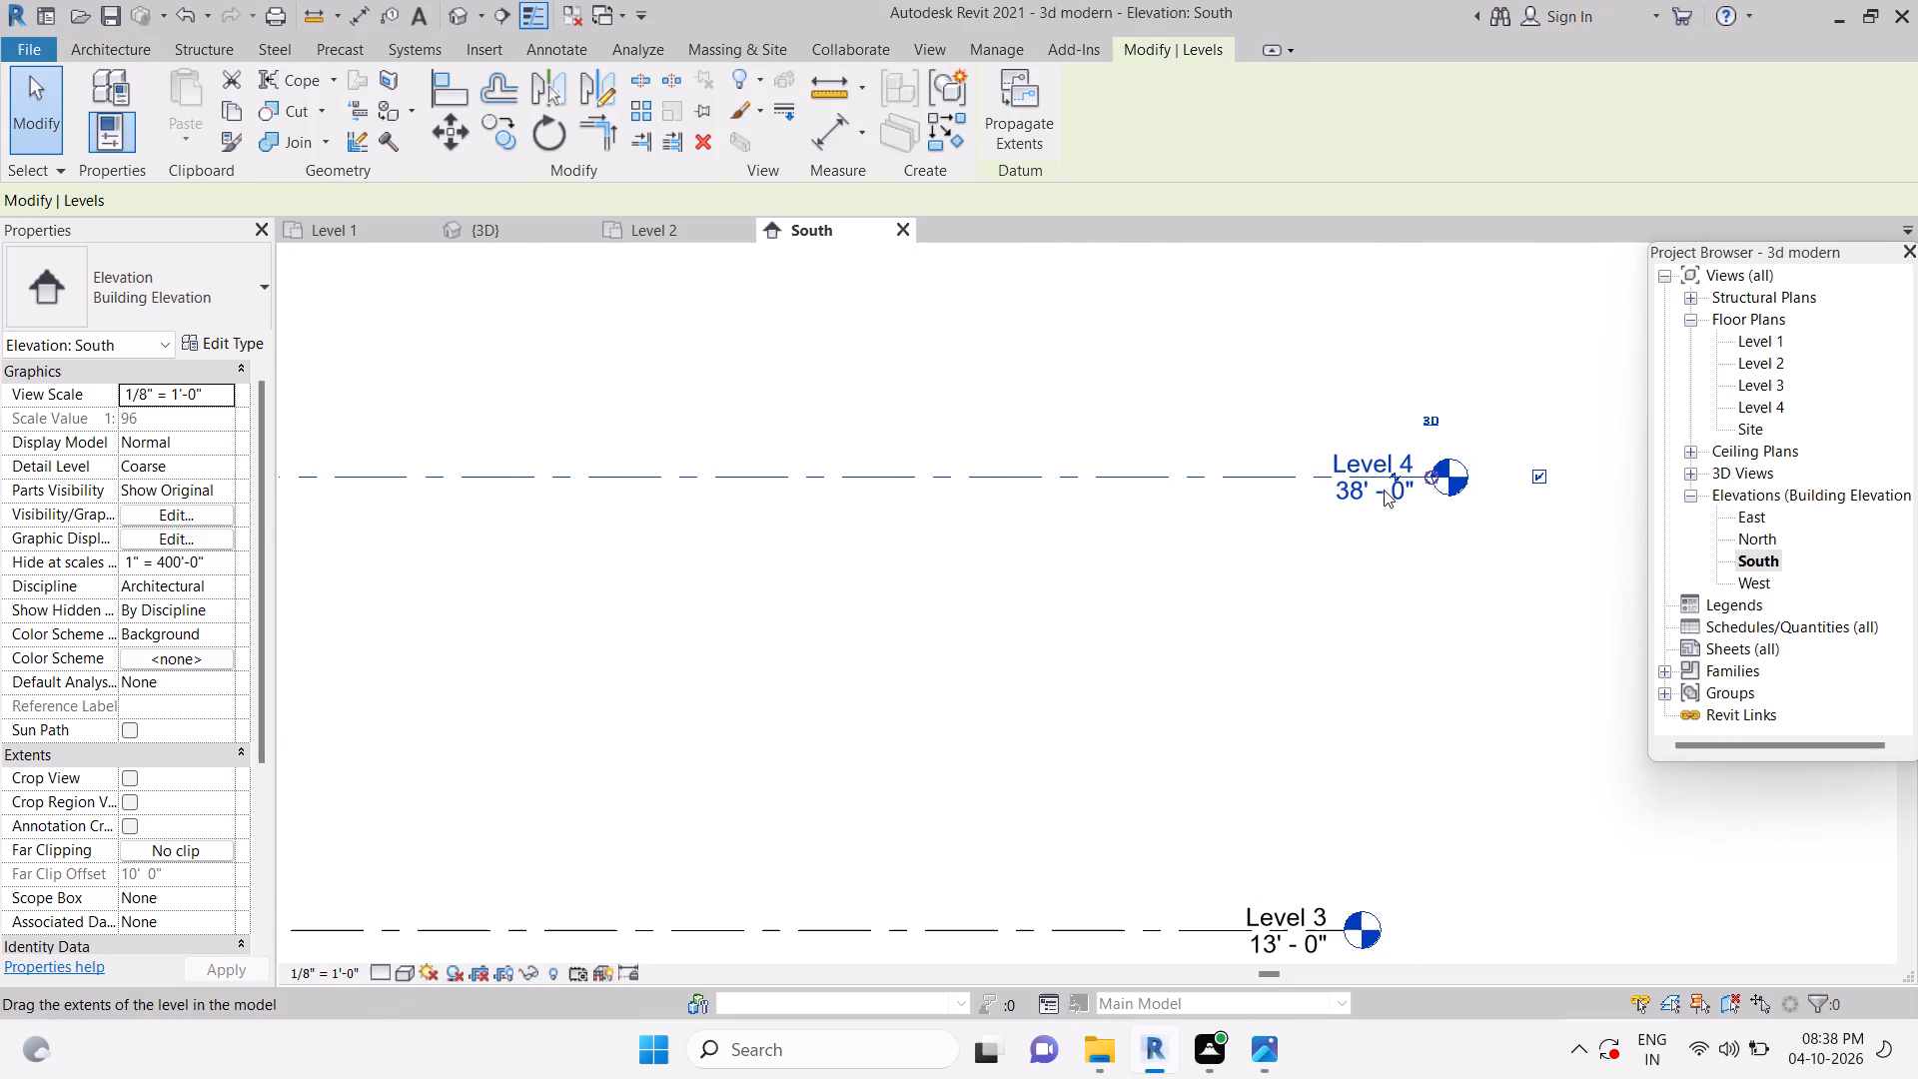
pyautogui.click(1380, 490)
pyautogui.click(1289, 581)
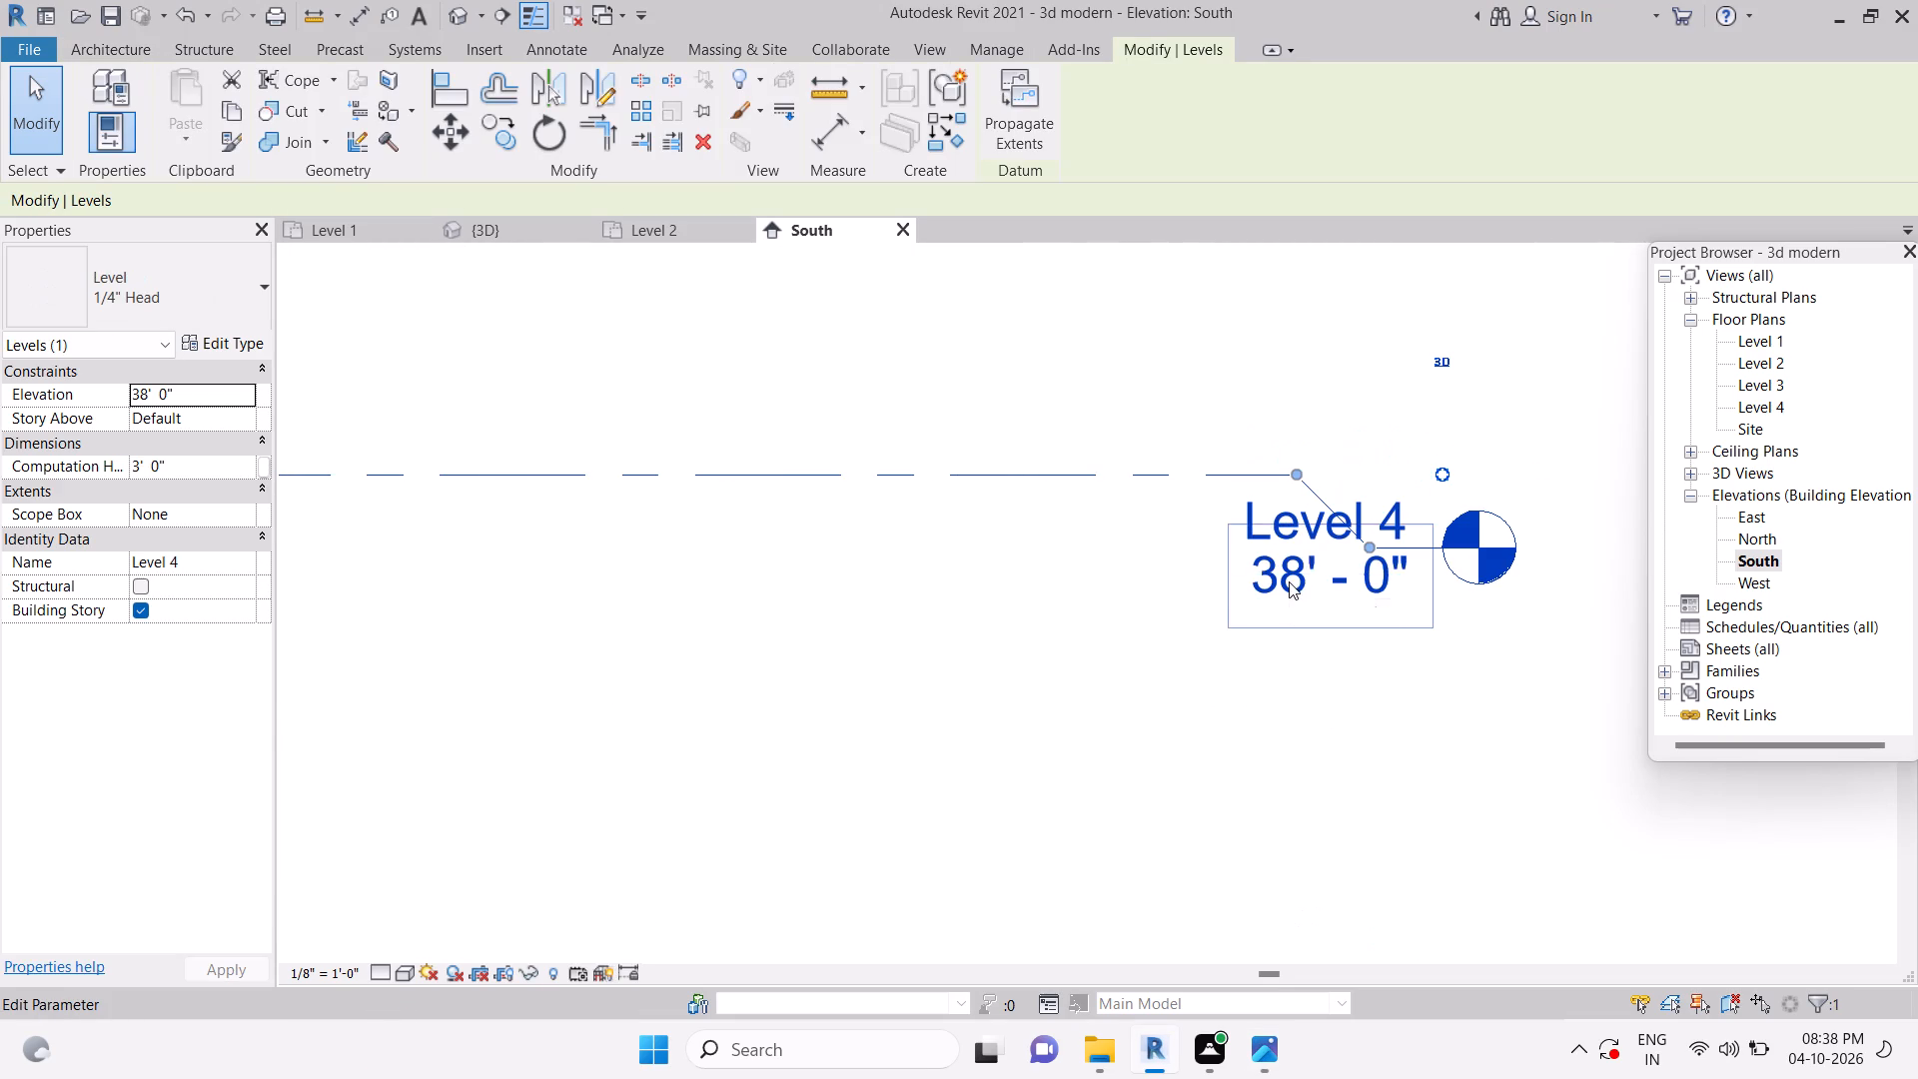
pyautogui.write('23')
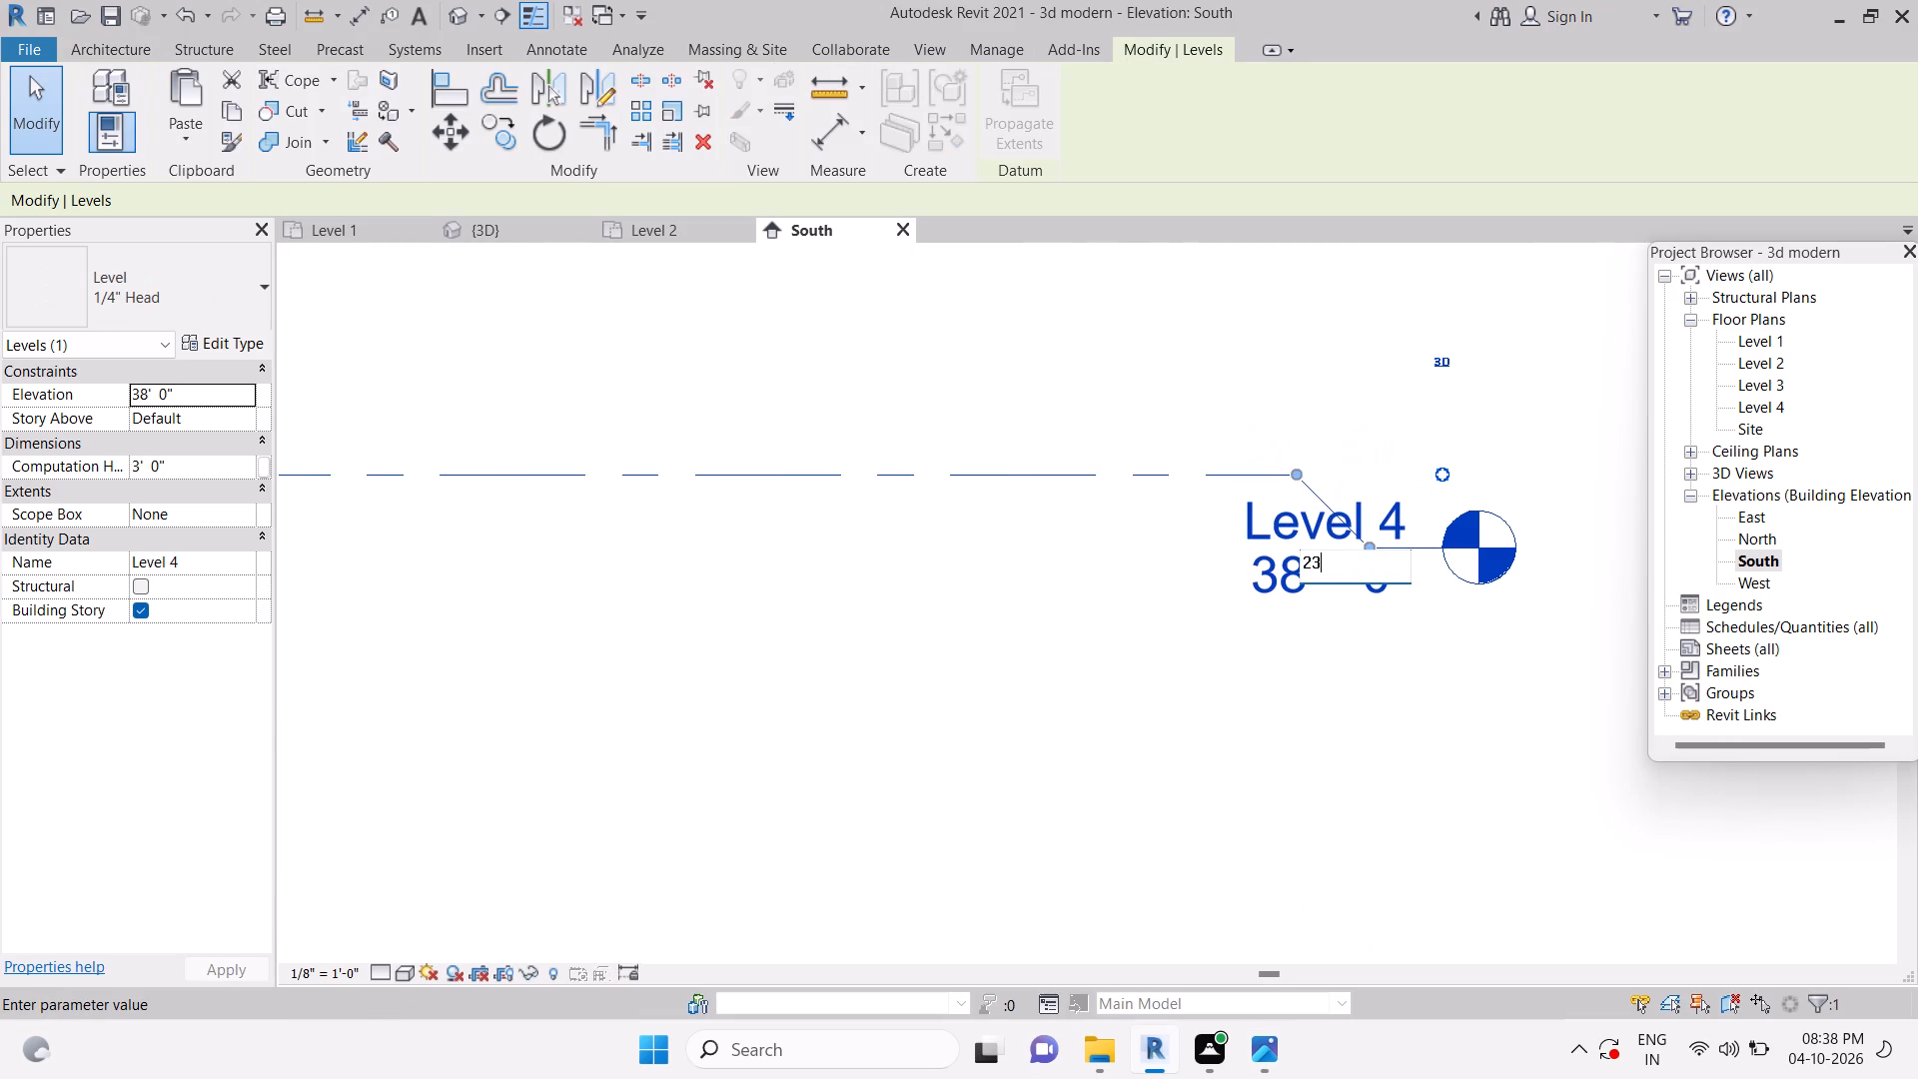
pyautogui.write("'6'")
pyautogui.press('Return')
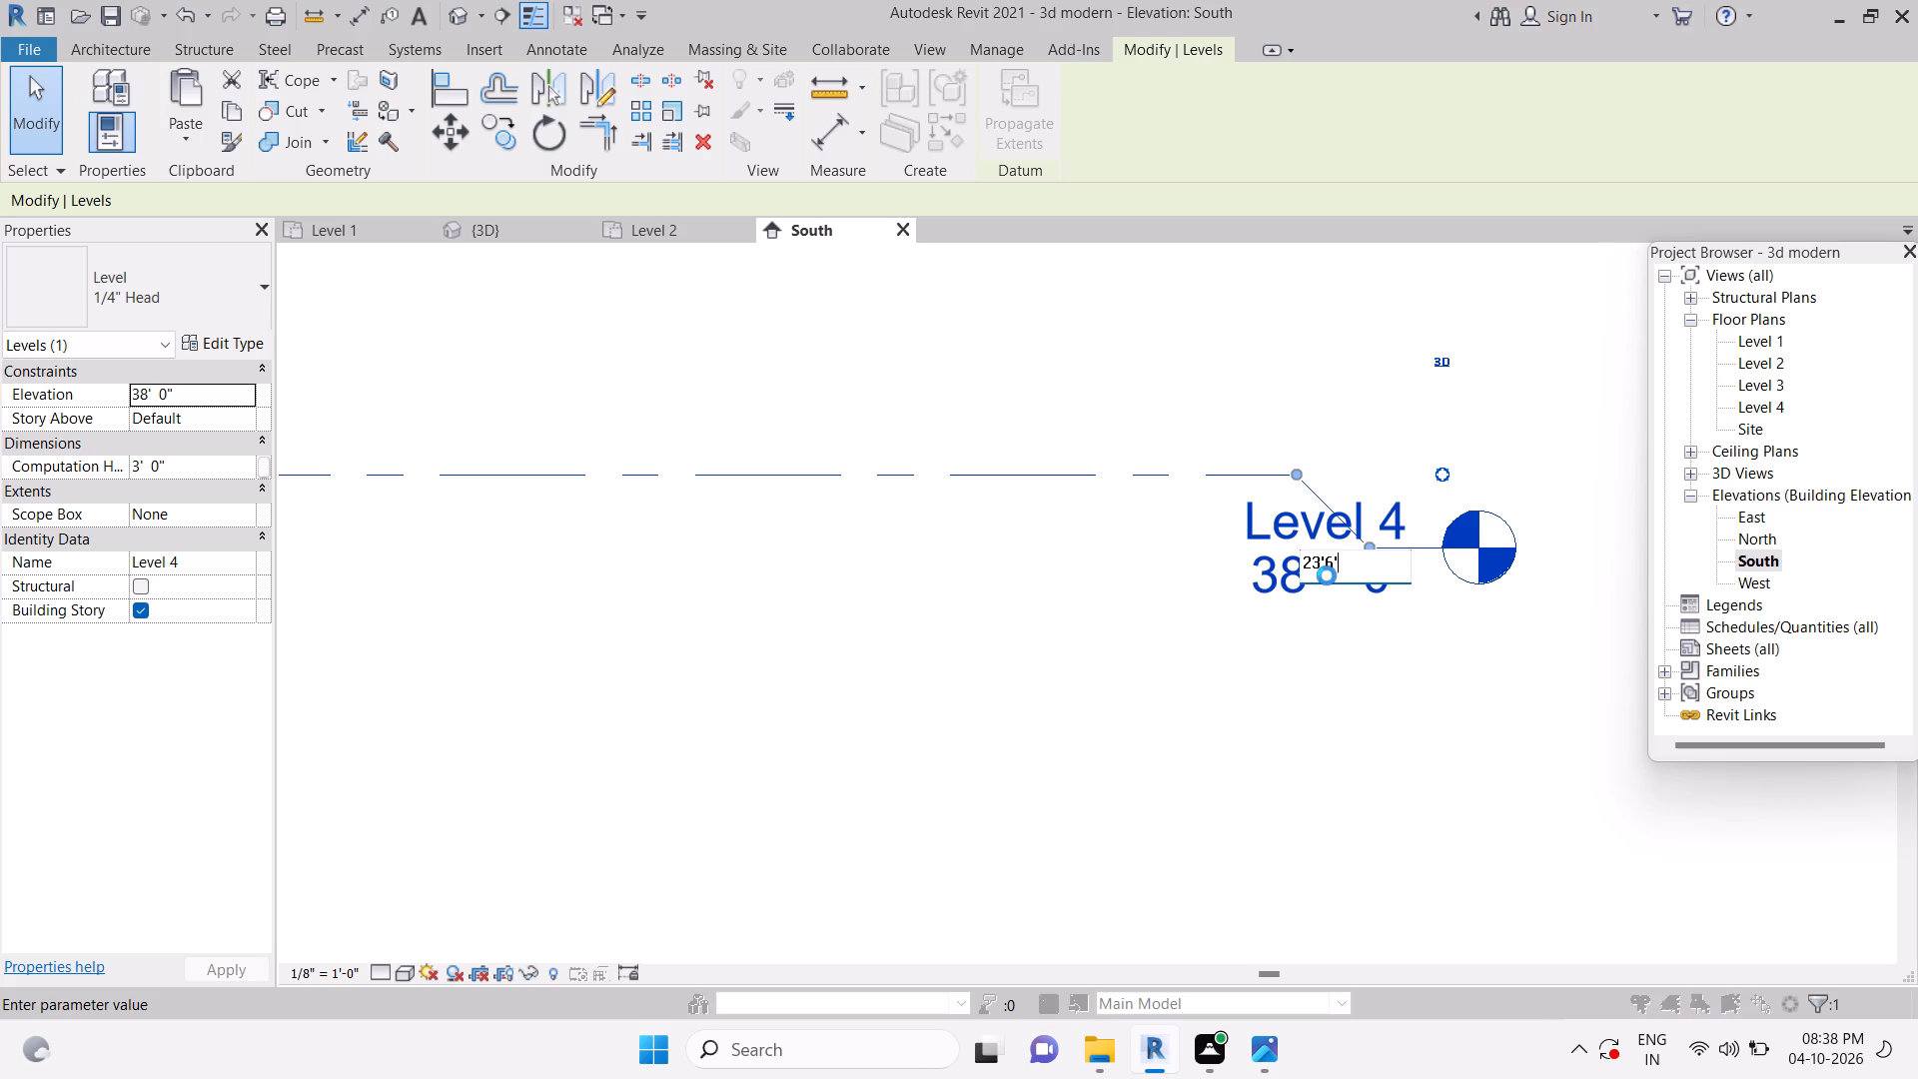
pyautogui.press('Escape')
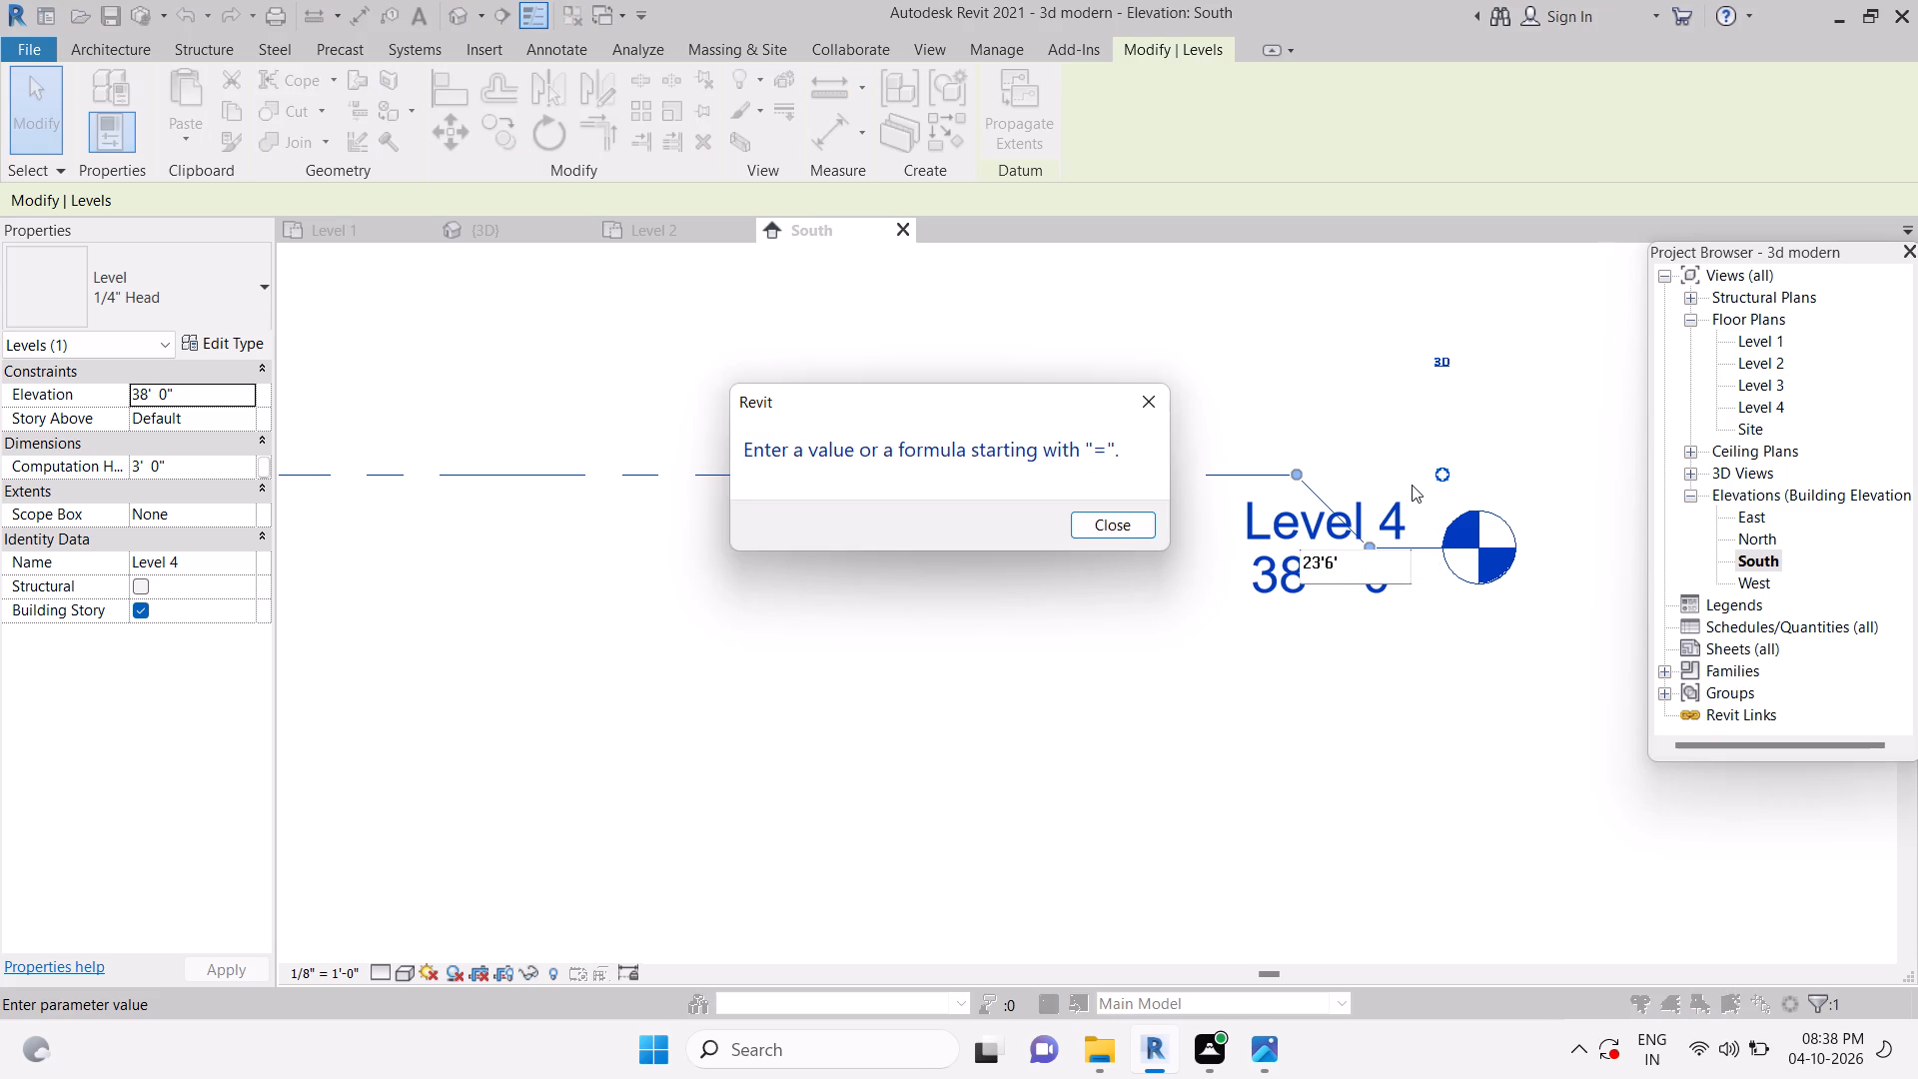
pyautogui.click(1340, 560)
pyautogui.press('BackSpace')
pyautogui.press("'")
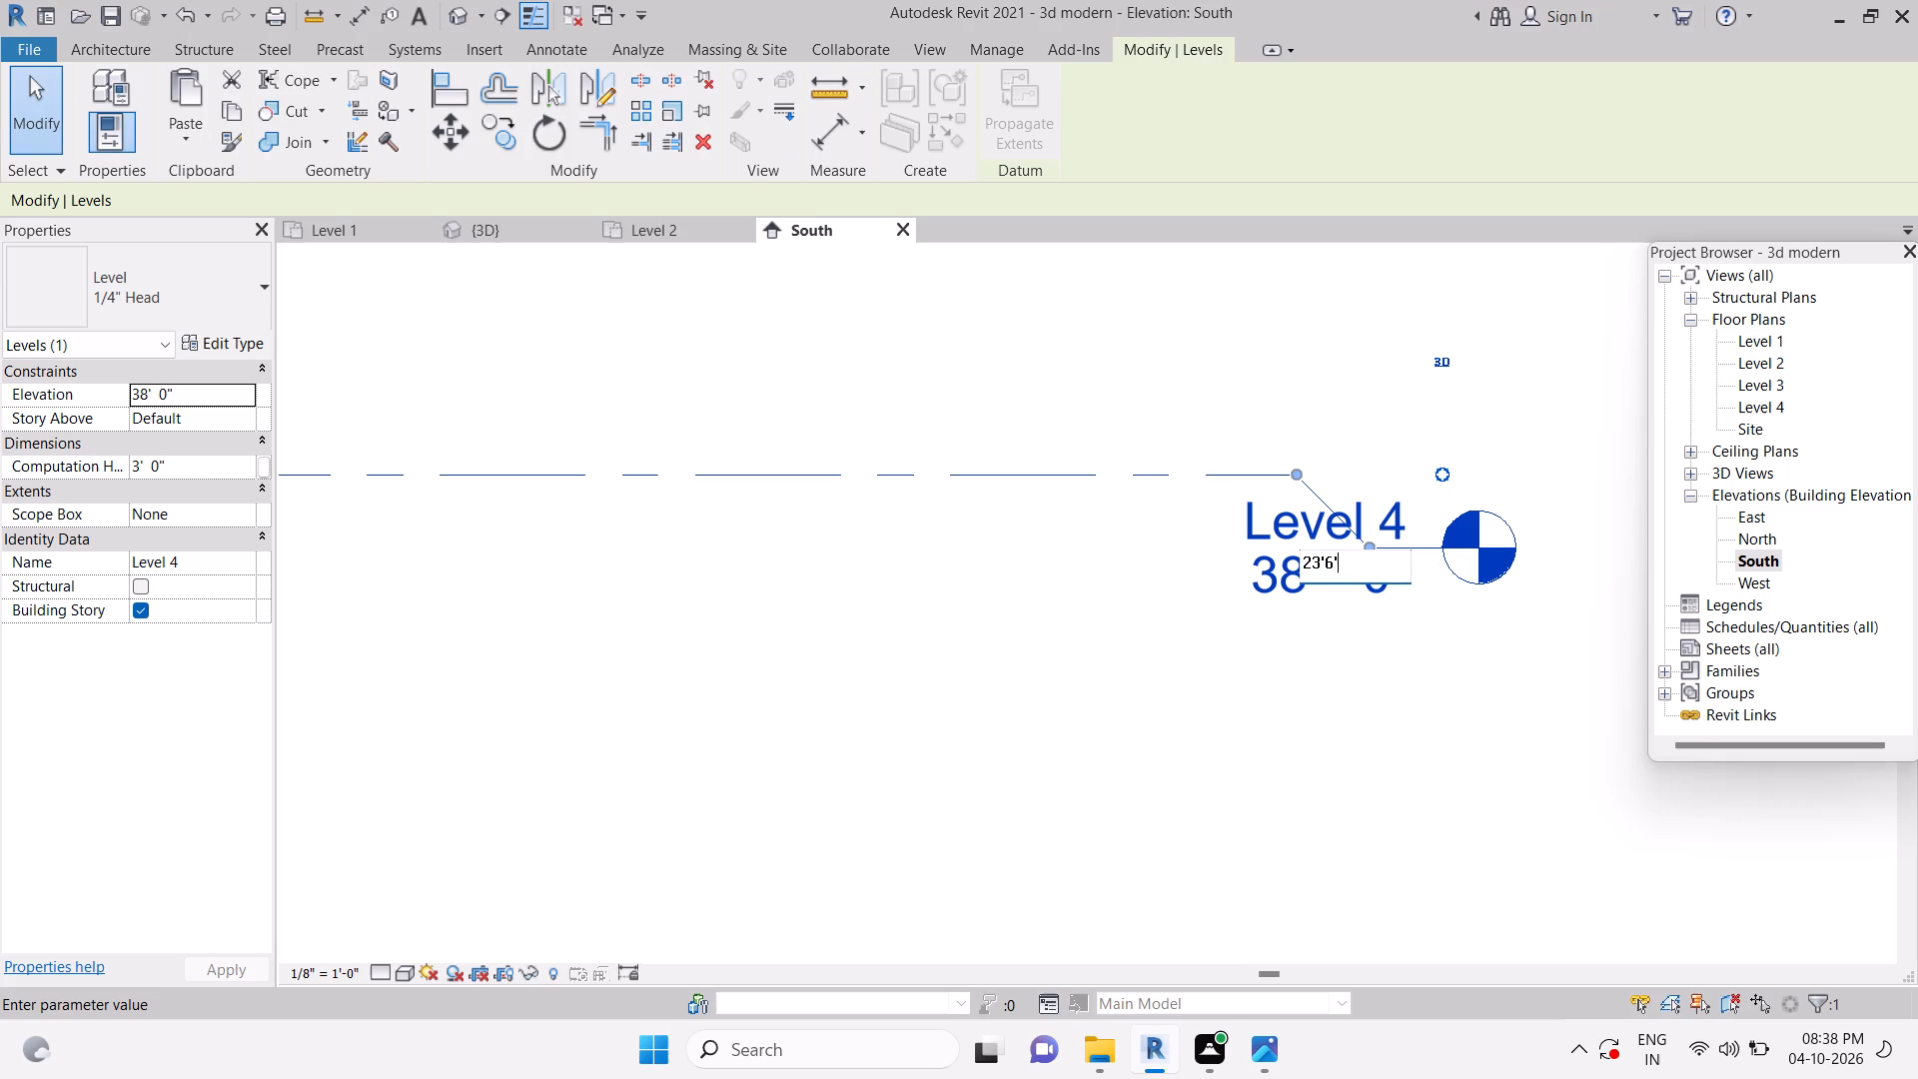
pyautogui.press('BackSpace')
pyautogui.press("'")
pyautogui.press("'")
pyautogui.press('Return')
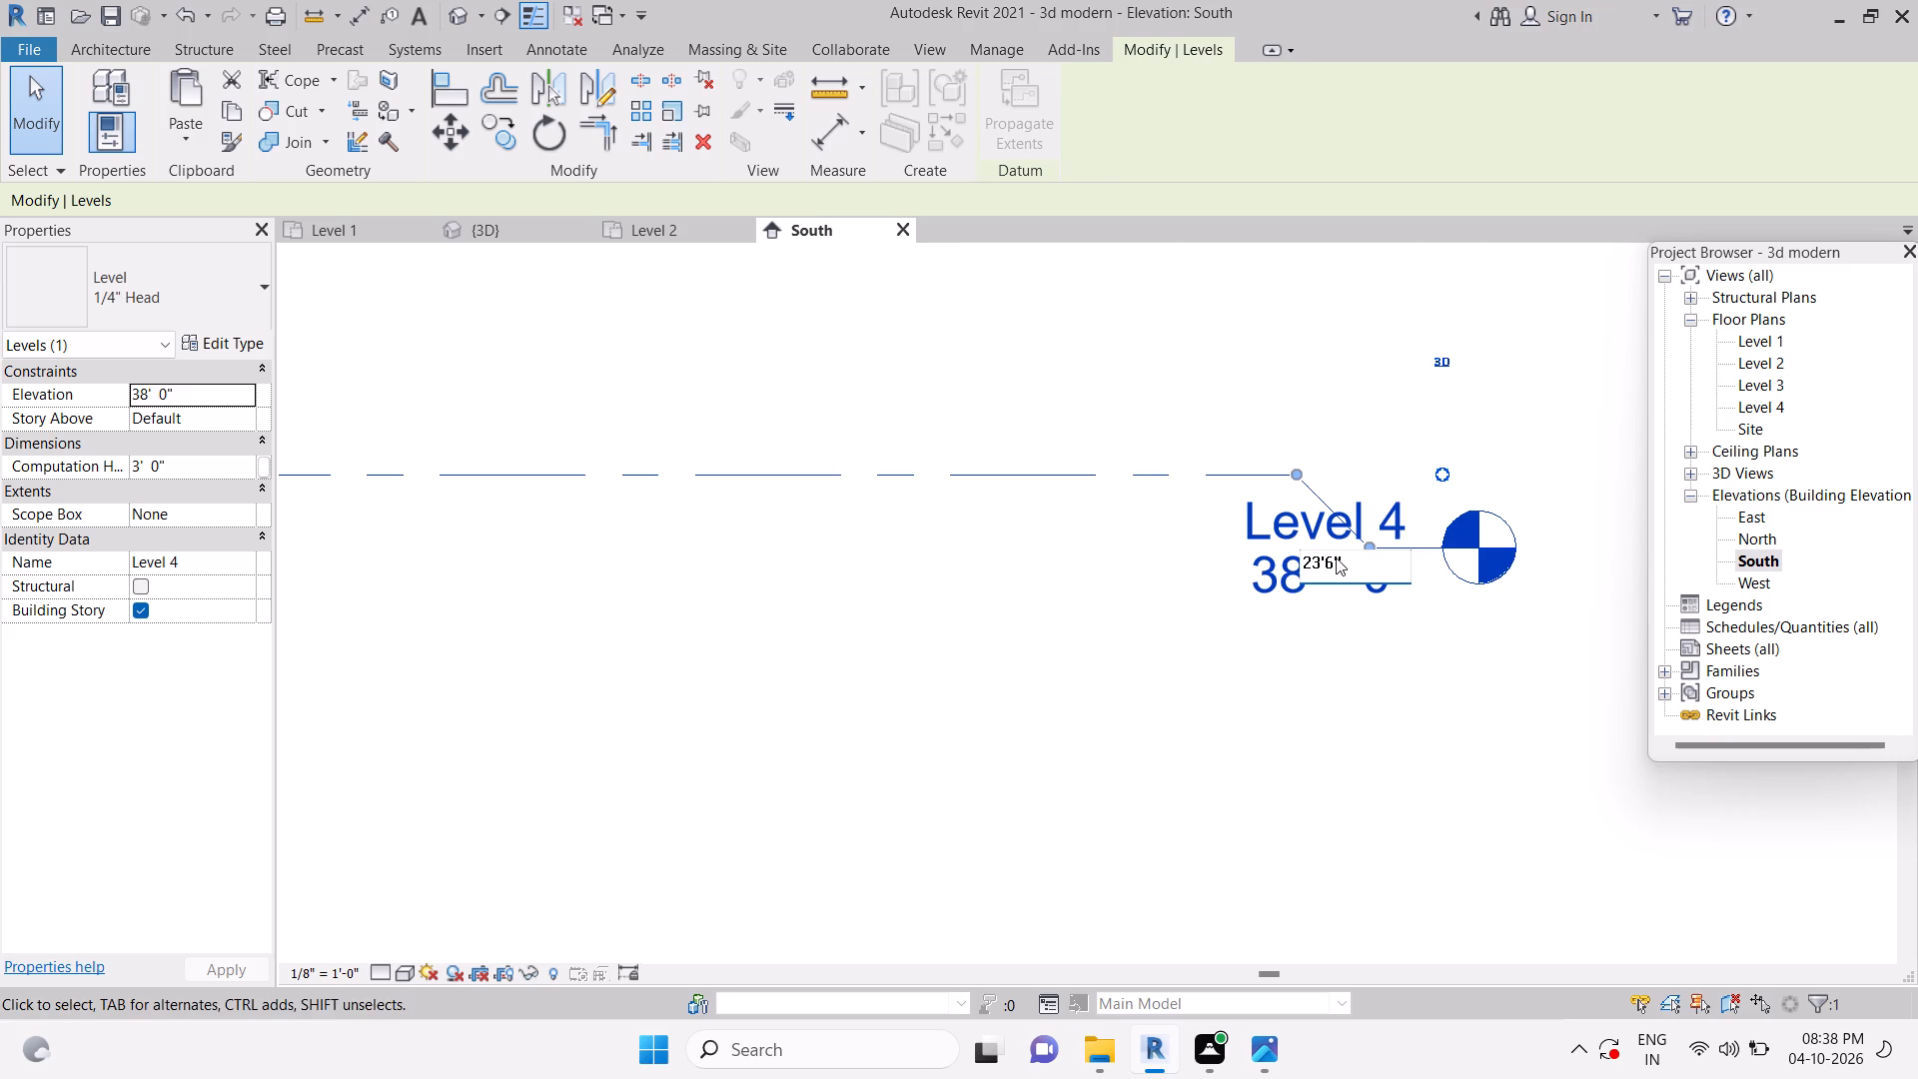
pyautogui.scroll(-14, 1314, 560)
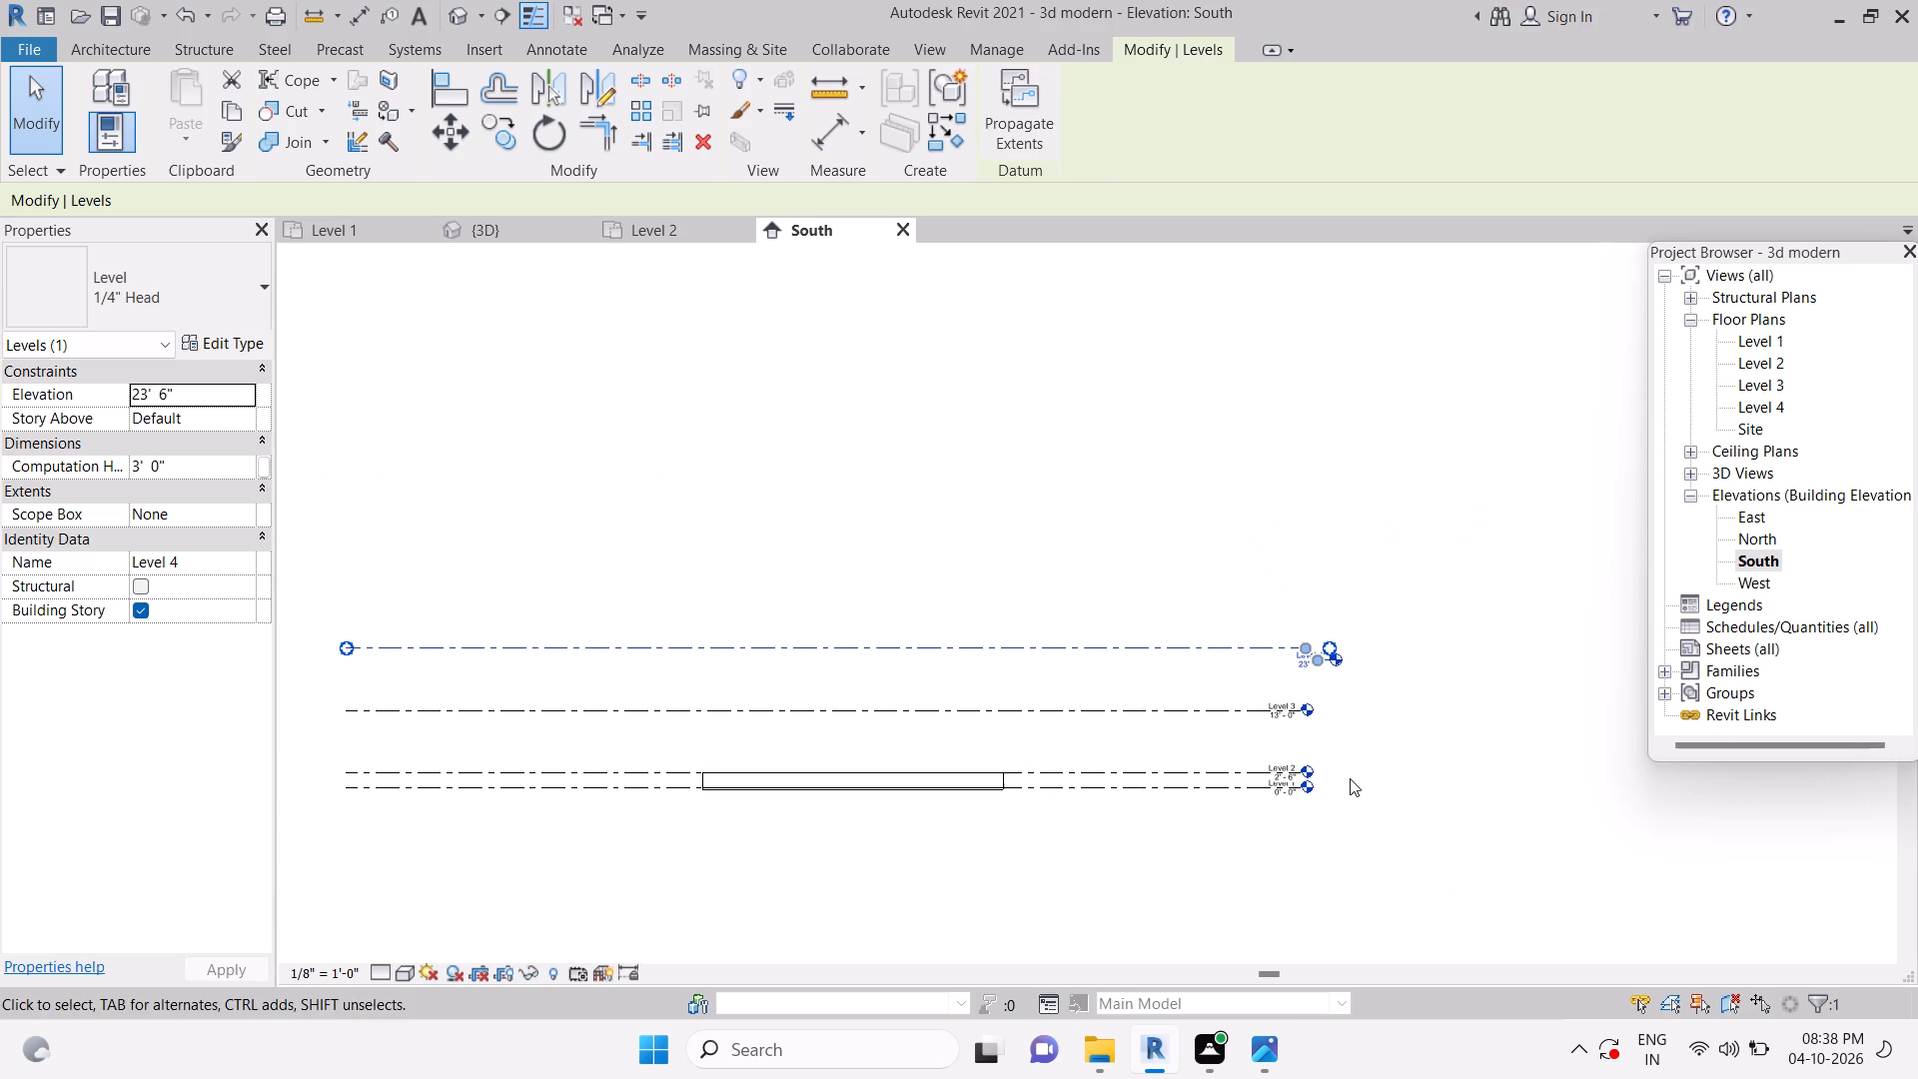
pyautogui.scroll(6, 1296, 678)
pyautogui.press('Escape')
pyautogui.press('Escape')
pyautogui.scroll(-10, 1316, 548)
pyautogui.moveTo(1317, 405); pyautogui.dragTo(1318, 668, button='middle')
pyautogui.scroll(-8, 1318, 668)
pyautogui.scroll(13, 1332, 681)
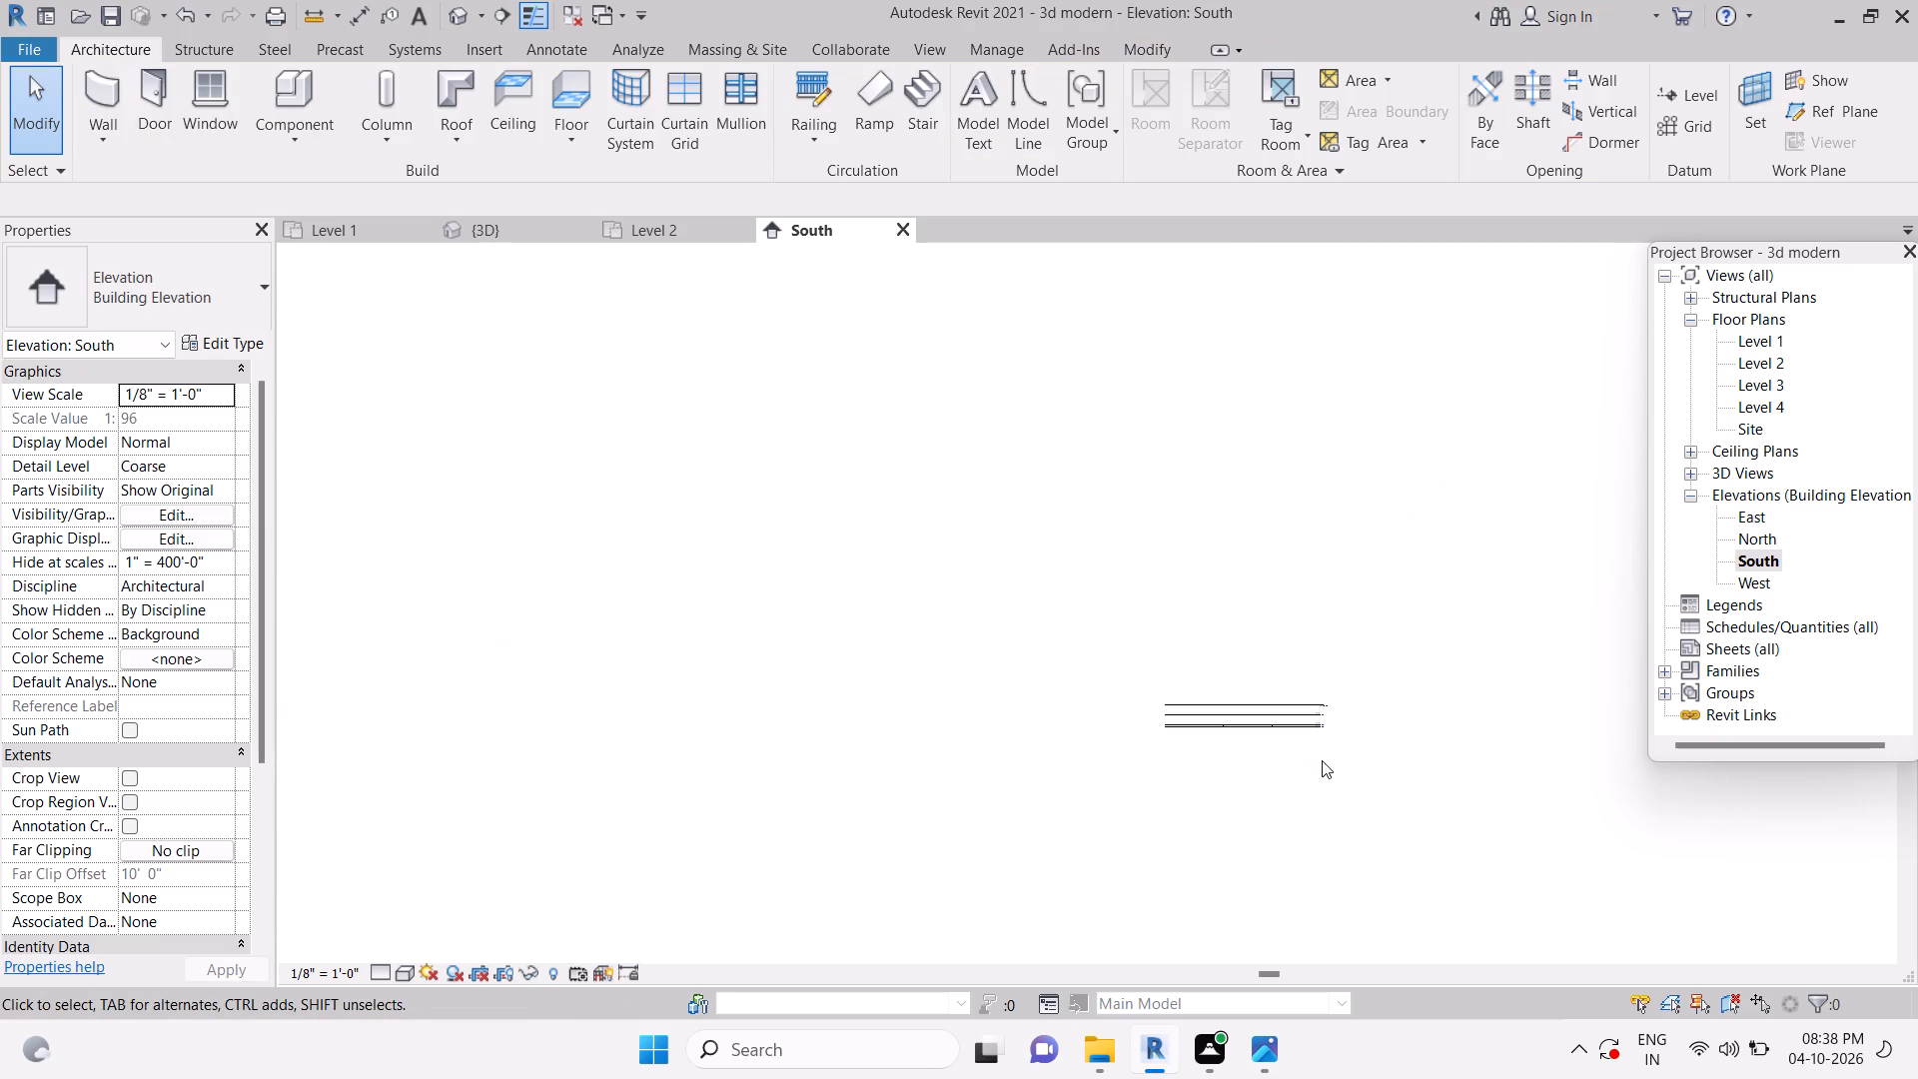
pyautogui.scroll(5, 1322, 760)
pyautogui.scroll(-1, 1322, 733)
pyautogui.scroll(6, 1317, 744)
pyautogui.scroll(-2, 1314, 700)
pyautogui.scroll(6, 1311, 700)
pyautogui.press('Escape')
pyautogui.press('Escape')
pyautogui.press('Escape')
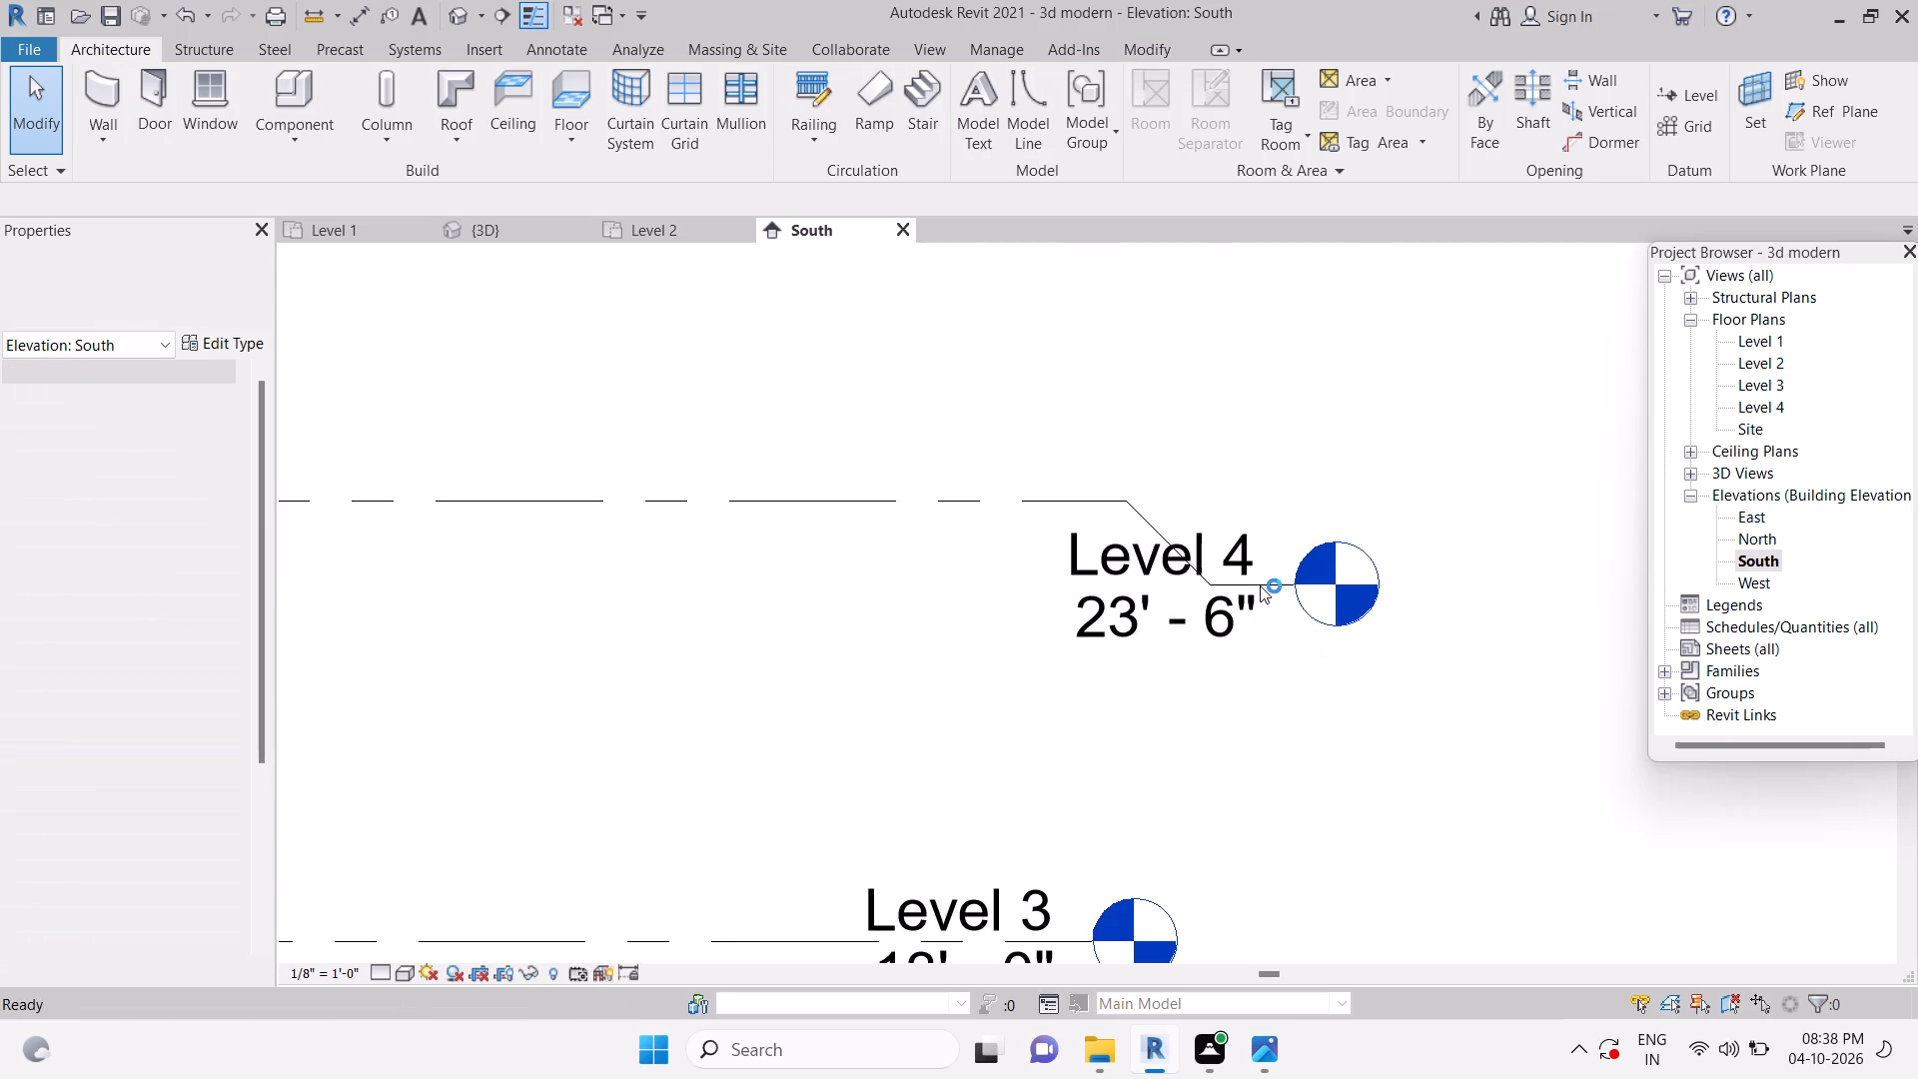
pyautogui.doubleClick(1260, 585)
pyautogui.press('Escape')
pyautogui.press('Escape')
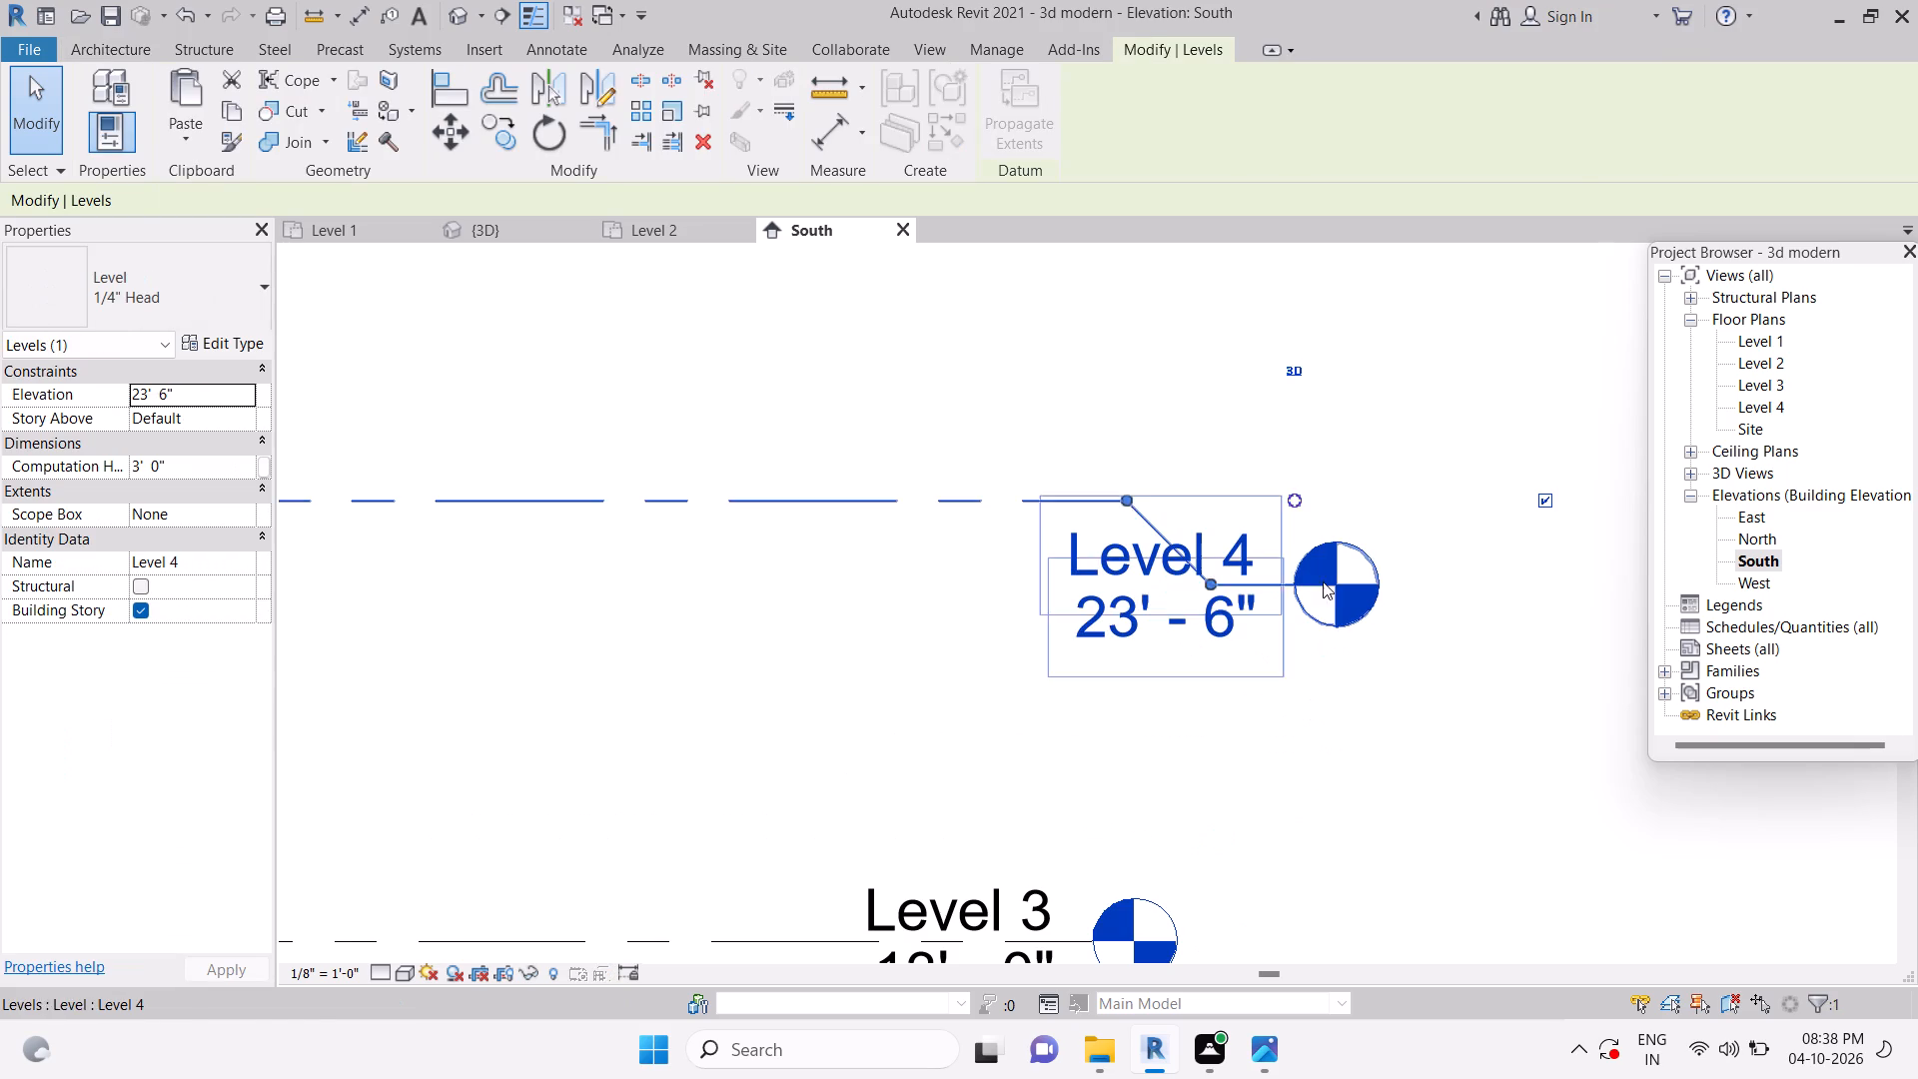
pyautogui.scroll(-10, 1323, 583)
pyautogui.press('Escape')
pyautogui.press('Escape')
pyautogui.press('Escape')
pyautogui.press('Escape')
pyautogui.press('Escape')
# Draw another level 12' above Level 4, spanning the same length as the existing levels.
pyautogui.press('l')
pyautogui.press('l')
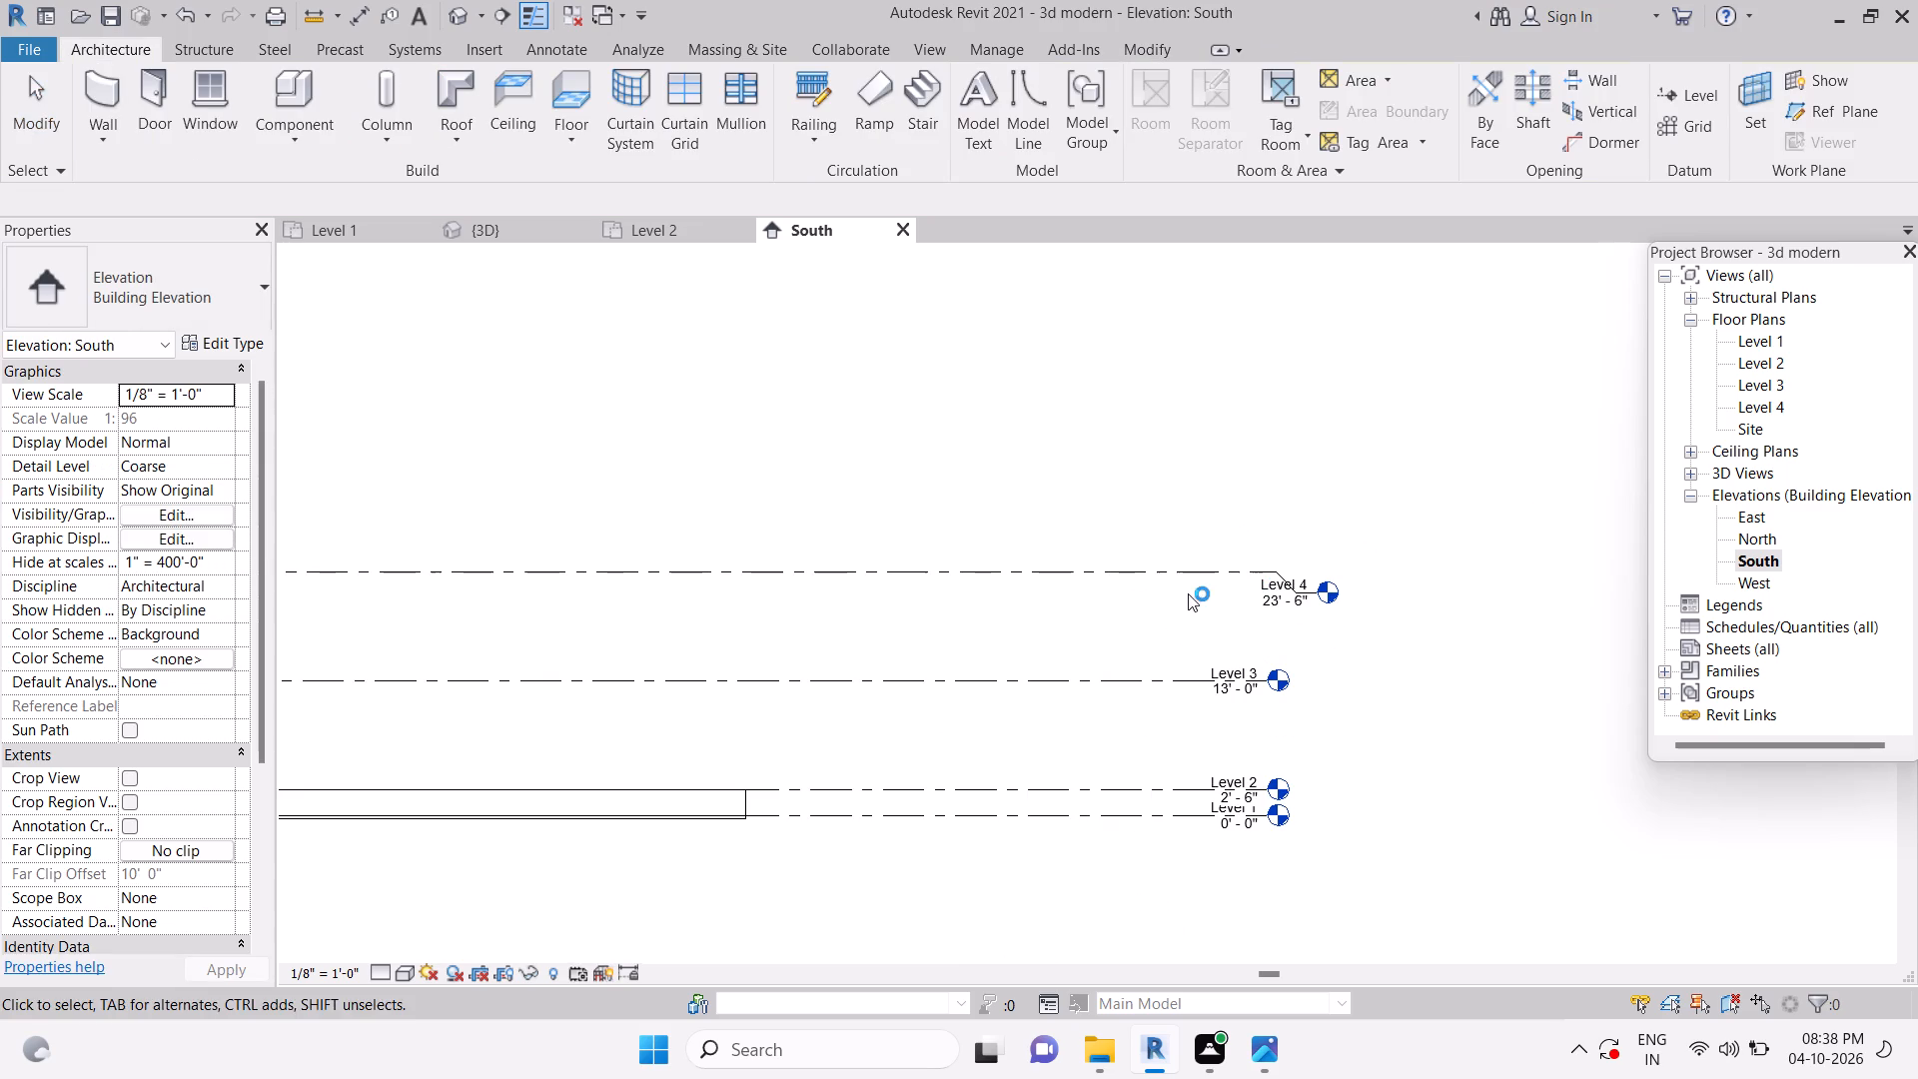
pyautogui.scroll(-5, 1163, 553)
pyautogui.moveTo(681, 581); pyautogui.dragTo(949, 550, button='middle')
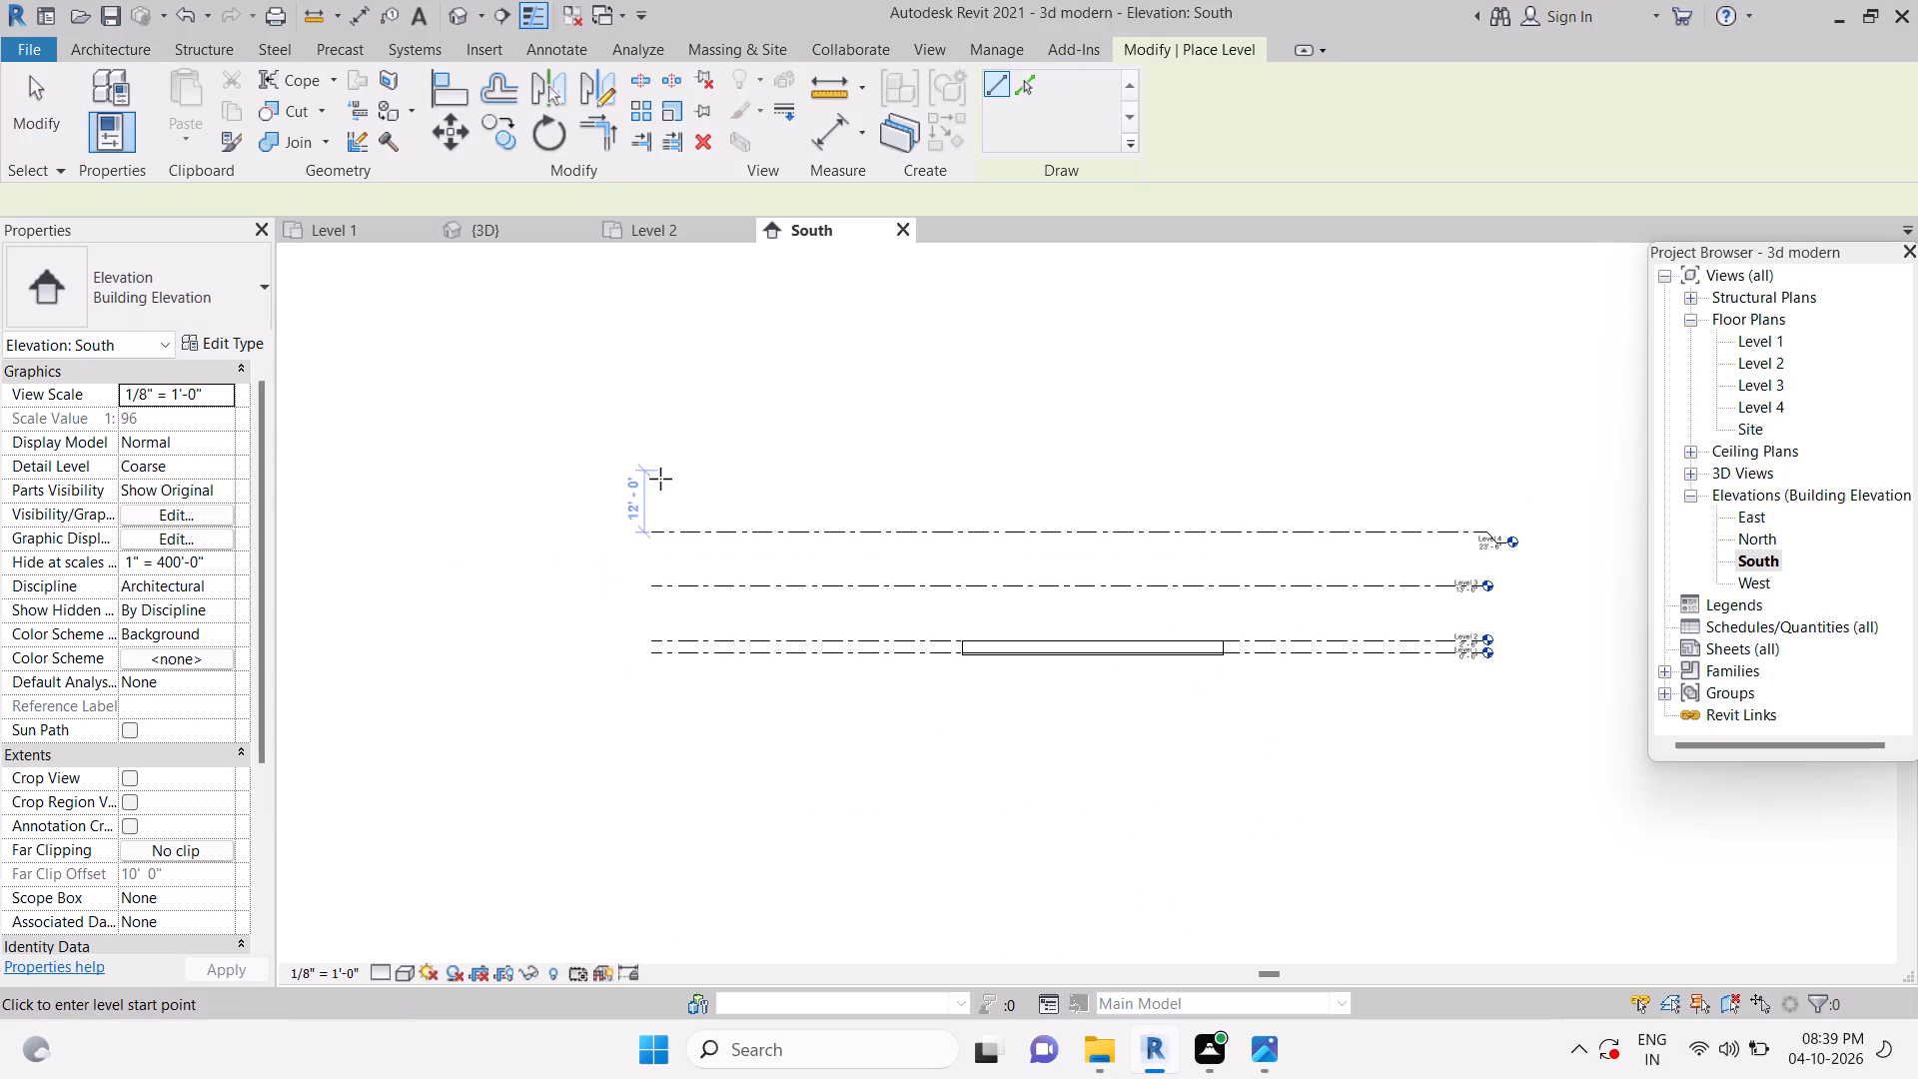
pyautogui.click(657, 477)
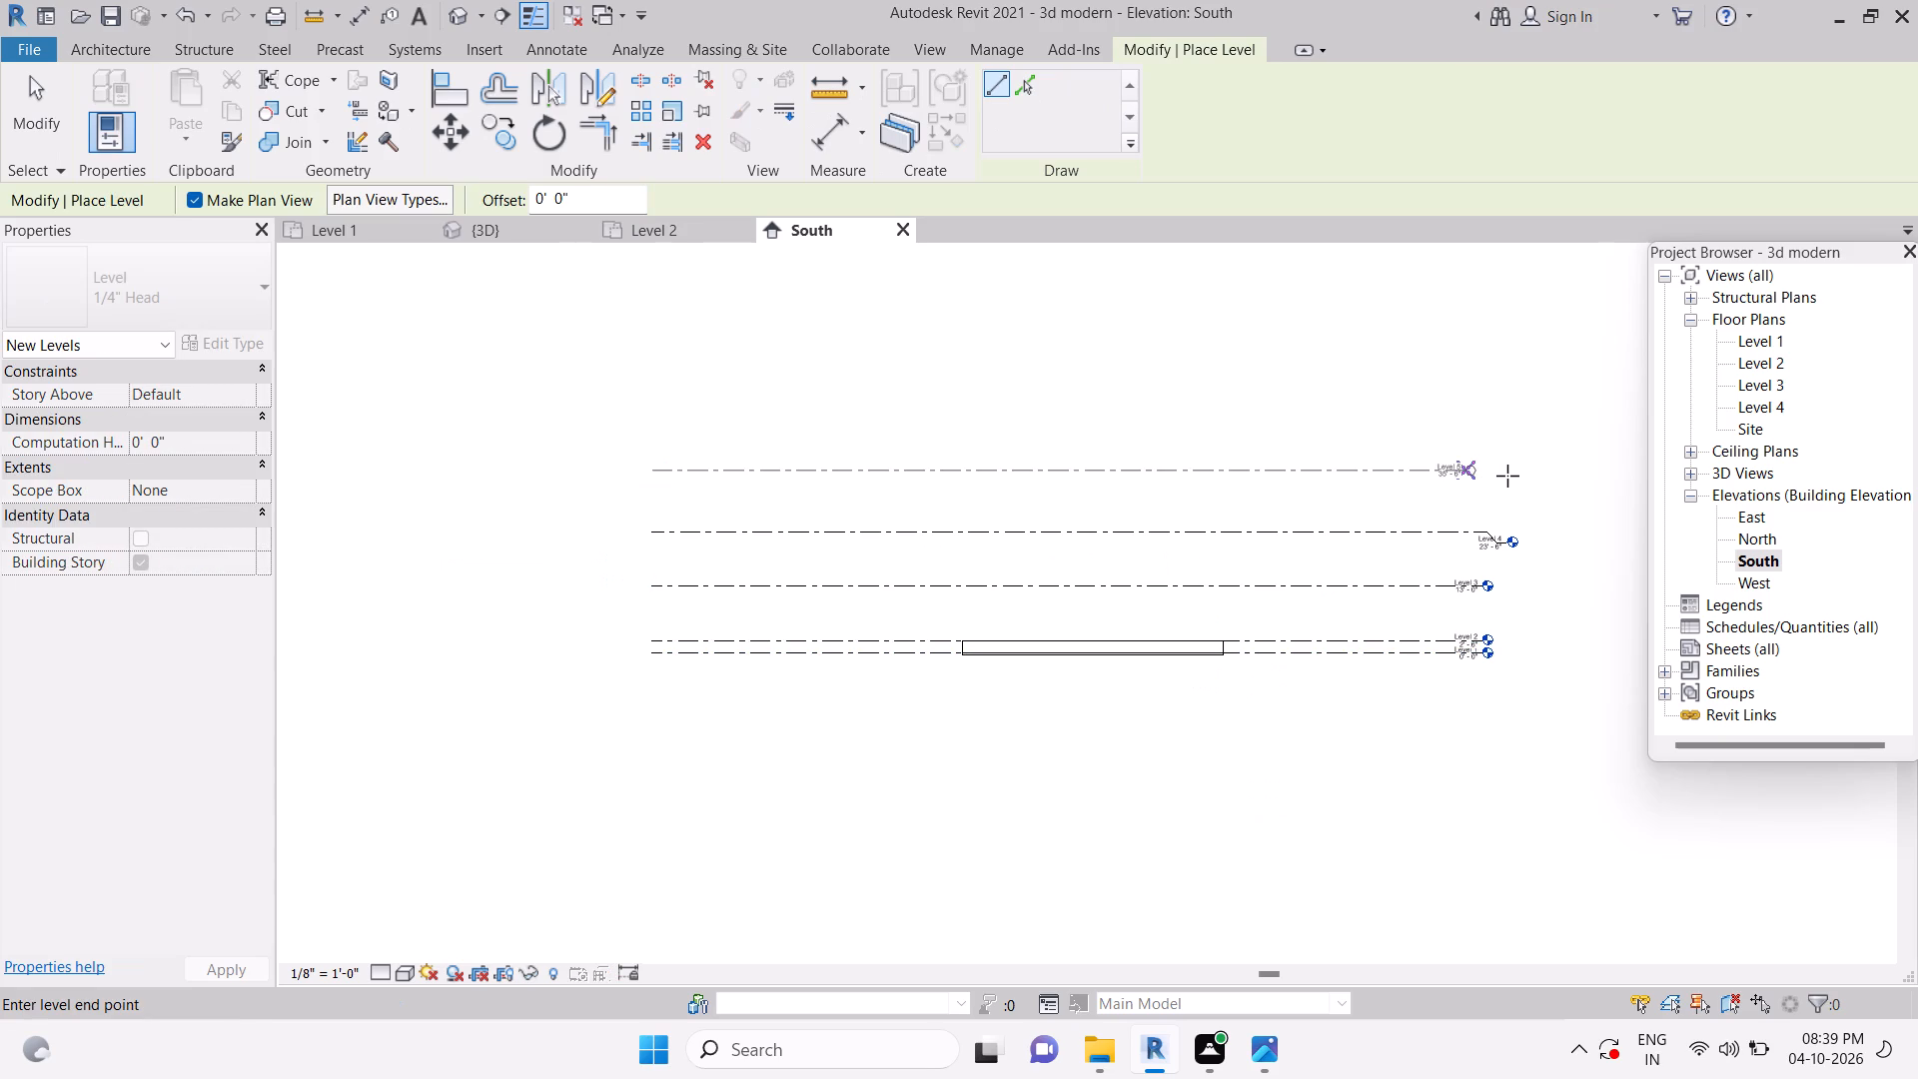
pyautogui.click(1510, 474)
pyautogui.press('Escape')
pyautogui.press('Escape')
pyautogui.scroll(5, 1497, 490)
pyautogui.press('Escape')
pyautogui.press('Escape')
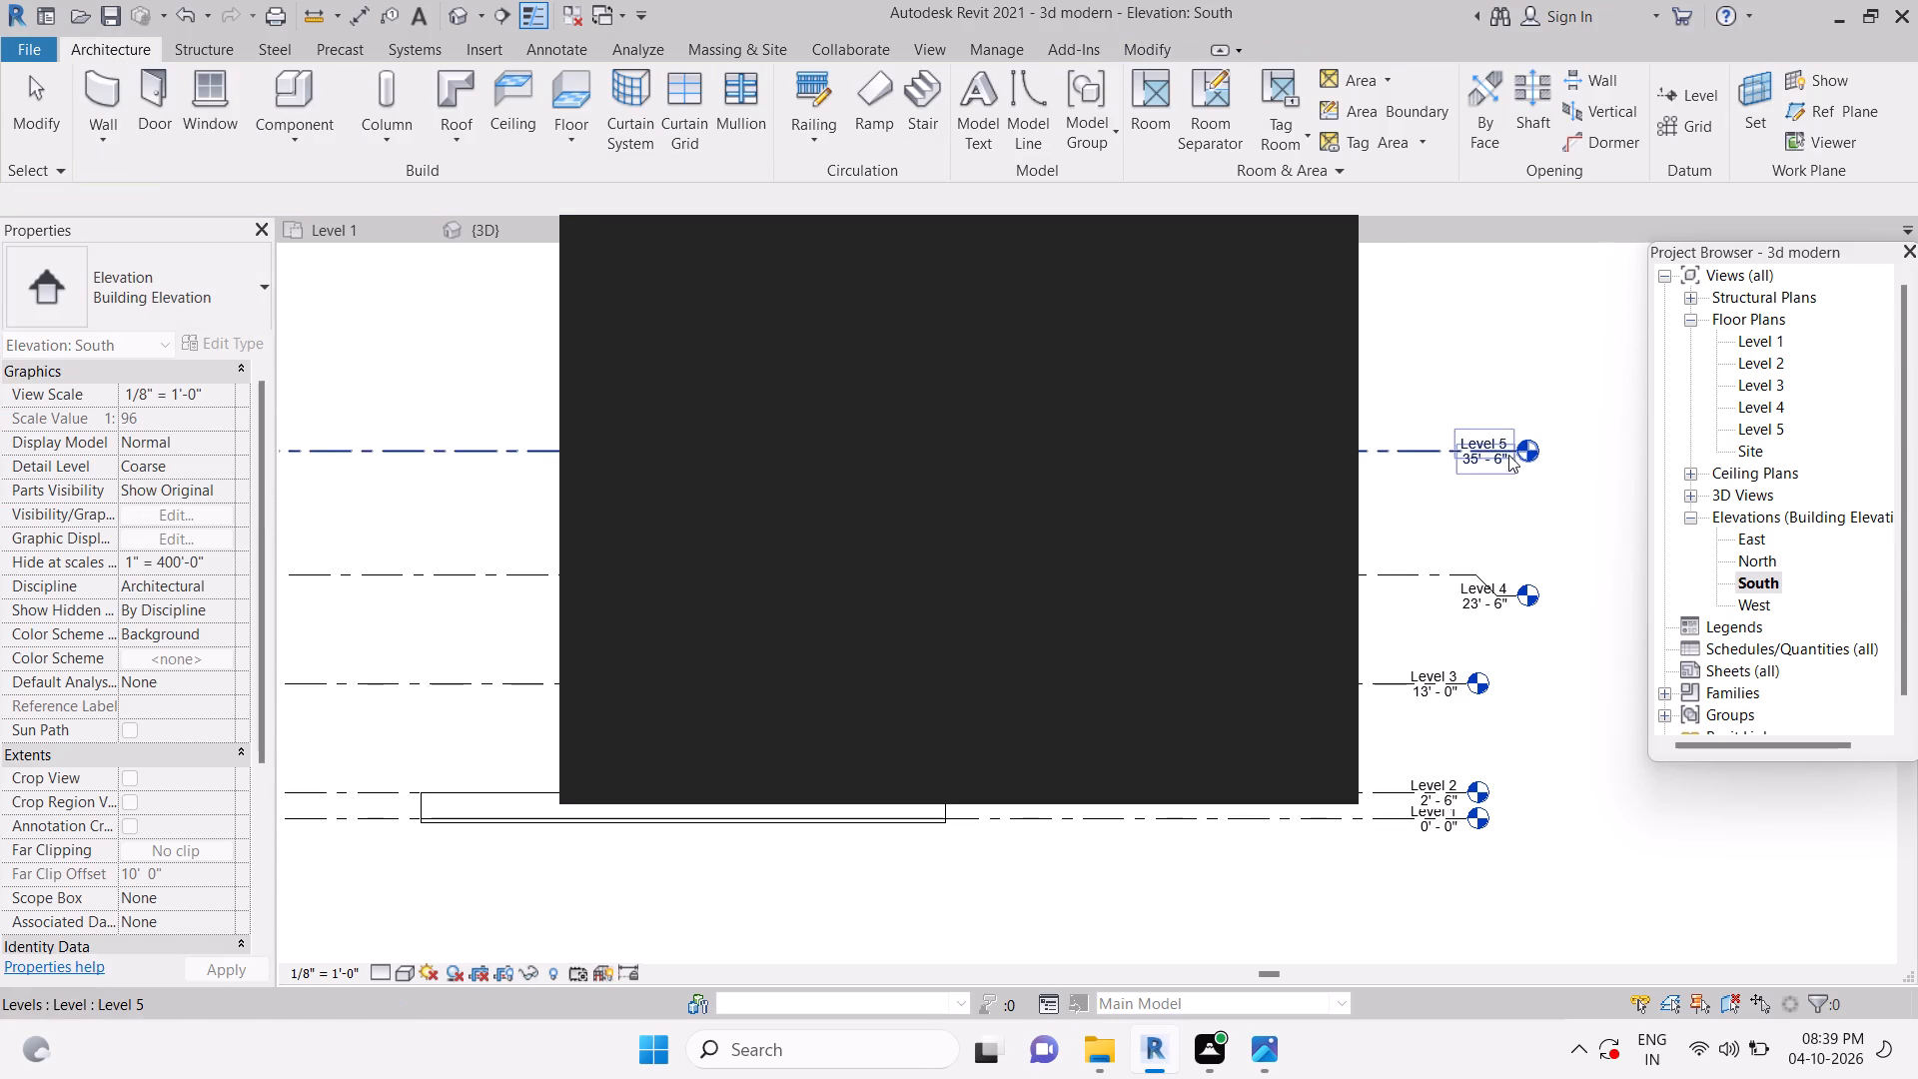
# Set the Level 5 elevation to 31' 6".
pyautogui.scroll(5, 1508, 457)
pyautogui.click(1492, 457)
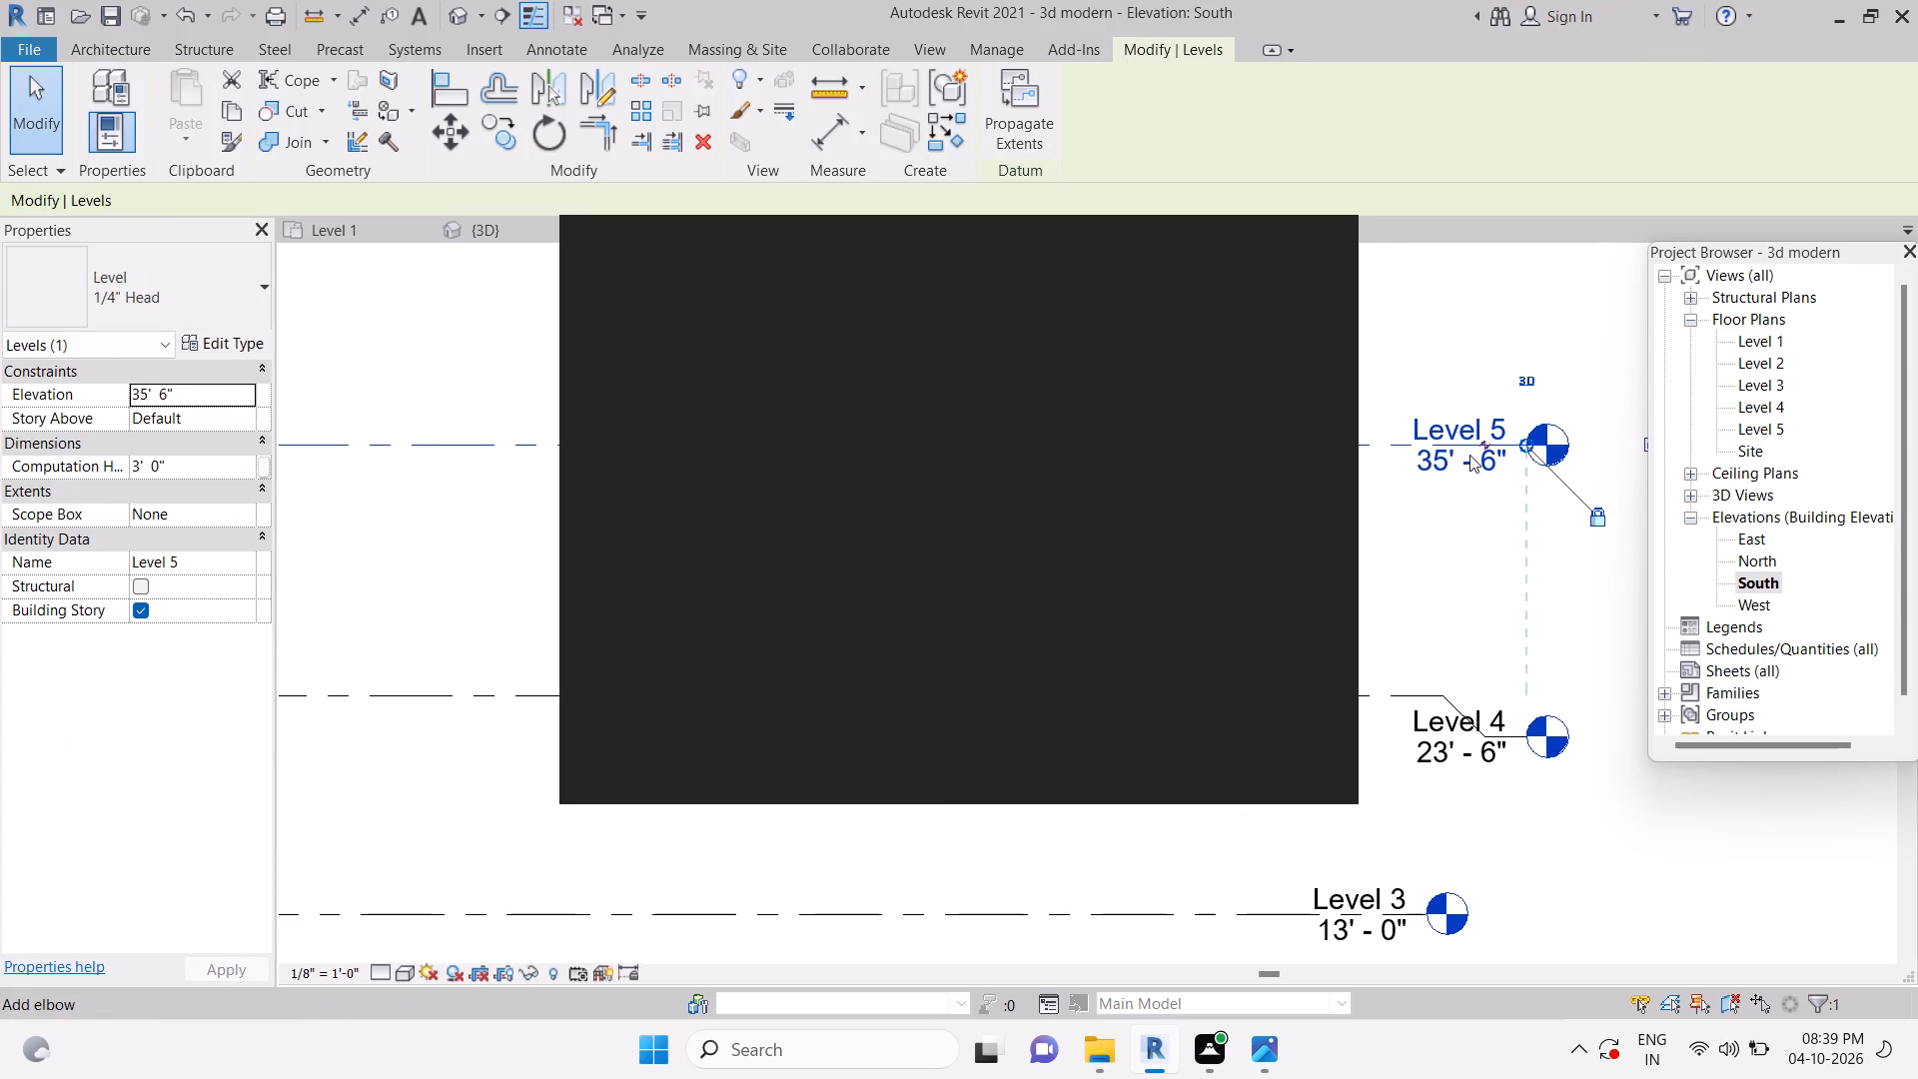
pyautogui.click(1464, 460)
pyautogui.write("31'")
pyautogui.press('6')
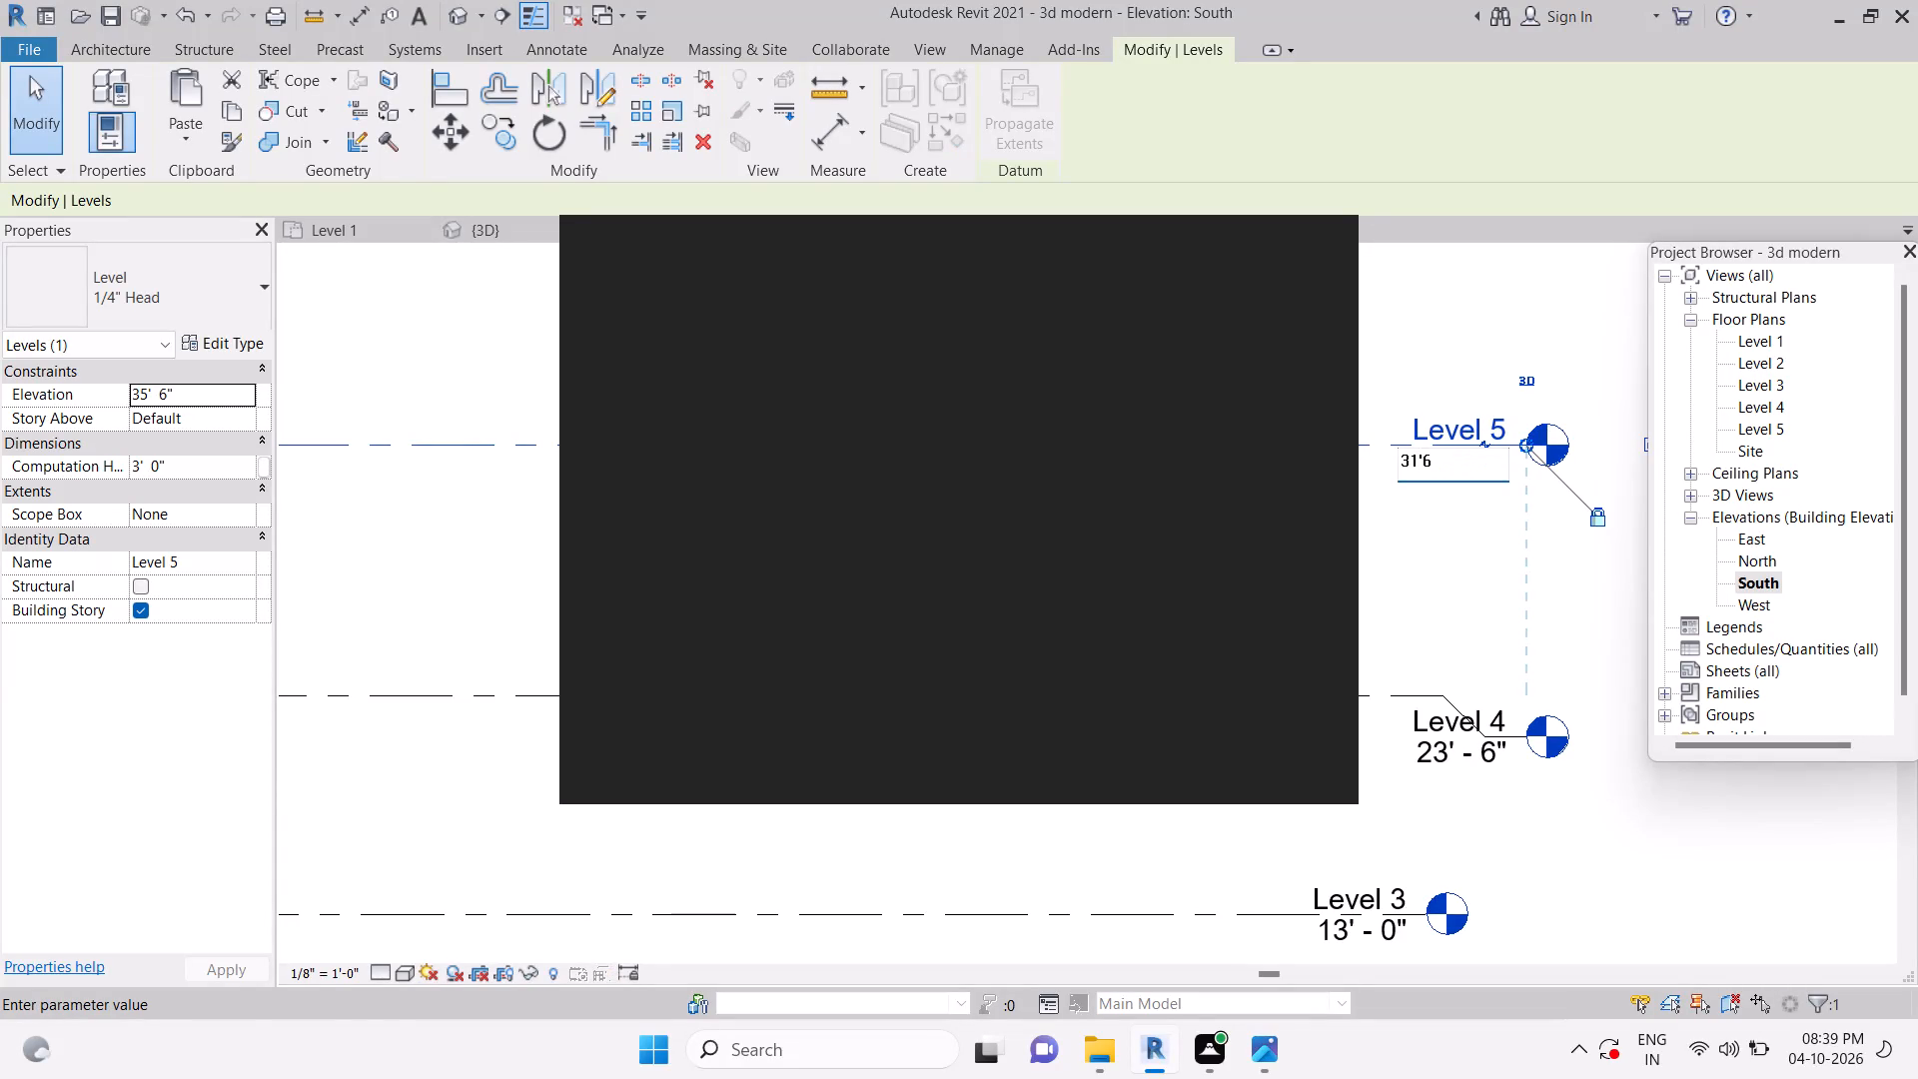
pyautogui.hotkey('shift', '"')
pyautogui.press('Return')
pyautogui.press('Escape')
pyautogui.press('Escape')
pyautogui.press('Escape')
pyautogui.press('Escape')
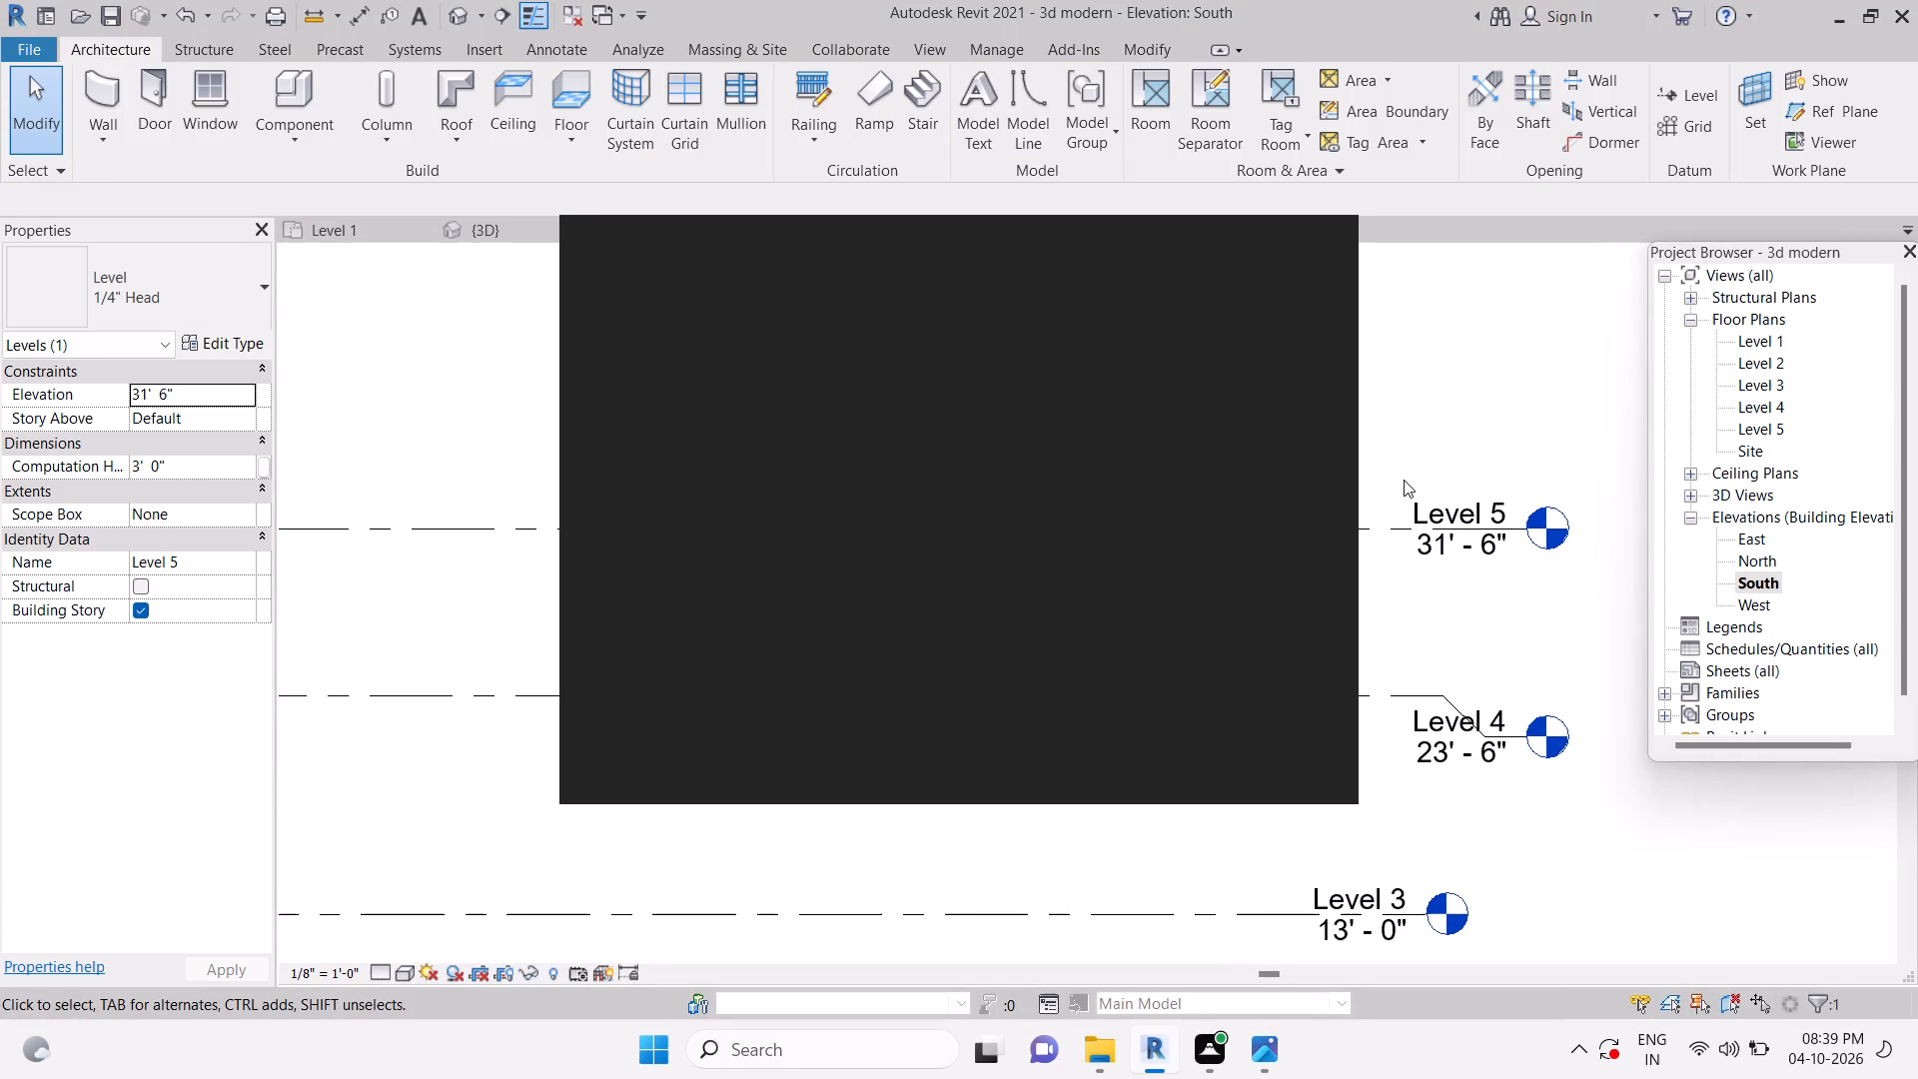
# Close the Autodesk notice covering the South elevation.
pyautogui.click(1324, 235)
pyautogui.press('Escape')
pyautogui.press('Escape')
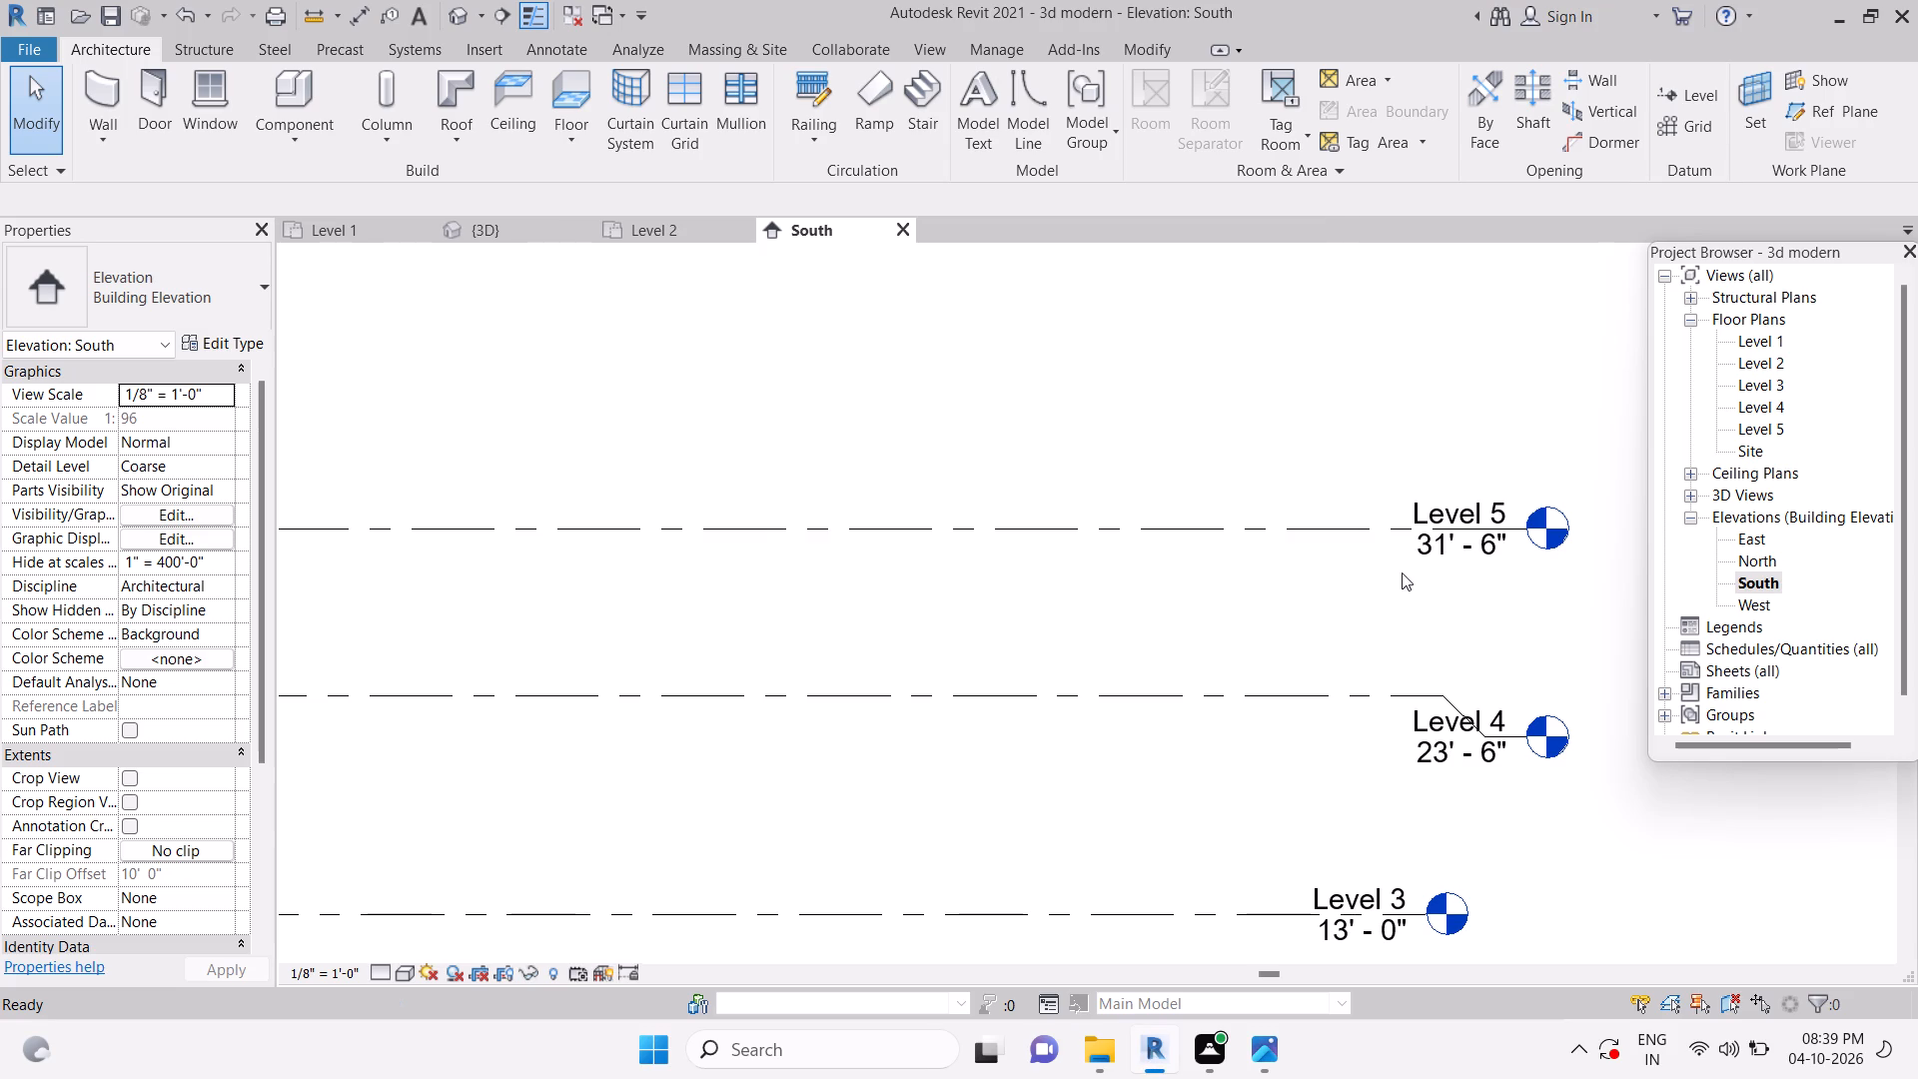
# Straighten the elbow in the Level 4 line so its head sits in line with the level.
pyautogui.scroll(-5, 1402, 572)
pyautogui.press('Escape')
pyautogui.press('Escape')
pyautogui.click(1438, 640)
pyautogui.scroll(5, 1453, 644)
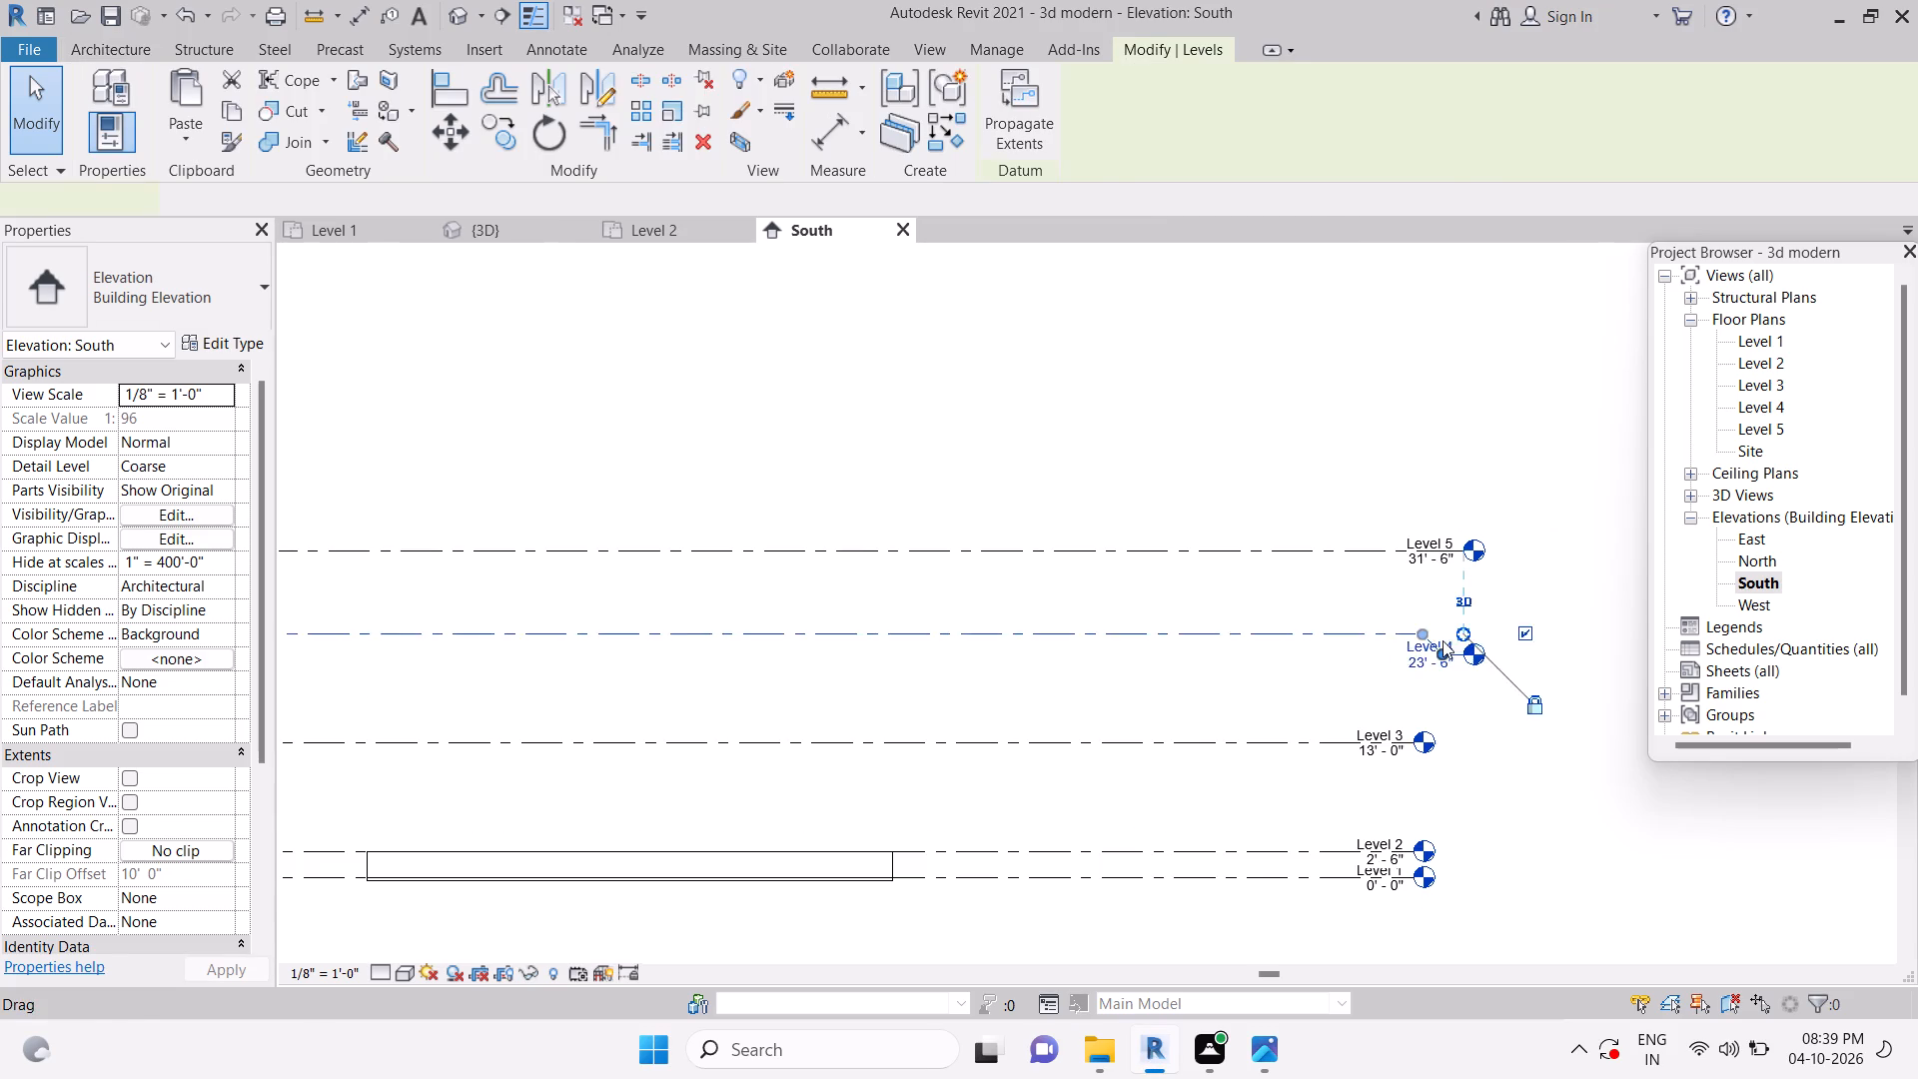
pyautogui.scroll(6, 1442, 640)
pyautogui.doubleClick(1420, 662)
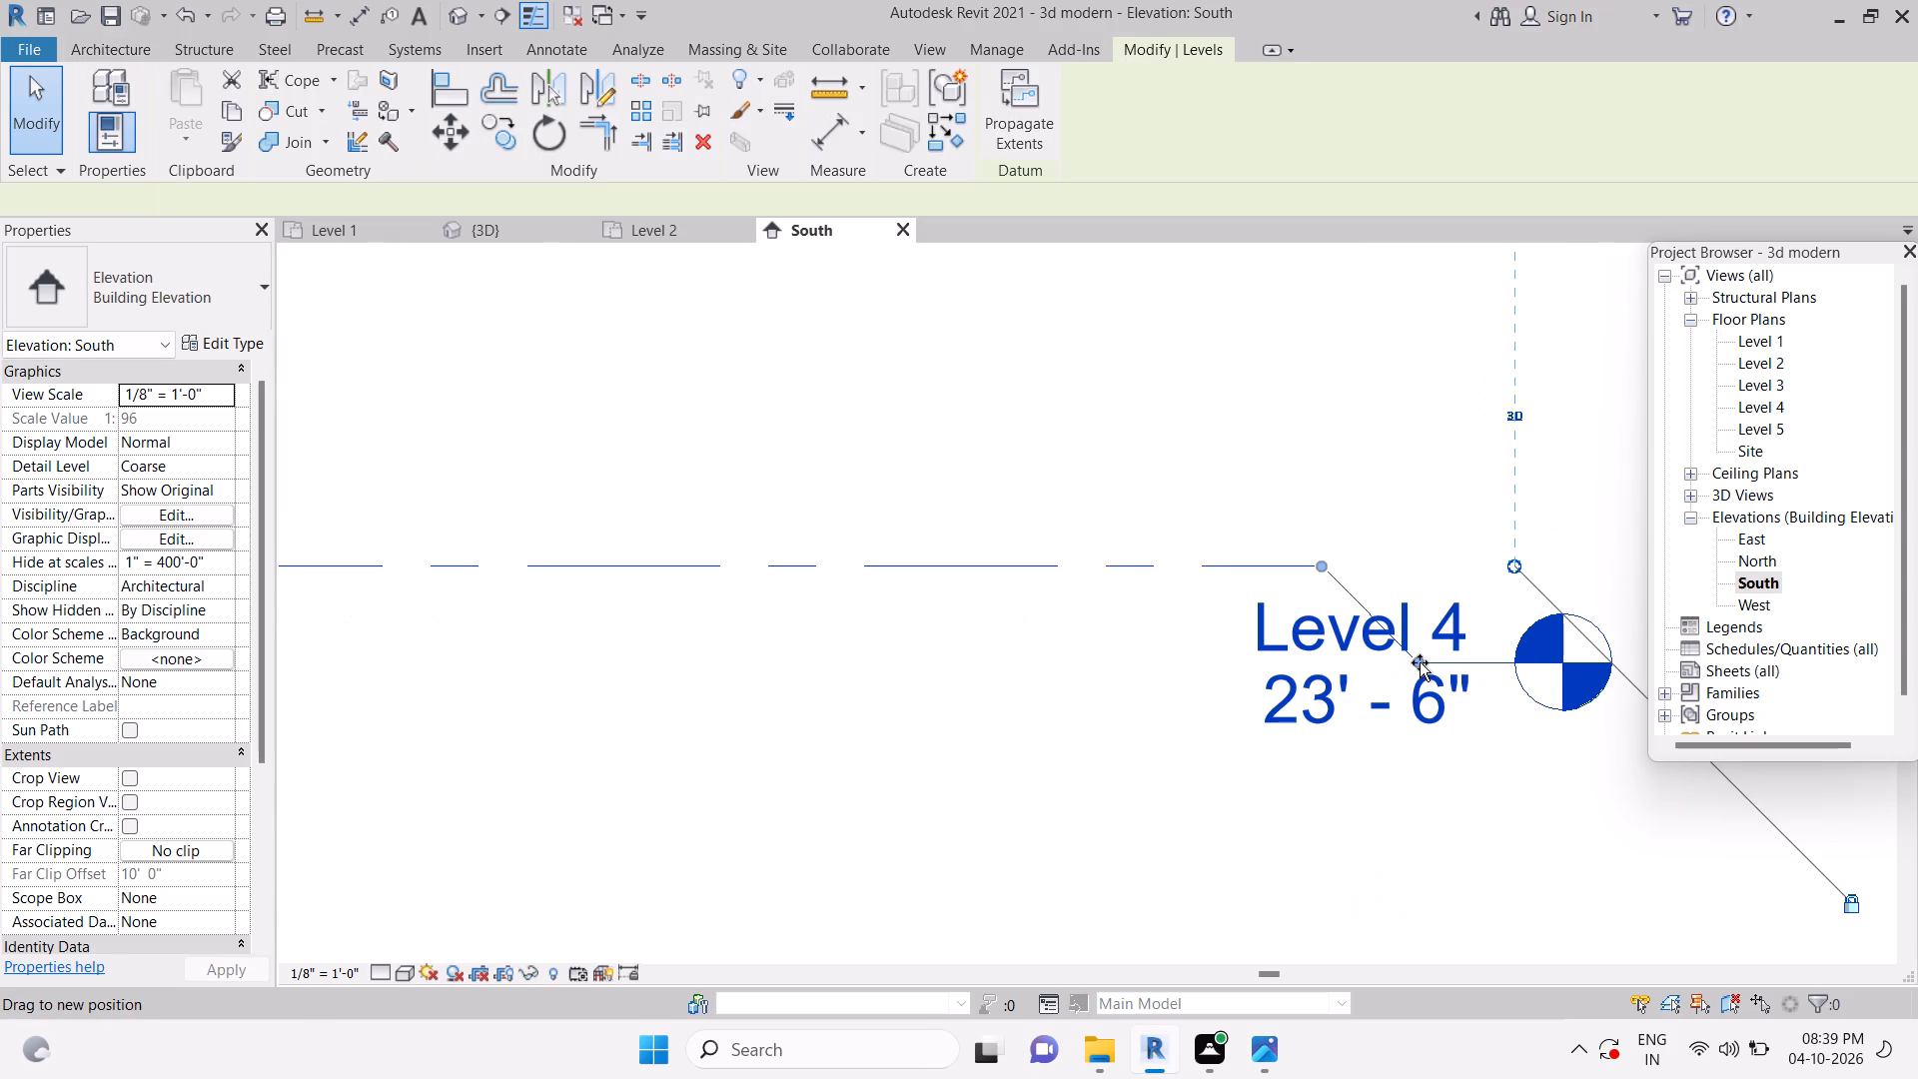
pyautogui.moveTo(1420, 662); pyautogui.dragTo(1438, 583)
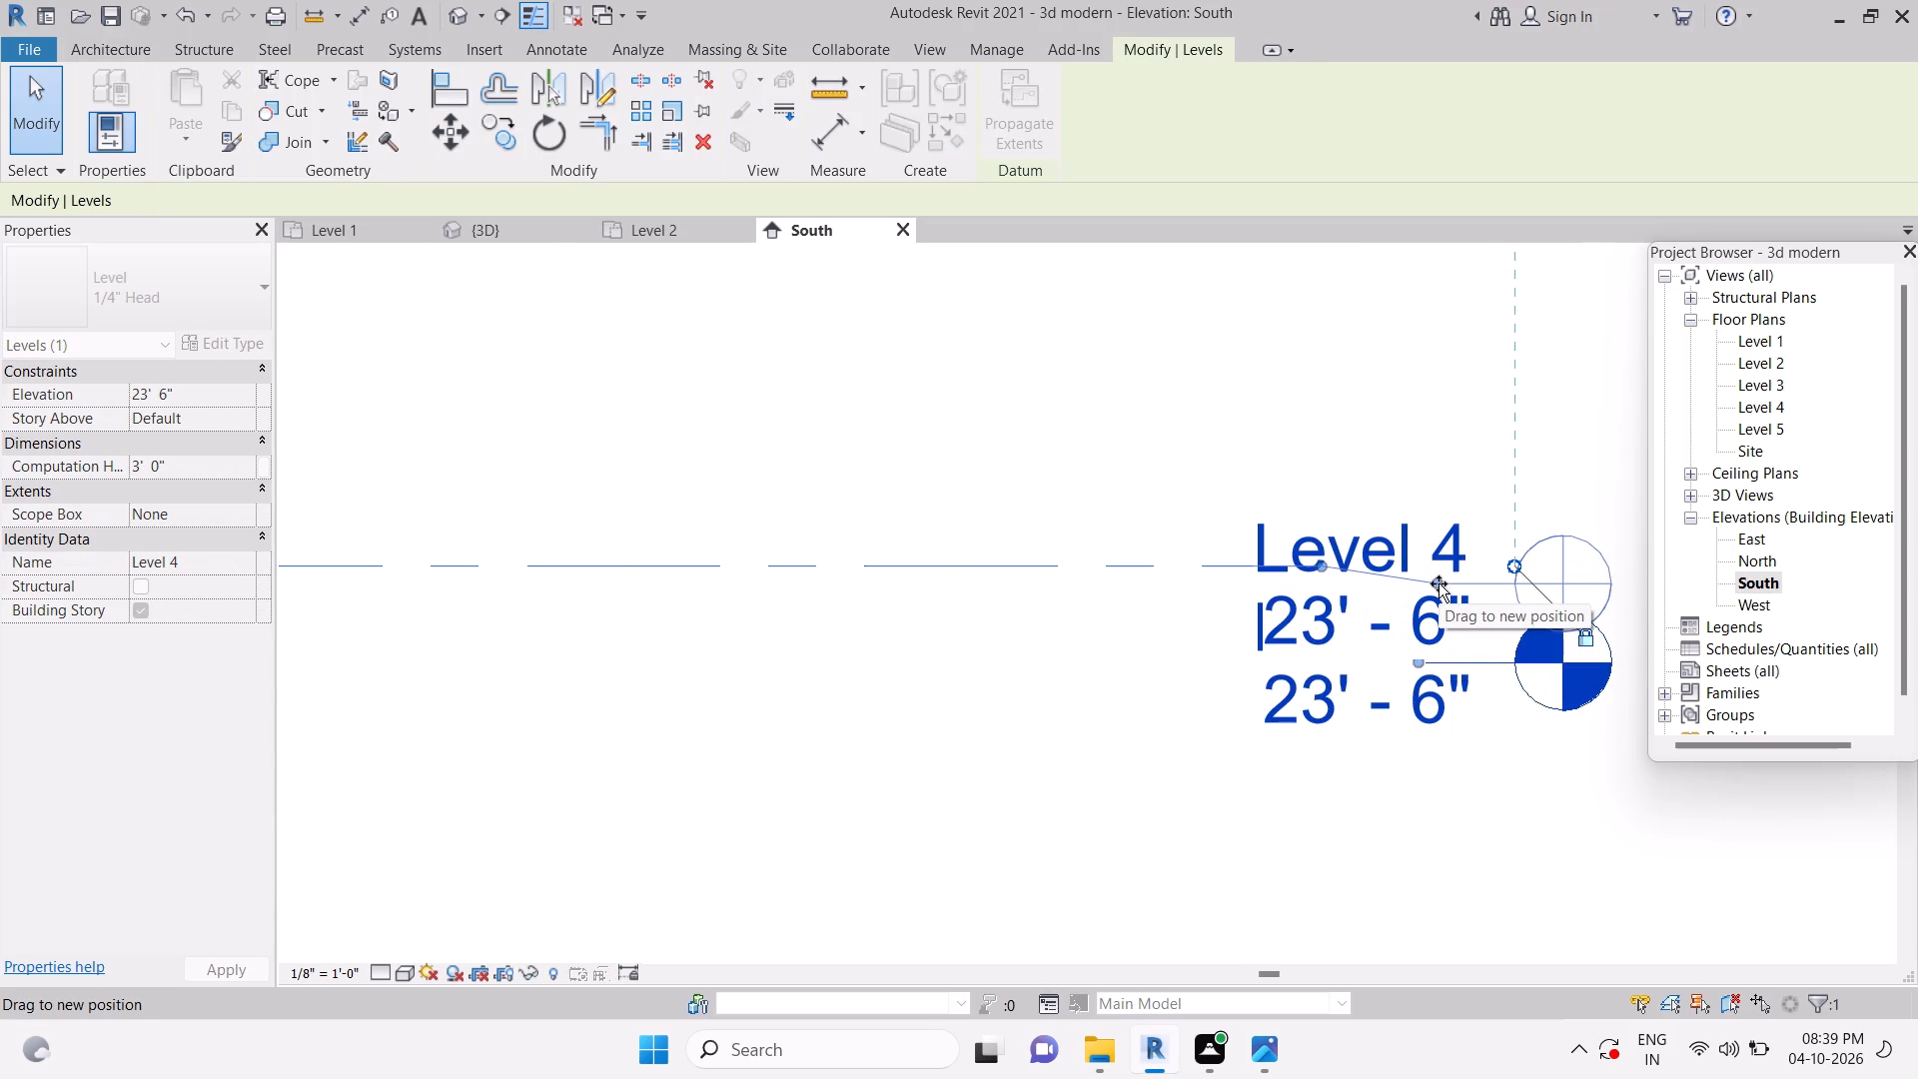
pyautogui.moveTo(1438, 583); pyautogui.dragTo(1442, 569)
pyautogui.press('Escape')
pyautogui.scroll(-4, 1462, 615)
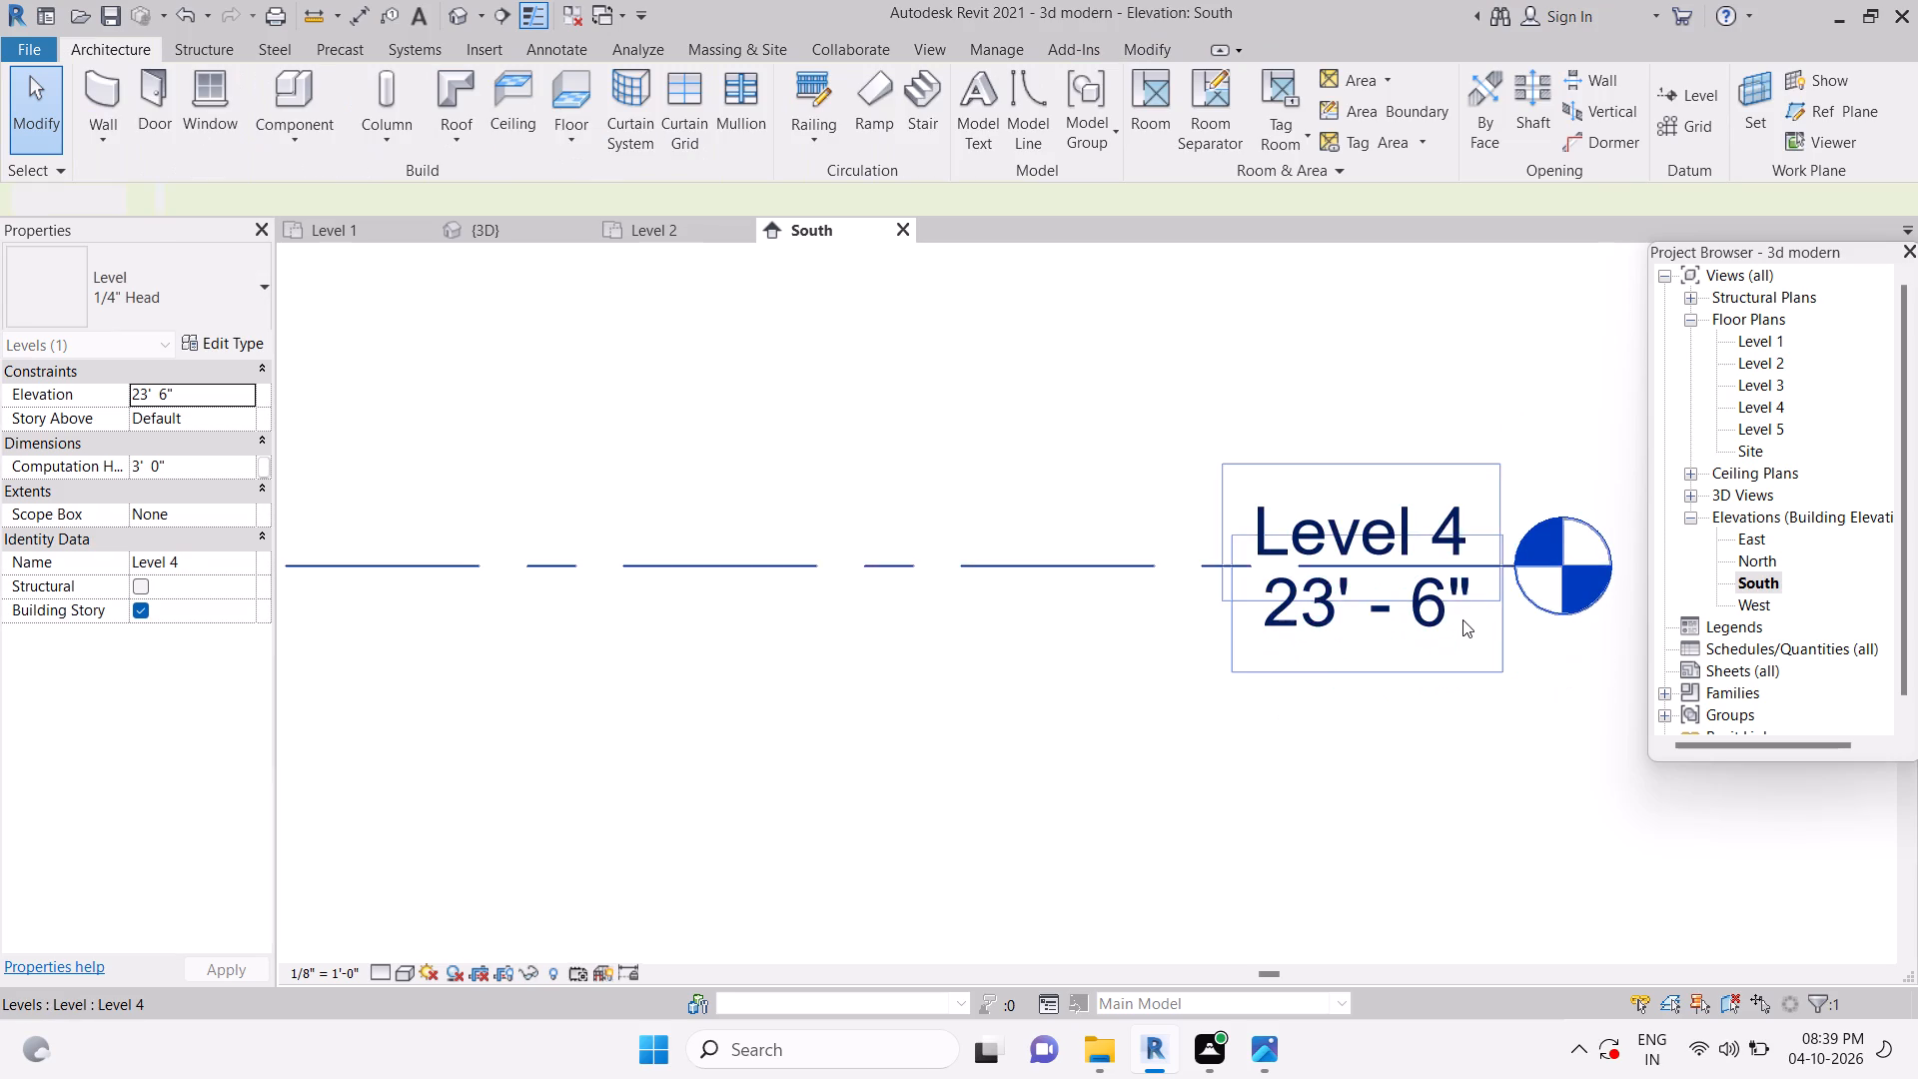
pyautogui.scroll(-12, 1462, 619)
pyautogui.press('Escape')
pyautogui.press('Escape')
# Shorten the head ends of Levels 4 and 5 together to align with the heads of Levels 1 to 3.
pyautogui.scroll(6, 1446, 638)
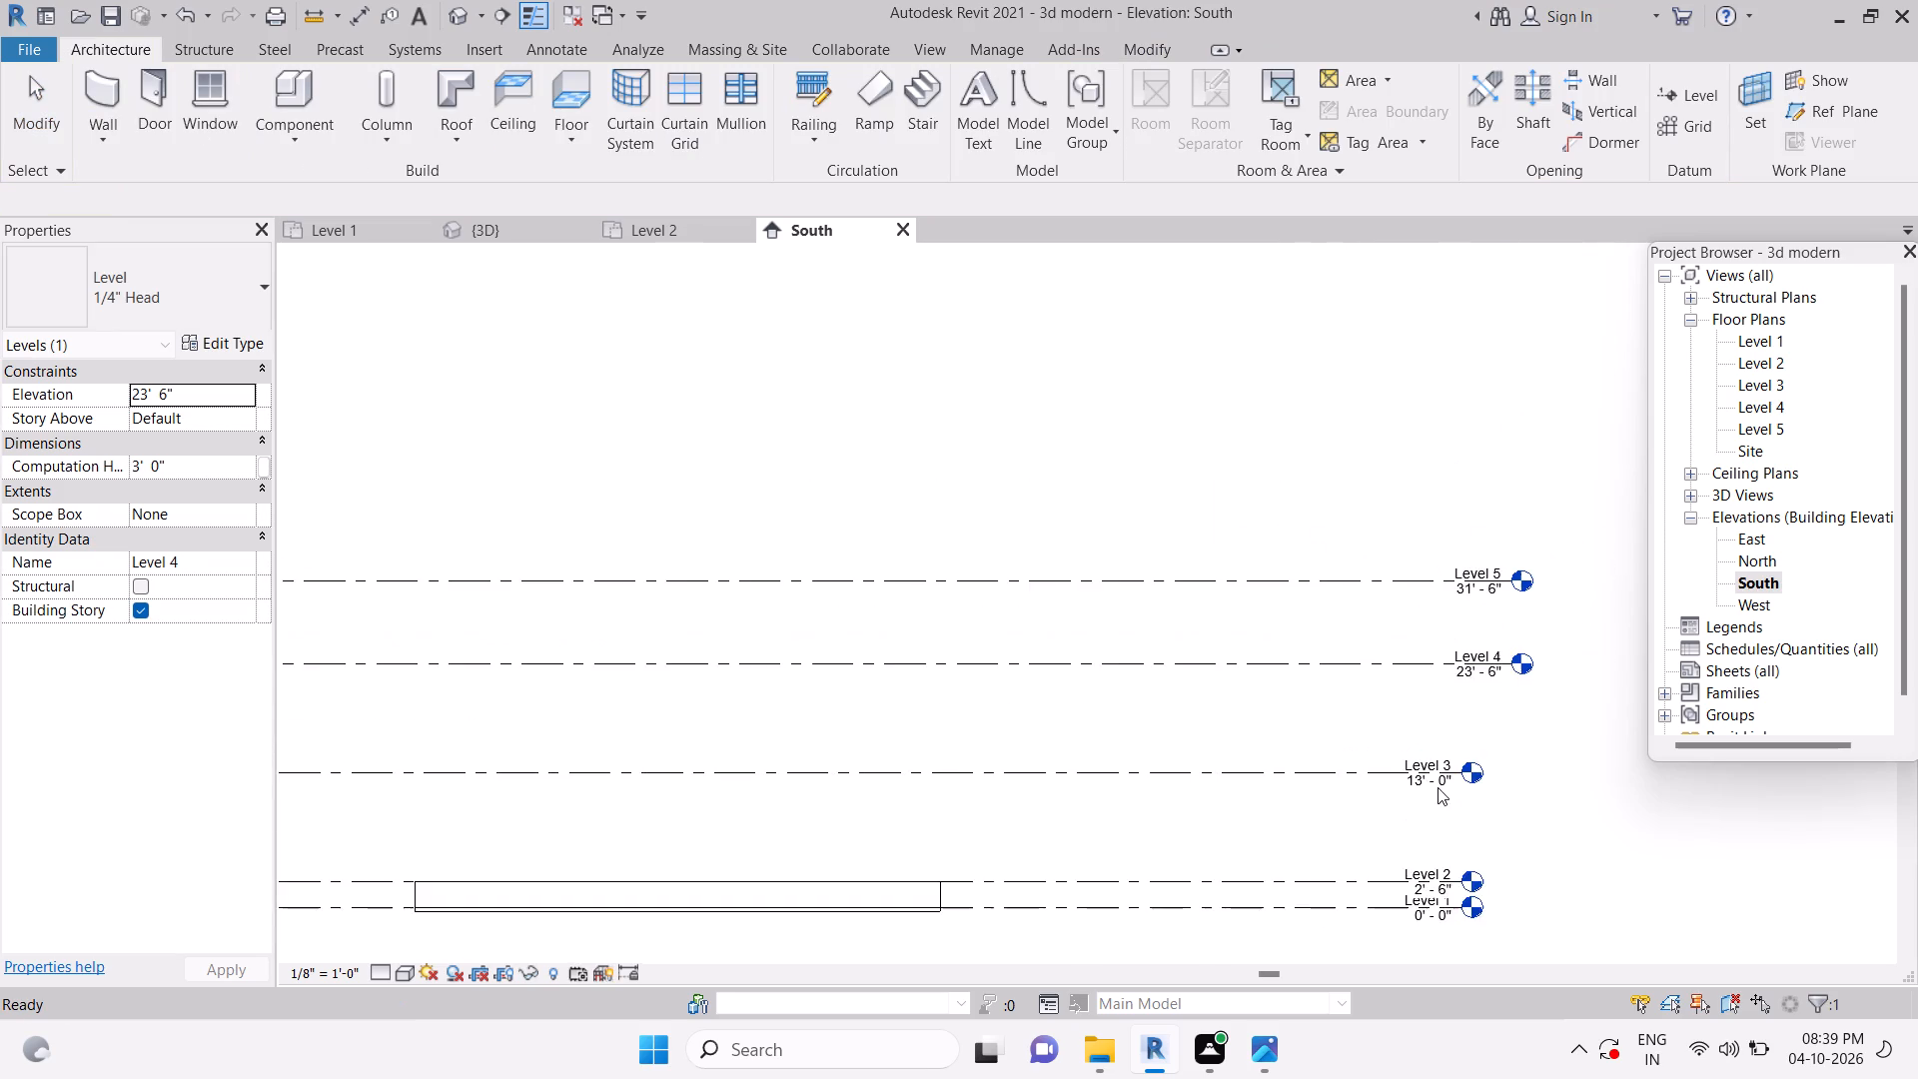
pyautogui.press('Escape')
pyautogui.press('Escape')
pyautogui.click(1408, 668)
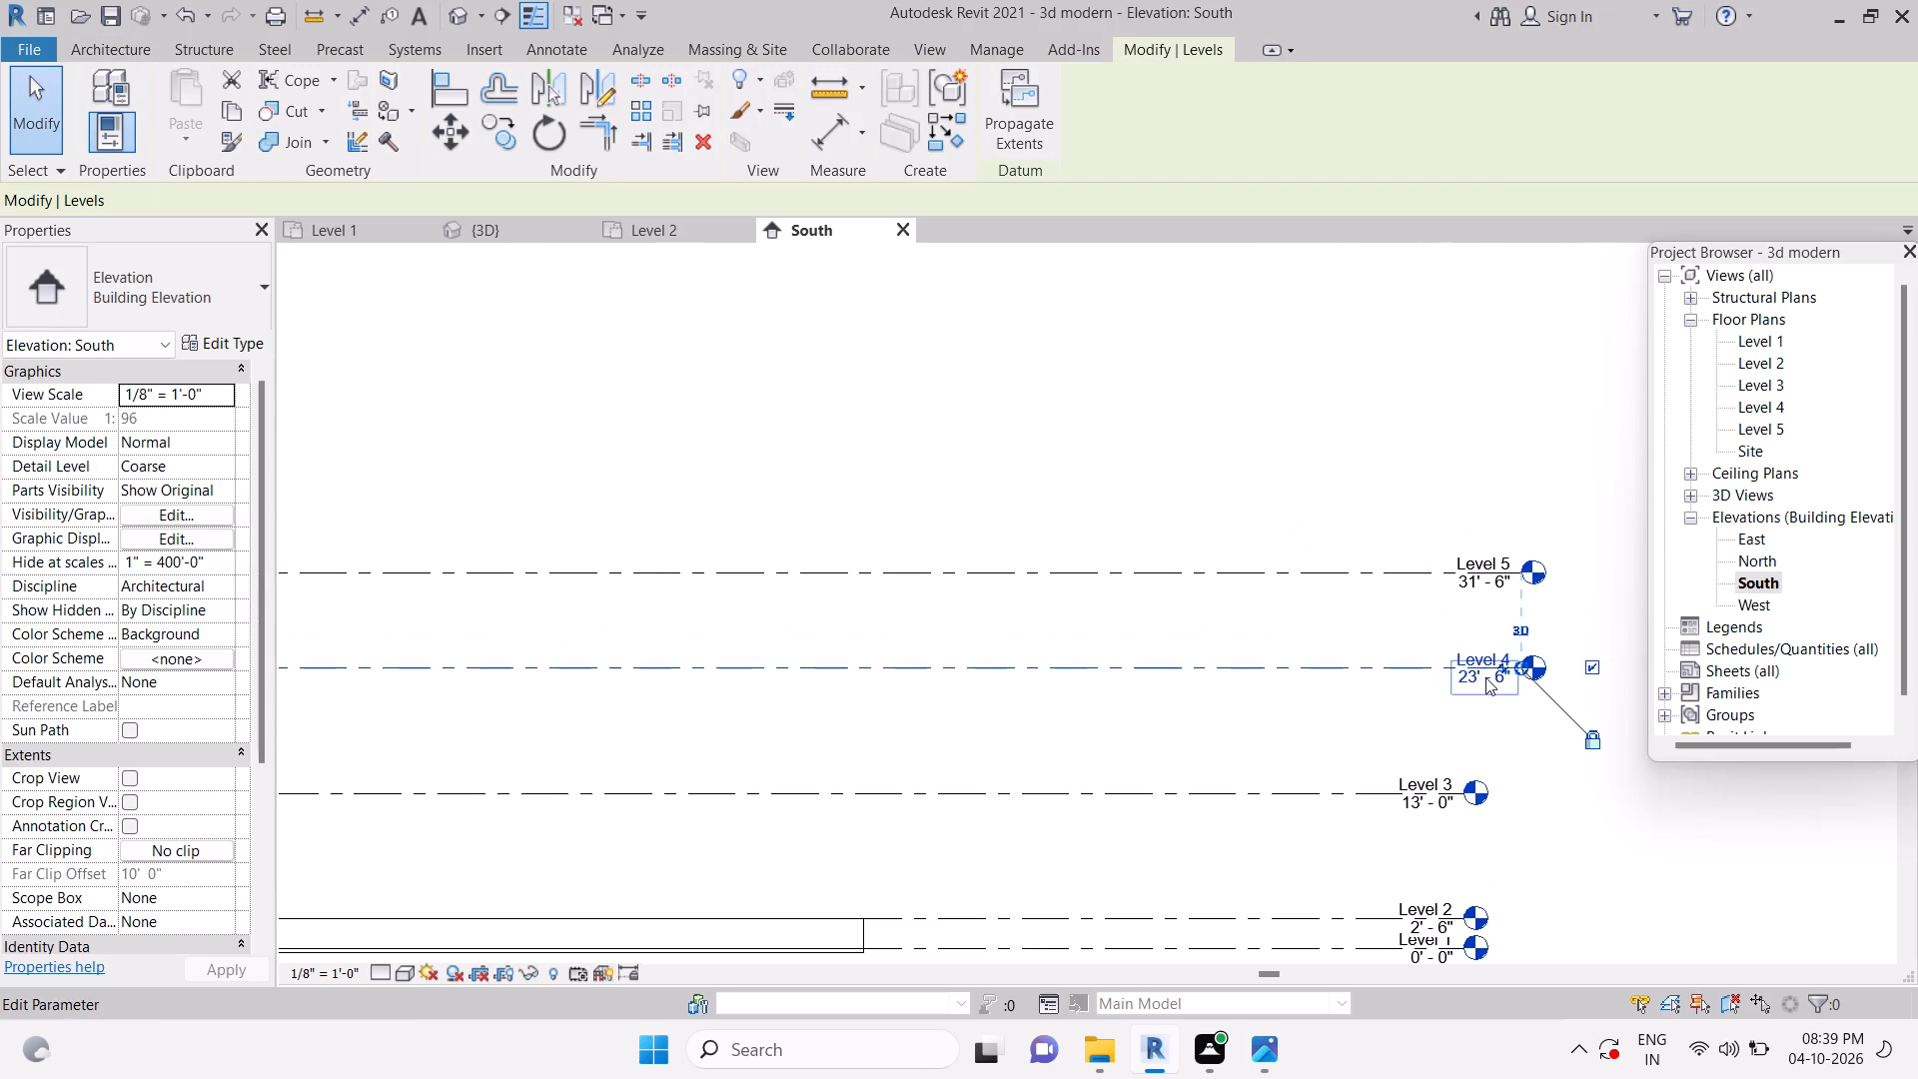
pyautogui.moveTo(1522, 669); pyautogui.dragTo(1451, 674)
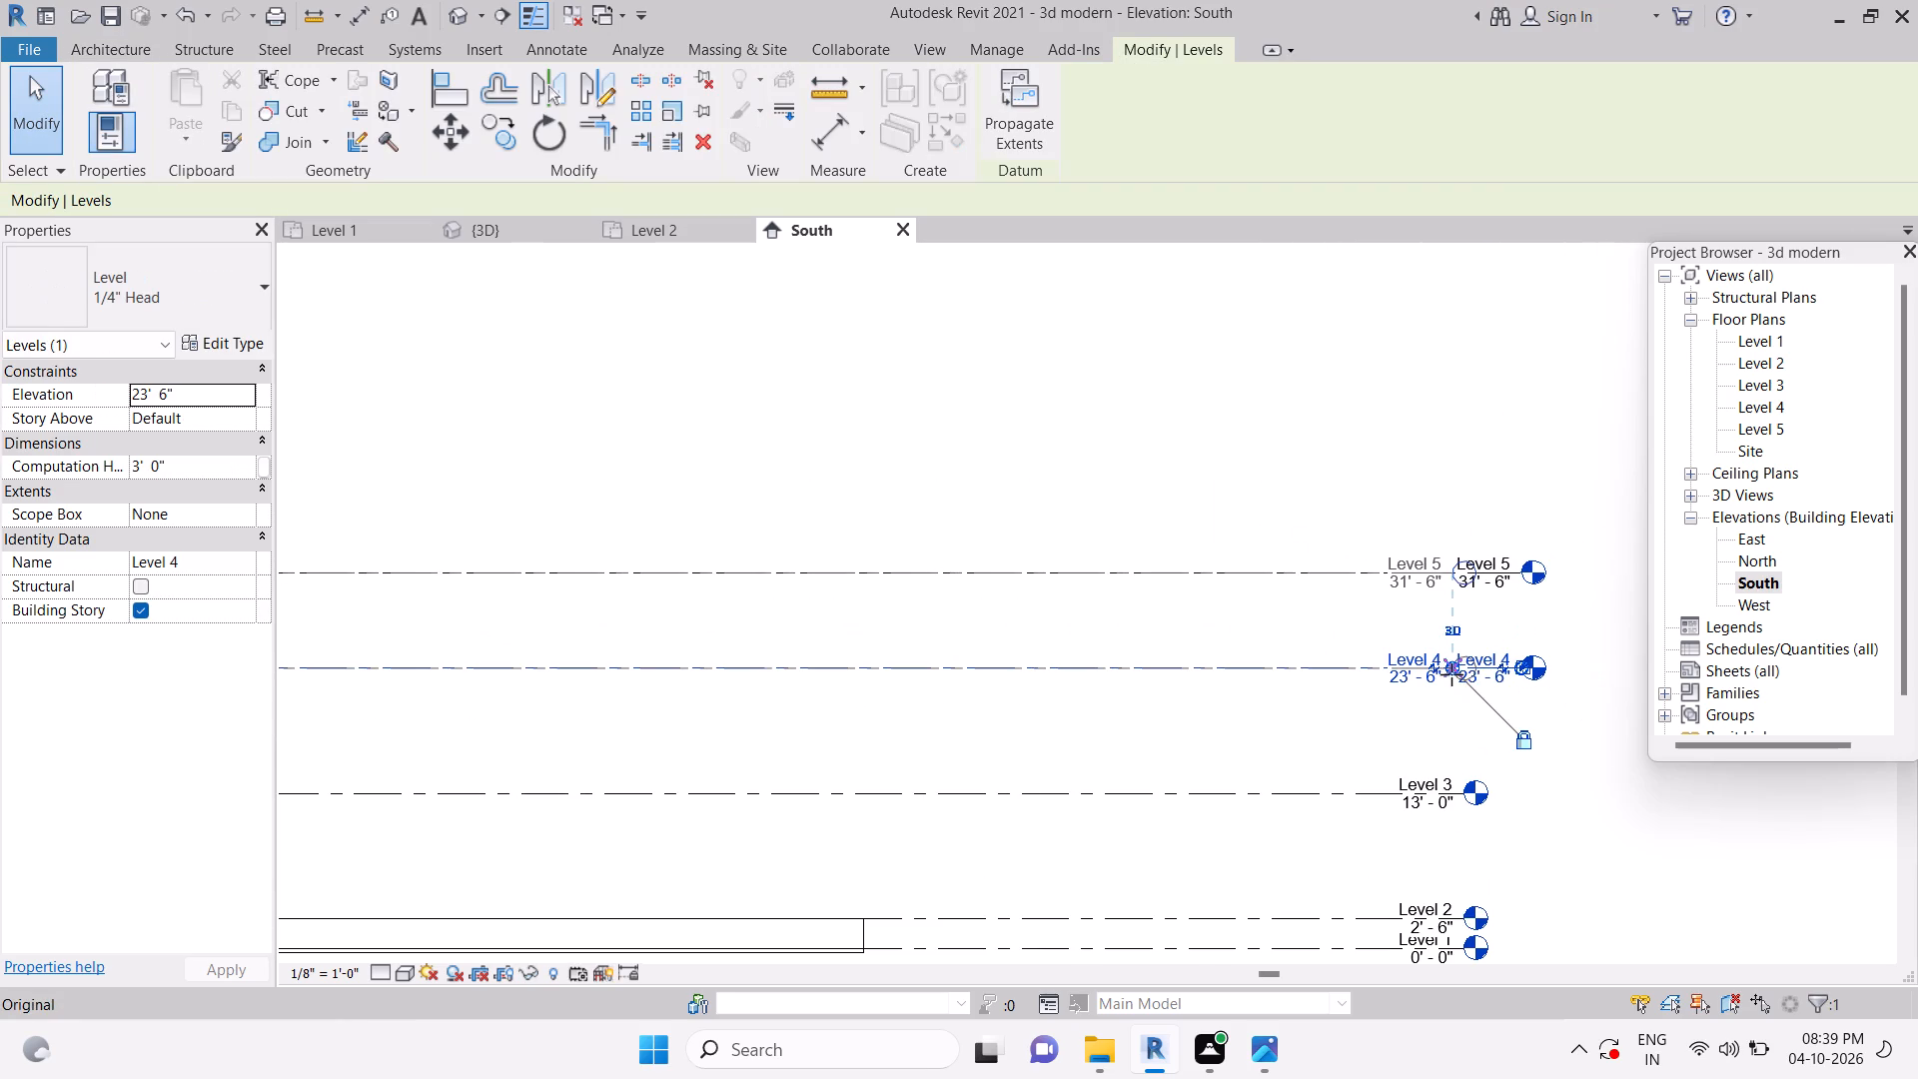
pyautogui.moveTo(1451, 674); pyautogui.dragTo(1472, 674)
pyautogui.press('Escape')
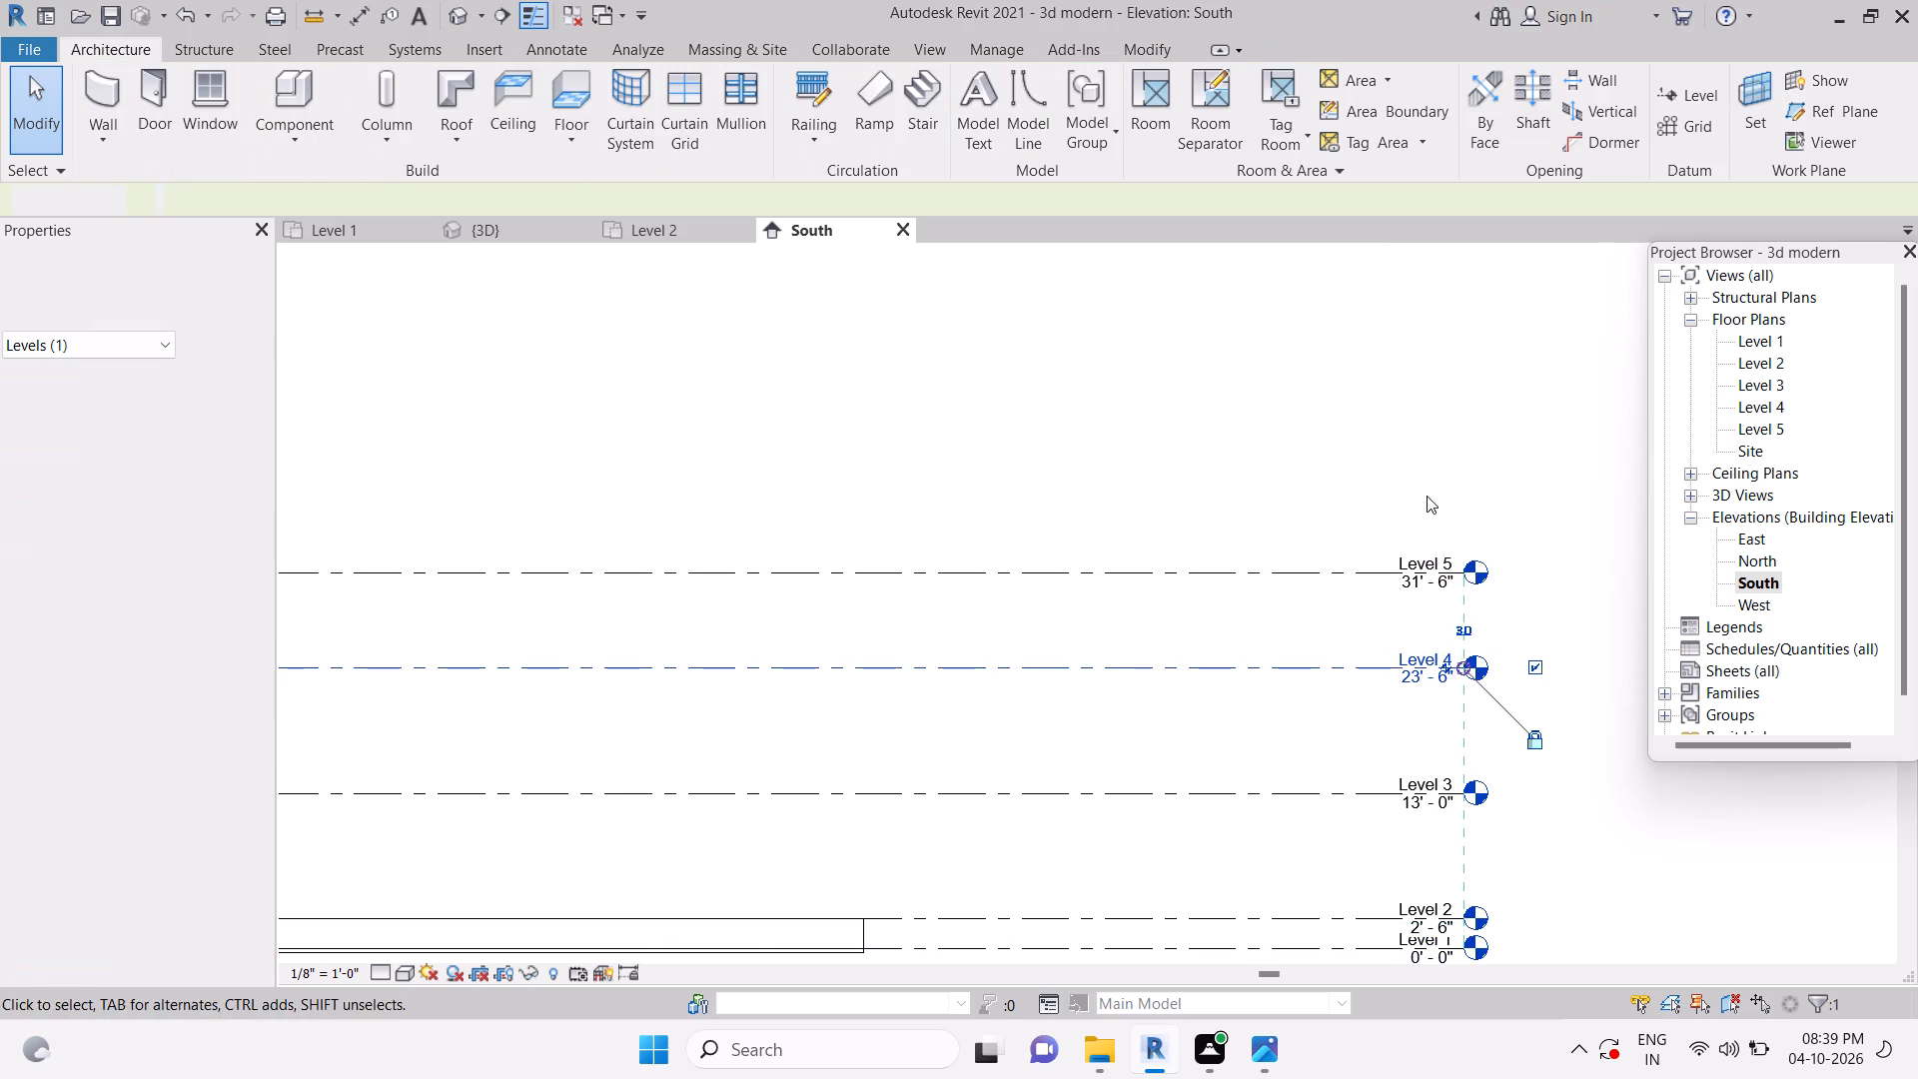
pyautogui.press('Escape')
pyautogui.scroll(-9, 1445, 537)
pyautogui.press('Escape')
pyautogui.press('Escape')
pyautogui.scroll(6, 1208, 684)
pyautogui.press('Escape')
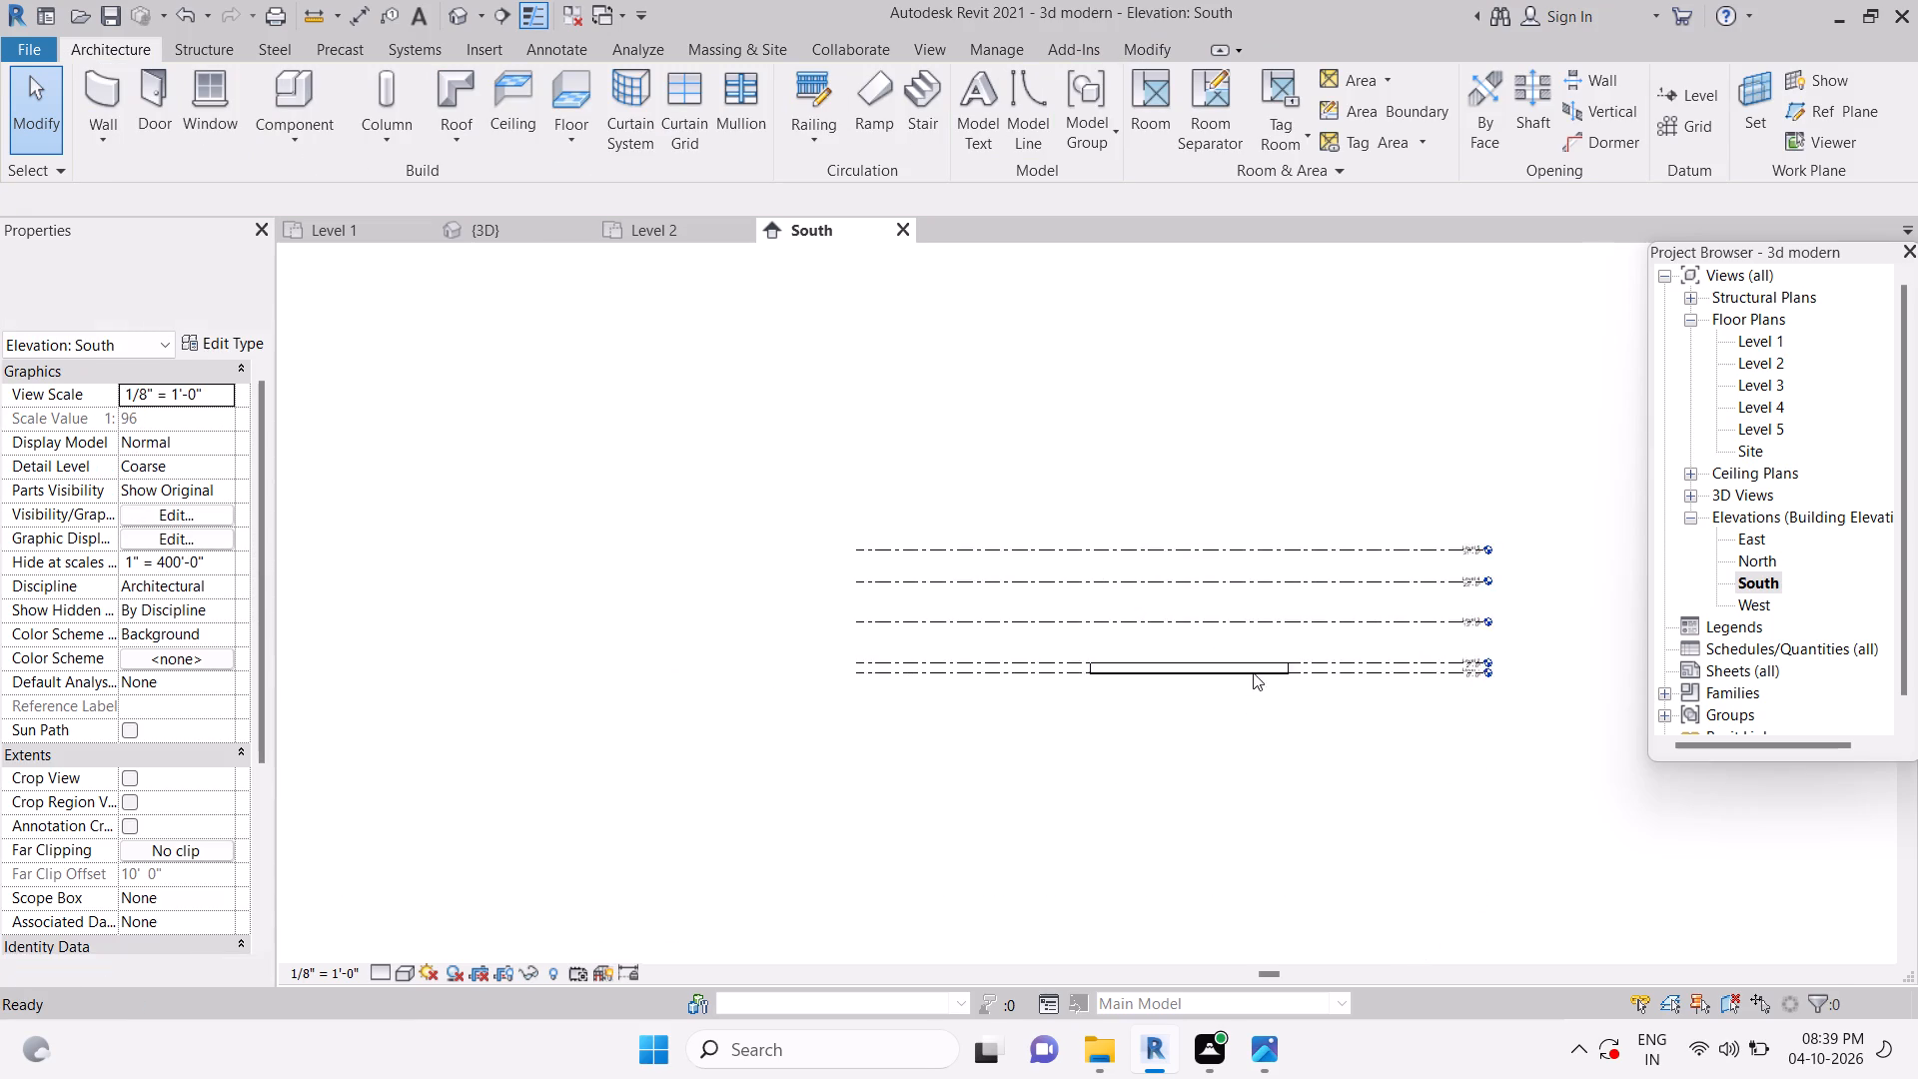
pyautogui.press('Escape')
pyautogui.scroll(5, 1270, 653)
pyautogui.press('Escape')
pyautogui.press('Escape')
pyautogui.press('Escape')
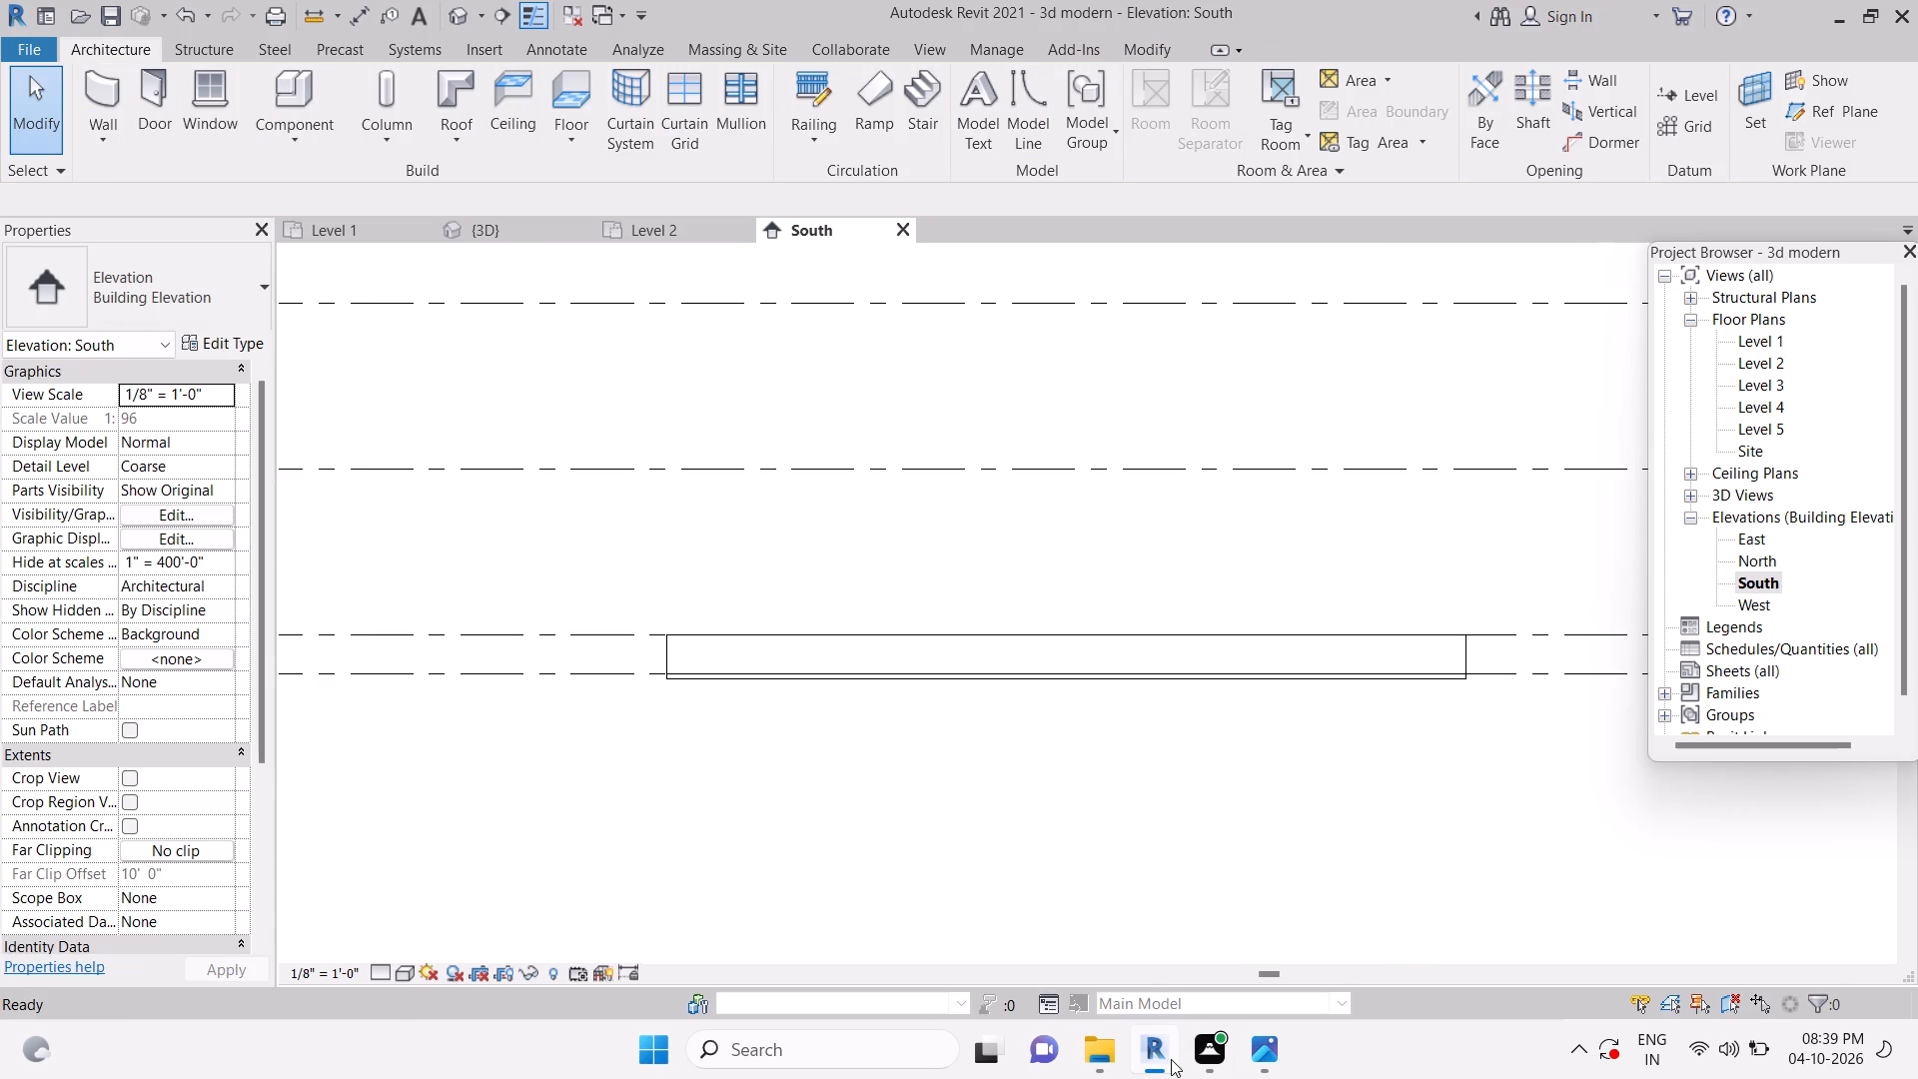
# Switch to the reference elevation image and examine the facade and its level heights up close.
pyautogui.click(1155, 1058)
pyautogui.click(1155, 1056)
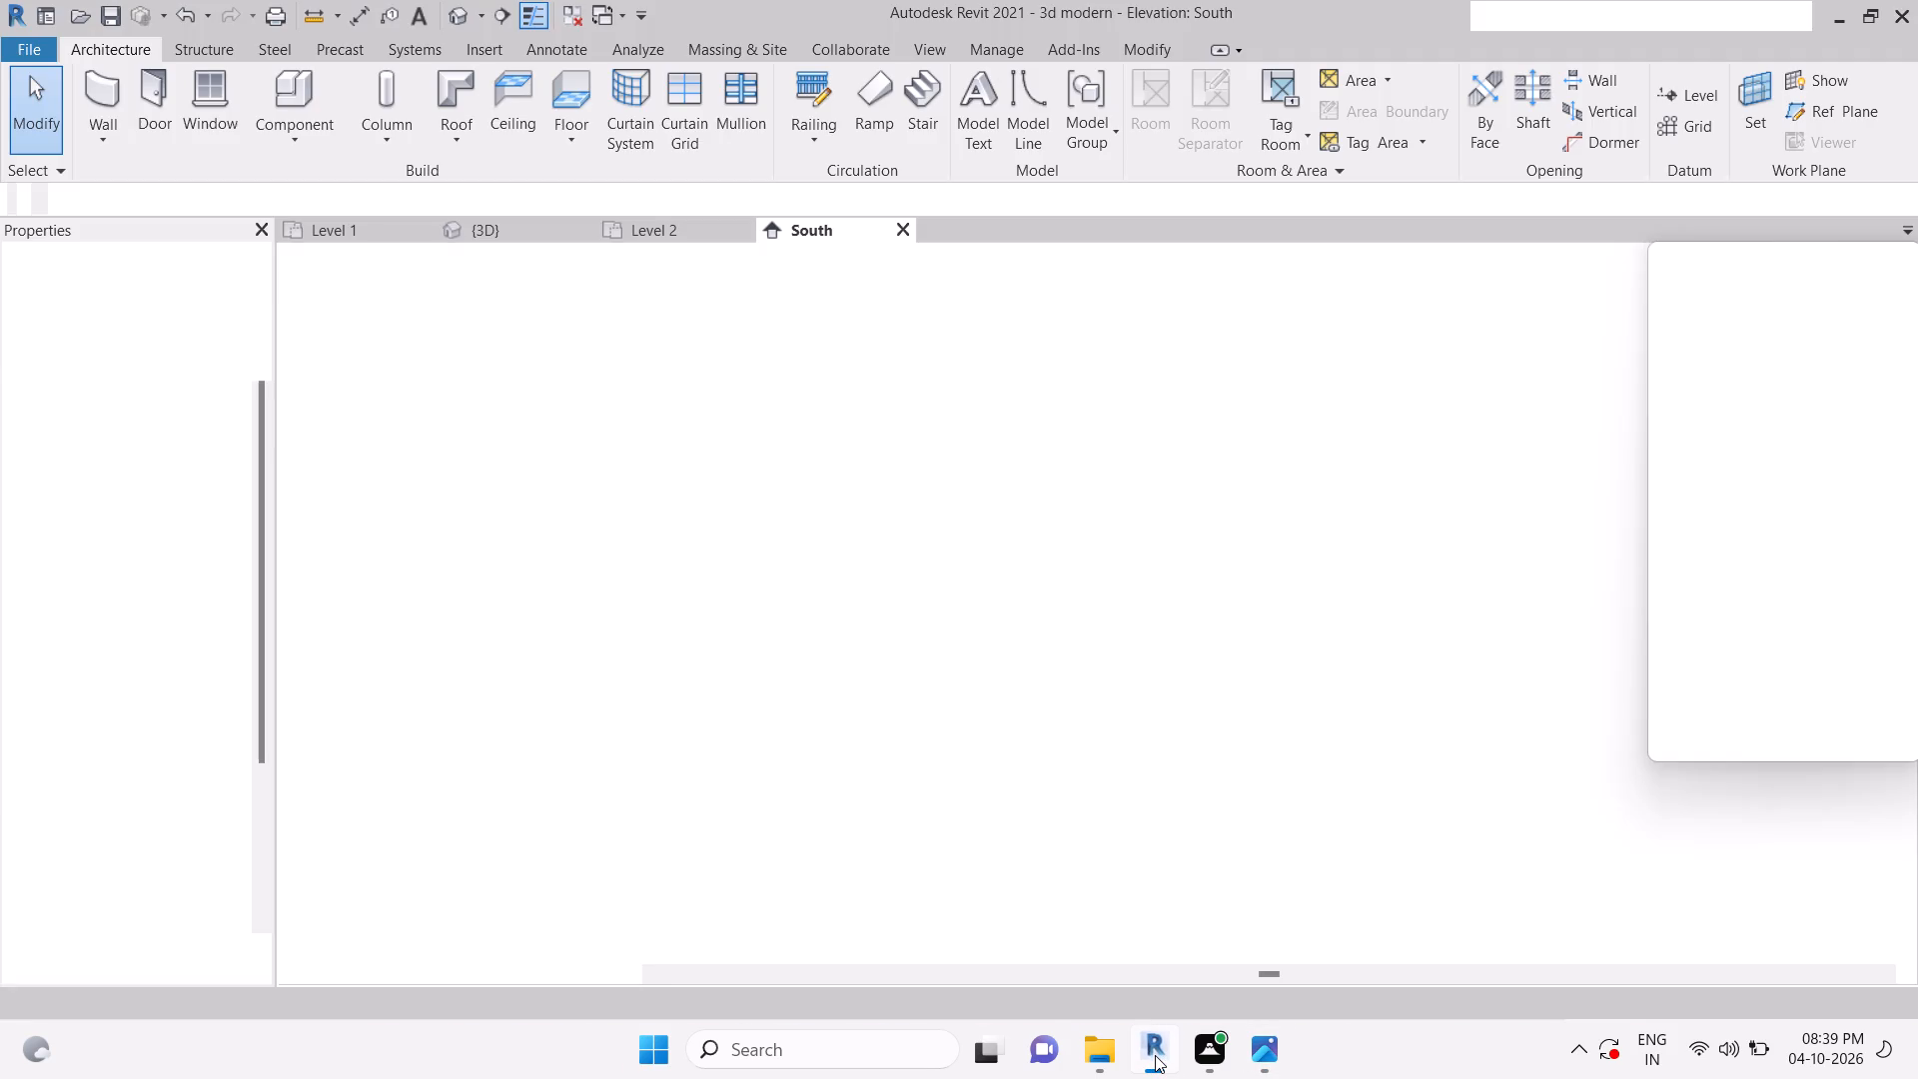
pyautogui.click(1155, 1055)
pyautogui.scroll(4, 1100, 855)
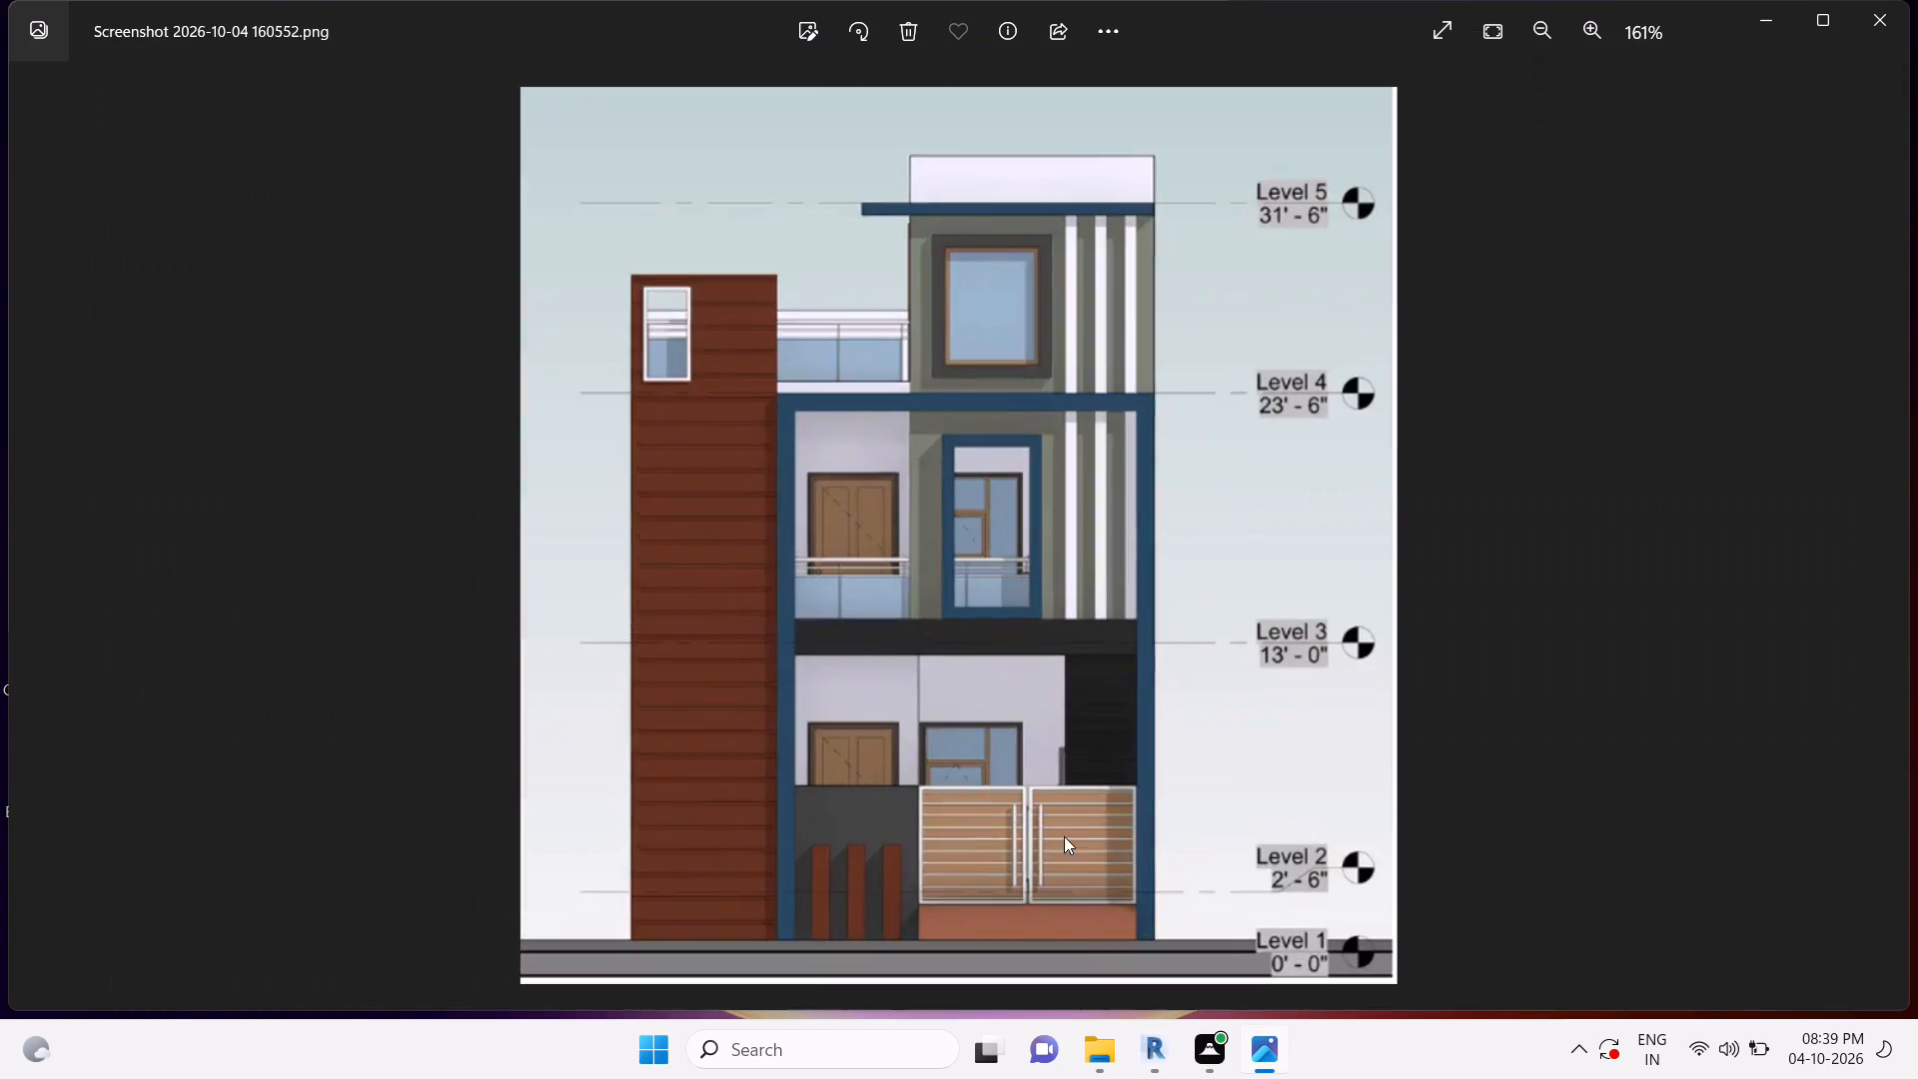
pyautogui.scroll(-1, 1093, 825)
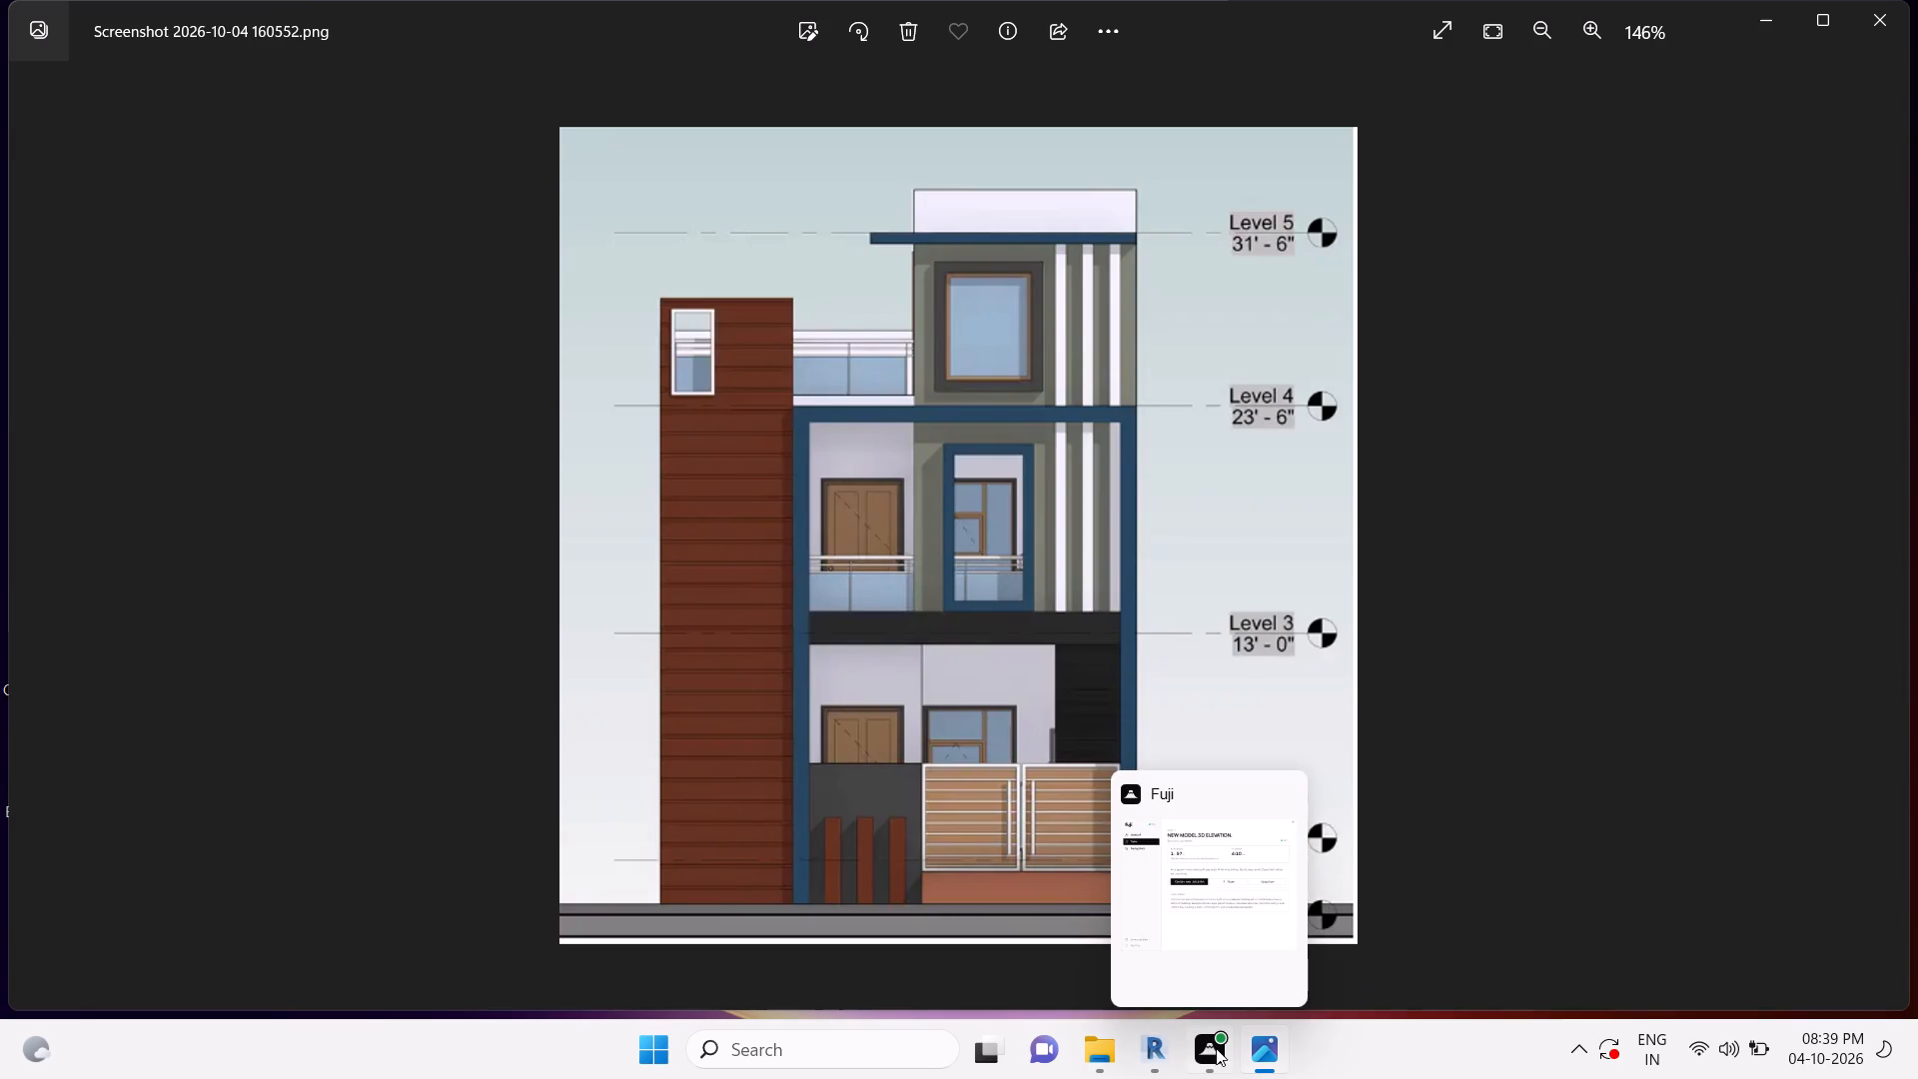
# Back in Revit's South elevation, stretch the front 50' wall so its top meets Level 3 and its base meets Level 2.
pyautogui.click(1171, 1053)
pyautogui.scroll(-4, 1198, 658)
pyautogui.press('Escape')
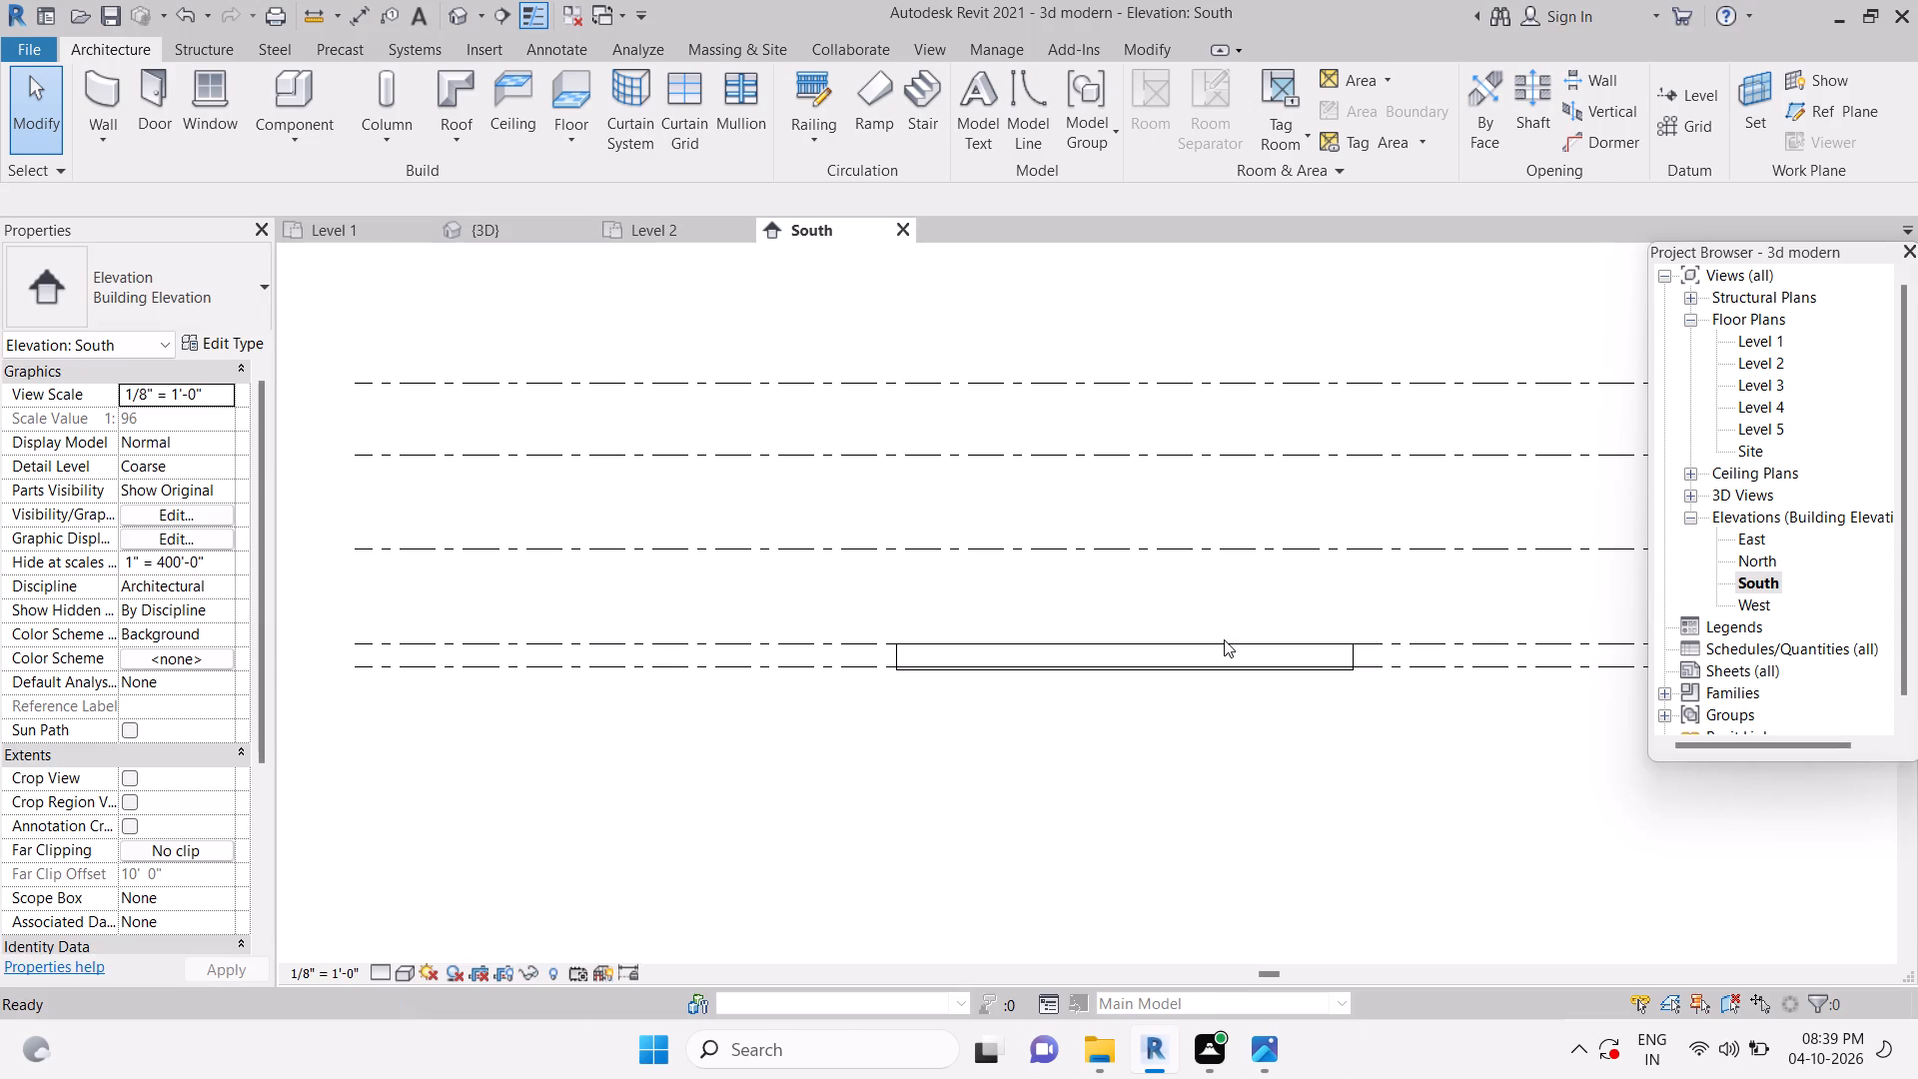
pyautogui.press('Escape')
pyautogui.scroll(6, 880, 660)
pyautogui.press('Escape')
pyautogui.press('Escape')
pyautogui.click(925, 655)
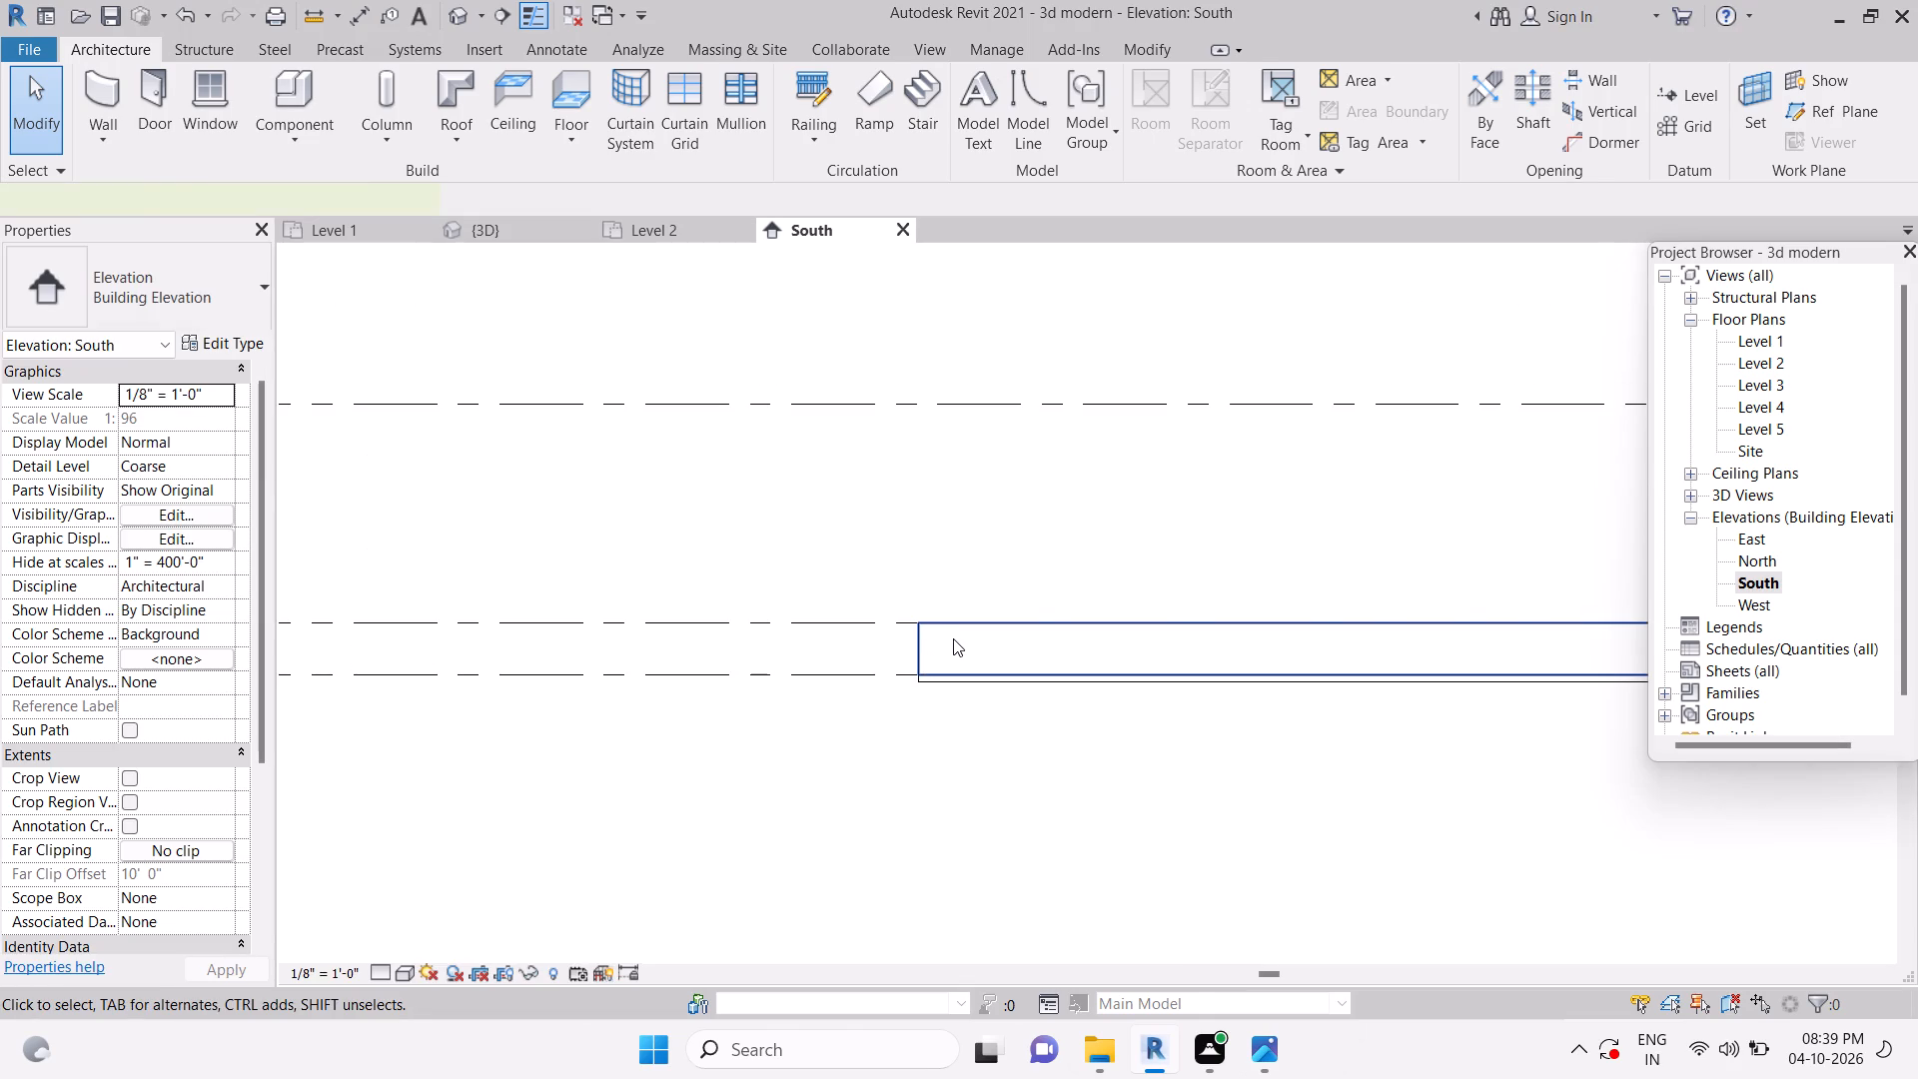
pyautogui.moveTo(1451, 790); pyautogui.dragTo(1243, 843, button='middle')
pyautogui.moveTo(1237, 657); pyautogui.dragTo(1226, 519)
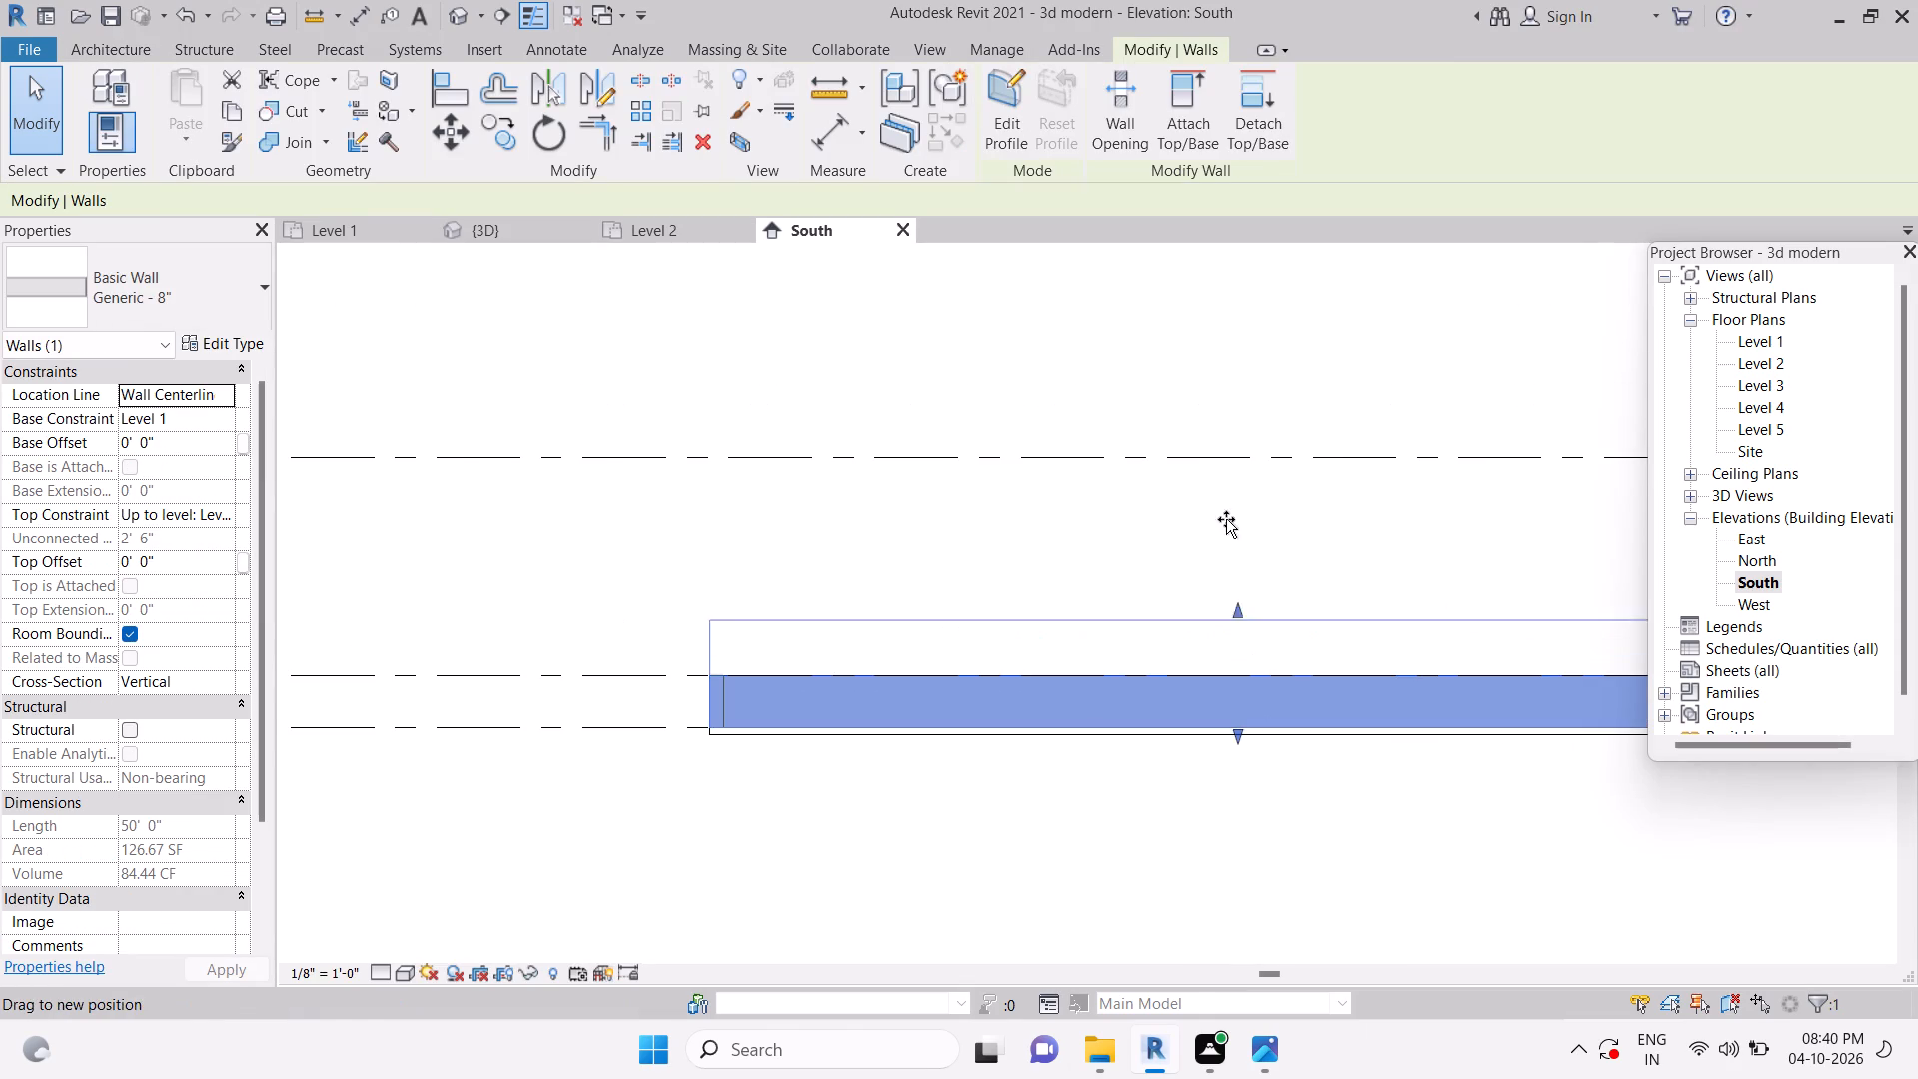
pyautogui.moveTo(1226, 519); pyautogui.dragTo(1220, 466)
pyautogui.moveTo(1241, 728); pyautogui.dragTo(1233, 676)
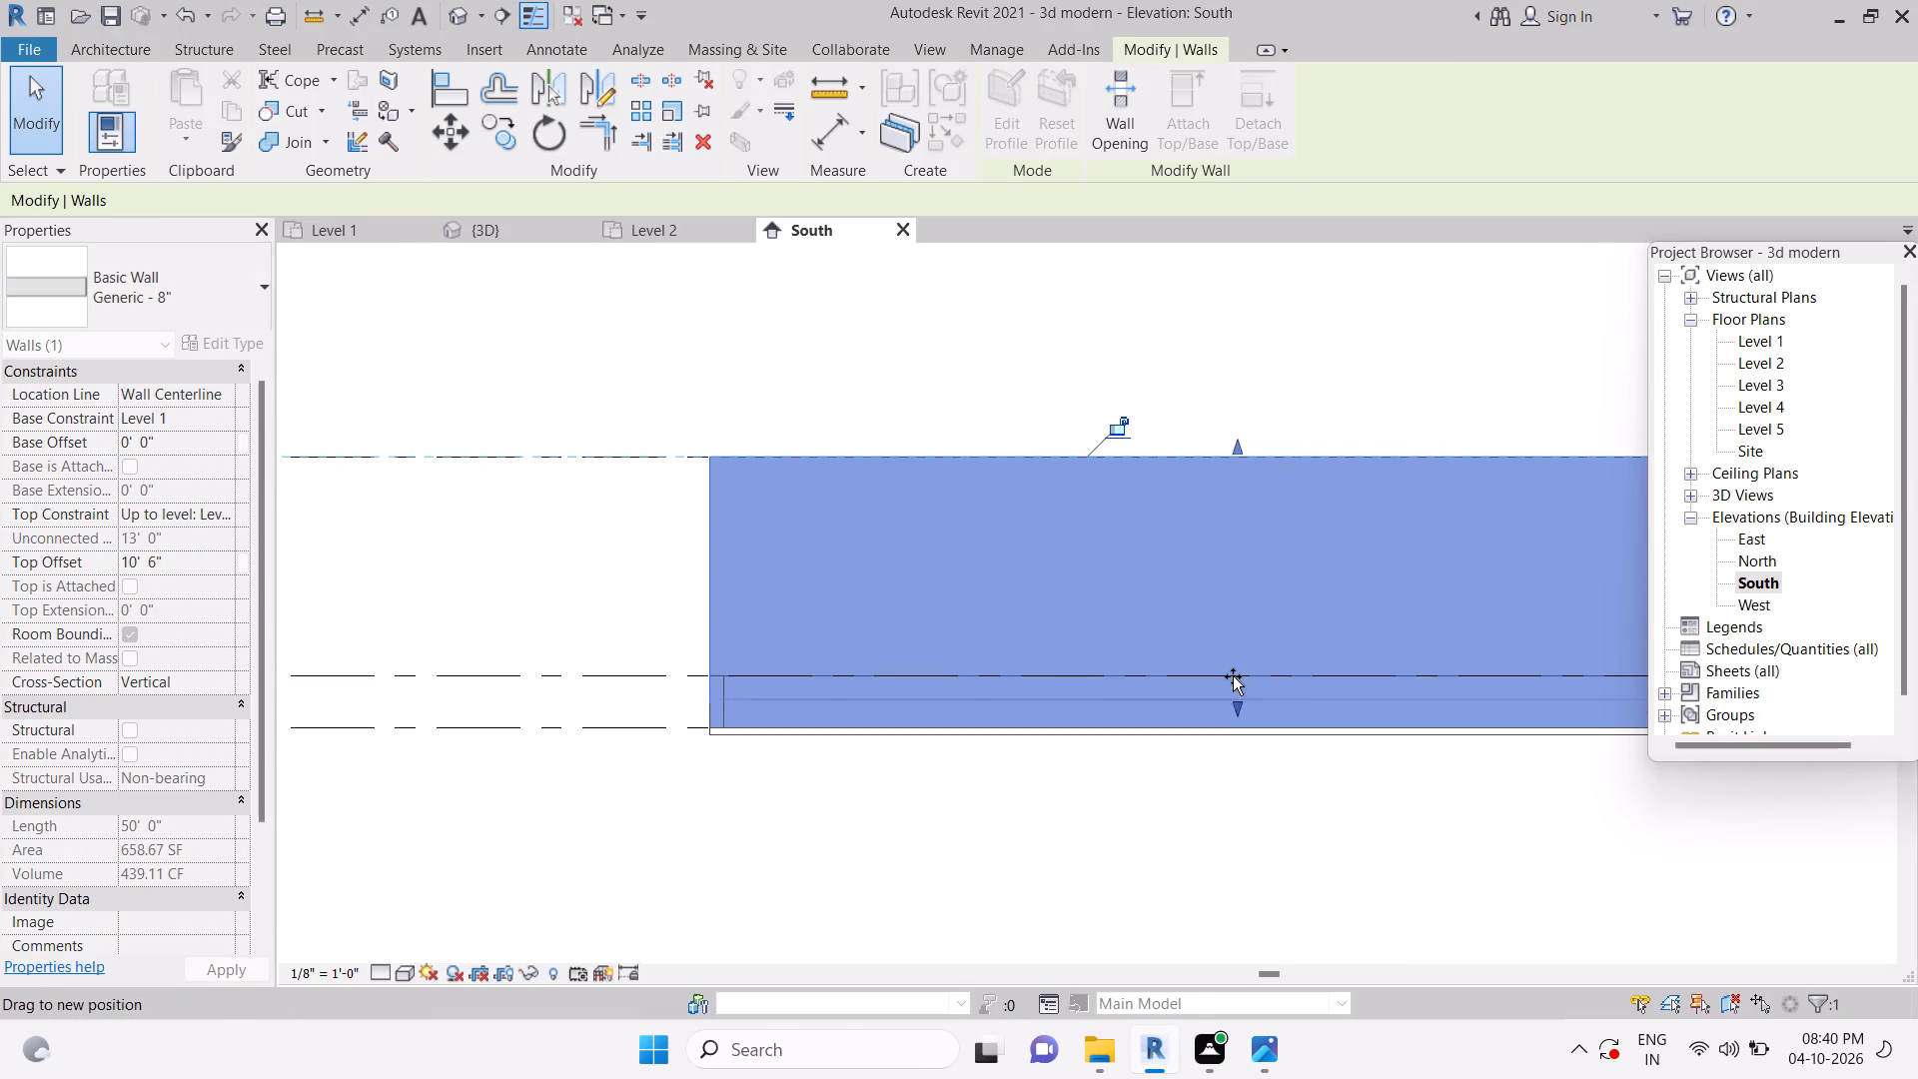
pyautogui.moveTo(1233, 676); pyautogui.dragTo(1232, 673)
pyautogui.press('Escape')
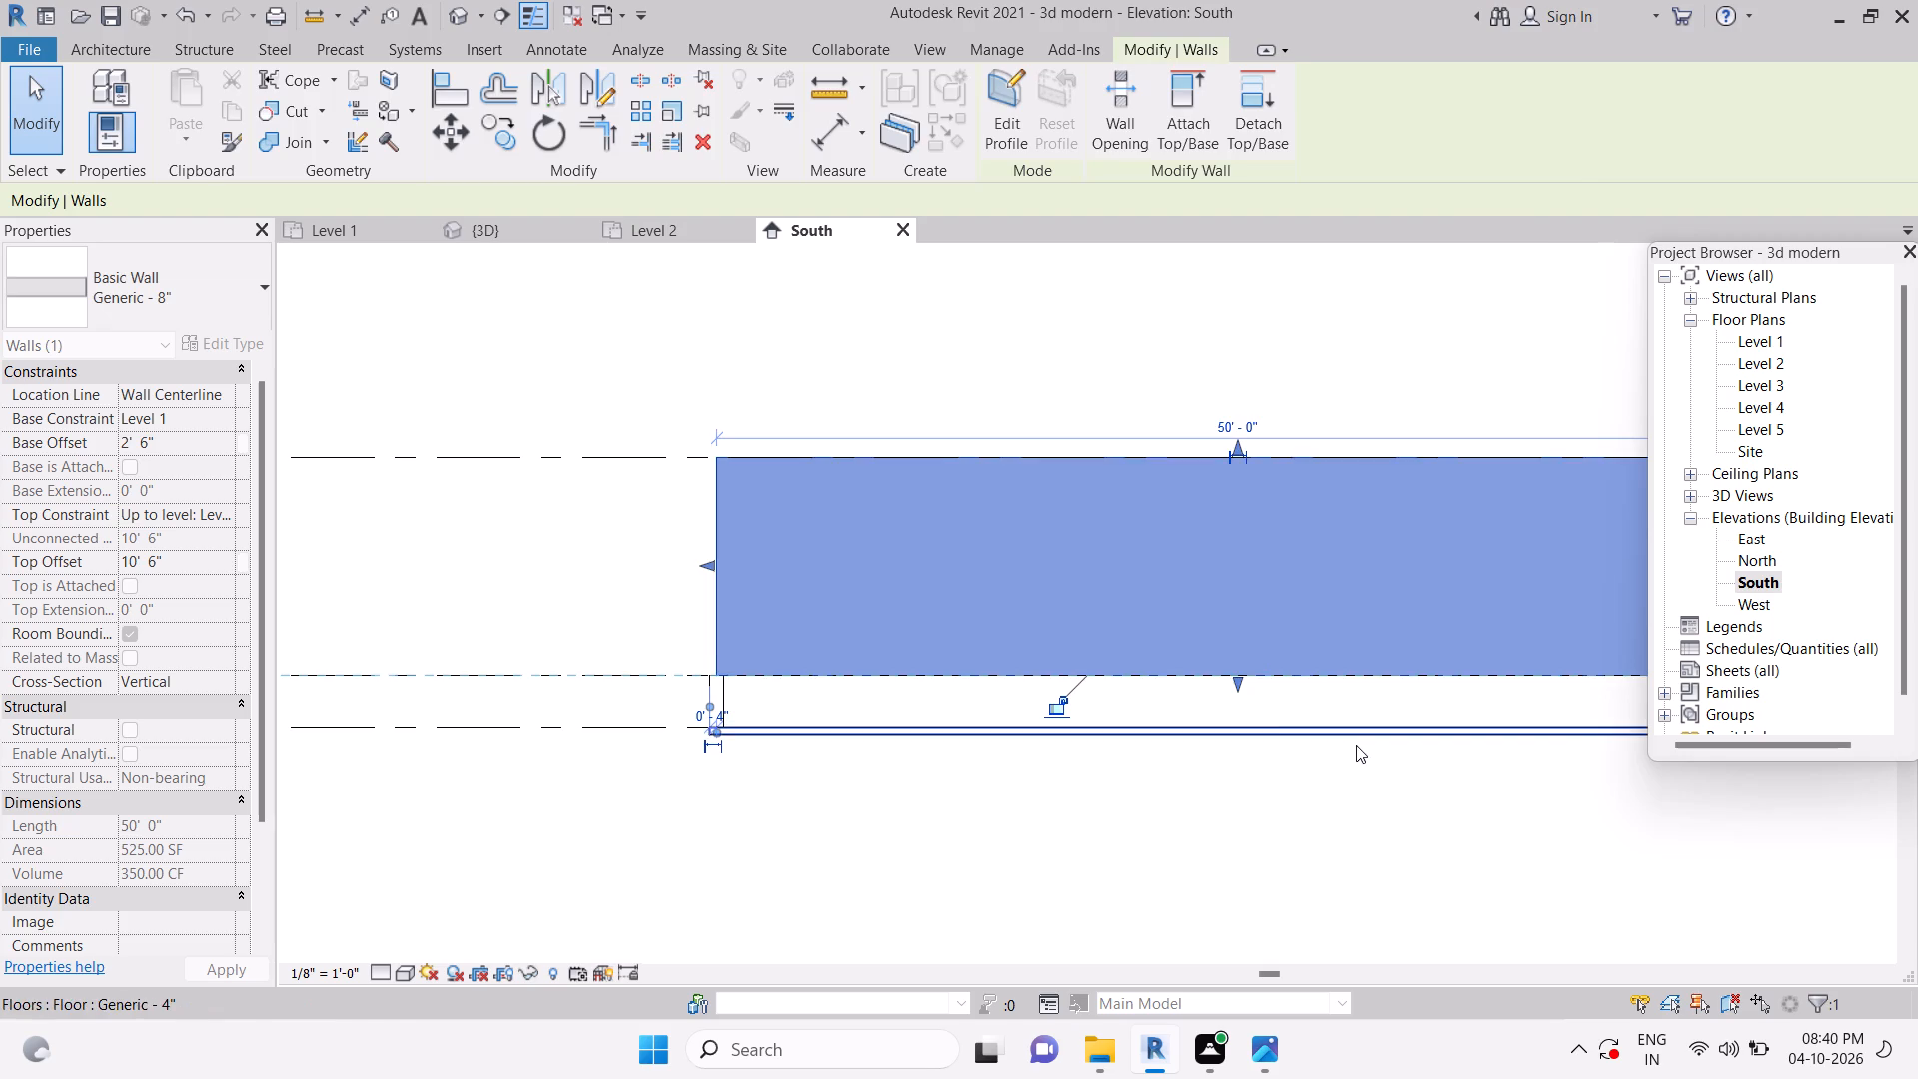
pyautogui.press('Escape')
pyautogui.press('Escape')
pyautogui.press('Escape')
# Stretch the 60' west side wall so its top meets Level 3 and its base meets Level 2.
pyautogui.scroll(3, 770, 677)
pyautogui.press('Escape')
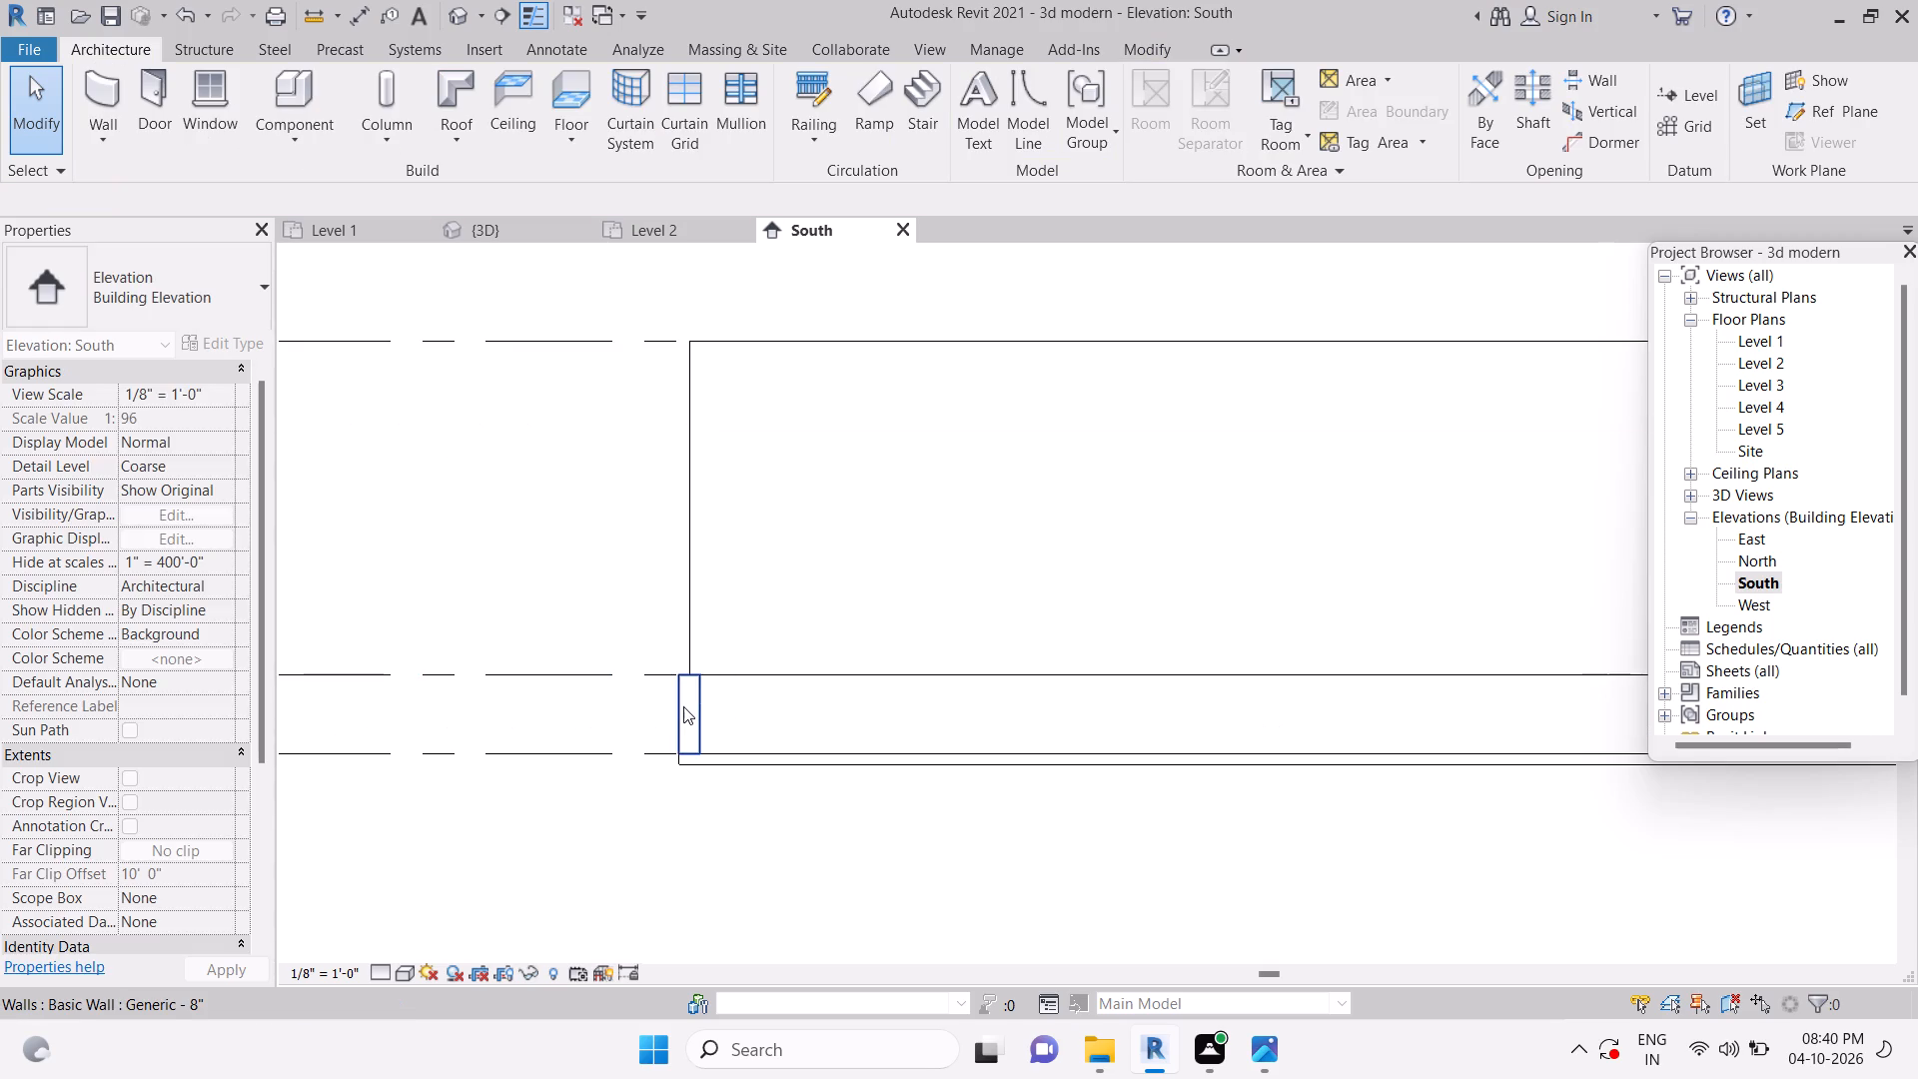
pyautogui.click(683, 706)
pyautogui.moveTo(691, 670); pyautogui.dragTo(684, 402)
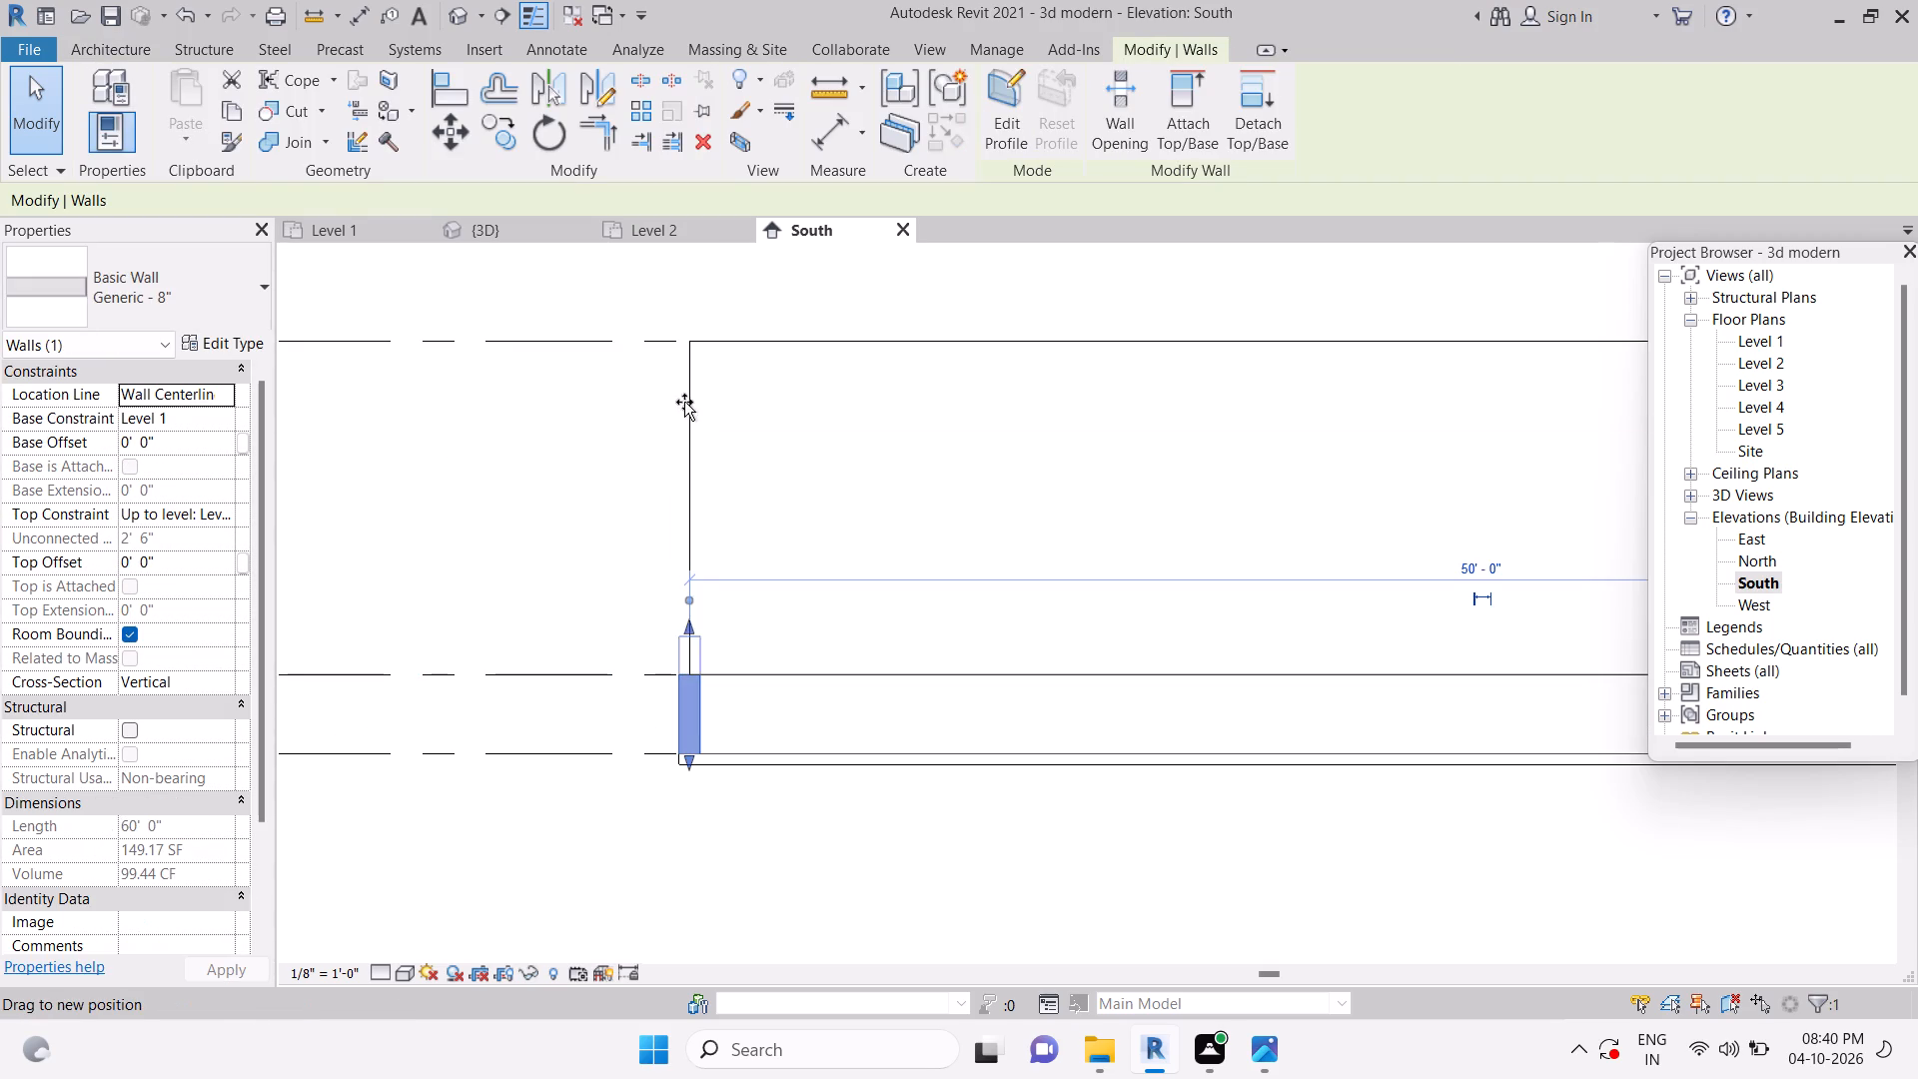
pyautogui.moveTo(684, 402); pyautogui.dragTo(684, 348)
pyautogui.moveTo(692, 764); pyautogui.dragTo(692, 686)
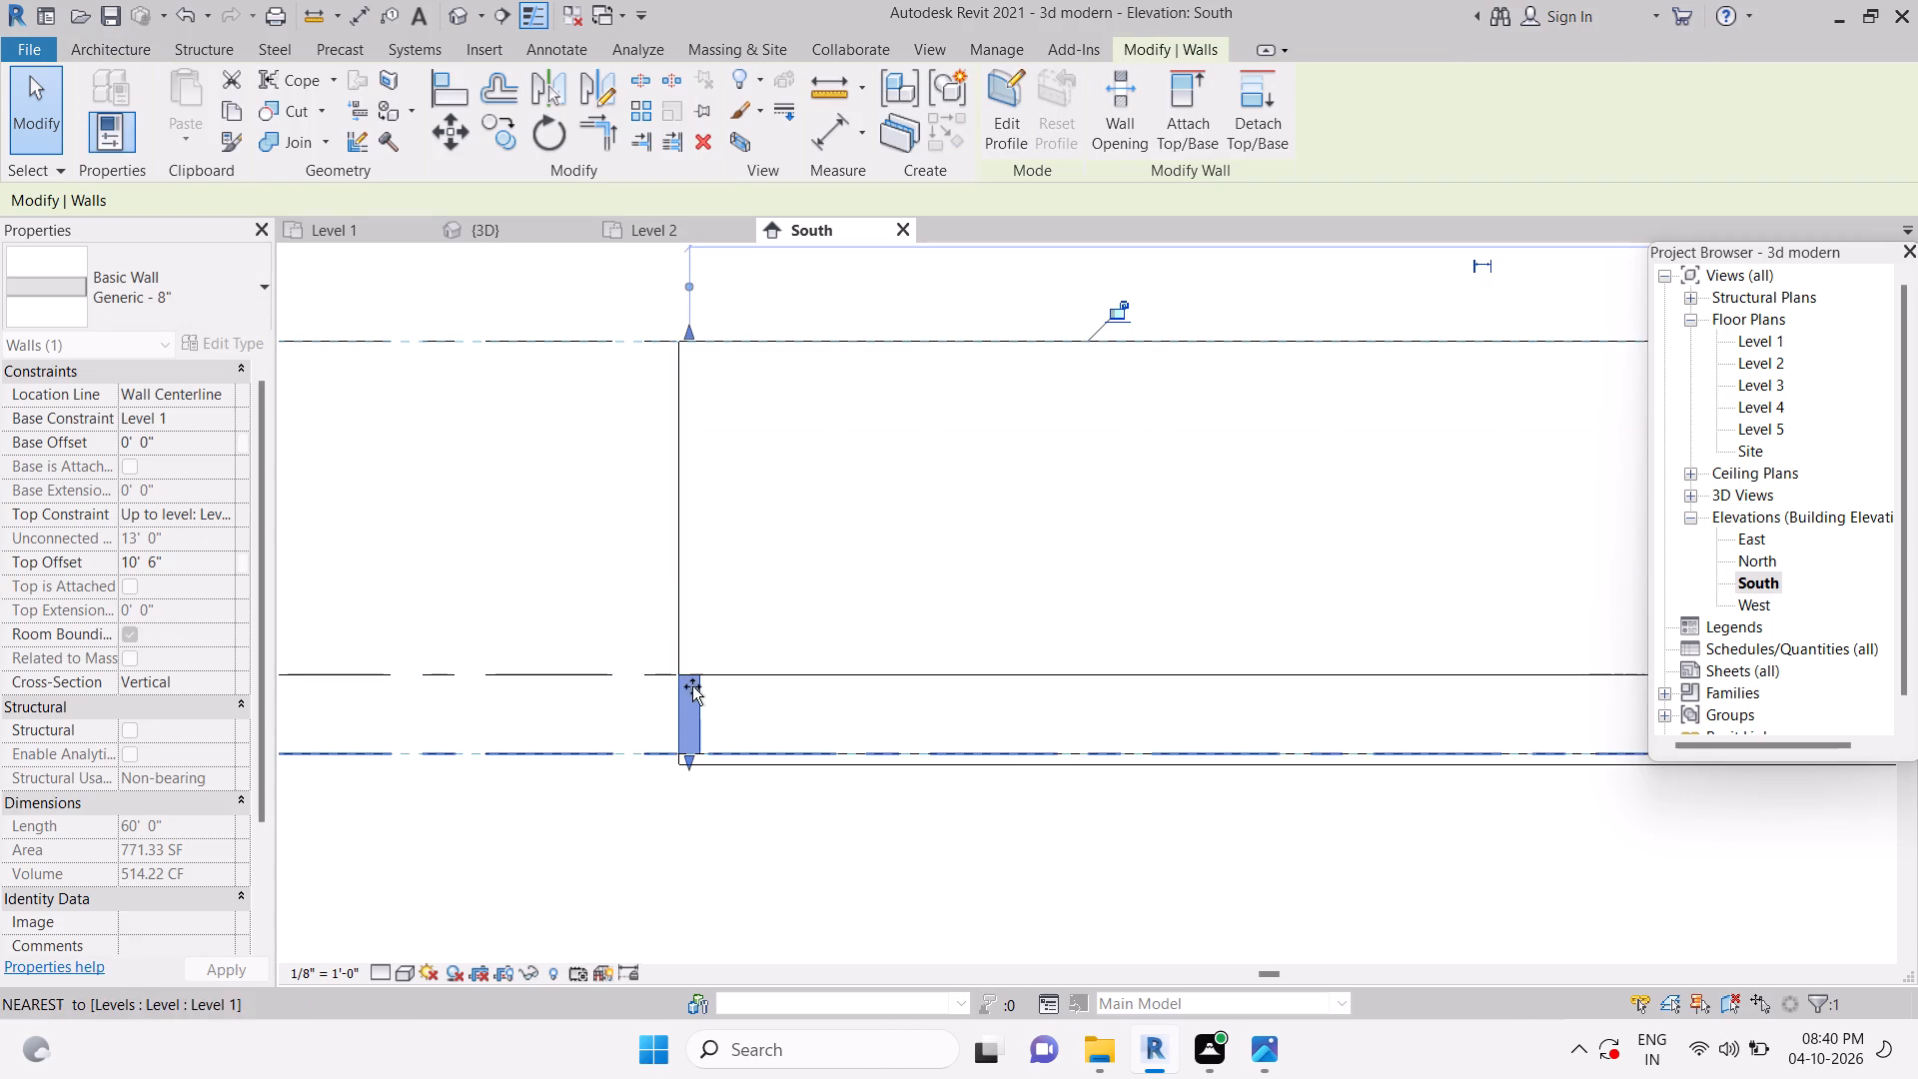
pyautogui.moveTo(692, 686); pyautogui.dragTo(693, 669)
pyautogui.press('Escape')
pyautogui.press('Escape')
pyautogui.press('Escape')
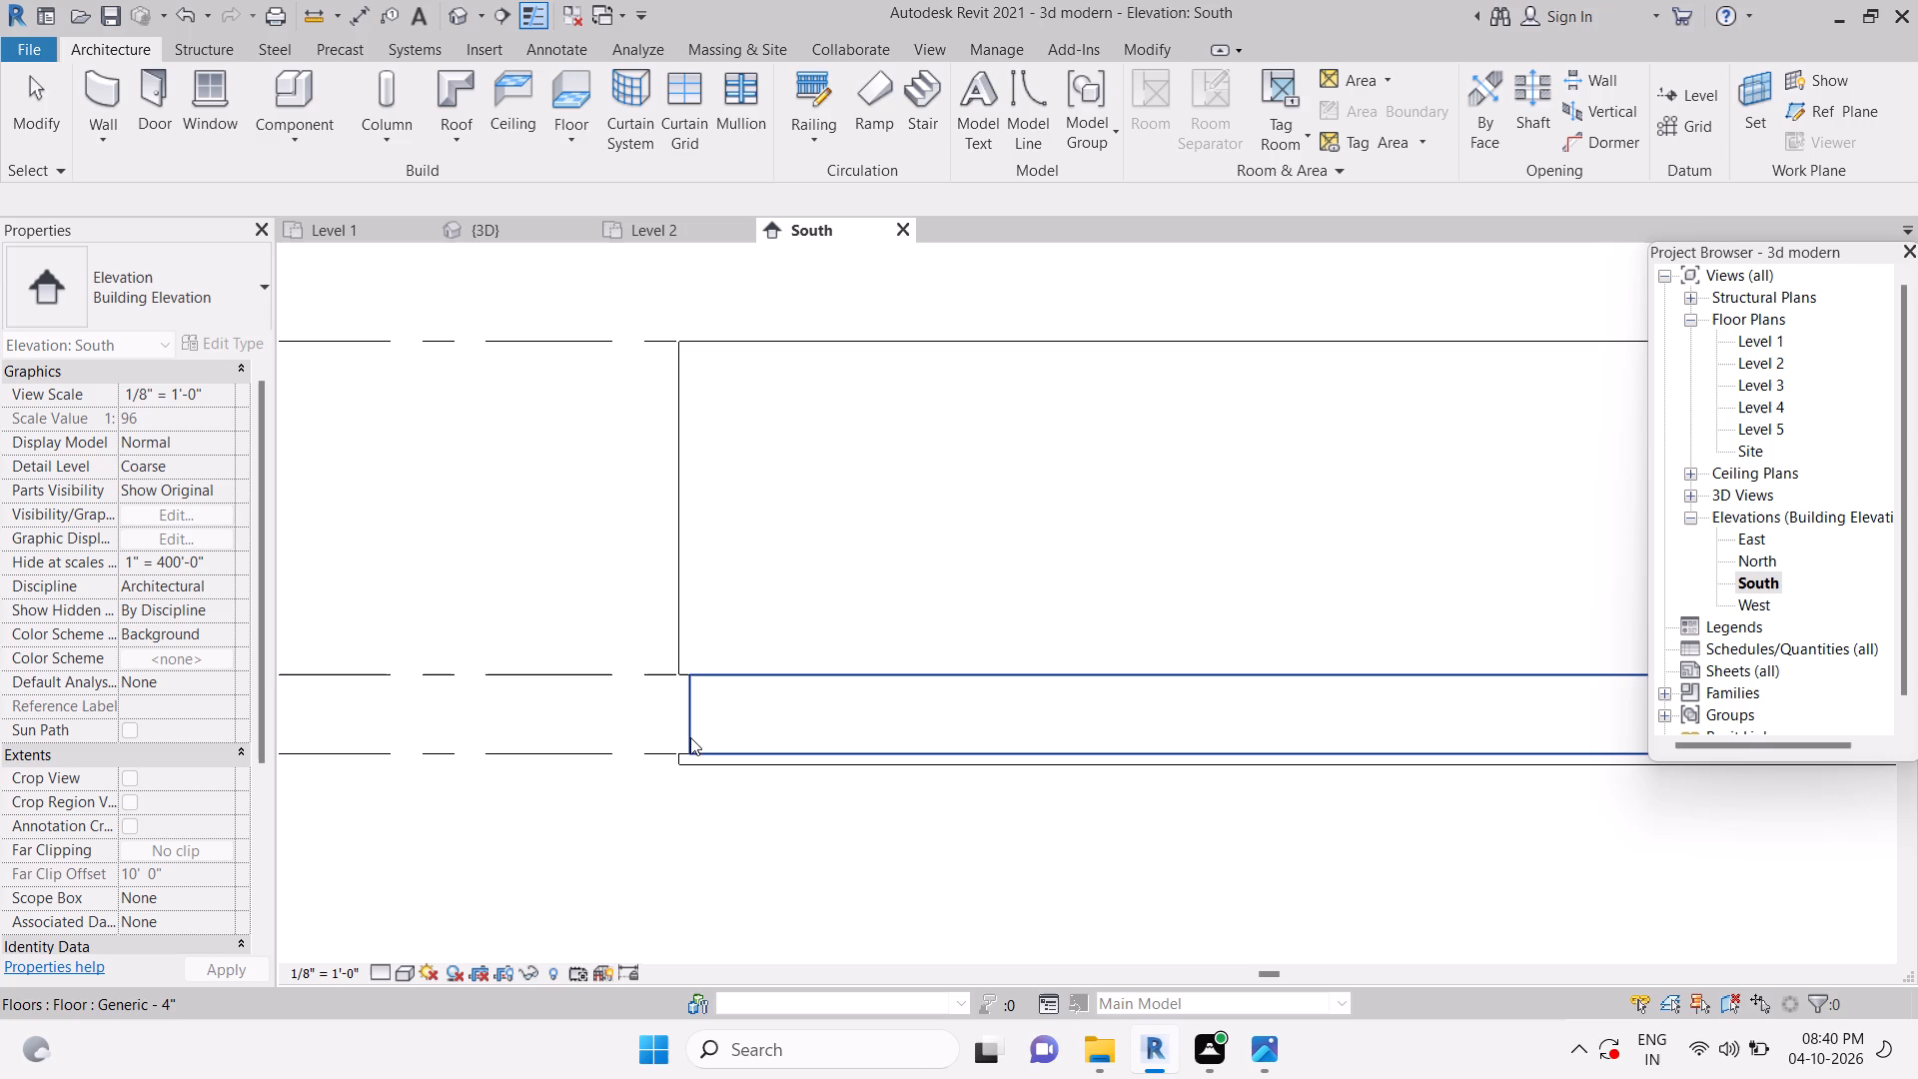
# Stretch the rear 50' wall so its top meets Level 3 and its base meets Level 2.
pyautogui.click(689, 728)
pyautogui.scroll(-5, 1138, 698)
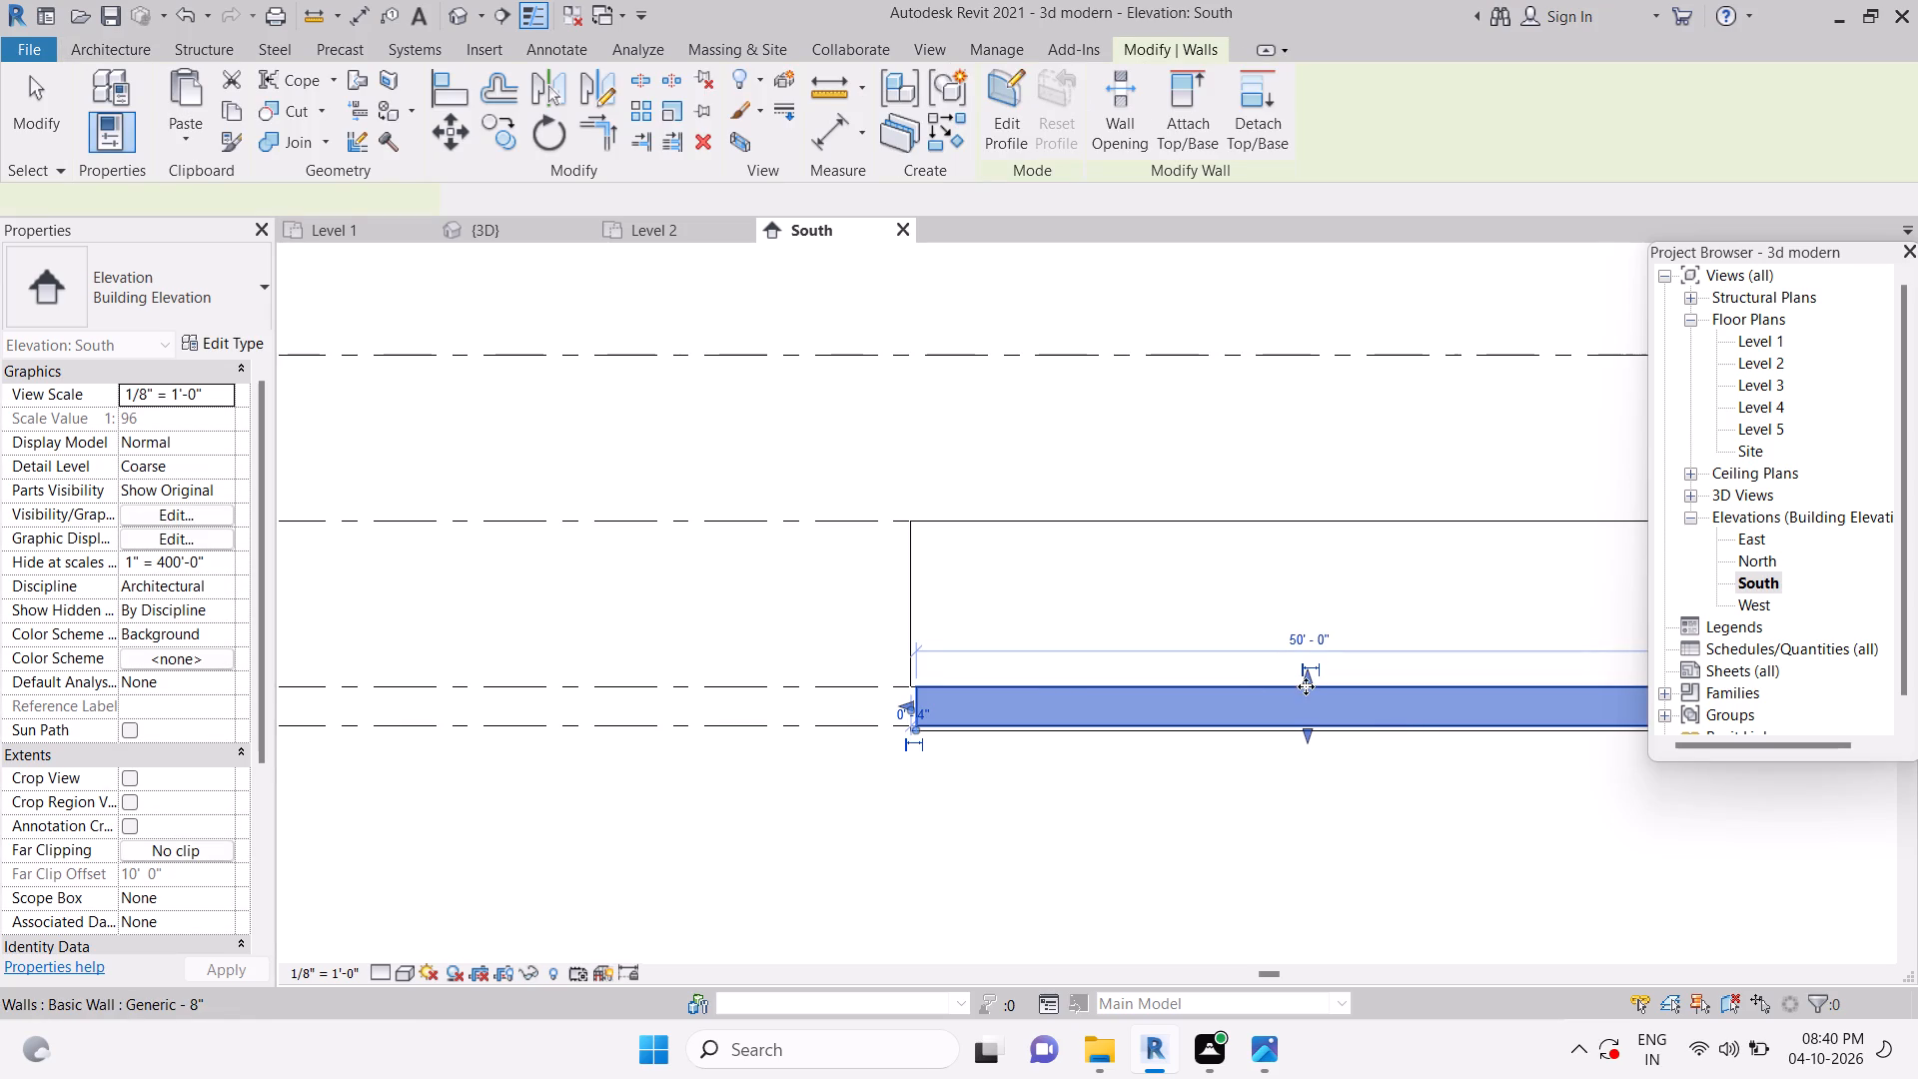
pyautogui.moveTo(1310, 681); pyautogui.dragTo(1314, 526)
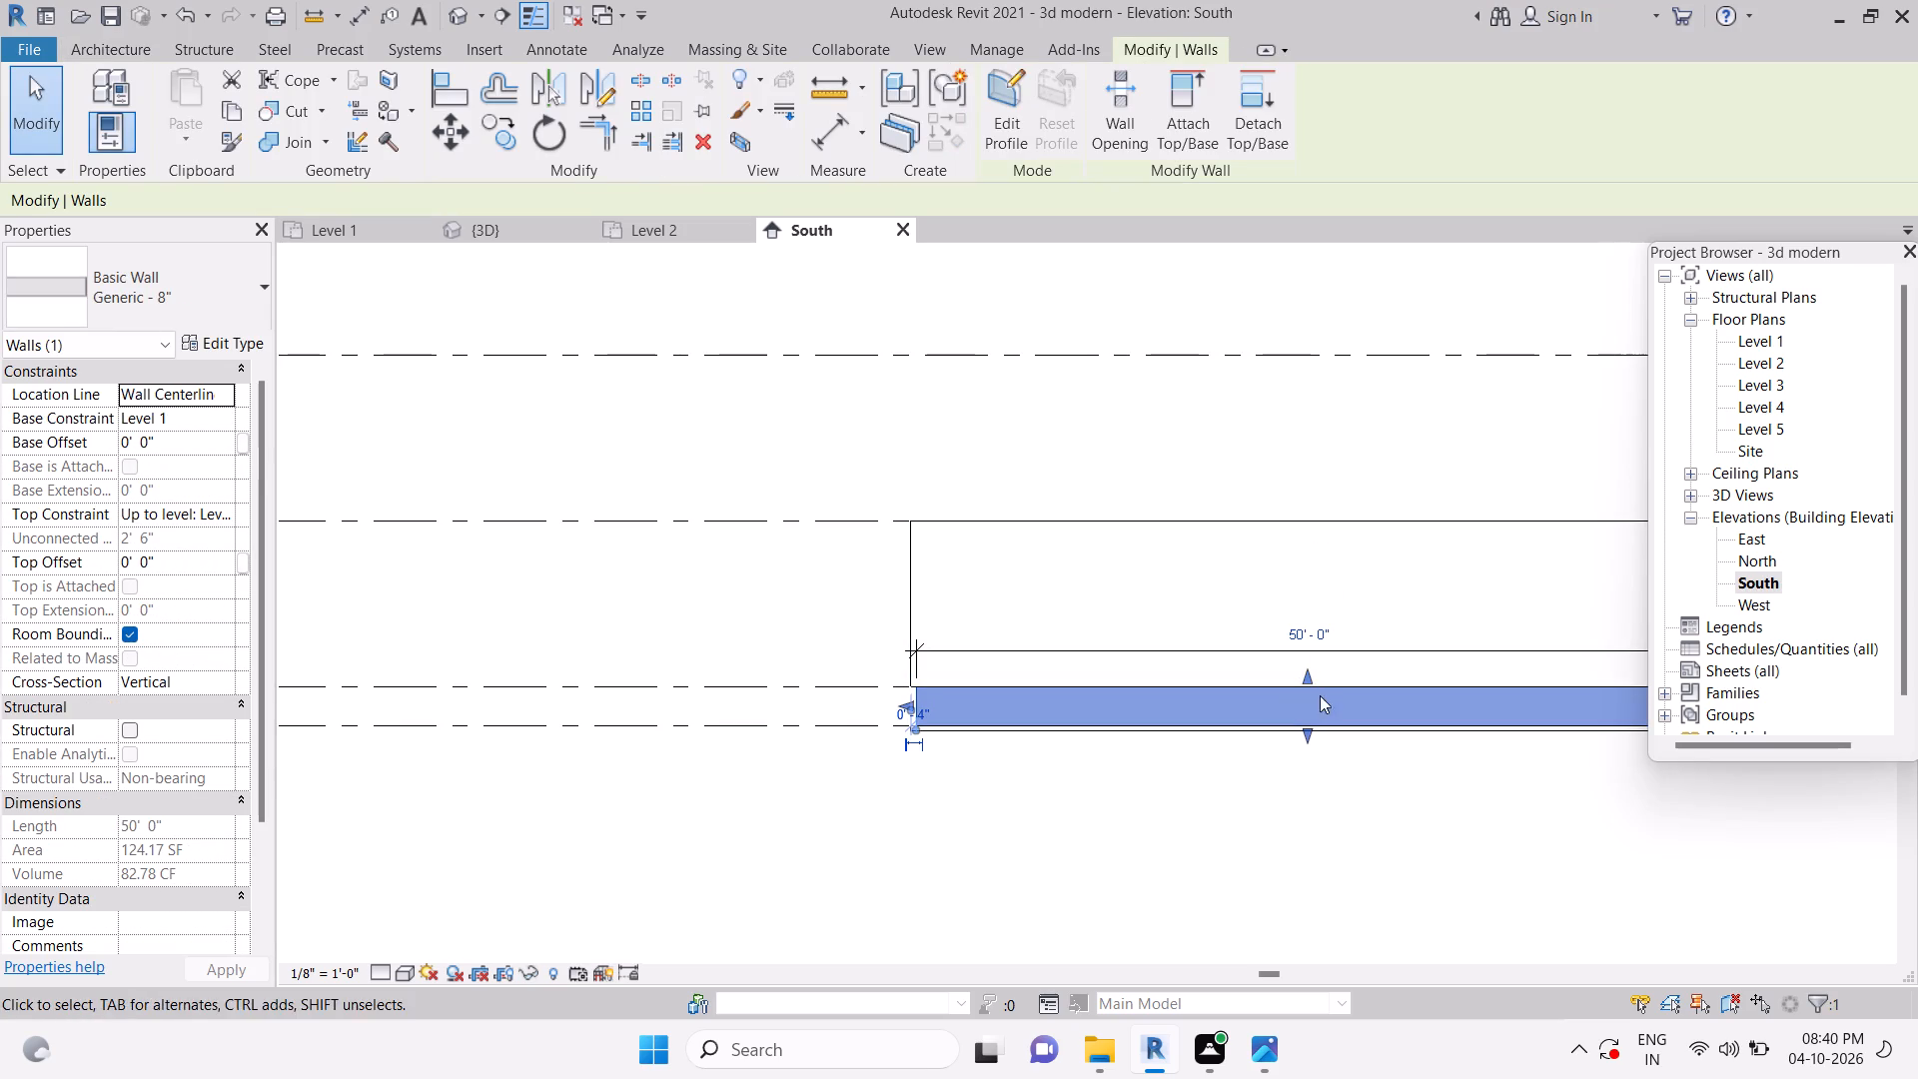
pyautogui.moveTo(1306, 680); pyautogui.dragTo(1284, 529)
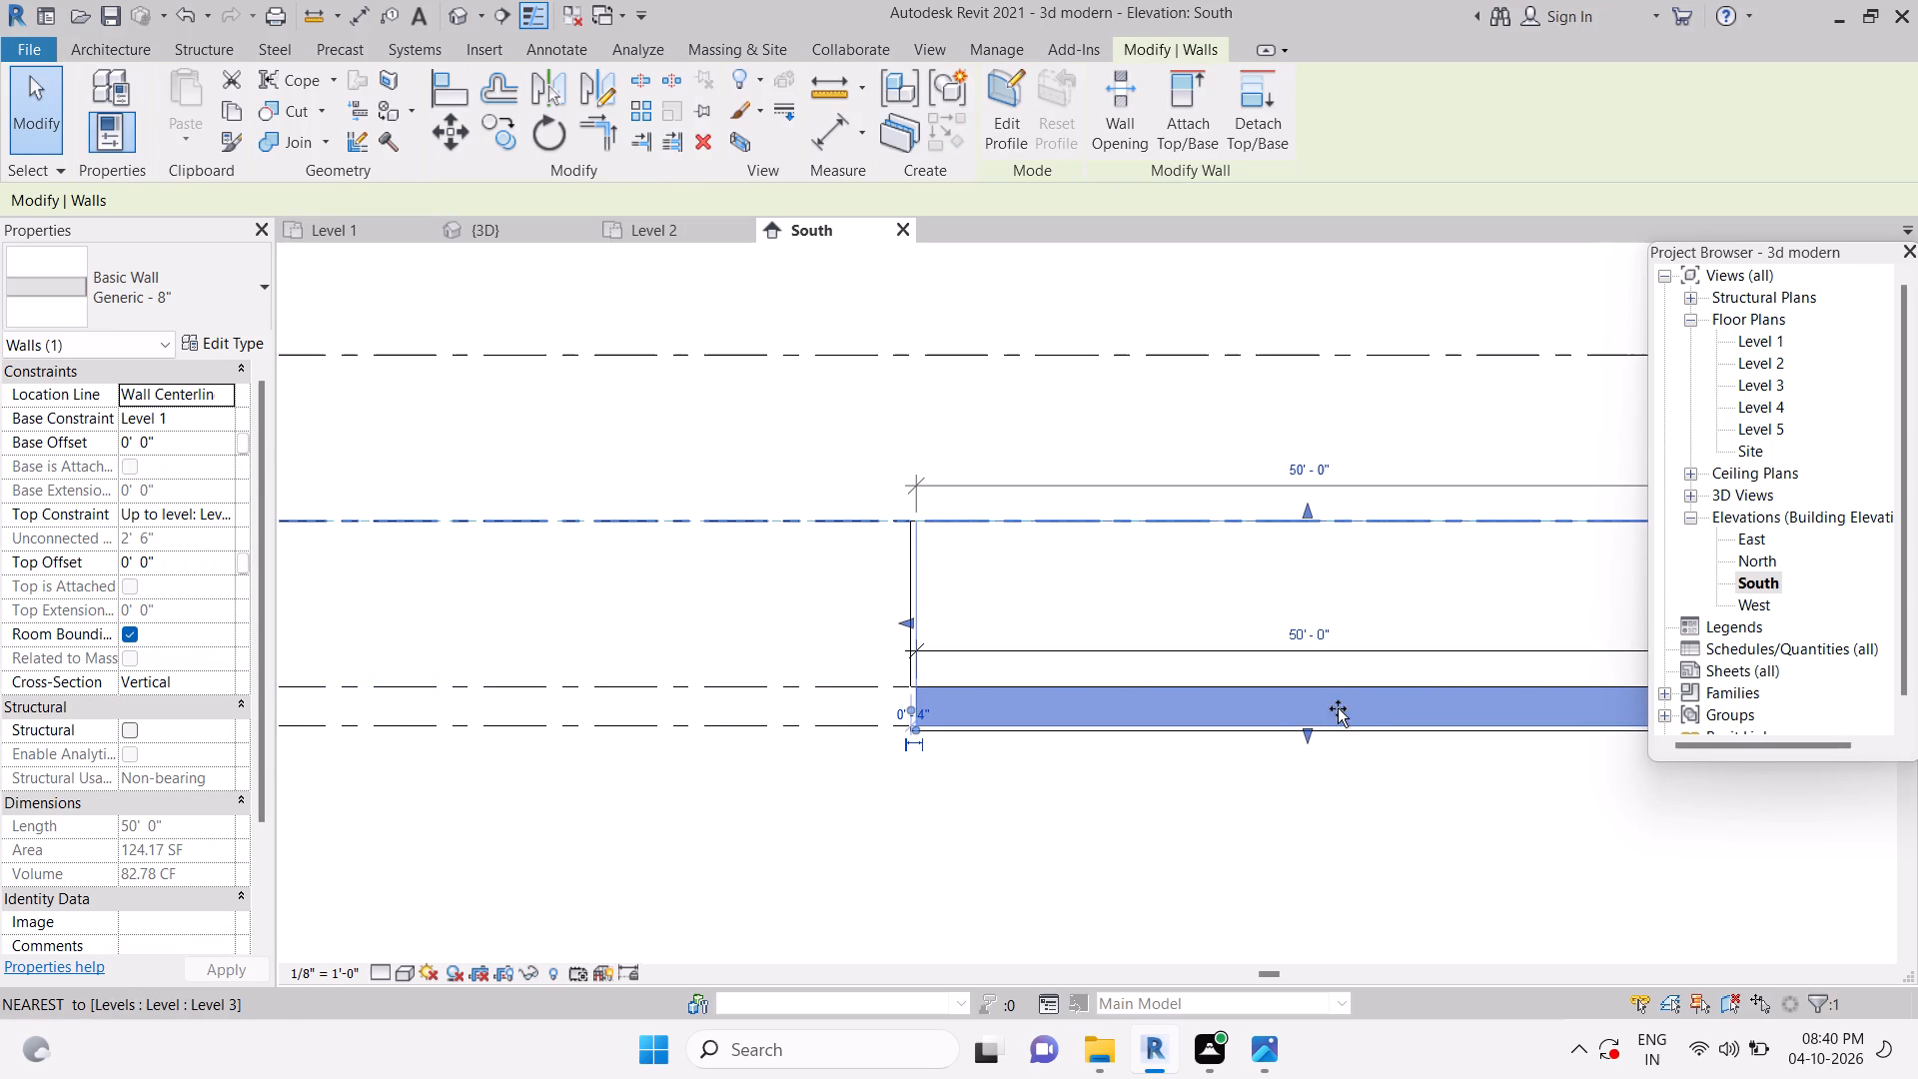
pyautogui.moveTo(1304, 740); pyautogui.dragTo(1303, 686)
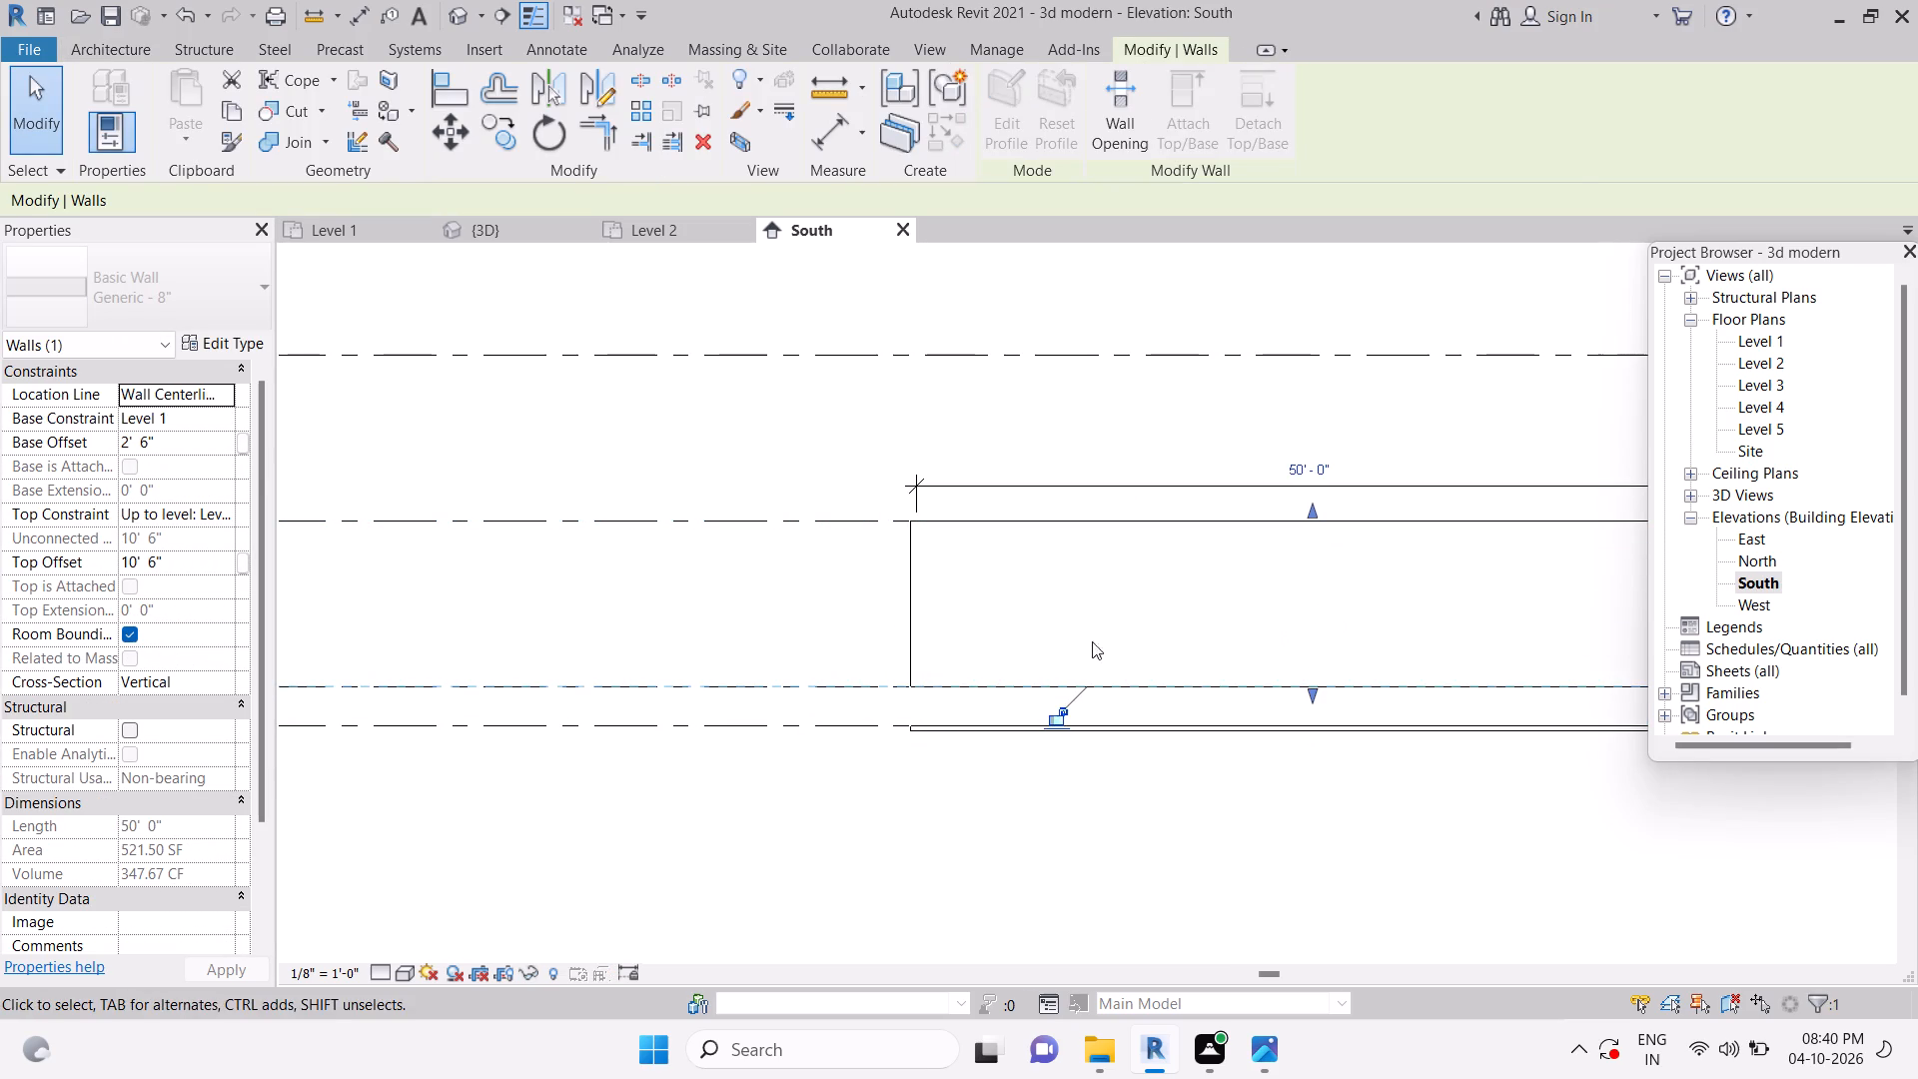
pyautogui.press('Escape')
pyautogui.press('Escape')
pyautogui.press('Escape')
# Switch to the 3D view and examine the walls and floor from several sides for any wall still at its original height.
pyautogui.click(933, 738)
pyautogui.scroll(-4, 1266, 778)
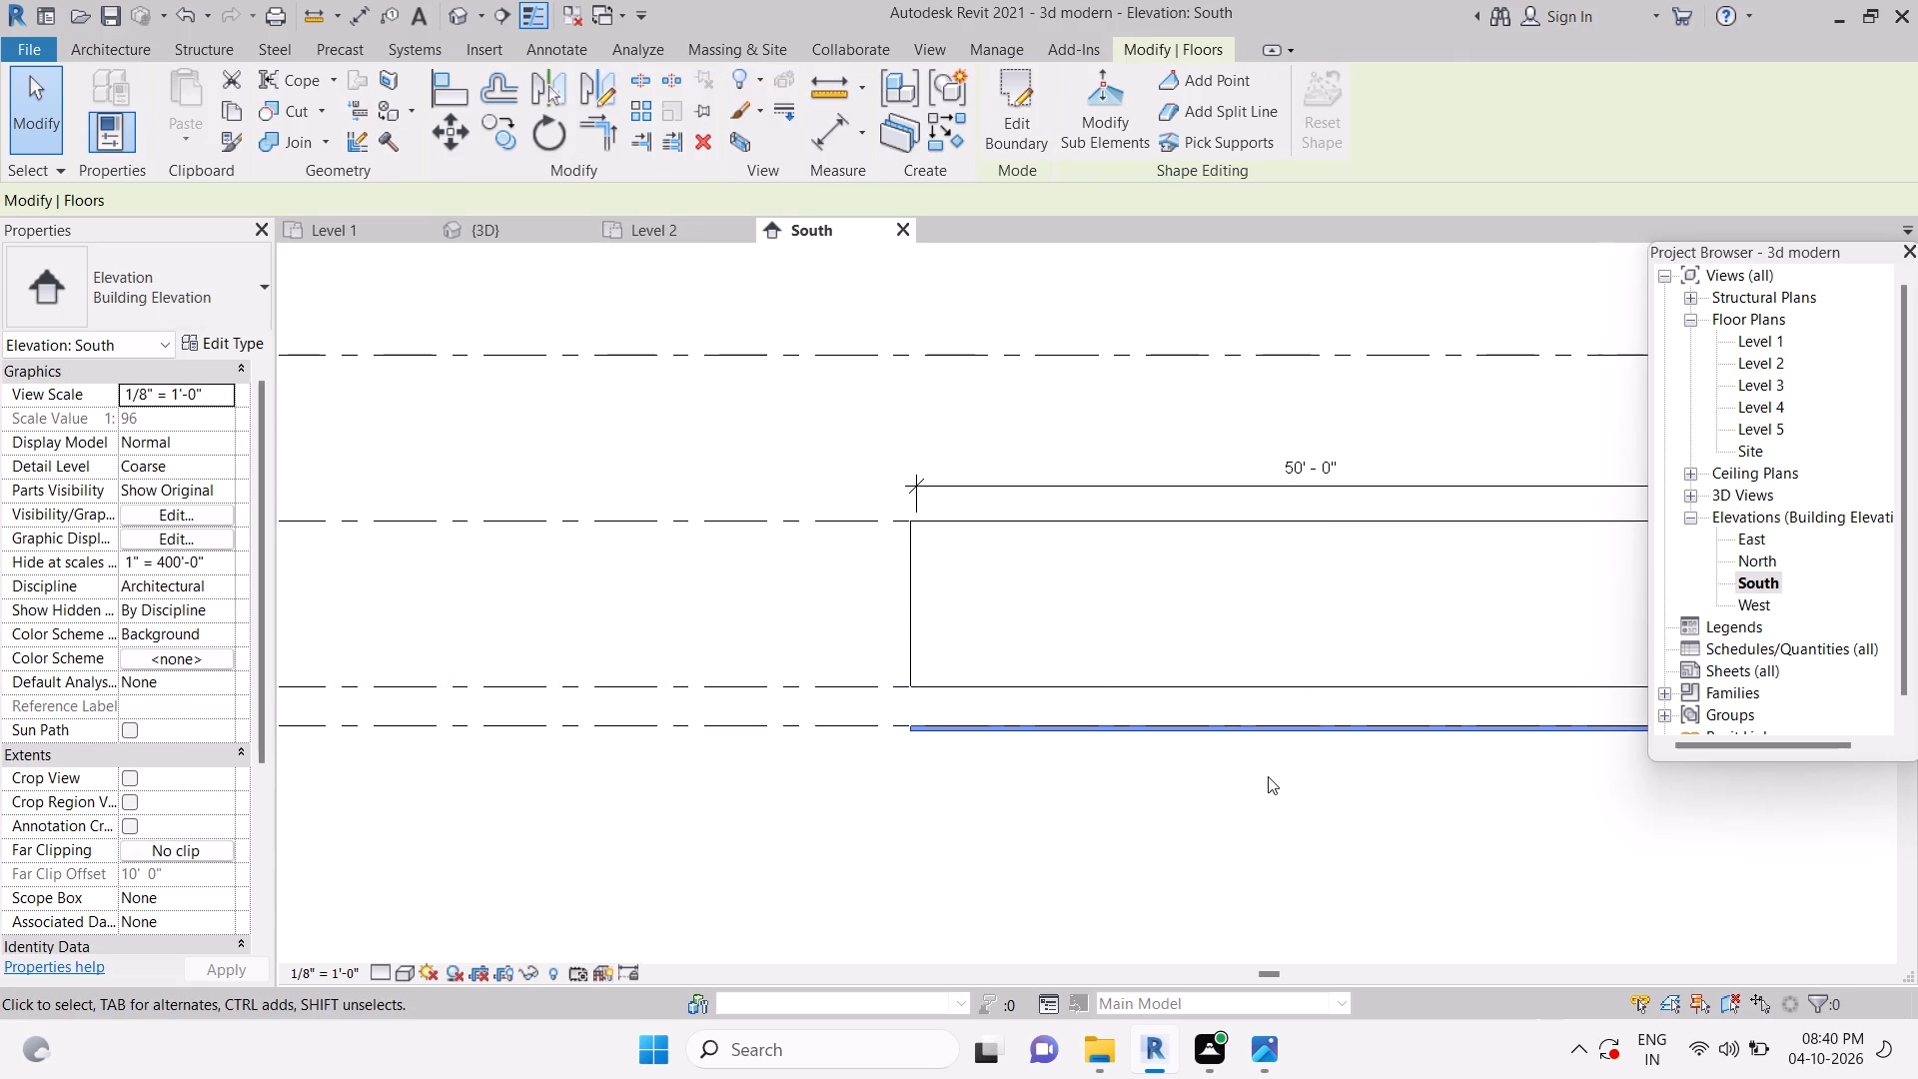
pyautogui.moveTo(1448, 817); pyautogui.dragTo(1171, 816, button='middle')
pyautogui.press('Escape')
pyautogui.press('Escape')
pyautogui.press('Escape')
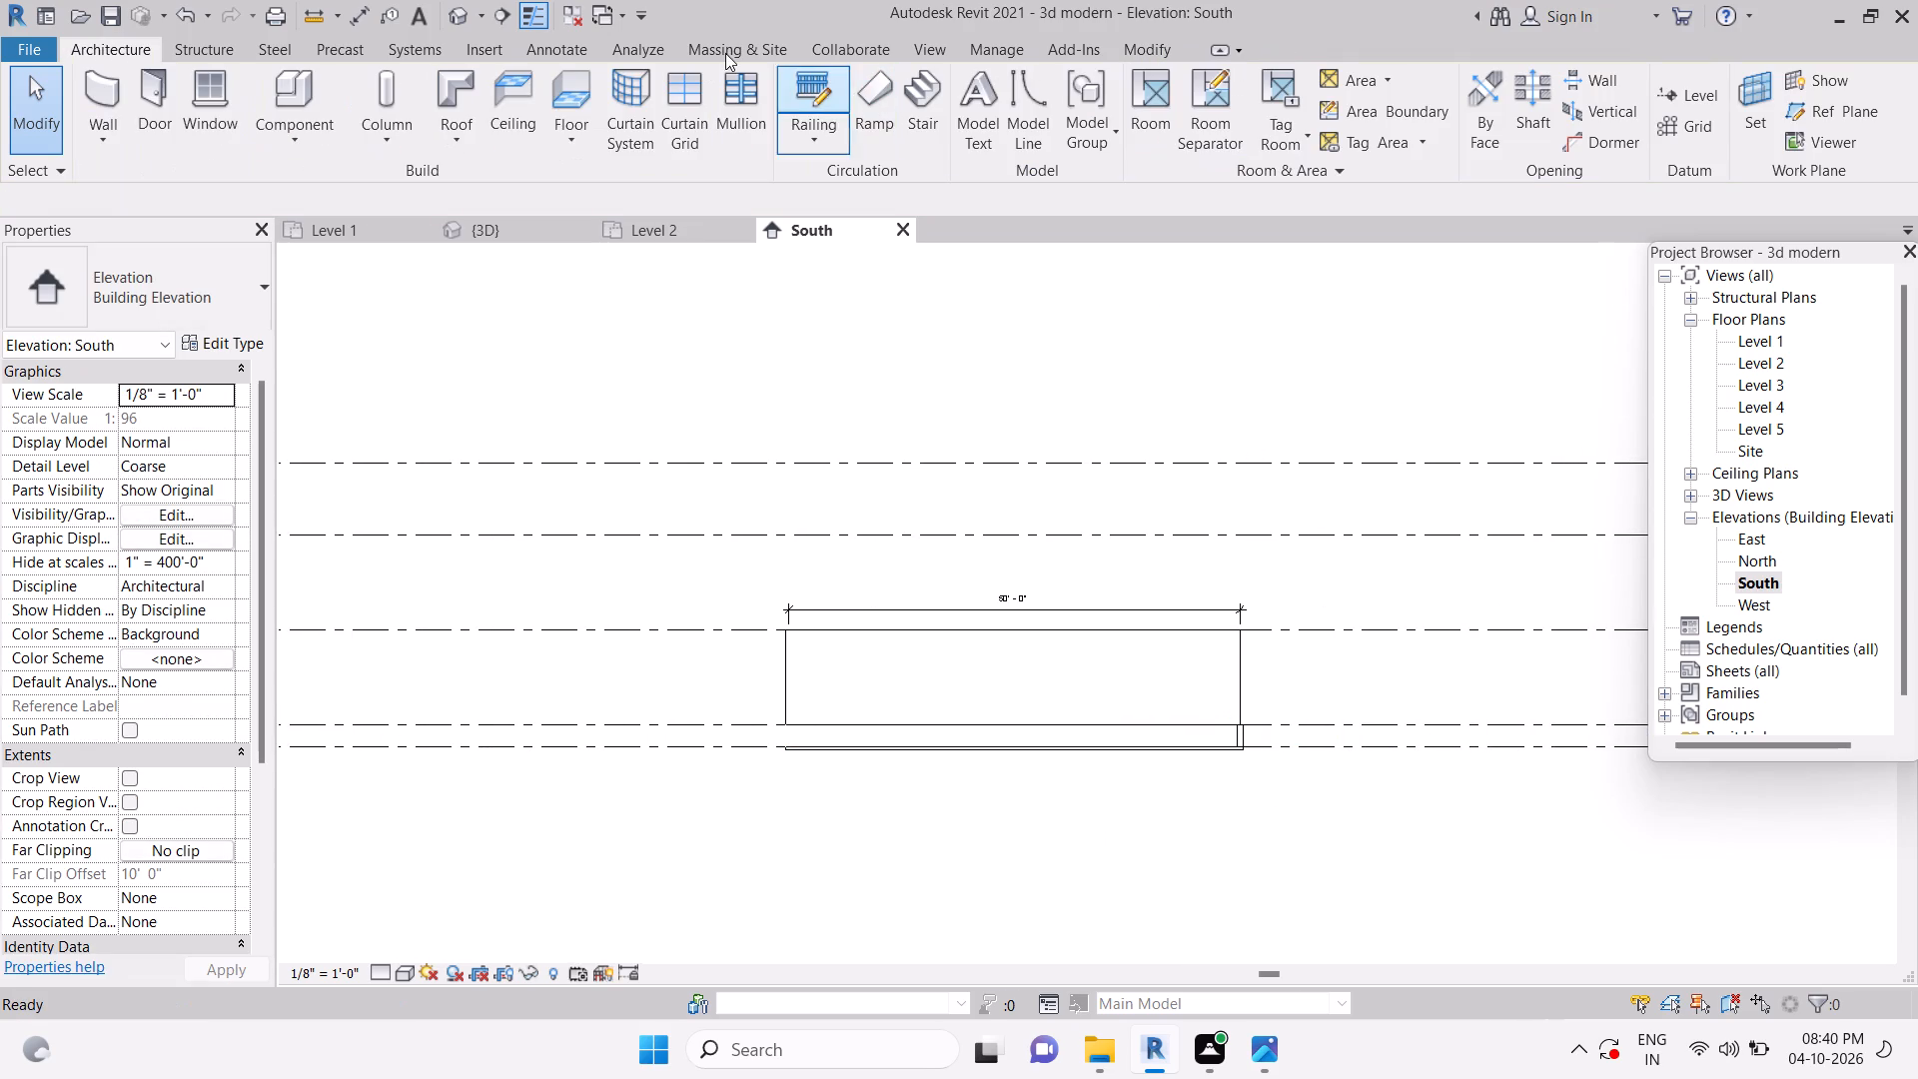
pyautogui.click(464, 11)
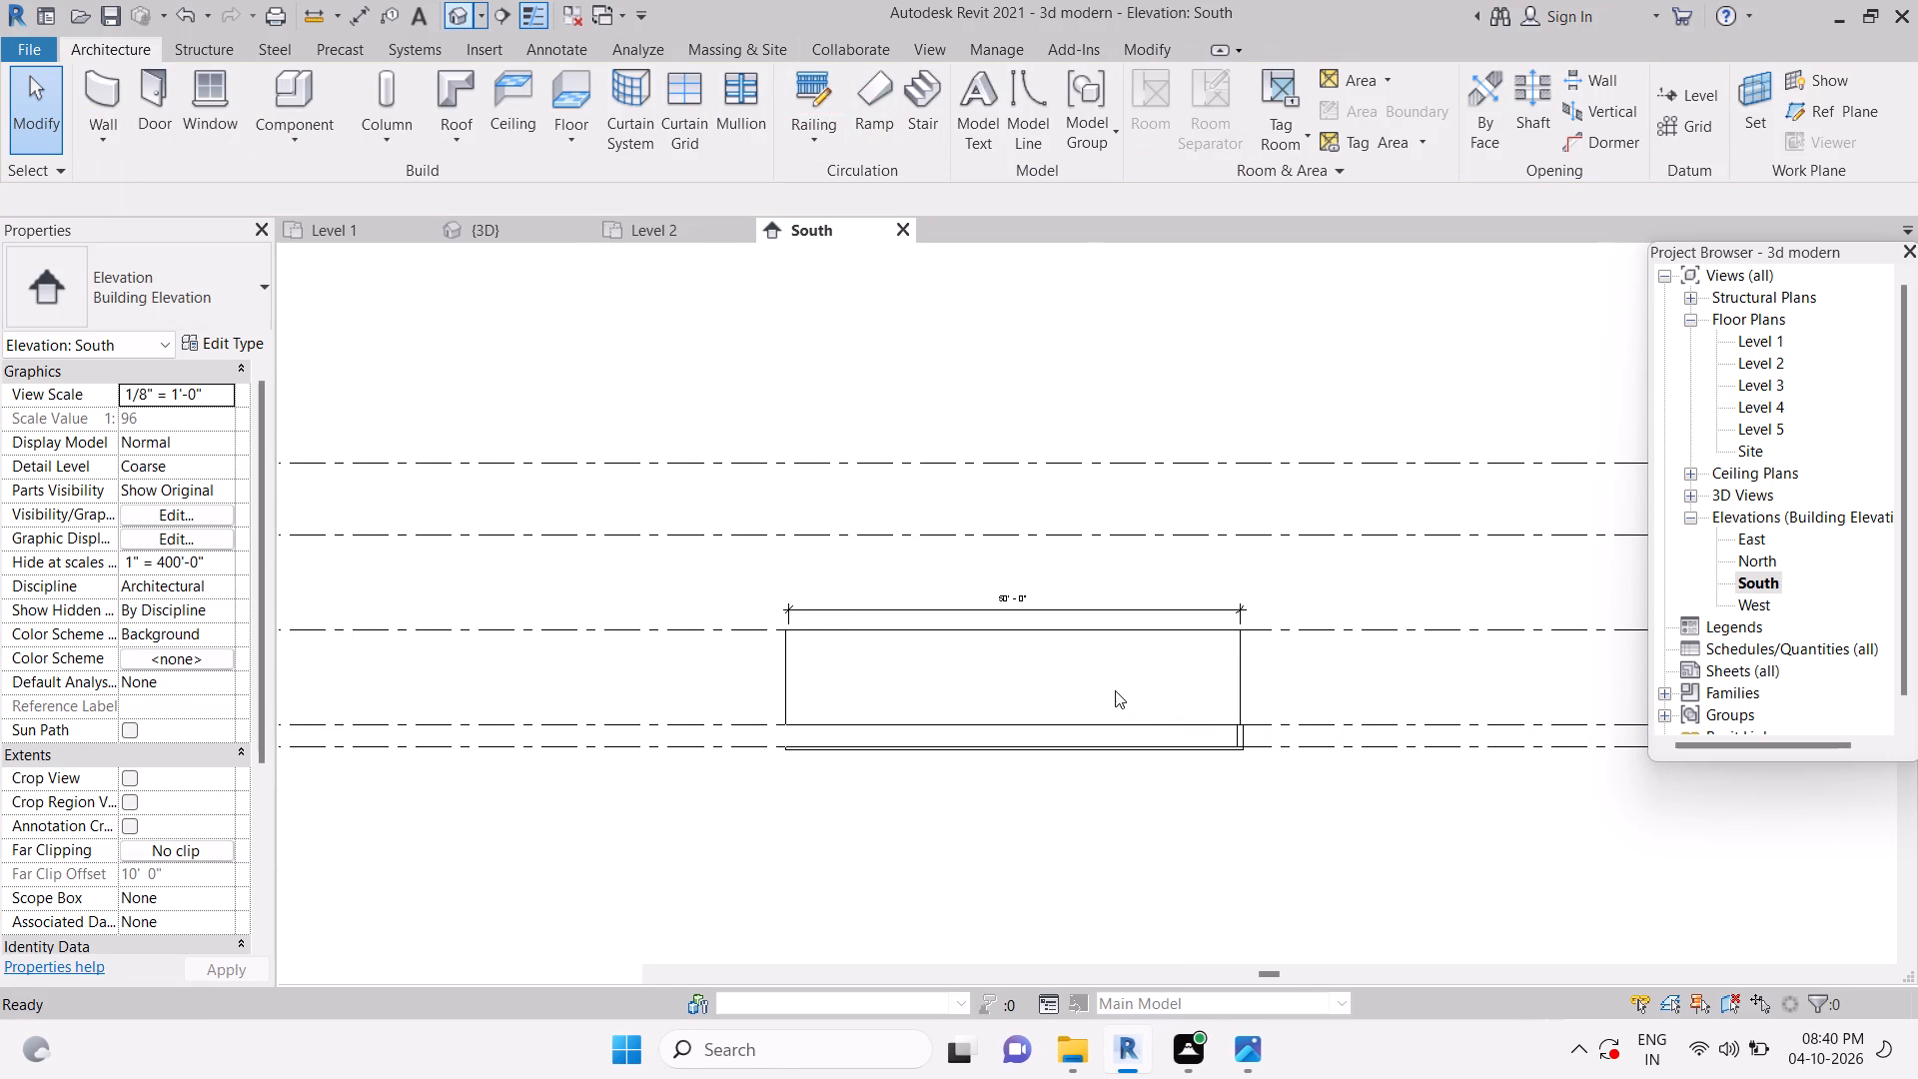
pyautogui.keyDown('shift'); pyautogui.moveTo(1184, 819); pyautogui.dragTo(1280, 823, button='middle'); pyautogui.keyUp('shift')
pyautogui.press('Escape')
pyautogui.press('Escape')
pyautogui.scroll(5, 966, 714)
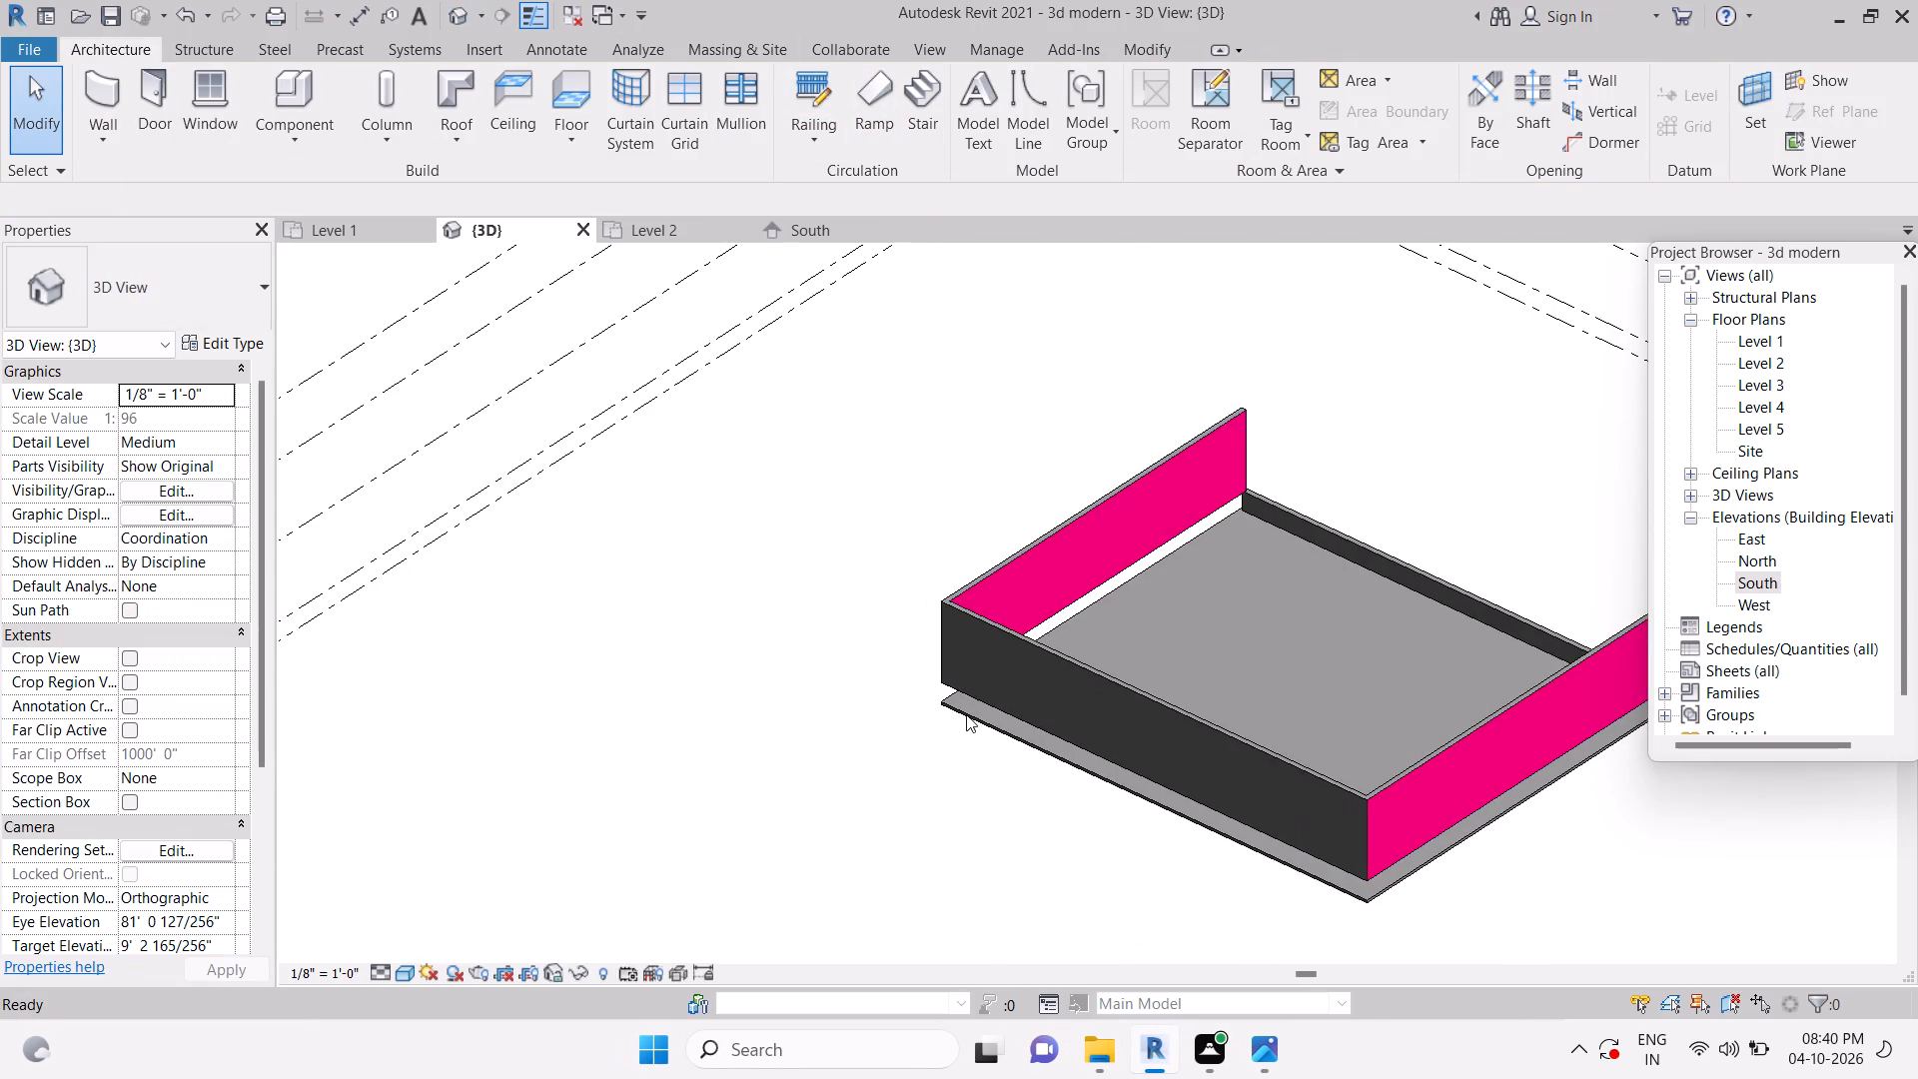
pyautogui.scroll(1, 966, 714)
pyautogui.scroll(-5, 1134, 775)
pyautogui.keyDown('shift'); pyautogui.moveTo(1333, 867); pyautogui.dragTo(1390, 781, button='middle'); pyautogui.keyUp('shift')
pyautogui.keyDown('shift'); pyautogui.moveTo(1497, 882); pyautogui.dragTo(1256, 853, button='middle'); pyautogui.keyUp('shift')
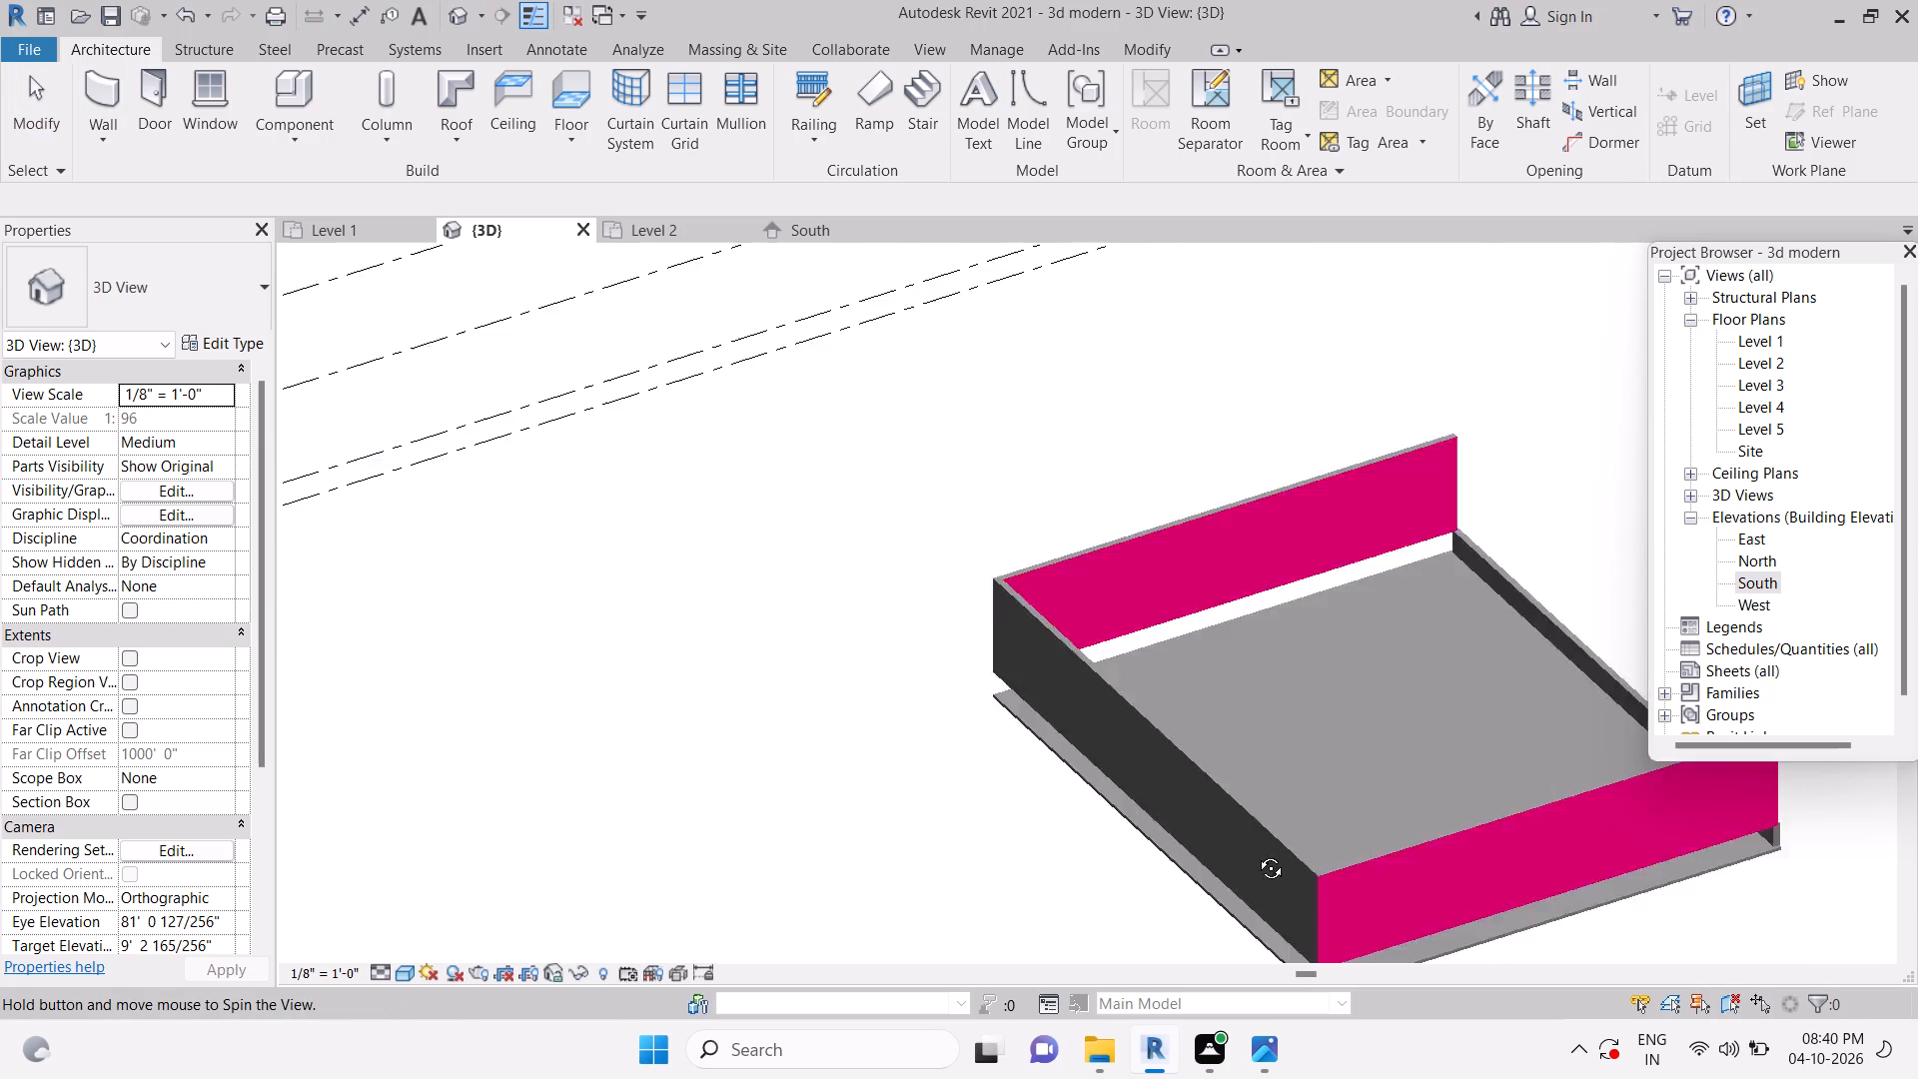
pyautogui.keyDown('shift'); pyautogui.moveTo(1256, 853); pyautogui.dragTo(1022, 769, button='middle'); pyautogui.keyUp('shift')
pyautogui.press('Escape')
pyautogui.keyDown('shift'); pyautogui.moveTo(1148, 892); pyautogui.dragTo(1137, 727, button='middle'); pyautogui.keyUp('shift')
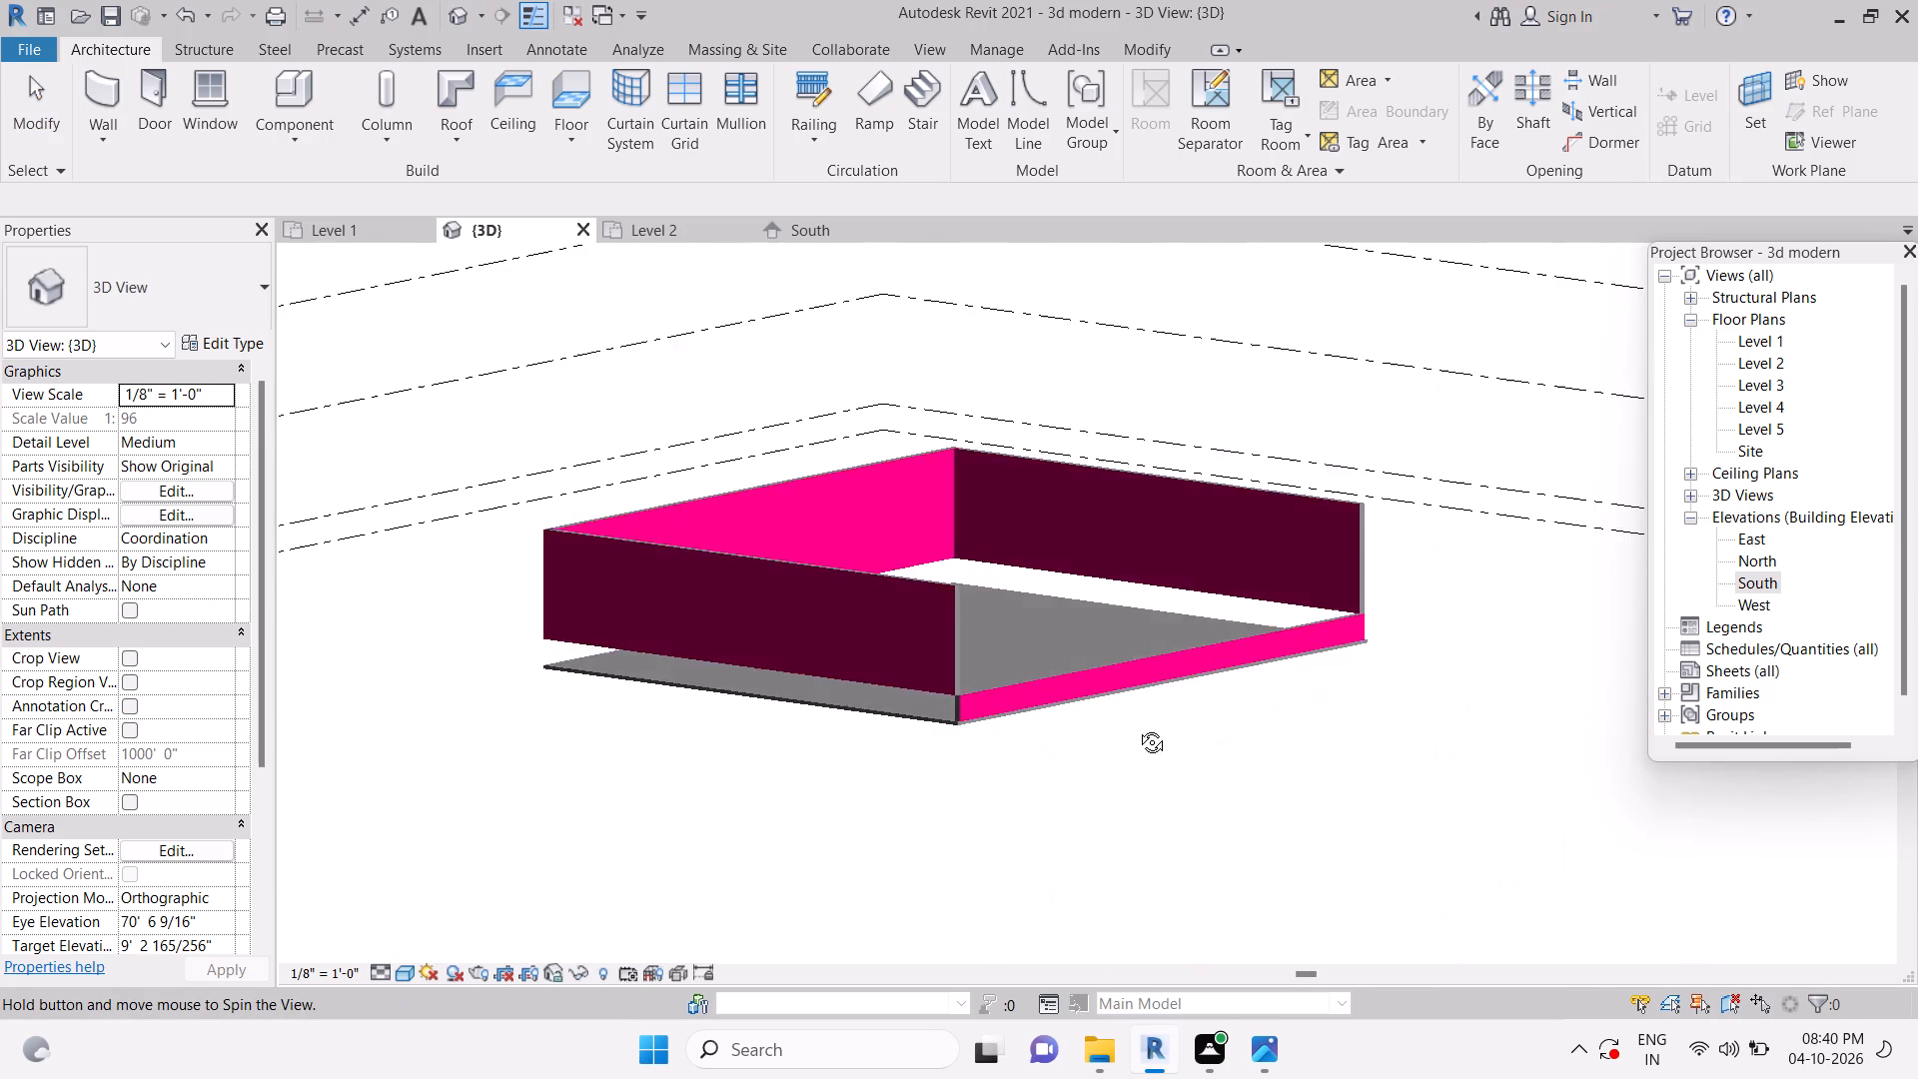
pyautogui.keyDown('shift'); pyautogui.moveTo(1137, 727); pyautogui.dragTo(1156, 678, button='middle'); pyautogui.keyUp('shift')
pyautogui.press('Escape')
# Stretch the remaining 60' east side wall in the South elevation so it spans from Level 2 up to Level 3.
pyautogui.click(1060, 625)
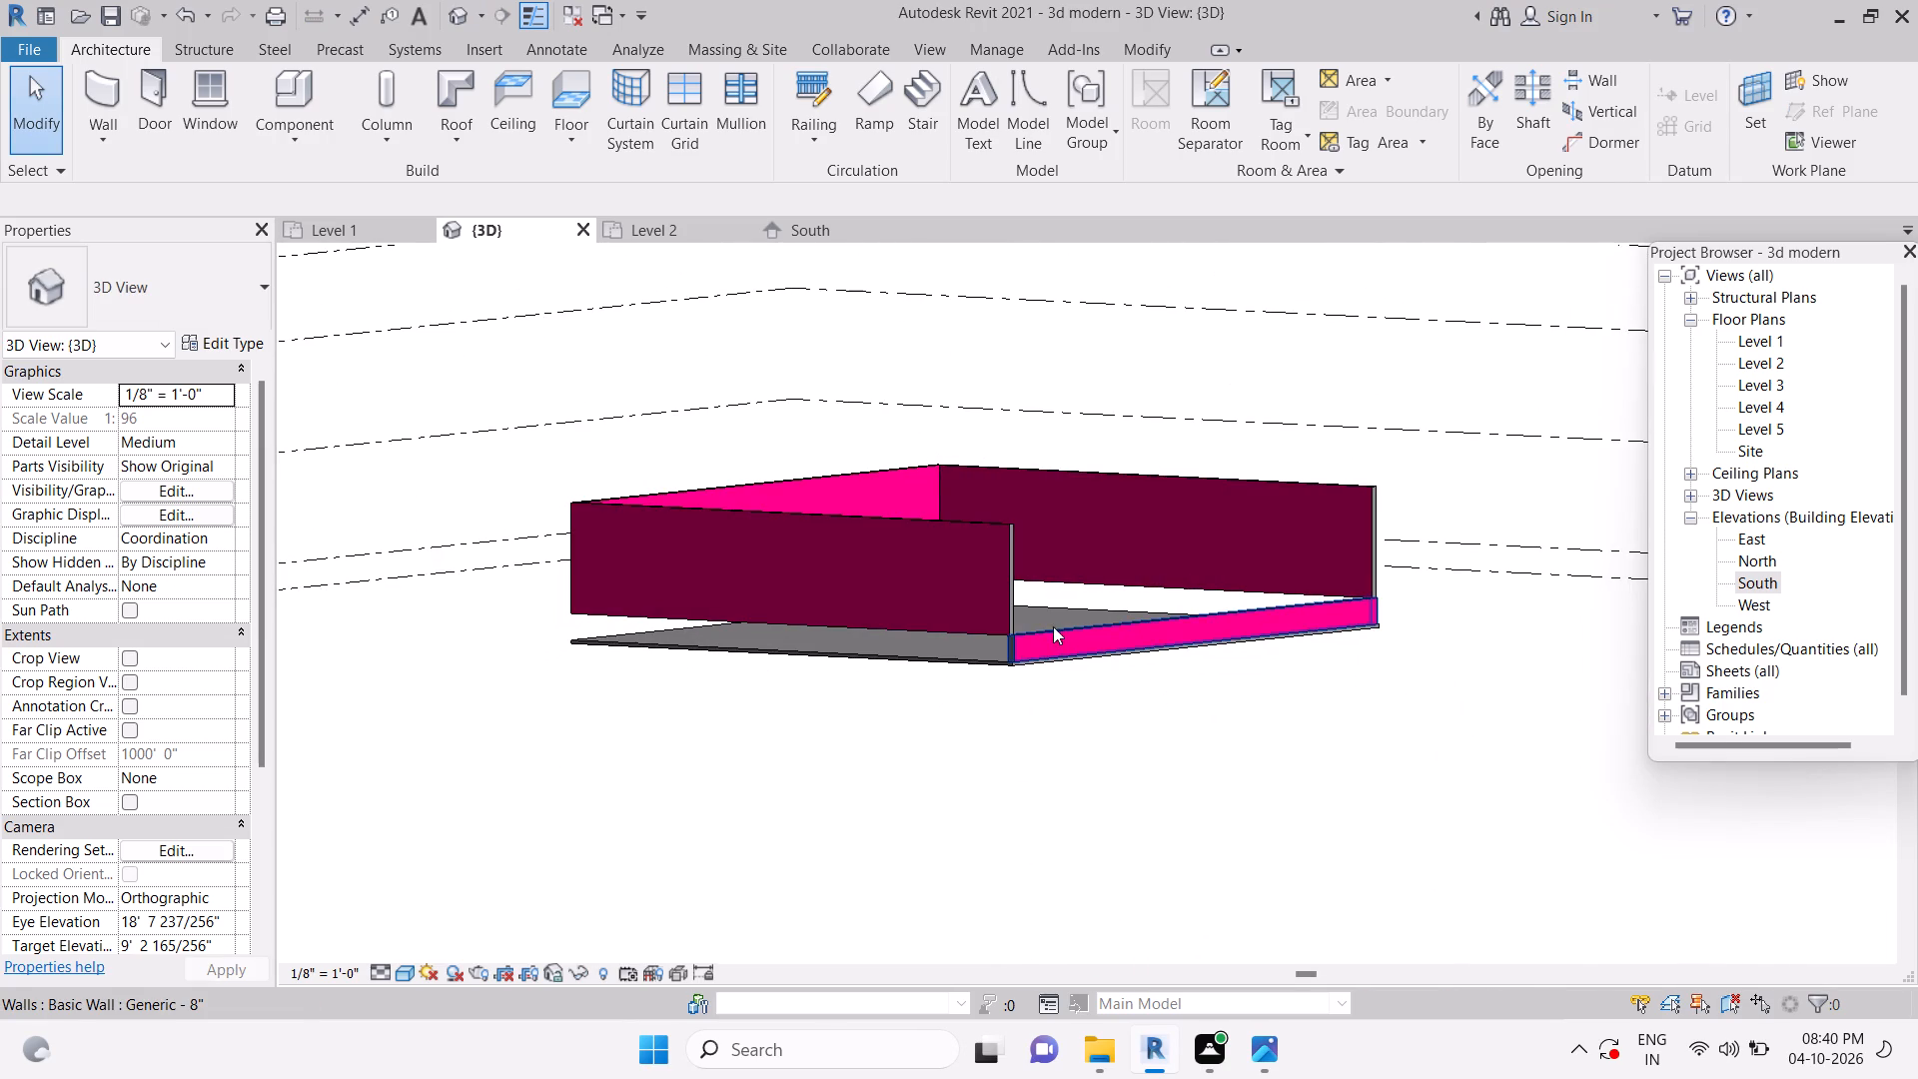
pyautogui.click(805, 223)
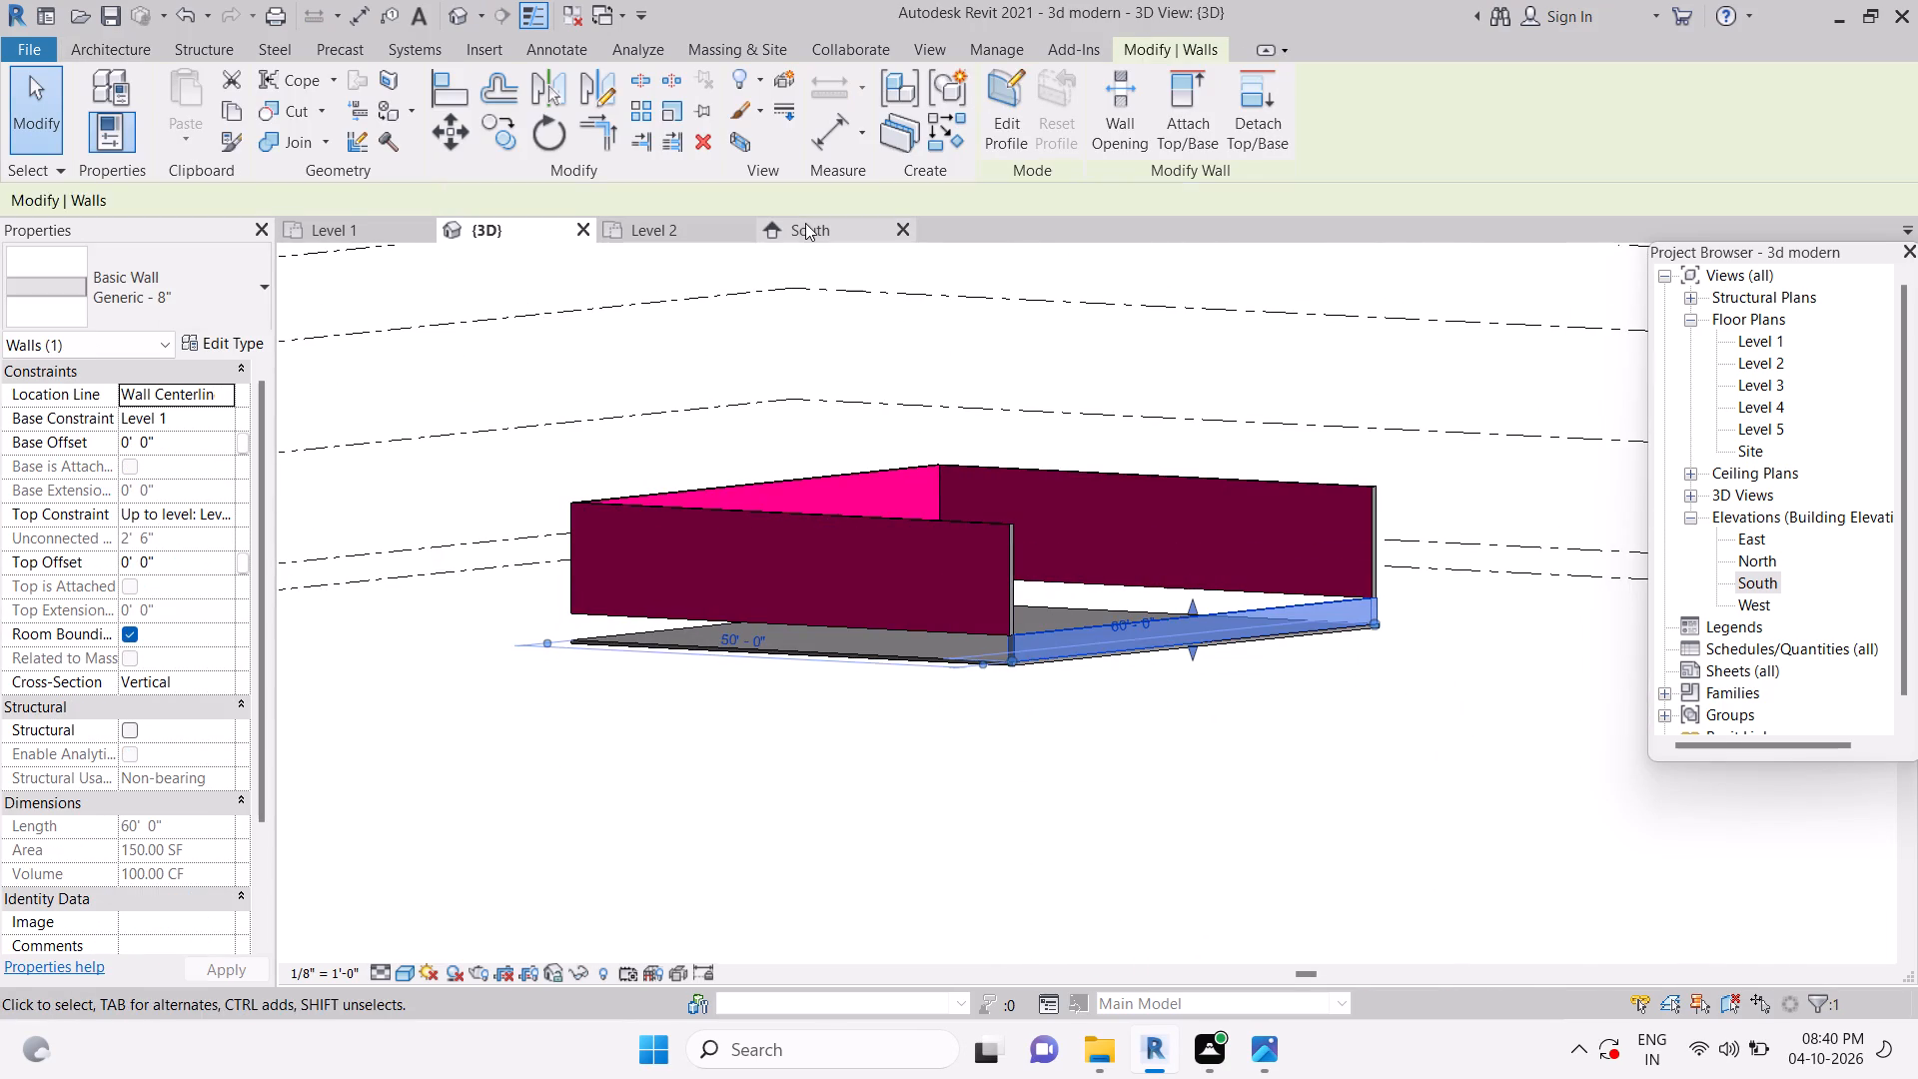
pyautogui.scroll(4, 1252, 736)
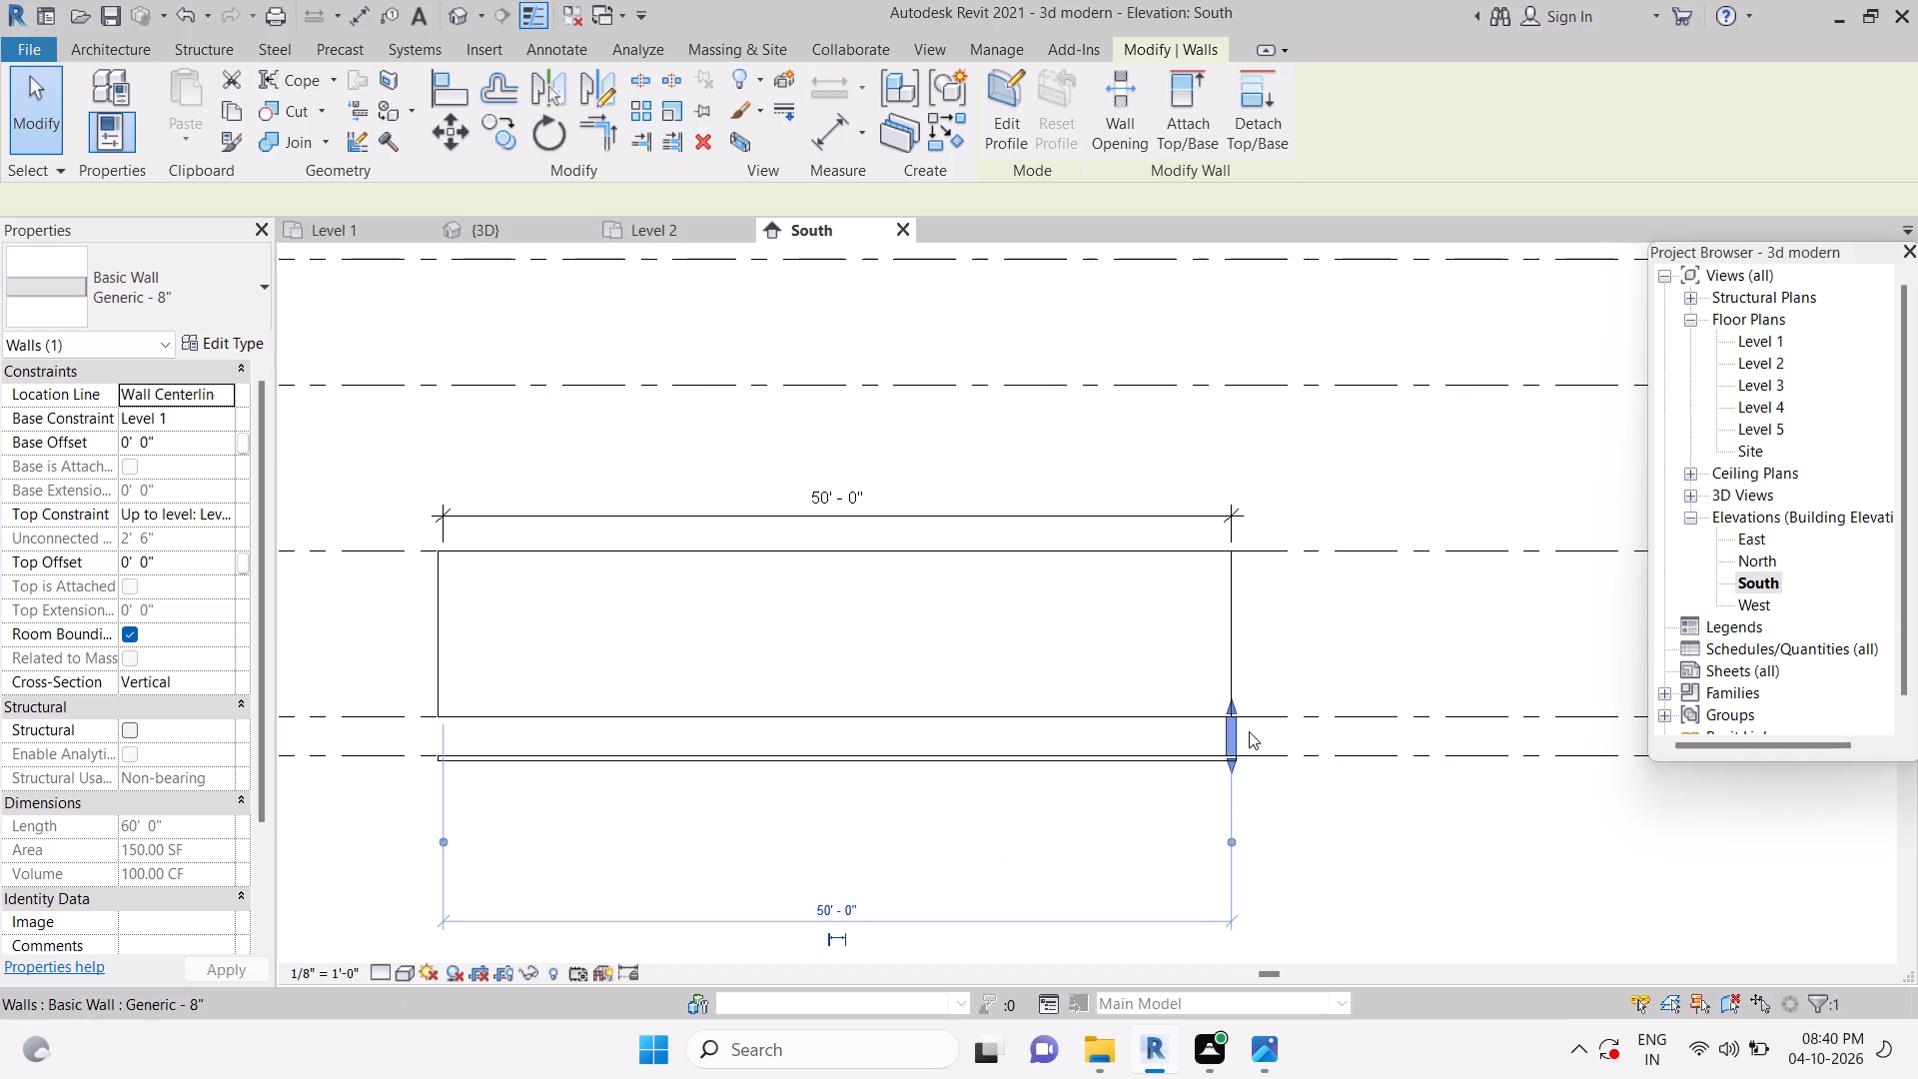
pyautogui.moveTo(1235, 713); pyautogui.dragTo(1238, 556)
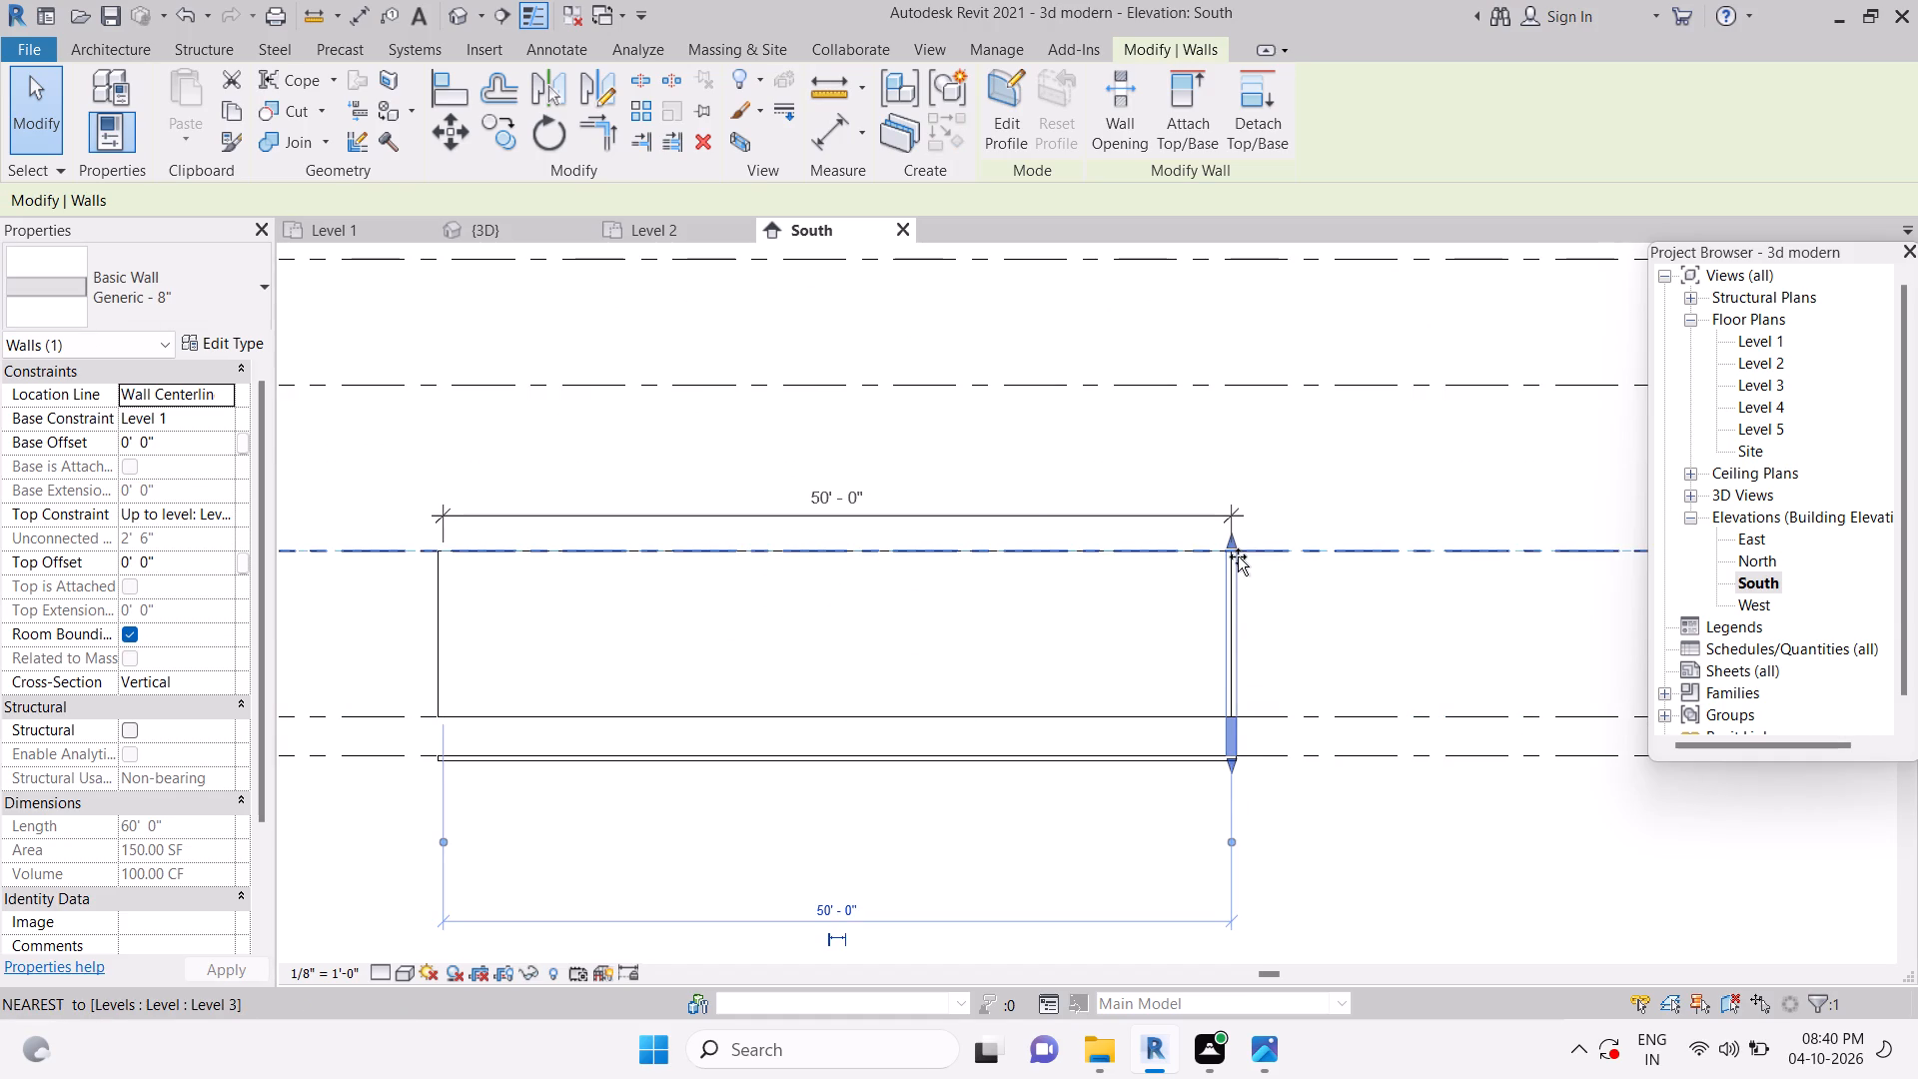
pyautogui.moveTo(1231, 760); pyautogui.dragTo(1228, 698)
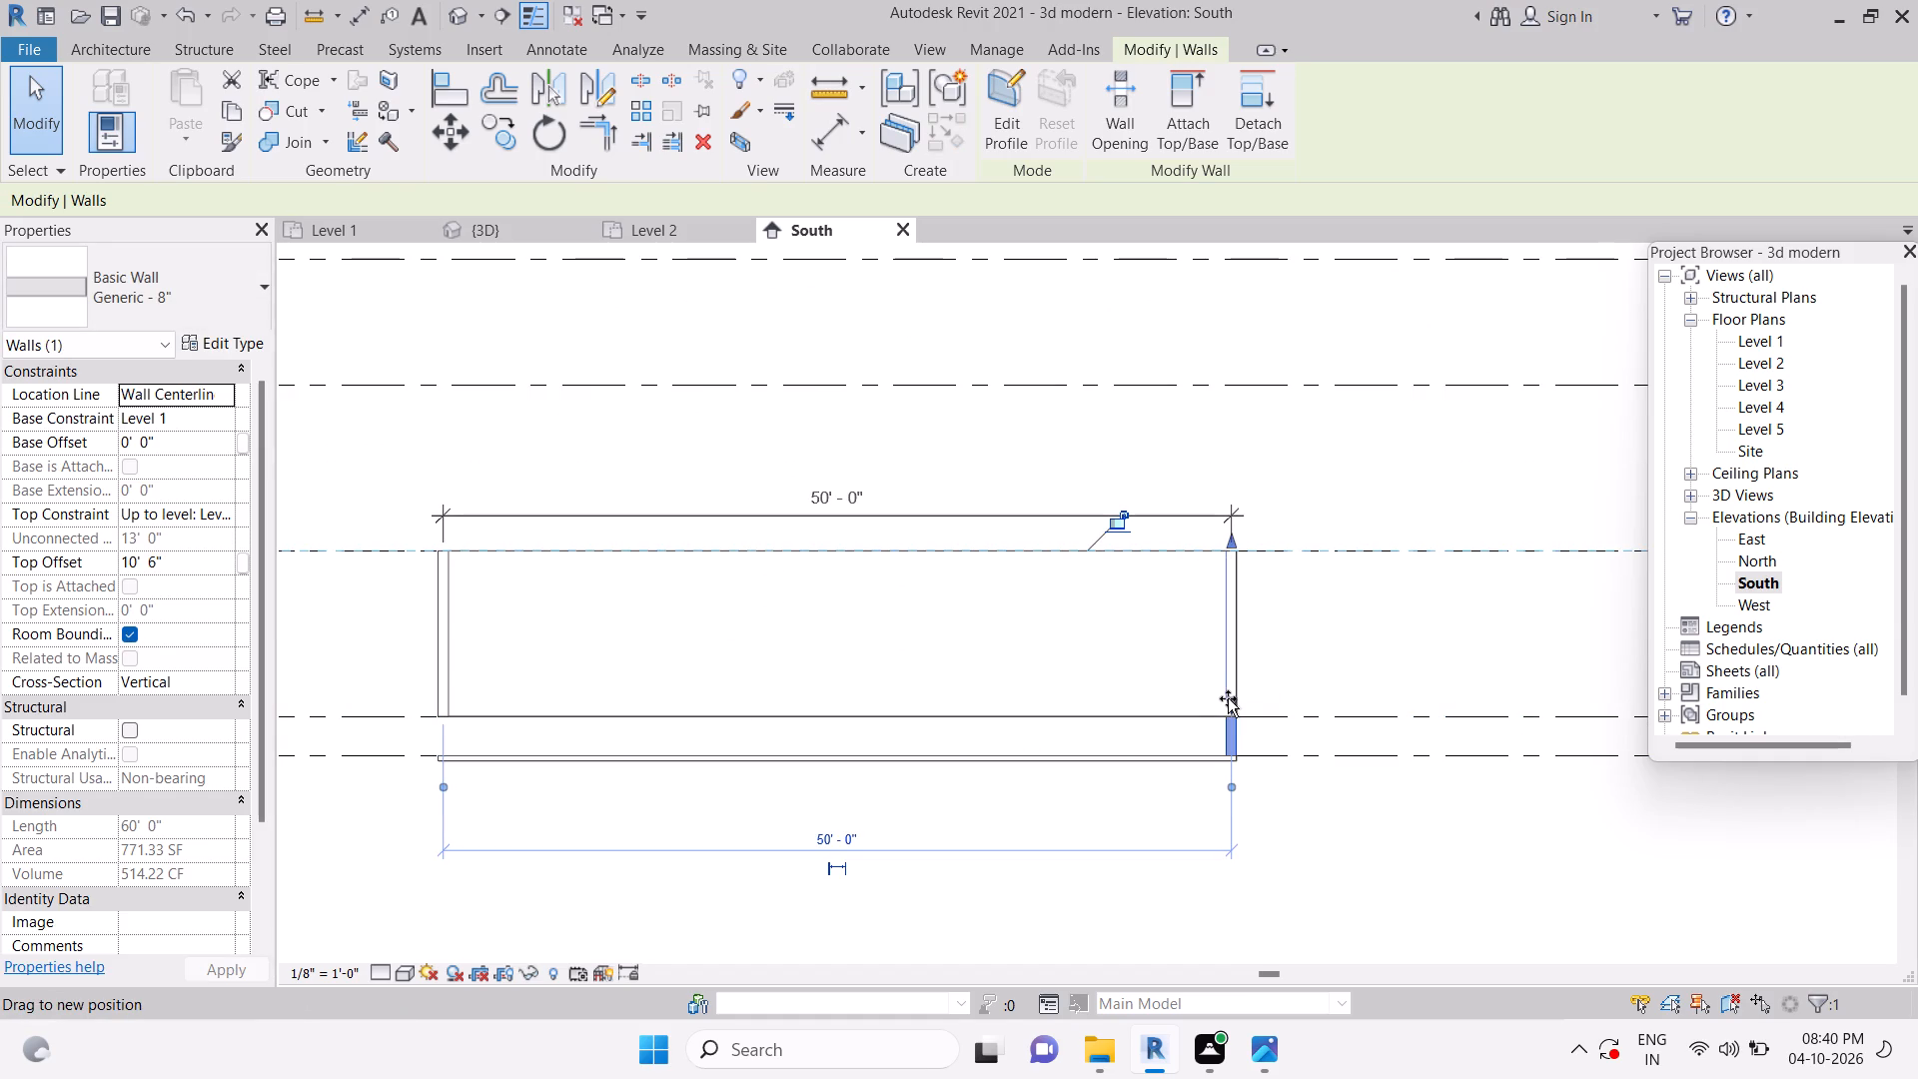
pyautogui.moveTo(1228, 698); pyautogui.dragTo(1234, 706)
# Close the Autodesk notice covering the South elevation.
pyautogui.press('Escape')
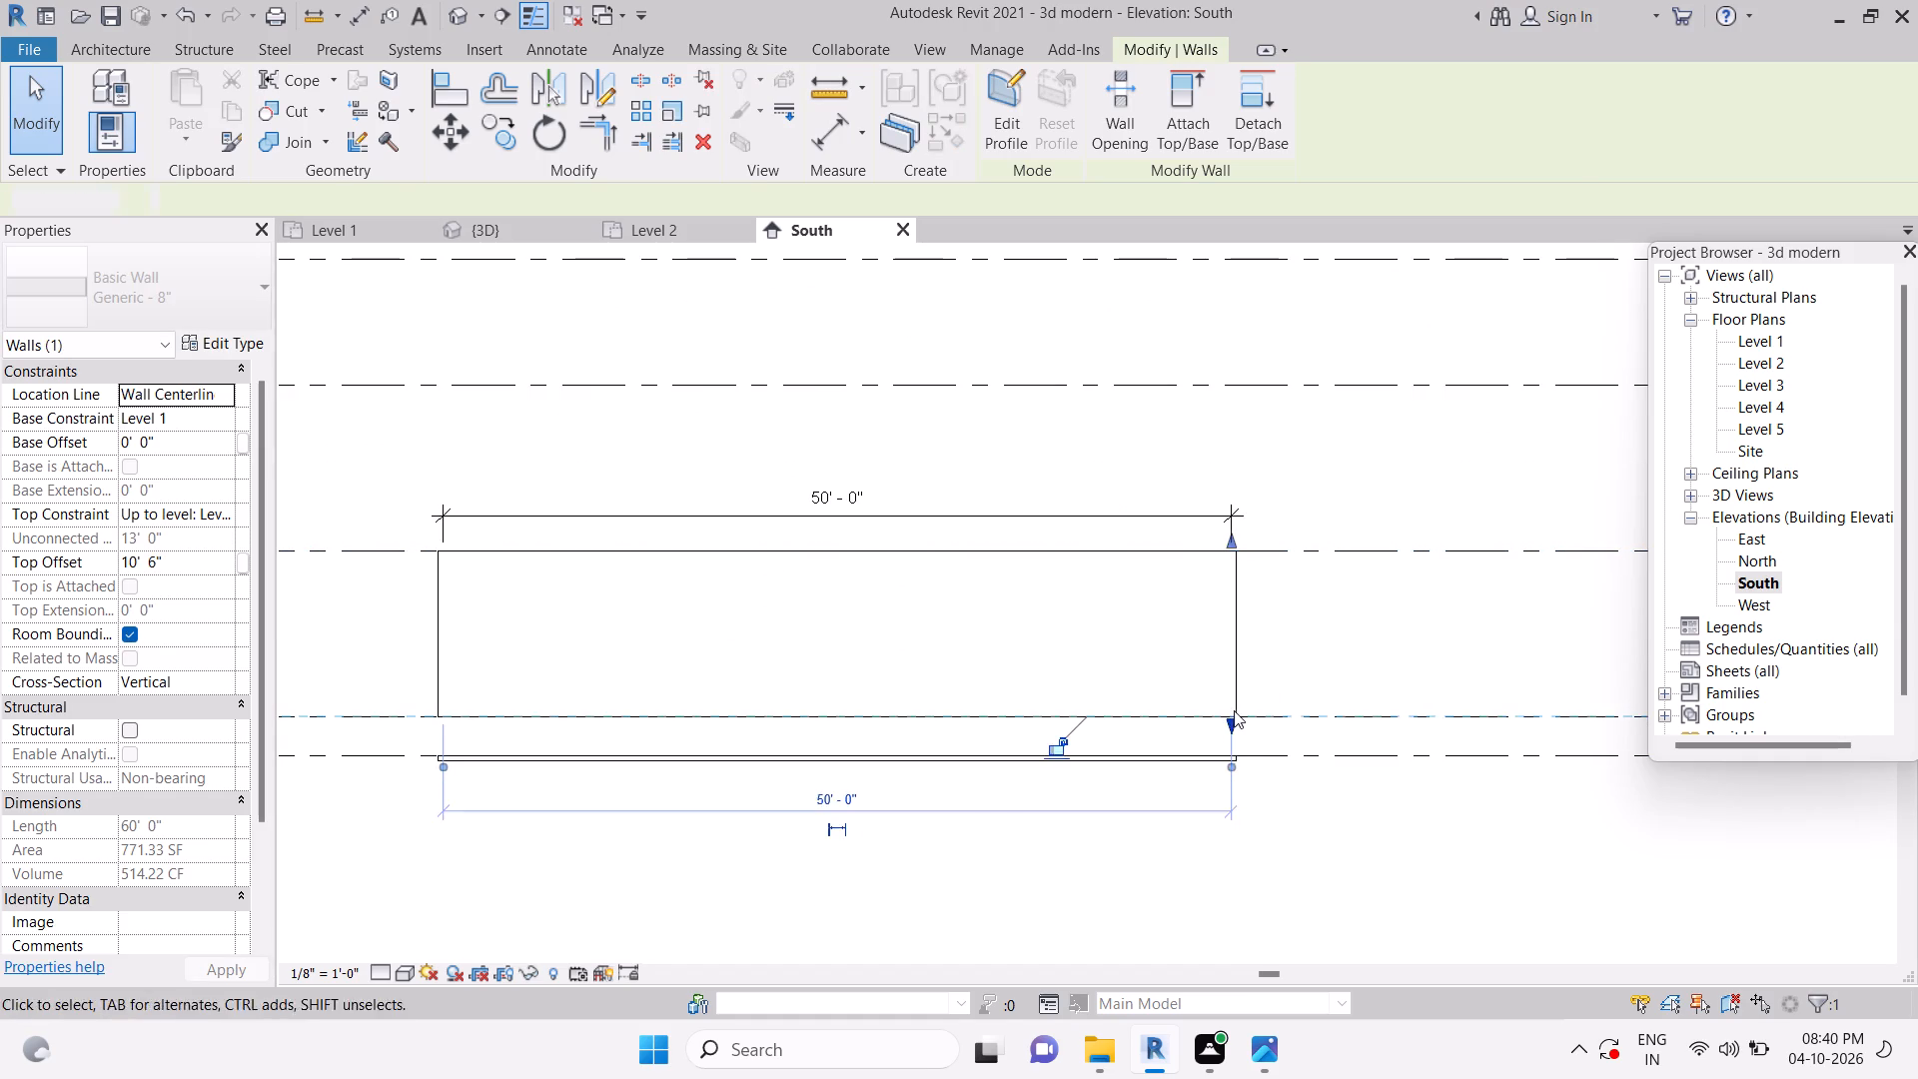
pyautogui.press('Escape')
pyautogui.press('Escape')
pyautogui.press('Escape')
pyautogui.press('Escape')
pyautogui.press('Escape')
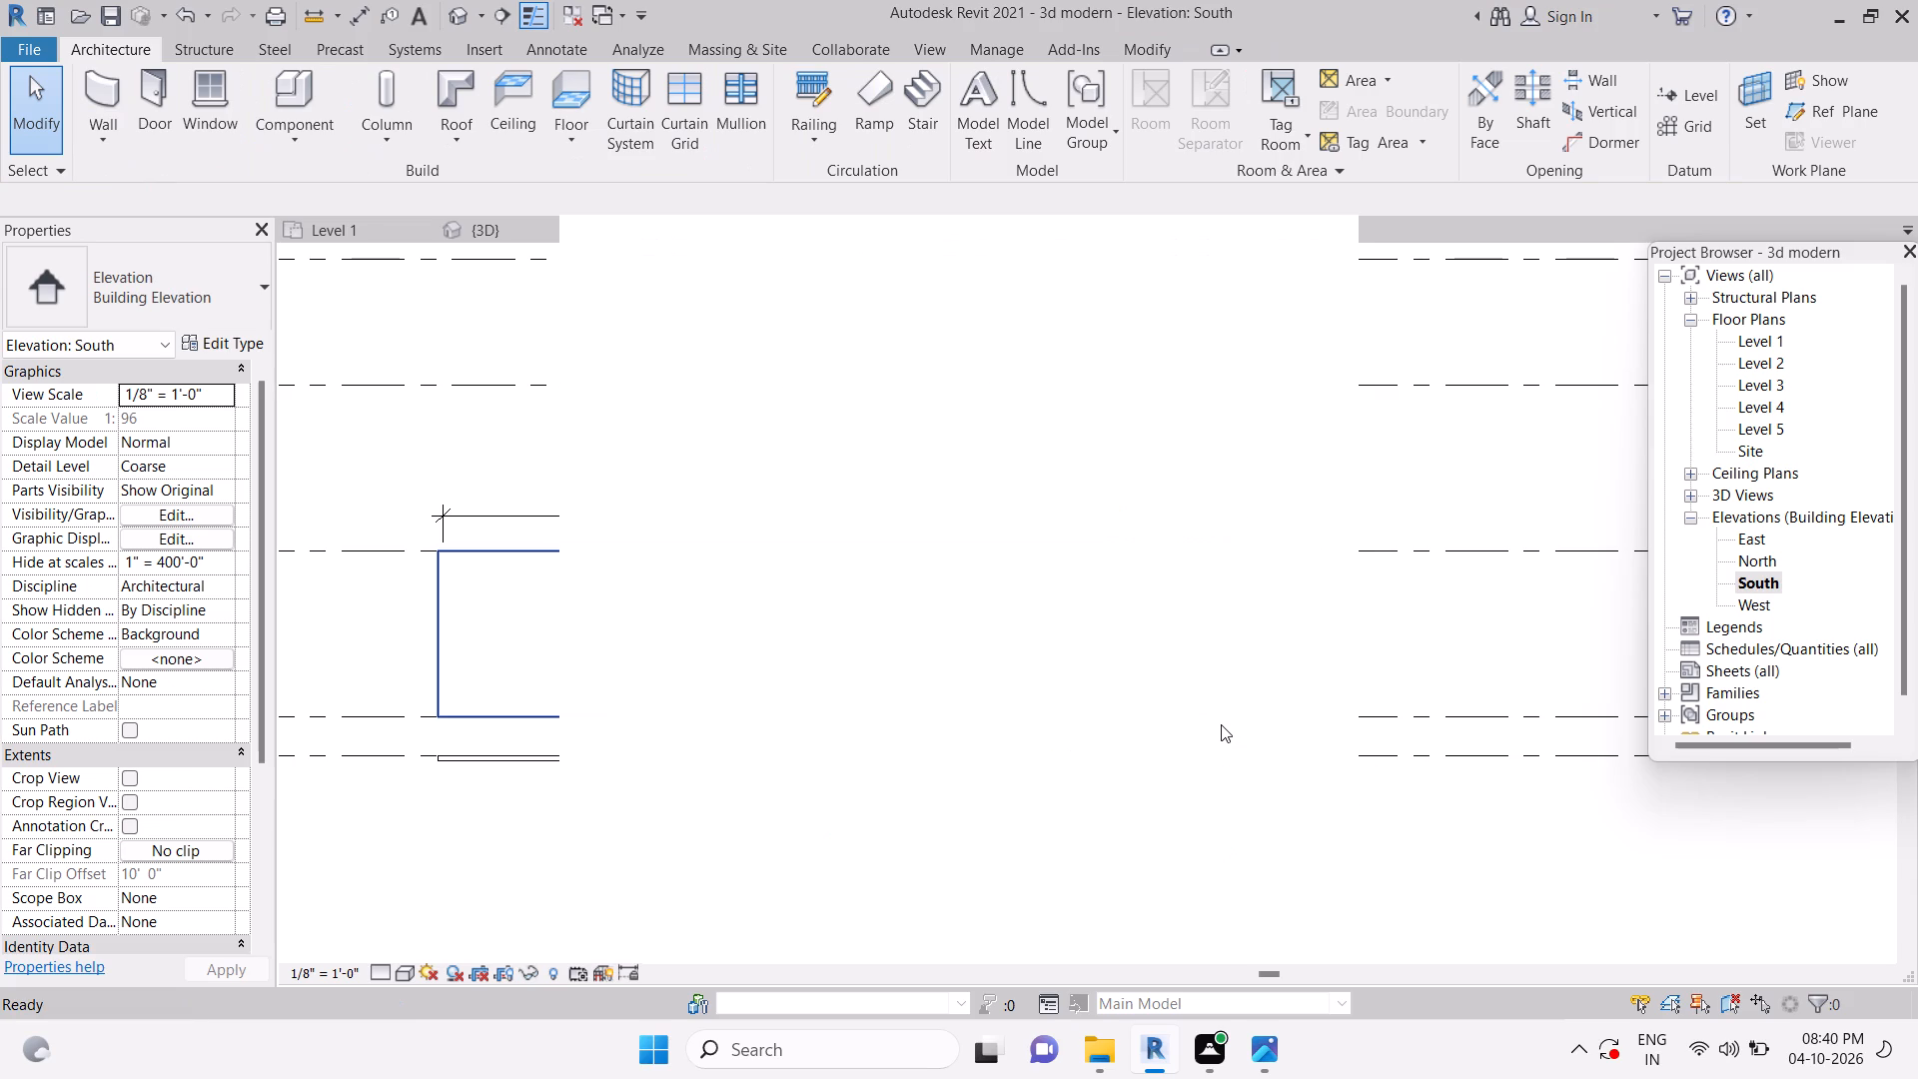
pyautogui.press('Escape')
pyautogui.press('Escape')
pyautogui.press('Escape')
pyautogui.press('Escape')
pyautogui.press('Escape')
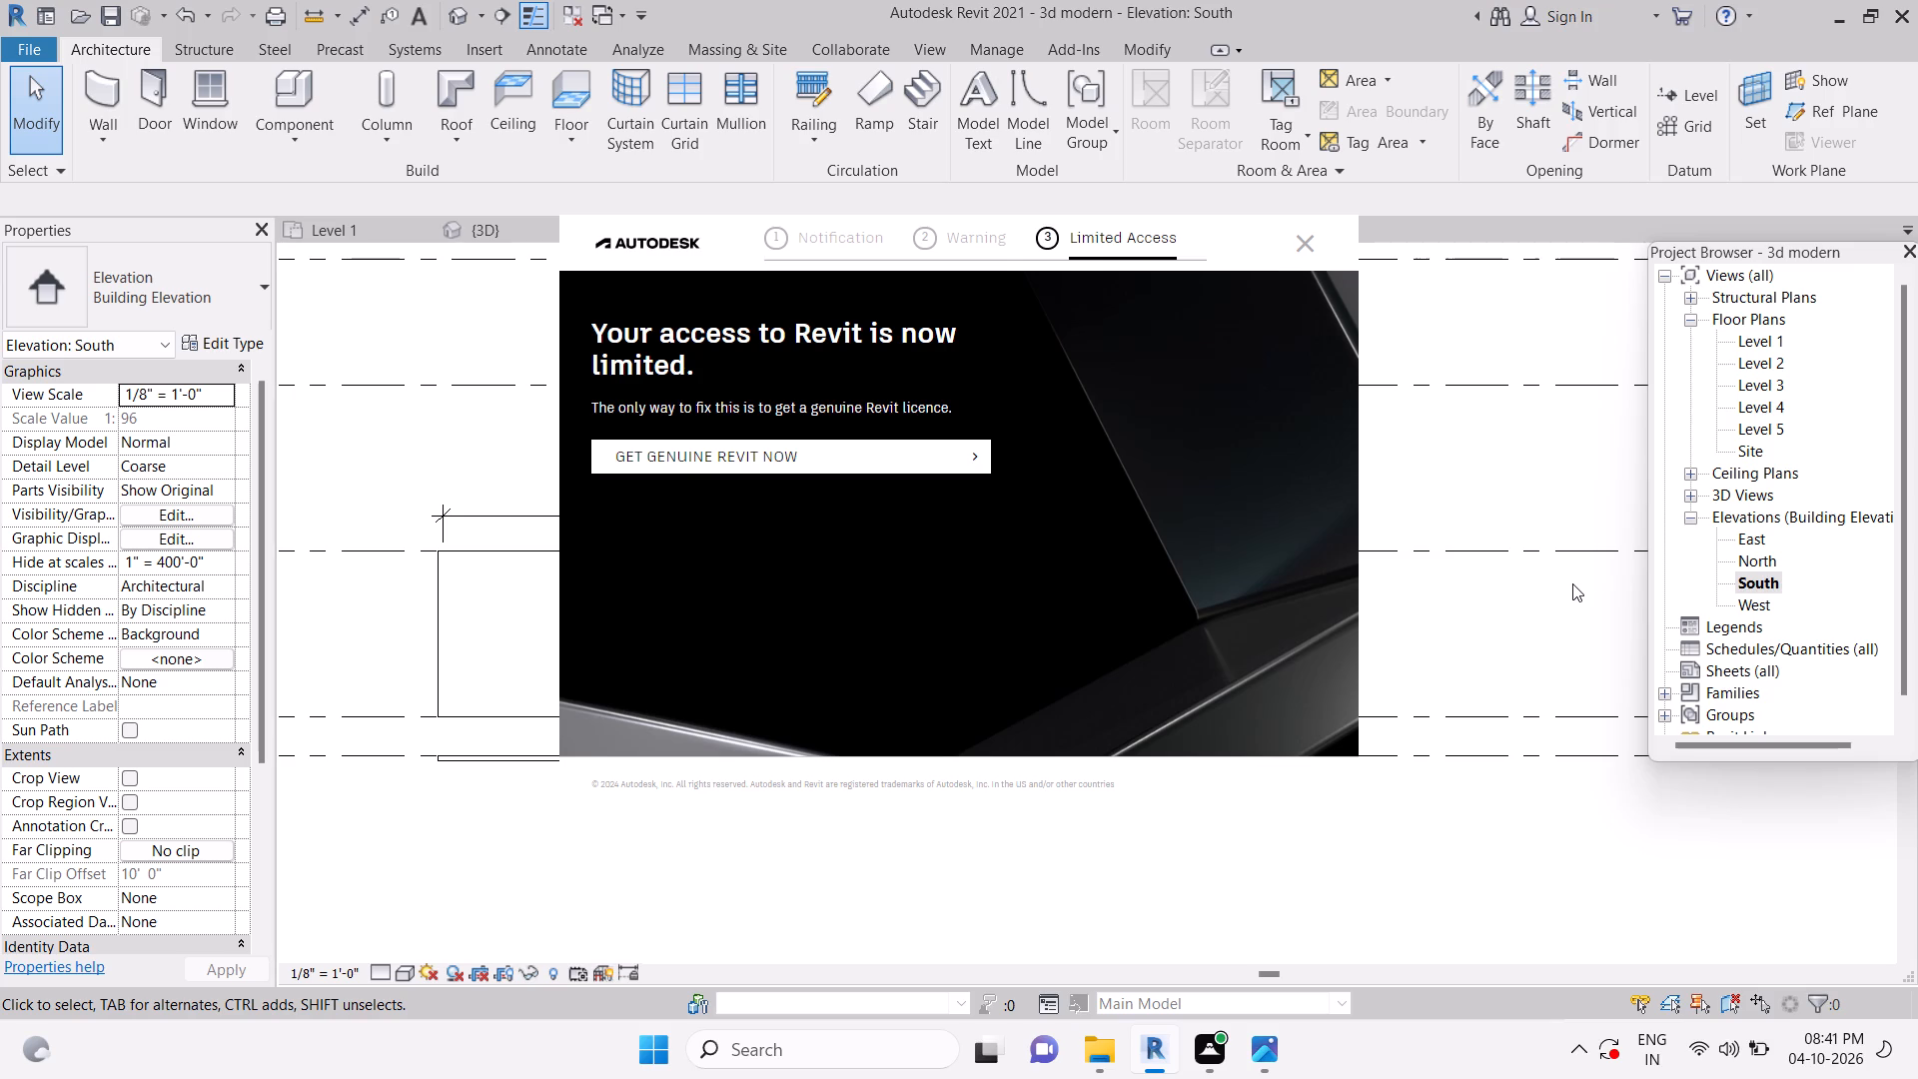
pyautogui.click(1310, 242)
pyautogui.press('Escape')
pyautogui.press('Escape')
pyautogui.press('Escape')
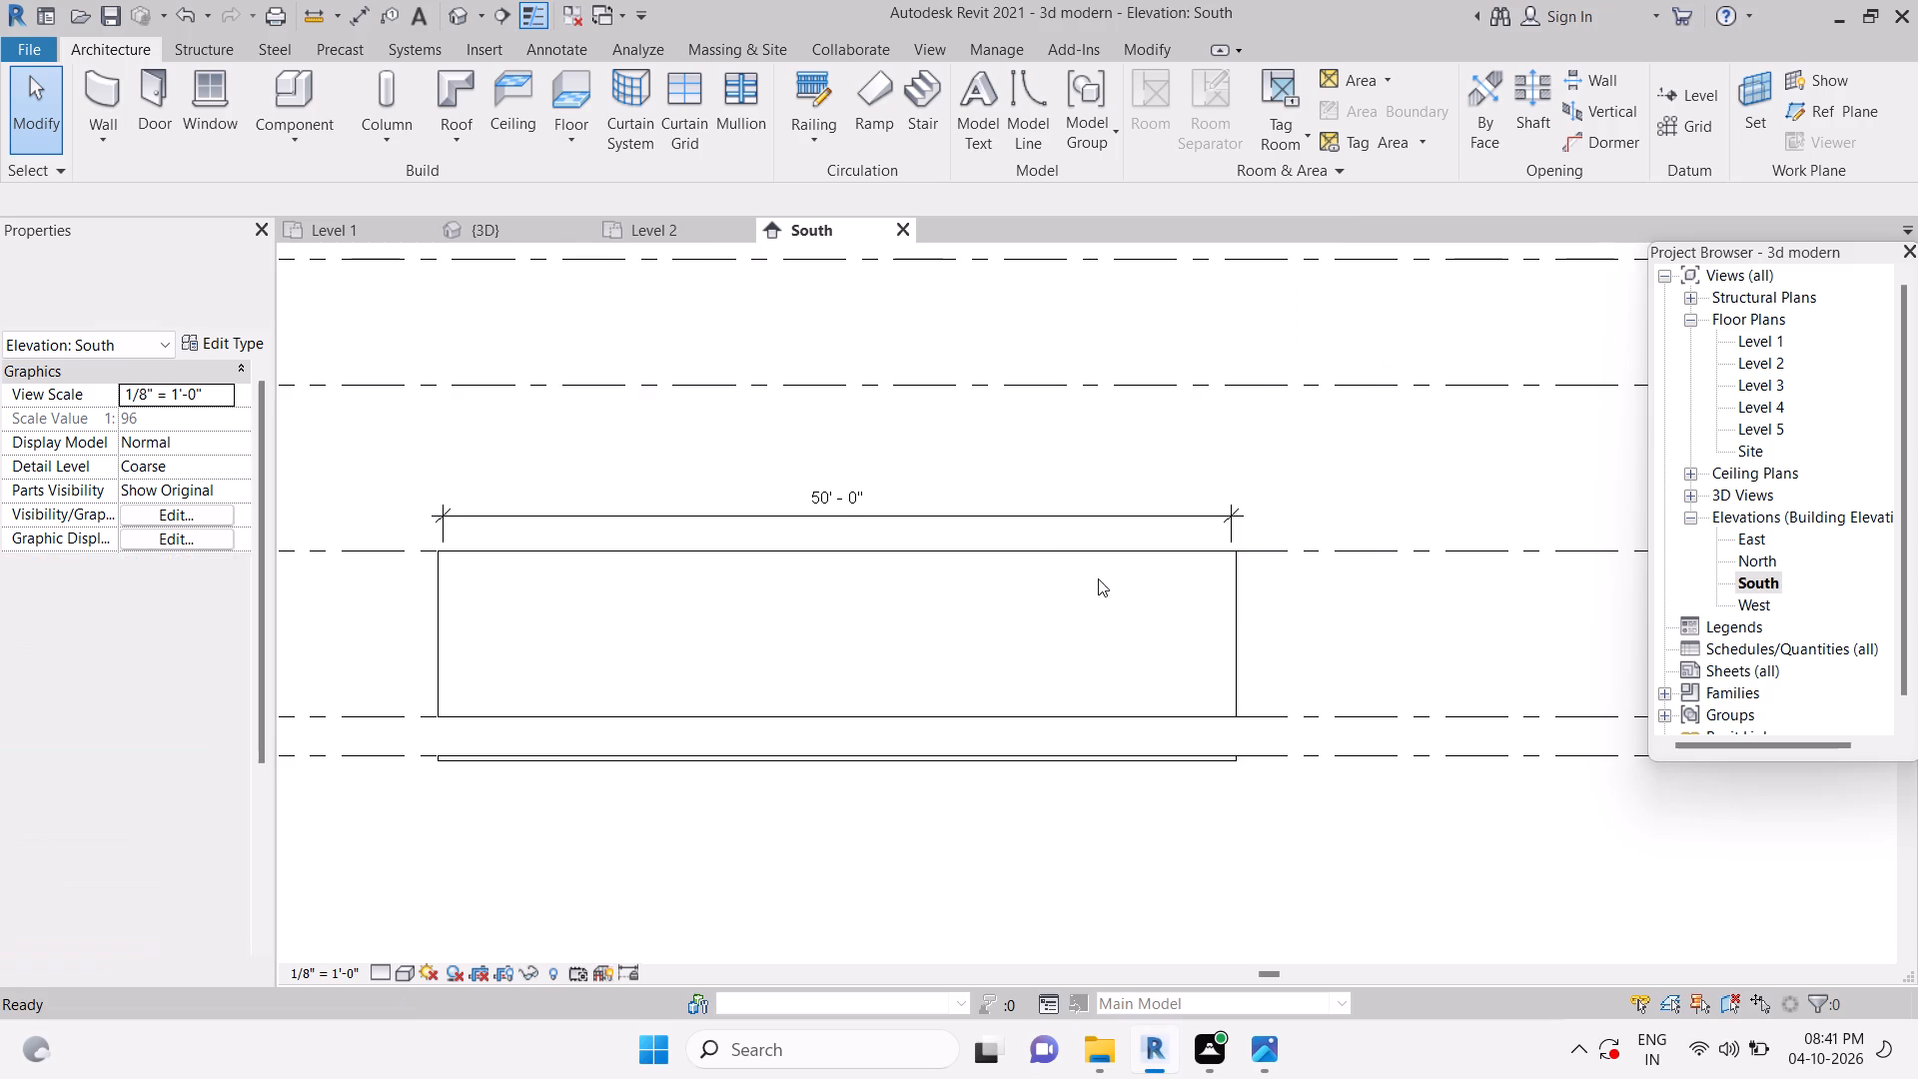
pyautogui.press('Escape')
# Delete the 50' - 0" dimension above the walls in the South elevation.
pyautogui.click(888, 512)
pyautogui.press('Delete')
# Set the South elevation's visual style to Shaded.
pyautogui.scroll(-4, 1018, 592)
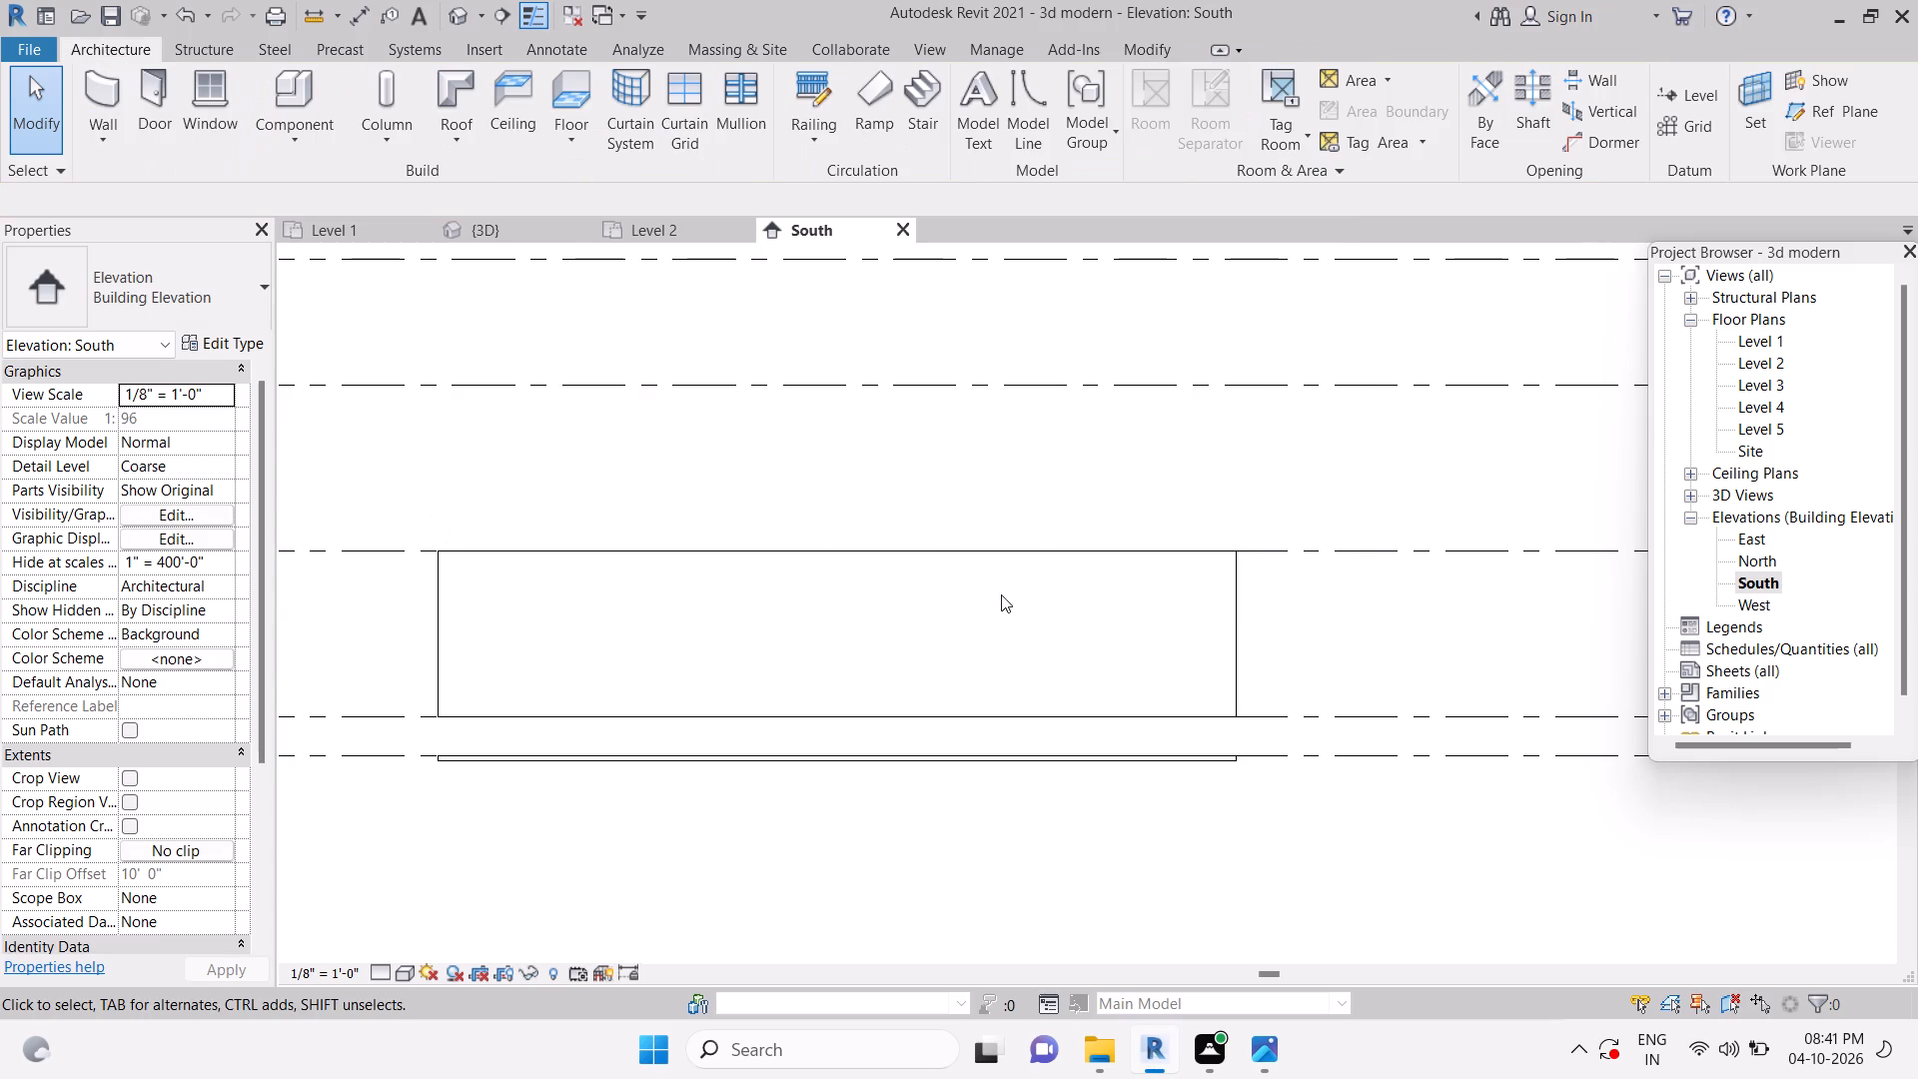
pyautogui.write('sd')
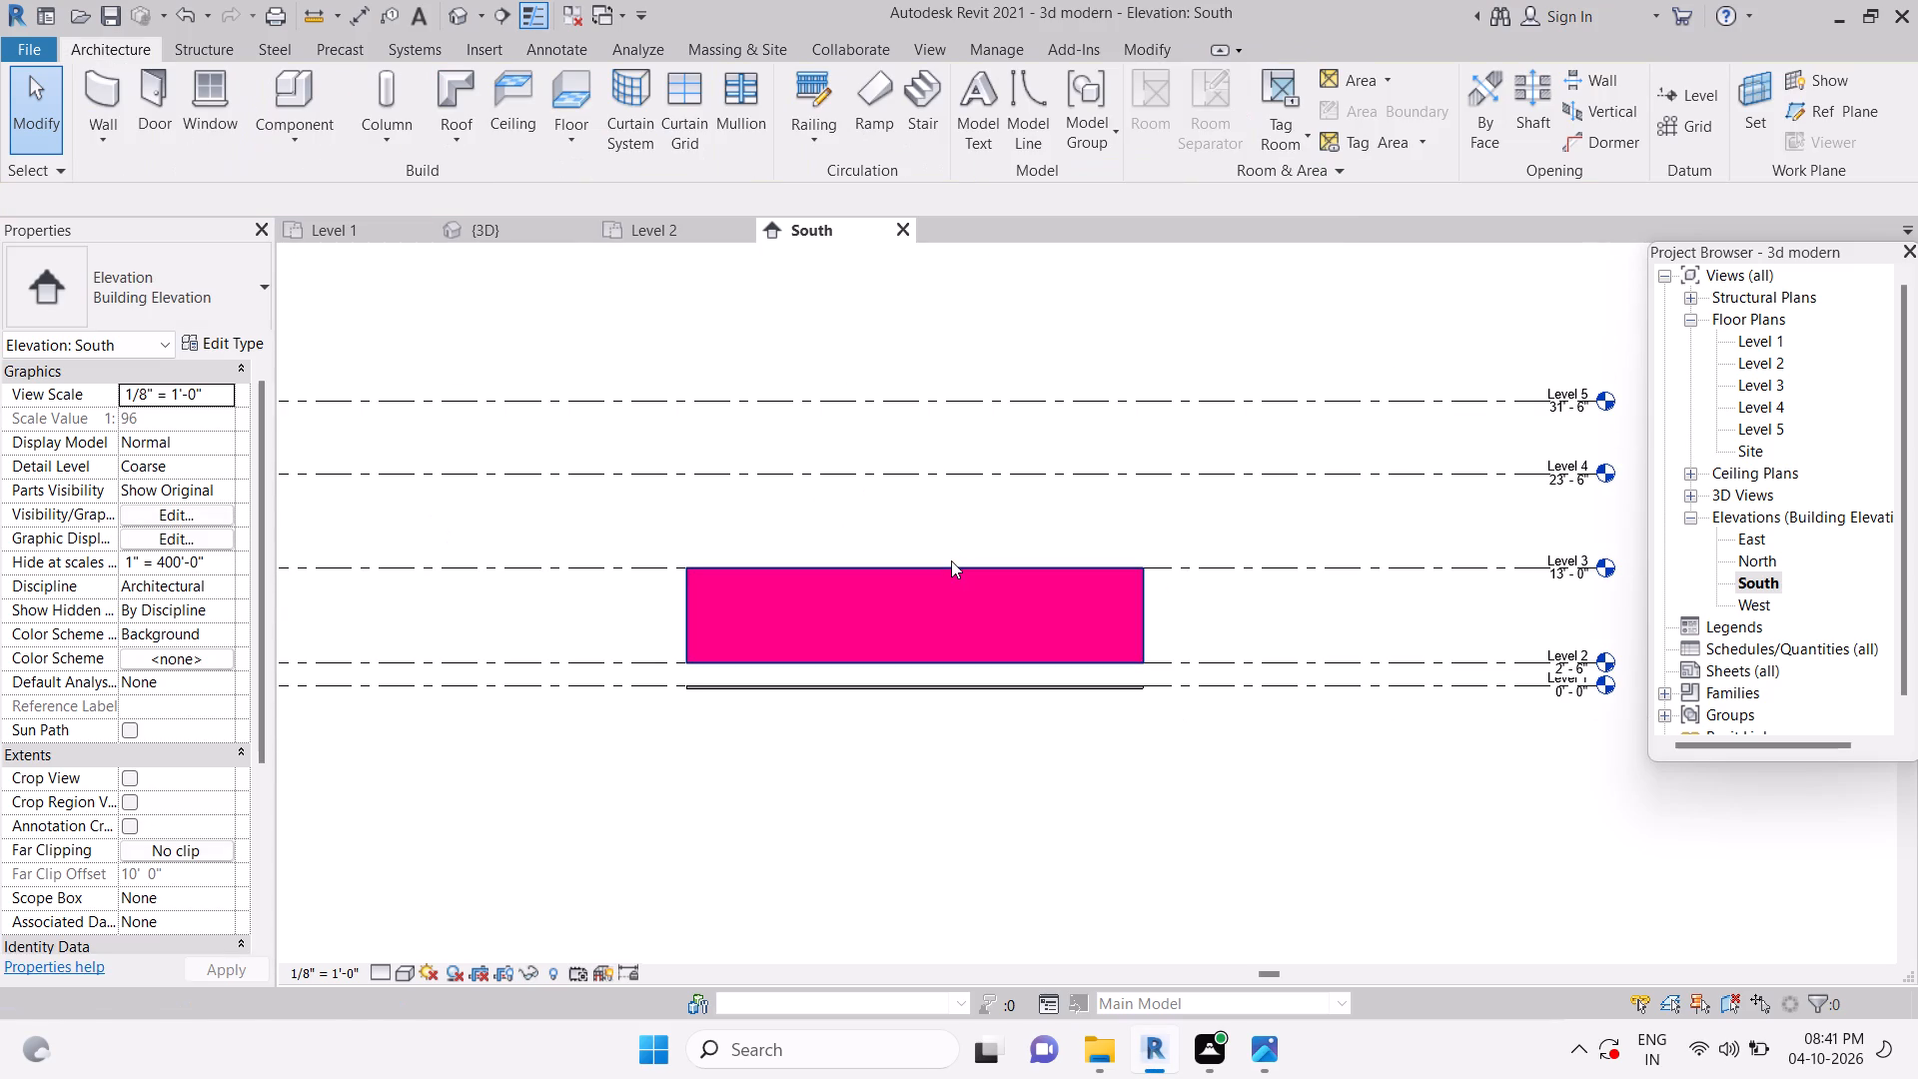
# Set the Generic - 4" floor's level constraint to Level 2 in the 3D view.
pyautogui.click(1006, 696)
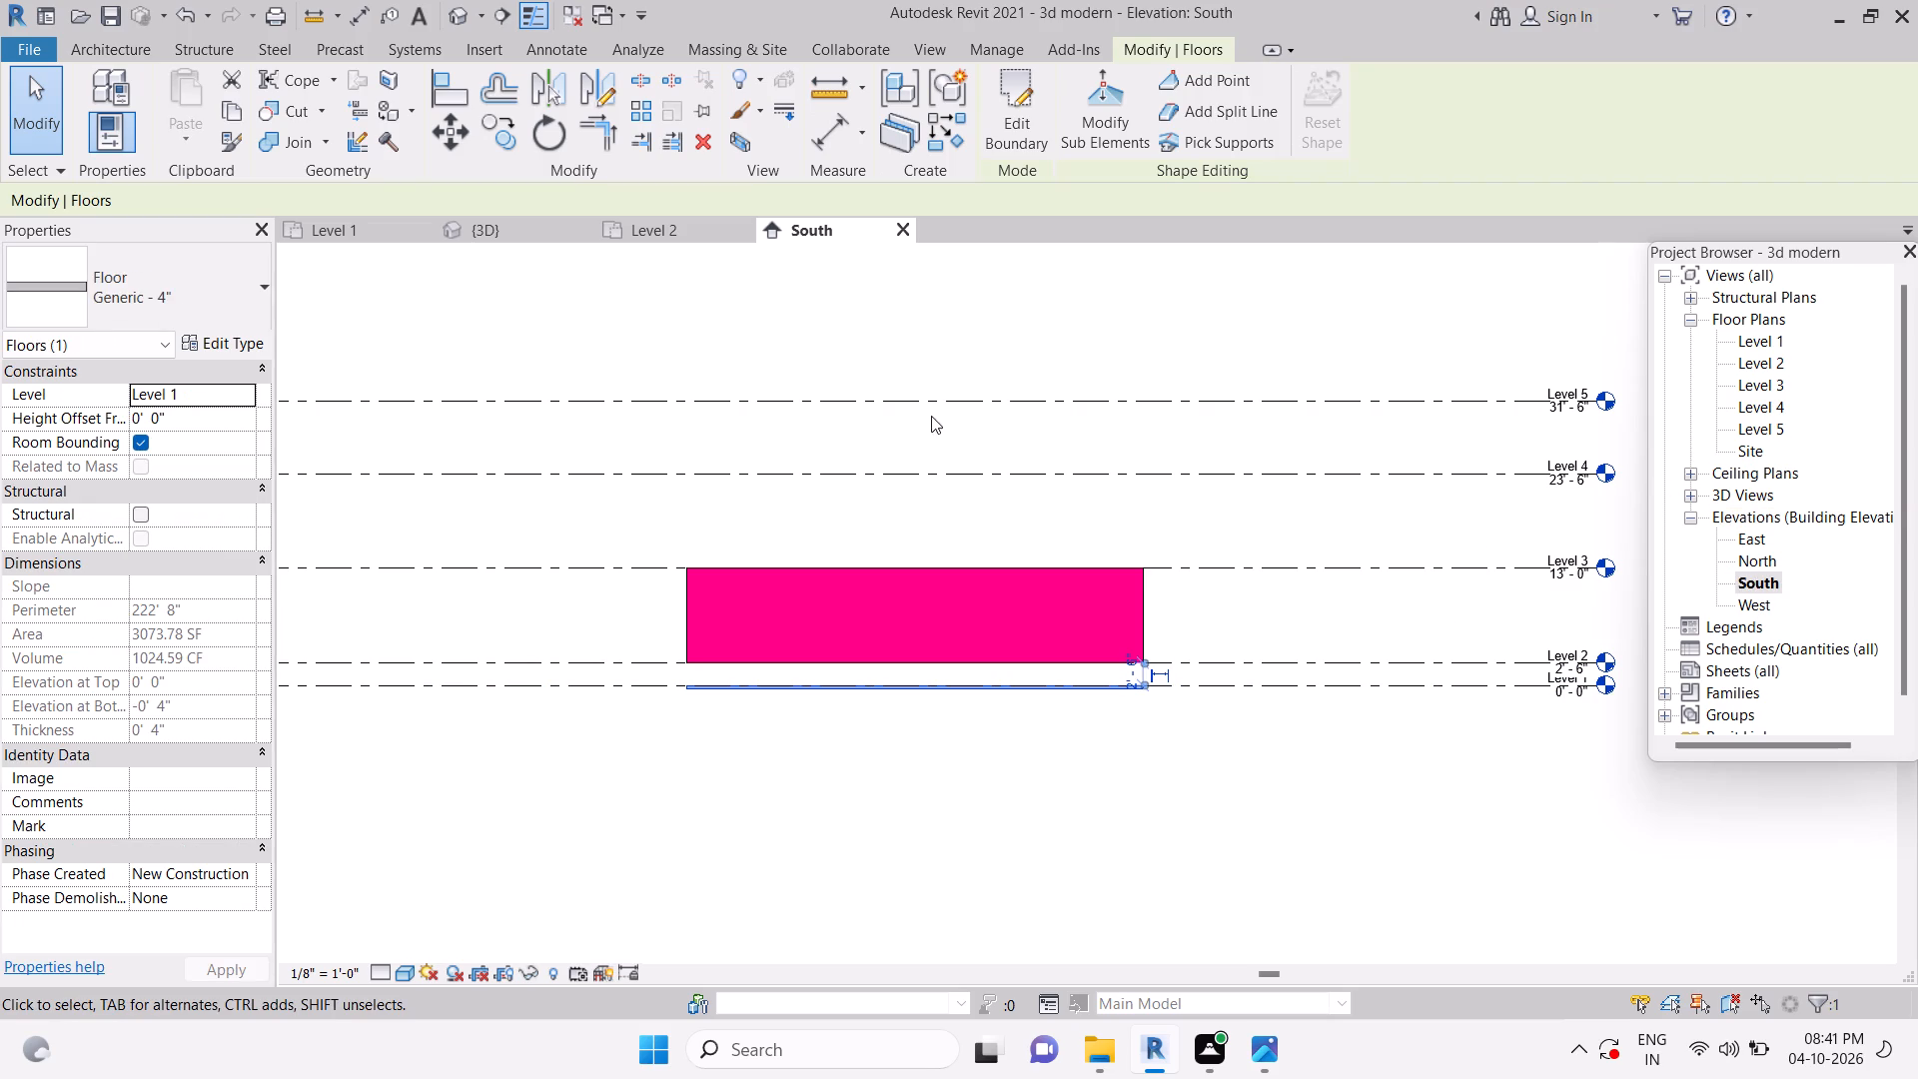
pyautogui.press('Escape')
pyautogui.press('Escape')
pyautogui.press('Escape')
pyautogui.click(525, 228)
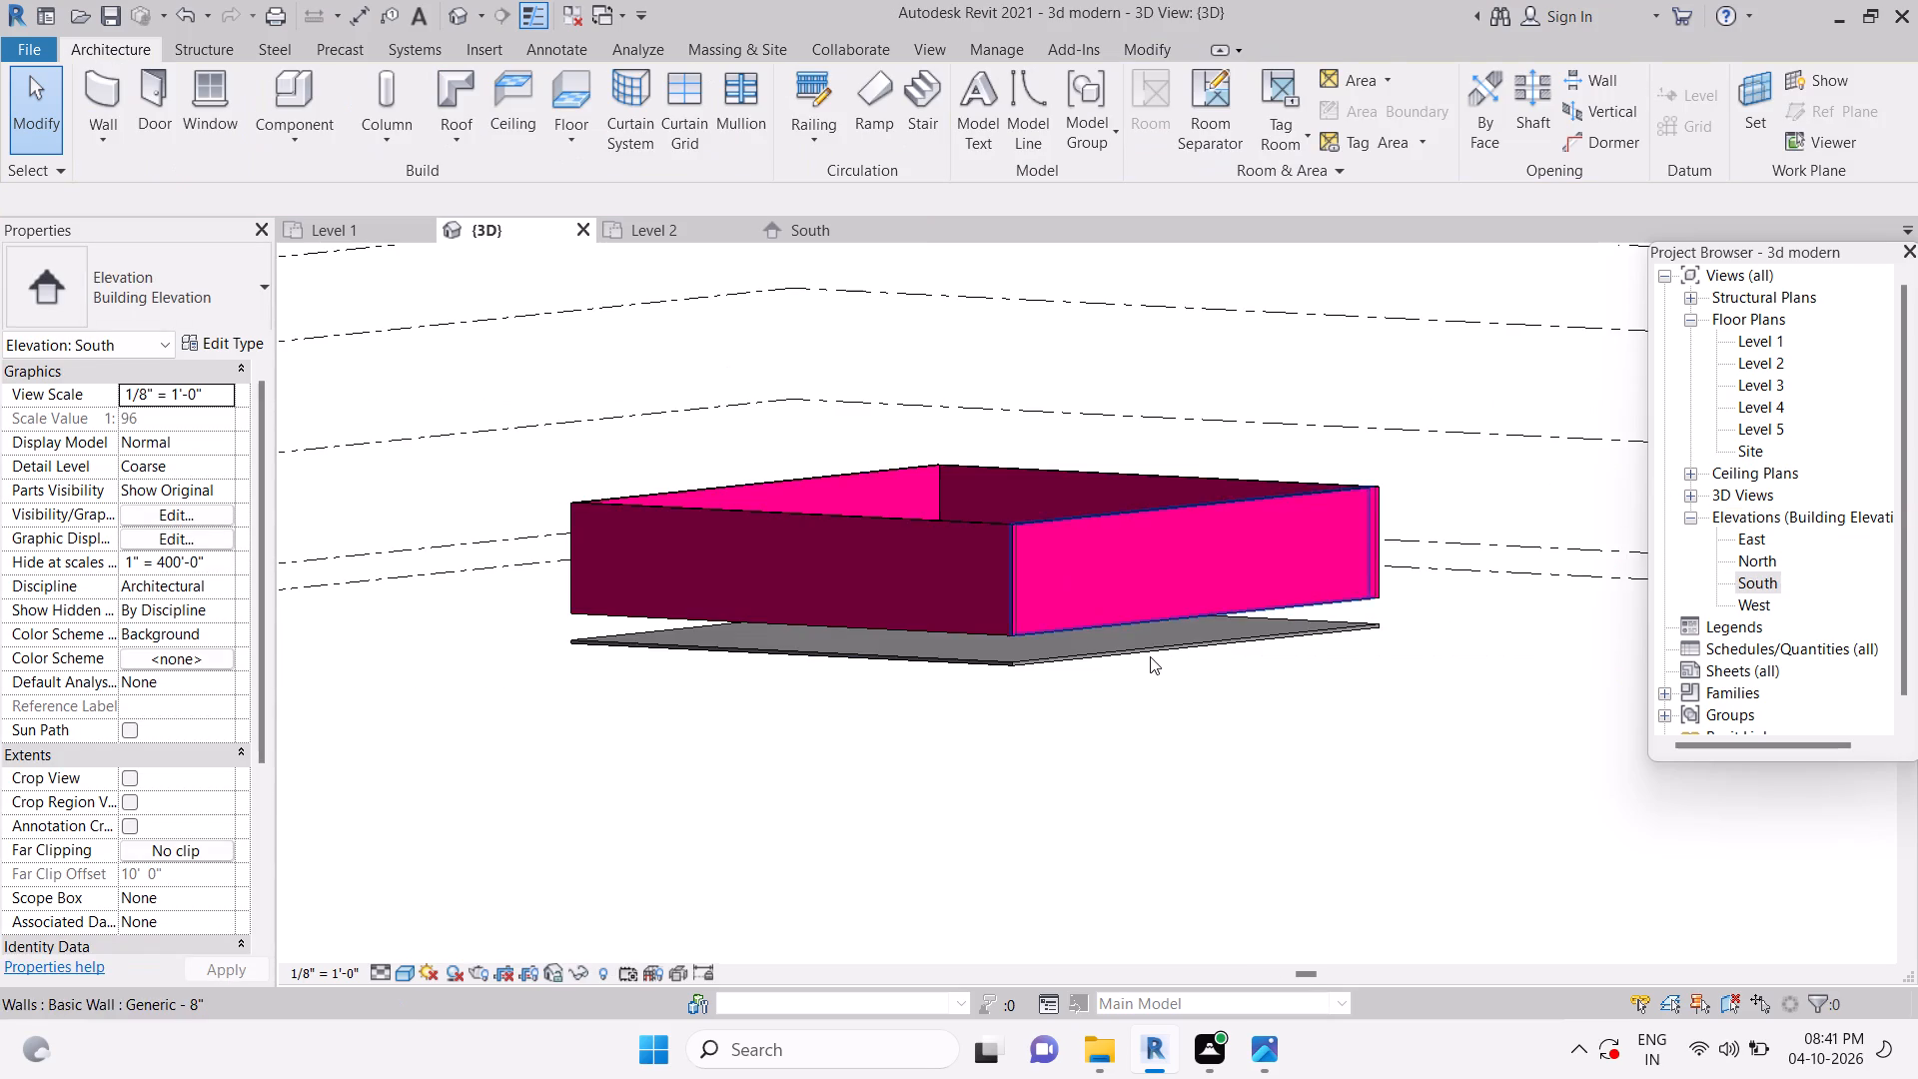
pyautogui.keyDown('shift'); pyautogui.moveTo(1228, 750); pyautogui.dragTo(1169, 770, button='middle'); pyautogui.keyUp('shift')
pyautogui.press('Escape')
pyautogui.press('Escape')
pyautogui.click(923, 678)
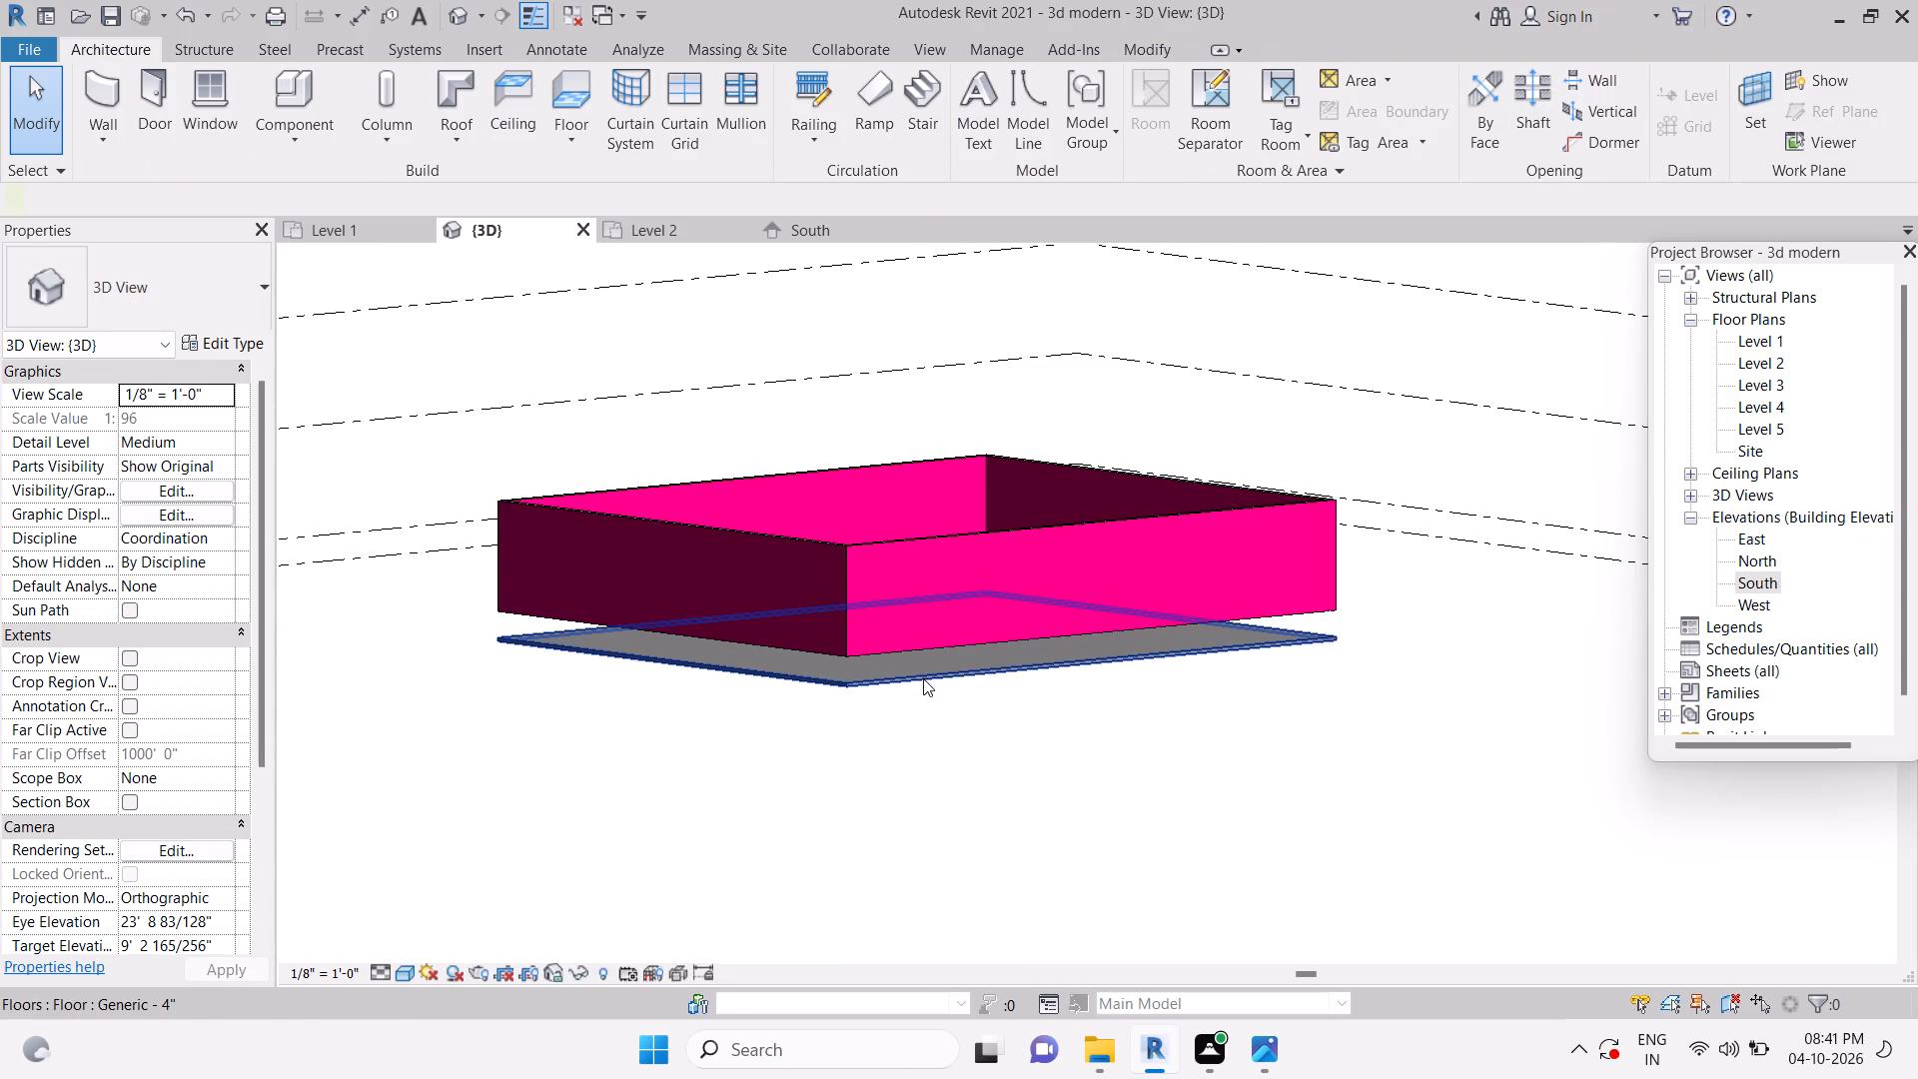
pyautogui.keyDown('shift'); pyautogui.moveTo(885, 711); pyautogui.dragTo(1044, 705, button='middle'); pyautogui.keyUp('shift')
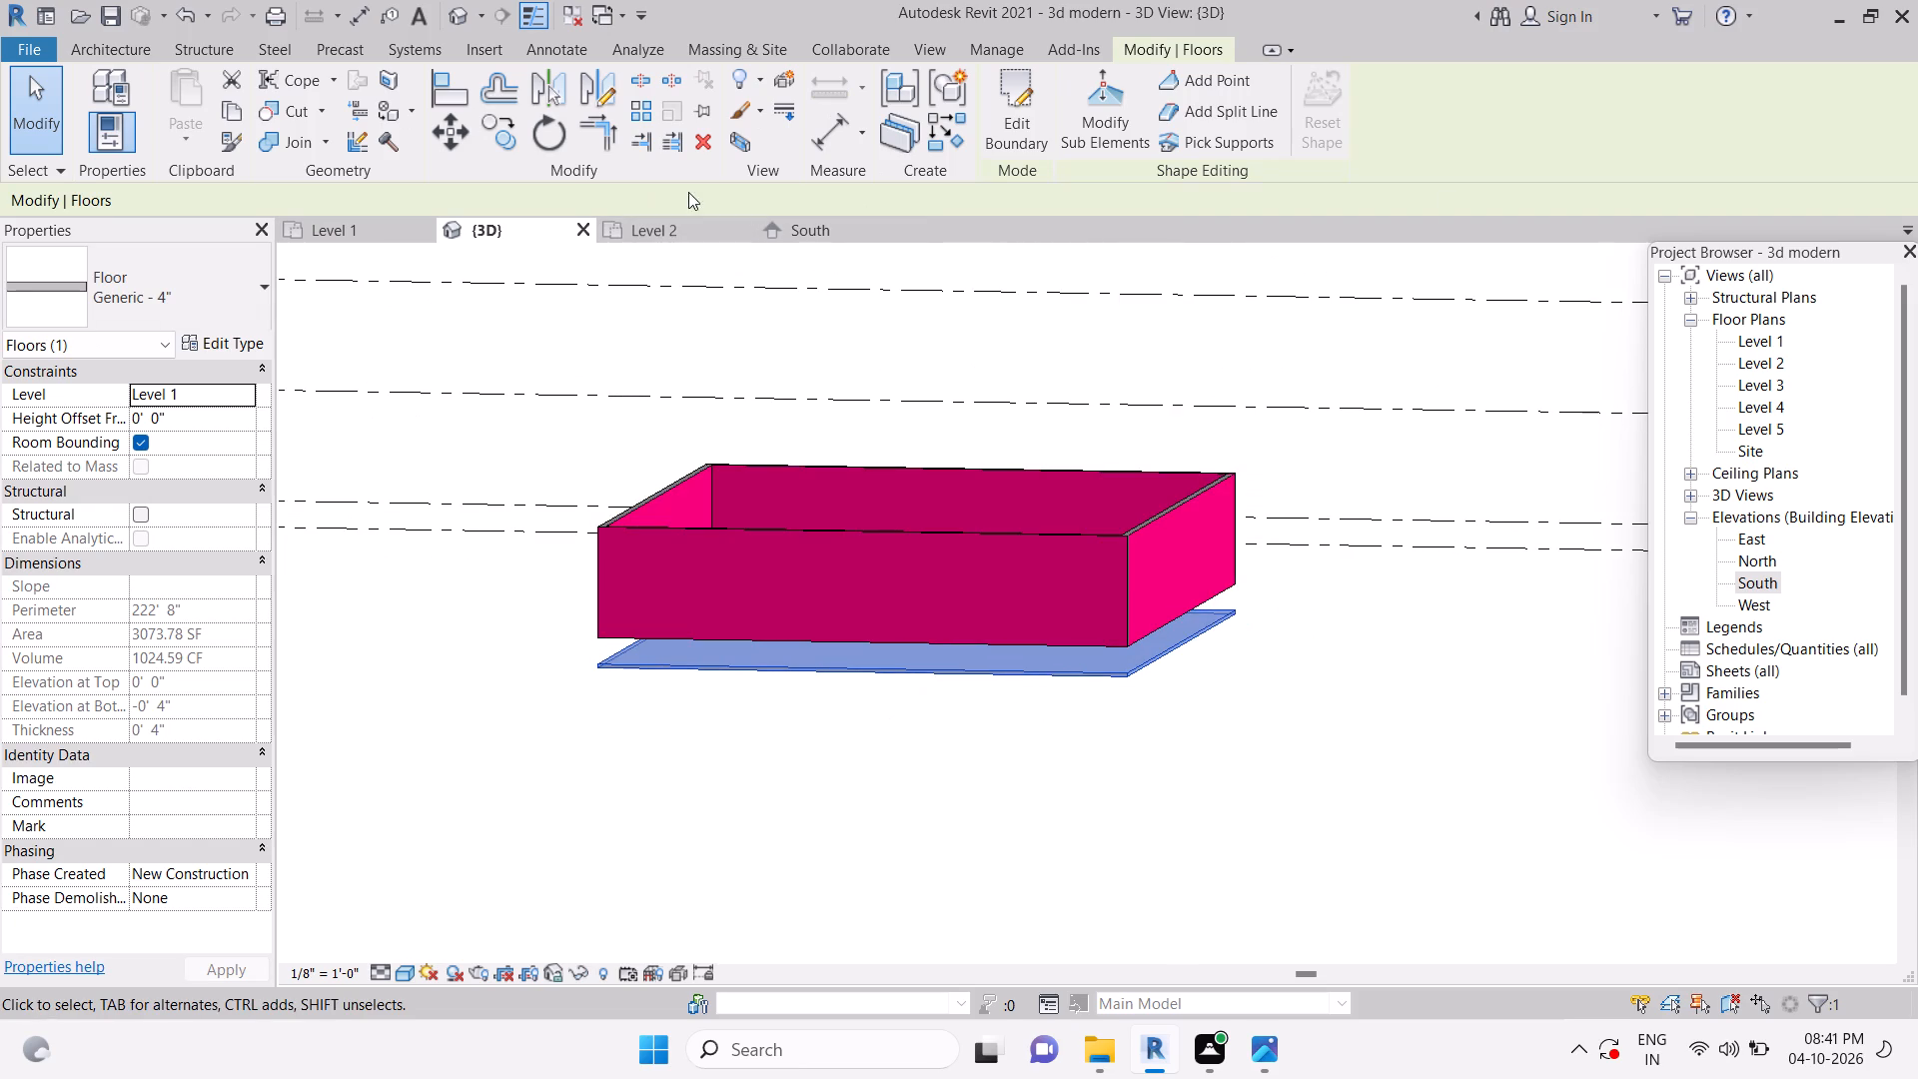
pyautogui.click(241, 399)
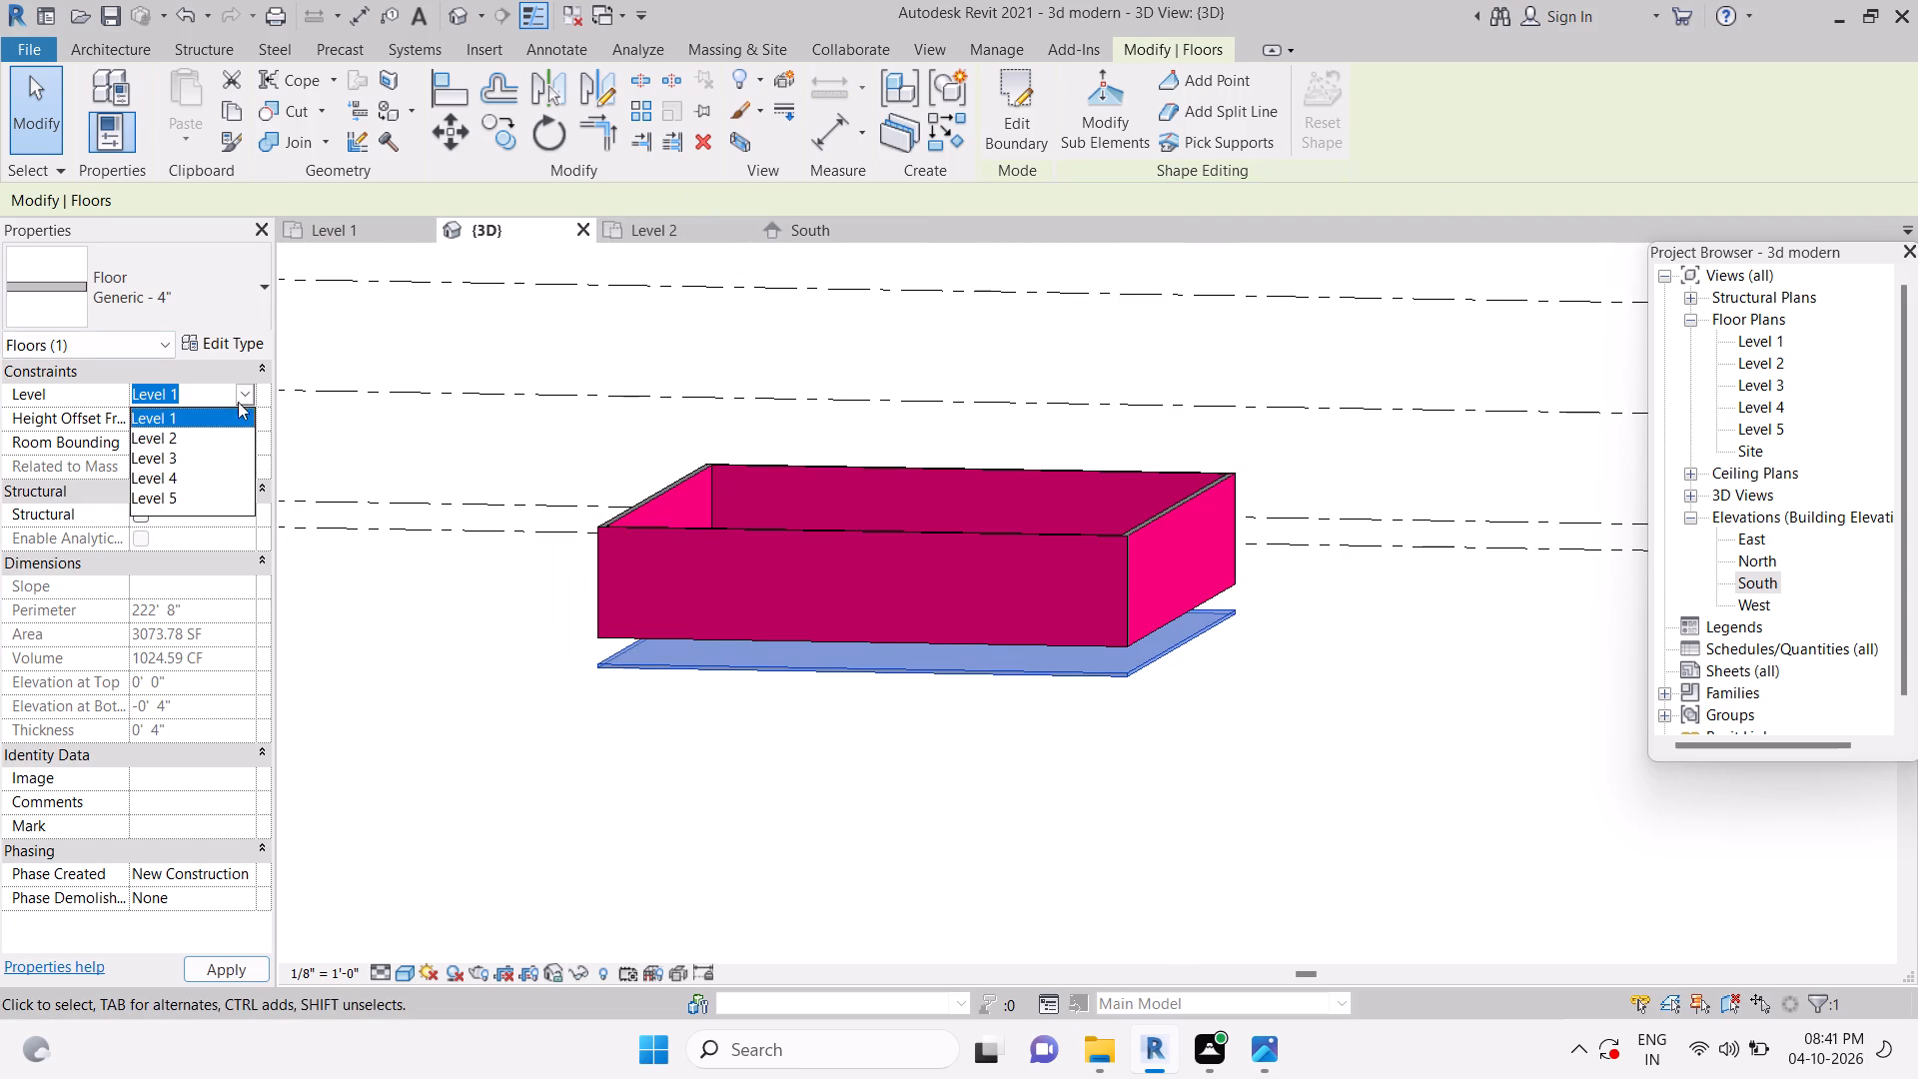
pyautogui.click(167, 441)
pyautogui.press('Escape')
pyautogui.press('Escape')
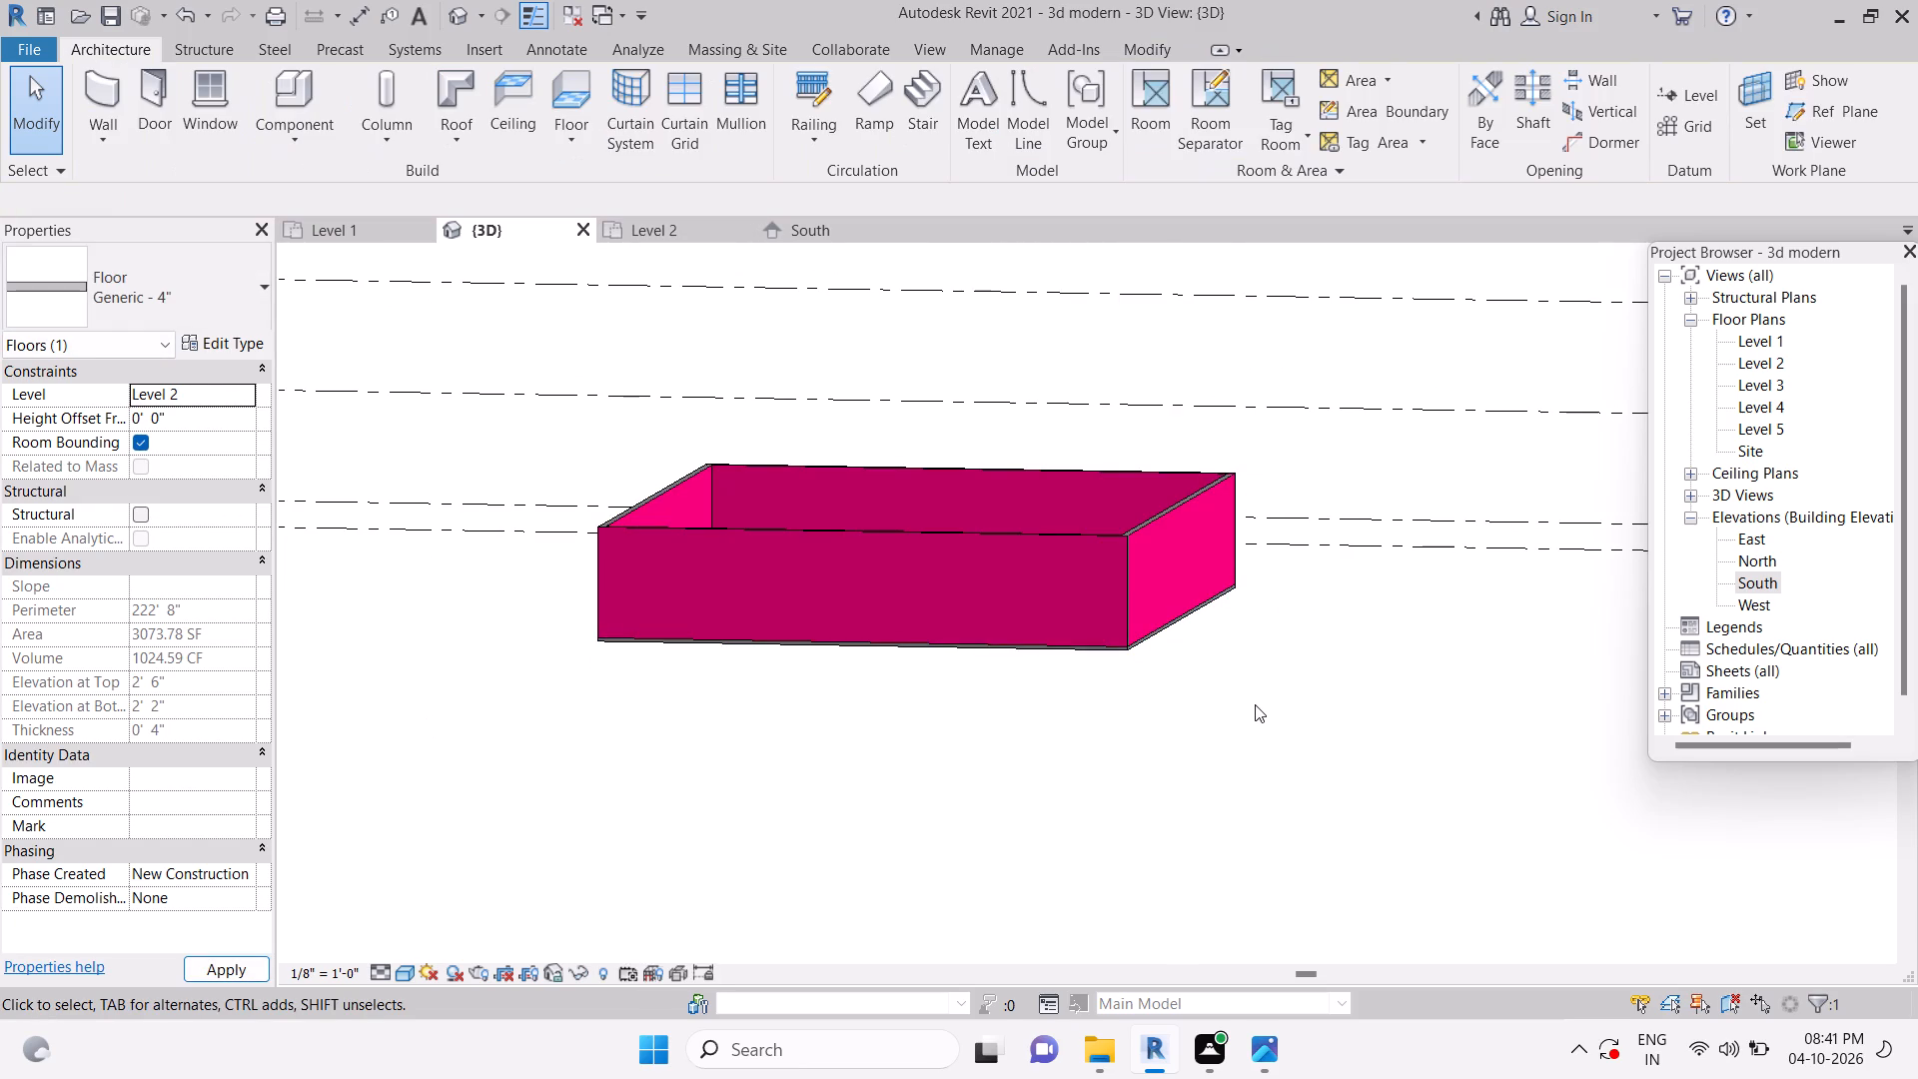
# Inspect the floor's fit beneath the walls in the 3D view and the South elevation.
pyautogui.keyDown('shift'); pyautogui.moveTo(1226, 743); pyautogui.dragTo(1273, 767, button='middle'); pyautogui.keyUp('shift')
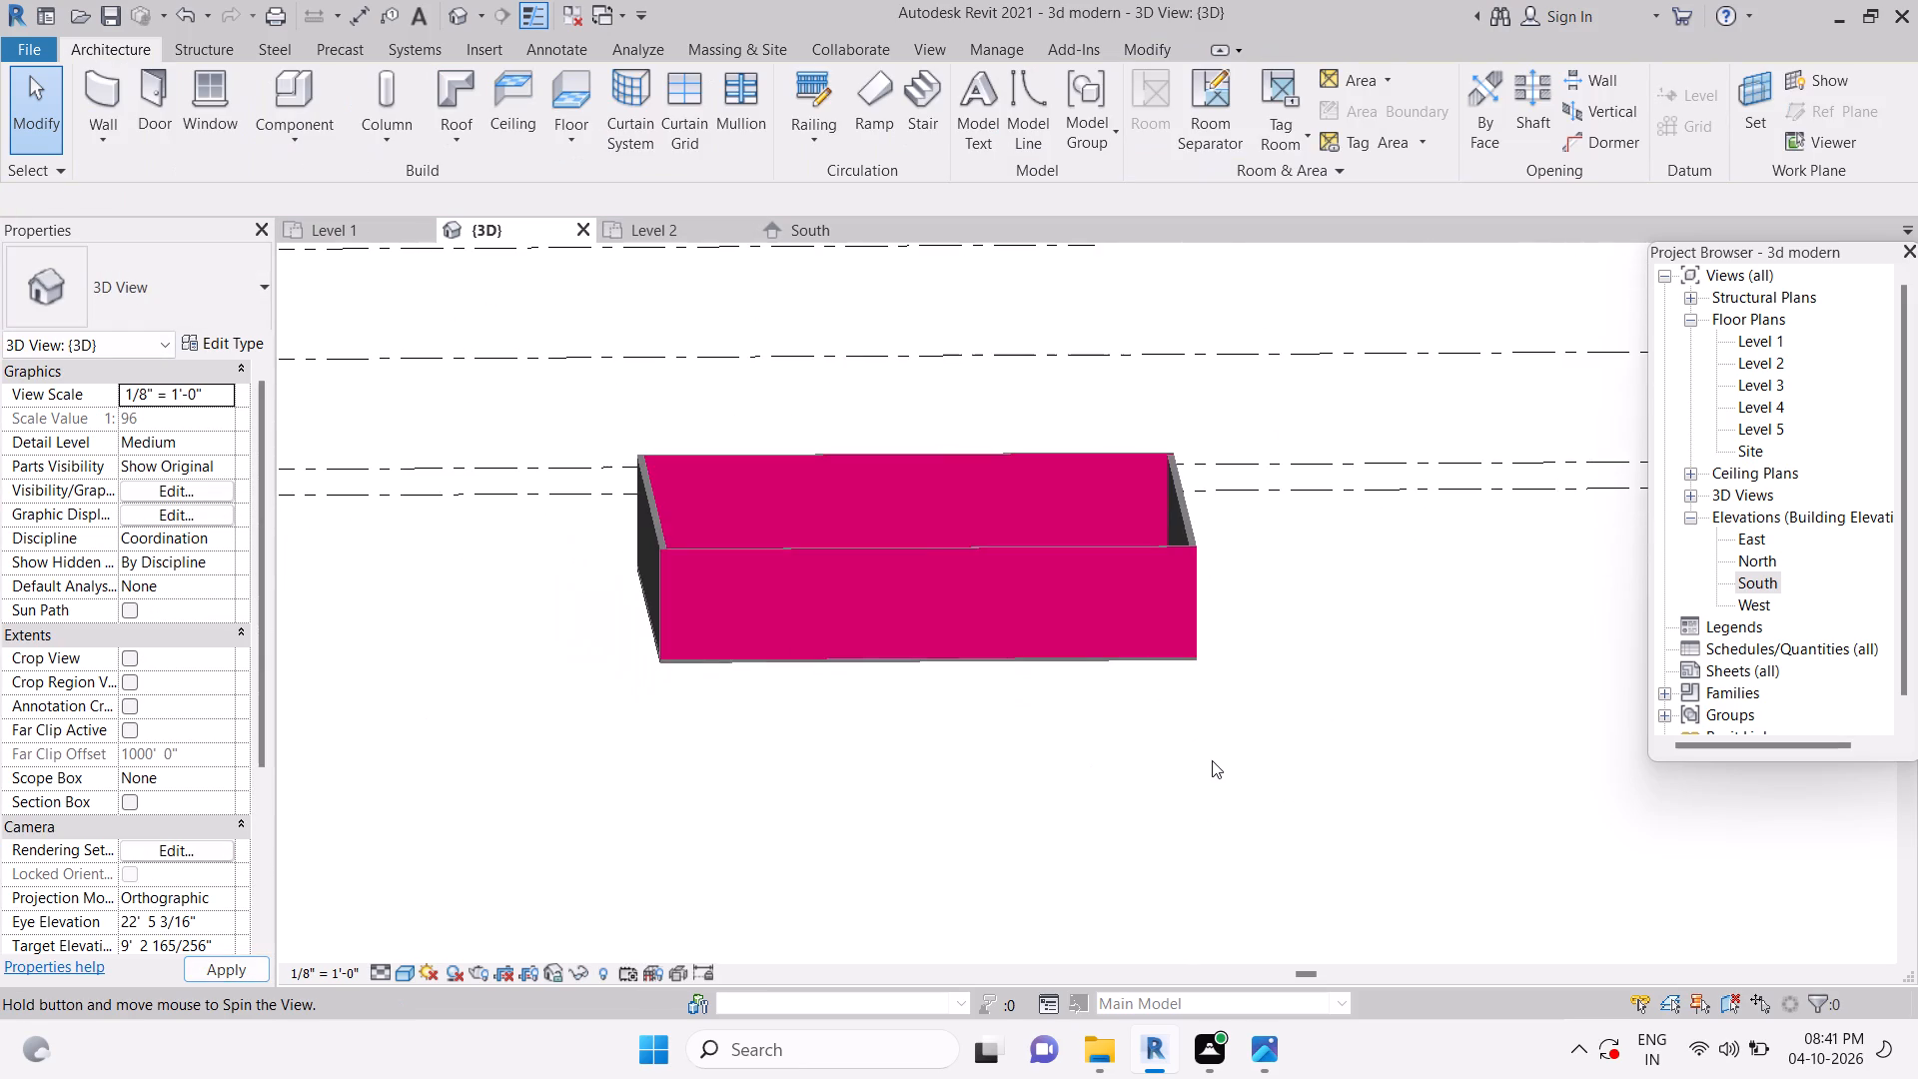
pyautogui.press('Escape')
pyautogui.press('Escape')
pyautogui.press('Escape')
pyautogui.click(798, 231)
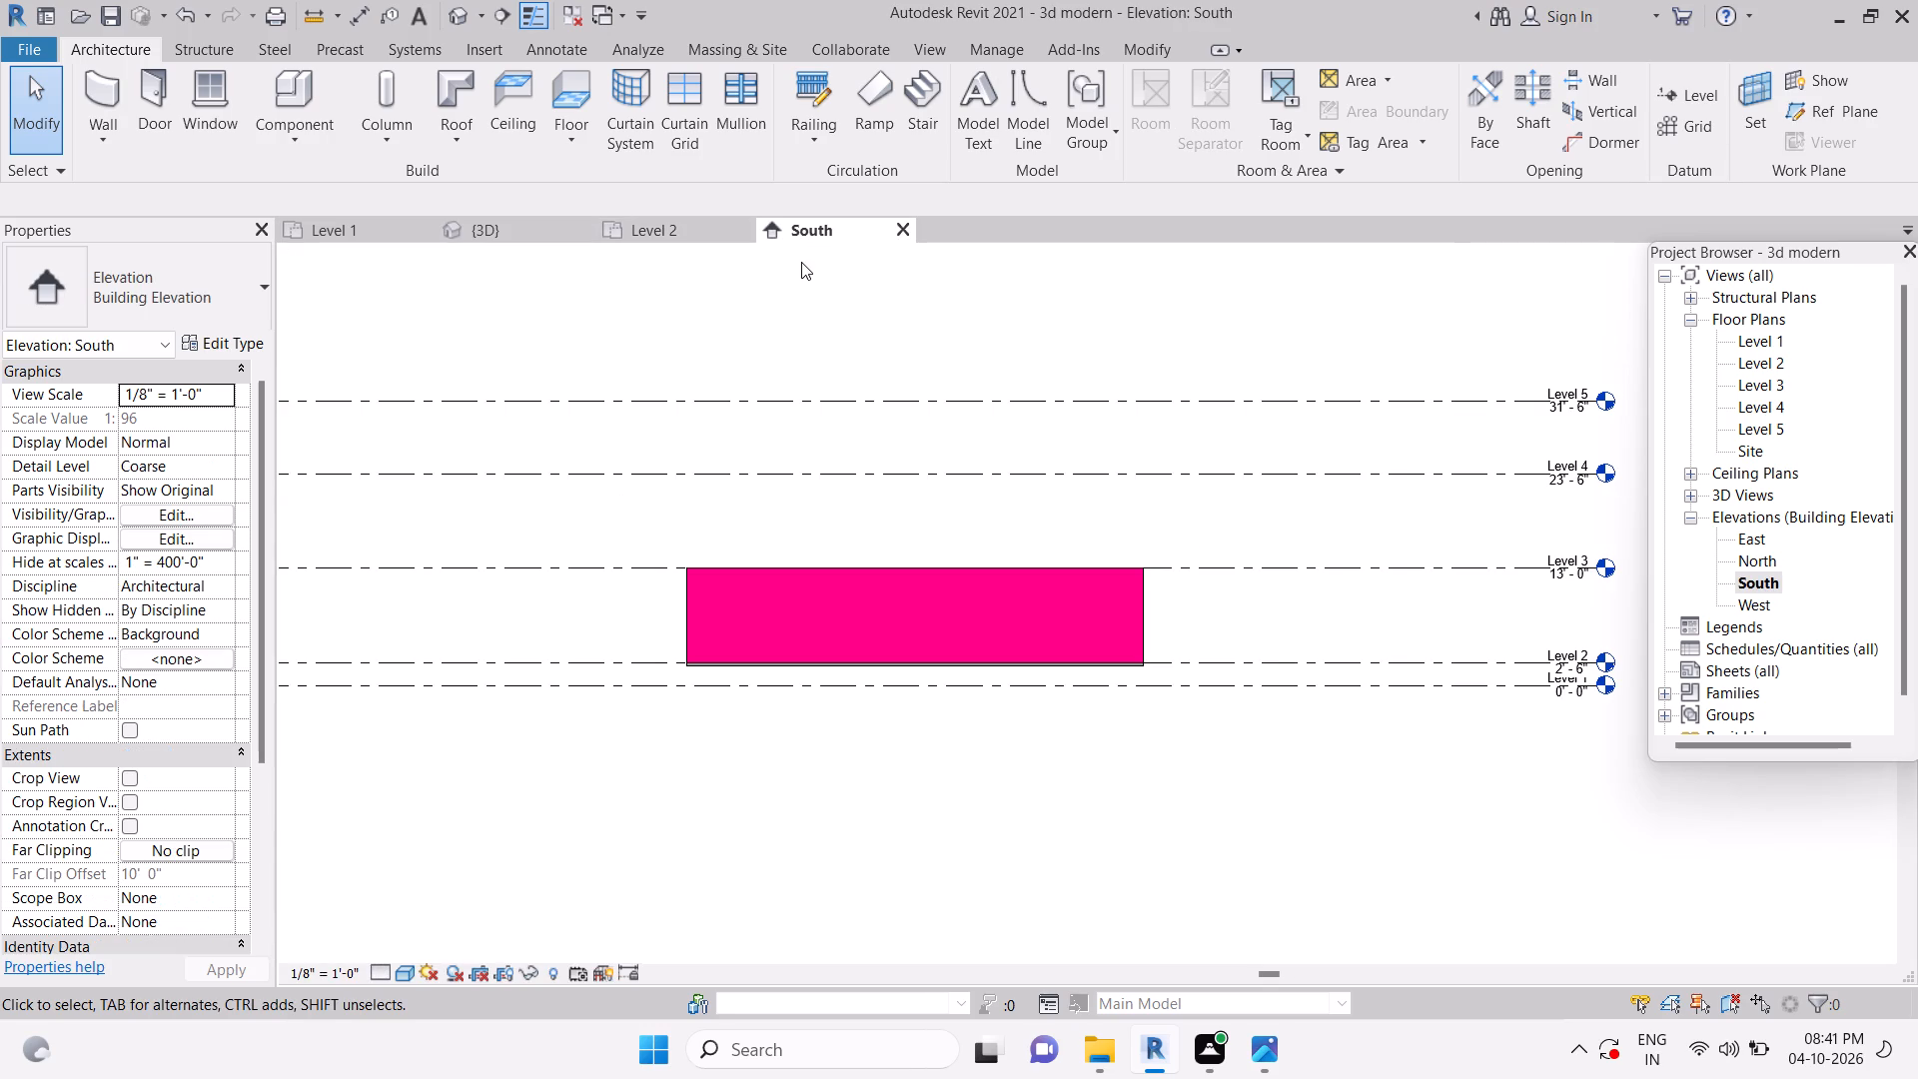
pyautogui.press('Escape')
pyautogui.press('Escape')
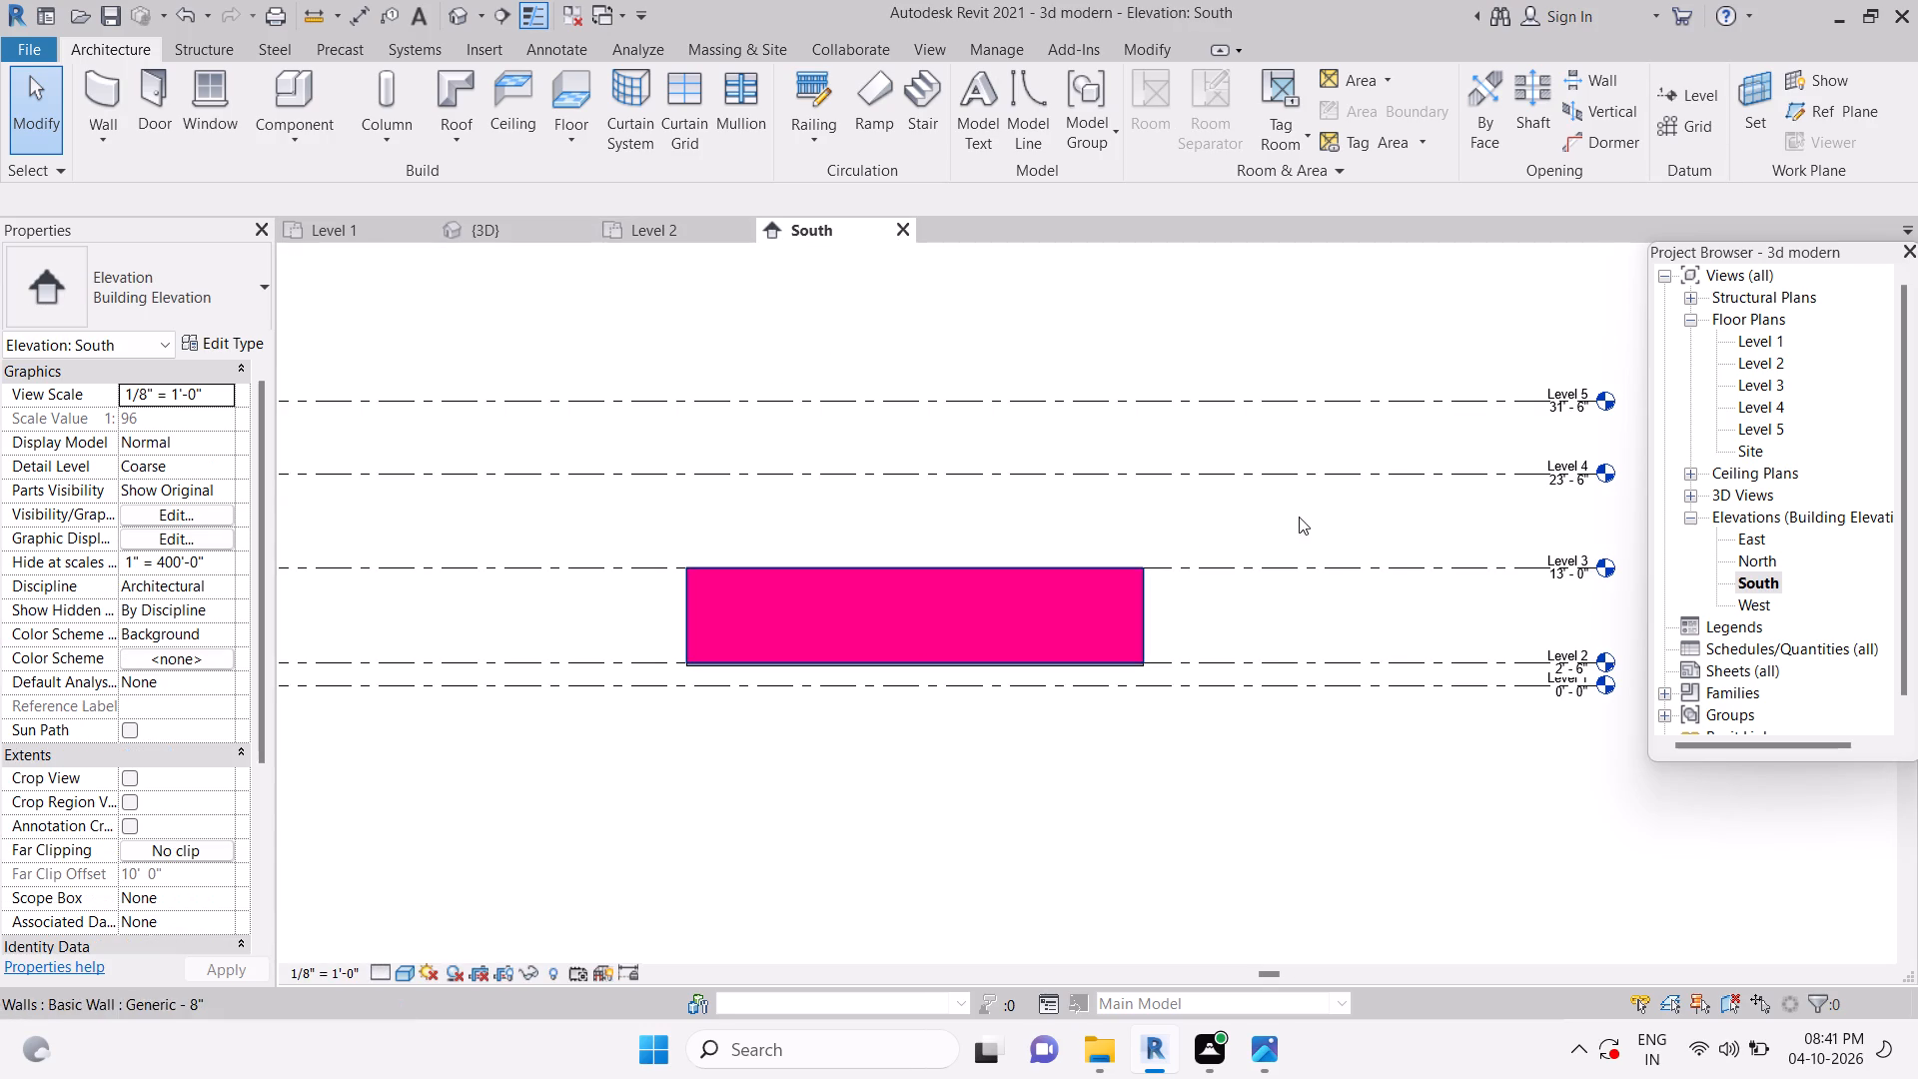
pyautogui.press('Escape')
# Move the Project Browser clear of the ViewCube and inspect the walls and levels in 3D from the front.
pyautogui.click(536, 234)
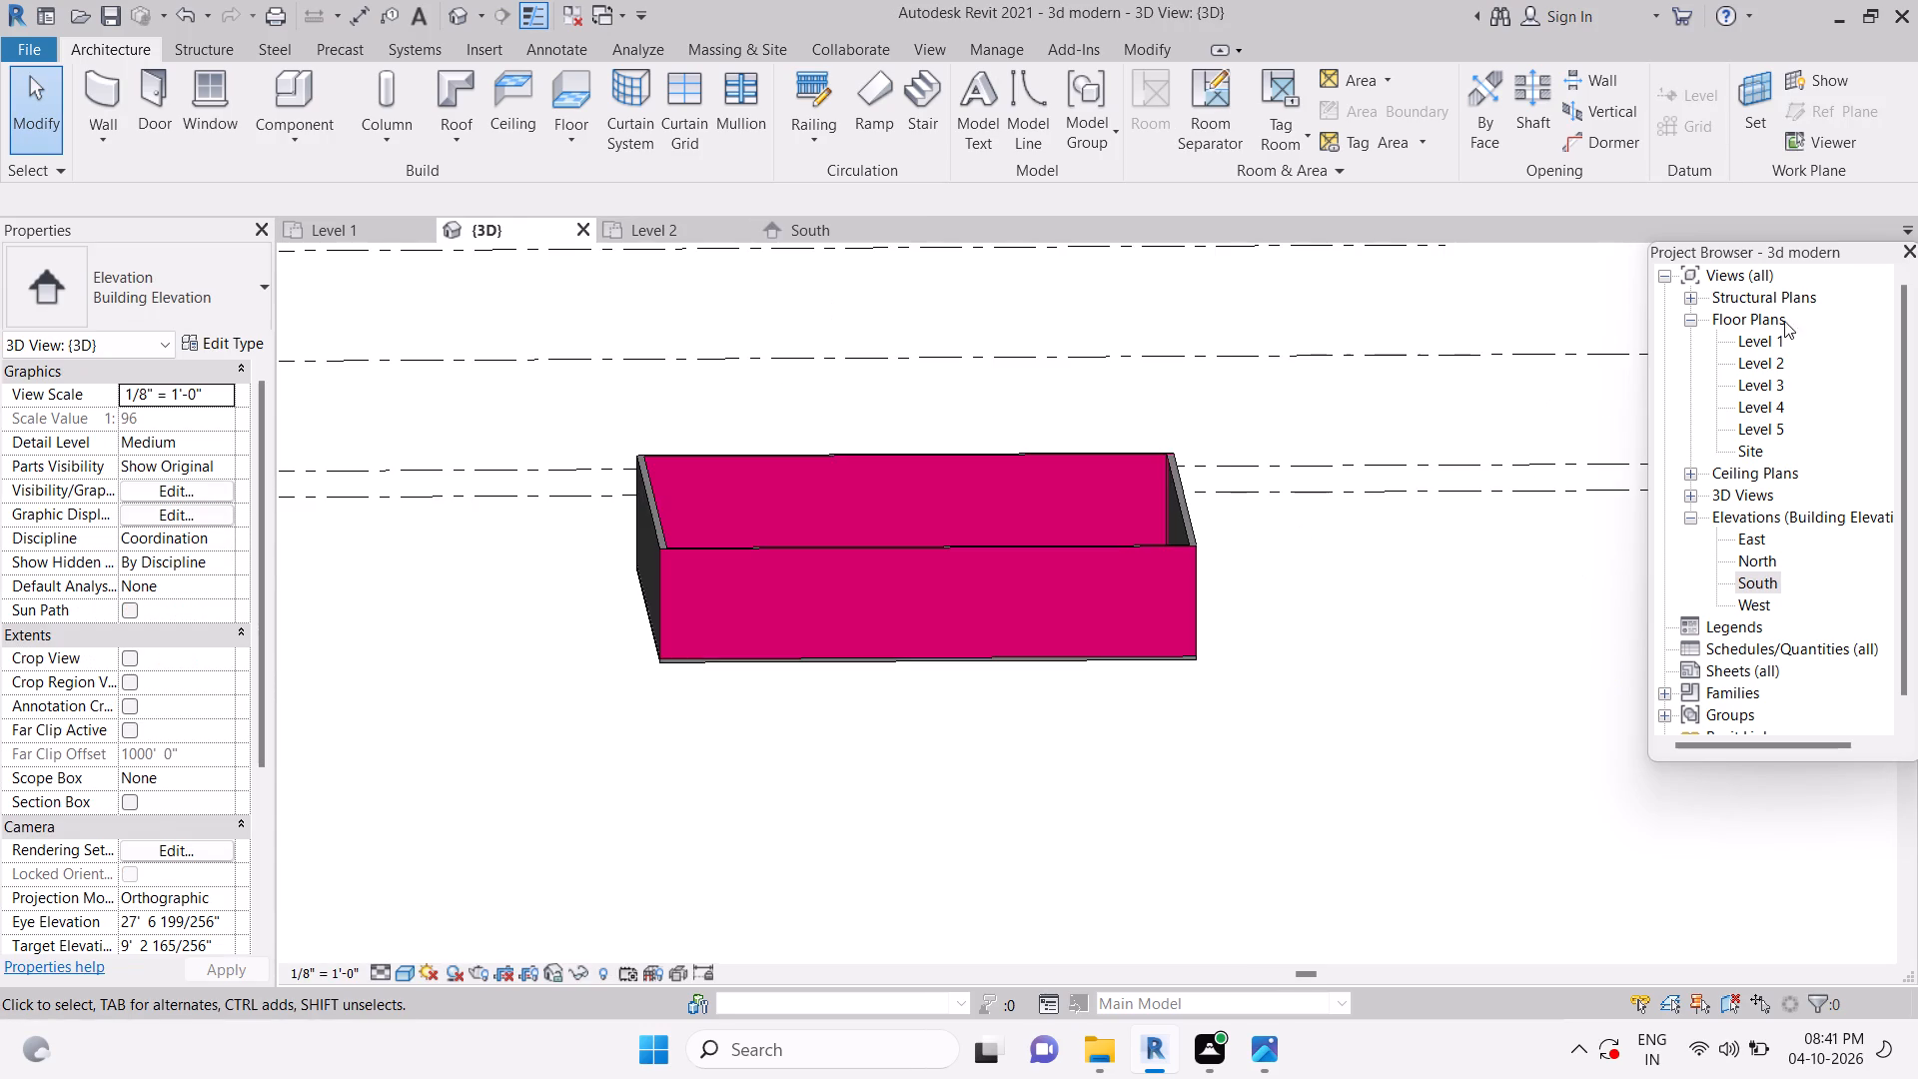
pyautogui.moveTo(1831, 255); pyautogui.dragTo(1858, 435)
pyautogui.click(1807, 334)
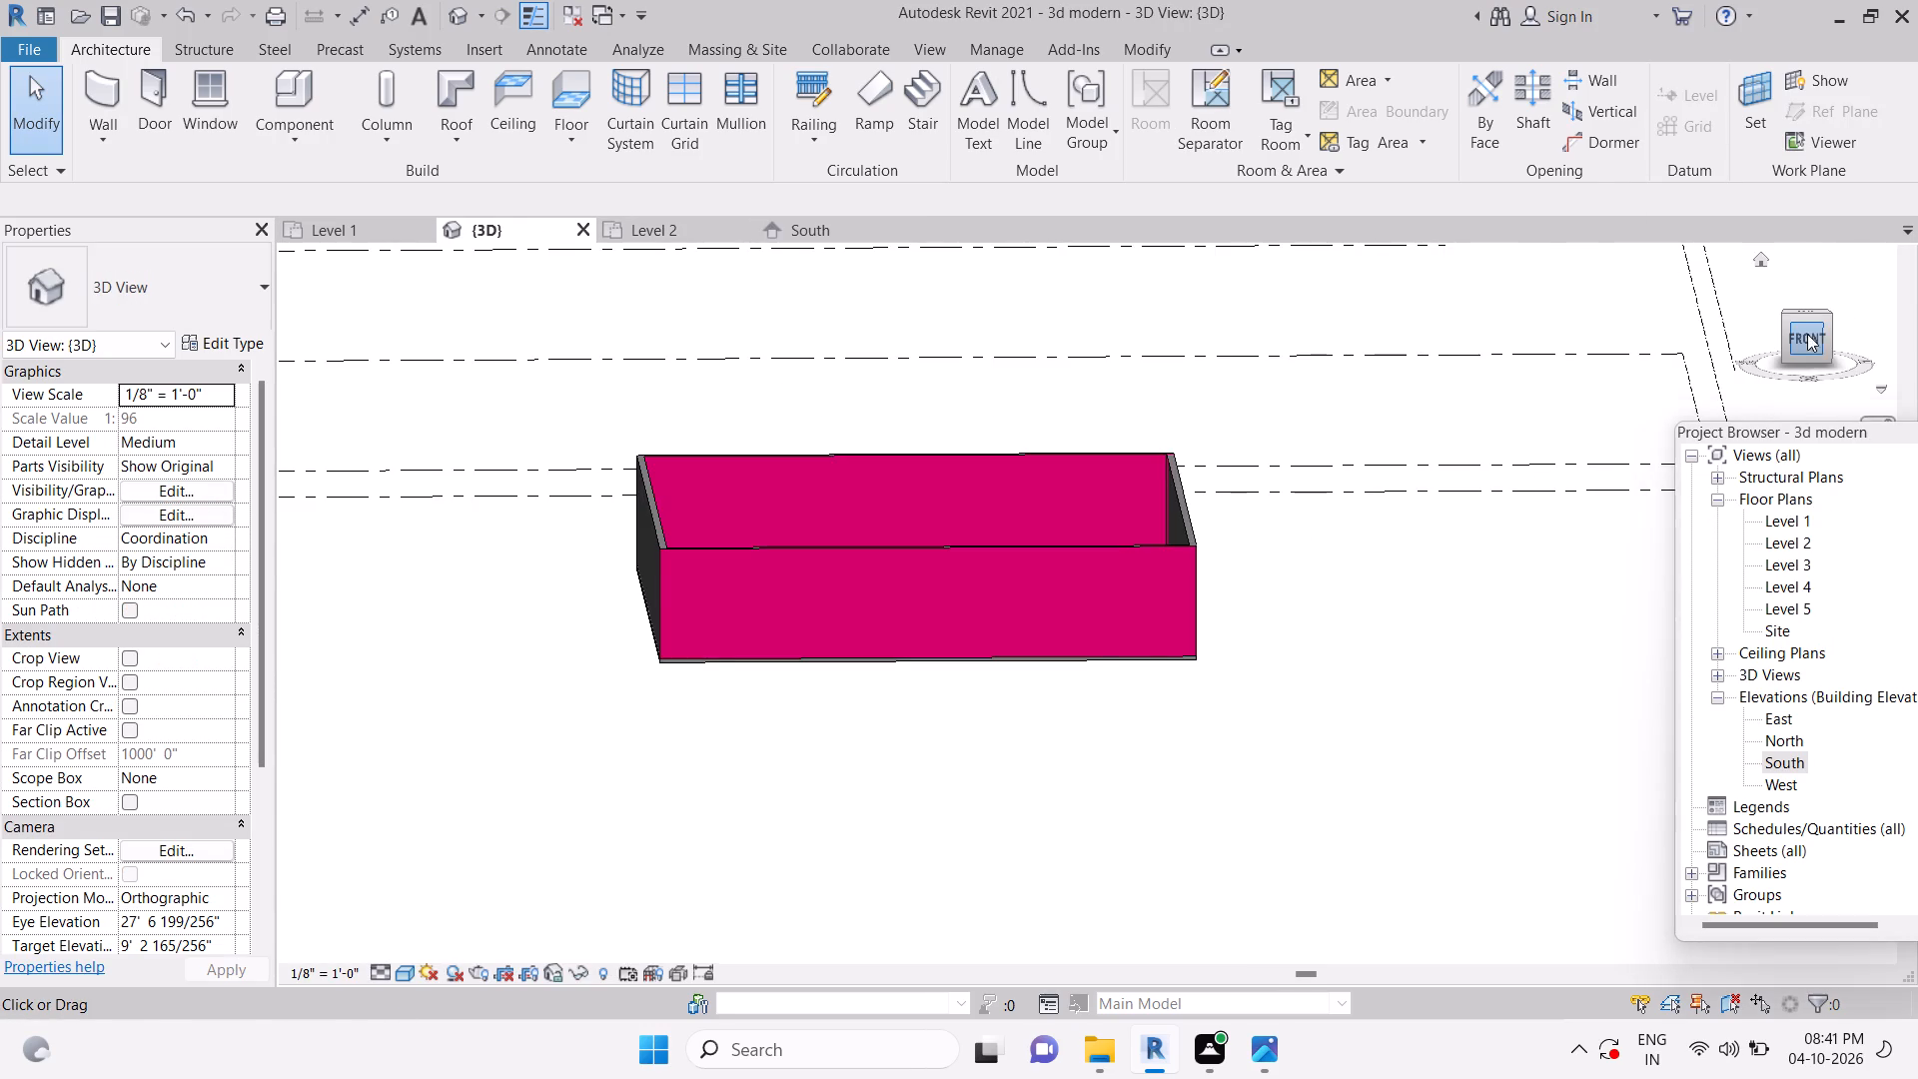
pyautogui.scroll(6, 1155, 623)
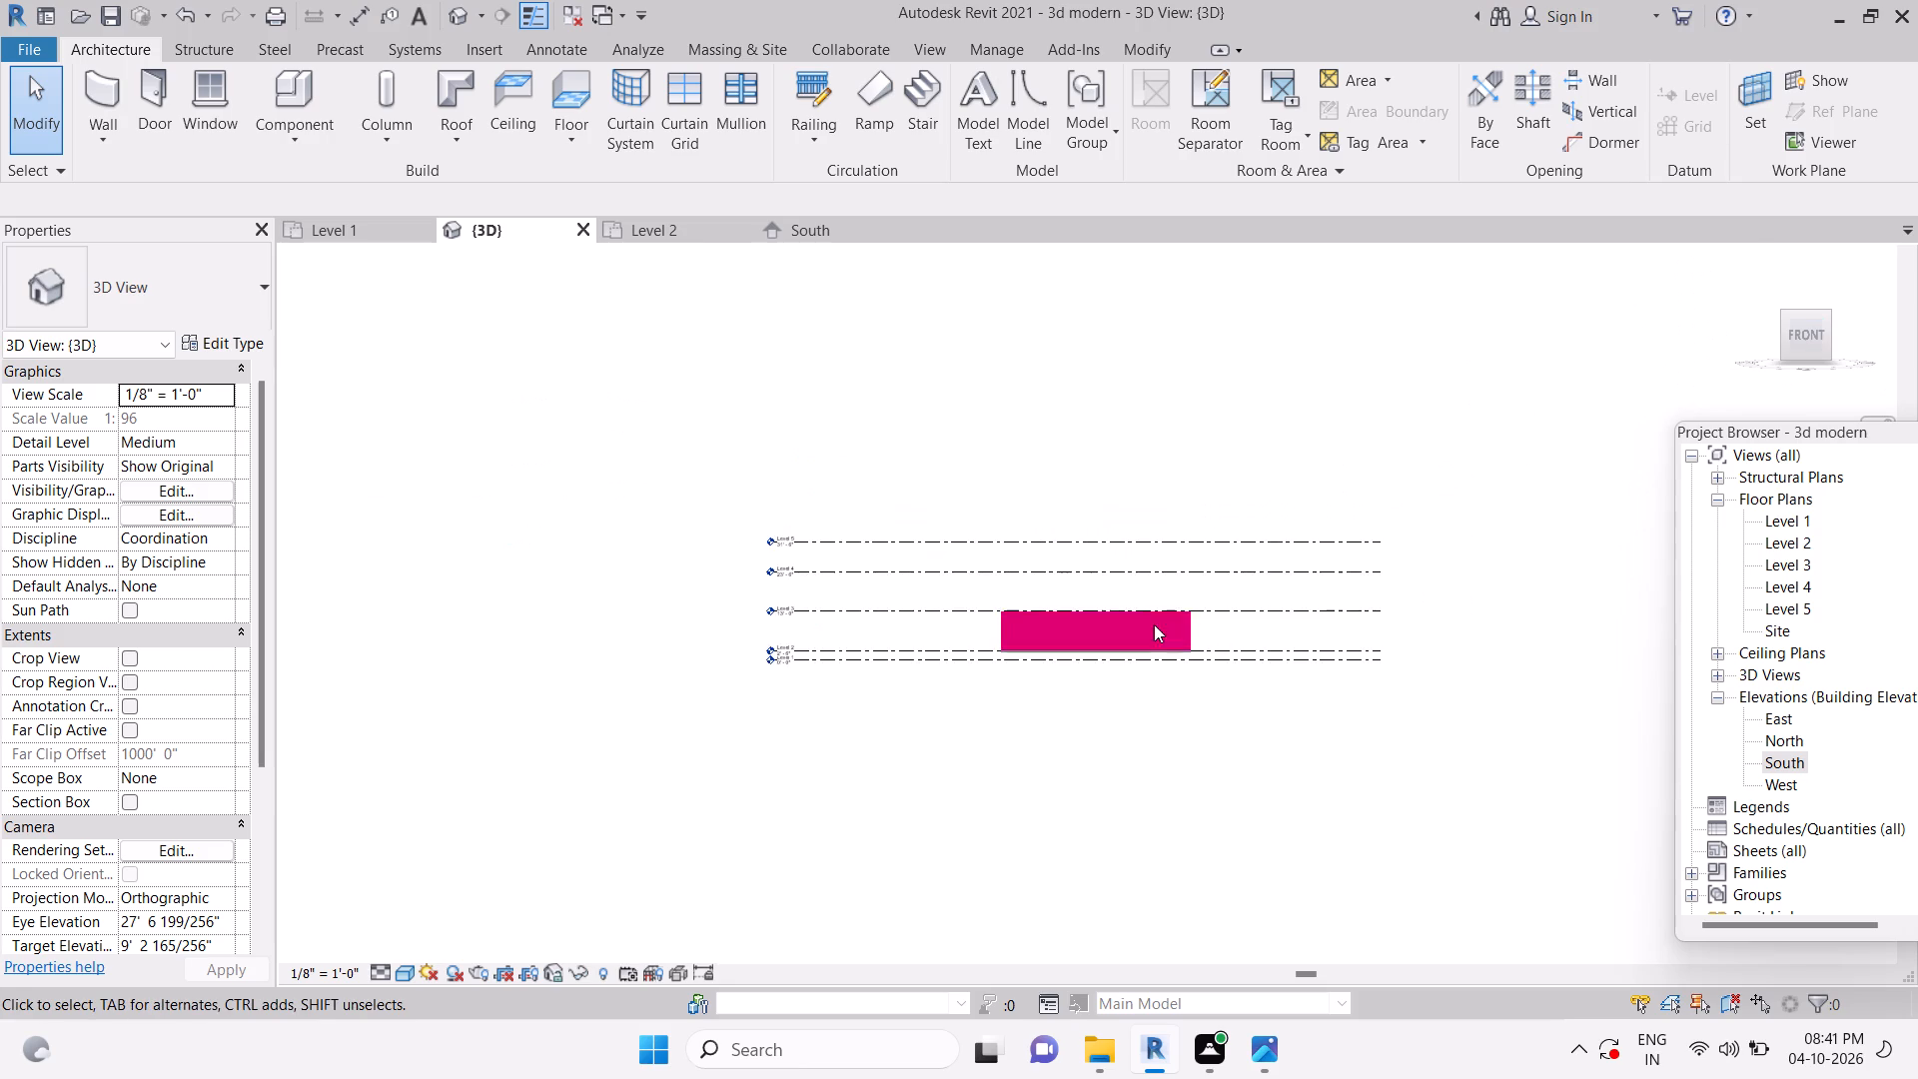
pyautogui.scroll(-5, 969, 579)
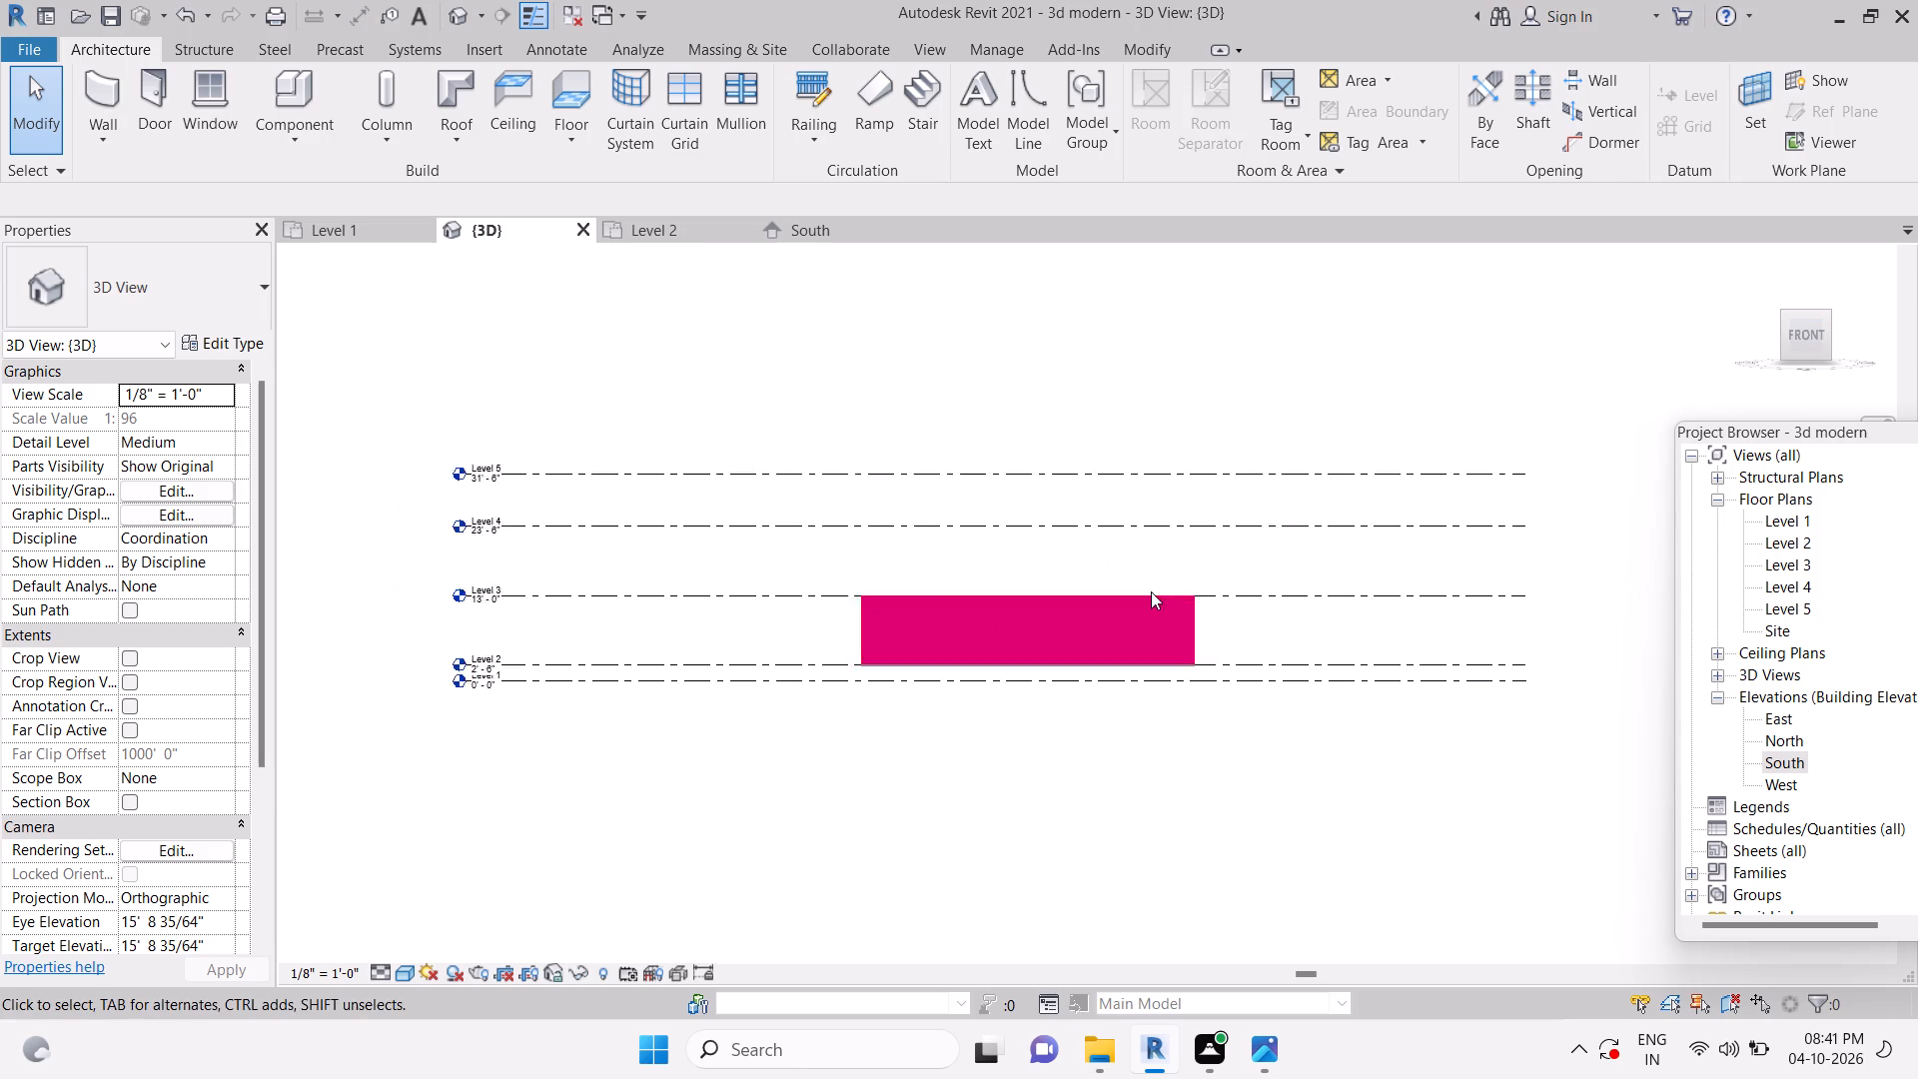
pyautogui.keyDown('shift'); pyautogui.scroll(1, 1210, 581); pyautogui.keyUp('shift')
pyautogui.keyDown('shift'); pyautogui.moveTo(1210, 581); pyautogui.dragTo(1167, 692, button='middle'); pyautogui.keyUp('shift')
pyautogui.press('Escape')
pyautogui.keyDown('shift'); pyautogui.moveTo(1035, 738); pyautogui.dragTo(1087, 738, button='middle'); pyautogui.keyUp('shift')
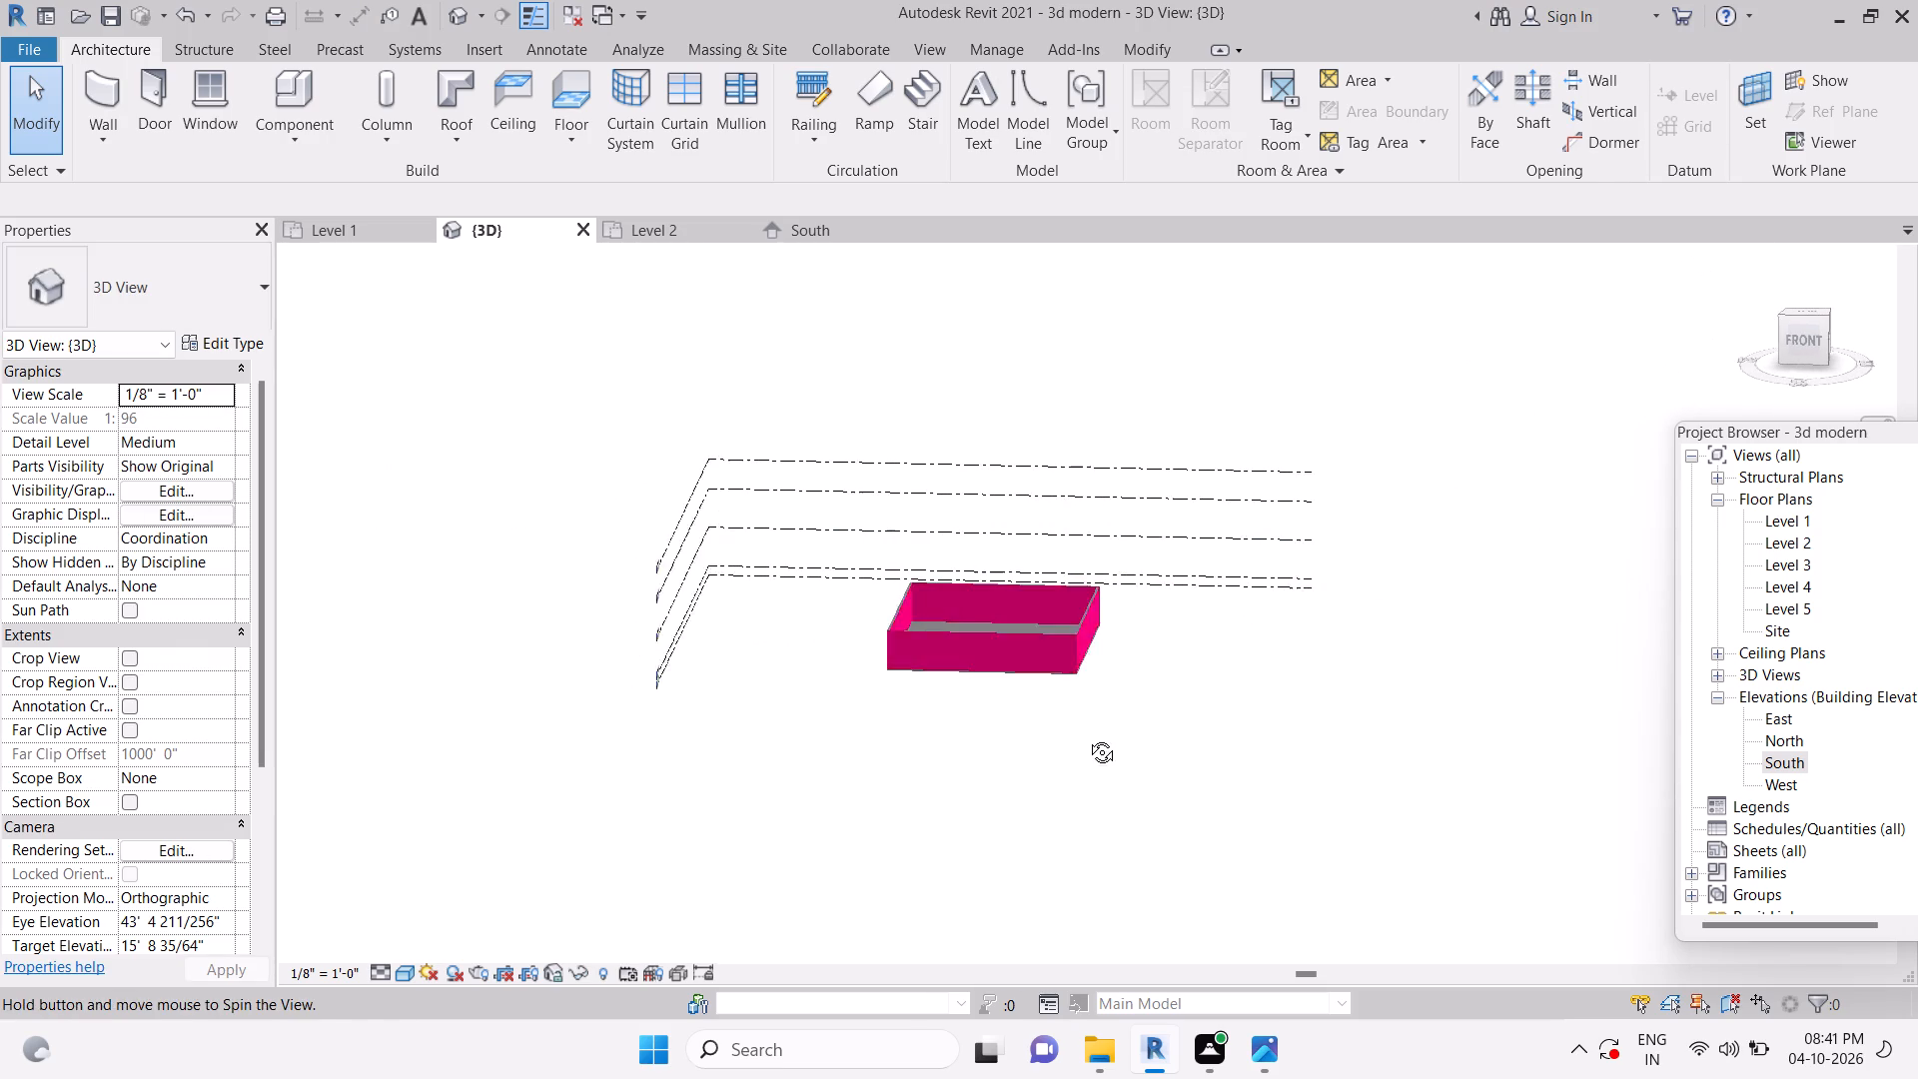
pyautogui.press('Escape')
pyautogui.press('Escape')
# Compare the Level 2 floor plan with the reference elevation image.
pyautogui.click(673, 228)
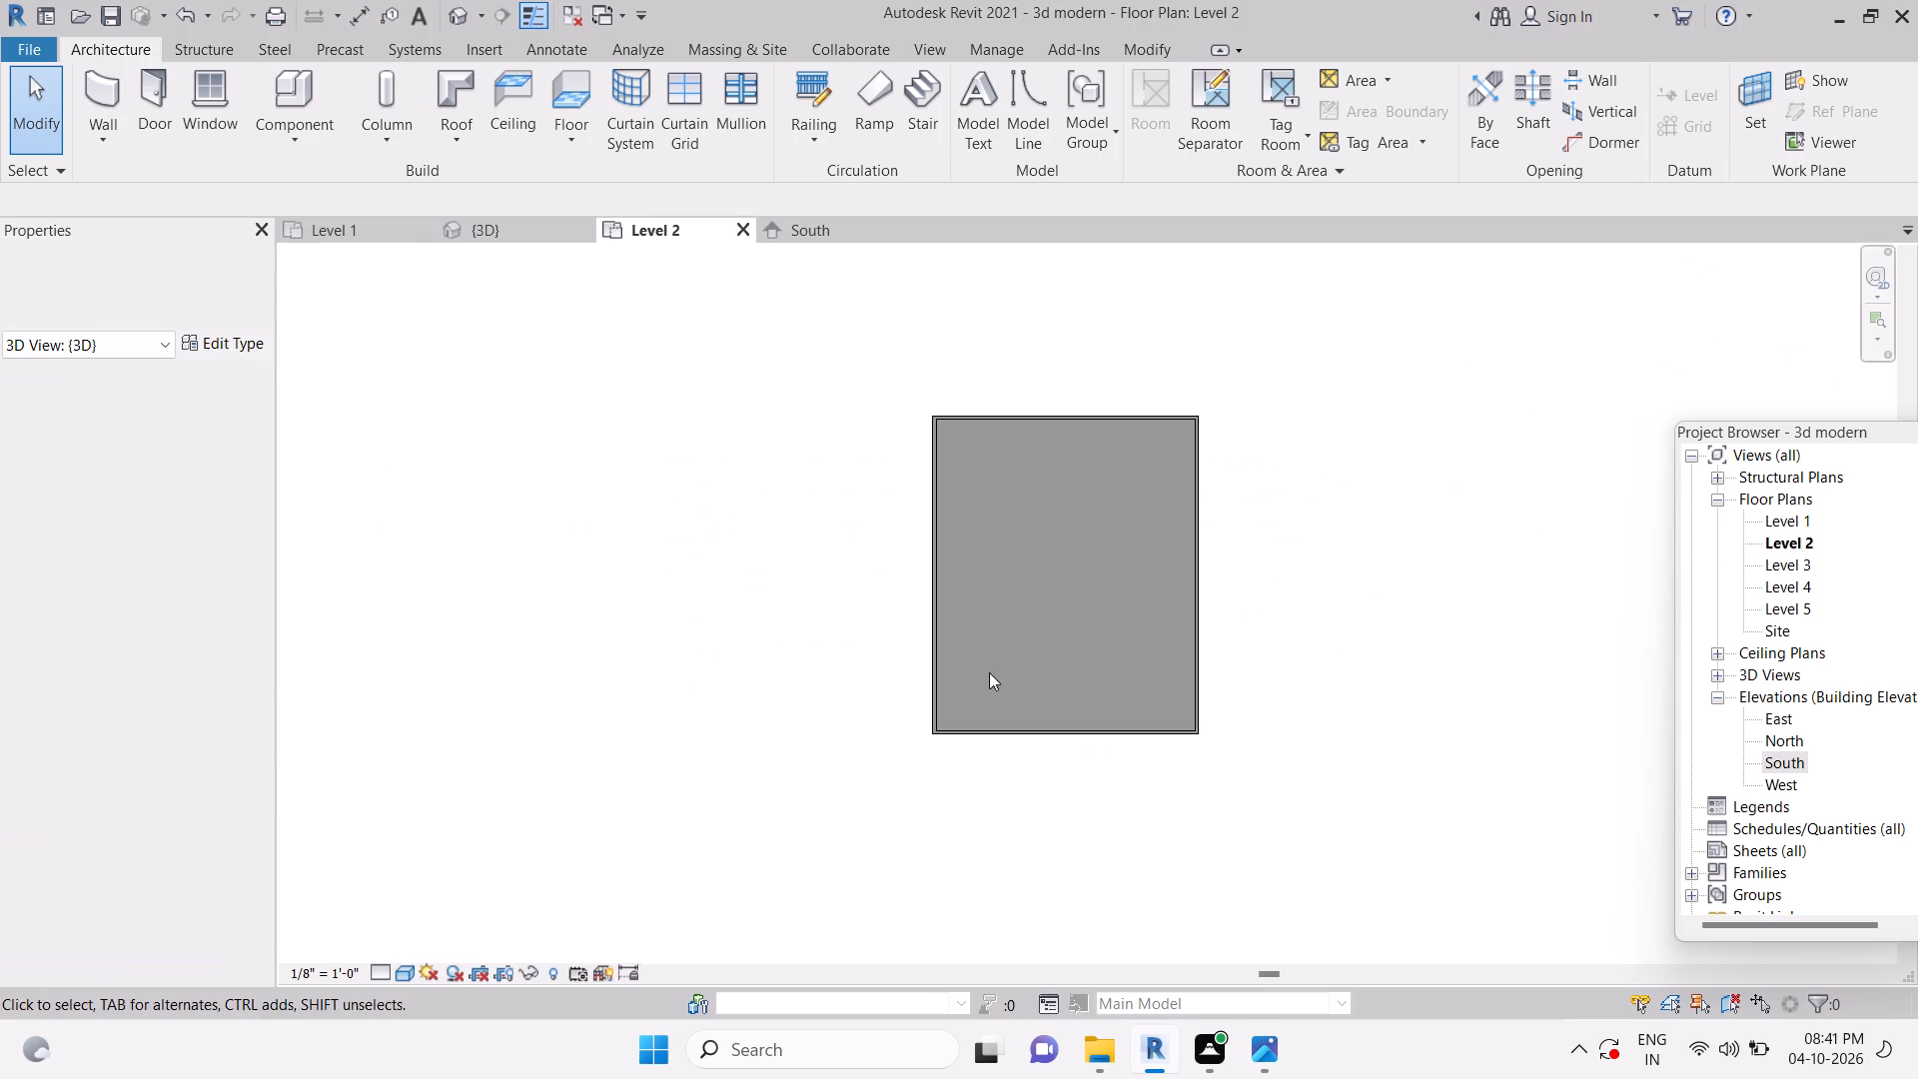
pyautogui.press('Escape')
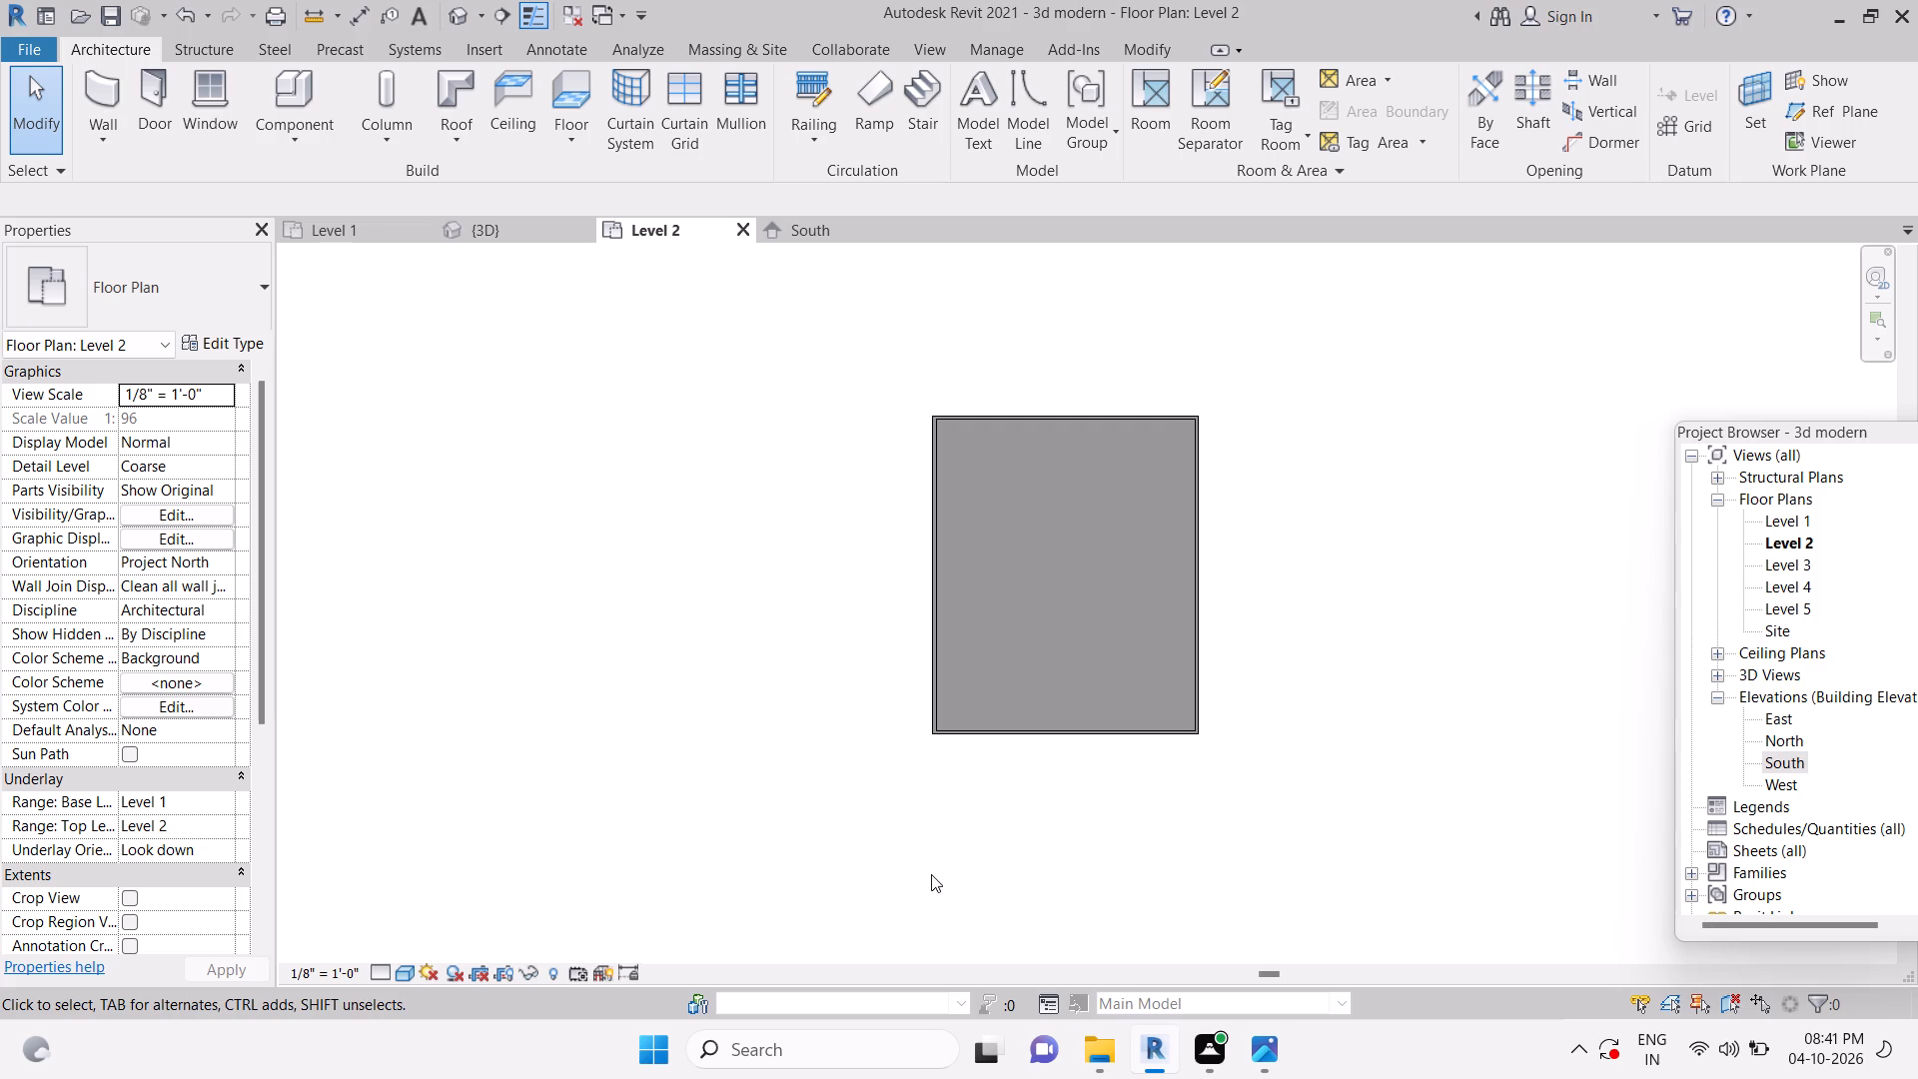
pyautogui.click(1269, 1048)
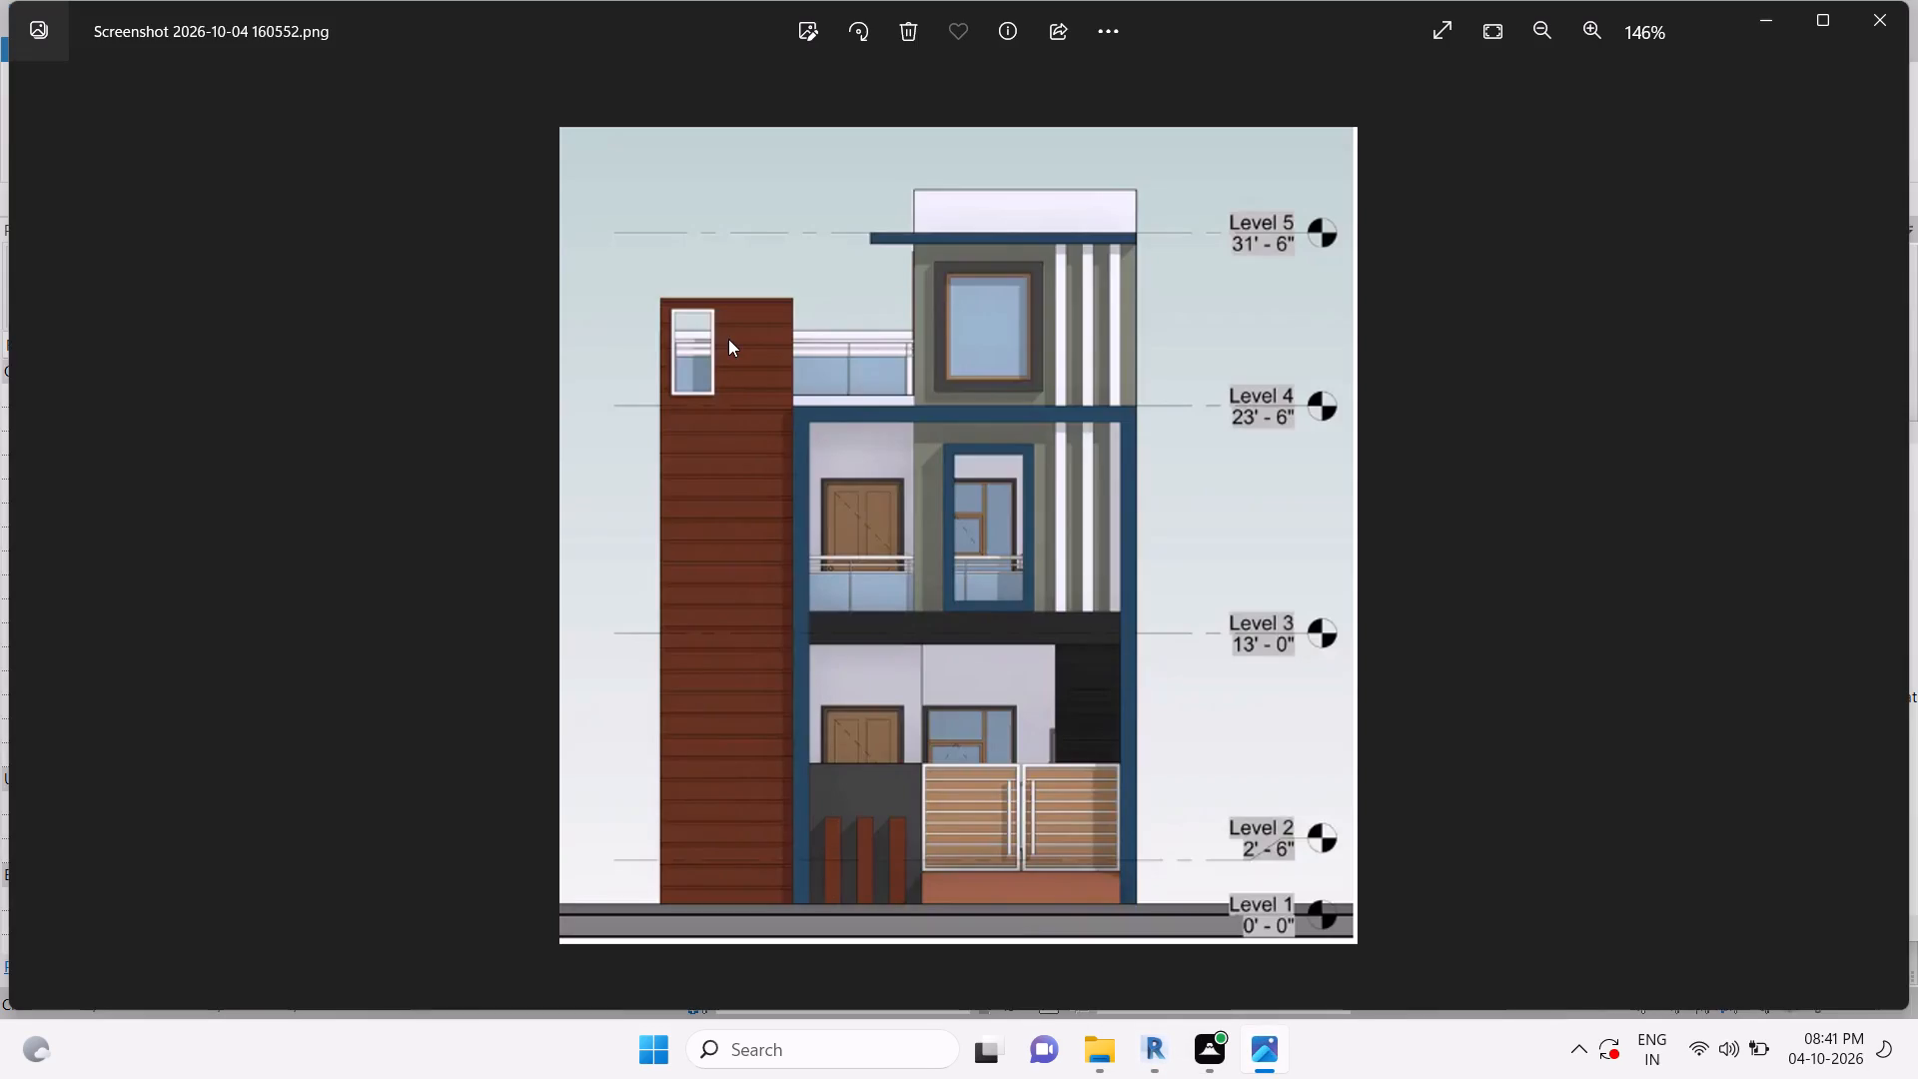
pyautogui.click(1159, 1056)
pyautogui.click(1269, 1054)
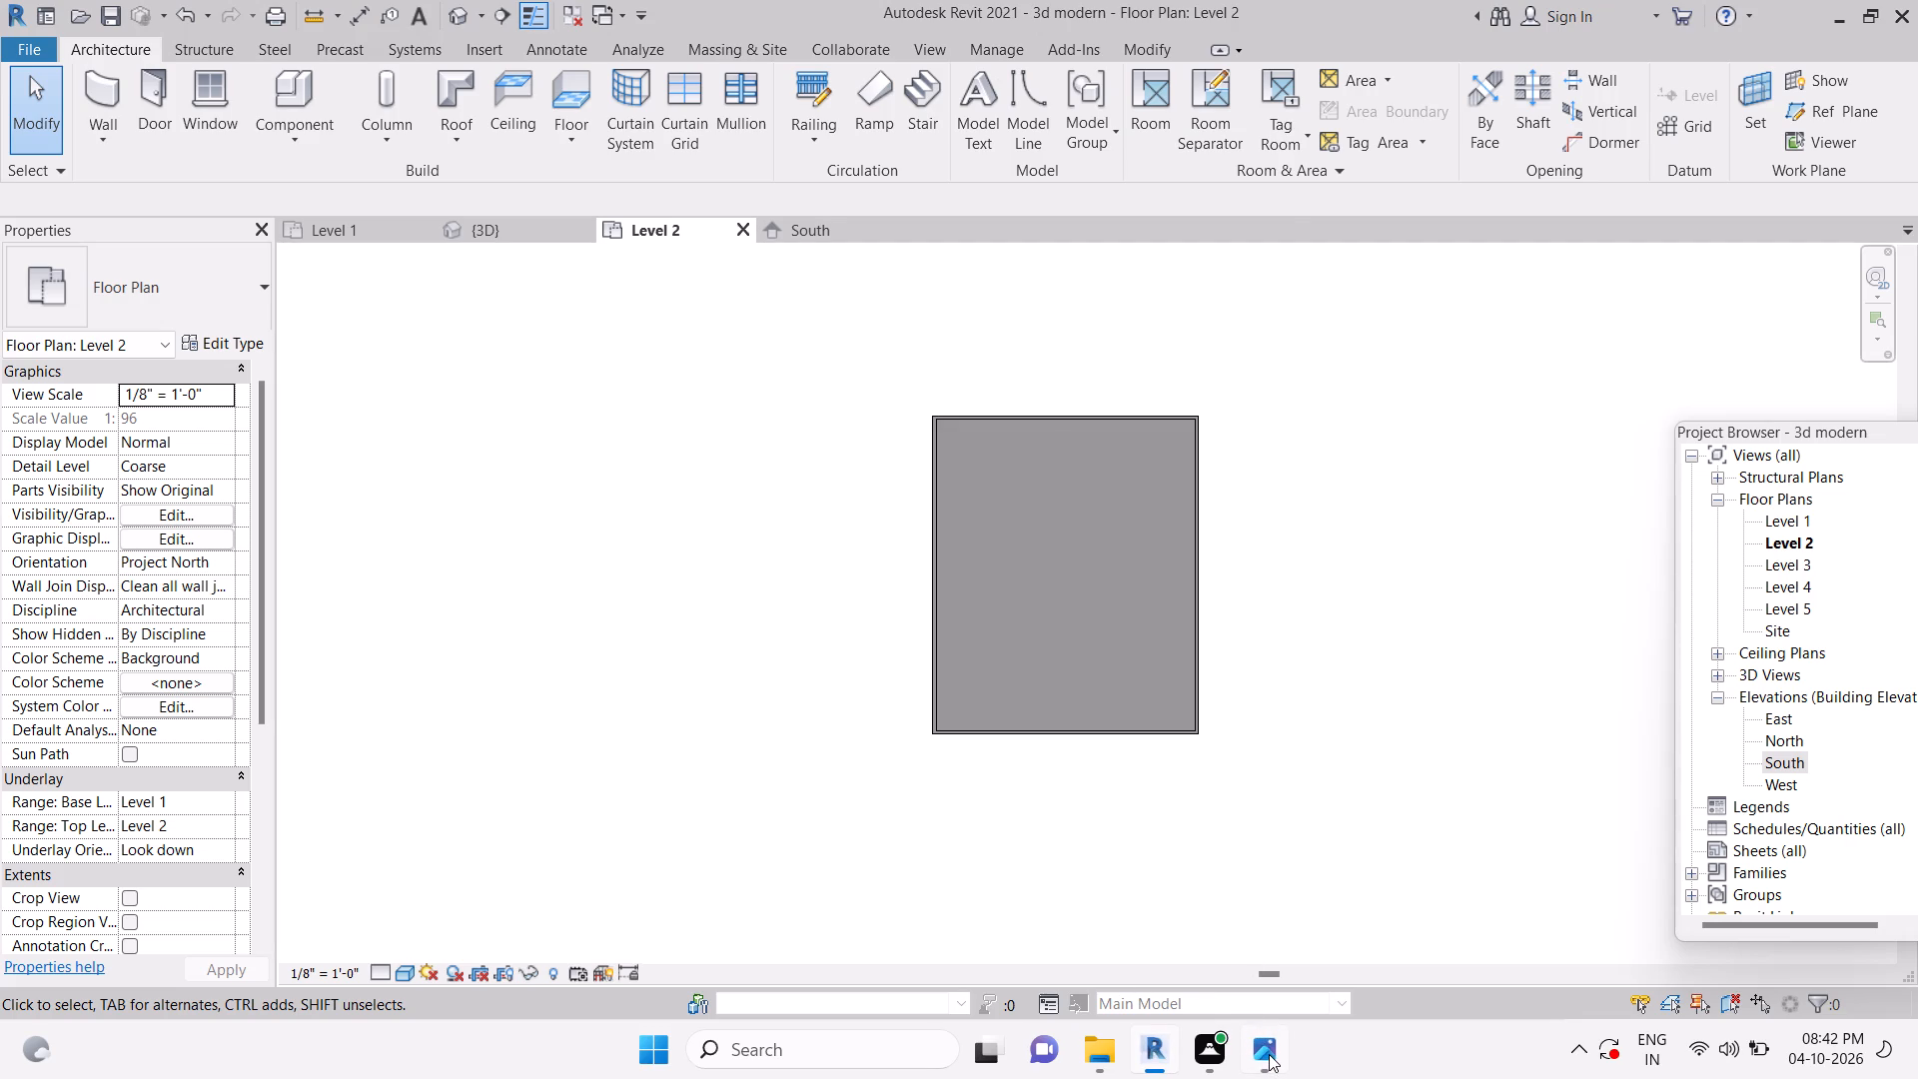
pyautogui.click(1163, 1054)
# Create an in-place model in the Electrical Fixtures category with the default name, working in the front-facing 3D view.
pyautogui.click(510, 227)
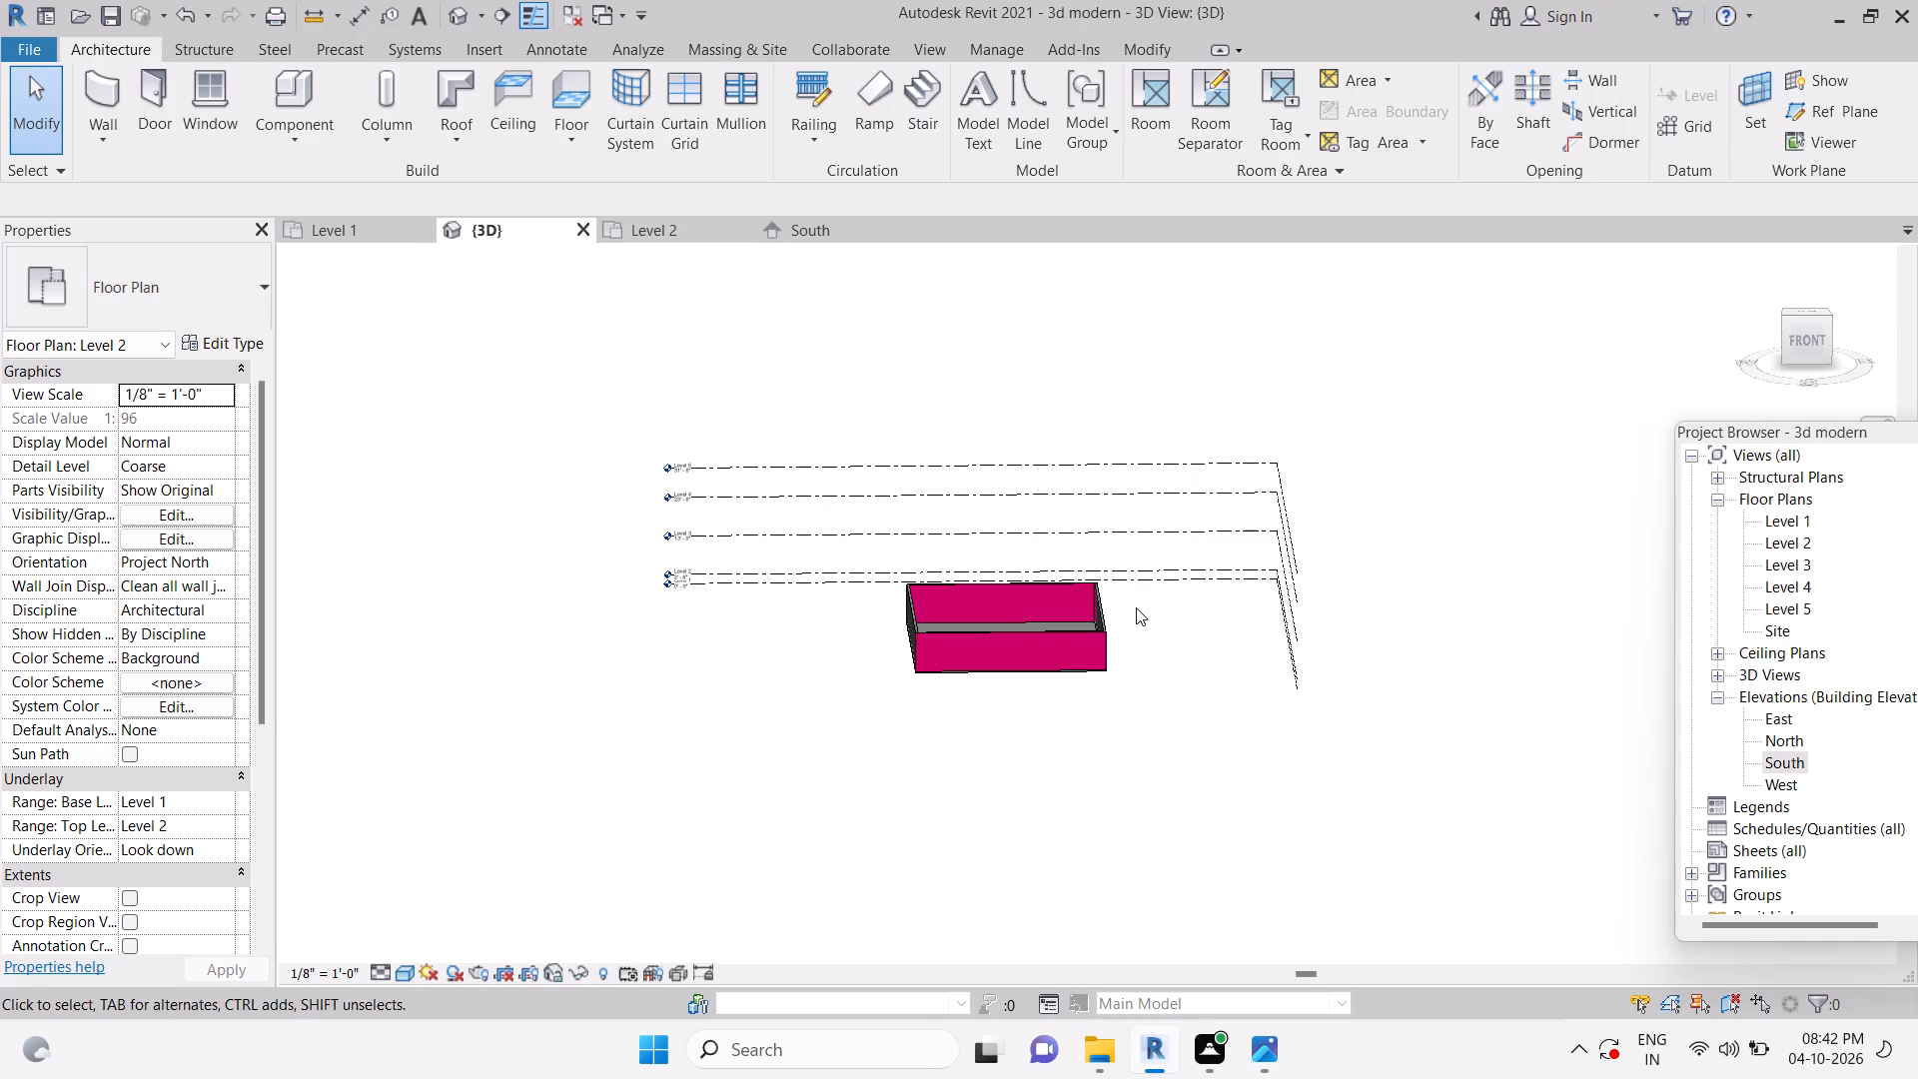
pyautogui.keyDown('shift'); pyautogui.moveTo(1166, 666); pyautogui.dragTo(1166, 646, button='middle'); pyautogui.keyUp('shift')
pyautogui.keyDown('shift'); pyautogui.scroll(1, 1166, 666); pyautogui.keyUp('shift')
pyautogui.click(1791, 337)
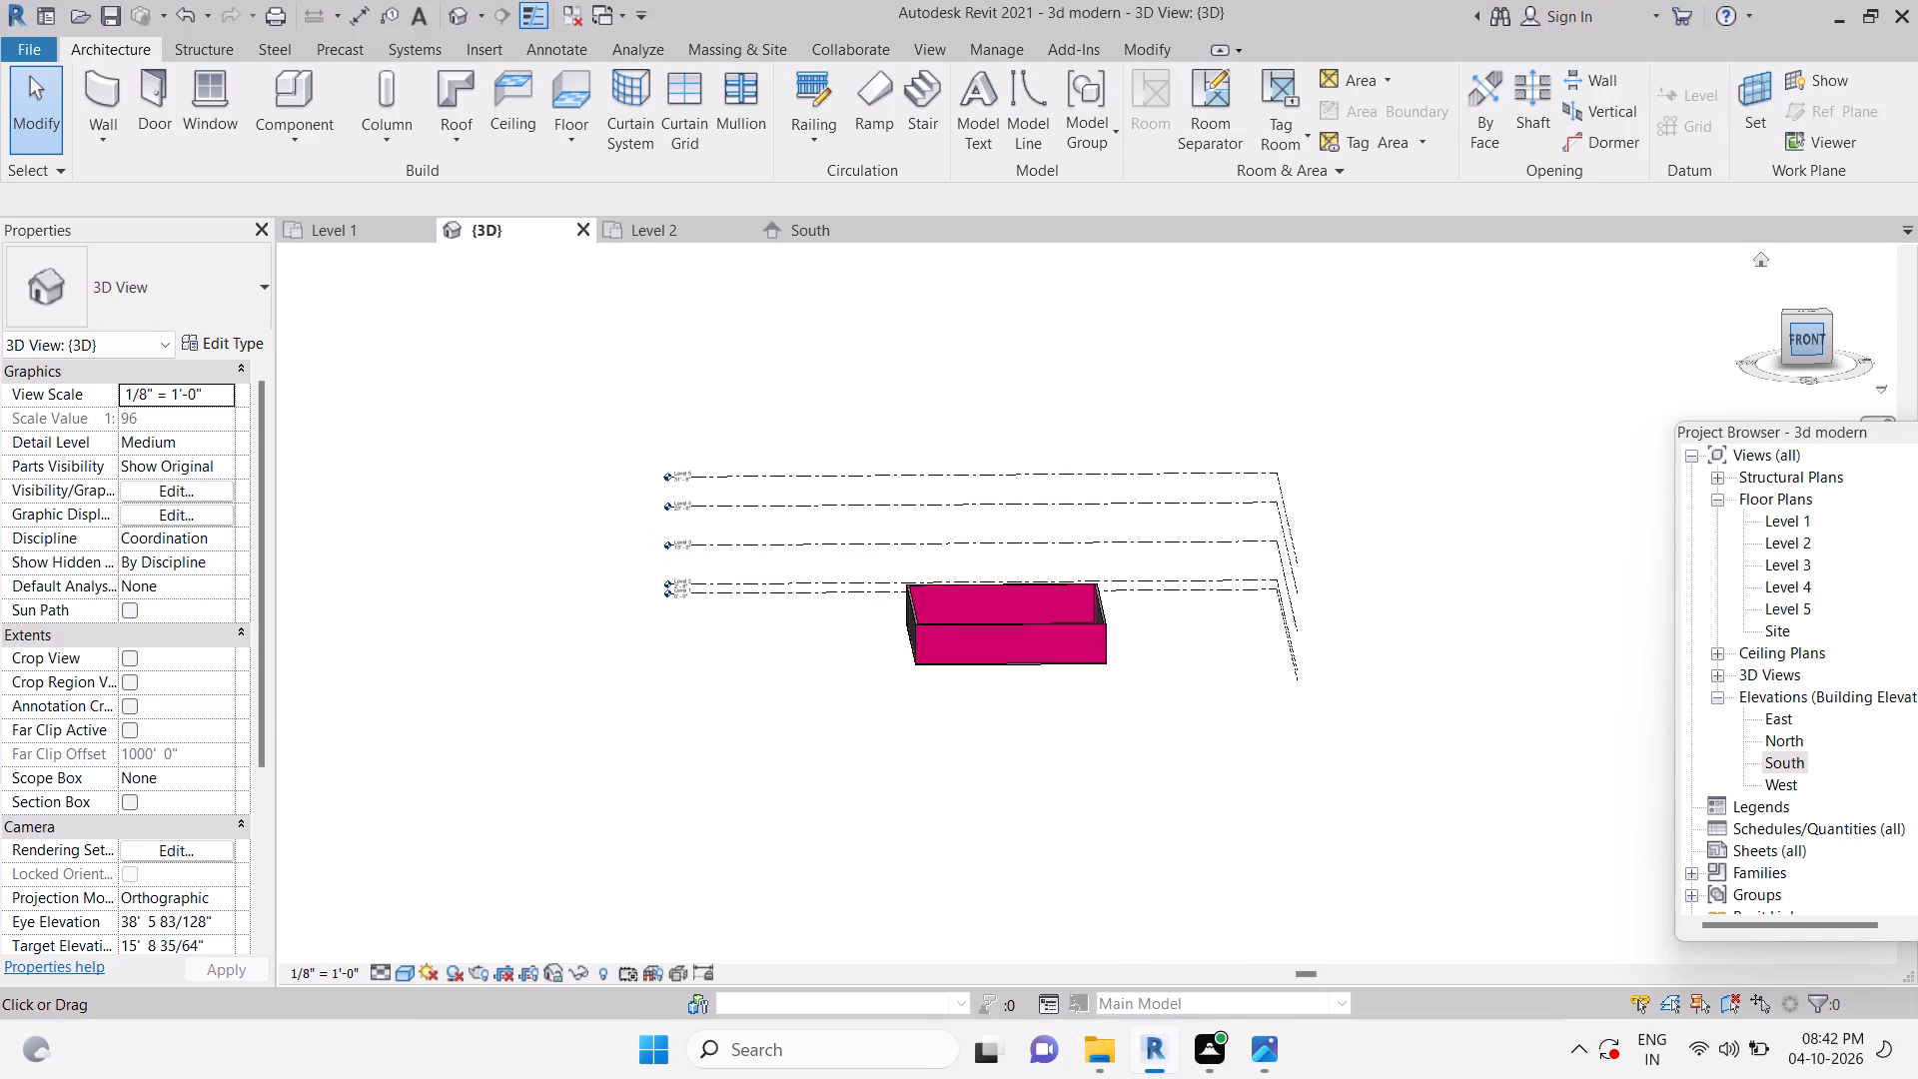
pyautogui.scroll(5, 1039, 667)
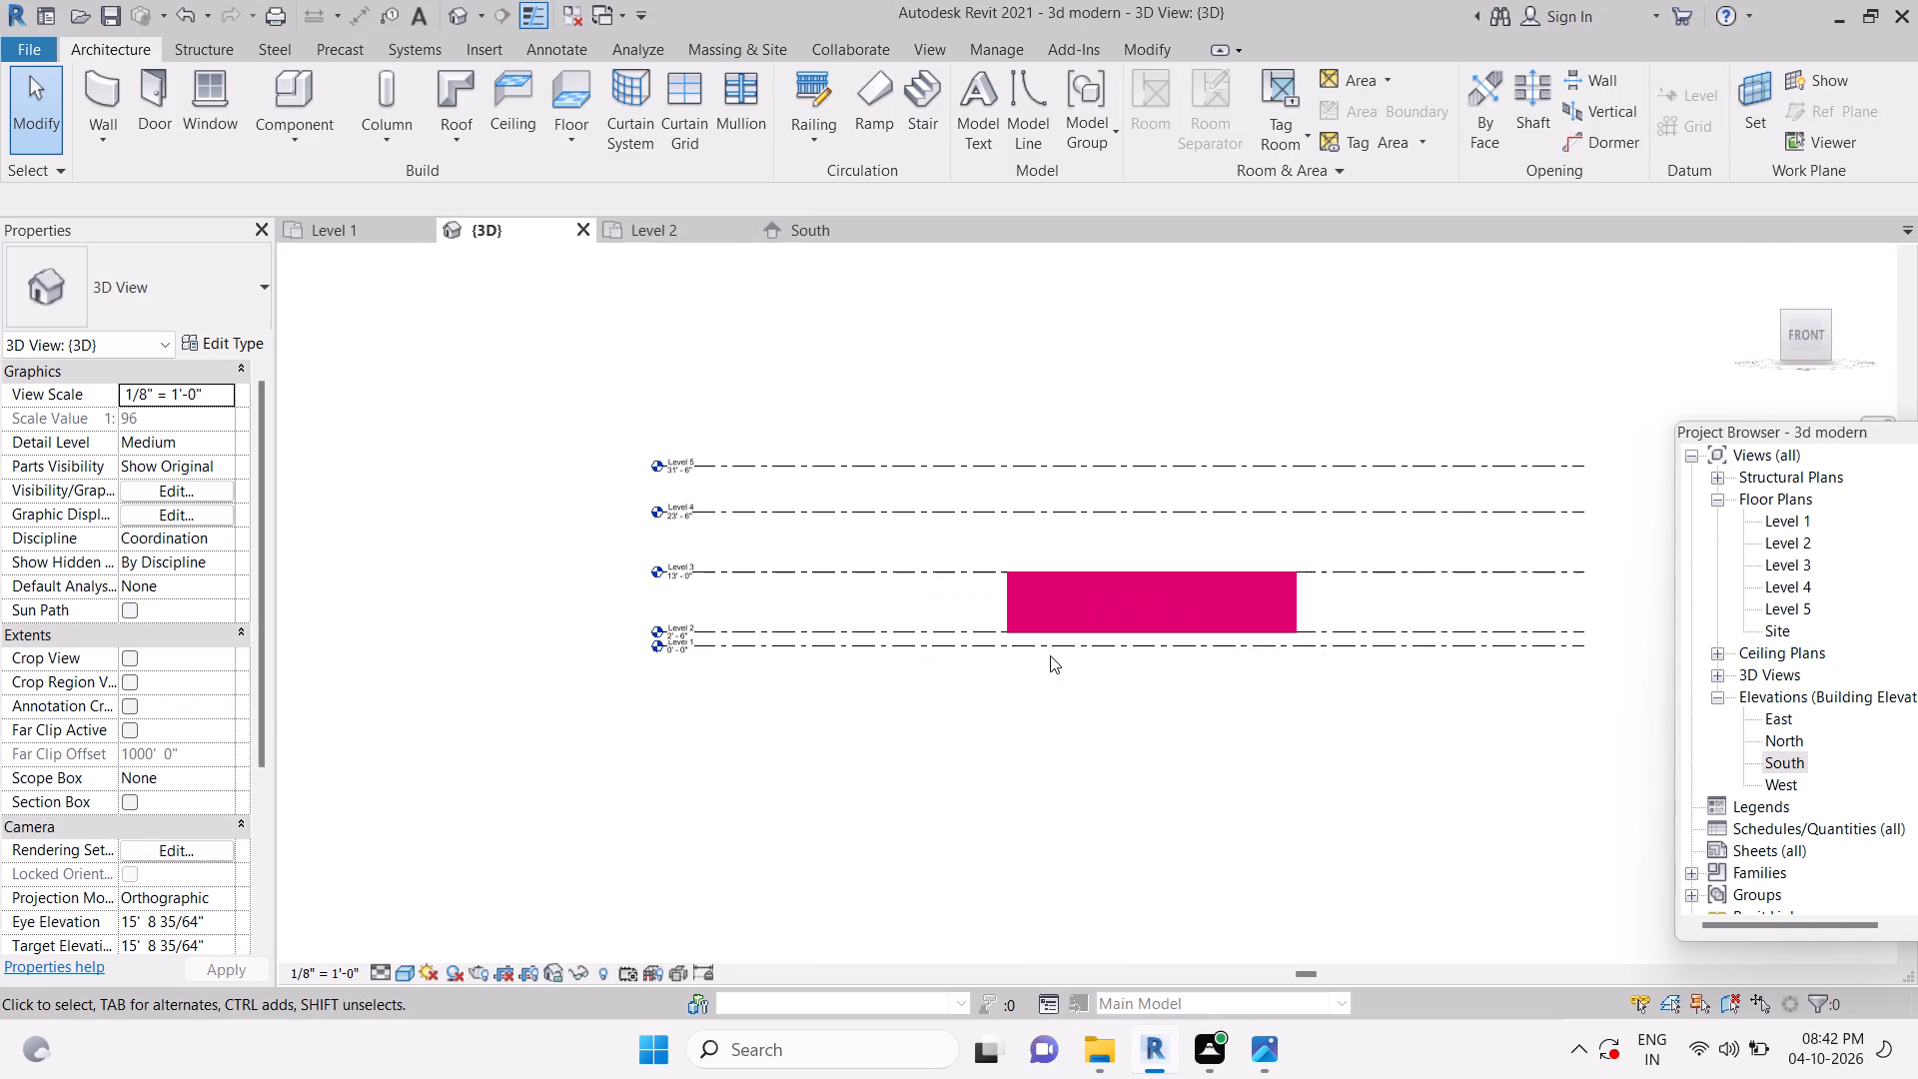
pyautogui.press('Escape')
pyautogui.press('Escape')
pyautogui.press('Escape')
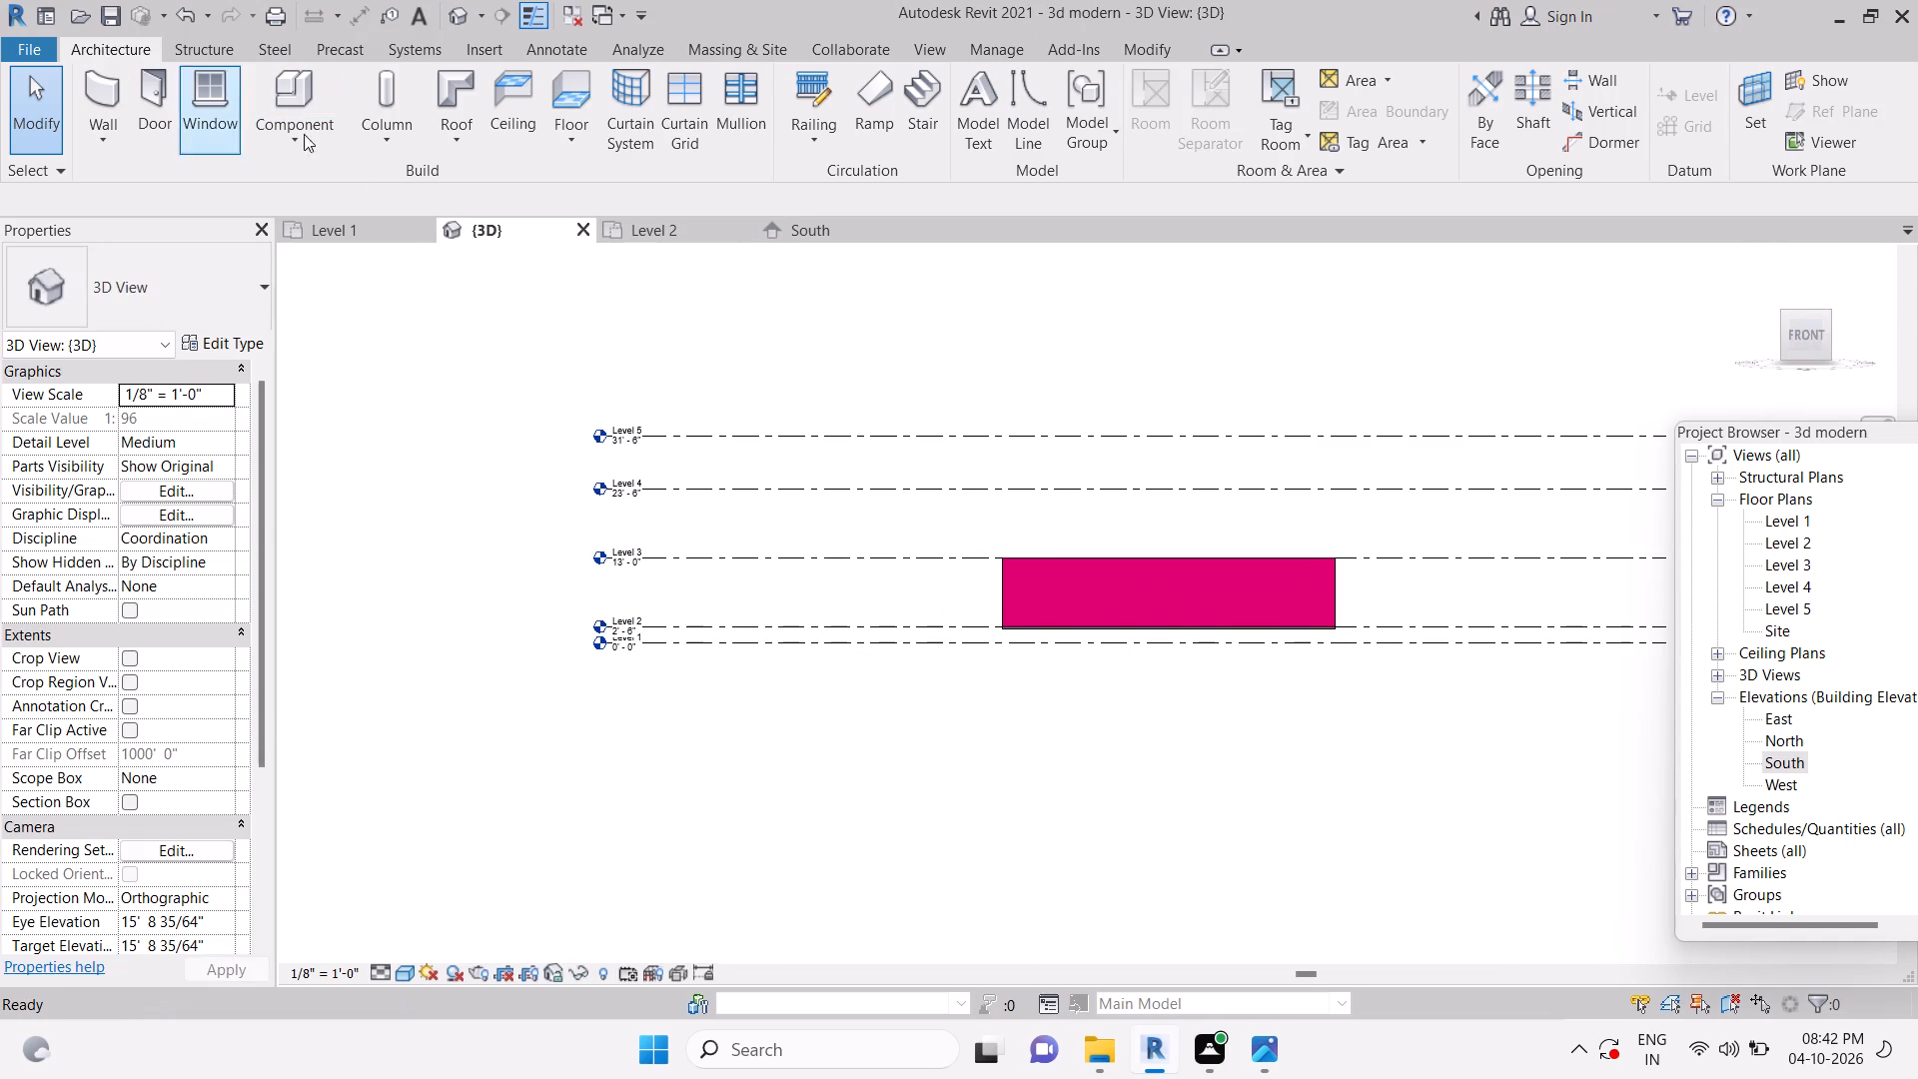
pyautogui.click(298, 145)
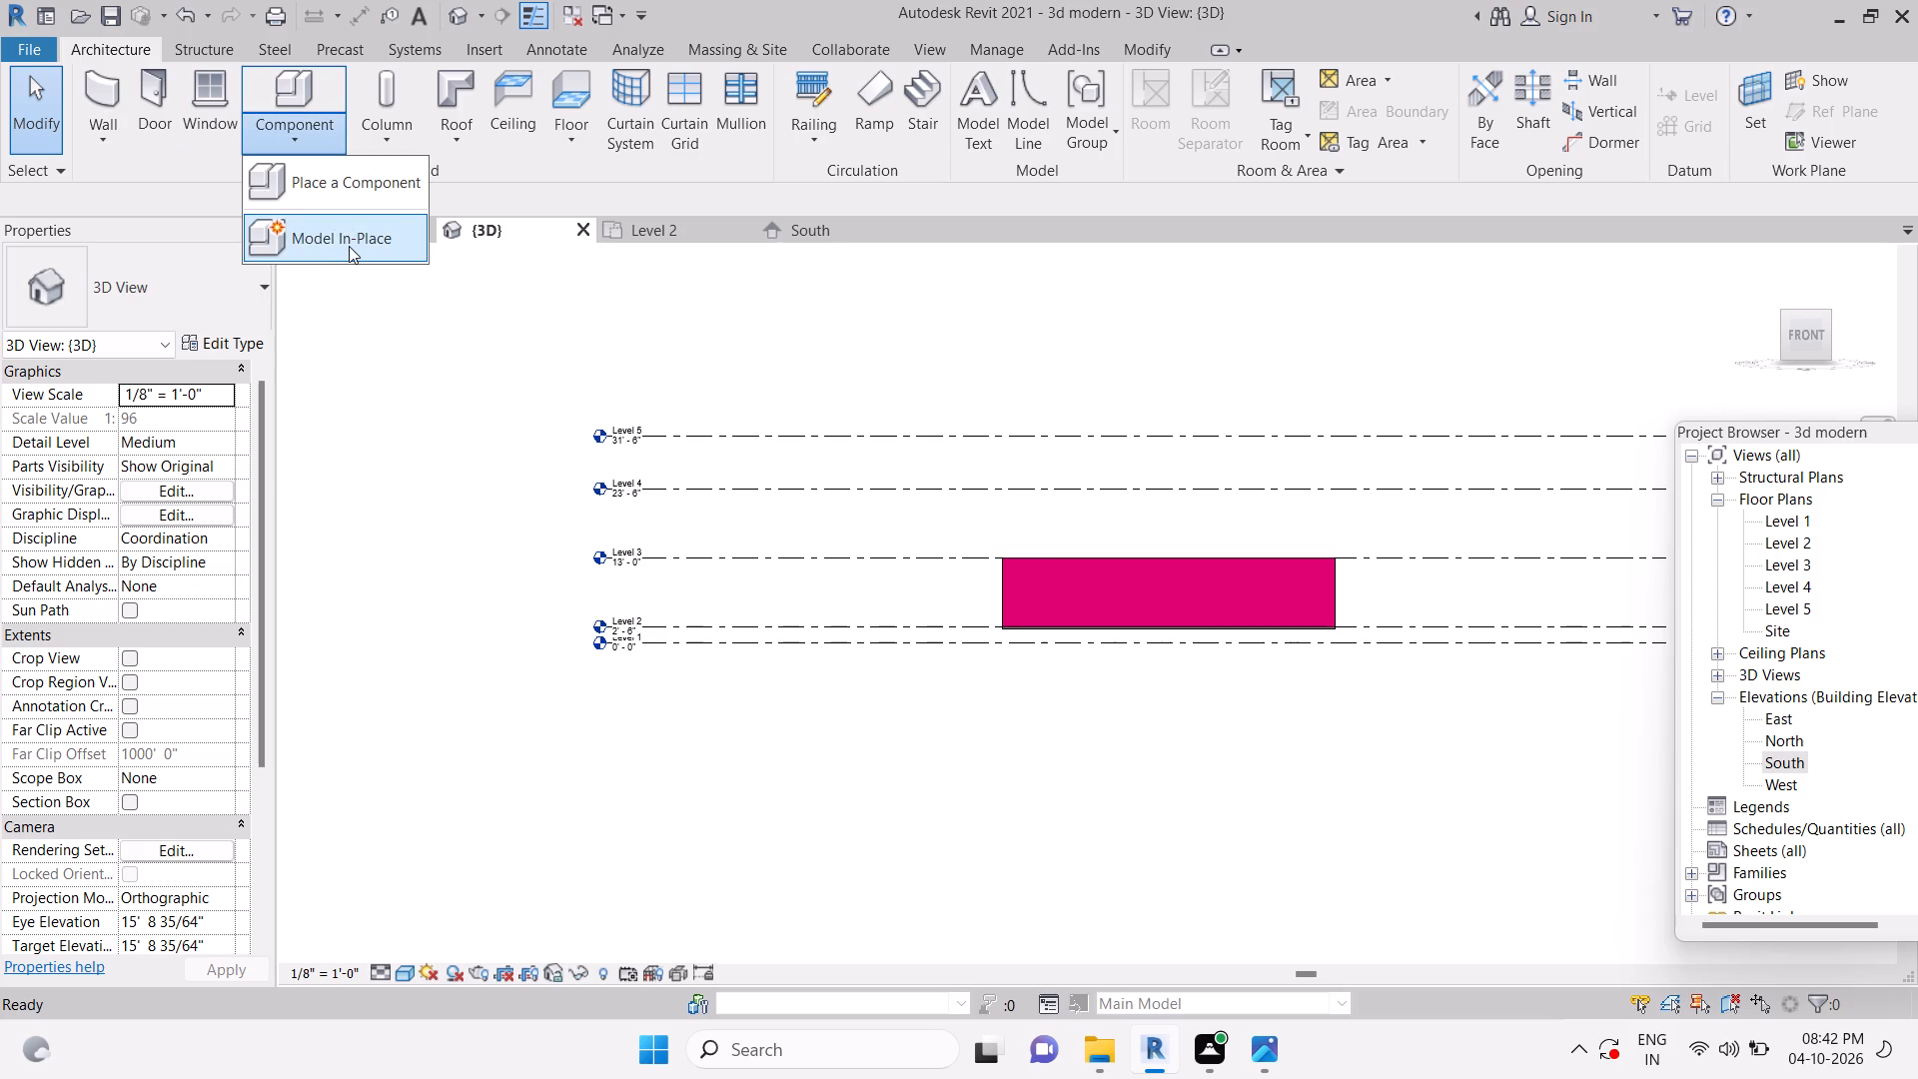
pyautogui.click(349, 246)
pyautogui.click(887, 534)
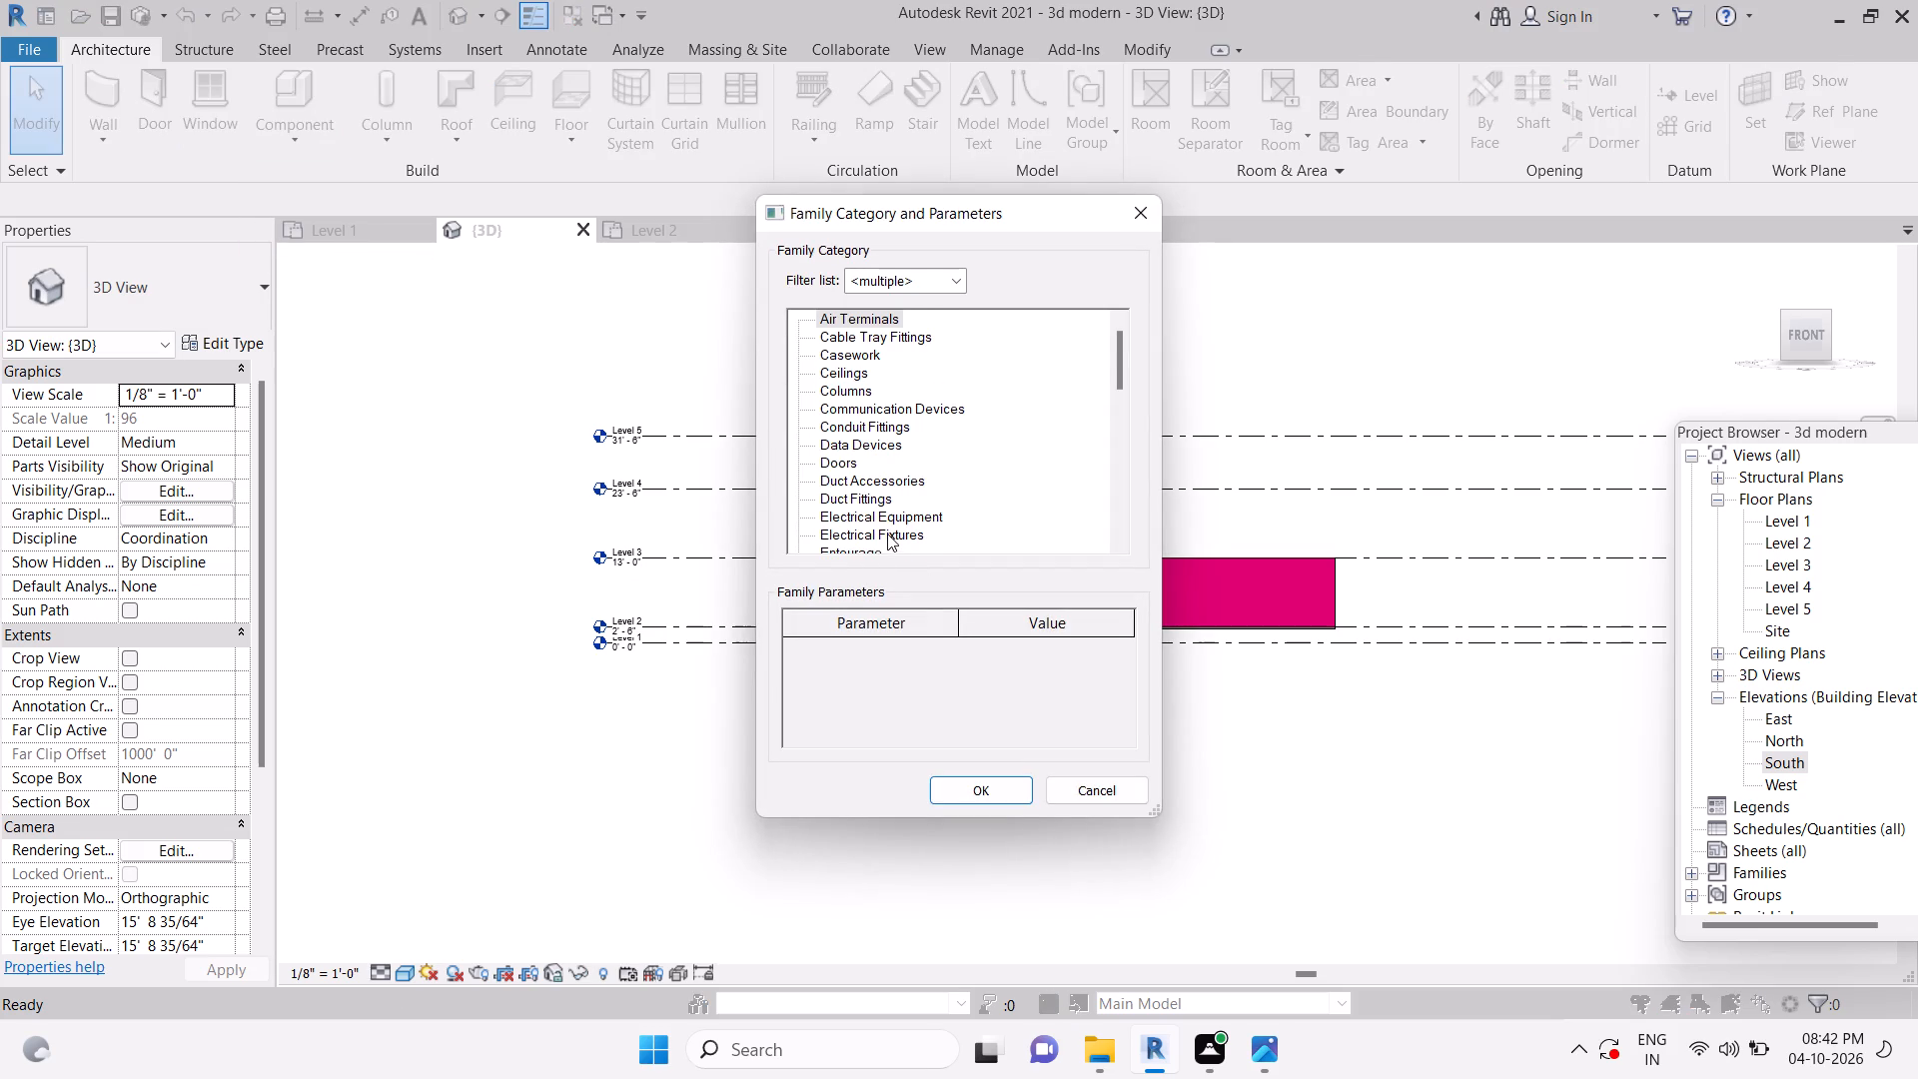
pyautogui.click(974, 783)
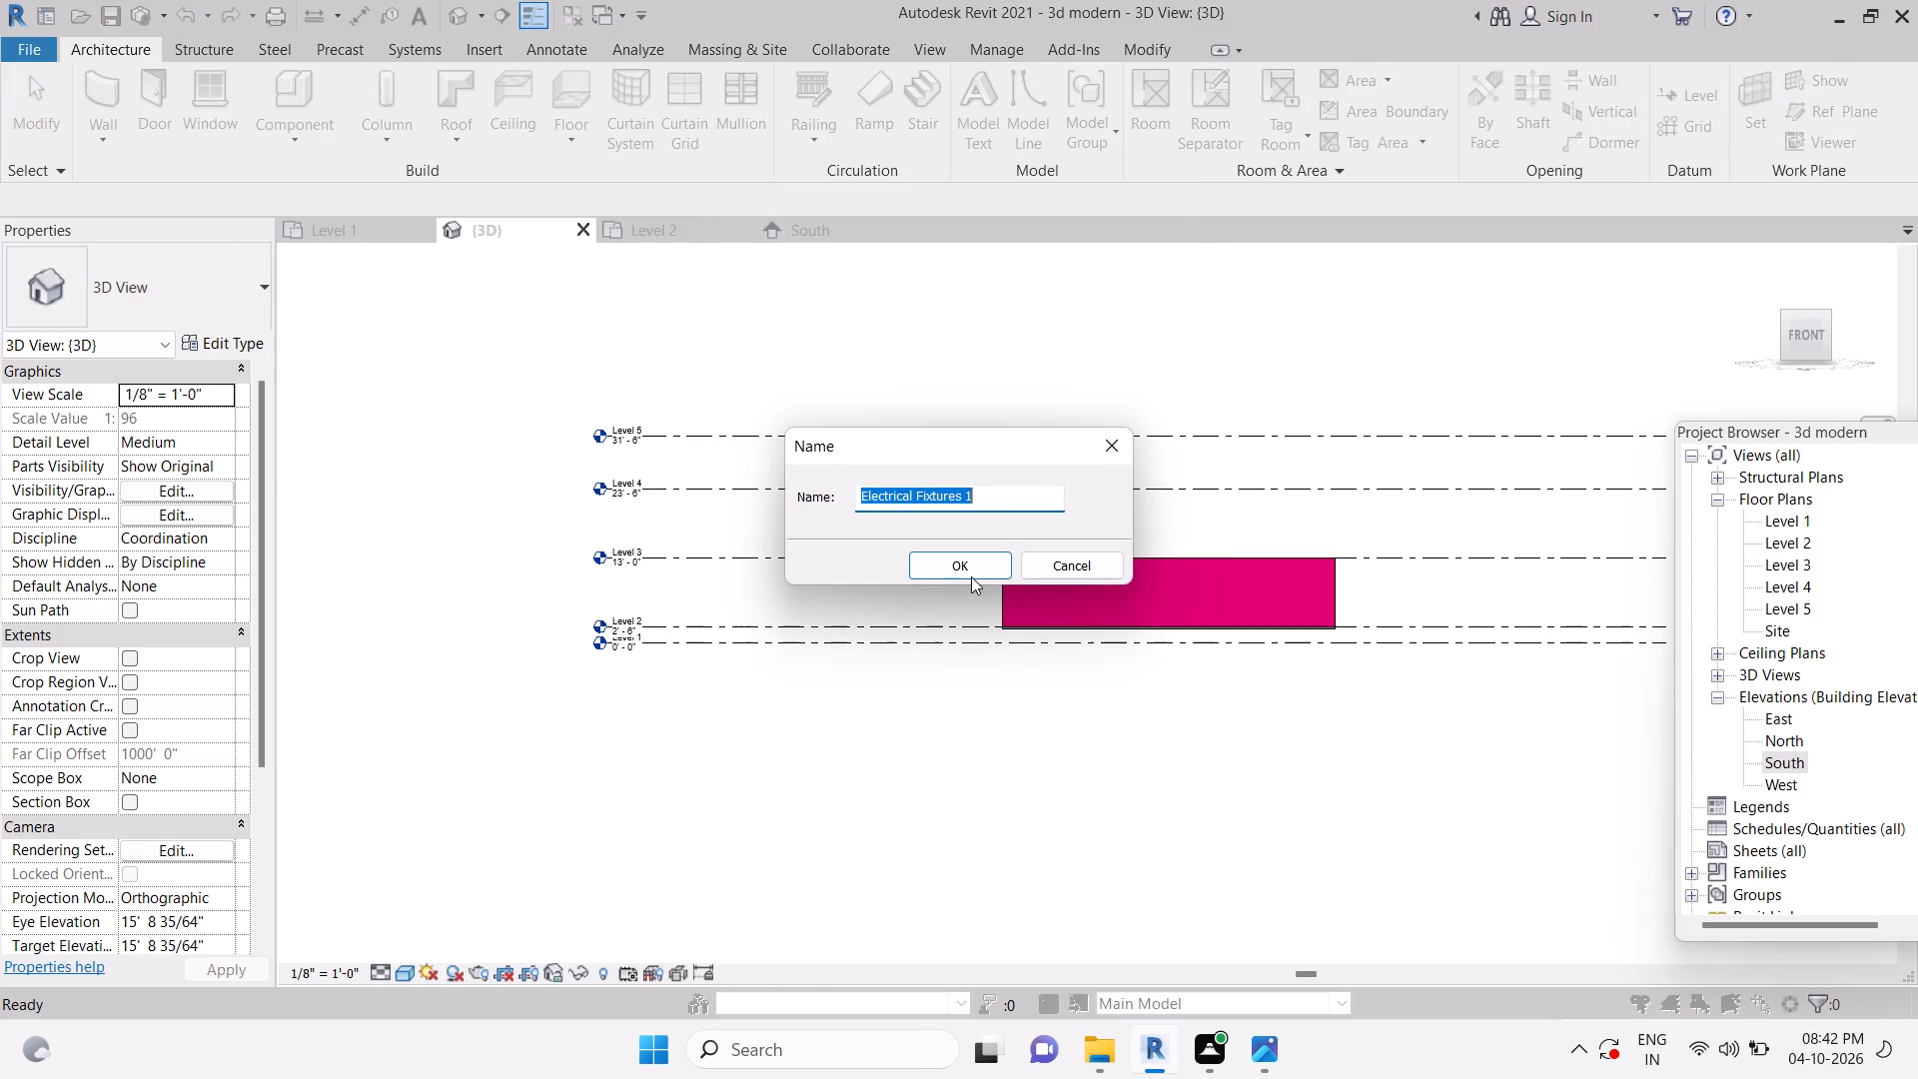
pyautogui.click(969, 575)
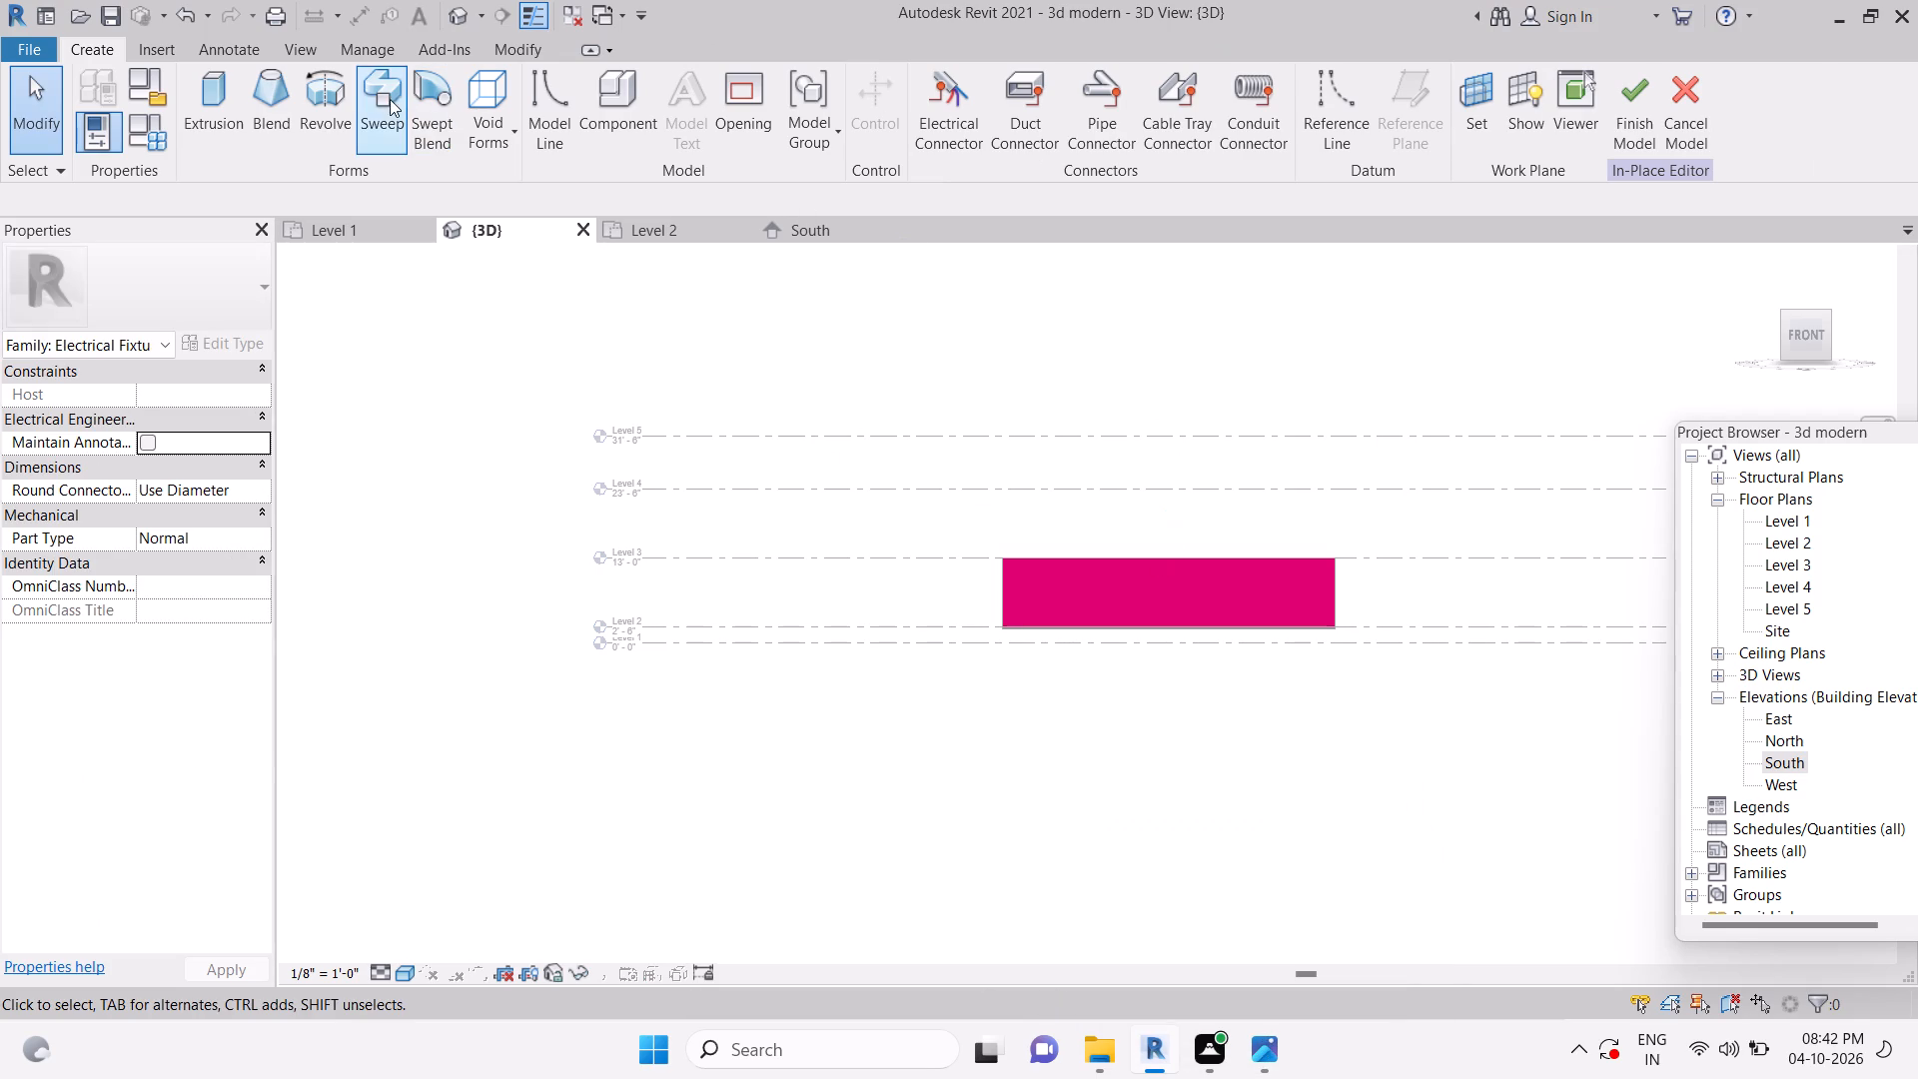
# Set the work plane by picking the face of the front wall.
pyautogui.click(1481, 98)
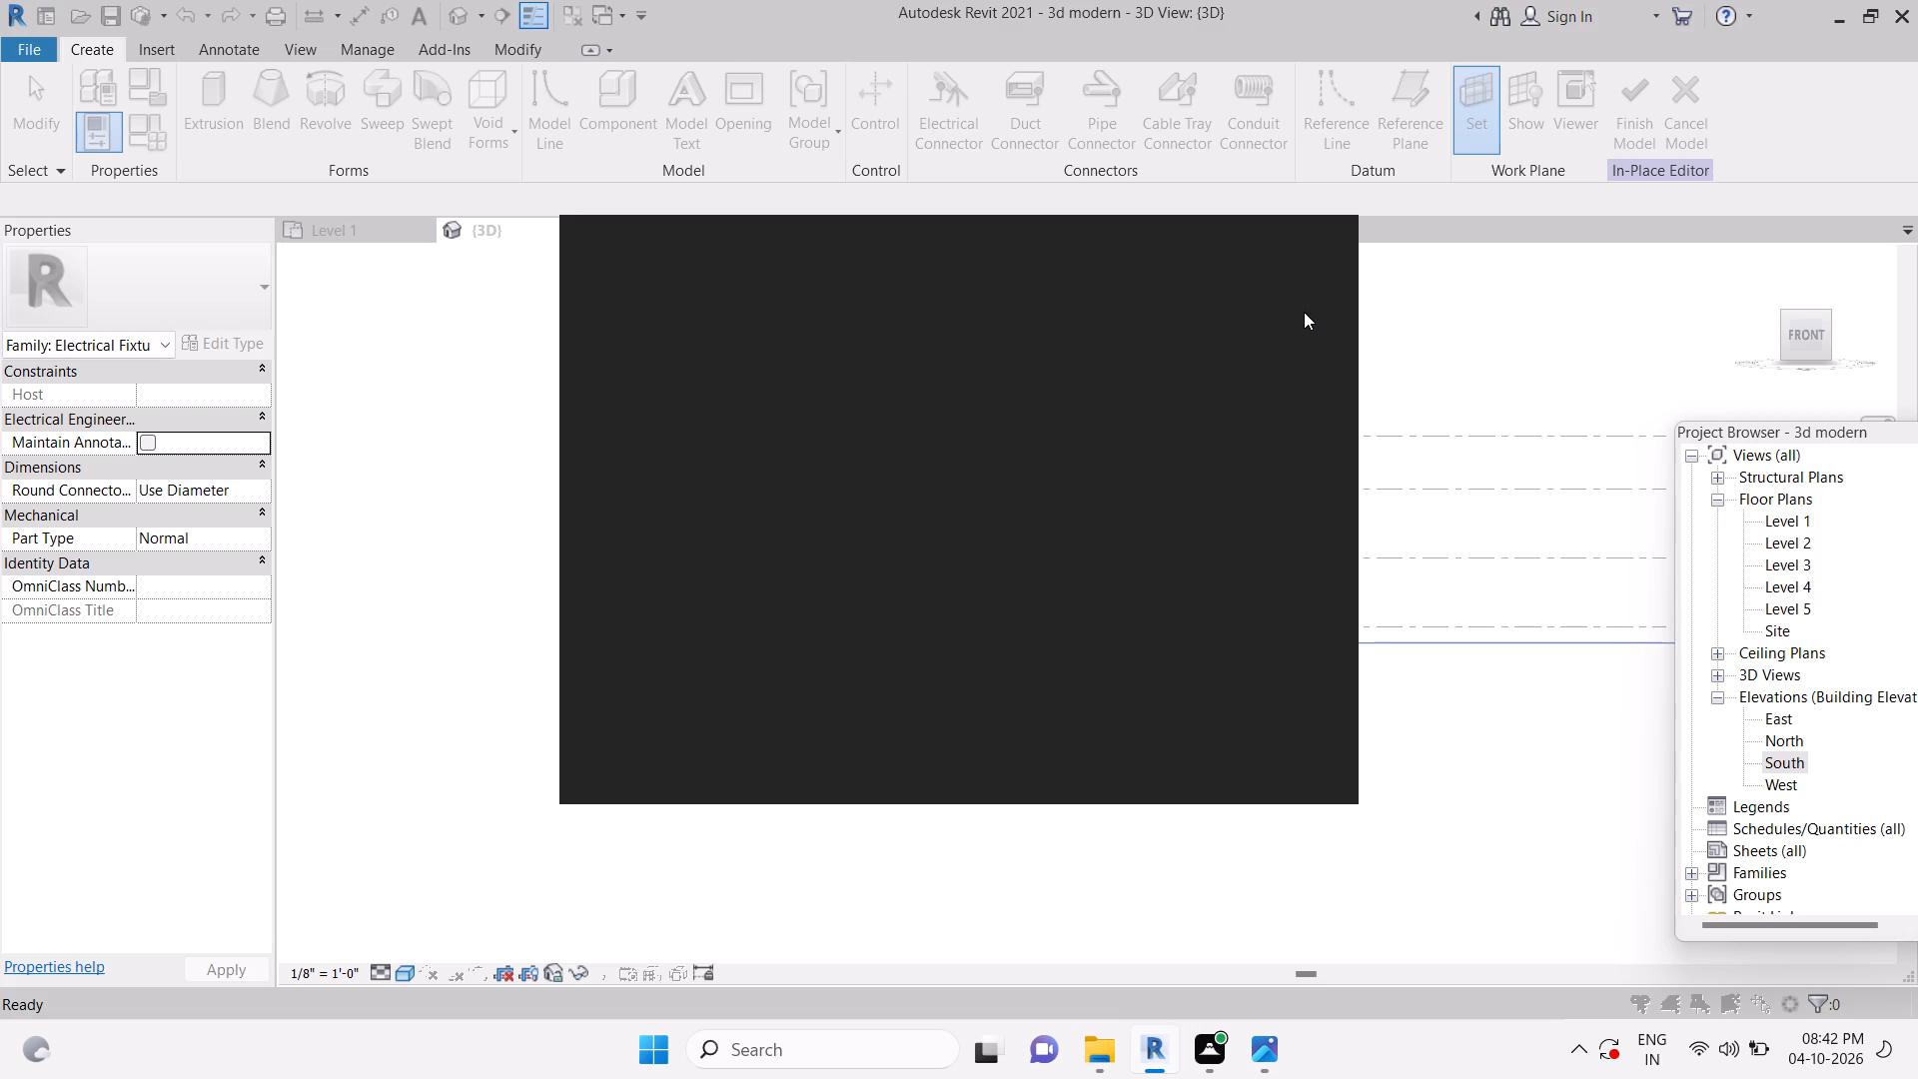
pyautogui.click(1318, 233)
pyautogui.click(767, 548)
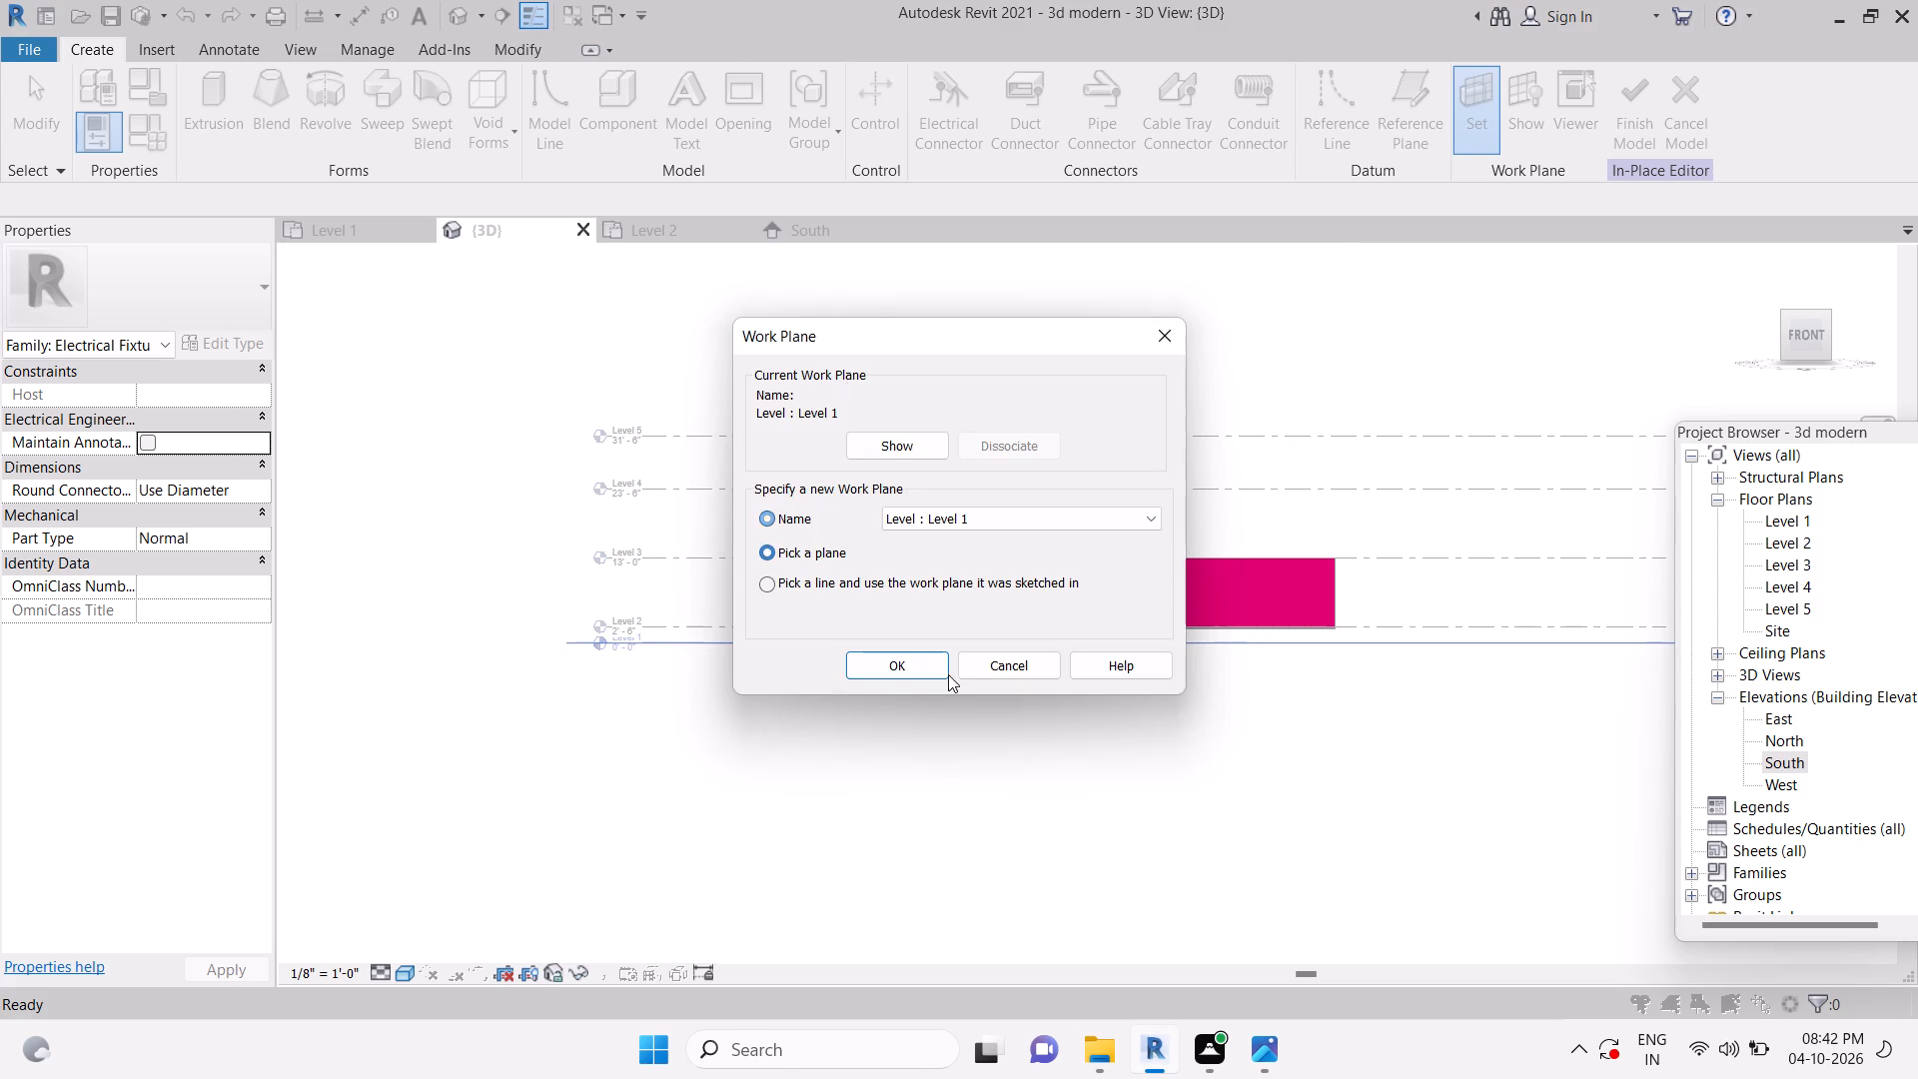
pyautogui.click(887, 668)
pyautogui.click(1079, 562)
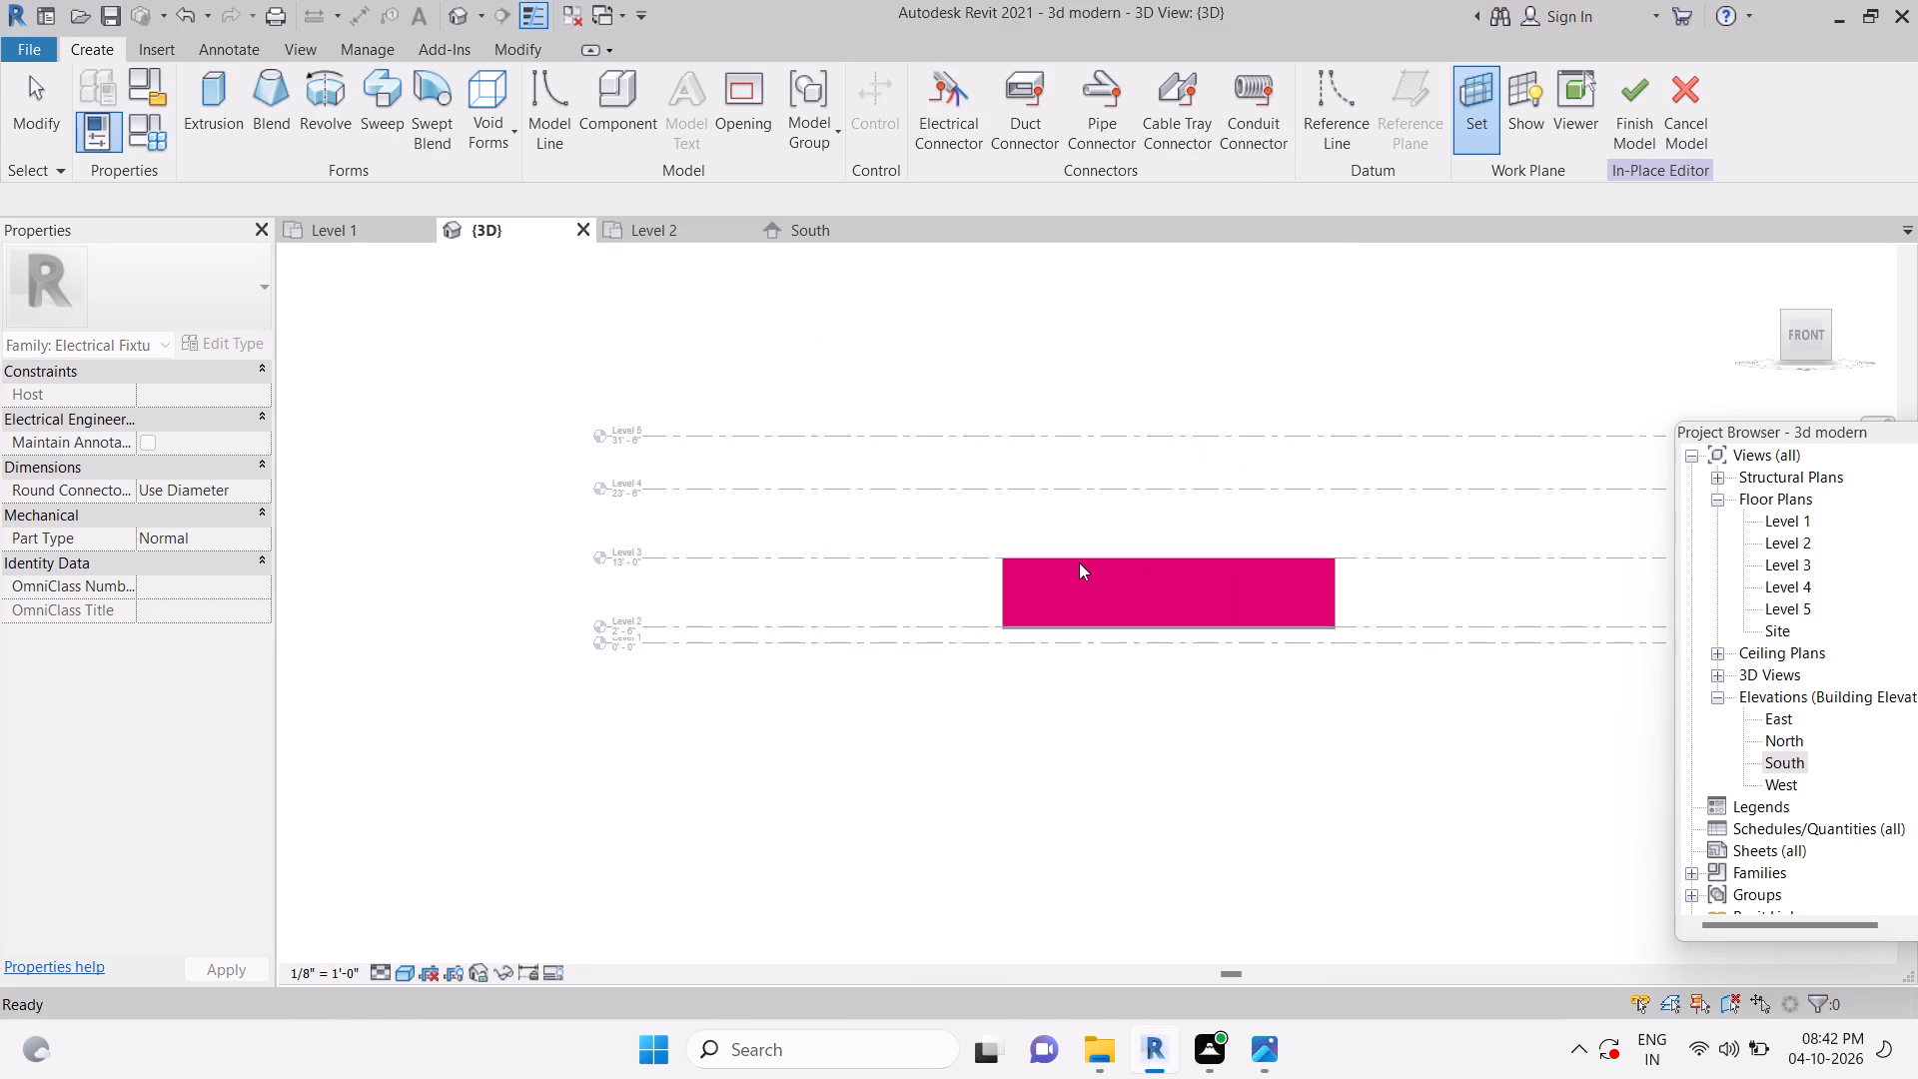
# Start an extrusion and sketch a vertical line 21' long from Level 2 up to Level 4 on the front wall face.
pyautogui.click(226, 87)
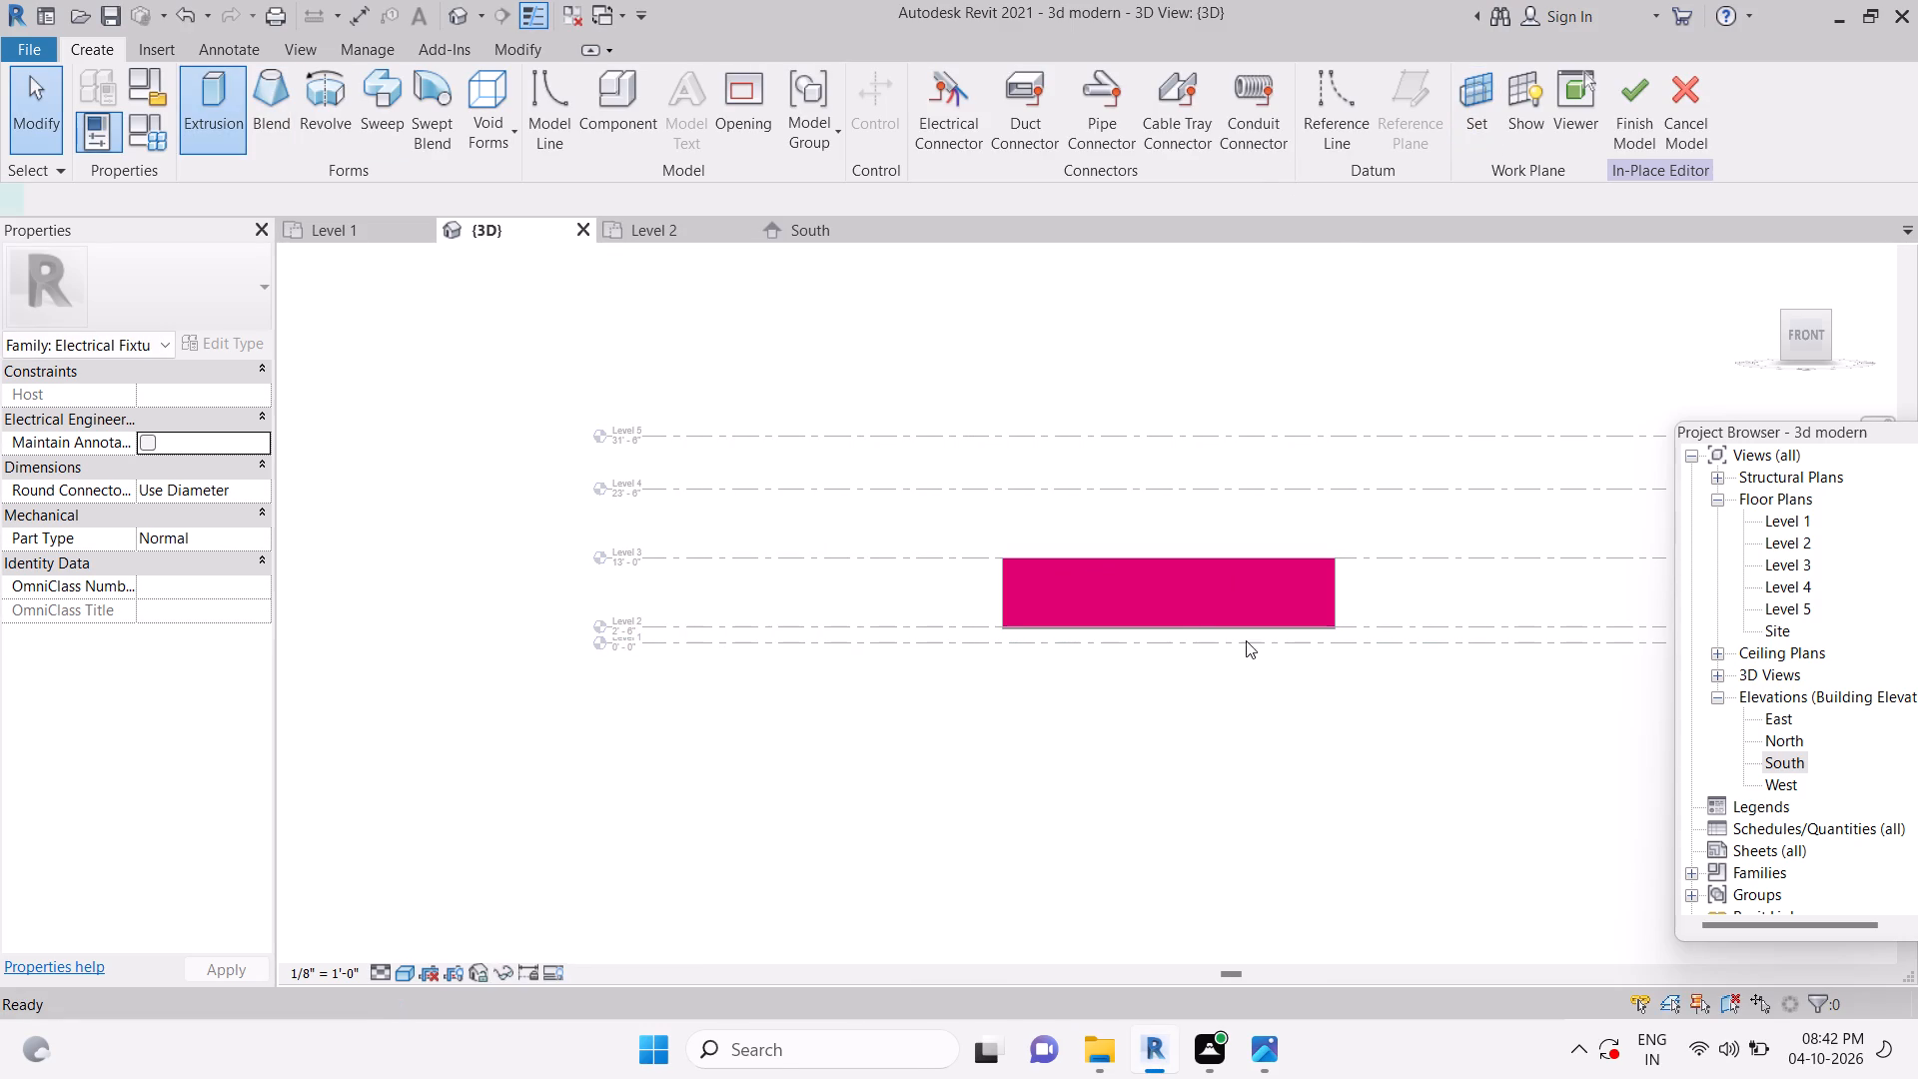
pyautogui.scroll(3, 1162, 614)
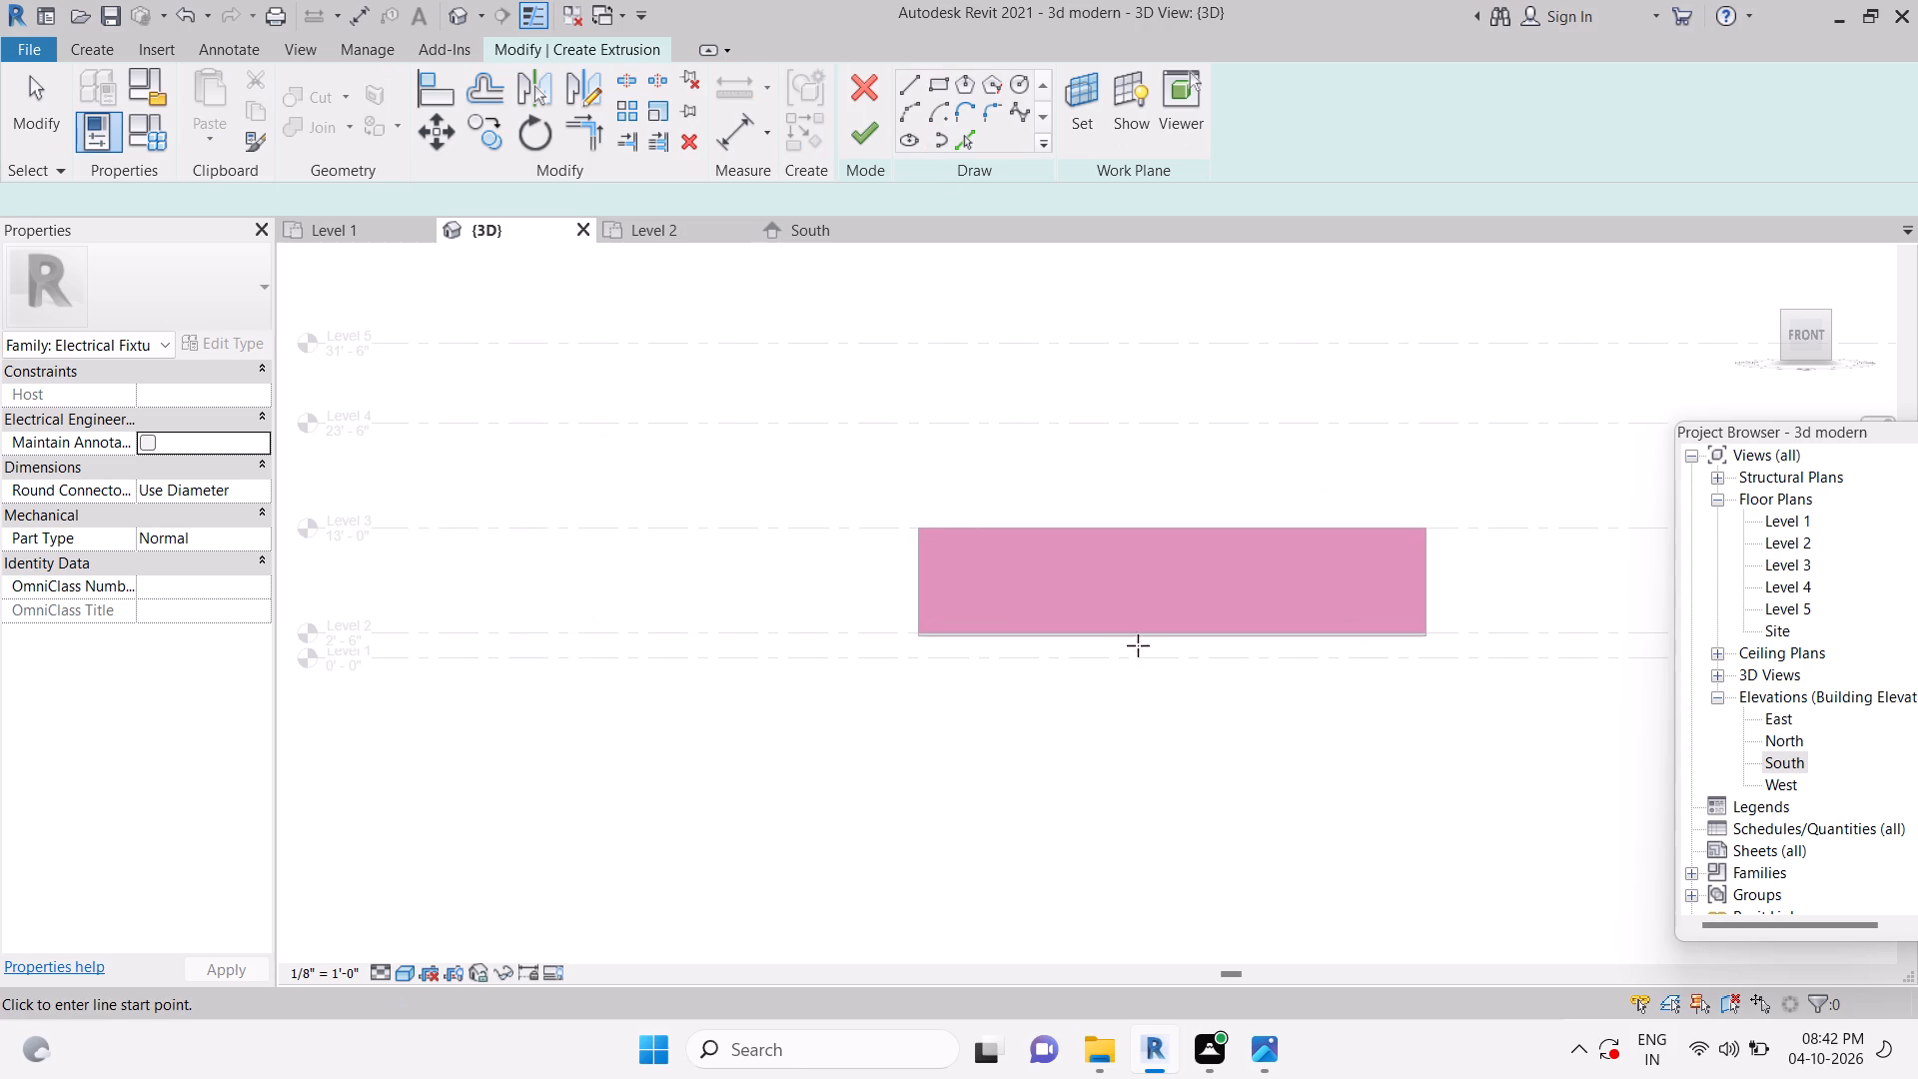
pyautogui.scroll(-3, 1111, 630)
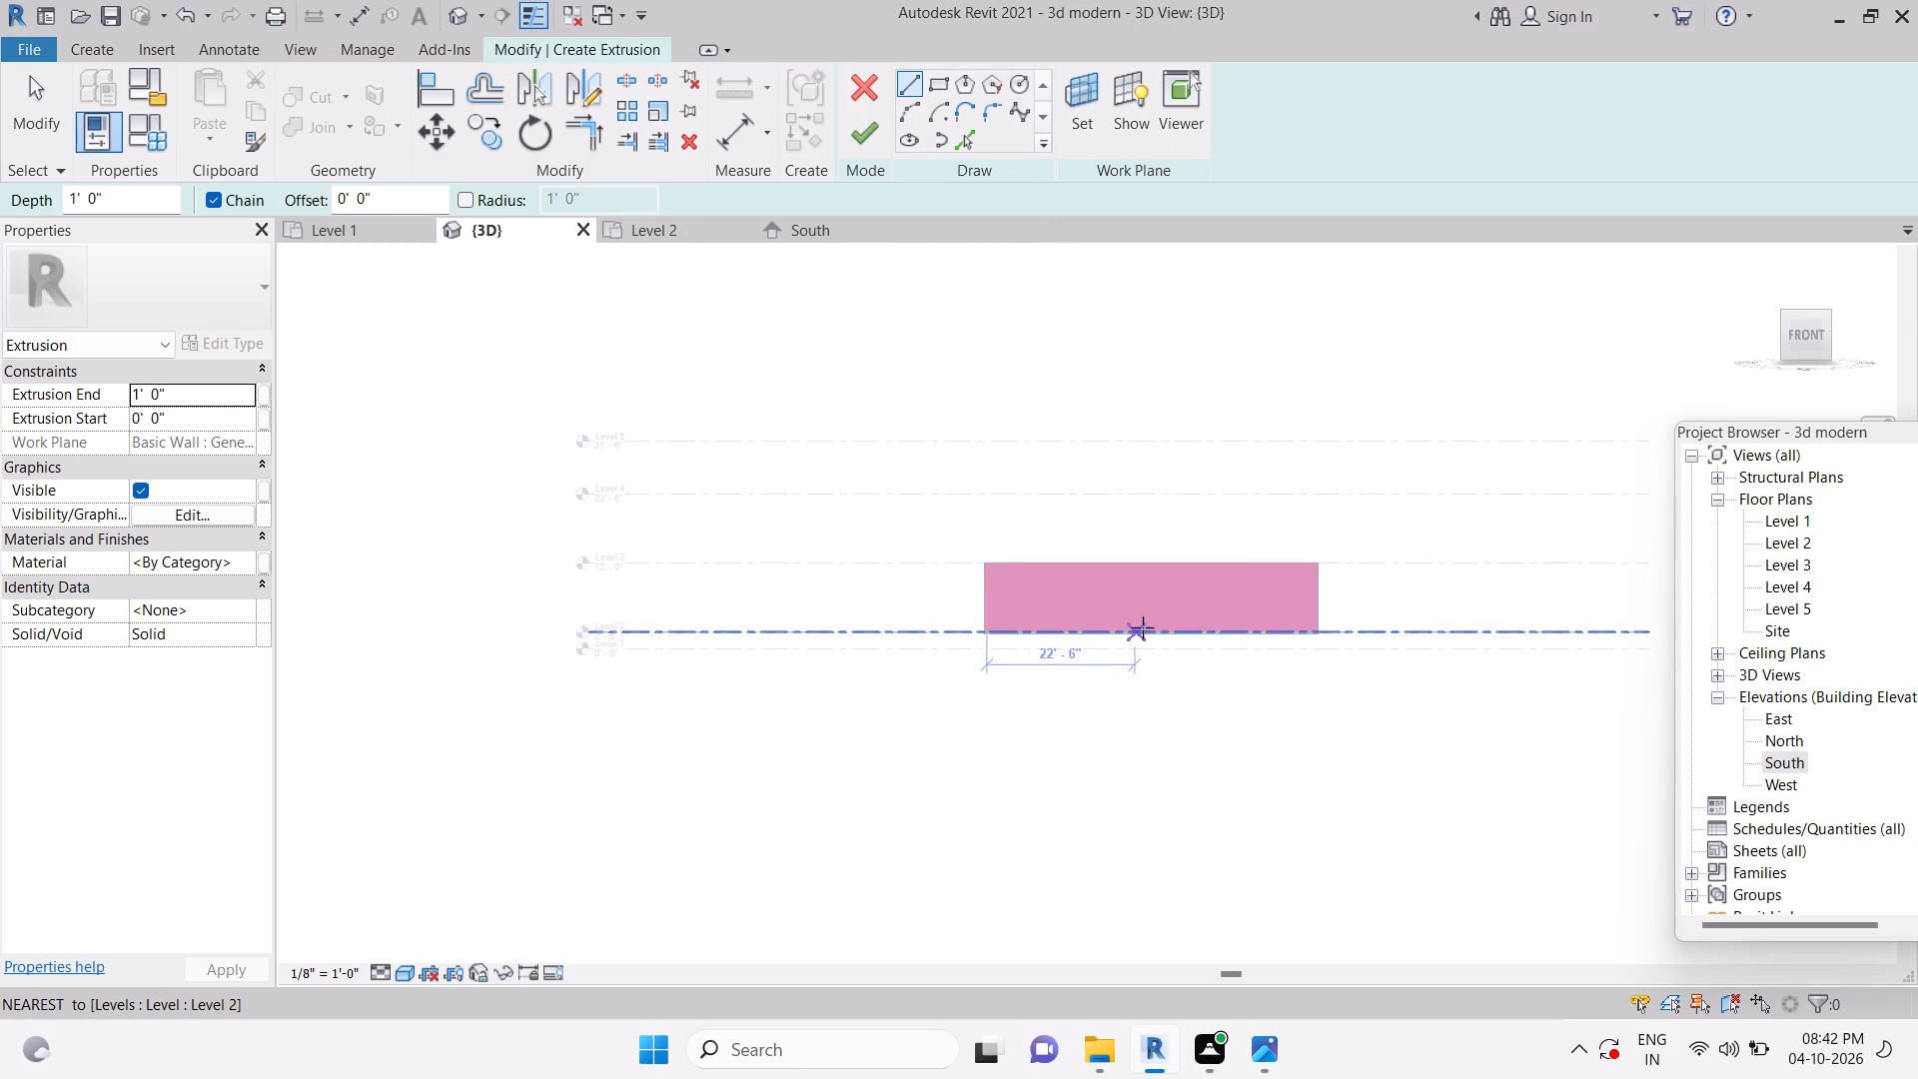
pyautogui.click(1145, 628)
pyautogui.scroll(-6, 1145, 628)
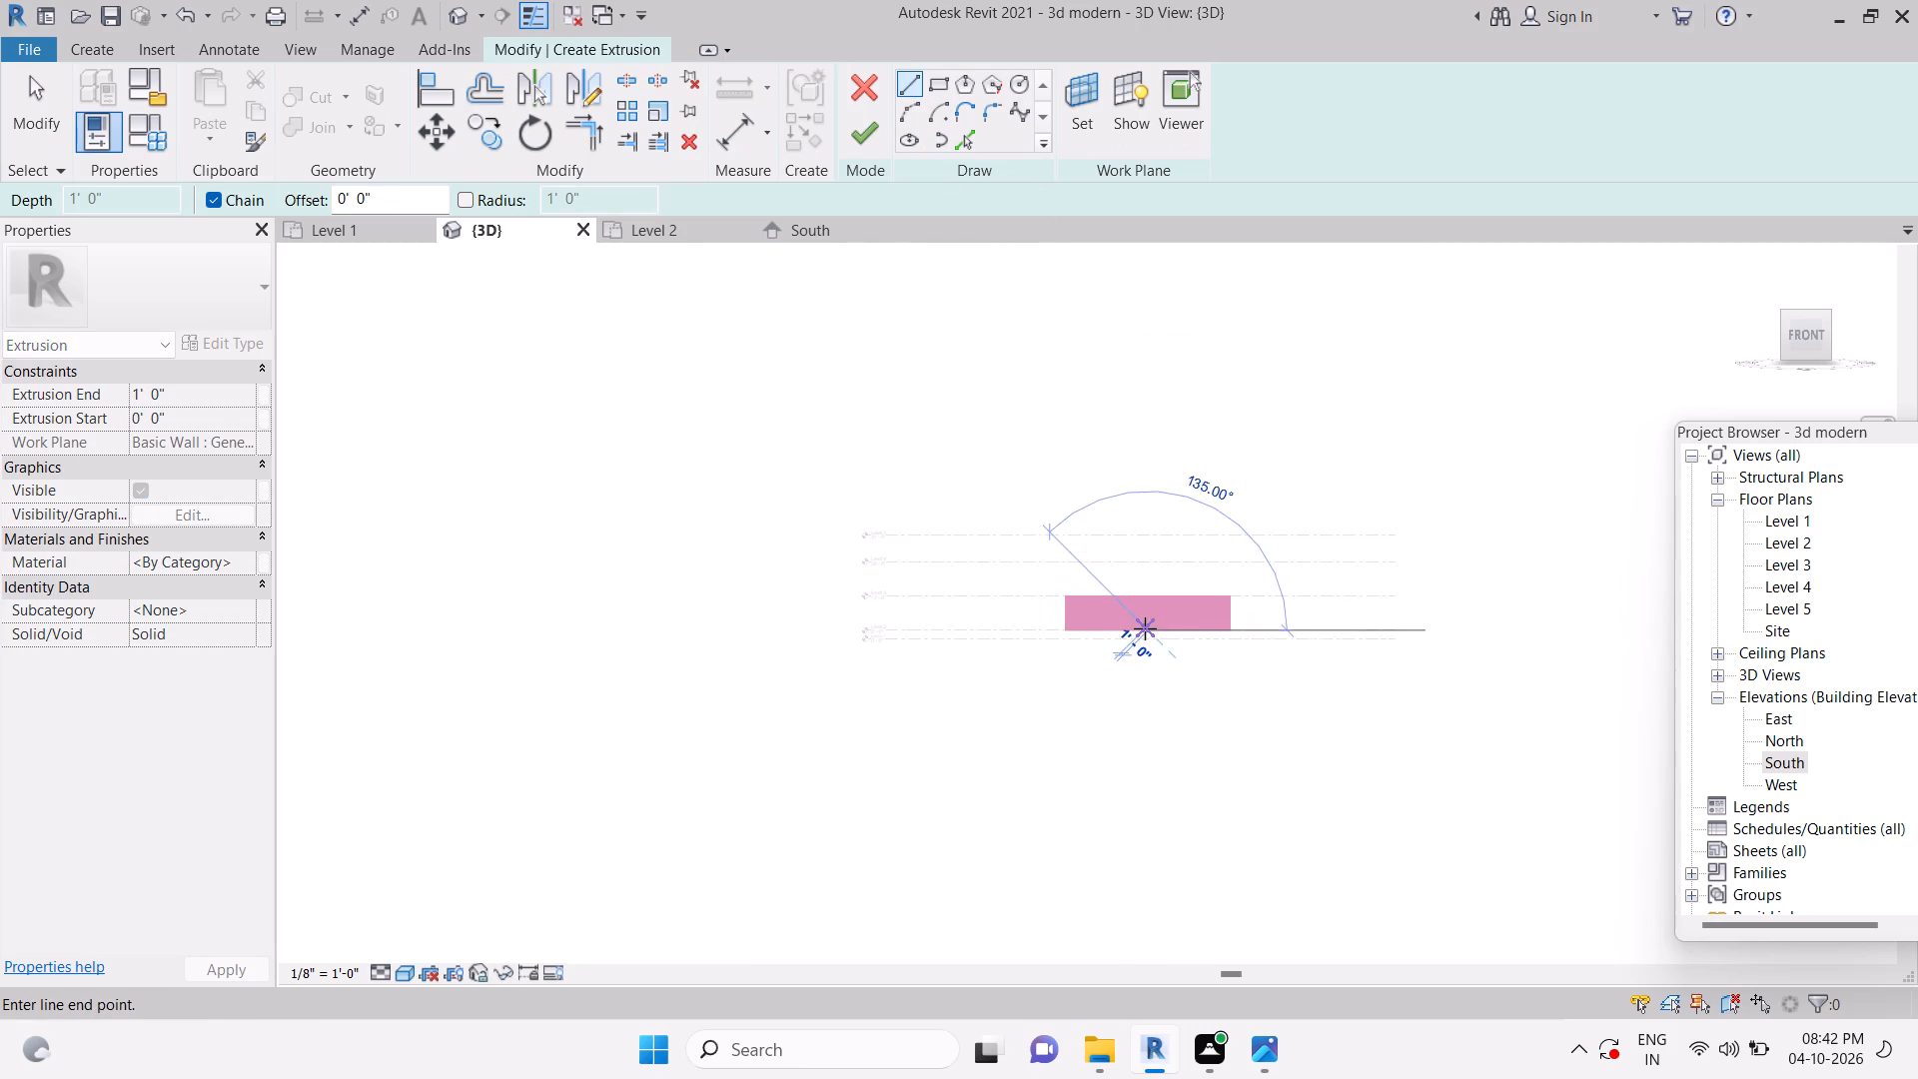
pyautogui.scroll(-1, 1145, 628)
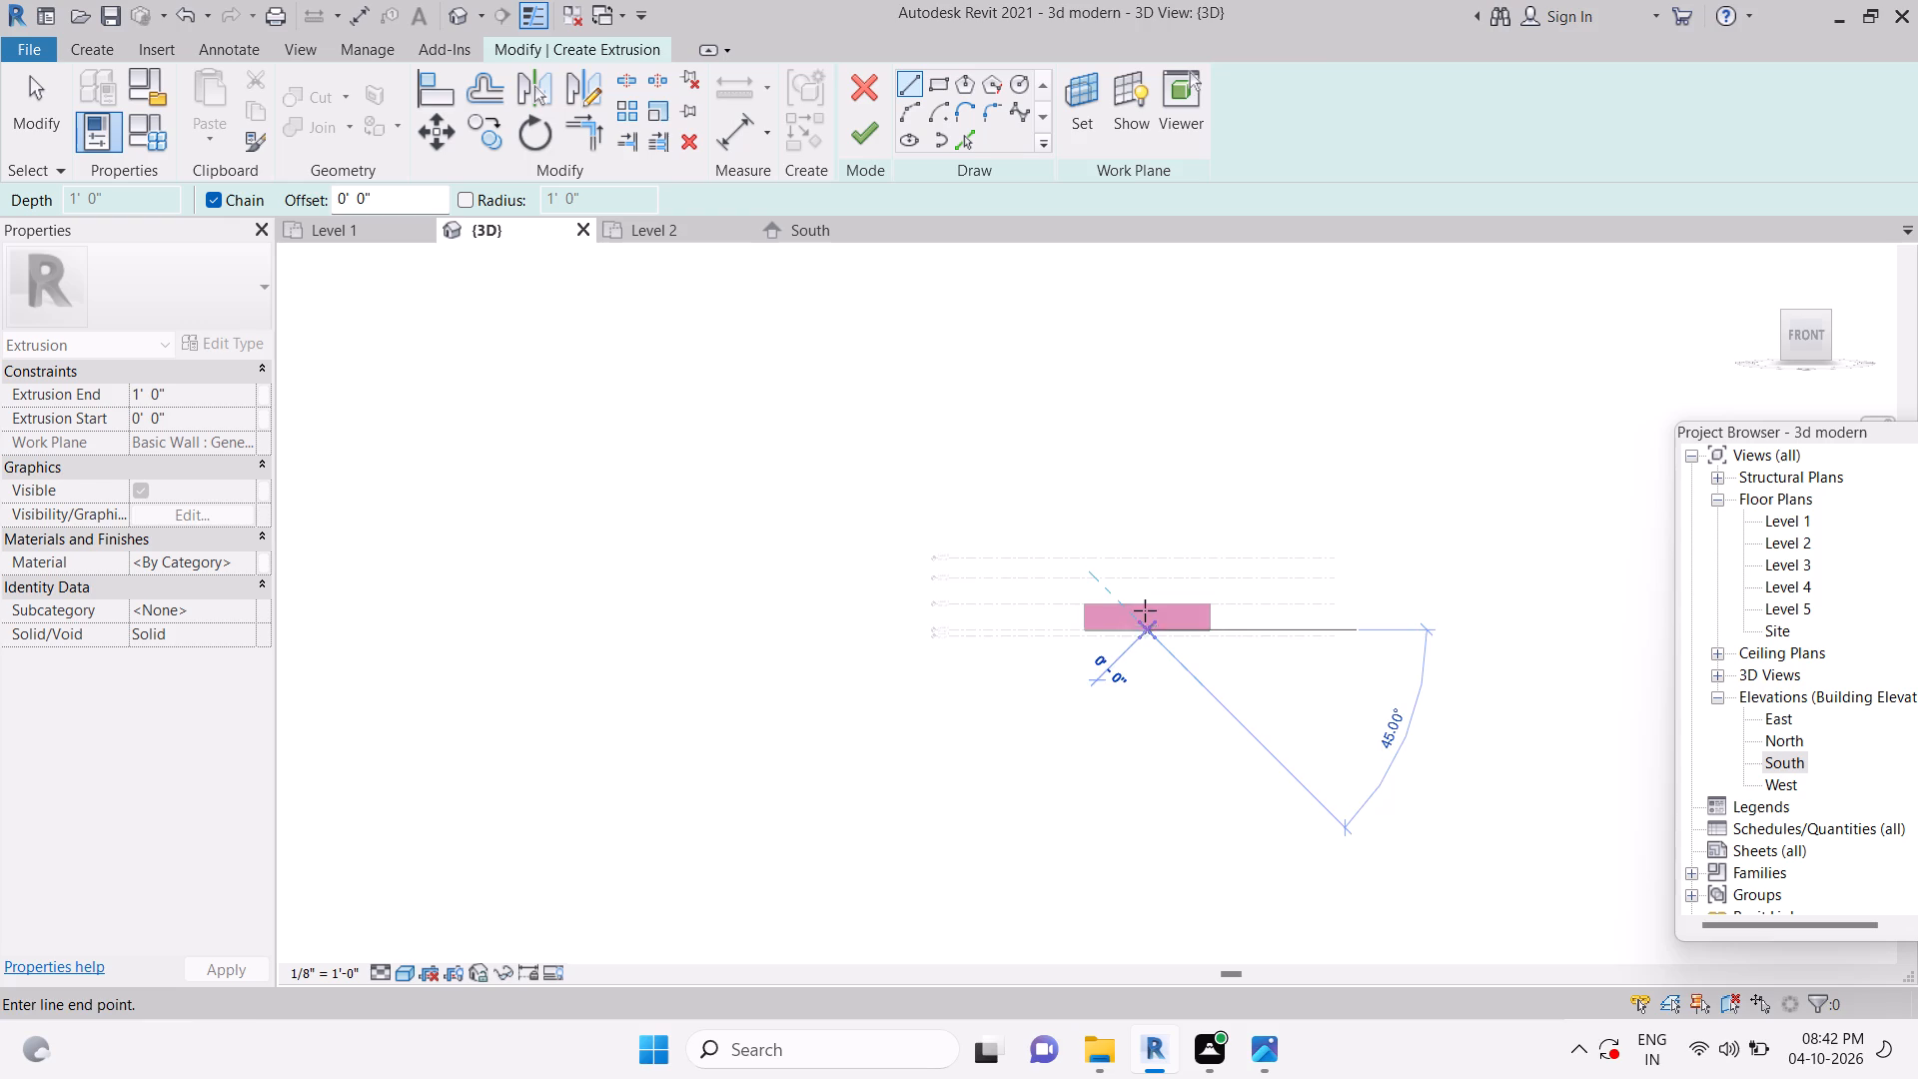
pyautogui.scroll(4, 1145, 610)
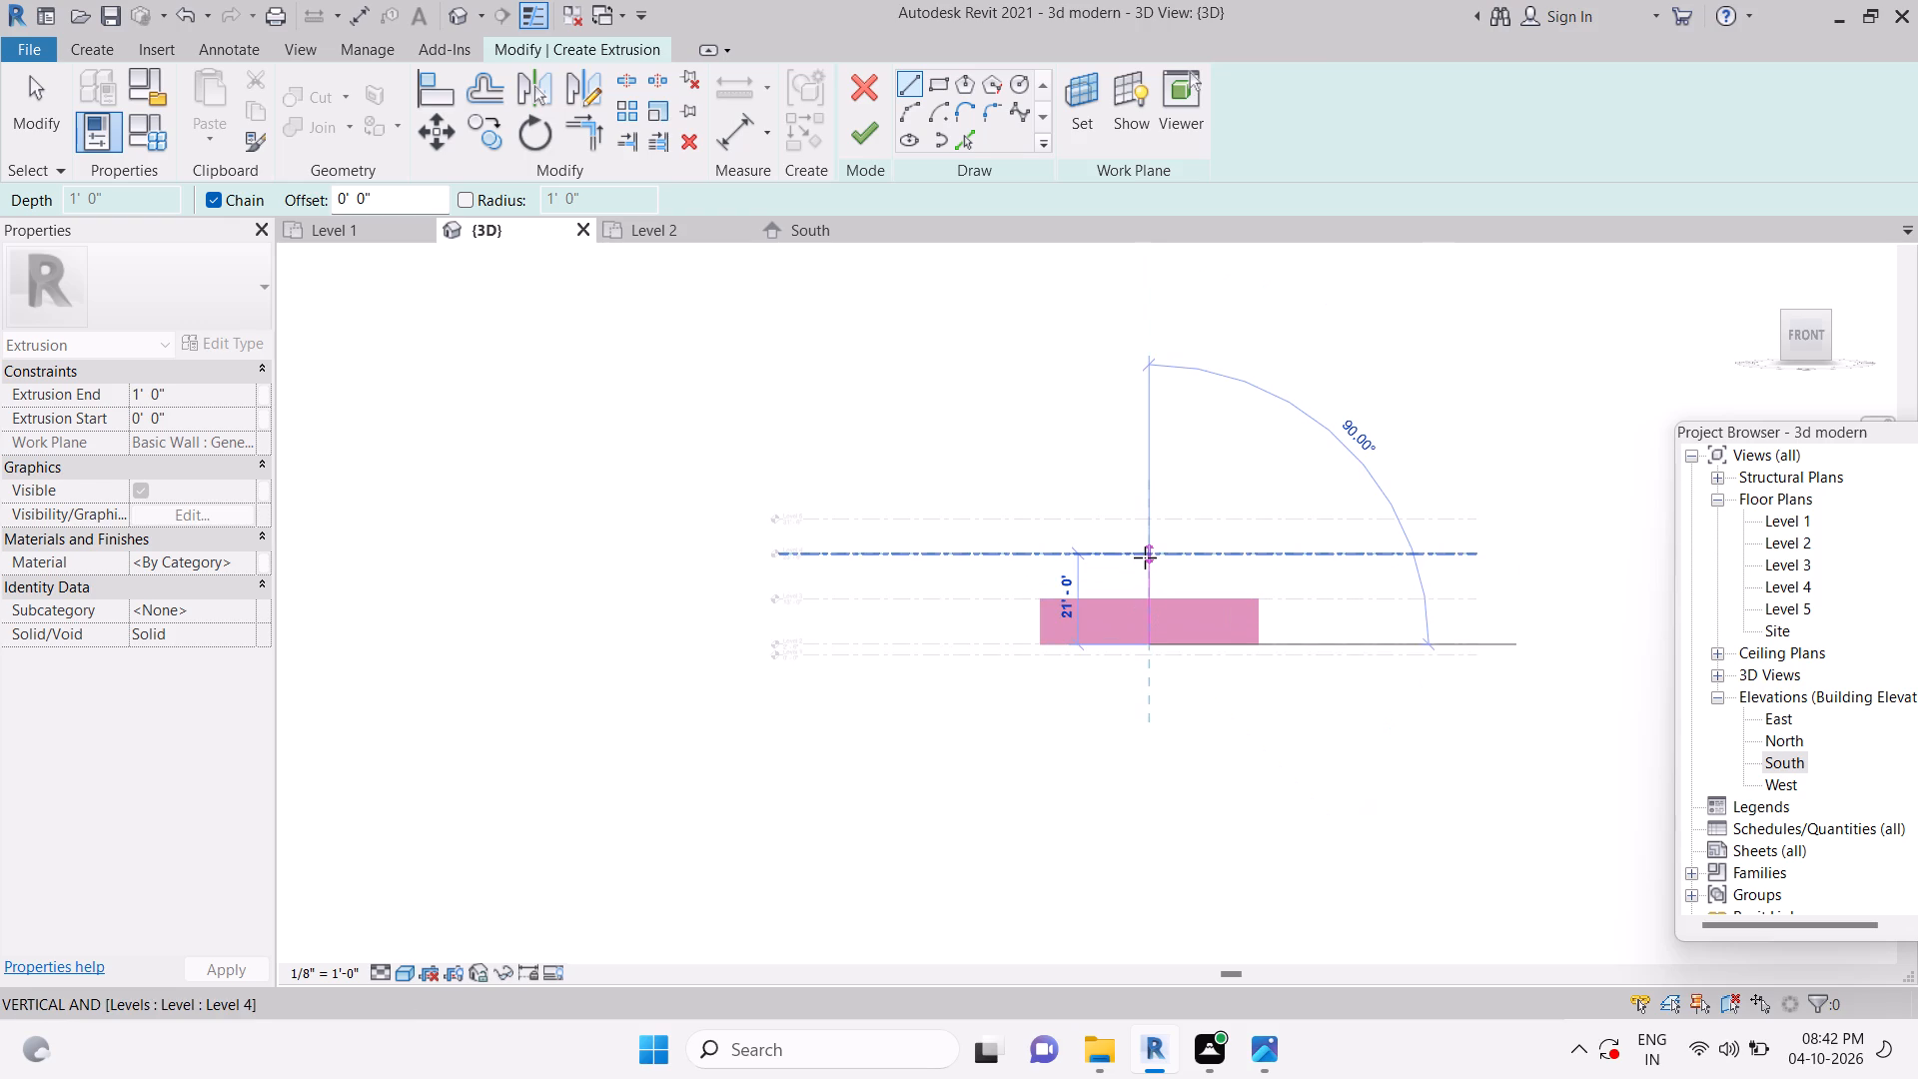
pyautogui.click(1145, 557)
pyautogui.press('Escape')
pyautogui.press('Escape')
pyautogui.press('Escape')
# Move the vertical sketch line to about 13' 6" from the front wall's left end.
pyautogui.scroll(8, 754, 560)
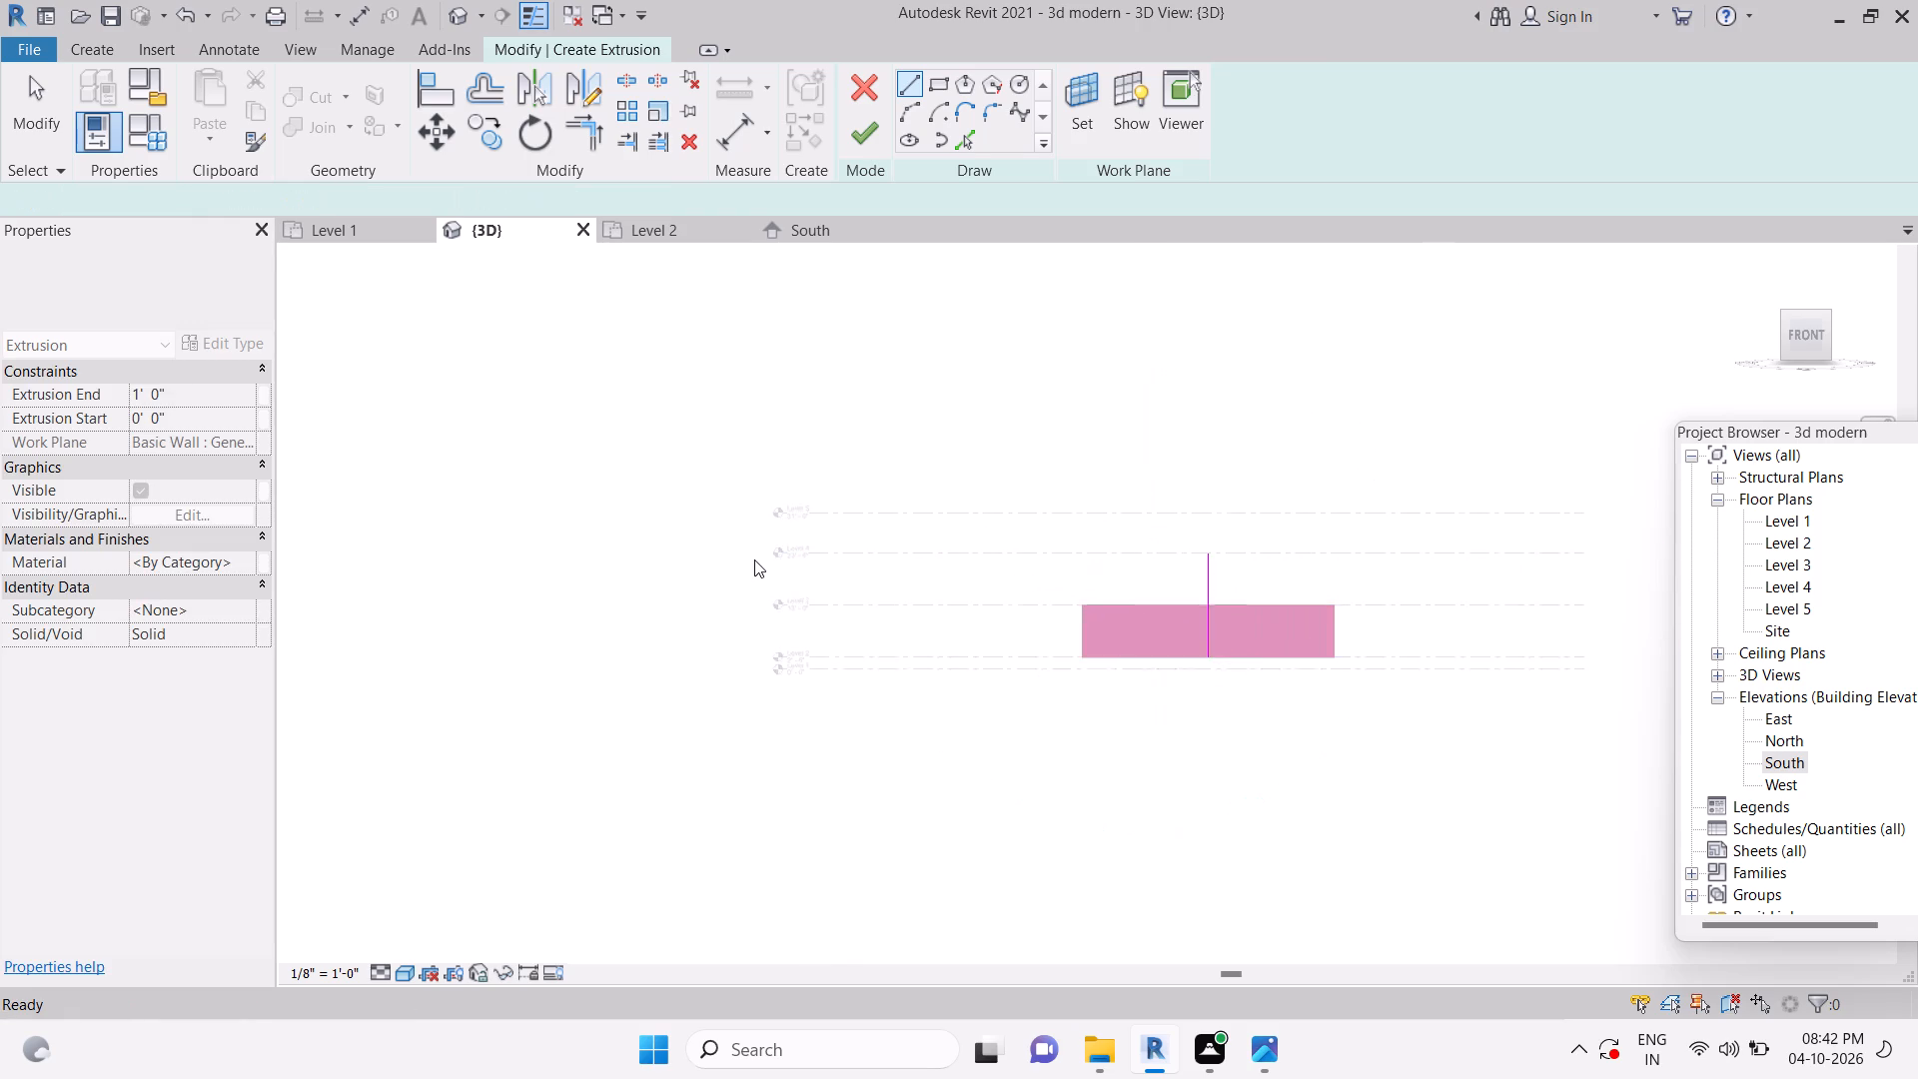
pyautogui.scroll(13, 754, 559)
pyautogui.scroll(-10, 1108, 554)
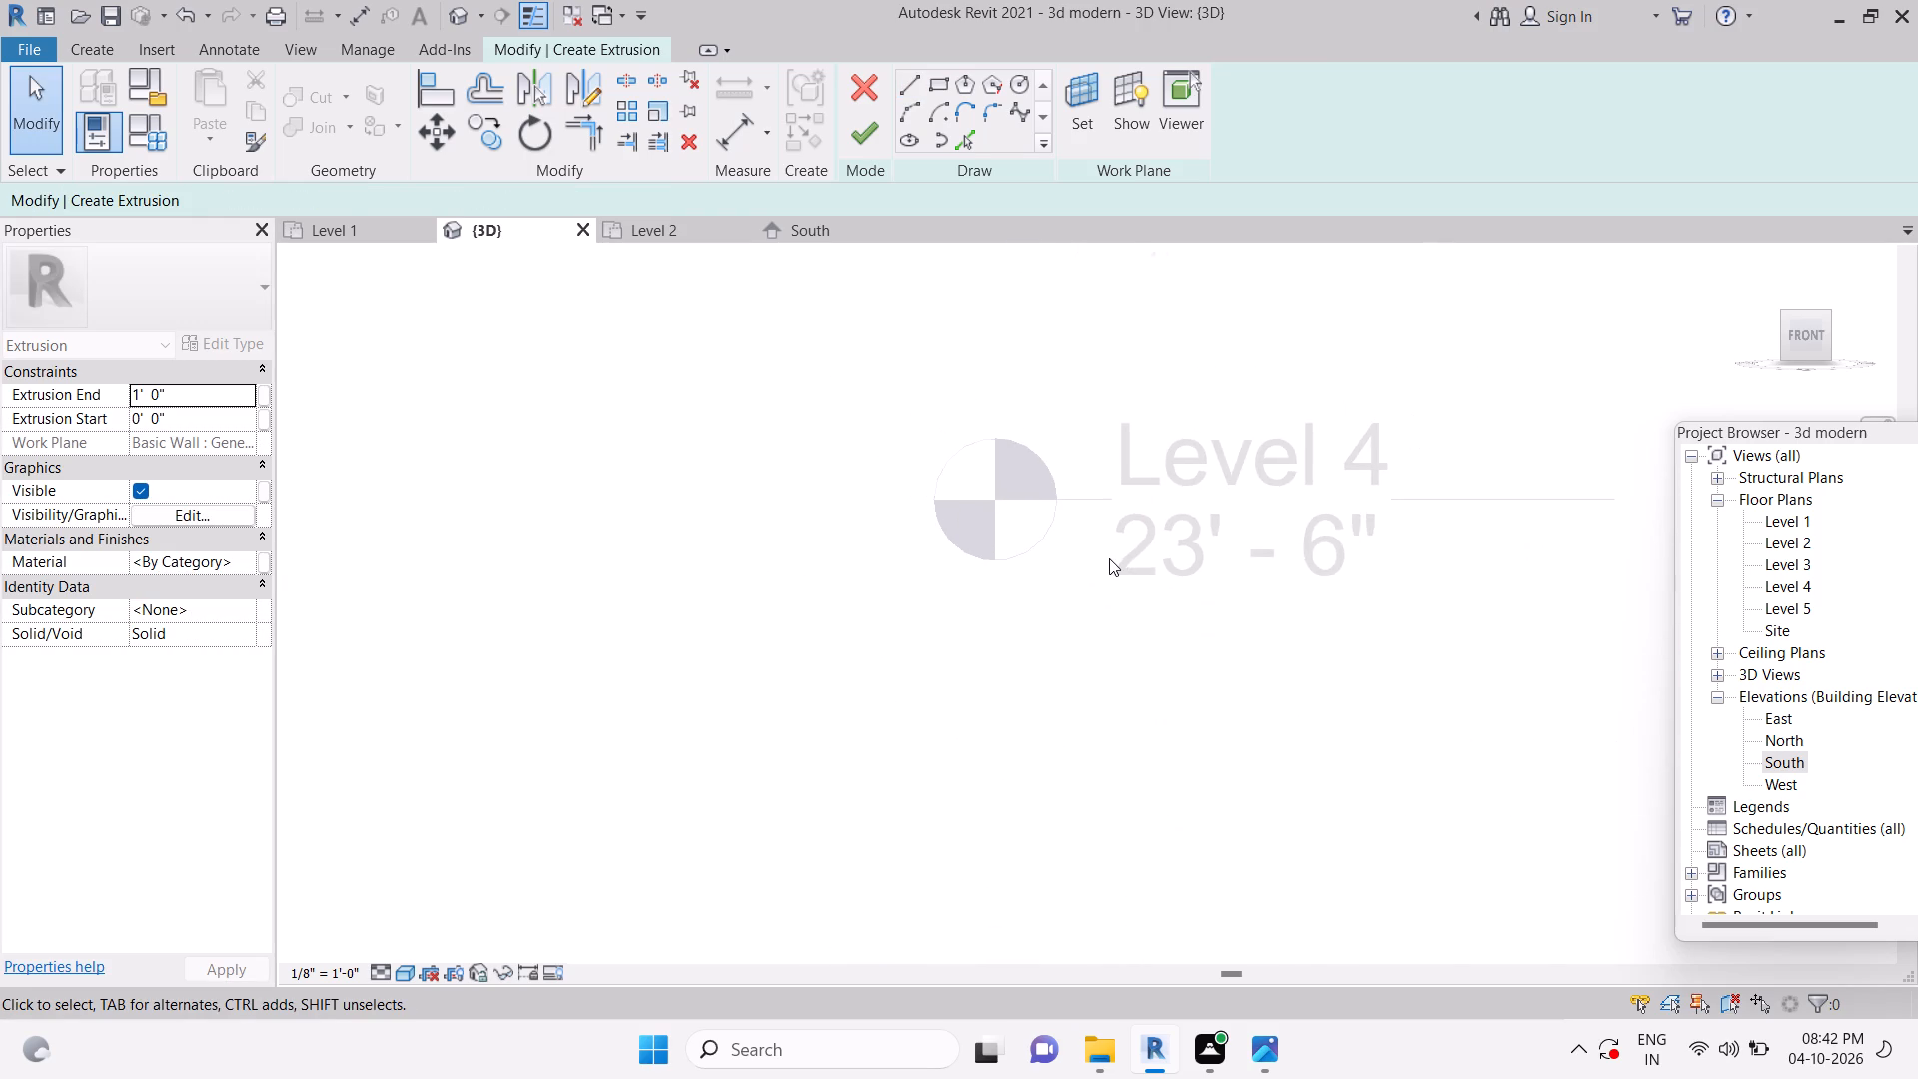
pyautogui.scroll(-5, 1109, 558)
pyautogui.moveTo(1271, 641); pyautogui.dragTo(478, 726, button='middle')
pyautogui.scroll(-2, 999, 688)
pyautogui.scroll(2, 1218, 712)
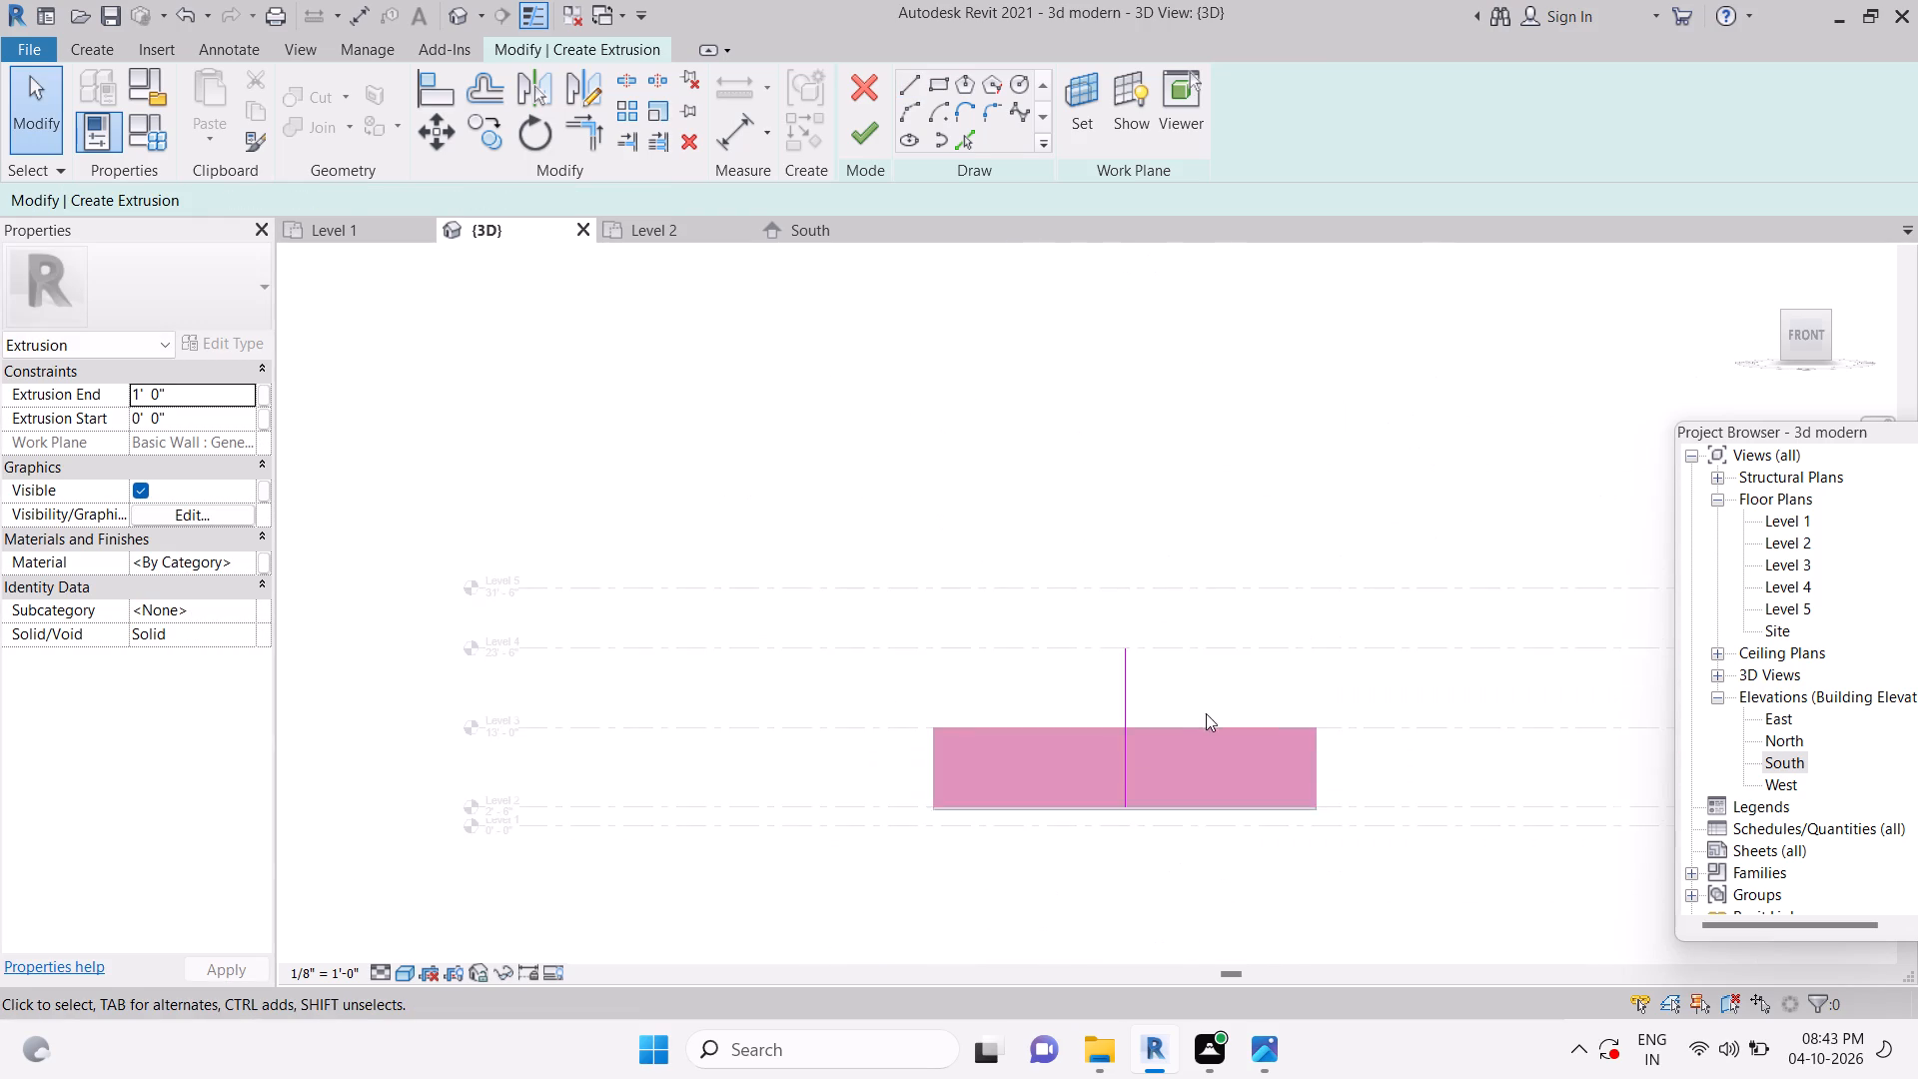
pyautogui.press('Escape')
pyautogui.press('Escape')
pyautogui.press('Escape')
pyautogui.click(1102, 705)
pyautogui.moveTo(1096, 691); pyautogui.dragTo(982, 698)
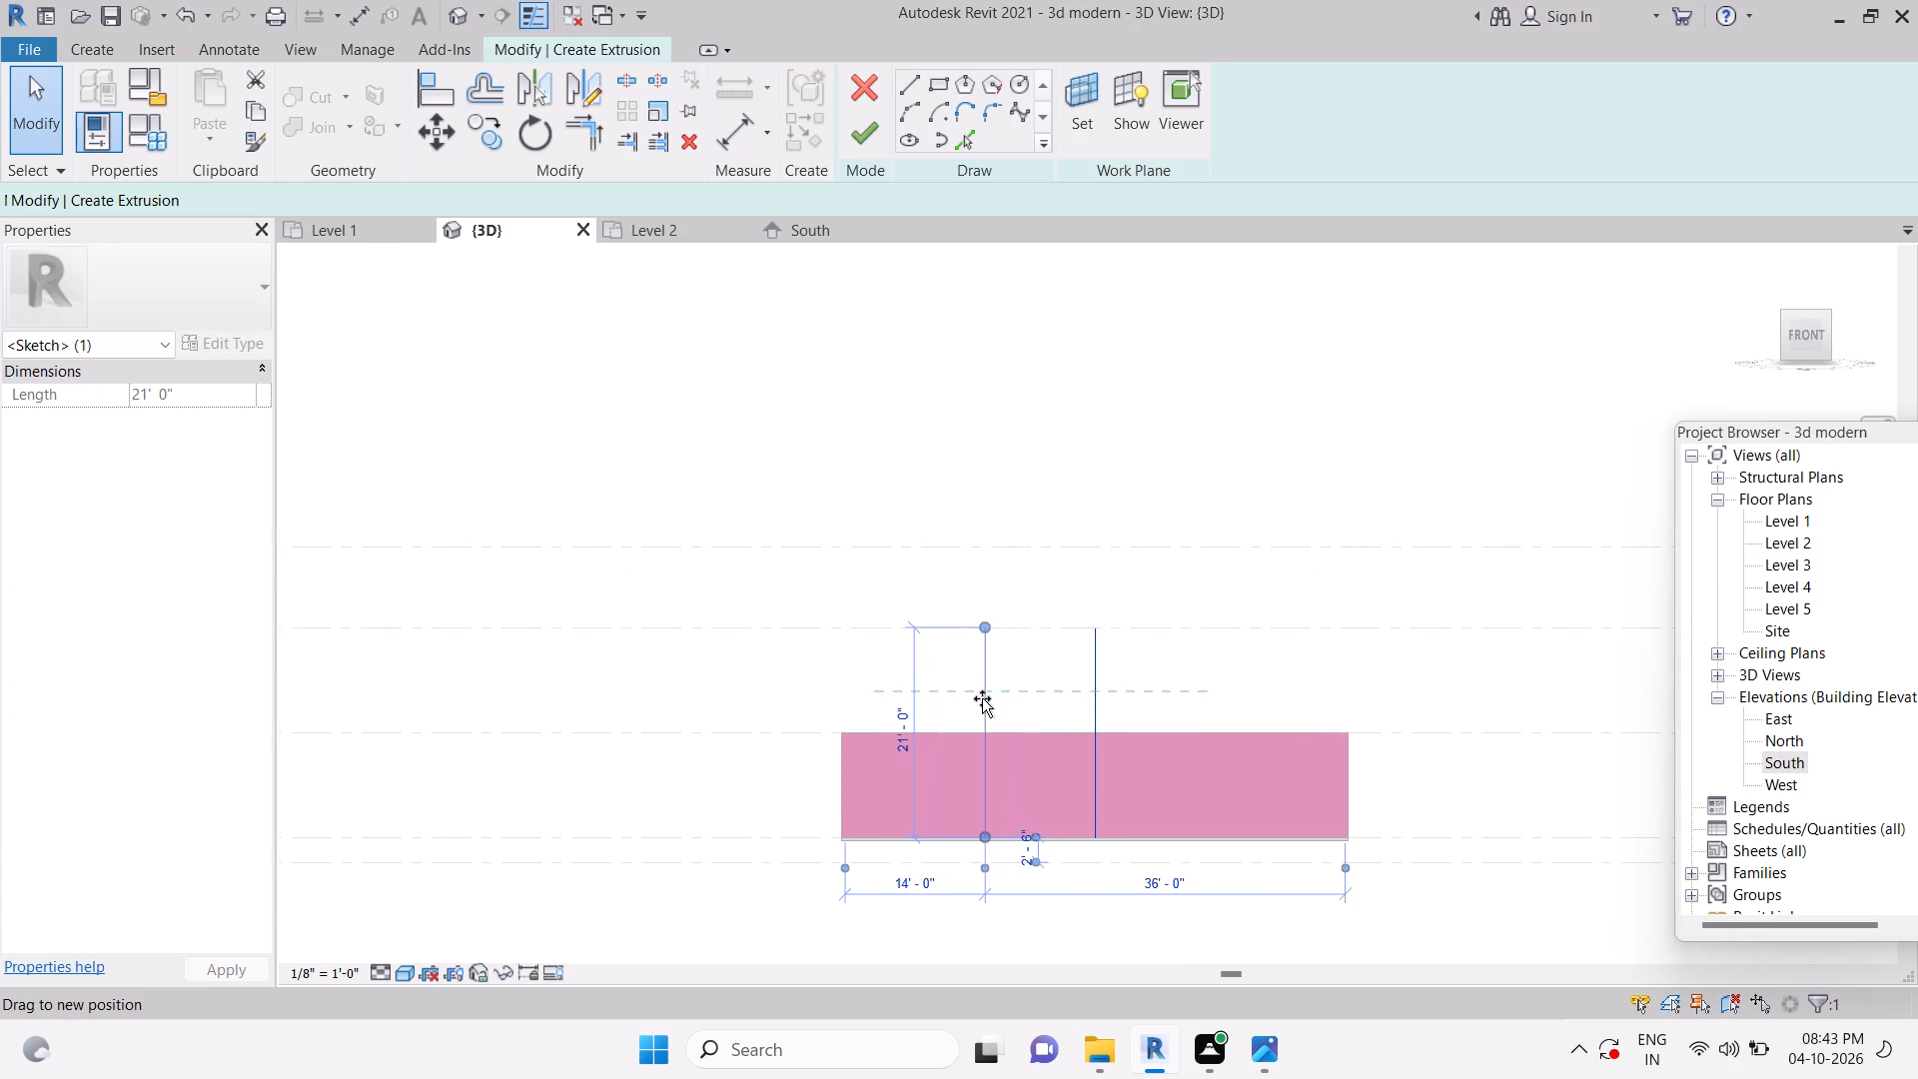
pyautogui.moveTo(982, 698); pyautogui.dragTo(980, 698)
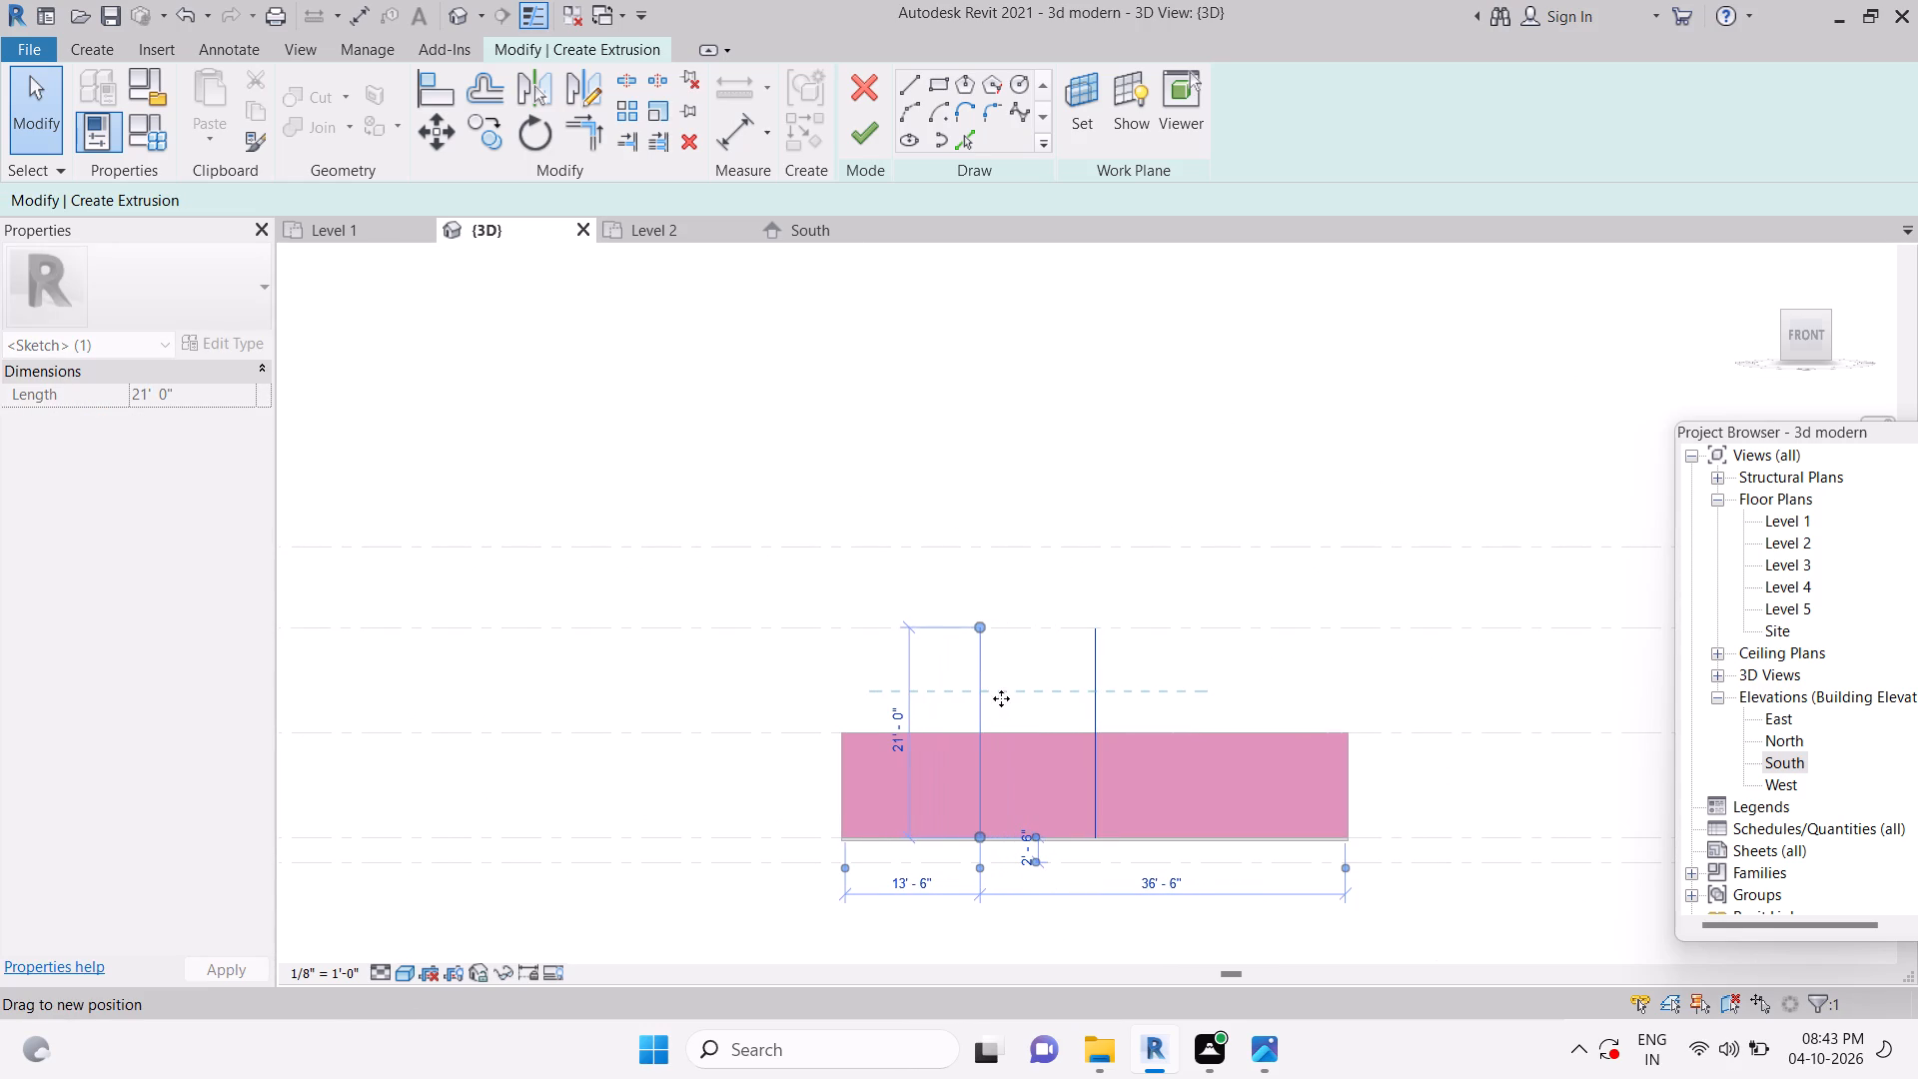
pyautogui.press('Escape')
pyautogui.press('Escape')
pyautogui.press('Escape')
pyautogui.press('Escape')
pyautogui.press('Escape')
pyautogui.press('Escape')
pyautogui.press('Escape')
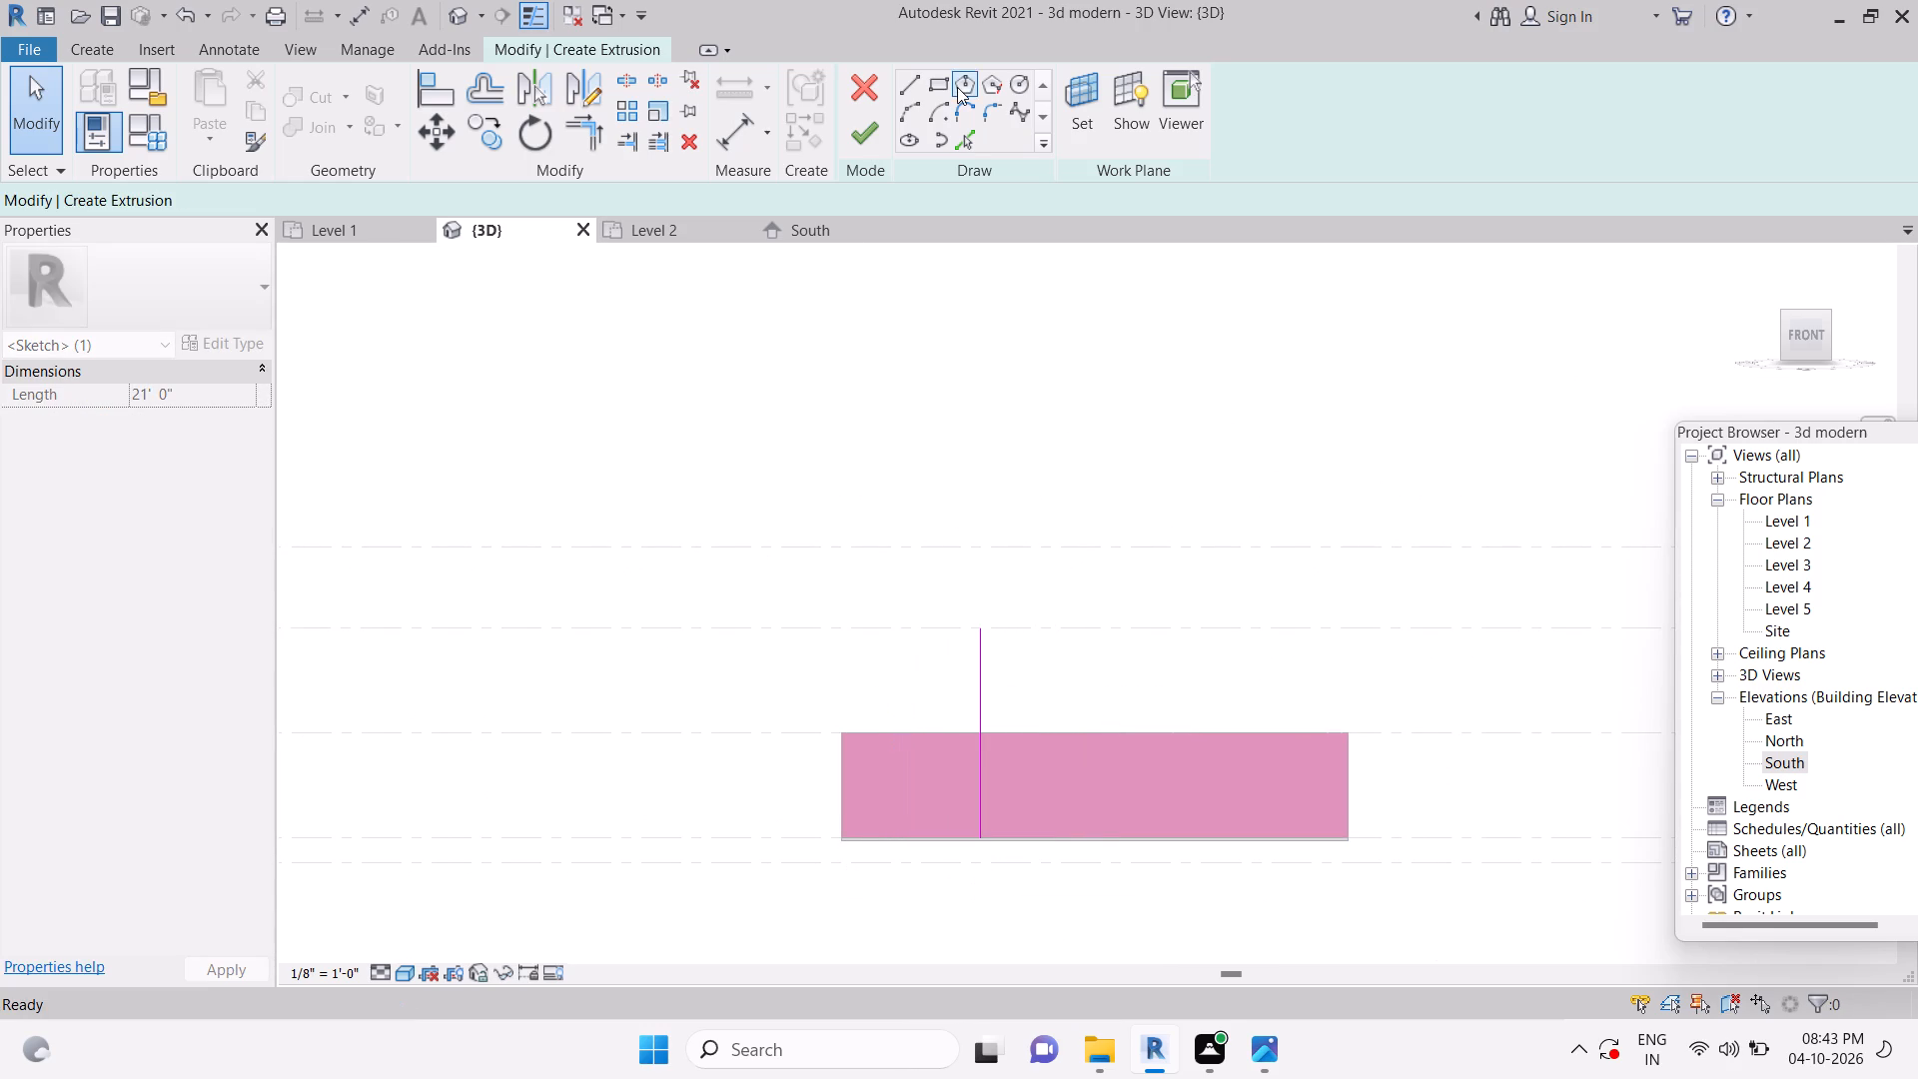
# Add a horizontal sketch line to the extrusion profile by picking the Level 4 line.
pyautogui.click(955, 147)
pyautogui.click(1090, 626)
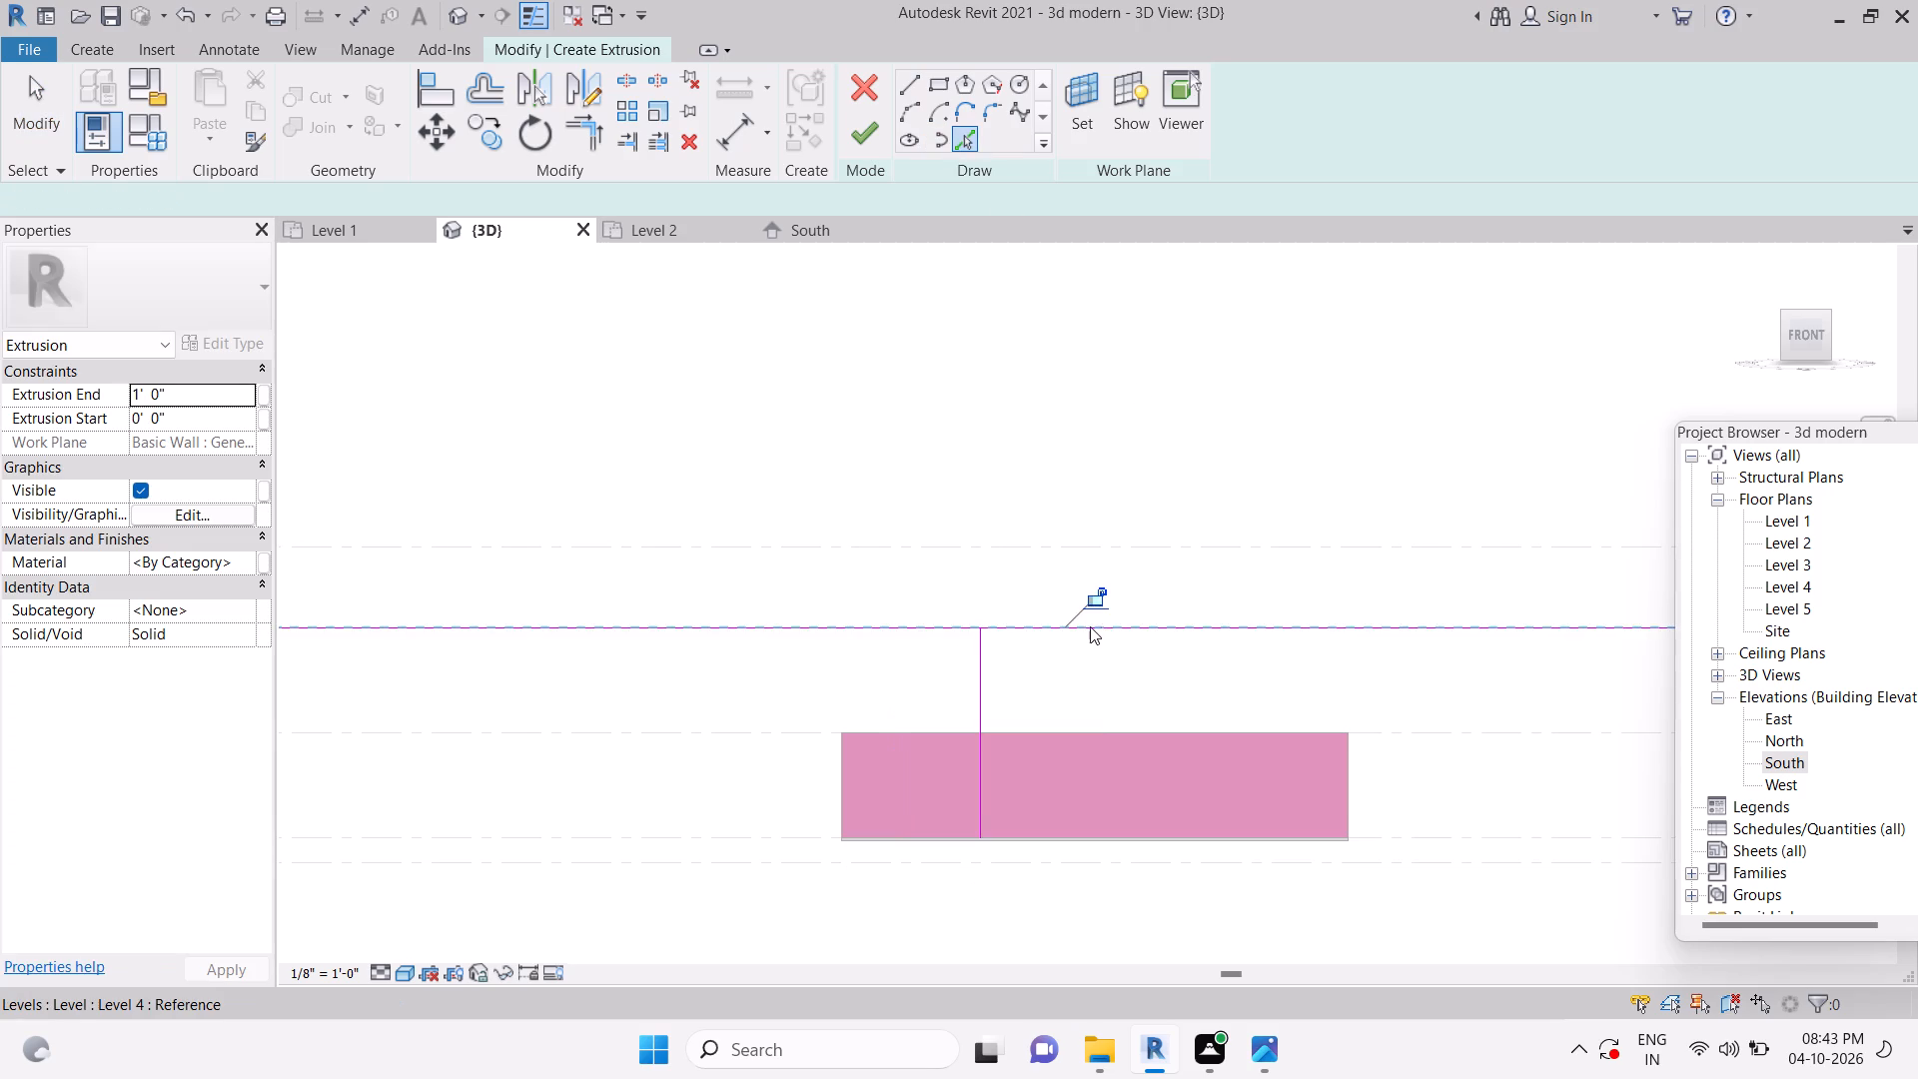
pyautogui.press('Escape')
pyautogui.press('Escape')
pyautogui.press('Escape')
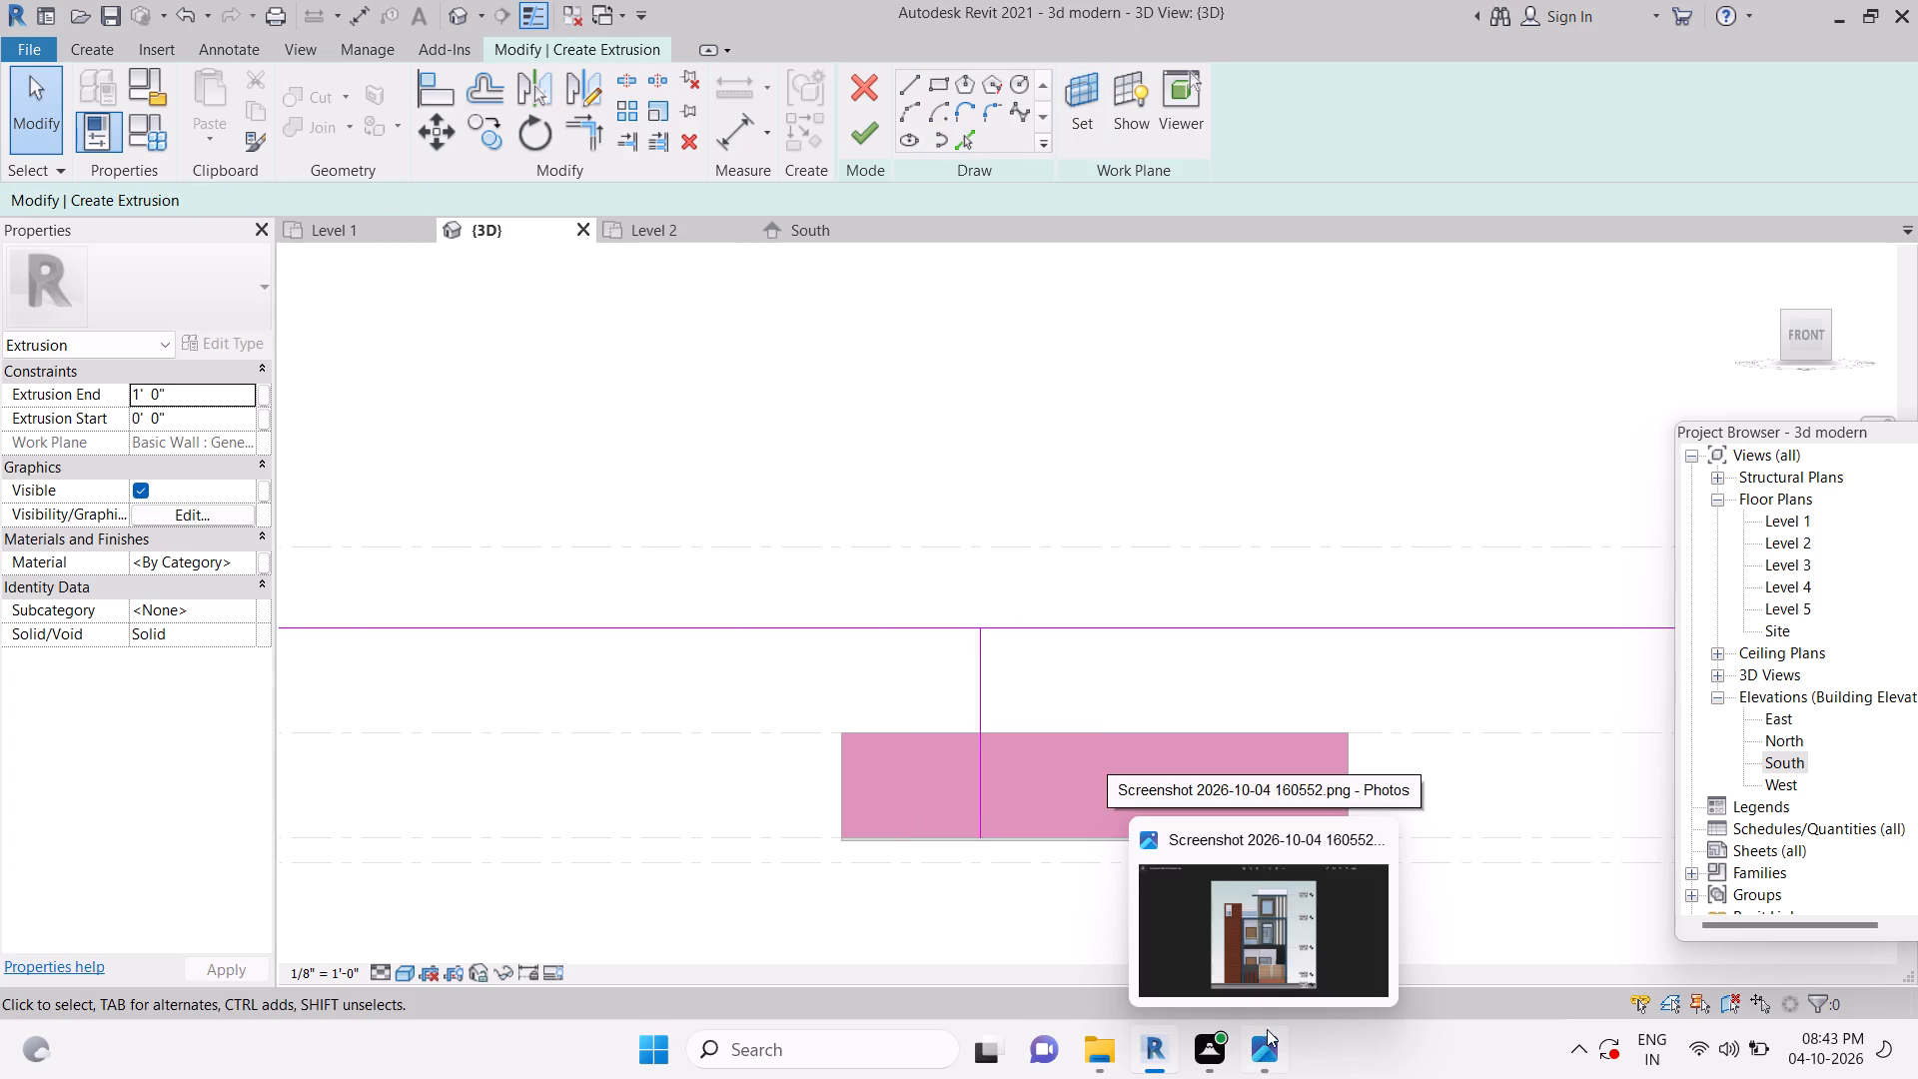
# Switch to the reference elevation image in Photos to check the facade frame against the levels.
pyautogui.click(1272, 958)
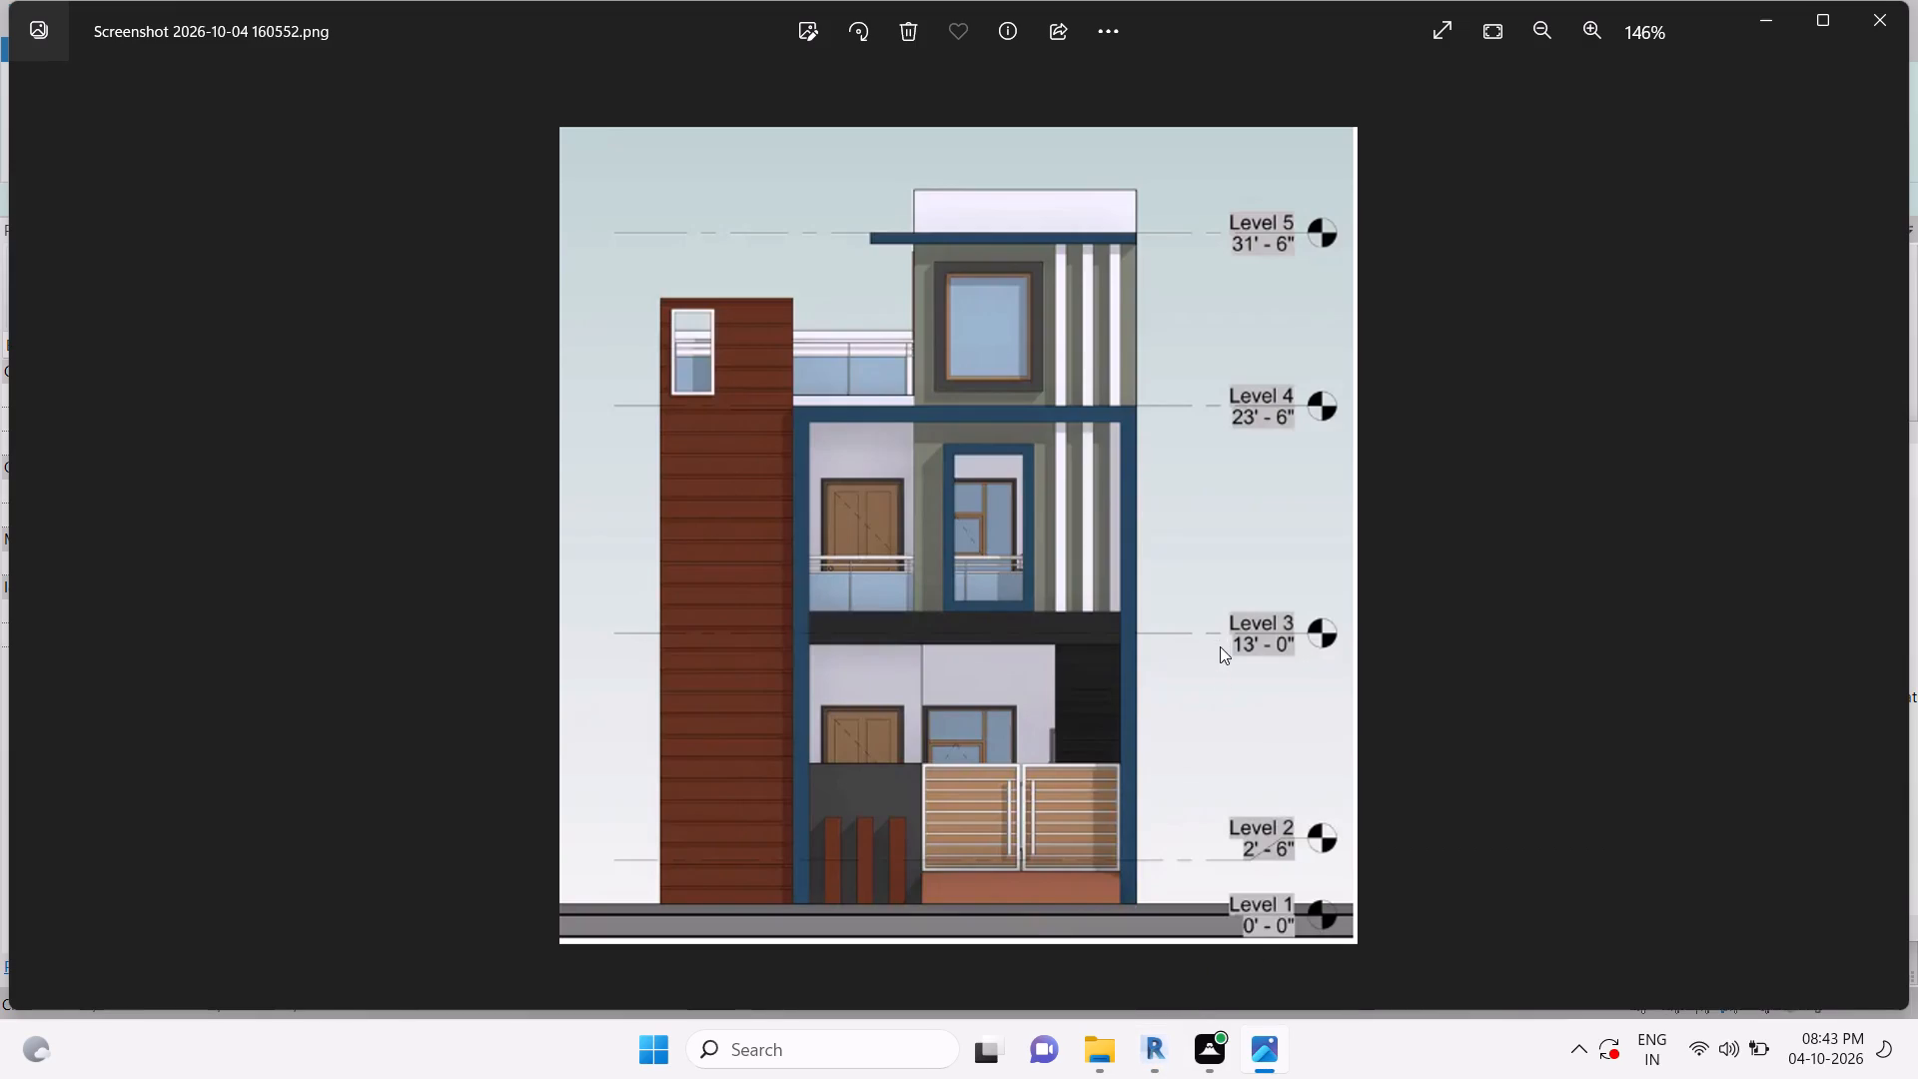
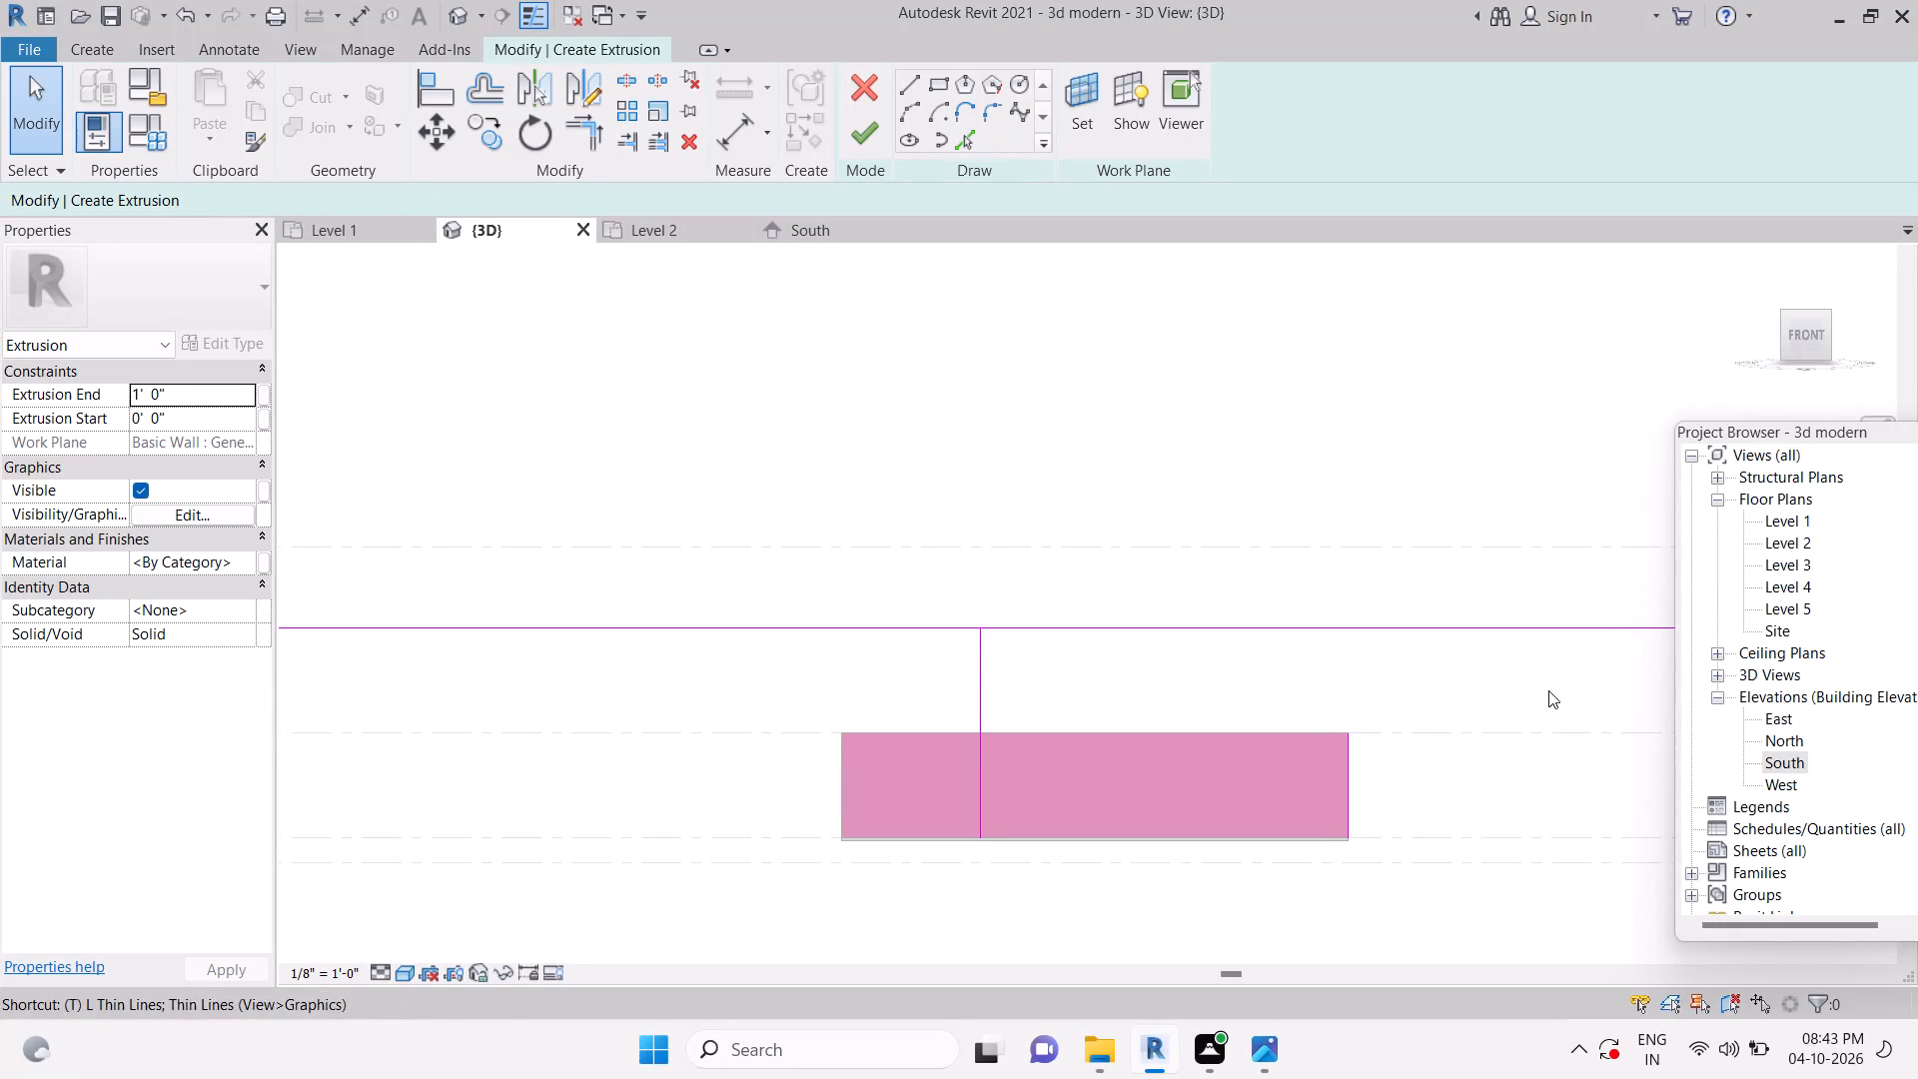
# Trim the sketch's top line to both vertical lines to form the two upper corners of the outer frame.
pyautogui.press('r')
pyautogui.click(1357, 759)
pyautogui.click(1307, 623)
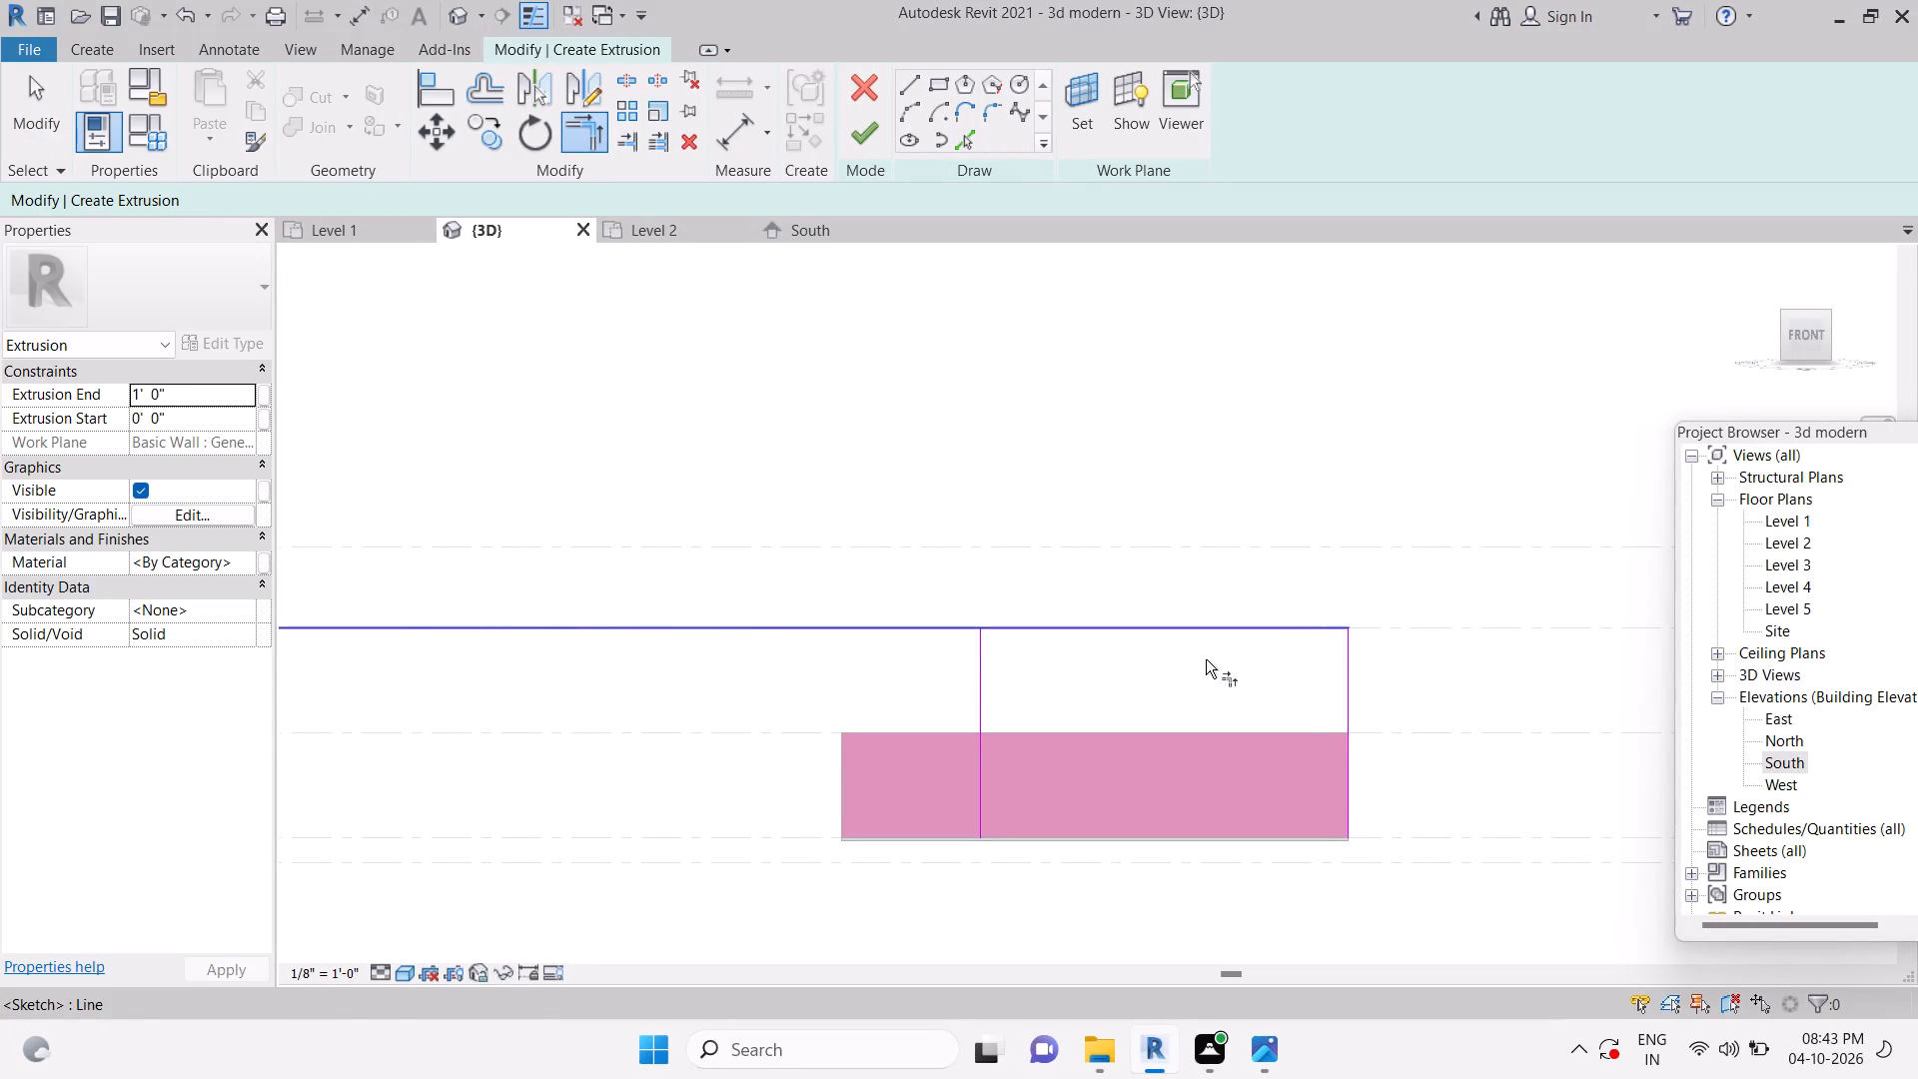
pyautogui.click(1045, 635)
pyautogui.click(979, 691)
pyautogui.press('Escape')
pyautogui.press('Escape')
pyautogui.press('Escape')
pyautogui.press('Escape')
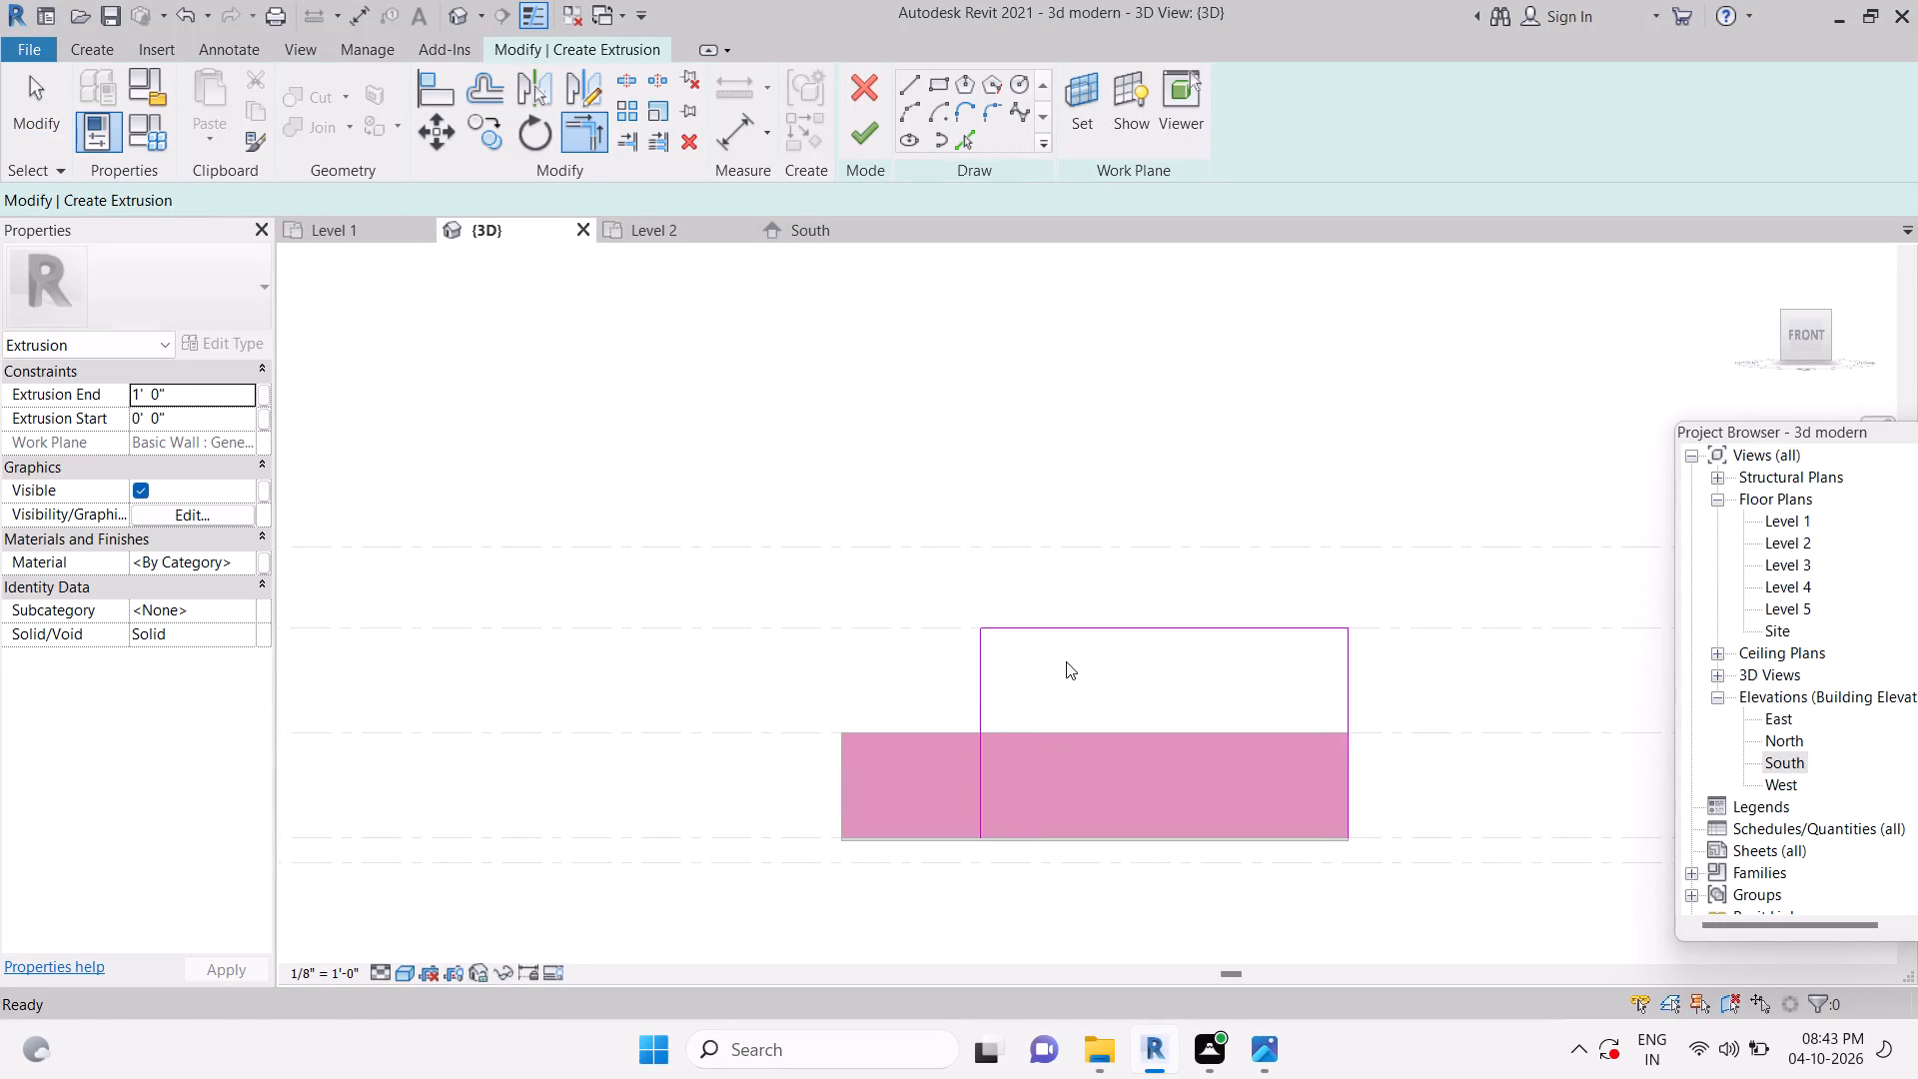
# Offset the frame outline's top line and both side lines inward by 2' 0" using Pick Lines.
pyautogui.press('o')
pyautogui.hotkey('ctrl', 'alt', 'space')
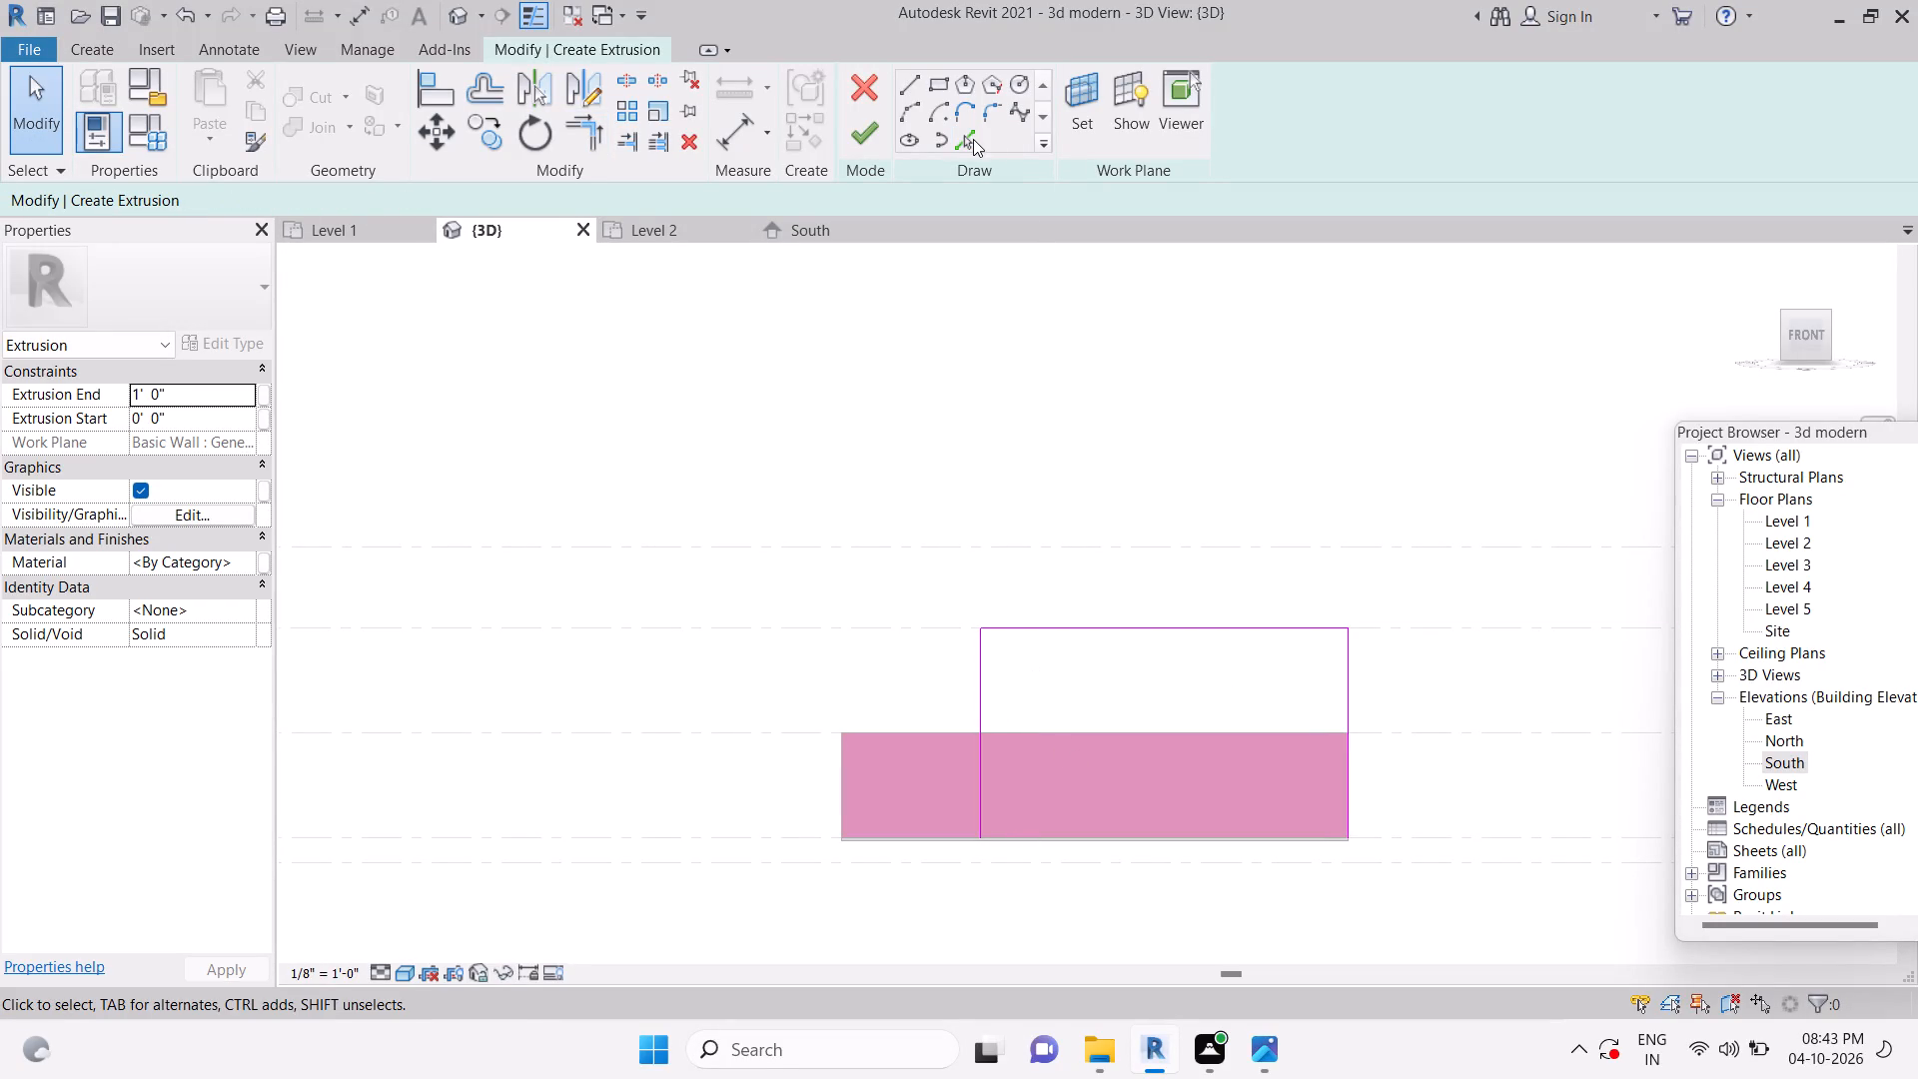
pyautogui.click(971, 139)
pyautogui.moveTo(334, 199); pyautogui.dragTo(184, 201)
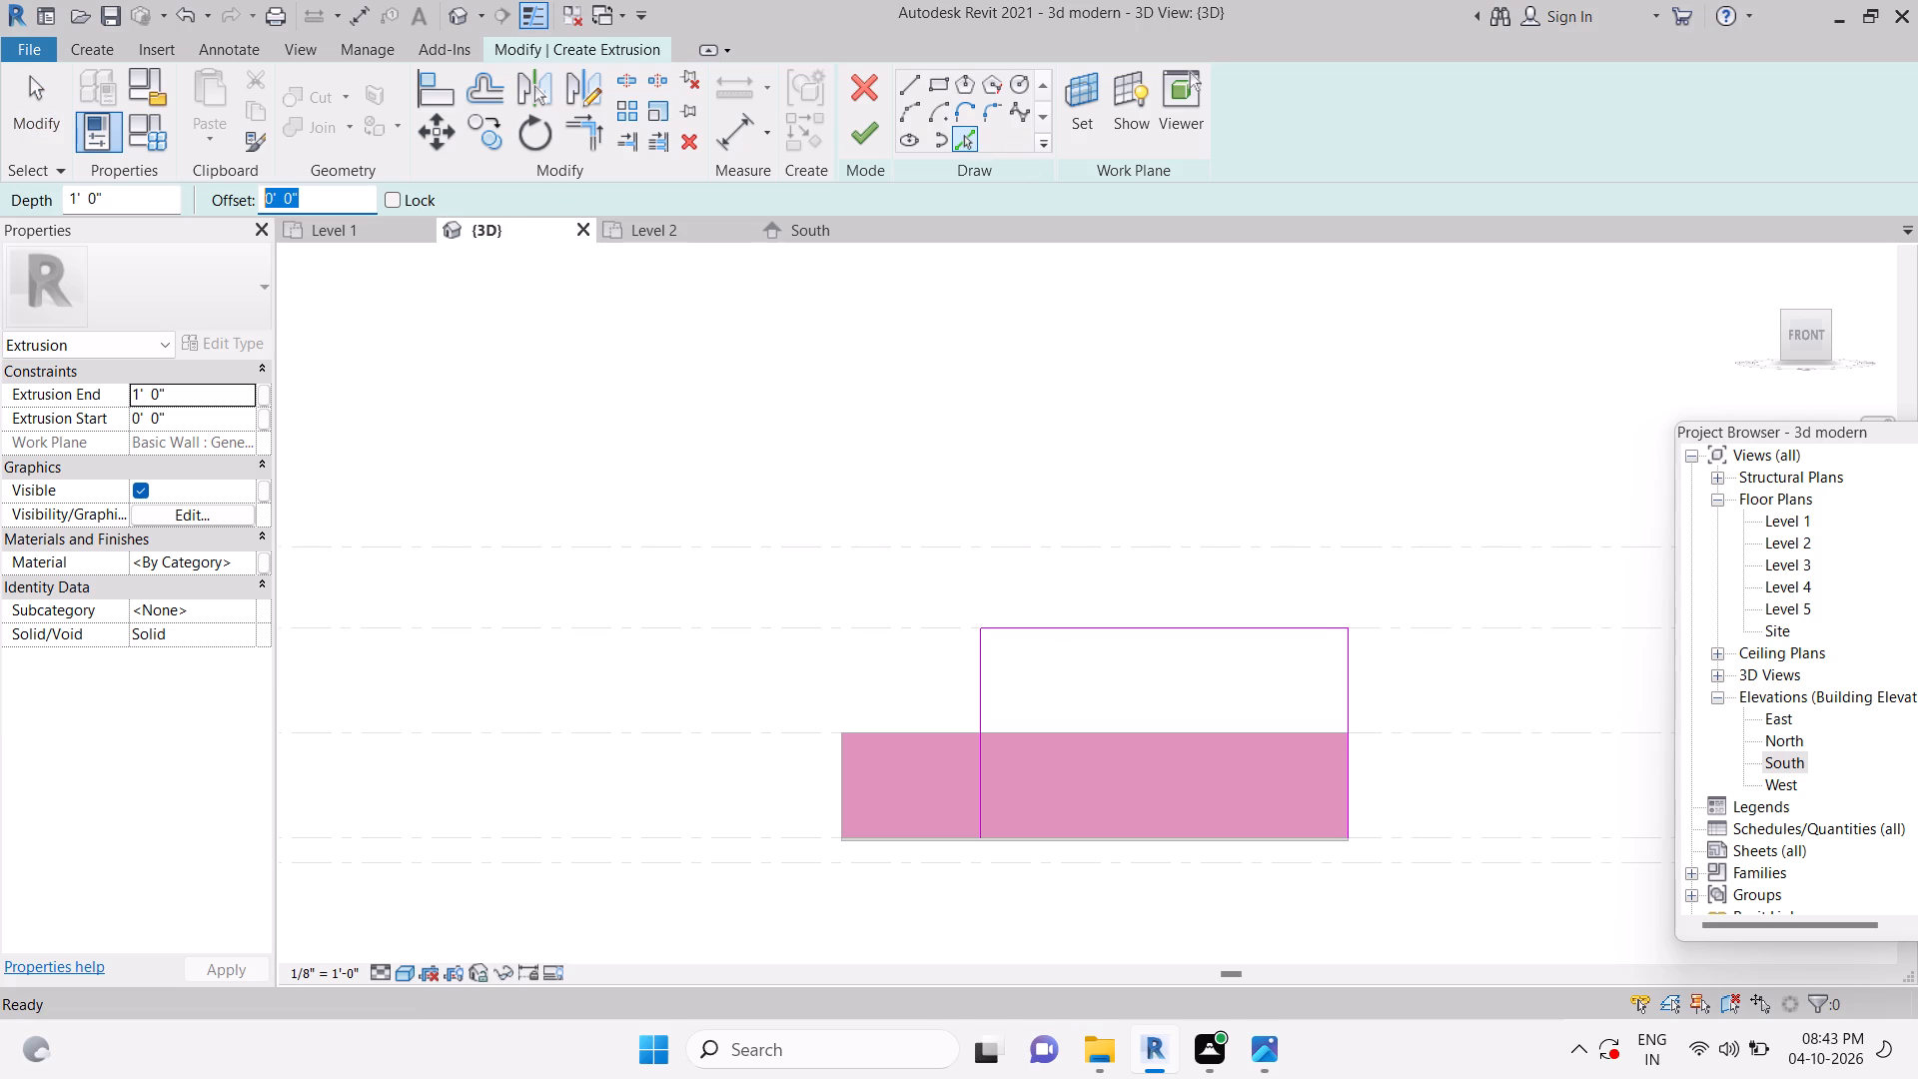
pyautogui.moveTo(184, 201); pyautogui.dragTo(183, 202)
pyautogui.write("1'")
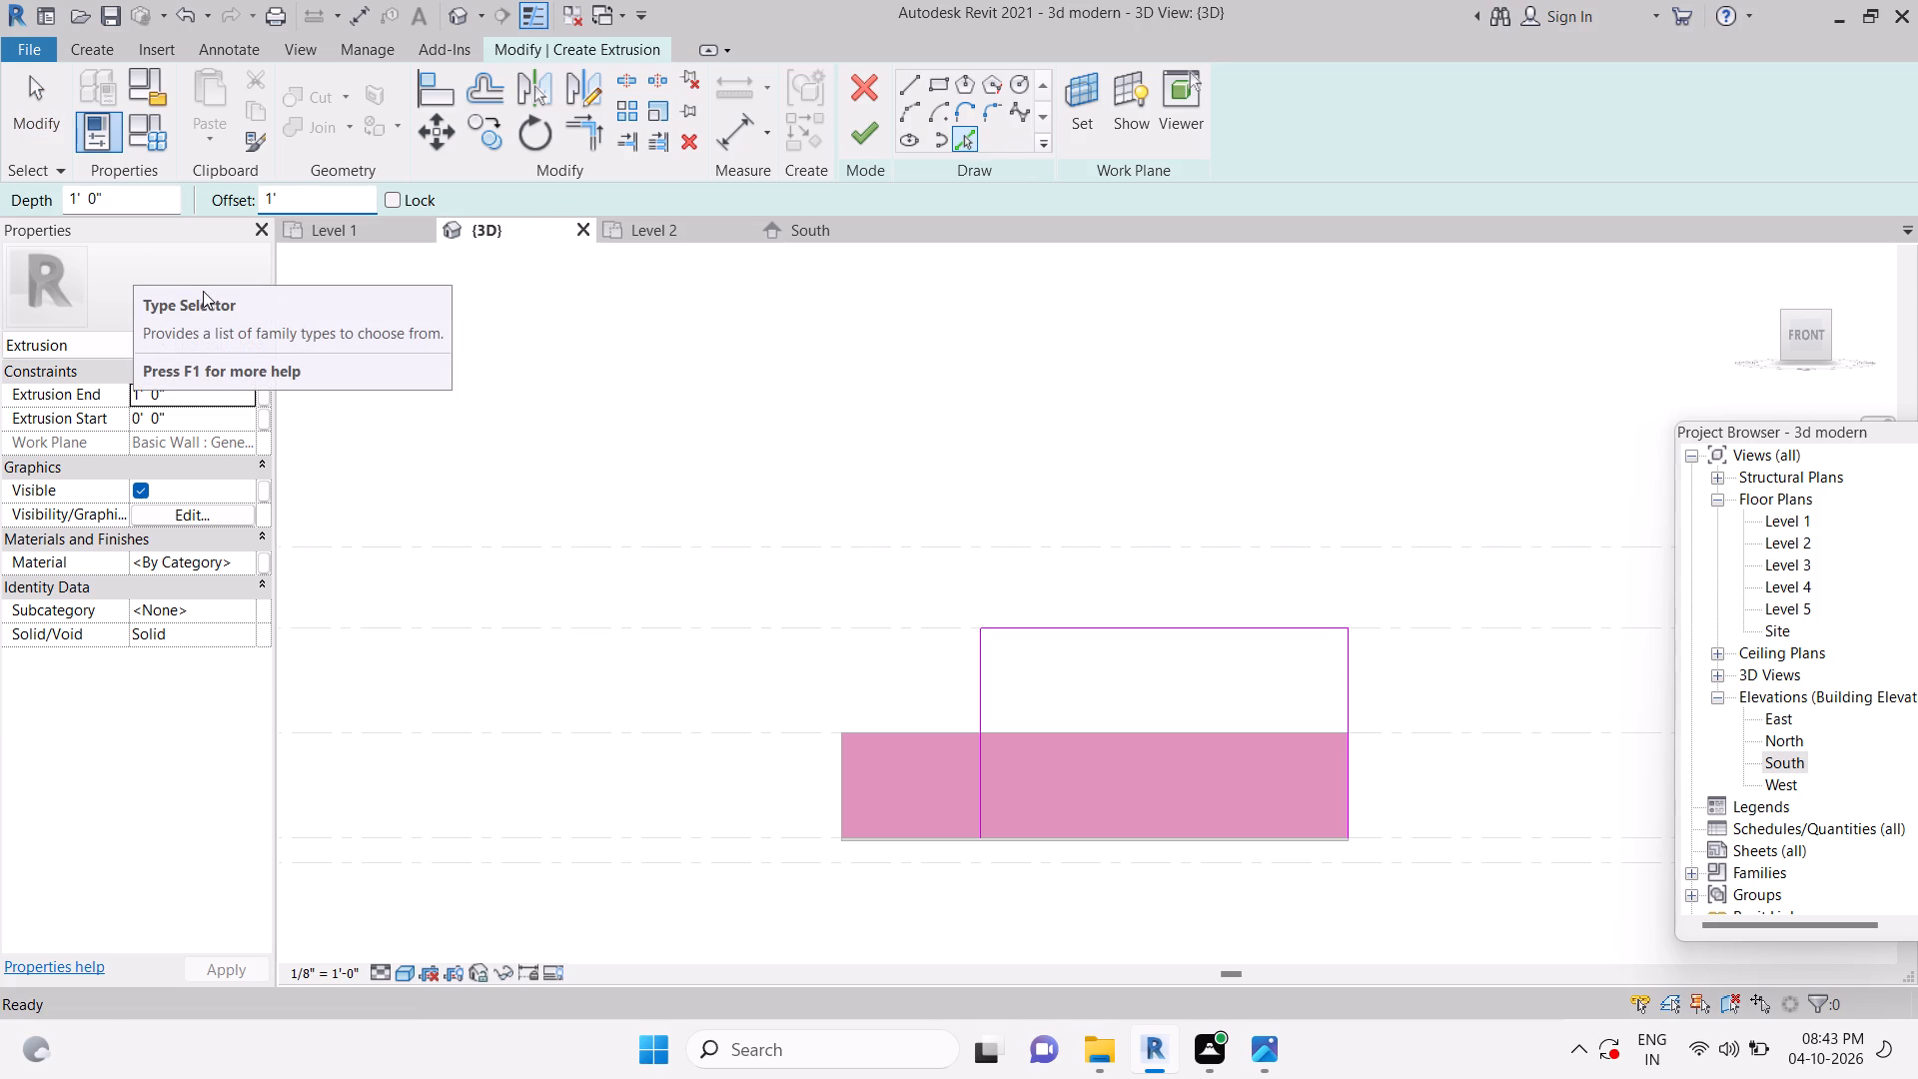
pyautogui.press('space')
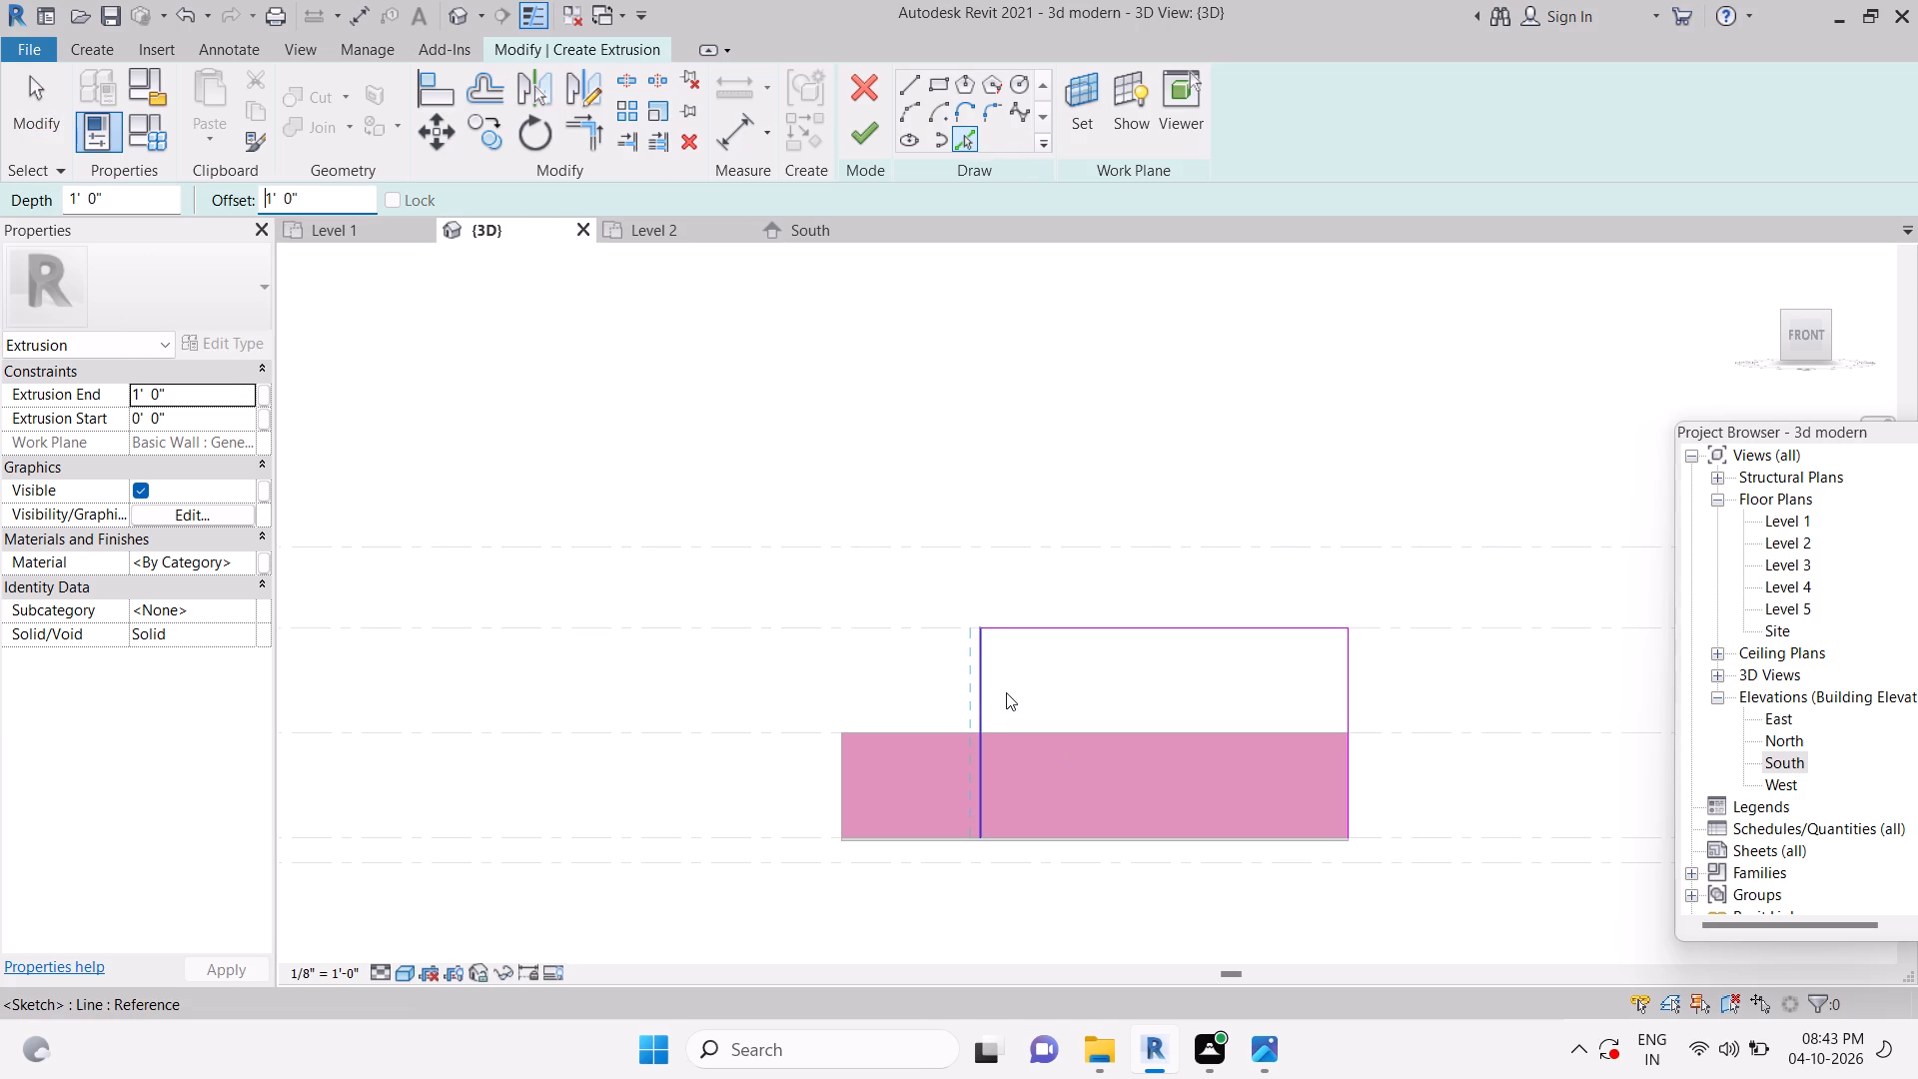
pyautogui.moveTo(337, 208); pyautogui.dragTo(133, 211)
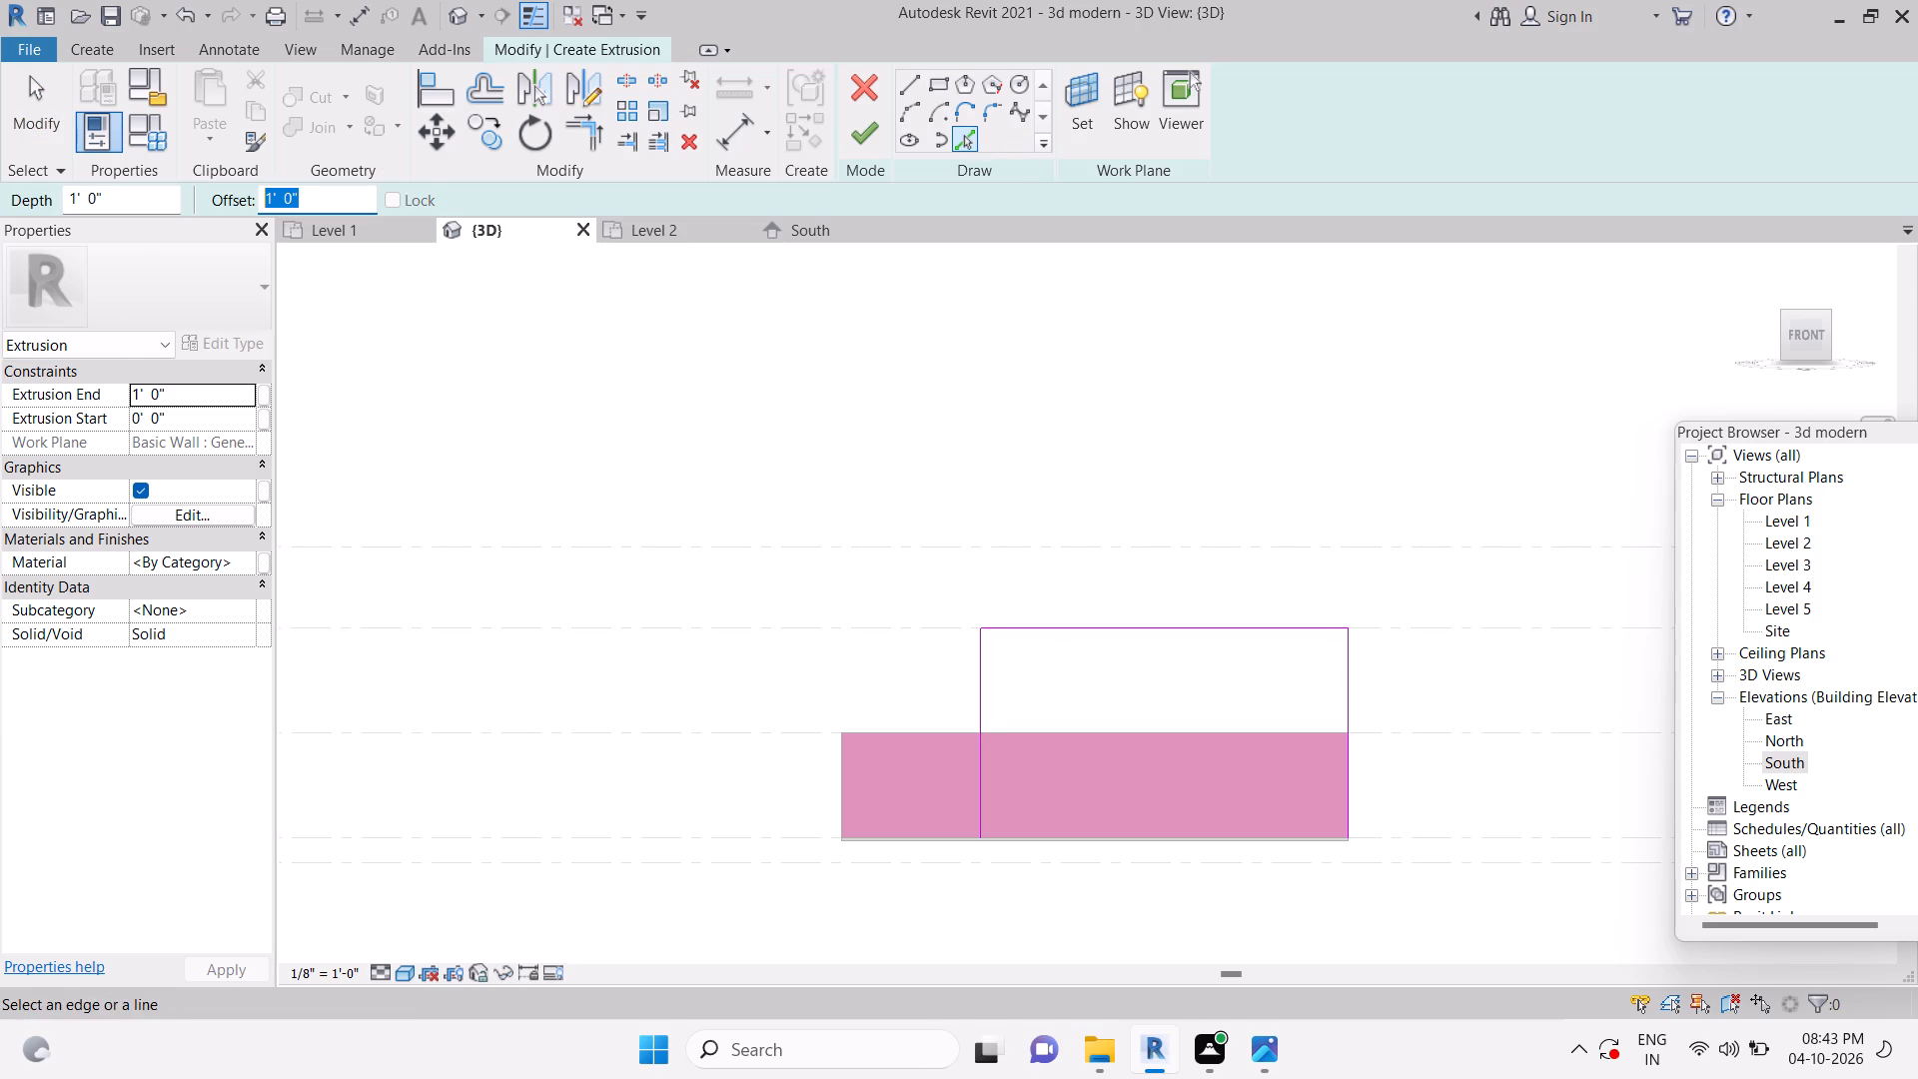
pyautogui.write("2'")
pyautogui.press('Return')
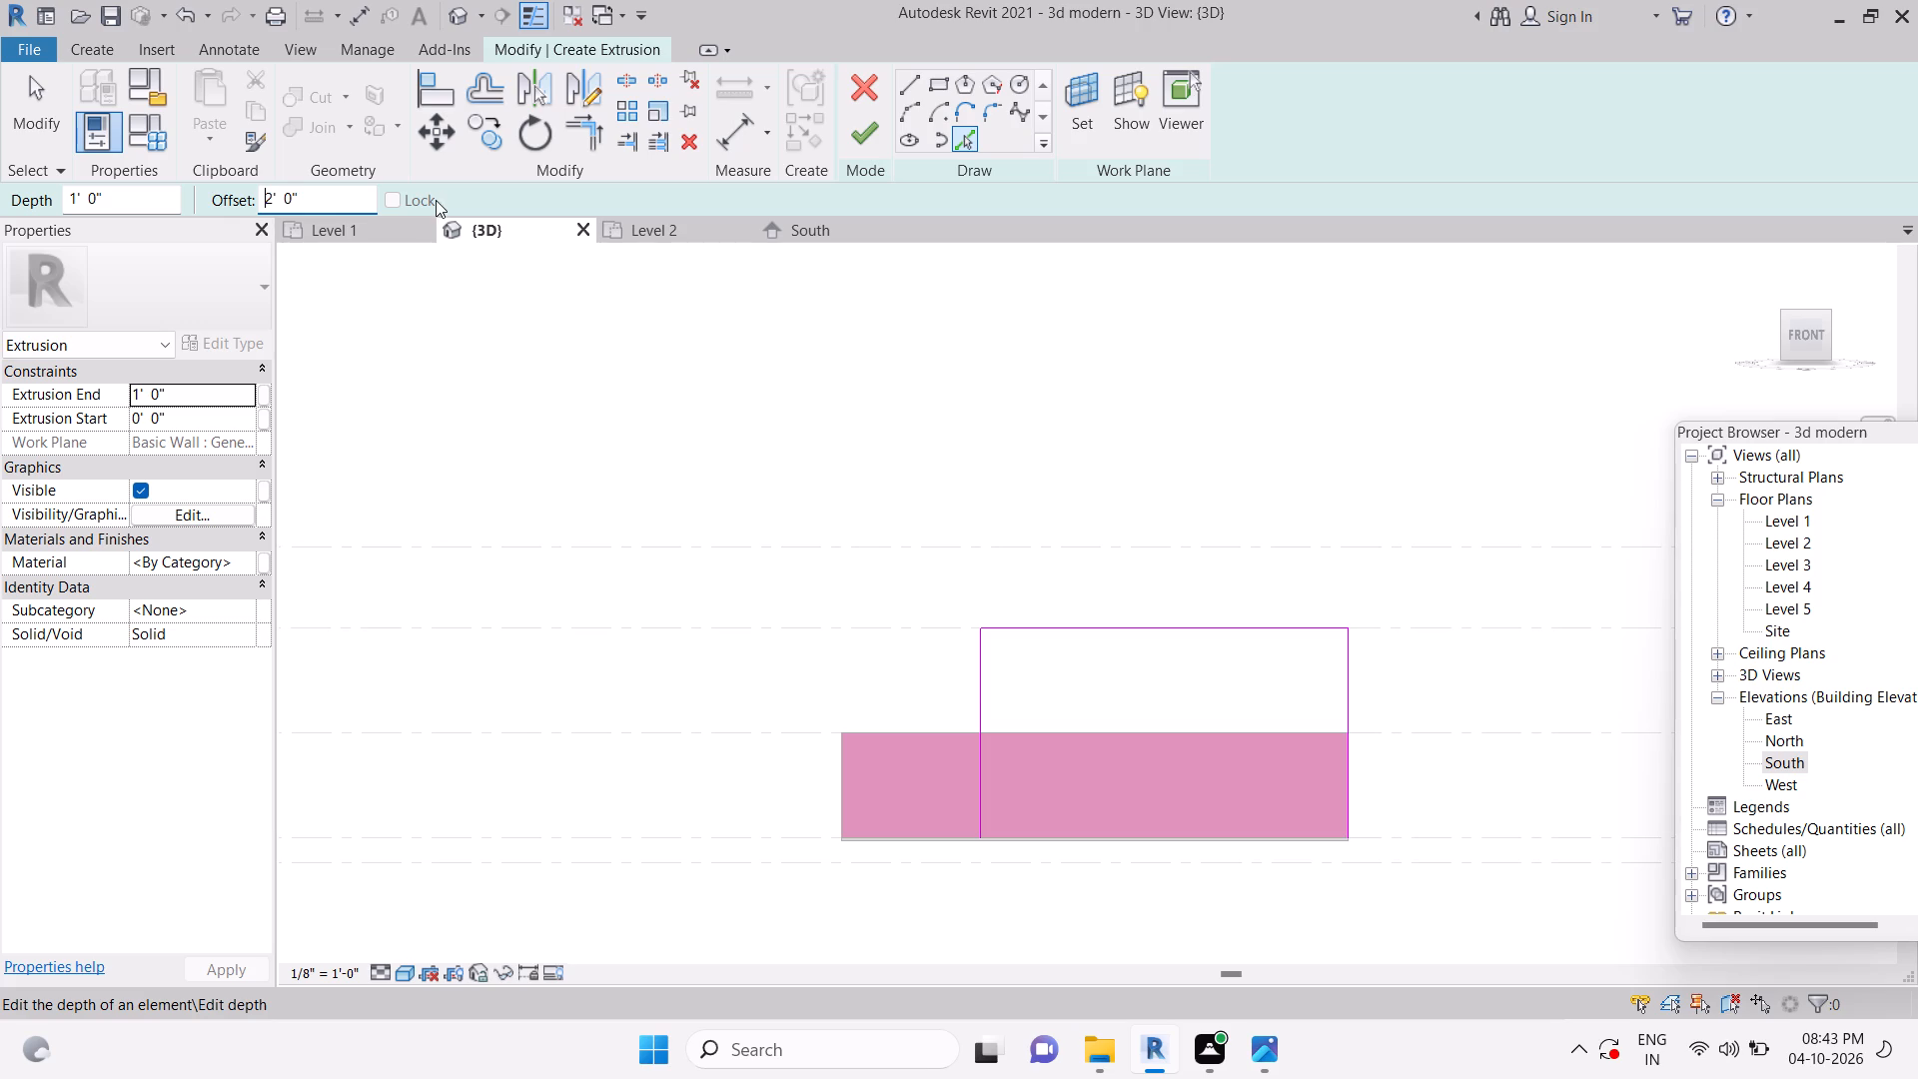
pyautogui.click(1175, 630)
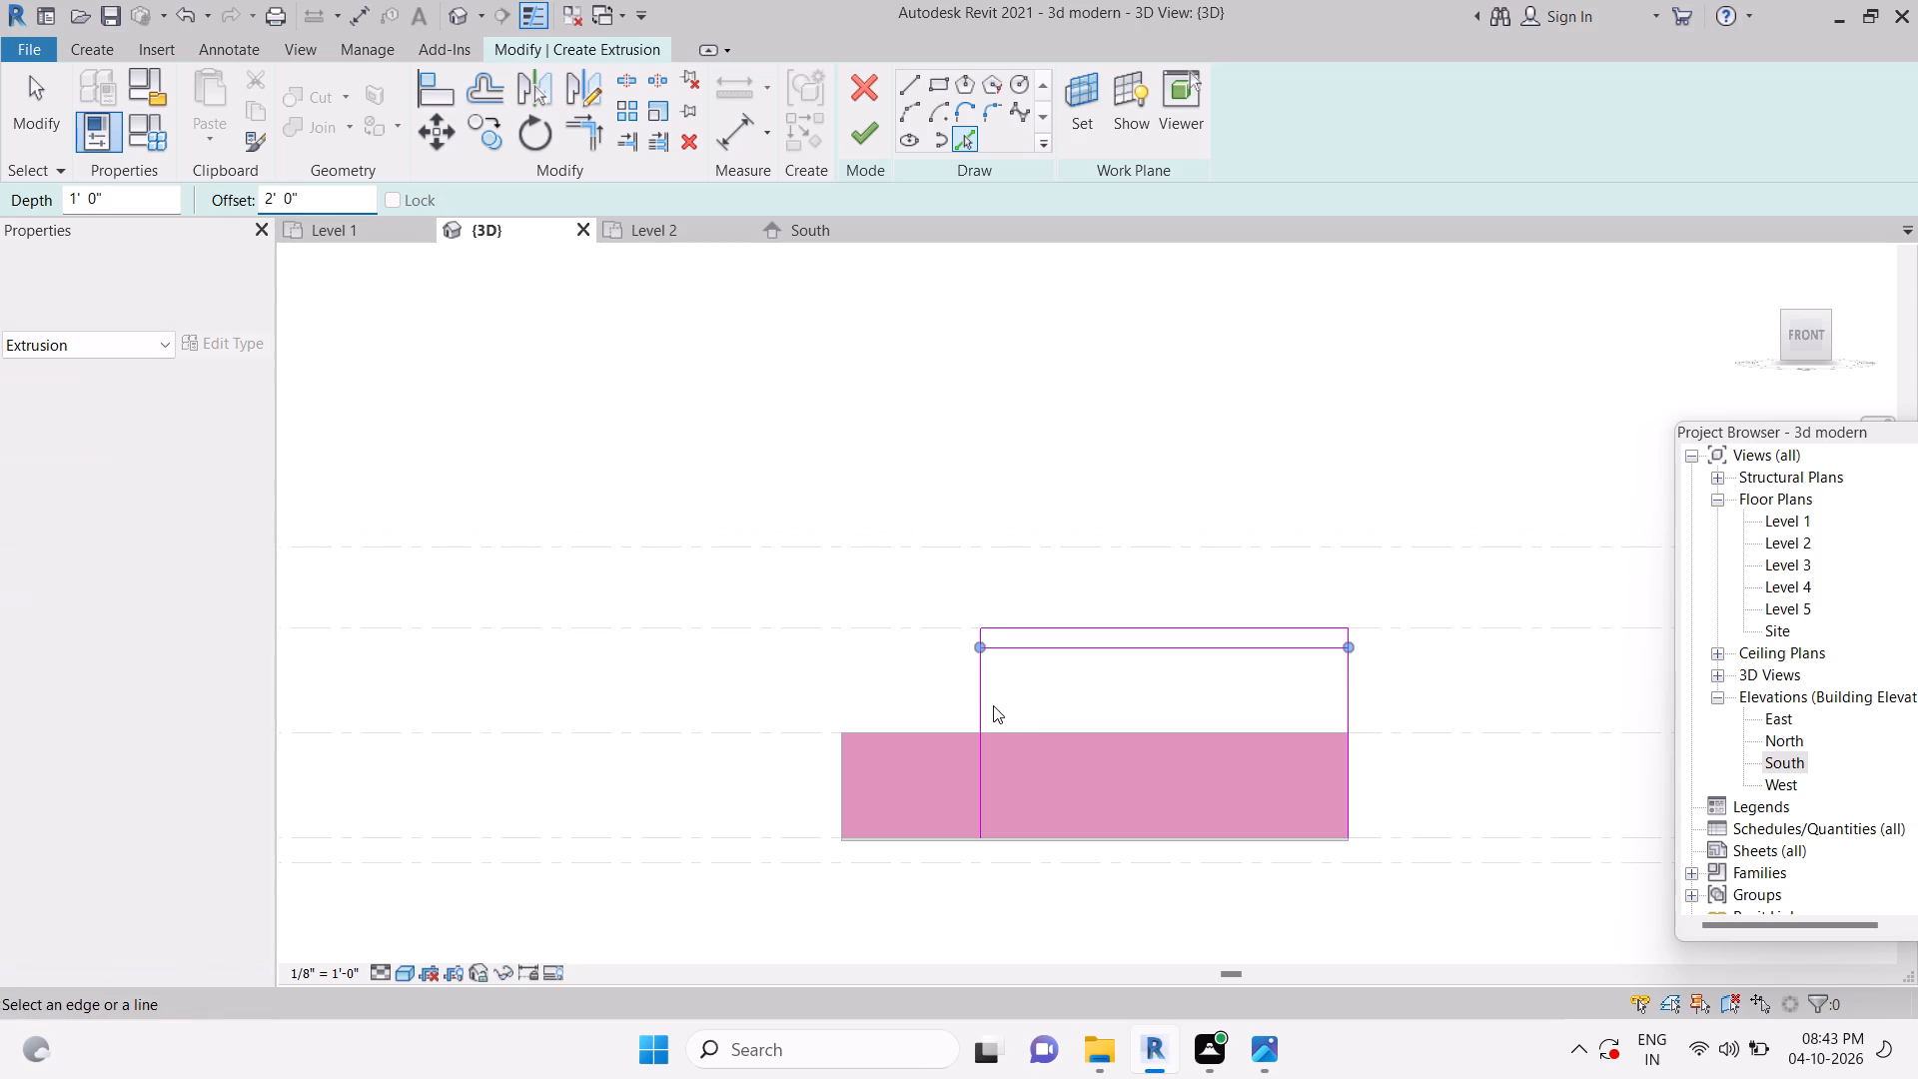
pyautogui.click(988, 705)
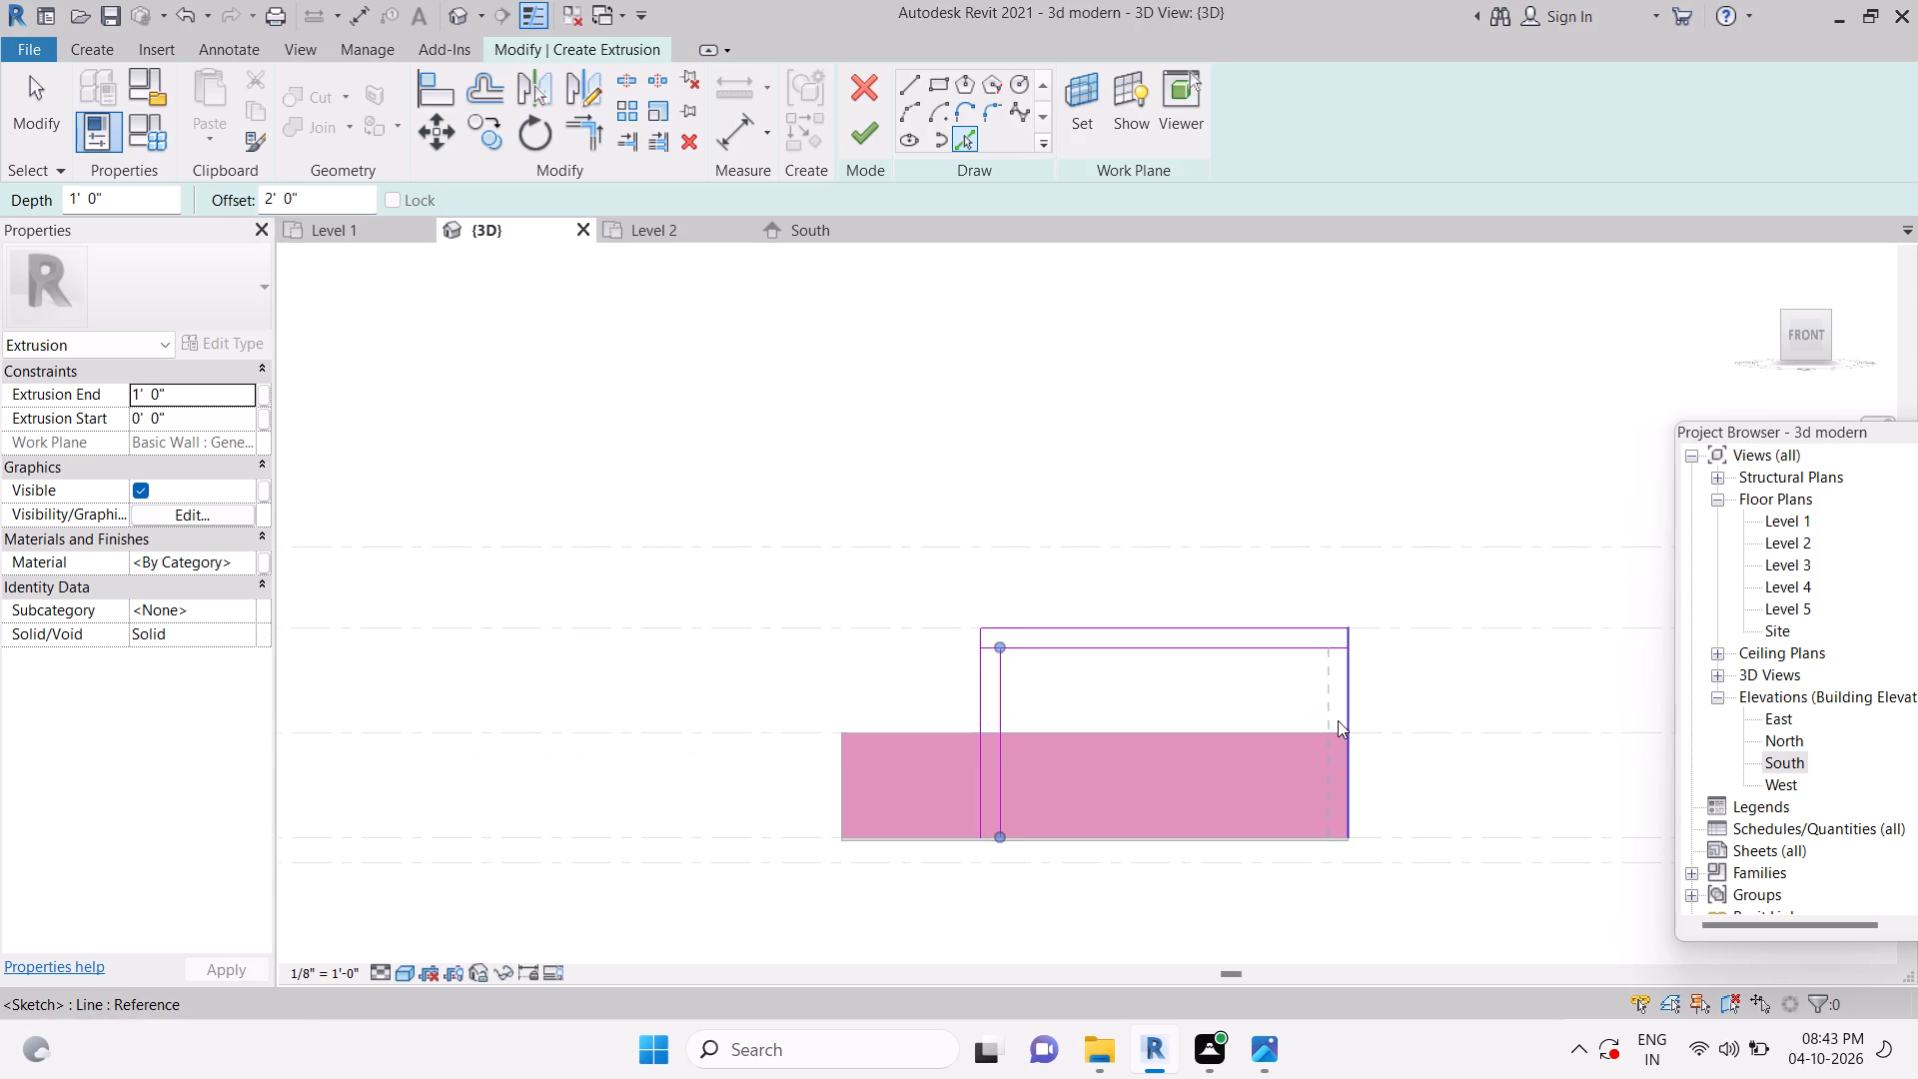
pyautogui.click(1338, 720)
pyautogui.press('Escape')
pyautogui.press('Escape')
pyautogui.scroll(5, 1356, 839)
pyautogui.press('Escape')
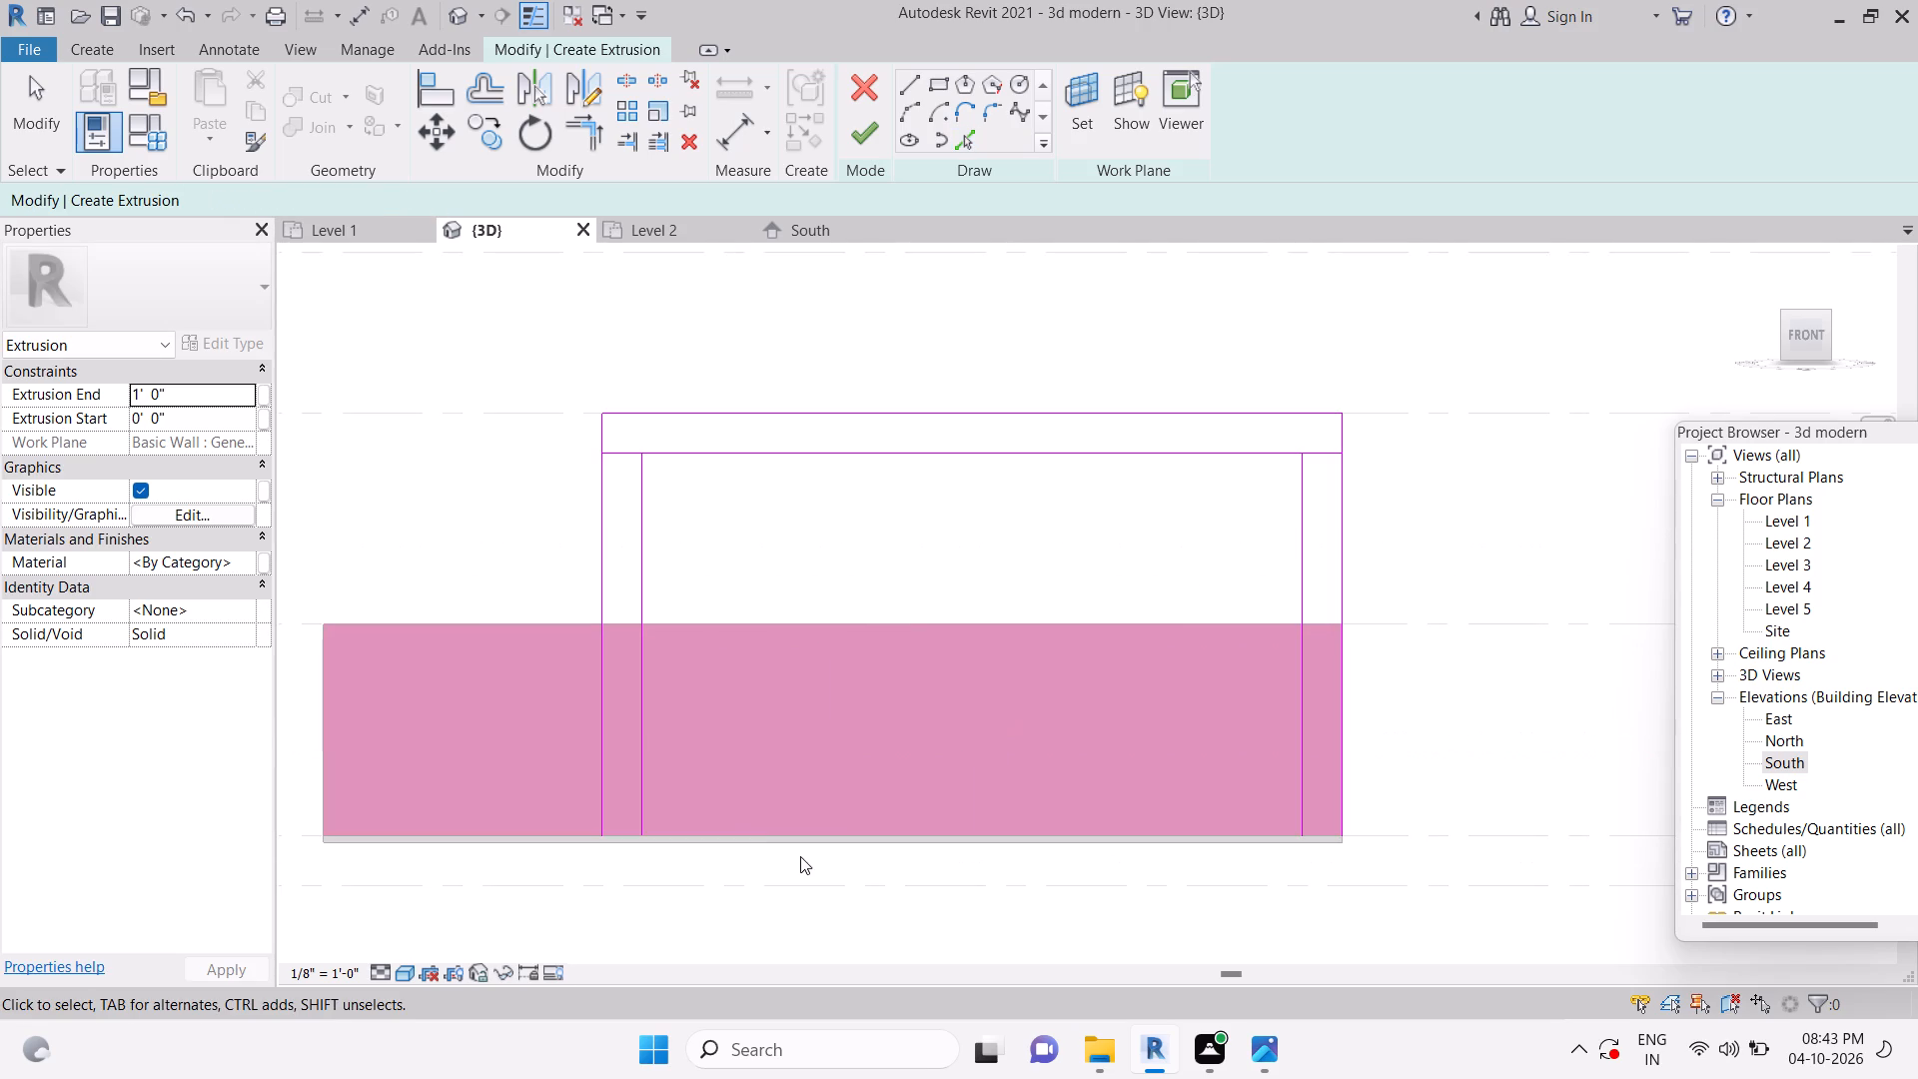
pyautogui.press('Escape')
# Trim the inner offset lines together at the two upper corners of the frame.
pyautogui.press('t')
pyautogui.press('r')
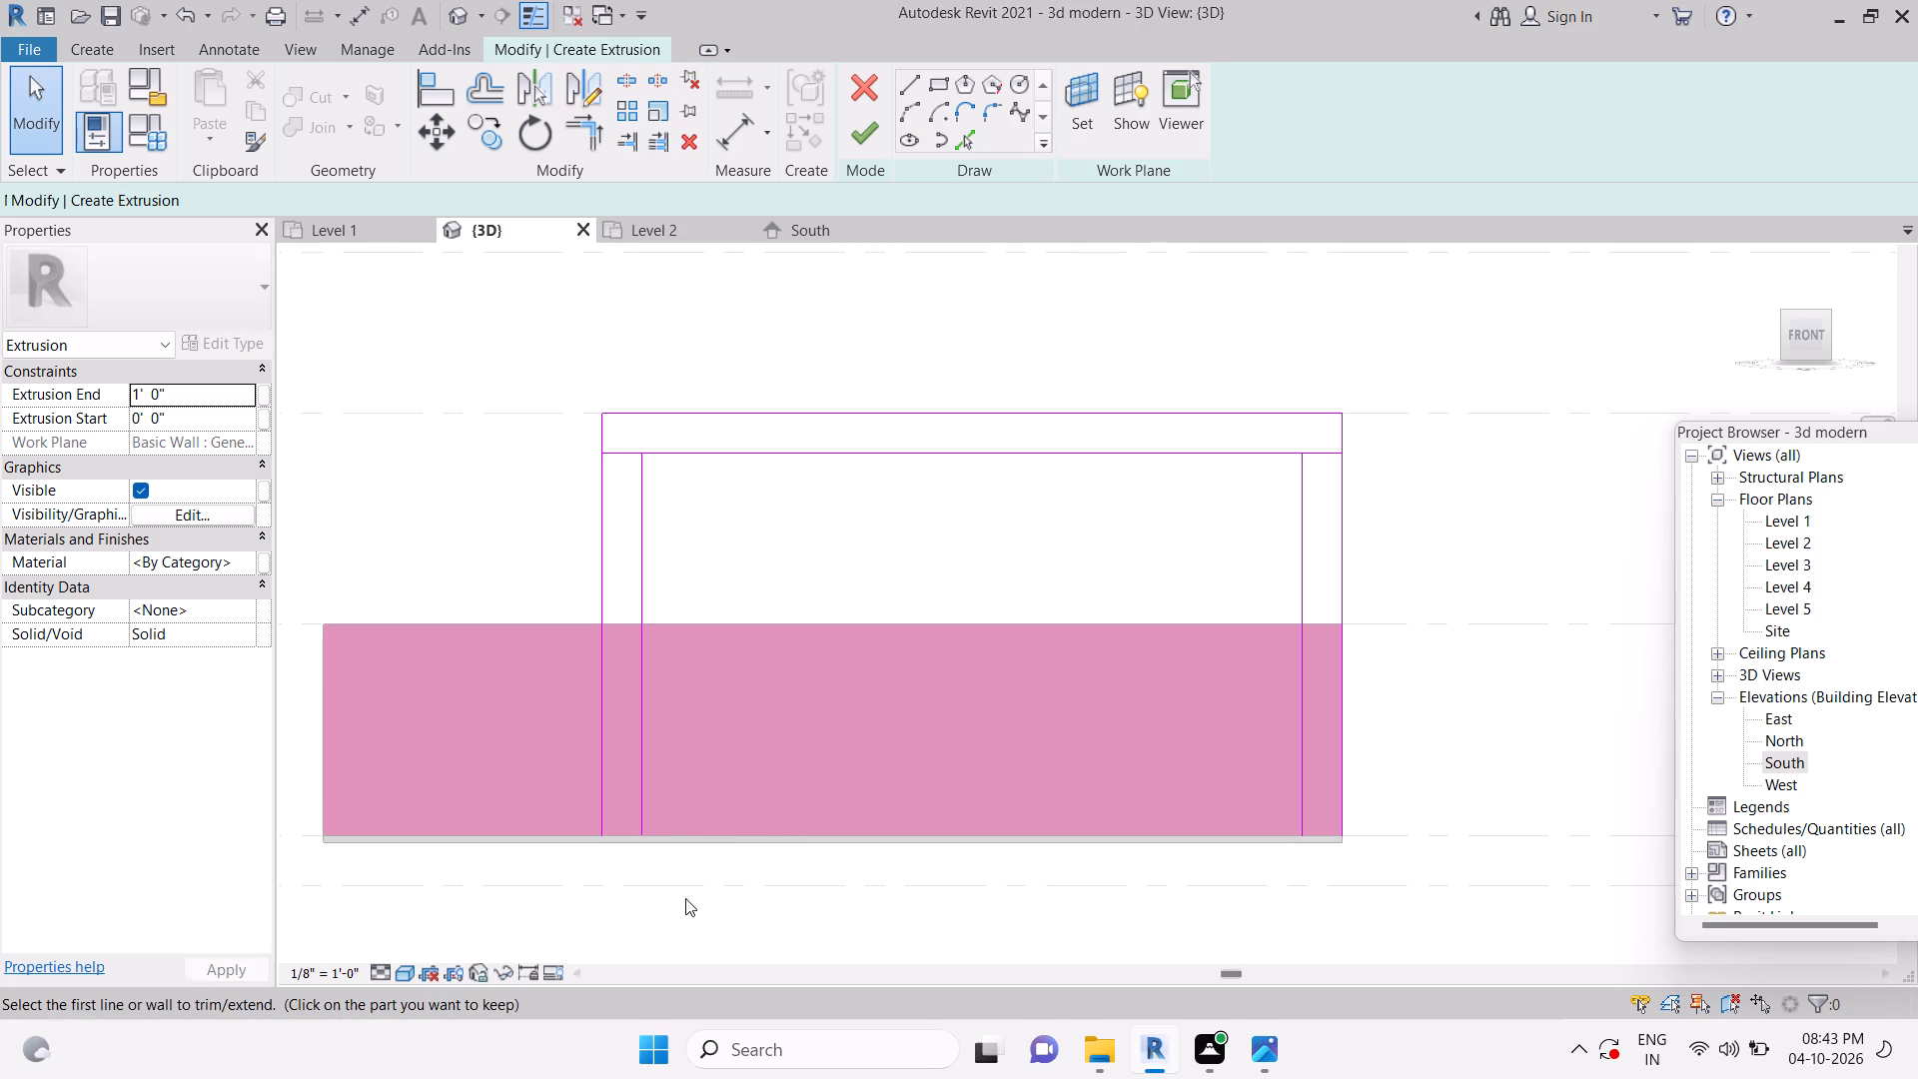
pyautogui.click(645, 531)
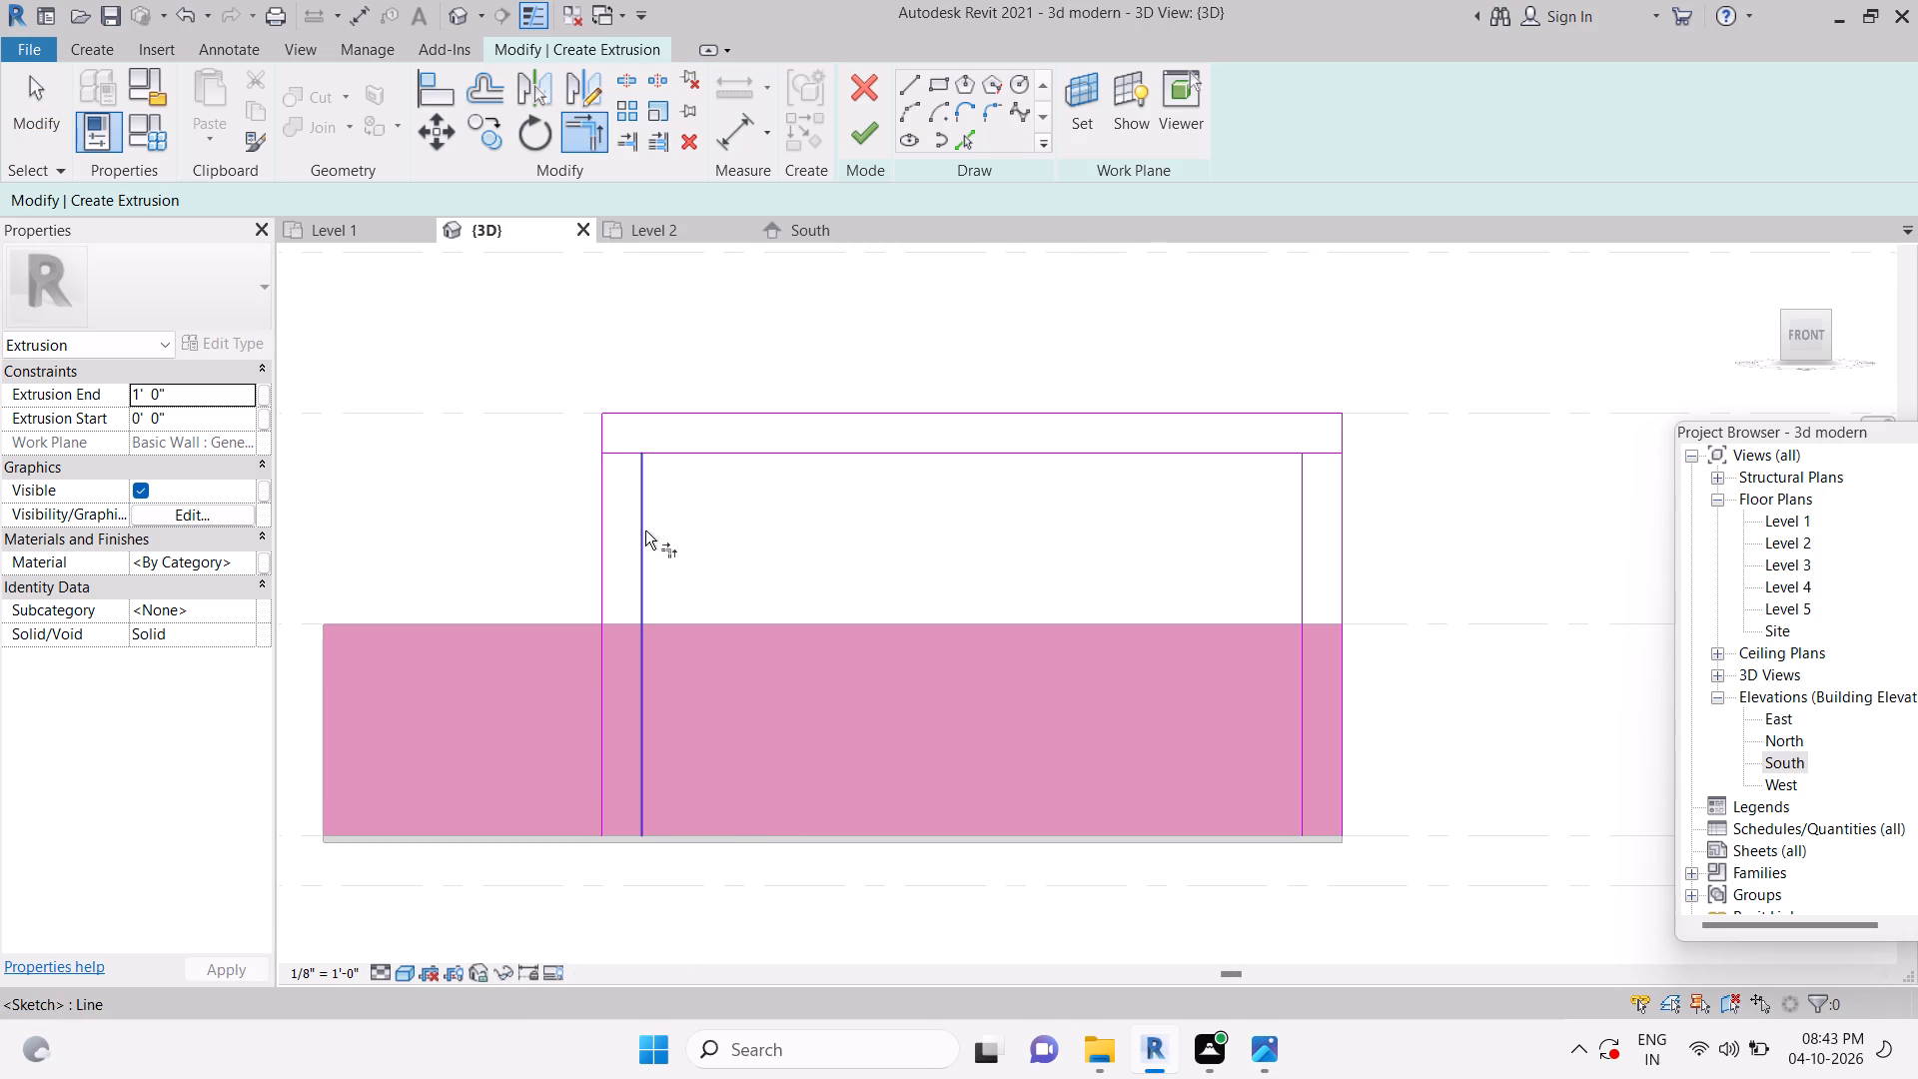
pyautogui.click(682, 462)
pyautogui.click(1313, 513)
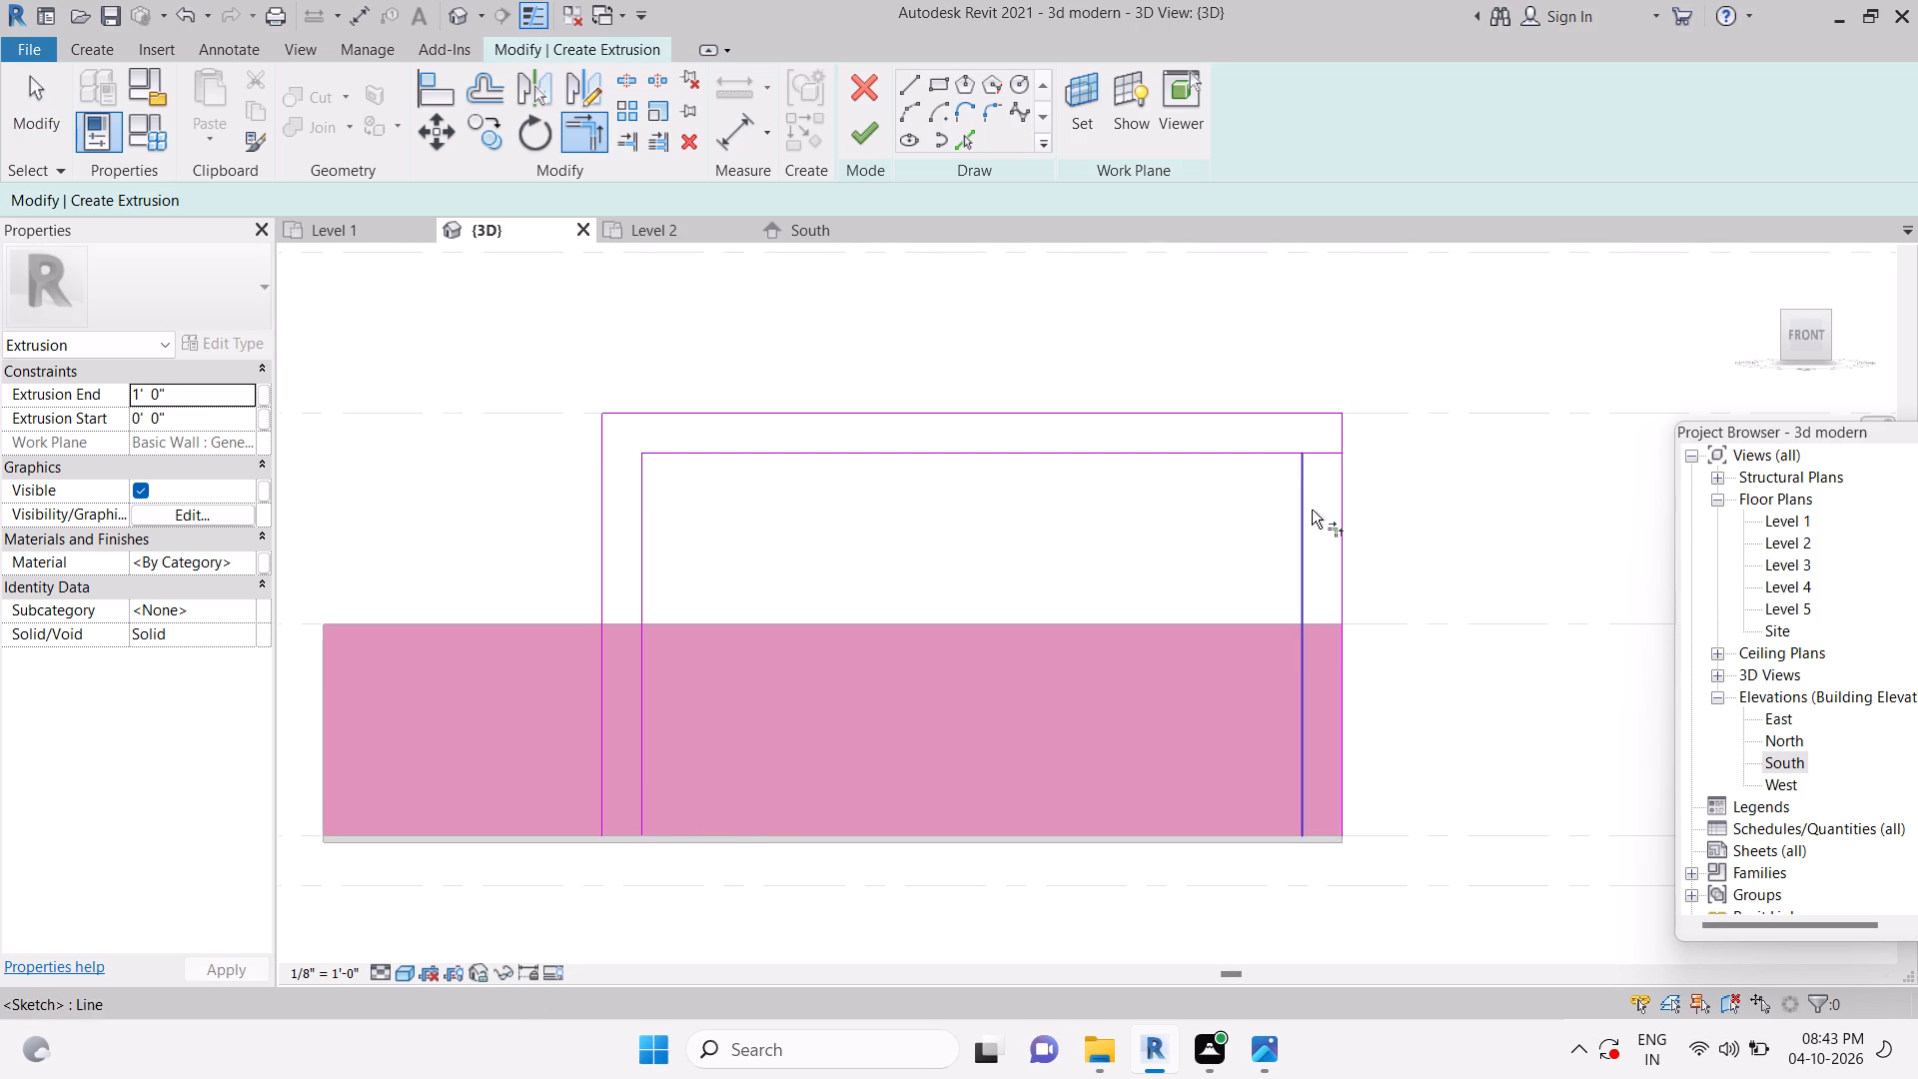
pyautogui.click(1265, 457)
pyautogui.press('Escape')
pyautogui.press('Escape')
pyautogui.press('Escape')
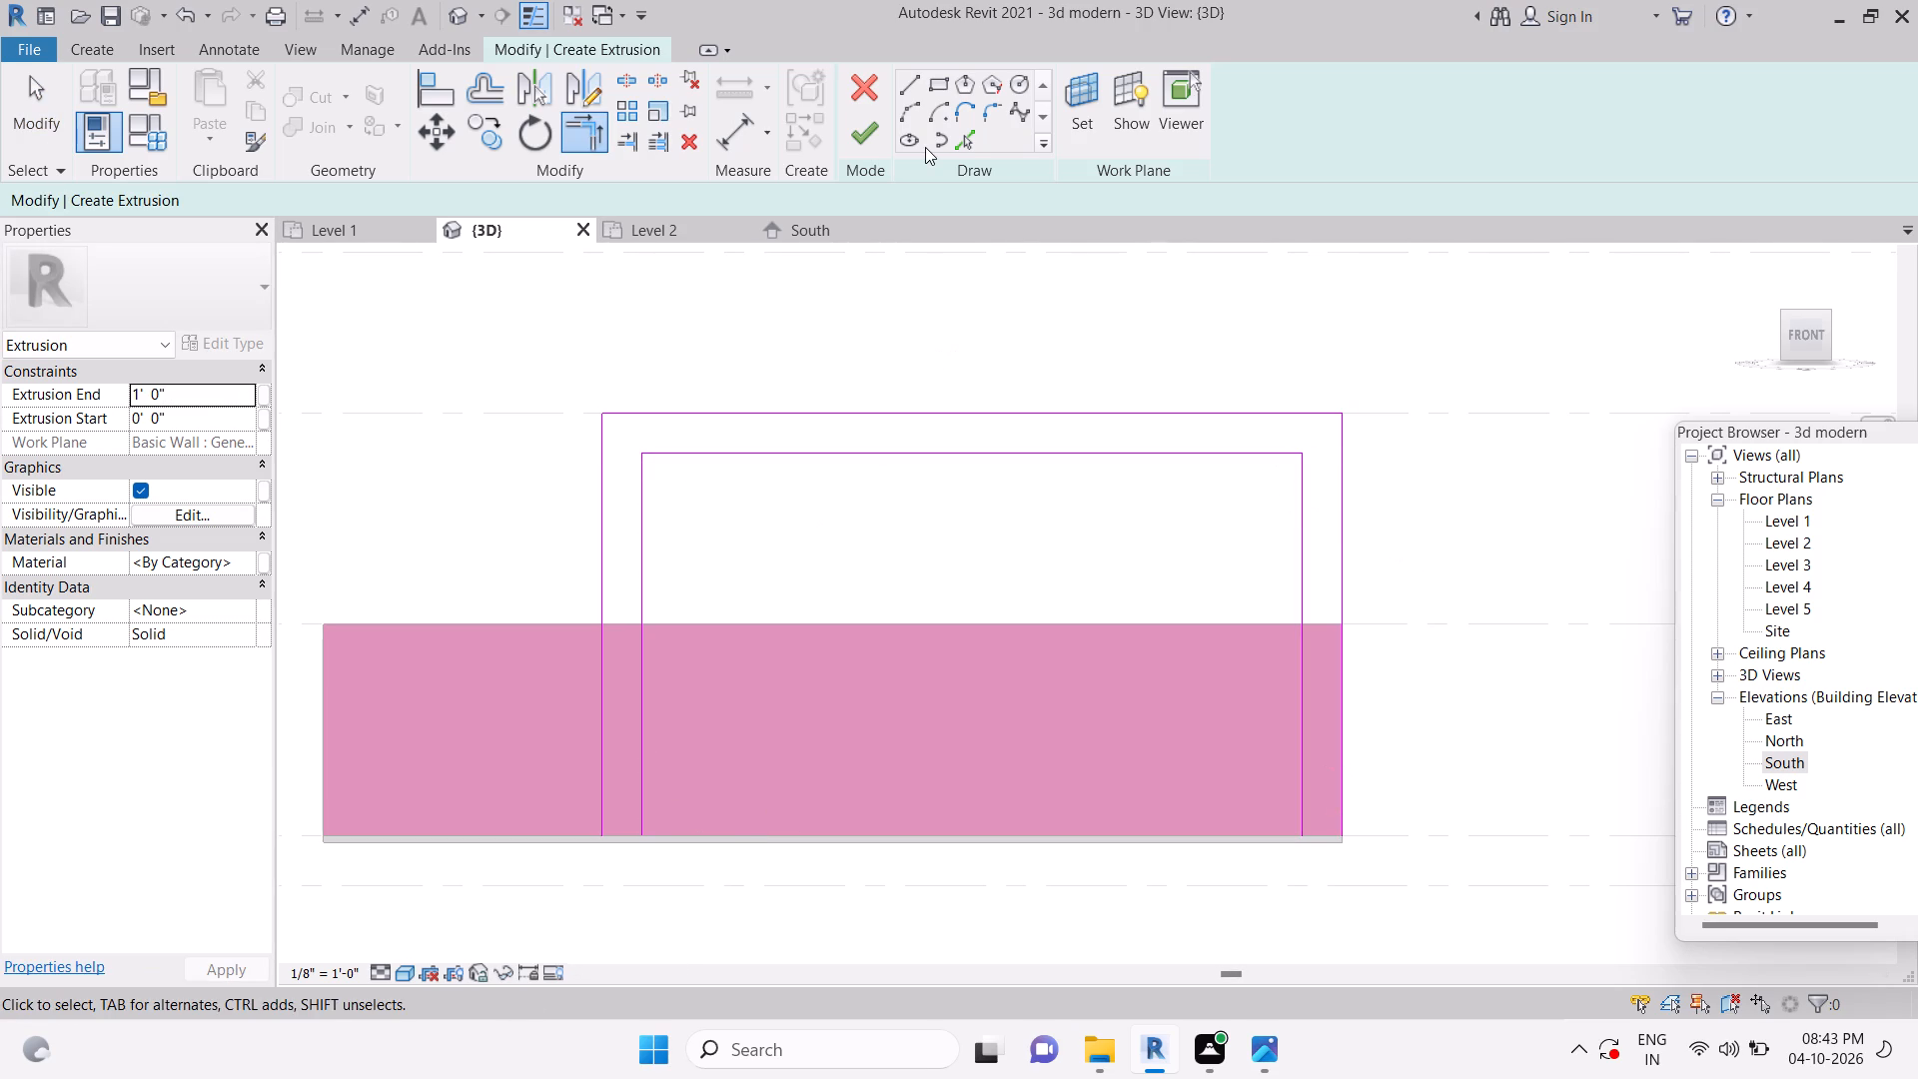
# Add a sketch line from the wall's bottom edge along the base of the frame legs.
pyautogui.click(957, 141)
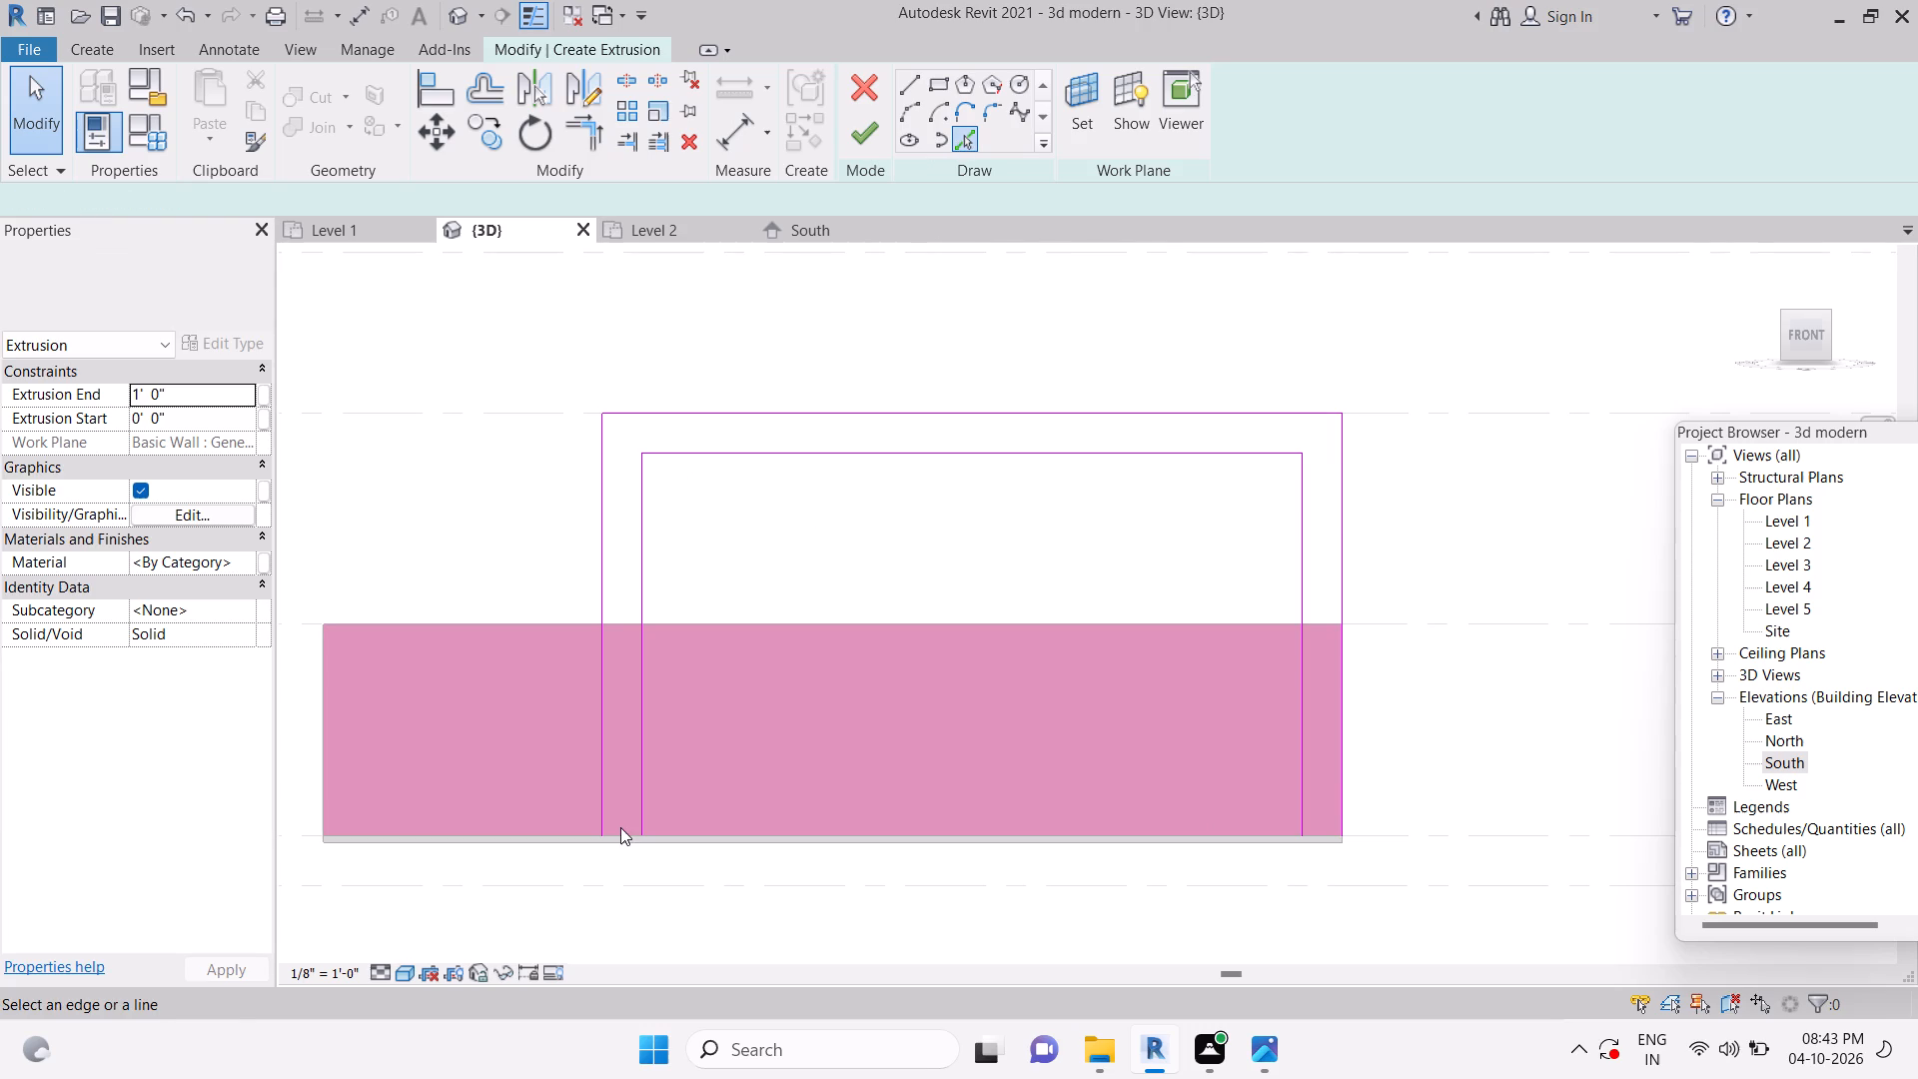
pyautogui.click(621, 828)
pyautogui.press('Escape')
pyautogui.press('Escape')
pyautogui.press('Escape')
pyautogui.press('Escape')
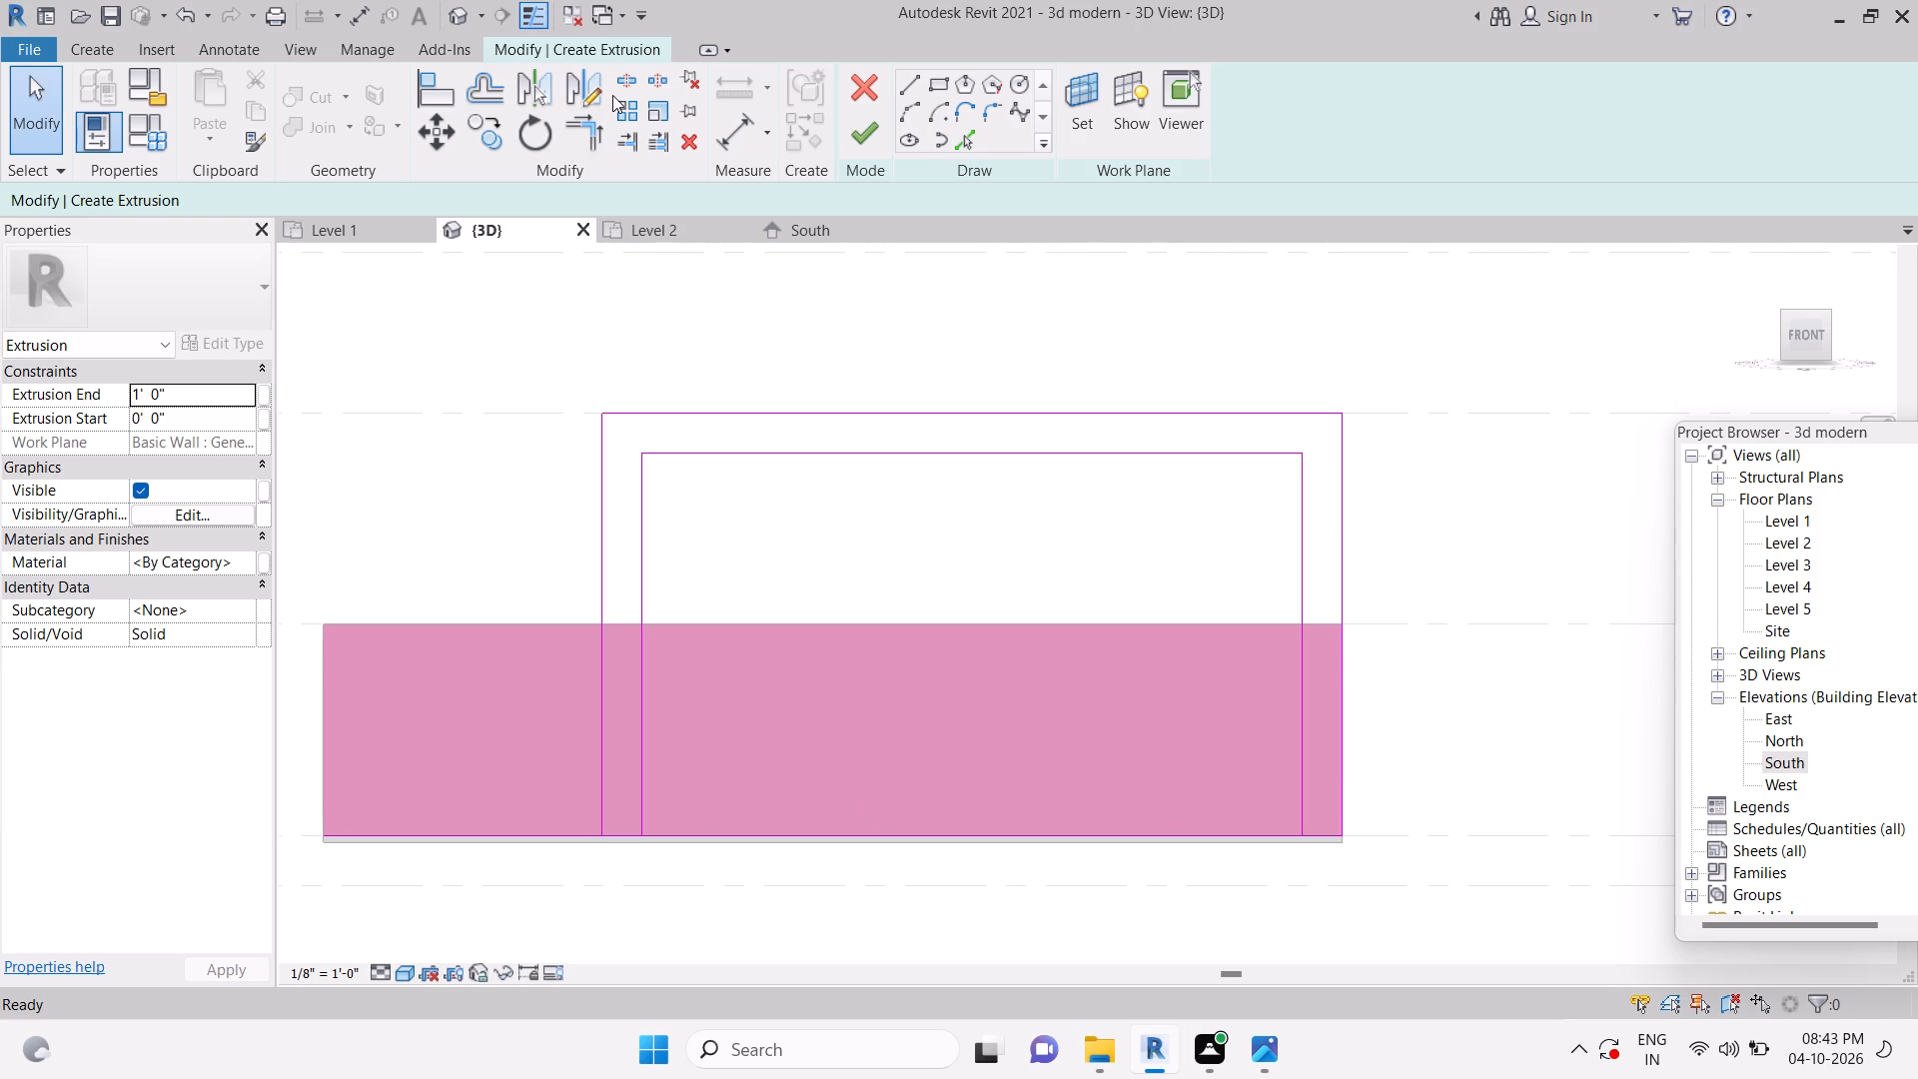
# Split the bottom sketch line at a point between the two frame legs.
pyautogui.click(621, 81)
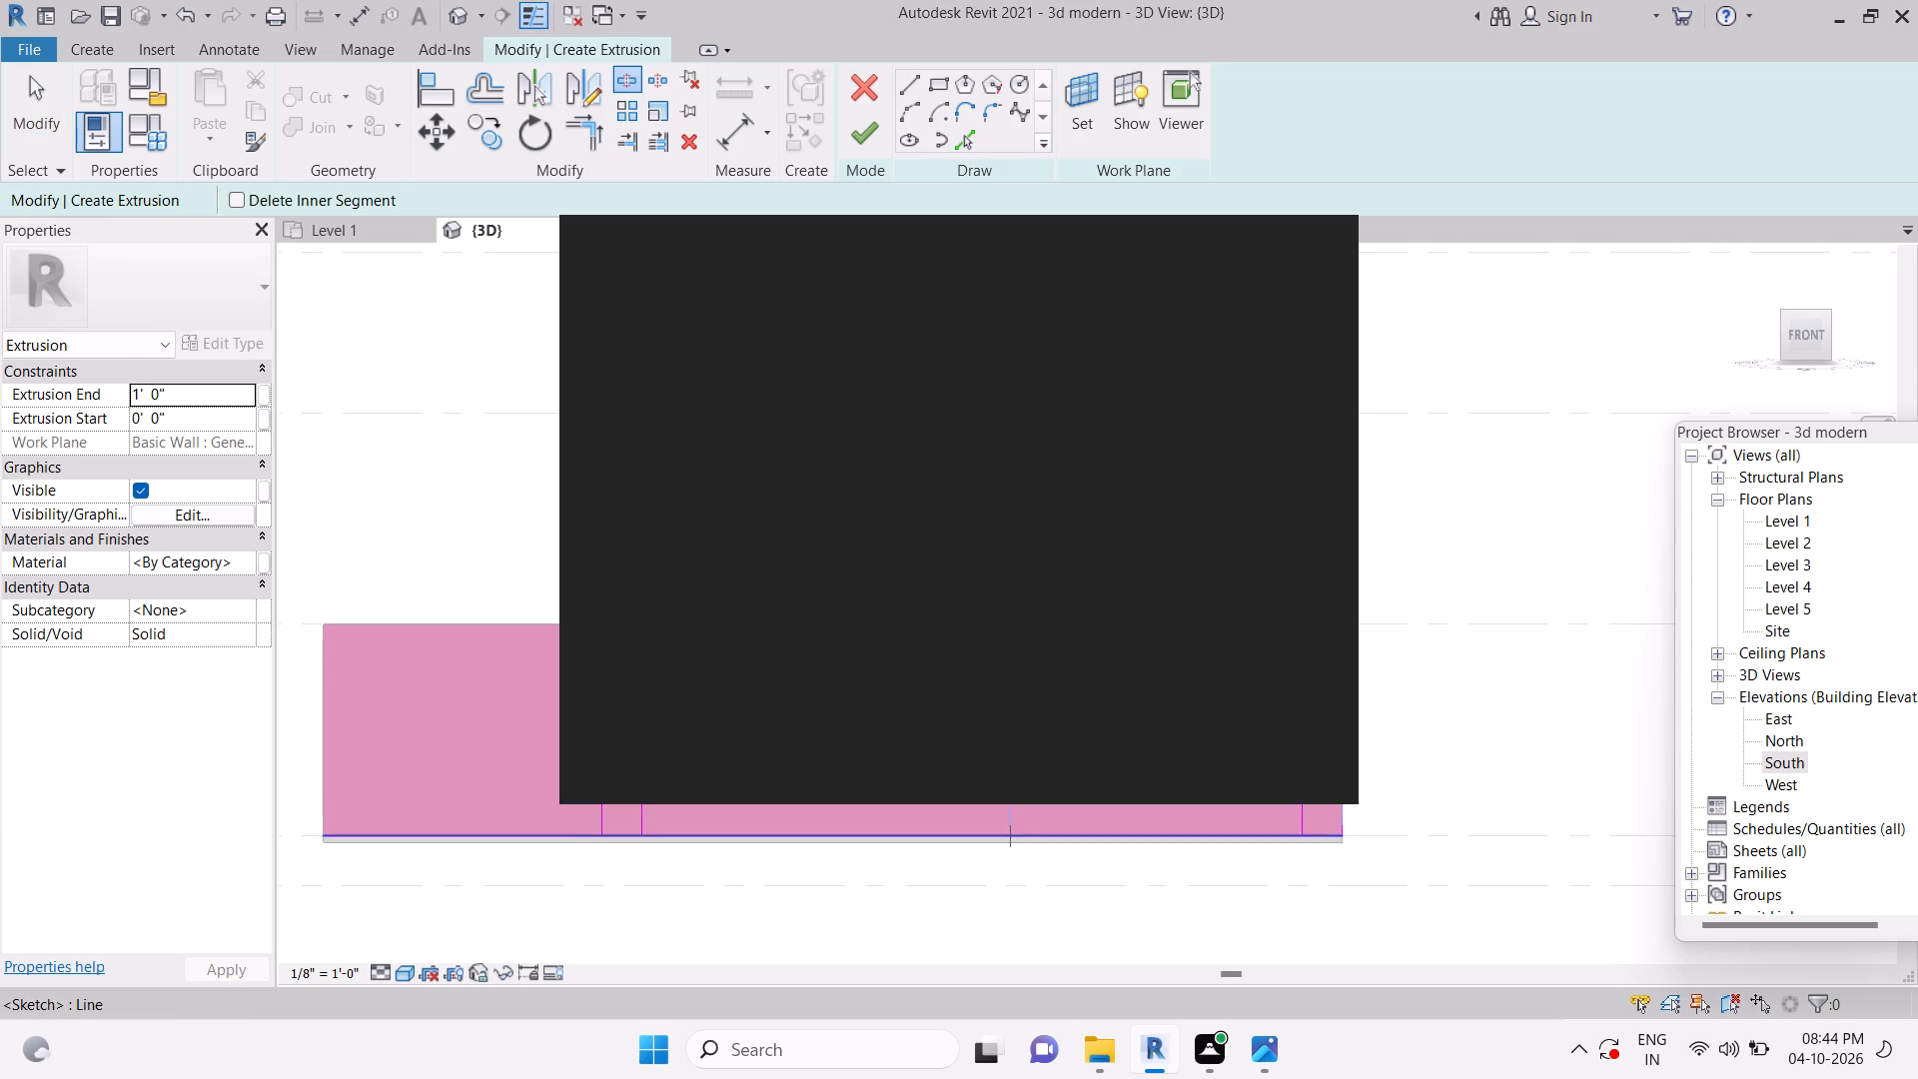
pyautogui.click(1009, 842)
pyautogui.press('Escape')
pyautogui.press('Escape')
pyautogui.press('Escape')
pyautogui.press('Escape')
# Trim the bottom line segments to the vertical lines of both legs so the frame profile is closed.
pyautogui.press('t')
pyautogui.press('r')
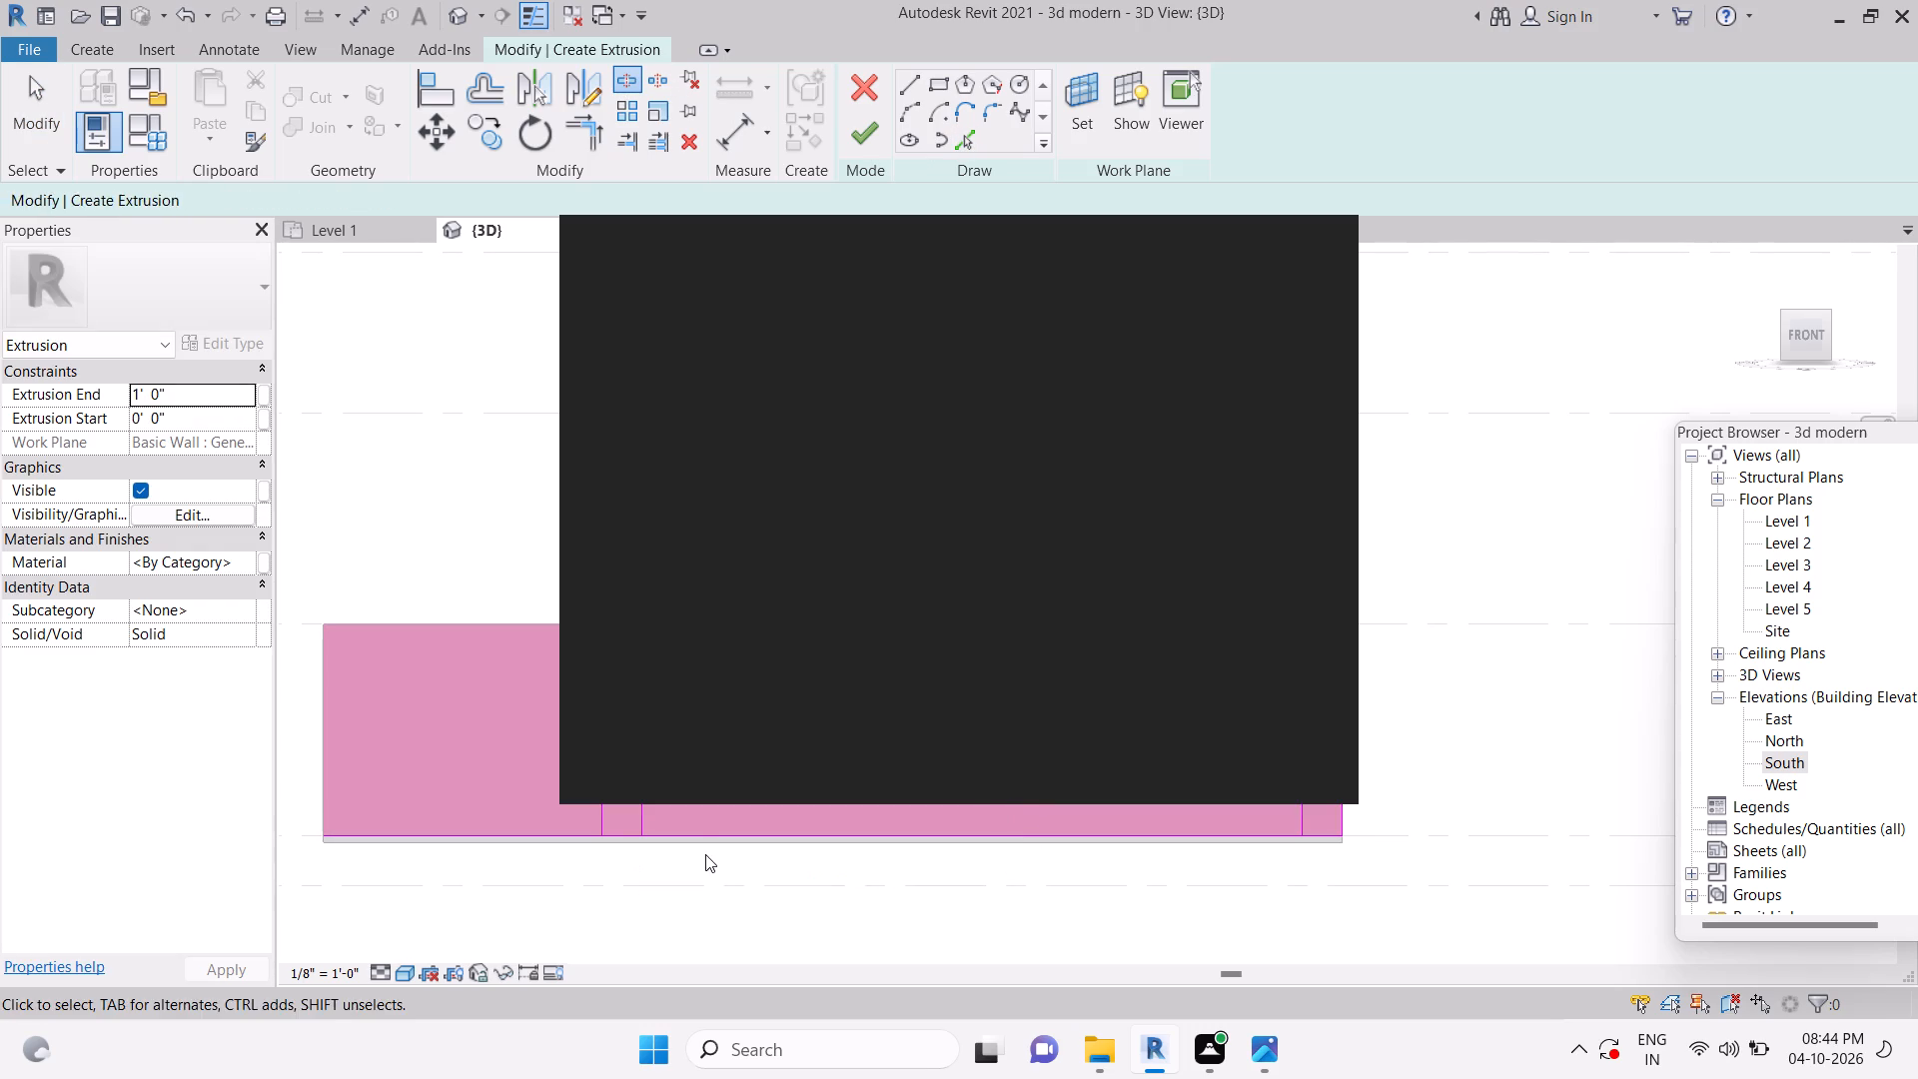
pyautogui.scroll(5, 599, 822)
pyautogui.click(599, 822)
pyautogui.click(631, 852)
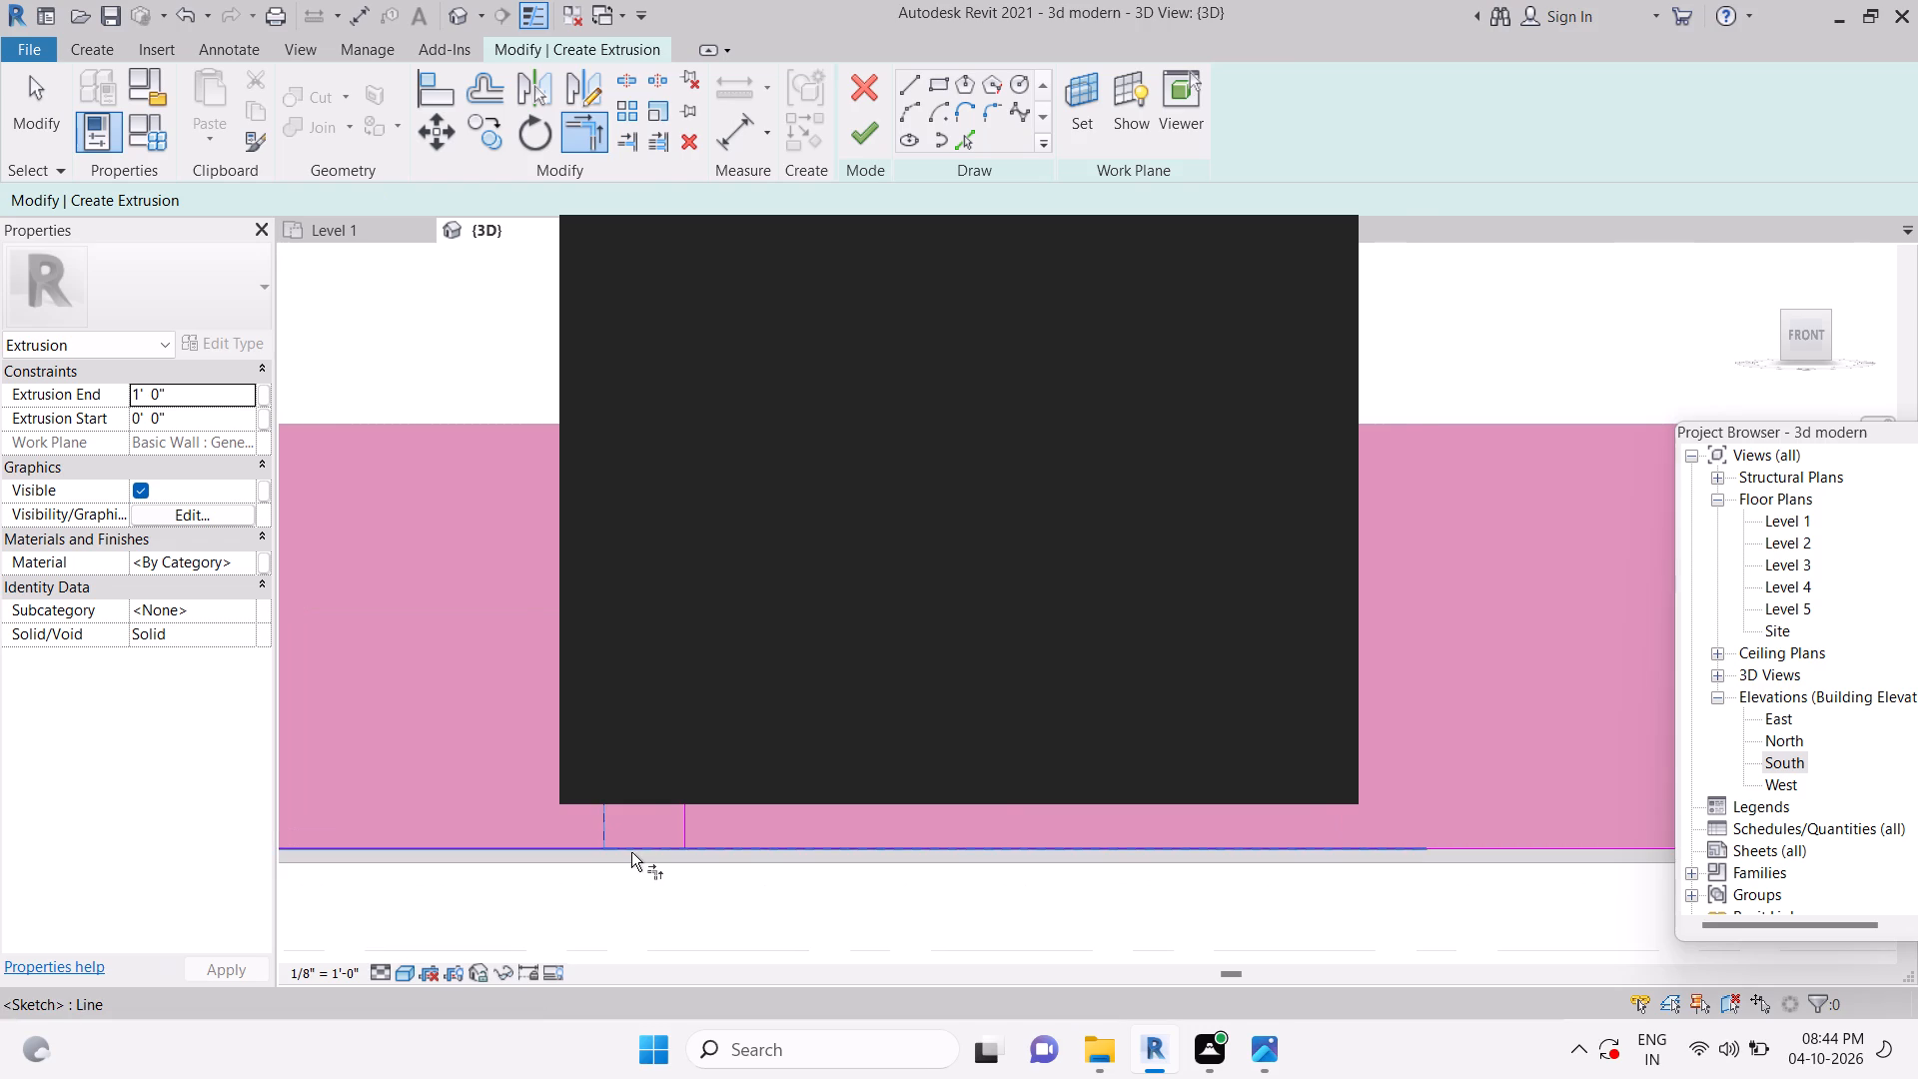
pyautogui.click(677, 831)
pyautogui.click(657, 845)
pyautogui.scroll(-5, 657, 845)
pyautogui.scroll(4, 1319, 832)
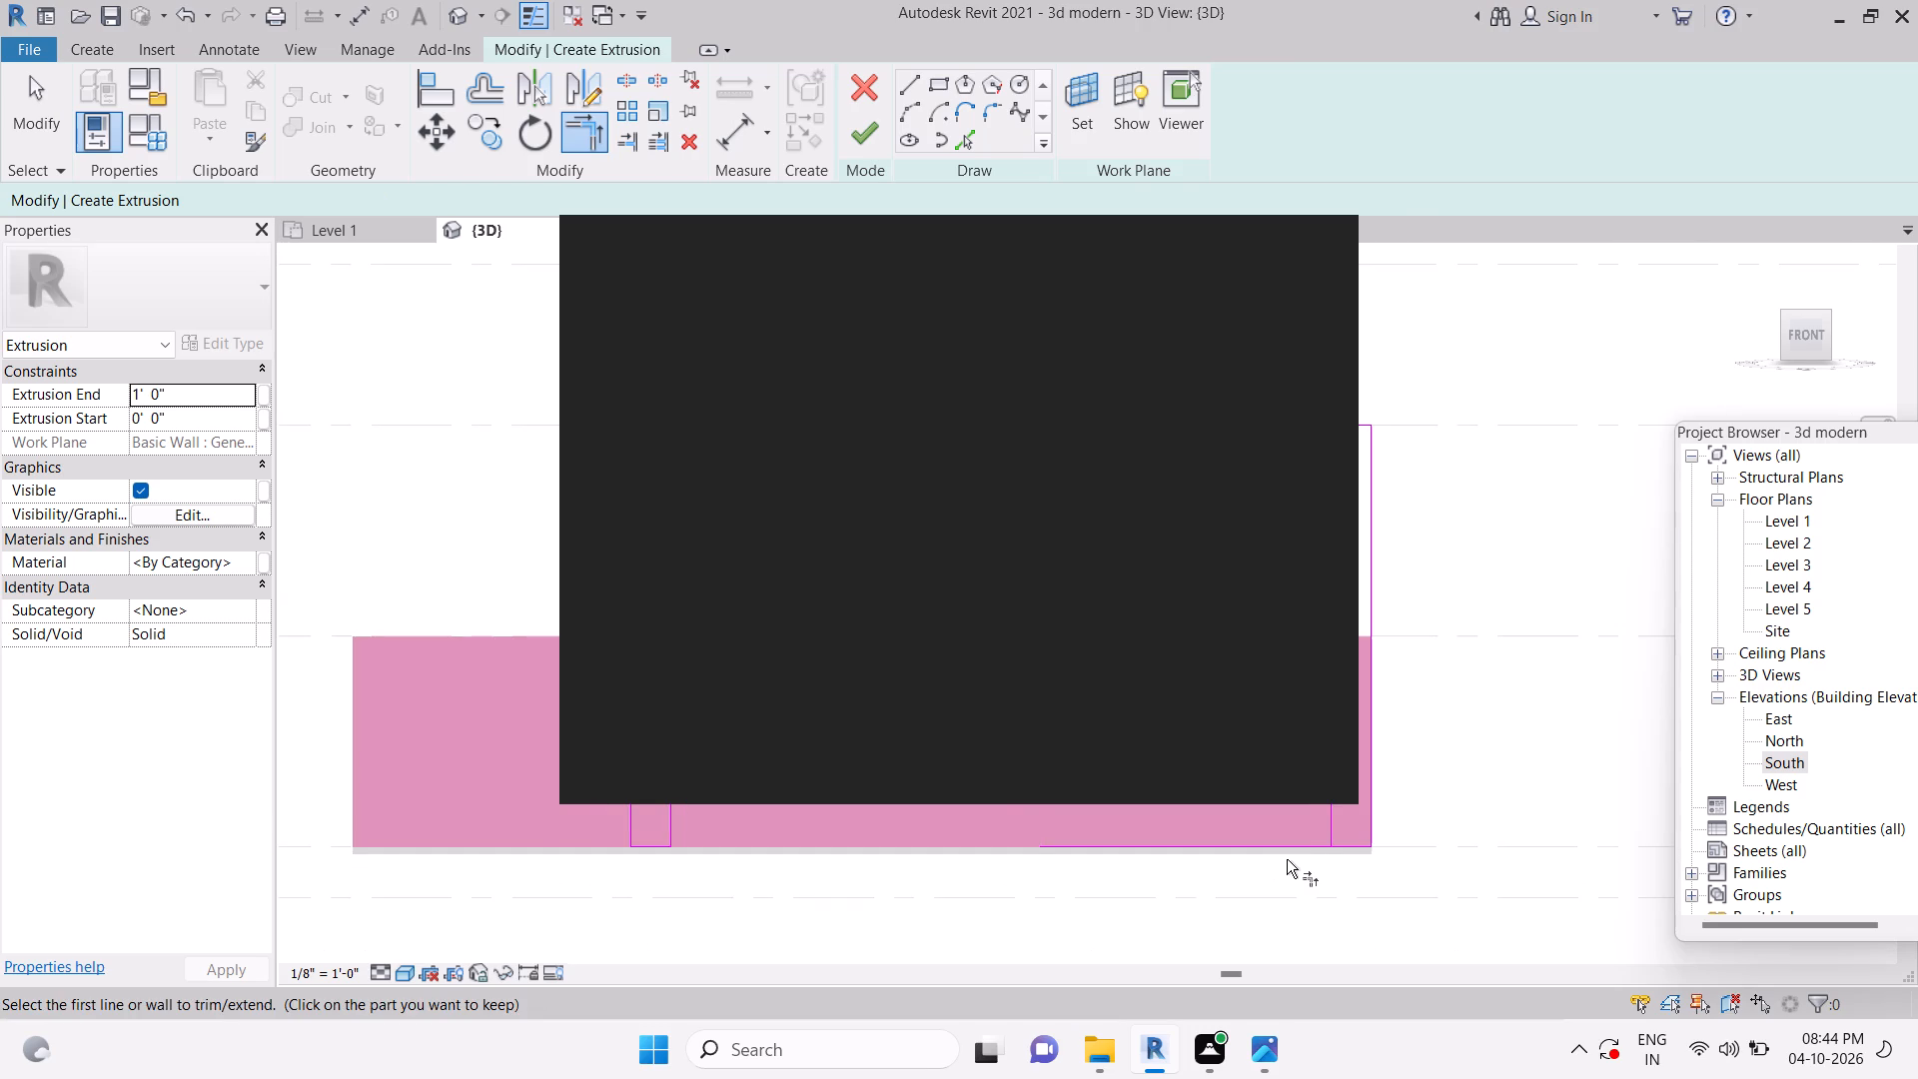
pyautogui.click(1341, 832)
pyautogui.click(1368, 851)
pyautogui.press('Escape')
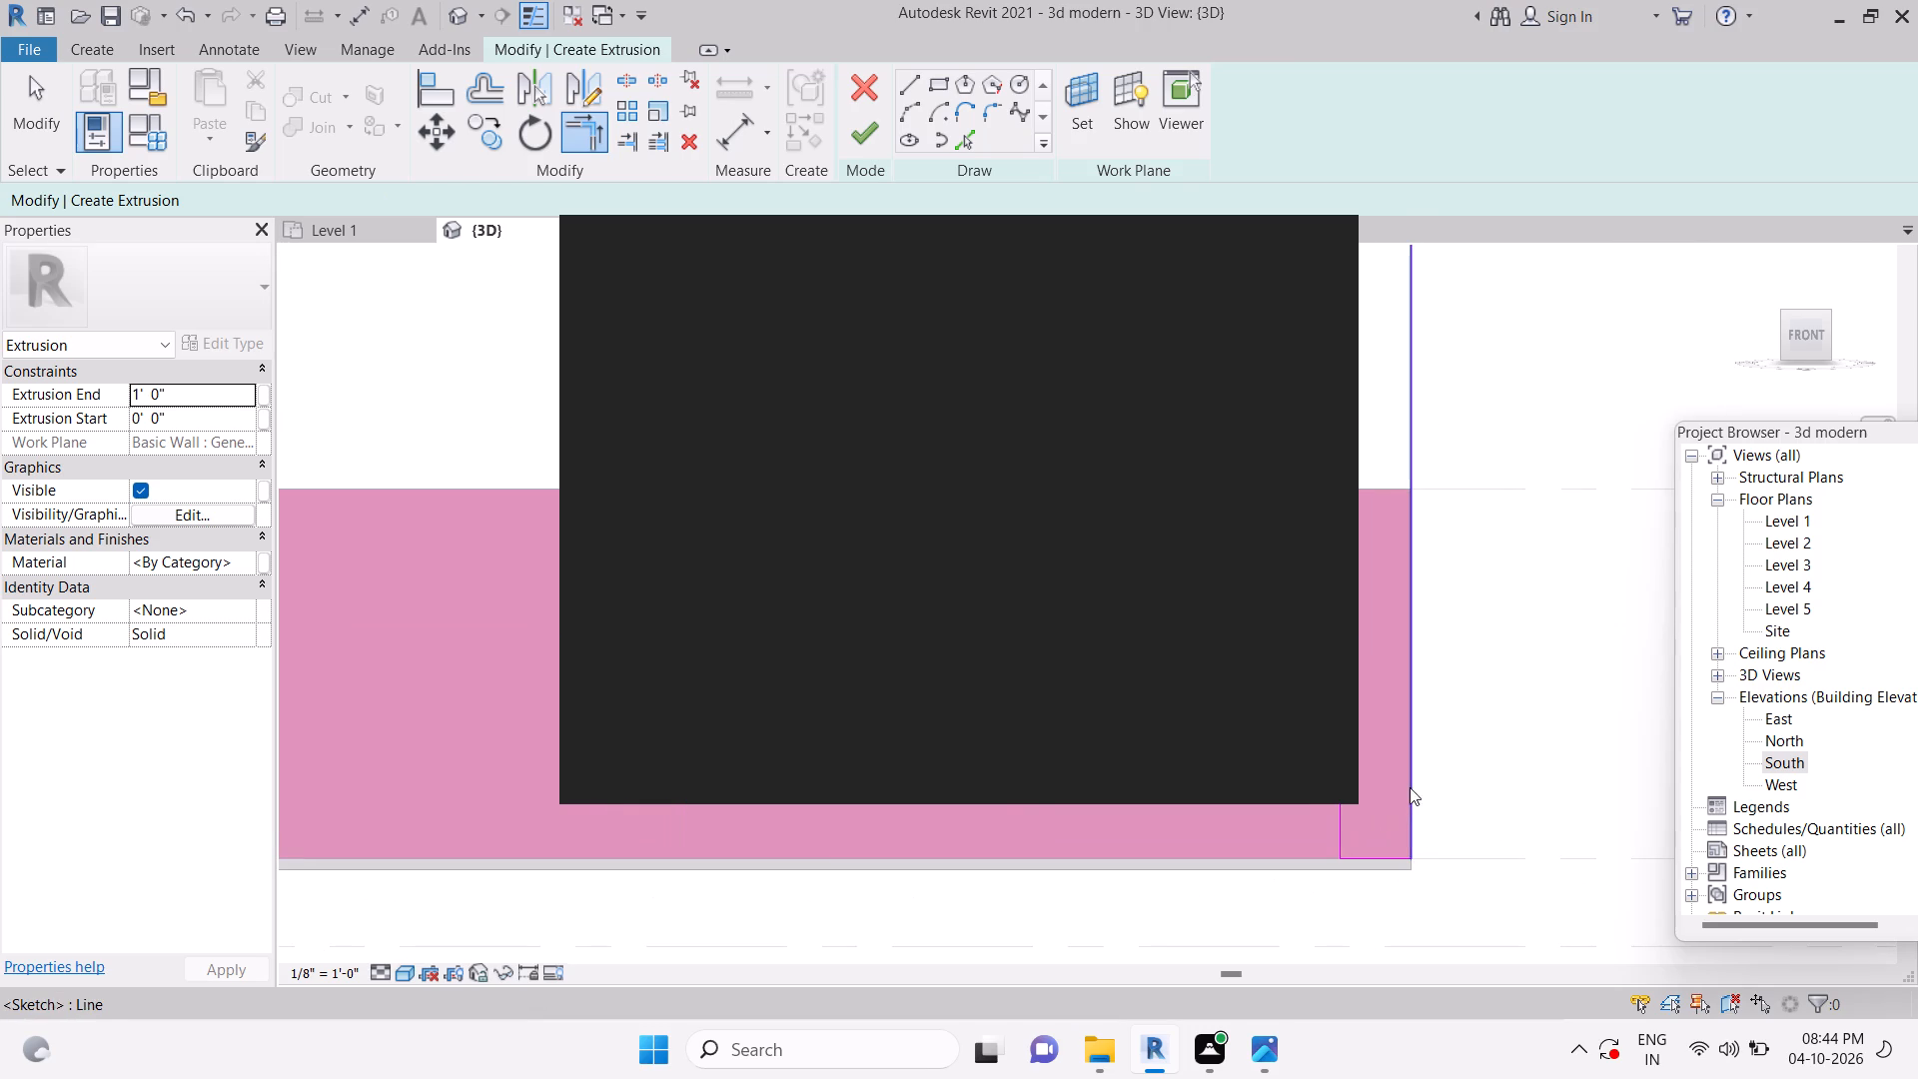
pyautogui.press('Escape')
pyautogui.press('Escape')
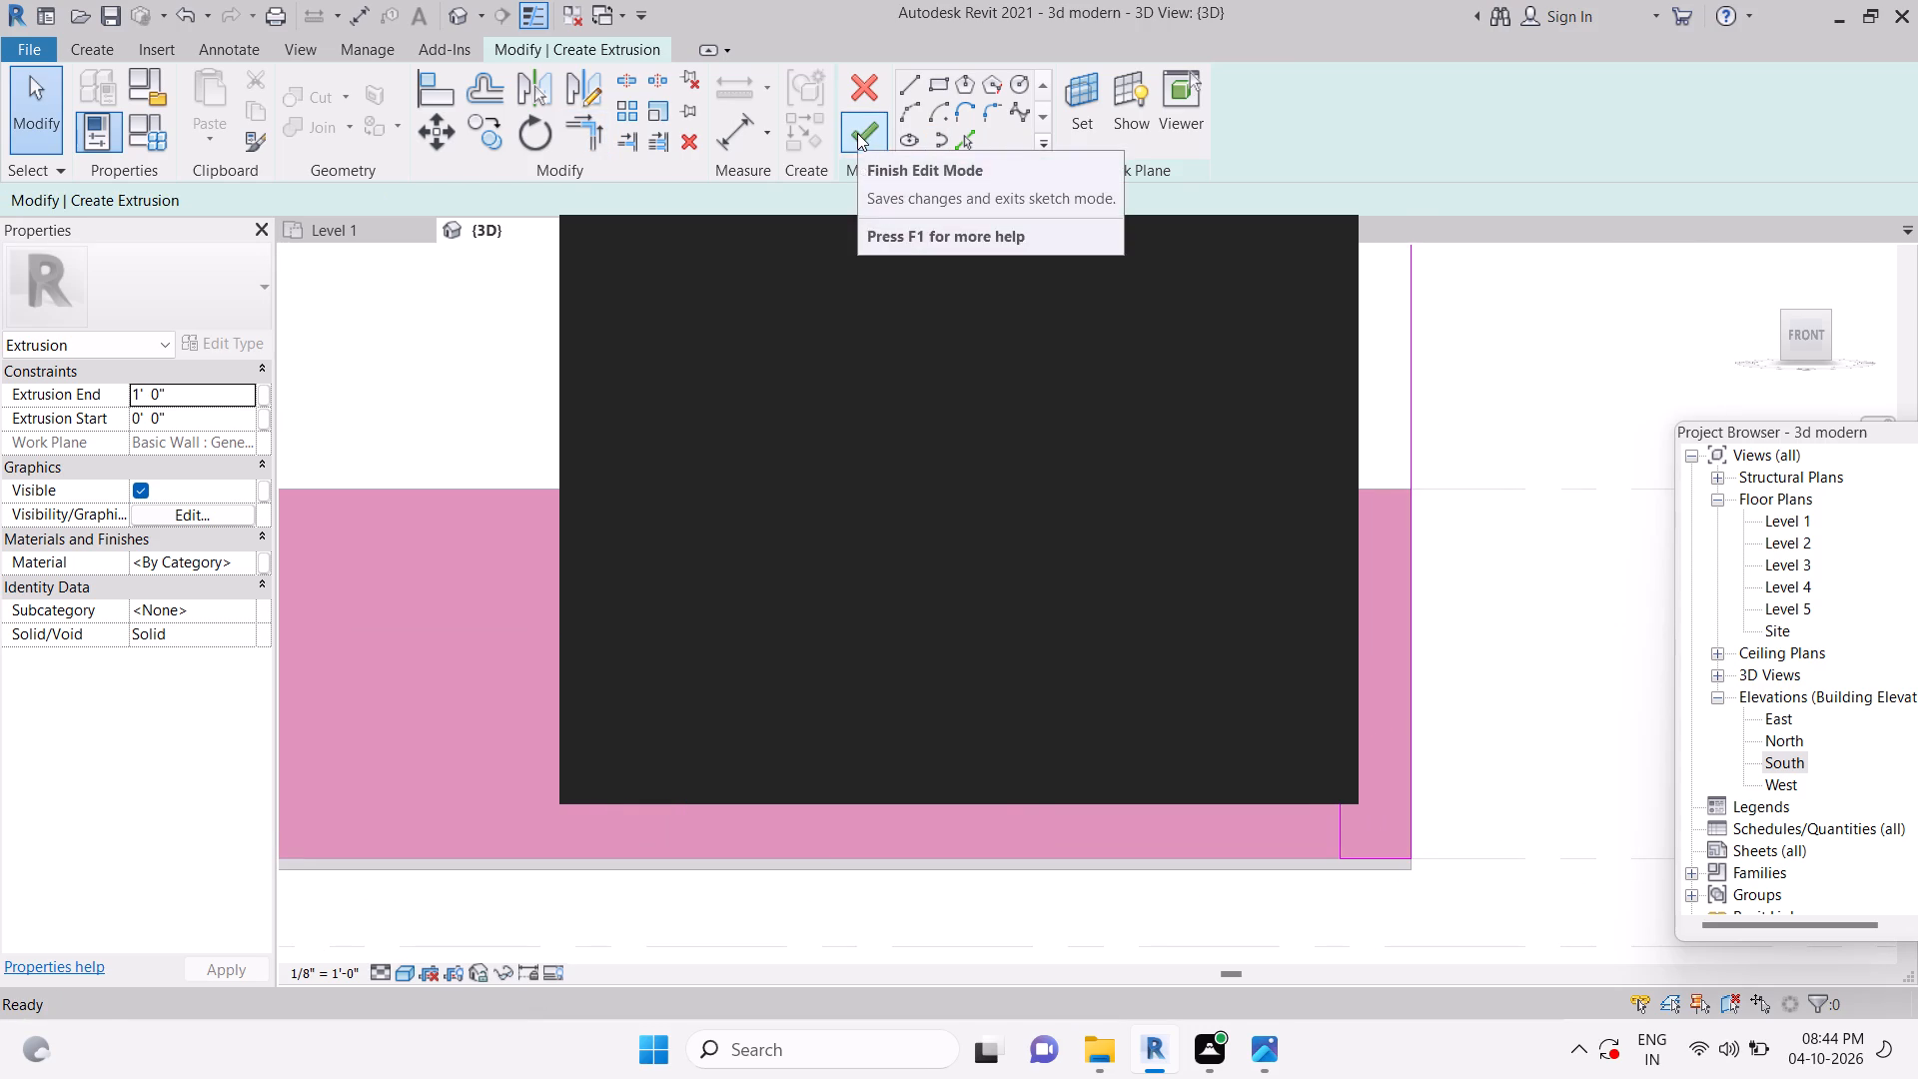
# Finish the sketch as a 1' 0" deep frame extrusion and complete the in-place model.
pyautogui.click(857, 133)
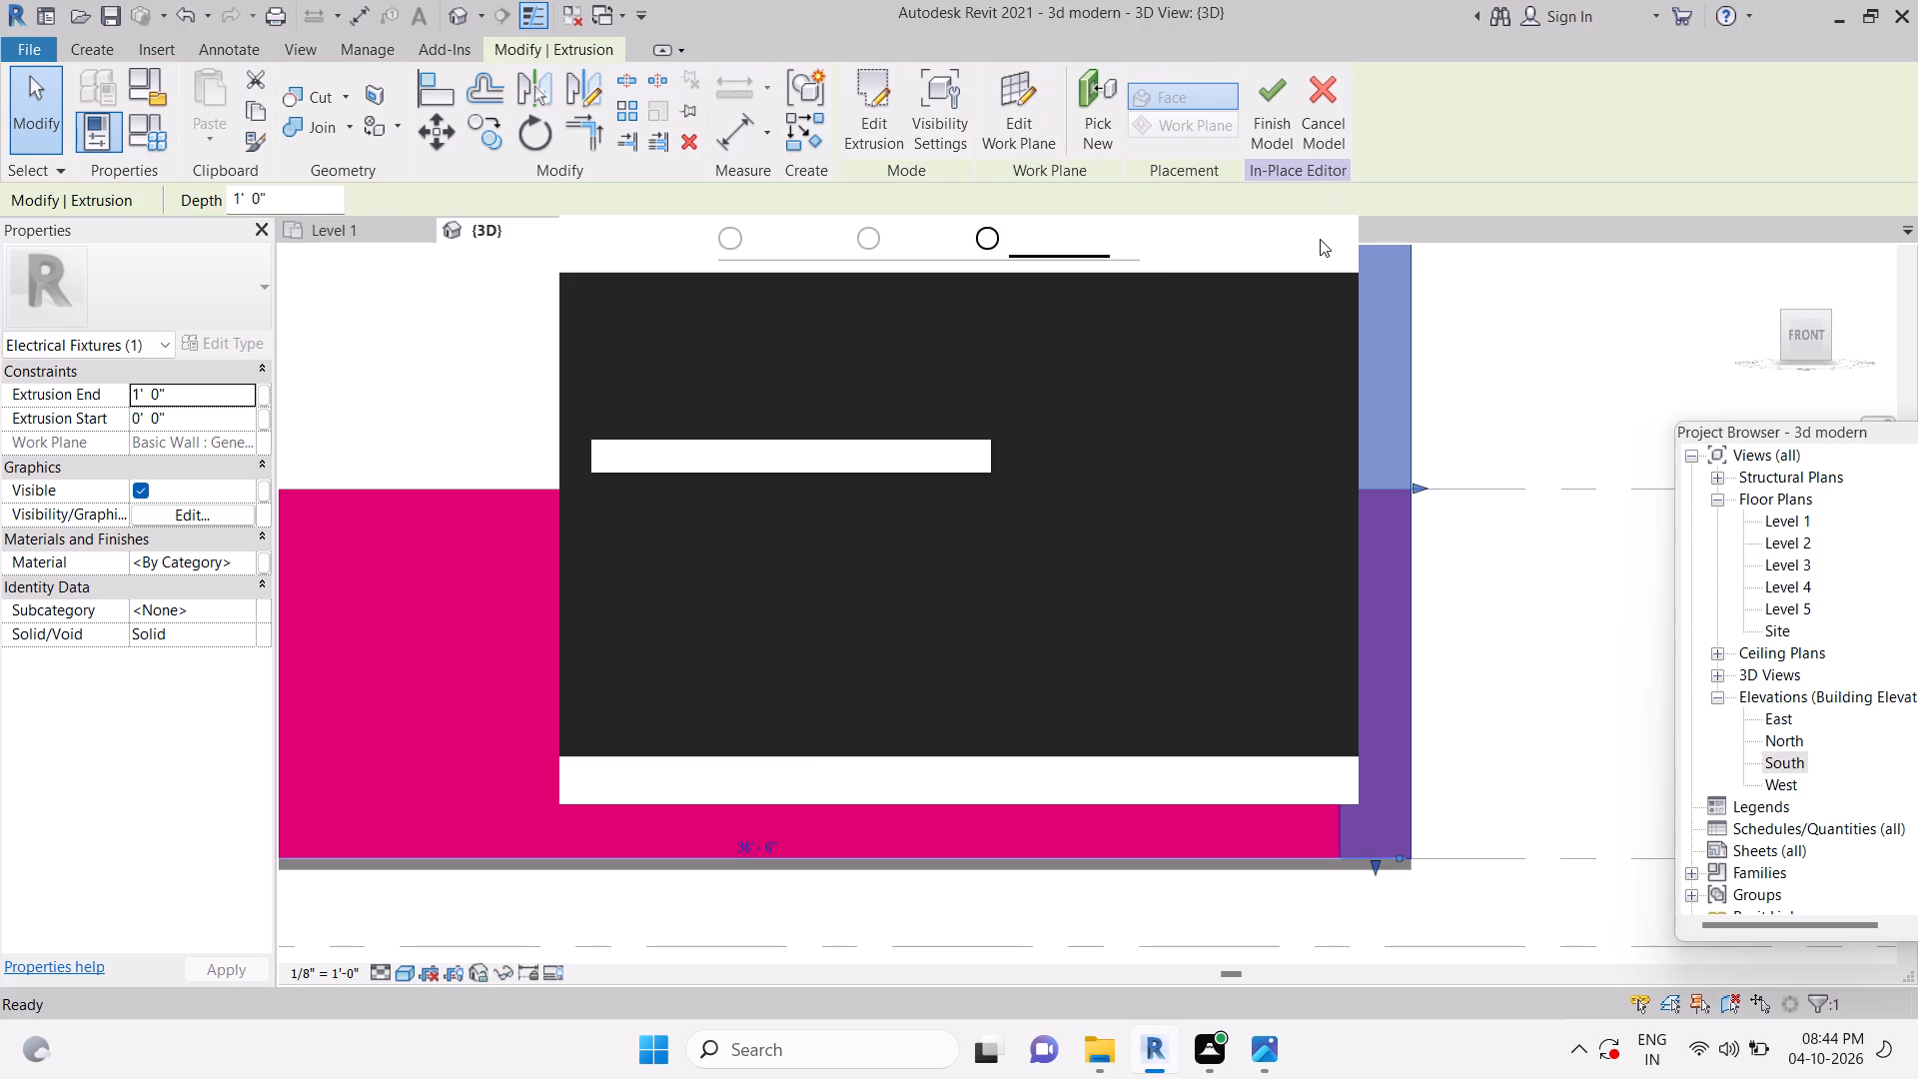
pyautogui.click(1320, 242)
pyautogui.scroll(-3, 1451, 485)
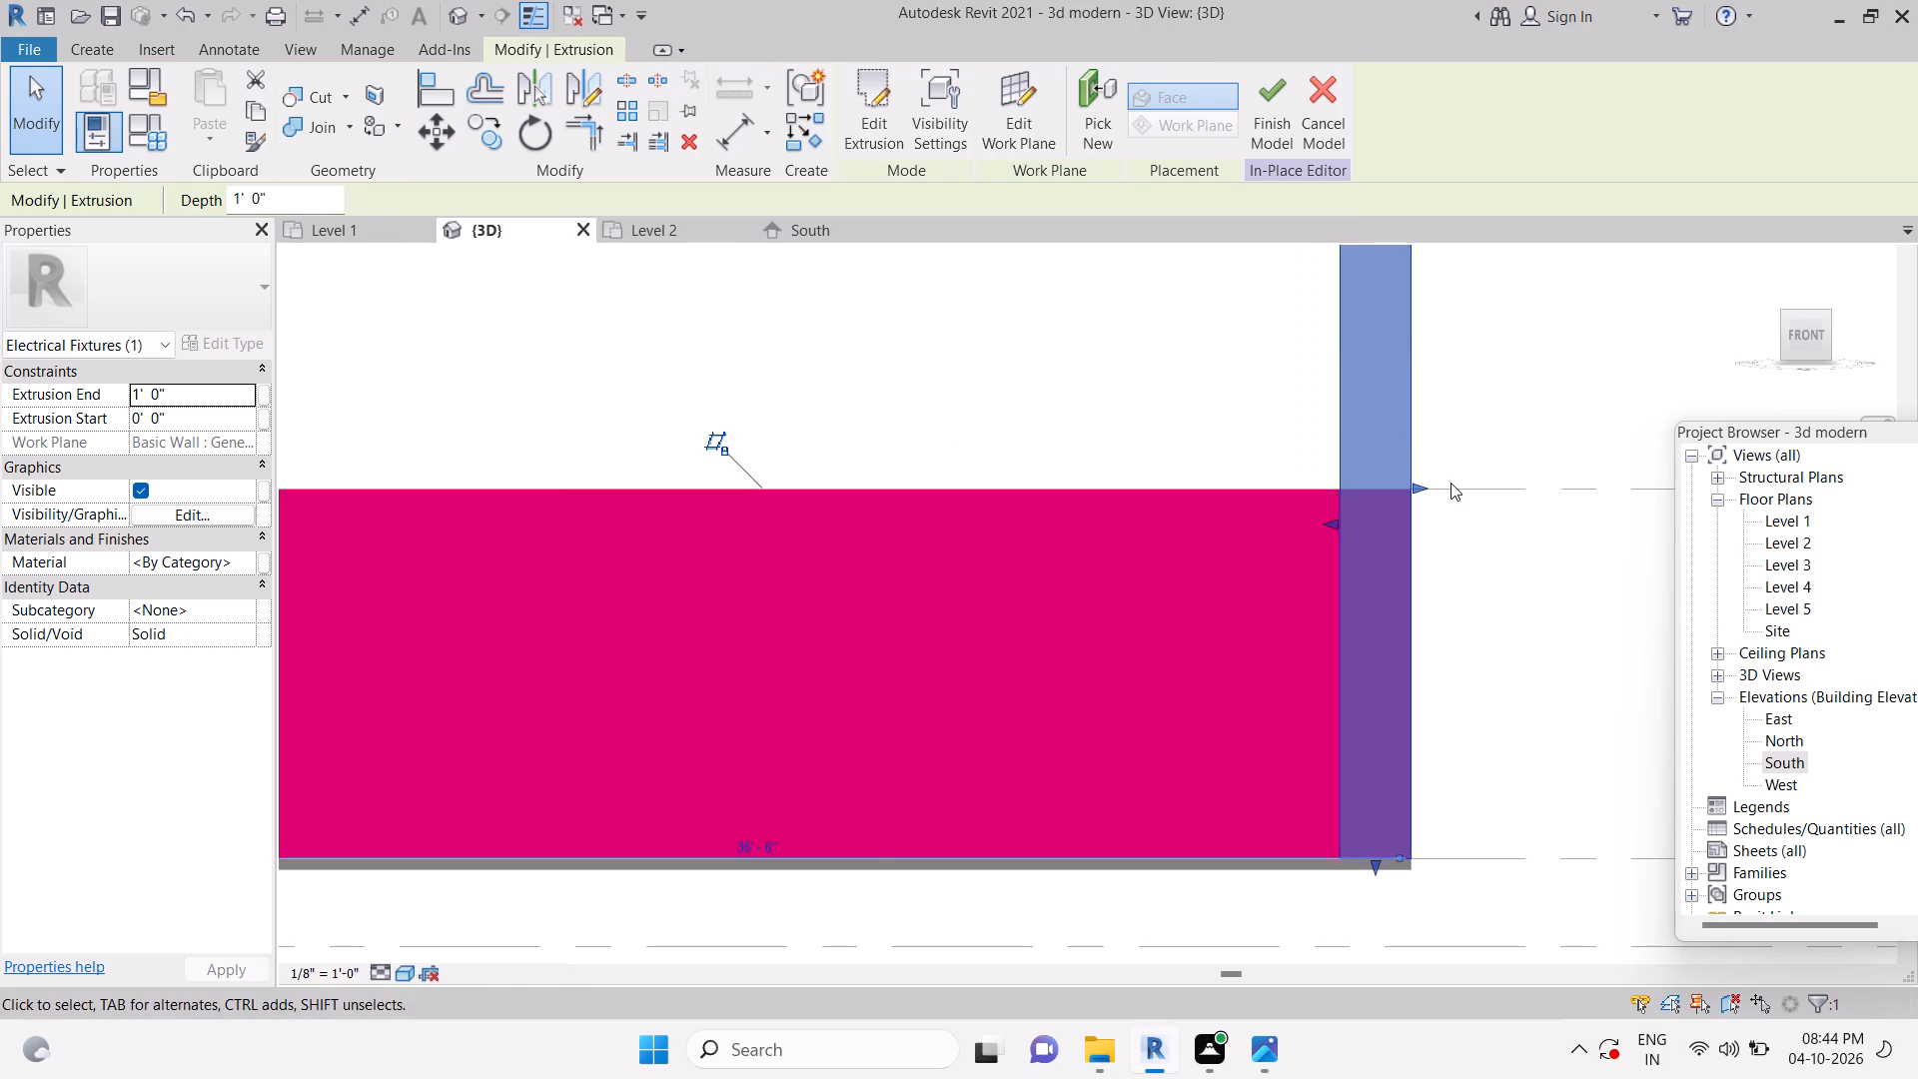
pyautogui.scroll(-5, 1450, 483)
pyautogui.press('Escape')
pyautogui.keyDown('shift'); pyautogui.moveTo(1516, 582); pyautogui.dragTo(1290, 683, button='middle'); pyautogui.keyUp('shift')
pyautogui.keyDown('shift'); pyautogui.scroll(1, 1511, 588); pyautogui.keyUp('shift')
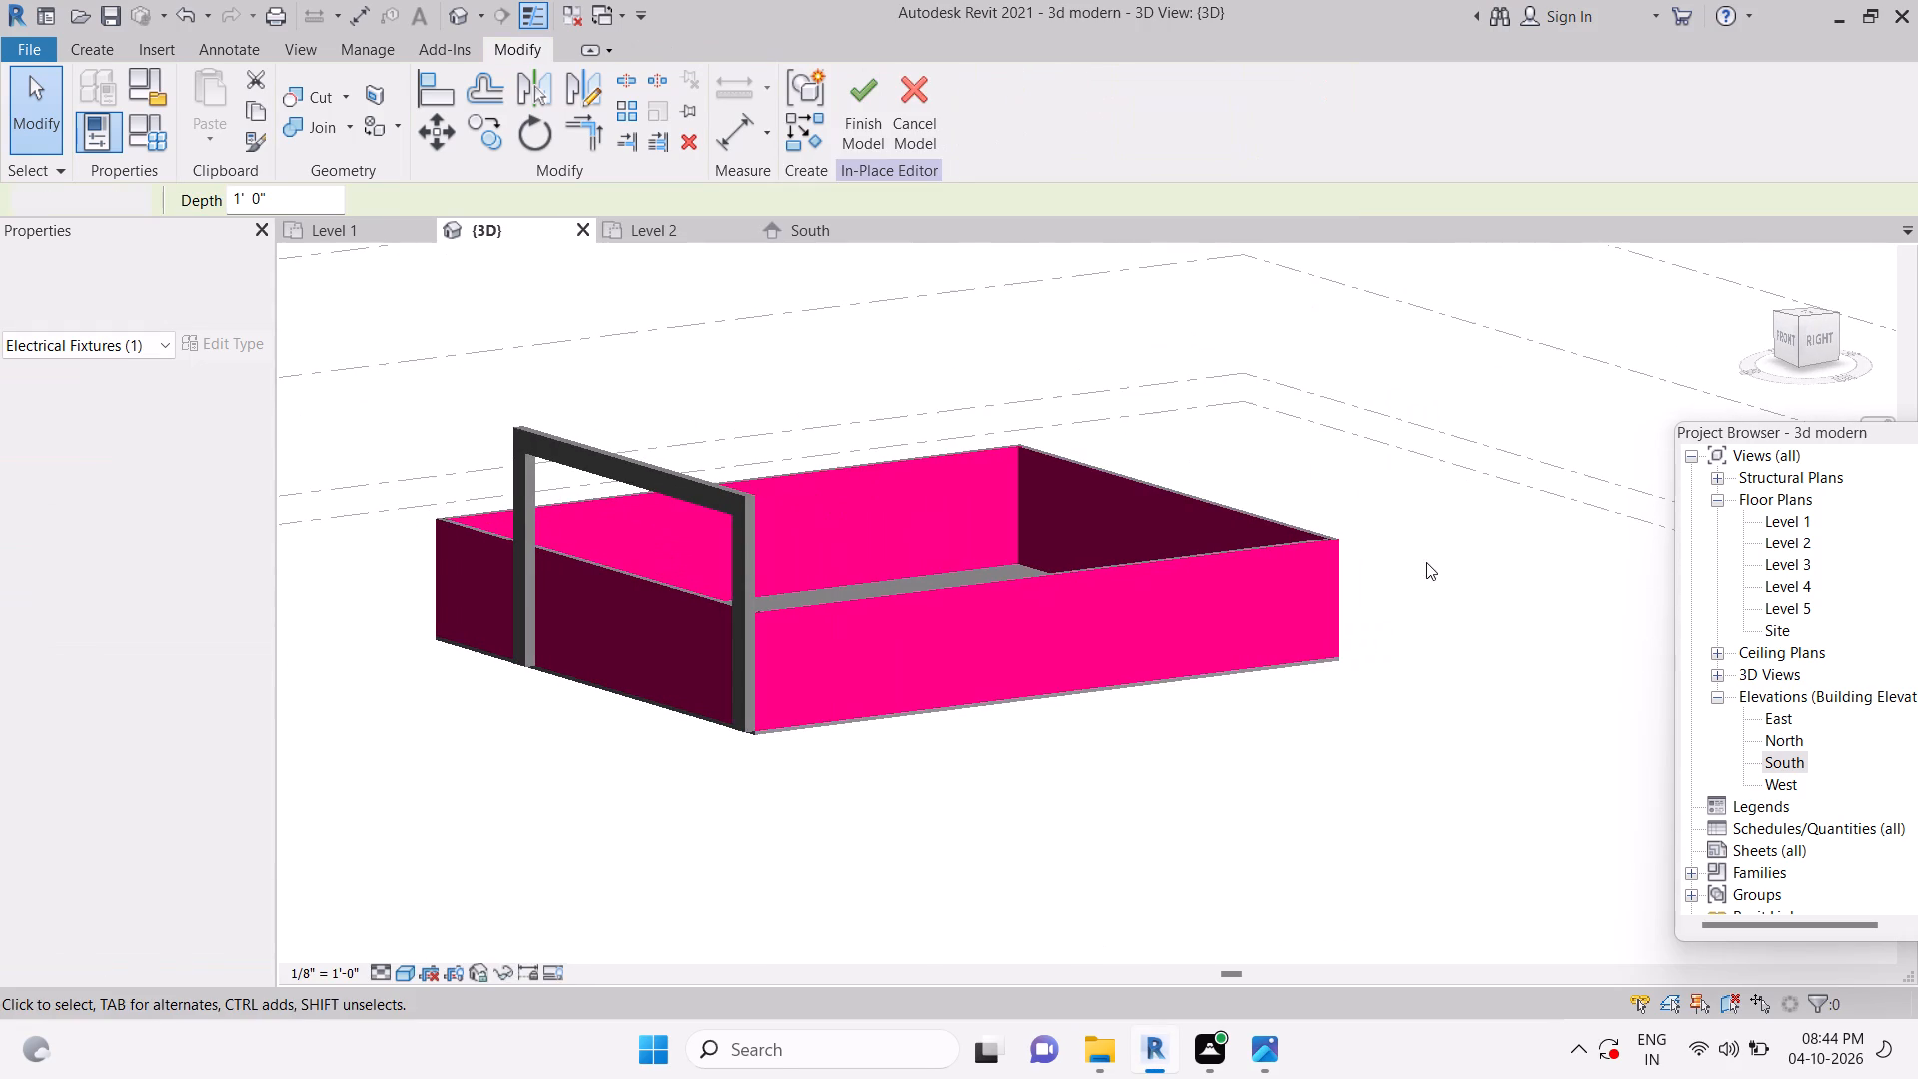
pyautogui.press('Escape')
pyautogui.press('Escape')
pyautogui.keyDown('shift'); pyautogui.moveTo(1113, 748); pyautogui.dragTo(1317, 713, button='middle'); pyautogui.keyUp('shift')
pyautogui.keyDown('shift'); pyautogui.moveTo(1245, 758); pyautogui.dragTo(1314, 743, button='middle'); pyautogui.keyUp('shift')
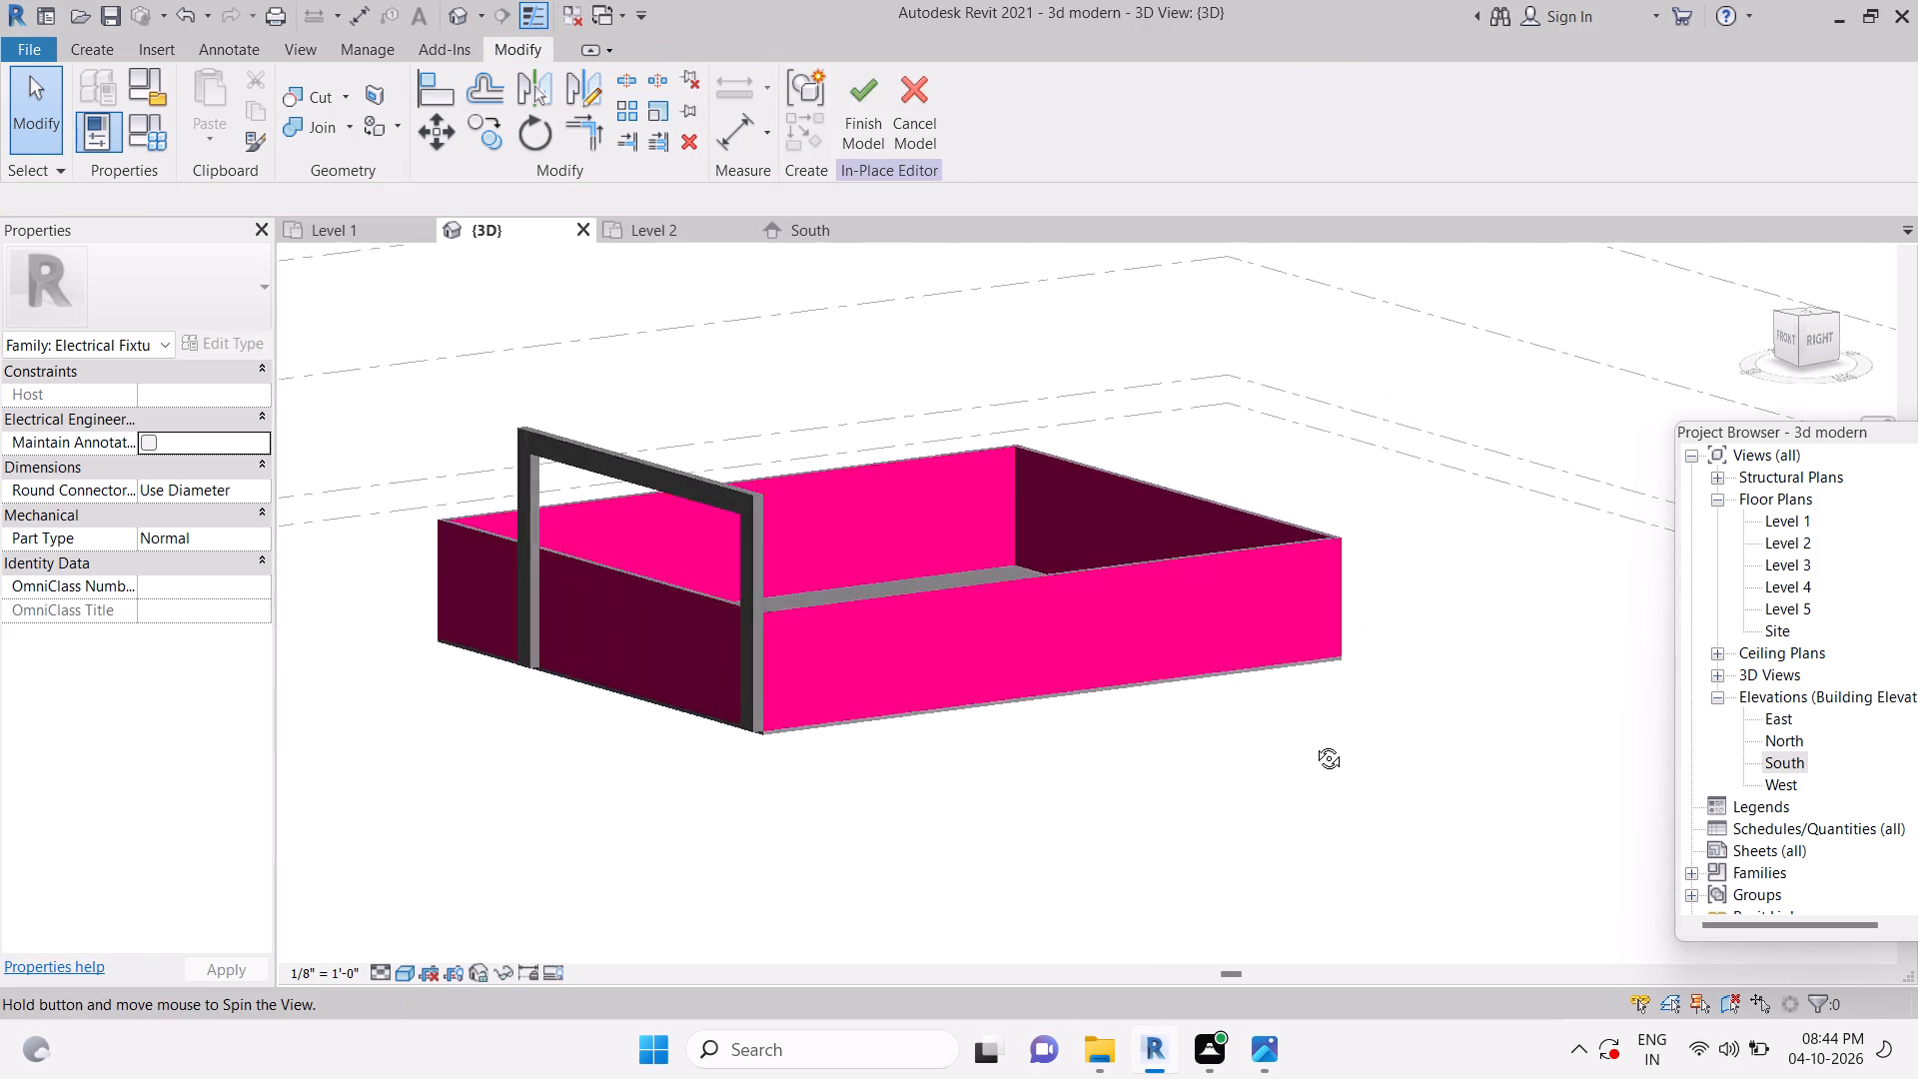
pyautogui.keyDown('shift'); pyautogui.moveTo(1314, 743); pyautogui.dragTo(1362, 733, button='middle'); pyautogui.keyUp('shift')
pyautogui.press('Escape')
pyautogui.press('Escape')
pyautogui.click(870, 139)
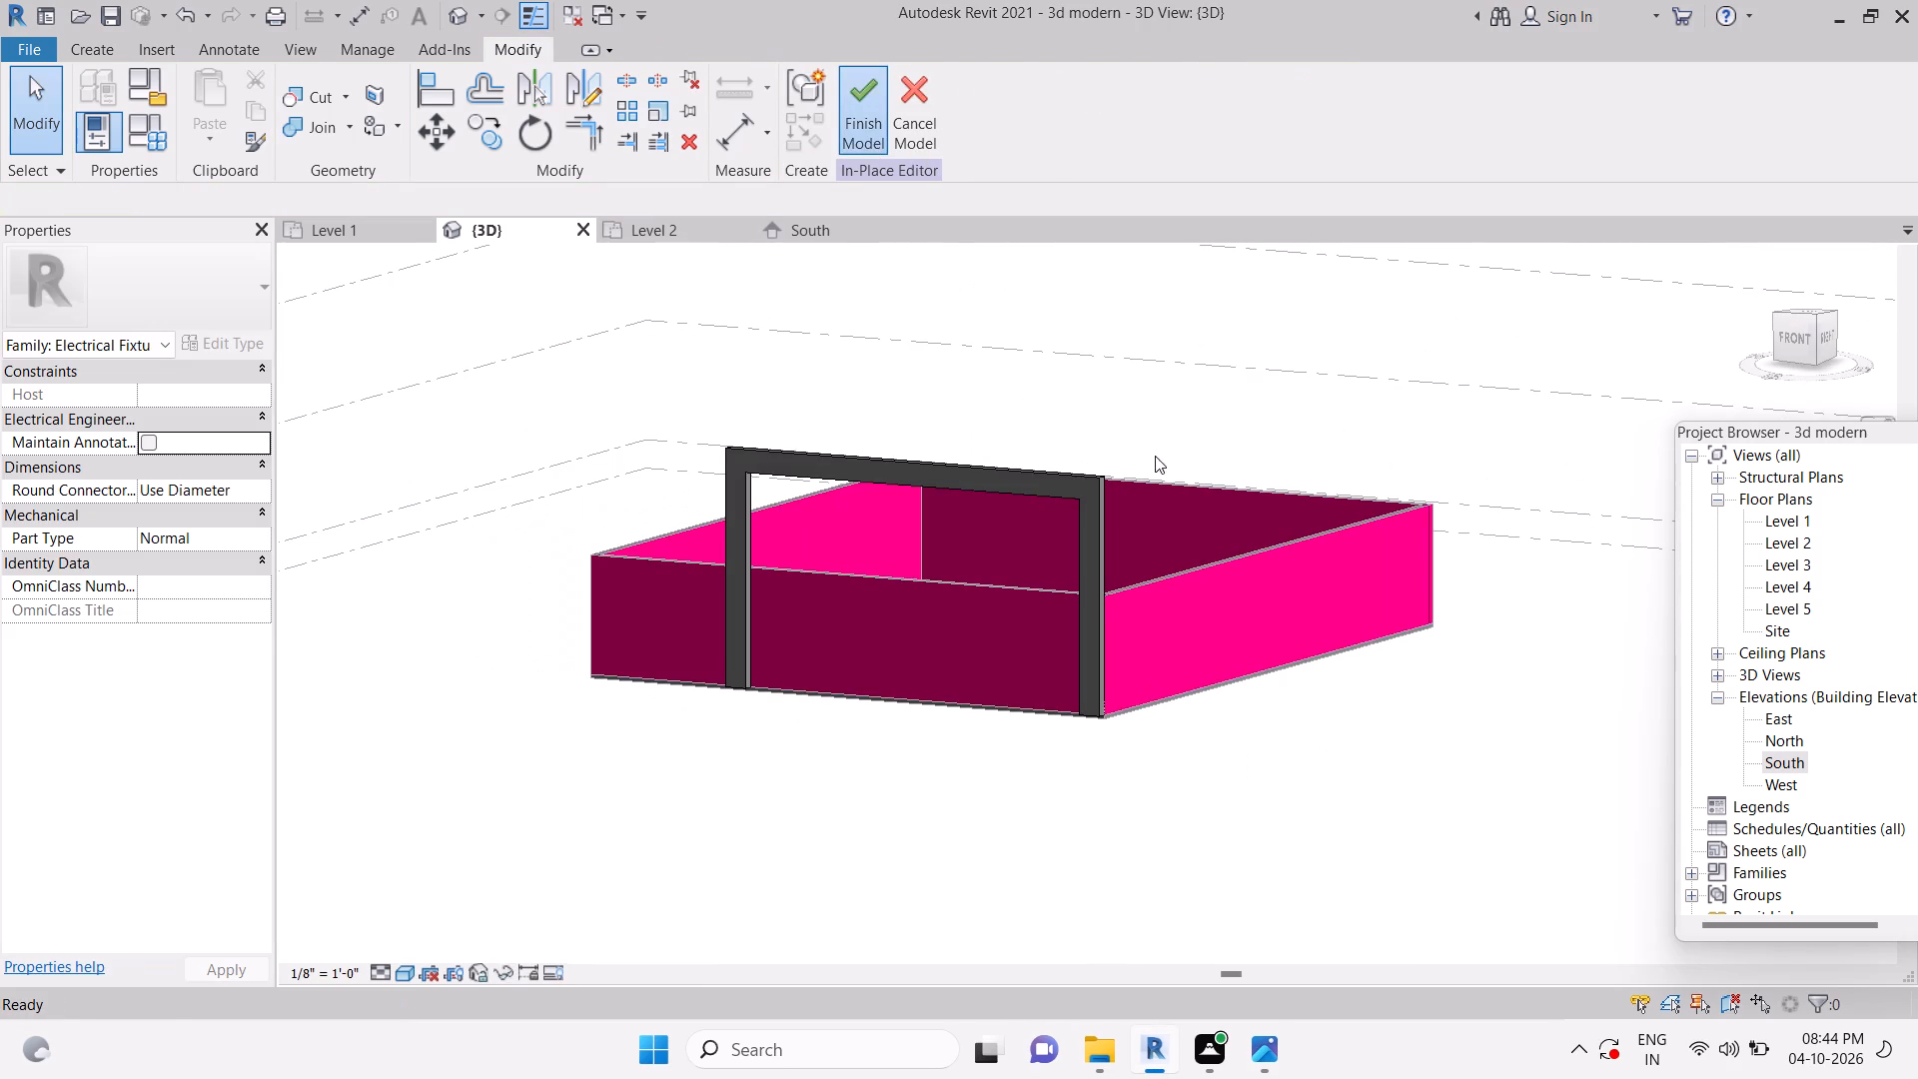
pyautogui.press('Escape')
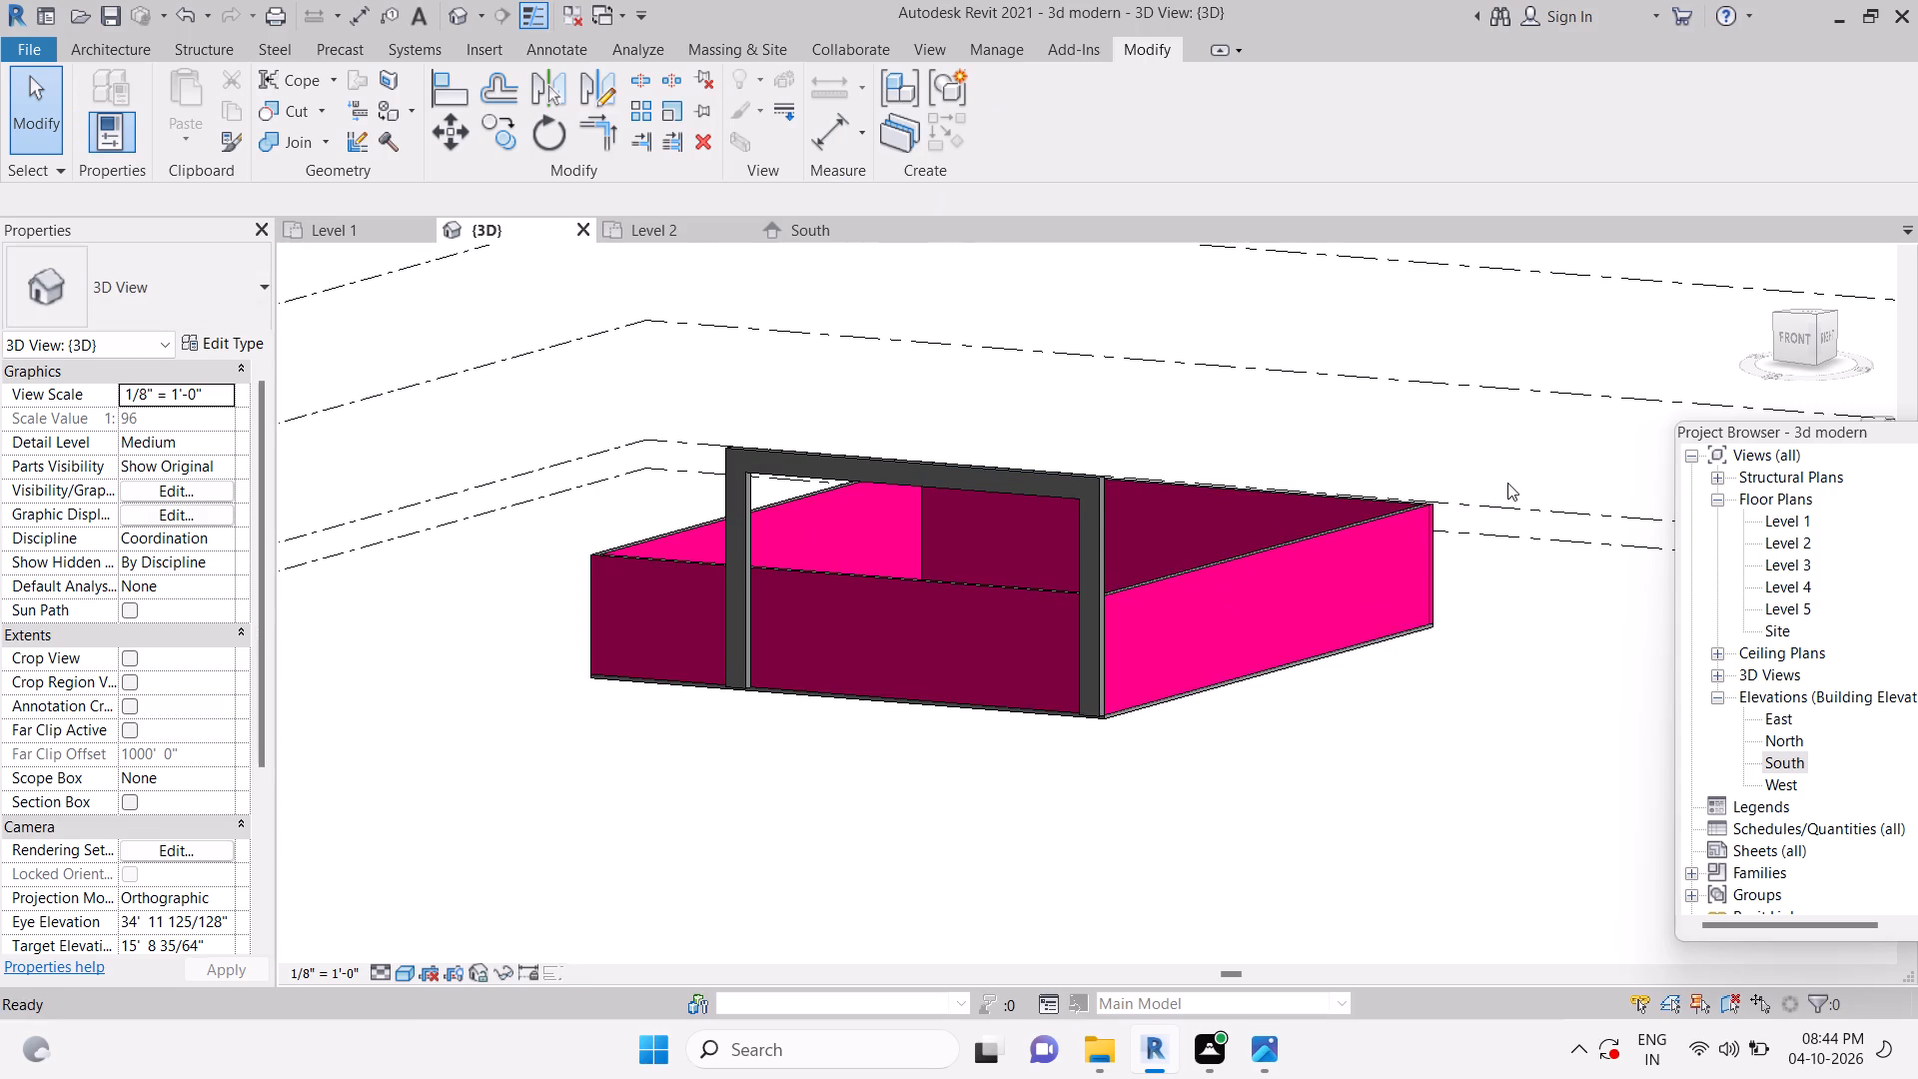
# Turn the 3D view to the front and examine the reference elevation image in Photos for comparison.
pyautogui.scroll(-4, 1507, 483)
pyautogui.click(1798, 343)
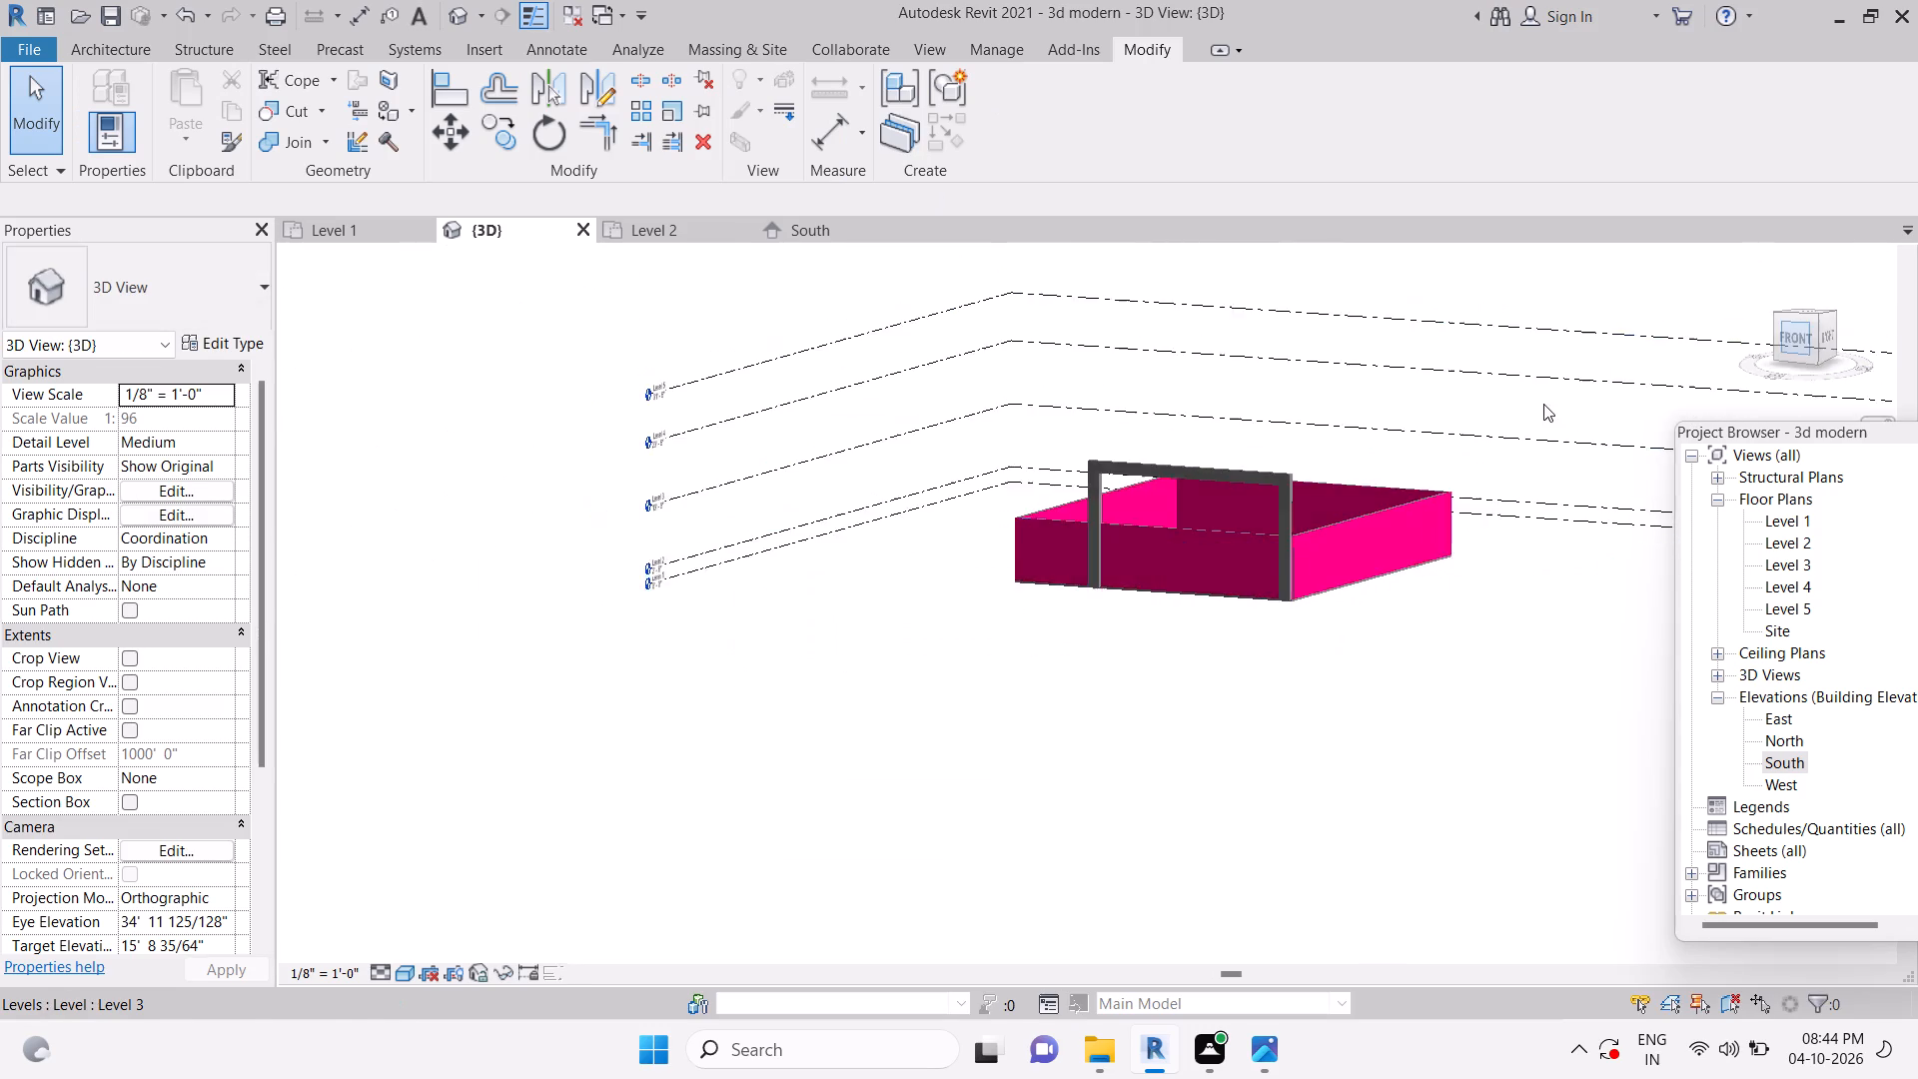
pyautogui.press('Escape')
pyautogui.press('Escape')
pyautogui.press('Escape')
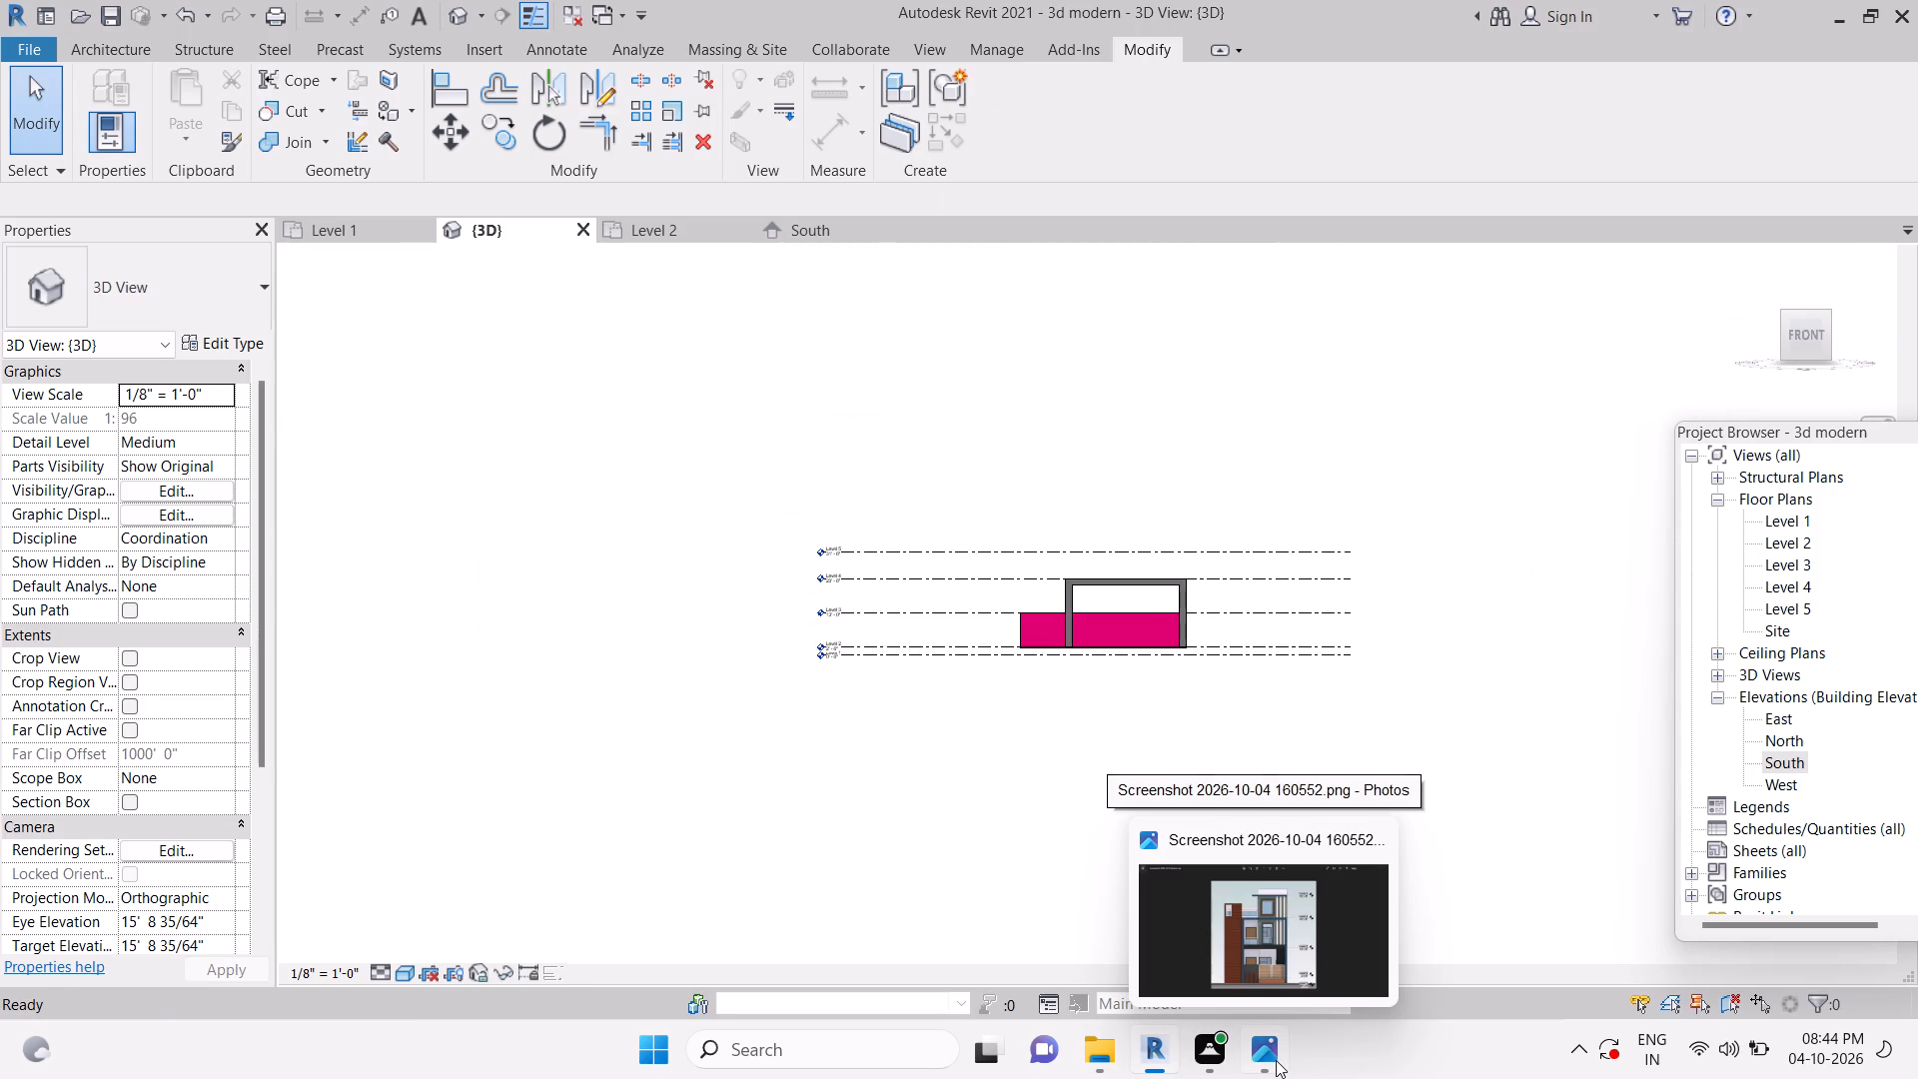
pyautogui.click(1278, 951)
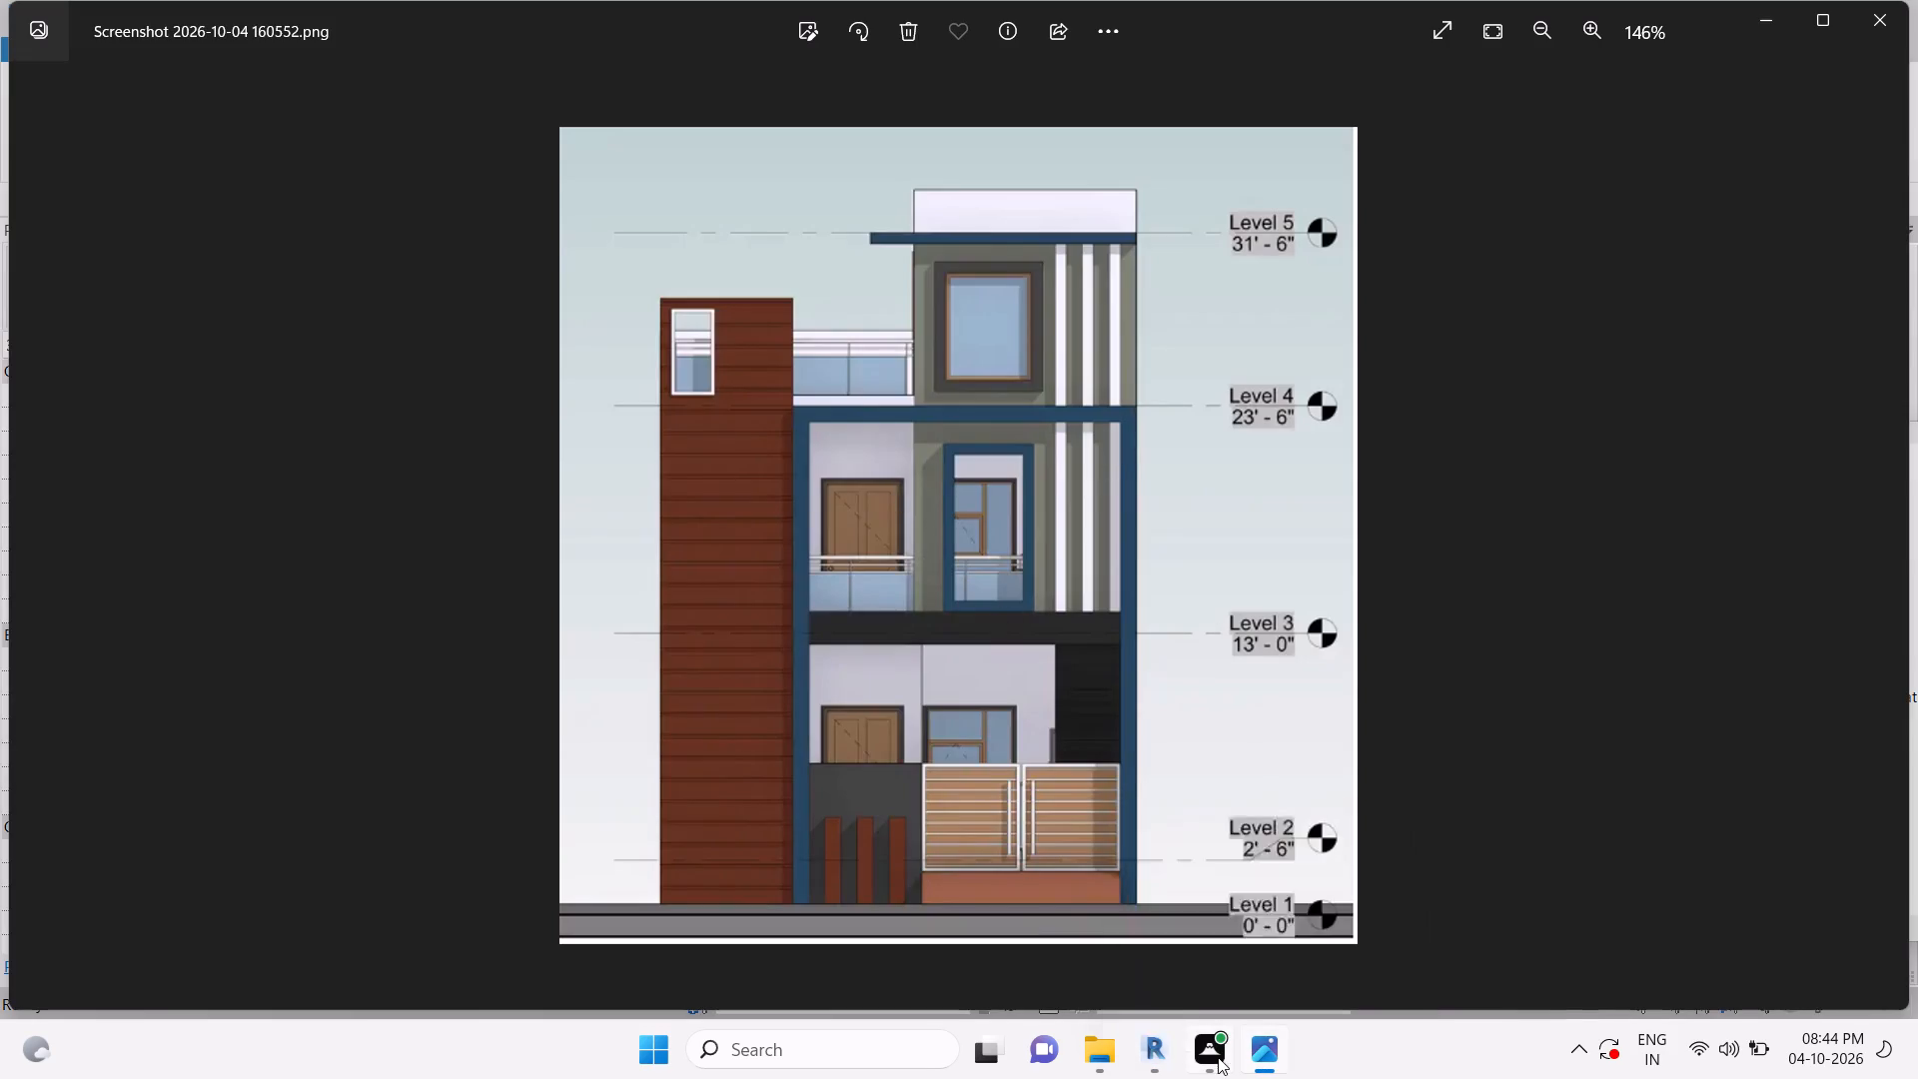
pyautogui.click(1170, 1053)
# Open the grey facade frame for in-place editing from the front 3D view.
pyautogui.scroll(6, 1018, 617)
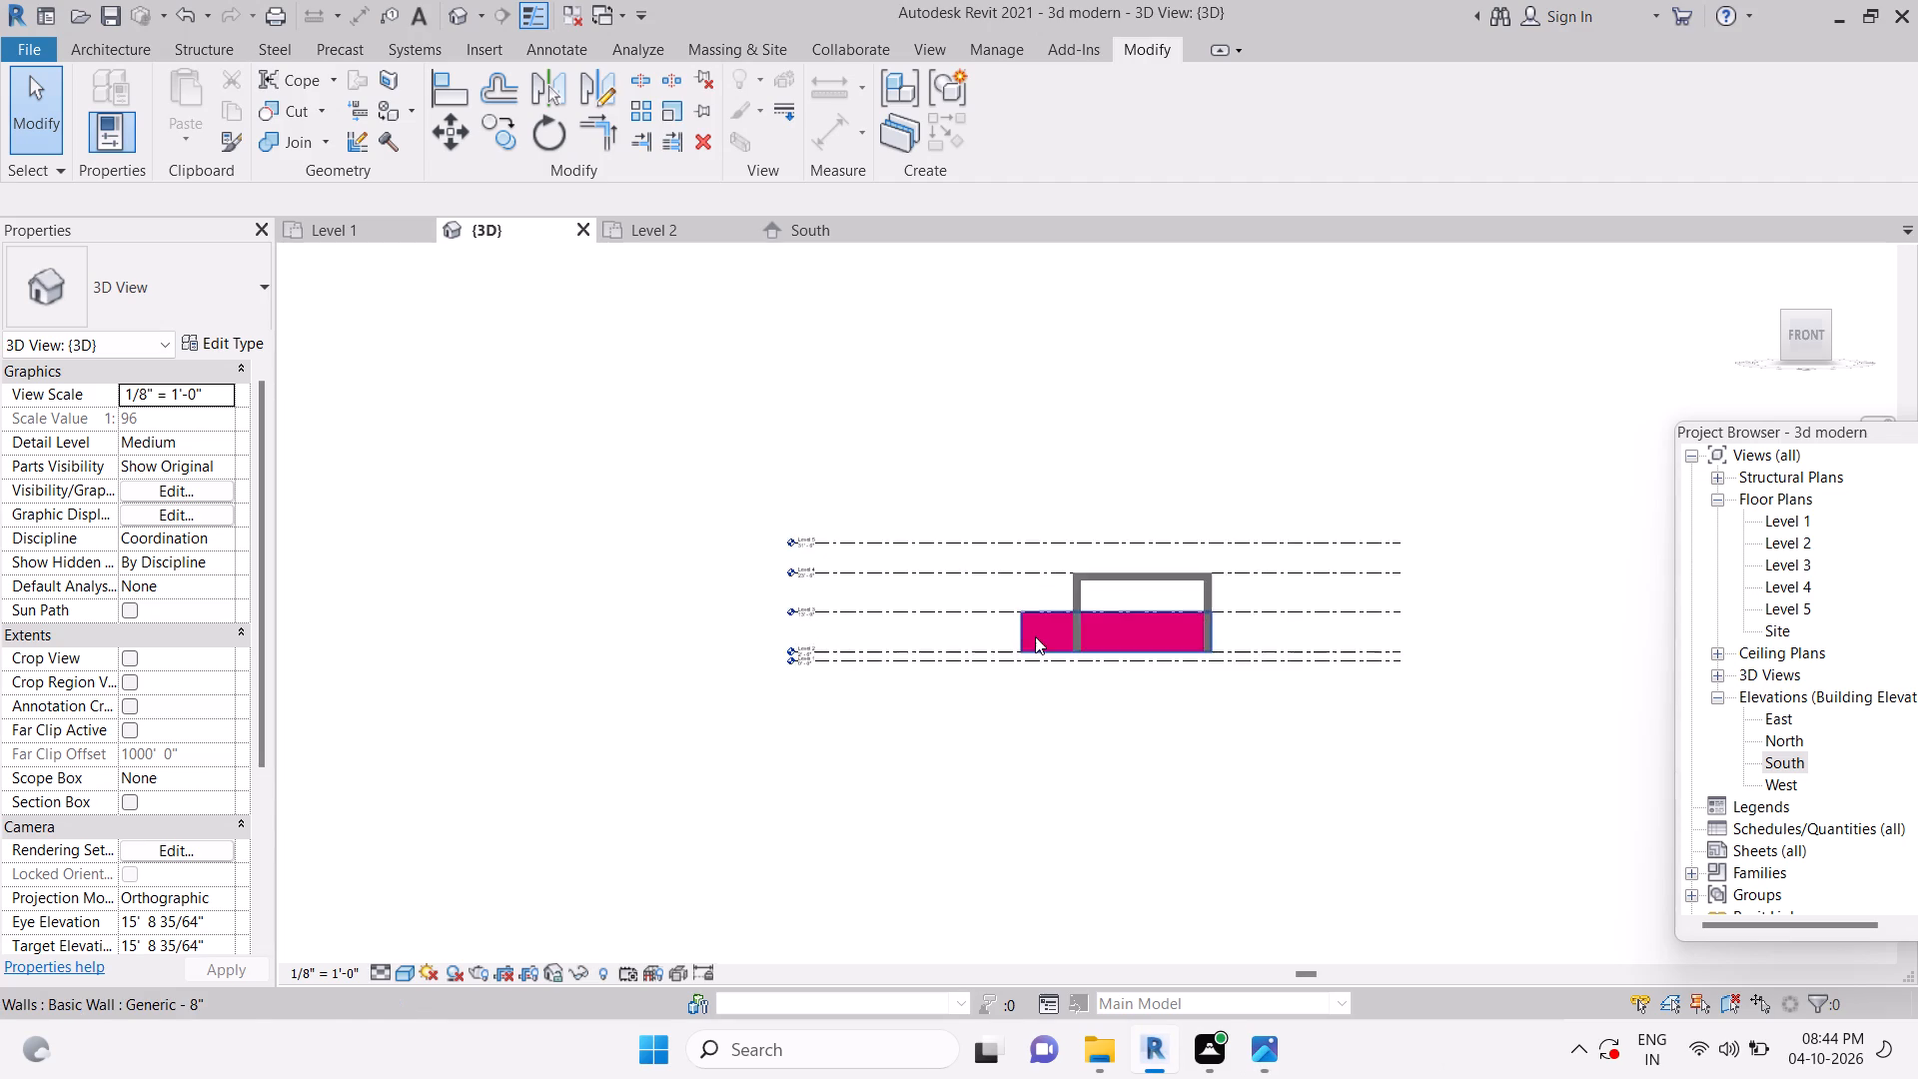
pyautogui.scroll(3, 1035, 636)
pyautogui.press('Escape')
pyautogui.press('Escape')
pyautogui.press('Escape')
pyautogui.press('Escape')
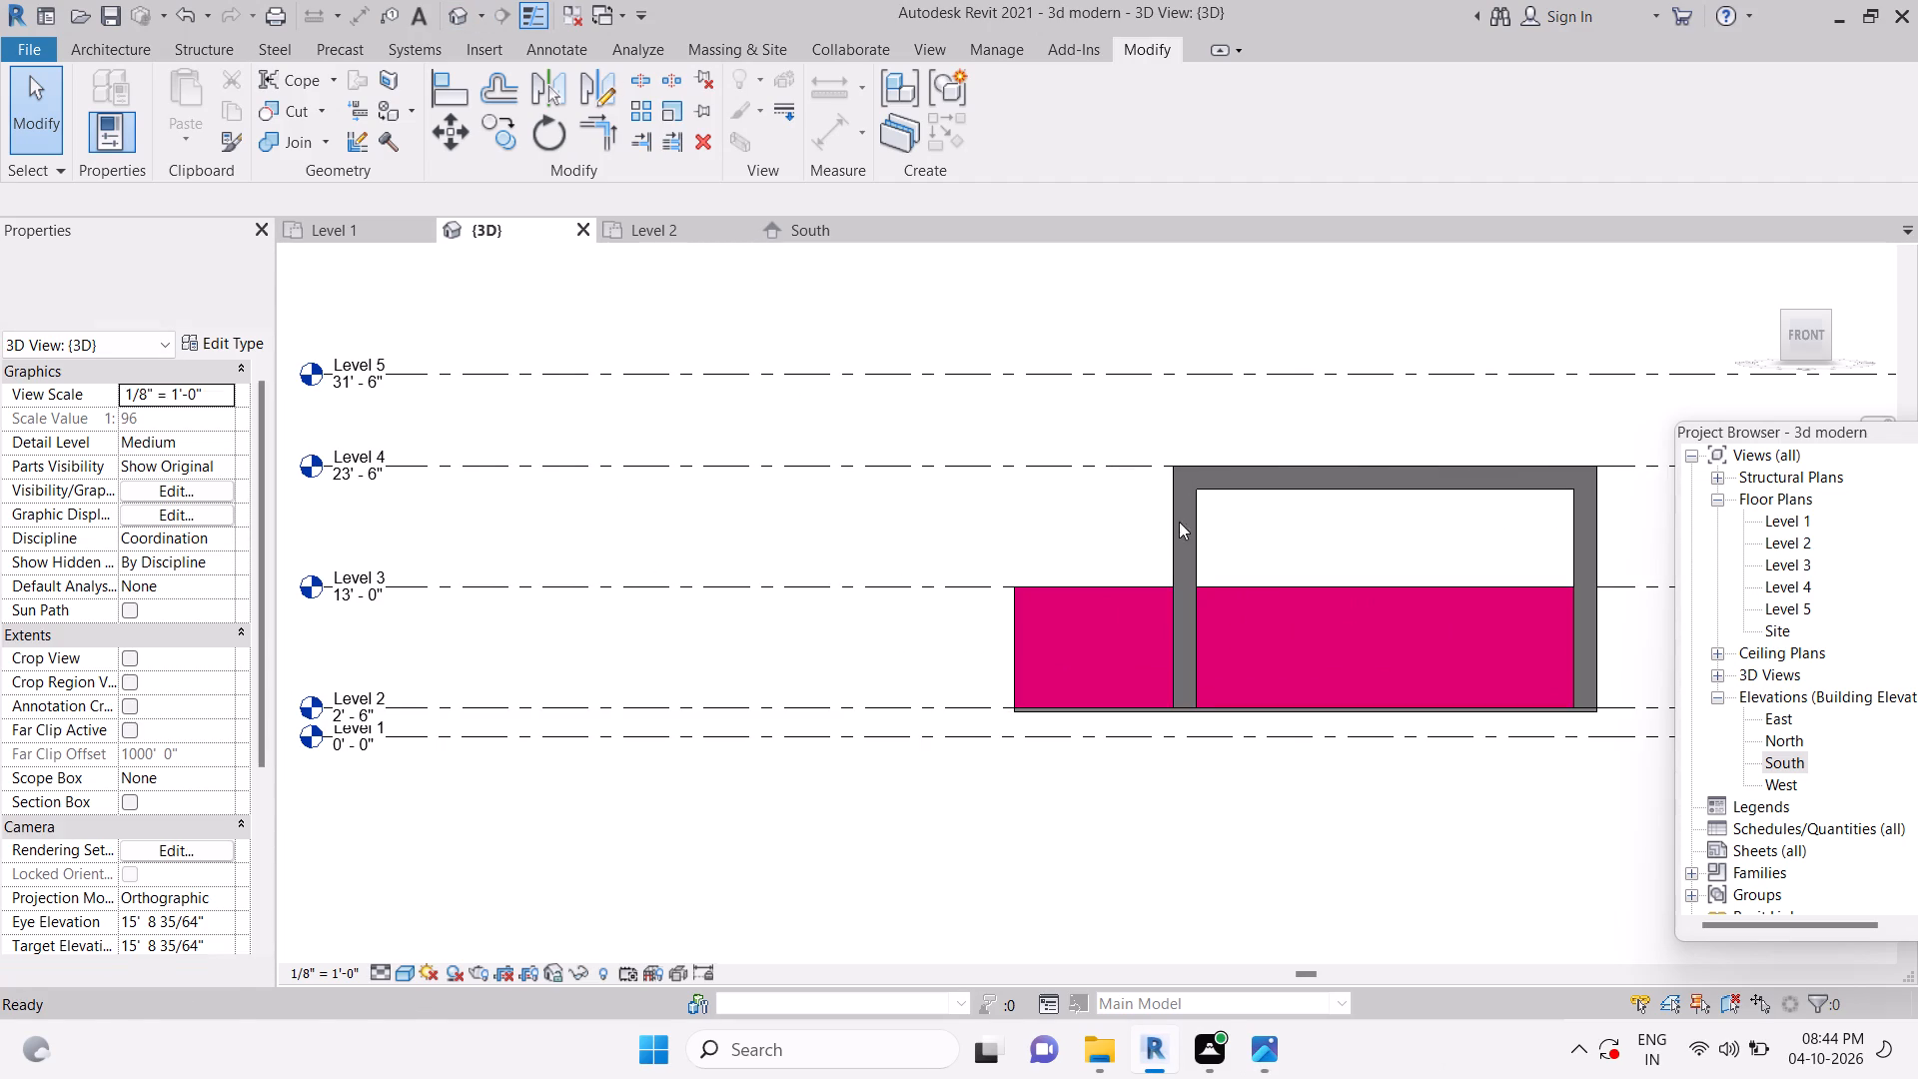
pyautogui.click(1190, 520)
pyautogui.click(999, 100)
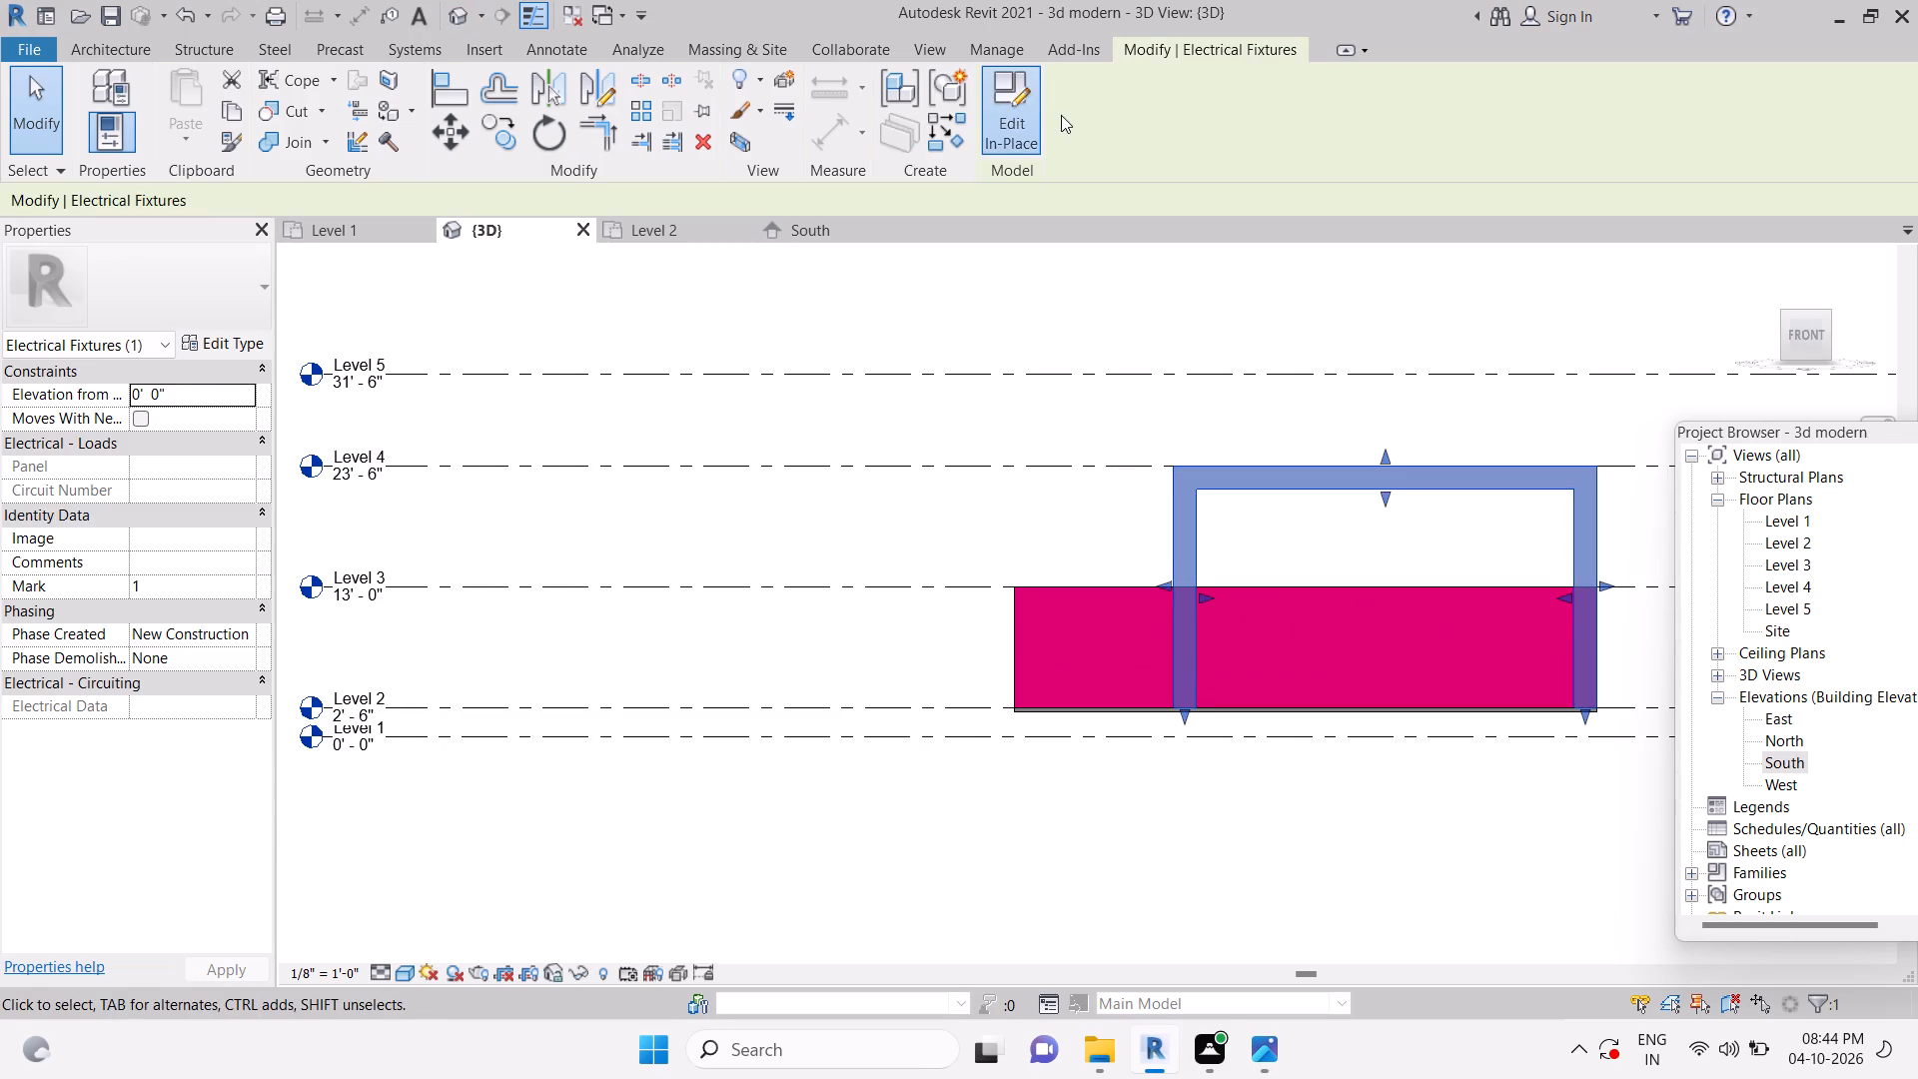
# Start a new extrusion and sketch a rectangle about 14' 0" by 25' 6" from the wall base's lower-left corner up beside the frame.
pyautogui.click(92, 48)
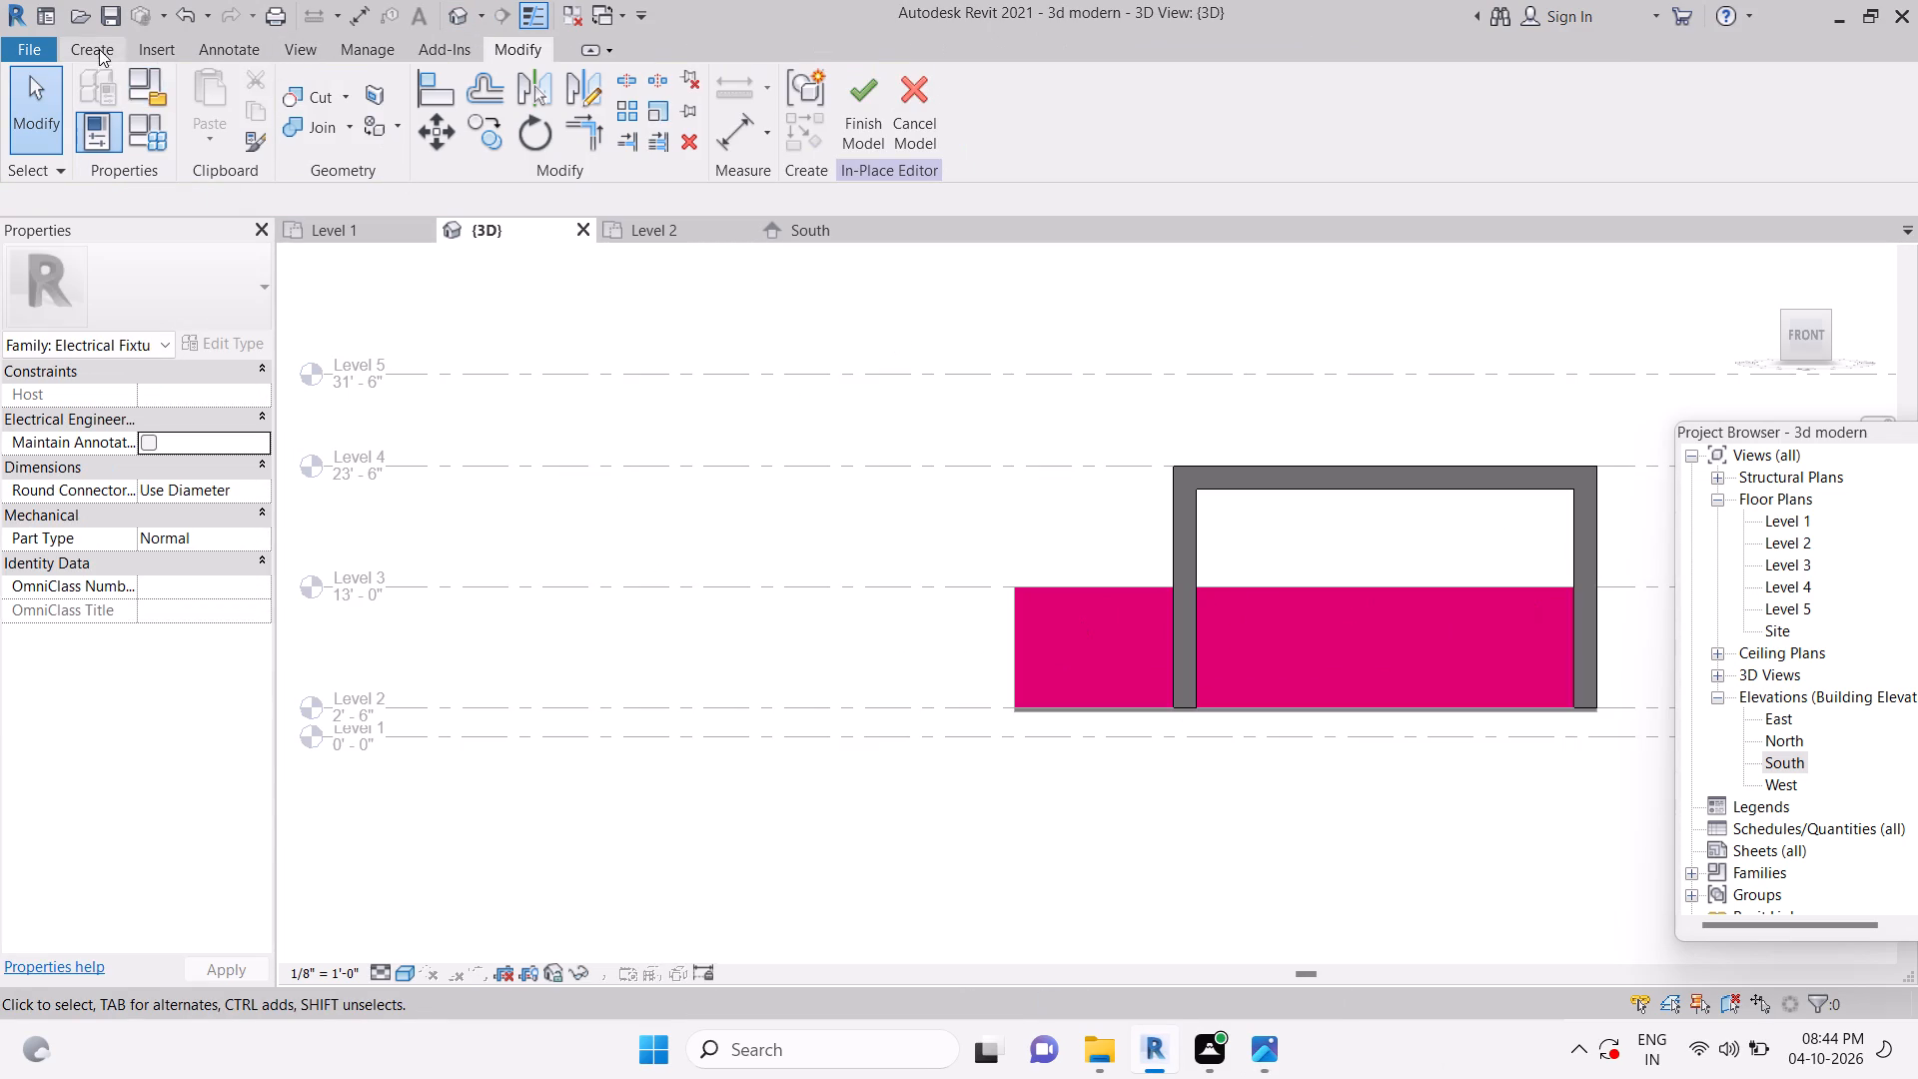
pyautogui.click(190, 82)
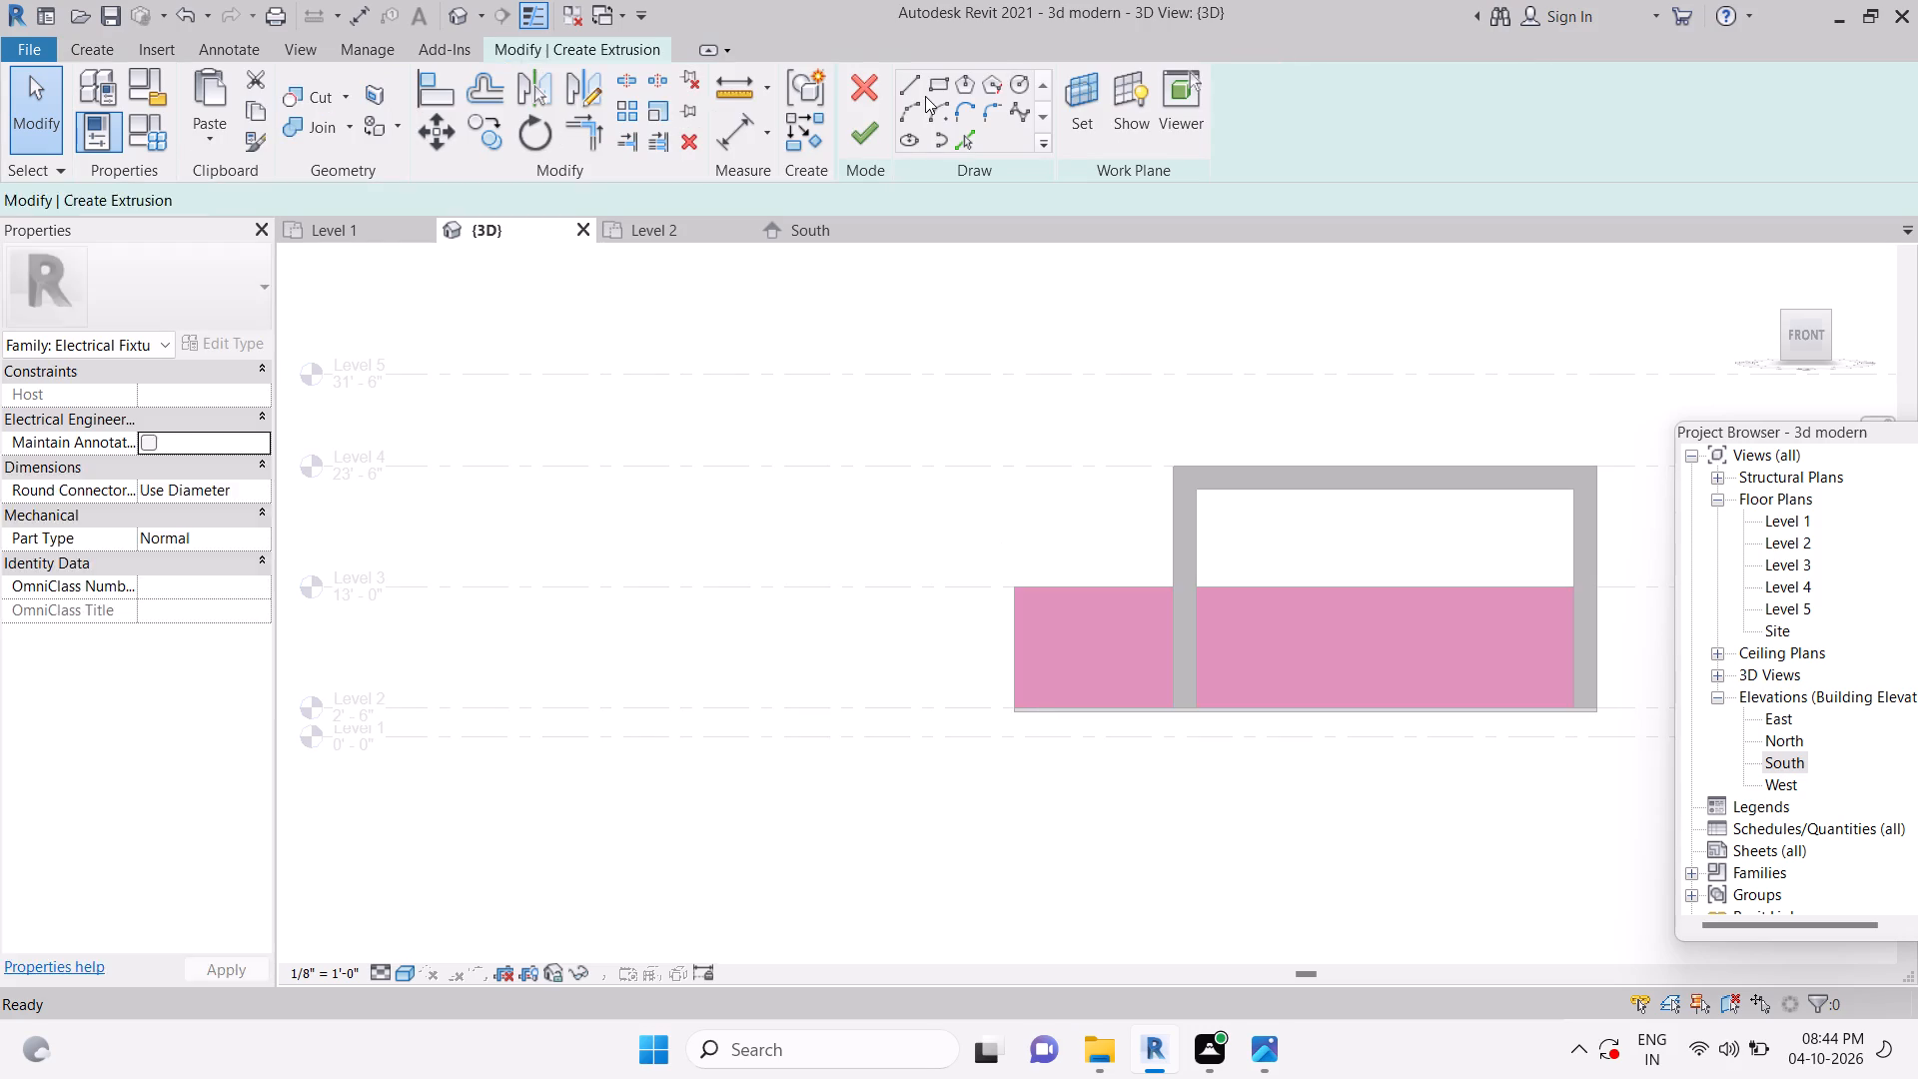
pyautogui.click(933, 89)
pyautogui.scroll(10, 1019, 734)
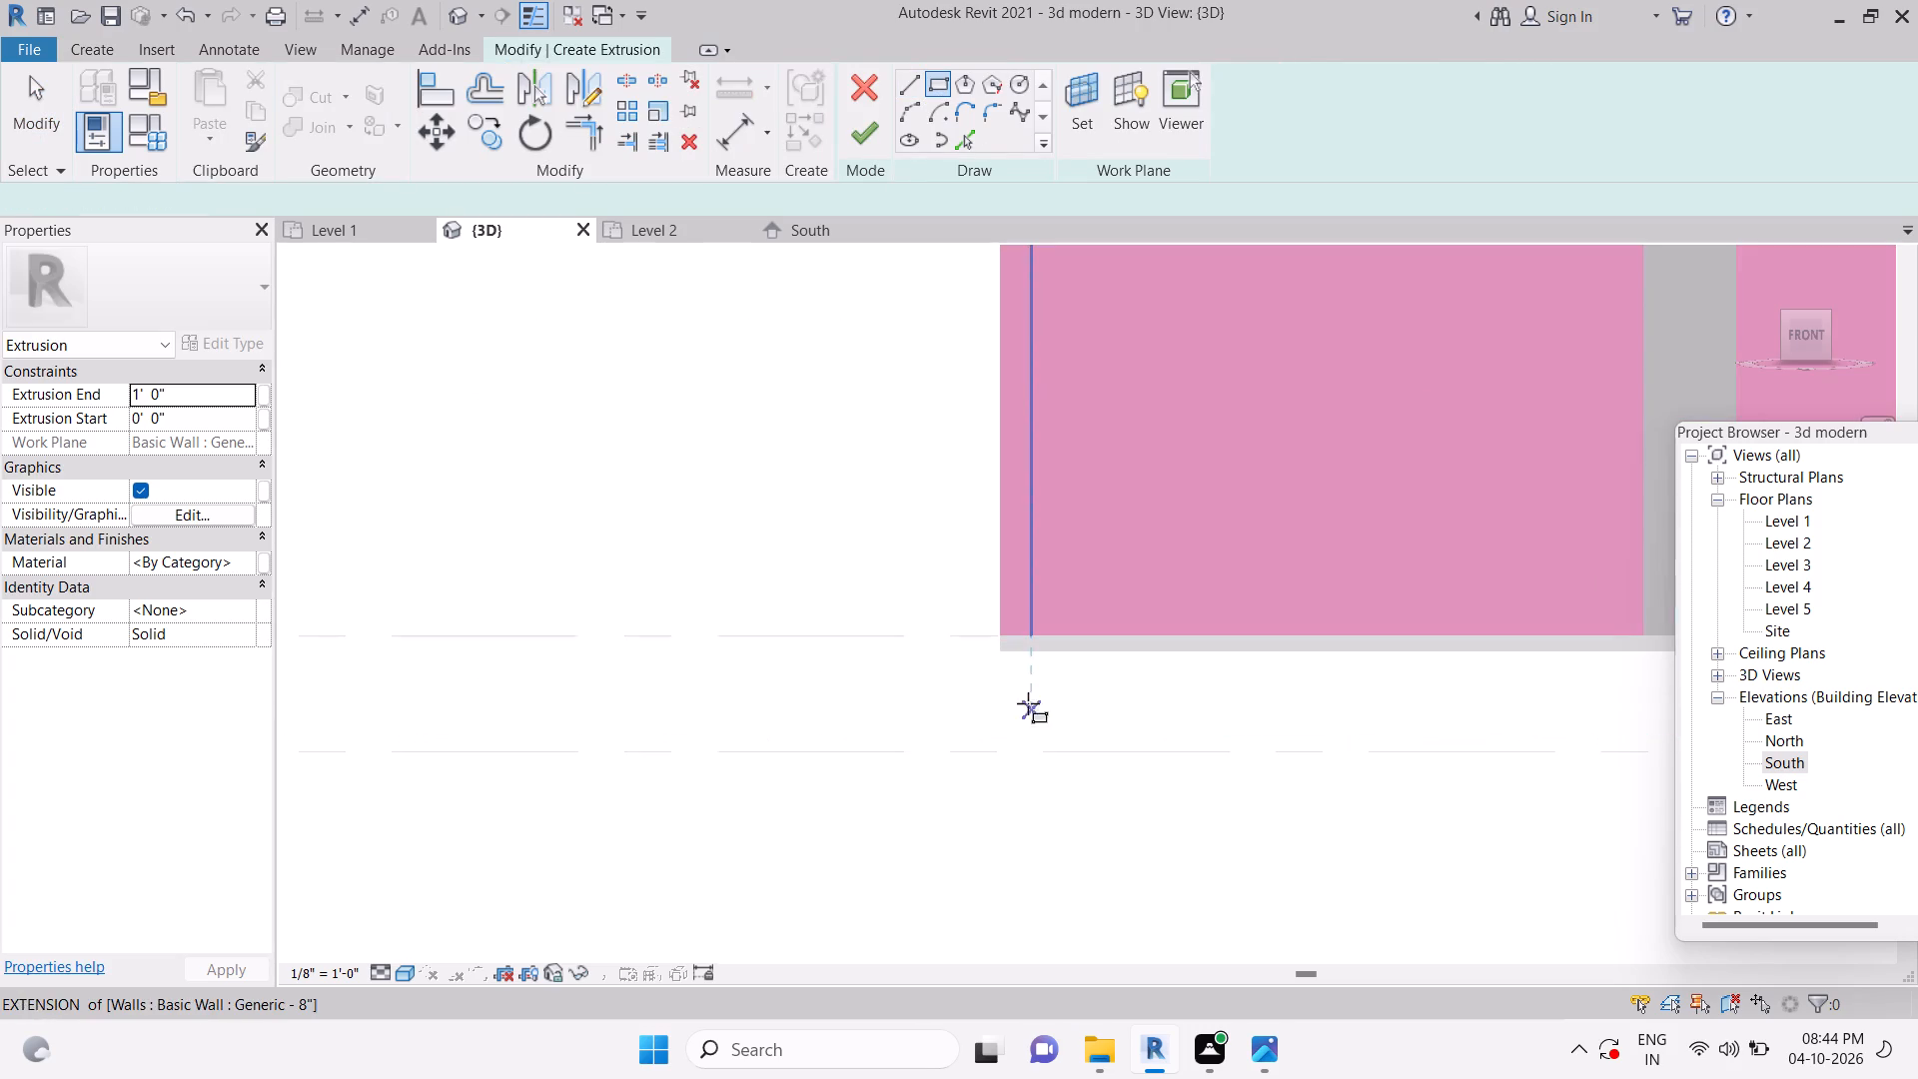
pyautogui.click(995, 649)
pyautogui.scroll(-12, 1375, 676)
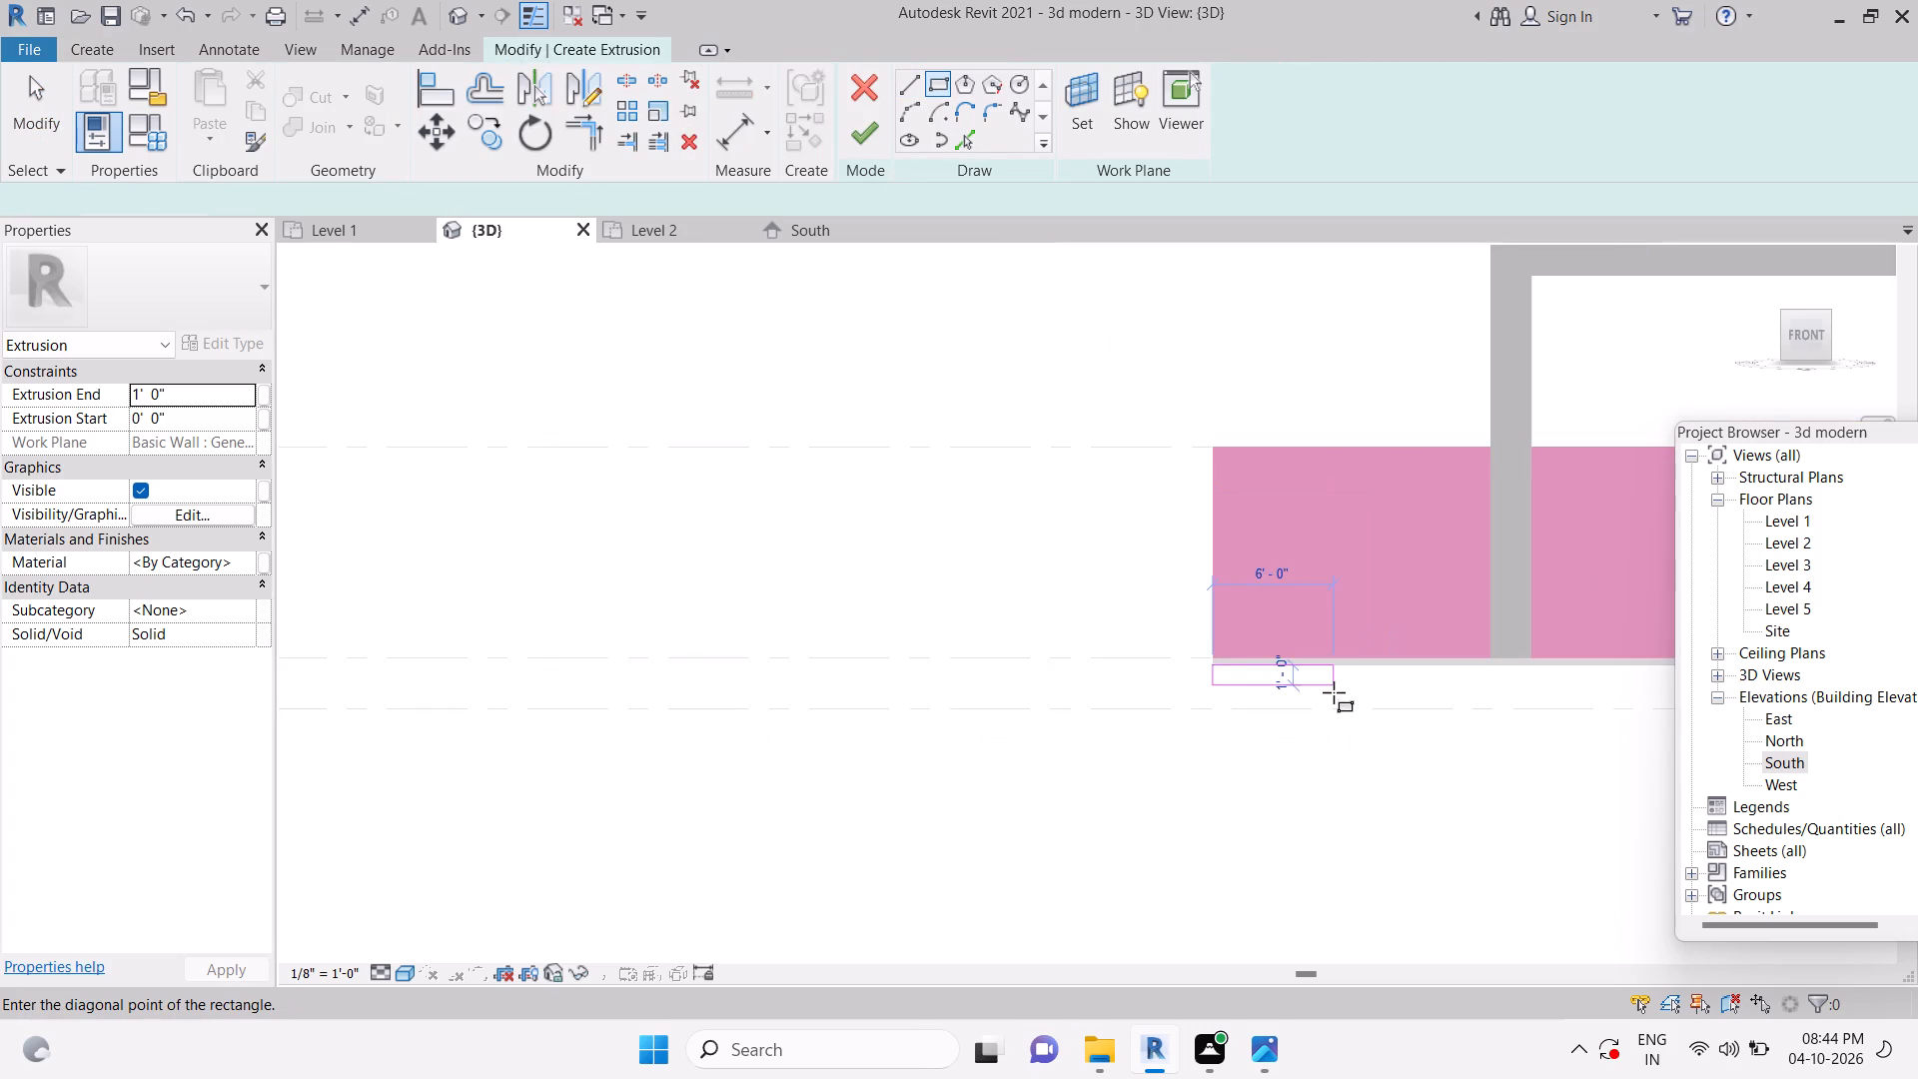
pyautogui.scroll(-3, 1334, 692)
pyautogui.scroll(6, 1369, 581)
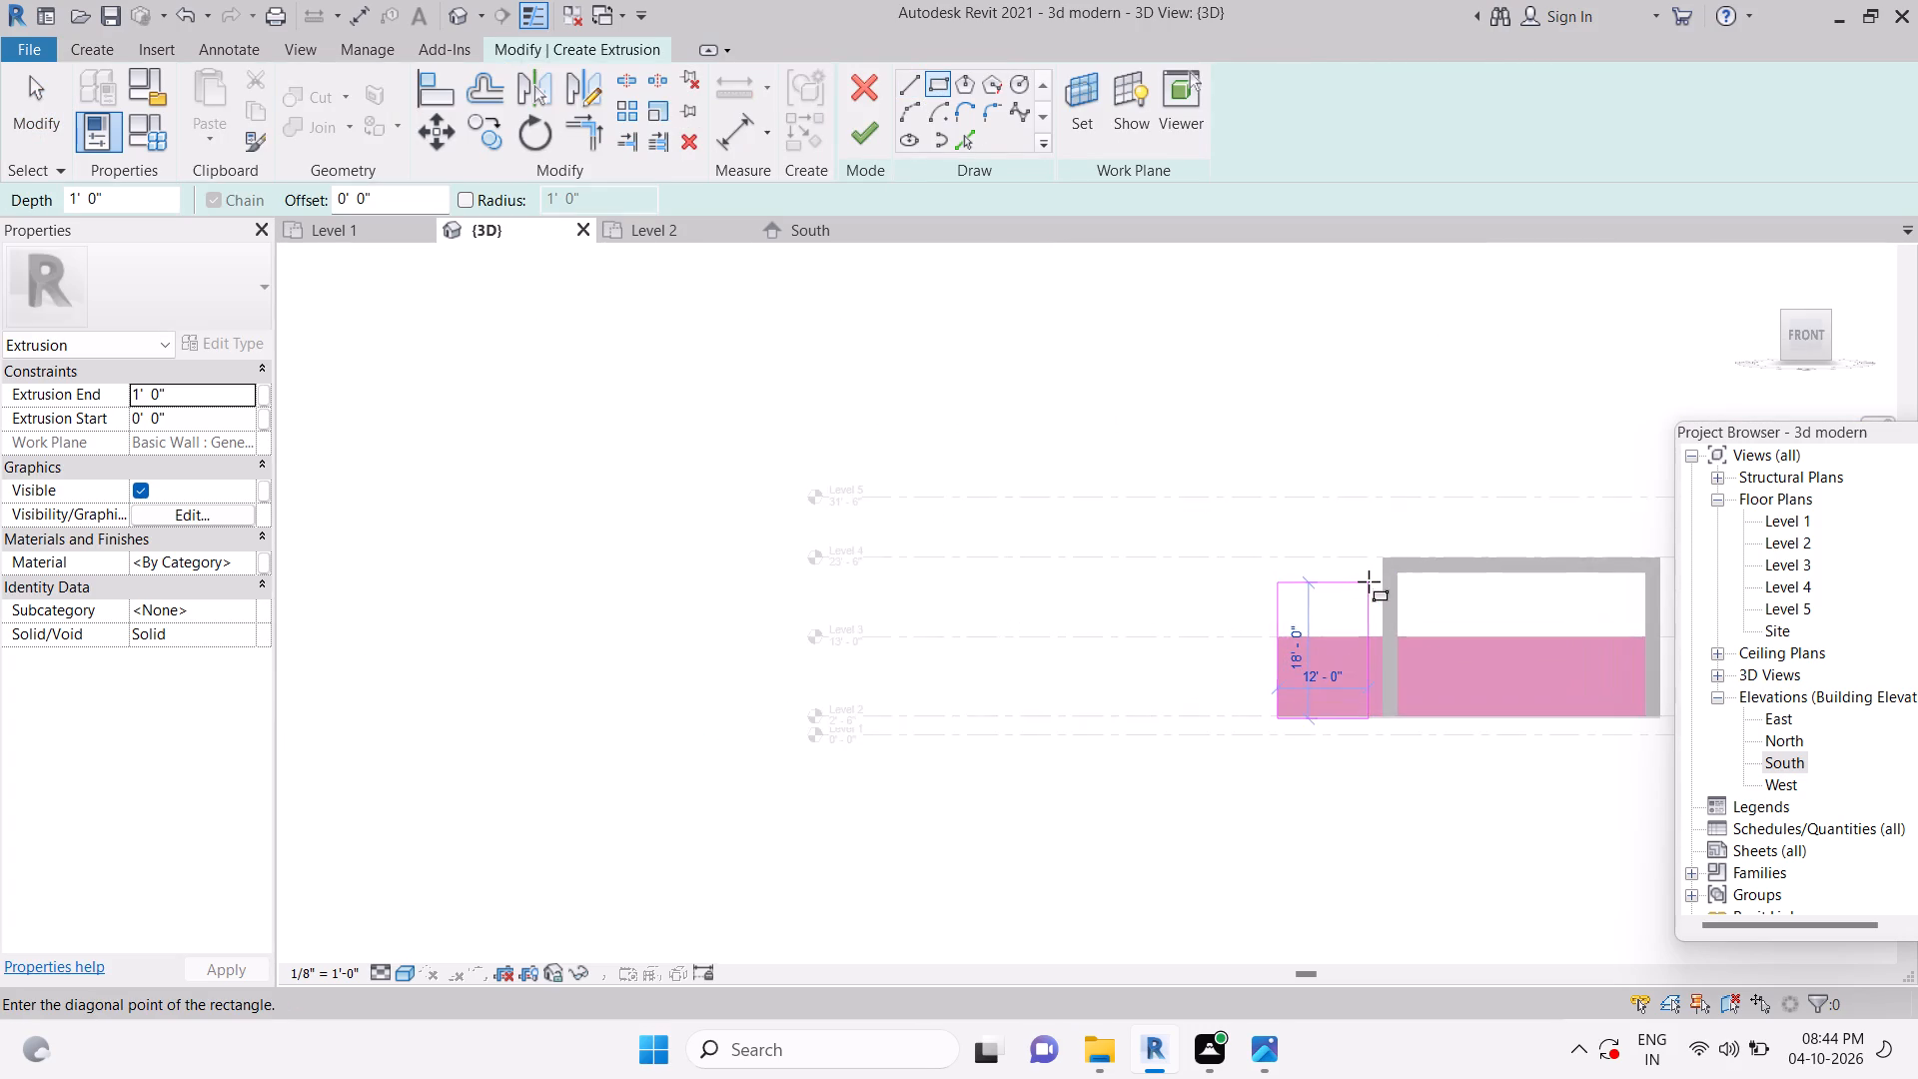
pyautogui.click(1396, 485)
pyautogui.press('Escape')
pyautogui.press('Escape')
pyautogui.scroll(10, 1415, 572)
pyautogui.press('Escape')
pyautogui.press('Escape')
pyautogui.press('Escape')
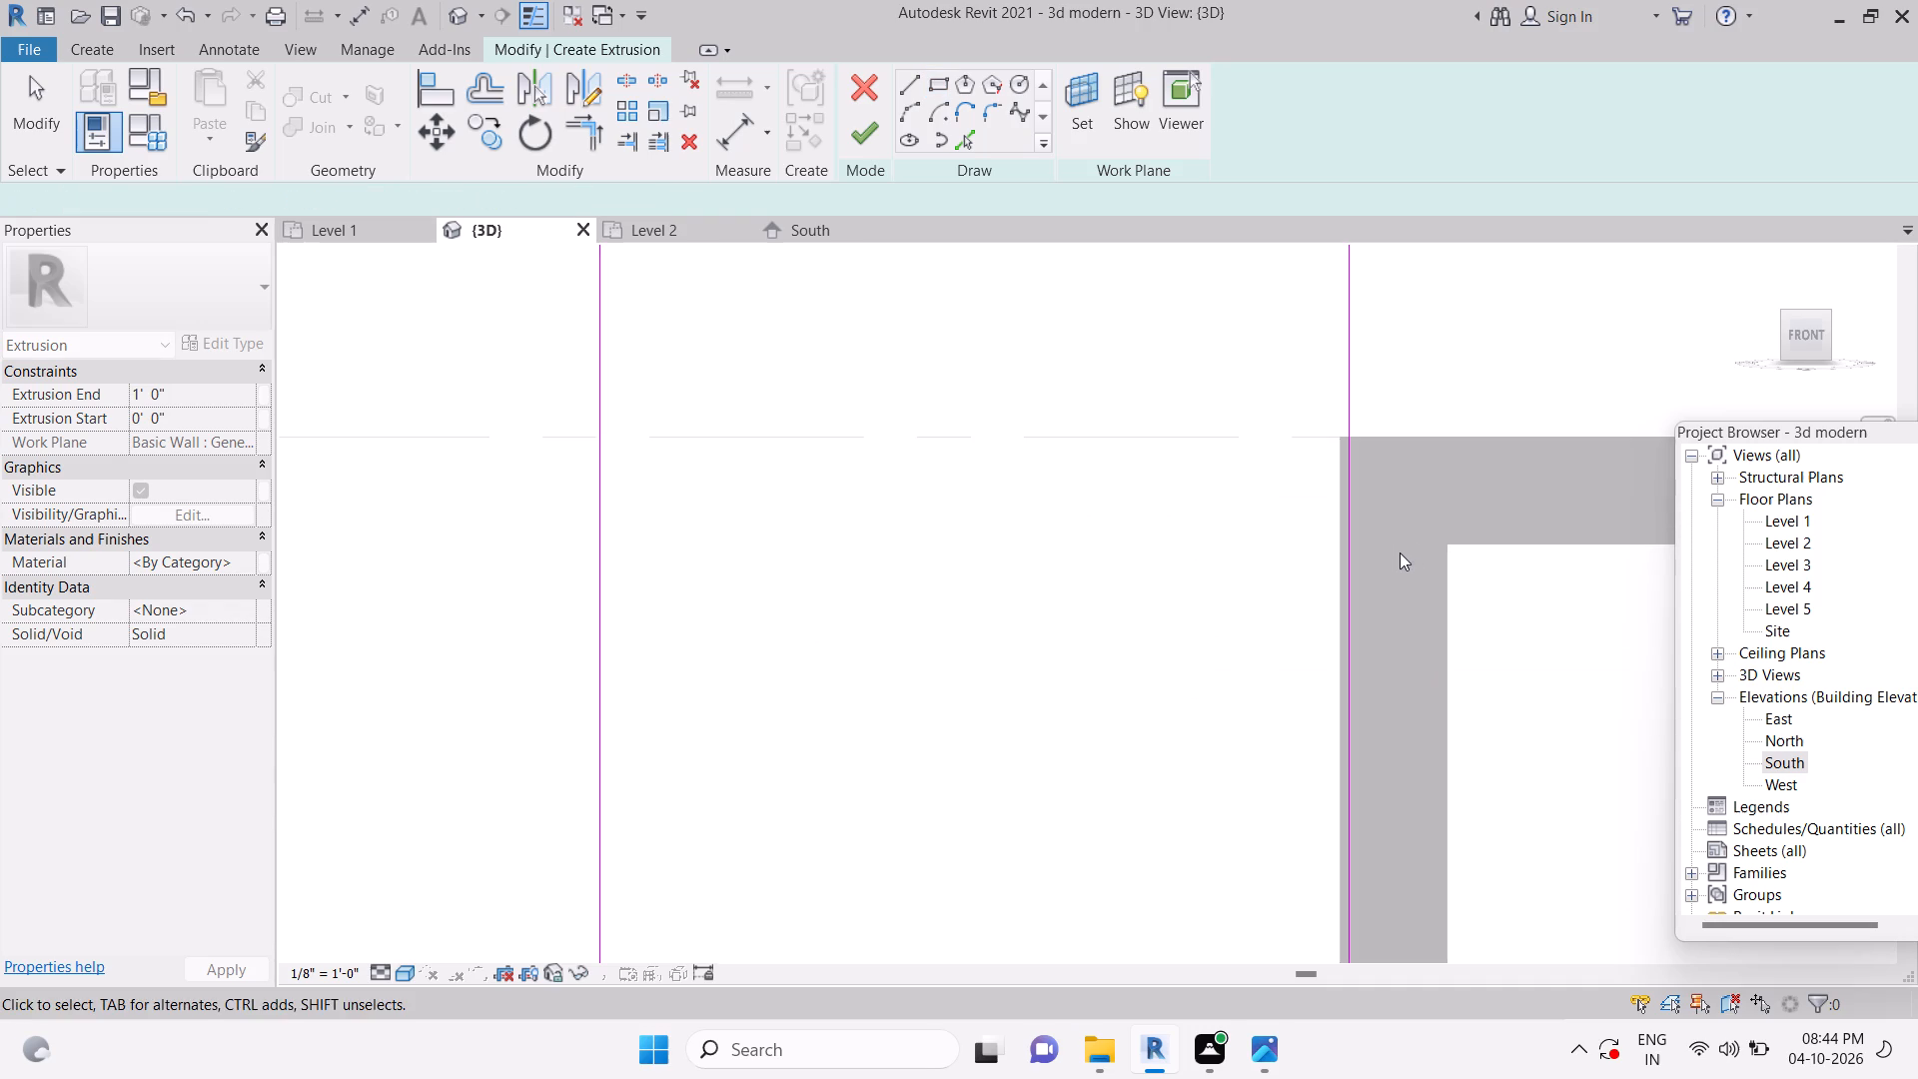
# Align the rectangle's right sketch line to the outer face of the frame's left leg.
pyautogui.press('a')
pyautogui.press('l')
pyautogui.click(1333, 549)
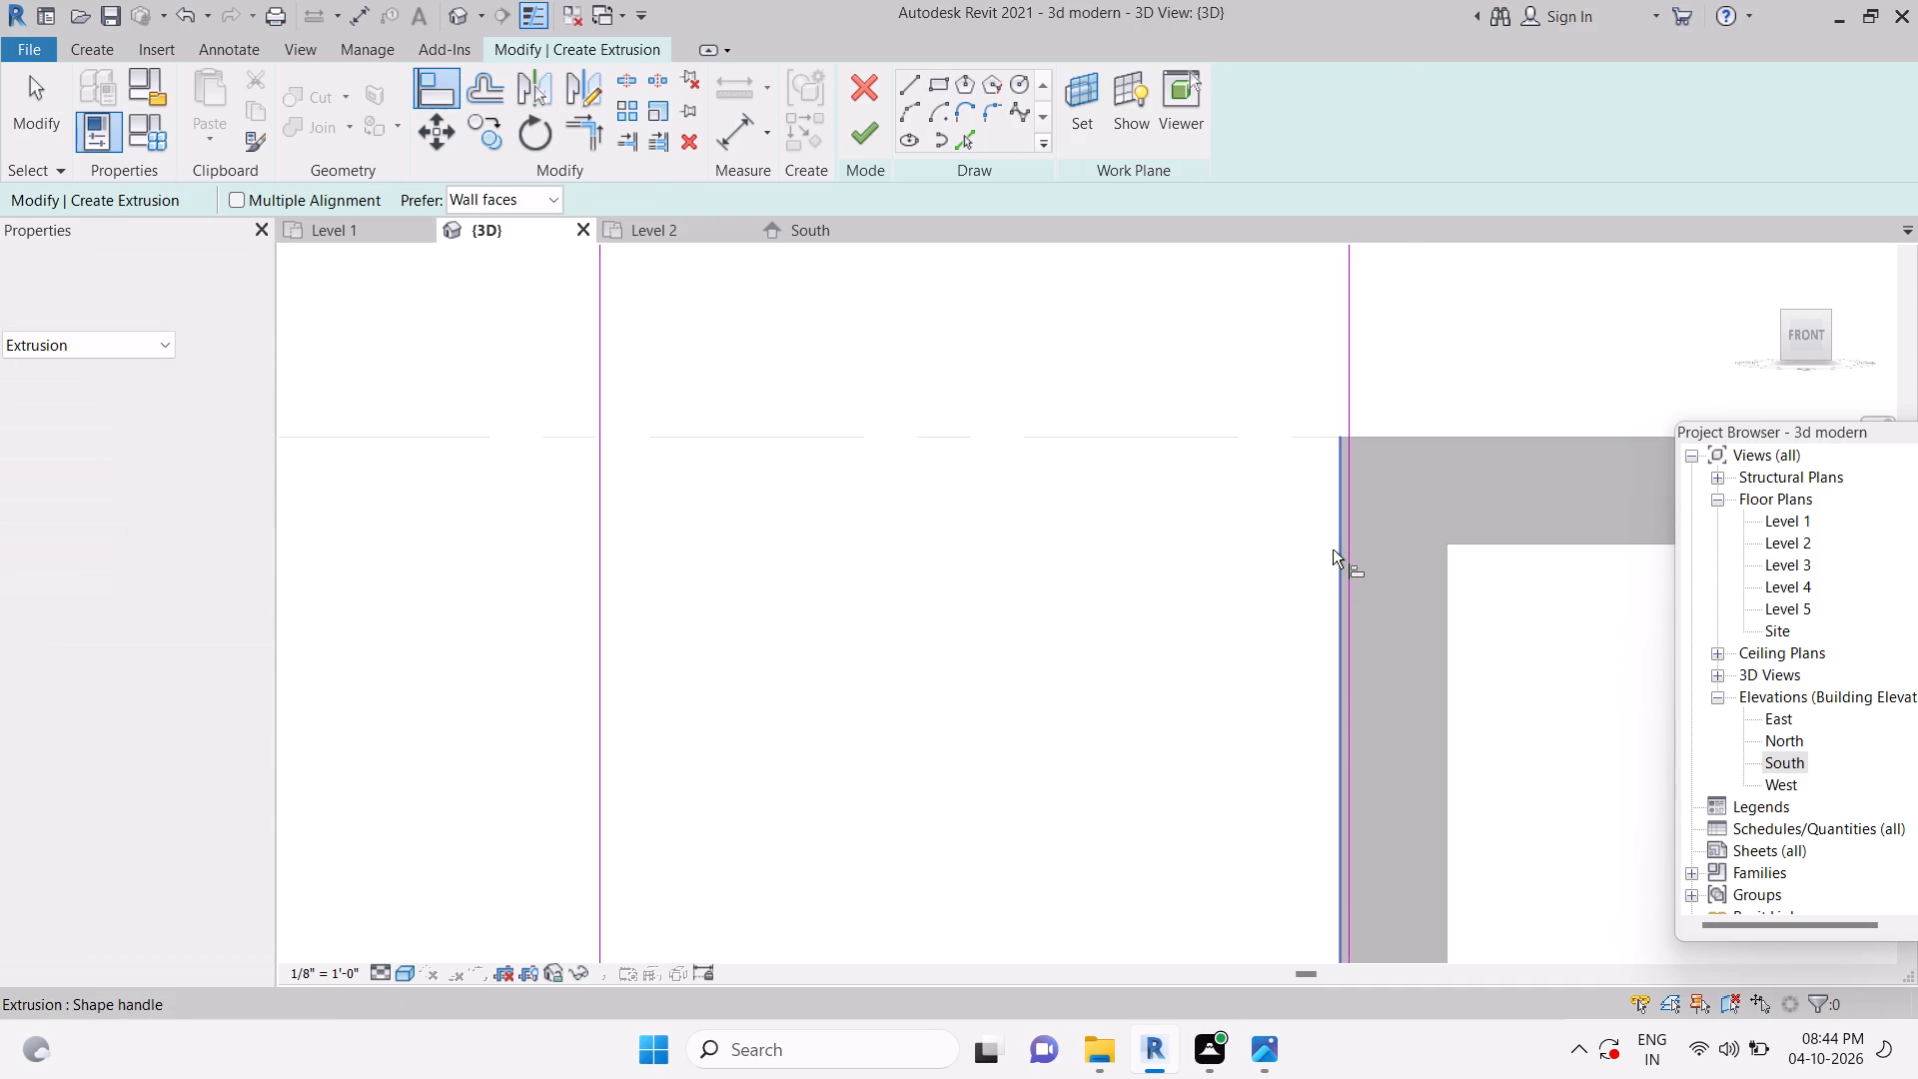
pyautogui.click(1356, 550)
pyautogui.press('Escape')
pyautogui.scroll(-11, 1385, 566)
pyautogui.press('Escape')
pyautogui.press('Escape')
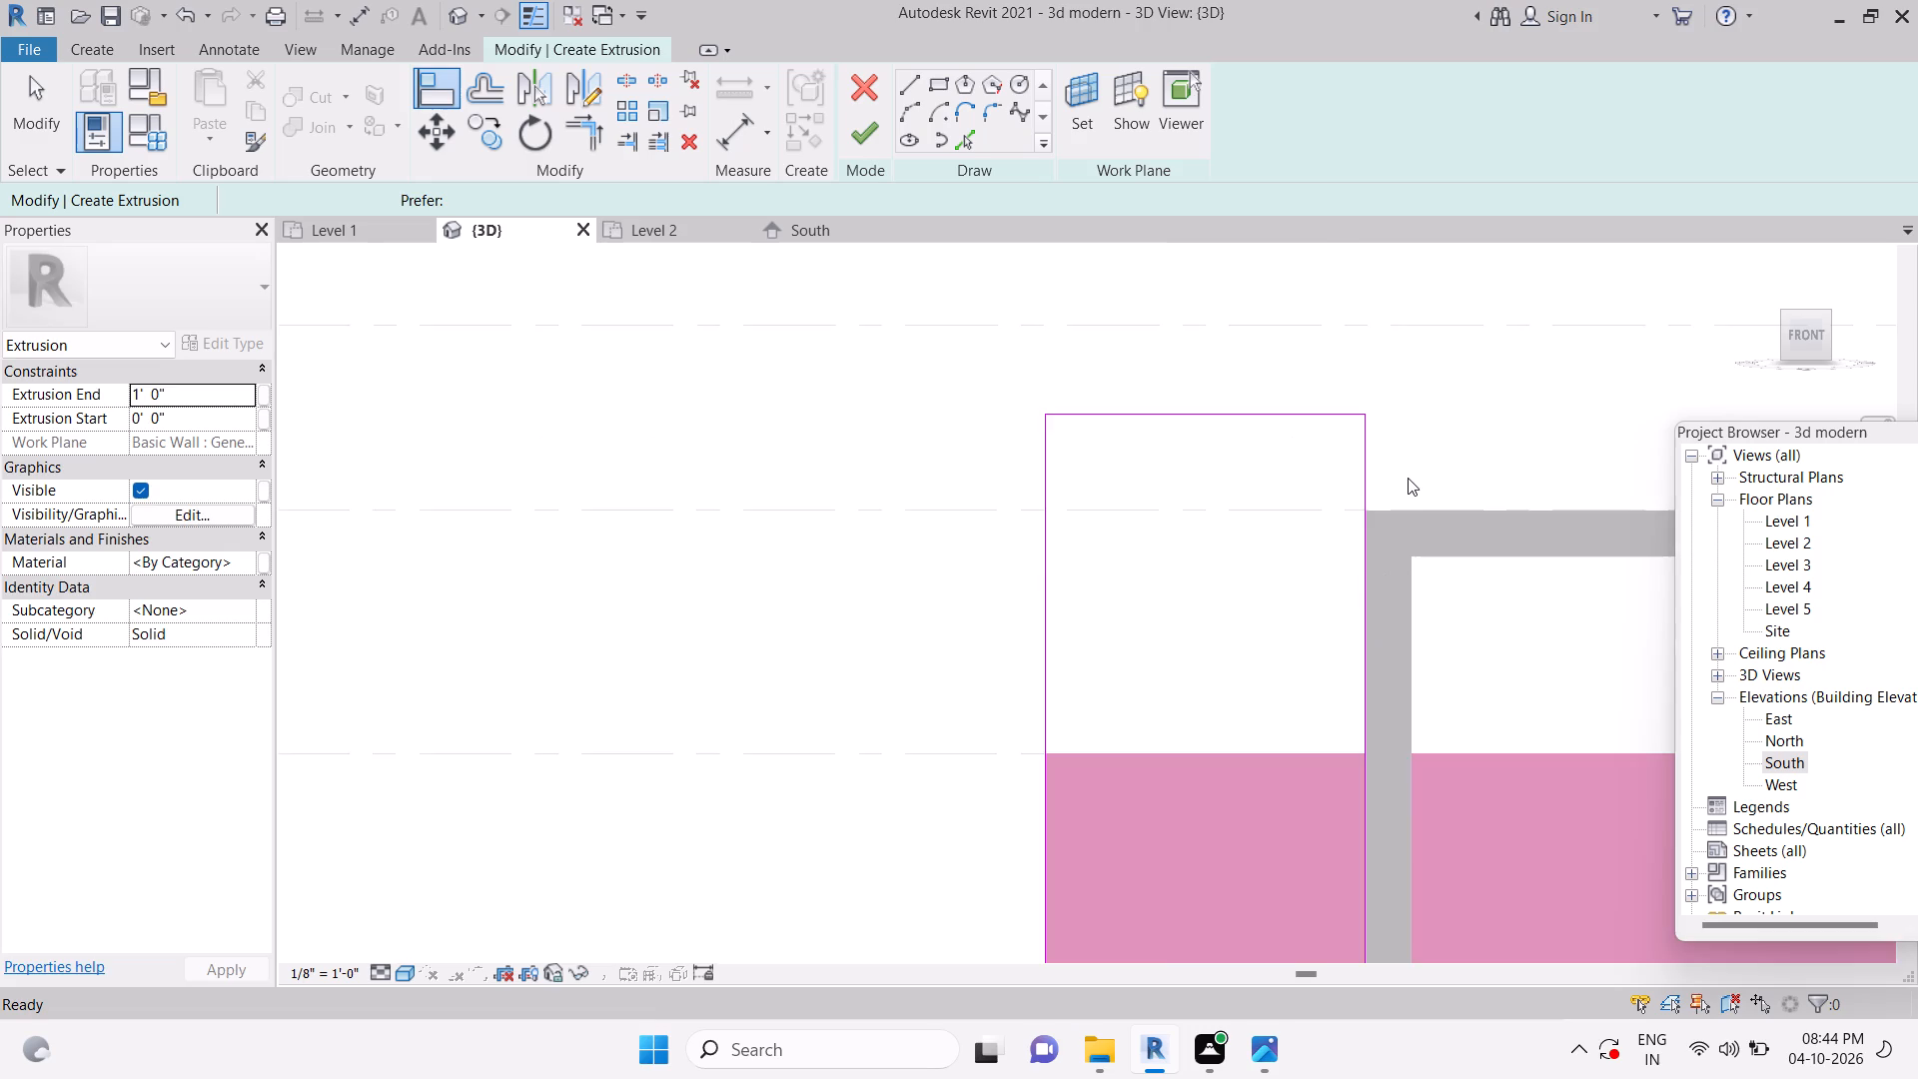
pyautogui.press('Escape')
pyautogui.press('Escape')
# Switch to Photos to examine the left brick-red tower in the reference elevation image.
pyautogui.click(1270, 1076)
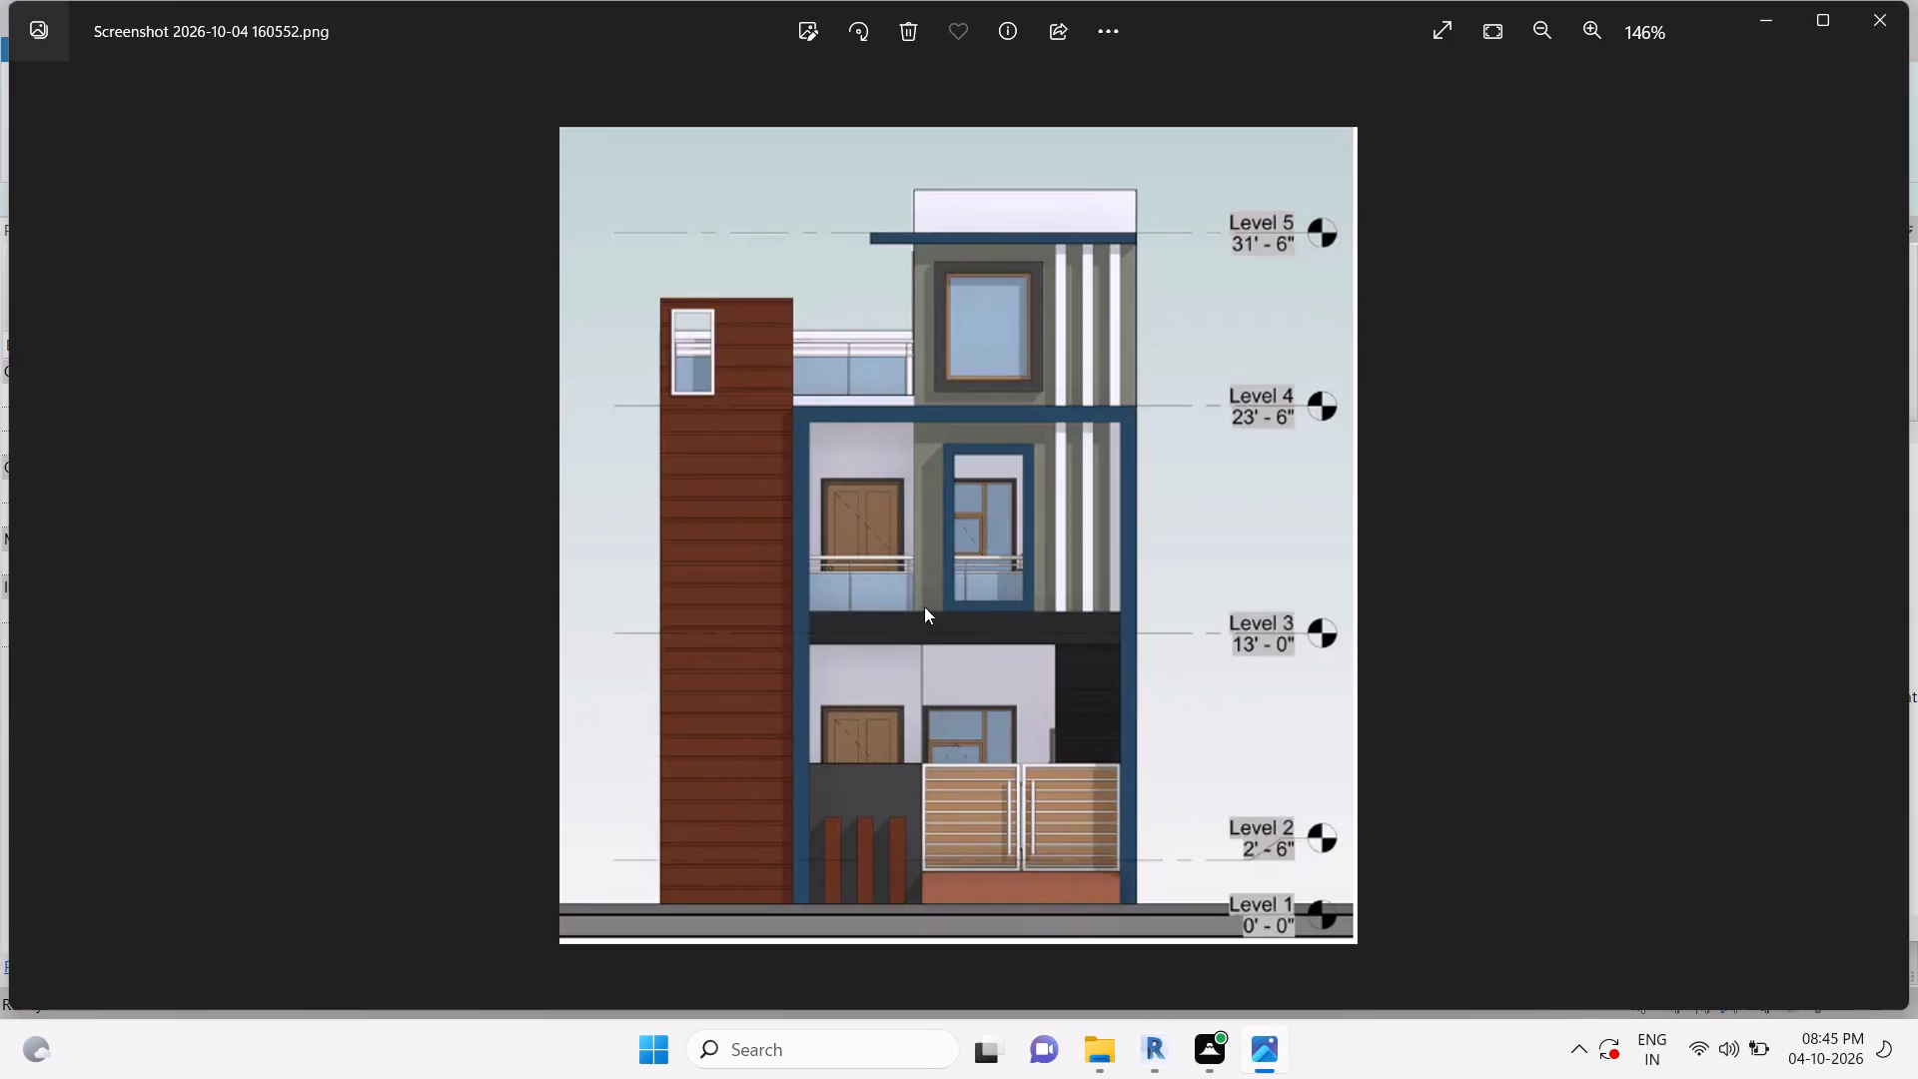
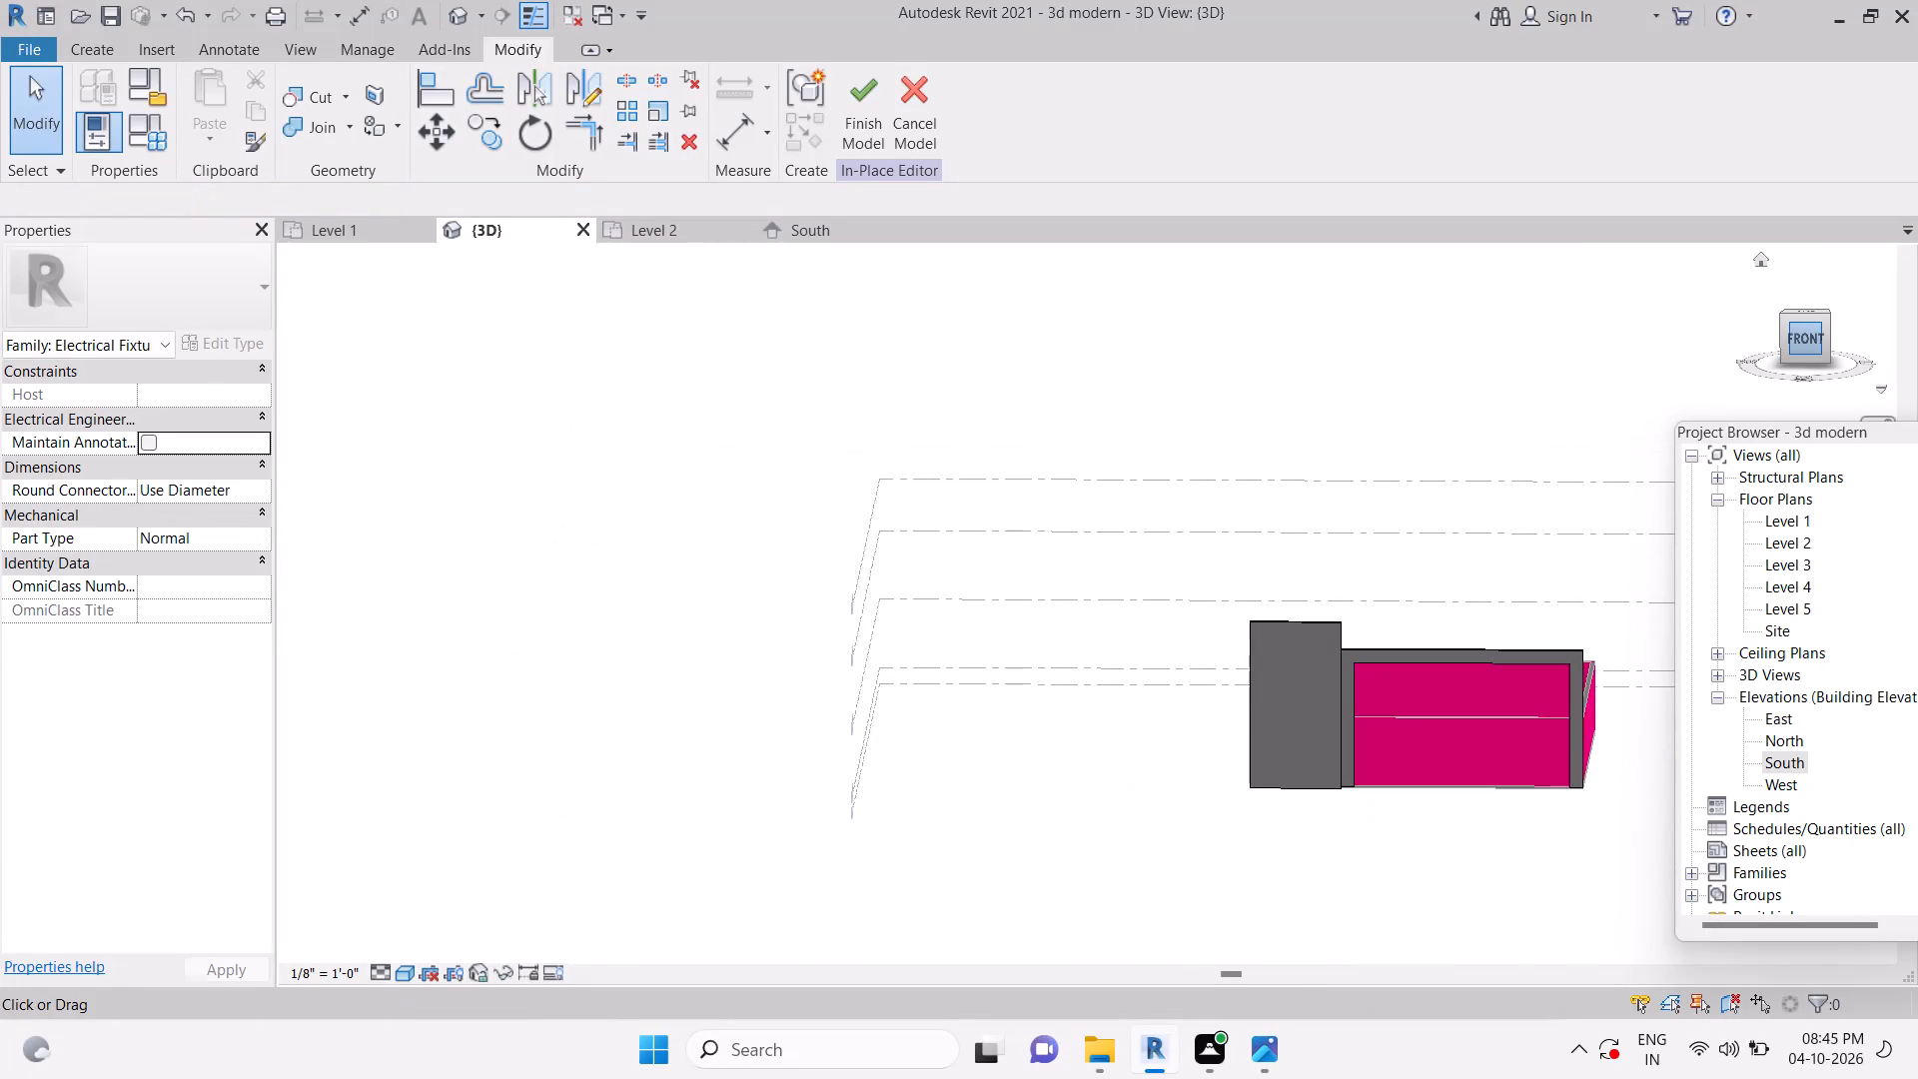
# Start a void extrusion and sketch a thin horizontal rectangle about 15' 7" by 4" across the tower just below its top edge.
pyautogui.click(1795, 337)
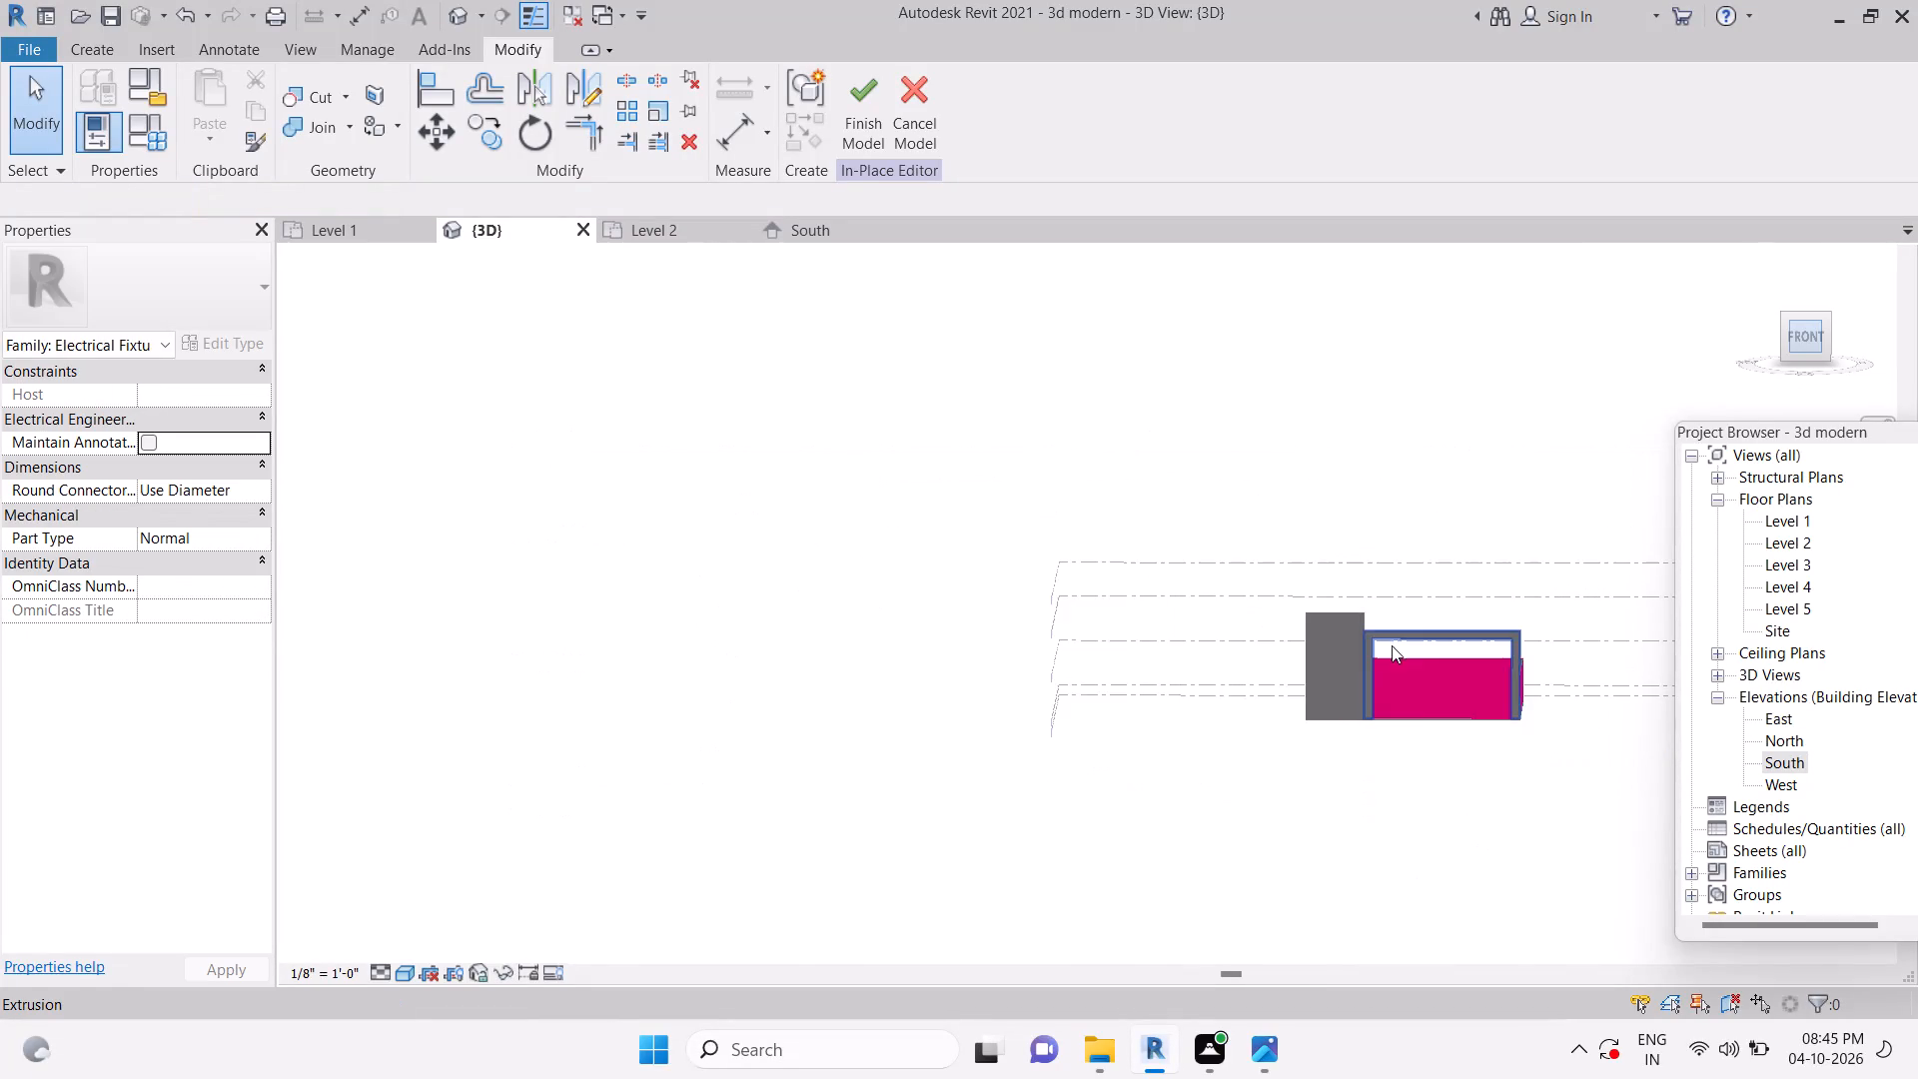
pyautogui.scroll(10, 1036, 585)
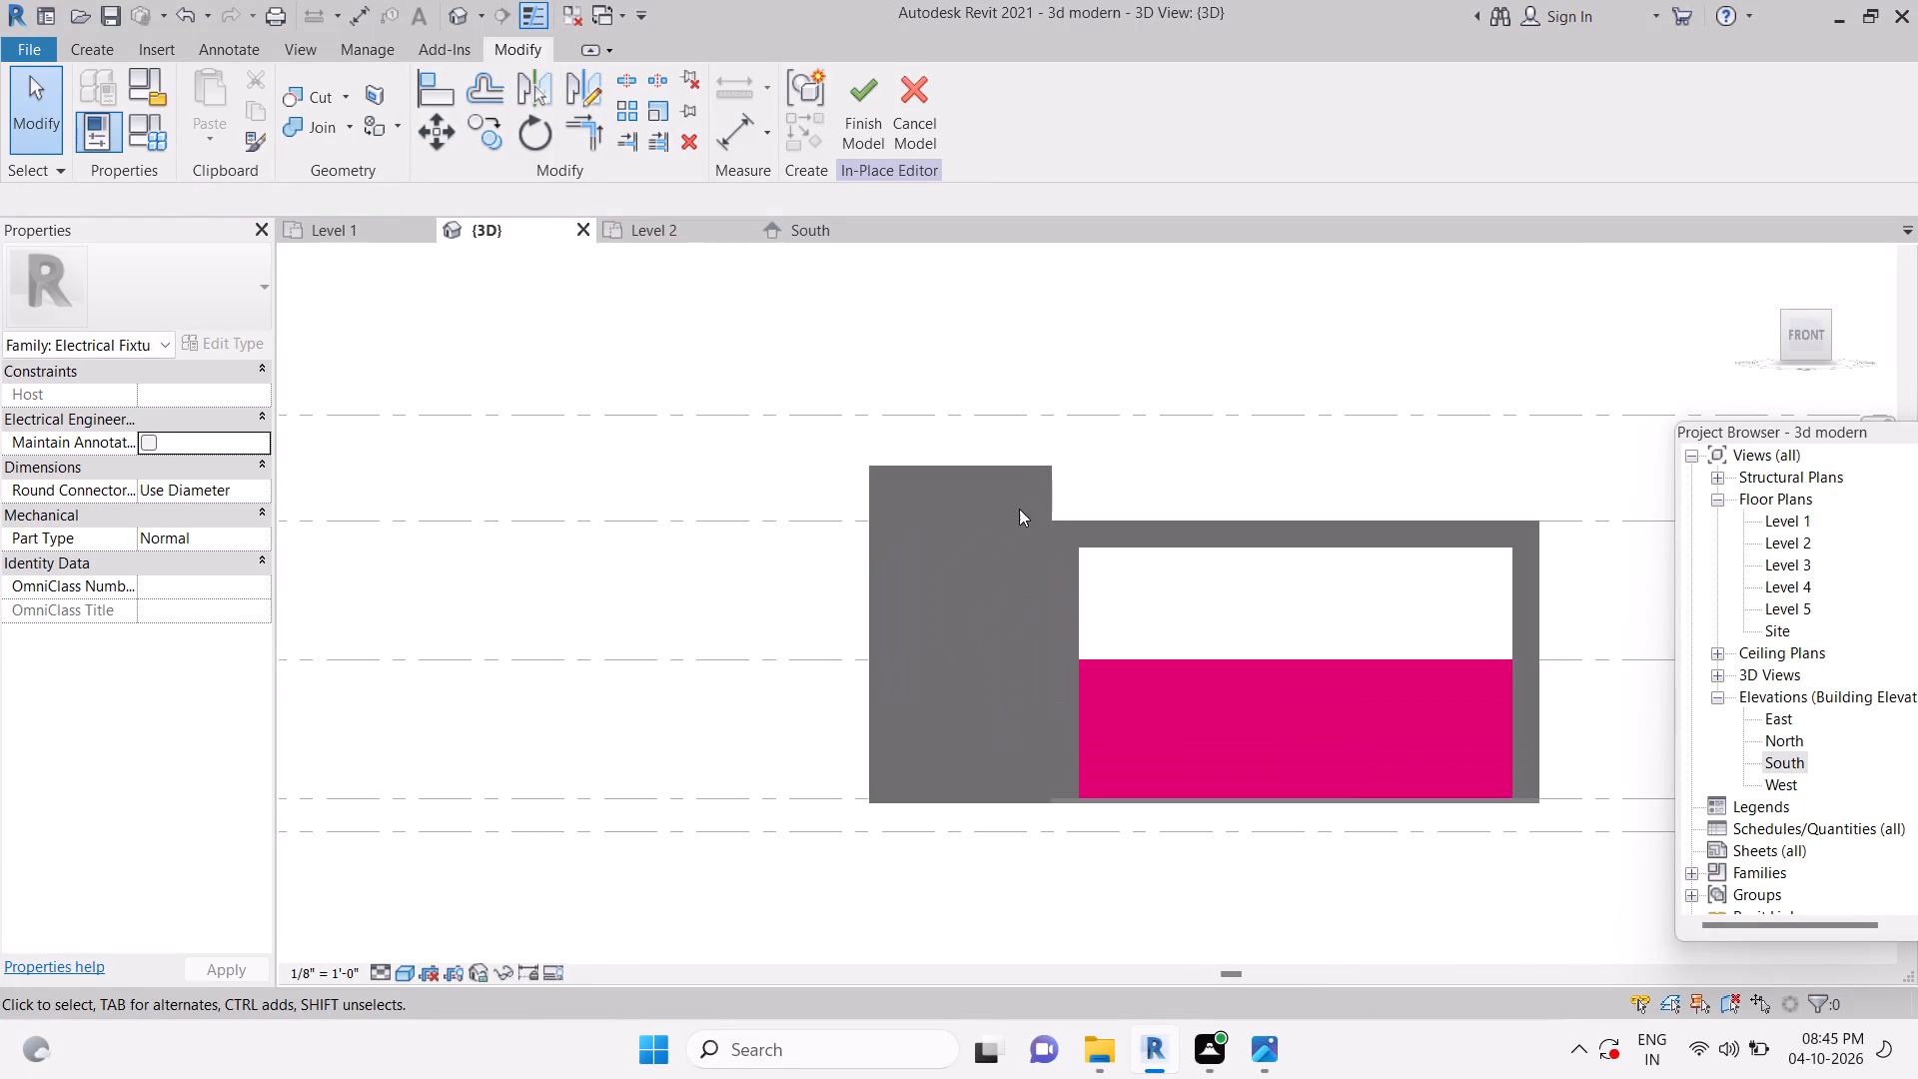
pyautogui.click(101, 48)
pyautogui.click(468, 112)
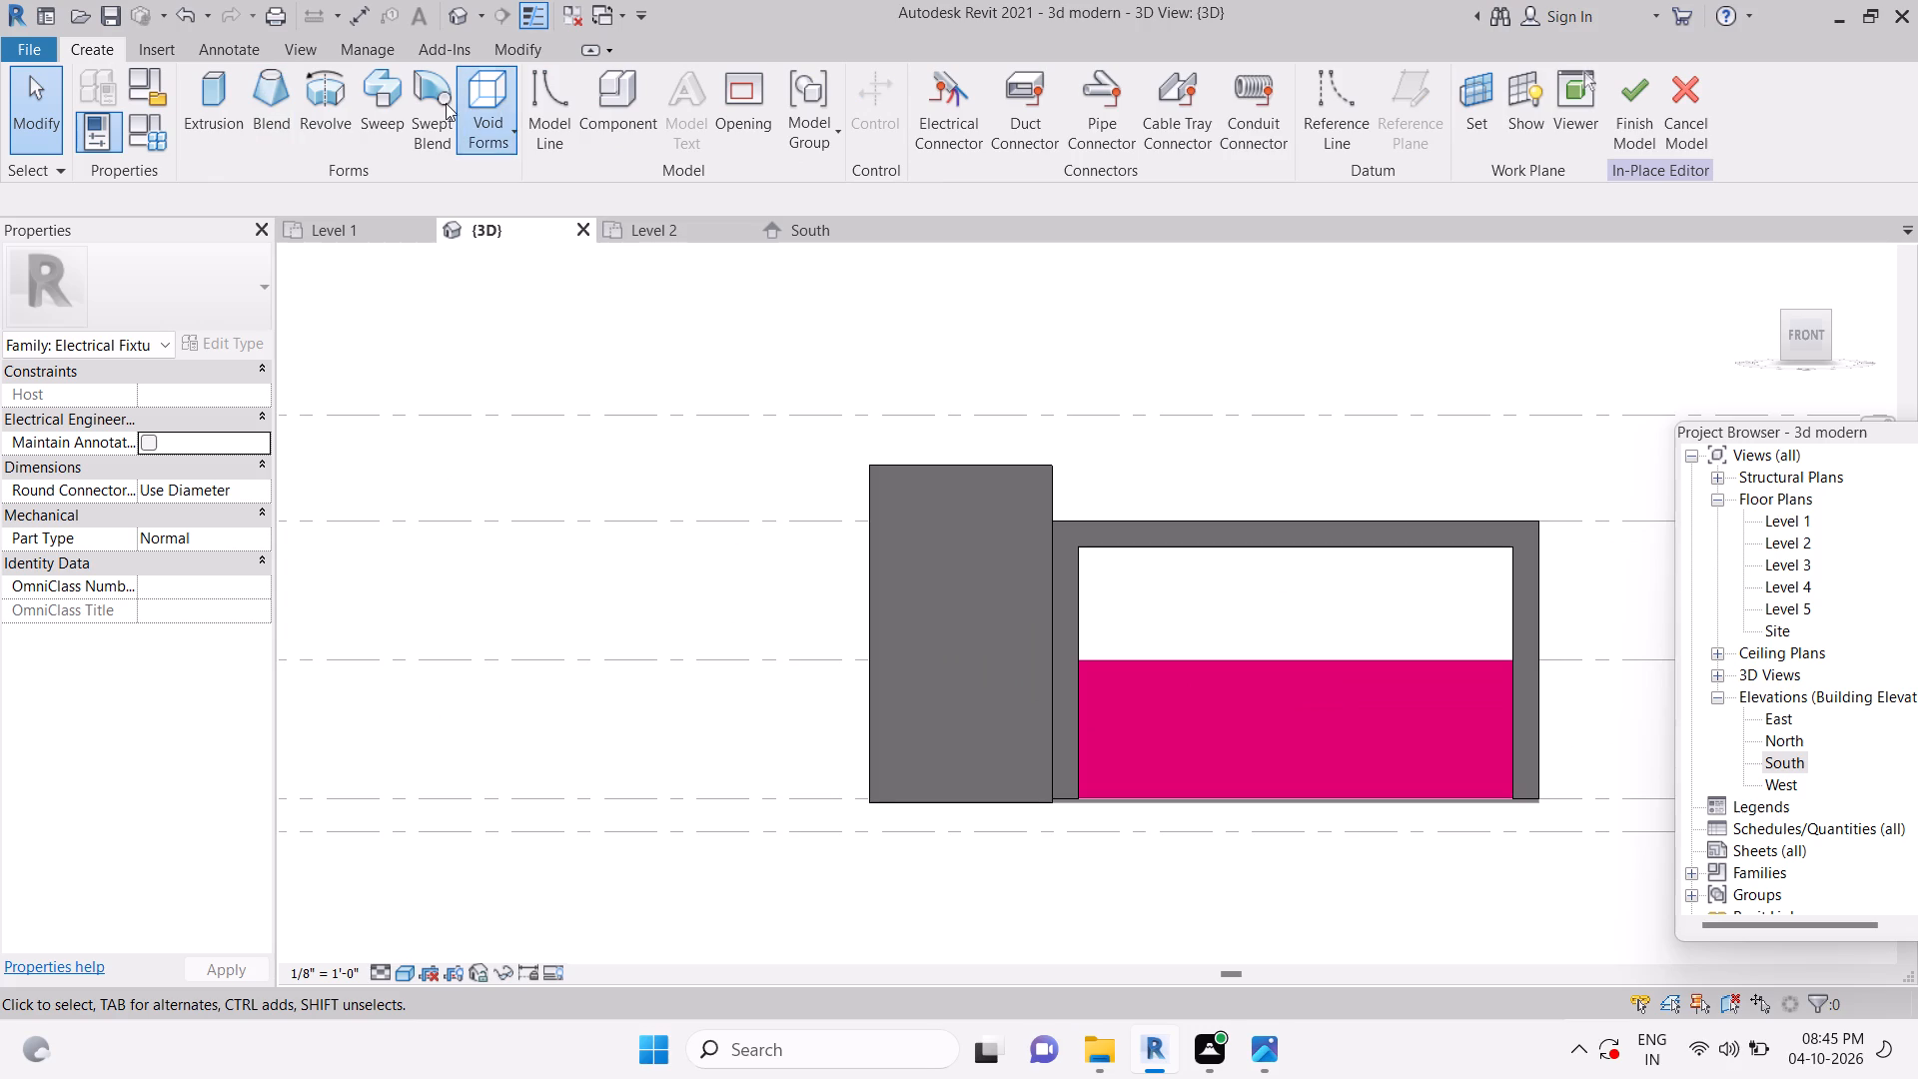
pyautogui.click(565, 197)
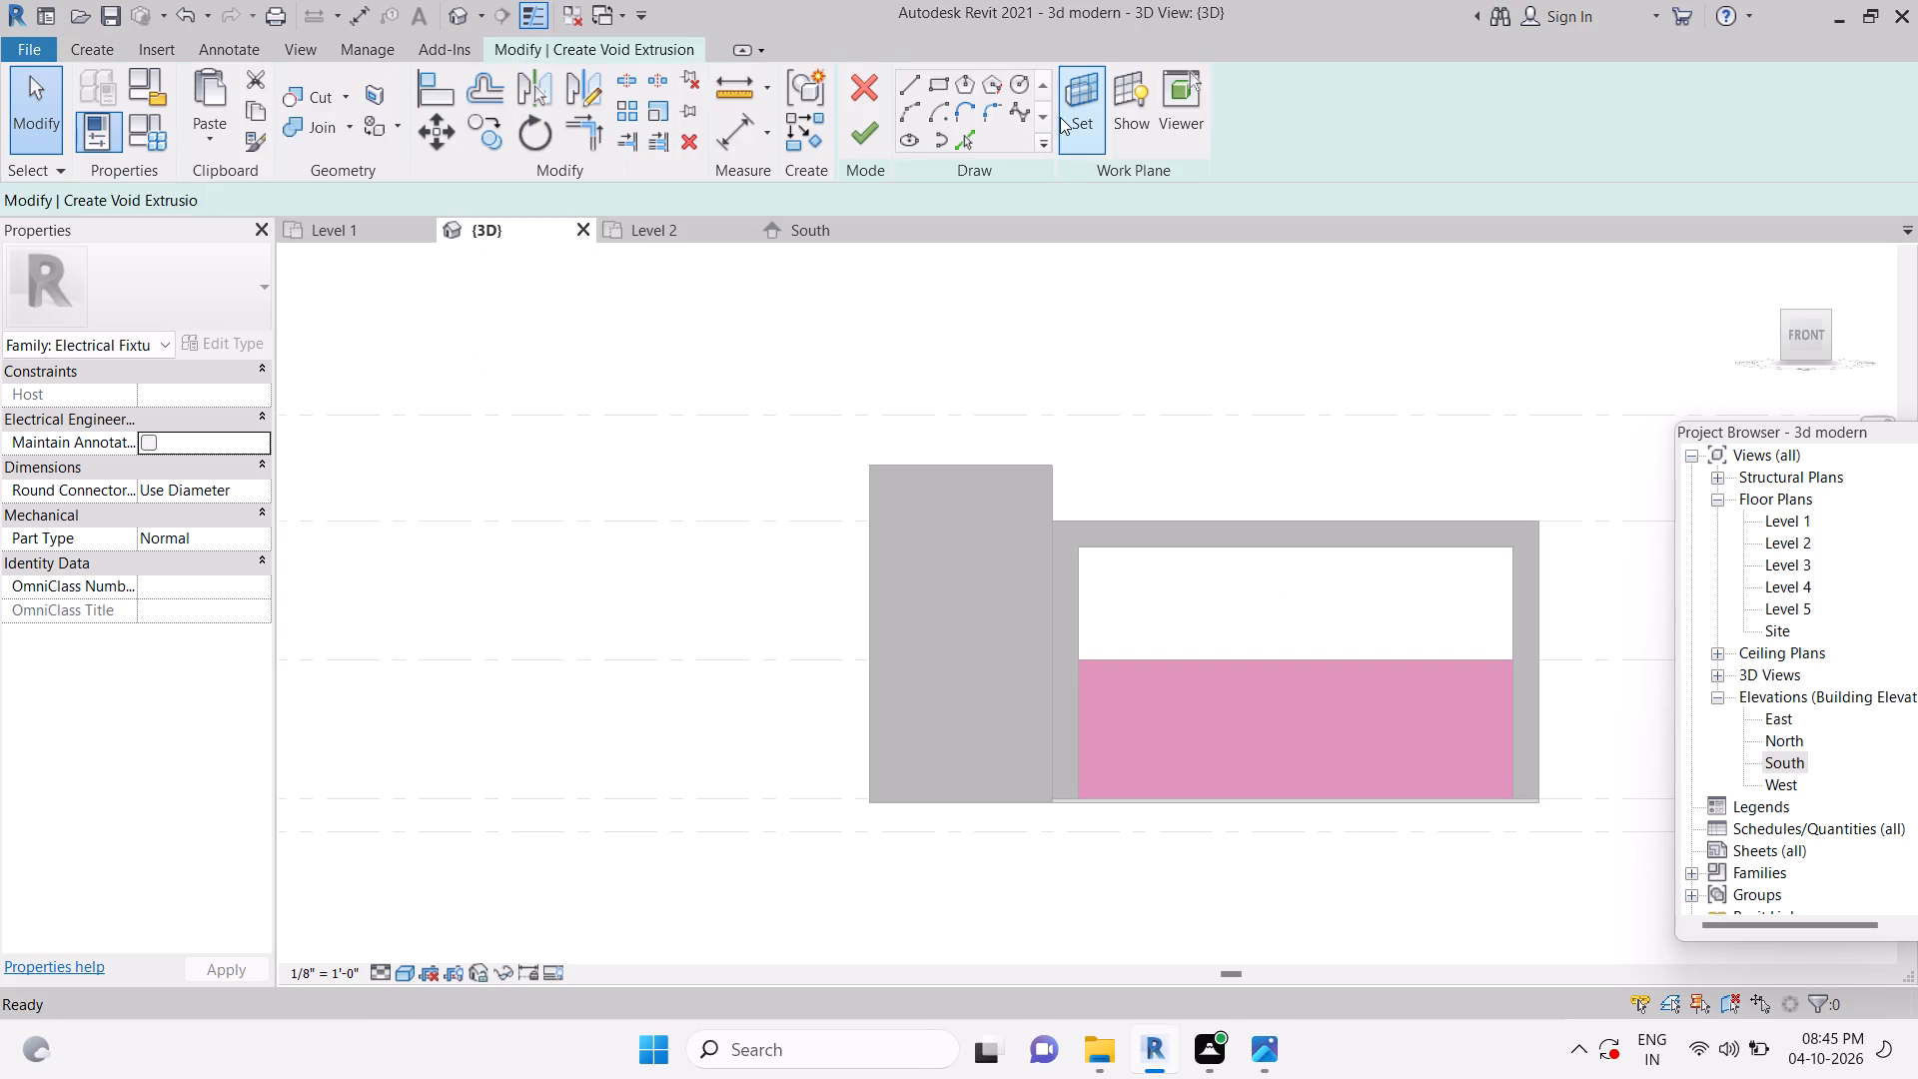
pyautogui.click(941, 93)
pyautogui.scroll(6, 855, 489)
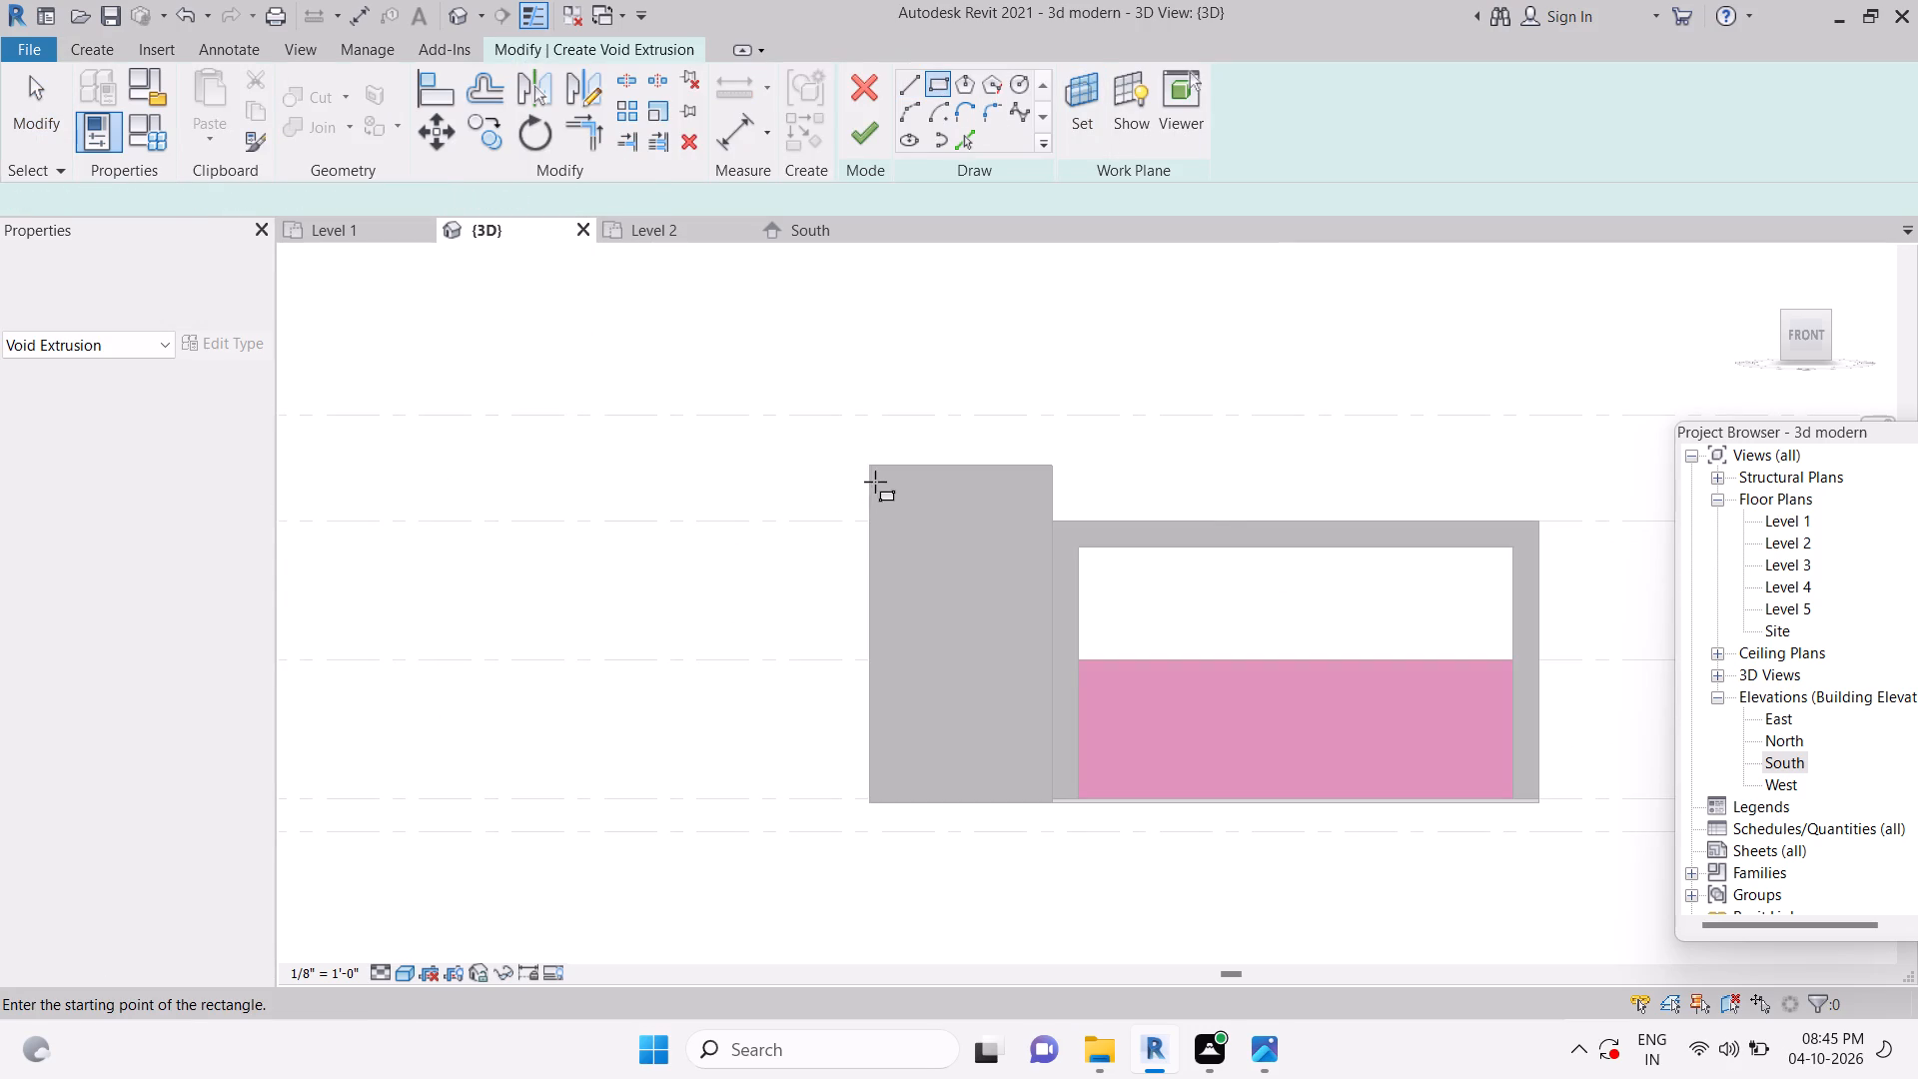
pyautogui.scroll(3, 875, 482)
pyautogui.click(875, 439)
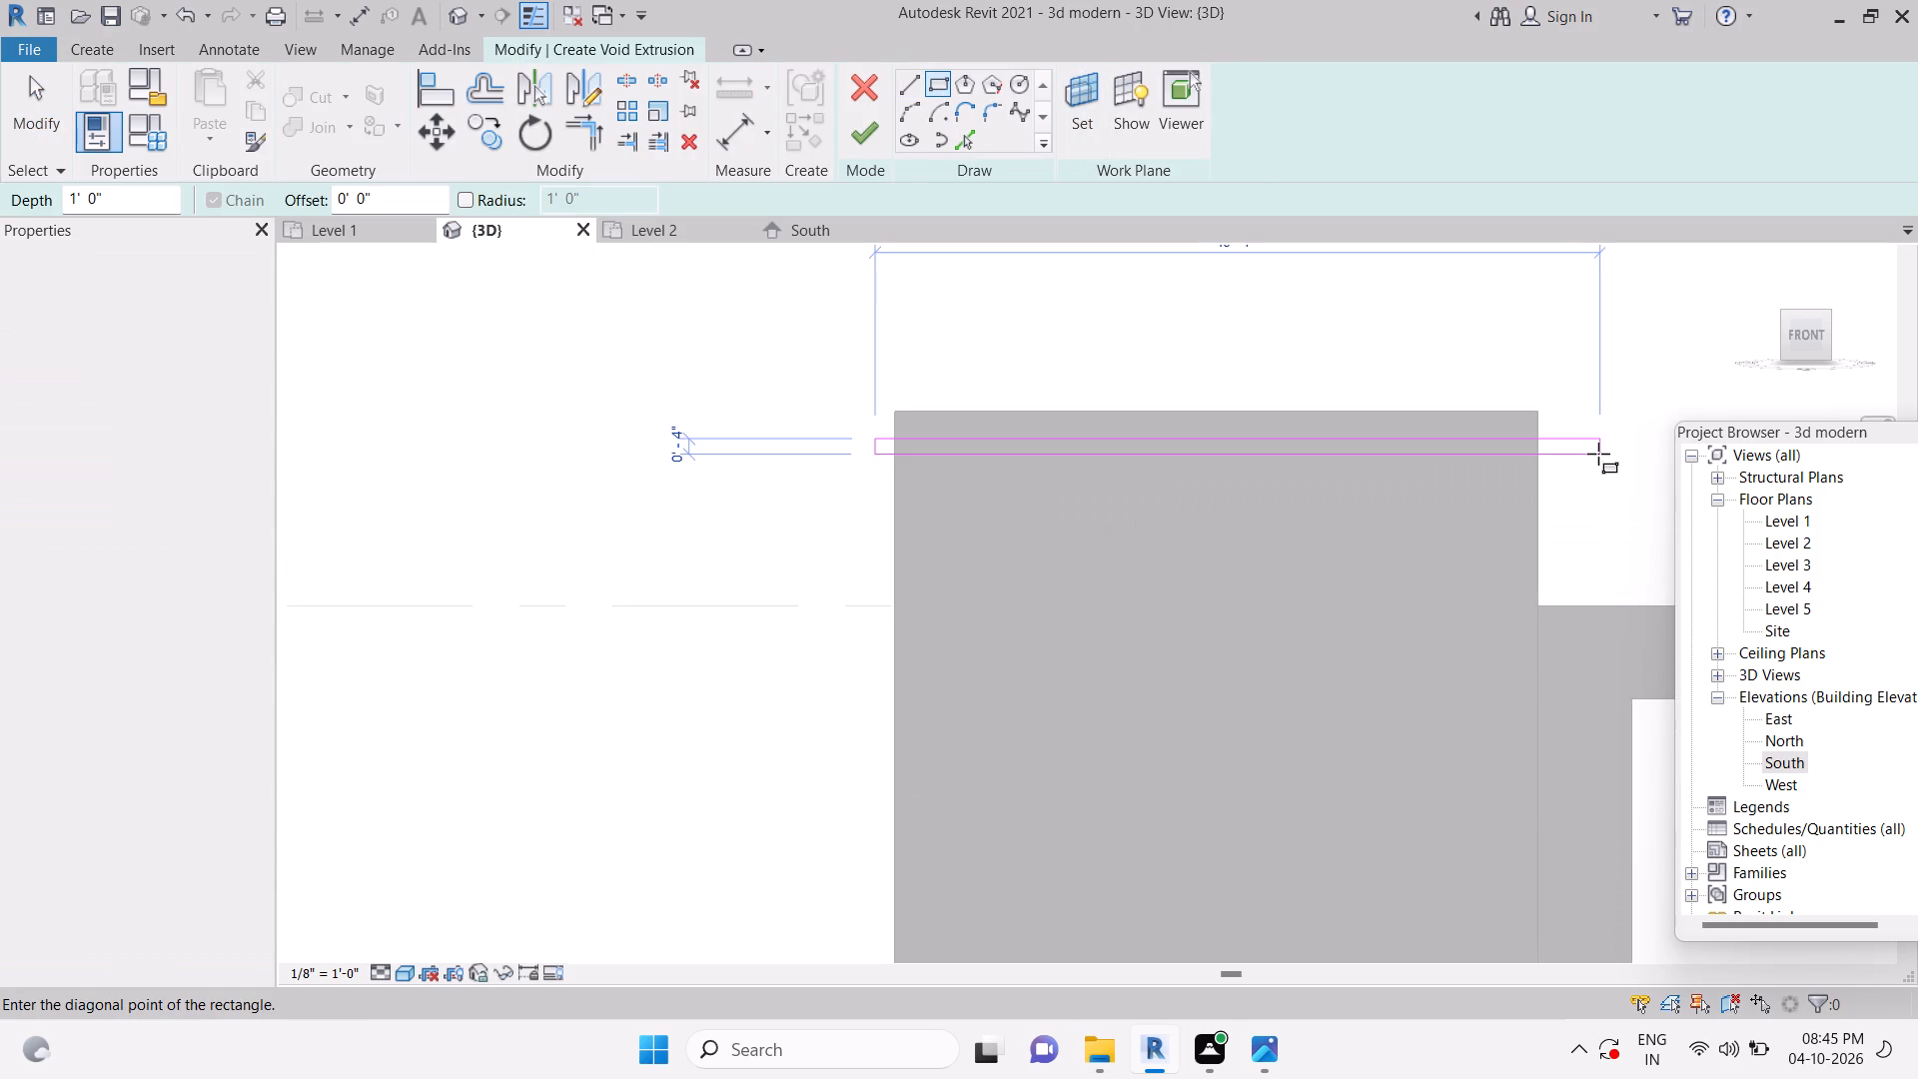
pyautogui.click(1599, 454)
pyautogui.press('Escape')
pyautogui.press('Escape')
pyautogui.press('Escape')
pyautogui.press('Escape')
pyautogui.press('Escape')
pyautogui.press('Escape')
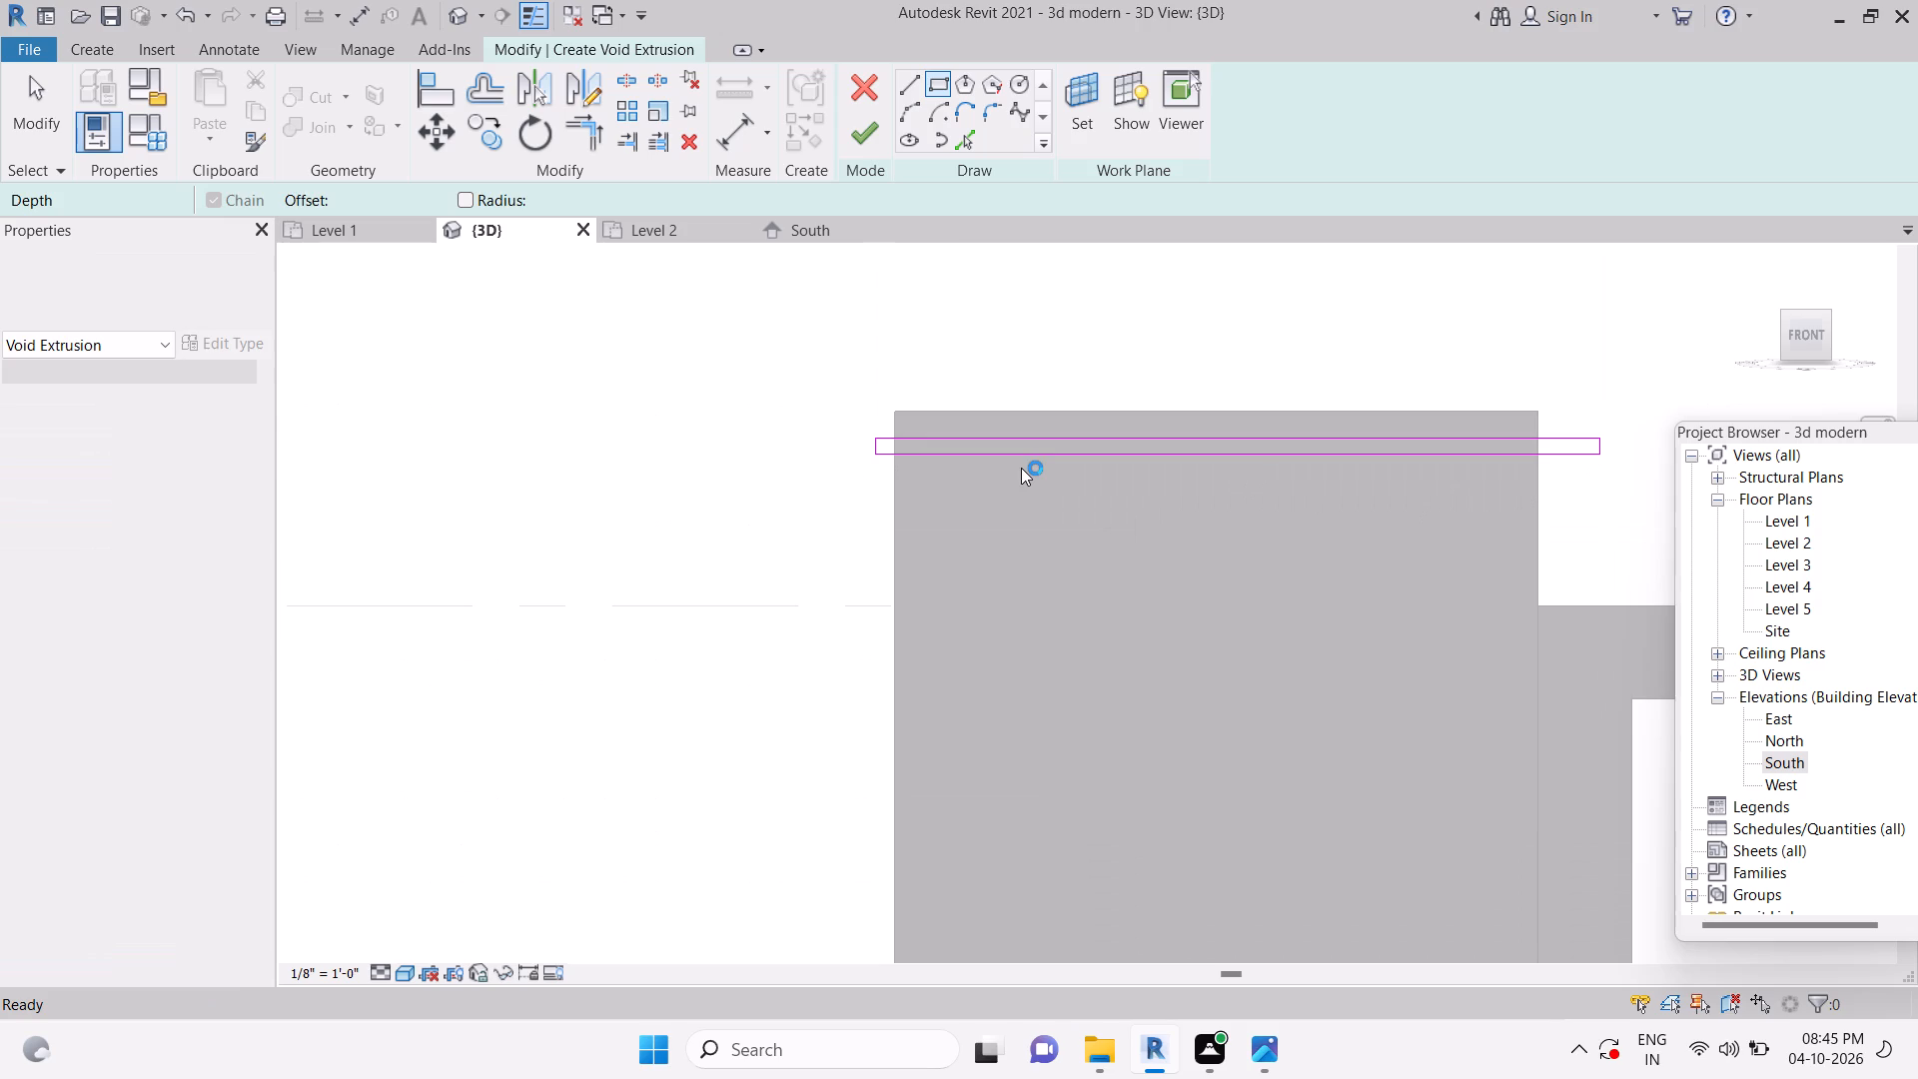
pyautogui.press('Escape')
pyautogui.press('Escape')
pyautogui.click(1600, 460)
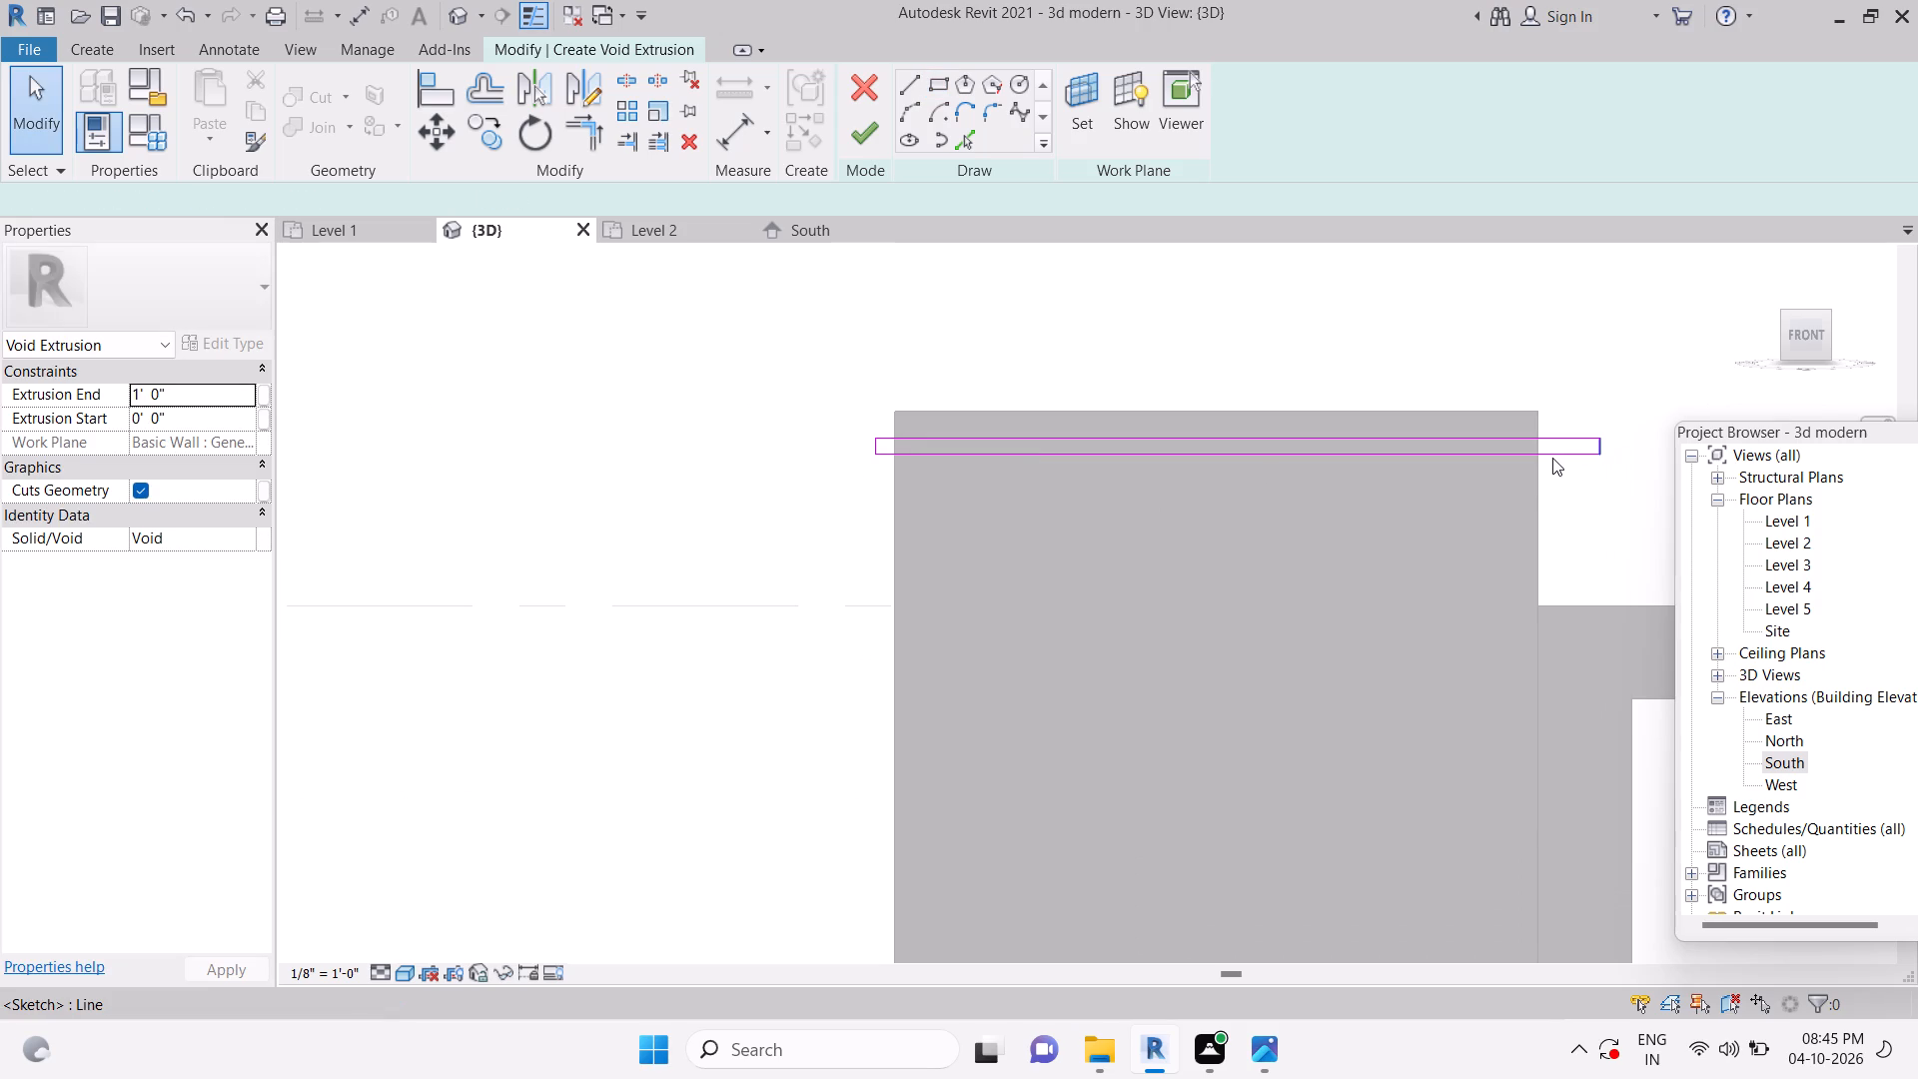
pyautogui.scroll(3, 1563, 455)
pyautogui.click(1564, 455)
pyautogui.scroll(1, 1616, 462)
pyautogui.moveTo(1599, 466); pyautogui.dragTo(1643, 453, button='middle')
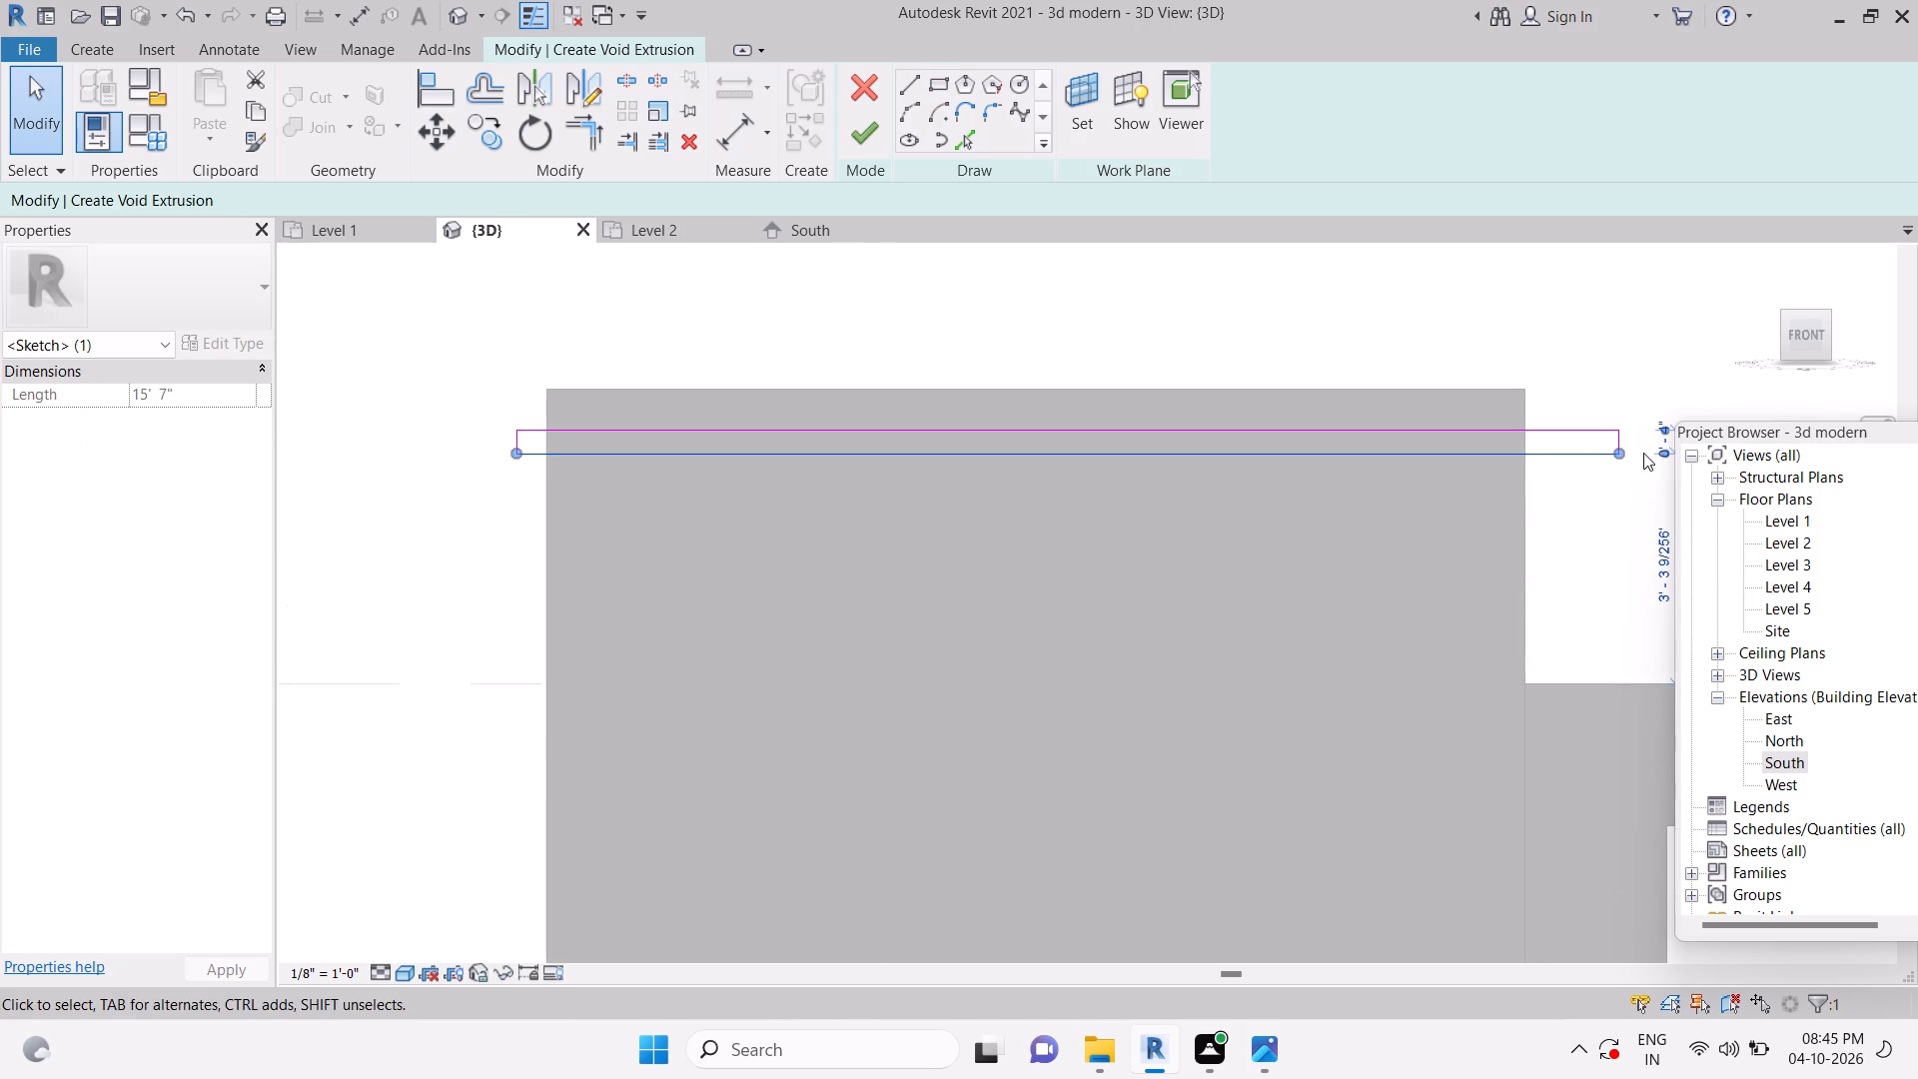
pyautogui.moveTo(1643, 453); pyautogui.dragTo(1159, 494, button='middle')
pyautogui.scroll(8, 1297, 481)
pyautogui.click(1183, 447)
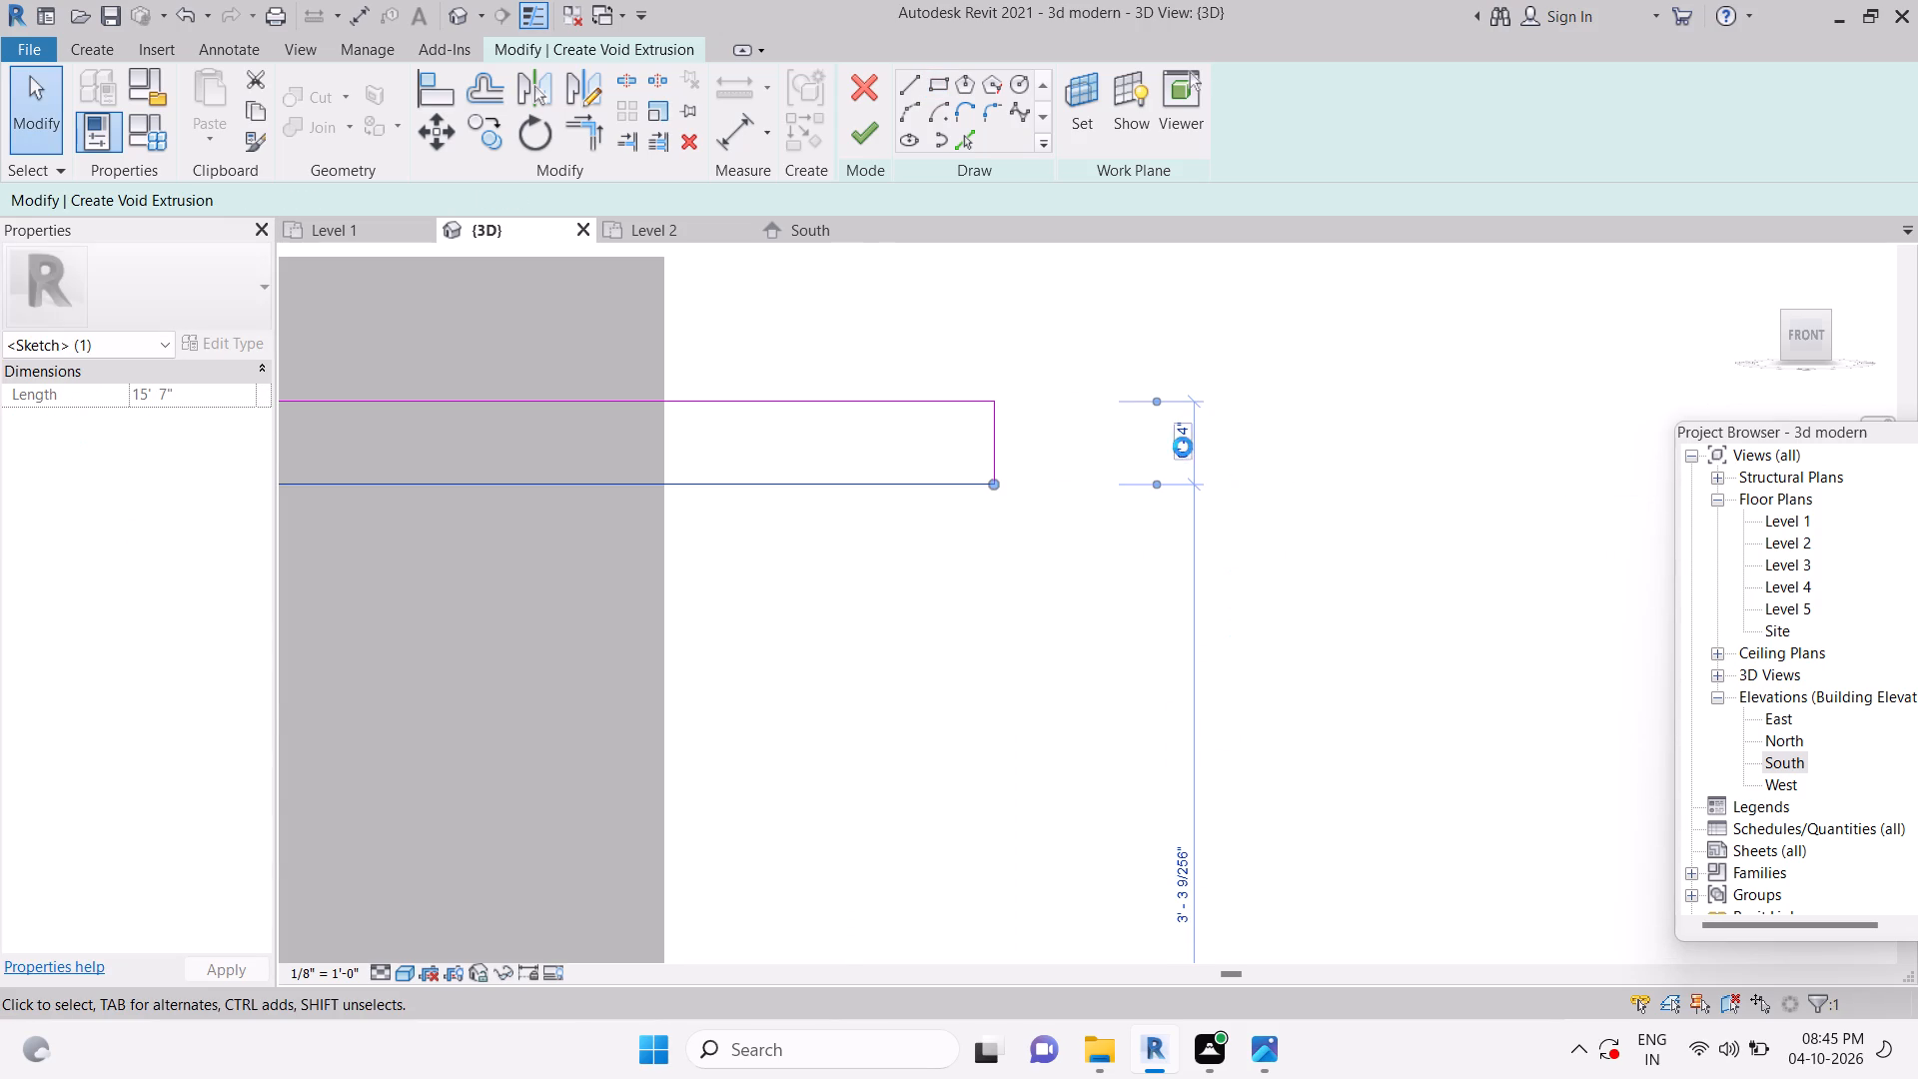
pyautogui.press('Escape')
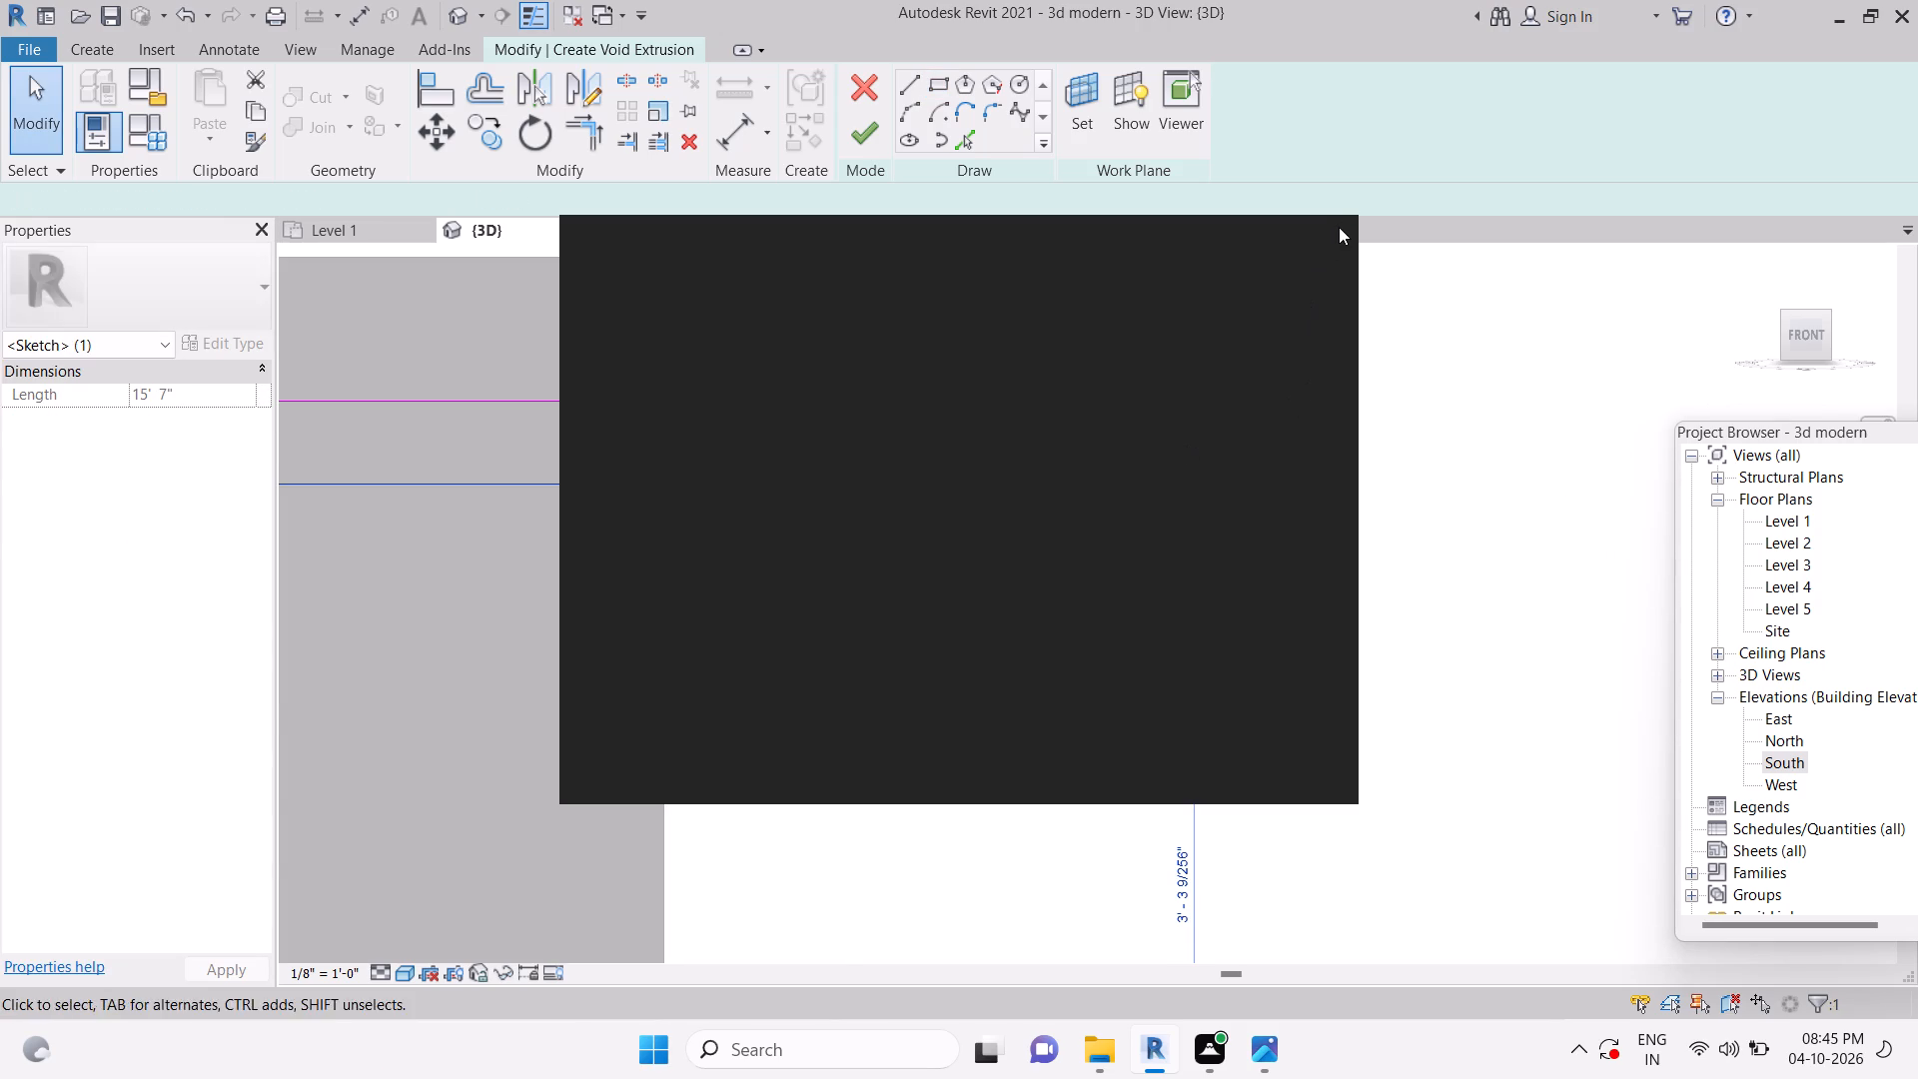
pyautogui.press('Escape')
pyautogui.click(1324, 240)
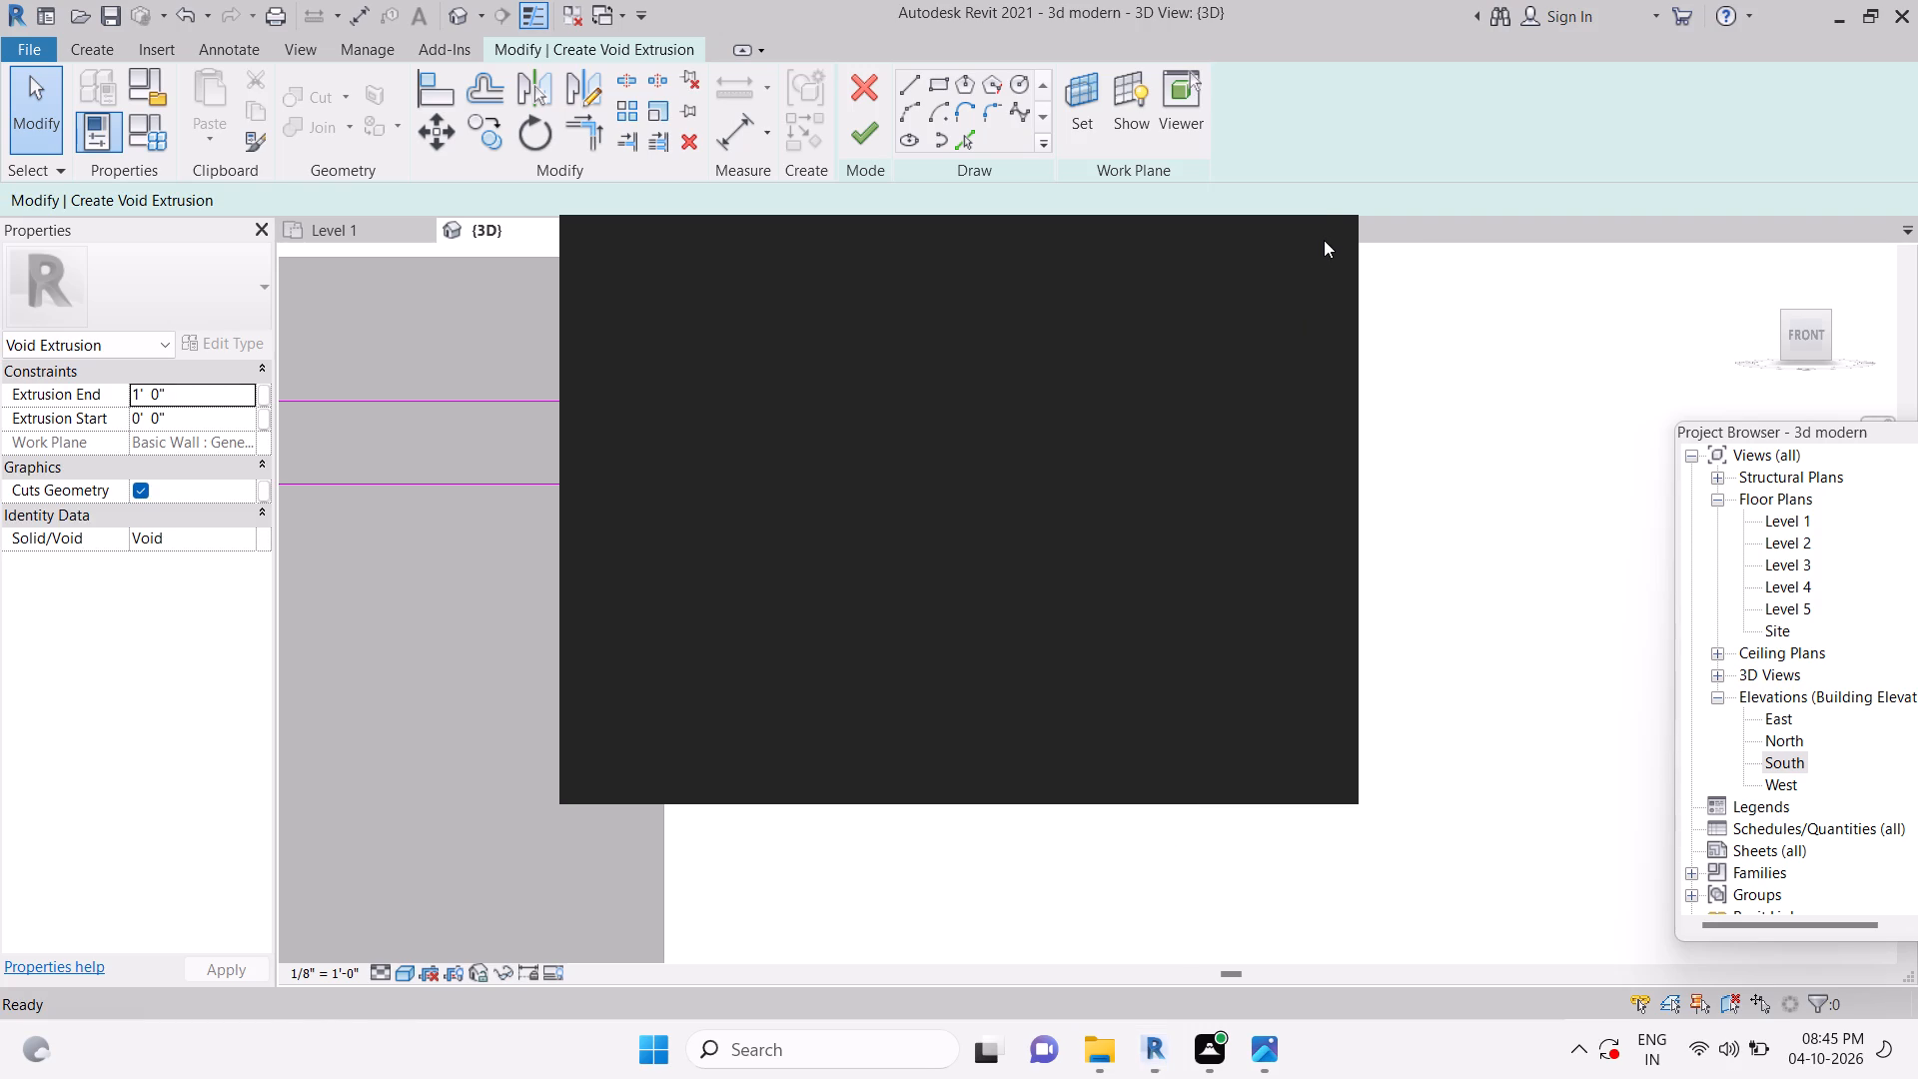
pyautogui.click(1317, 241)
# Set the thin rectangle's height to 3" by moving its lower sketch line.
pyautogui.click(963, 476)
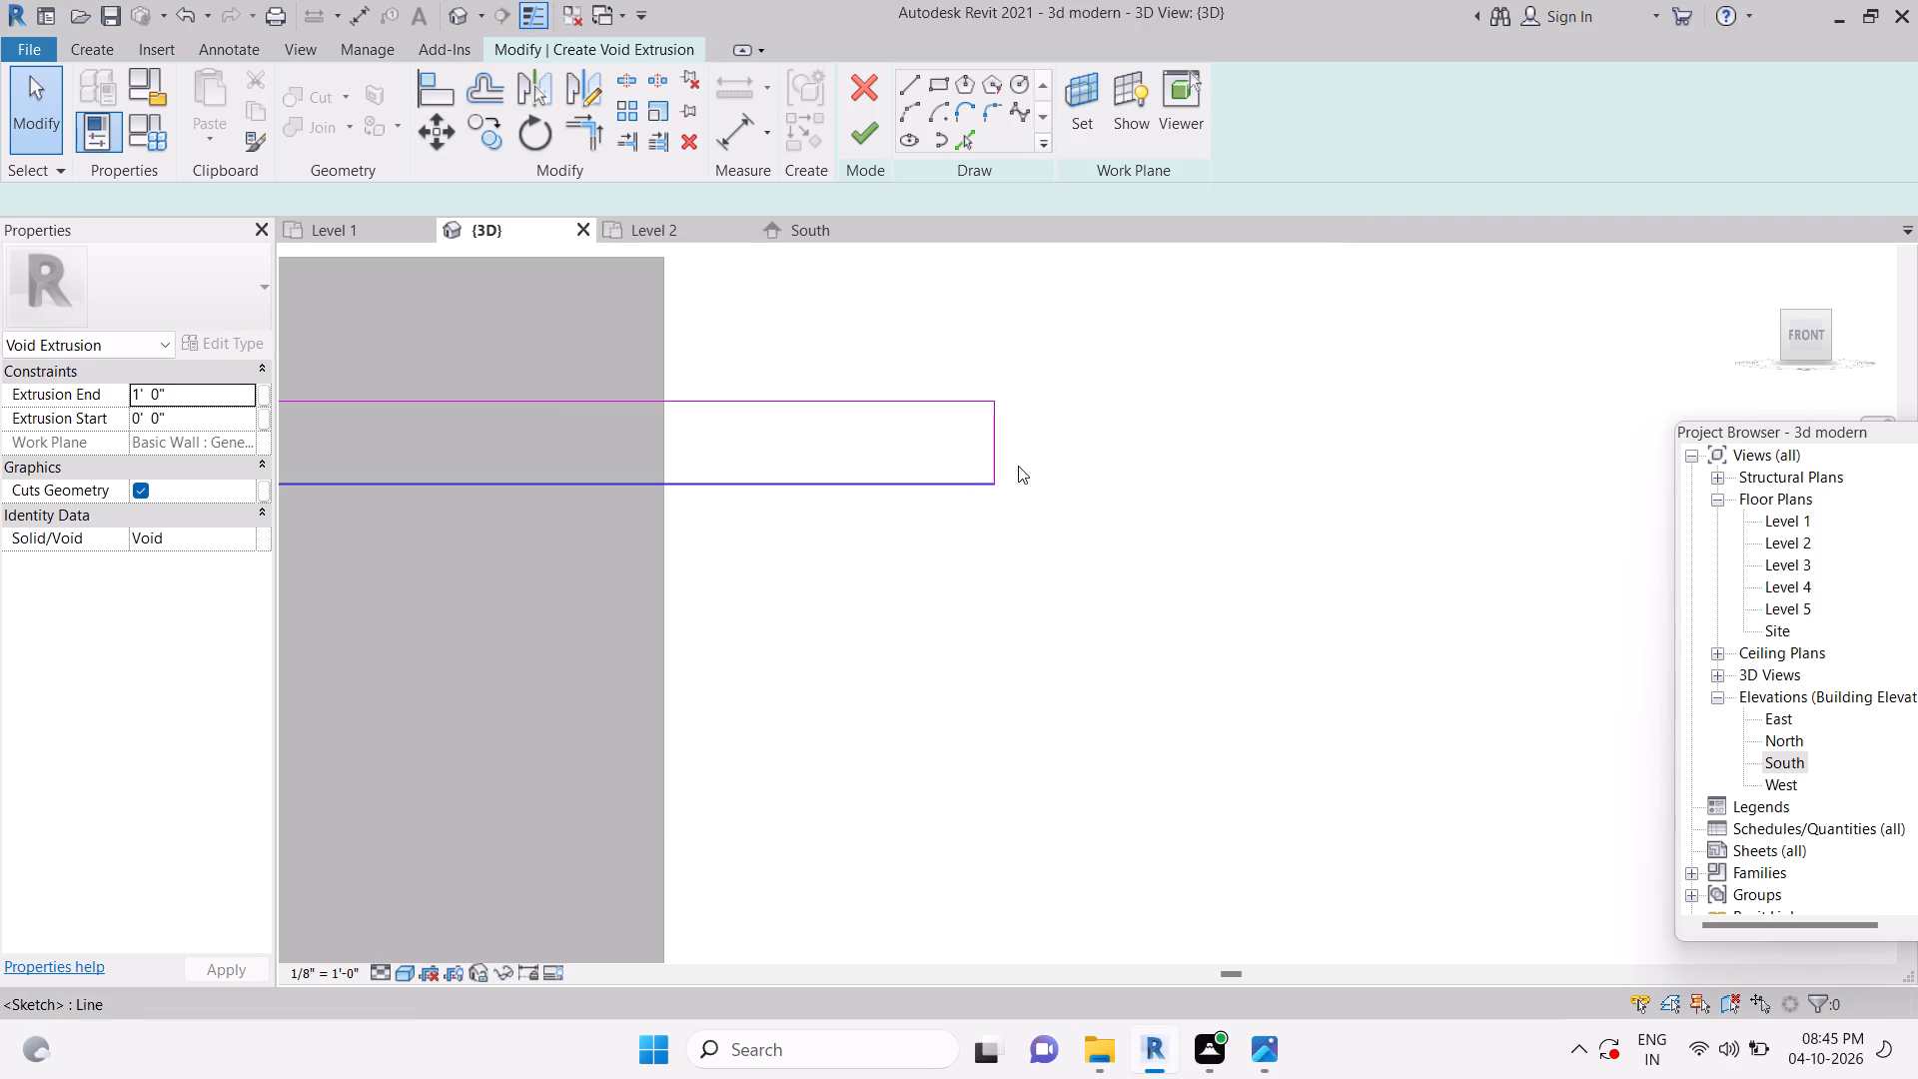
pyautogui.click(1039, 441)
pyautogui.press('3')
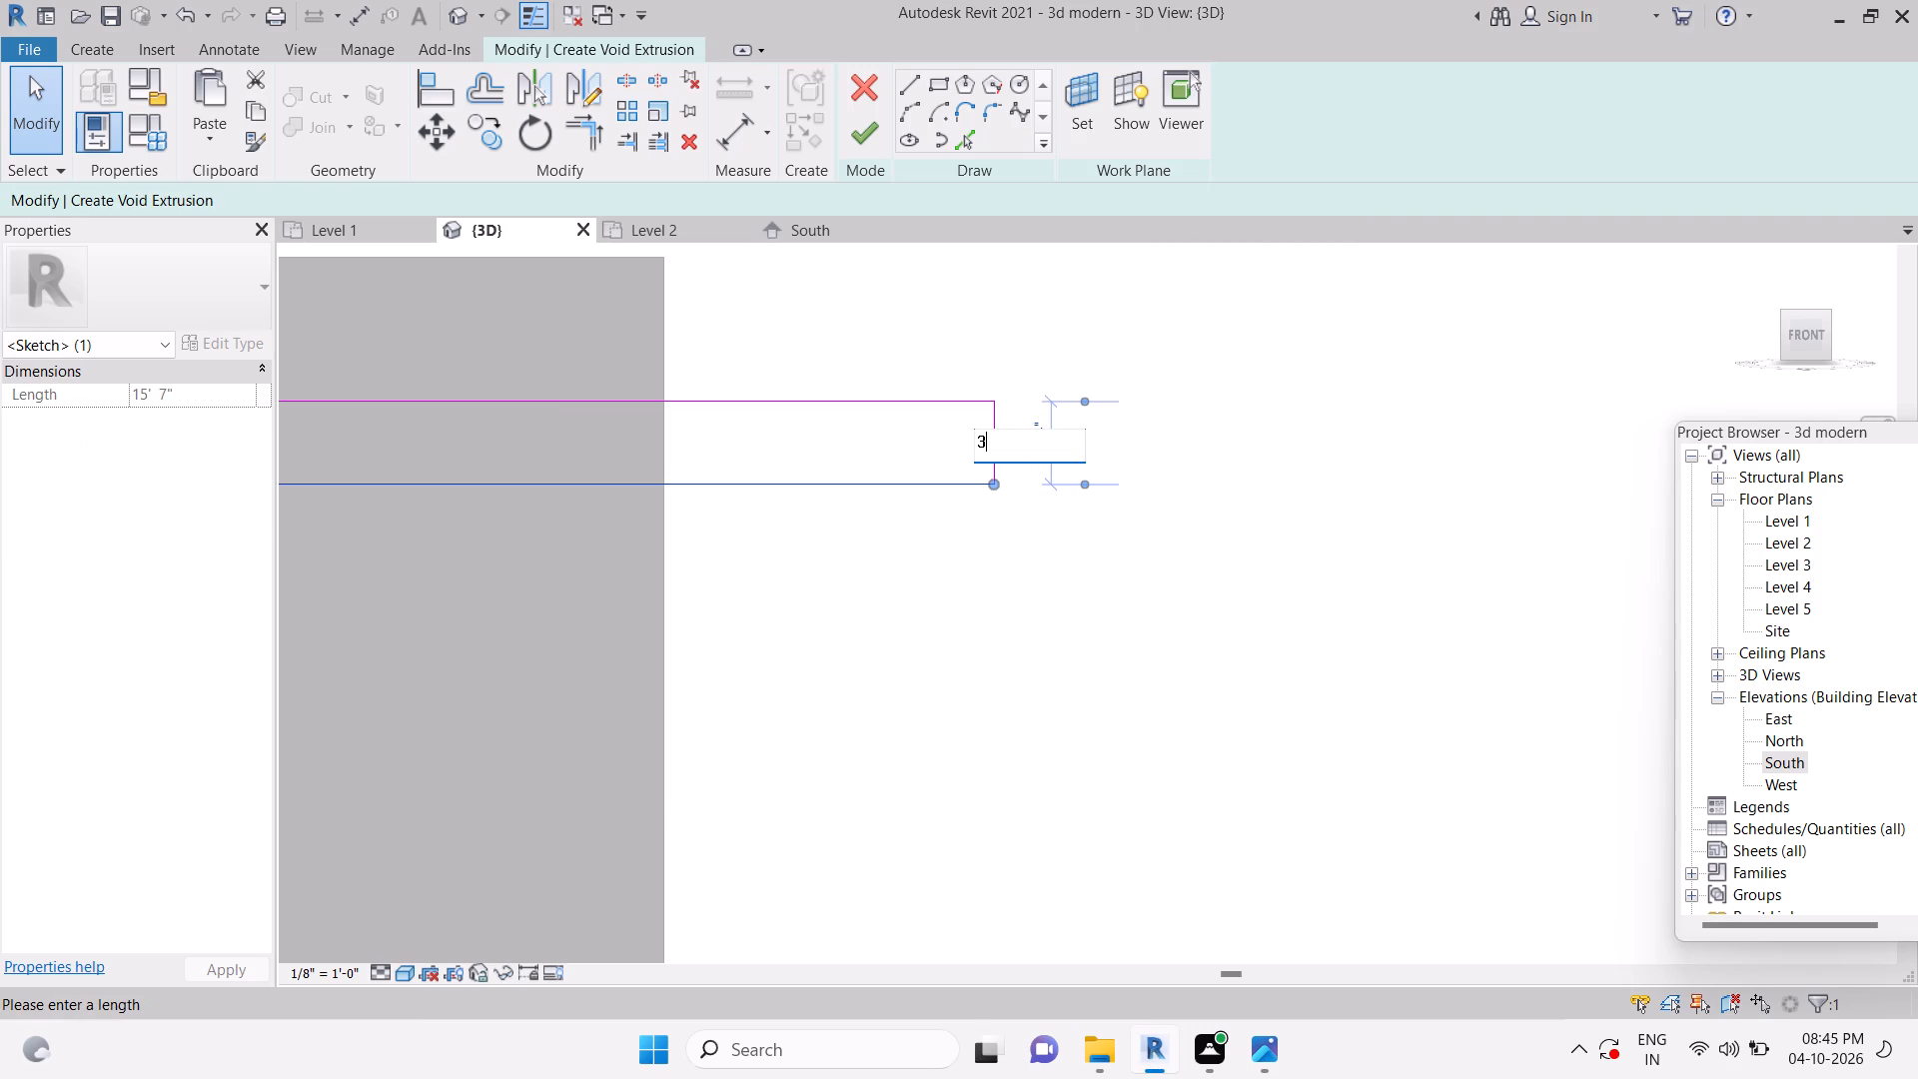
pyautogui.hotkey('shift', '"')
pyautogui.press('Return')
pyautogui.press('Escape')
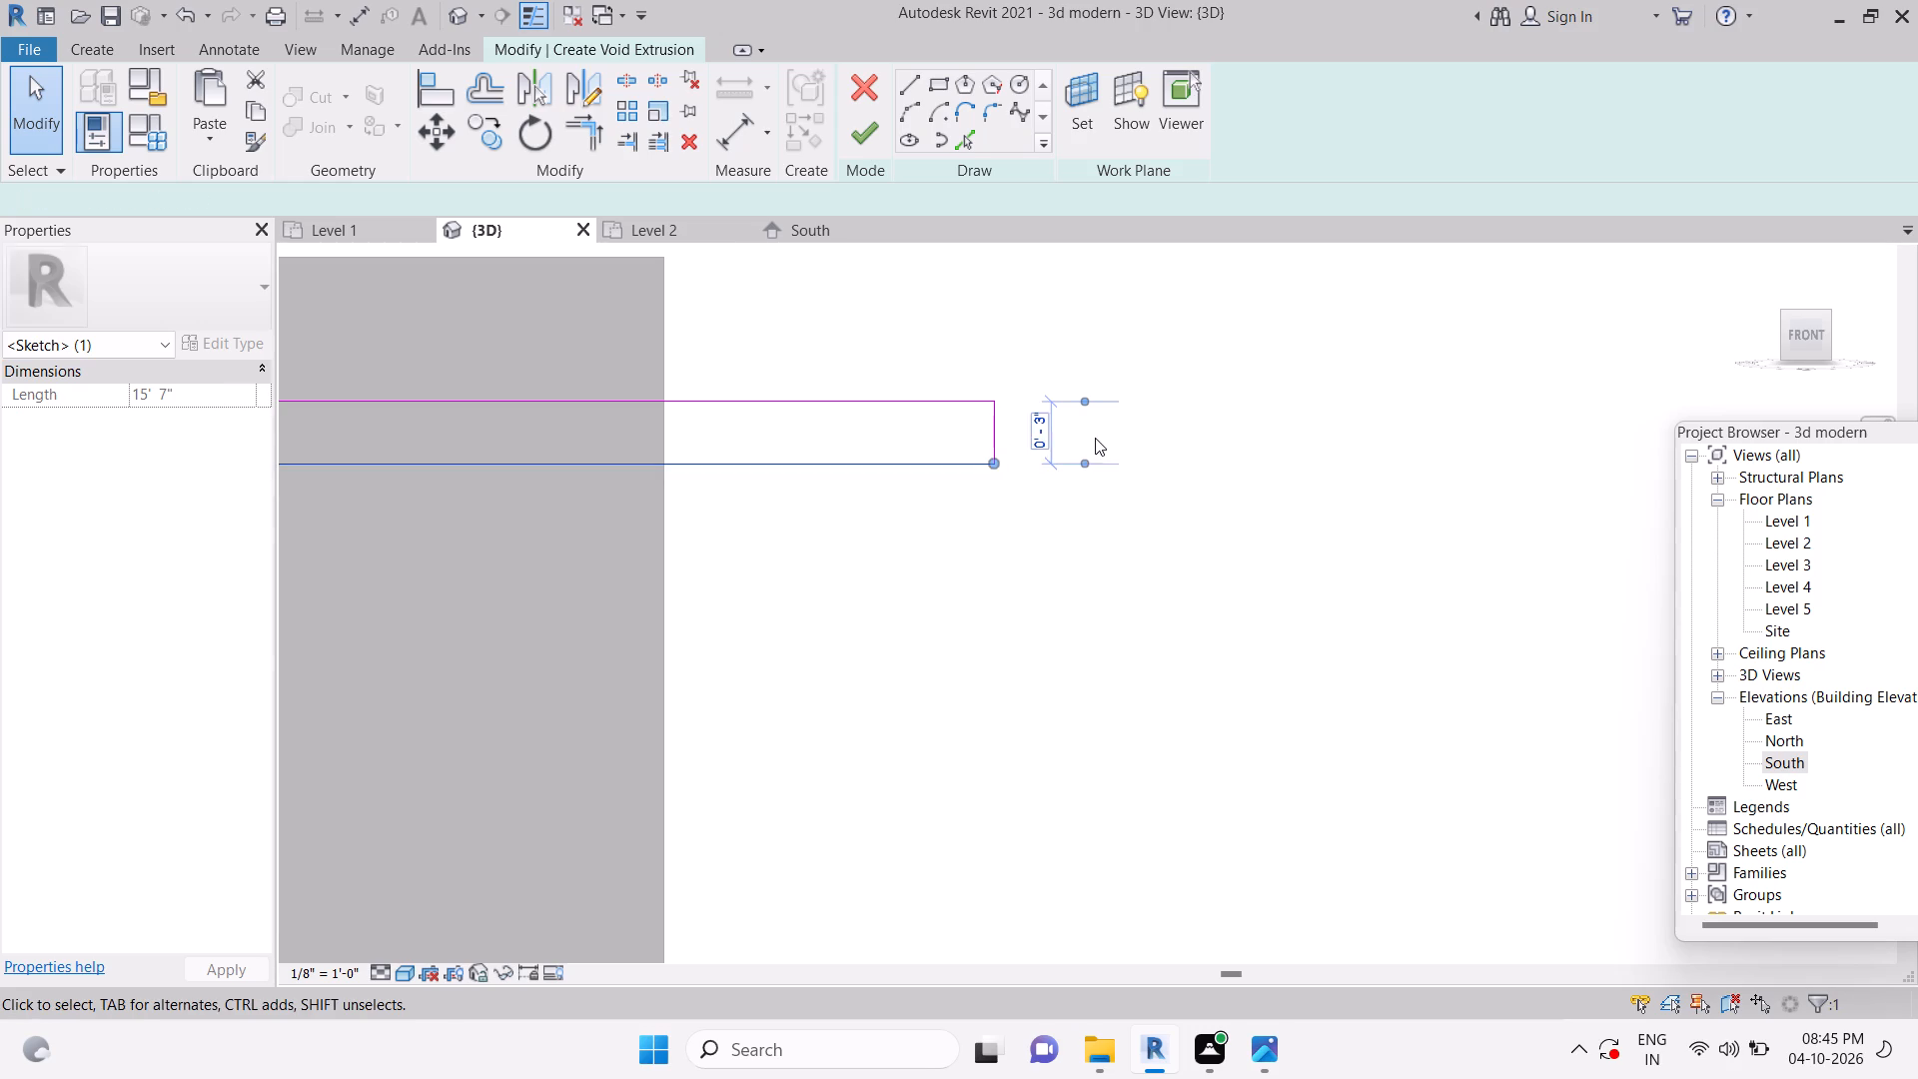
pyautogui.scroll(-13, 1097, 439)
pyautogui.press('Escape')
pyautogui.press('Escape')
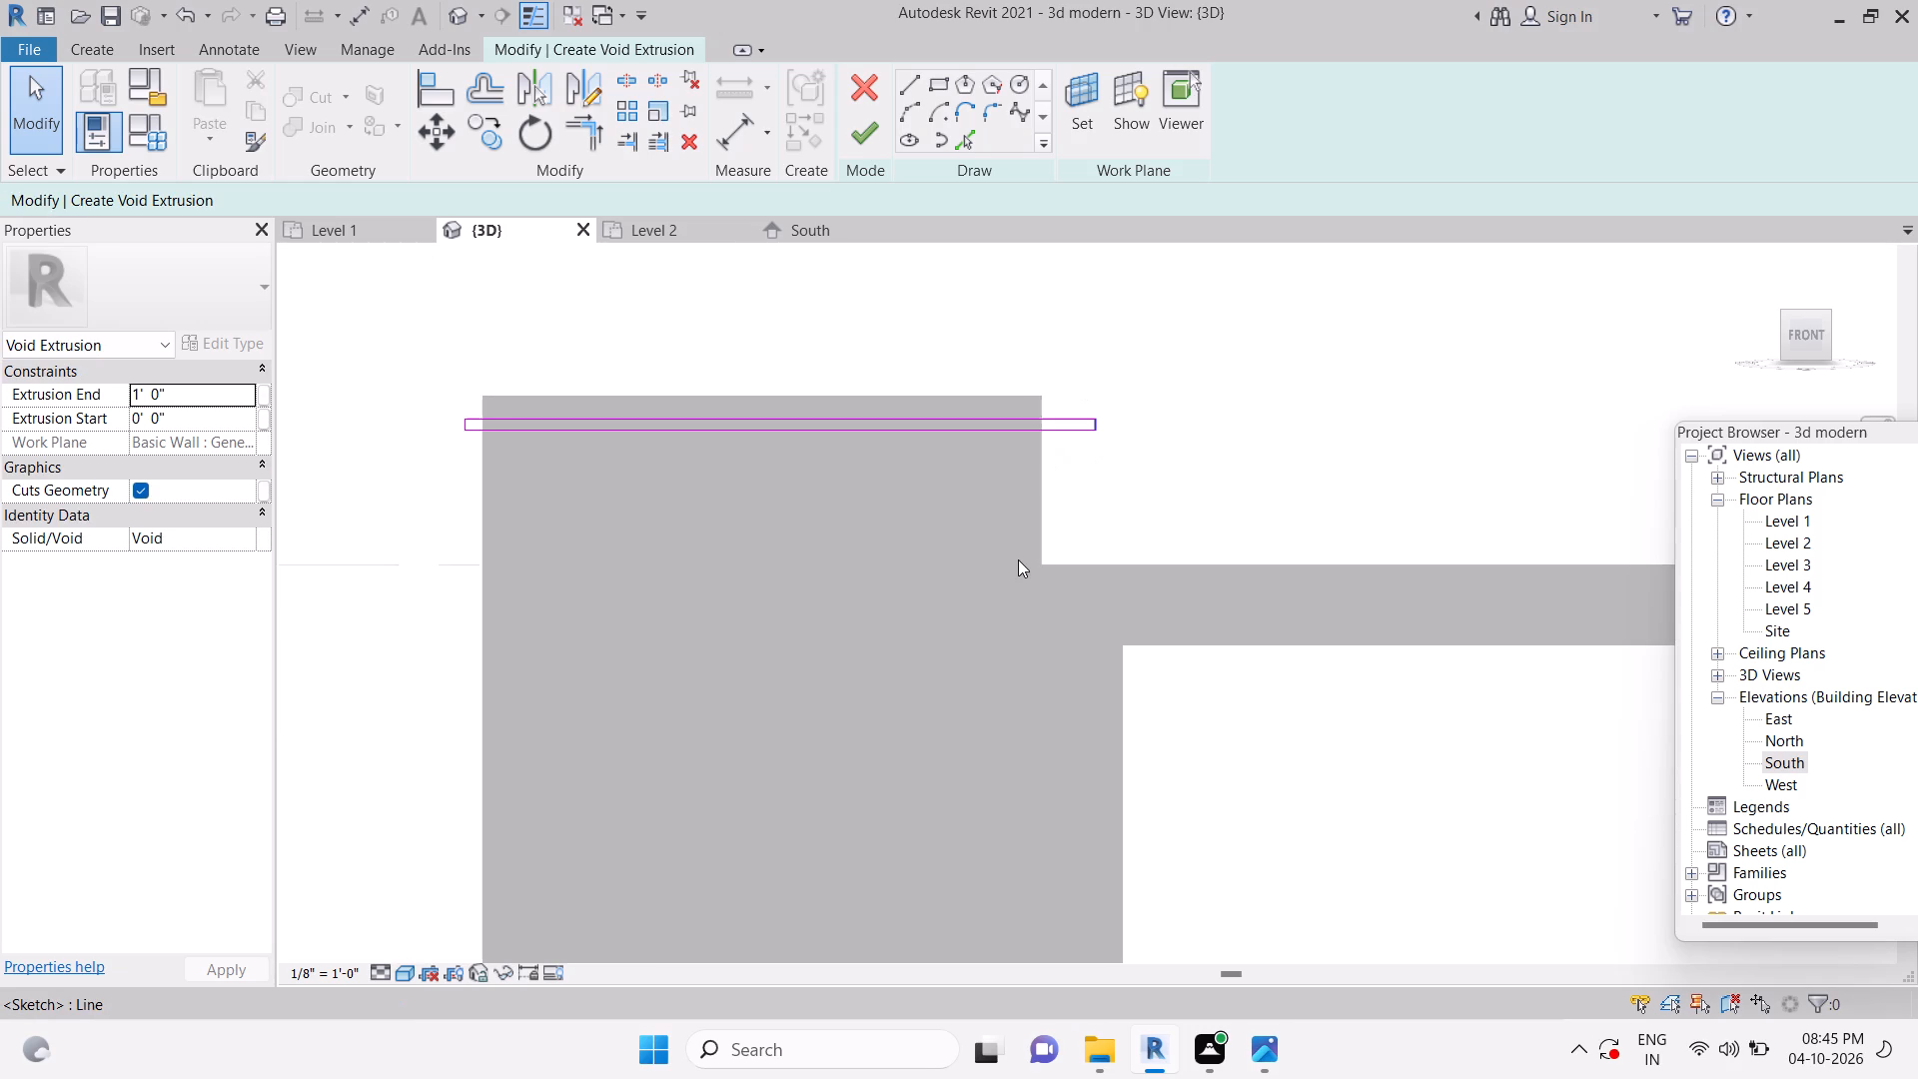
pyautogui.press('Escape')
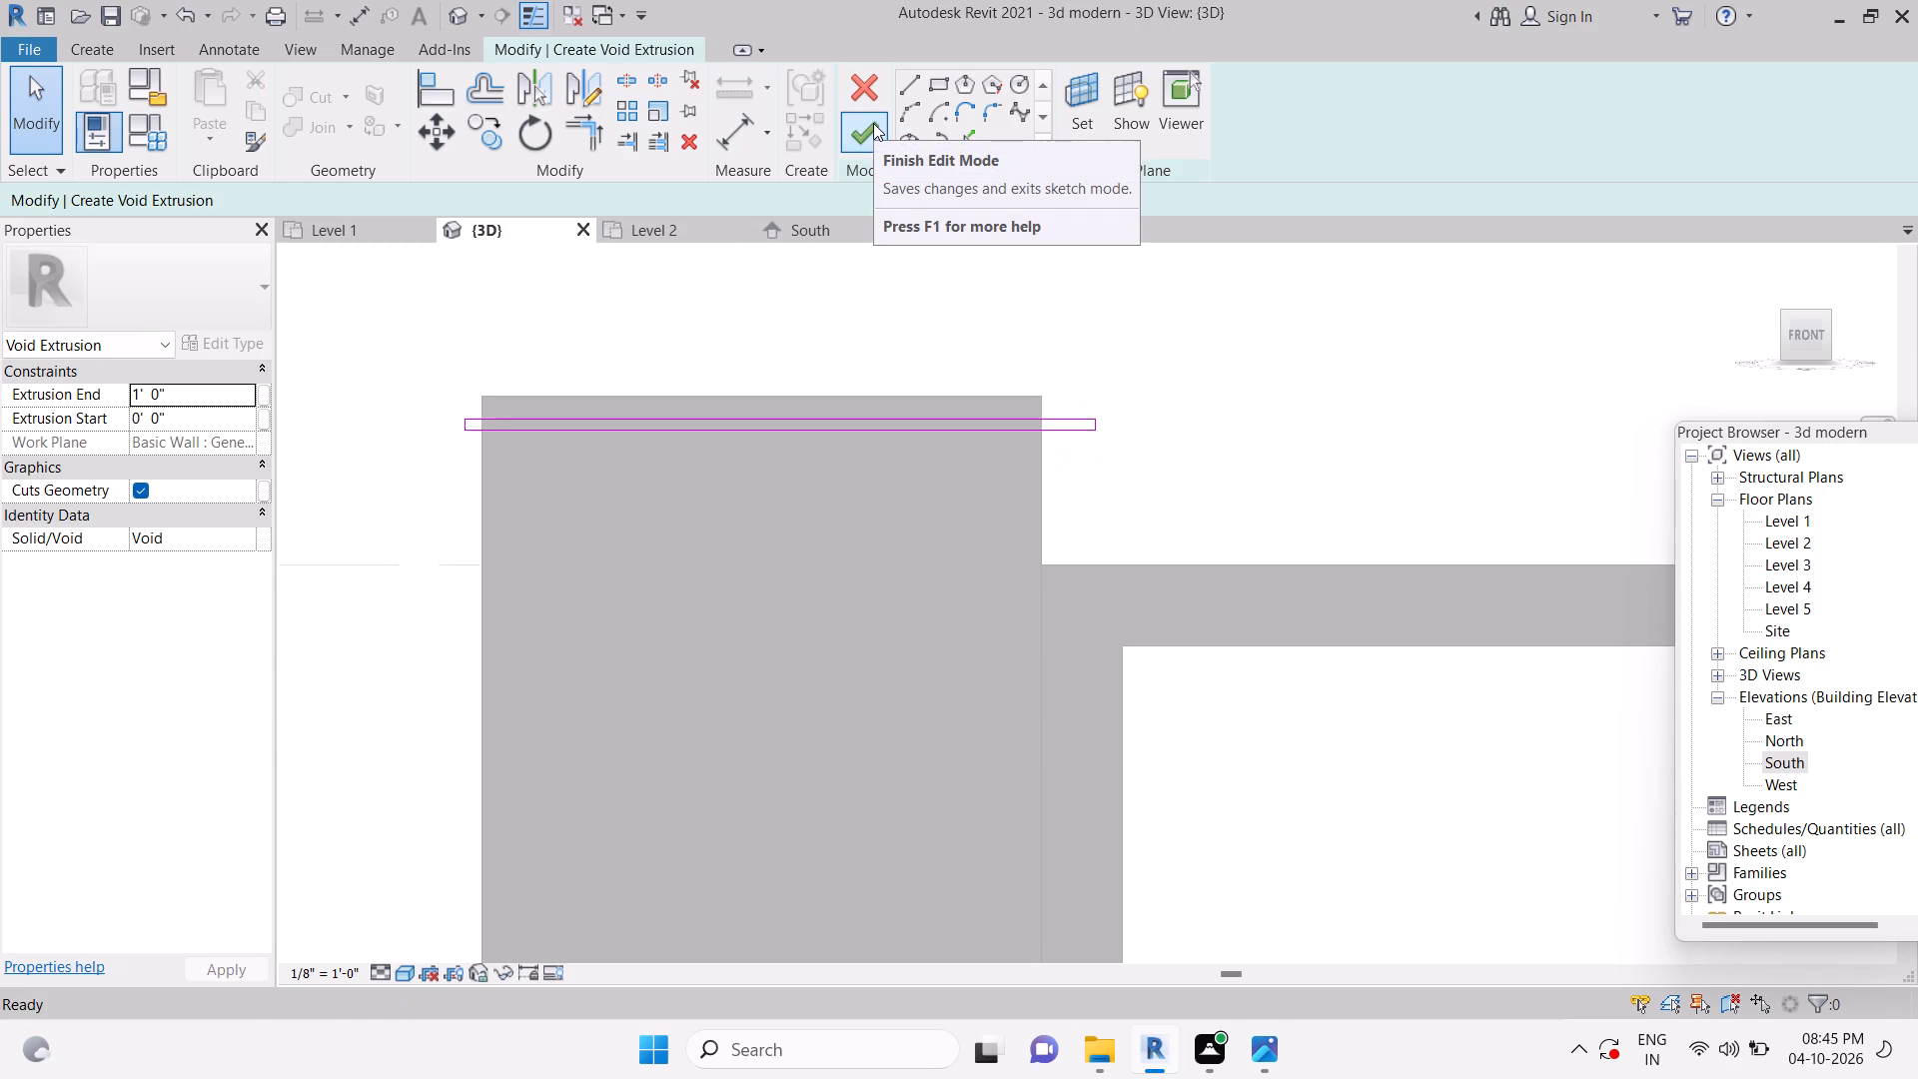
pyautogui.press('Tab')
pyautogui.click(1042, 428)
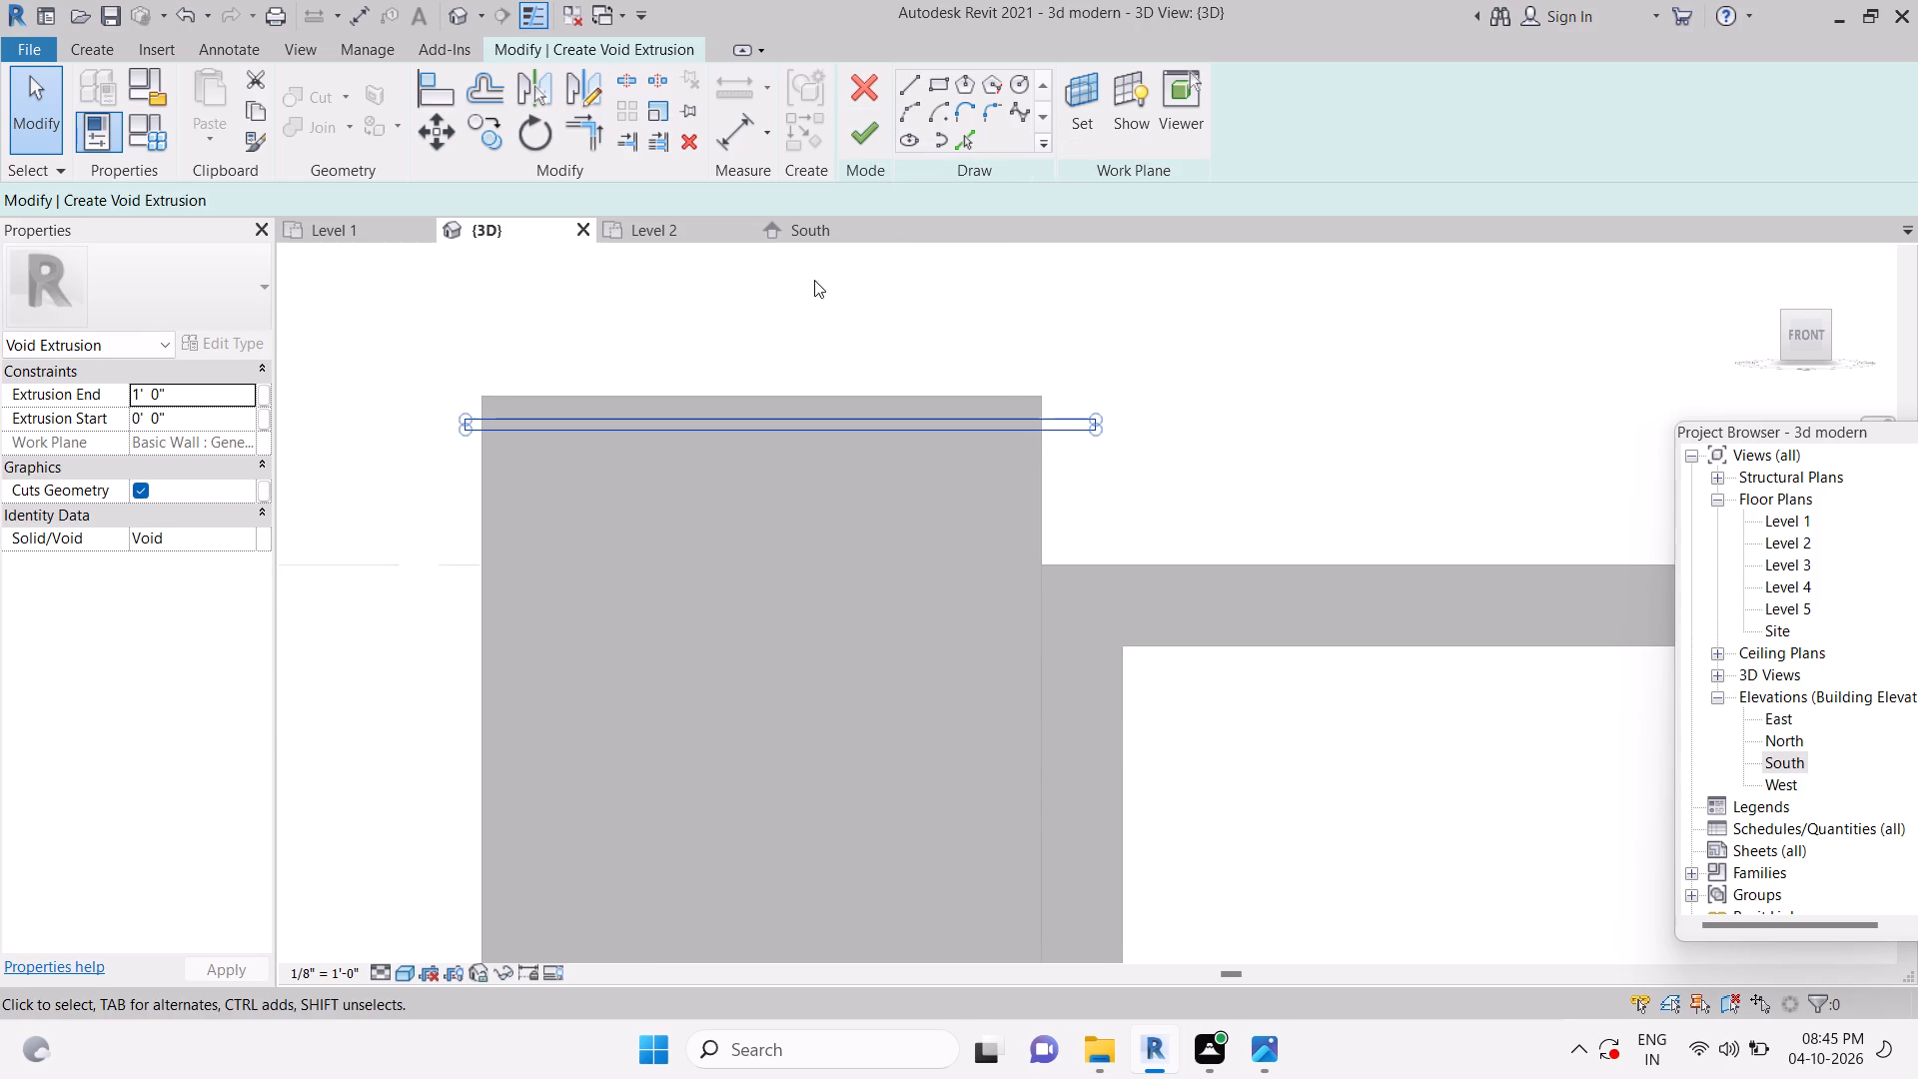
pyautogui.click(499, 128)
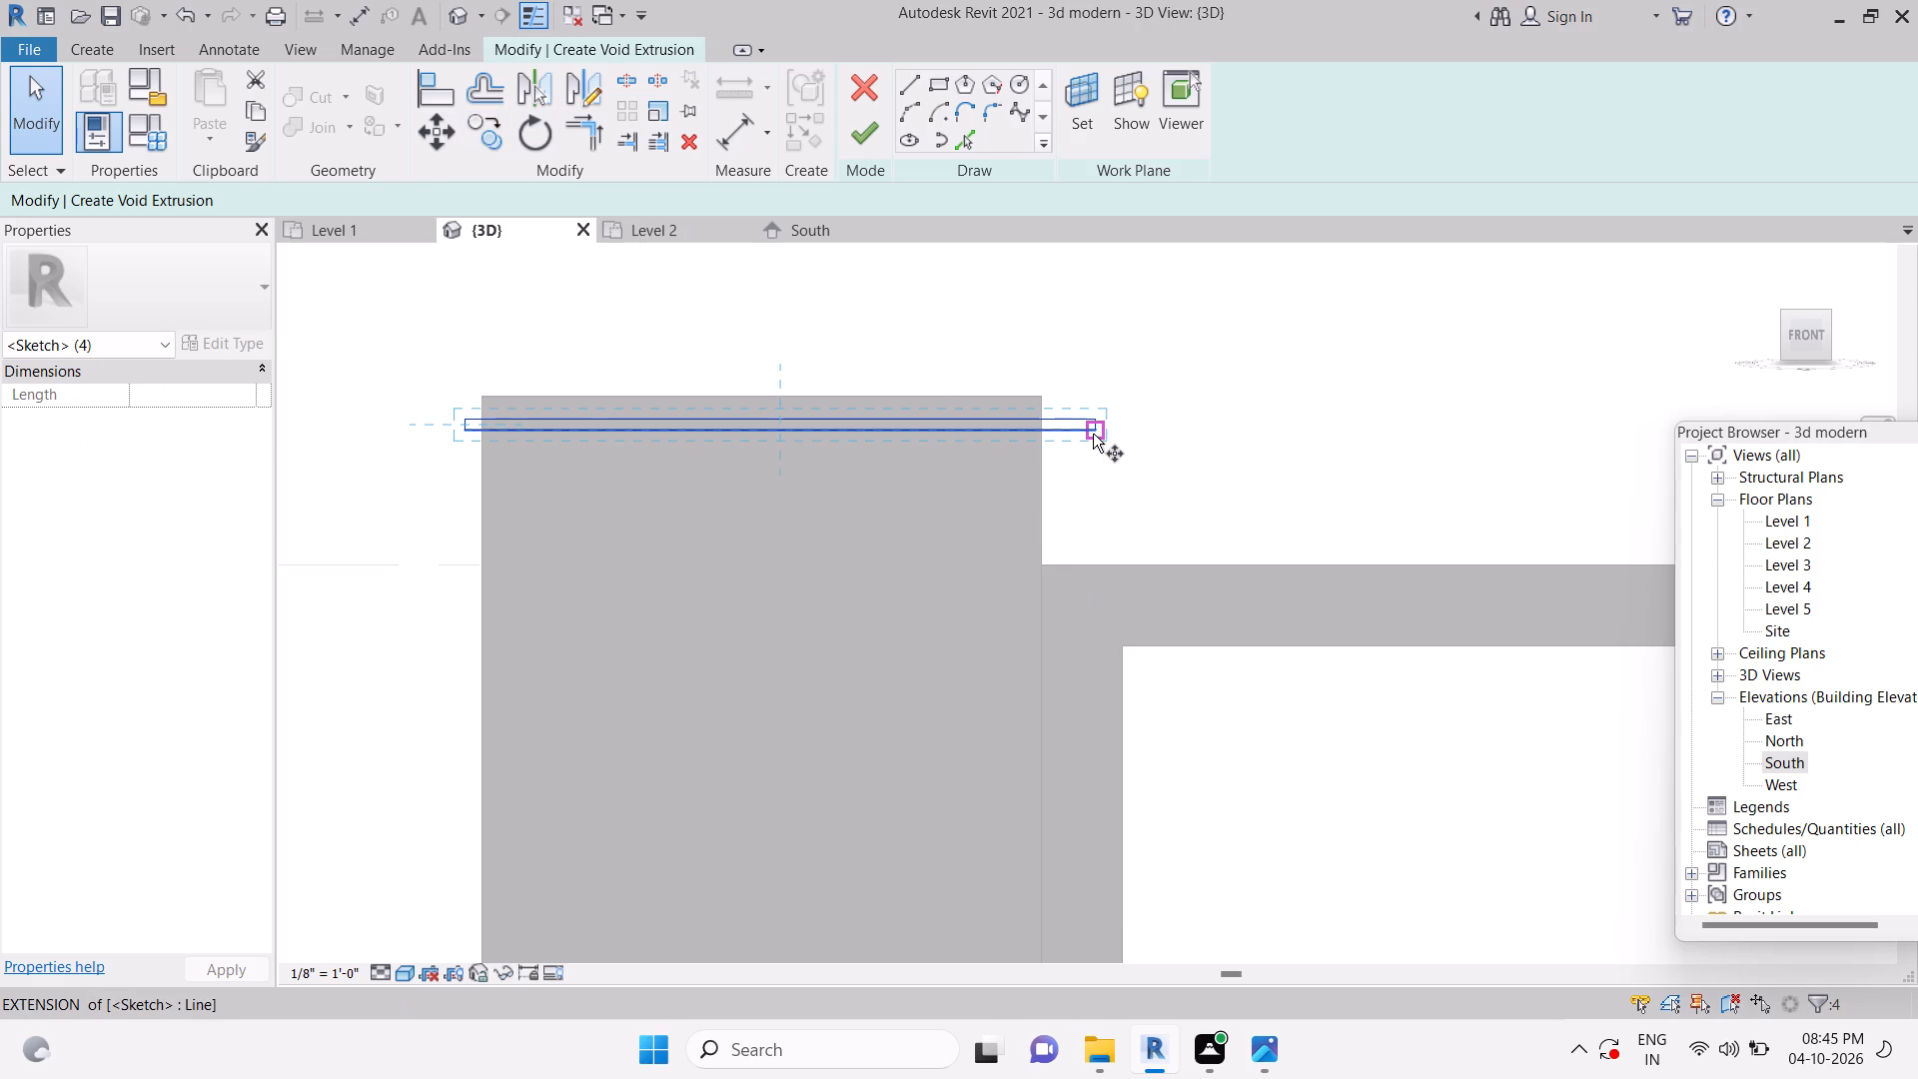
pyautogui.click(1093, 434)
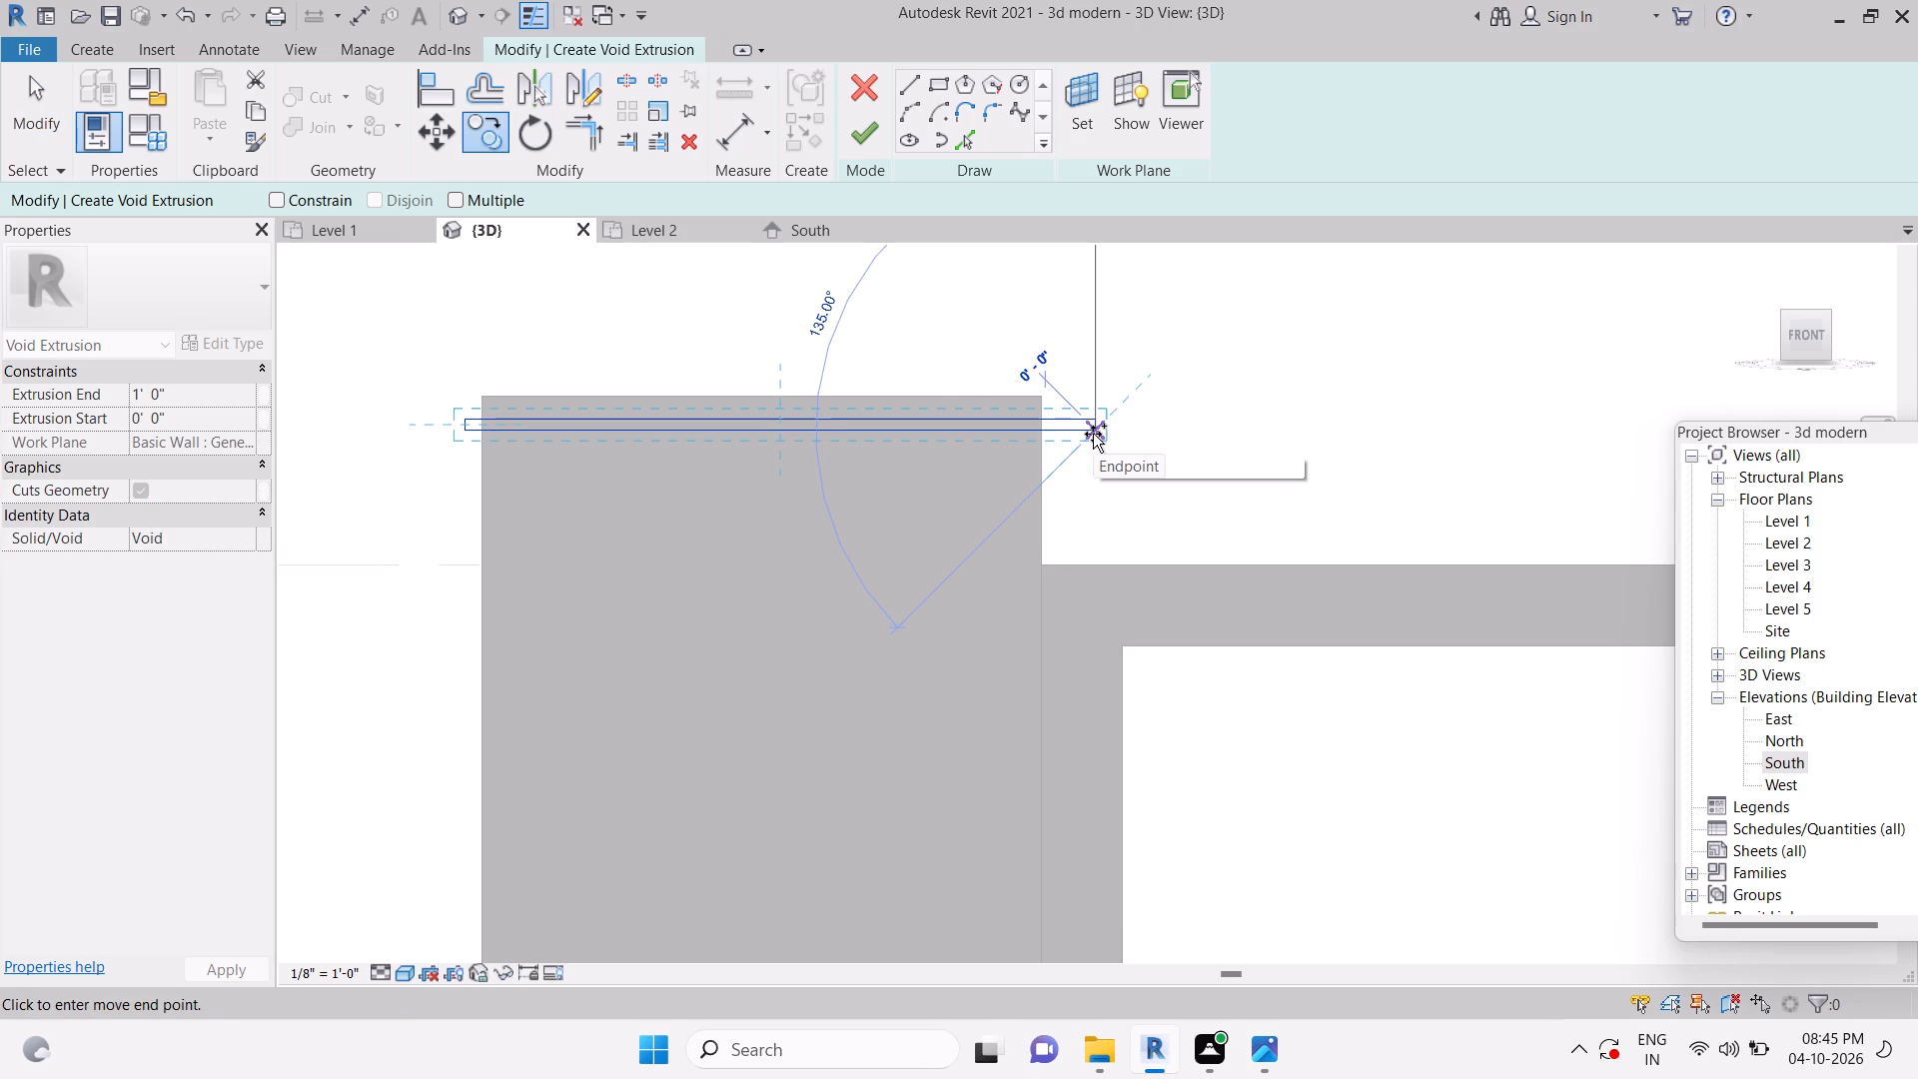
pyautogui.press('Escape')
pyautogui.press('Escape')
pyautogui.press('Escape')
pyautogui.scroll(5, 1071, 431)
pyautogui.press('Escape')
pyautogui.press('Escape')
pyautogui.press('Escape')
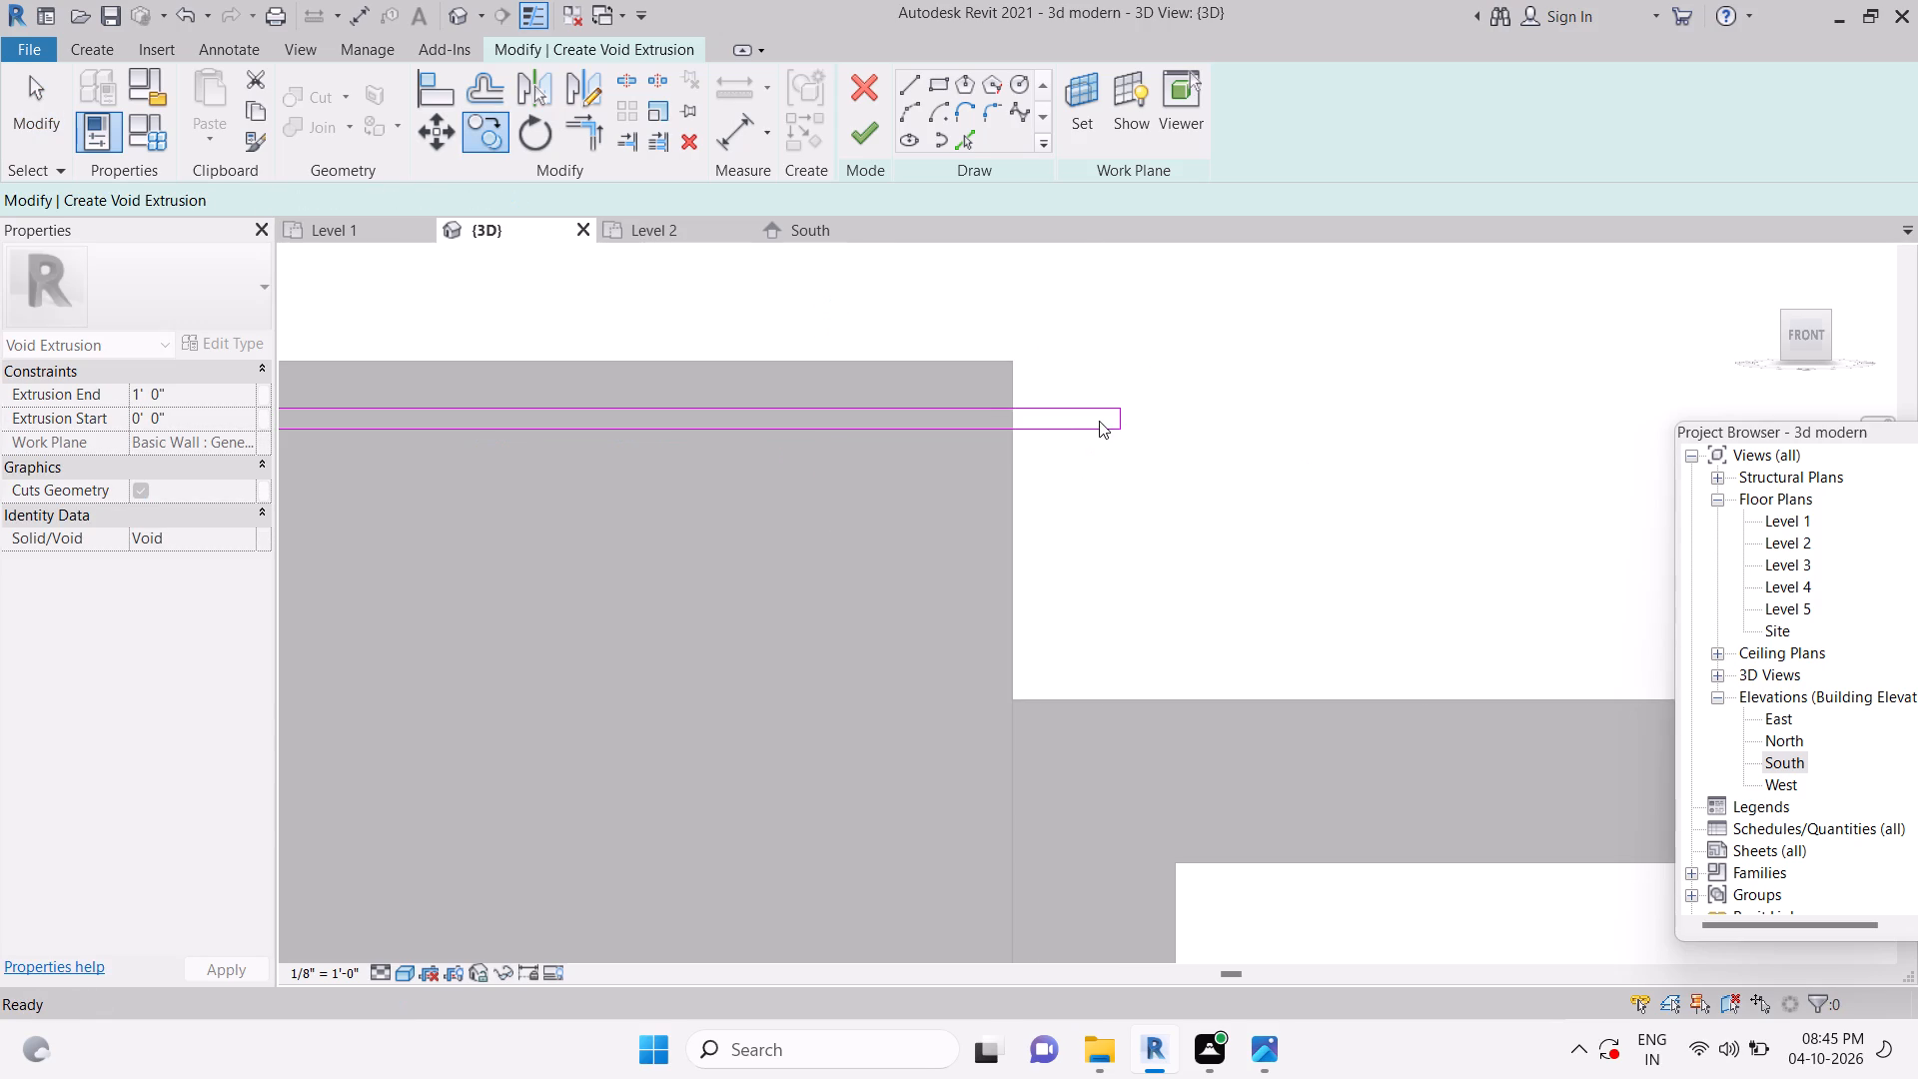
# Pull the thin rectangle's right end line back to the tower's right edge.
pyautogui.scroll(4, 1116, 417)
pyautogui.click(1116, 417)
pyautogui.scroll(3, 1125, 420)
pyautogui.moveTo(1123, 420); pyautogui.dragTo(835, 420)
pyautogui.press('Escape')
pyautogui.scroll(-11, 1082, 426)
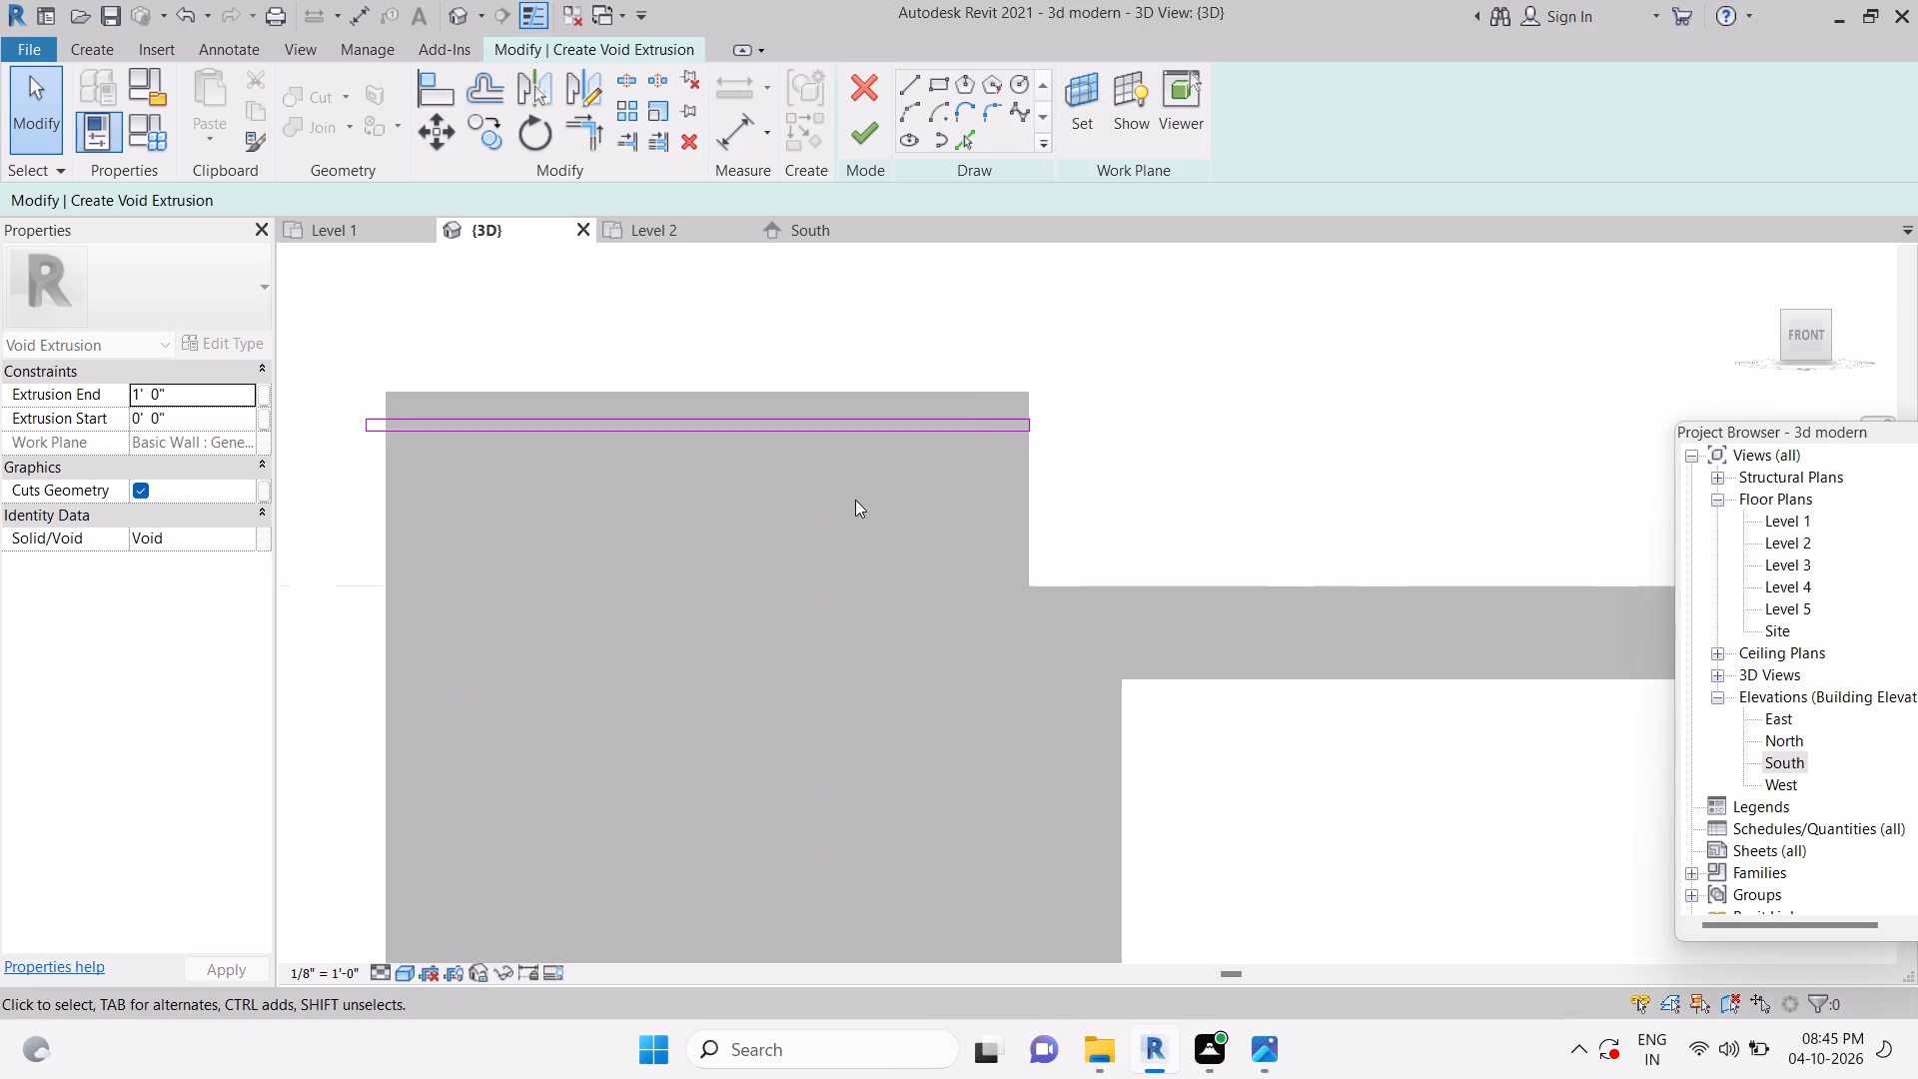
# Copy the whole rectangle chain downward in multiple mode from its lower-right corner, placing three copies spaced 1' apart.
pyautogui.moveTo(834, 515); pyautogui.dragTo(1063, 471, button='middle')
pyautogui.press('Tab')
pyautogui.click(1054, 388)
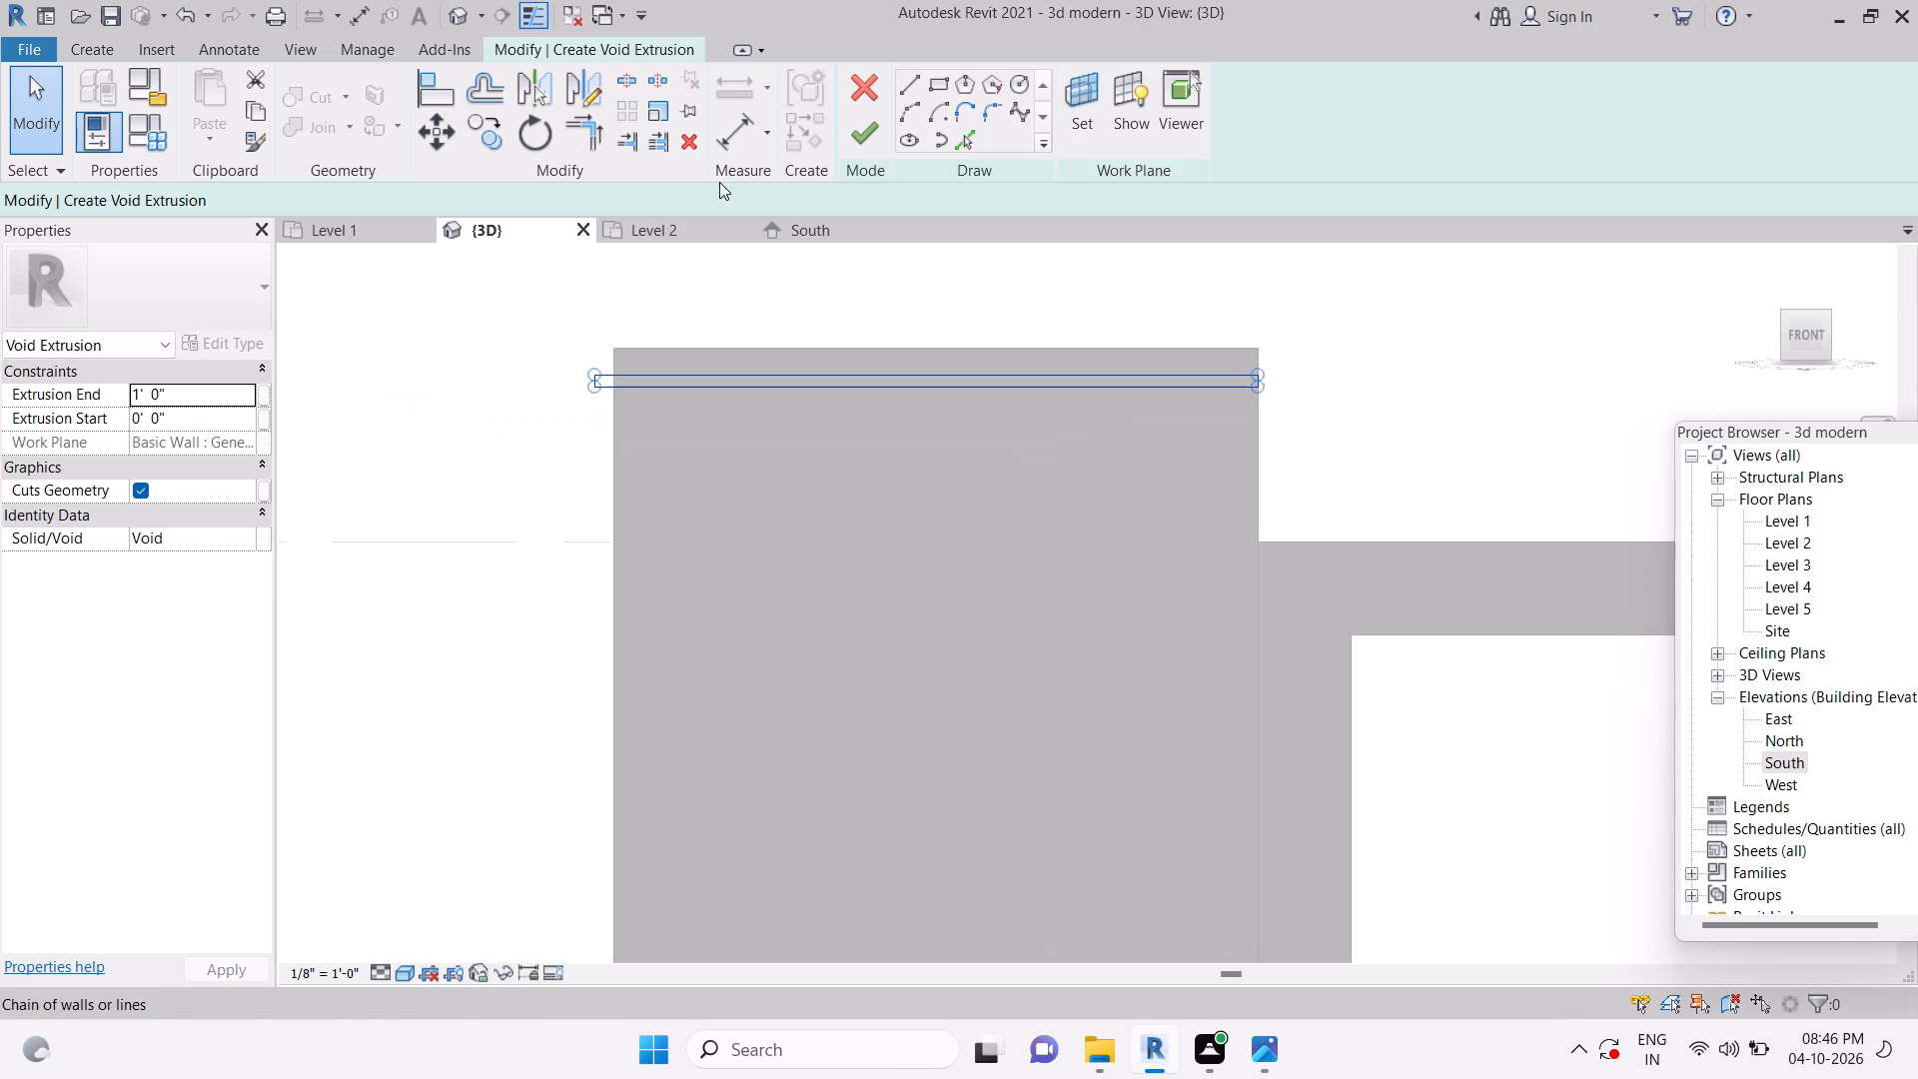
pyautogui.click(467, 129)
pyautogui.click(1258, 386)
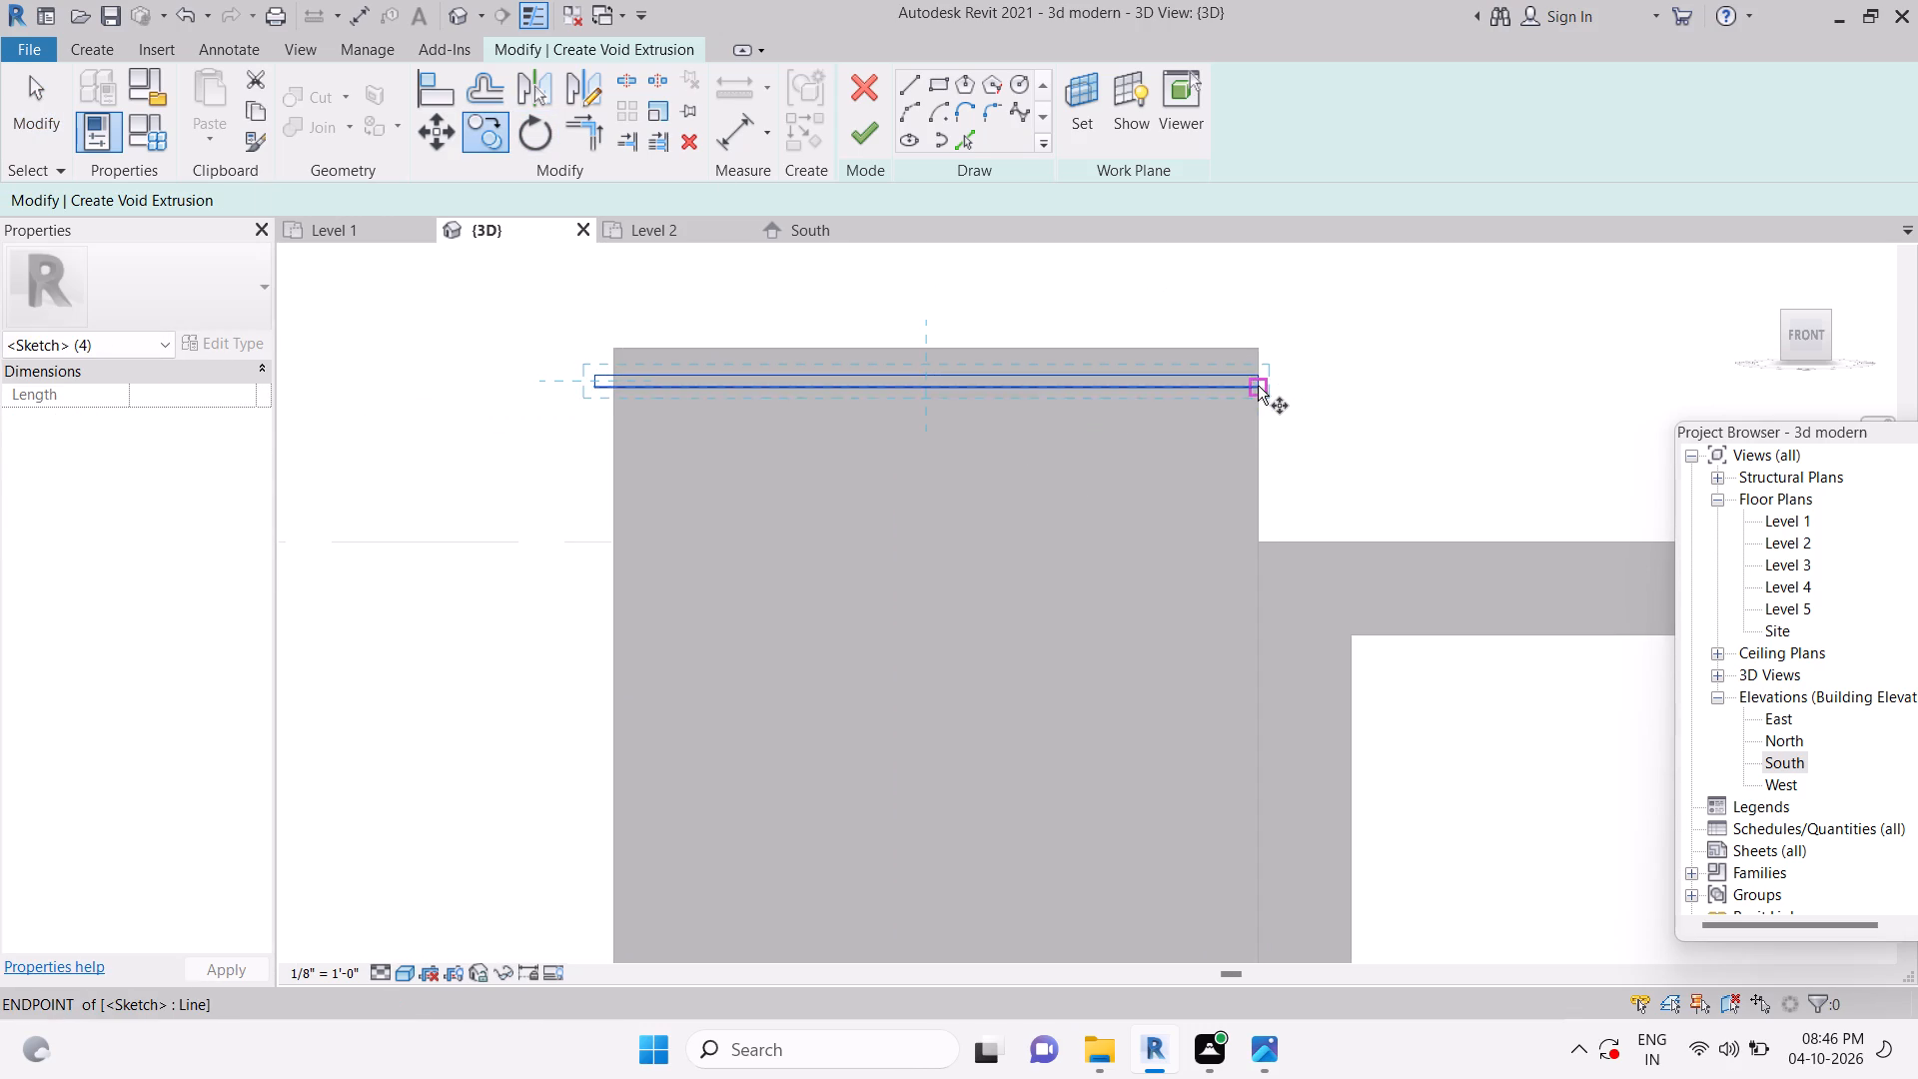
pyautogui.scroll(-5, 1249, 431)
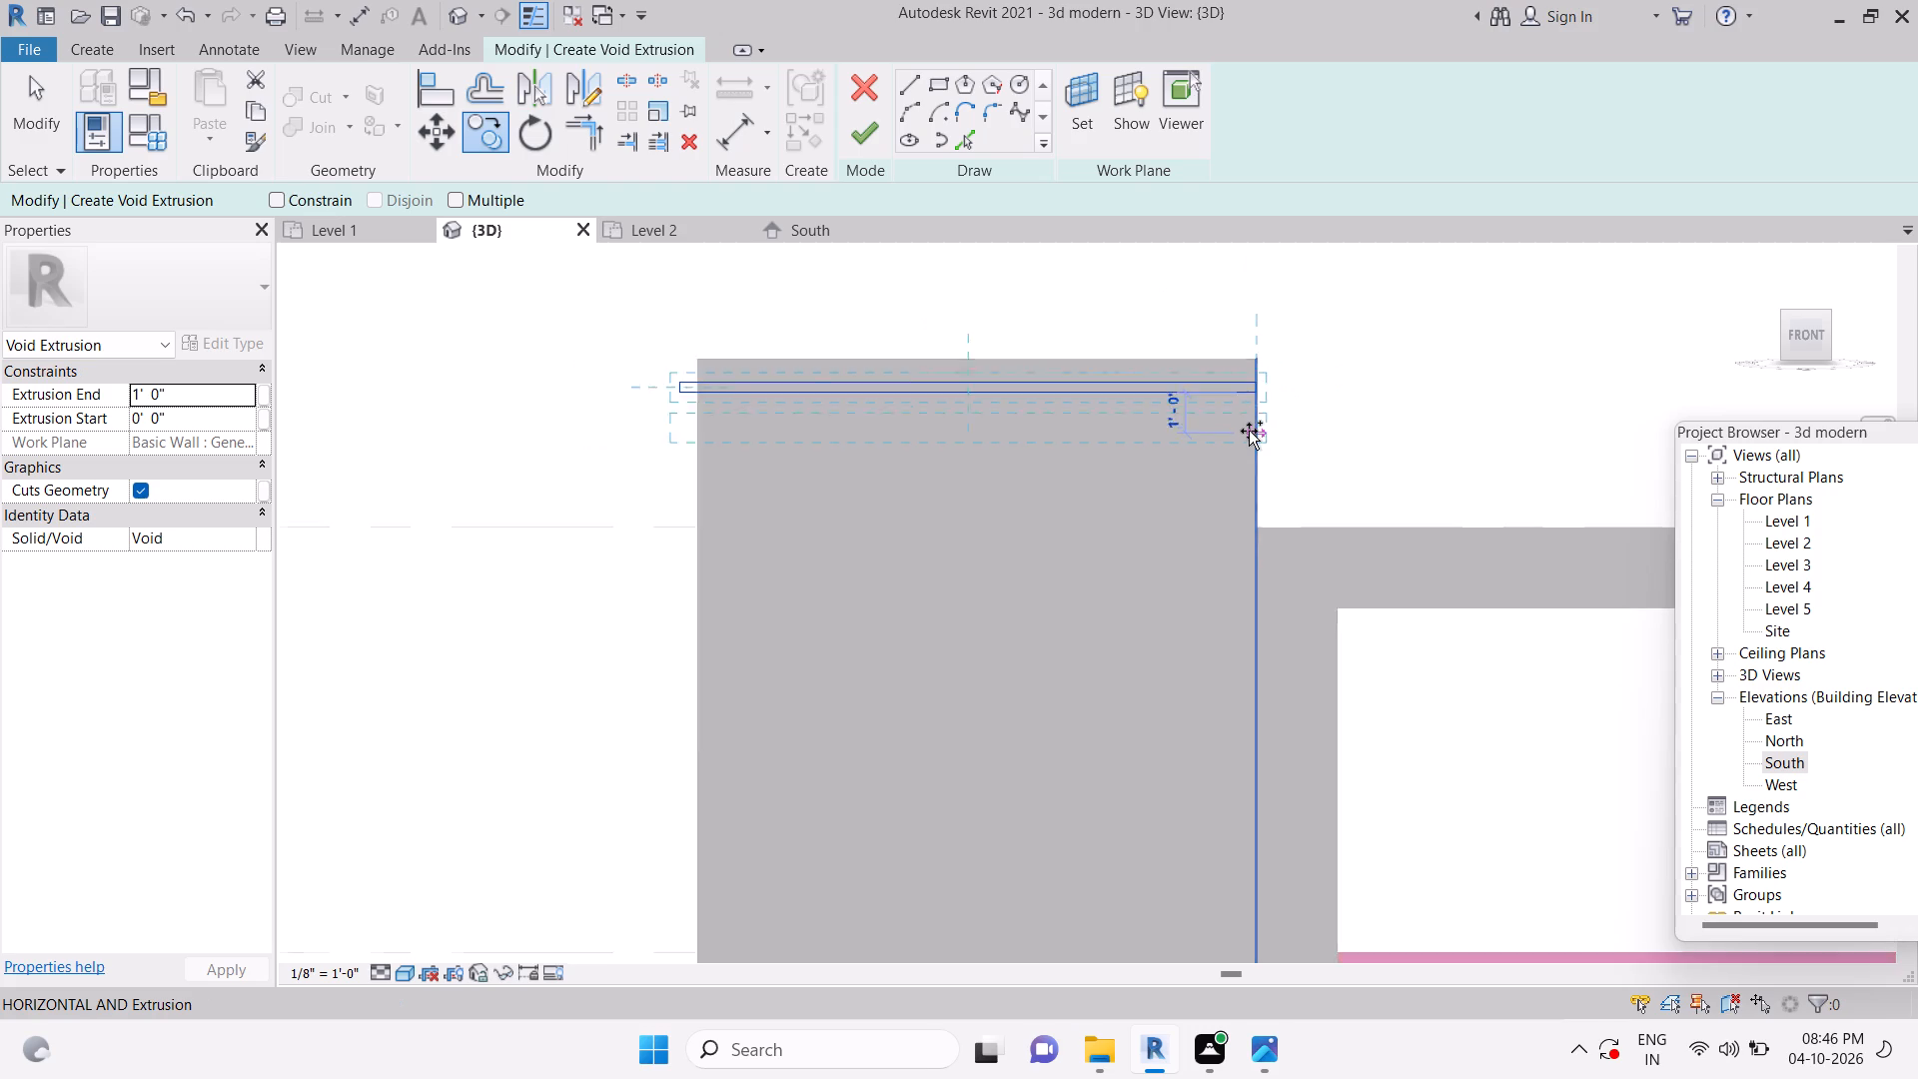
pyautogui.scroll(-4, 1249, 431)
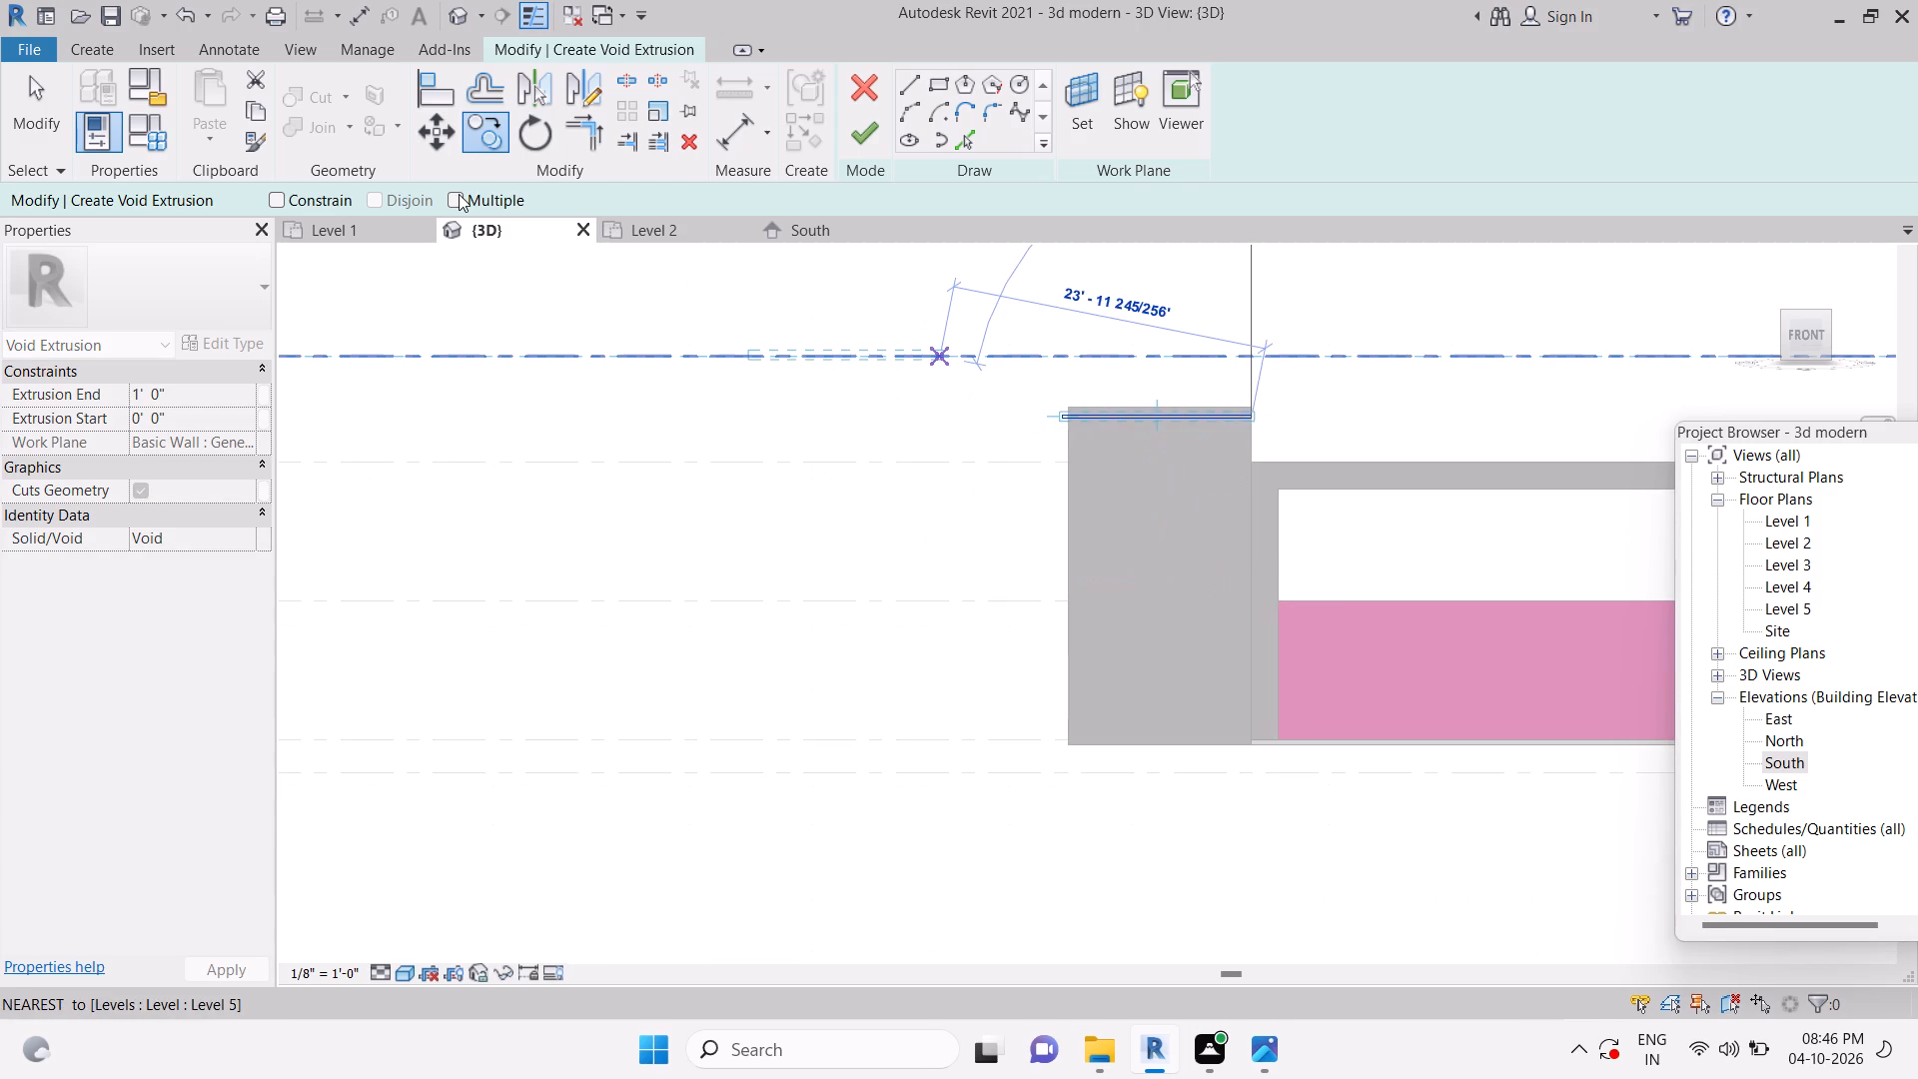
pyautogui.click(459, 197)
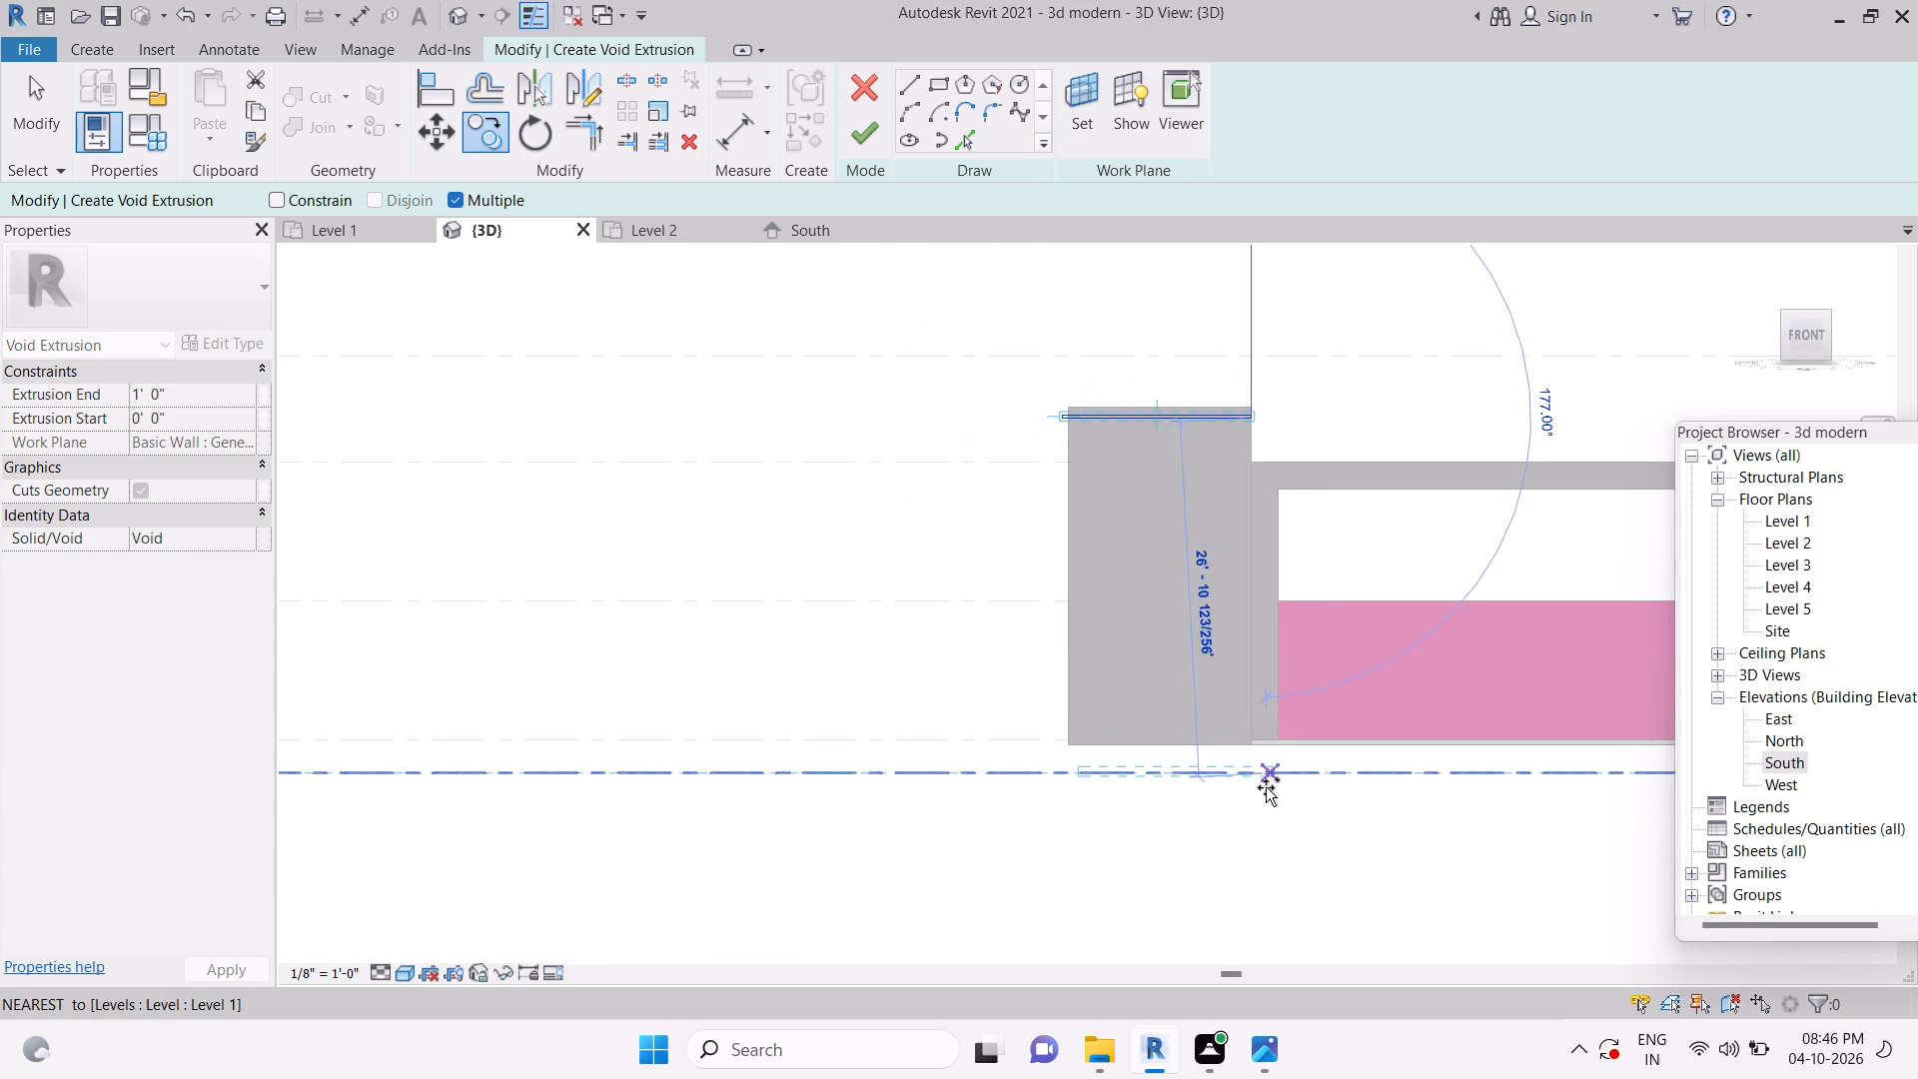
pyautogui.write("1'")
pyautogui.press('Return')
pyautogui.write("1'")
pyautogui.press('Return')
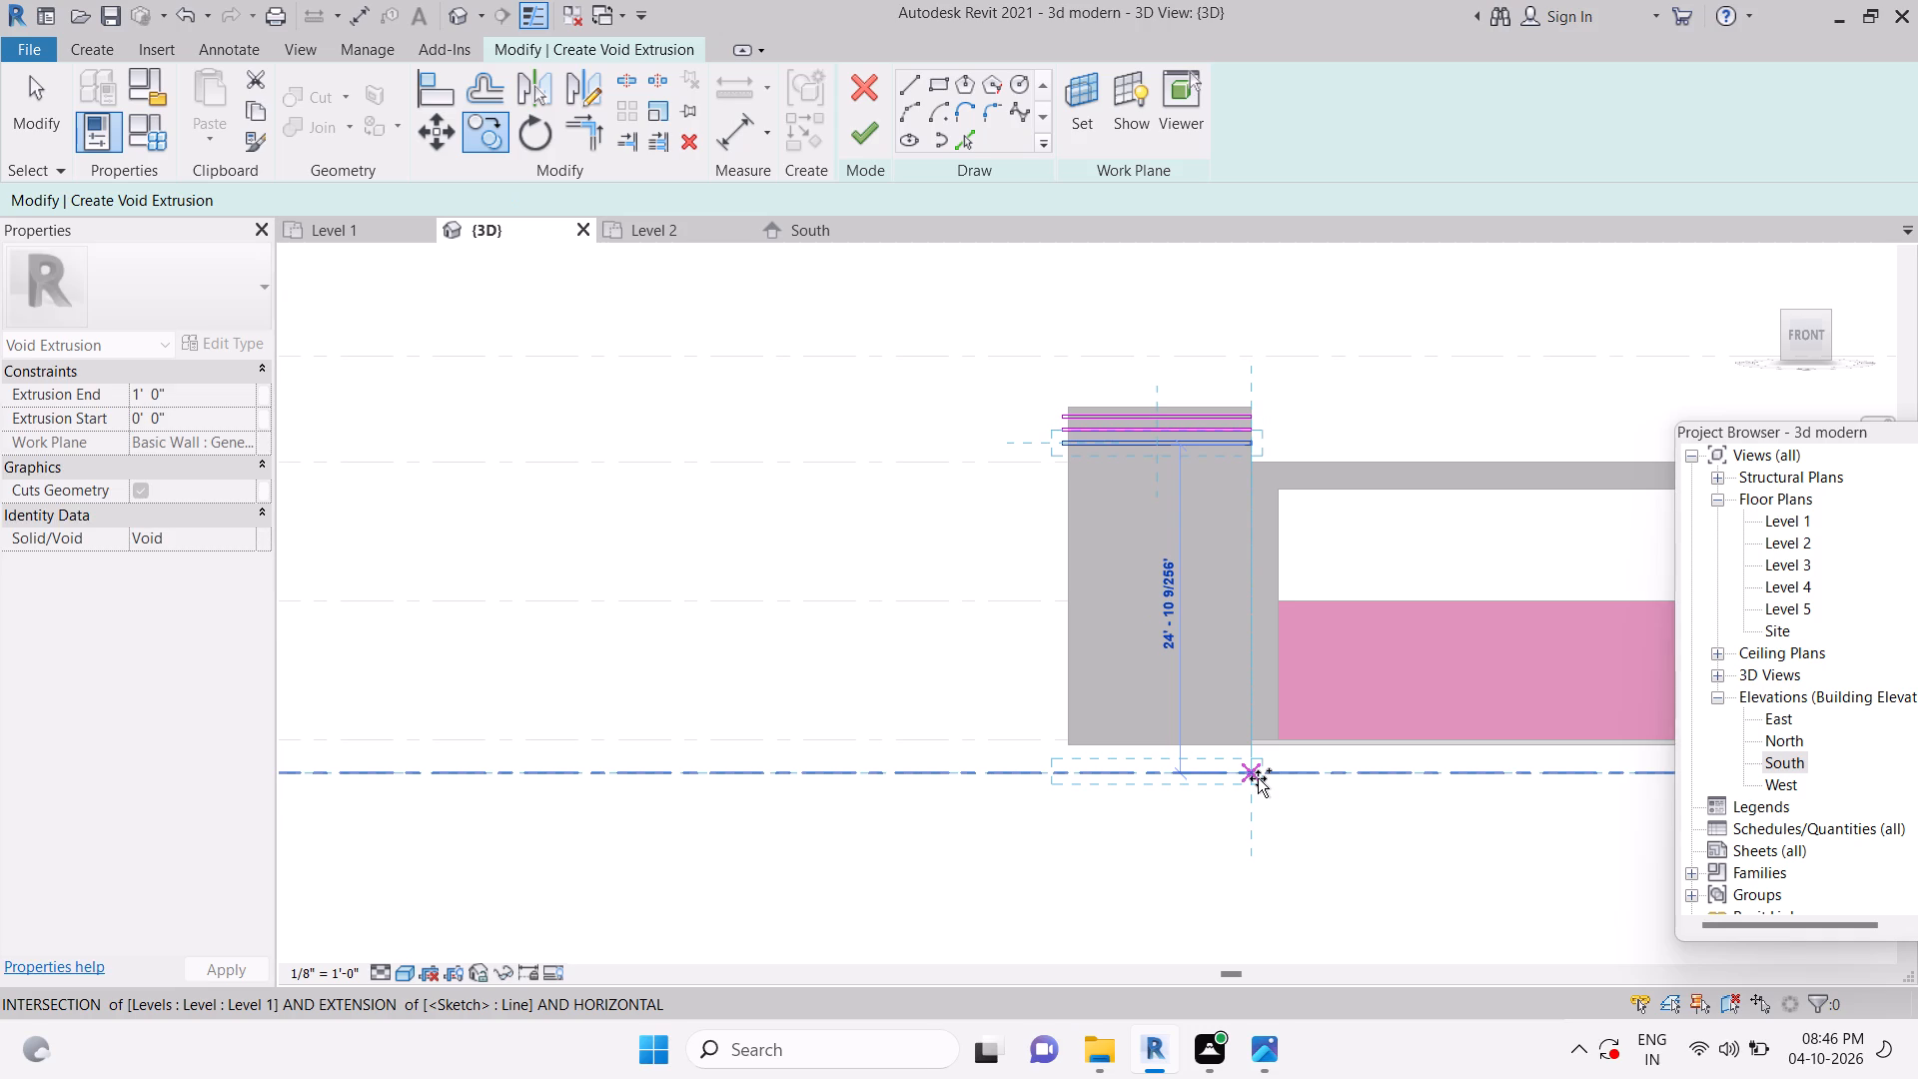
pyautogui.write("1'")
pyautogui.press('Return')
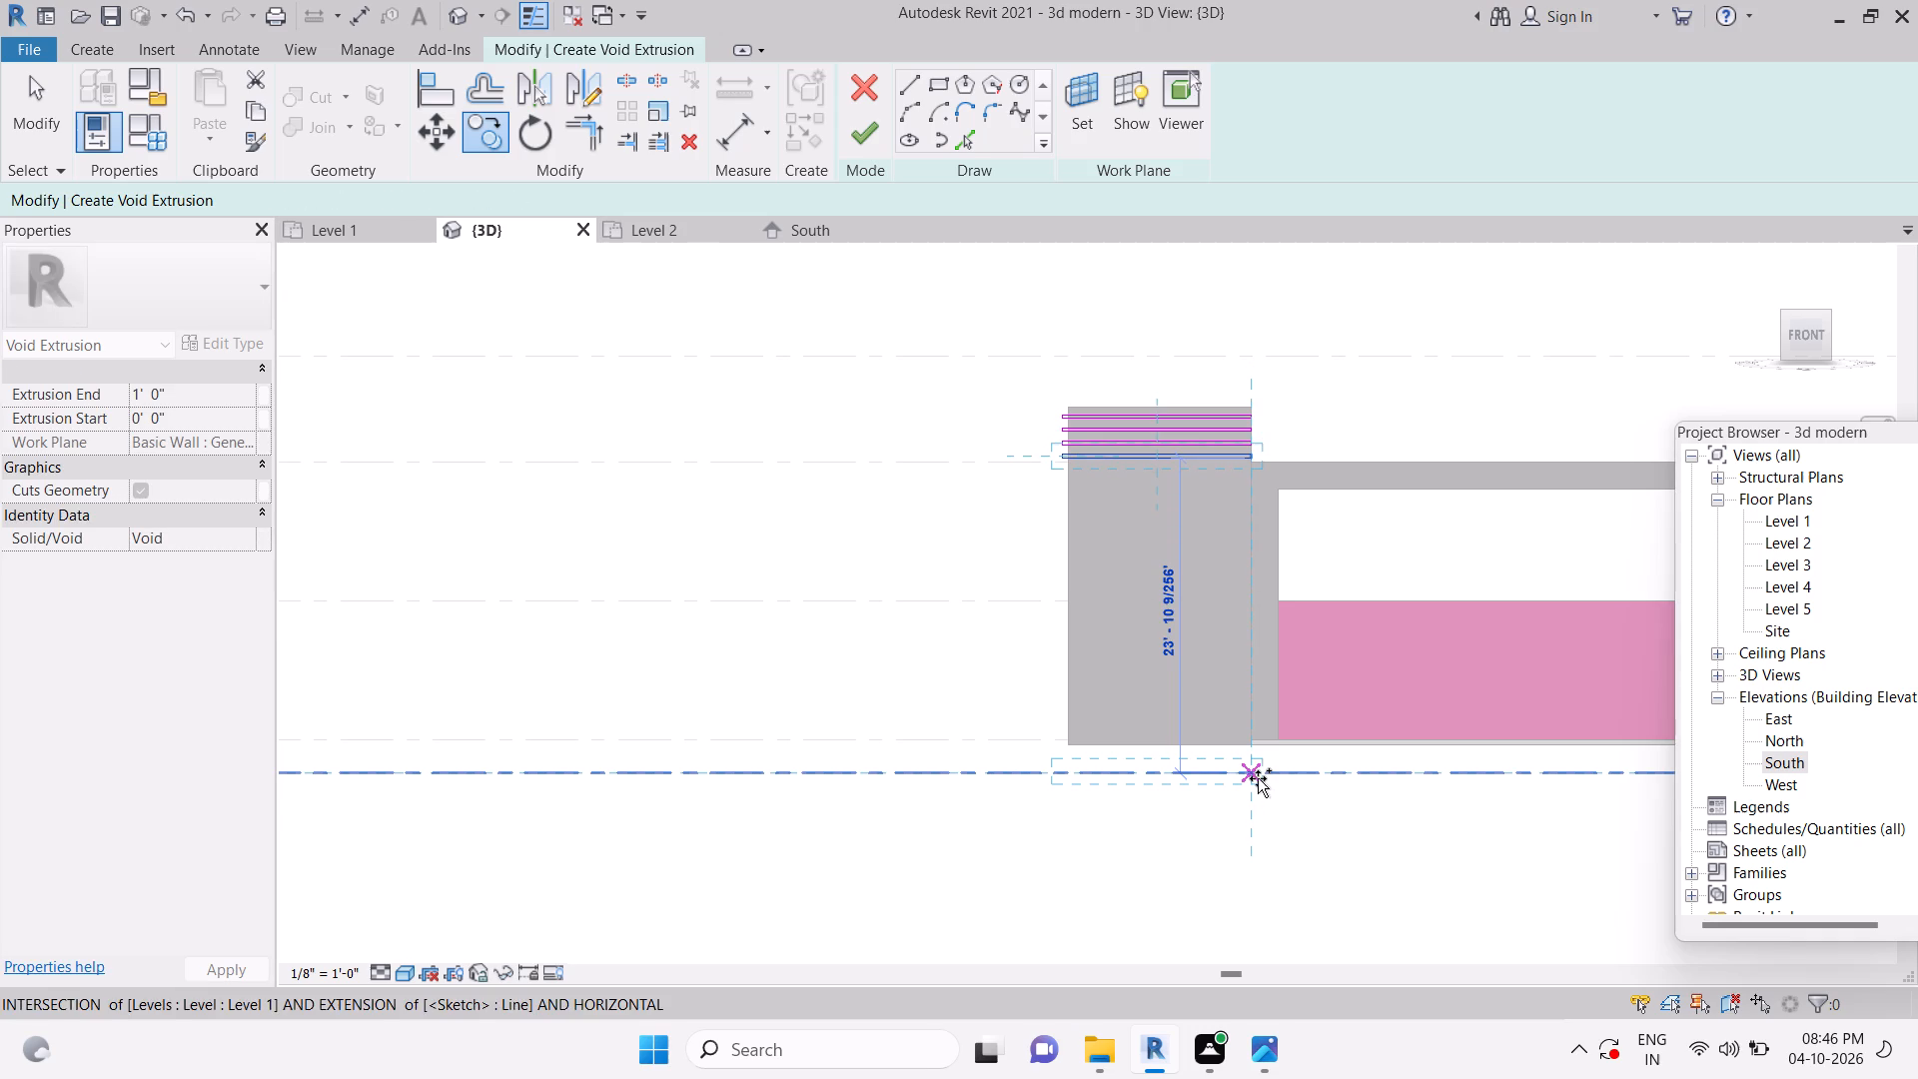
# Place seven more copies of the thin rectangle down the tower at 1' spacing.
pyautogui.write("1'")
pyautogui.press('Return')
pyautogui.write("1'")
pyautogui.press('Return')
pyautogui.write("1'")
pyautogui.press('Return')
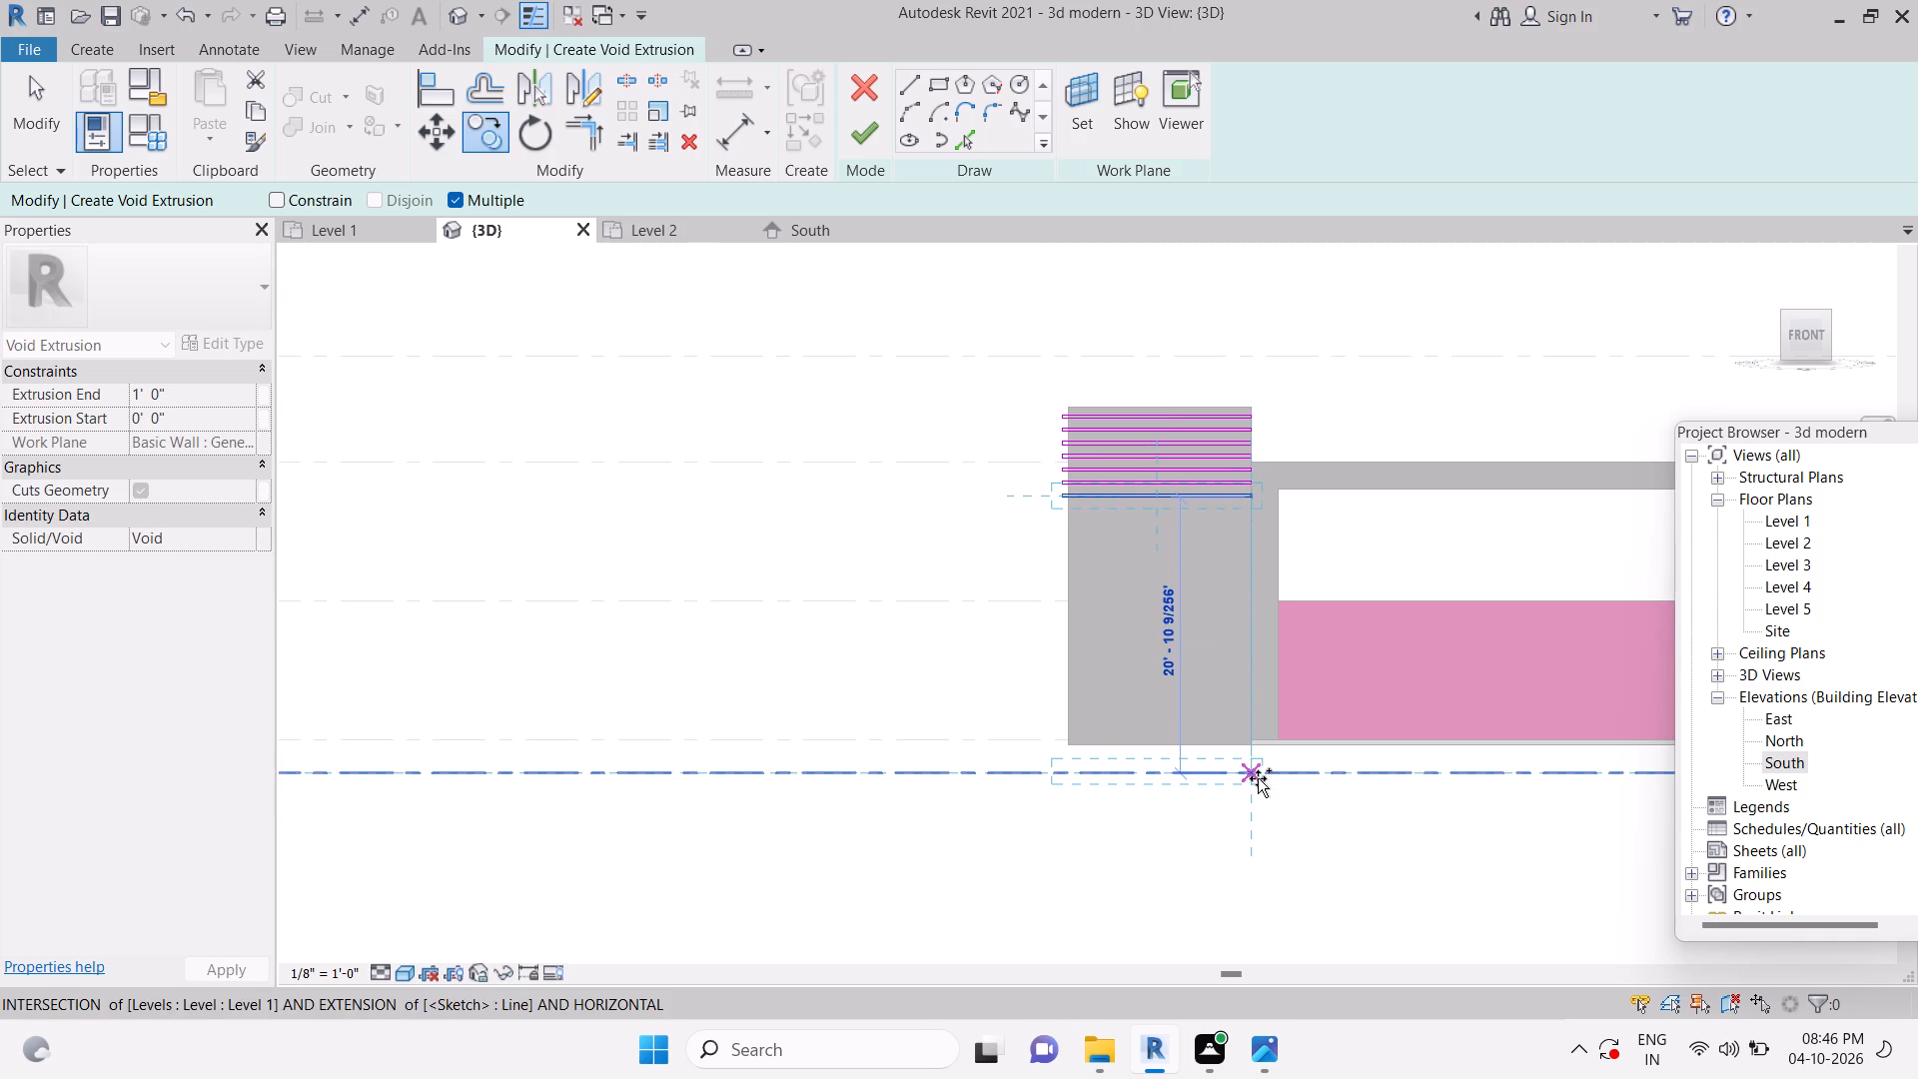
pyautogui.write("1'")
pyautogui.press('Return')
pyautogui.write("1'")
pyautogui.press('Return')
pyautogui.write("1'")
pyautogui.press('Return')
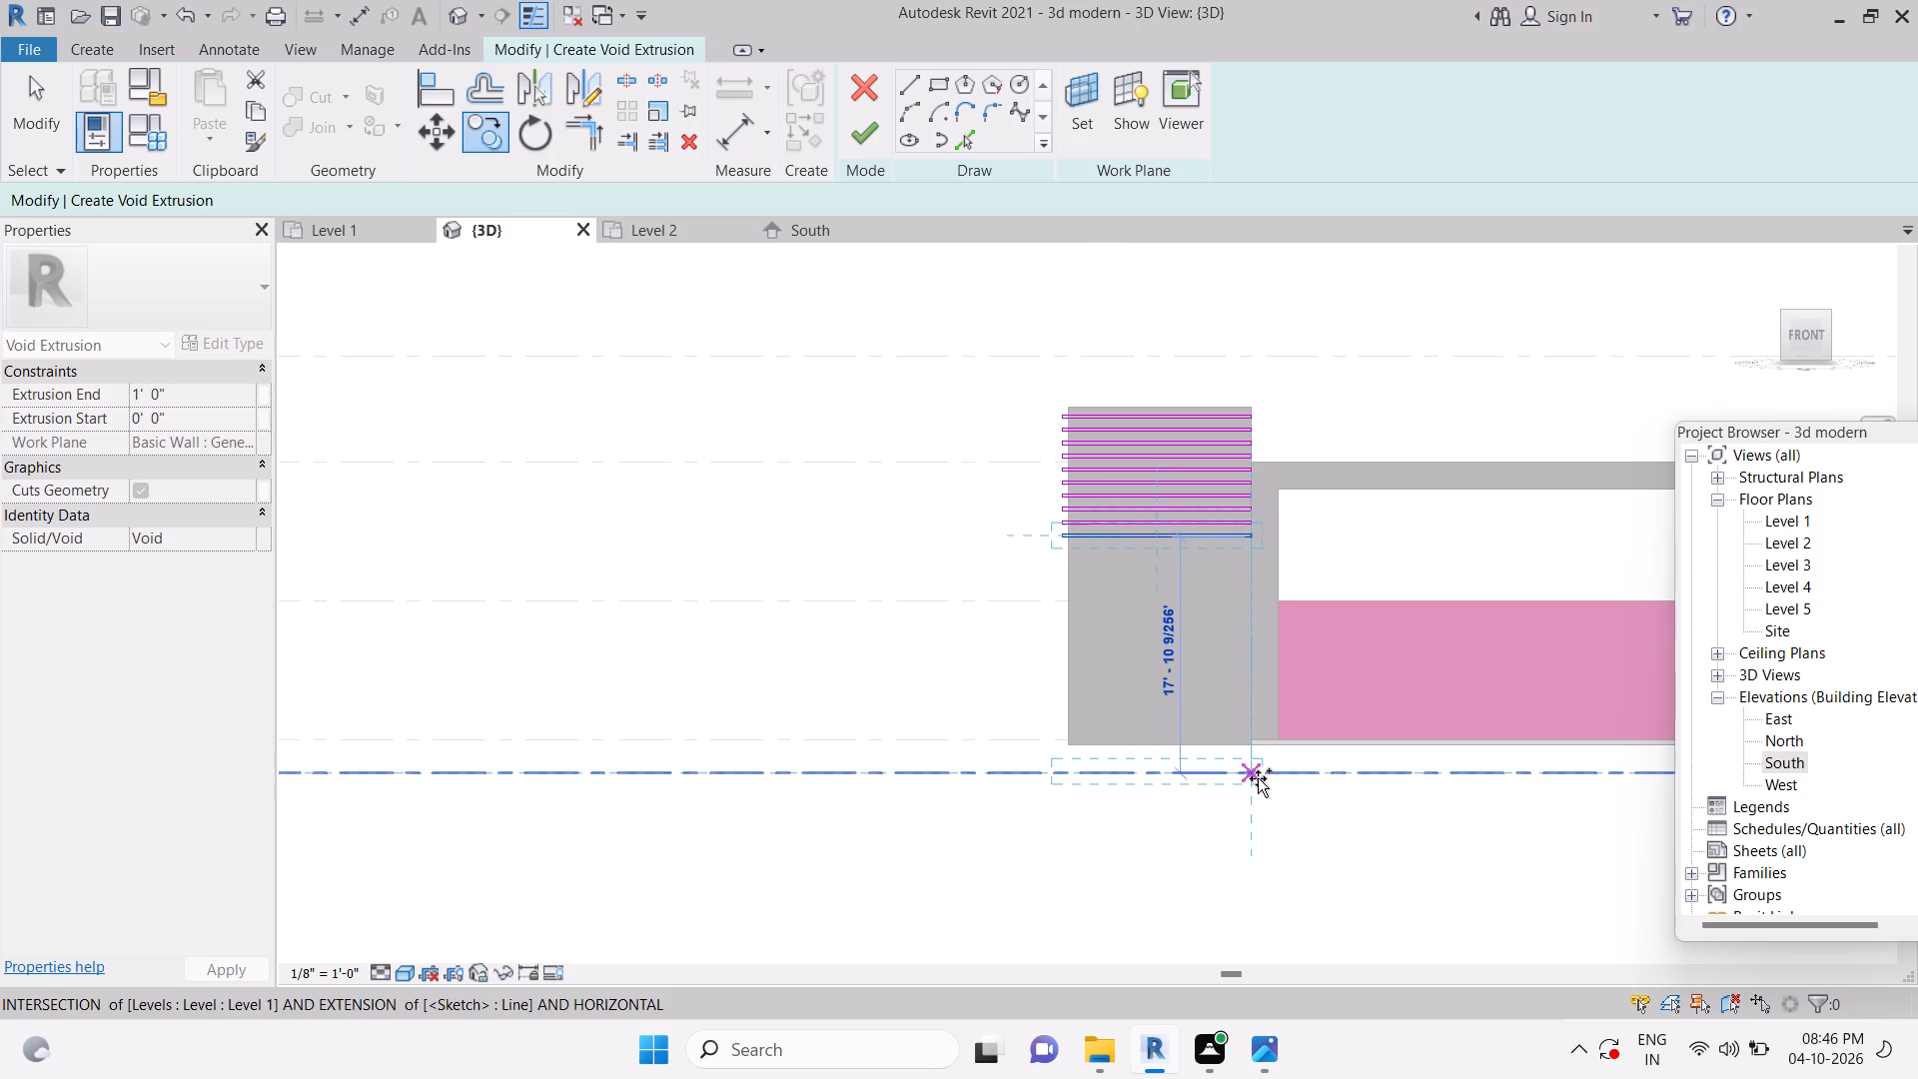
pyautogui.write("1'")
pyautogui.press('Return')
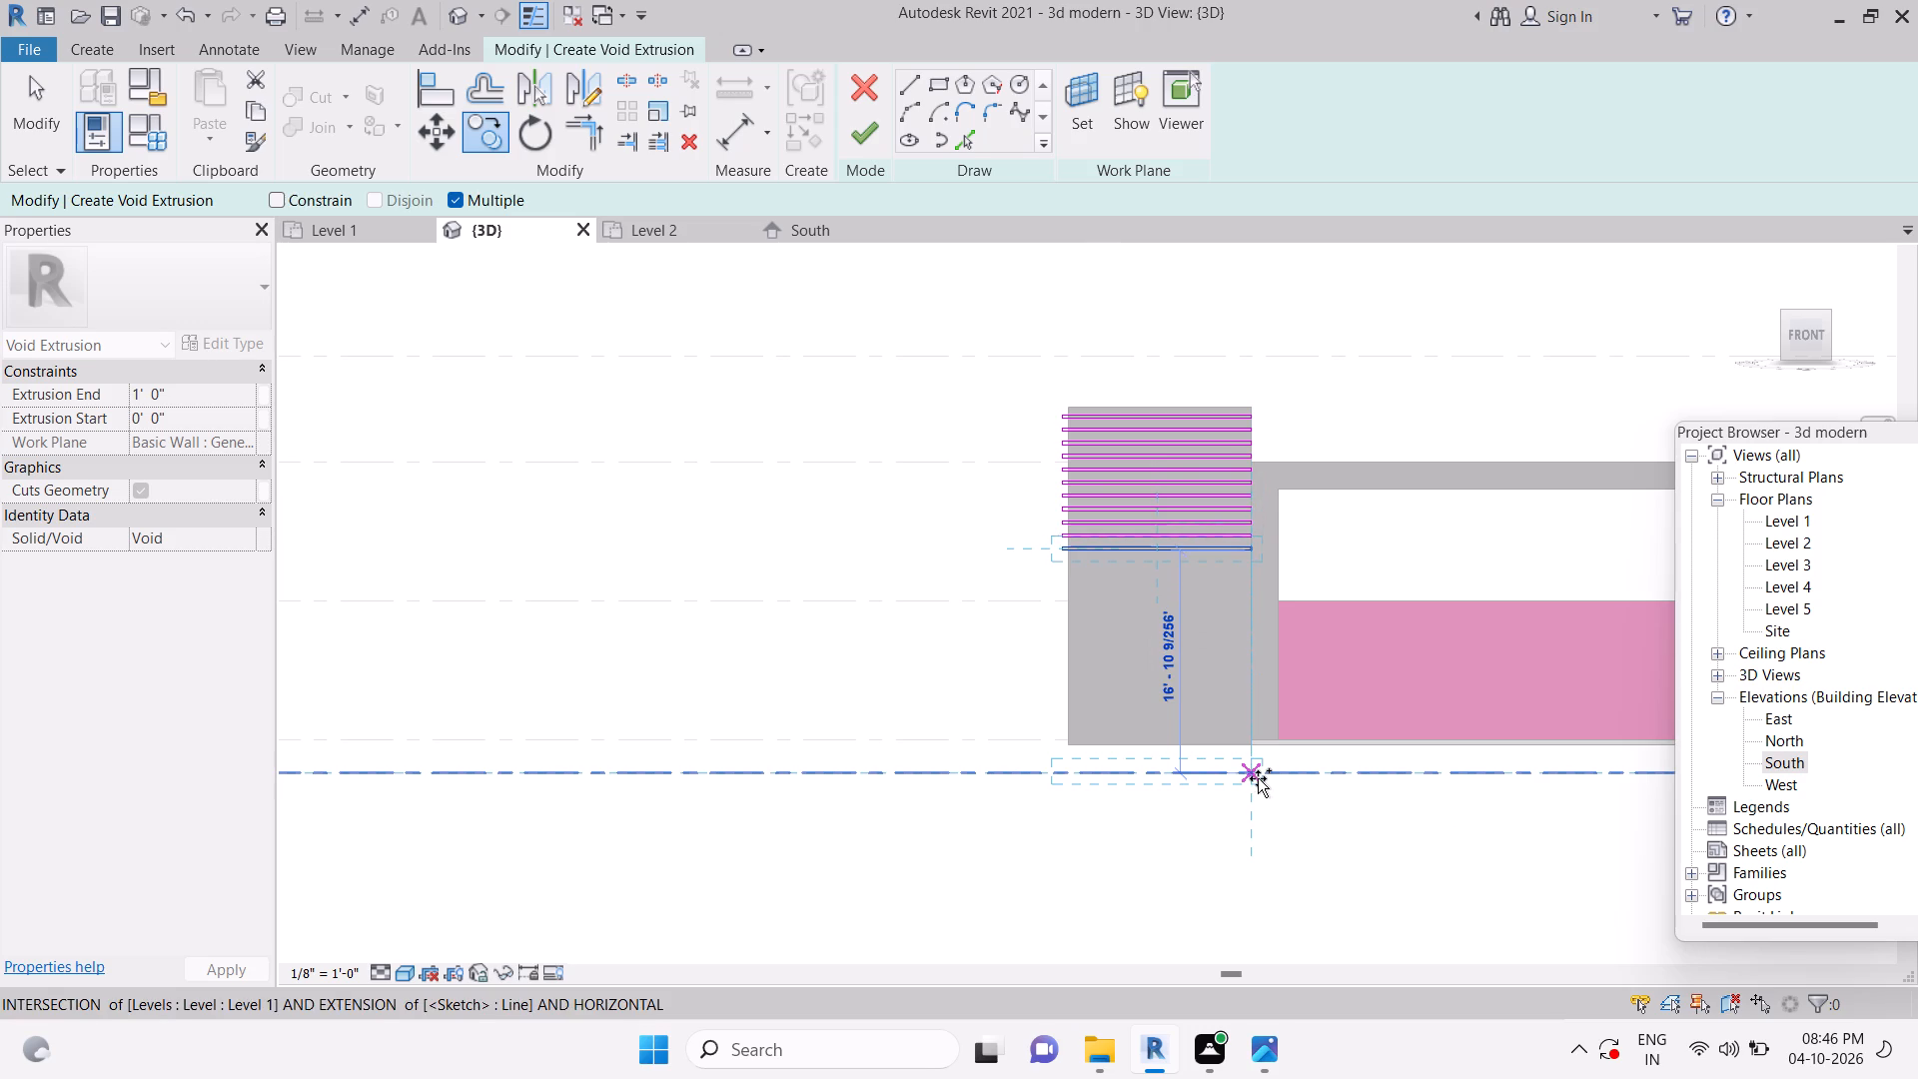
# Place seven more copies of the thin rectangle down the tower at 1' spacing.
pyautogui.write("1'")
pyautogui.press('Return')
pyautogui.write("1'")
pyautogui.press('Return')
pyautogui.write("1'")
pyautogui.press('Return')
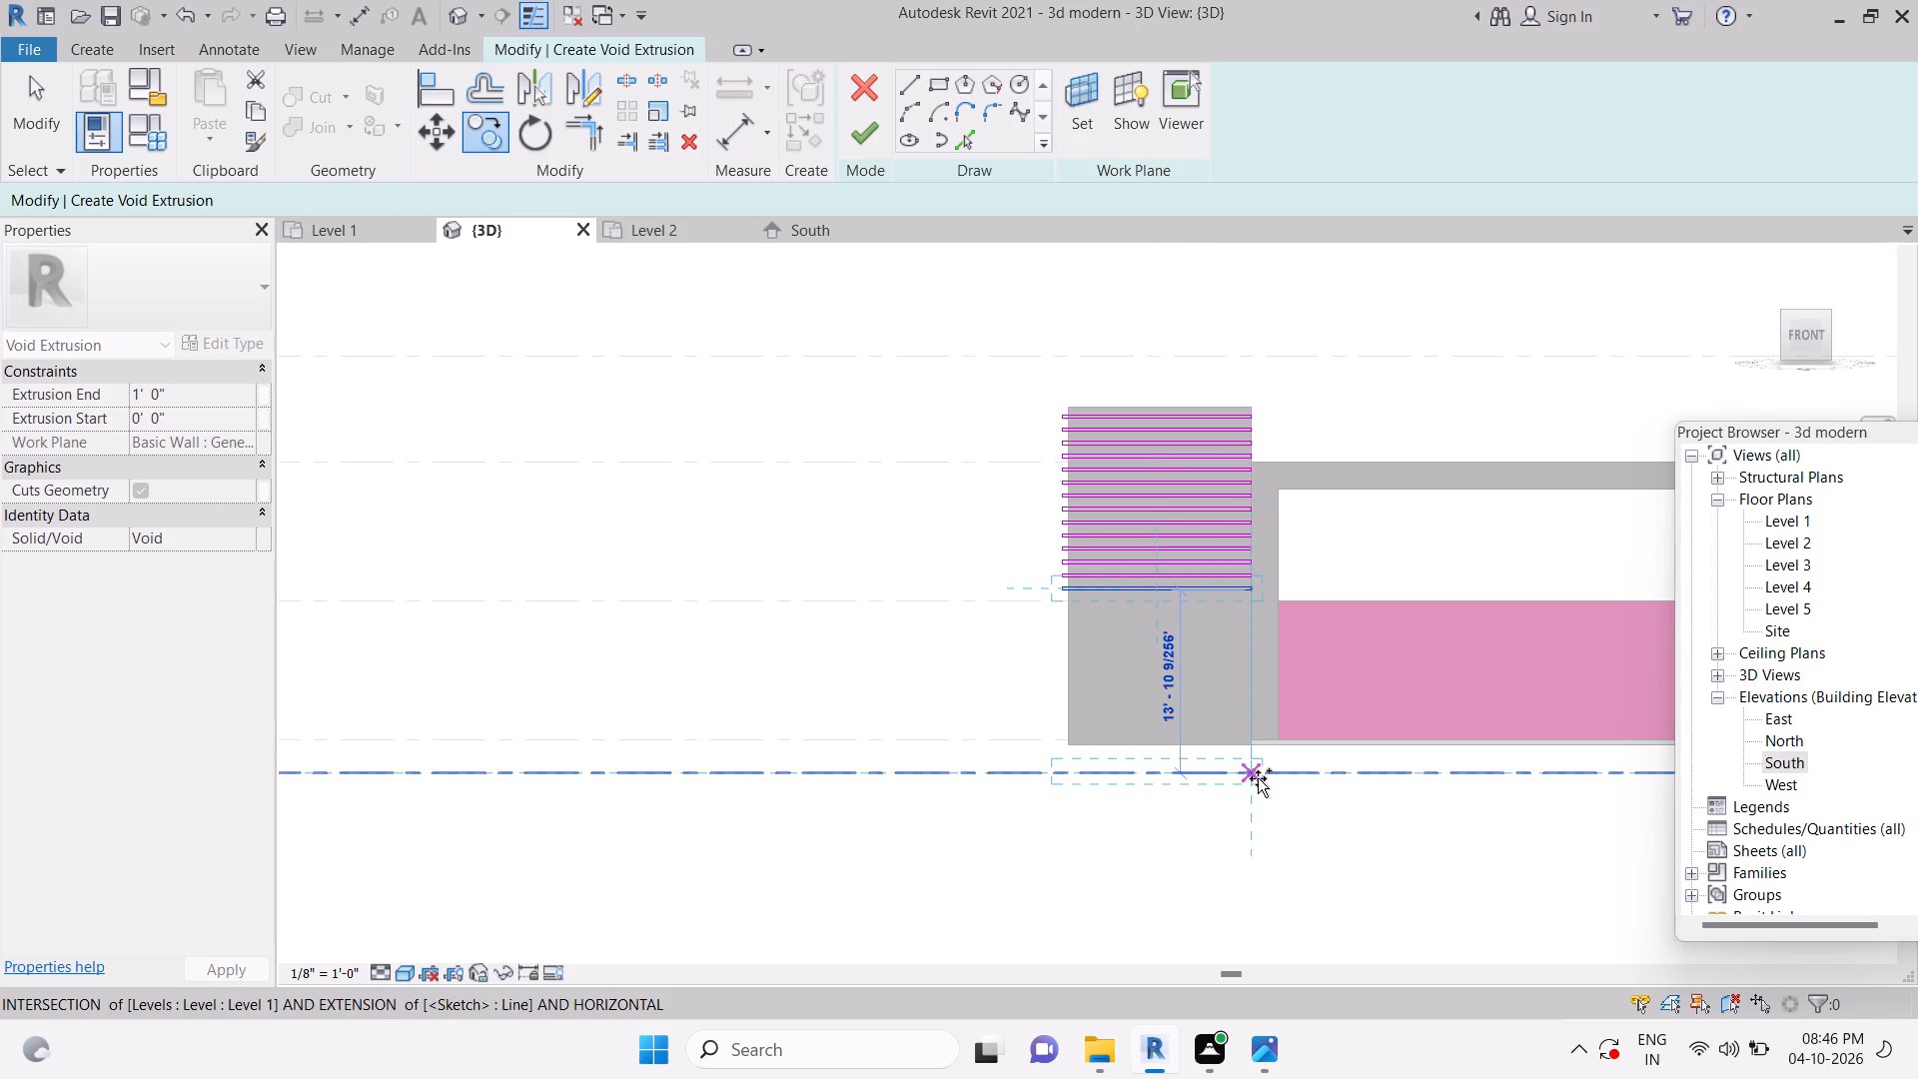
pyautogui.write("1'")
pyautogui.press('Return')
pyautogui.write("1'")
pyautogui.press('Return')
pyautogui.write("1'")
pyautogui.press('Return')
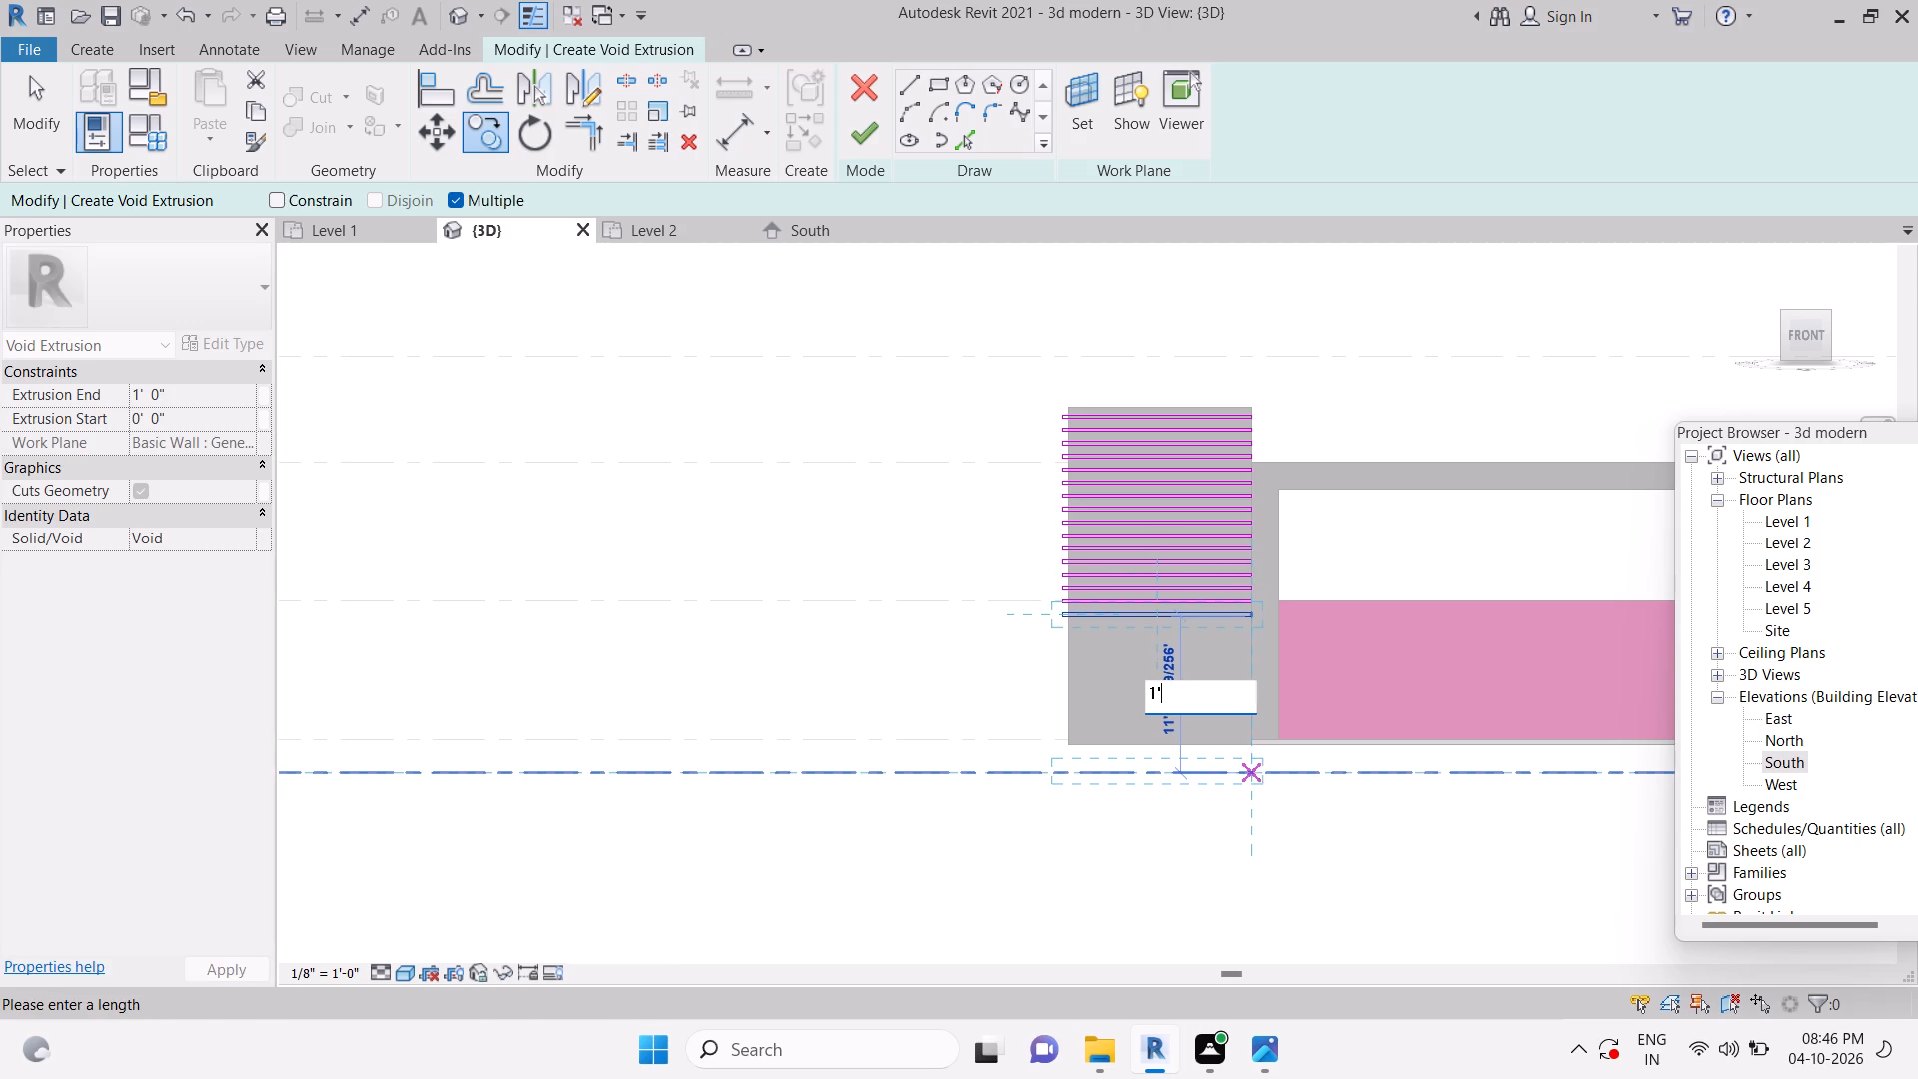
pyautogui.write("1'")
pyautogui.press('Return')
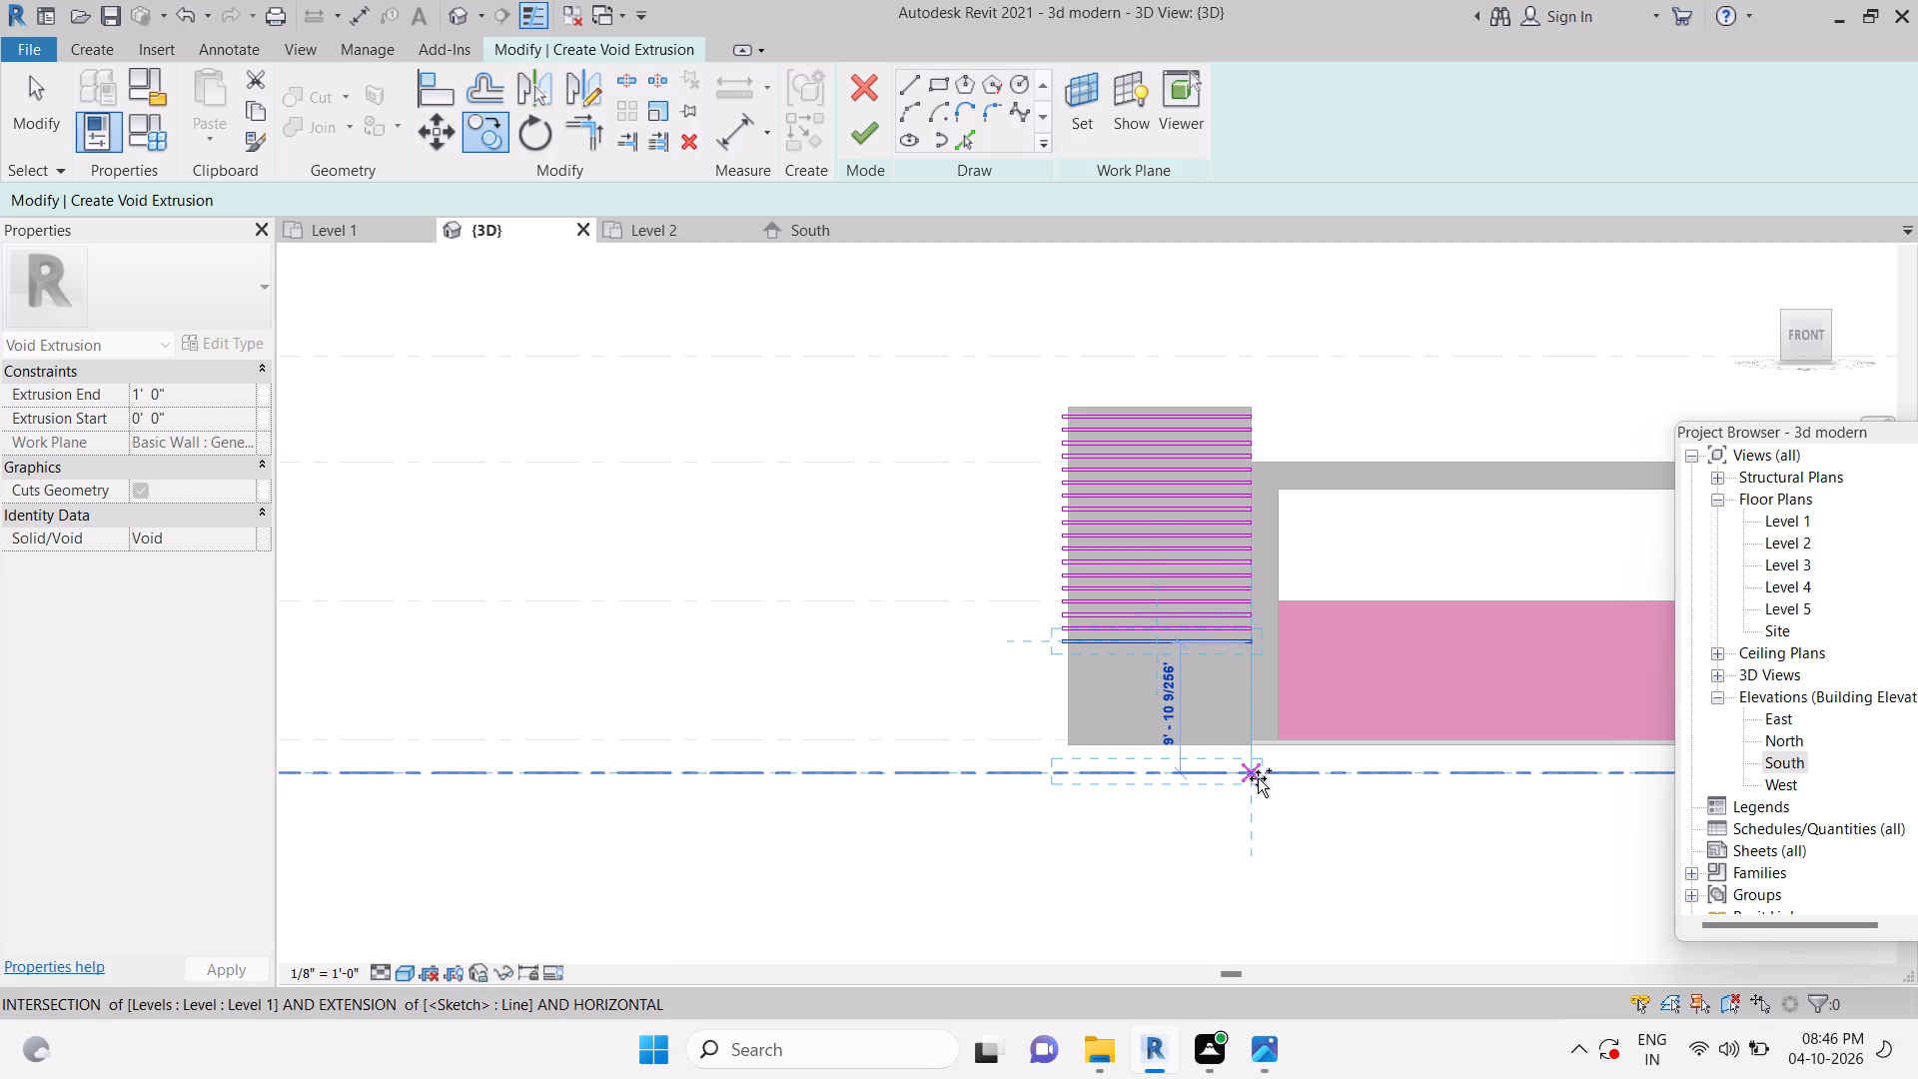
# Place eight further copies of the thin rectangle at 1' spacing, continuing down past the tower's base, and end the copying.
pyautogui.write("1'")
pyautogui.press('Return')
pyautogui.write("1'")
pyautogui.press('Return')
pyautogui.write("1'")
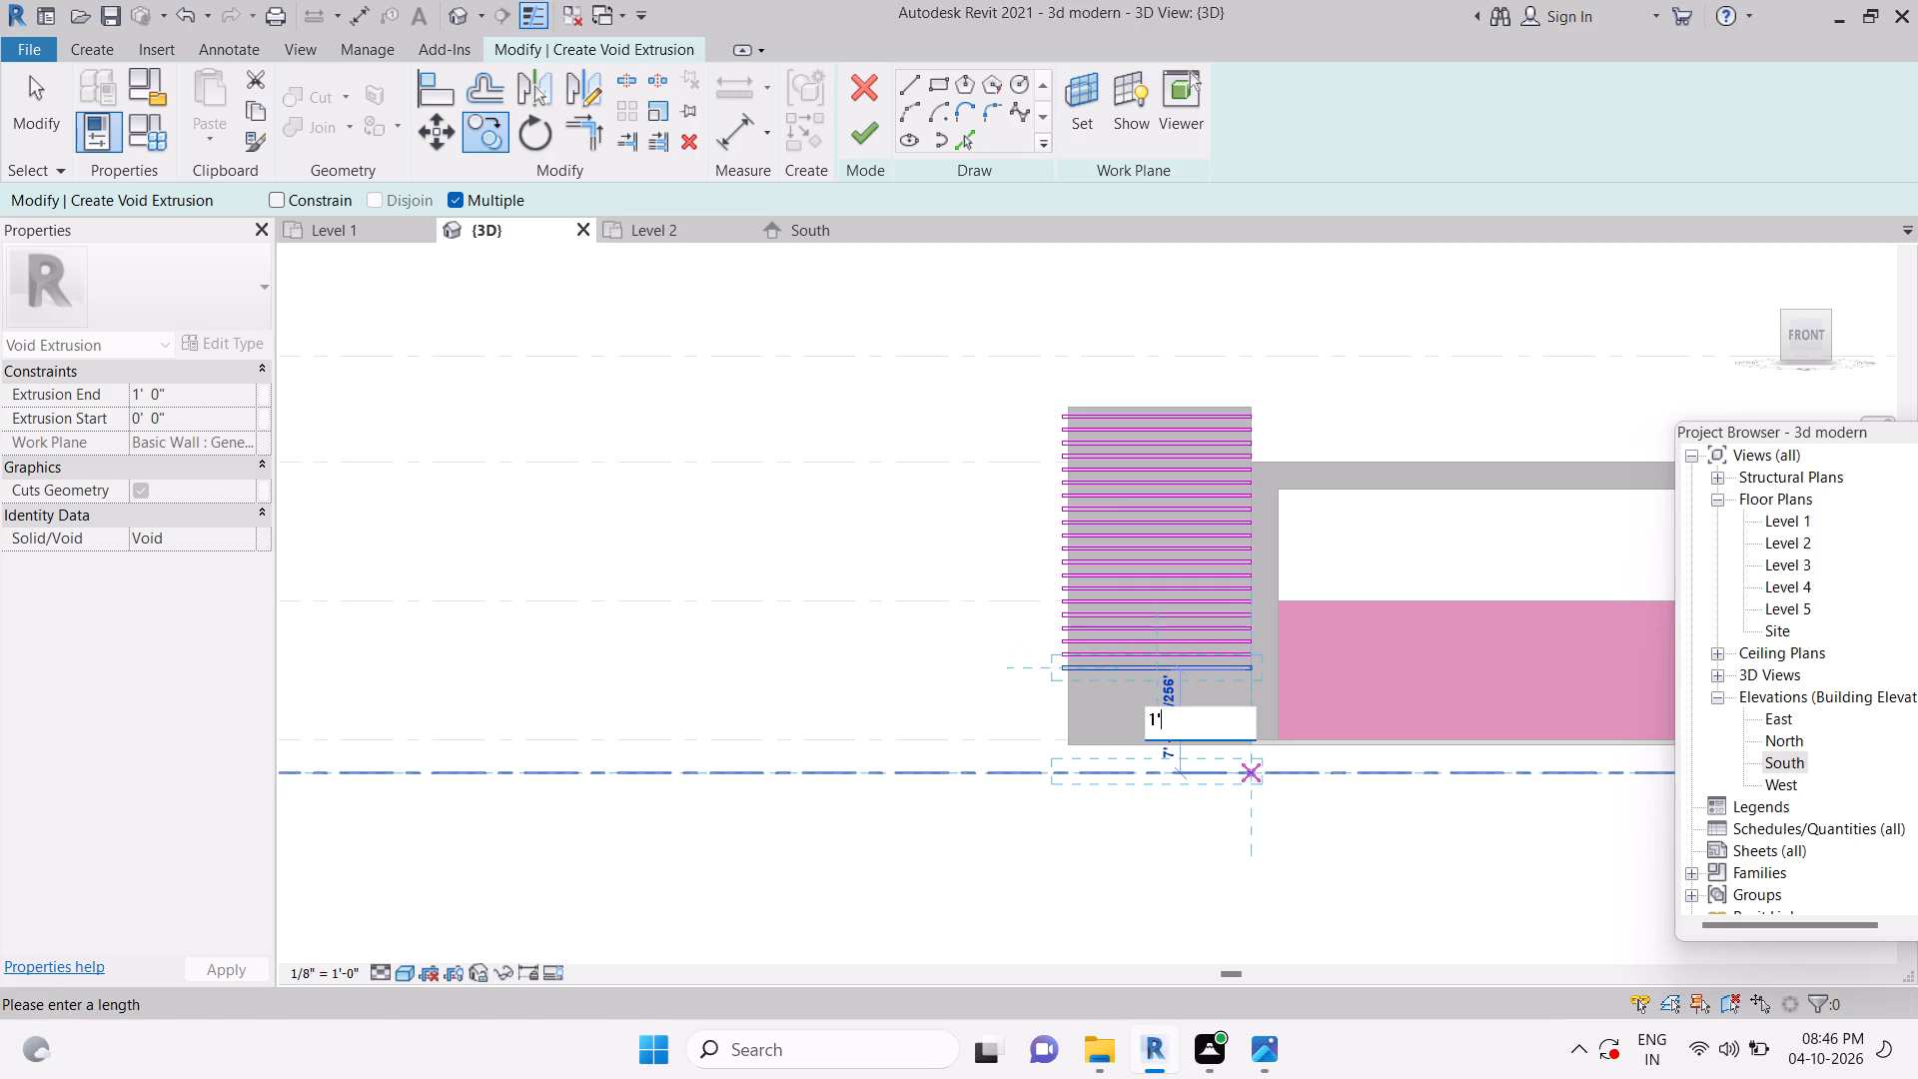
pyautogui.press('Return')
pyautogui.write("1'")
pyautogui.press('Return')
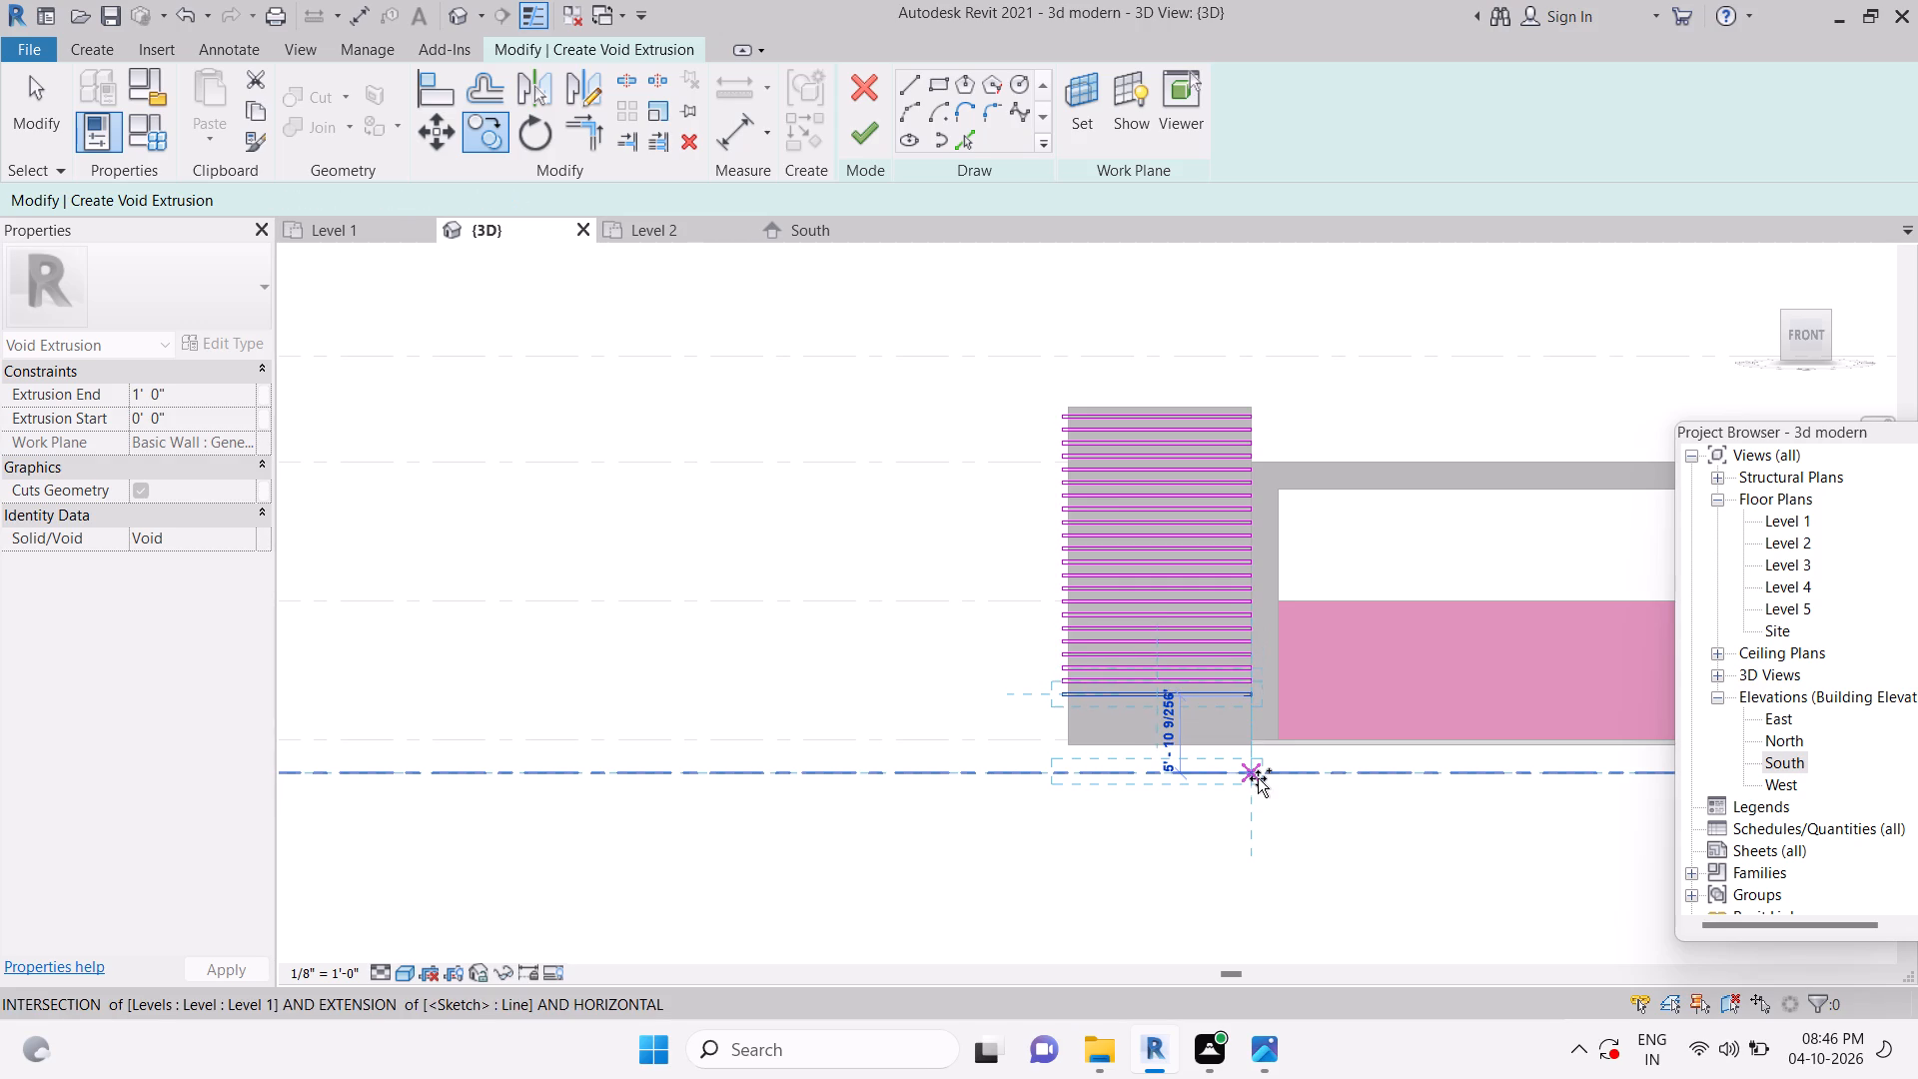
pyautogui.write("1'")
pyautogui.press('Return')
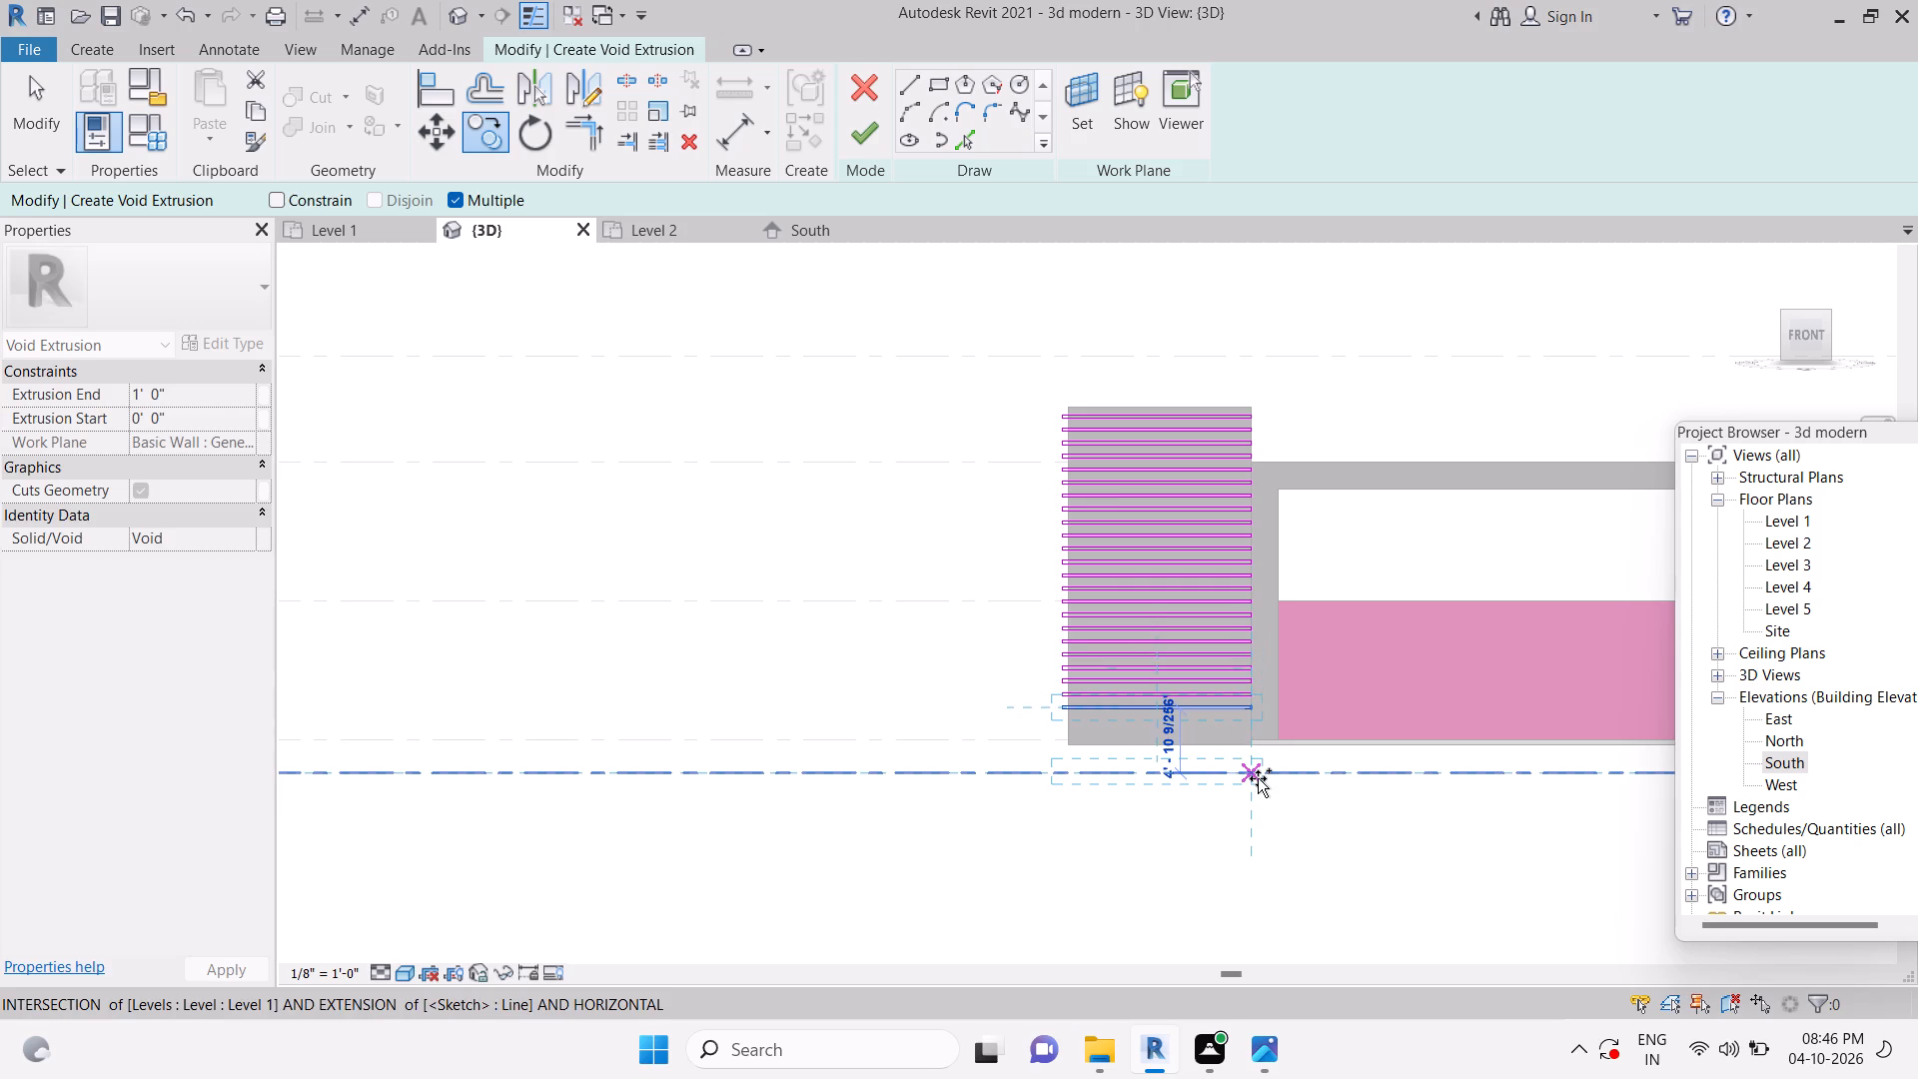
pyautogui.write("1'")
pyautogui.press('Return')
pyautogui.write("1'")
pyautogui.press('Return')
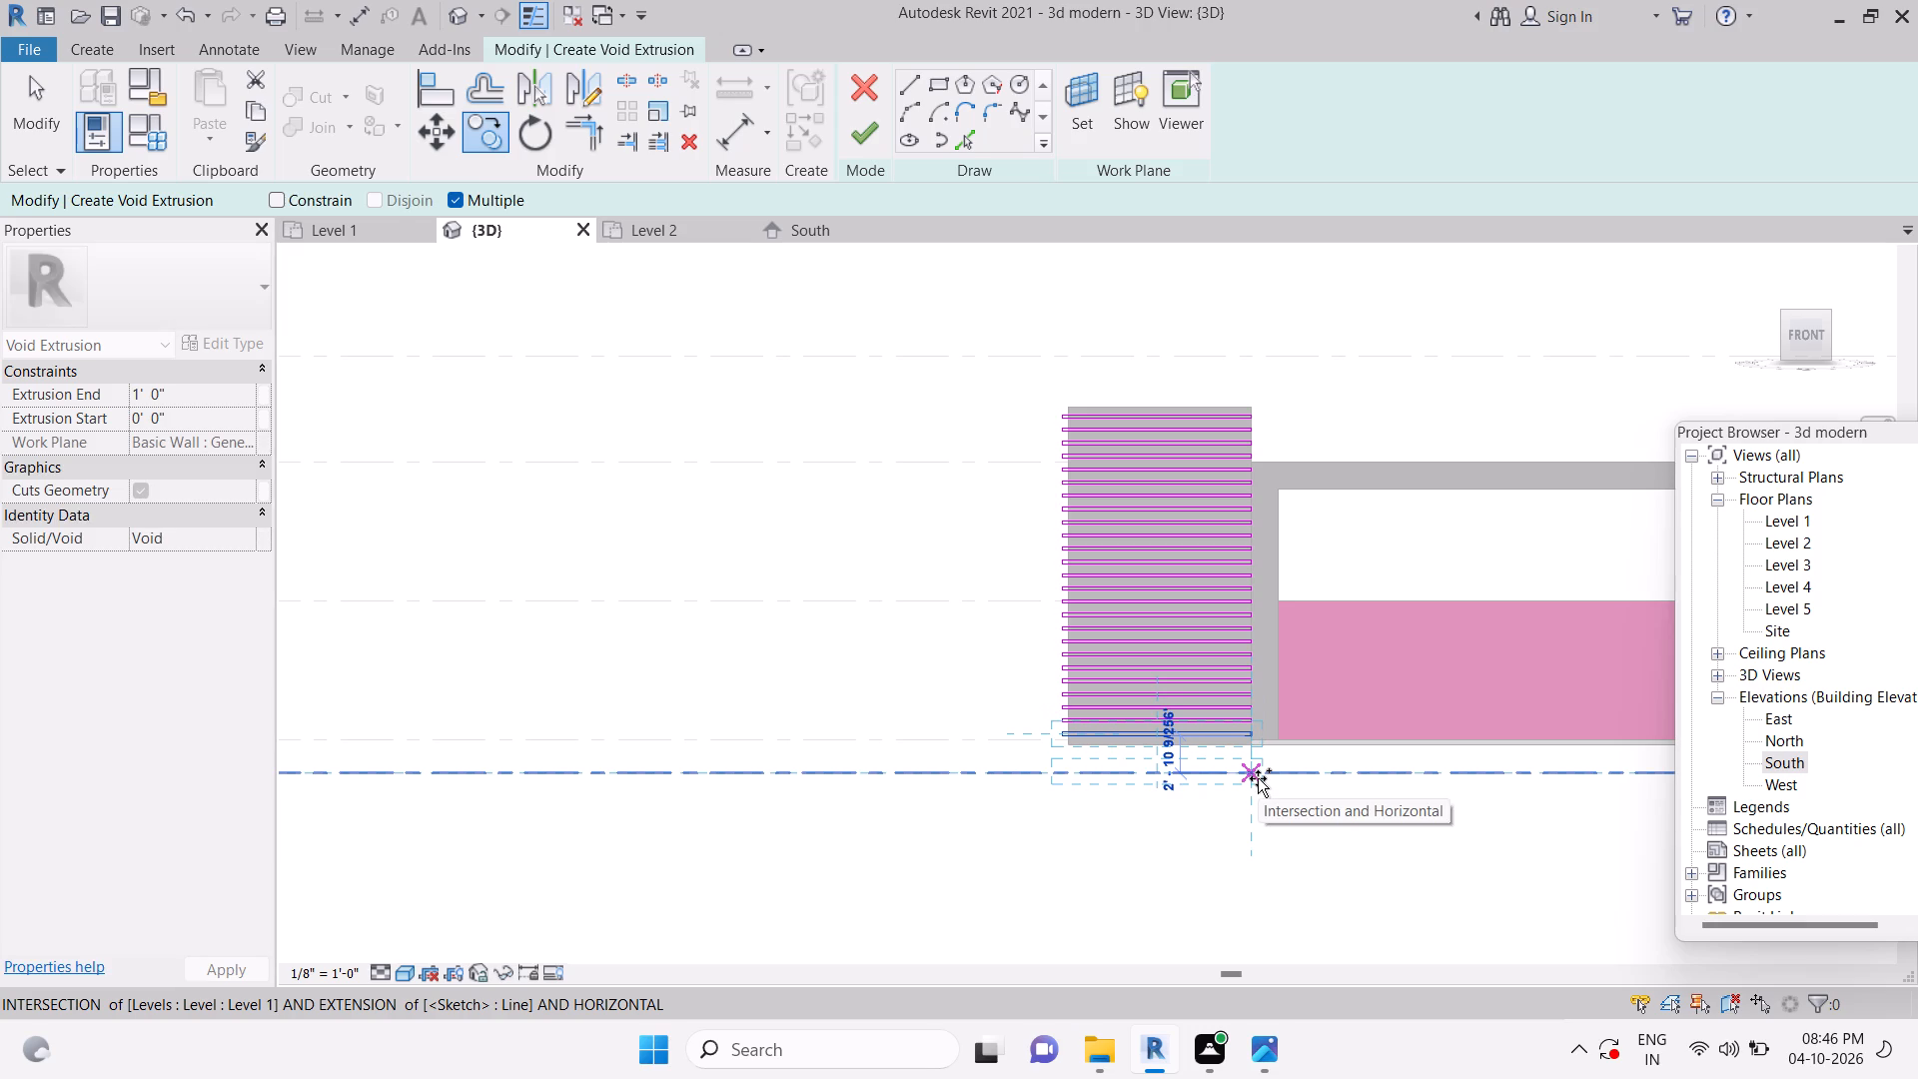
pyautogui.write("1'")
pyautogui.press('Return')
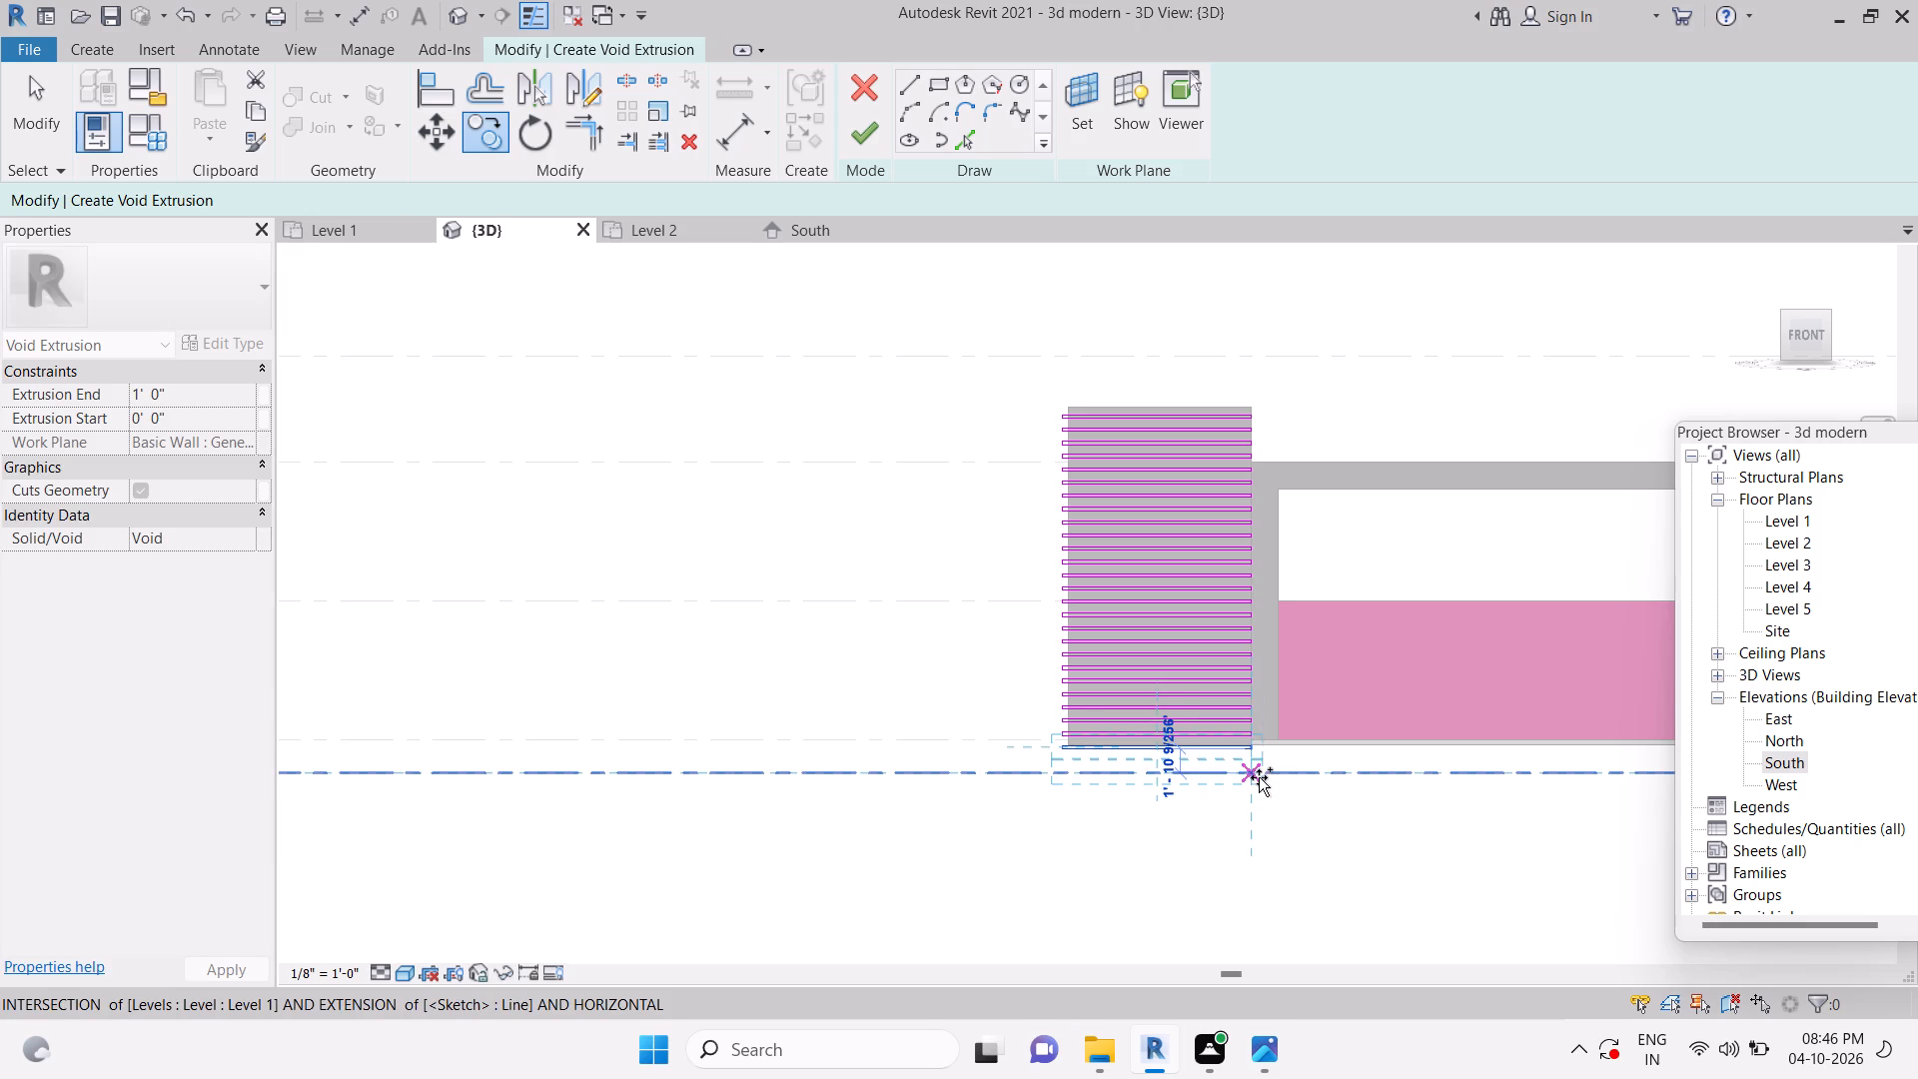
pyautogui.press('Escape')
pyautogui.scroll(12, 1261, 771)
pyautogui.press('Escape')
pyautogui.press('Escape')
pyautogui.press('Escape')
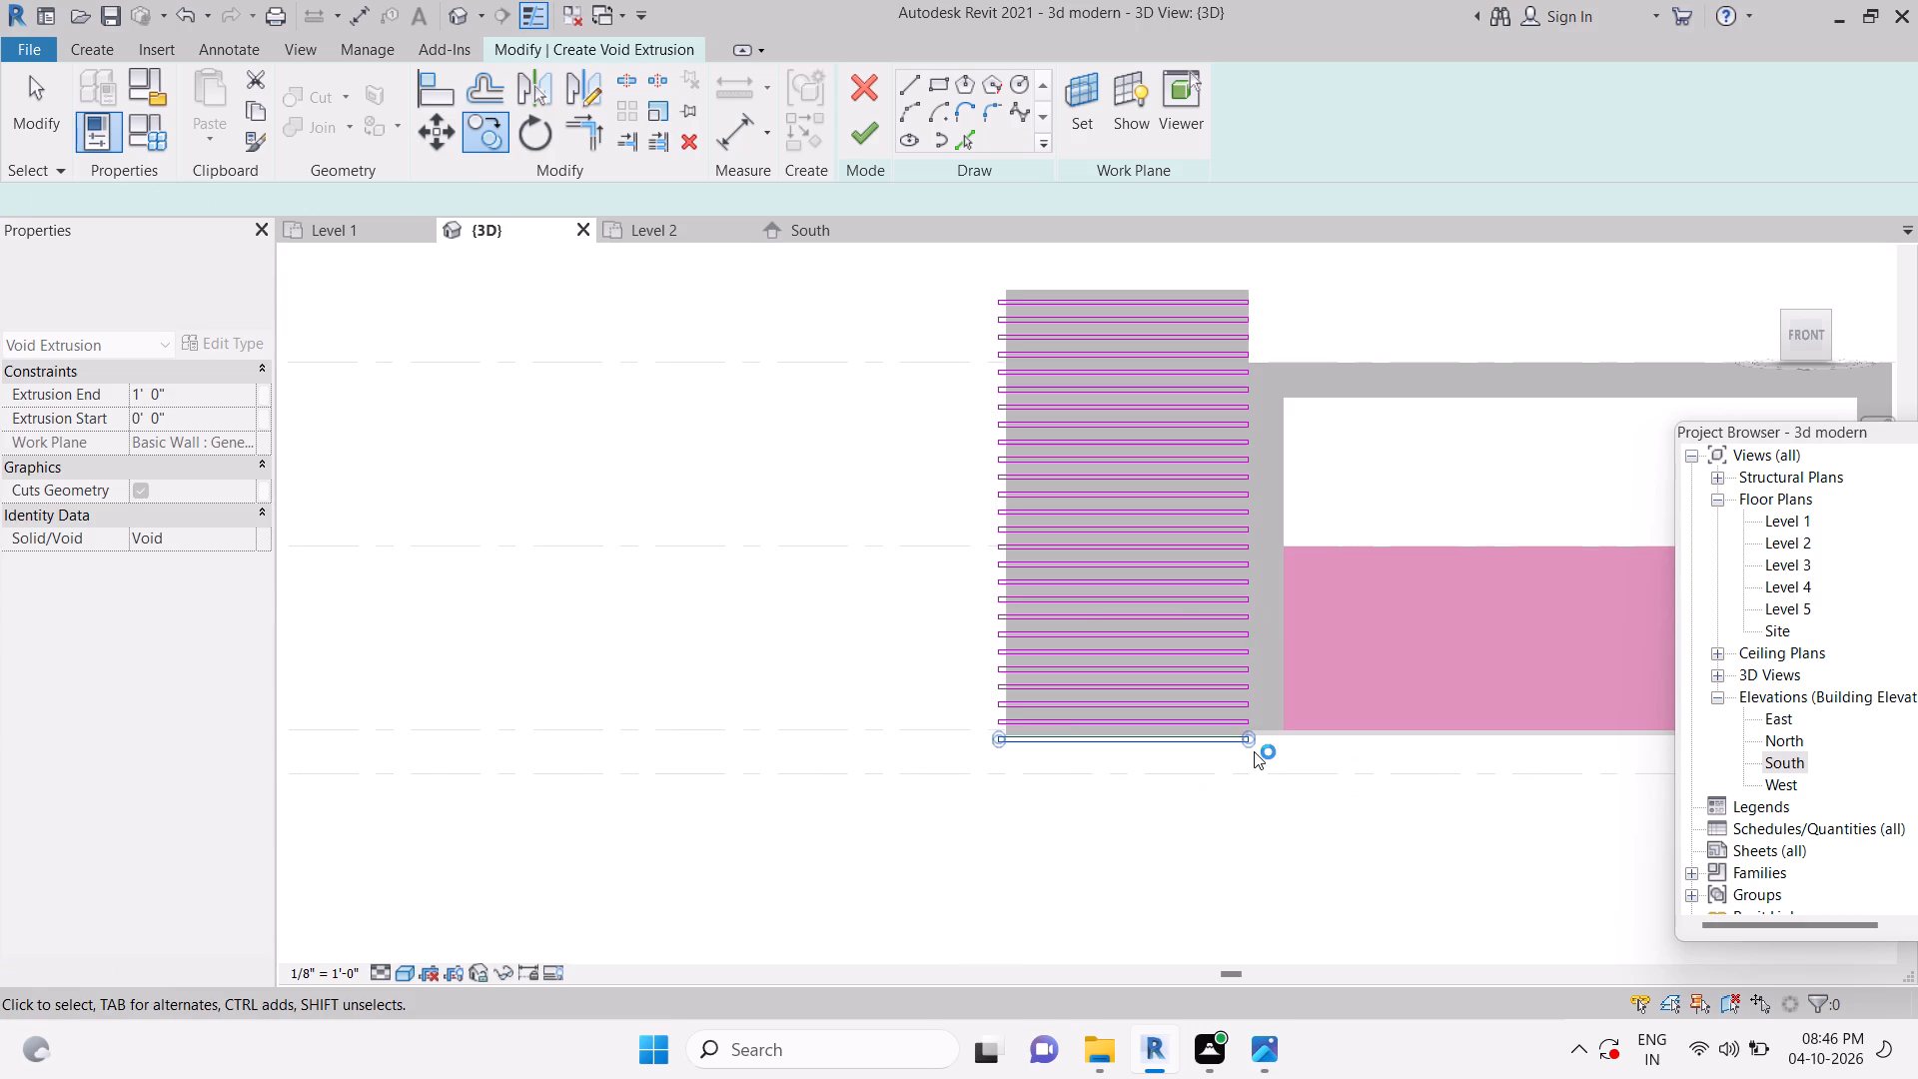
# Delete the whole chain of the lowest thin rectangle, which lies just below the tower's base.
pyautogui.press('Tab')
pyautogui.press('Tab')
pyautogui.press('Tab')
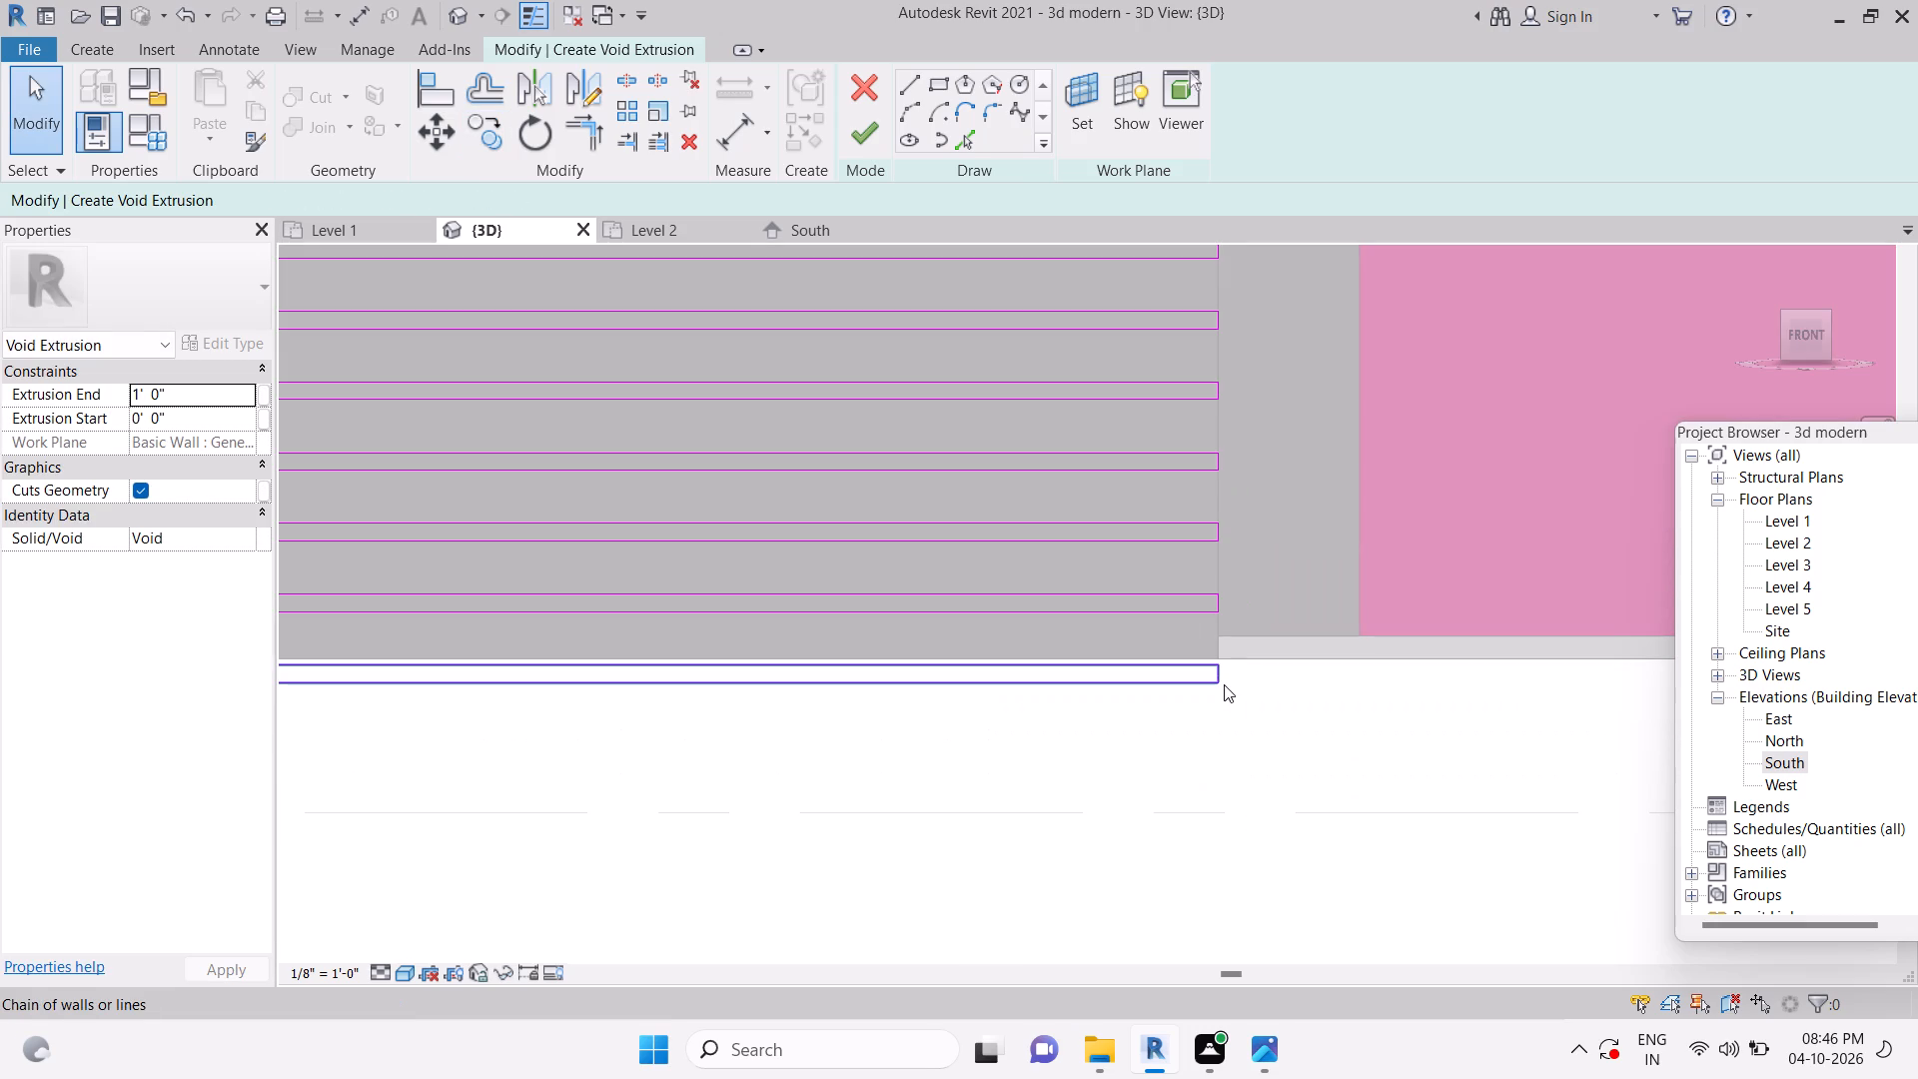
pyautogui.click(1223, 682)
pyautogui.press('Delete')
pyautogui.press('Escape')
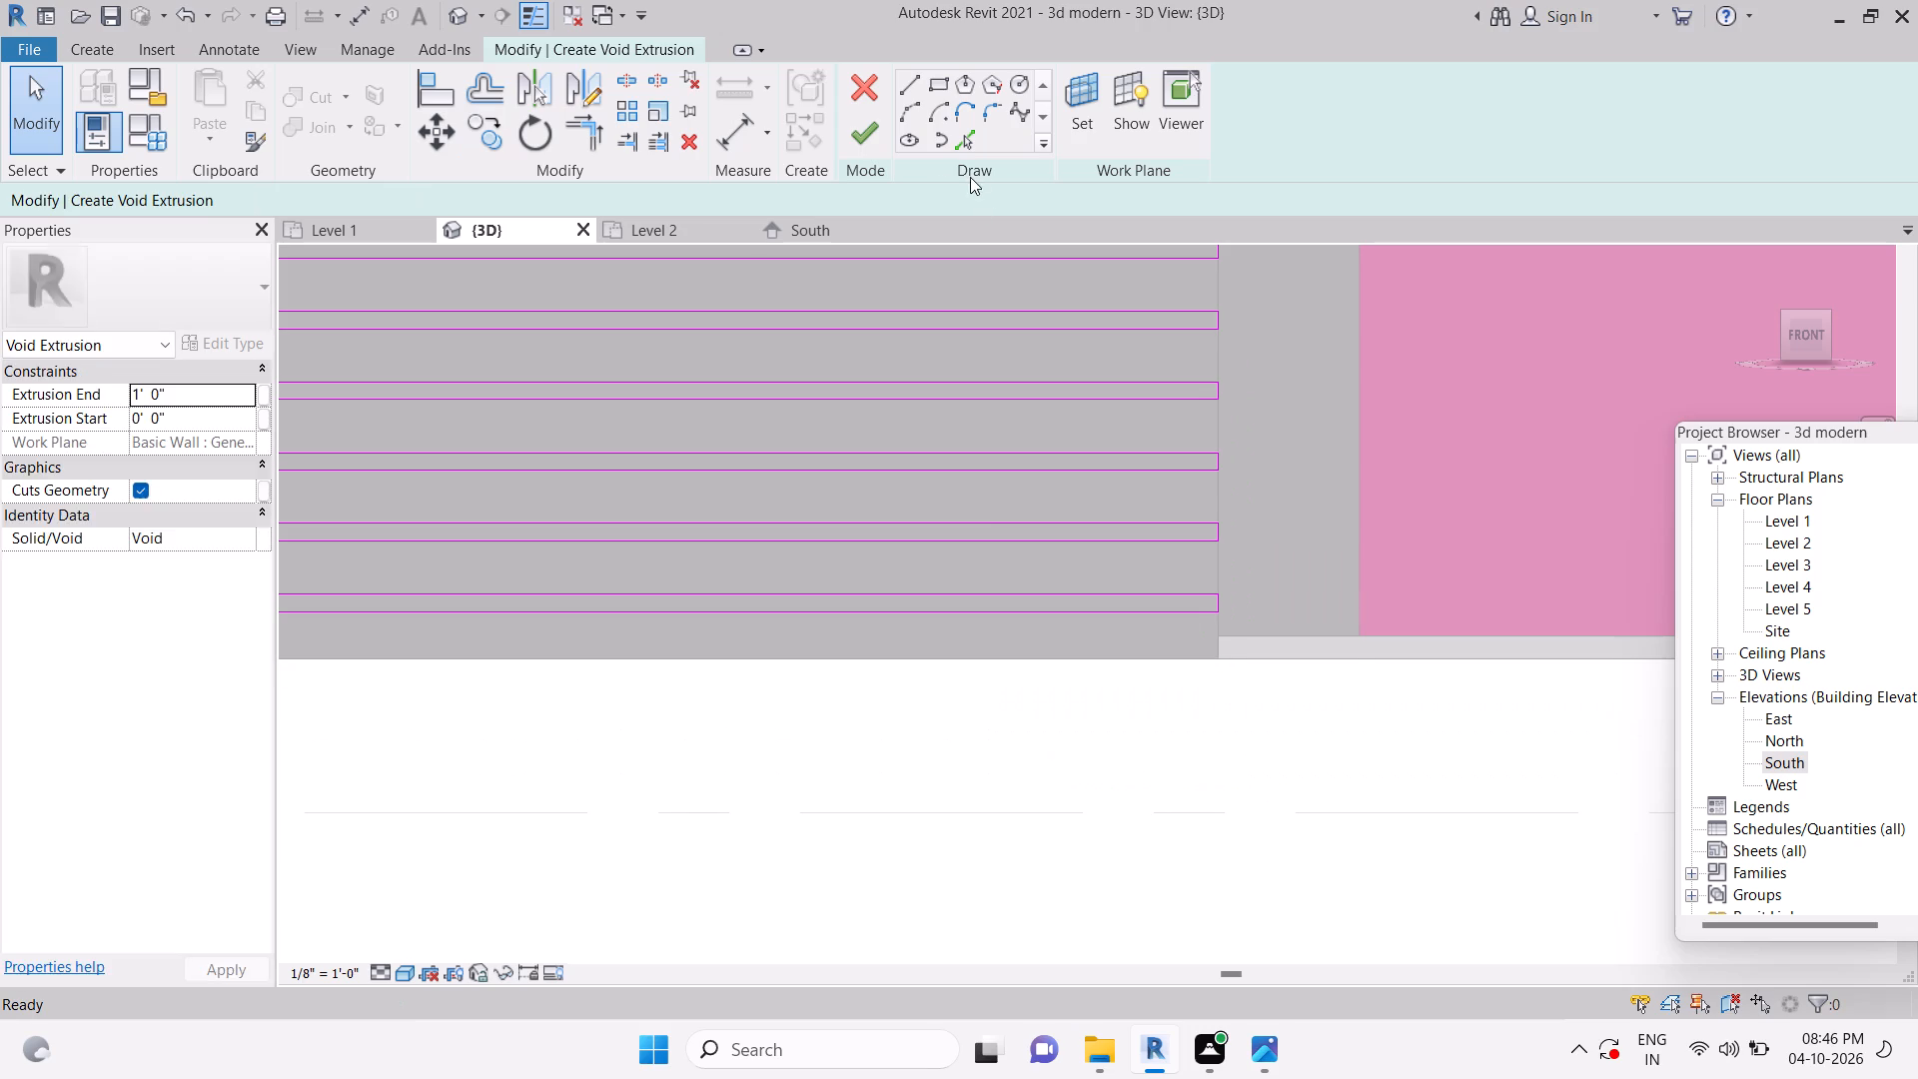
pyautogui.press('Escape')
pyautogui.press('Escape')
pyautogui.press('Escape')
# Finish the void extrusion sketch of the grooves and dismiss the notification card.
pyautogui.click(882, 136)
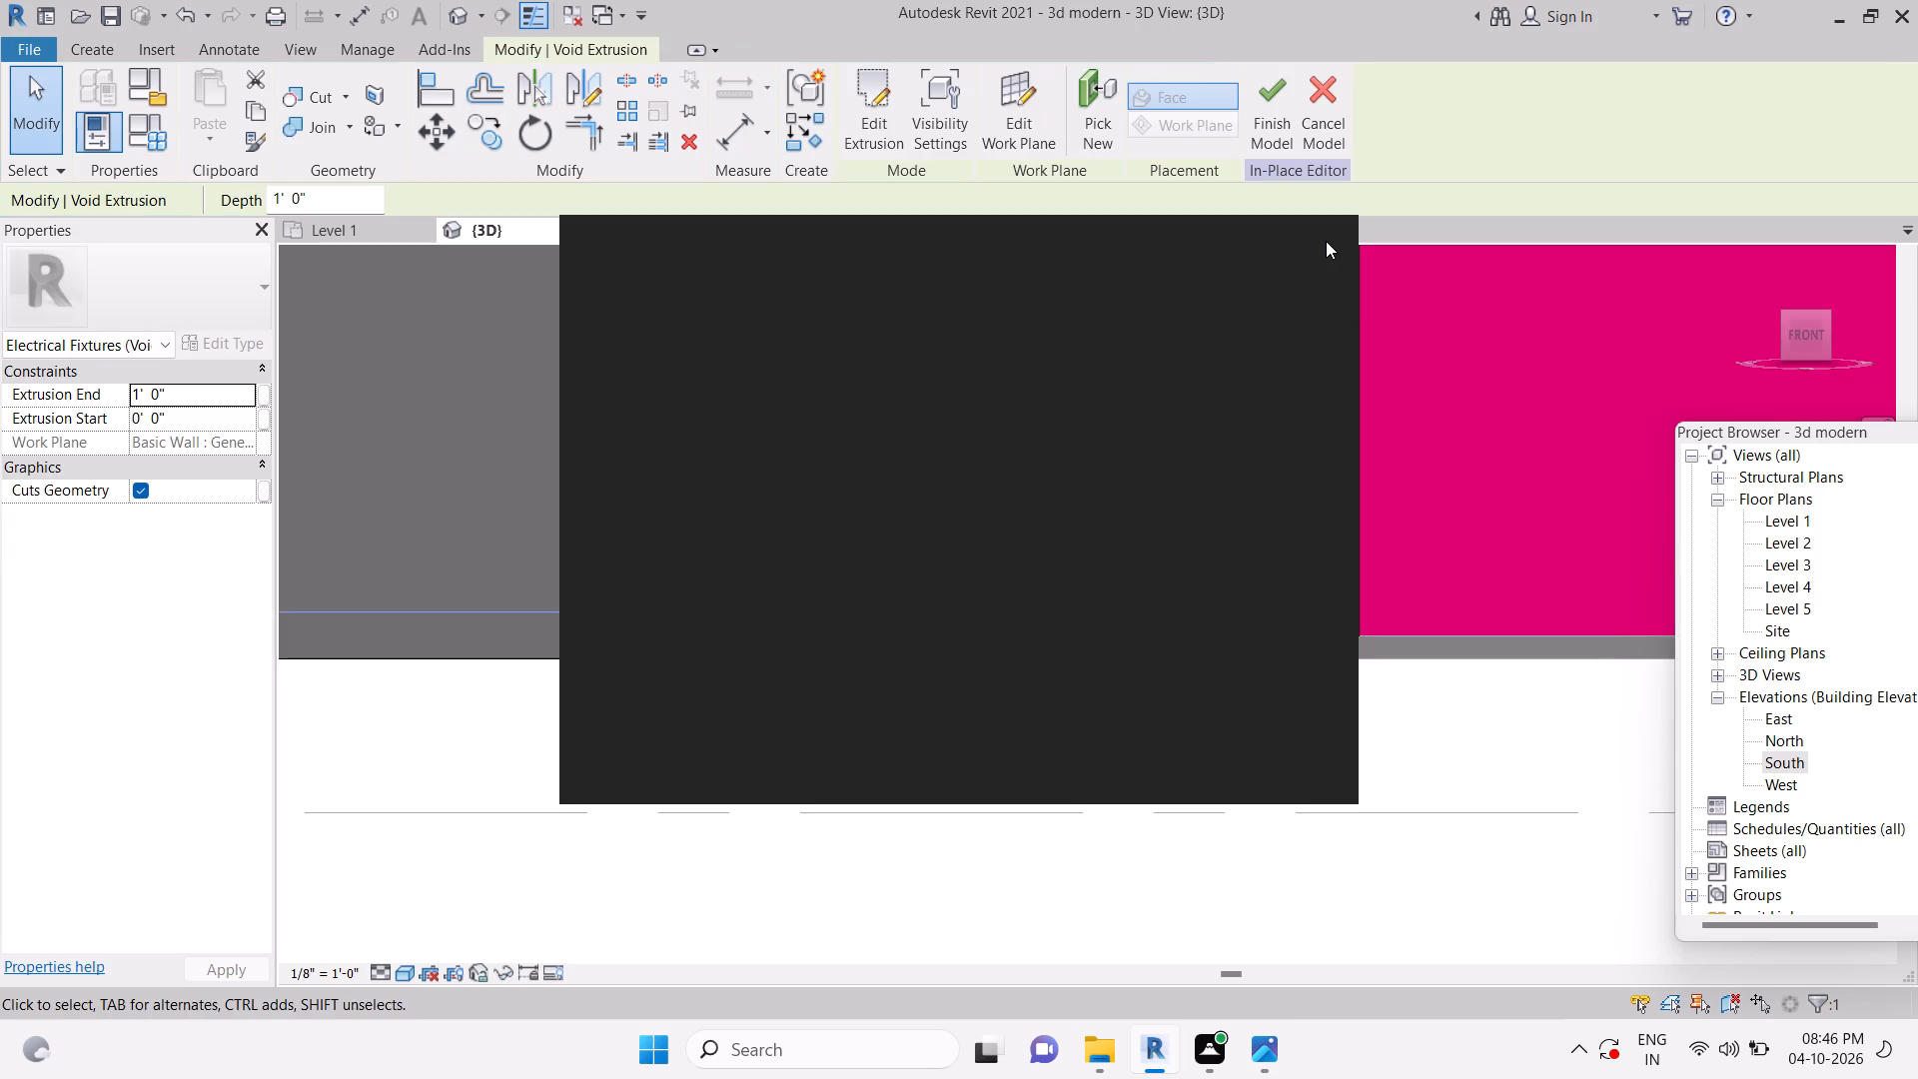
pyautogui.click(1327, 234)
# In the left side view, stretch the void extrusion forward through the tower's full thickness, past its front face.
pyautogui.scroll(-6, 1141, 692)
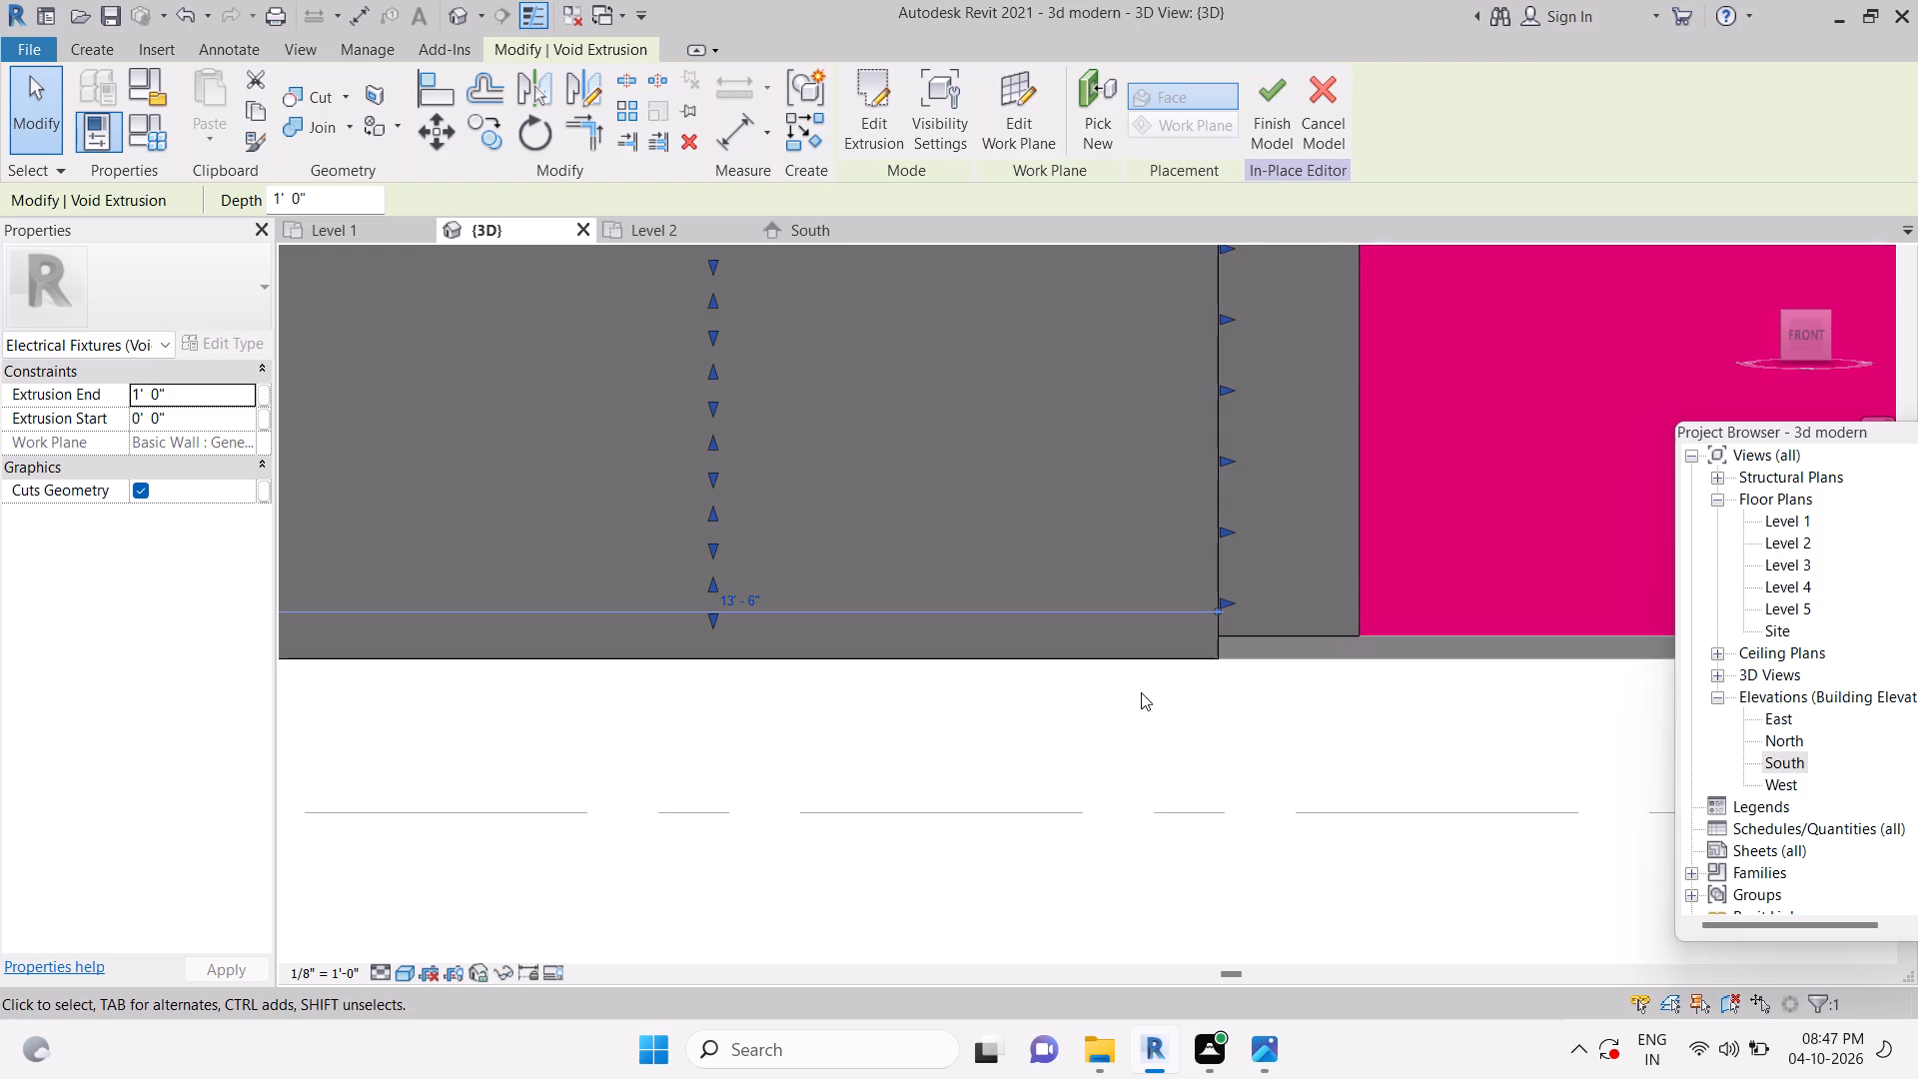
pyautogui.scroll(-3, 1141, 692)
pyautogui.keyDown('shift'); pyautogui.moveTo(1053, 697); pyautogui.dragTo(1346, 702, button='middle'); pyautogui.keyUp('shift')
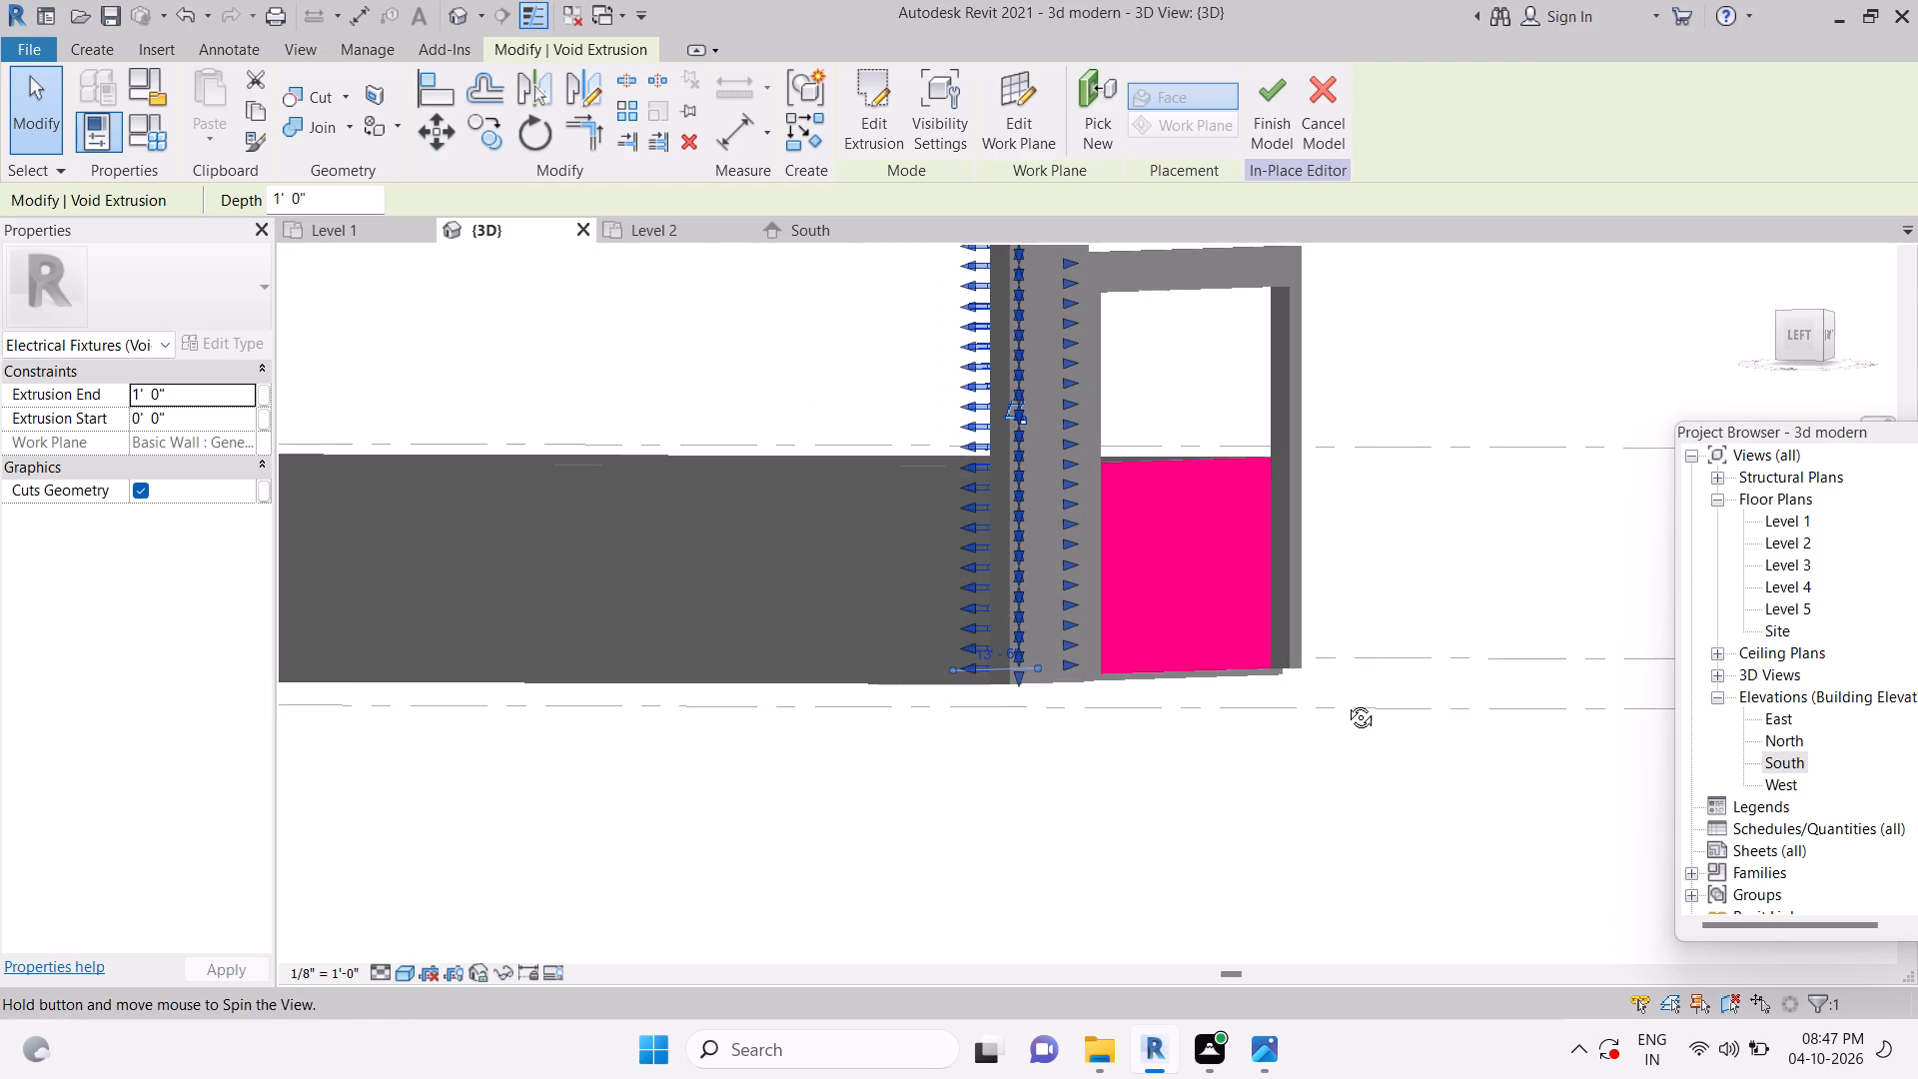
pyautogui.keyDown('shift'); pyautogui.moveTo(1340, 697); pyautogui.dragTo(1436, 720, button='middle'); pyautogui.keyUp('shift')
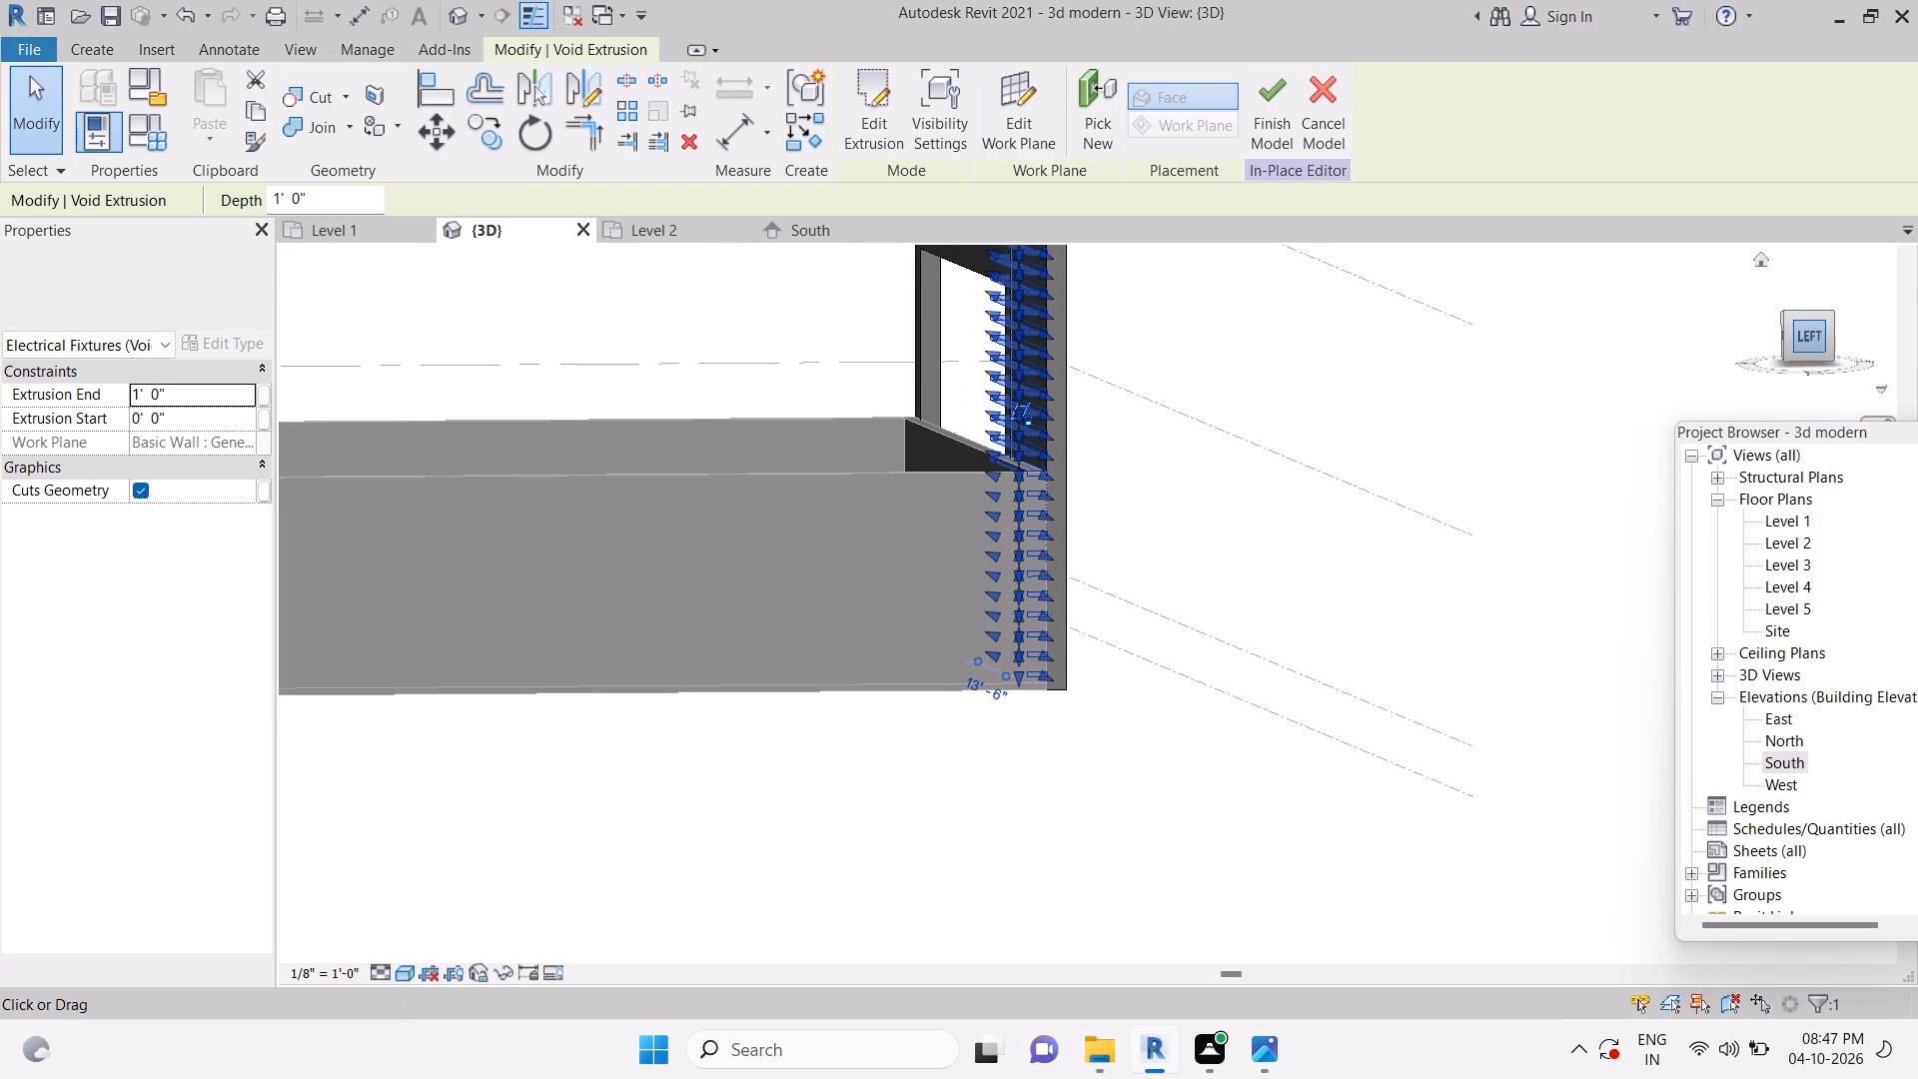
pyautogui.click(1815, 332)
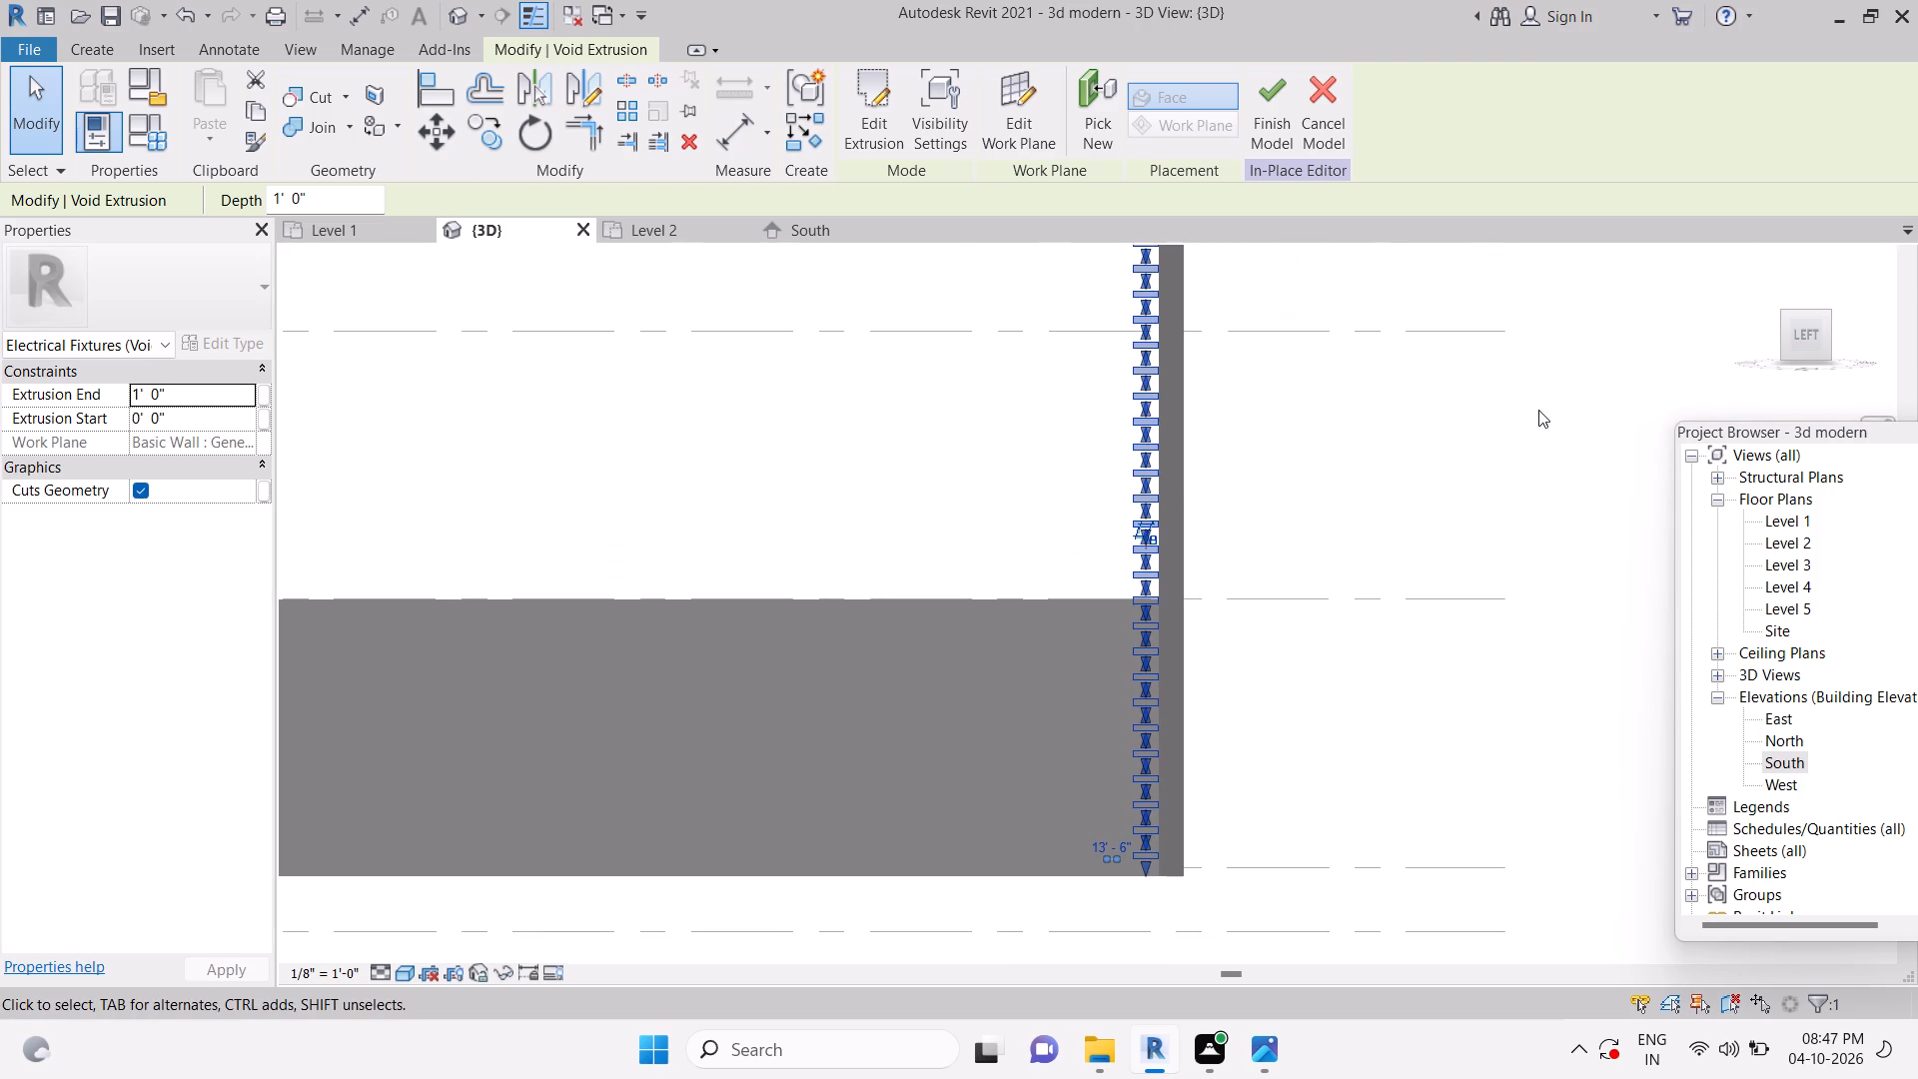
pyautogui.press('Escape')
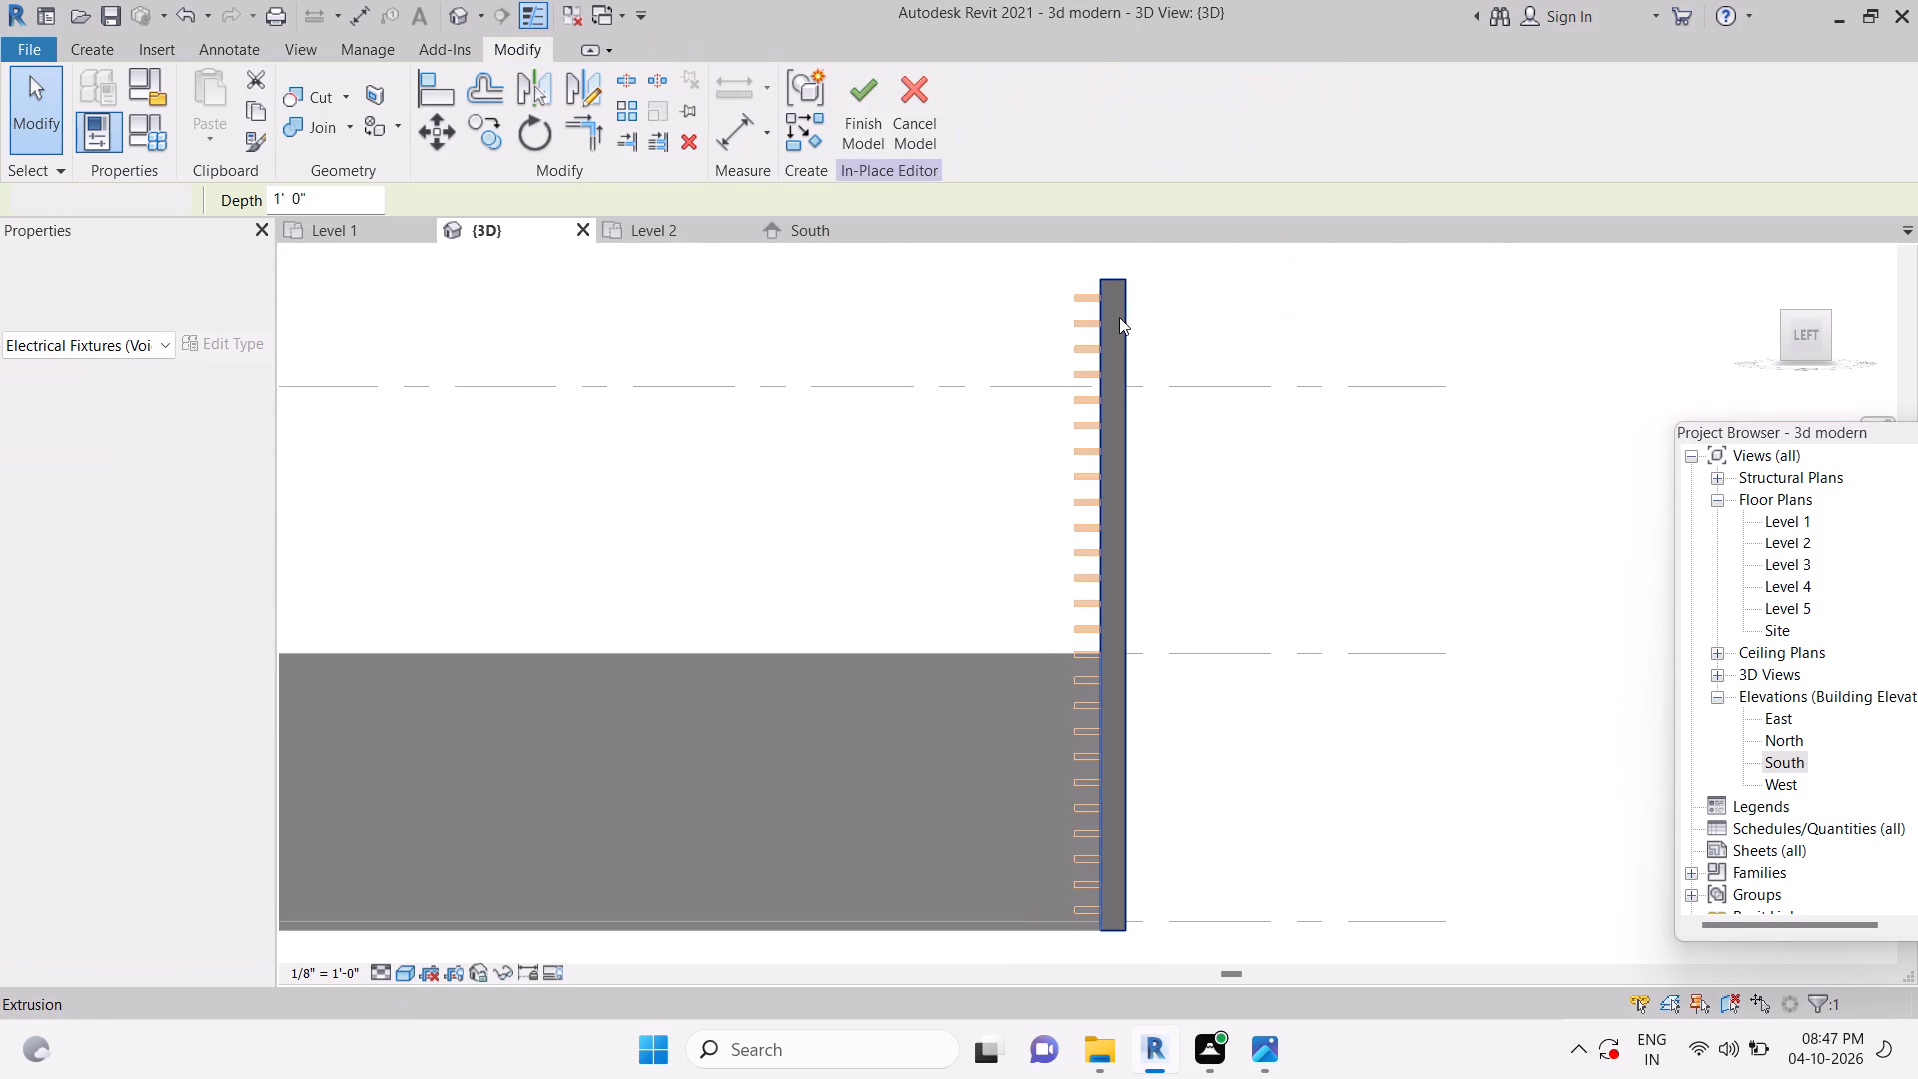
pyautogui.click(1091, 306)
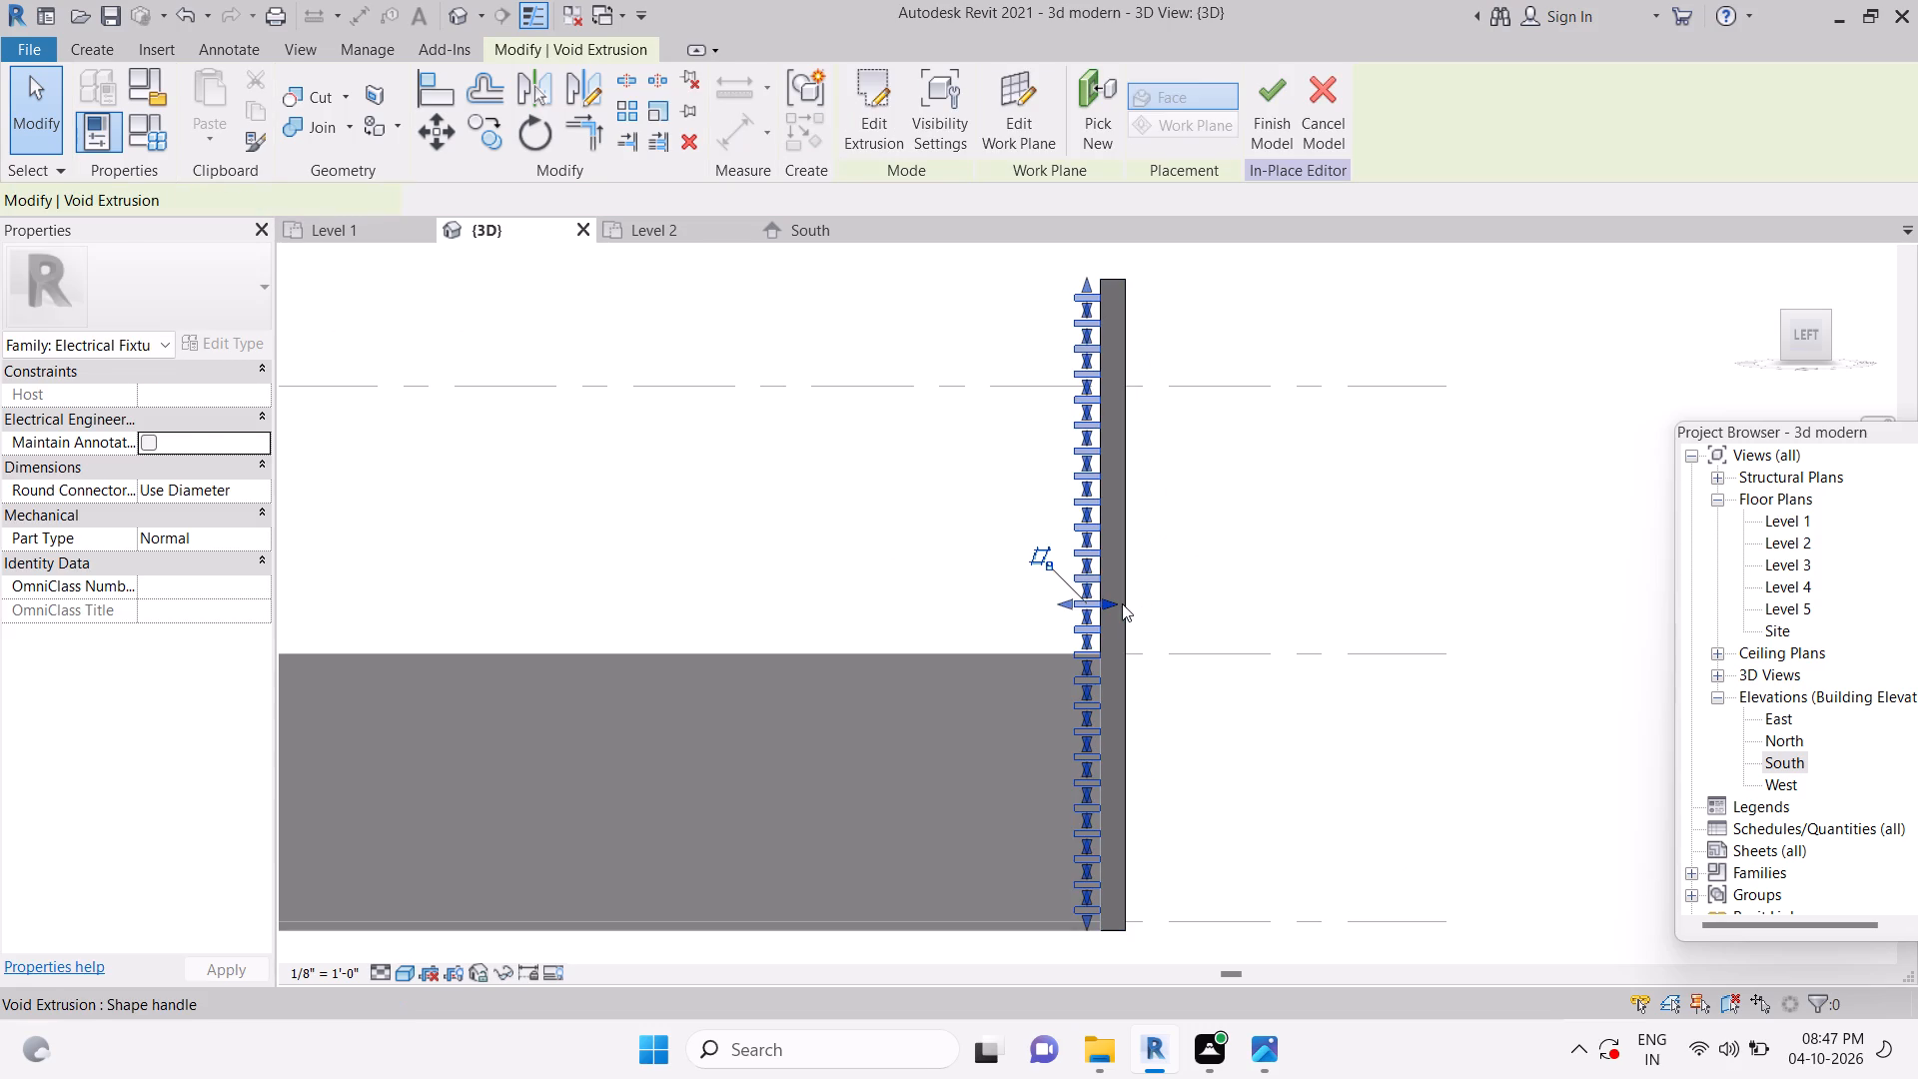
pyautogui.moveTo(1115, 603); pyautogui.dragTo(1253, 610)
pyautogui.press('Escape')
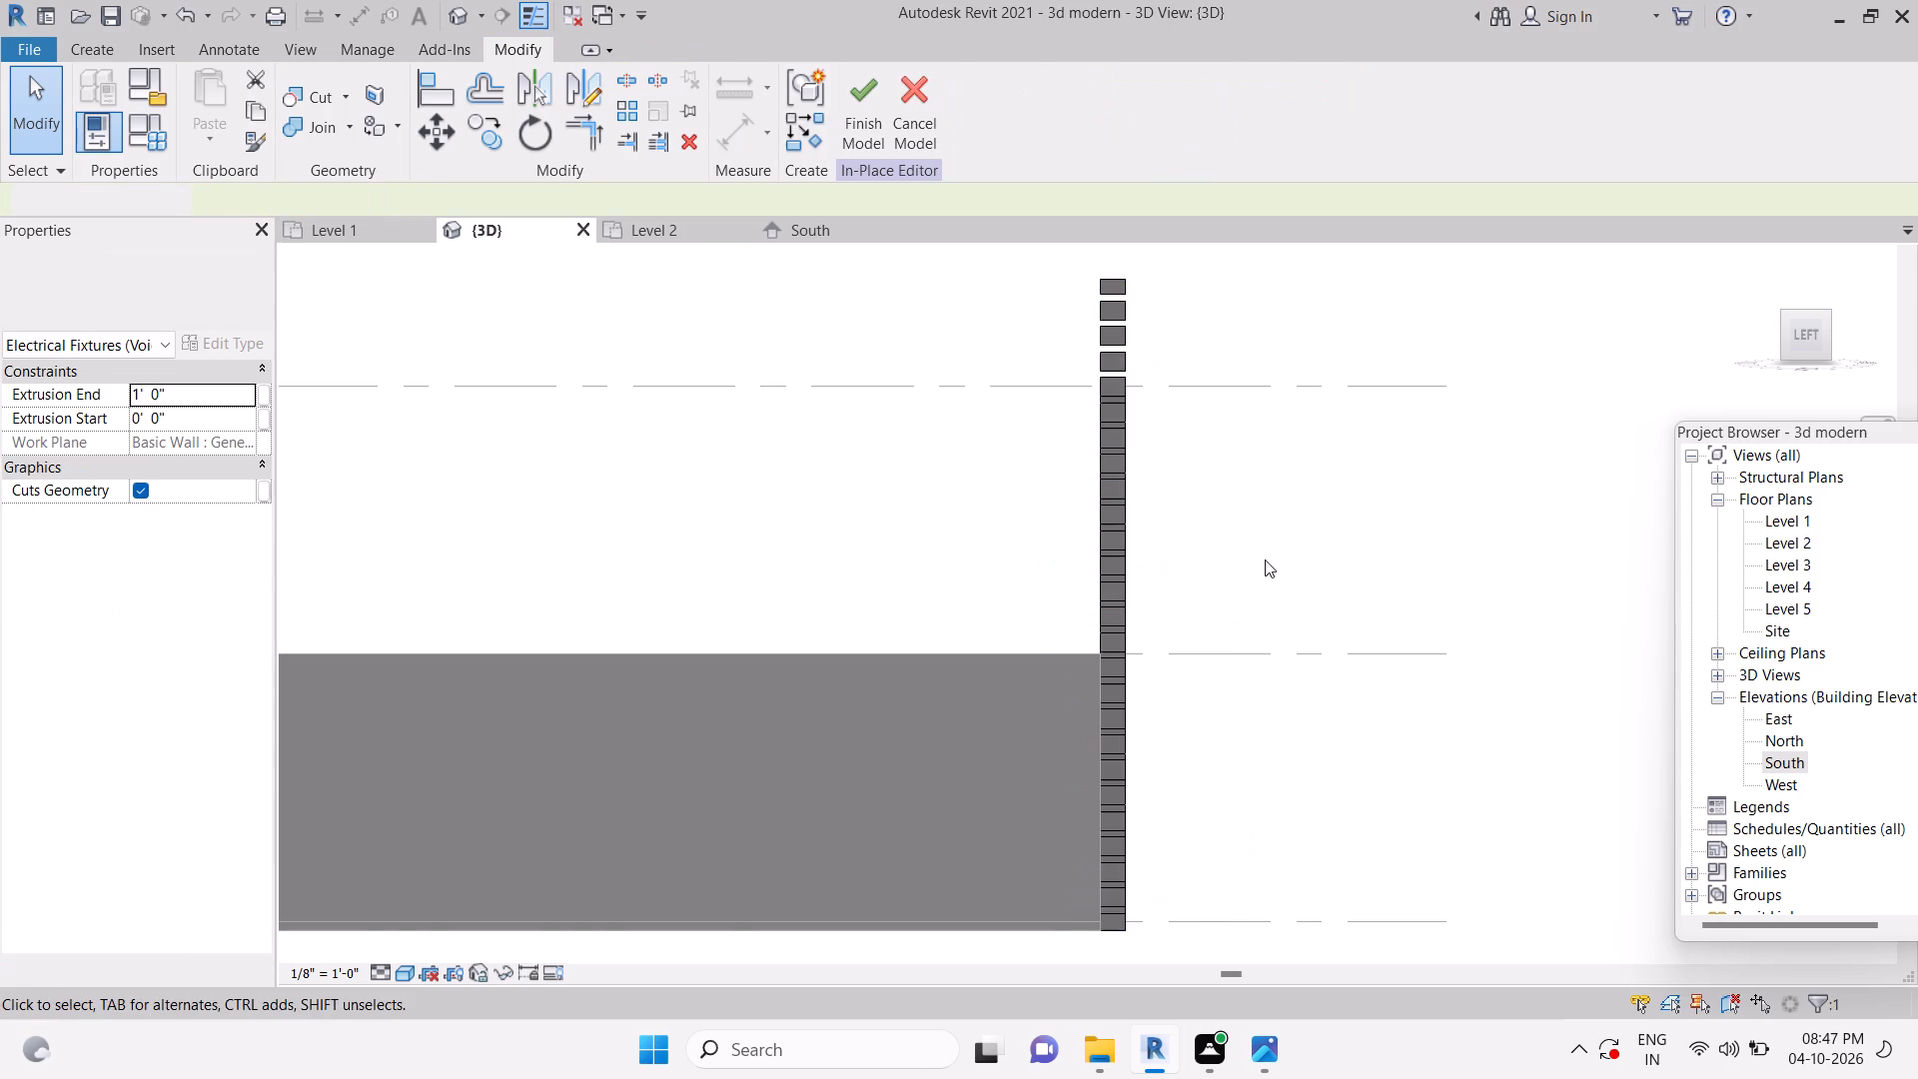
# Finish the in-place model with the grooved tower and save the project.
pyautogui.keyDown('shift'); pyautogui.moveTo(1301, 583); pyautogui.dragTo(1069, 738, button='middle'); pyautogui.keyUp('shift')
pyautogui.press('Escape')
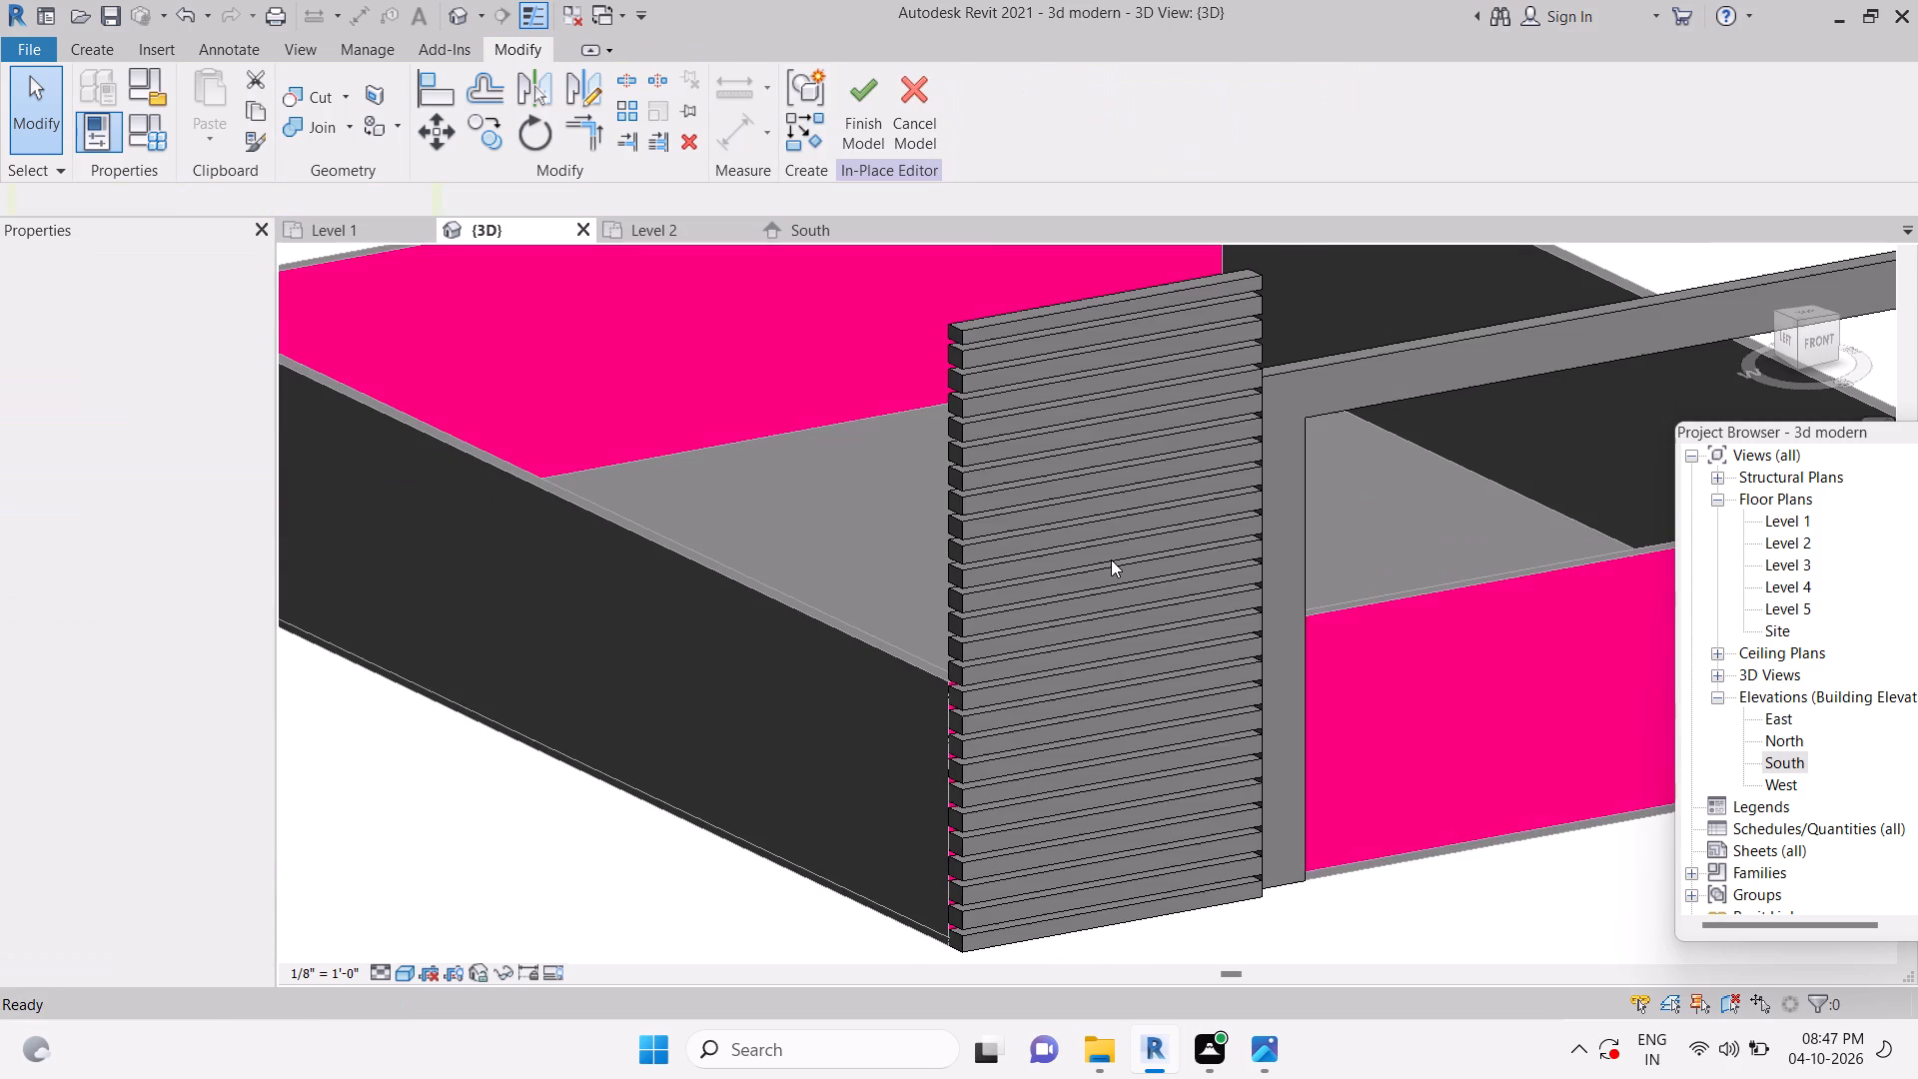
pyautogui.scroll(-3, 1148, 558)
pyautogui.press('Escape')
pyautogui.press('Escape')
pyautogui.click(860, 121)
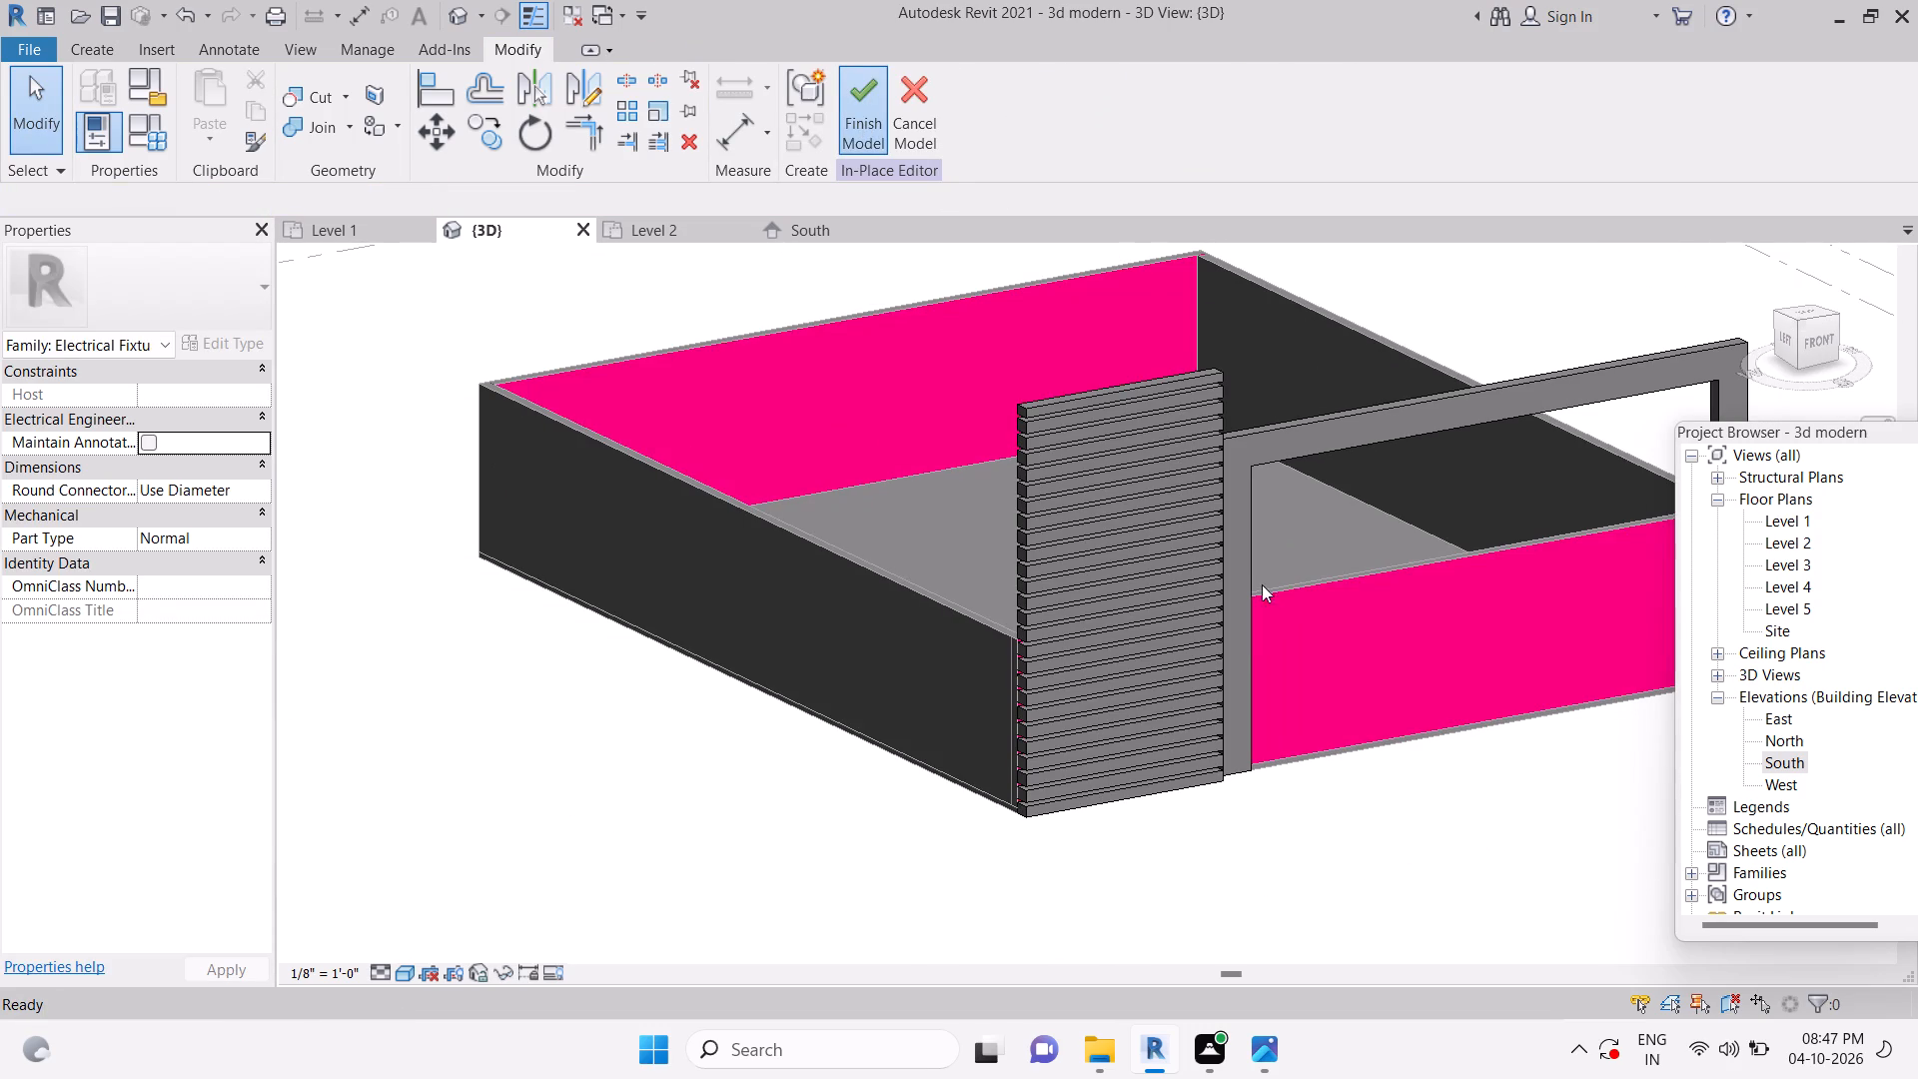
pyautogui.hotkey('ctrl', 's')
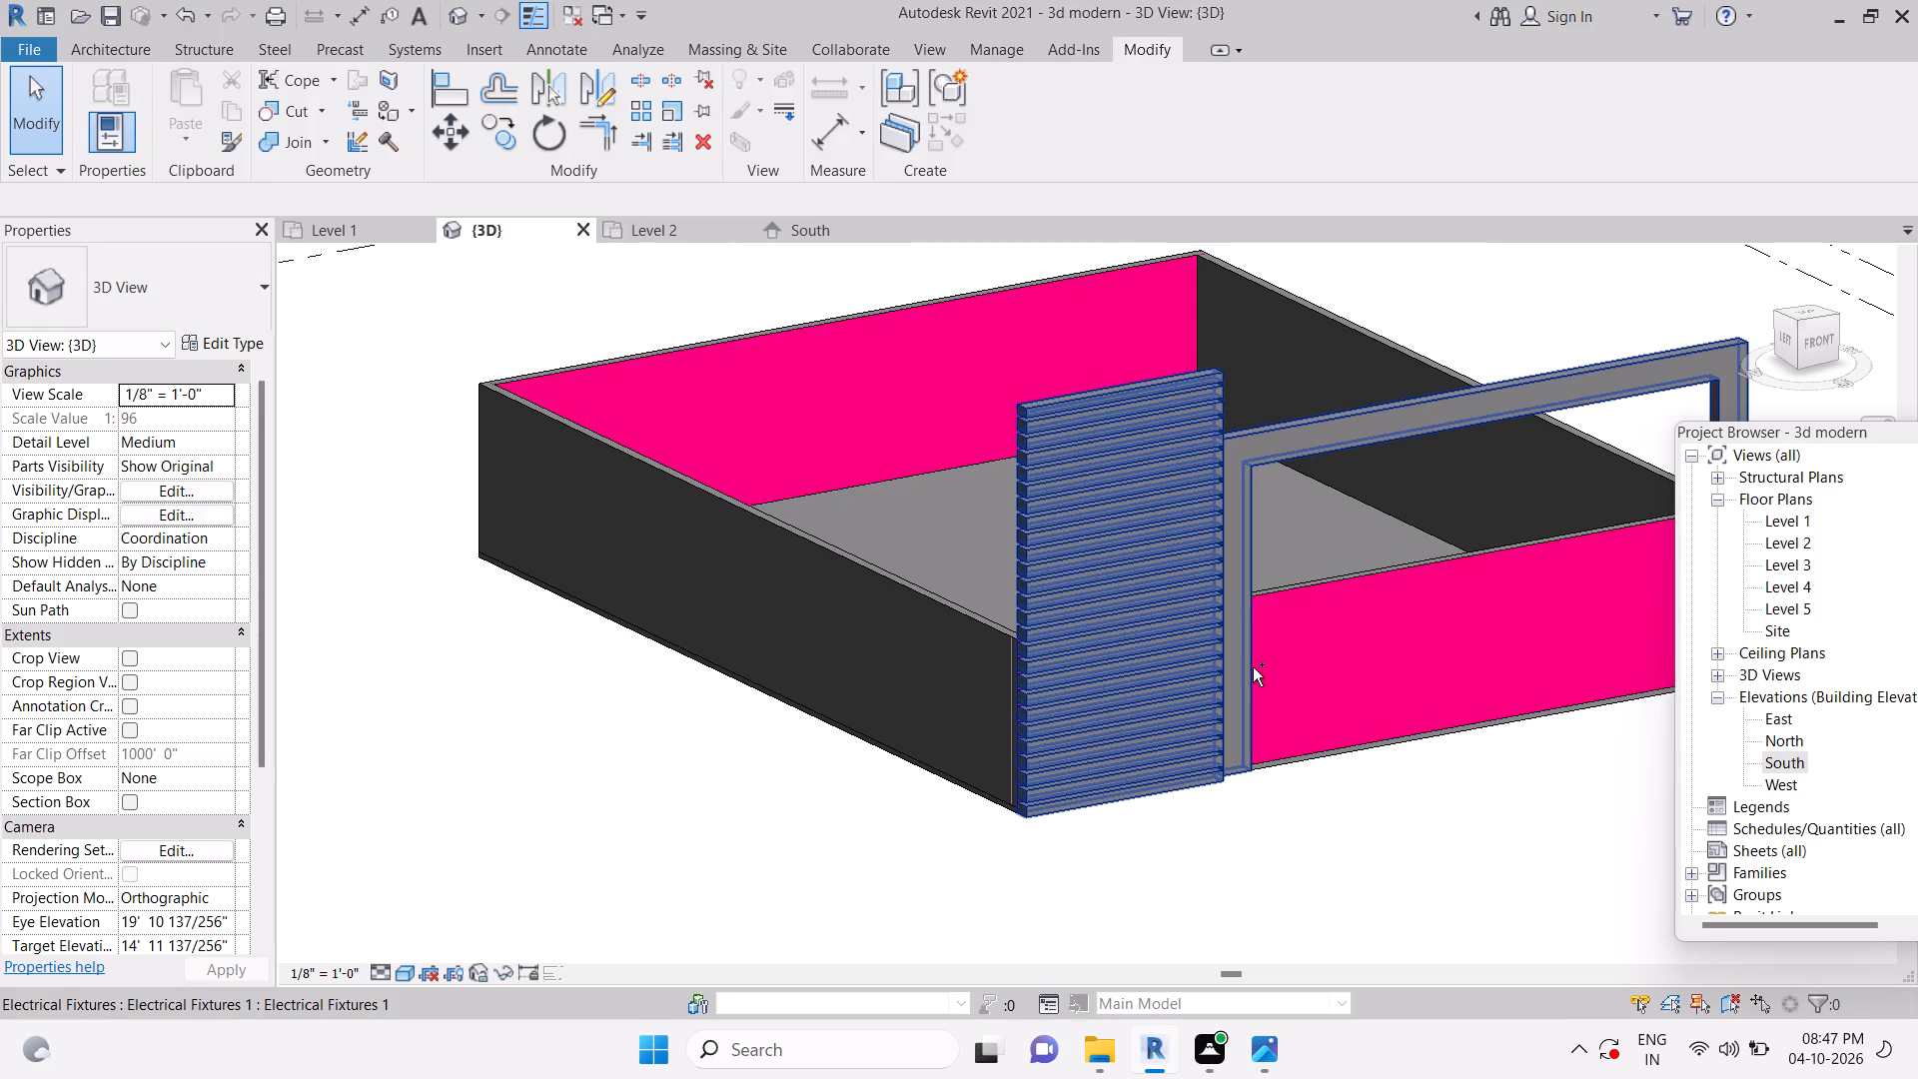
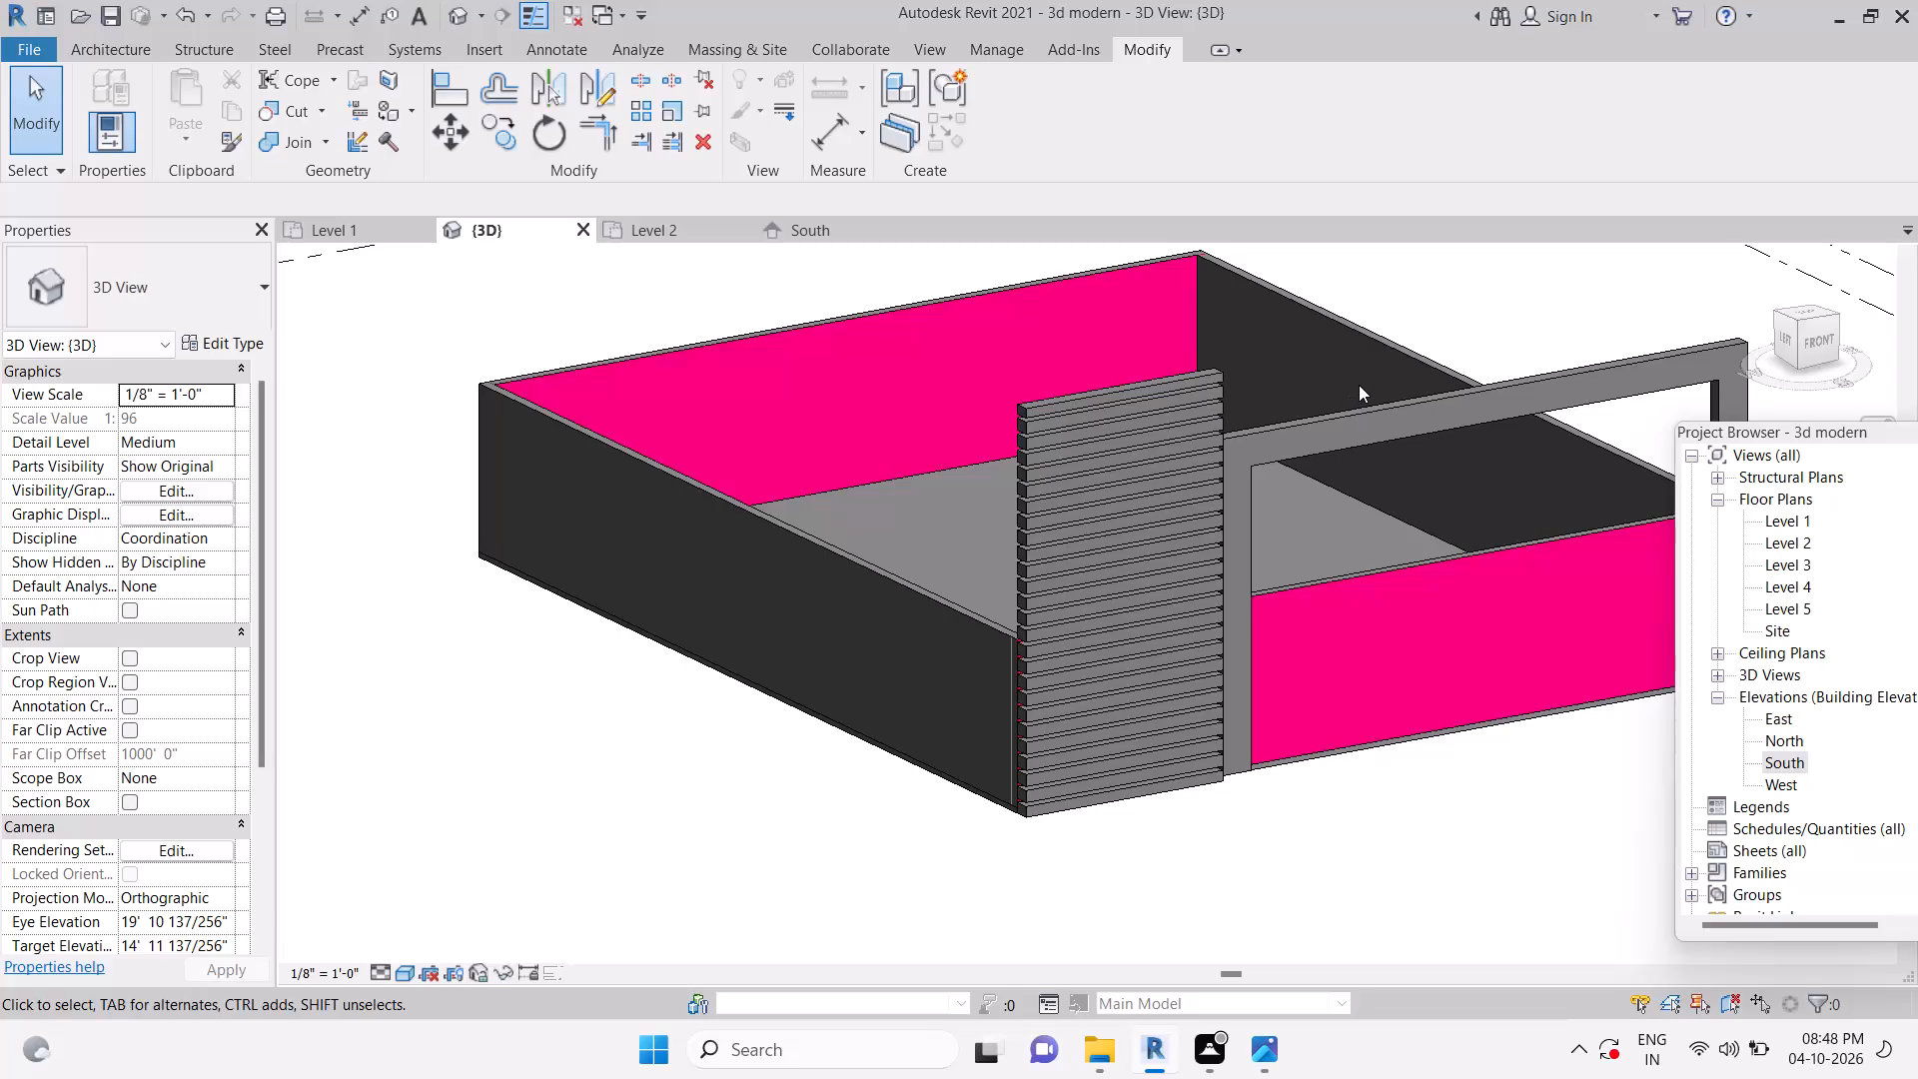
# Check the reference elevation in the image viewer, return to Revit, and examine the grooved tower and front frame in 3D.
pyautogui.press('Escape')
pyautogui.click(1267, 1076)
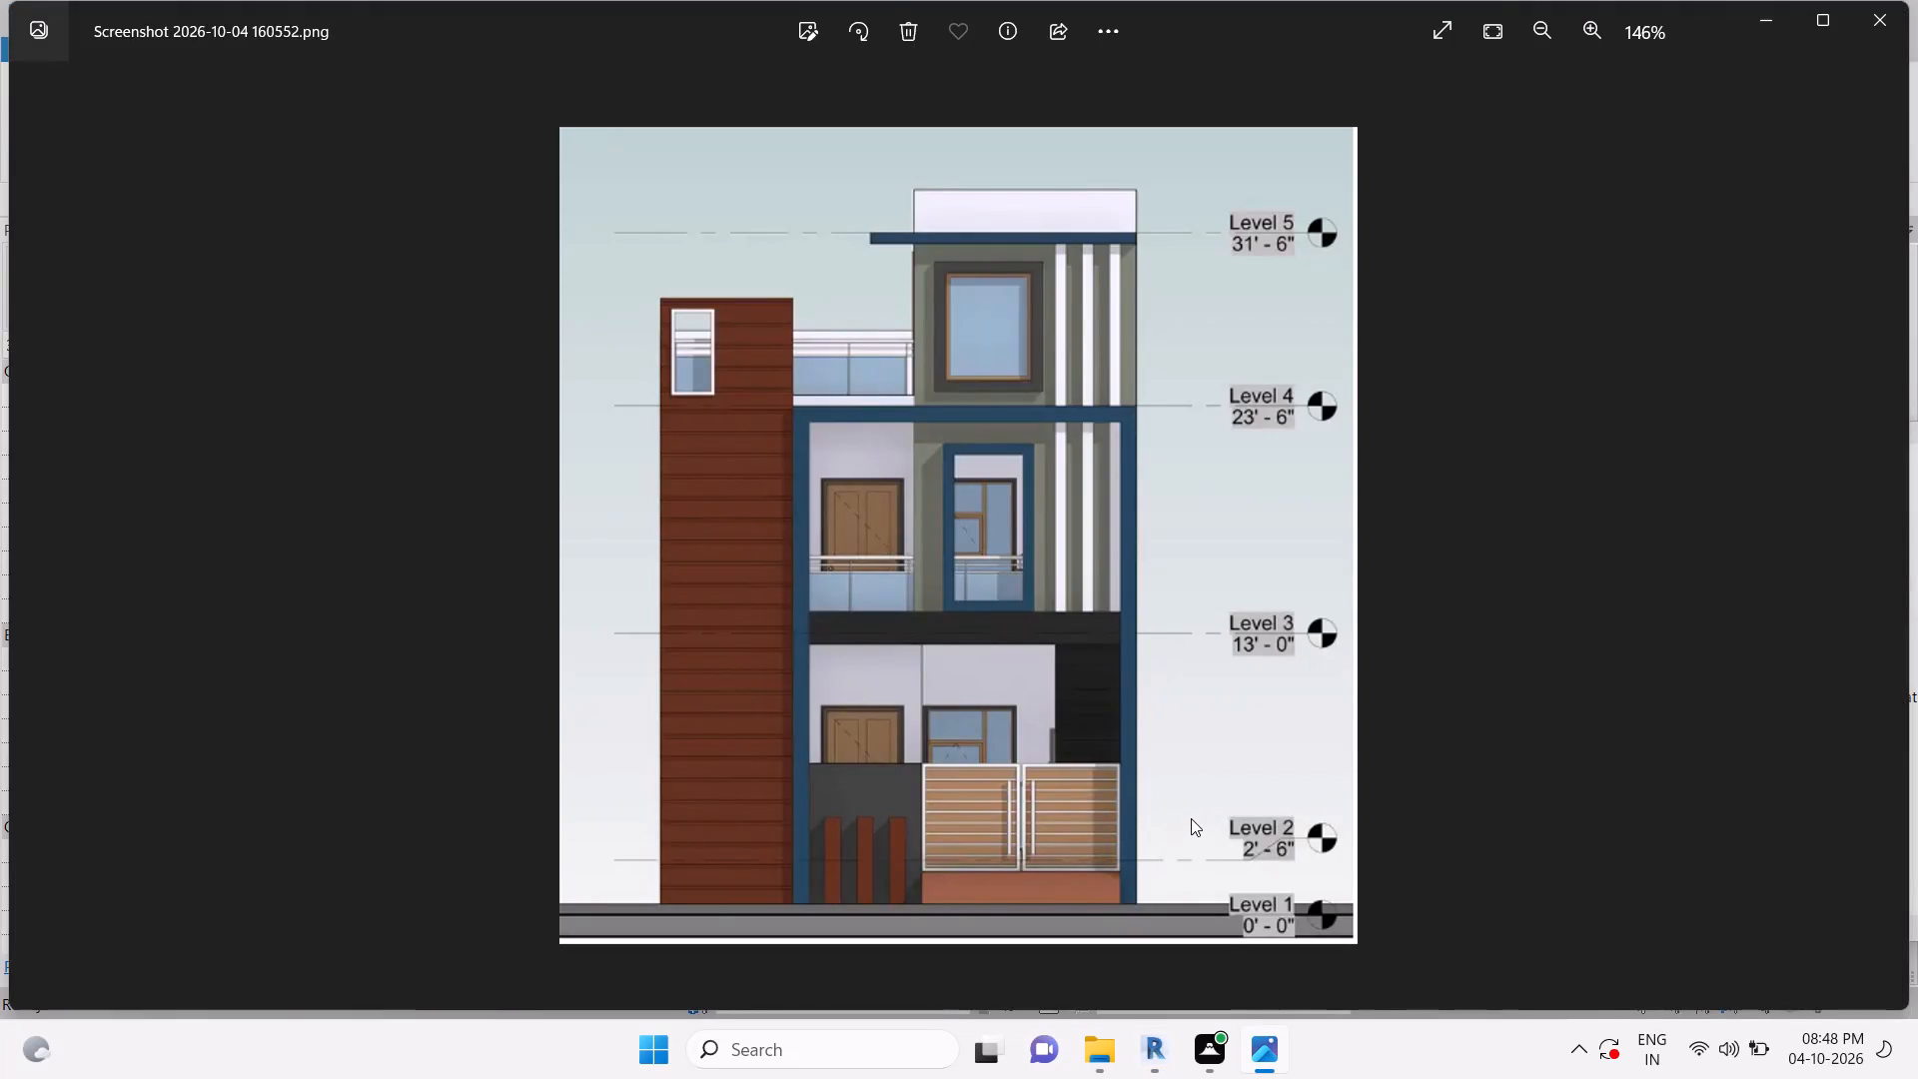
pyautogui.click(1149, 1056)
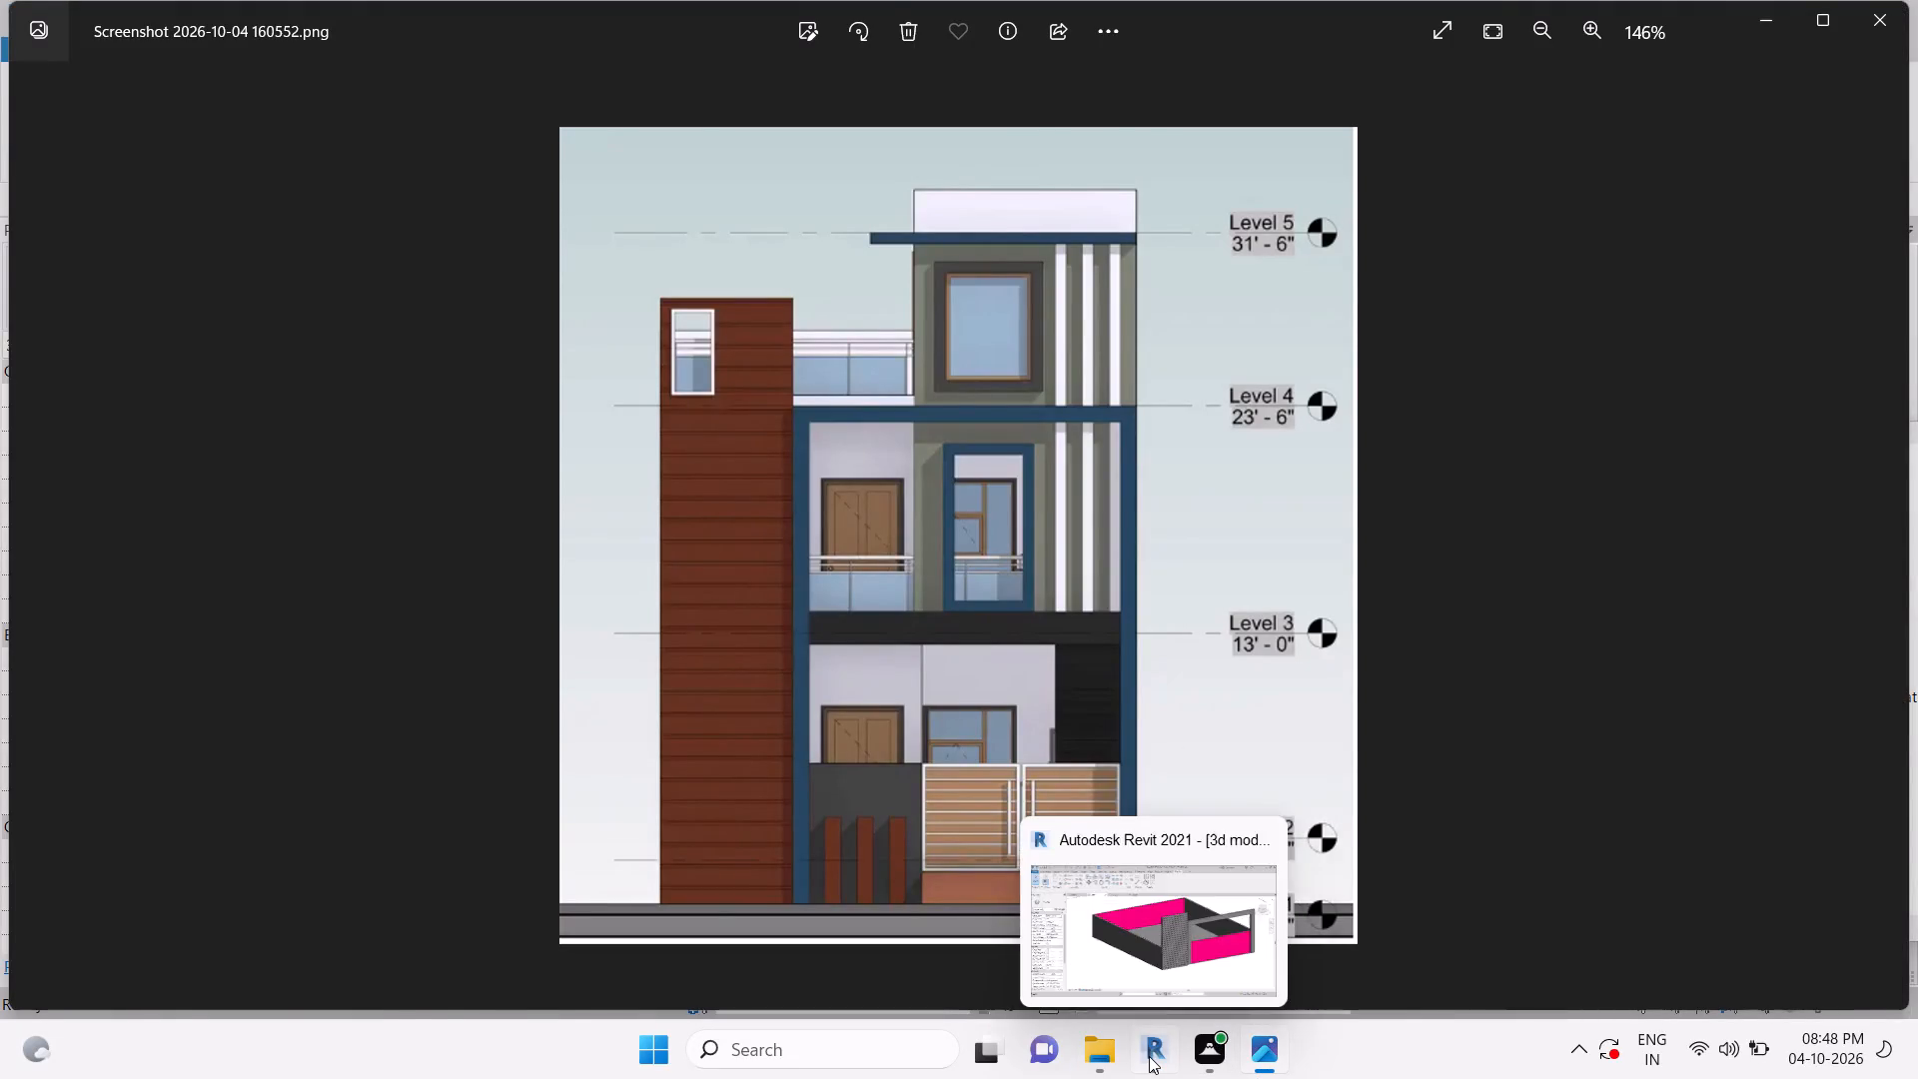
pyautogui.scroll(-4, 1312, 774)
pyautogui.keyDown('shift'); pyautogui.moveTo(1419, 847); pyautogui.dragTo(1259, 928, button='middle'); pyautogui.keyUp('shift')
pyautogui.press('Escape')
pyautogui.press('Escape')
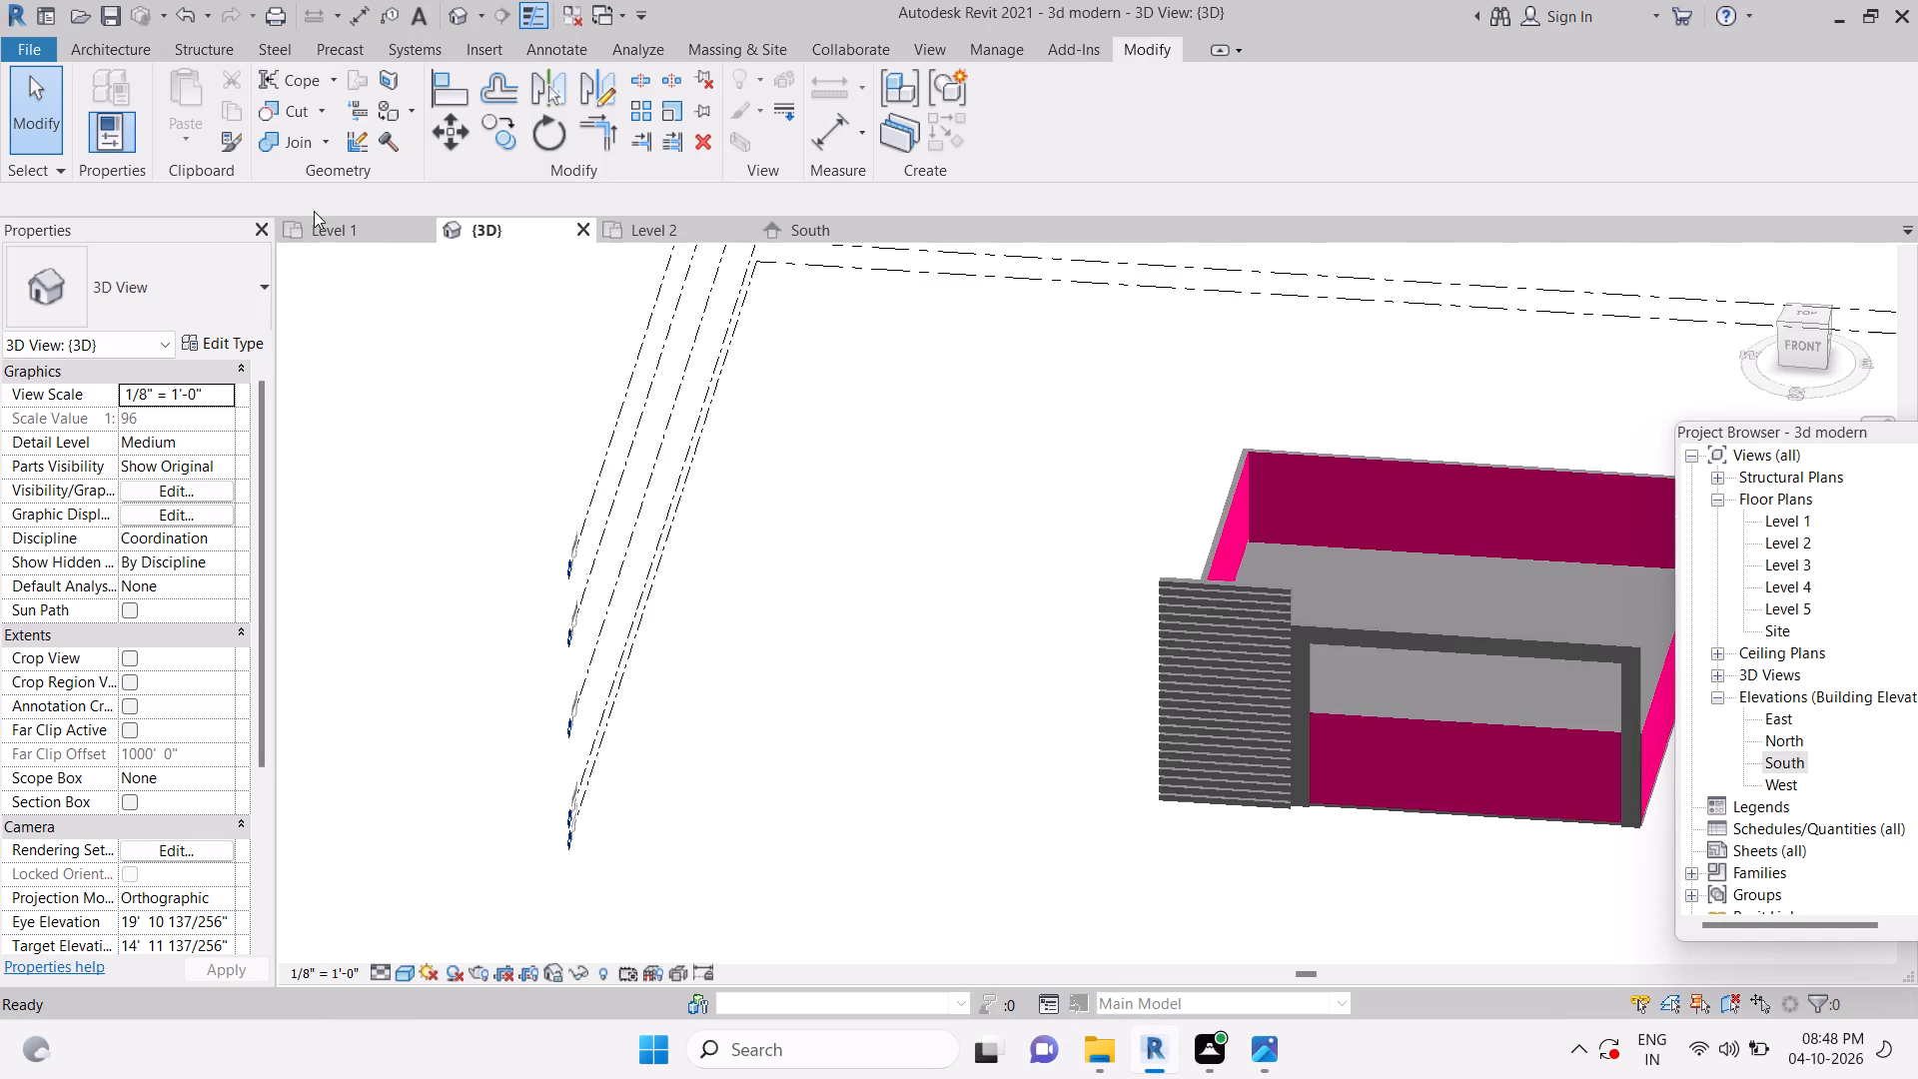
# On the Level 1 plan, start a sketched stair run and draw a rectangular boundary about 12' by 21'-8" against the right wall's inner face, near the front.
pyautogui.click(333, 238)
pyautogui.press('Escape')
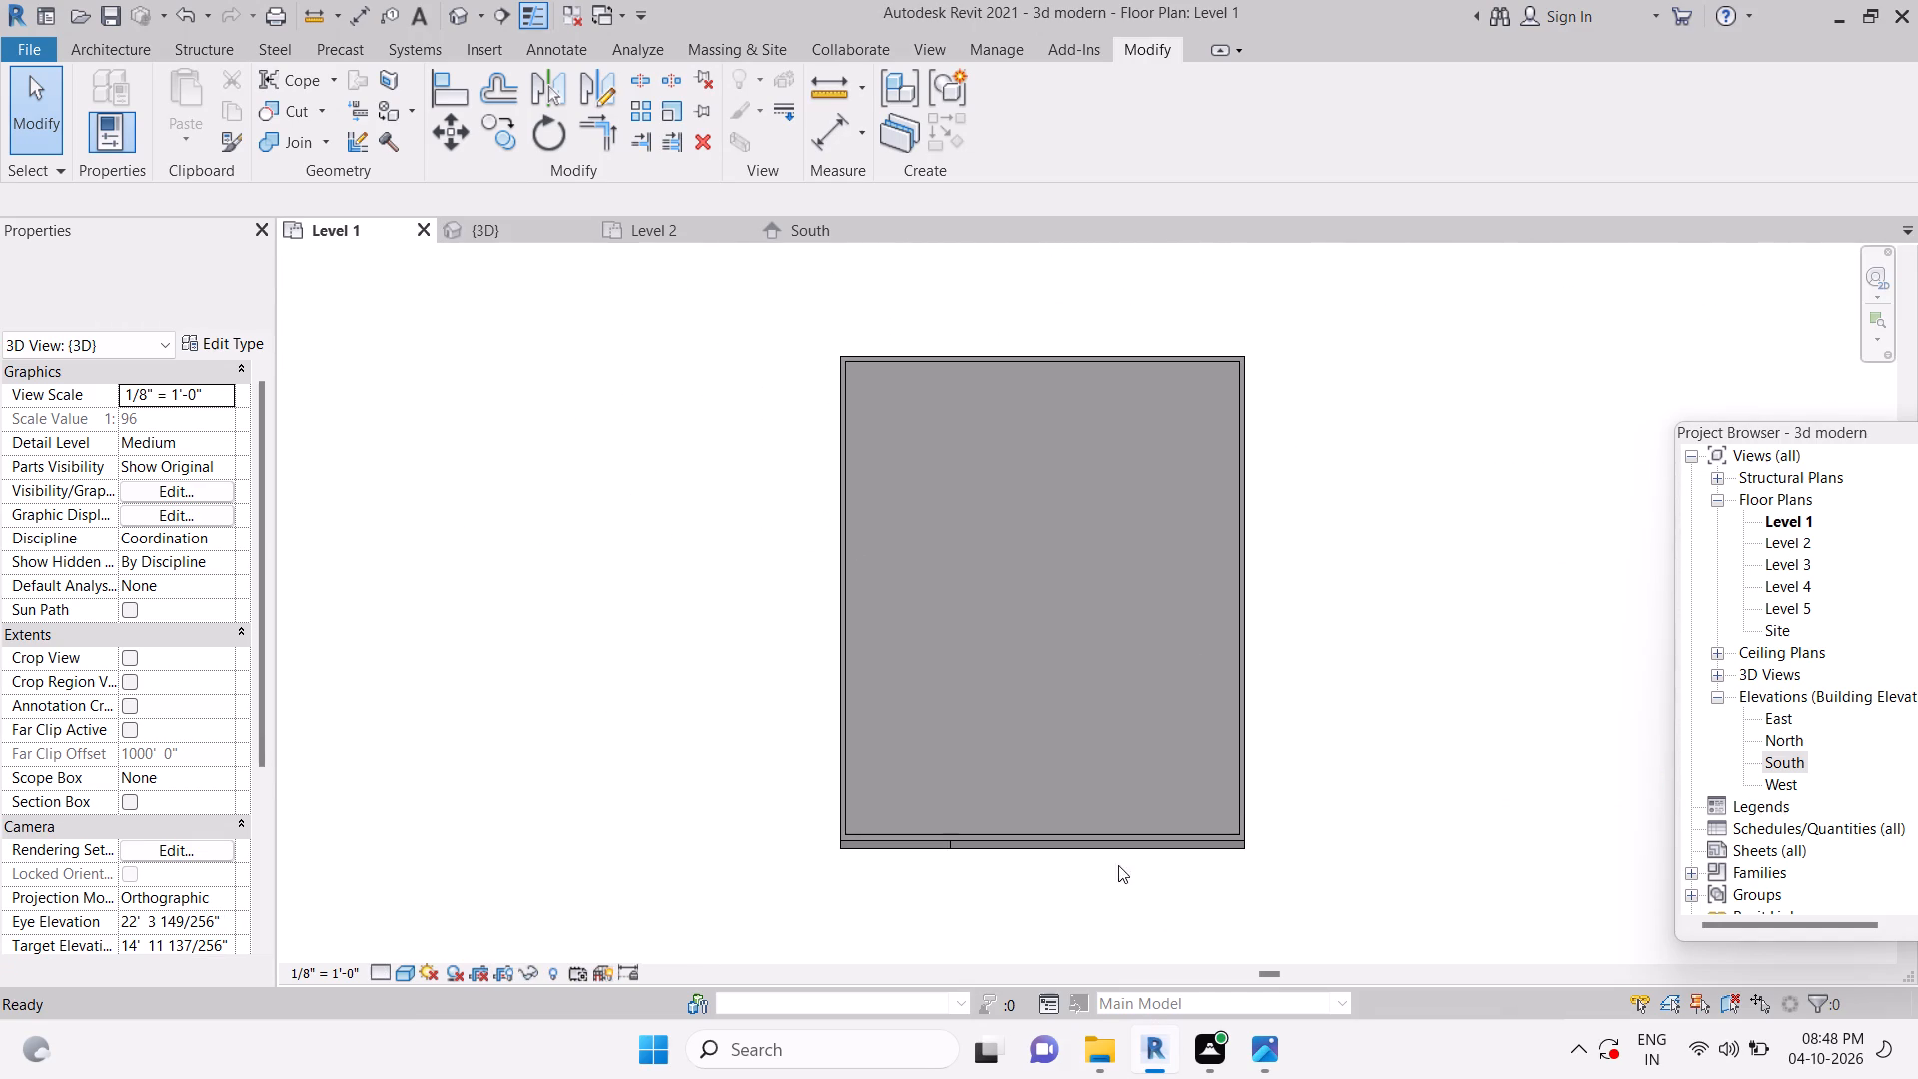
pyautogui.click(137, 57)
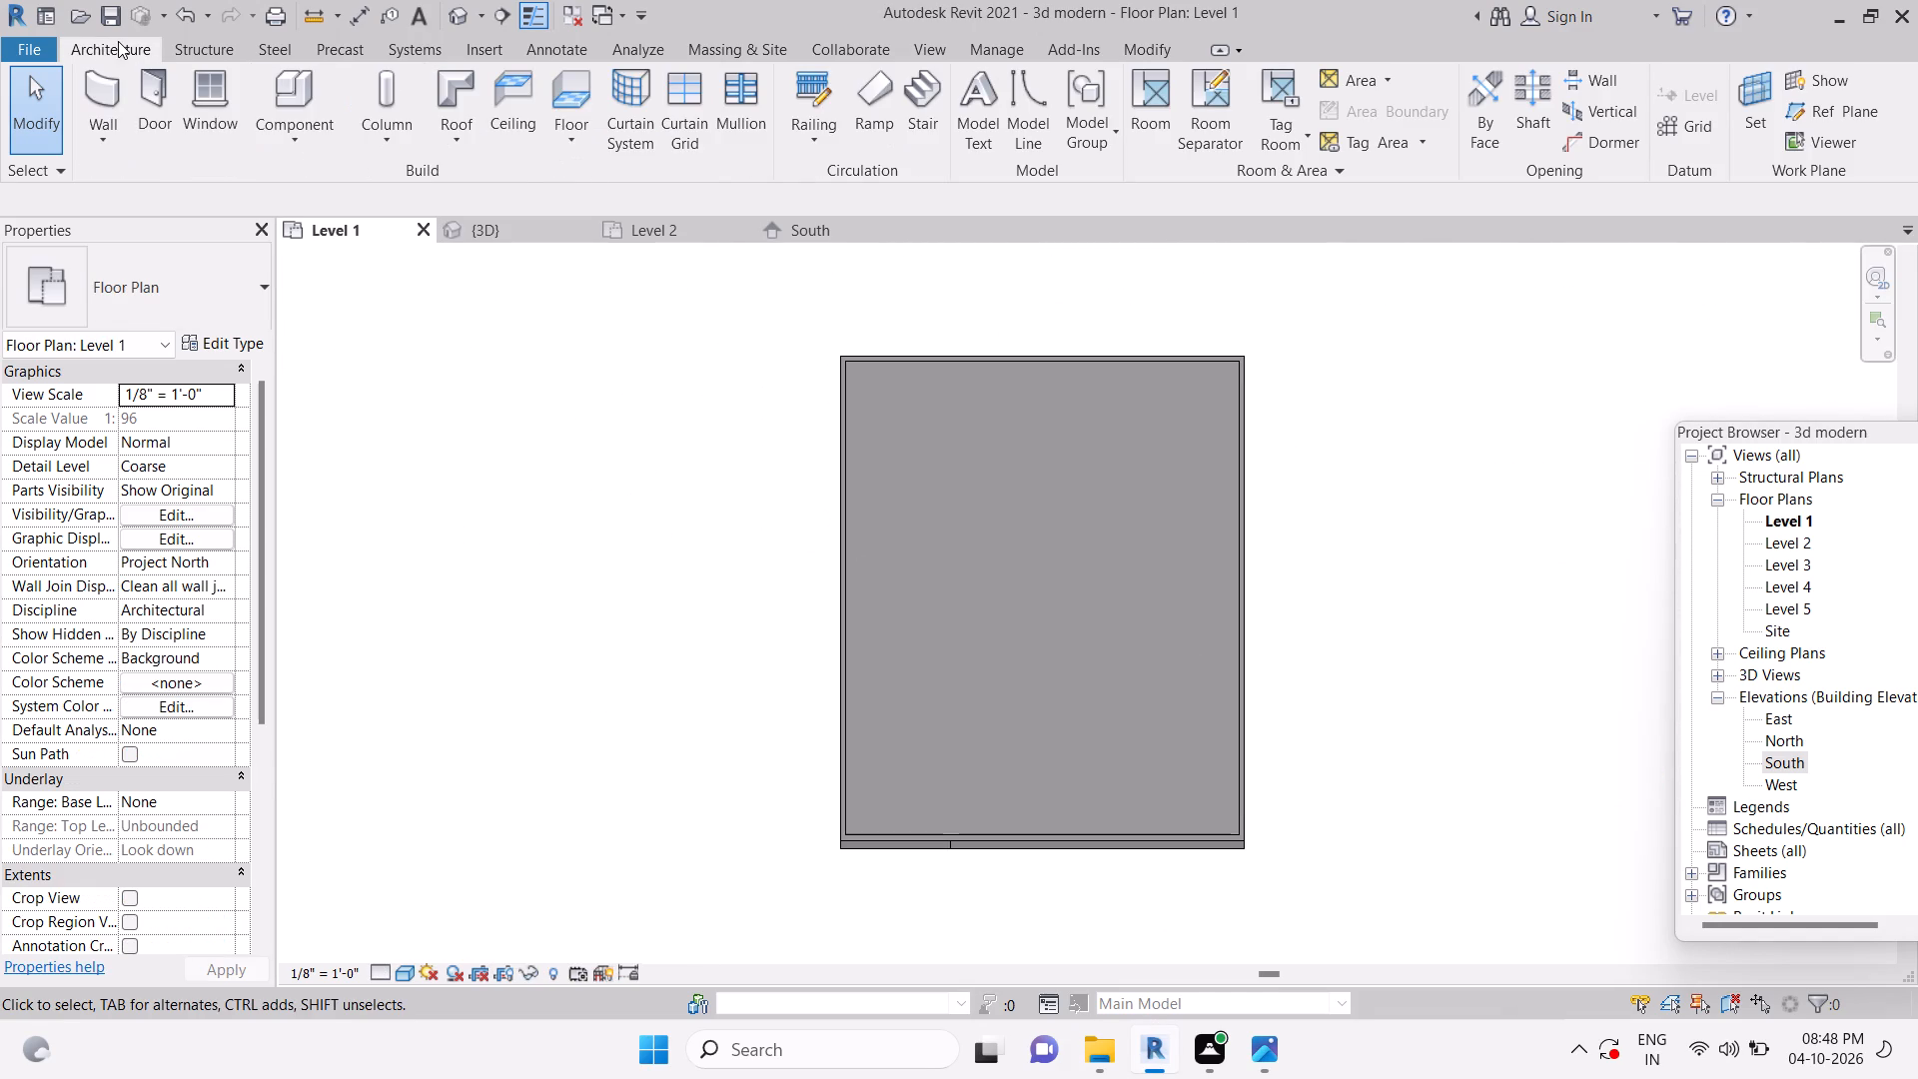
pyautogui.click(913, 120)
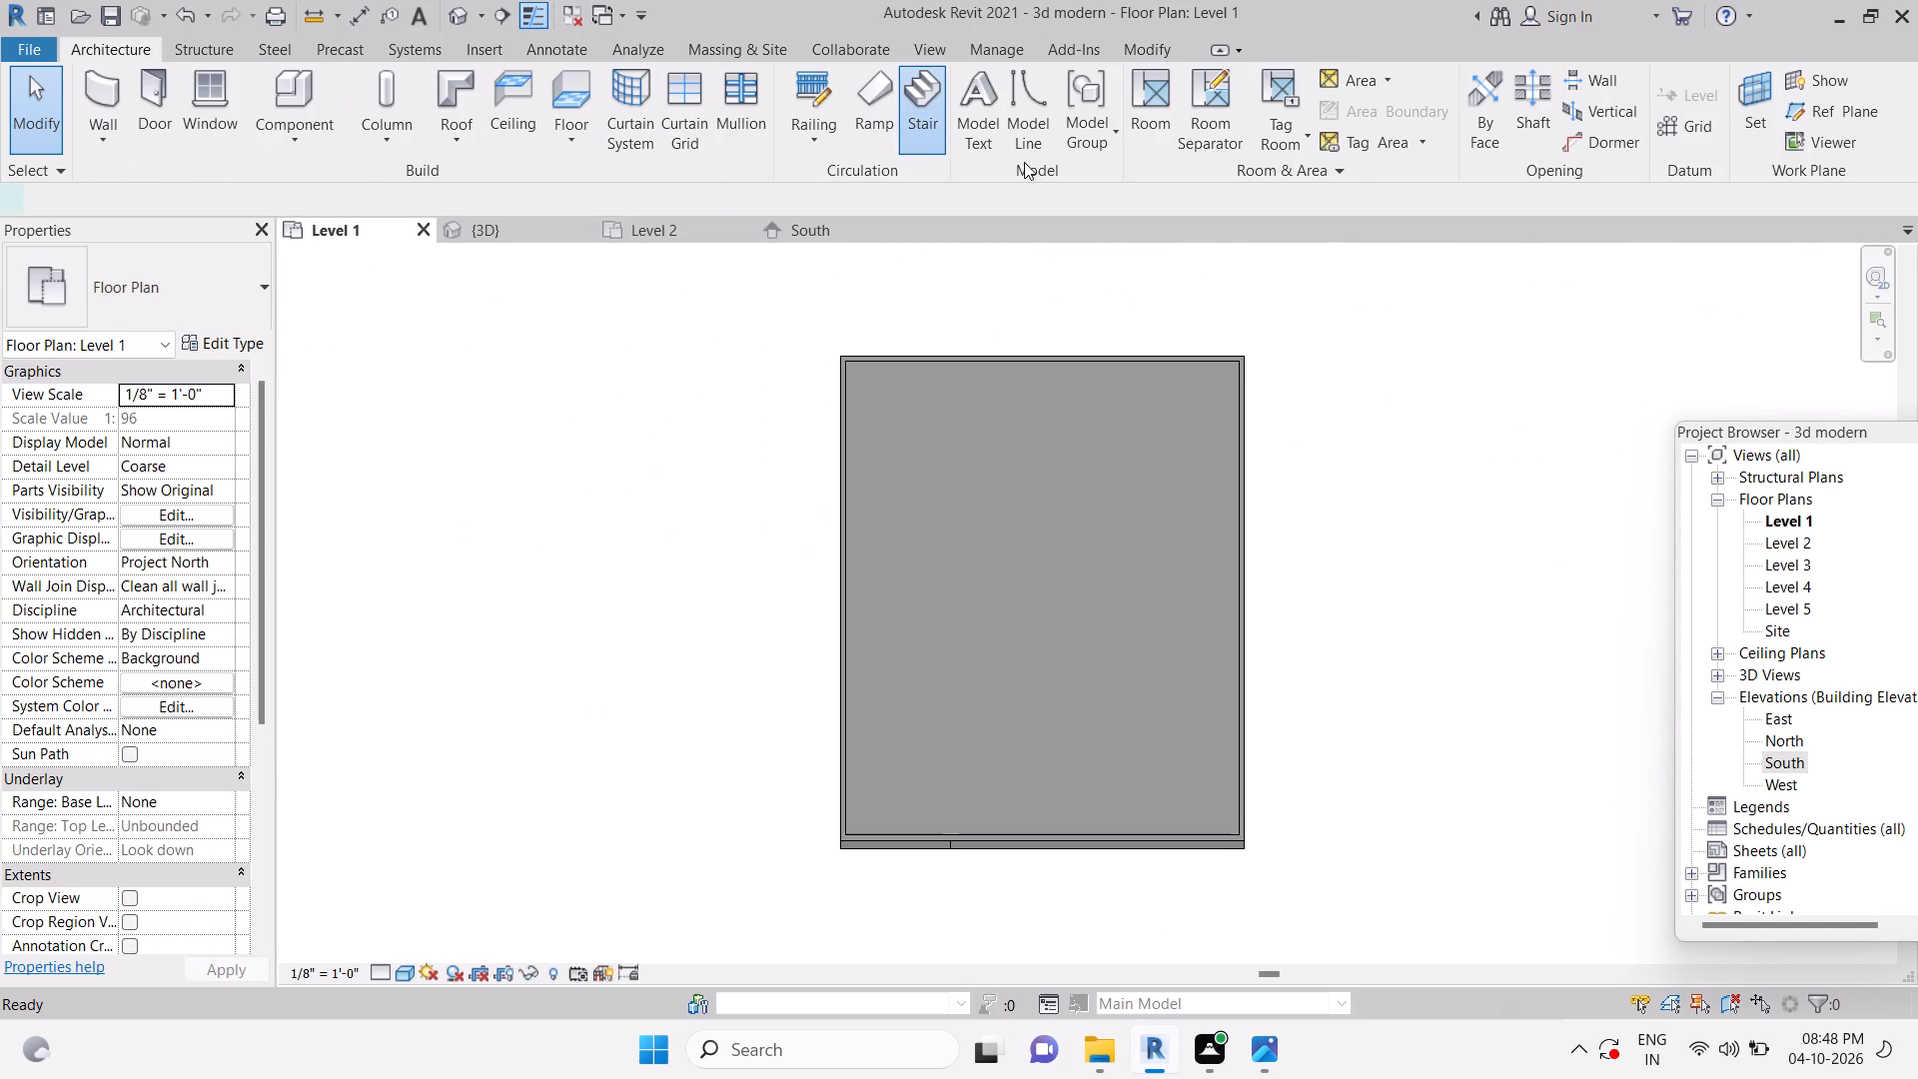
pyautogui.click(1147, 119)
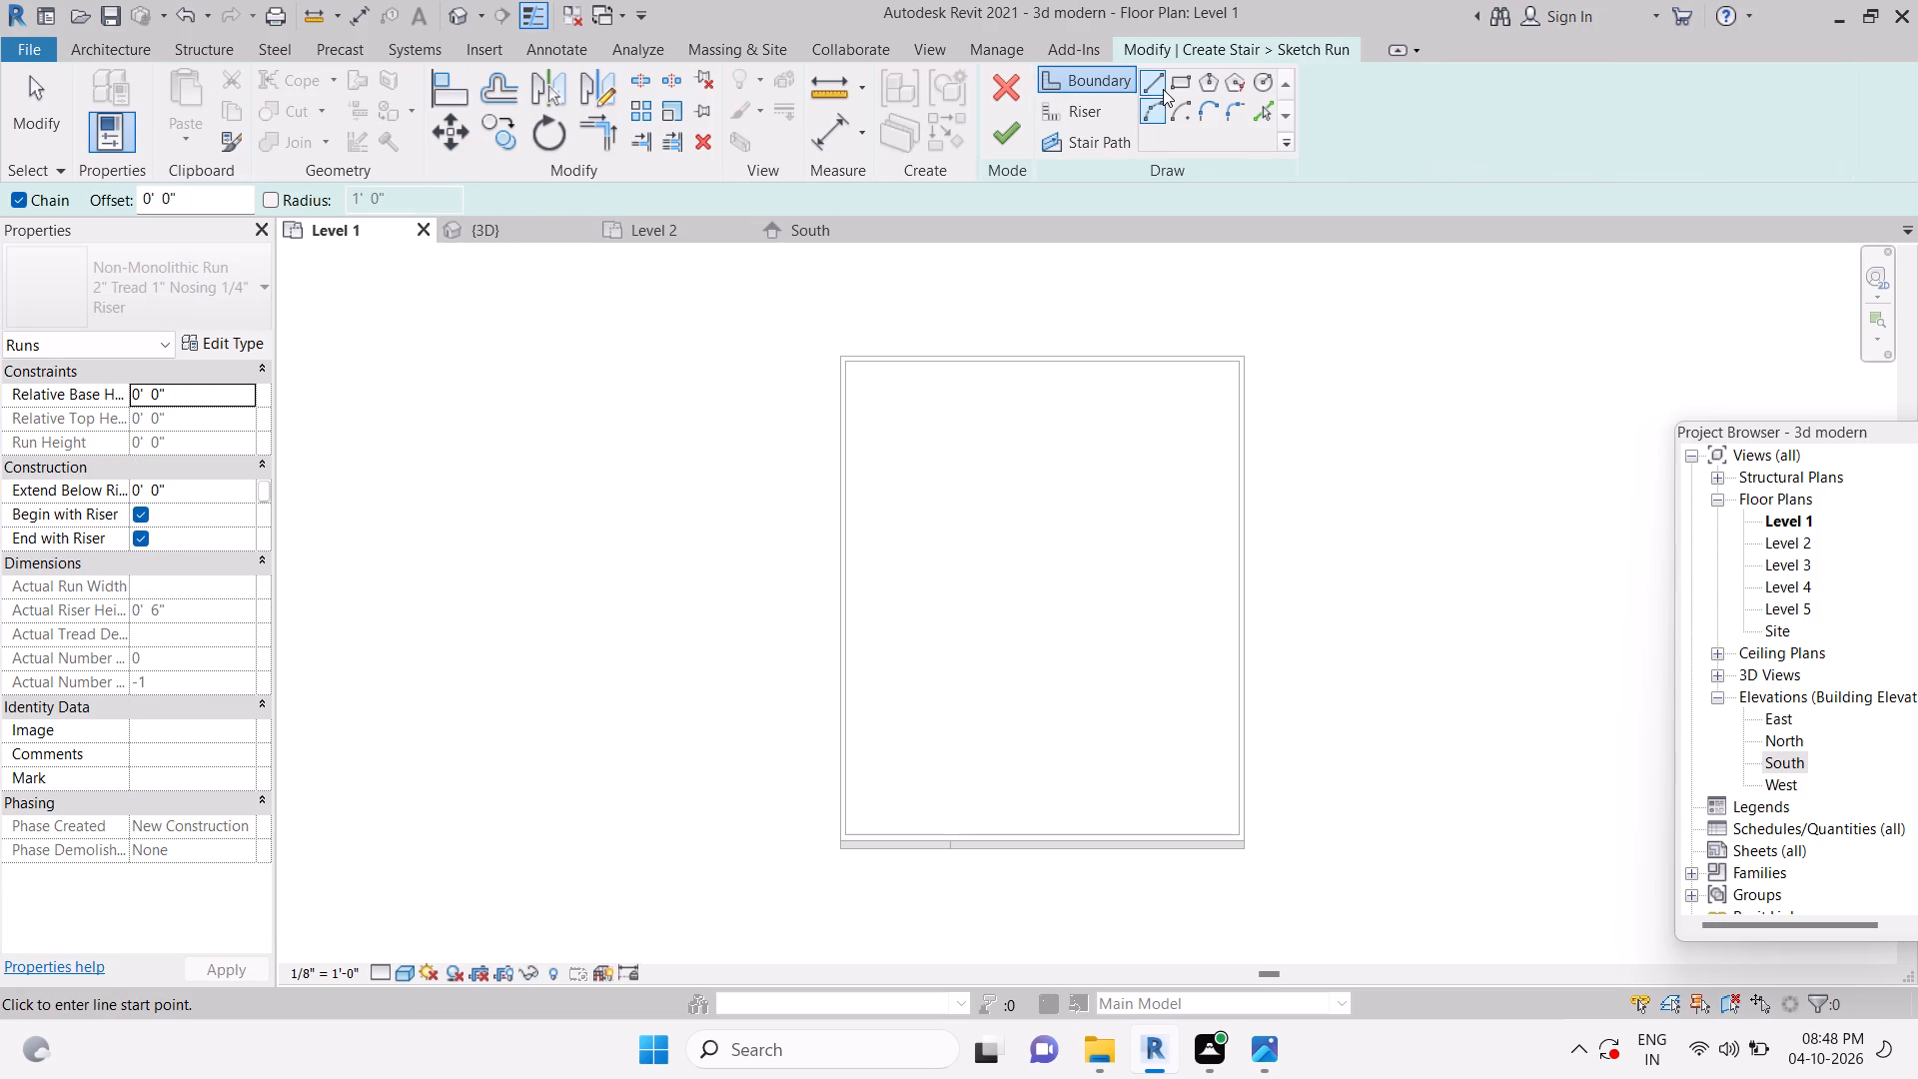
pyautogui.click(1171, 88)
pyautogui.scroll(5, 1183, 819)
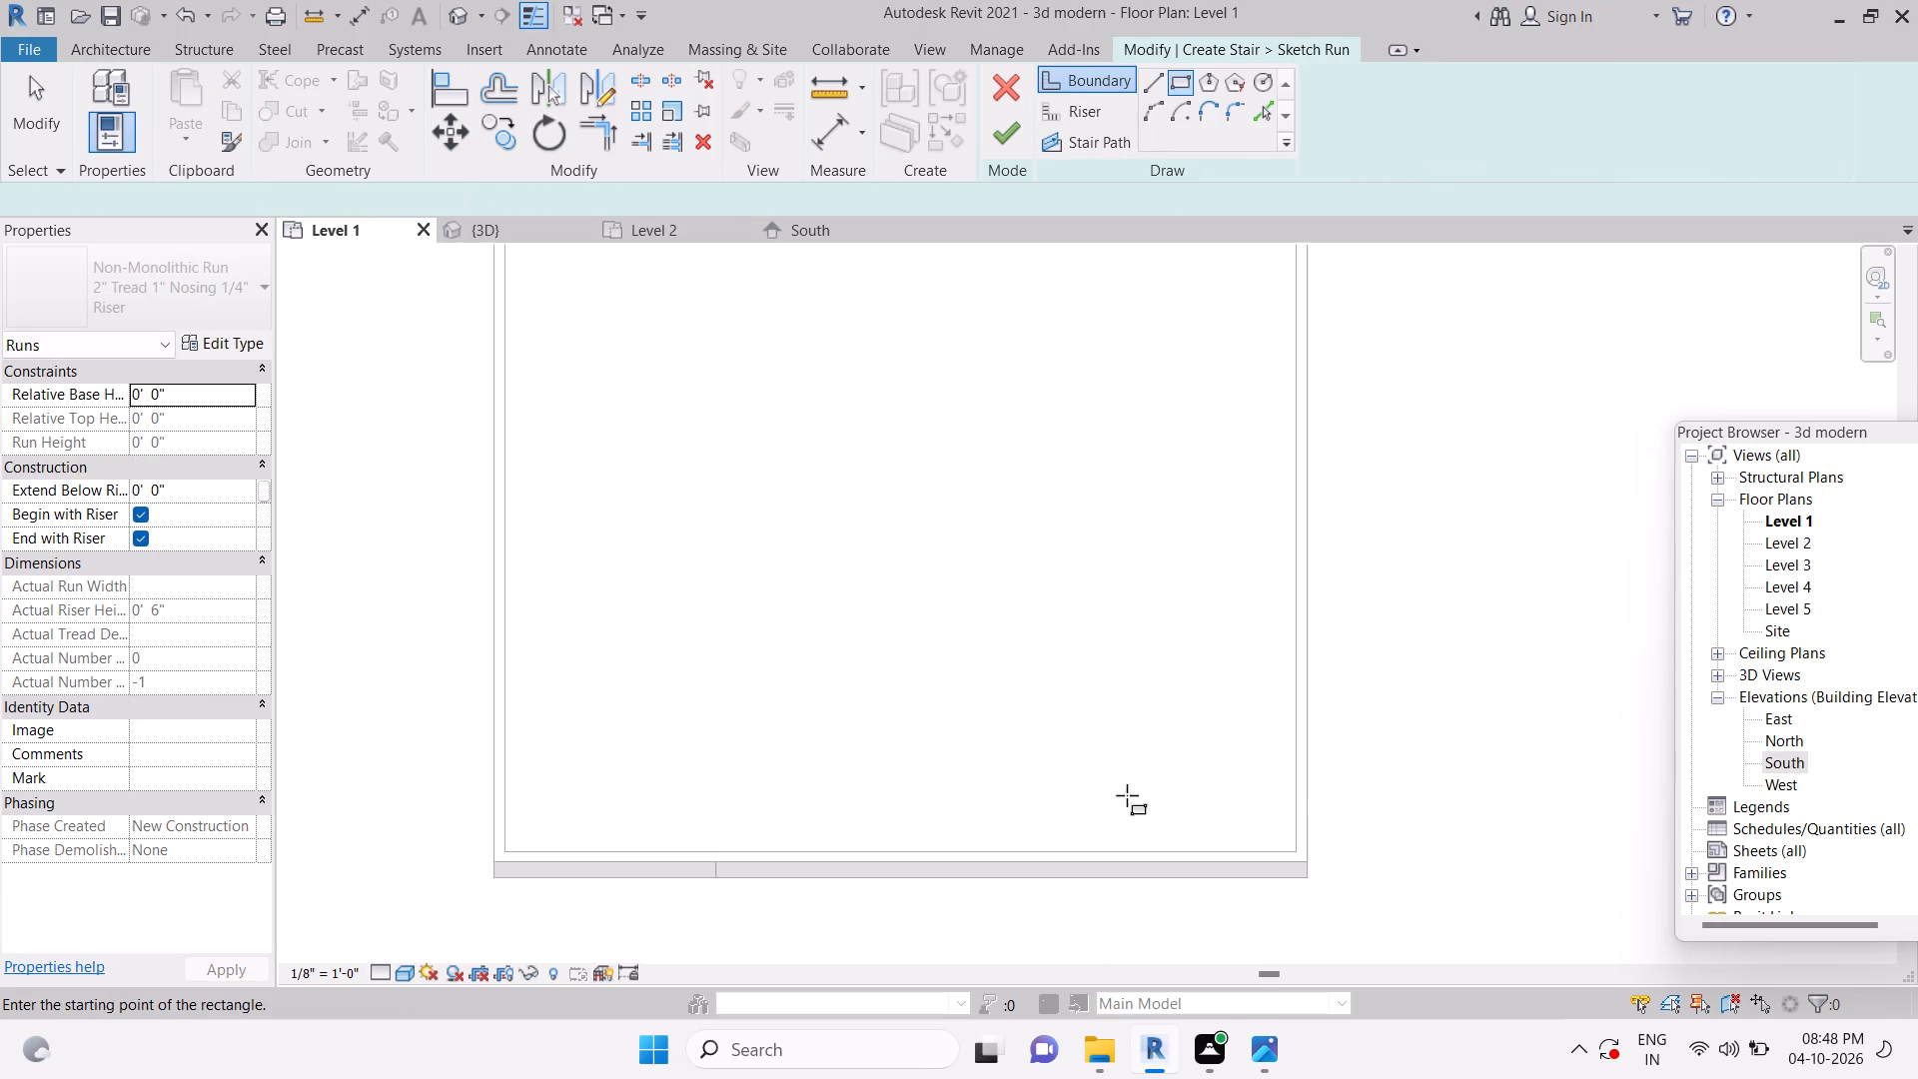
pyautogui.click(1103, 791)
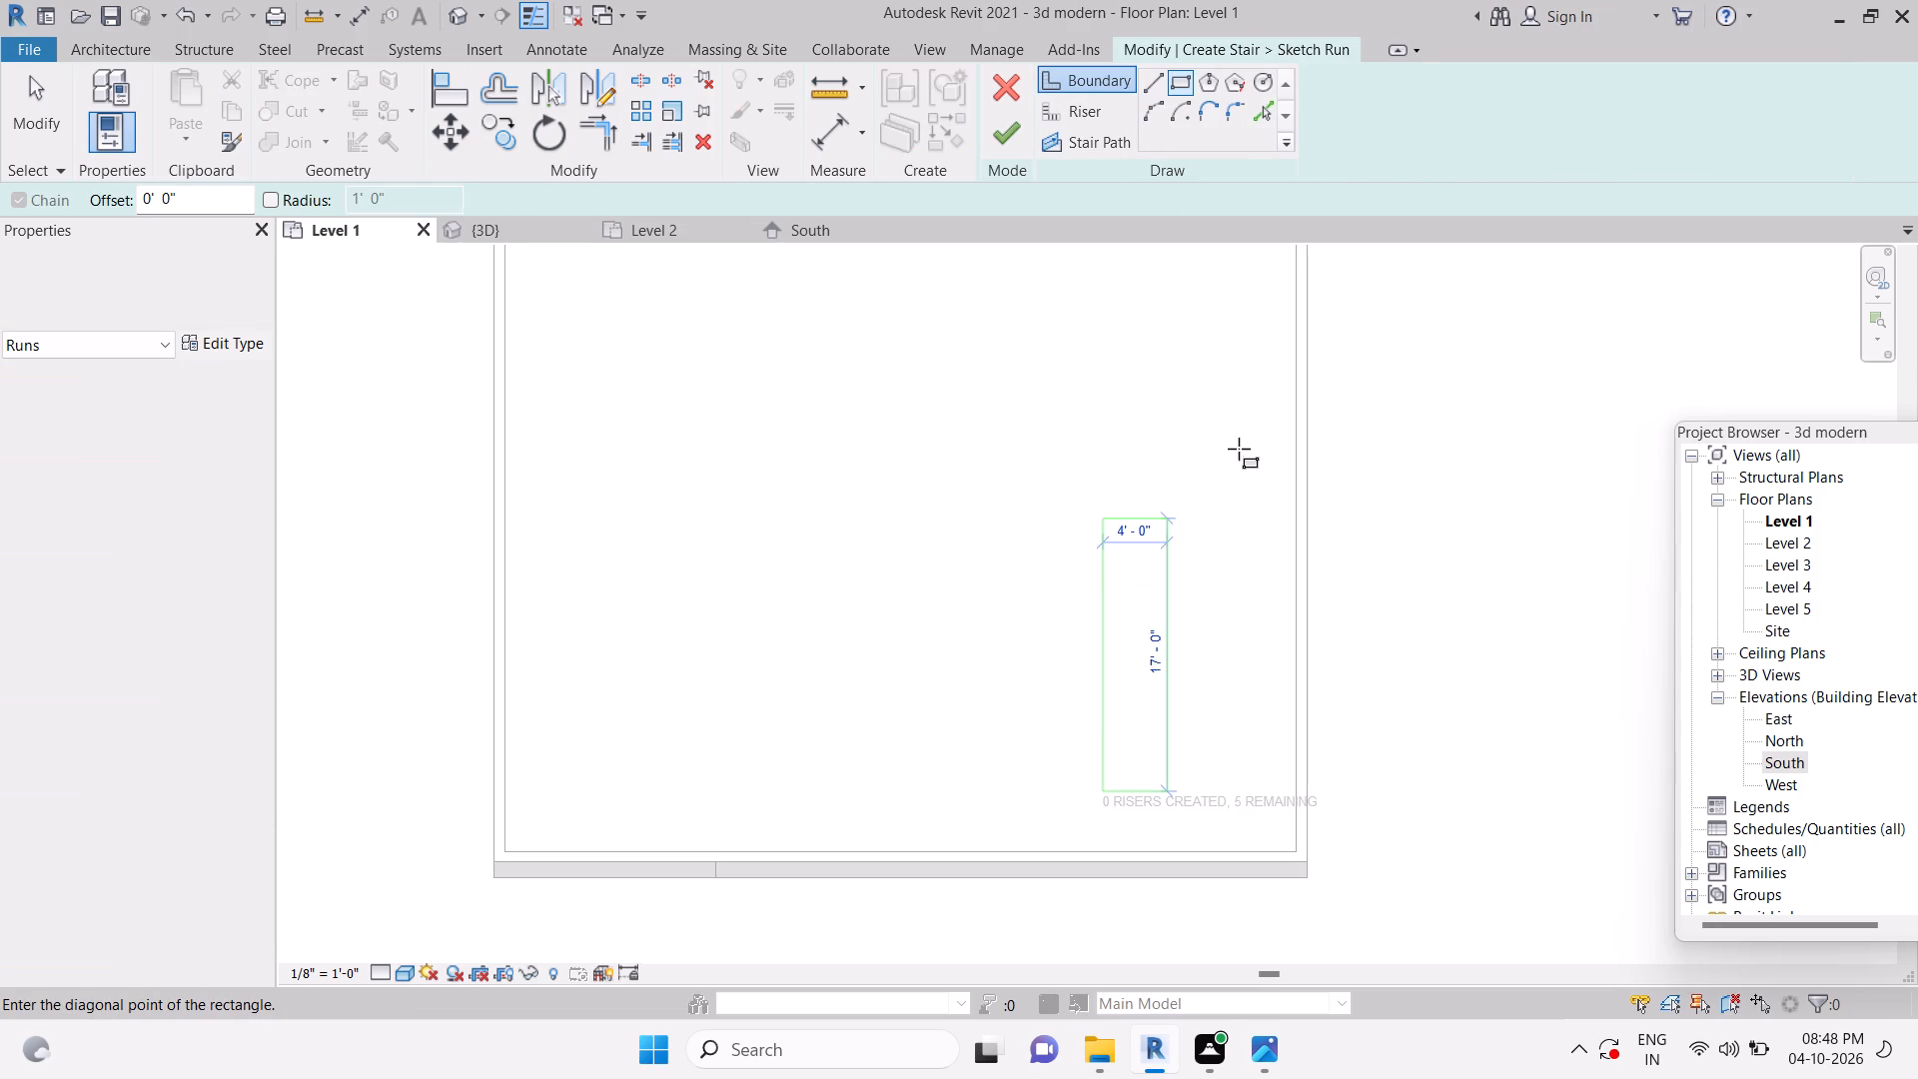
pyautogui.click(1288, 445)
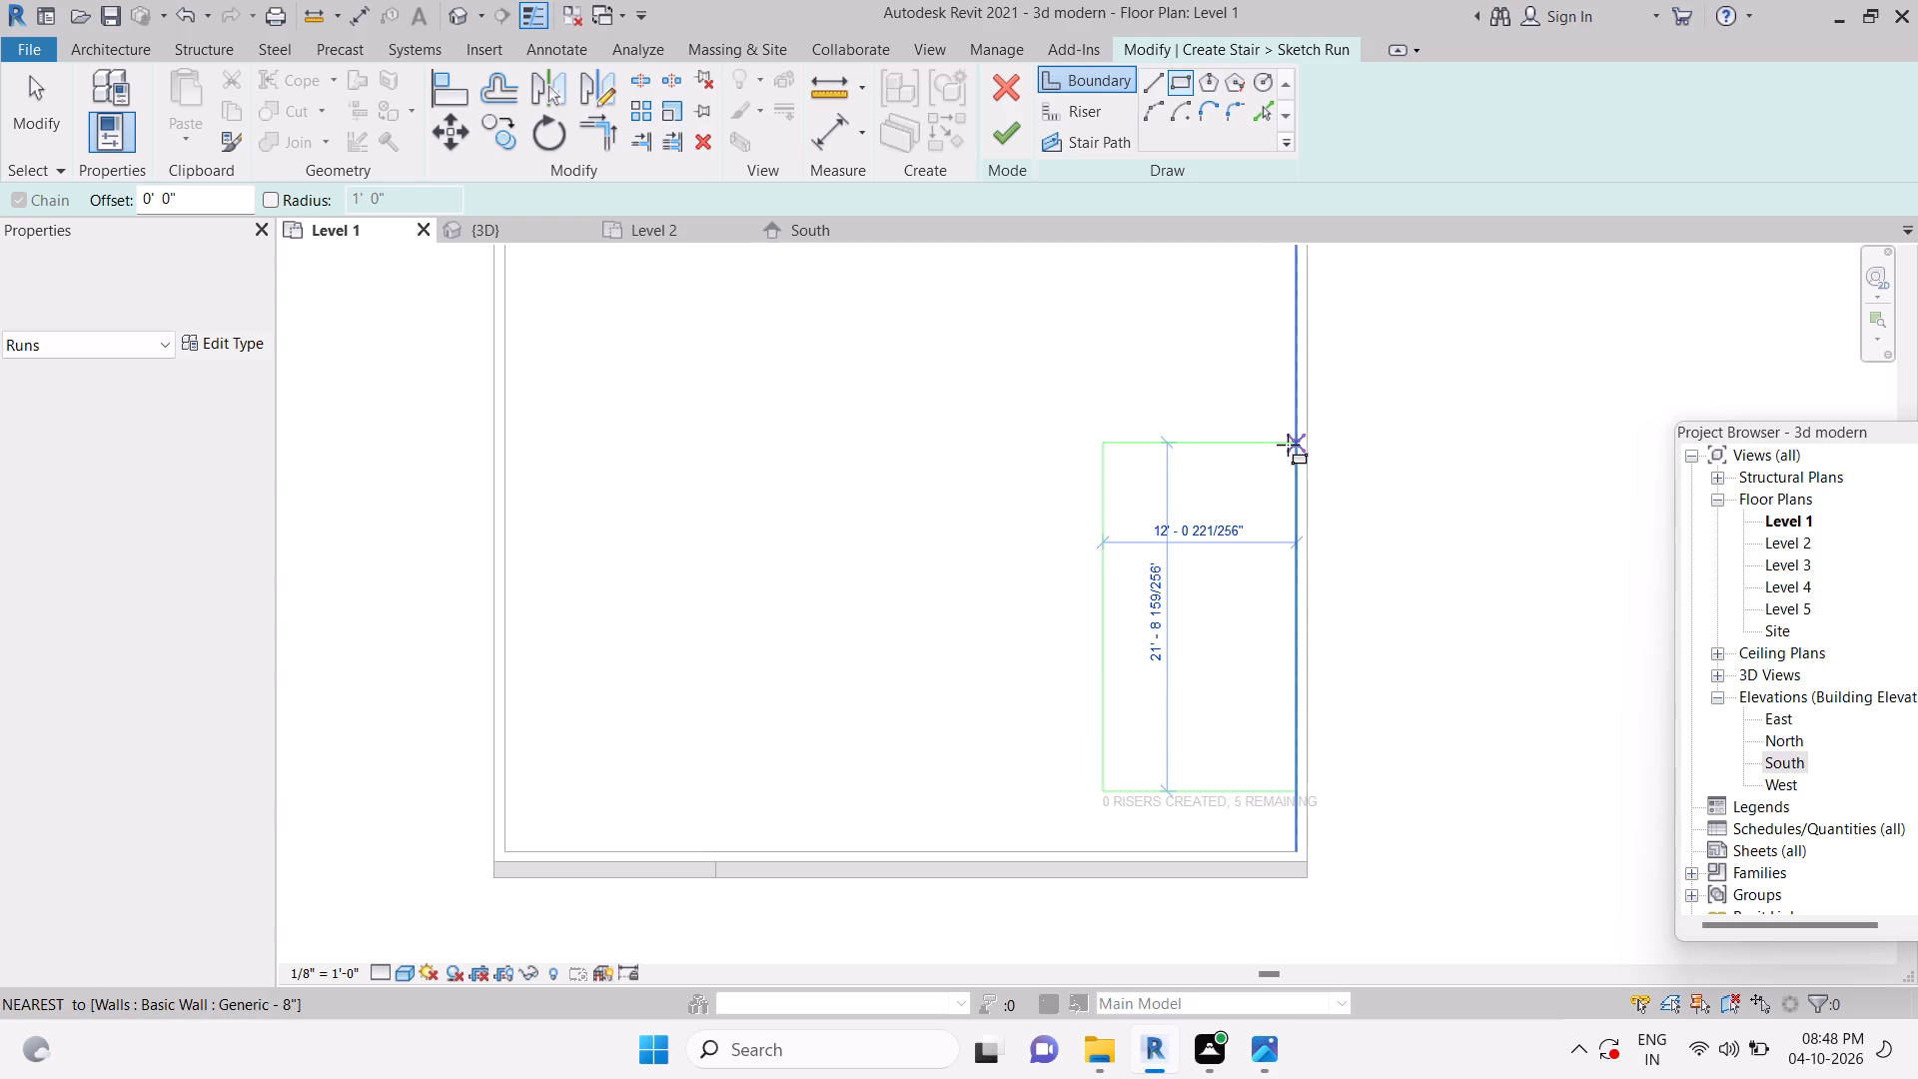
pyautogui.press('Escape')
pyautogui.press('Escape')
pyautogui.press('Escape')
pyautogui.press('Escape')
pyautogui.press('Escape')
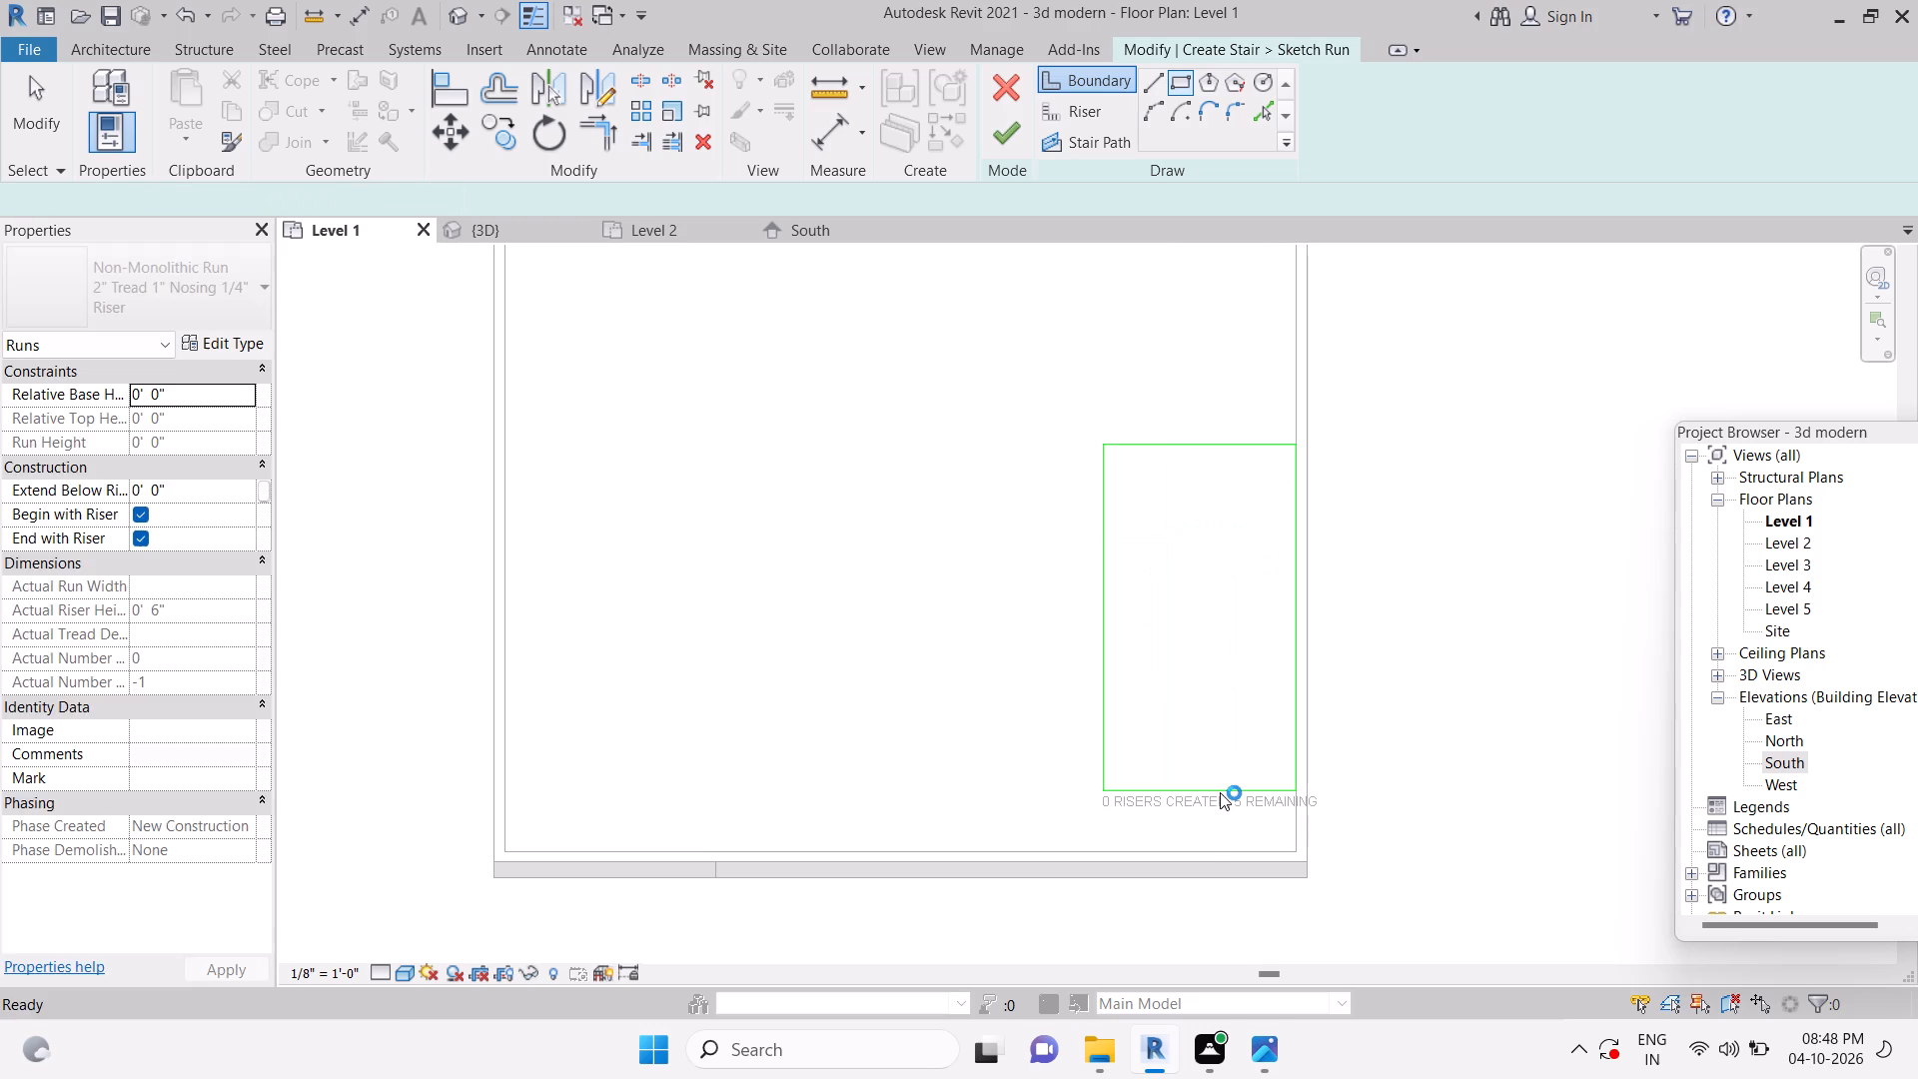
# Switch to the reference elevation in the image viewer to examine the ground-floor front while sketching the stair.
pyautogui.click(1259, 1040)
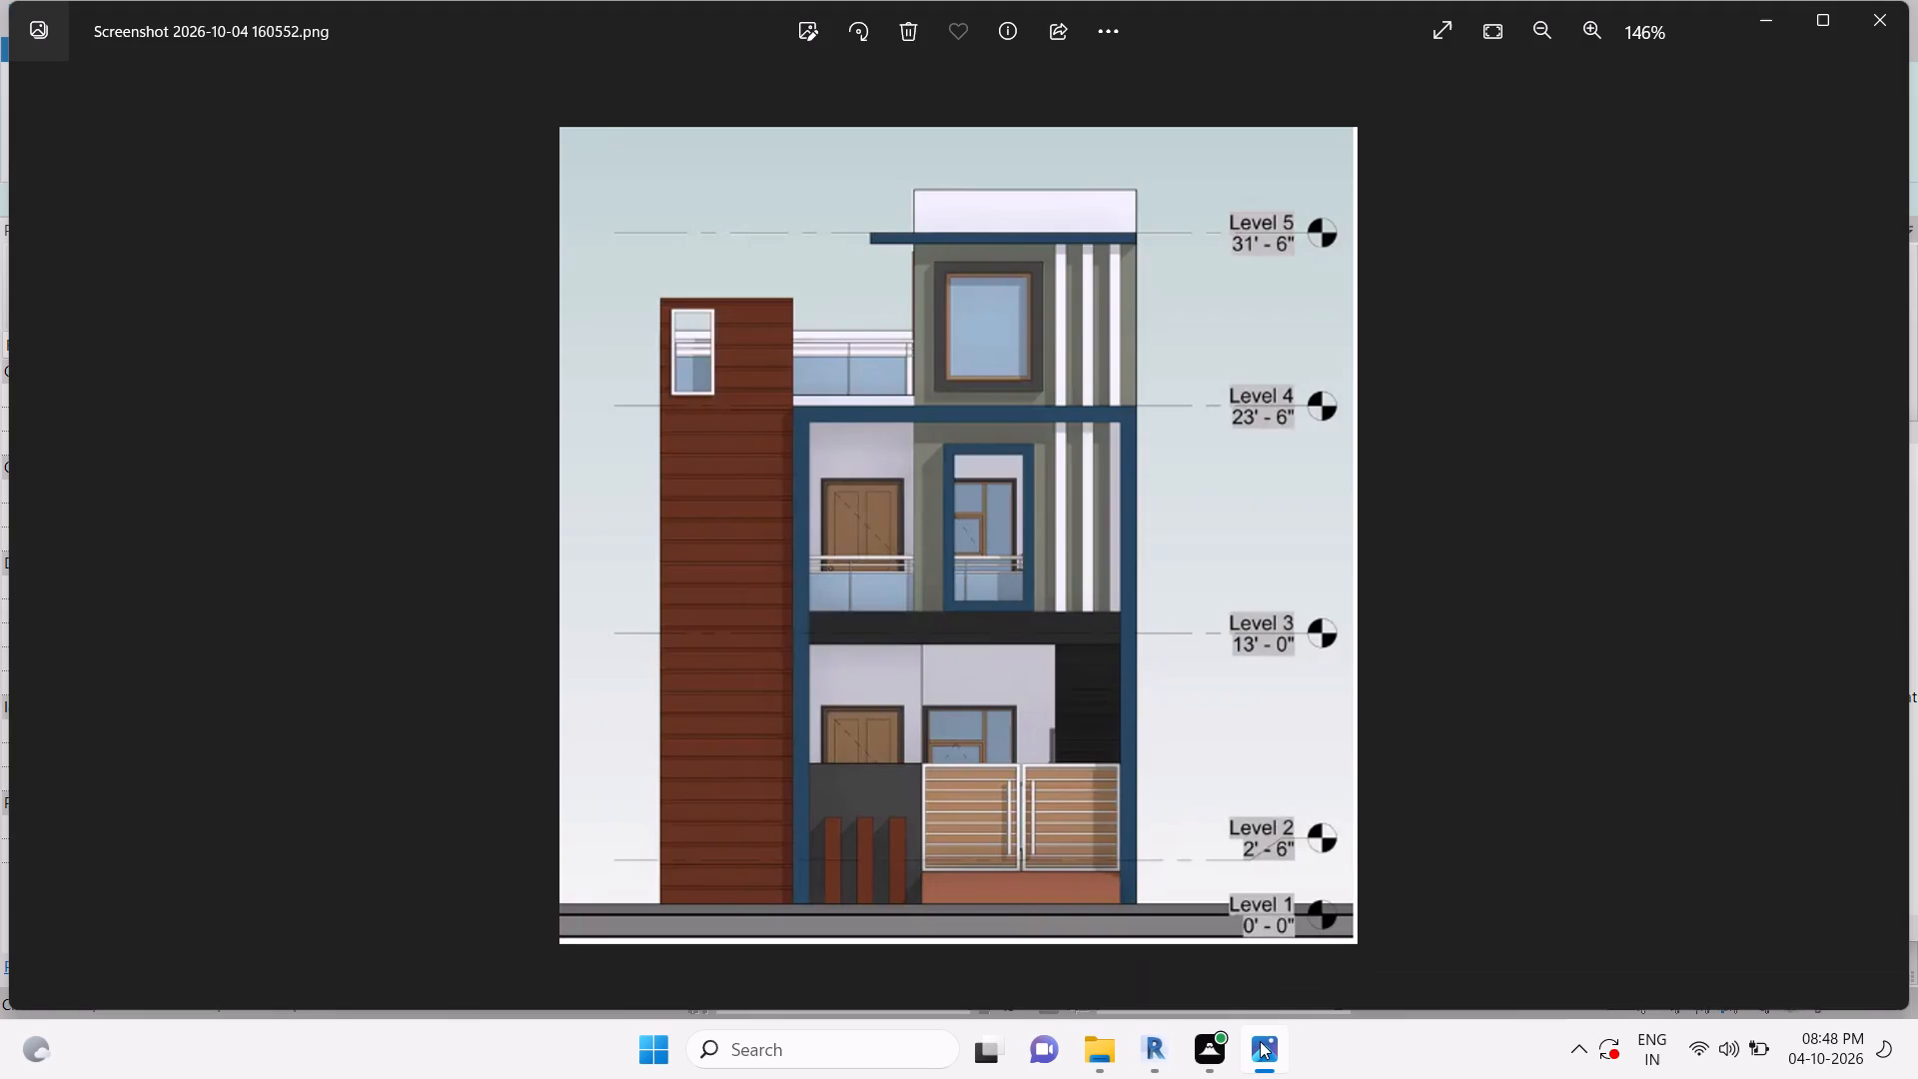
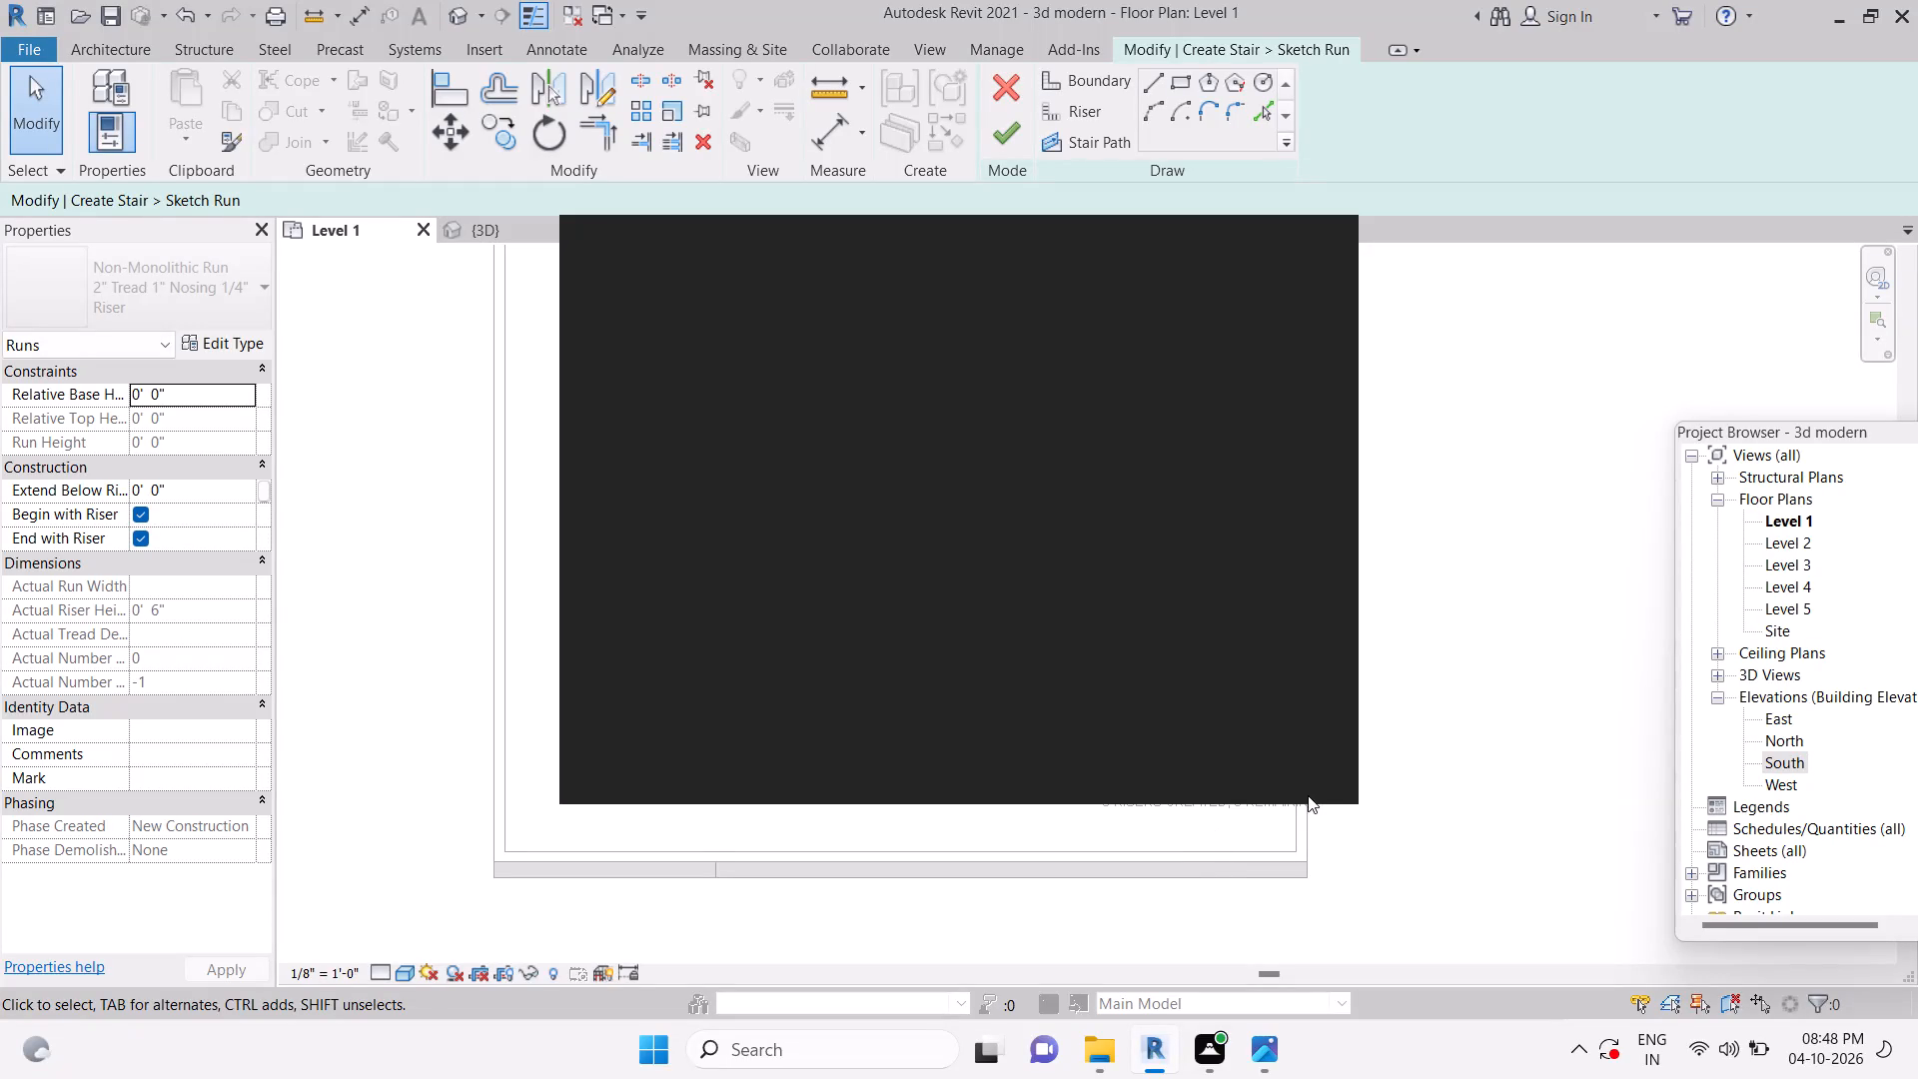
# Dismiss the notification card covering the Level 1 plan.
pyautogui.press('Escape')
pyautogui.press('Escape')
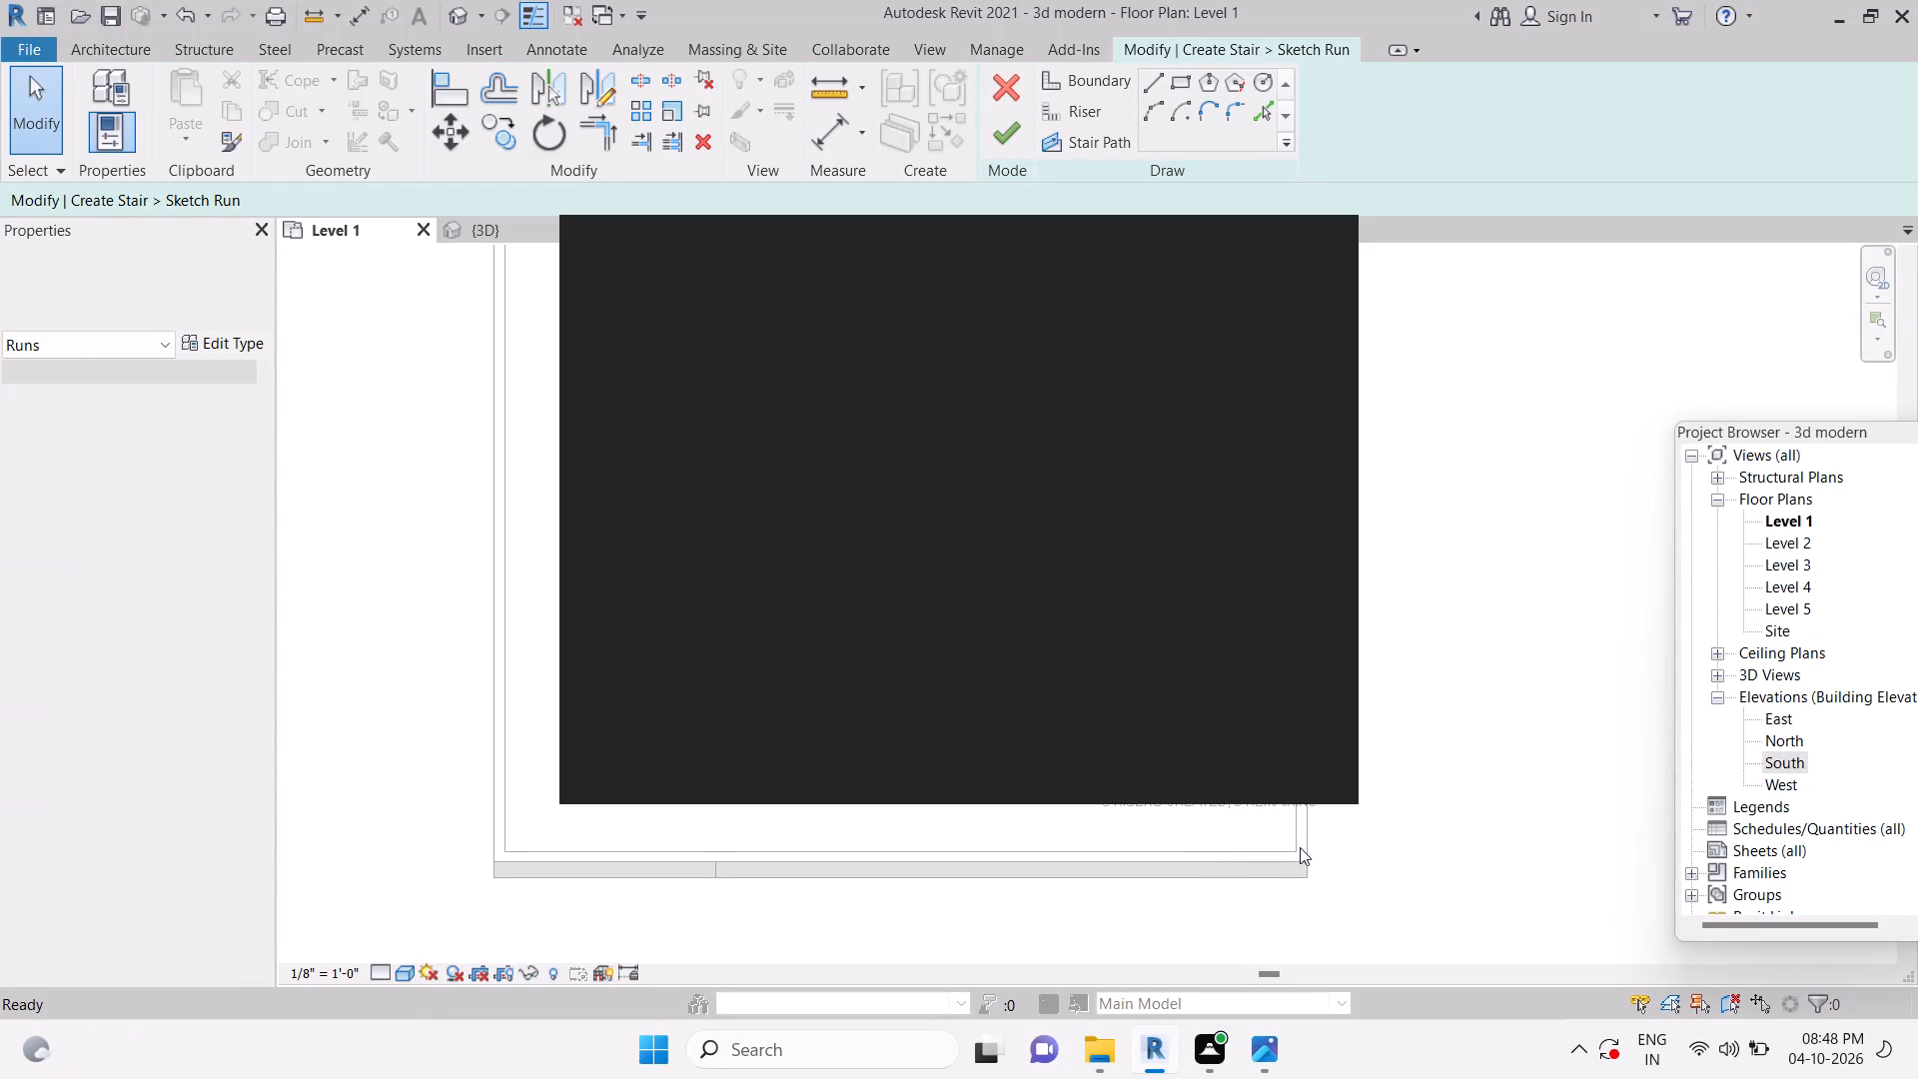
pyautogui.press('Escape')
pyautogui.press('Escape')
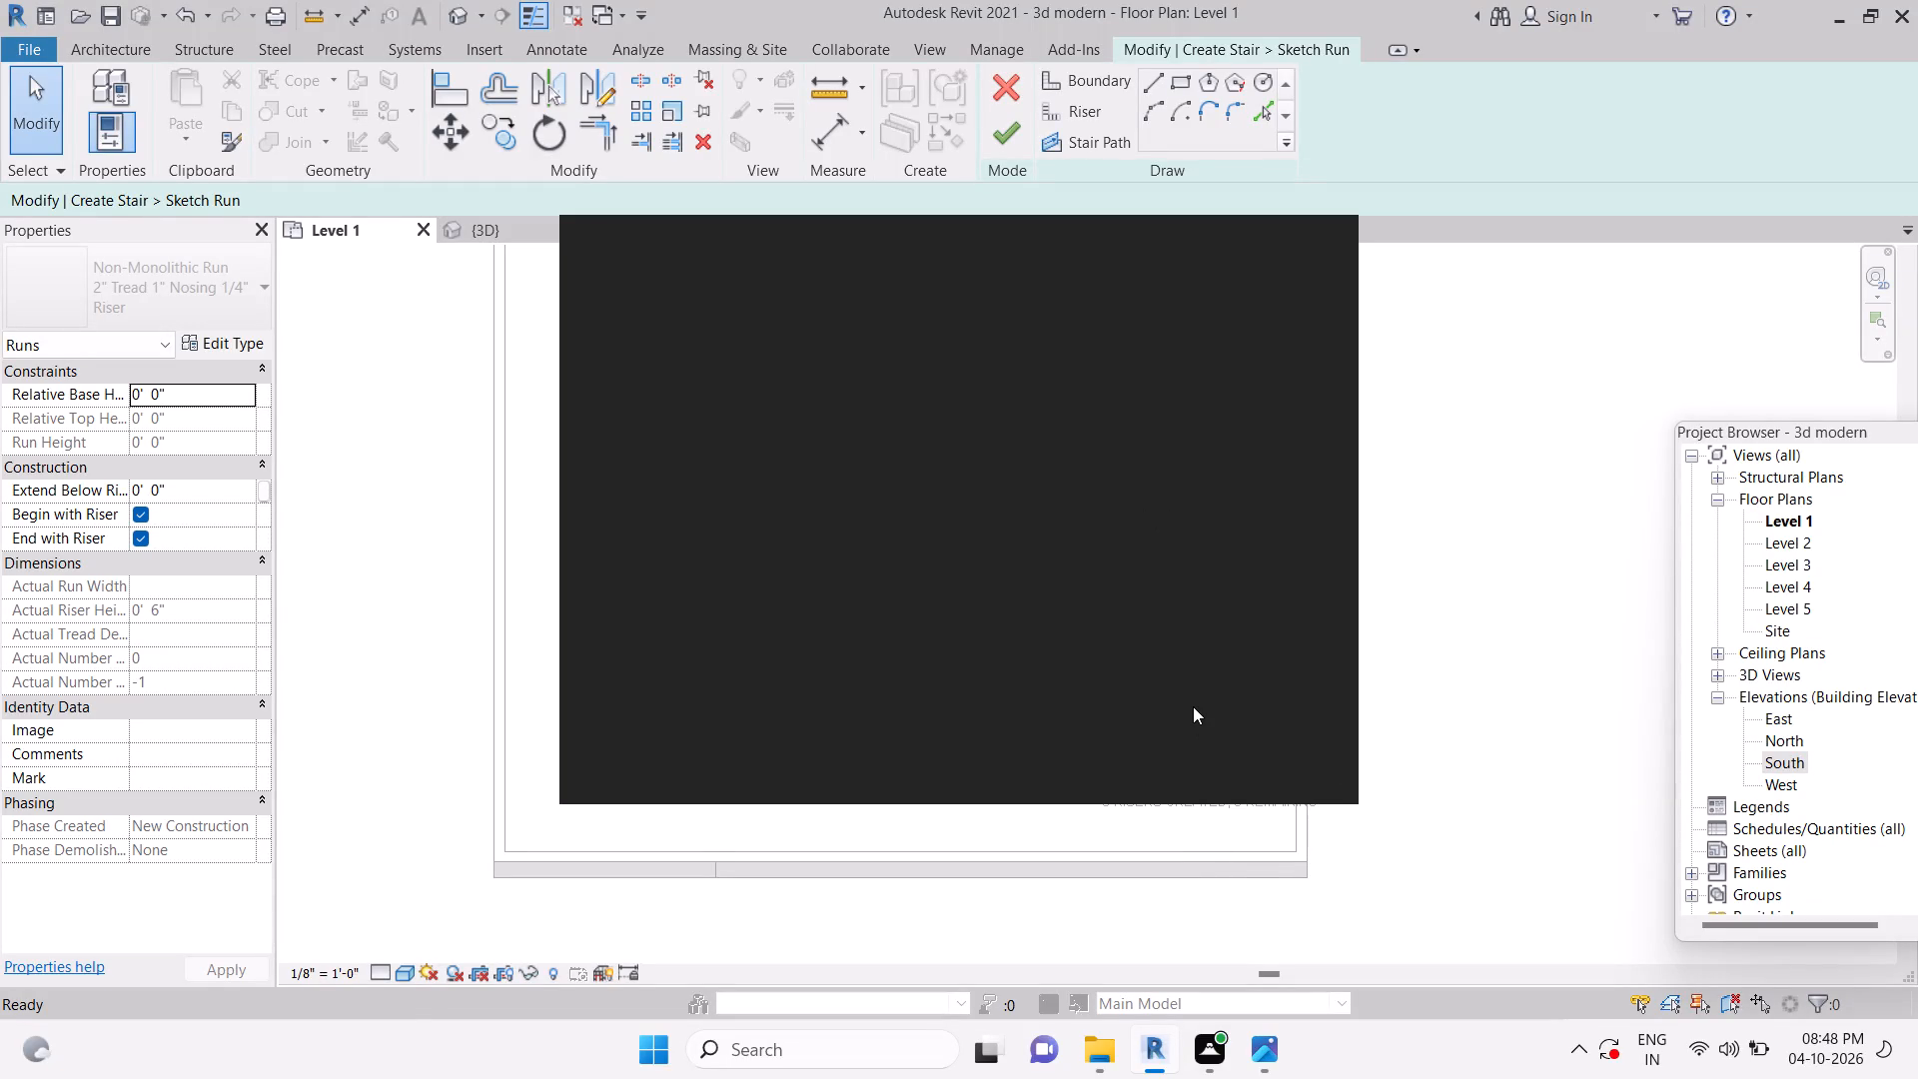
pyautogui.click(1328, 243)
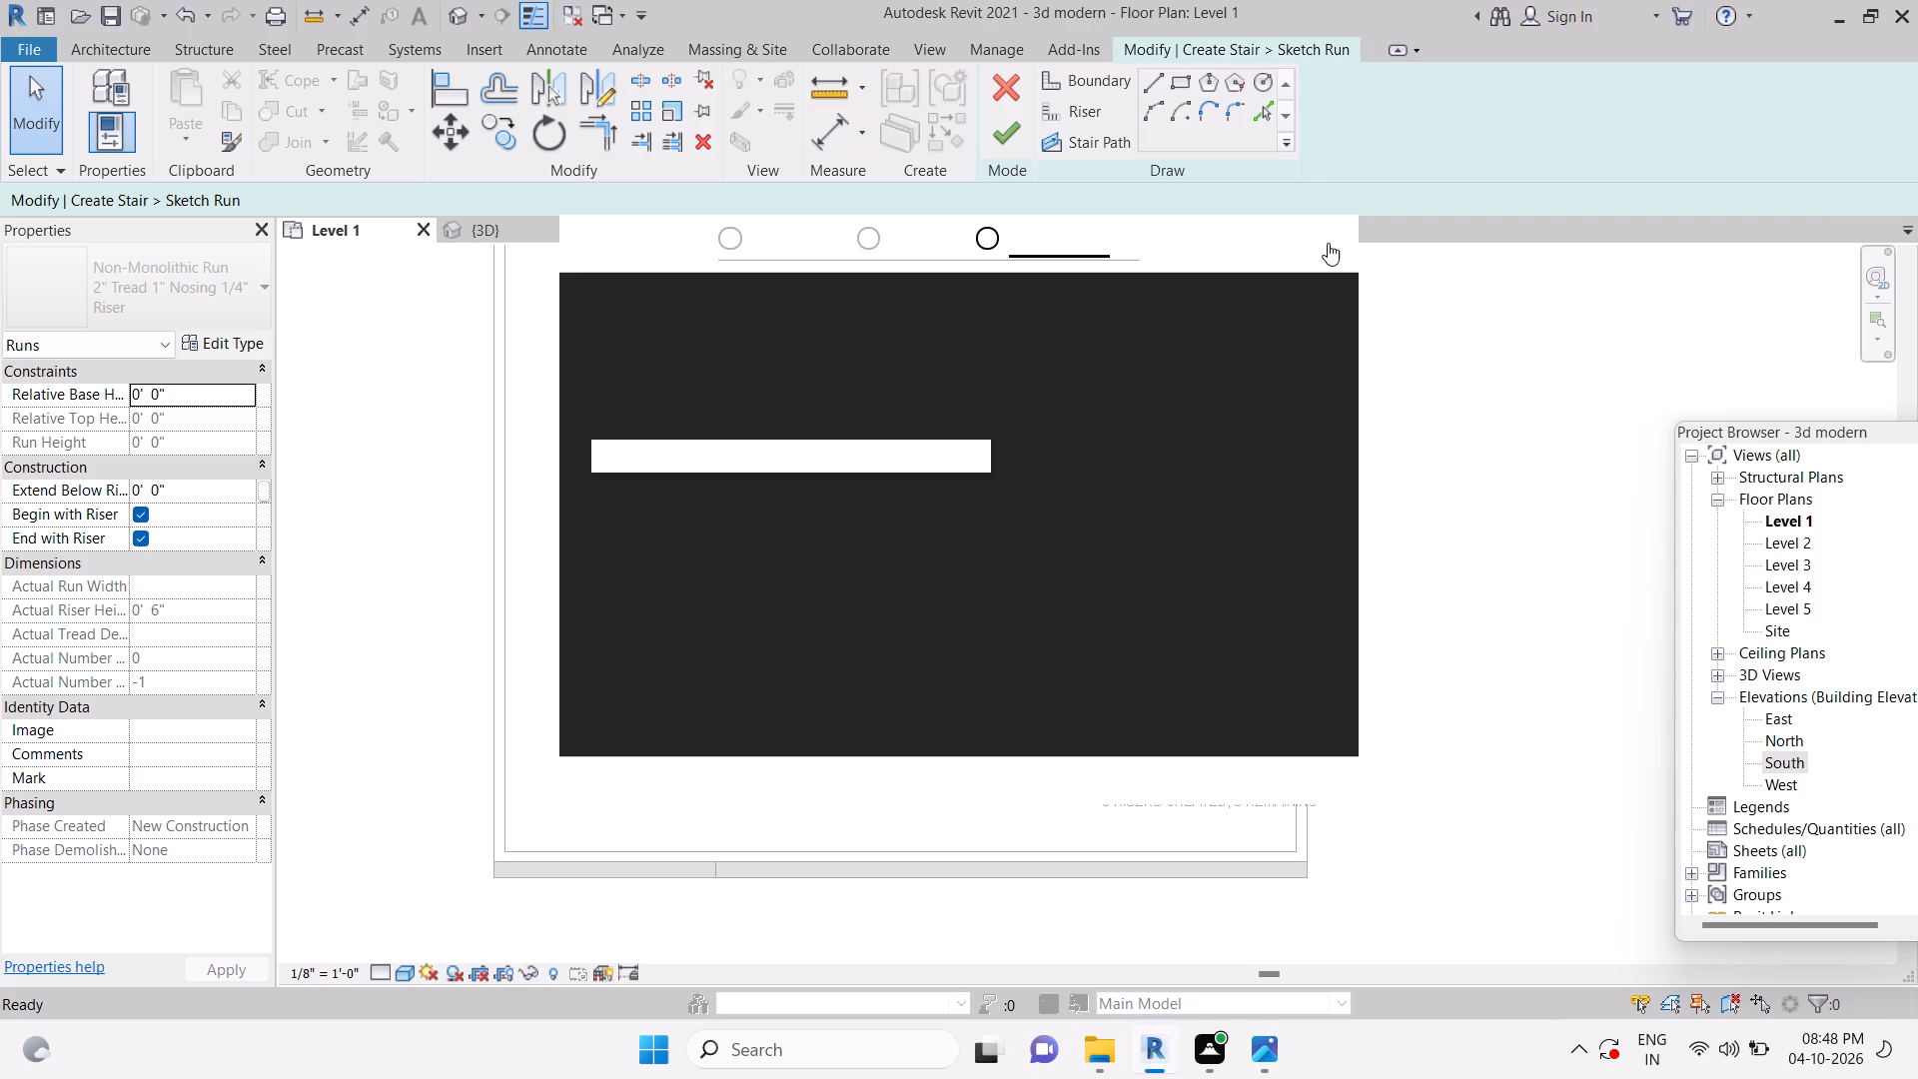
pyautogui.press('Escape')
pyautogui.press('Escape')
# Delete the front edge line of the rectangular stair boundary.
pyautogui.click(1236, 792)
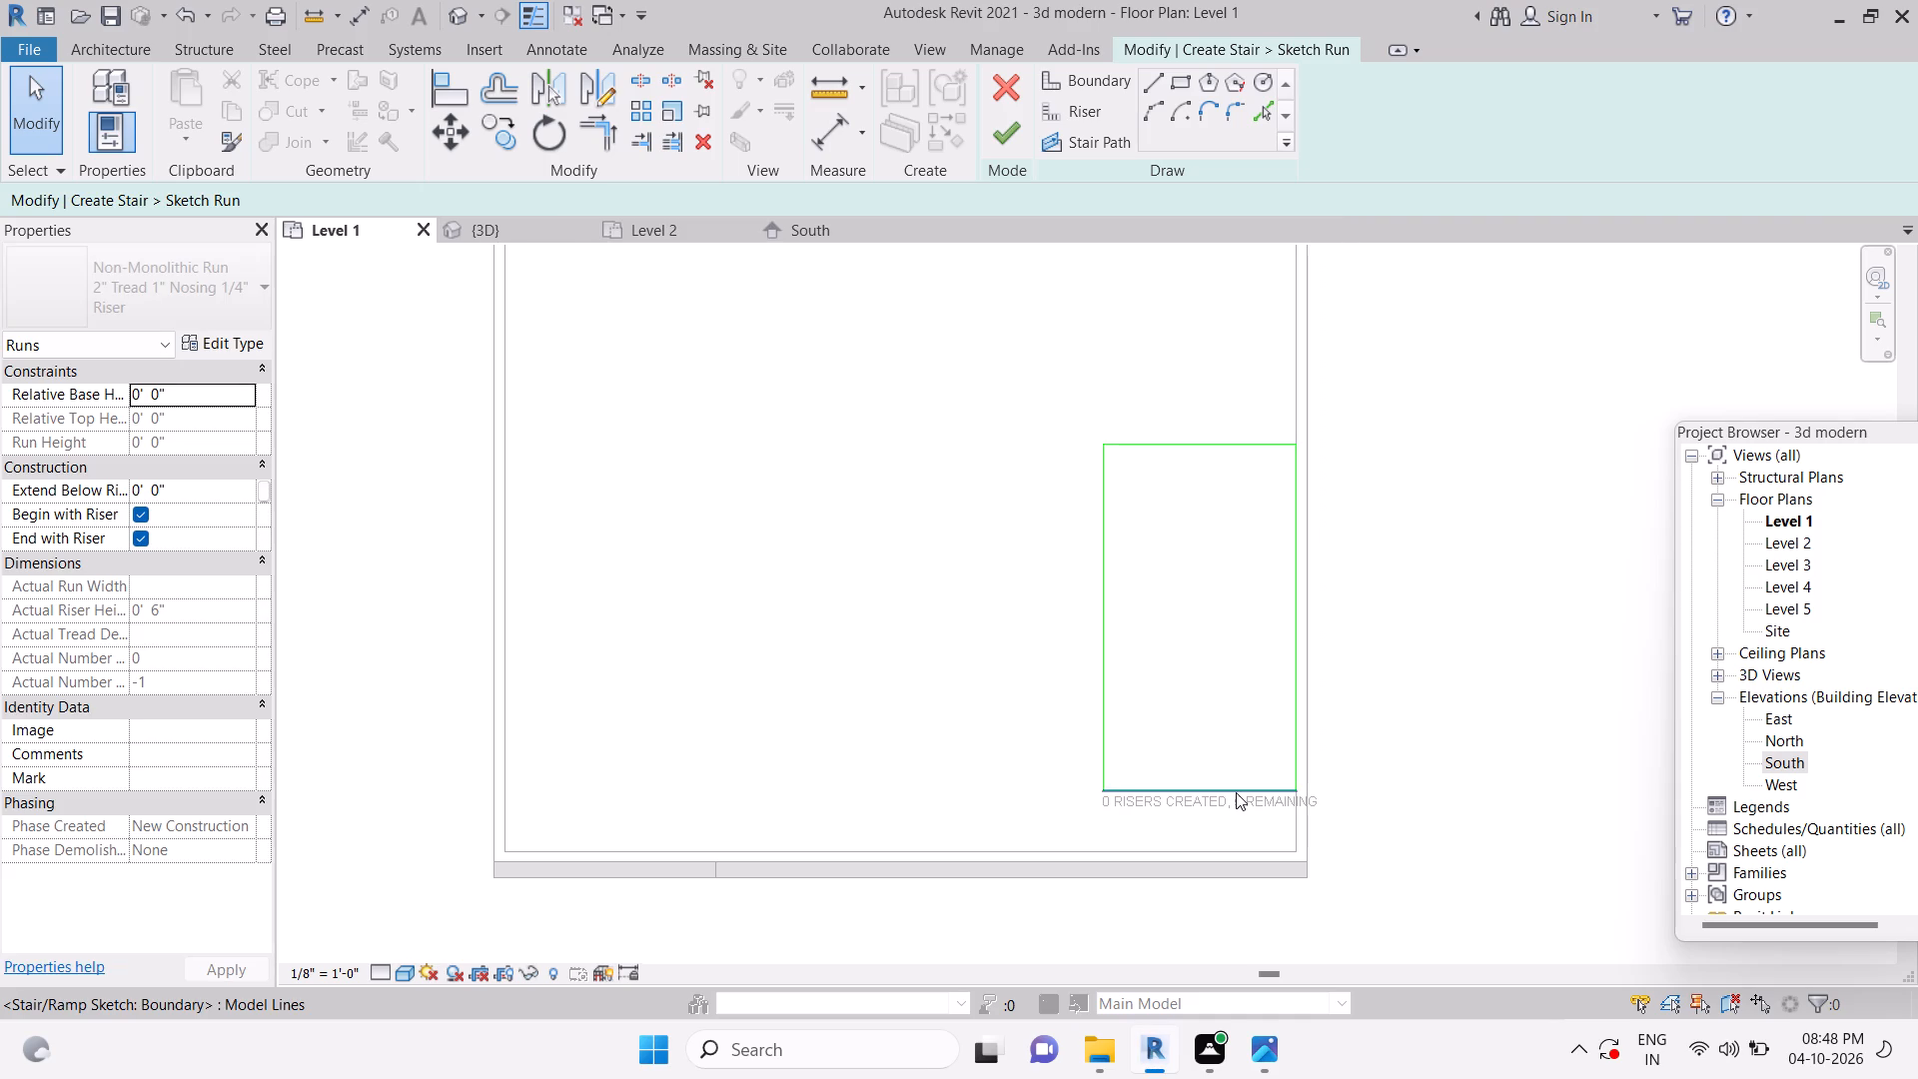
pyautogui.press('Delete')
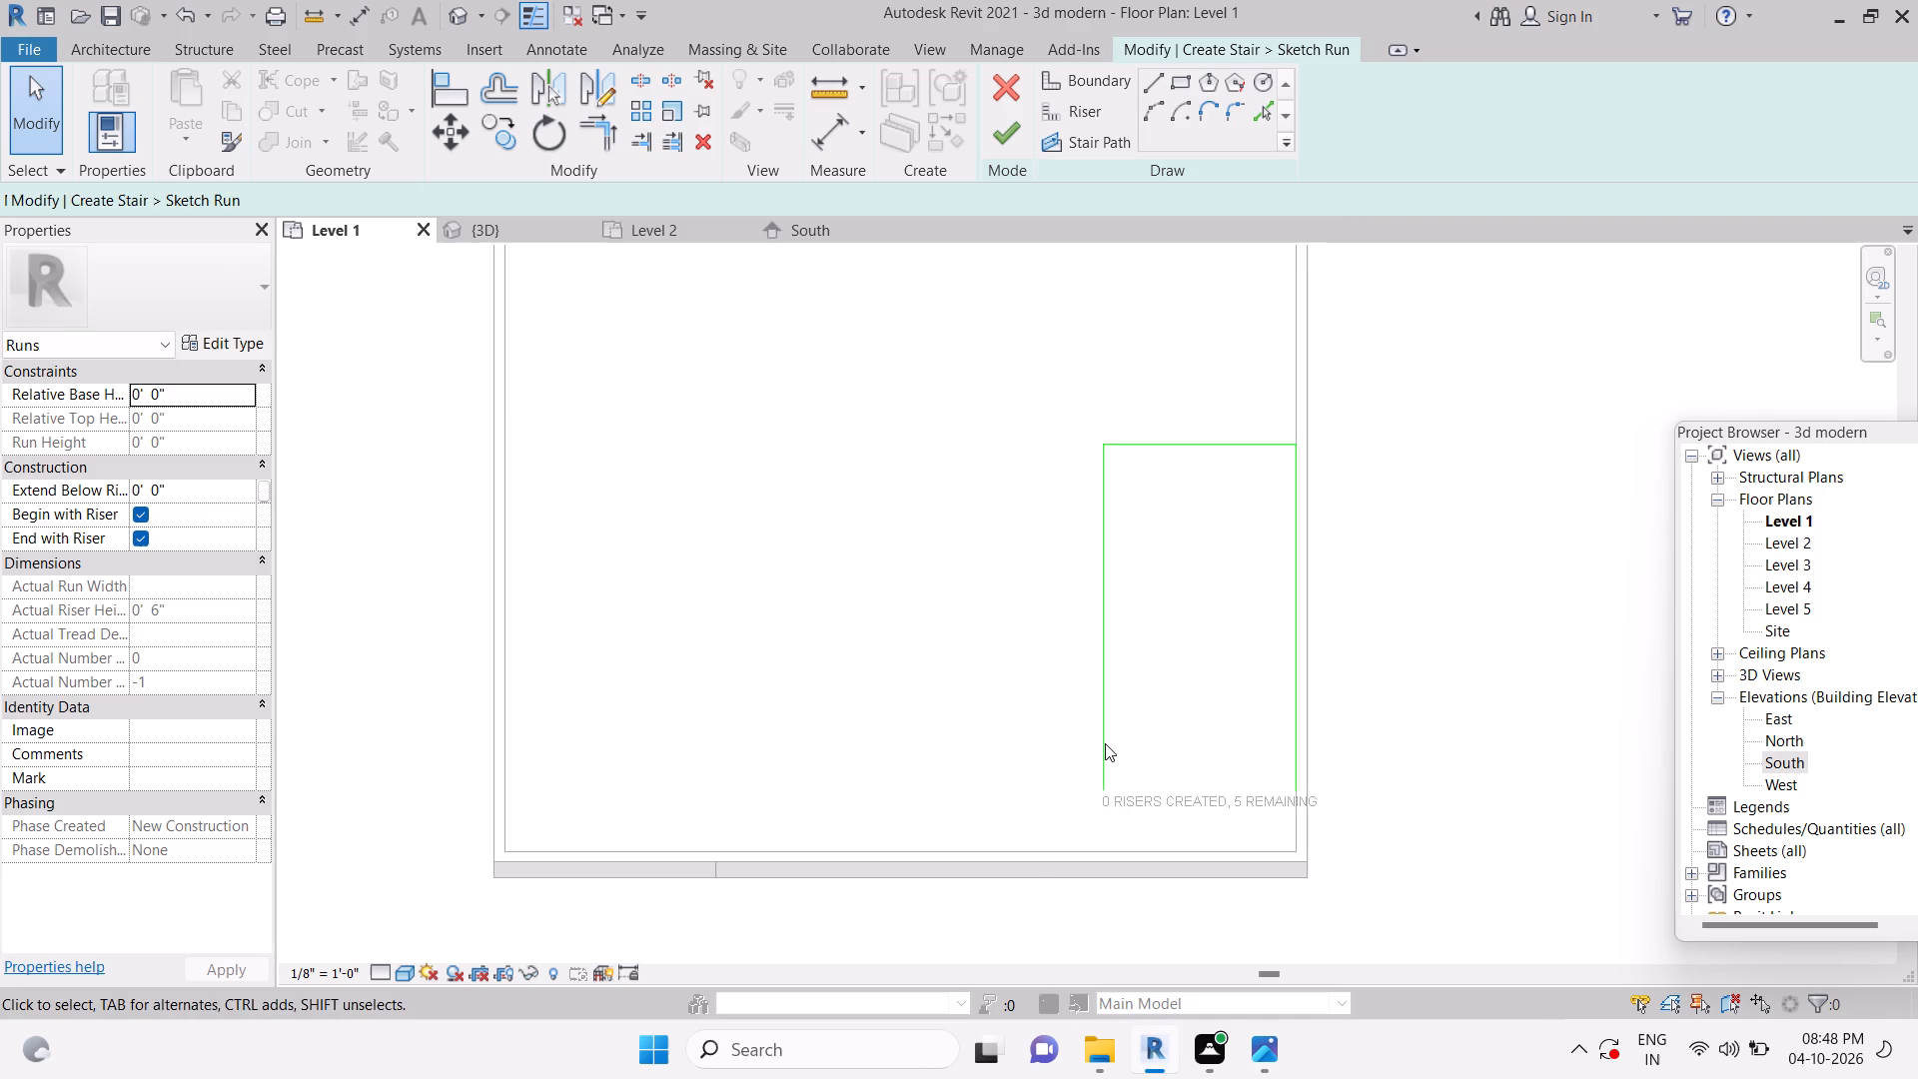
# Move the three connected stair boundary lines back so their open ends sit about 13'-1" from the front wall.
pyautogui.press('Tab')
pyautogui.click(1103, 741)
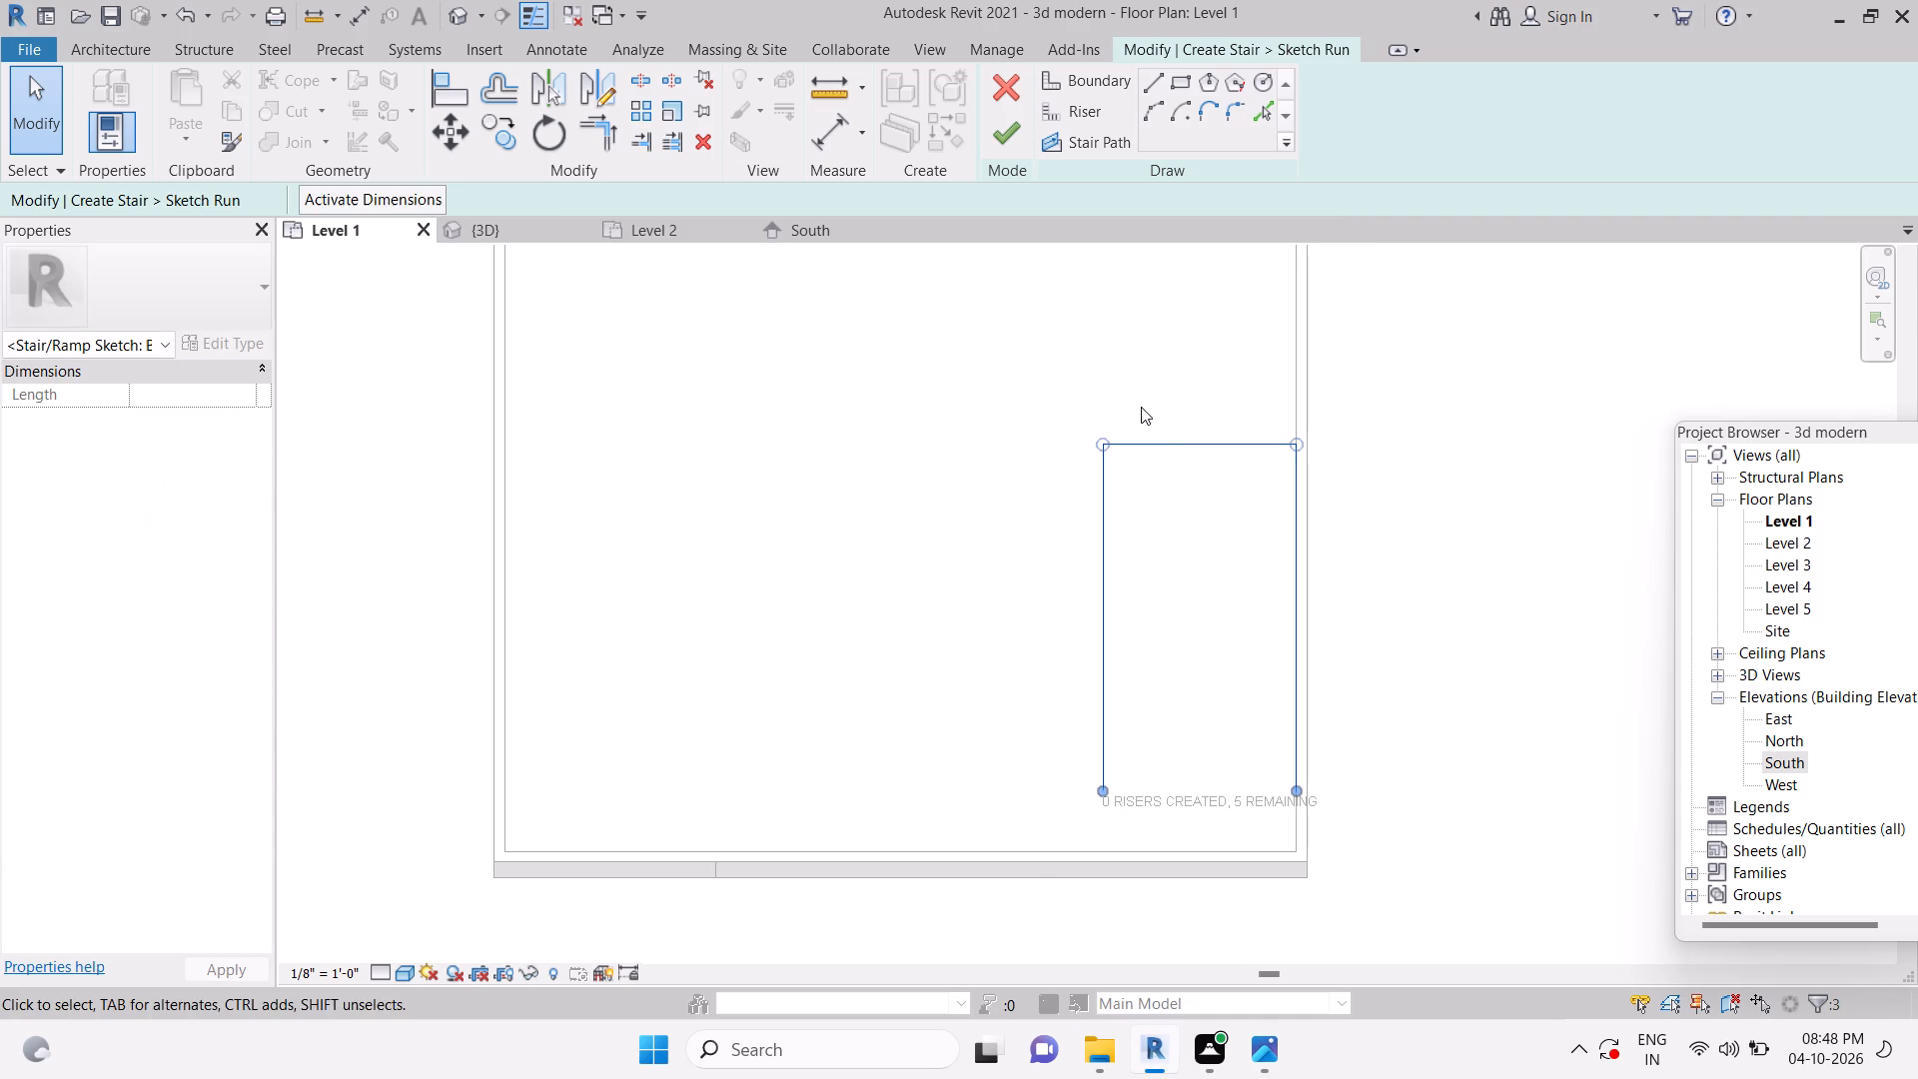
pyautogui.moveTo(1203, 438); pyautogui.dragTo(1195, 331)
pyautogui.moveTo(1205, 336); pyautogui.dragTo(1197, 302)
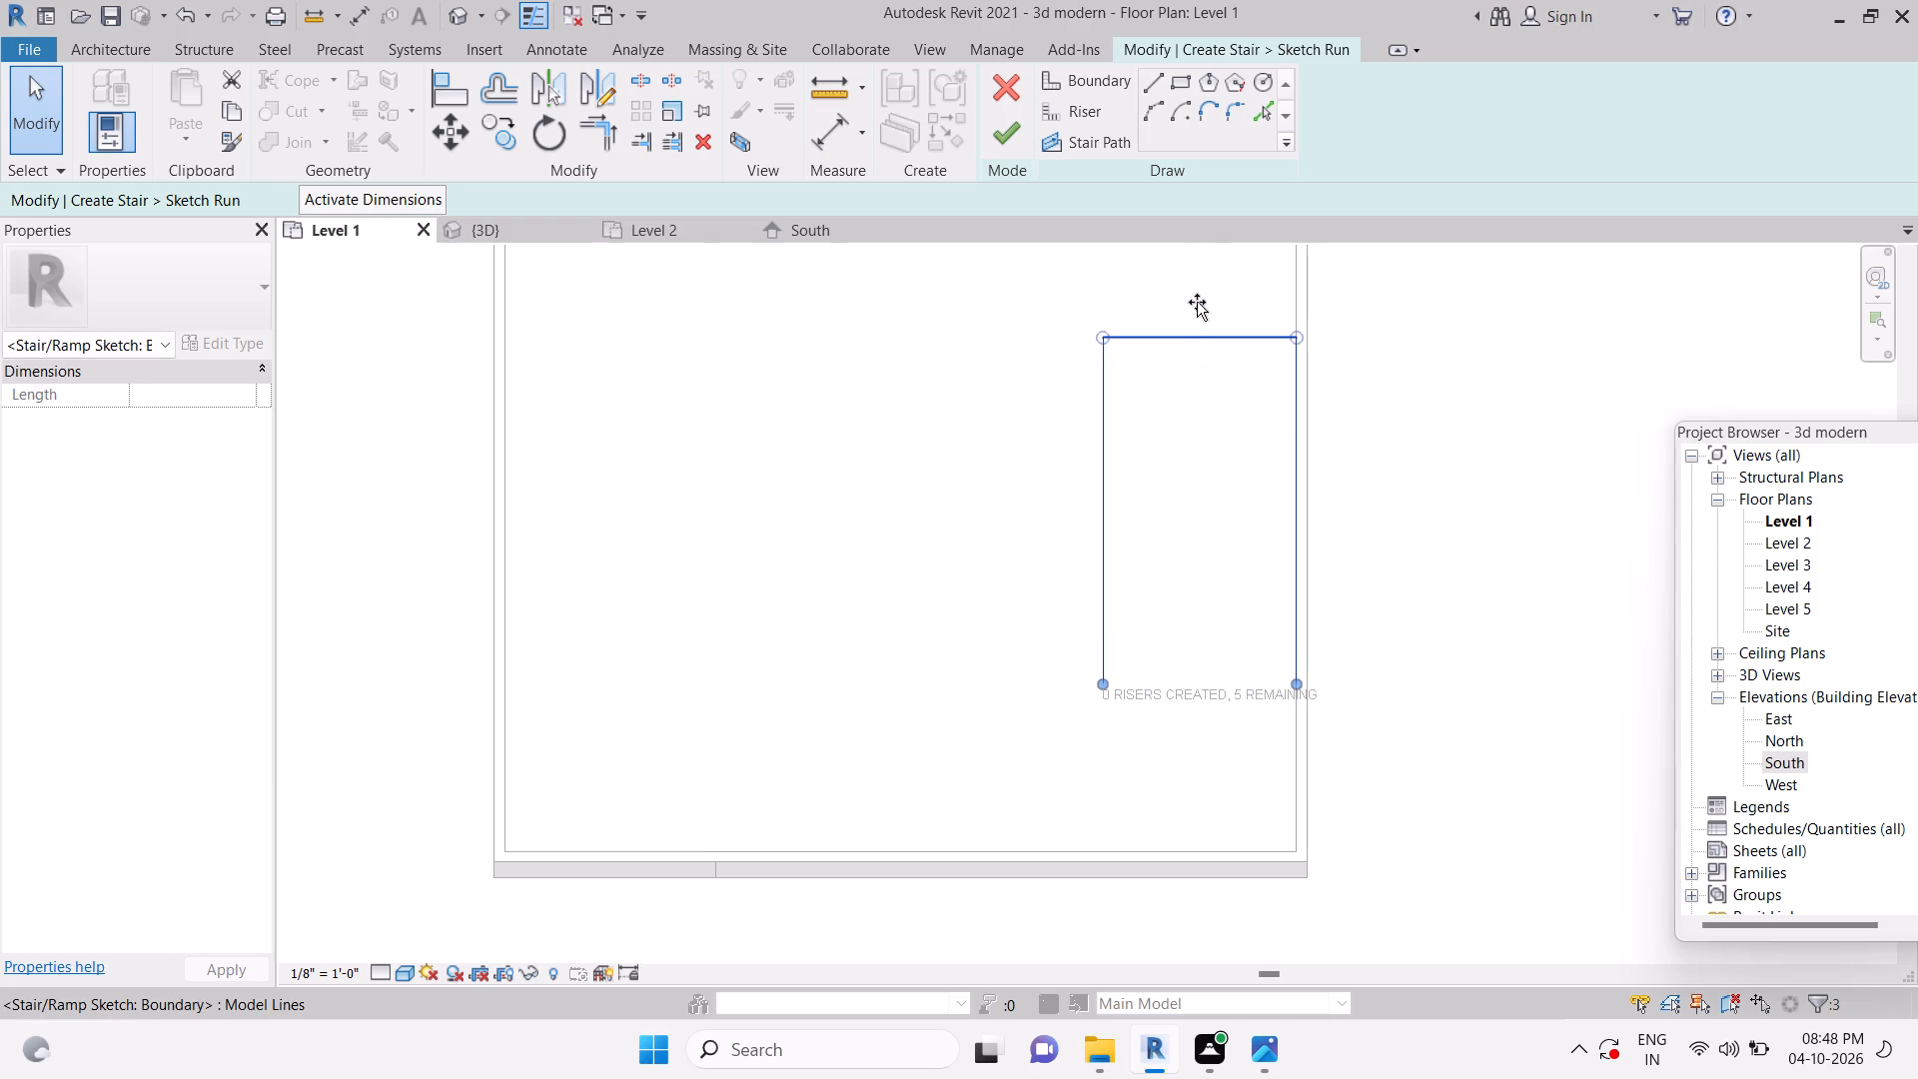
pyautogui.moveTo(1197, 302); pyautogui.dragTo(1197, 298)
pyautogui.scroll(-4, 1236, 365)
pyautogui.press('Escape')
pyautogui.press('Escape')
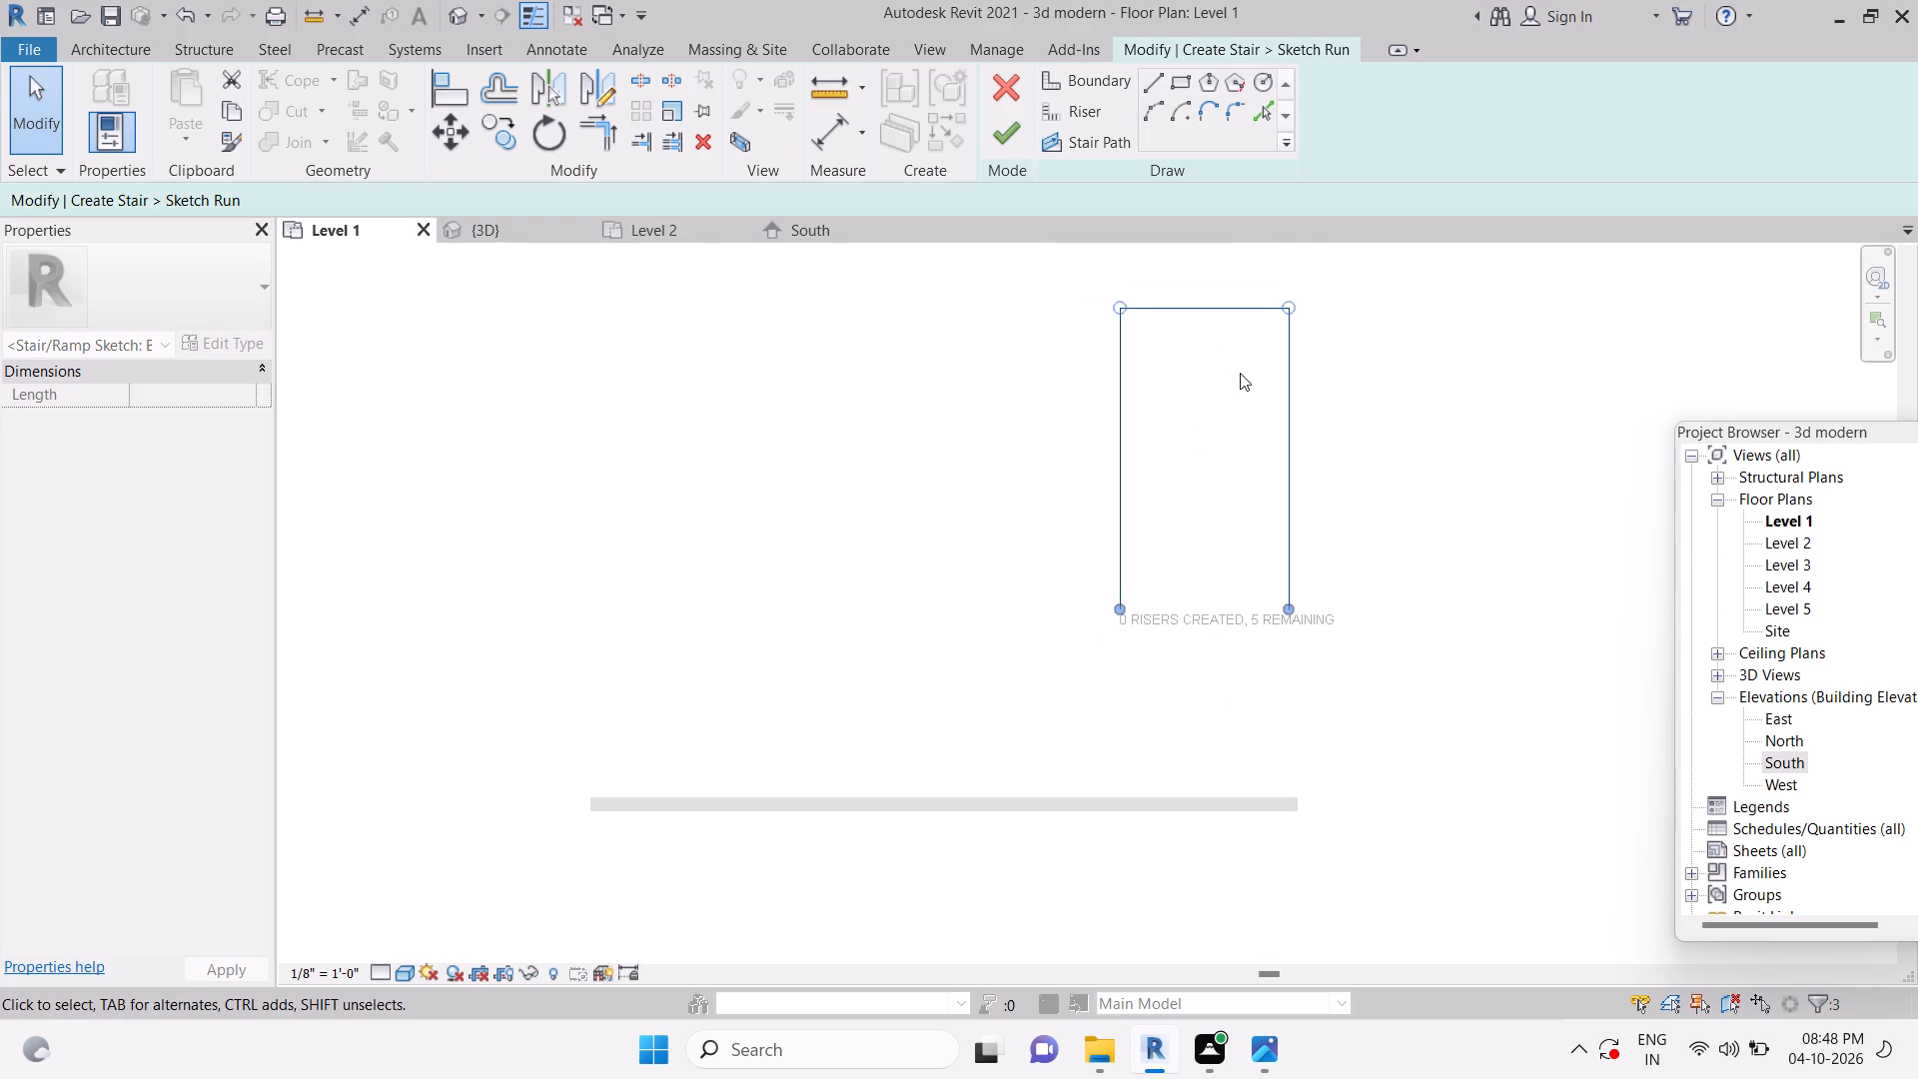
pyautogui.press('Escape')
pyautogui.press('Escape')
pyautogui.scroll(1, 1178, 499)
pyautogui.moveTo(1177, 503); pyautogui.dragTo(1114, 642, button='middle')
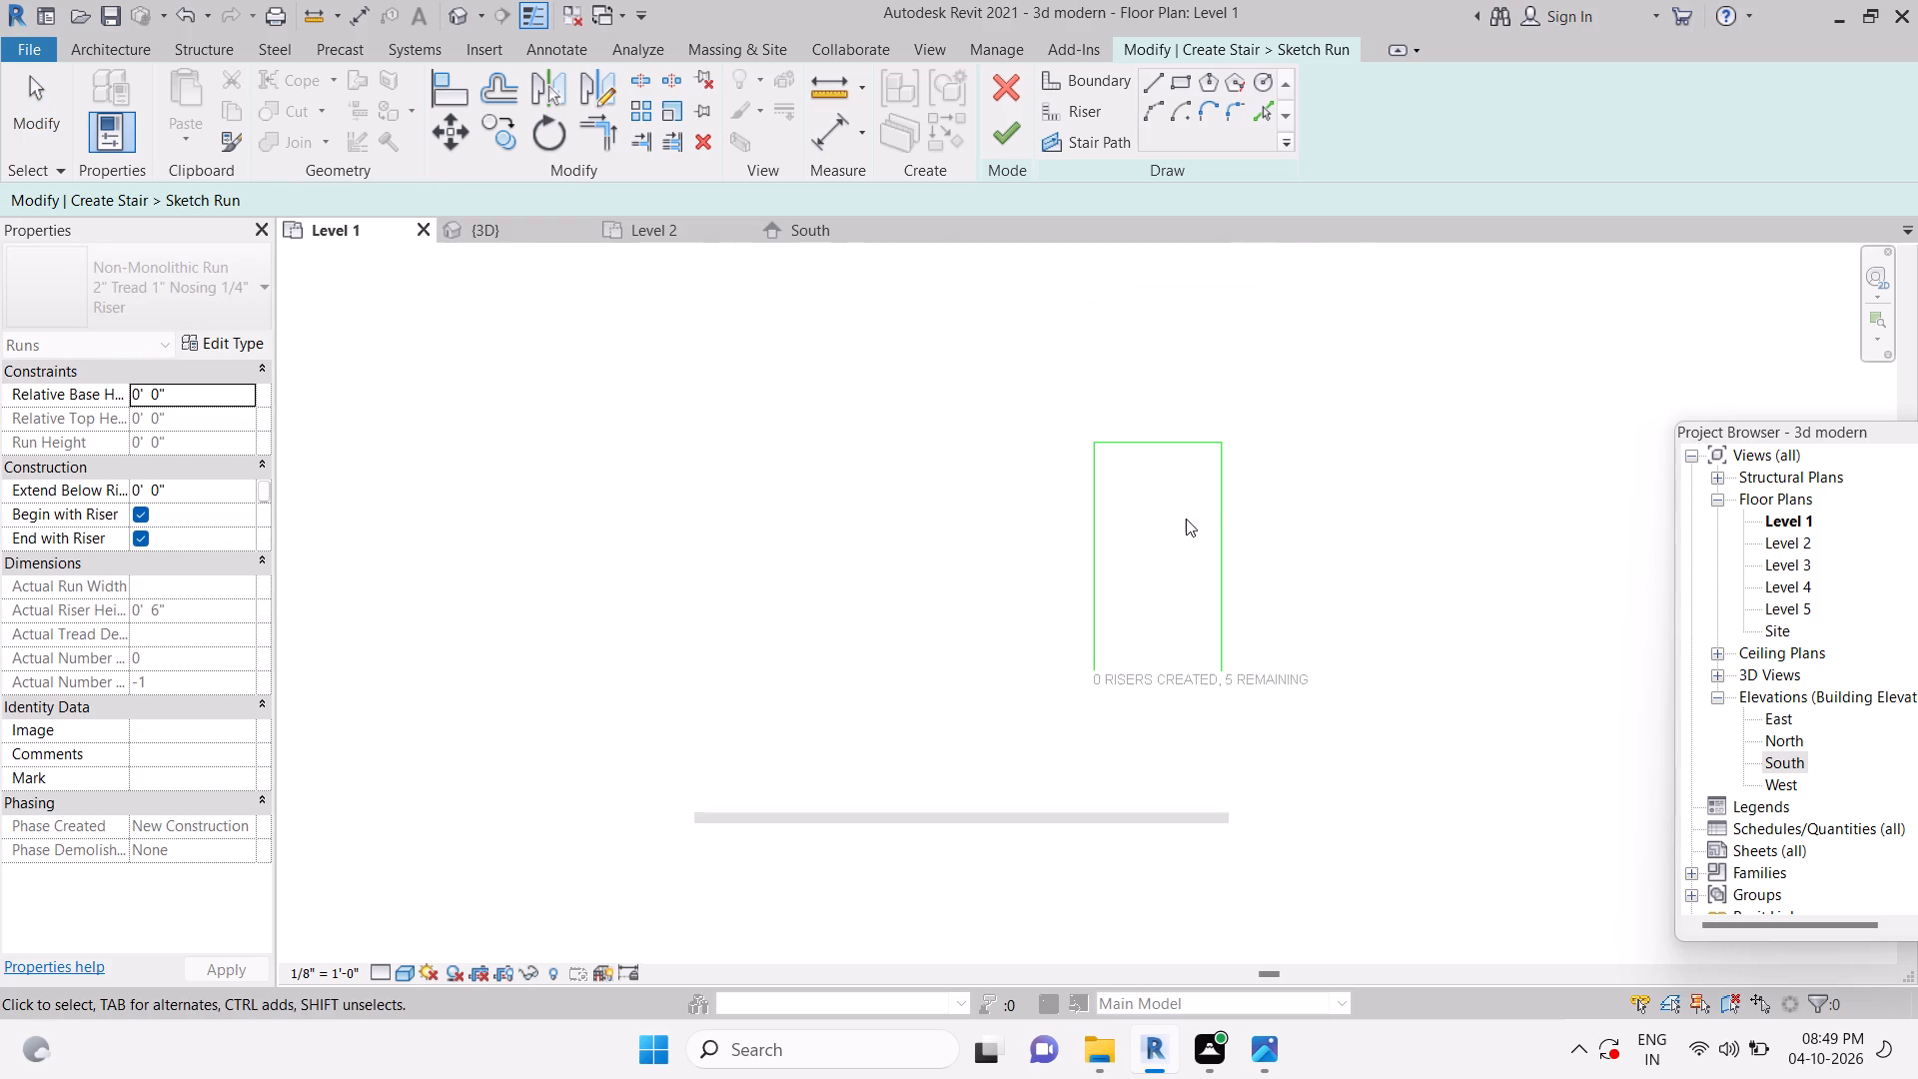
pyautogui.press('Escape')
# Set the stair boundary's width to 14'4" by moving its inner side line away from the right wall.
pyautogui.click(1105, 493)
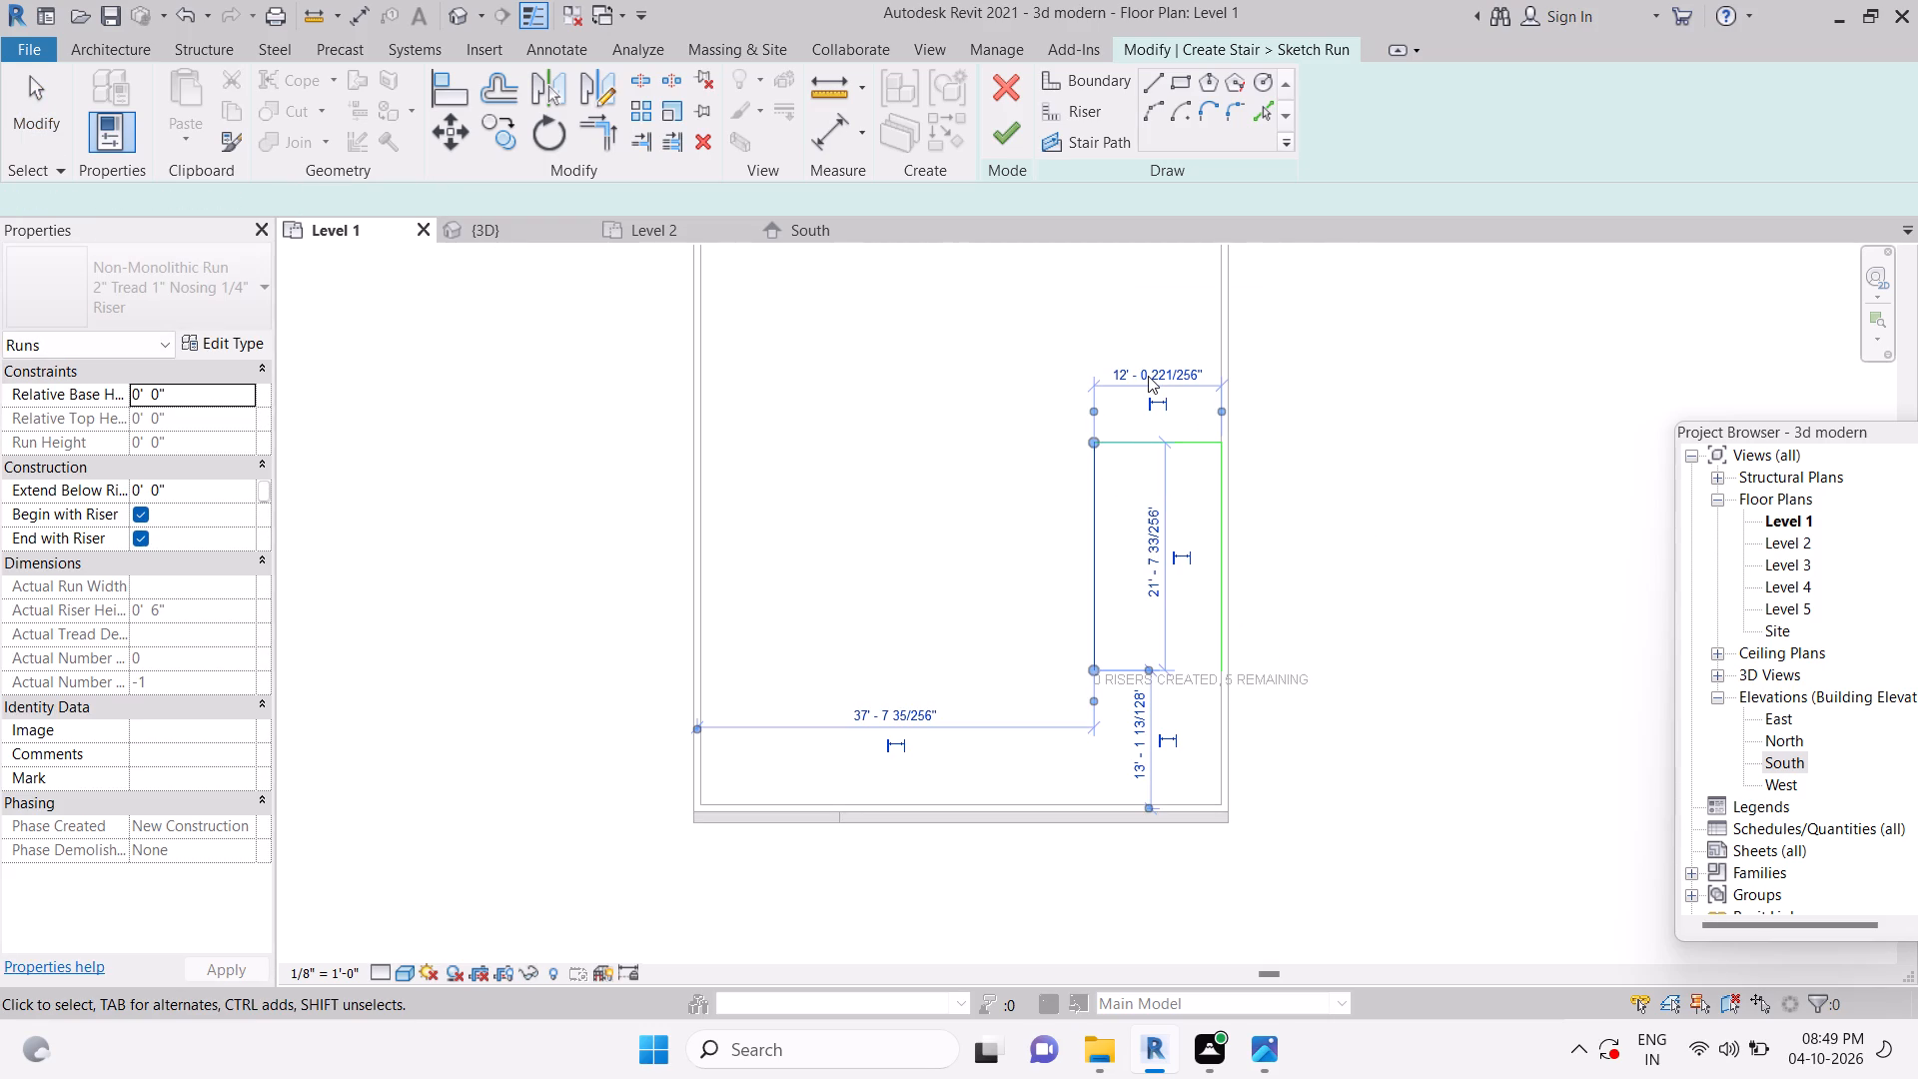
pyautogui.click(1148, 376)
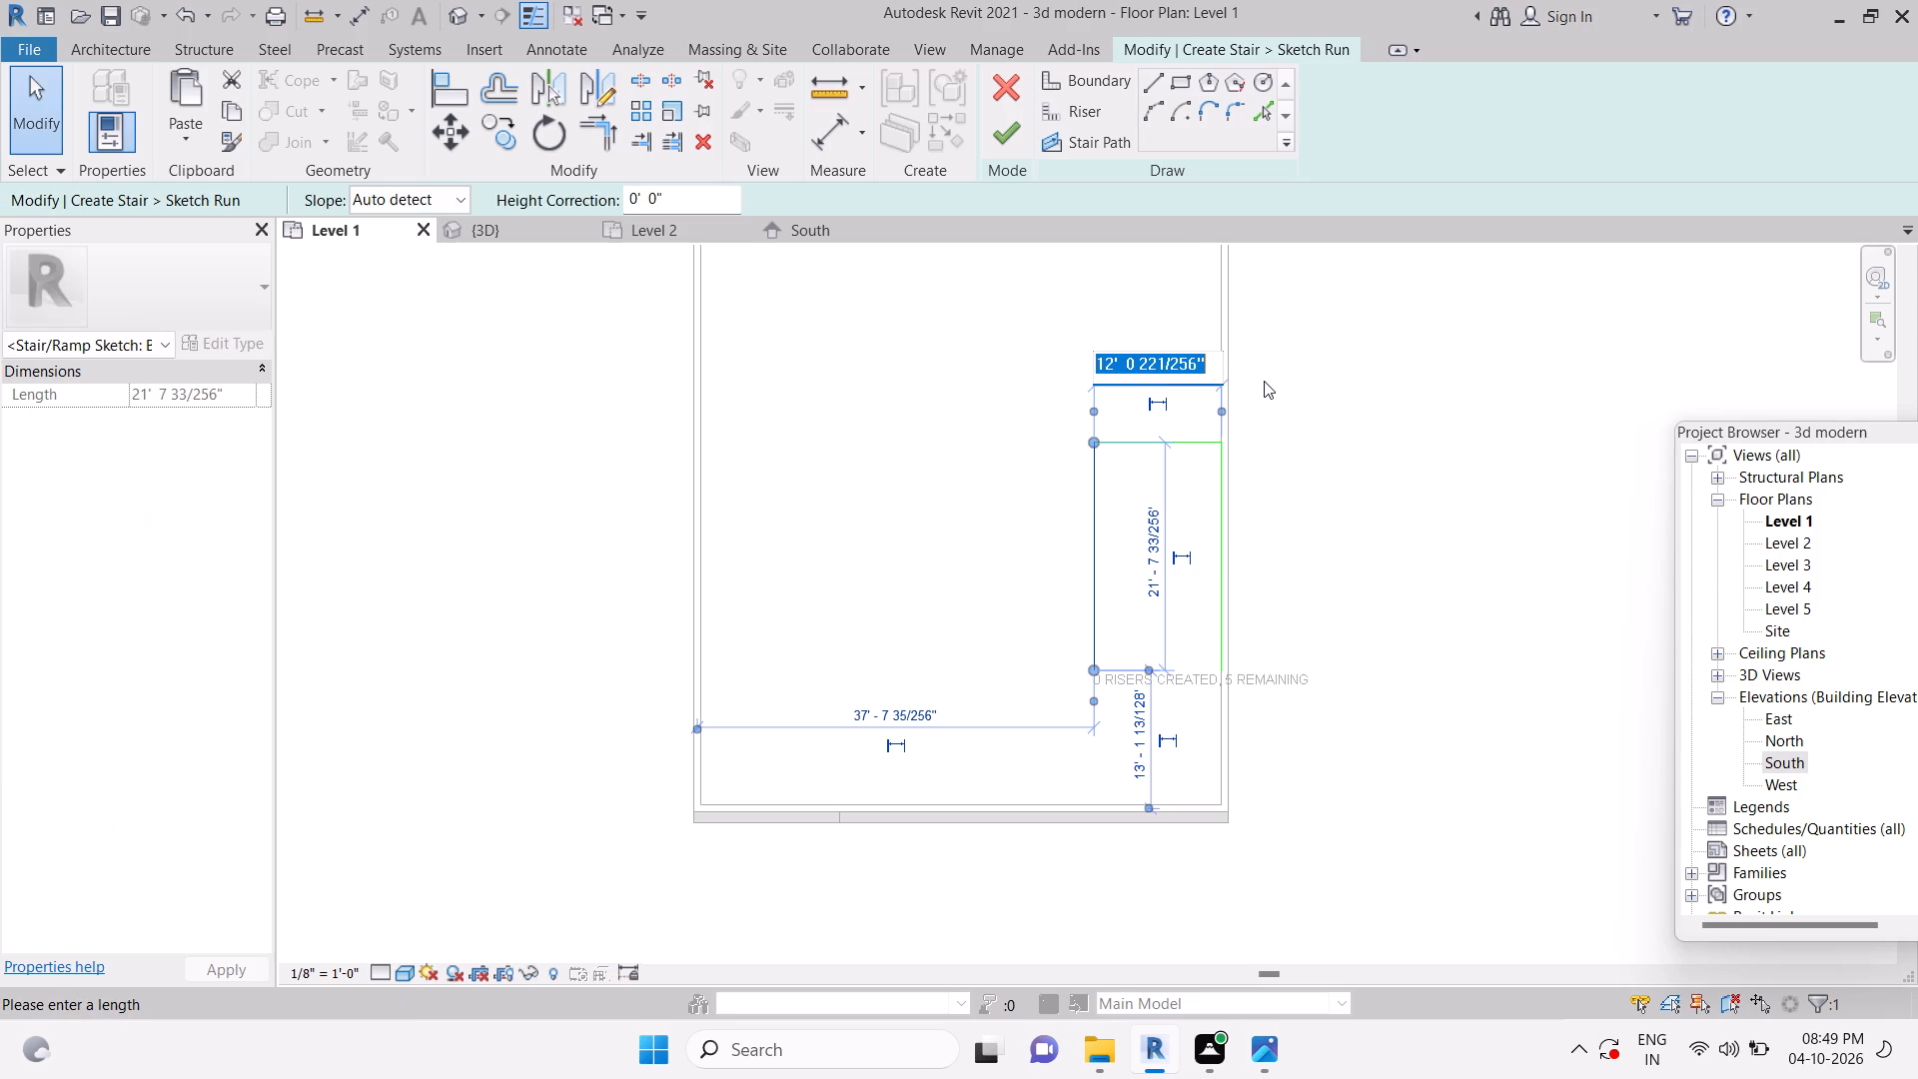
pyautogui.write('14')
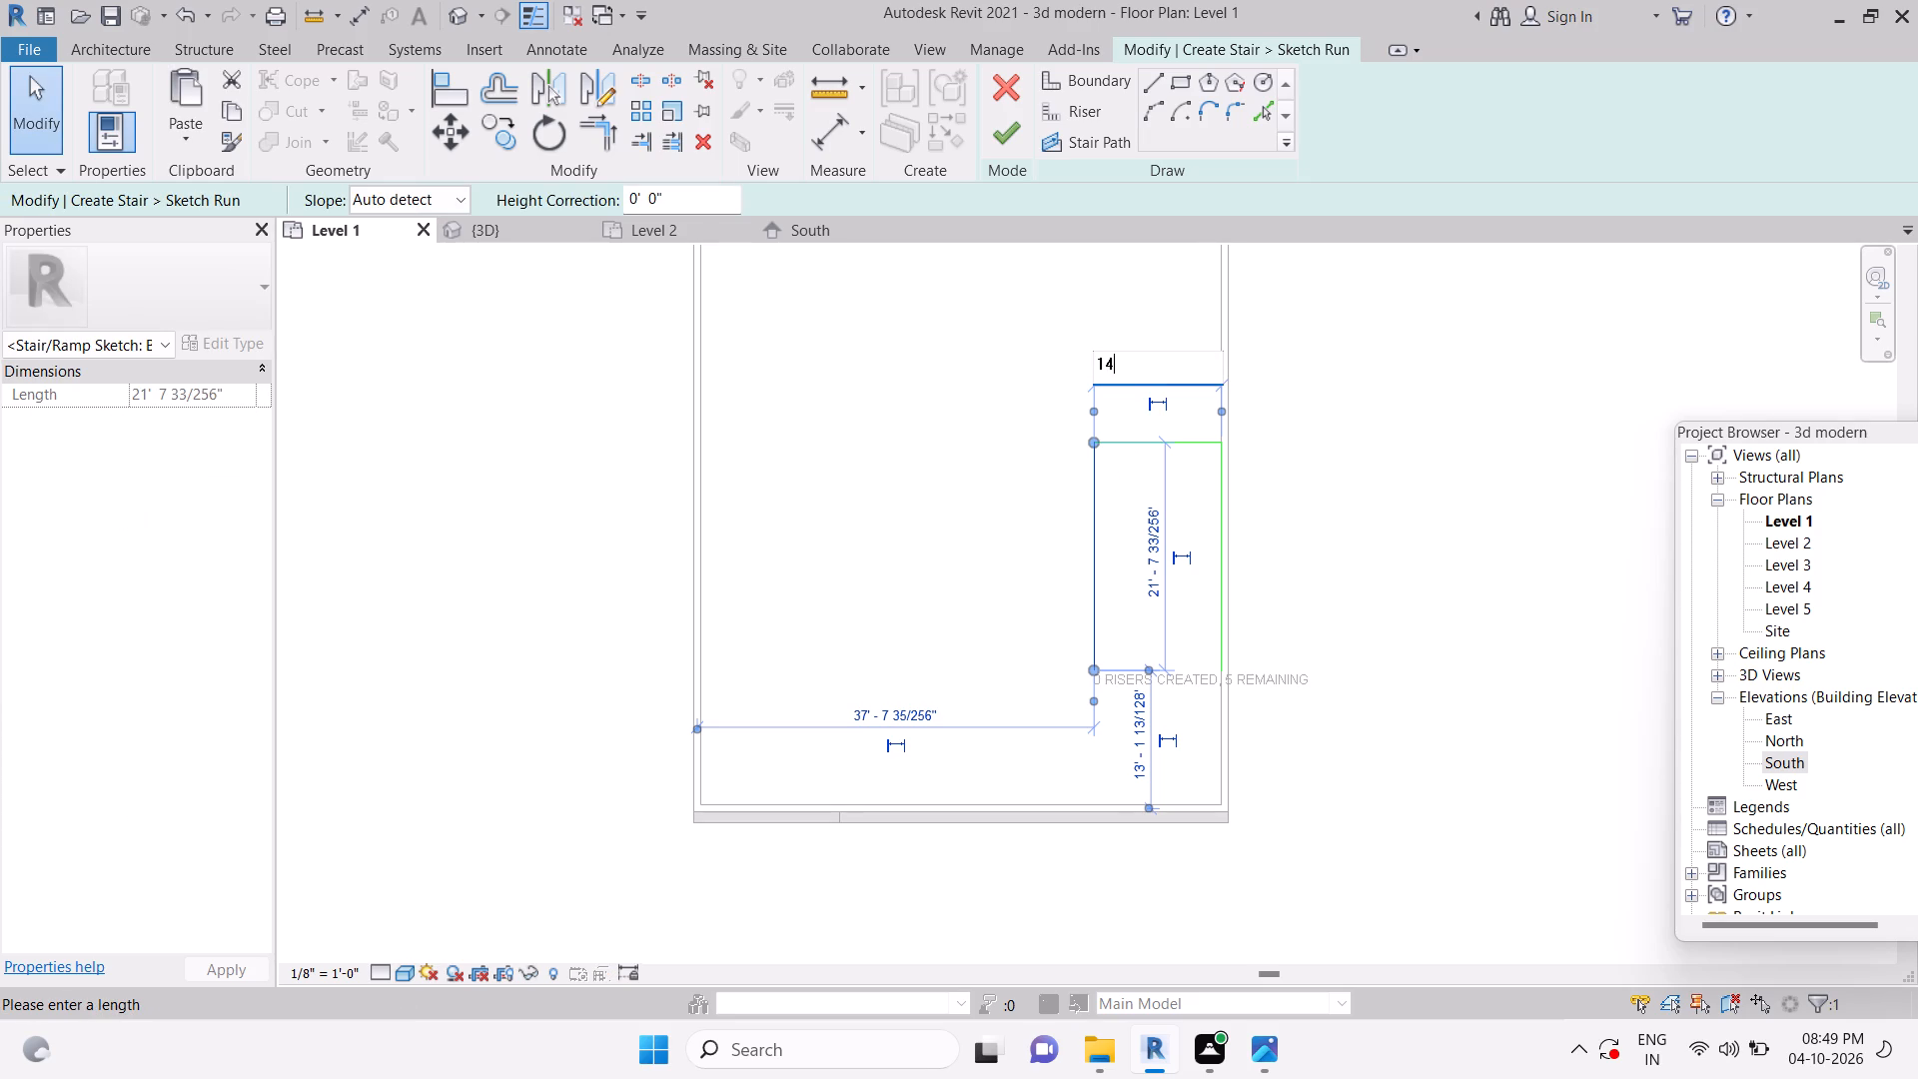
pyautogui.press("'")
pyautogui.write('4"')
pyautogui.press('Return')
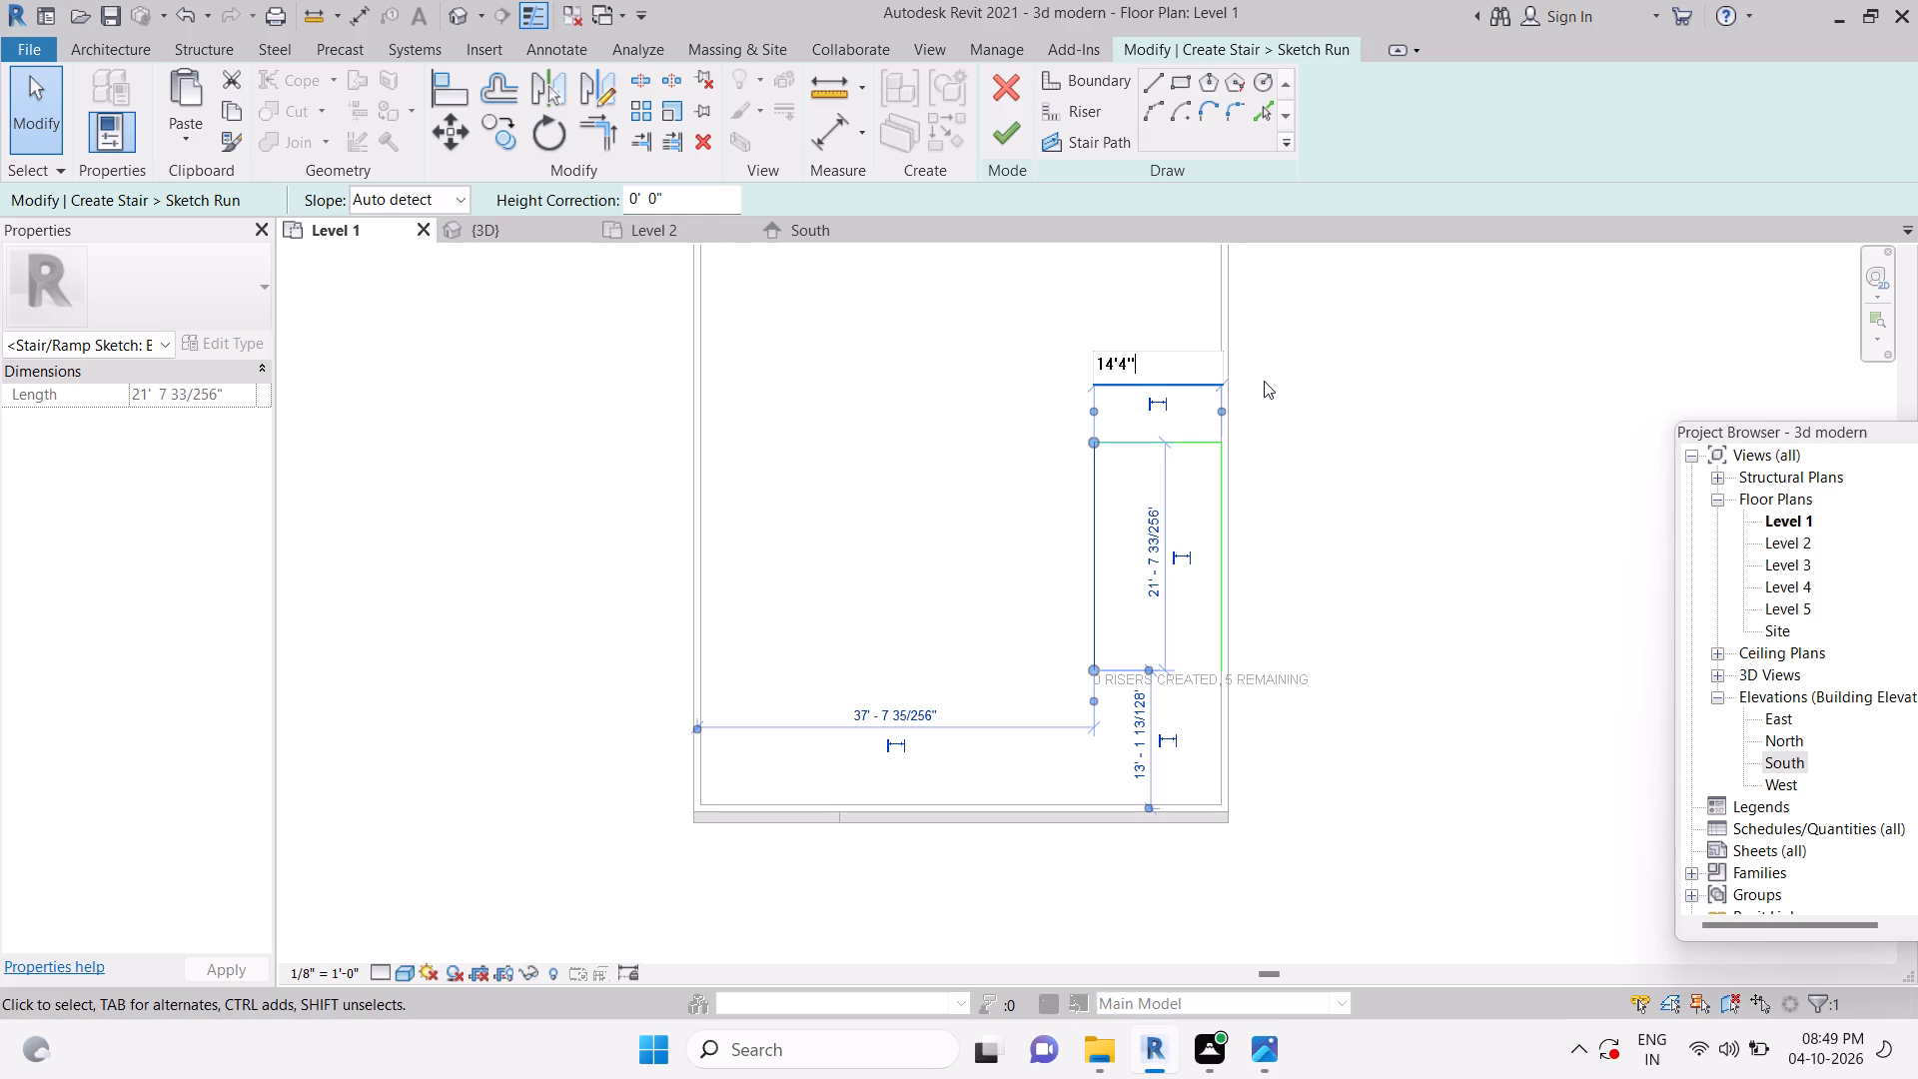
pyautogui.press('Escape')
pyautogui.press('Escape')
pyautogui.press('Escape')
pyautogui.press('Escape')
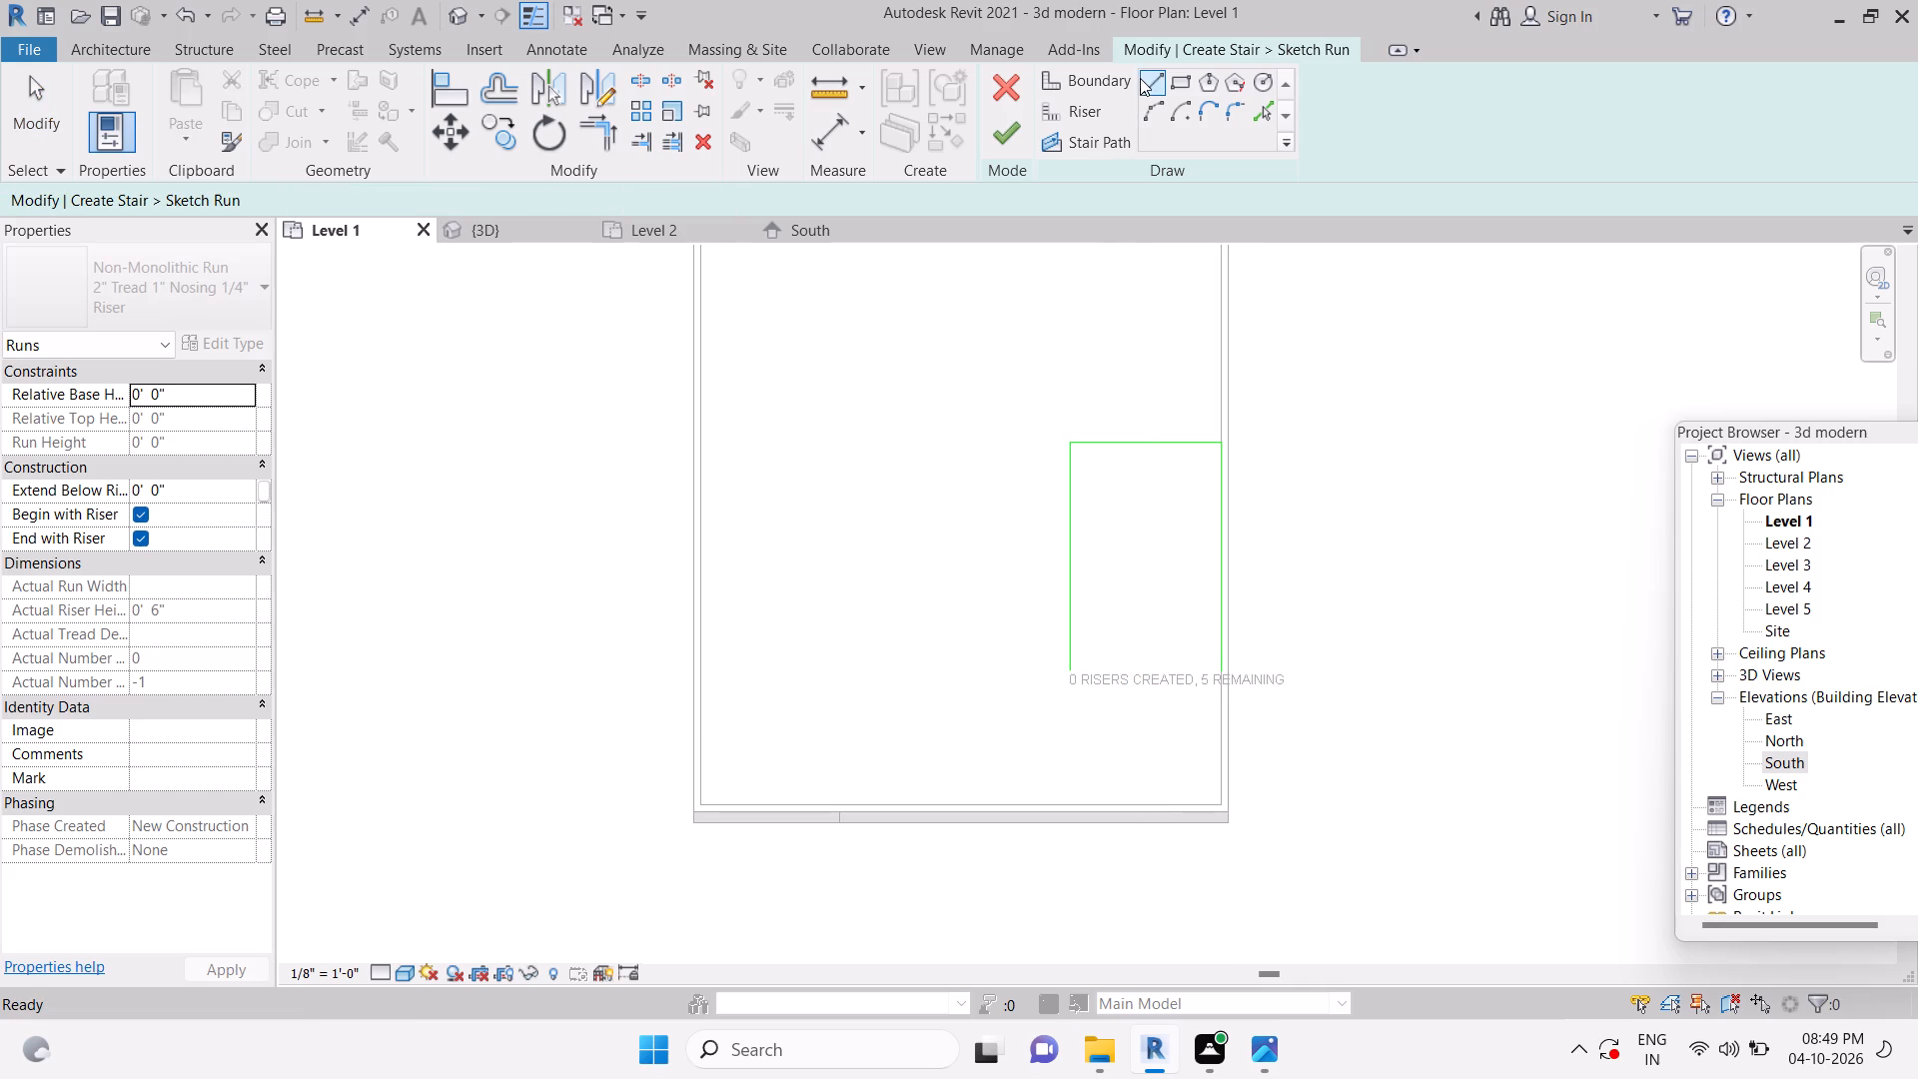
# Draw a boundary line about 21'-7" long down the stair's middle, from the rear edge to the open front.
pyautogui.click(1146, 76)
pyautogui.click(1098, 95)
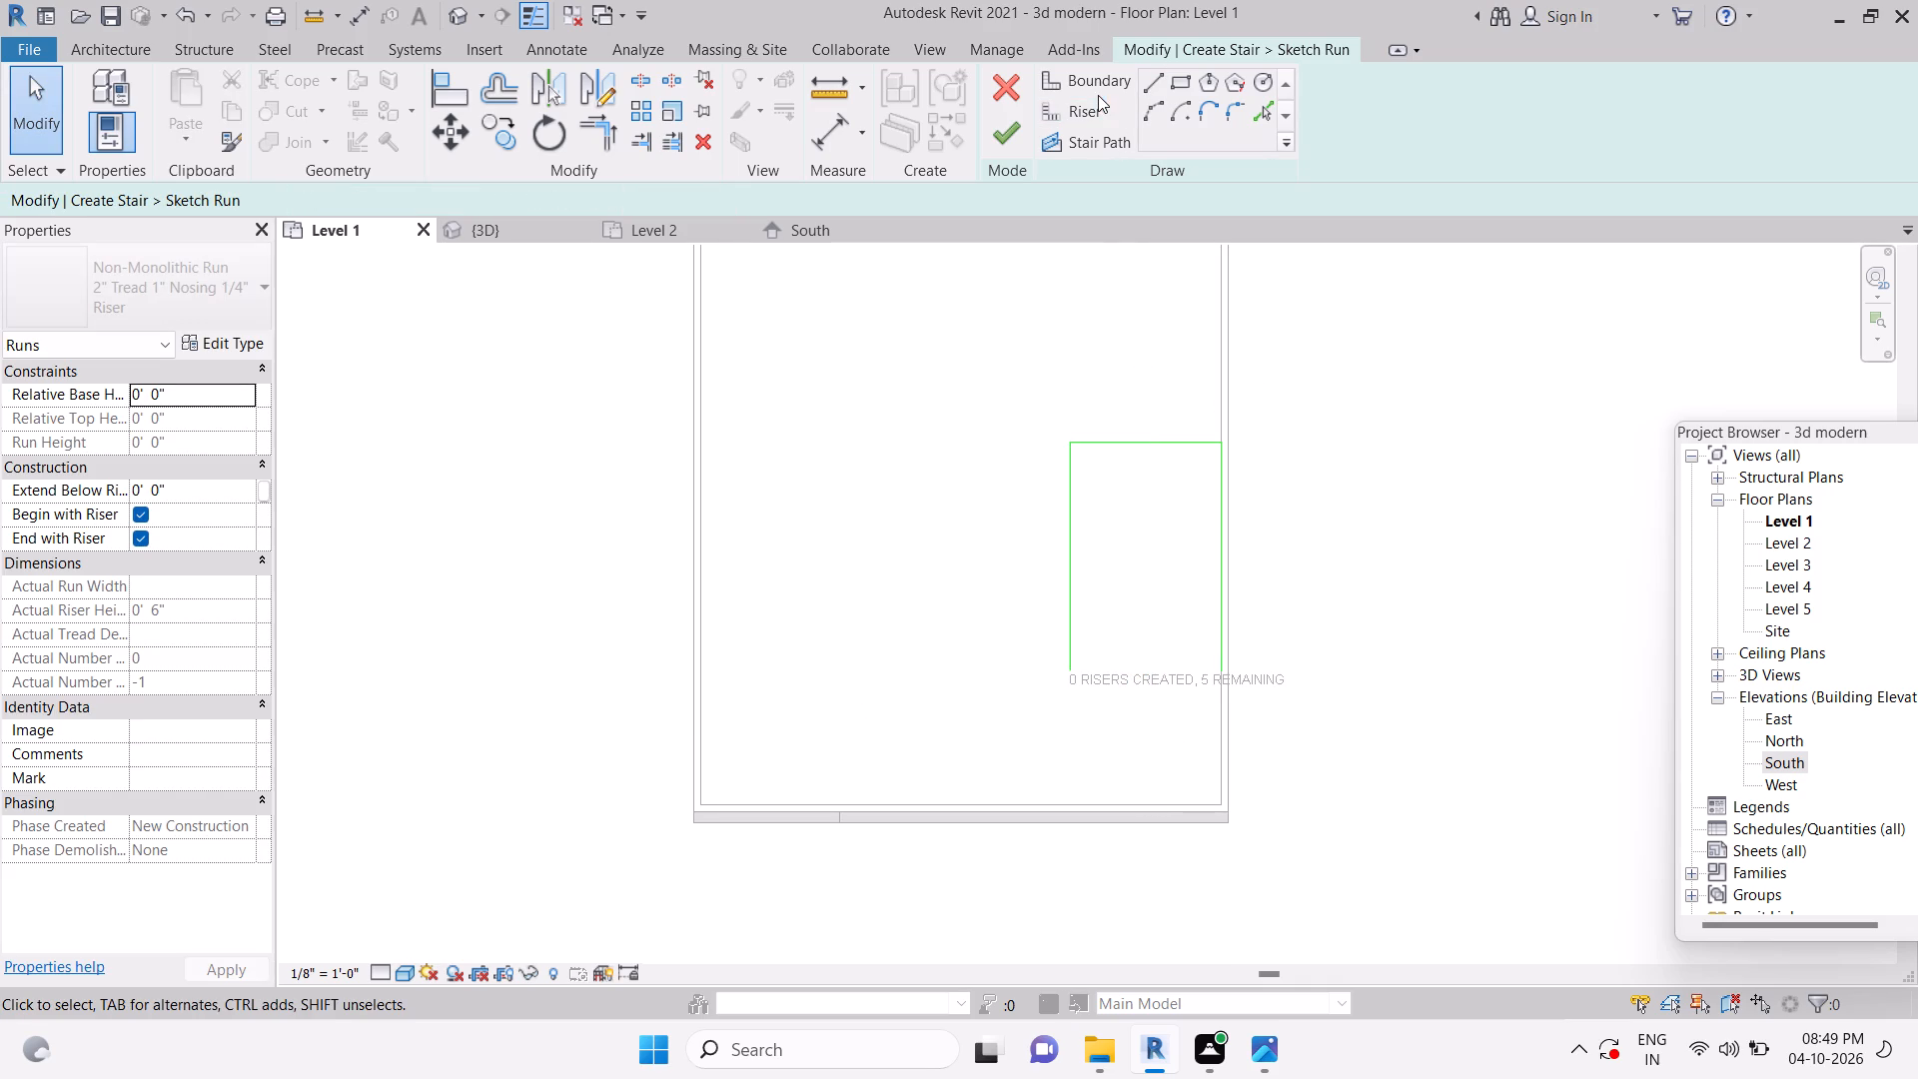
pyautogui.click(1099, 90)
pyautogui.click(1150, 450)
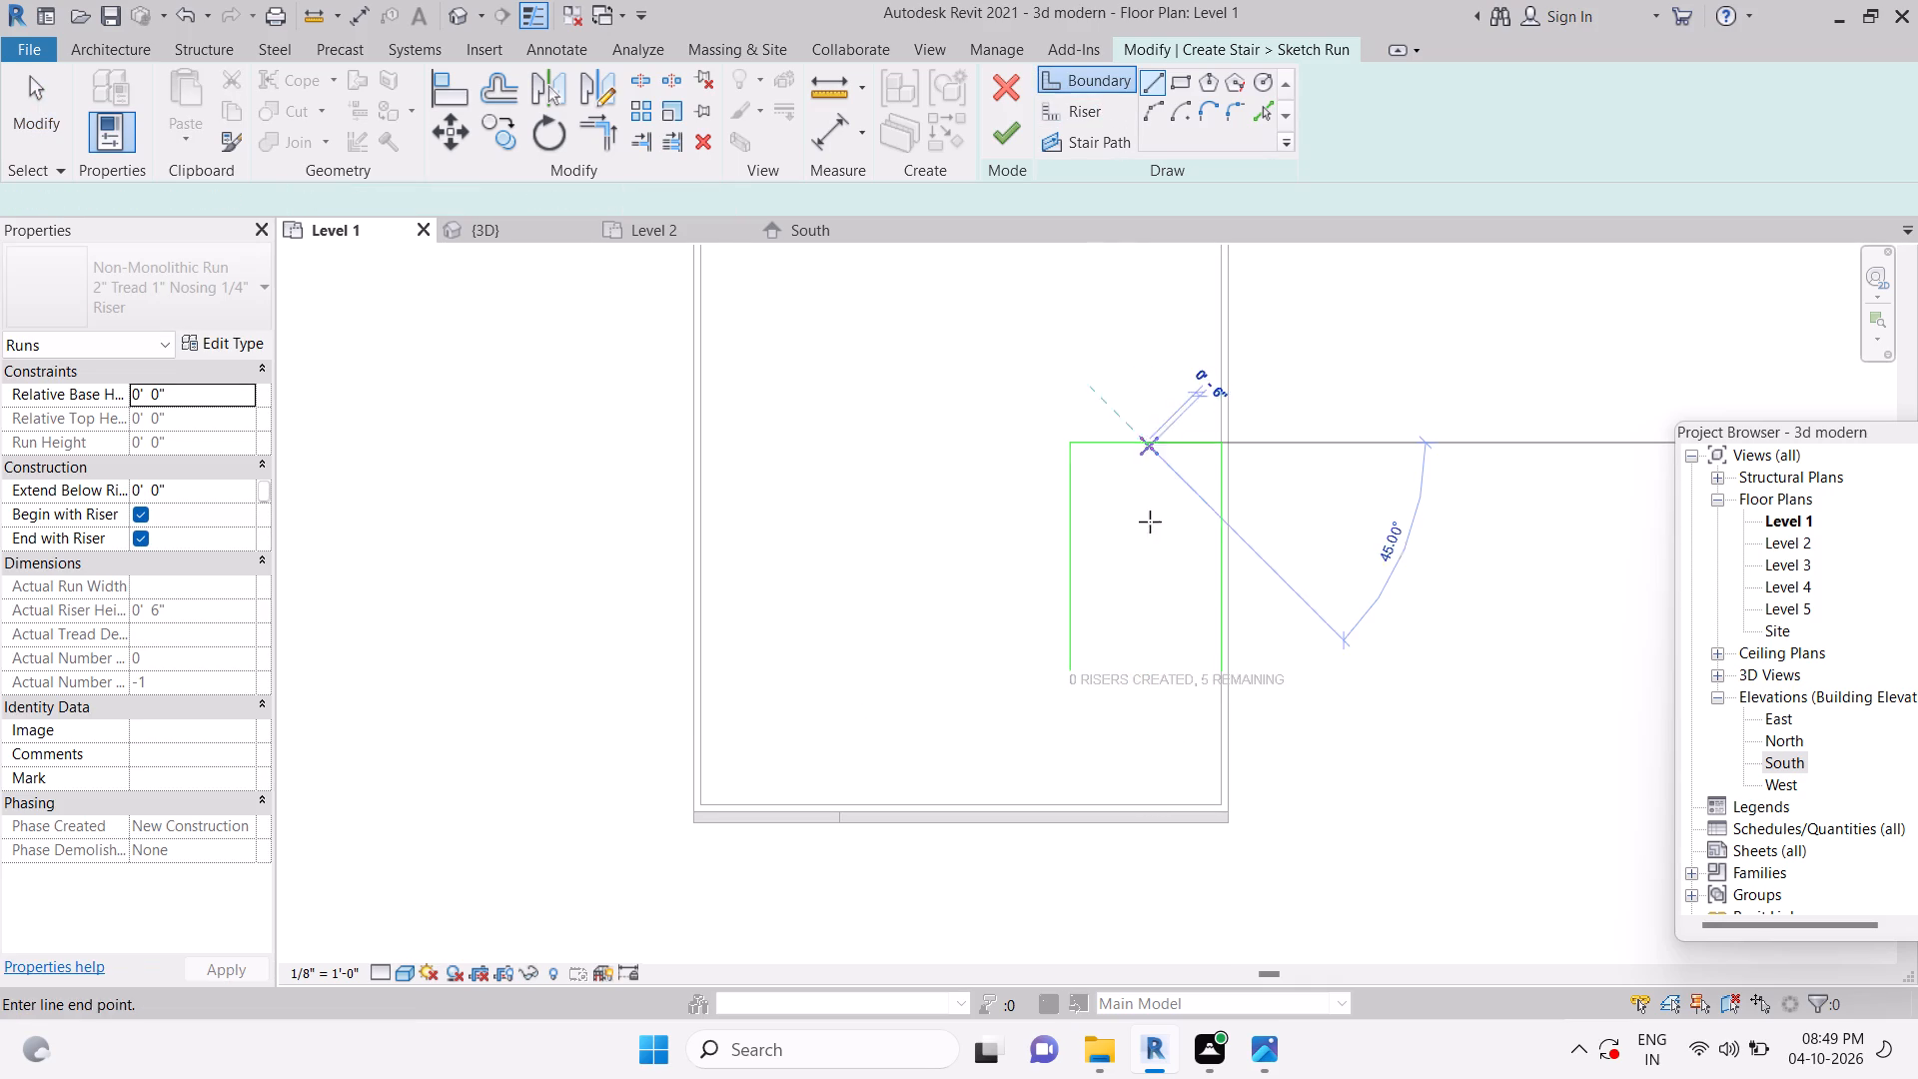
pyautogui.click(1153, 667)
pyautogui.press('Escape')
pyautogui.press('Escape')
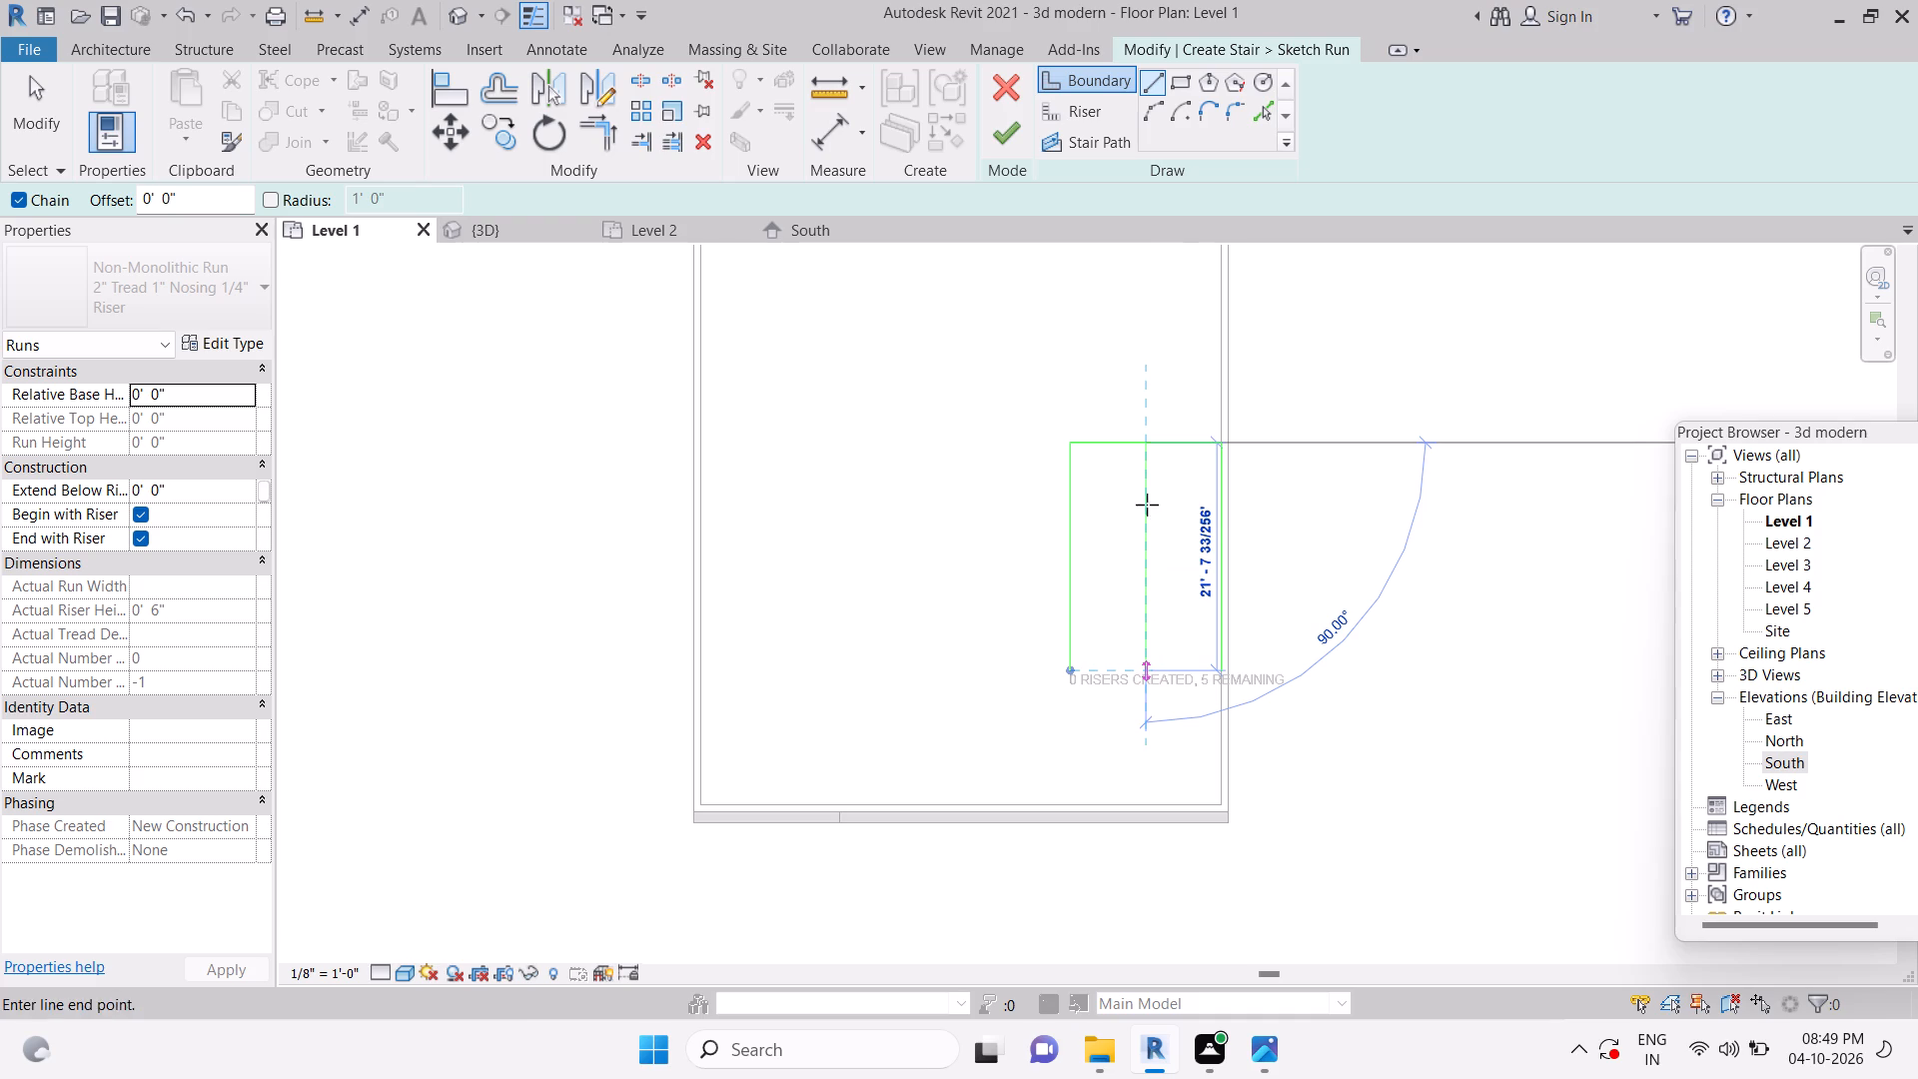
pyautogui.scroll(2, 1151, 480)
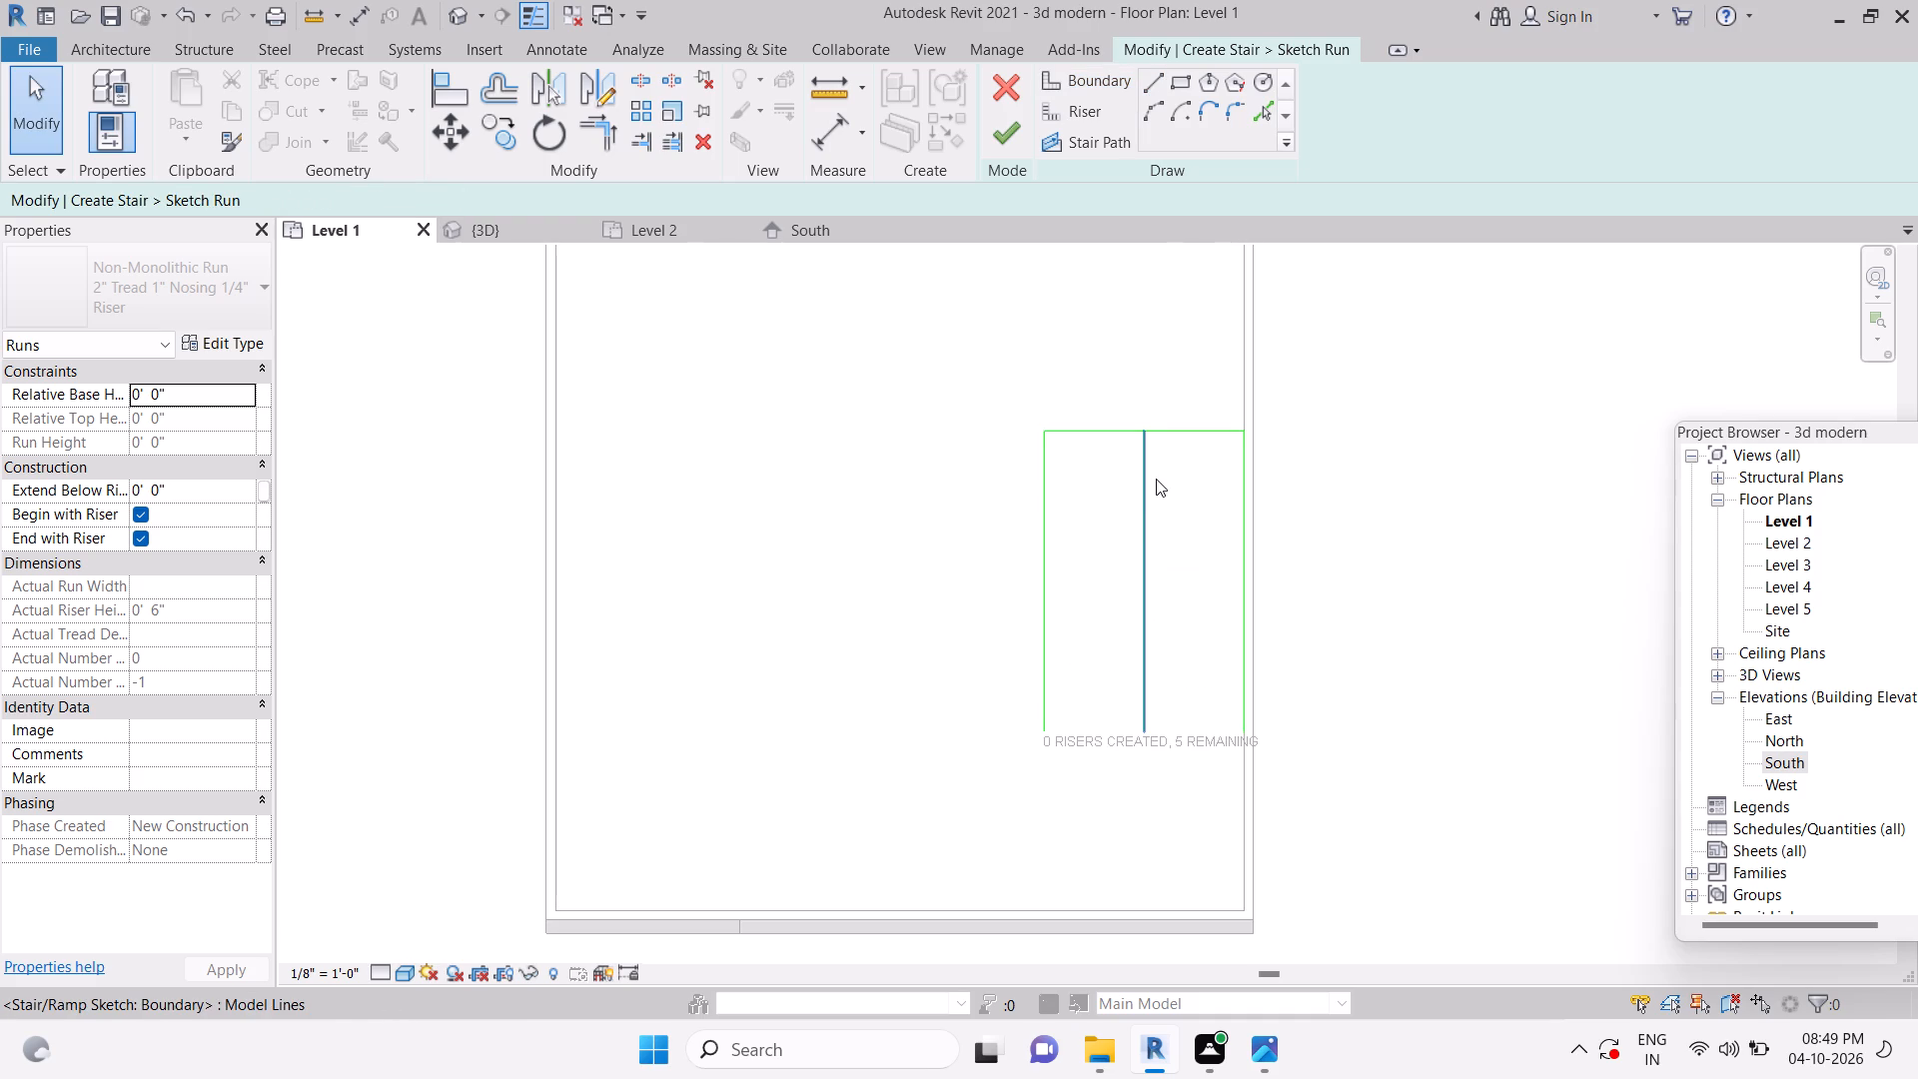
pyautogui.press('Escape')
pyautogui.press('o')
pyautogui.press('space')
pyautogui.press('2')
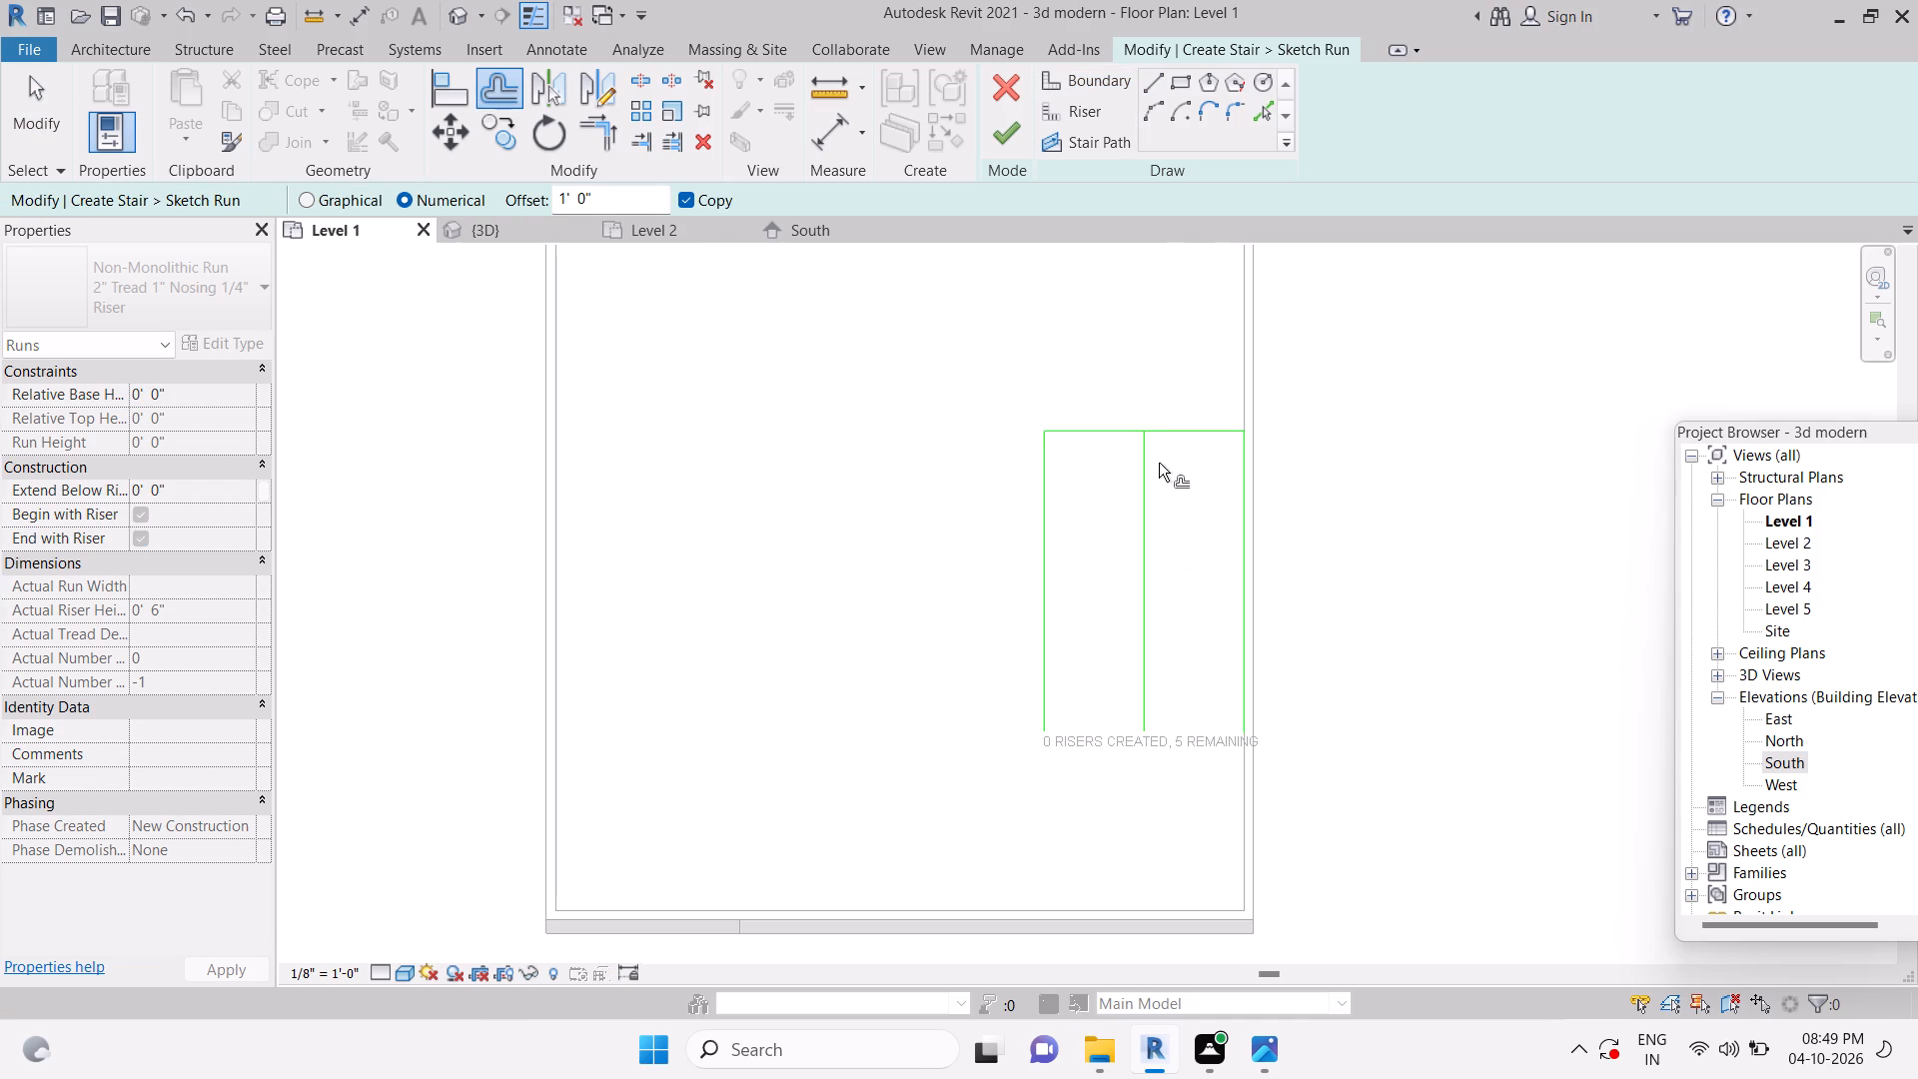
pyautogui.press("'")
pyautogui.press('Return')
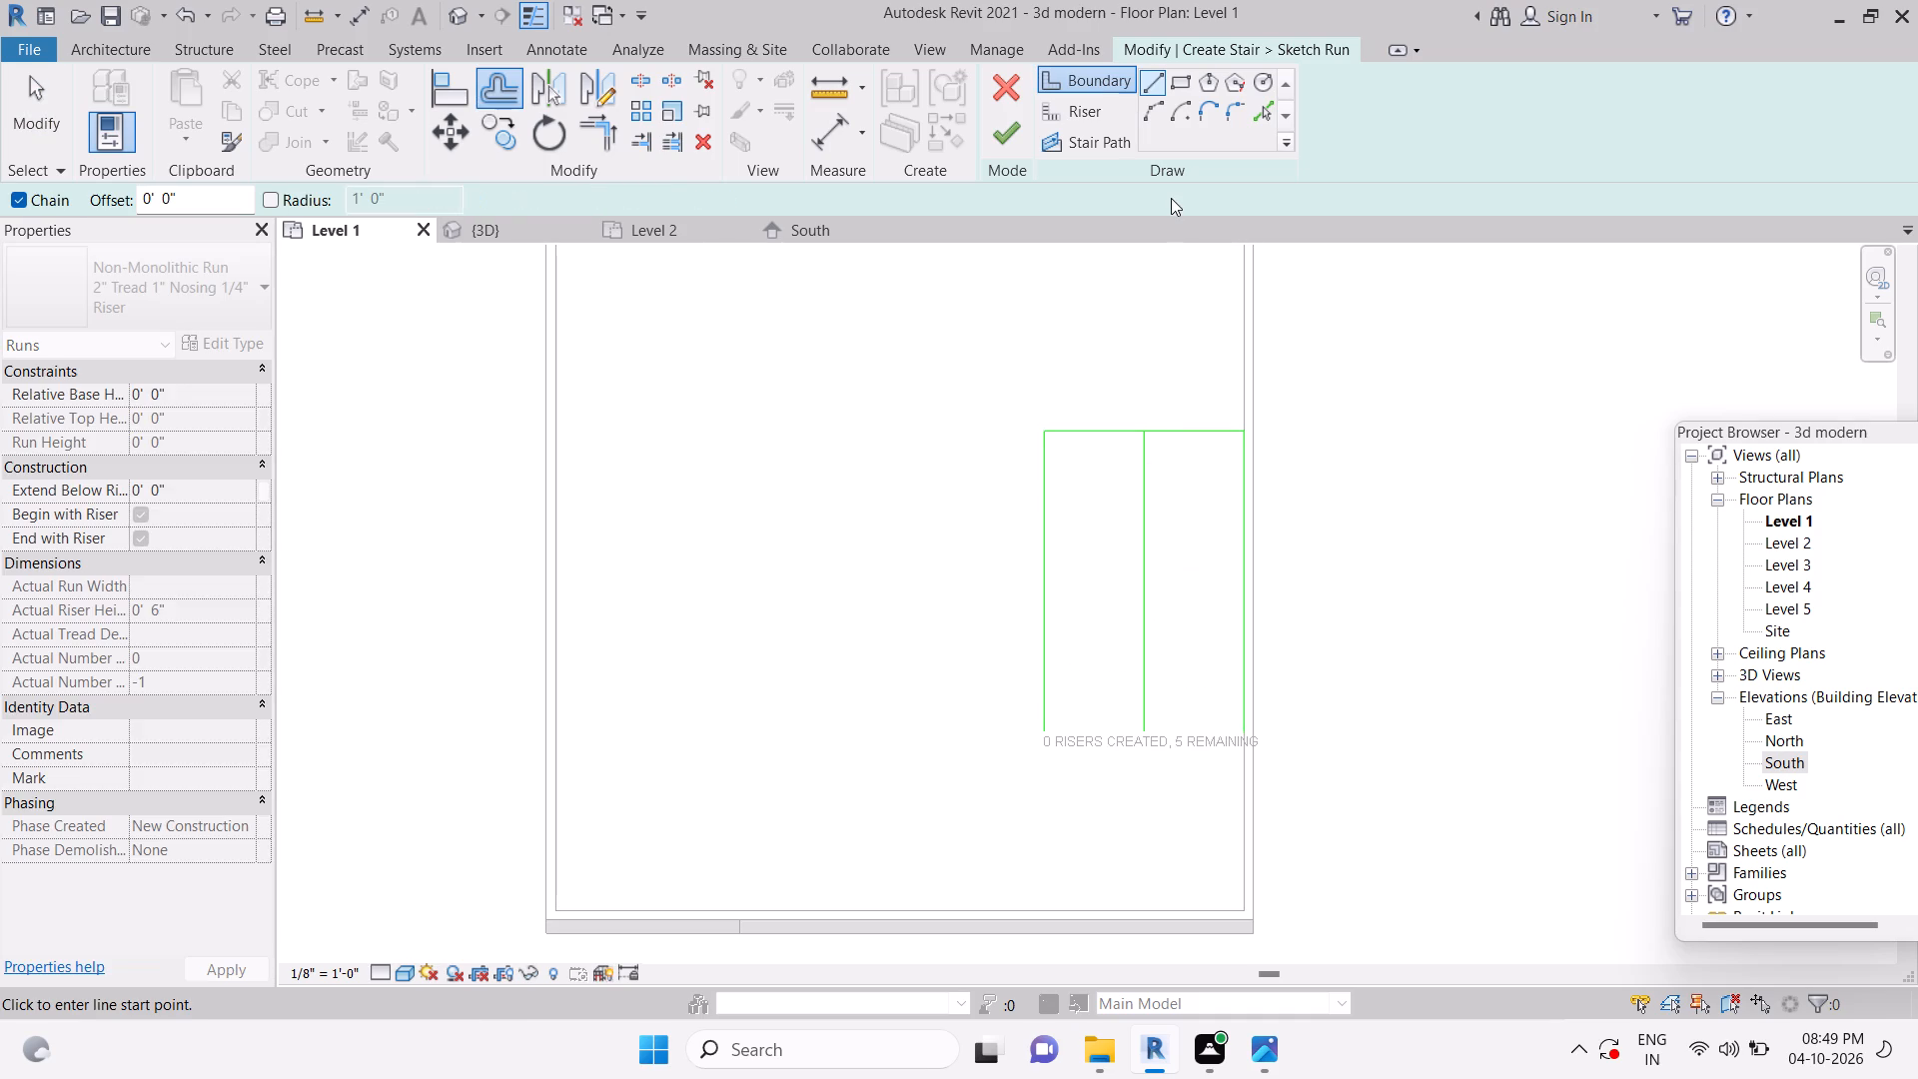
# Add boundary lines offset 2" on both sides of the stair's middle line using Pick Lines.
pyautogui.click(1251, 113)
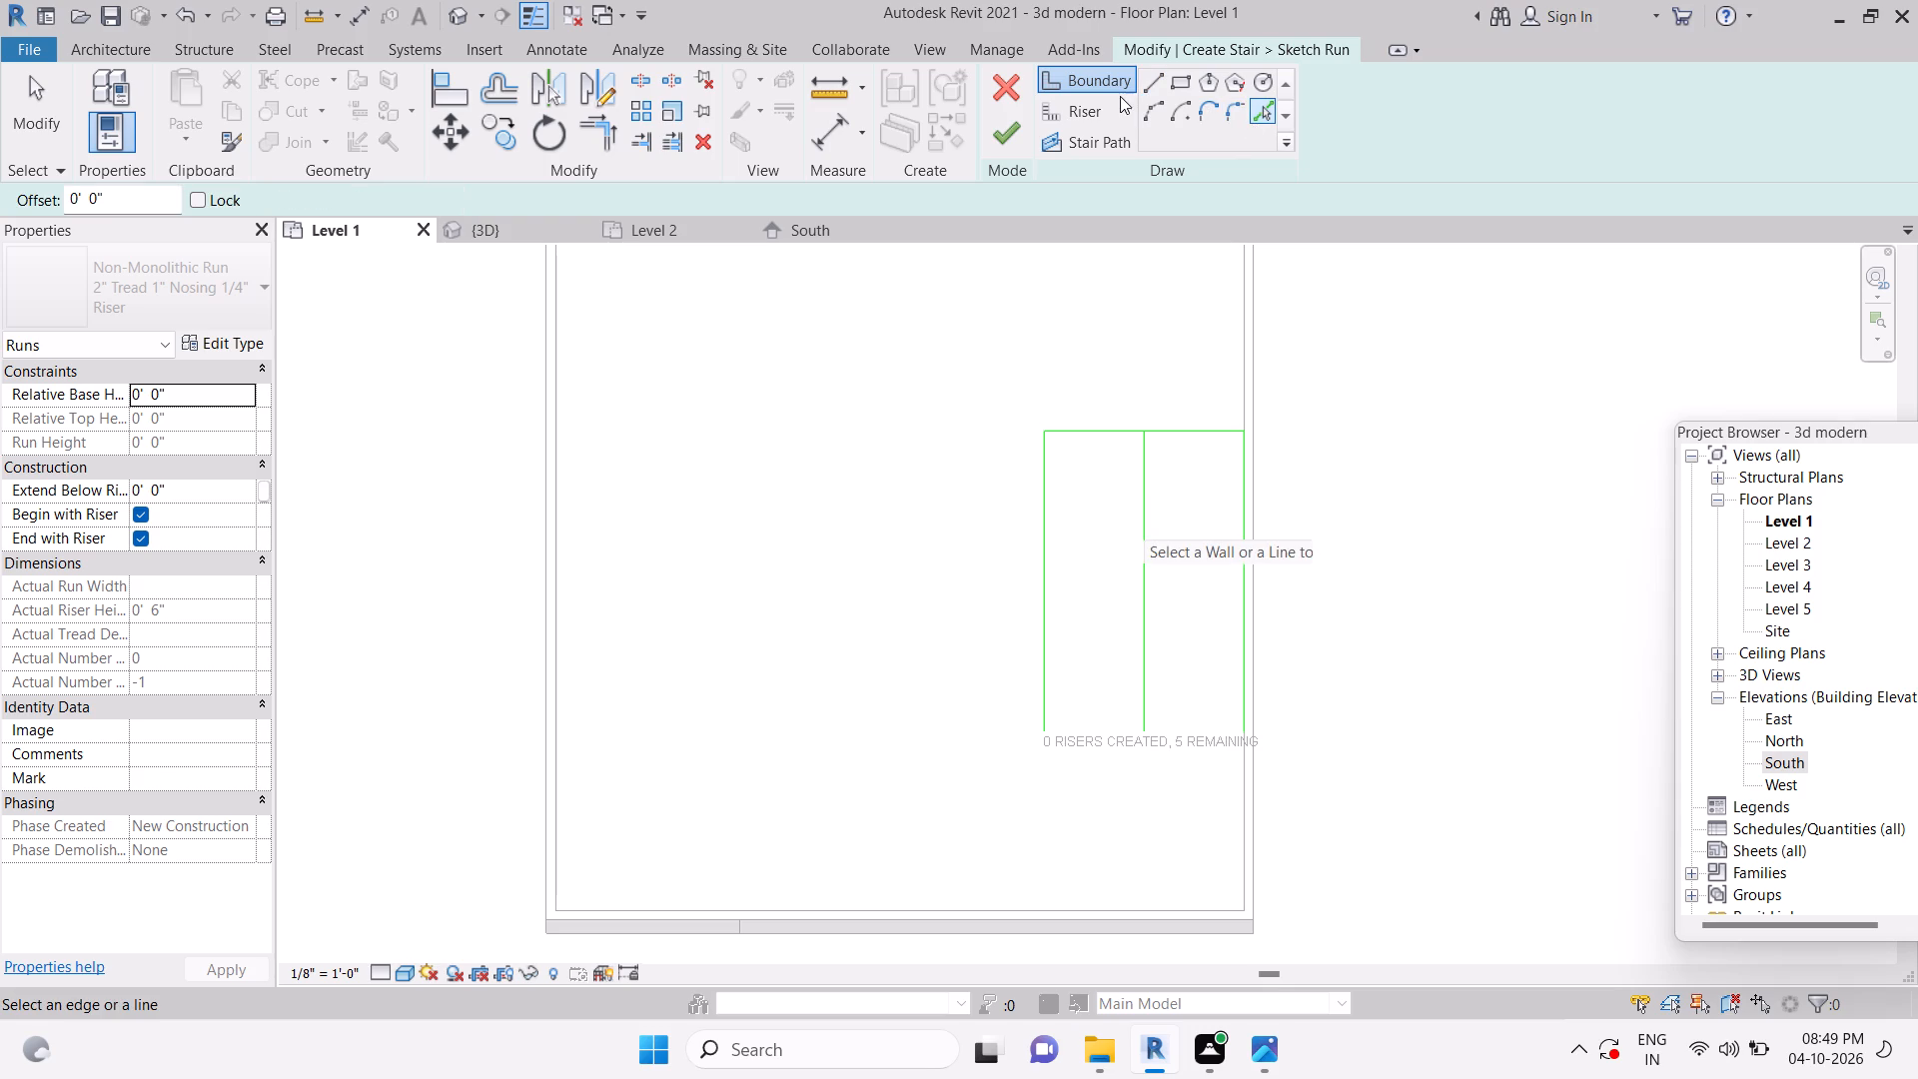
pyautogui.click(1104, 90)
pyautogui.click(1260, 110)
pyautogui.scroll(5, 1180, 450)
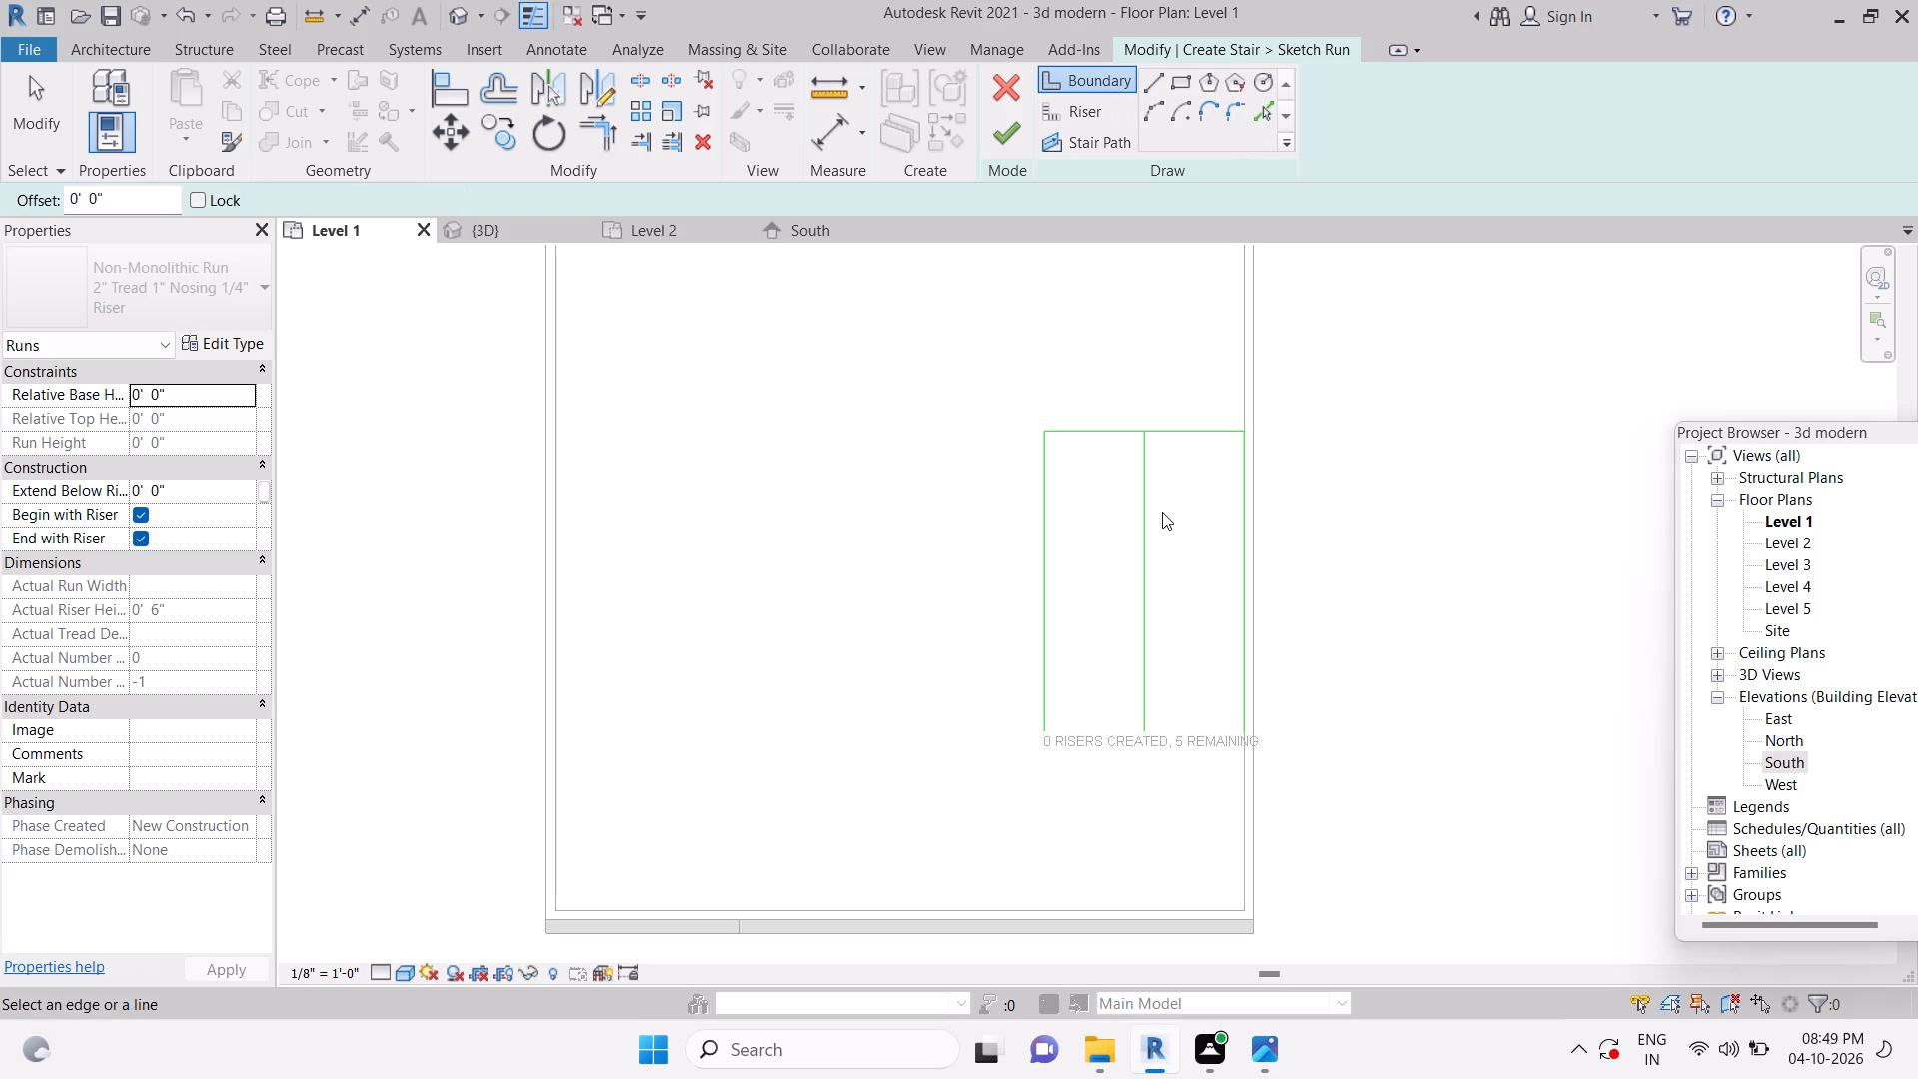
pyautogui.click(1097, 79)
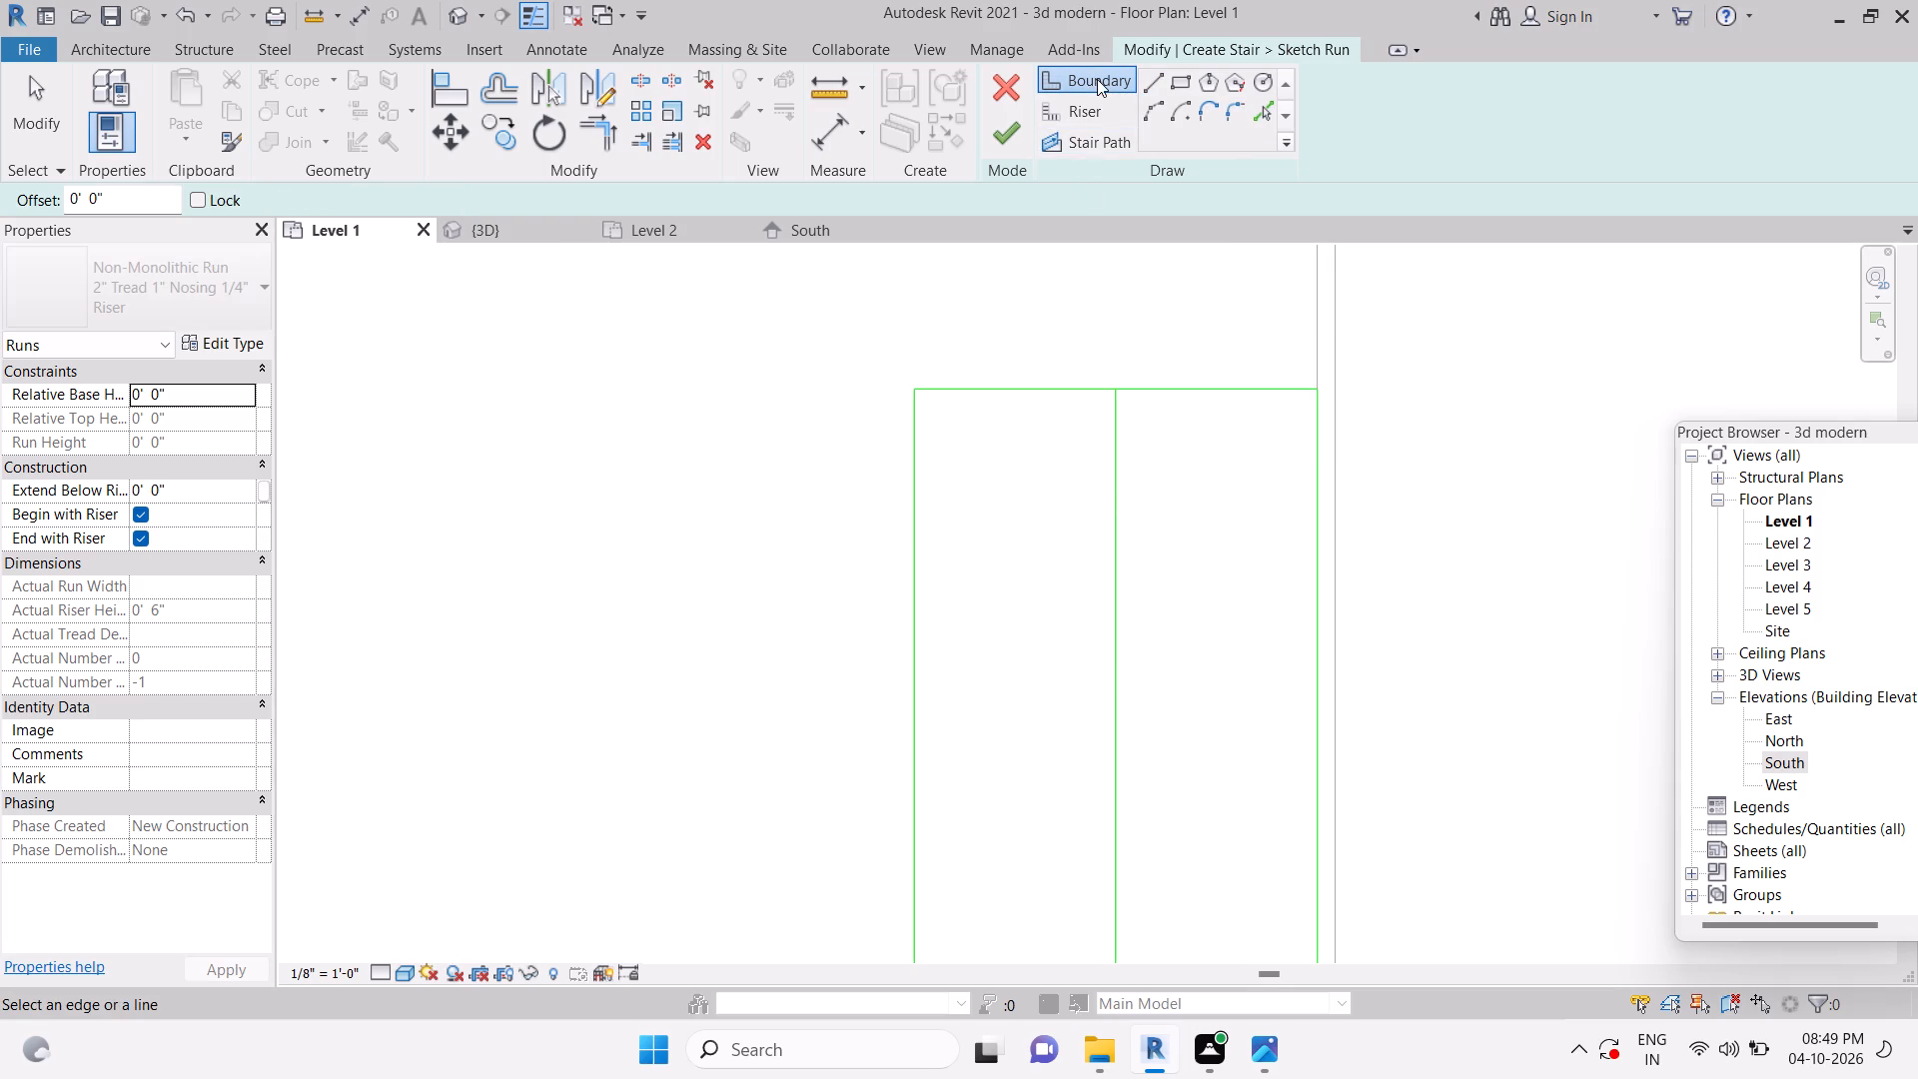
pyautogui.click(1266, 108)
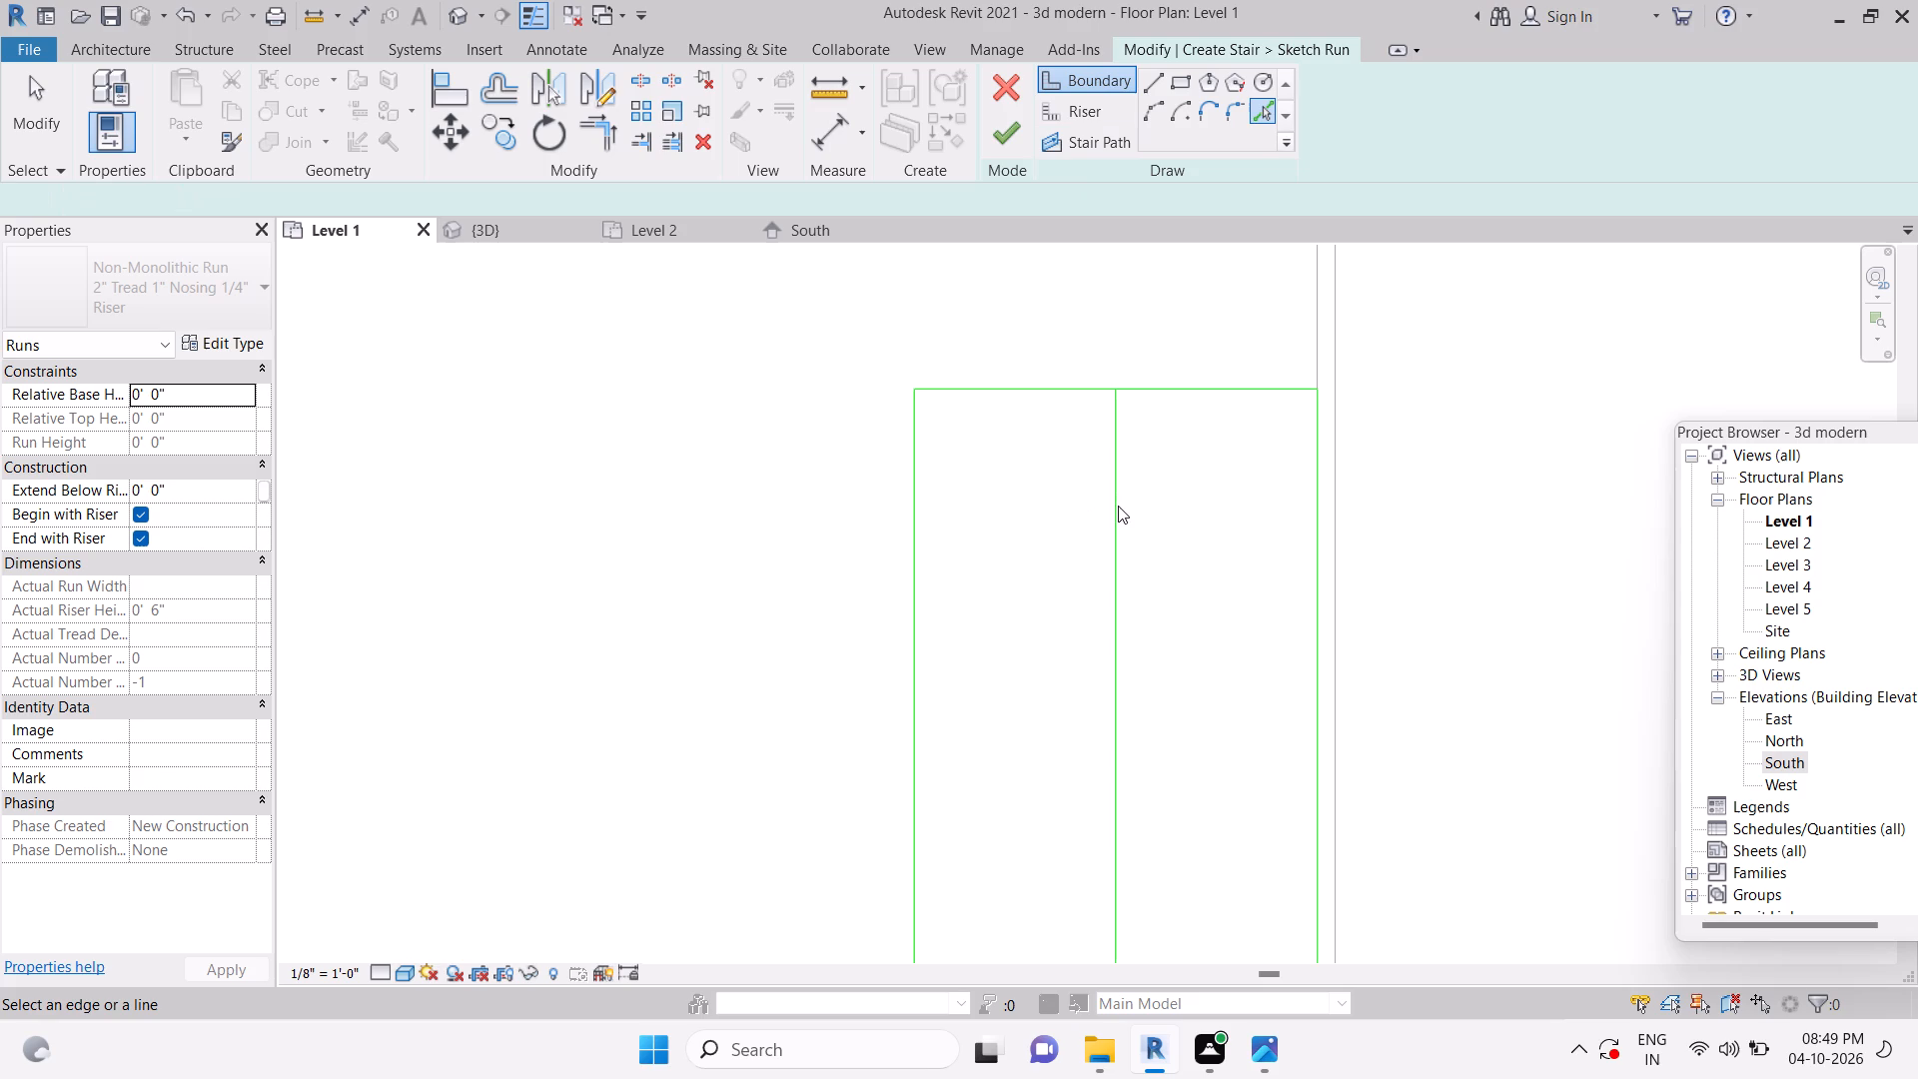
pyautogui.moveTo(161, 196); pyautogui.dragTo(0, 196)
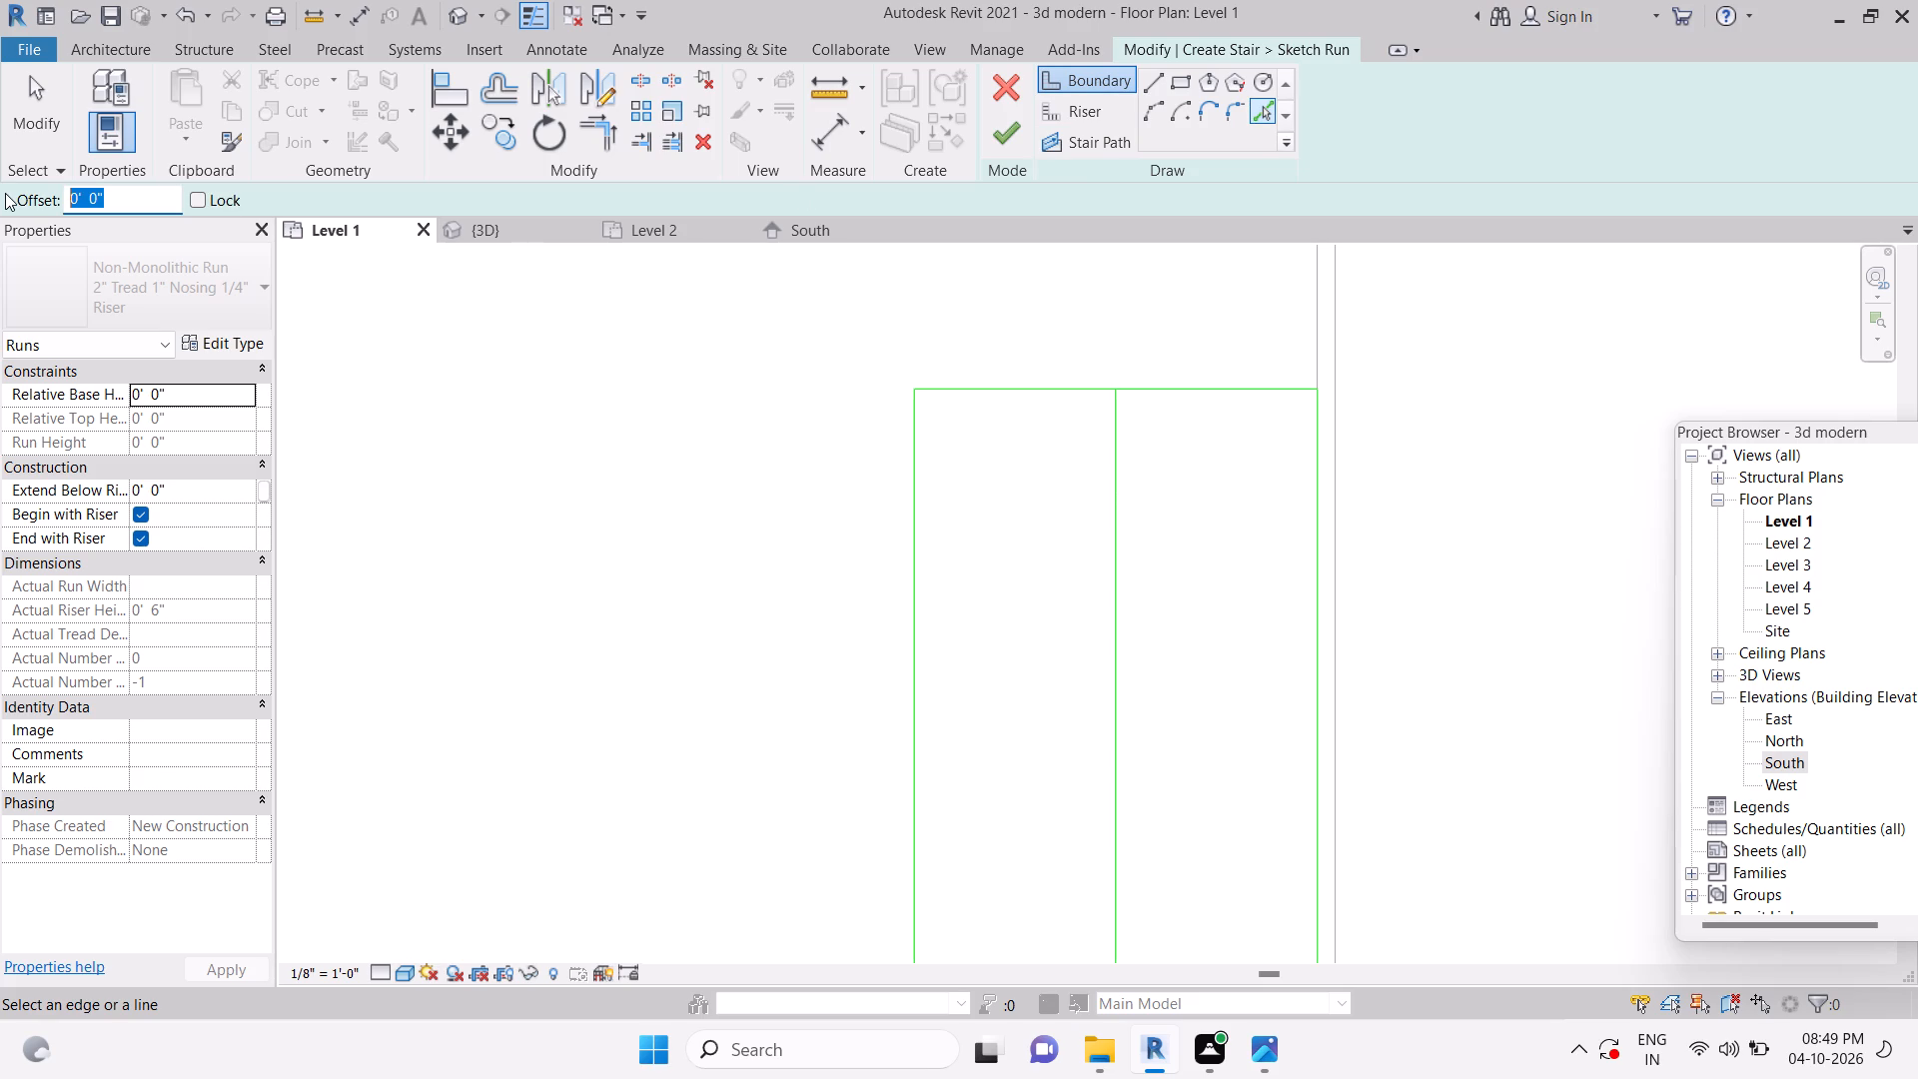
pyautogui.write("2'")
pyautogui.press('Return')
pyautogui.scroll(1, 17, 188)
pyautogui.moveTo(130, 201); pyautogui.dragTo(0, 233)
pyautogui.write('2"')
pyautogui.press('Return')
pyautogui.scroll(5, 1107, 578)
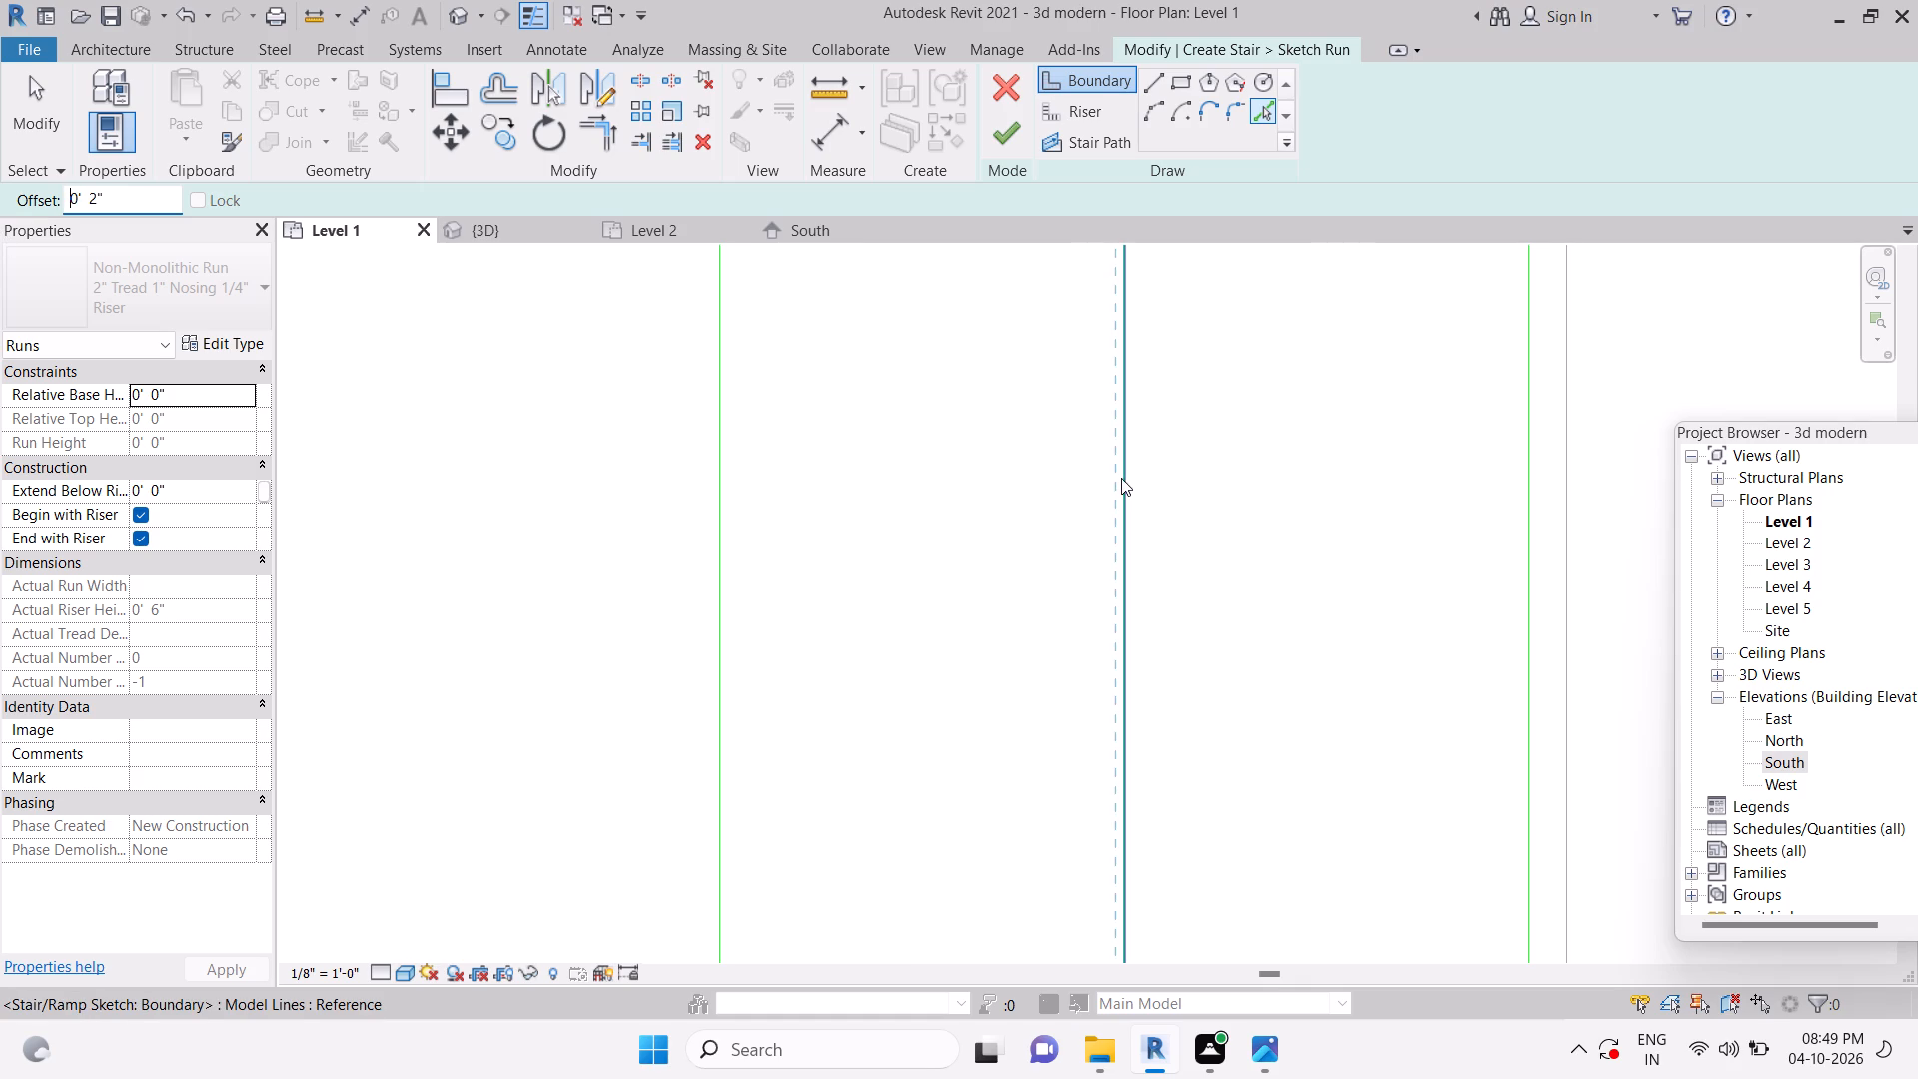
pyautogui.click(1121, 478)
pyautogui.click(1135, 482)
pyautogui.press('Escape')
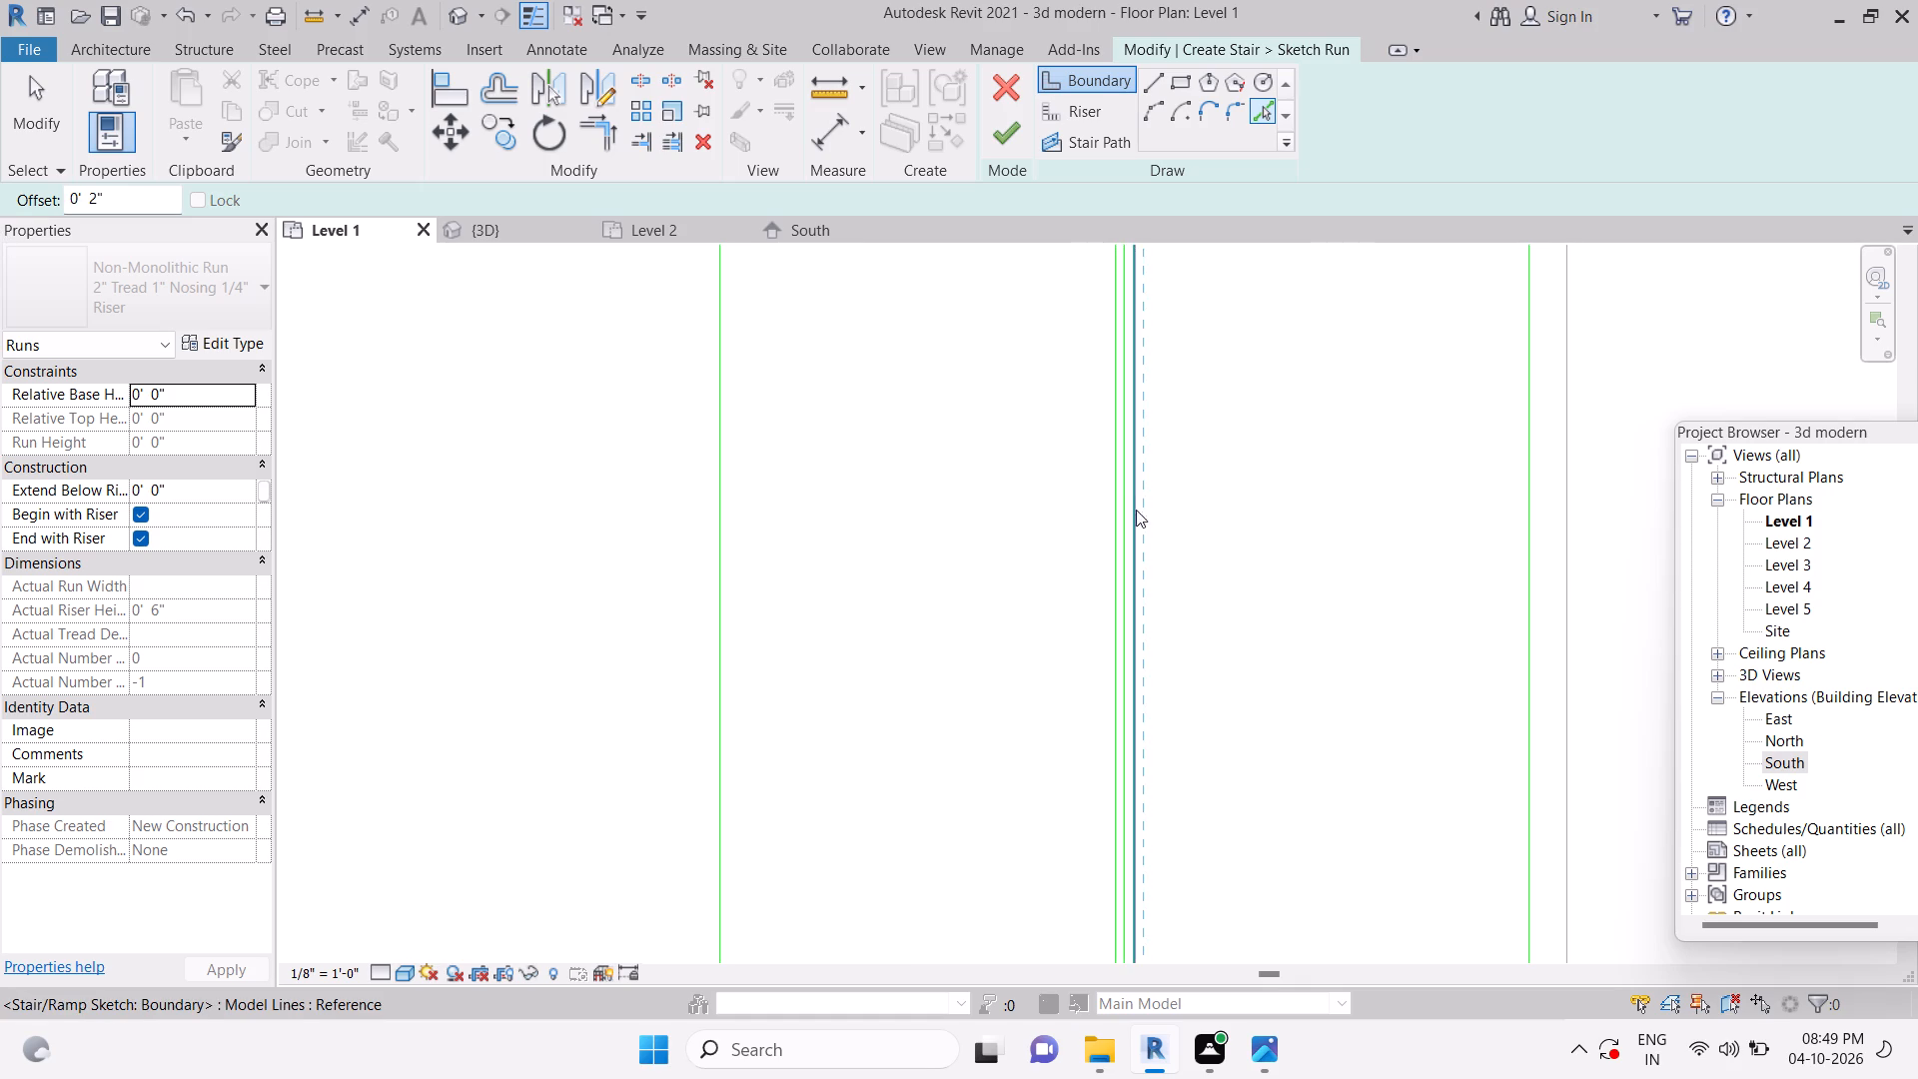
# Delete the original middle boundary line between the two offset lines.
pyautogui.scroll(5, 1136, 510)
pyautogui.press('Escape')
pyautogui.press('Escape')
pyautogui.press('Escape')
pyautogui.click(1115, 517)
pyautogui.press('Delete')
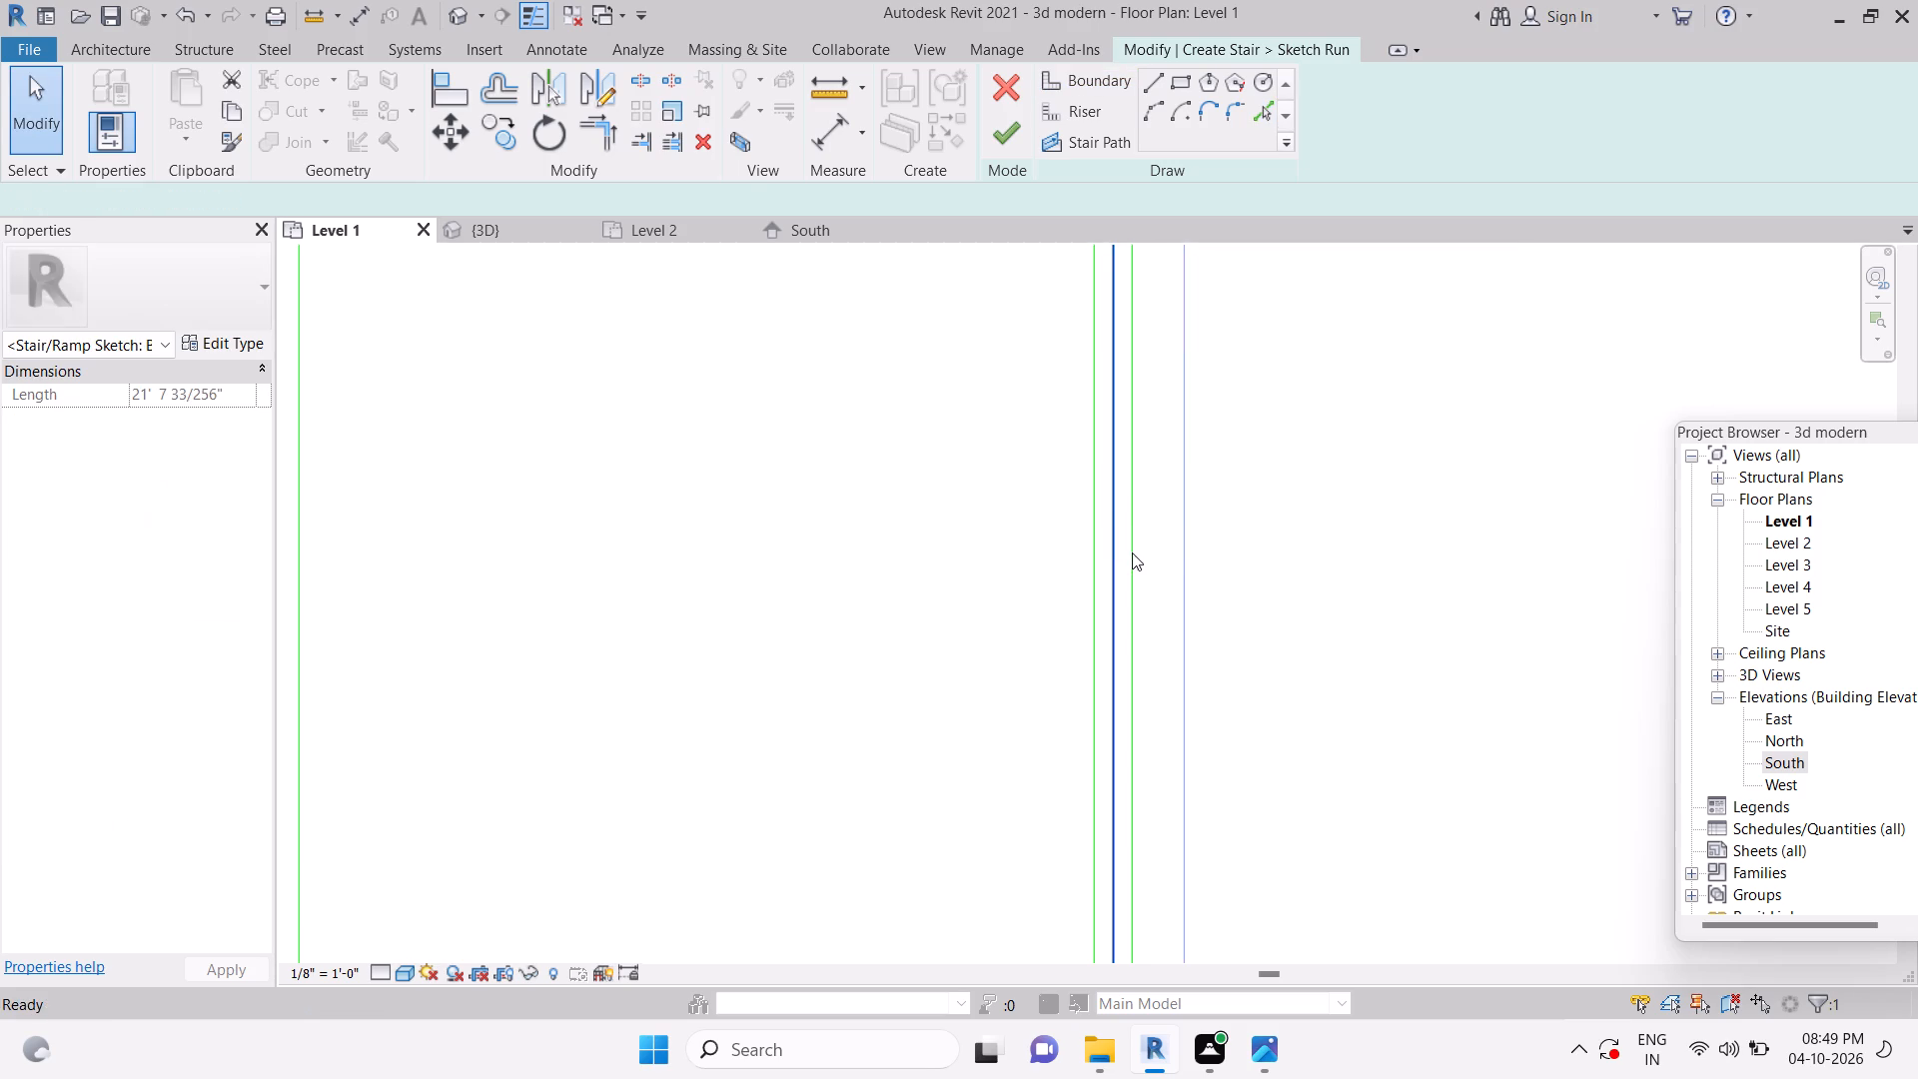
pyautogui.scroll(-14, 1136, 552)
pyautogui.press('Escape')
pyautogui.press('Escape')
pyautogui.press('Escape')
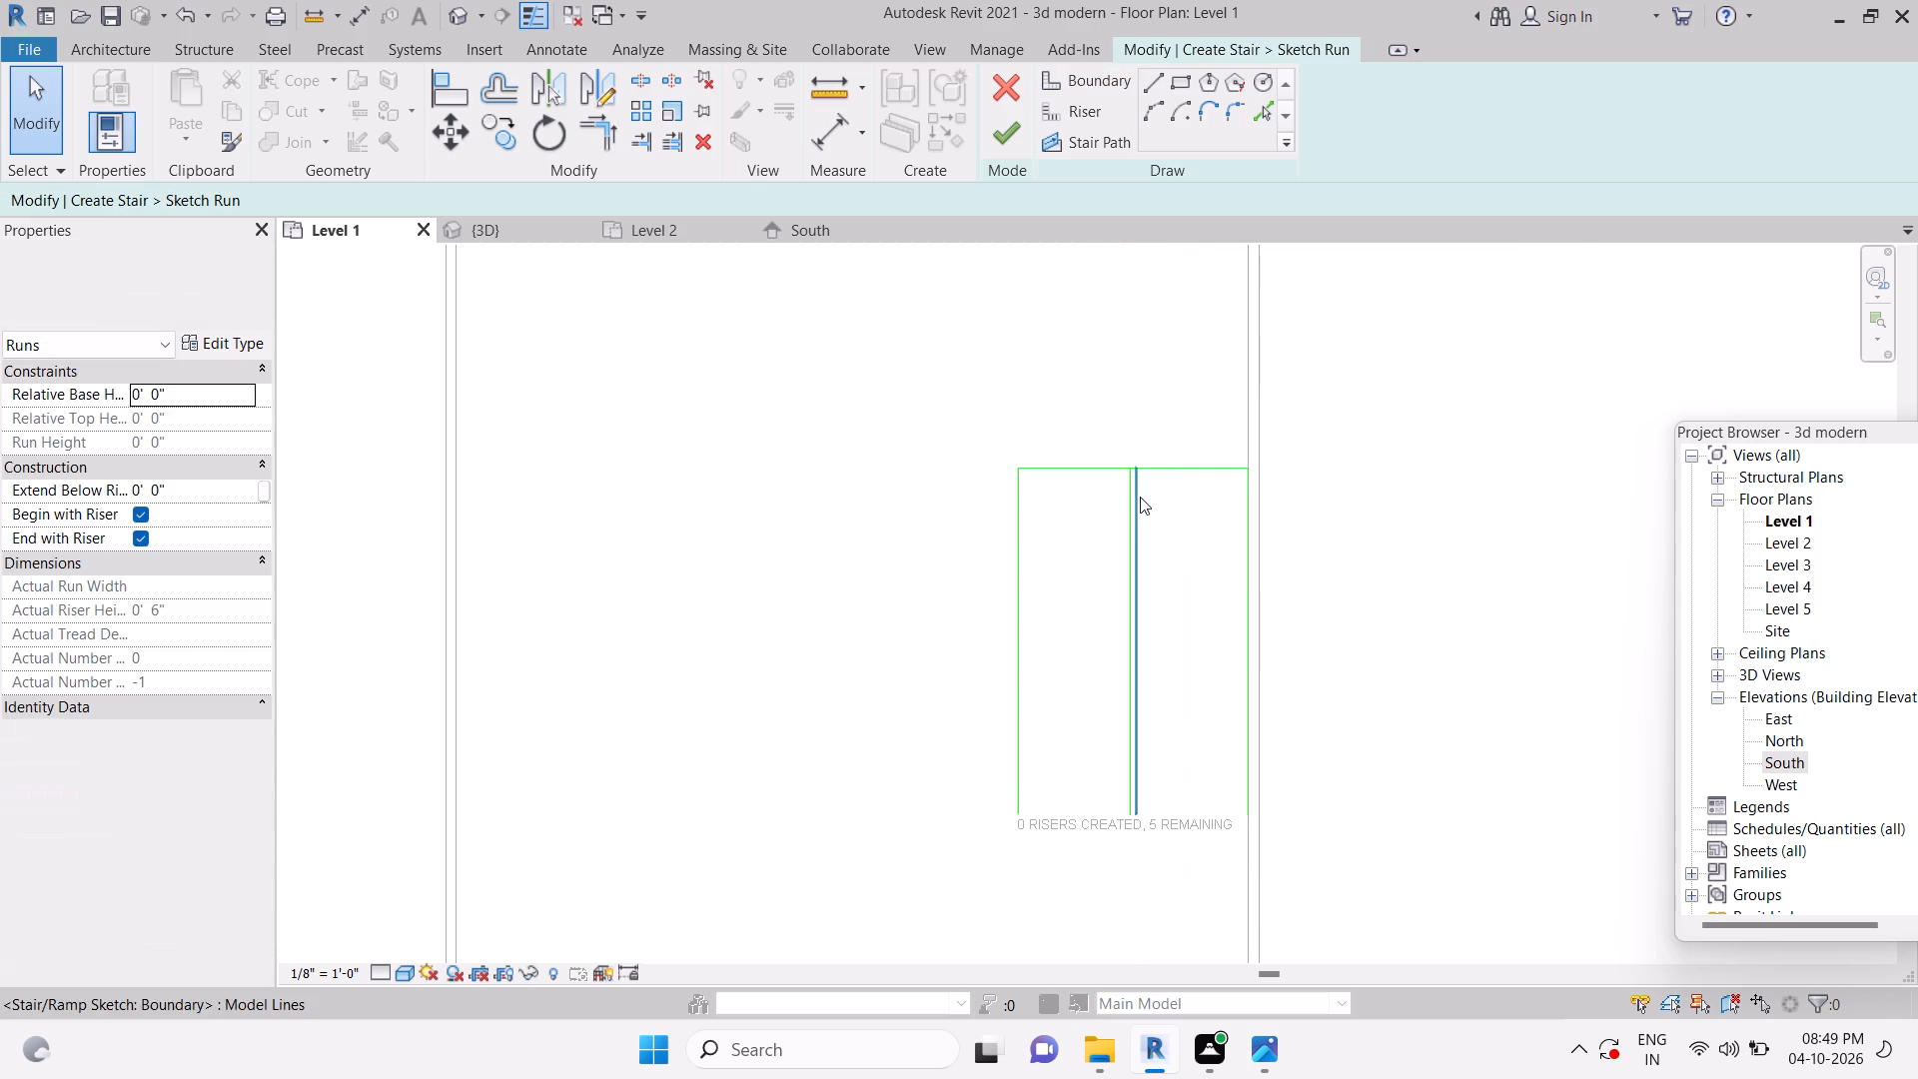
# Offset a copy of the stair boundary's rear edge 6' toward the open front.
pyautogui.press('Escape')
pyautogui.press('Escape')
pyautogui.press('Escape')
pyautogui.write('o')
pyautogui.press('space')
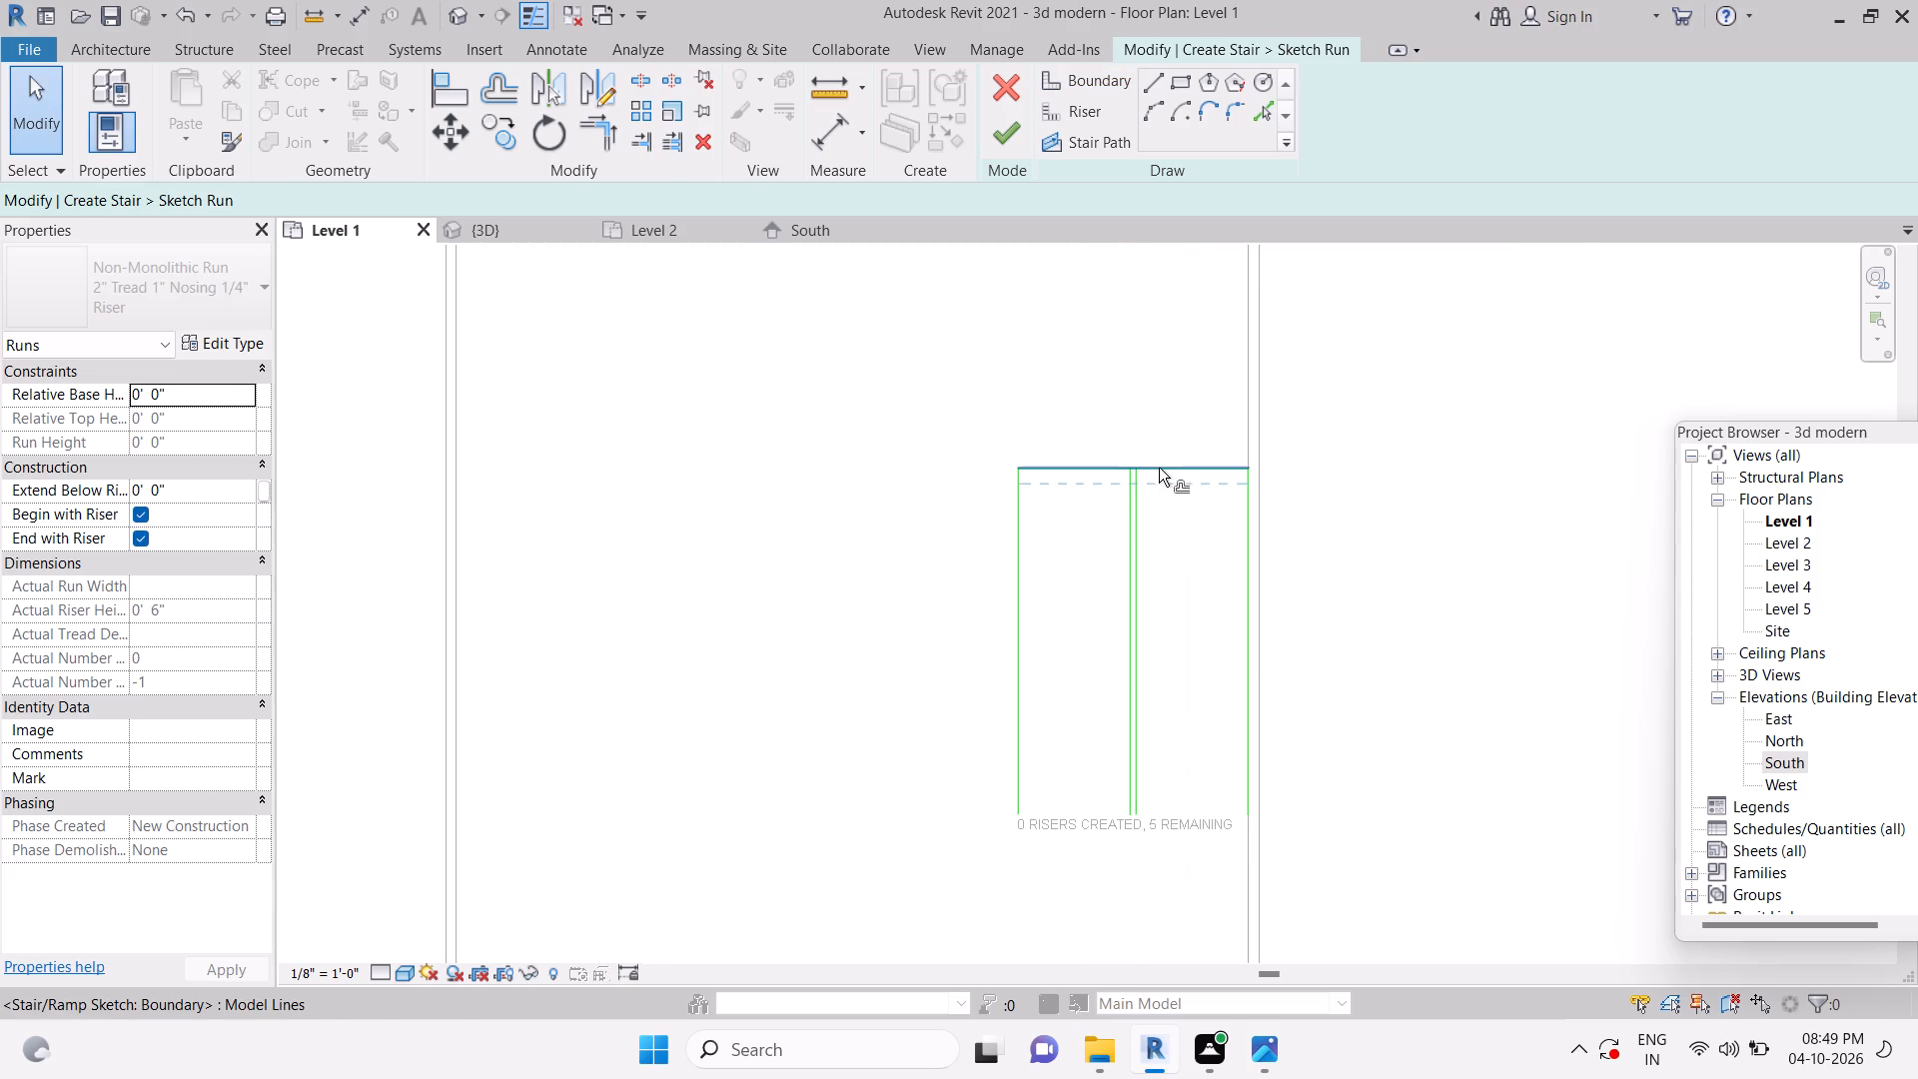
pyautogui.moveTo(613, 200); pyautogui.dragTo(496, 227)
pyautogui.write("3'")
pyautogui.press('Return')
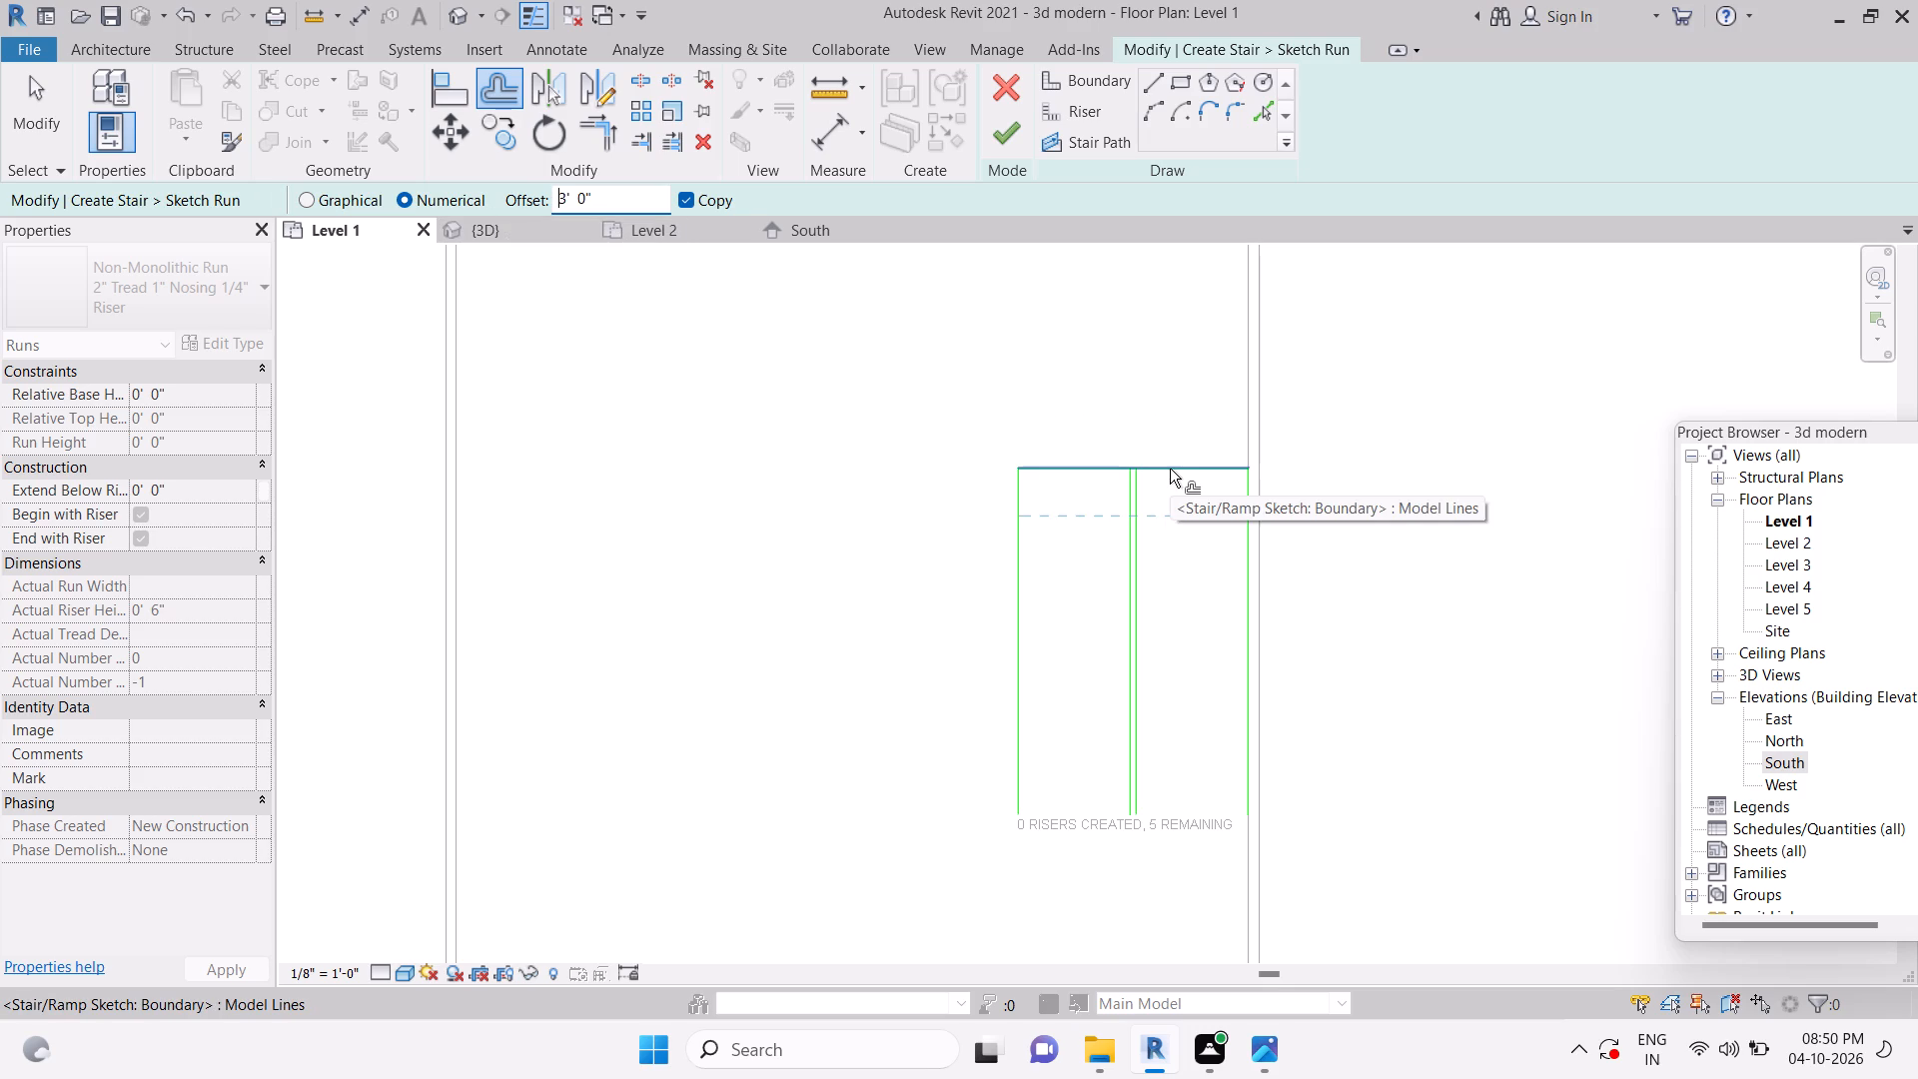
pyautogui.moveTo(619, 198); pyautogui.dragTo(534, 205)
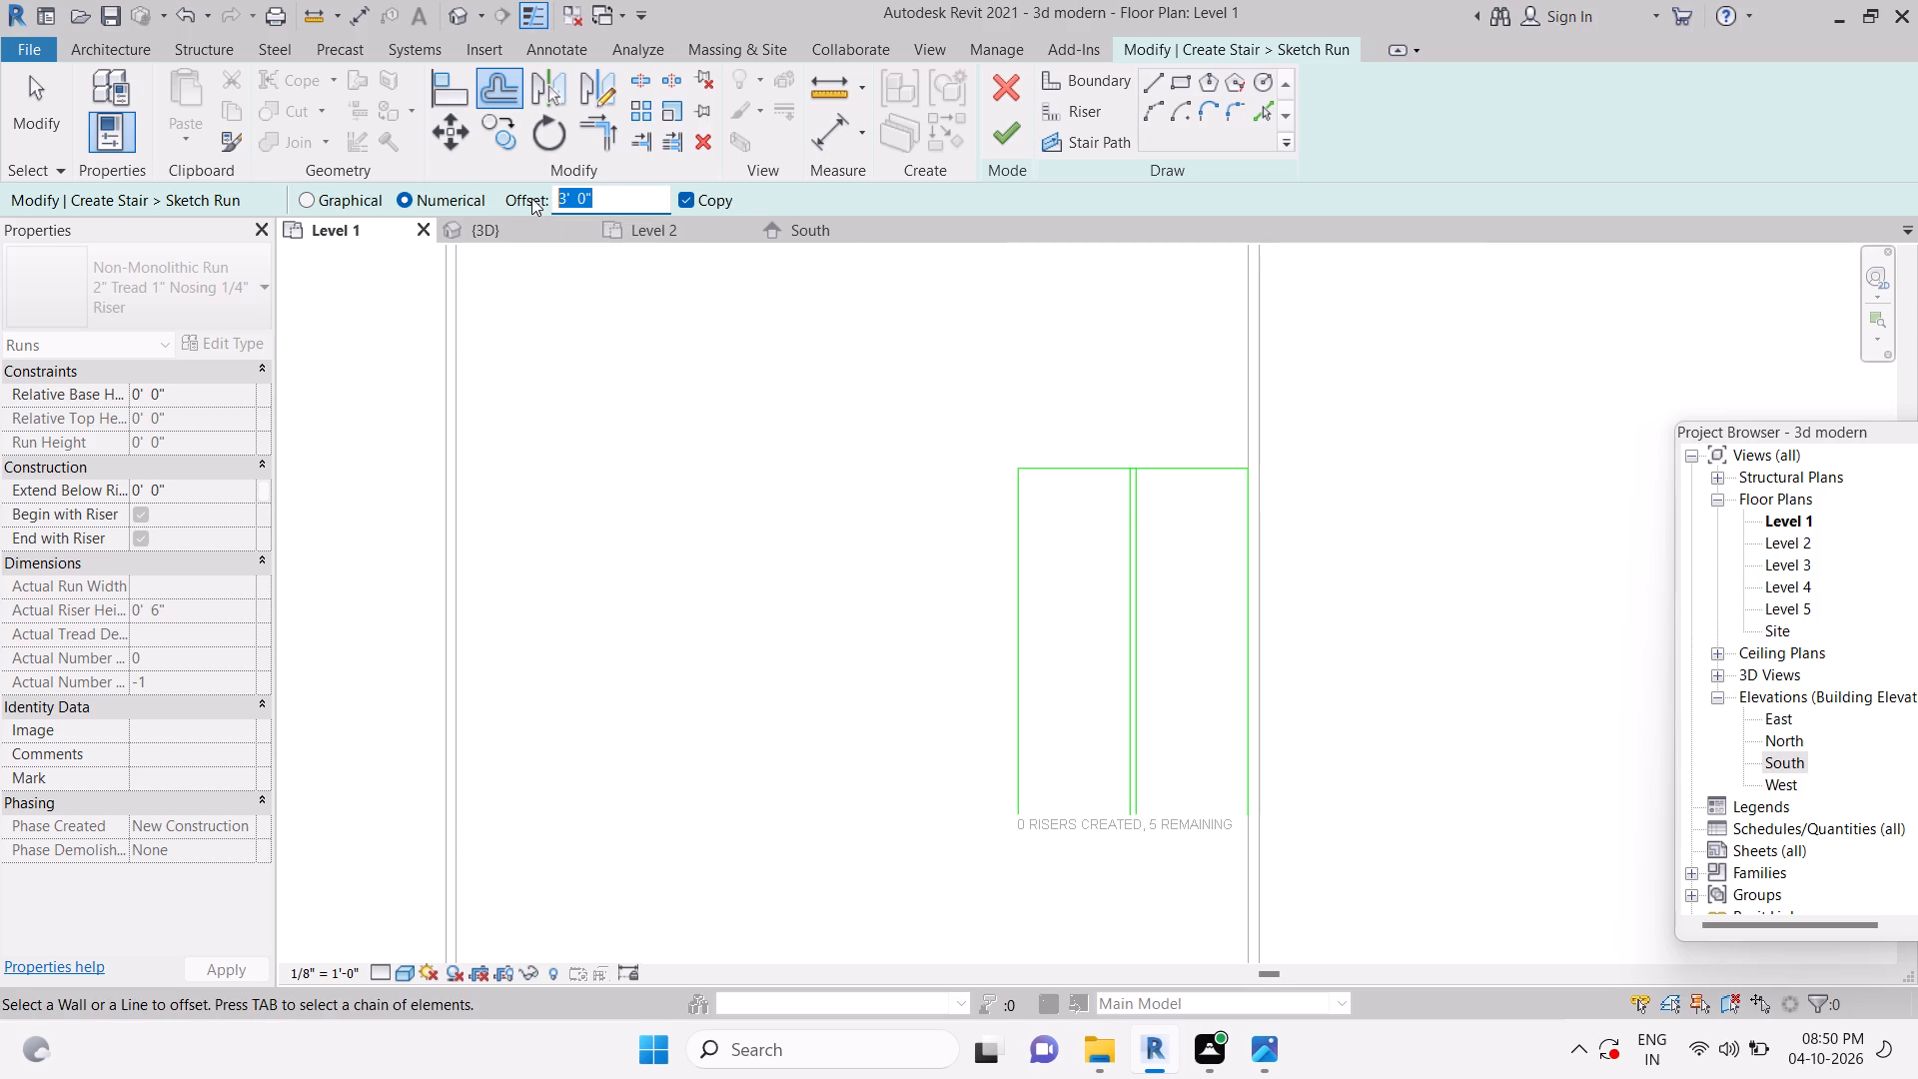
pyautogui.write("6'")
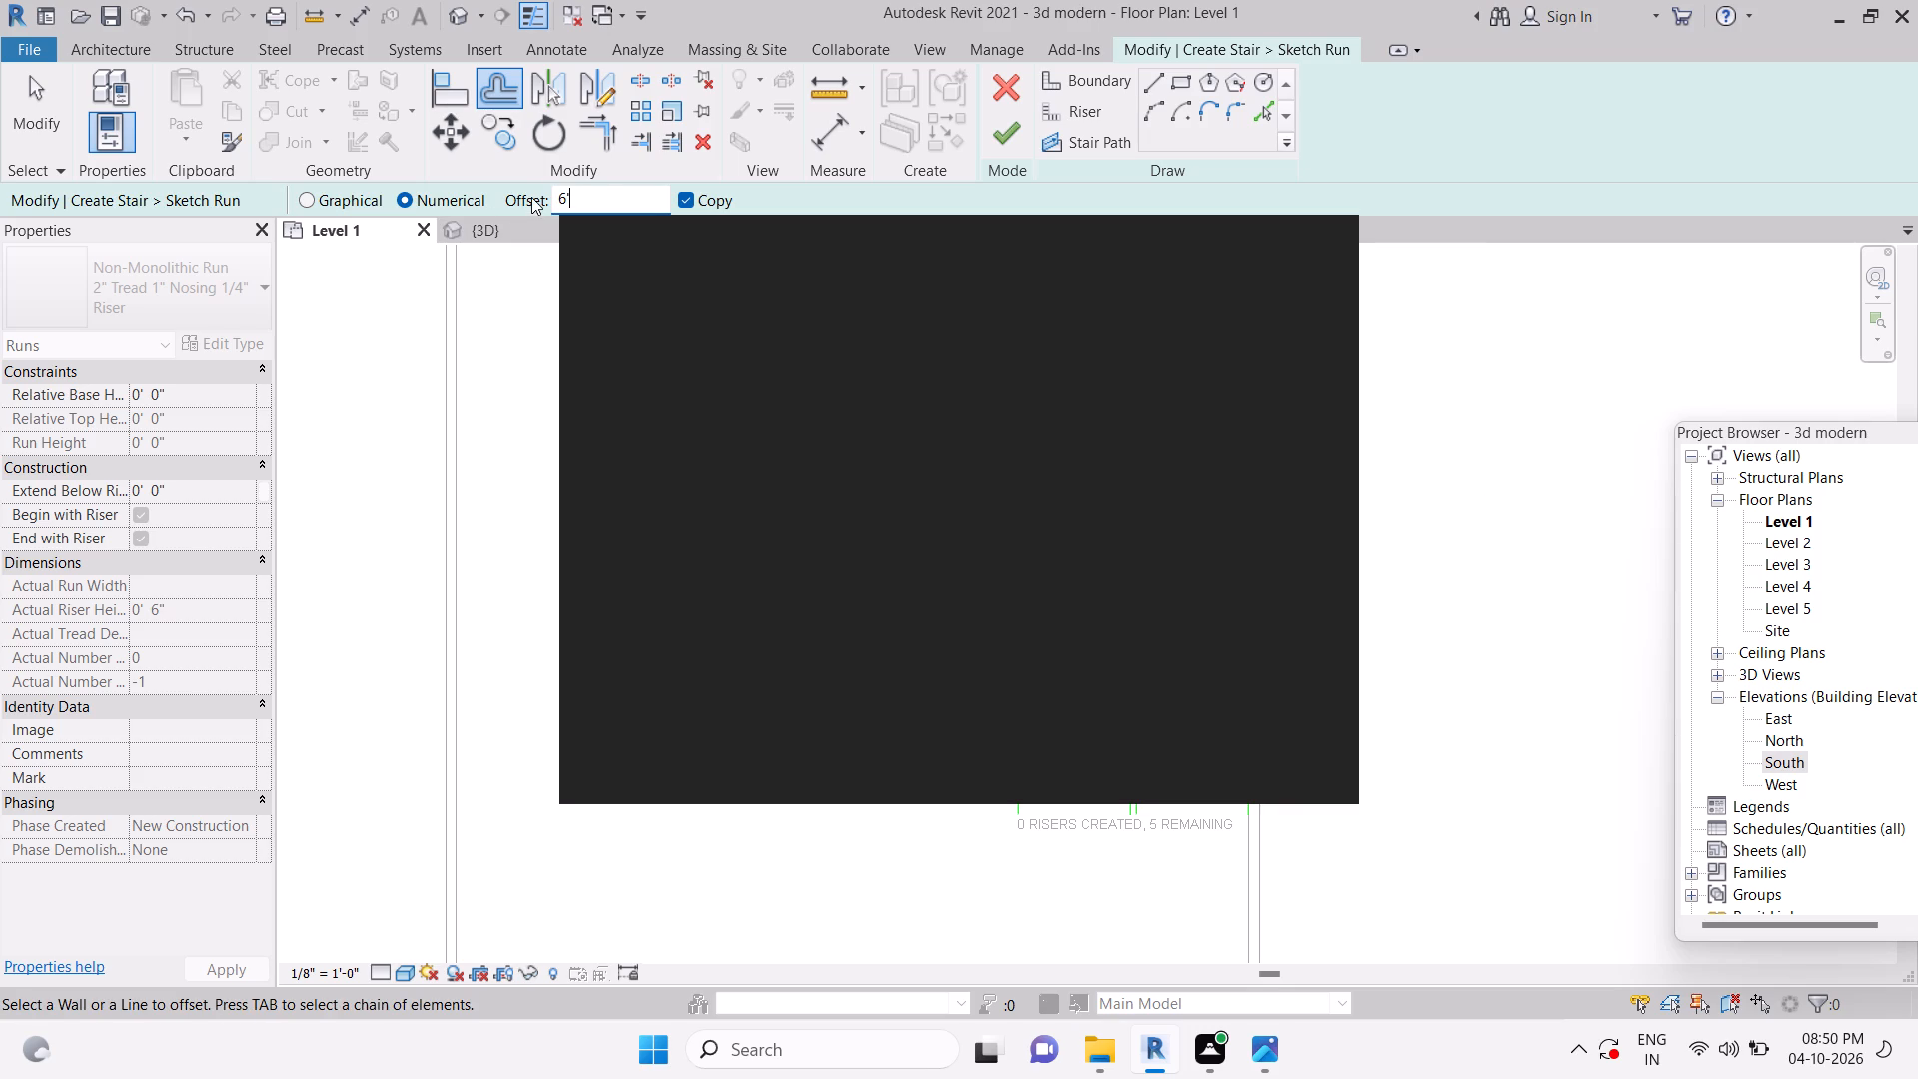
pyautogui.press('space')
pyautogui.click(1324, 232)
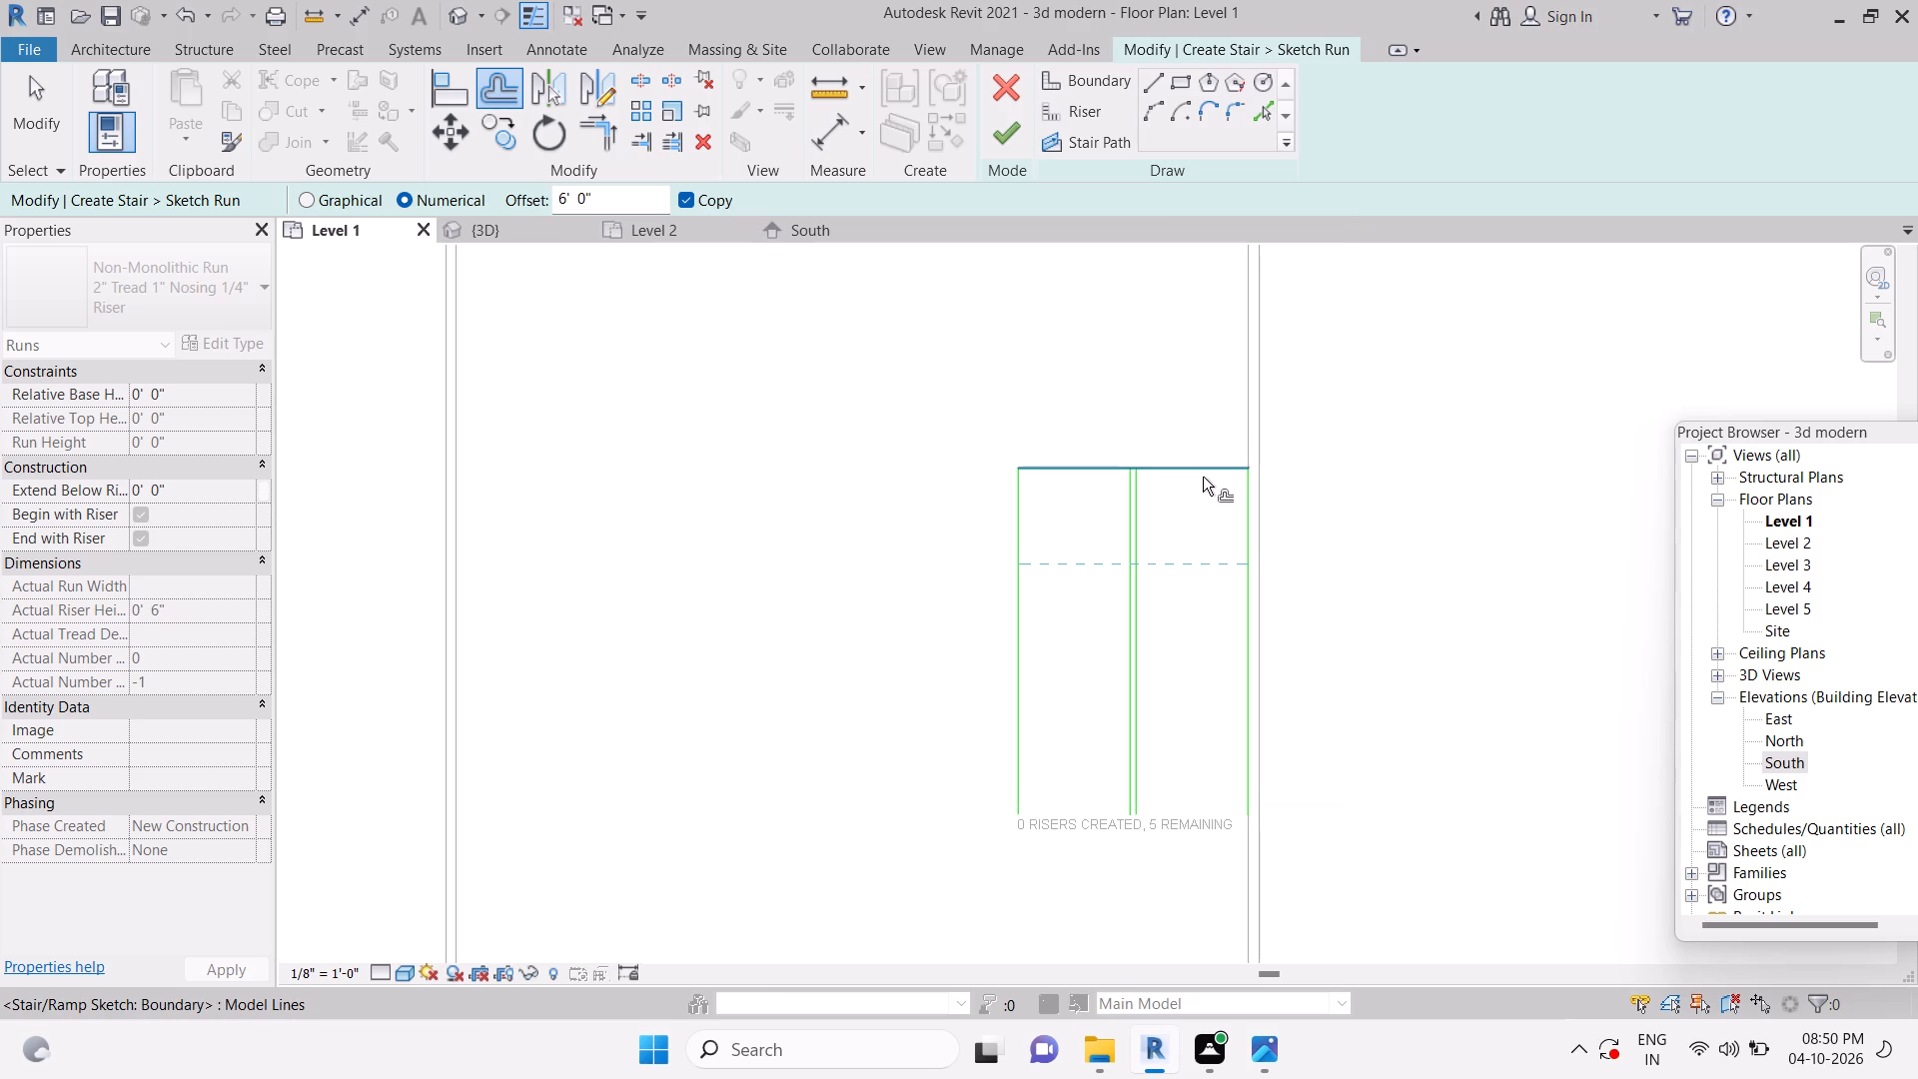
pyautogui.click(1203, 477)
pyautogui.press('Escape')
pyautogui.press('Escape')
pyautogui.press('Escape')
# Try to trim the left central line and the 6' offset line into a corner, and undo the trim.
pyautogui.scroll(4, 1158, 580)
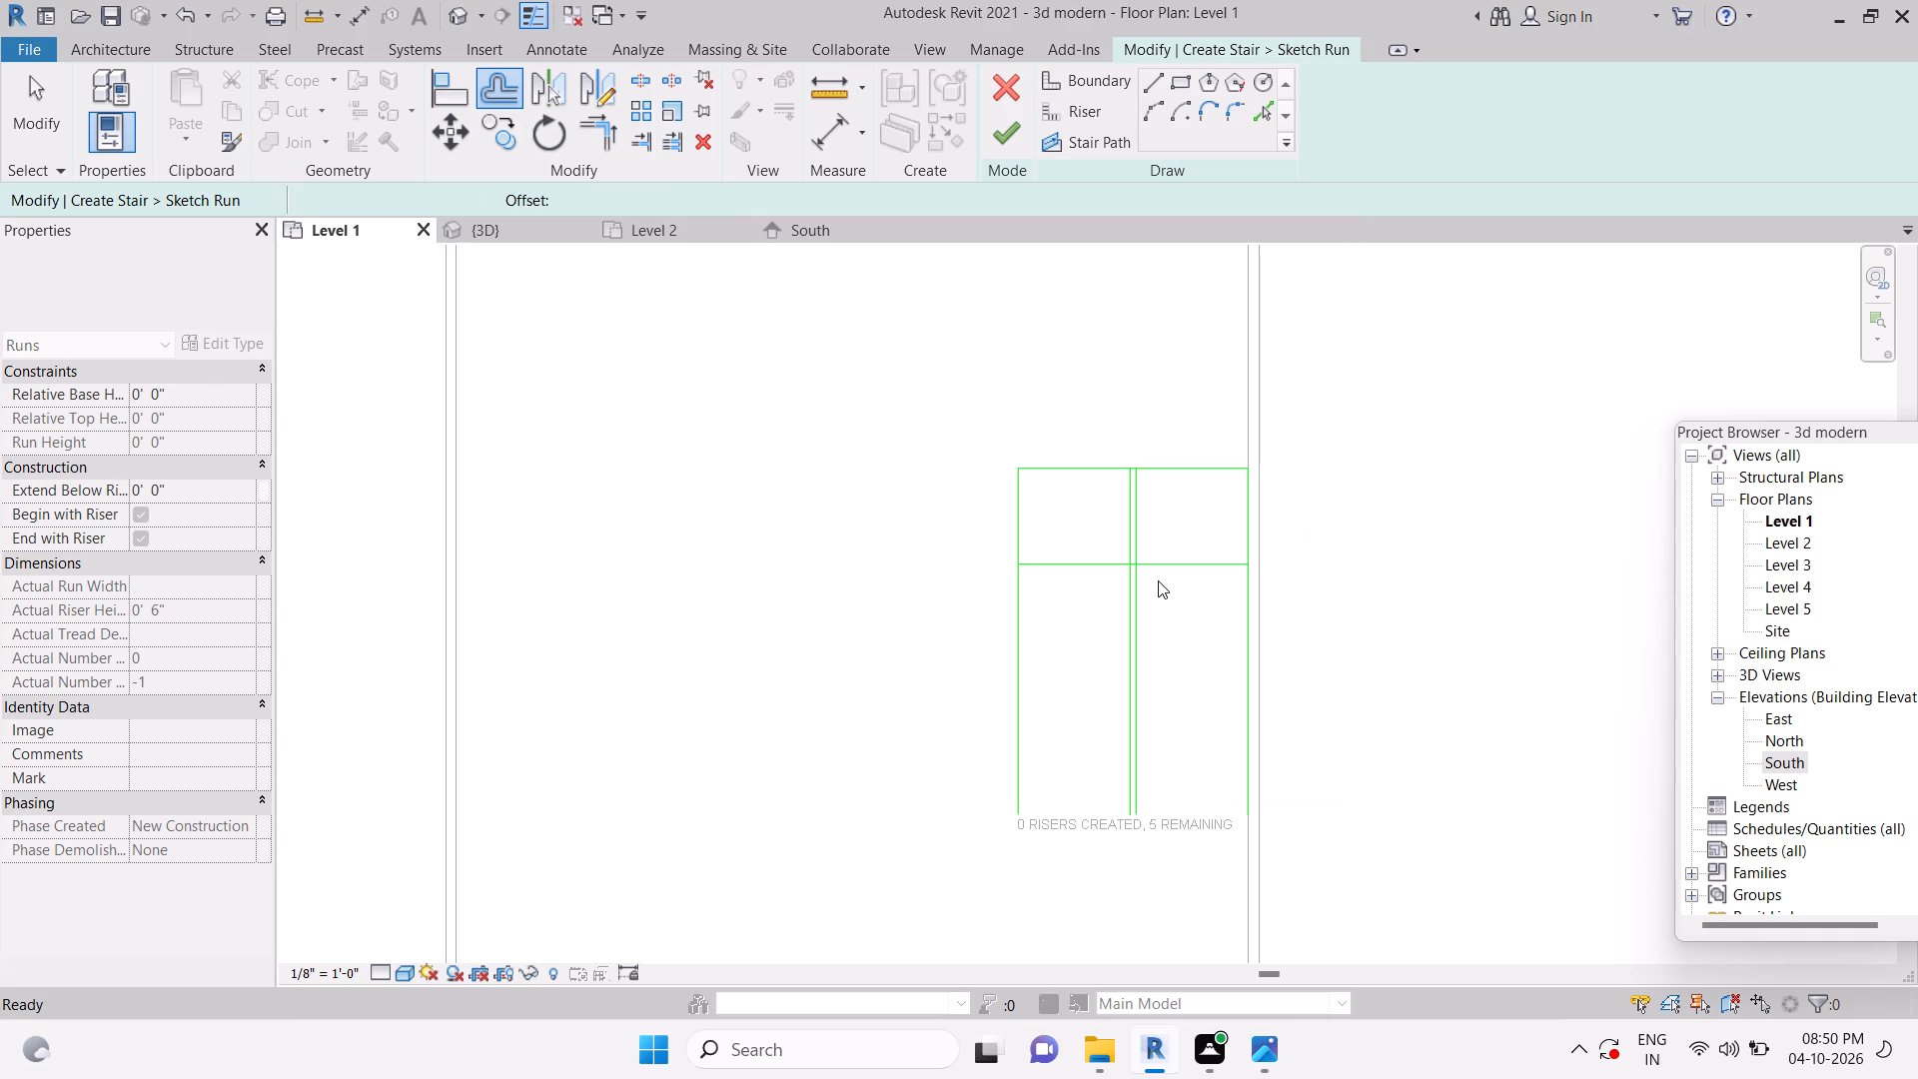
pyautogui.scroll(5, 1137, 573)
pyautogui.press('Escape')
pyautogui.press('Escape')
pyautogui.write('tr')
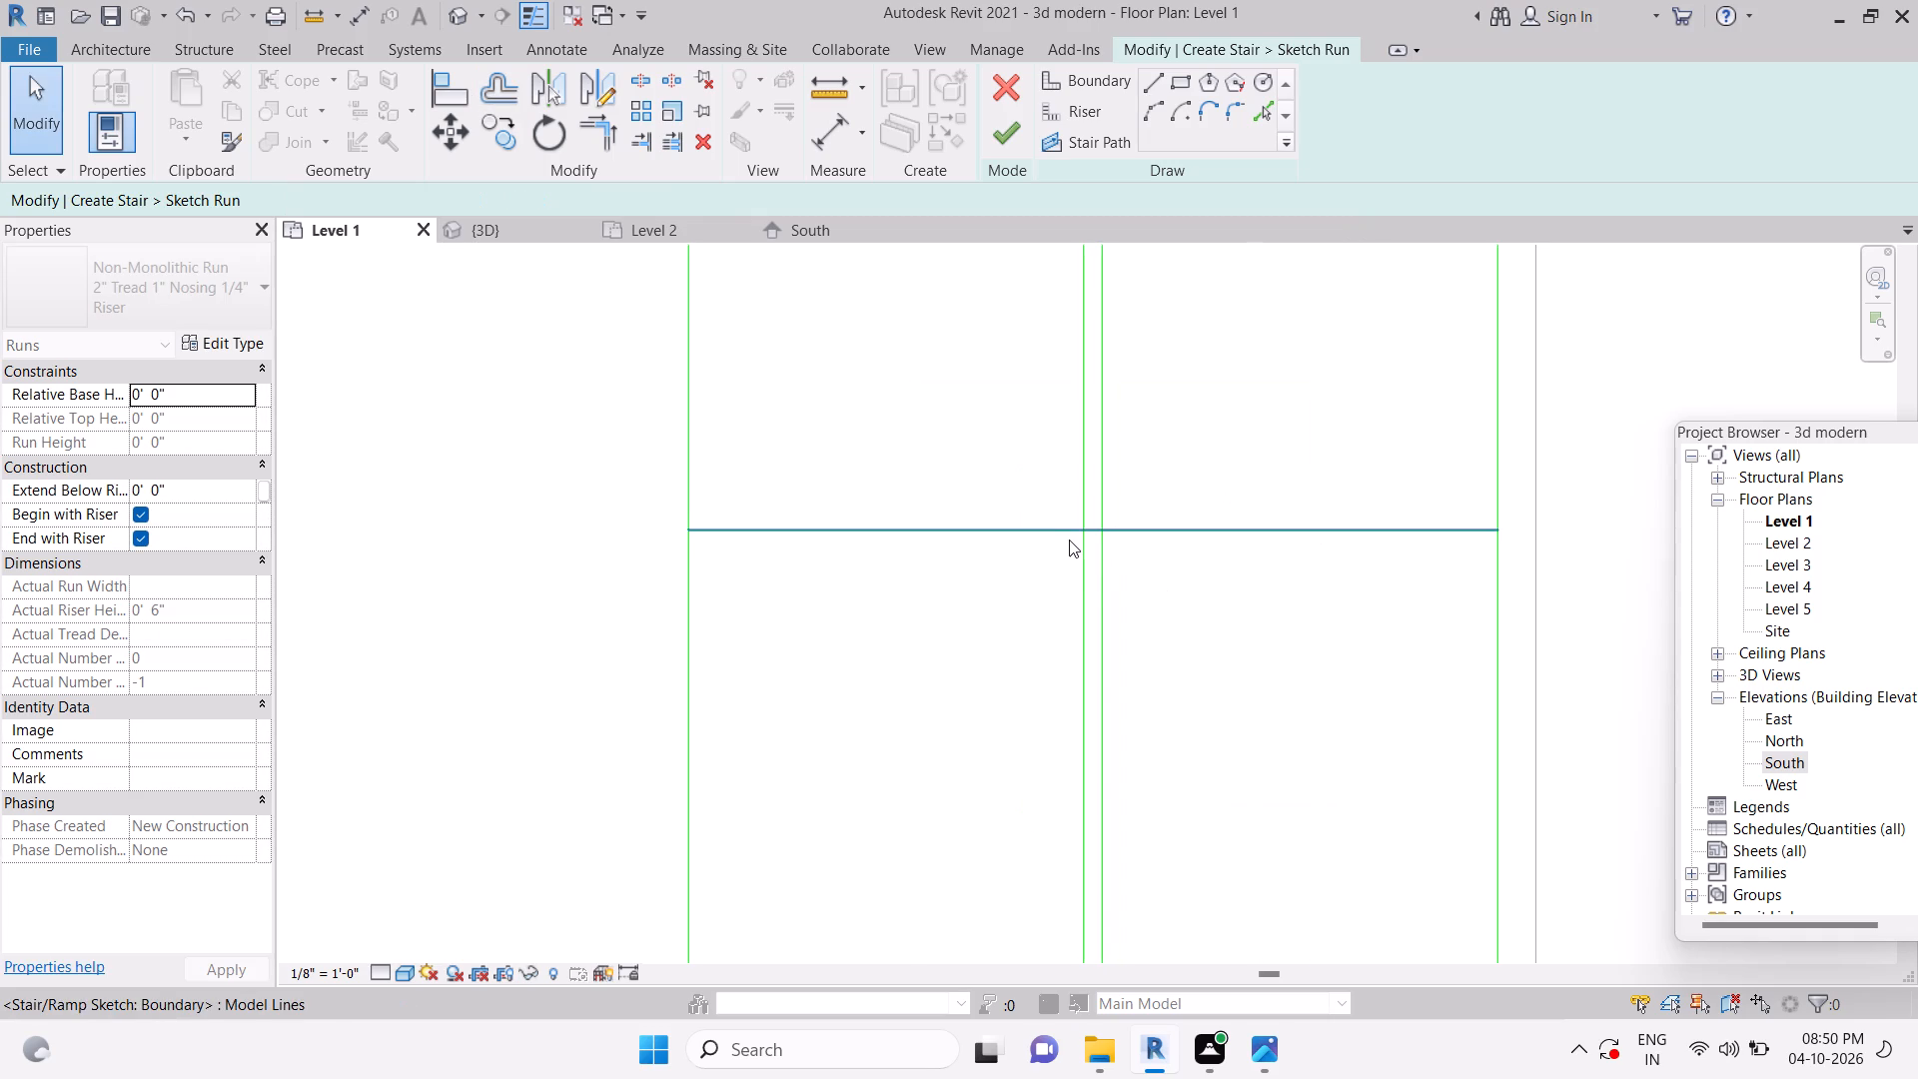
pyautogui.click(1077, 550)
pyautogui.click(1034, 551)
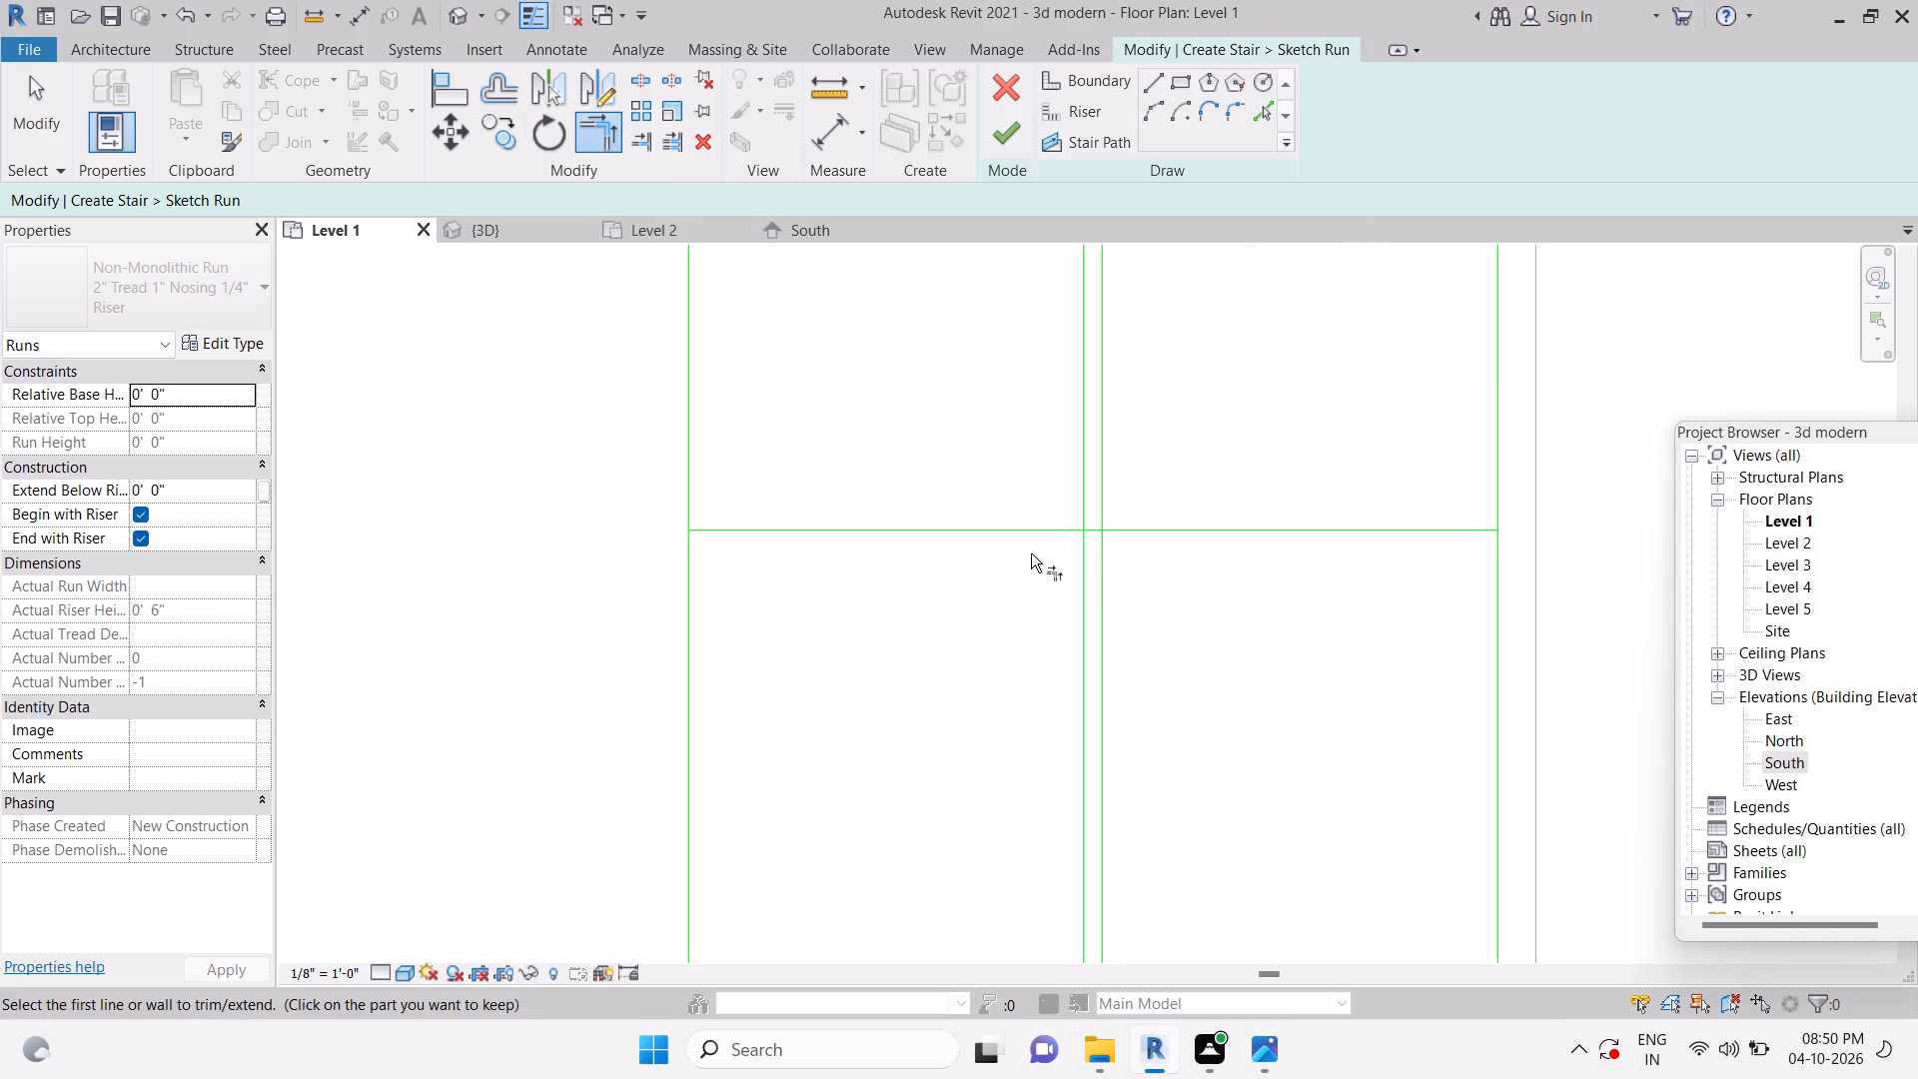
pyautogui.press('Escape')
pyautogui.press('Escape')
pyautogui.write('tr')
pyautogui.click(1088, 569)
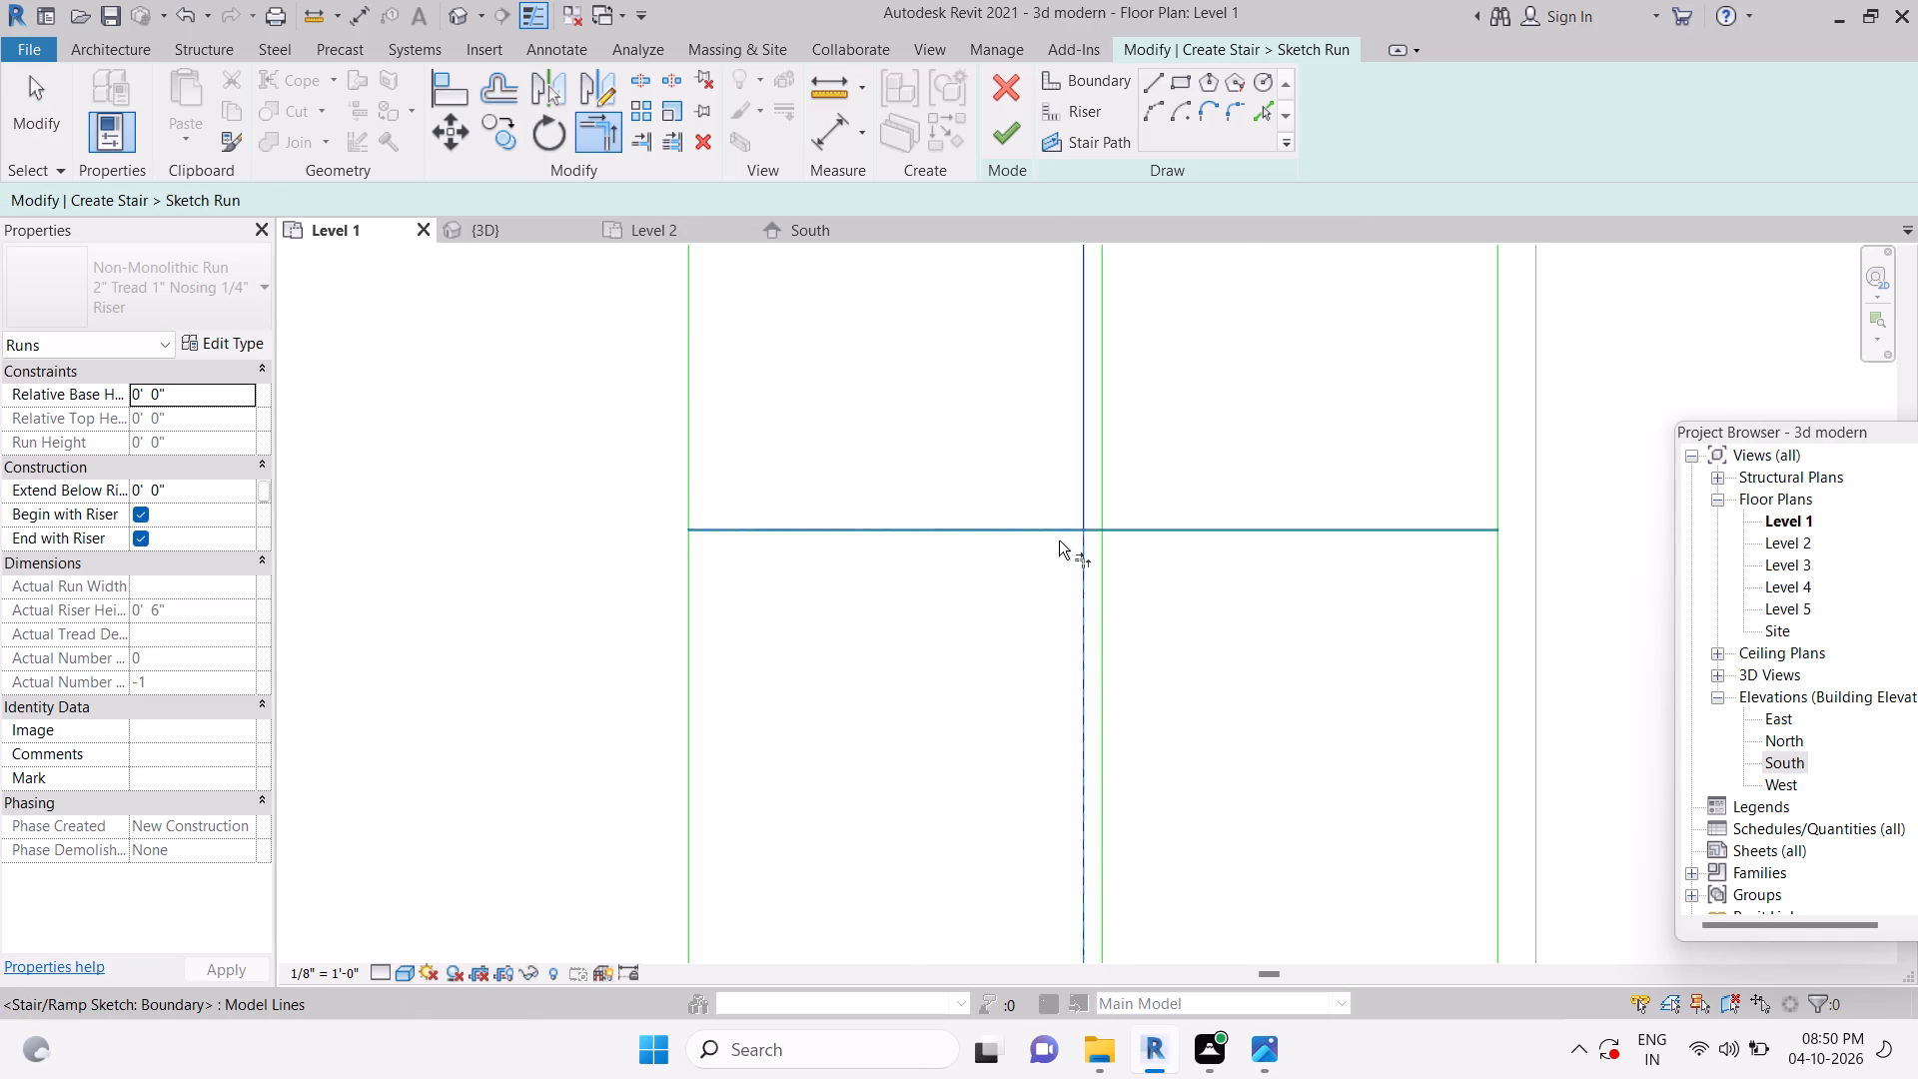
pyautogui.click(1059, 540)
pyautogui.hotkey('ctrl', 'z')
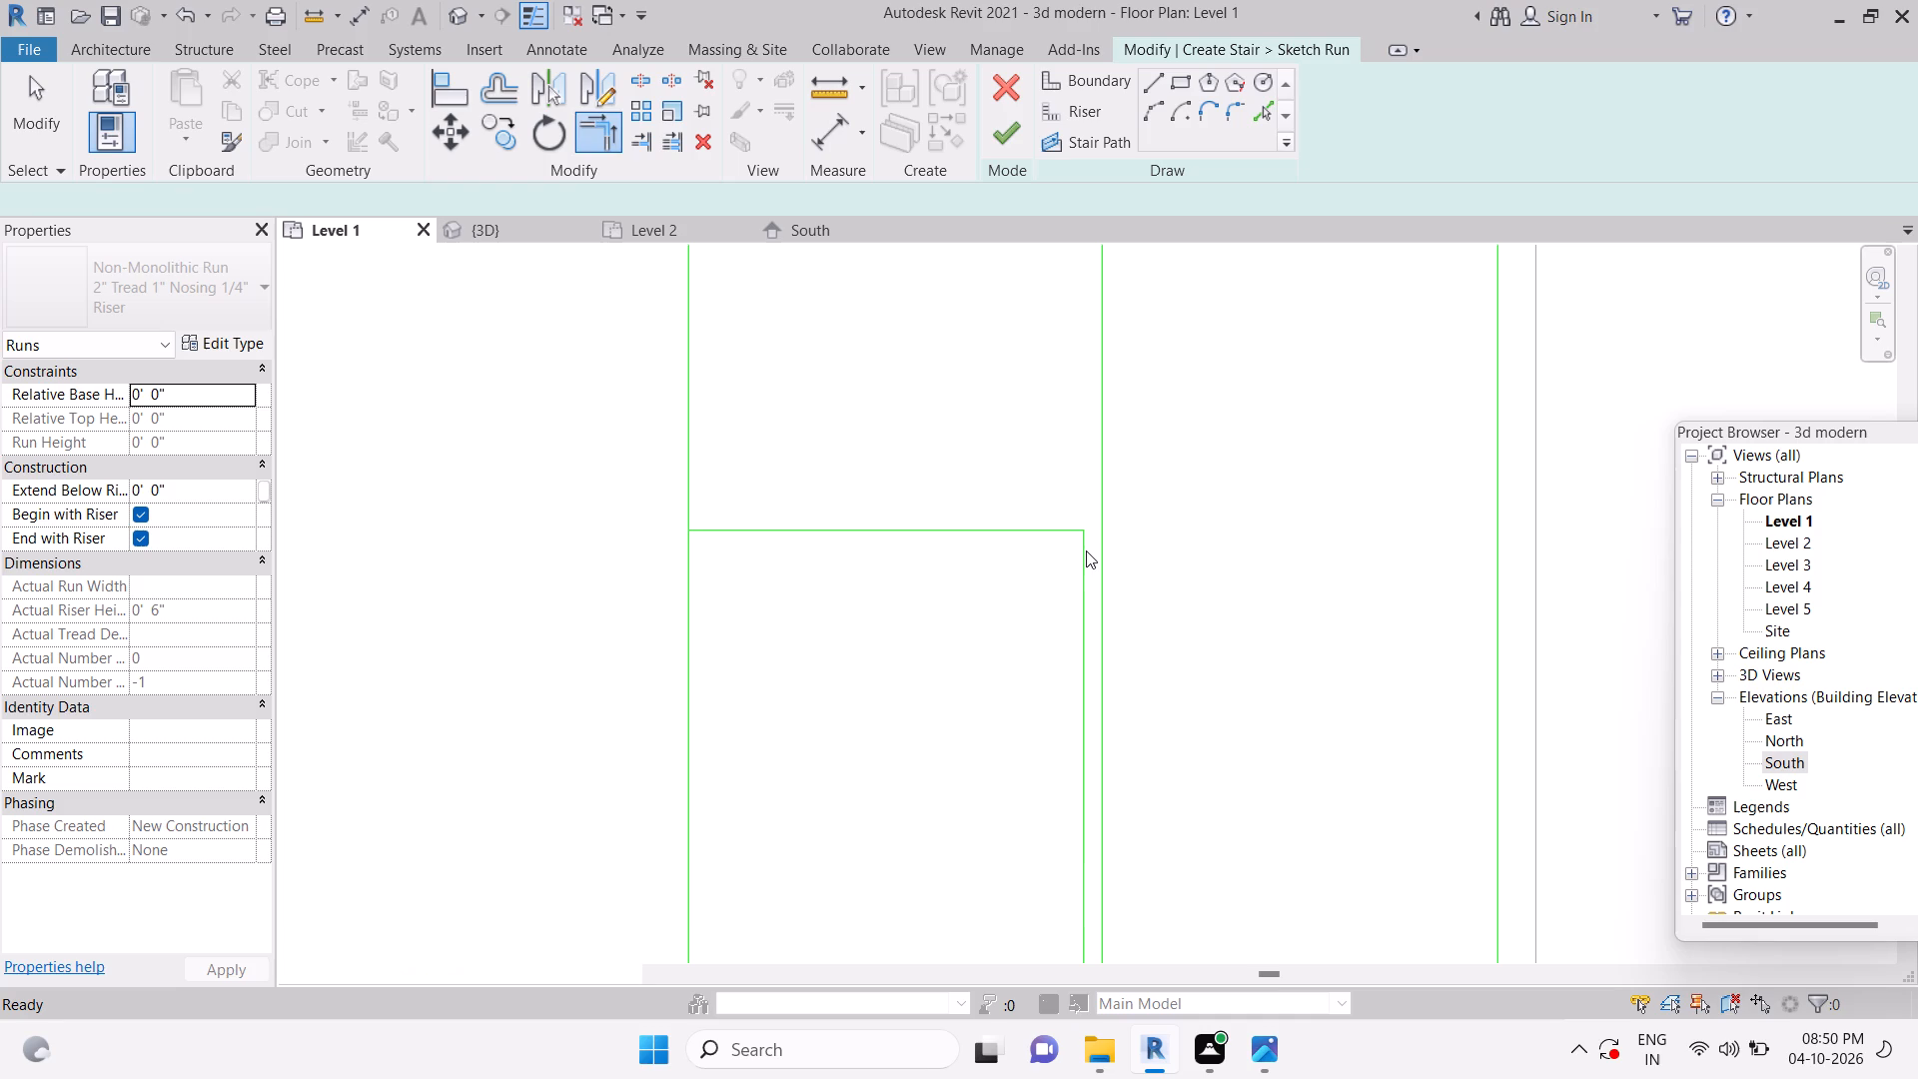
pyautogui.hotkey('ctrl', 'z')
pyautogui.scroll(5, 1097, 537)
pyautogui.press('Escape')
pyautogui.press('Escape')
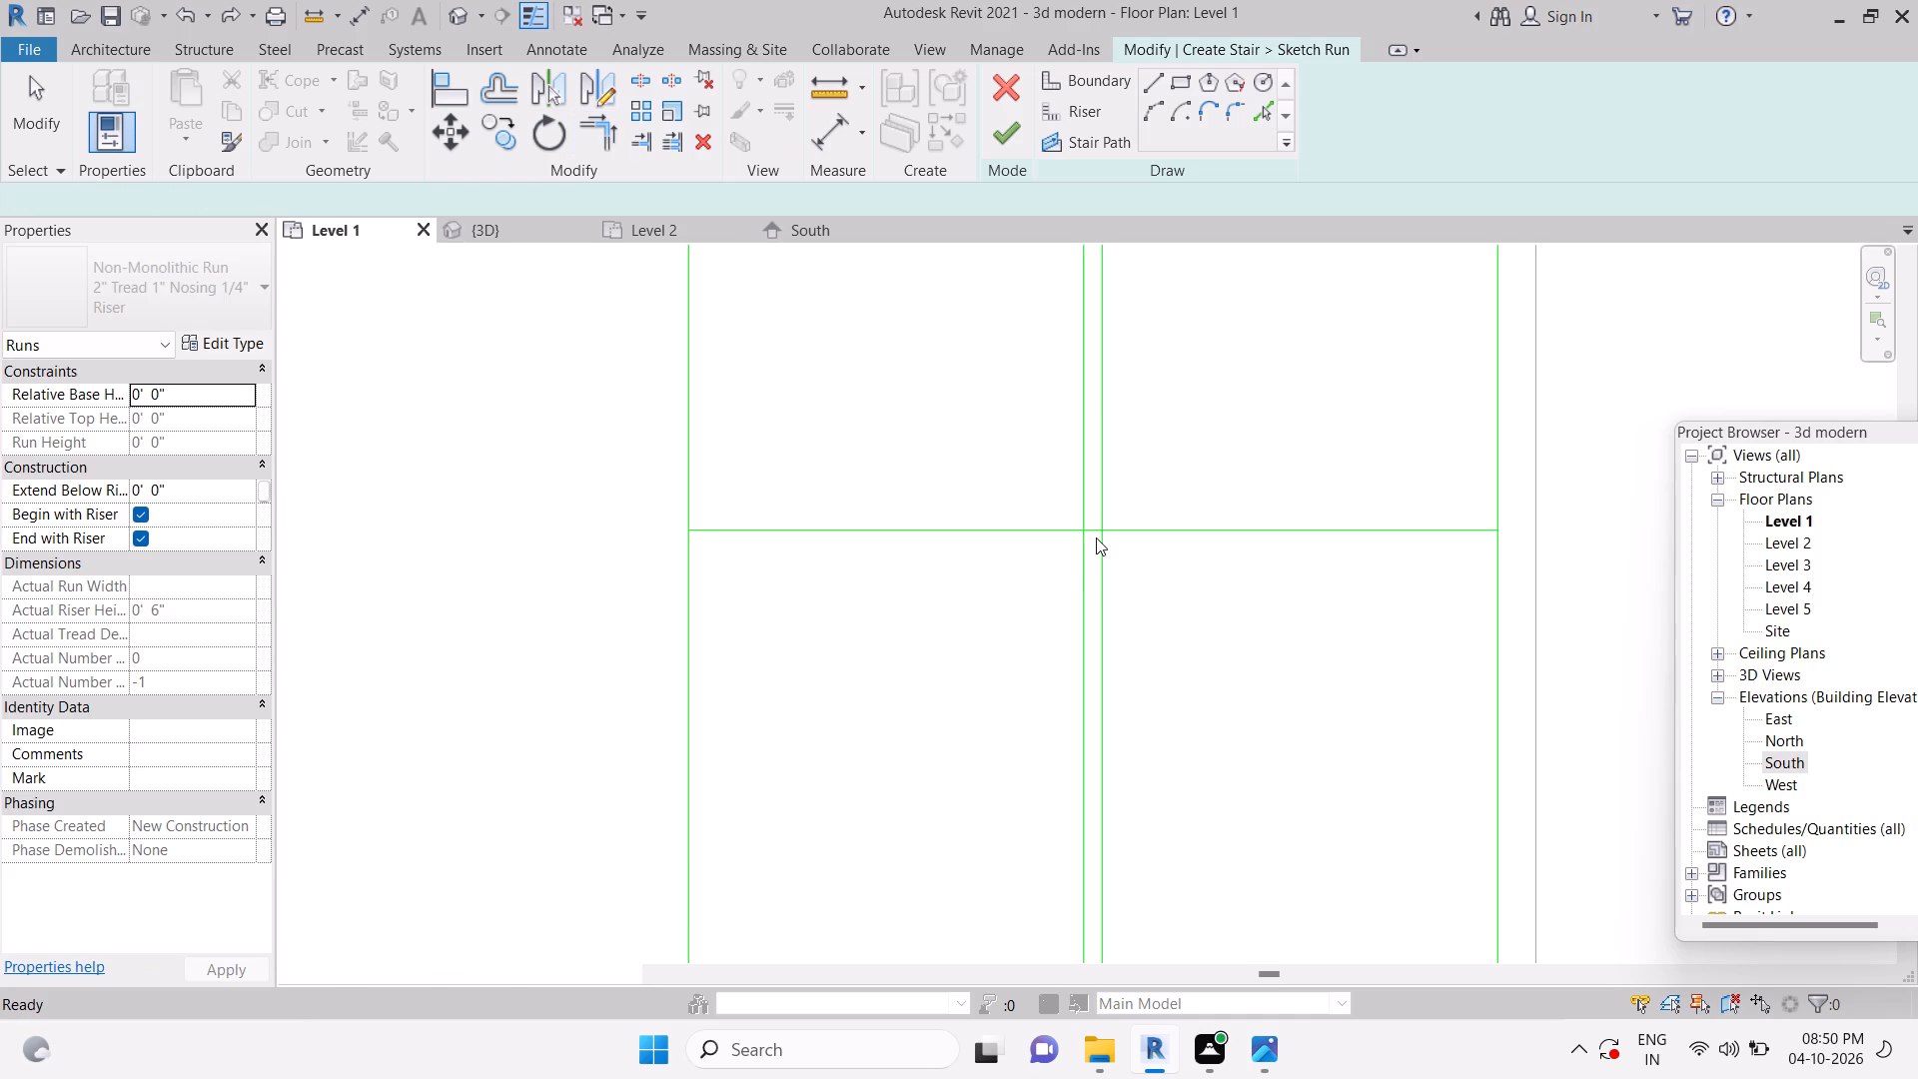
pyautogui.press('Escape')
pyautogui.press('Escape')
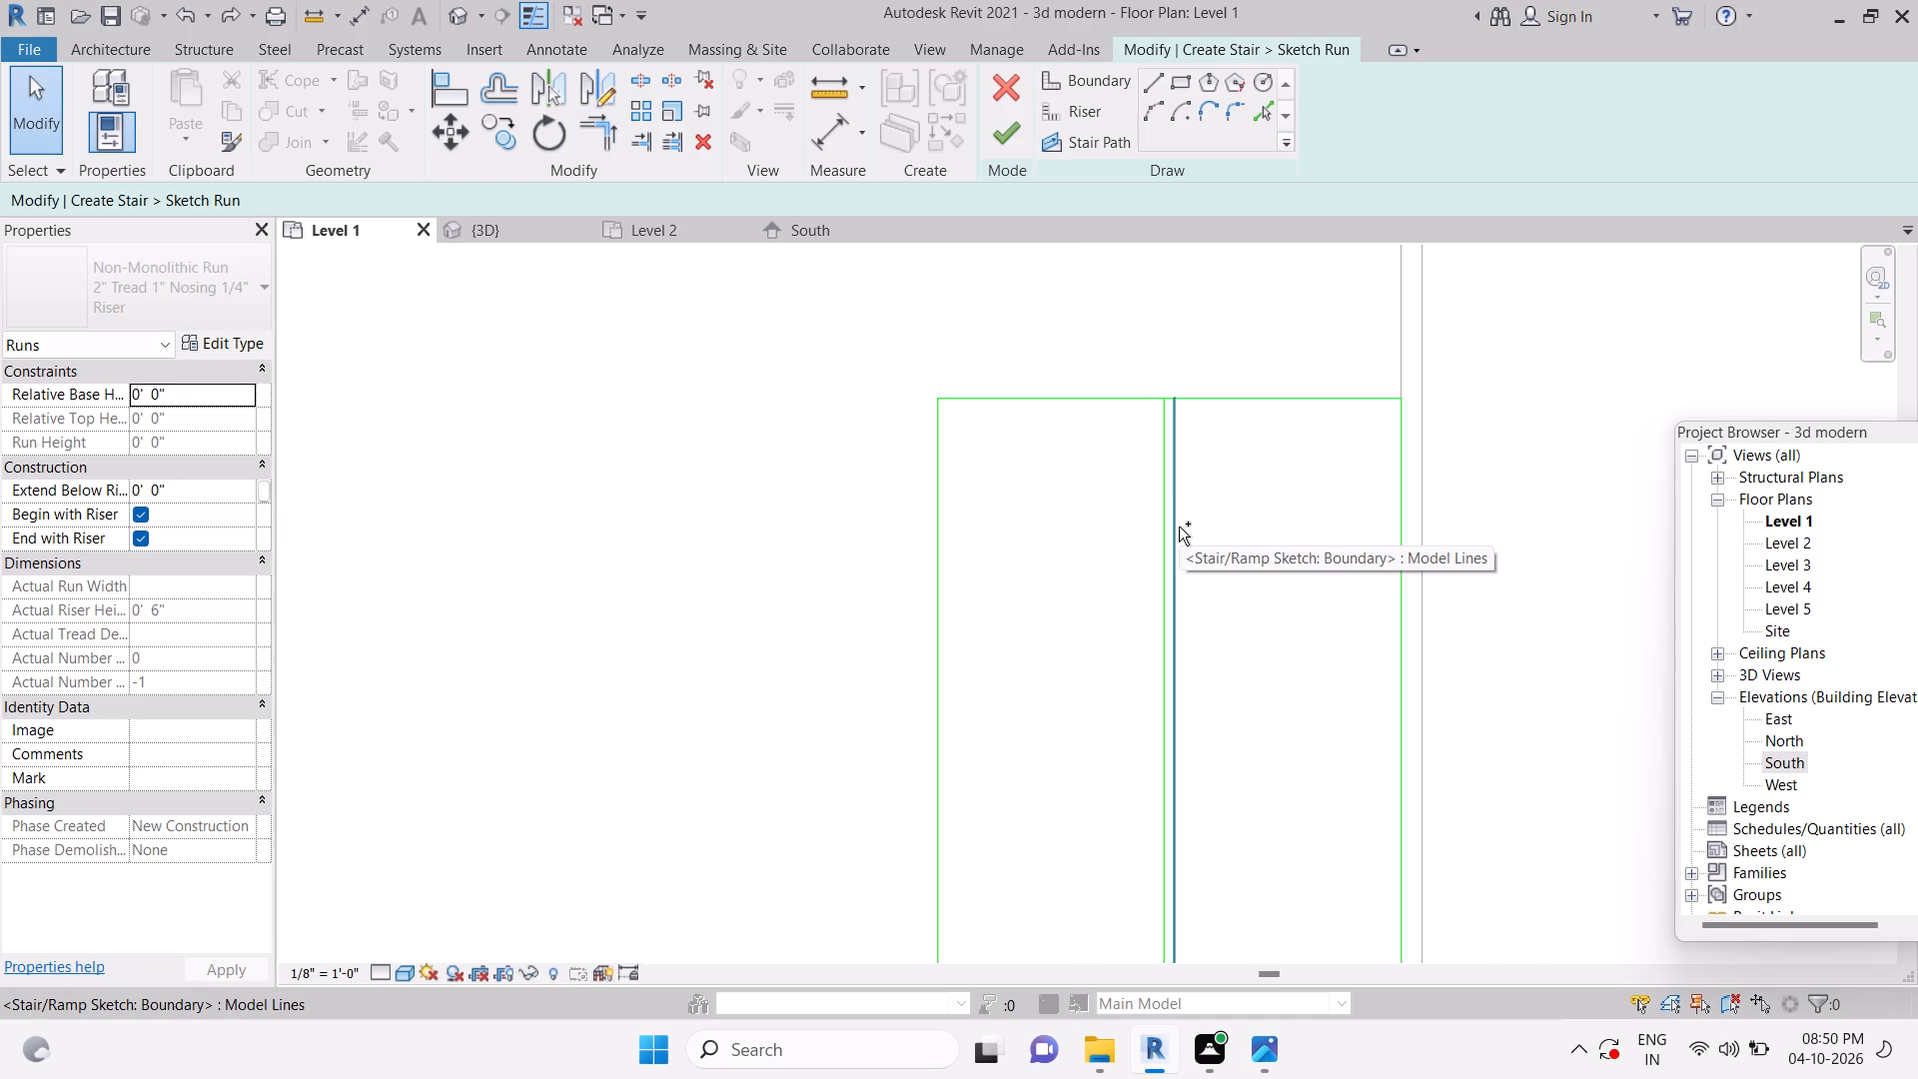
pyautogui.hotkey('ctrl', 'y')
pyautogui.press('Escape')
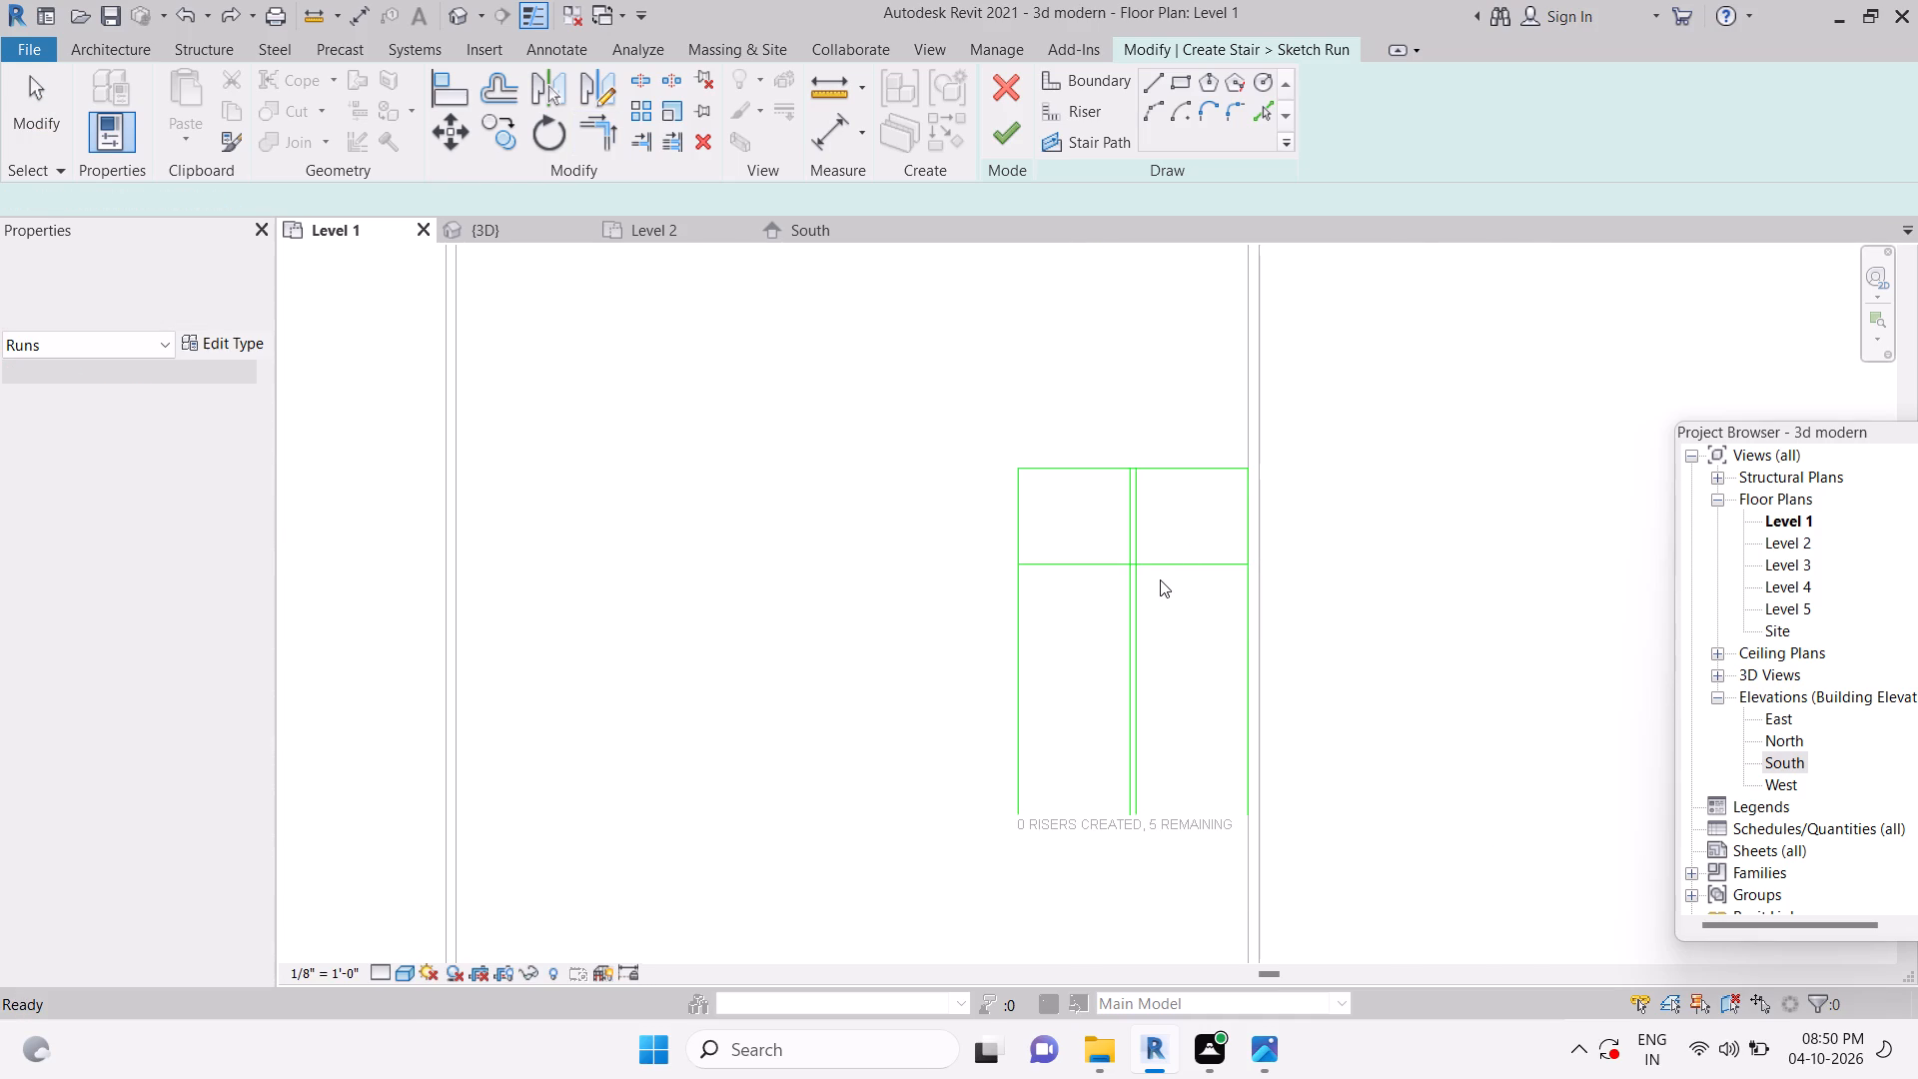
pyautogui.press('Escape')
# Trim the 6' offset line and both central lines to each other so they form a narrow slot with a closed rear end.
pyautogui.scroll(4, 1160, 579)
pyautogui.press('Escape')
pyautogui.press('Escape')
pyautogui.press('t')
pyautogui.press('r')
pyautogui.scroll(6, 1099, 583)
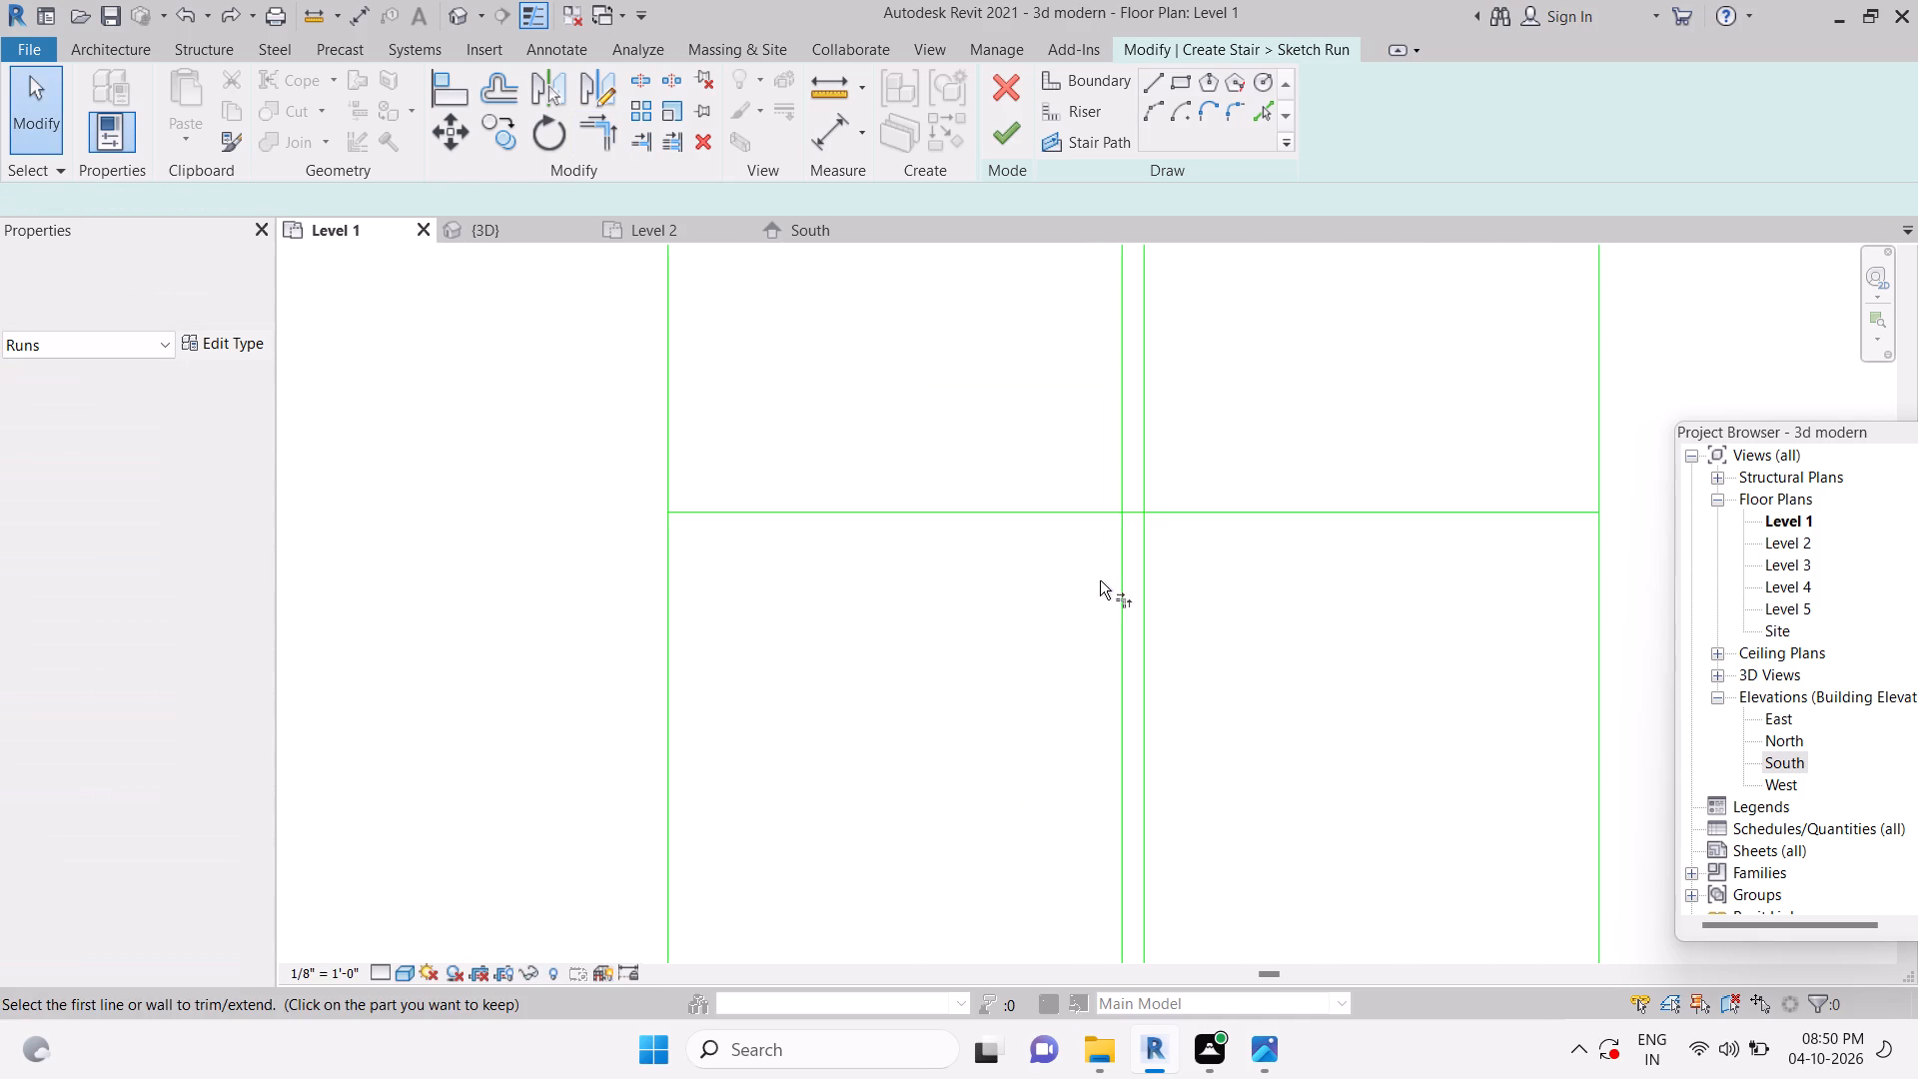
pyautogui.click(1116, 555)
pyautogui.scroll(5, 1126, 534)
pyautogui.click(1140, 492)
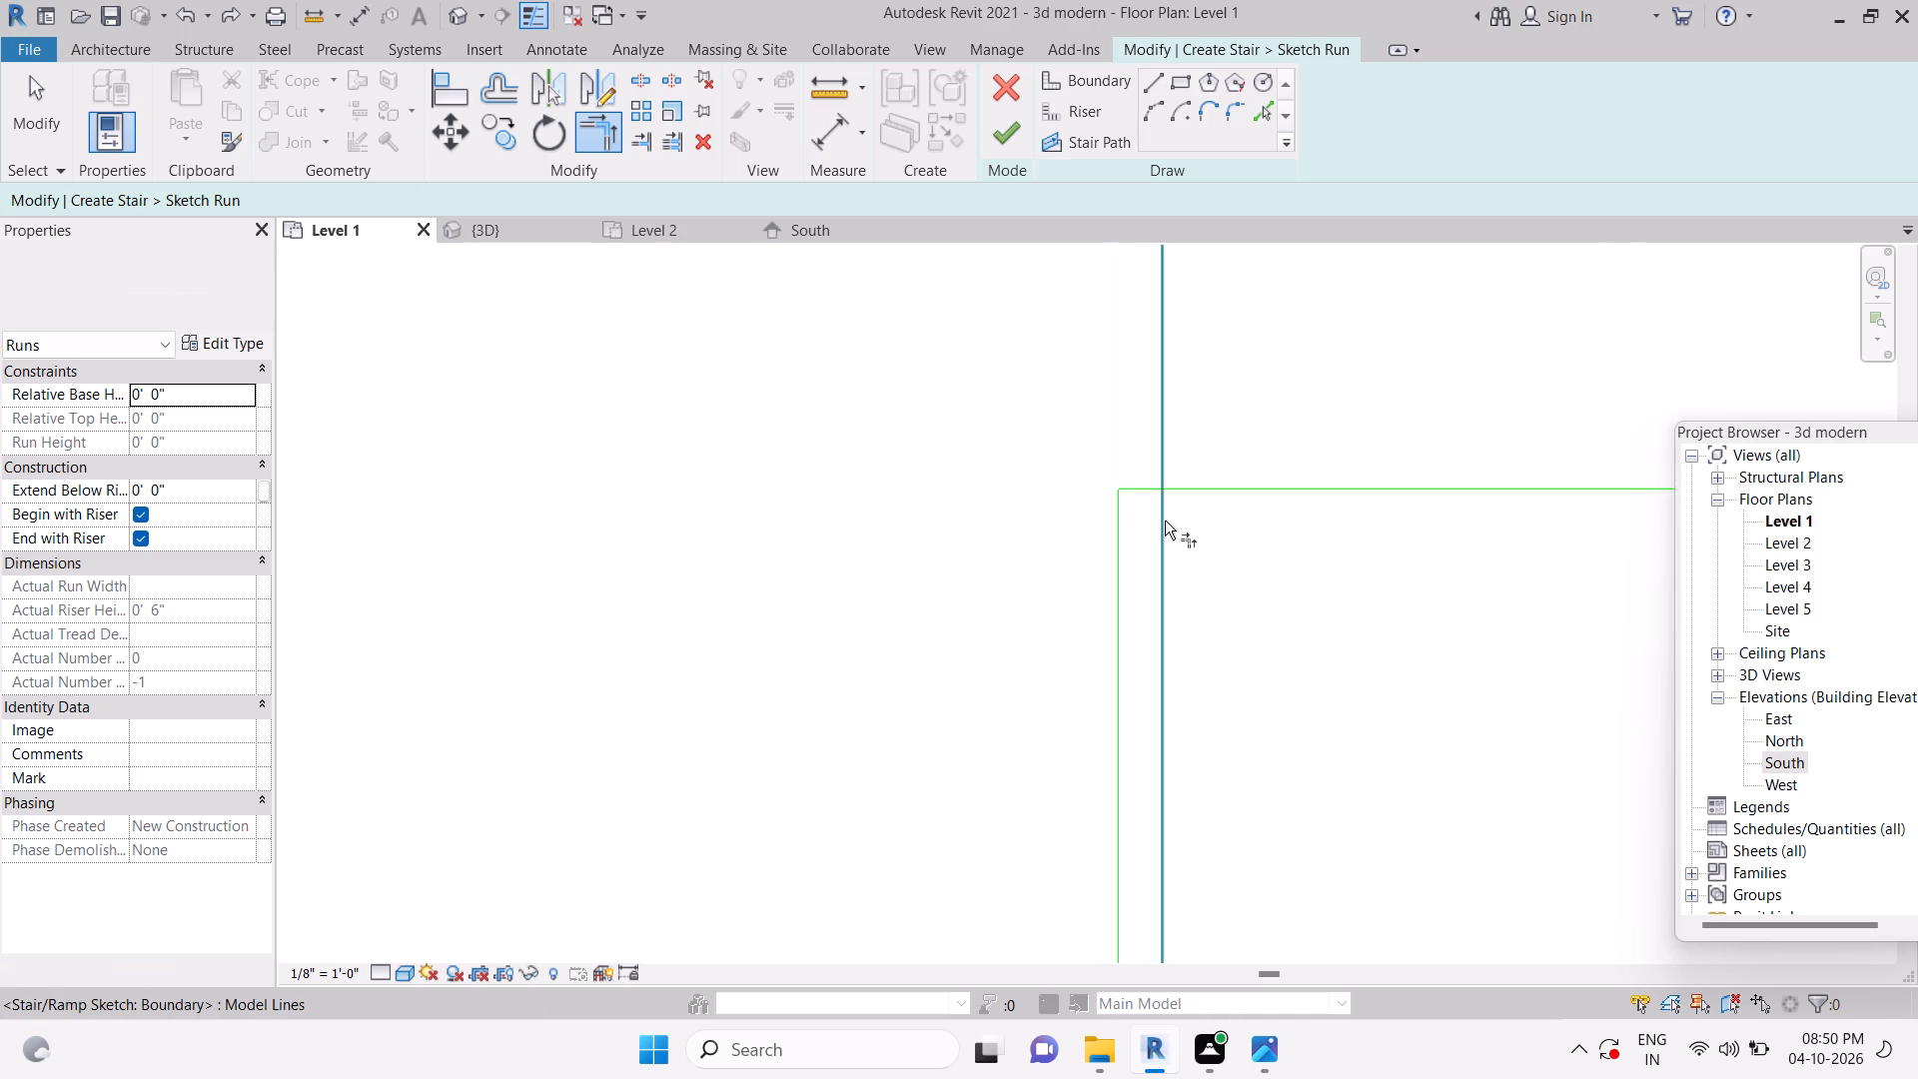
pyautogui.click(1165, 522)
pyautogui.click(1140, 491)
pyautogui.press('Escape')
pyautogui.scroll(-14, 1230, 488)
pyautogui.press('Escape')
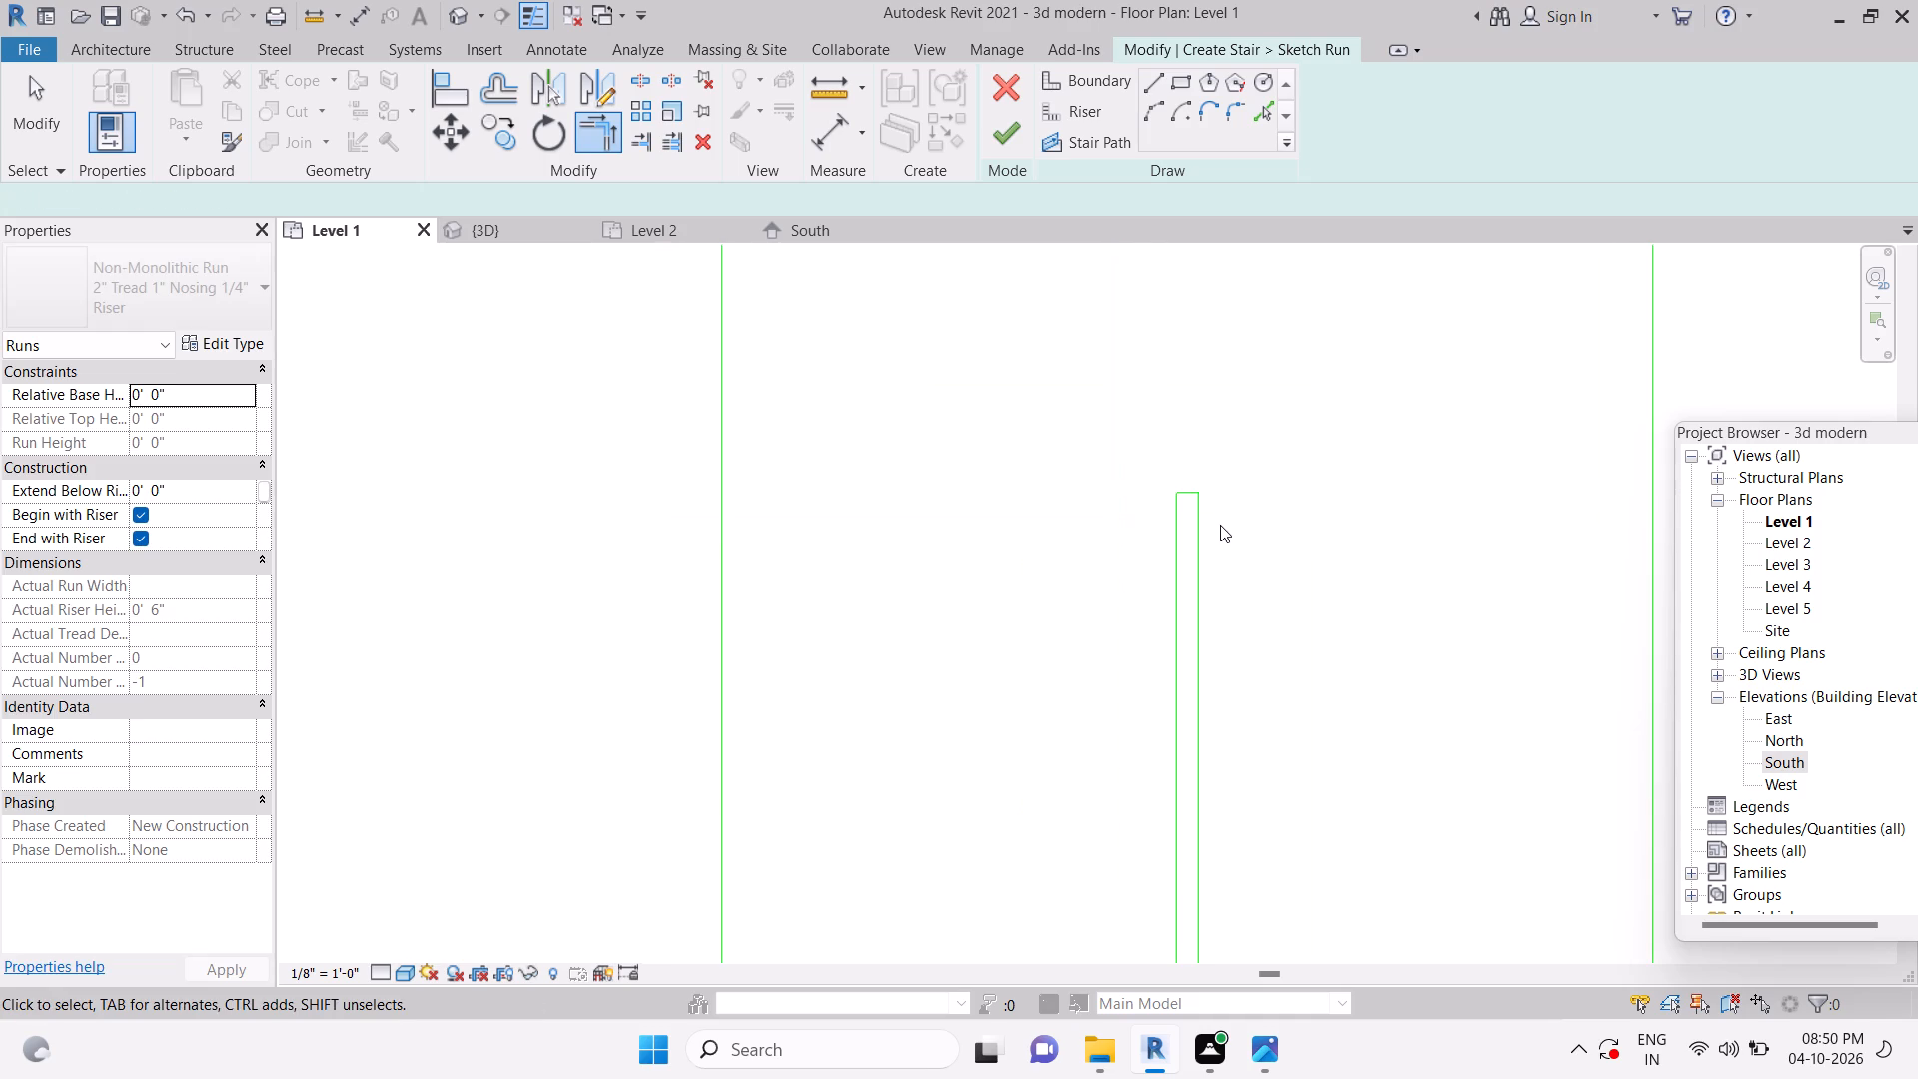
pyautogui.press('Escape')
pyautogui.press('Escape')
pyautogui.press('Escape')
pyautogui.press('Escape')
pyautogui.press('Escape')
pyautogui.press('Escape')
pyautogui.press('Escape')
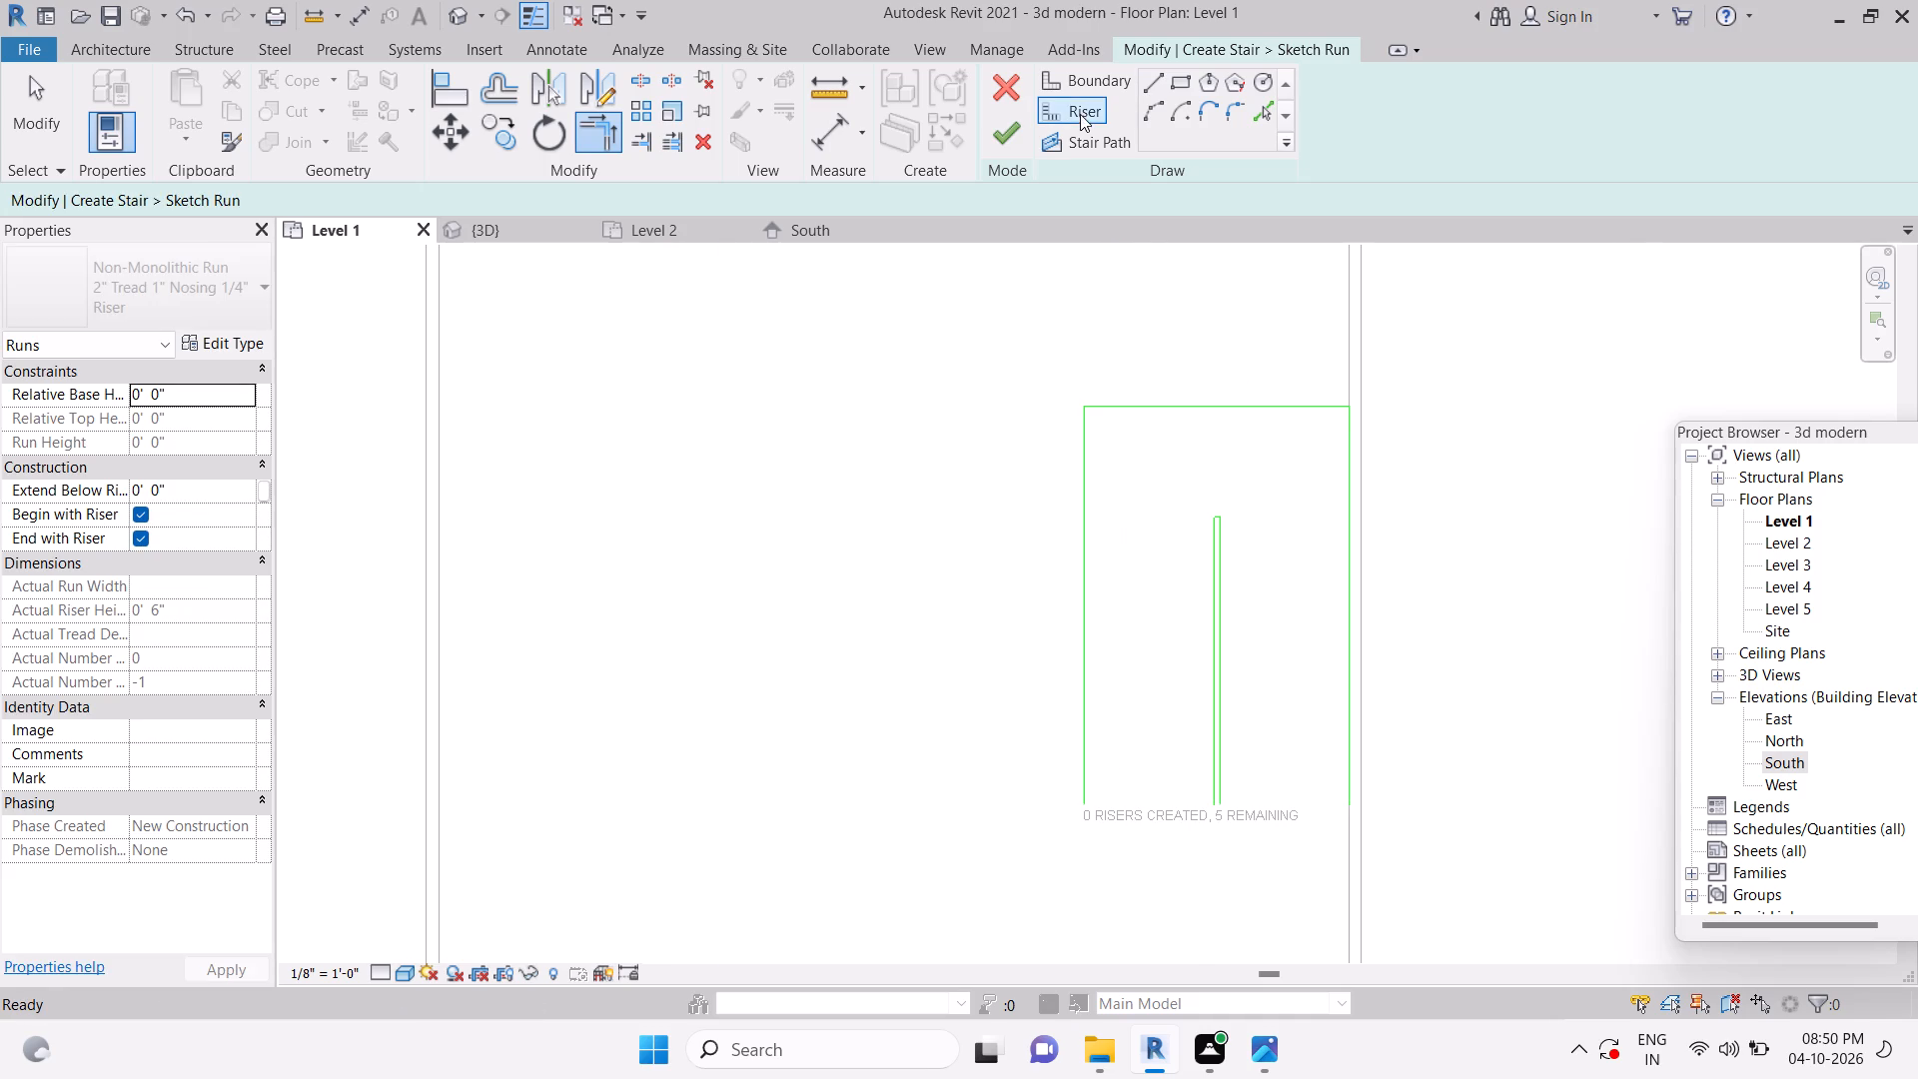
# Draw a straight riser line from the central slot's right rear corner across to the right boundary line.
pyautogui.click(1080, 114)
pyautogui.click(1157, 80)
pyautogui.scroll(7, 1276, 542)
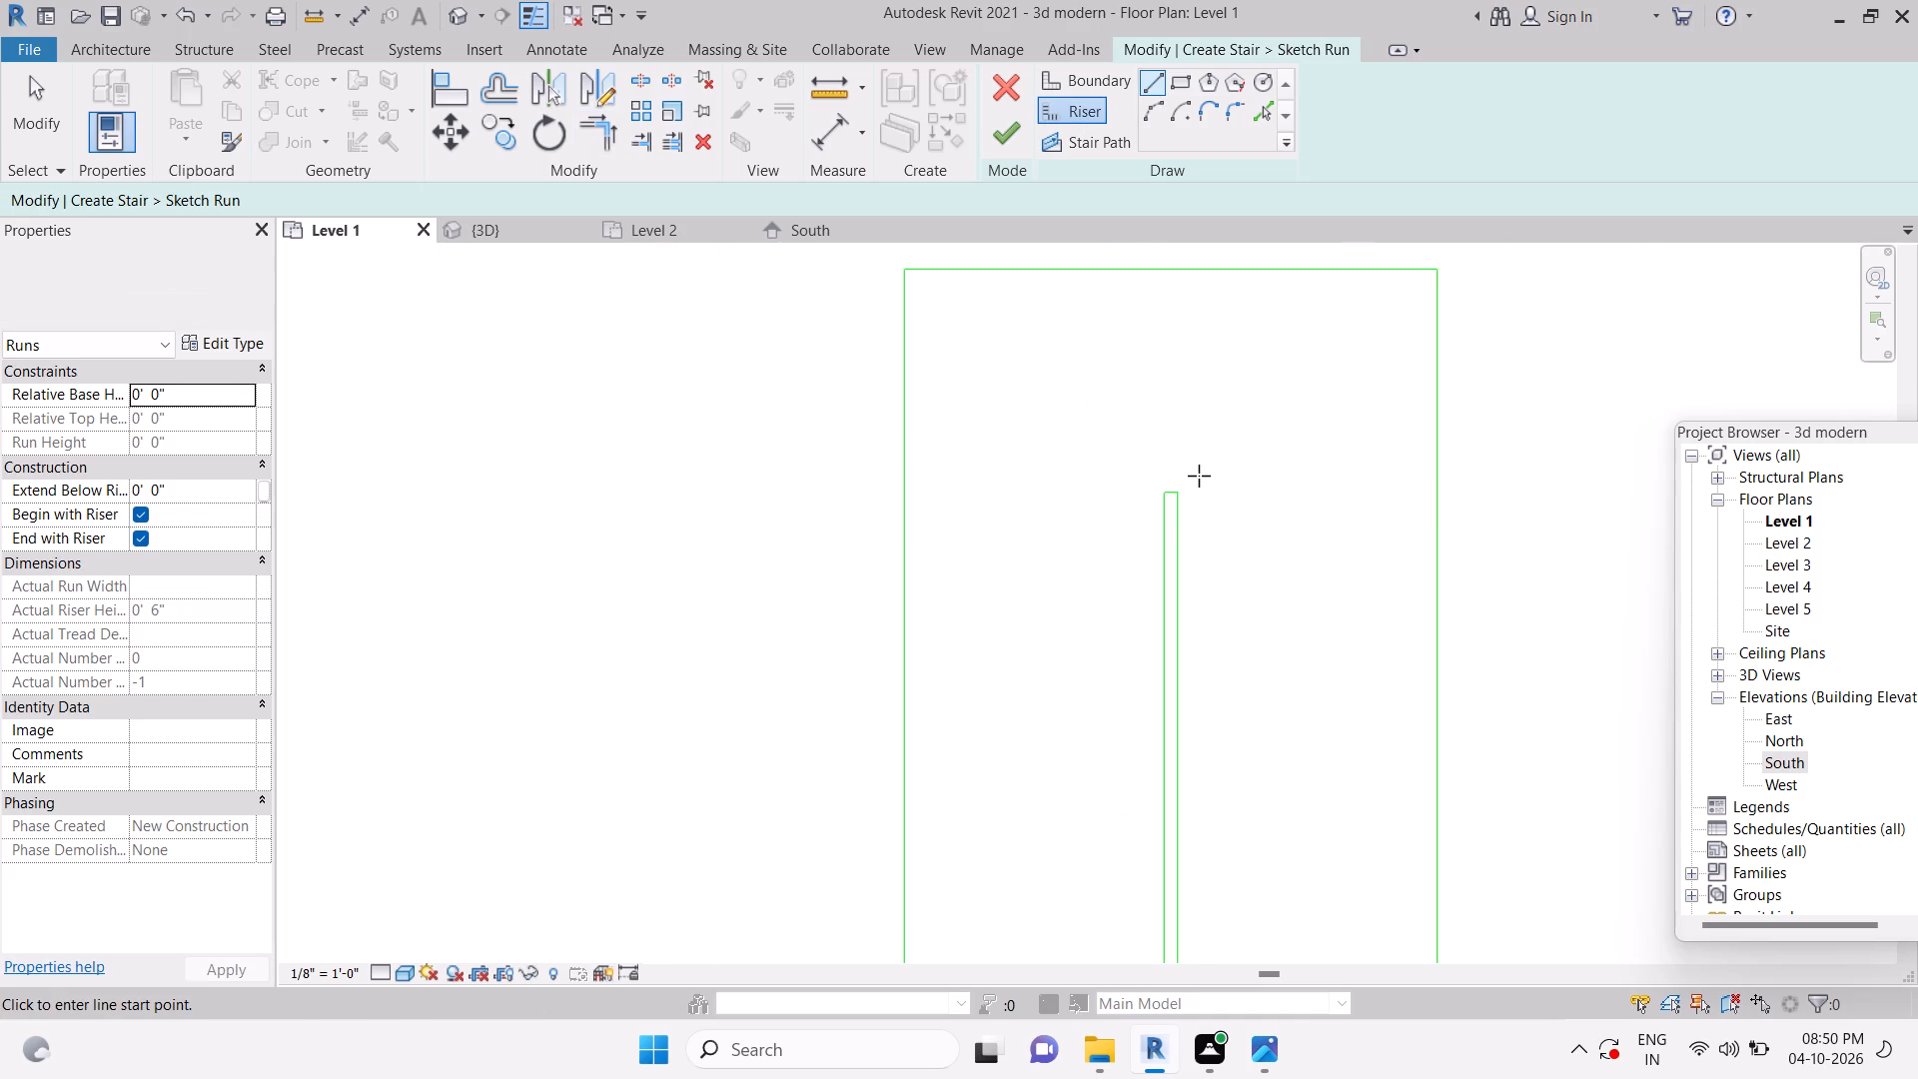
pyautogui.scroll(4, 1178, 481)
pyautogui.click(1153, 484)
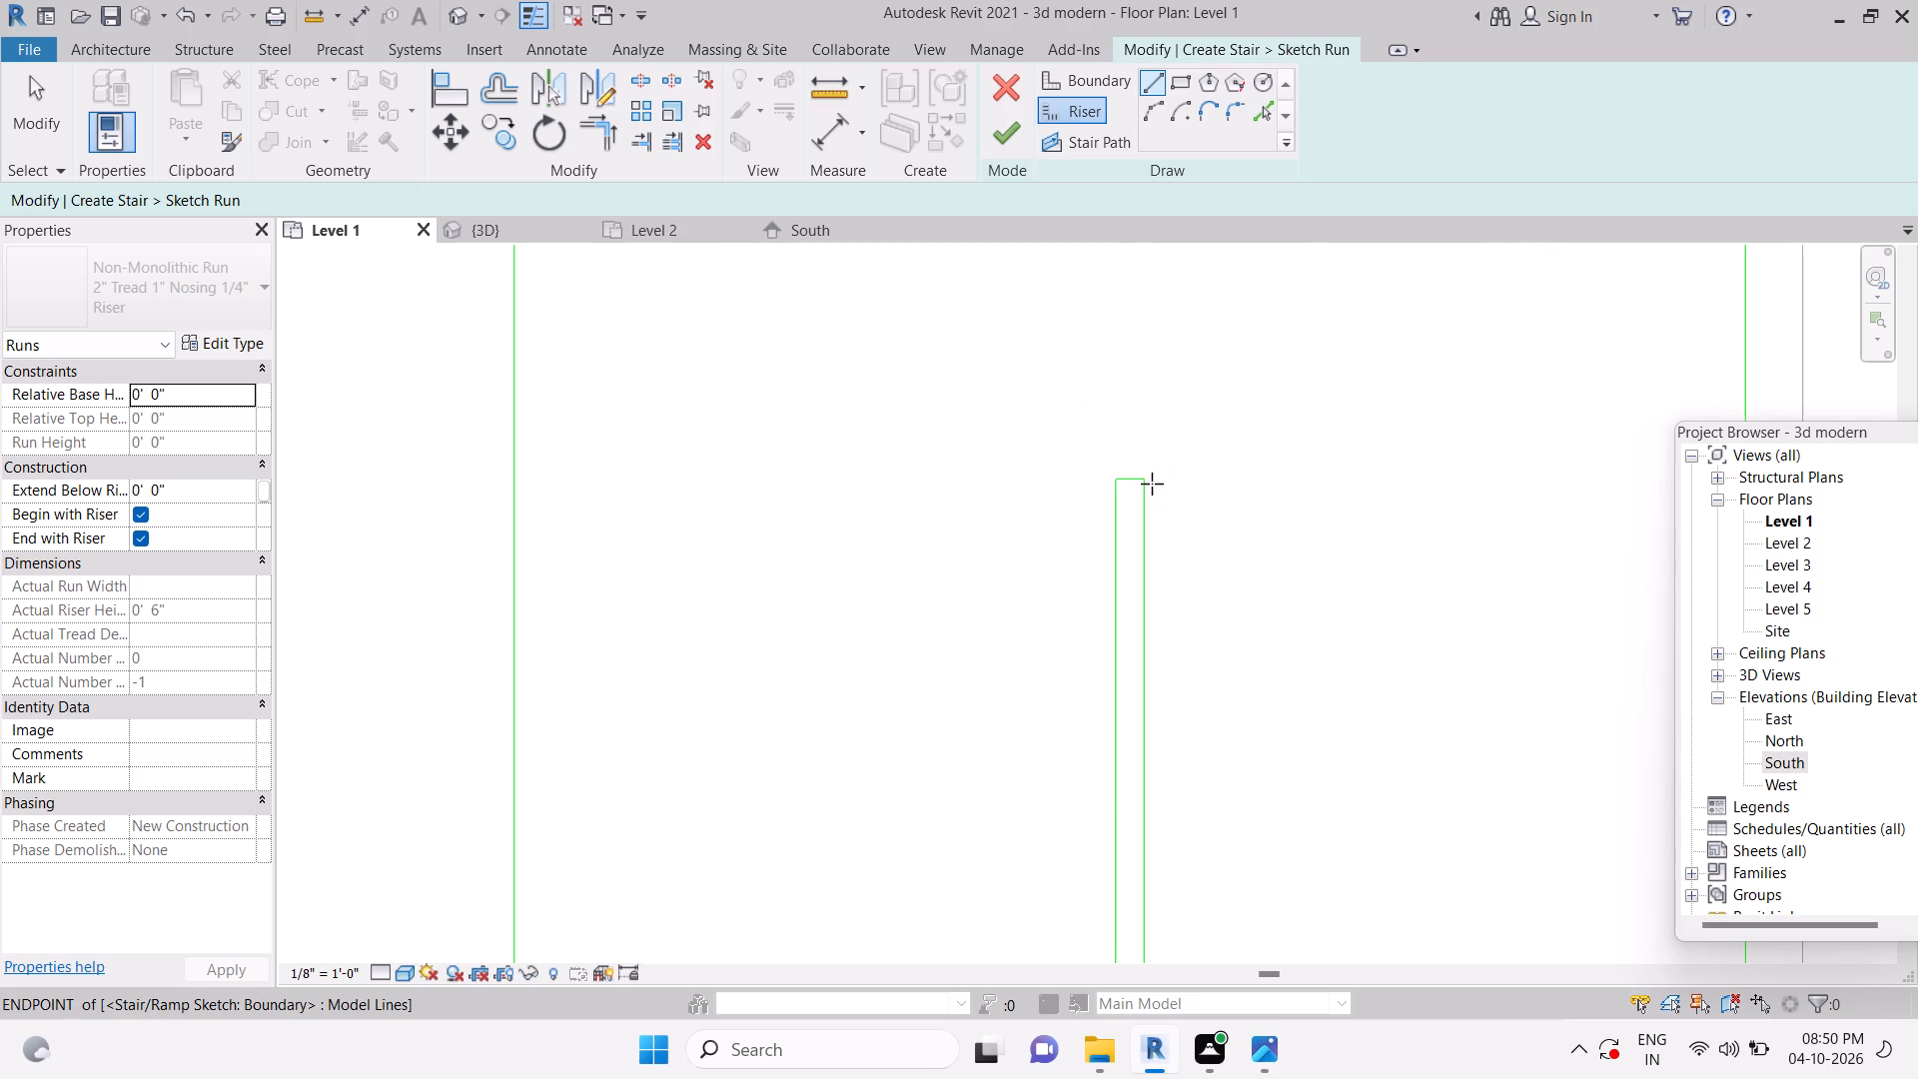
pyautogui.scroll(-5, 1151, 484)
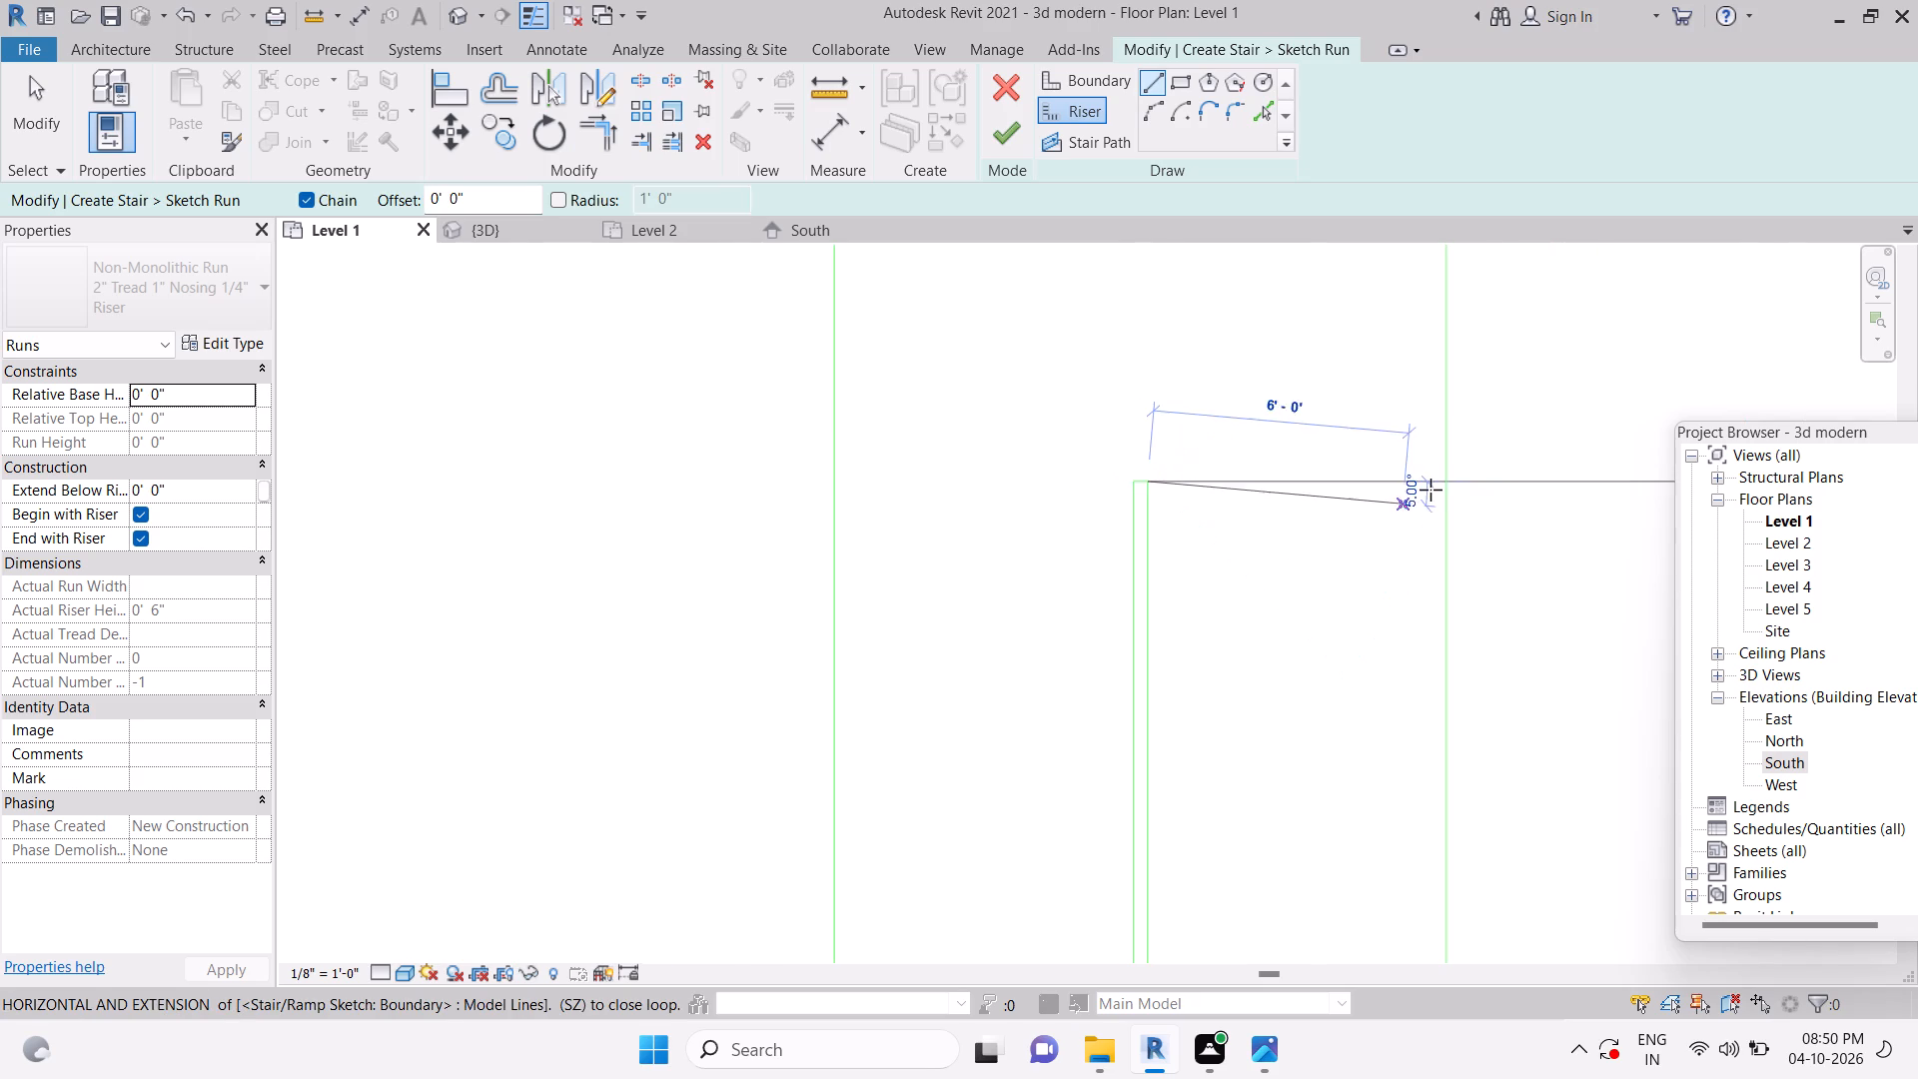
pyautogui.click(1439, 485)
pyautogui.press('Escape')
pyautogui.press('Escape')
pyautogui.press('Escape')
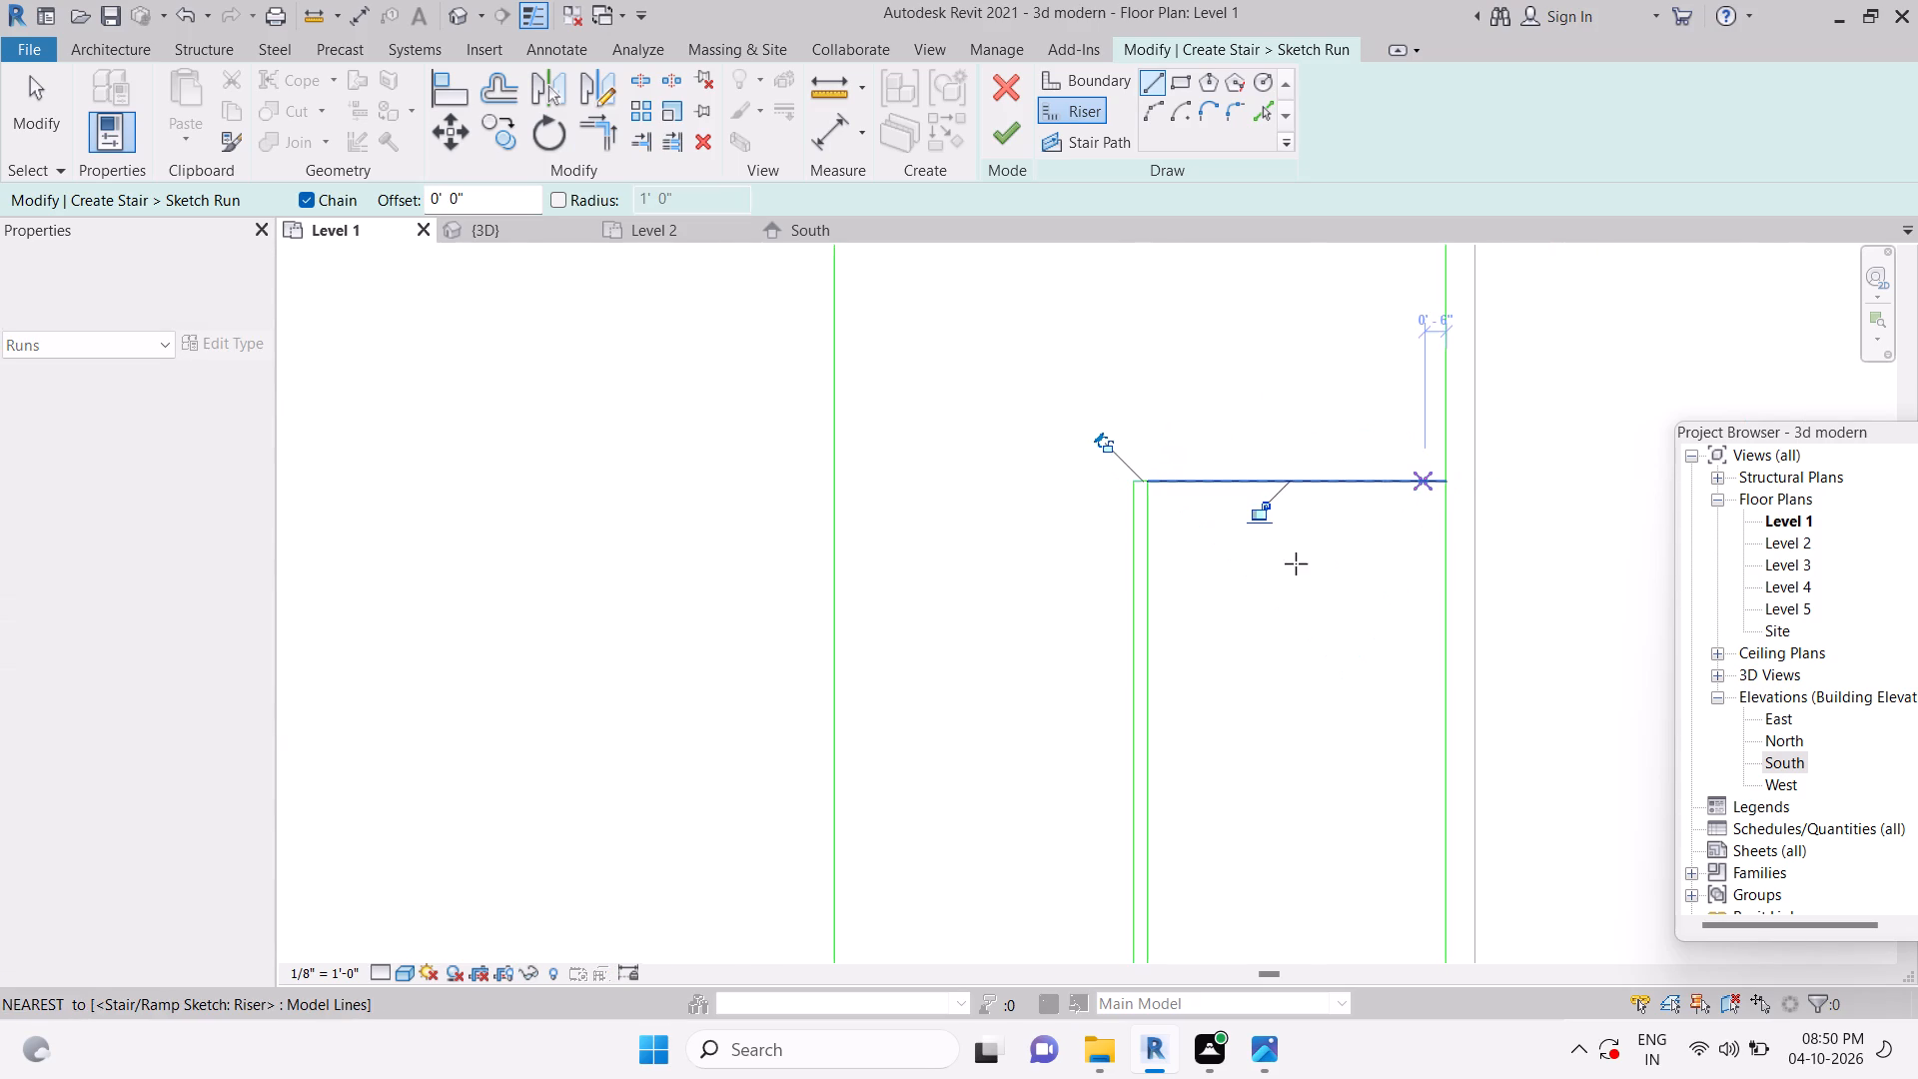
pyautogui.press('Escape')
pyautogui.press('Escape')
pyautogui.press('Escape')
pyautogui.press('Escape')
pyautogui.press('Escape')
# Offset three successive riser copies at 1' 6" spacing from the first riser toward the open front.
pyautogui.press('o')
pyautogui.press('space')
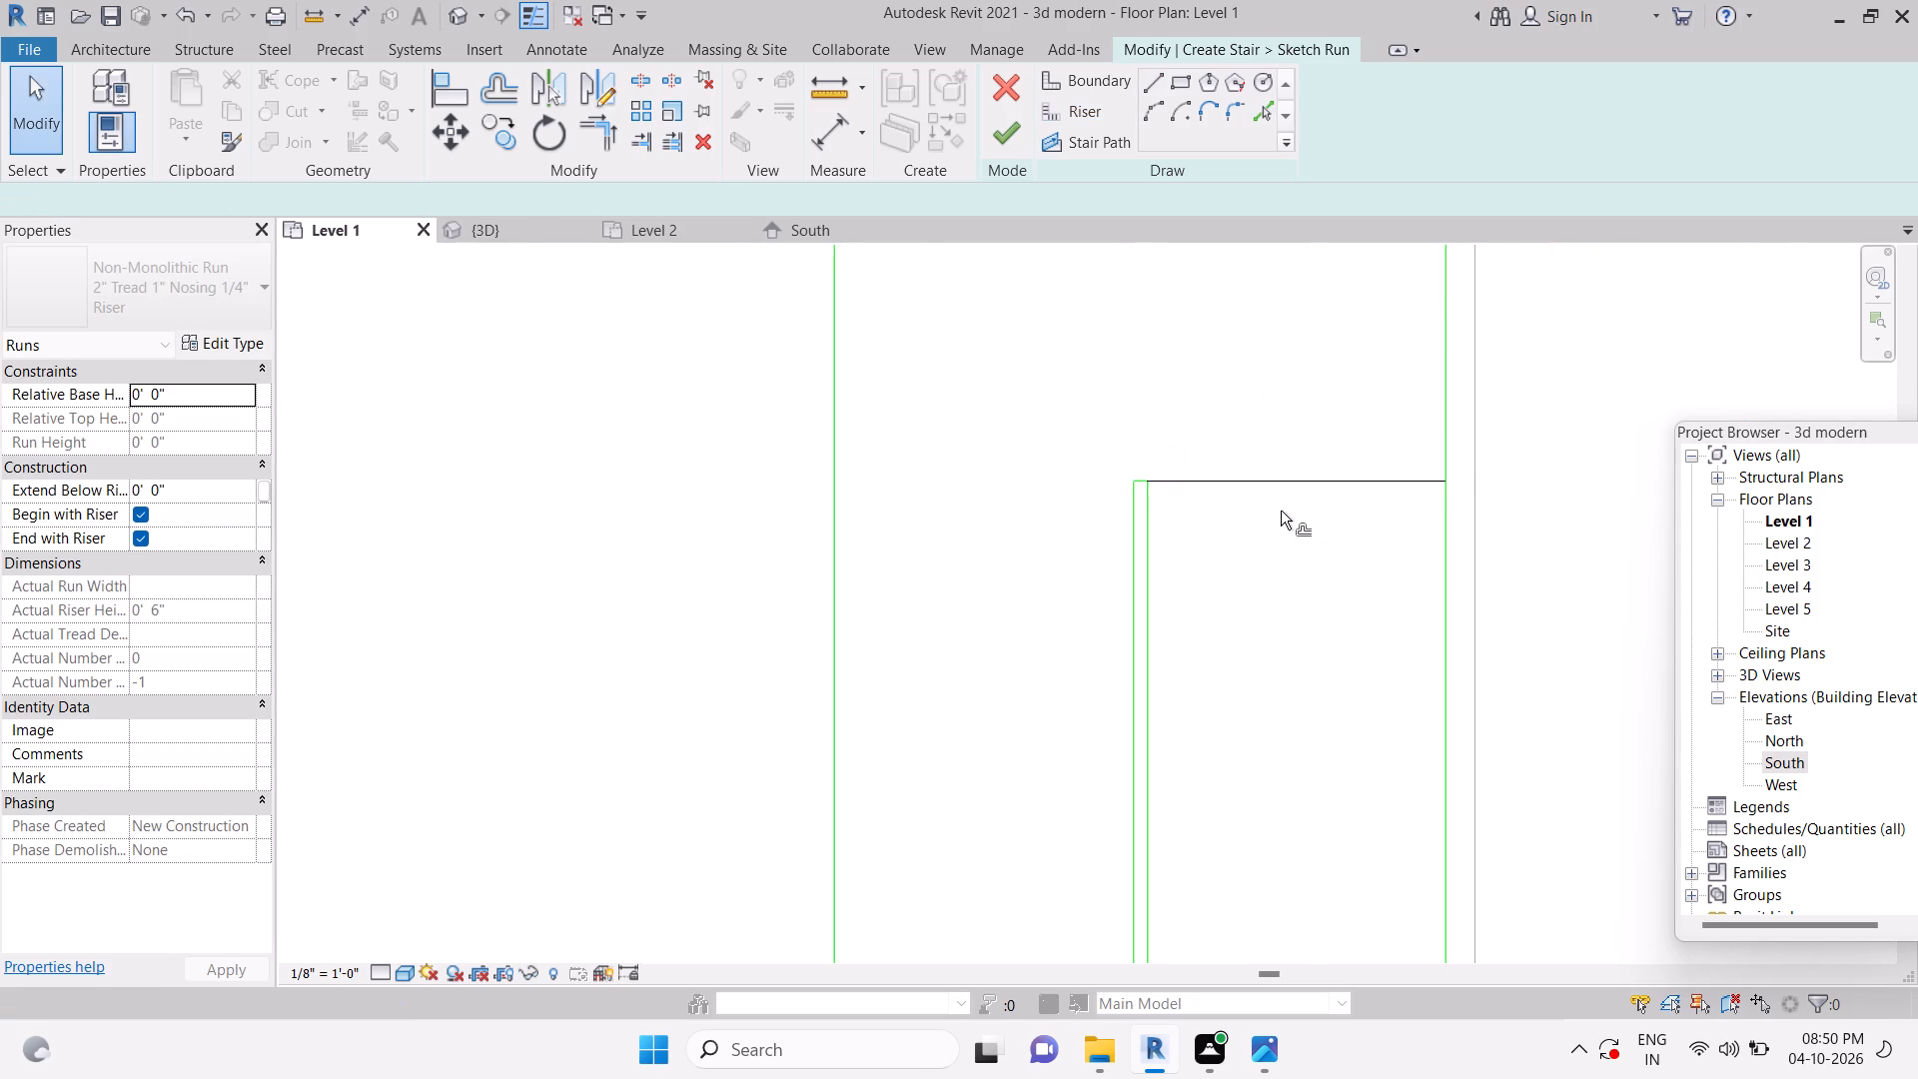
pyautogui.moveTo(600, 194); pyautogui.dragTo(448, 220)
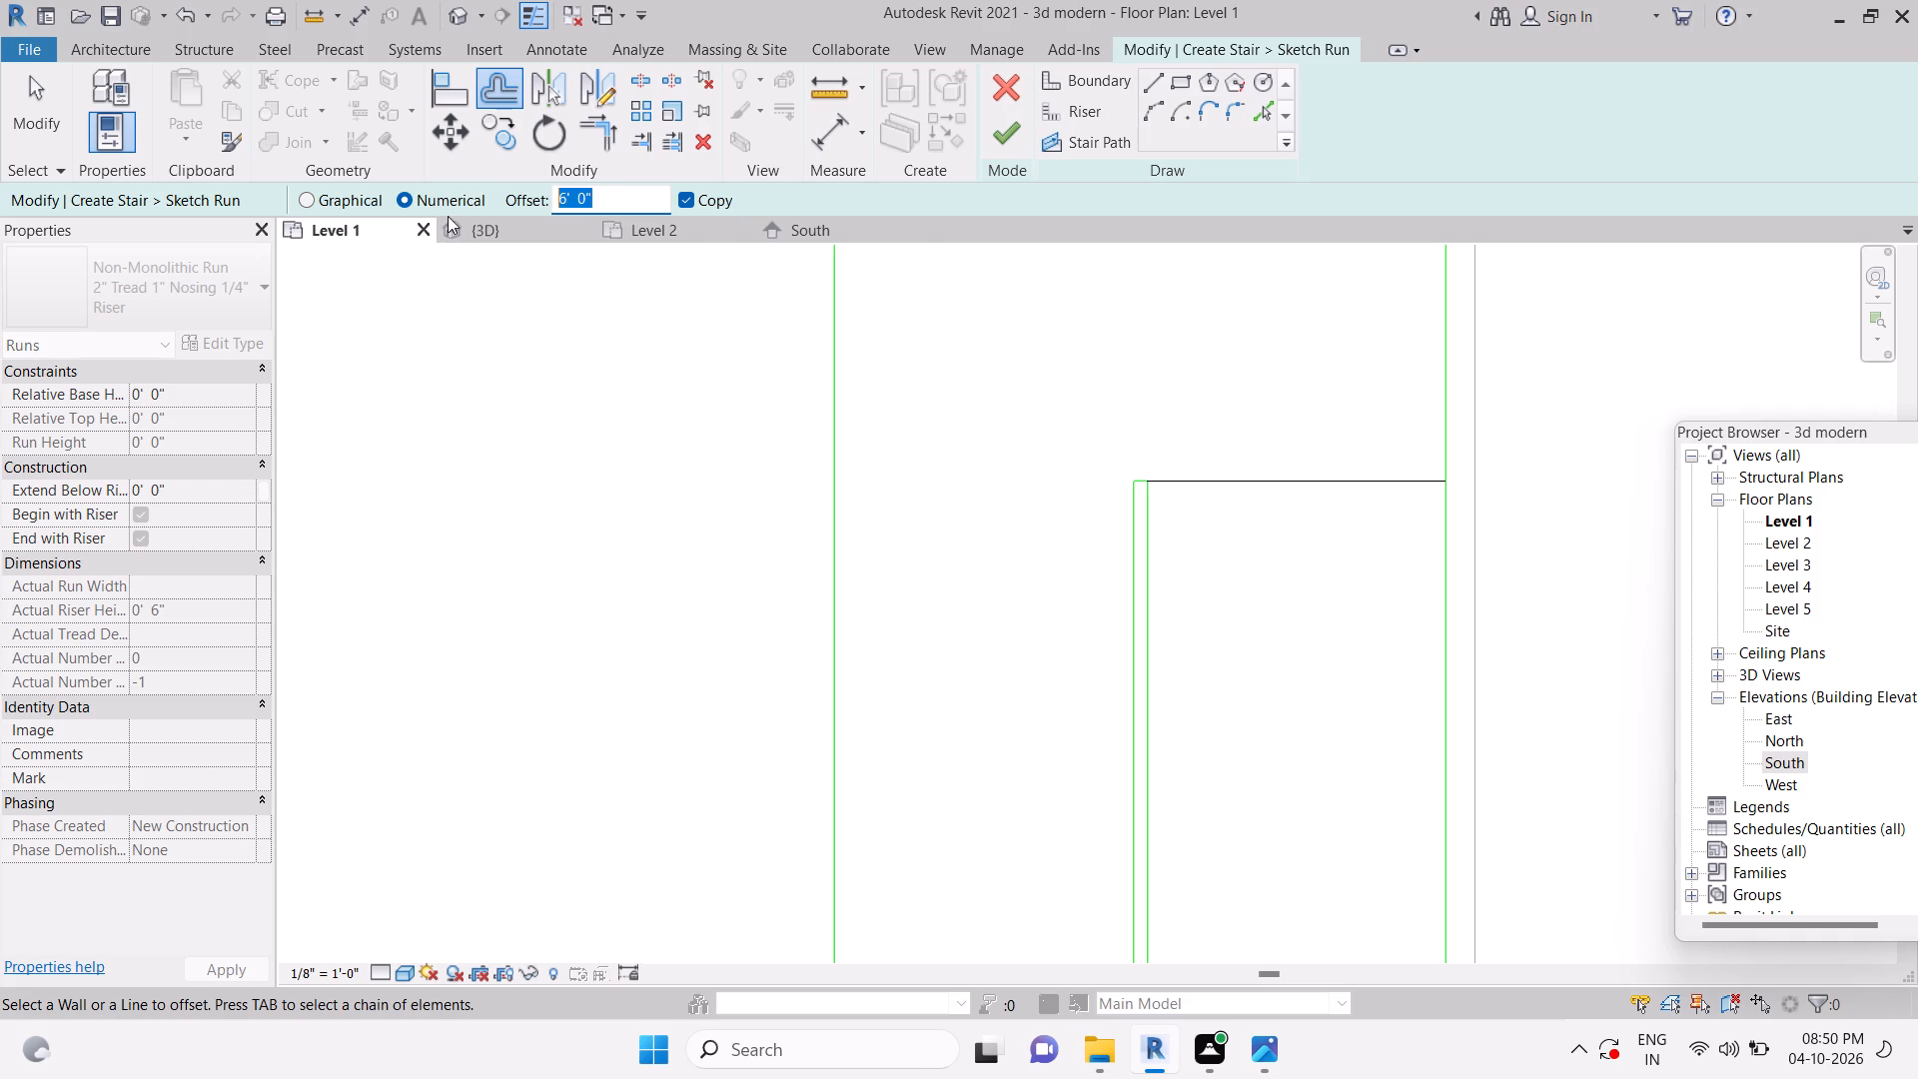
pyautogui.press('1')
pyautogui.press("'")
pyautogui.press('Return')
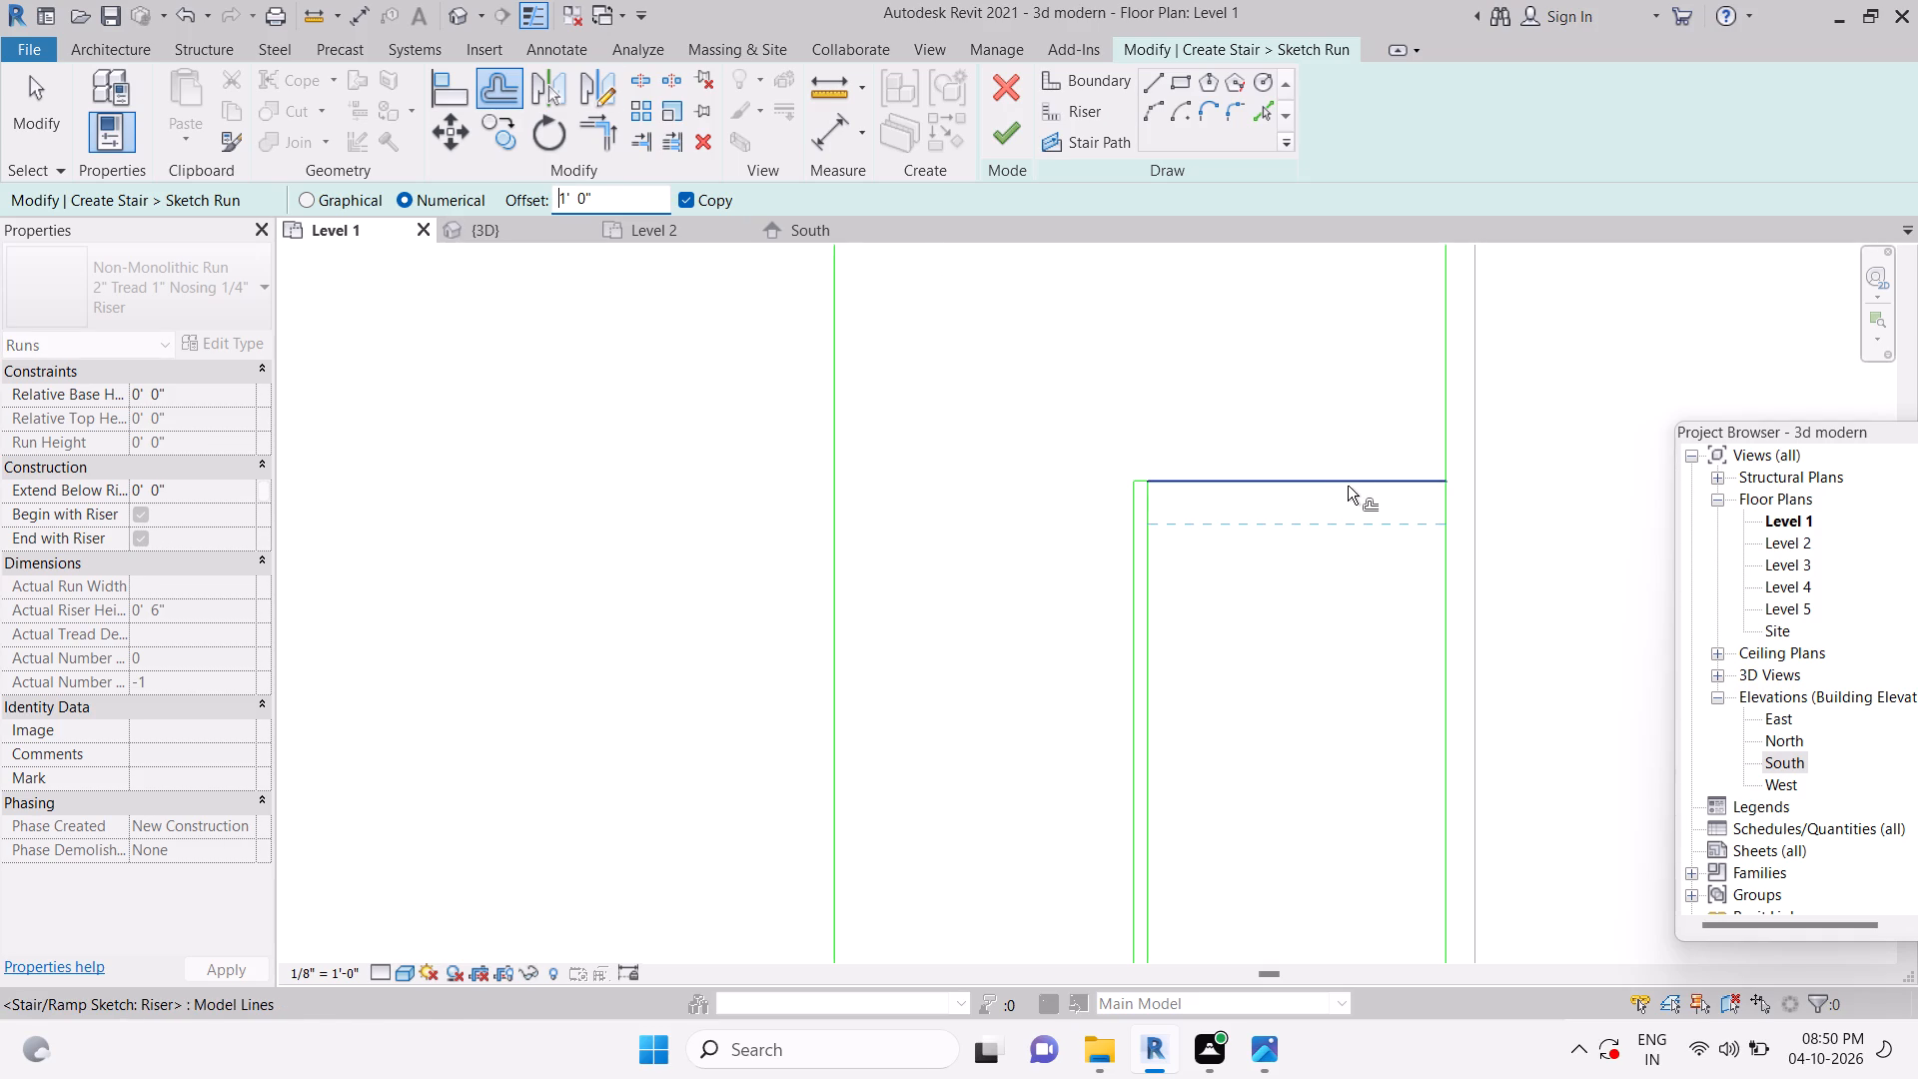
pyautogui.moveTo(611, 195); pyautogui.dragTo(431, 202)
pyautogui.write("1'")
pyautogui.write("6'")
pyautogui.press('Return')
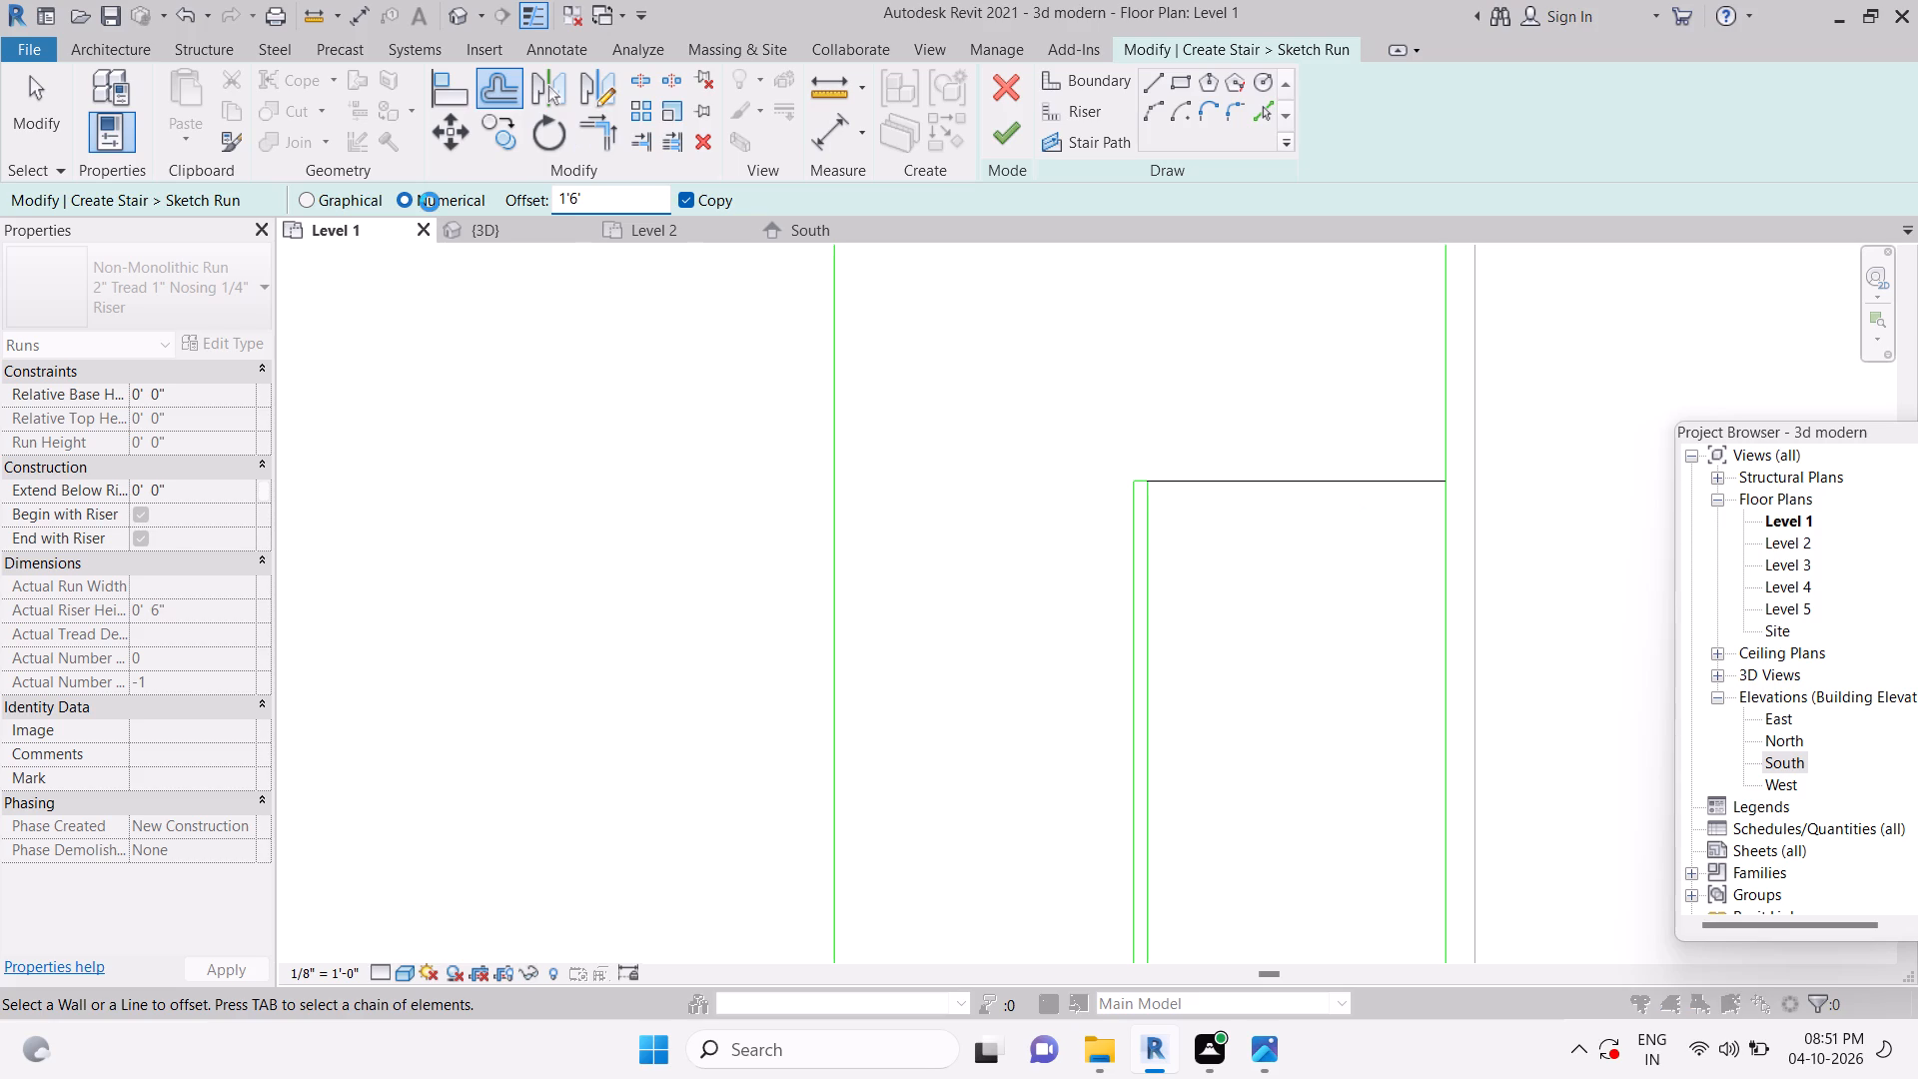
pyautogui.press('Escape')
pyautogui.click(631, 199)
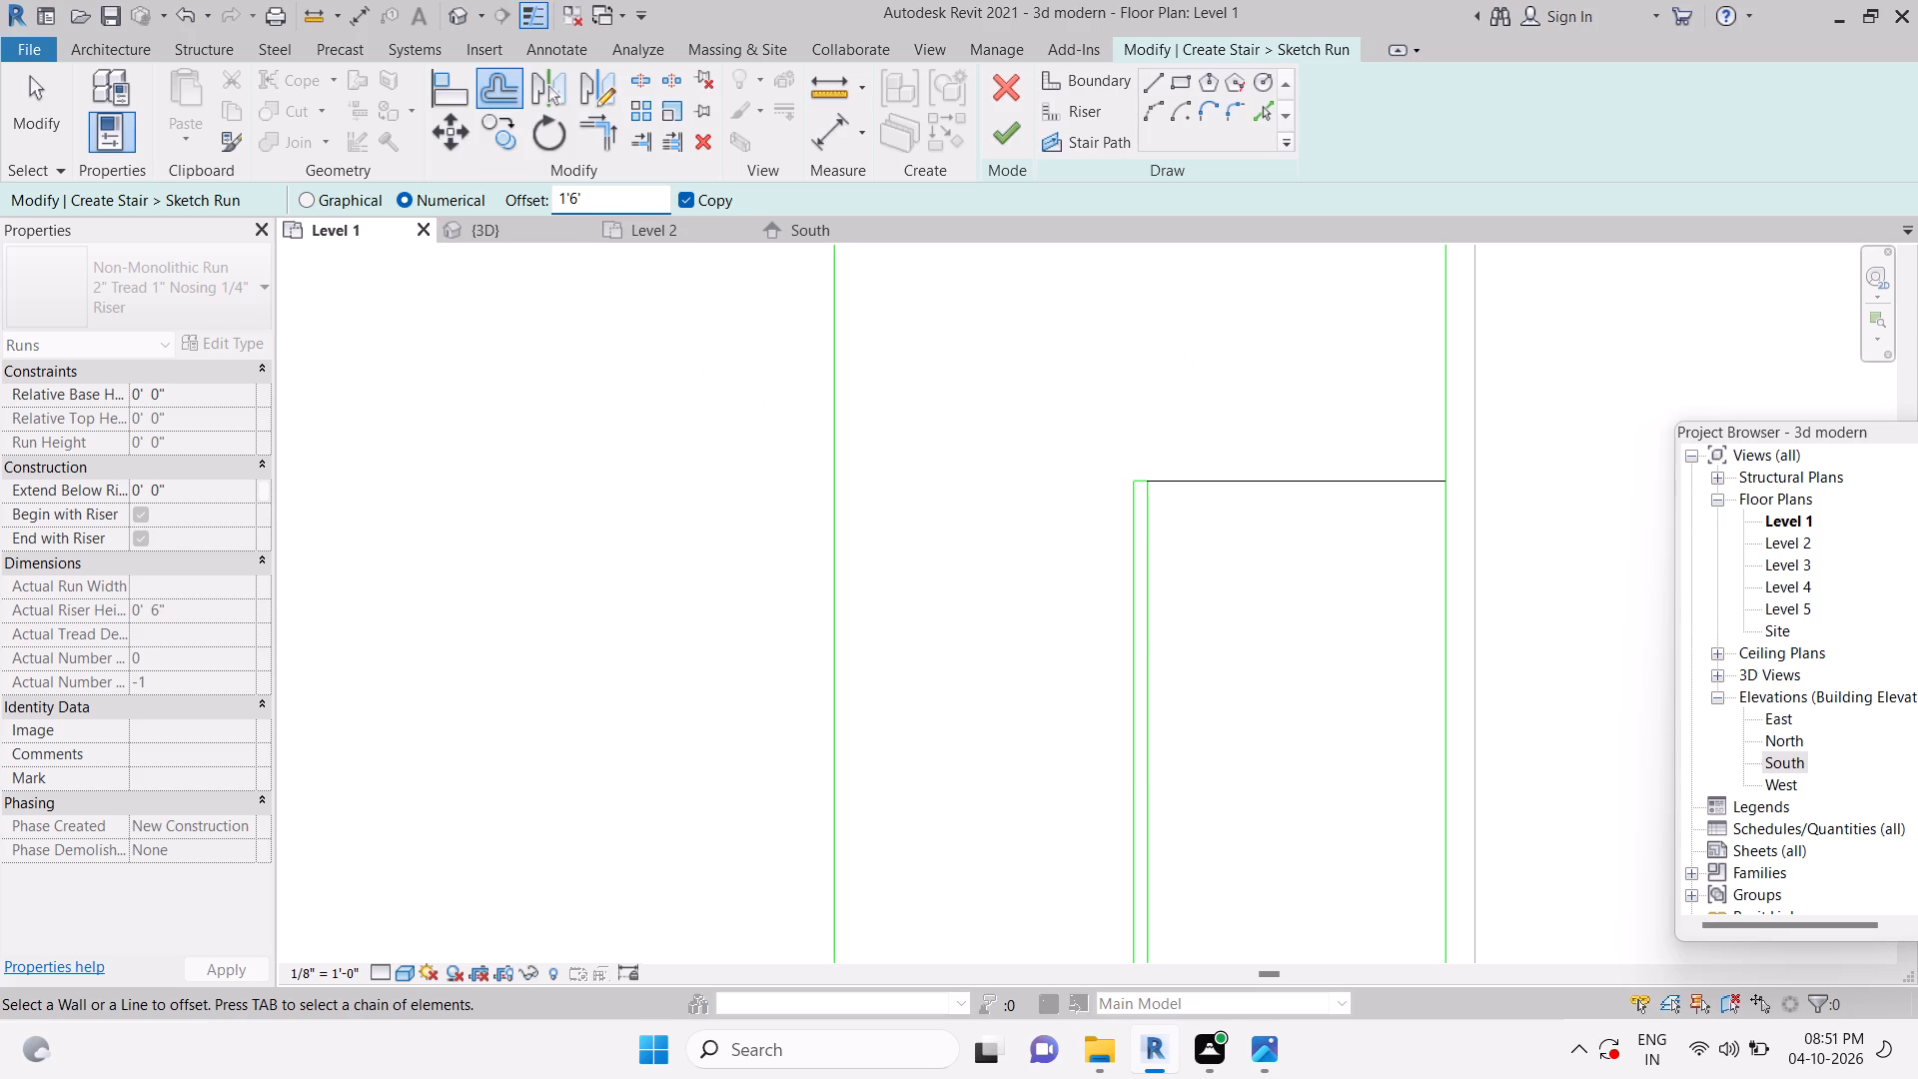
pyautogui.press('BackSpace')
pyautogui.hotkey('shift', '"')
pyautogui.press('Return')
pyautogui.click(1218, 490)
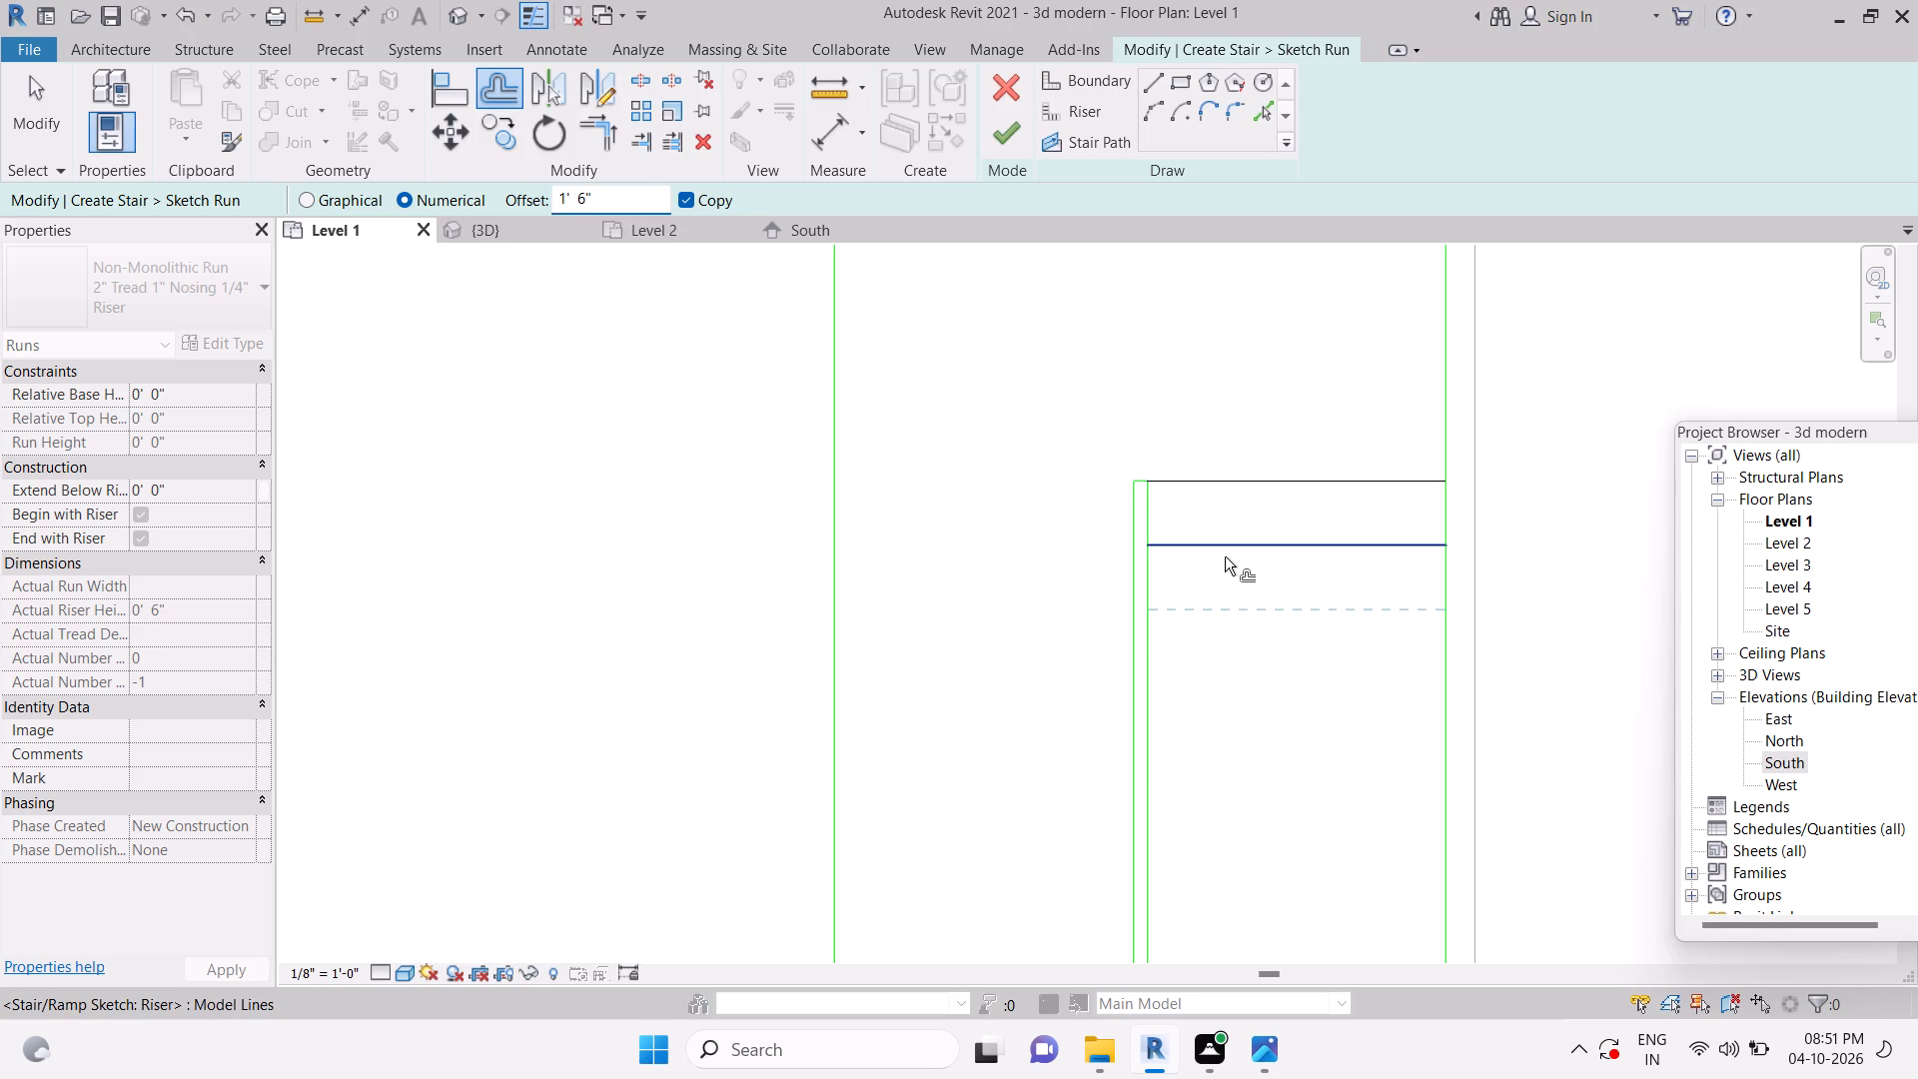
pyautogui.click(1225, 556)
pyautogui.click(1263, 618)
# Offset seven more riser copies at 1' 6" spacing down the right flight, ending just short of the open front.
pyautogui.moveTo(1338, 845); pyautogui.dragTo(1331, 818, button='middle')
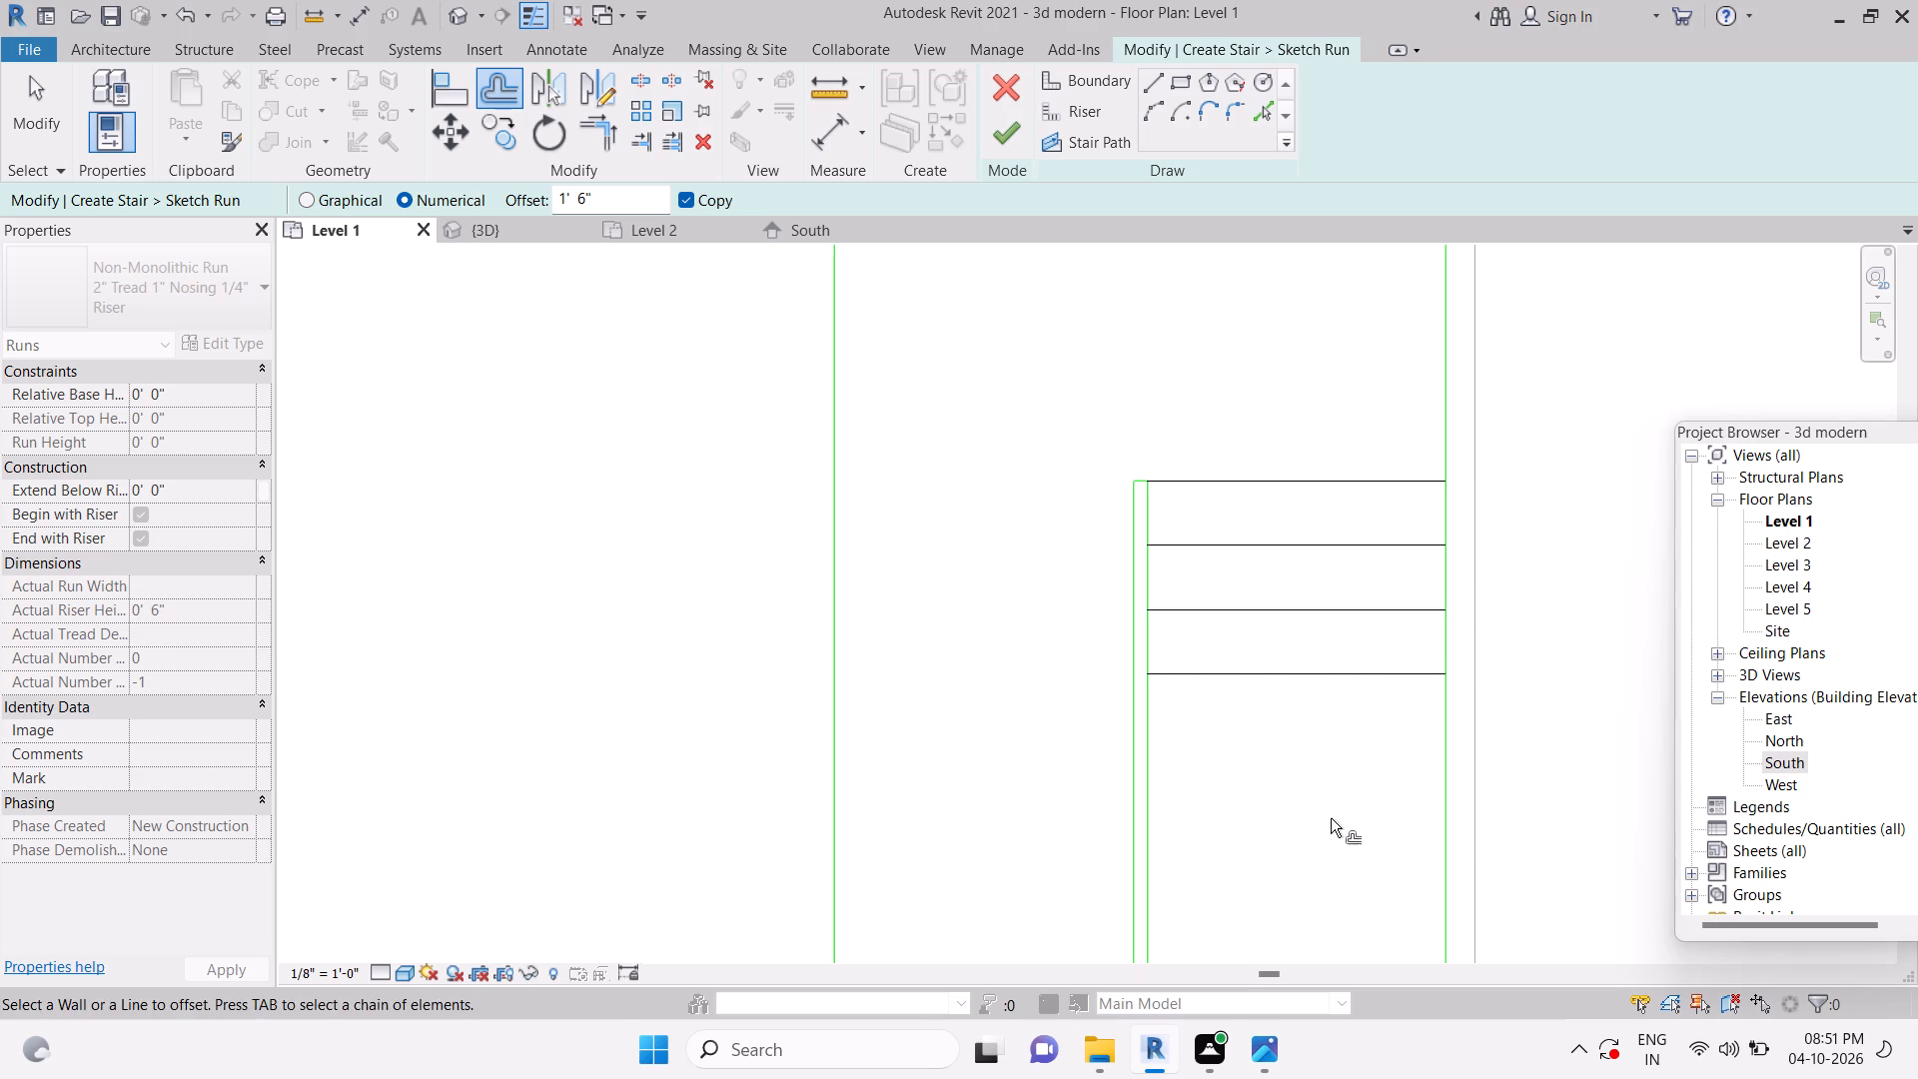
pyautogui.moveTo(1331, 818); pyautogui.dragTo(1329, 649, button='middle')
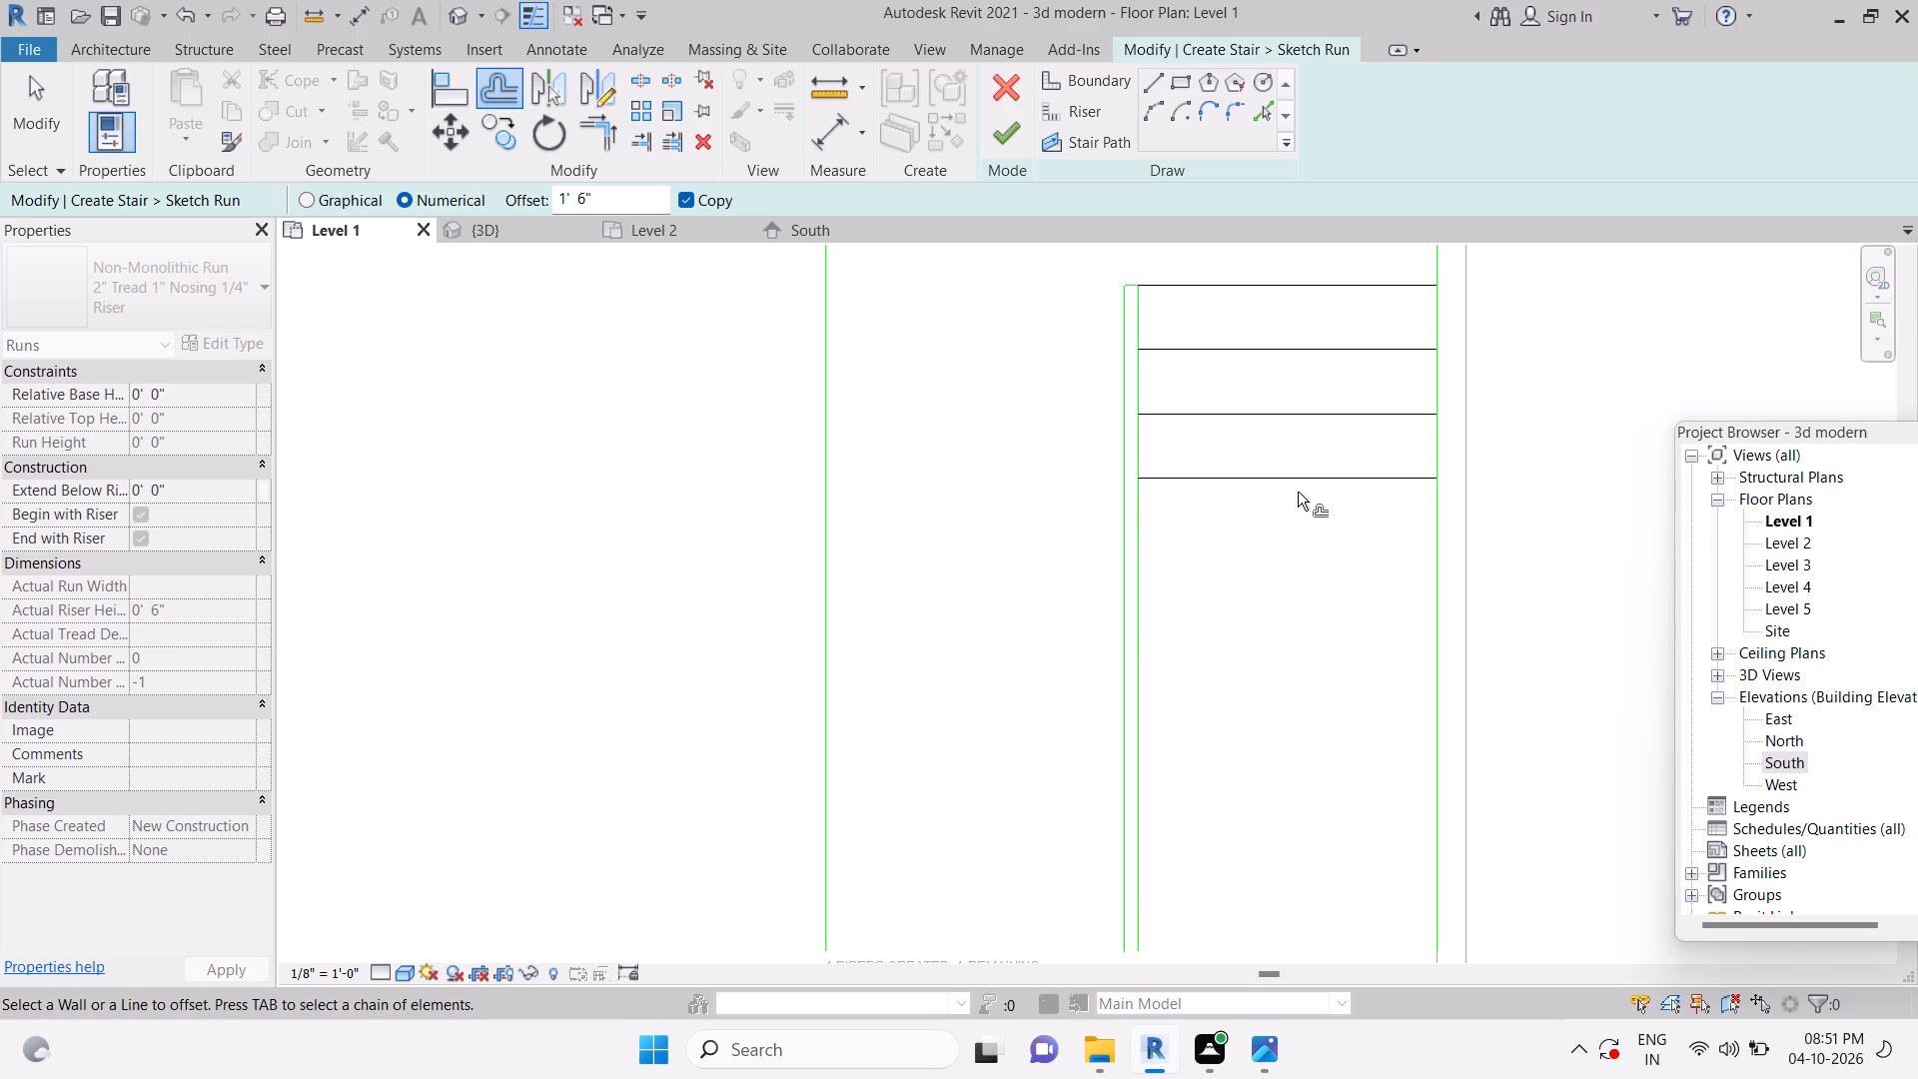
pyautogui.click(1298, 488)
pyautogui.click(1293, 546)
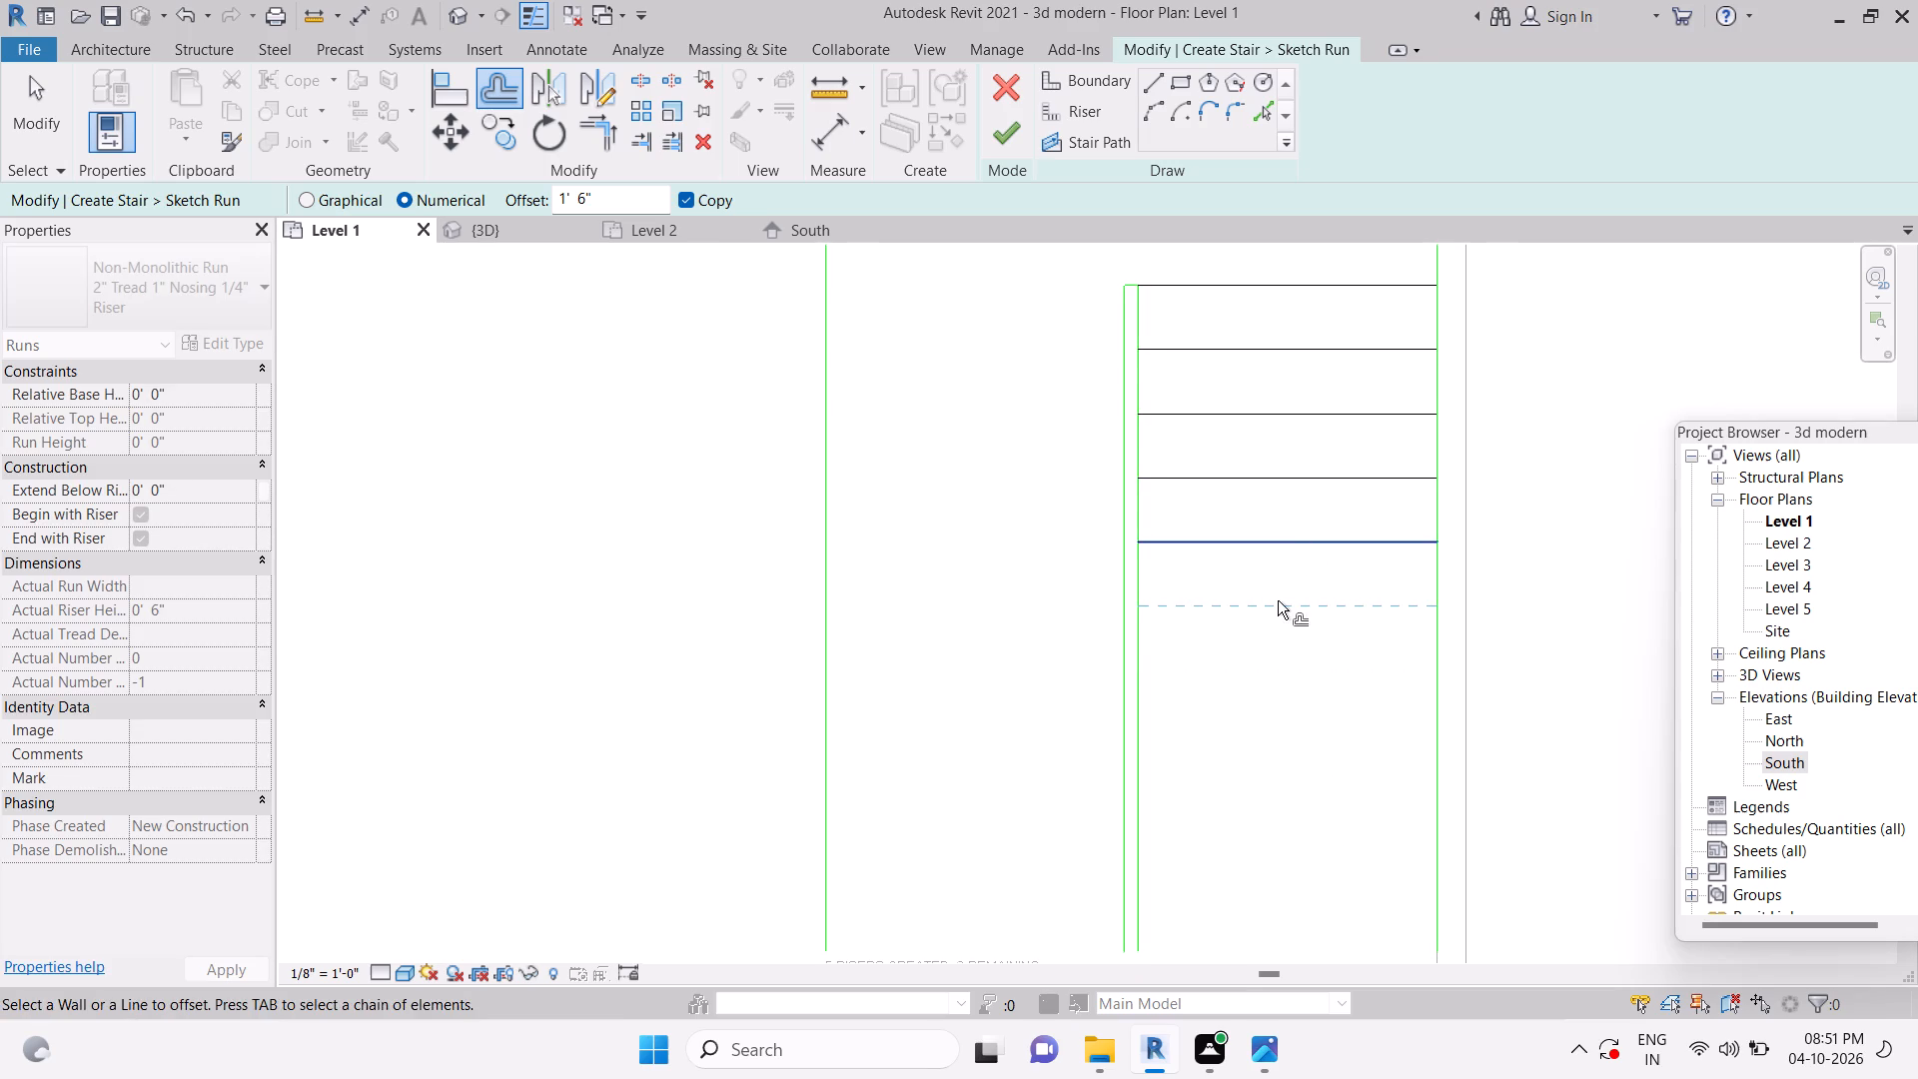
pyautogui.click(1275, 608)
pyautogui.click(1267, 672)
pyautogui.click(1250, 745)
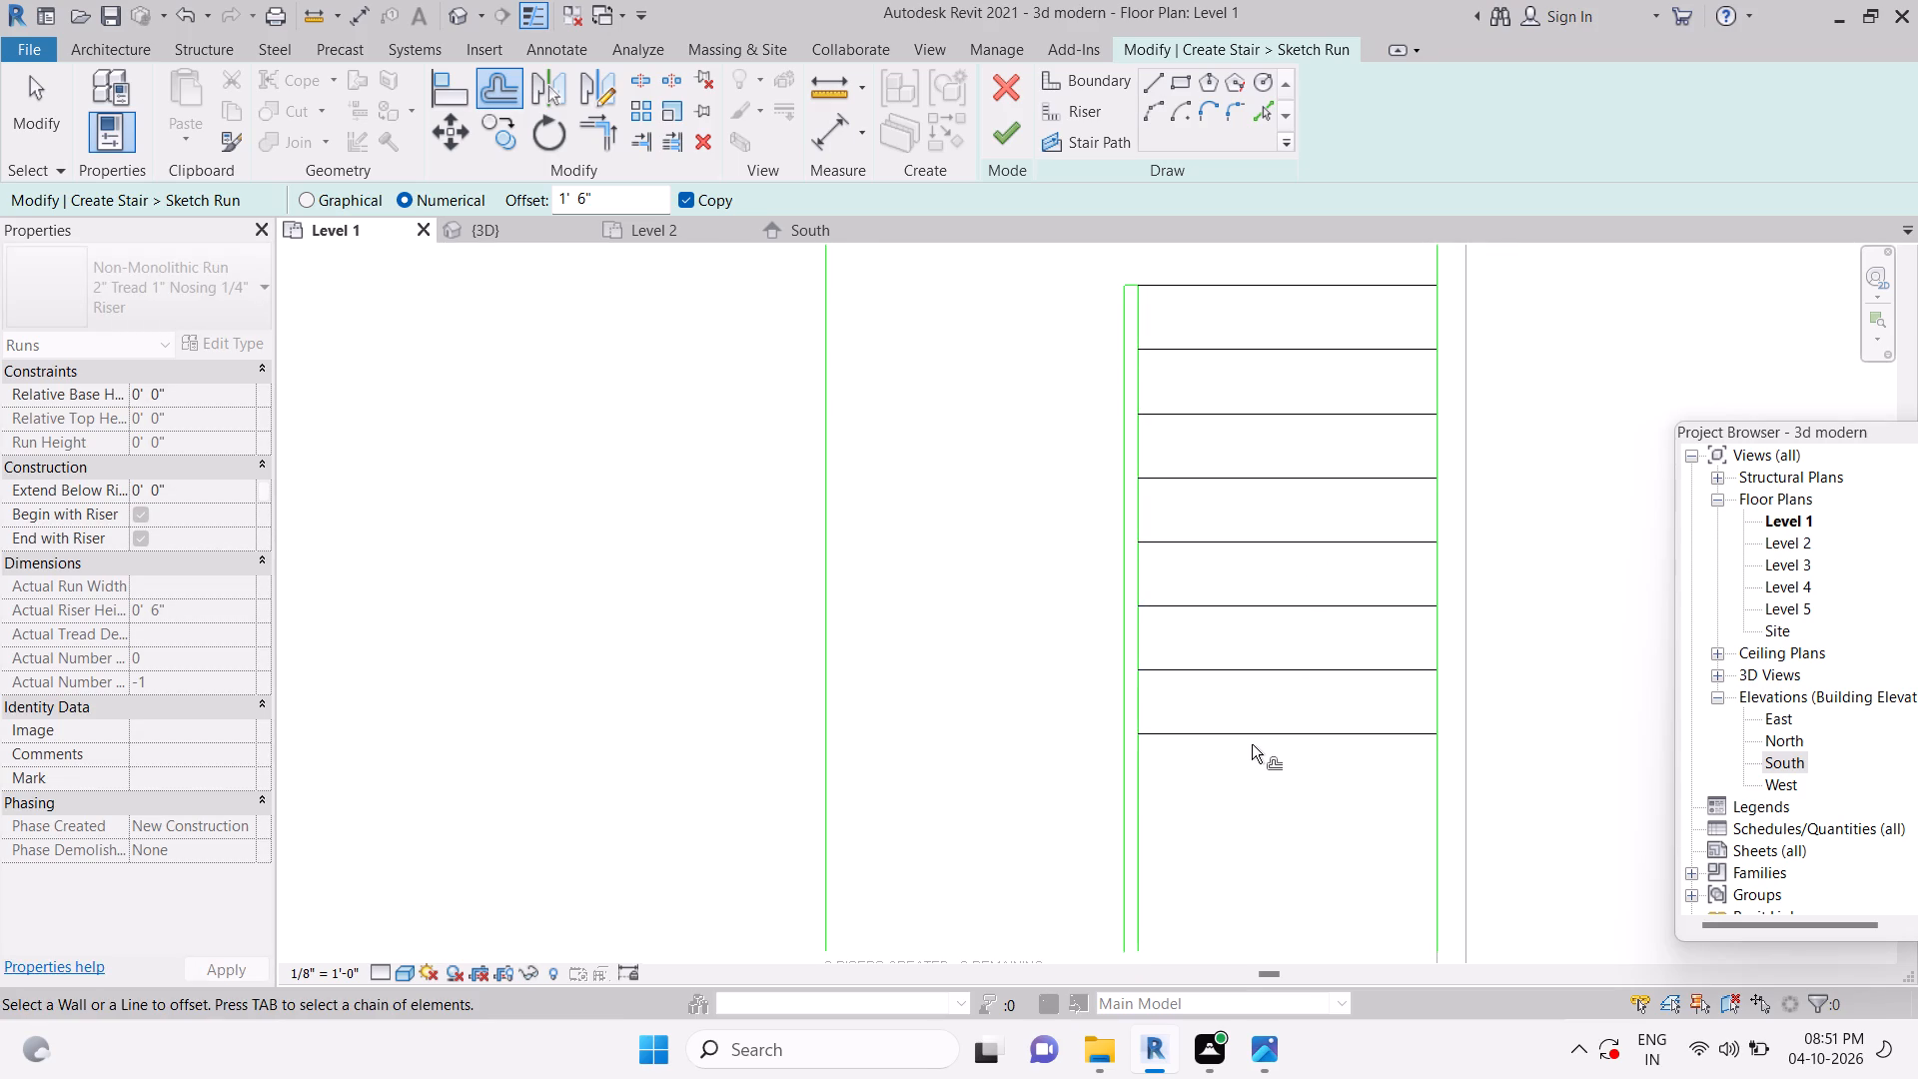
pyautogui.click(1253, 741)
pyautogui.moveTo(1302, 851); pyautogui.dragTo(1303, 630, button='middle')
pyautogui.click(1284, 583)
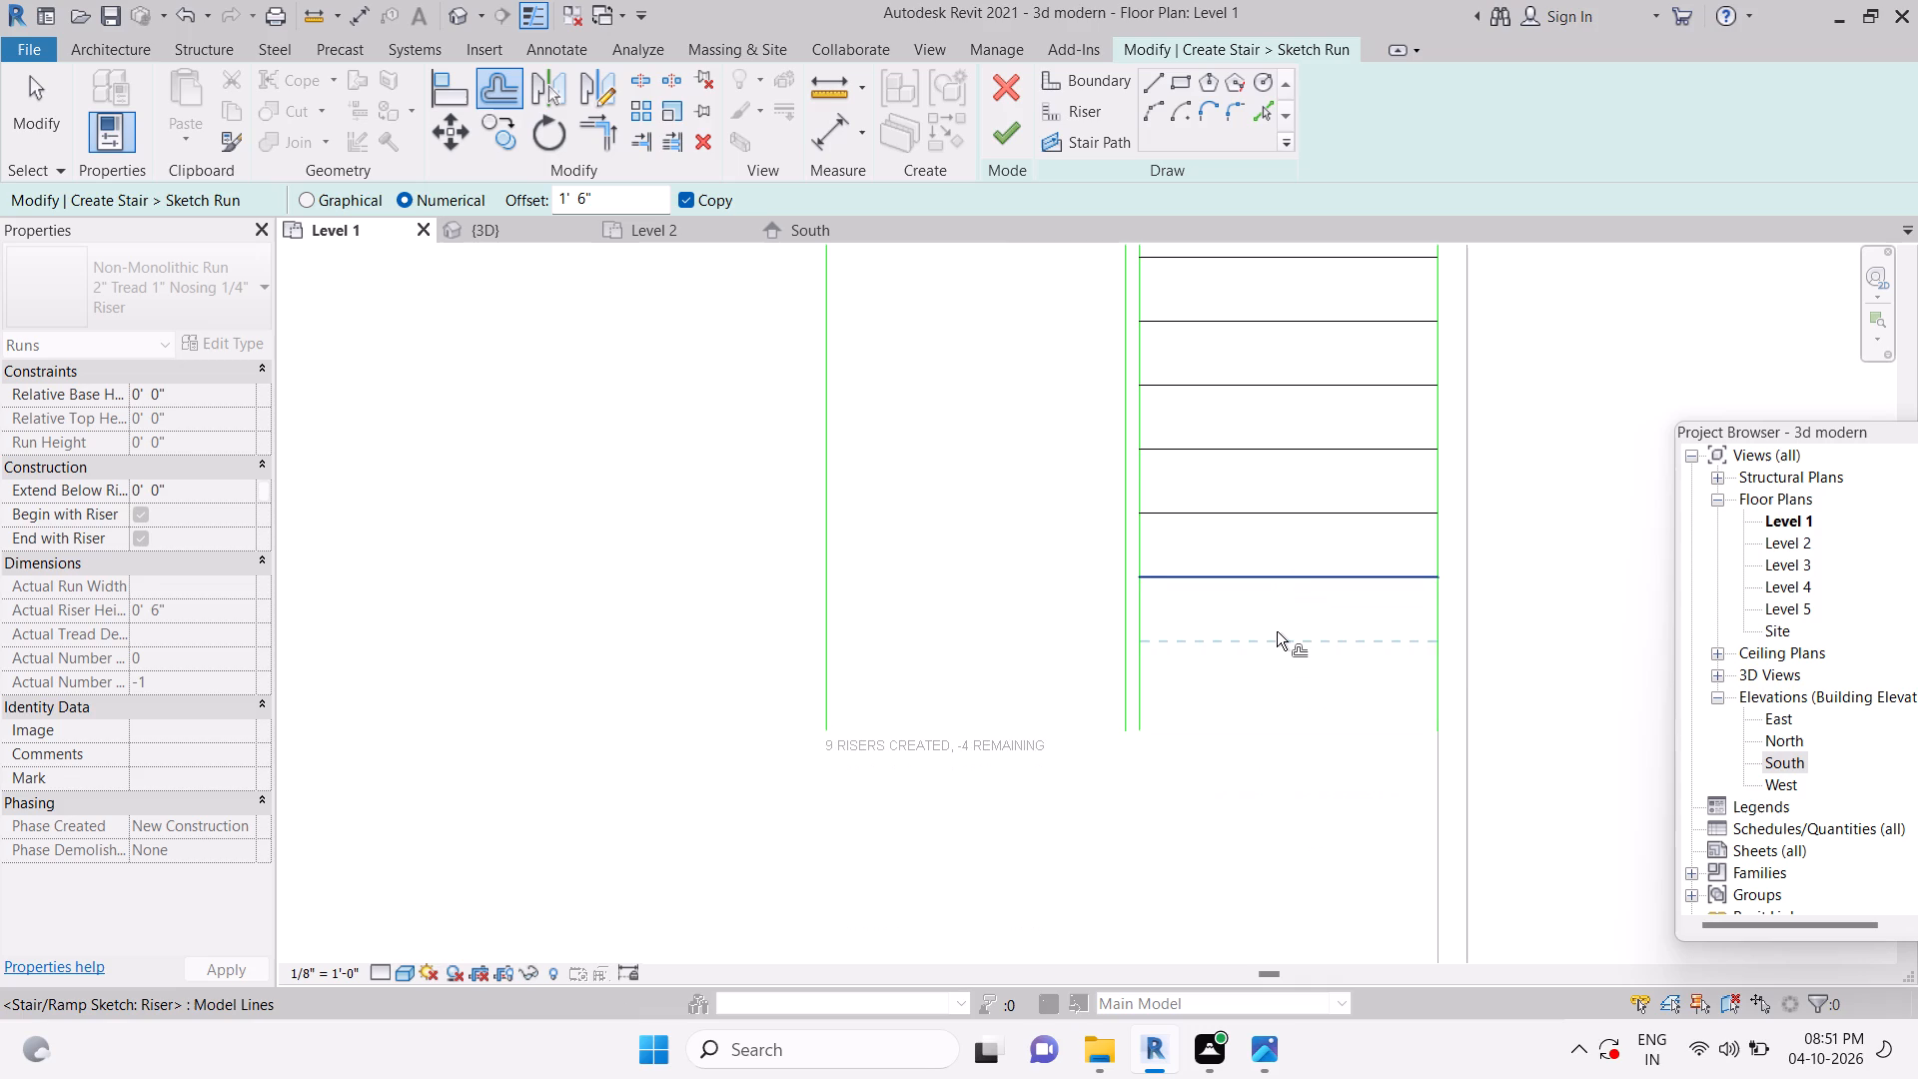
pyautogui.click(1270, 644)
pyautogui.press('Escape')
pyautogui.scroll(-4, 1286, 711)
pyautogui.press('Escape')
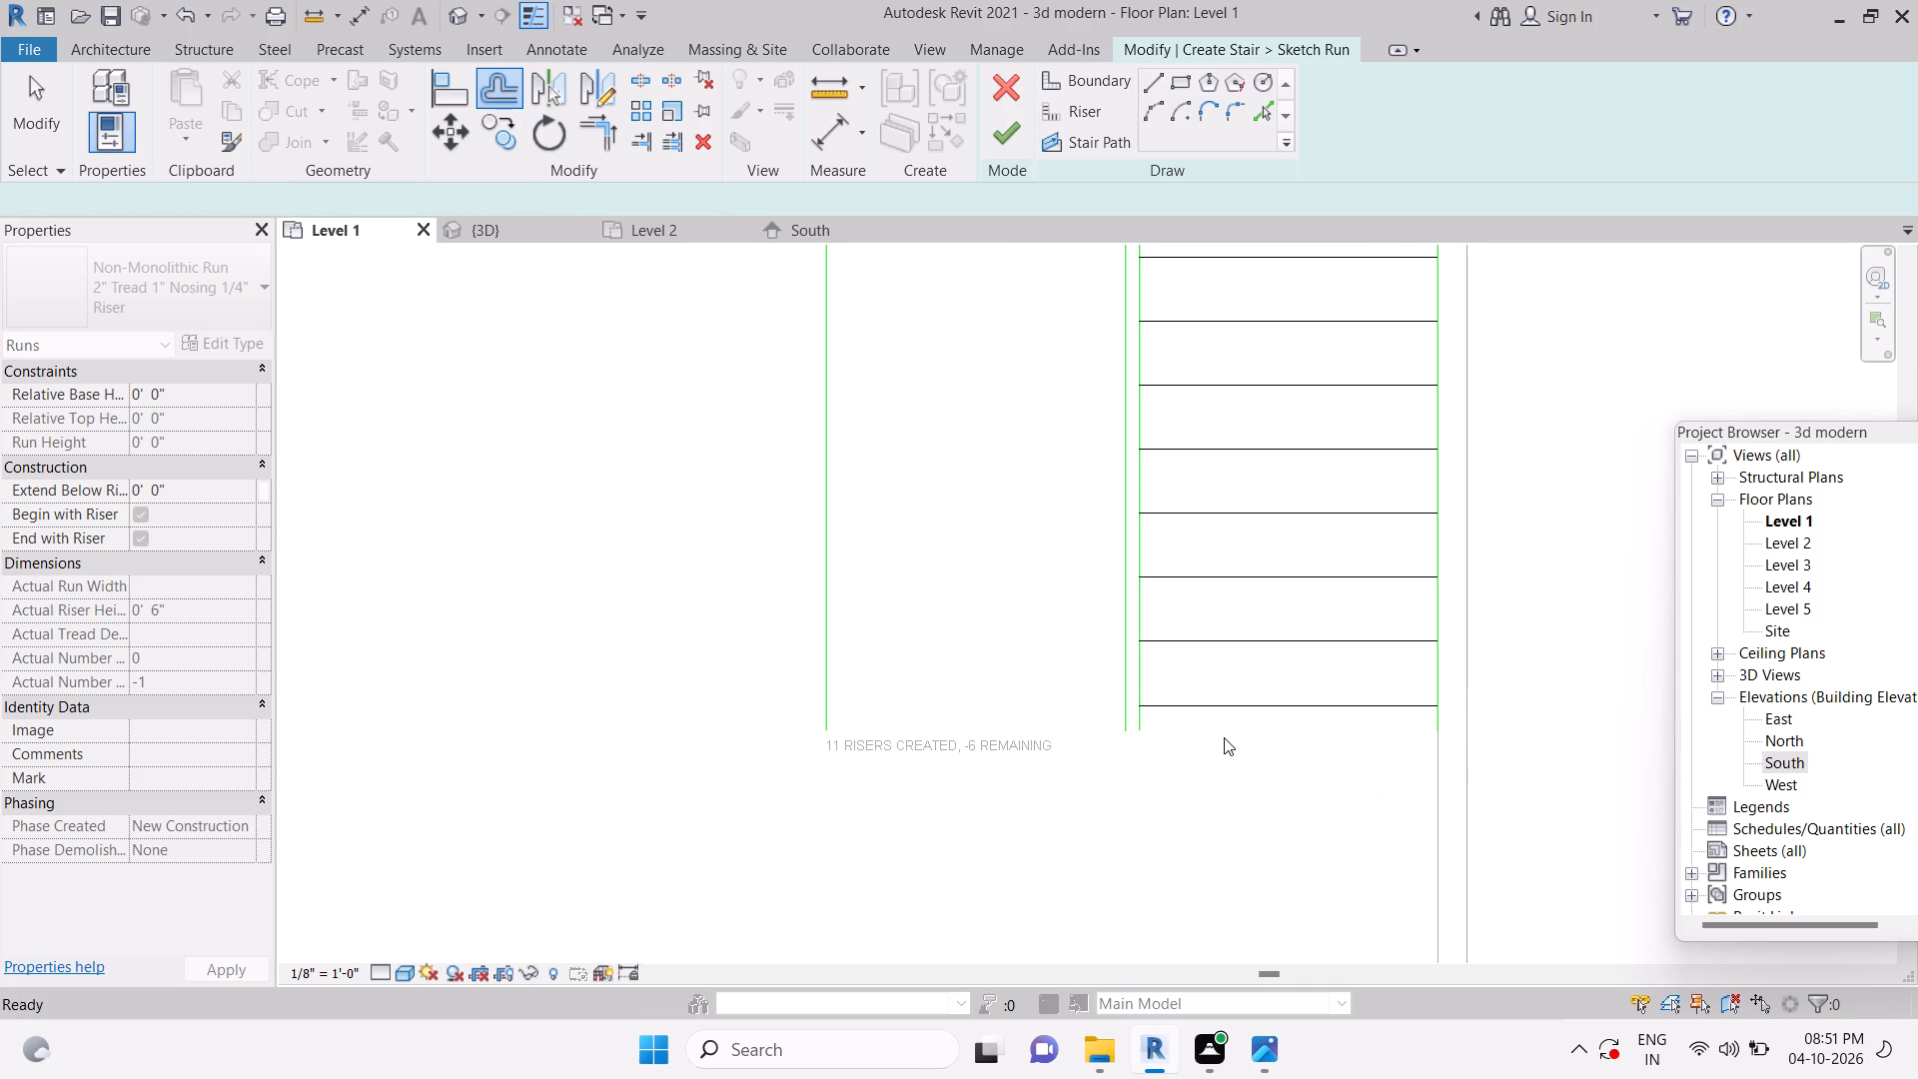
# Trim the slot's right line and the right boundary line to the frontmost riser, closing the right flight's corners.
pyautogui.press('Escape')
pyautogui.press('Escape')
pyautogui.press('Escape')
pyautogui.scroll(5, 1196, 725)
pyautogui.press('Escape')
pyautogui.press('Escape')
pyautogui.write('tr')
pyautogui.scroll(2, 1221, 718)
pyautogui.click(1228, 691)
pyautogui.click(1205, 652)
pyautogui.scroll(-4, 1307, 672)
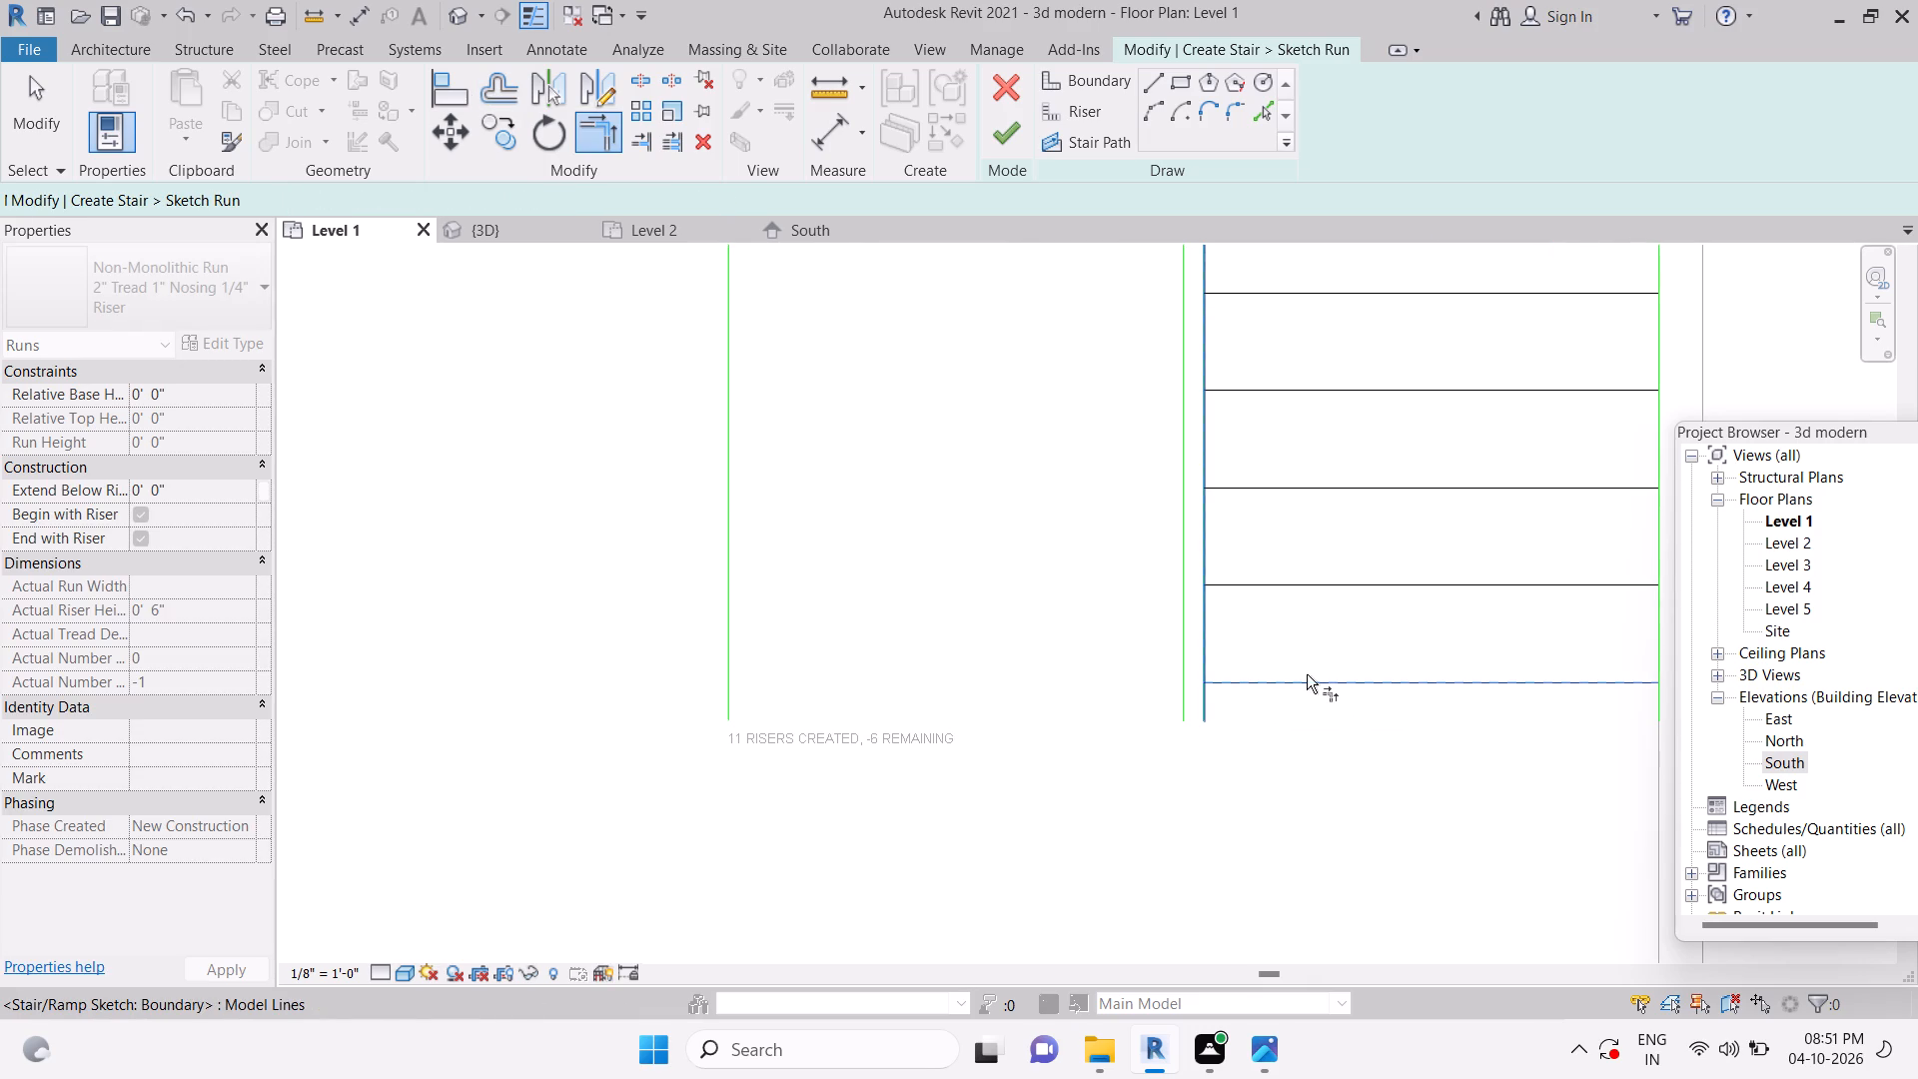
pyautogui.click(1512, 658)
pyautogui.click(1456, 680)
pyautogui.press('Escape')
pyautogui.scroll(-4, 1442, 697)
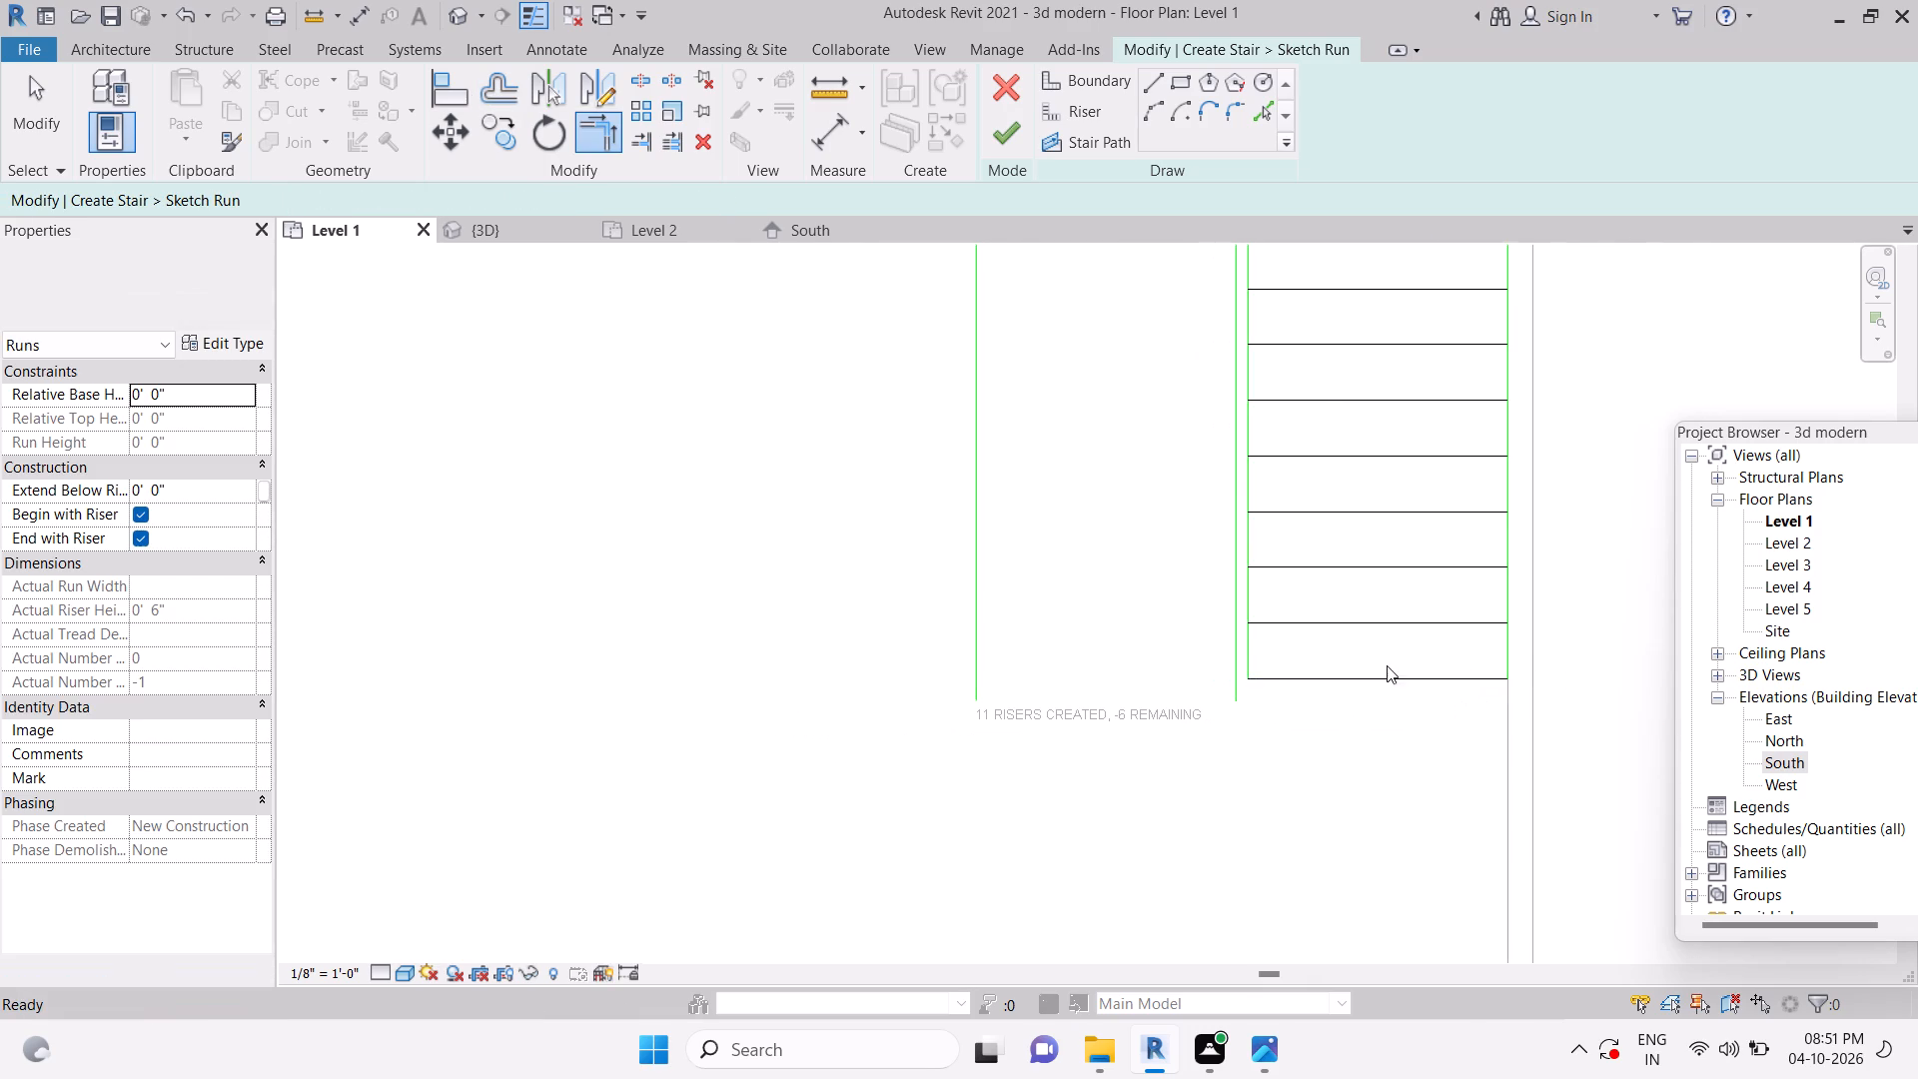
# Mirror the seven rearmost risers of the right flight across the central slot's midline to form the left flight.
pyautogui.moveTo(1321, 524); pyautogui.dragTo(1297, 621, button='middle')
pyautogui.scroll(5, 1305, 481)
pyautogui.press('Escape')
pyautogui.press('Escape')
pyautogui.scroll(-3, 1395, 616)
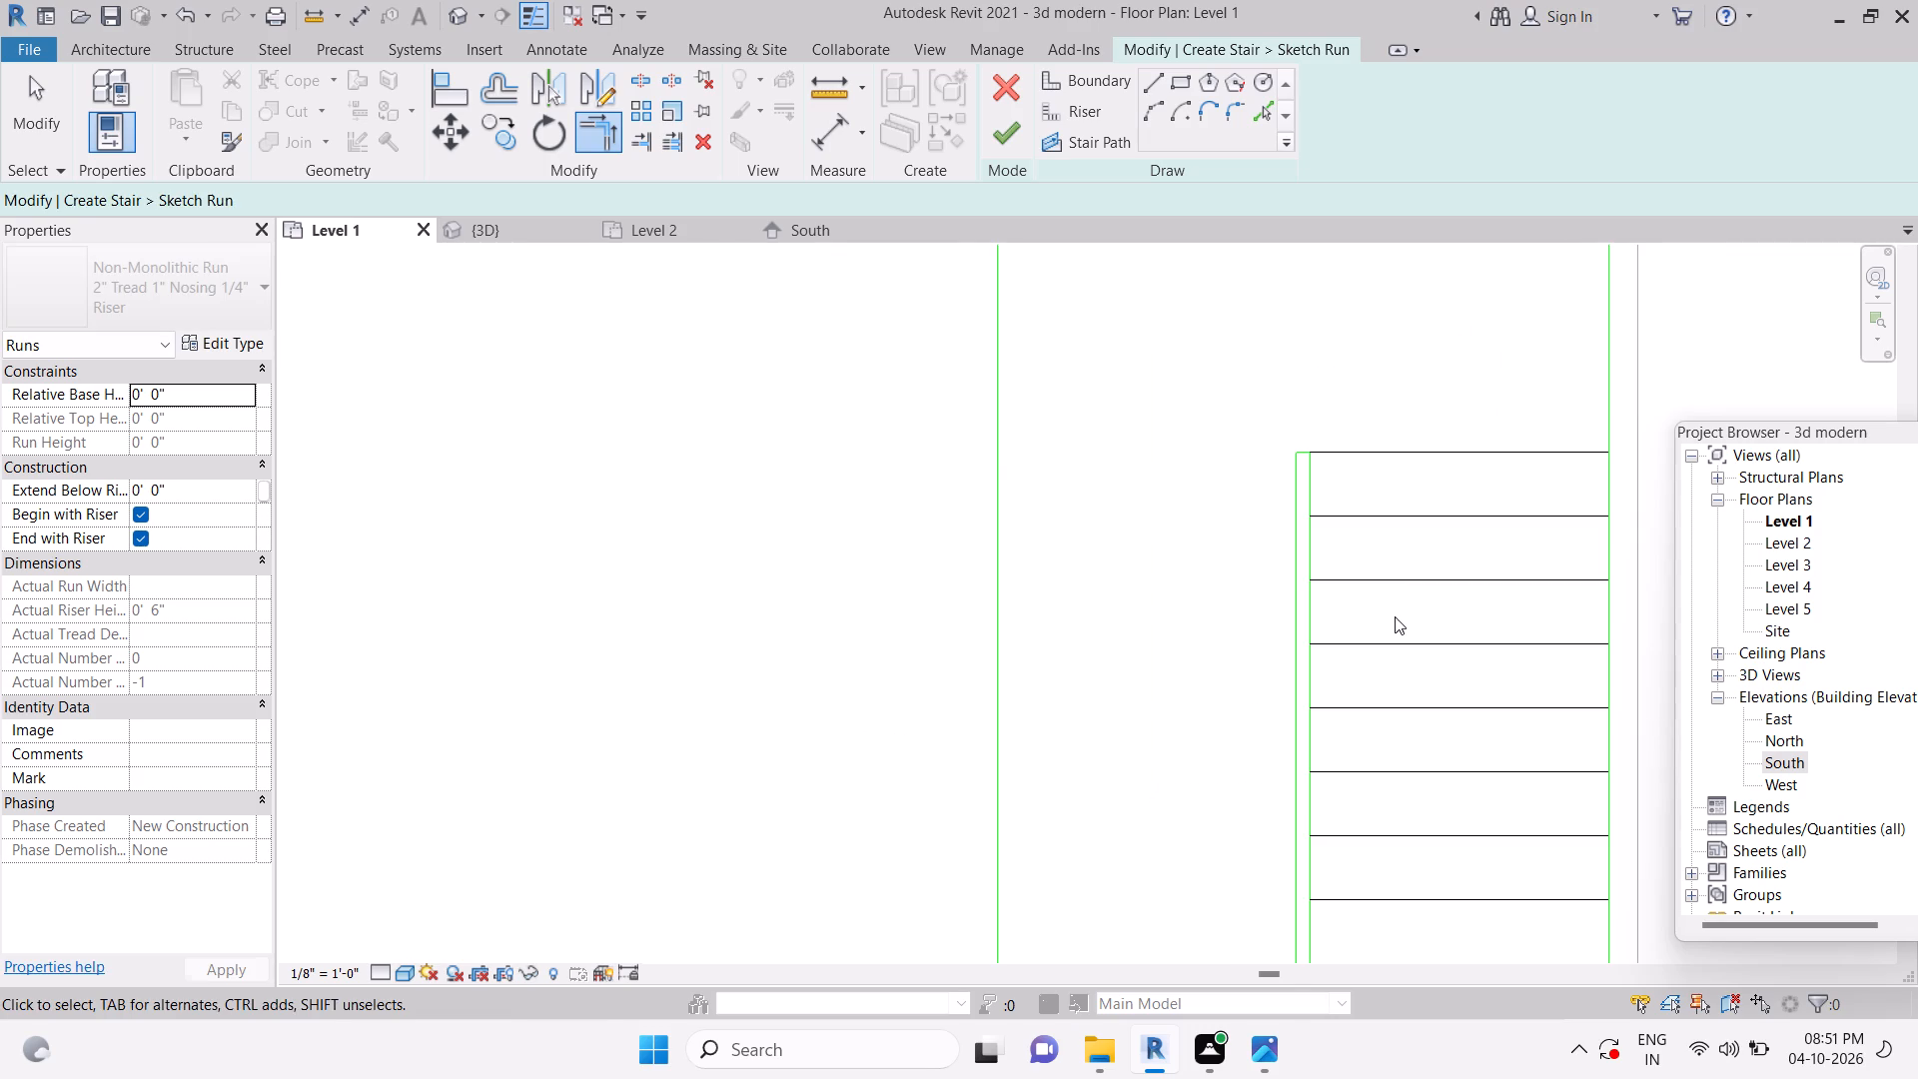
pyautogui.press('Escape')
pyautogui.press('Escape')
pyautogui.press('Escape')
pyautogui.press('Escape')
pyautogui.moveTo(1440, 779); pyautogui.dragTo(1369, 450)
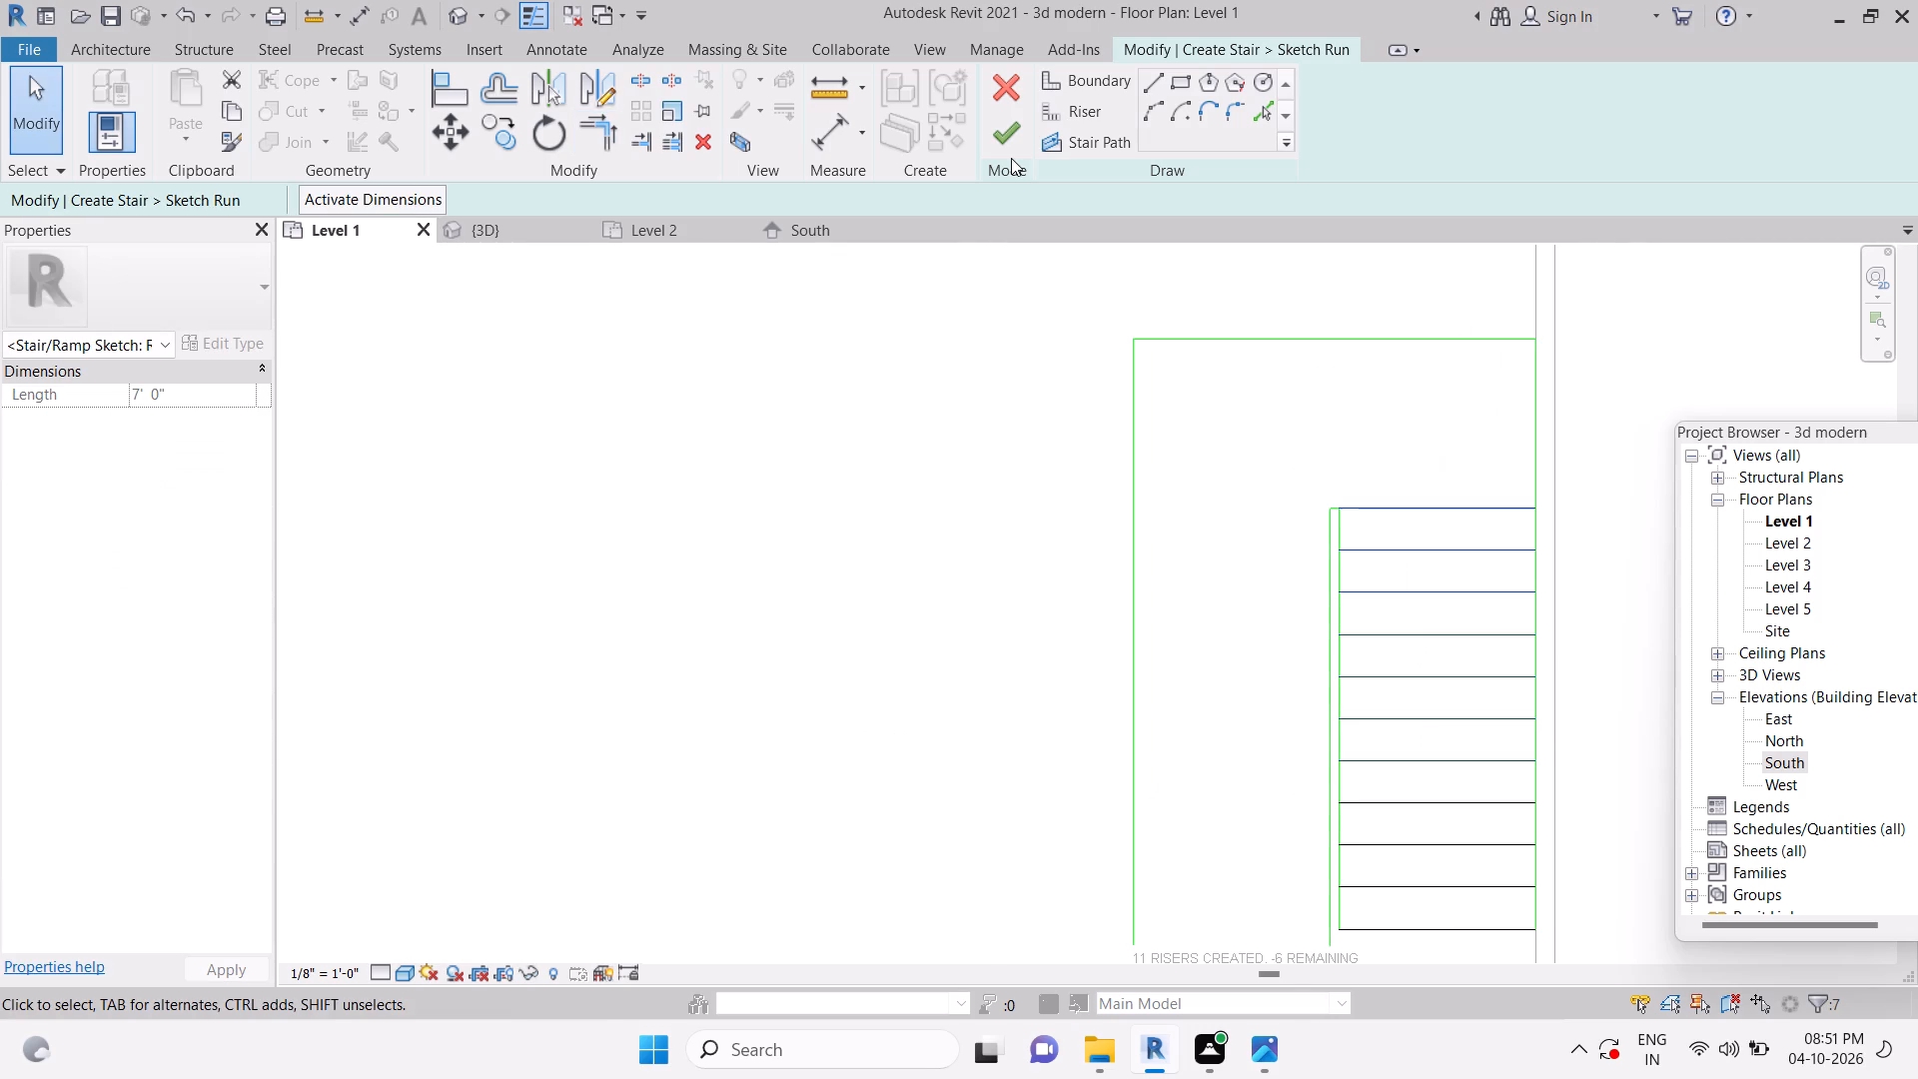
pyautogui.click(606, 95)
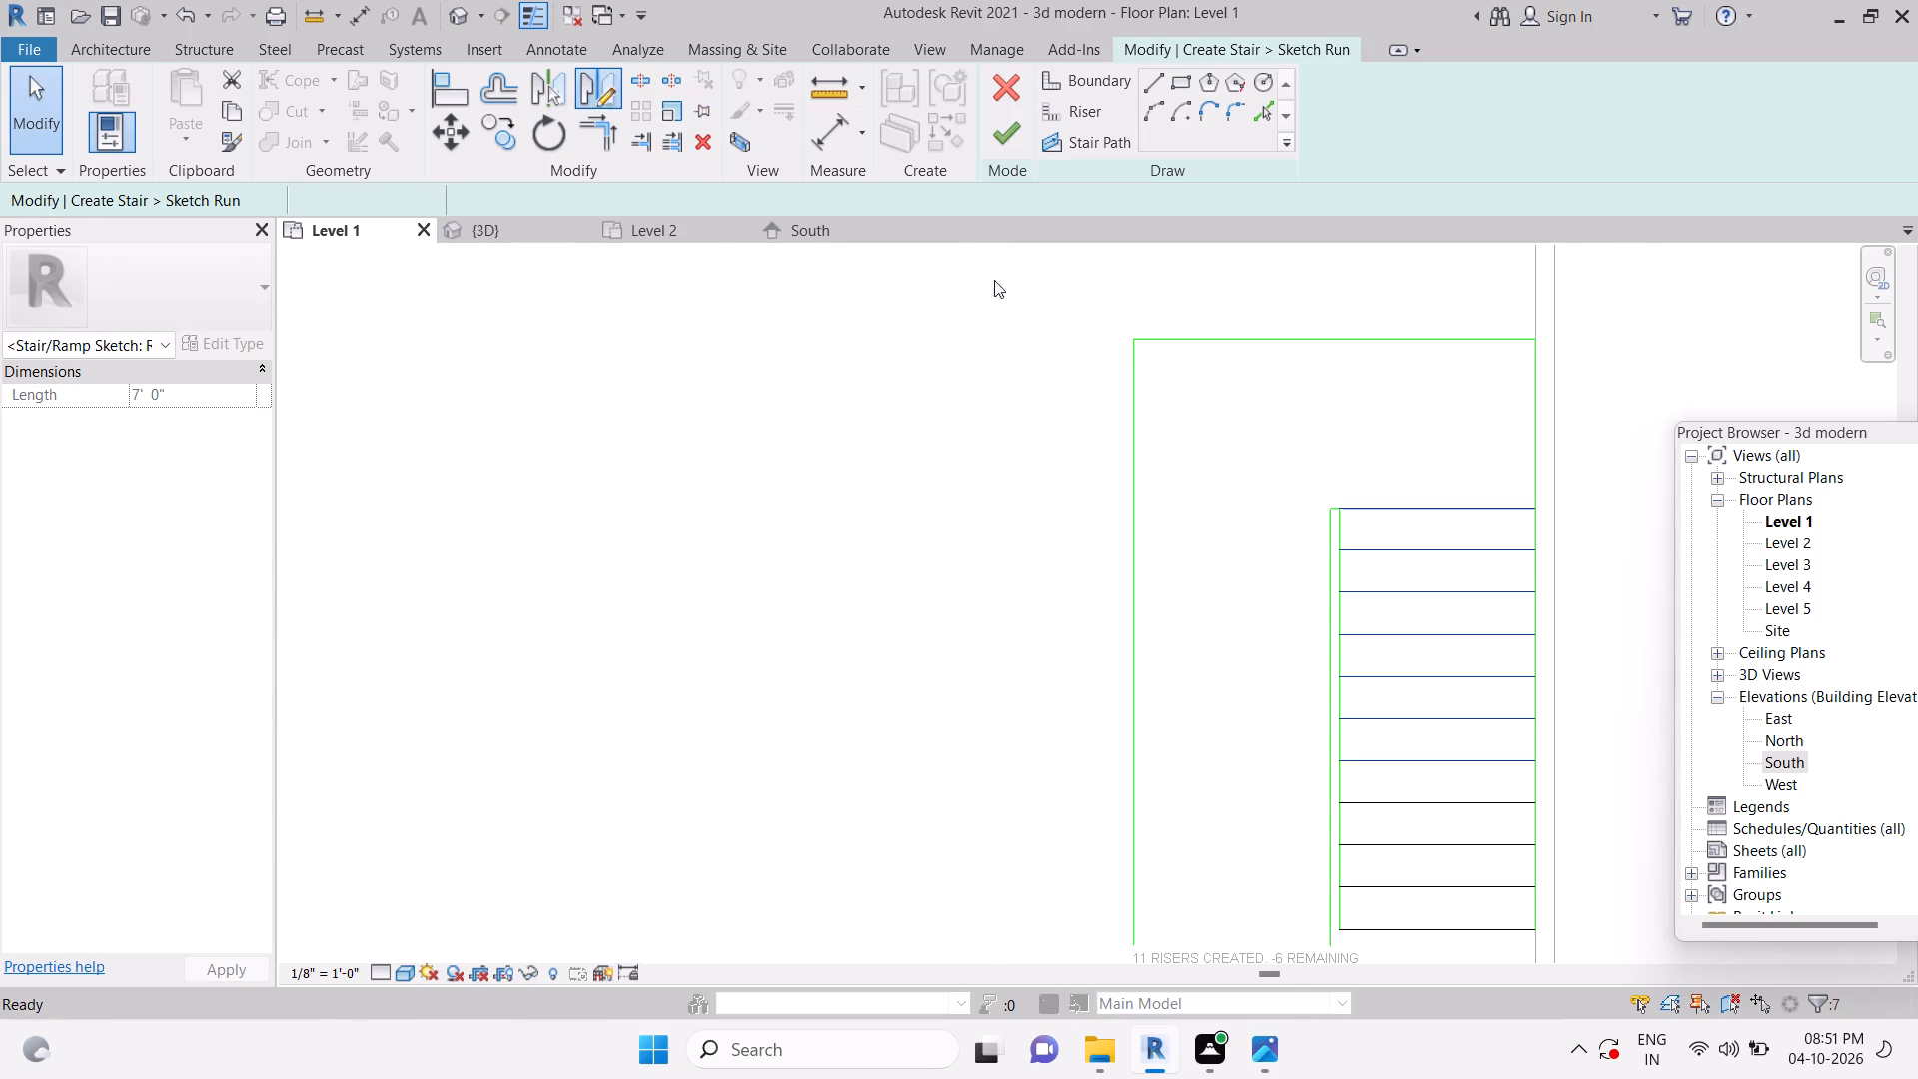
pyautogui.scroll(12, 1330, 507)
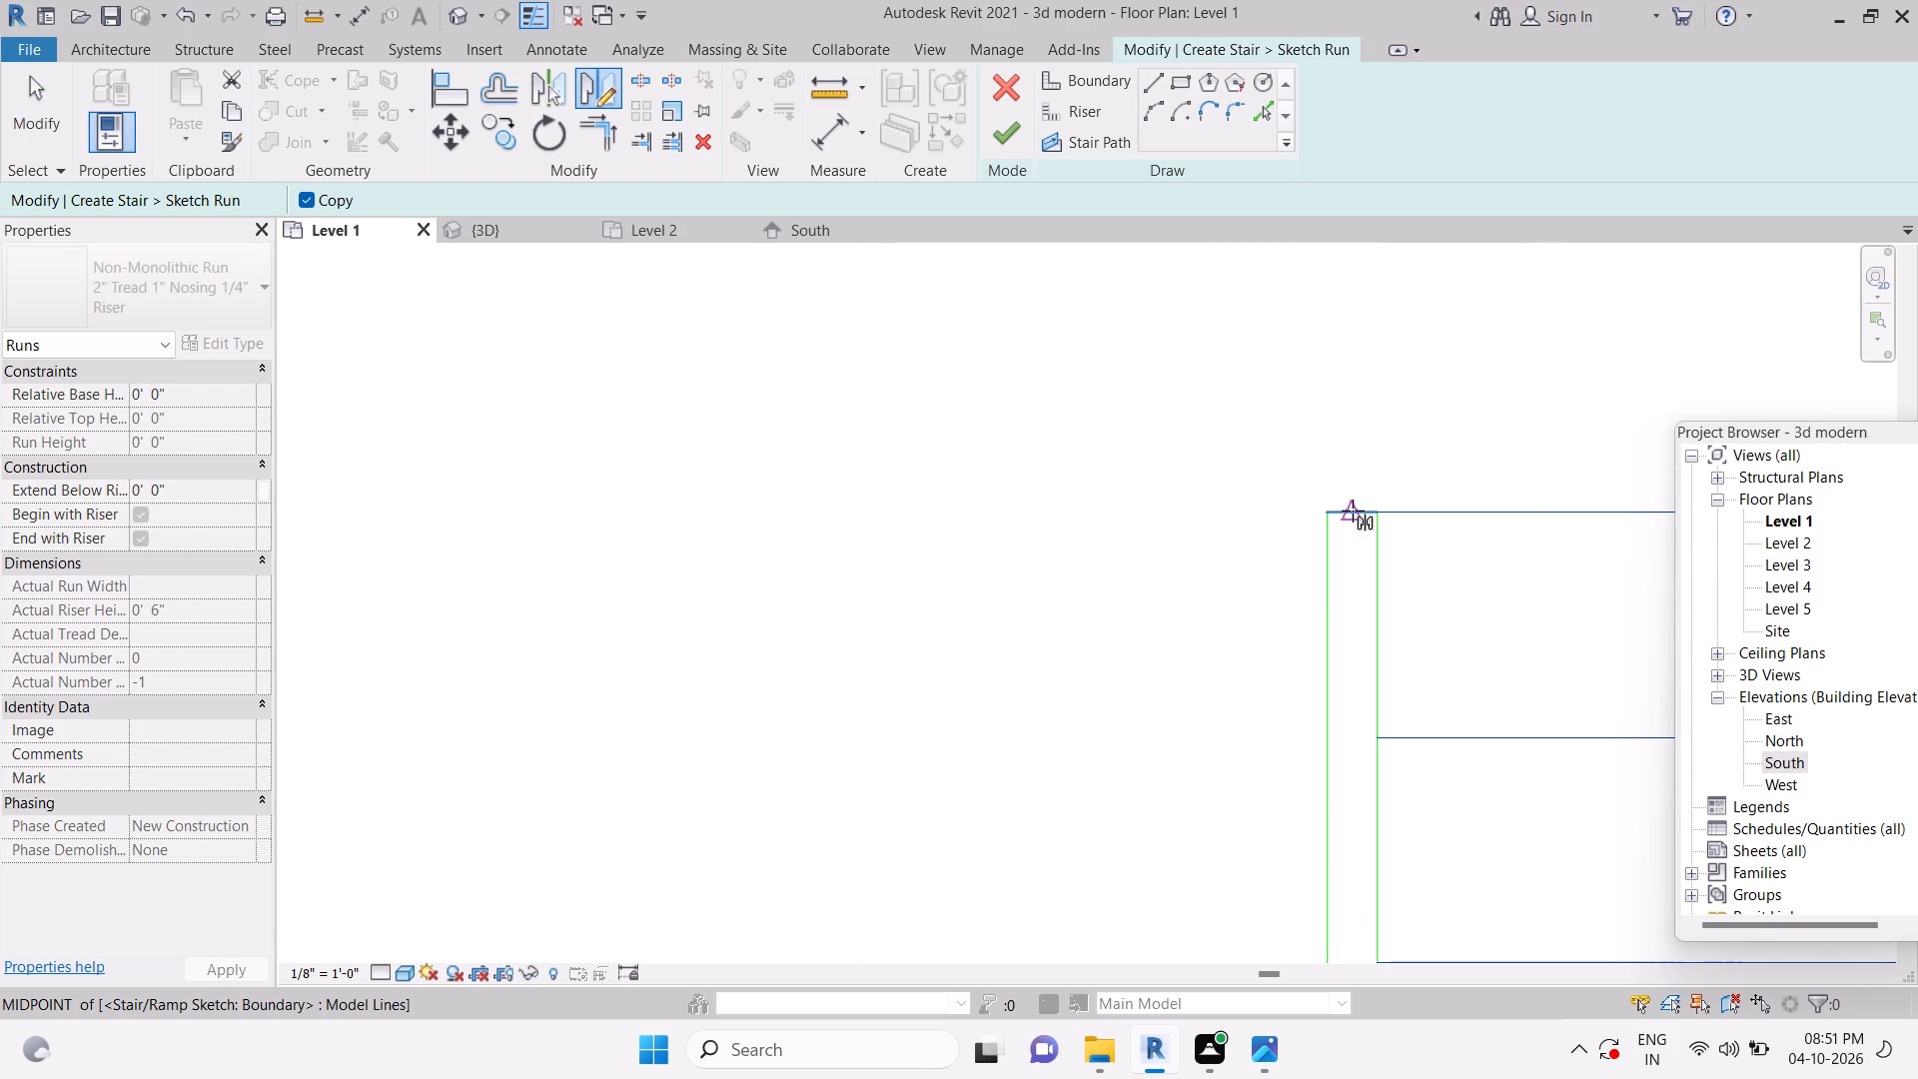
pyautogui.click(1353, 511)
pyautogui.click(1353, 605)
pyautogui.press('Escape')
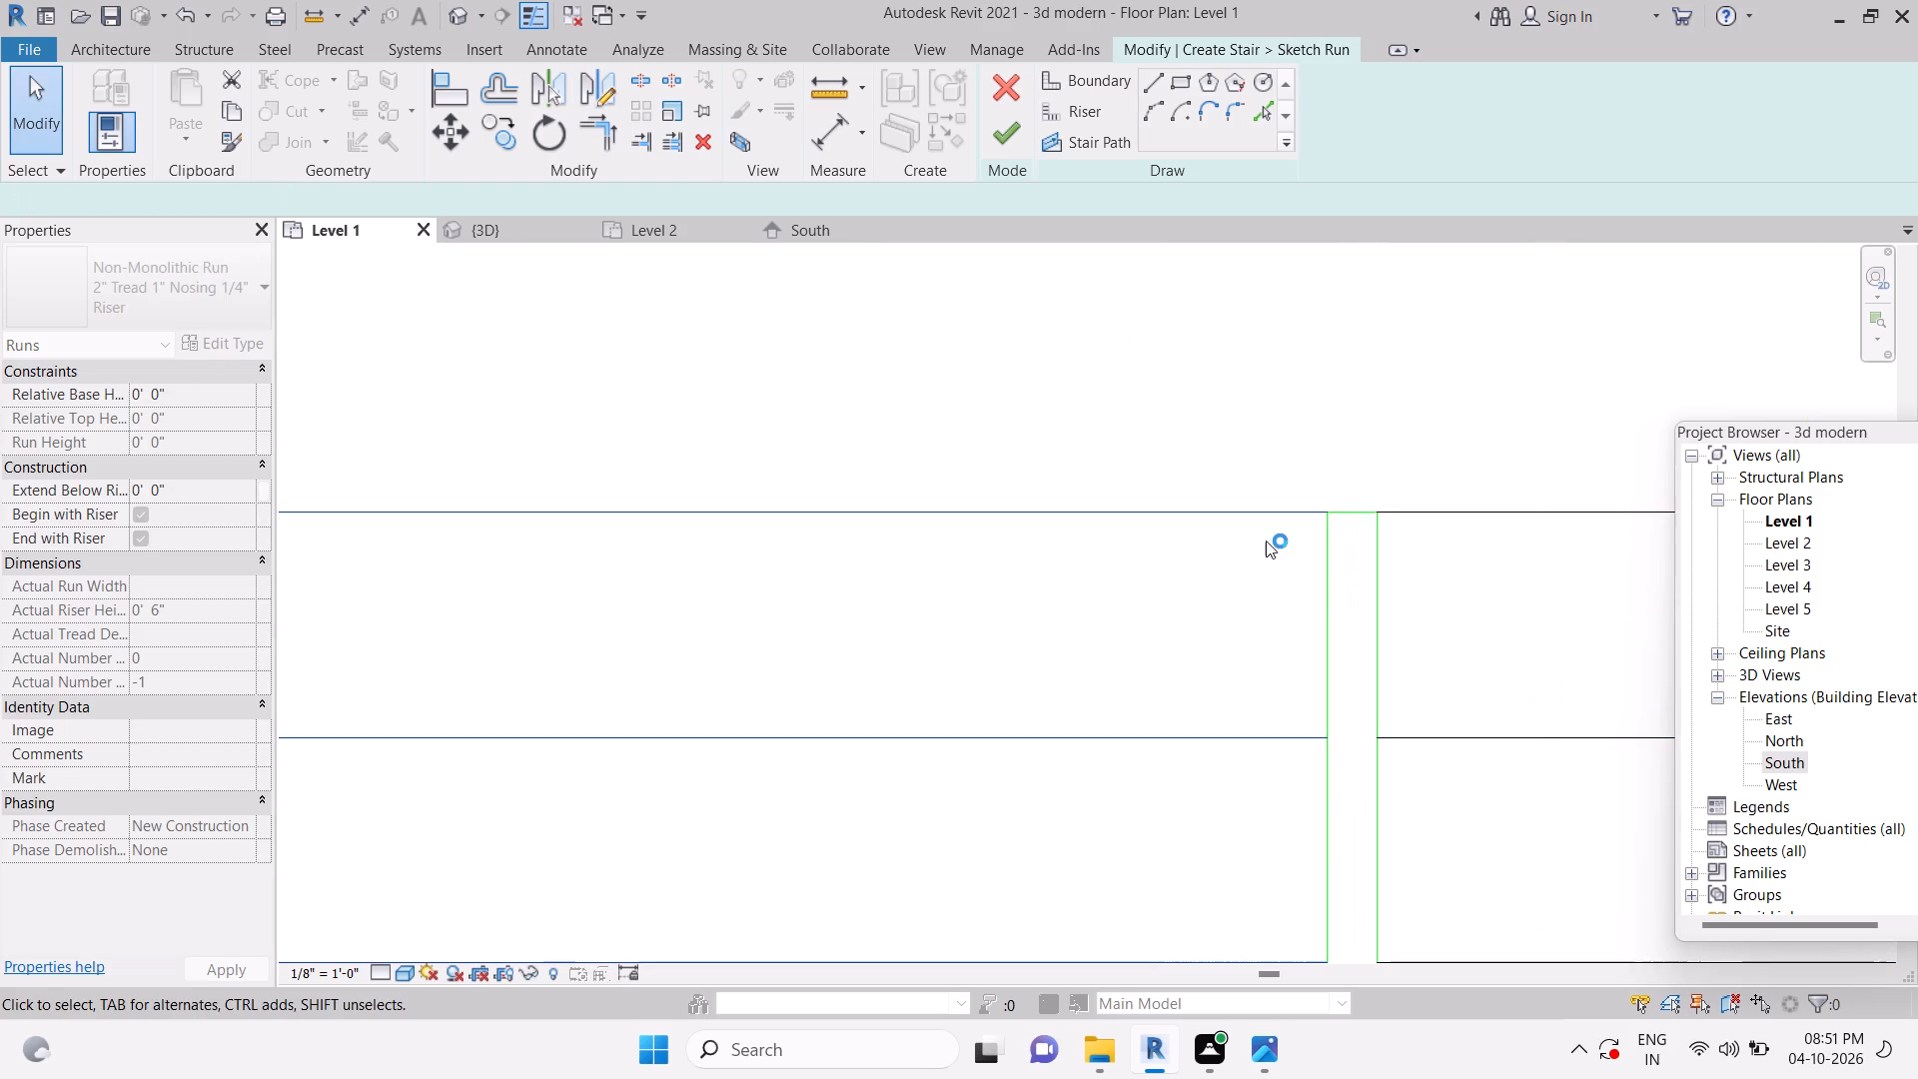
# Delete the frontmost riser of the mirrored left flight.
pyautogui.scroll(-10, 1268, 540)
pyautogui.press('Escape')
pyautogui.moveTo(1212, 692); pyautogui.dragTo(1209, 484, button='middle')
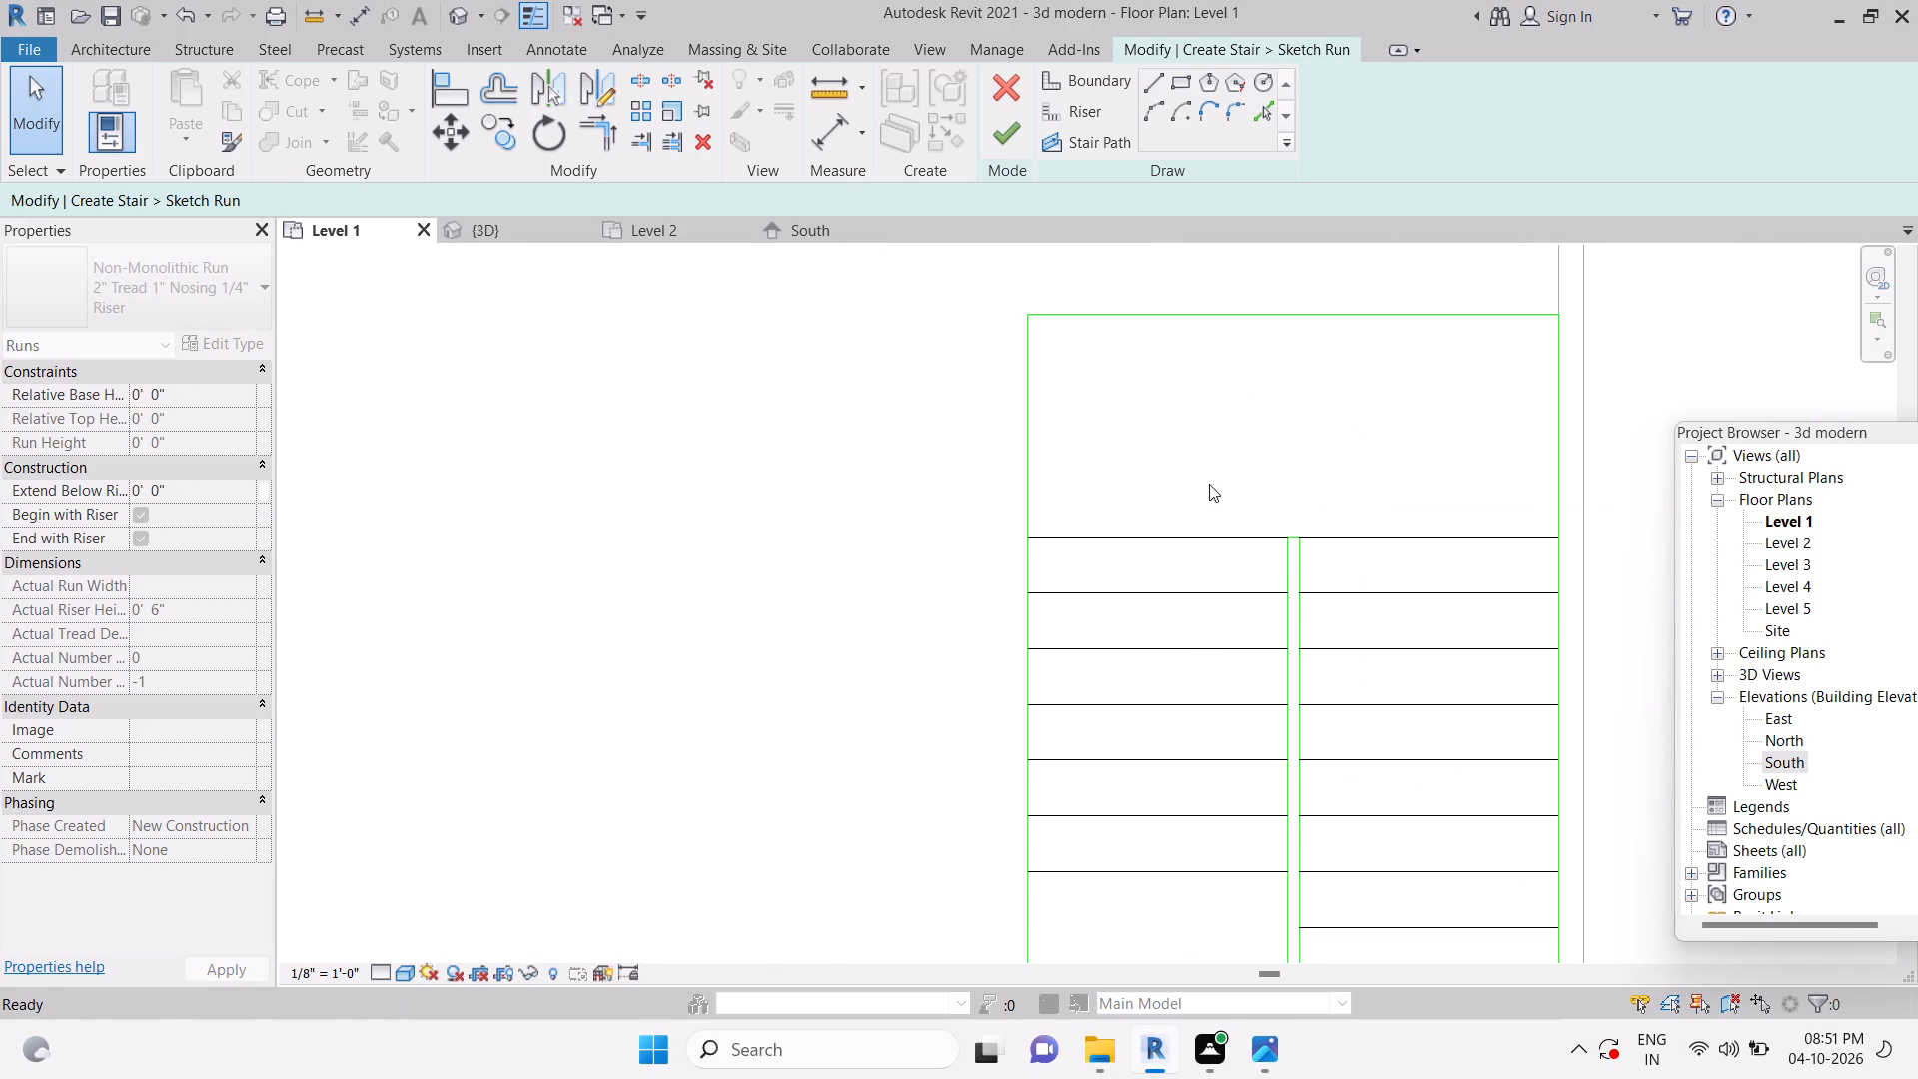
pyautogui.moveTo(1205, 661); pyautogui.dragTo(1188, 553, button='middle')
pyautogui.press('Escape')
pyautogui.press('Escape')
pyautogui.press('Escape')
pyautogui.moveTo(1203, 825); pyautogui.dragTo(1115, 740)
pyautogui.press('Escape')
pyautogui.click(1121, 763)
pyautogui.press('Delete')
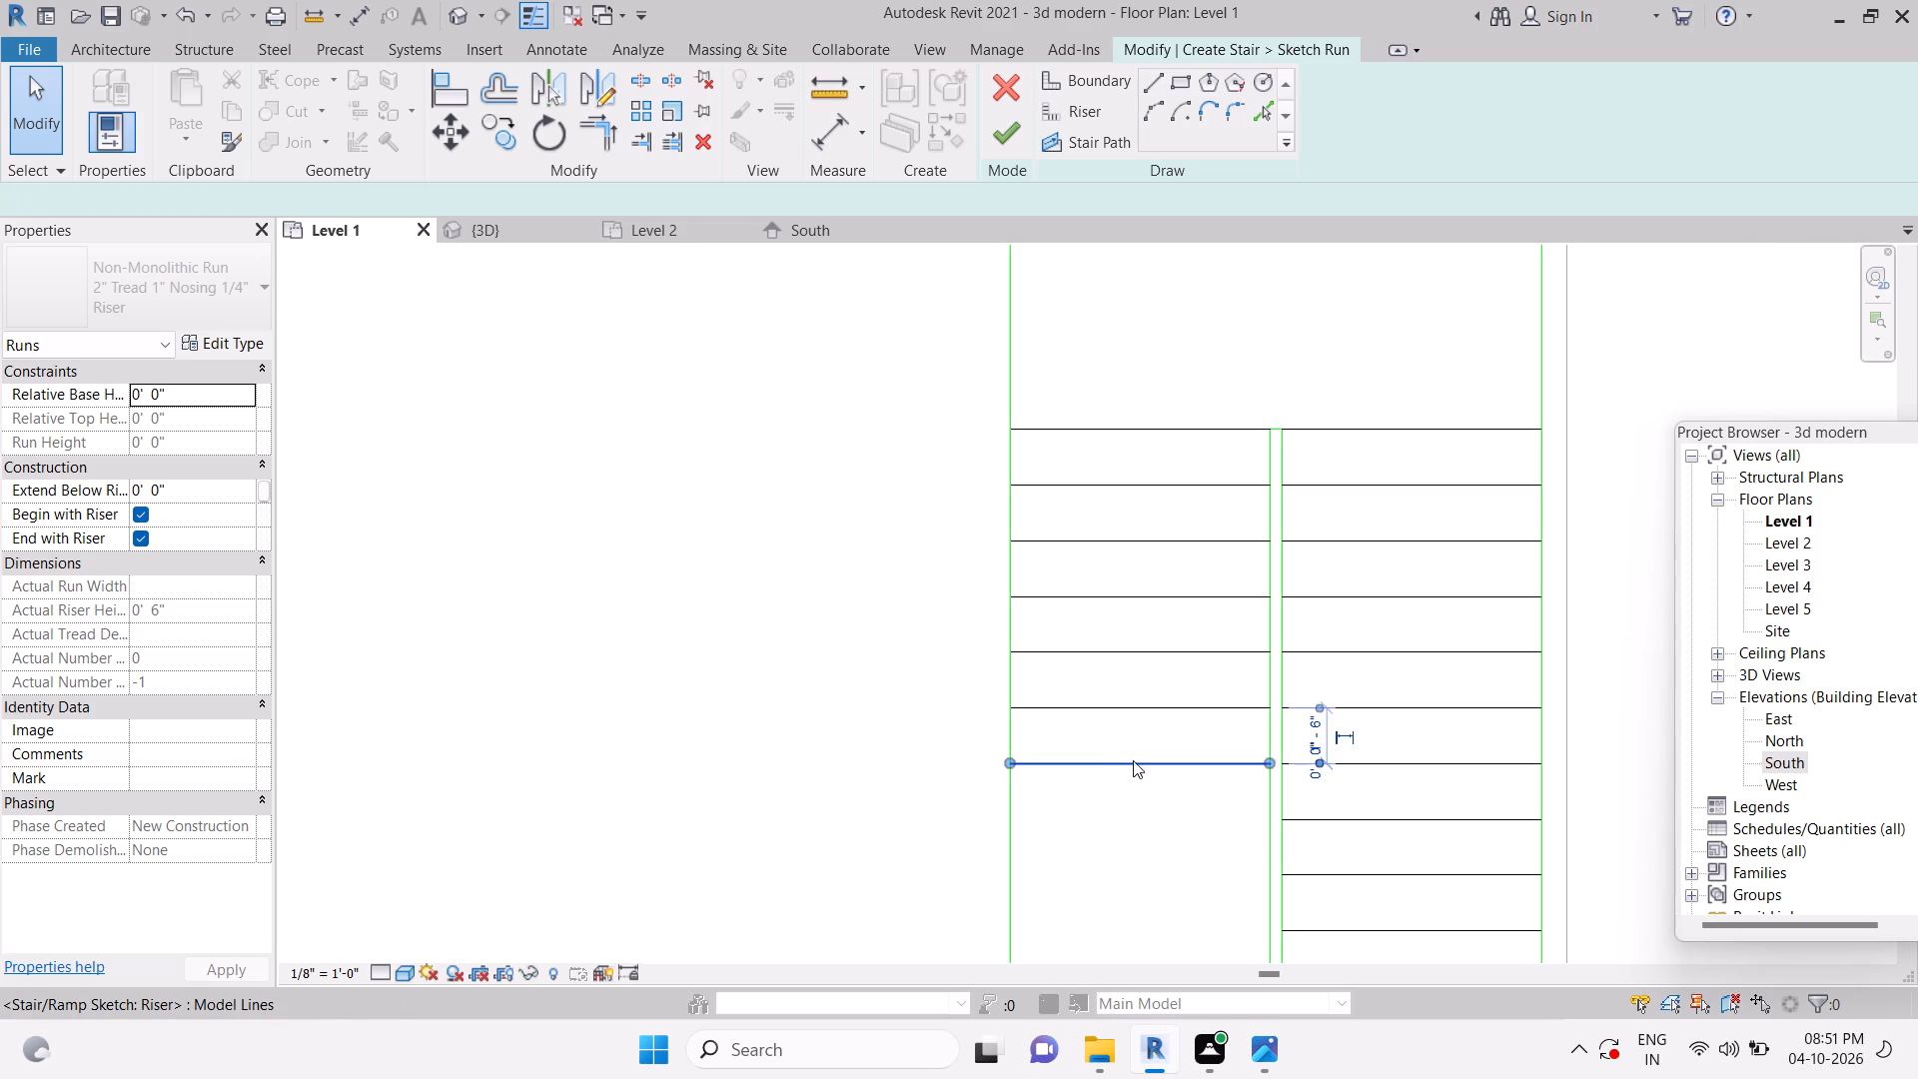
pyautogui.press('Escape')
pyautogui.press('Escape')
pyautogui.press('Escape')
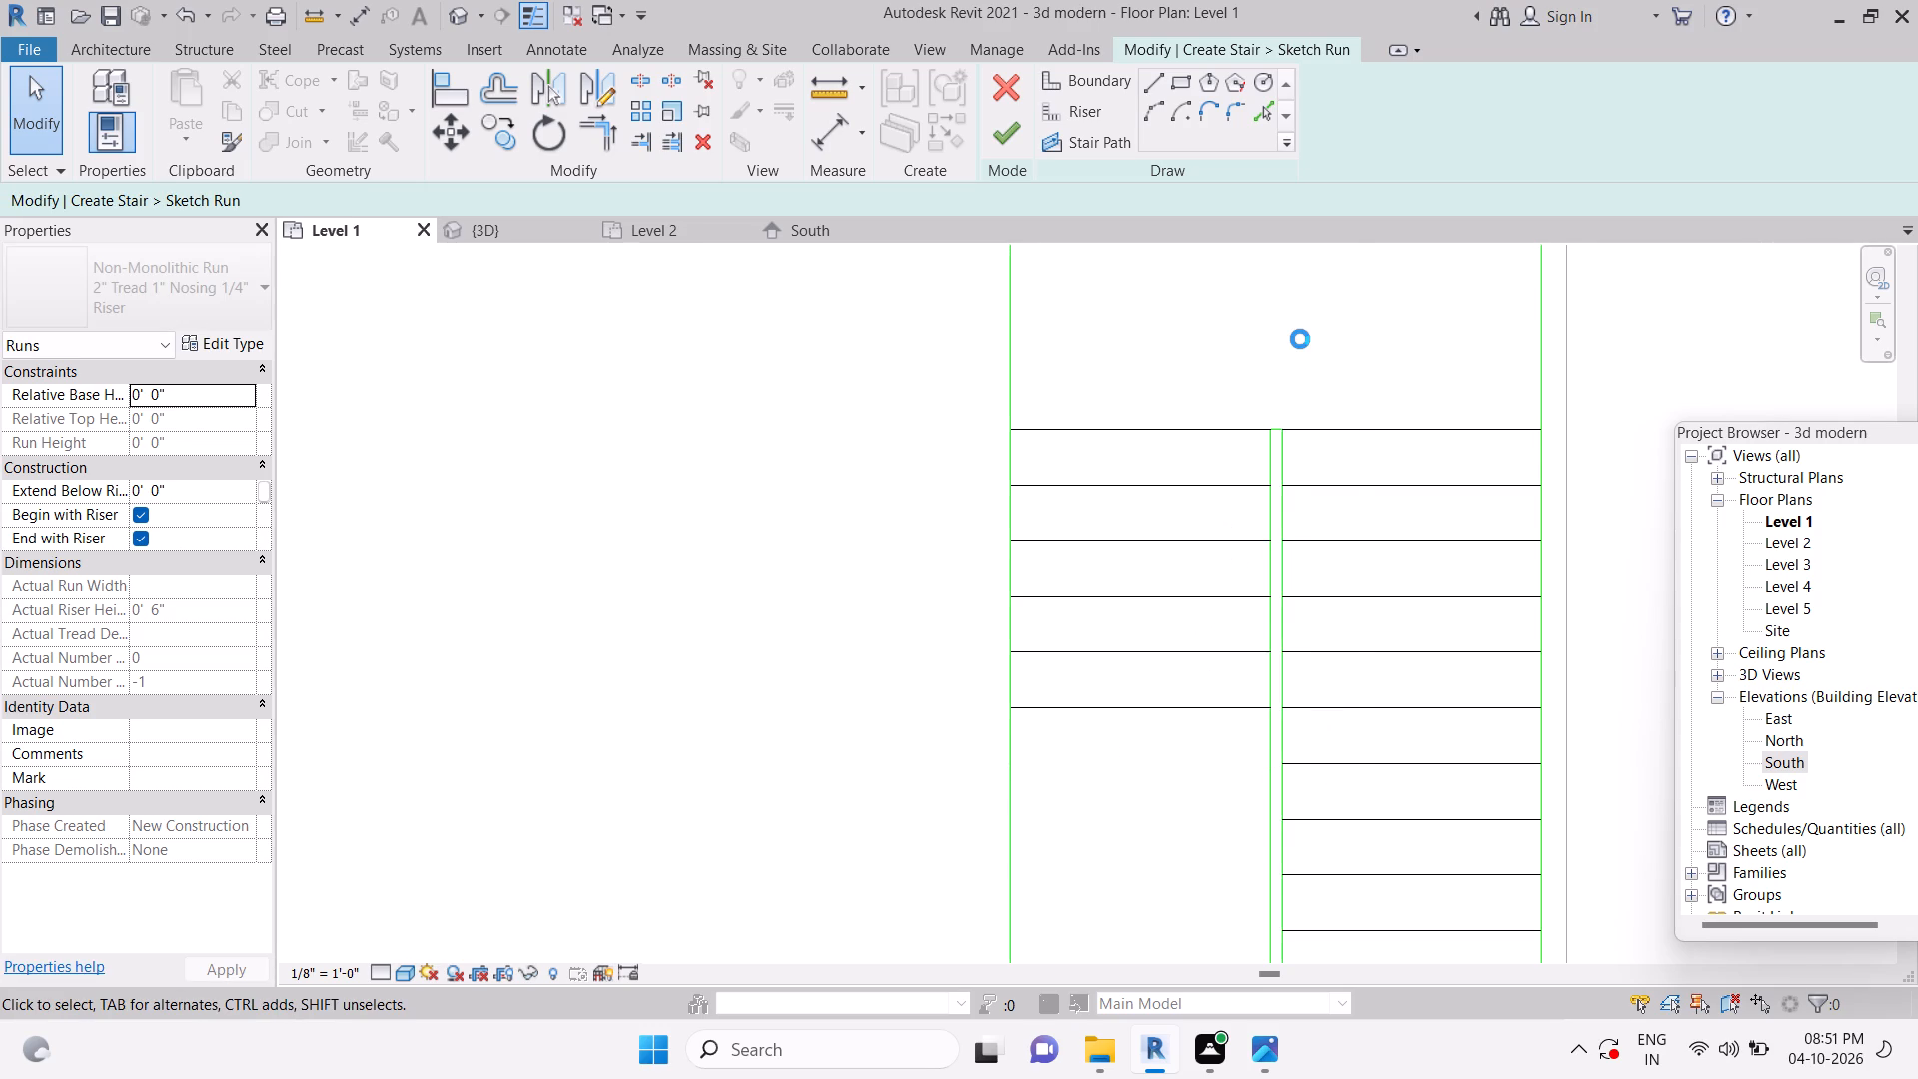
# Dismiss the Autodesk notification card covering the drawing.
pyautogui.press('Escape')
pyautogui.press('Escape')
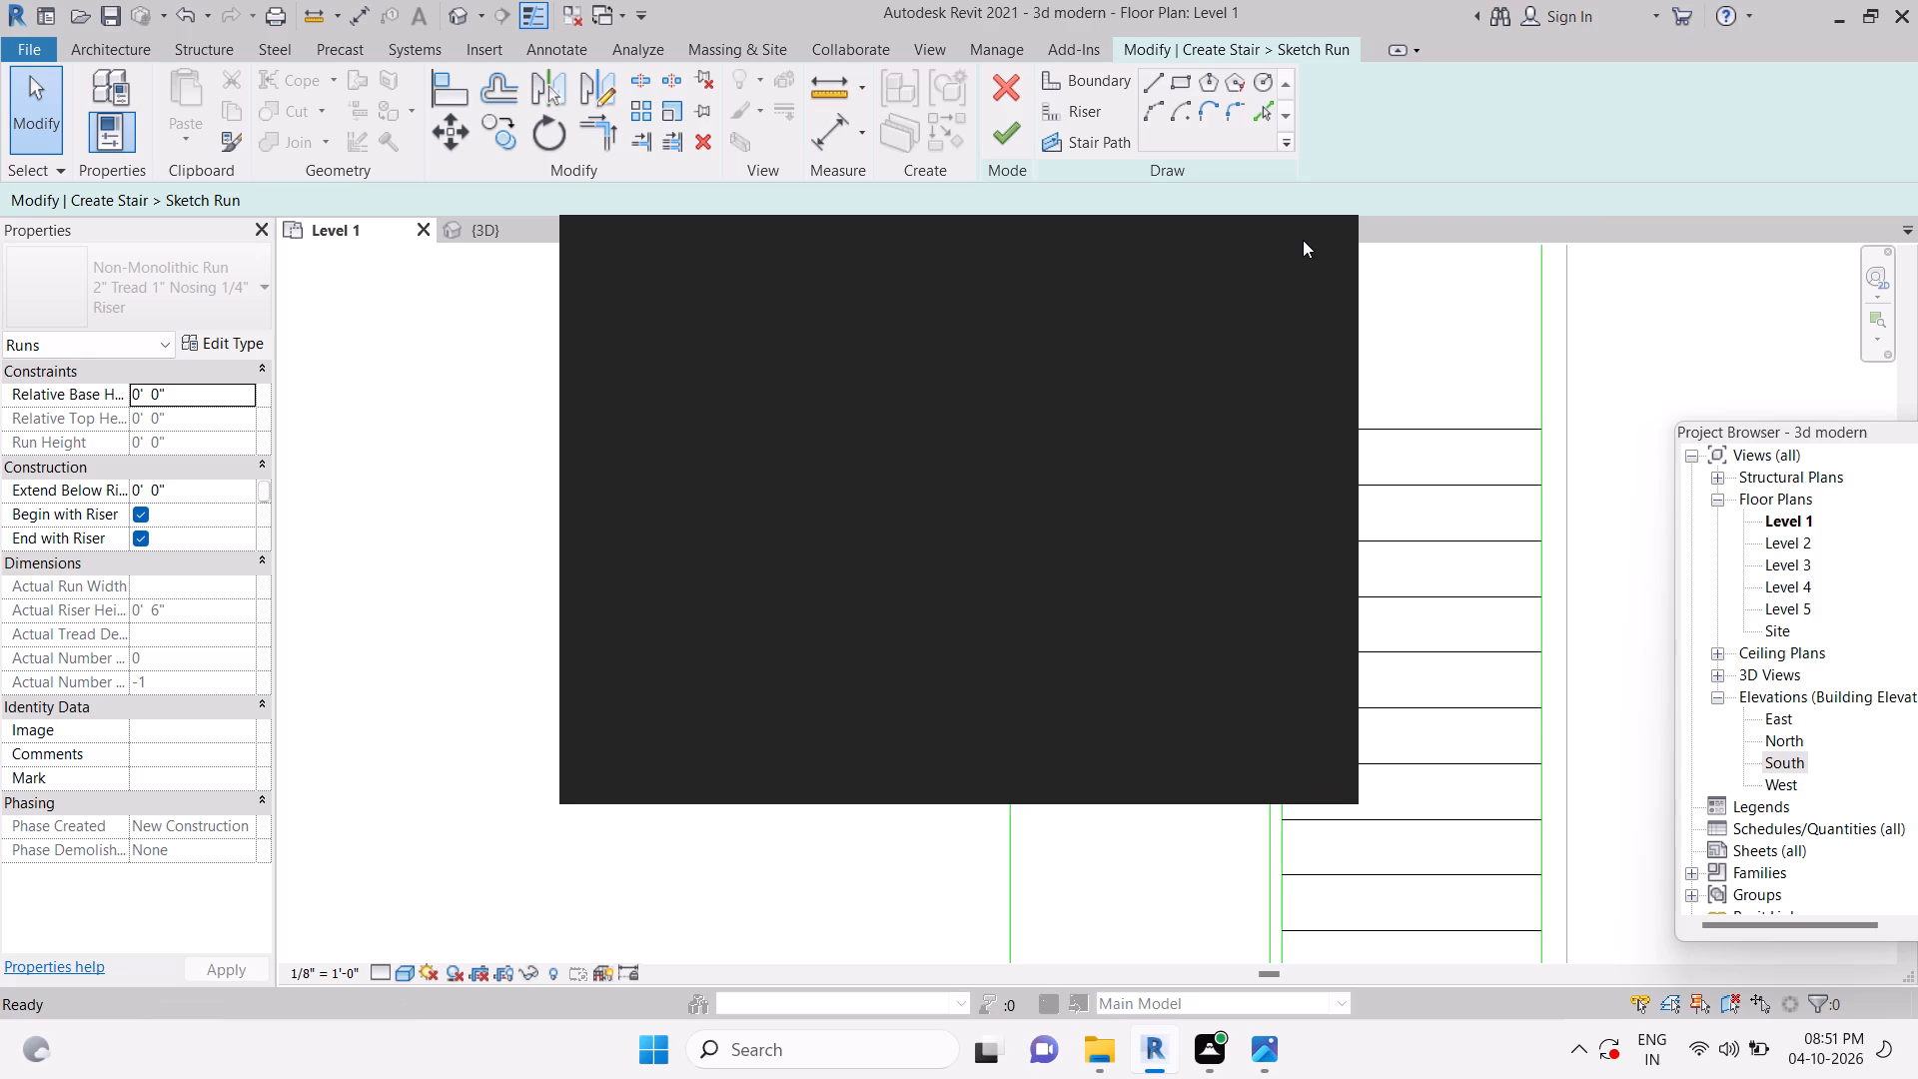
pyautogui.press('Escape')
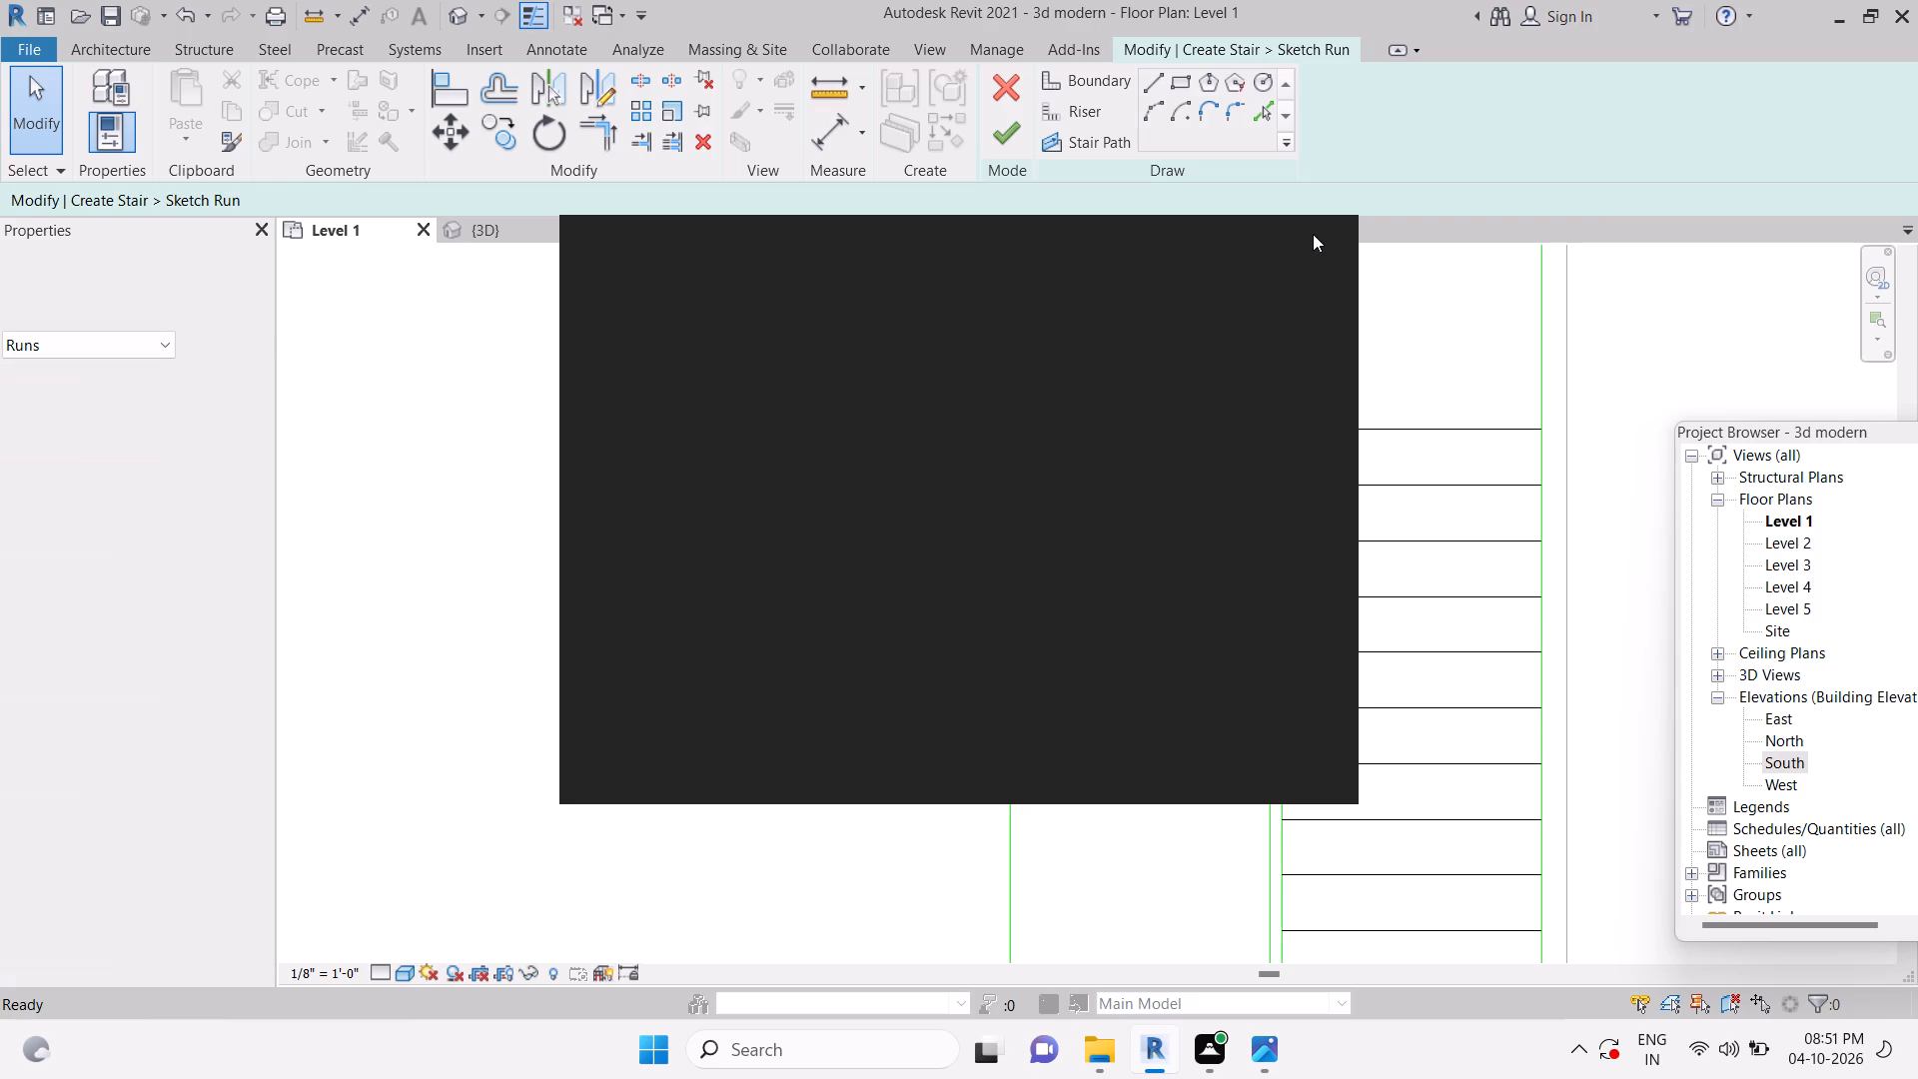
pyautogui.press('Escape')
pyautogui.press('Escape')
pyautogui.click(1308, 240)
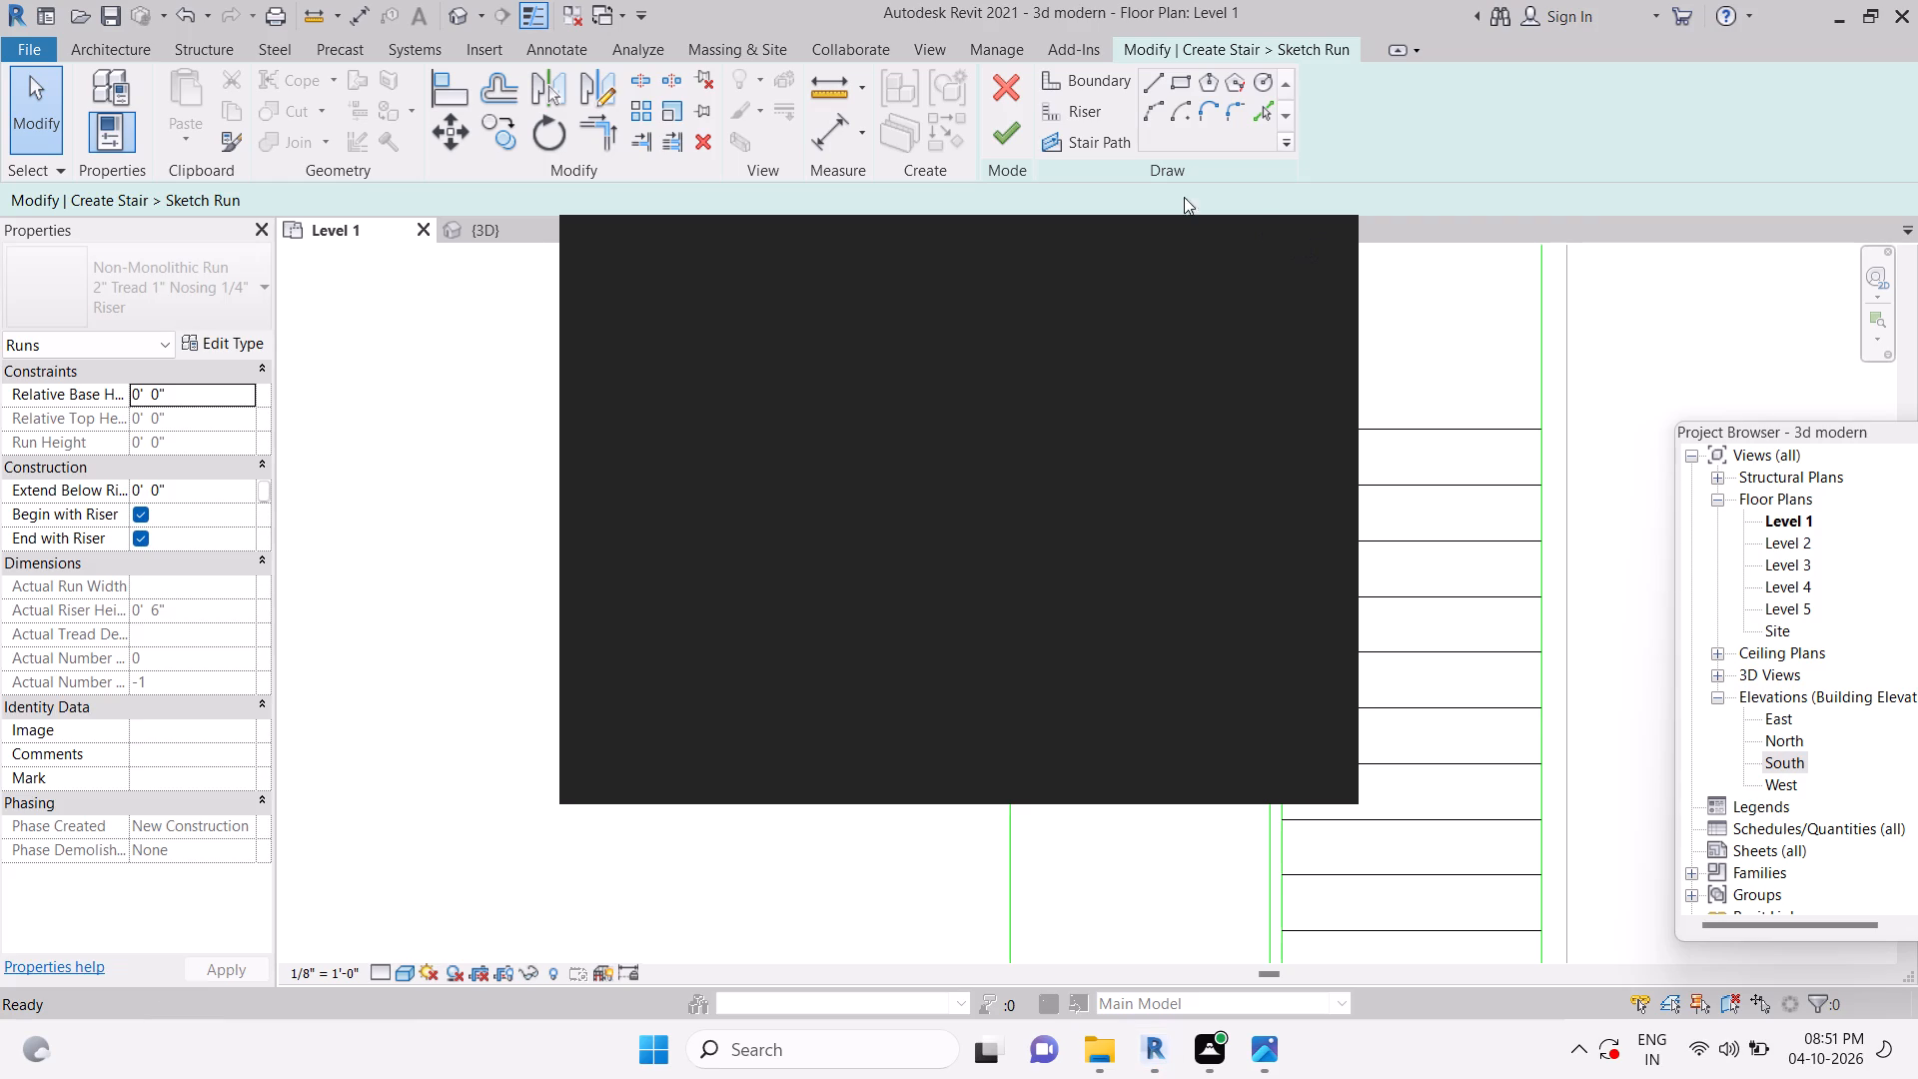
# Draw the stair path from the right flight's front riser to the landing, across about 7' 6", and down to the left flight's last riser.
pyautogui.click(1099, 150)
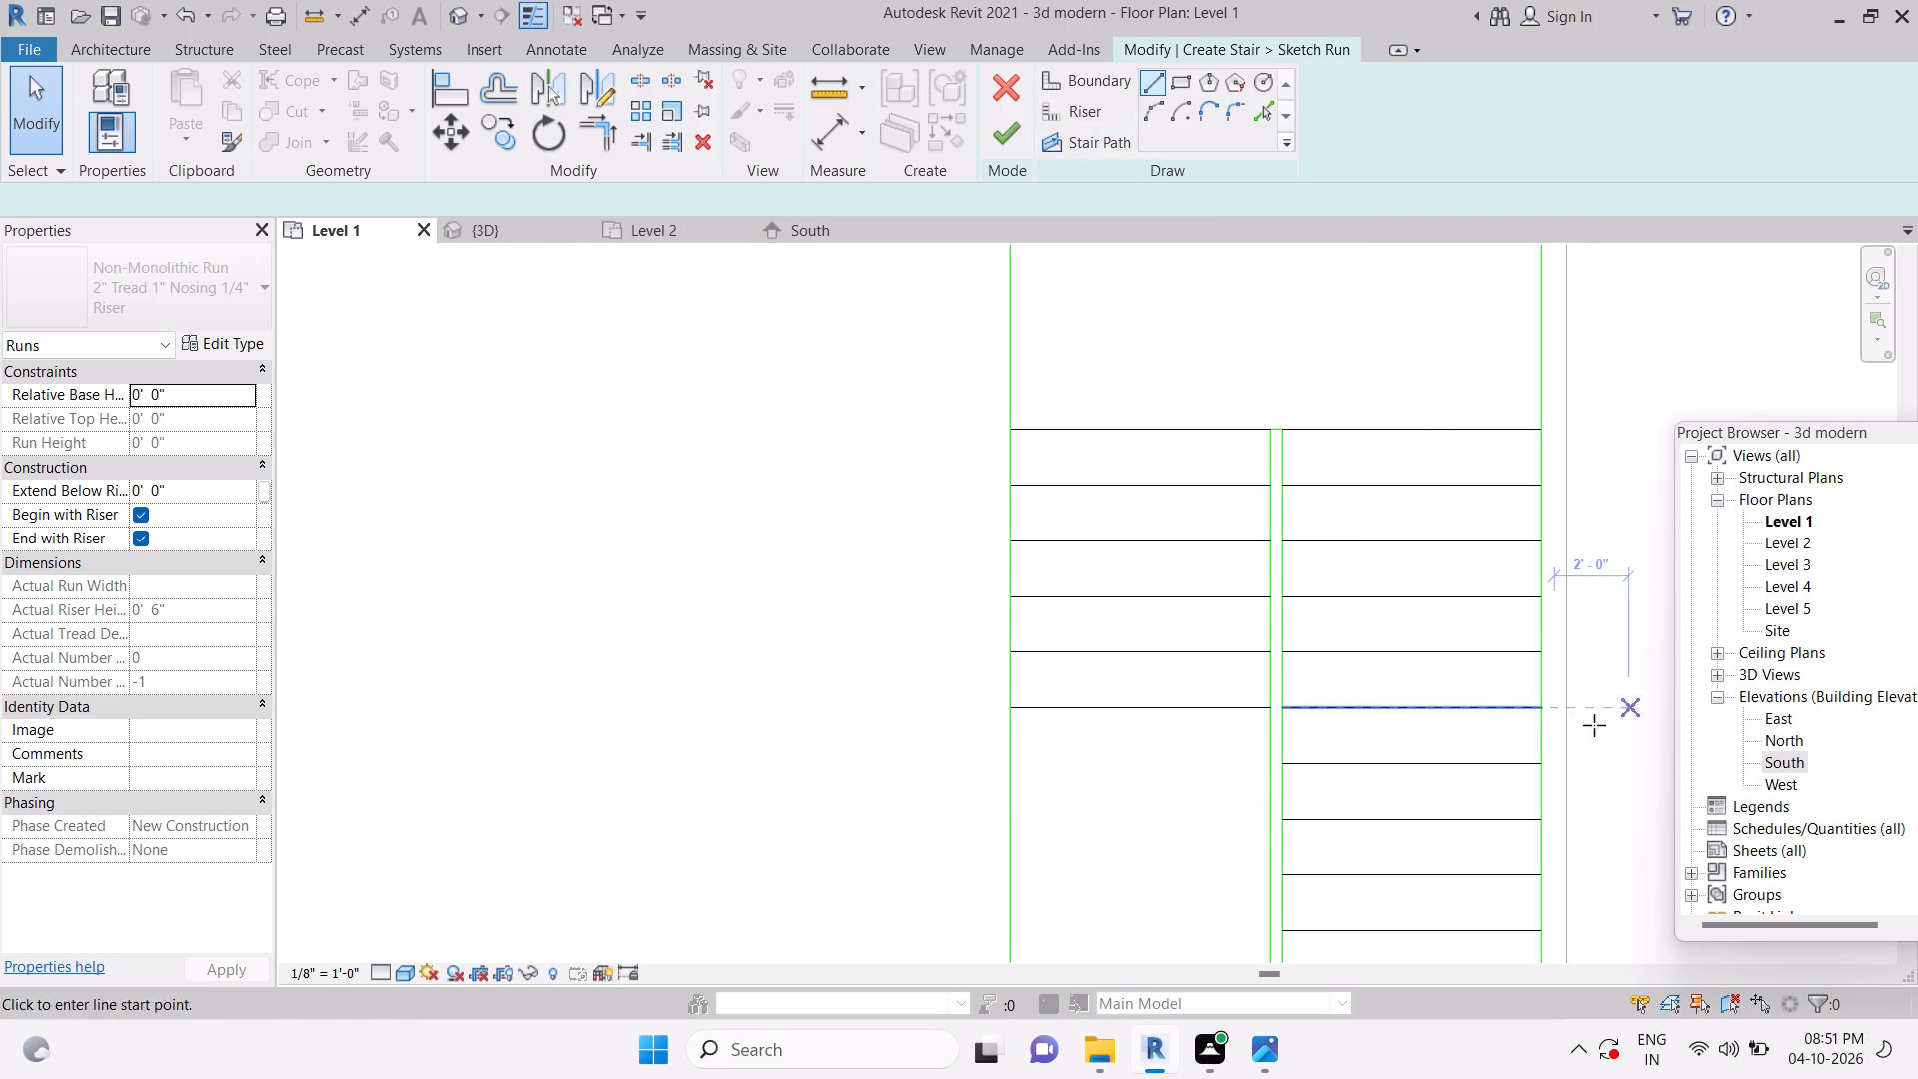
pyautogui.moveTo(1482, 735); pyautogui.dragTo(1431, 402, button='middle')
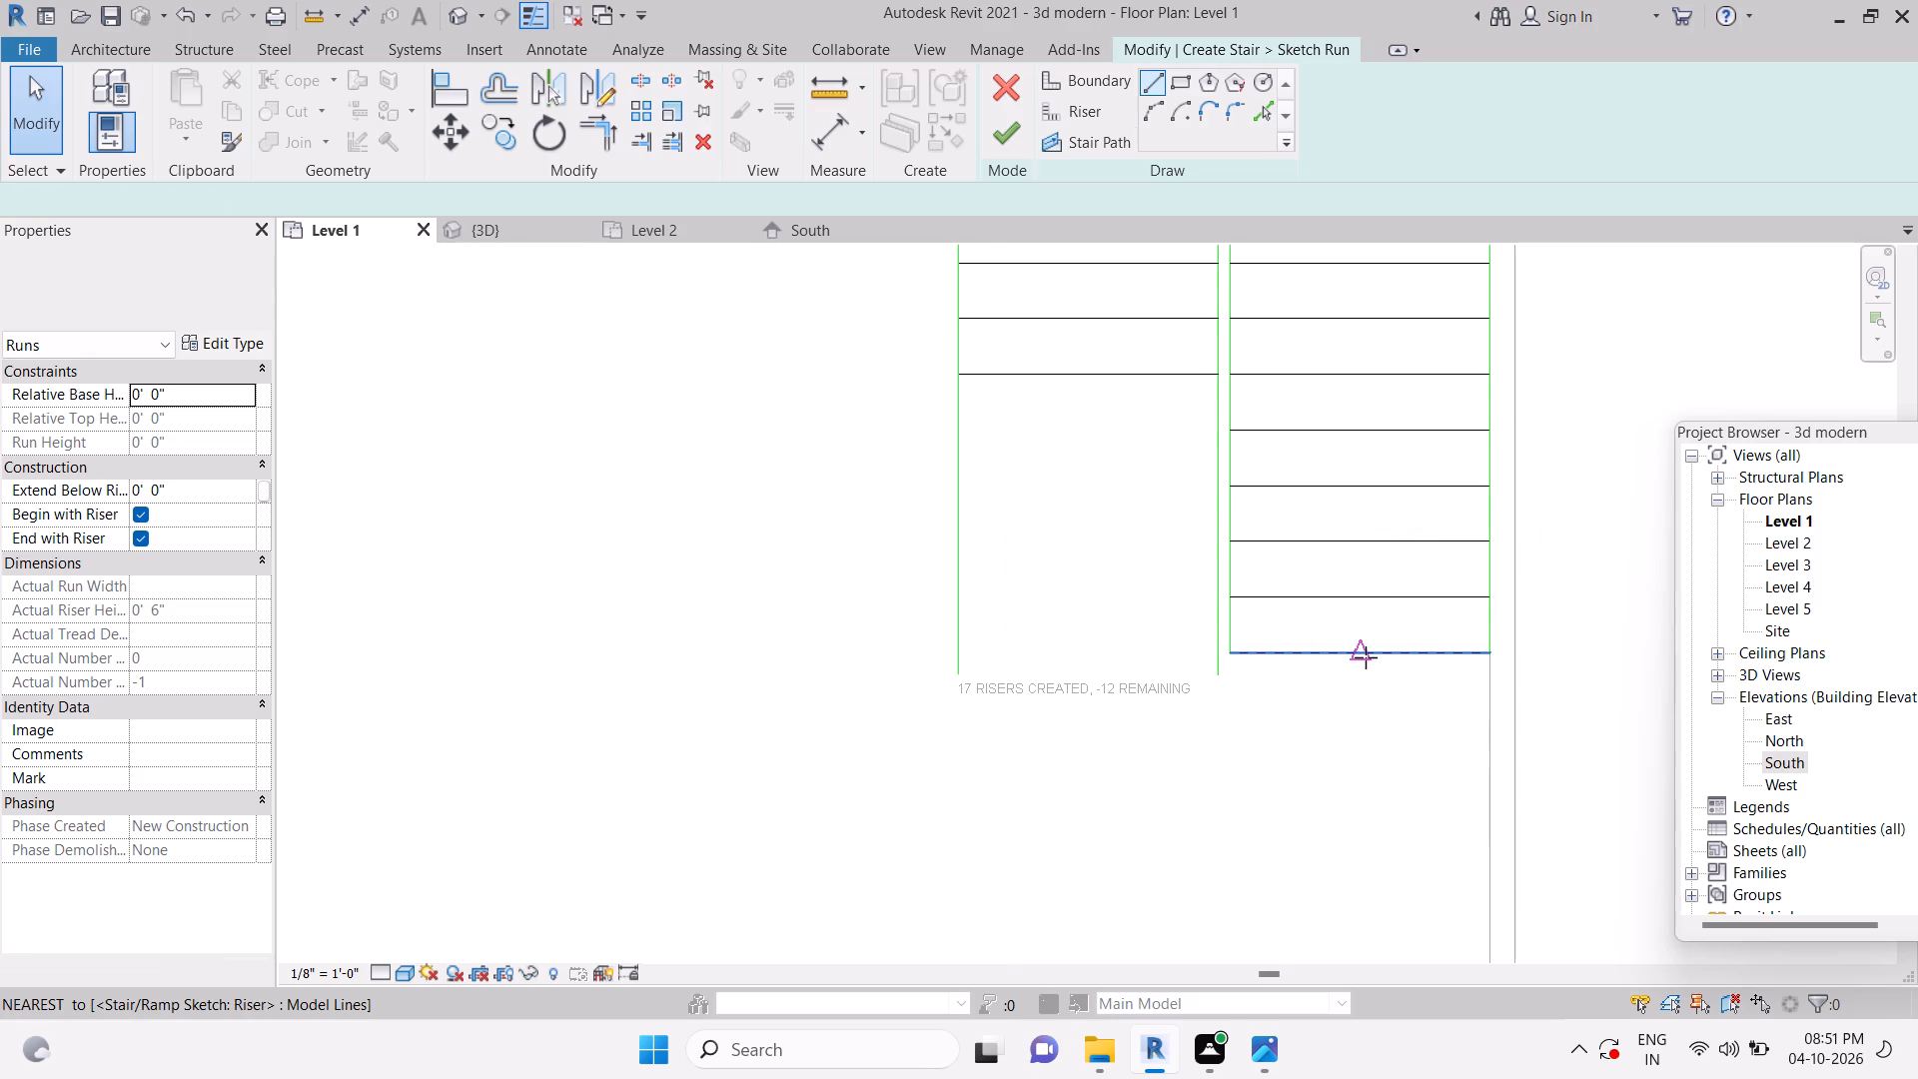
pyautogui.click(1366, 657)
pyautogui.scroll(-5, 1359, 665)
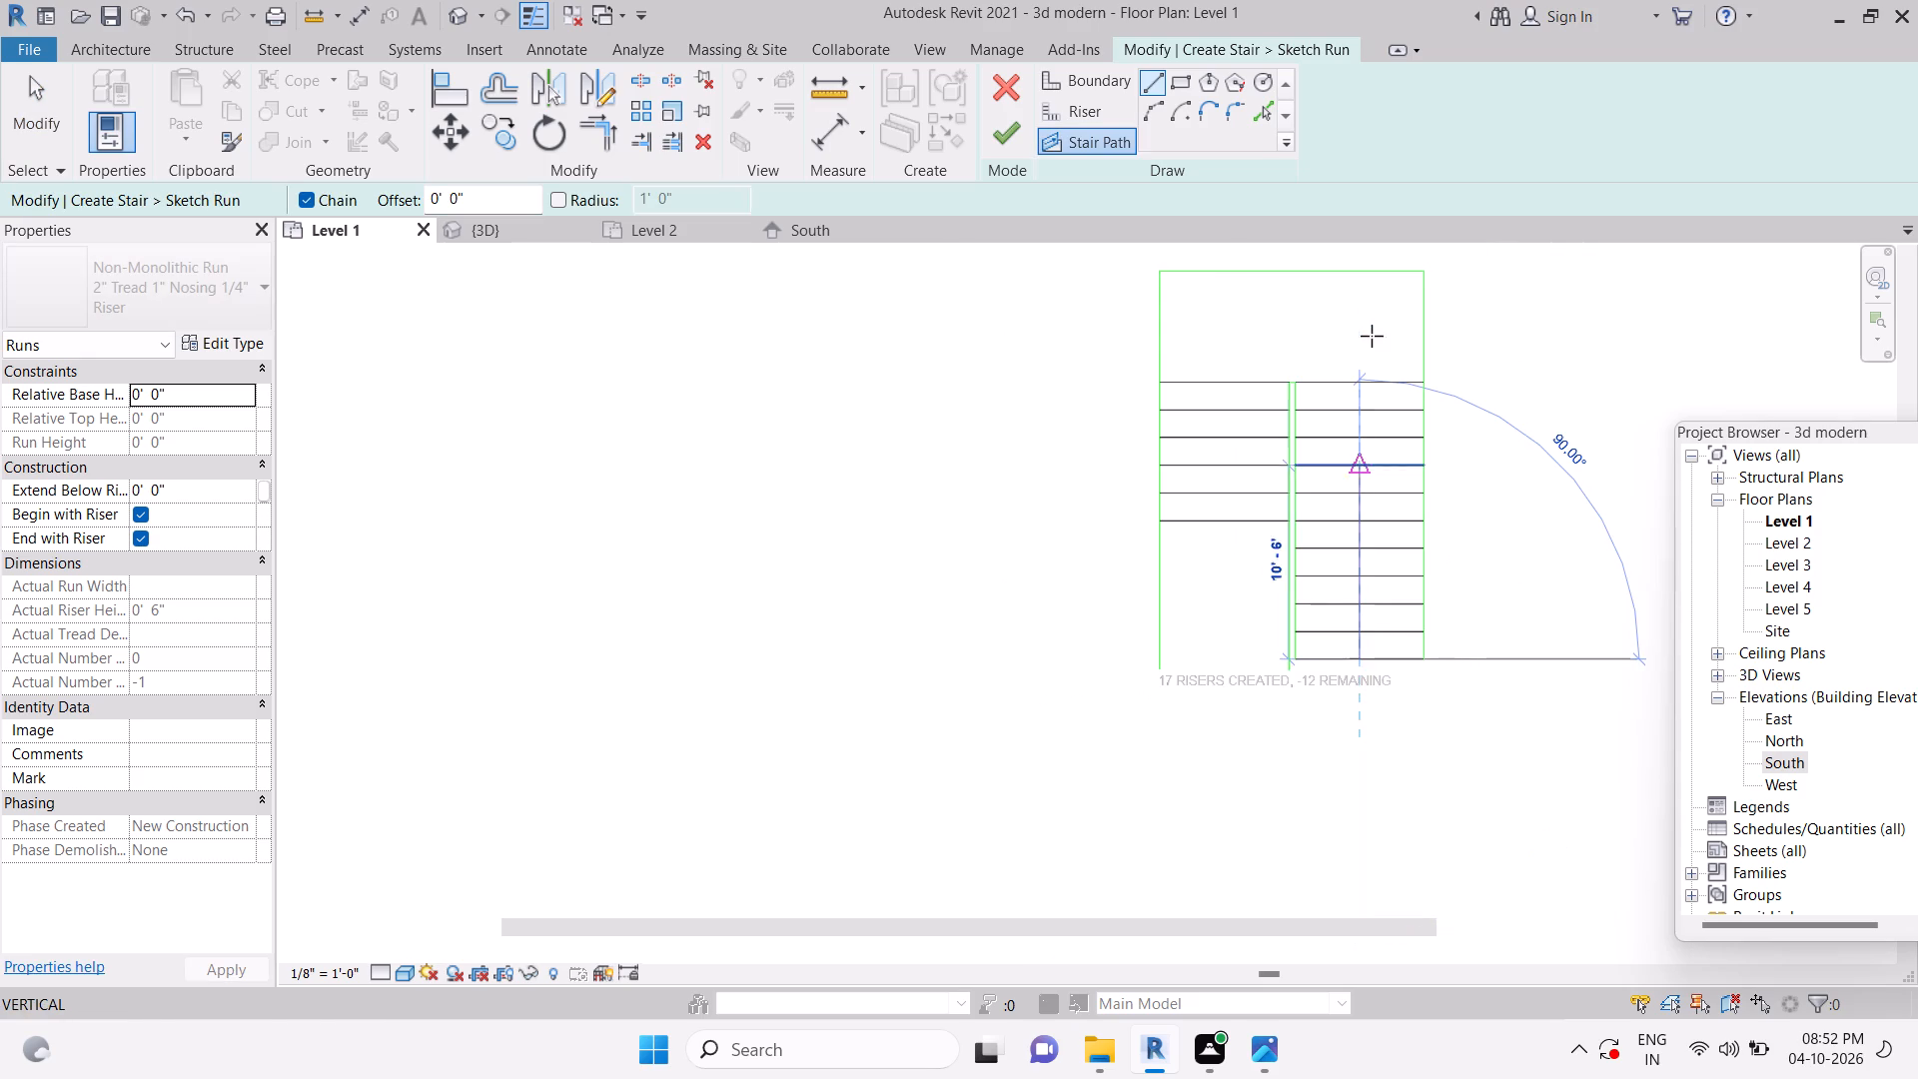
pyautogui.click(1364, 317)
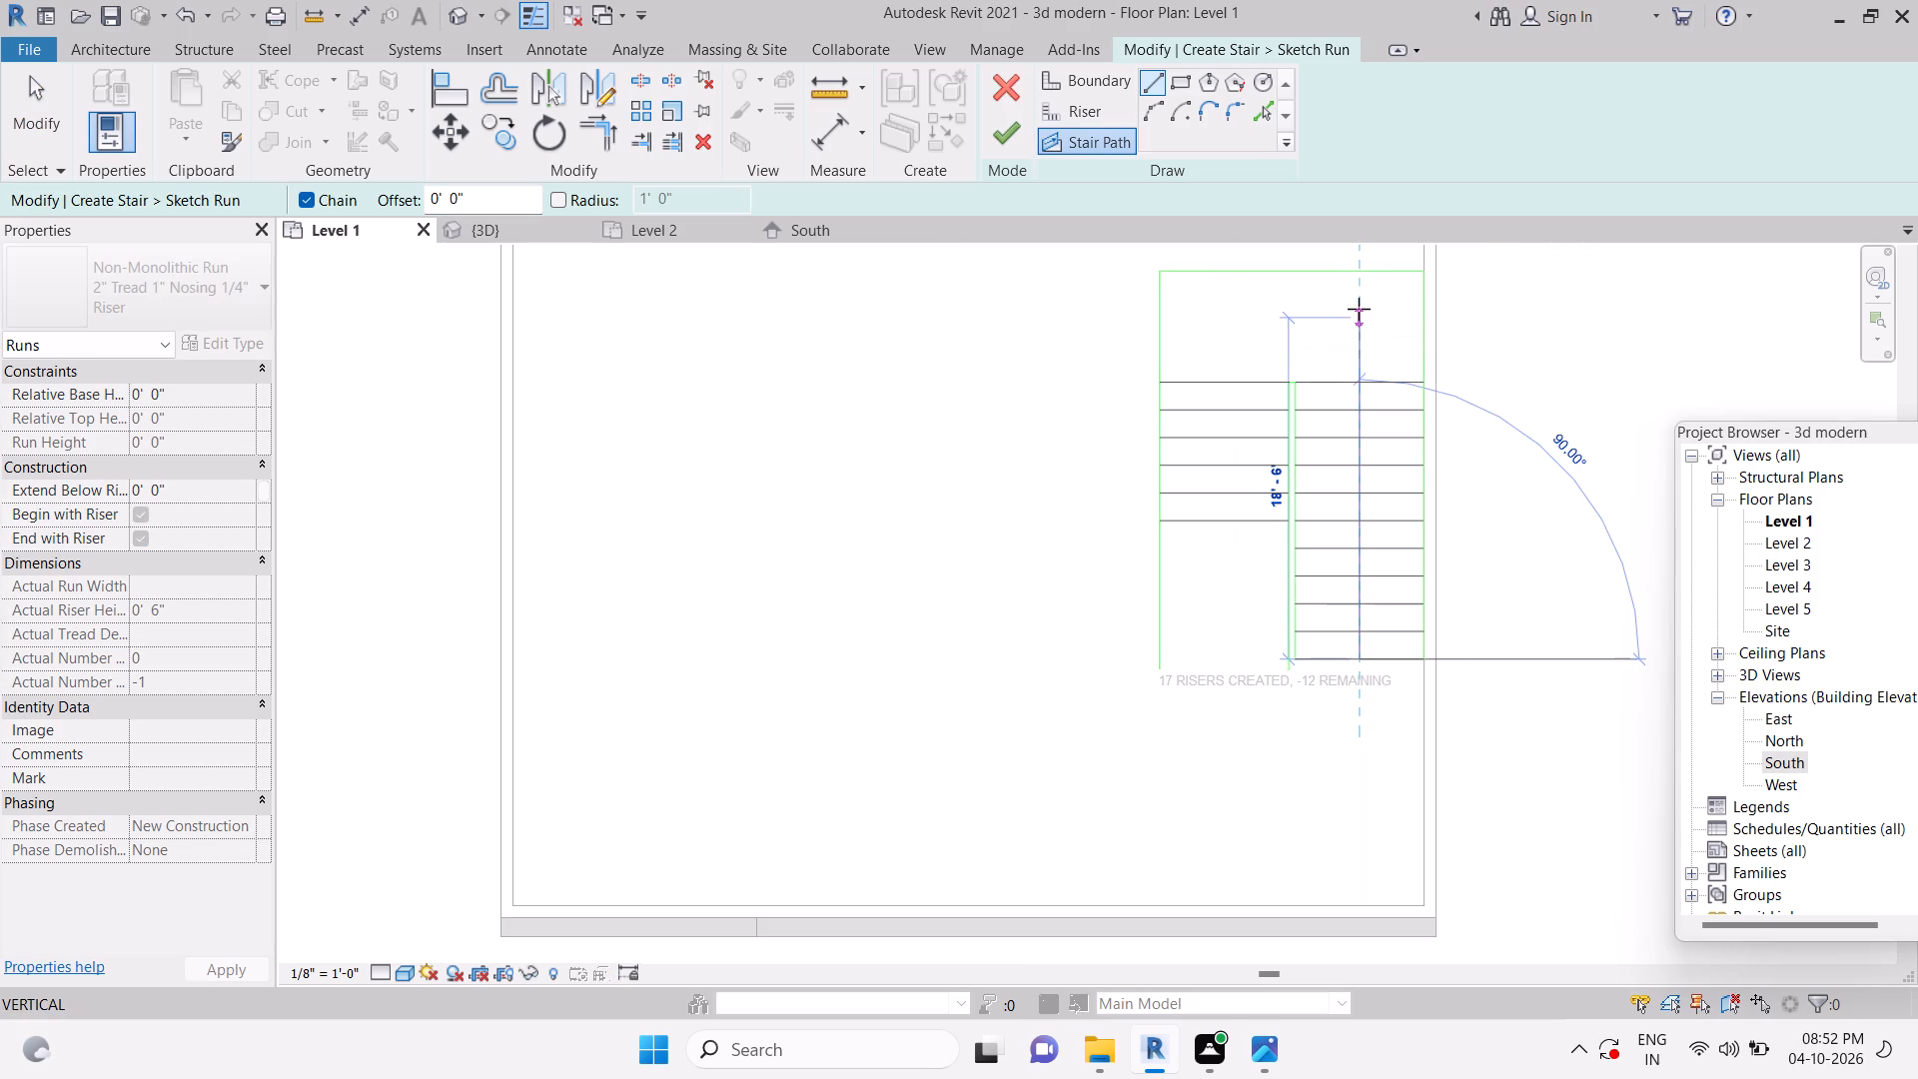
pyautogui.click(1222, 304)
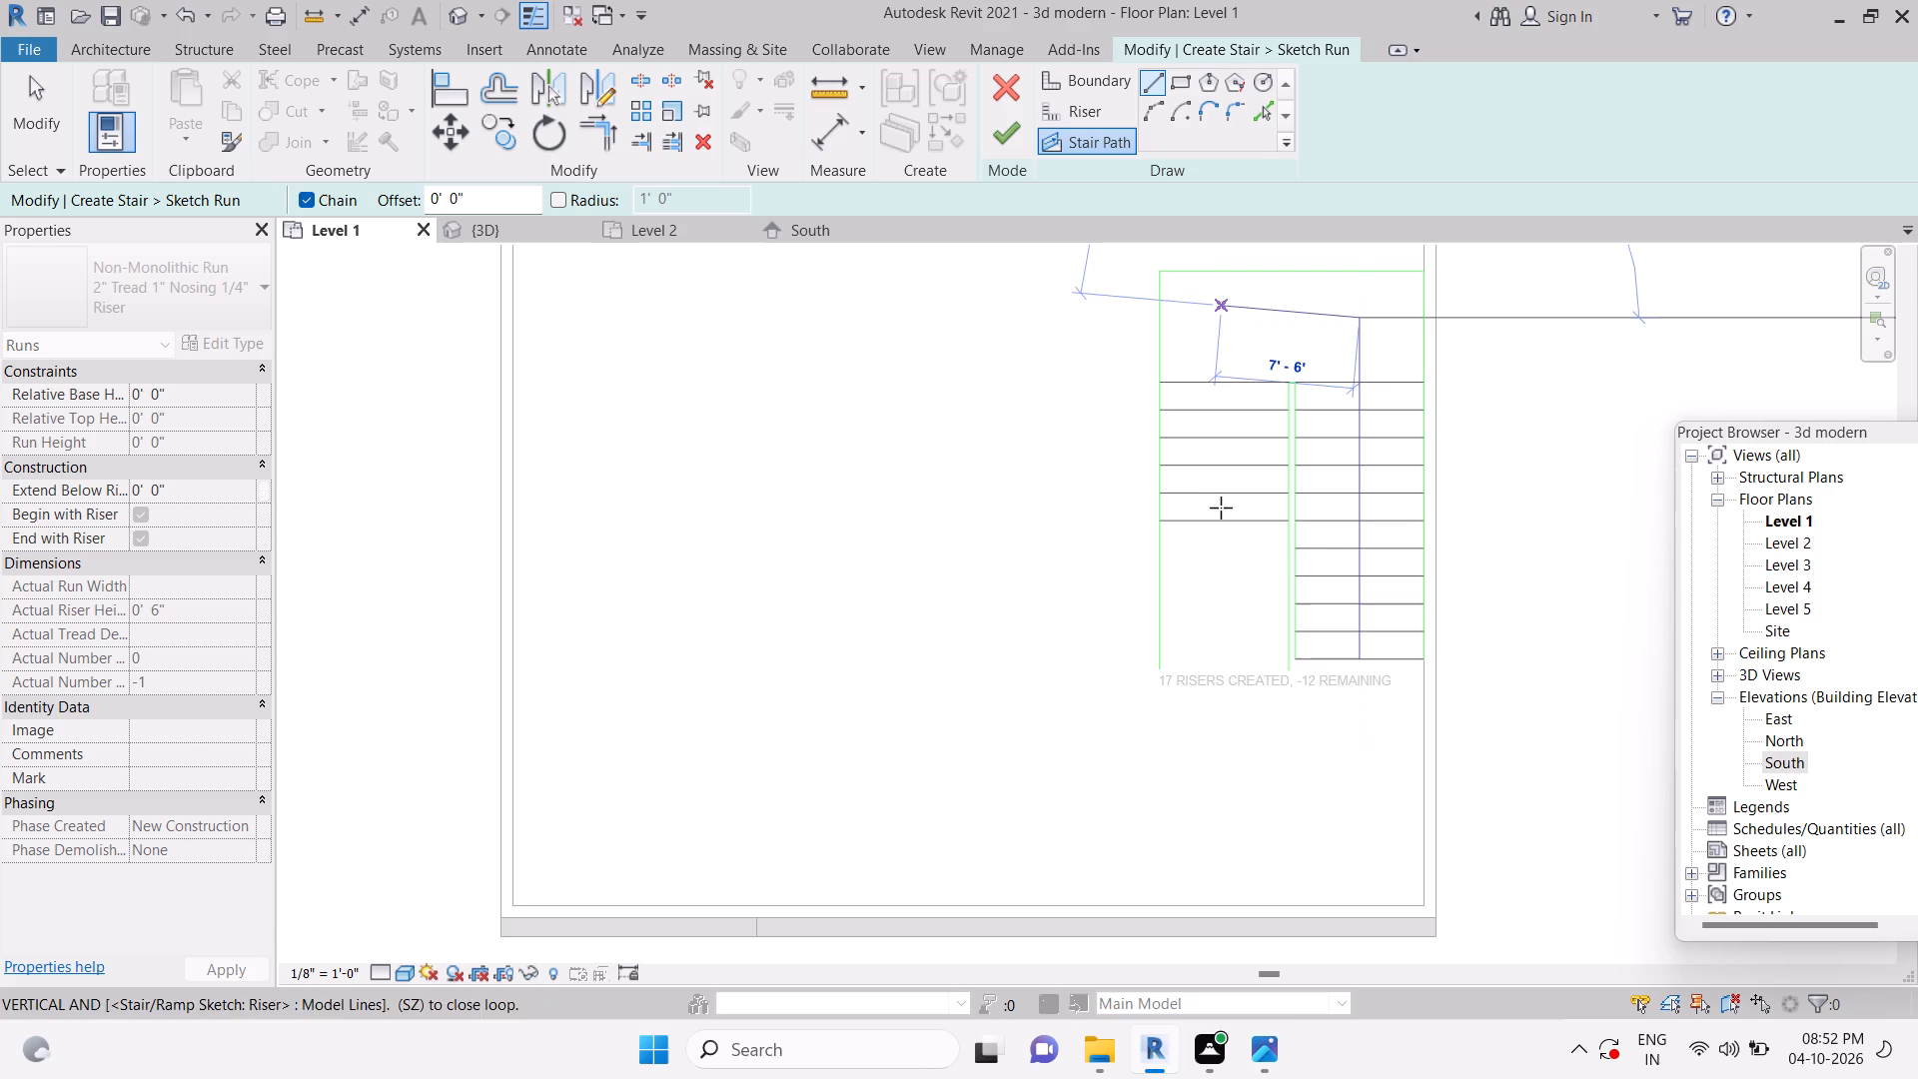
pyautogui.click(1223, 516)
pyautogui.press('Escape')
pyautogui.press('Escape')
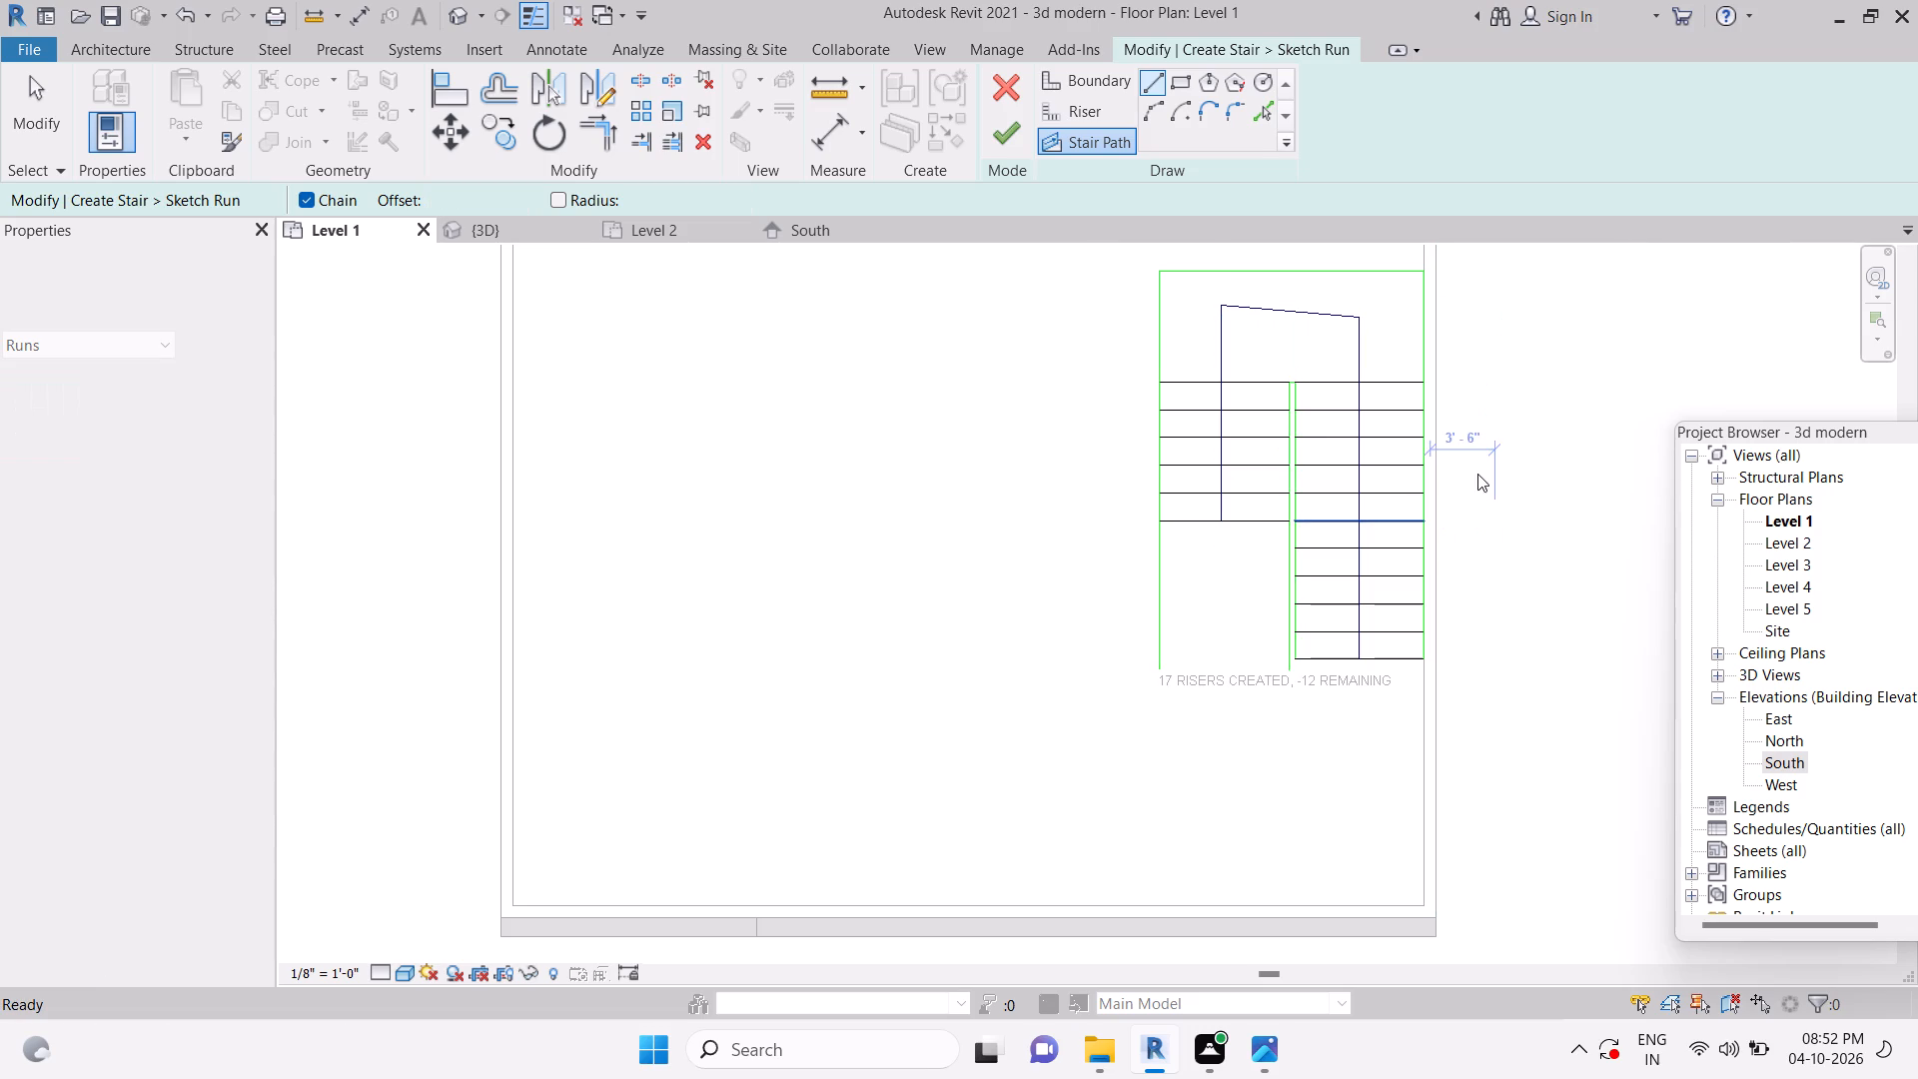
pyautogui.press('Escape')
pyautogui.press('Escape')
# Level the stair path's sloped landing segment by moving its left end in line with its right end.
pyautogui.click(1312, 319)
pyautogui.scroll(5, 1411, 321)
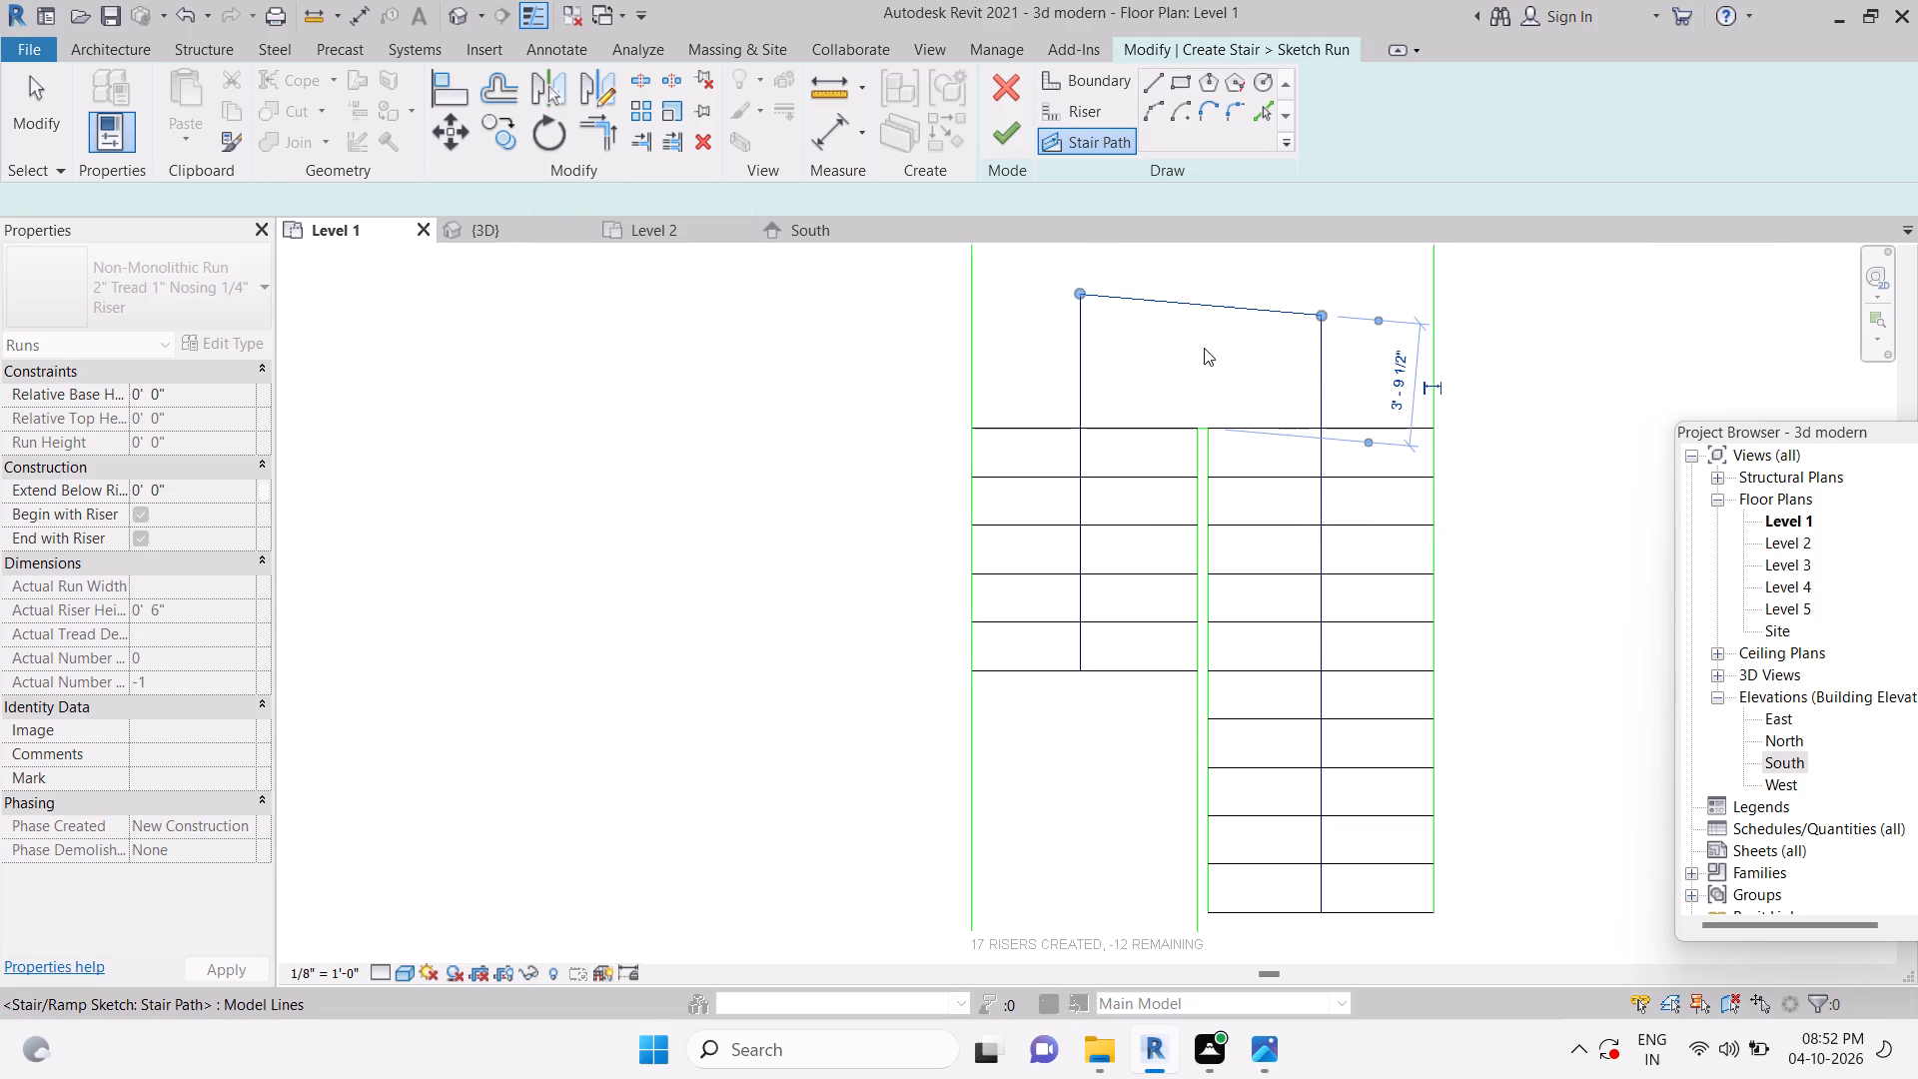
pyautogui.moveTo(1036, 292); pyautogui.dragTo(1034, 322)
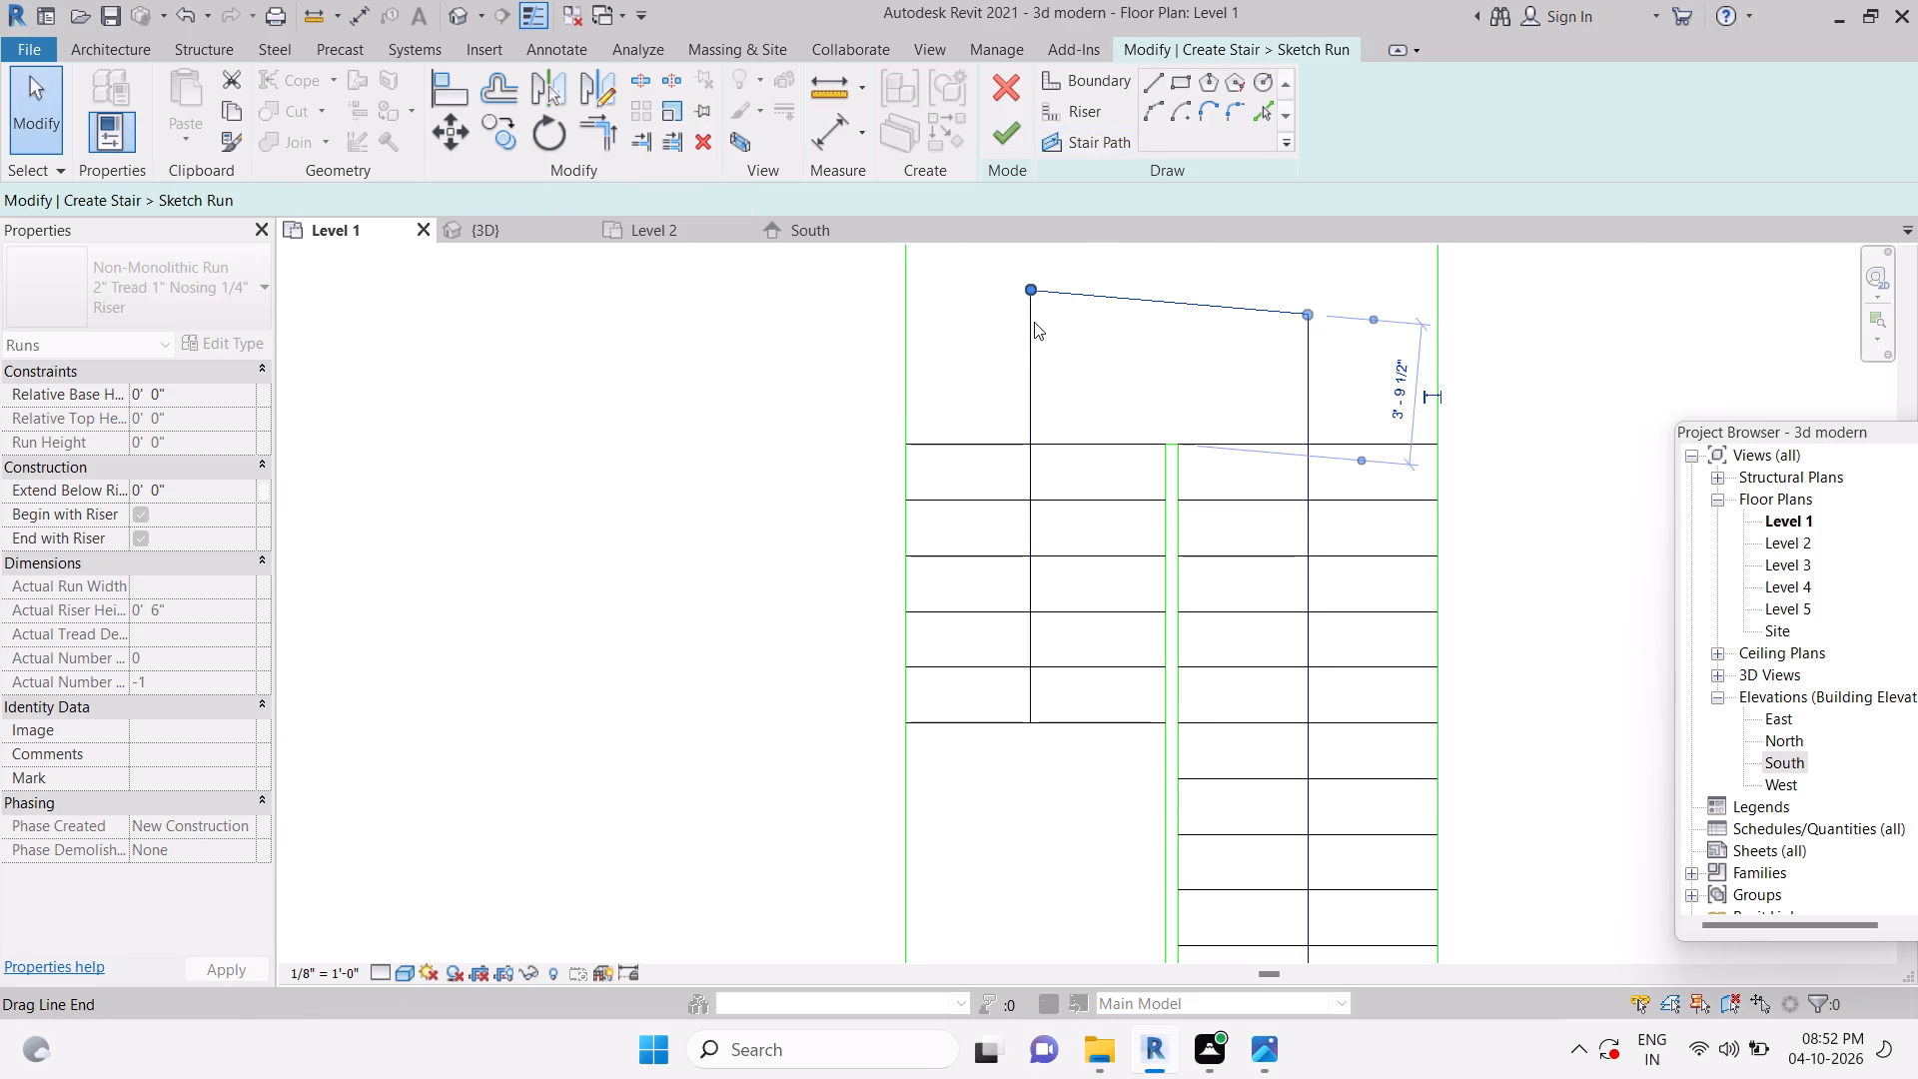
pyautogui.moveTo(1034, 322); pyautogui.dragTo(1034, 327)
pyautogui.press('Escape')
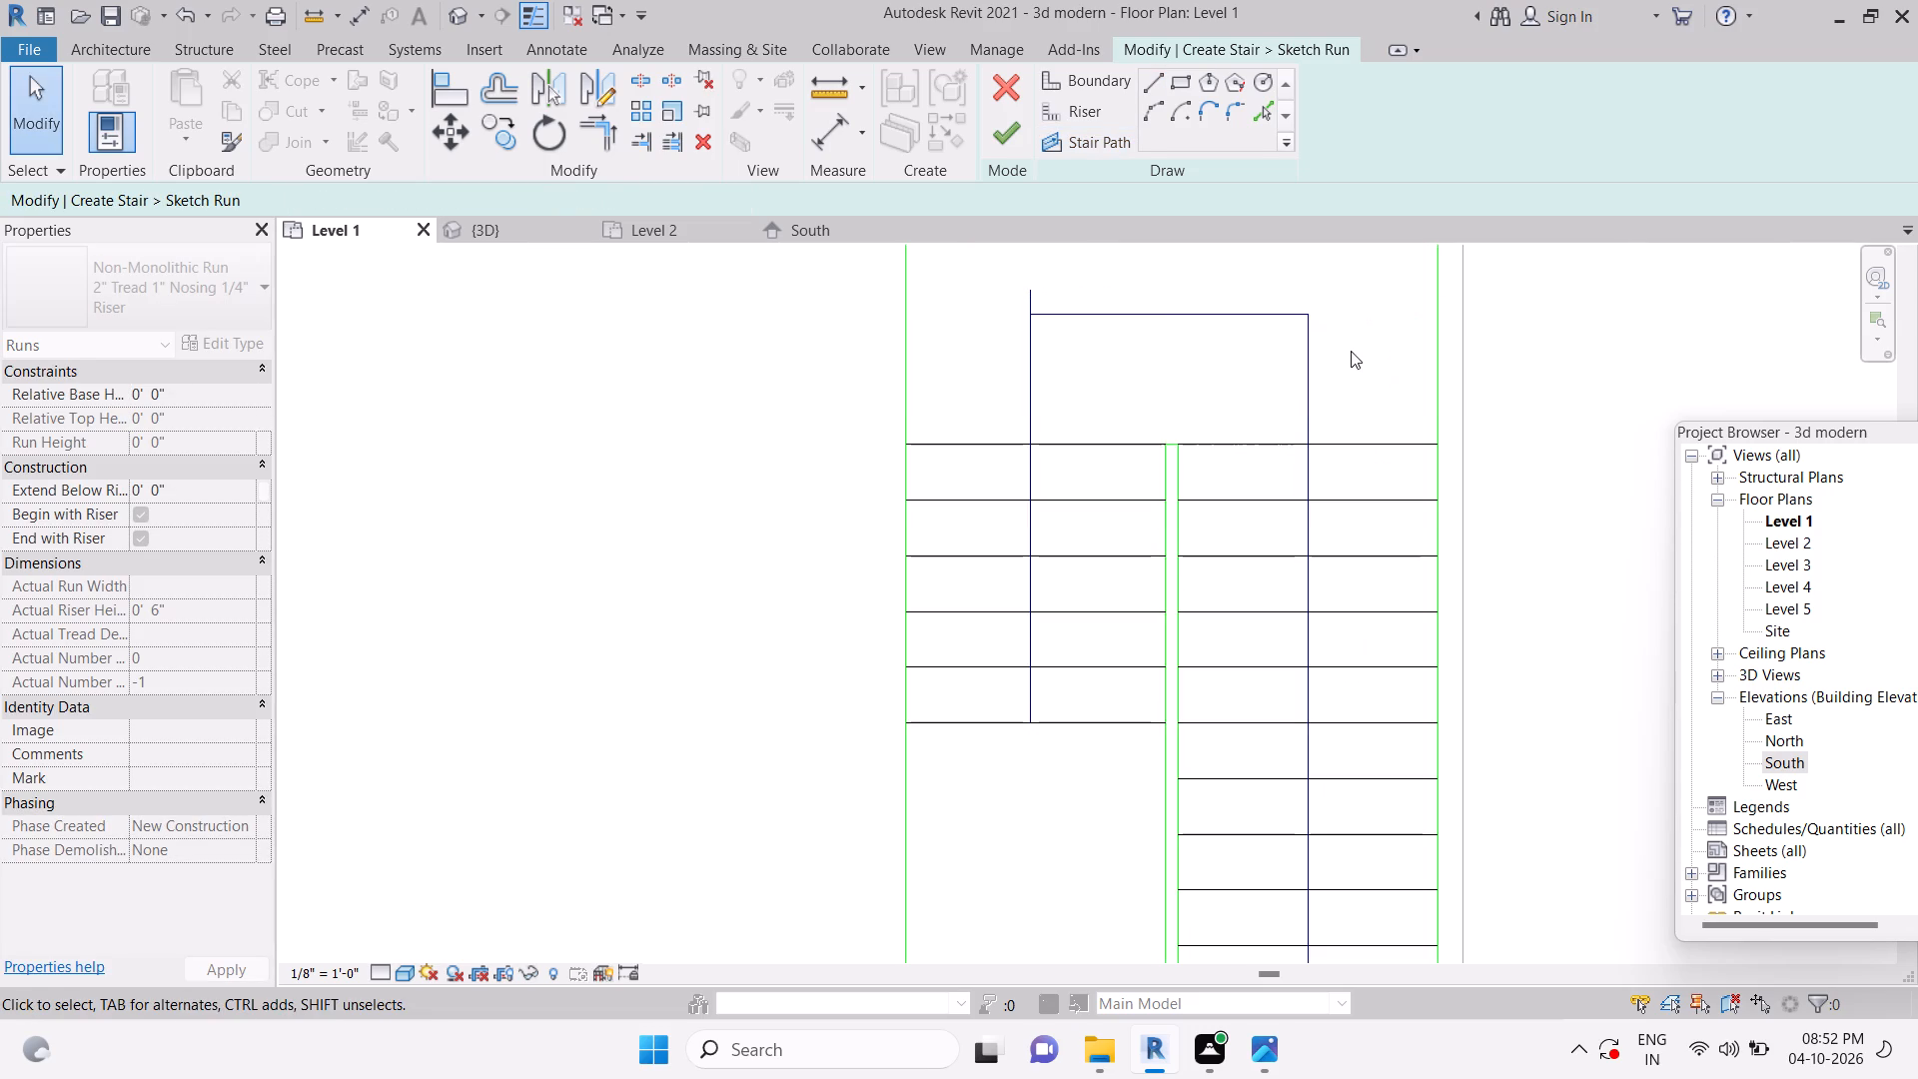
pyautogui.press('Escape')
pyautogui.press('Escape')
pyautogui.press('Escape')
# Trim the landing segment and the left flight's stair path line to a clean corner.
pyautogui.press('t')
pyautogui.press('r')
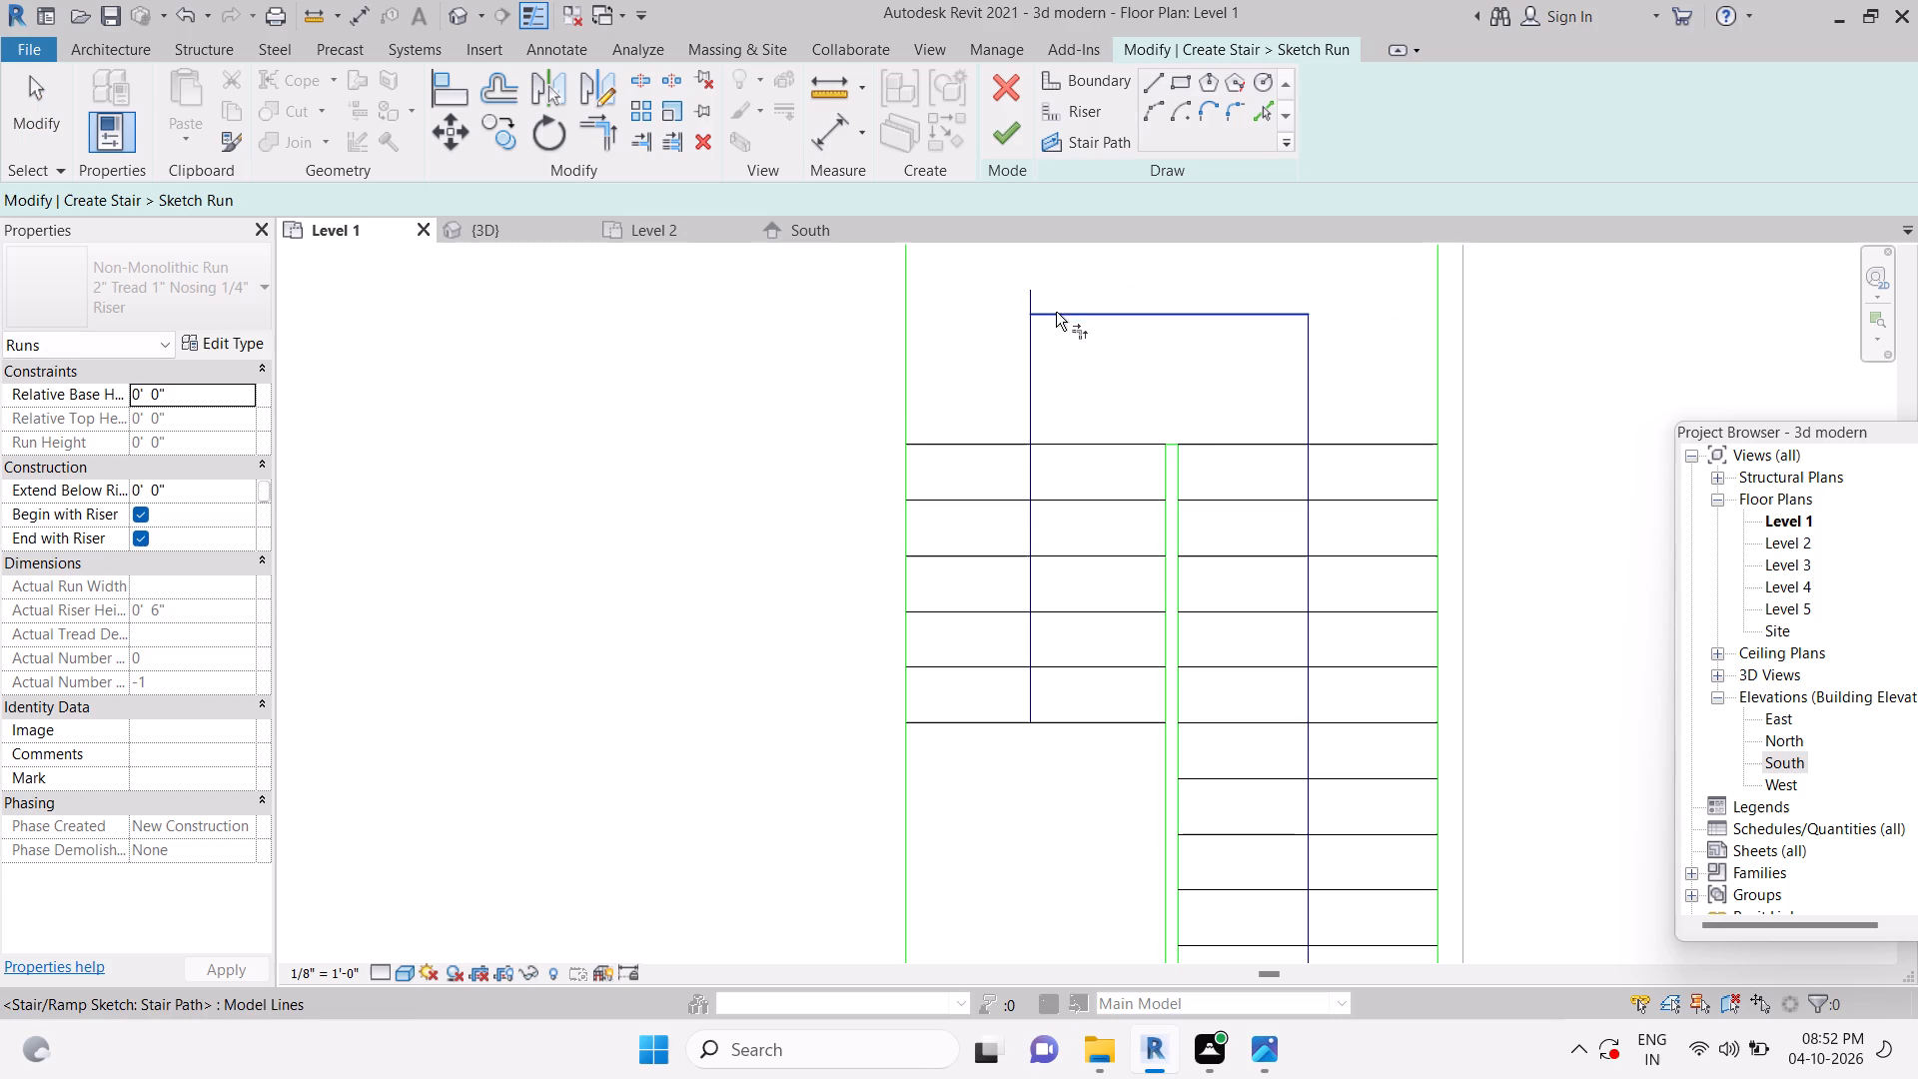
pyautogui.click(1054, 317)
pyautogui.click(1035, 331)
pyautogui.press('Escape')
pyautogui.press('Escape')
pyautogui.press('Escape')
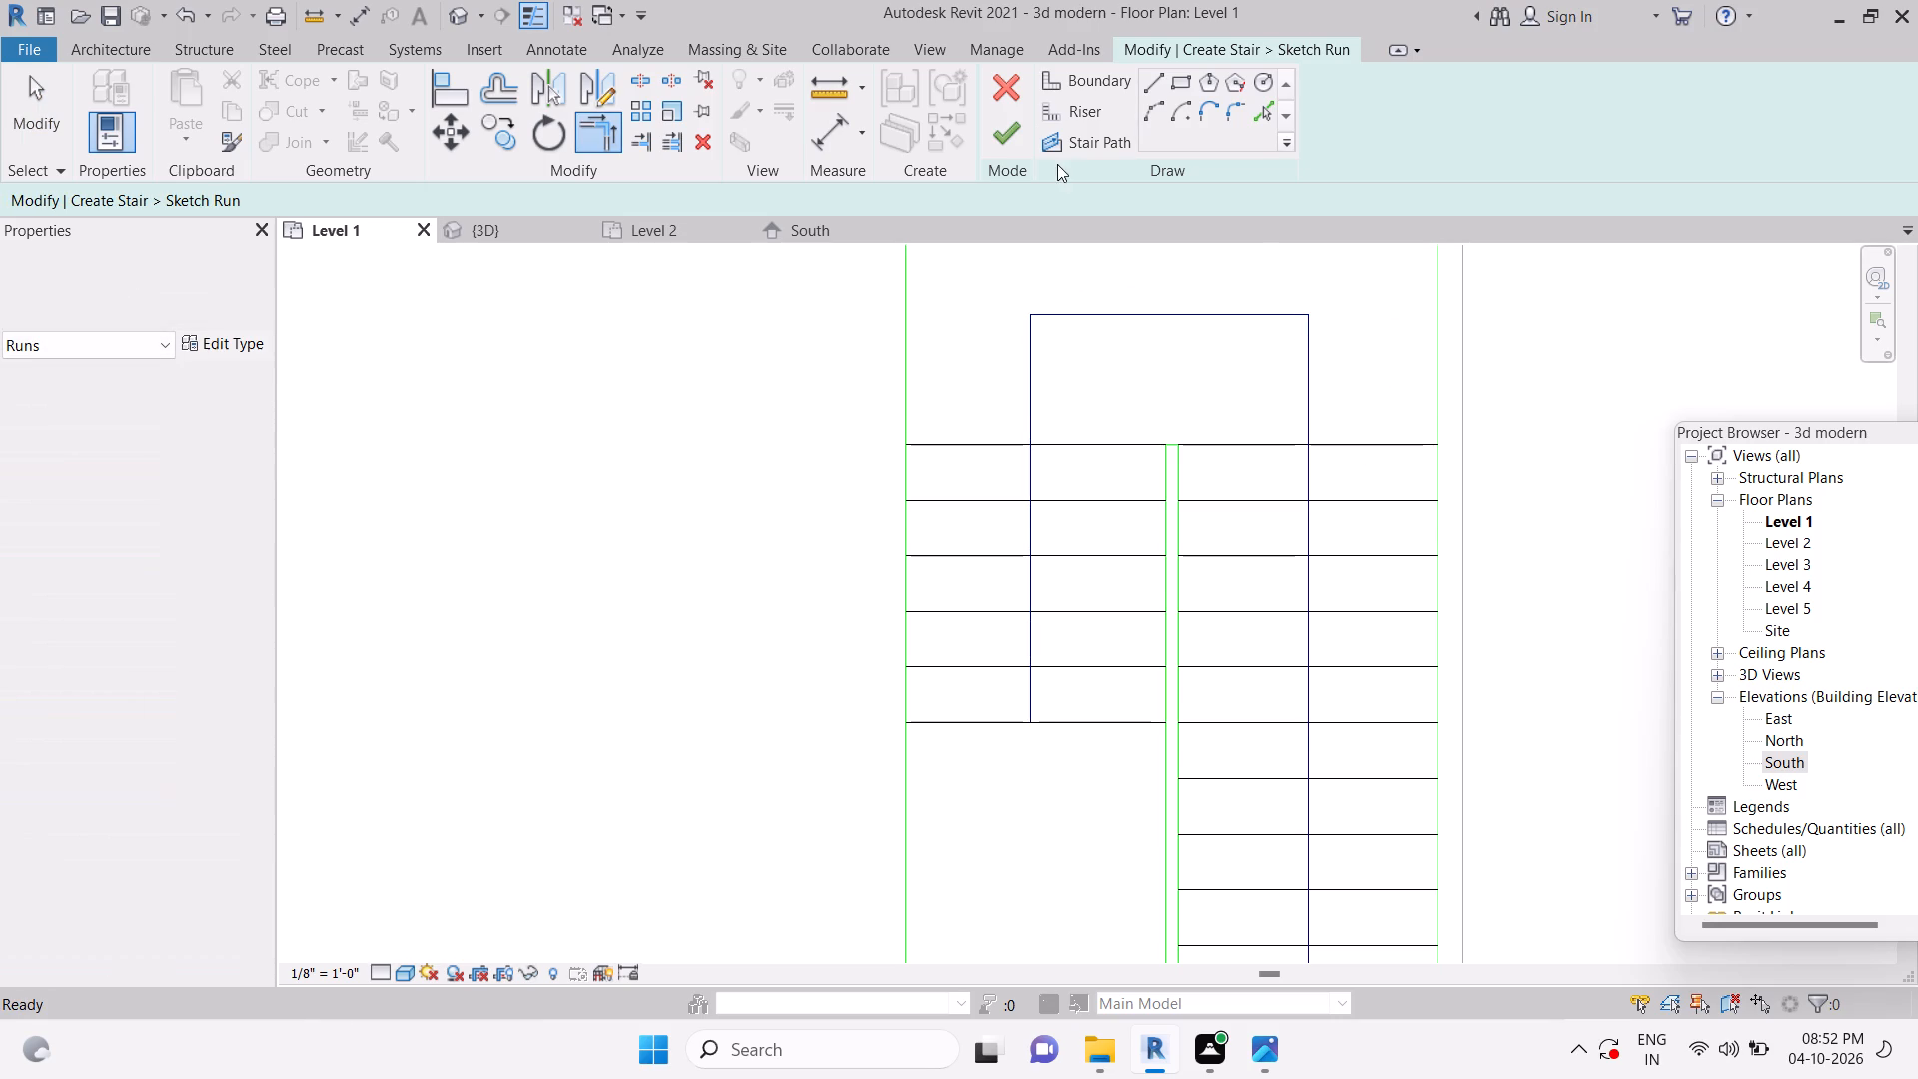
# Finish the run sketch and return to stair editing.
pyautogui.click(1008, 147)
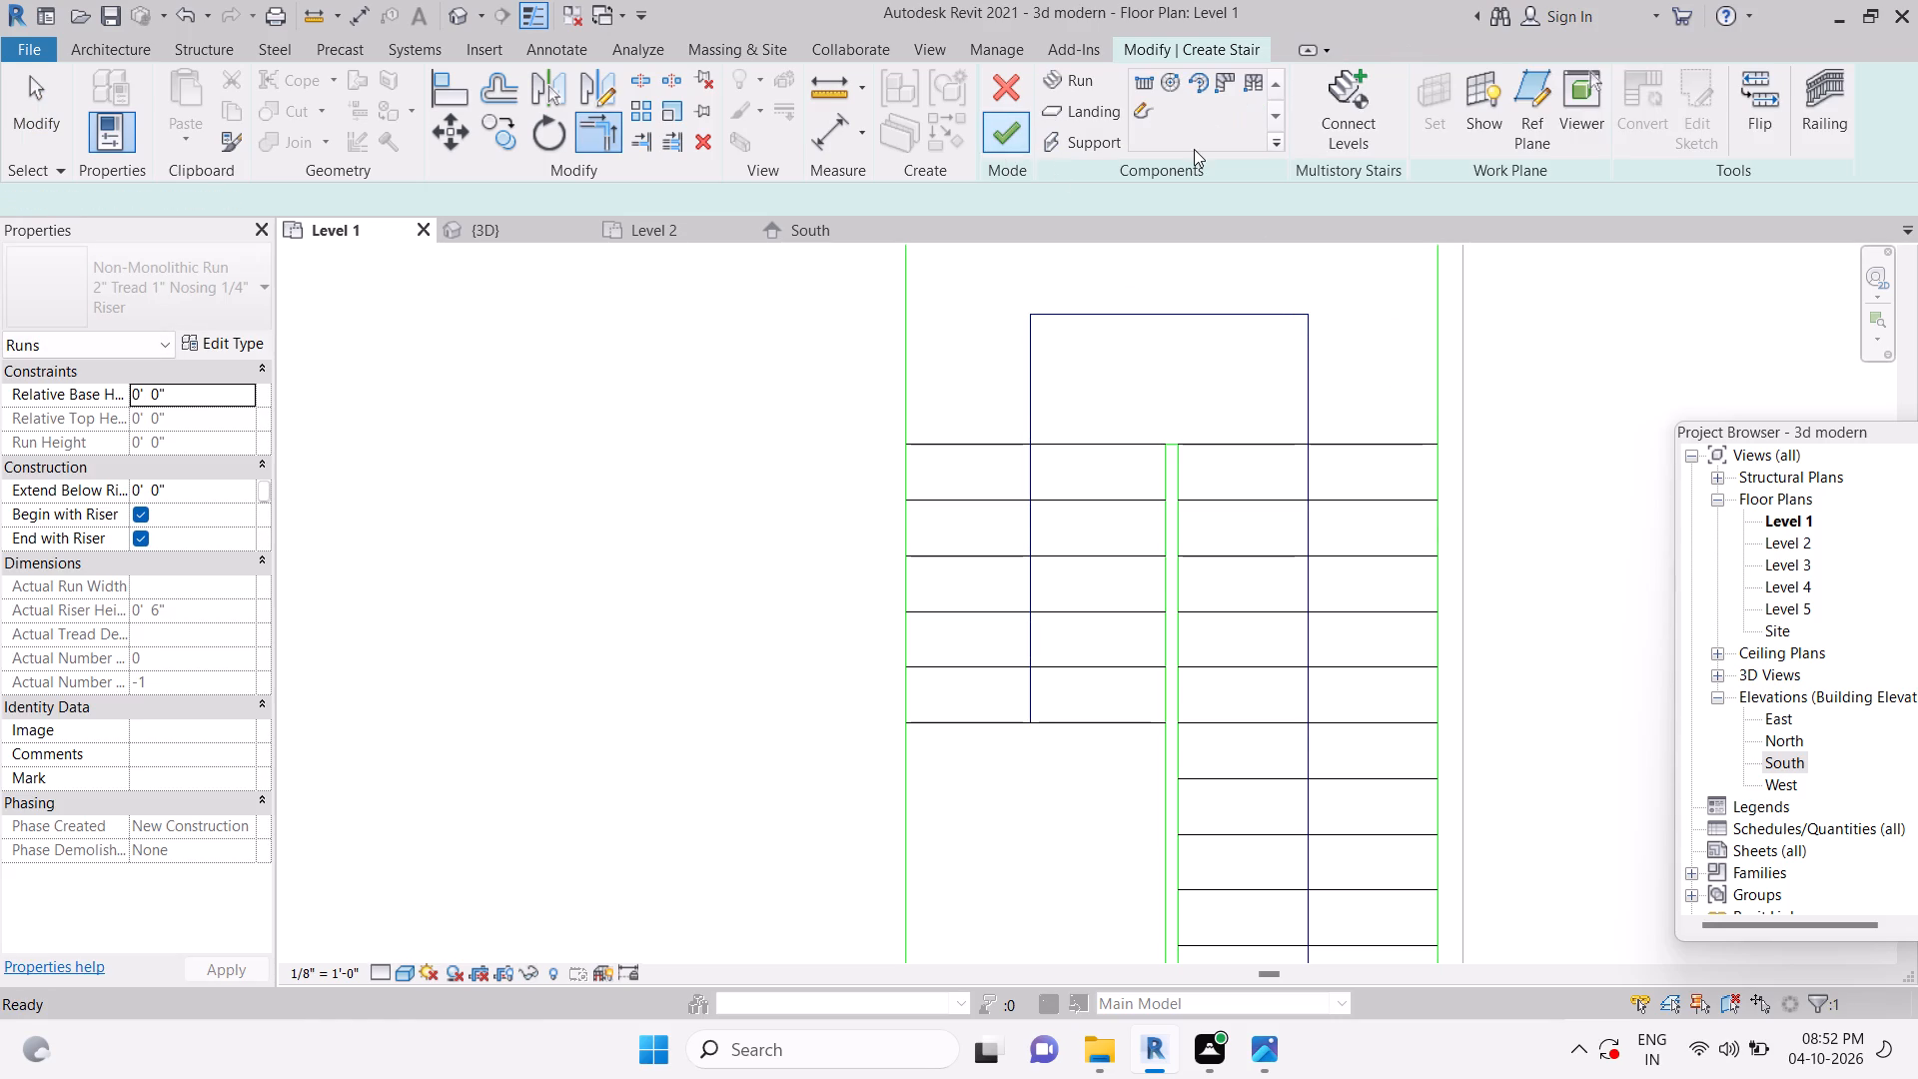
pyautogui.press('Escape')
pyautogui.scroll(-4, 1197, 540)
pyautogui.press('Escape')
pyautogui.press('Escape')
pyautogui.press('Escape')
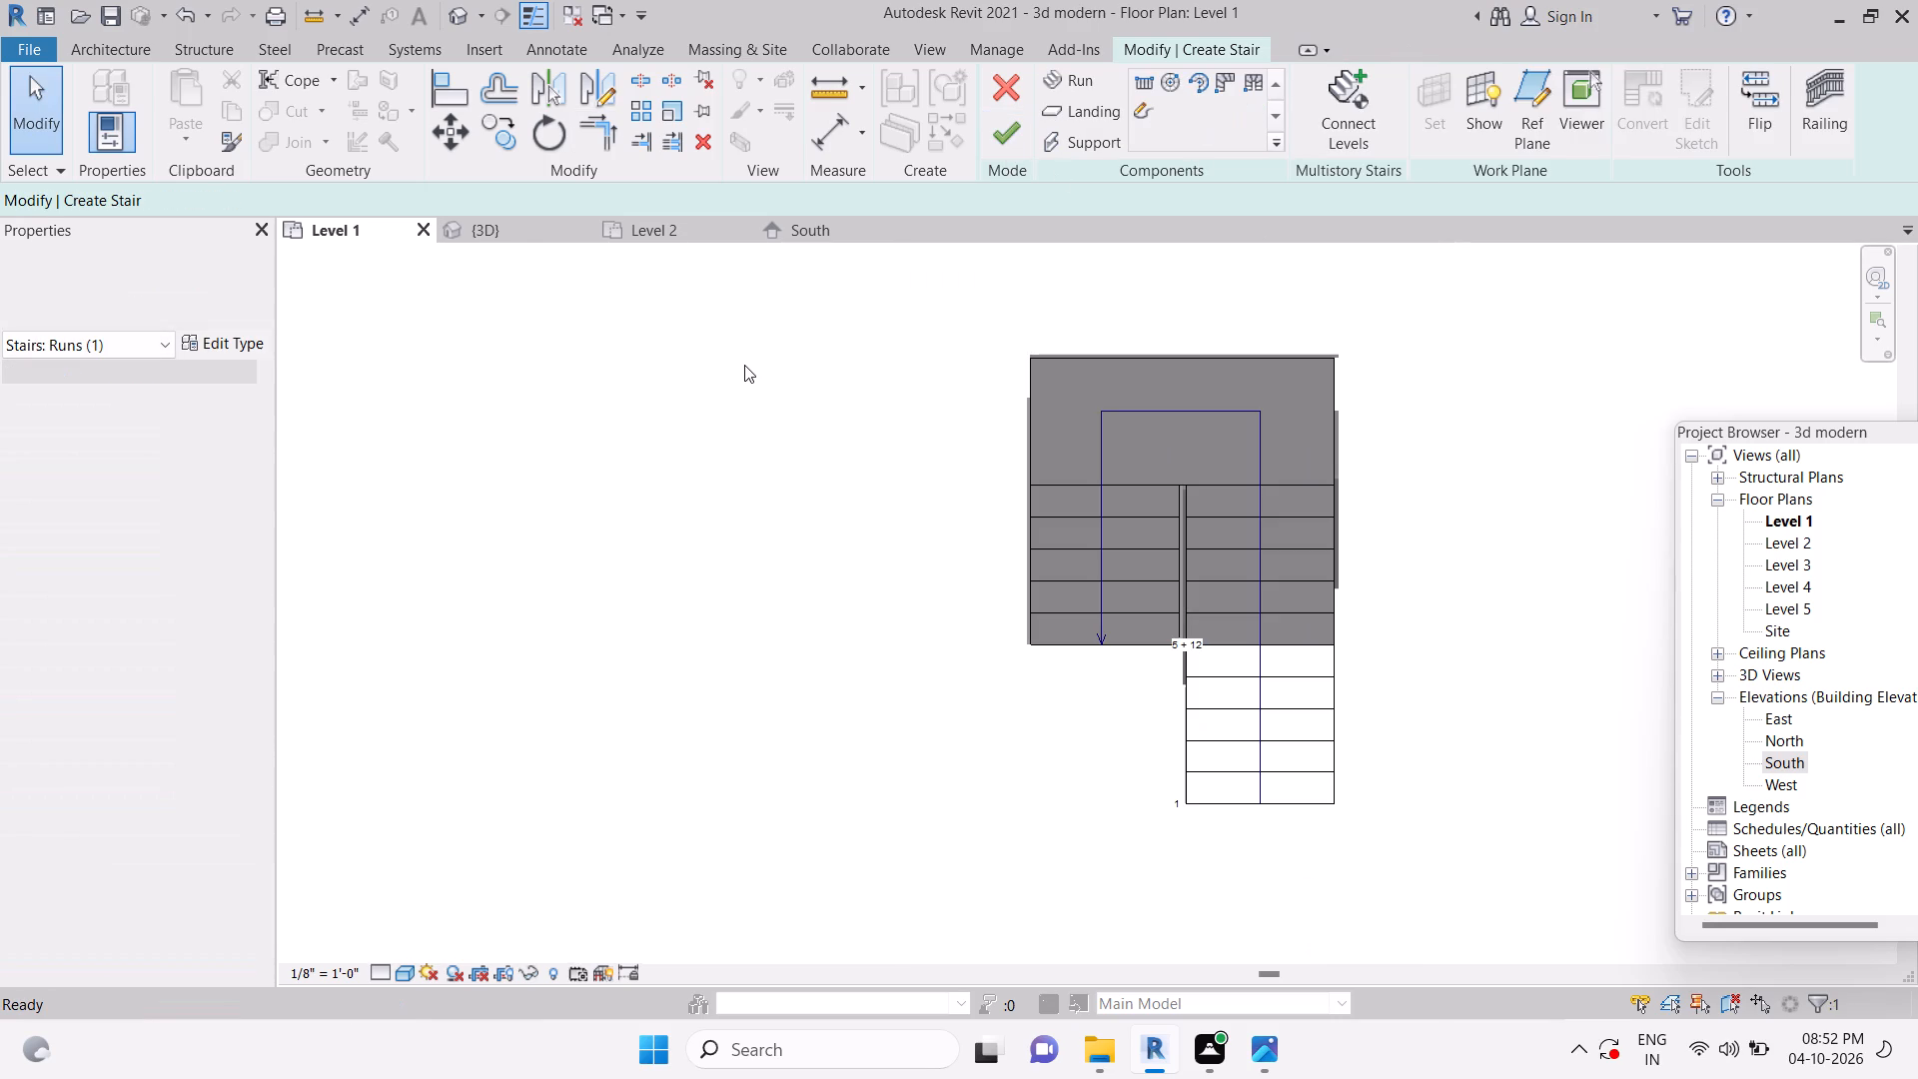
# Examine the new stair's height position against the levels in the 3D view, seen from the right side.
pyautogui.click(517, 243)
pyautogui.click(515, 240)
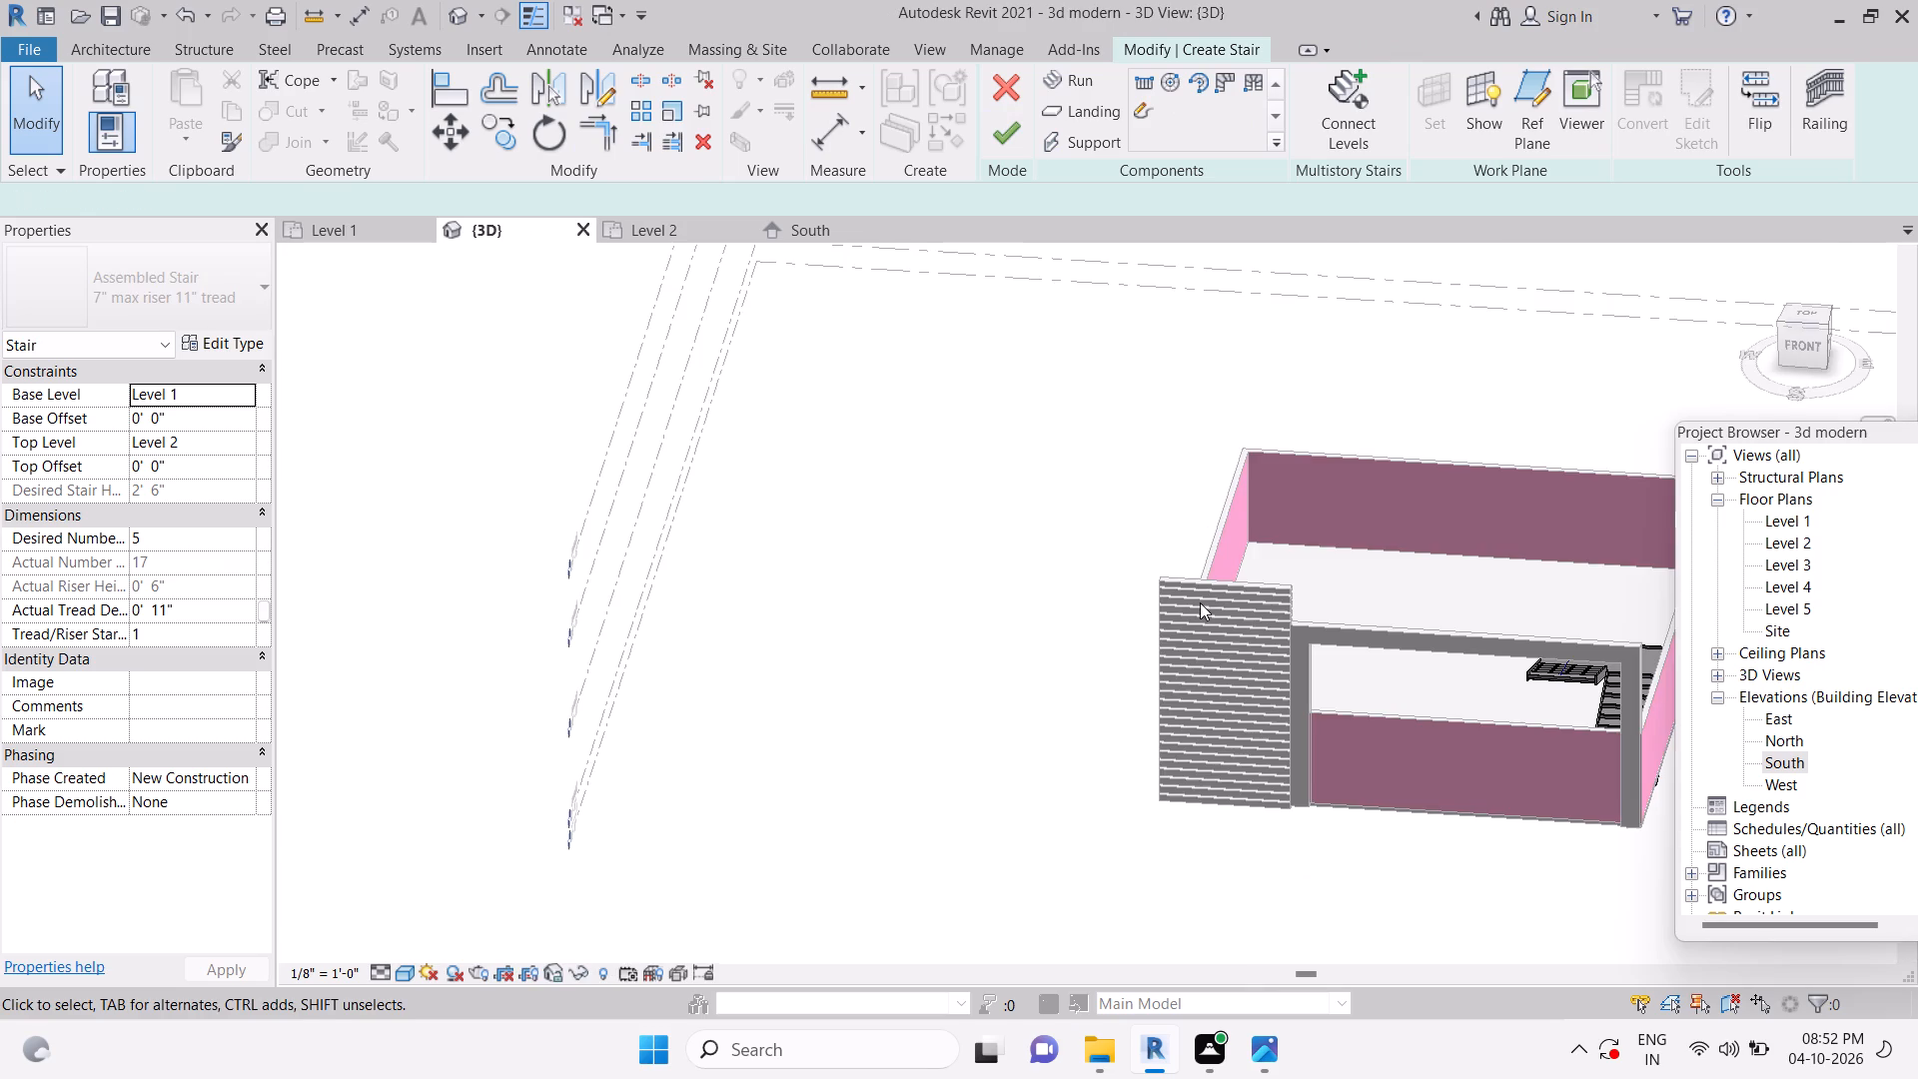
pyautogui.keyDown('shift'); pyautogui.moveTo(1482, 803); pyautogui.dragTo(1118, 709, button='middle'); pyautogui.keyUp('shift')
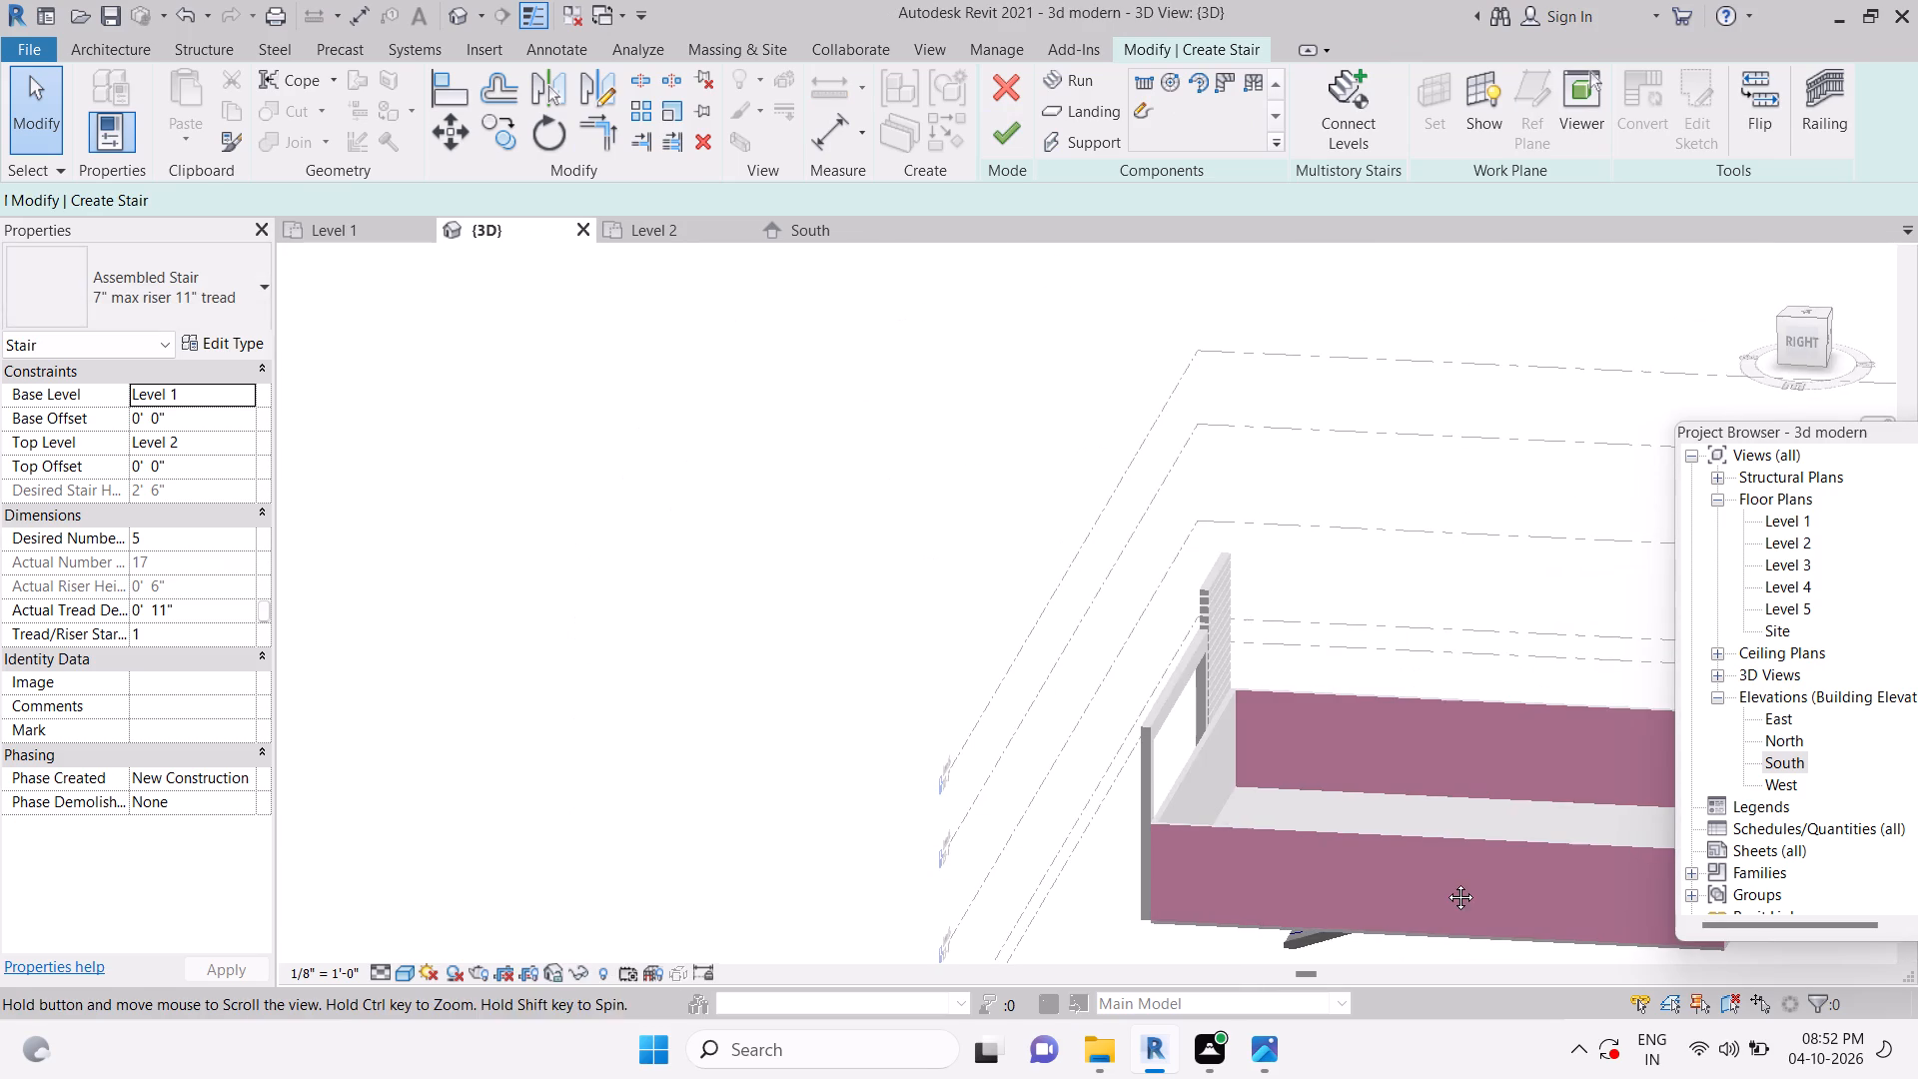
pyautogui.keyDown('shift'); pyautogui.moveTo(1451, 861); pyautogui.dragTo(1474, 703, button='middle'); pyautogui.keyUp('shift')
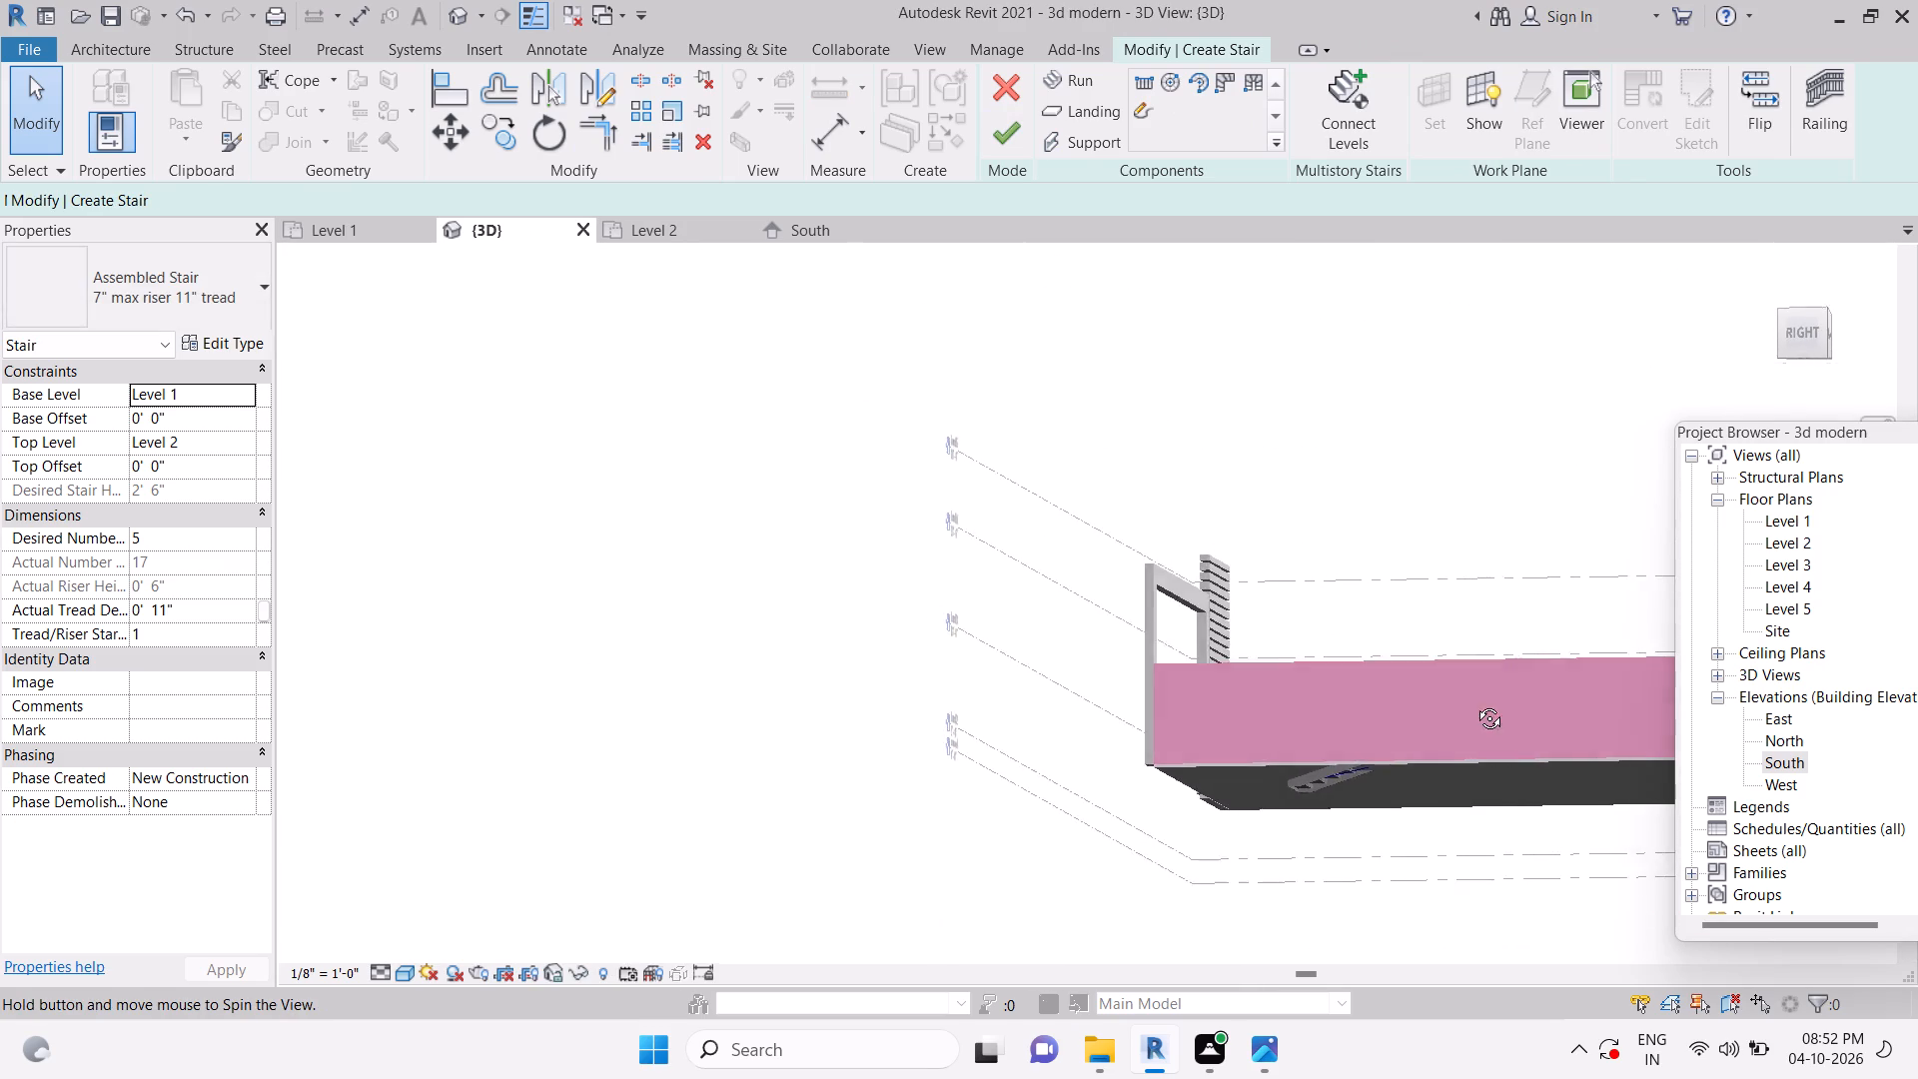
pyautogui.keyDown('shift'); pyautogui.moveTo(1474, 703); pyautogui.dragTo(1477, 739, button='middle'); pyautogui.keyUp('shift')
pyautogui.click(1812, 333)
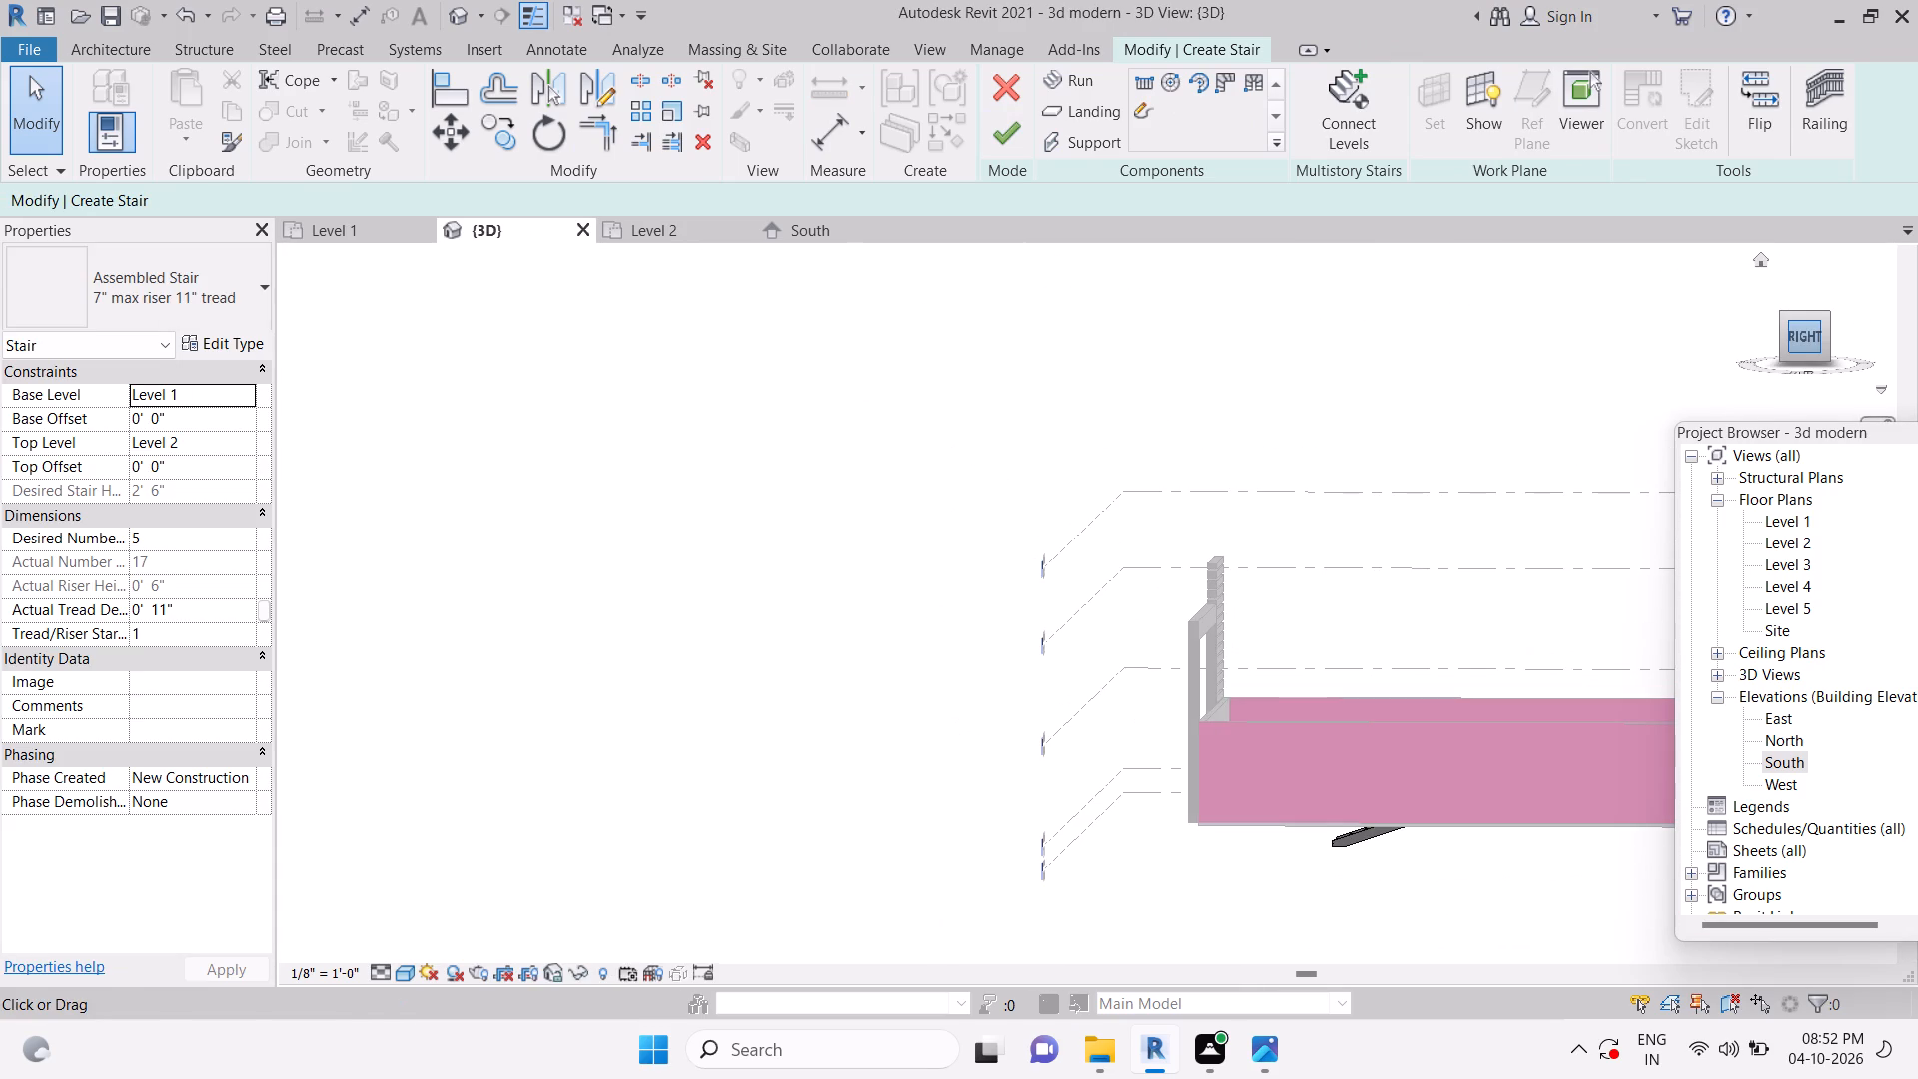
pyautogui.scroll(4, 941, 655)
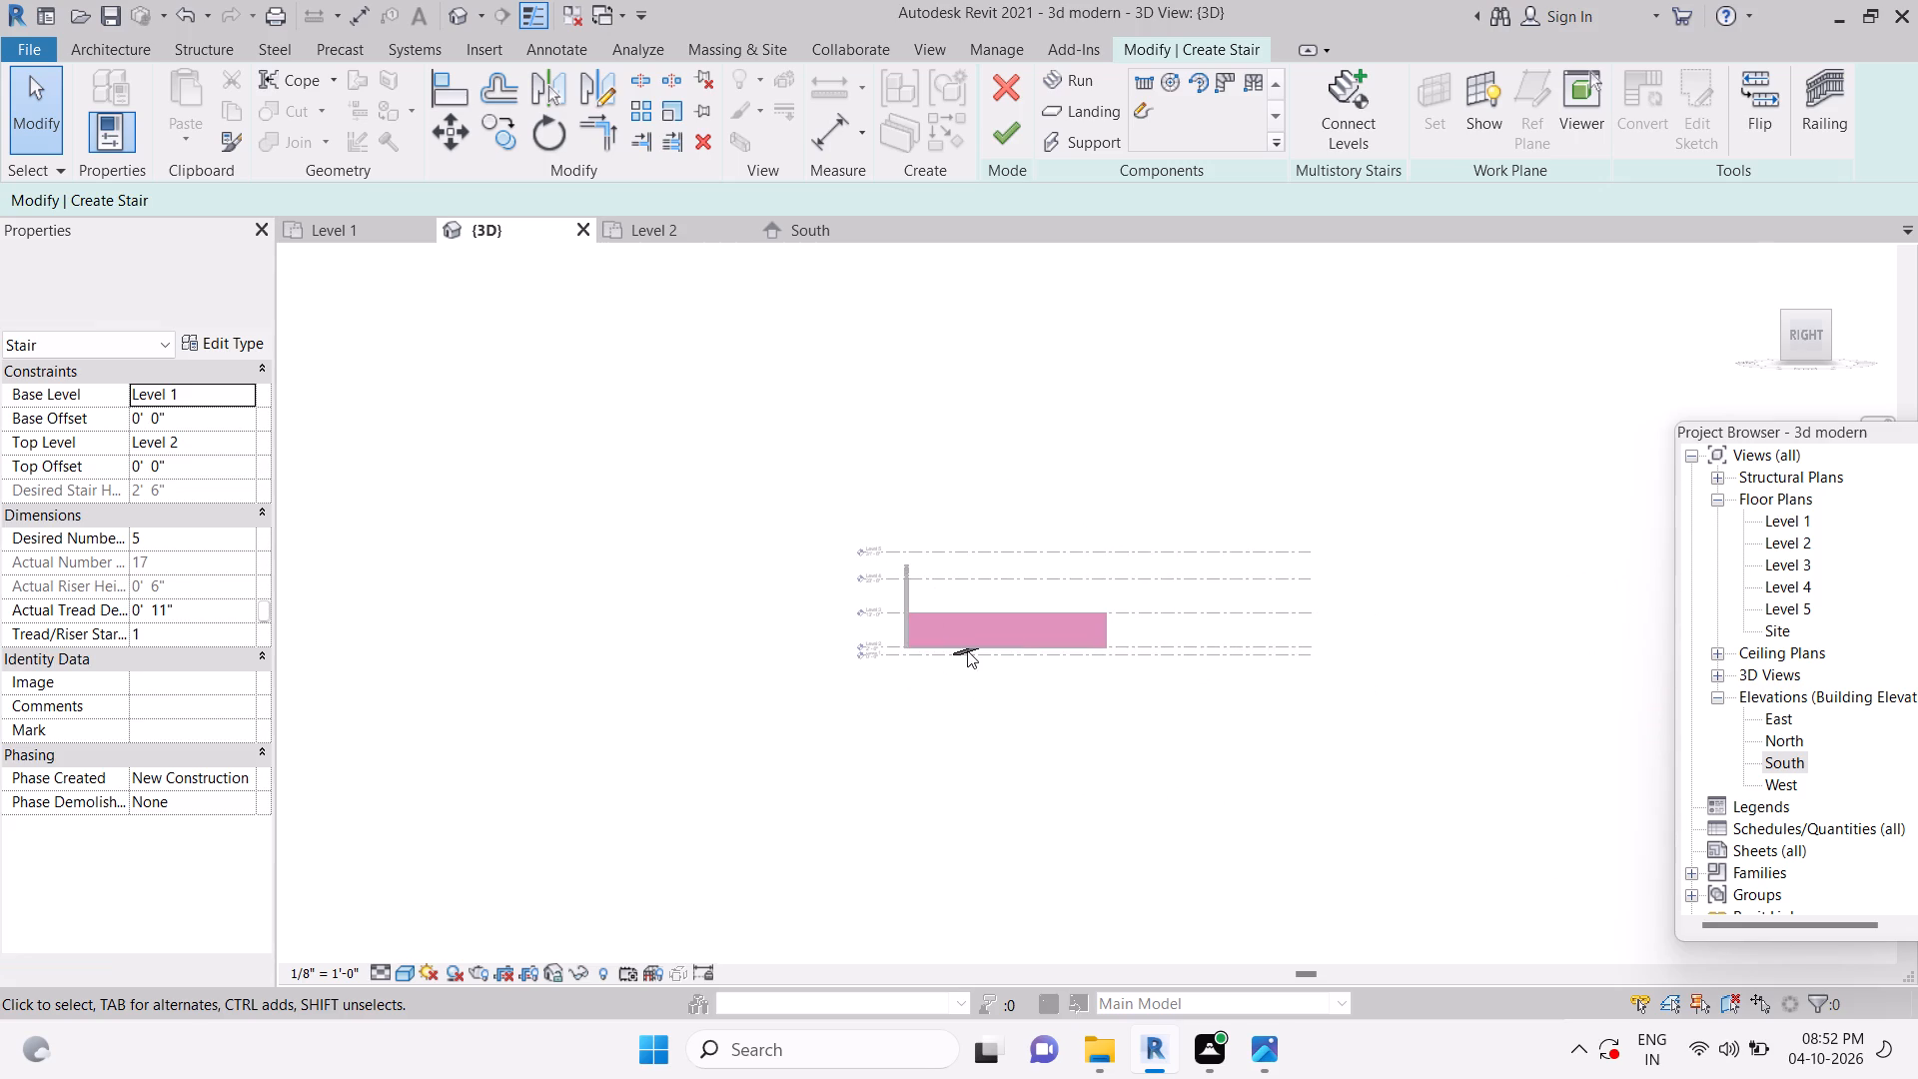
pyautogui.scroll(7, 967, 650)
pyautogui.press('Escape')
pyautogui.press('Escape')
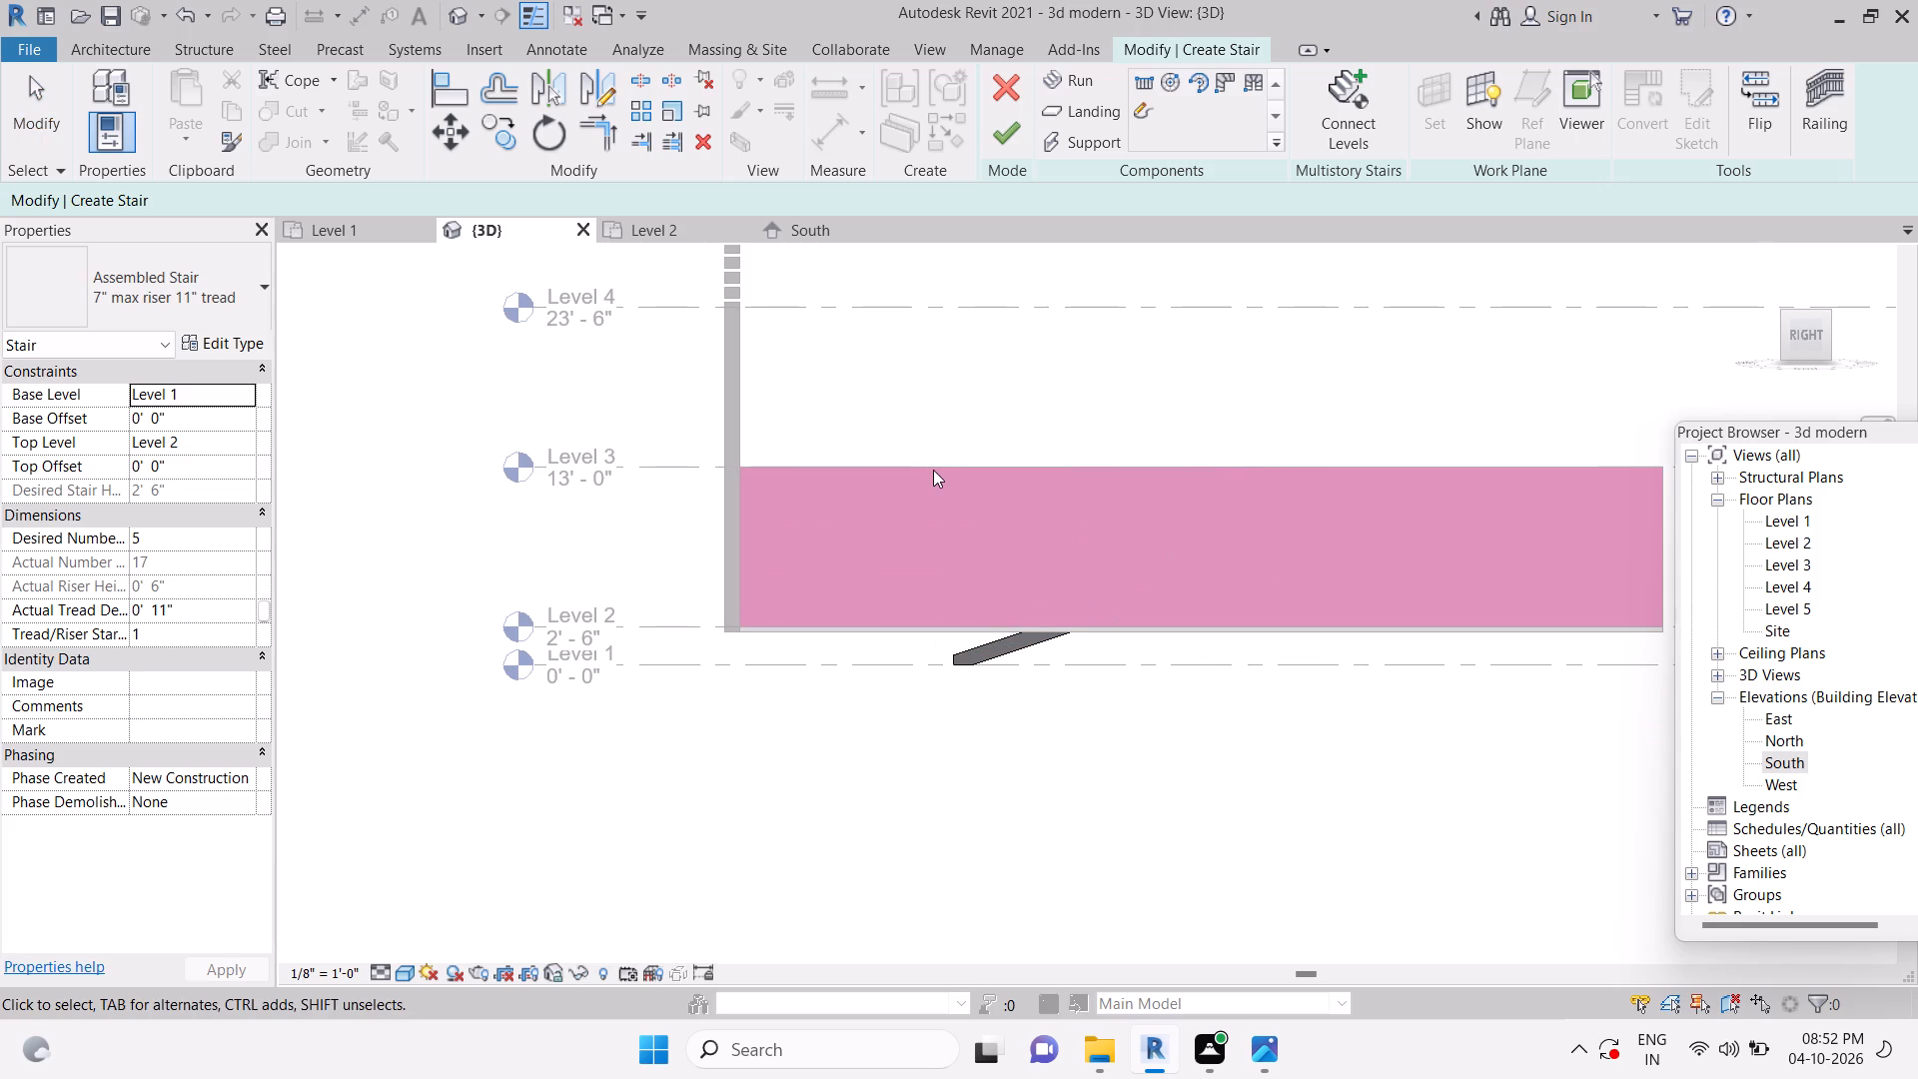
pyautogui.press('Escape')
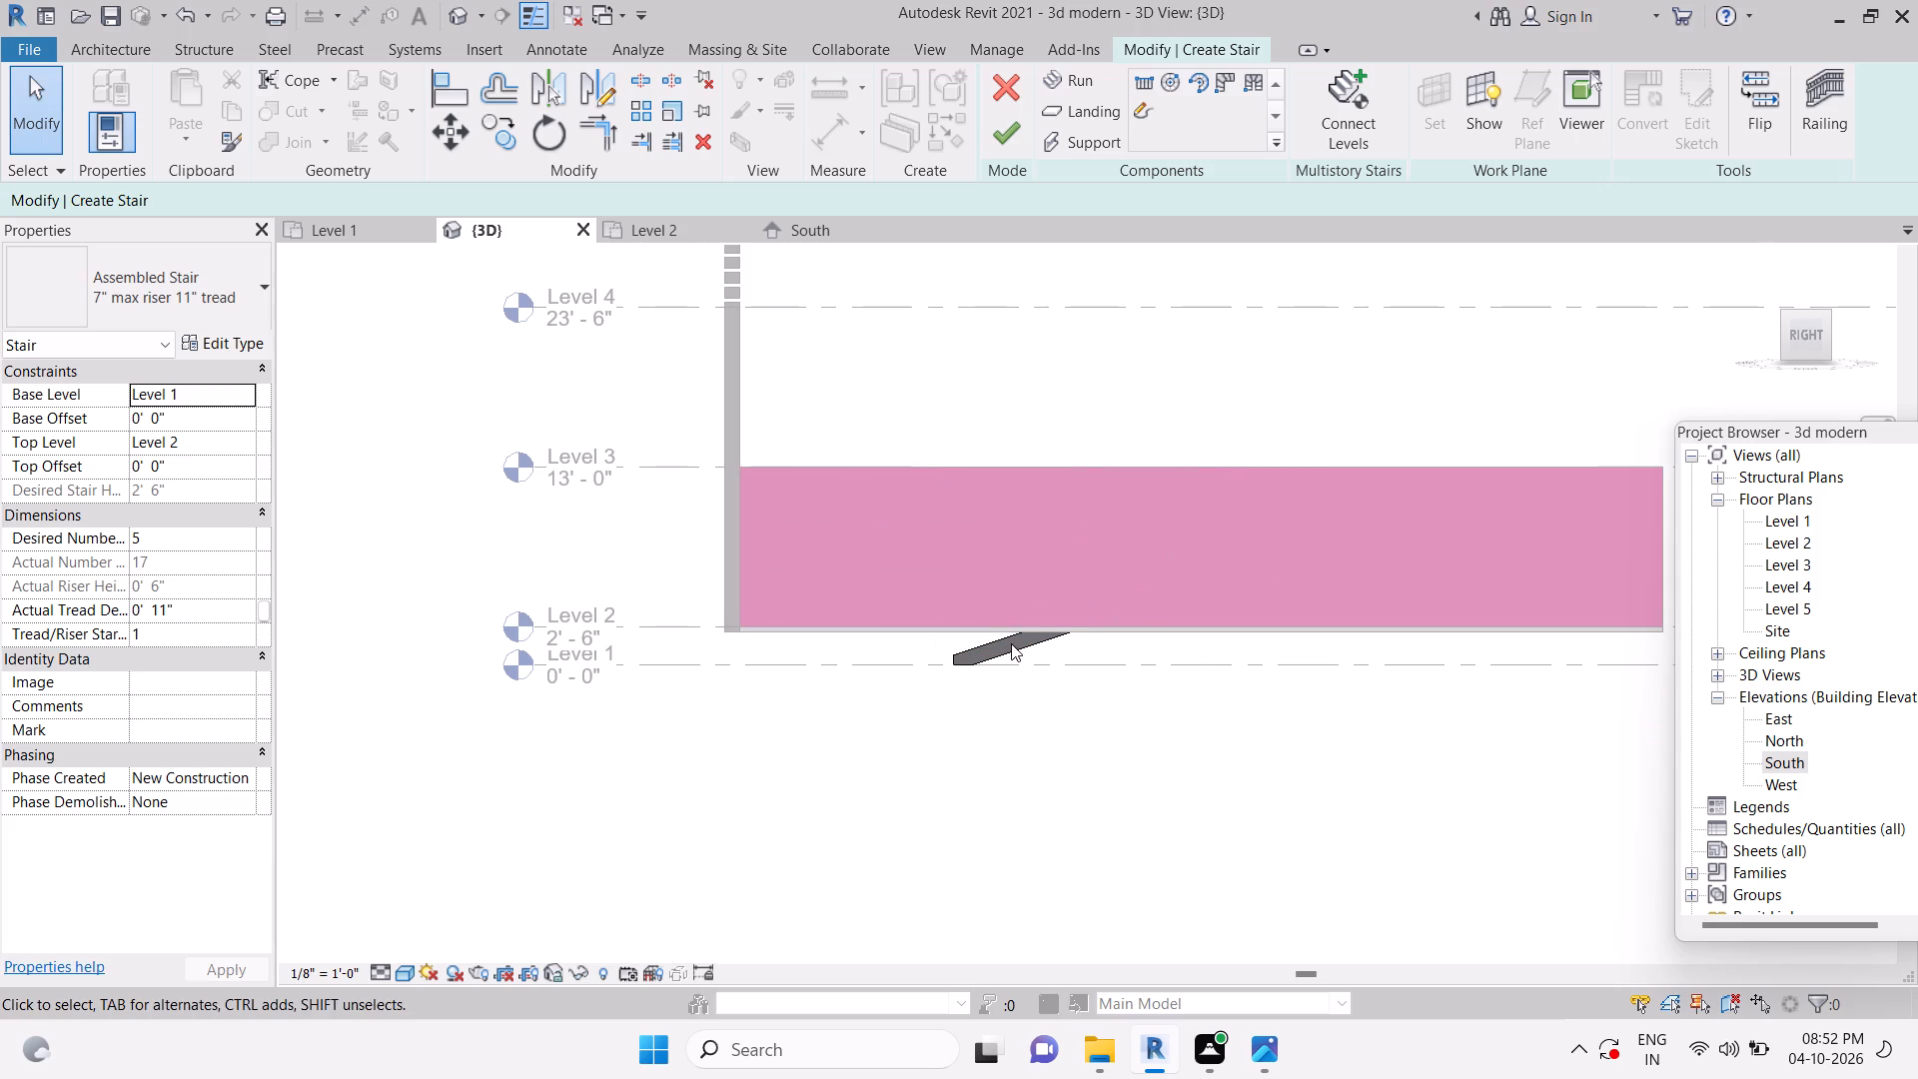
pyautogui.click(1011, 643)
pyautogui.press('Escape')
pyautogui.press('Escape')
pyautogui.press('Escape')
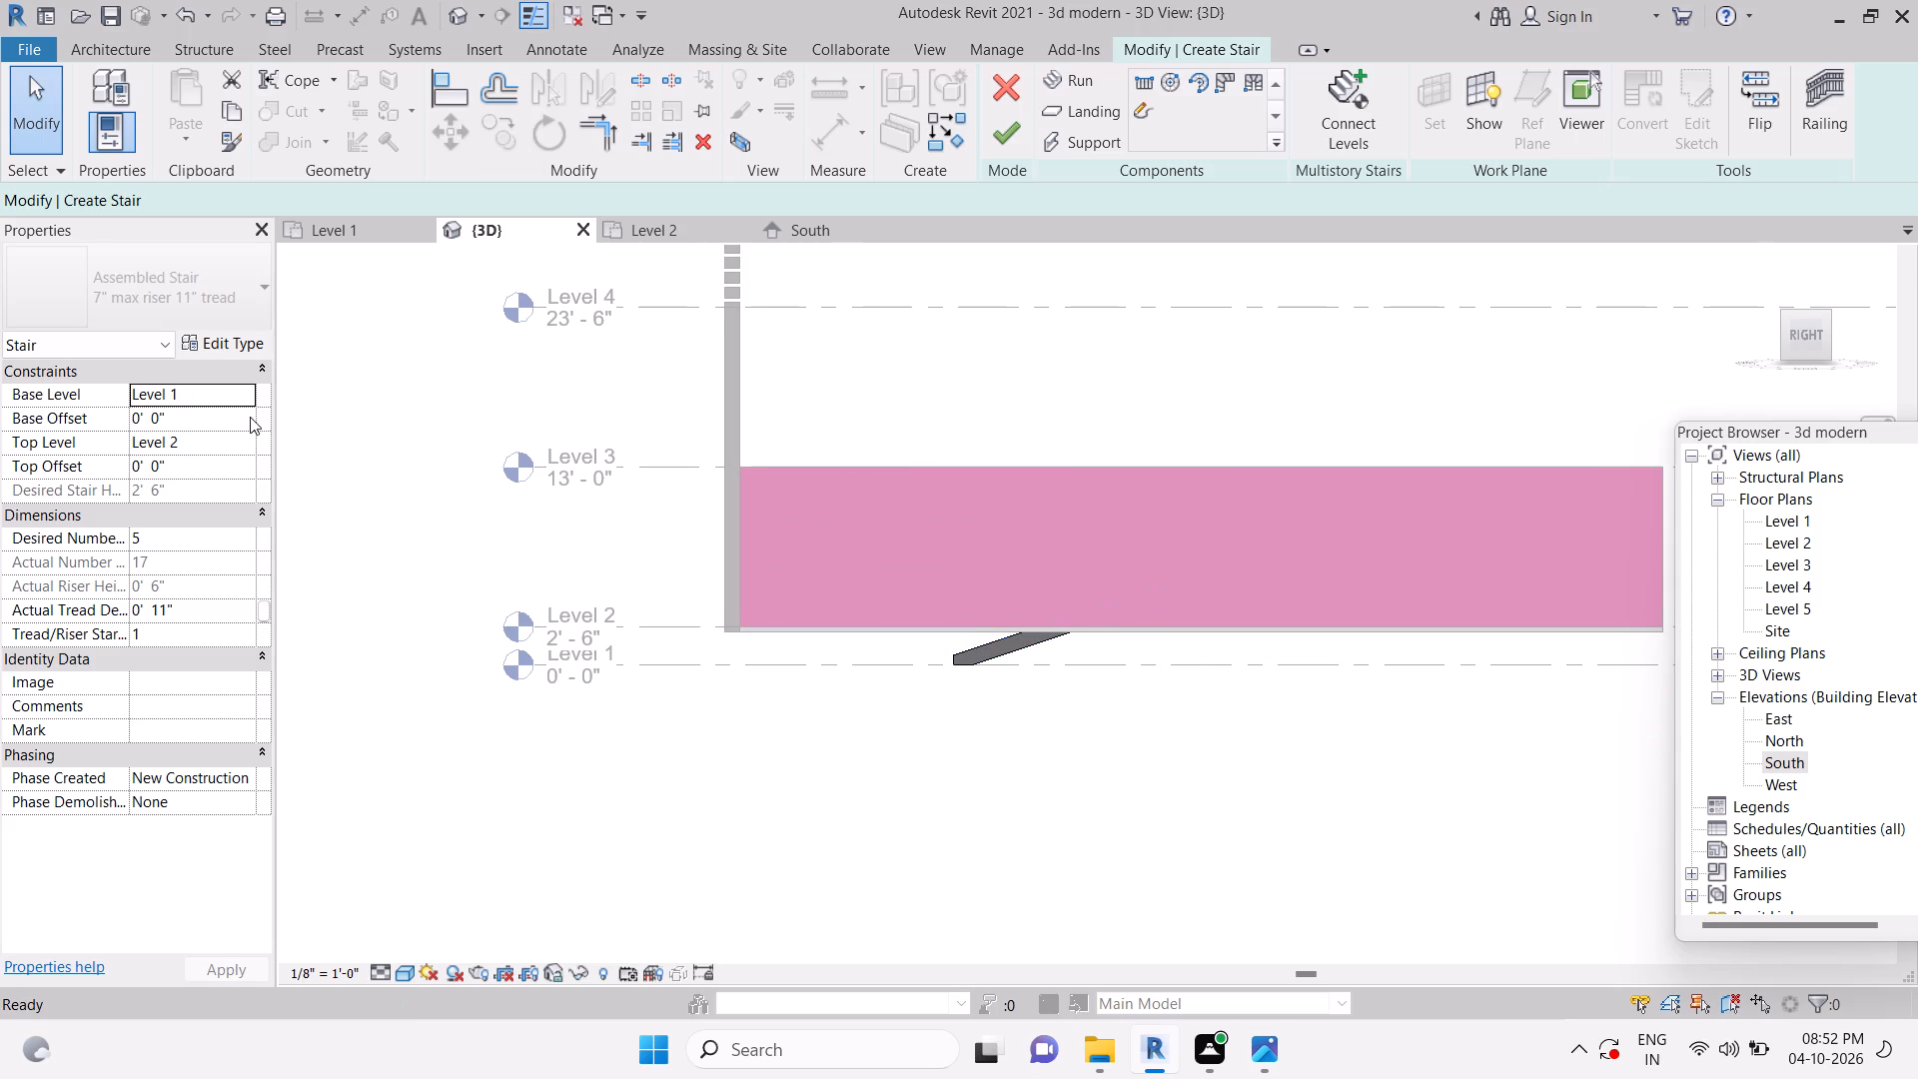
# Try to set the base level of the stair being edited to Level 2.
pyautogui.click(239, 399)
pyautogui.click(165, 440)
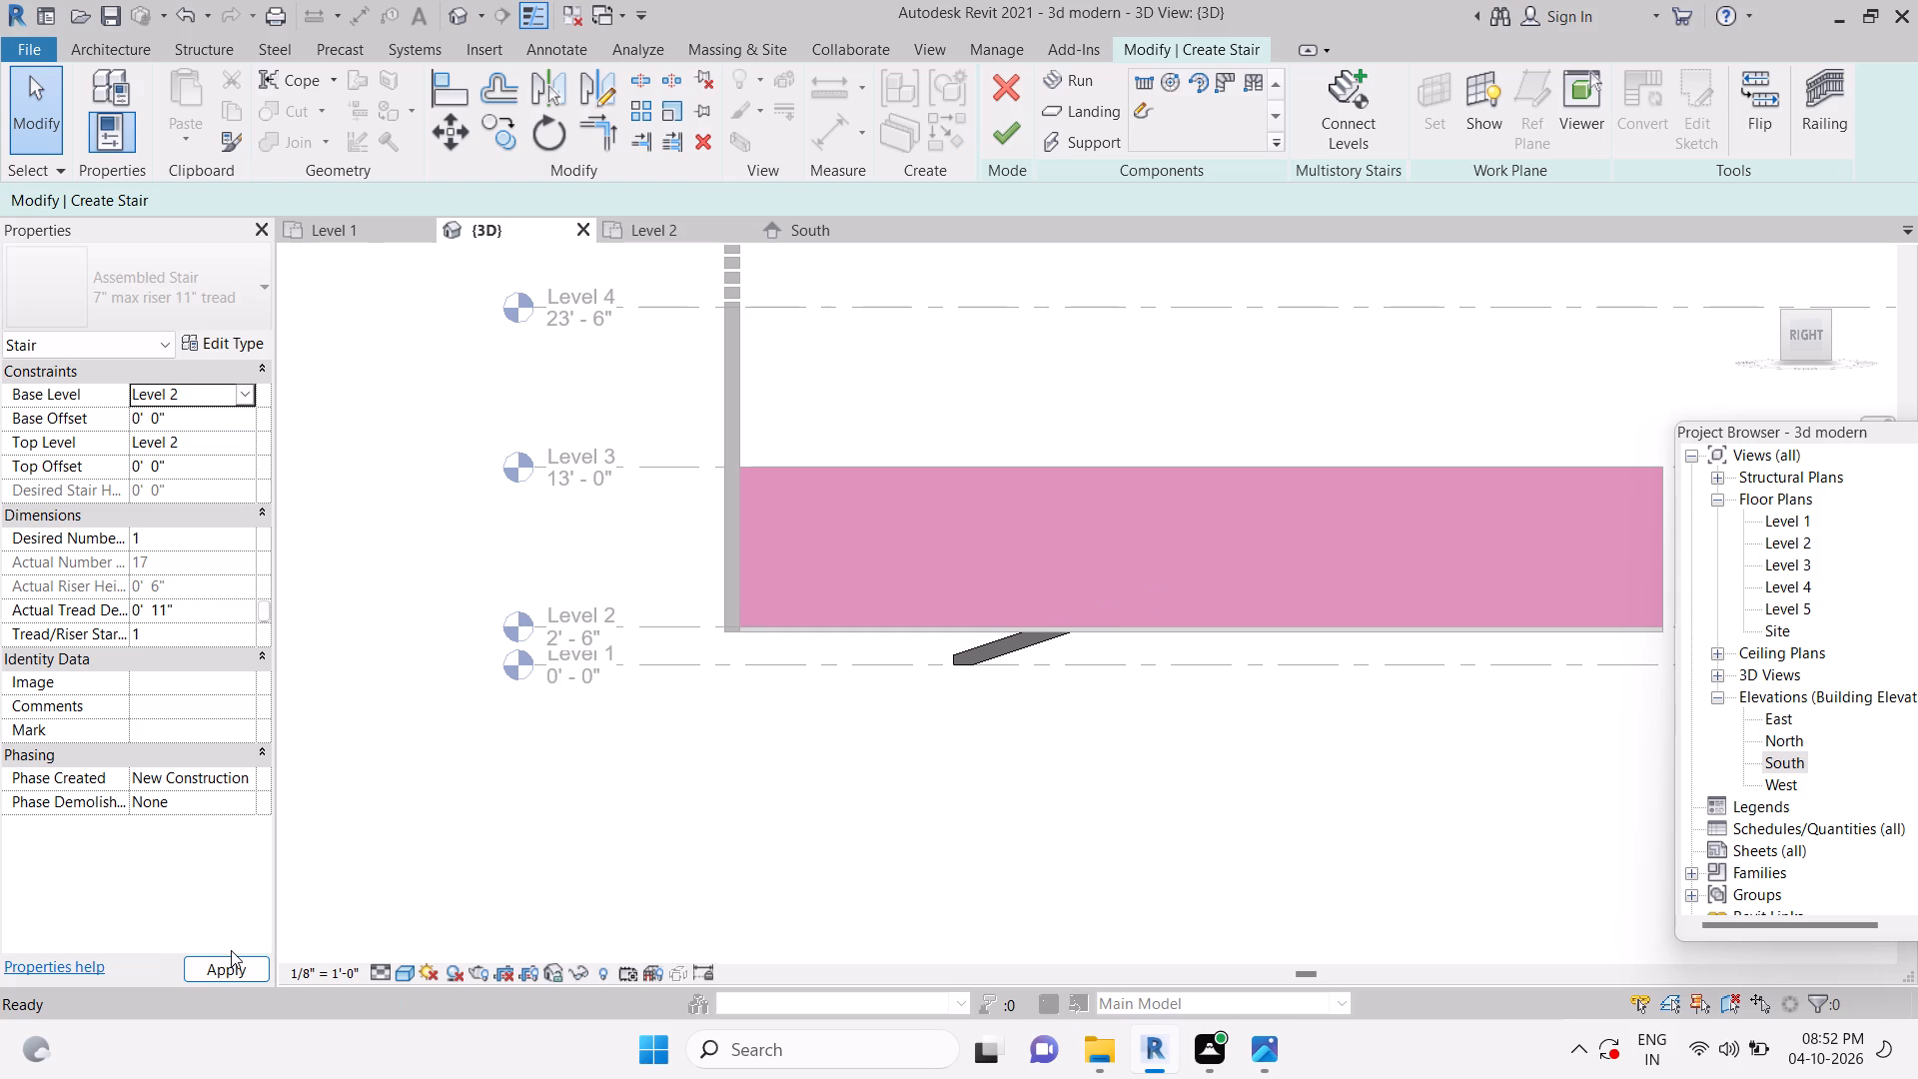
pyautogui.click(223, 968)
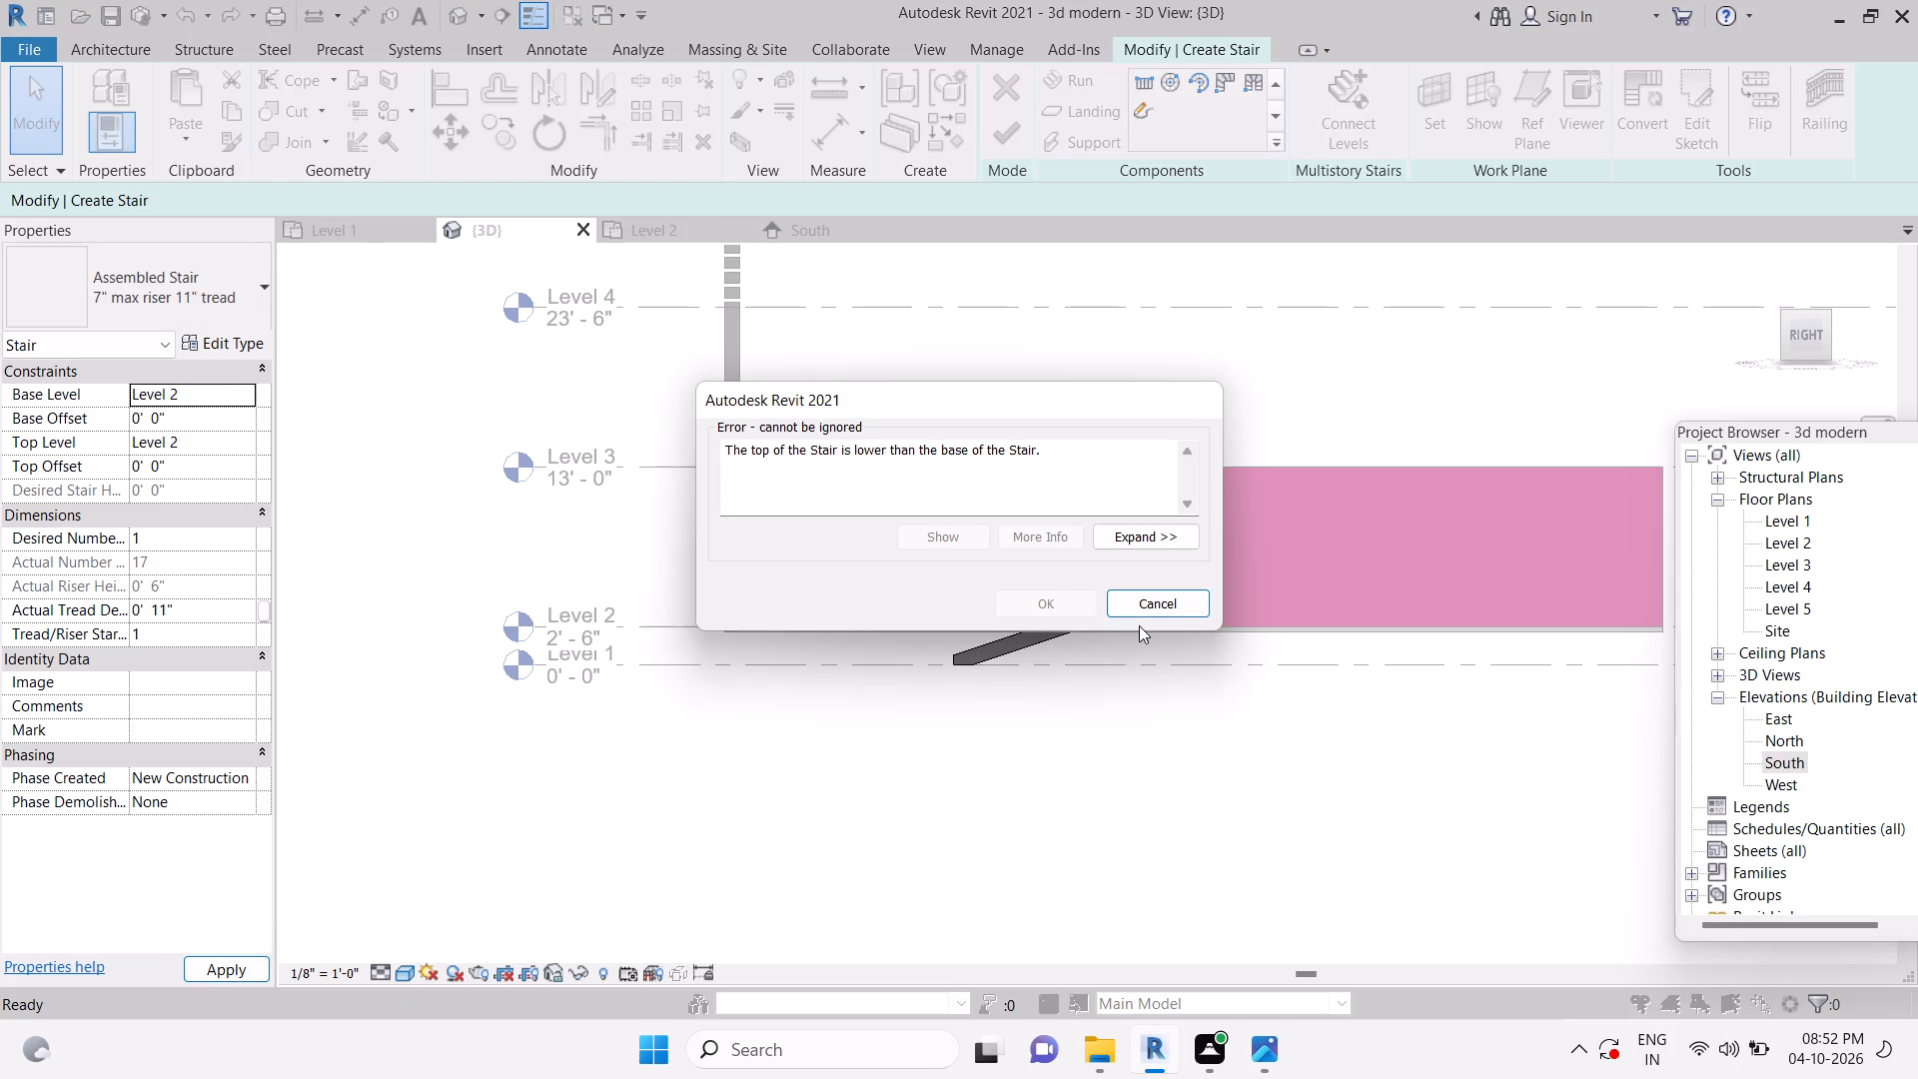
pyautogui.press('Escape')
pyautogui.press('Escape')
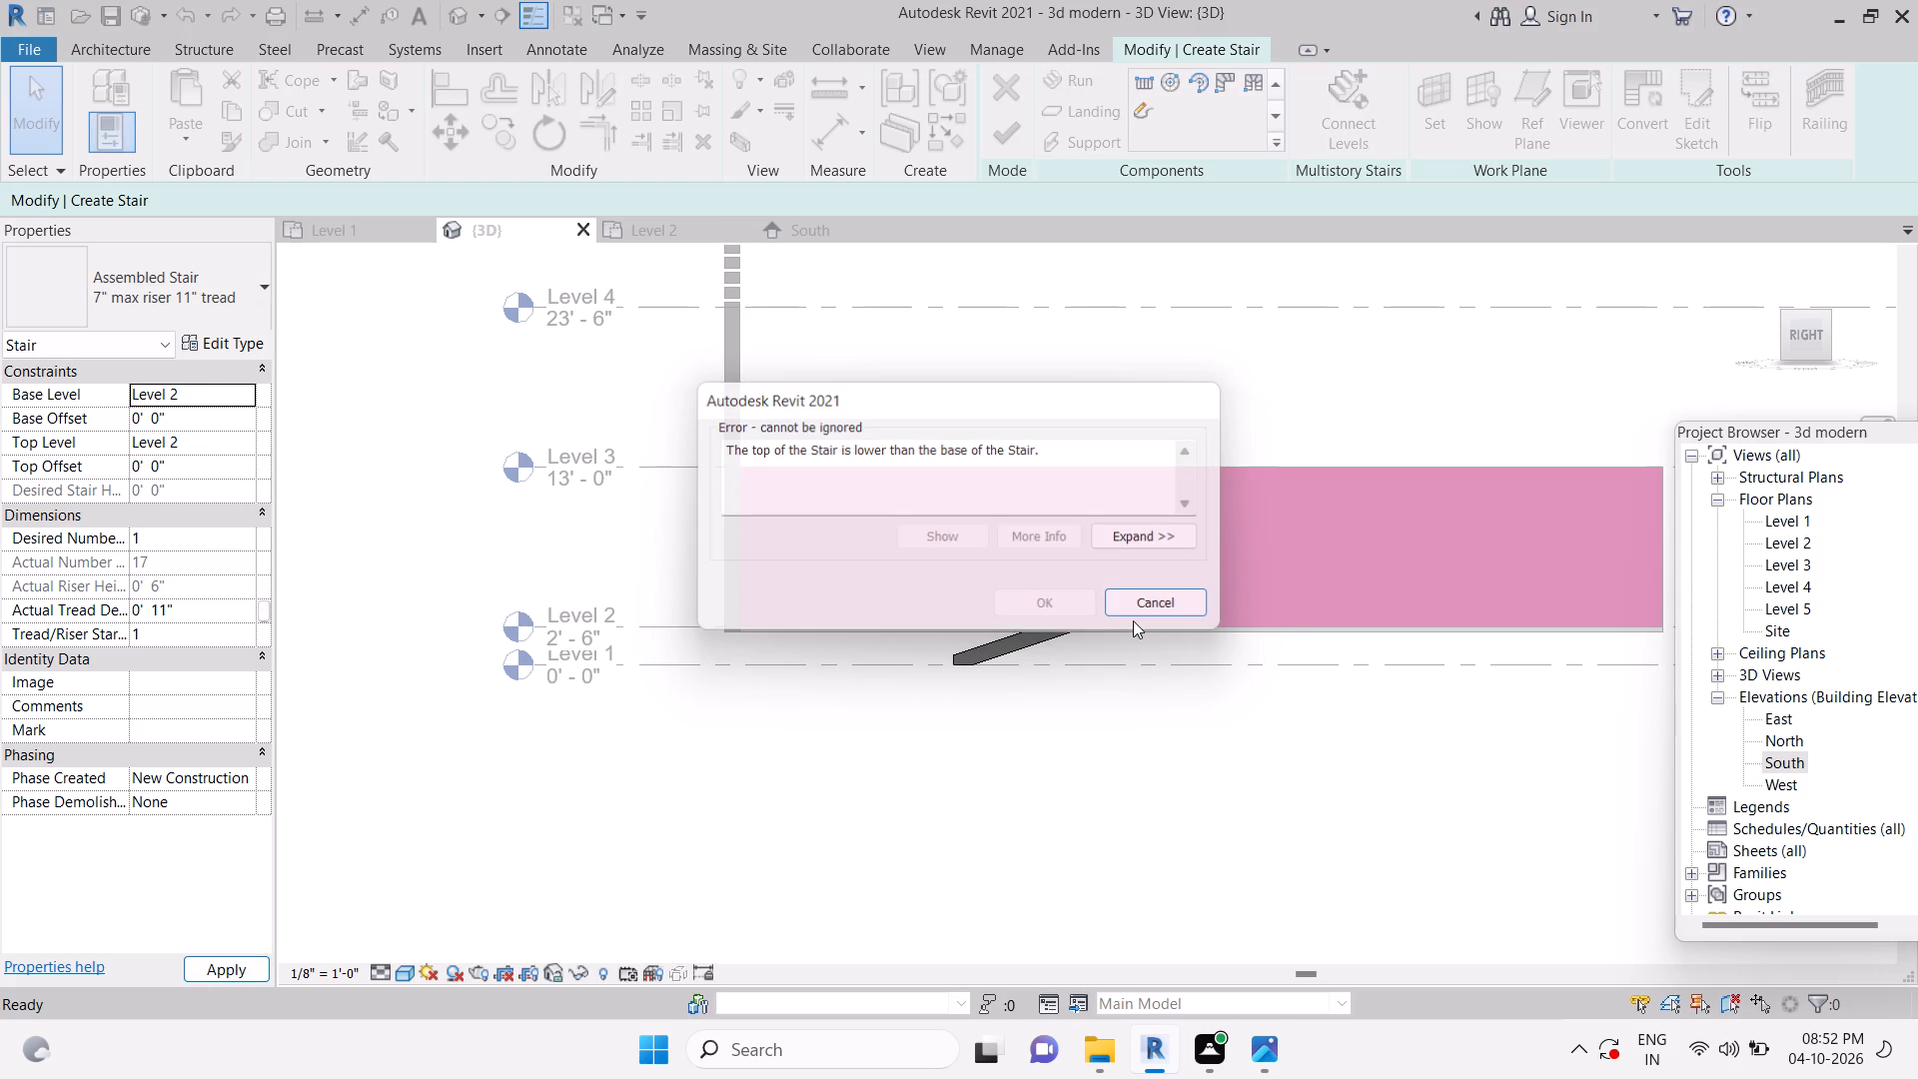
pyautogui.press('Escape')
# Finish the stair edit to generate the stair with its railings.
pyautogui.click(1006, 134)
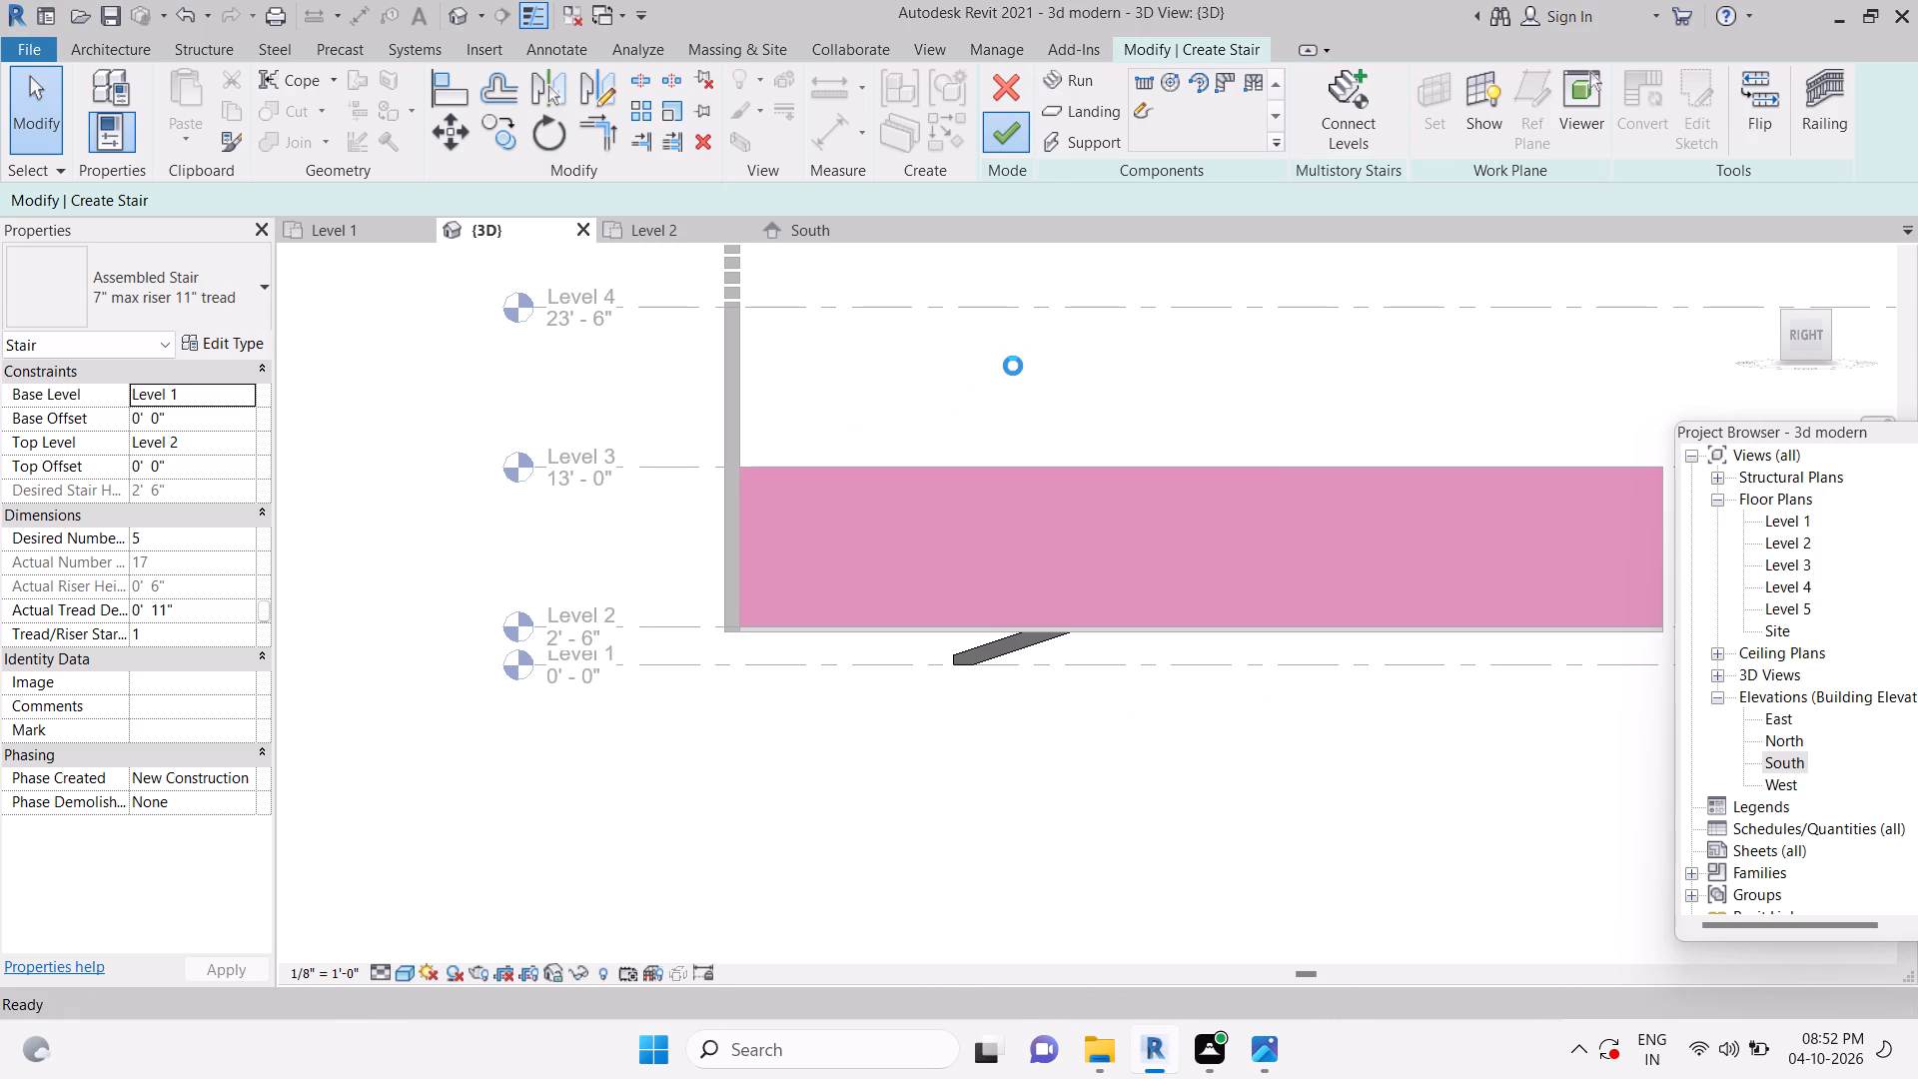
pyautogui.press('Escape')
pyautogui.press('Escape')
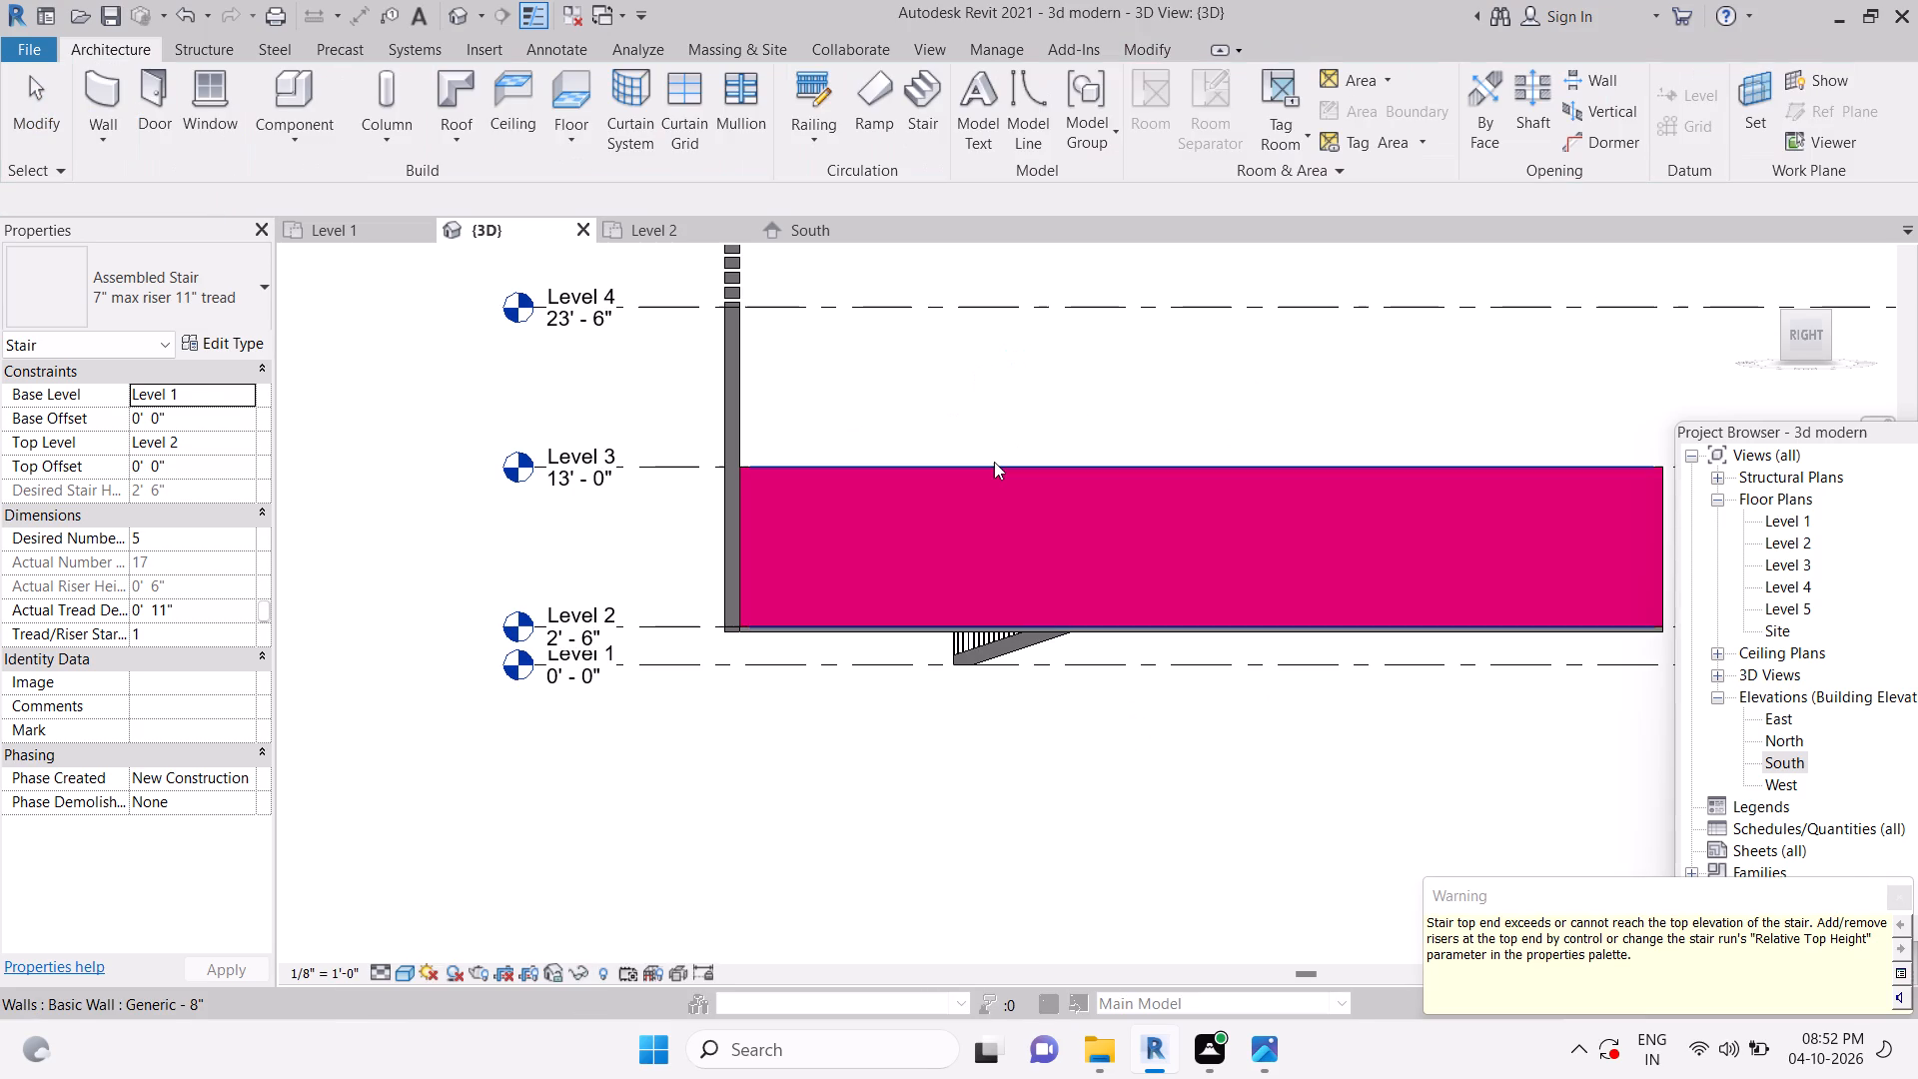
# Temporarily hide the Generic - 8" wall in front of the stair in the 3D view.
pyautogui.click(994, 462)
pyautogui.write('hh')
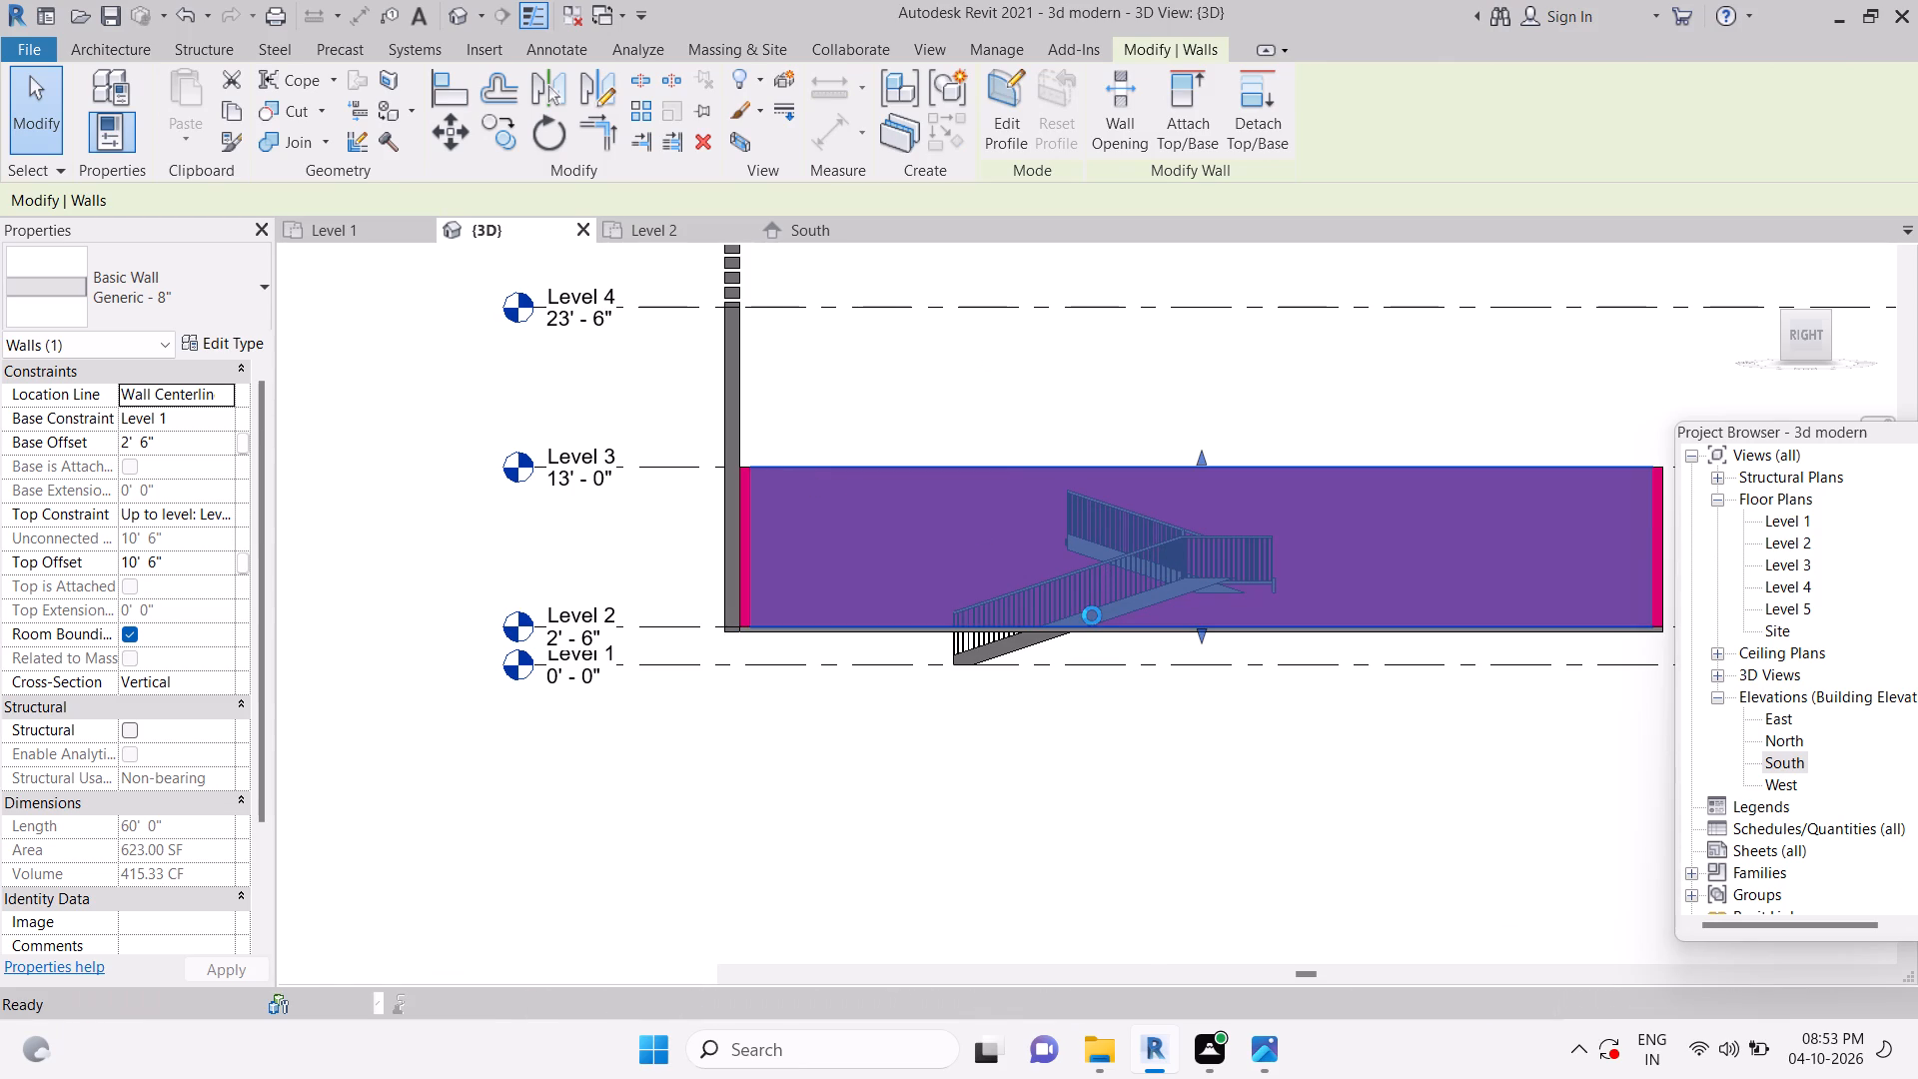
pyautogui.press('Escape')
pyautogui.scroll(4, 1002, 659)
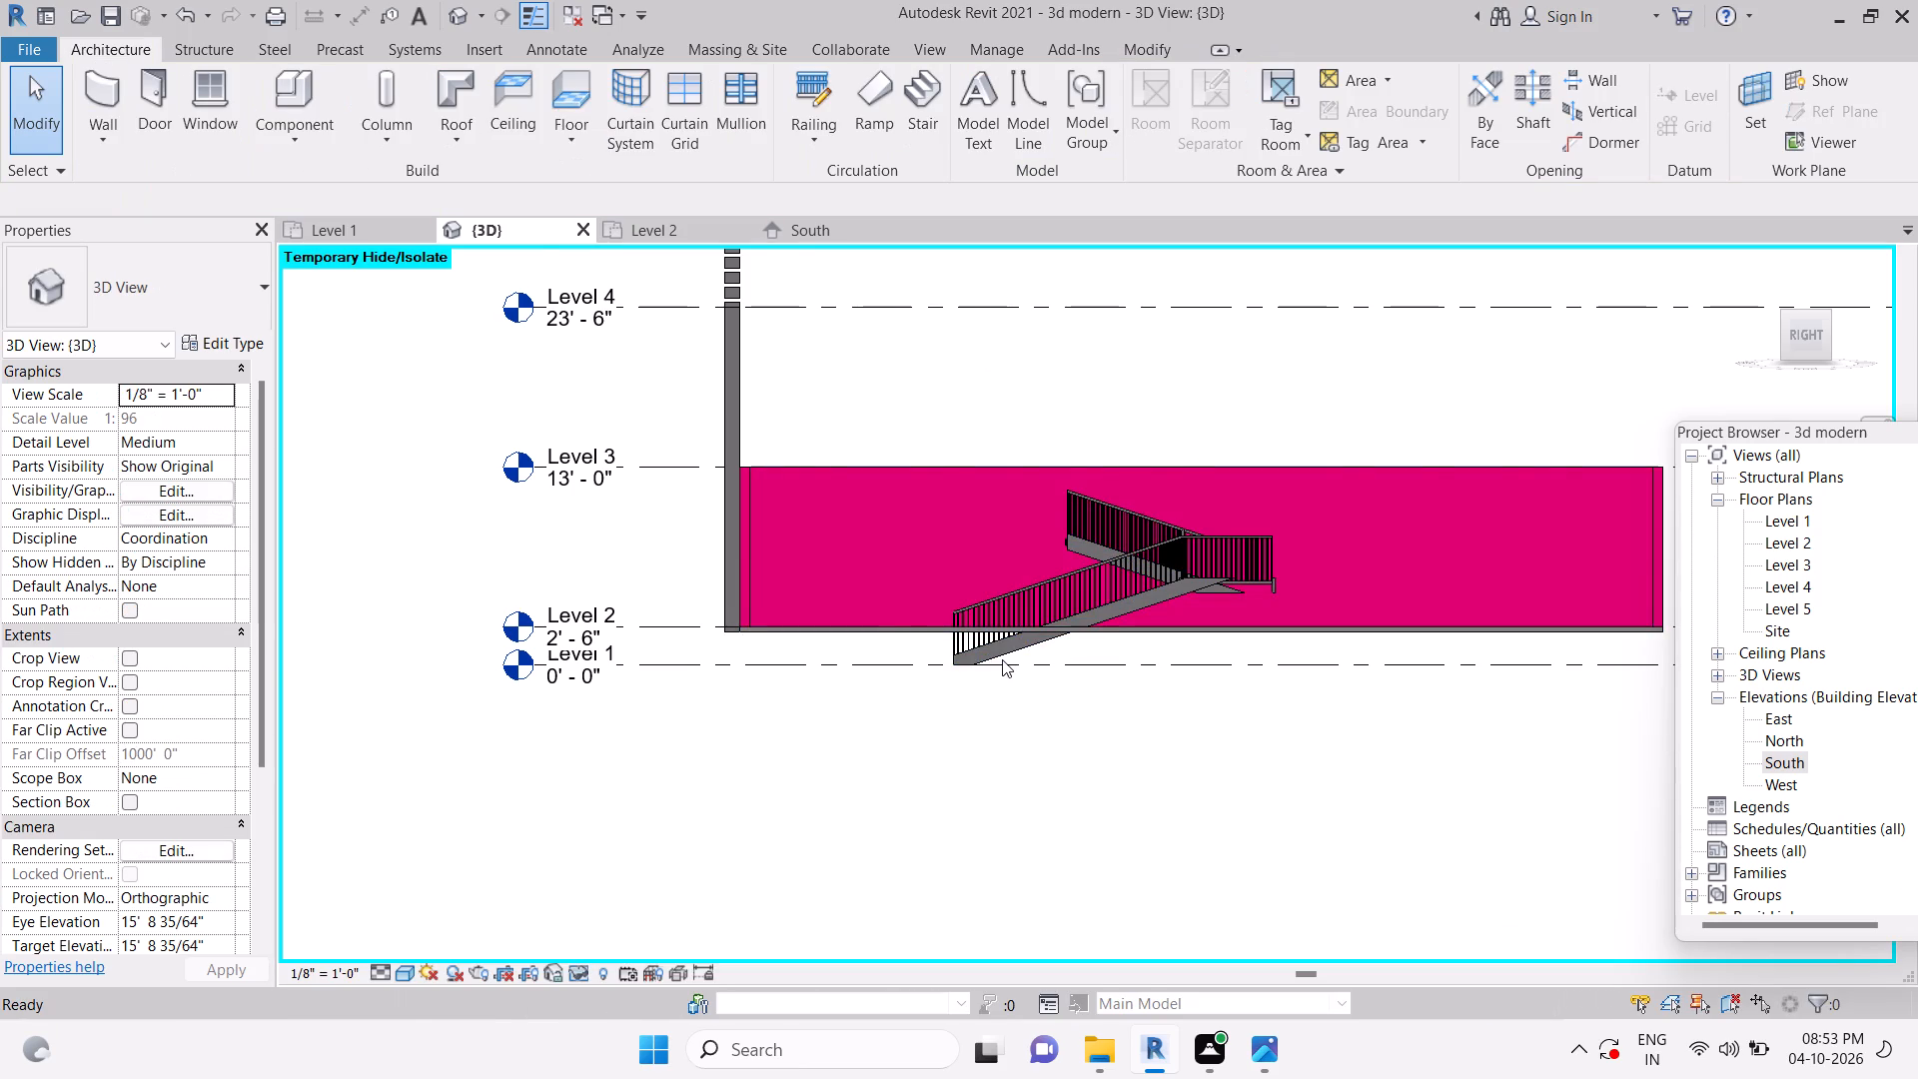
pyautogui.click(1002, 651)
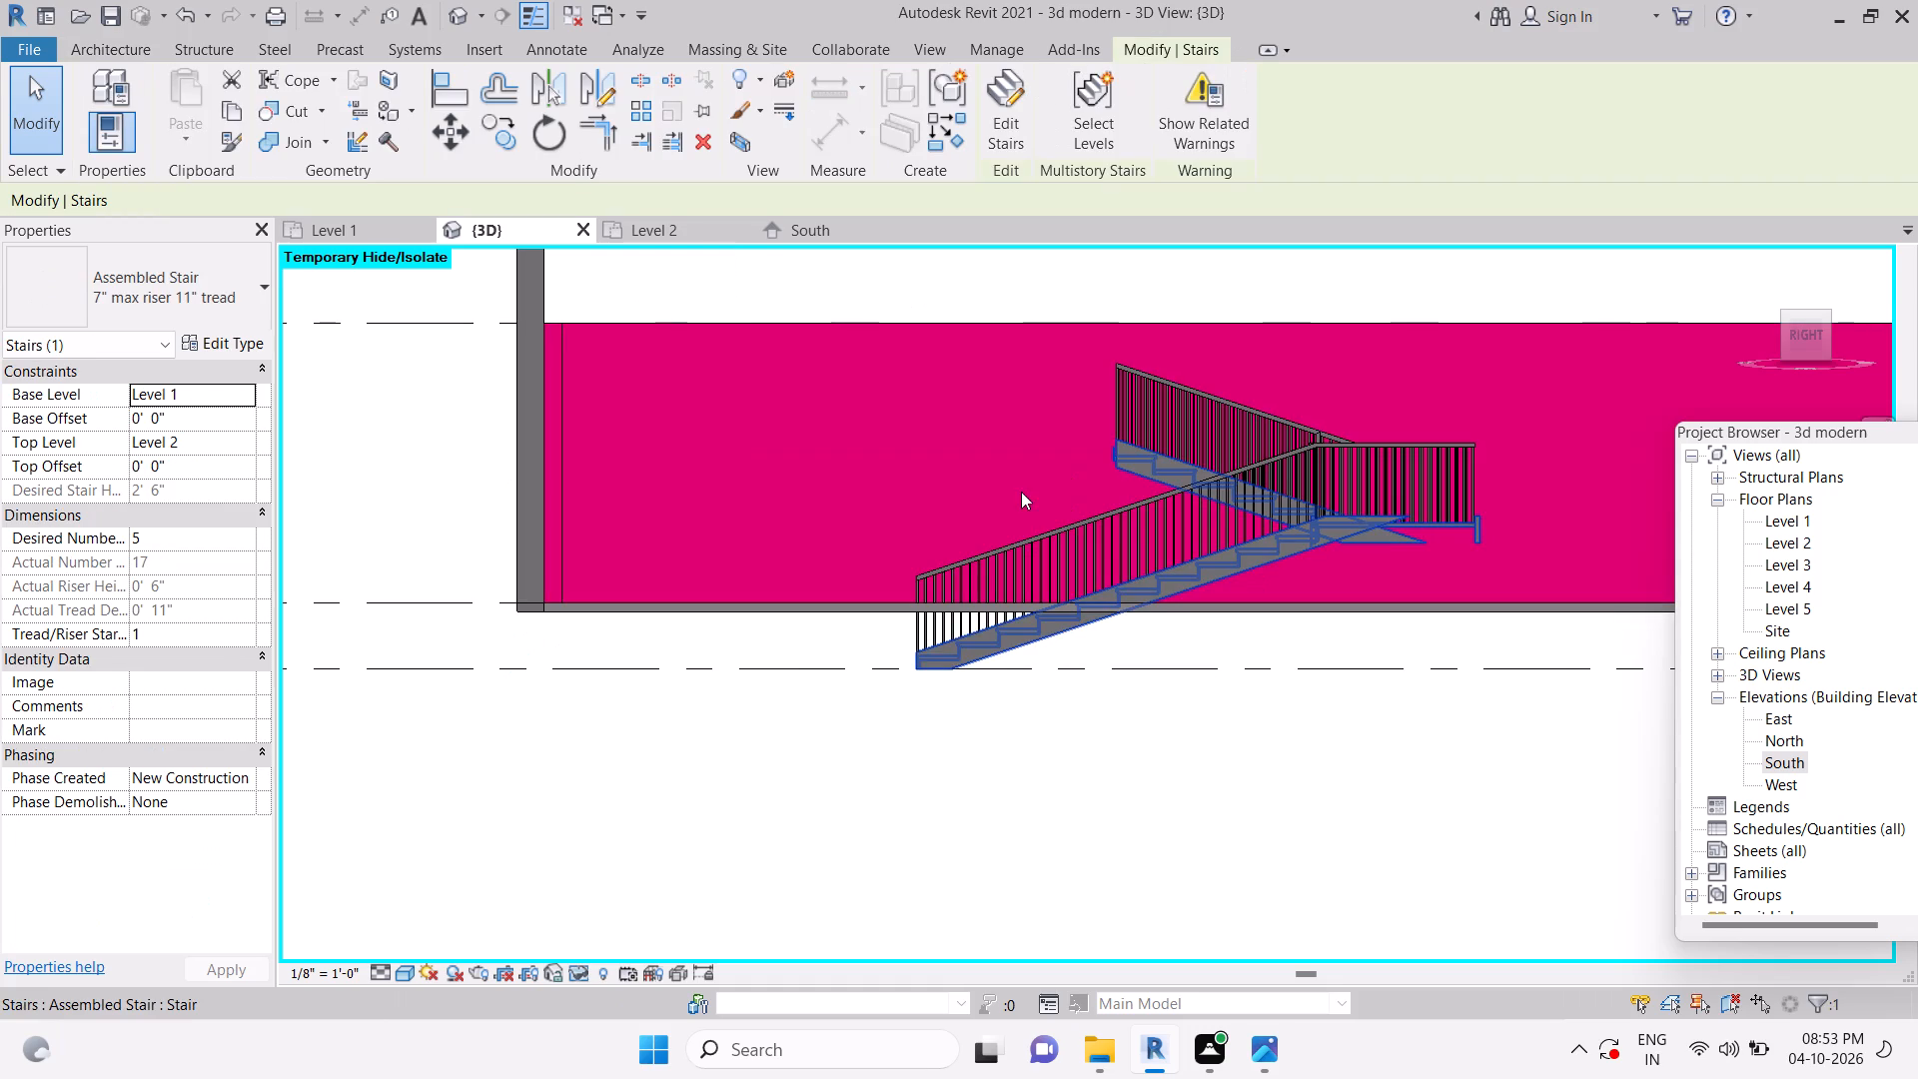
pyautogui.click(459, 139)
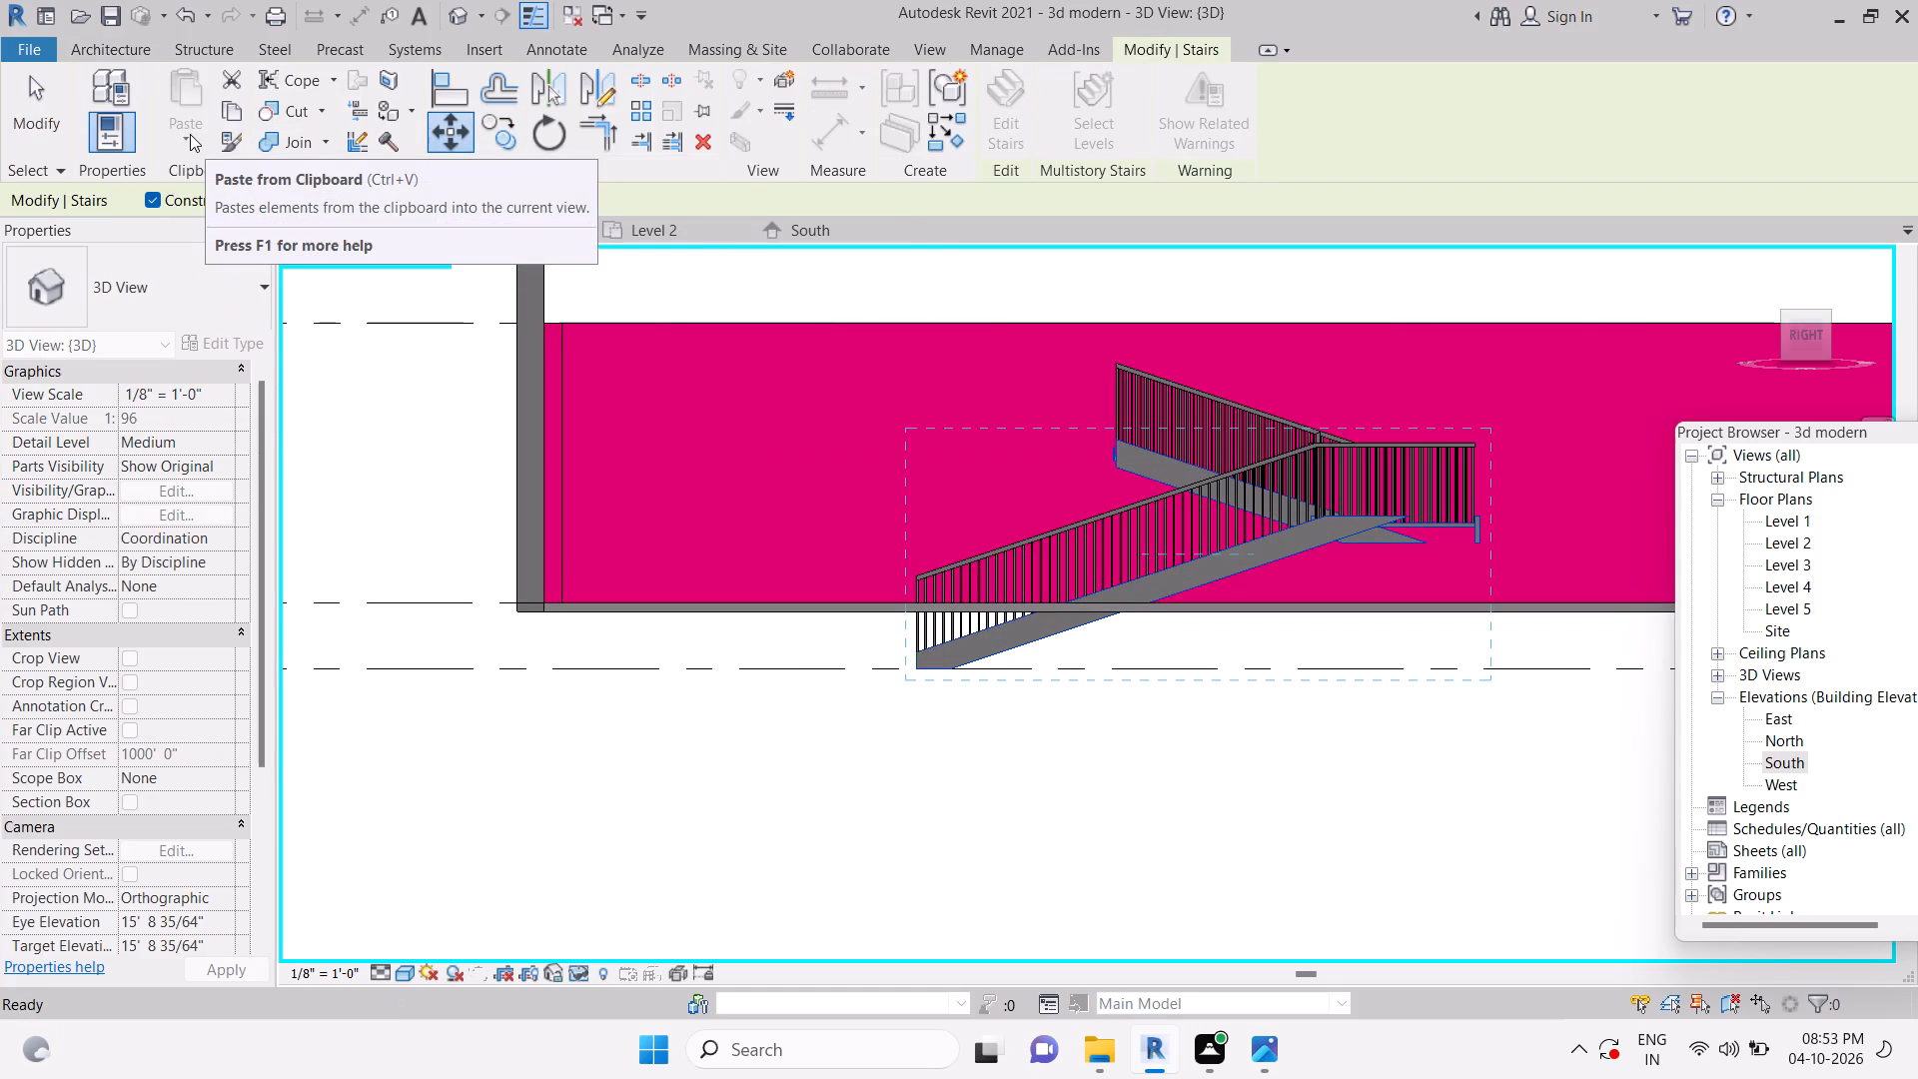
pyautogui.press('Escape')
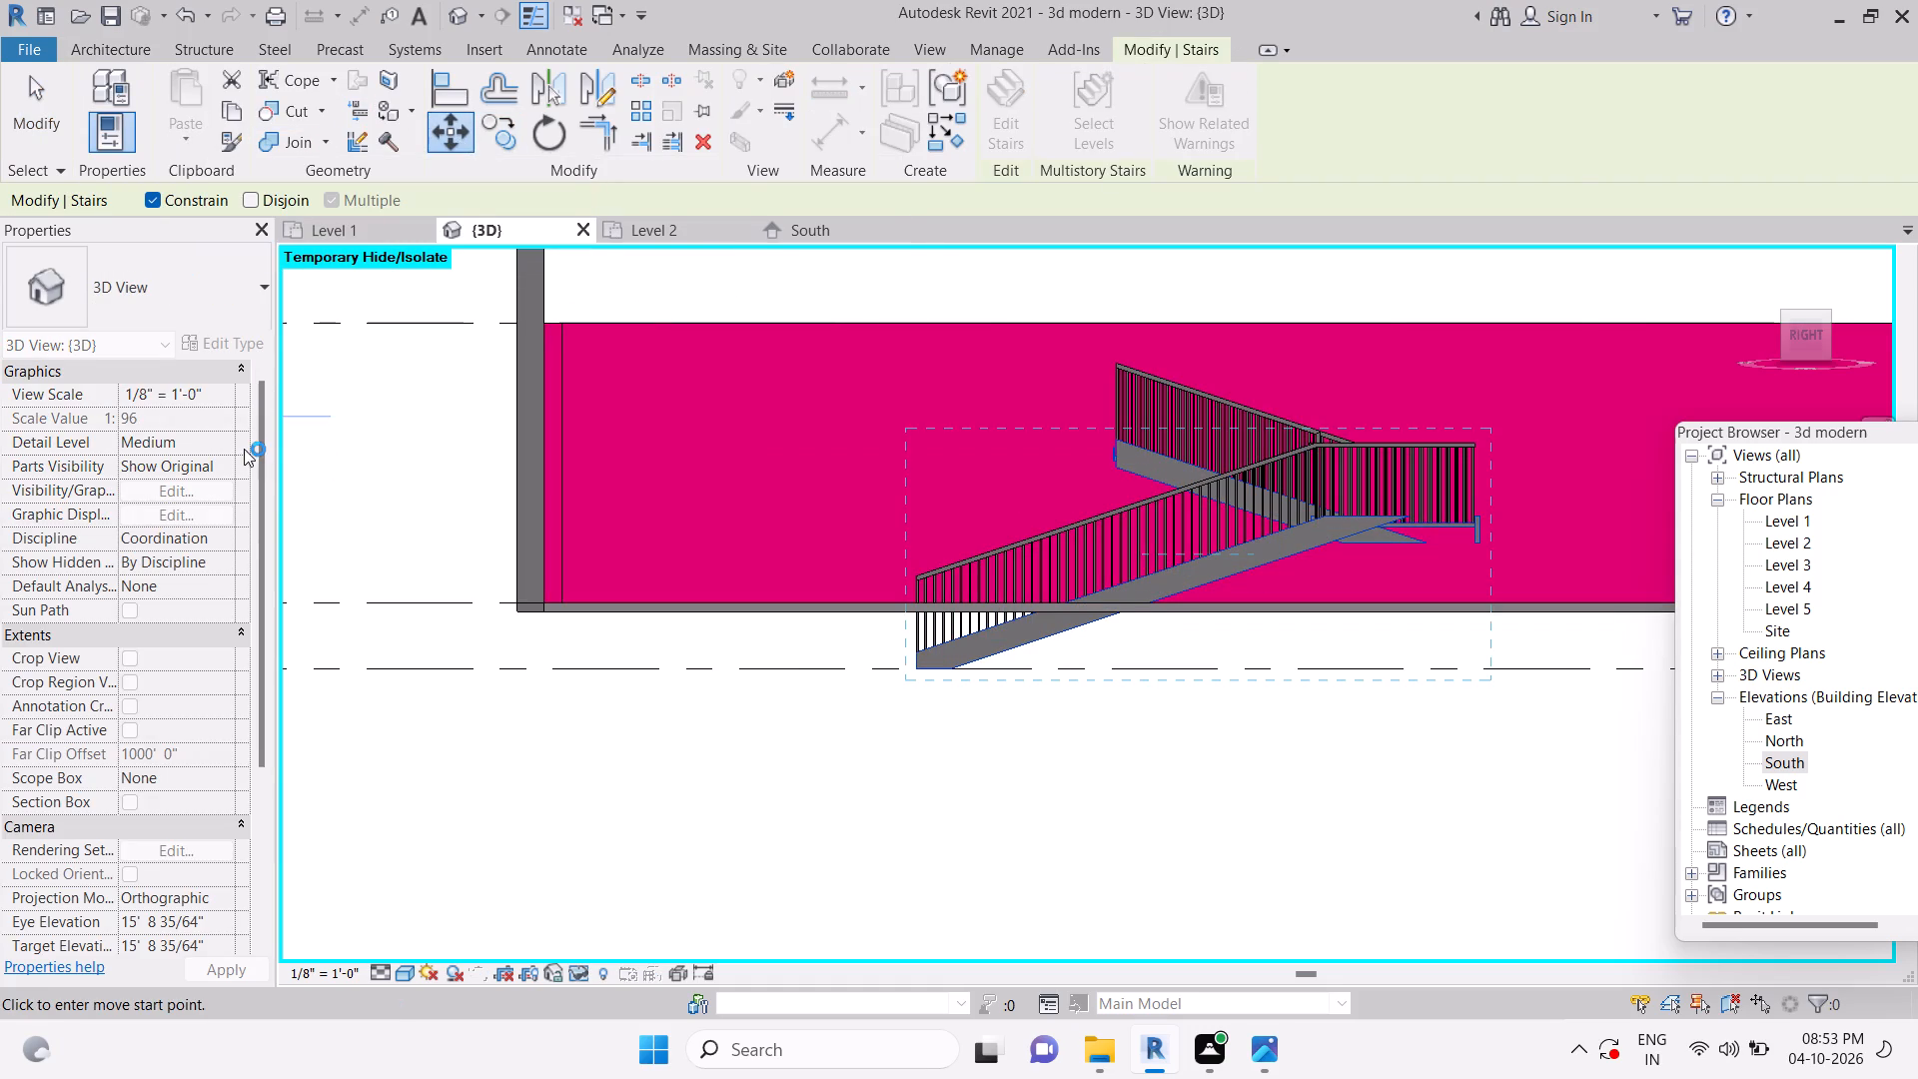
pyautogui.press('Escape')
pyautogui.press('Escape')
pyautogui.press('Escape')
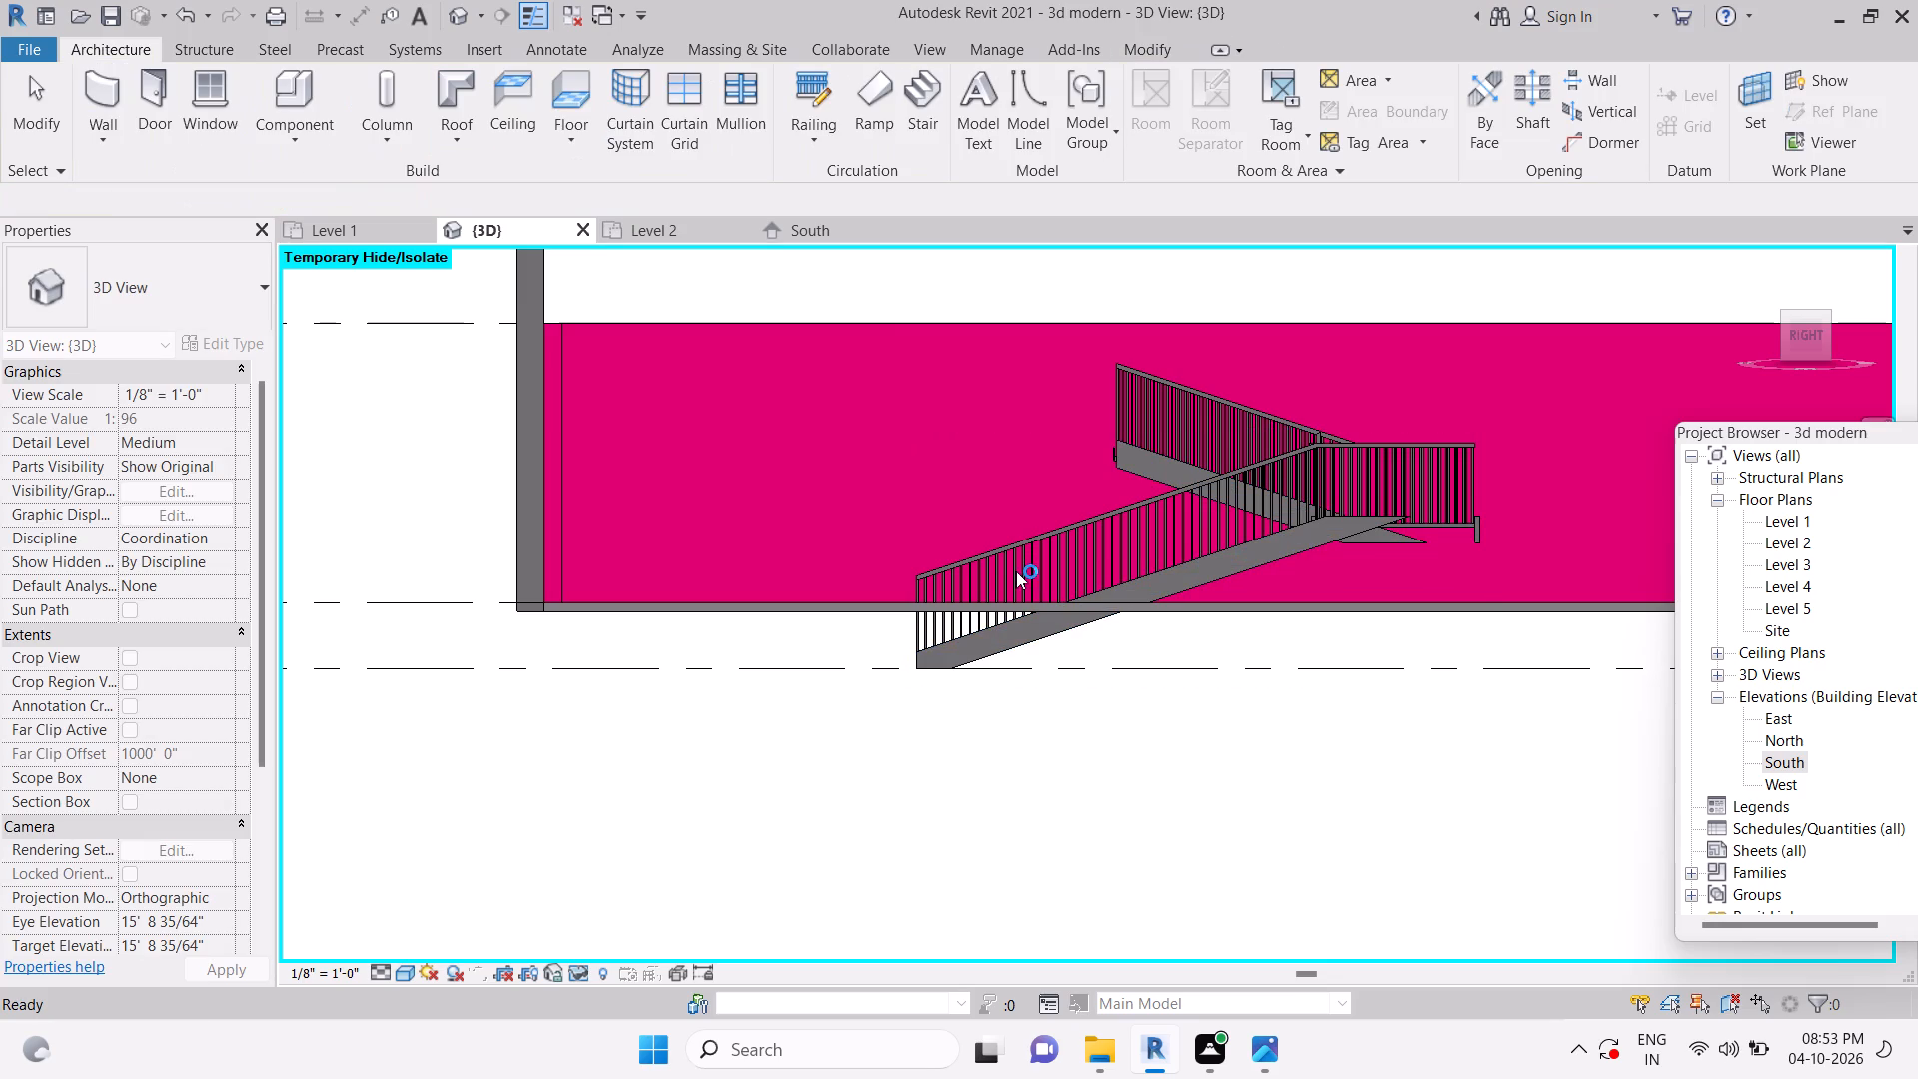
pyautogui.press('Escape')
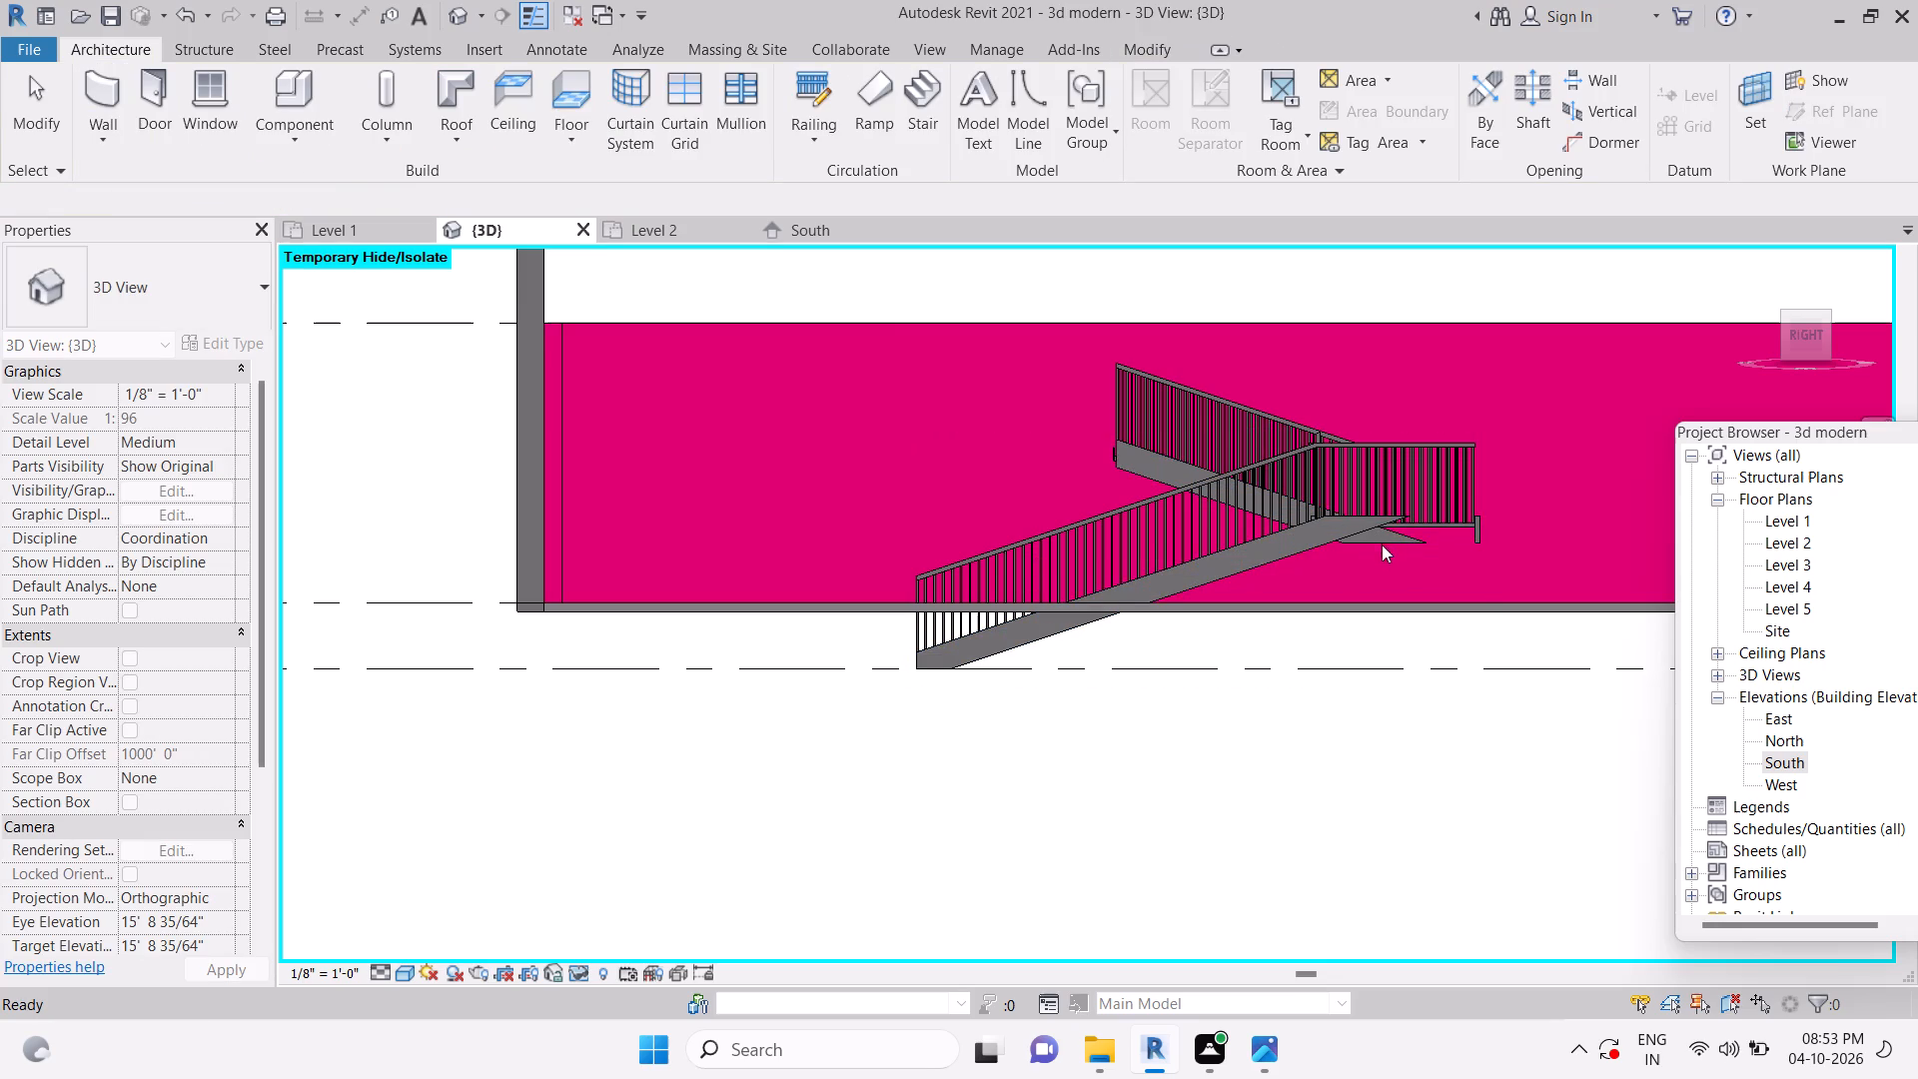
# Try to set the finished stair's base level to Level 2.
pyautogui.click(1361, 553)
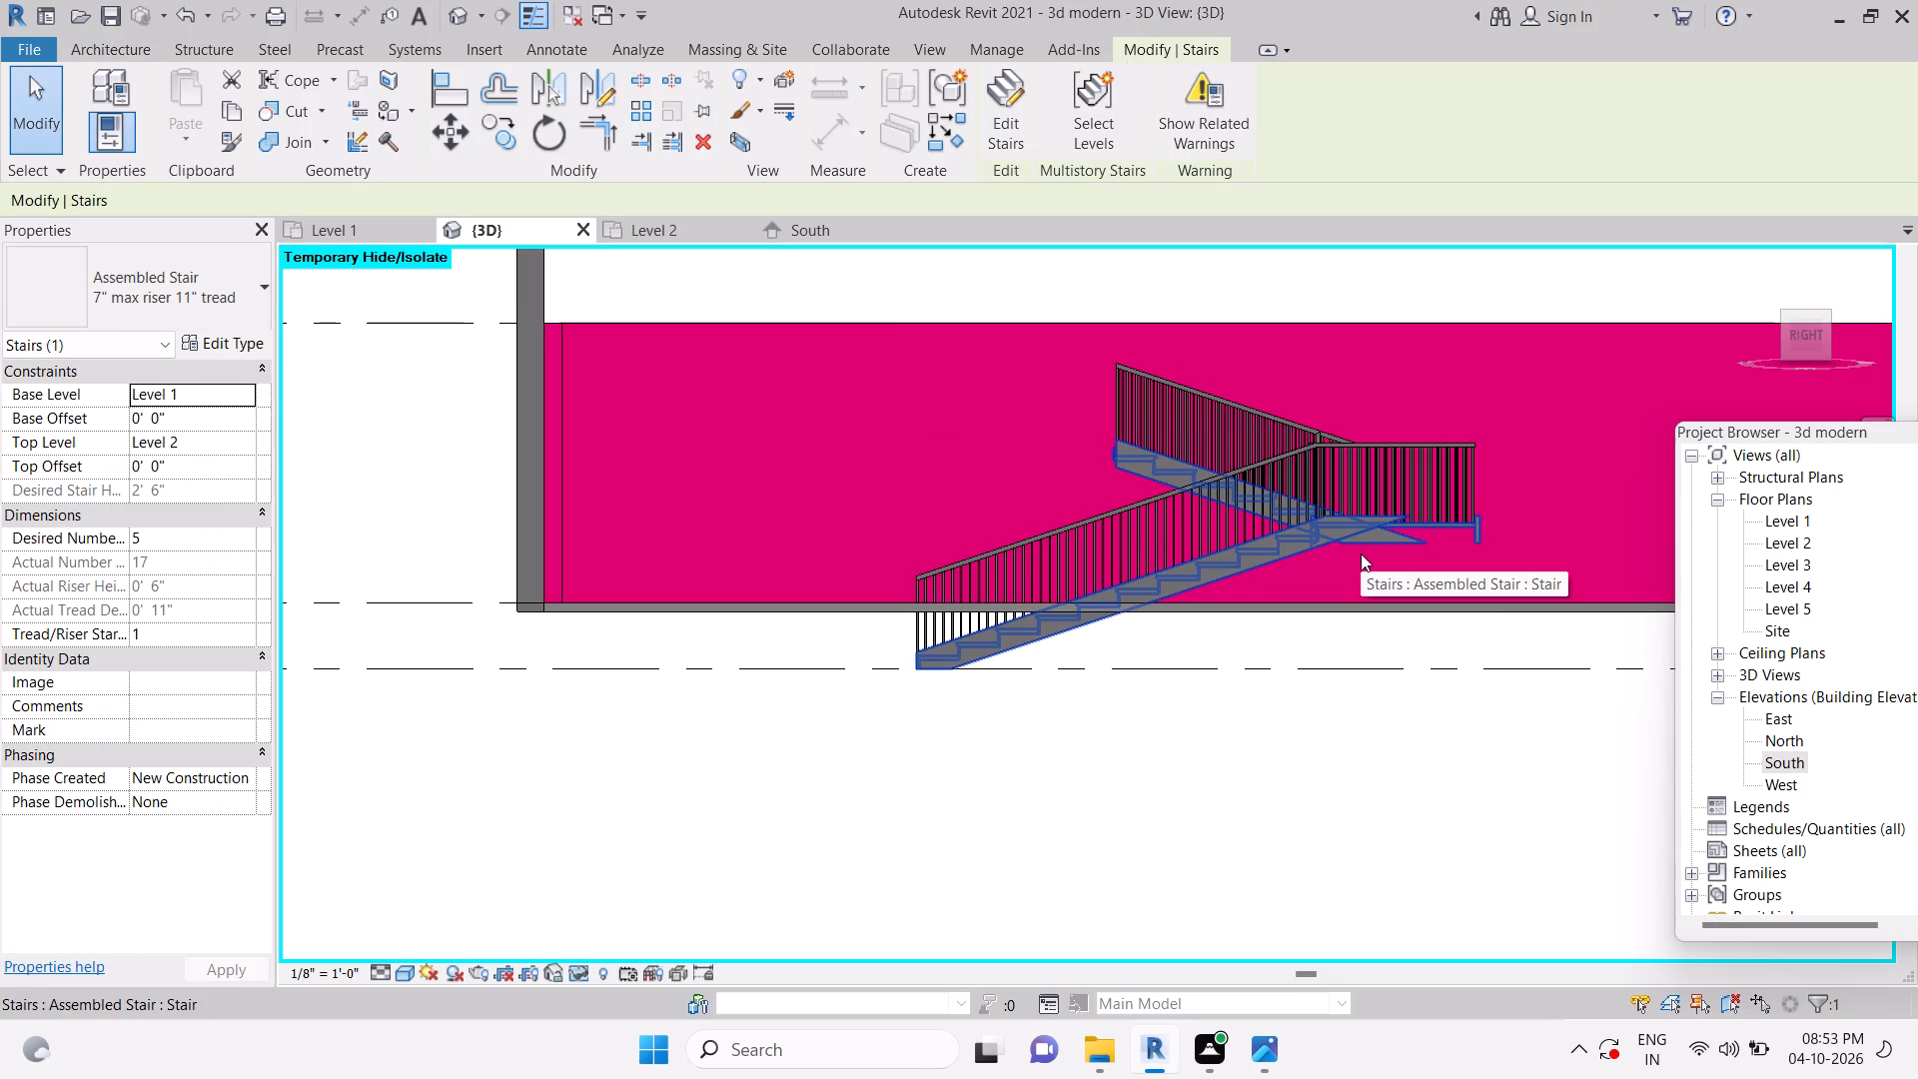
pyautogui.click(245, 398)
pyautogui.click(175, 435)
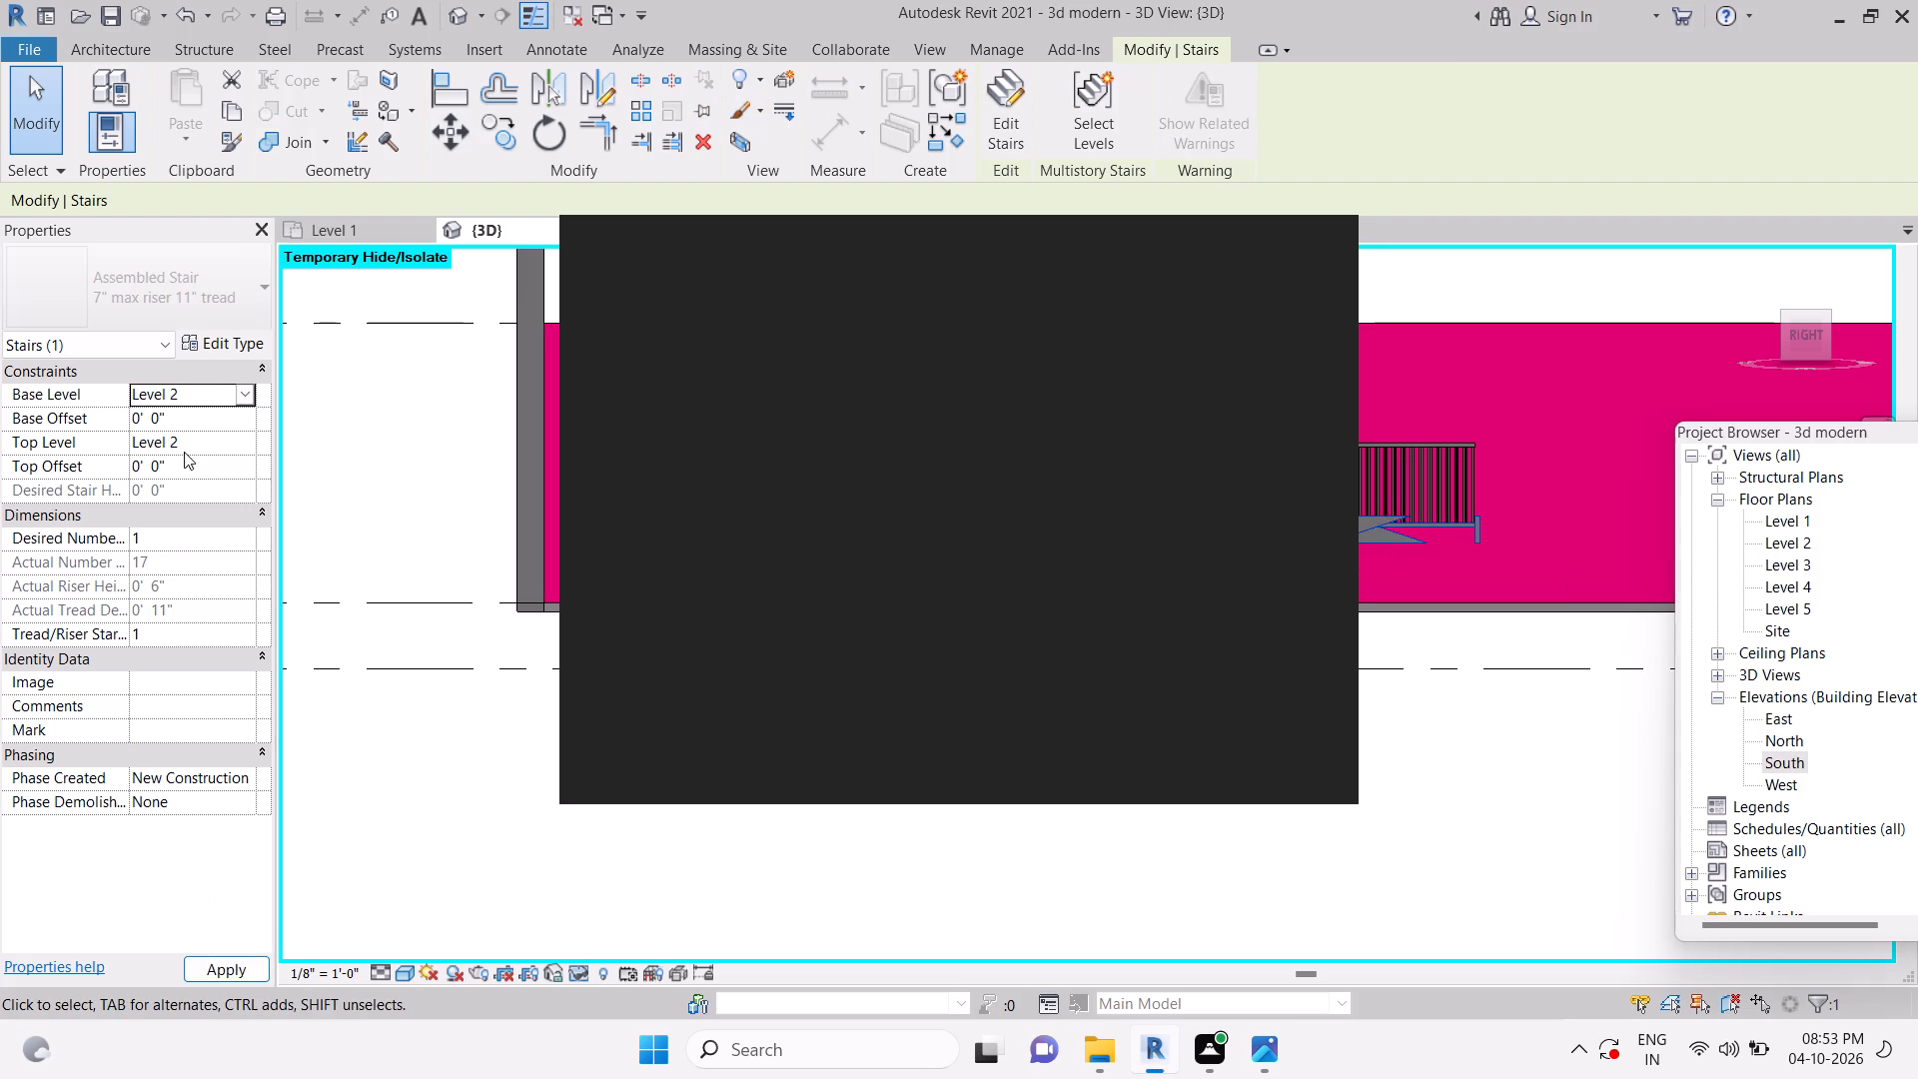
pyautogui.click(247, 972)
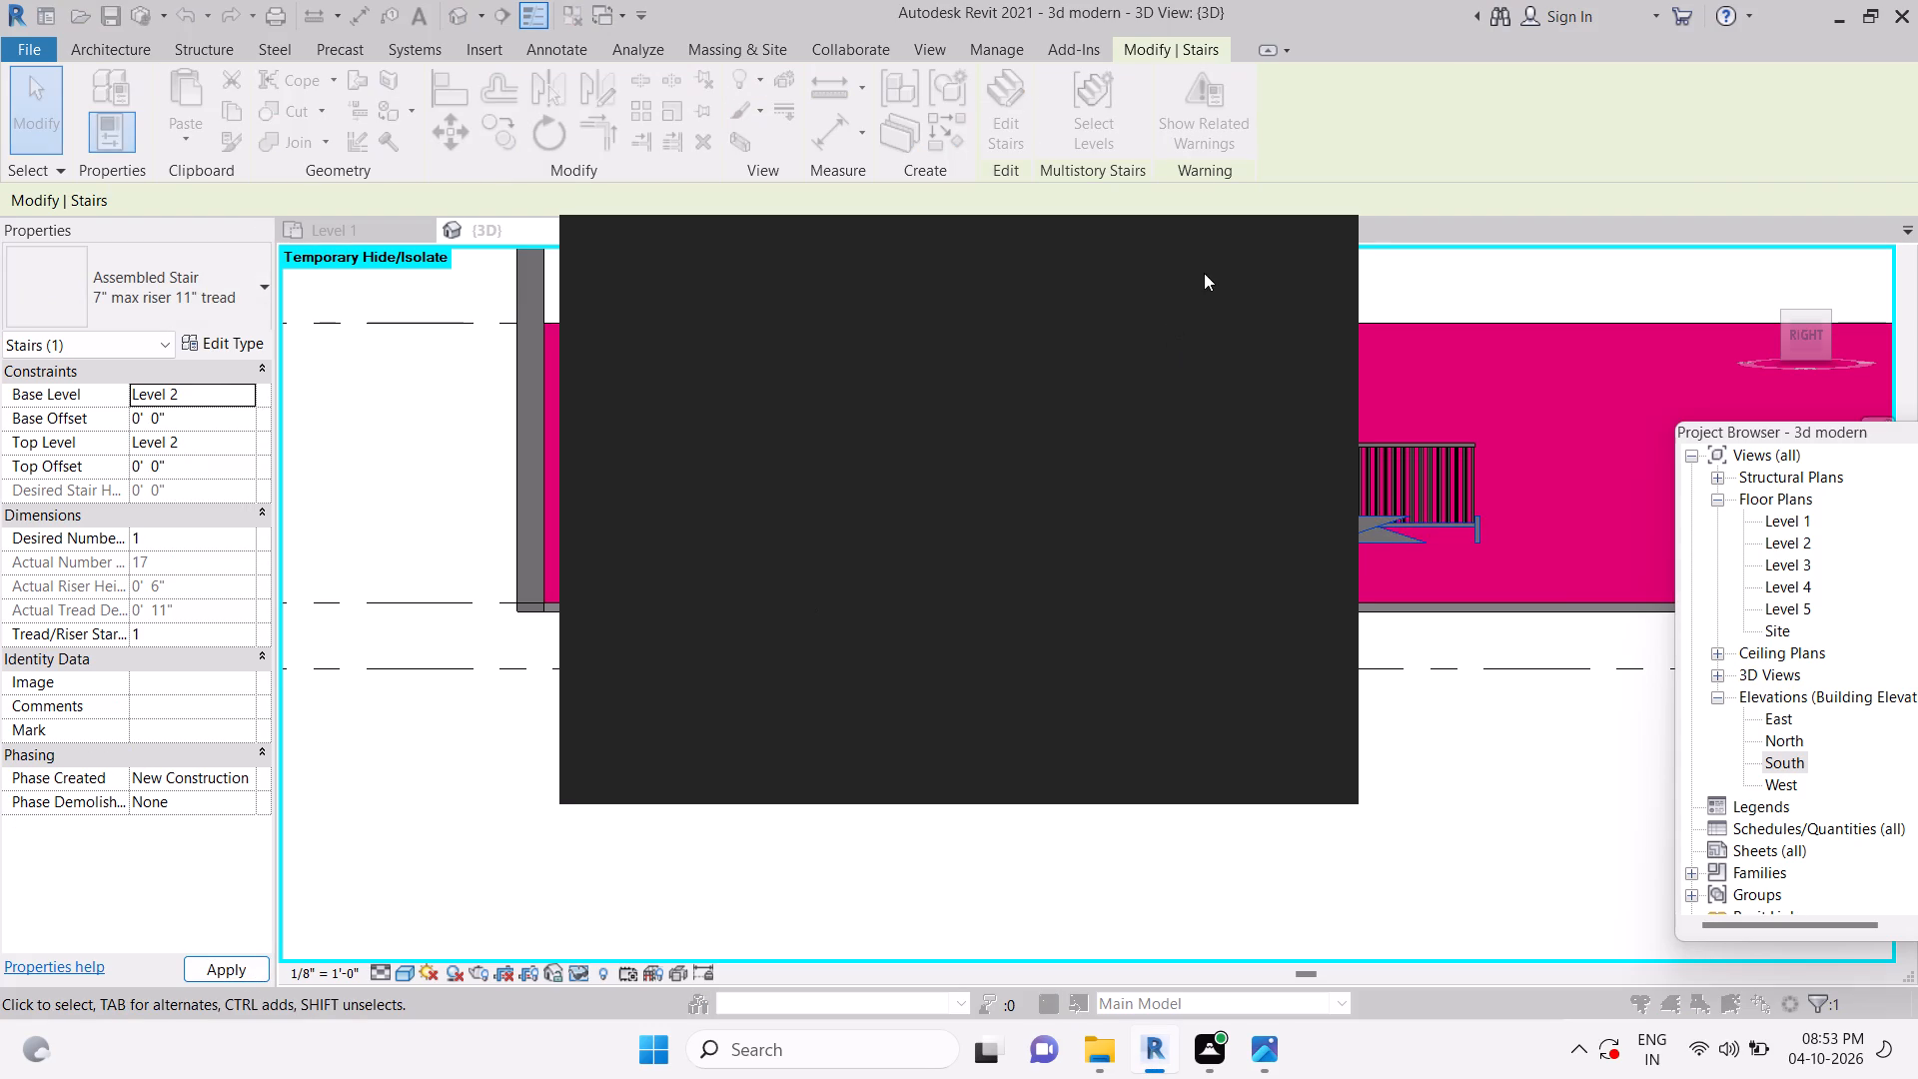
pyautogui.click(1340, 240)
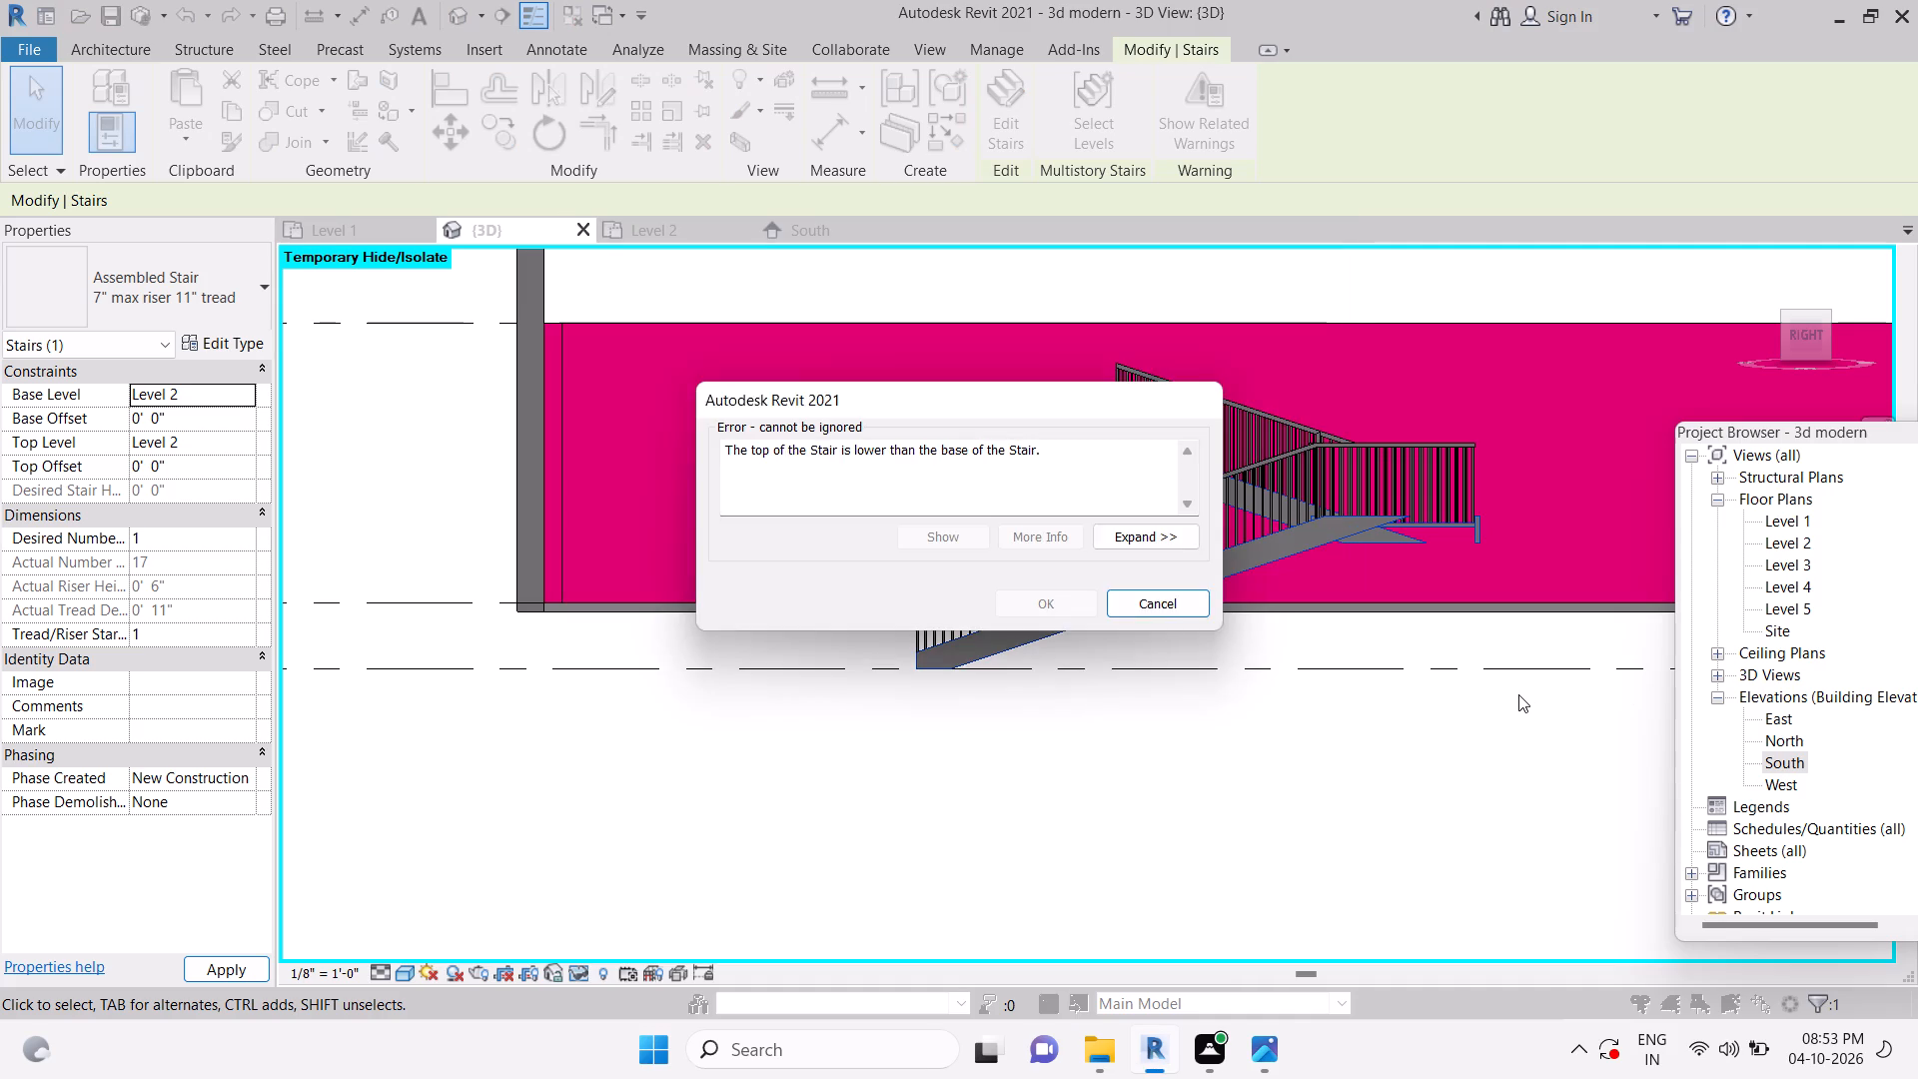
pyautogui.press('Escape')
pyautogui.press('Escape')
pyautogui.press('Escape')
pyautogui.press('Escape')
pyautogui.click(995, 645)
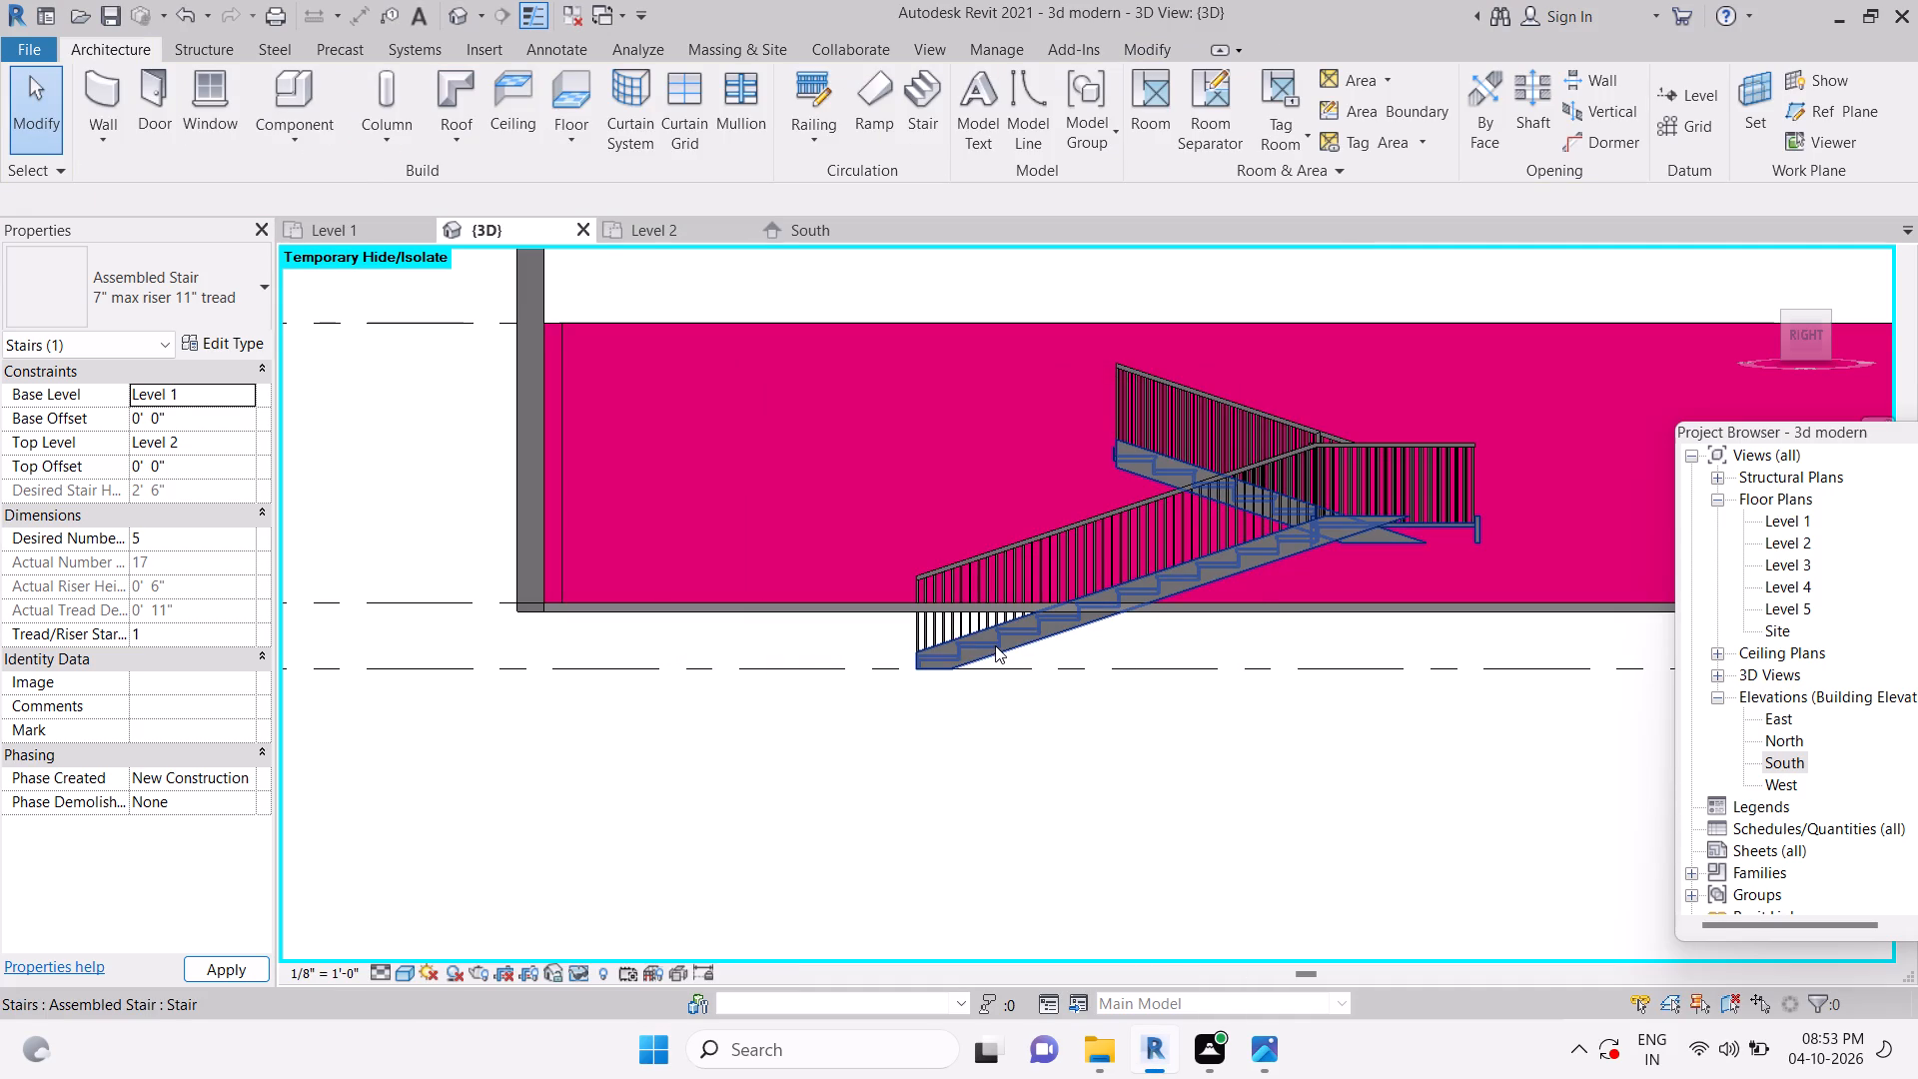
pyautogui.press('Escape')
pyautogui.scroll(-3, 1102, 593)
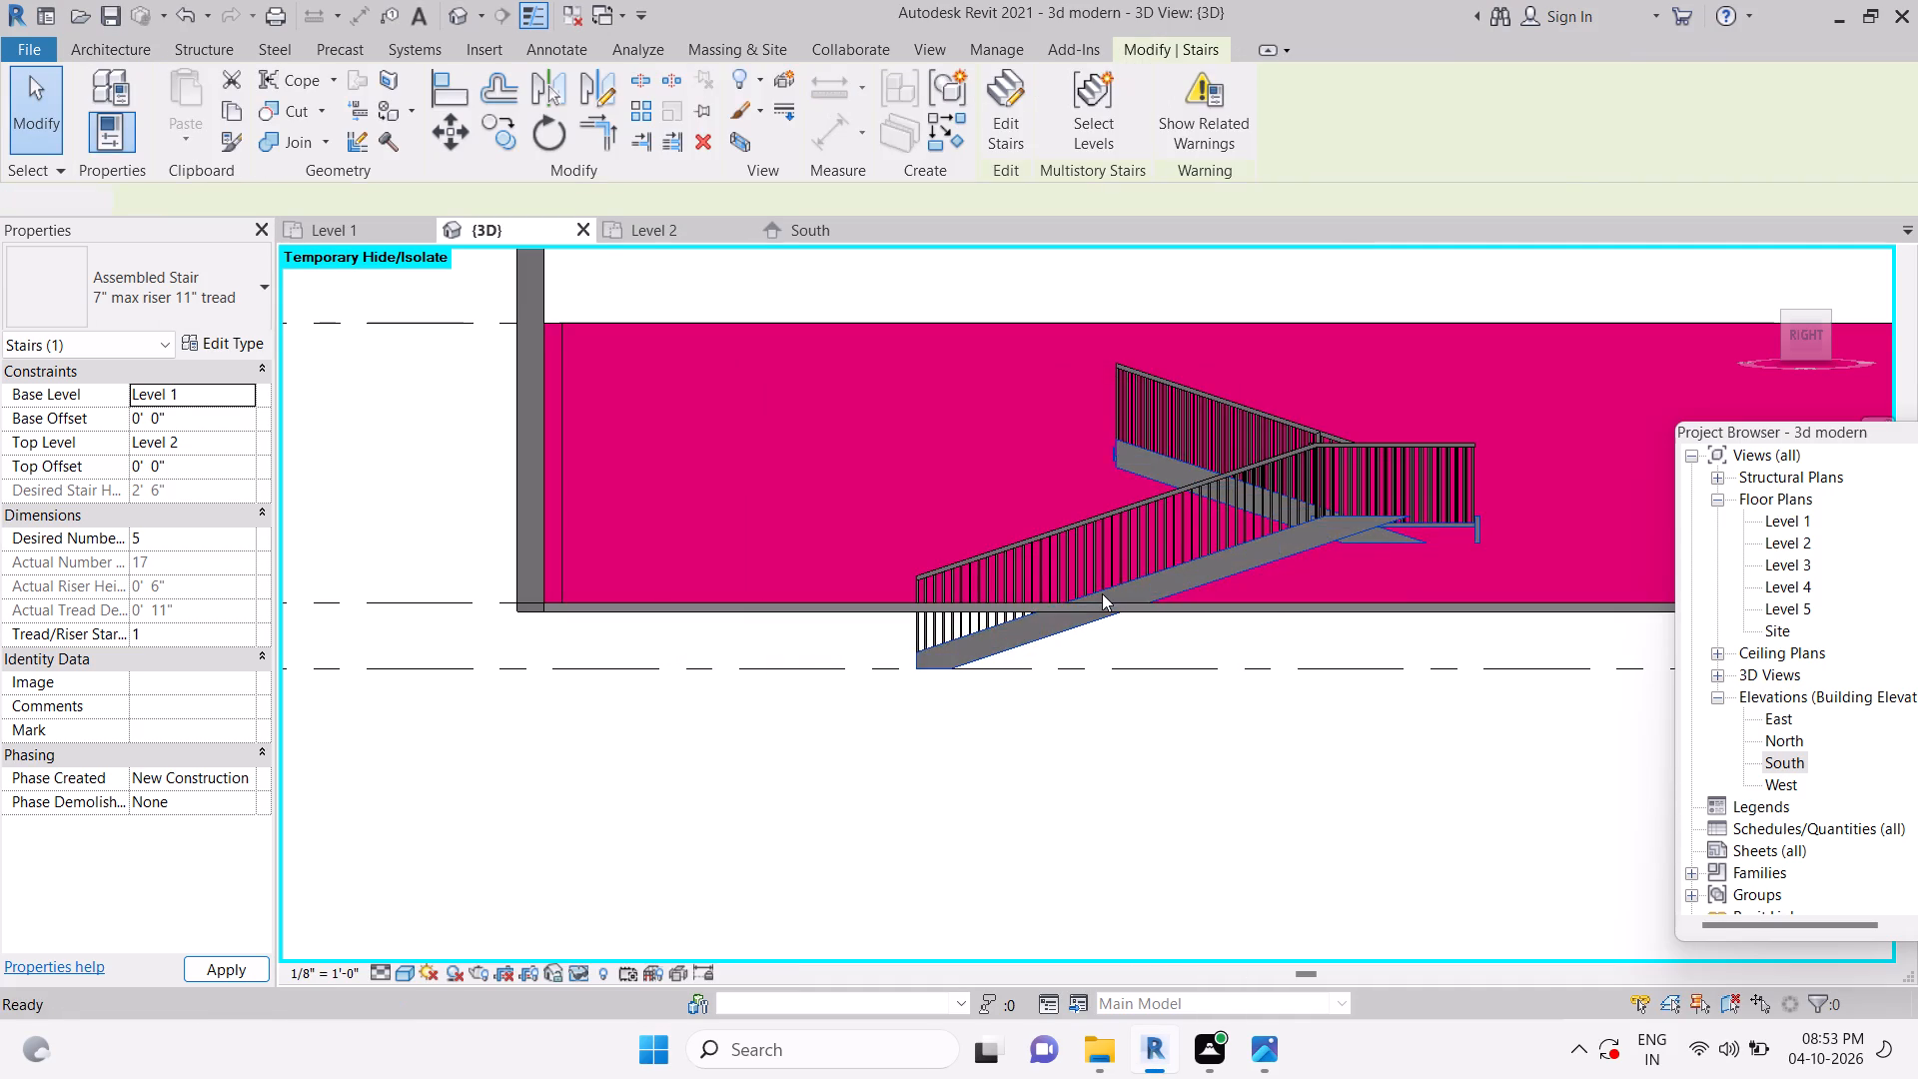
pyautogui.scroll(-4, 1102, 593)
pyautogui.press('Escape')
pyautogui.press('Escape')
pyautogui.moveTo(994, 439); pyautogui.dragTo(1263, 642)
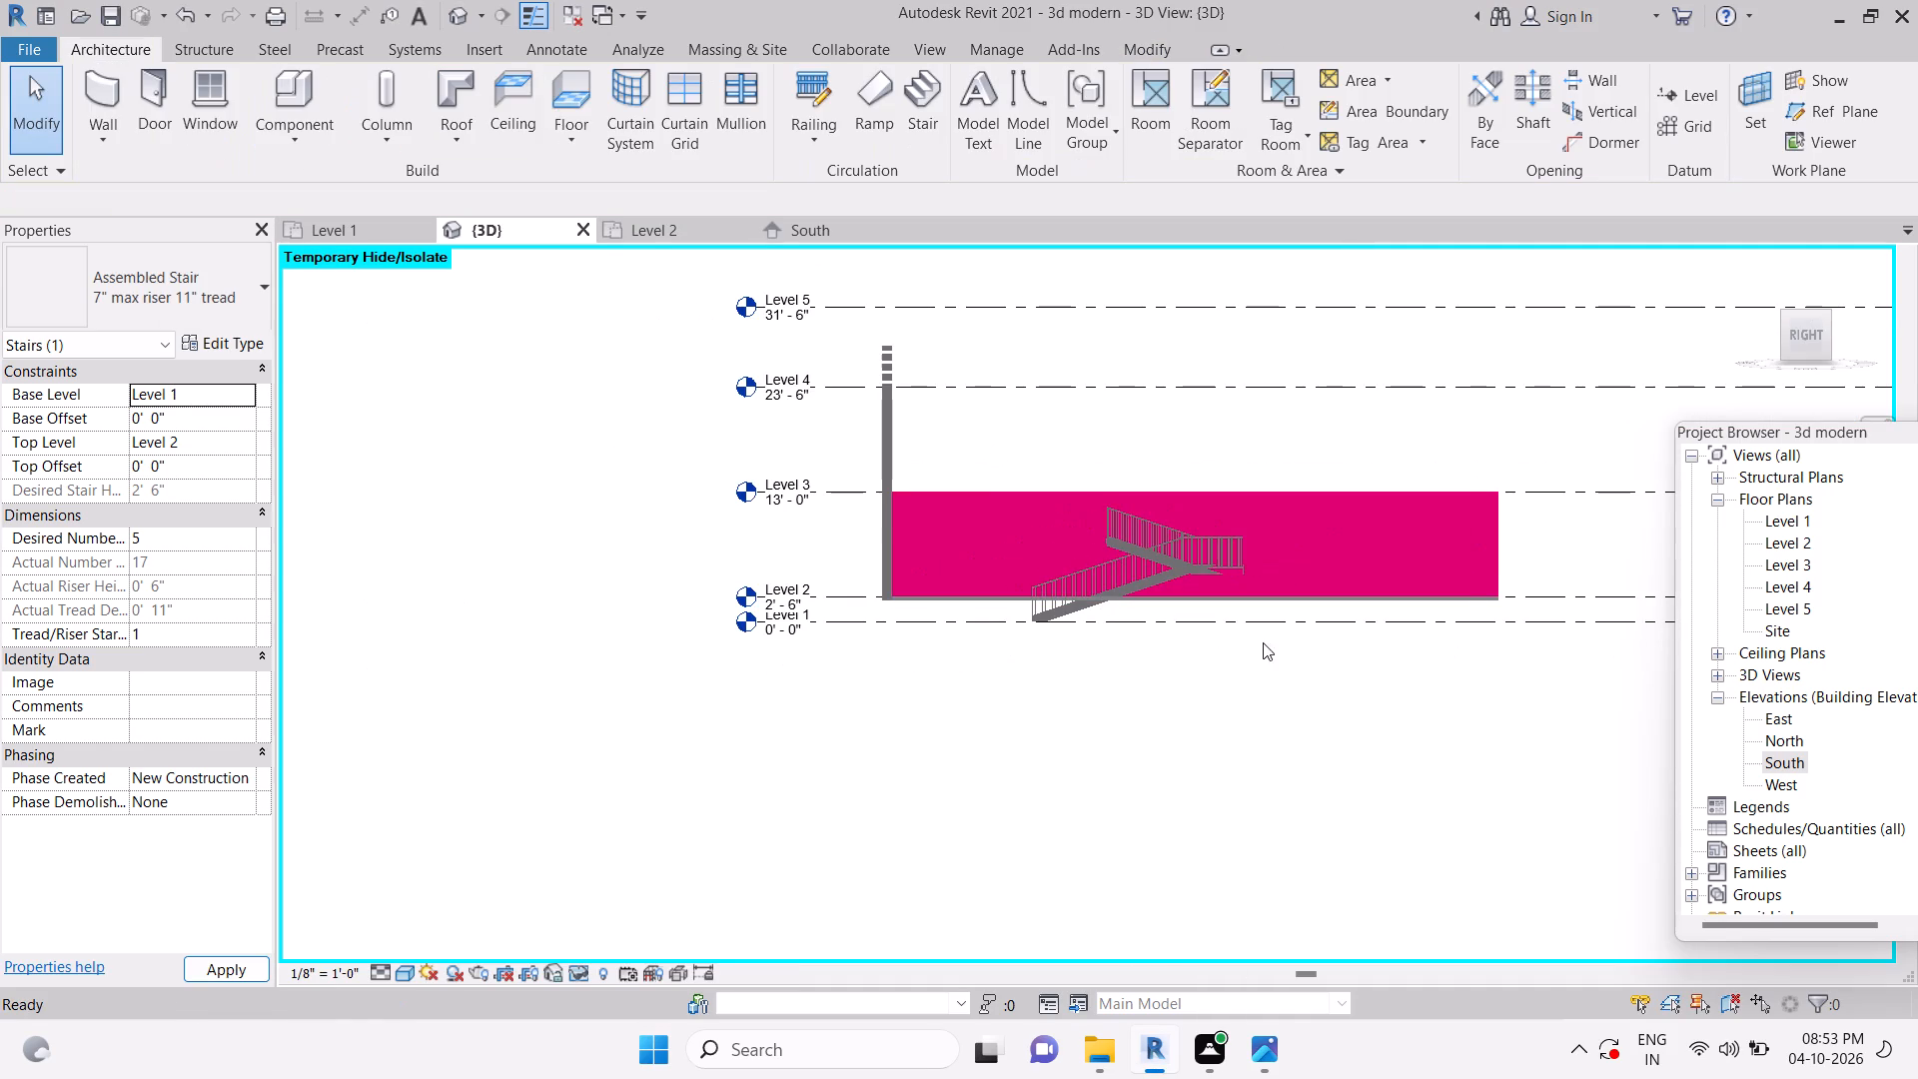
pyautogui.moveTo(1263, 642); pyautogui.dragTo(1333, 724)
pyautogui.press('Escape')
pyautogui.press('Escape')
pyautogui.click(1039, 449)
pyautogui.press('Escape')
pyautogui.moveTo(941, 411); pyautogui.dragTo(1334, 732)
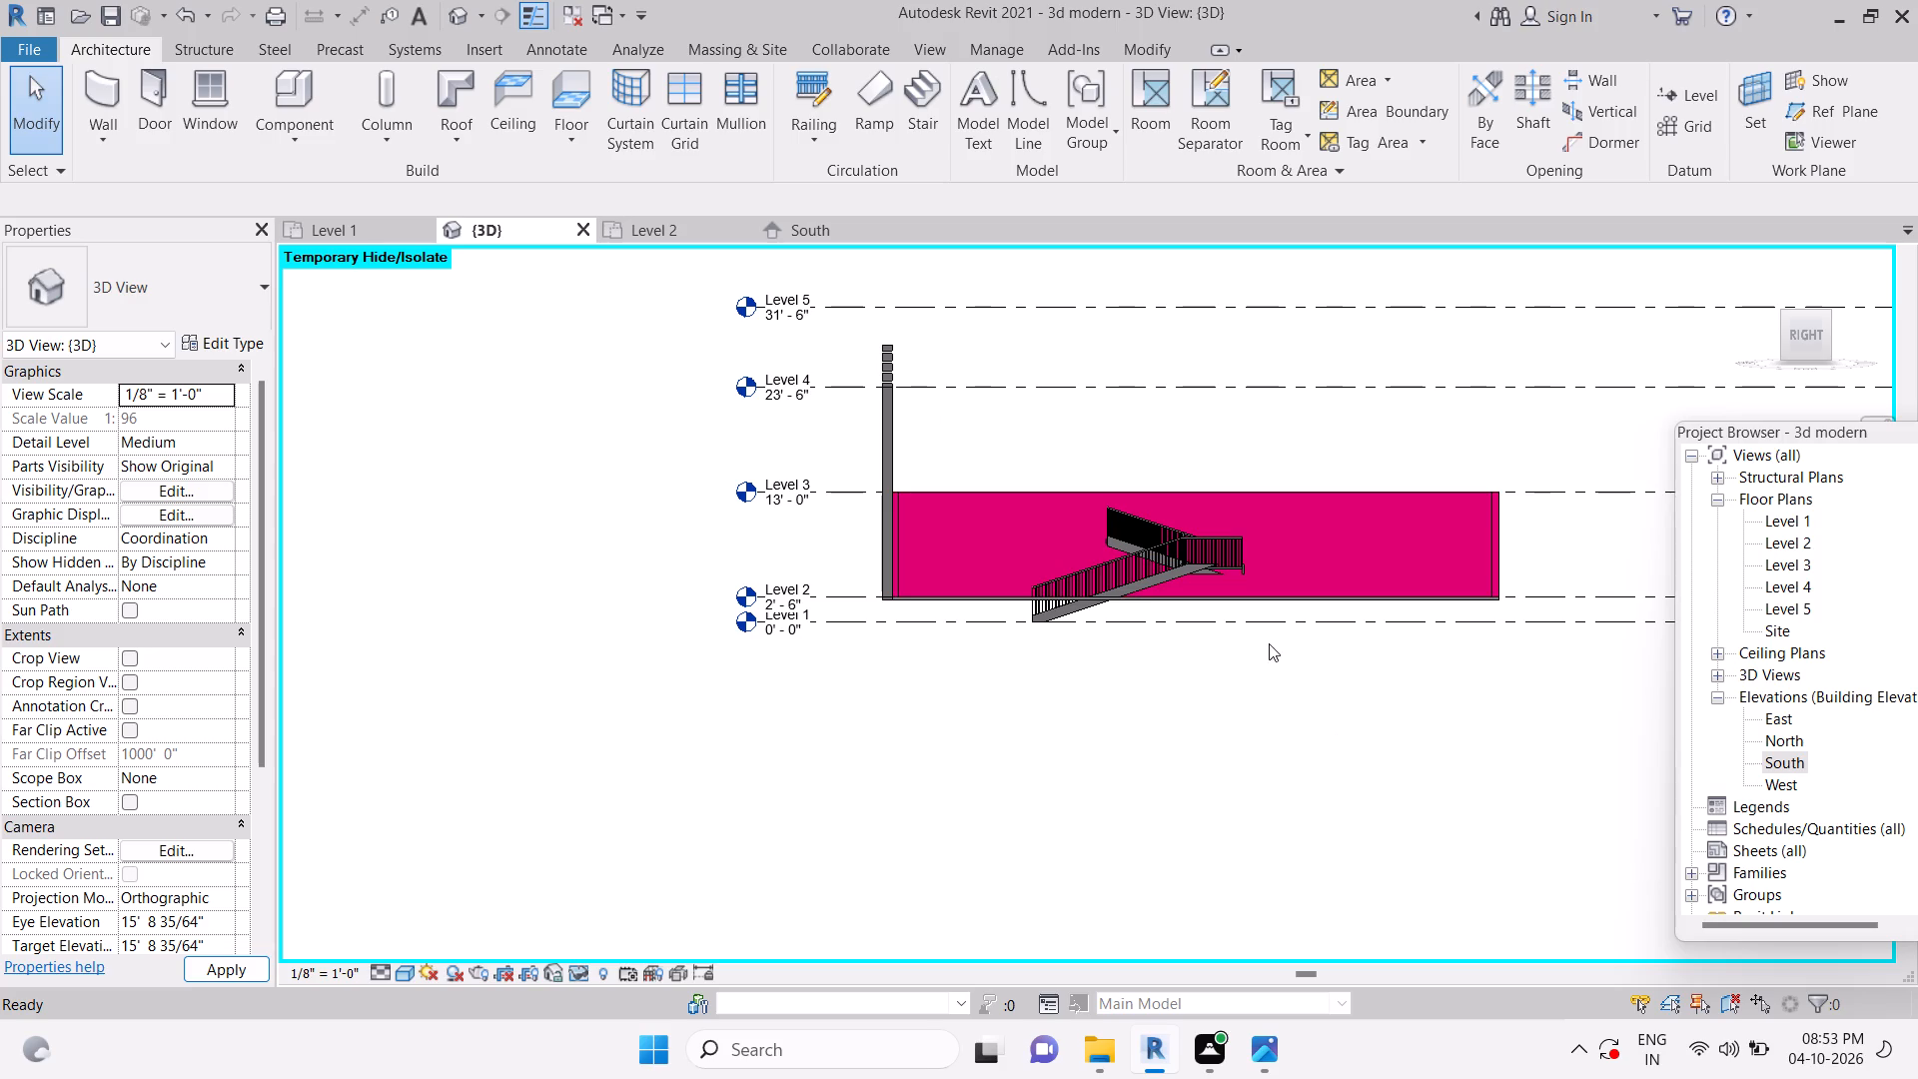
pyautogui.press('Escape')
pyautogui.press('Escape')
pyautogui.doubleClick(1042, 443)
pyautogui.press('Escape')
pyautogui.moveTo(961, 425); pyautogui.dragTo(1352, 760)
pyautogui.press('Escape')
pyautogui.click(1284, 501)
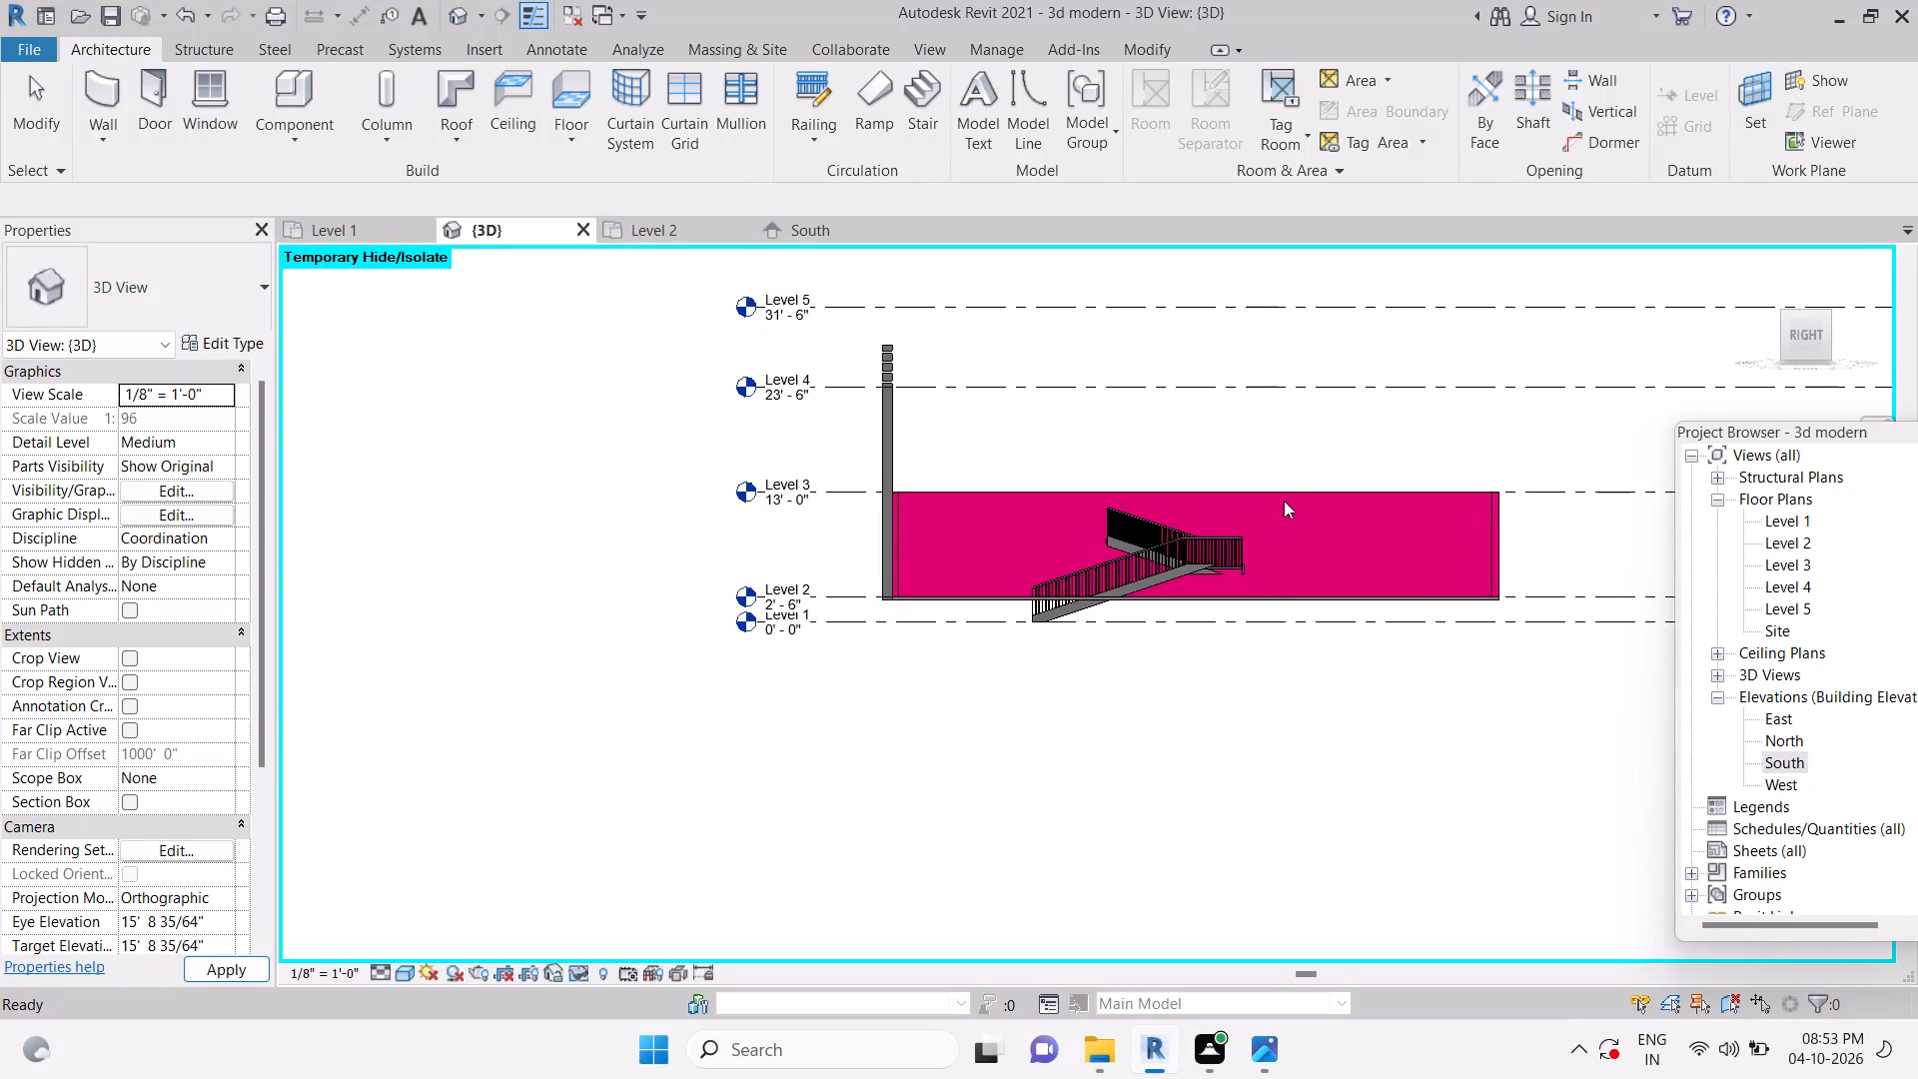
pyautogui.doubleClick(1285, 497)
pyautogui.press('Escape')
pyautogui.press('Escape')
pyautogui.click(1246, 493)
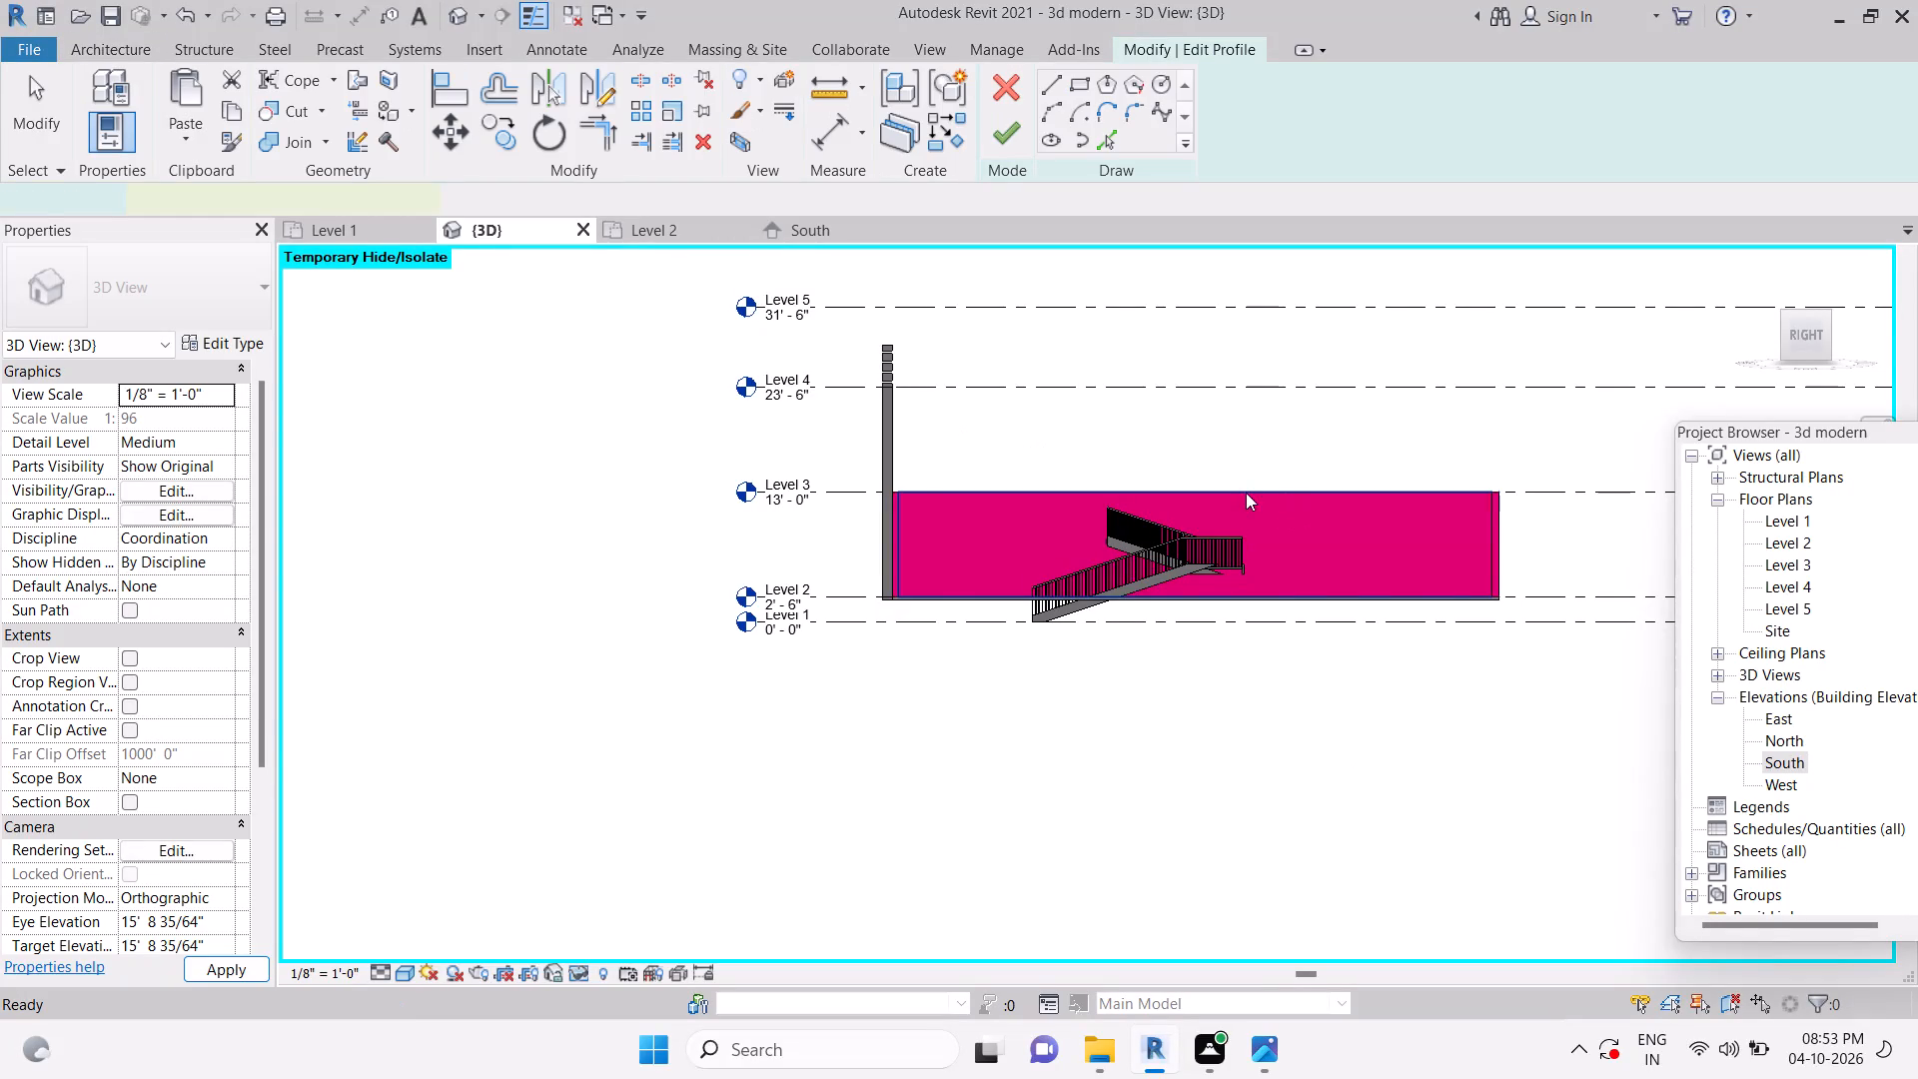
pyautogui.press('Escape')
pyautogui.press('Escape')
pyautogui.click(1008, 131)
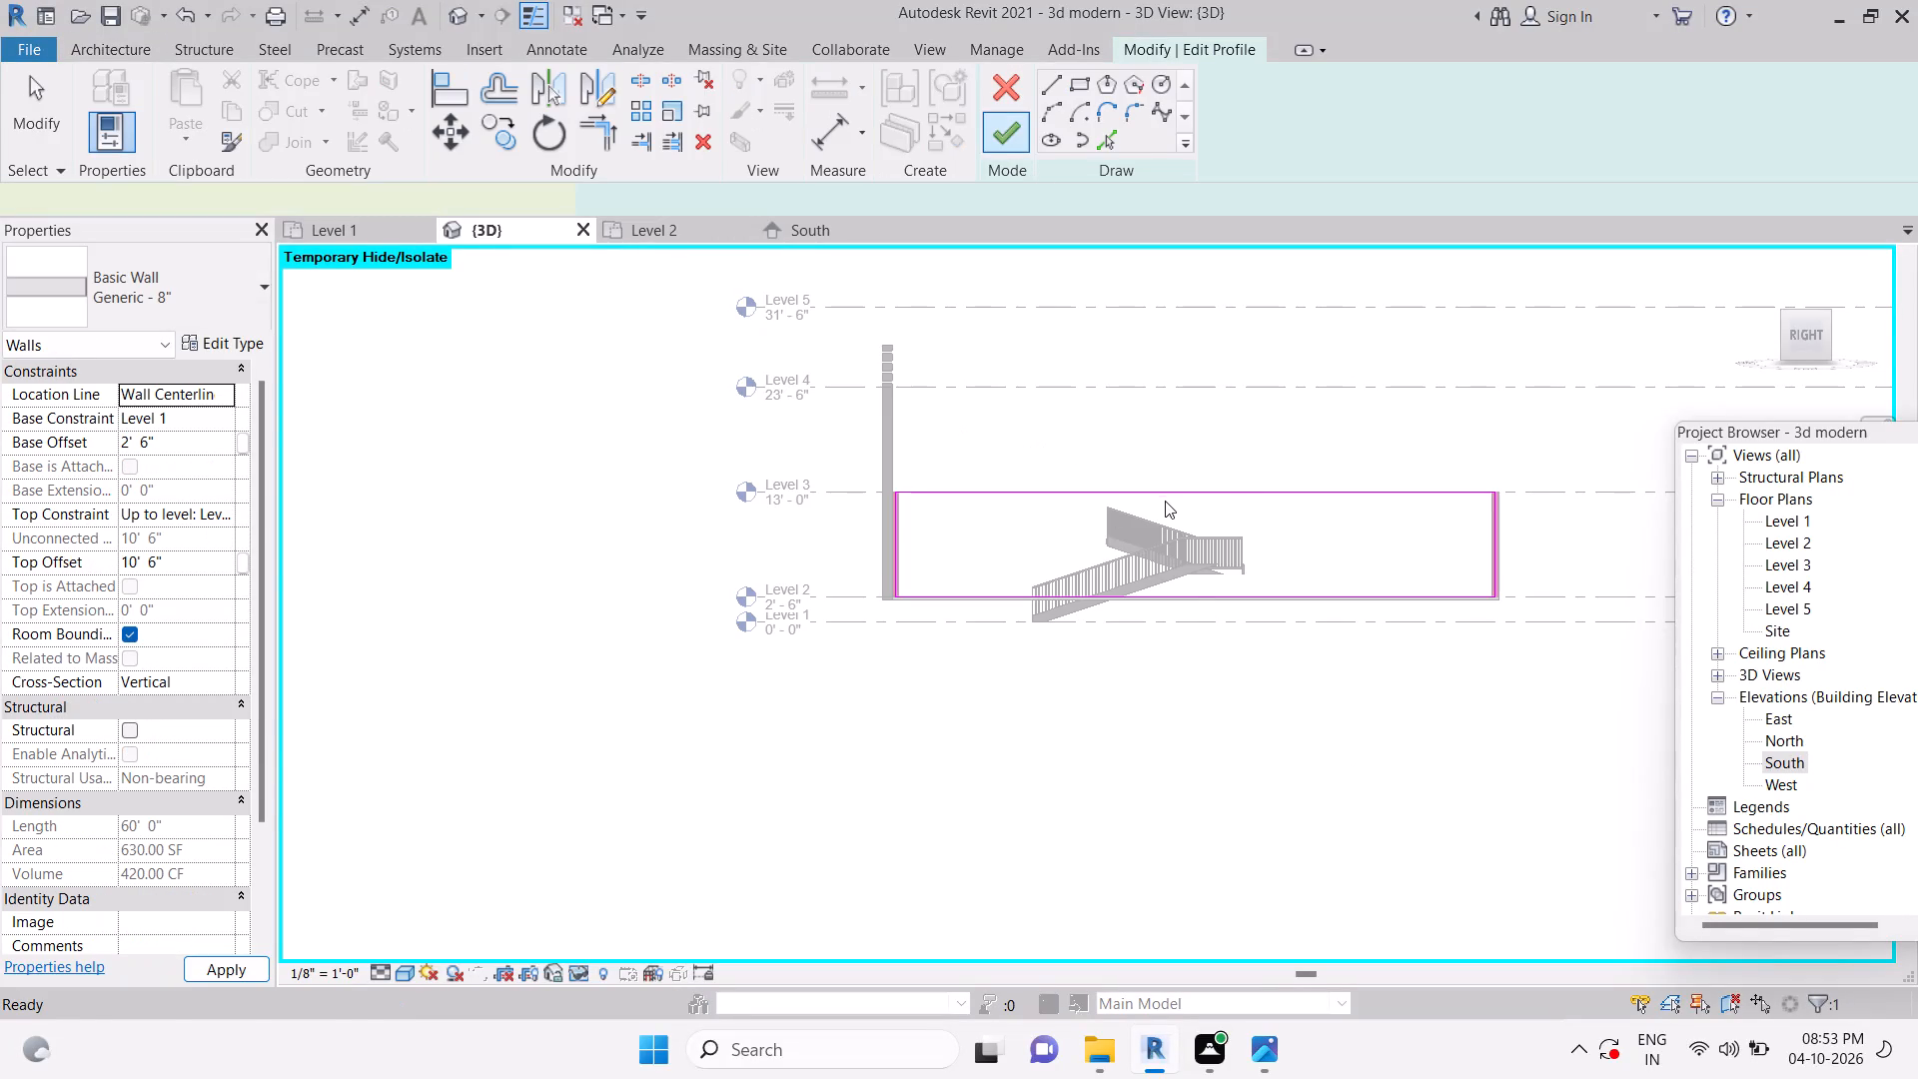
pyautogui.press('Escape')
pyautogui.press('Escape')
# Select the whole stair together with its railings and unpin the selection.
pyautogui.moveTo(1011, 453); pyautogui.dragTo(1324, 732)
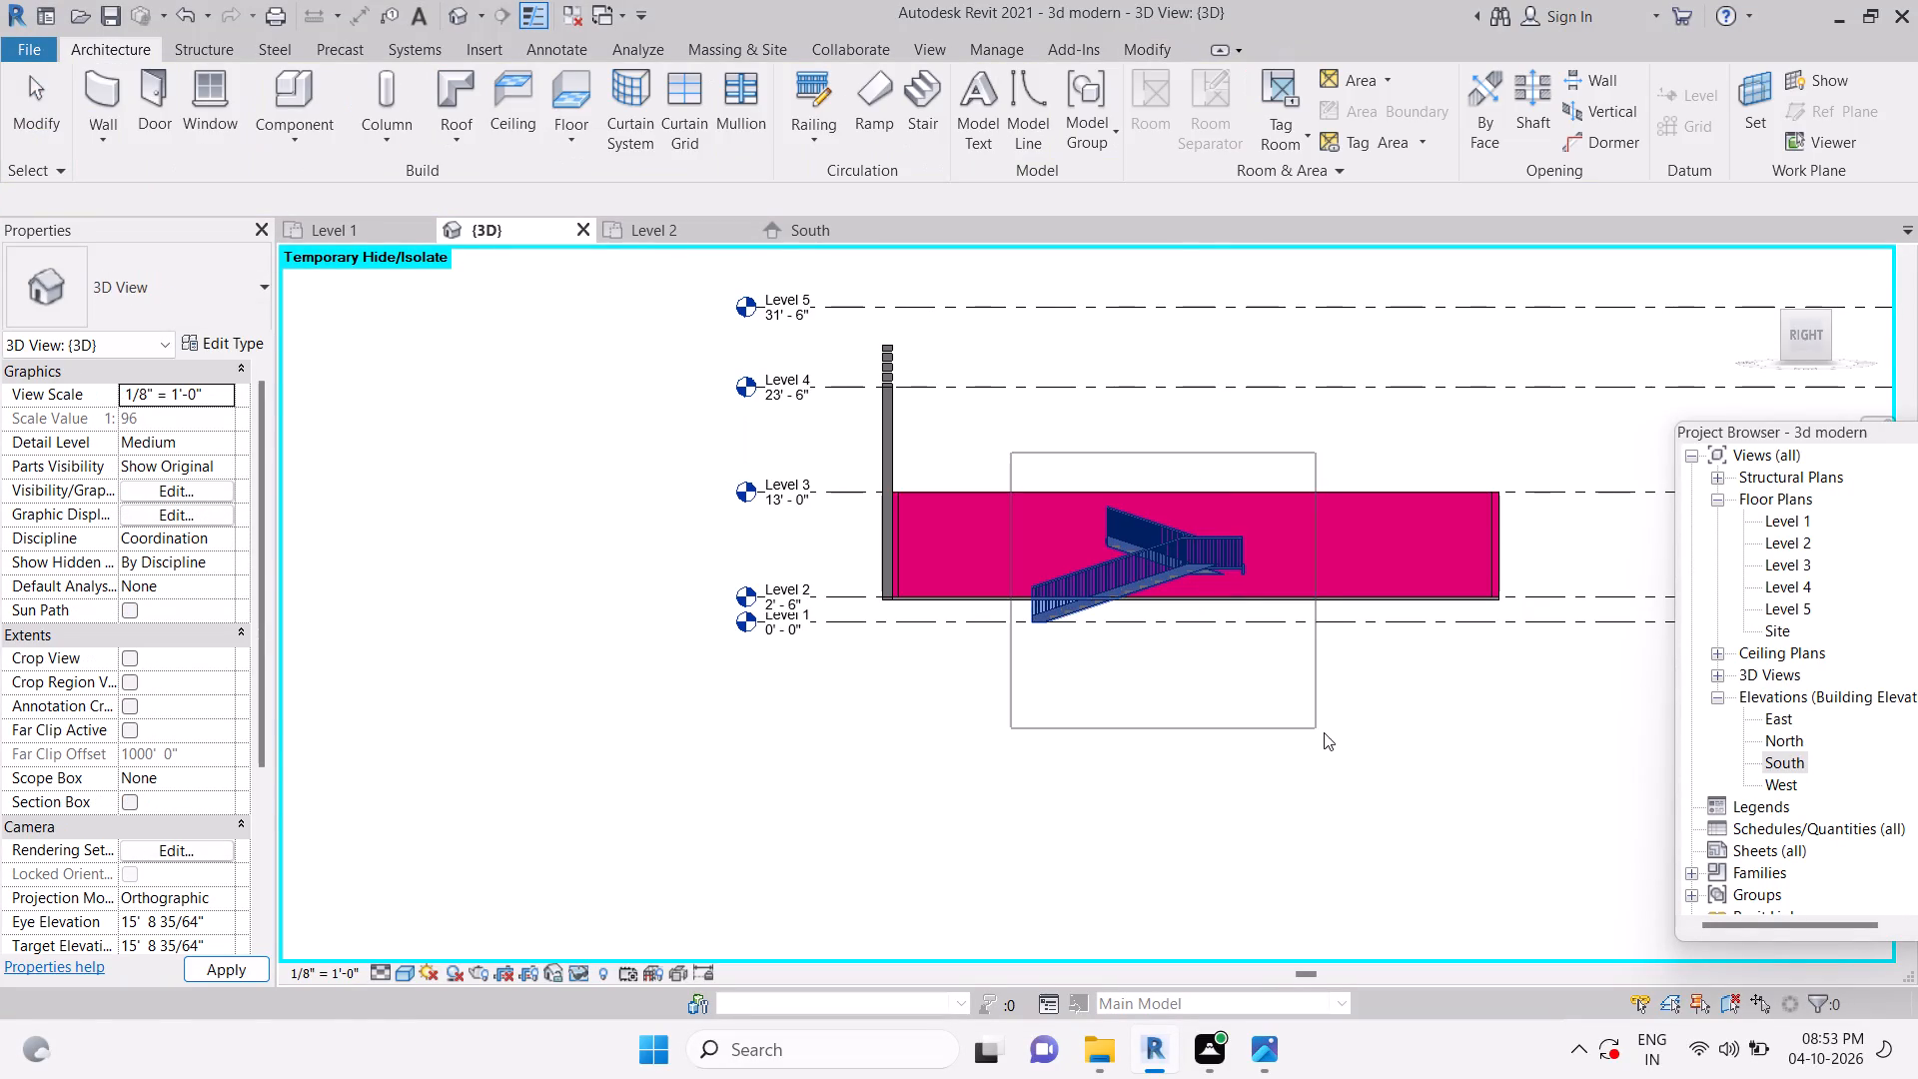
pyautogui.moveTo(1324, 732); pyautogui.dragTo(1325, 733)
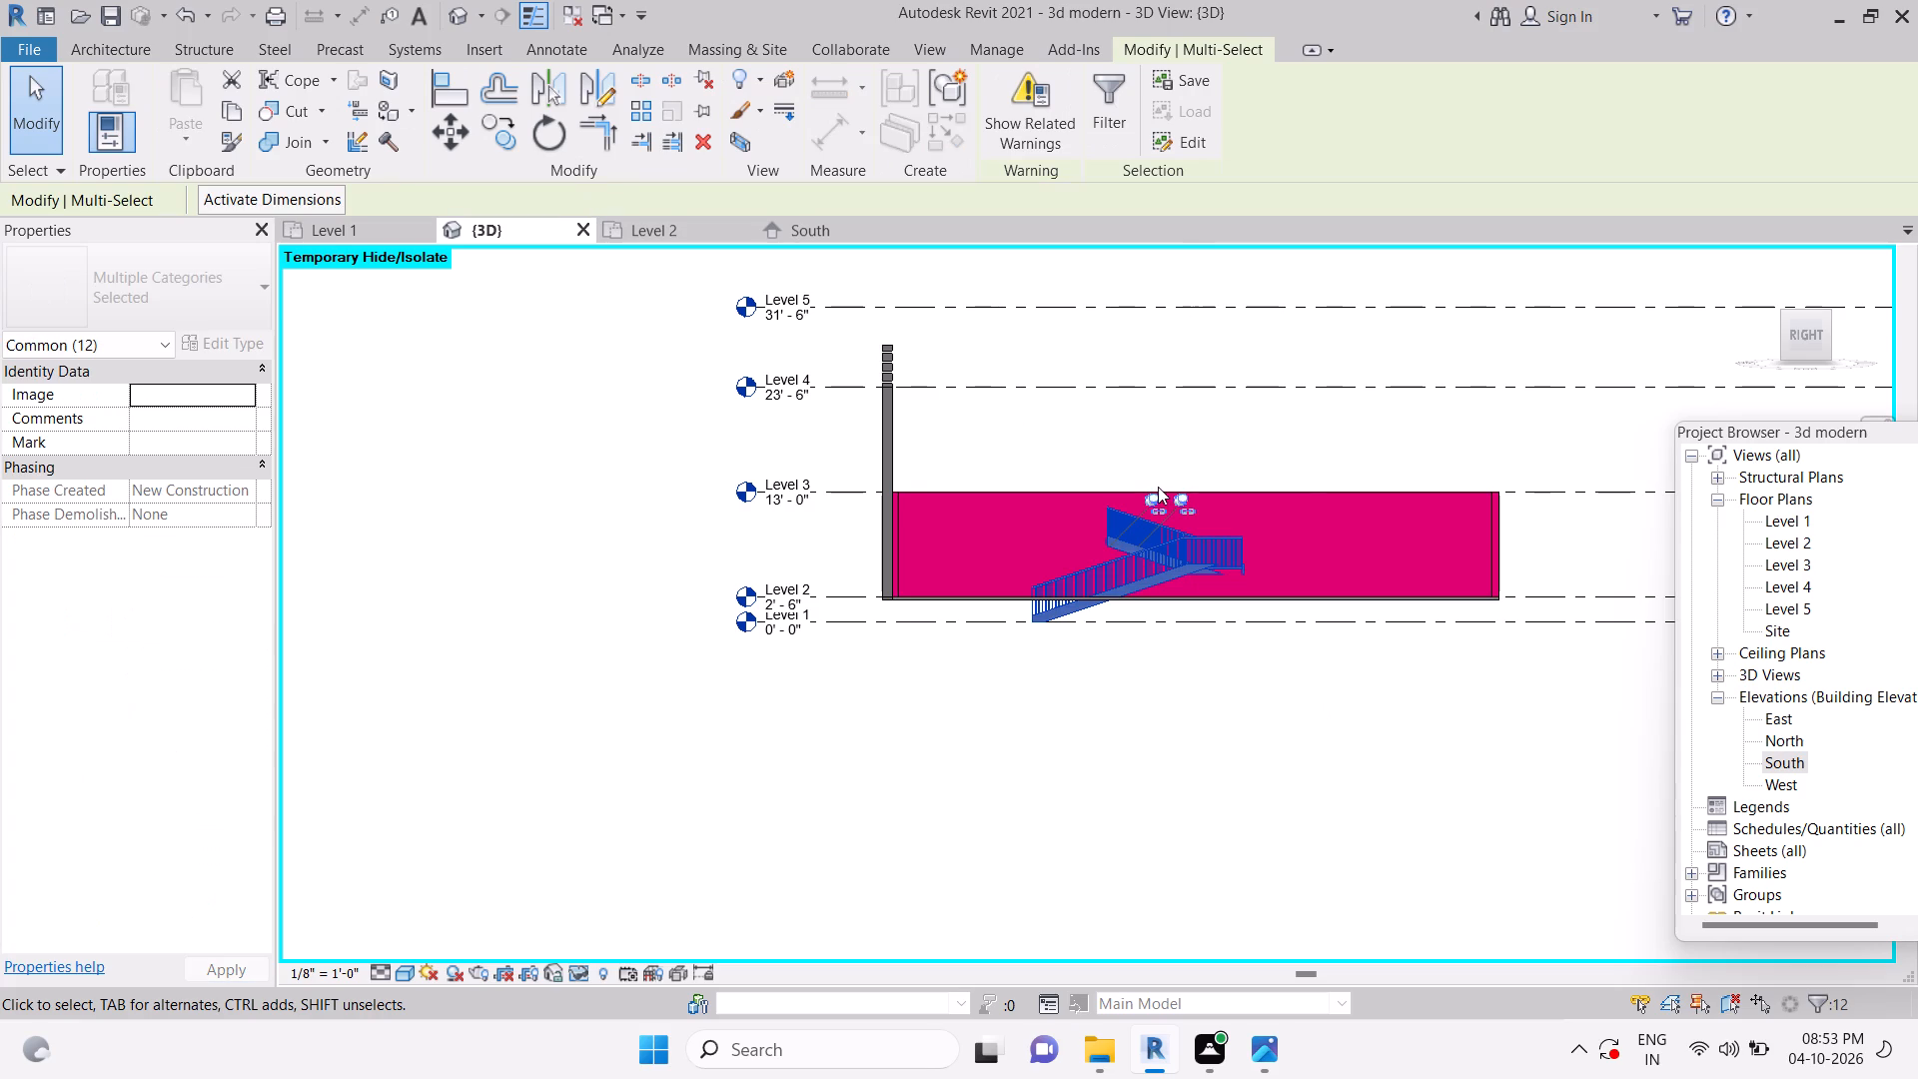
pyautogui.scroll(6, 1142, 499)
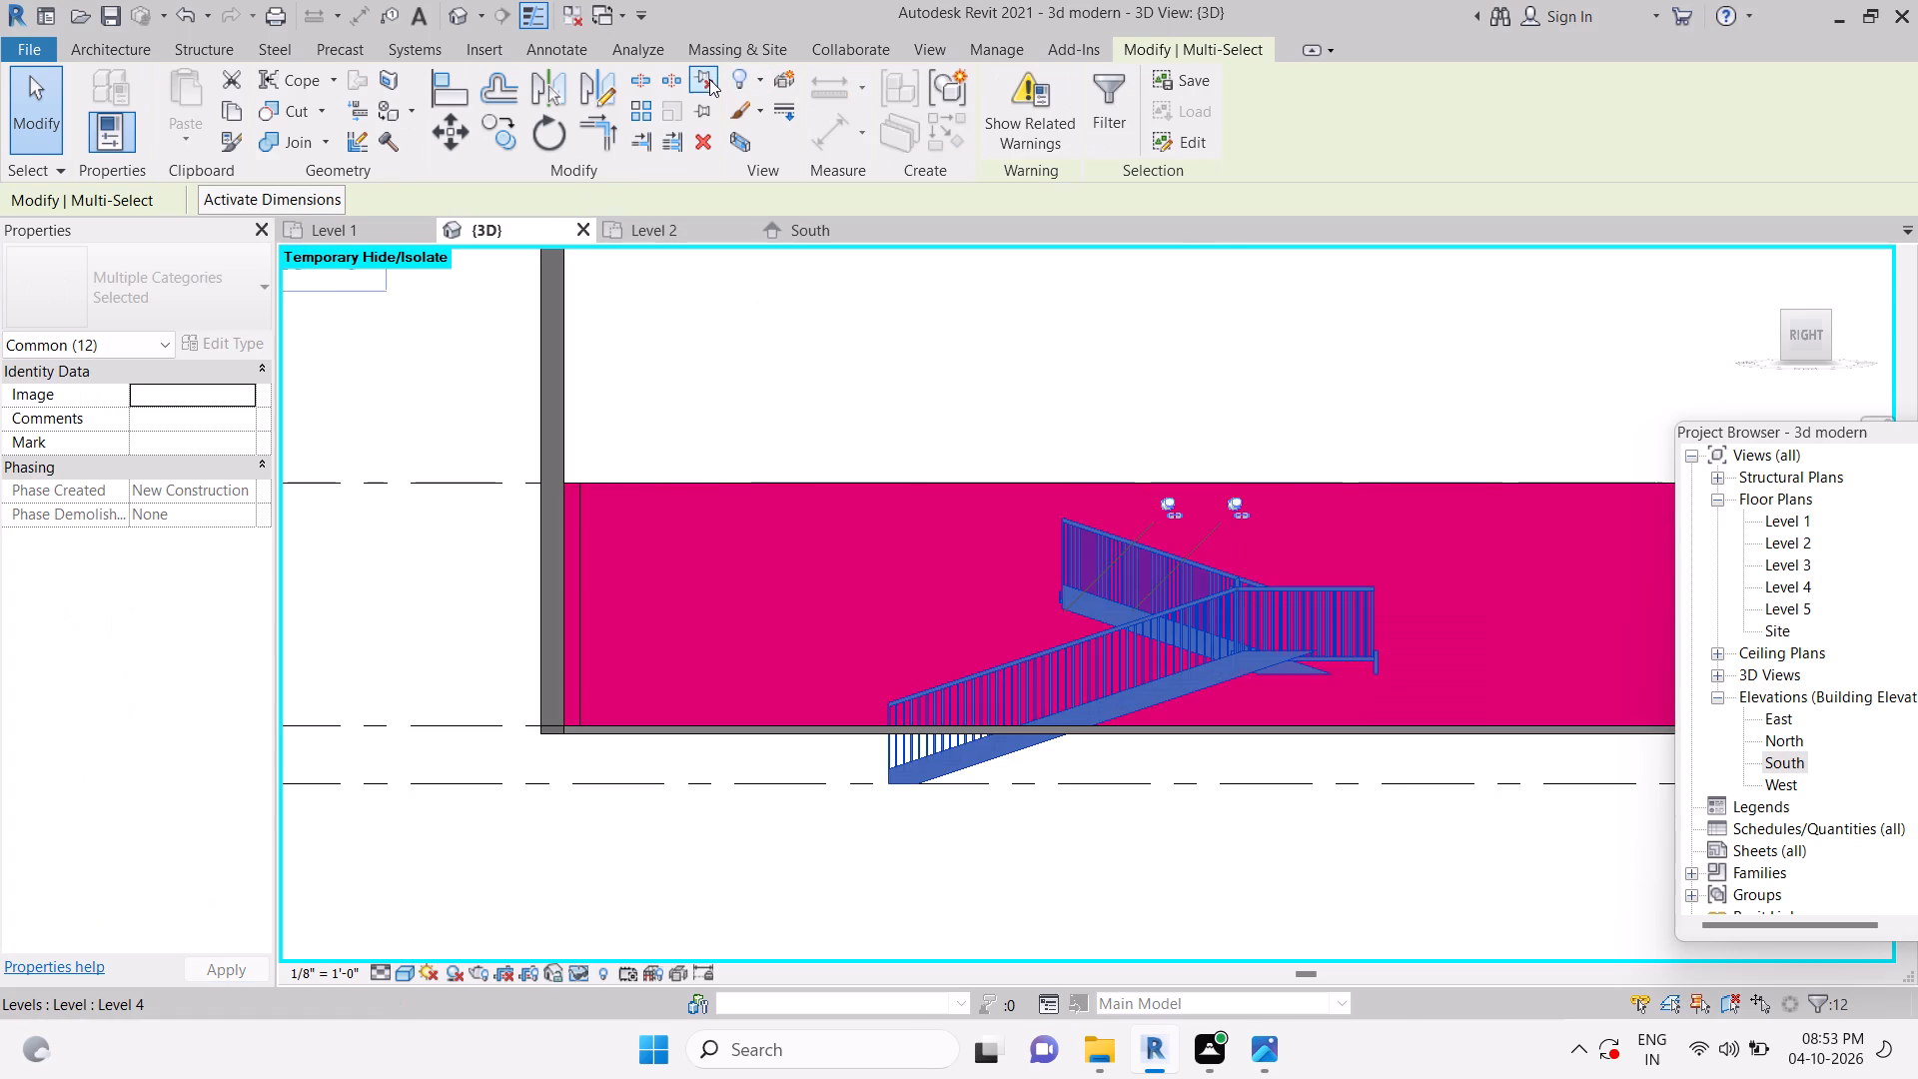
pyautogui.click(709, 79)
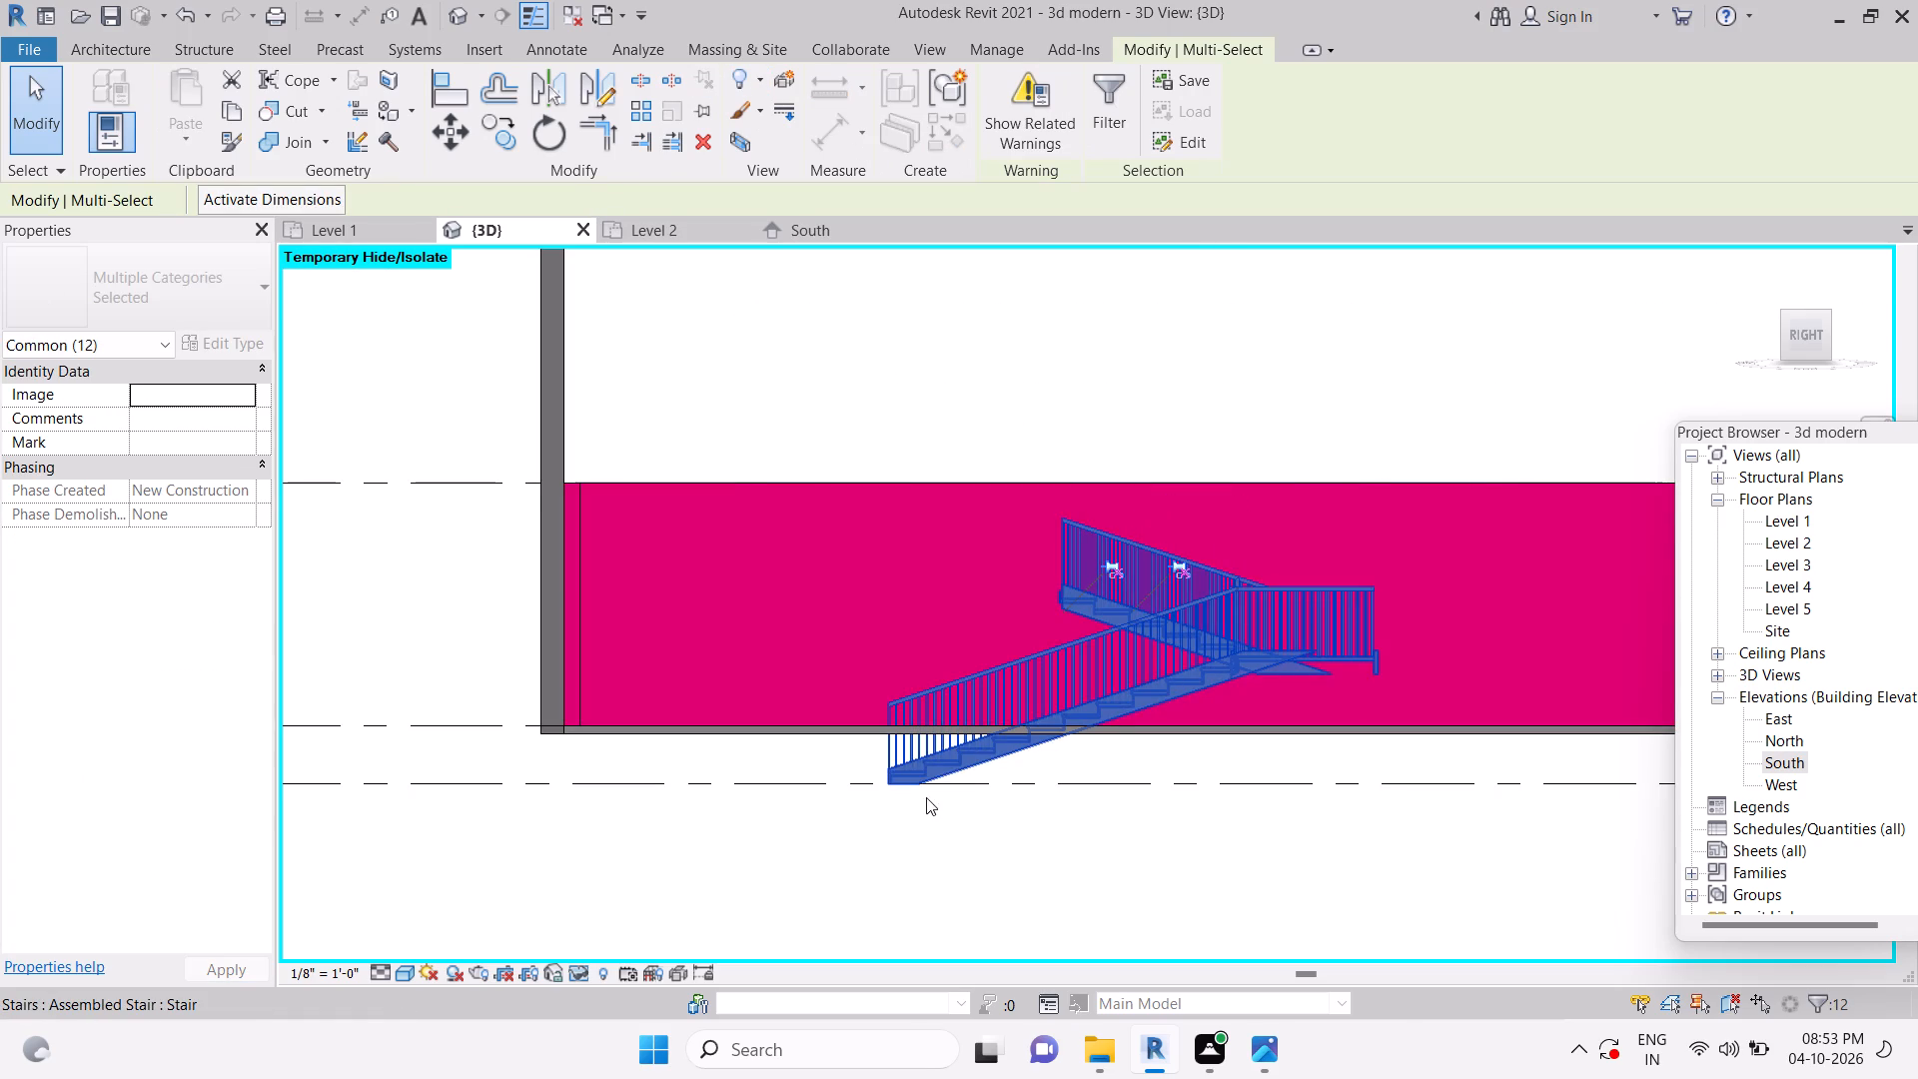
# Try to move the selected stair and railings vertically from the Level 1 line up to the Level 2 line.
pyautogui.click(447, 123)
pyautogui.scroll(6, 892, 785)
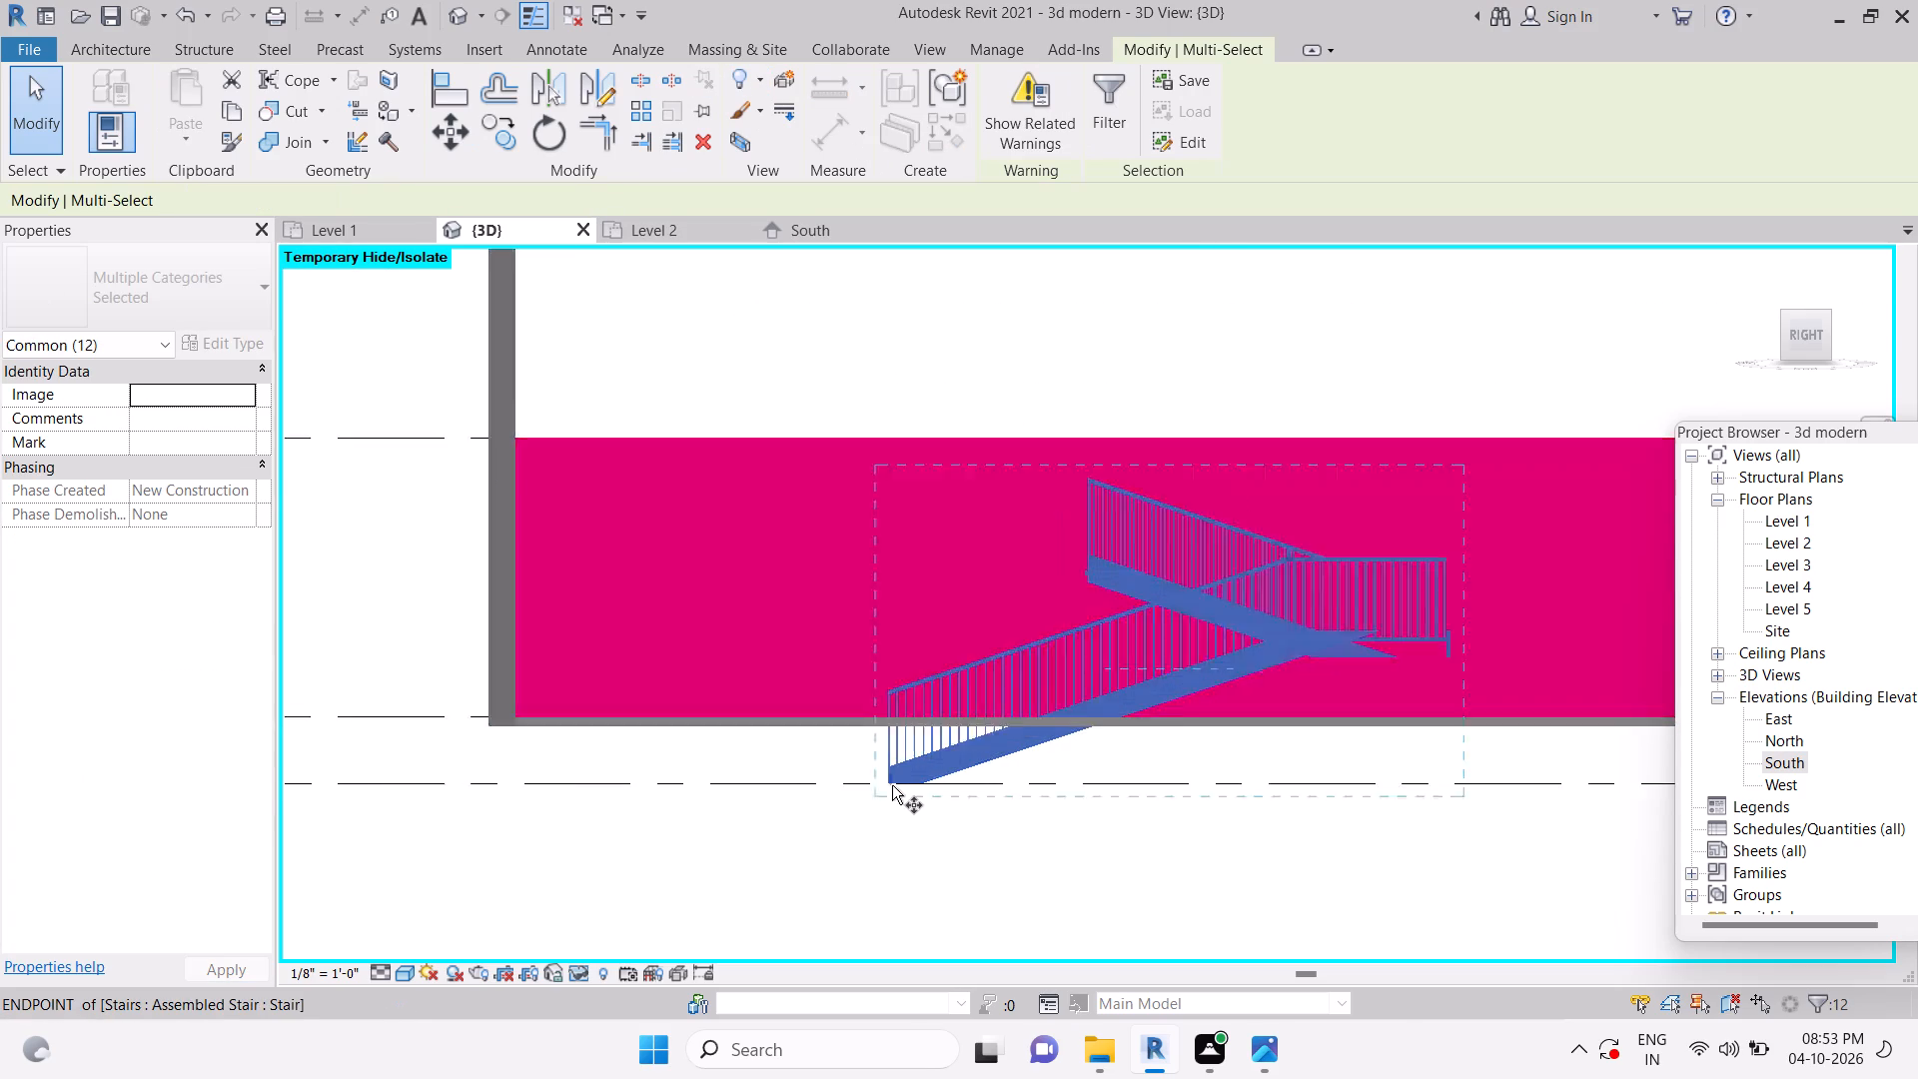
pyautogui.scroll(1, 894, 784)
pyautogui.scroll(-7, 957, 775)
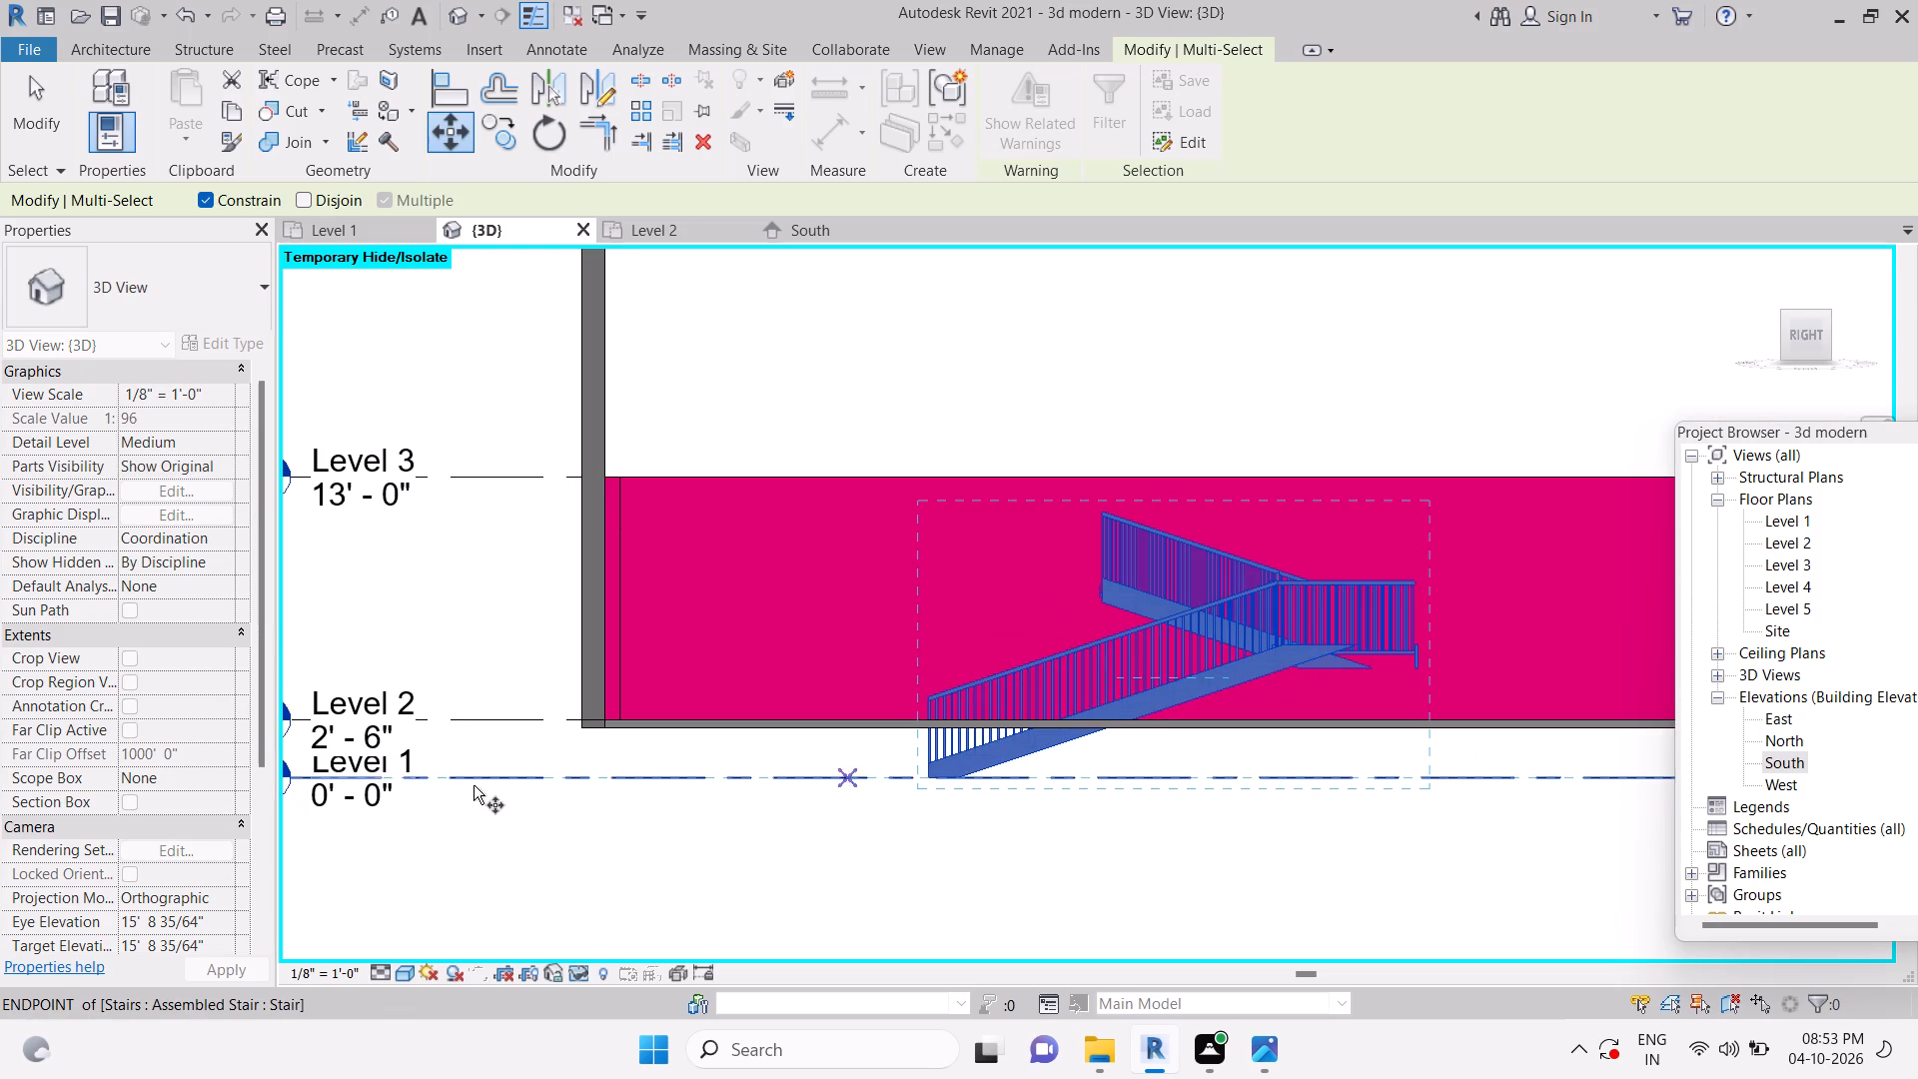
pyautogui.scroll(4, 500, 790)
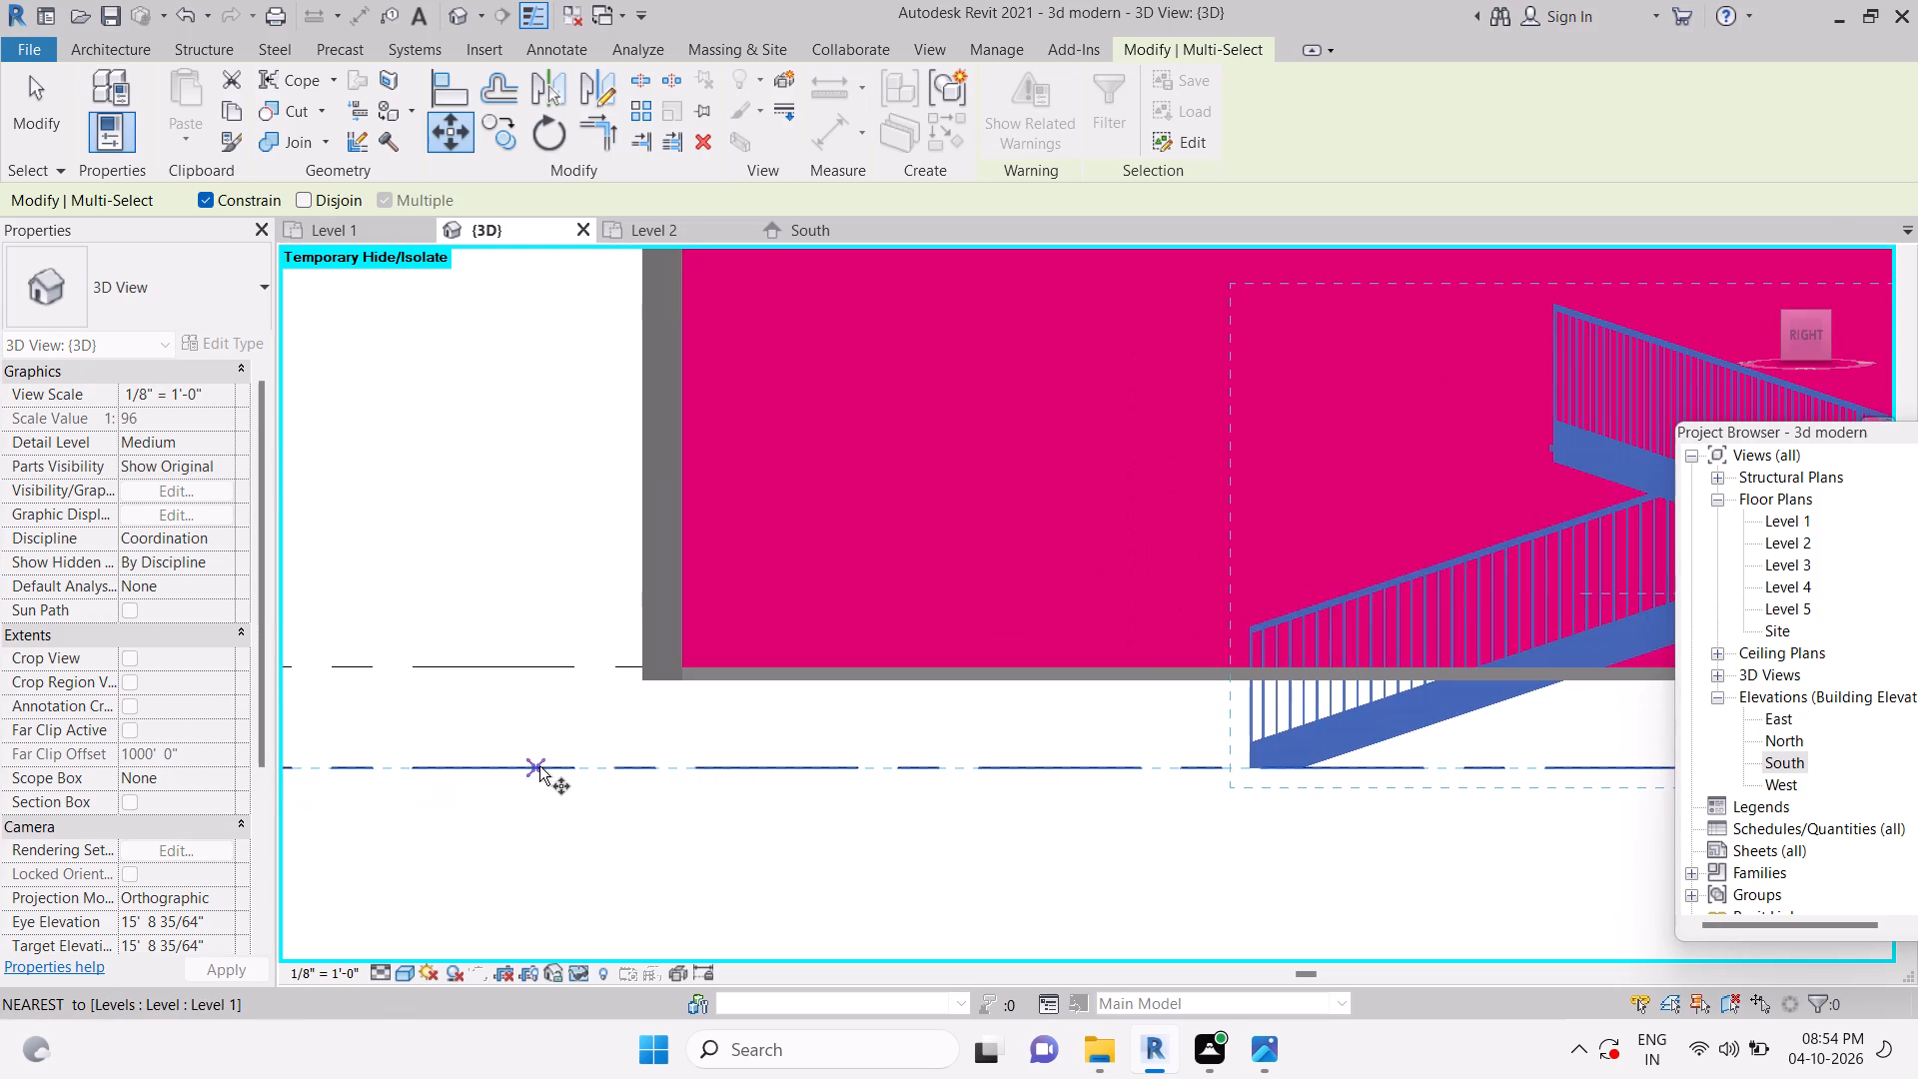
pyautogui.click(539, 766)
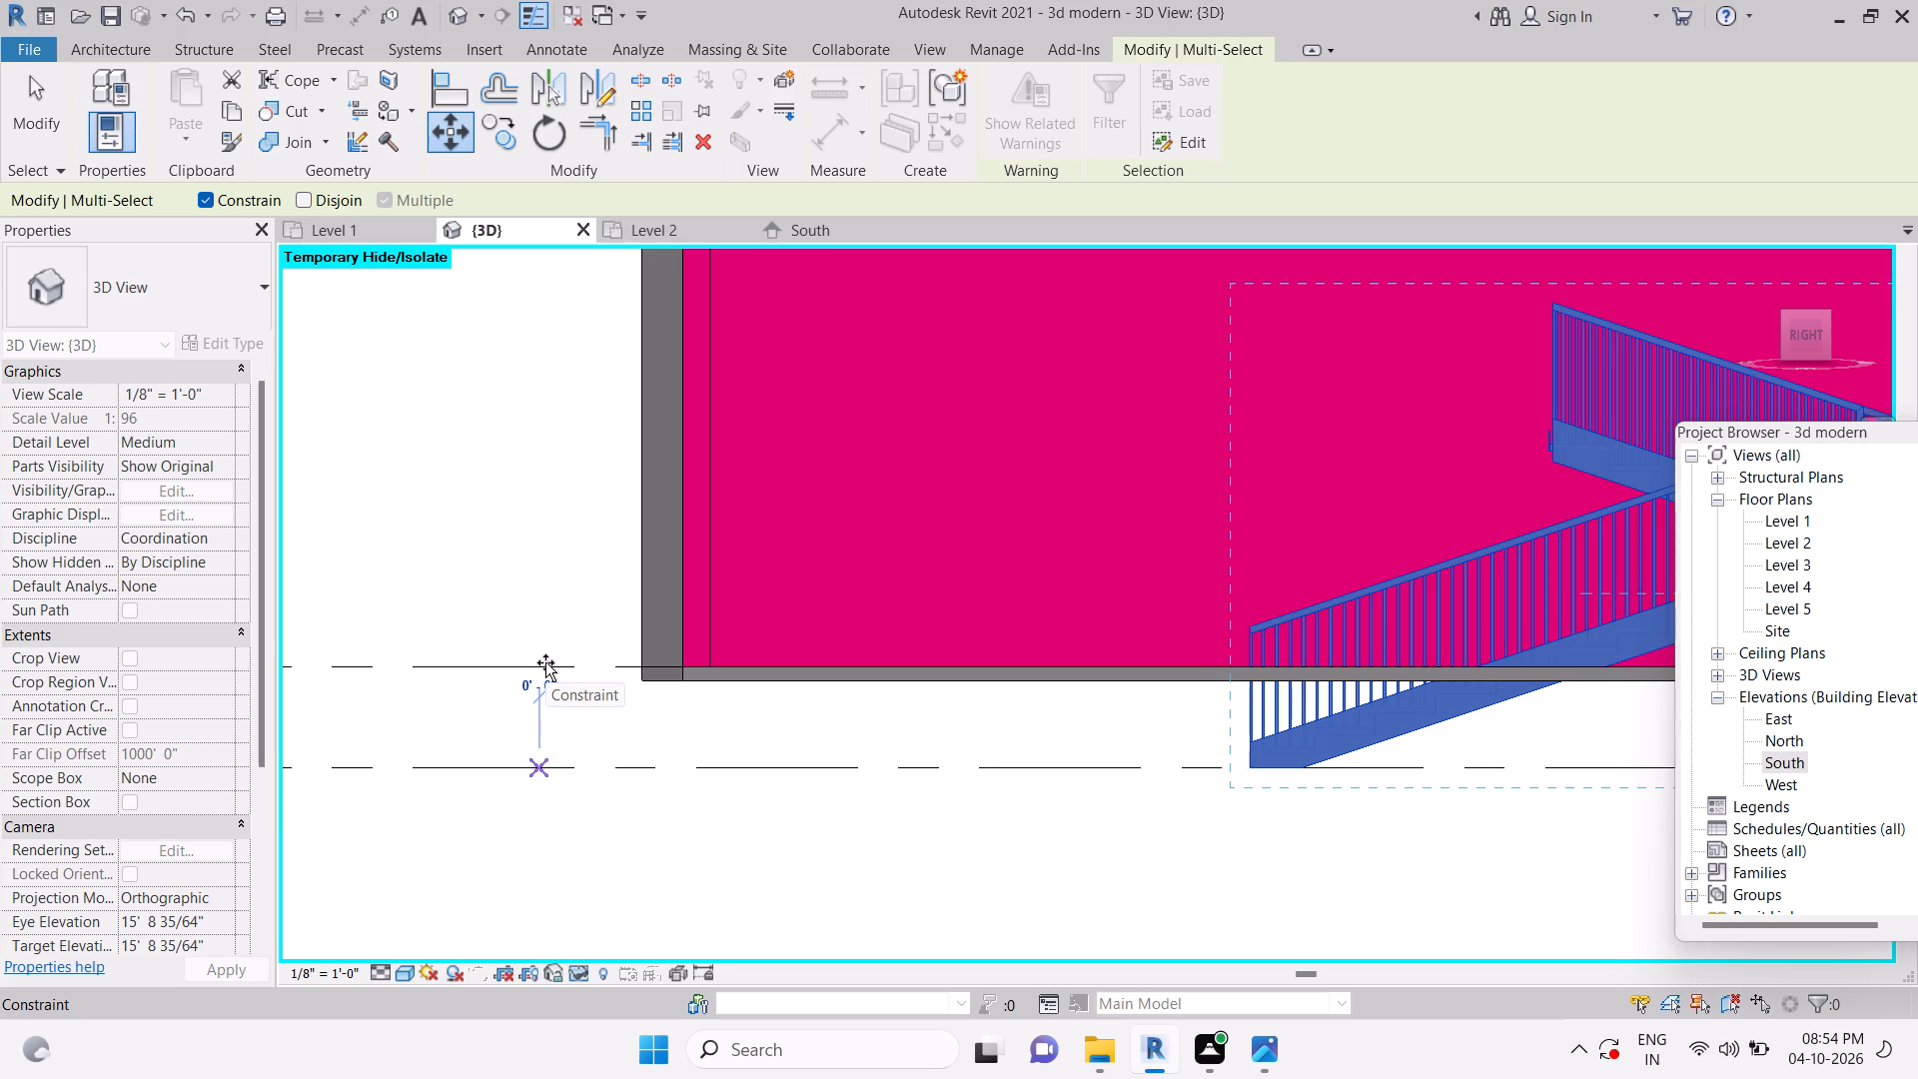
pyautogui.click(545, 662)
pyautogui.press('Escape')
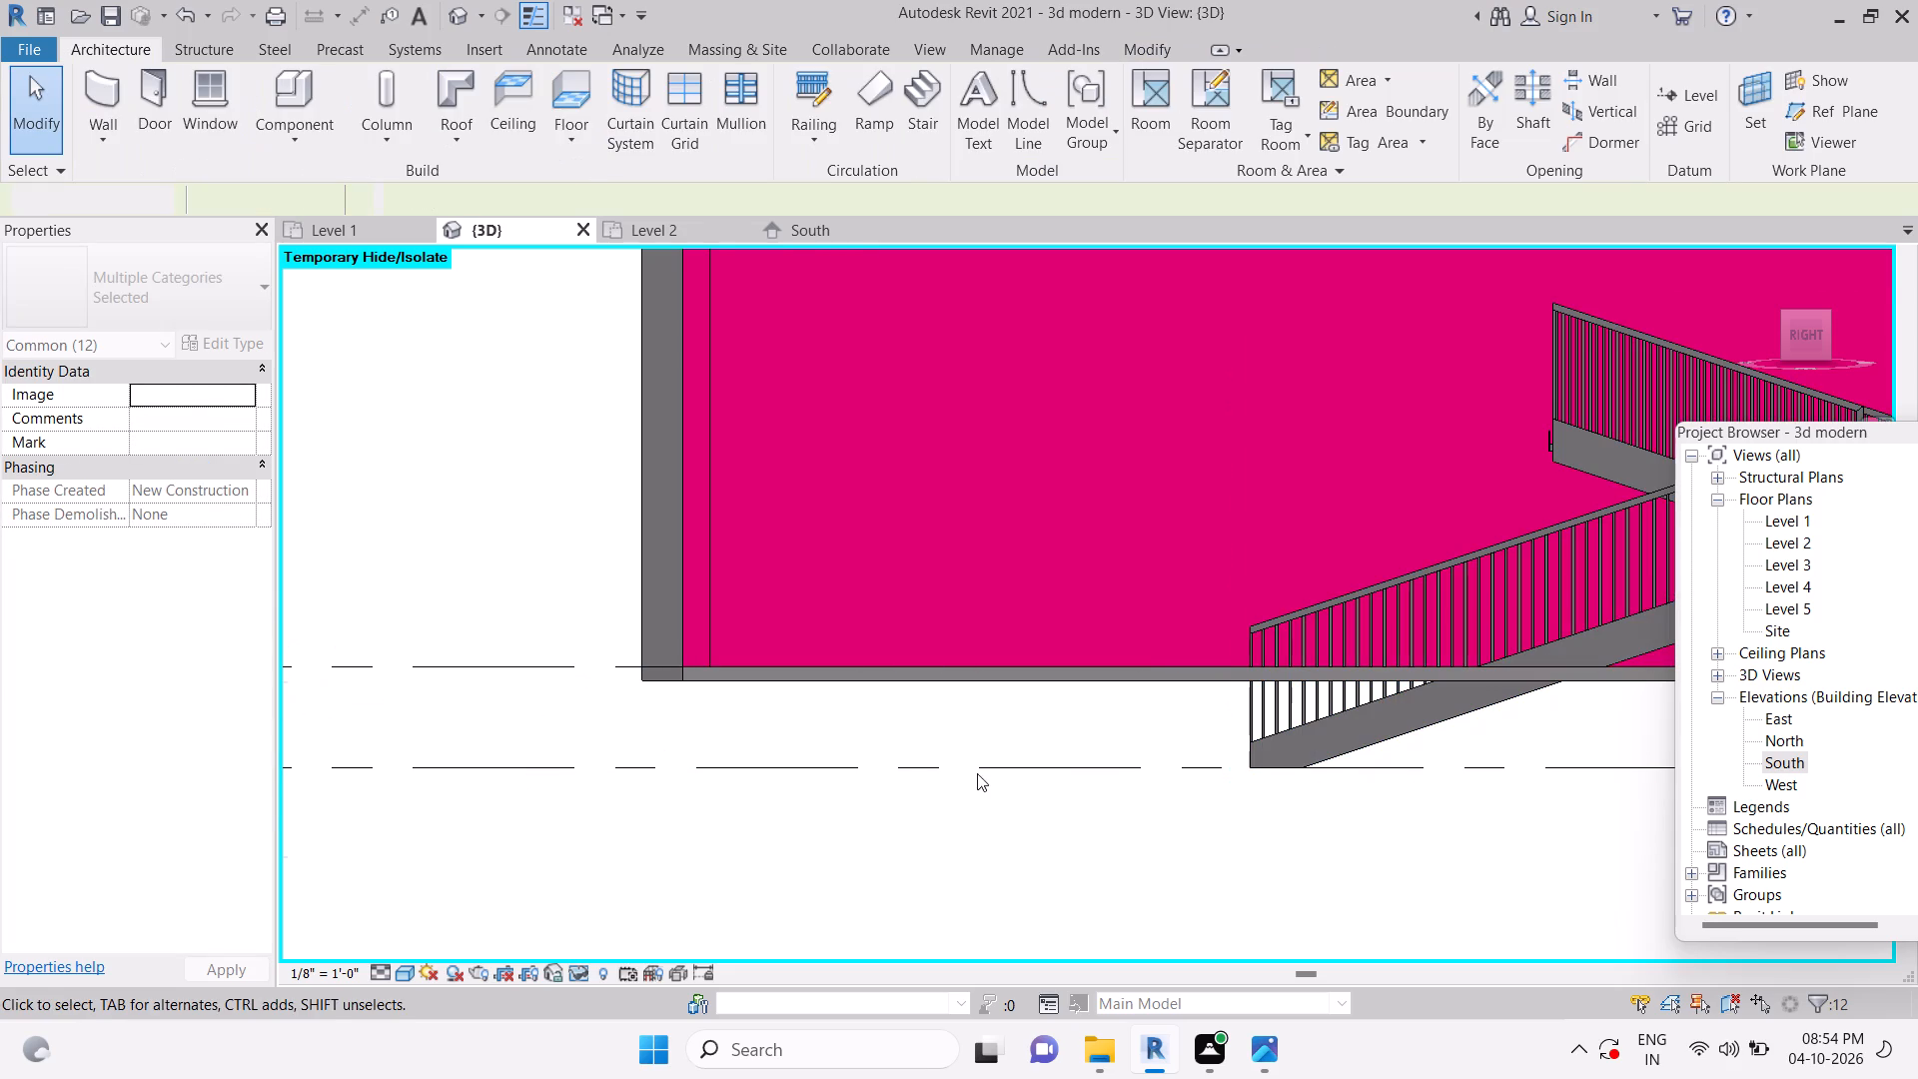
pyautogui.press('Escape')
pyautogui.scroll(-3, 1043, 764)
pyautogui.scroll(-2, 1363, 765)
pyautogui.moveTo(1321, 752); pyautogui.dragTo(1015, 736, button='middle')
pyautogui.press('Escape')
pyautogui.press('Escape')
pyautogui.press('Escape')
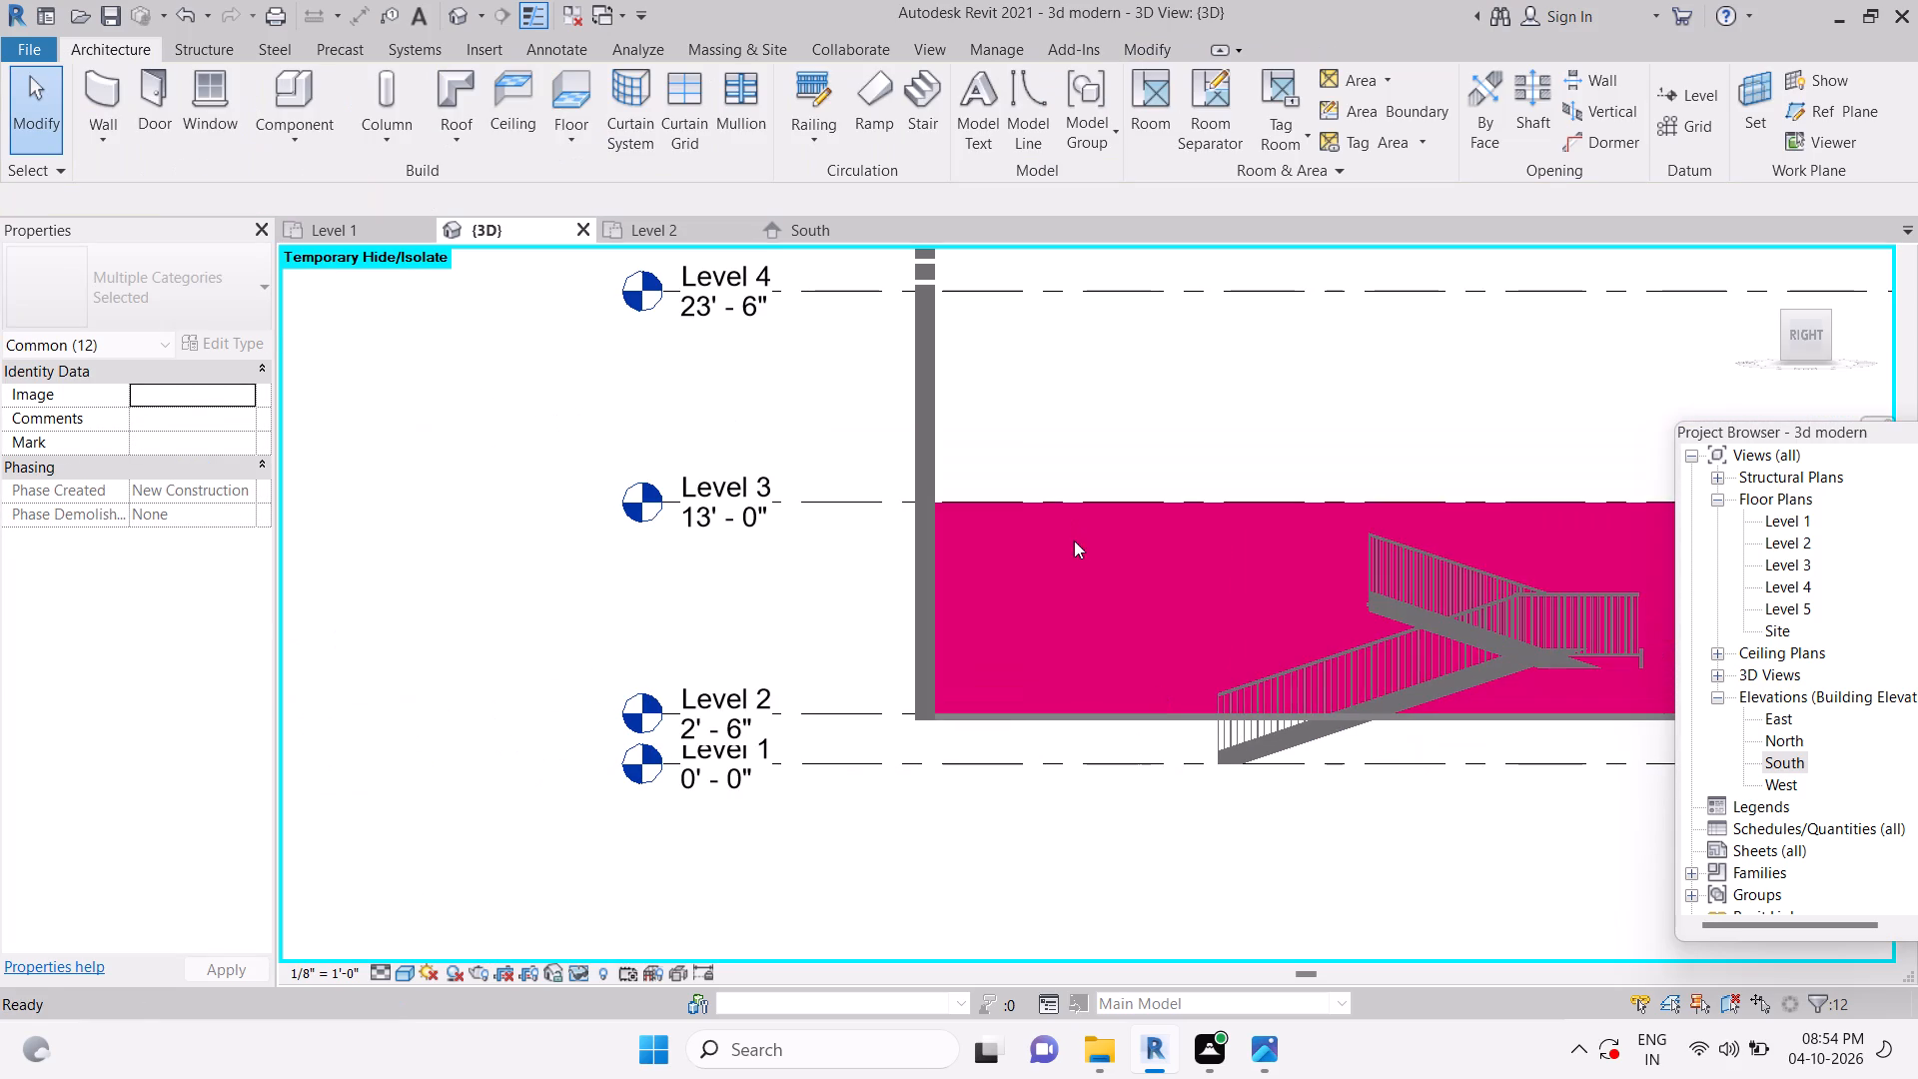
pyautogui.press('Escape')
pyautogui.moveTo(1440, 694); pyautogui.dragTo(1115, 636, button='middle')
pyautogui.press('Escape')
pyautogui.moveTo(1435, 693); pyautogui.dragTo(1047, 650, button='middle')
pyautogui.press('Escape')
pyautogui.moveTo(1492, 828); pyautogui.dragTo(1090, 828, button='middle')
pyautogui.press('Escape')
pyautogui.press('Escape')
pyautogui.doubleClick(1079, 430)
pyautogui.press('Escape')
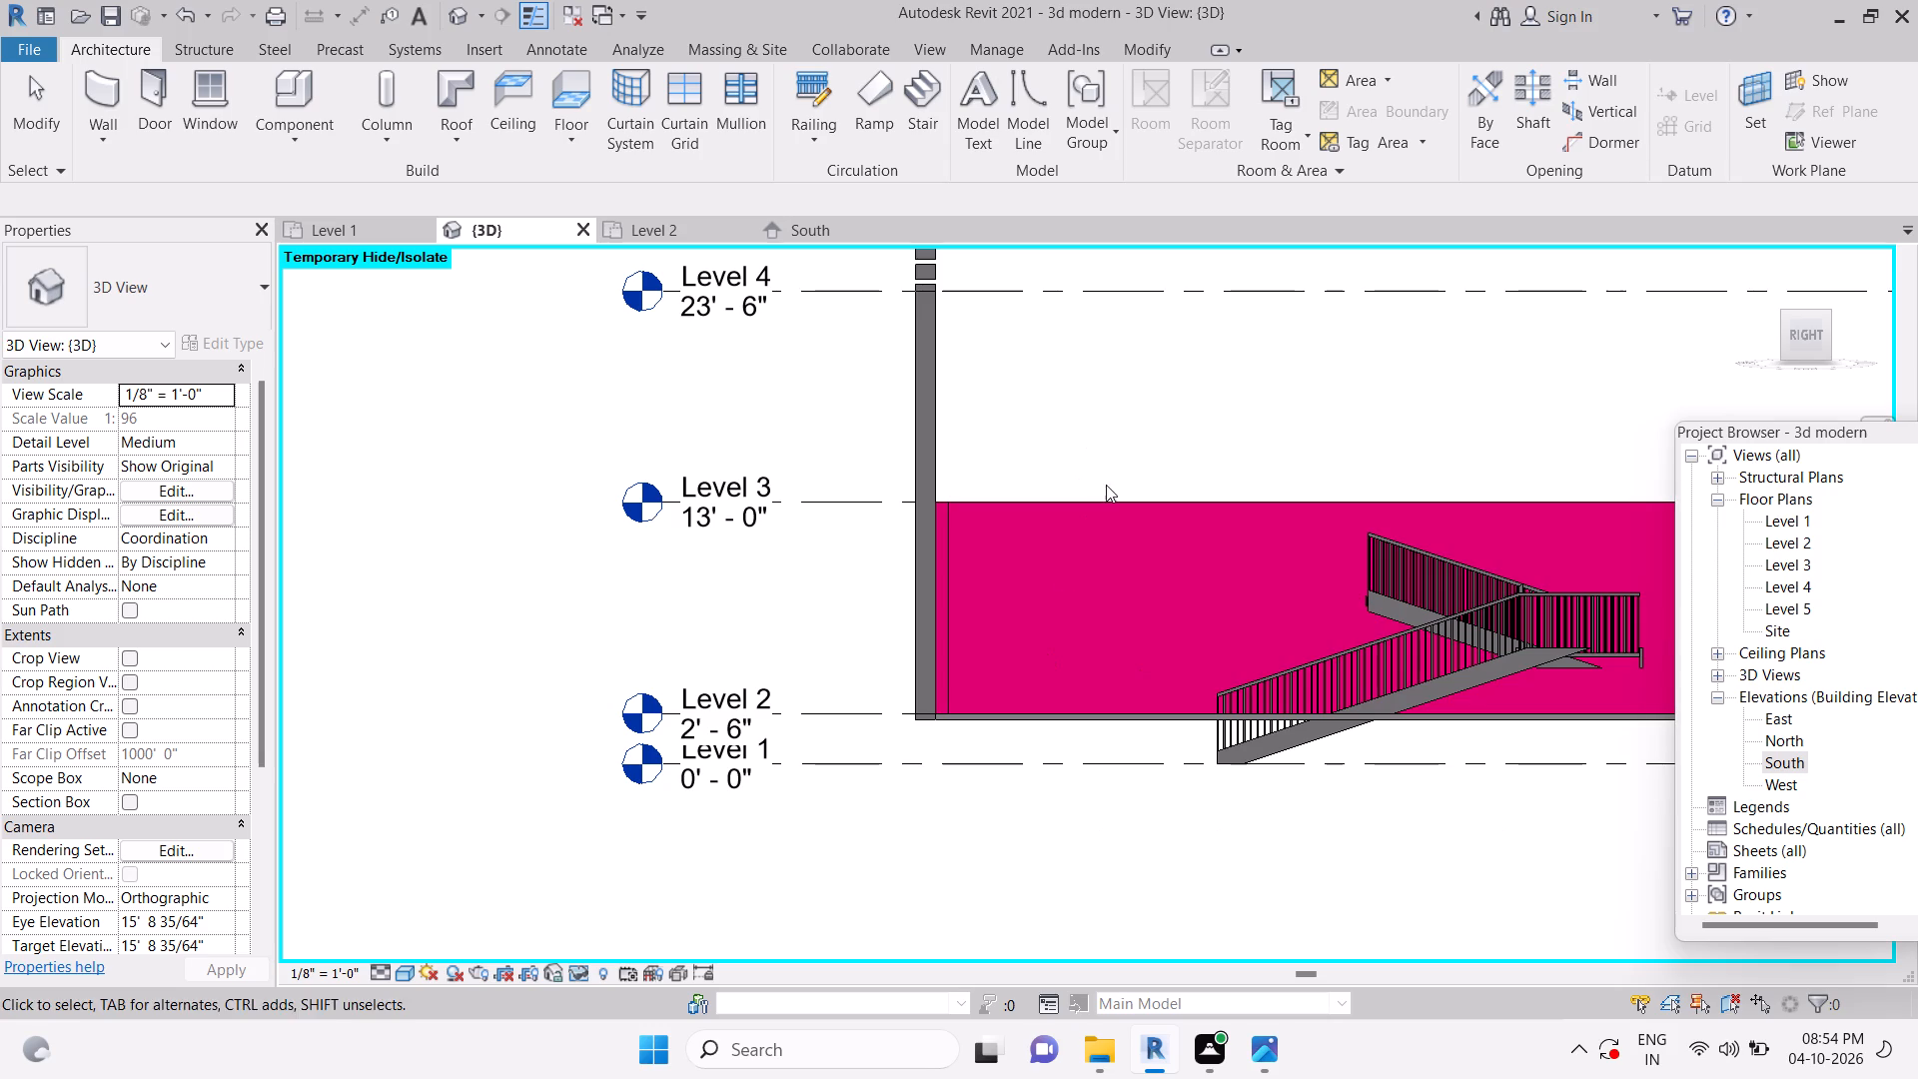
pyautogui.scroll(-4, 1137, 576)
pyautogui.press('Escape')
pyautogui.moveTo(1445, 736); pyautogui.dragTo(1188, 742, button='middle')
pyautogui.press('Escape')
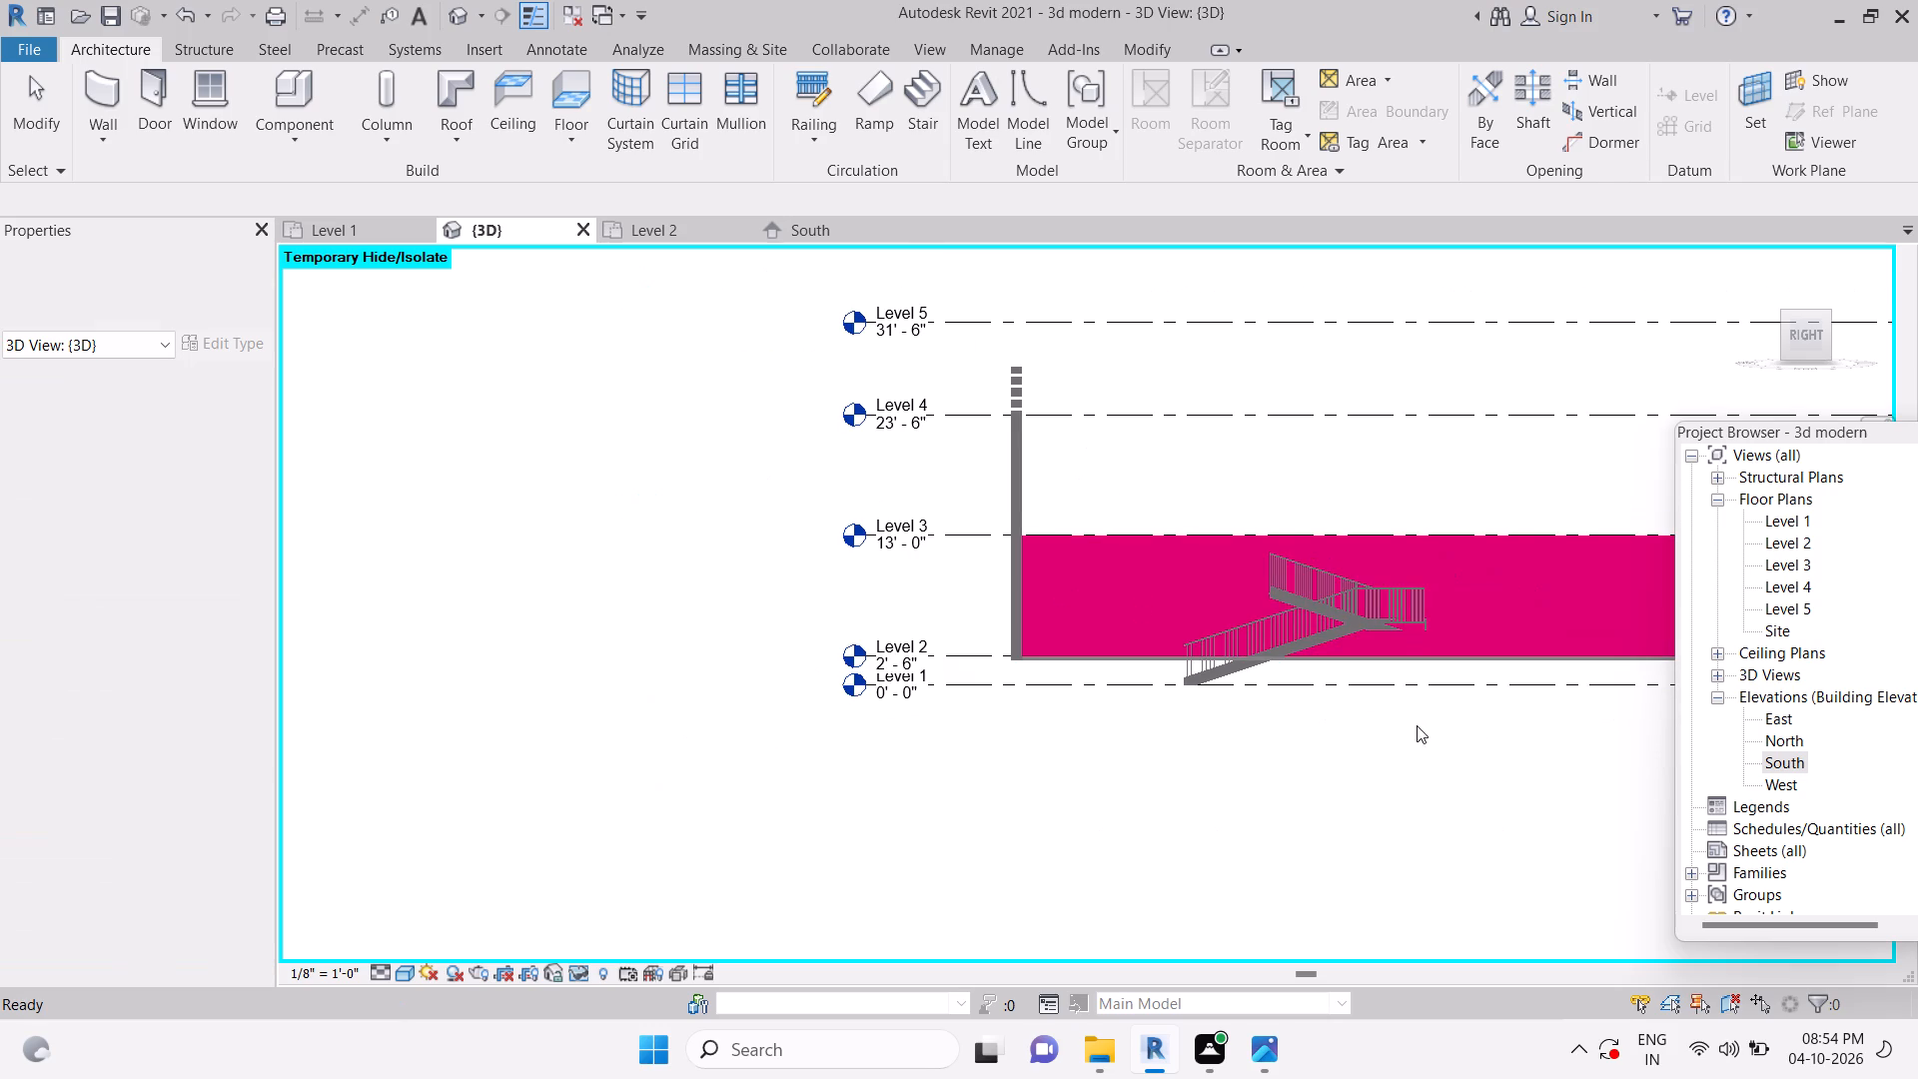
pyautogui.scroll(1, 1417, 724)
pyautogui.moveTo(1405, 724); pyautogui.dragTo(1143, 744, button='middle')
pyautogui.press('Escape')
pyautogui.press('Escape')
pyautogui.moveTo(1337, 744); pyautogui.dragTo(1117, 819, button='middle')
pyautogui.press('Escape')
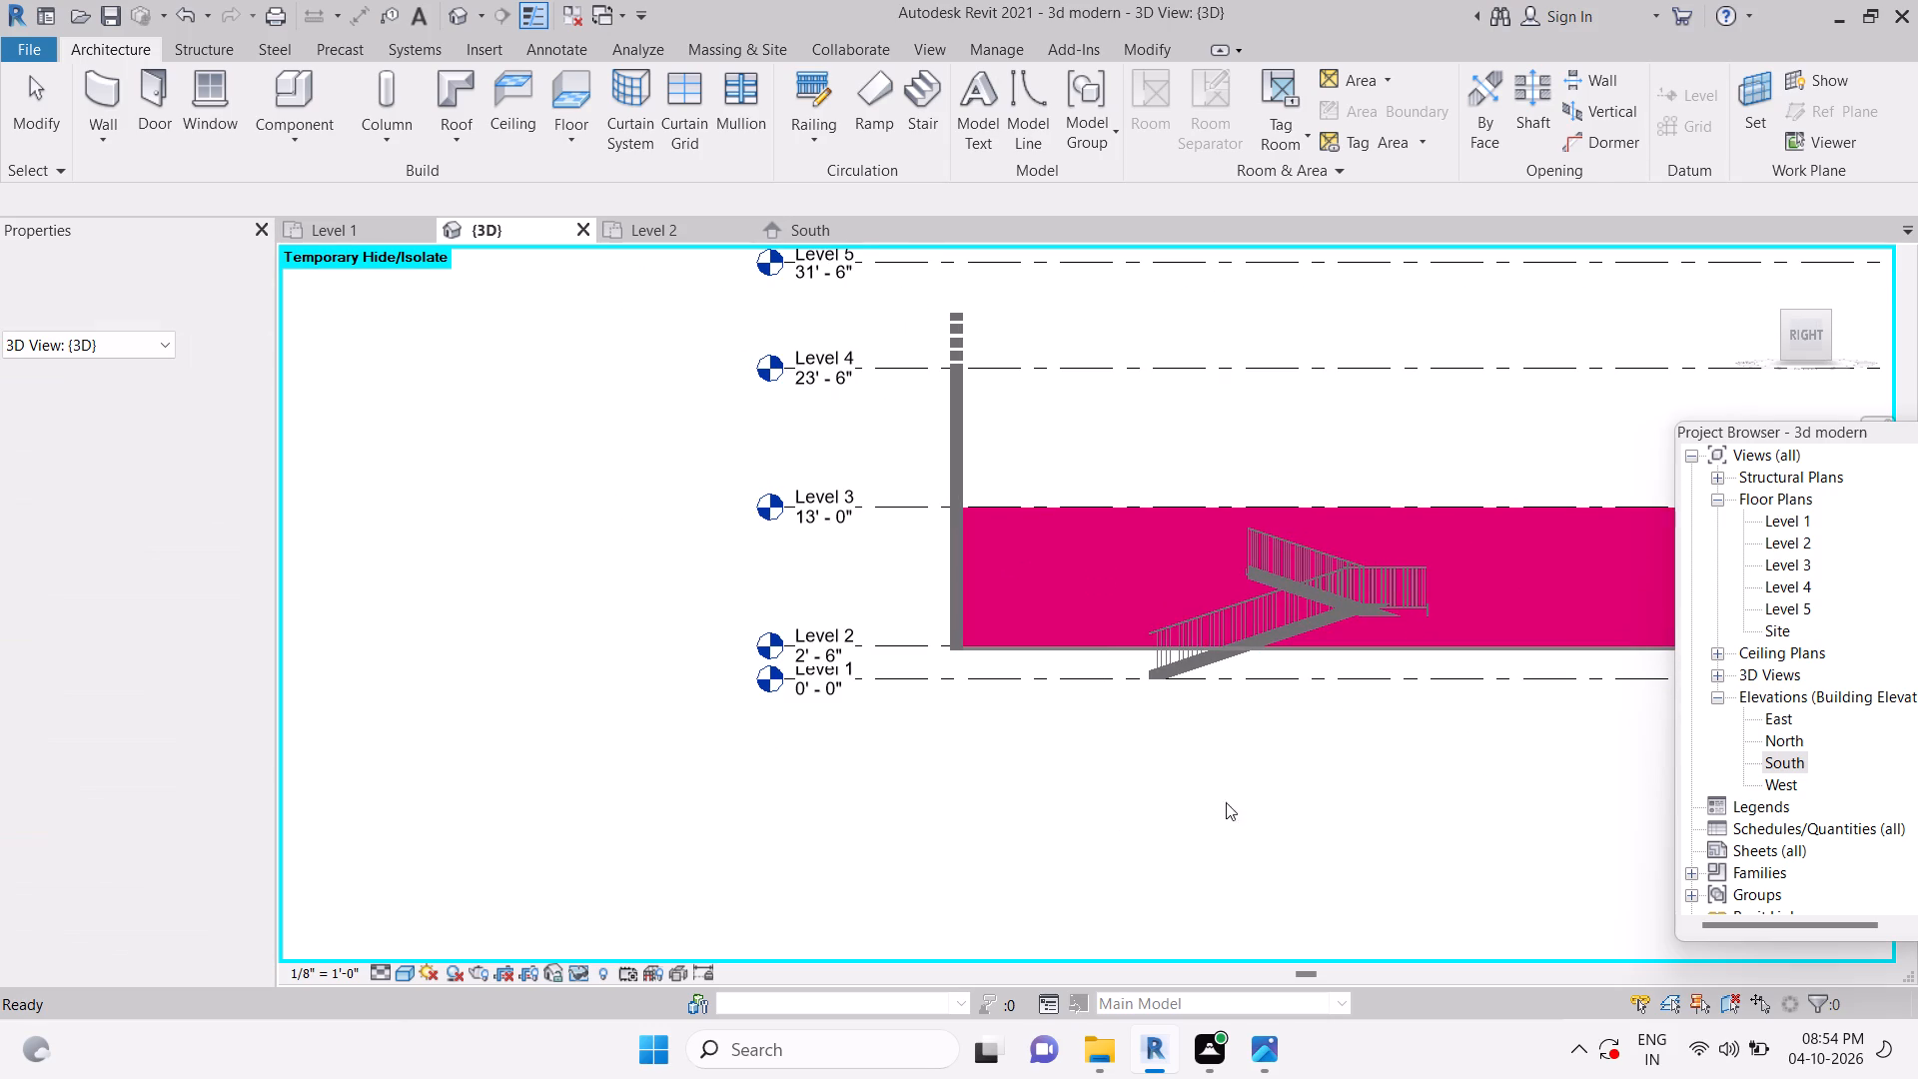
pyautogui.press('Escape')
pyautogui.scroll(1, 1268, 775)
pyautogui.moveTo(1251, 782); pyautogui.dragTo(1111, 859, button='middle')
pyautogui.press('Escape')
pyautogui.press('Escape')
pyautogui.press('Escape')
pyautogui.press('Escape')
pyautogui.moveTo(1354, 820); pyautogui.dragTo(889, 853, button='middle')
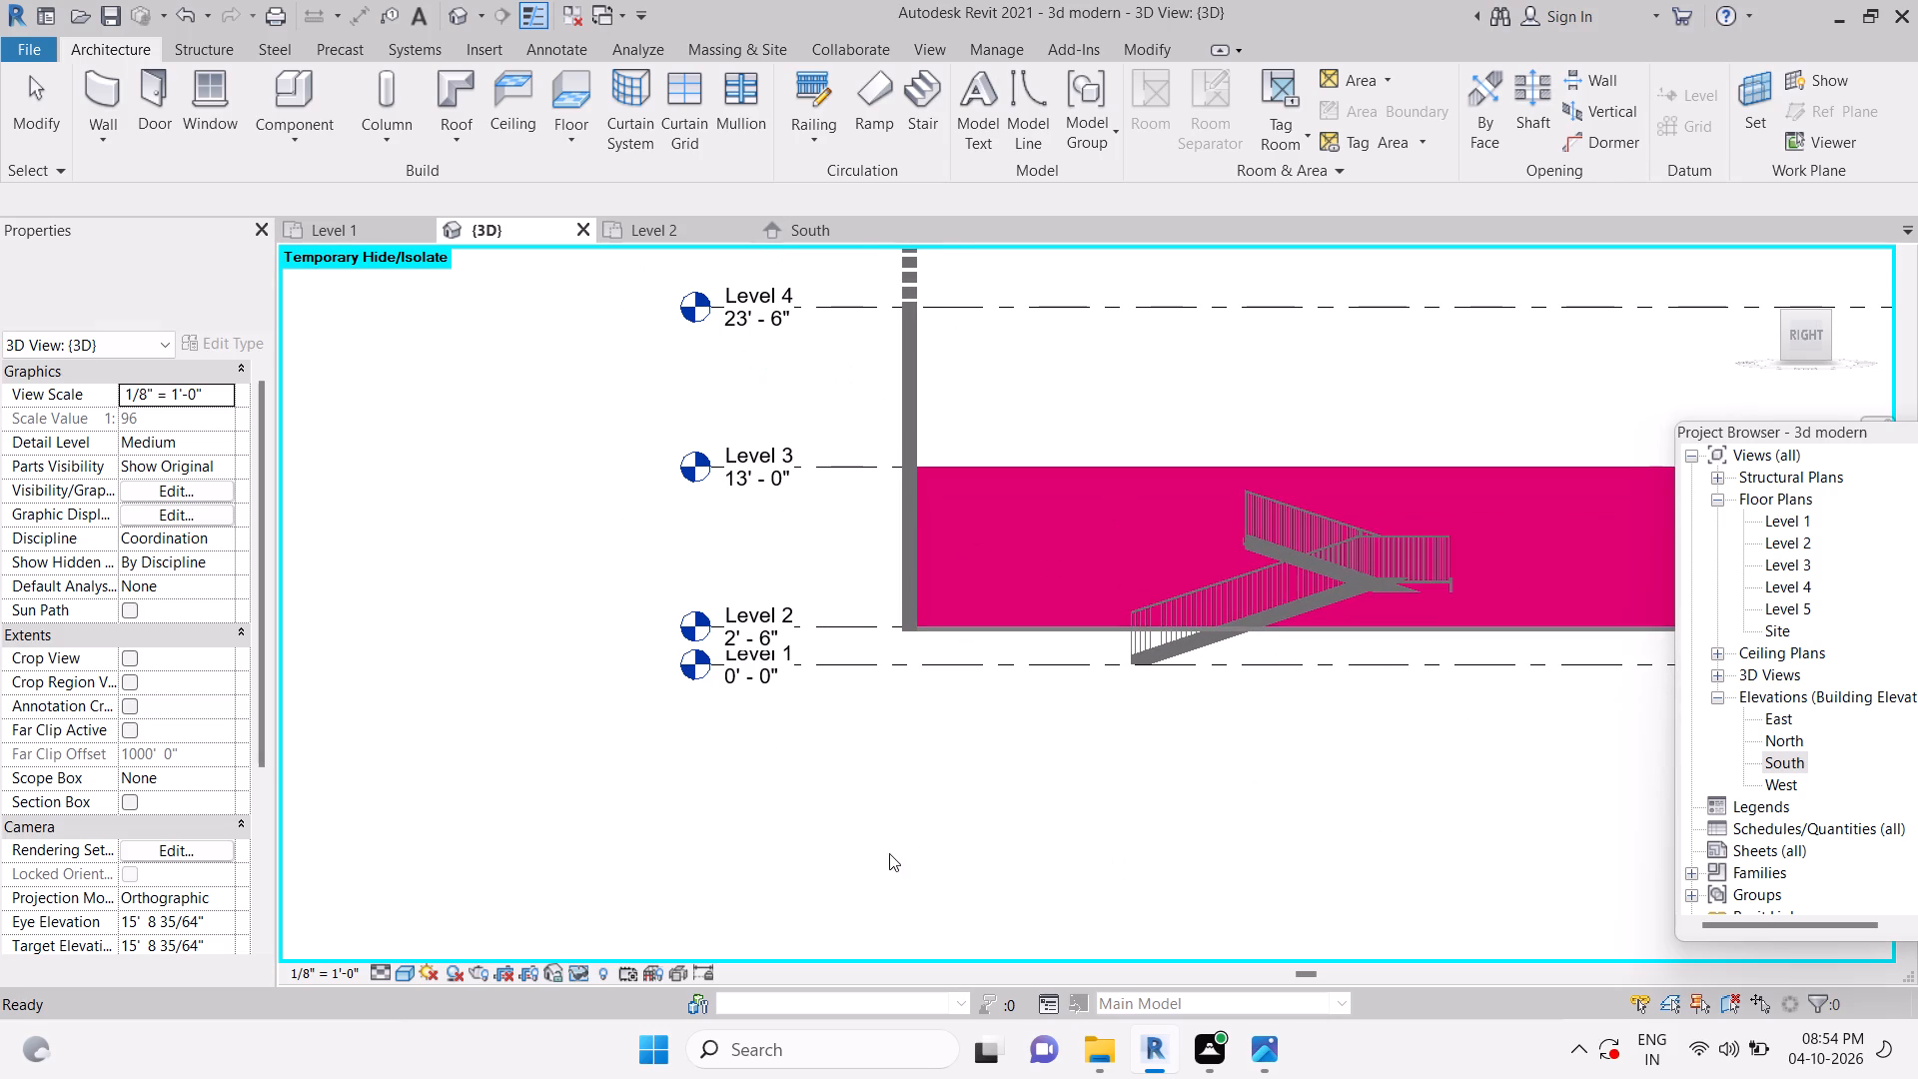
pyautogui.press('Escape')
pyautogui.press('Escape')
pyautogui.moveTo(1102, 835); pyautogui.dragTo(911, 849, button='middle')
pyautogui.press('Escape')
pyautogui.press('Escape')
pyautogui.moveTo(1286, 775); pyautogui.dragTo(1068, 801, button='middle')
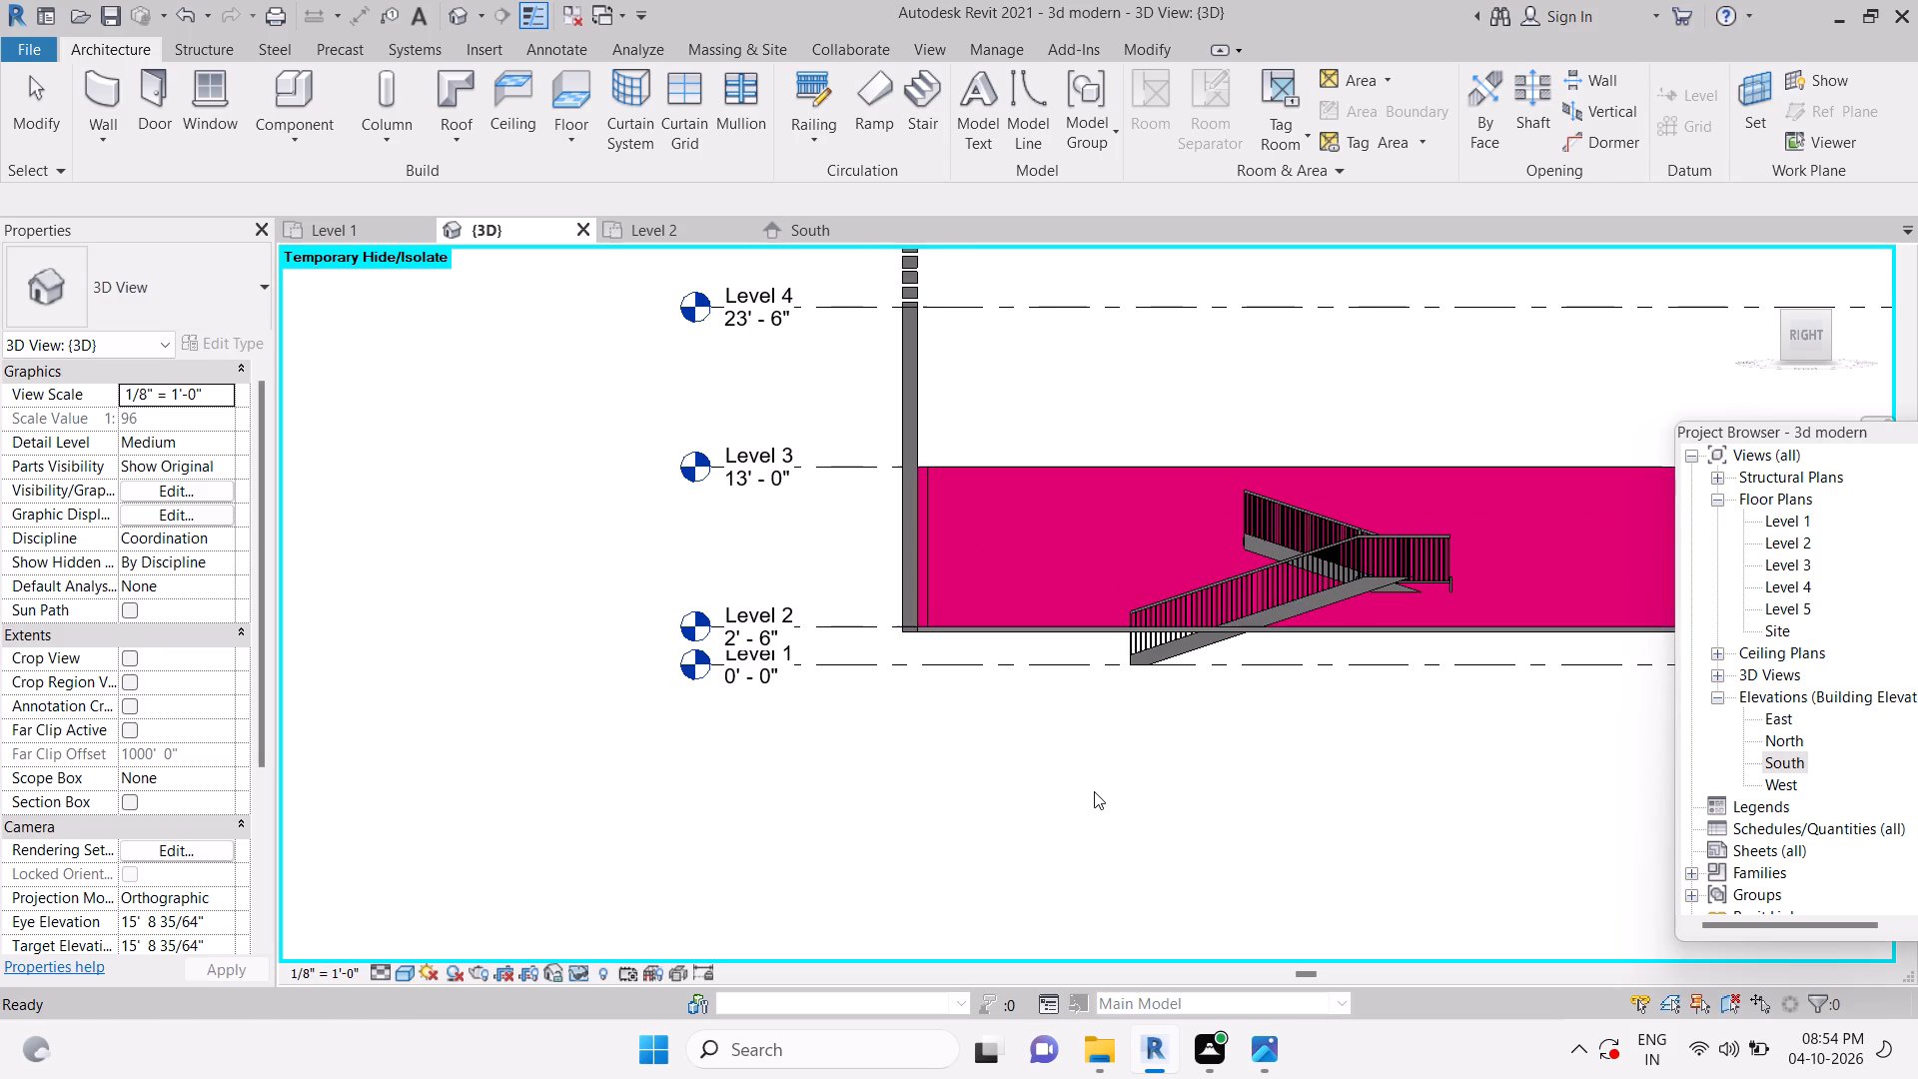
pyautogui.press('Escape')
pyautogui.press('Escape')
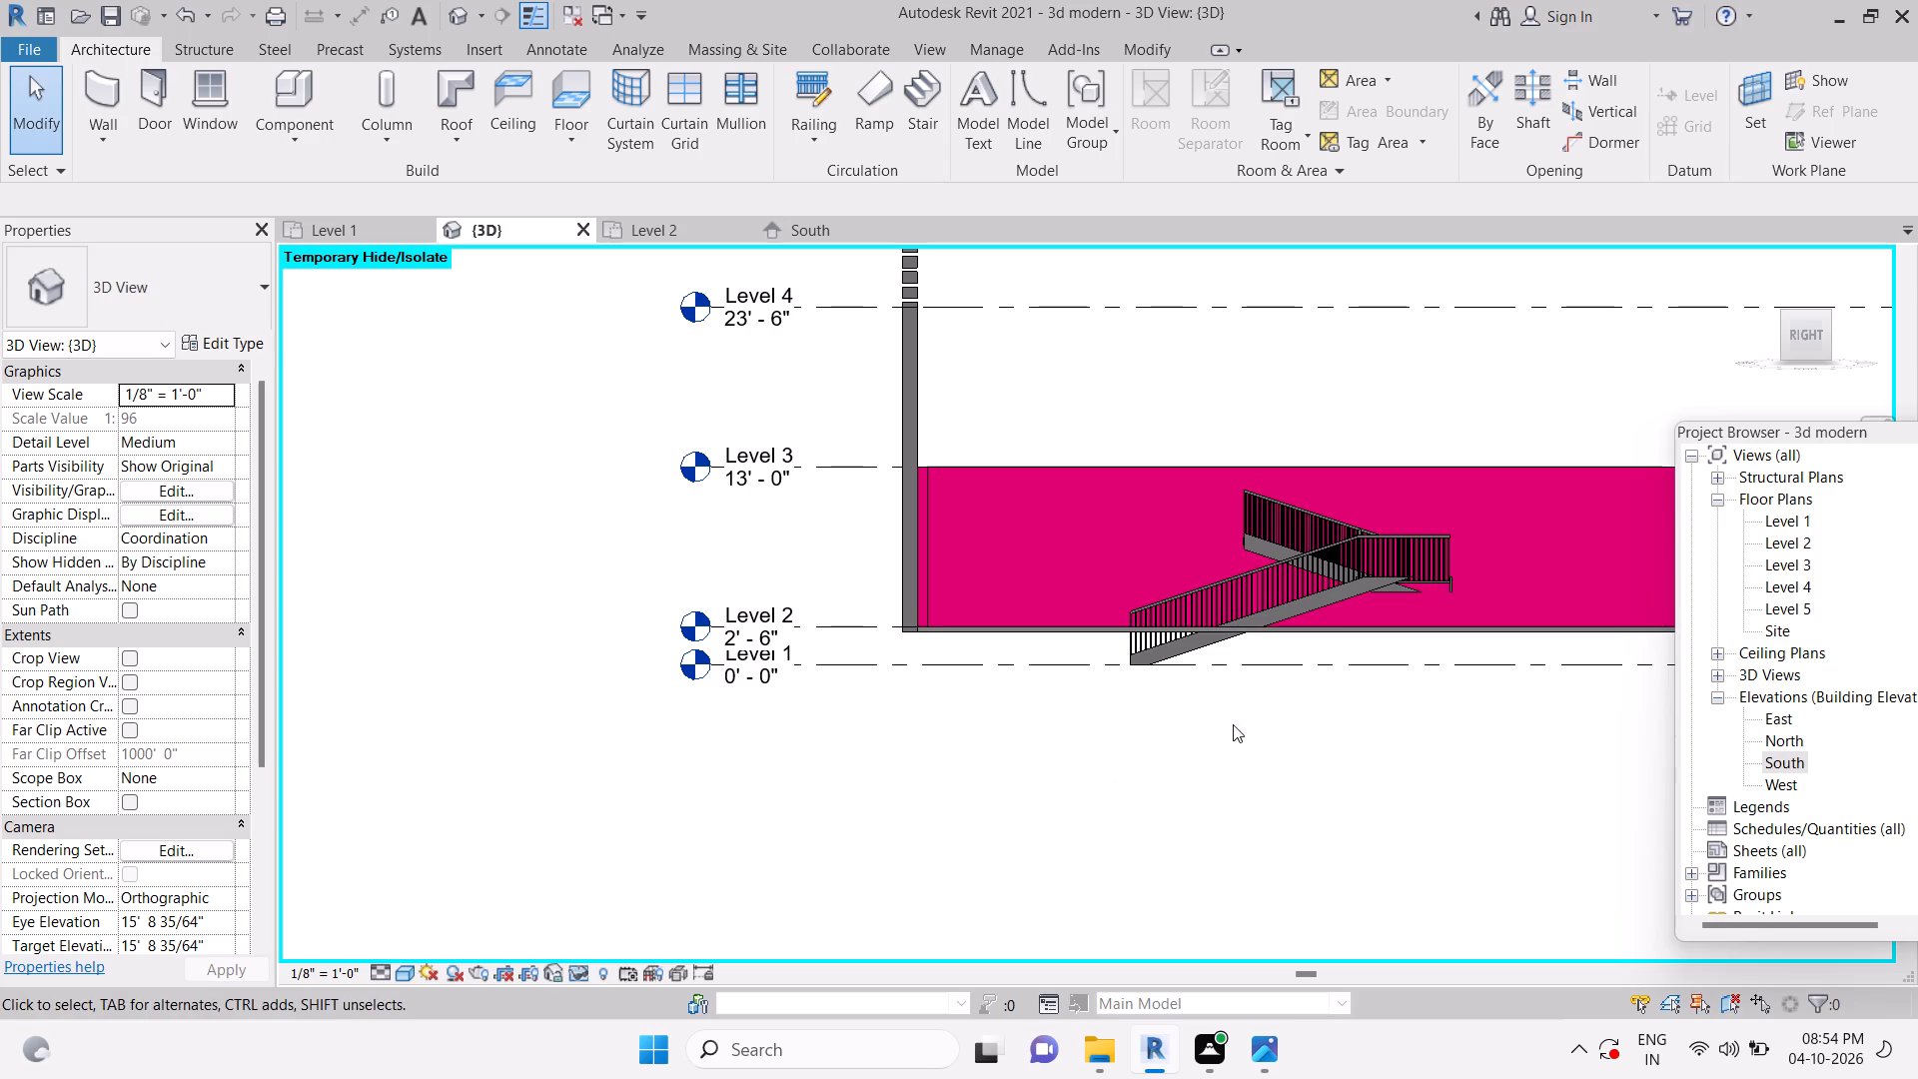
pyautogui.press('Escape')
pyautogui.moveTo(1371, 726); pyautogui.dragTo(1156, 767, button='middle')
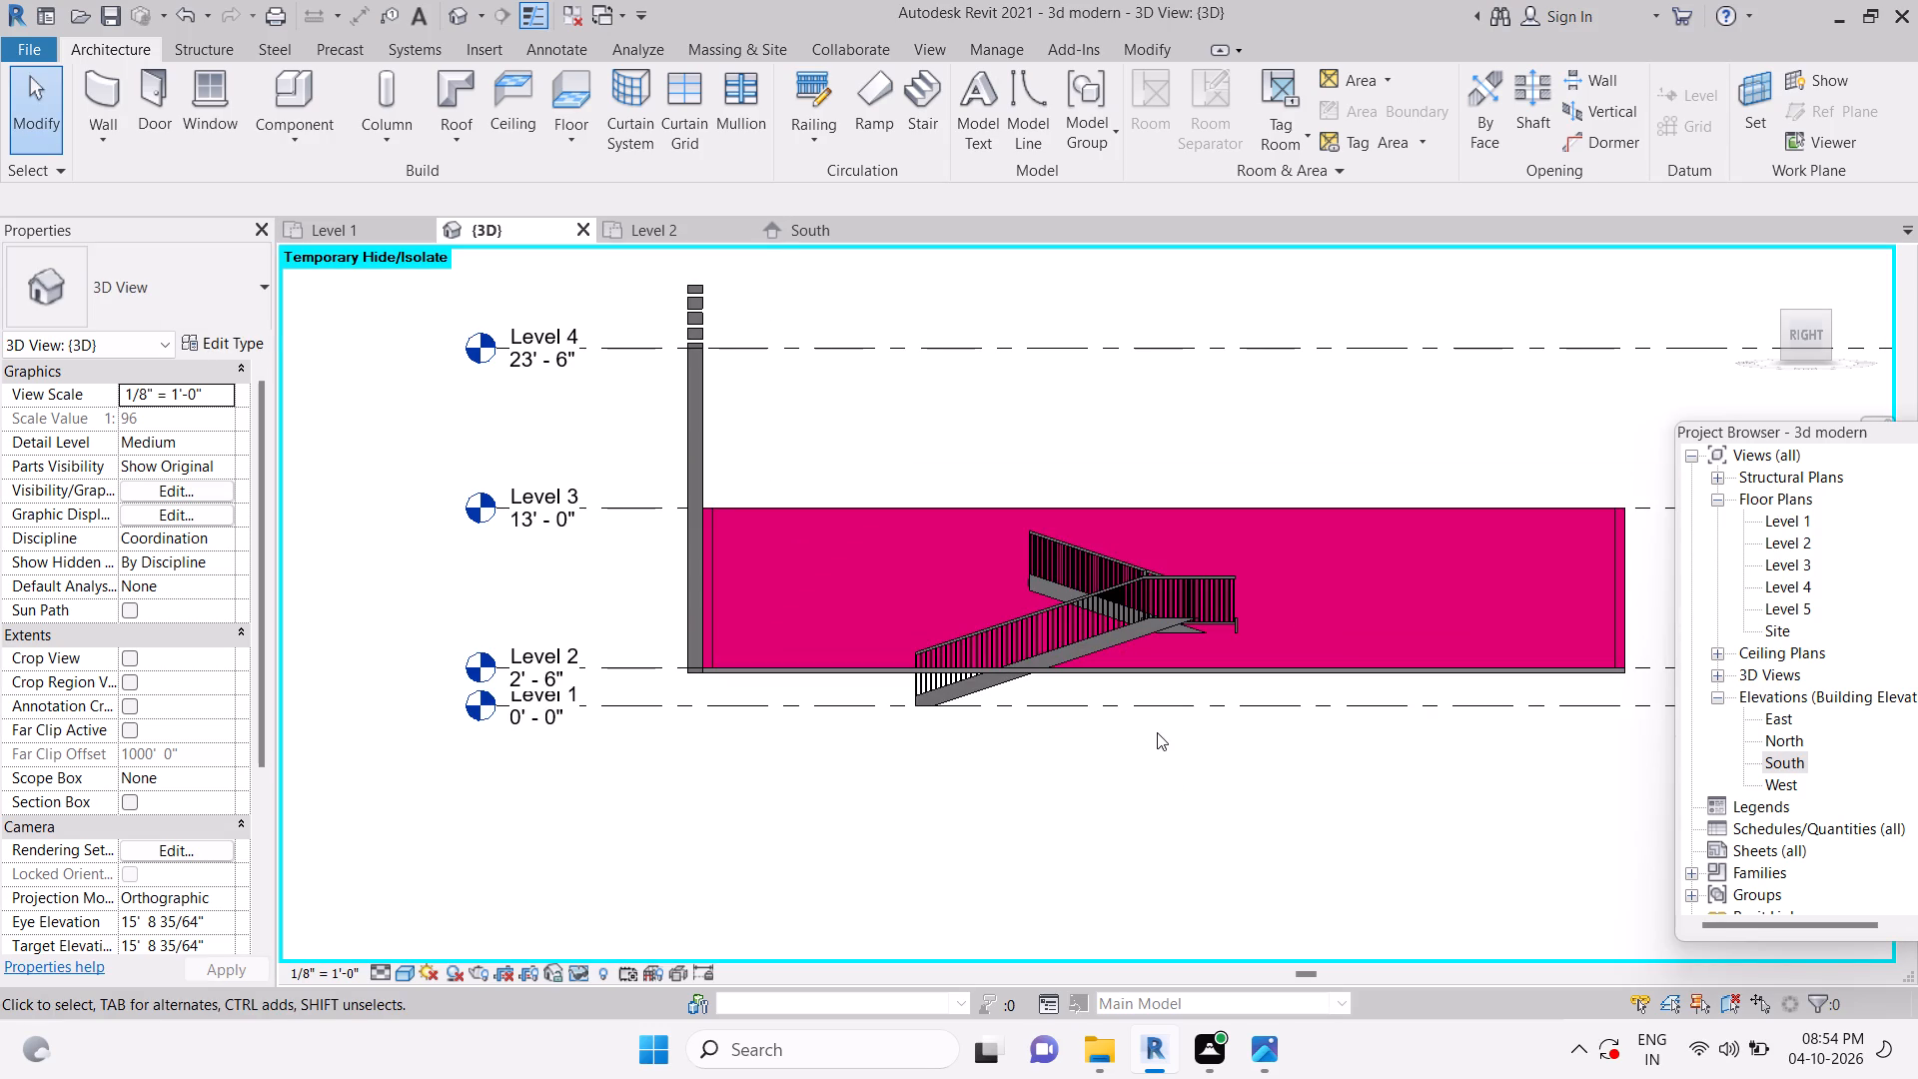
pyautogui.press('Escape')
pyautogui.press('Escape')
# Temporarily hide the large Generic - 8" wall behind the stair in the 3D view.
pyautogui.scroll(4, 1109, 681)
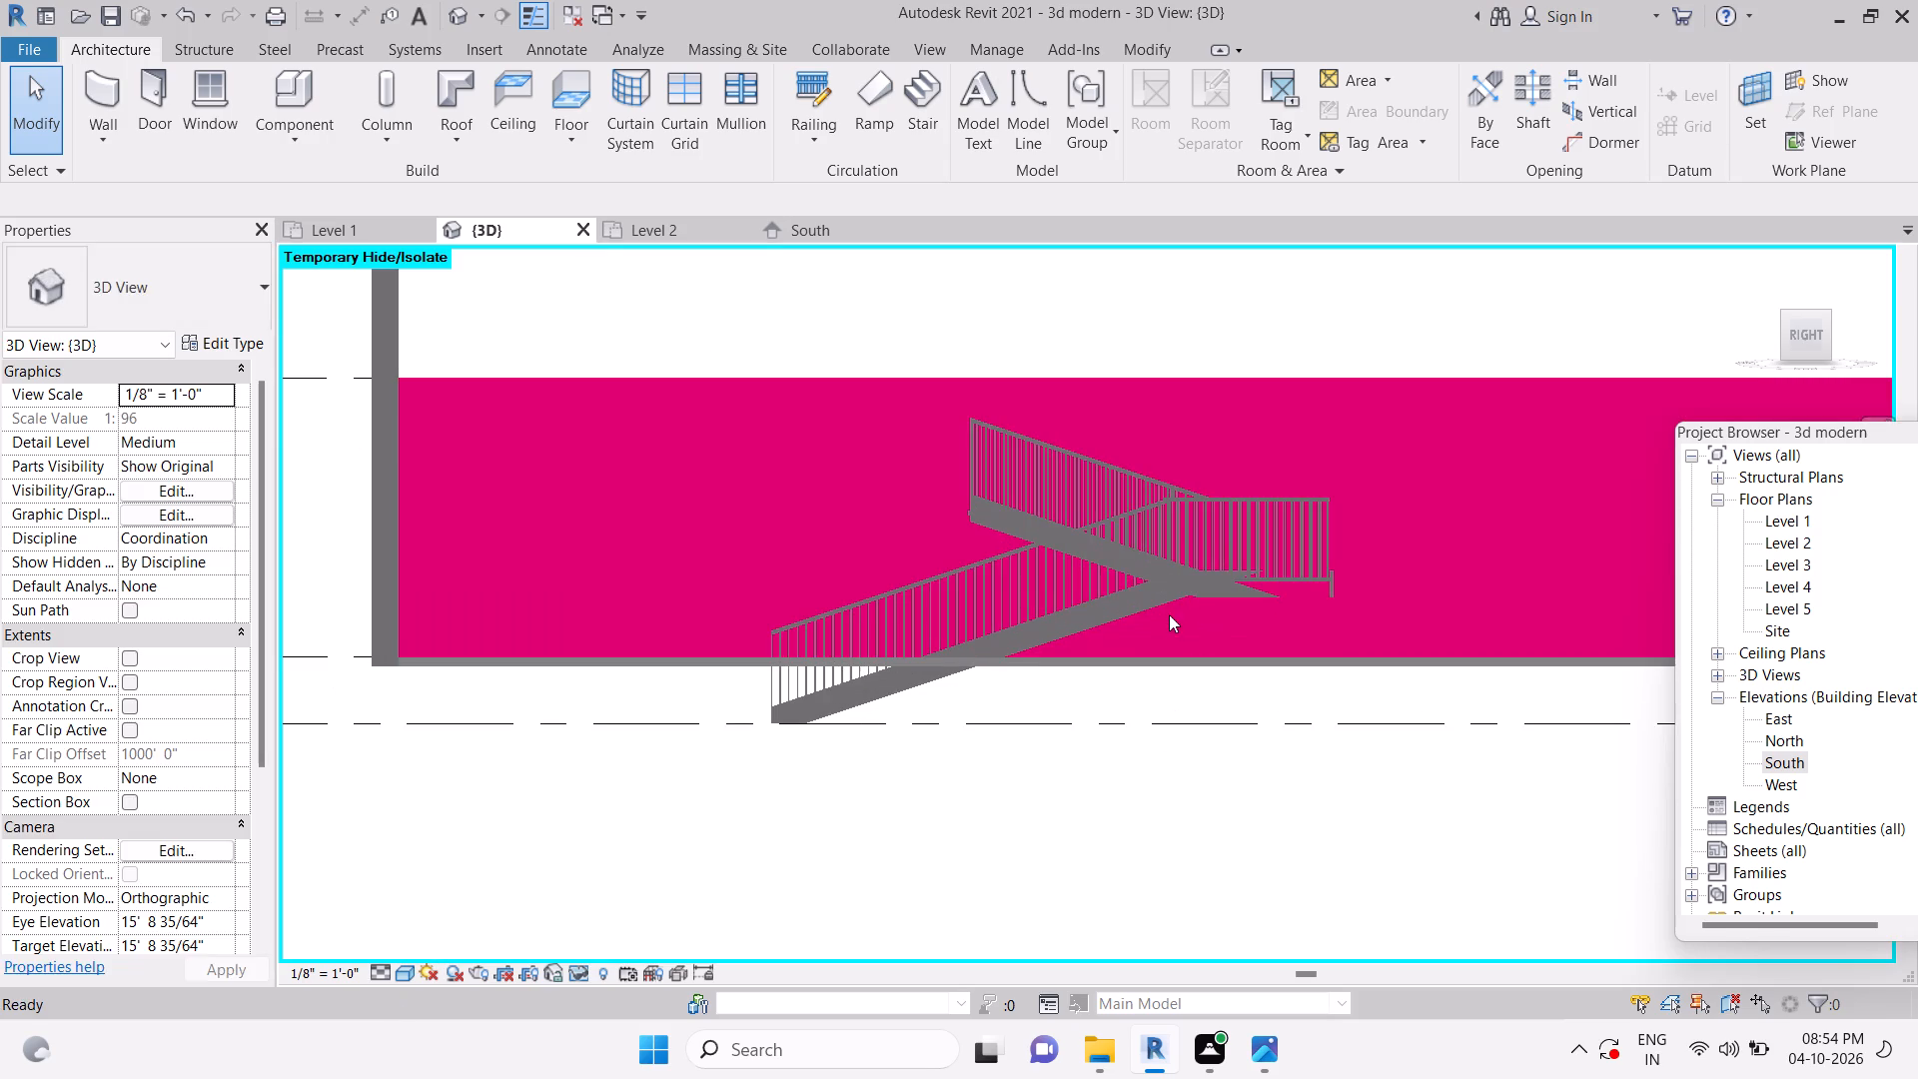
pyautogui.press('Escape')
pyautogui.press('Escape')
pyautogui.click(879, 383)
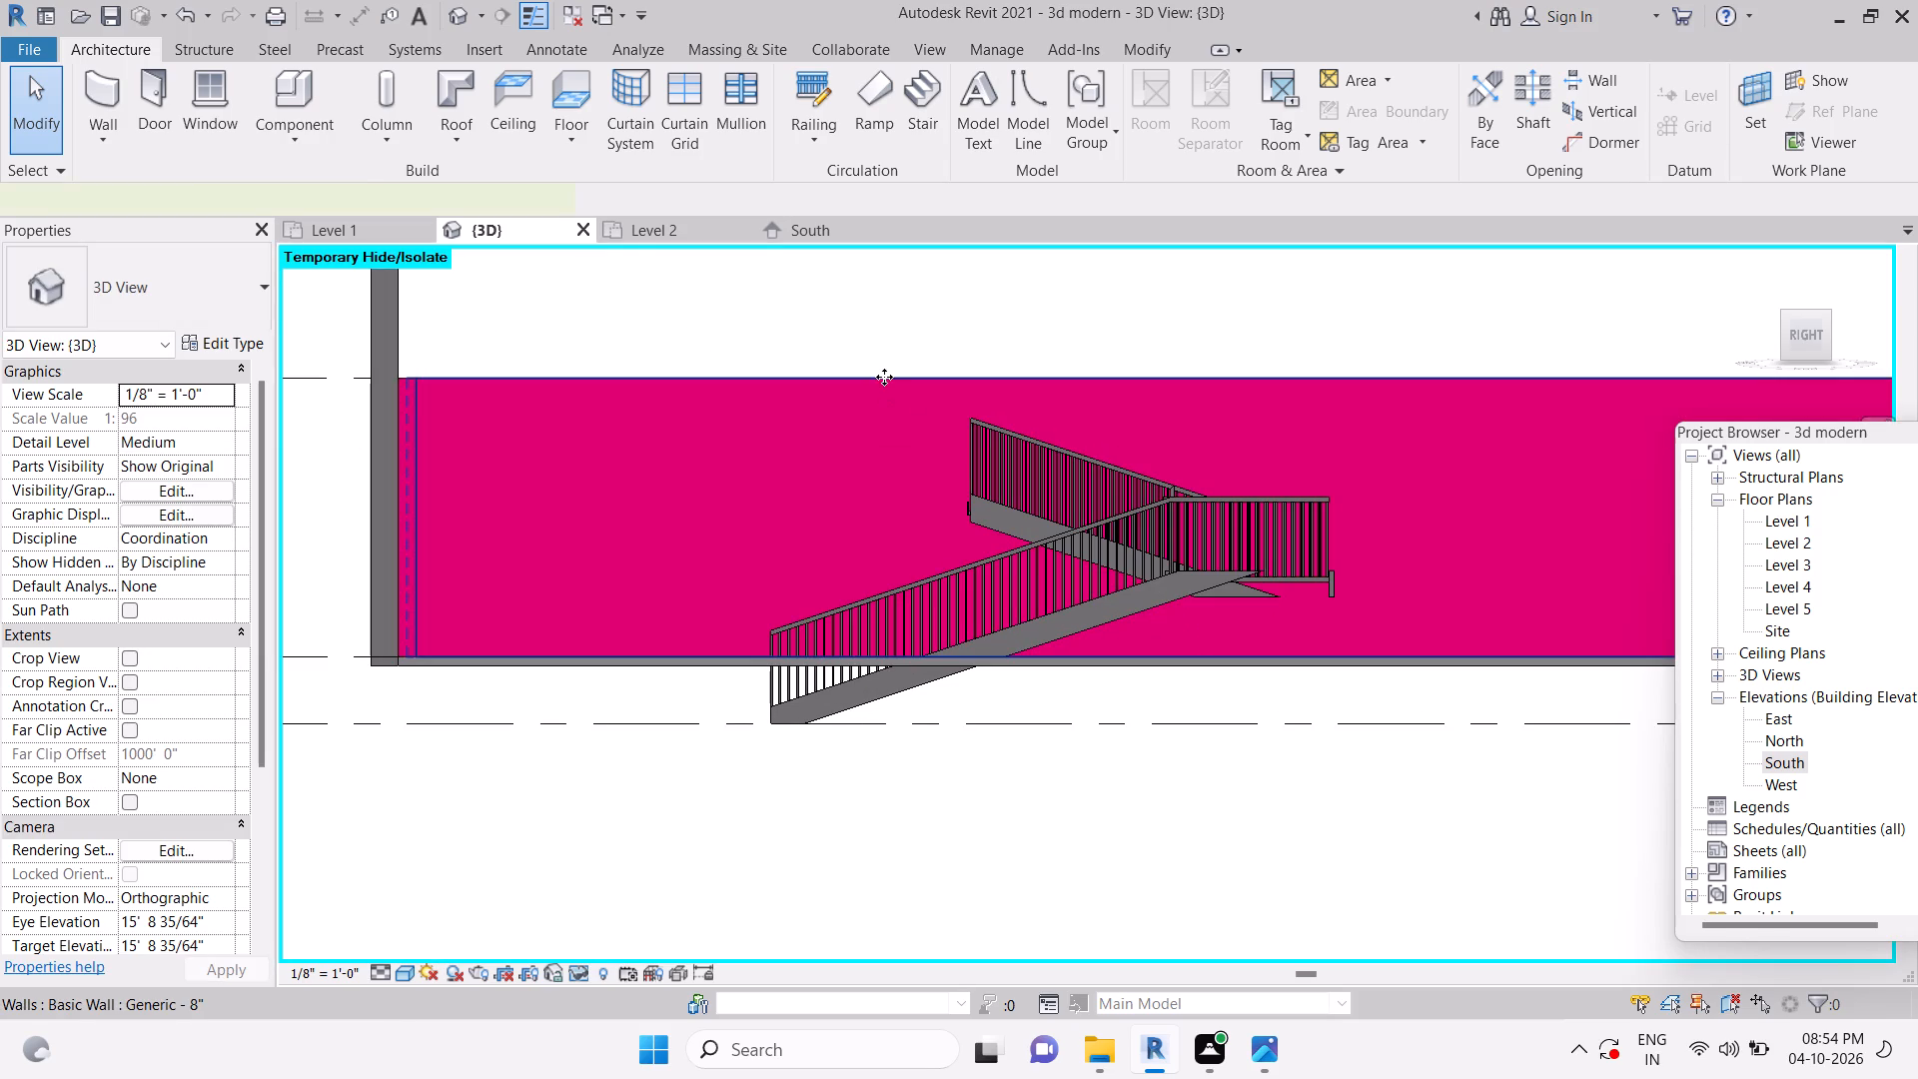
pyautogui.write('hh')
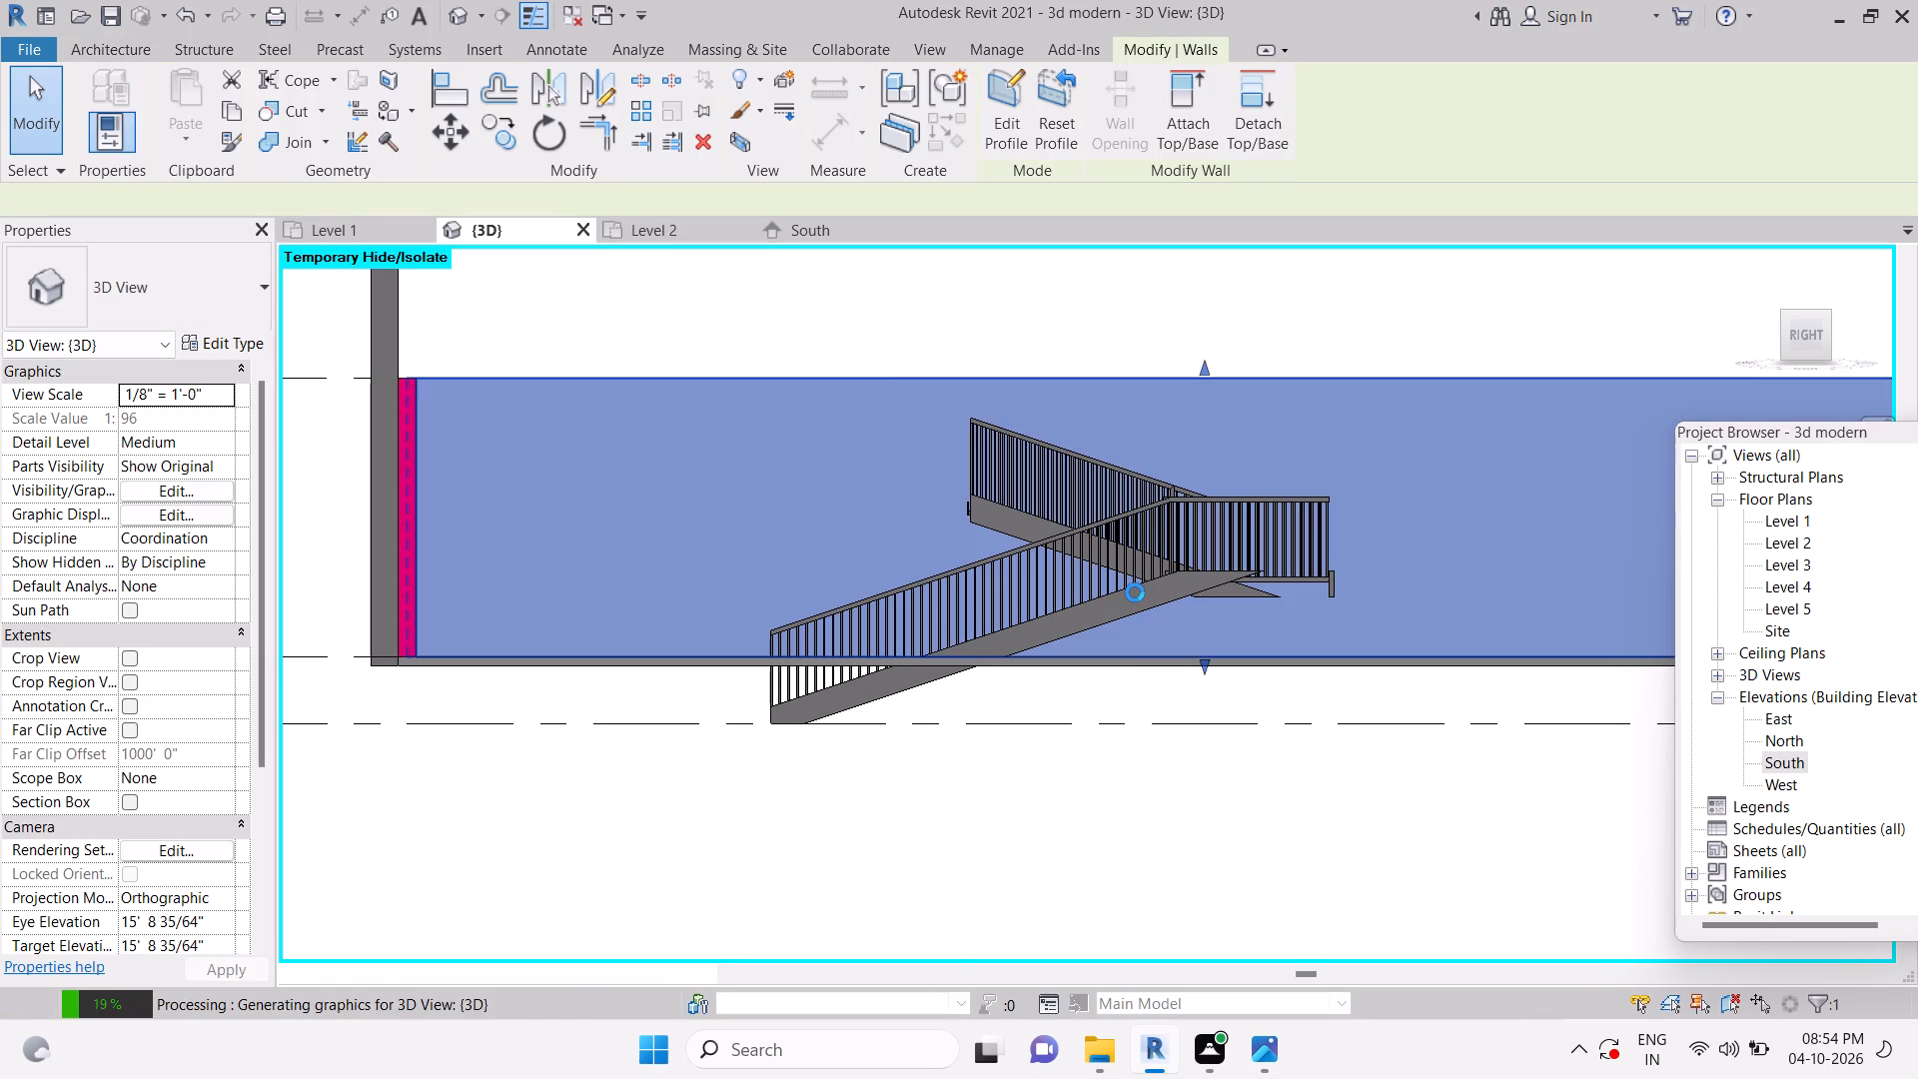
pyautogui.press('Escape')
pyautogui.press('Escape')
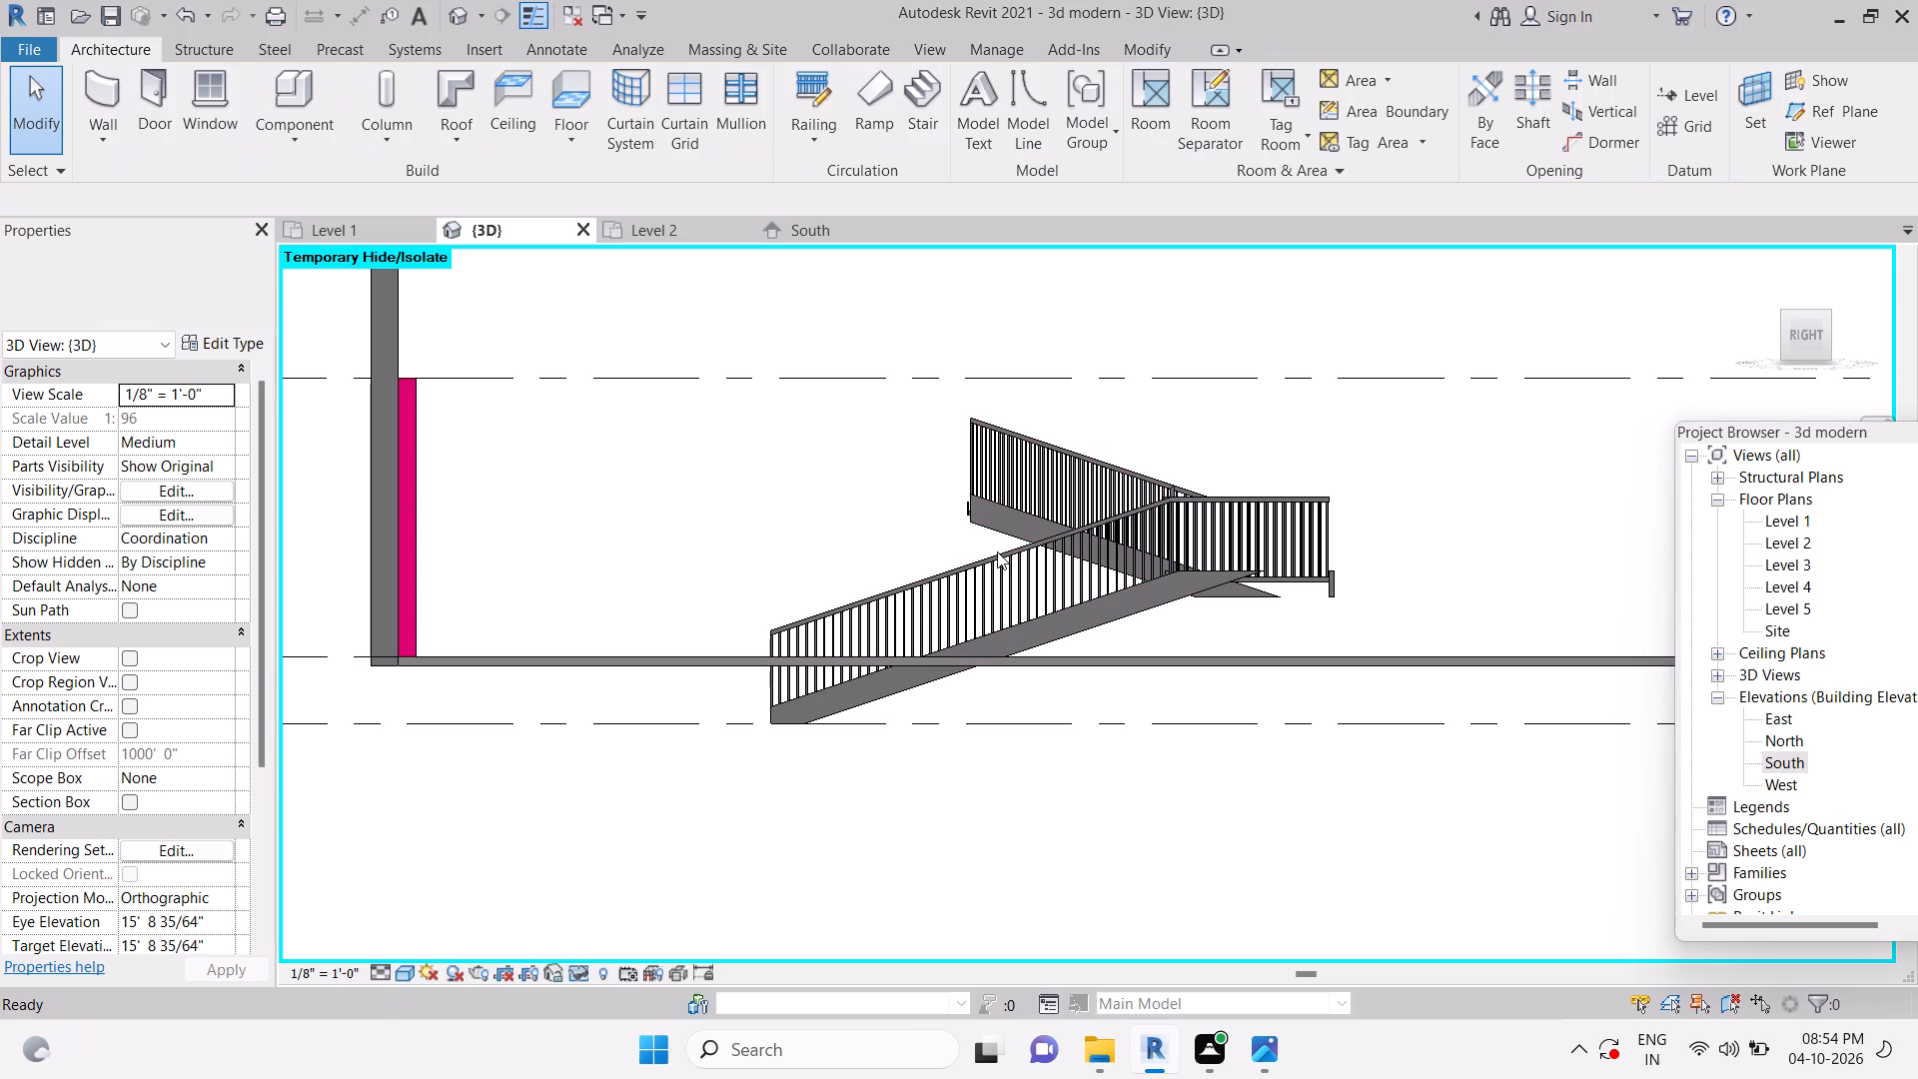
# Delete both Handrail - Rectangular railings, outer and inner, from the U-shaped stair.
pyautogui.click(980, 570)
pyautogui.press('Delete')
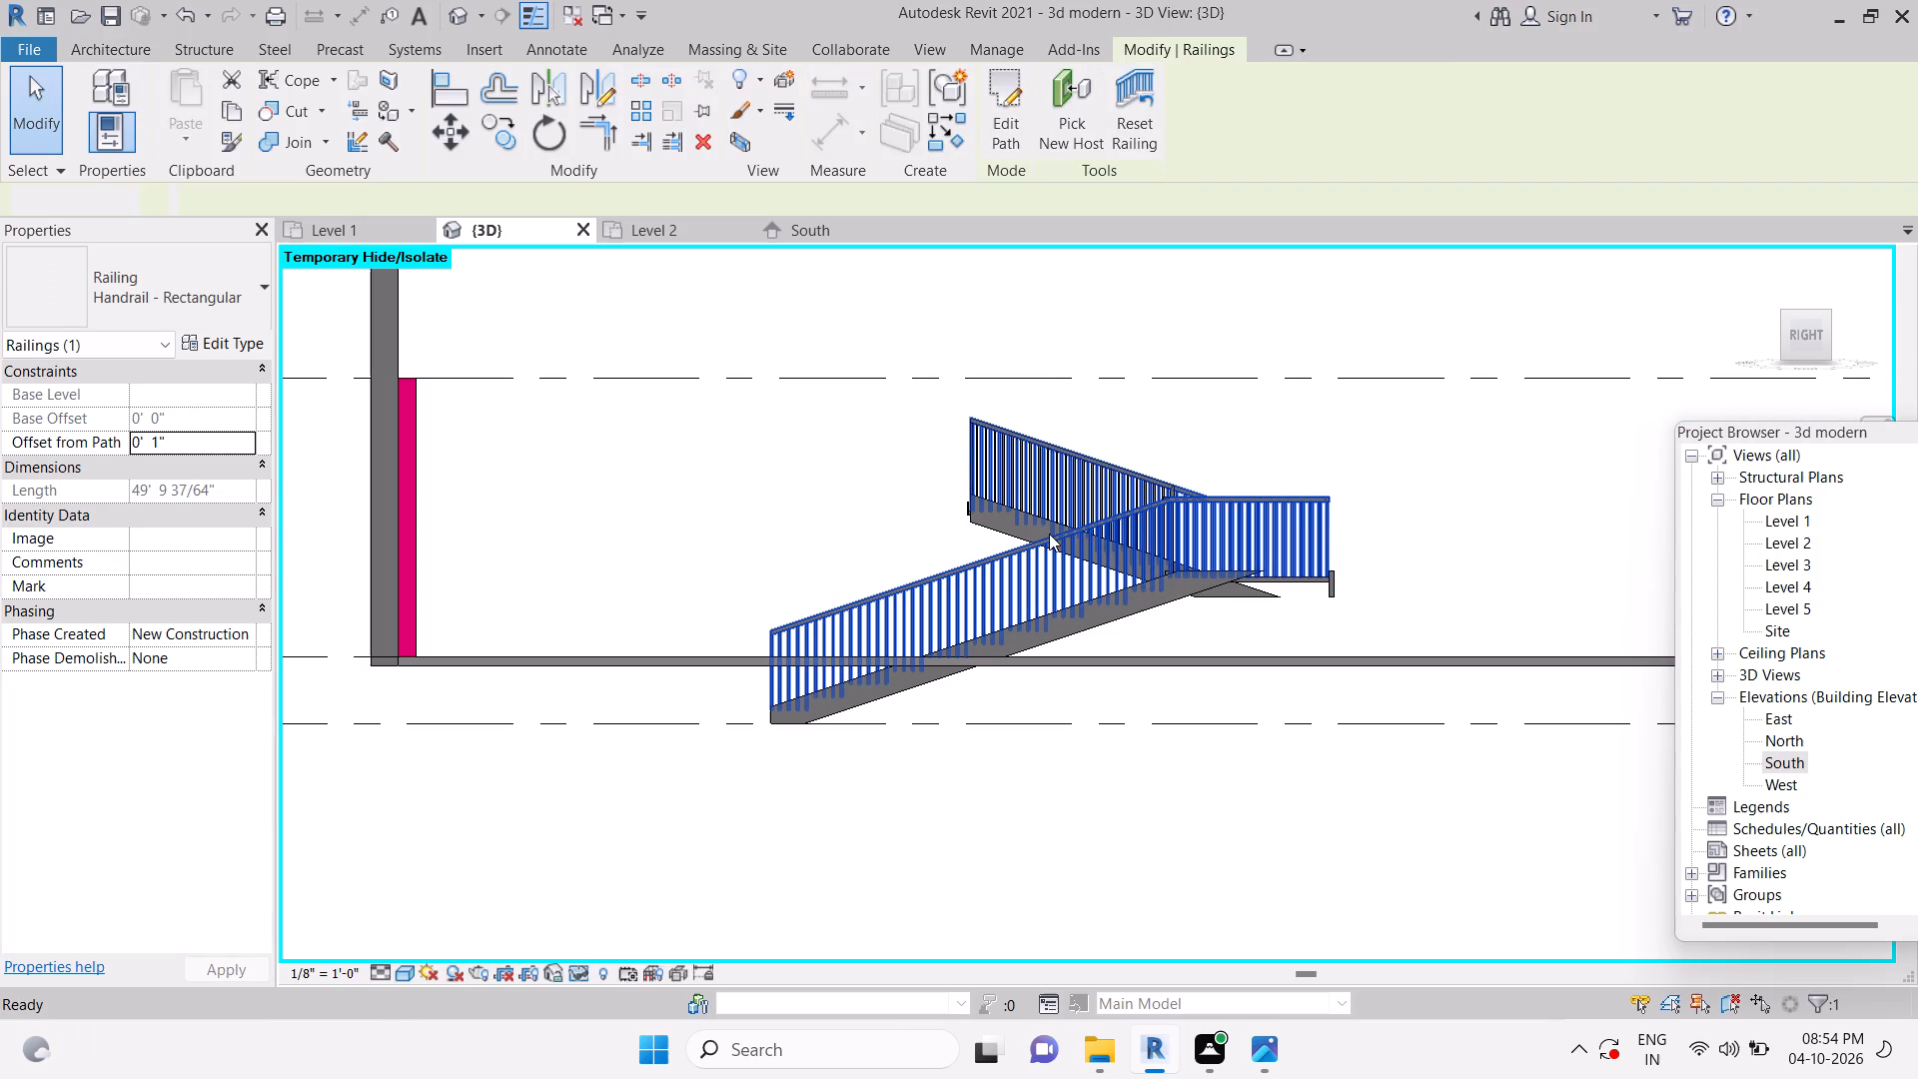
pyautogui.click(1131, 490)
pyautogui.press('Delete')
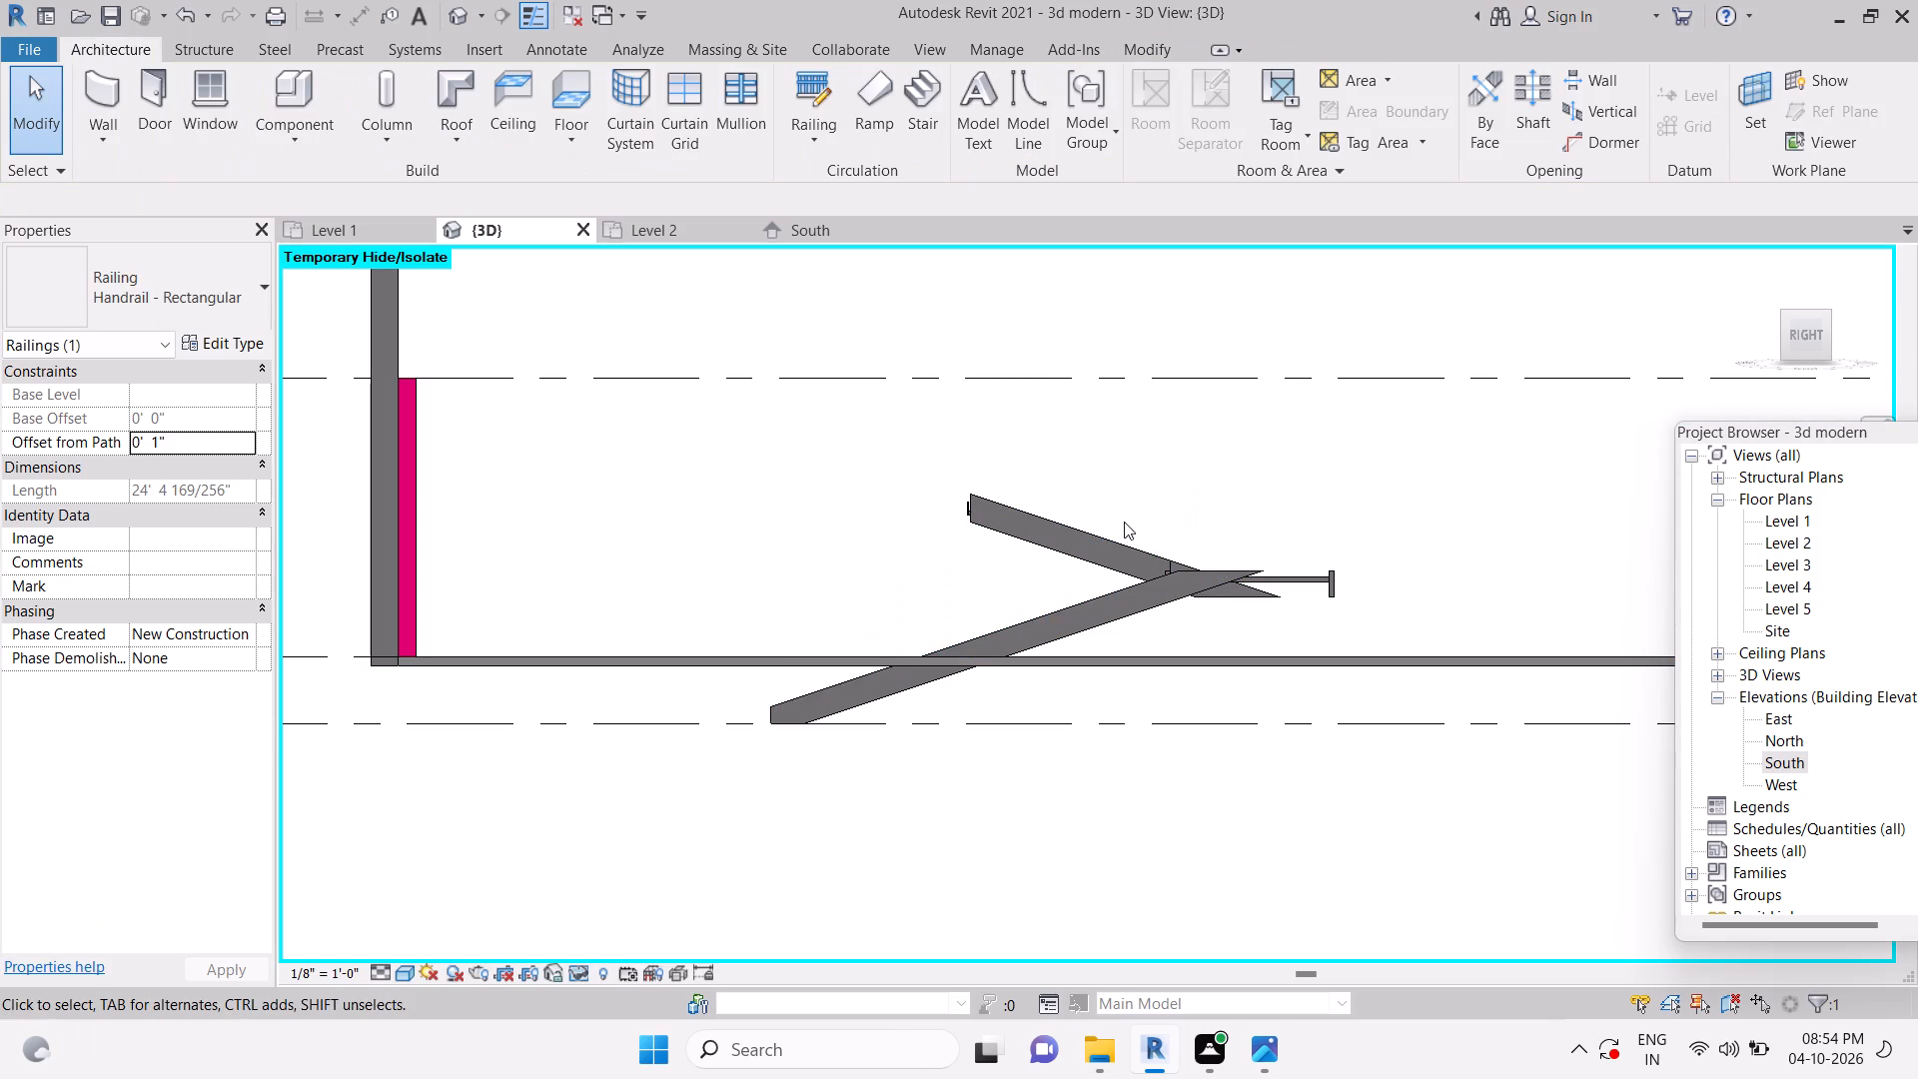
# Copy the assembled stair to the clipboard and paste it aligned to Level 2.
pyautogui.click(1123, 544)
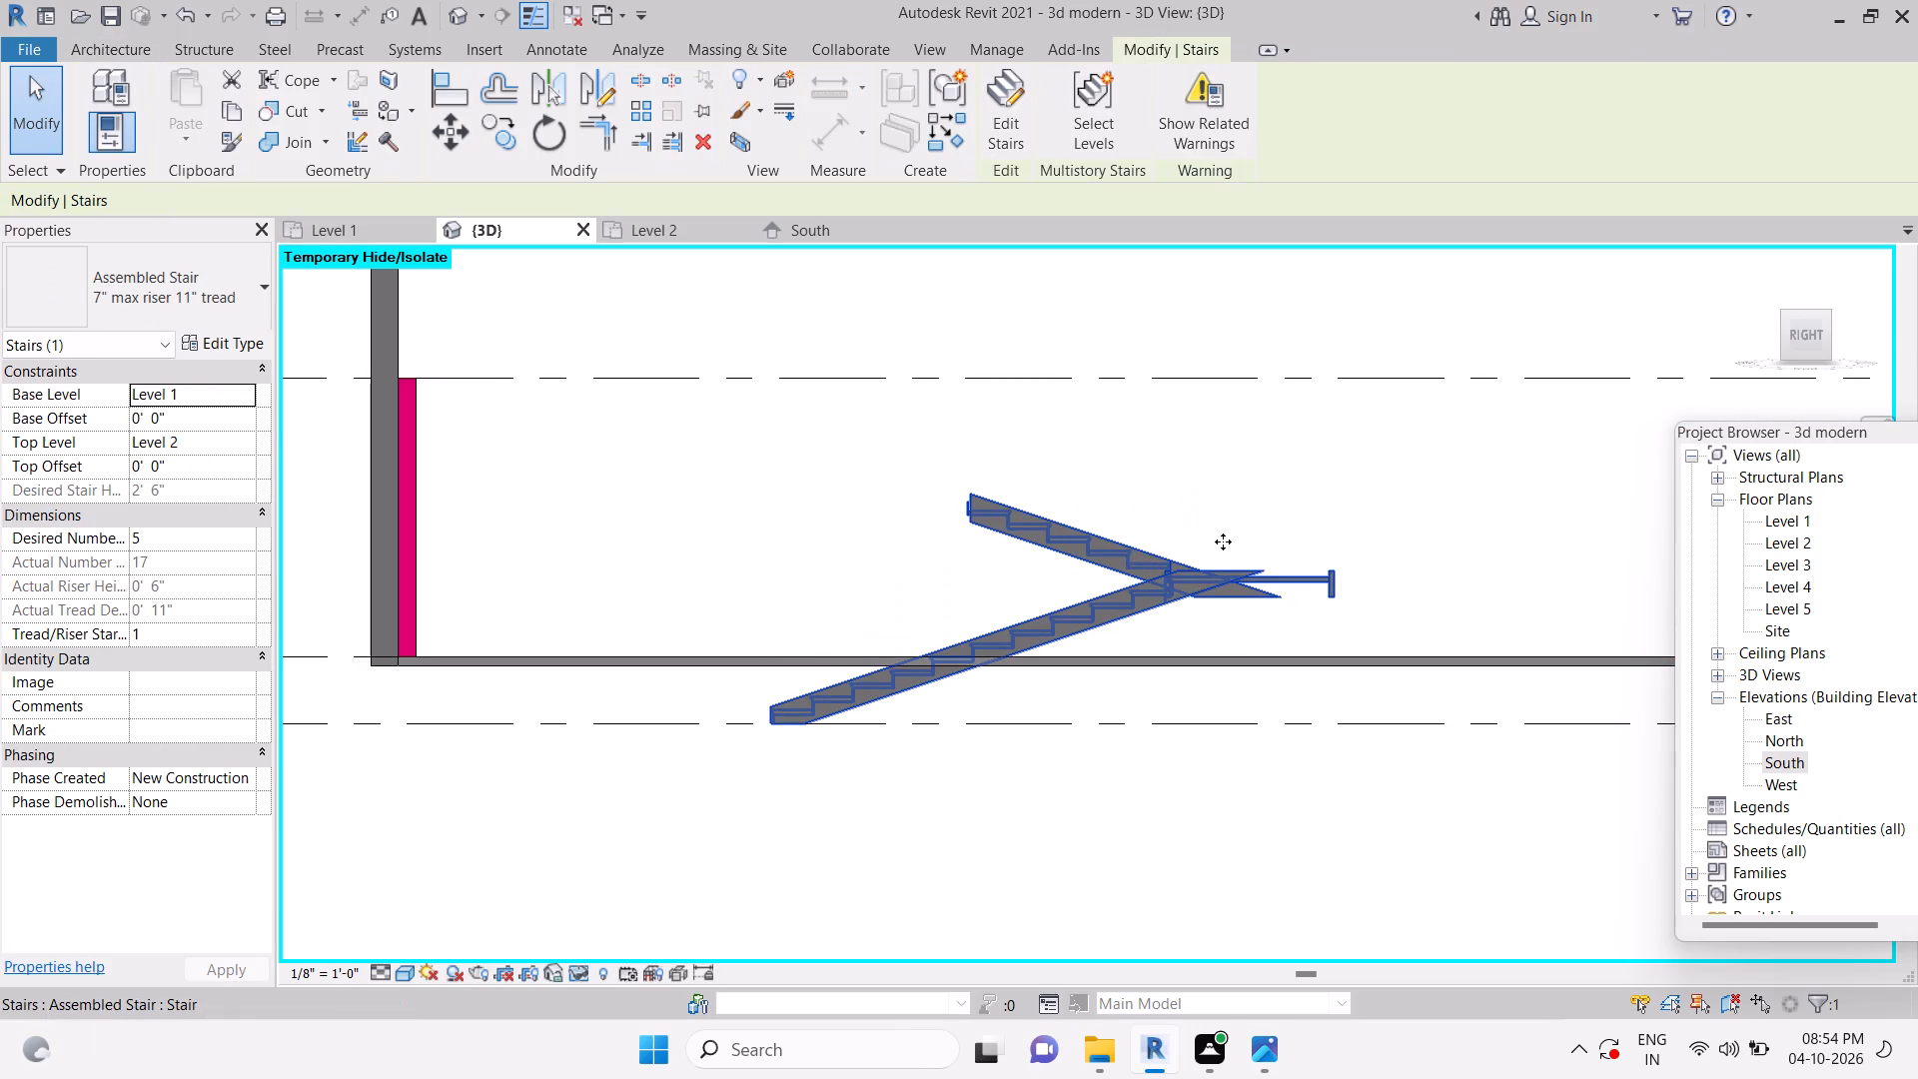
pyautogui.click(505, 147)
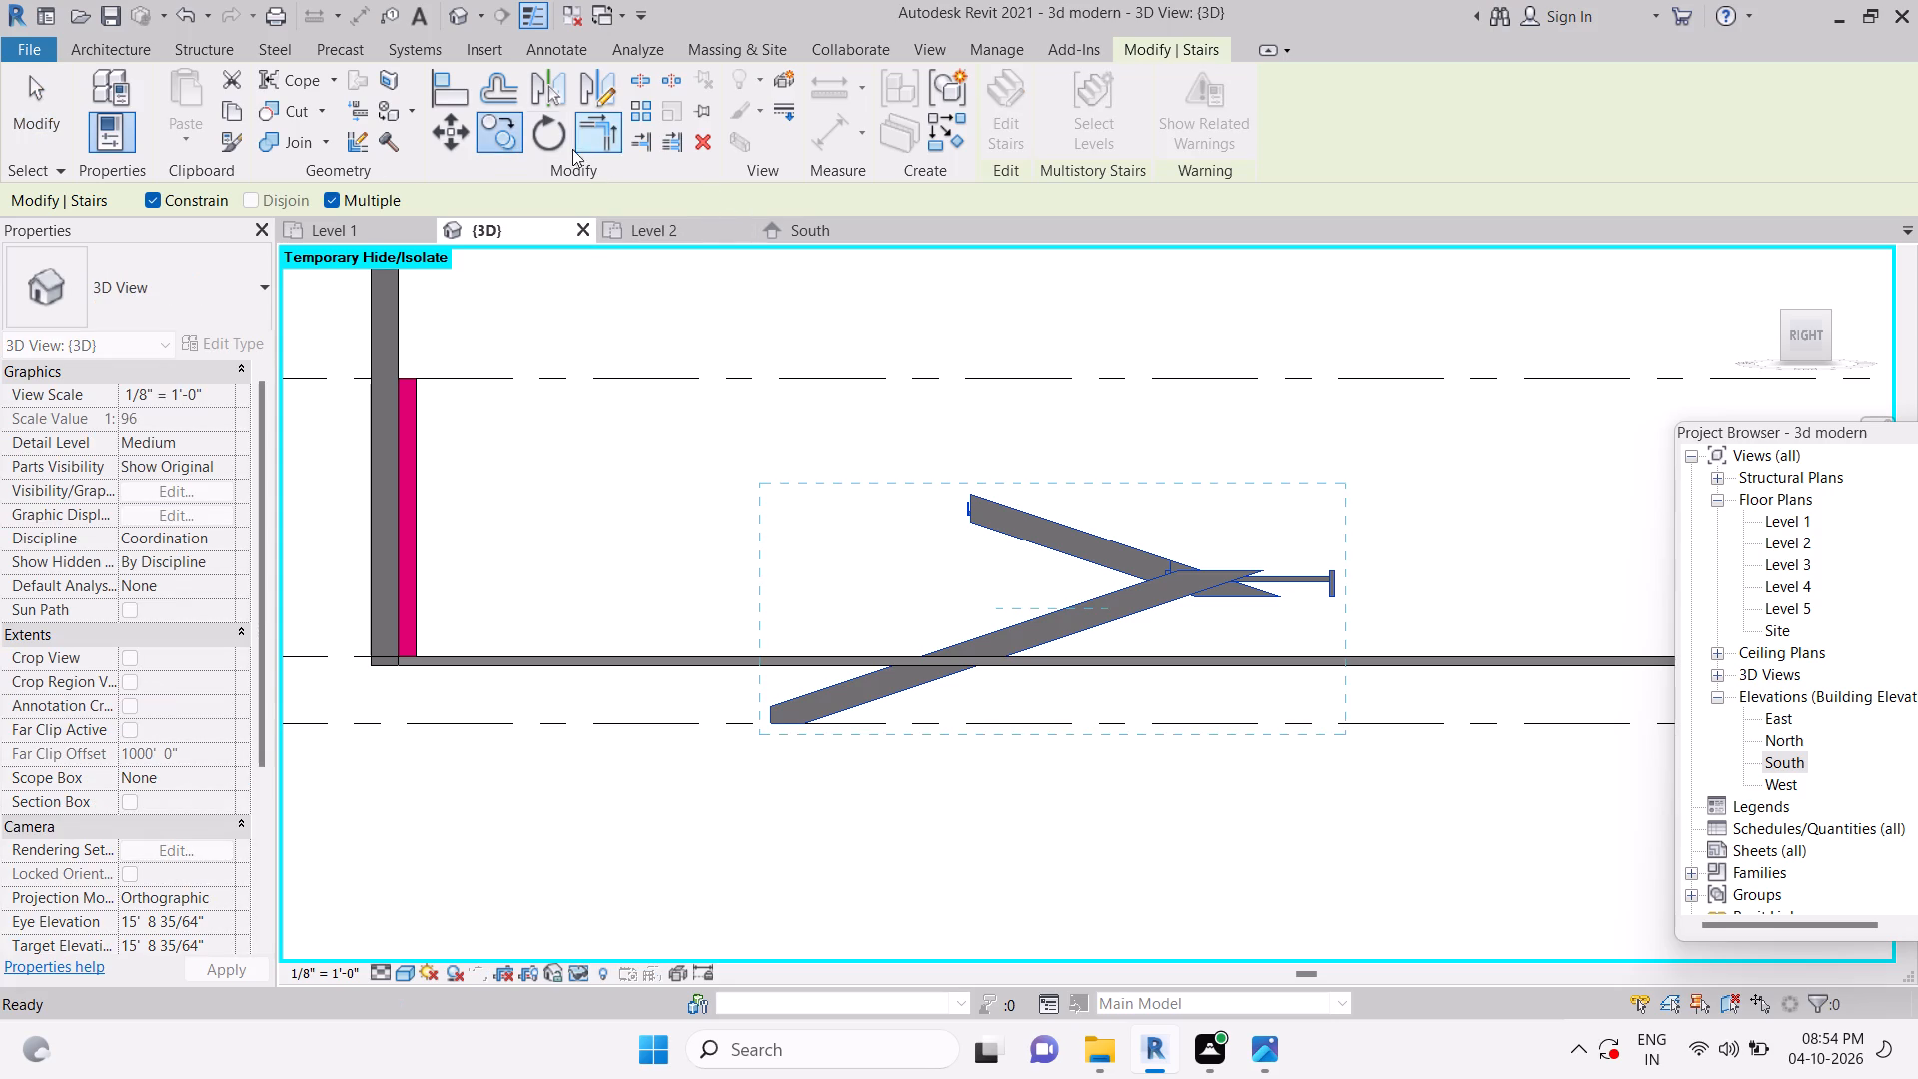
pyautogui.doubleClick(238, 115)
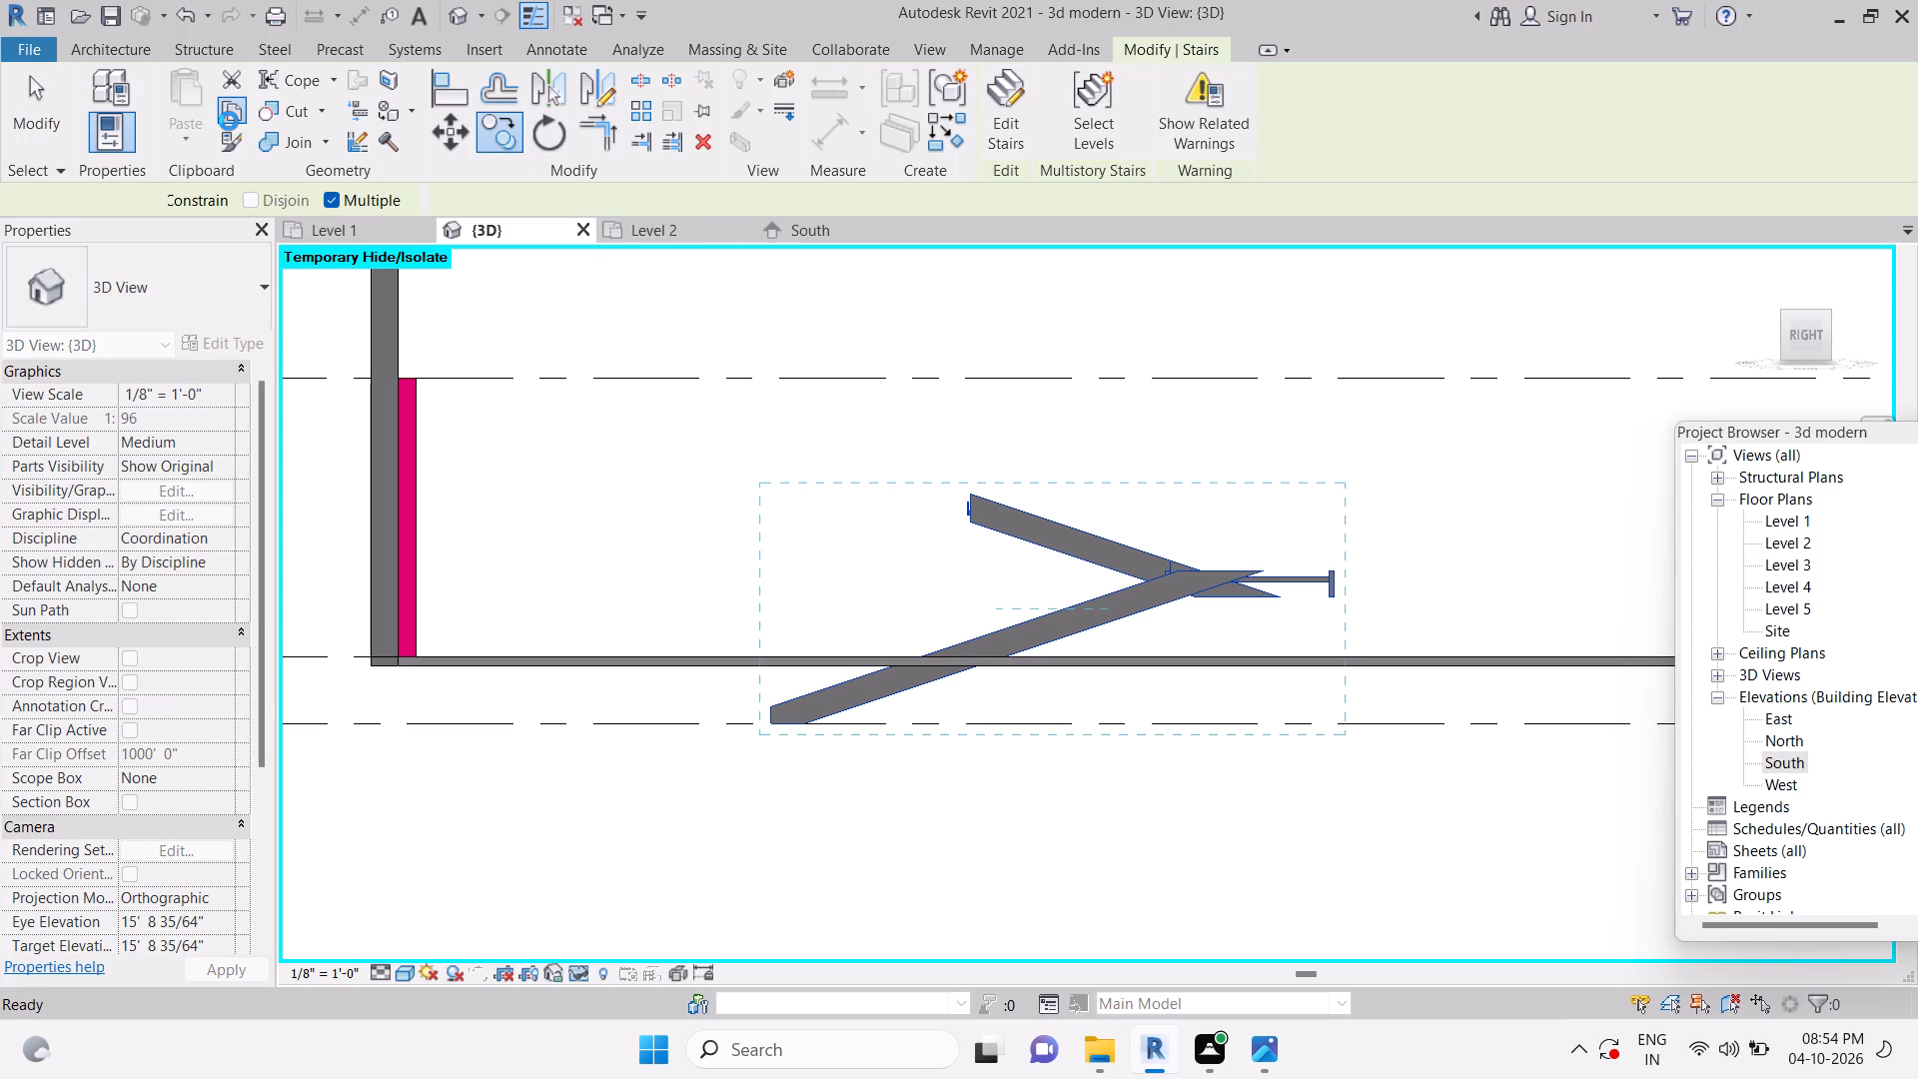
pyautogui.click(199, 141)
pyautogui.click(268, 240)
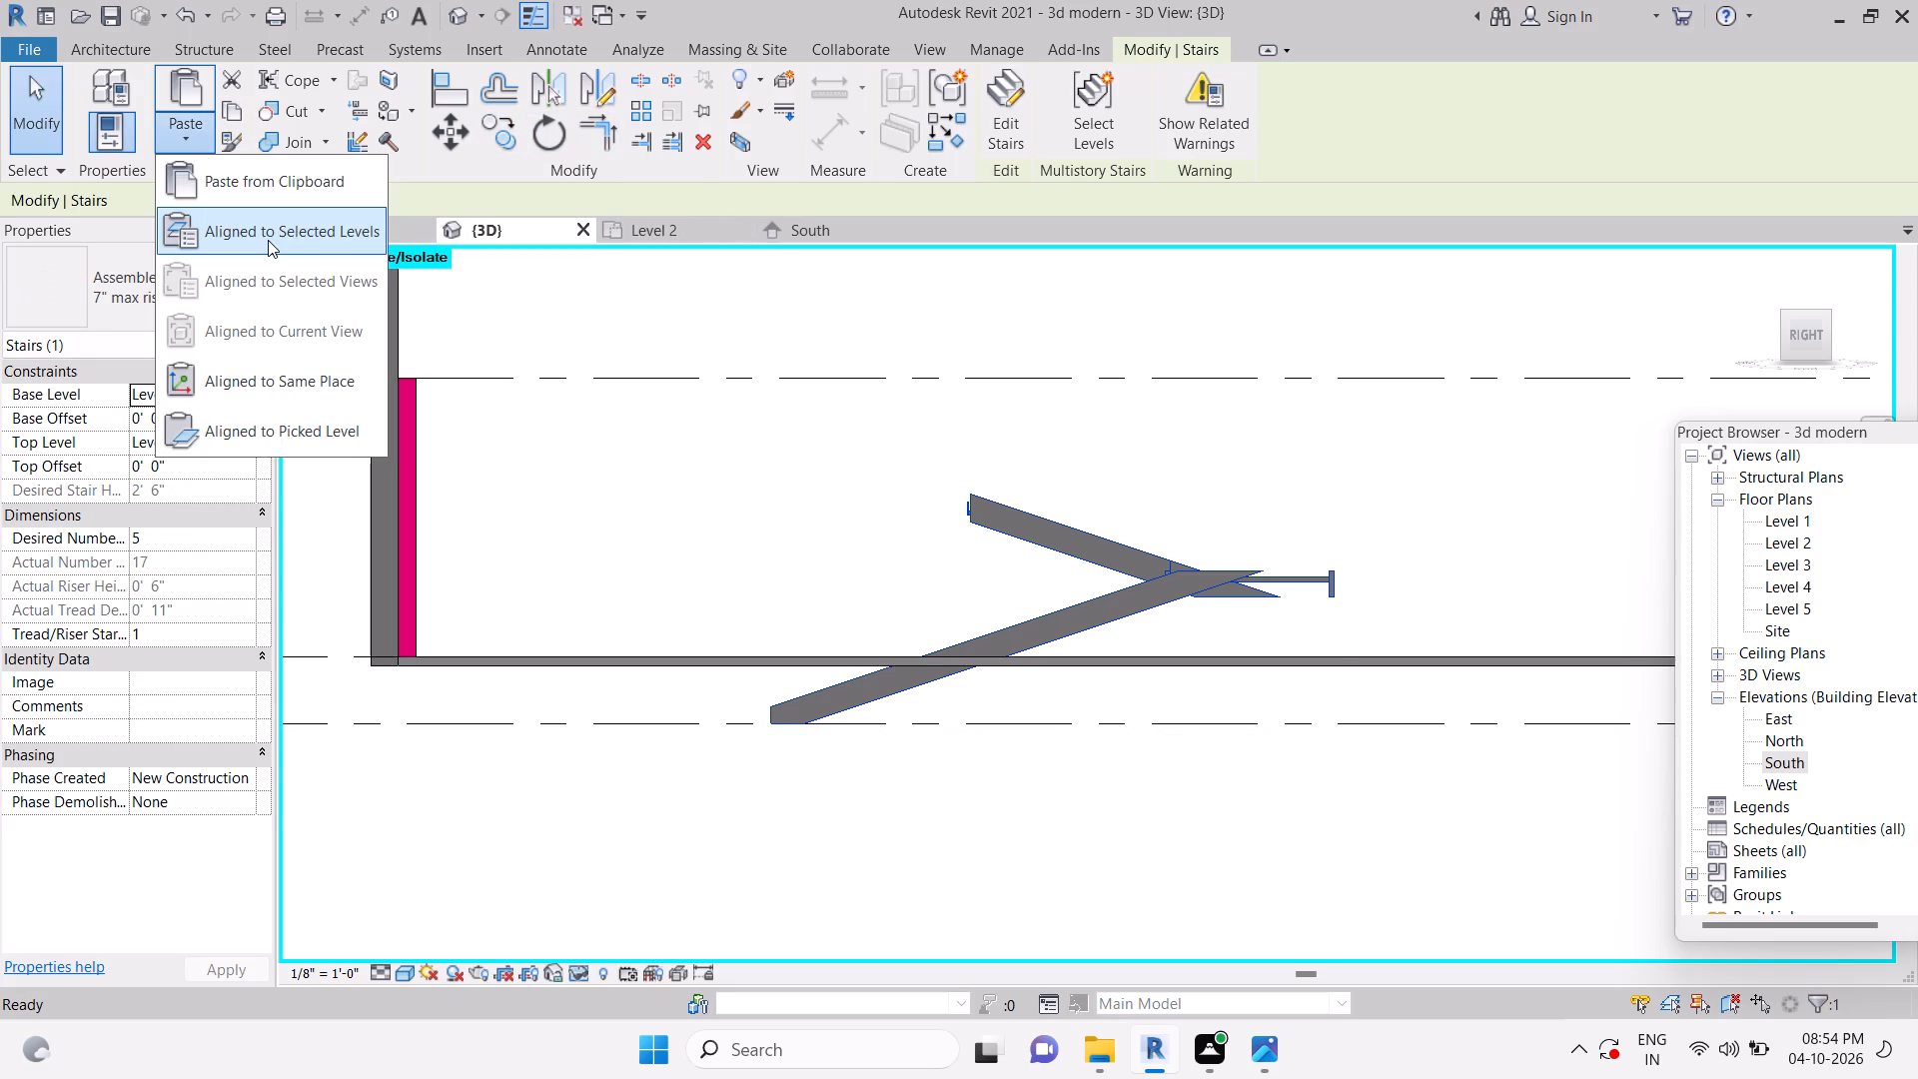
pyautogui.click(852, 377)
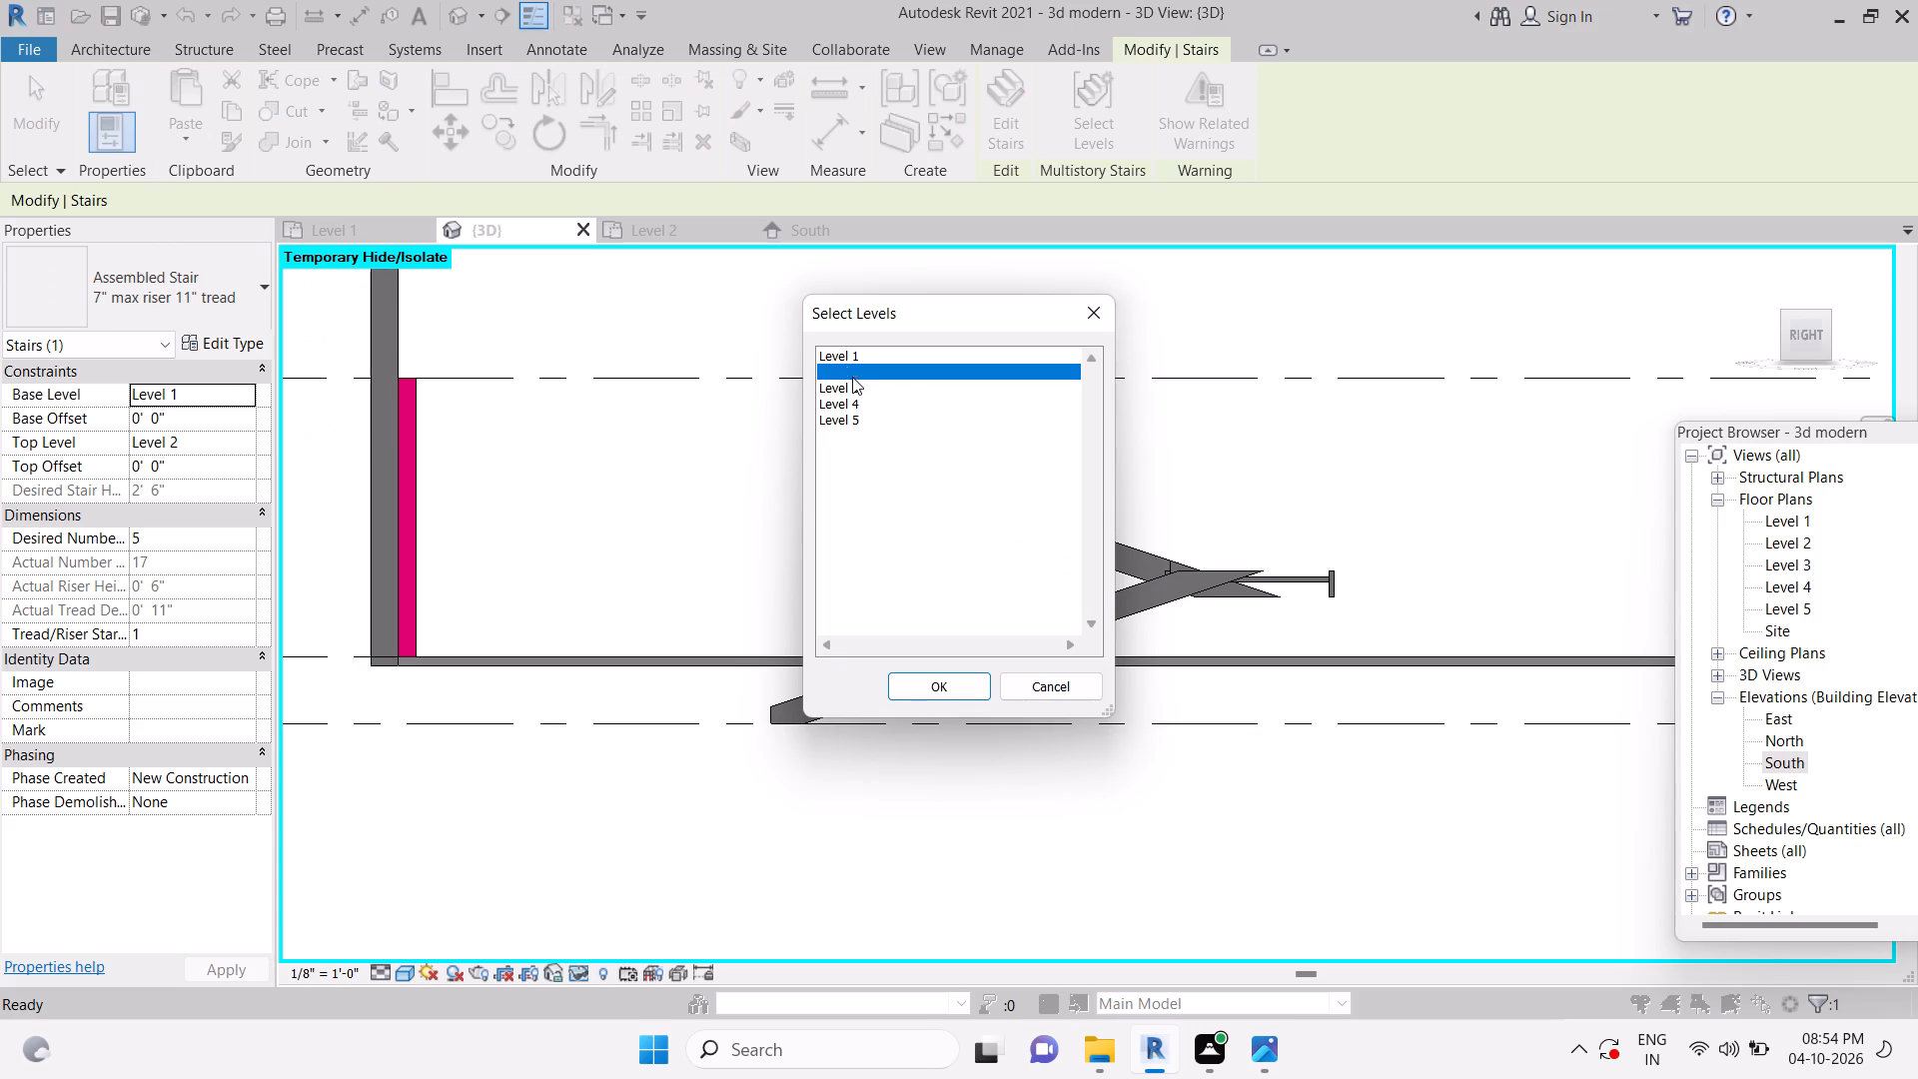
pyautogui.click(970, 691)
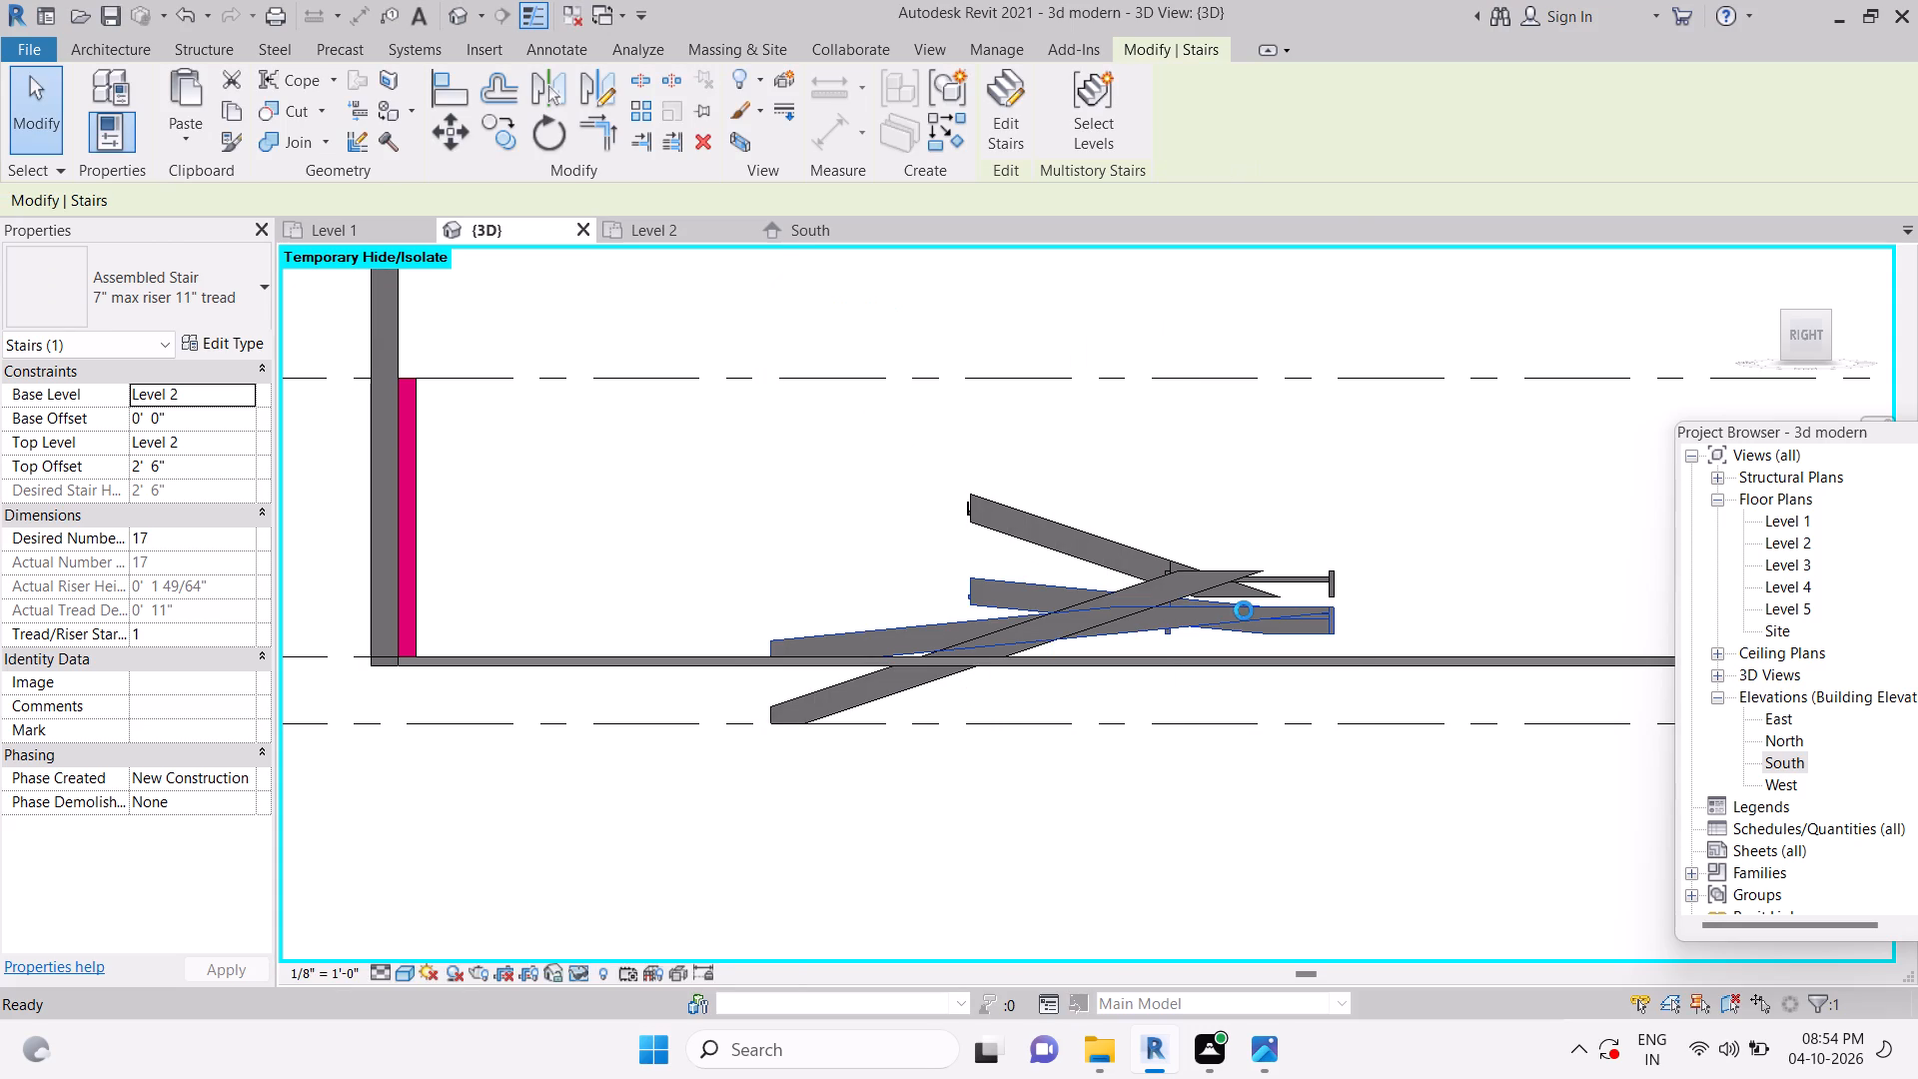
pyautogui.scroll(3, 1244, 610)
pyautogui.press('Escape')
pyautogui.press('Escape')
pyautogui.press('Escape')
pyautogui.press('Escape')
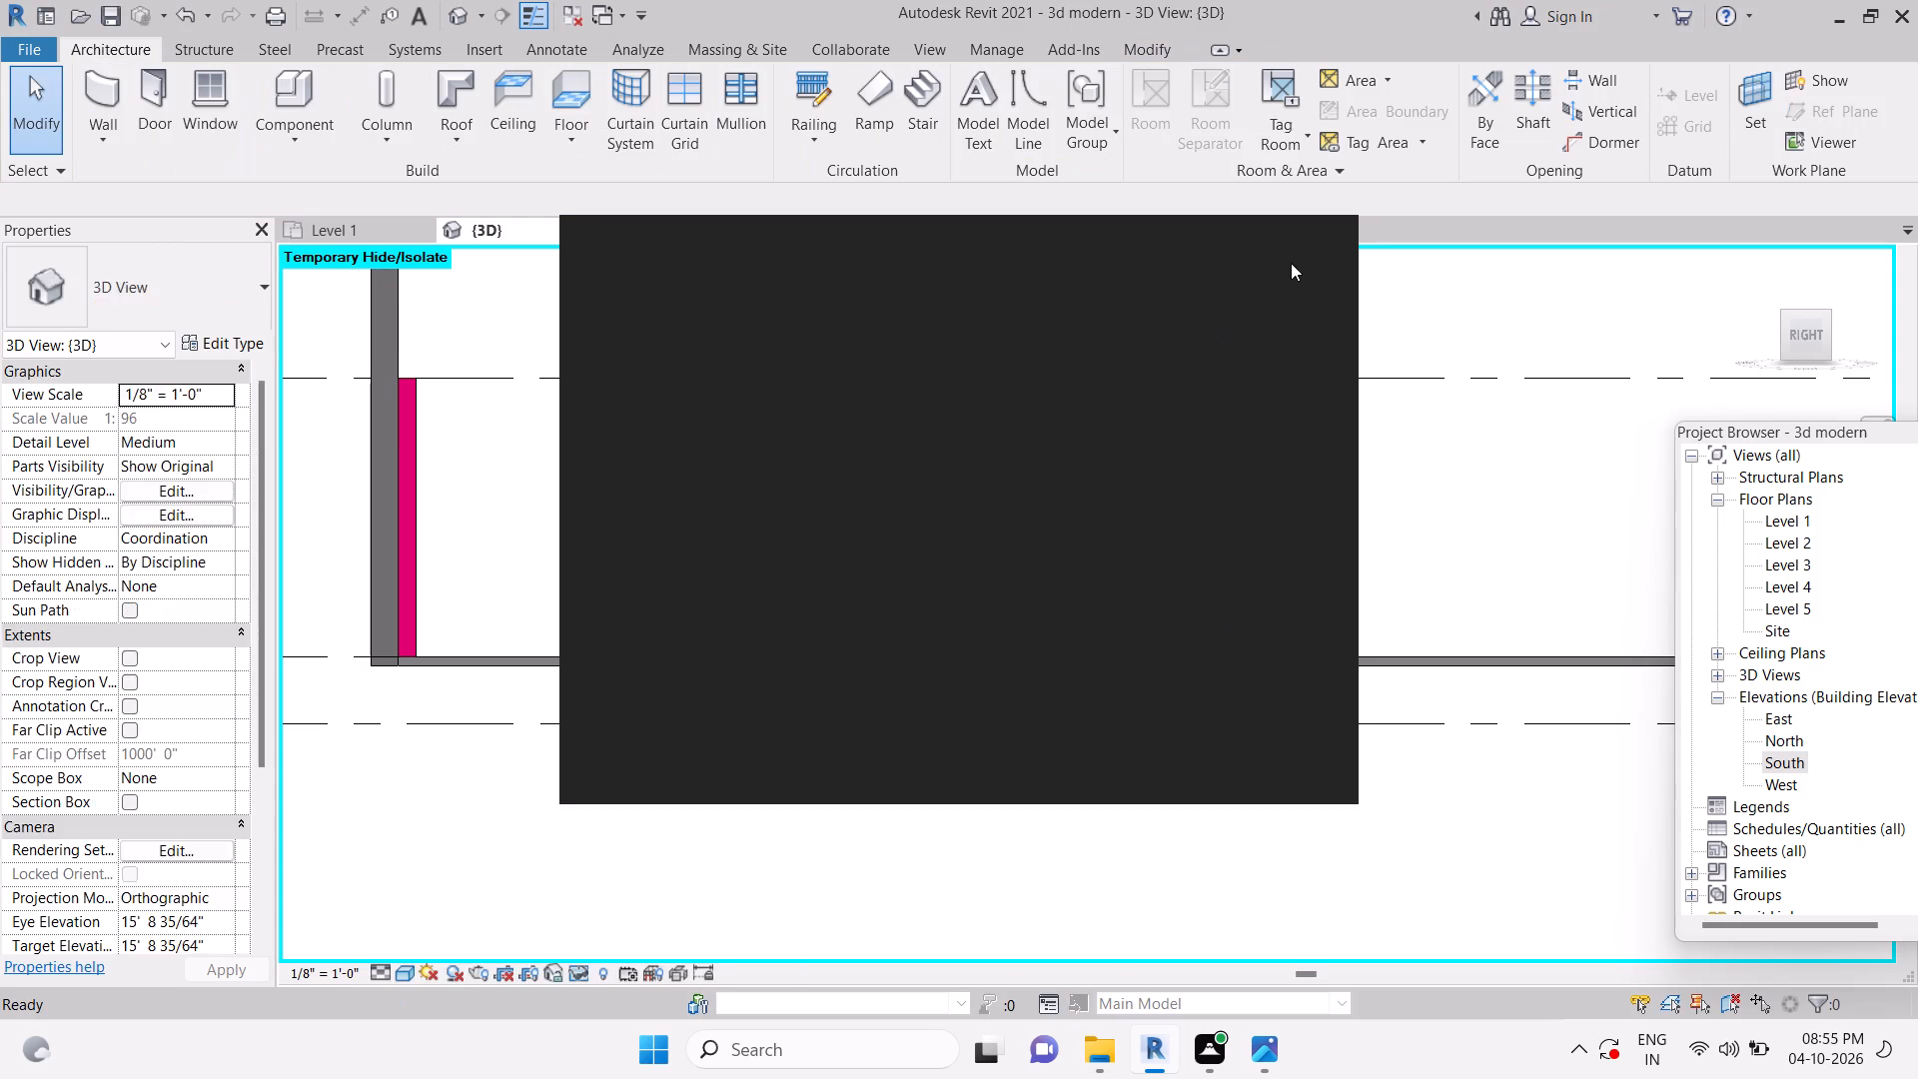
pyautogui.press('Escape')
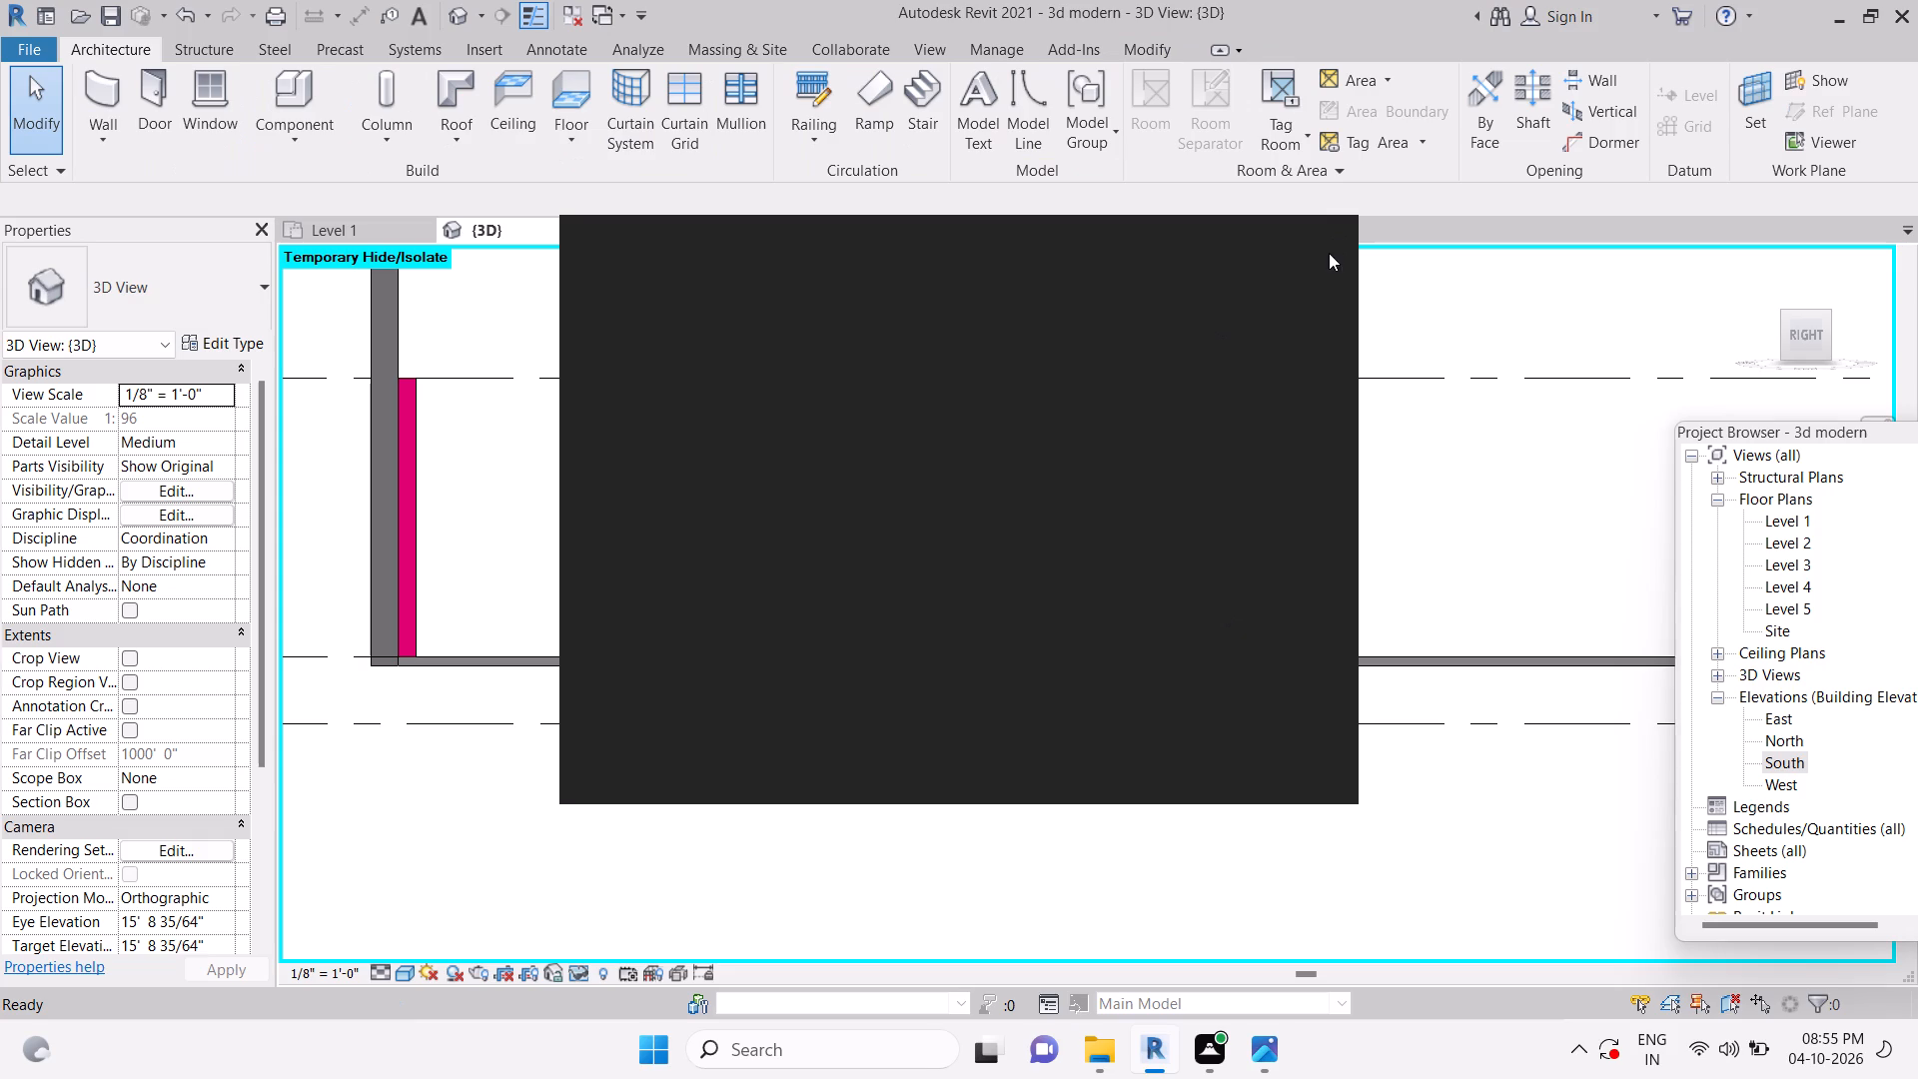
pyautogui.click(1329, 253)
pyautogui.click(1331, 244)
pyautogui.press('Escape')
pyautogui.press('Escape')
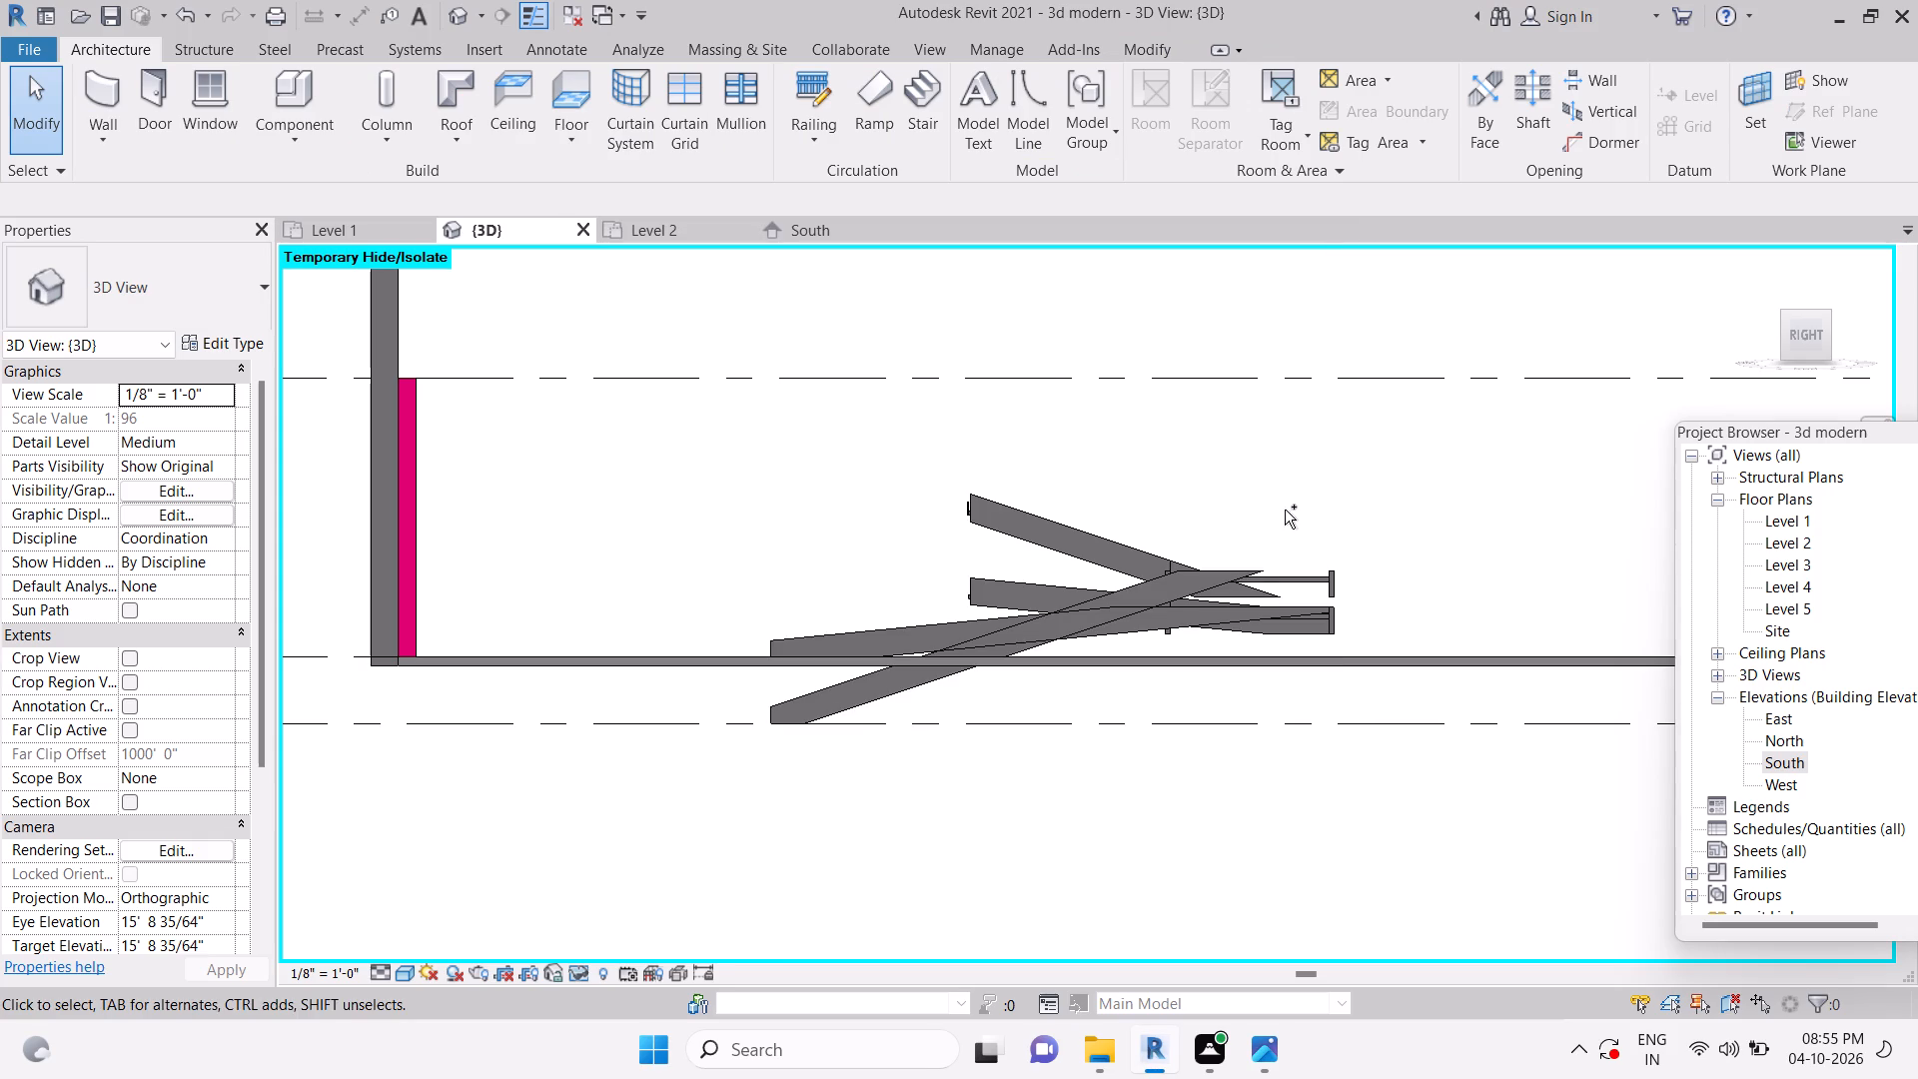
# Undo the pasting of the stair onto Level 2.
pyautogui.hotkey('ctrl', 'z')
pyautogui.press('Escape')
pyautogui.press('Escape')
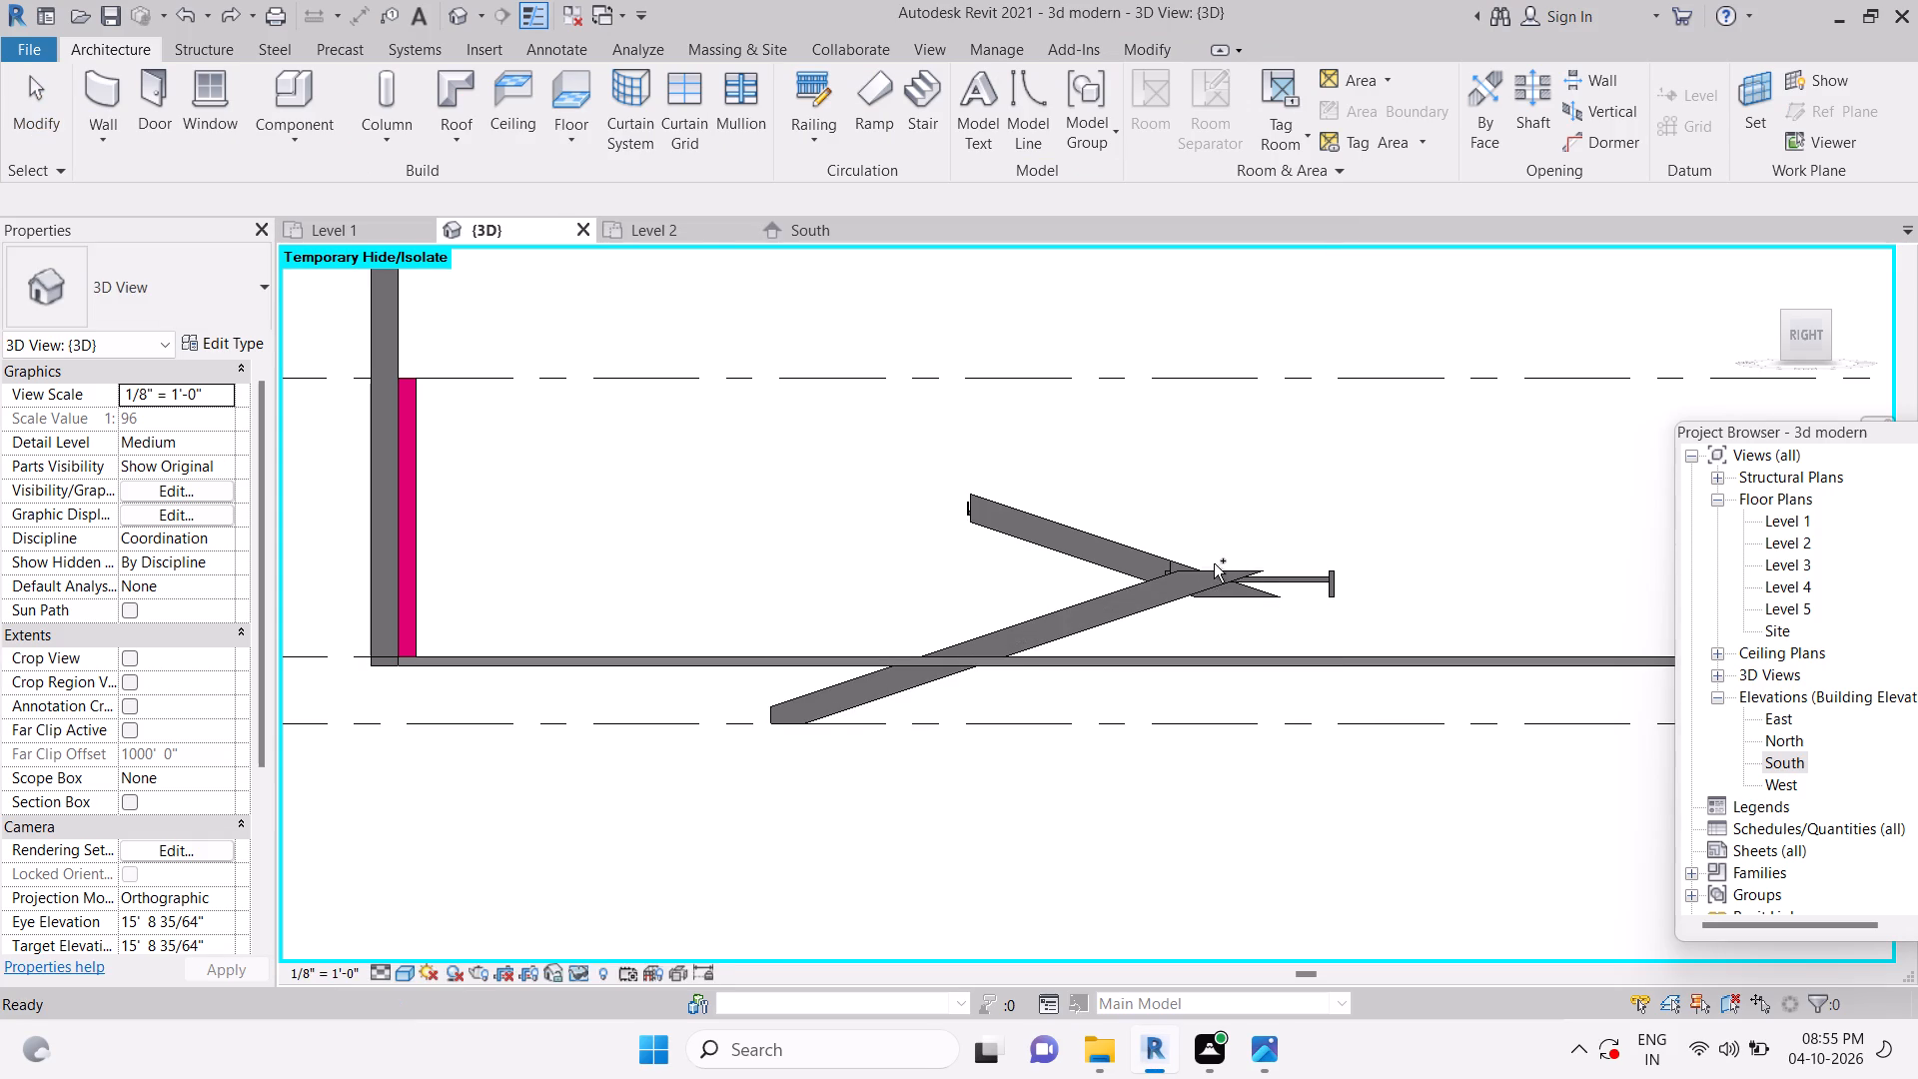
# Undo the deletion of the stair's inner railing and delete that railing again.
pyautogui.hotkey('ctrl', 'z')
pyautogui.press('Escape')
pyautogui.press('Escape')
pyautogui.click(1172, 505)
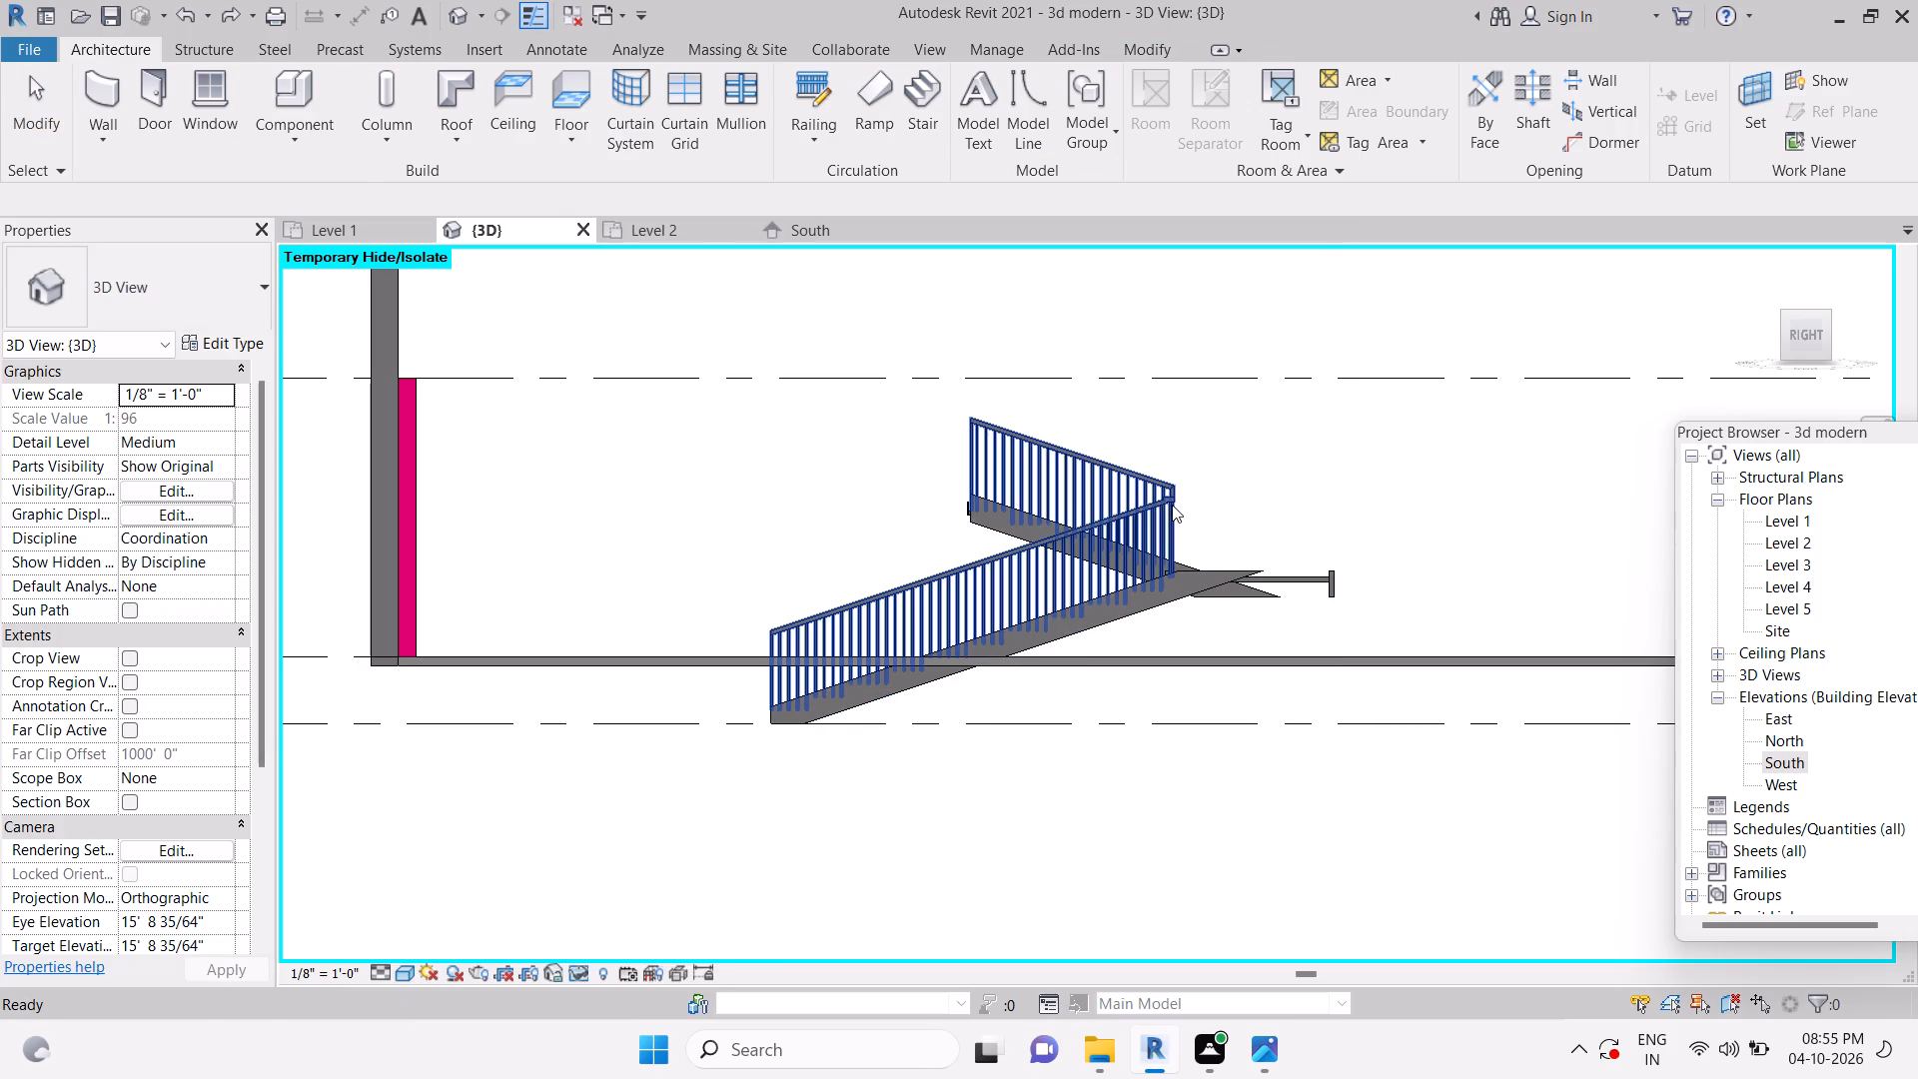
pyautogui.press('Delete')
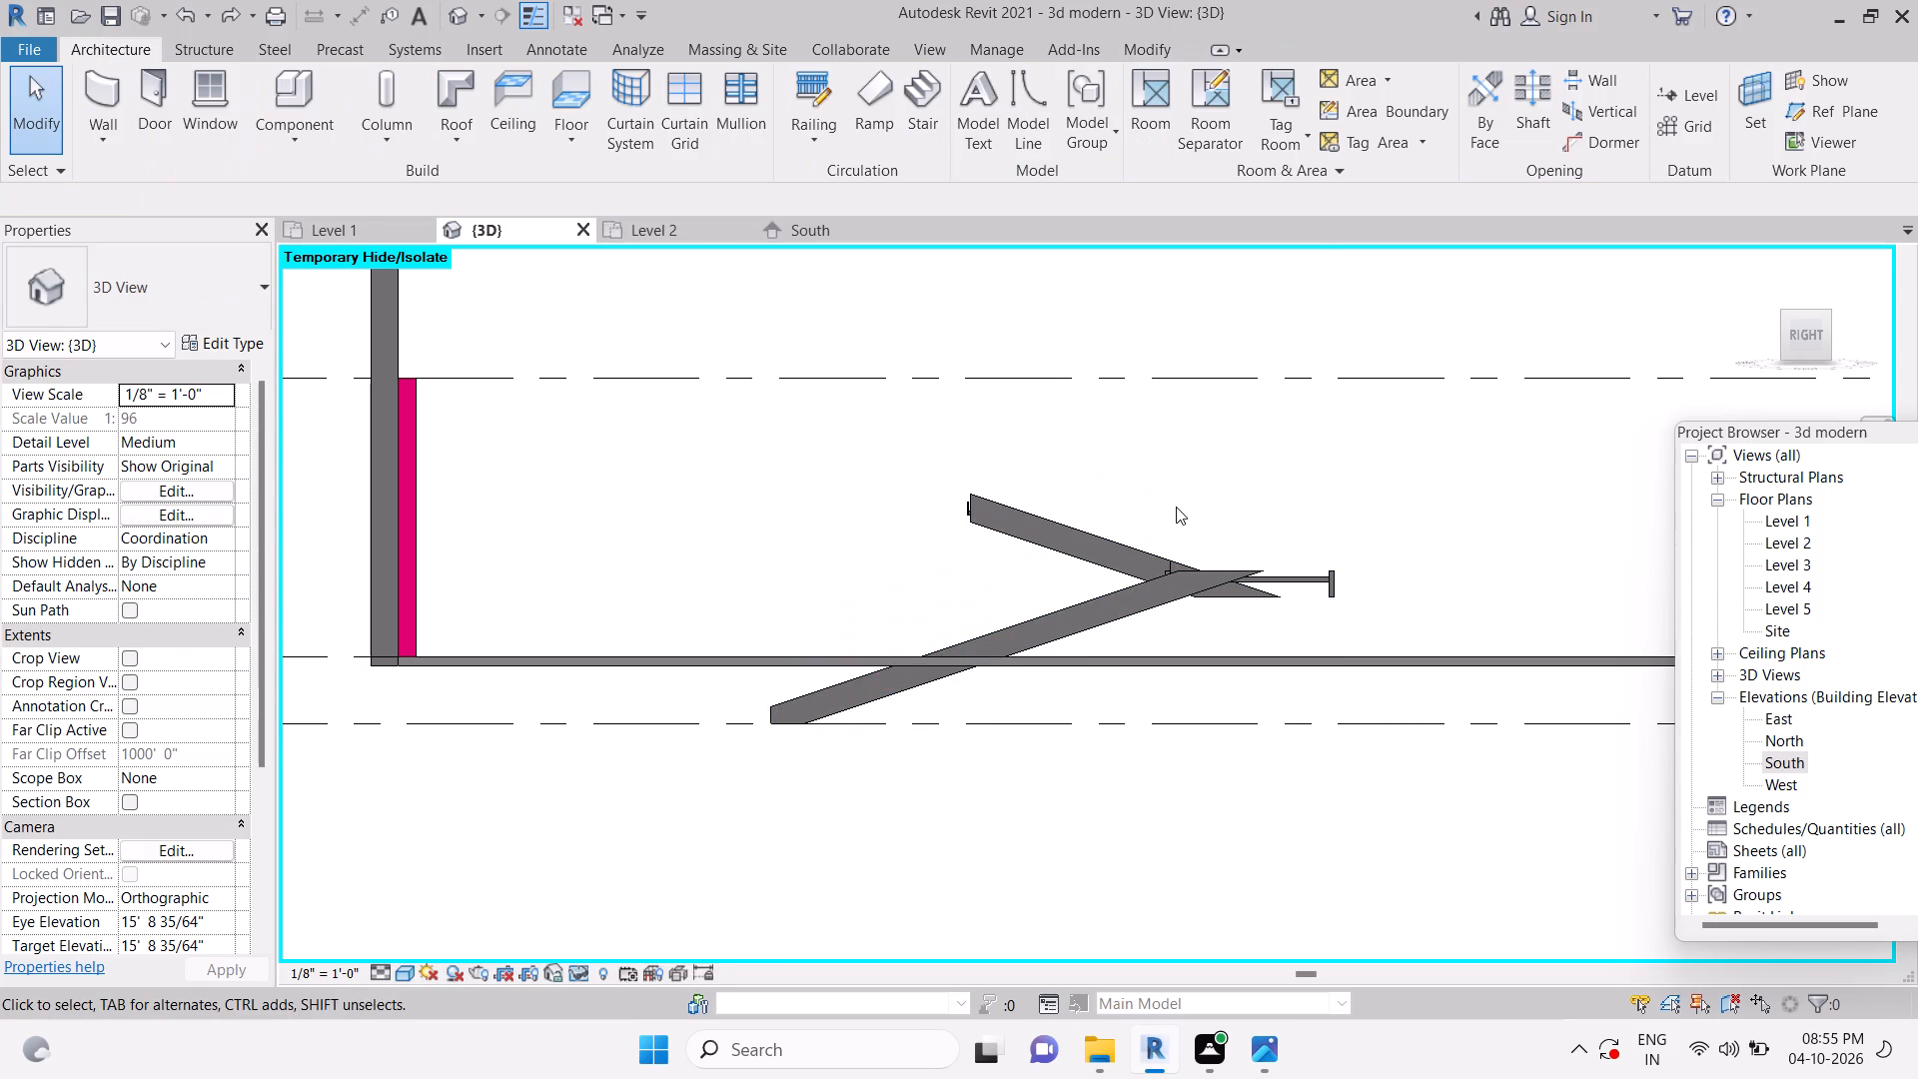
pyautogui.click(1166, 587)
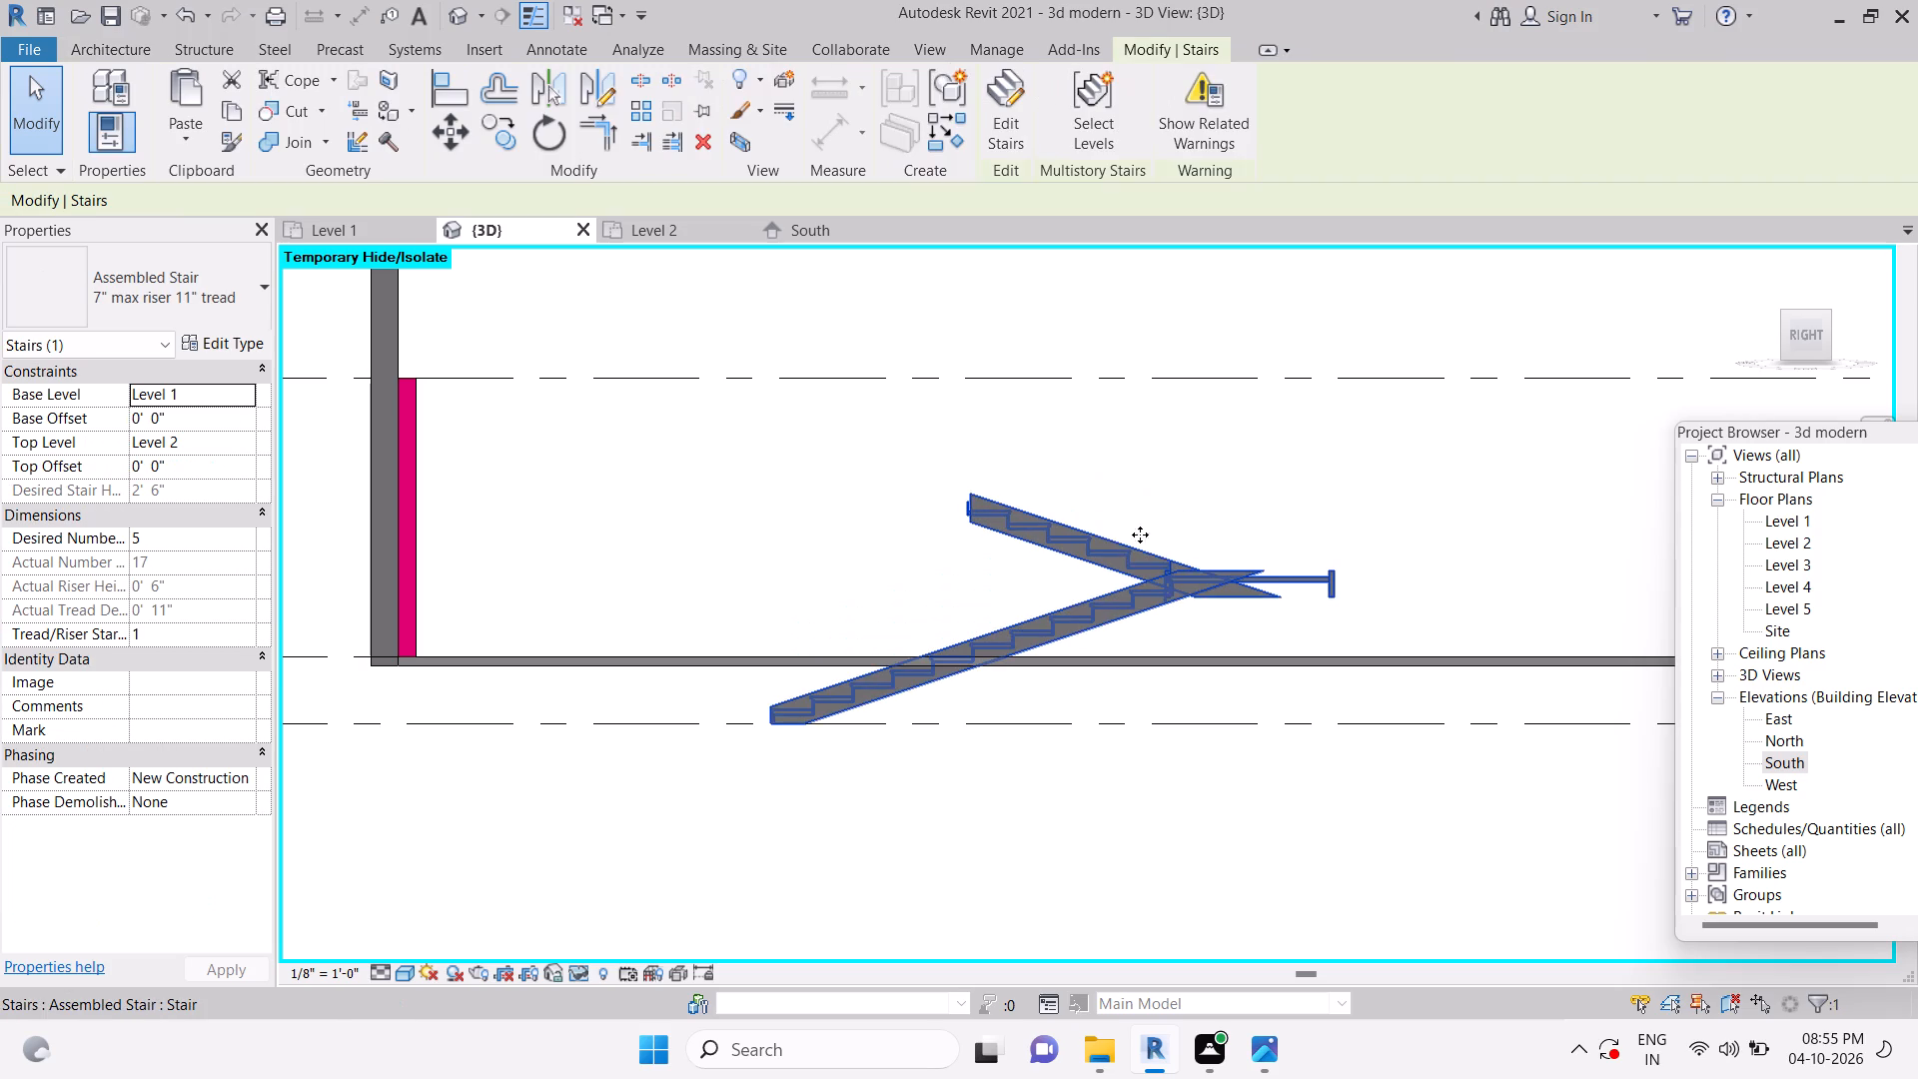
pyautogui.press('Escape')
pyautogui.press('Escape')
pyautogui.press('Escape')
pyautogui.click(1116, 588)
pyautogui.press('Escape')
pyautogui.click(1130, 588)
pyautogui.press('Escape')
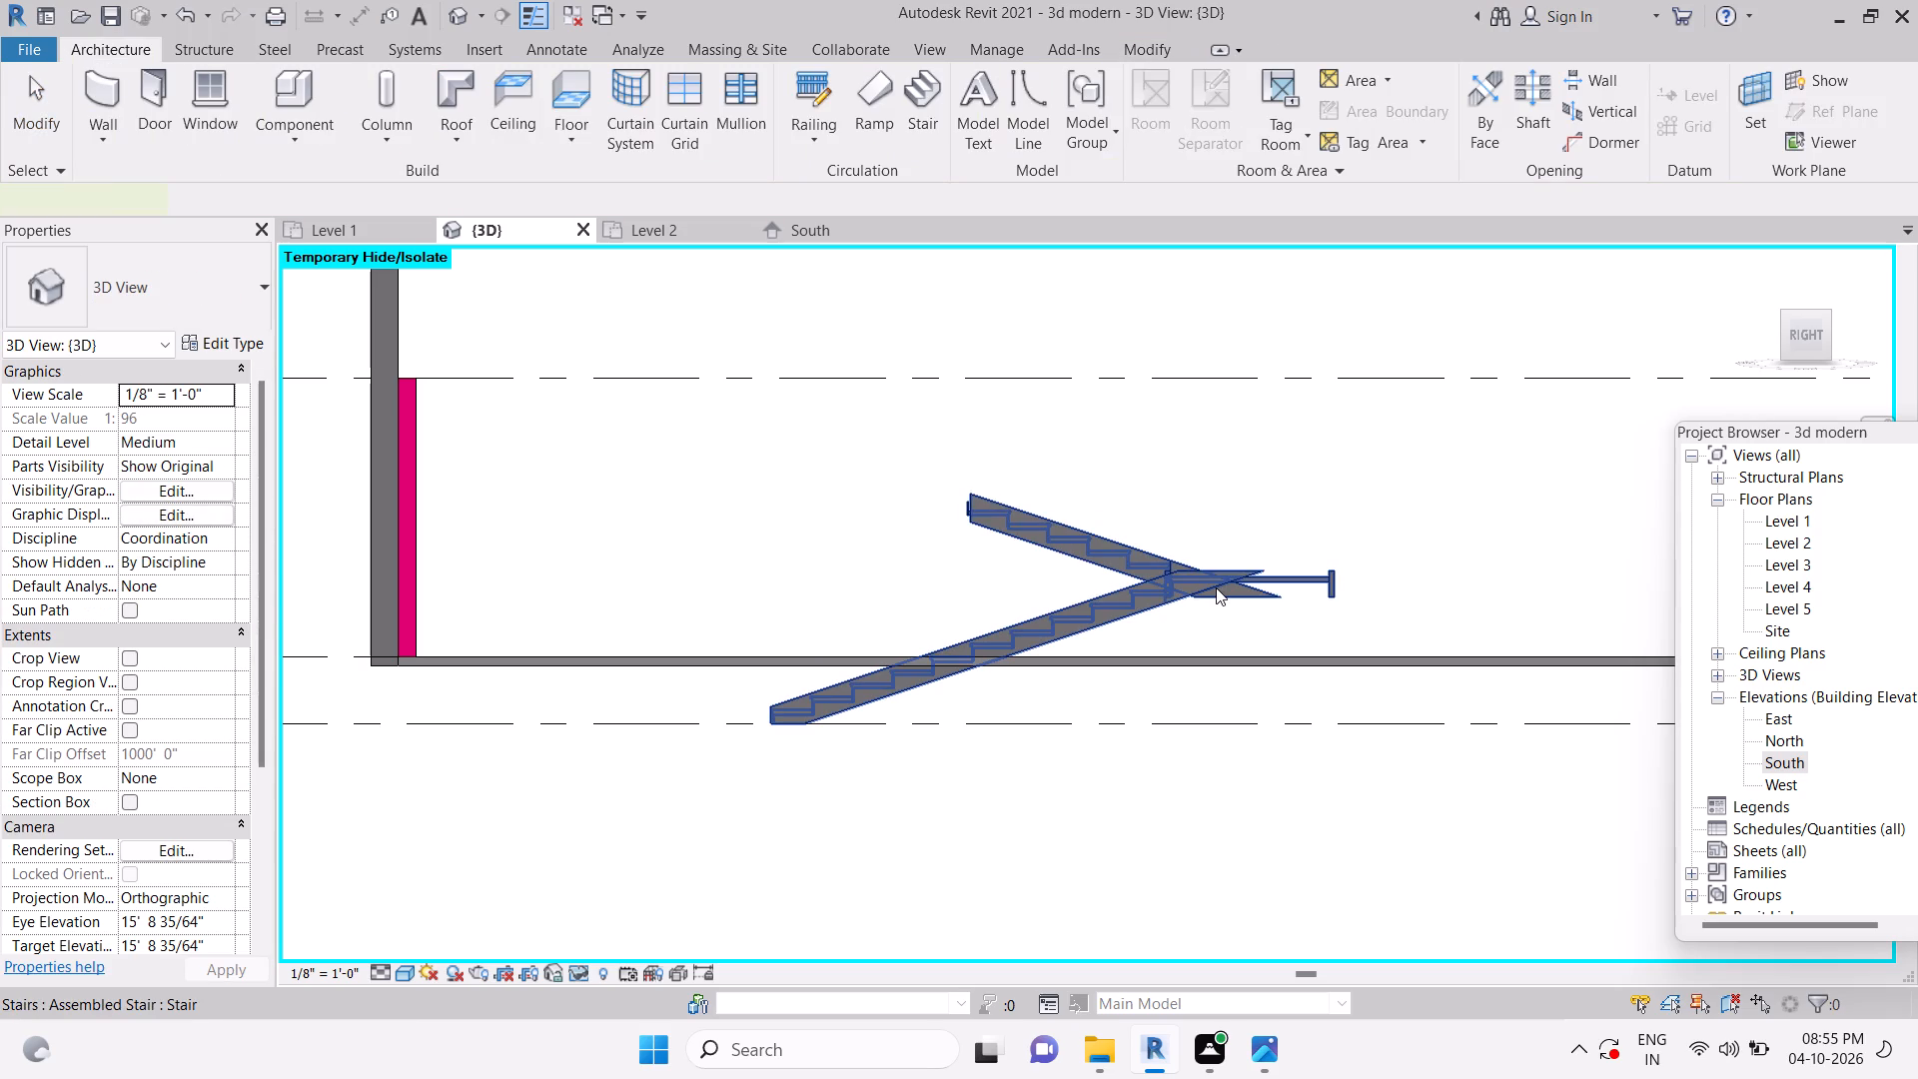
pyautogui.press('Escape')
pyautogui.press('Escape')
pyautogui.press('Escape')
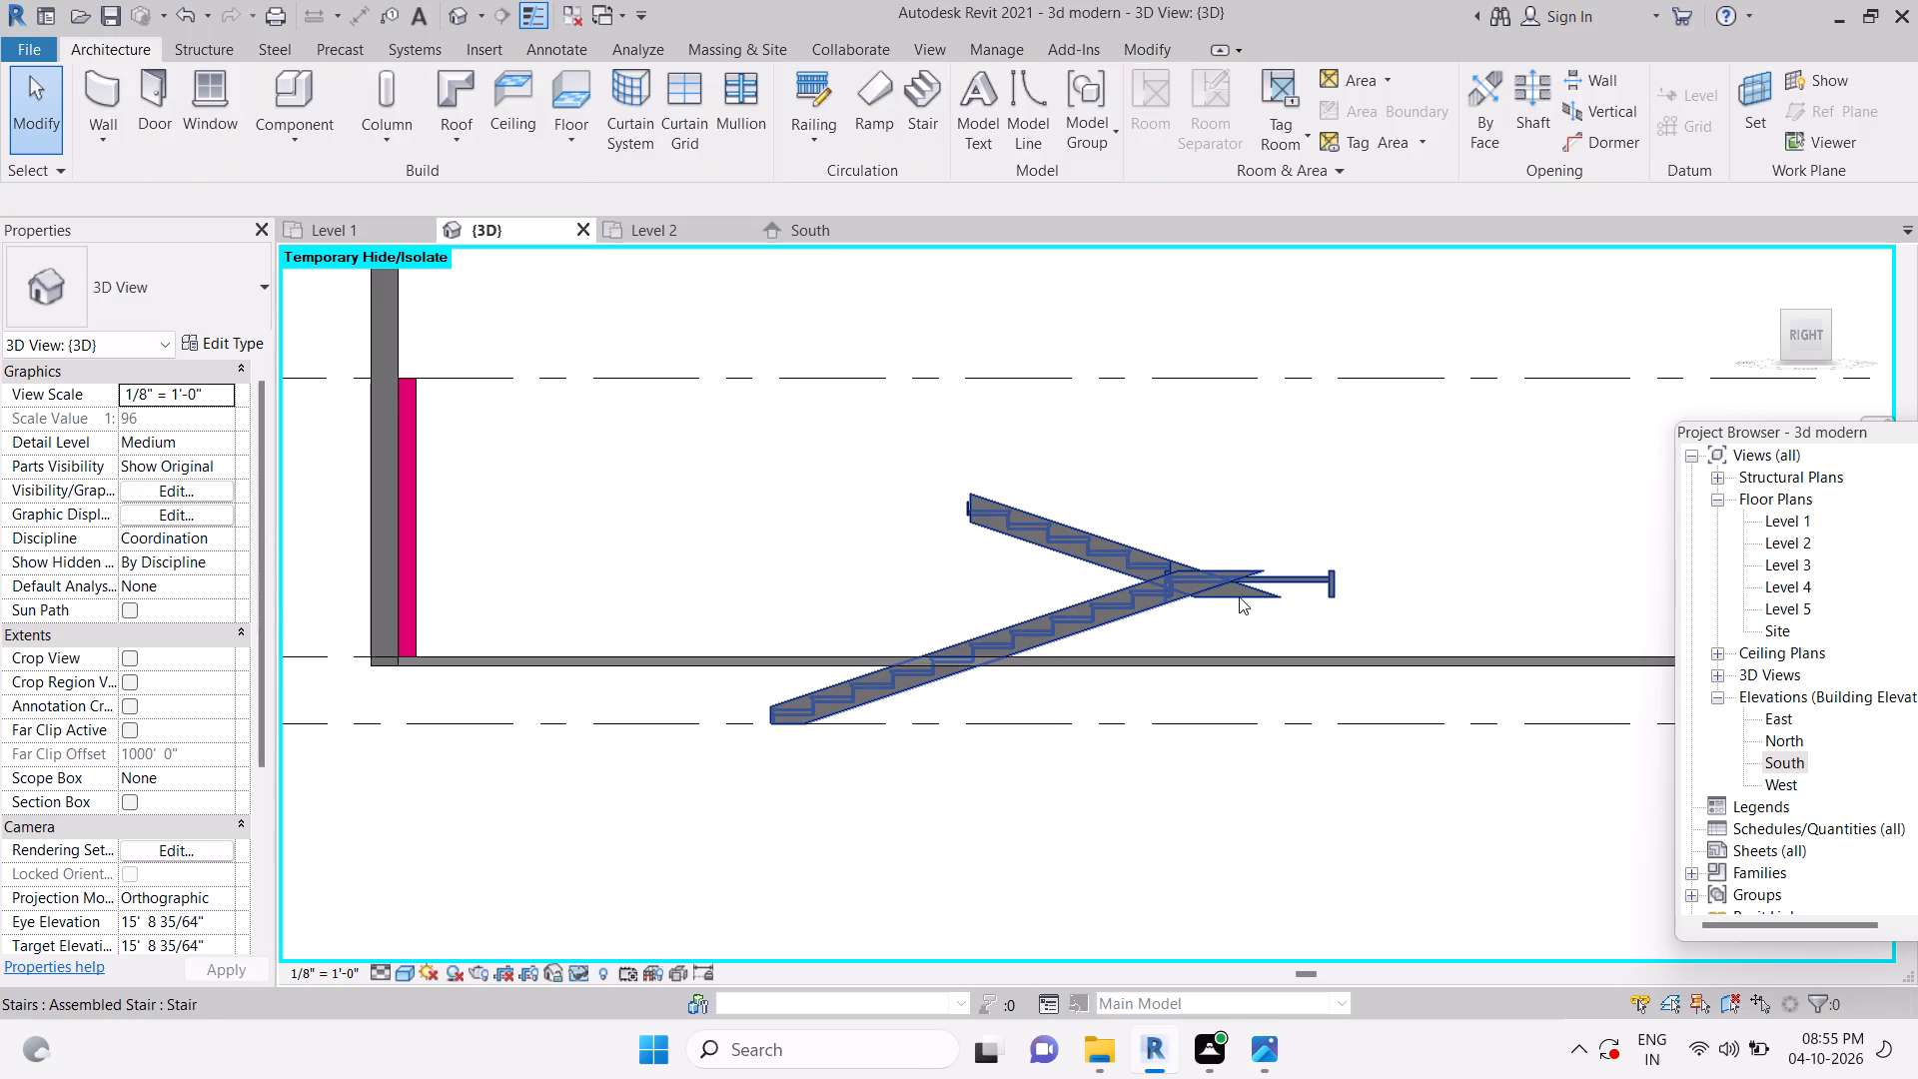
# Copy the Level 1 stair to the clipboard and delete the original from the model.
pyautogui.click(1239, 596)
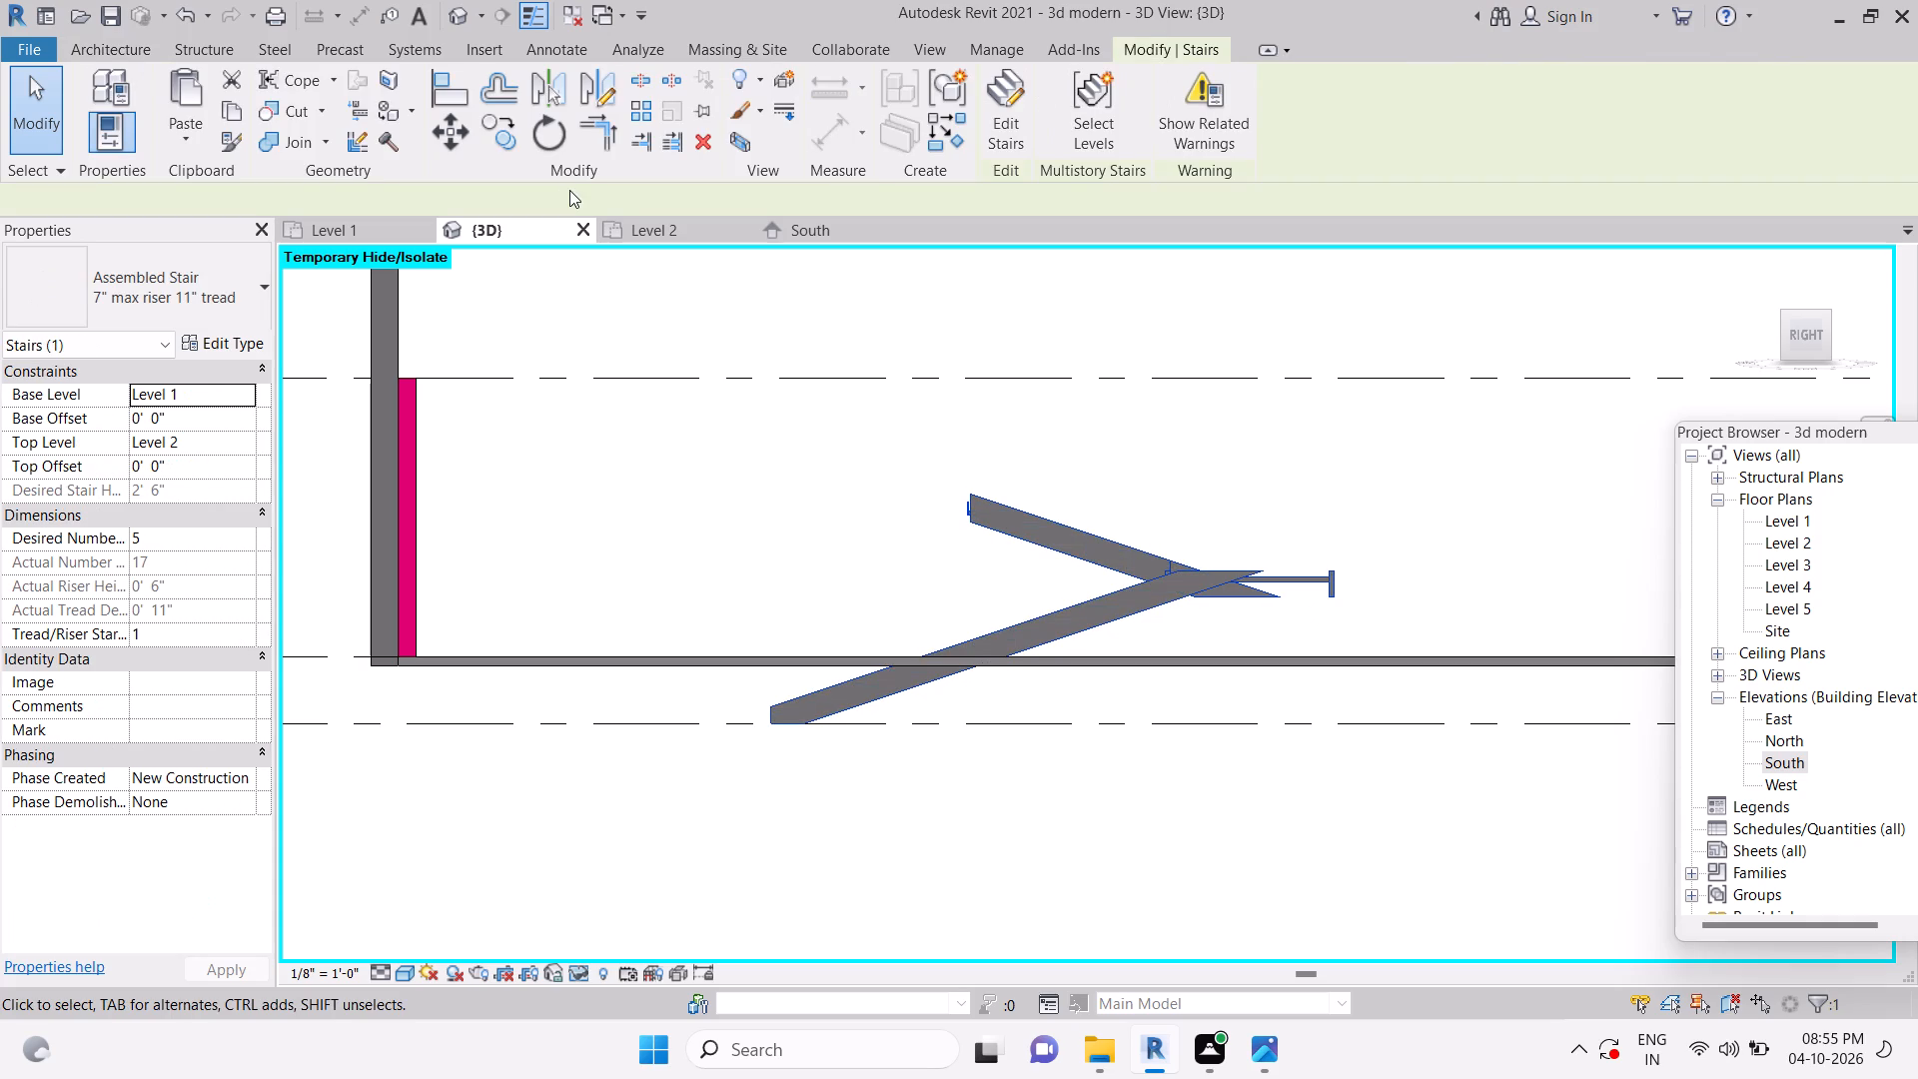
pyautogui.doubleClick(239, 117)
pyautogui.press('Escape')
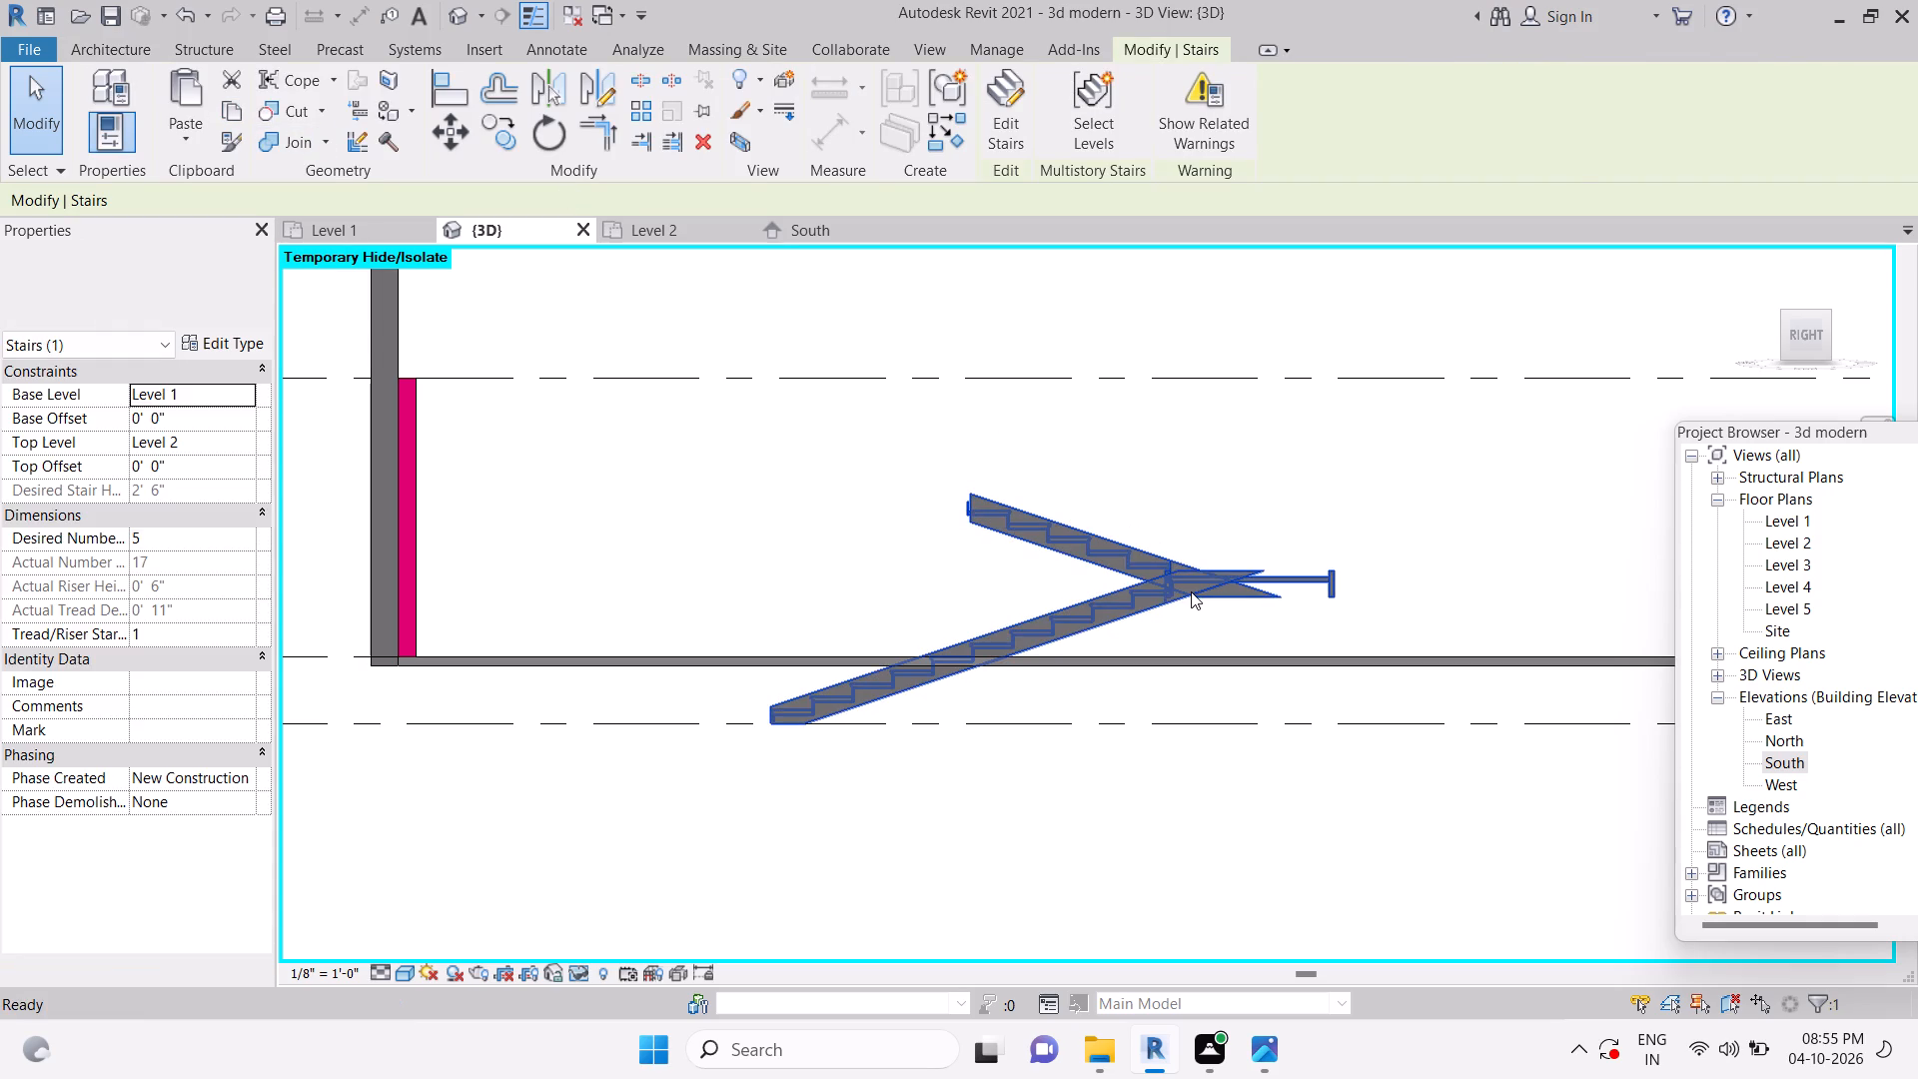
pyautogui.click(1191, 591)
pyautogui.press('Delete')
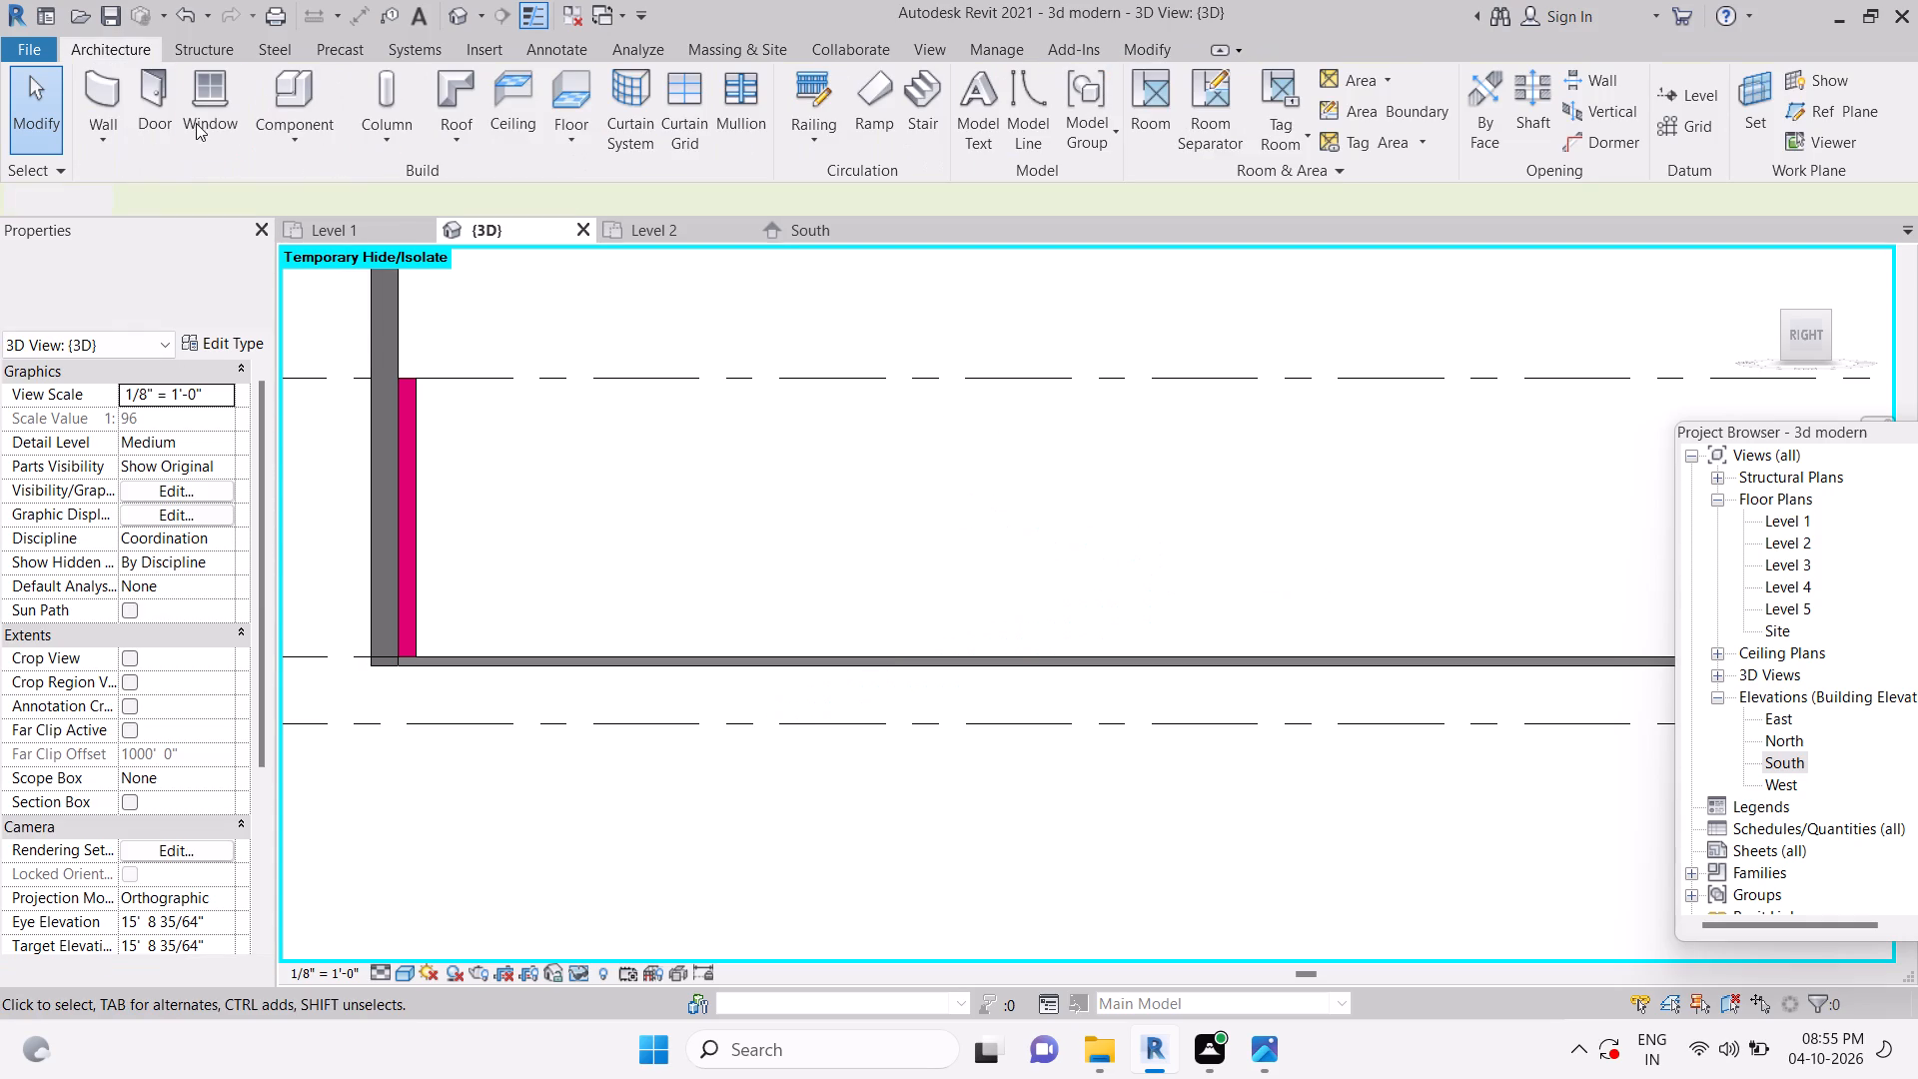
pyautogui.press('Escape')
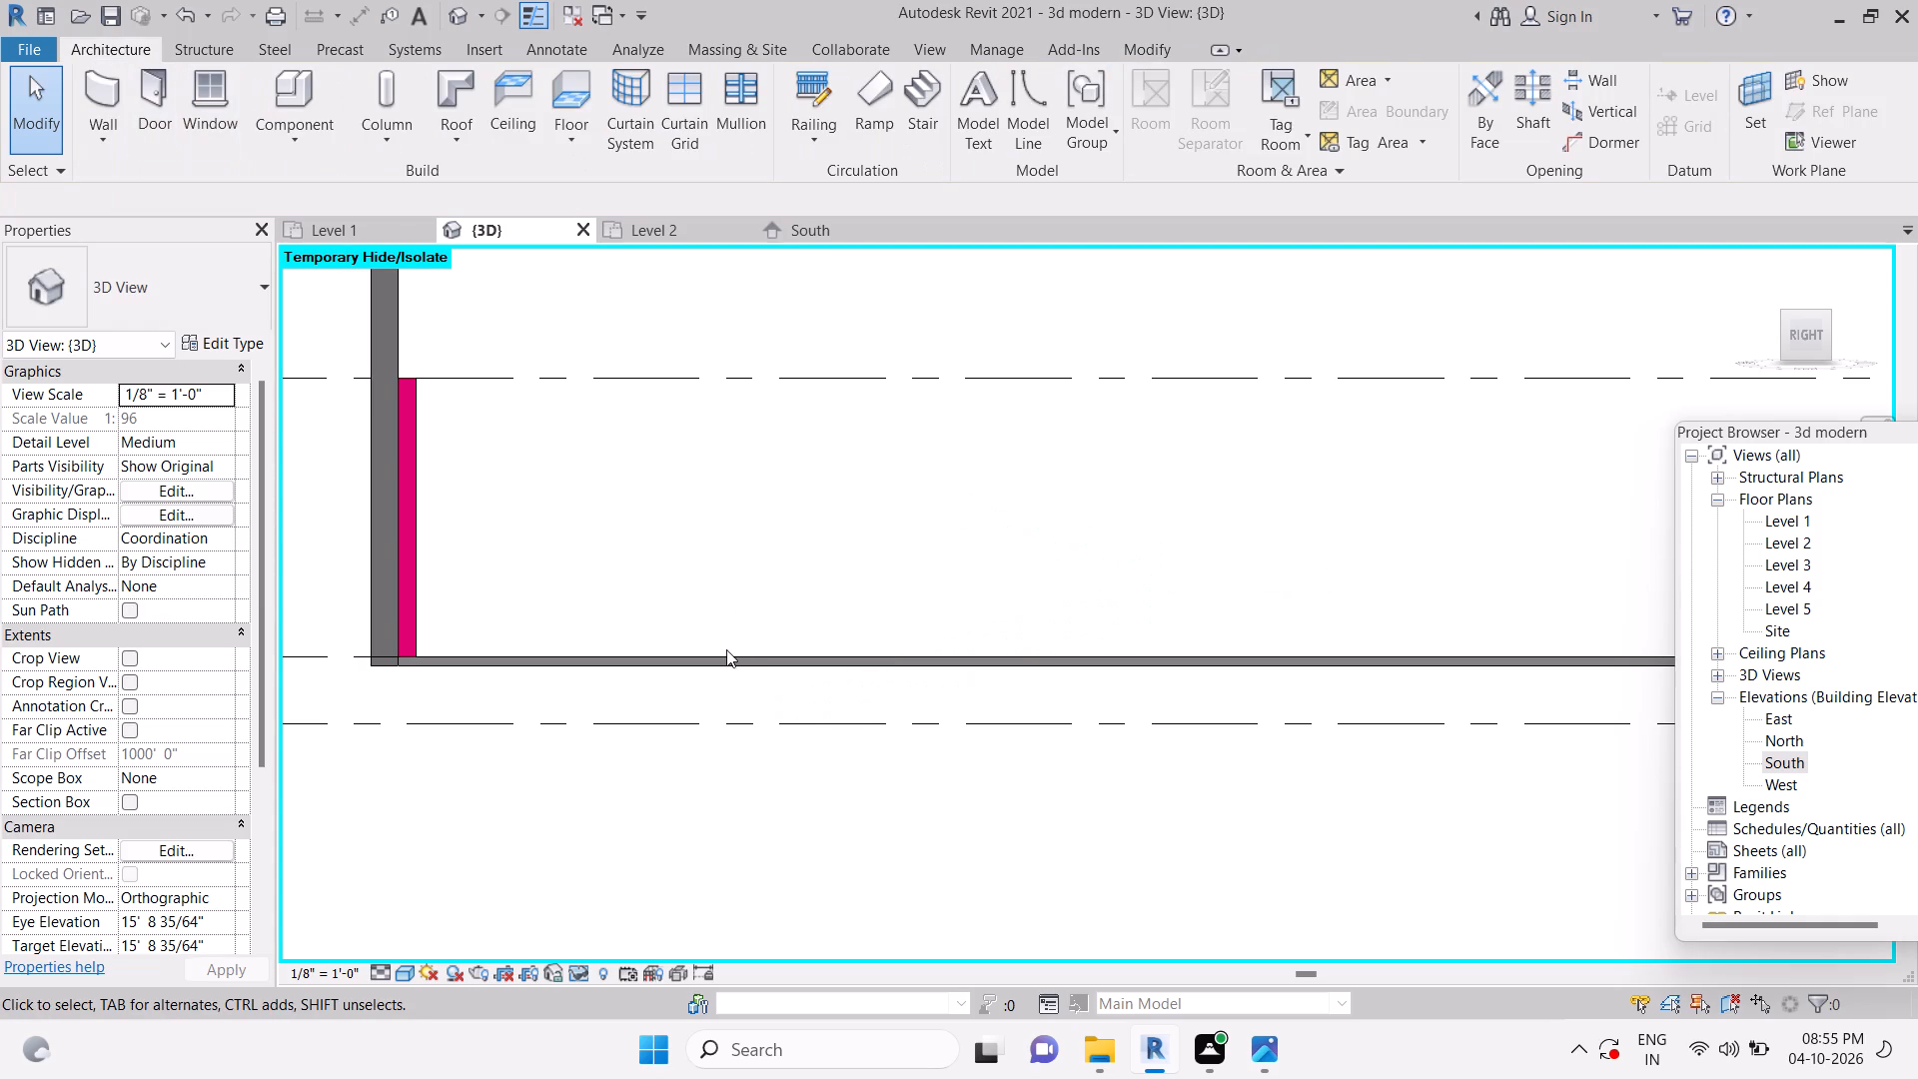
# Paste the copied stair aligned to Level 2 so it starts on the Generic - 4" floor.
pyautogui.click(723, 655)
pyautogui.click(201, 130)
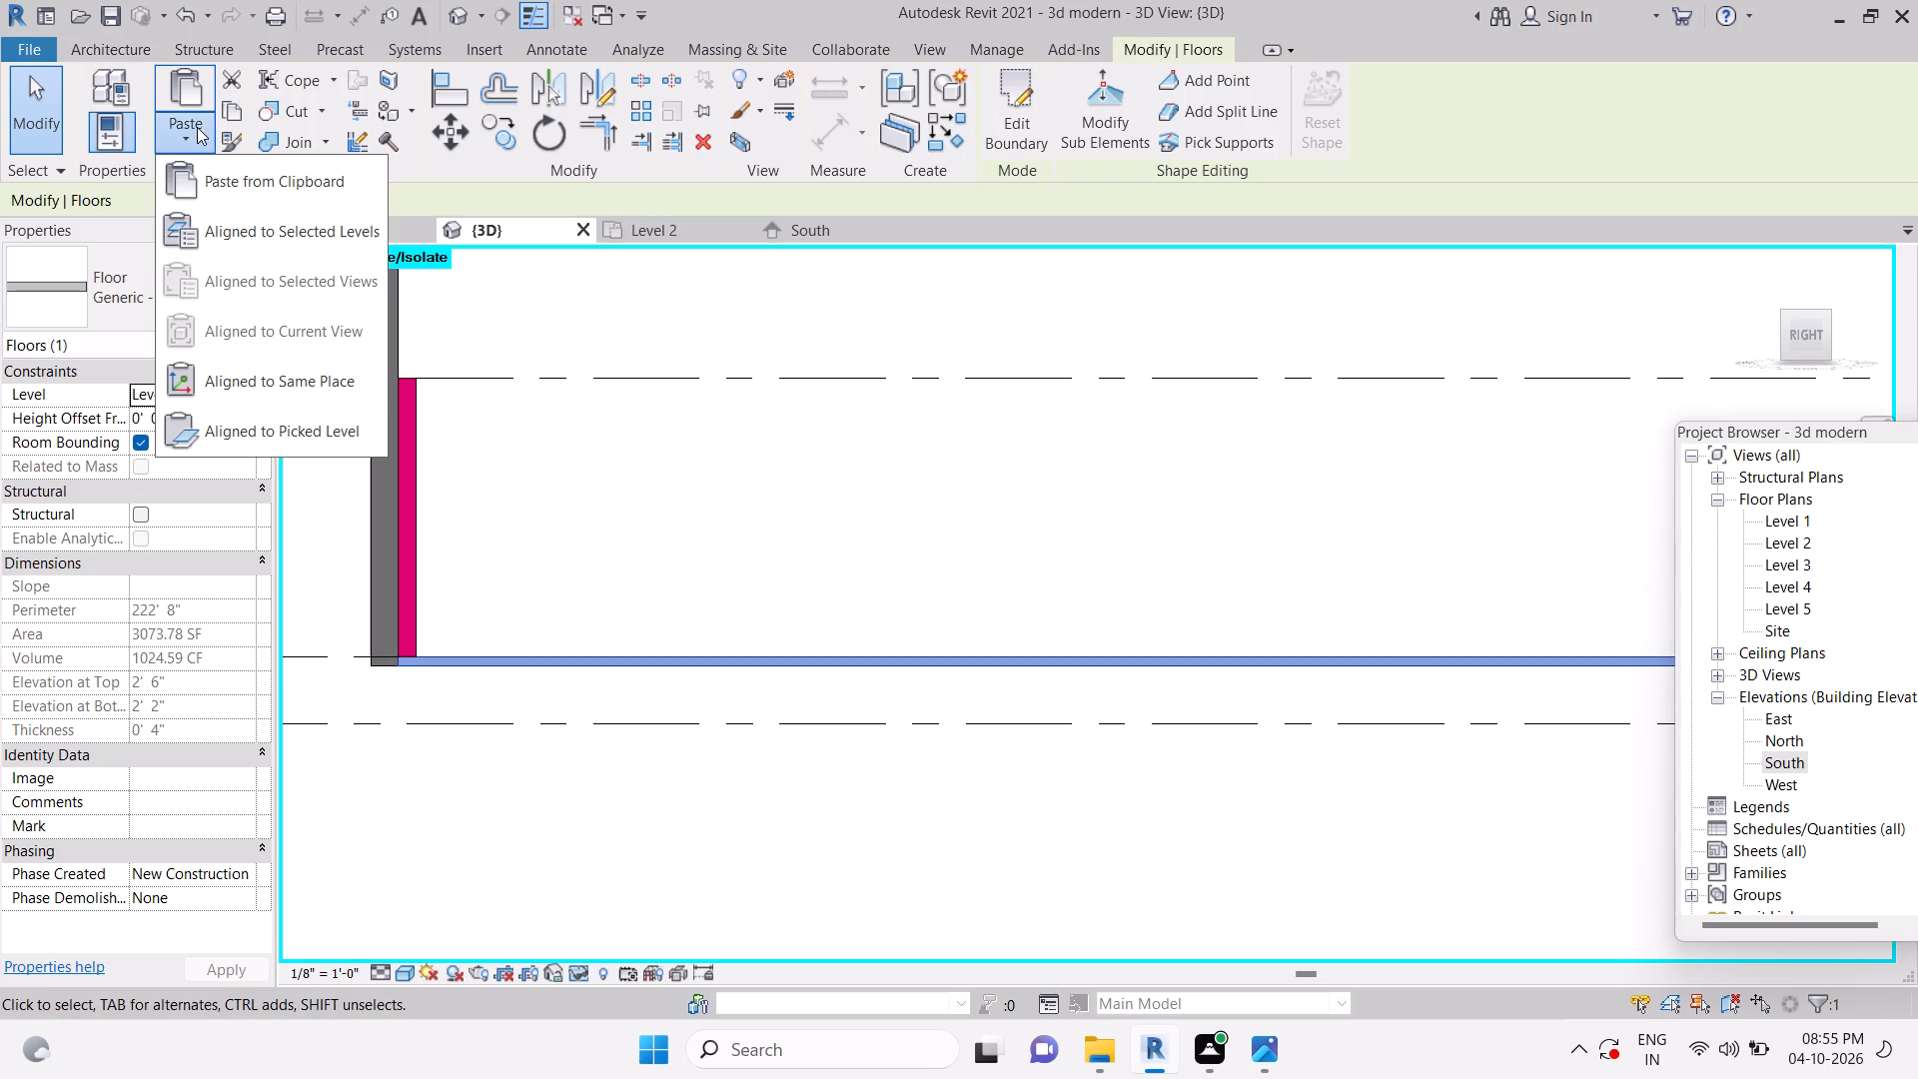
pyautogui.click(235, 232)
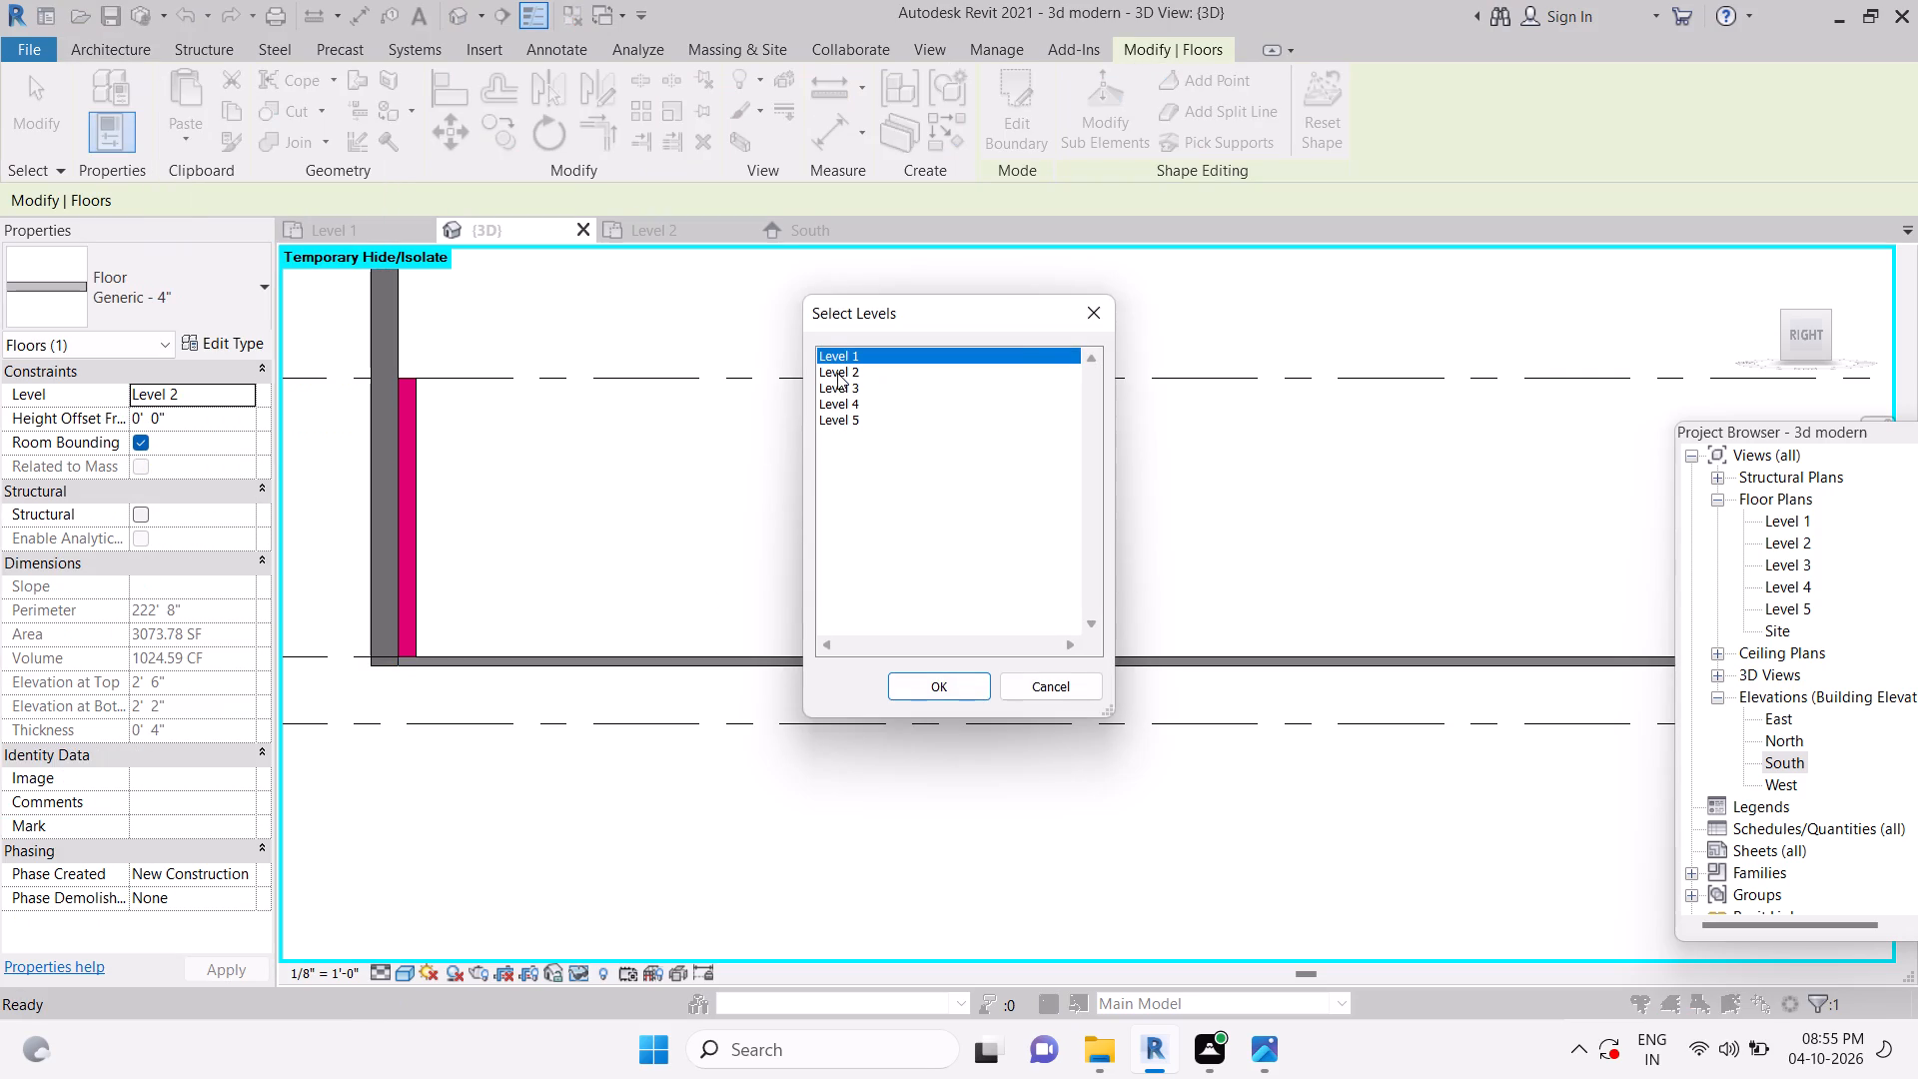
pyautogui.click(837, 373)
pyautogui.click(963, 689)
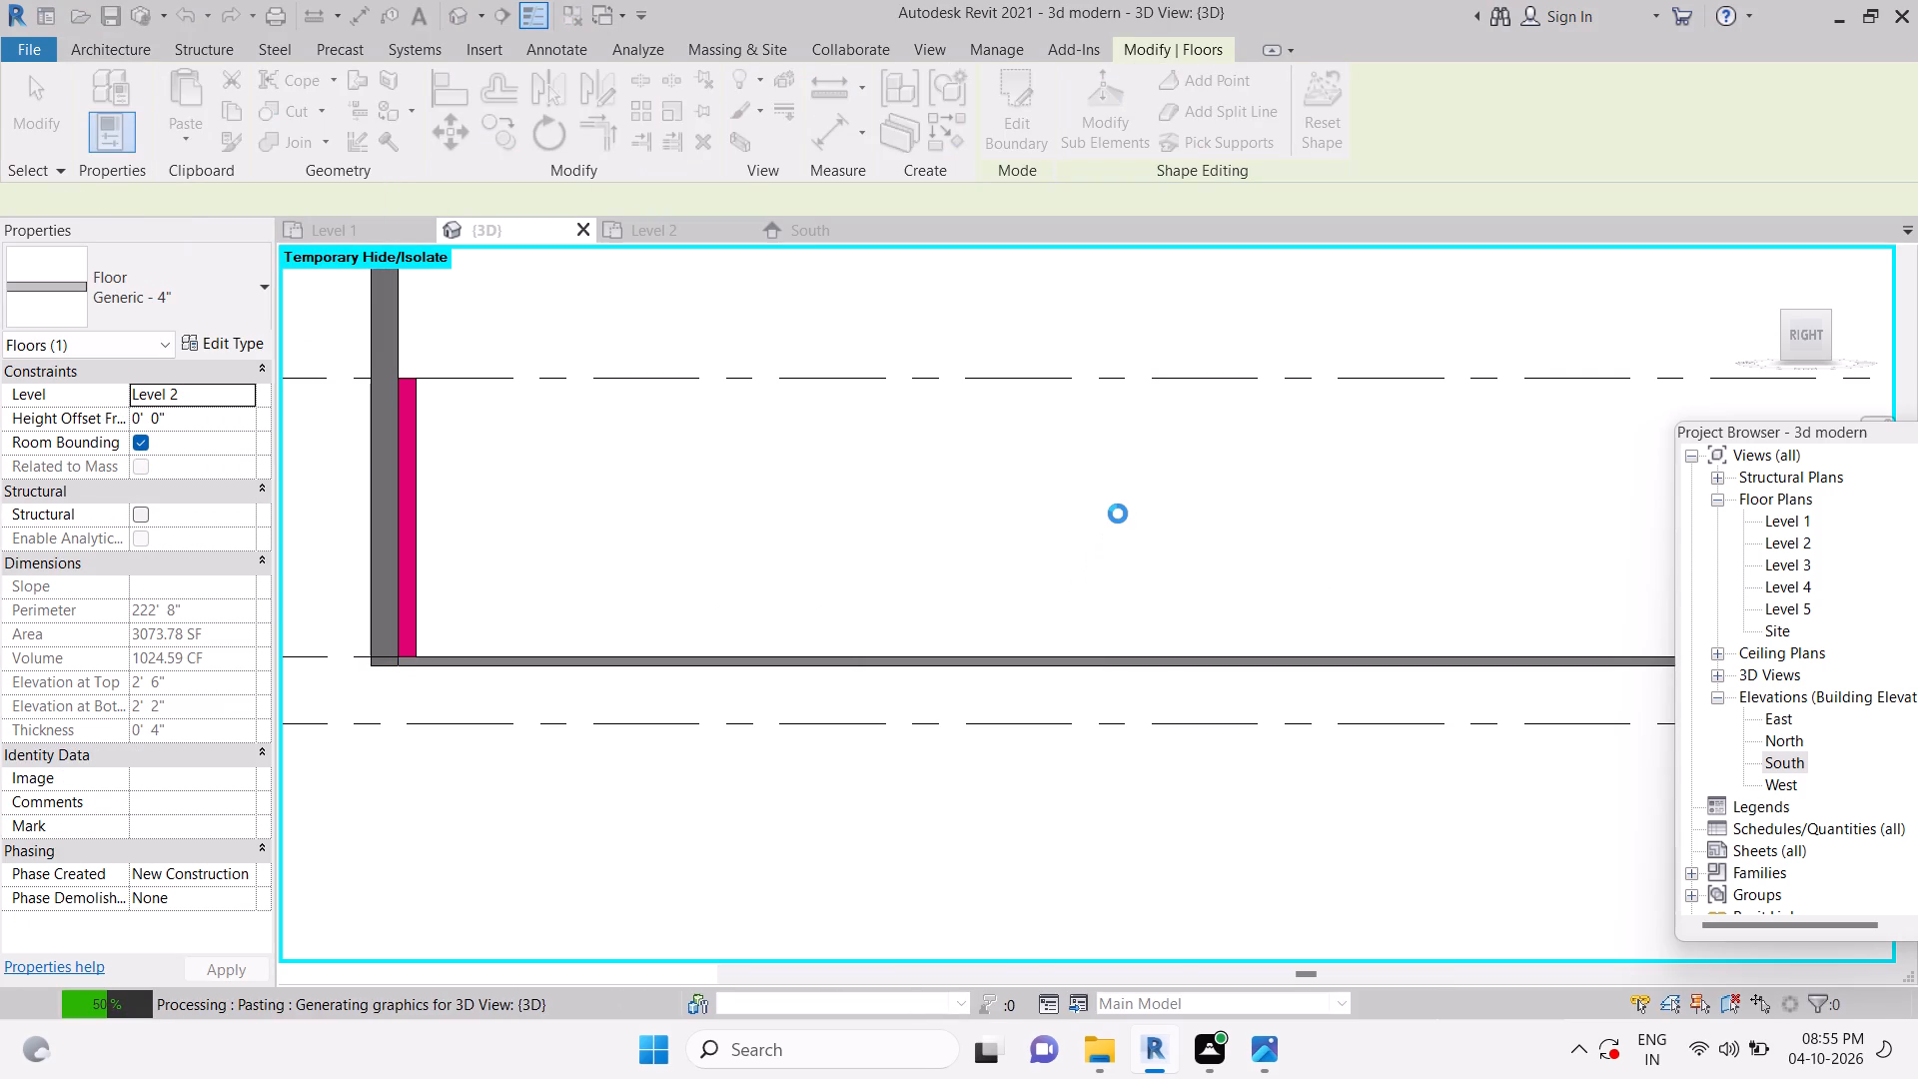
pyautogui.press('Escape')
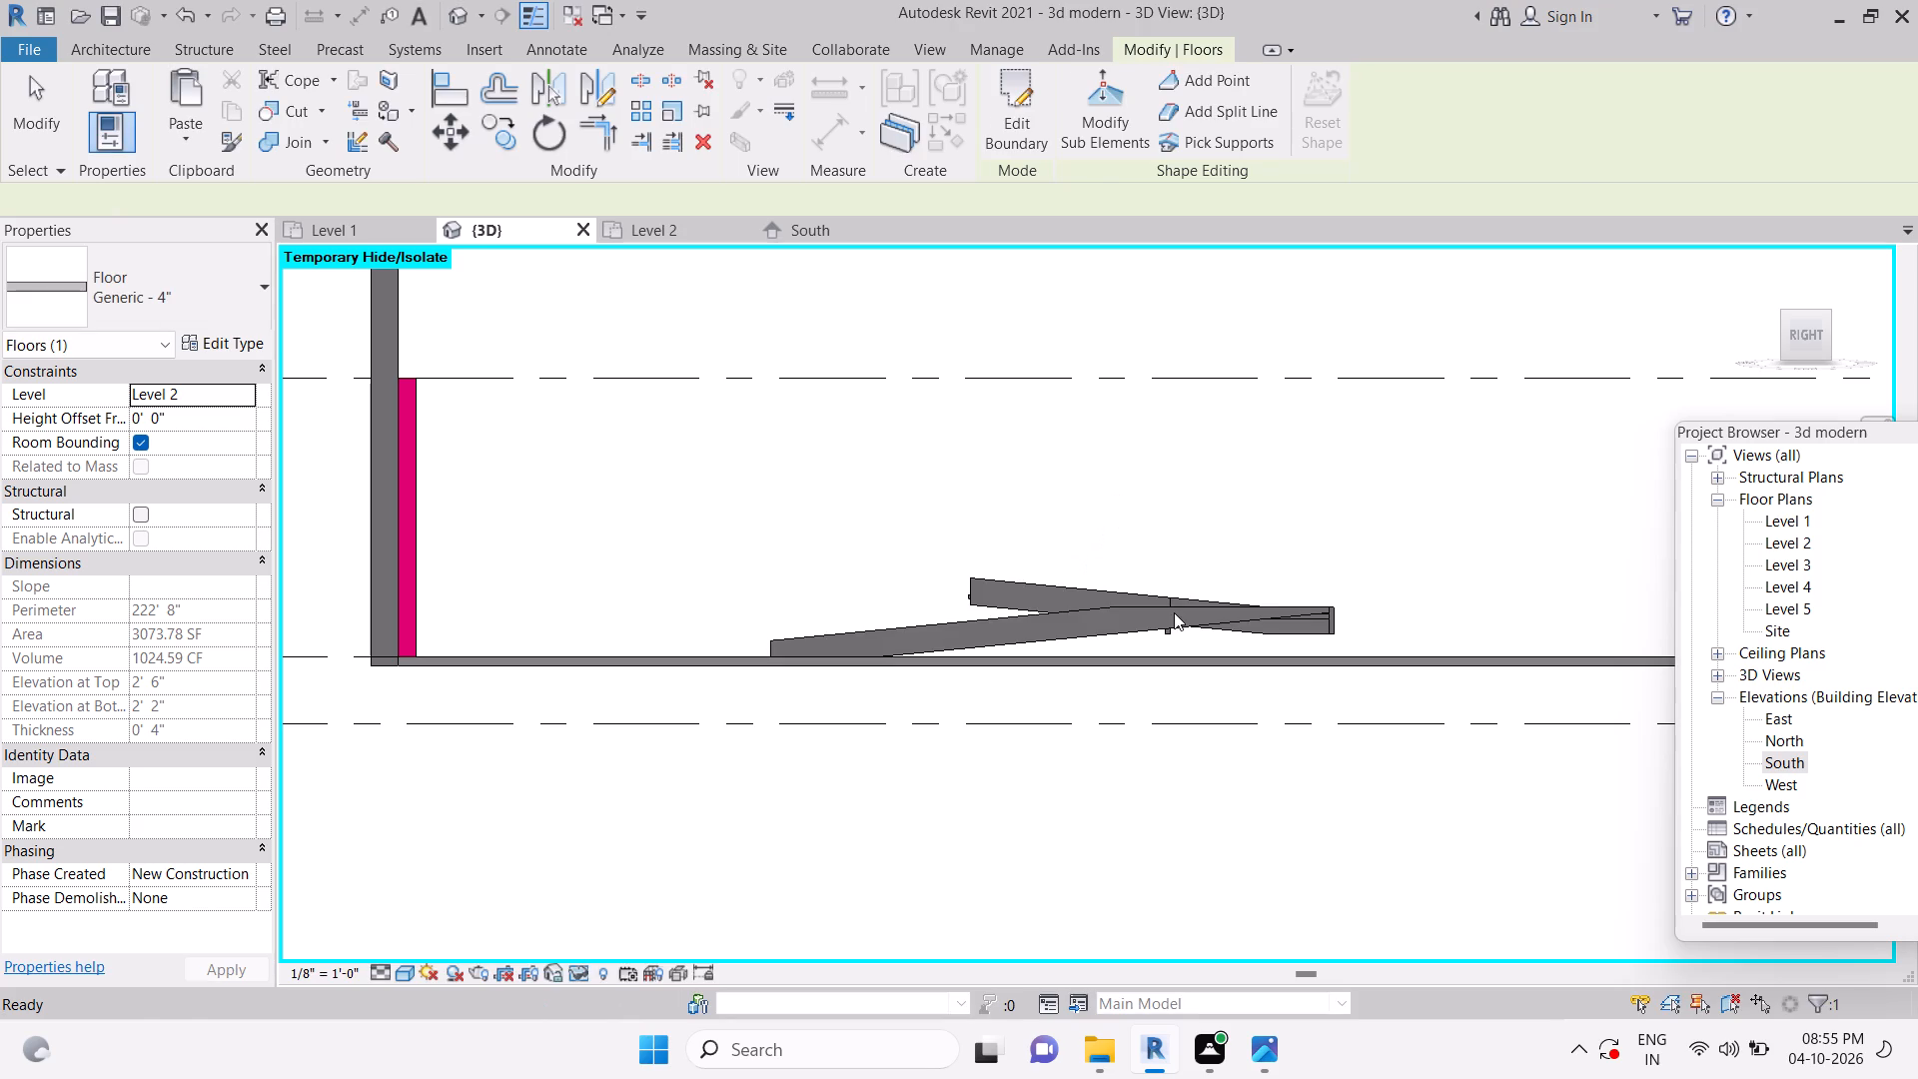
pyautogui.scroll(-5, 1056, 579)
pyautogui.keyDown('shift'); pyautogui.moveTo(932, 464); pyautogui.dragTo(1215, 710, button='middle'); pyautogui.keyUp('shift')
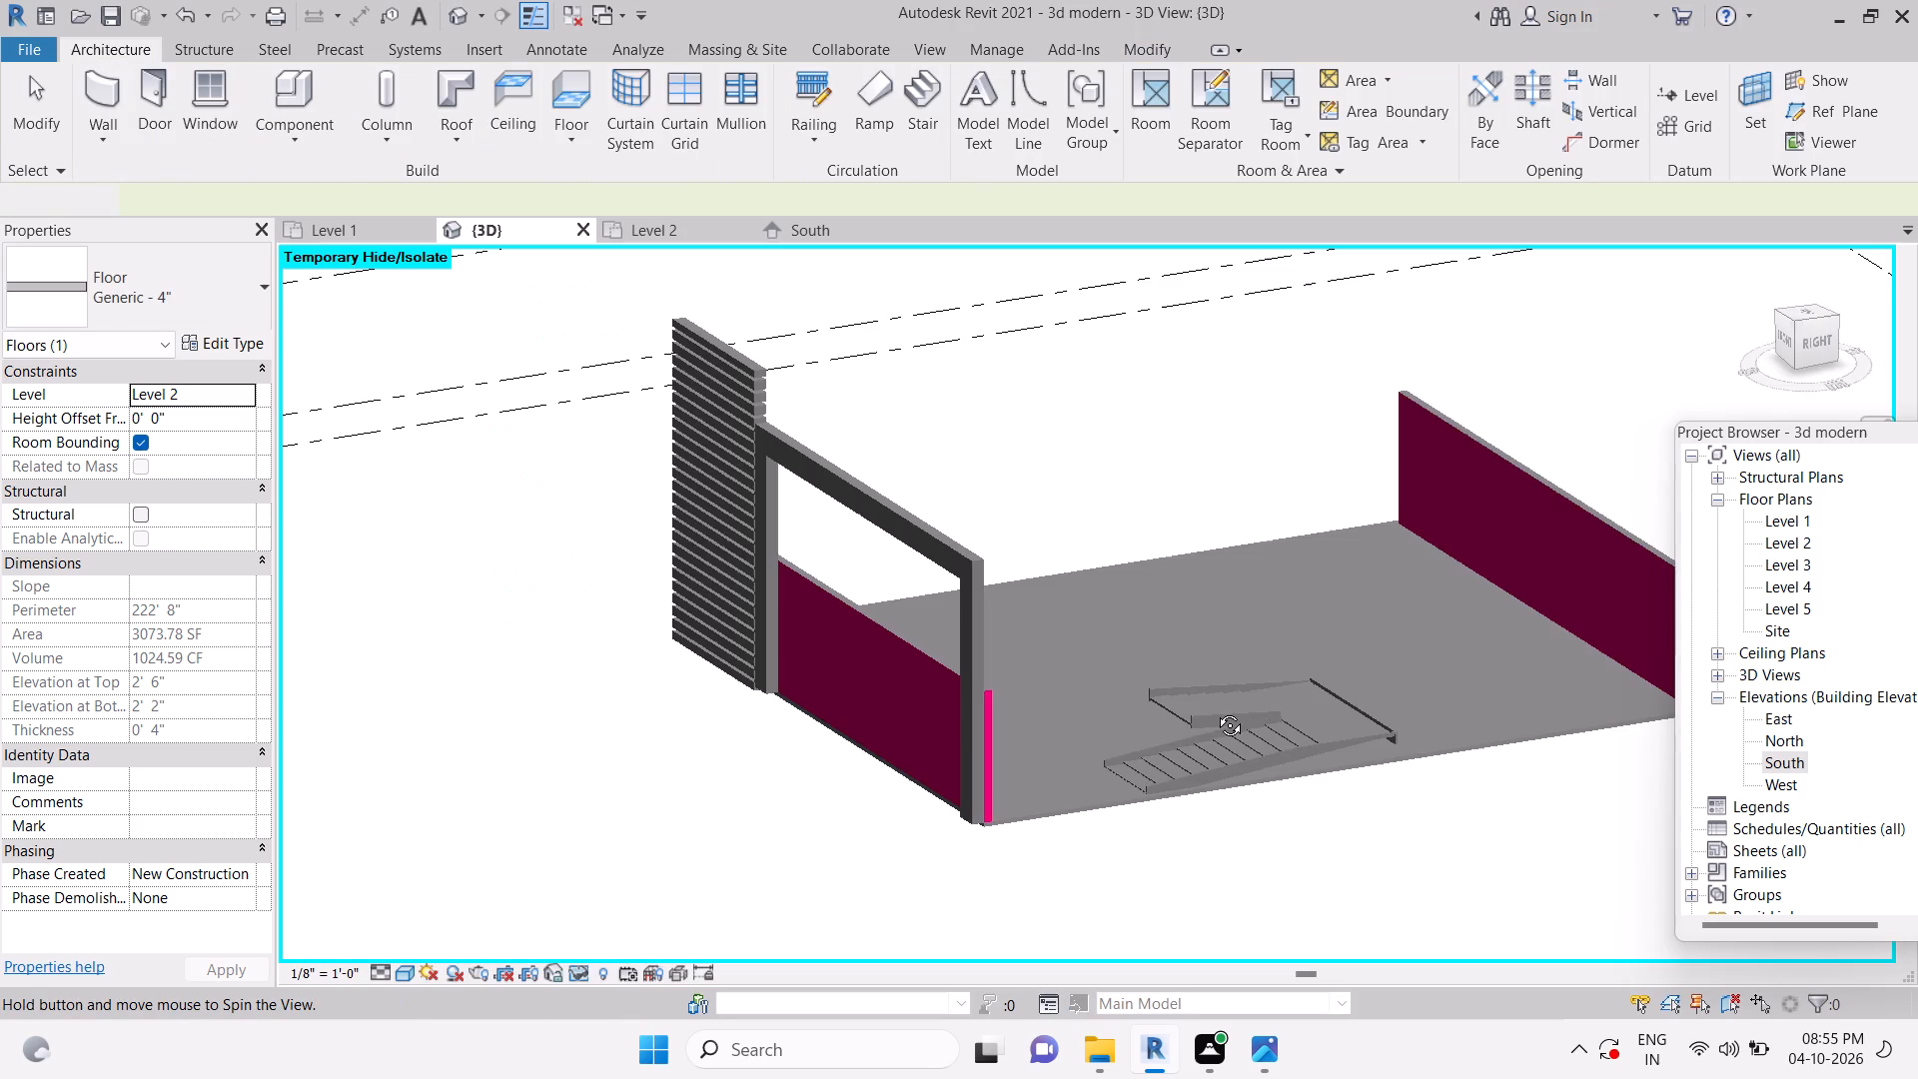
# Examine the pasted stair in the 3D view to see how it sits on the Level 2 floor.
pyautogui.keyDown('shift'); pyautogui.moveTo(1215, 710); pyautogui.dragTo(1064, 651, button='middle'); pyautogui.keyUp('shift')
pyautogui.press('Escape')
pyautogui.press('Escape')
pyautogui.press('Escape')
pyautogui.scroll(5, 1381, 811)
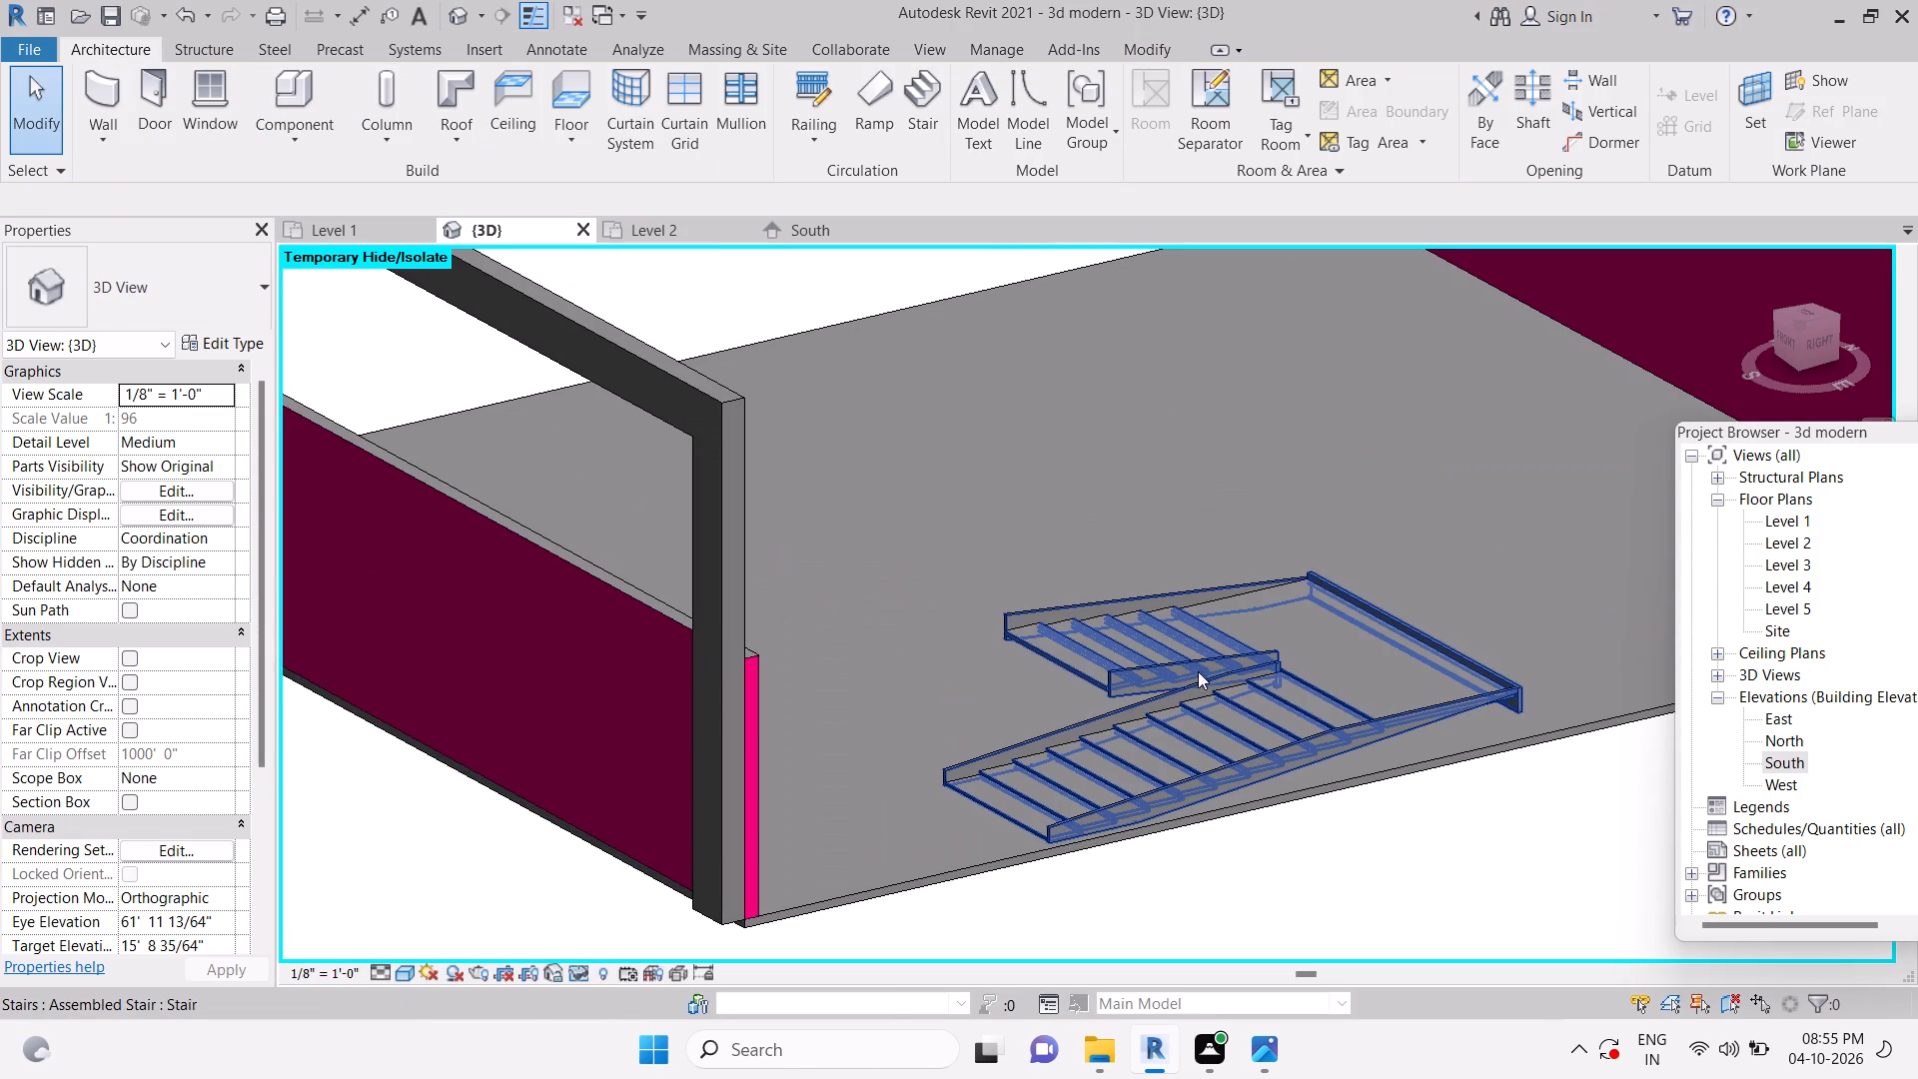
pyautogui.press('Escape')
pyautogui.moveTo(1300, 825); pyautogui.dragTo(1252, 717, button='middle')
pyautogui.scroll(1, 1256, 726)
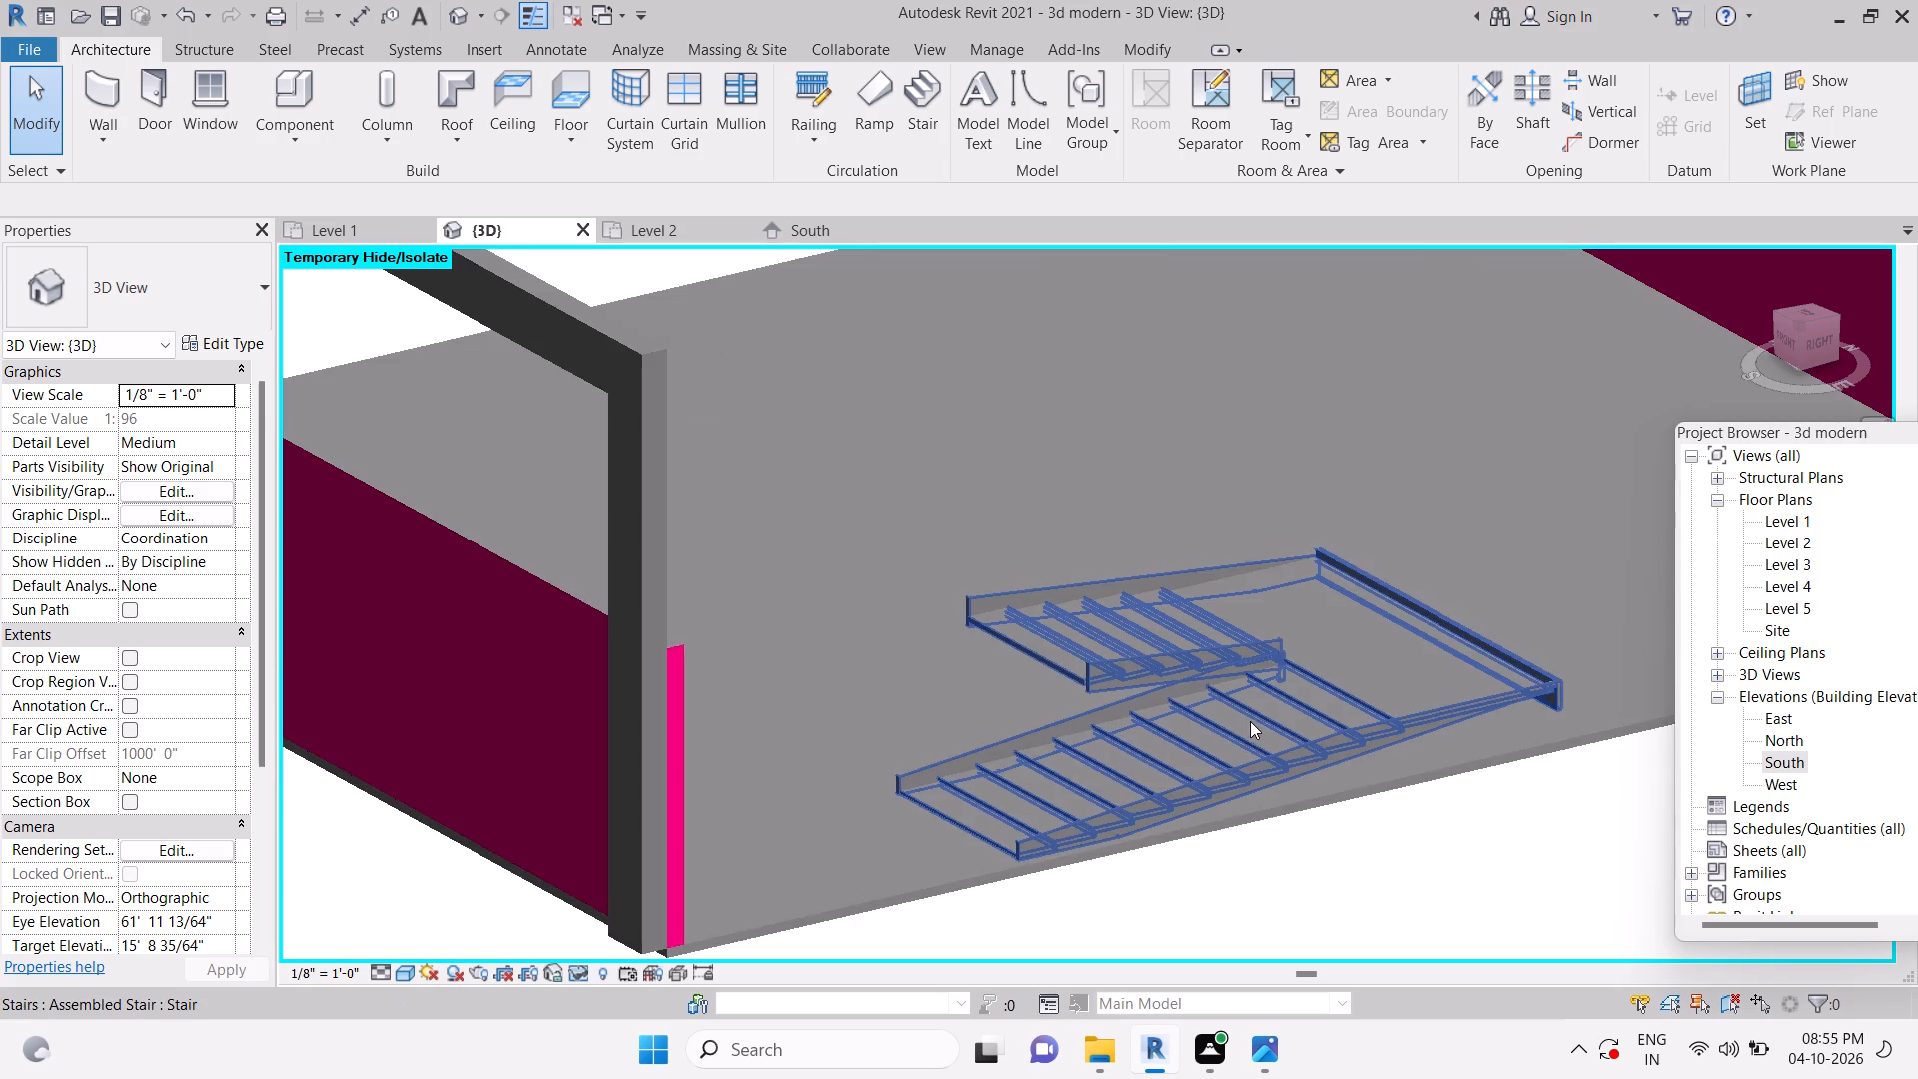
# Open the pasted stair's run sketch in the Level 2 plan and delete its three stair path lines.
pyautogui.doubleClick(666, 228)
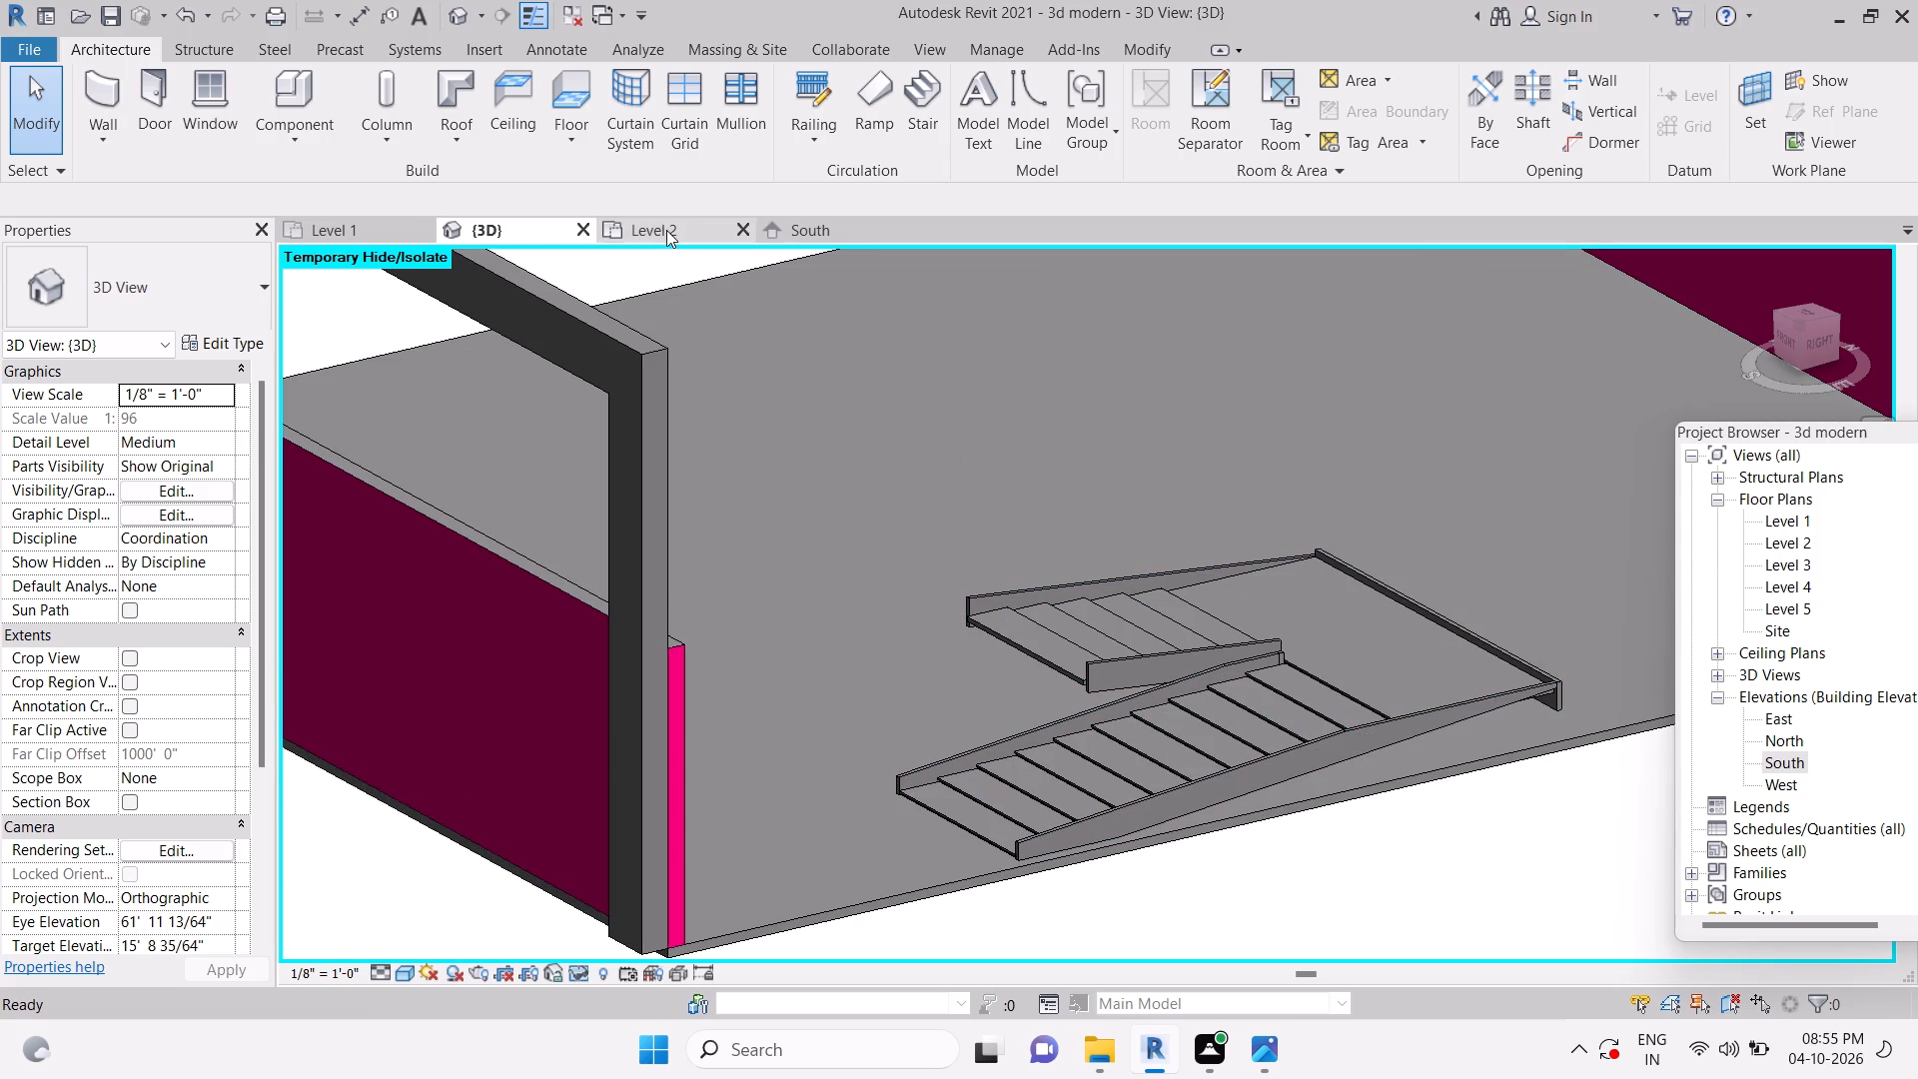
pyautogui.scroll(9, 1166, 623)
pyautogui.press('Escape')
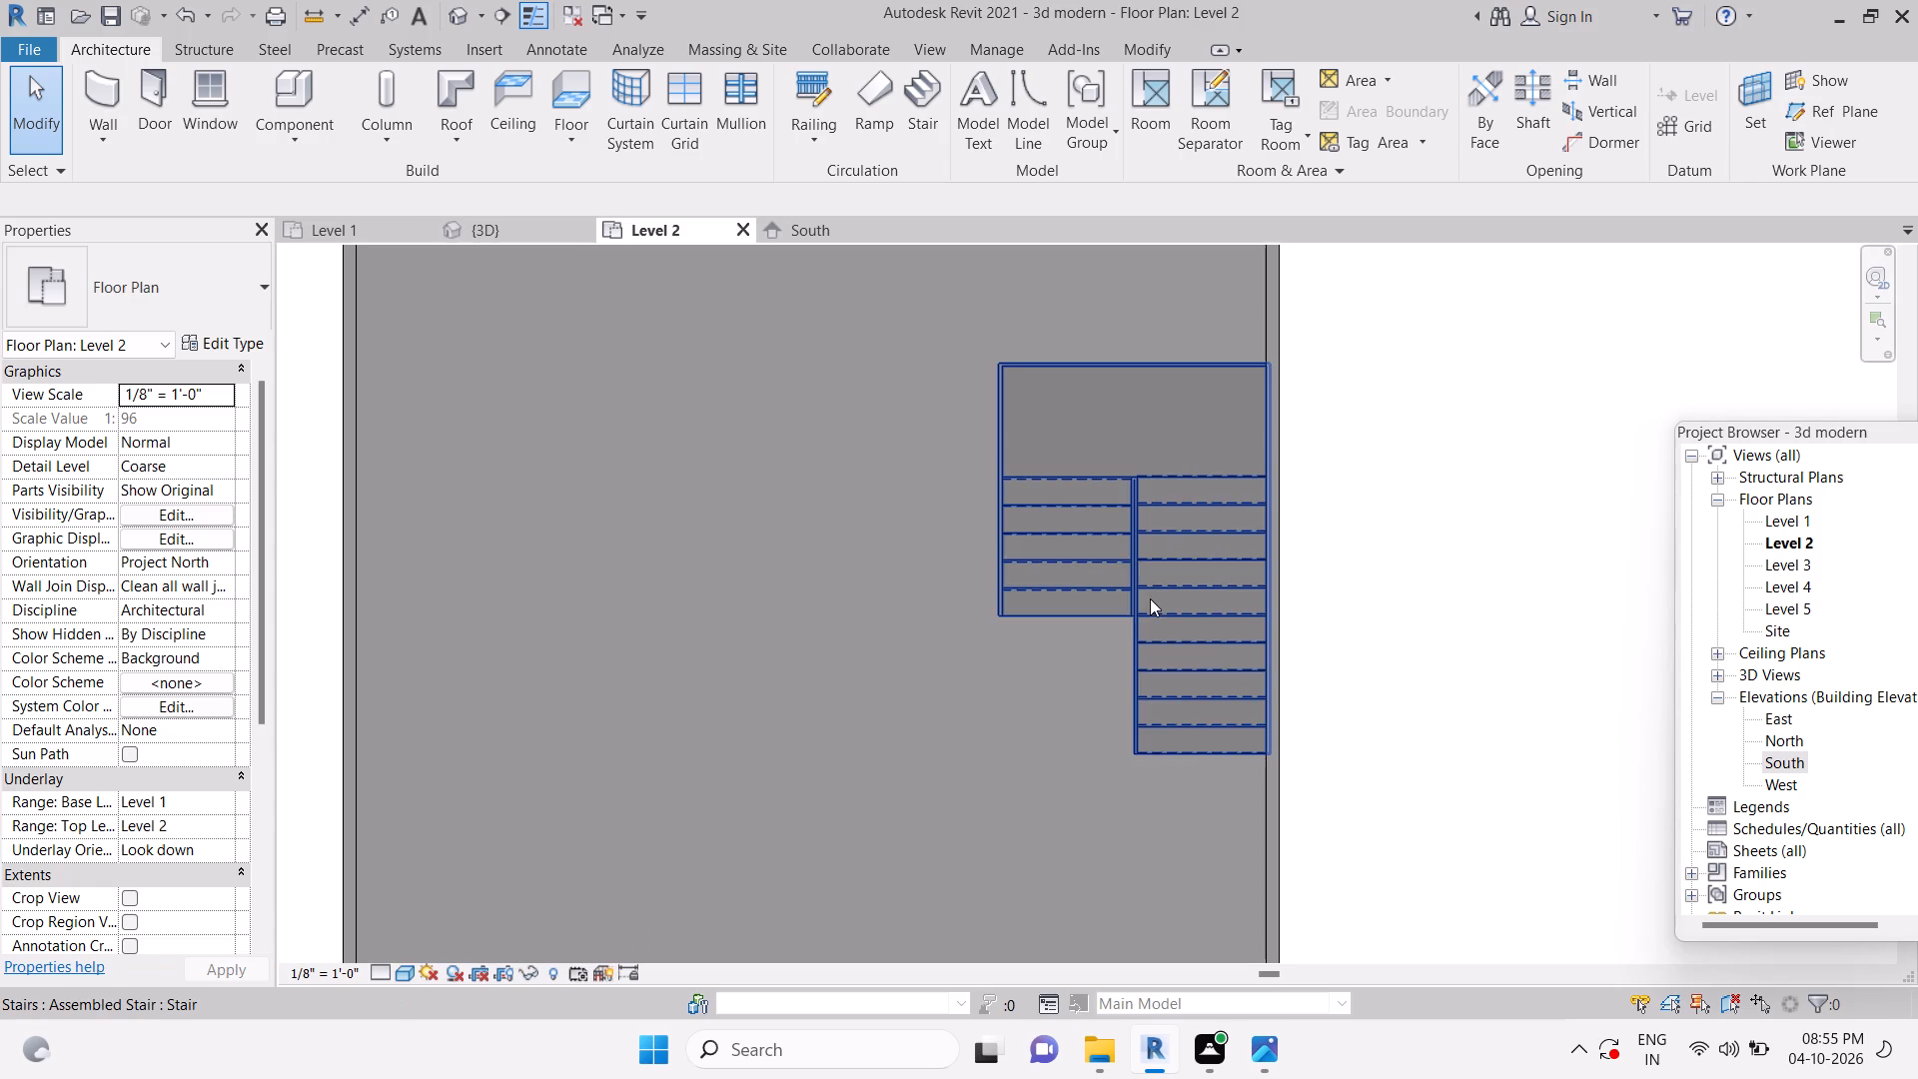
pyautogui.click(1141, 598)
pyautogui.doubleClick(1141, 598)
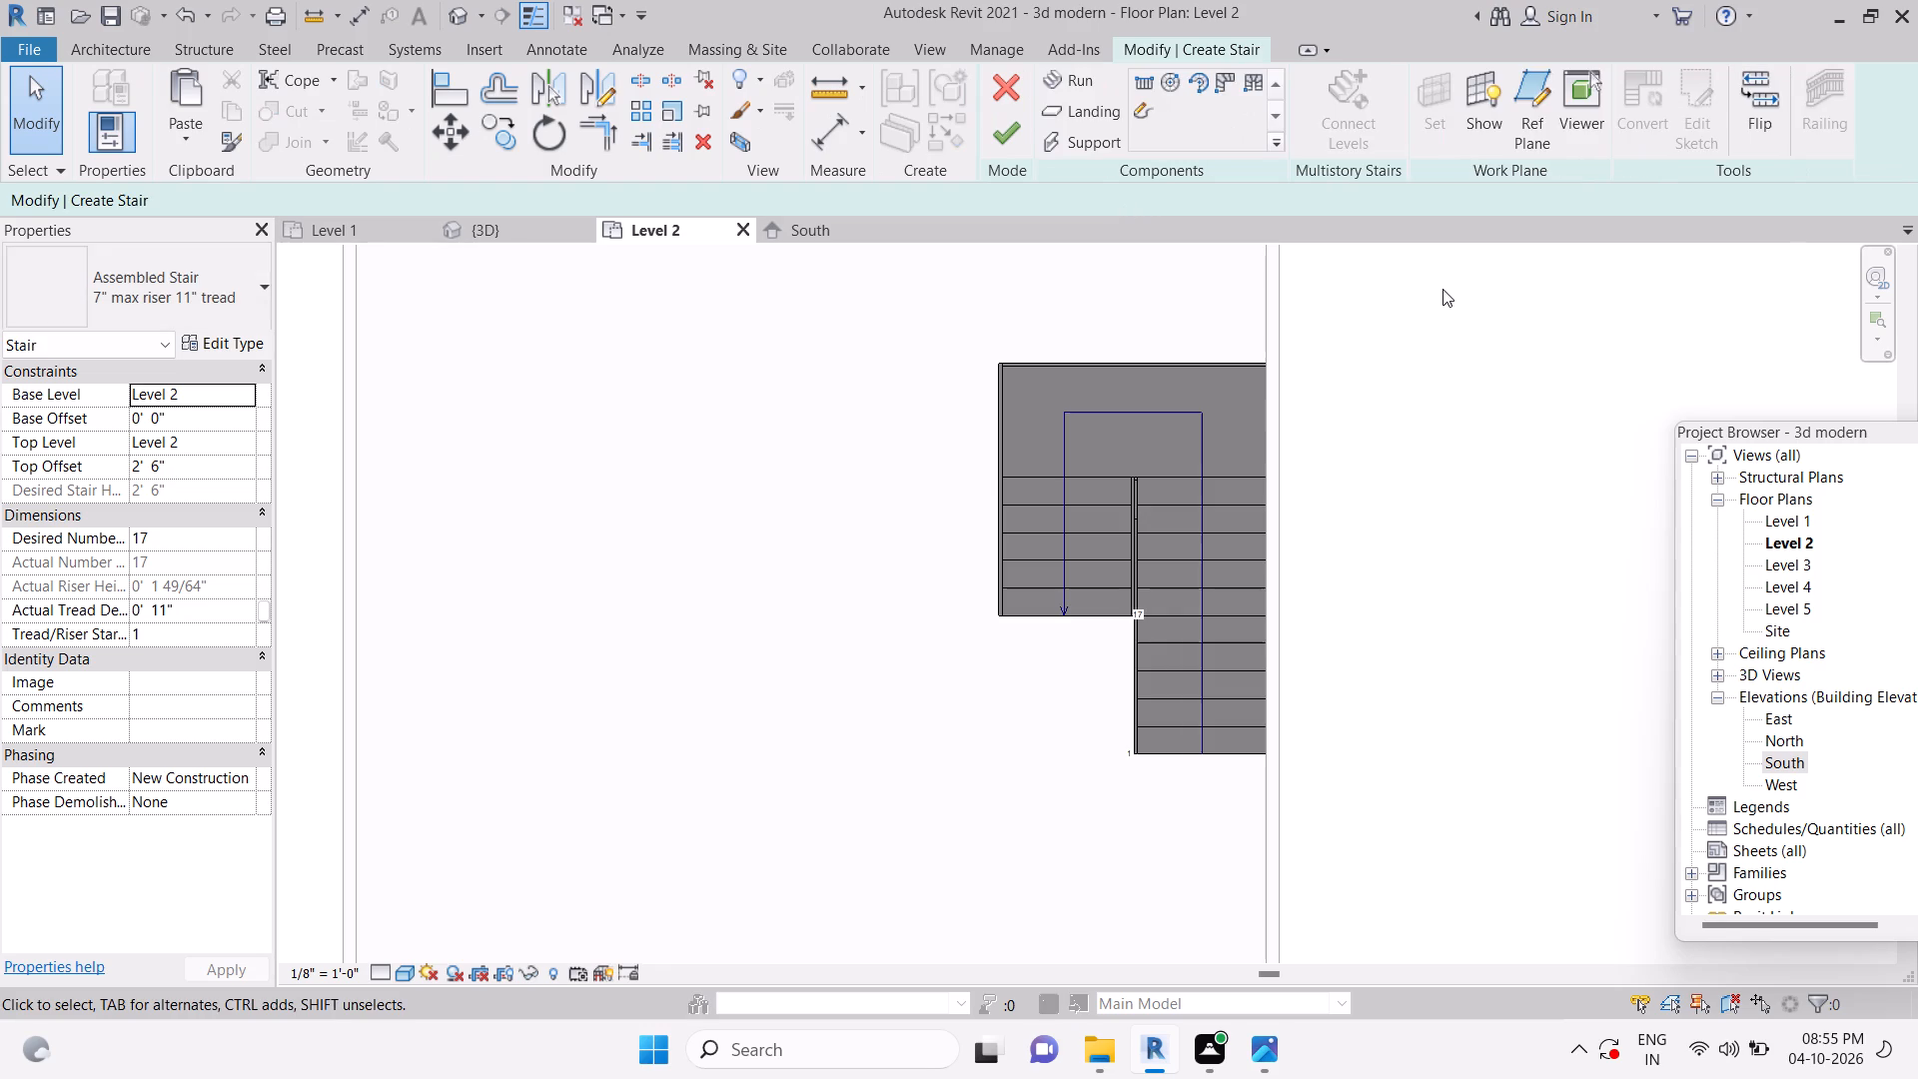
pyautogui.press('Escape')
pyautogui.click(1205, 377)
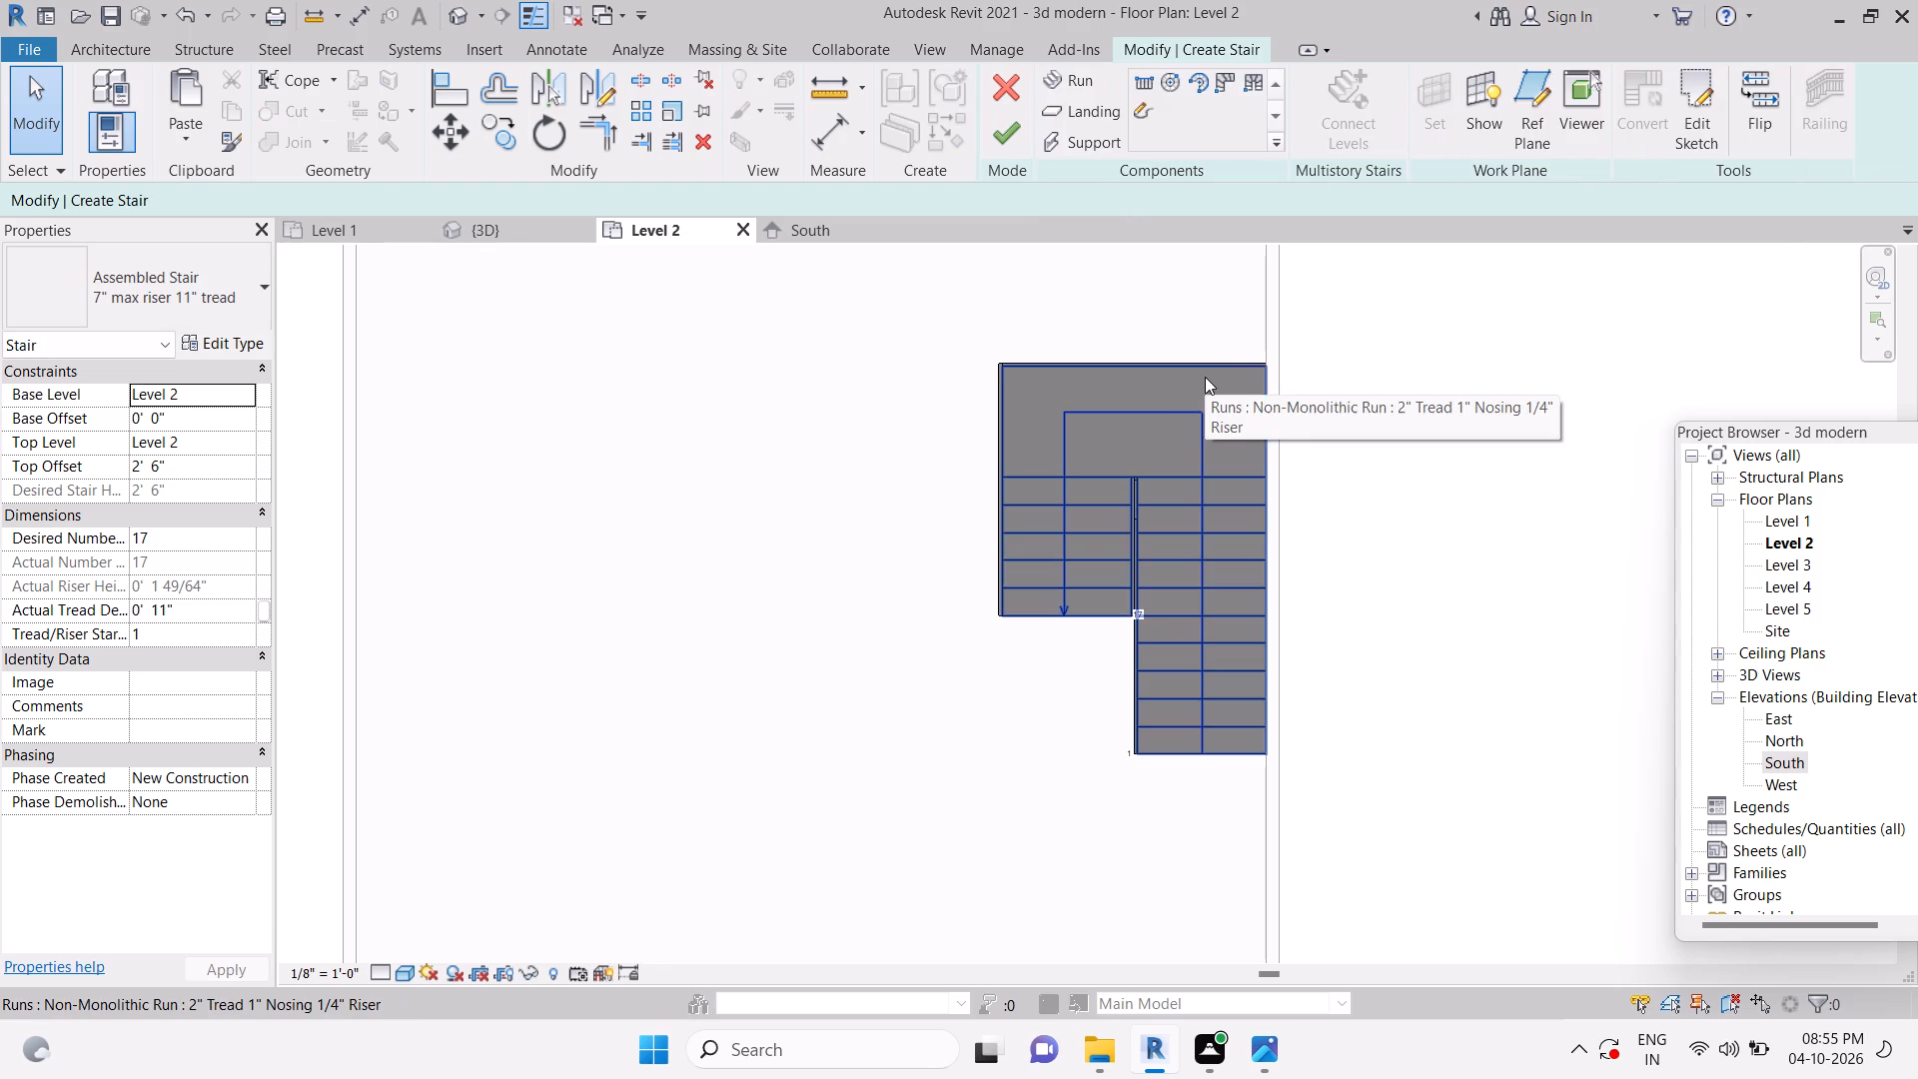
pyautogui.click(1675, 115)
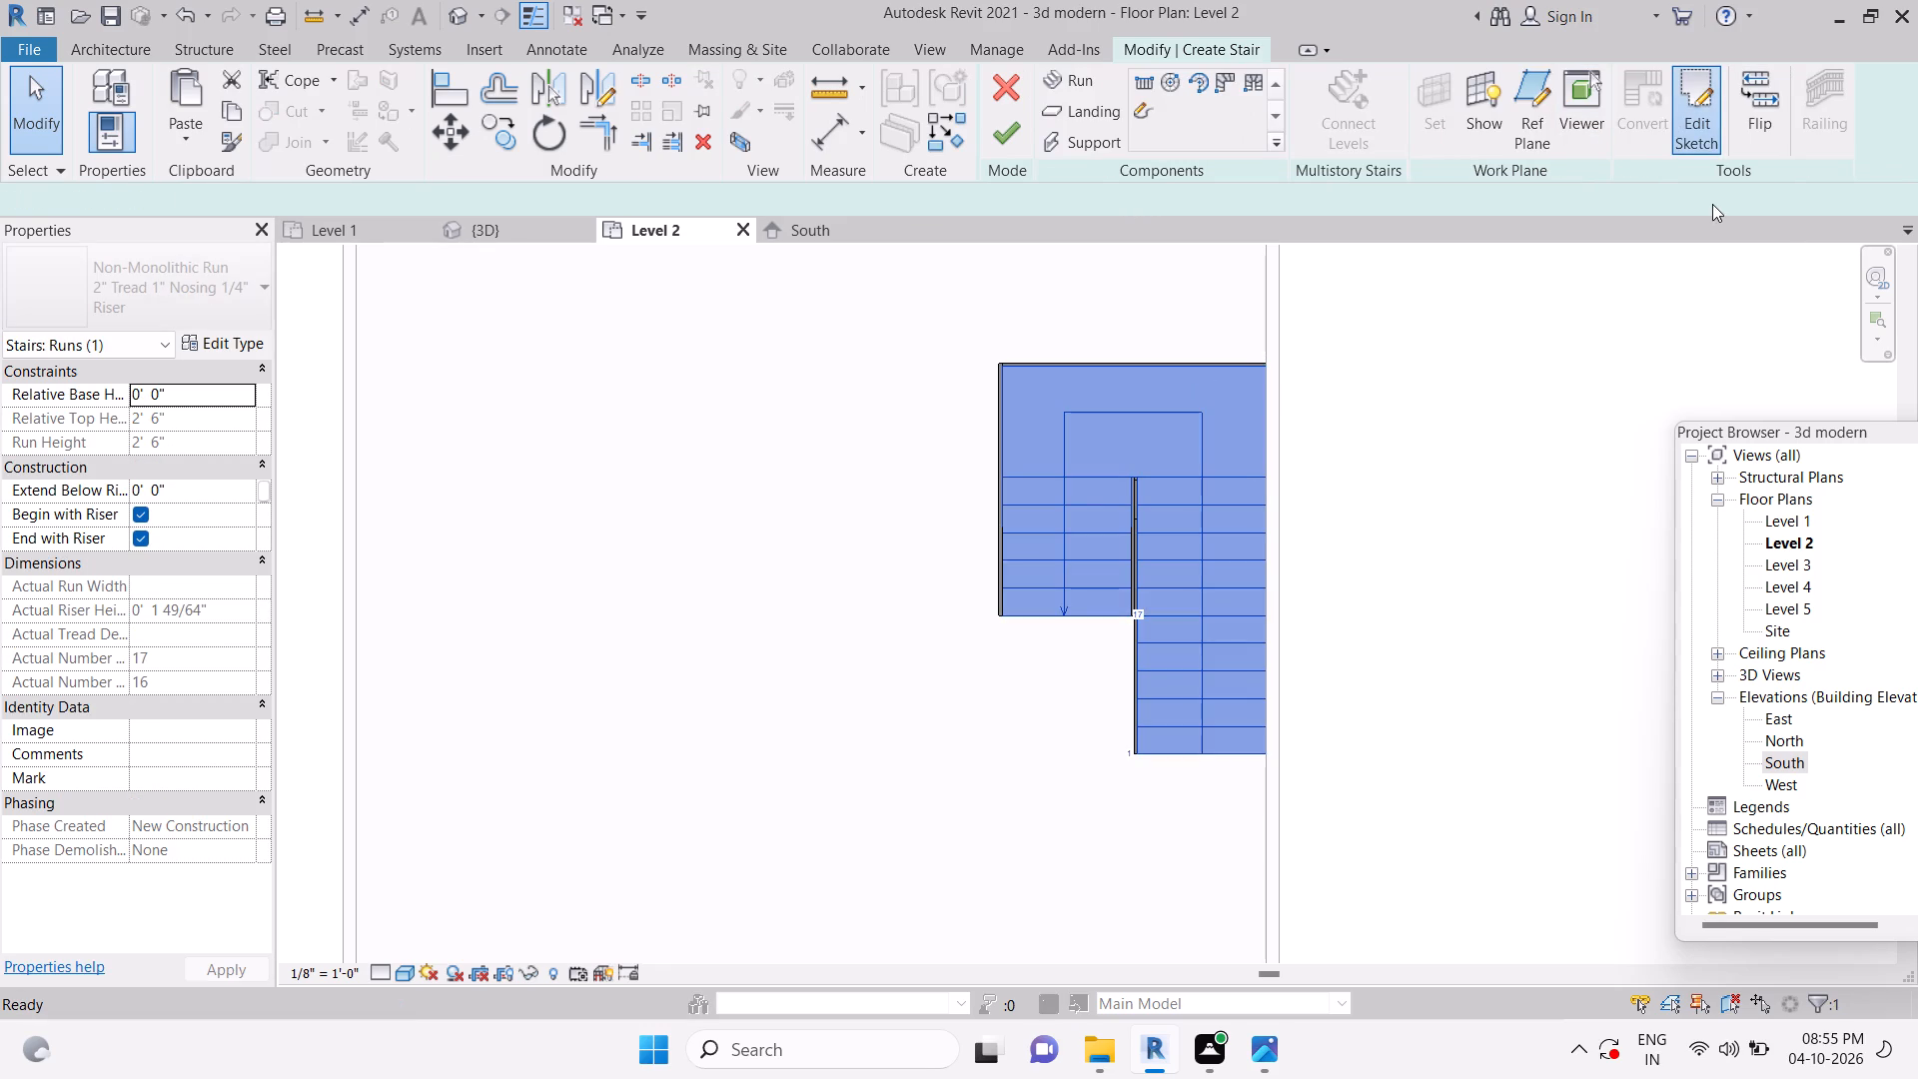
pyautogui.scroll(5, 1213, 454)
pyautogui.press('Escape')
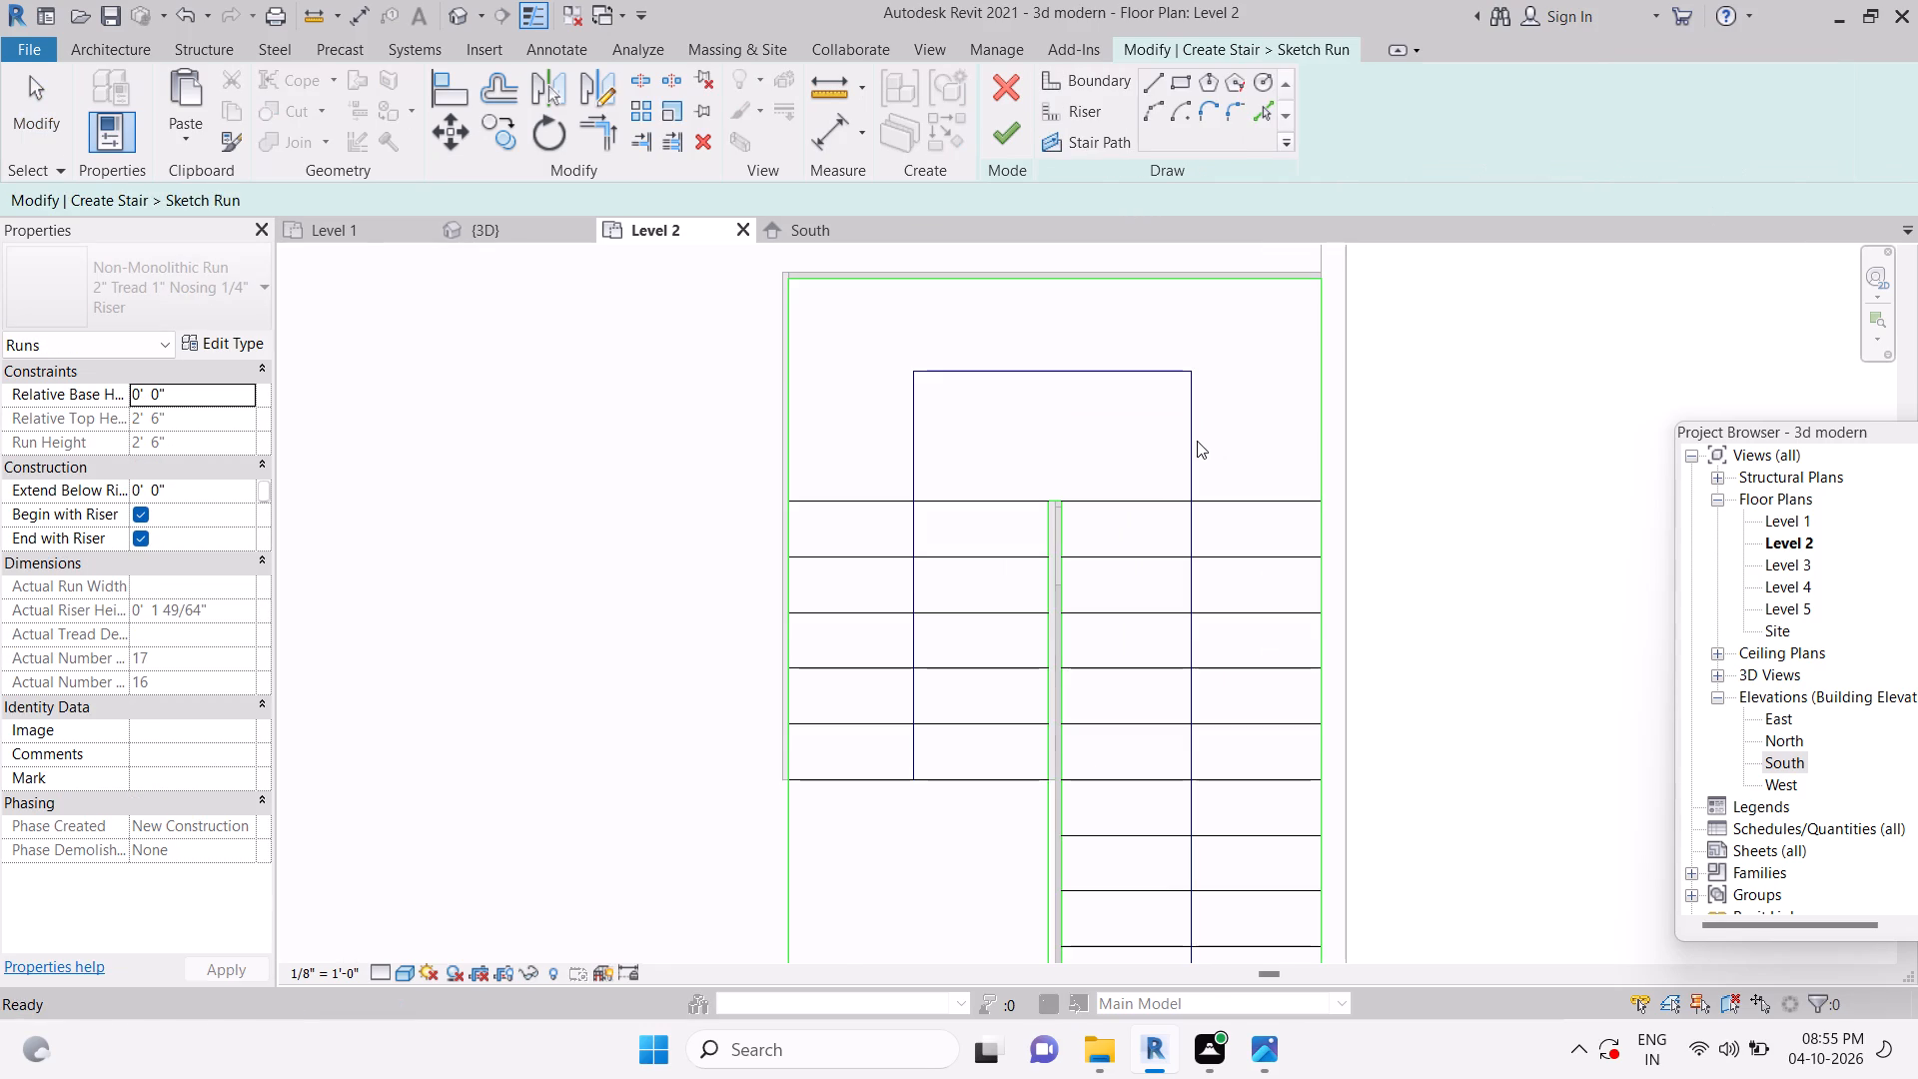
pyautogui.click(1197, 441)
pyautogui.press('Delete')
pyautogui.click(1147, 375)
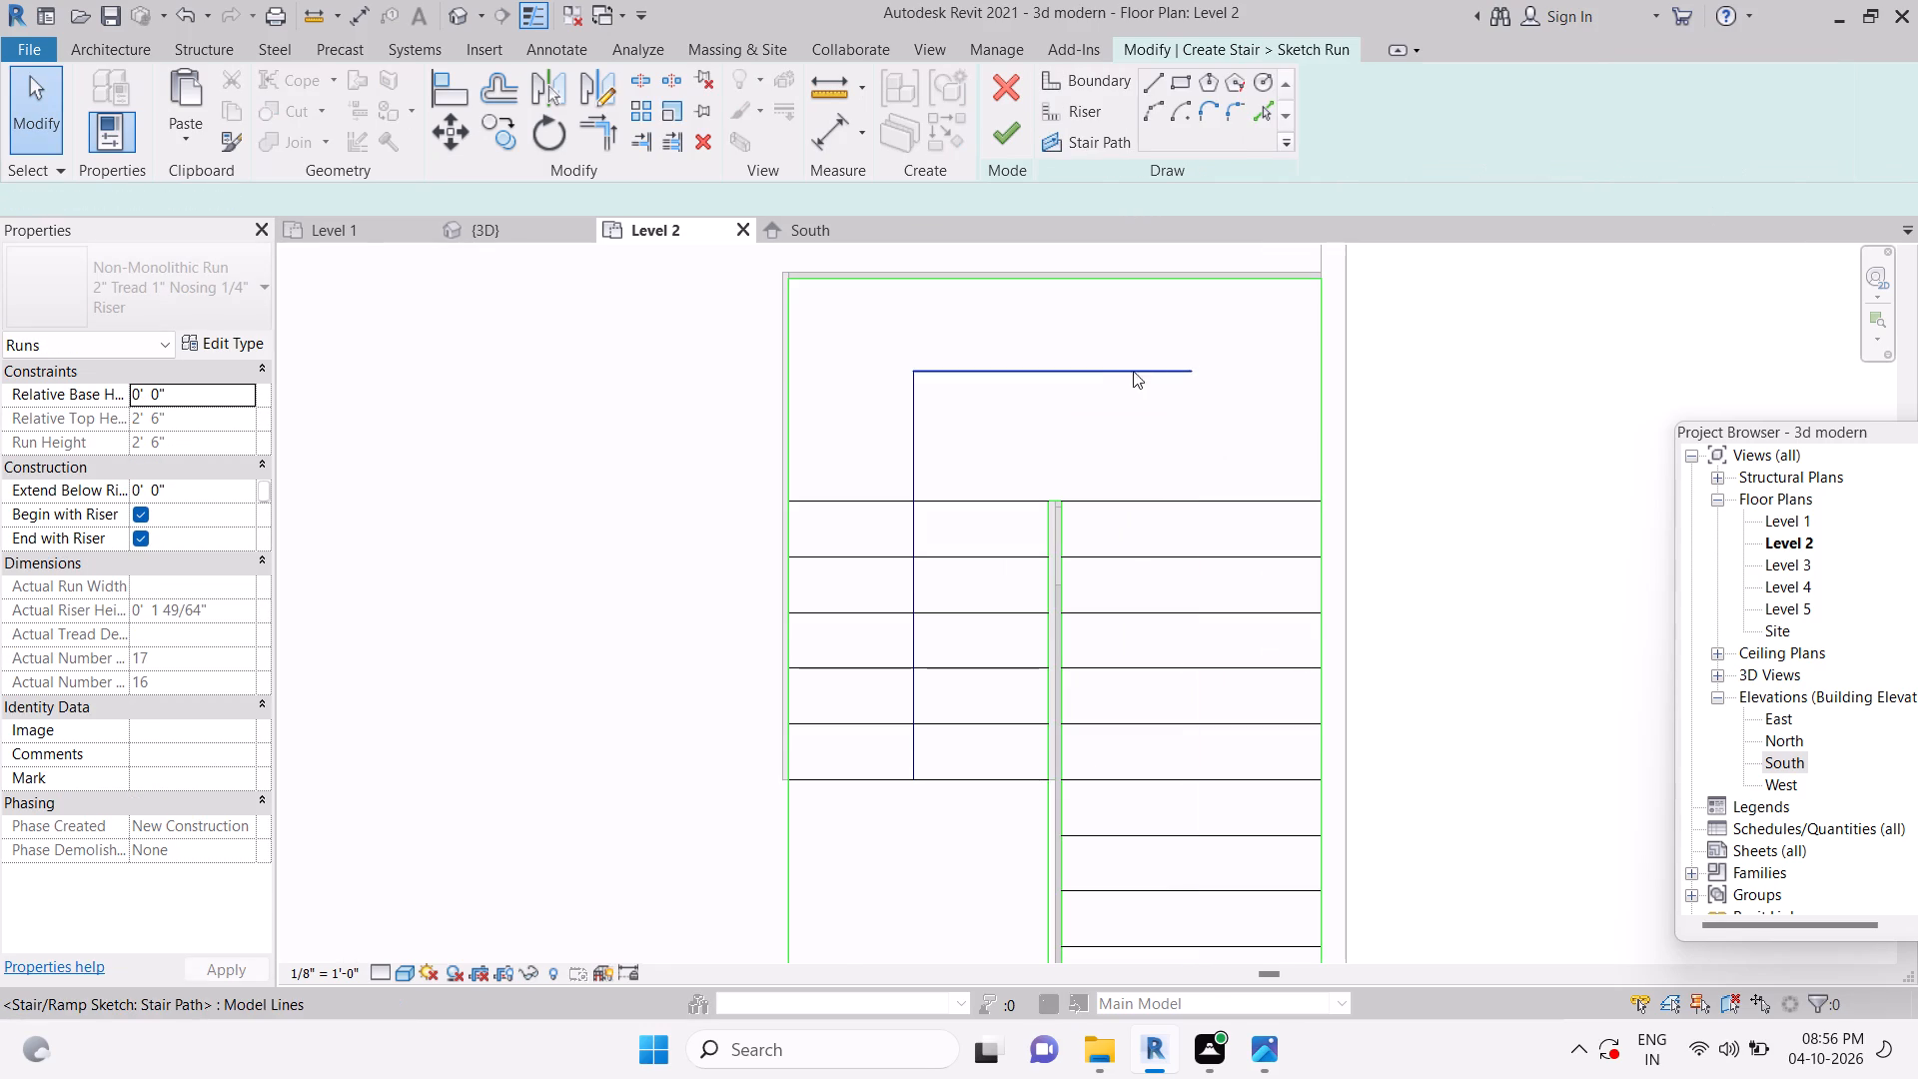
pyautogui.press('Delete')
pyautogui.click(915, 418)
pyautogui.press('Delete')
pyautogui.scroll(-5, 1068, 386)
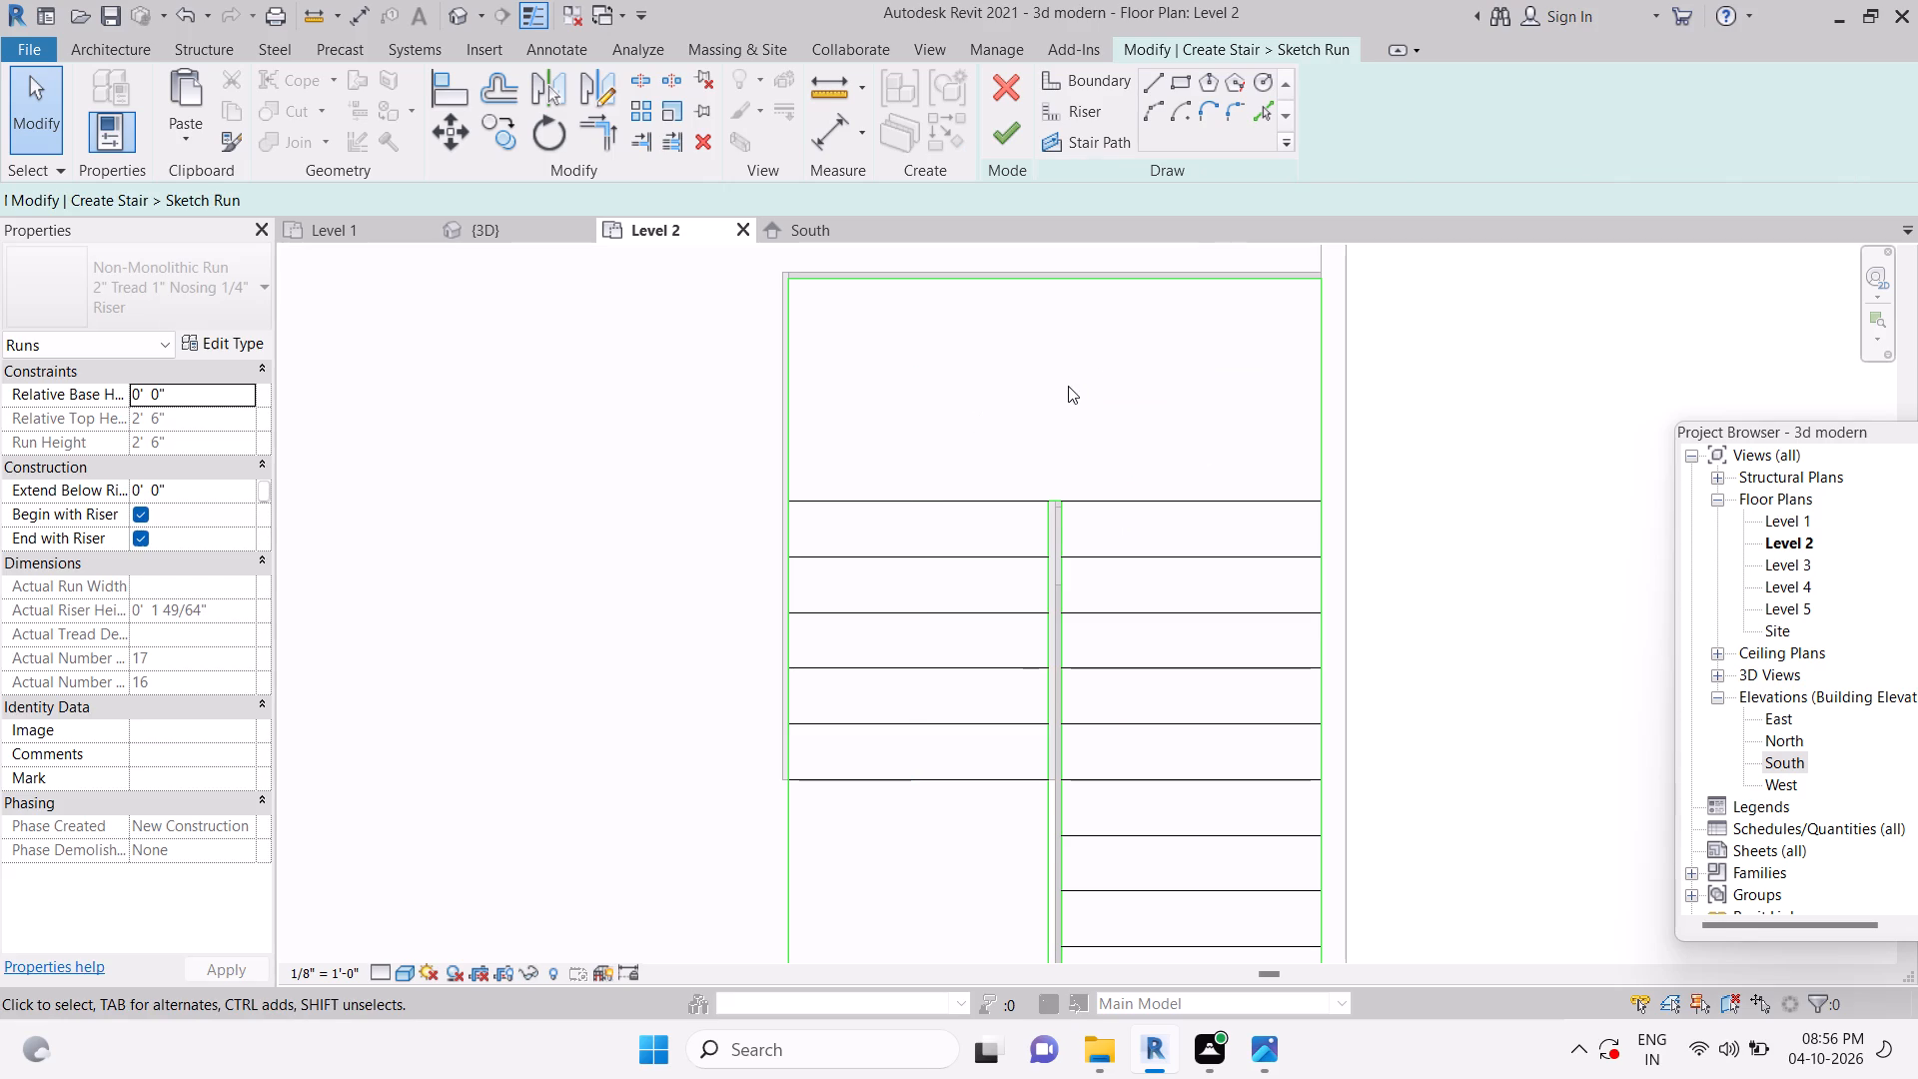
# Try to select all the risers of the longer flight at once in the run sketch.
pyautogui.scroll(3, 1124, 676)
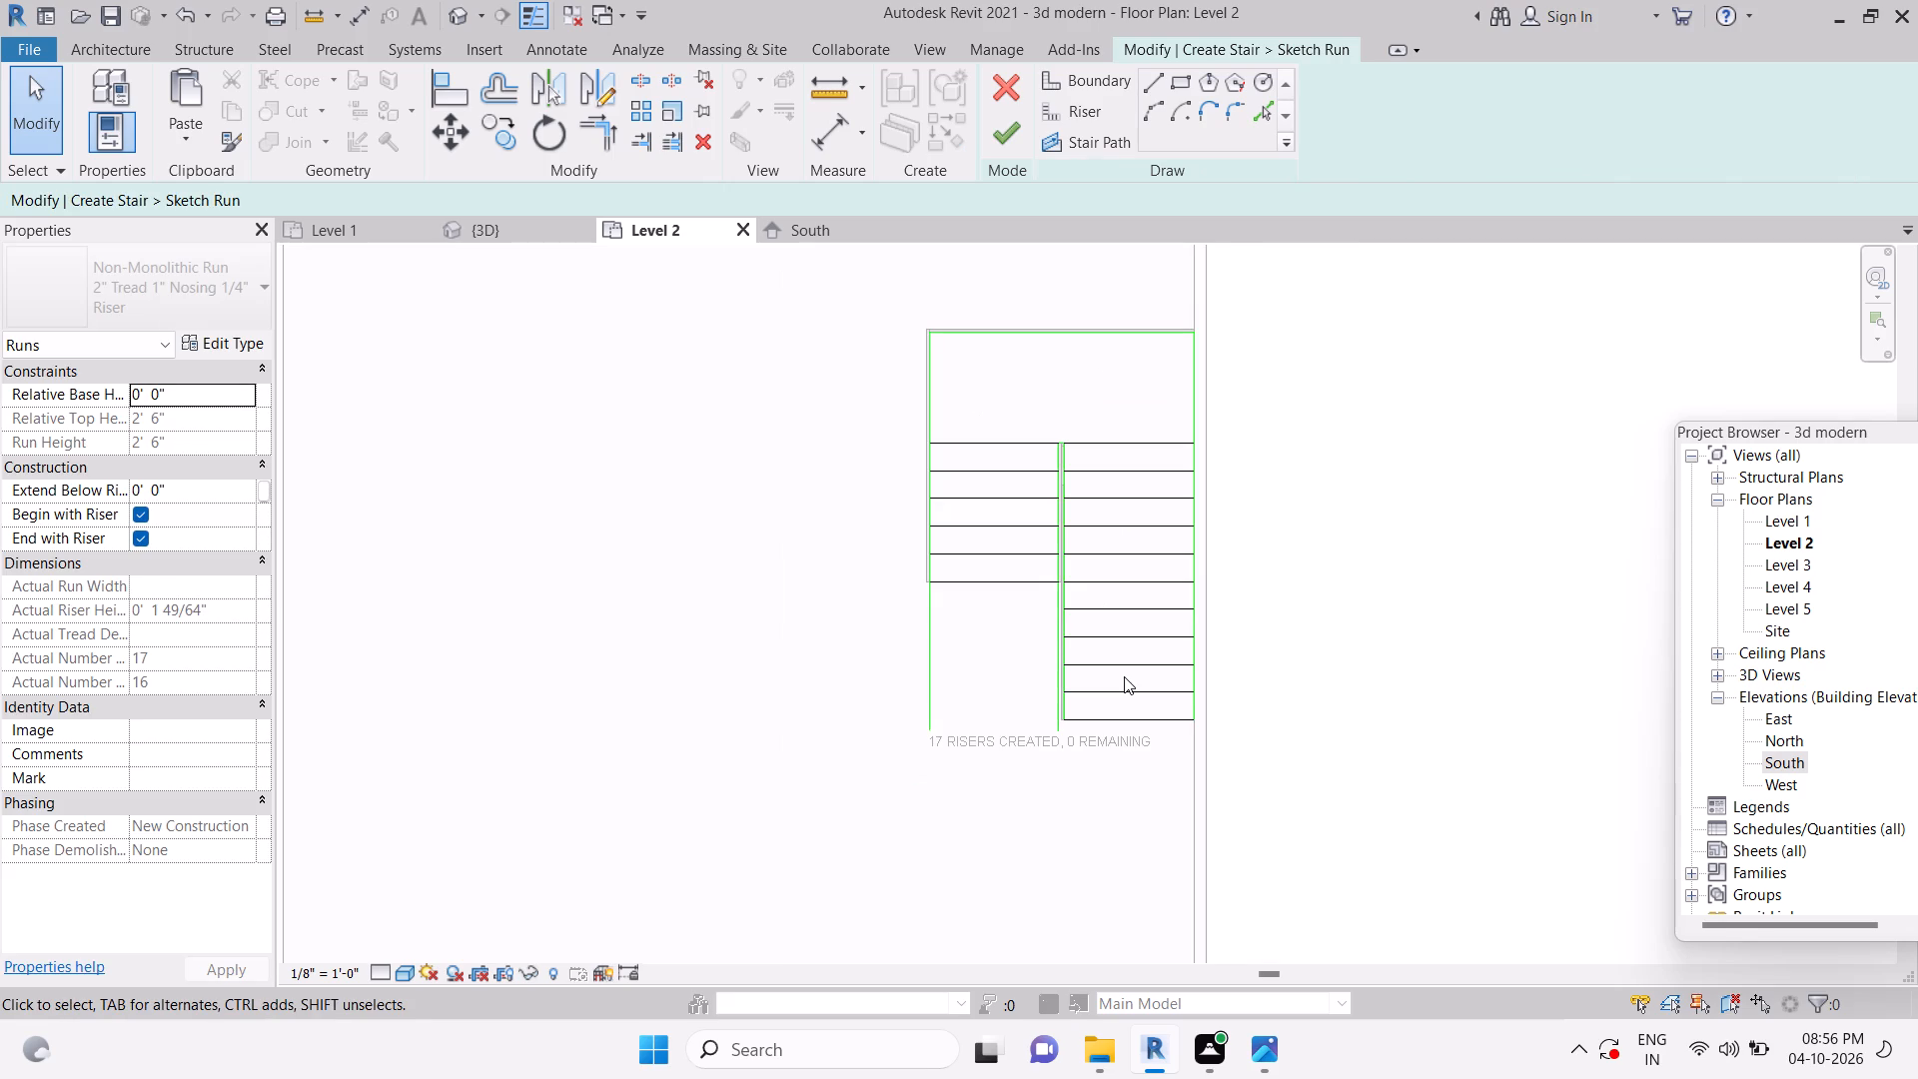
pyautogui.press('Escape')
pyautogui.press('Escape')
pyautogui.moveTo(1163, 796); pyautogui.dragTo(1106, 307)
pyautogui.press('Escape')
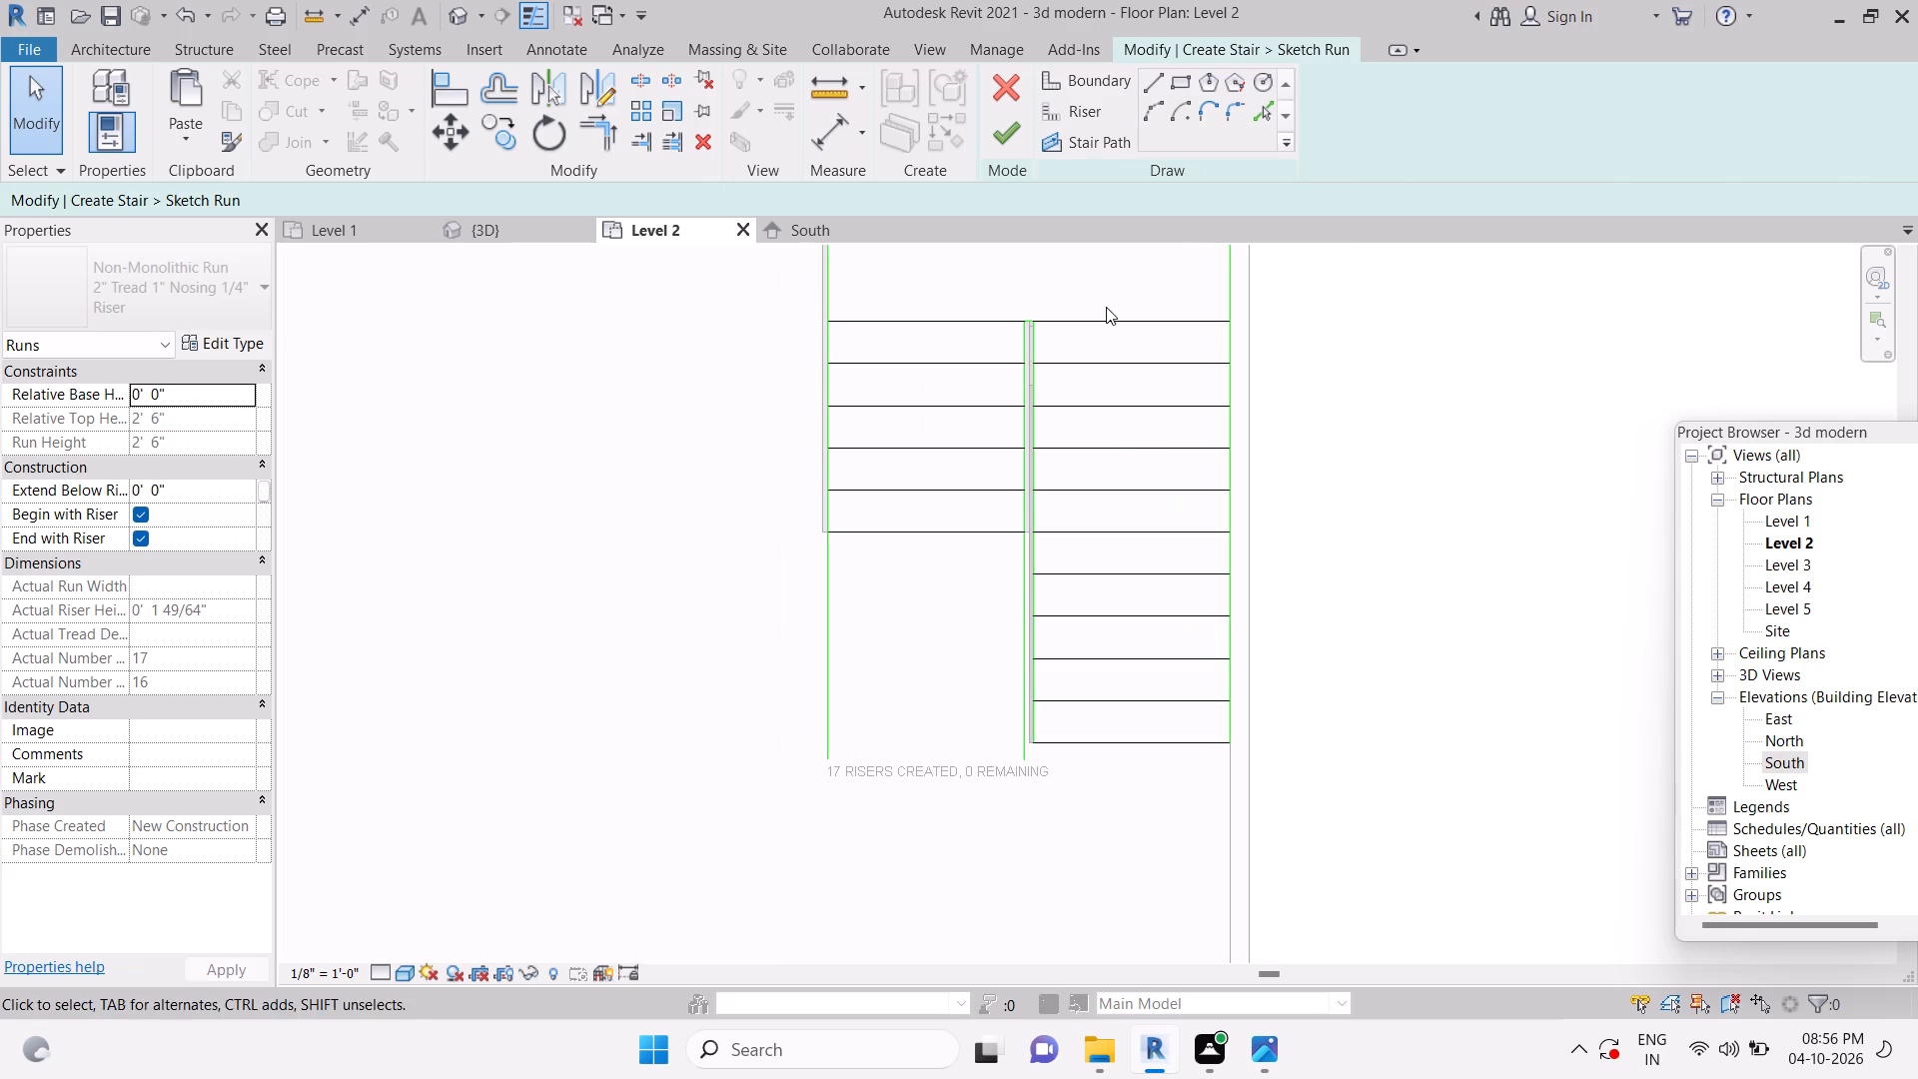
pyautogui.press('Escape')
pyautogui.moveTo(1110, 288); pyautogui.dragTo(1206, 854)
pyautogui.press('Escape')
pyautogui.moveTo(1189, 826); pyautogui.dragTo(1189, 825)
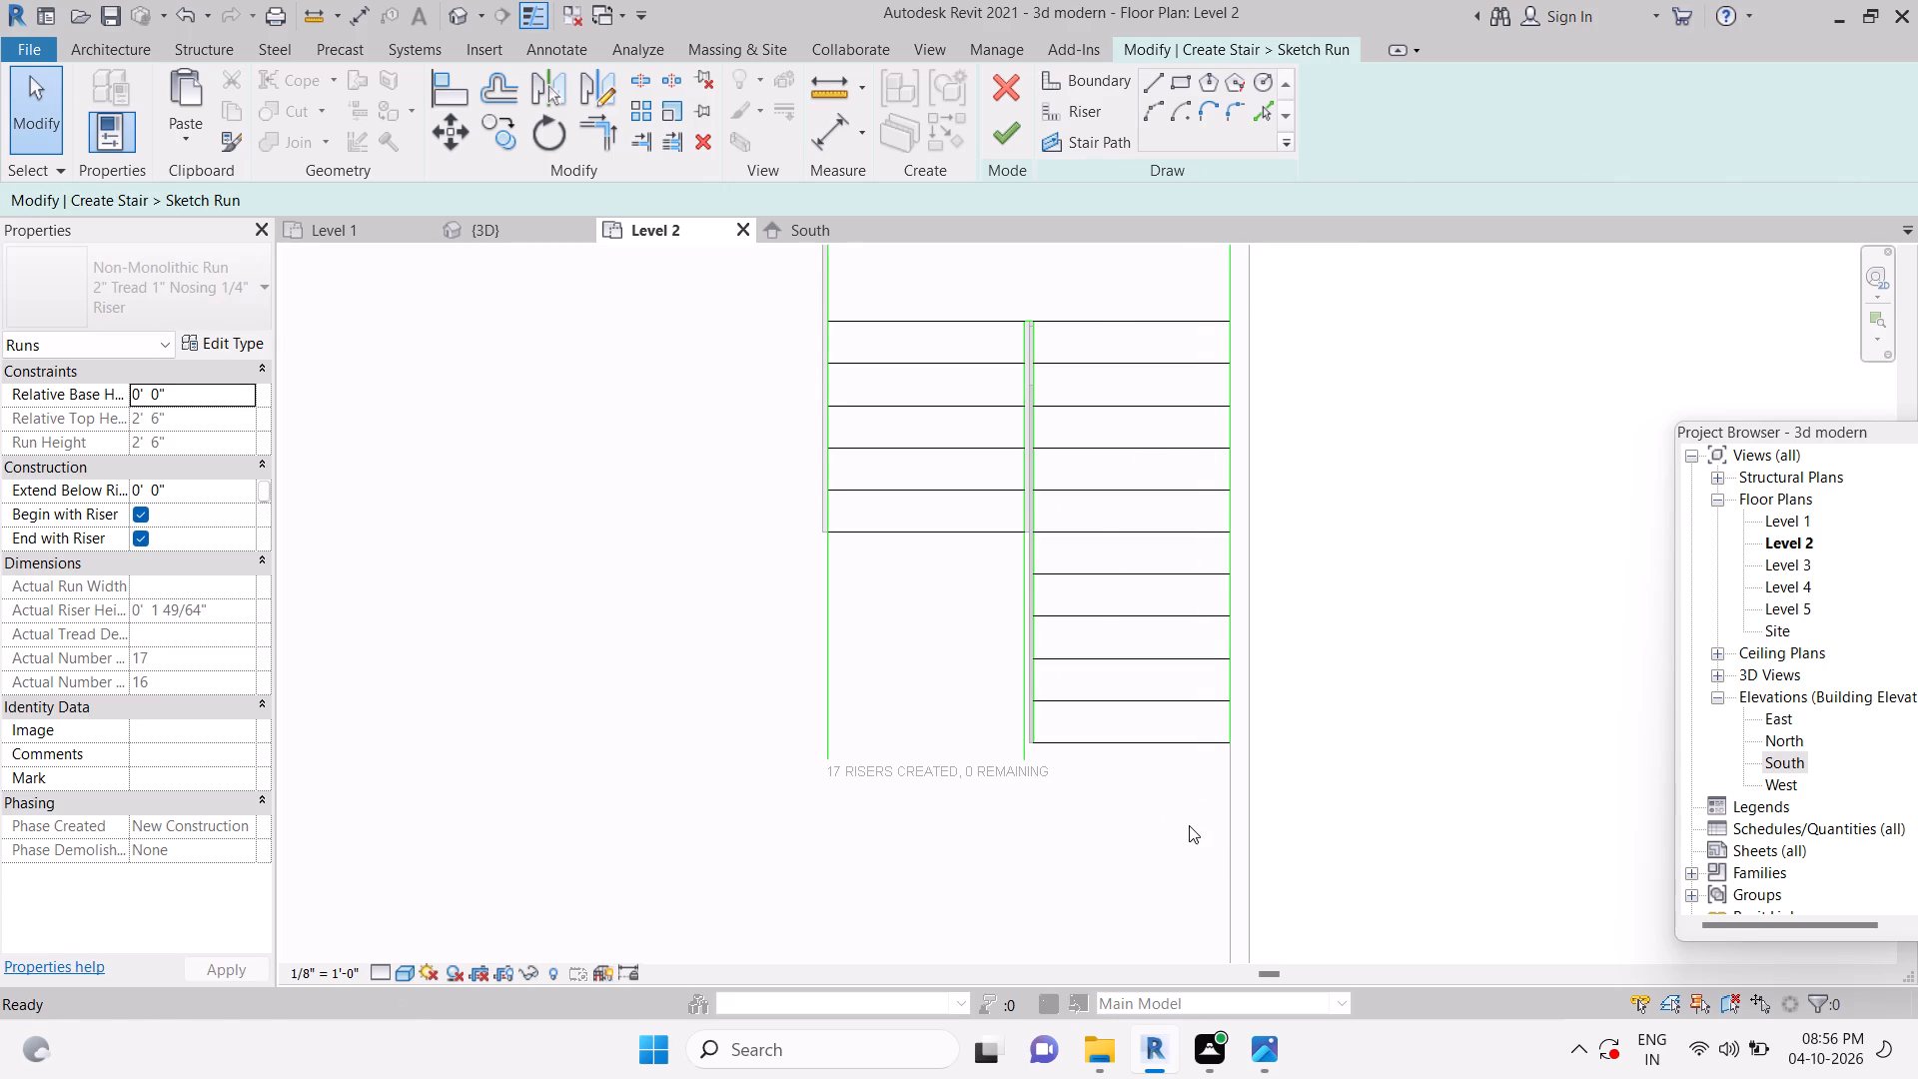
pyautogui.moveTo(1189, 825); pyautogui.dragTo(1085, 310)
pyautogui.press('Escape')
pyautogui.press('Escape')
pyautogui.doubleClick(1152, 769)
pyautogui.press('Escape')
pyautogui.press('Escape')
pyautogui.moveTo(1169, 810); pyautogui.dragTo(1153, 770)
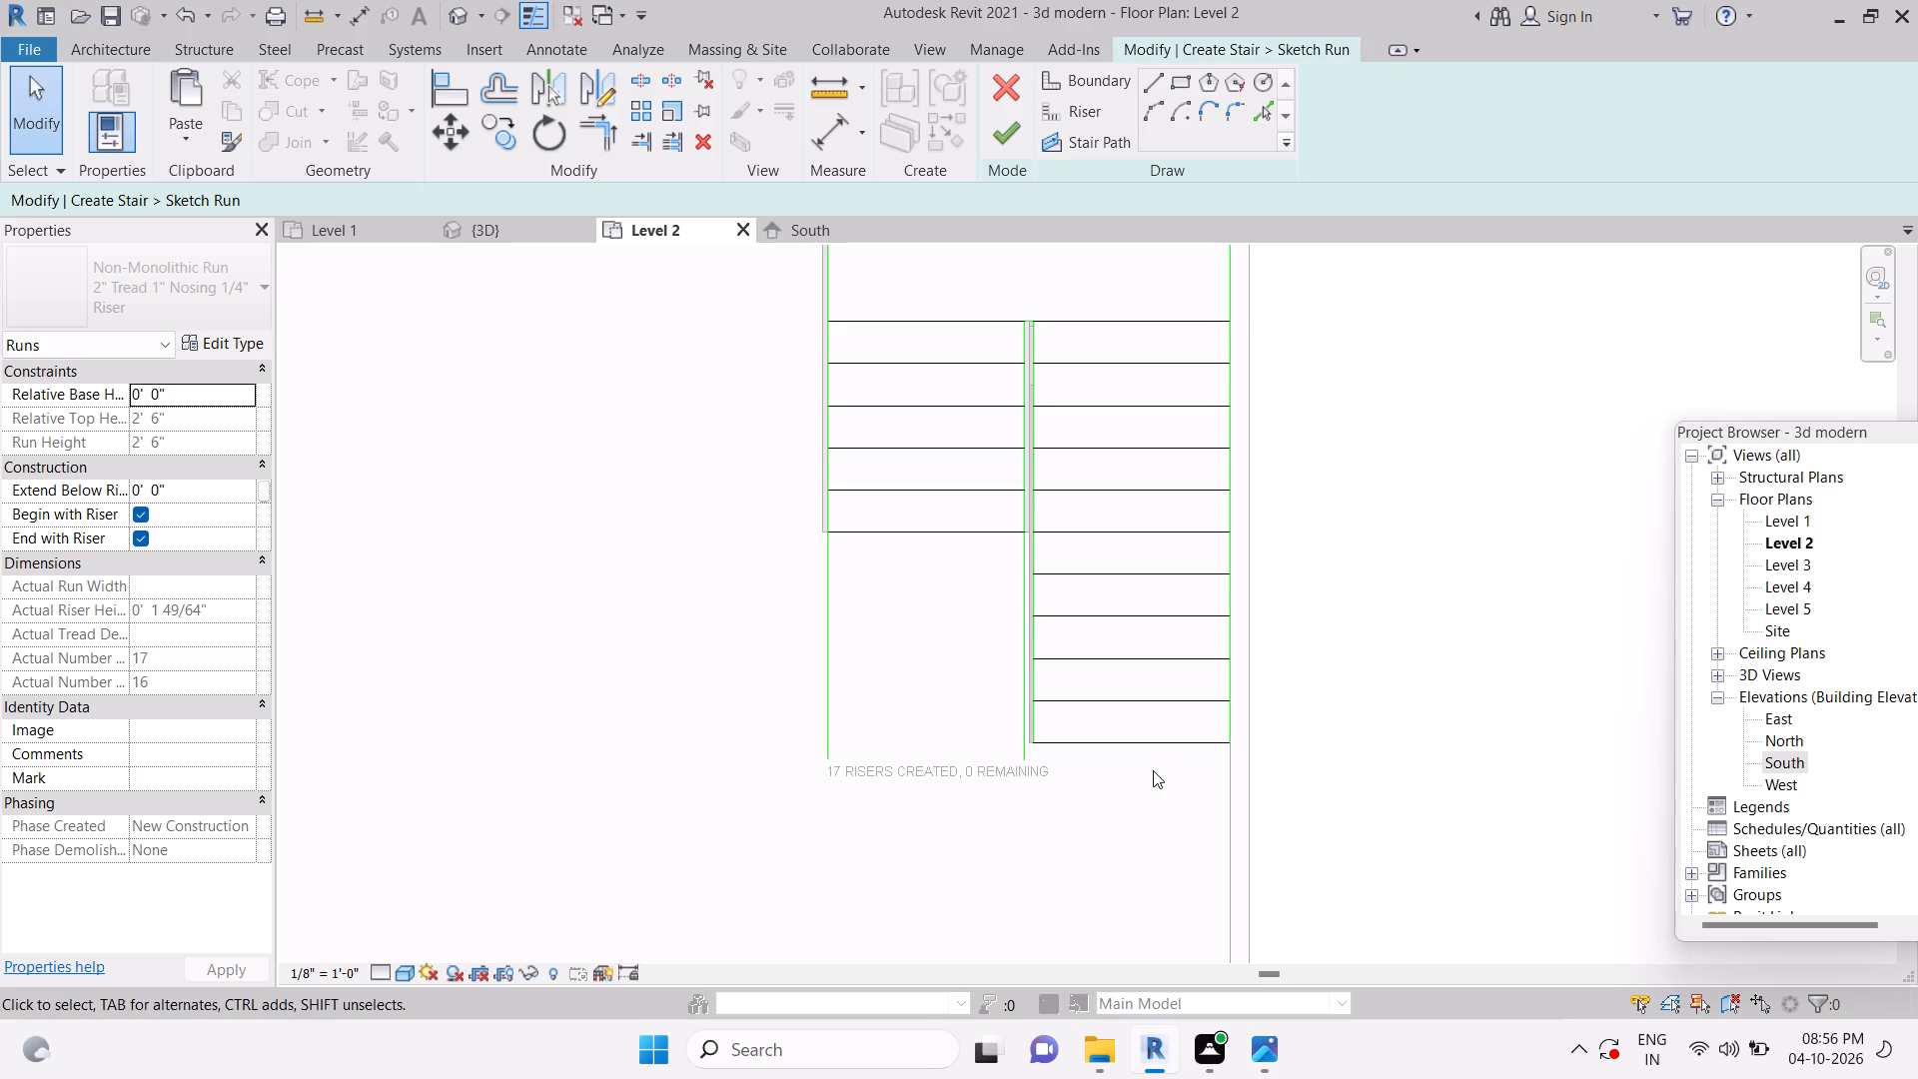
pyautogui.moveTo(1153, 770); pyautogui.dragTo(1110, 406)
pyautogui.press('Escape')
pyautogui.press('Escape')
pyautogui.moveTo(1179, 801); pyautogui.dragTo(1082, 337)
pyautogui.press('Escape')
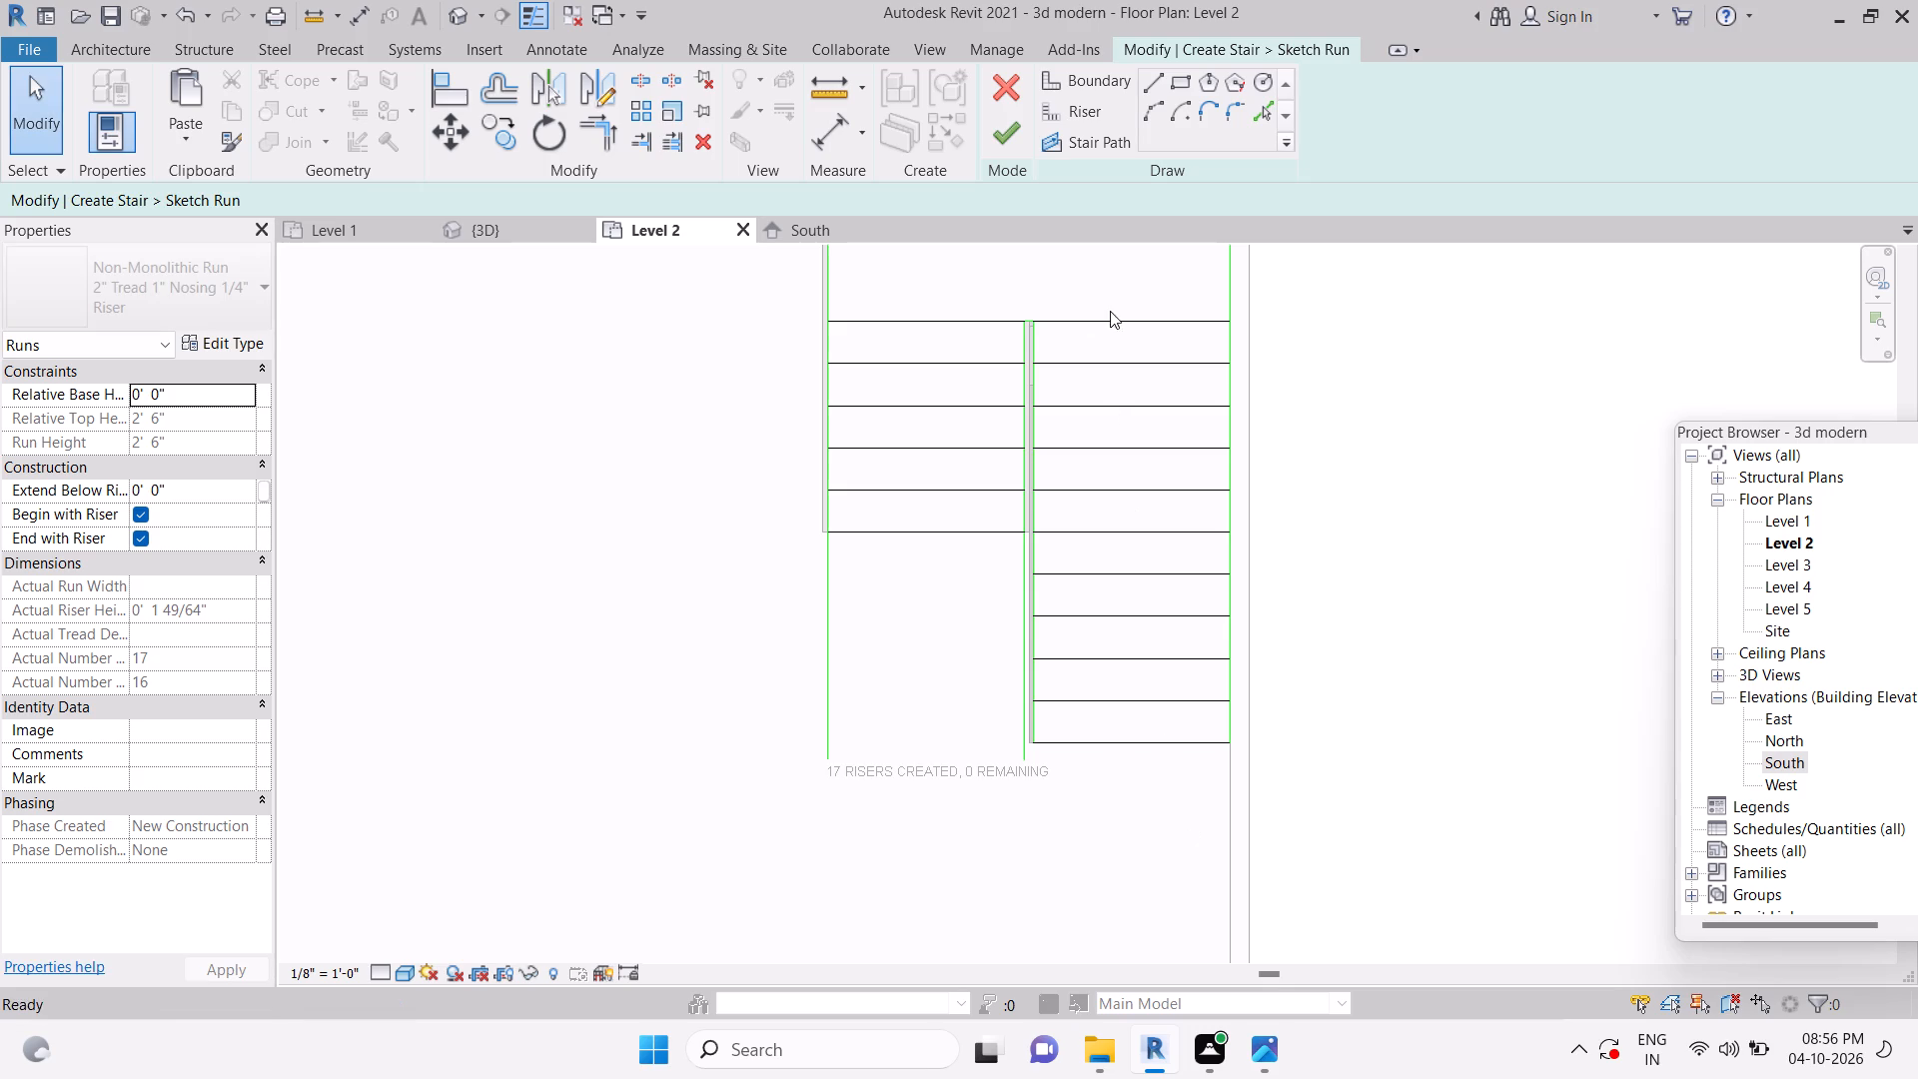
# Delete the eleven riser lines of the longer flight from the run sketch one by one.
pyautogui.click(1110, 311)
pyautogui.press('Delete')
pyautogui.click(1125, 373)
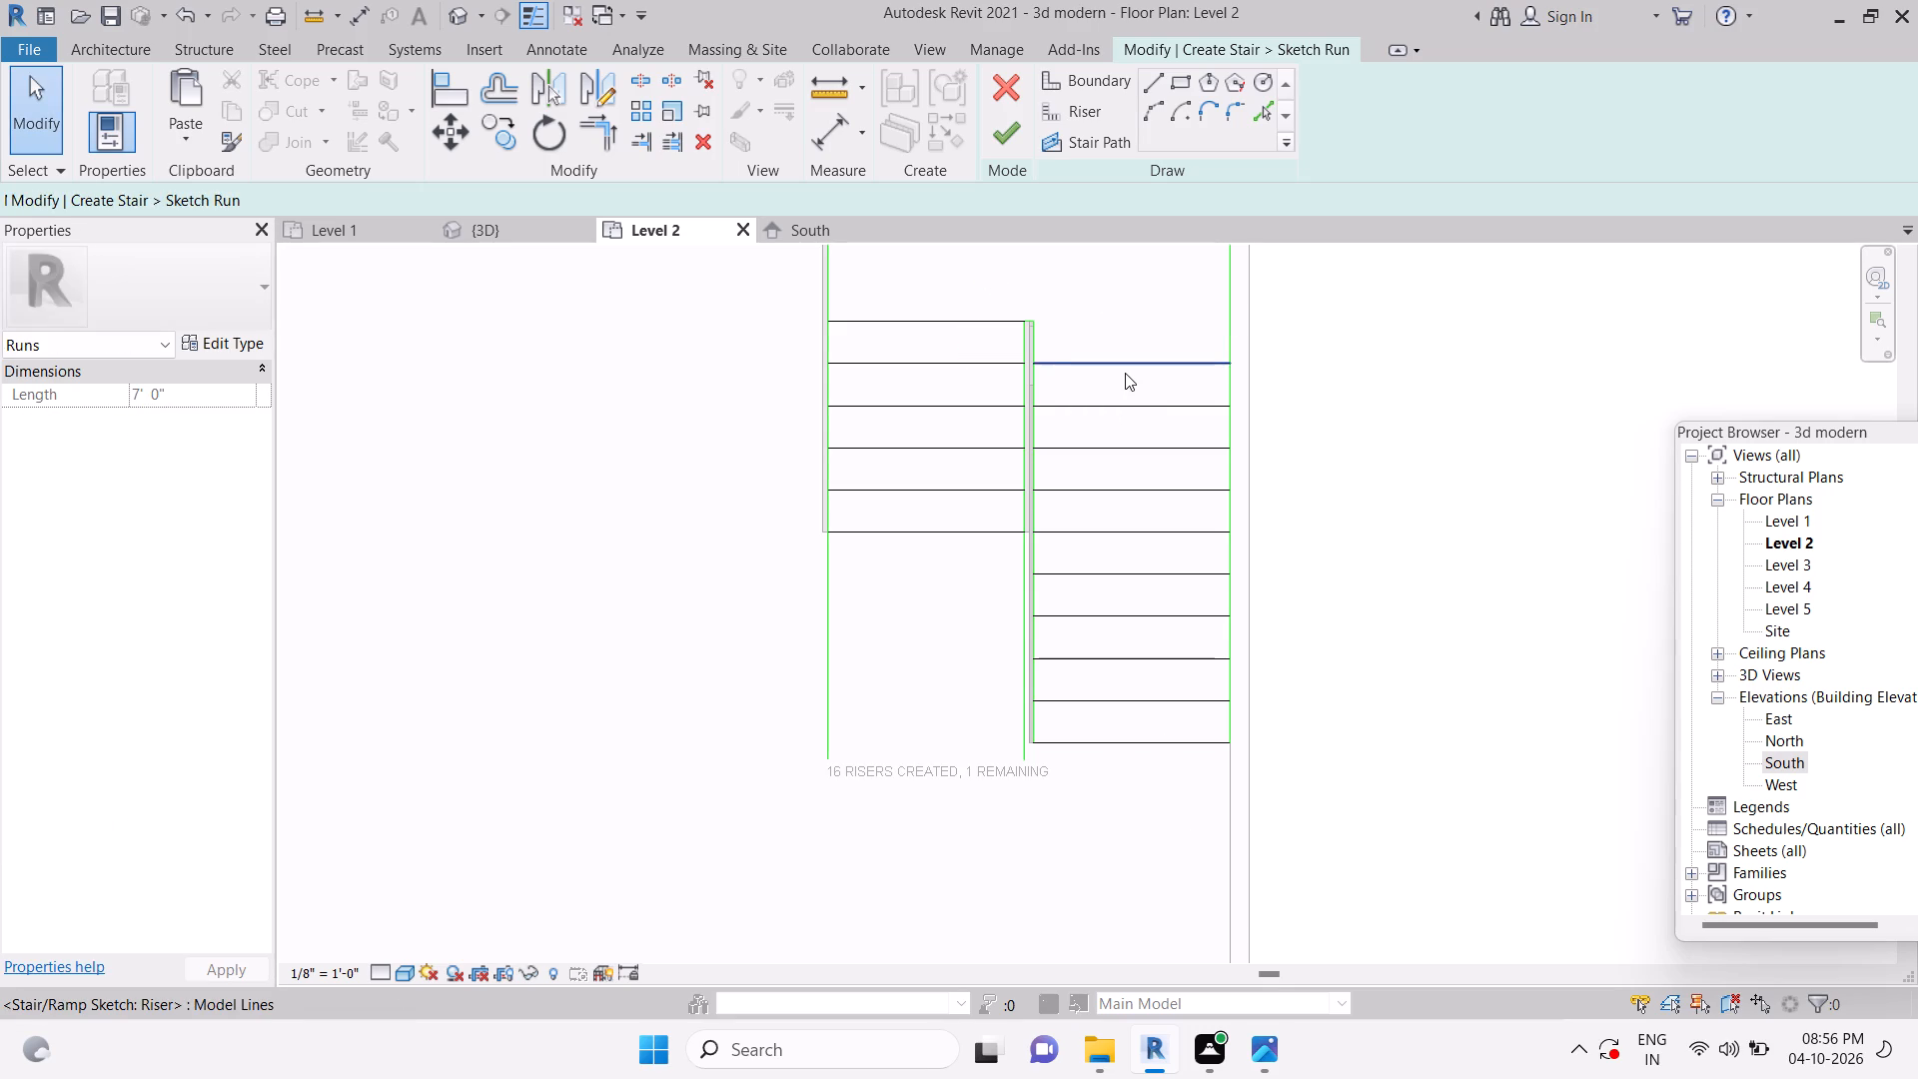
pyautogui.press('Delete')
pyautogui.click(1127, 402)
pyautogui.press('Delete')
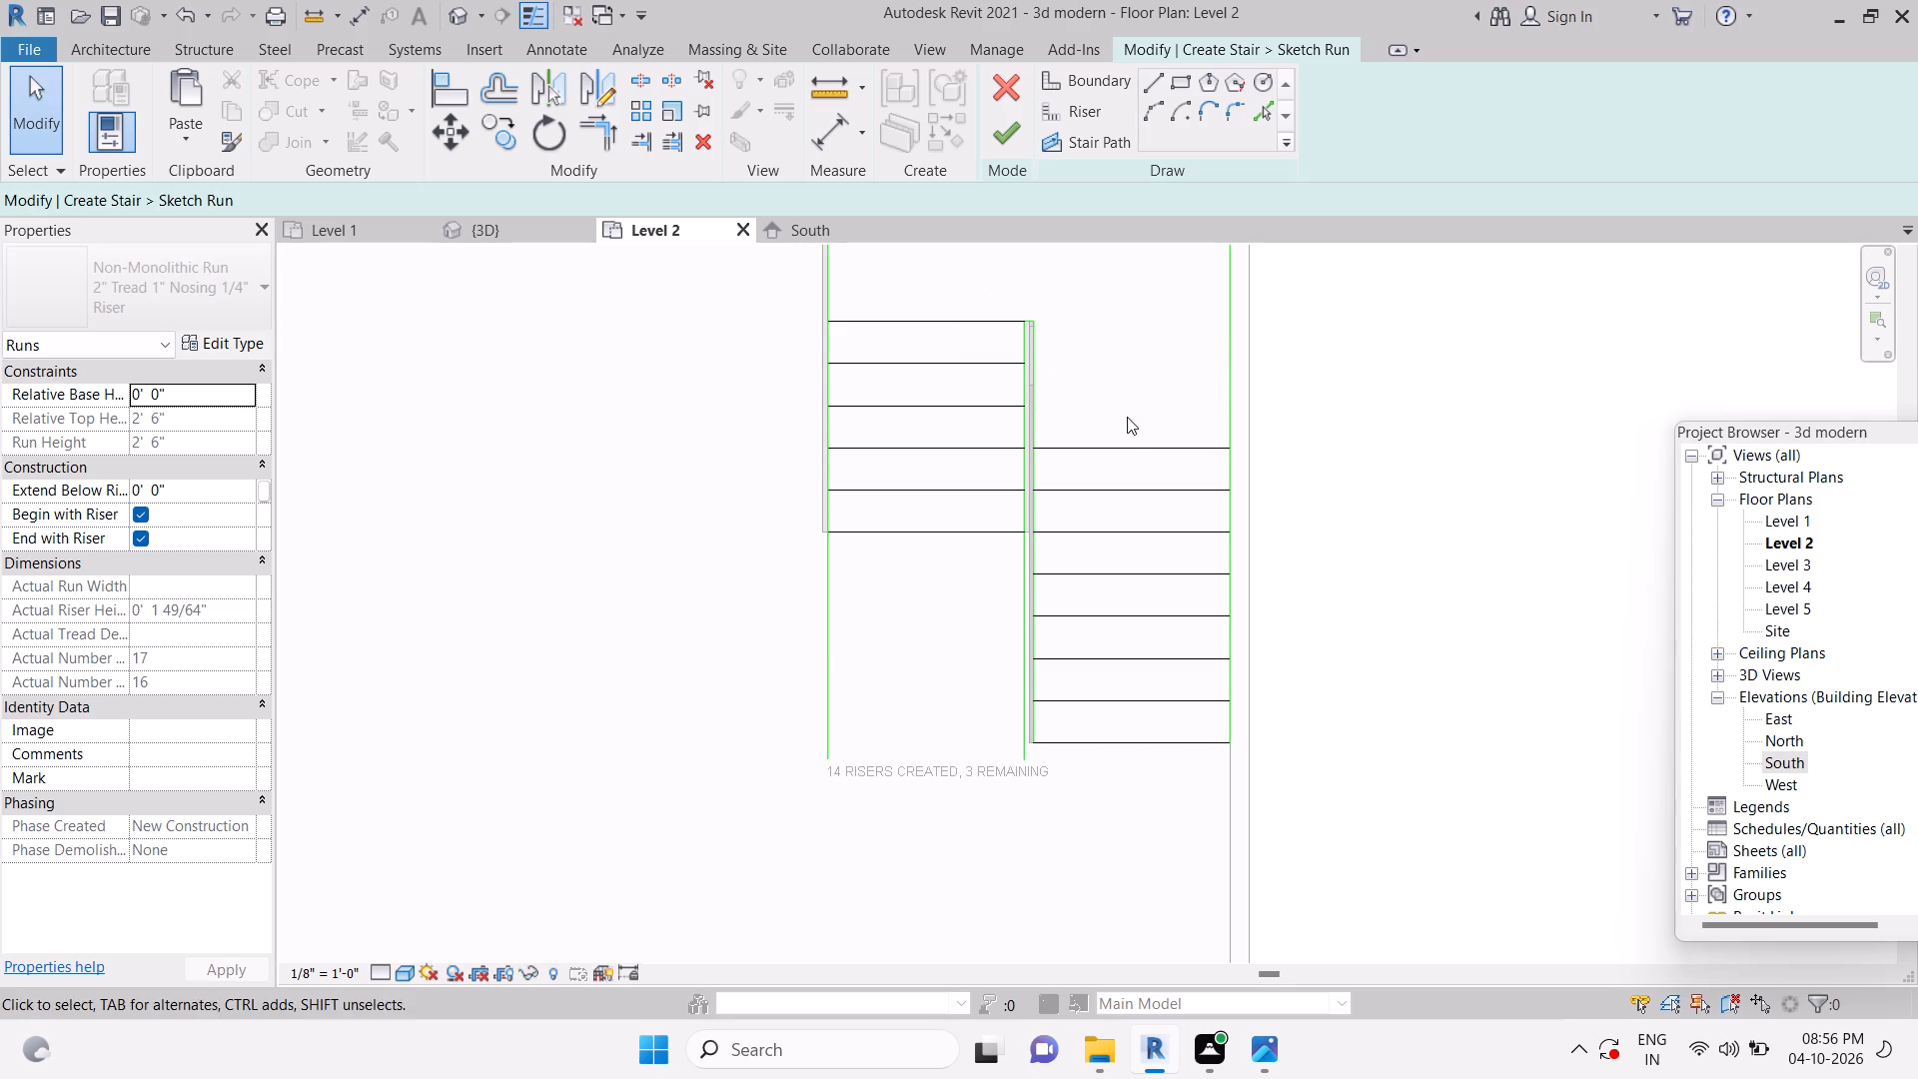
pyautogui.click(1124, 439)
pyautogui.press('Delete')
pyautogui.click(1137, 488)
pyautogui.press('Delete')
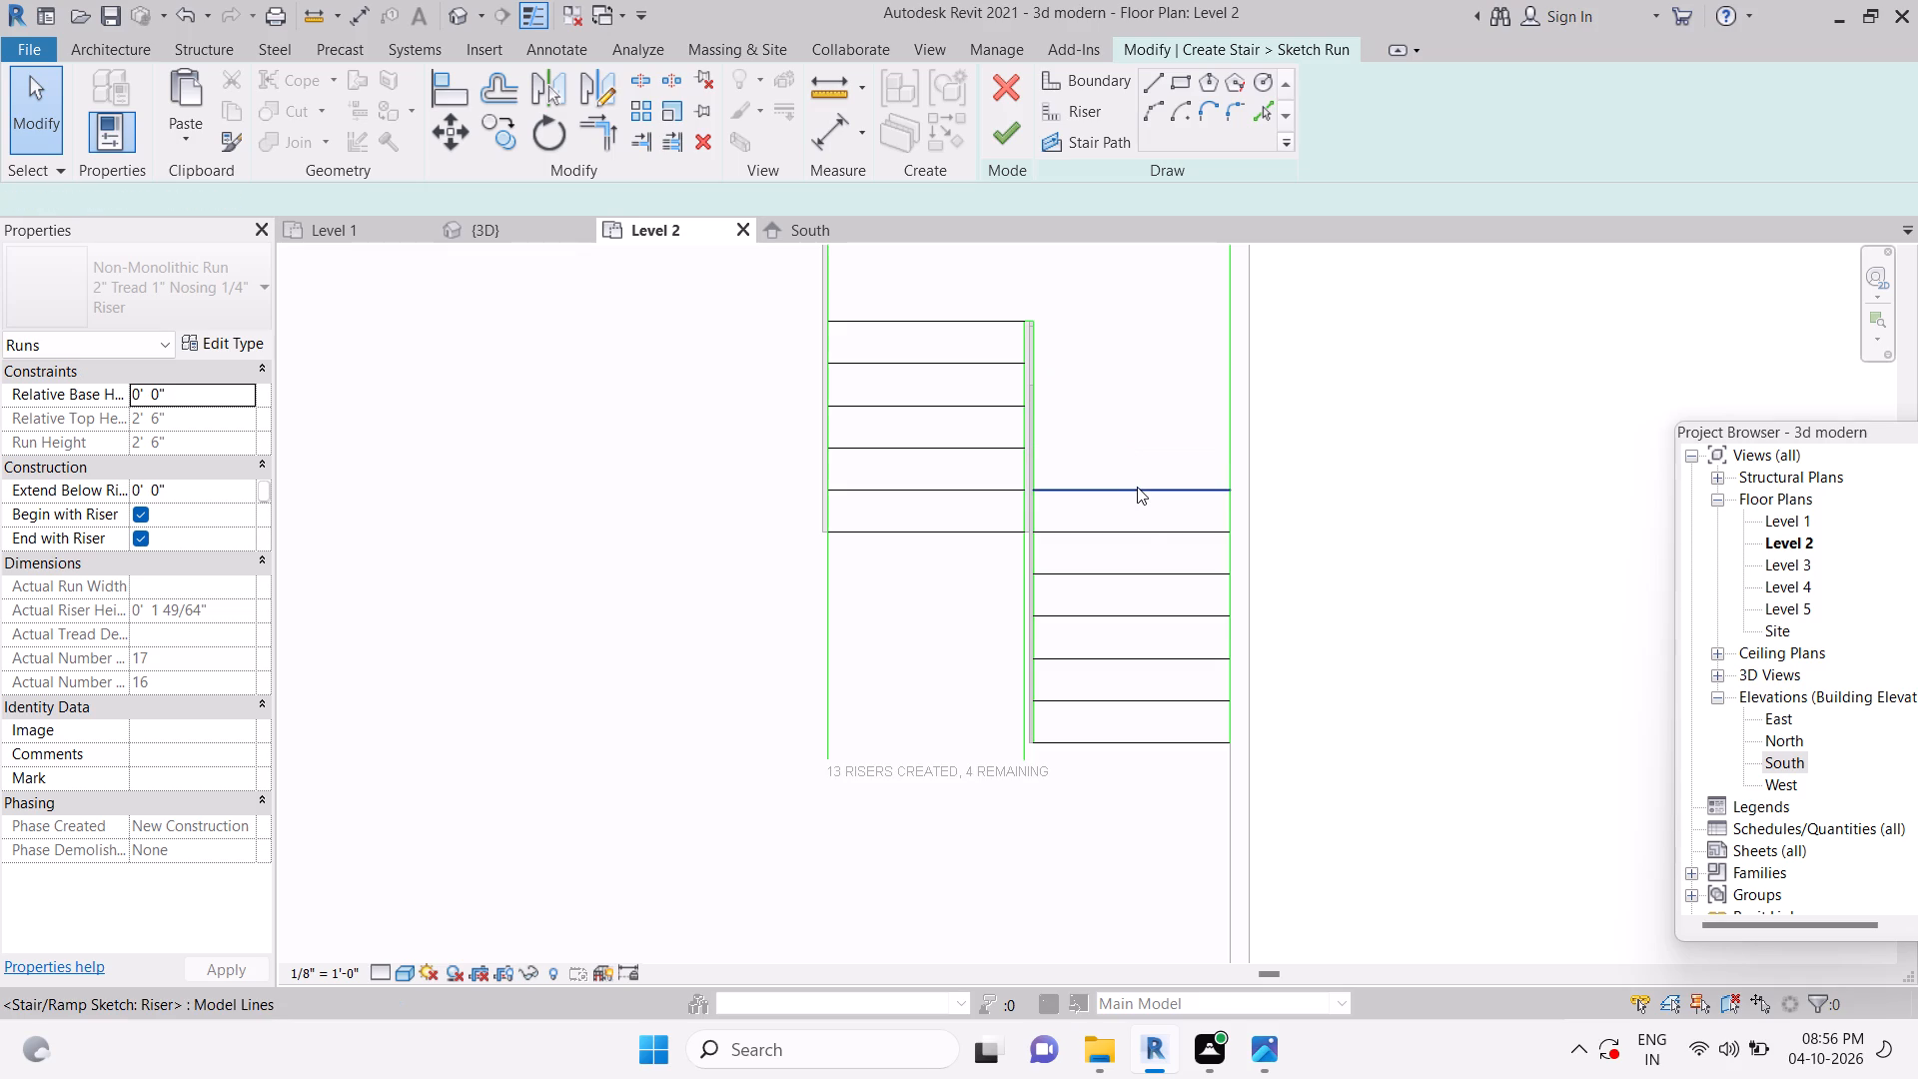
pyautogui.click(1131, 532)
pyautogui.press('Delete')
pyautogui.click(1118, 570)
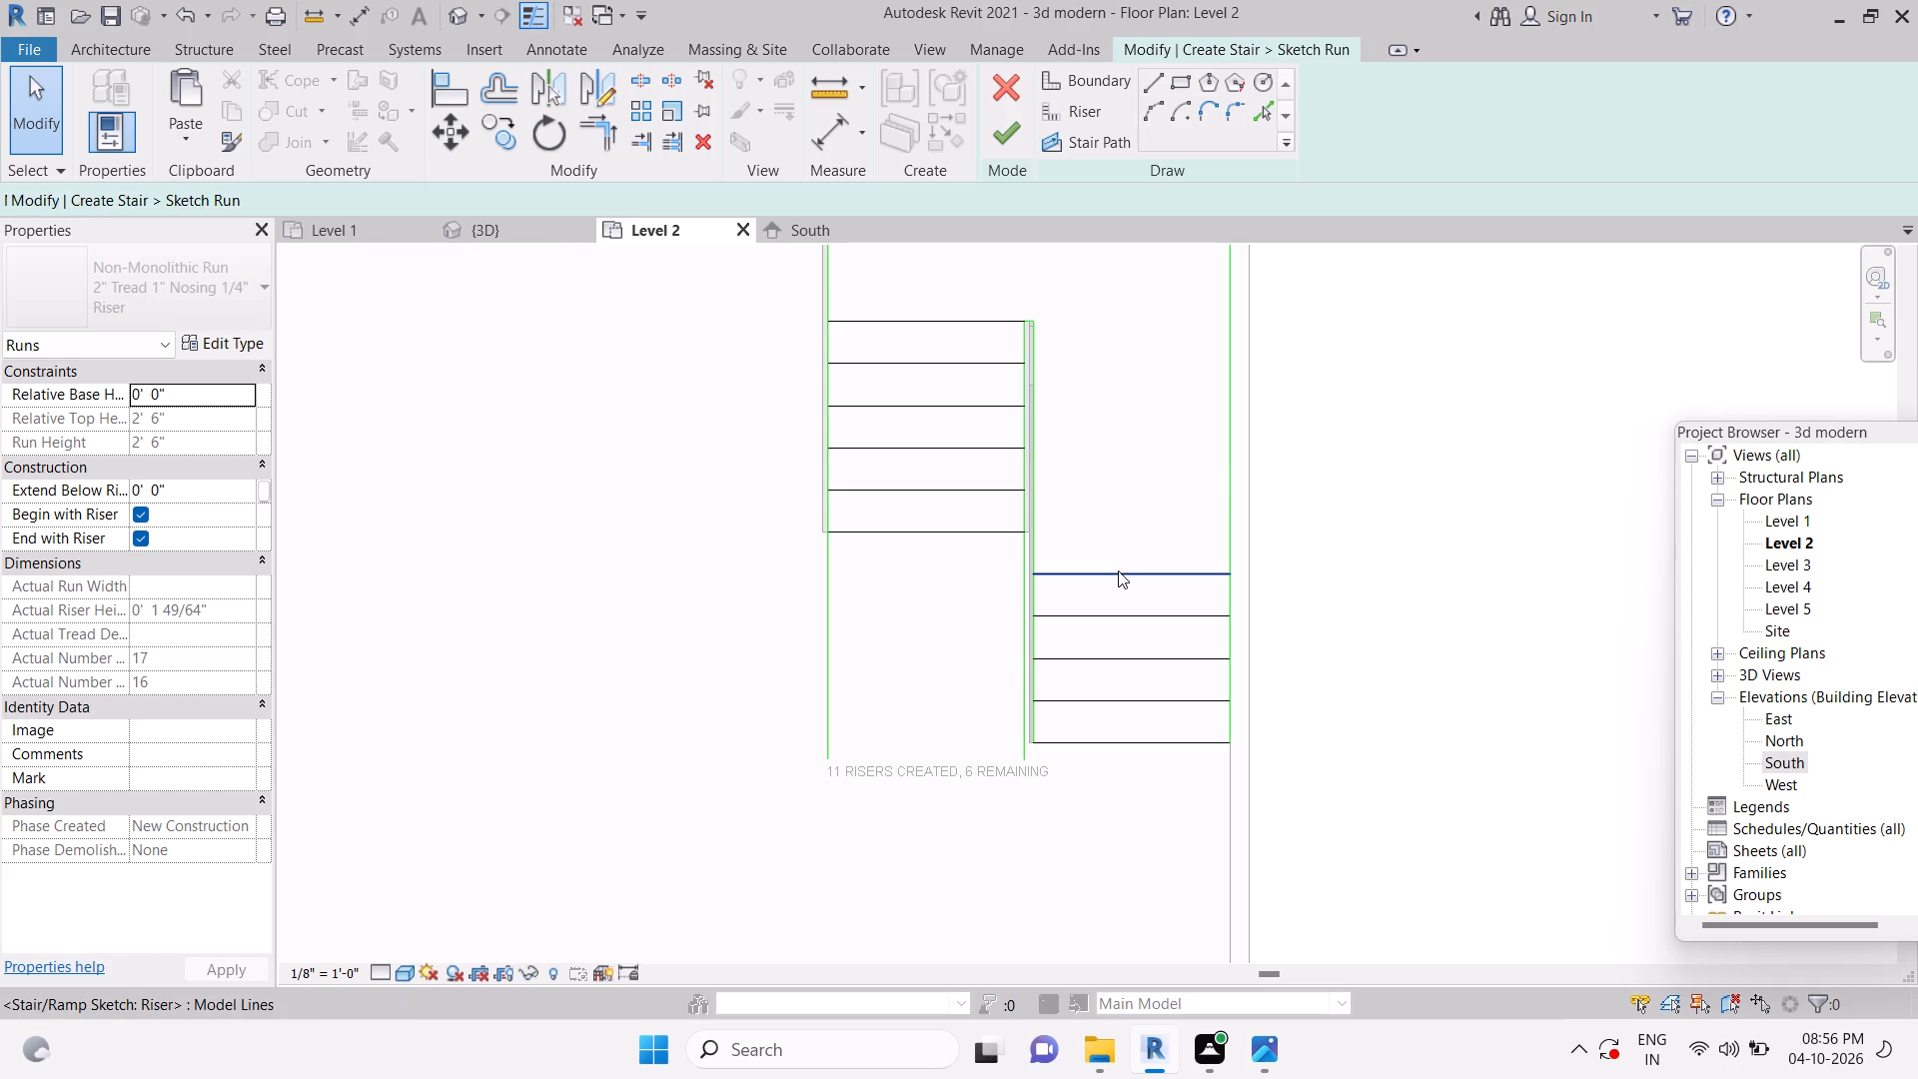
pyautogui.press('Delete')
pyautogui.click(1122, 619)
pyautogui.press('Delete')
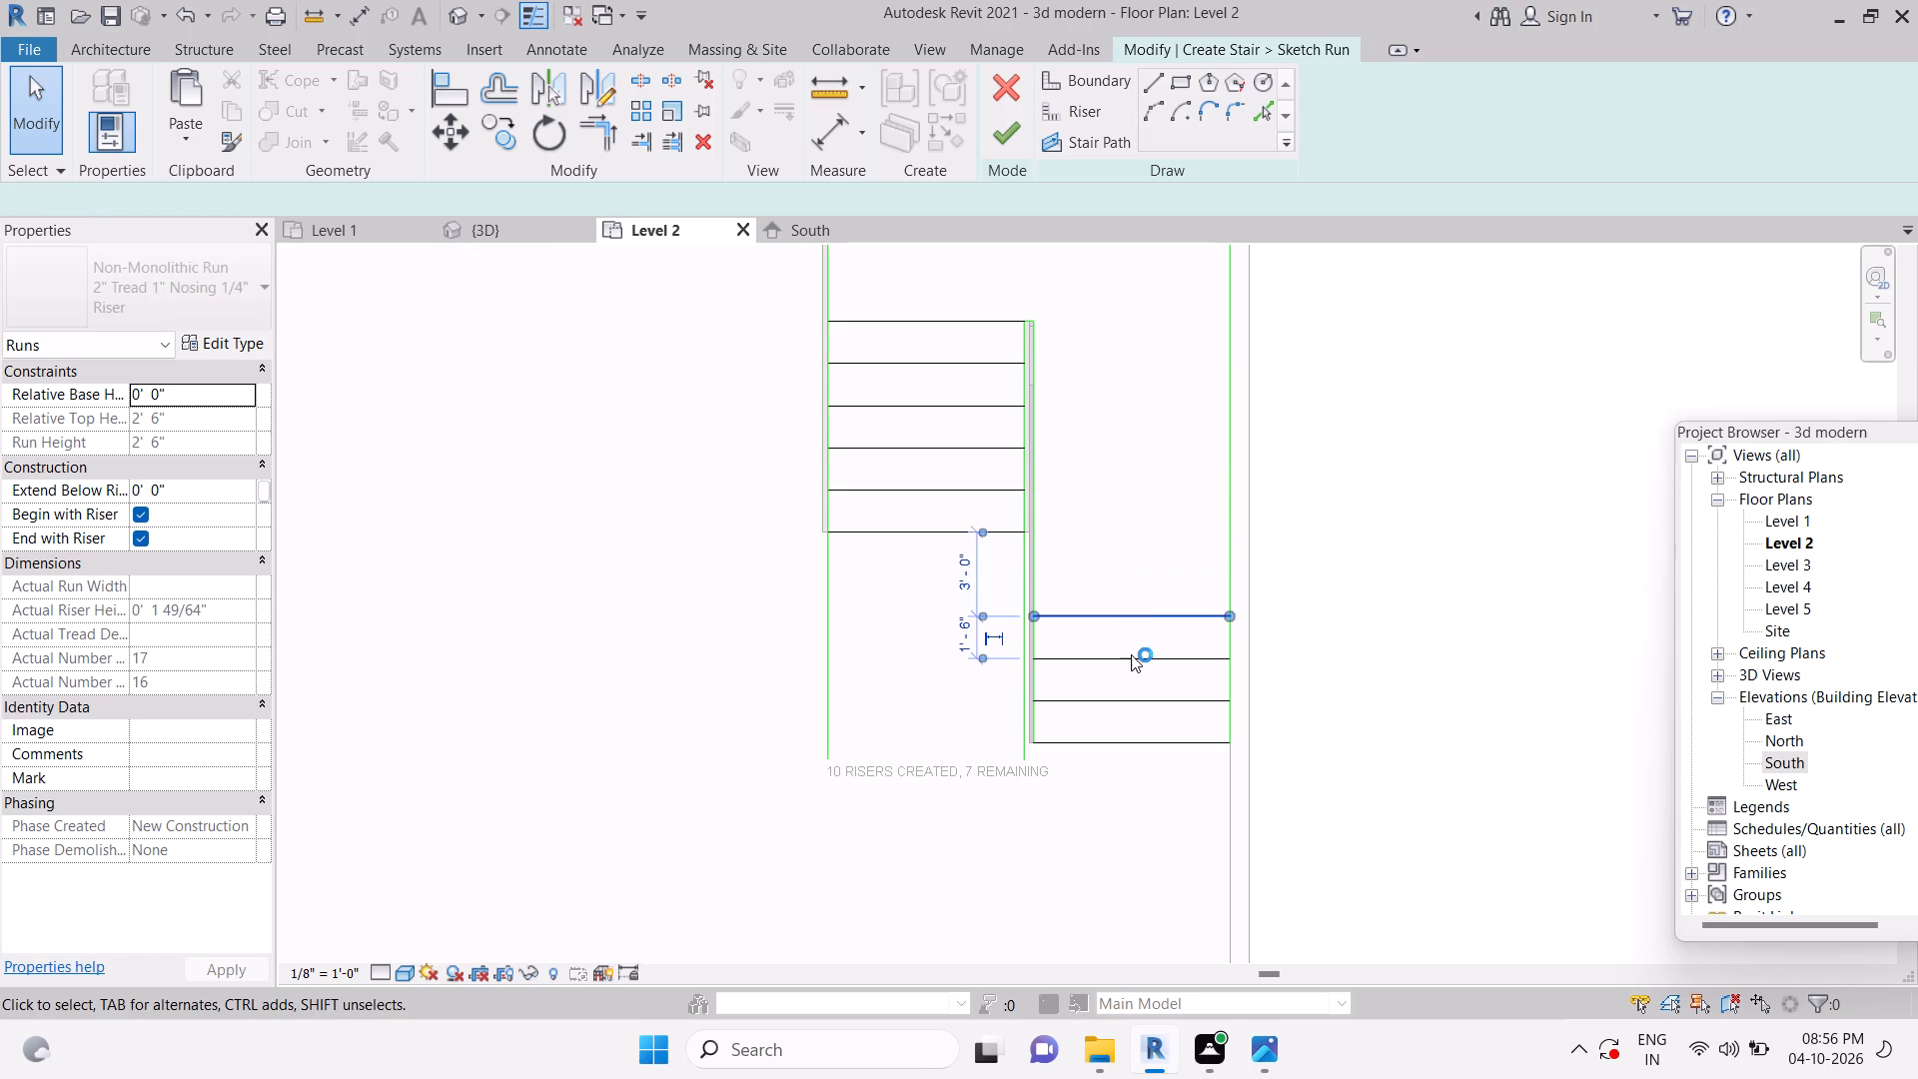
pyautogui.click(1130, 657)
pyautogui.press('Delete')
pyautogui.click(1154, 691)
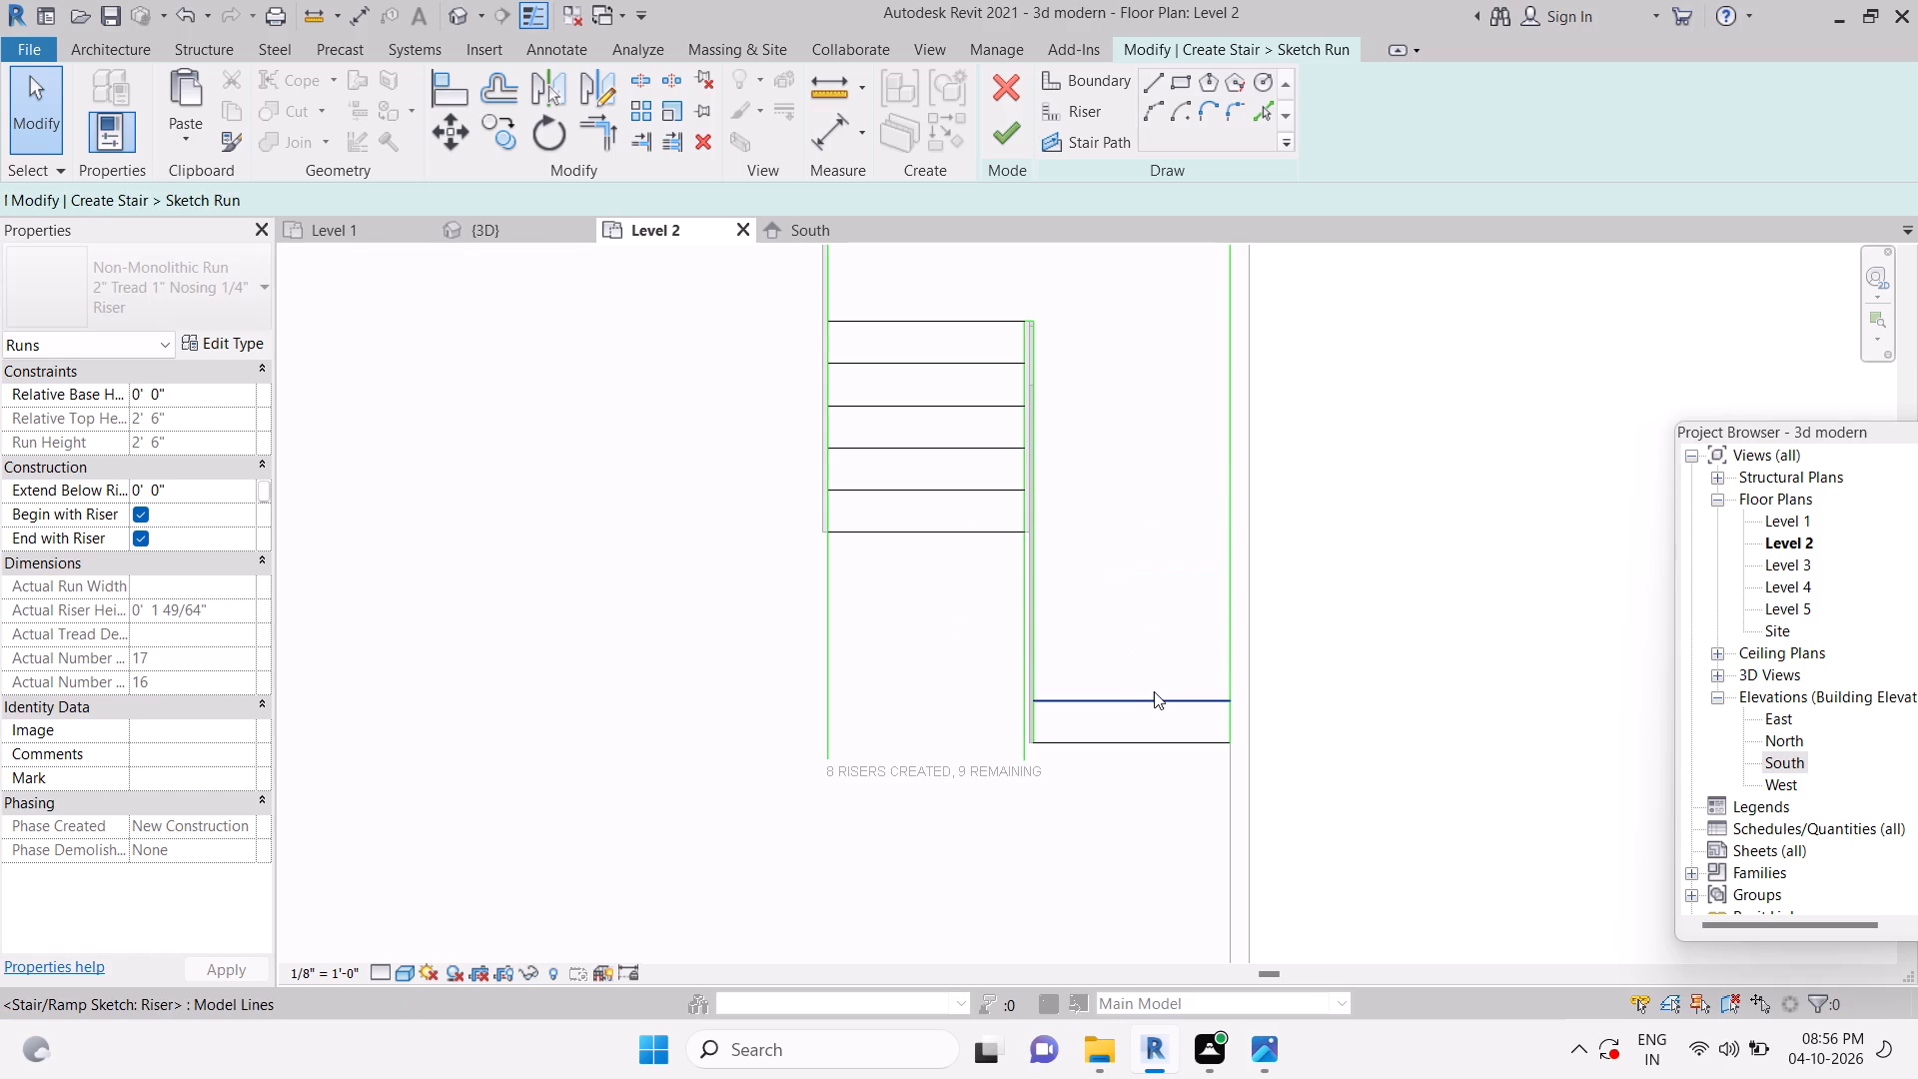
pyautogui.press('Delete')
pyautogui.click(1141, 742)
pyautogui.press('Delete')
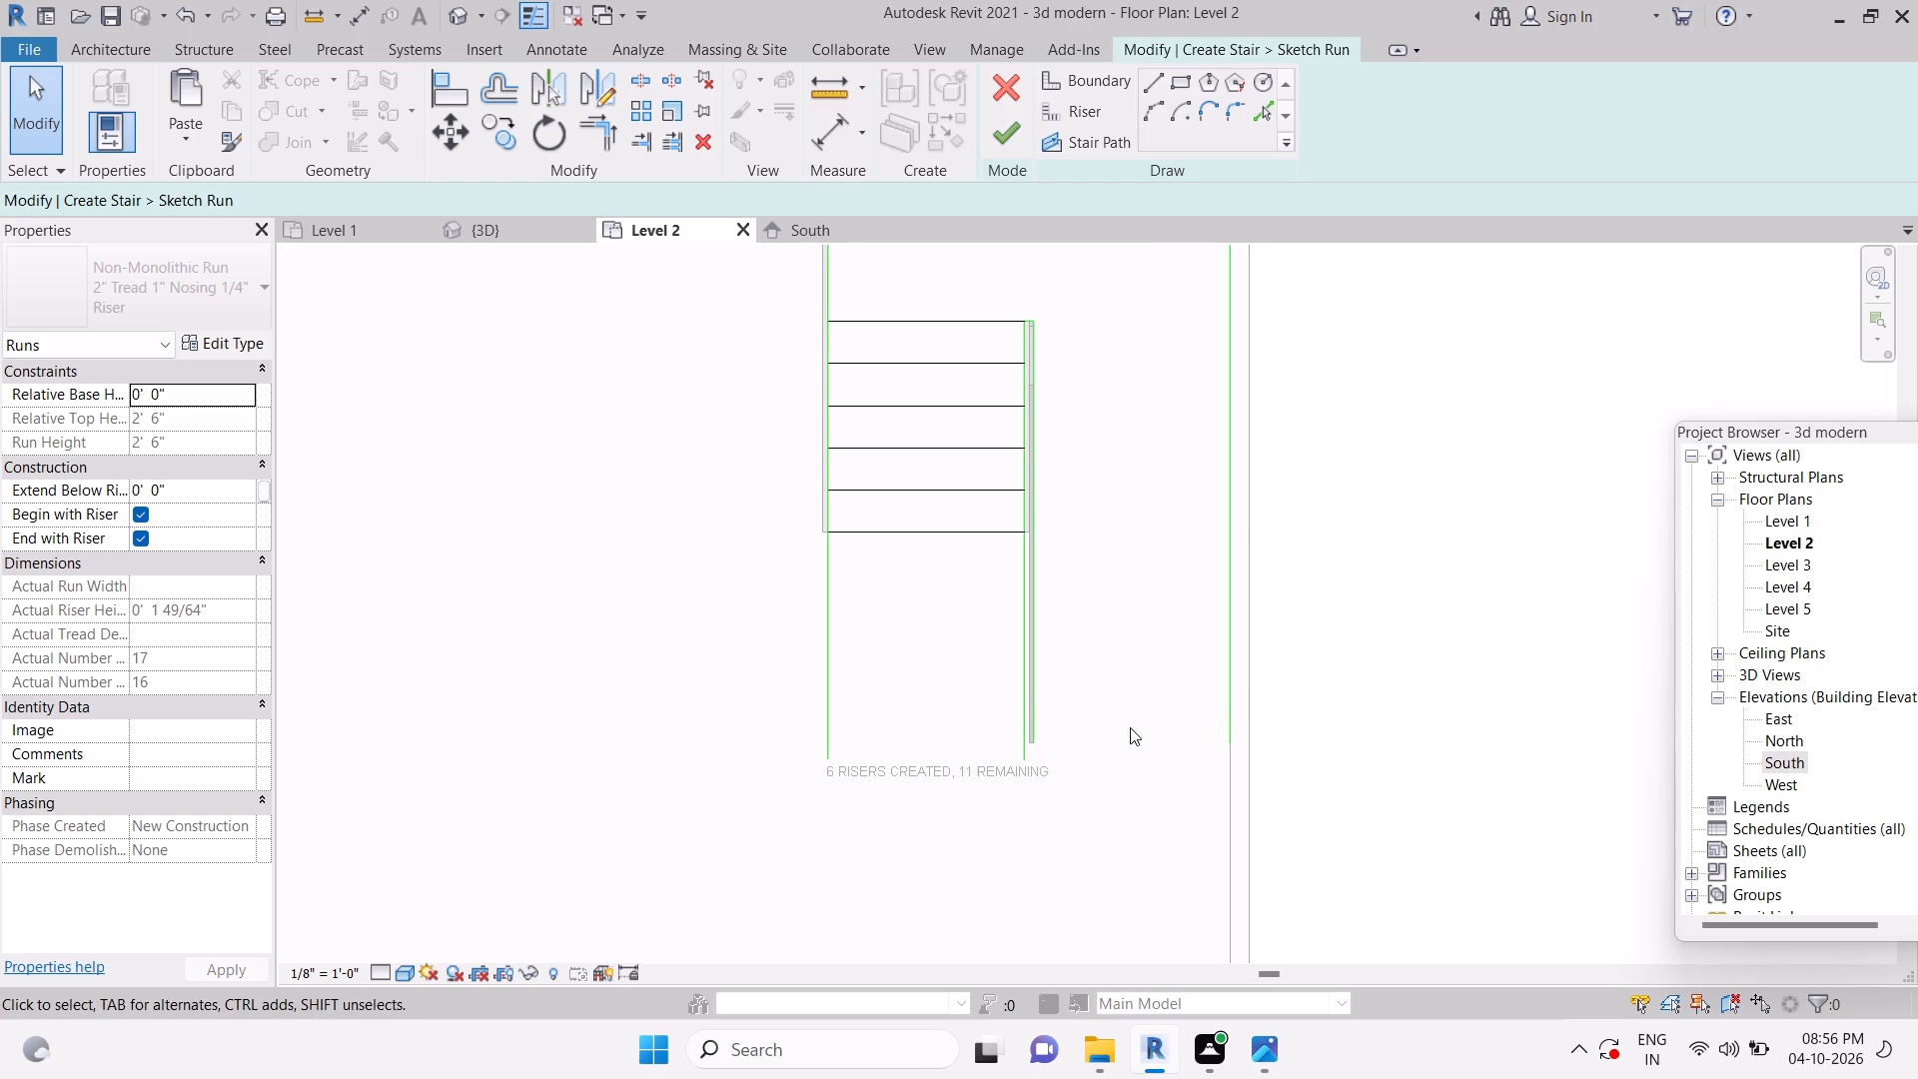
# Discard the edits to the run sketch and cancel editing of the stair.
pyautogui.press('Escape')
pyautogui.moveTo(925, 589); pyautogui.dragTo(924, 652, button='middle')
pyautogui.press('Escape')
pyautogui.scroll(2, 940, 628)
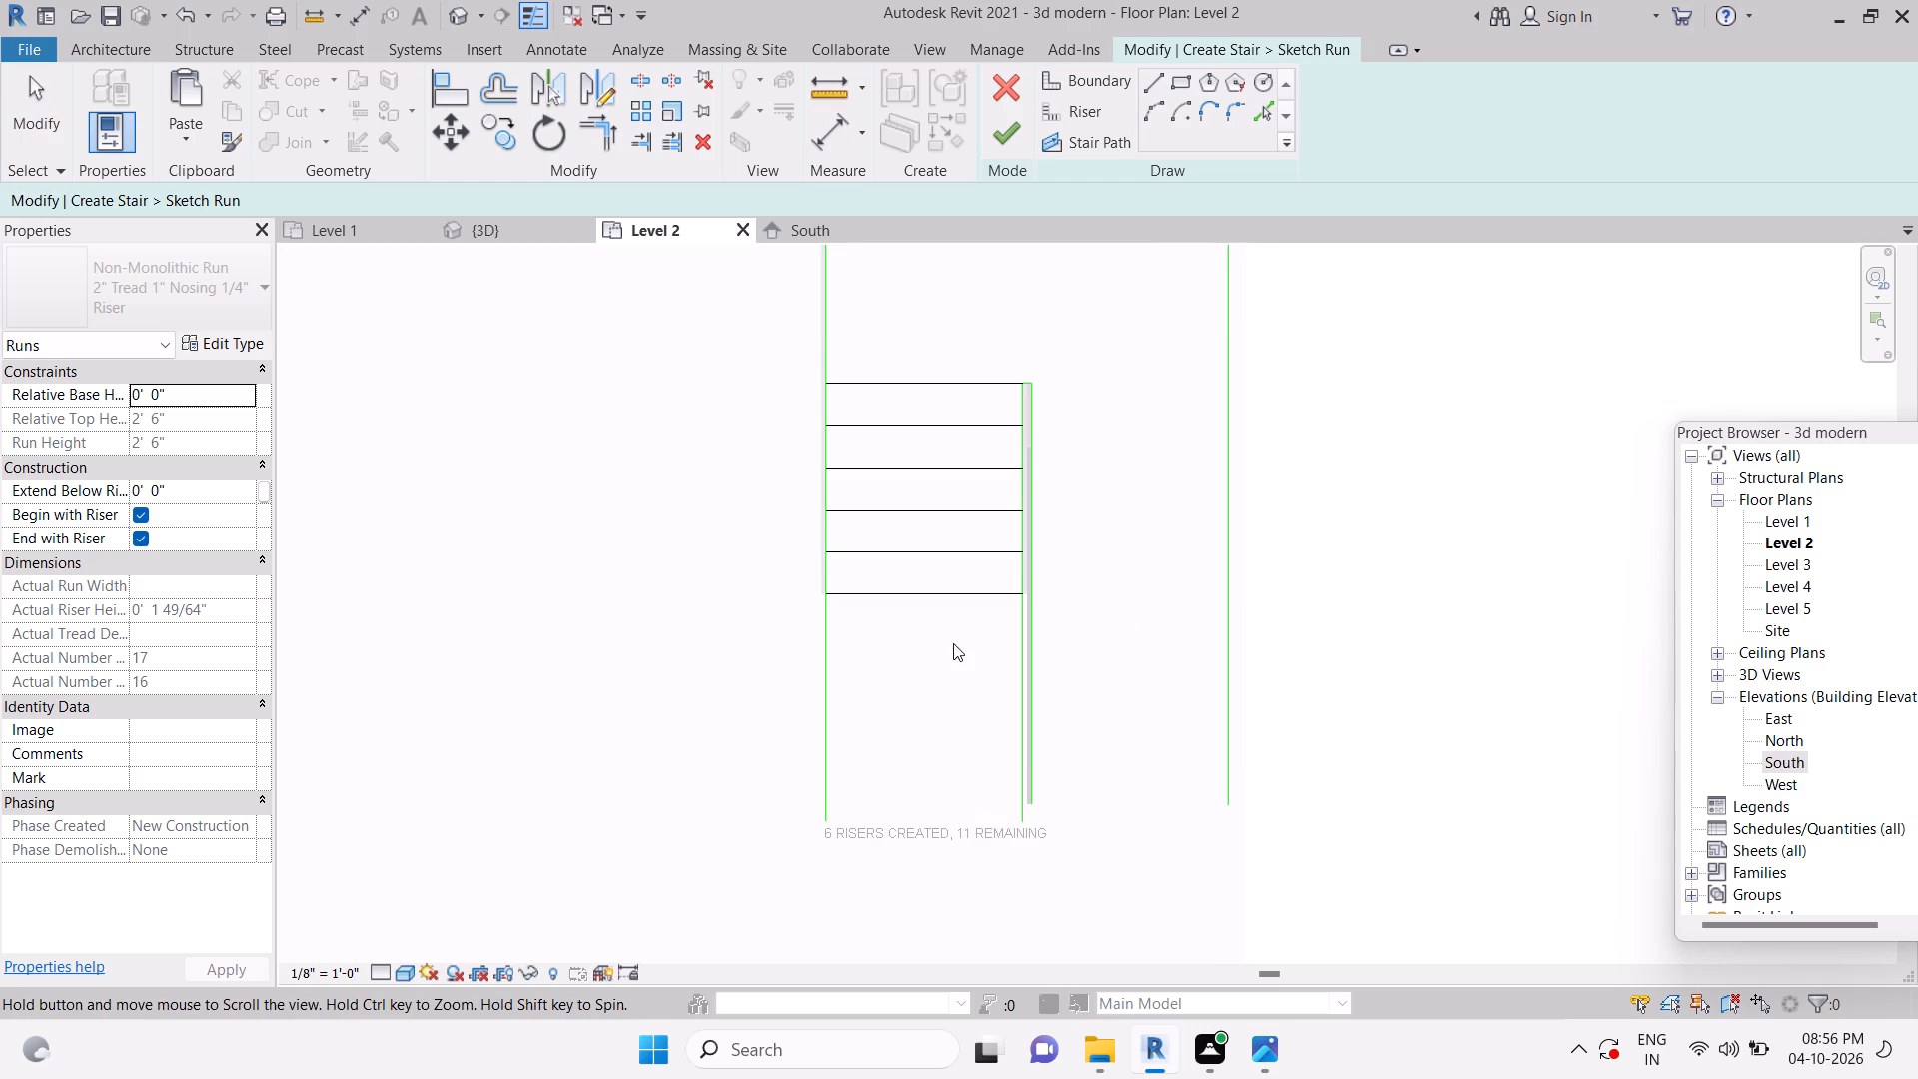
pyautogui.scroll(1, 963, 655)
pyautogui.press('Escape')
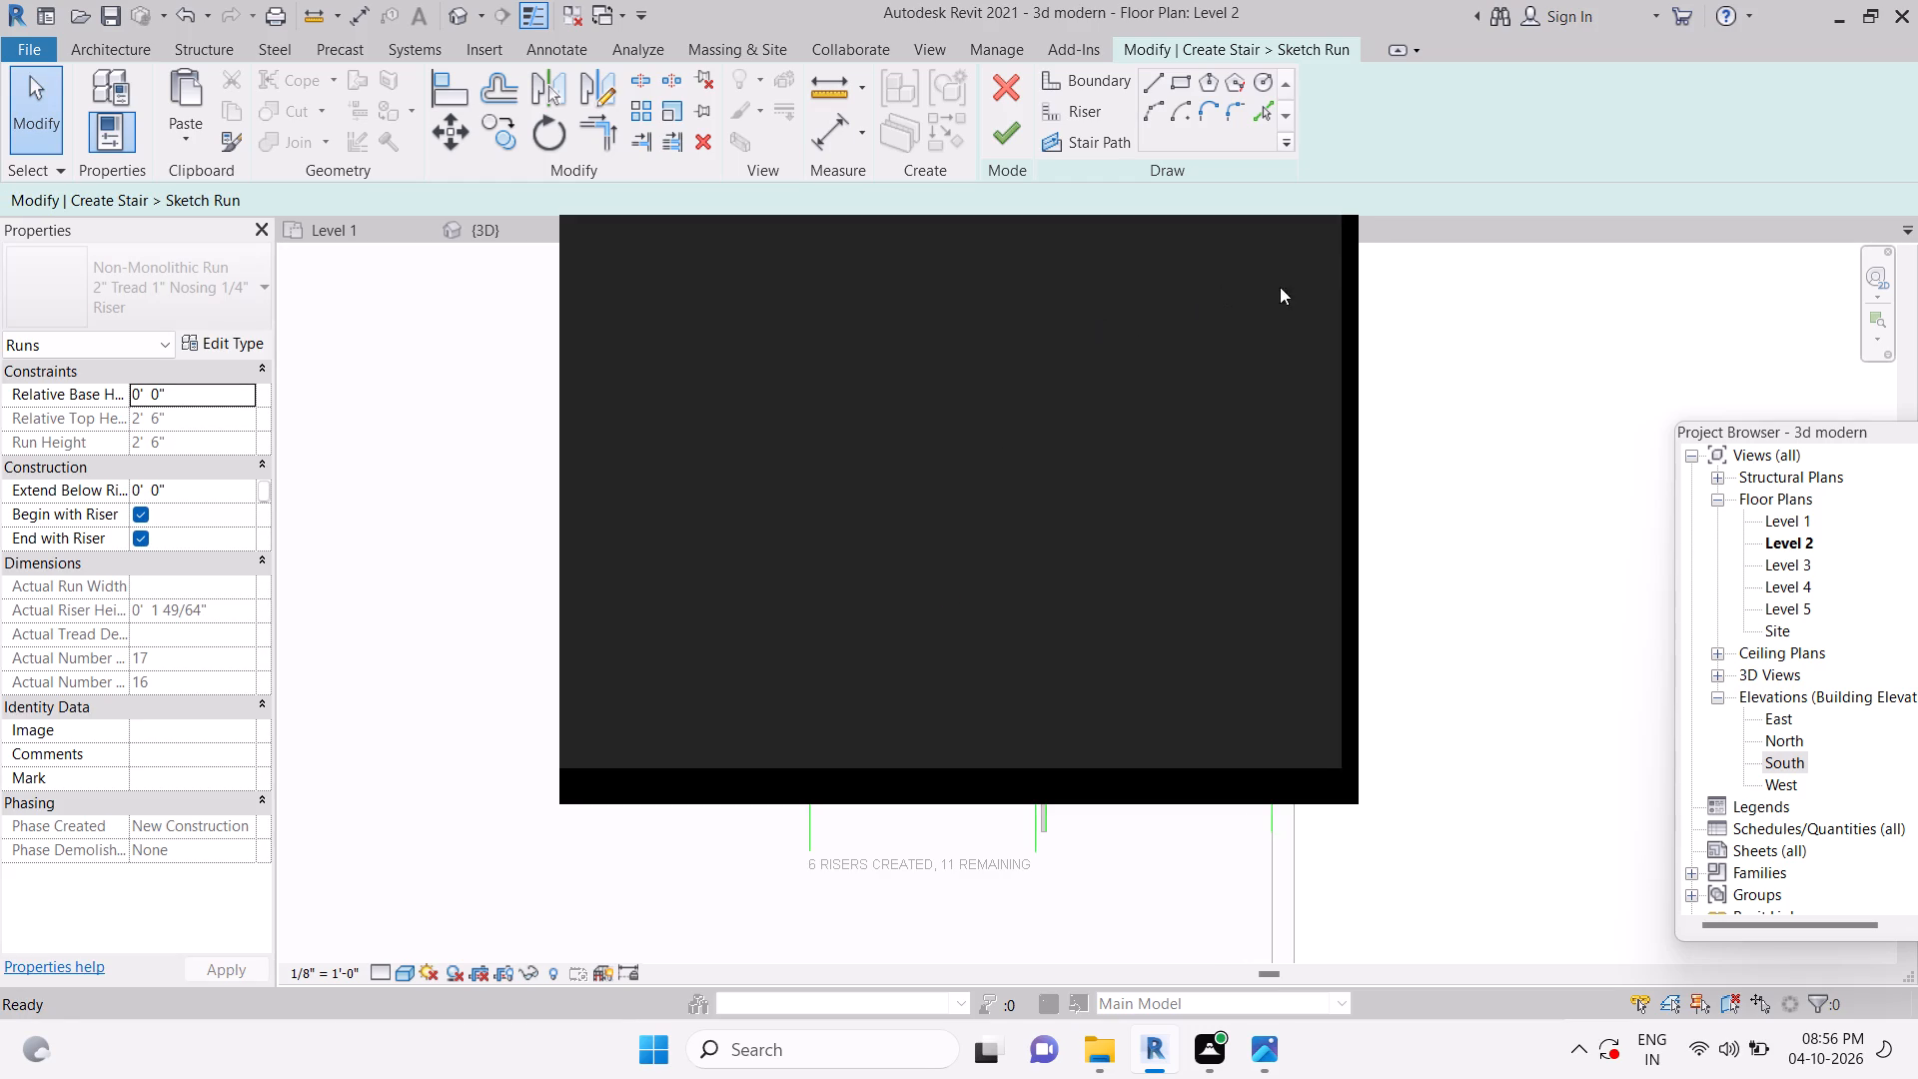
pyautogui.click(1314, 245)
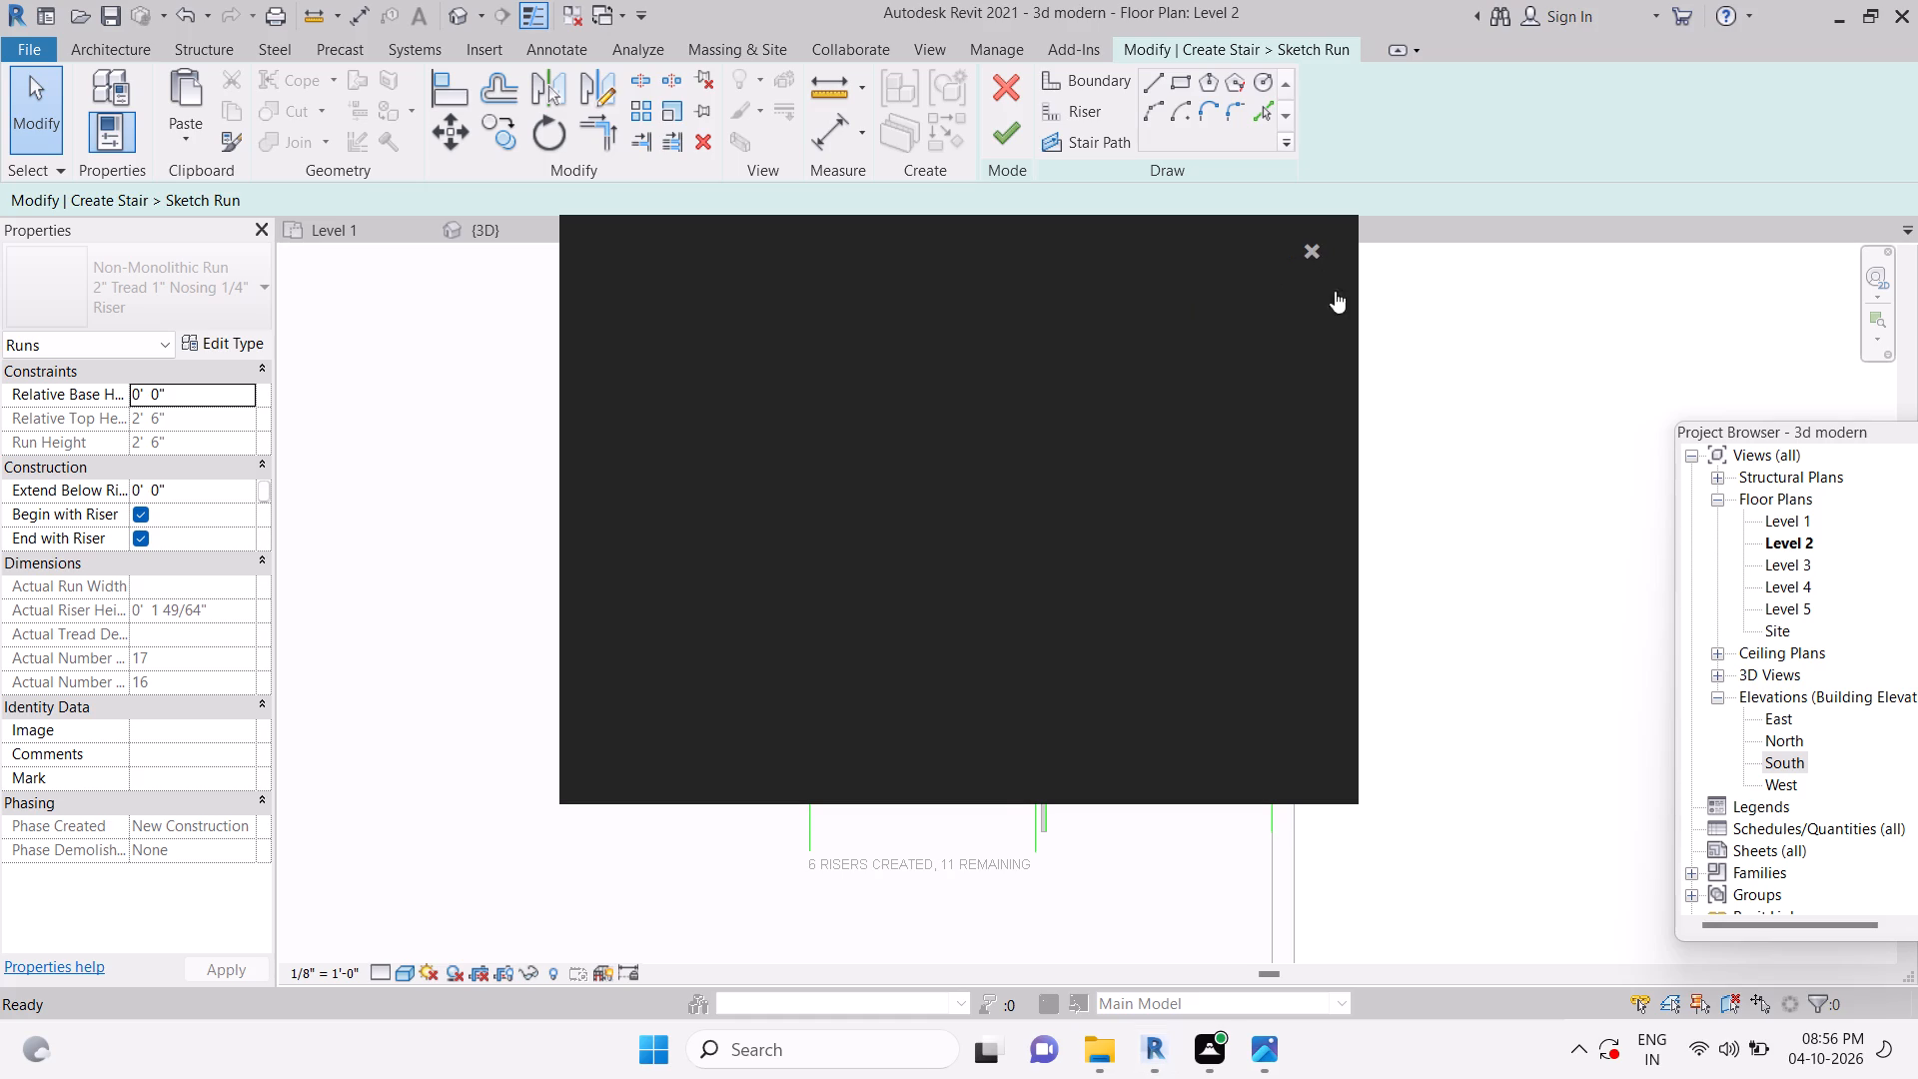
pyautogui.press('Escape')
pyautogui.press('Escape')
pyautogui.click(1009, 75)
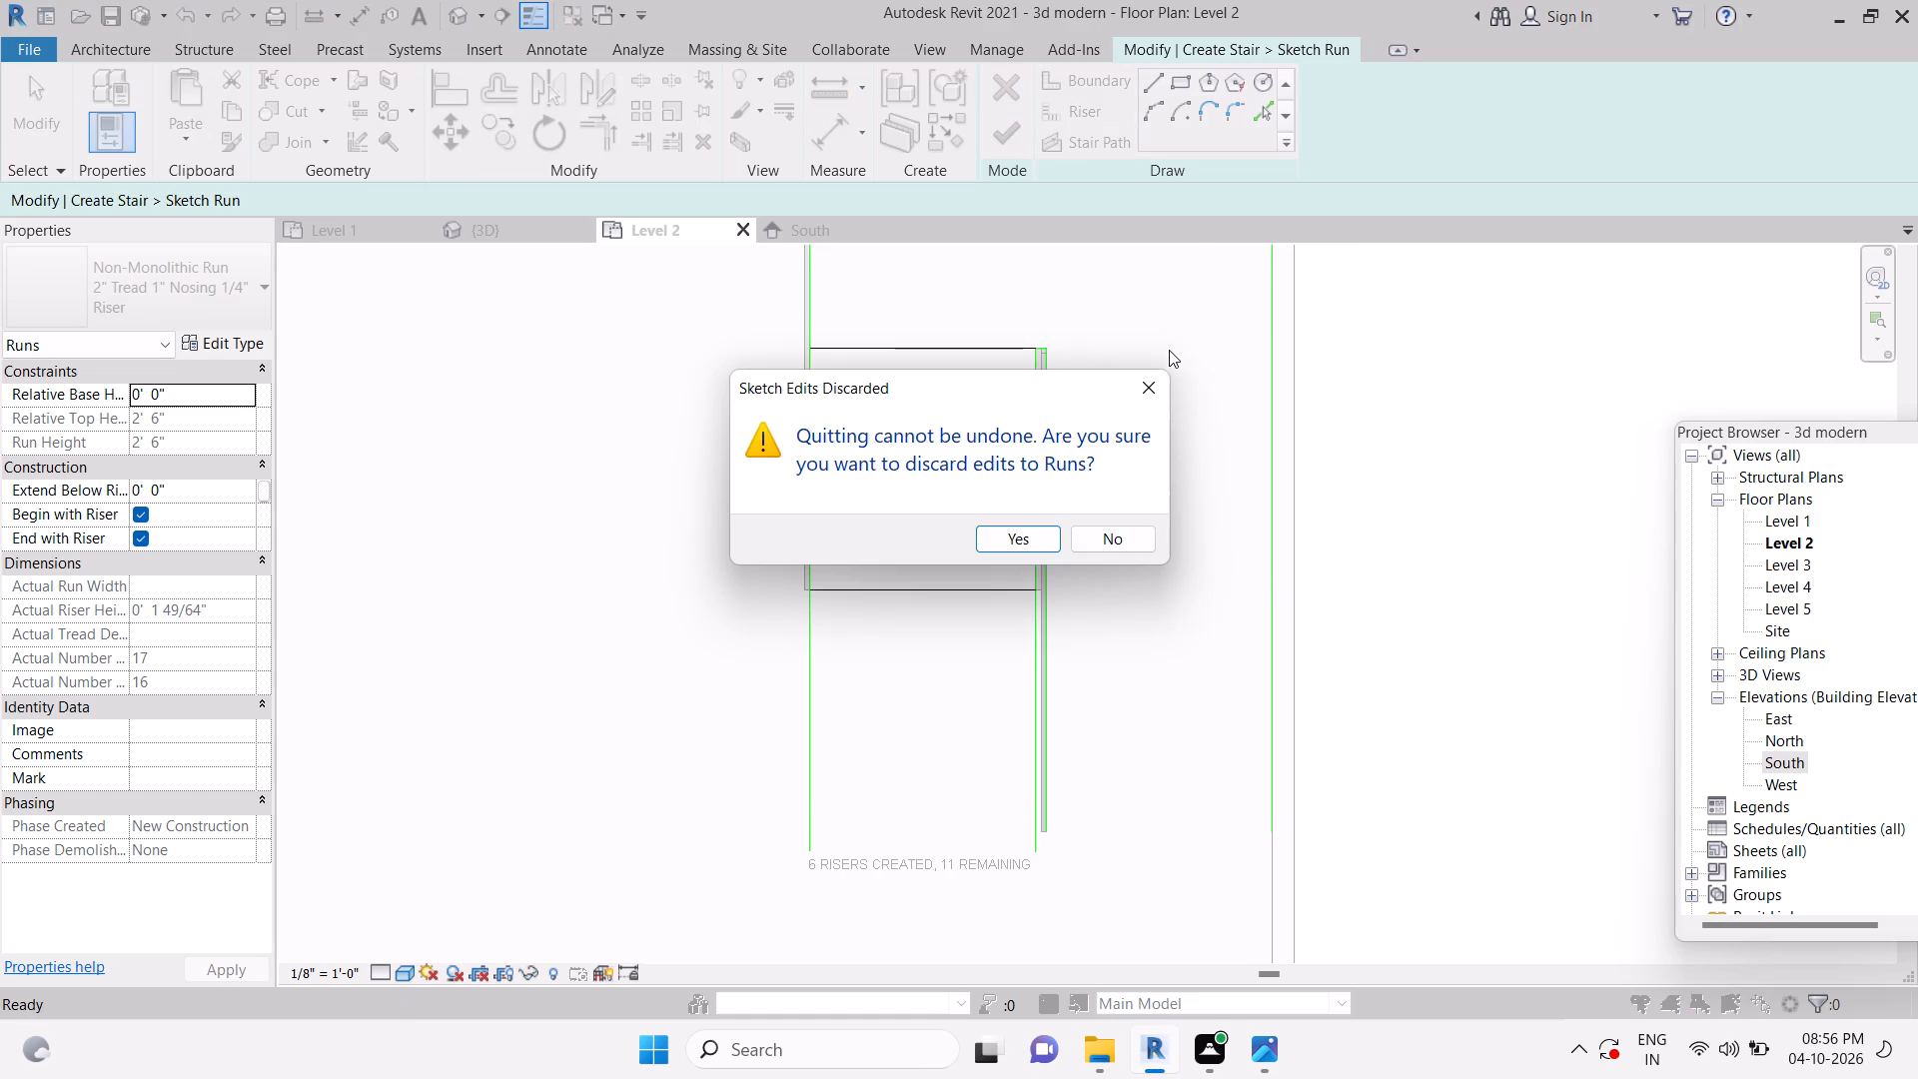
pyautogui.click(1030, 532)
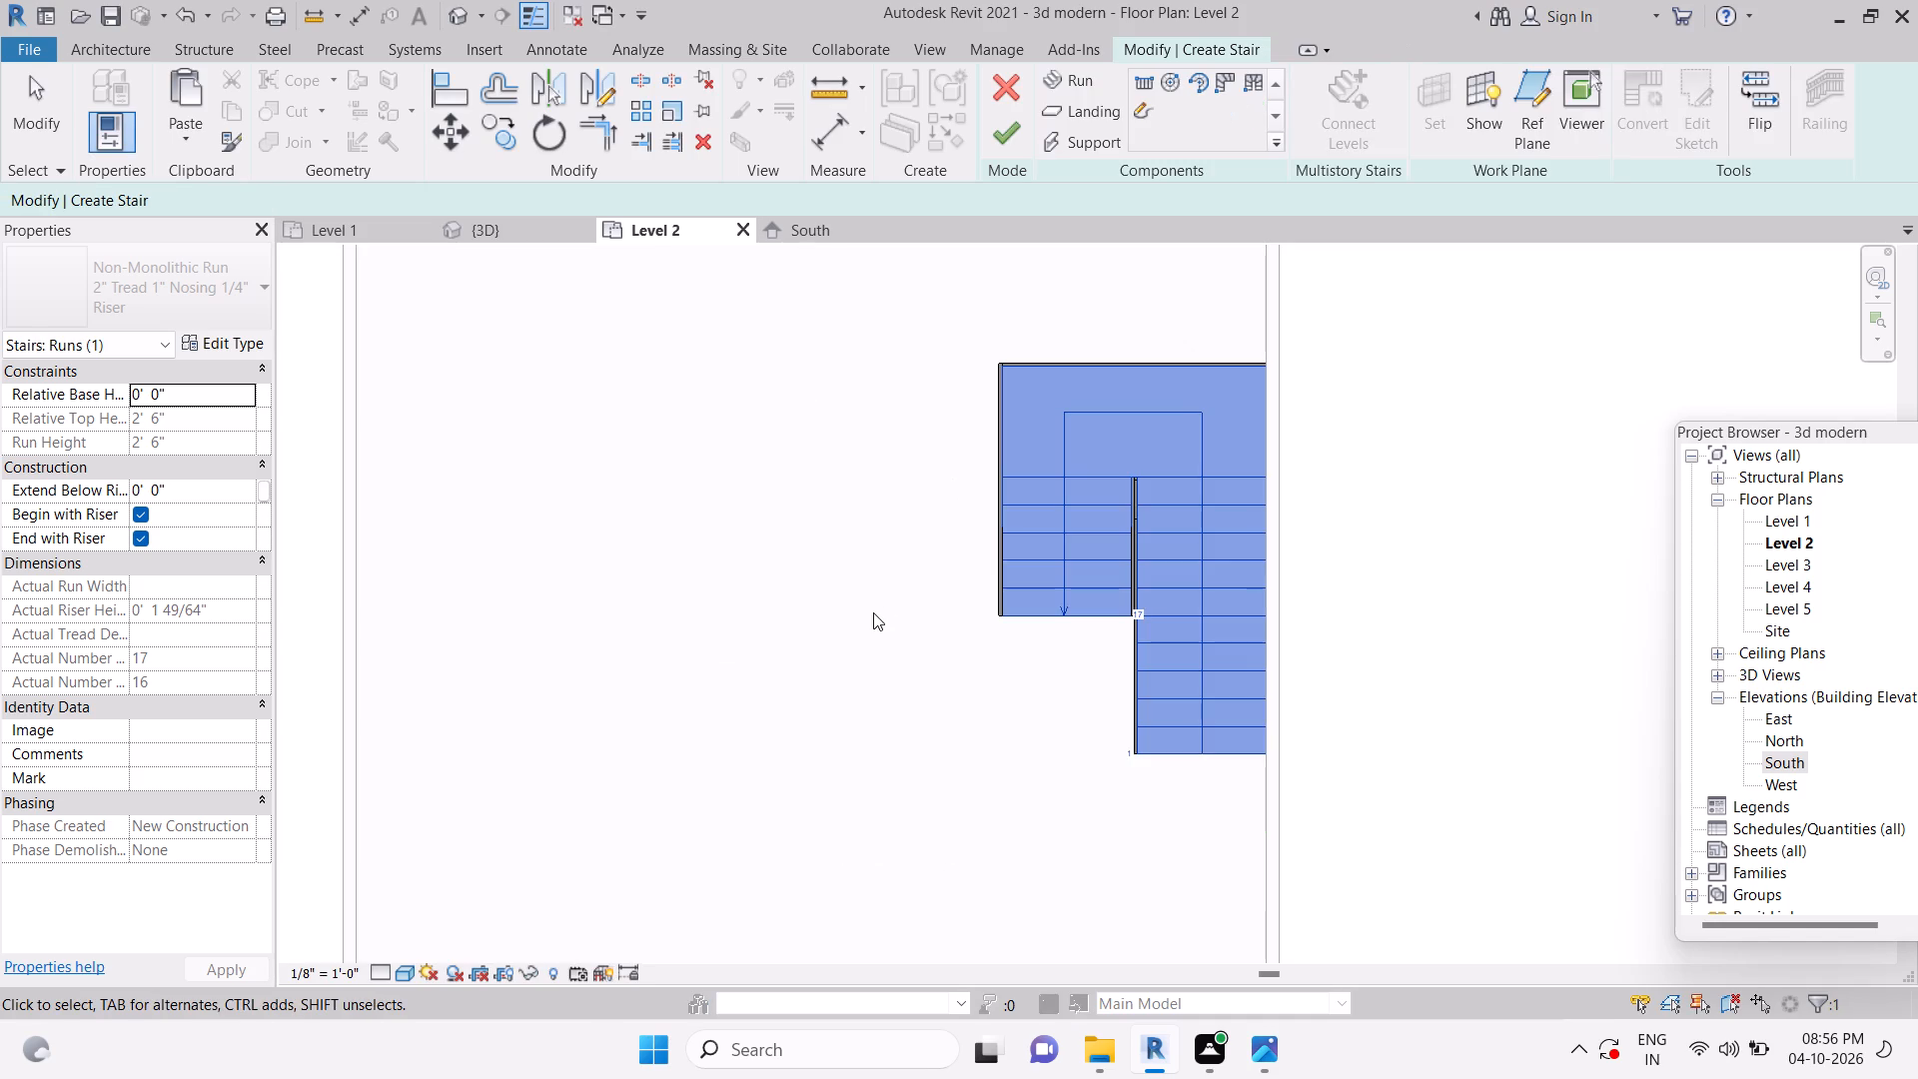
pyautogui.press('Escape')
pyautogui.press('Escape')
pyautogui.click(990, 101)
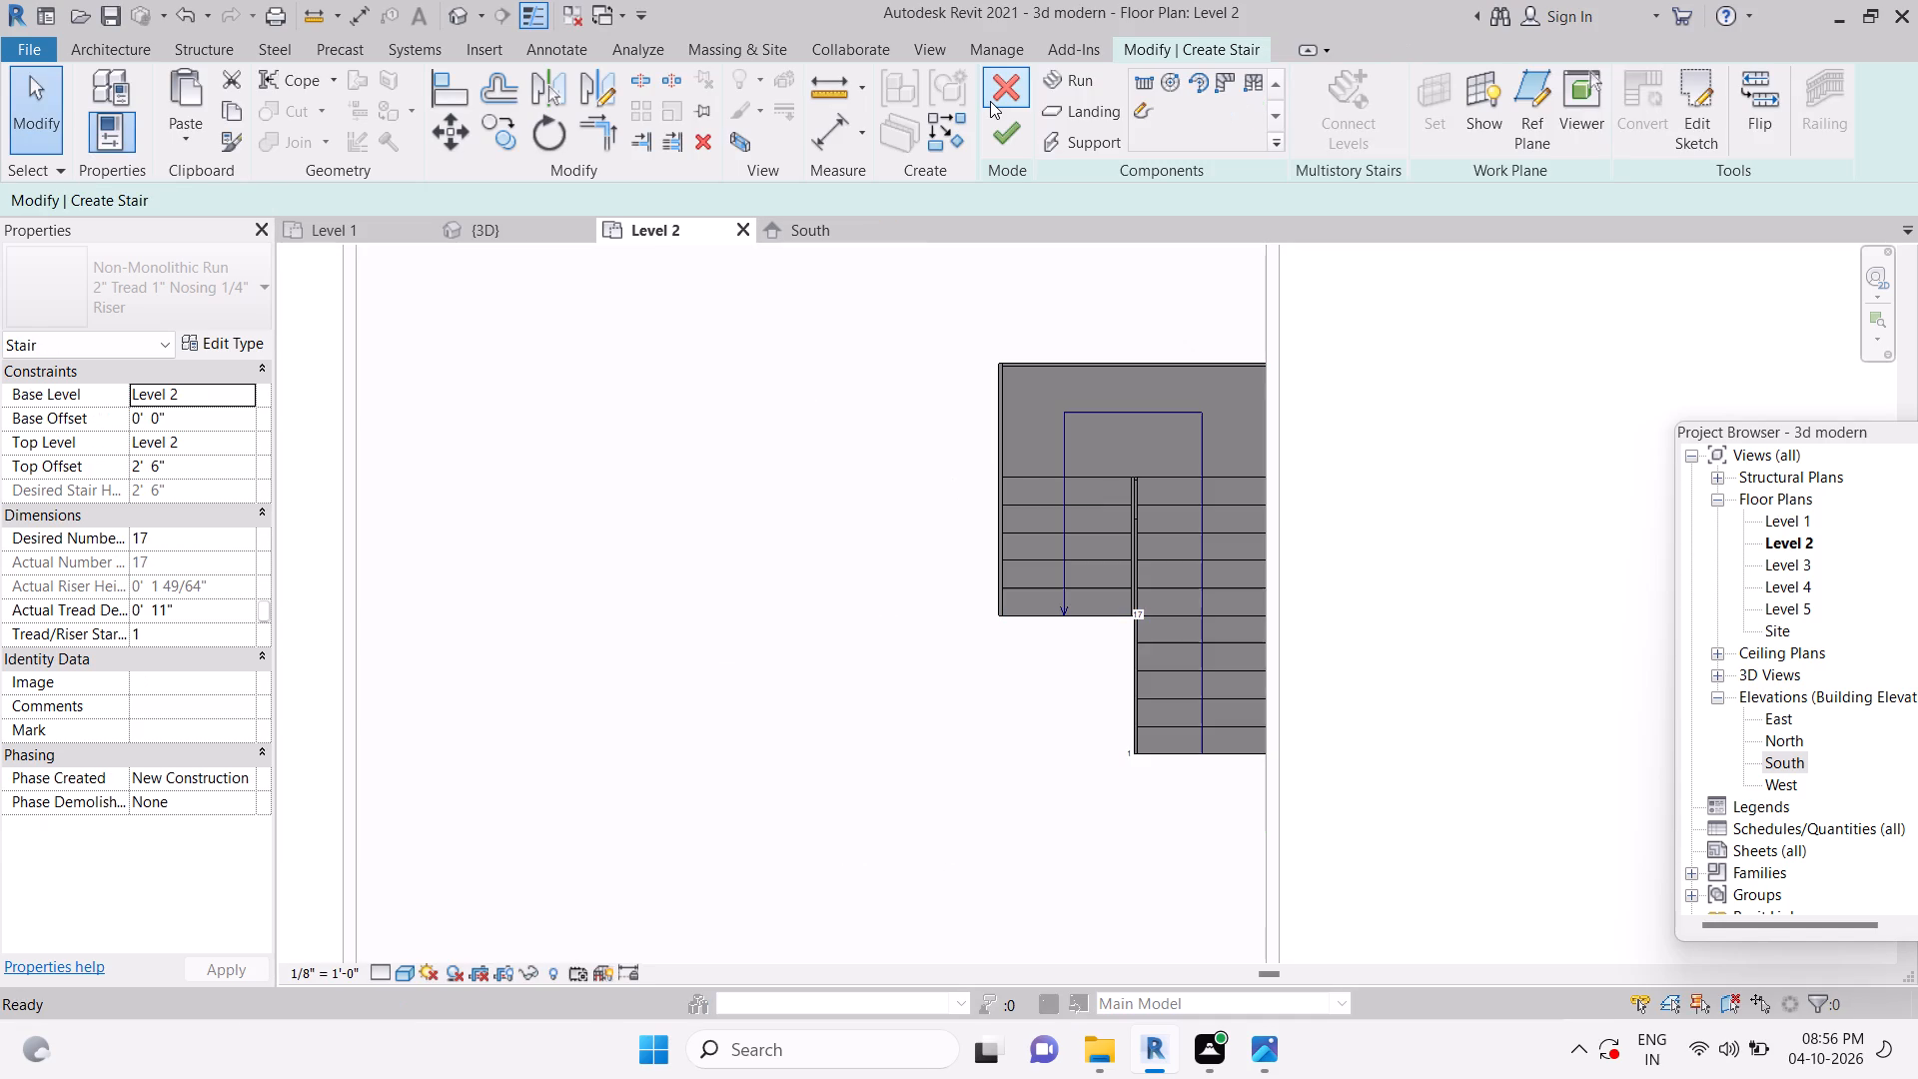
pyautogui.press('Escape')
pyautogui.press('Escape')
# Delete the pasted U-shaped stair from the Level 2 plan.
pyautogui.click(1145, 566)
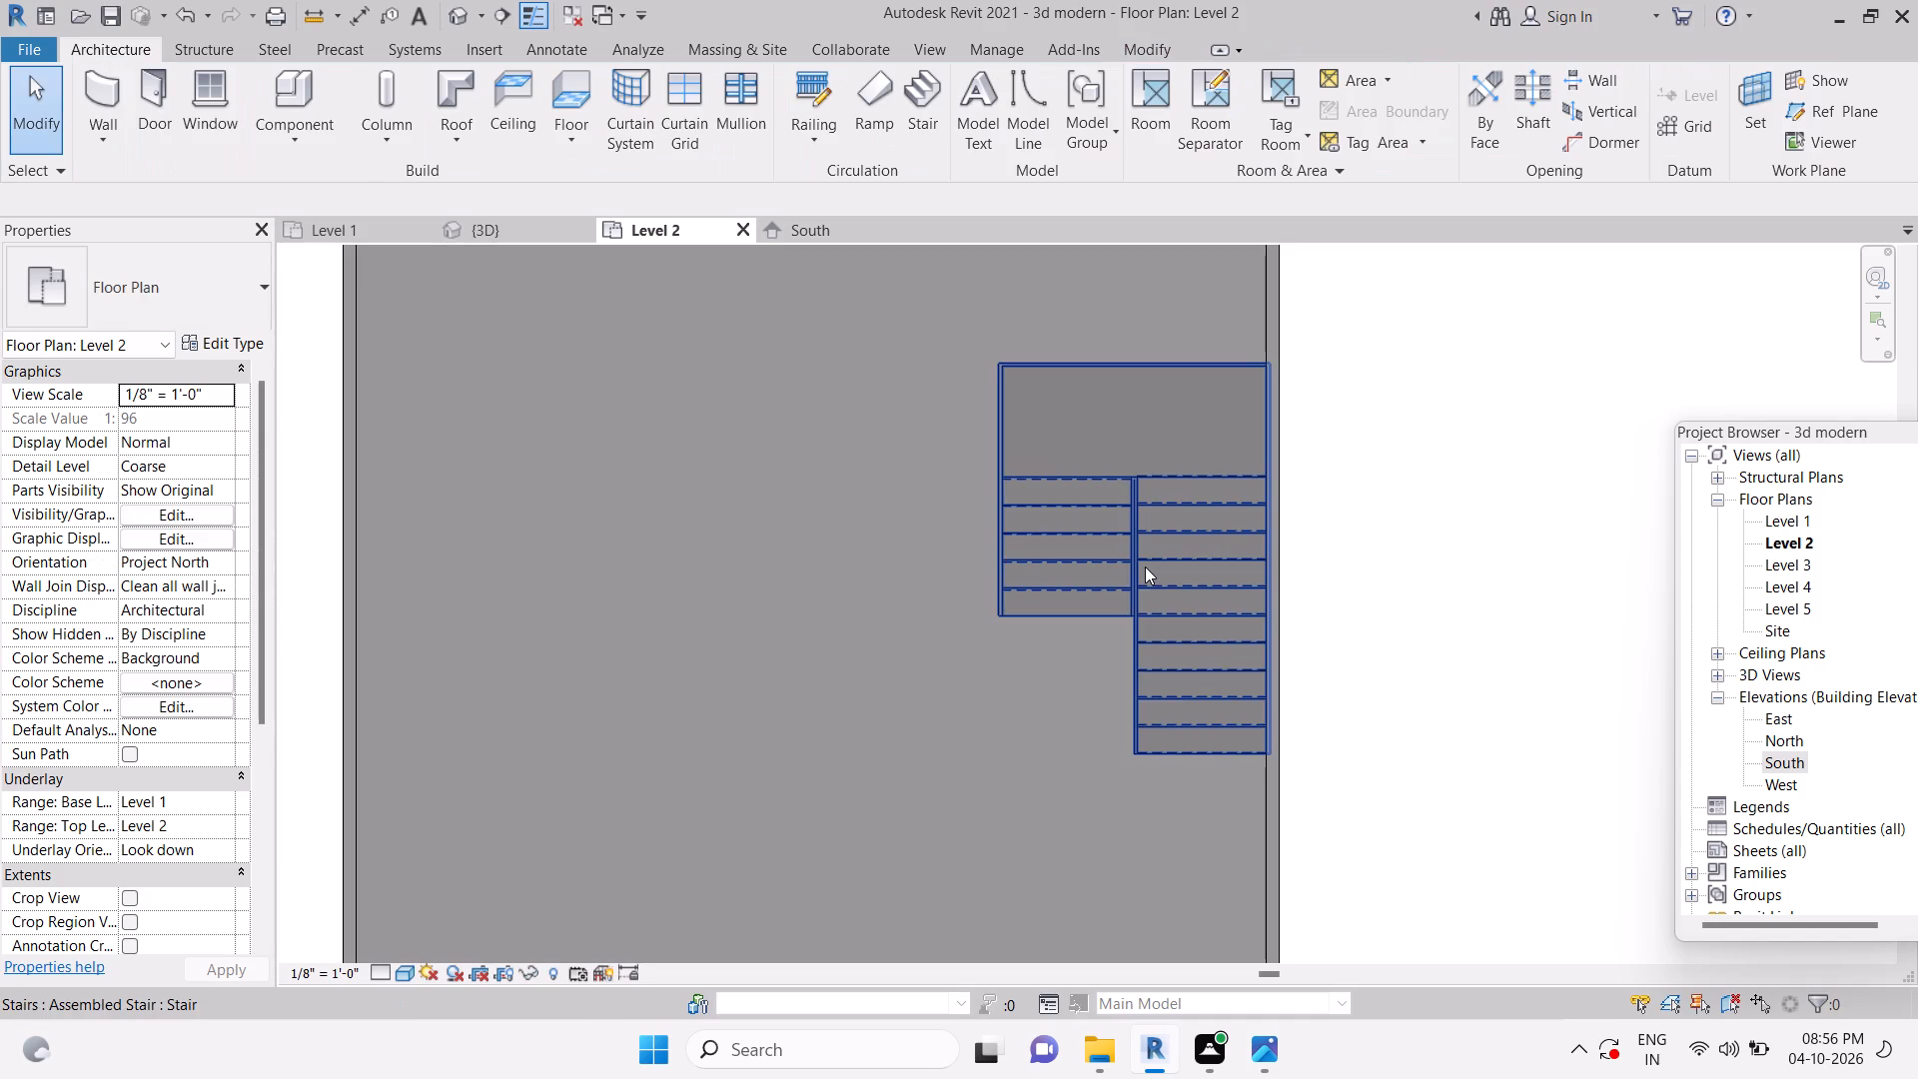
pyautogui.press('Delete')
pyautogui.press('Escape')
pyautogui.press('Escape')
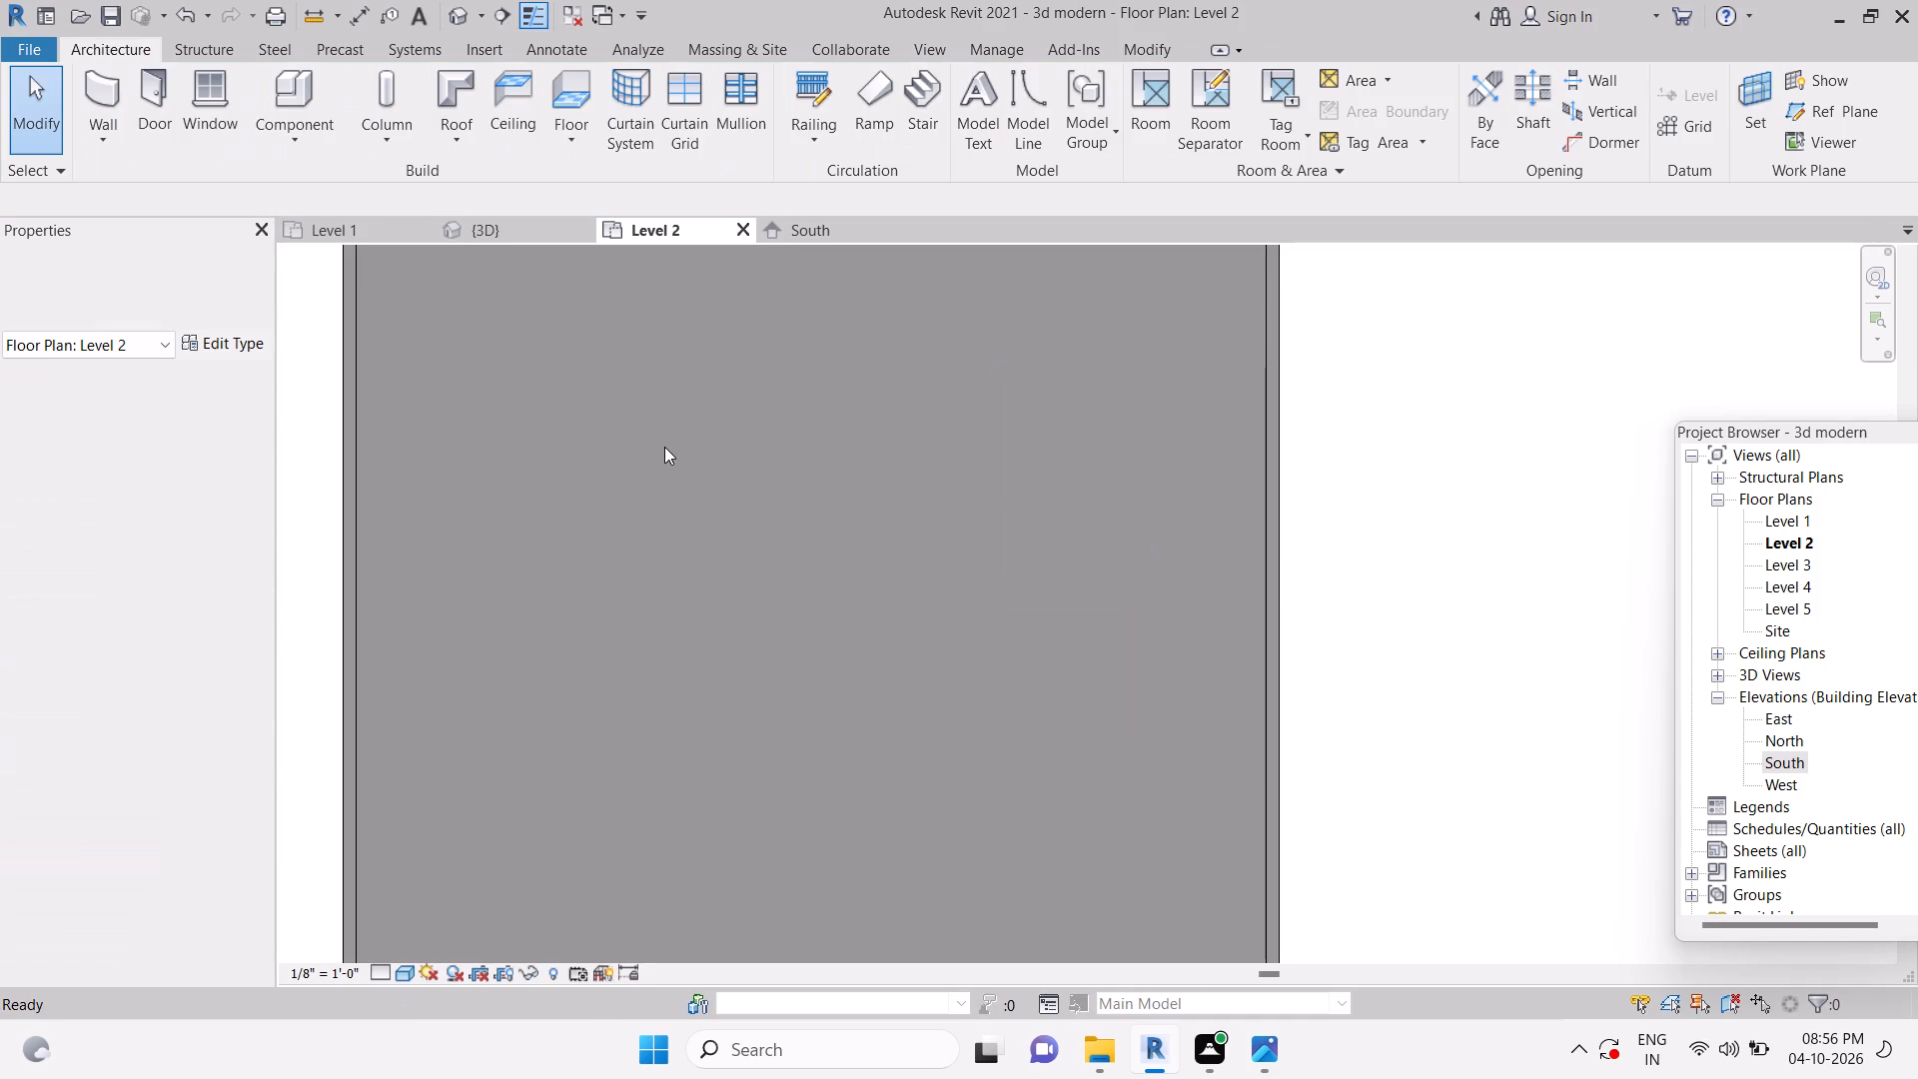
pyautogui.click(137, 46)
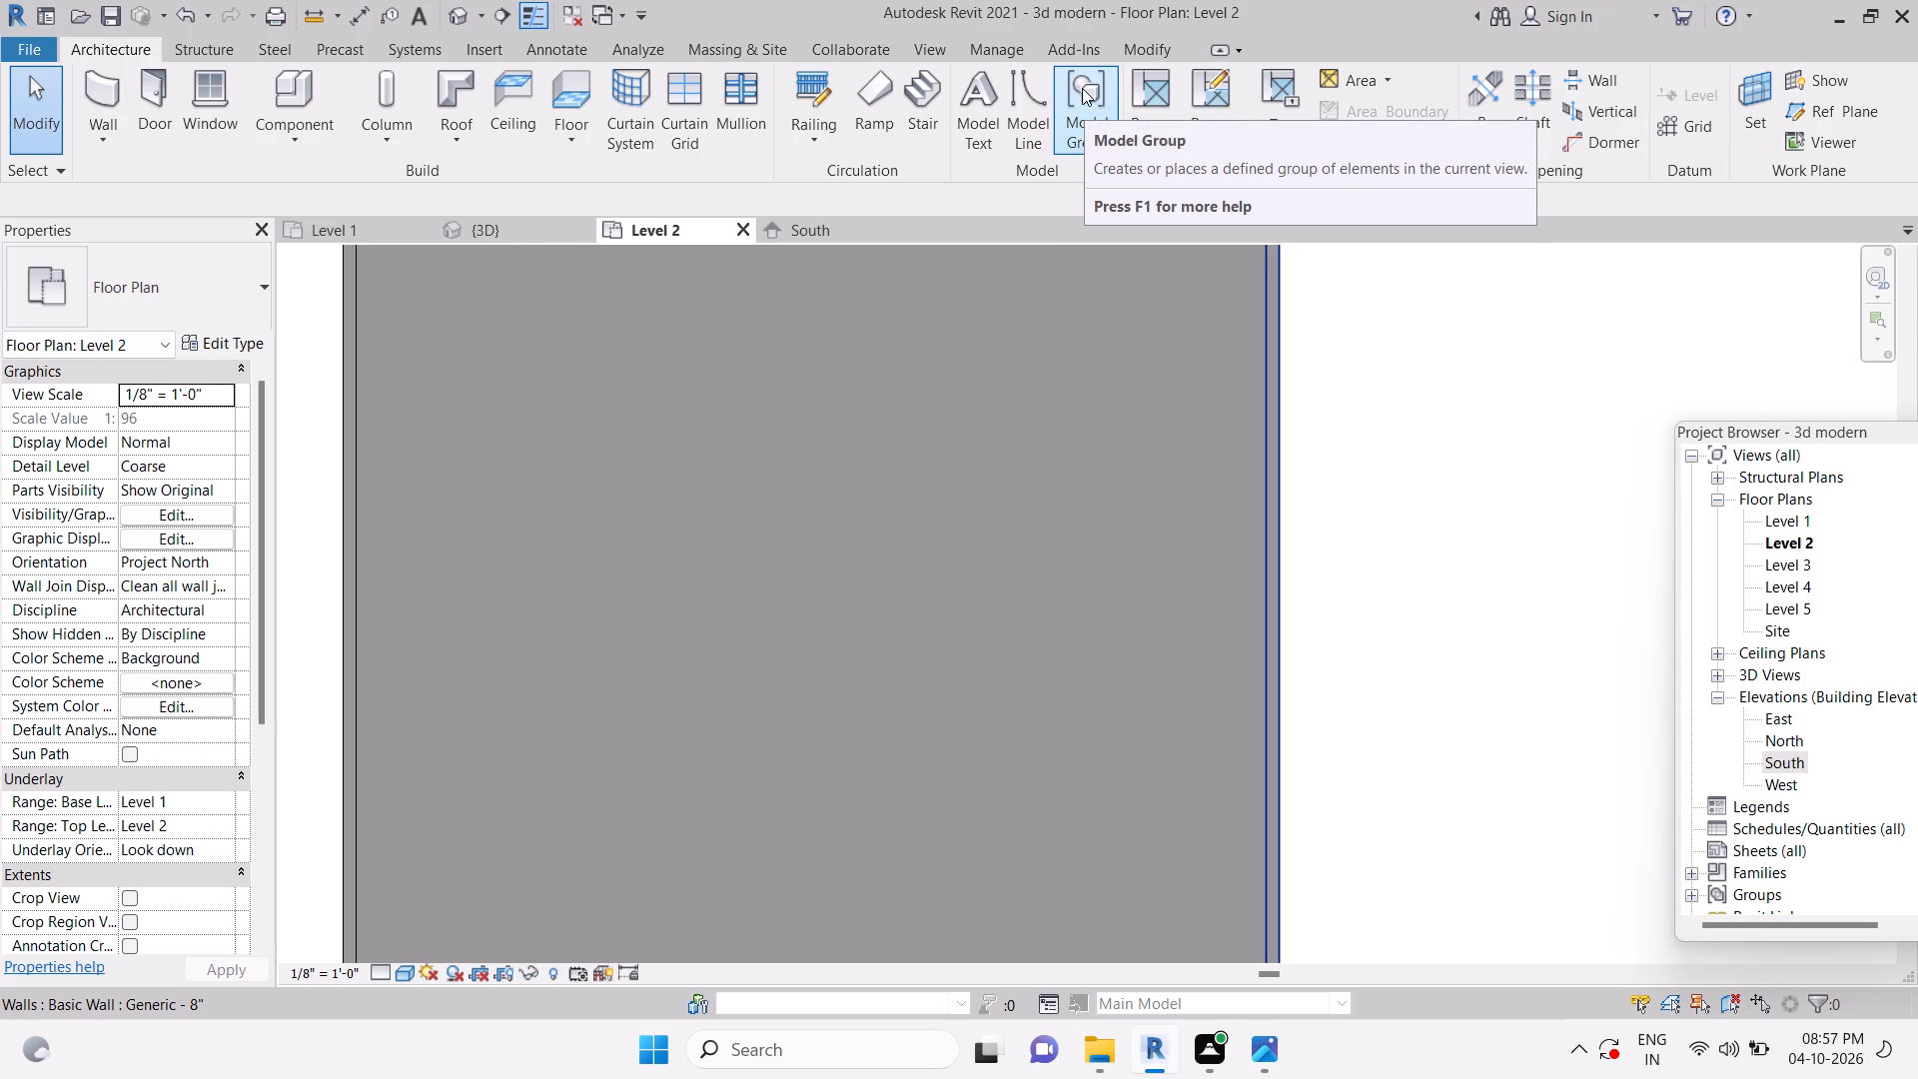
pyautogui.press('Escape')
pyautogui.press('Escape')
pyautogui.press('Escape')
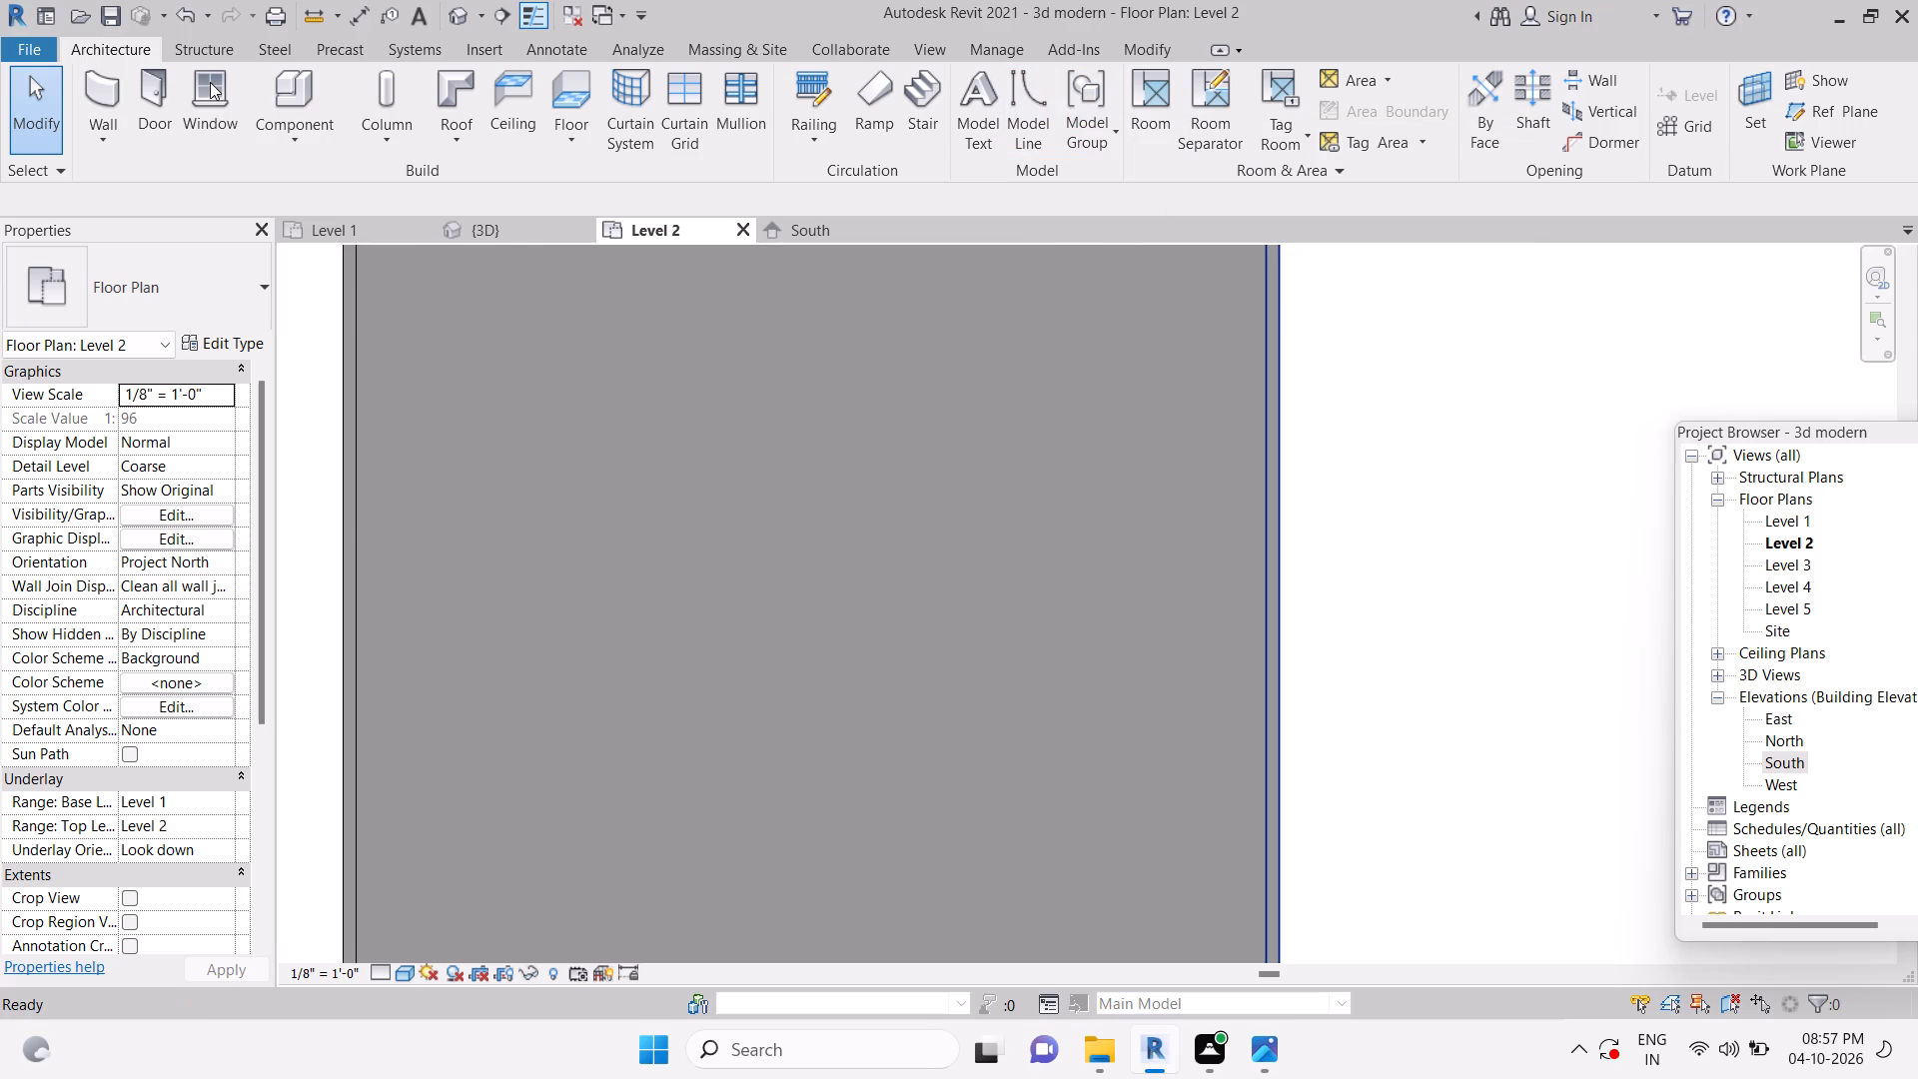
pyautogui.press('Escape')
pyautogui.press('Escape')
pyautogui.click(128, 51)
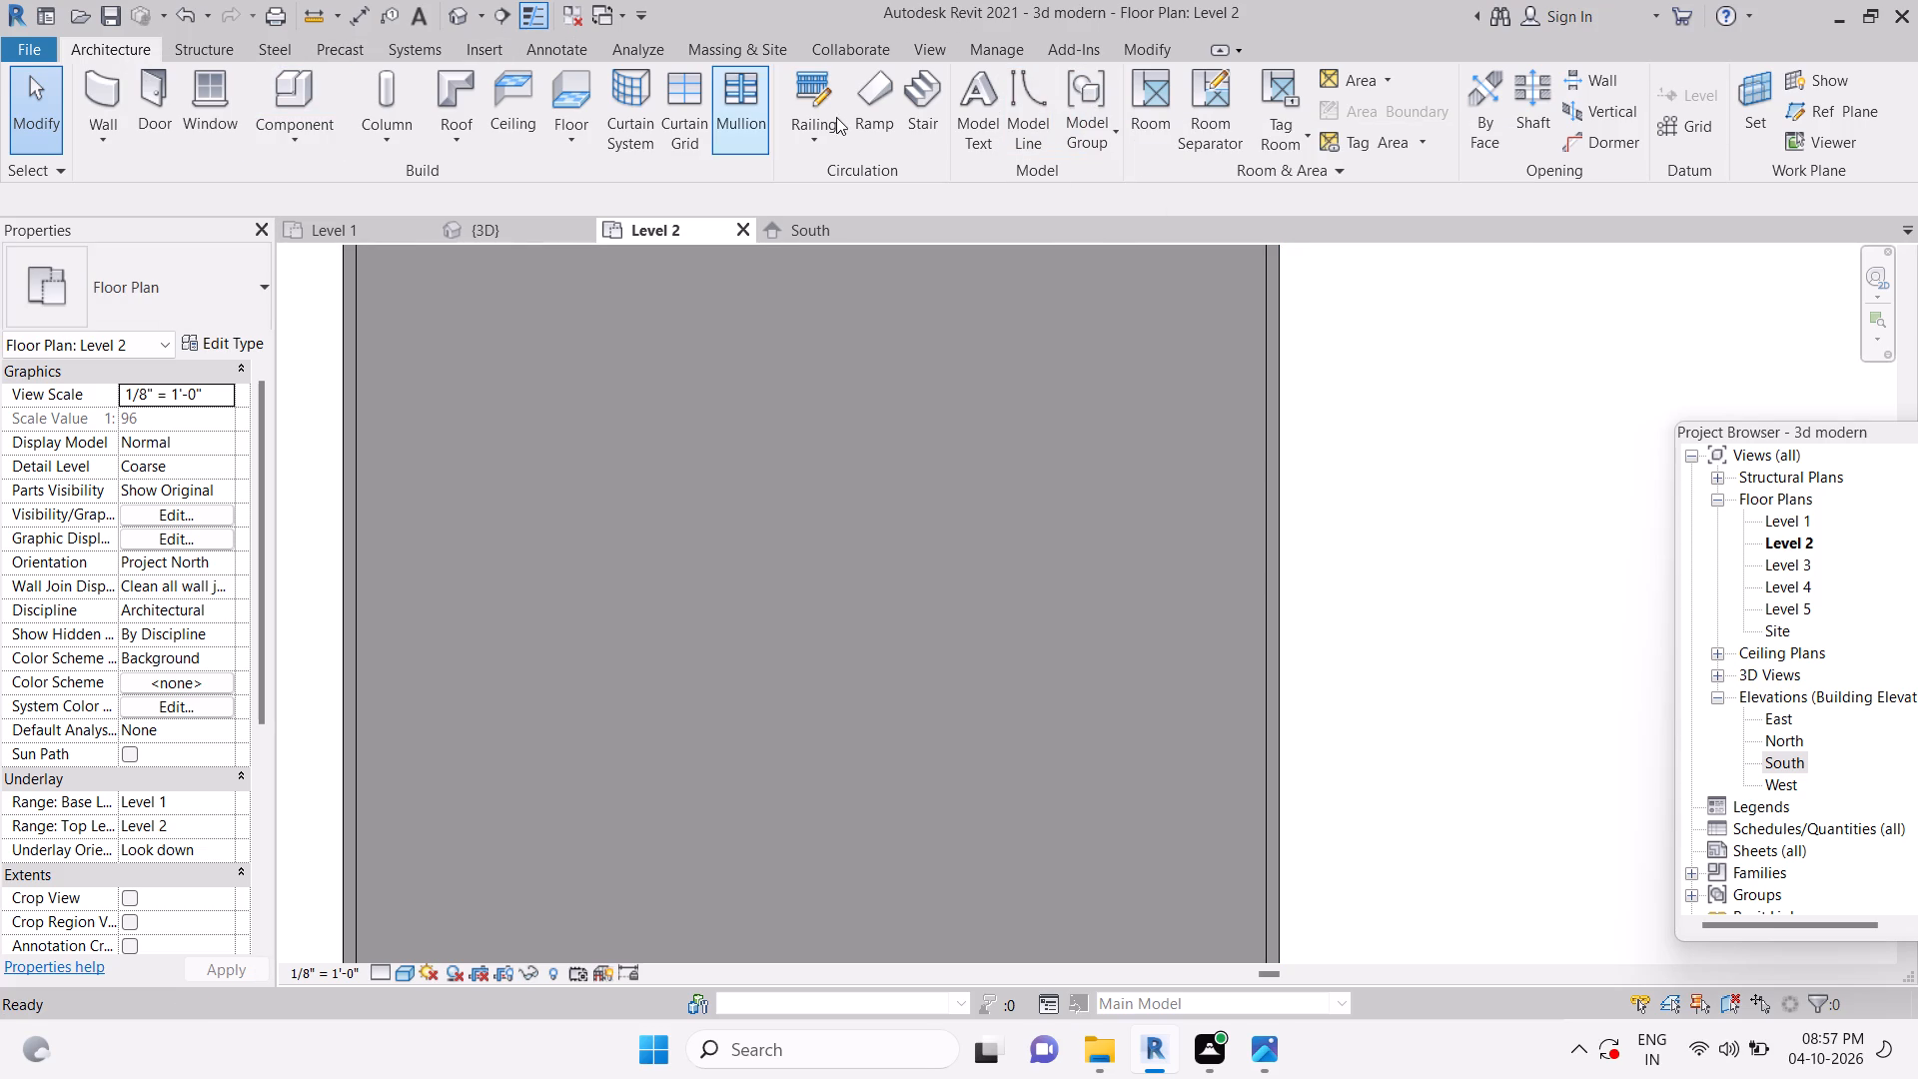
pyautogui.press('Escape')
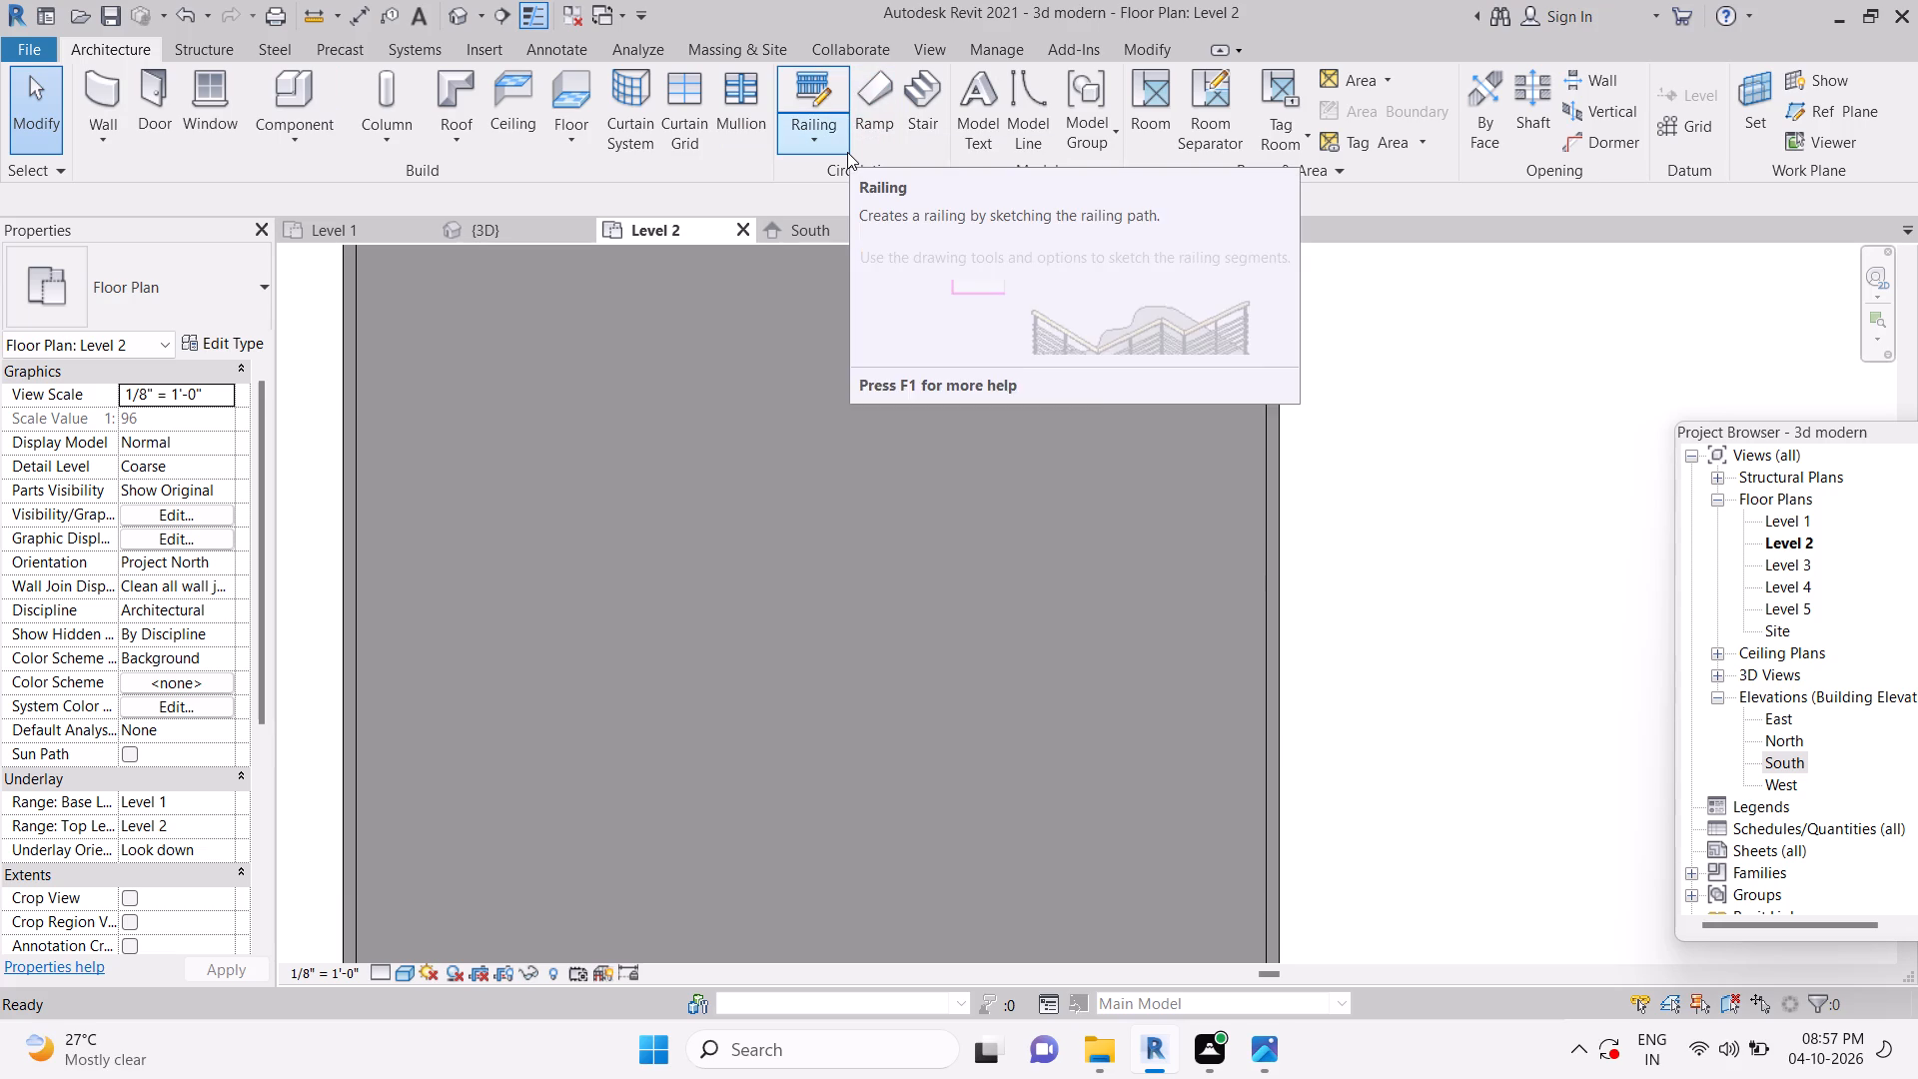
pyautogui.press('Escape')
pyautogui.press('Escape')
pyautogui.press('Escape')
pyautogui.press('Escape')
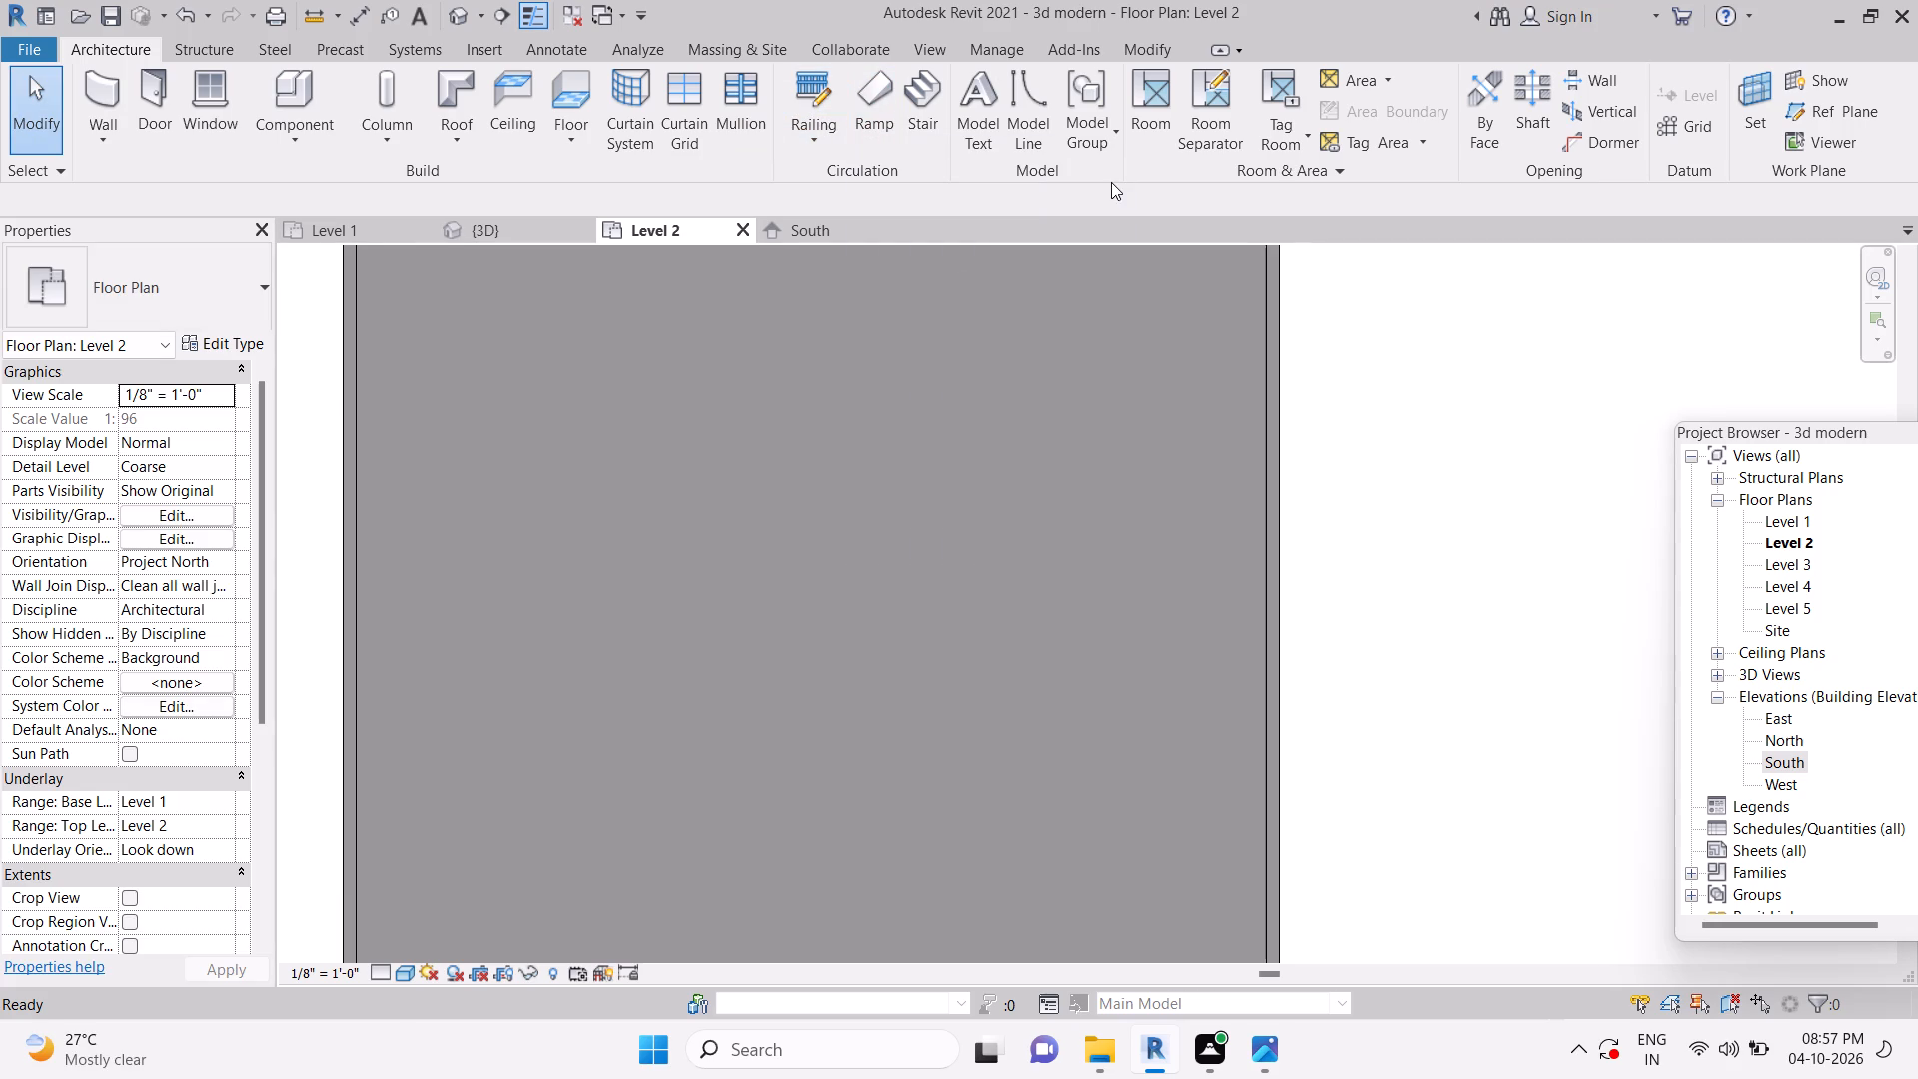
# Start a new stair on Level 2 with a sketched run and a rectangular boundary.
pyautogui.click(926, 99)
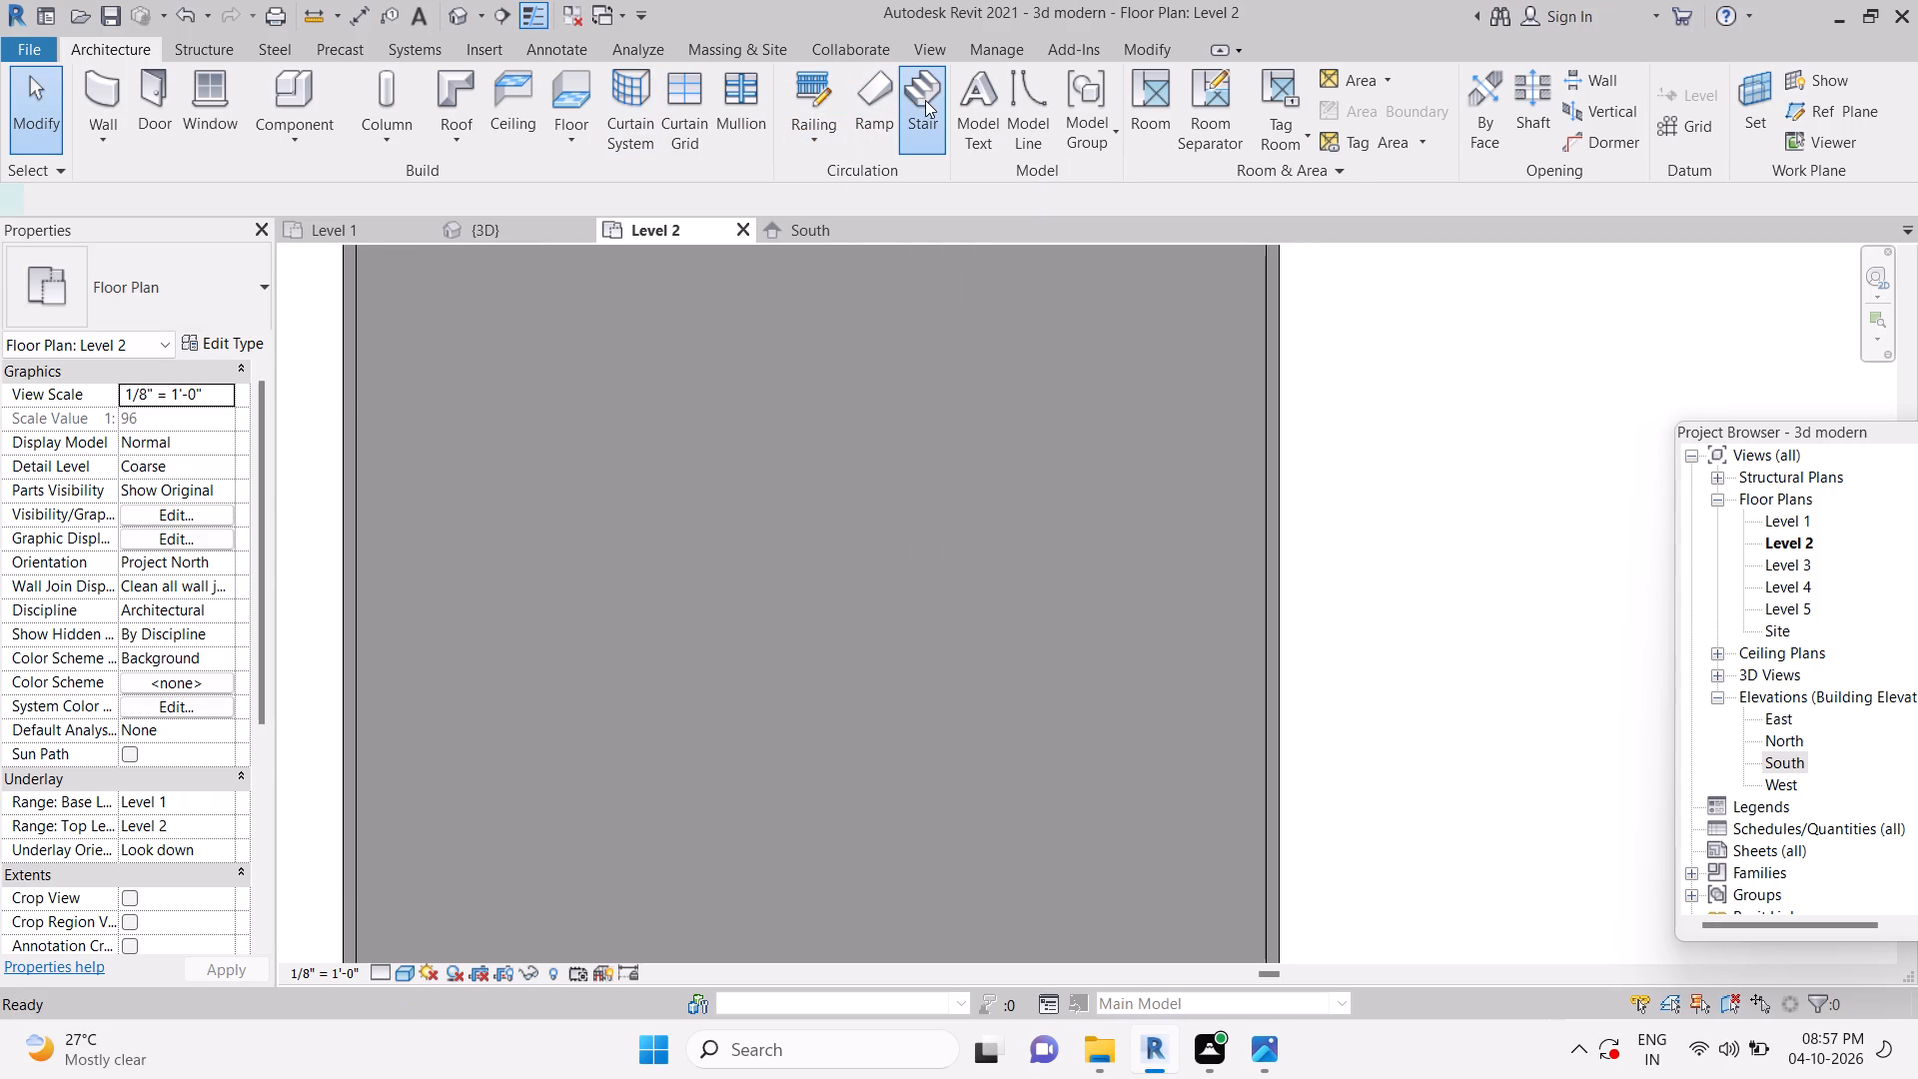
pyautogui.click(1144, 106)
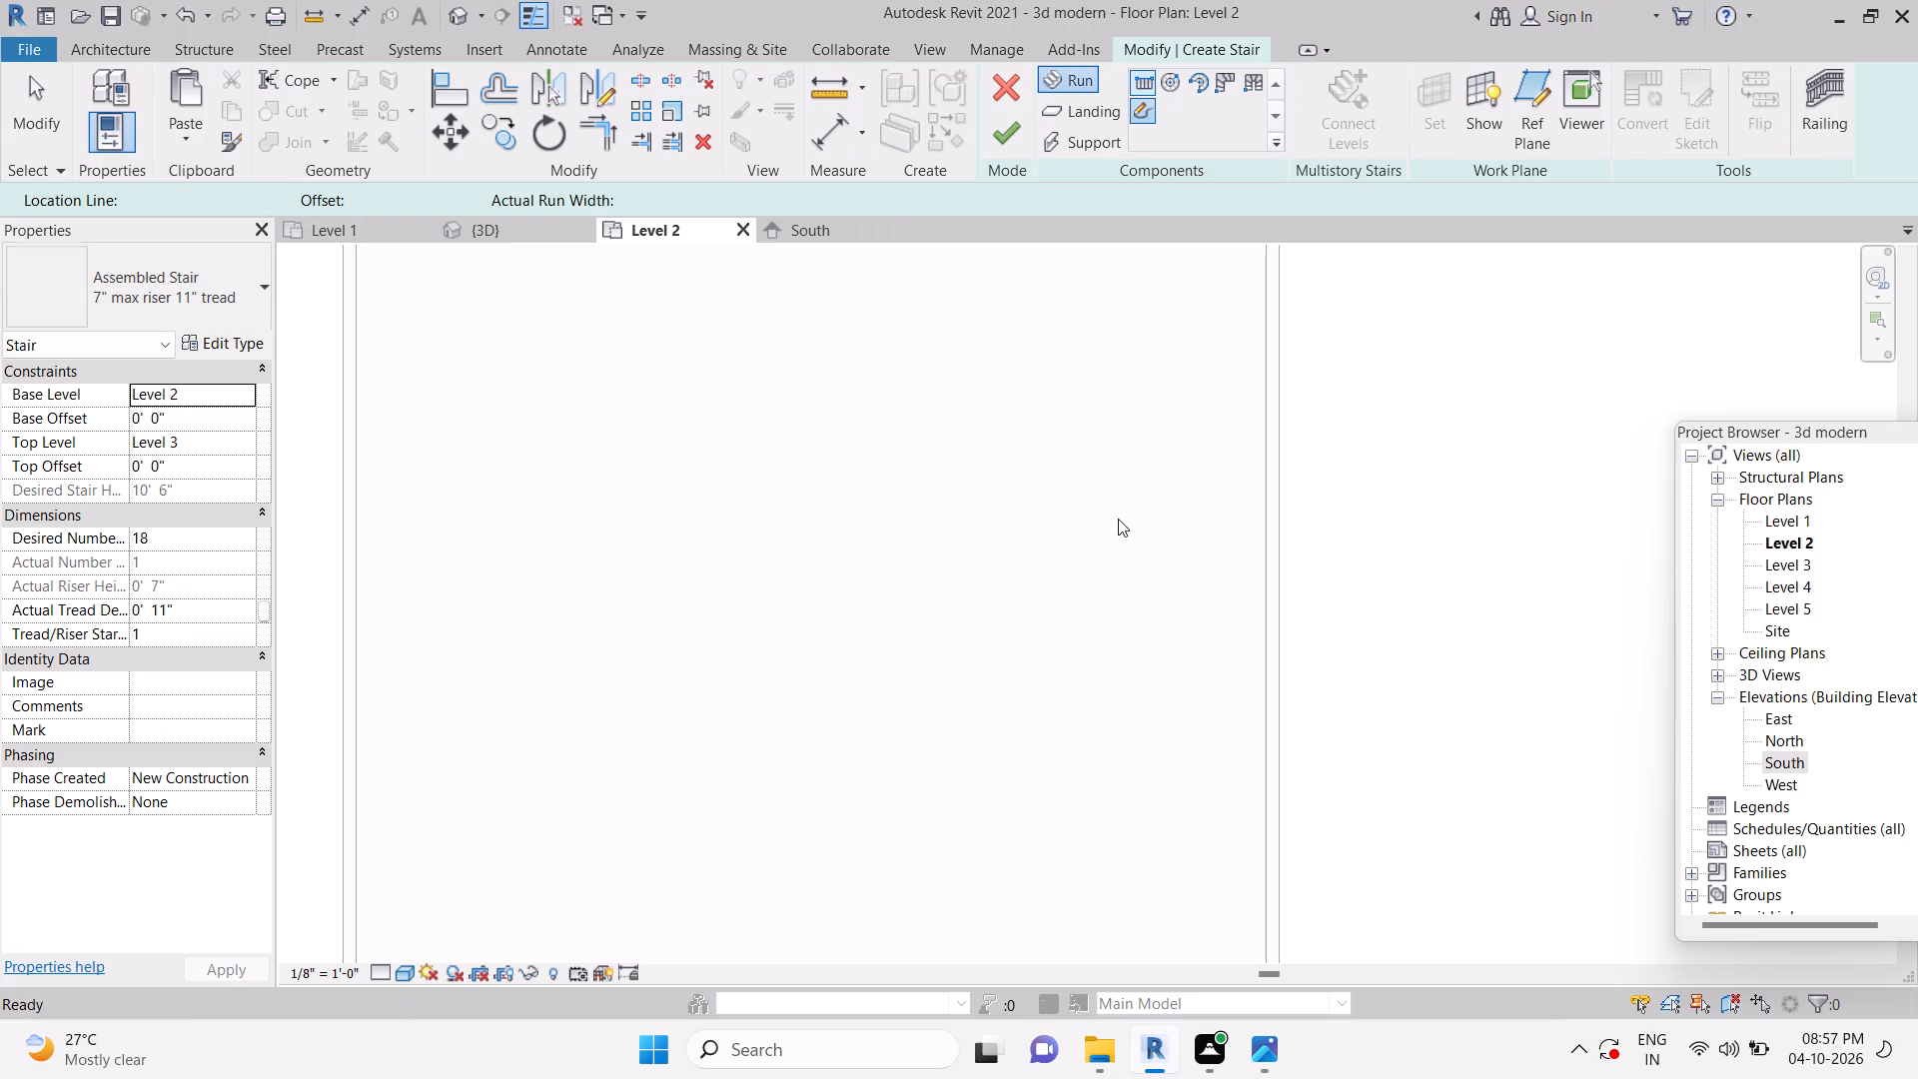
pyautogui.scroll(-4, 1118, 519)
pyautogui.click(1178, 92)
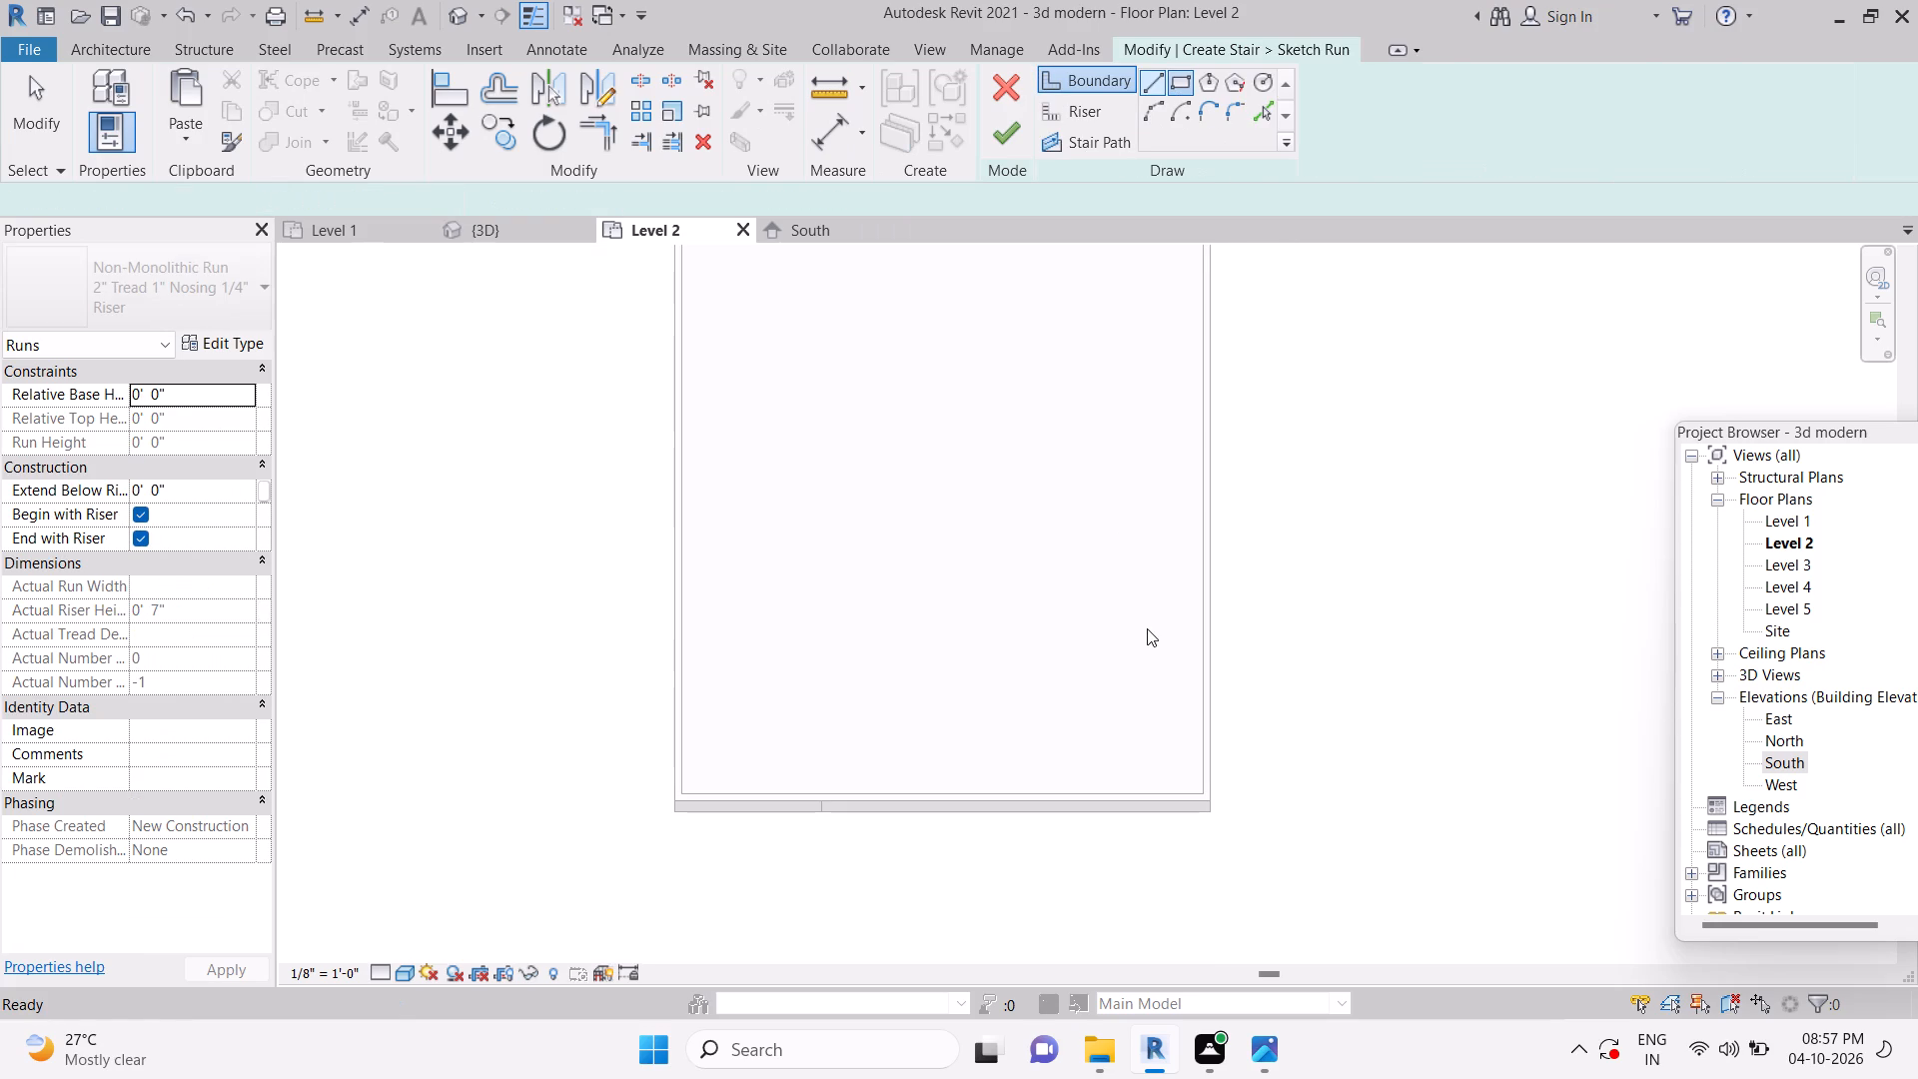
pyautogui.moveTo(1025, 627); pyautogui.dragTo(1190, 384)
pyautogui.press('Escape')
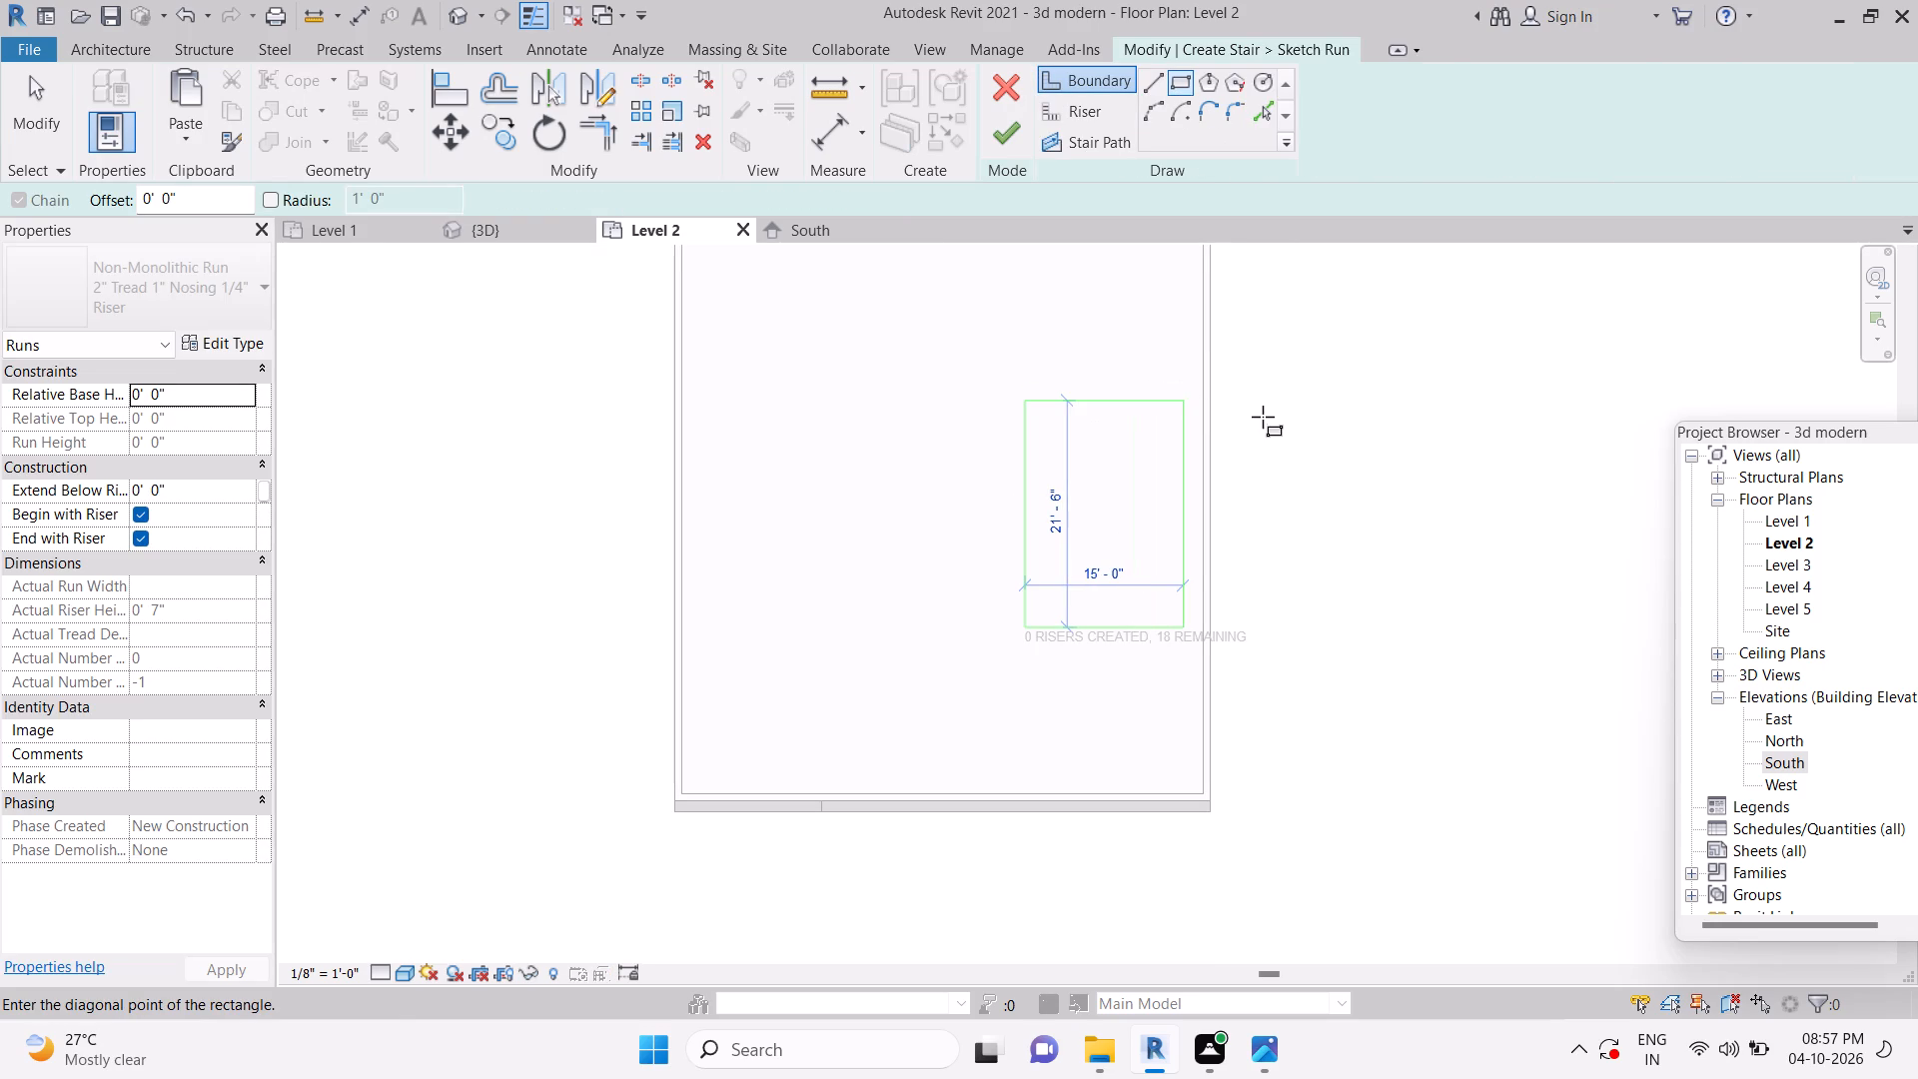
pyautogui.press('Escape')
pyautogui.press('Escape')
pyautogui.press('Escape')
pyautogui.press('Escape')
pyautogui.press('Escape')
# Sketch a rectangular run boundary about 13' 6" wide by 22' 6" long near the right-hand wall of the plan.
pyautogui.click(1177, 82)
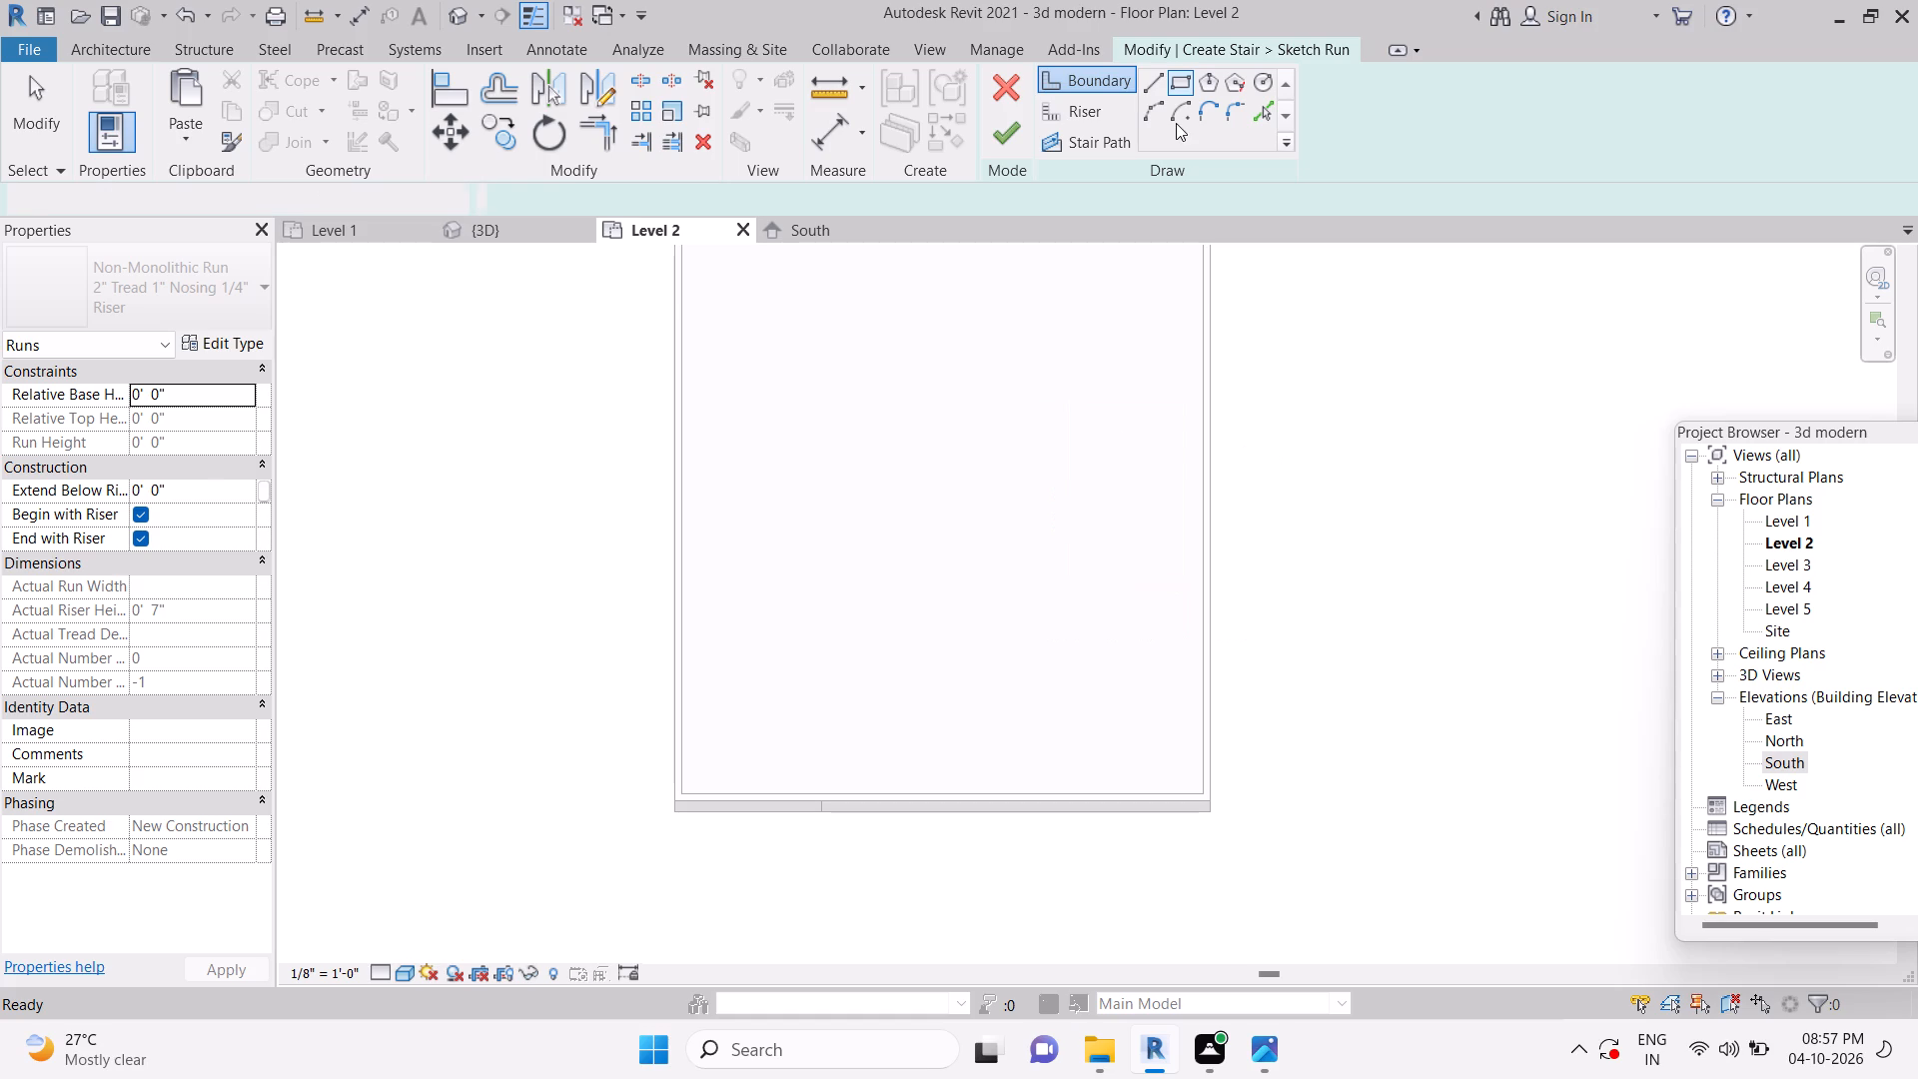
pyautogui.moveTo(1044, 374); pyautogui.dragTo(1184, 611)
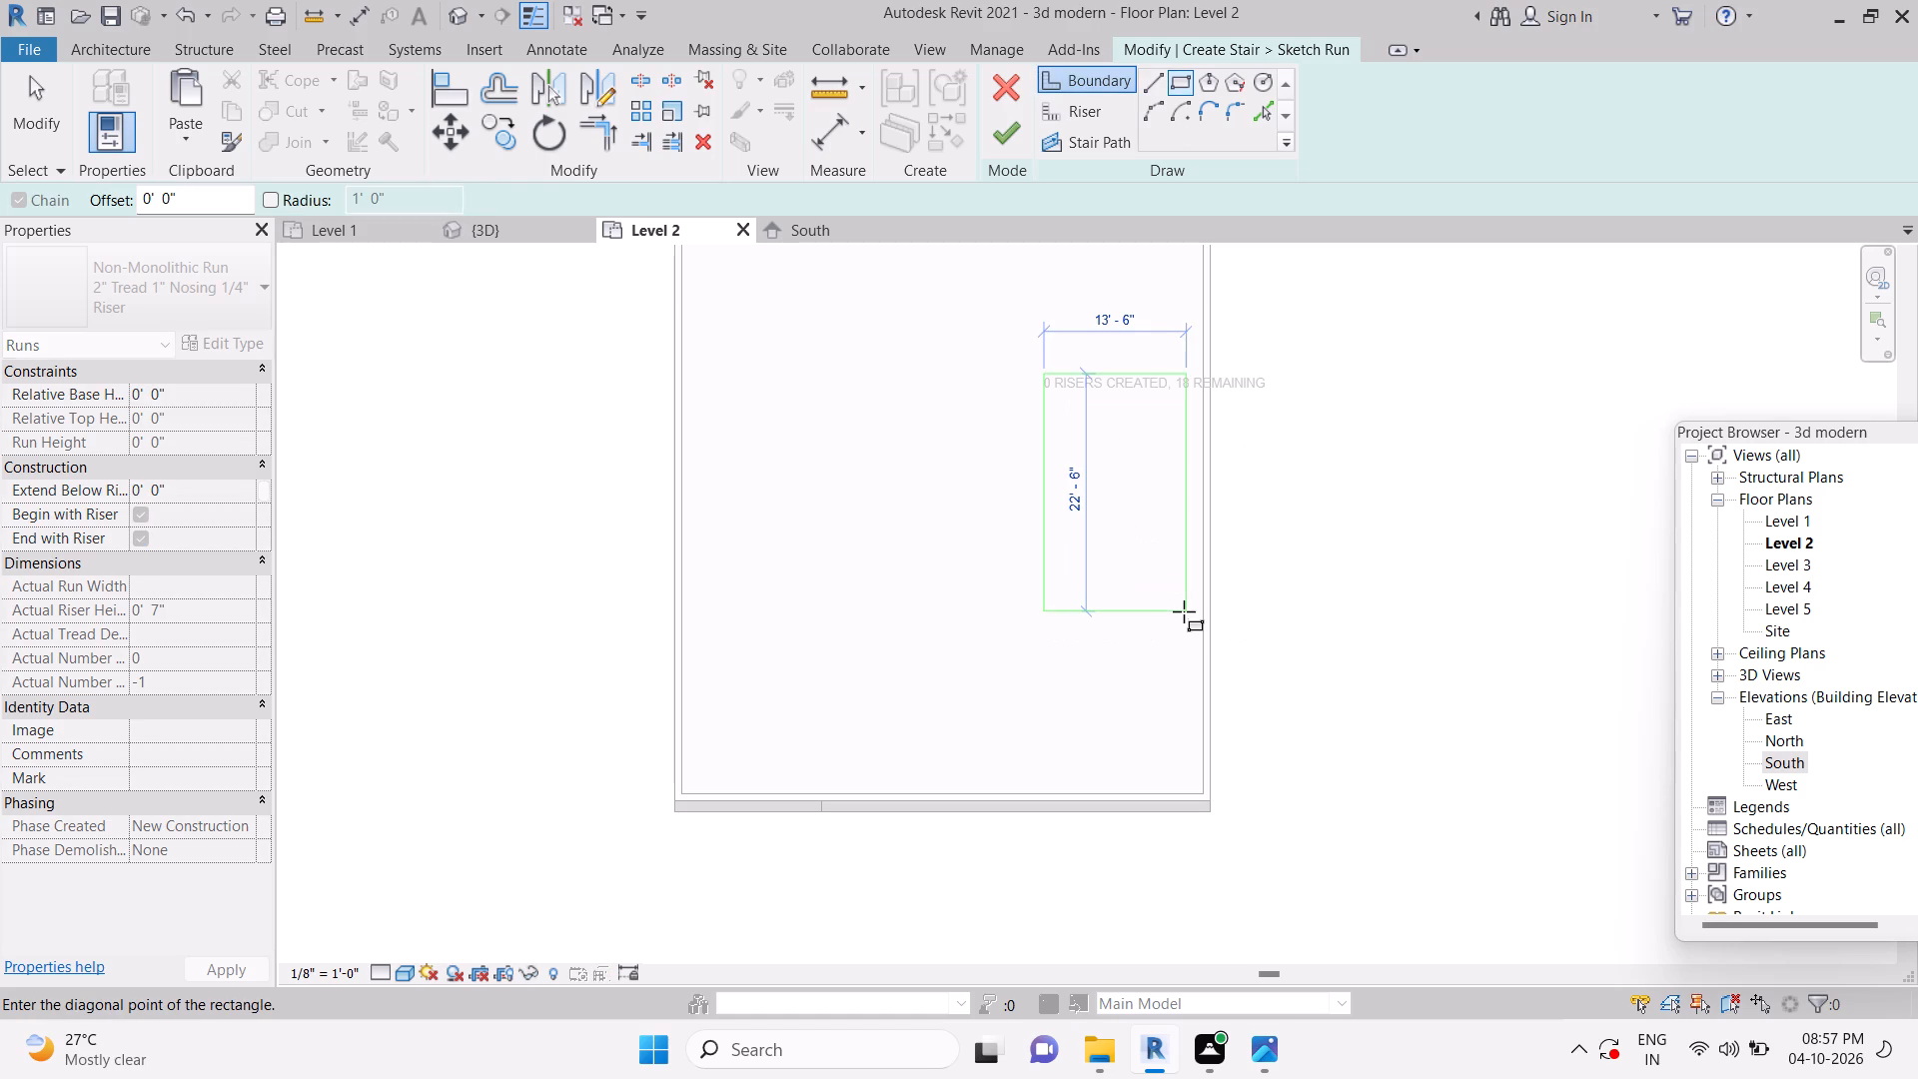
pyautogui.click(1184, 611)
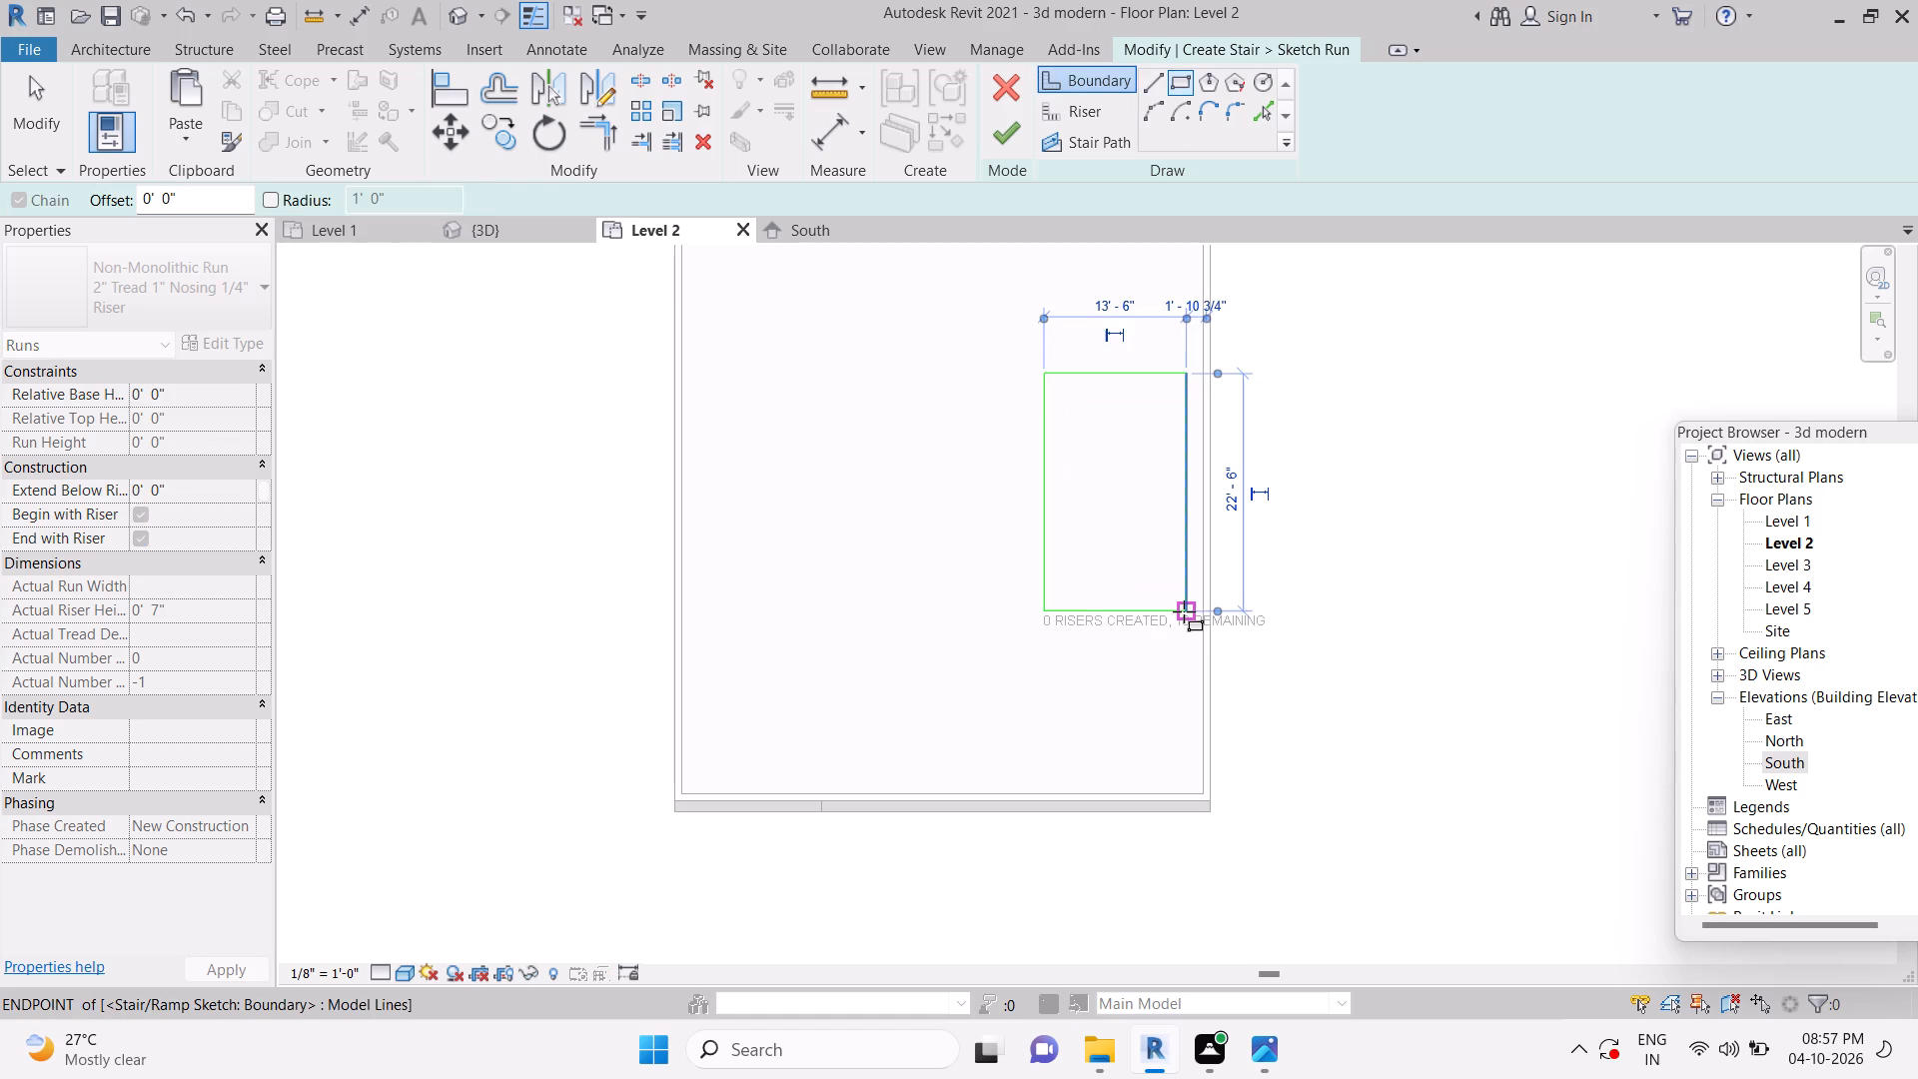
pyautogui.press('Escape')
pyautogui.press('Escape')
pyautogui.press('Escape')
pyautogui.press('Escape')
pyautogui.press('Escape')
# Delete the lower line of the rectangular run boundary.
pyautogui.click(1131, 606)
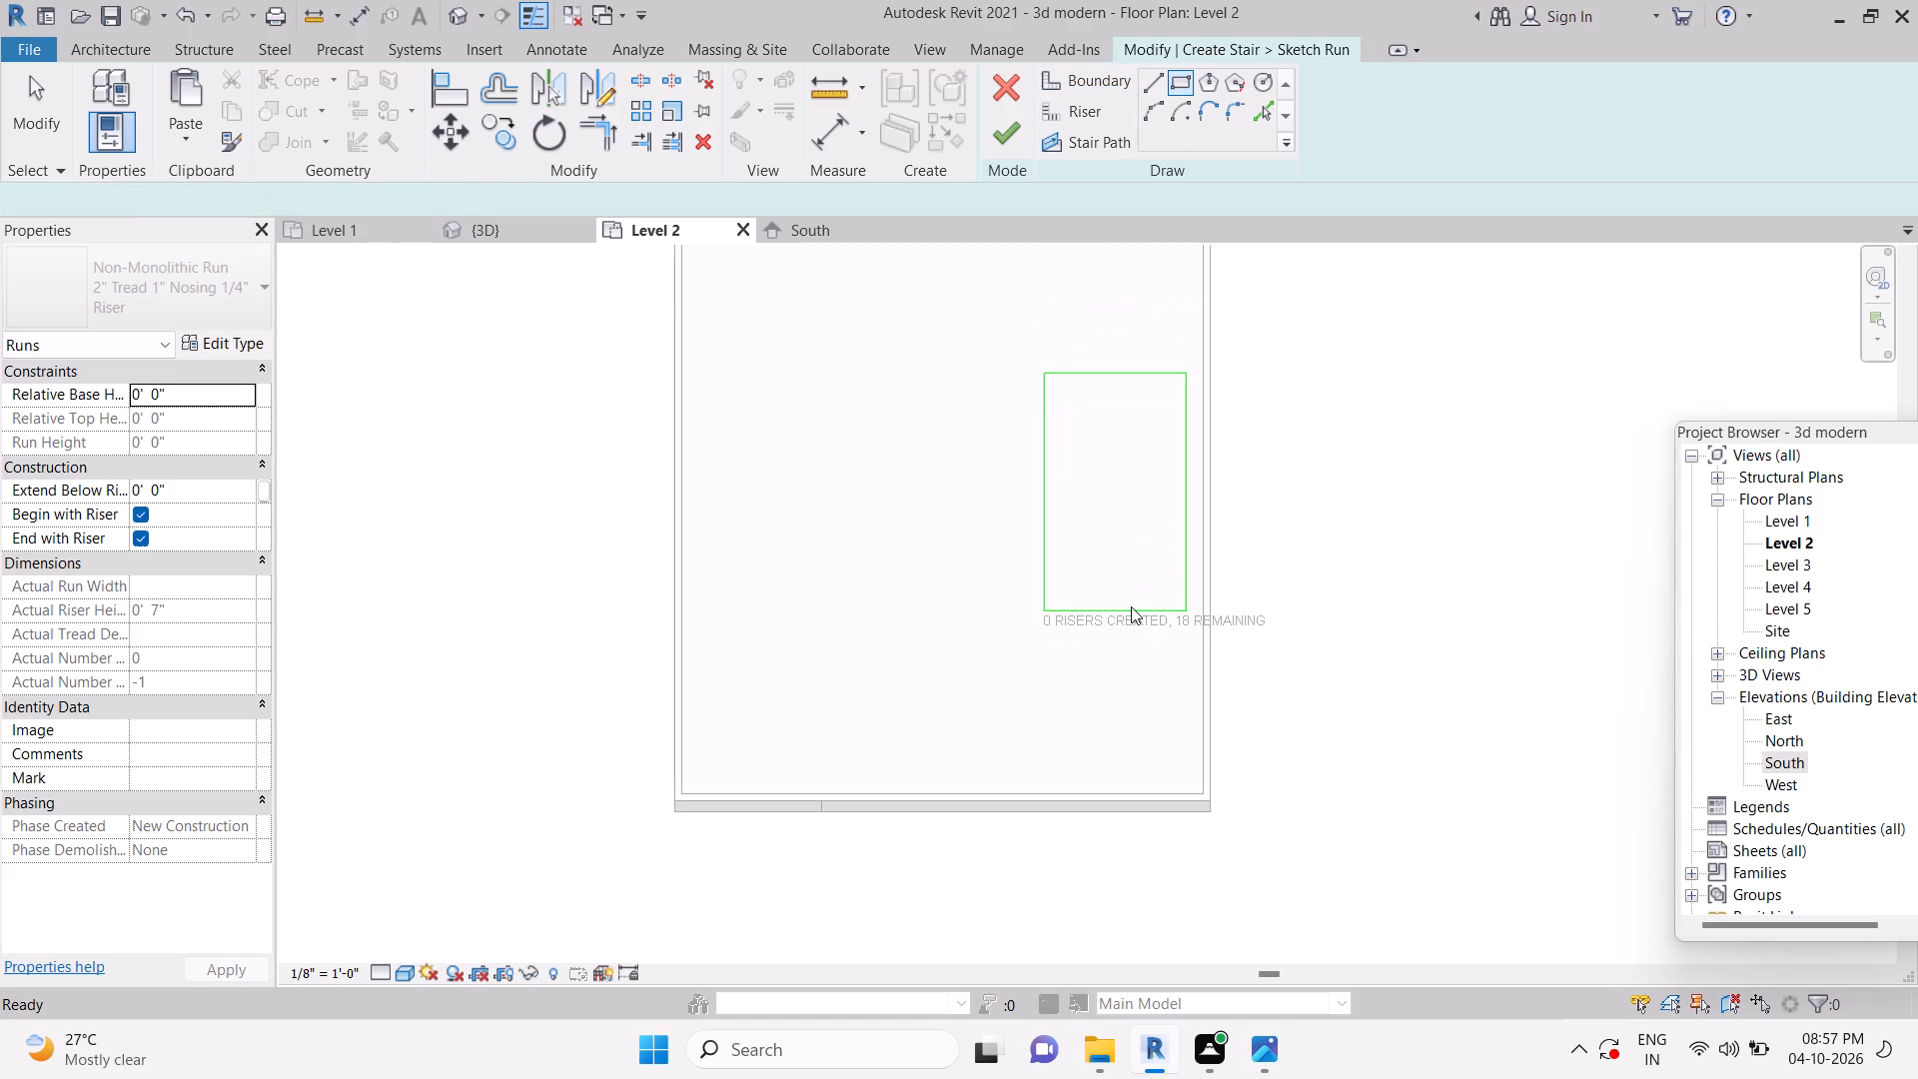
pyautogui.press('Delete')
# Set the distance between the left boundary line and the right-hand wall to 14' 4".
pyautogui.scroll(4, 1089, 383)
pyautogui.press('Escape')
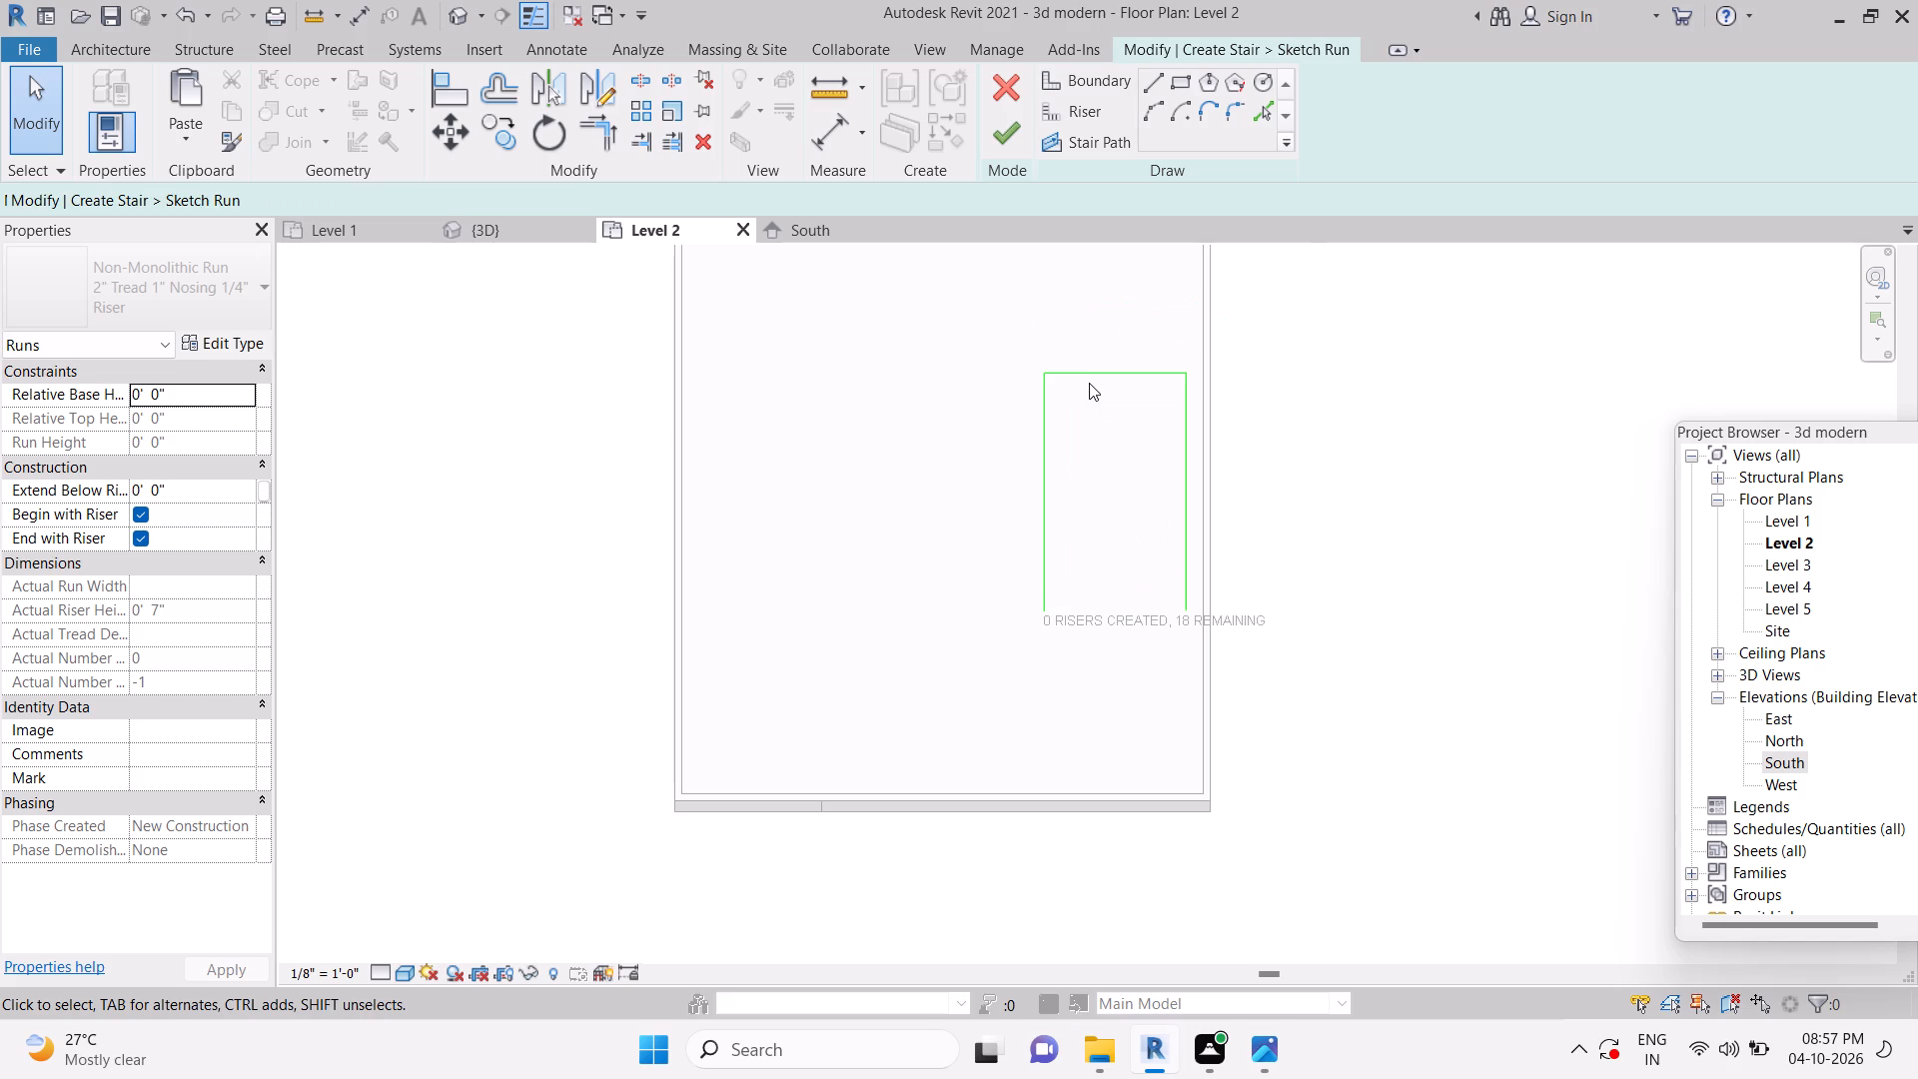
pyautogui.click(1014, 433)
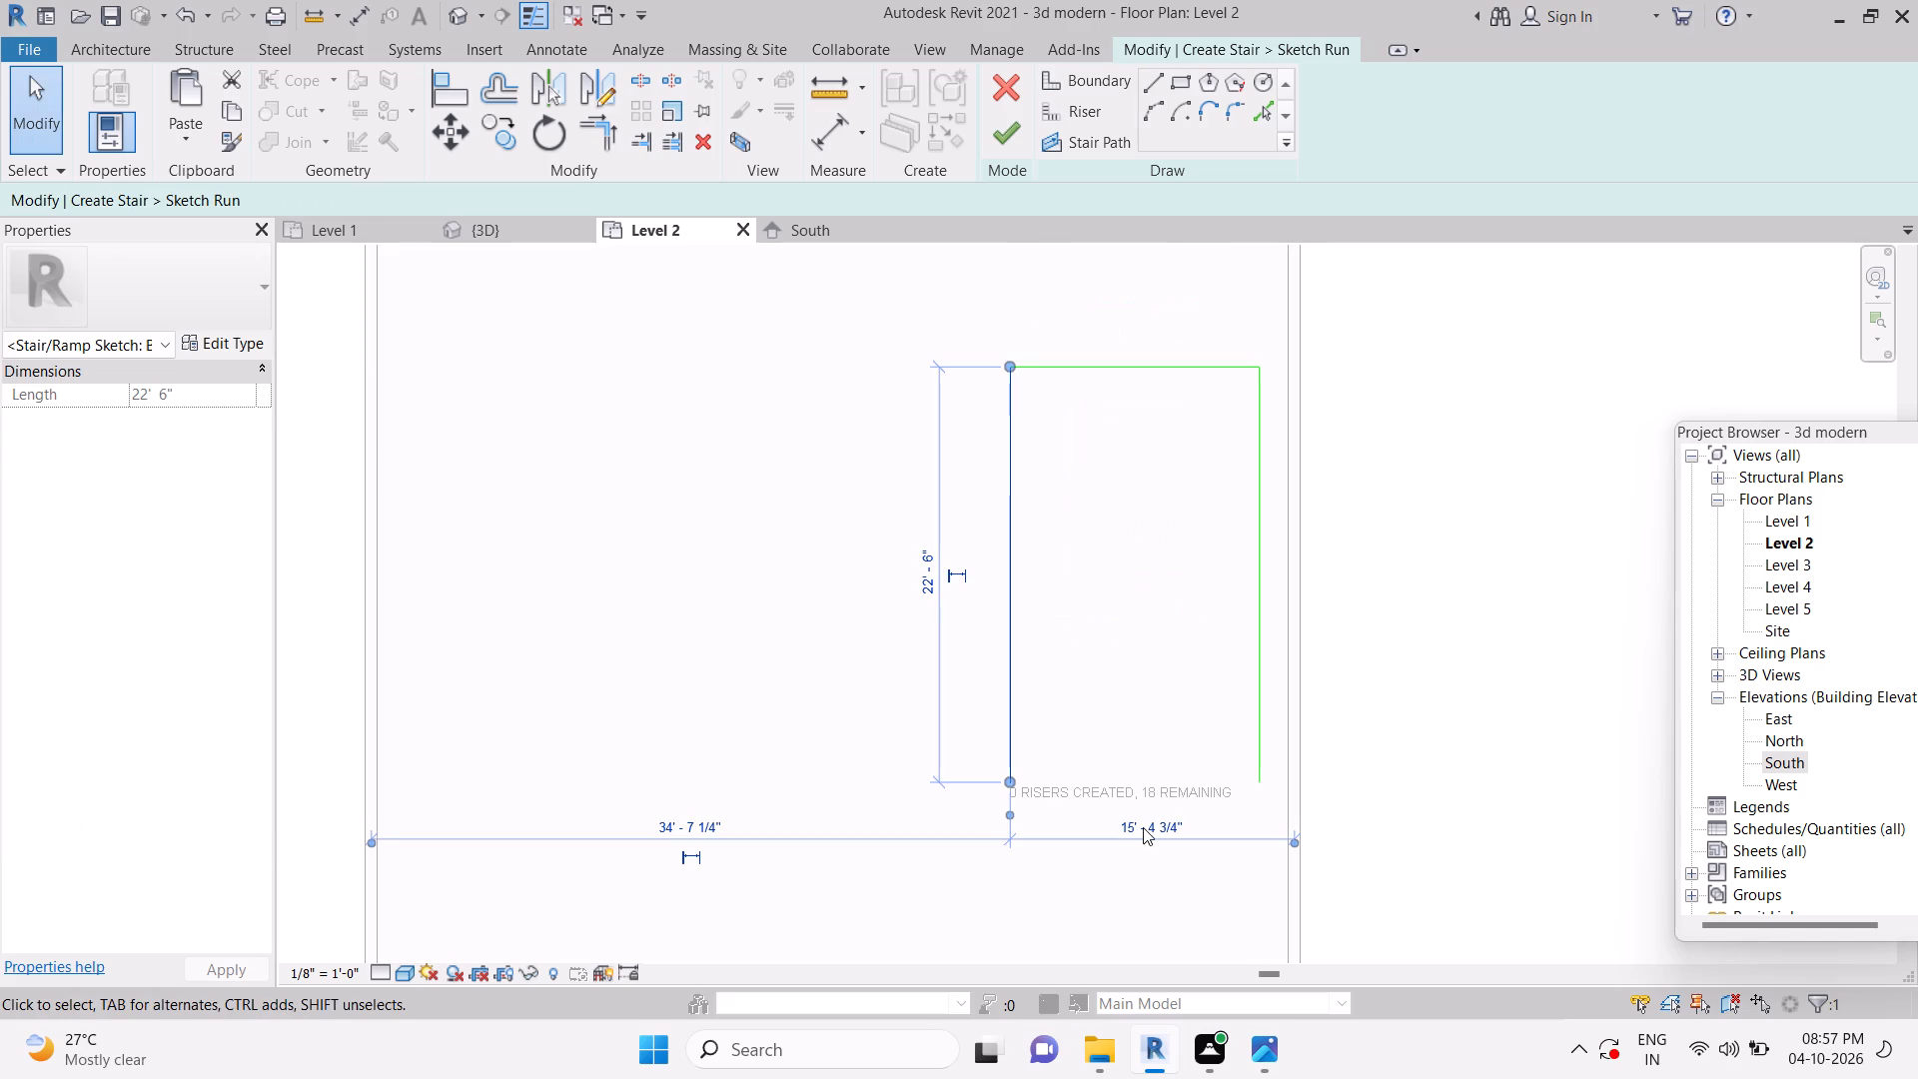
pyautogui.click(1143, 827)
pyautogui.write('14')
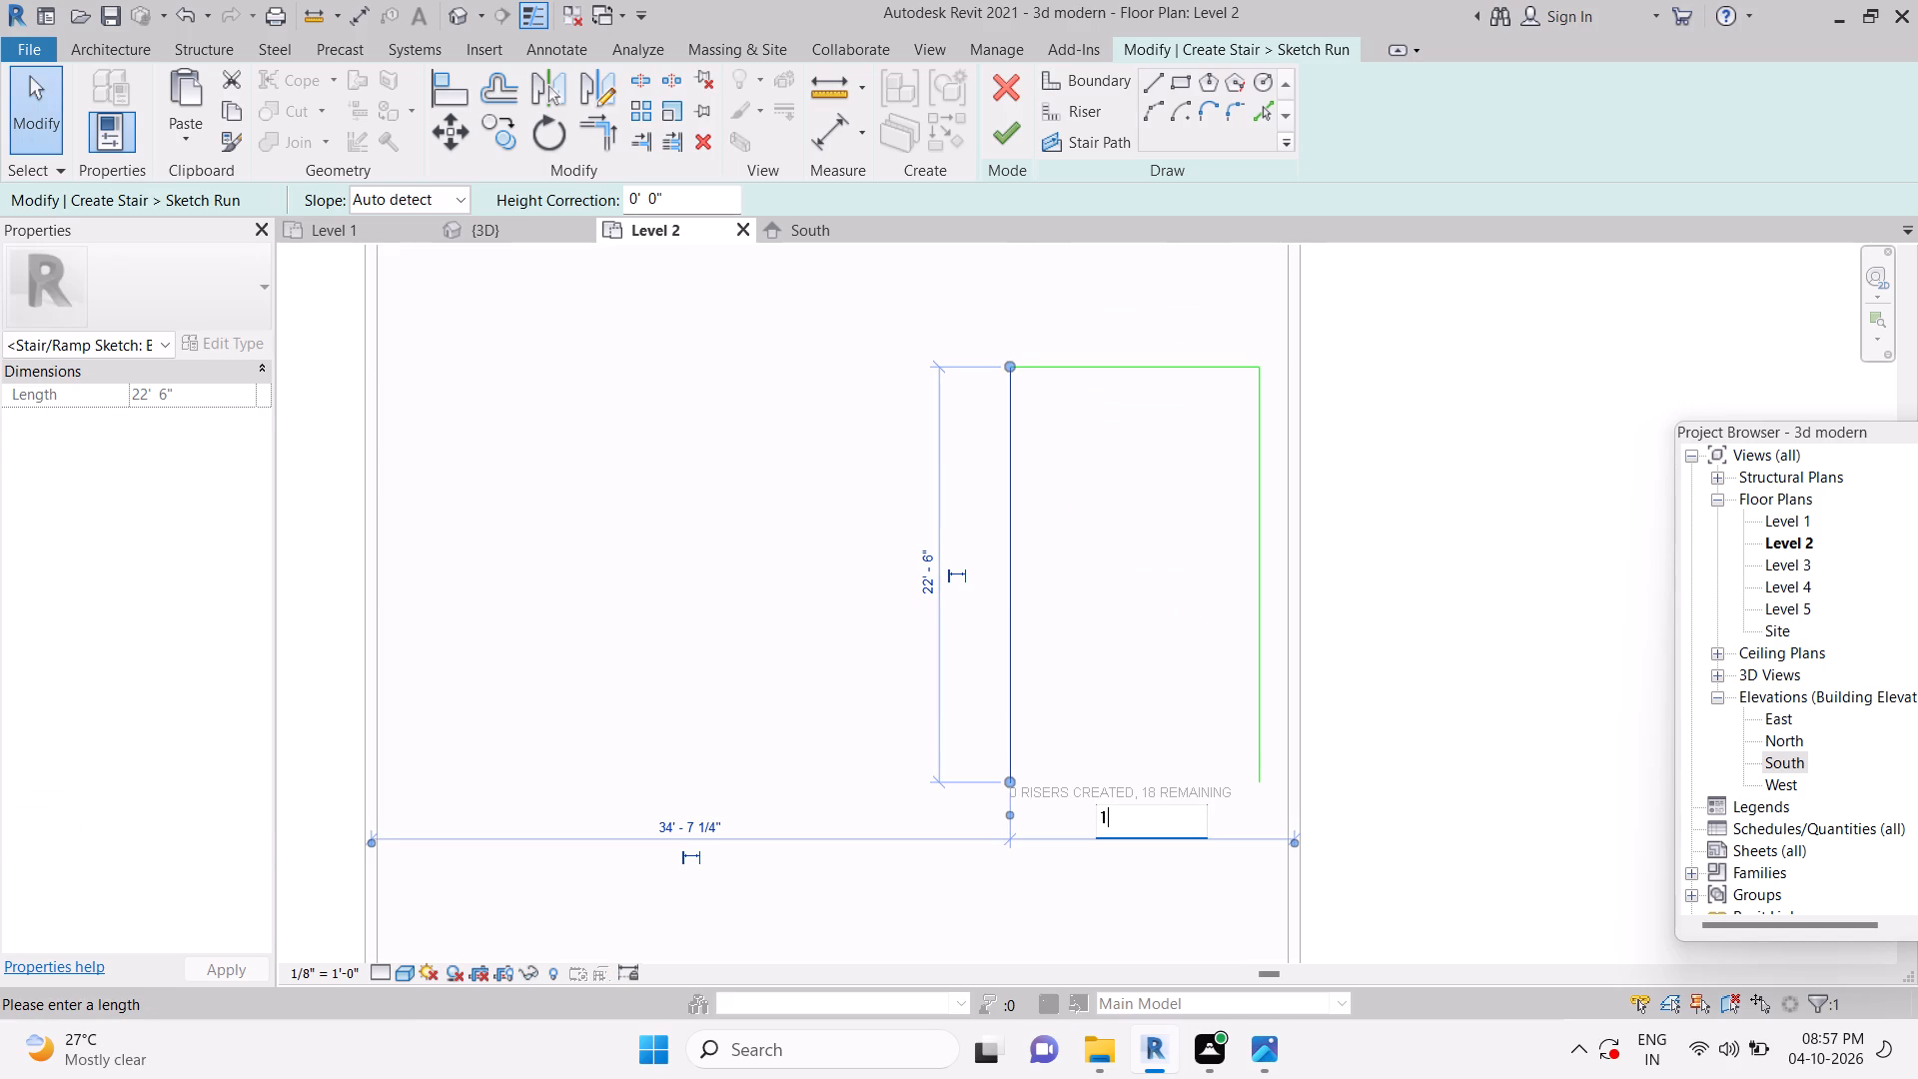
pyautogui.press("'")
pyautogui.press('4')
pyautogui.press("'")
pyautogui.press('Return')
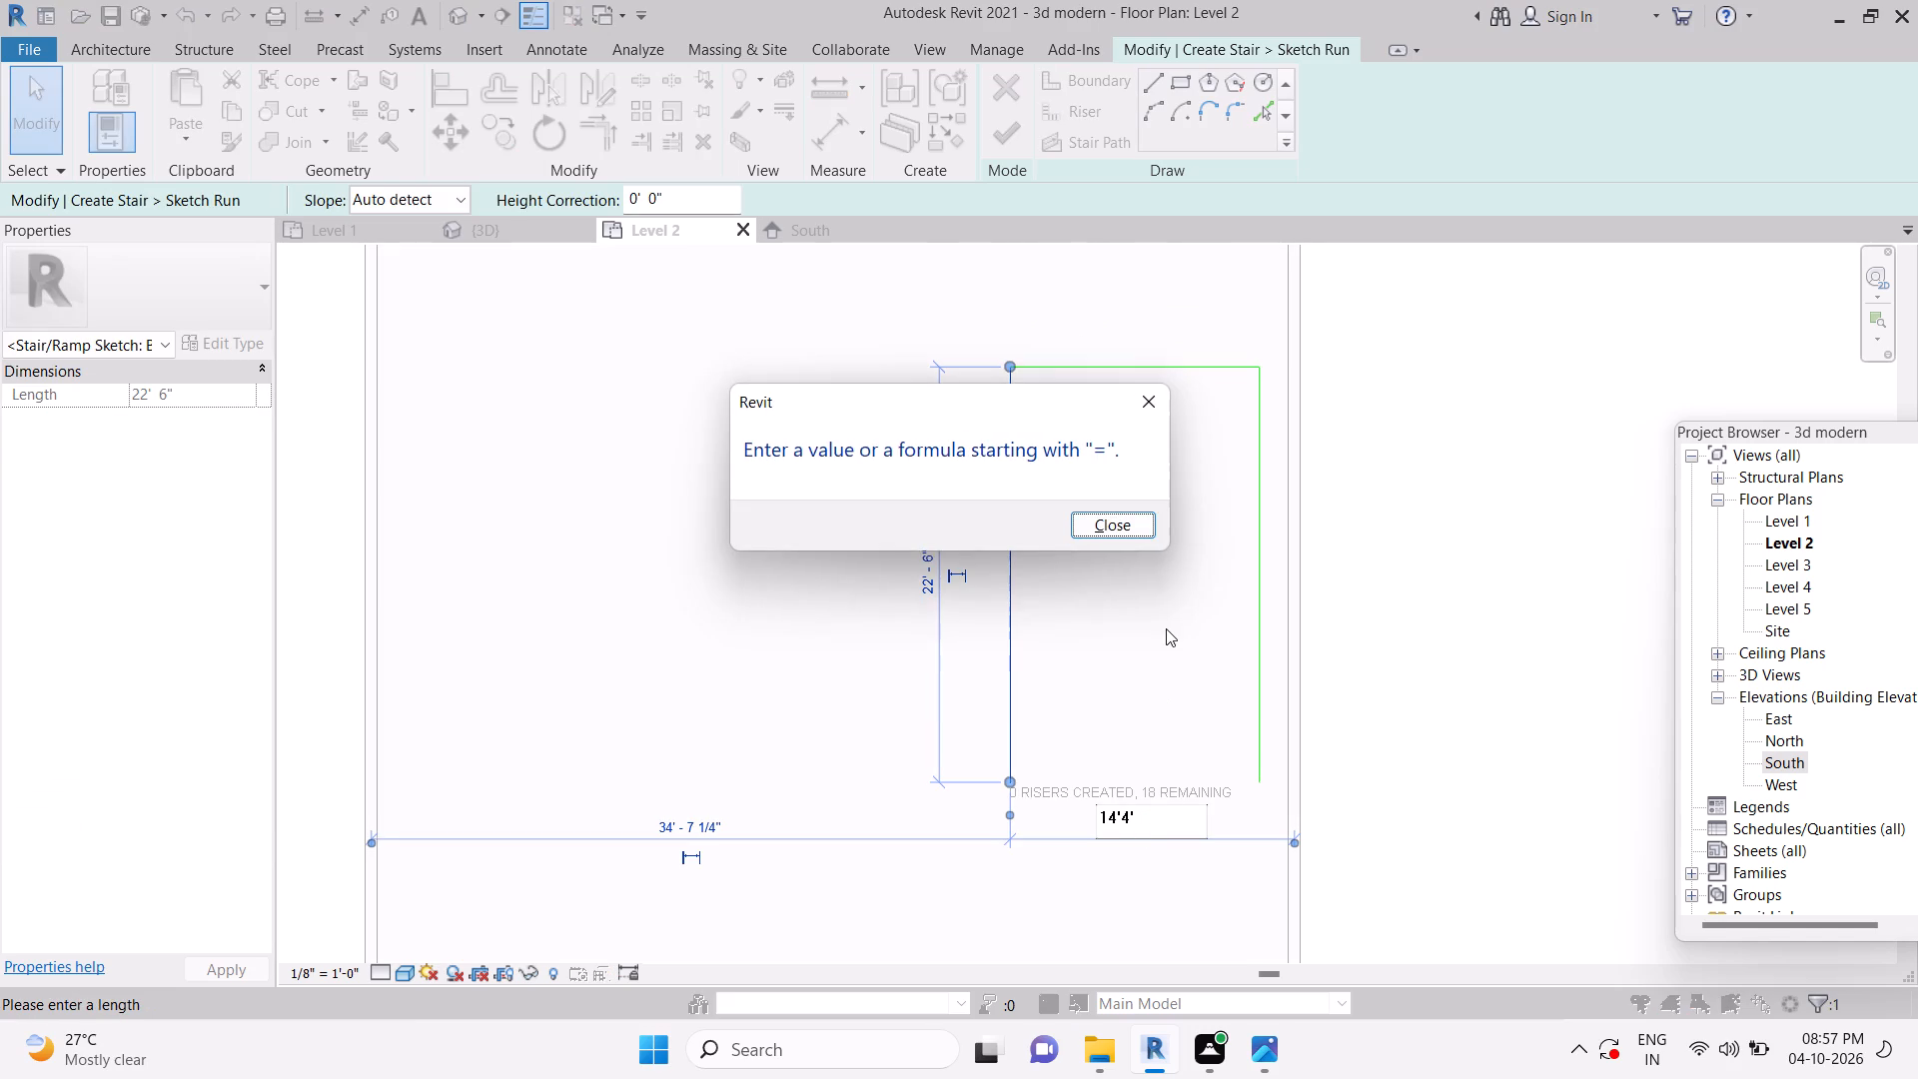
pyautogui.press('Escape')
pyautogui.click(1137, 828)
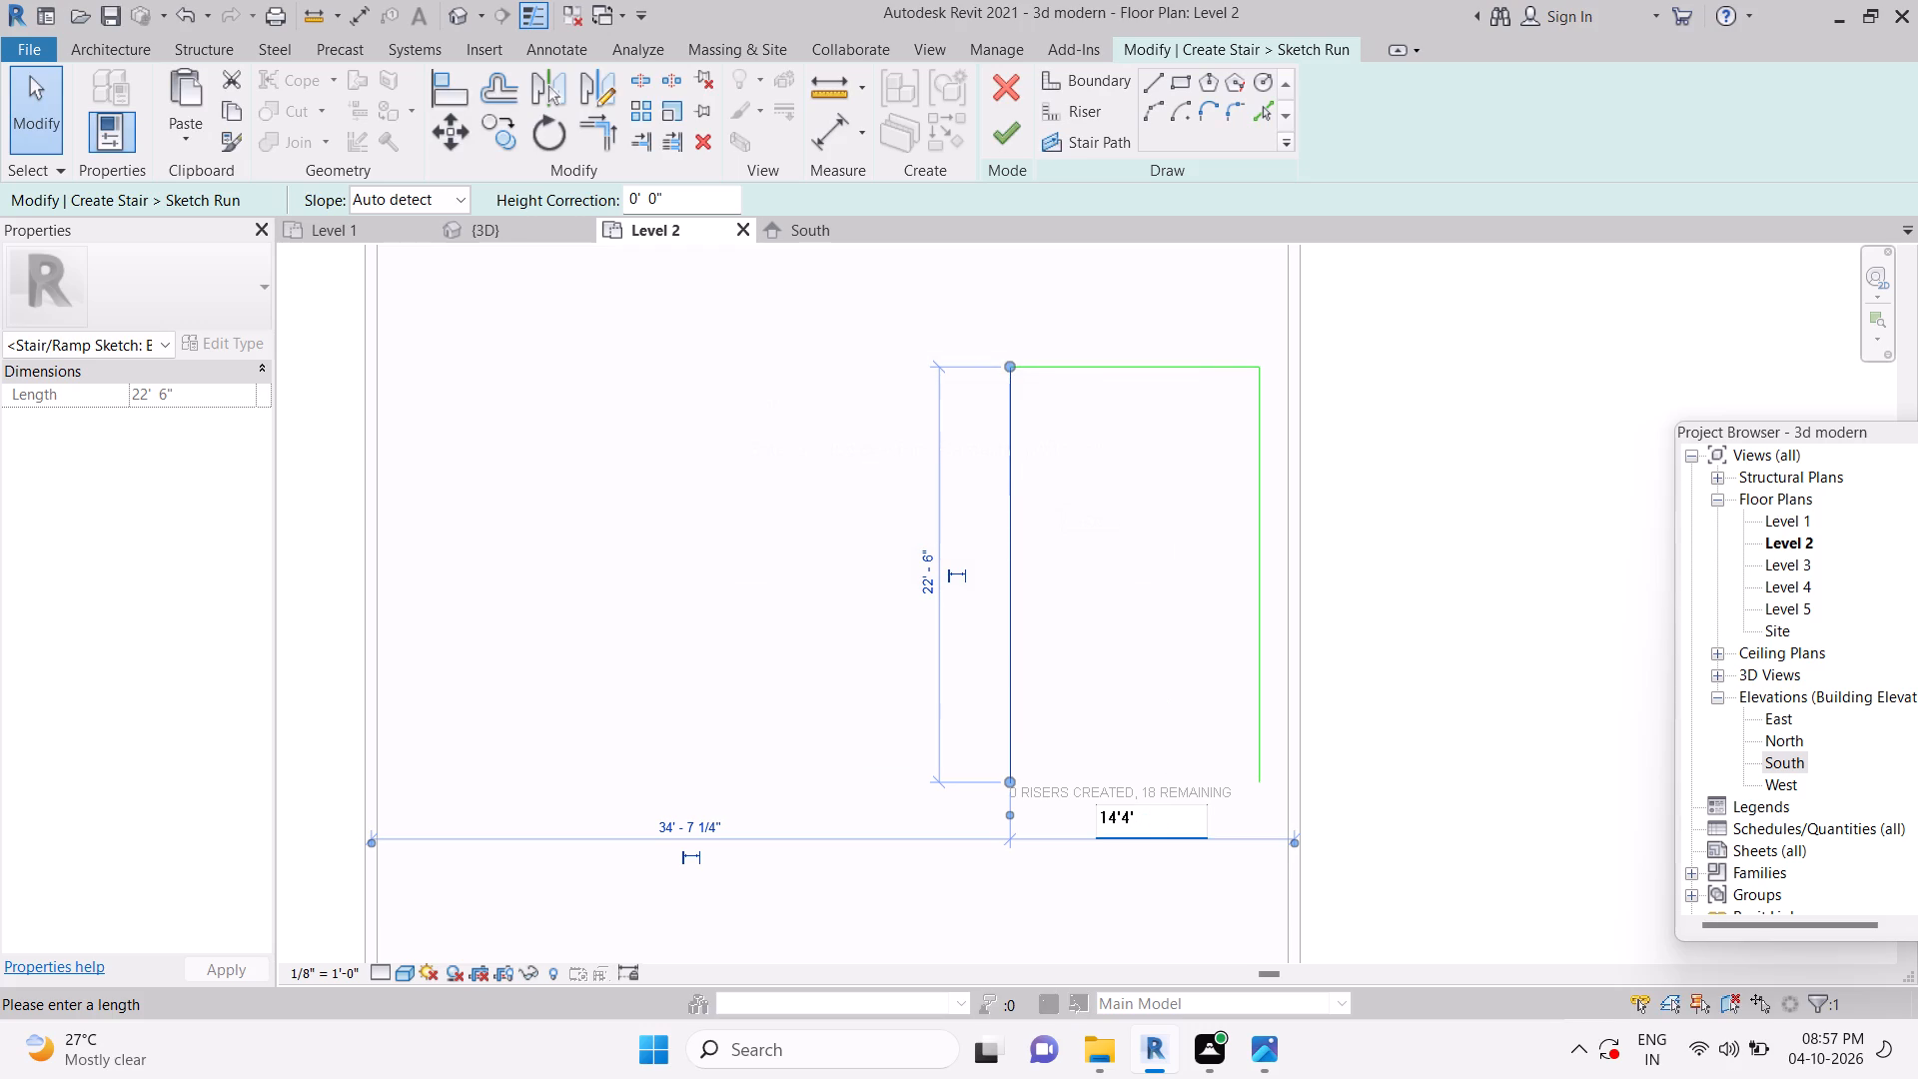
pyautogui.press("'")
pyautogui.press('Return')
pyautogui.press('Escape')
pyautogui.press('Escape')
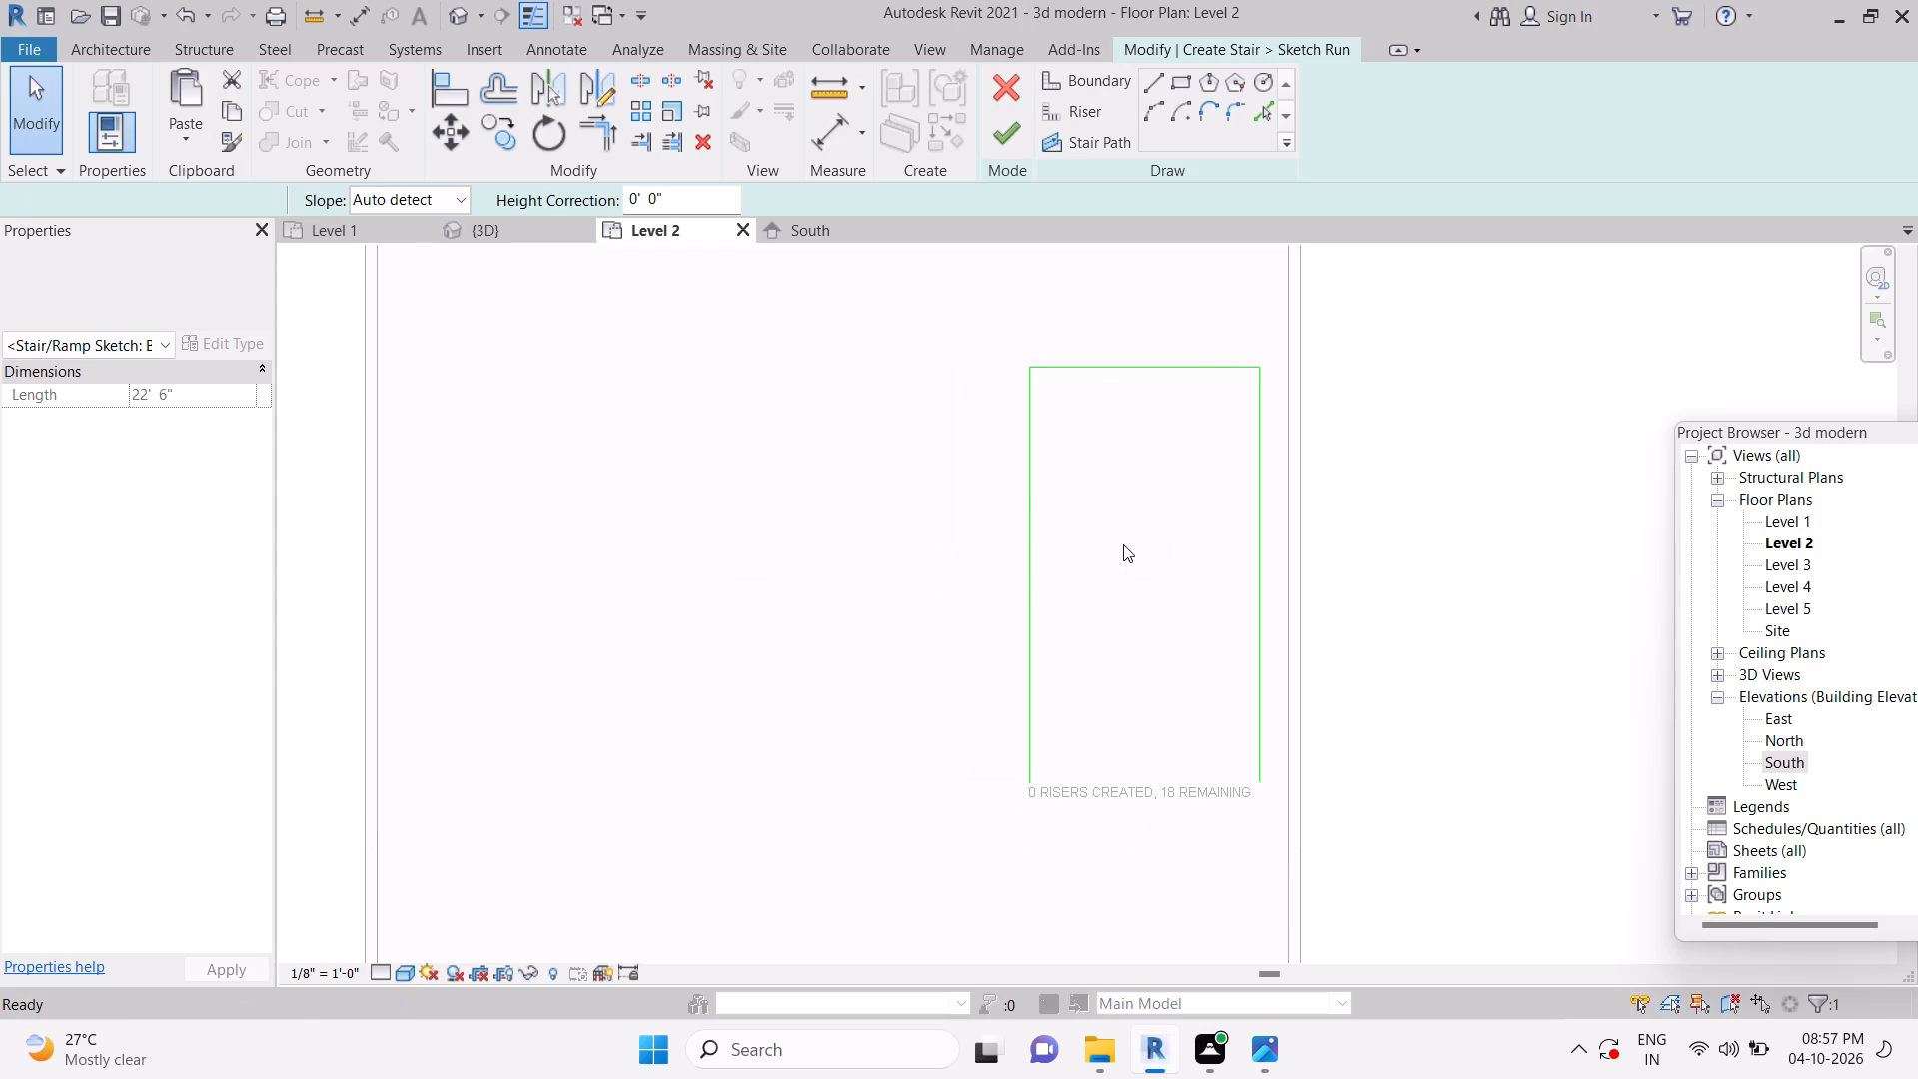
pyautogui.press('Escape')
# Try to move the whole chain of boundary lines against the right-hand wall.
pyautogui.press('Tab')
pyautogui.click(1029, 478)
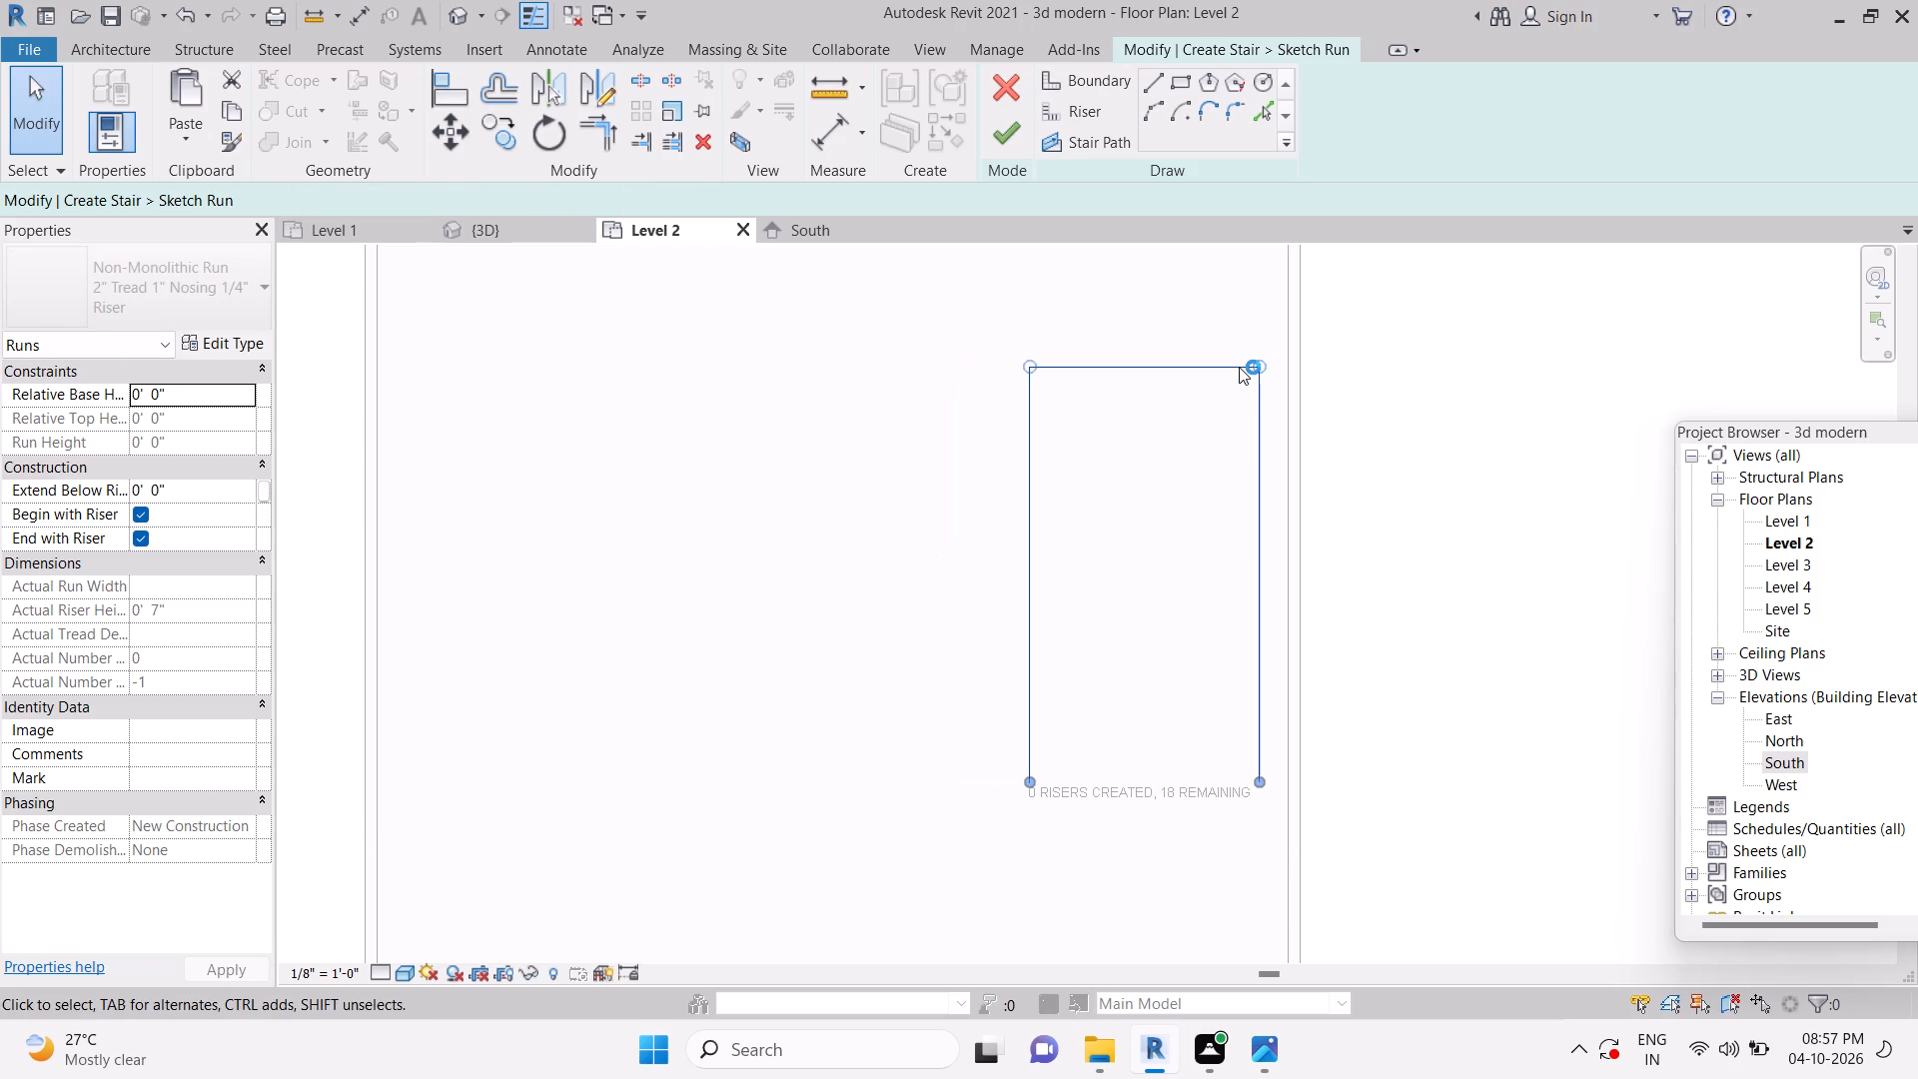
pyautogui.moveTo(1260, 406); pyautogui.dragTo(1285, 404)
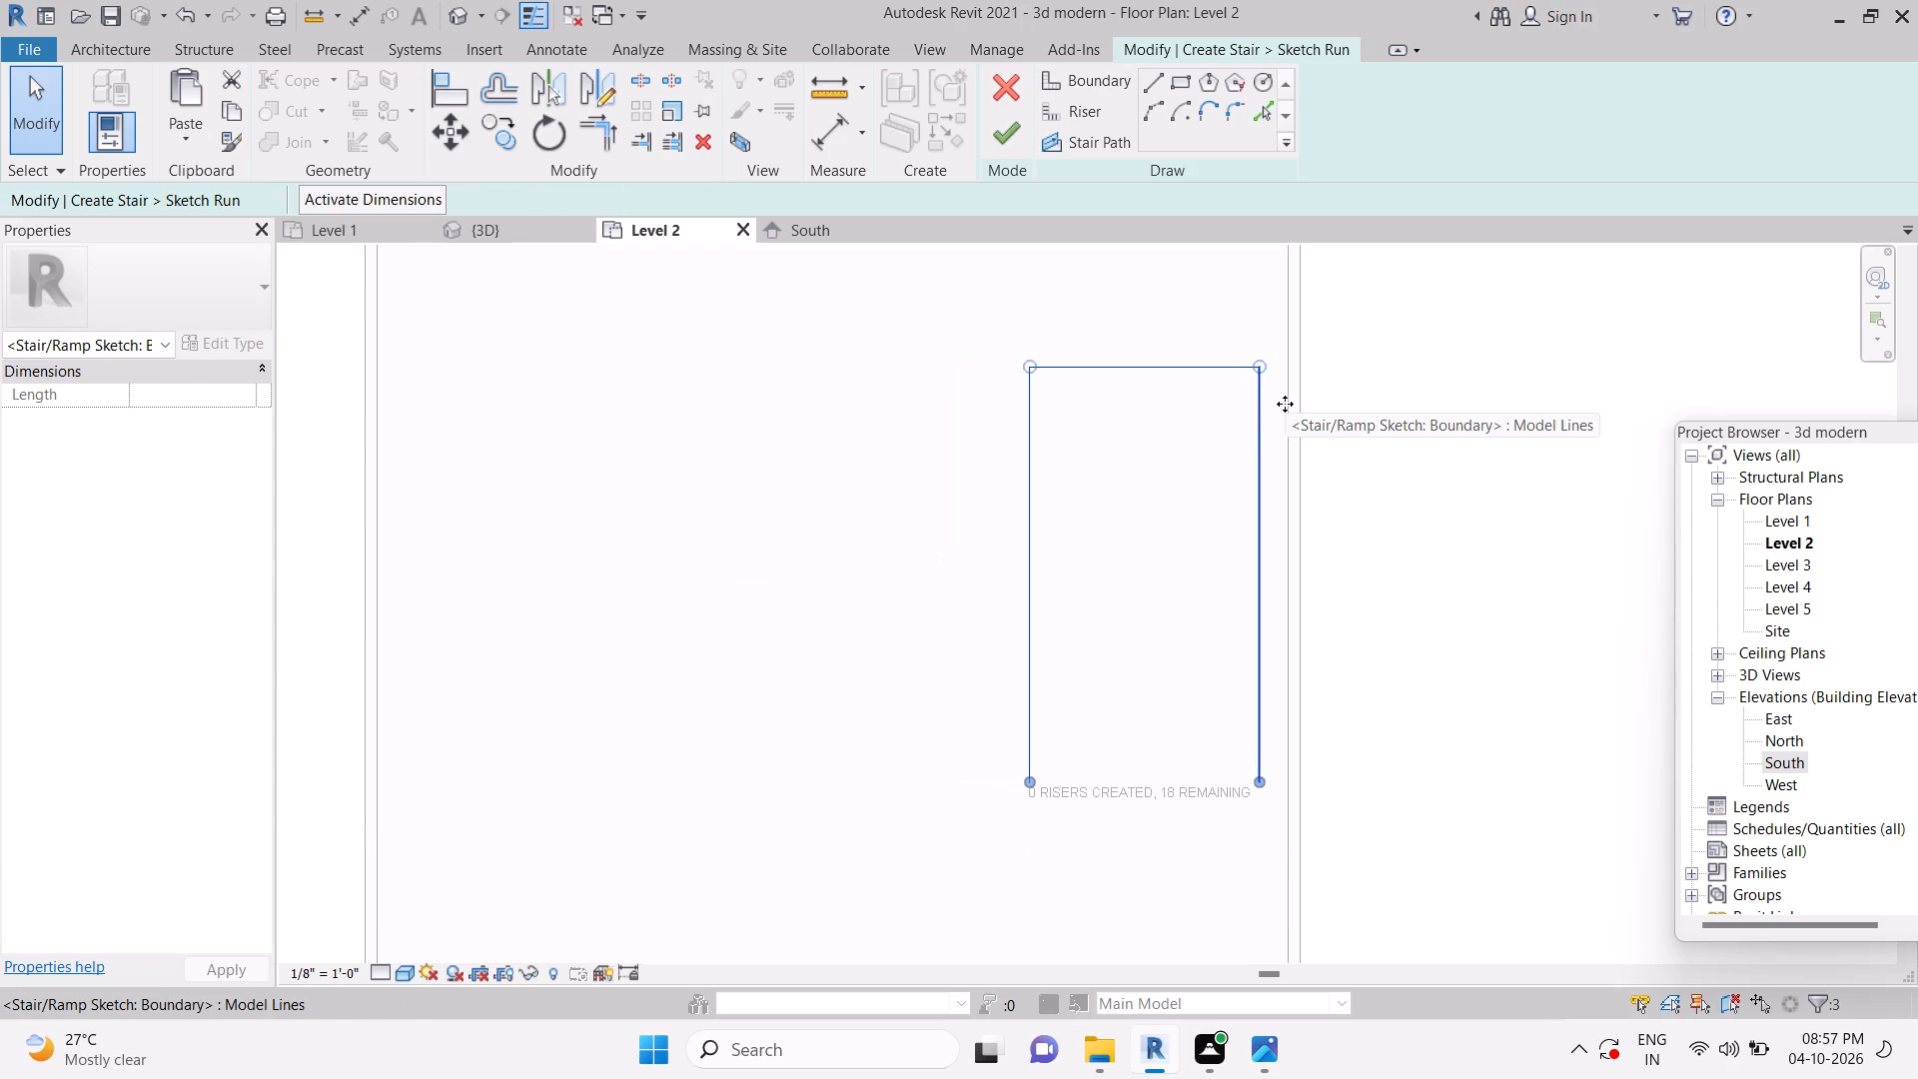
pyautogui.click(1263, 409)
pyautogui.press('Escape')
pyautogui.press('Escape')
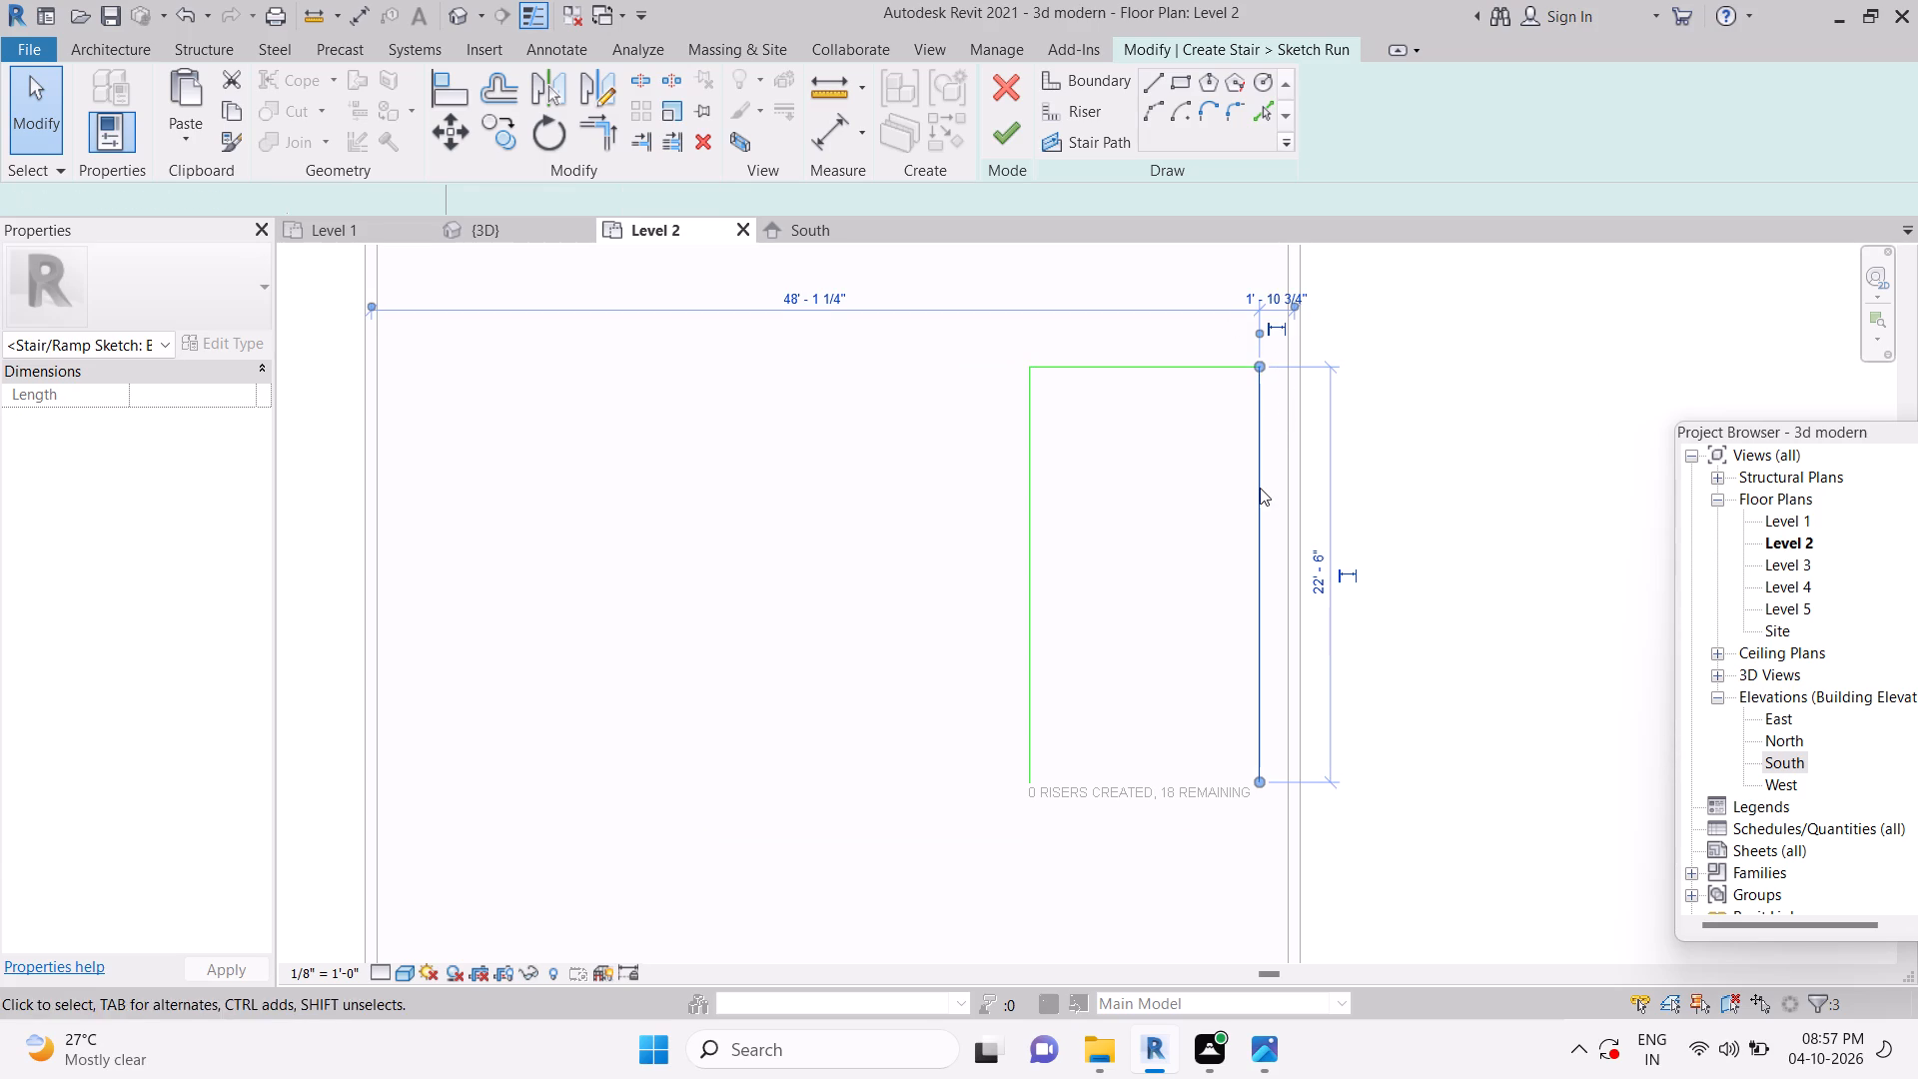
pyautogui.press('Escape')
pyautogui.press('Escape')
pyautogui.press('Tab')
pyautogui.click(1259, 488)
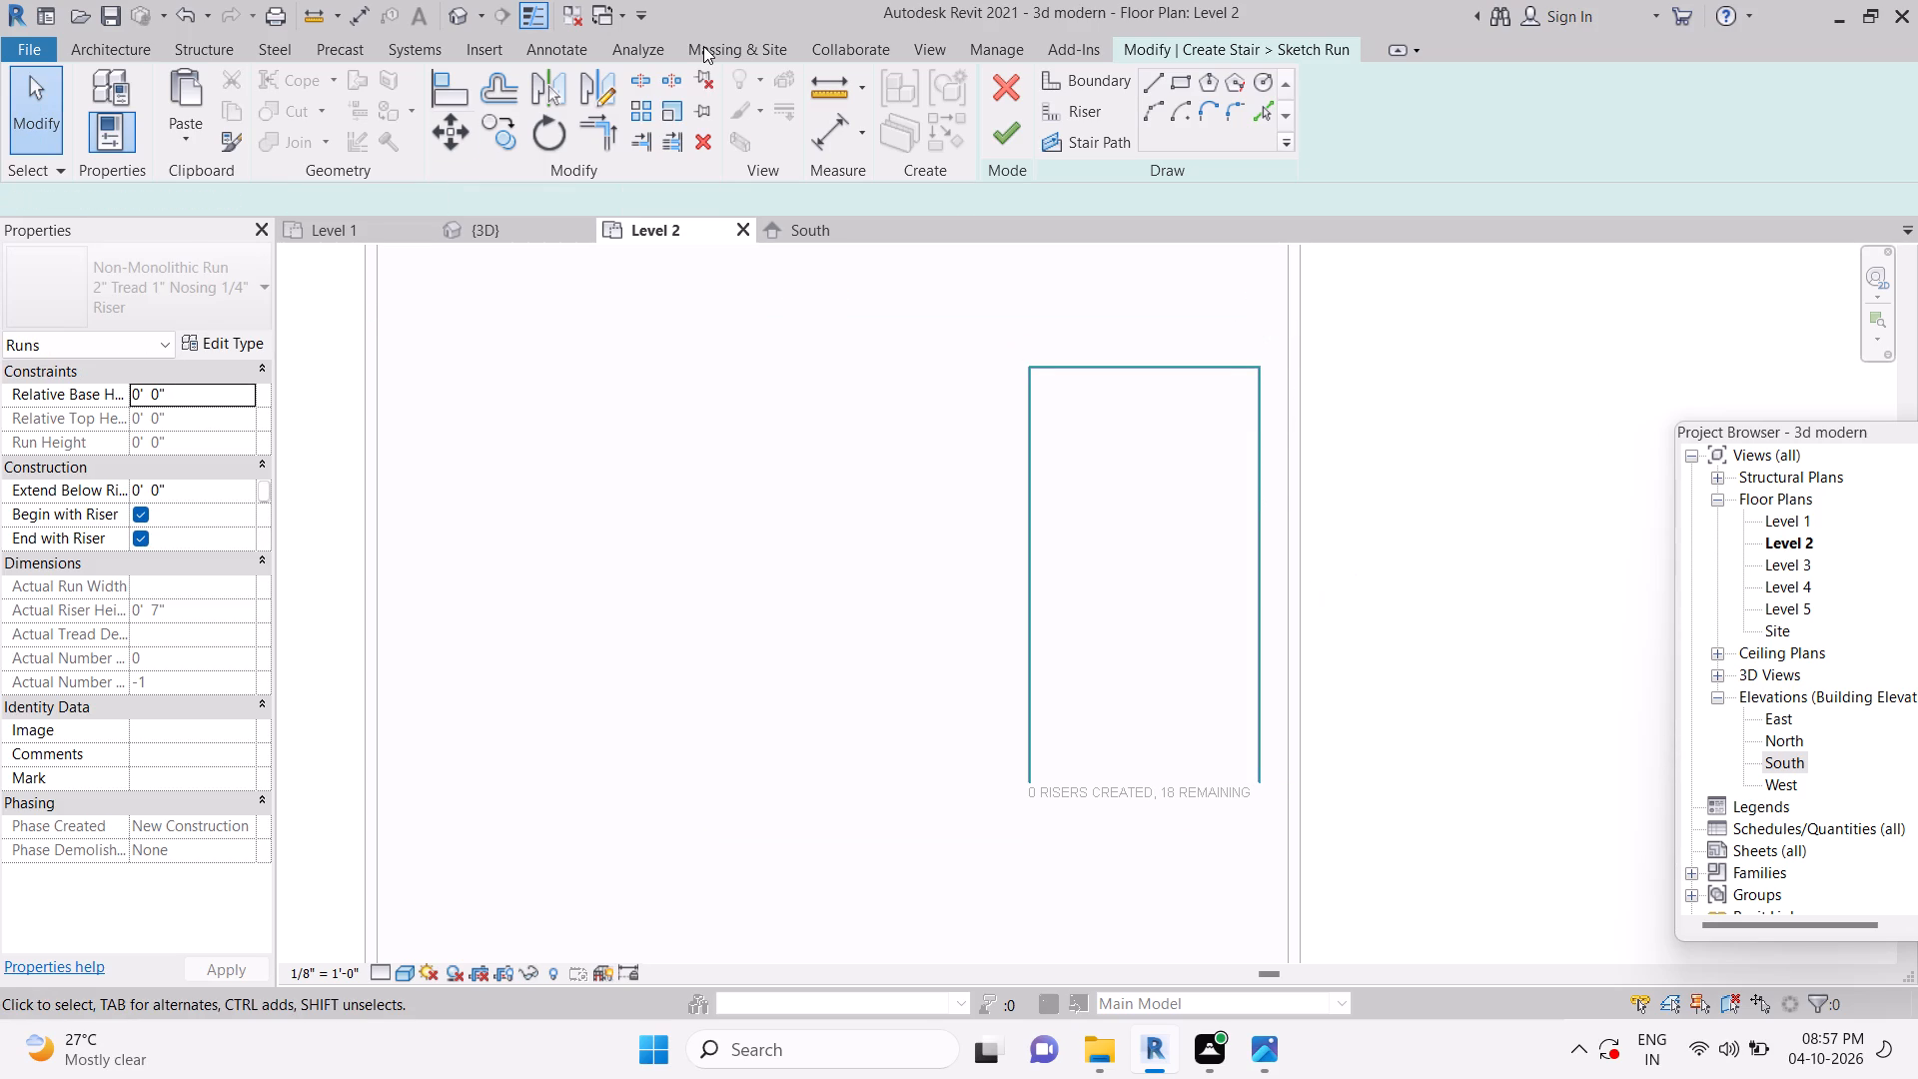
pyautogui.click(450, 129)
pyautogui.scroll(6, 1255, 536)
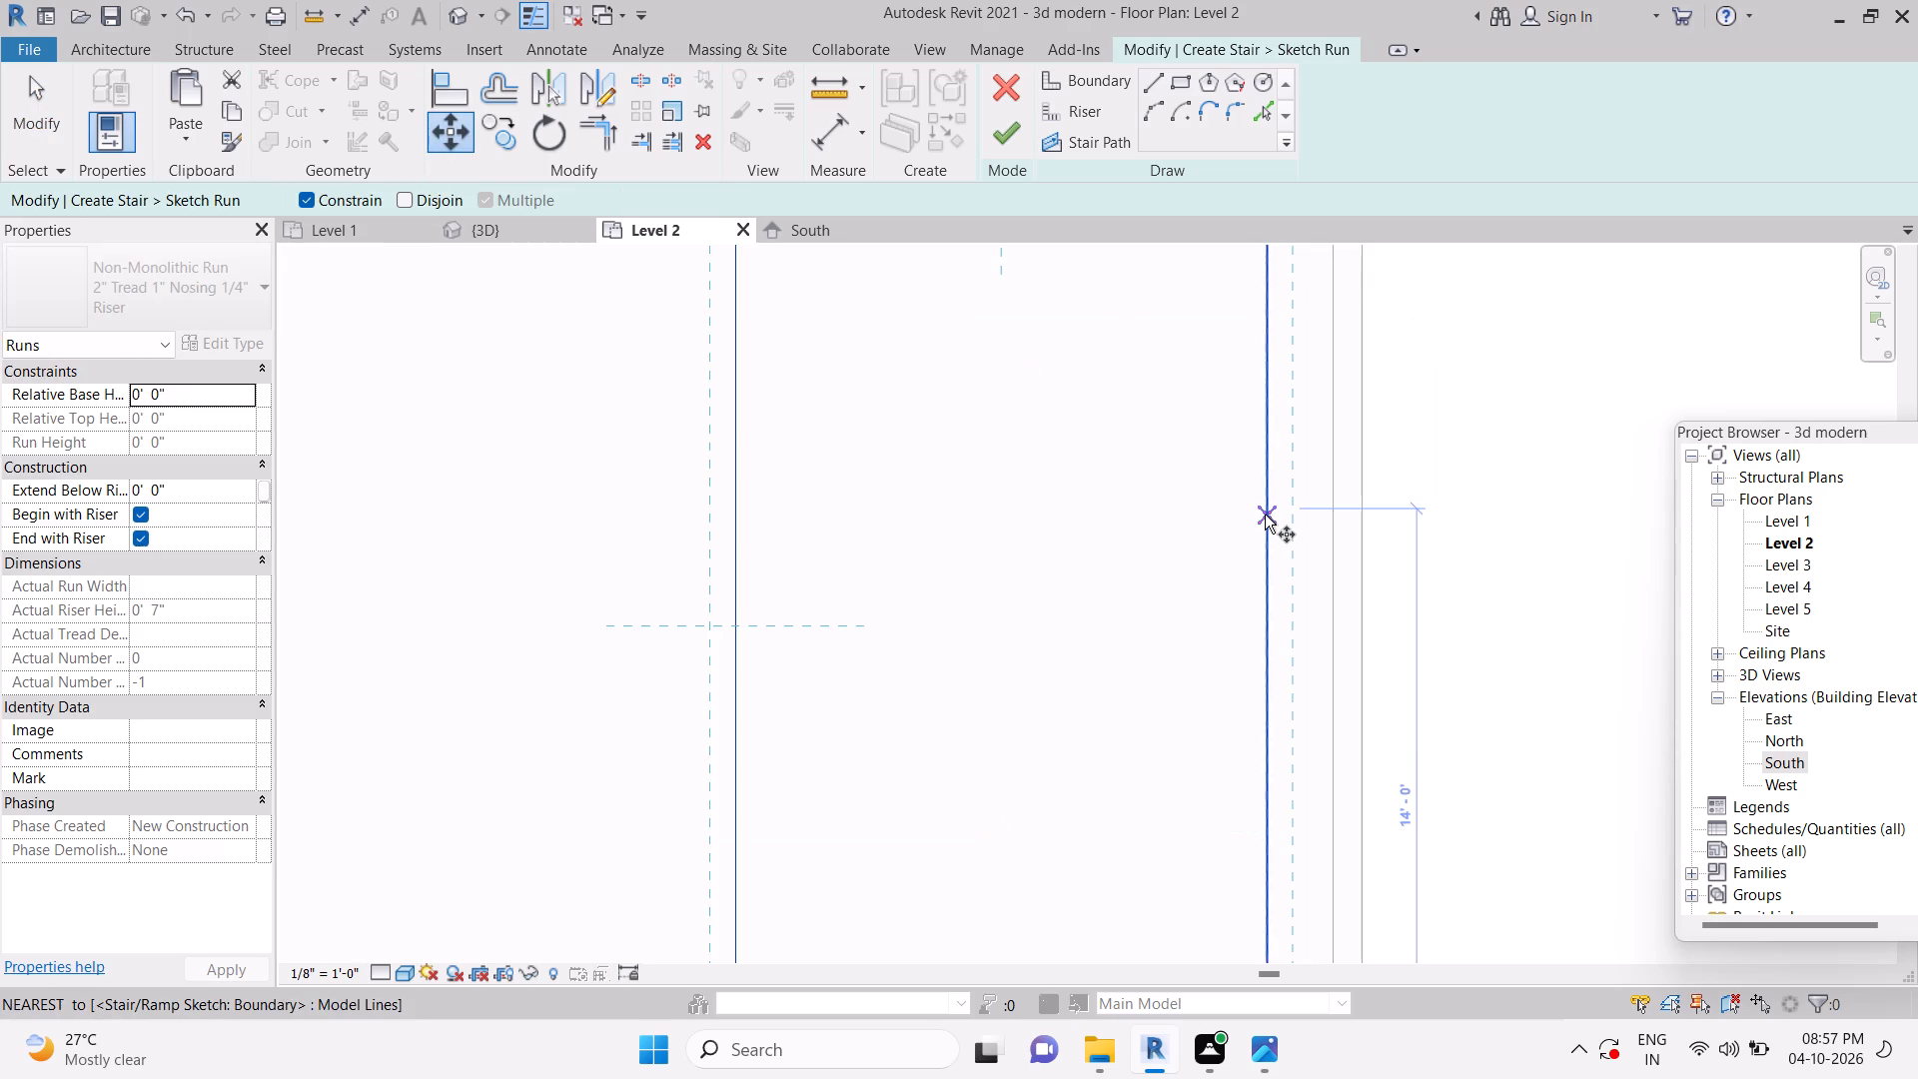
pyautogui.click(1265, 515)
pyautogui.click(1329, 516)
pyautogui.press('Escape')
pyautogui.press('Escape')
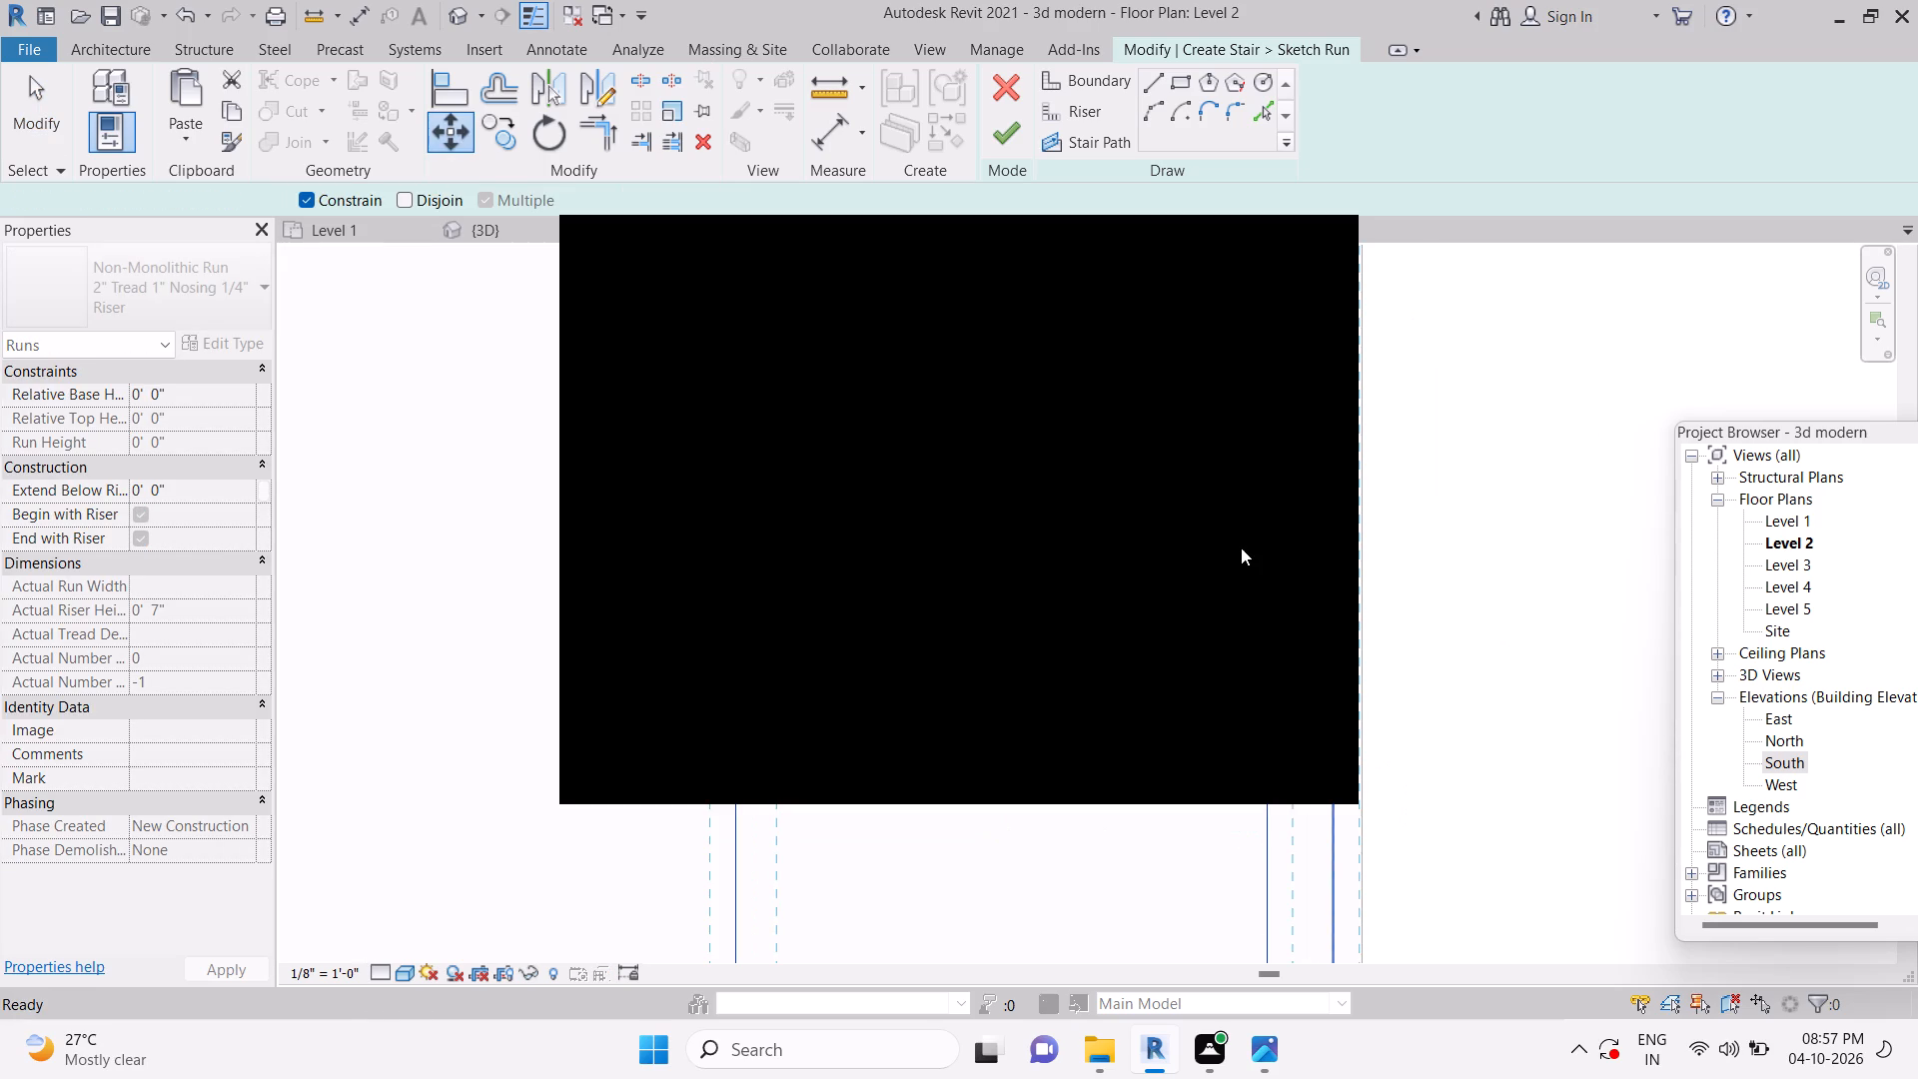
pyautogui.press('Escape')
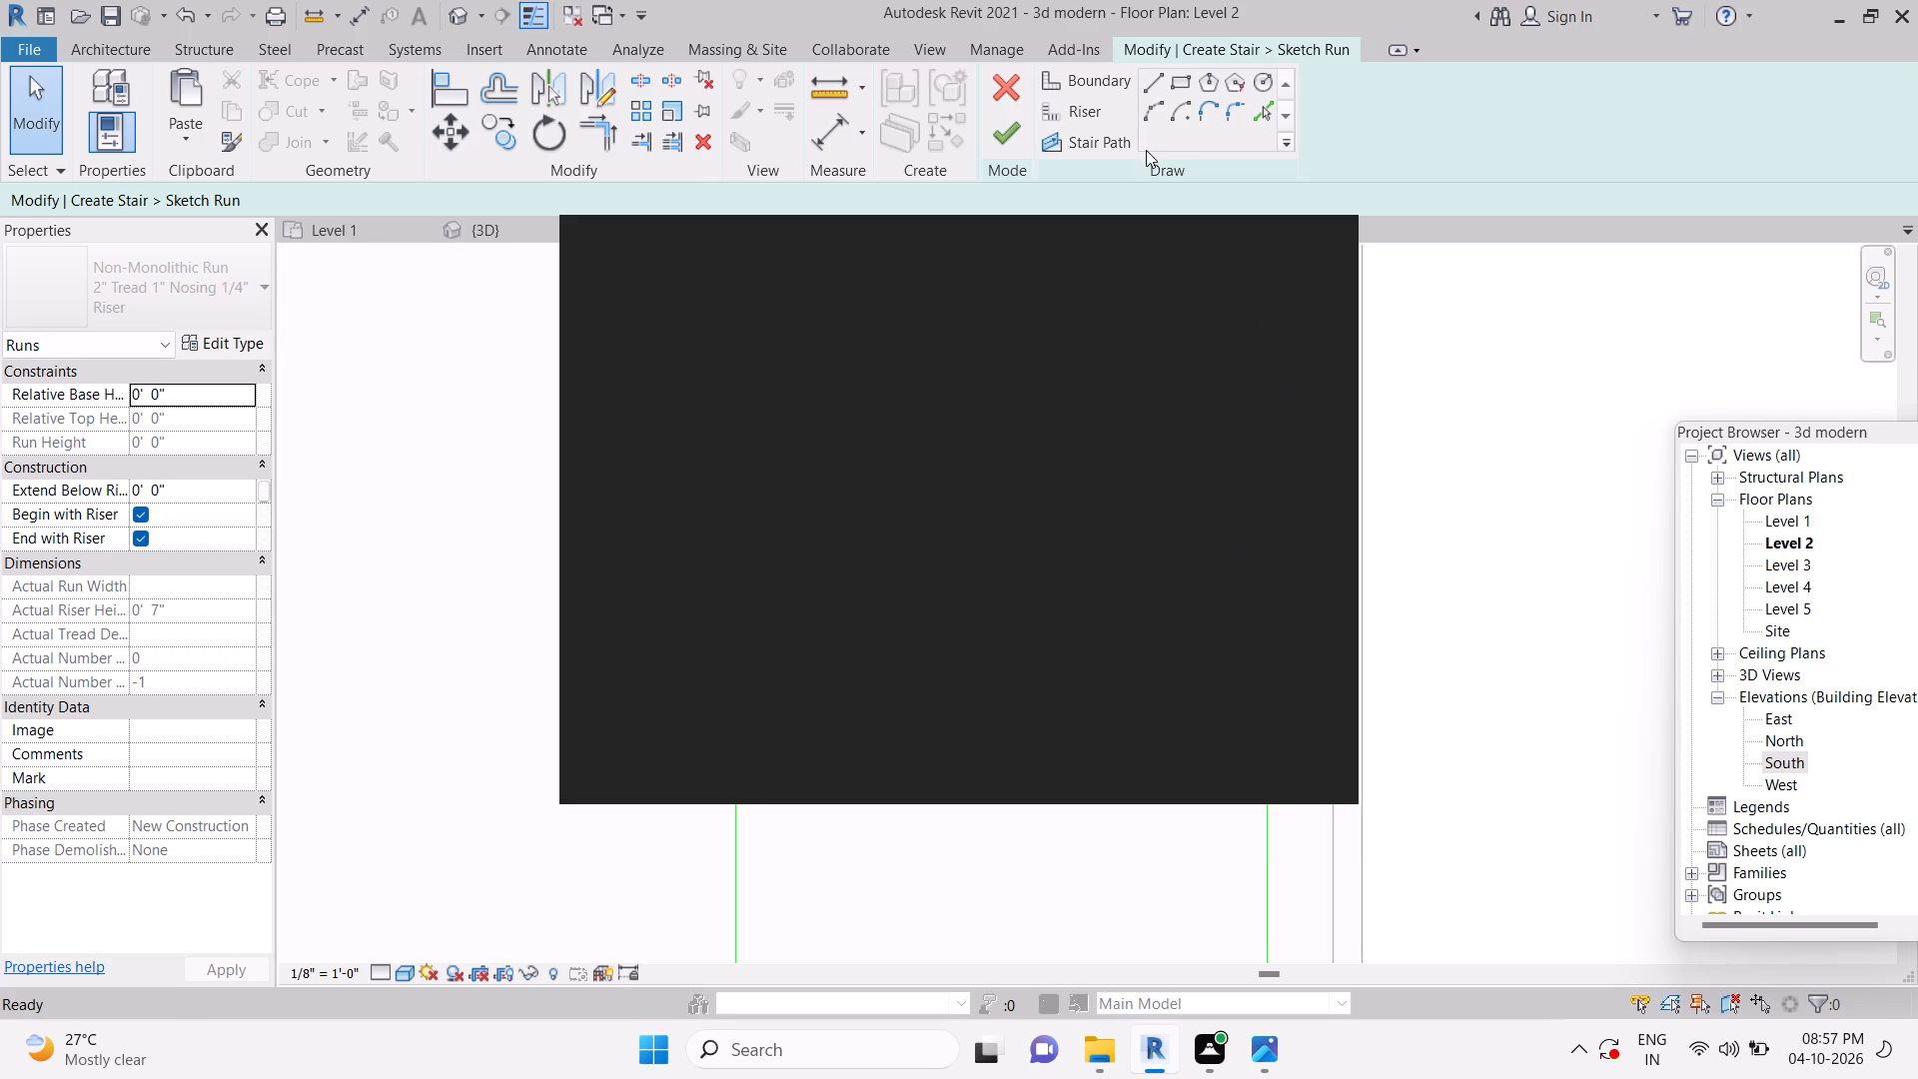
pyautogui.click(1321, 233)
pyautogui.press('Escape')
# Move the chain of three boundary lines so its right line meets the inner face of the right-hand wall.
pyautogui.scroll(-7, 1298, 489)
pyautogui.press('Tab')
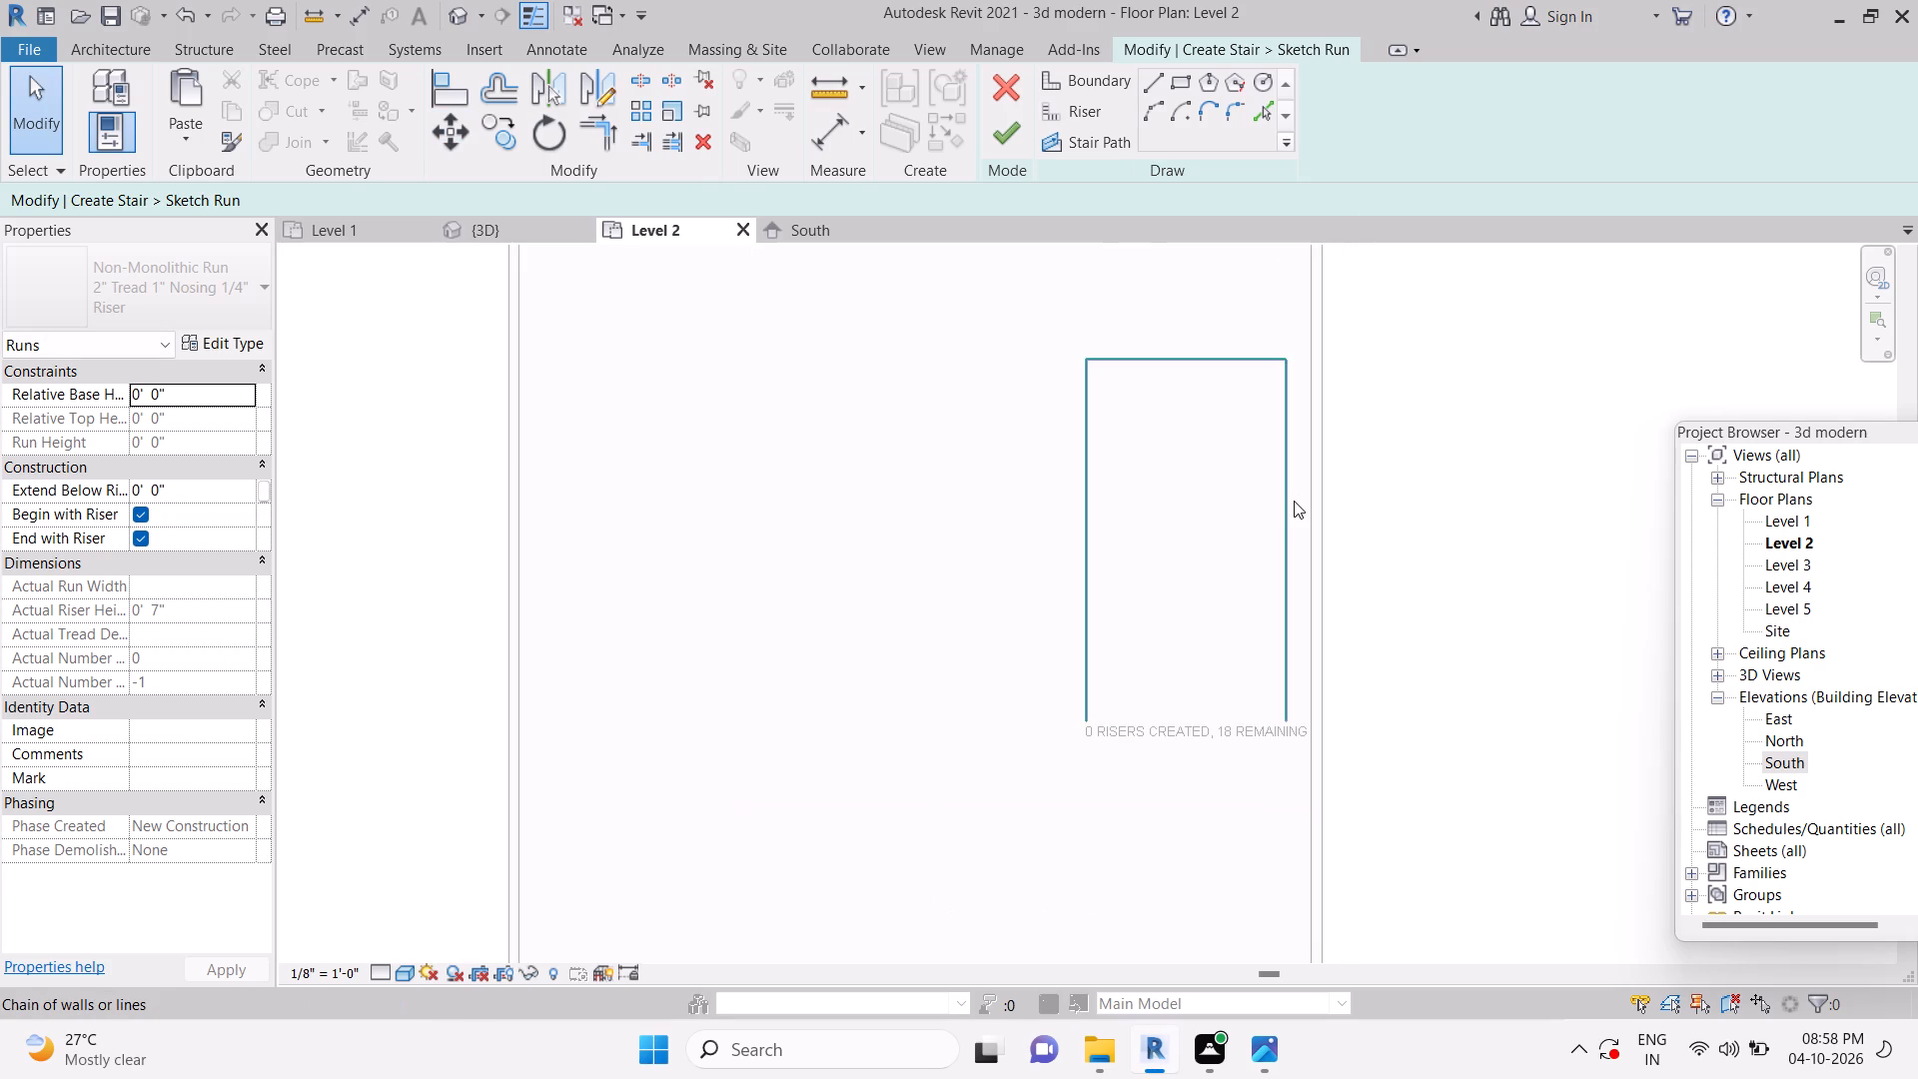
pyautogui.click(1294, 501)
pyautogui.click(461, 136)
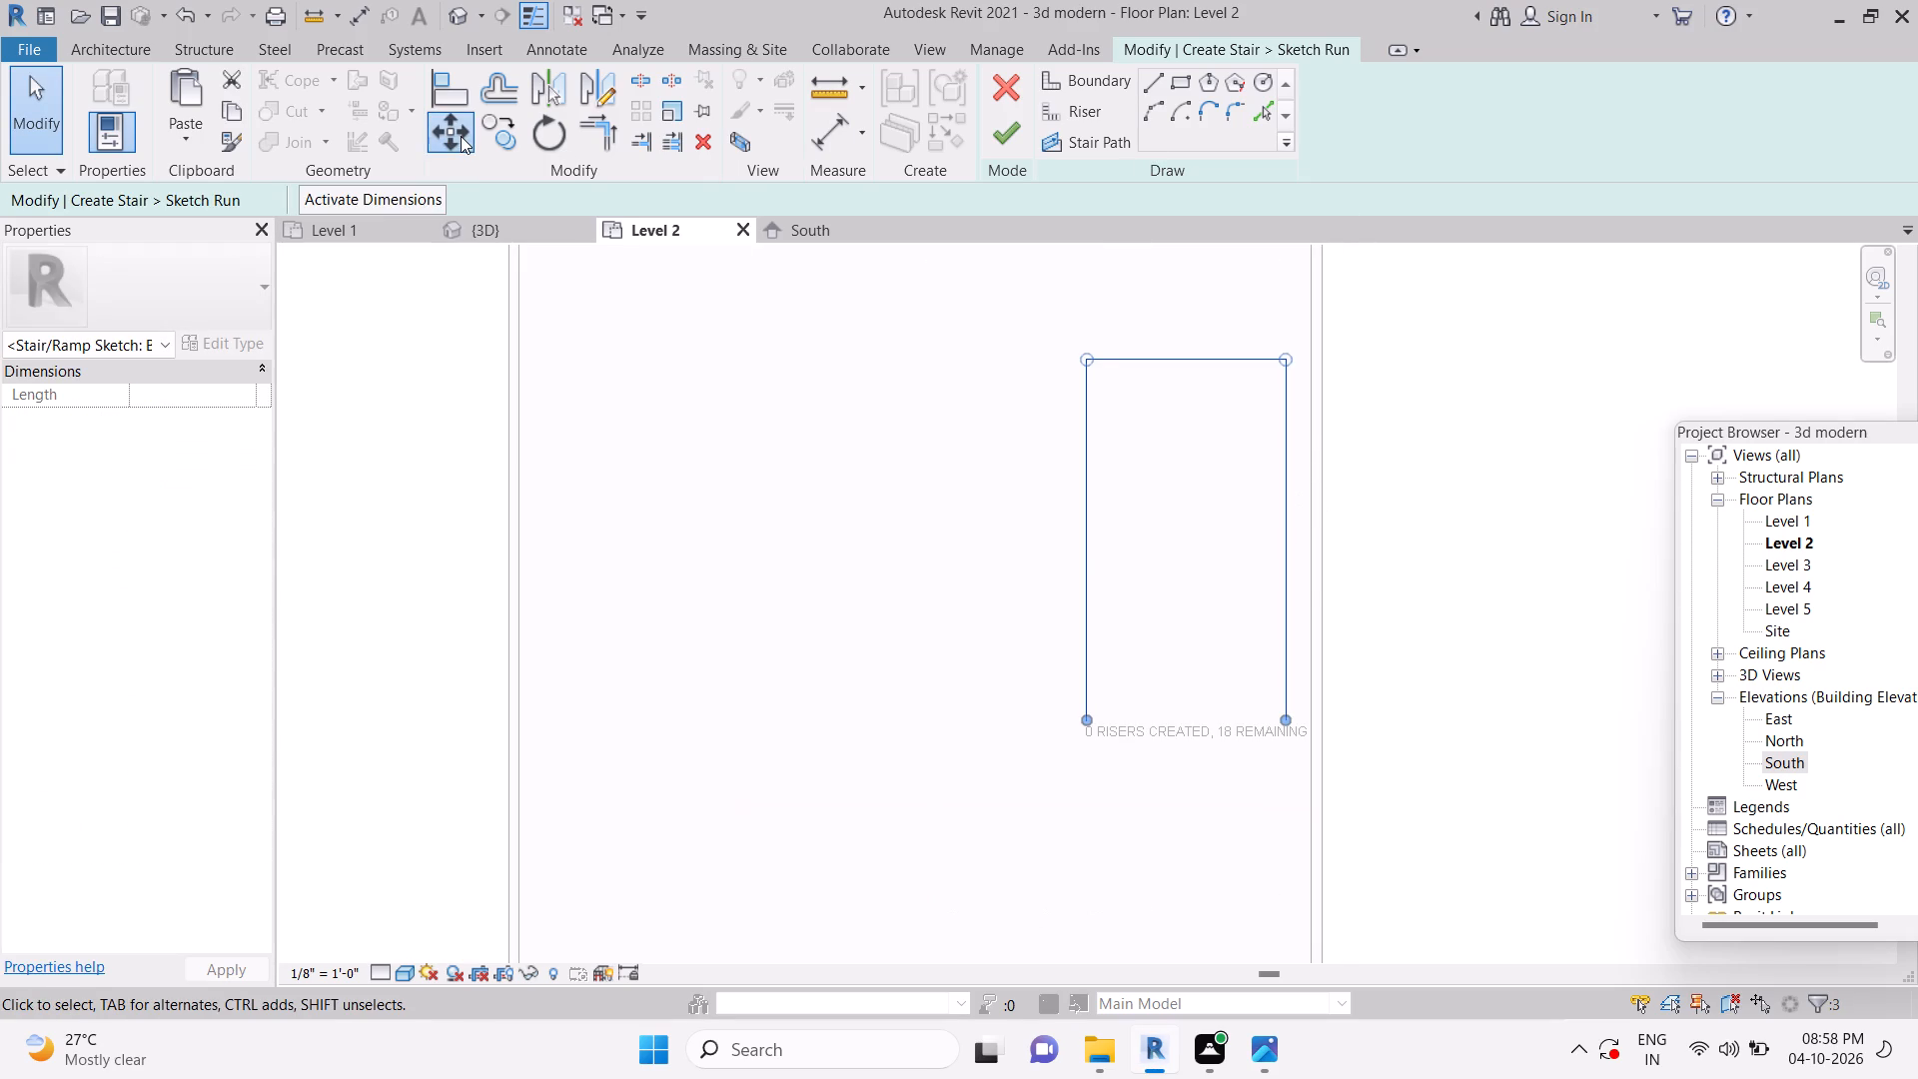
pyautogui.scroll(11, 1307, 564)
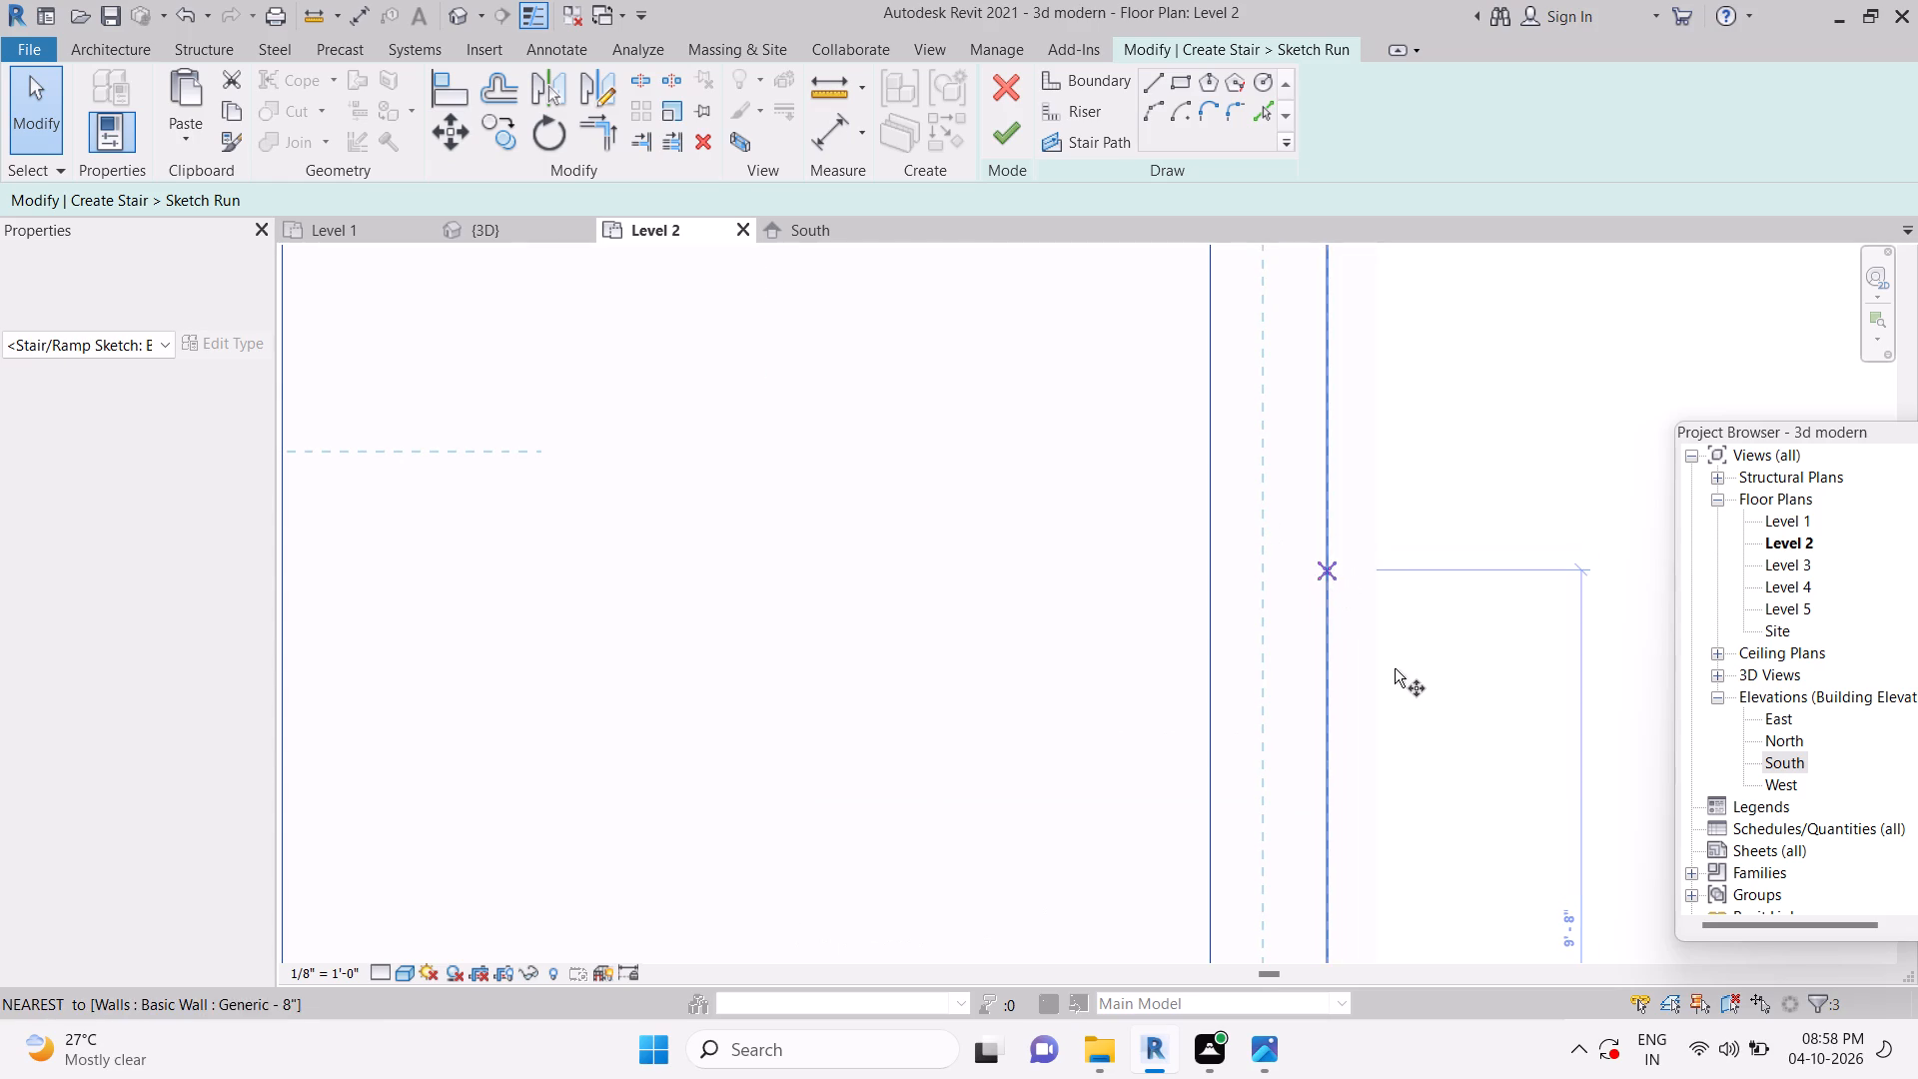
pyautogui.click(1213, 632)
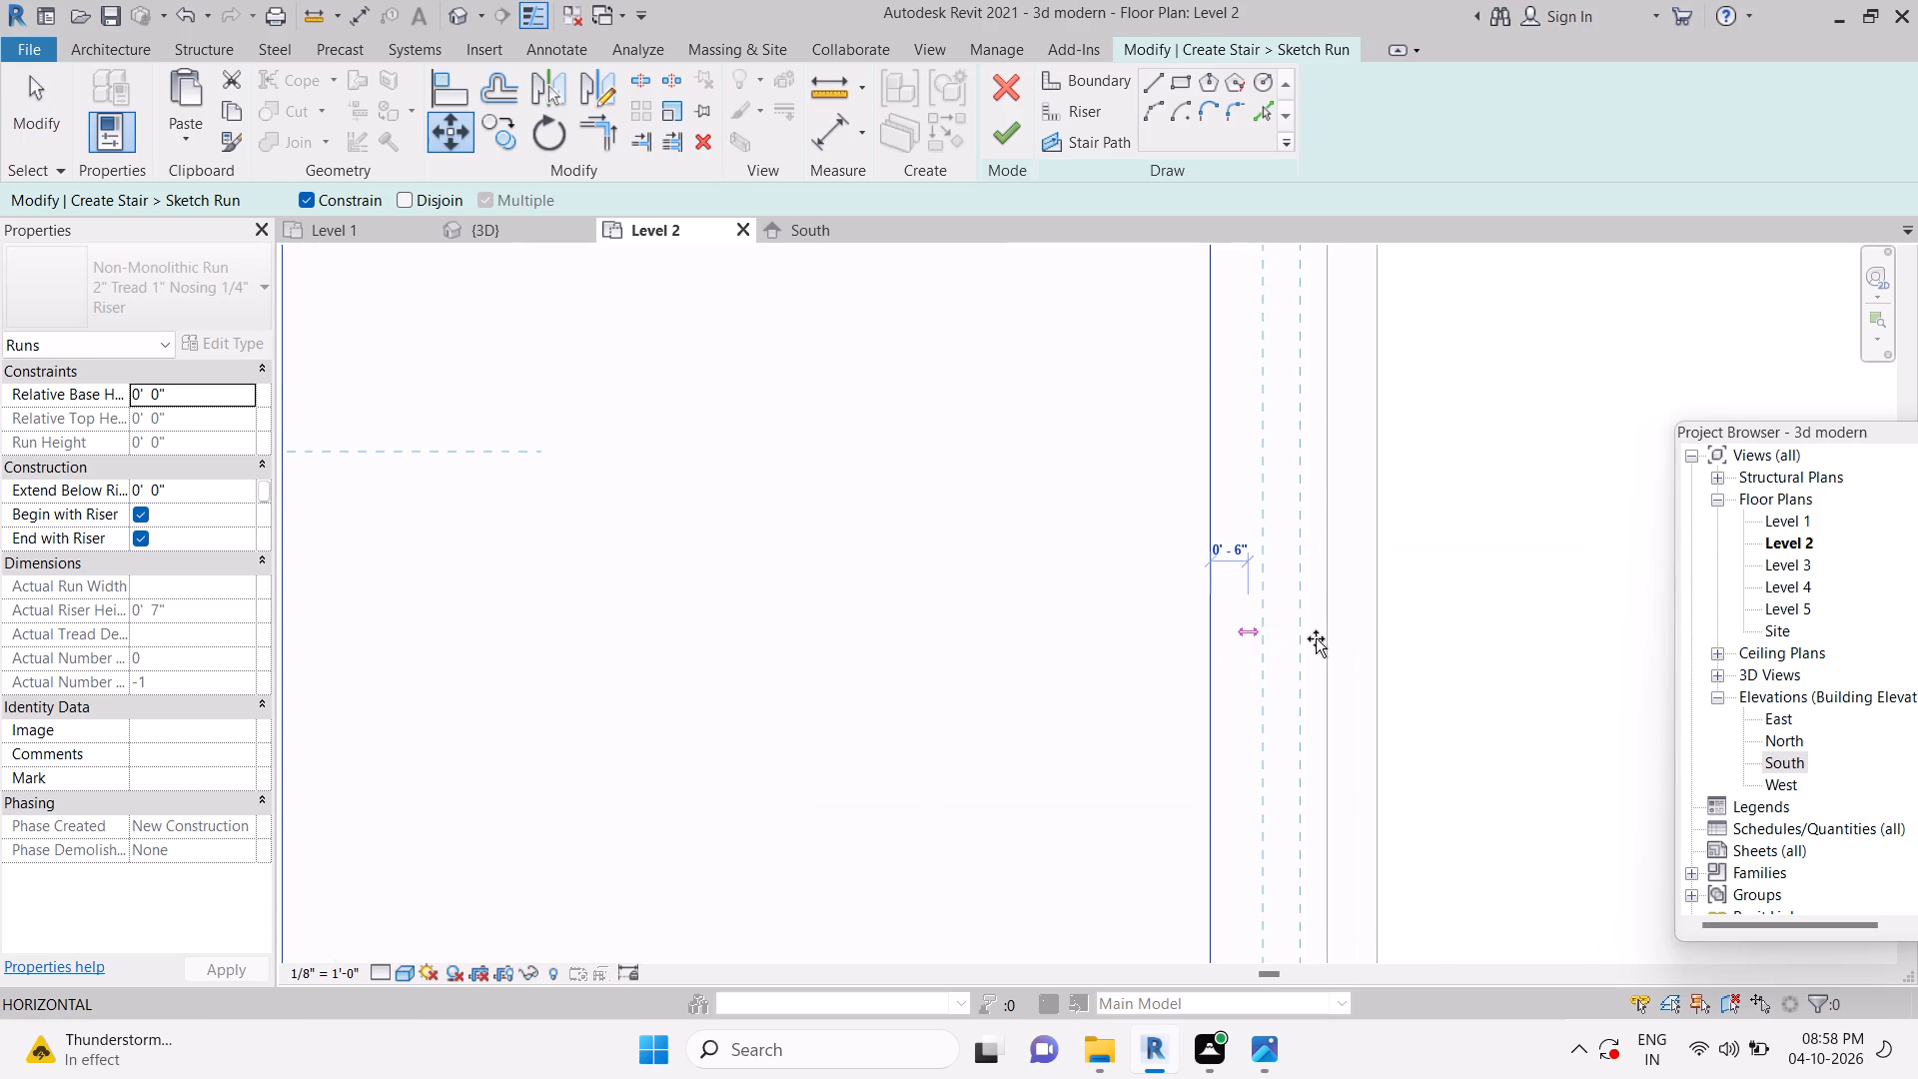
pyautogui.click(1326, 638)
pyautogui.press('Escape')
pyautogui.scroll(-11, 1327, 638)
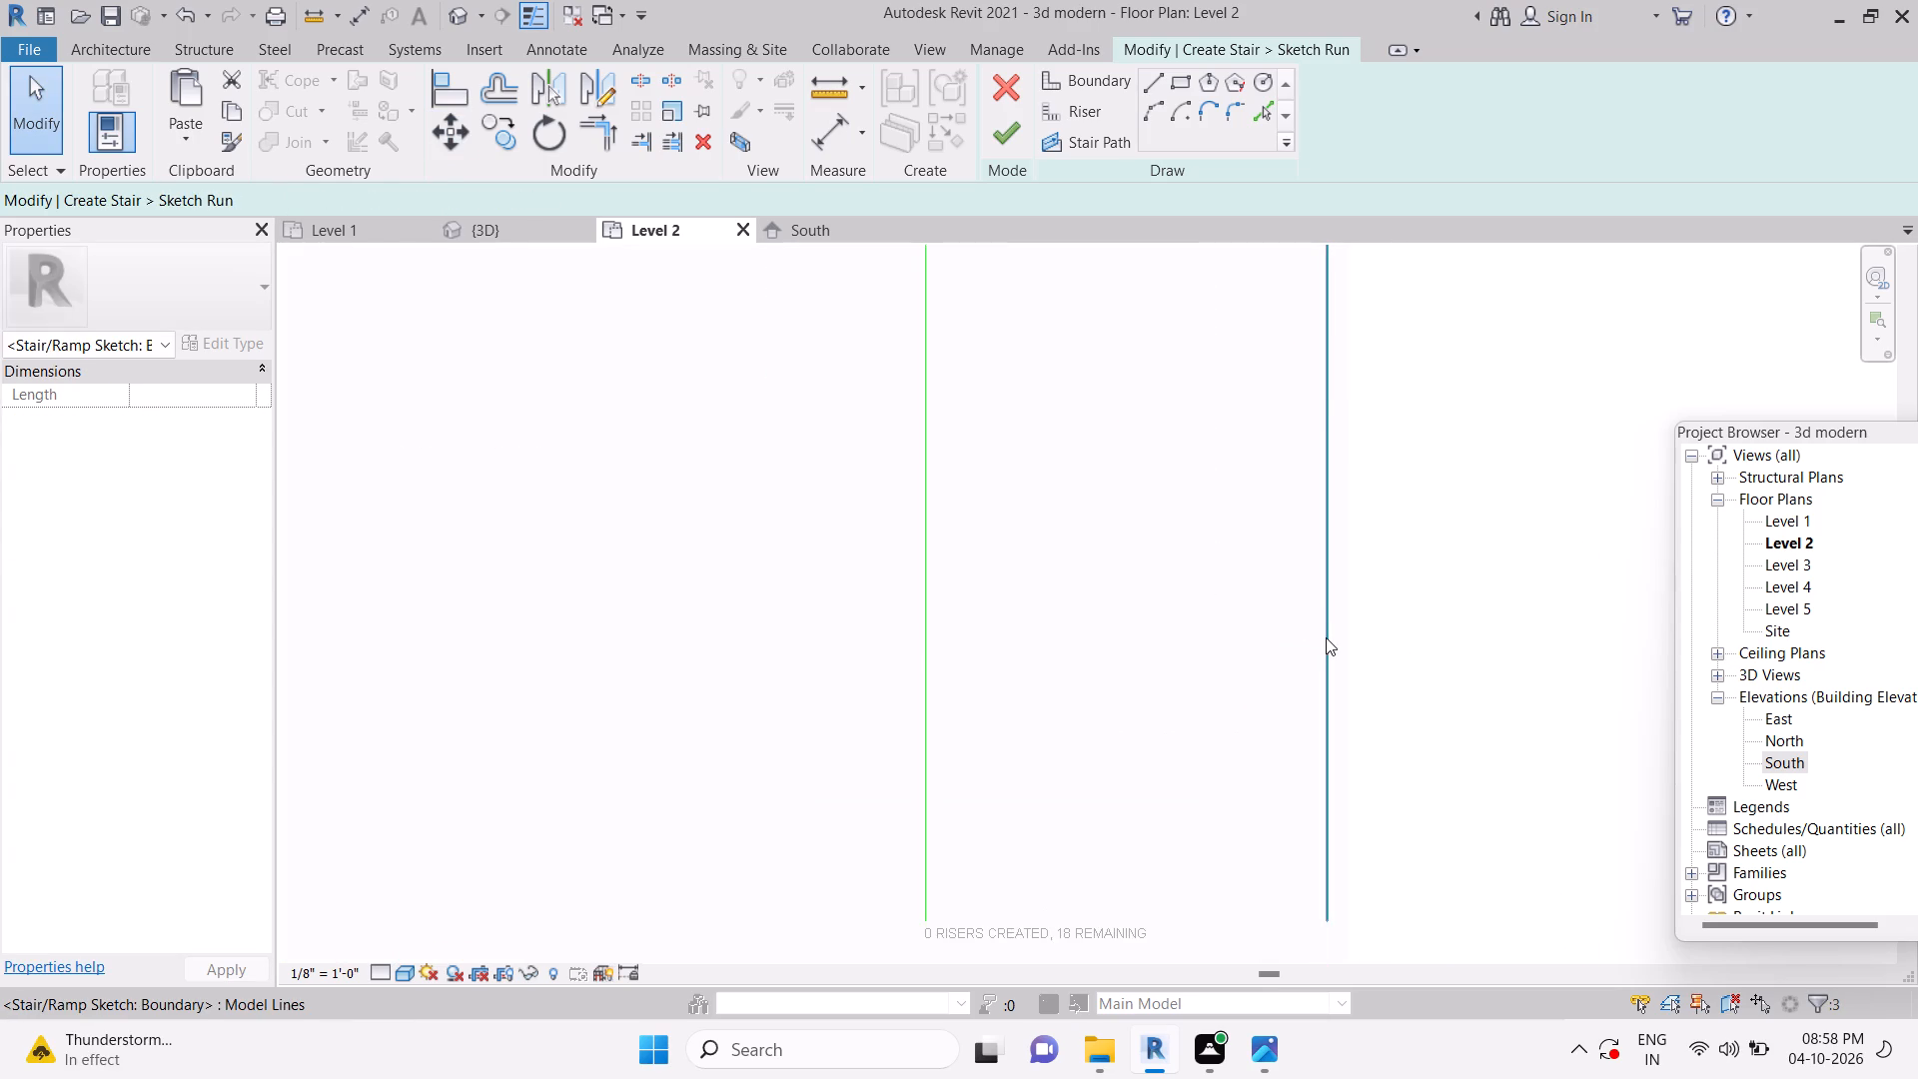
pyautogui.press('Escape')
pyautogui.press('Escape')
pyautogui.press('Escape')
pyautogui.press('Escape')
pyautogui.press('Escape')
pyautogui.press('Escape')
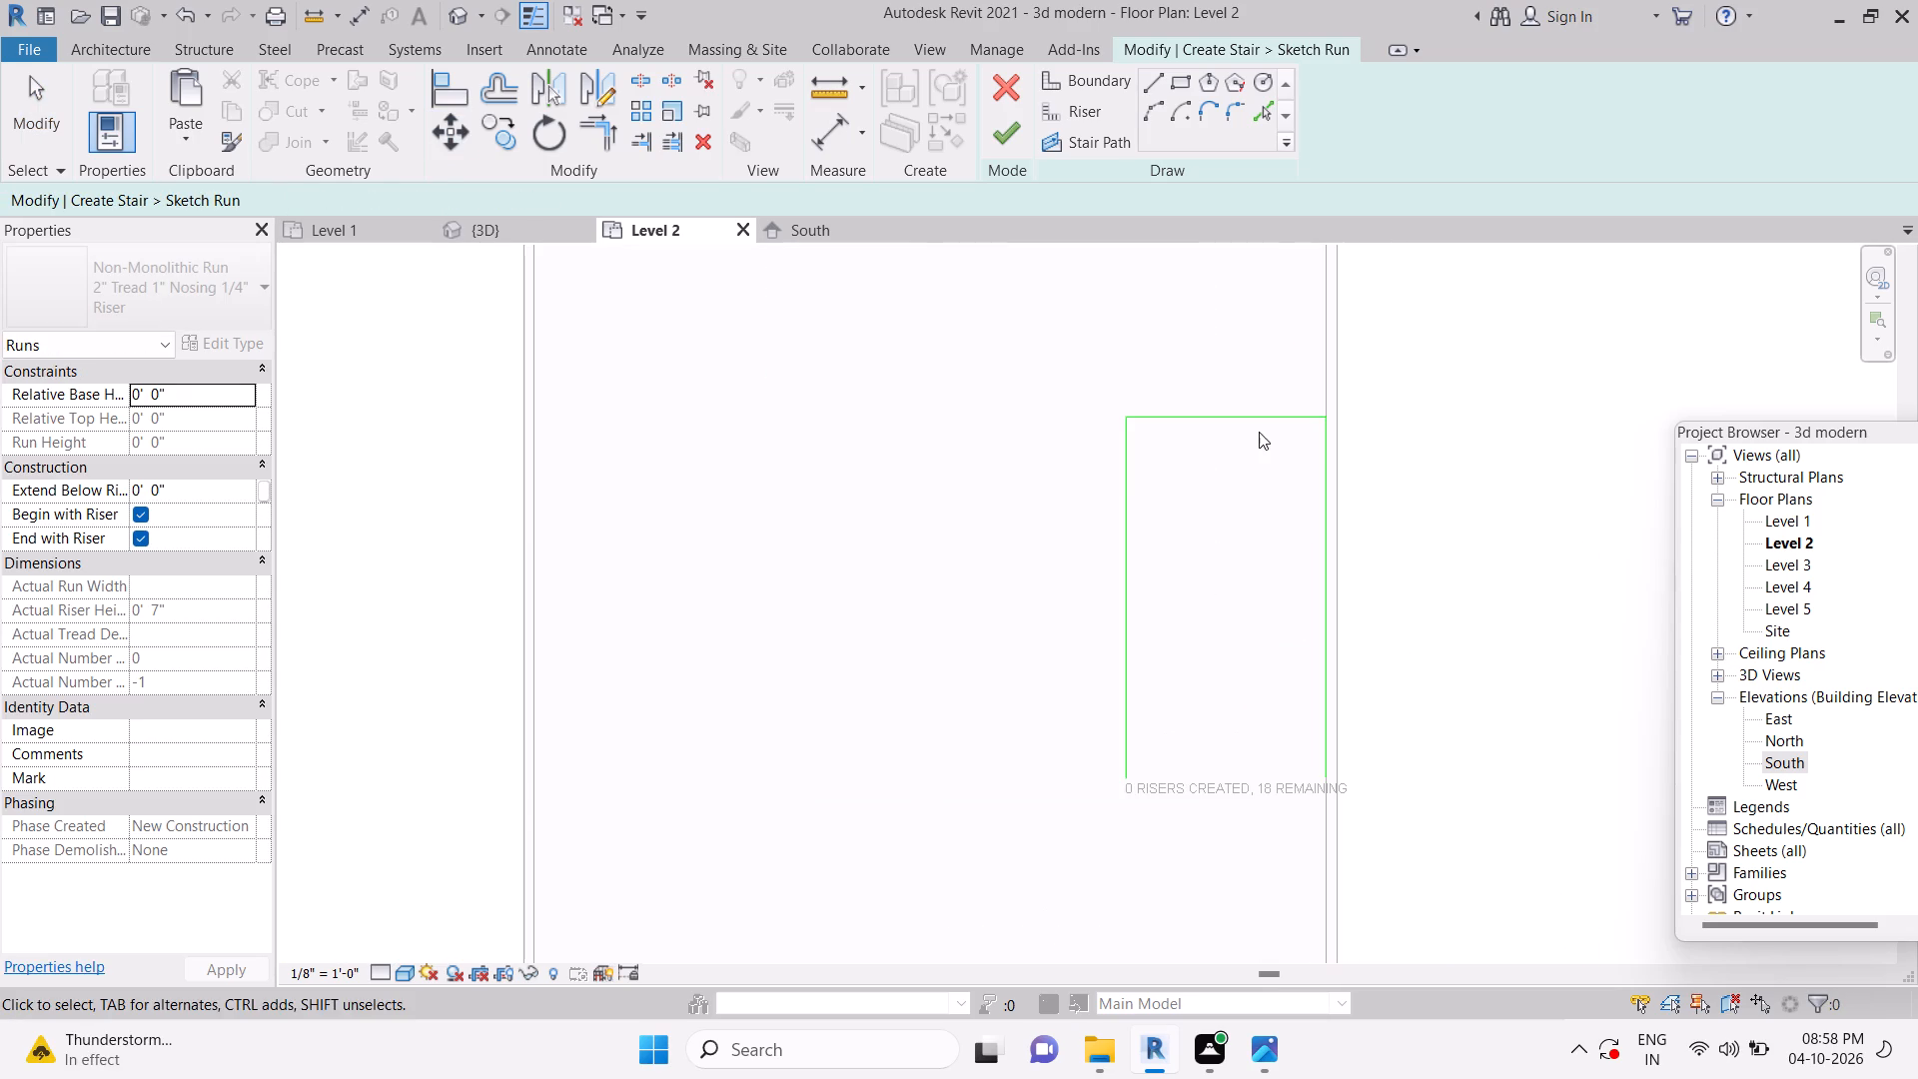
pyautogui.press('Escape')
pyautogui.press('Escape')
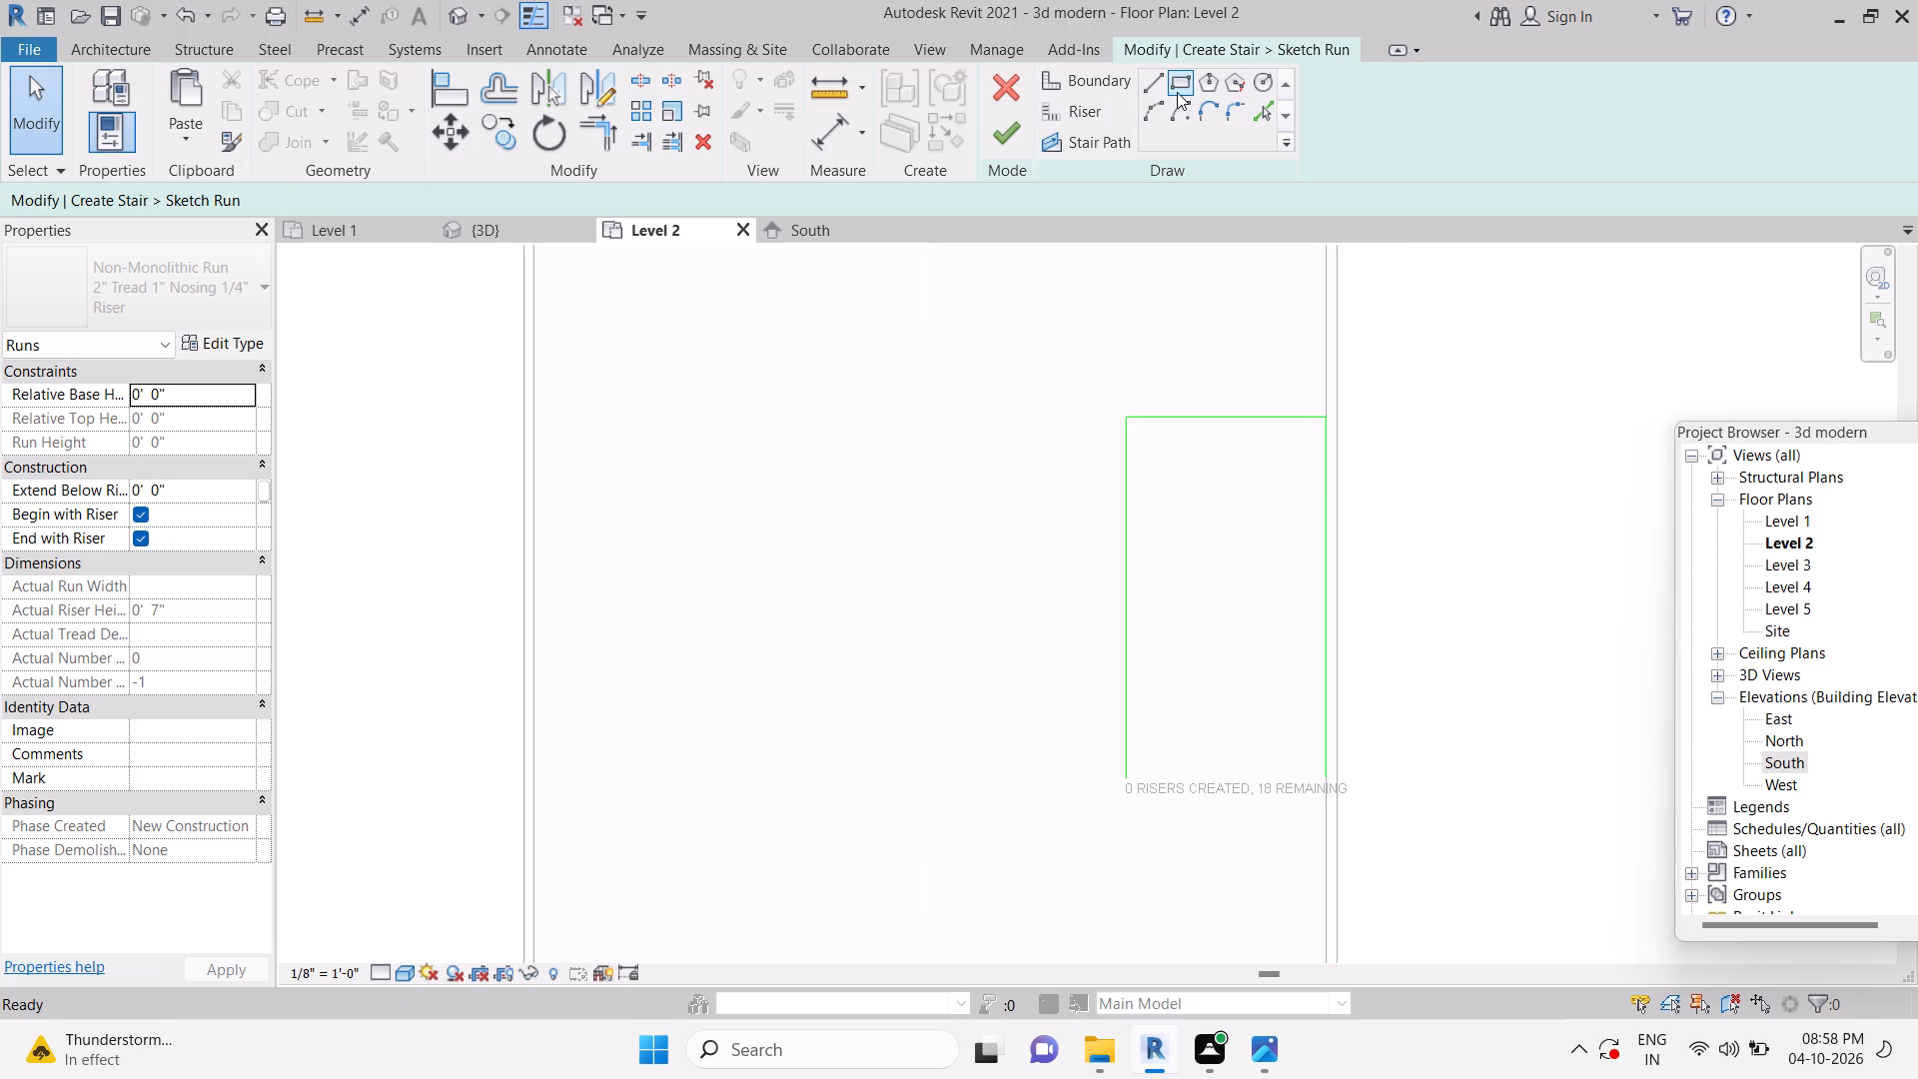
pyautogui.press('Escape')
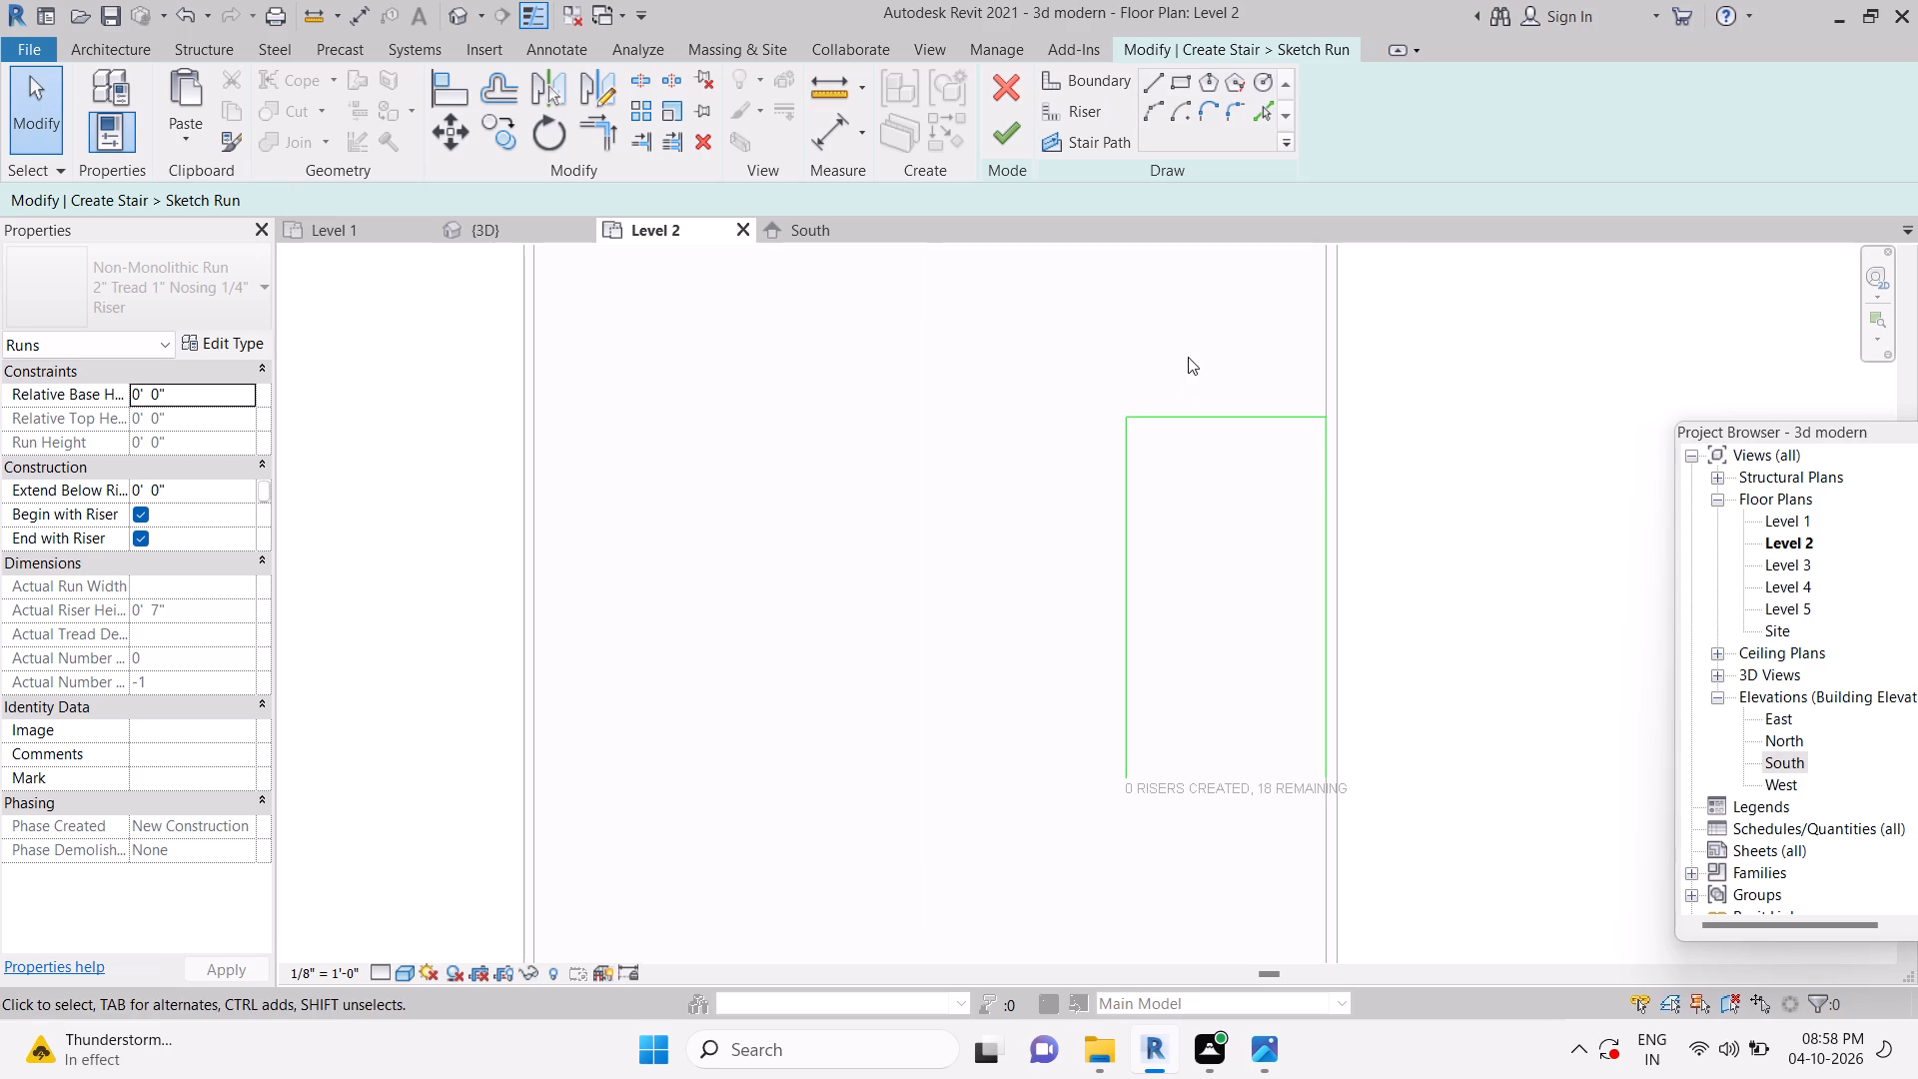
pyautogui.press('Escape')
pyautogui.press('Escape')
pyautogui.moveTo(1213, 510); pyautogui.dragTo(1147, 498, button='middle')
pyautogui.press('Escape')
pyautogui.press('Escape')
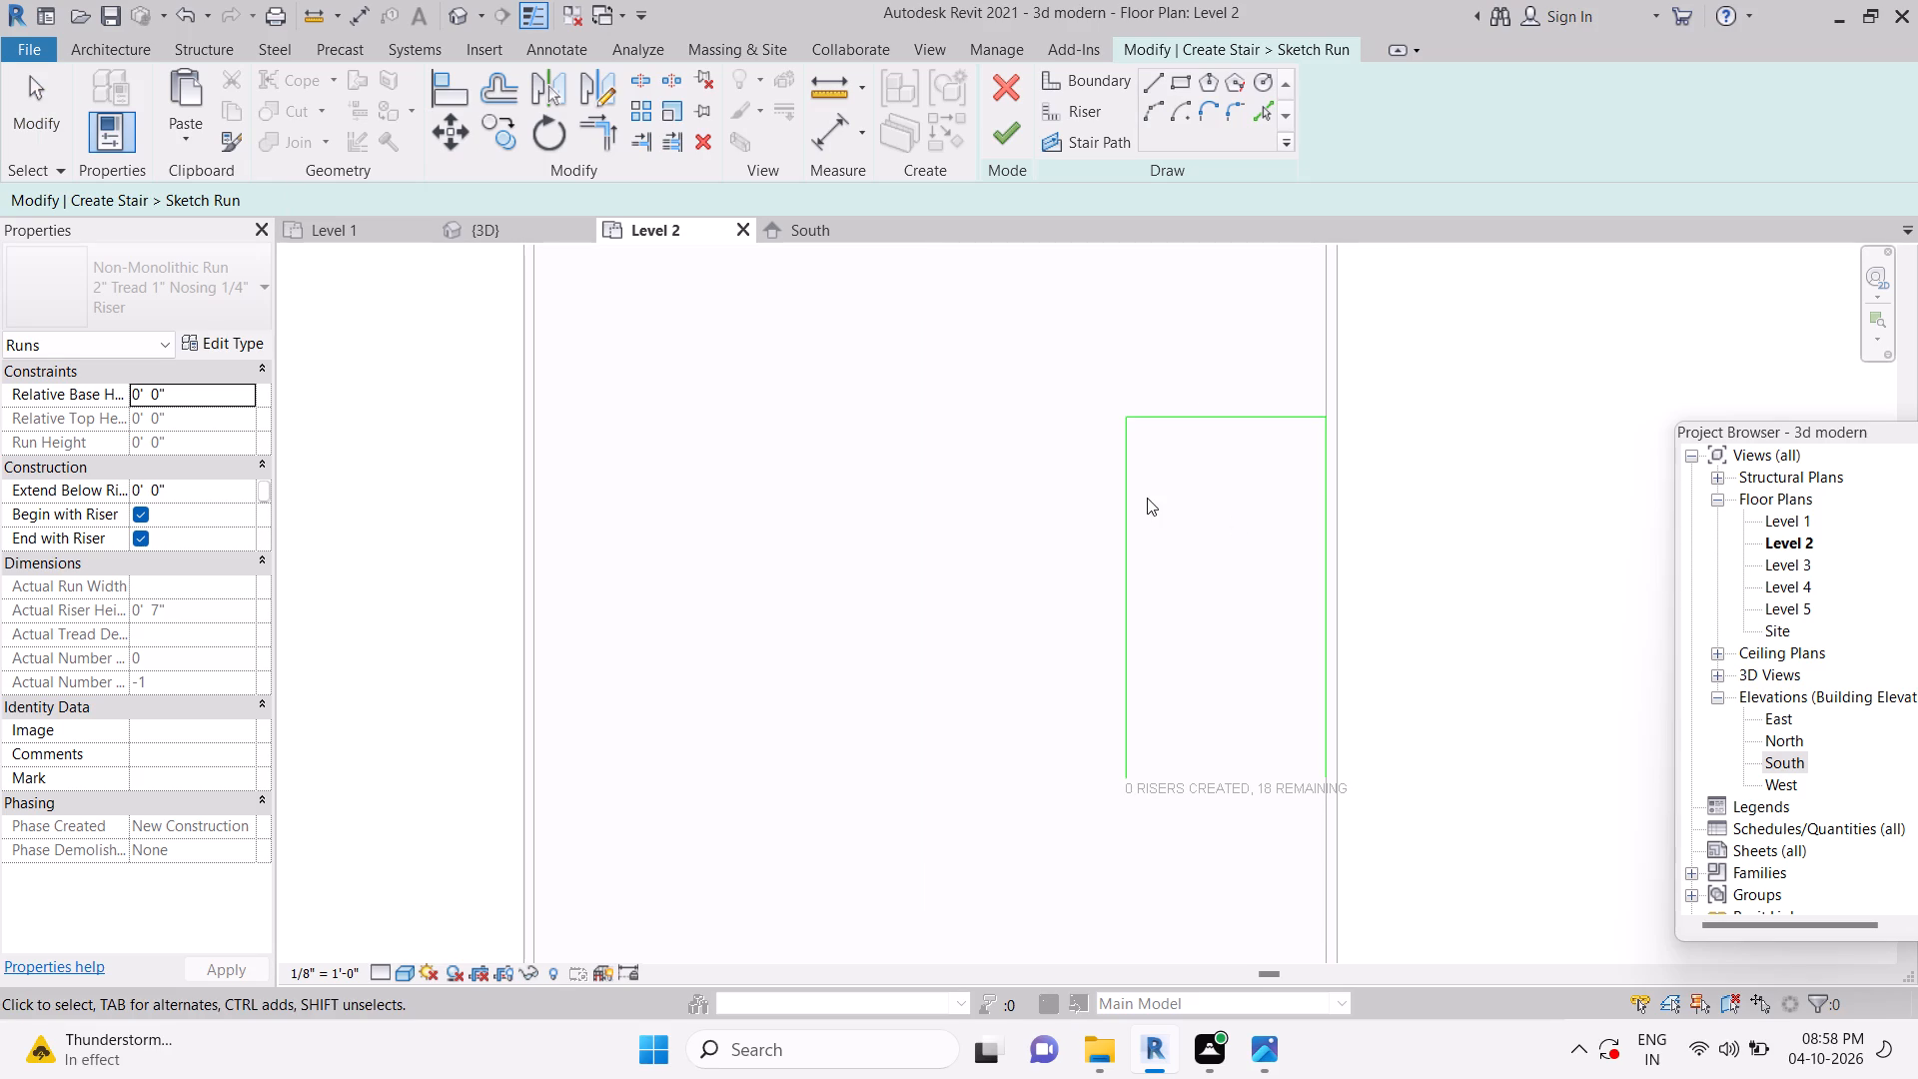
# Offset a copy of the top boundary line 4' inward into the run sketch.
pyautogui.press('o')
pyautogui.press('space')
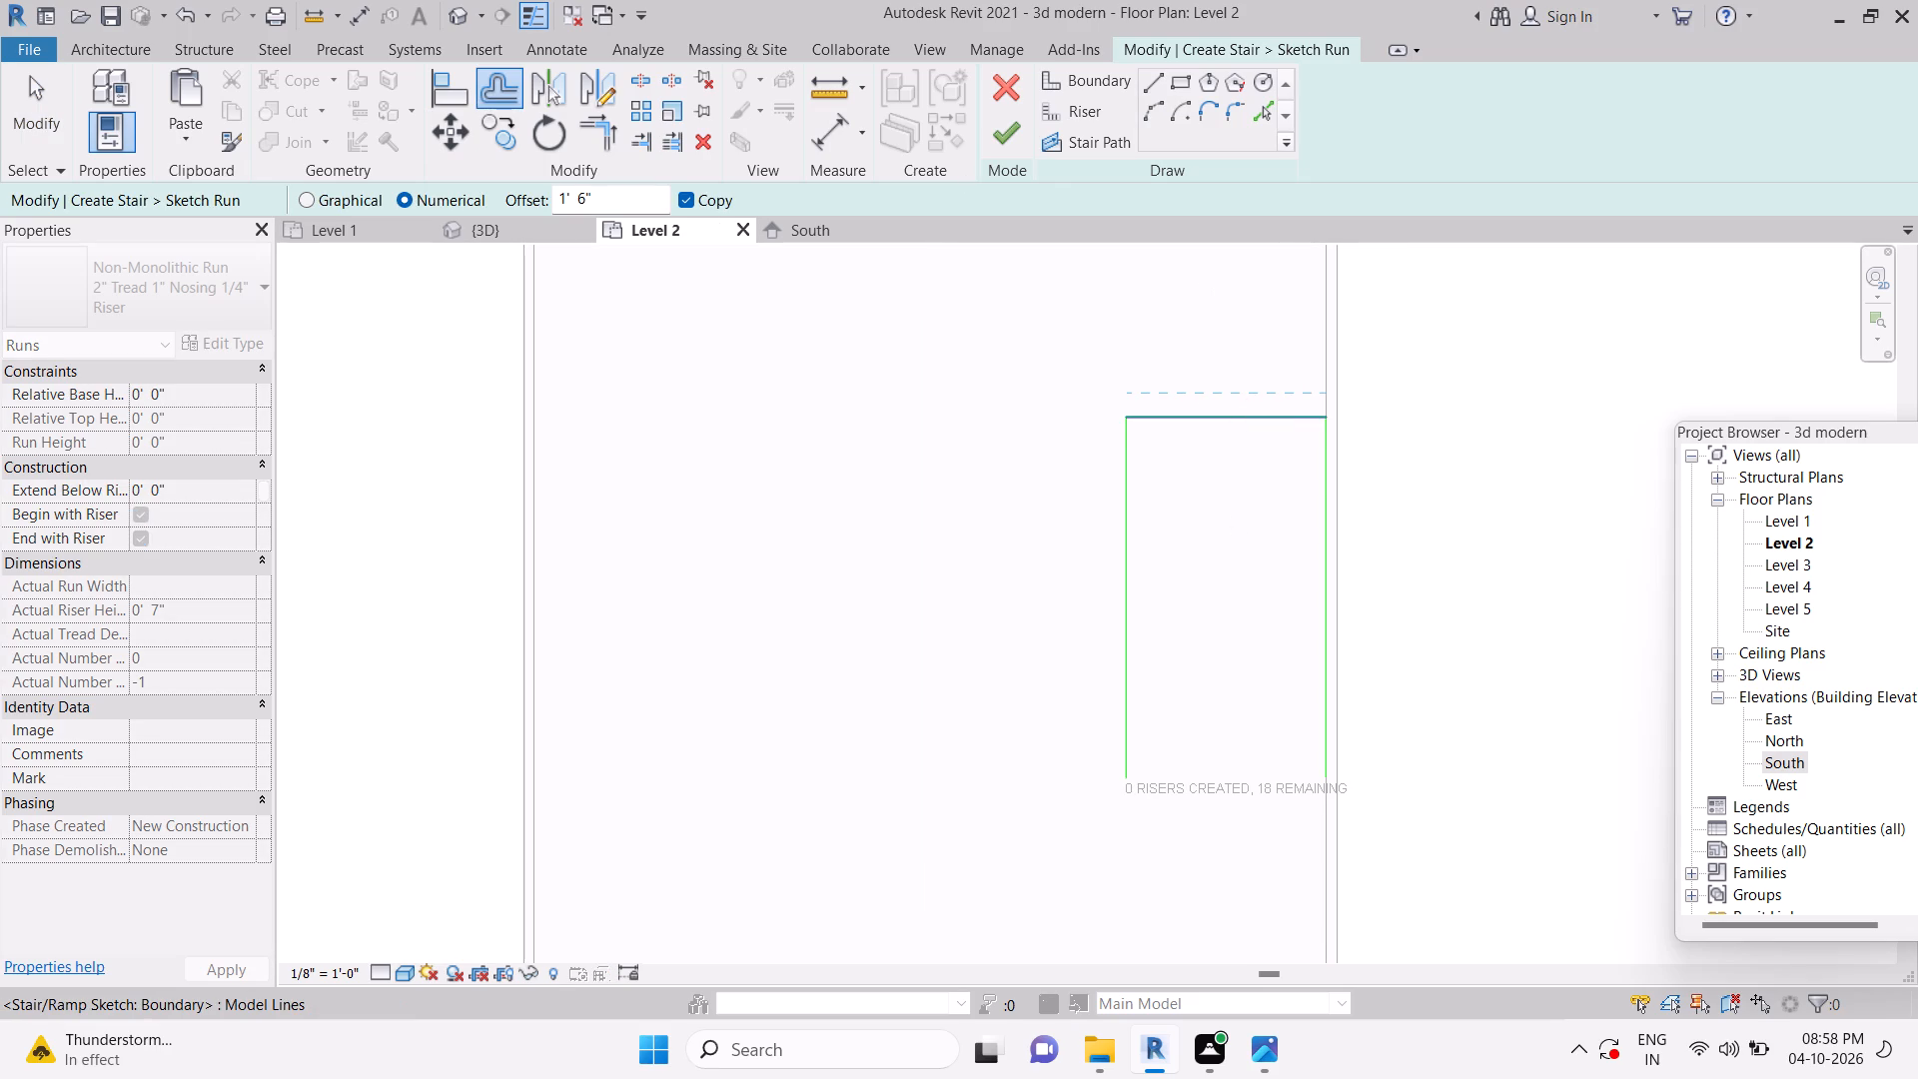
pyautogui.moveTo(632, 206); pyautogui.dragTo(475, 209)
pyautogui.write("4'")
pyautogui.press('Return')
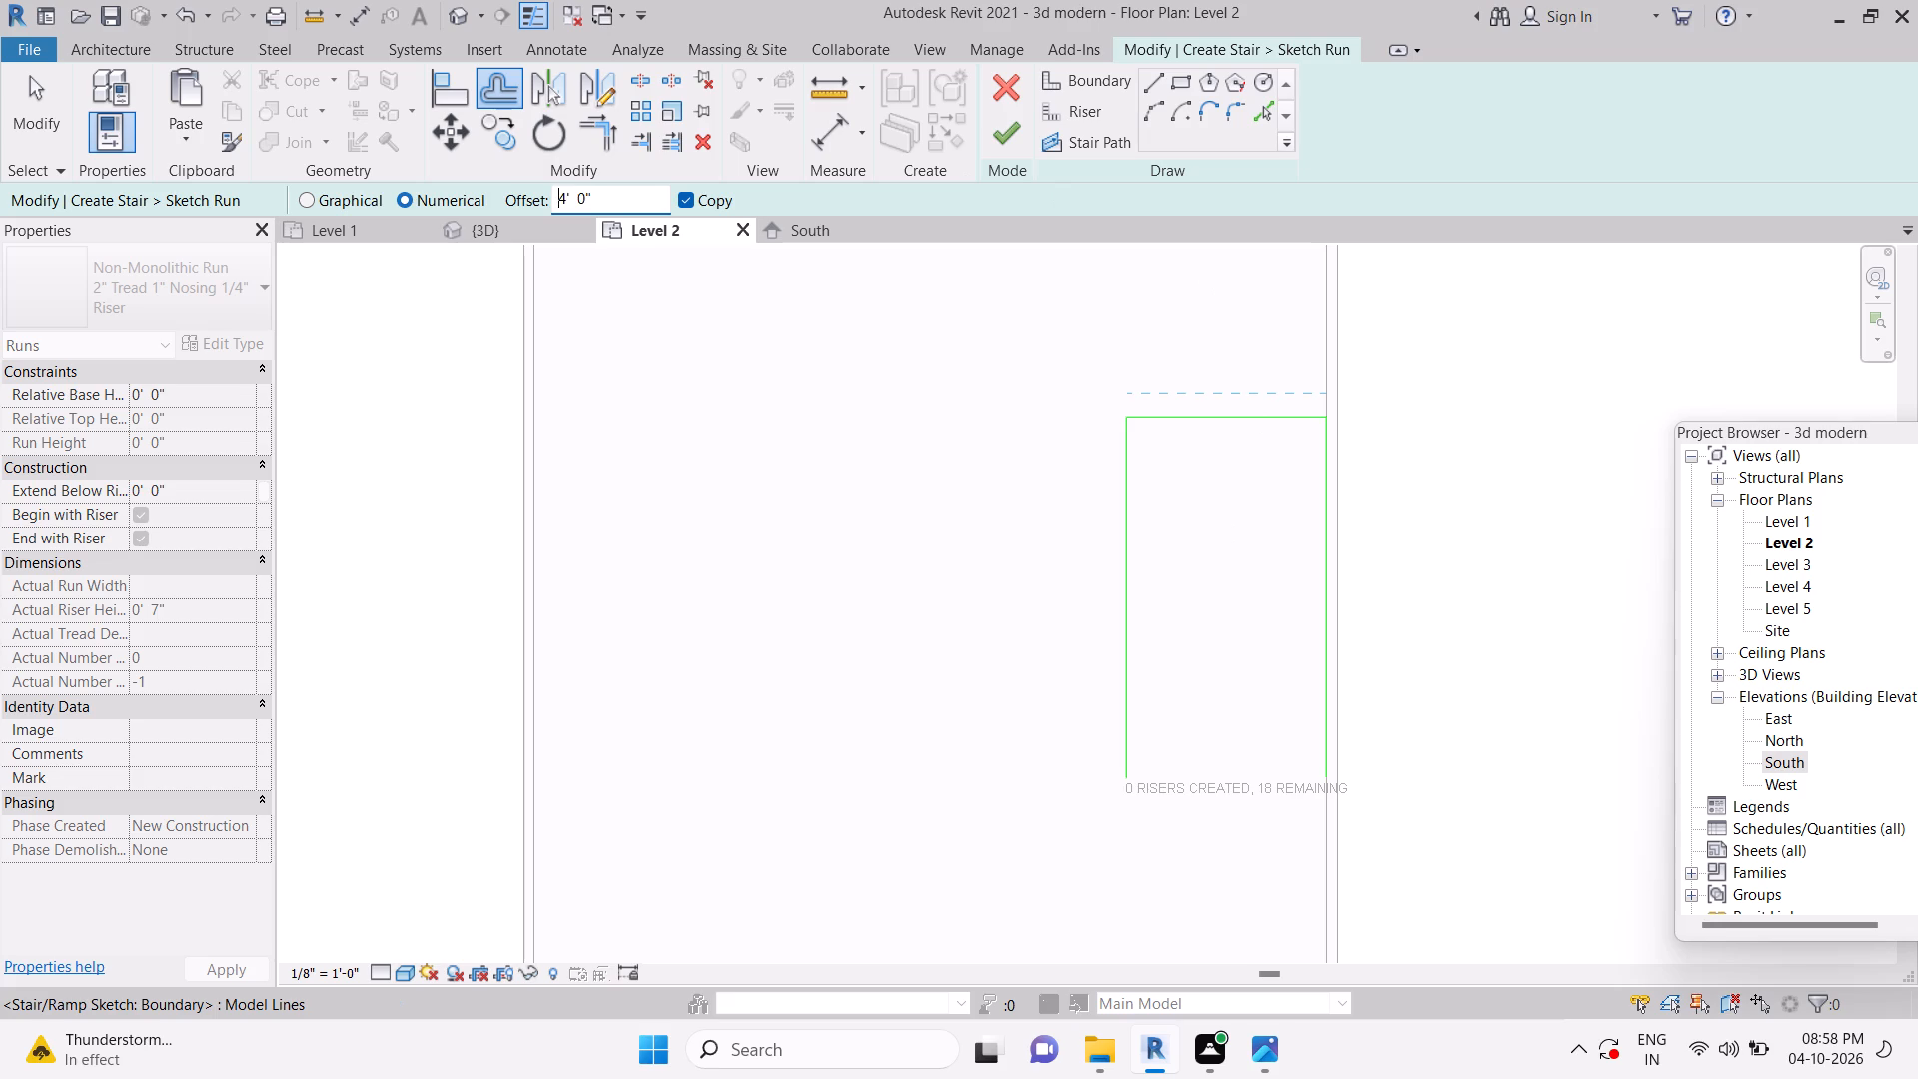
pyautogui.click(1201, 426)
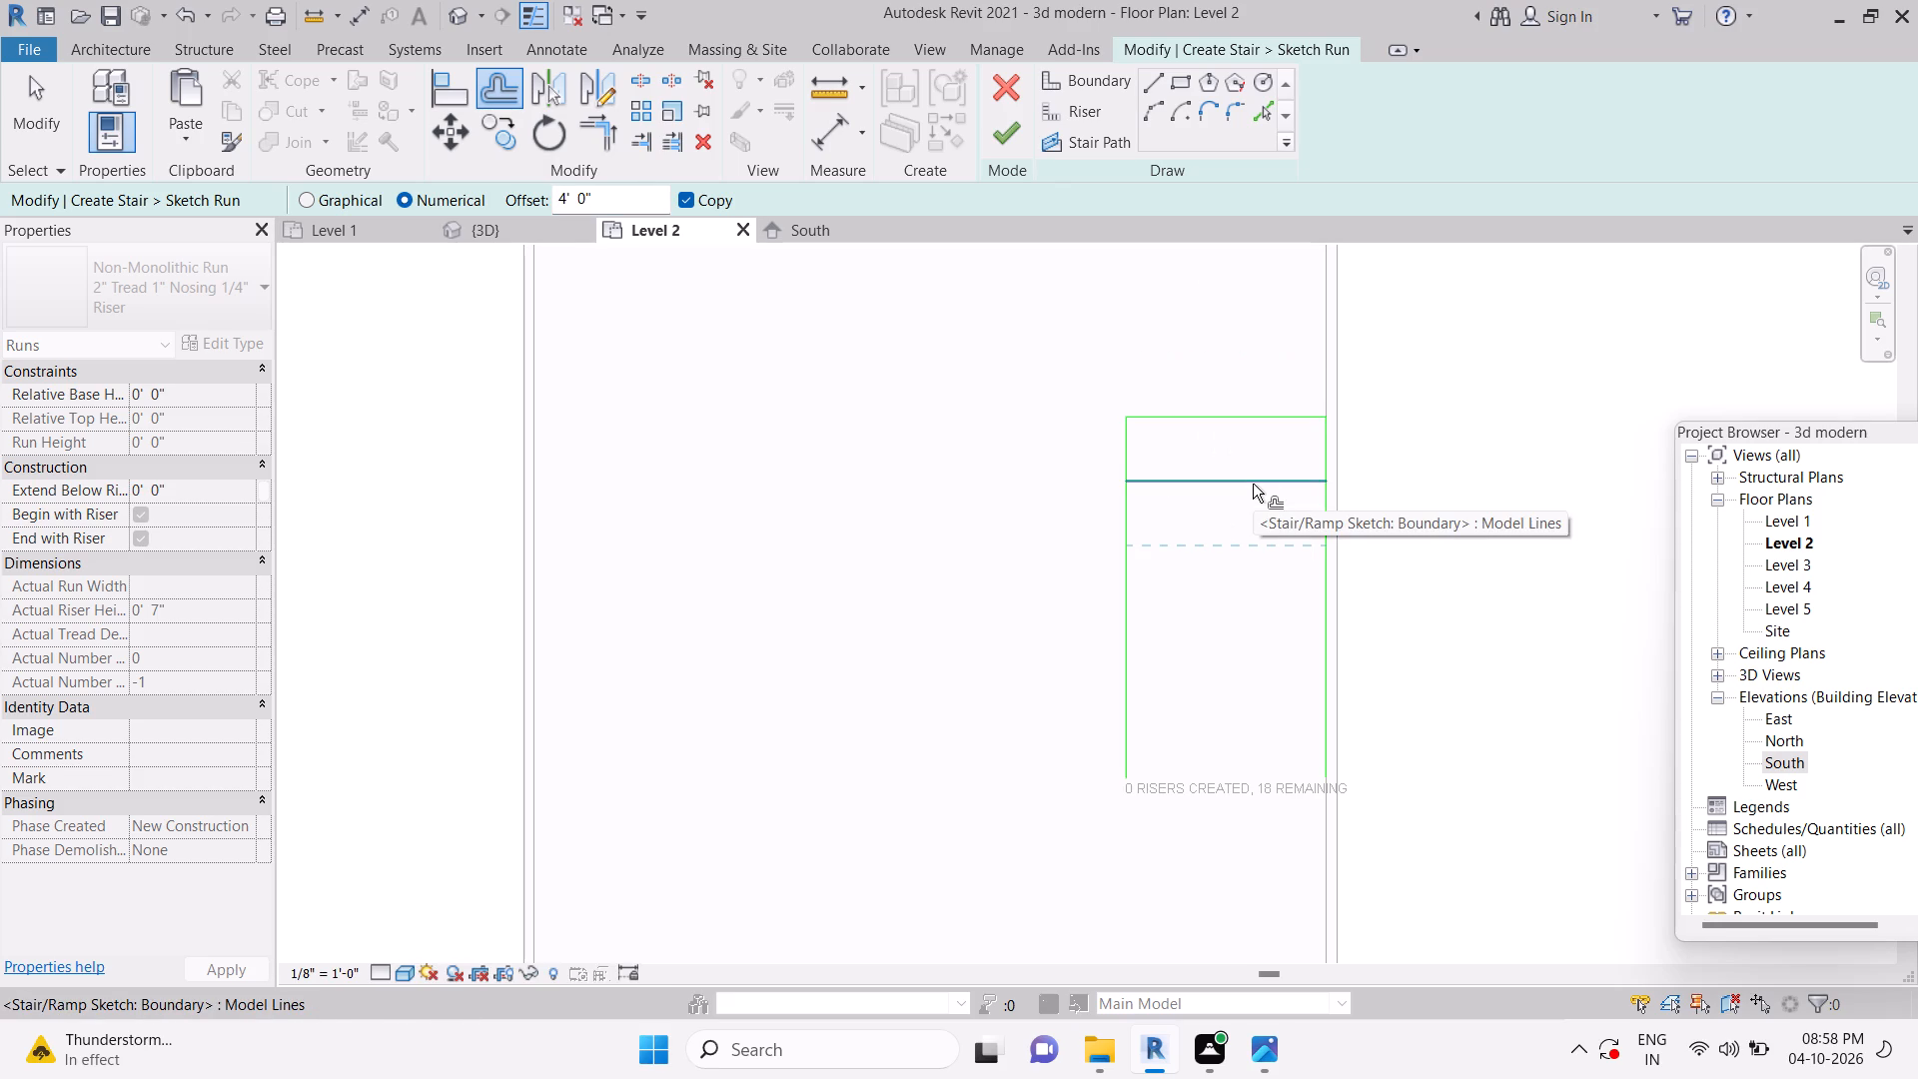
# Offset a copy of the inner horizontal boundary line 1' further down, away from the top boundary line.
pyautogui.moveTo(620, 208); pyautogui.dragTo(450, 214)
pyautogui.write("1'")
pyautogui.press('Return')
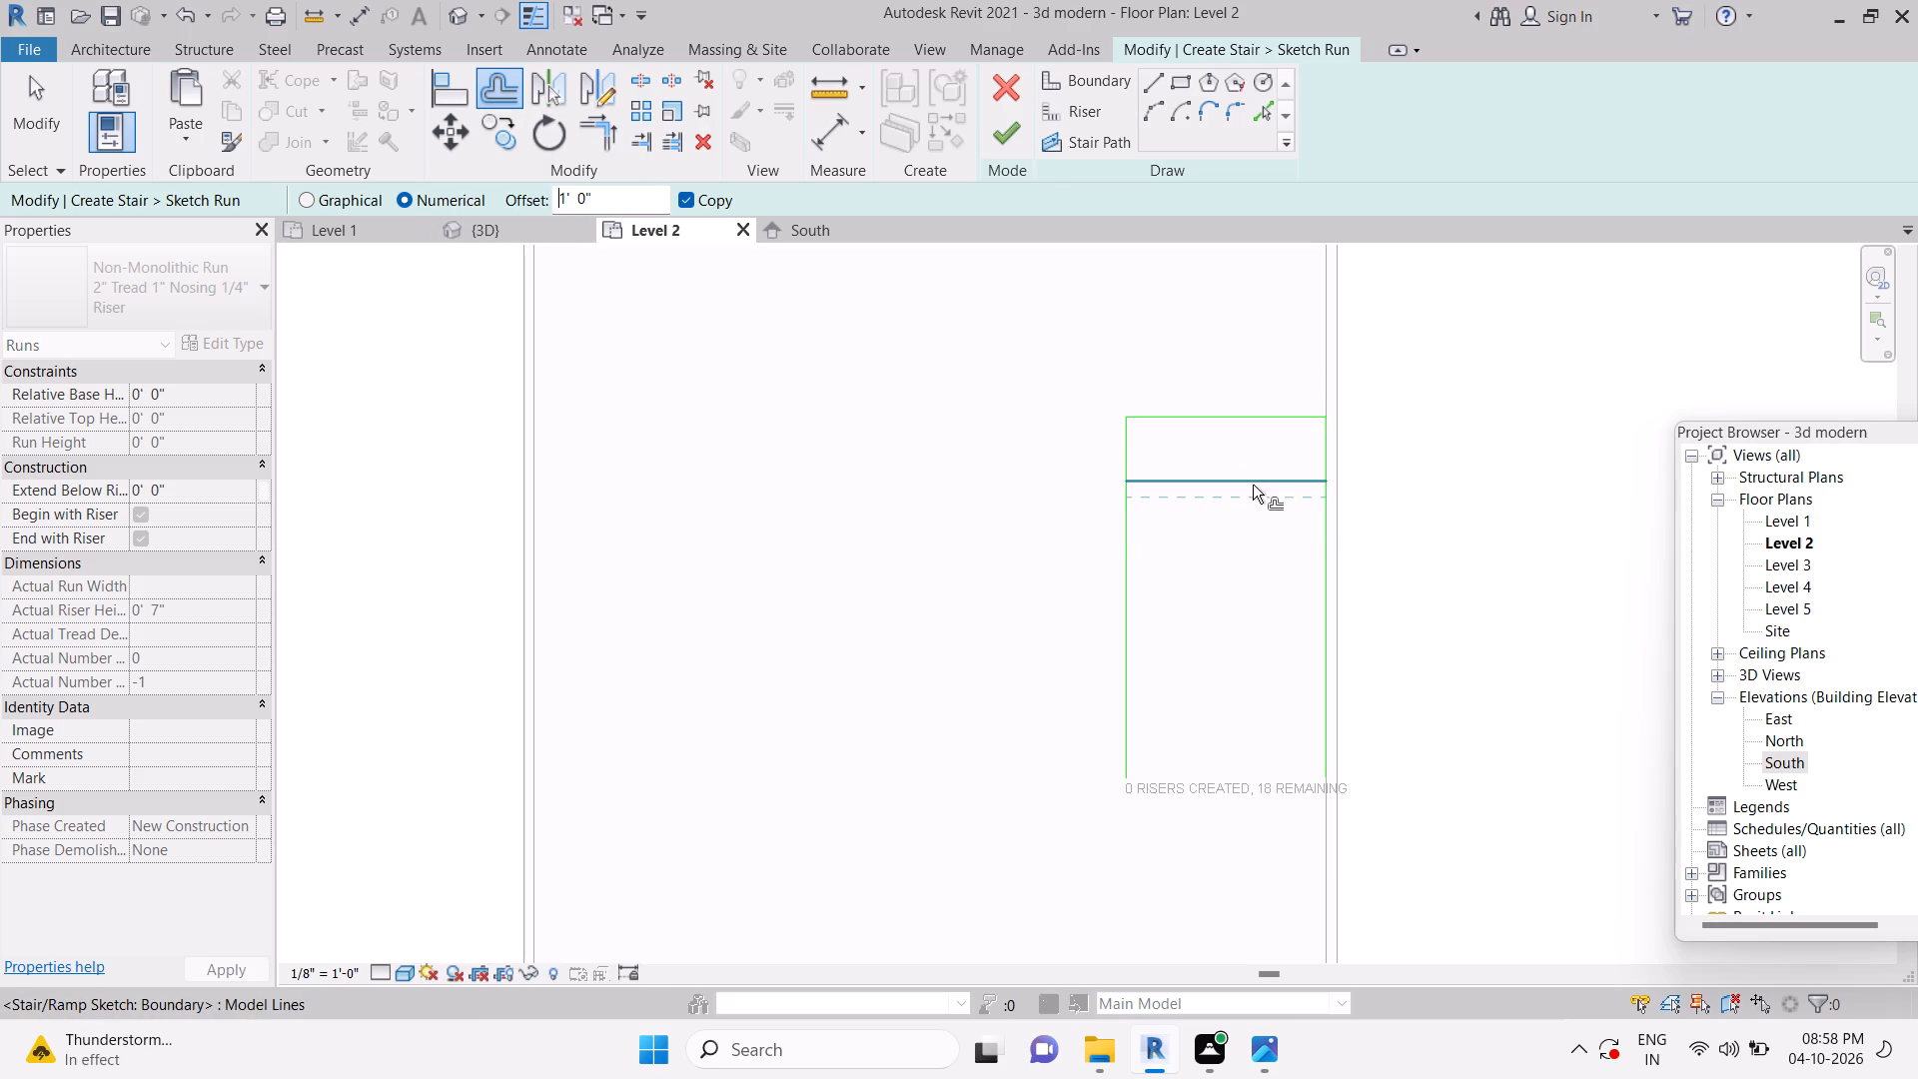
pyautogui.click(1252, 485)
pyautogui.press('Escape')
pyautogui.press('Escape')
# Delete the inner horizontal boundary line 4' below the top line, keeping the newly offset copy.
pyautogui.click(1205, 489)
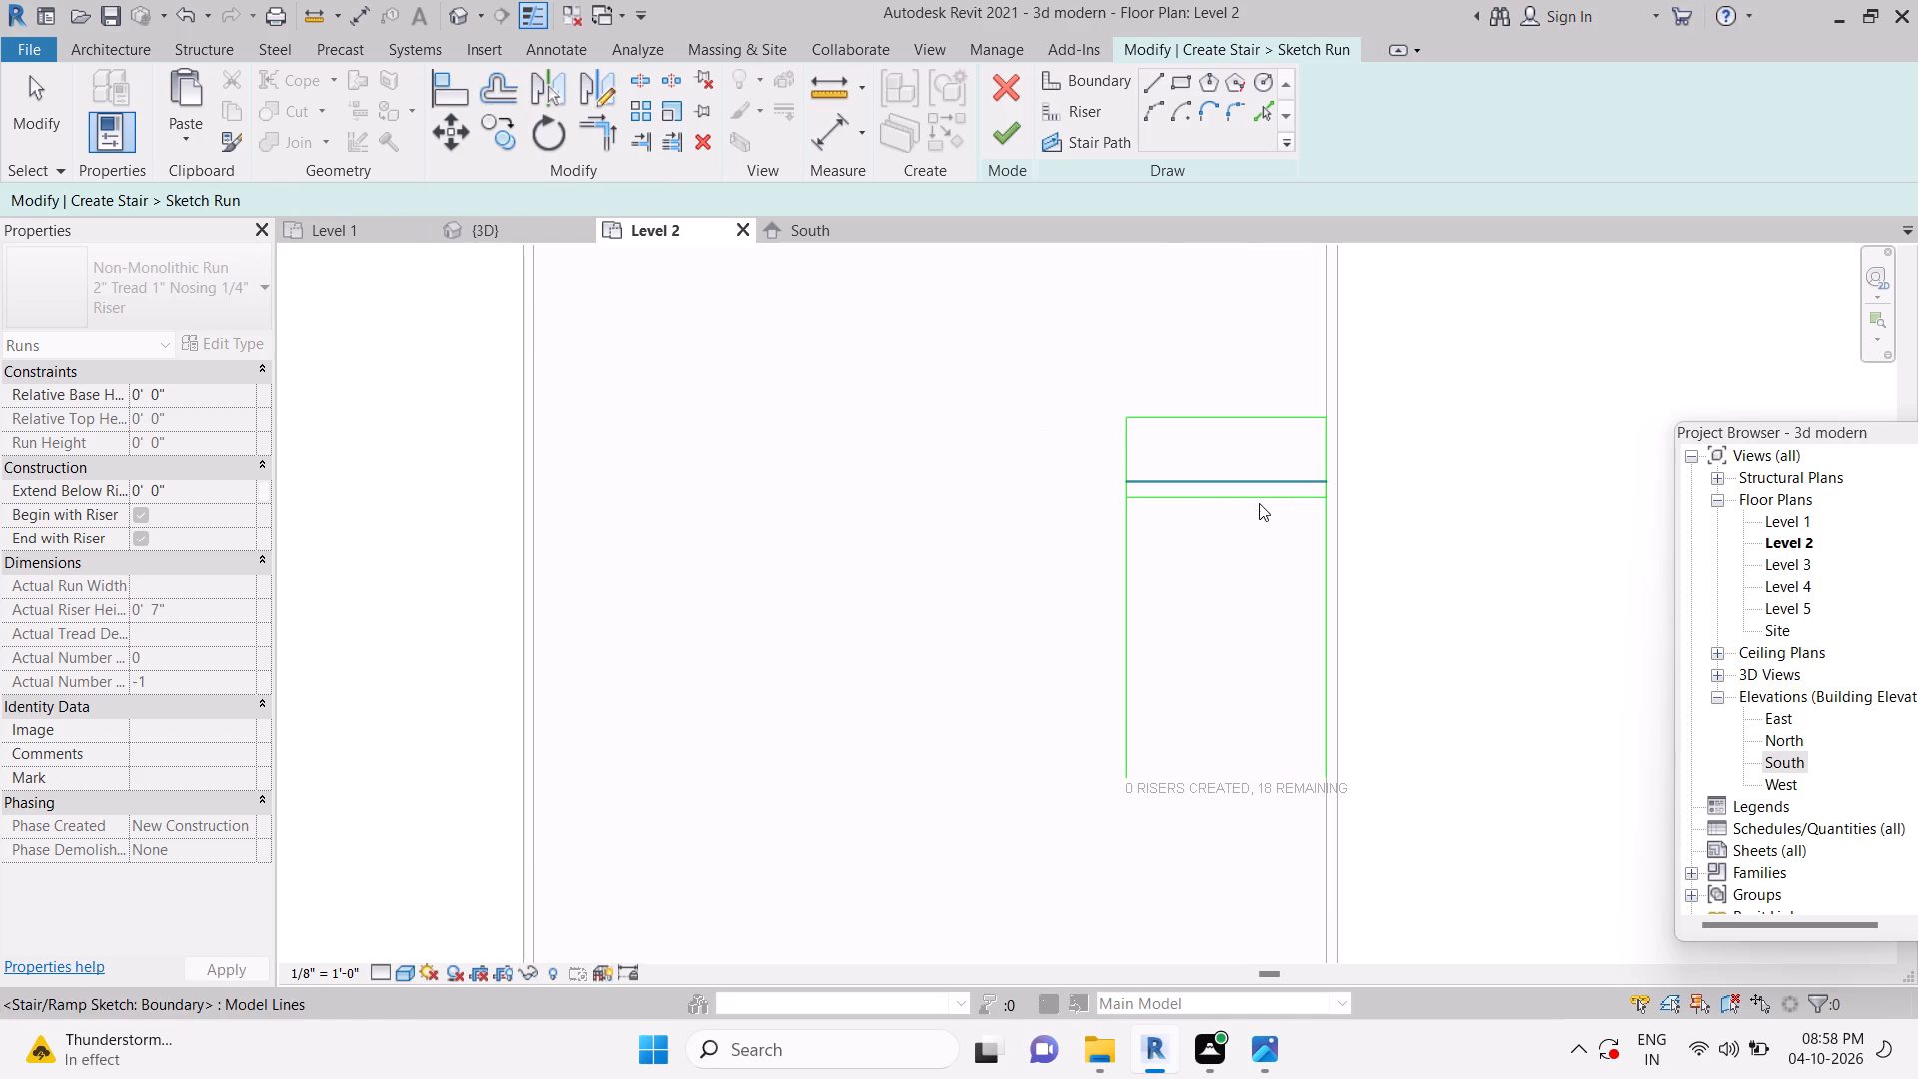
pyautogui.press('Escape')
pyautogui.press('Escape')
pyautogui.press('Escape')
pyautogui.click(1223, 484)
pyautogui.press('Delete')
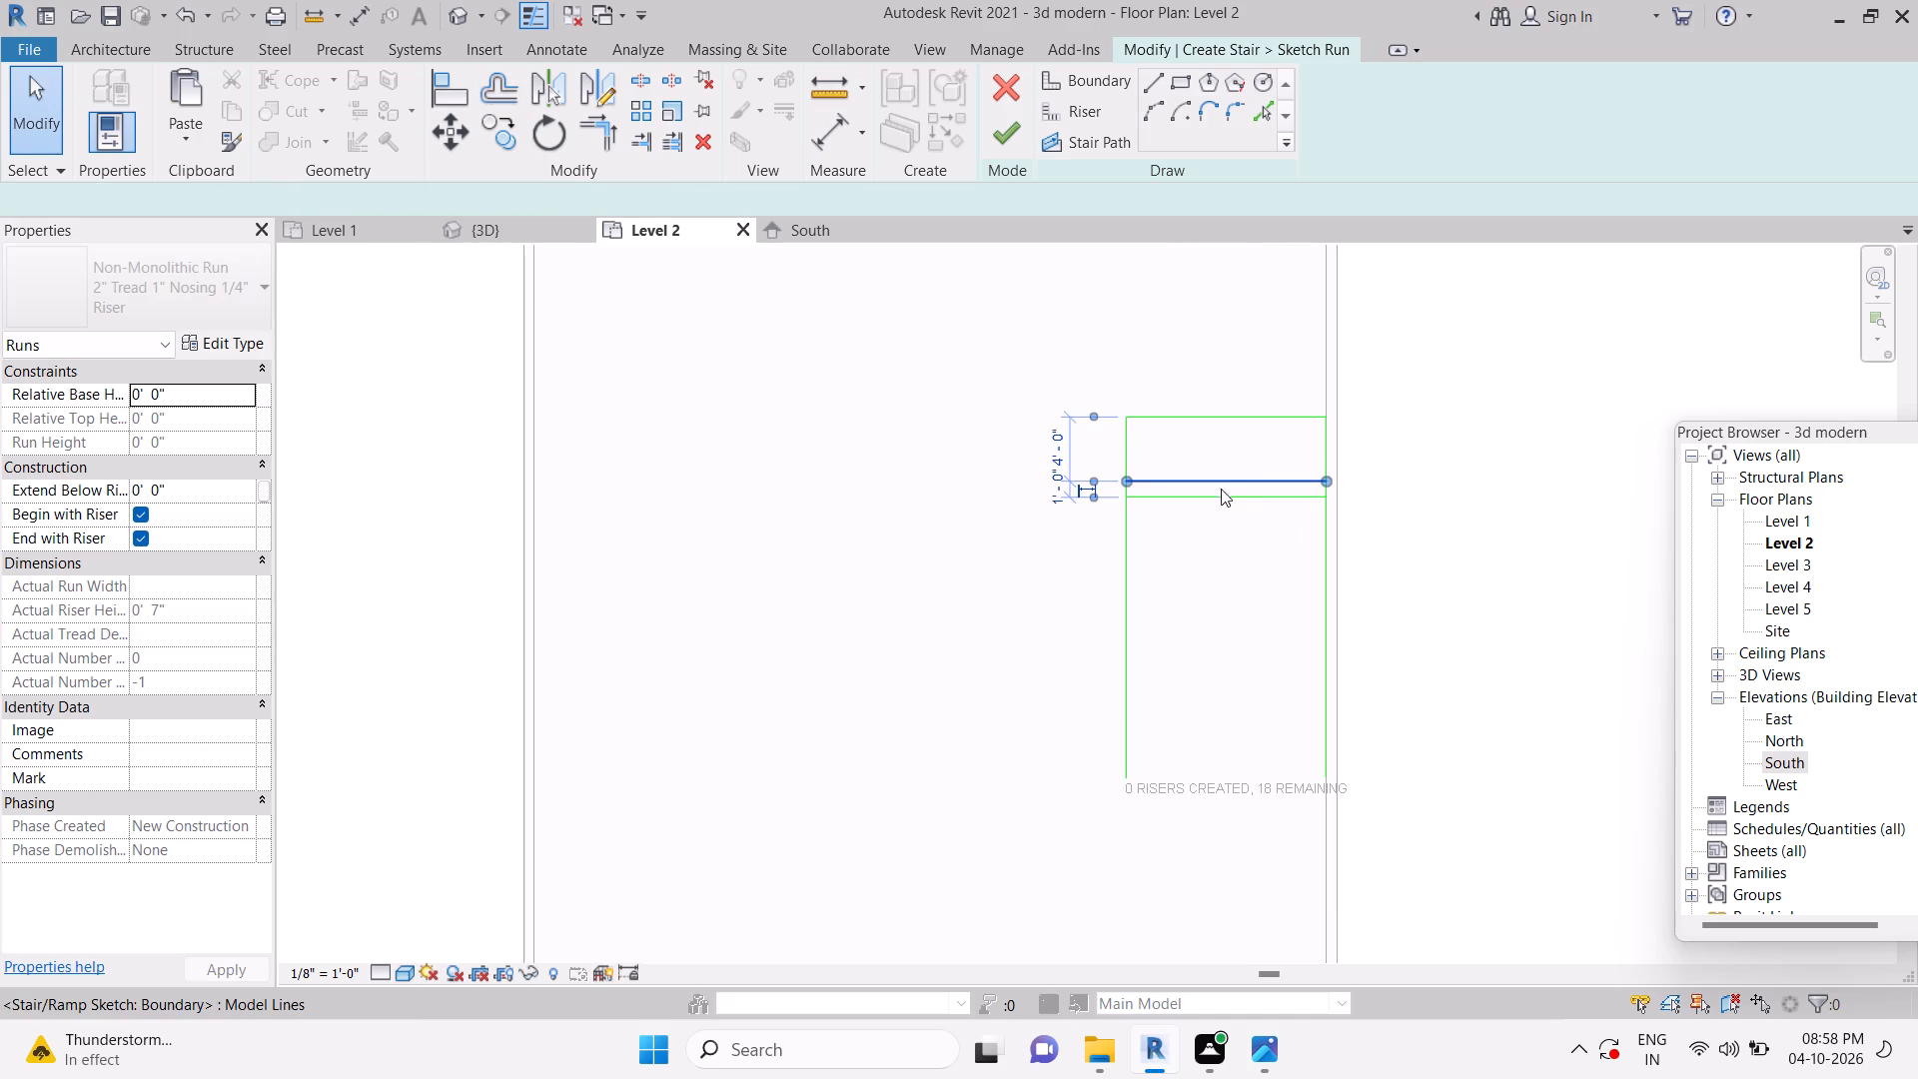
pyautogui.press('Escape')
pyautogui.press('Escape')
pyautogui.press('Escape')
pyautogui.press('Escape')
pyautogui.press('Escape')
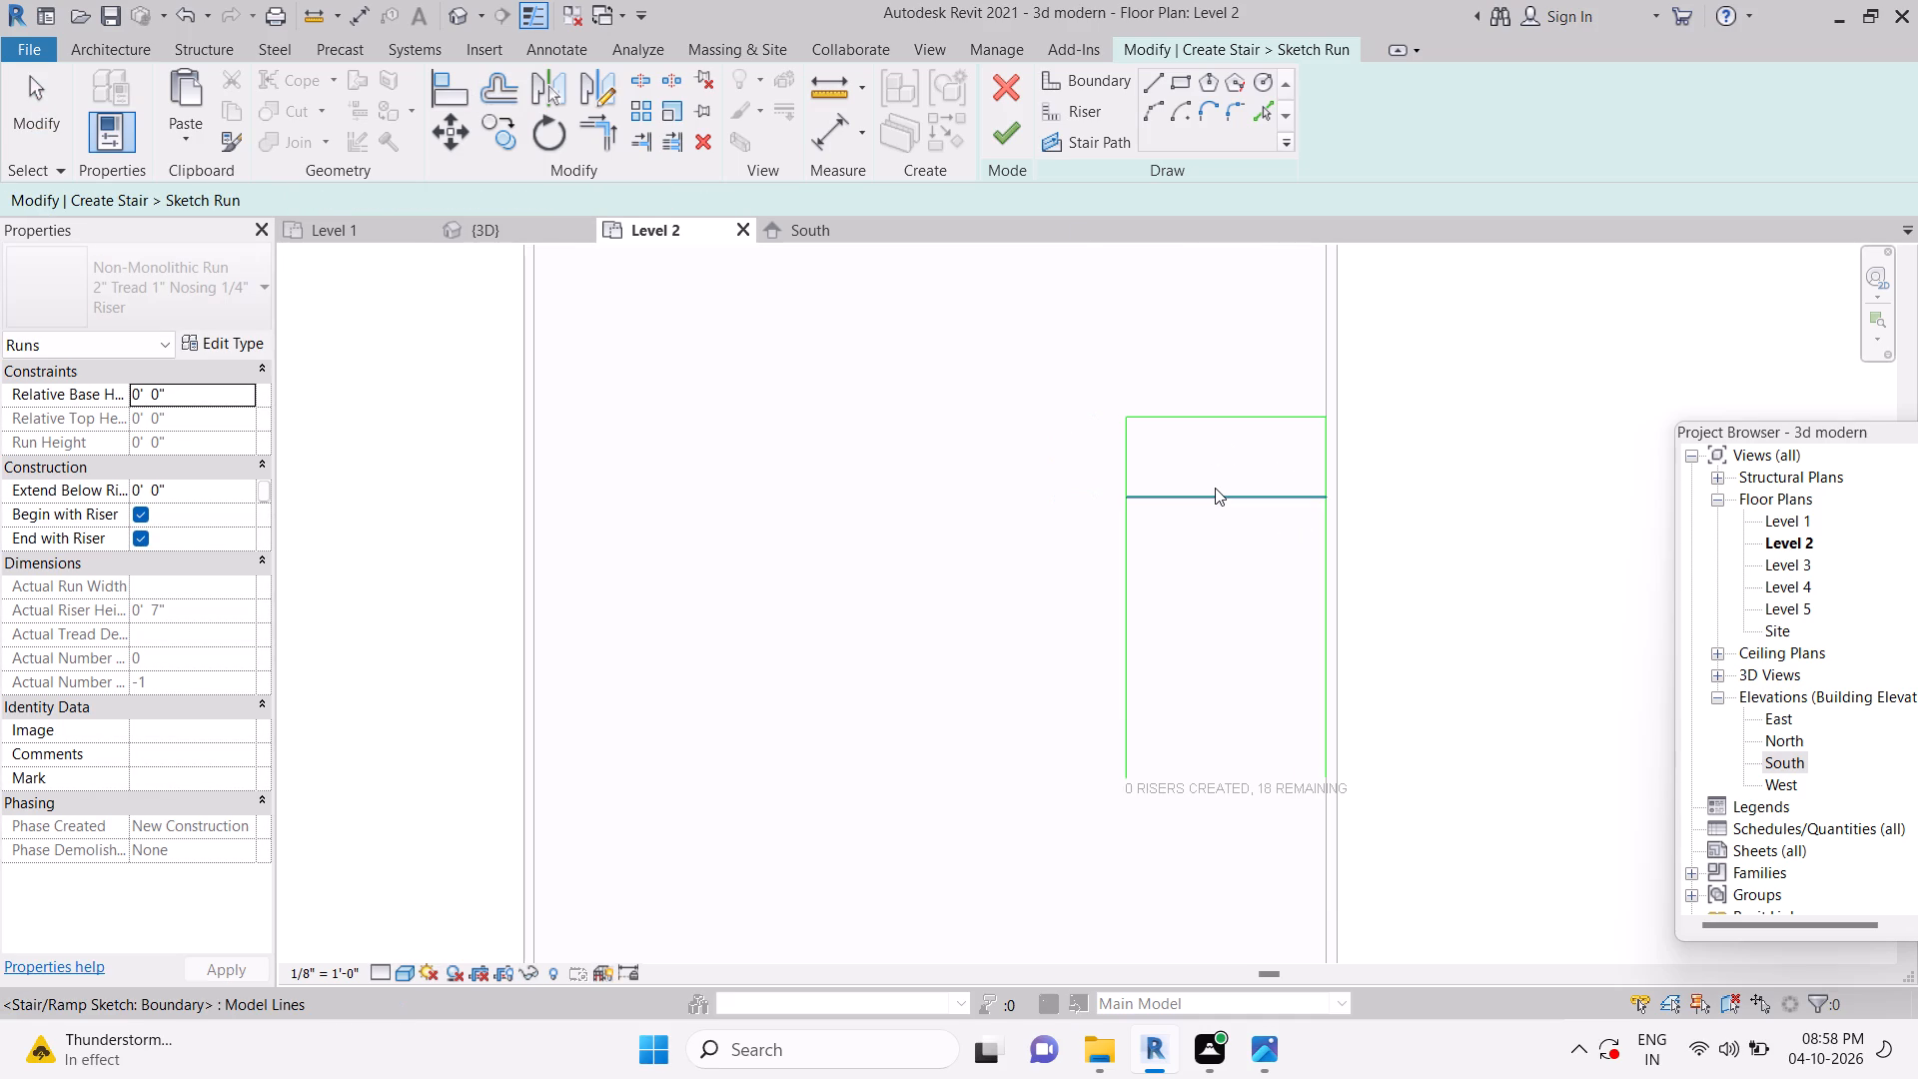
pyautogui.scroll(-1, 1215, 488)
pyautogui.press('Escape')
pyautogui.press('Escape')
pyautogui.press('Escape')
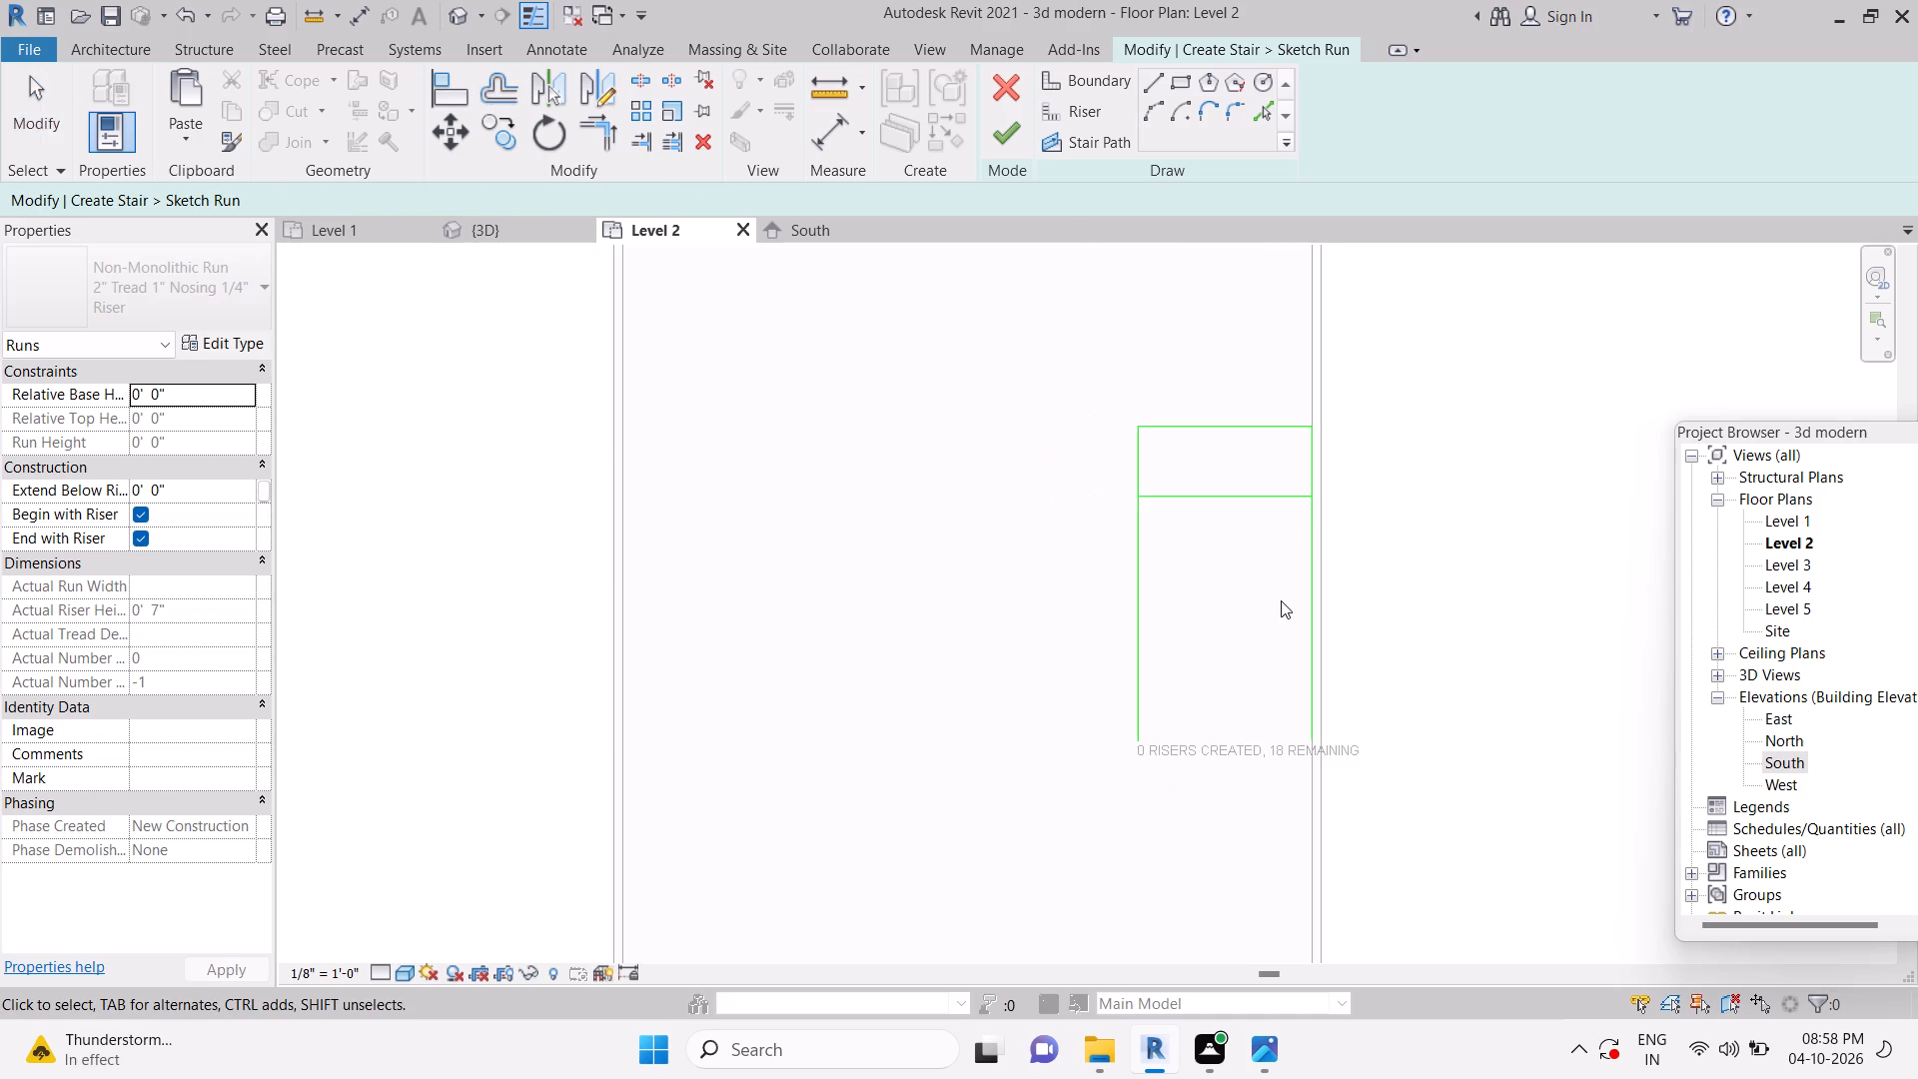
# Start a straight boundary line in the stair run sketch.
pyautogui.moveTo(1255, 593); pyautogui.dragTo(1173, 583, button='middle')
pyautogui.press('Escape')
pyautogui.press('Escape')
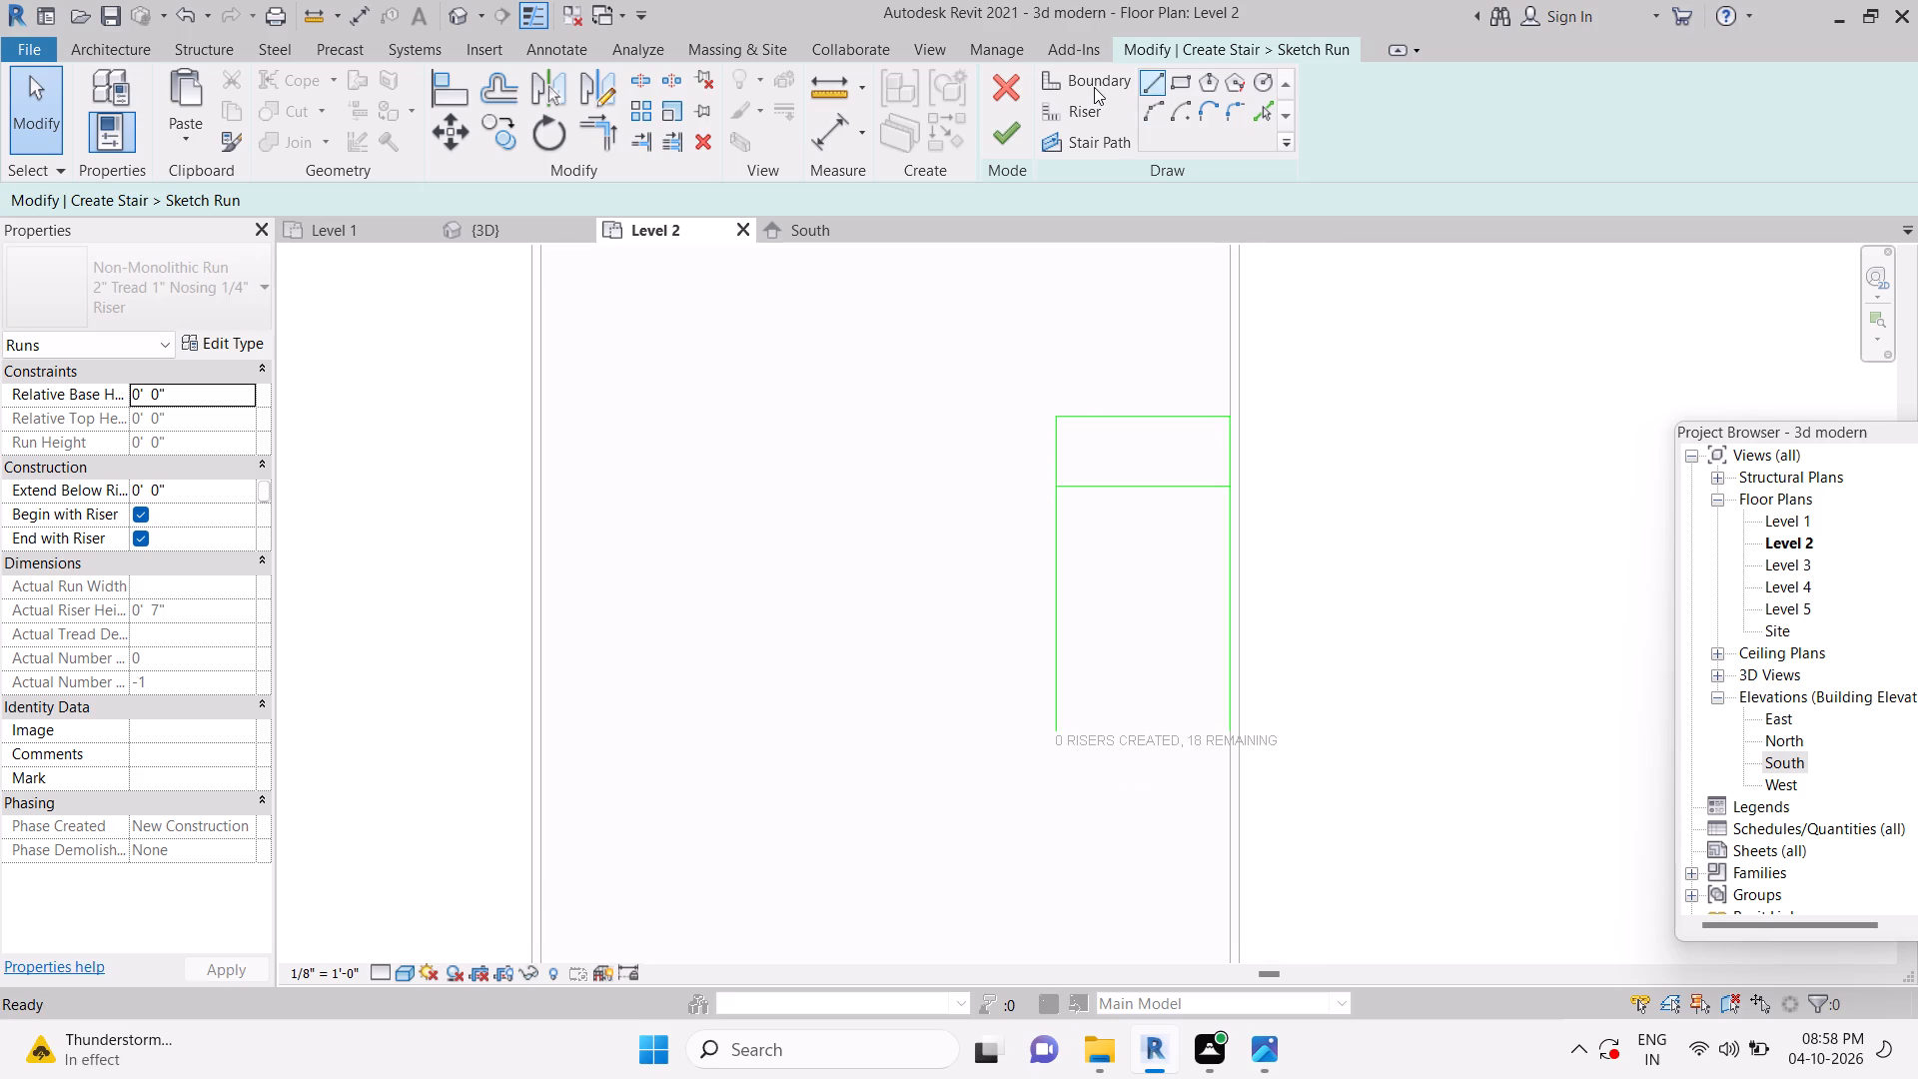
pyautogui.click(1093, 86)
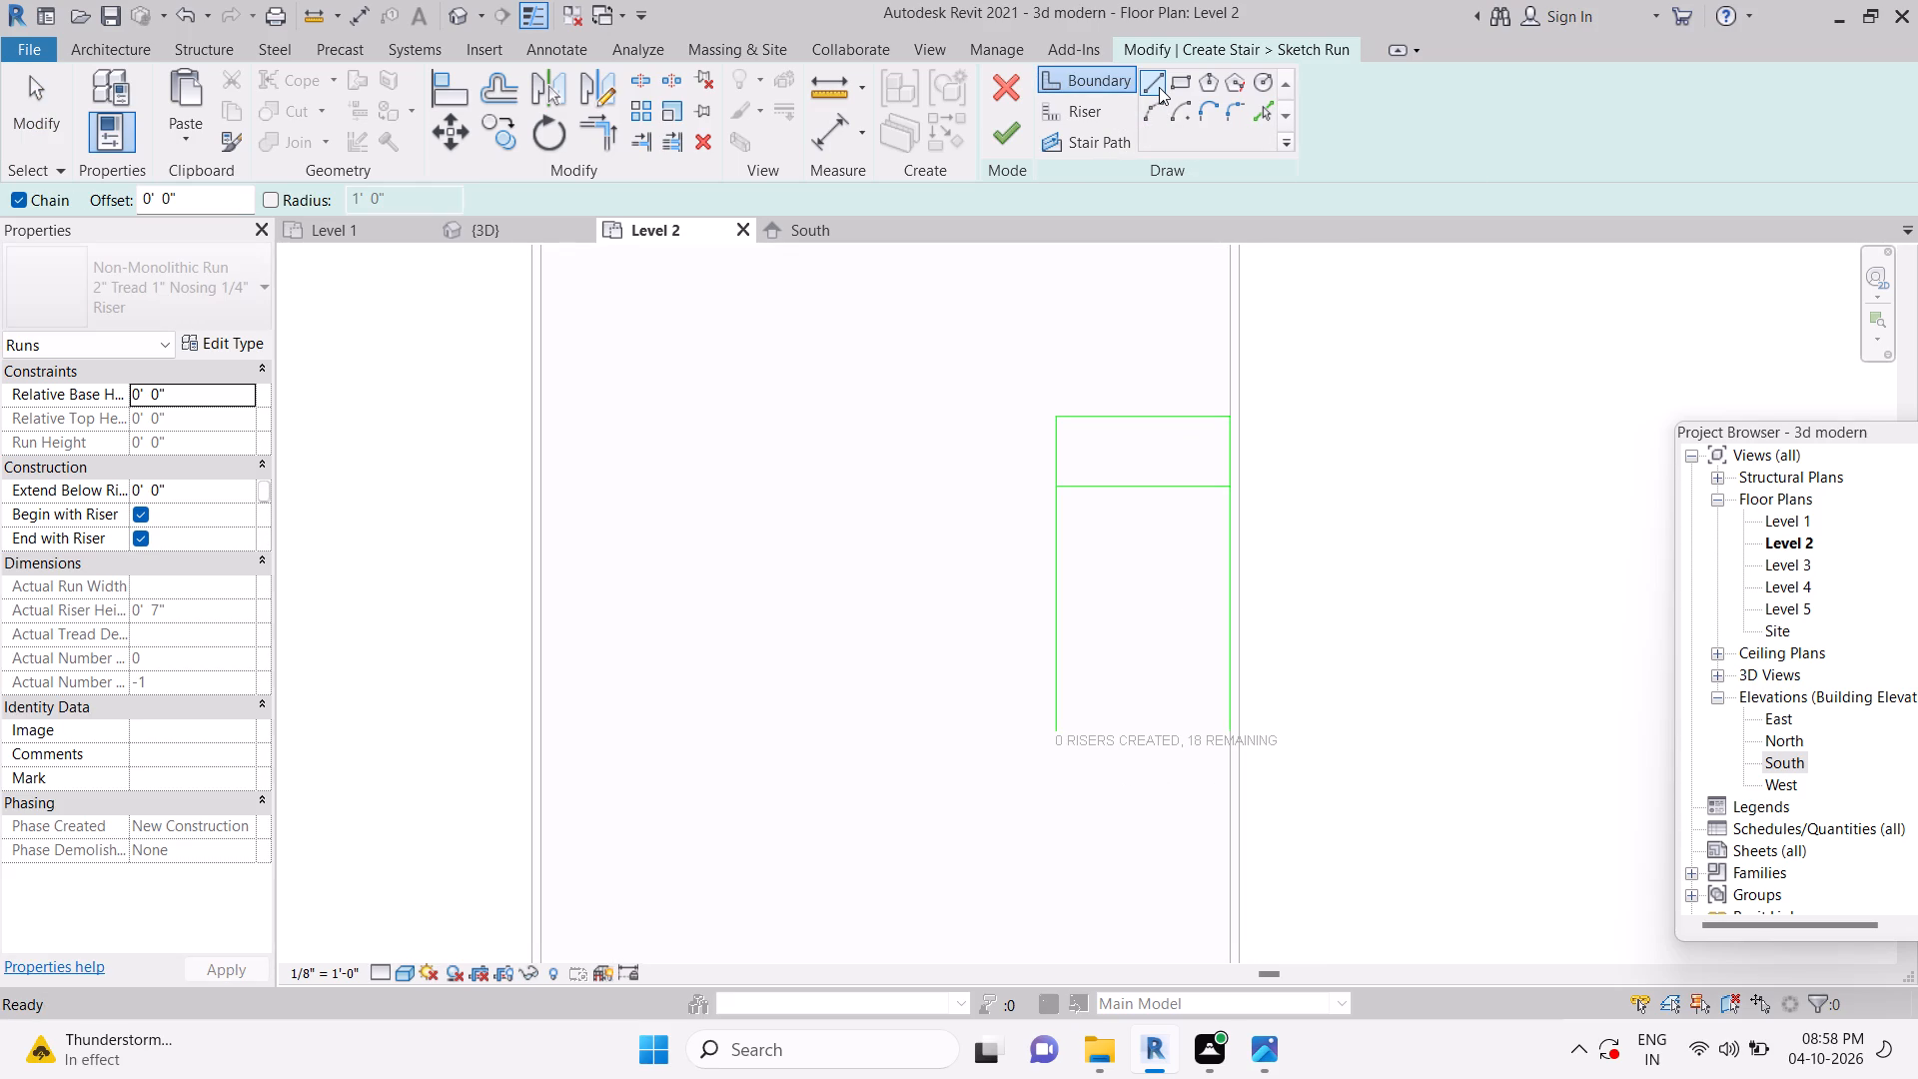
pyautogui.click(1159, 87)
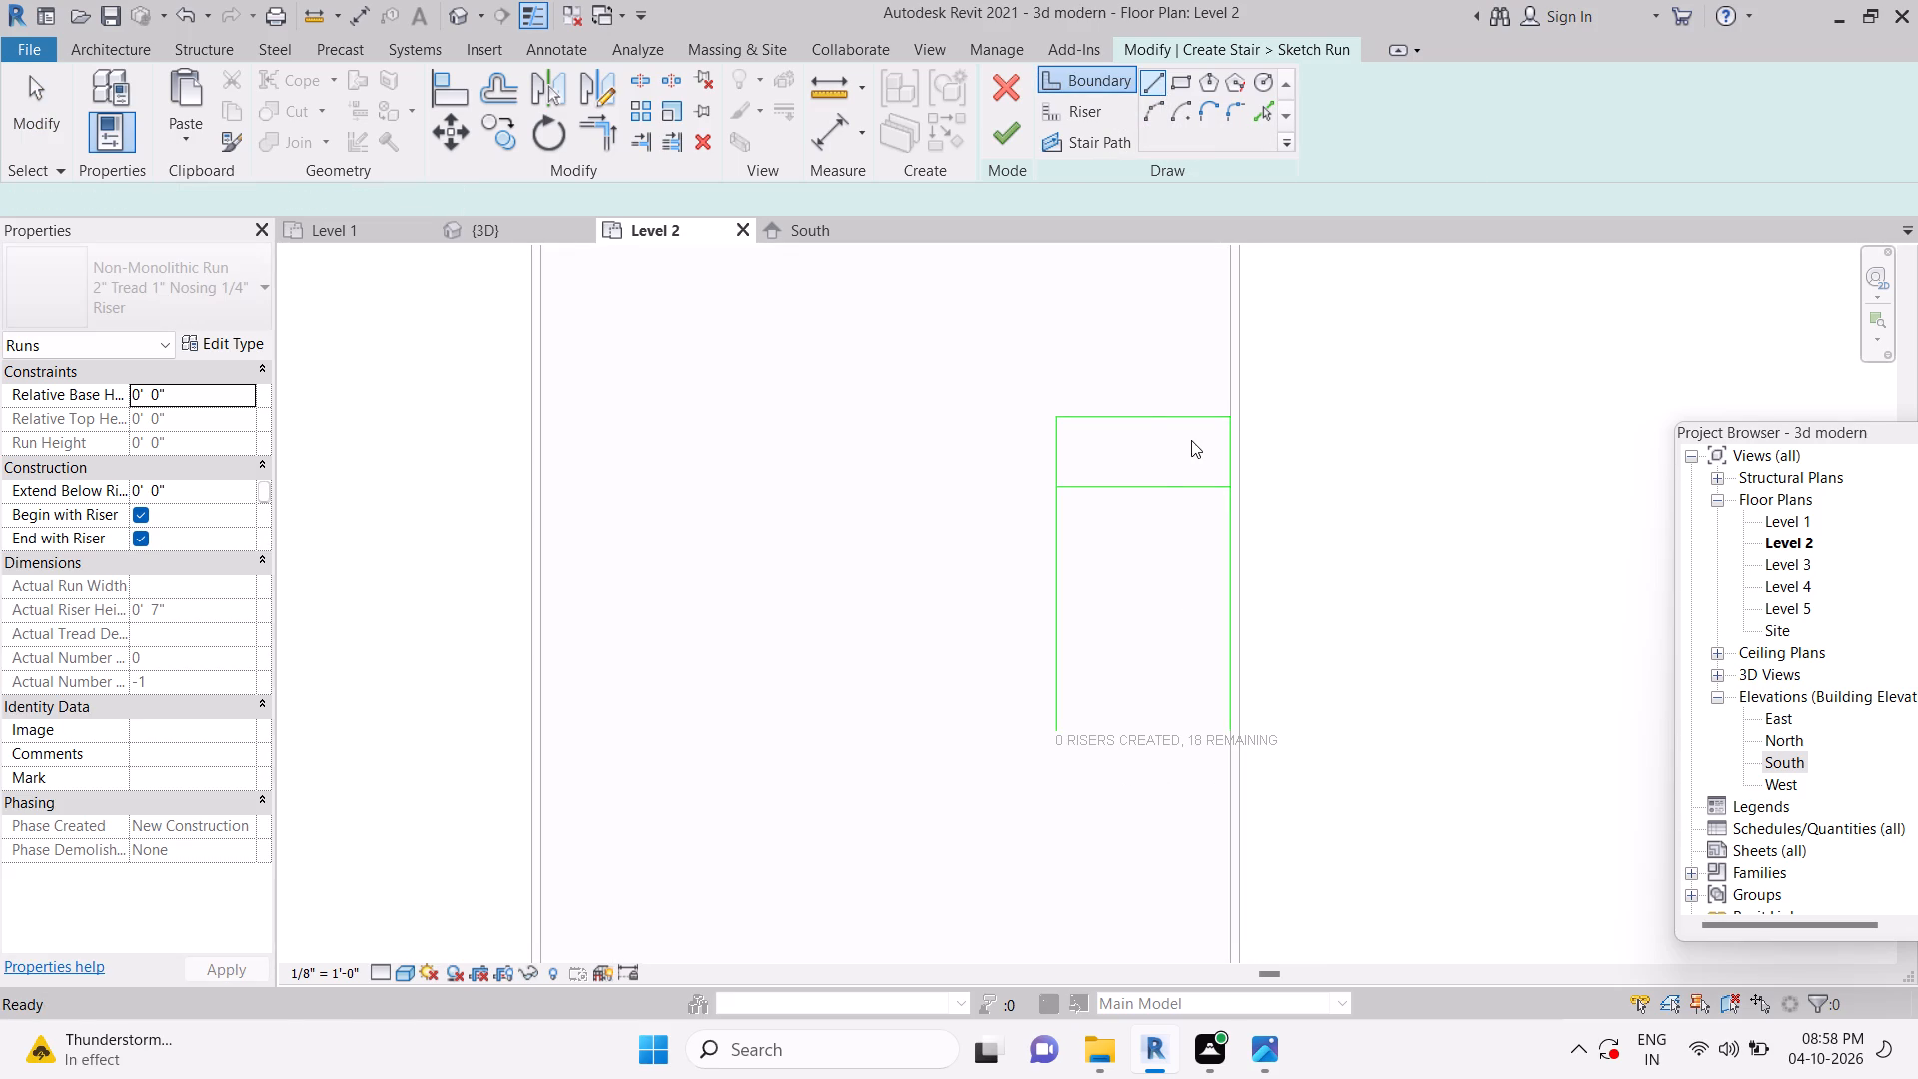
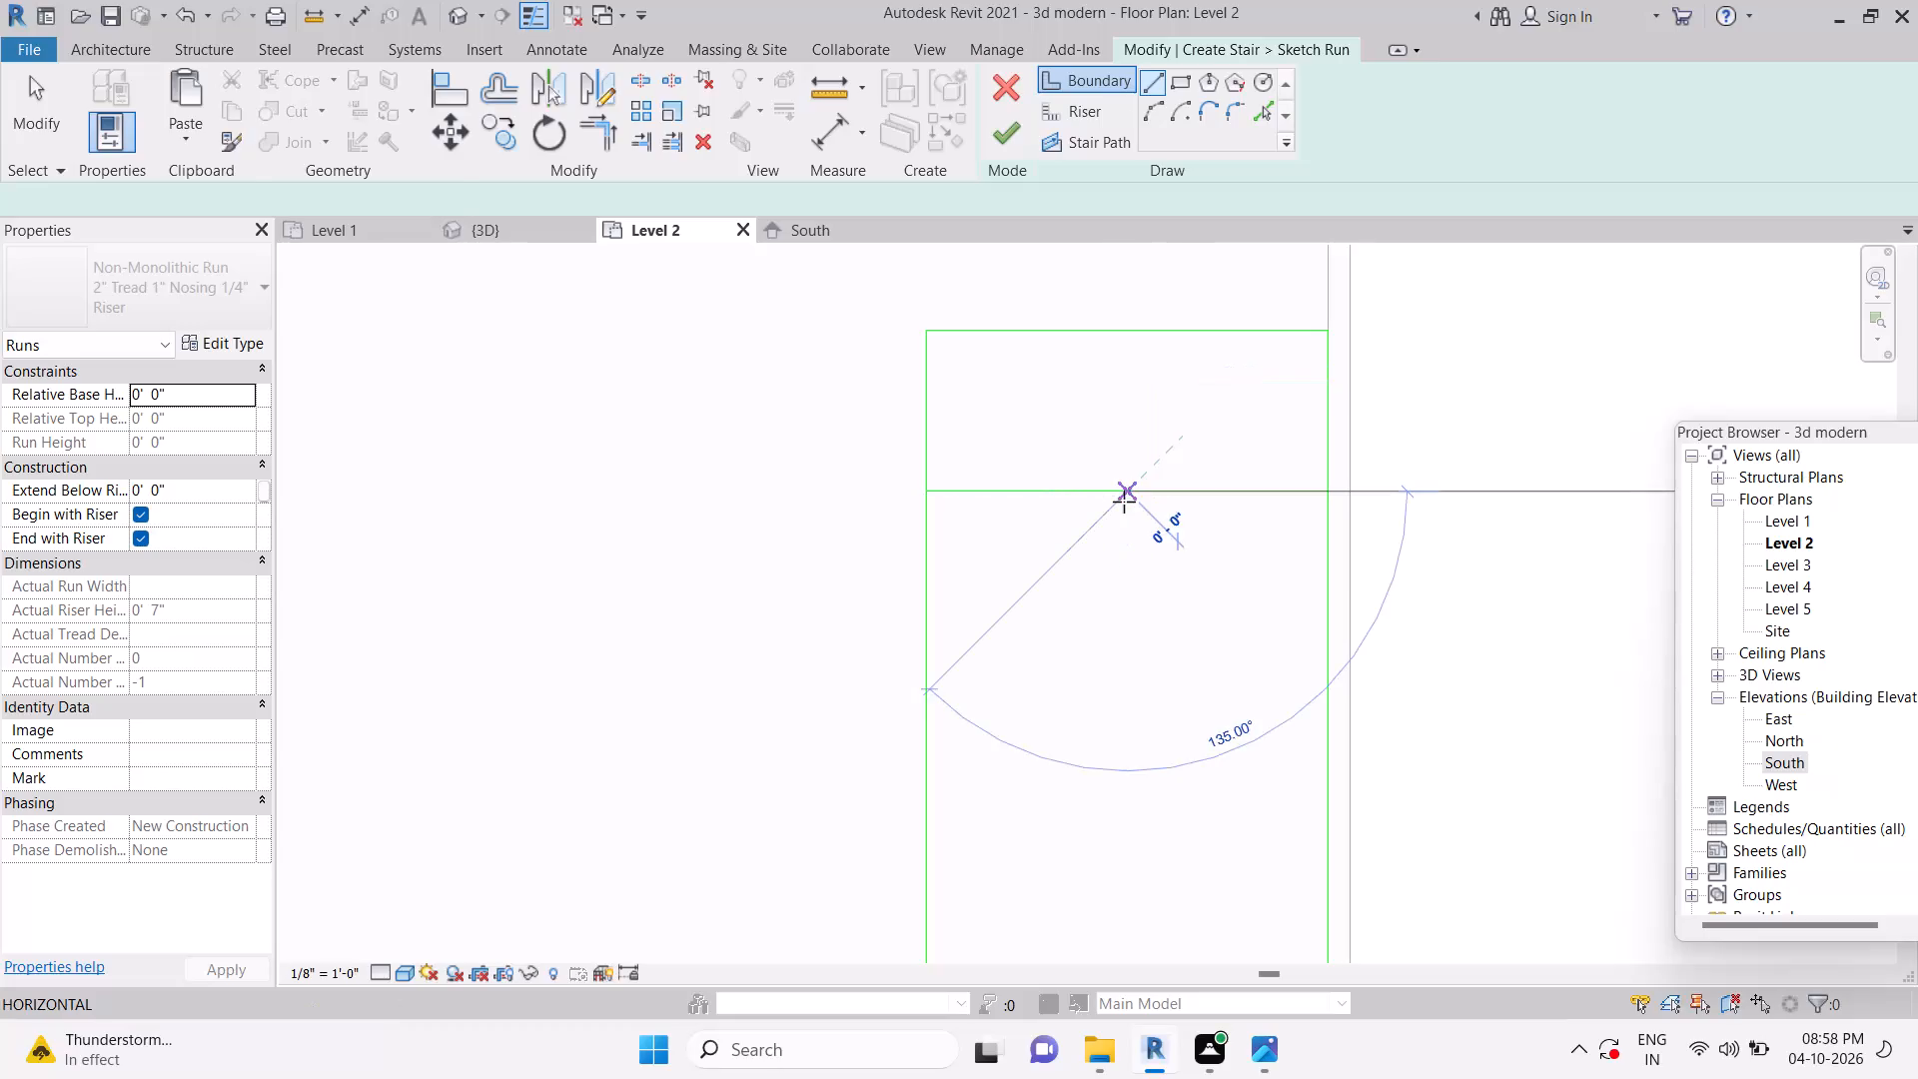
# Draw a vertical boundary line about 17'-6" long from the inner horizontal line's midpoint down to the level of the side boundaries' lower ends.
pyautogui.scroll(-3, 1124, 502)
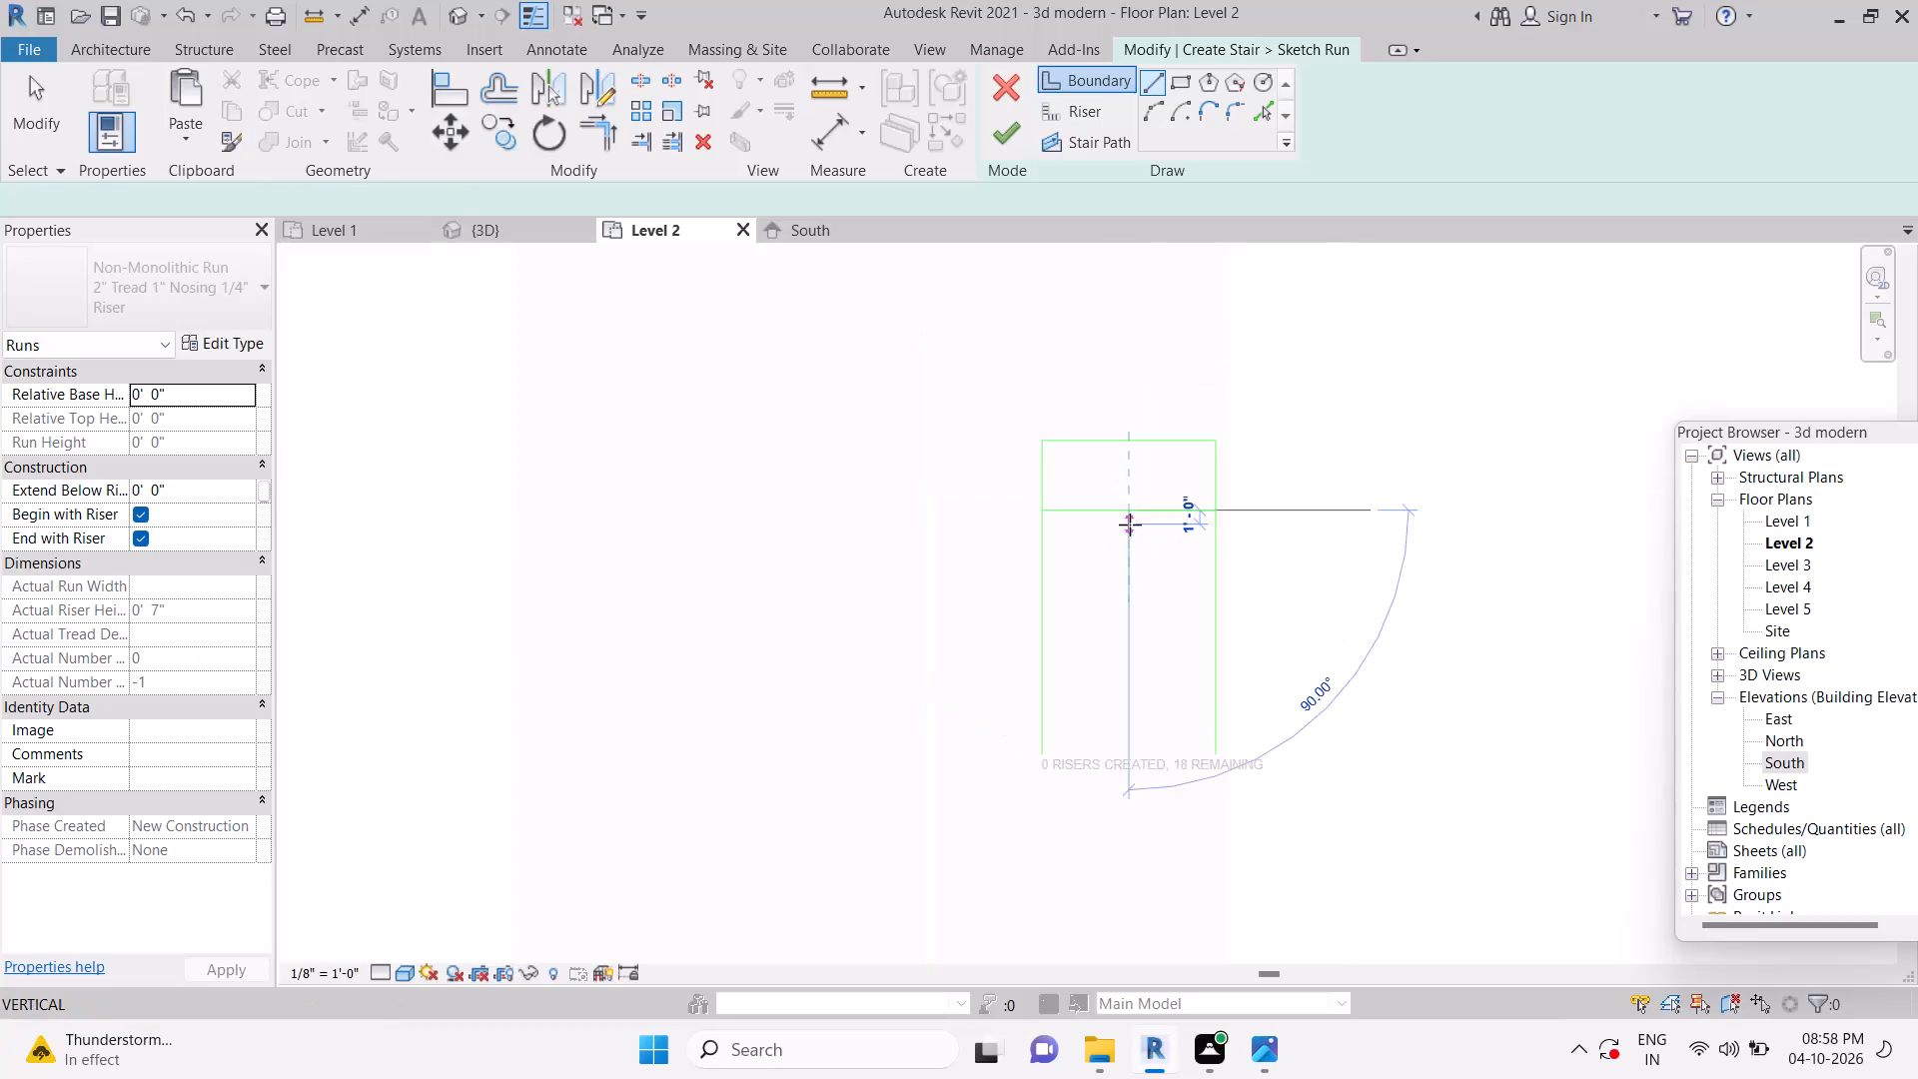
pyautogui.scroll(-2, 1130, 525)
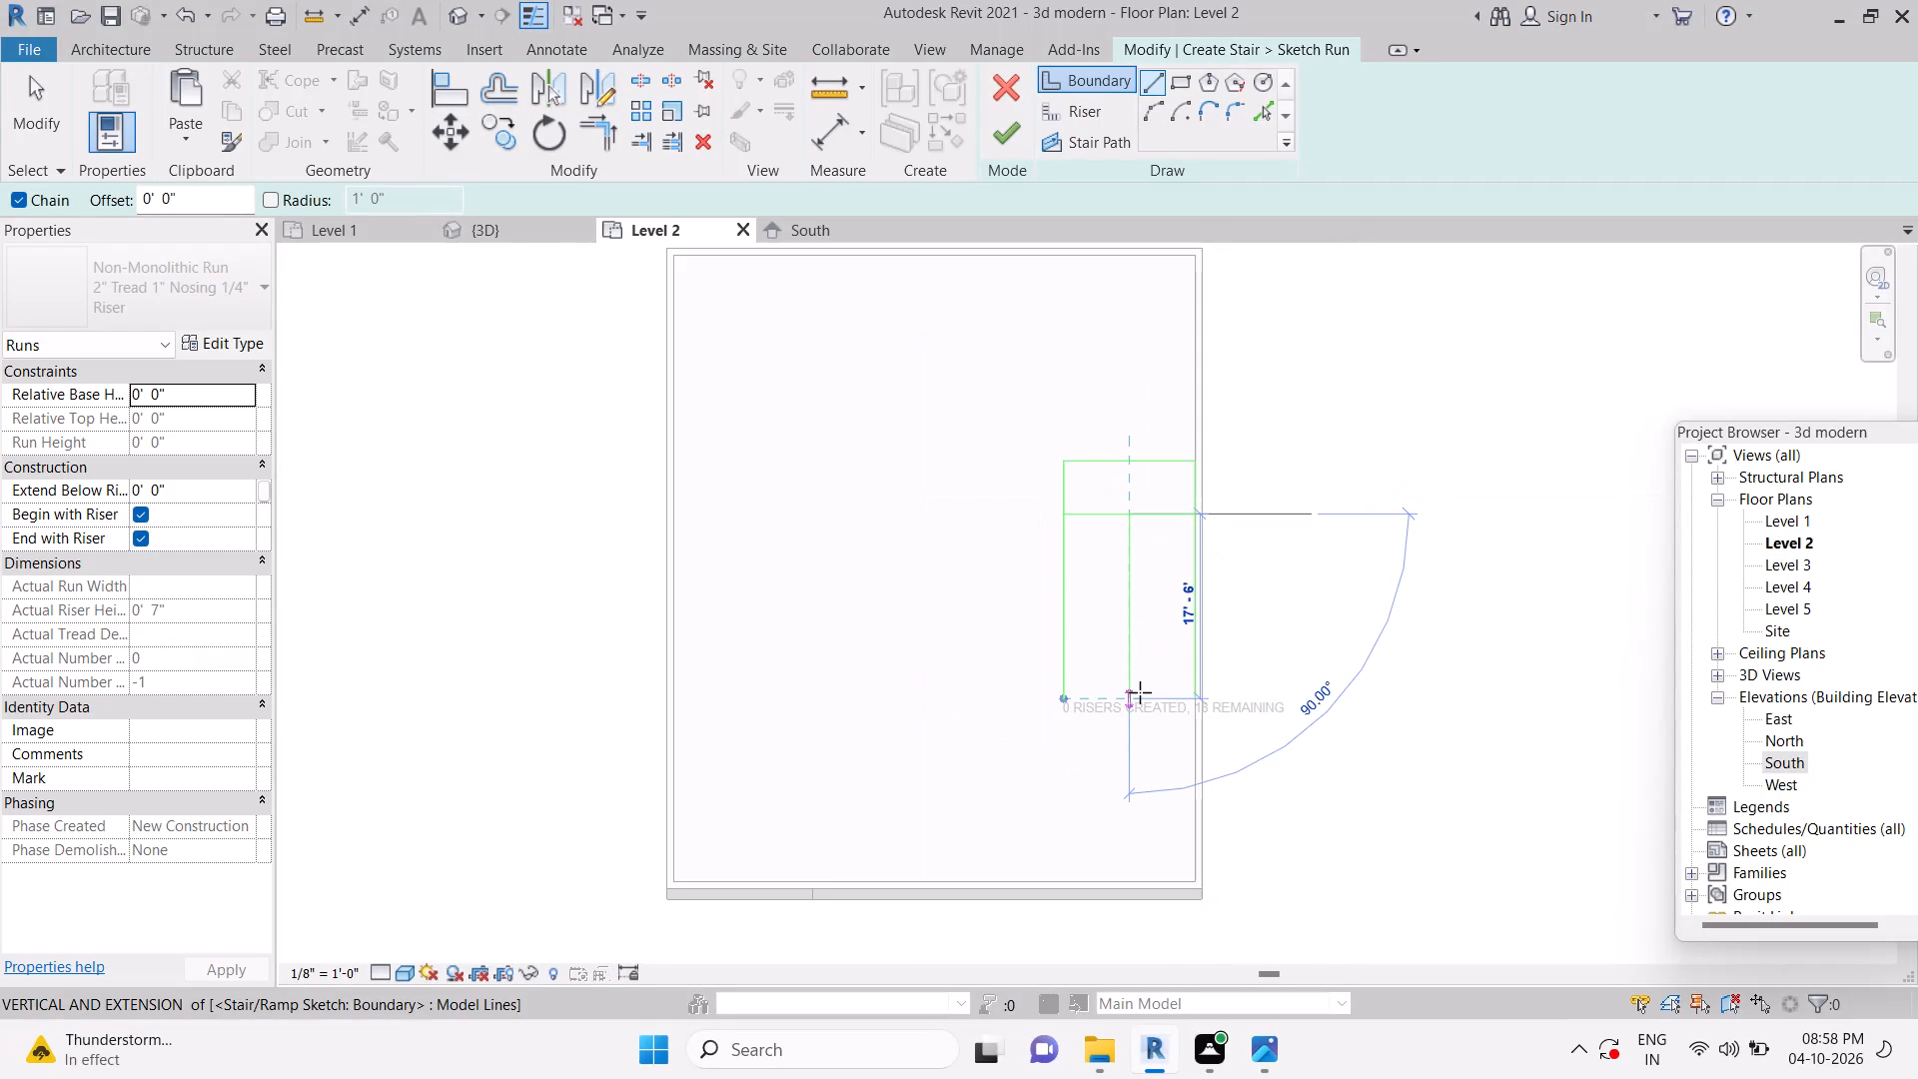
pyautogui.click(1136, 692)
pyautogui.press('Escape')
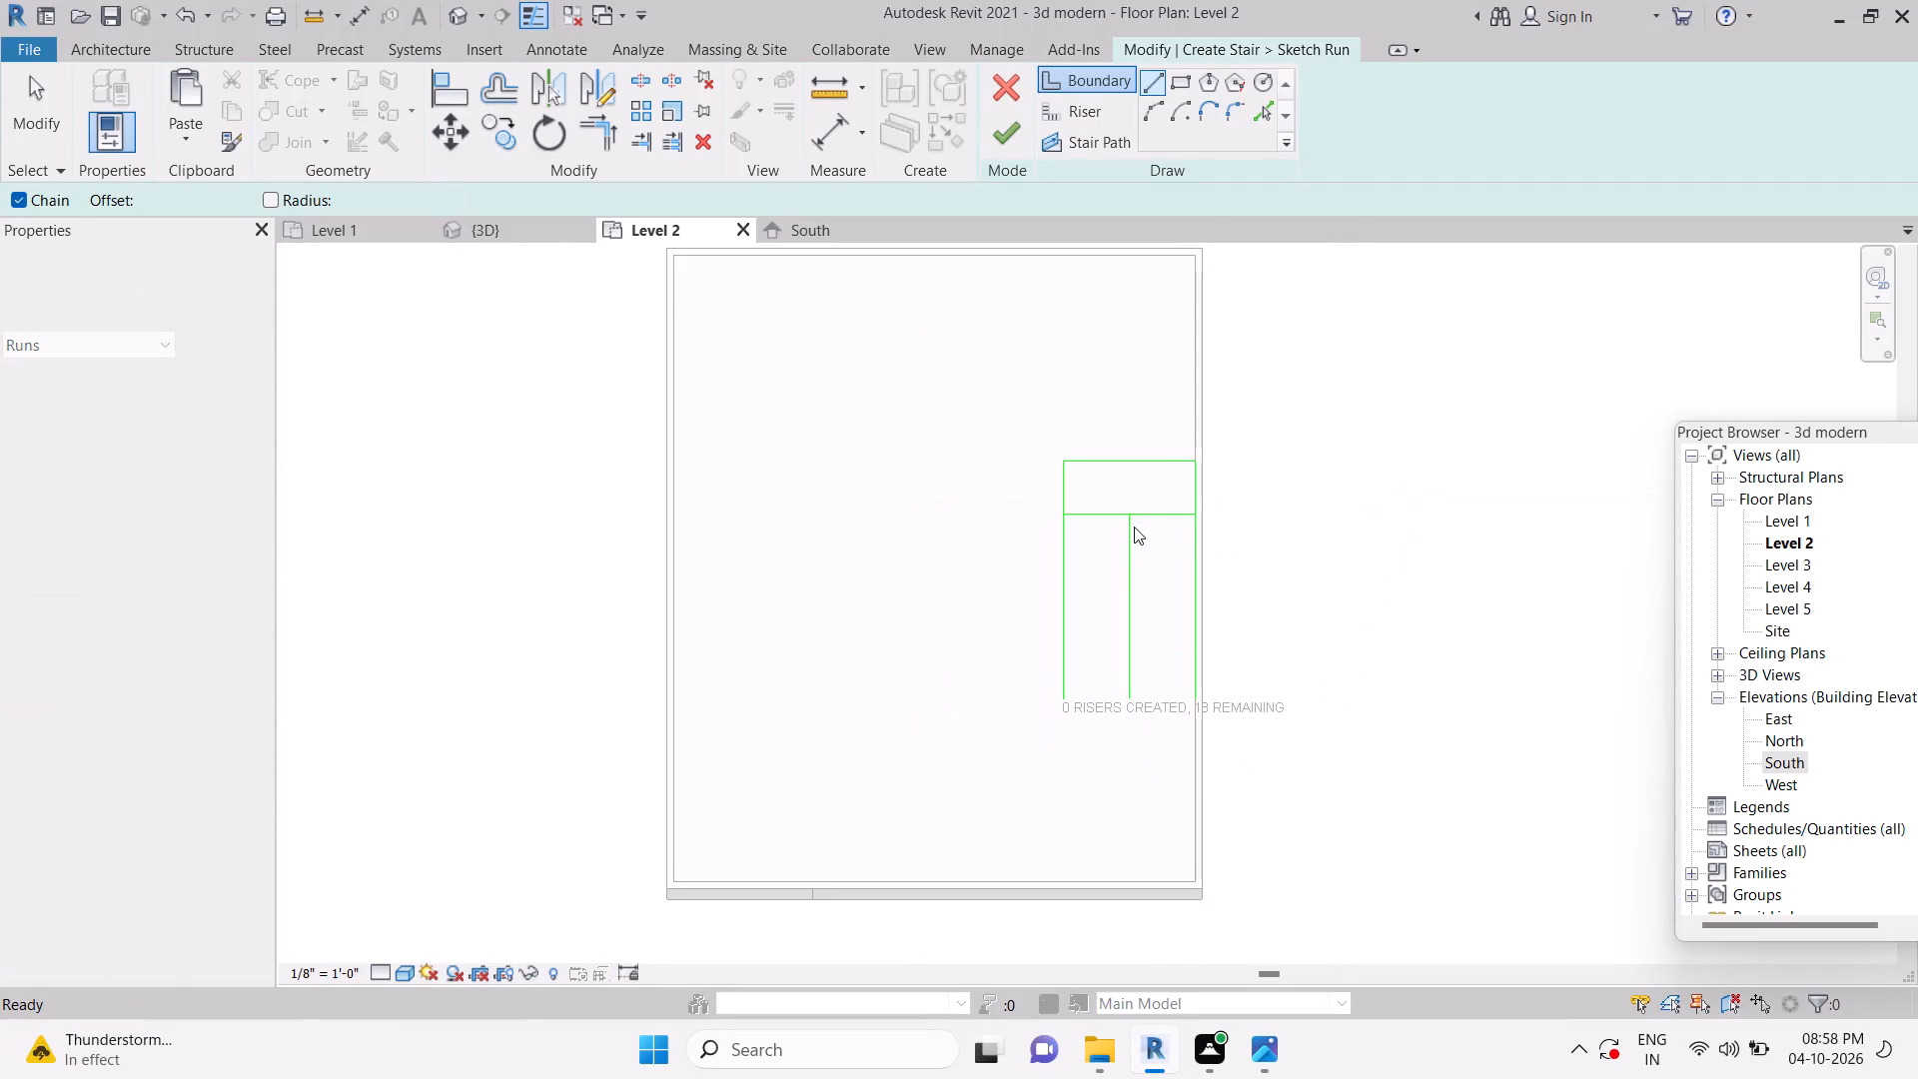
pyautogui.scroll(4, 1131, 522)
pyautogui.press('Escape')
pyautogui.press('Escape')
pyautogui.scroll(4, 1131, 522)
pyautogui.press('Escape')
pyautogui.press('Escape')
pyautogui.press('Escape')
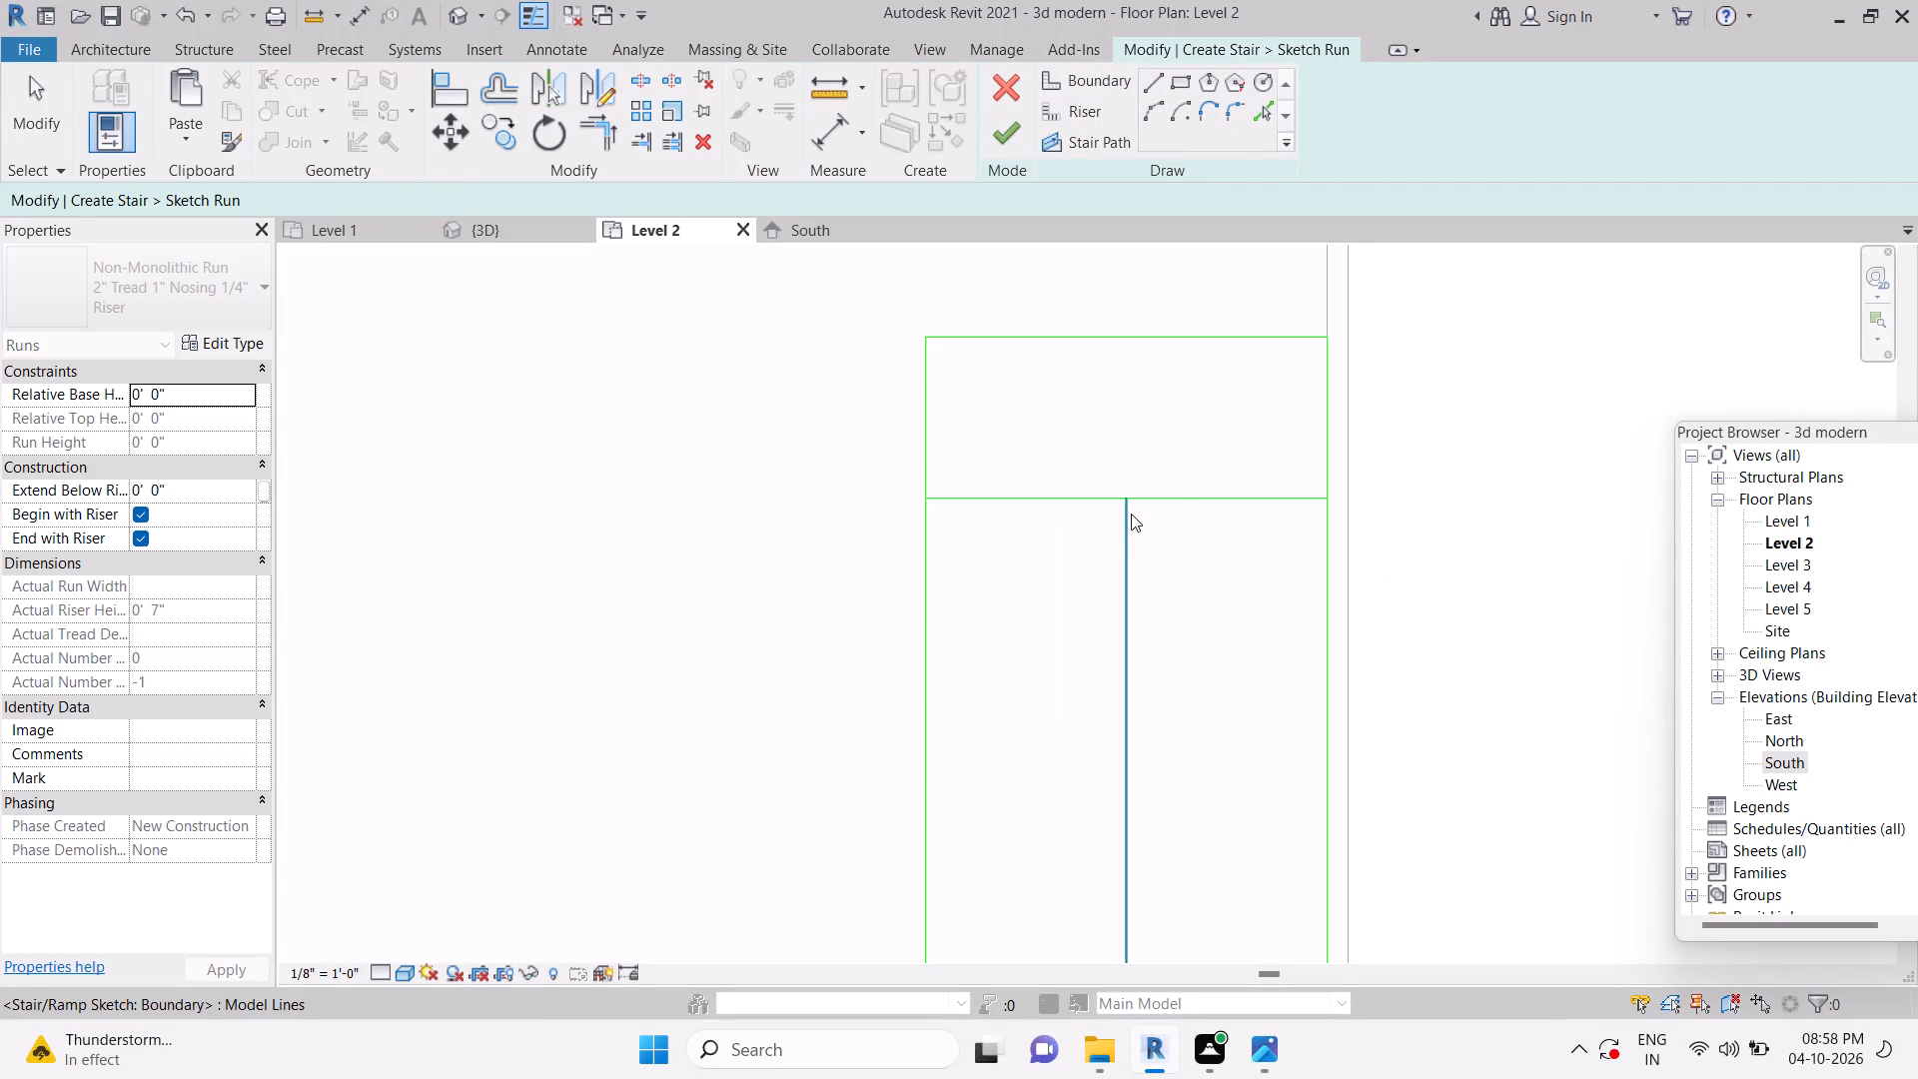
# Offset copies of the central vertical boundary line 2" to each side.
pyautogui.press('o')
pyautogui.press('space')
pyautogui.moveTo(633, 204); pyautogui.dragTo(453, 205)
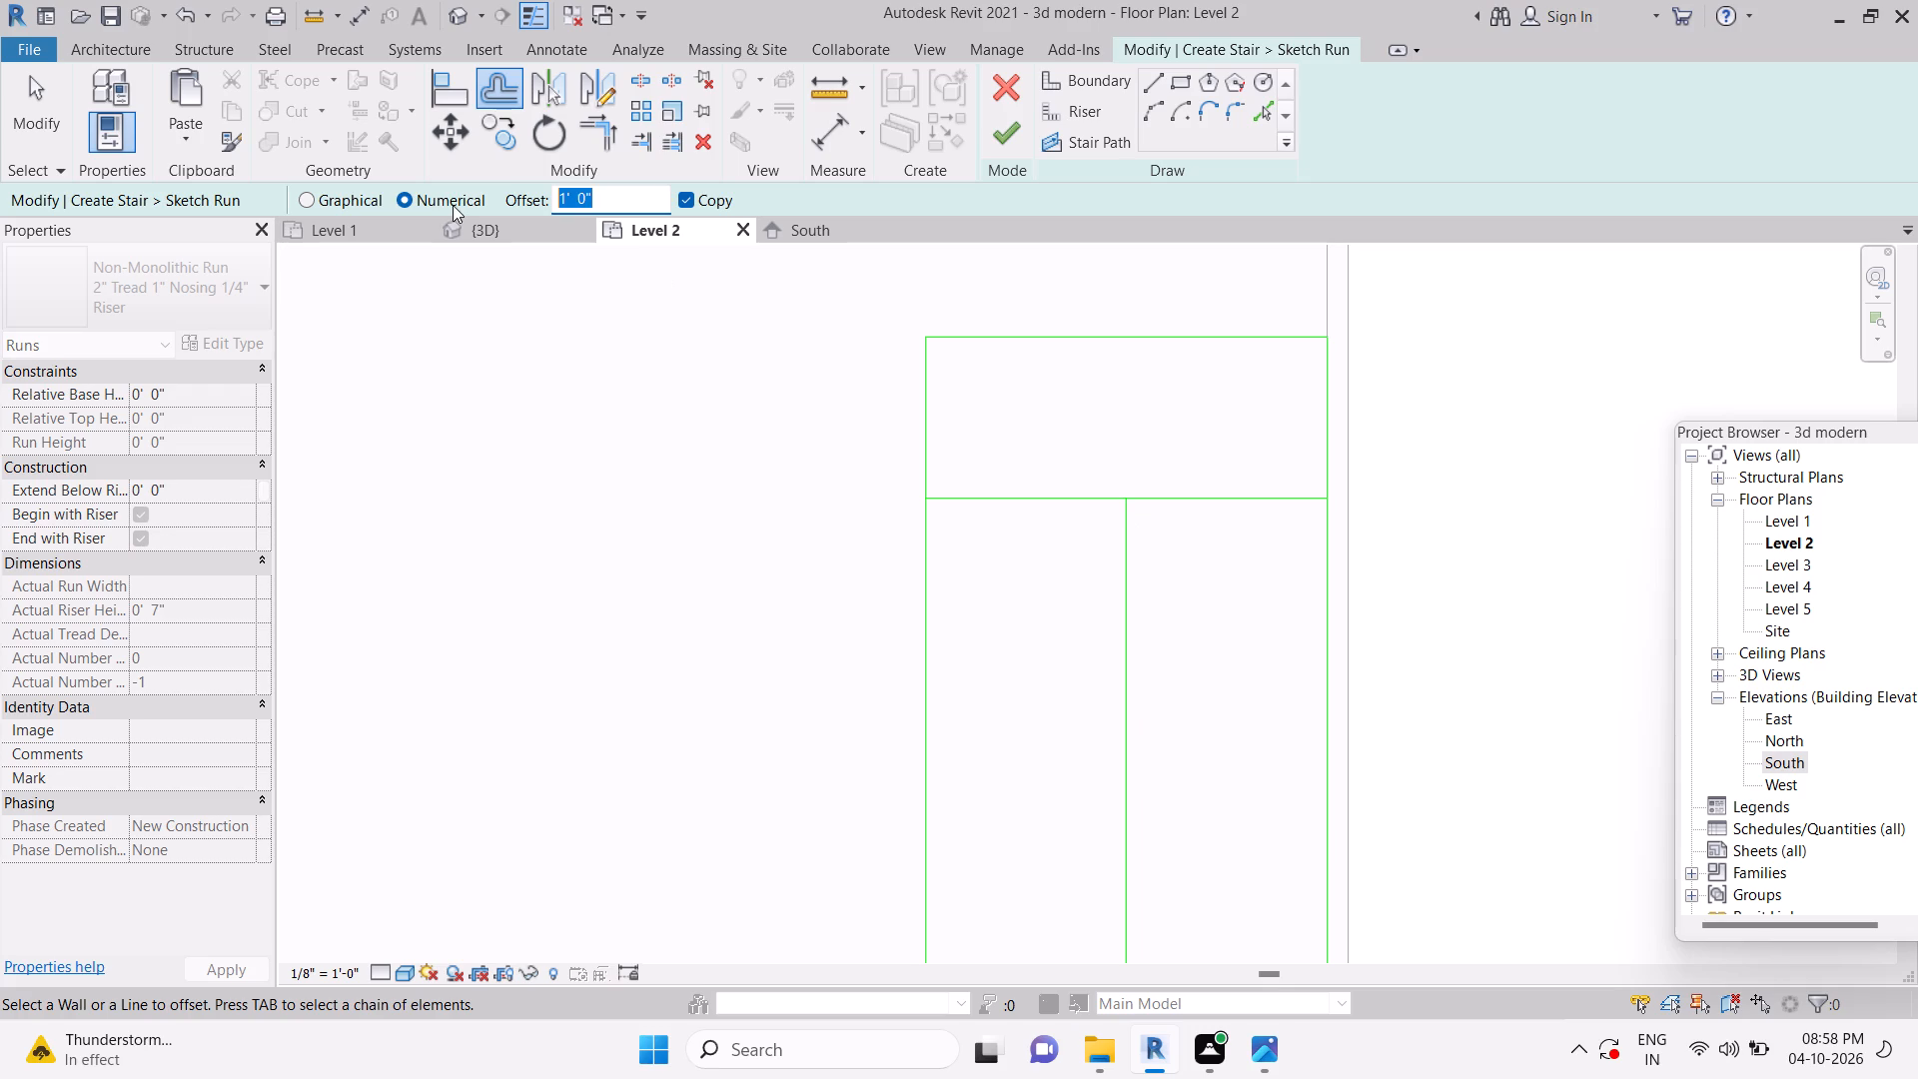
pyautogui.write("2'")
pyautogui.press('Return')
pyautogui.moveTo(606, 198); pyautogui.dragTo(497, 207)
pyautogui.write('2"')
pyautogui.press('Return')
pyautogui.press('Return')
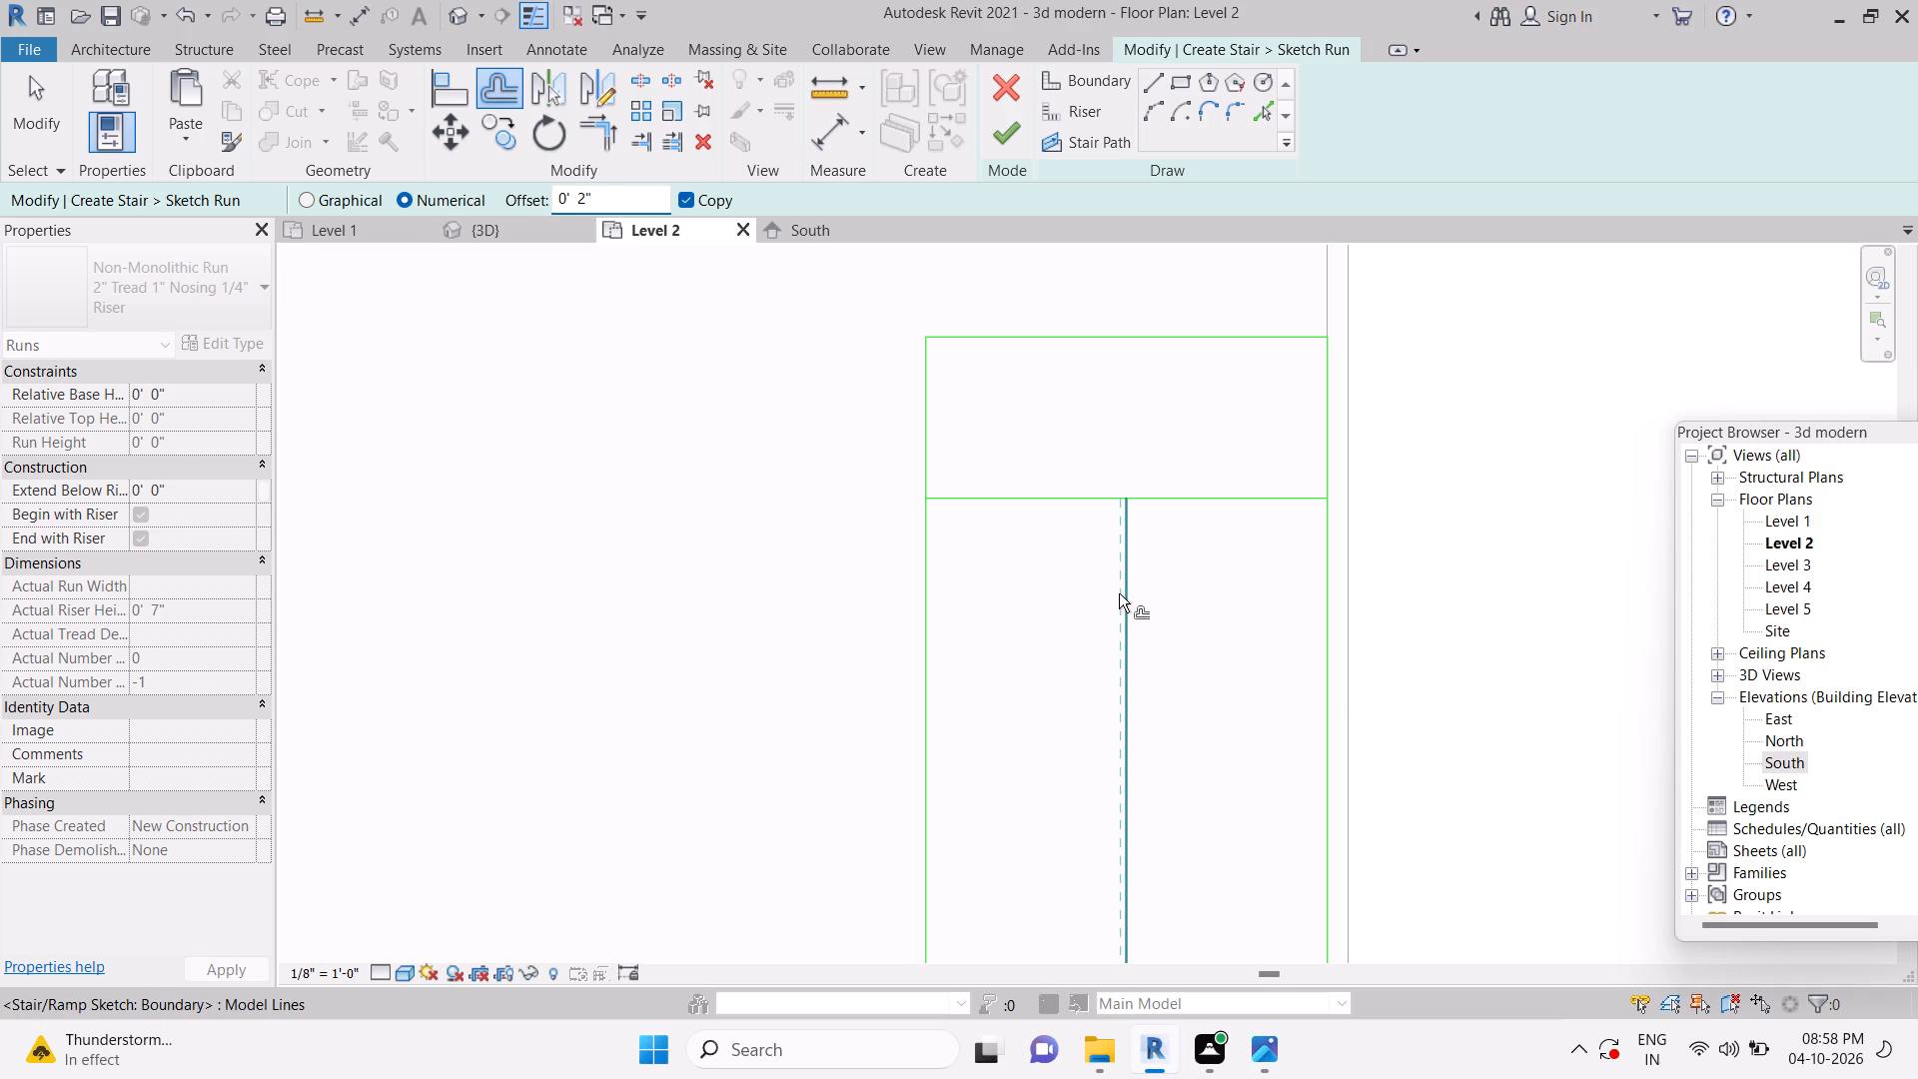
pyautogui.click(1119, 593)
pyautogui.scroll(6, 1119, 593)
pyautogui.click(1140, 576)
pyautogui.press('Escape')
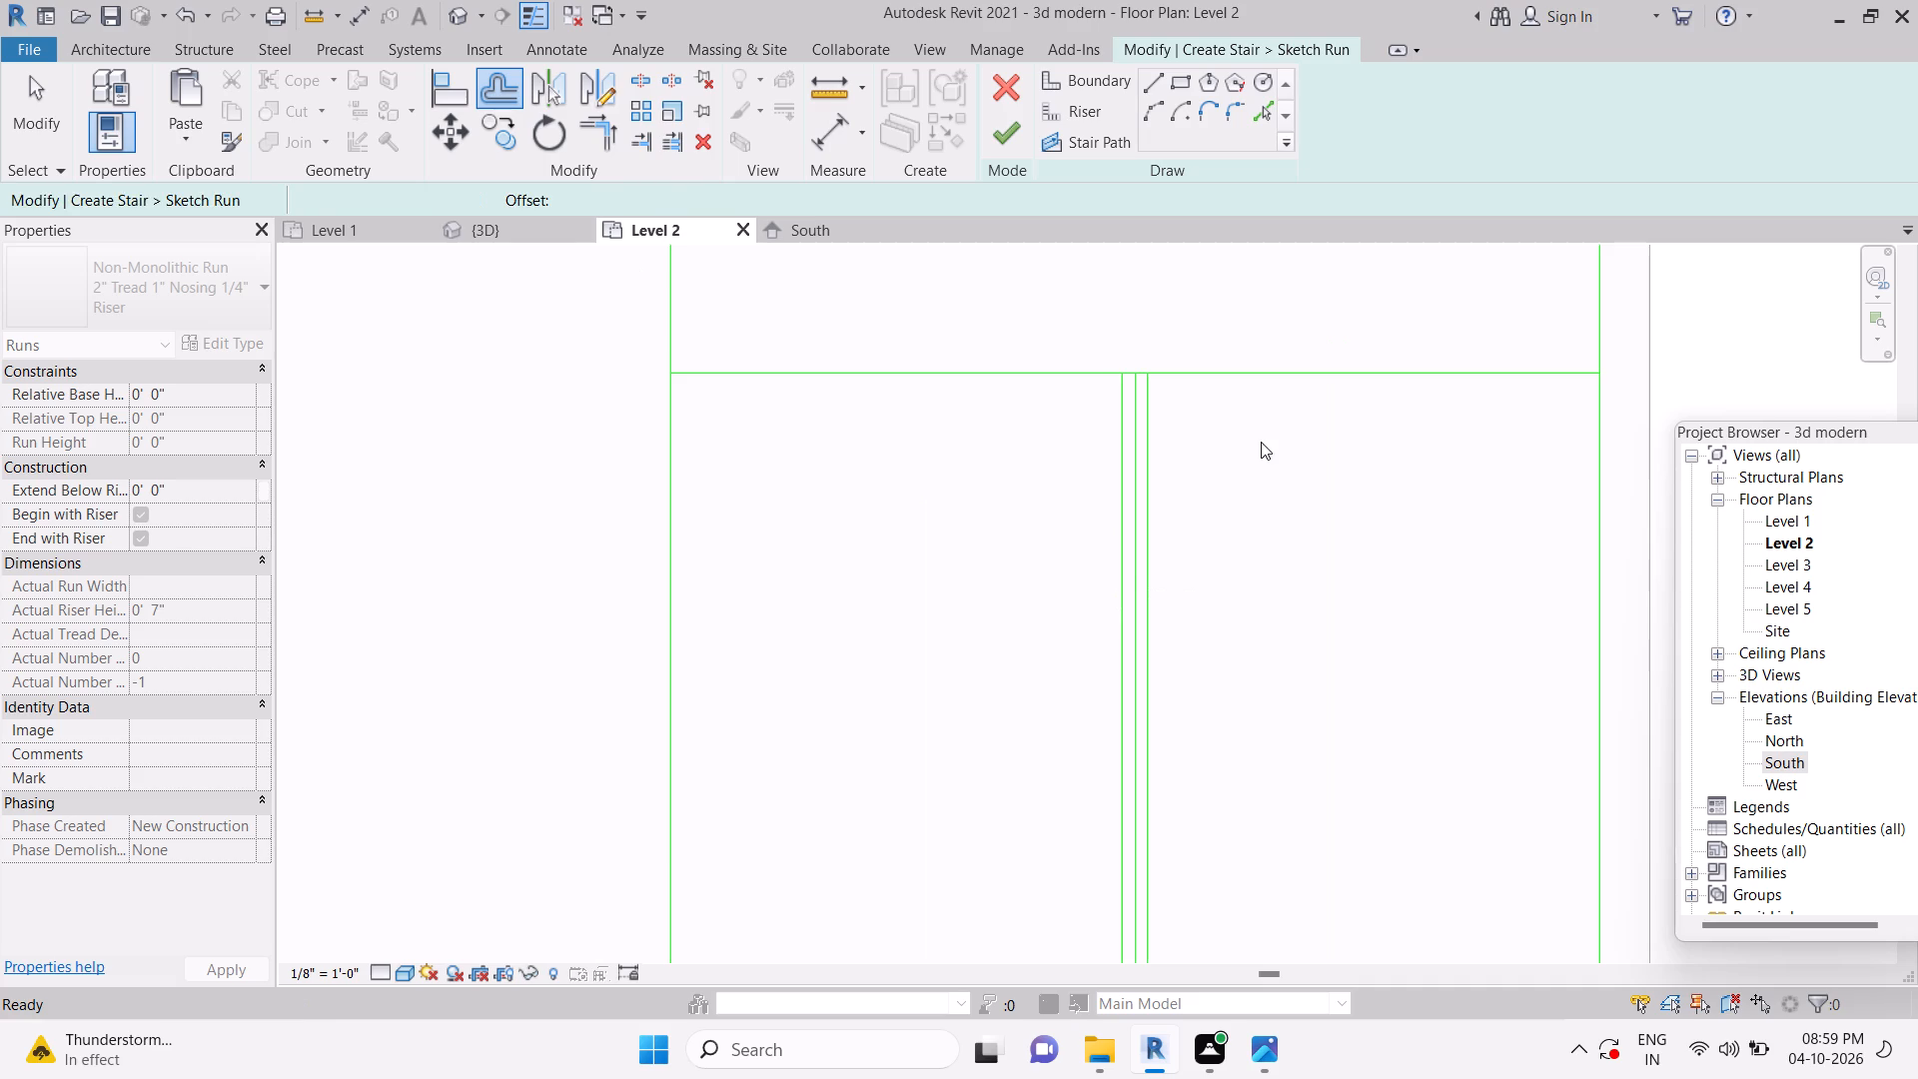
pyautogui.press('Escape')
pyautogui.press('Escape')
# Delete the original central vertical boundary line, keeping the two offset copies.
pyautogui.scroll(2, 1165, 398)
pyautogui.press('Escape')
pyautogui.click(1127, 385)
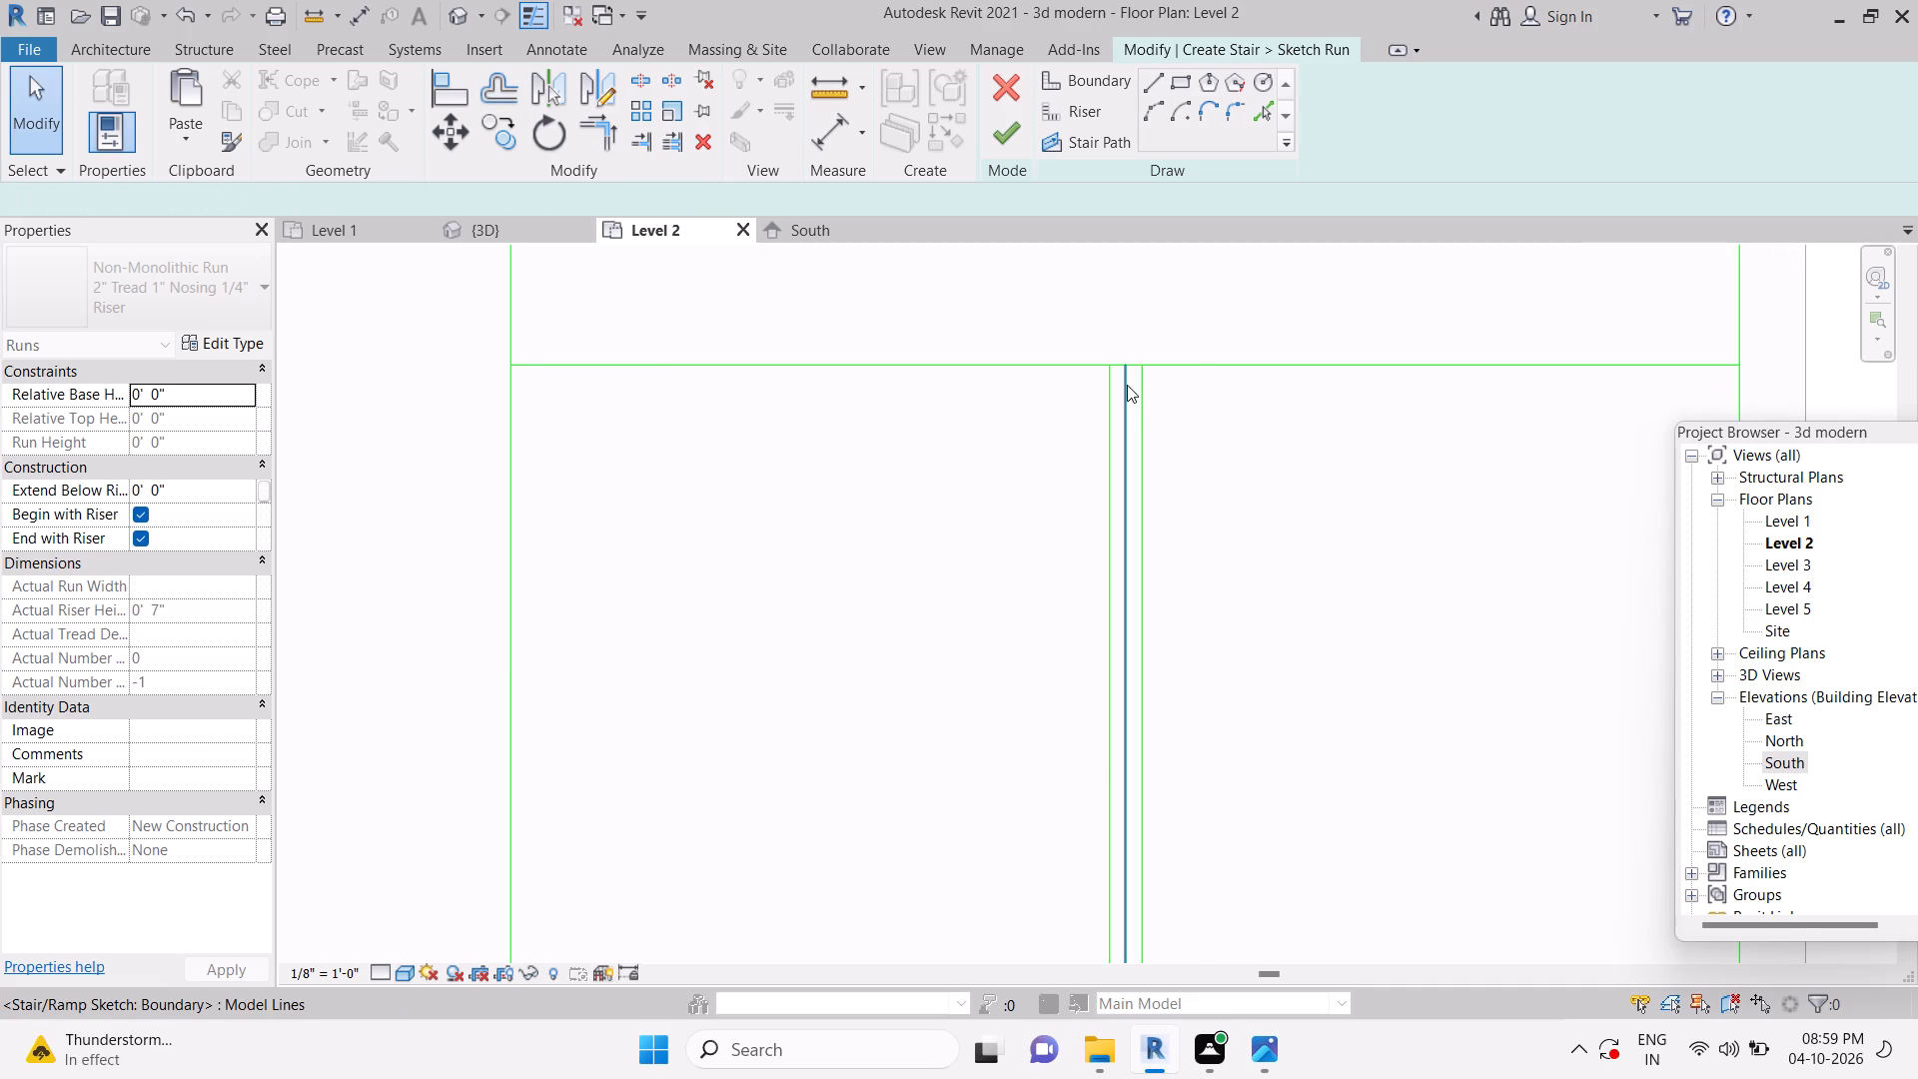
pyautogui.press('Delete')
pyautogui.scroll(4, 1125, 395)
pyautogui.press('Escape')
pyautogui.press('Escape')
# Trim the inner horizontal boundary line to the two central vertical lines so they form a narrow capped gap between flights.
pyautogui.write('tr')
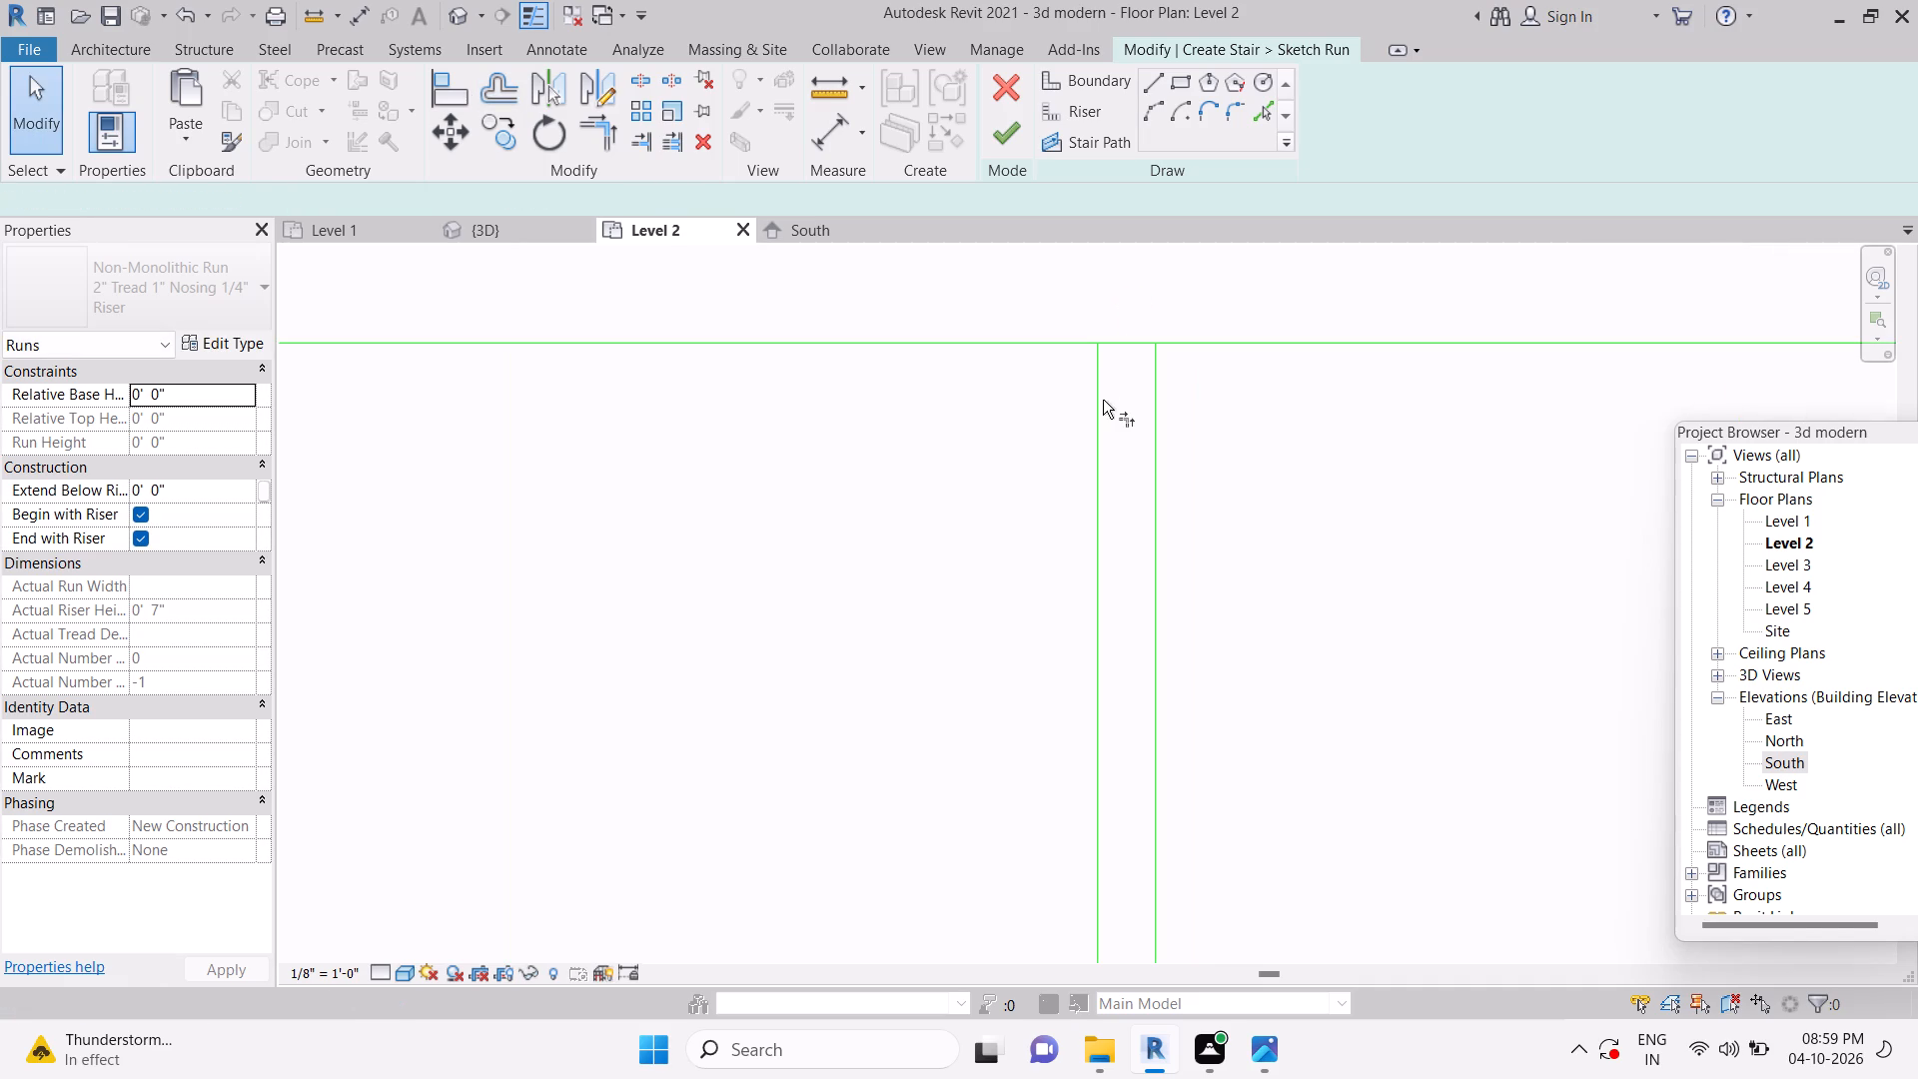
pyautogui.click(1102, 400)
pyautogui.click(1115, 351)
pyautogui.click(1162, 381)
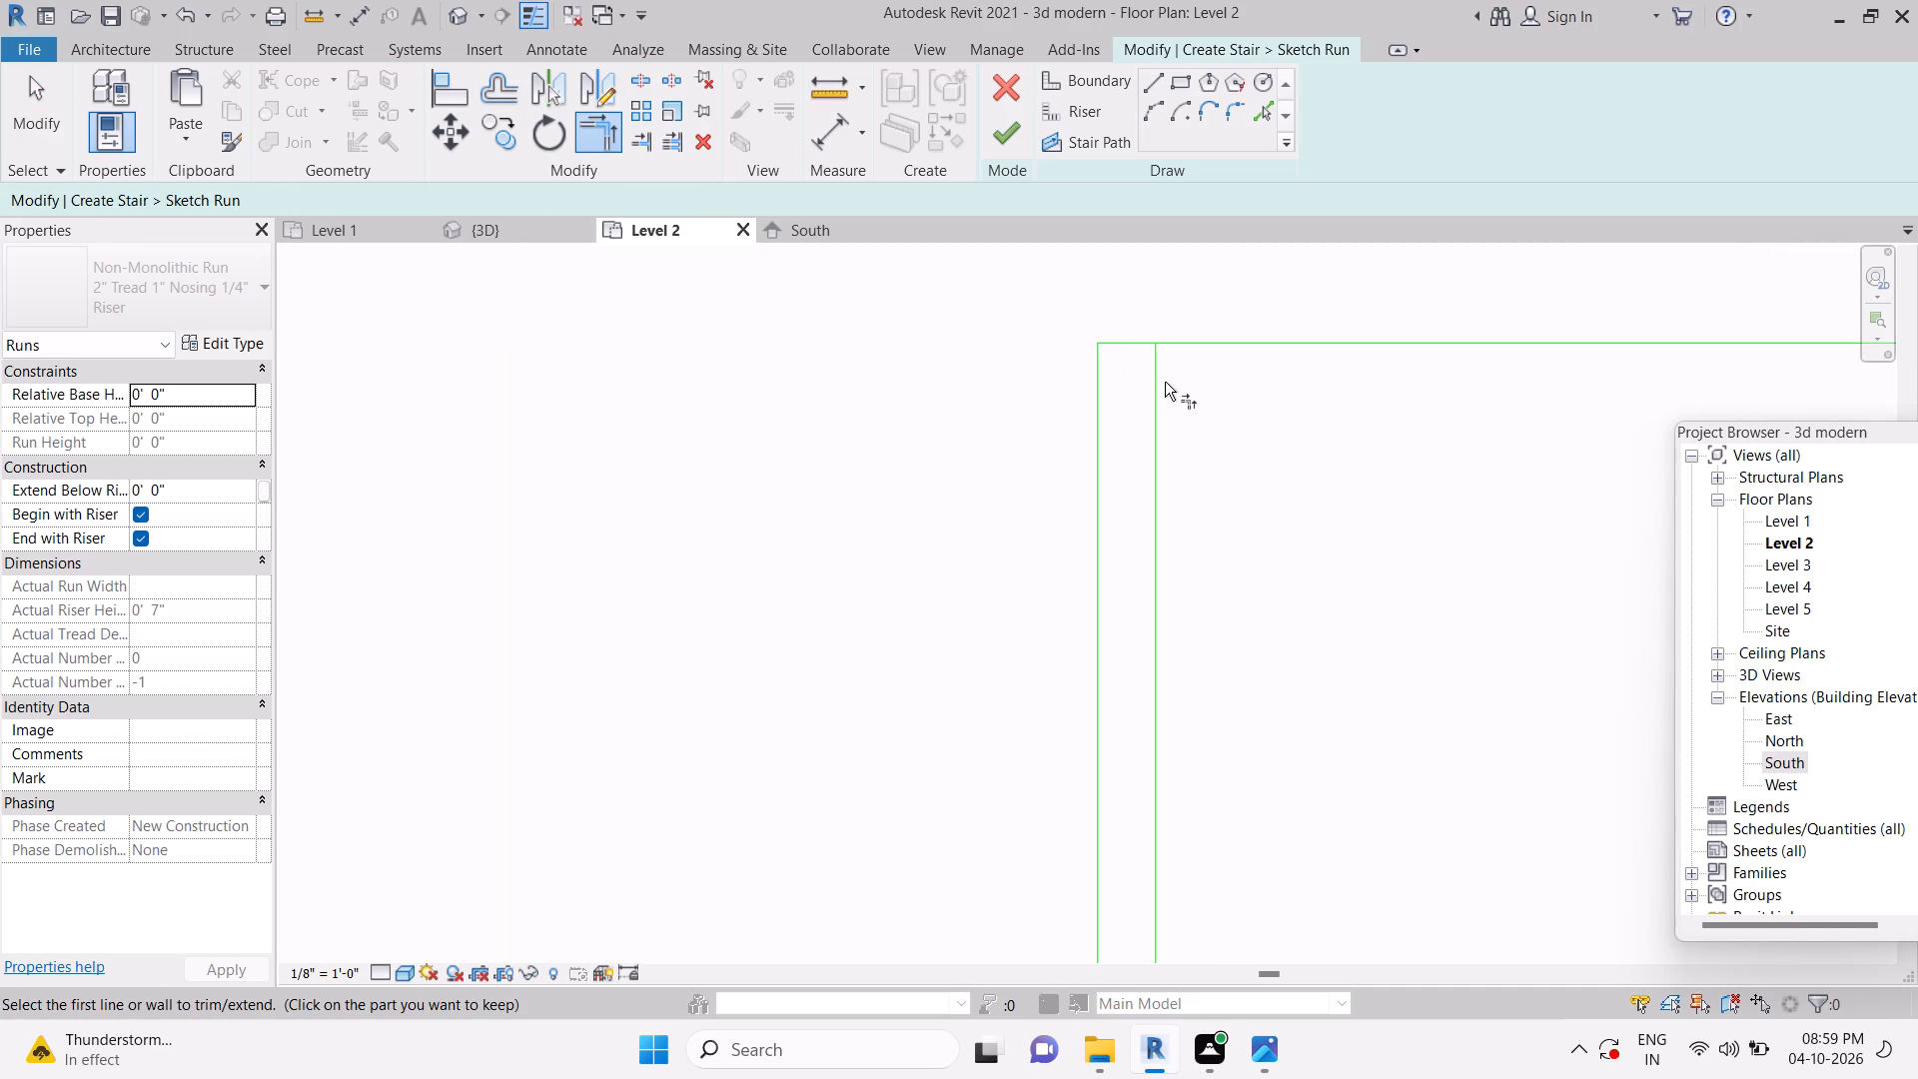
pyautogui.click(1125, 348)
pyautogui.scroll(-12, 1174, 448)
pyautogui.press('Escape')
pyautogui.press('Escape')
pyautogui.press('Escape')
pyautogui.press('Escape')
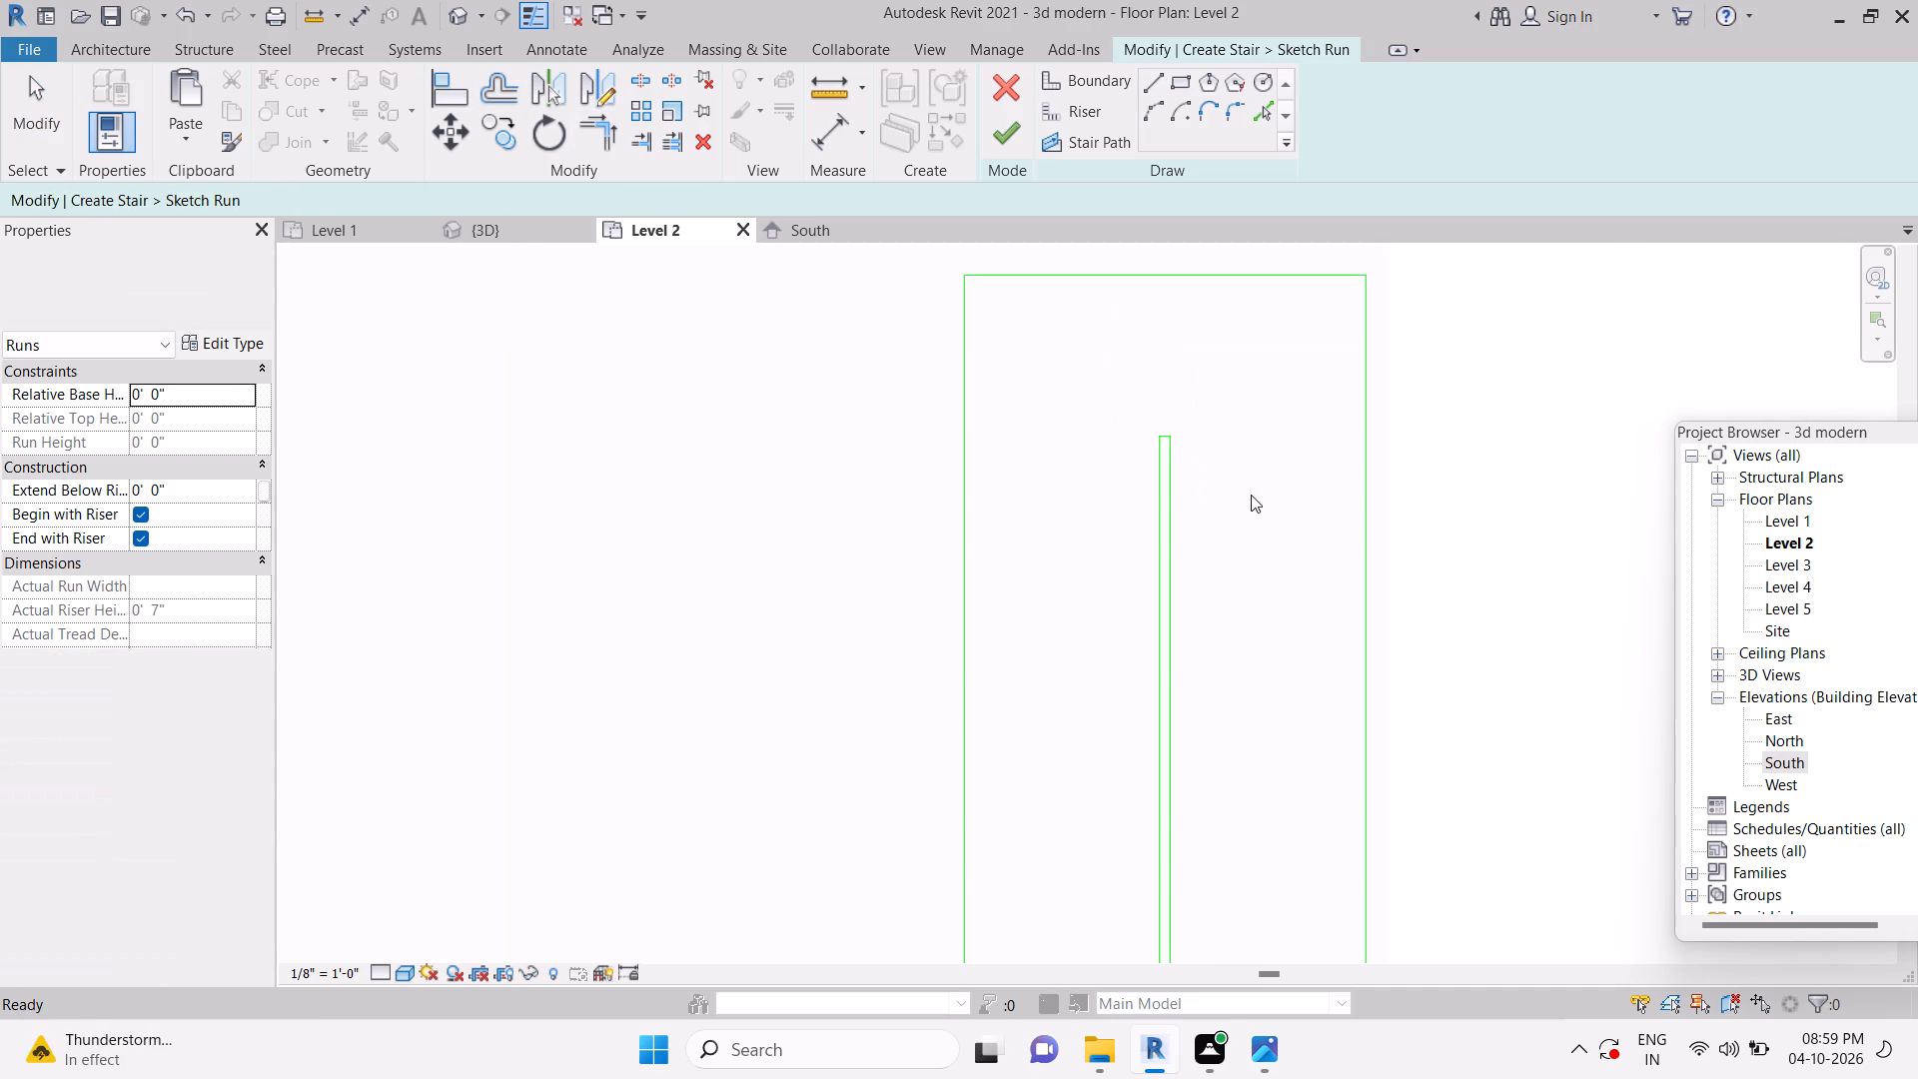
pyautogui.press('Escape')
pyautogui.press('Escape')
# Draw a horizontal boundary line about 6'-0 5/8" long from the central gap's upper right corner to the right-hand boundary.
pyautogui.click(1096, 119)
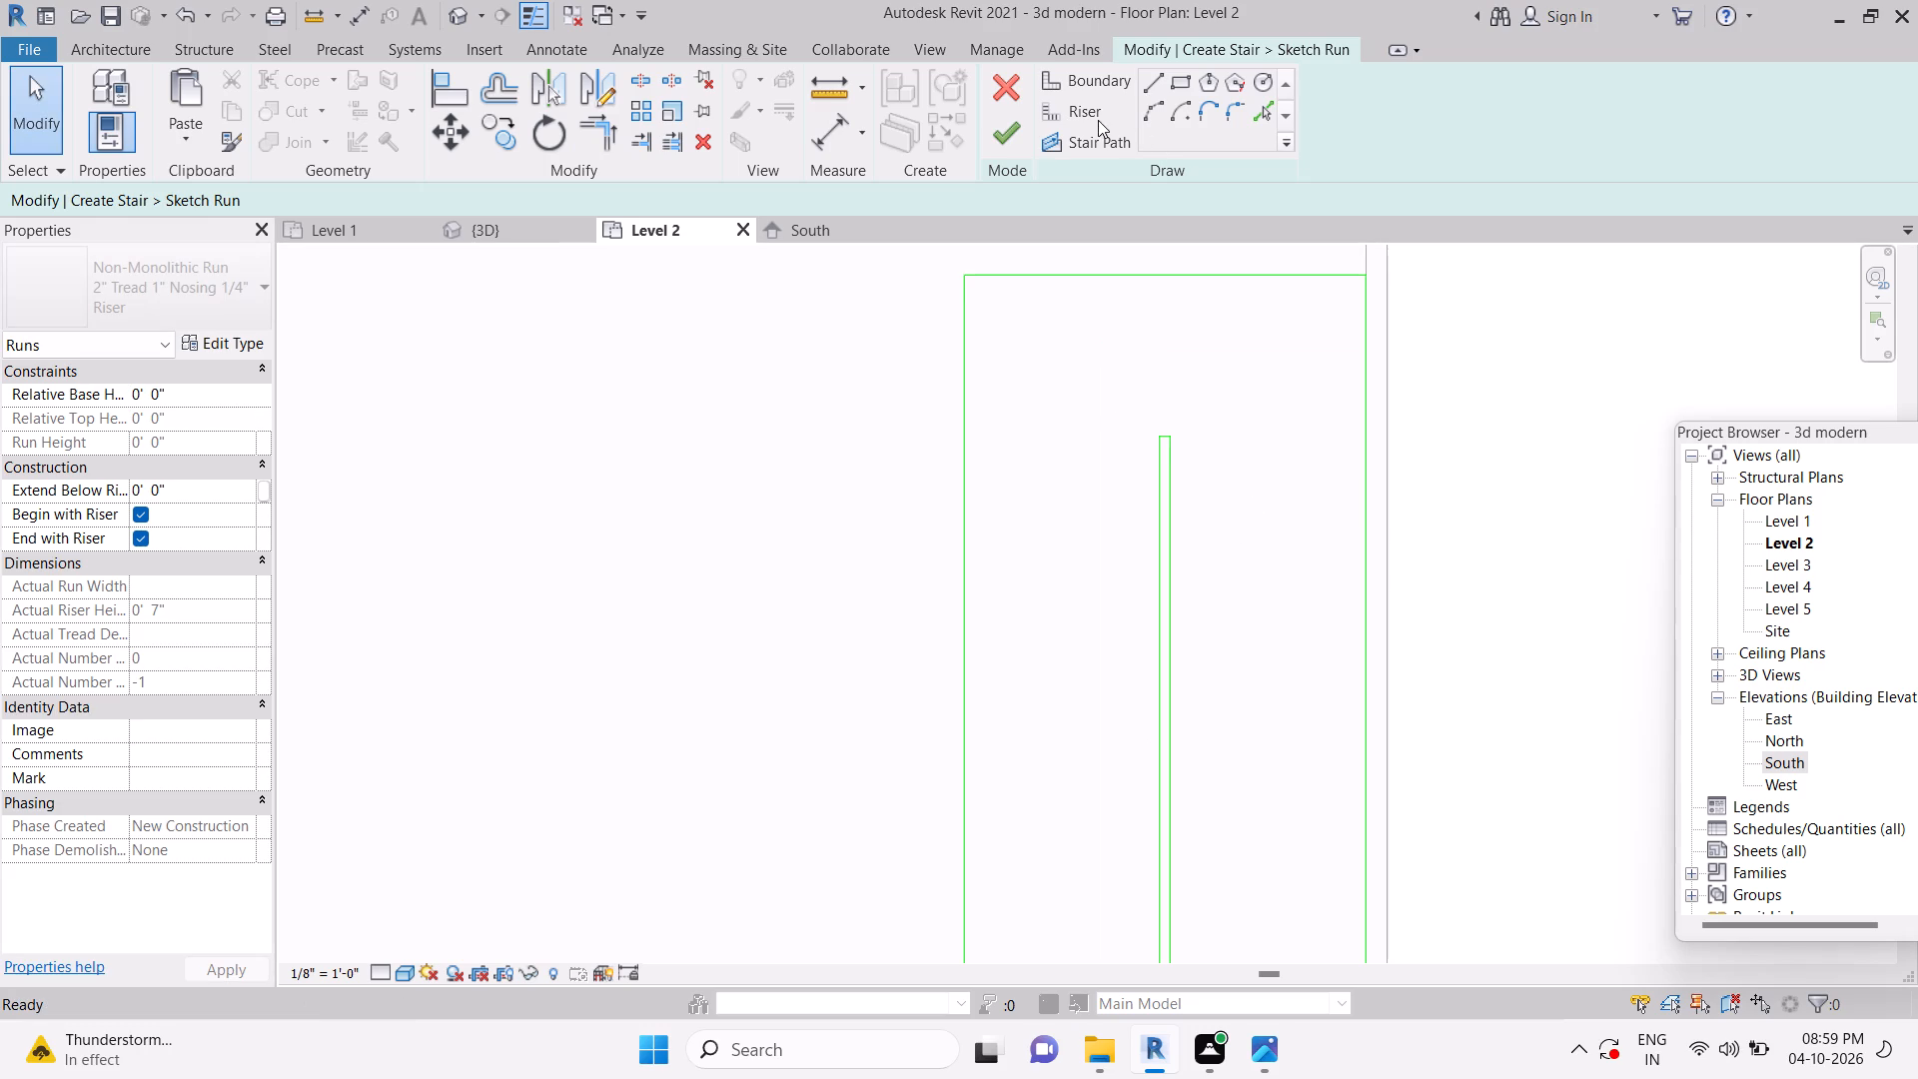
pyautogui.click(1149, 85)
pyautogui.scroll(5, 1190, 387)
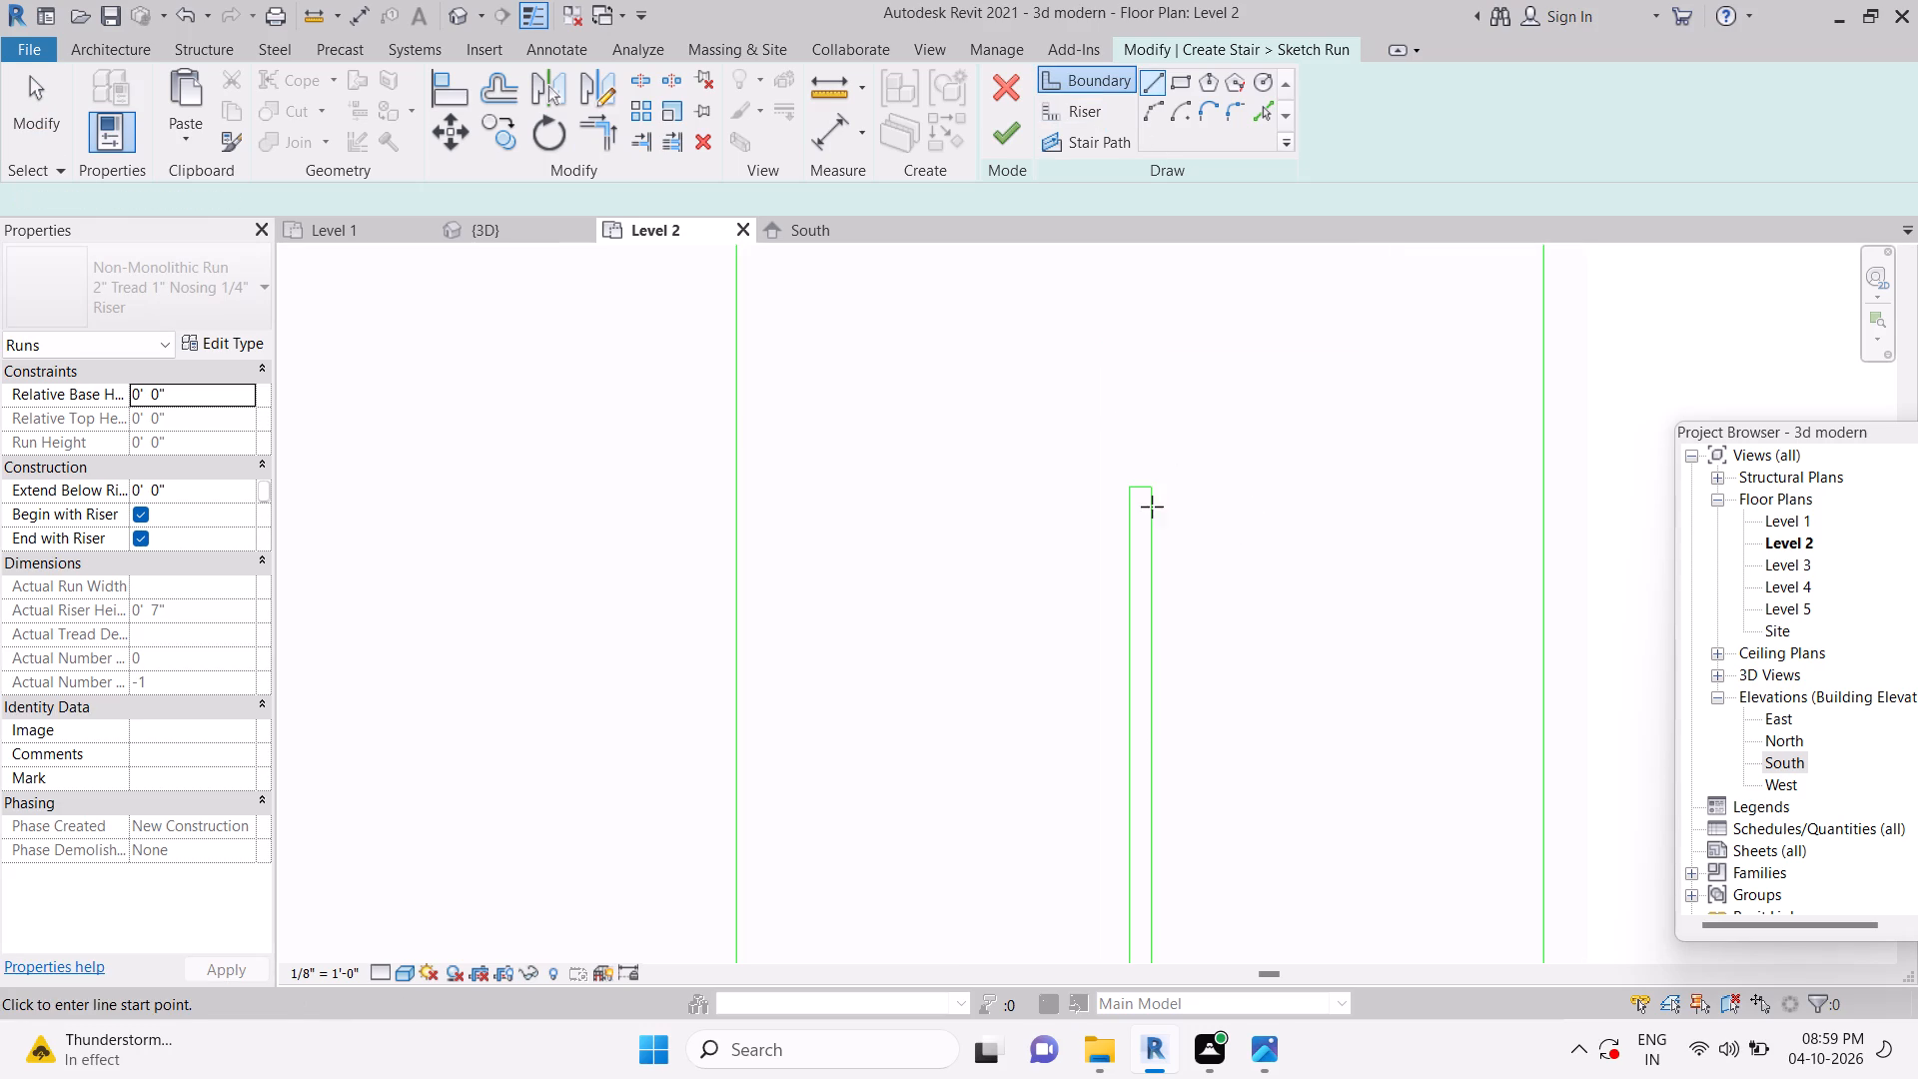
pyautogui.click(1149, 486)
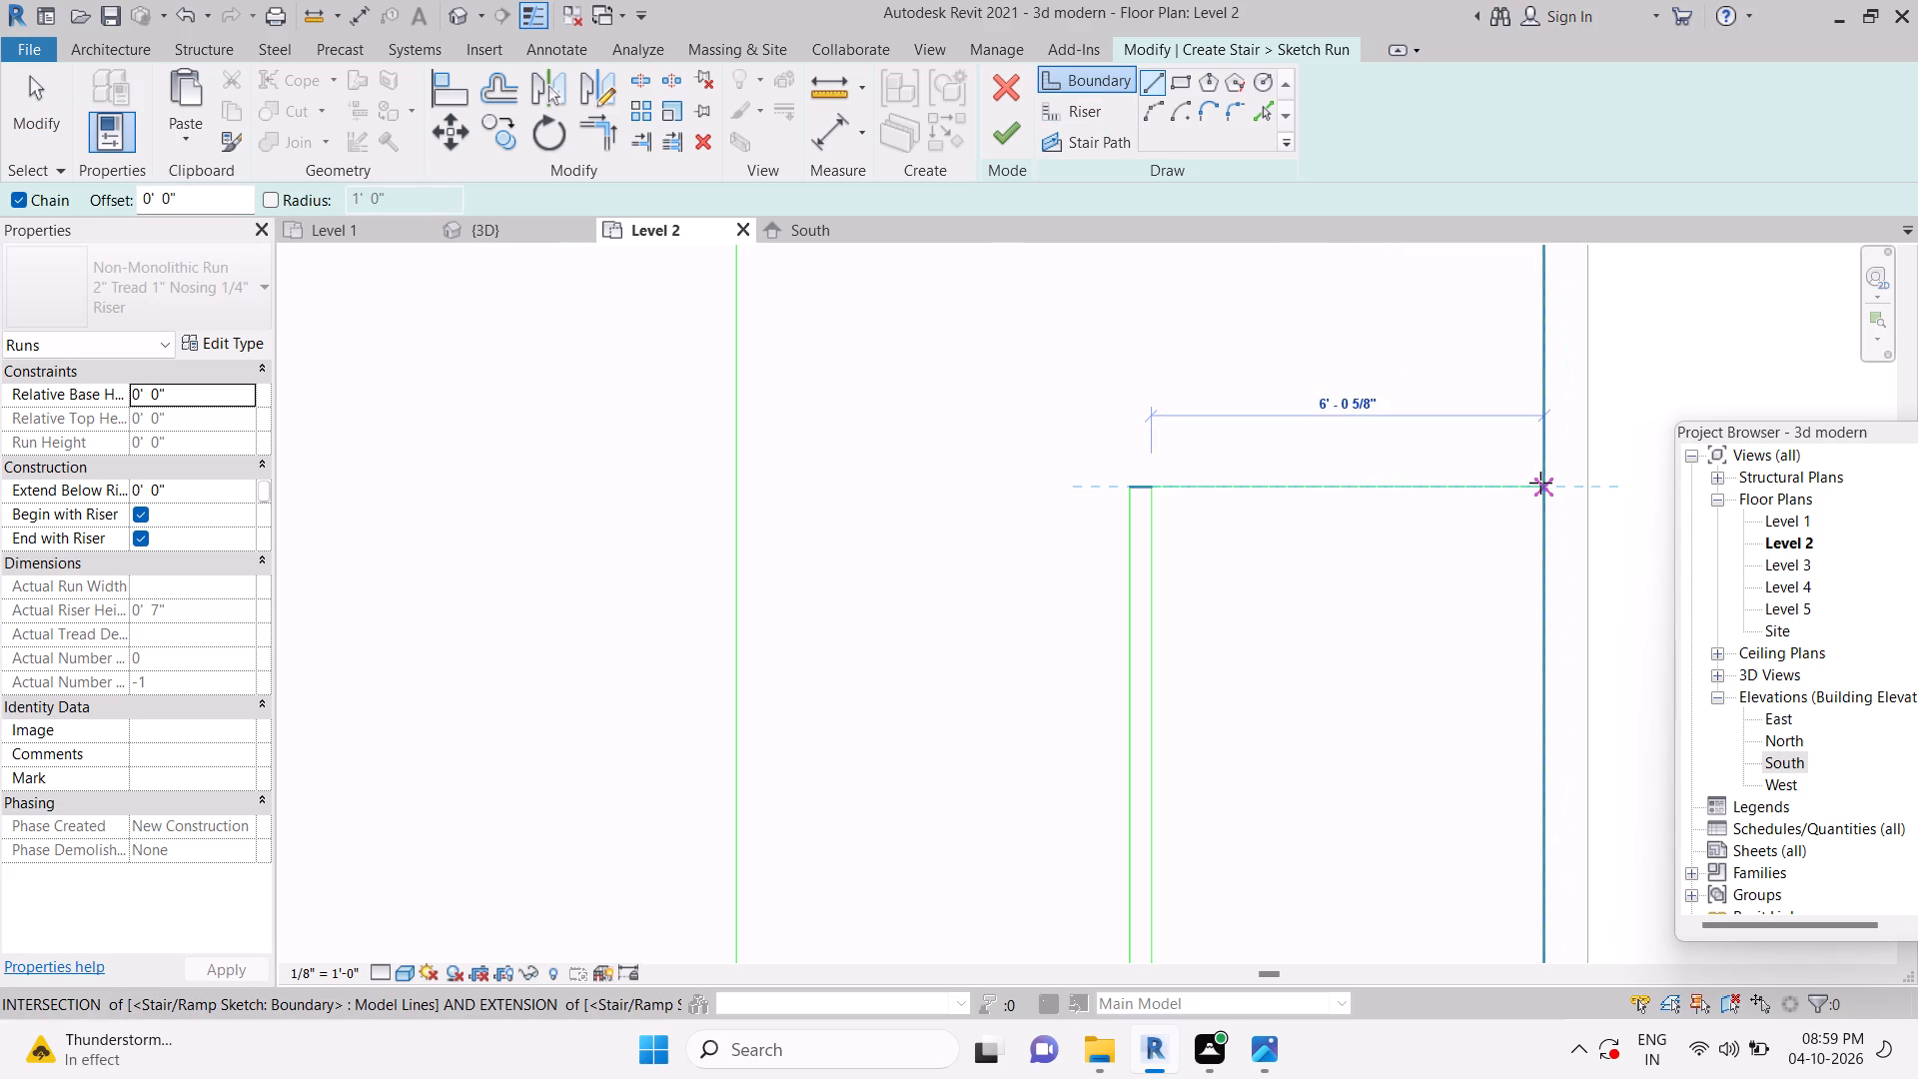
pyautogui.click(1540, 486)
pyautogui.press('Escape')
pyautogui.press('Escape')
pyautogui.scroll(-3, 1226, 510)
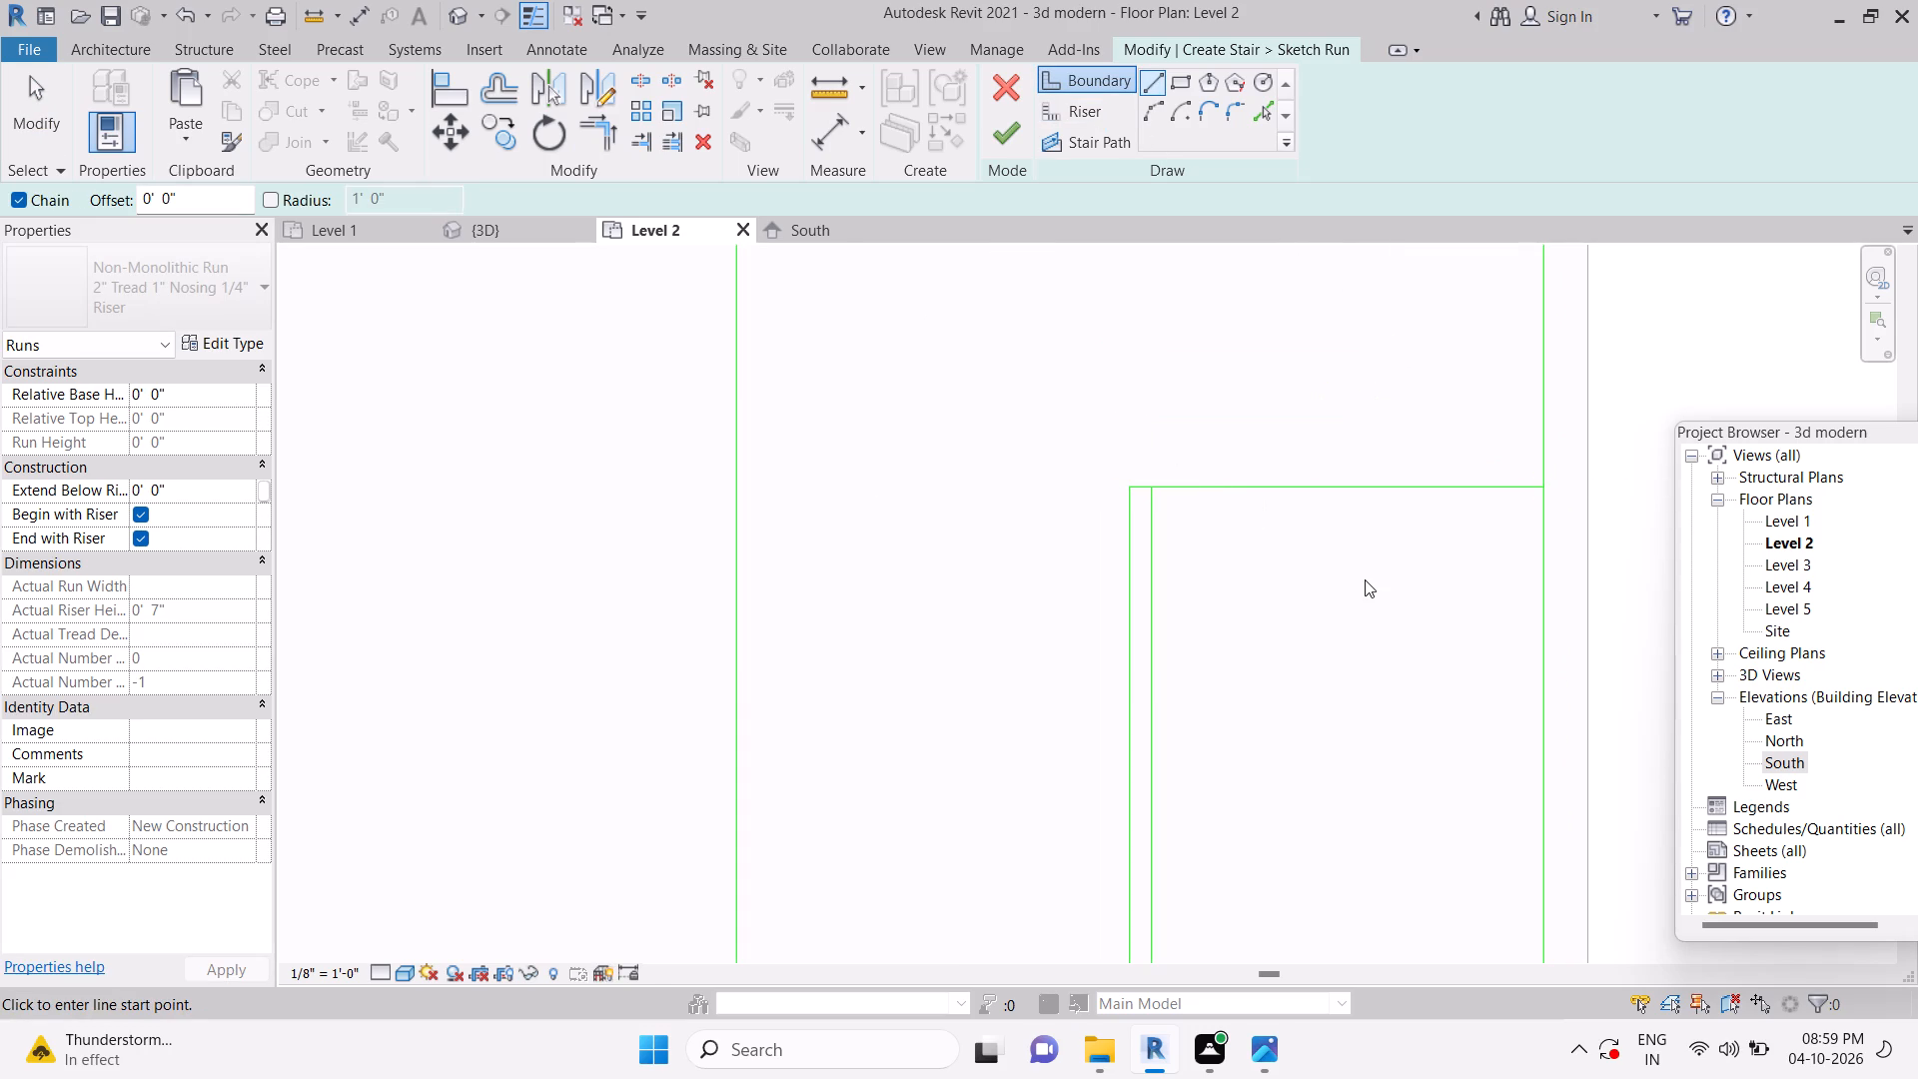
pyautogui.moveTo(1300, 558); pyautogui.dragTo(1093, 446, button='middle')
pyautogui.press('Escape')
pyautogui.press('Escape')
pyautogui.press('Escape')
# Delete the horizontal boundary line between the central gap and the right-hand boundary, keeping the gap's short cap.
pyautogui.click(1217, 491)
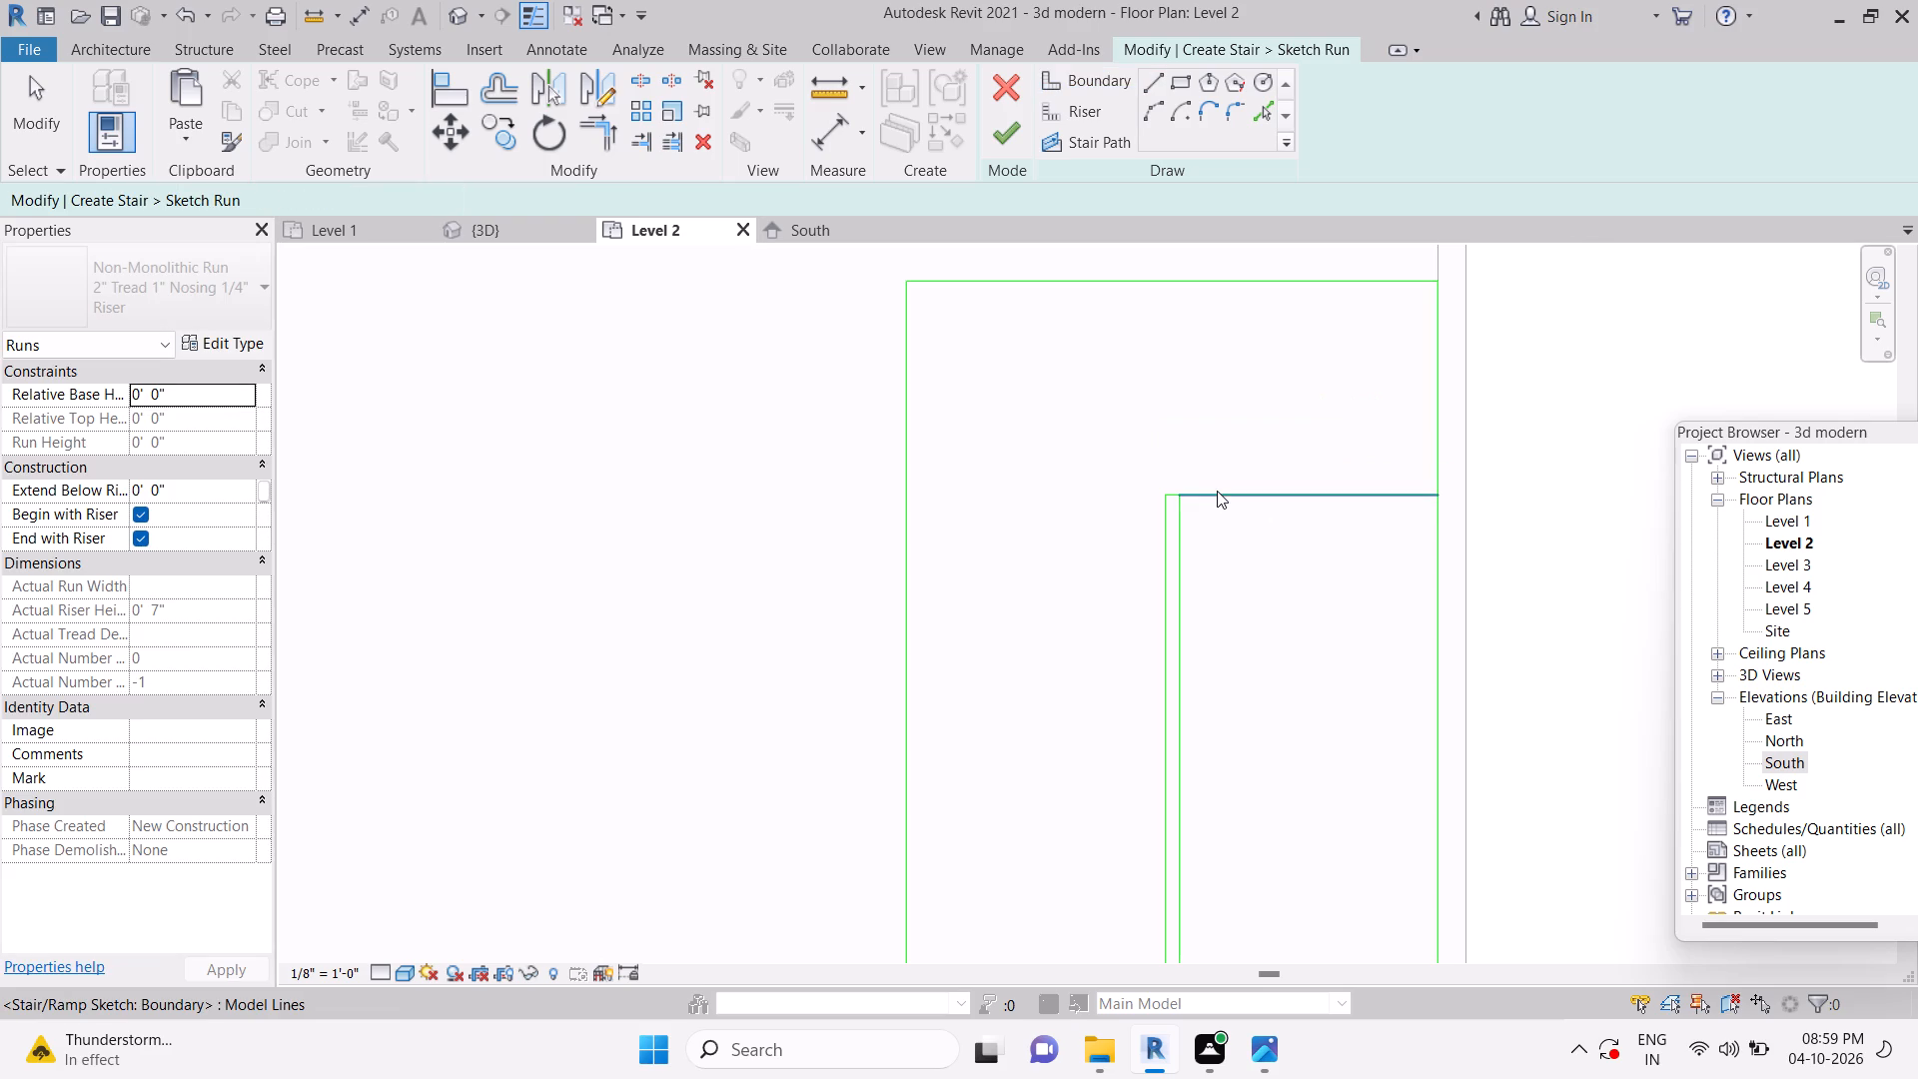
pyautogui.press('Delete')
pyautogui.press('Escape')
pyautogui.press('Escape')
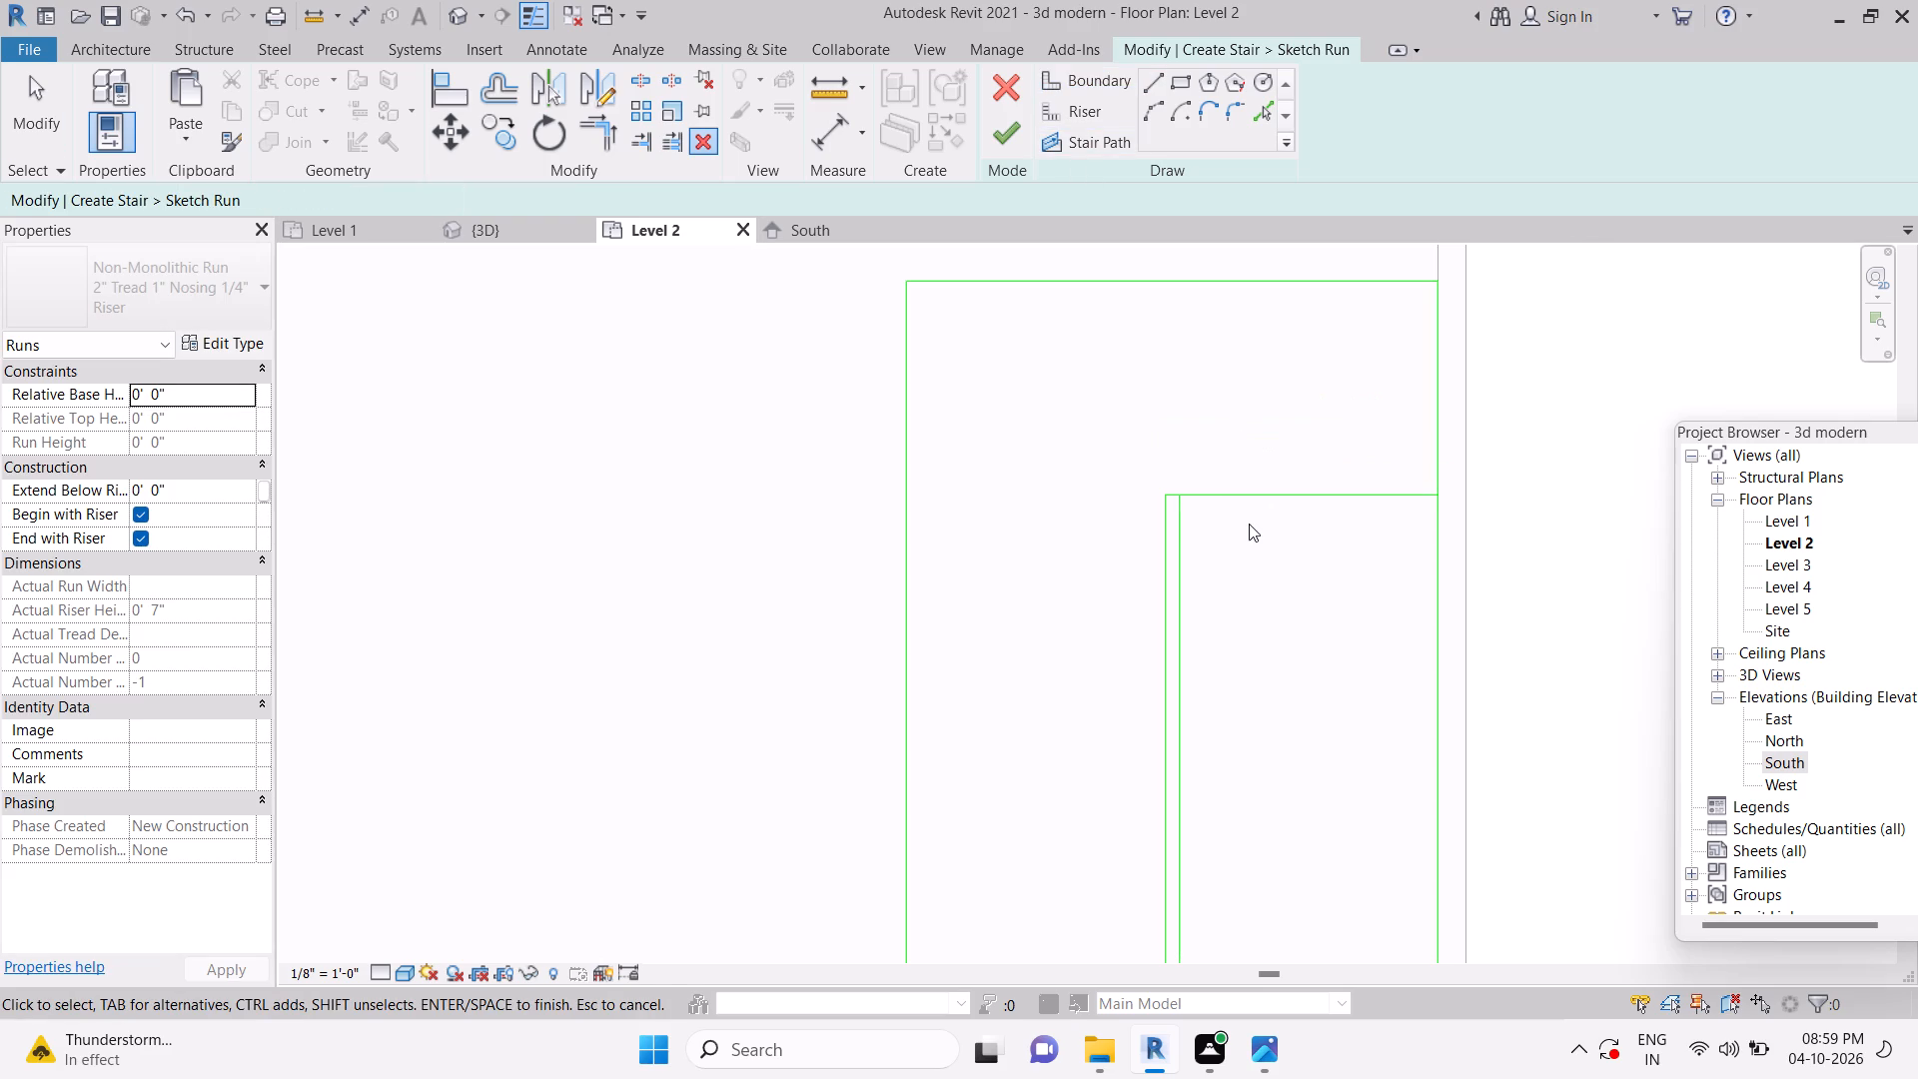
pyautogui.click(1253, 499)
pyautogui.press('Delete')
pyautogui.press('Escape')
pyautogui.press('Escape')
# Draw a horizontal riser line about 6'-0 5/8" long from the central gap's upper right corner to the right-hand boundary.
pyautogui.click(1065, 117)
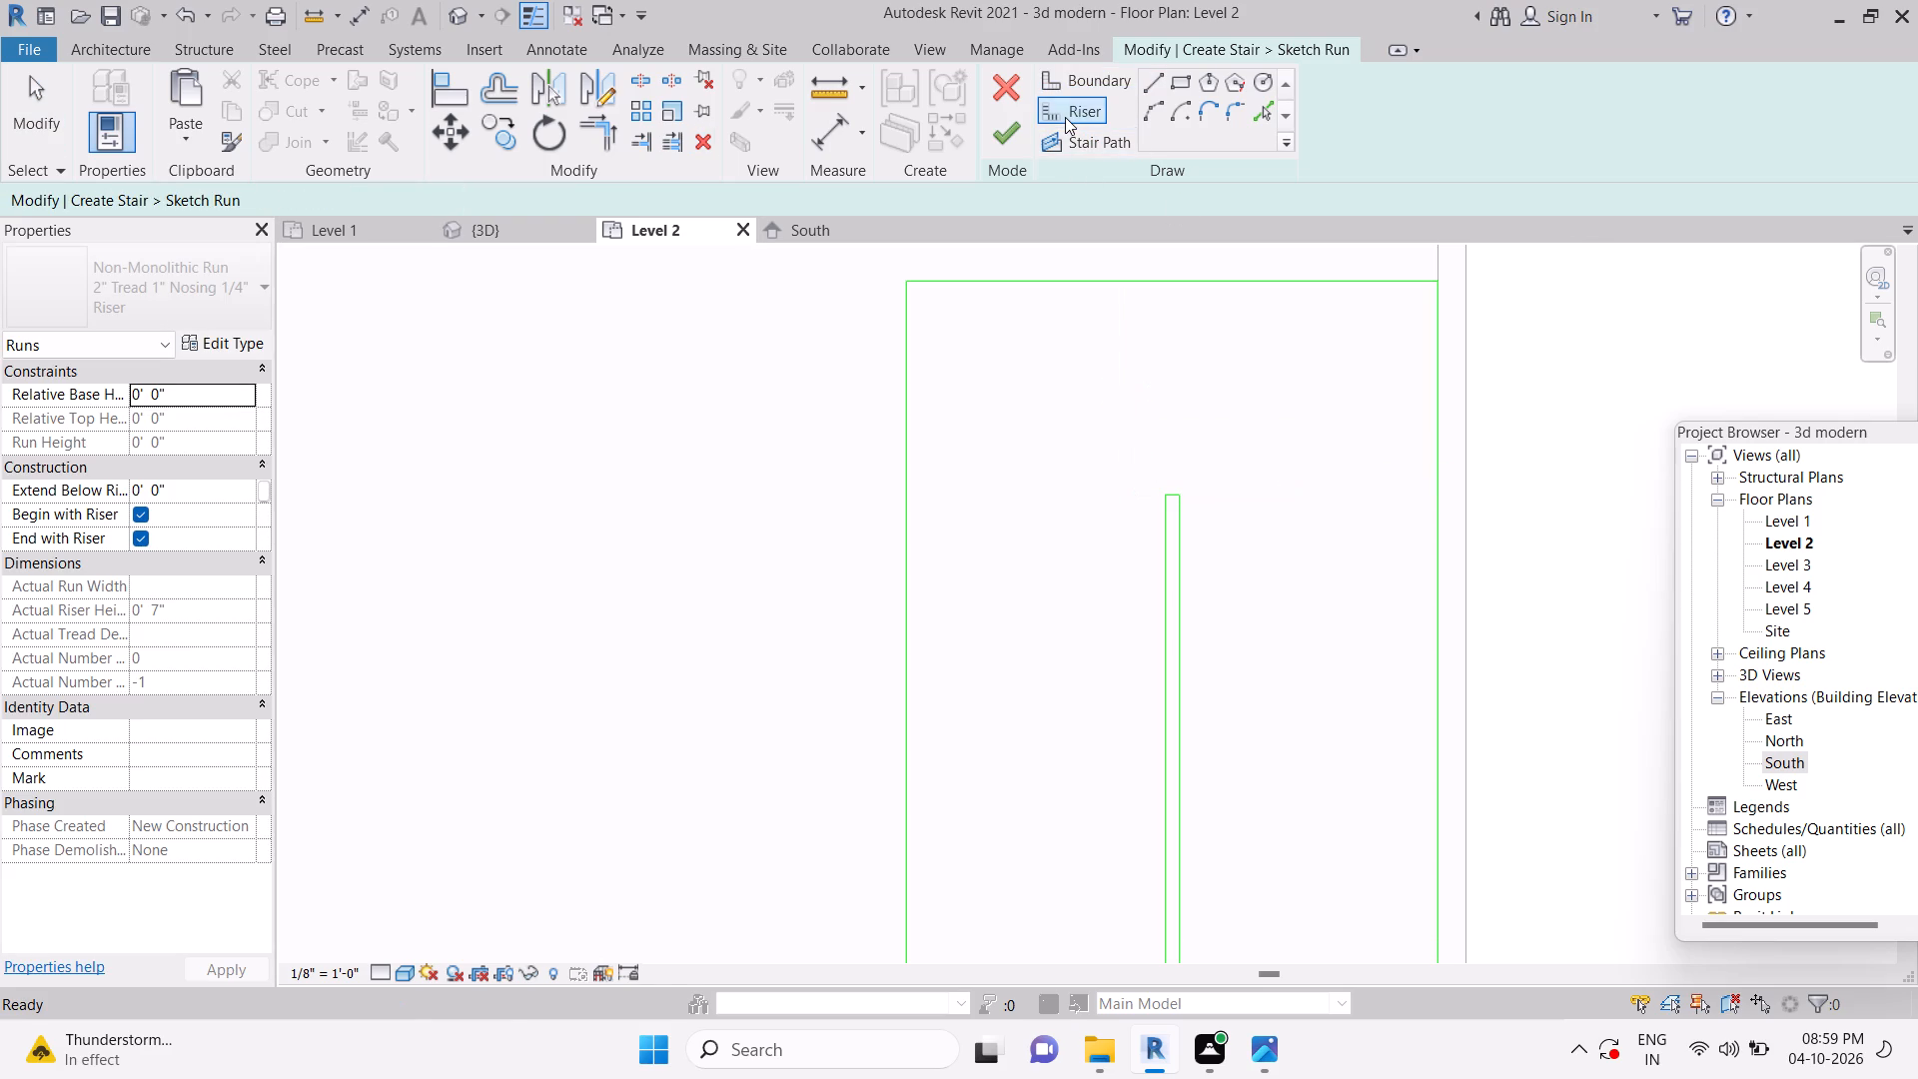
pyautogui.scroll(2, 1189, 512)
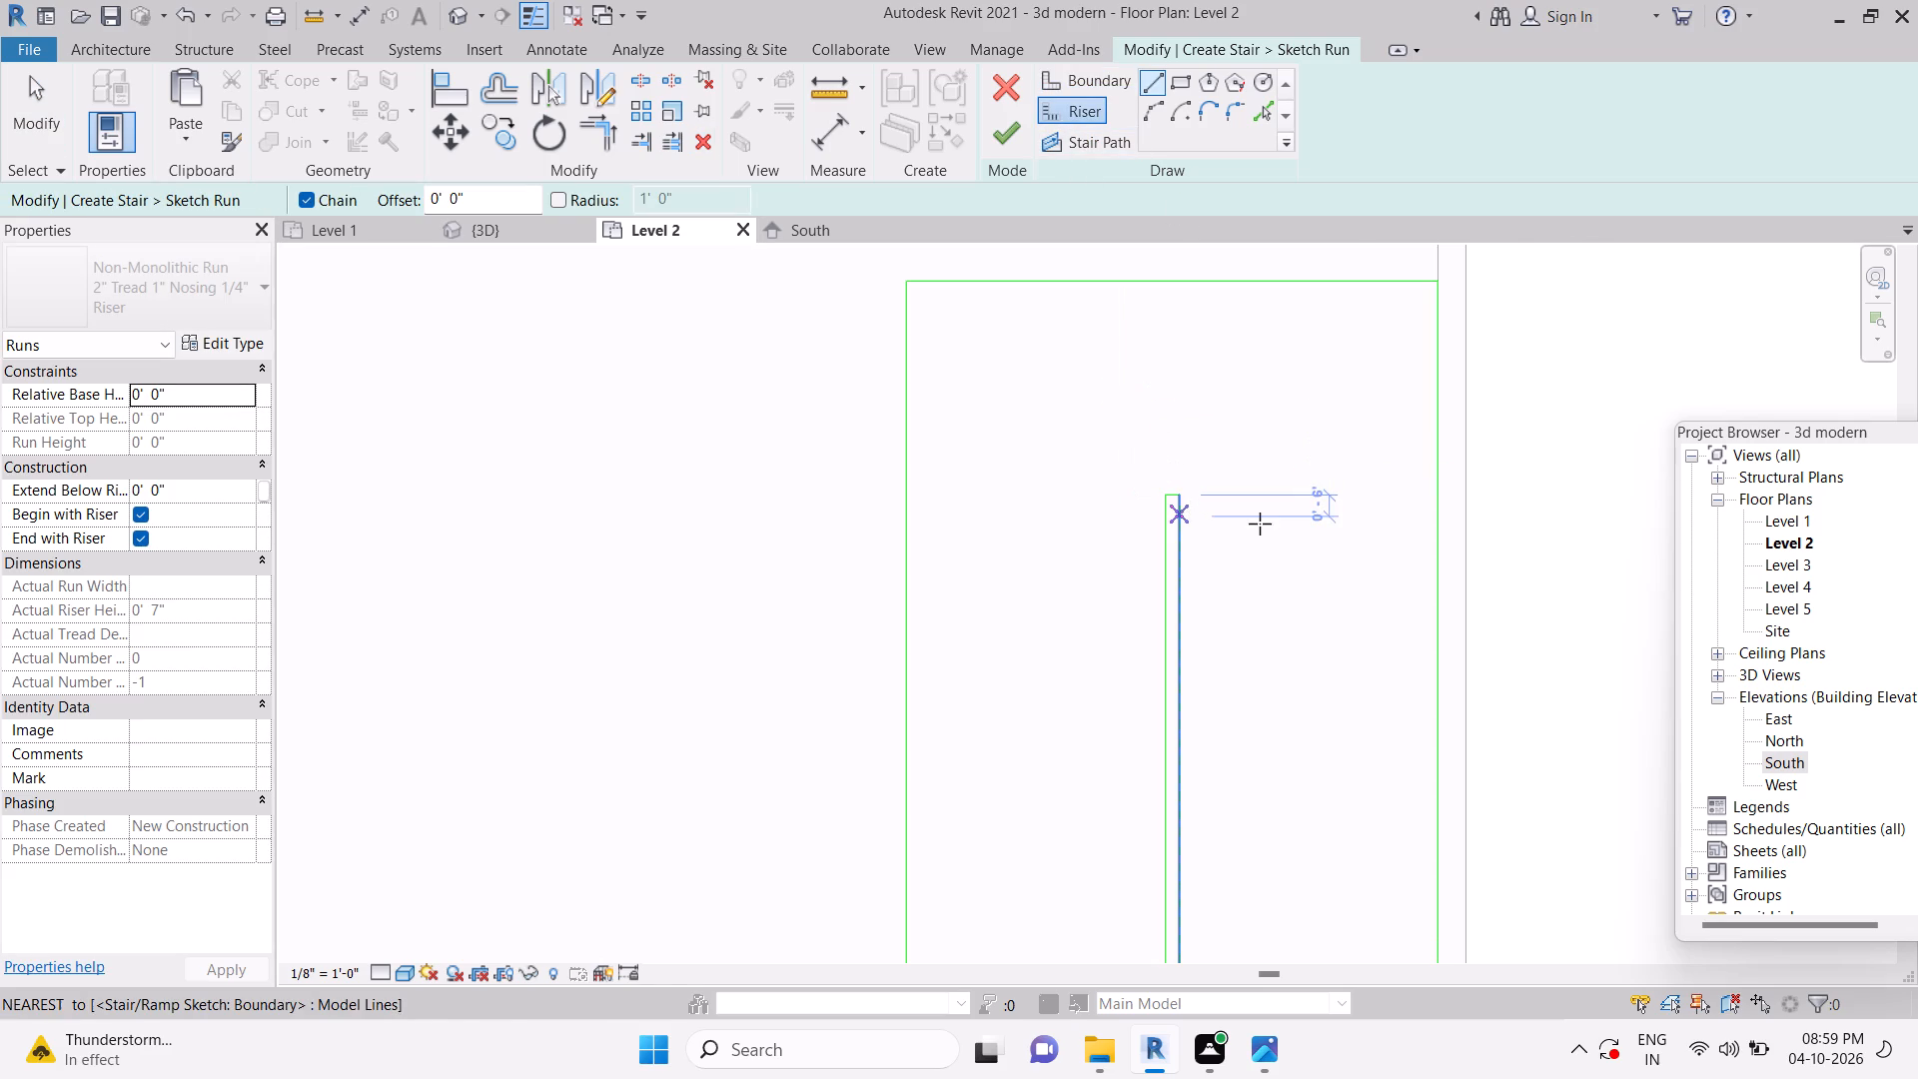
pyautogui.moveTo(1236, 521); pyautogui.dragTo(943, 464, button='middle')
pyautogui.click(886, 439)
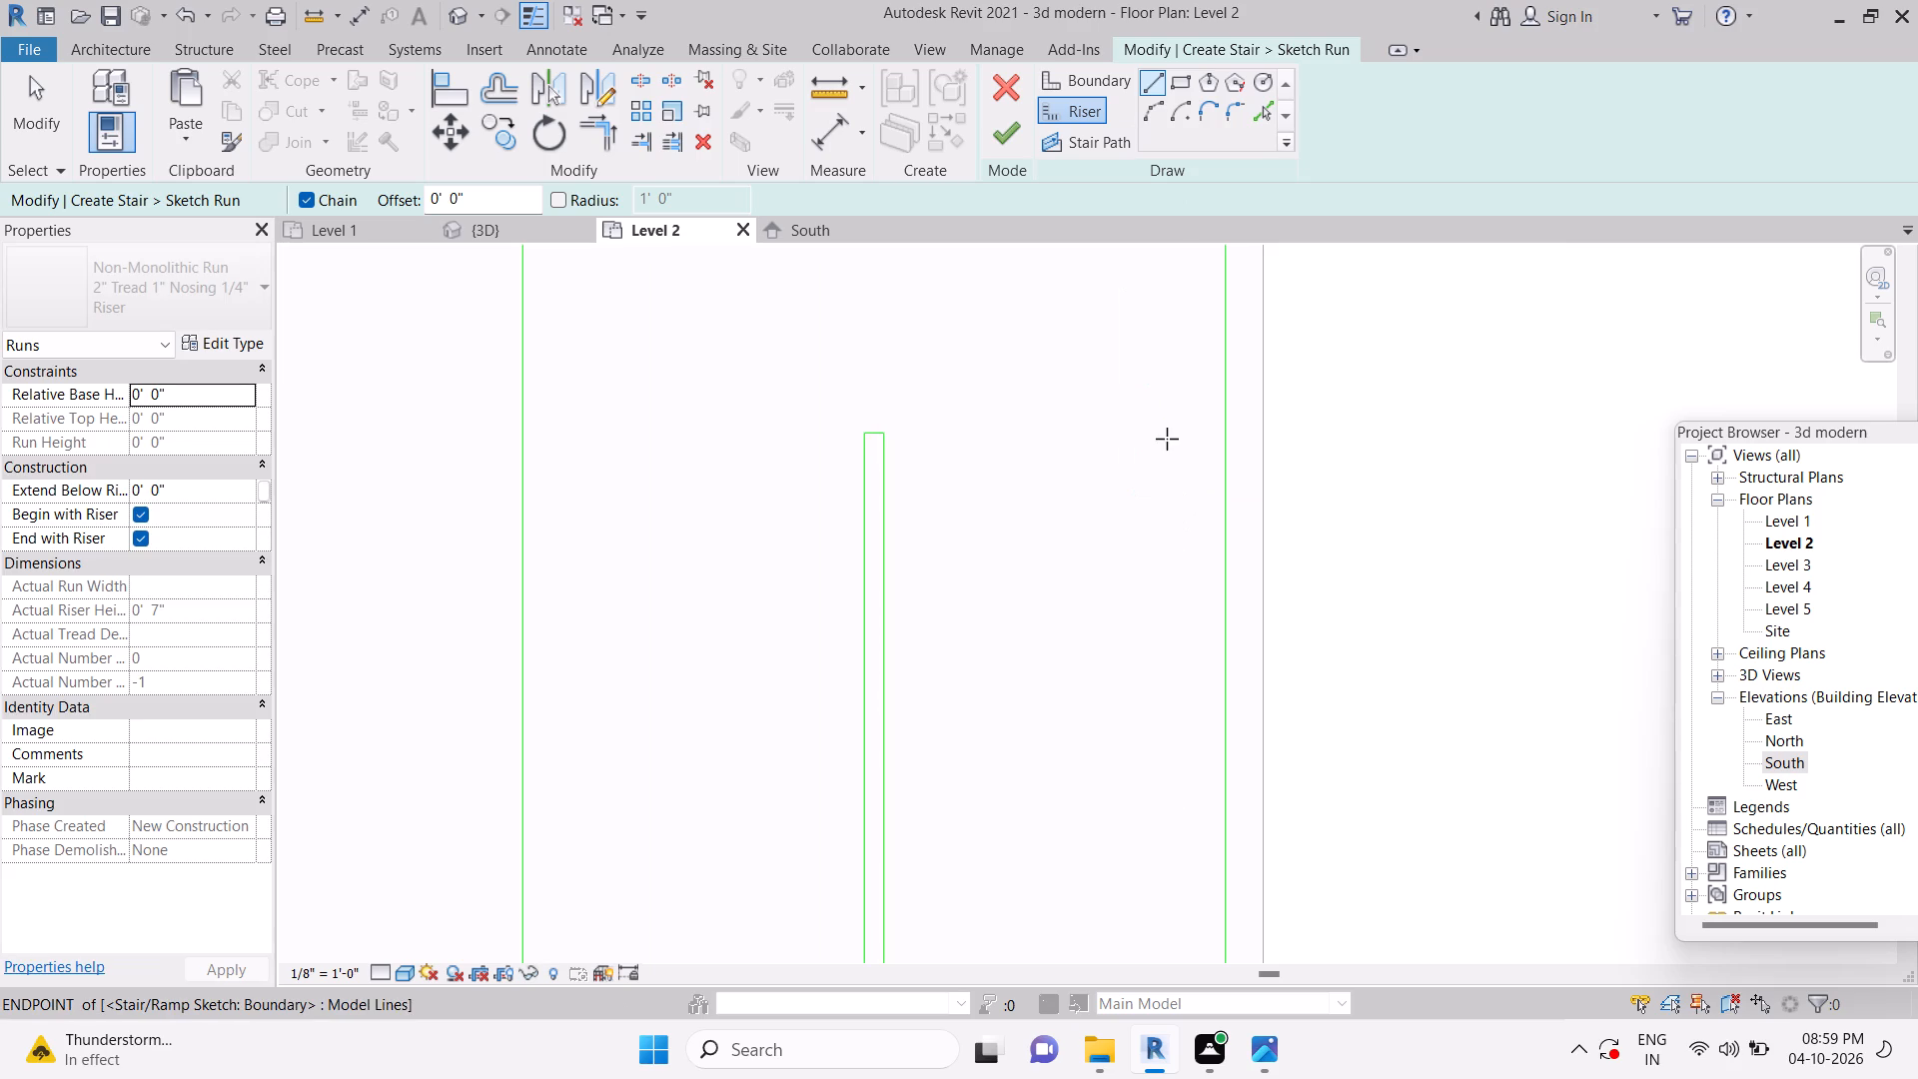
pyautogui.click(1219, 437)
pyautogui.press('Escape')
pyautogui.press('Escape')
pyautogui.press('Escape')
pyautogui.press('Escape')
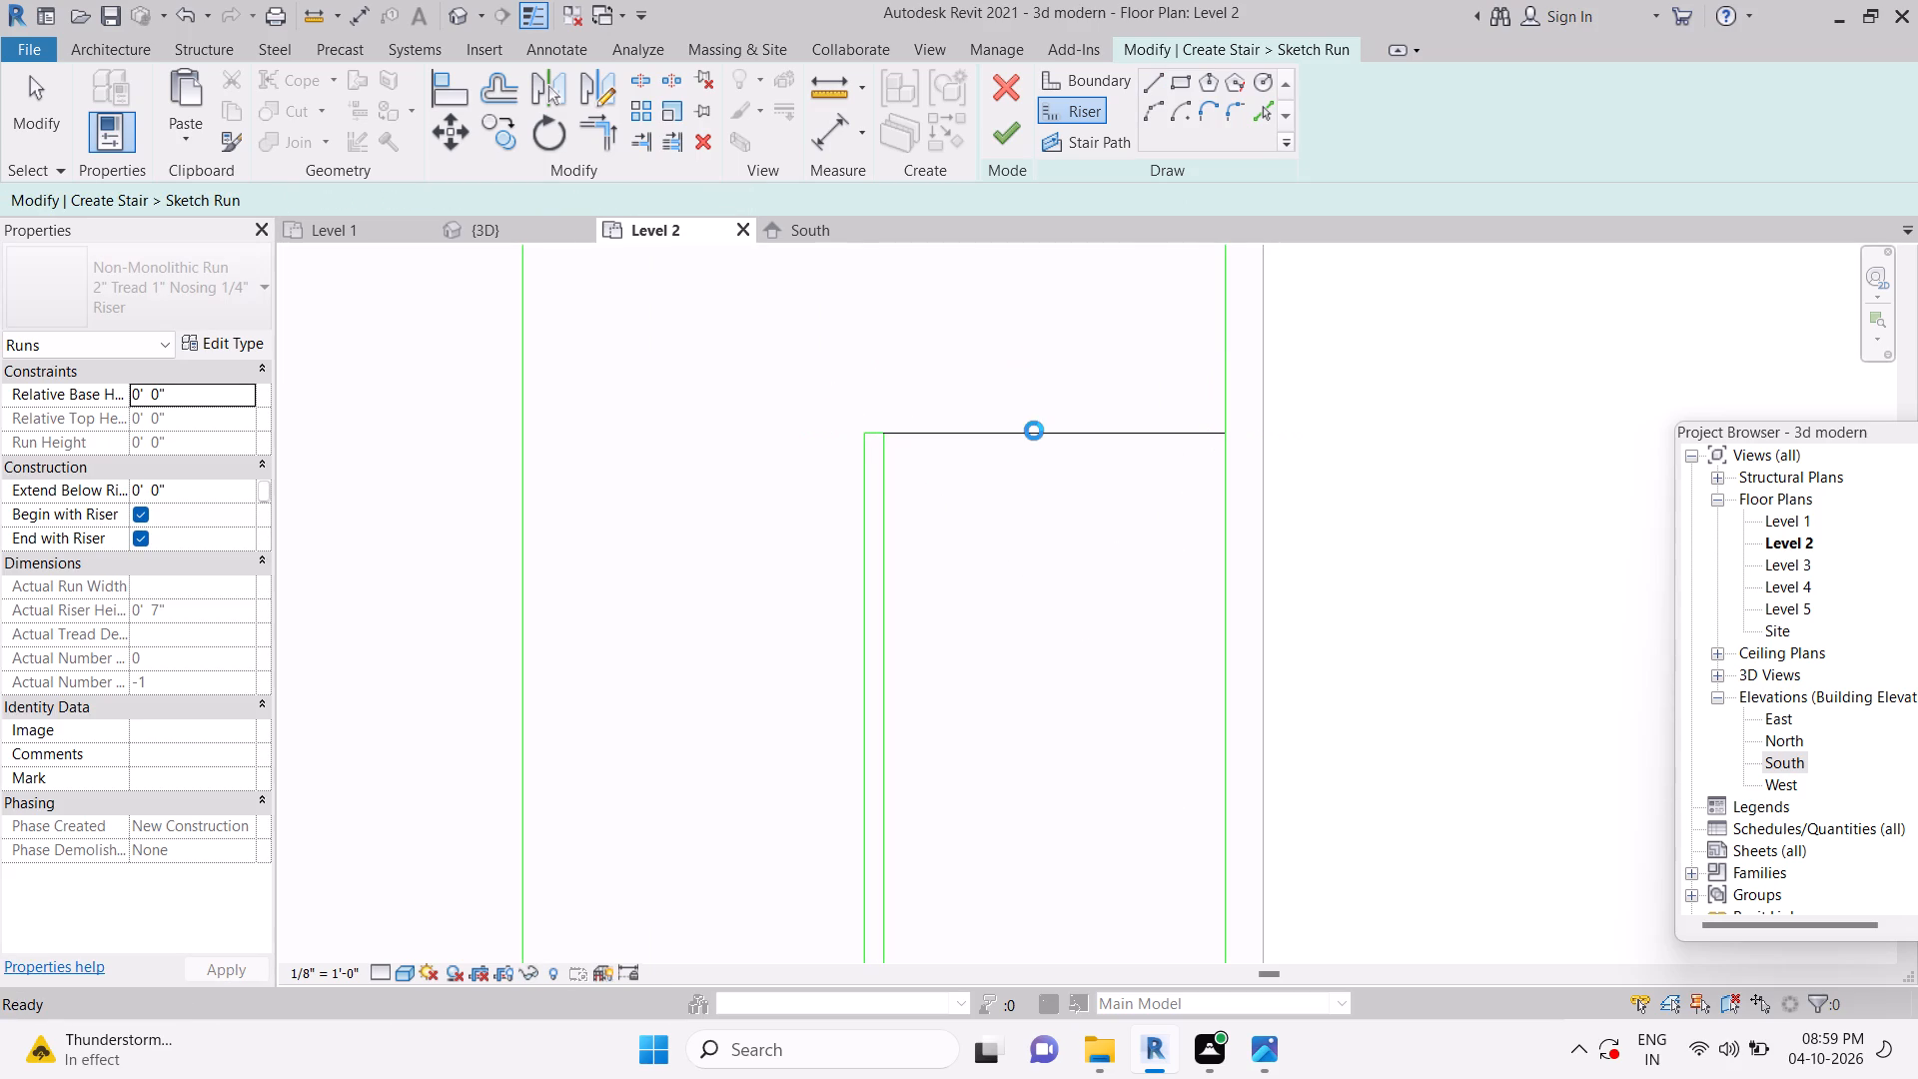
pyautogui.press('Escape')
pyautogui.press('Escape')
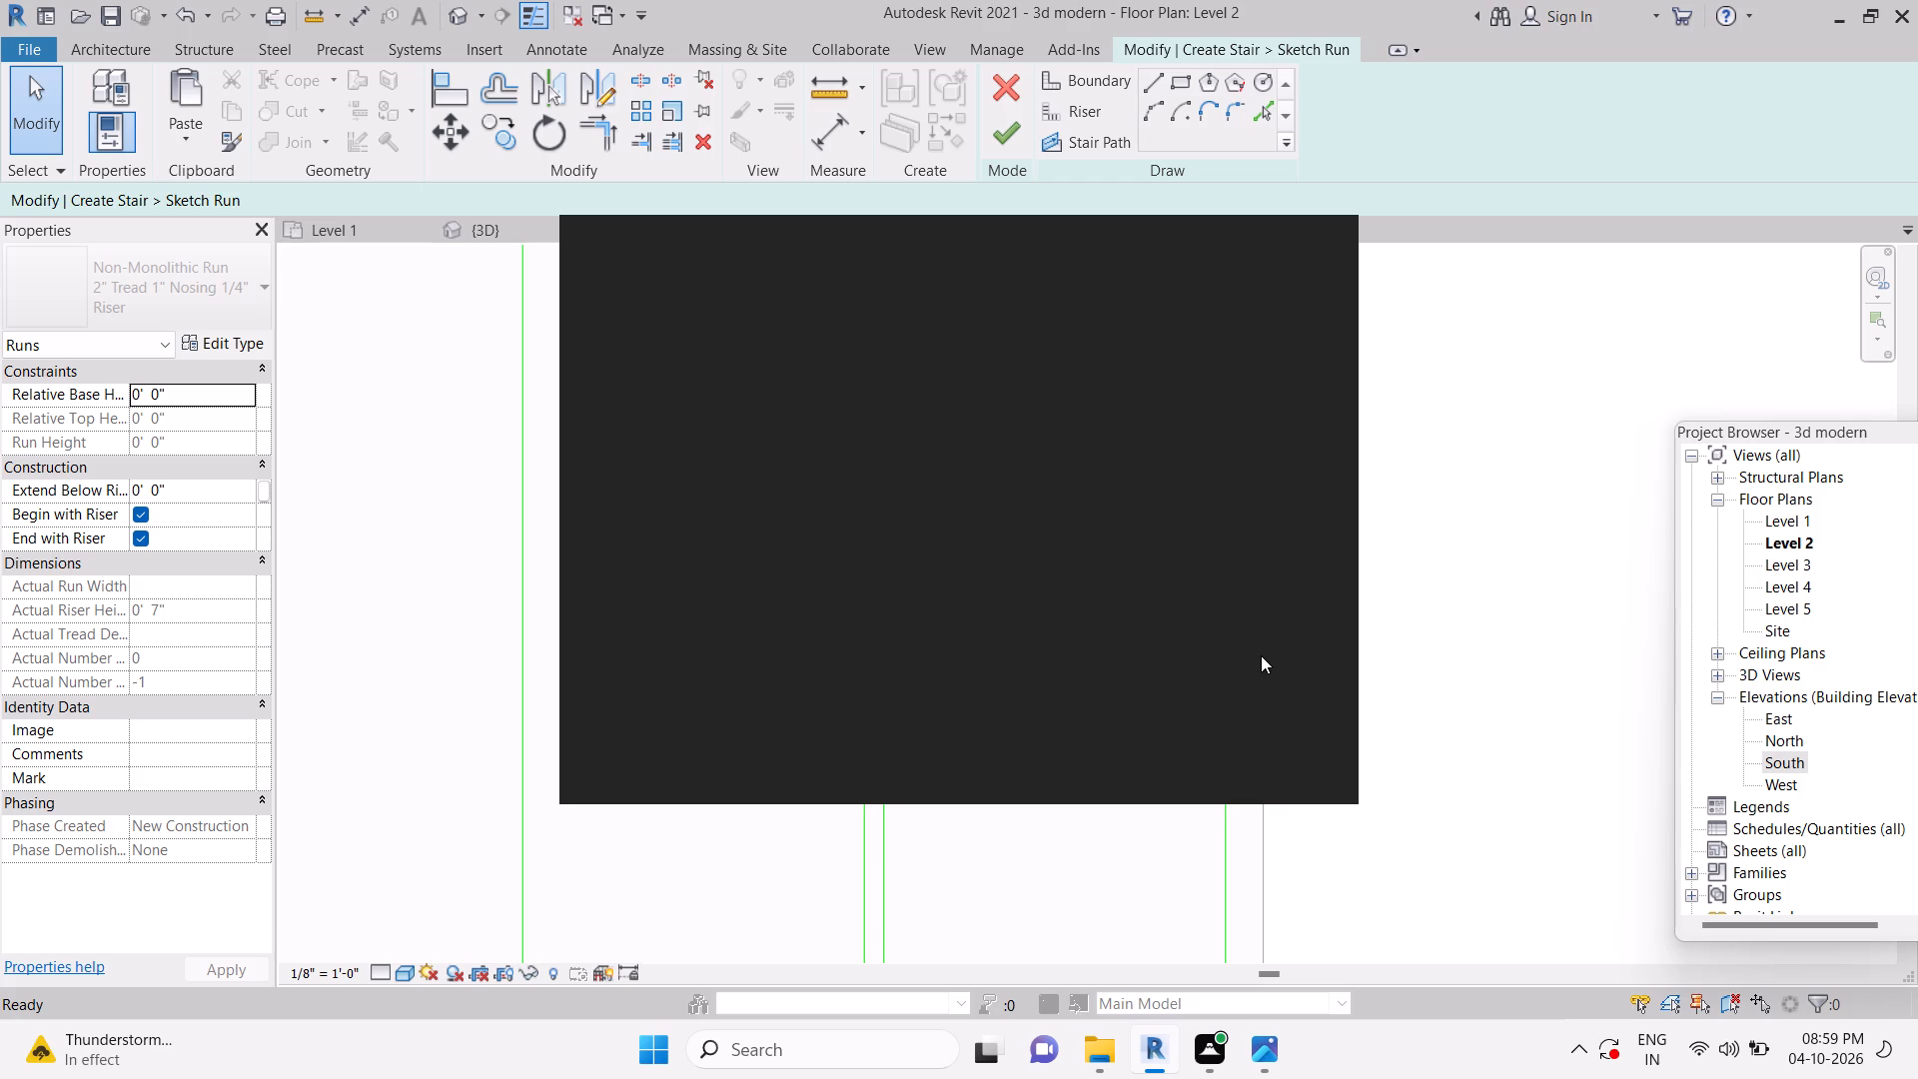
# Dismiss the pop-up window covering the drawing area.
pyautogui.click(1312, 252)
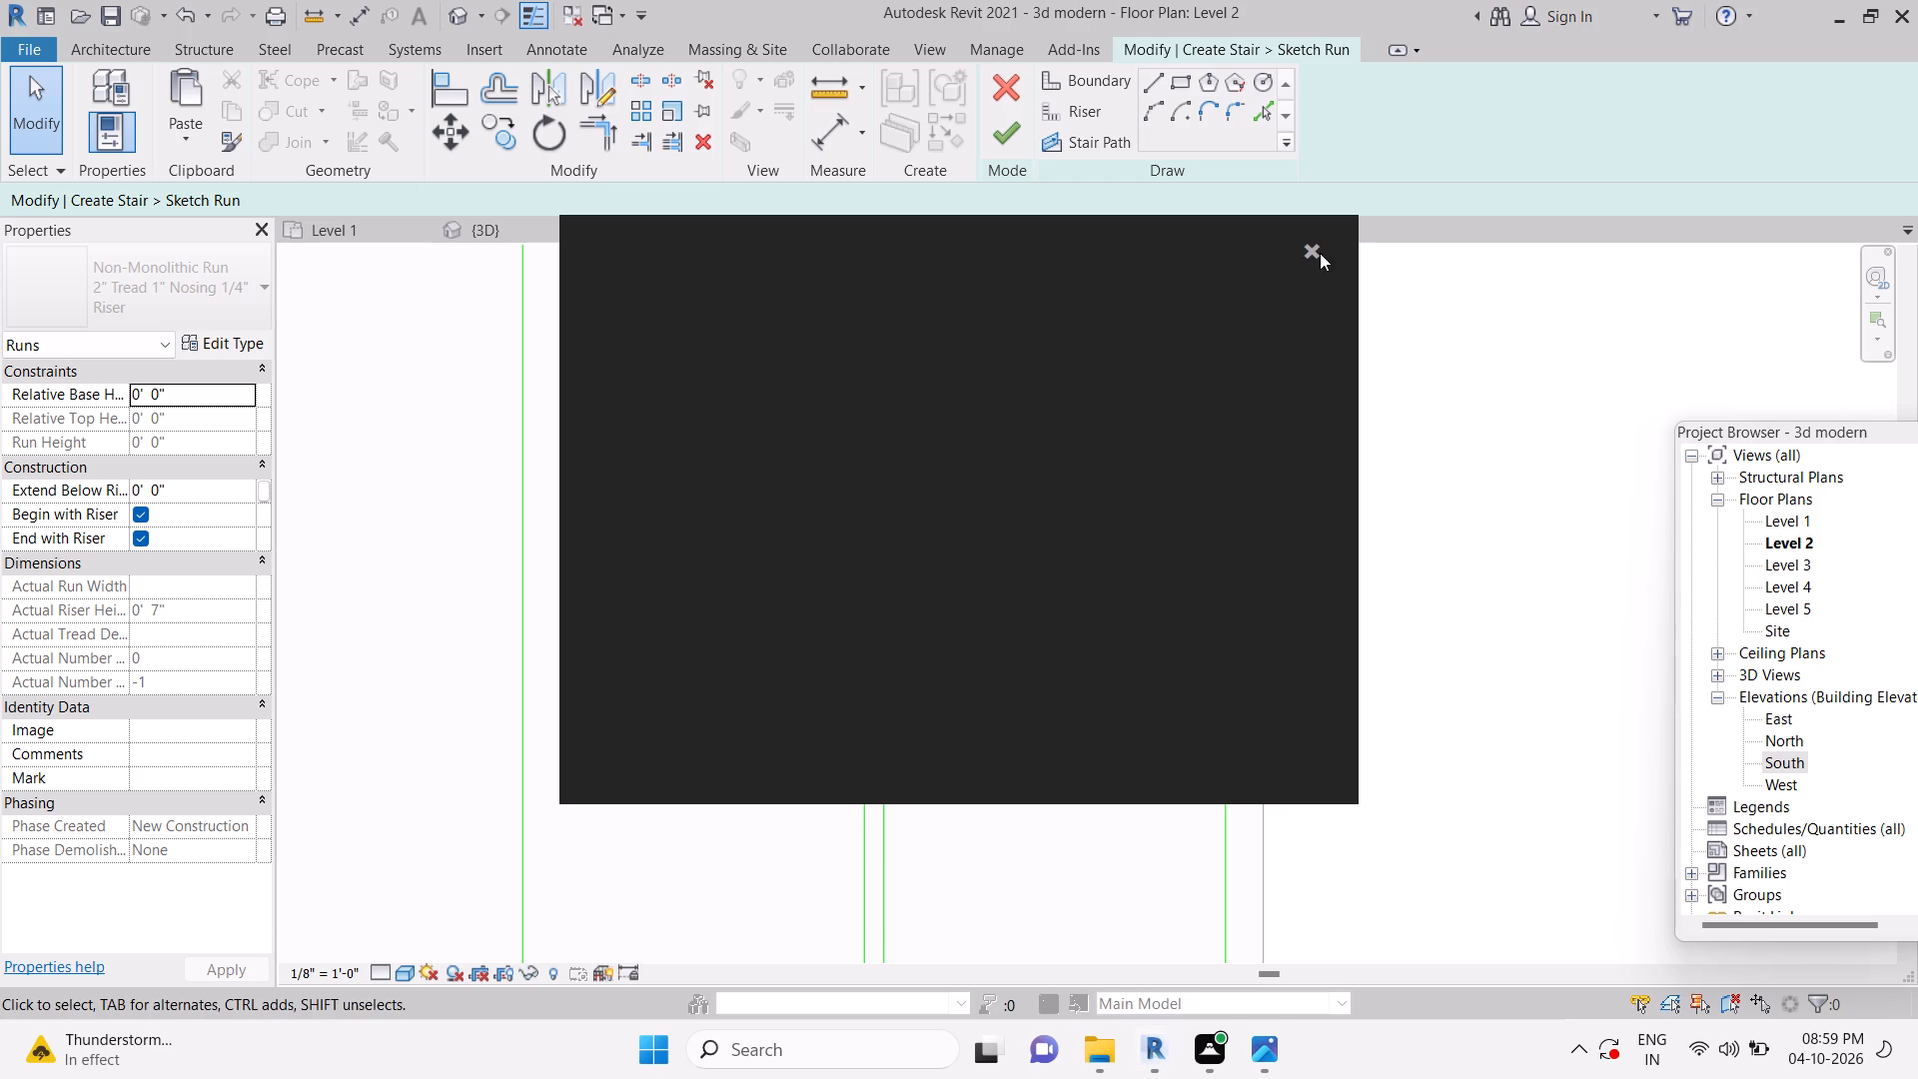
pyautogui.press('Escape')
pyautogui.press('Escape')
pyautogui.press('Escape')
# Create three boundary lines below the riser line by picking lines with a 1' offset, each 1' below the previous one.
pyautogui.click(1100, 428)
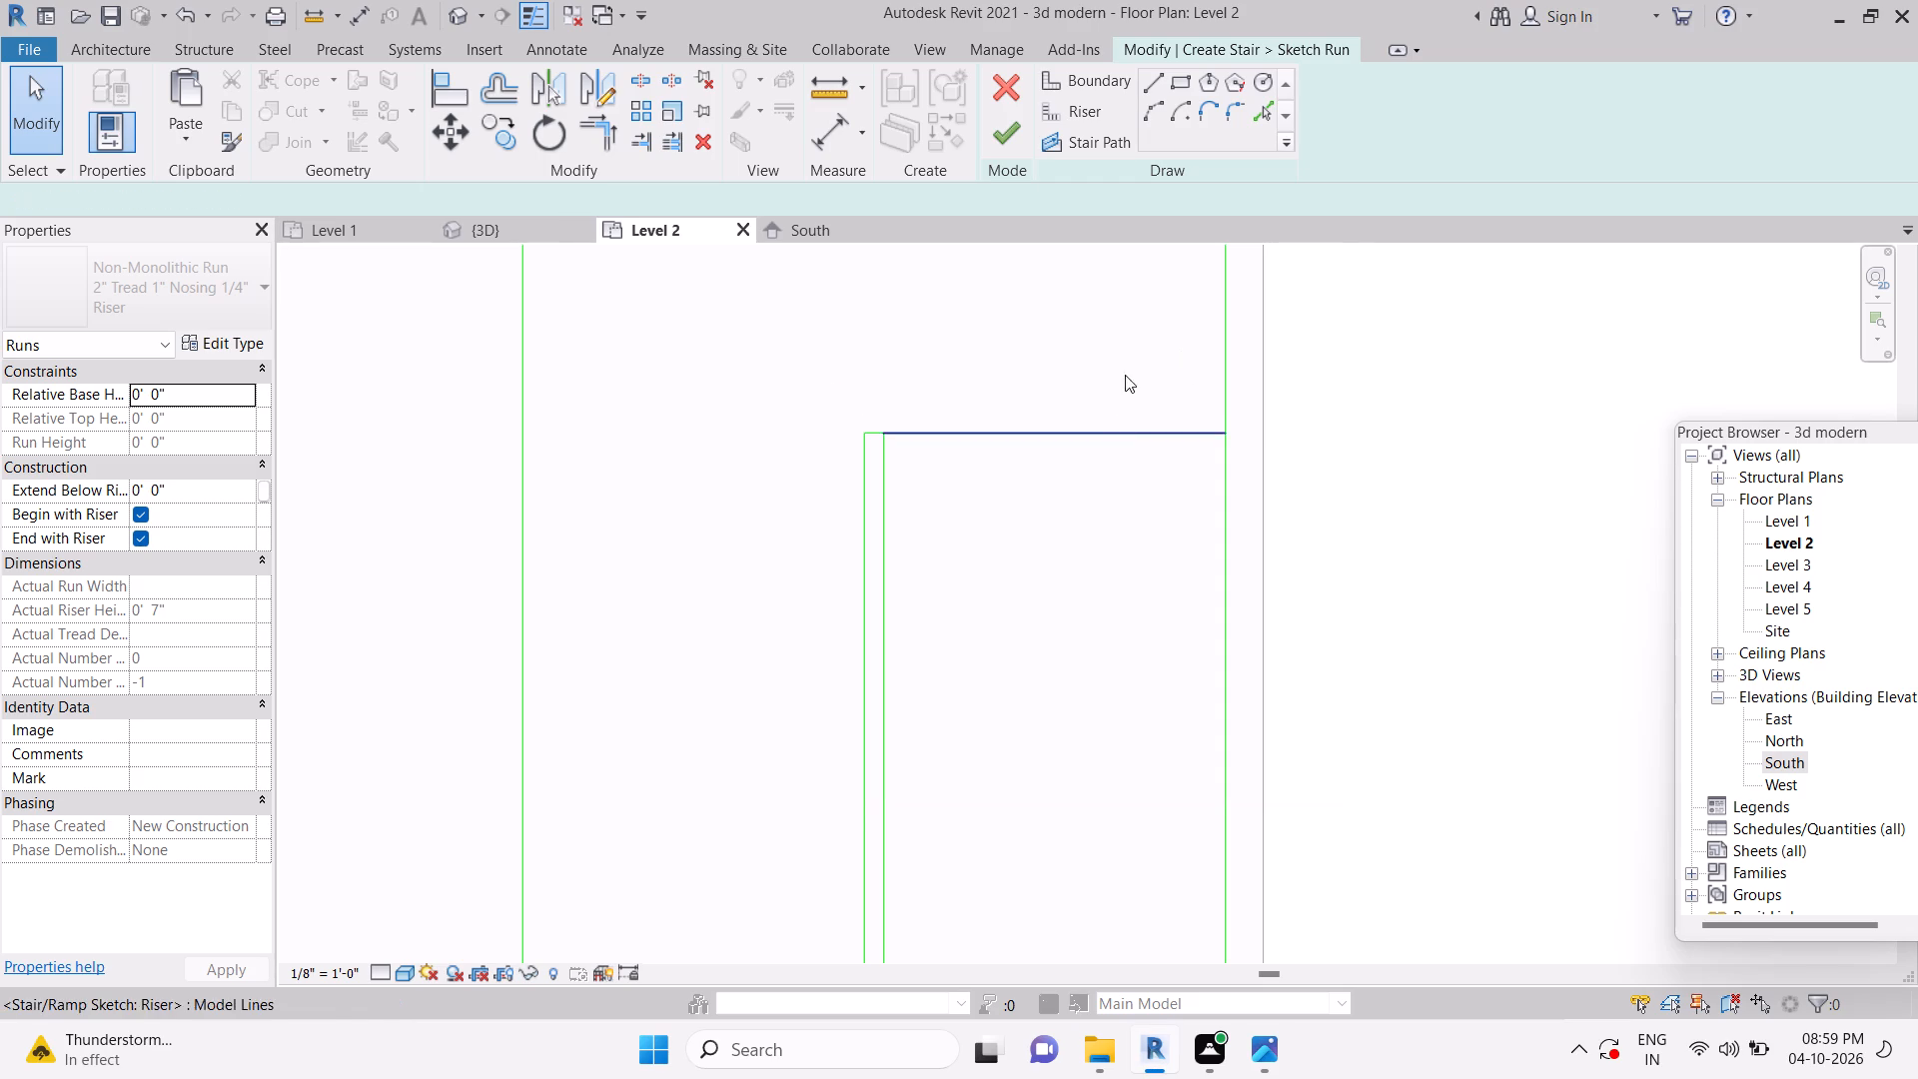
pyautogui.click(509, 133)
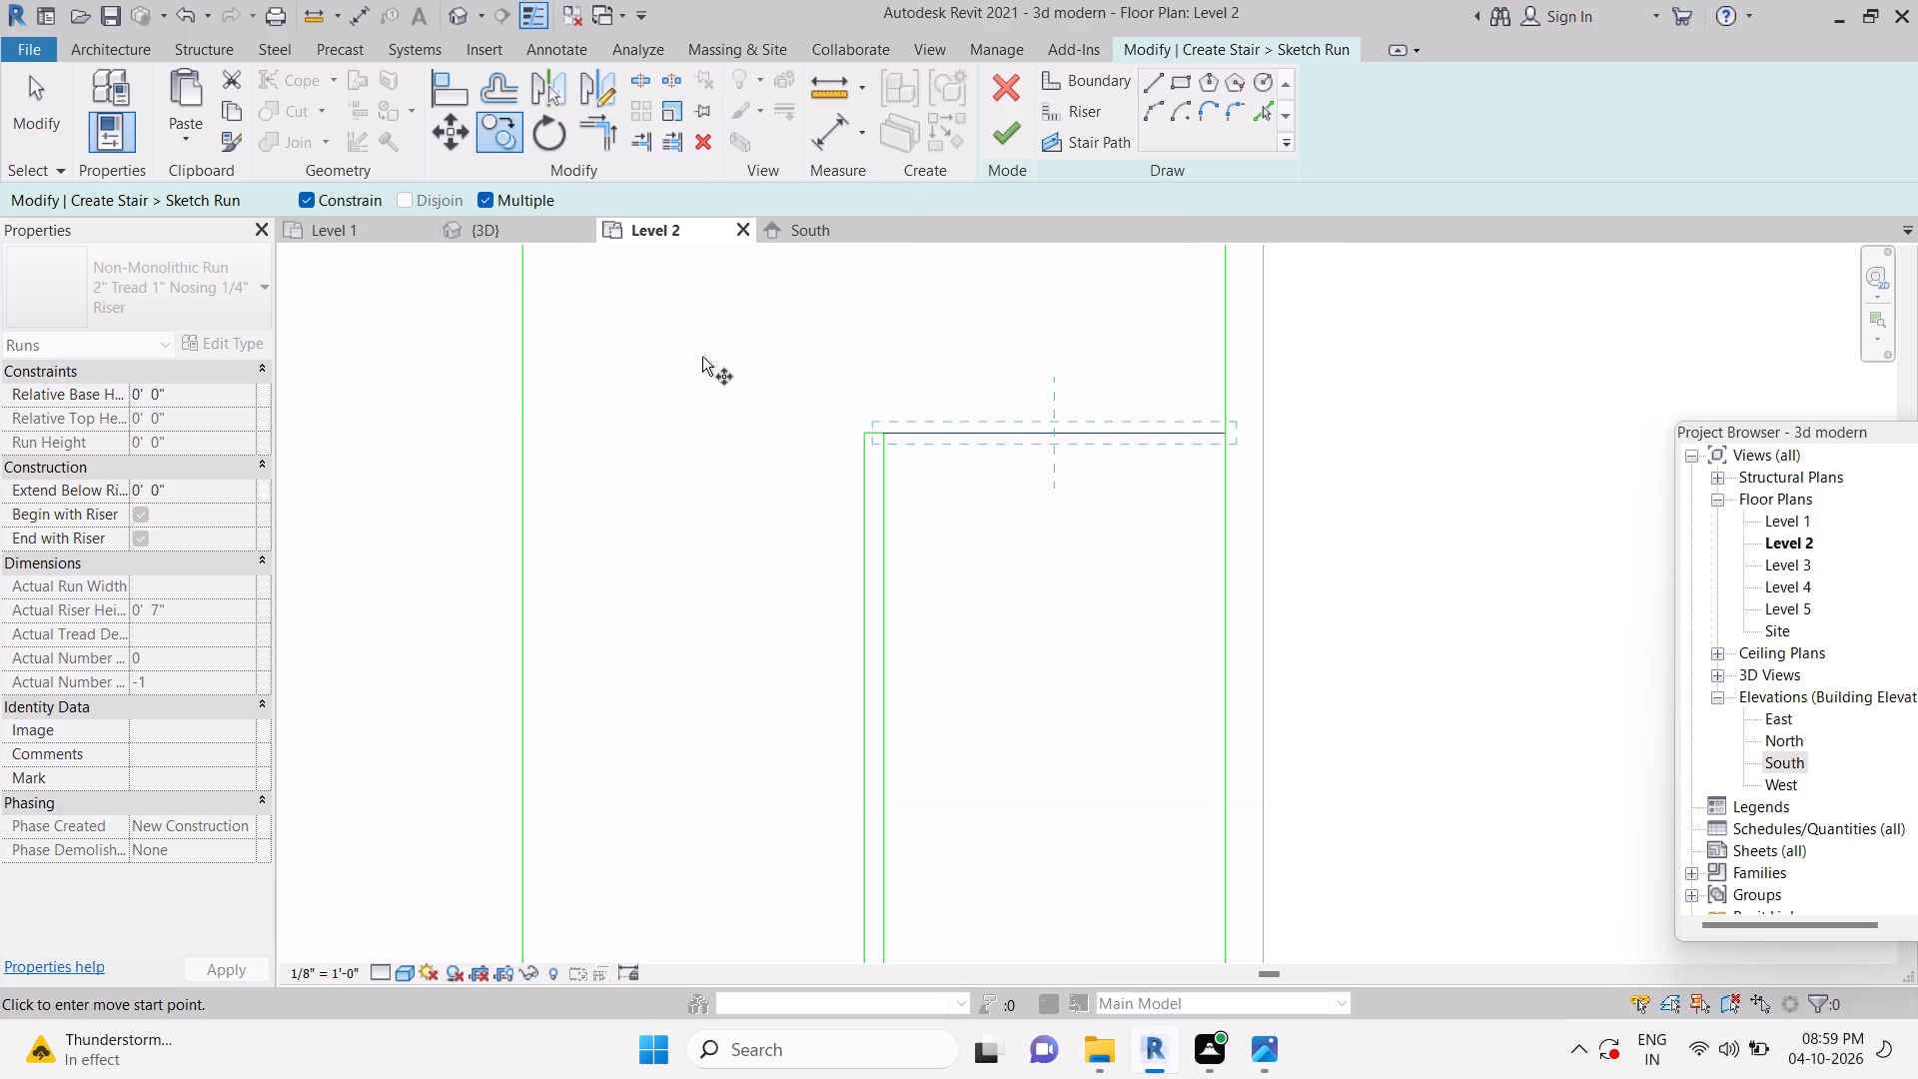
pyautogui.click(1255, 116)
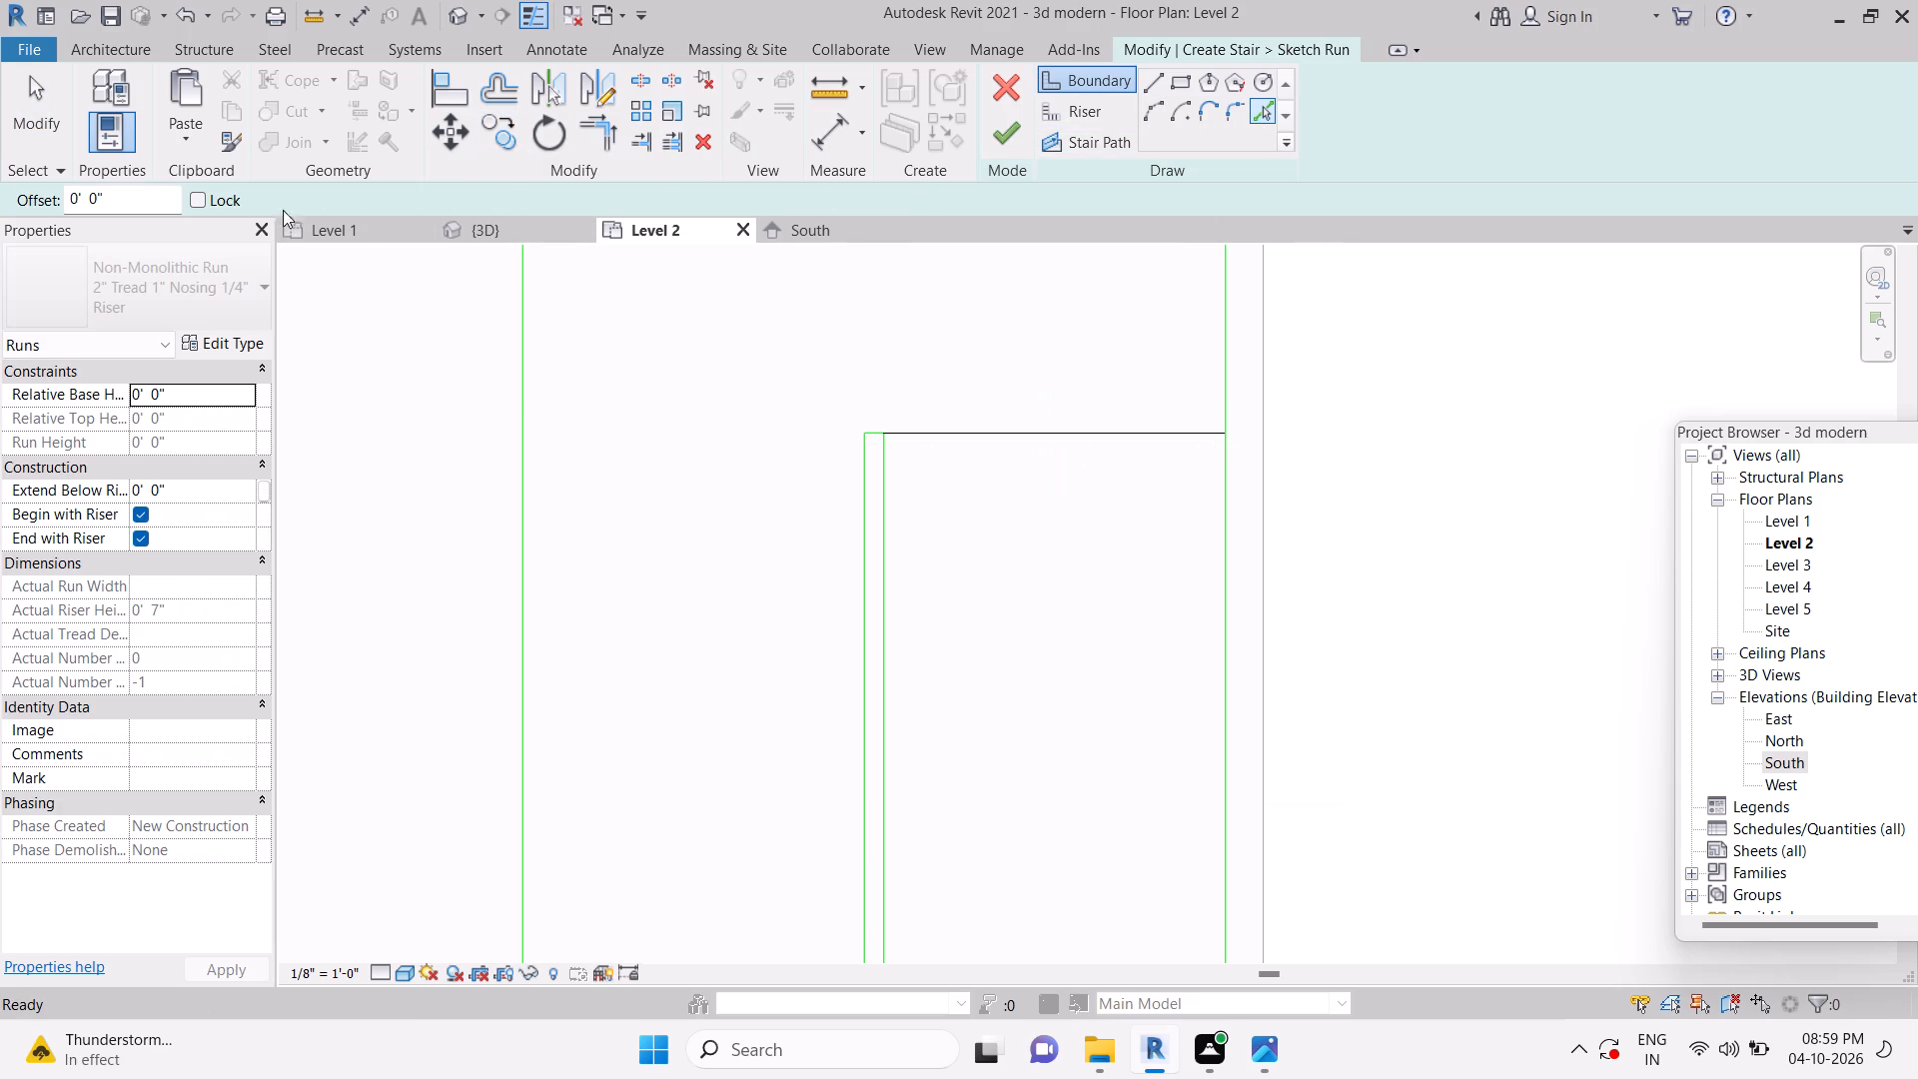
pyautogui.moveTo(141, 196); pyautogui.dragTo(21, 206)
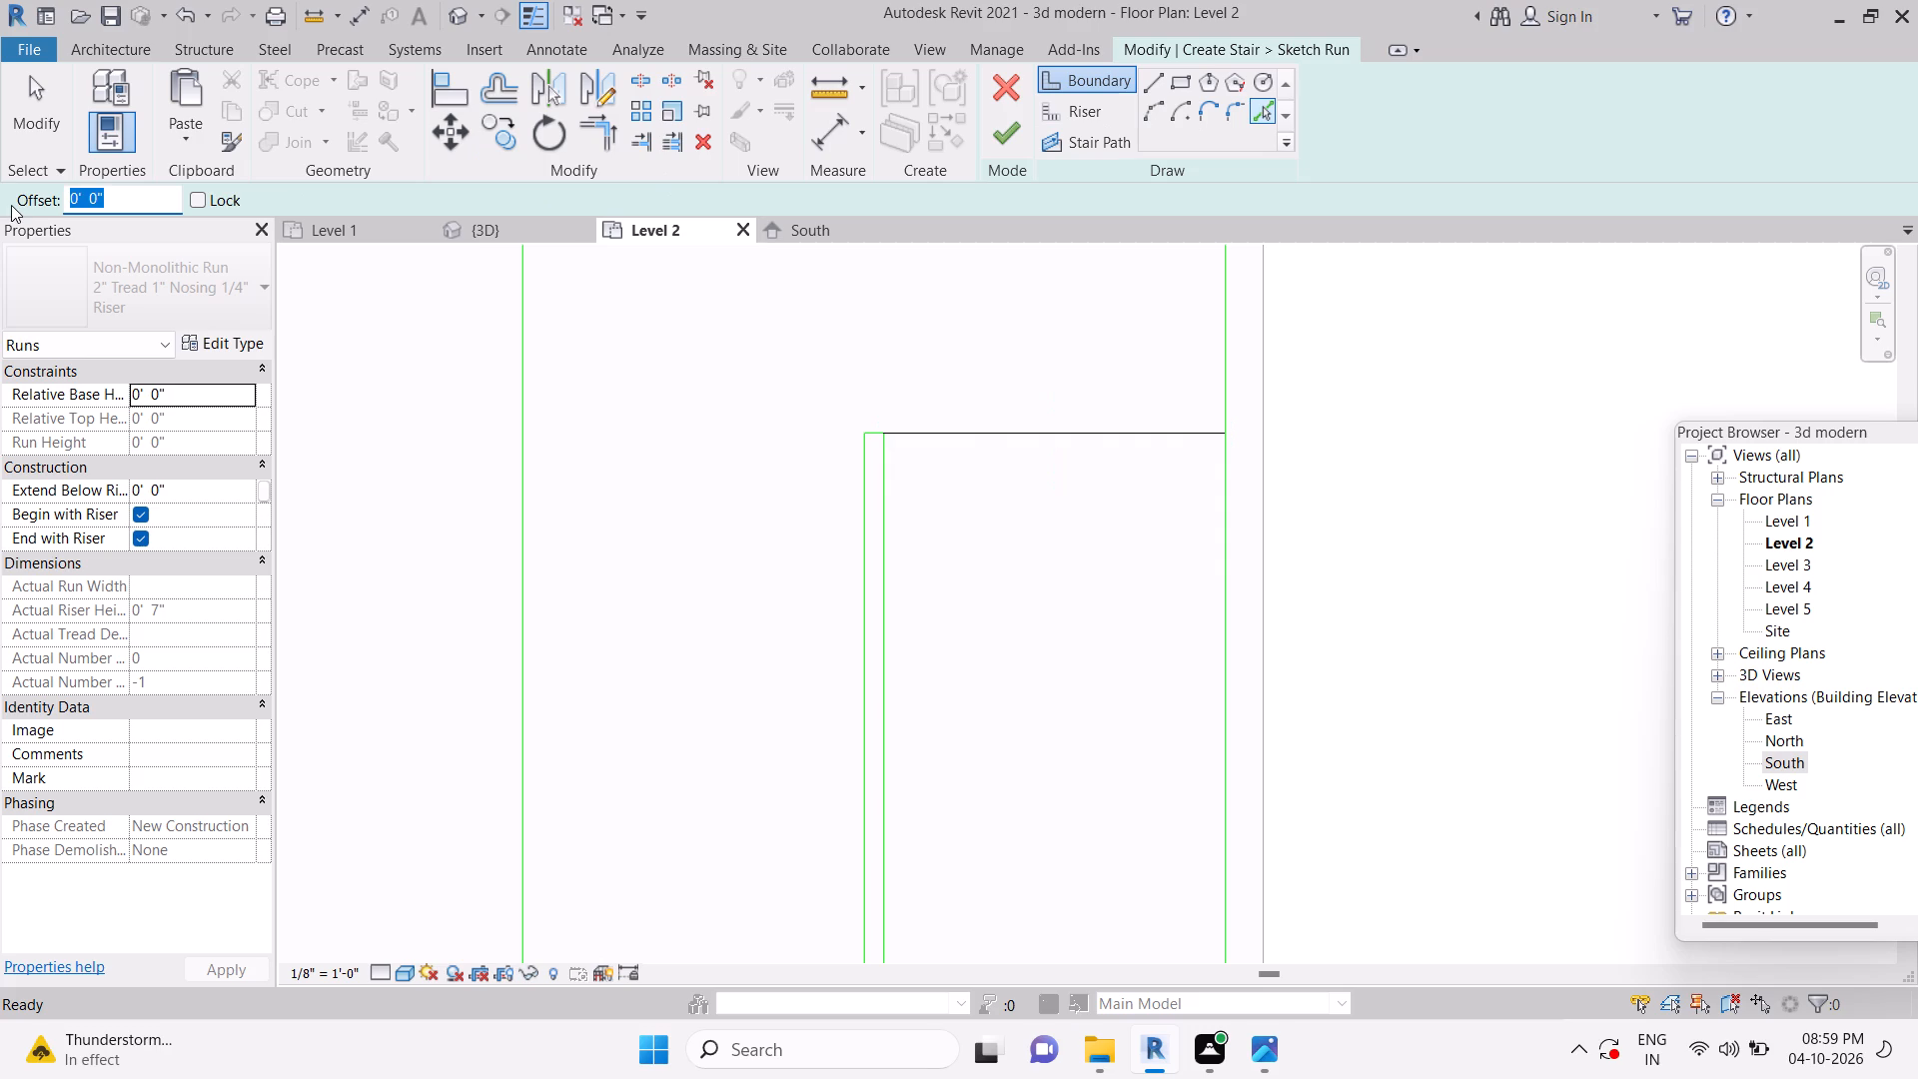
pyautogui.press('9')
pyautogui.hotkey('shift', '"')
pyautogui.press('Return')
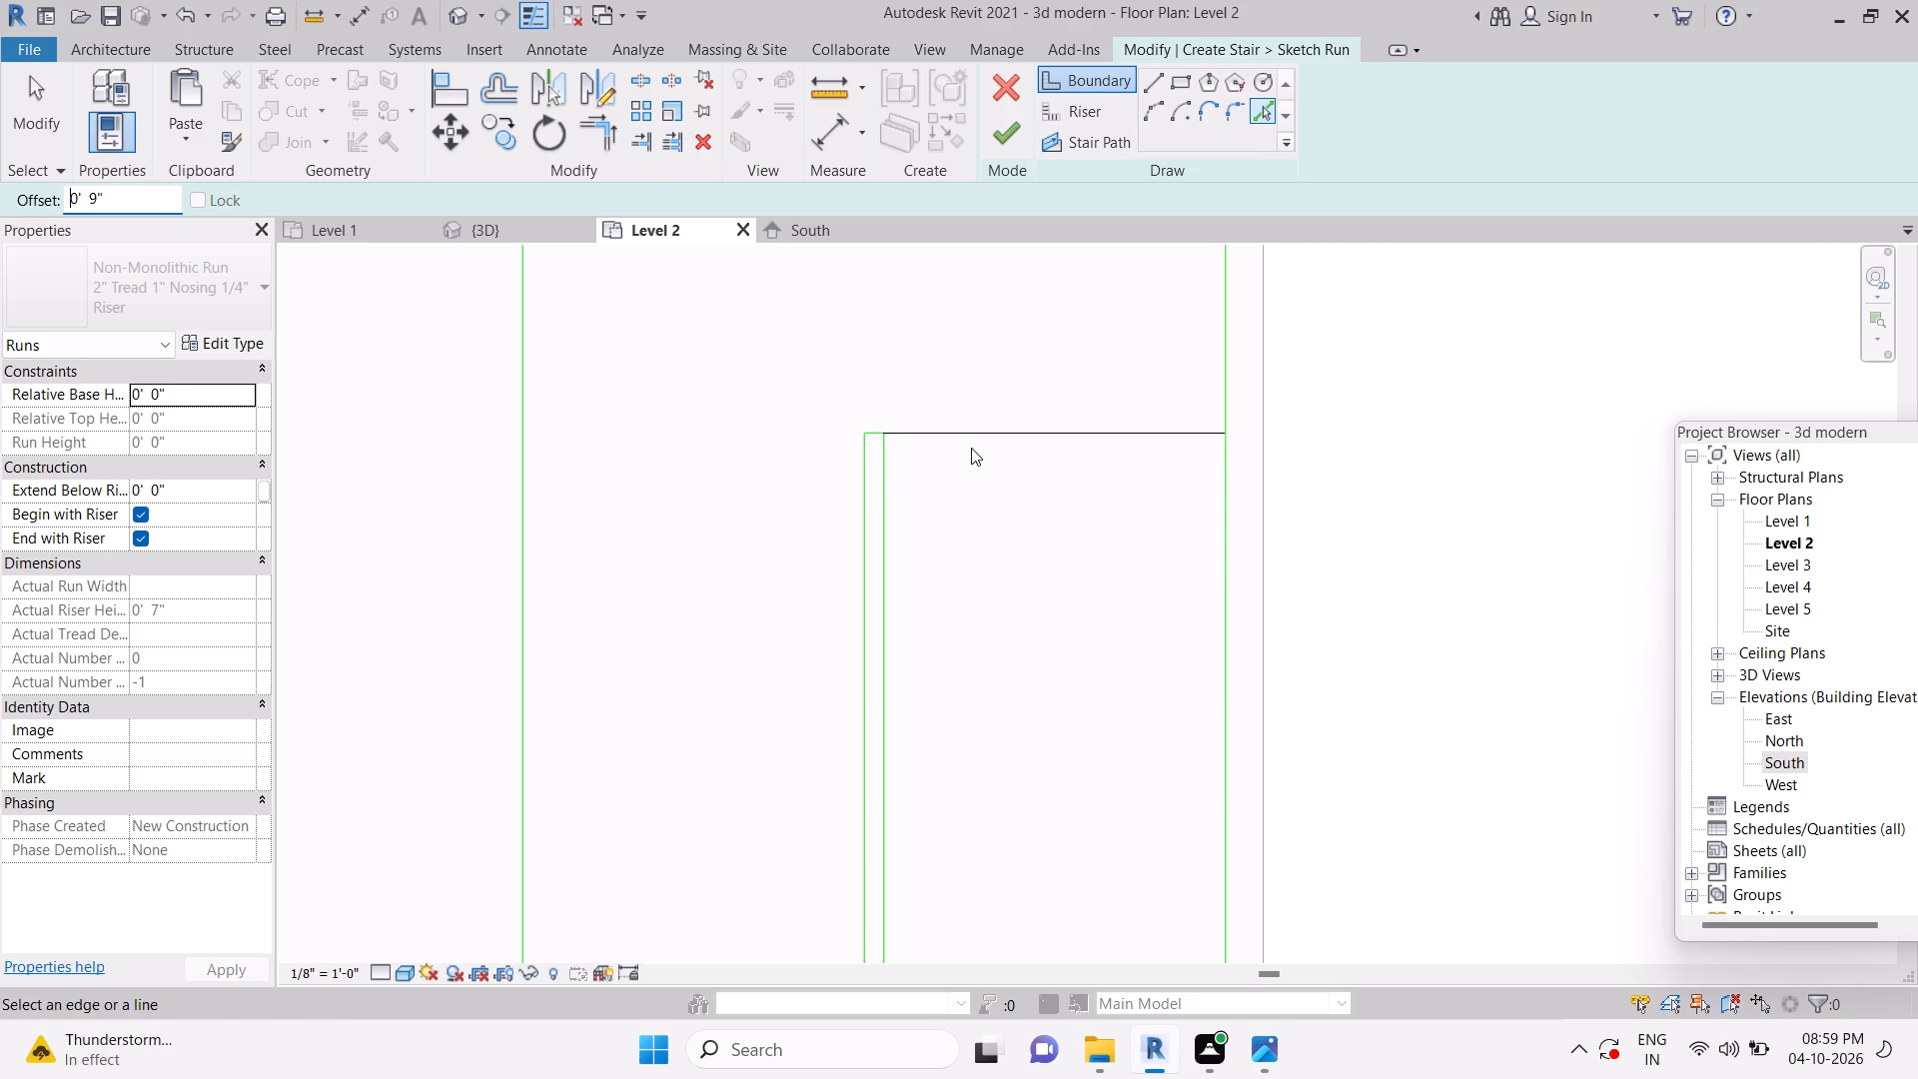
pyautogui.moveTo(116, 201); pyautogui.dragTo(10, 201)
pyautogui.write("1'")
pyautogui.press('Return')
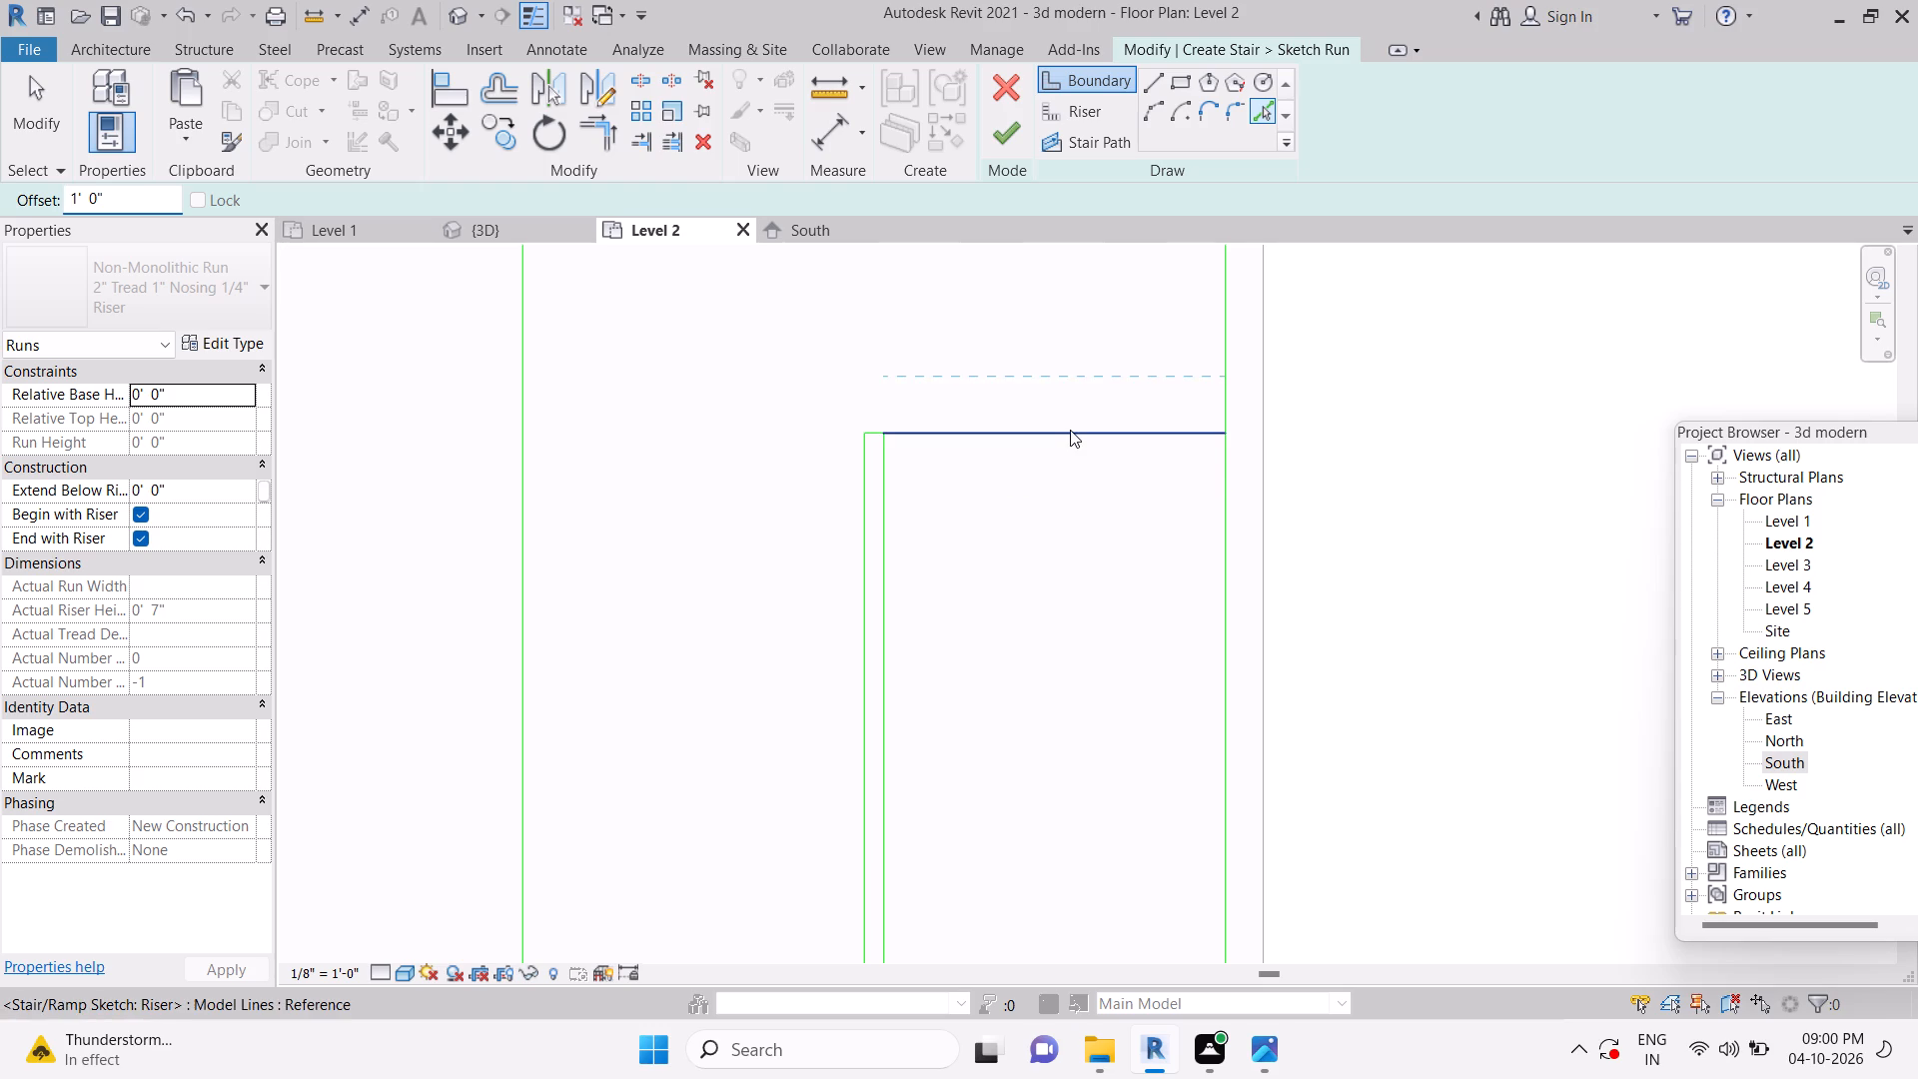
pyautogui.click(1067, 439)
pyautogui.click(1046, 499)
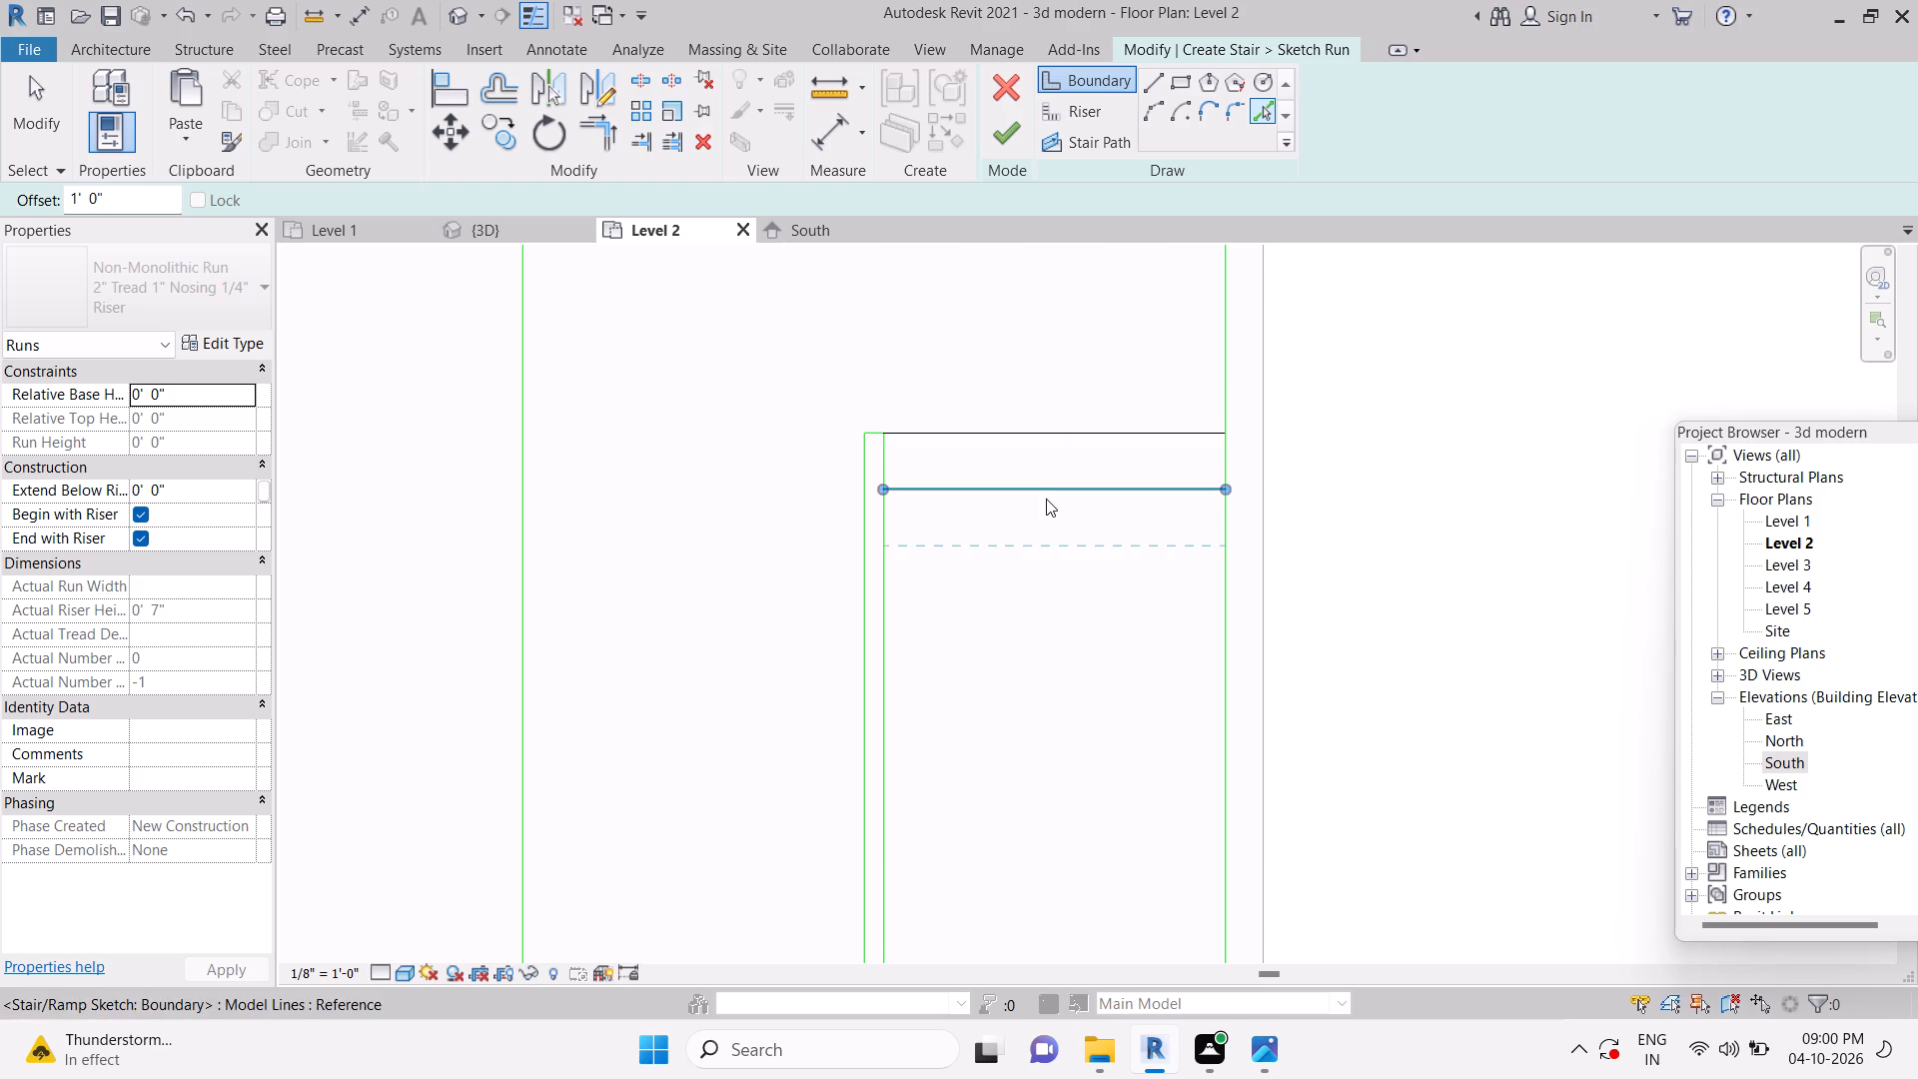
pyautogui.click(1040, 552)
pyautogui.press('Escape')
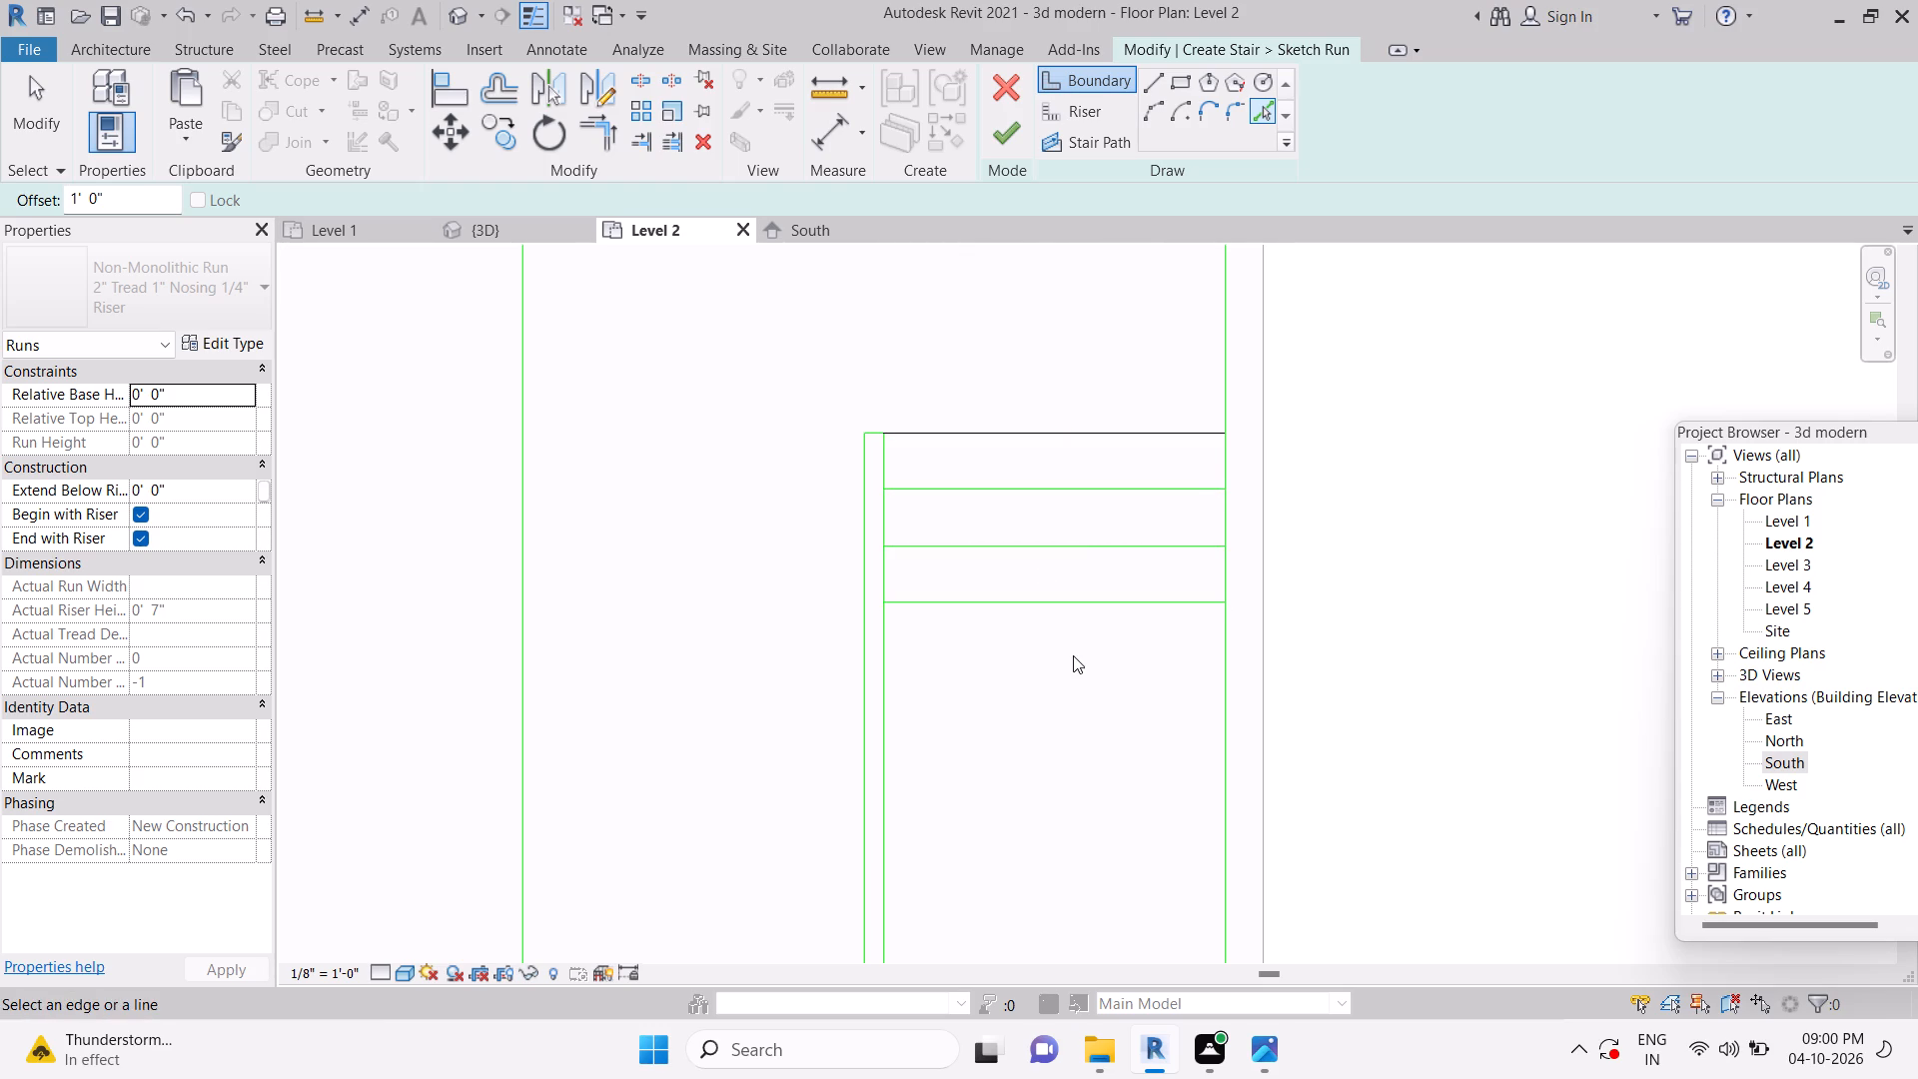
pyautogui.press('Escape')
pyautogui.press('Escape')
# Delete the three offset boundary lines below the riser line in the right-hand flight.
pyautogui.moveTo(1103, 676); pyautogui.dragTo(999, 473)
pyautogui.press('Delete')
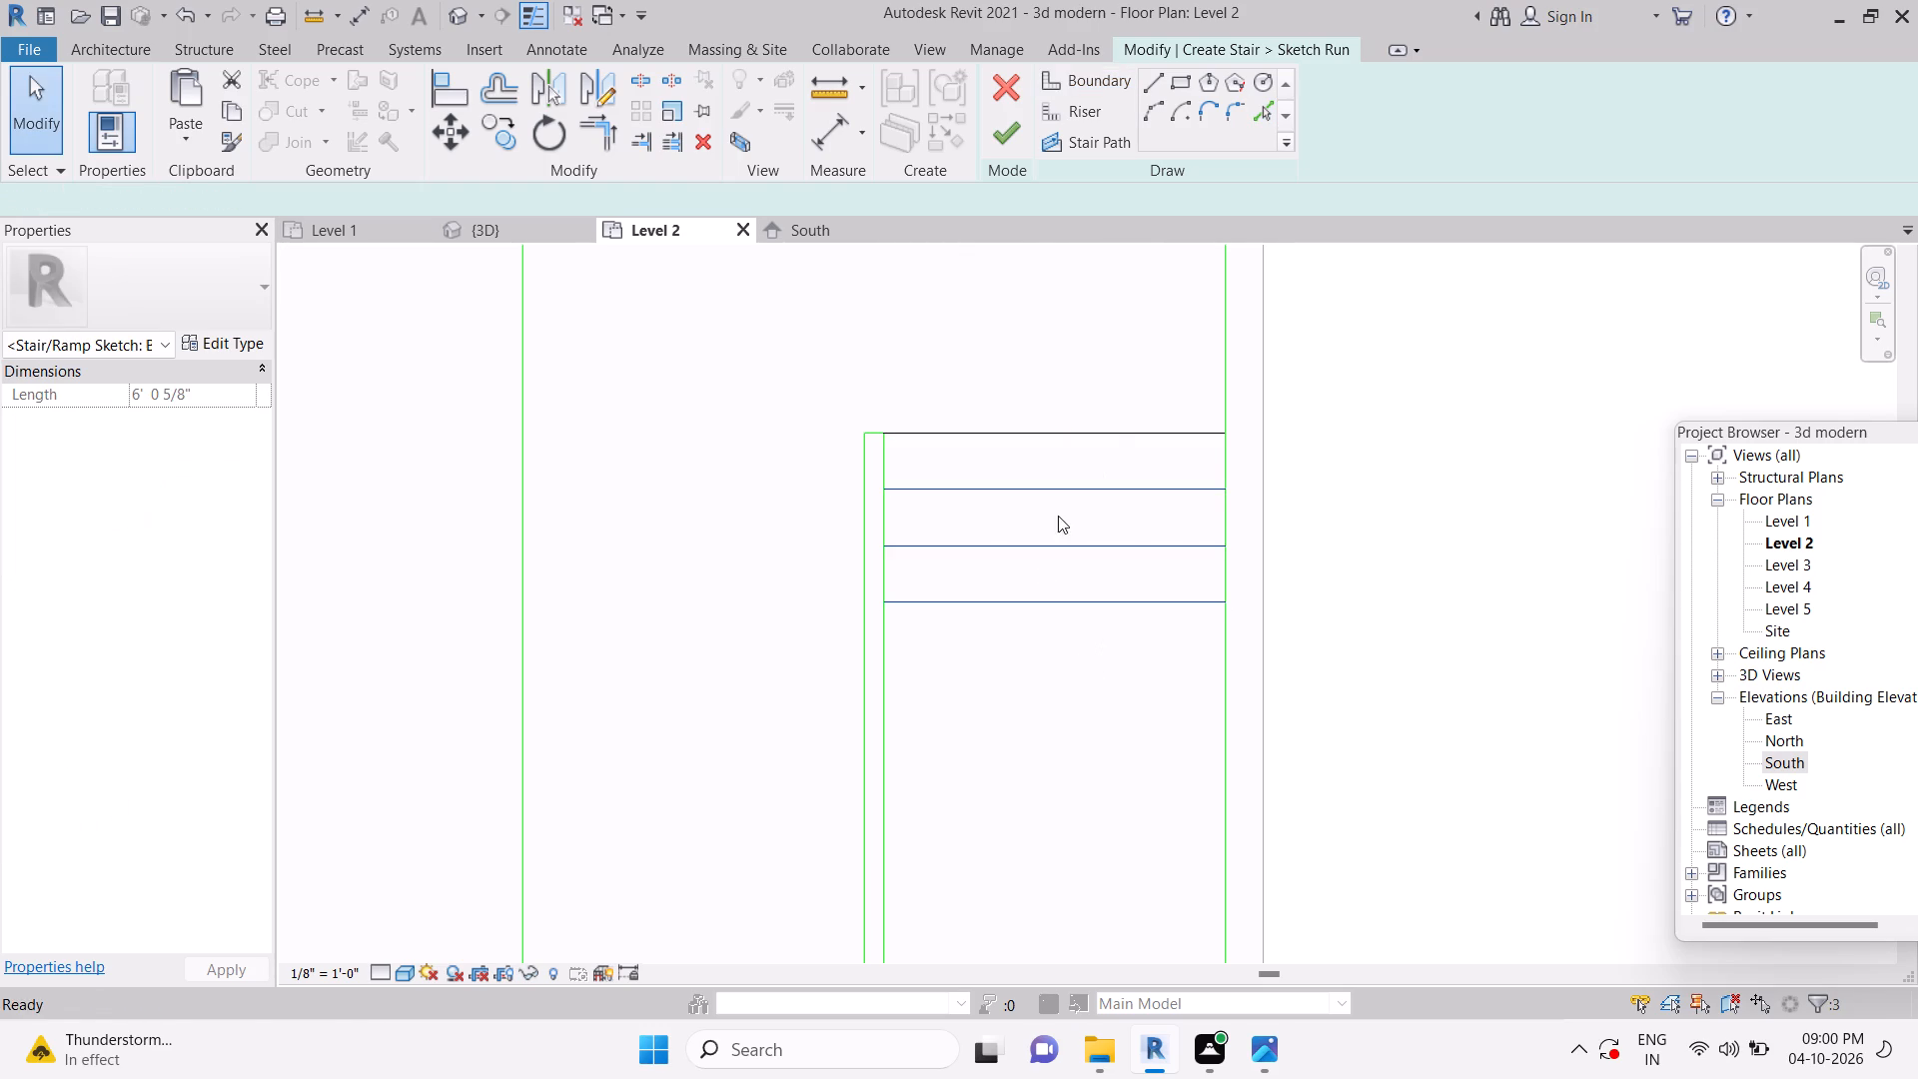
# Create seven riser lines below the top riser in the right-hand flight by picking lines with a 1' offset, each 1' below the previous.
pyautogui.click(1111, 442)
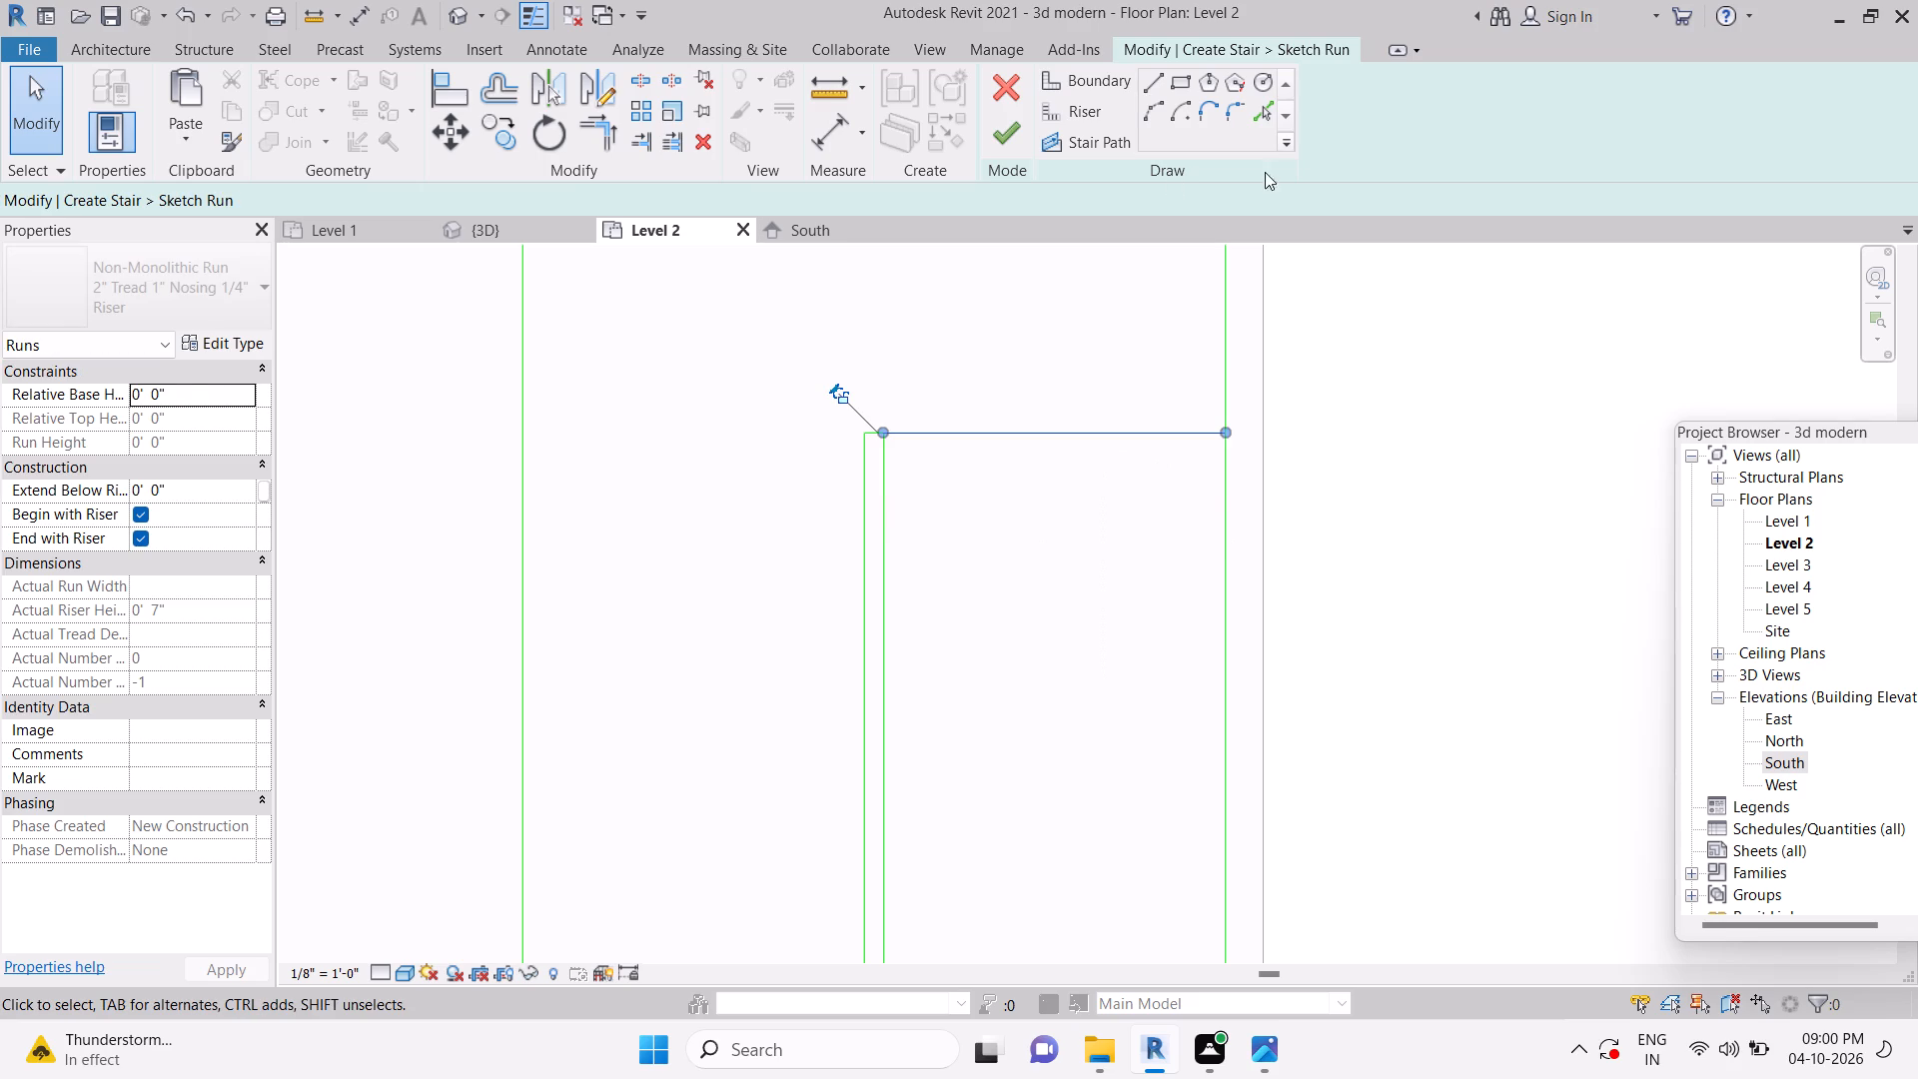
pyautogui.click(1258, 117)
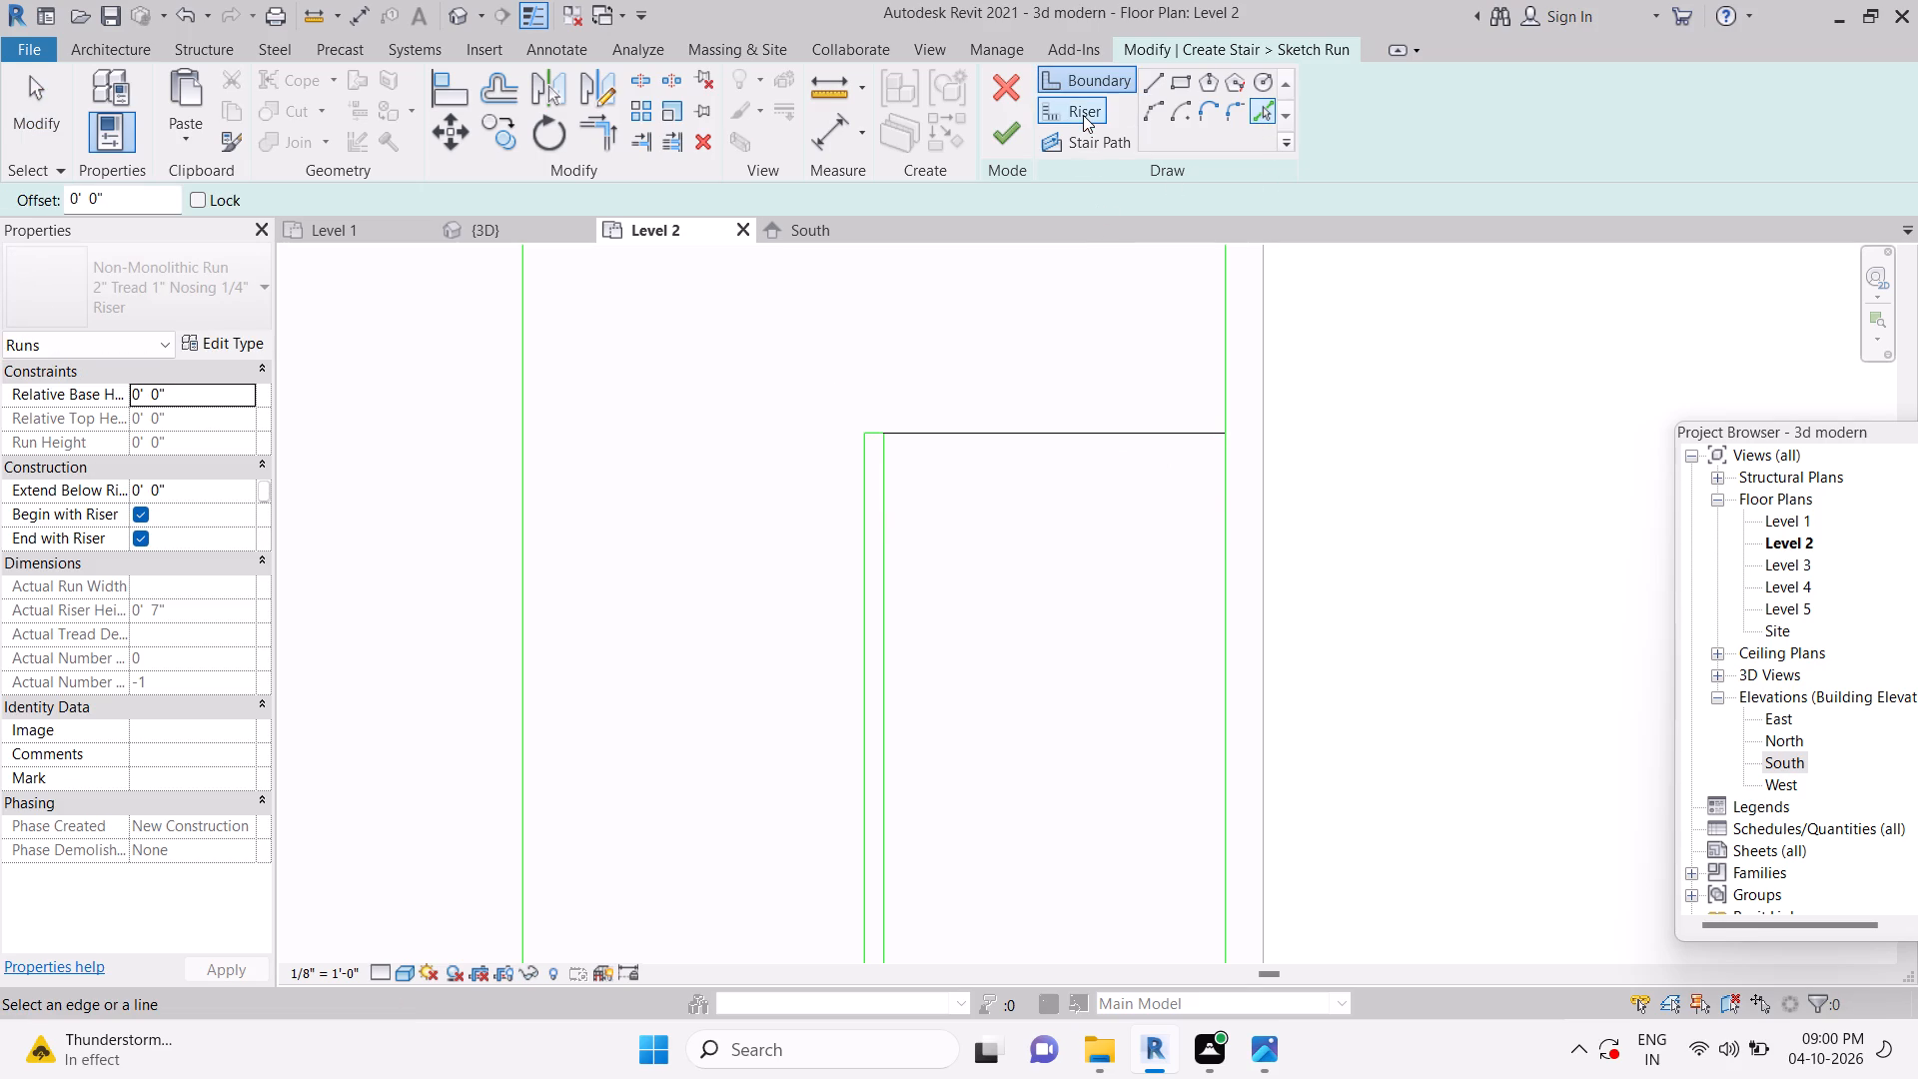
pyautogui.click(1082, 112)
pyautogui.click(1256, 119)
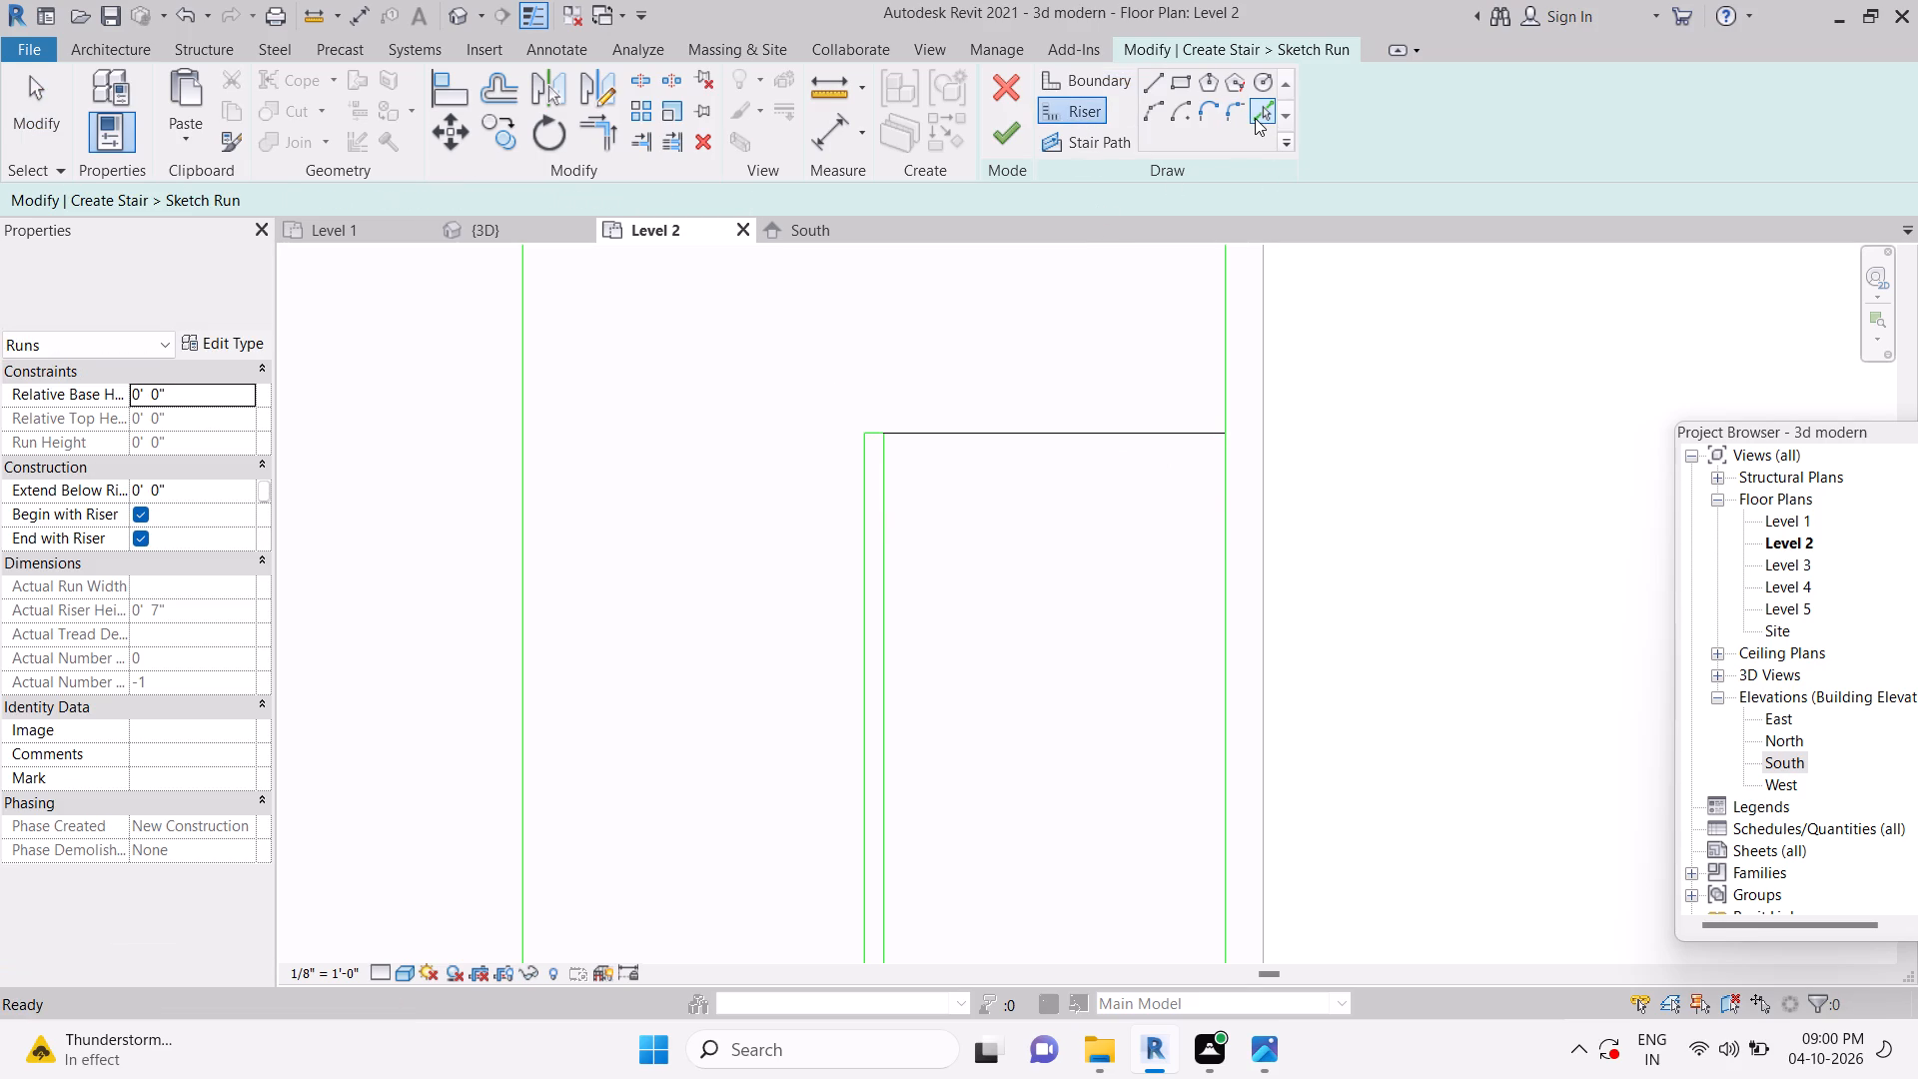
pyautogui.click(440, 189)
pyautogui.moveTo(432, 199); pyautogui.dragTo(302, 212)
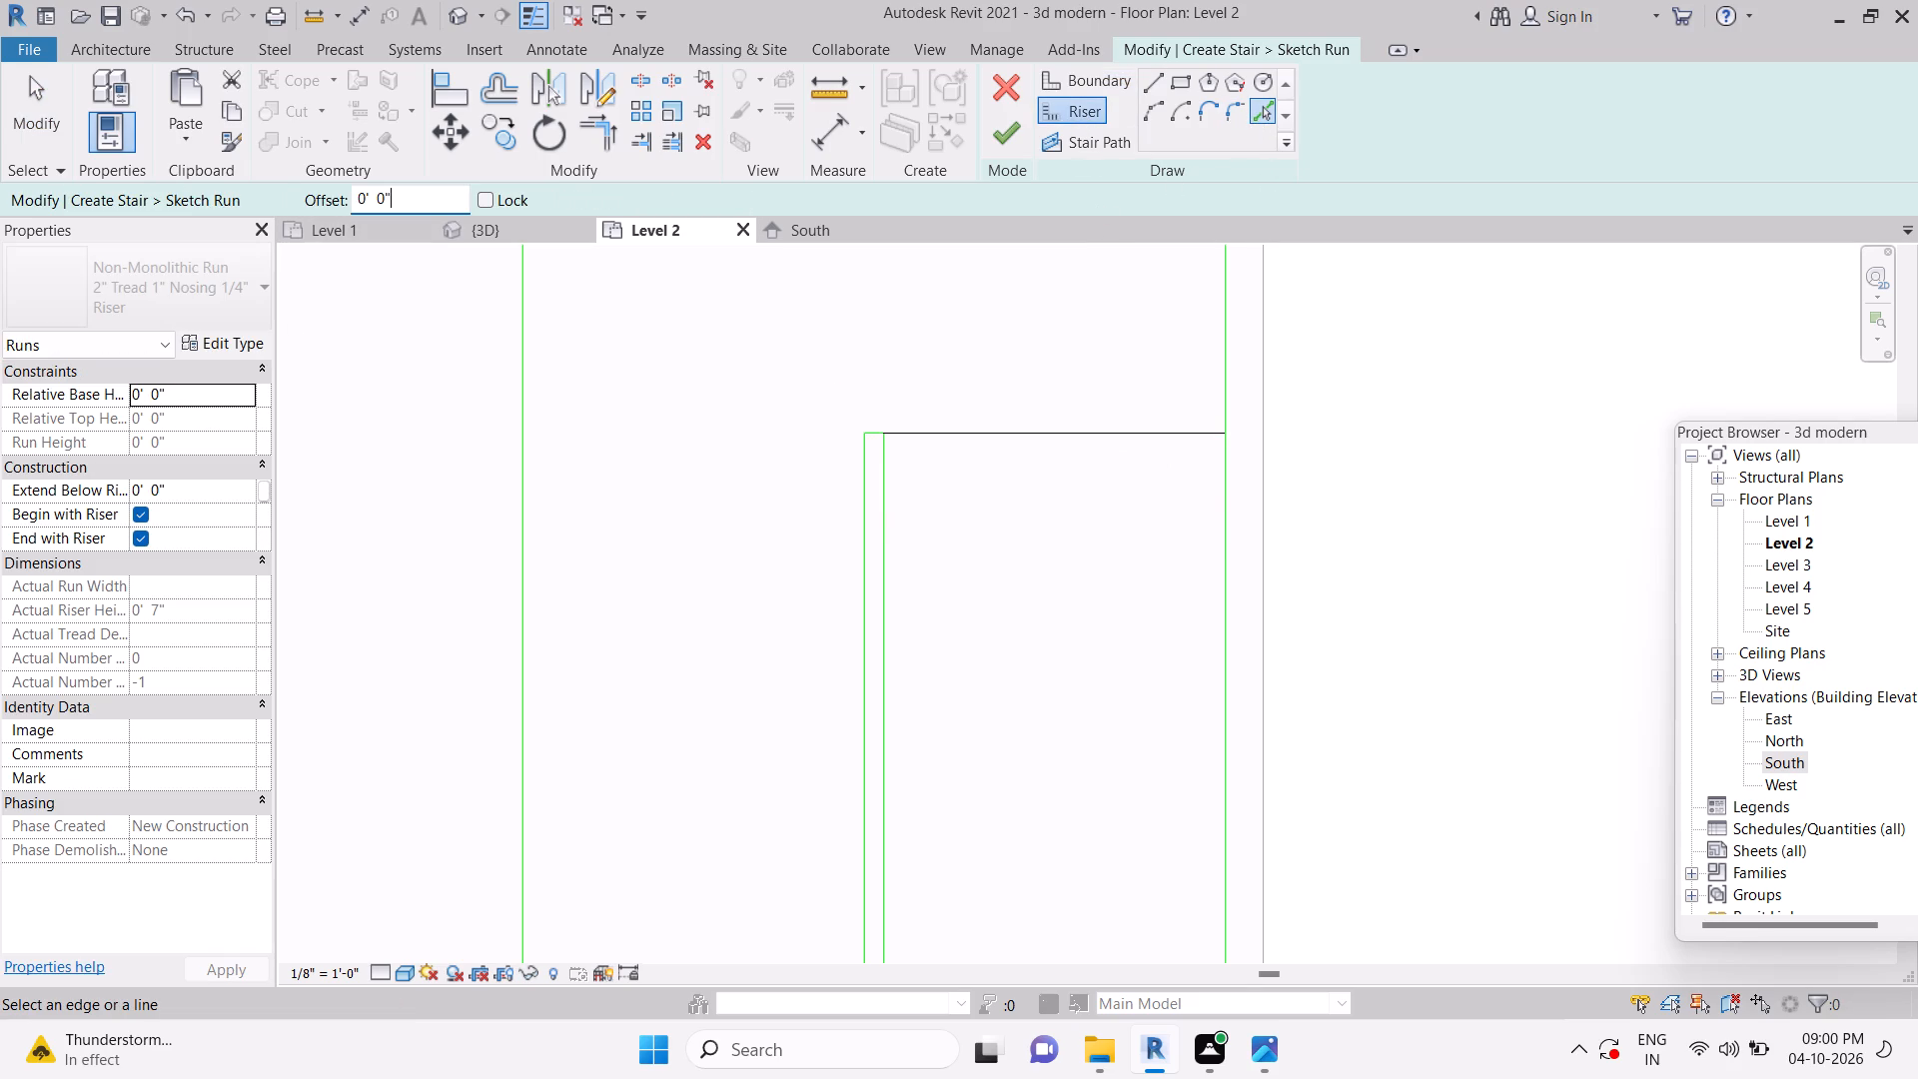
pyautogui.moveTo(302, 212); pyautogui.dragTo(300, 212)
pyautogui.write("1'")
pyautogui.press('Return')
pyautogui.click(996, 437)
pyautogui.click(993, 492)
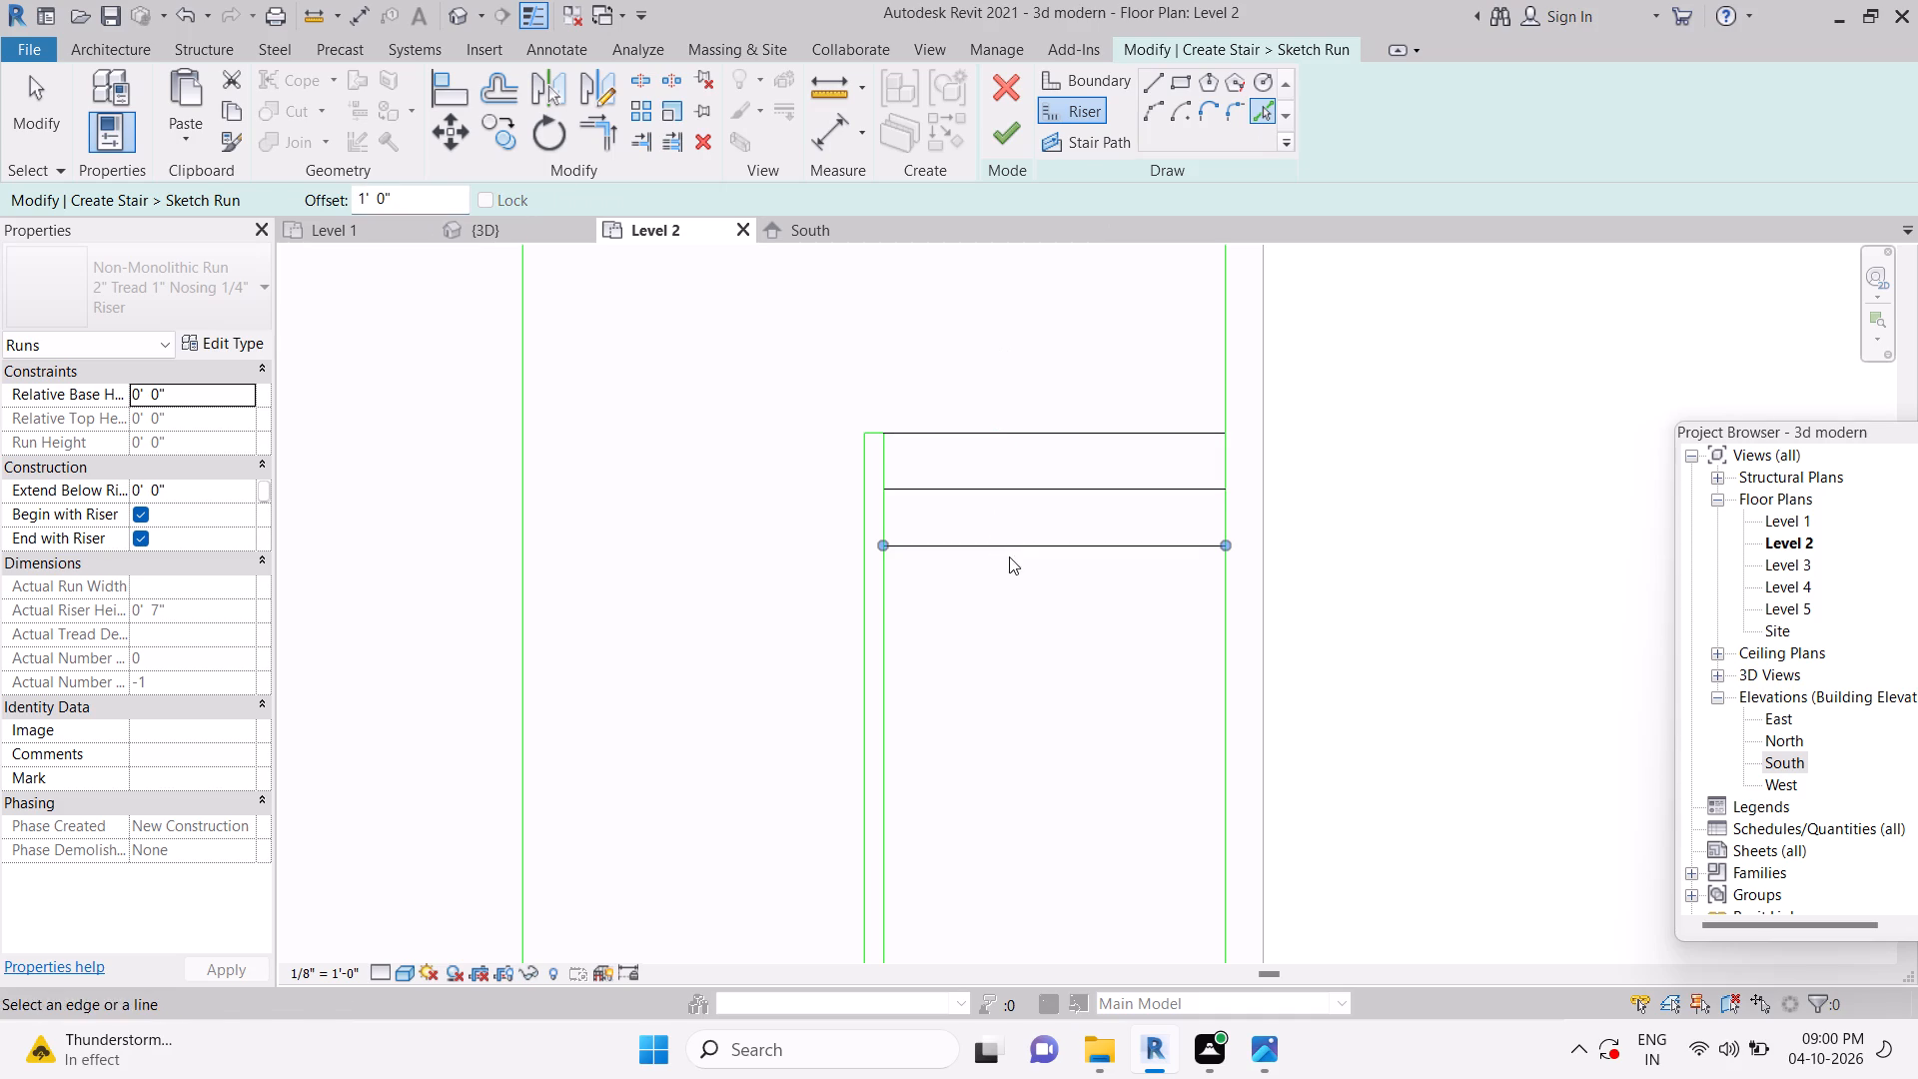
pyautogui.click(1009, 556)
pyautogui.moveTo(1070, 769); pyautogui.dragTo(1074, 582, button='middle')
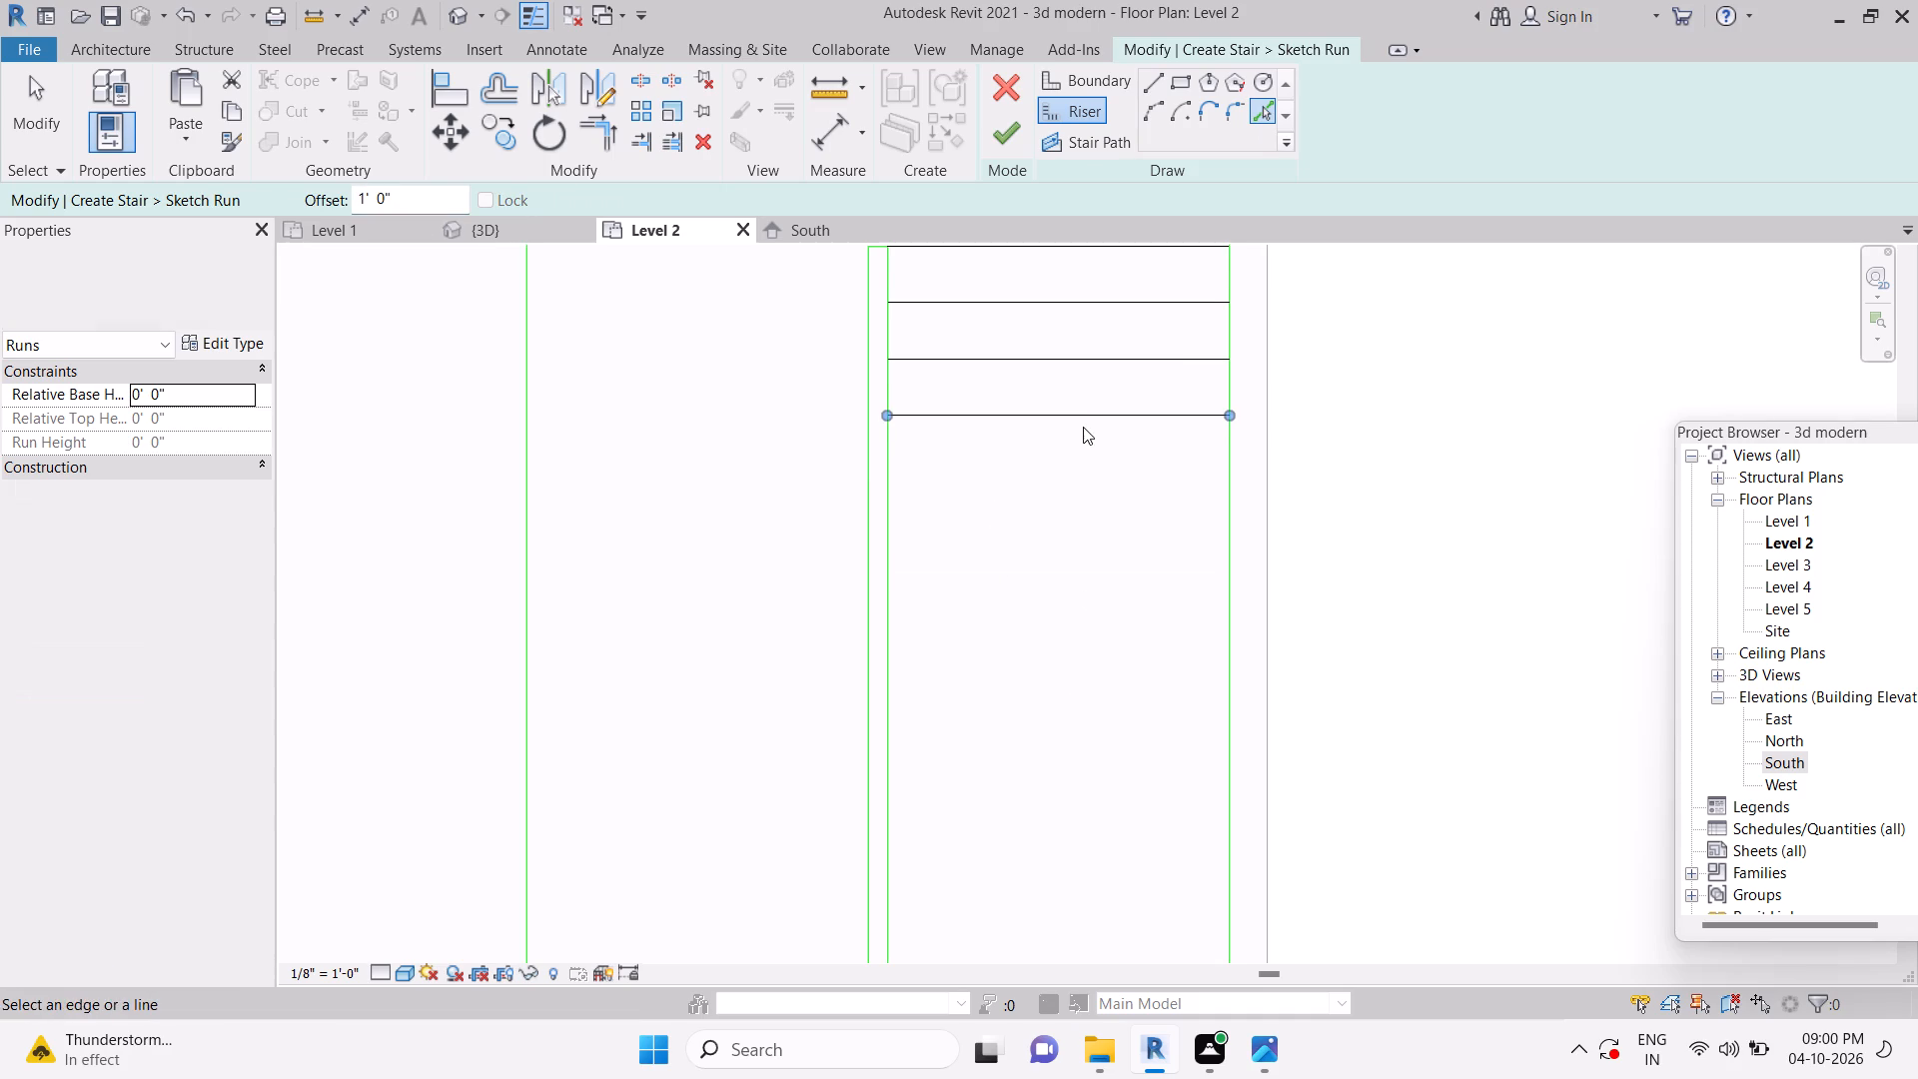
pyautogui.click(1084, 421)
pyautogui.click(1065, 479)
pyautogui.click(1059, 535)
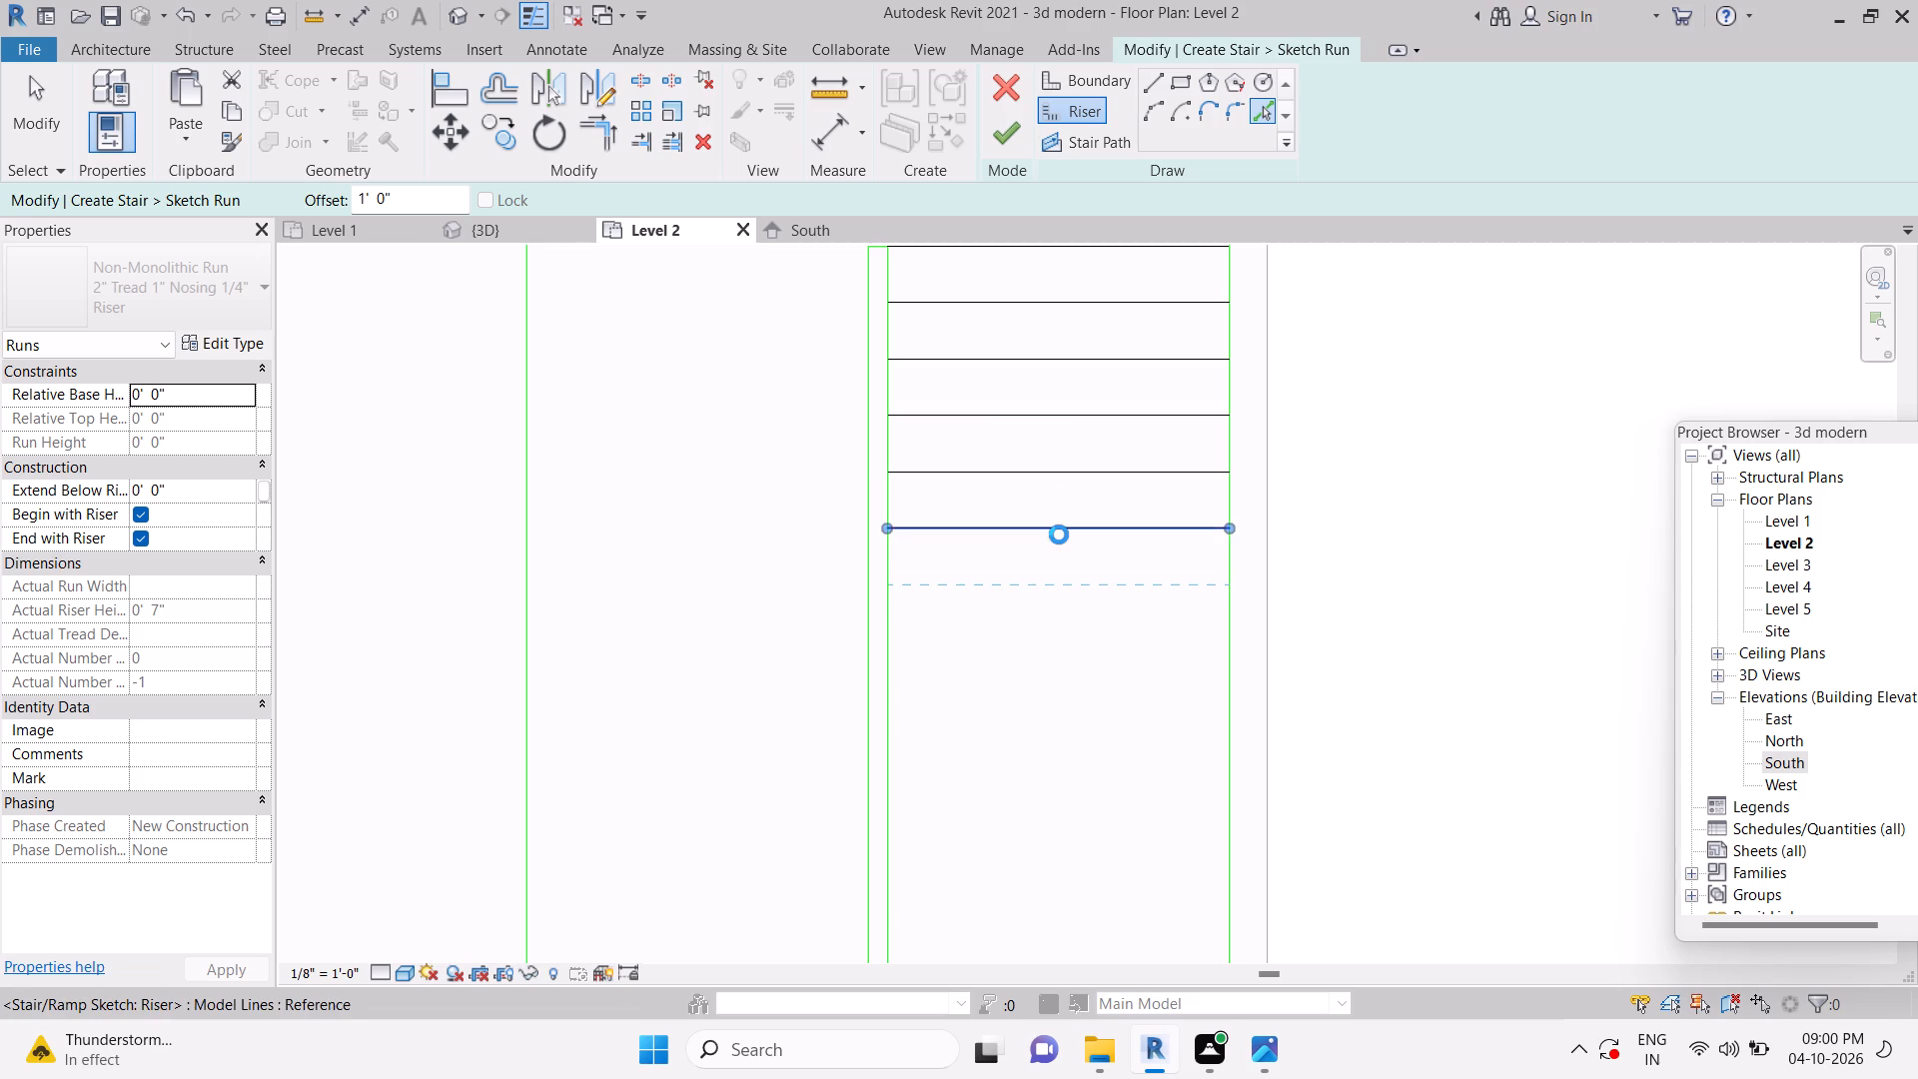
pyautogui.click(1049, 590)
pyautogui.click(1043, 639)
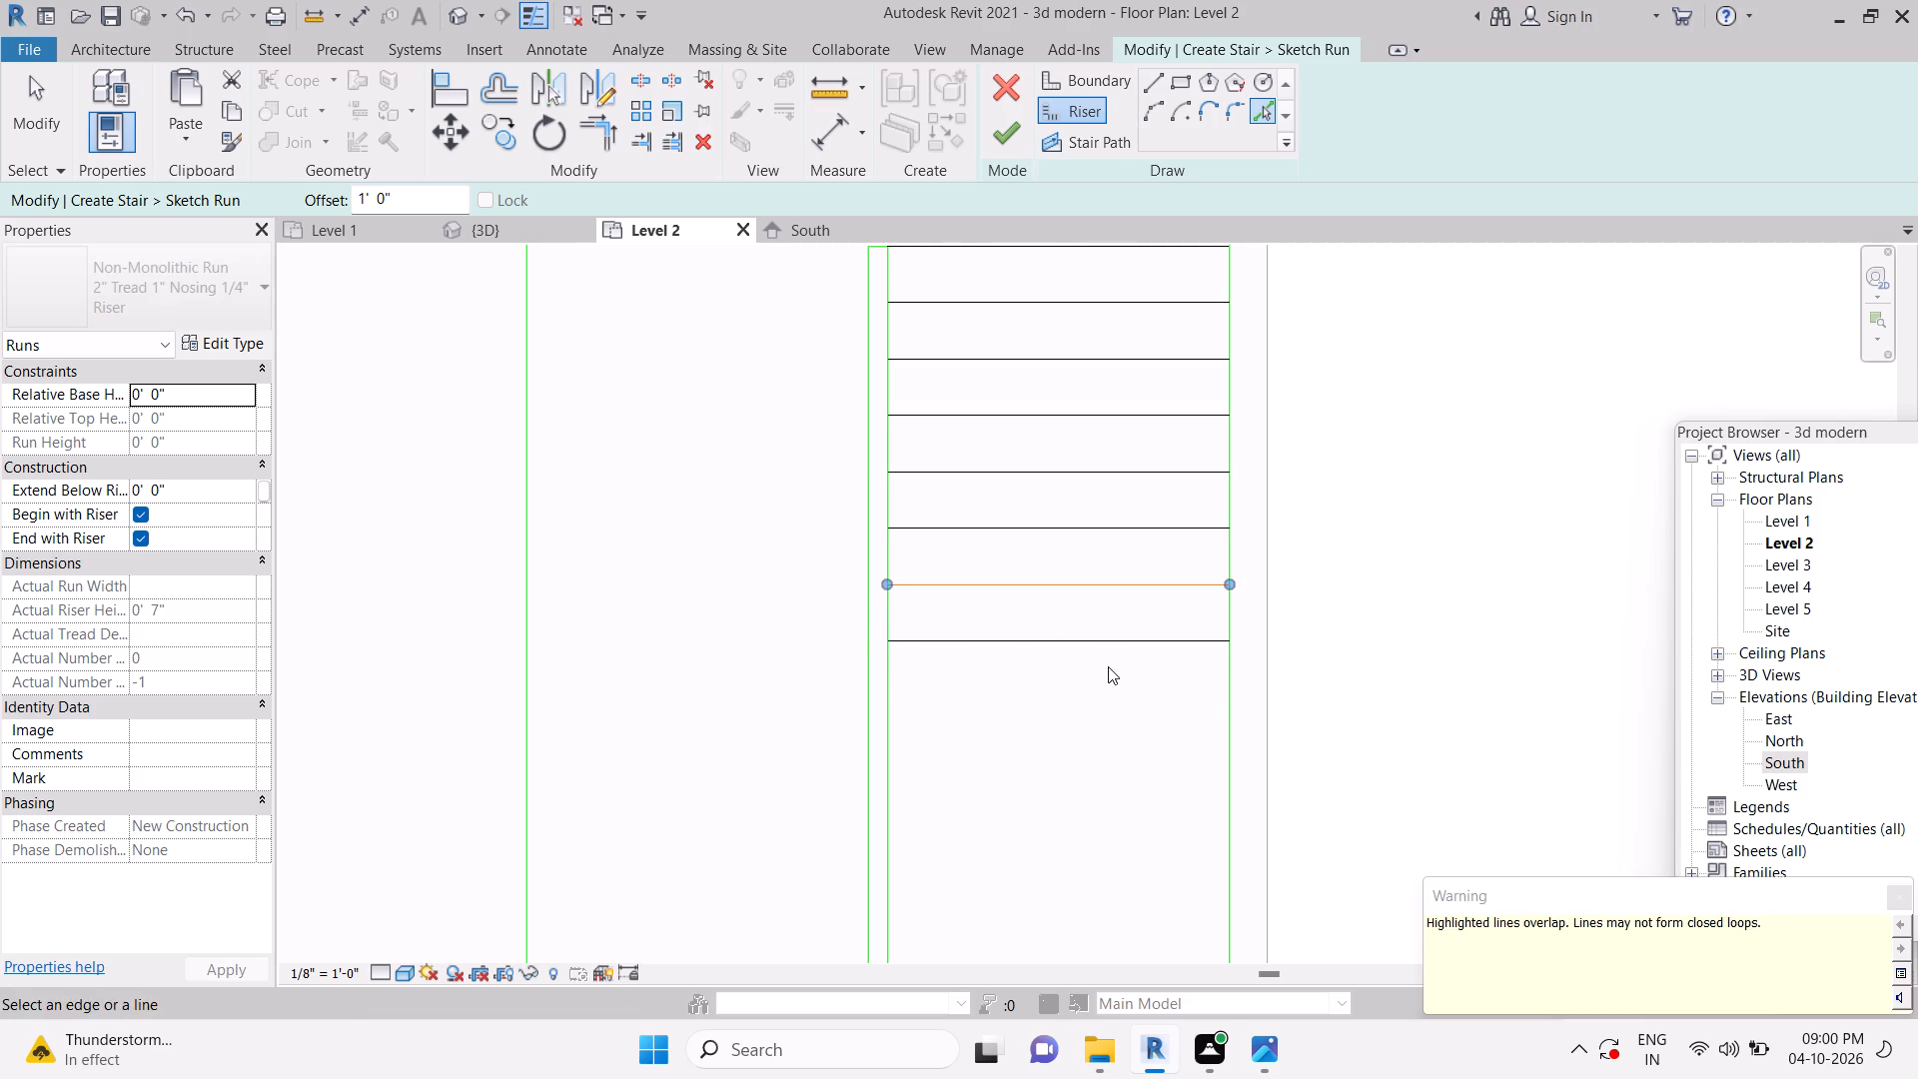
# Undo the last two picked riser lines and delete the lowest remaining riser in the right-hand flight.
pyautogui.hotkey('ctrl', 'z')
pyautogui.hotkey('ctrl', 'z')
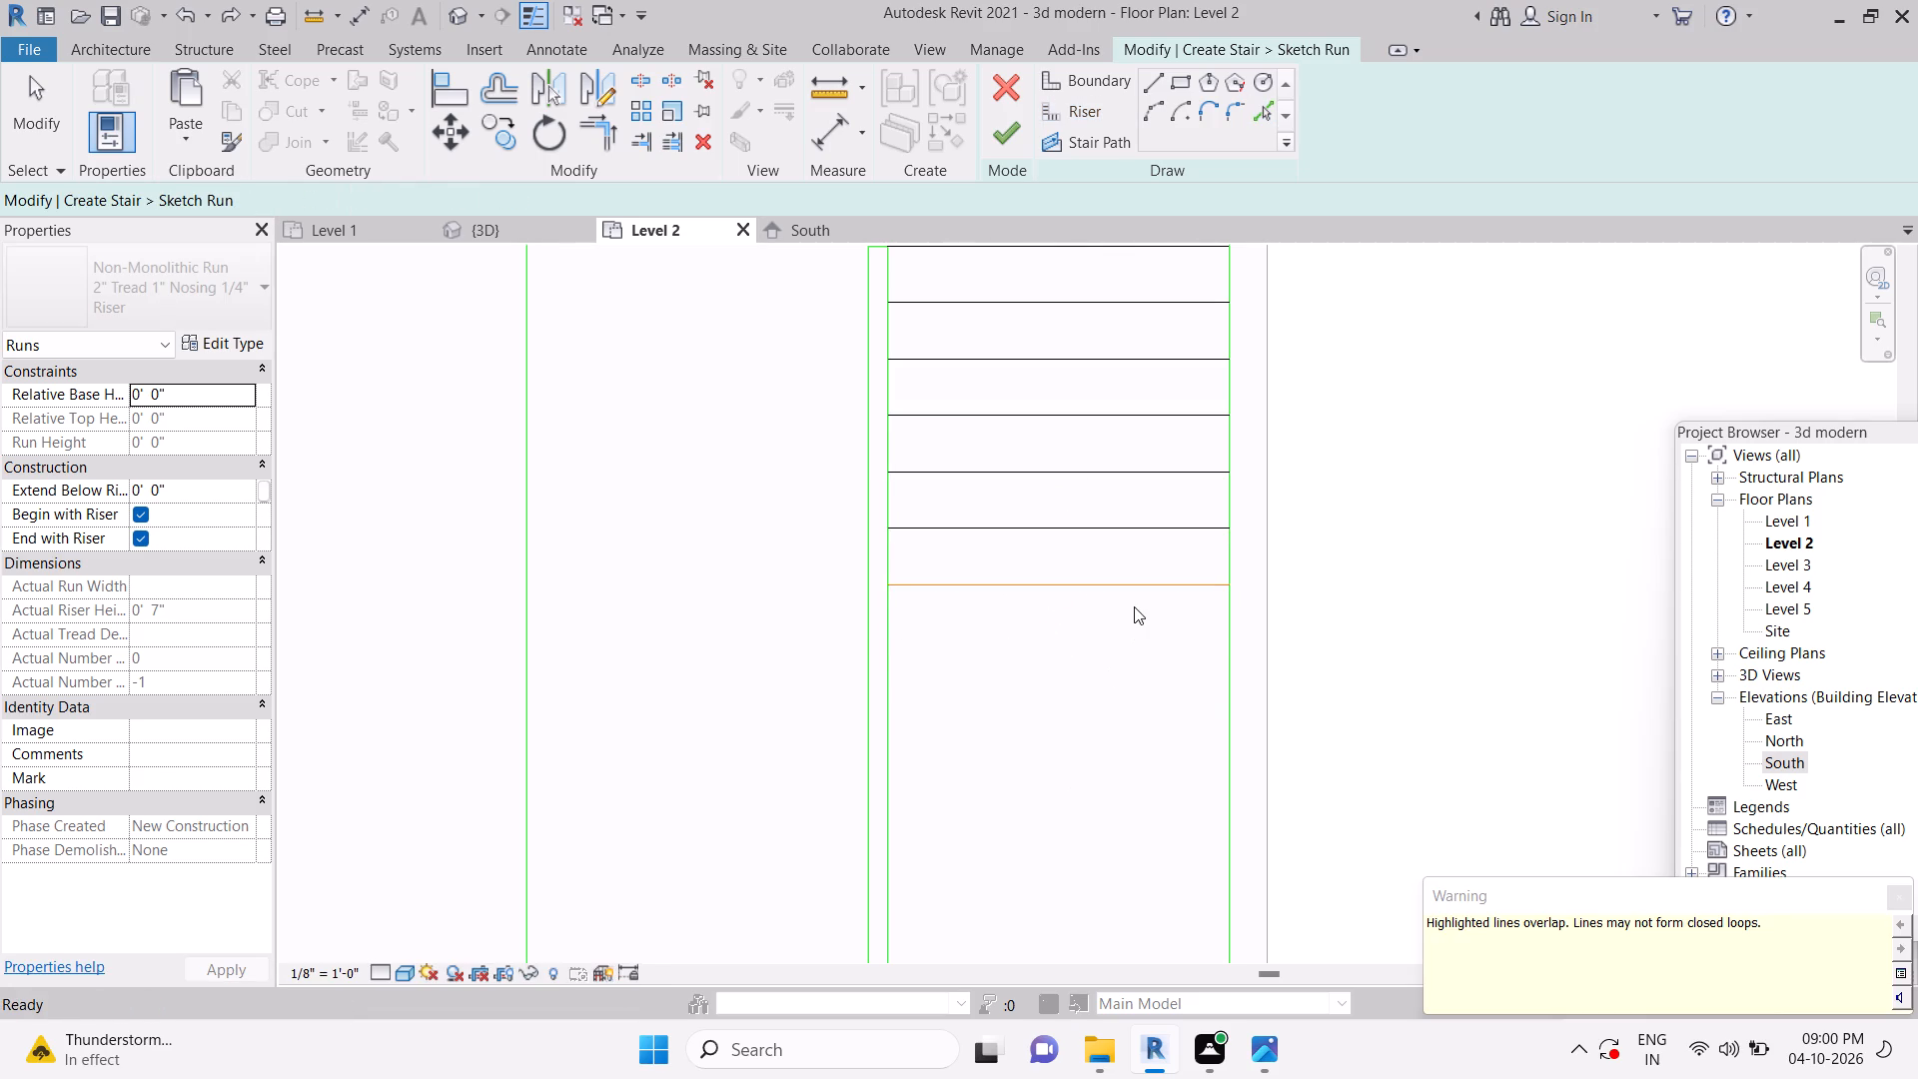
pyautogui.press('Escape')
pyautogui.press('Escape')
pyautogui.press('Escape')
pyautogui.press('Escape')
pyautogui.click(1069, 589)
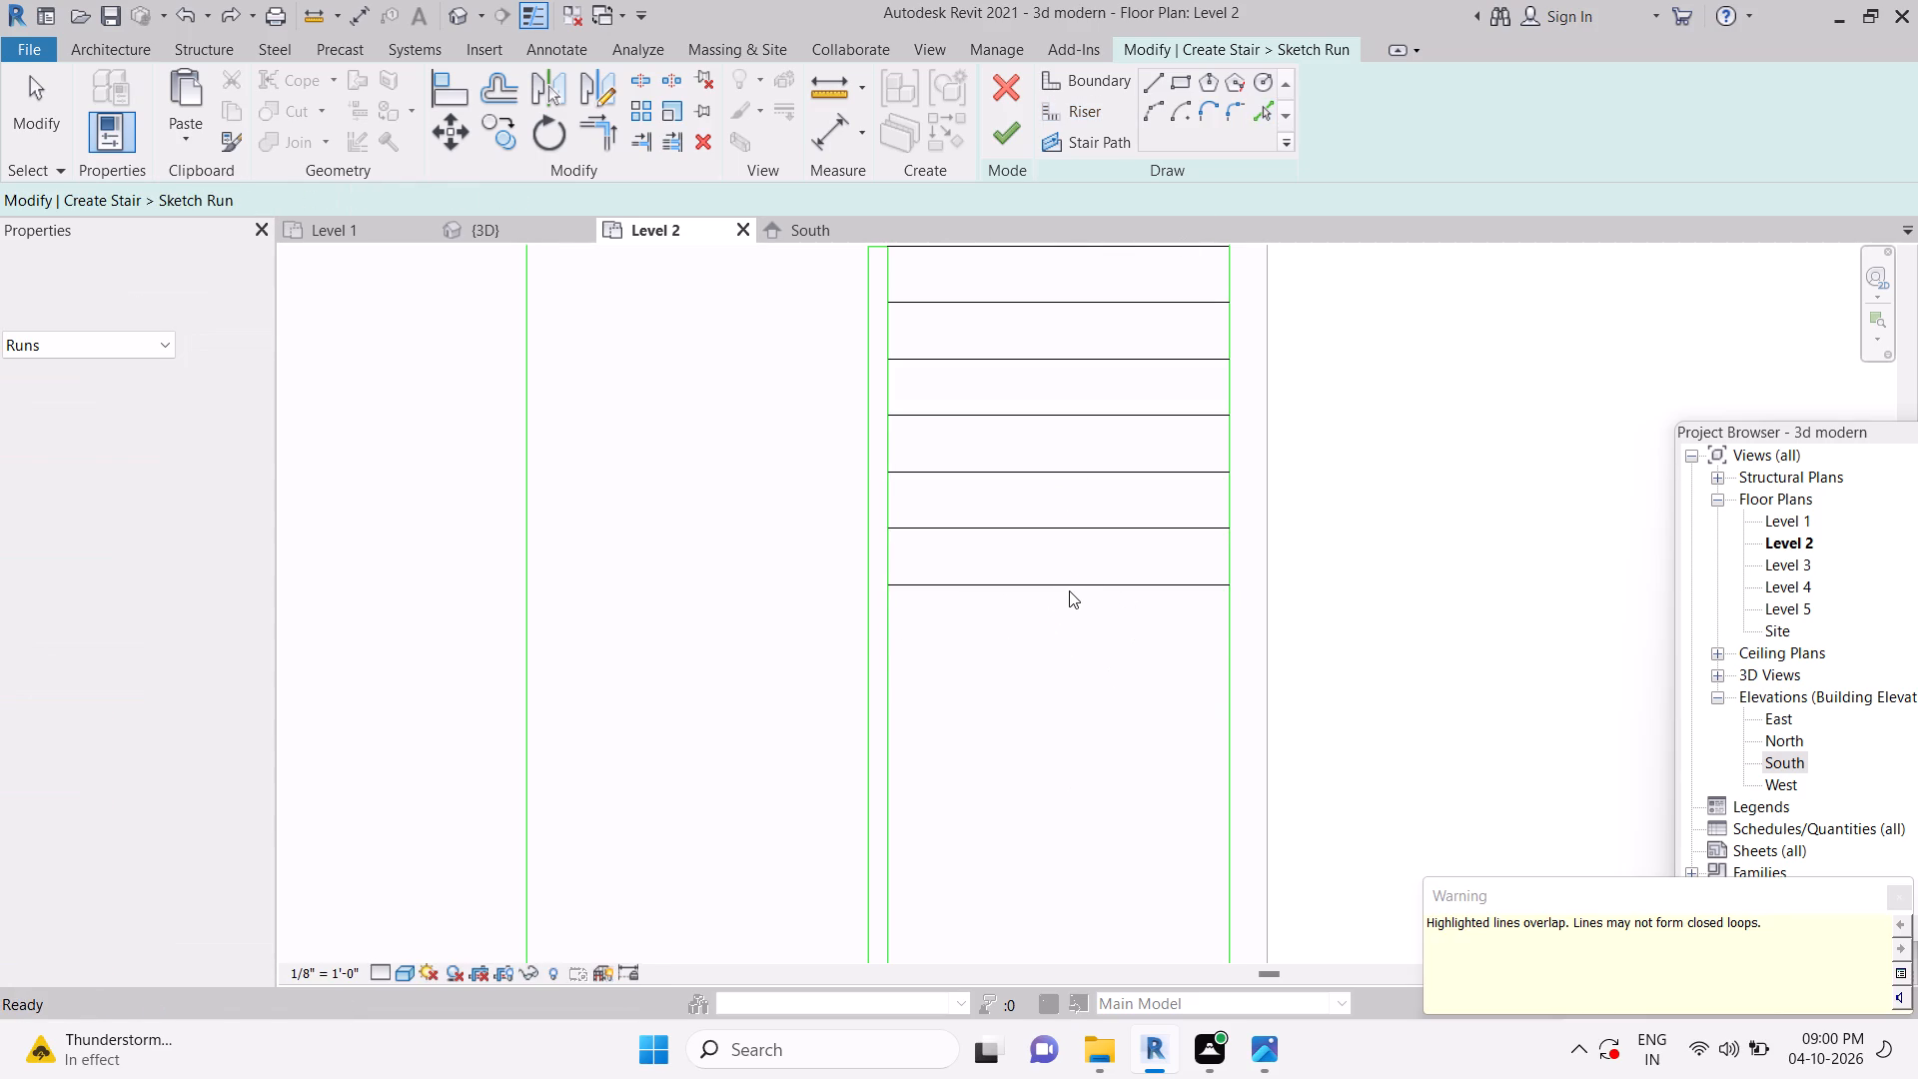
pyautogui.press('Delete')
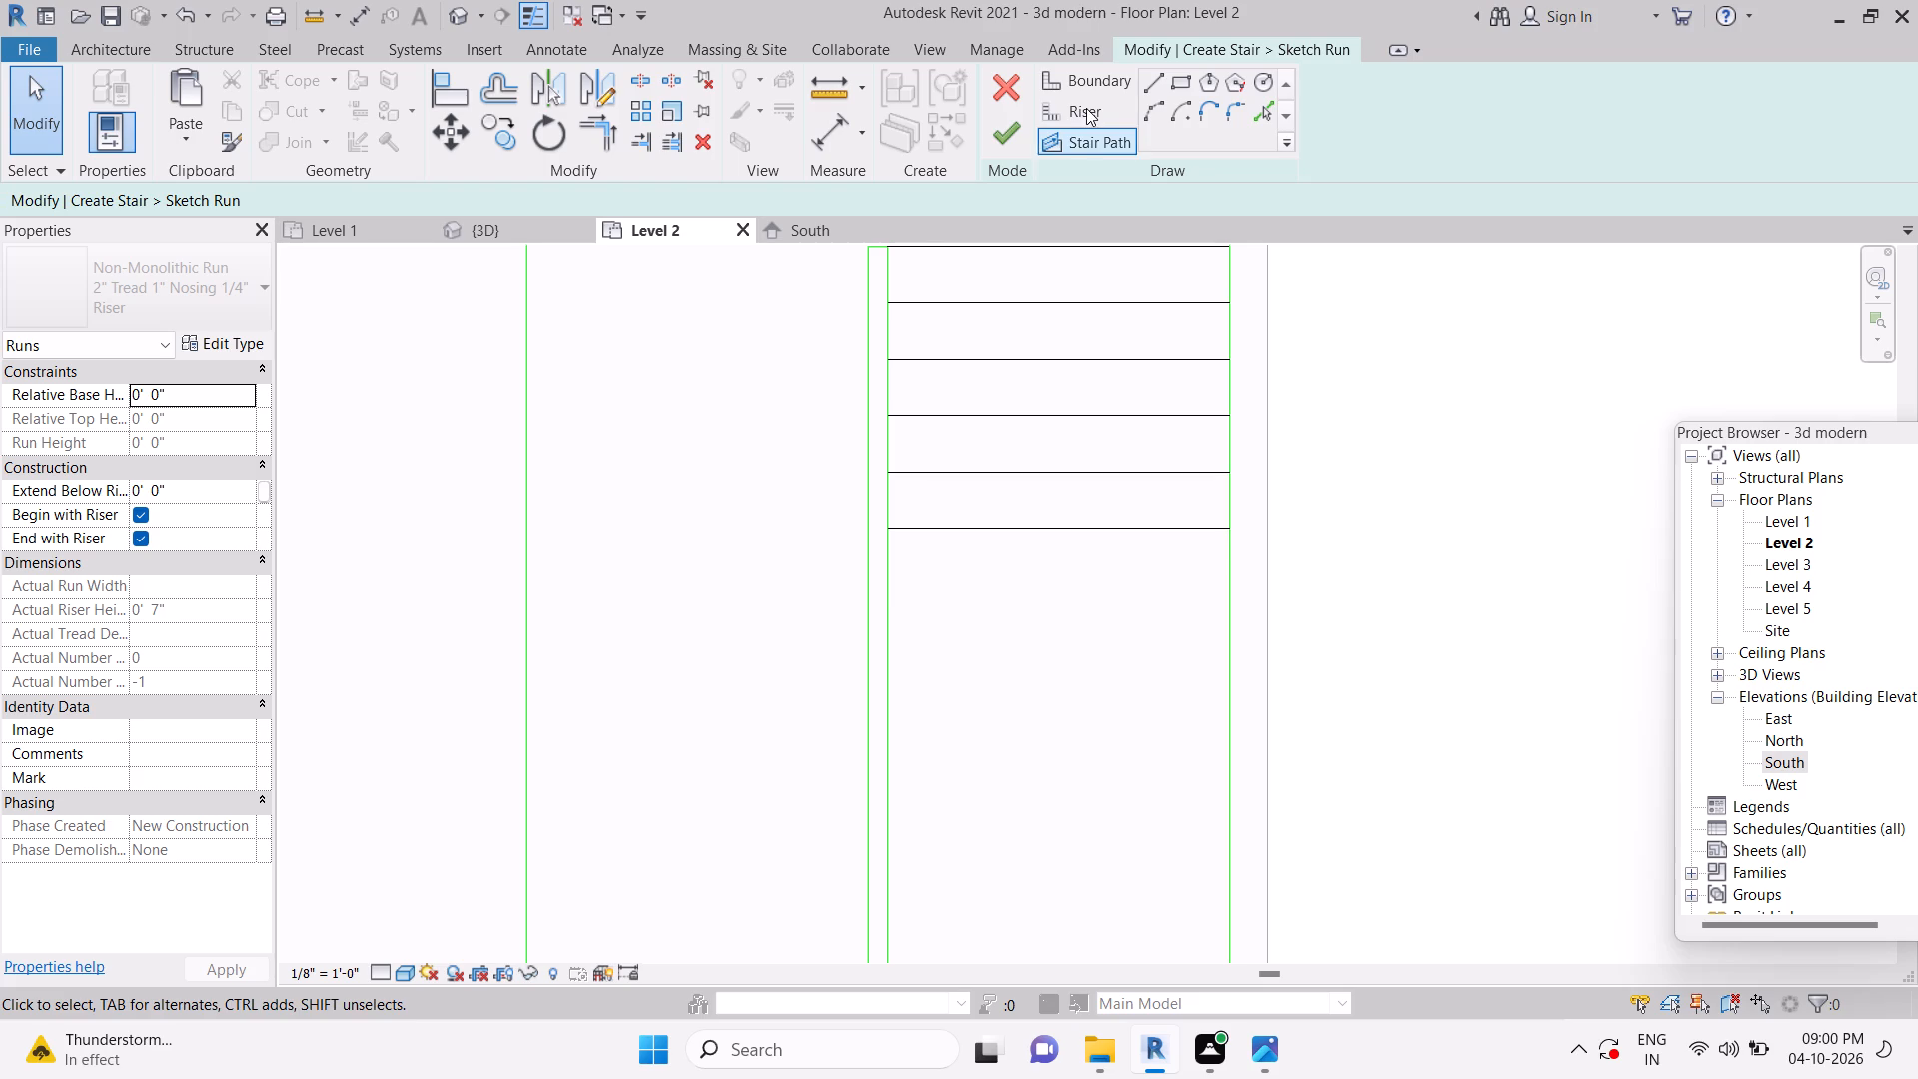
# Create four riser lines below the lowest riser of the right-hand flight by picking lines with a 1' offset.
pyautogui.click(1086, 107)
pyautogui.click(1250, 110)
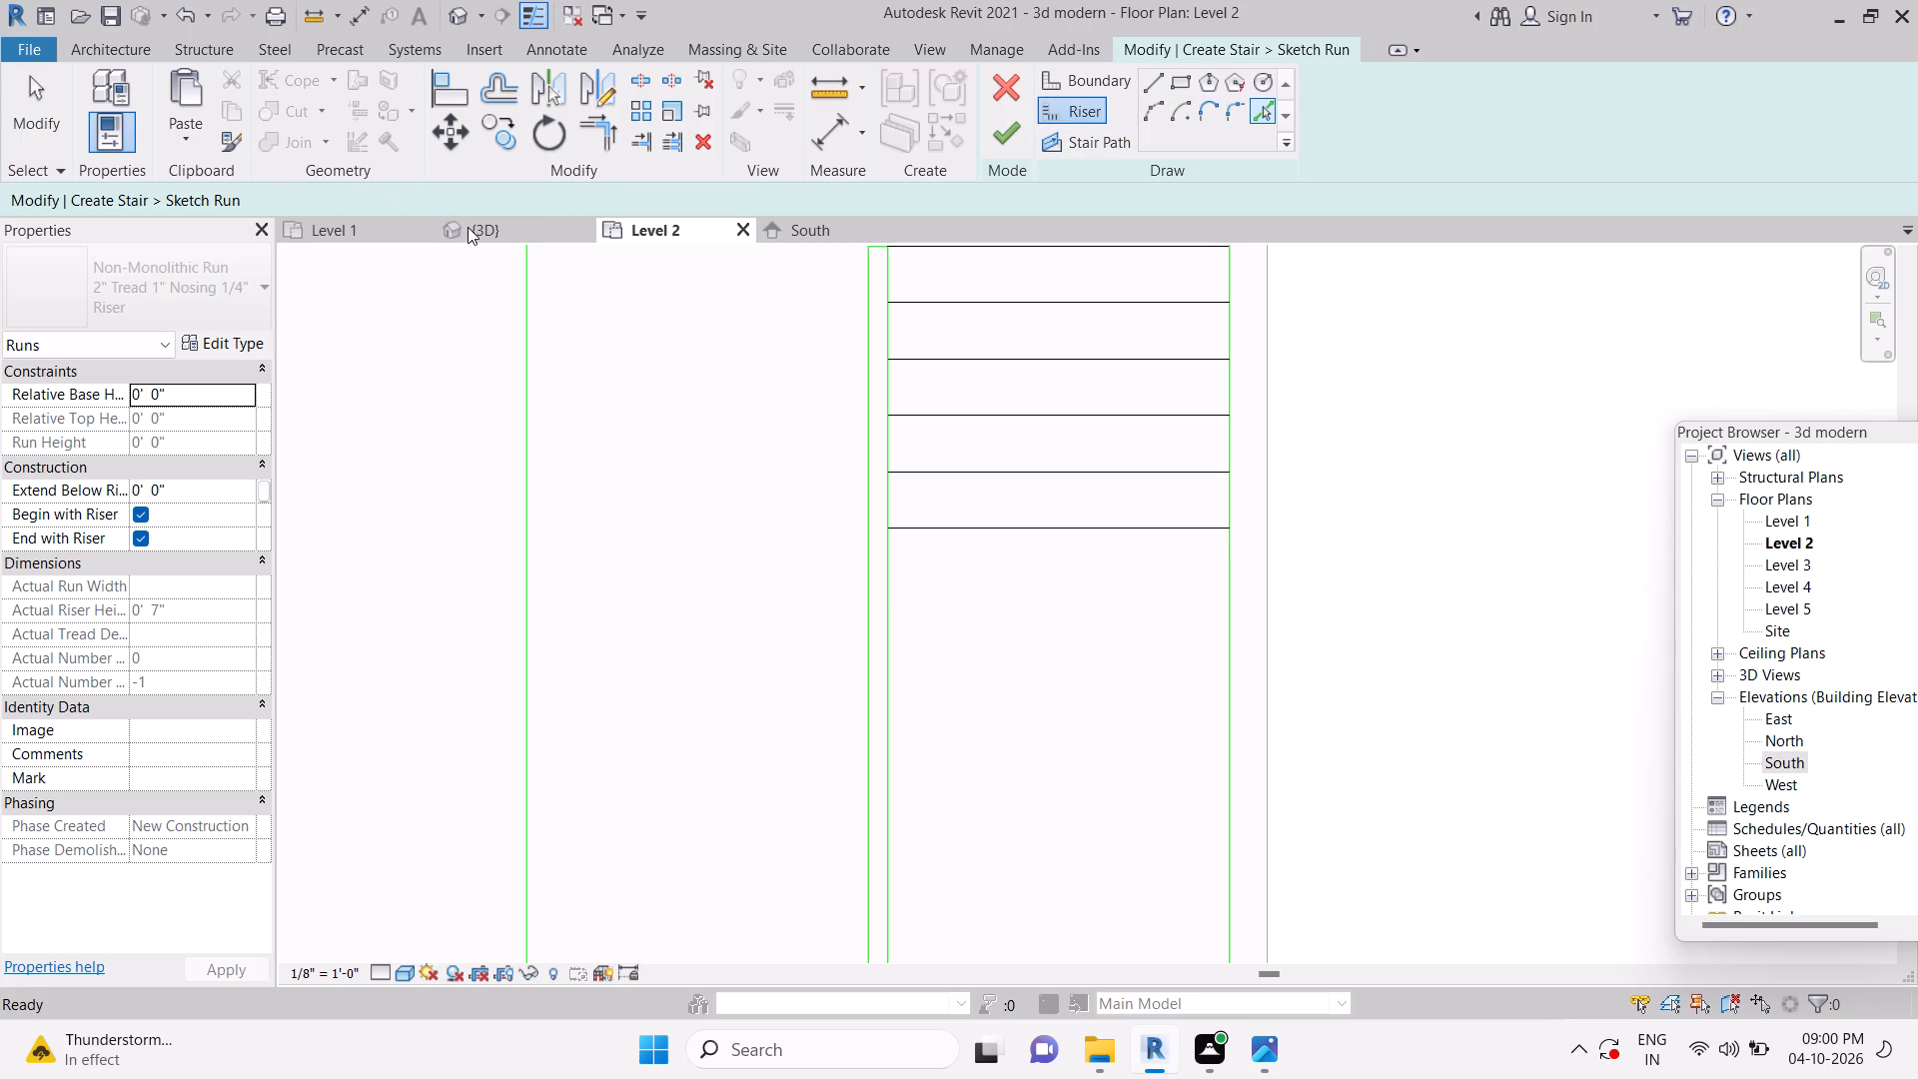
pyautogui.moveTo(424, 204); pyautogui.dragTo(188, 195)
pyautogui.press('1')
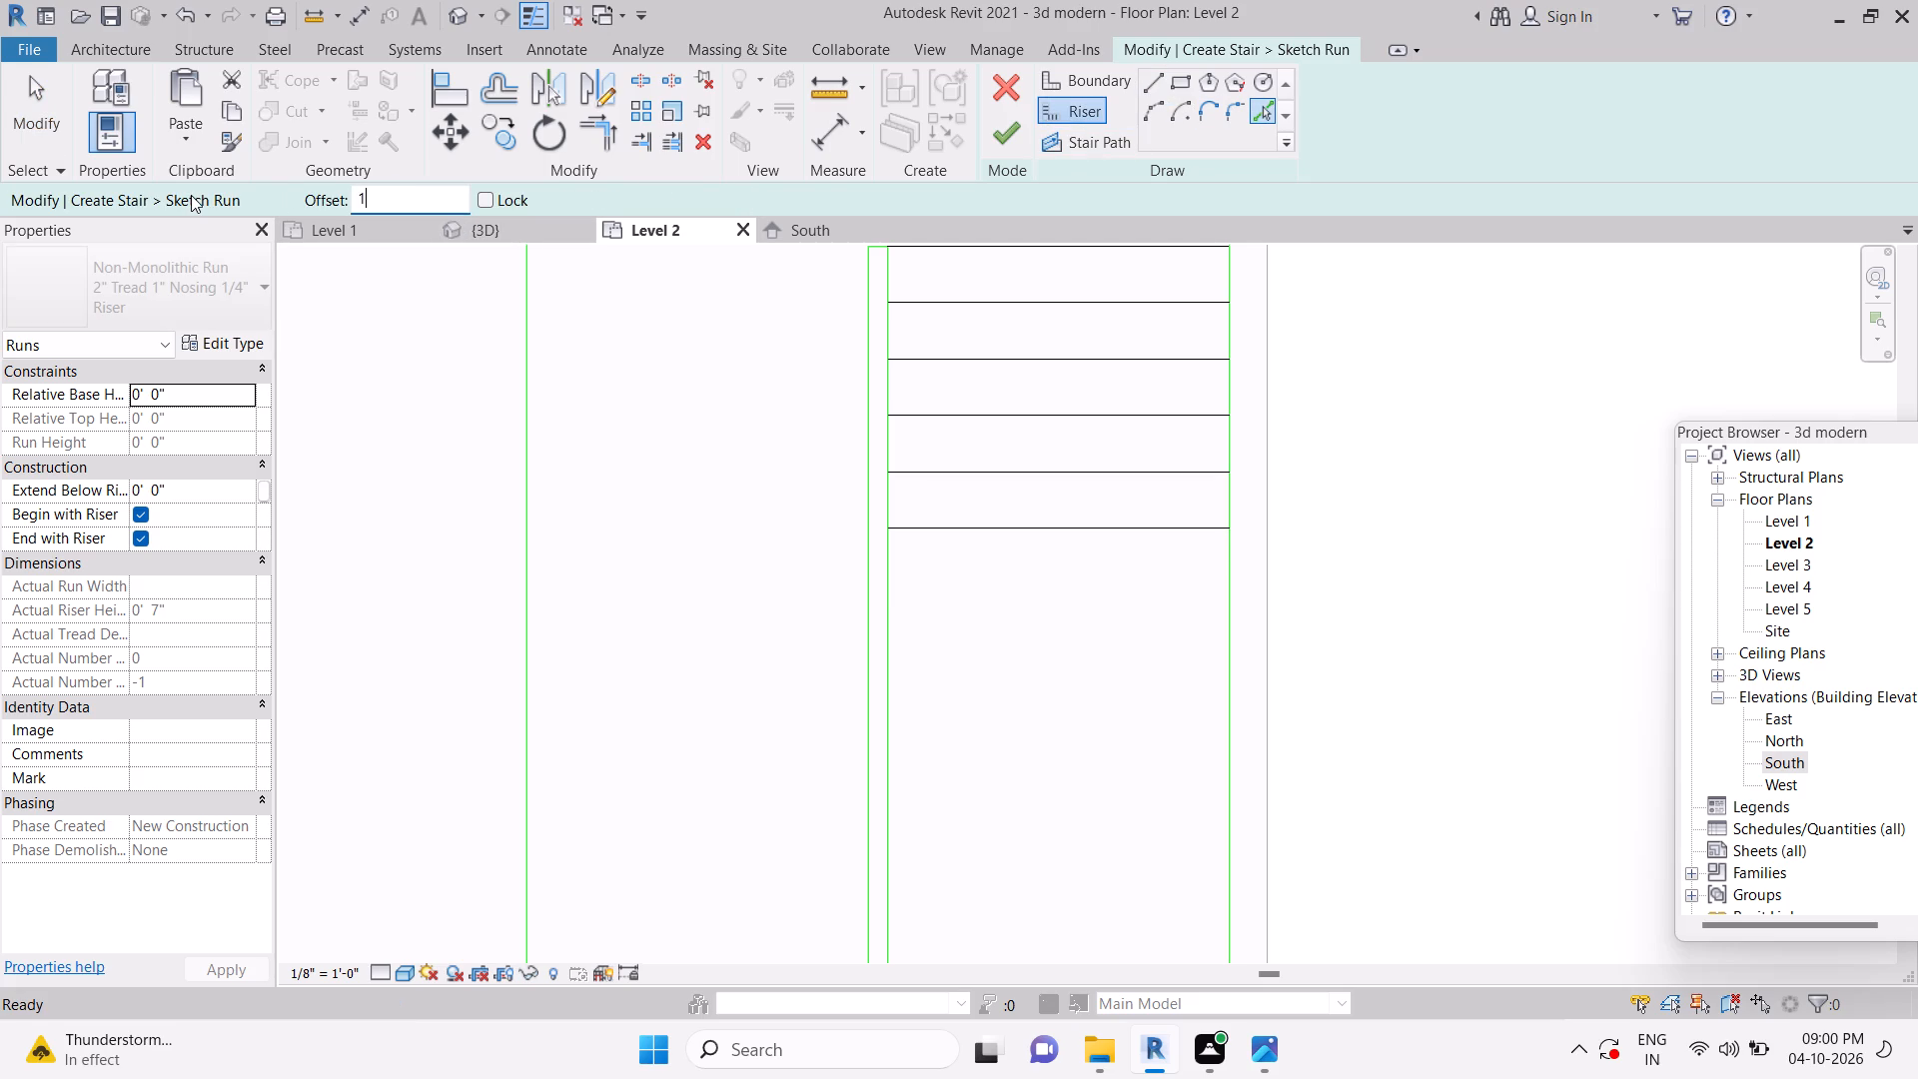
pyautogui.press("'")
pyautogui.press('Return')
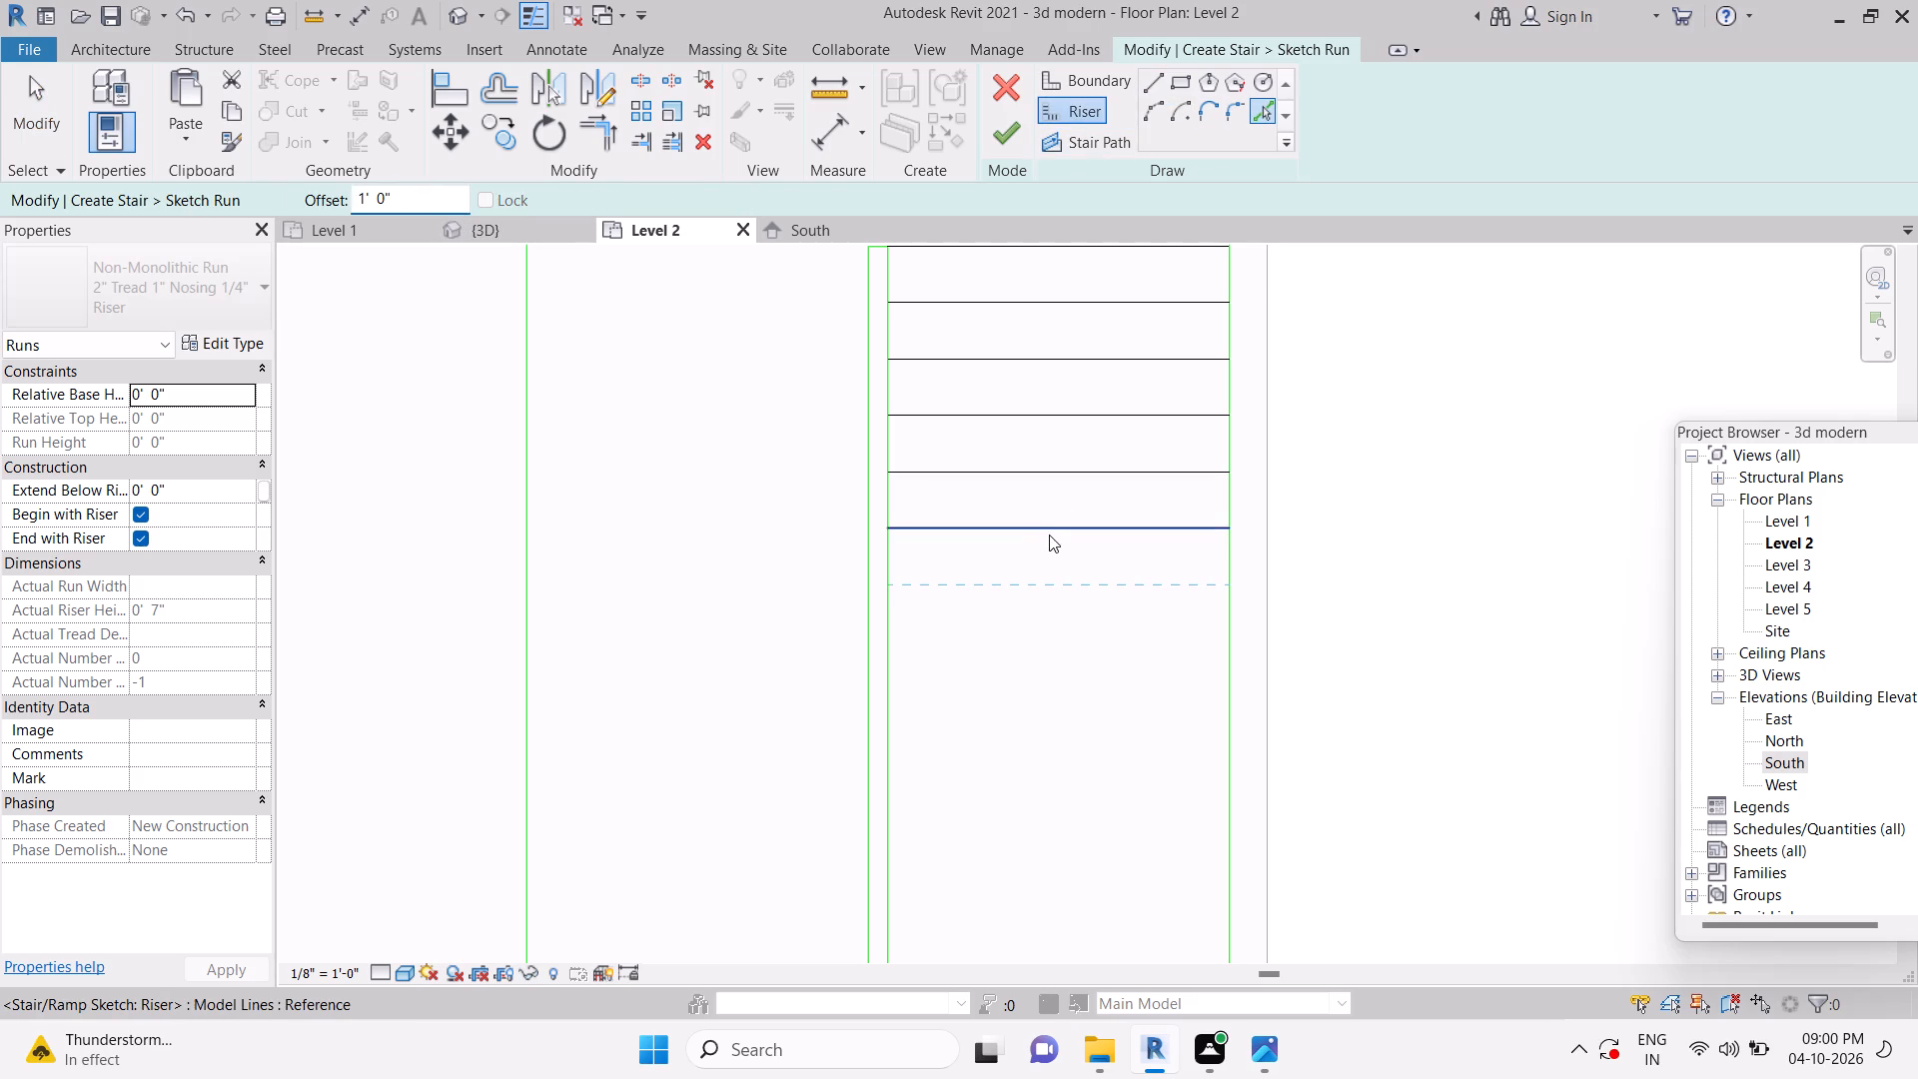
pyautogui.click(1049, 535)
pyautogui.click(1043, 586)
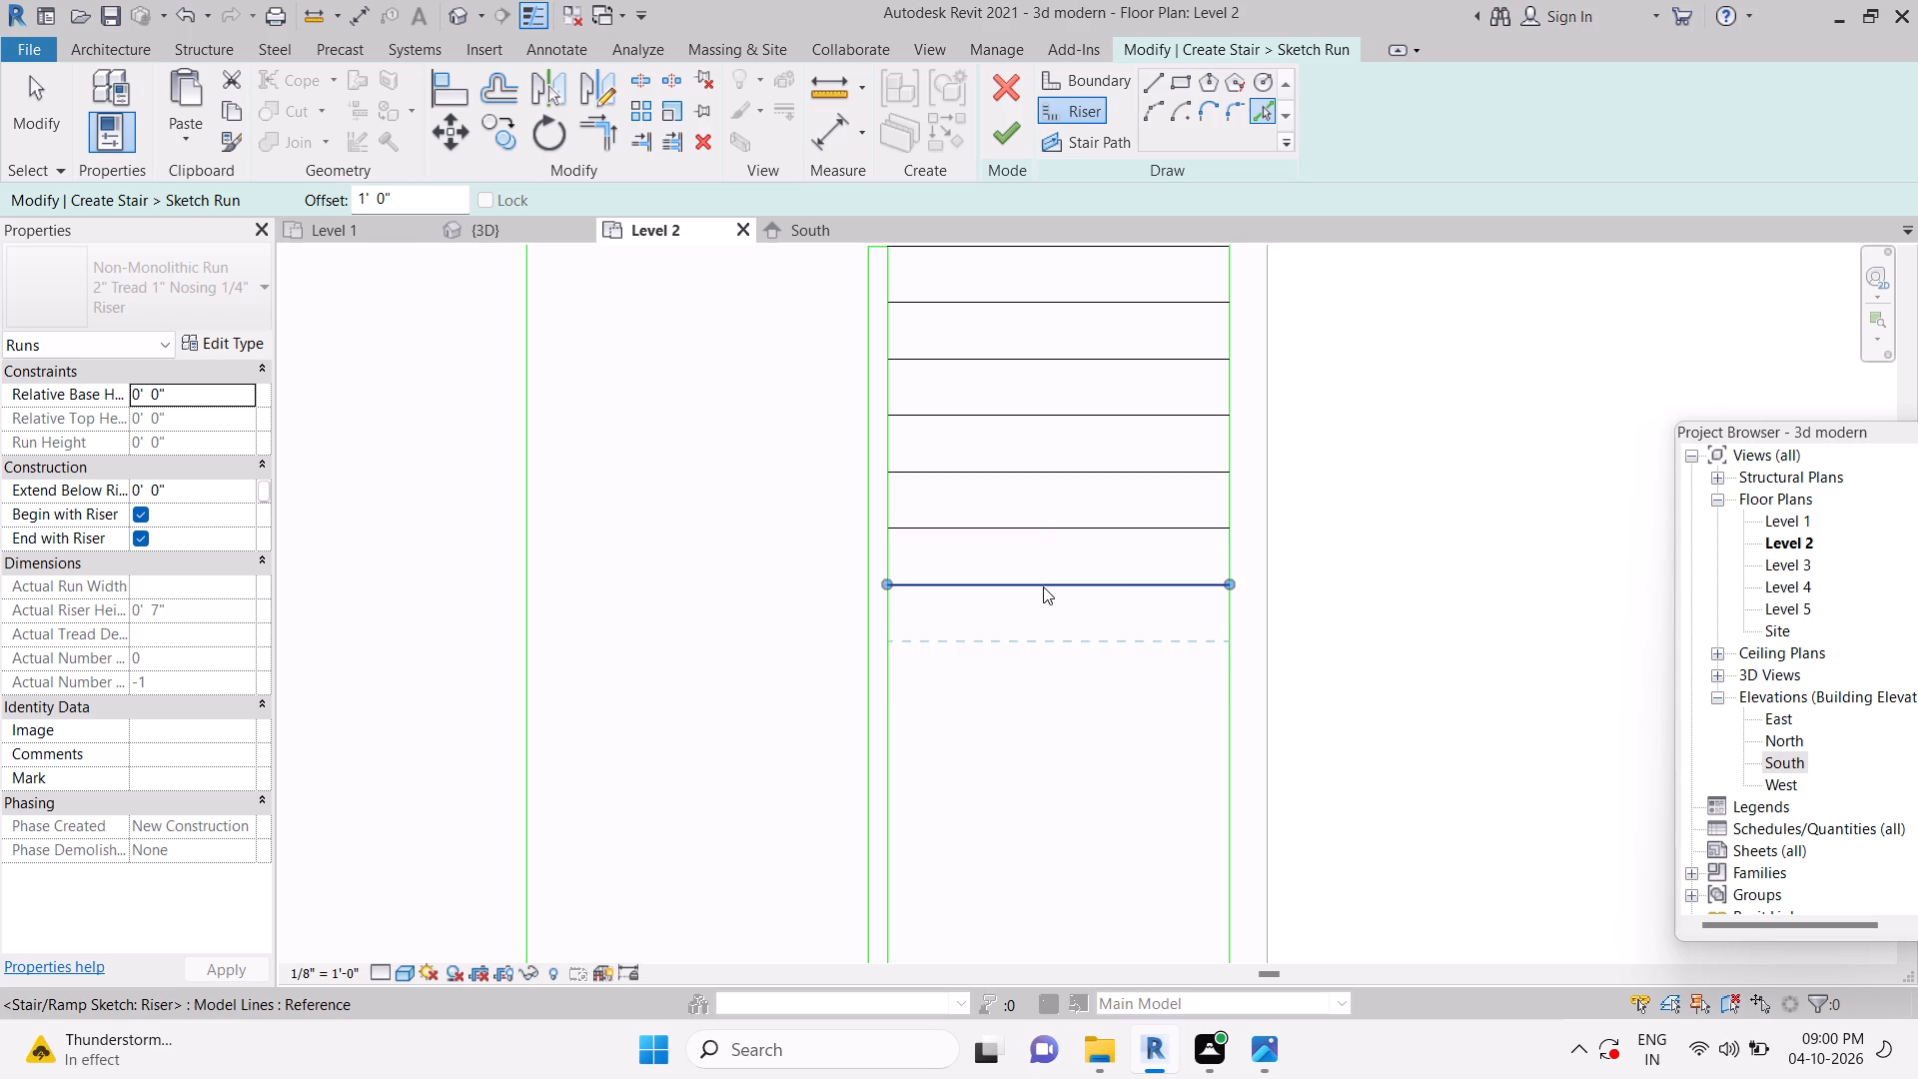
pyautogui.click(1045, 650)
pyautogui.click(1040, 702)
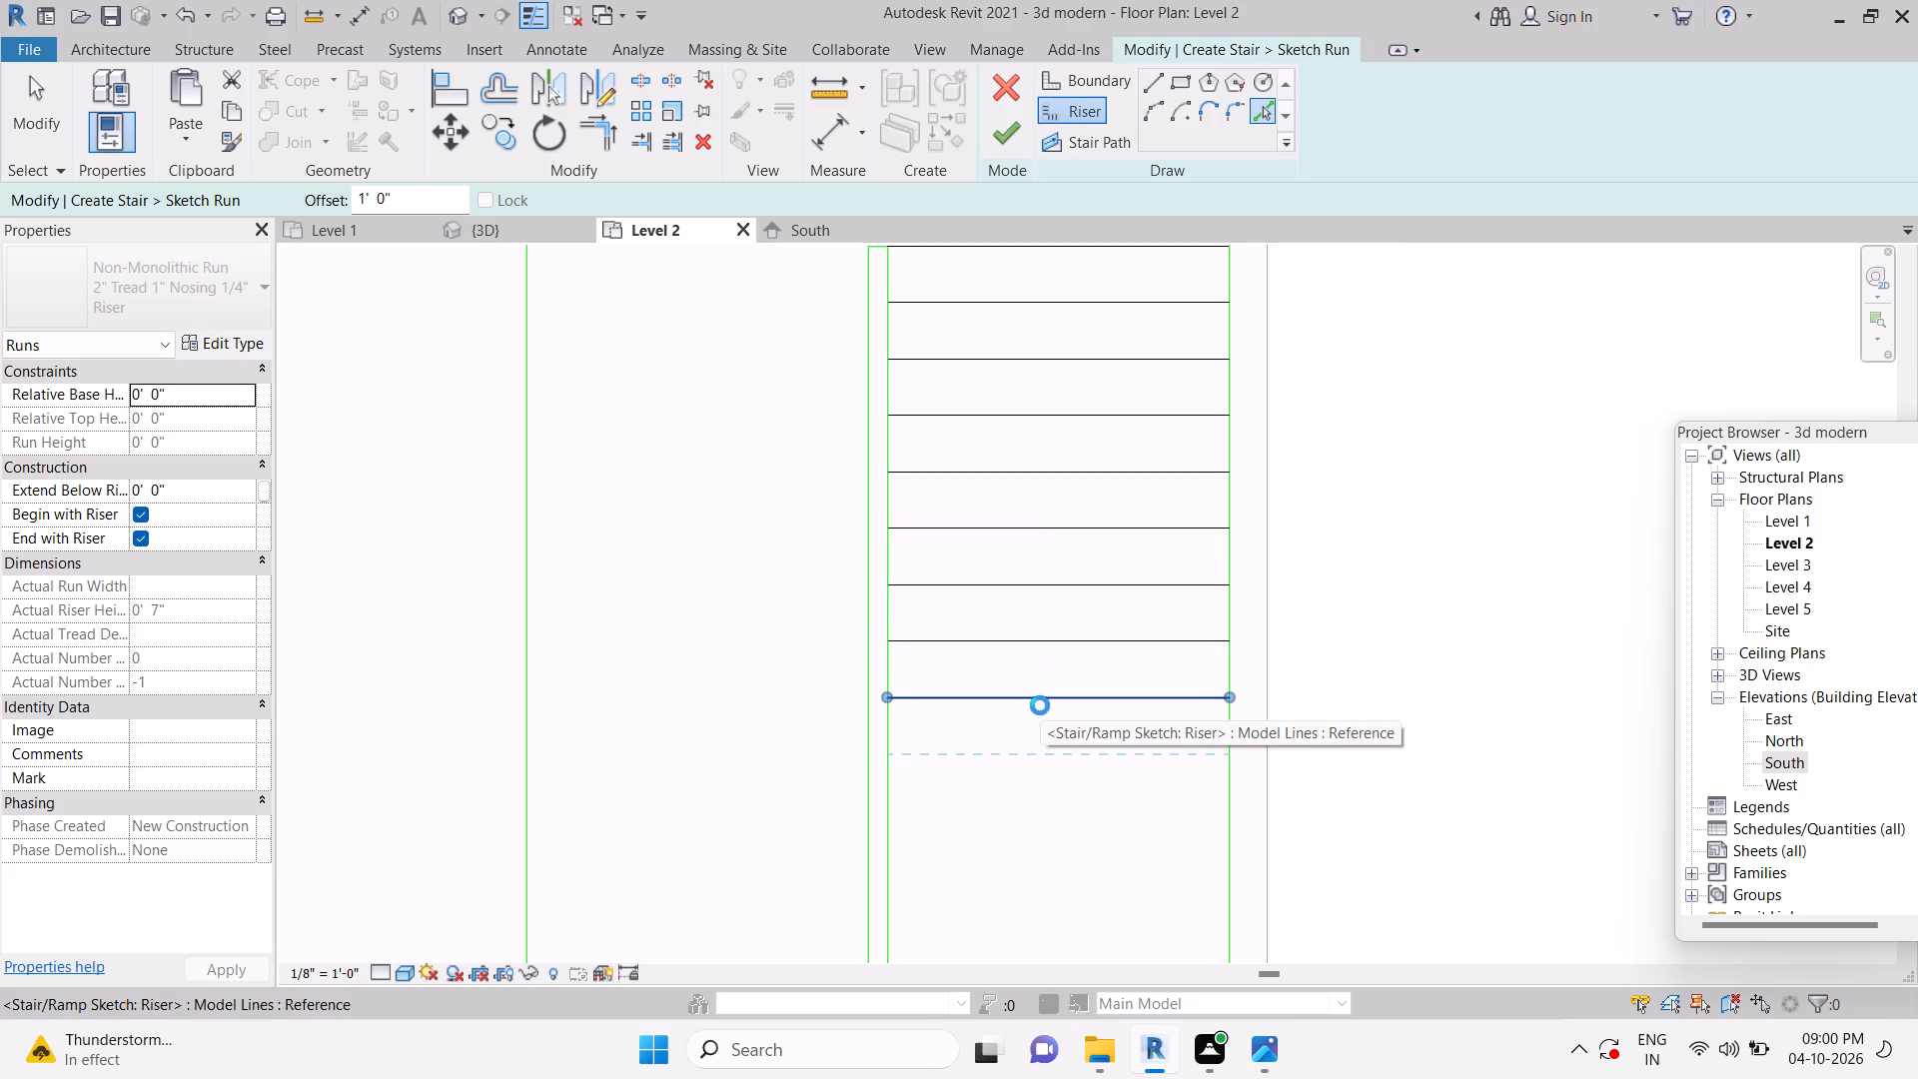
# Add seven more riser lines at the same 1' offset, continuing down to the lower end of the right-hand flight.
pyautogui.moveTo(1077, 860); pyautogui.dragTo(1095, 628, button='middle')
pyautogui.click(1106, 526)
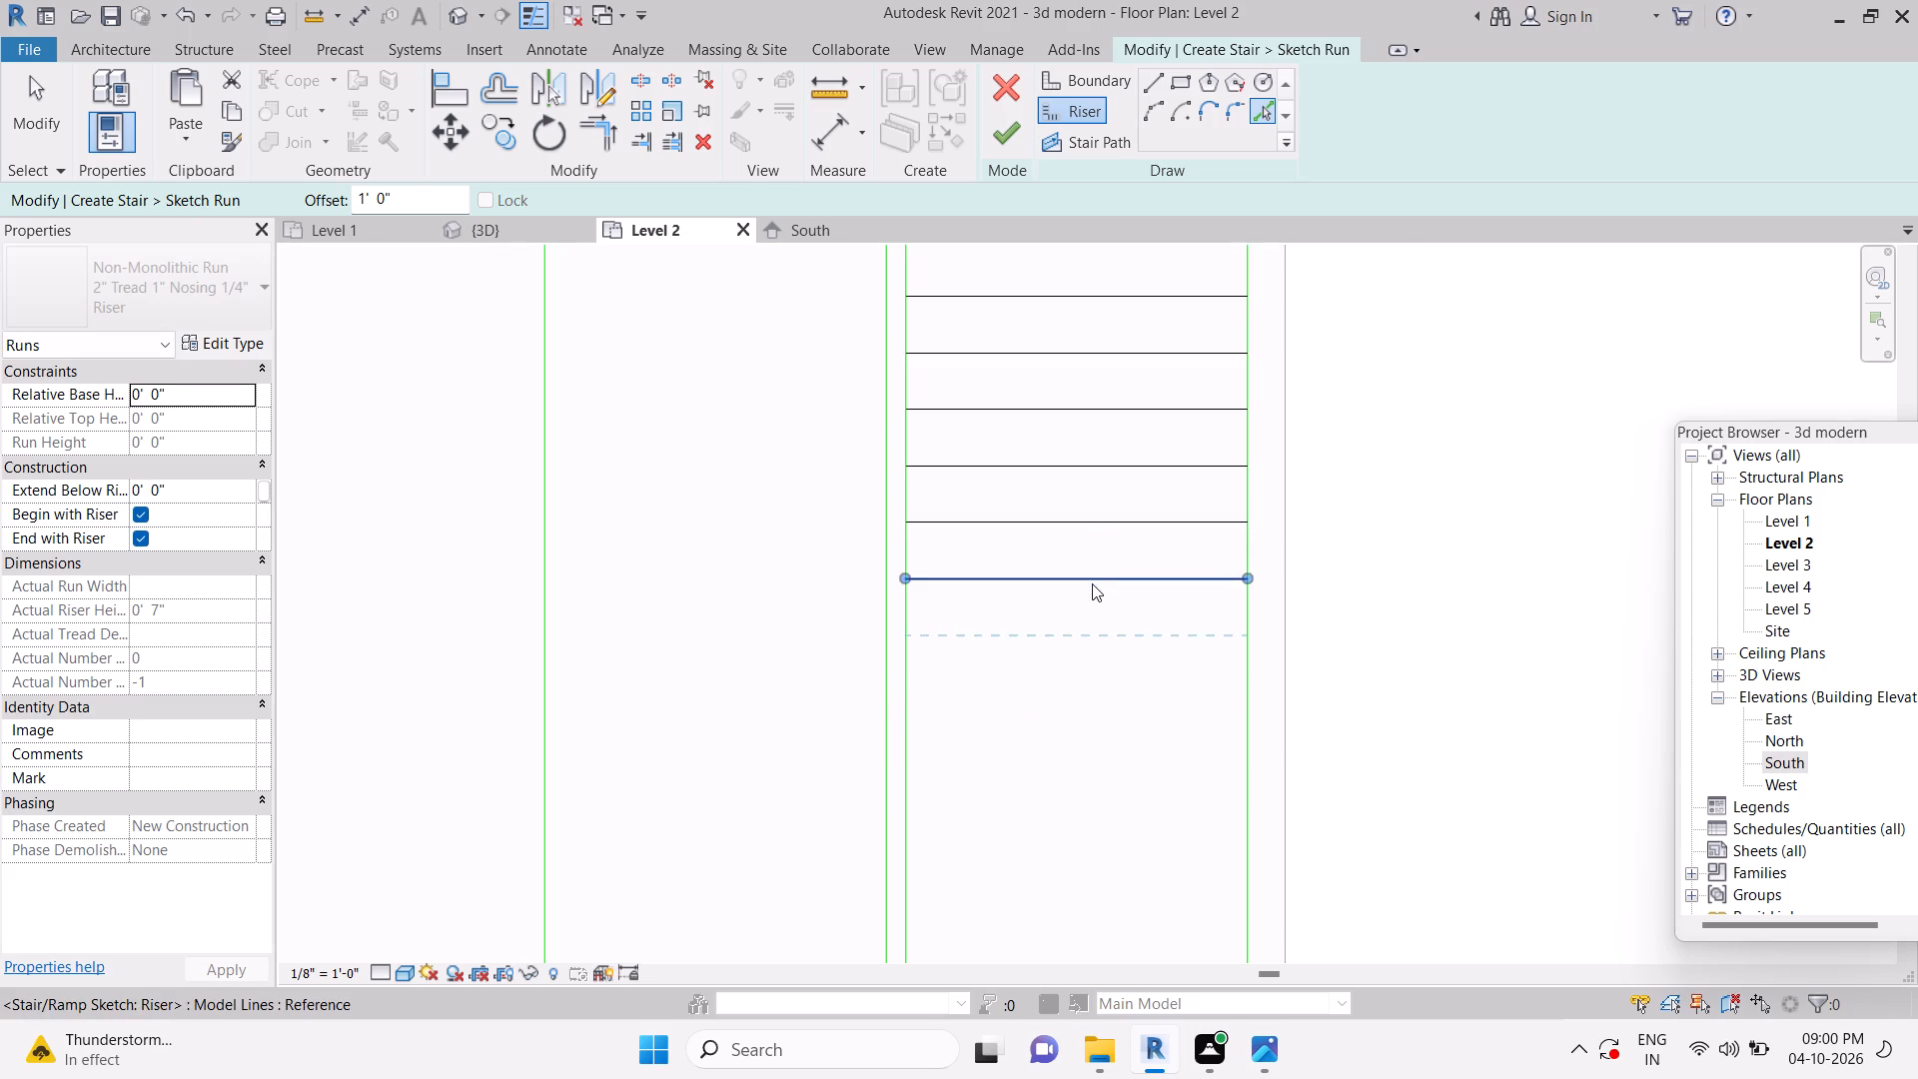
pyautogui.click(1091, 587)
pyautogui.click(1078, 641)
pyautogui.click(1073, 703)
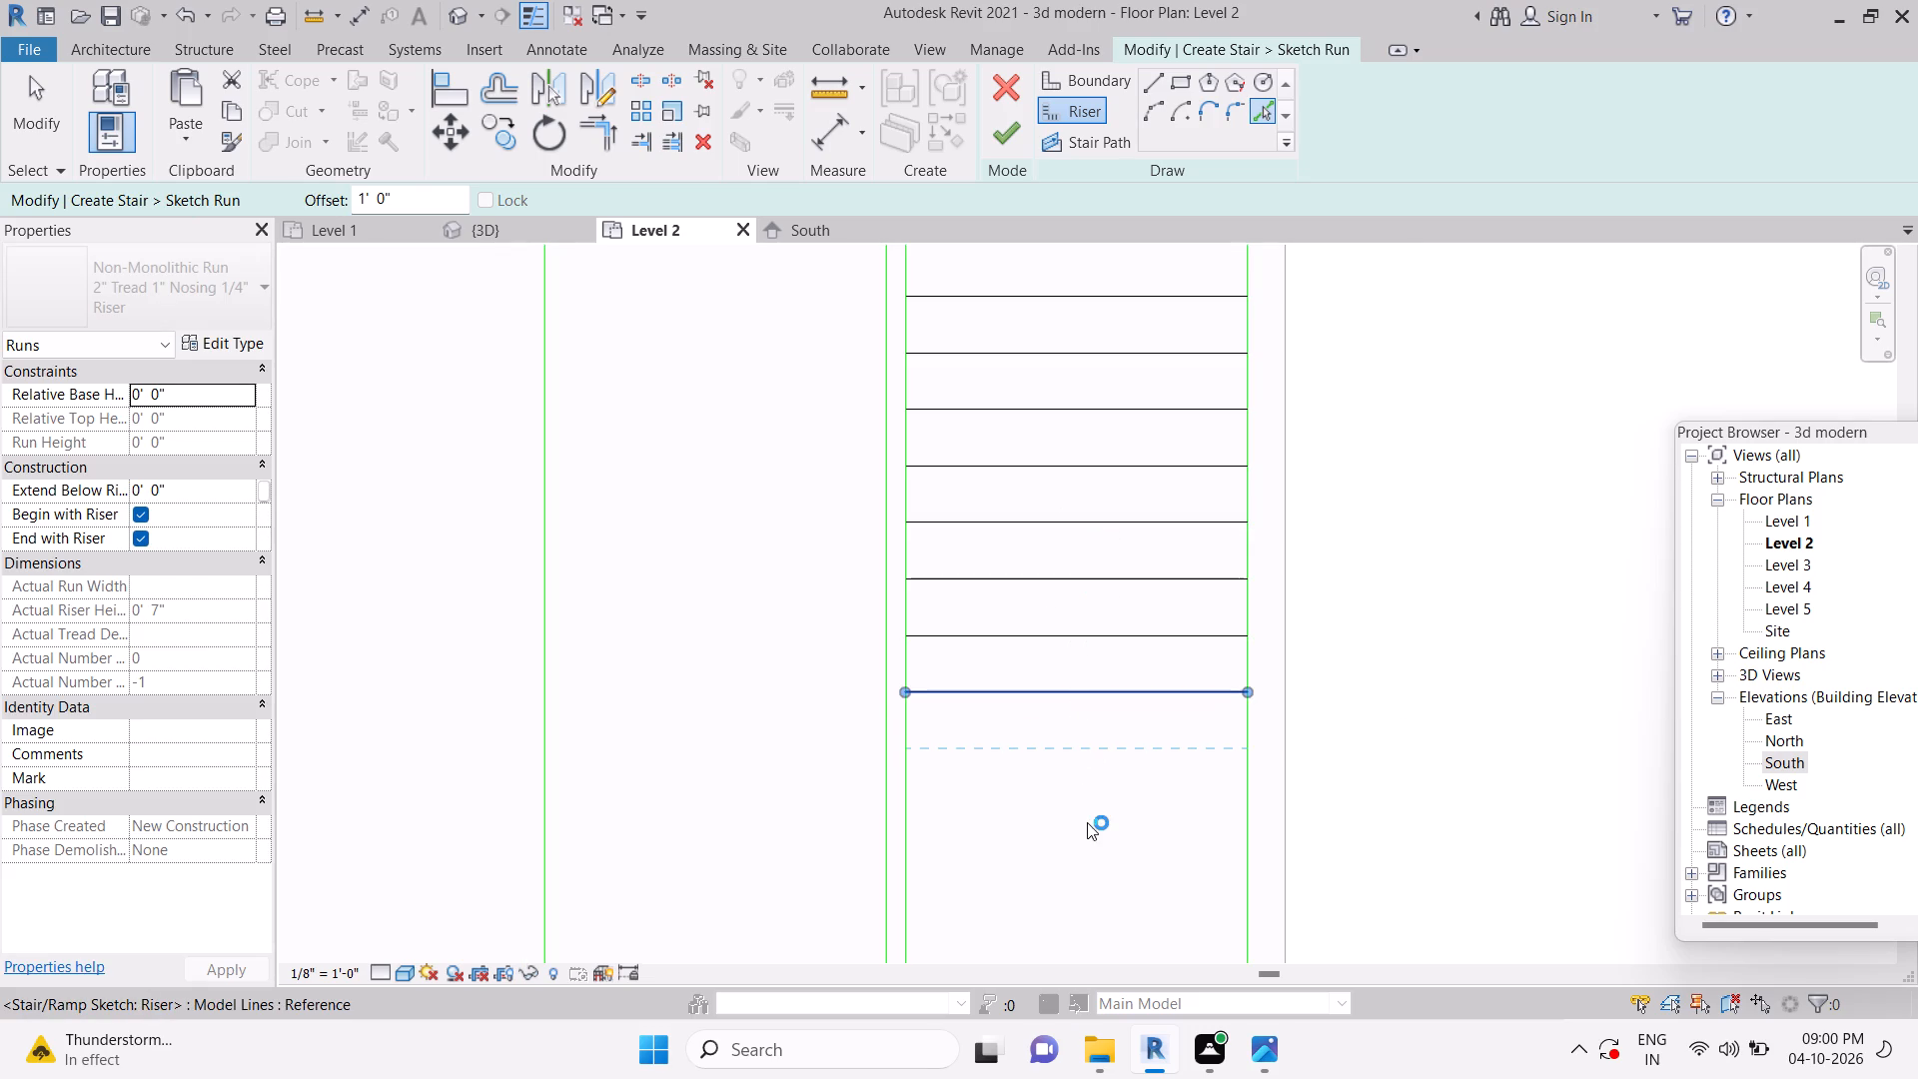
pyautogui.click(1099, 696)
pyautogui.click(1084, 753)
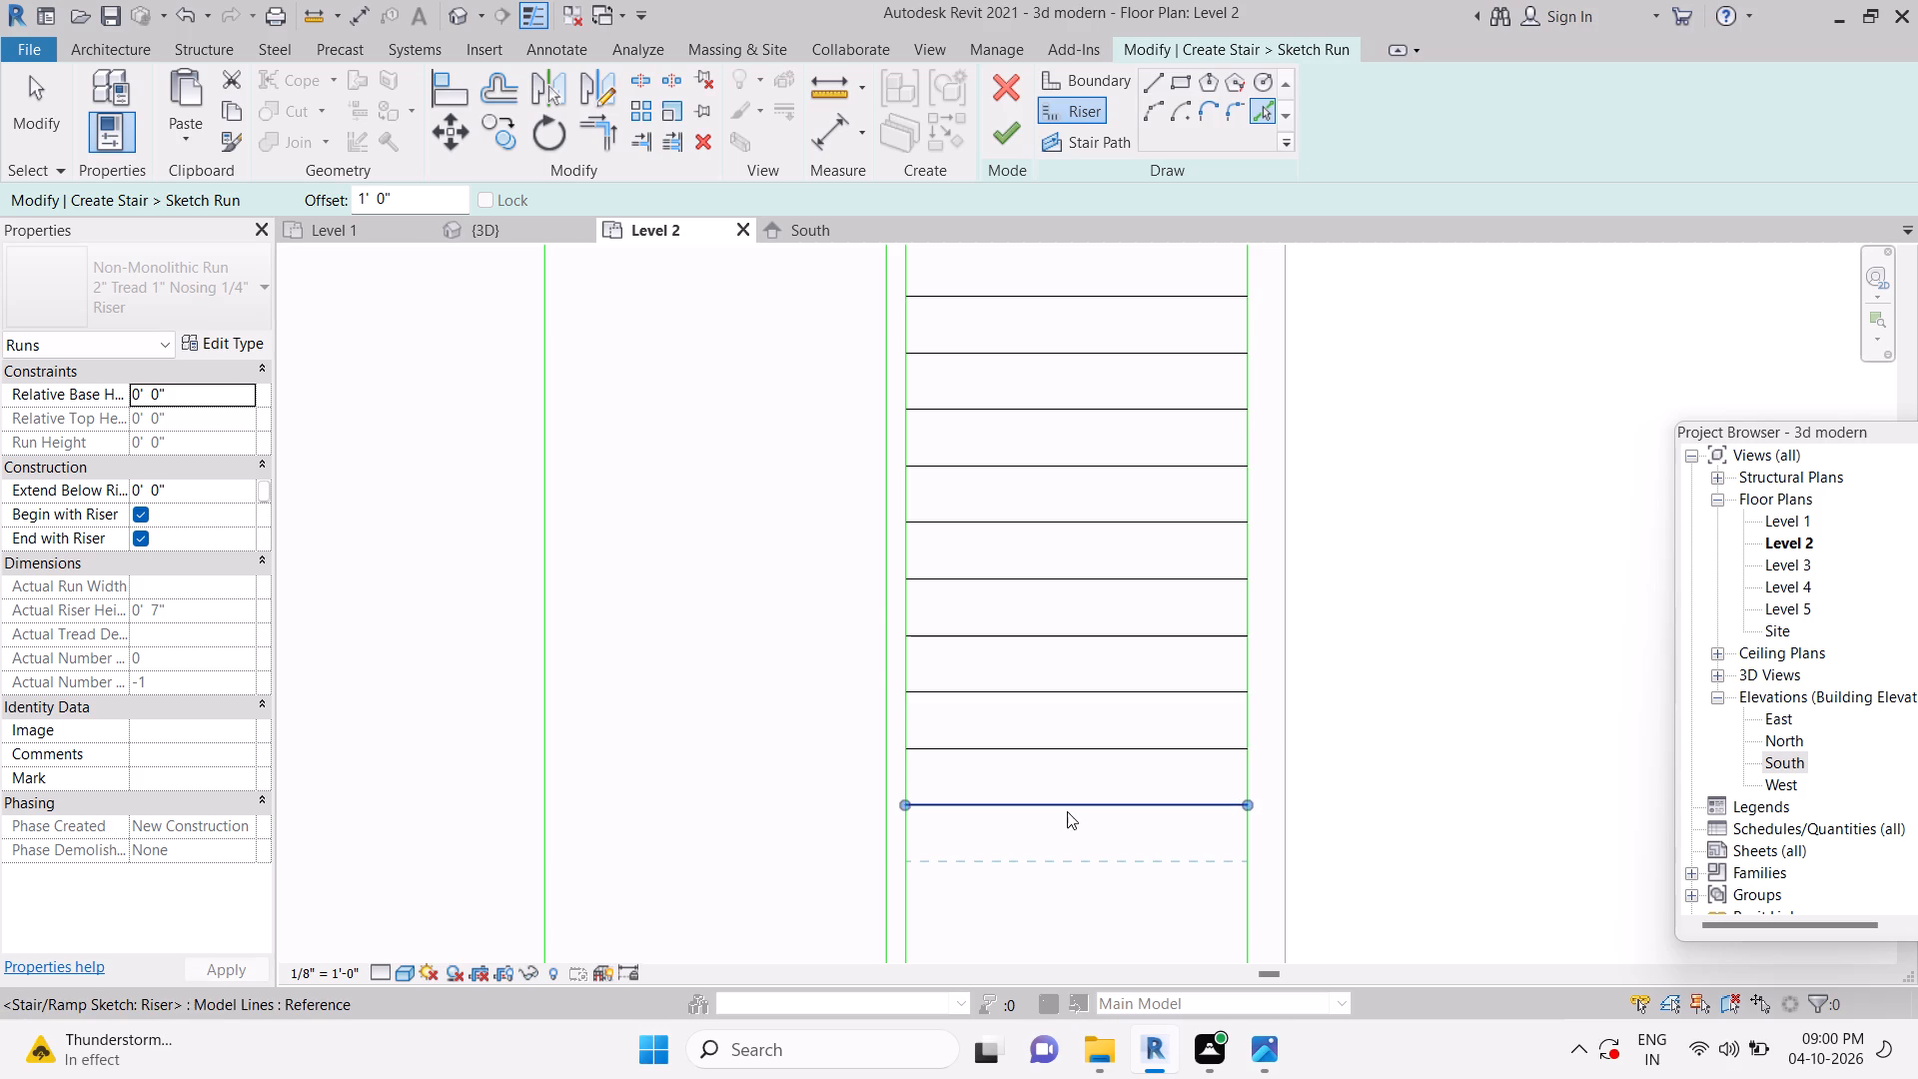
pyautogui.click(1067, 811)
pyautogui.scroll(1, 1087, 831)
pyautogui.moveTo(1086, 829); pyautogui.dragTo(1049, 554, button='middle')
pyautogui.click(1029, 597)
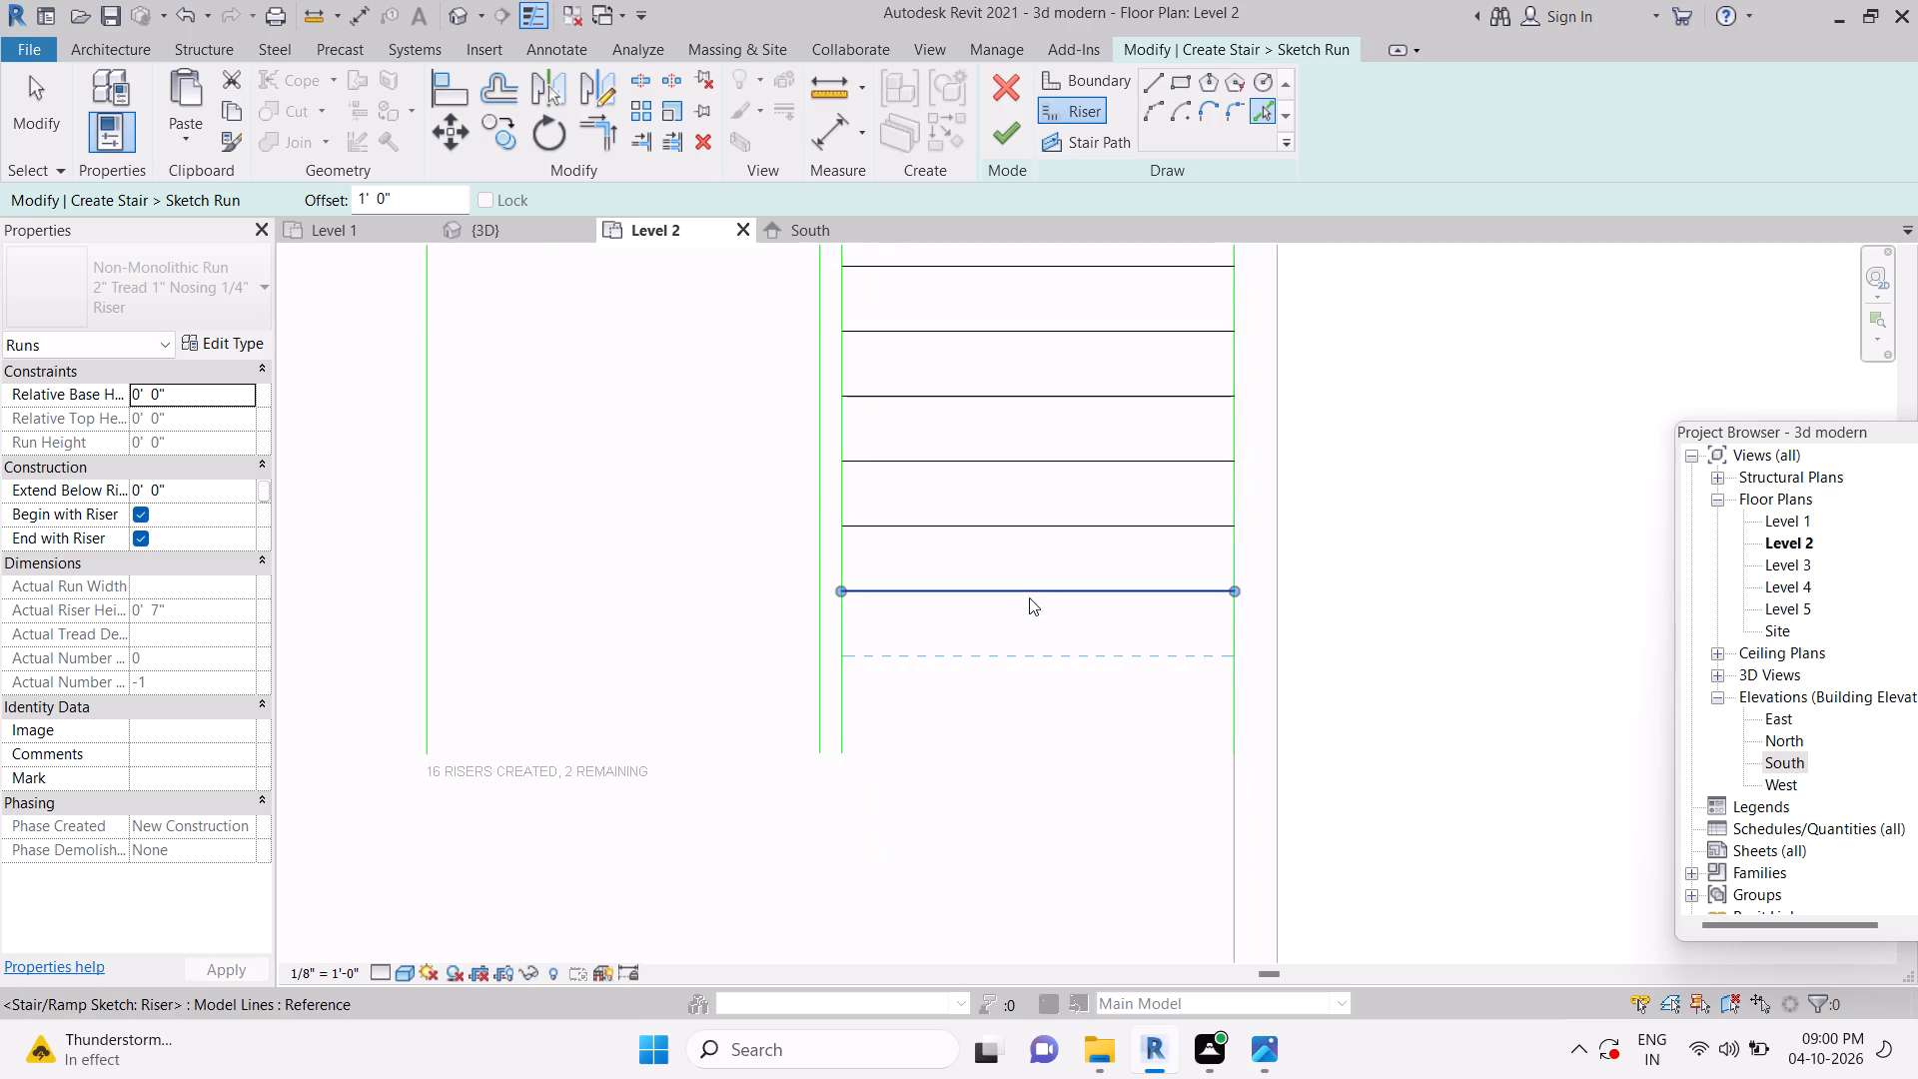
pyautogui.press('Escape')
pyautogui.press('Escape')
pyautogui.press('Escape')
# Dismiss the pop-up window covering the drawing area.
pyautogui.press('t')
pyautogui.press('r')
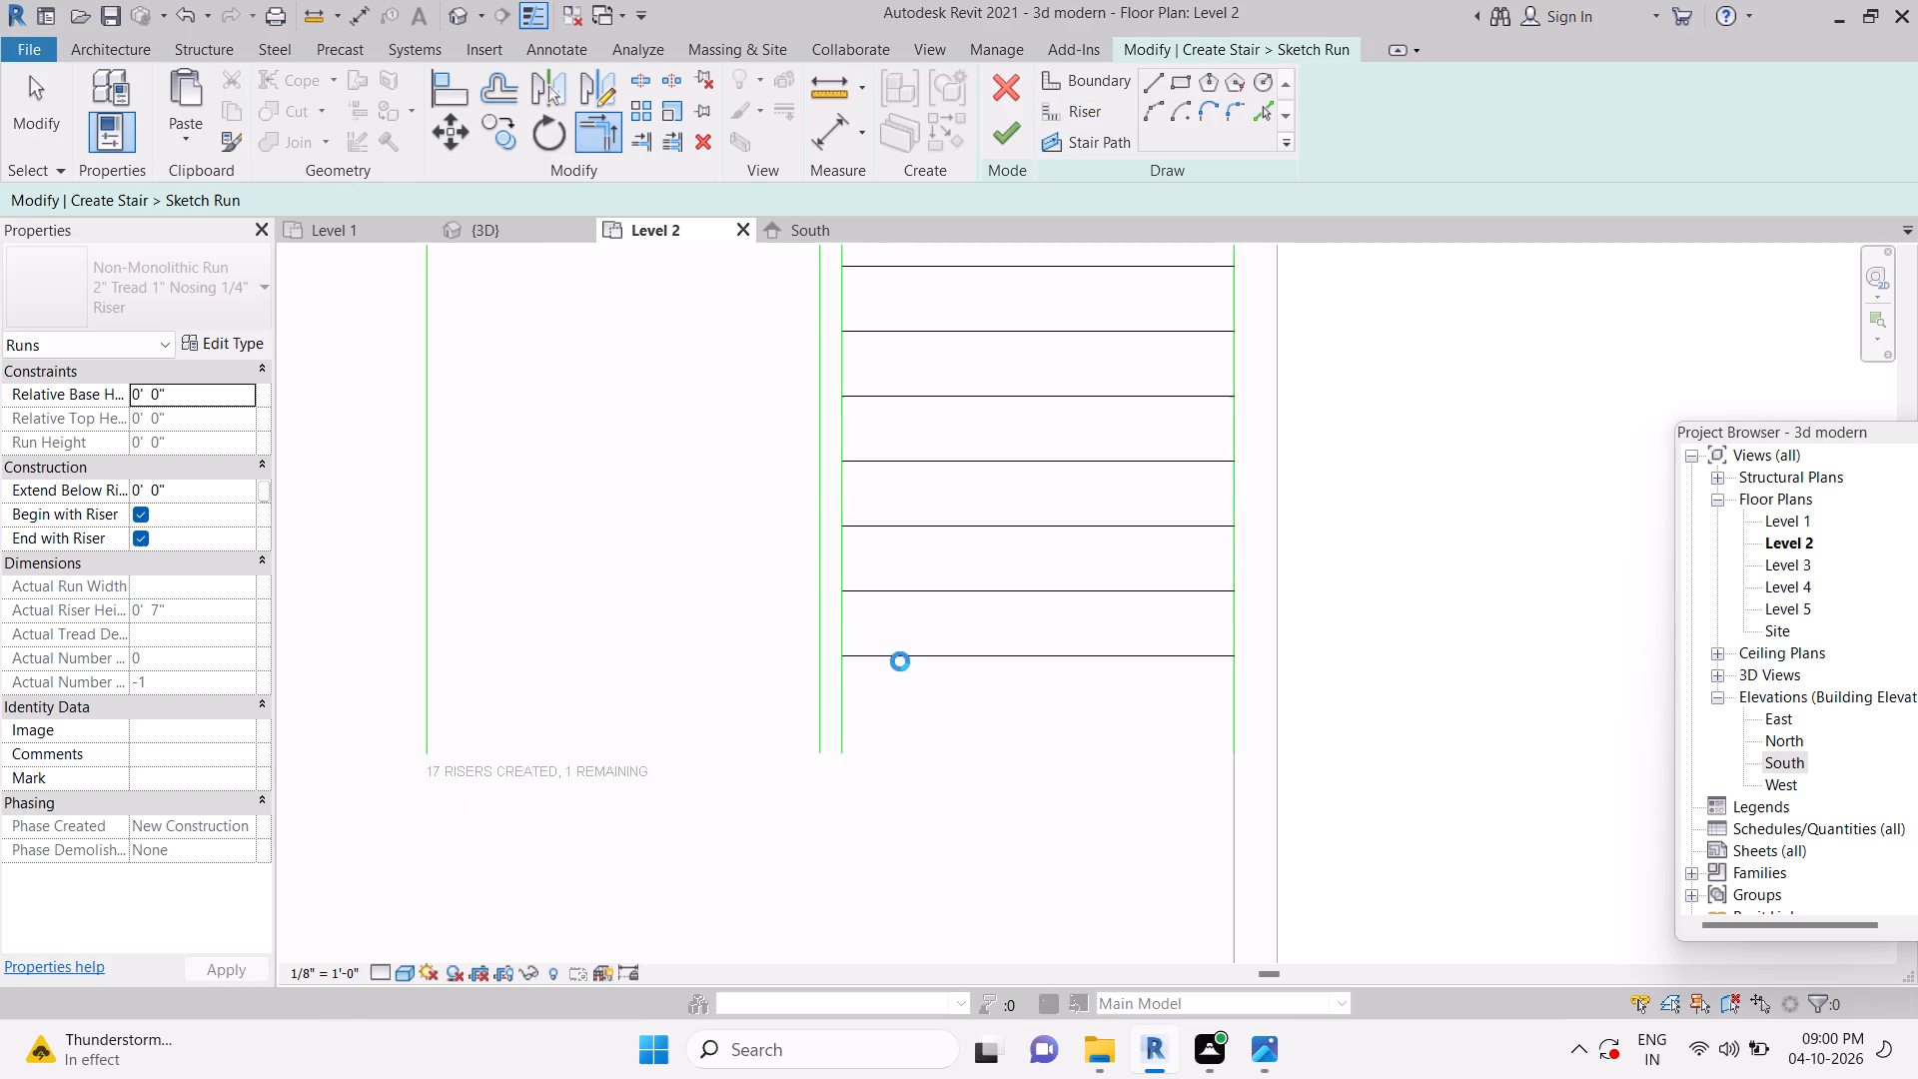
pyautogui.press('Escape')
pyautogui.press('Escape')
pyautogui.press('Escape')
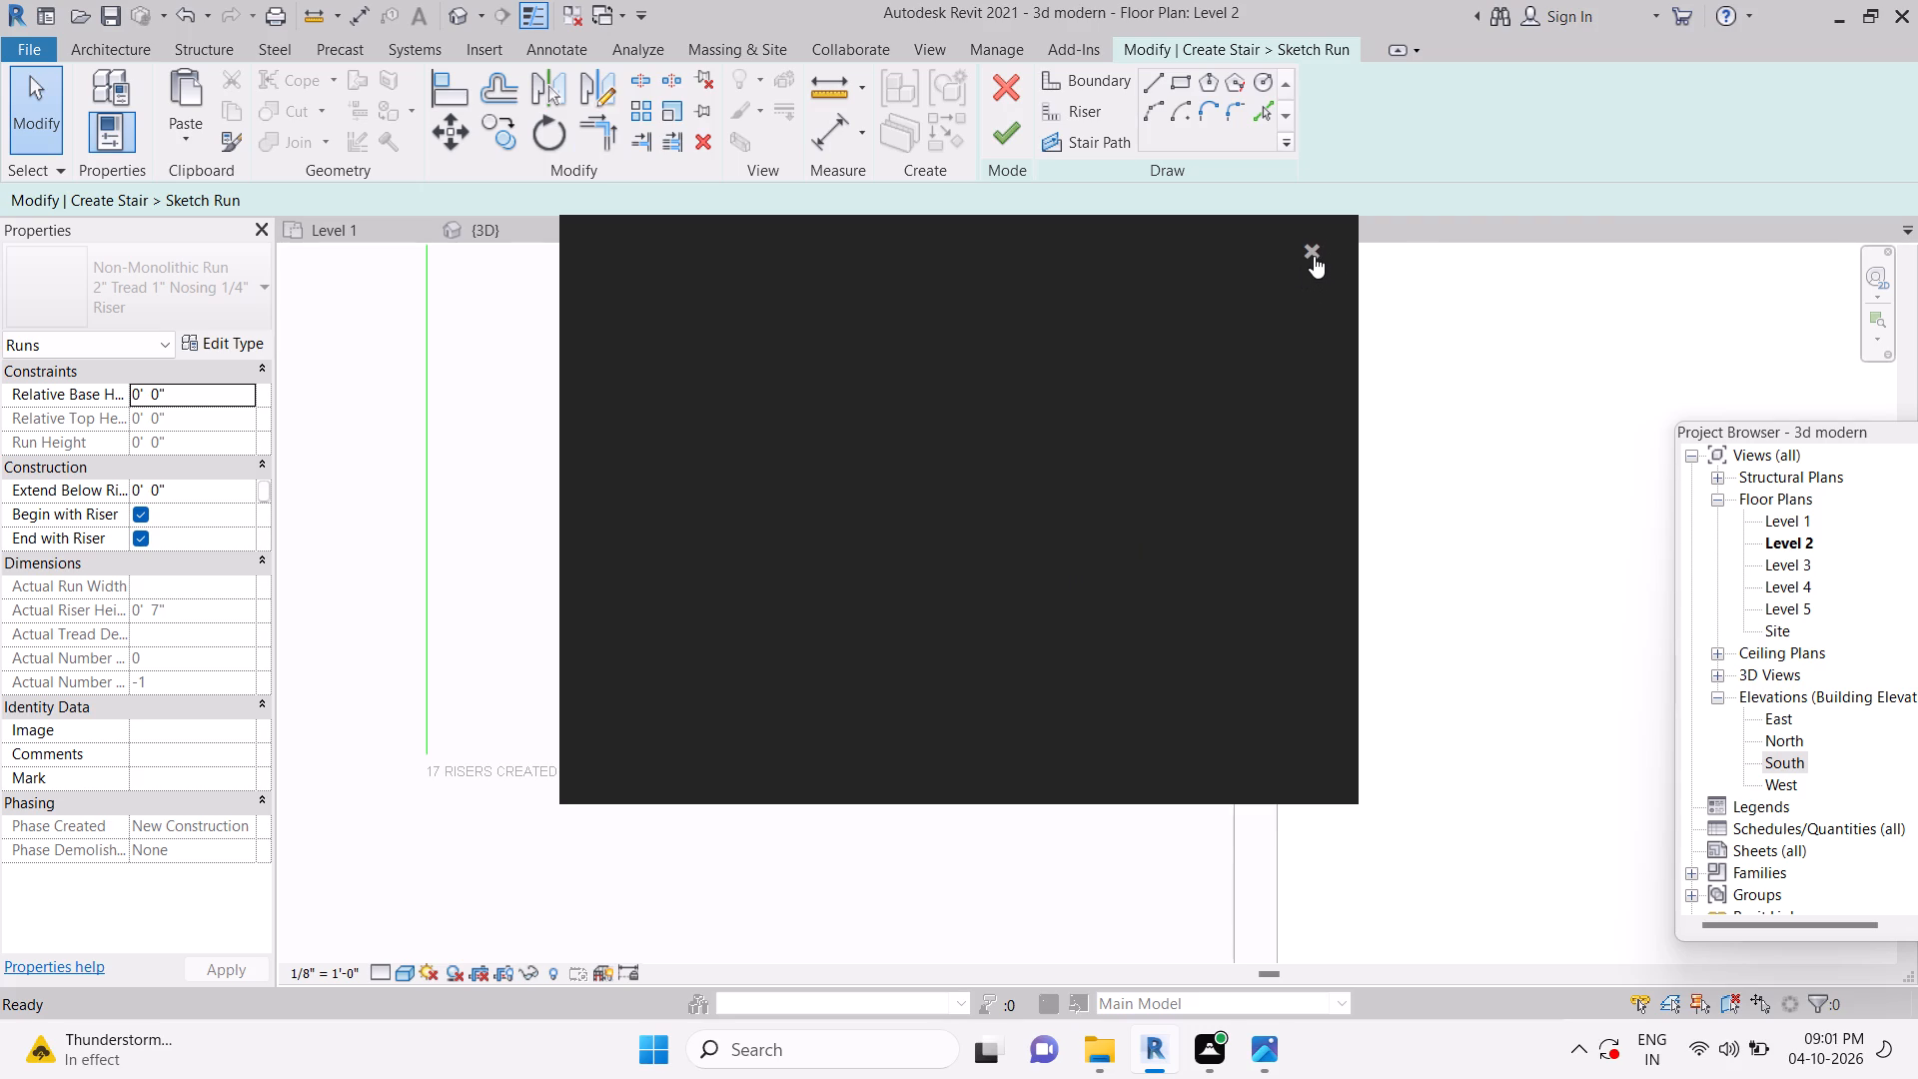
pyautogui.click(1314, 256)
pyautogui.press('Escape')
pyautogui.press('Escape')
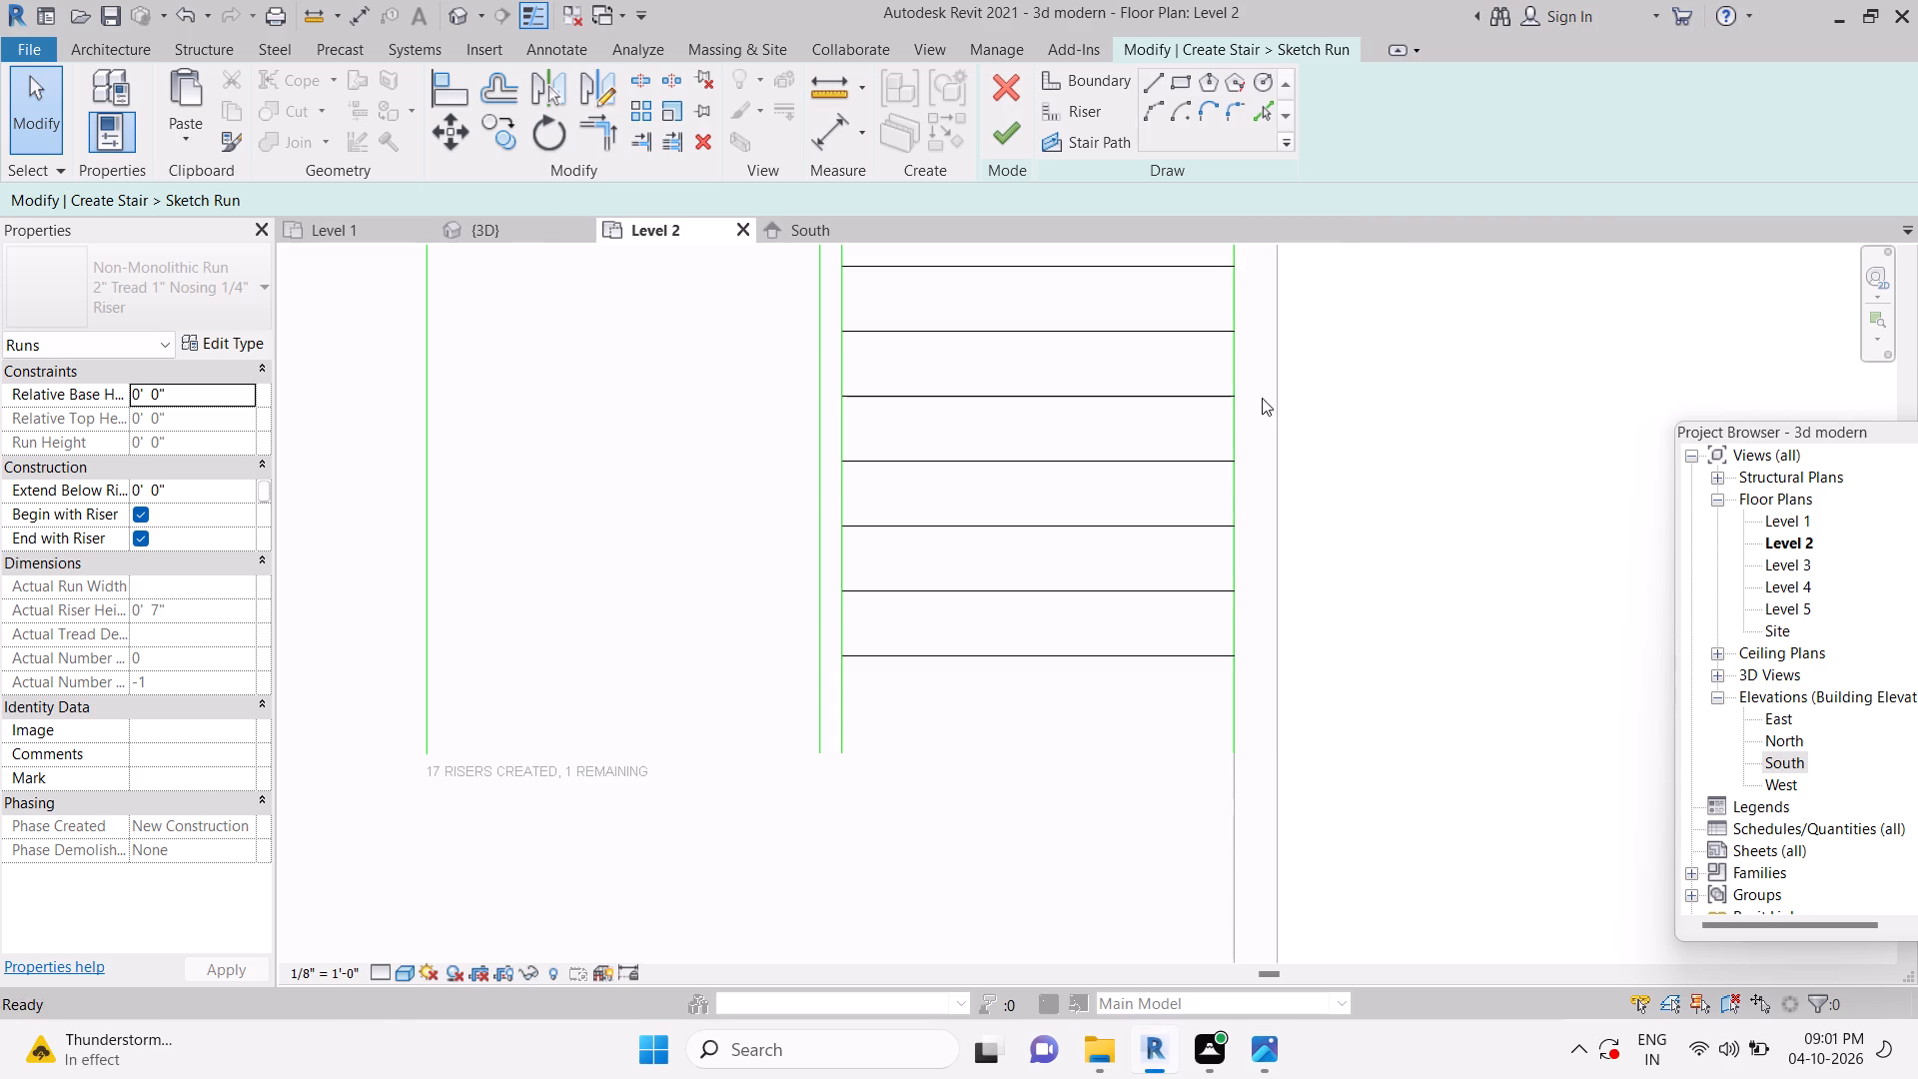
pyautogui.press('Escape')
# Trim the inner and outer boundary lines of the right-hand flight to its lowest riser.
pyautogui.press('t')
pyautogui.press('r')
pyautogui.click(867, 666)
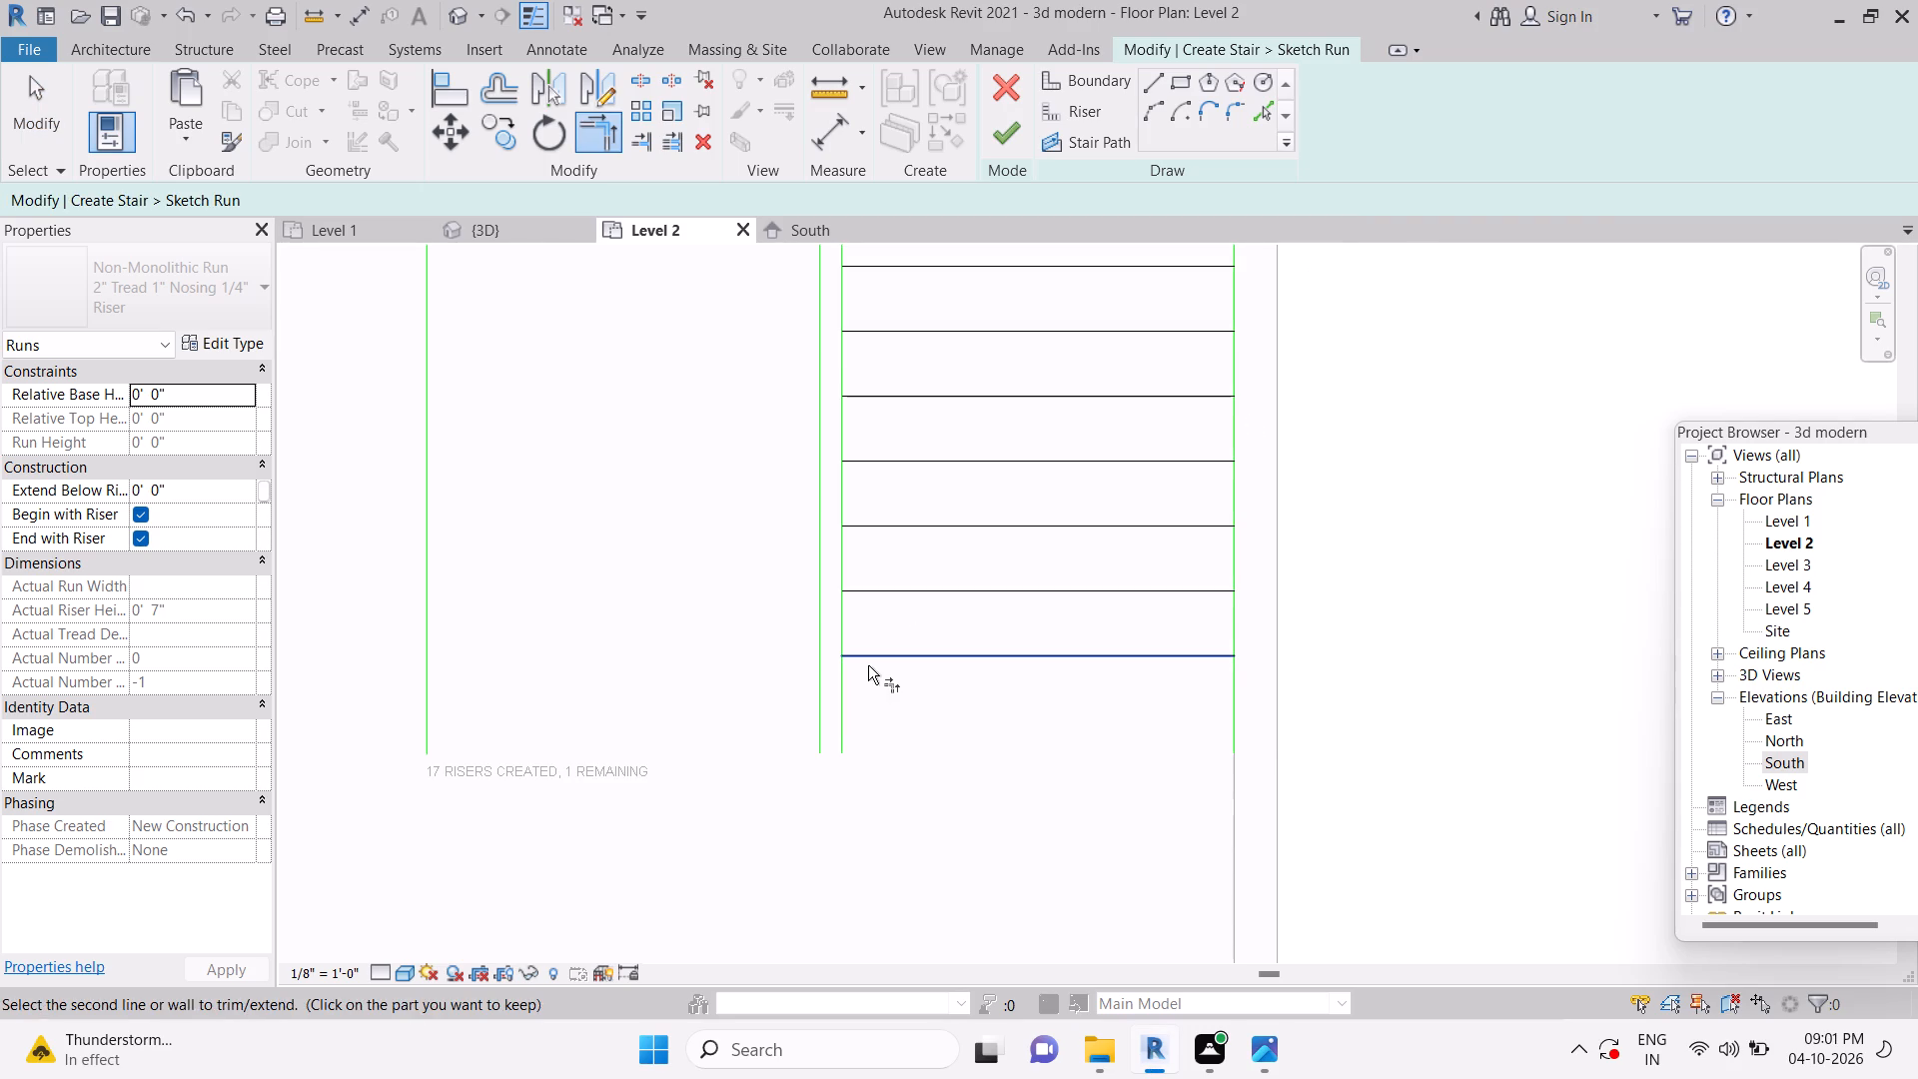
pyautogui.click(852, 617)
pyautogui.click(1146, 660)
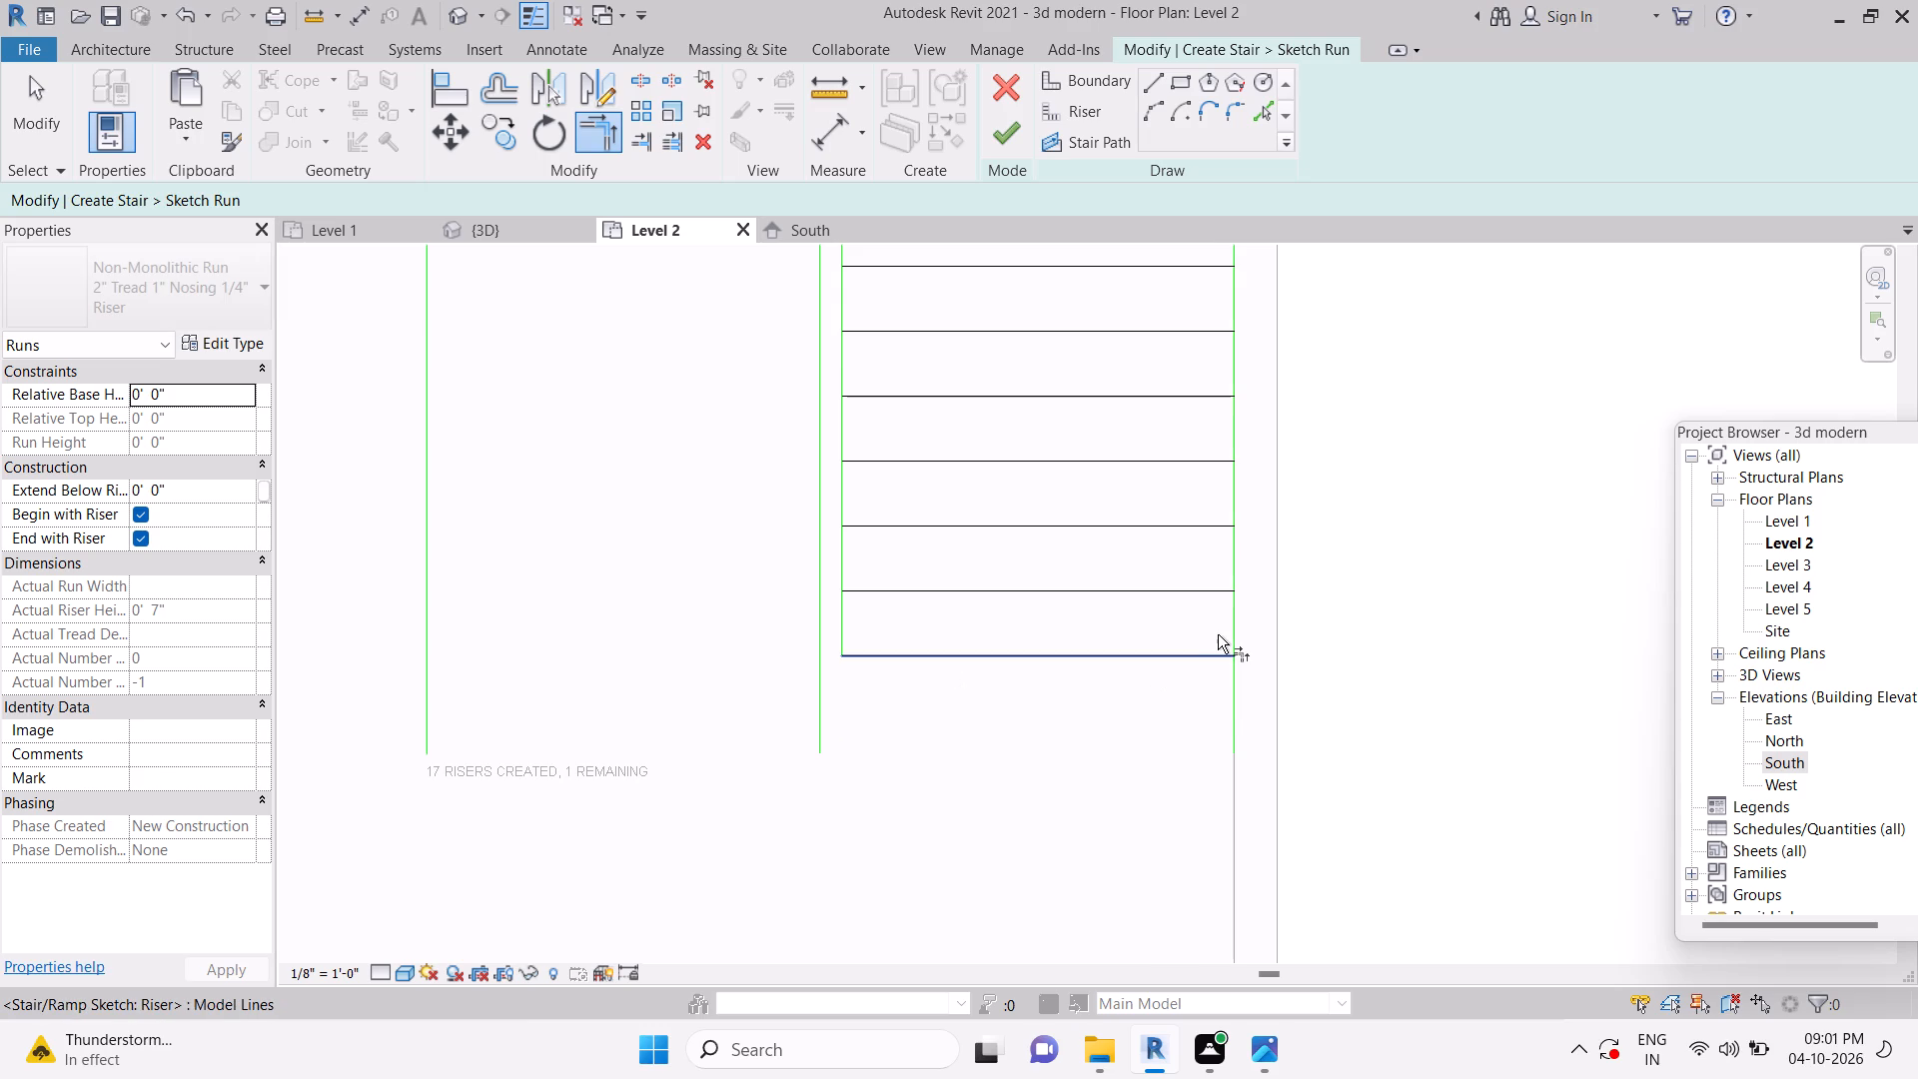
pyautogui.click(1226, 625)
pyautogui.press('Escape')
pyautogui.press('Escape')
pyautogui.scroll(-8, 967, 708)
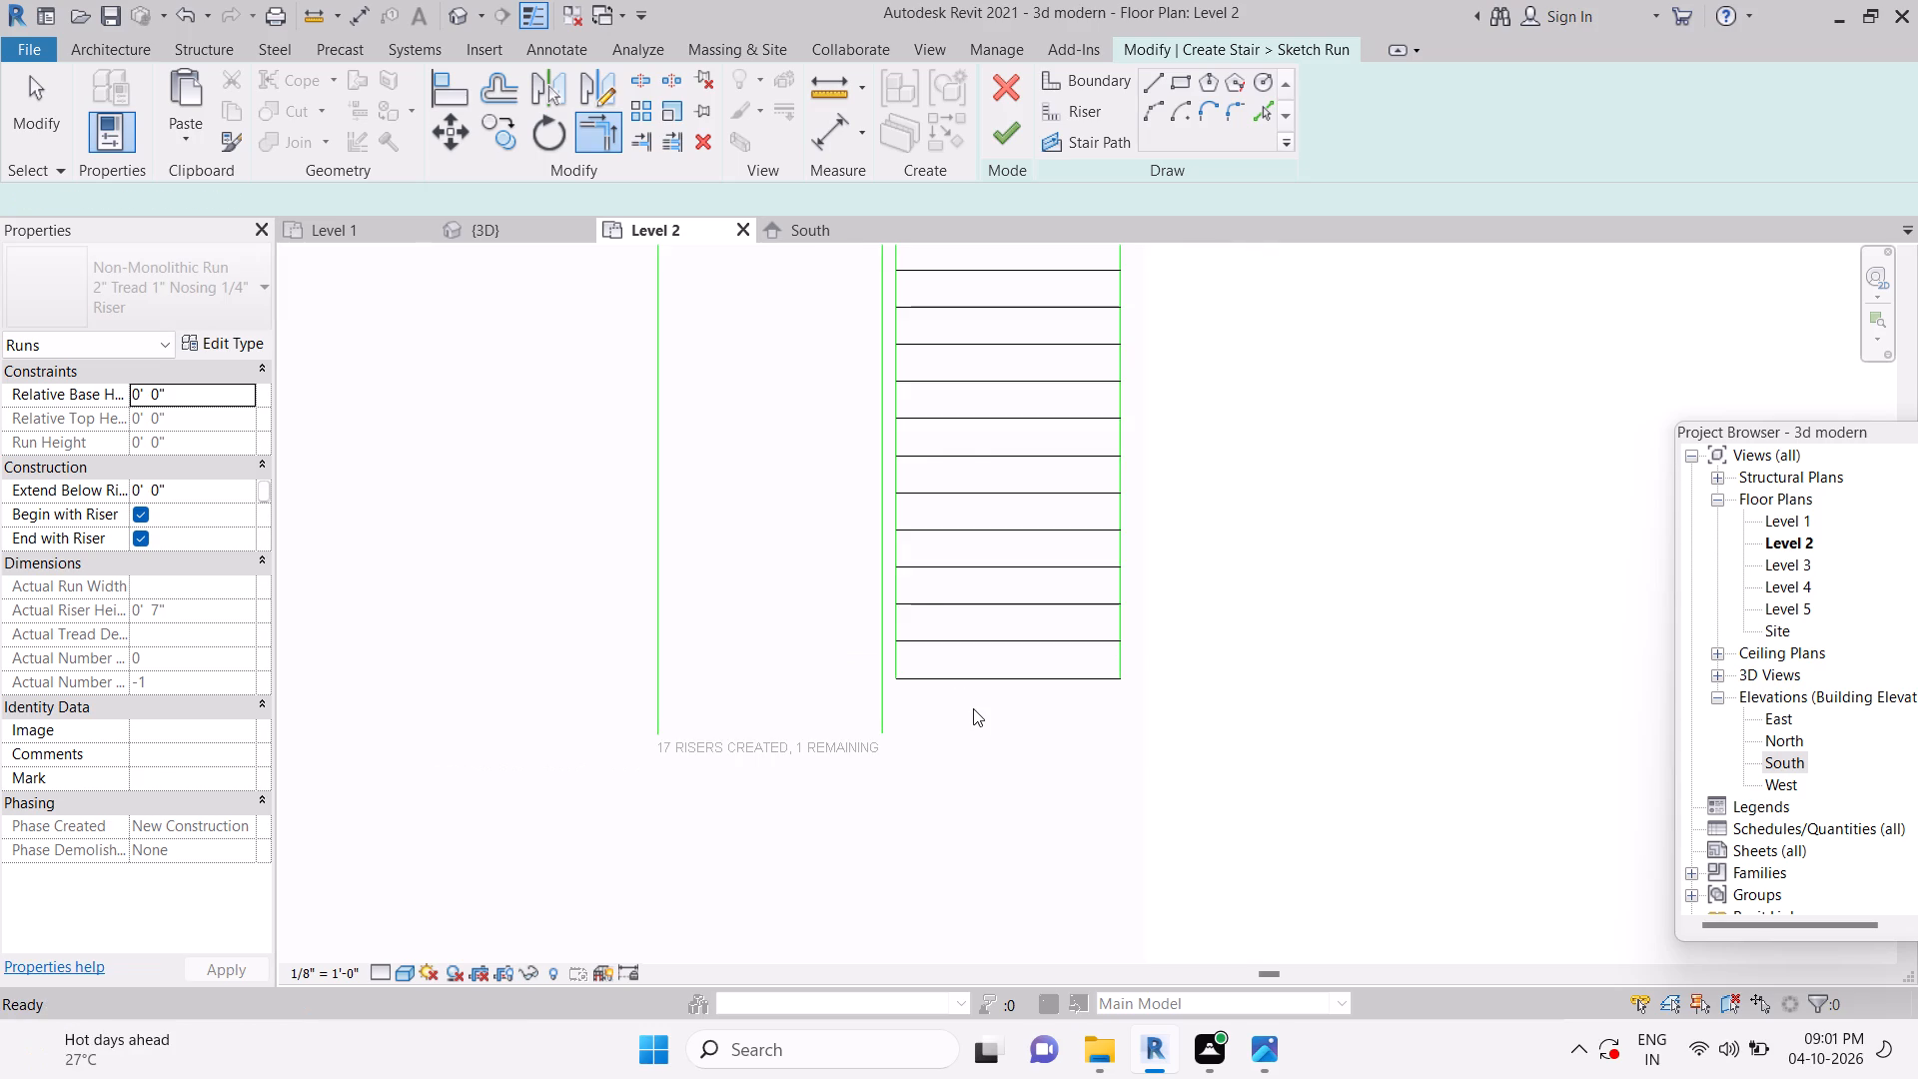
pyautogui.press('Escape')
pyautogui.press('Escape')
pyautogui.scroll(3, 952, 423)
pyautogui.press('Escape')
pyautogui.press('Escape')
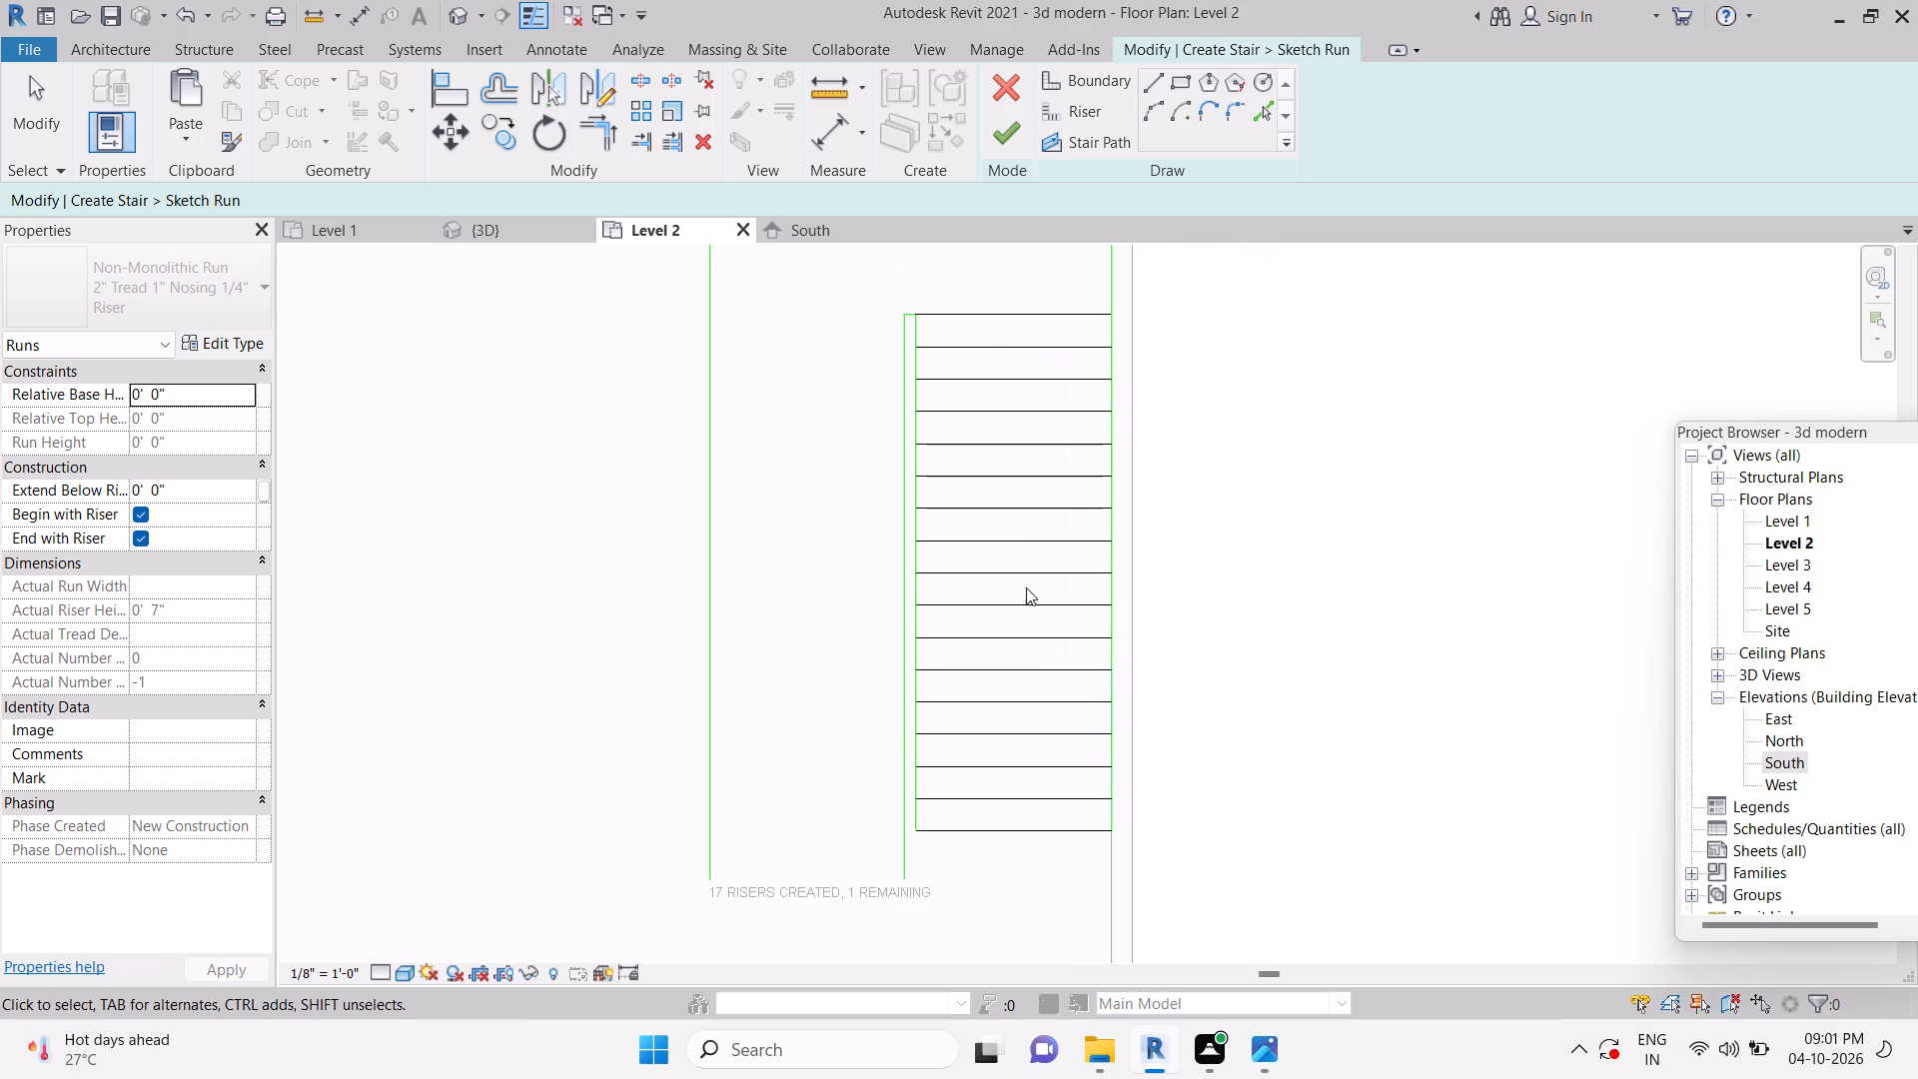
# Mirror a copy of the top nine risers into the left-hand flight about a vertical axis drawn through the middle of the central gap.
pyautogui.moveTo(1026, 588); pyautogui.dragTo(978, 302)
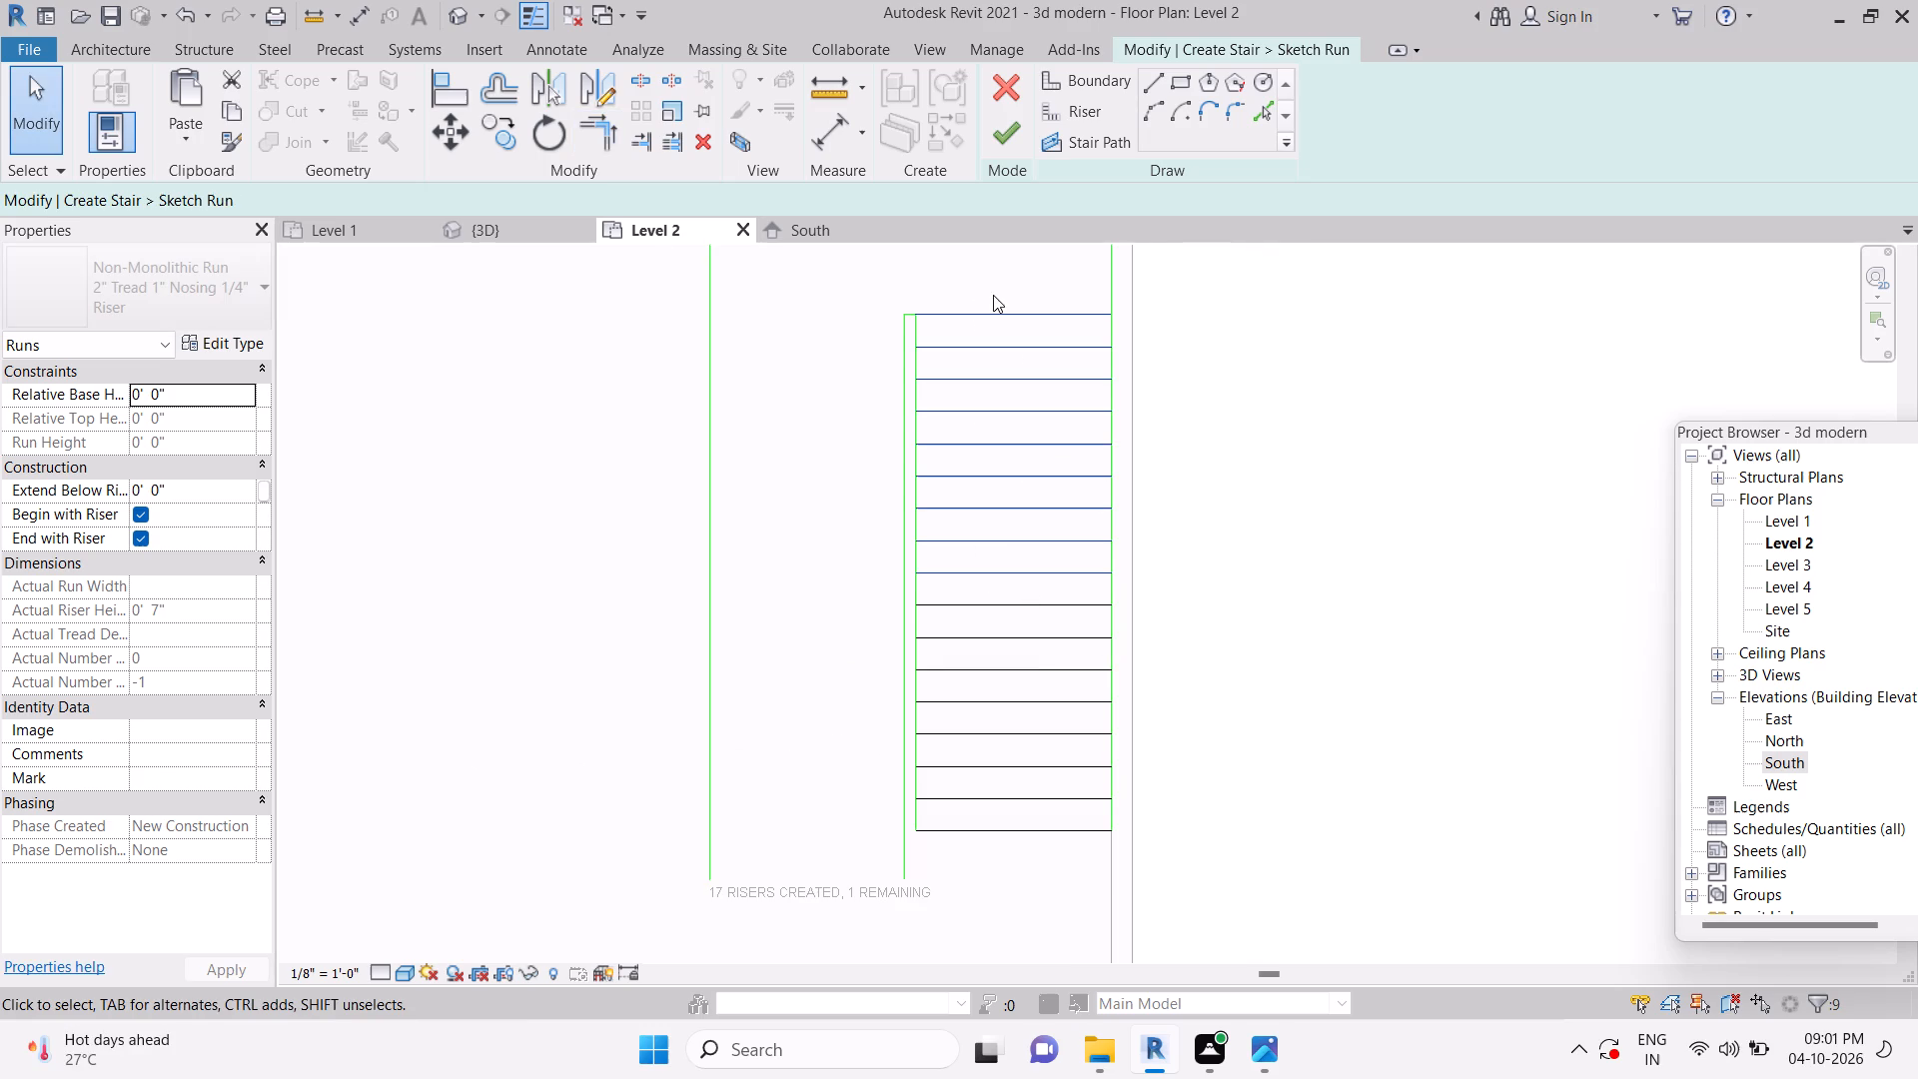
pyautogui.click(612, 94)
pyautogui.scroll(9, 892, 298)
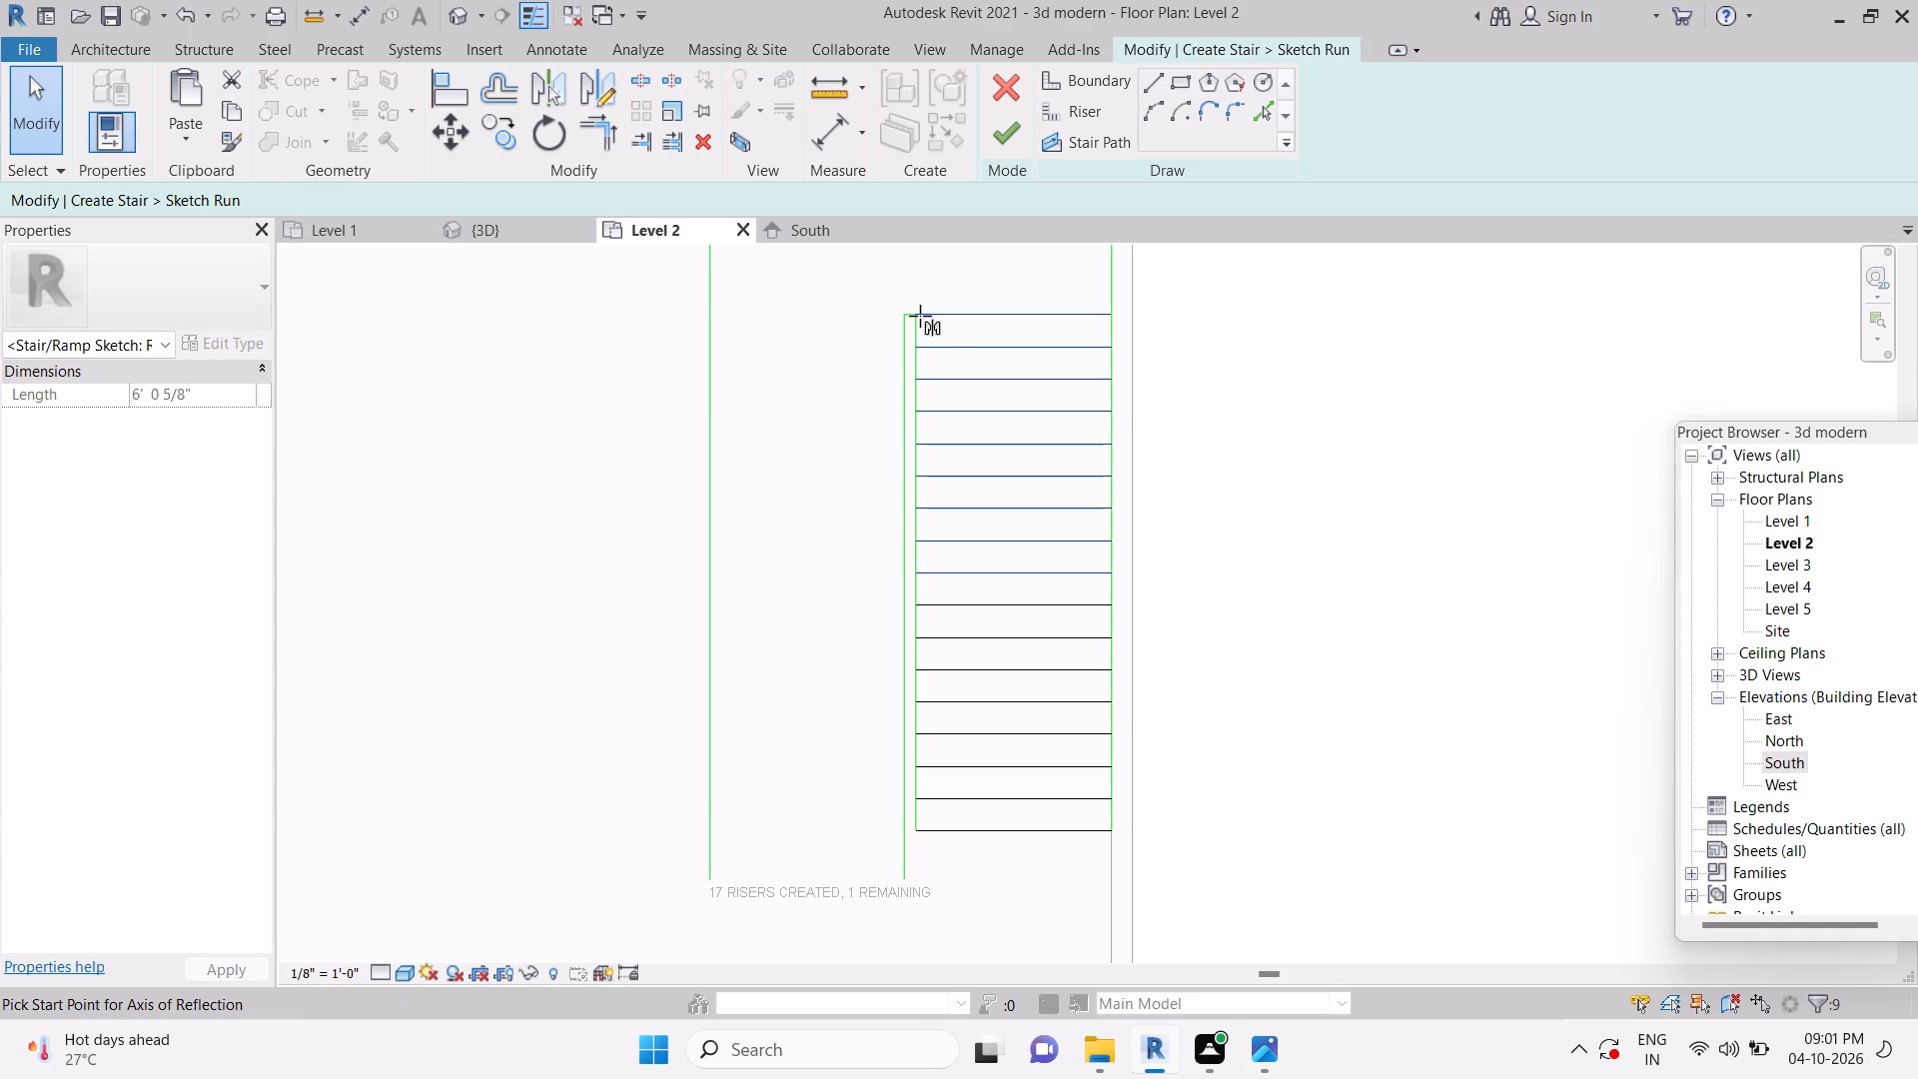
pyautogui.scroll(1, 920, 316)
pyautogui.scroll(5, 985, 367)
pyautogui.click(894, 330)
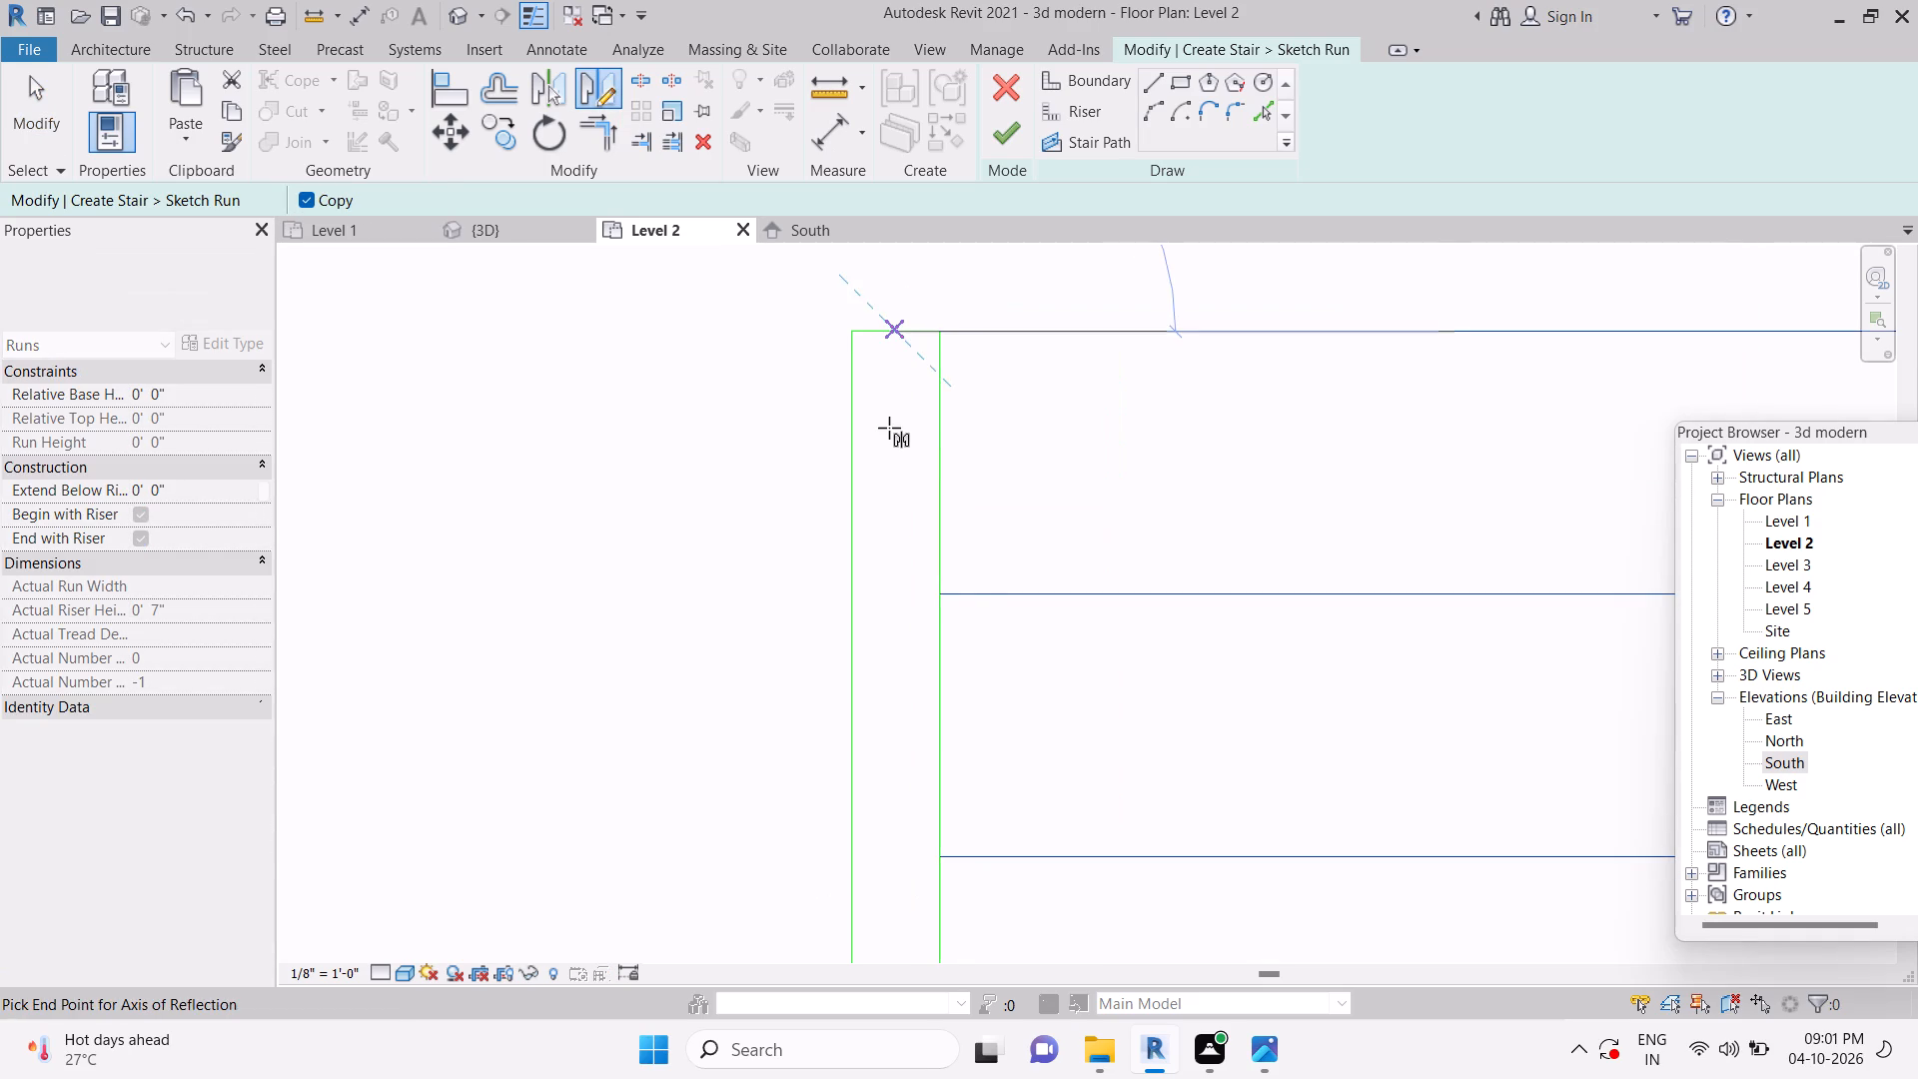
pyautogui.click(887, 462)
pyautogui.press('Escape')
pyautogui.scroll(-2, 1061, 446)
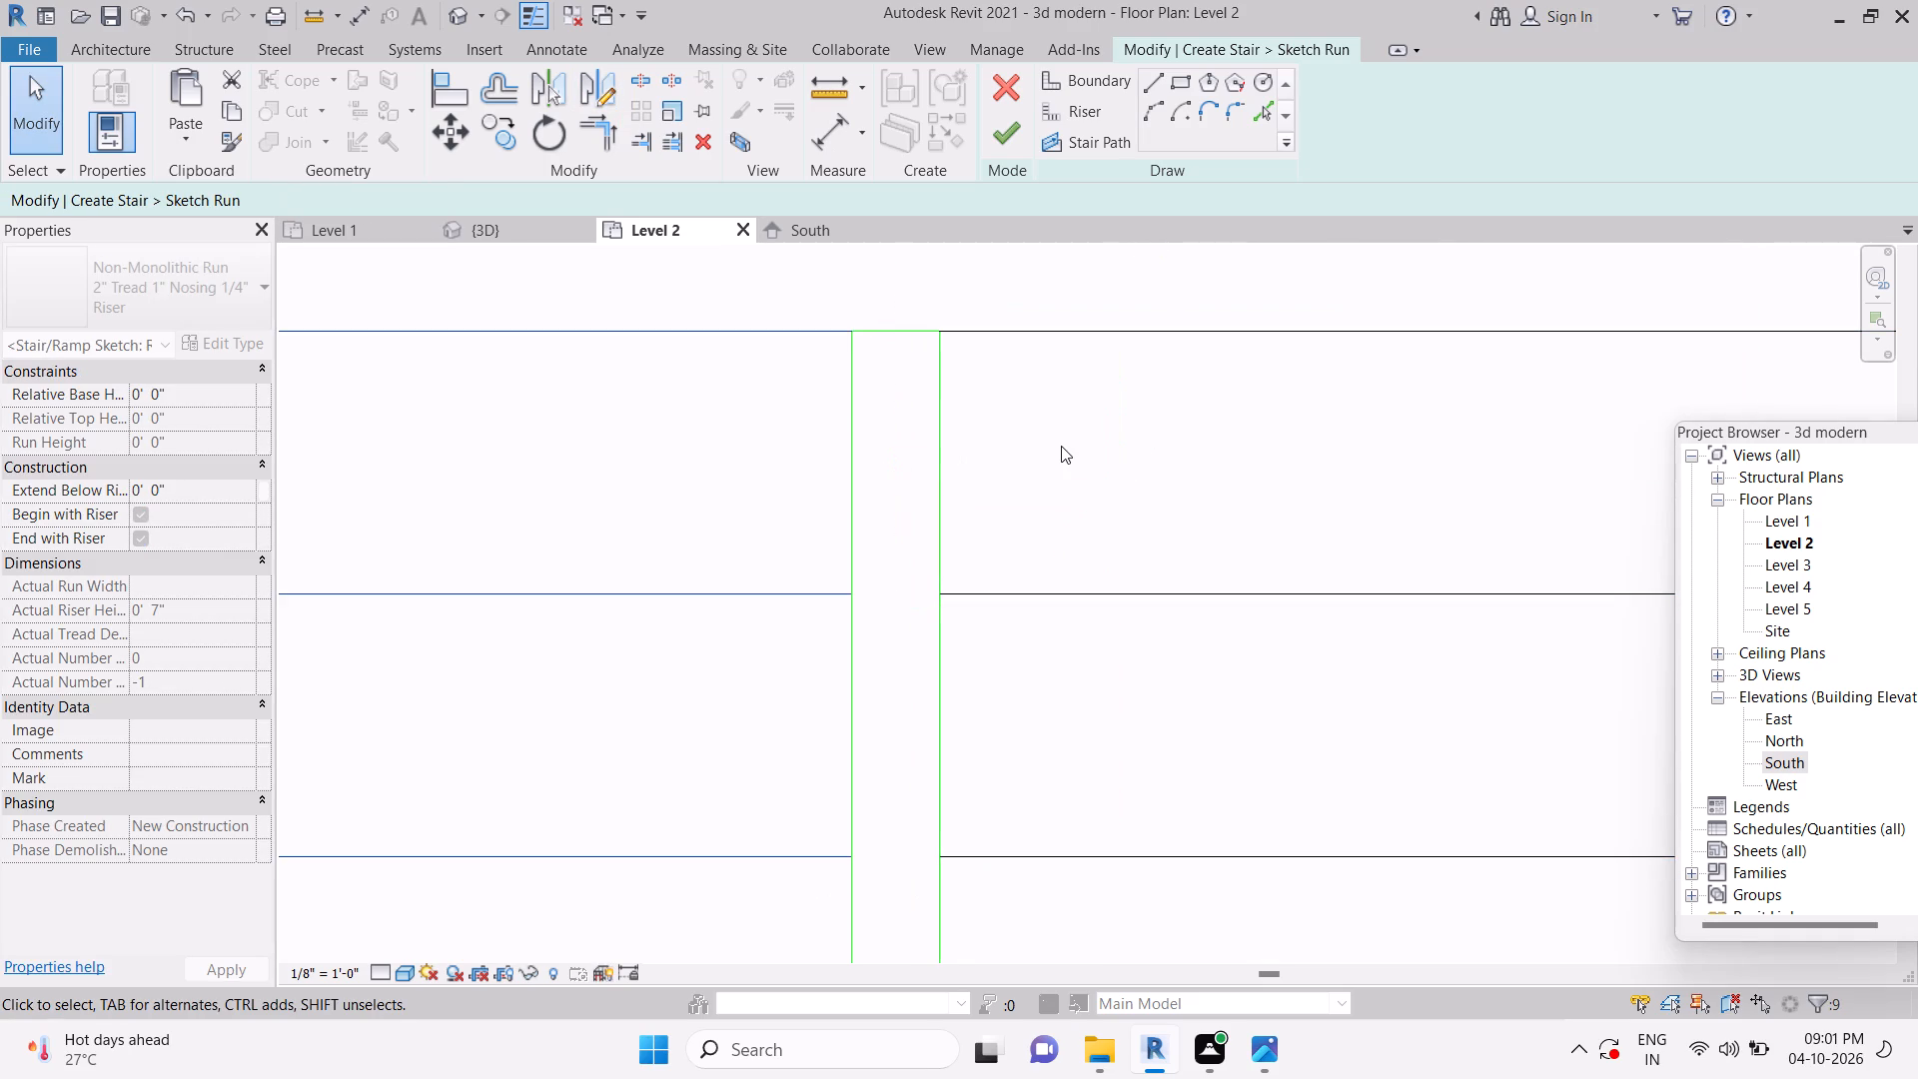
pyautogui.scroll(-11, 1061, 446)
pyautogui.moveTo(1079, 683); pyautogui.dragTo(1130, 465, button='middle')
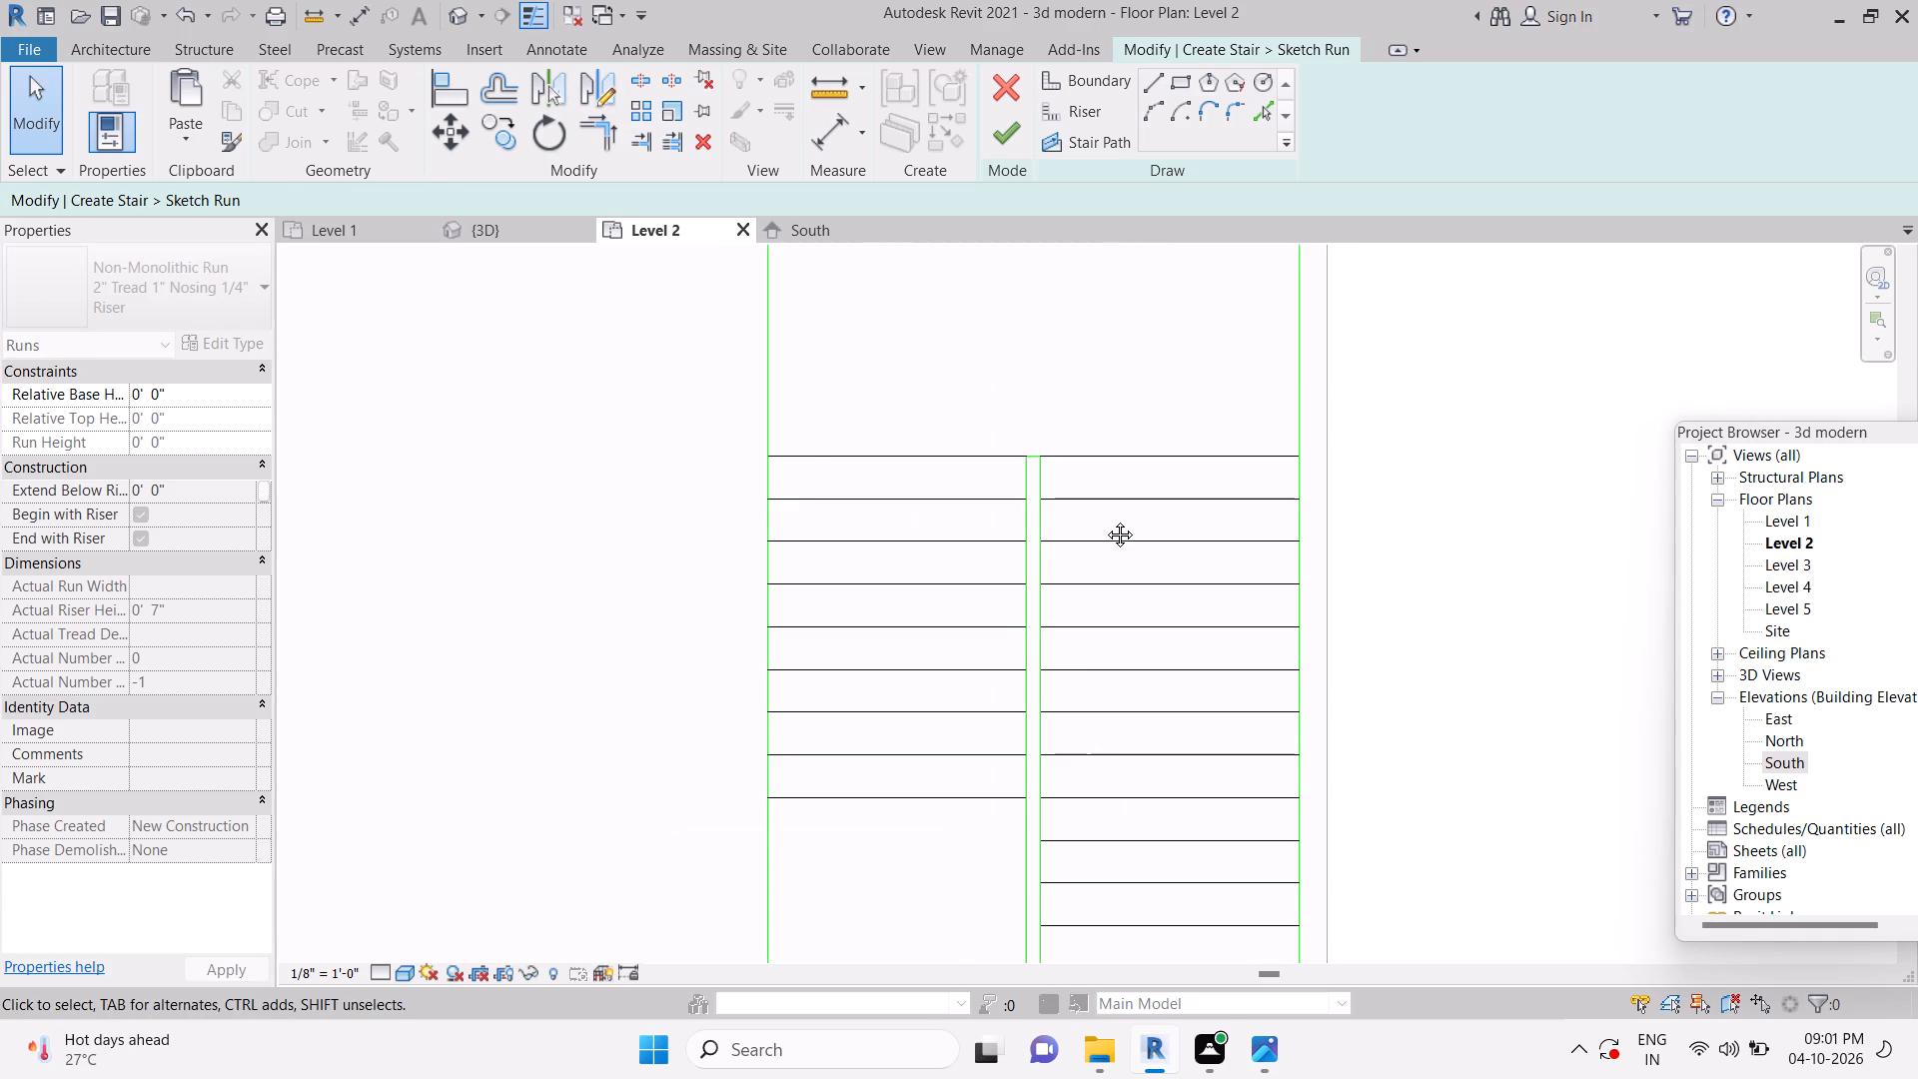
pyautogui.press('Escape')
# Trim the outer and inner boundary lines of the left-hand flight to its lowest riser.
pyautogui.scroll(3, 823, 592)
pyautogui.press('Escape')
pyautogui.press('t')
pyautogui.press('r')
pyautogui.click(853, 574)
pyautogui.click(817, 538)
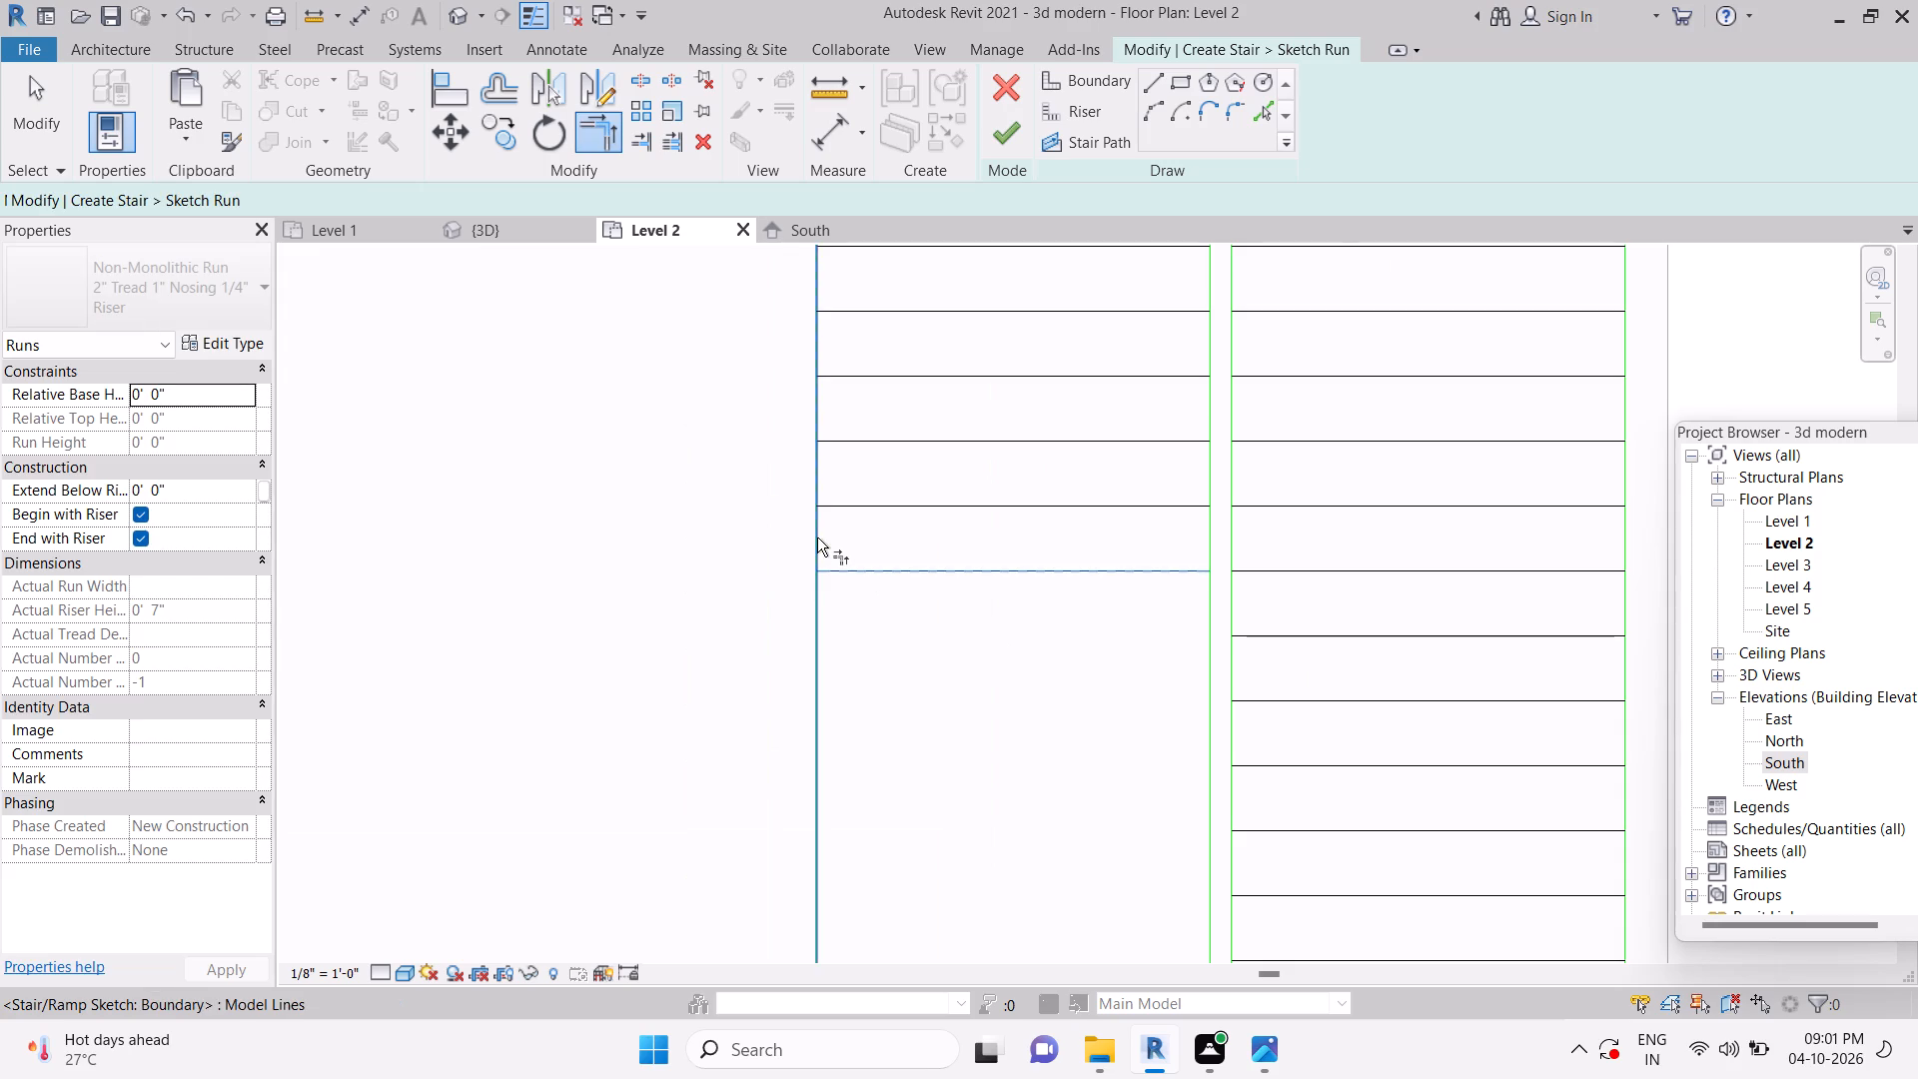
pyautogui.click(1204, 531)
pyautogui.click(1155, 563)
pyautogui.press('Escape')
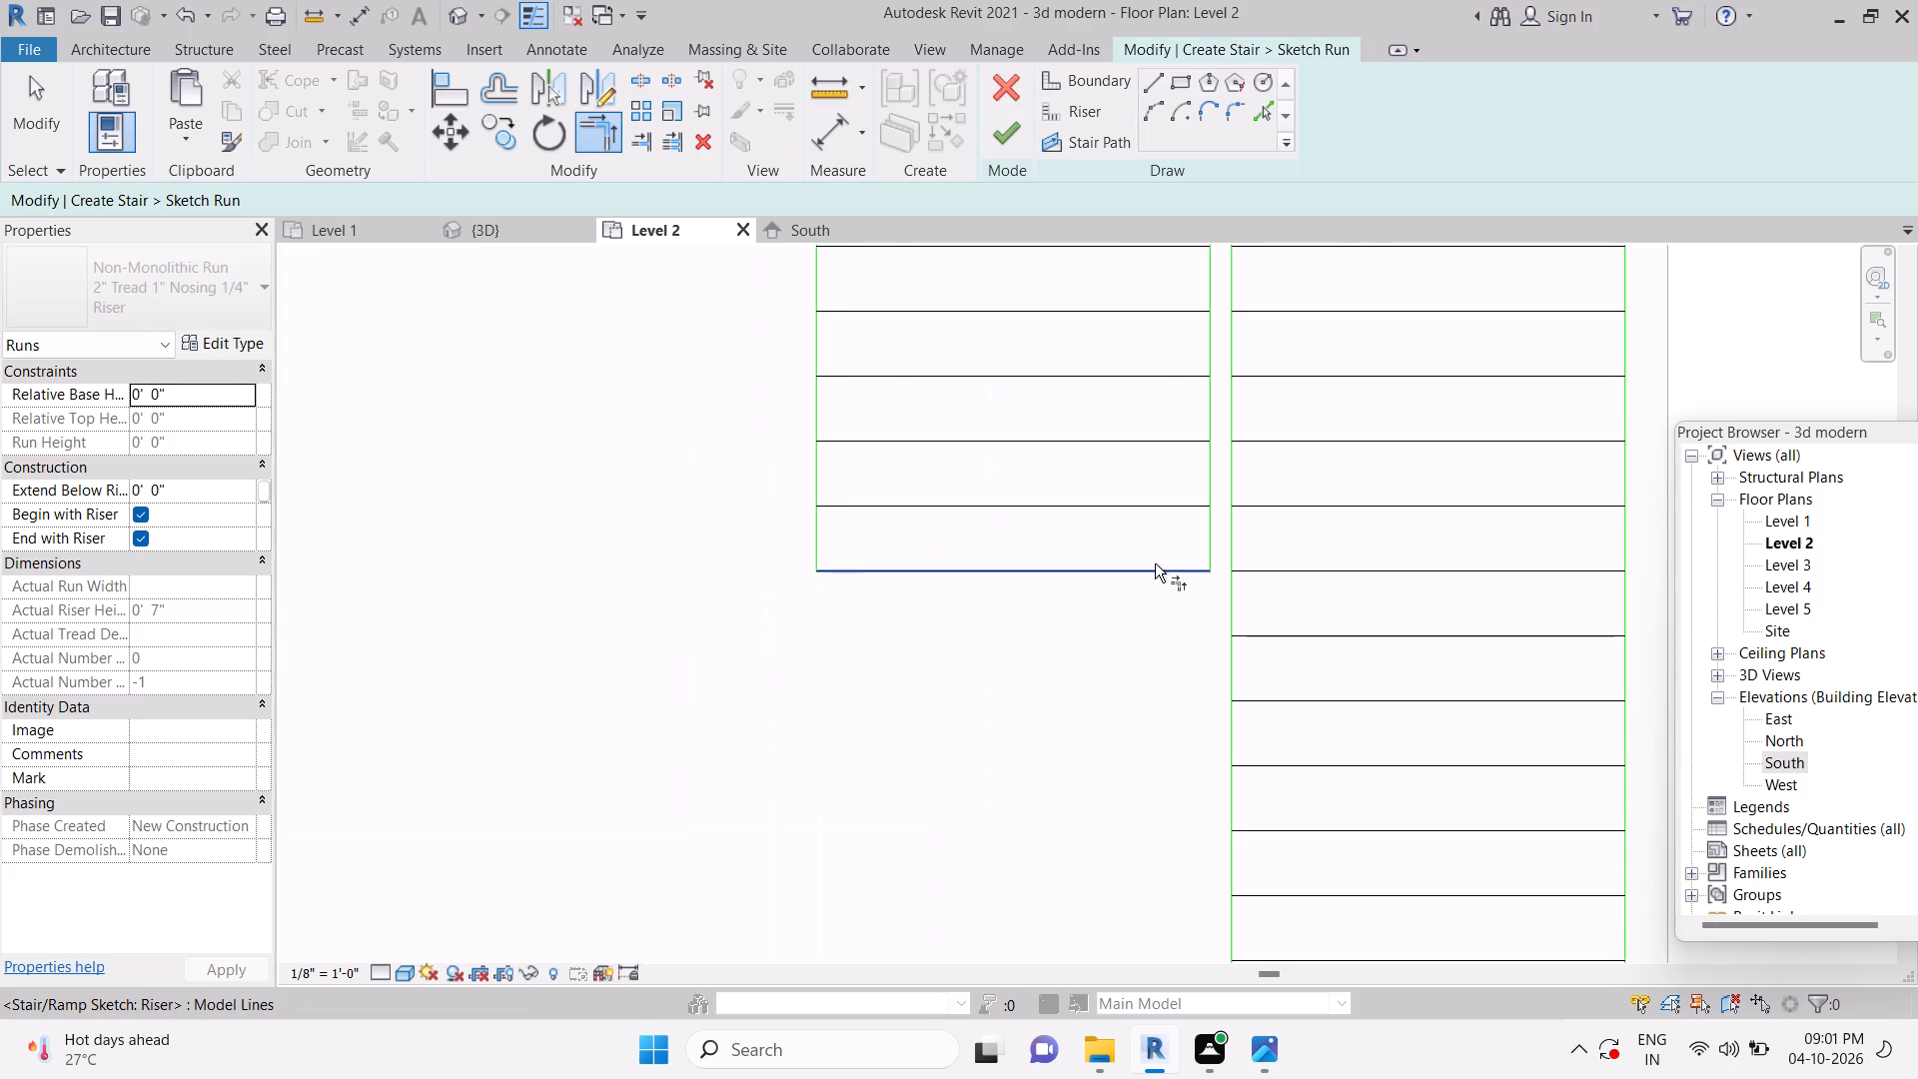
# Draw the stair path from the right-hand flight's lowest riser midpoint through the landing, 6'-6" across and 10'-6" down to the left-hand flight's lowest riser.
pyautogui.scroll(-7, 1049, 521)
pyautogui.press('Escape')
pyautogui.press('Escape')
pyautogui.press('Escape')
pyautogui.press('Escape')
pyautogui.press('Escape')
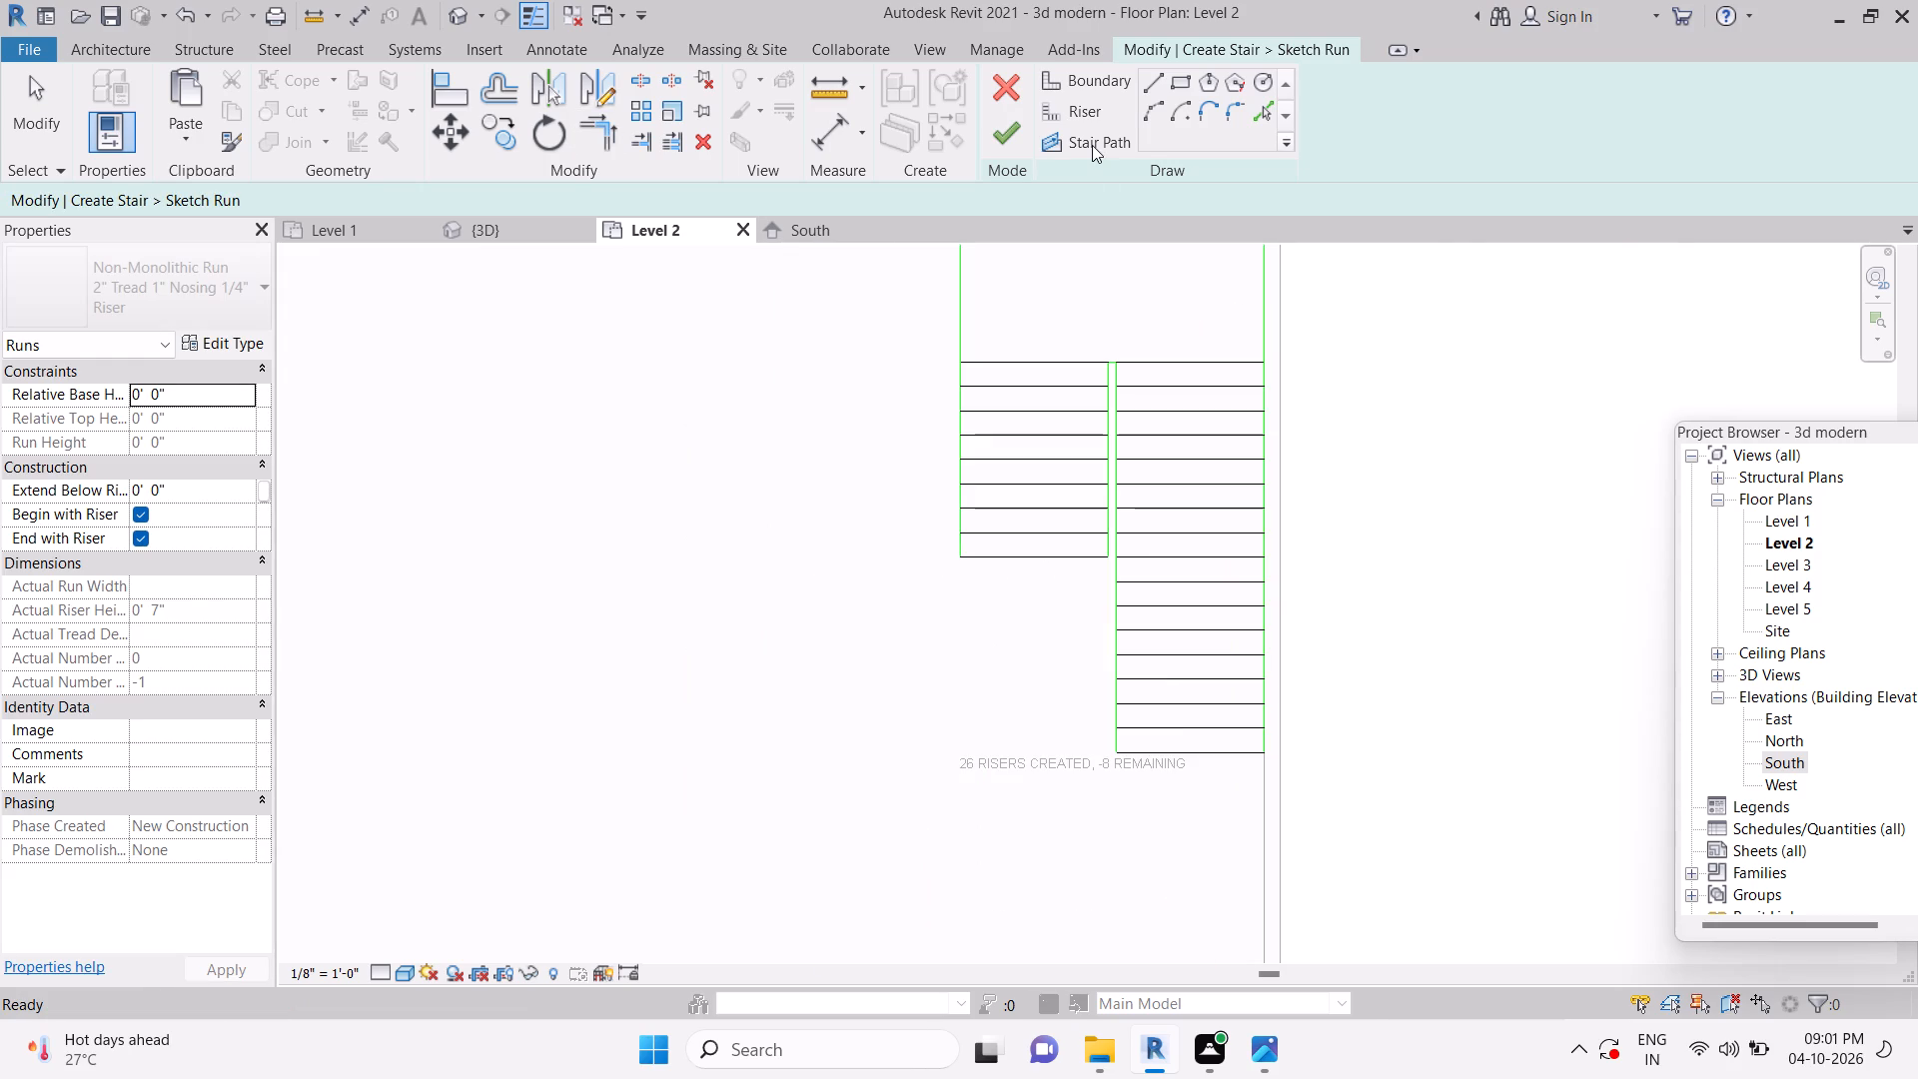
pyautogui.click(1092, 145)
pyautogui.scroll(4, 1211, 751)
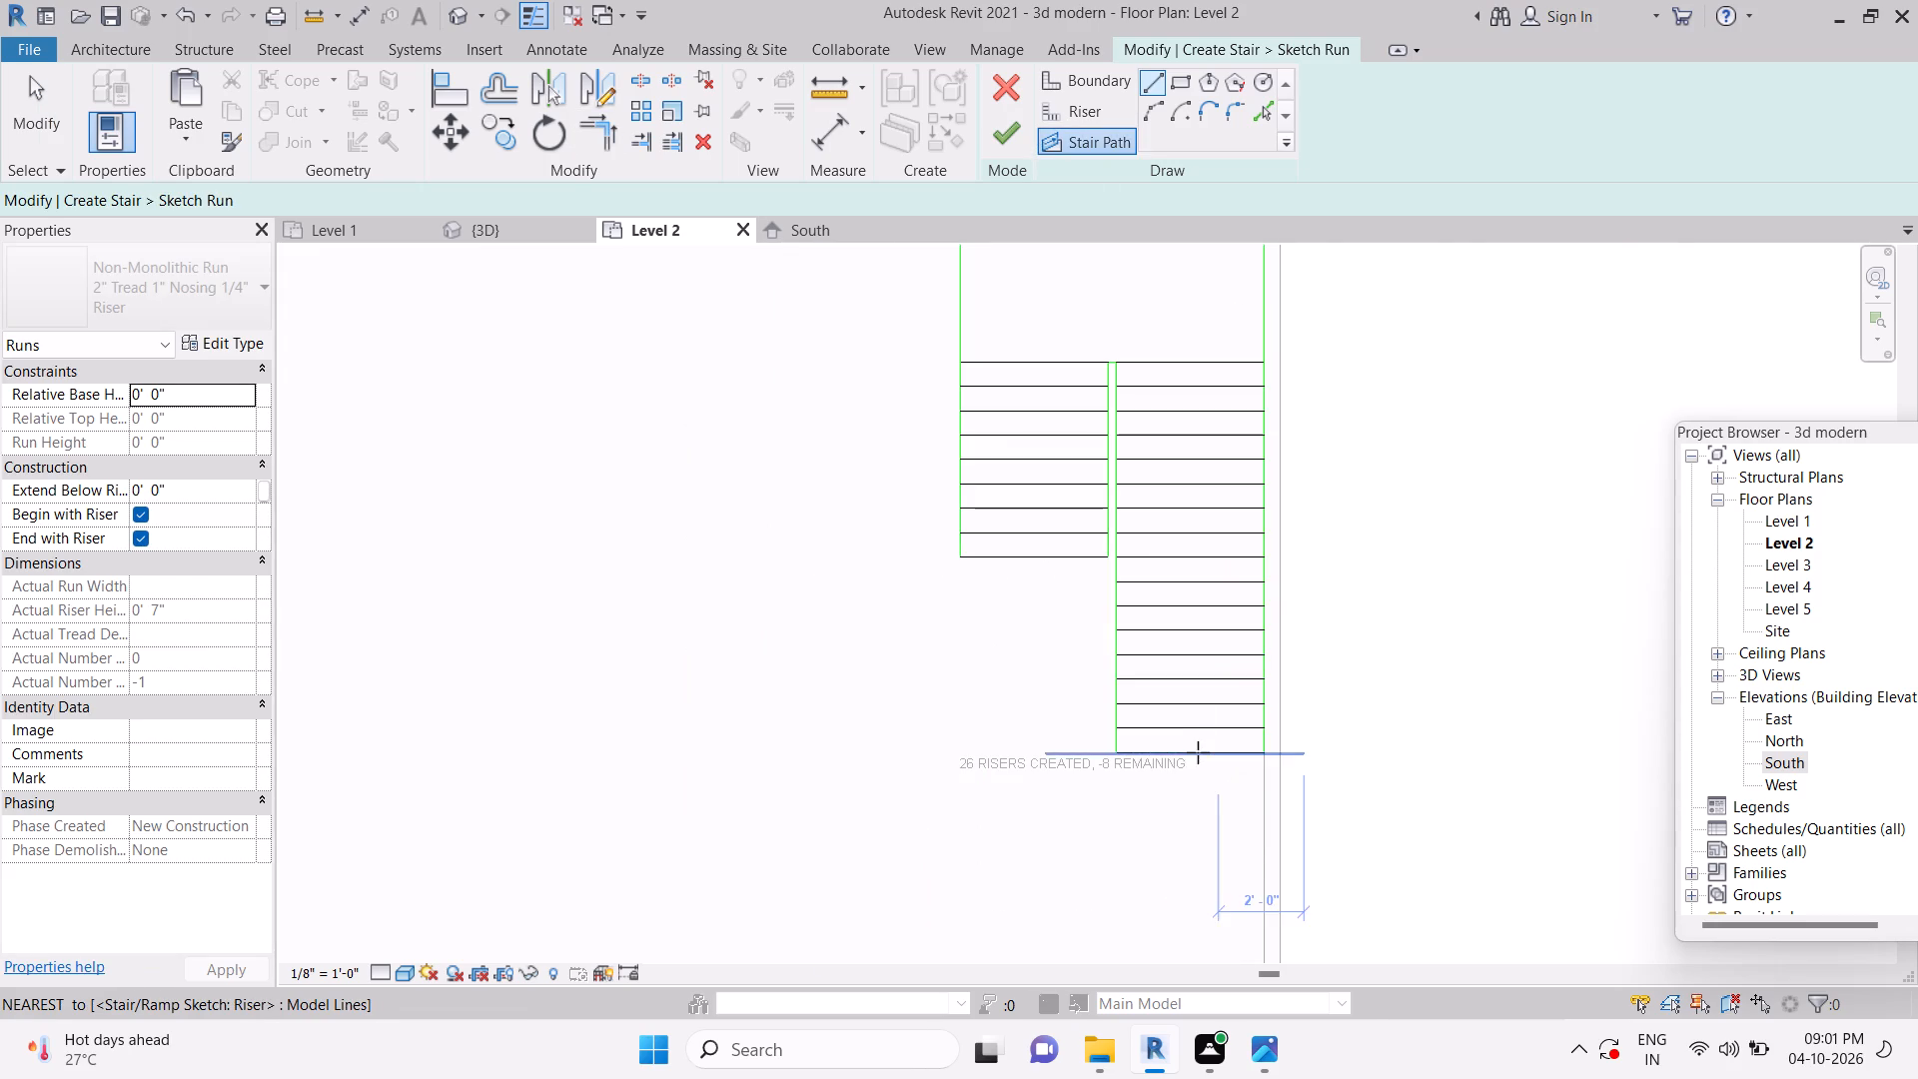
pyautogui.click(1181, 751)
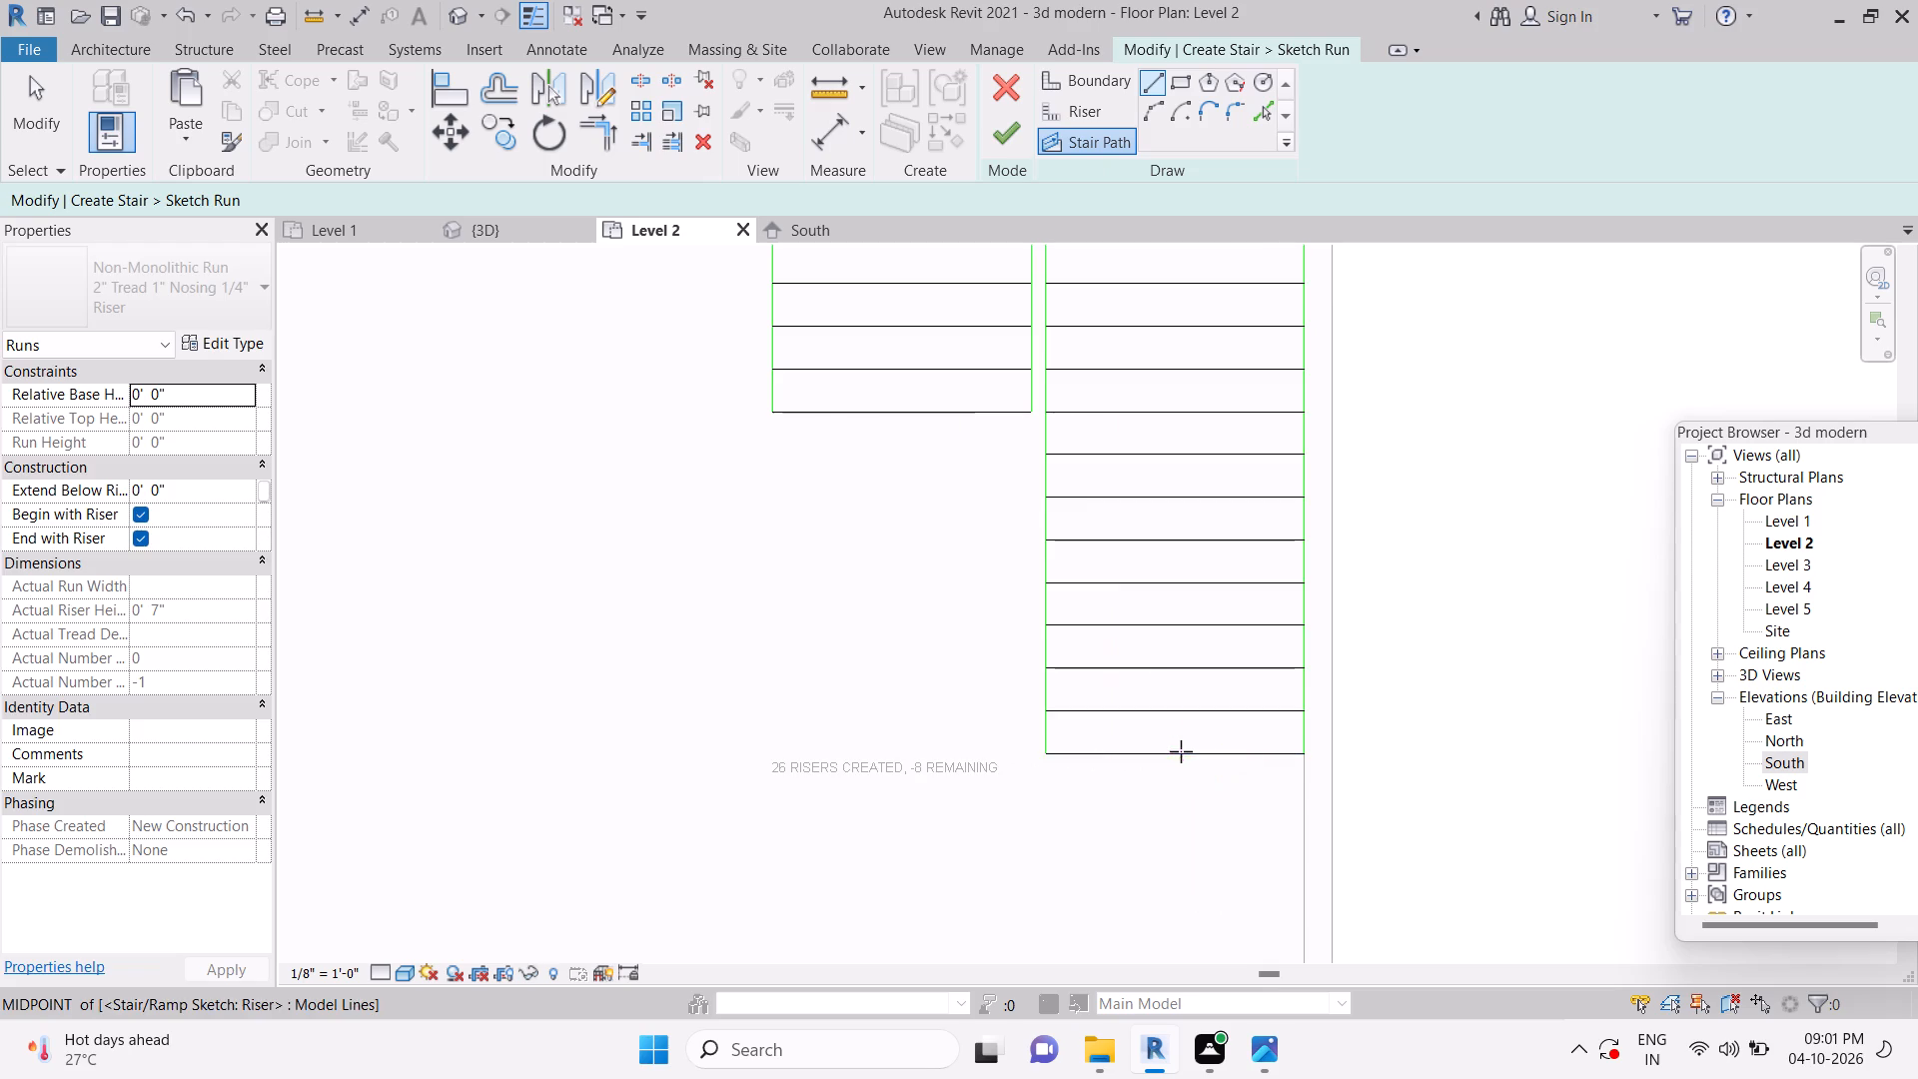
pyautogui.scroll(-4, 1181, 751)
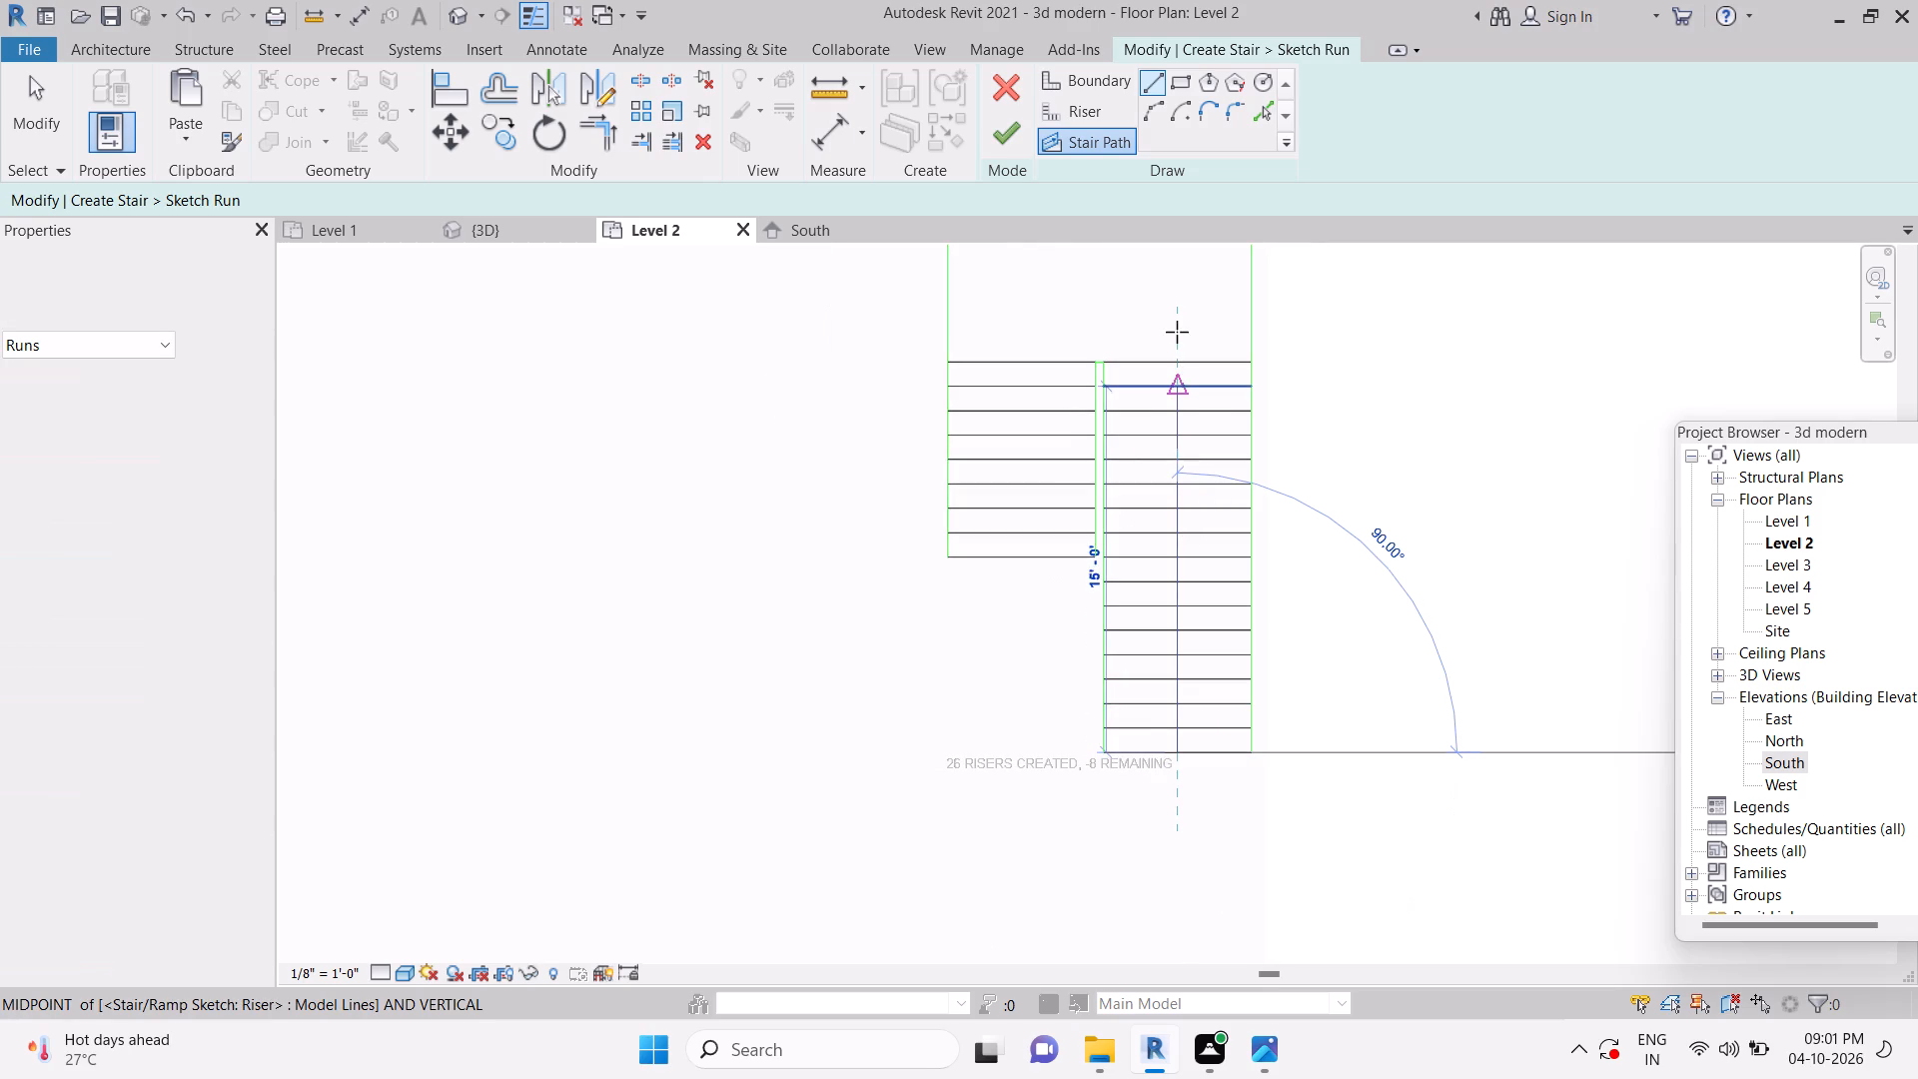
pyautogui.moveTo(1177, 337); pyautogui.dragTo(1168, 490, button='middle')
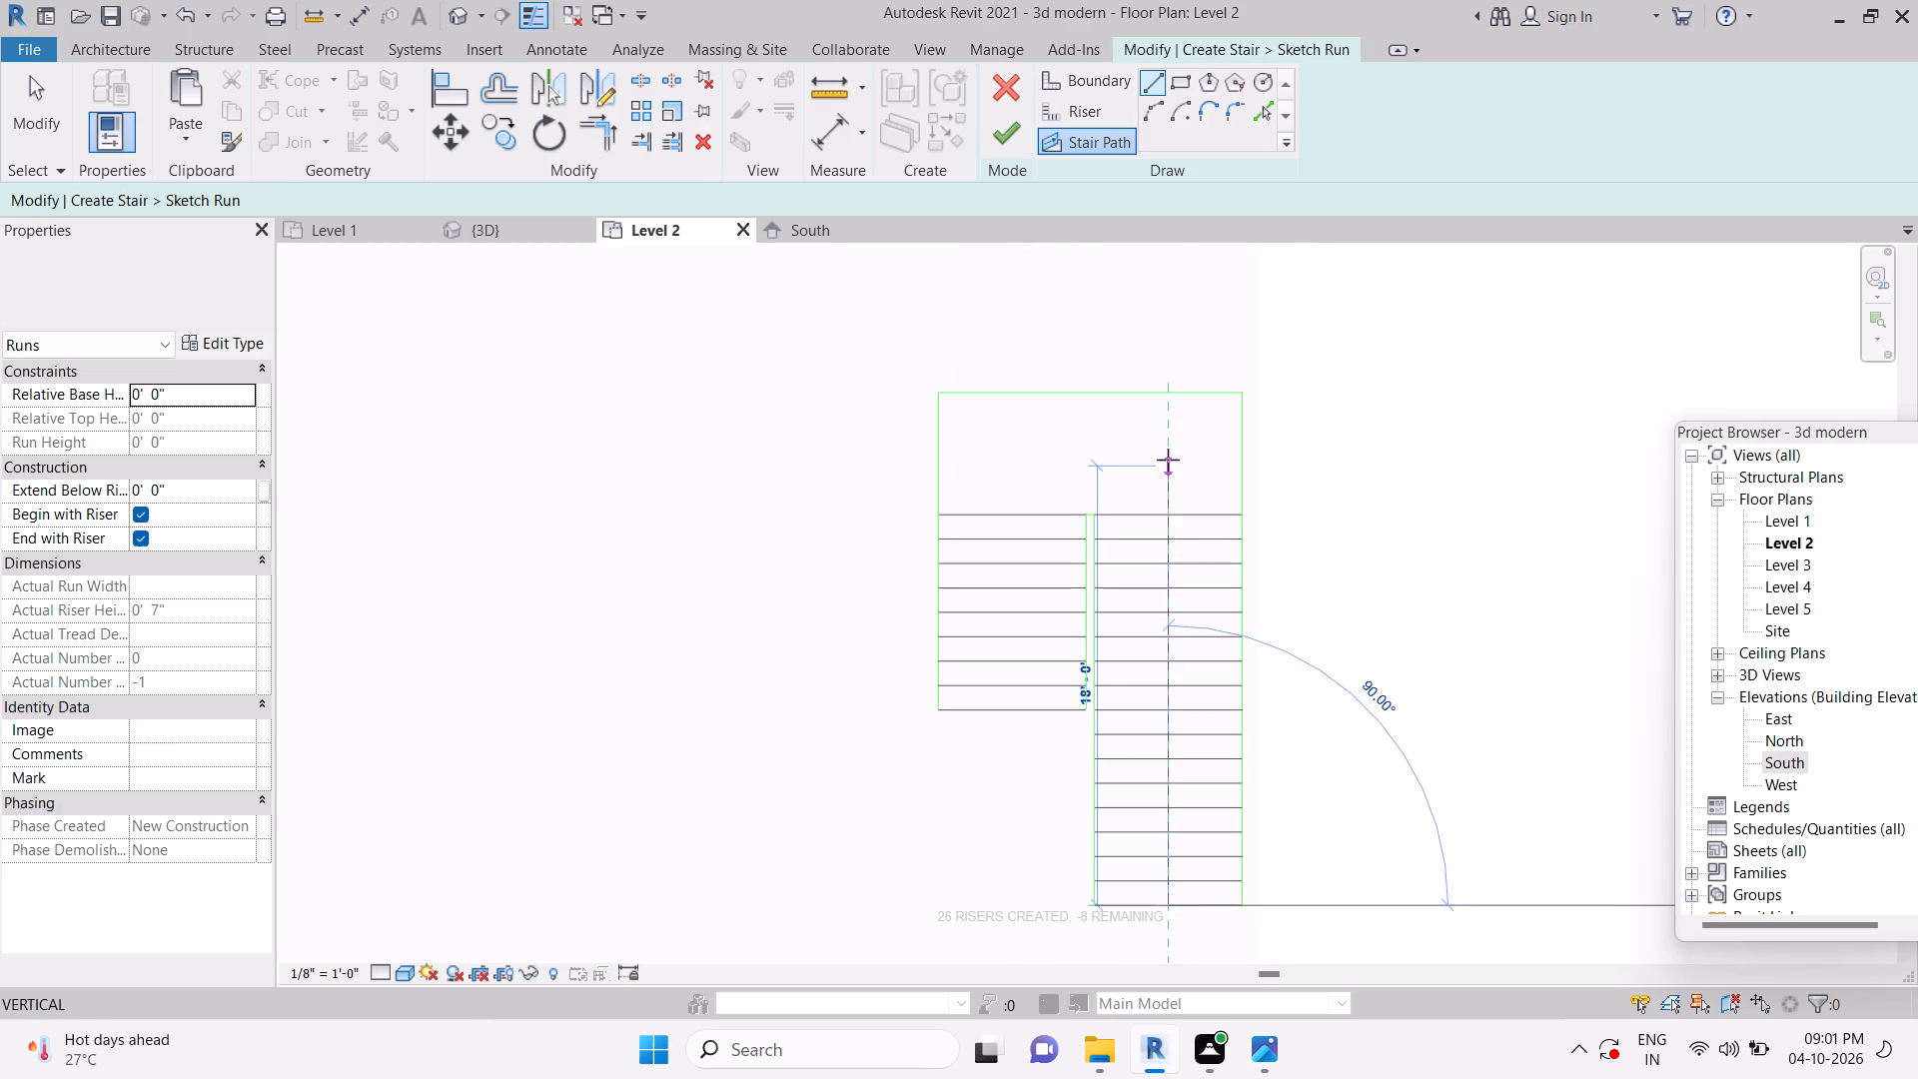
pyautogui.click(1168, 457)
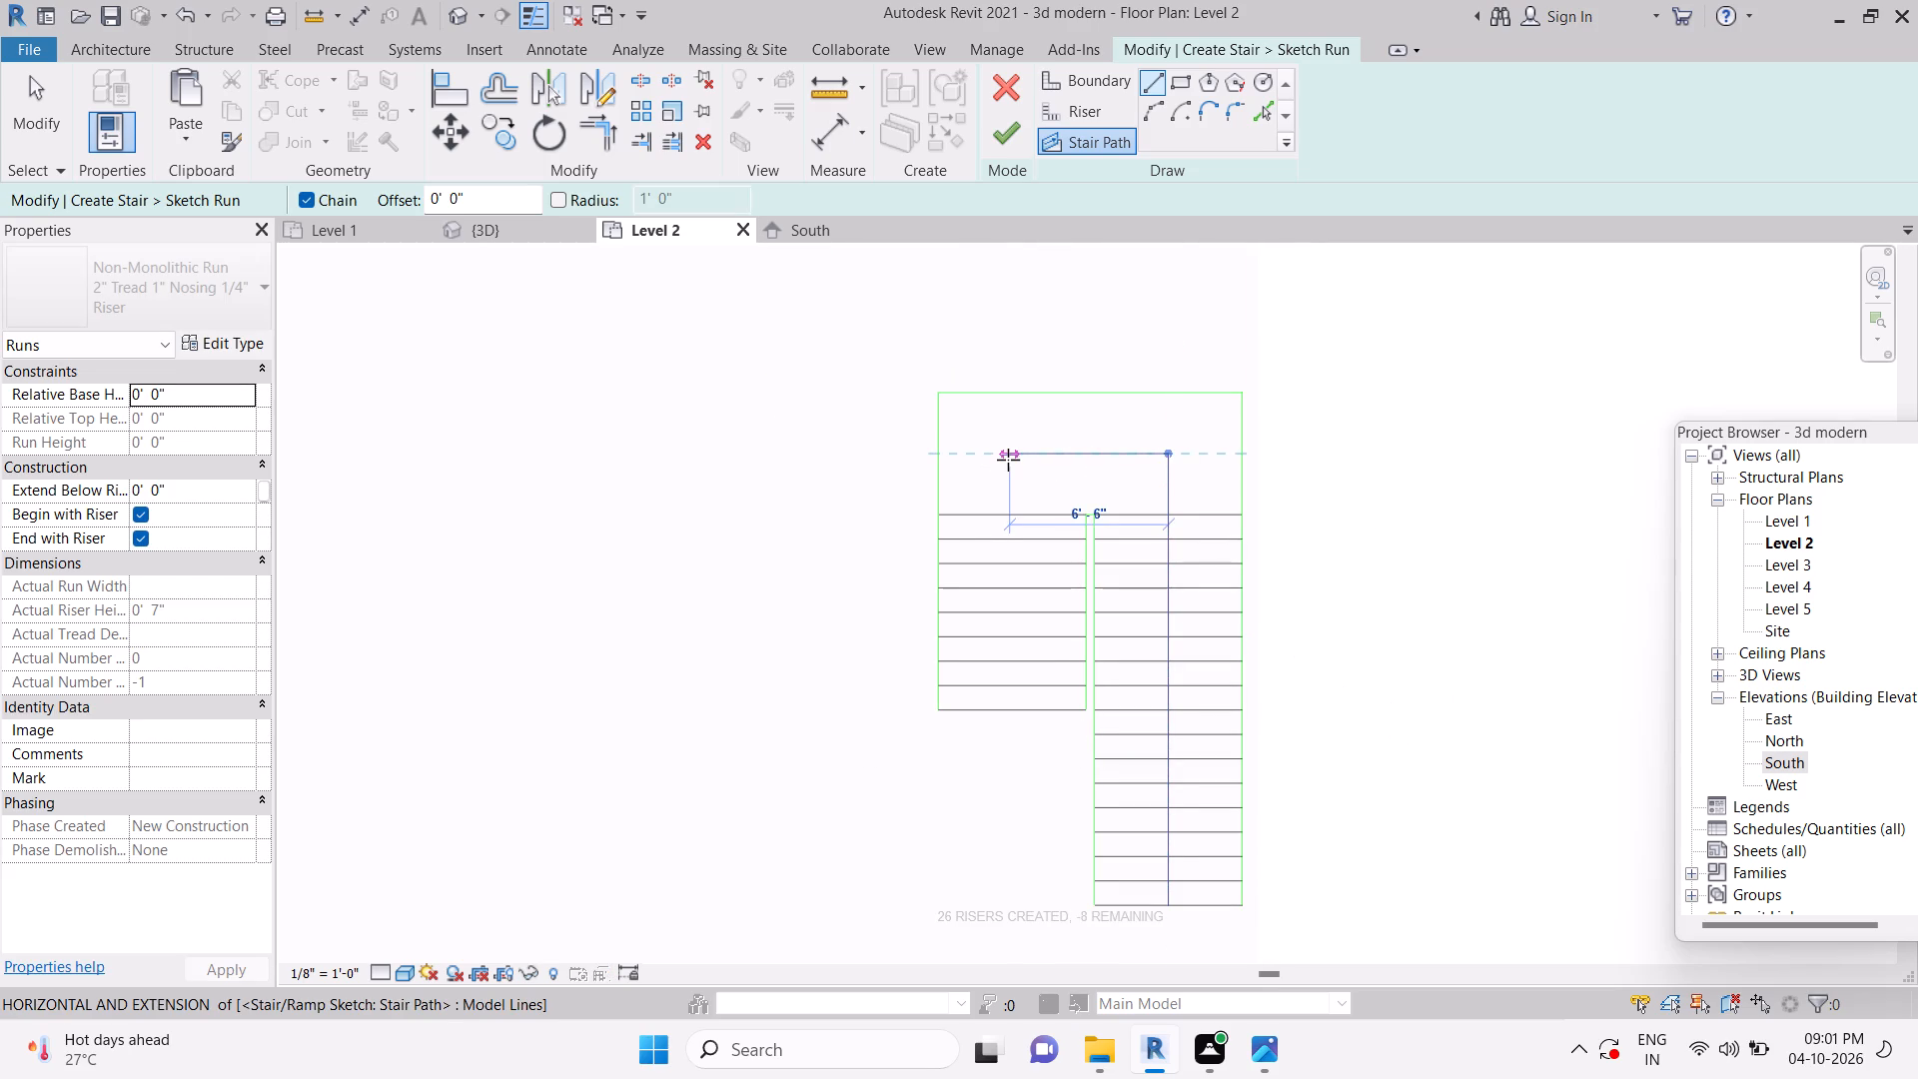
pyautogui.click(1008, 460)
pyautogui.click(1010, 703)
pyautogui.press('Escape')
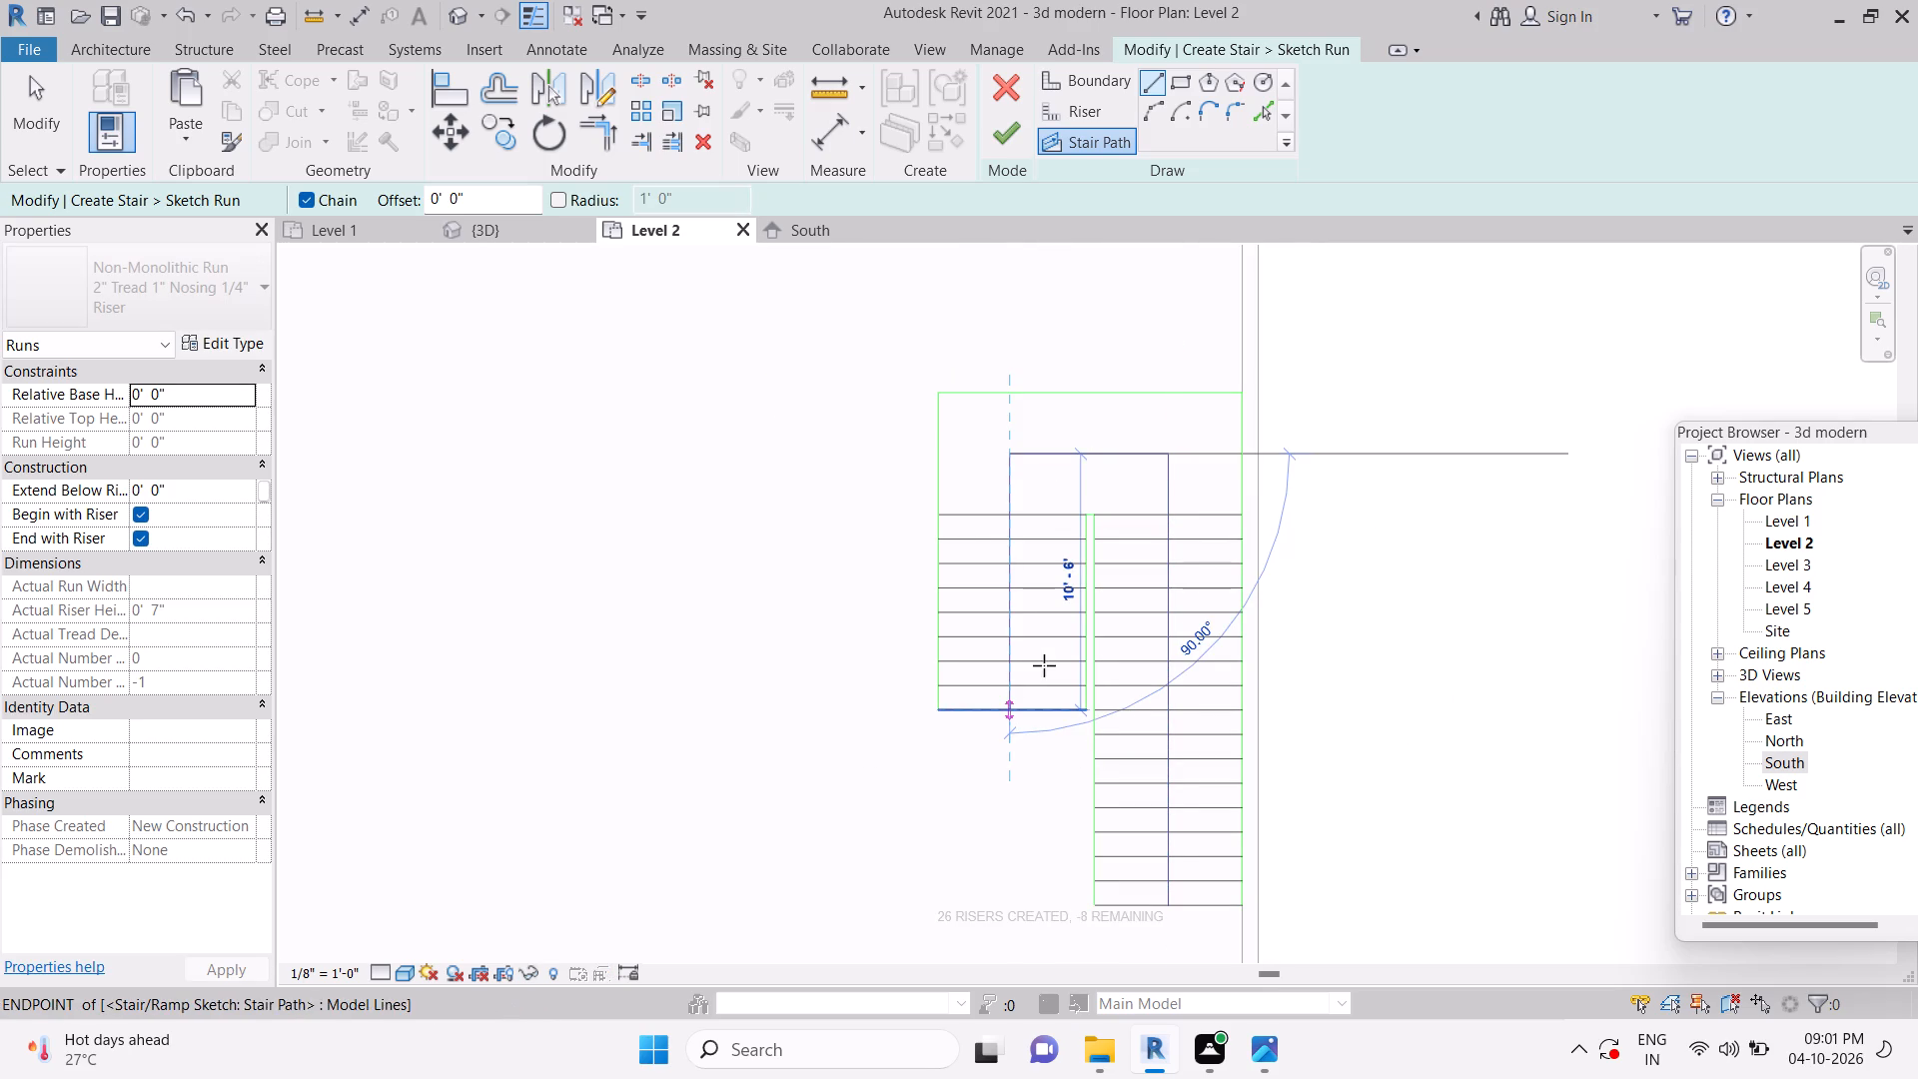
pyautogui.press('Escape')
pyautogui.press('Escape')
pyautogui.press('Escape')
pyautogui.press('Escape')
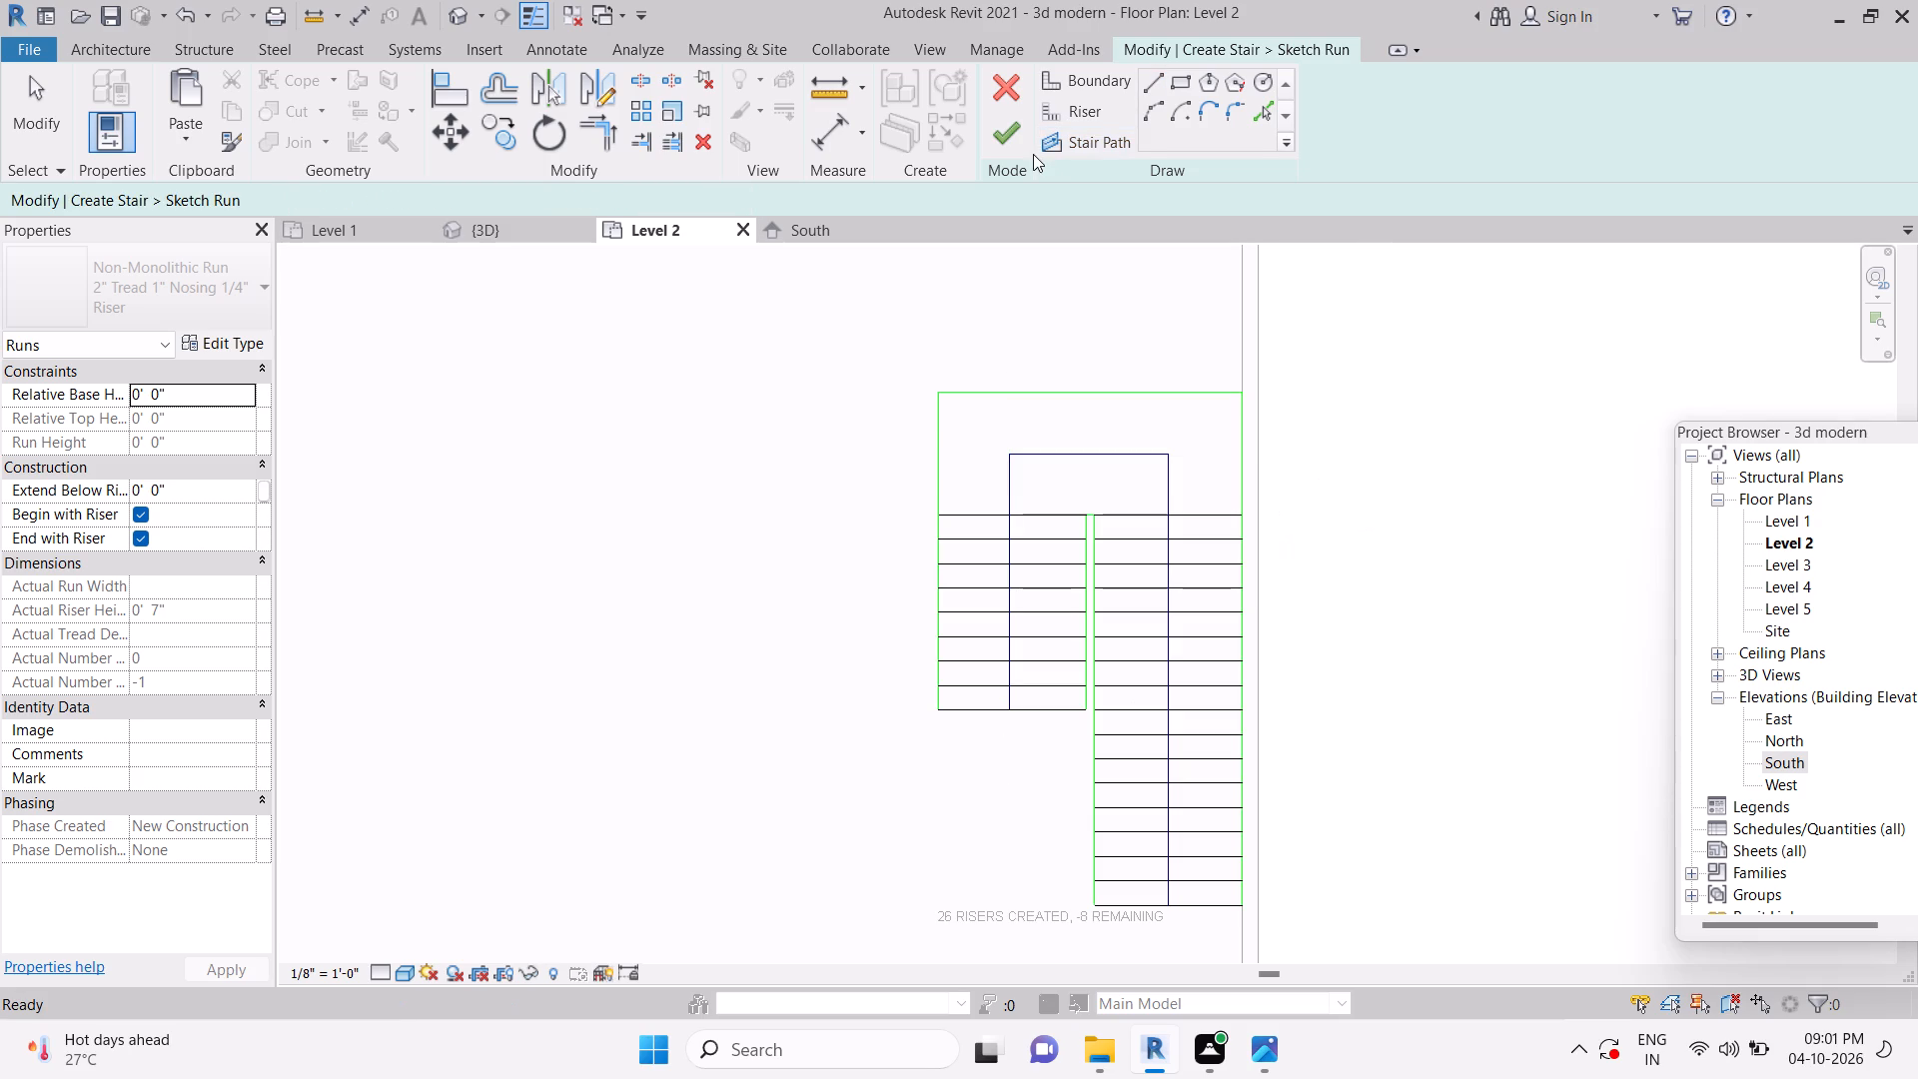
# Finish the run sketch and complete the stair.
pyautogui.click(1015, 143)
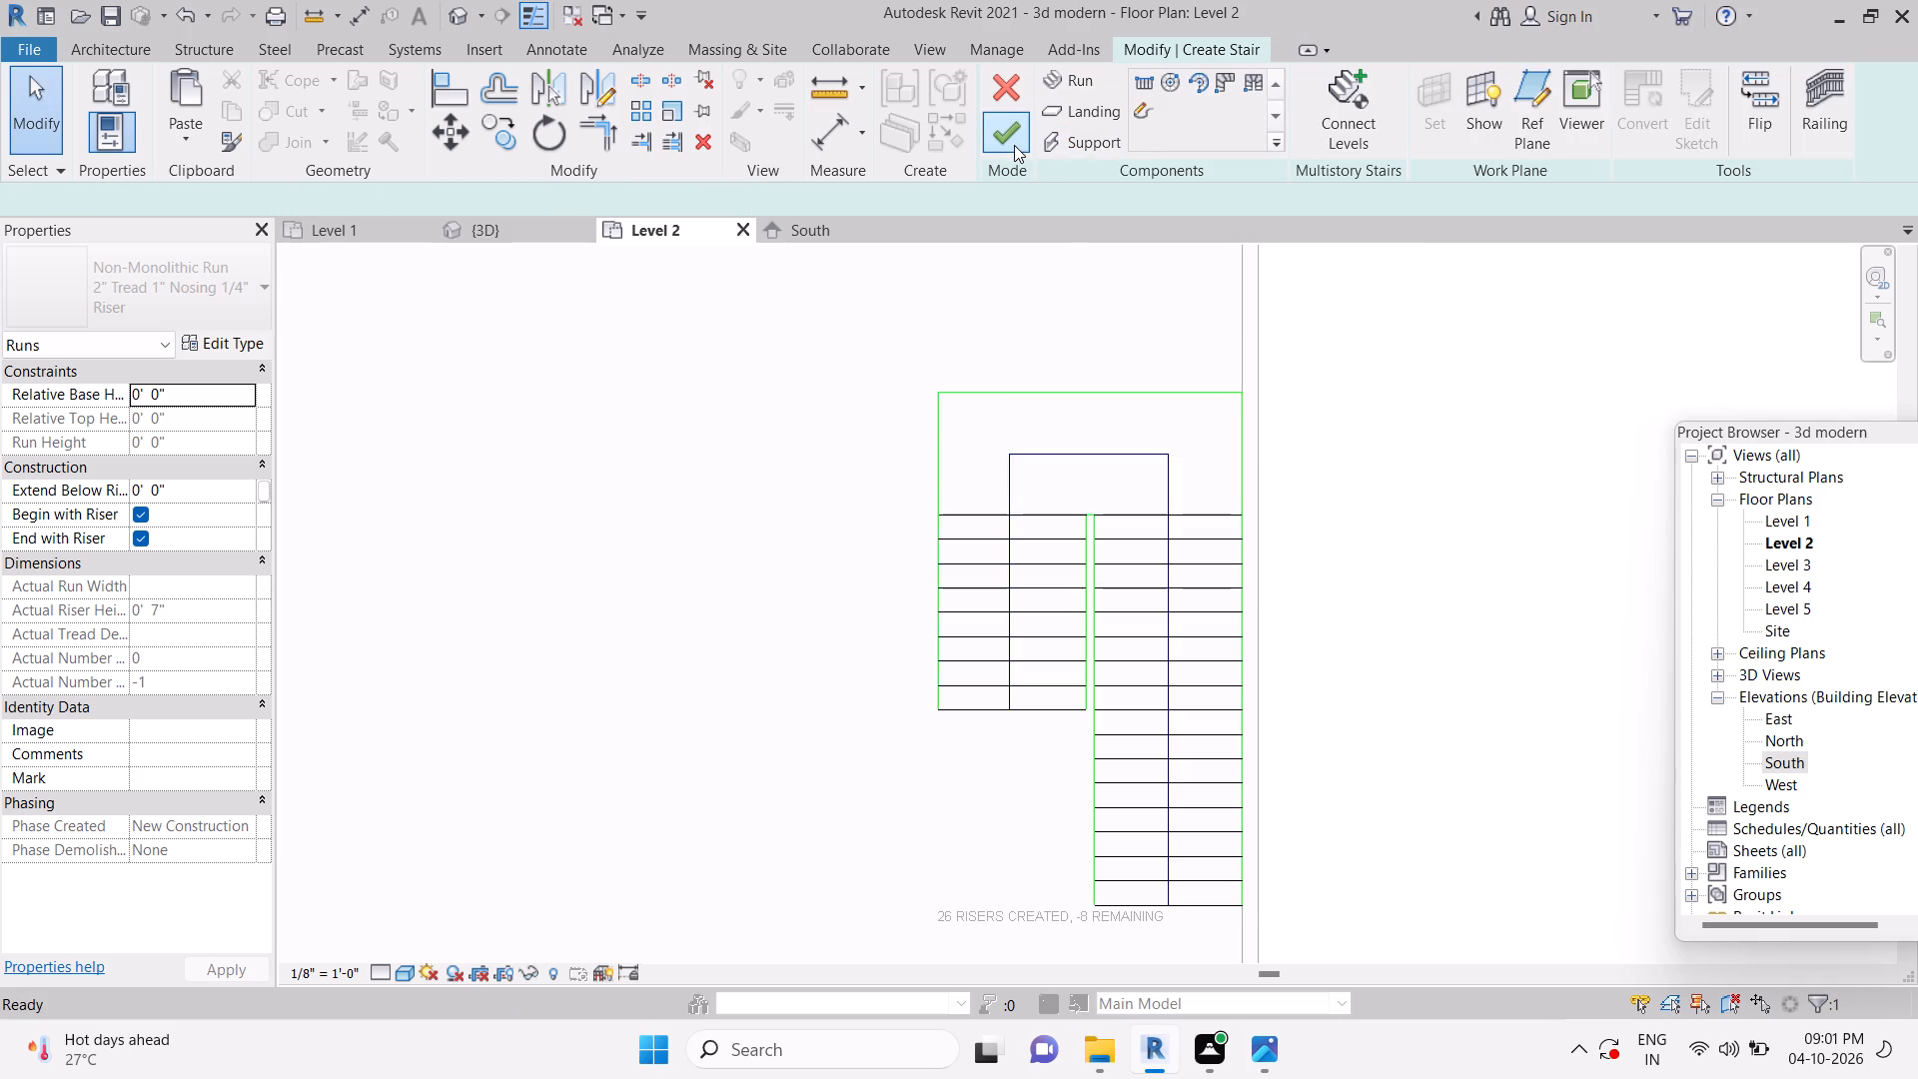
pyautogui.click(1014, 146)
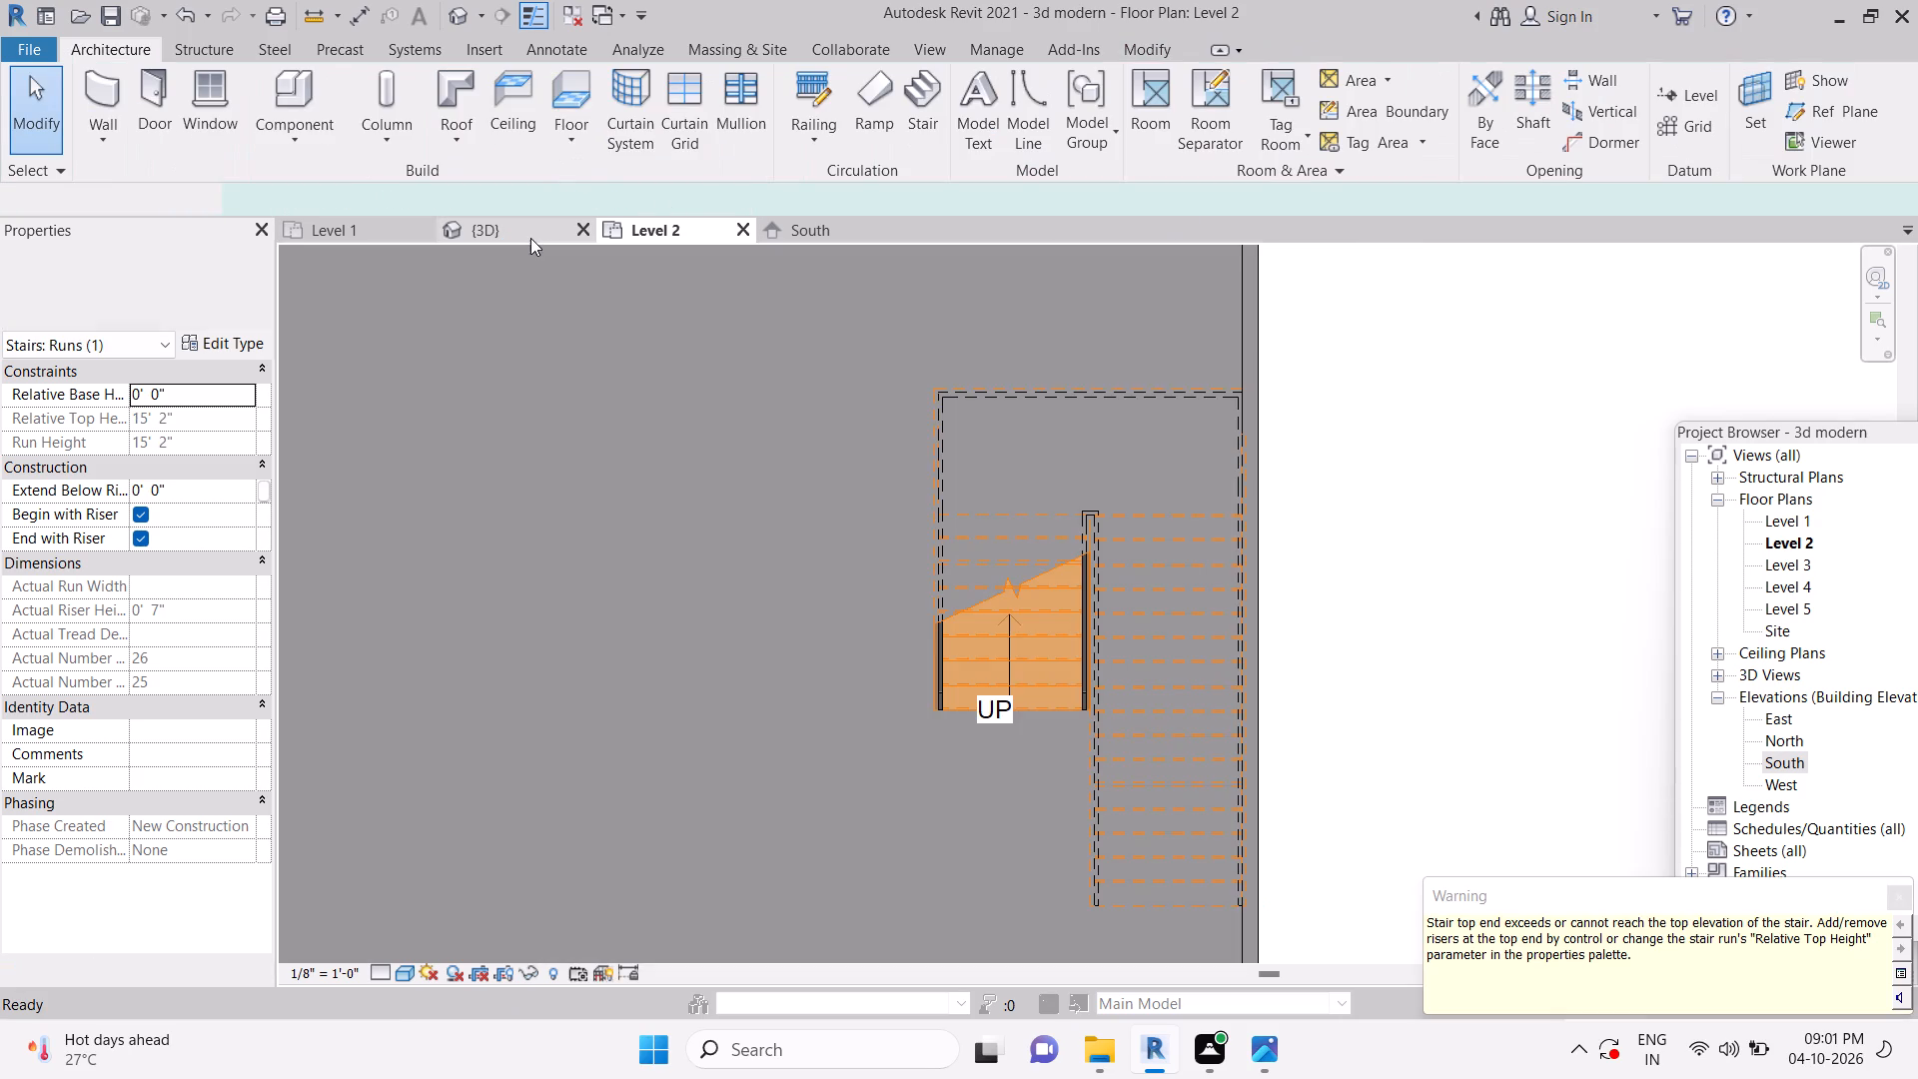
# Examine the completed U-shaped stair and its railings from several angles in the 3D view.
pyautogui.click(518, 233)
pyautogui.scroll(-2, 994, 586)
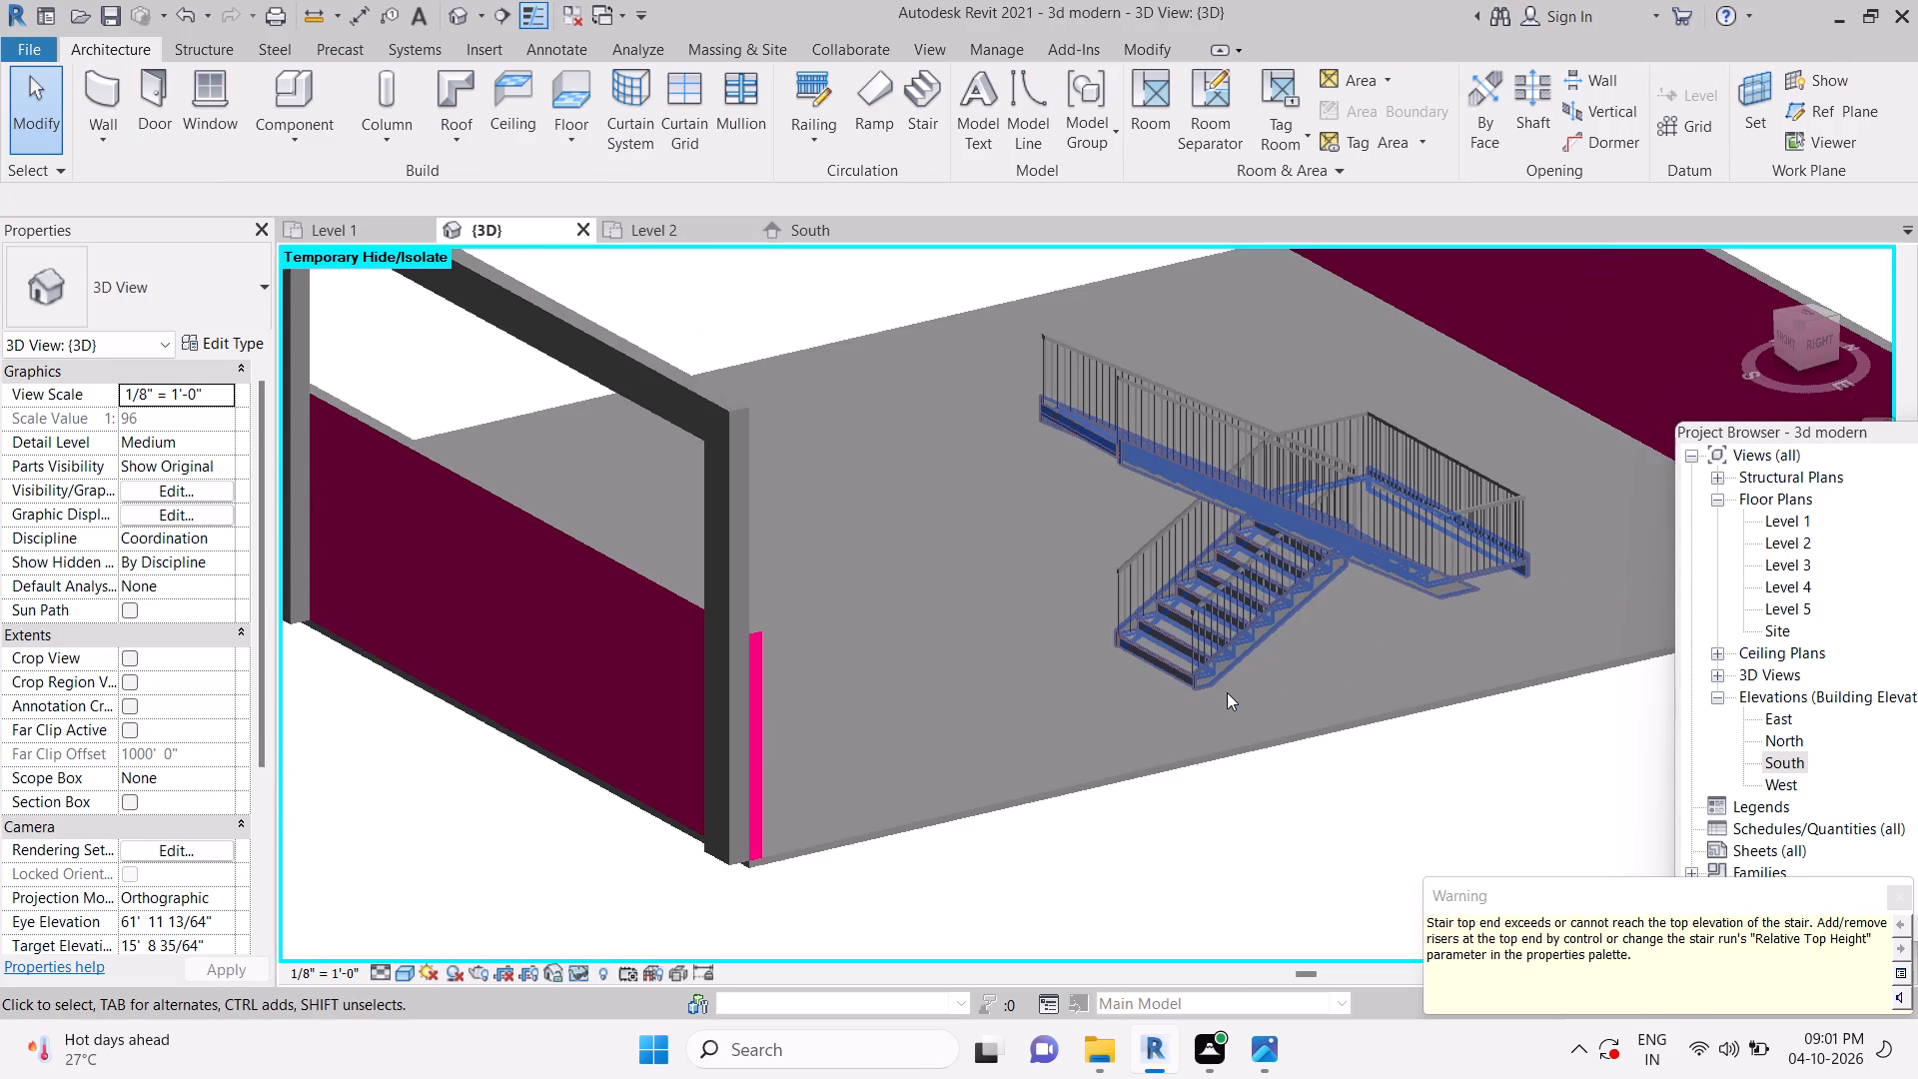
pyautogui.moveTo(1209, 696); pyautogui.dragTo(944, 691, button='middle')
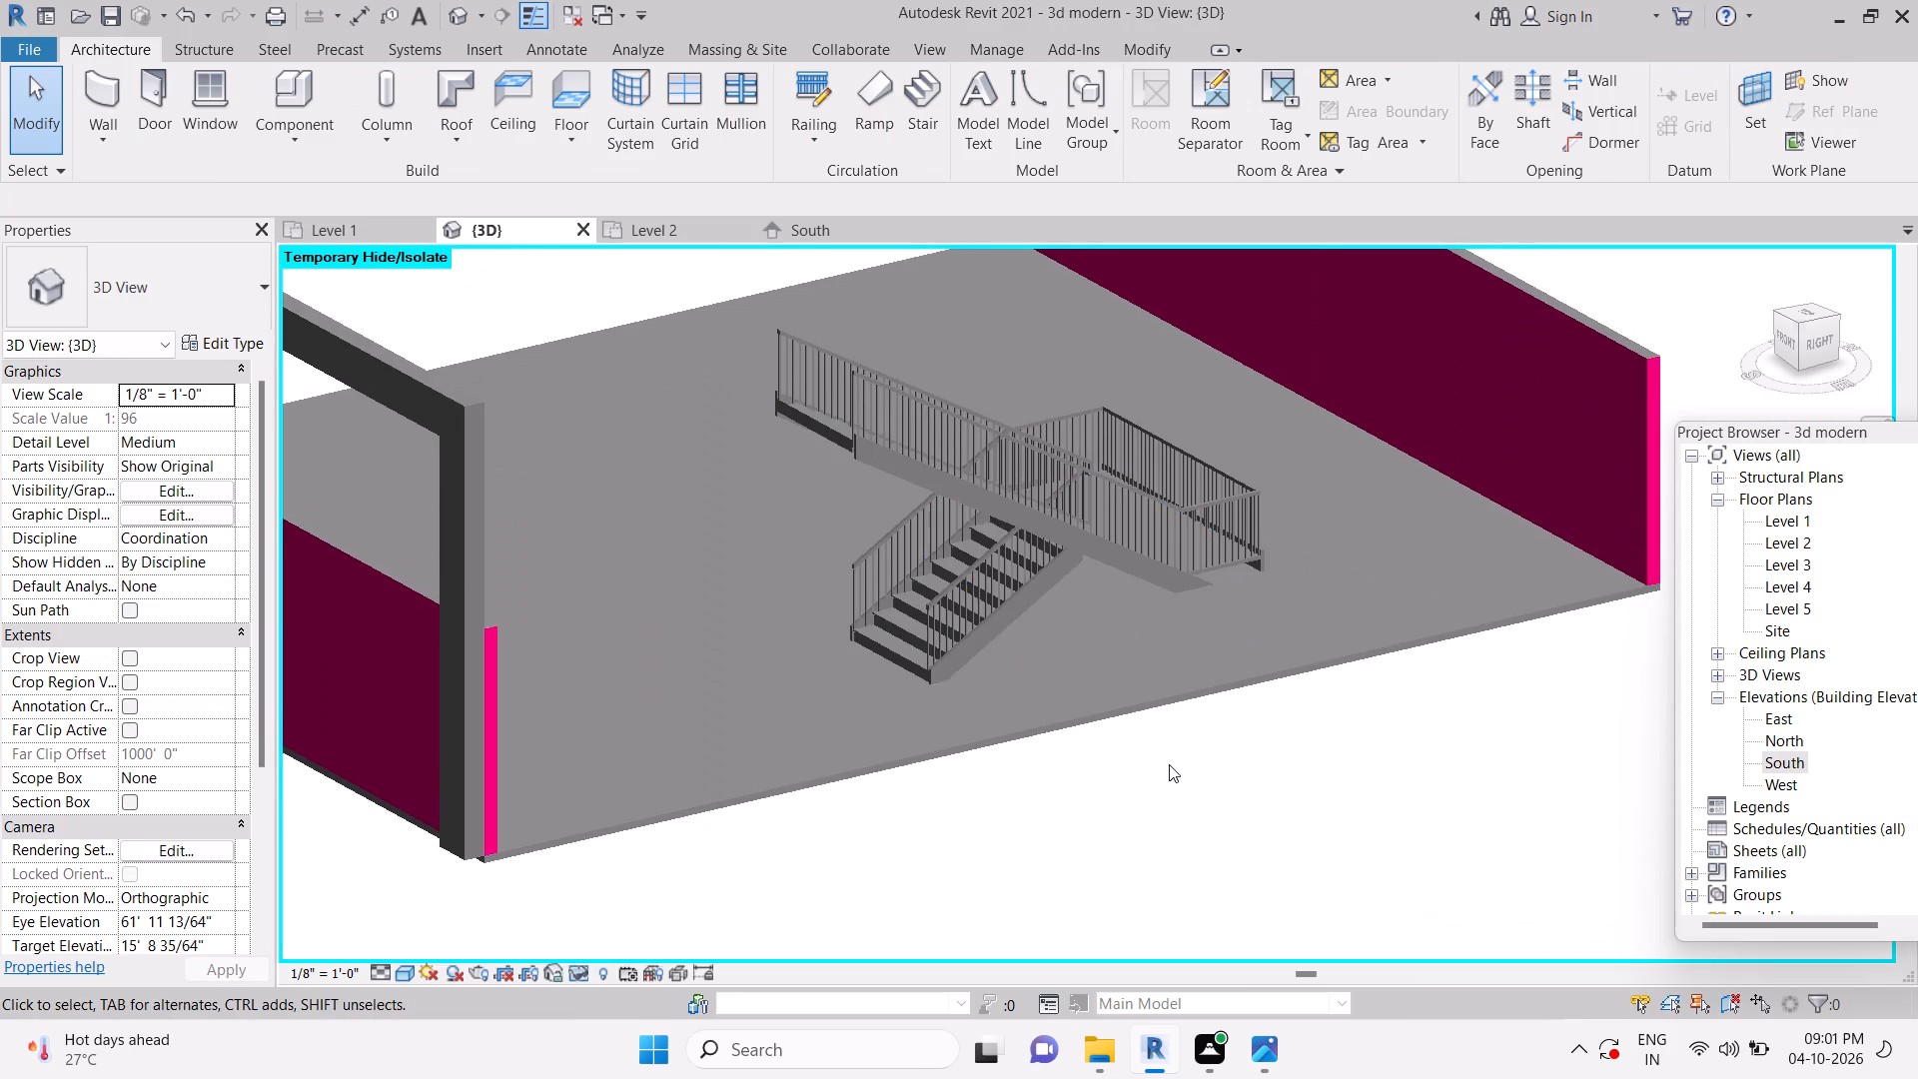
pyautogui.keyDown('shift'); pyautogui.moveTo(1139, 786); pyautogui.dragTo(1347, 809, button='middle'); pyautogui.keyUp('shift')
pyautogui.press('Escape')
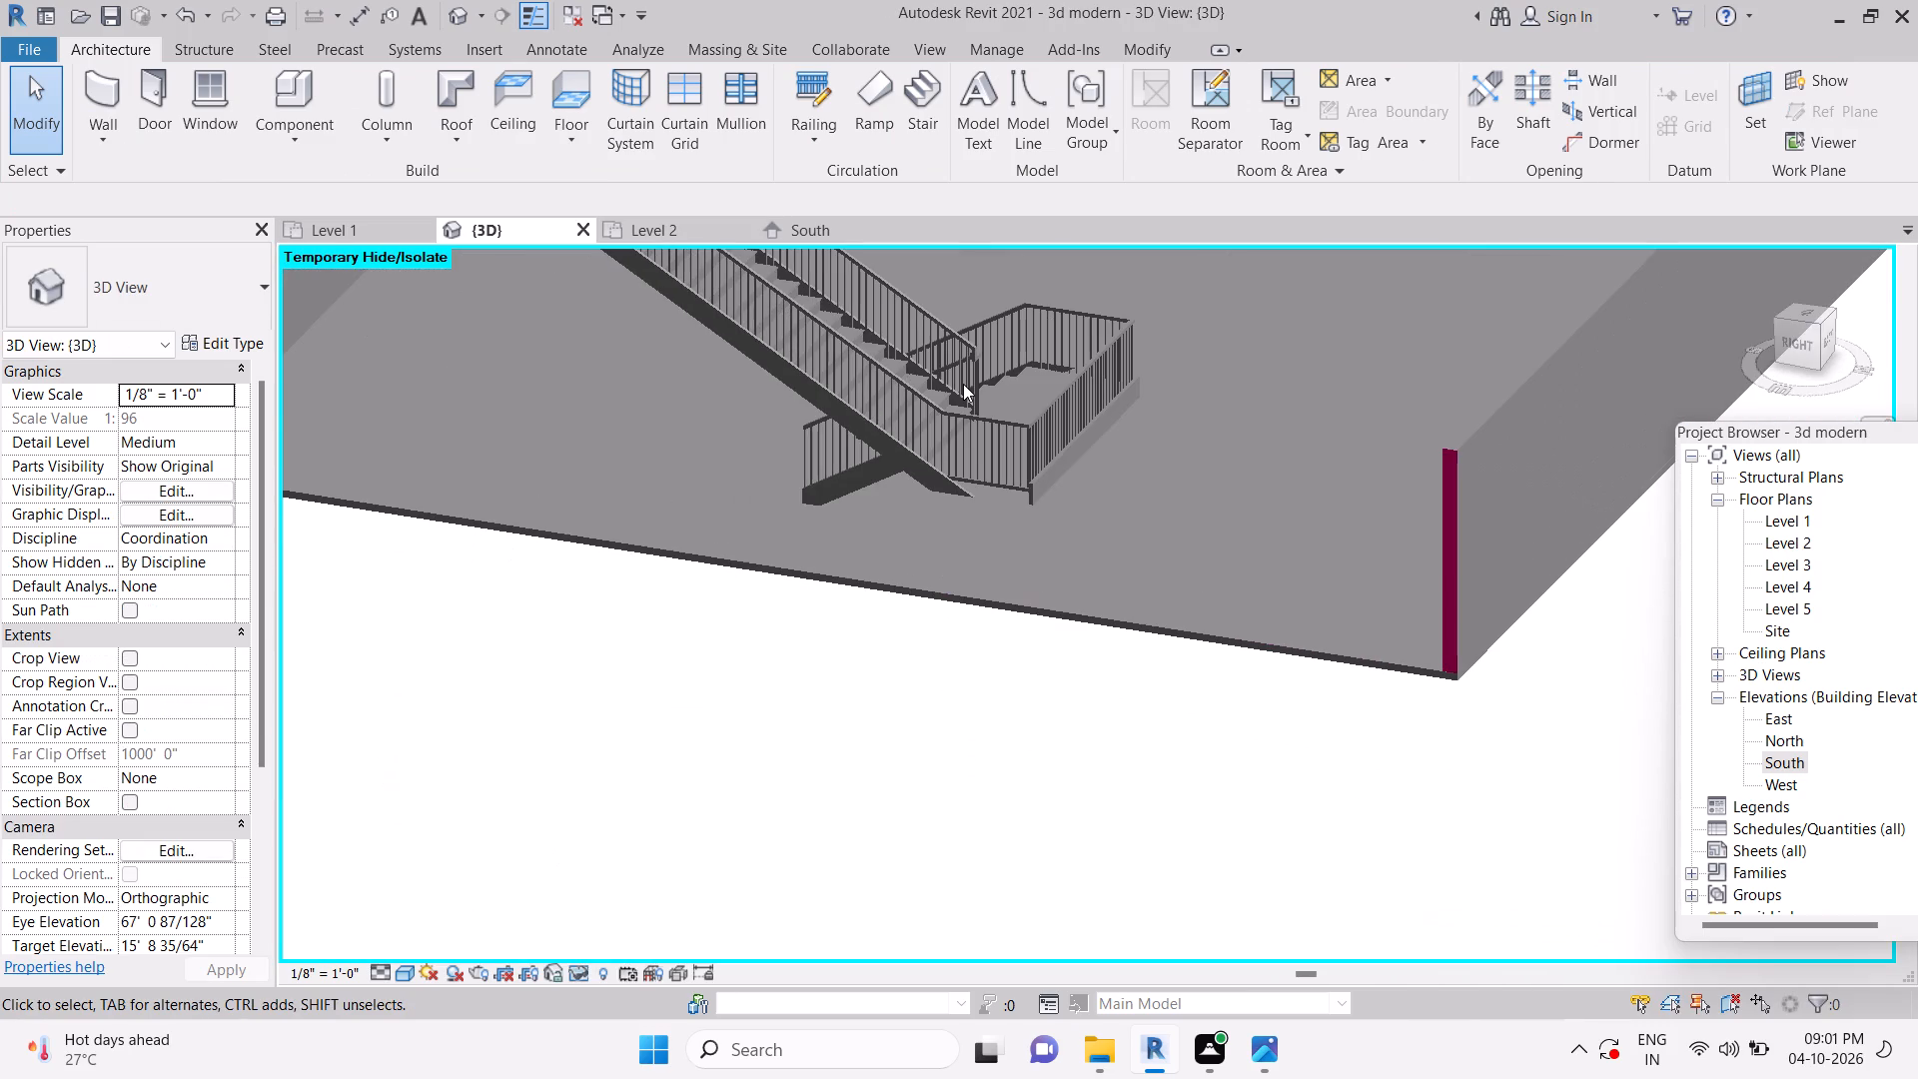
pyautogui.scroll(6, 963, 385)
pyautogui.scroll(-11, 1109, 595)
pyautogui.keyDown('shift'); pyautogui.scroll(1, 1134, 700); pyautogui.keyUp('shift')
pyautogui.keyDown('shift'); pyautogui.moveTo(1135, 700); pyautogui.dragTo(1137, 690, button='middle'); pyautogui.keyUp('shift')
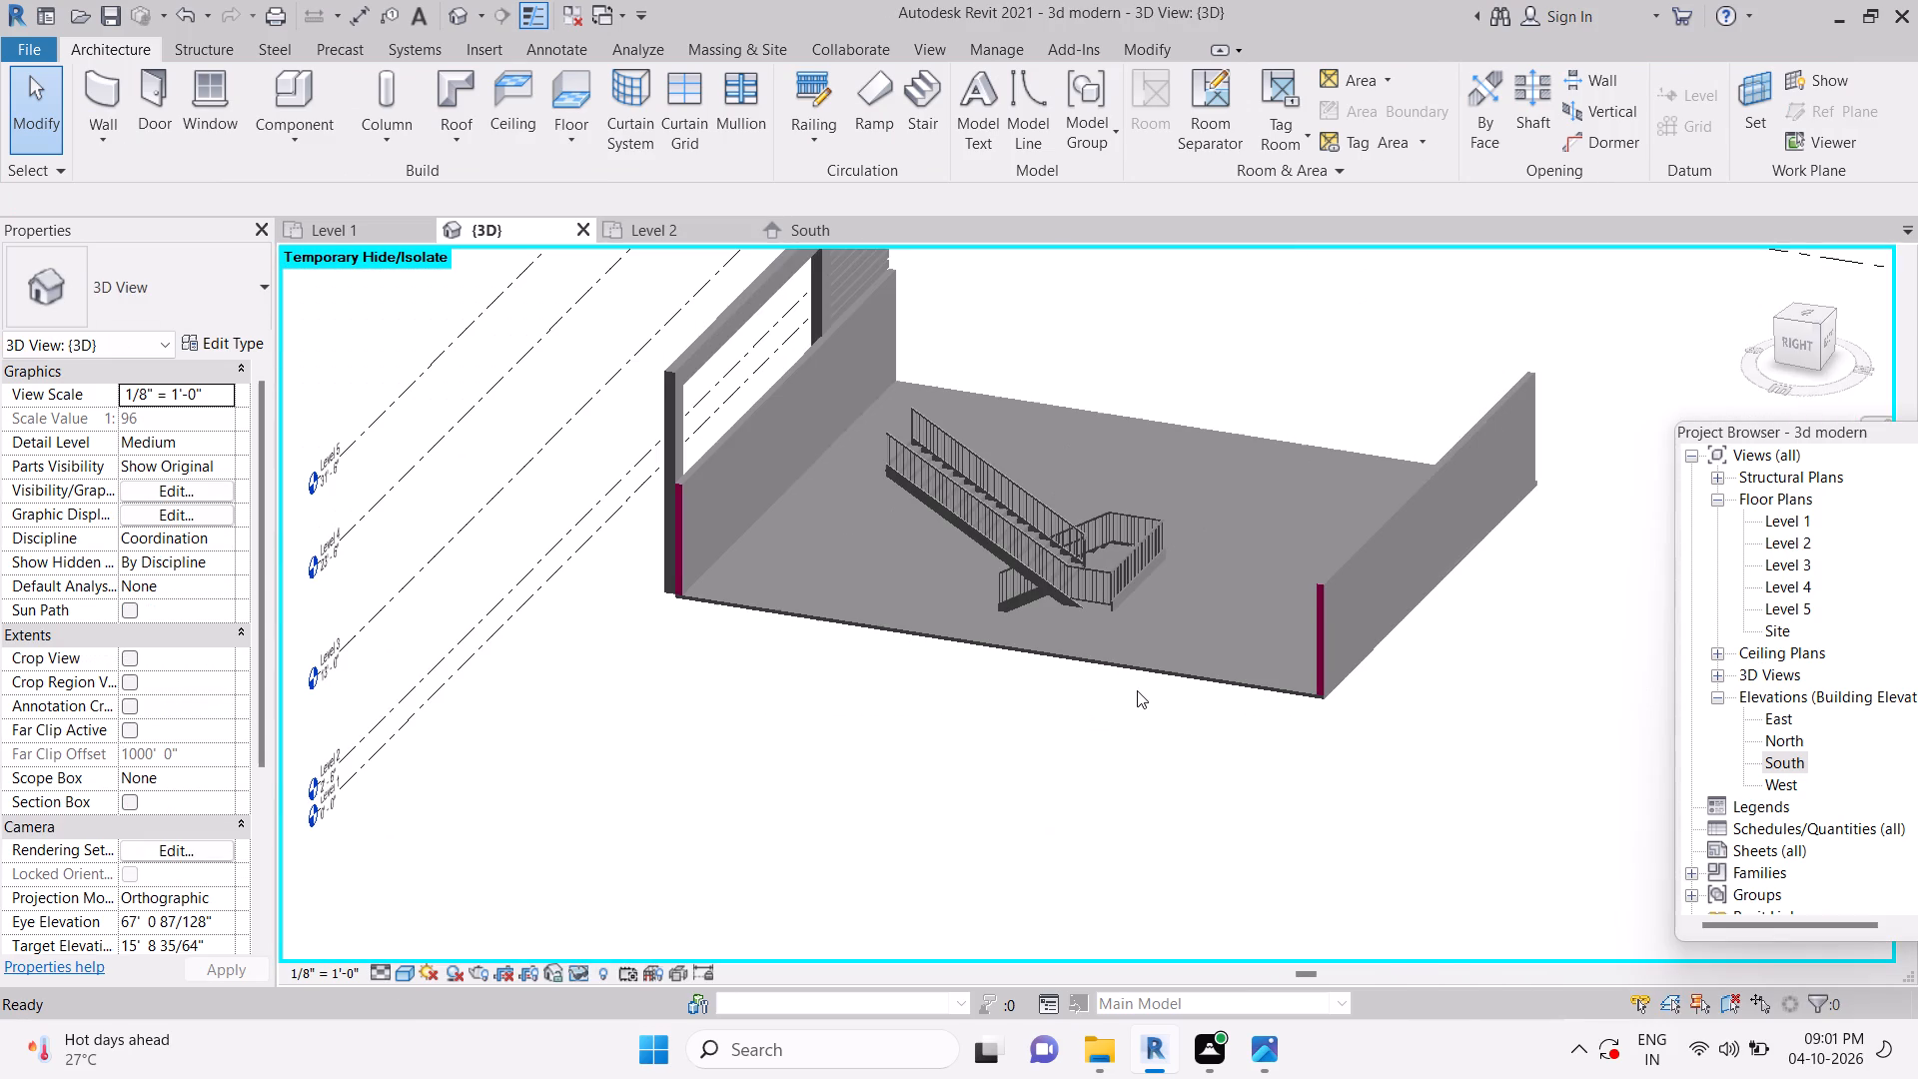
pyautogui.keyDown('shift'); pyautogui.moveTo(1137, 690); pyautogui.dragTo(1177, 519, button='middle'); pyautogui.keyUp('shift')
pyautogui.keyDown('shift'); pyautogui.moveTo(1130, 737); pyautogui.dragTo(1171, 613, button='middle'); pyautogui.keyUp('shift')
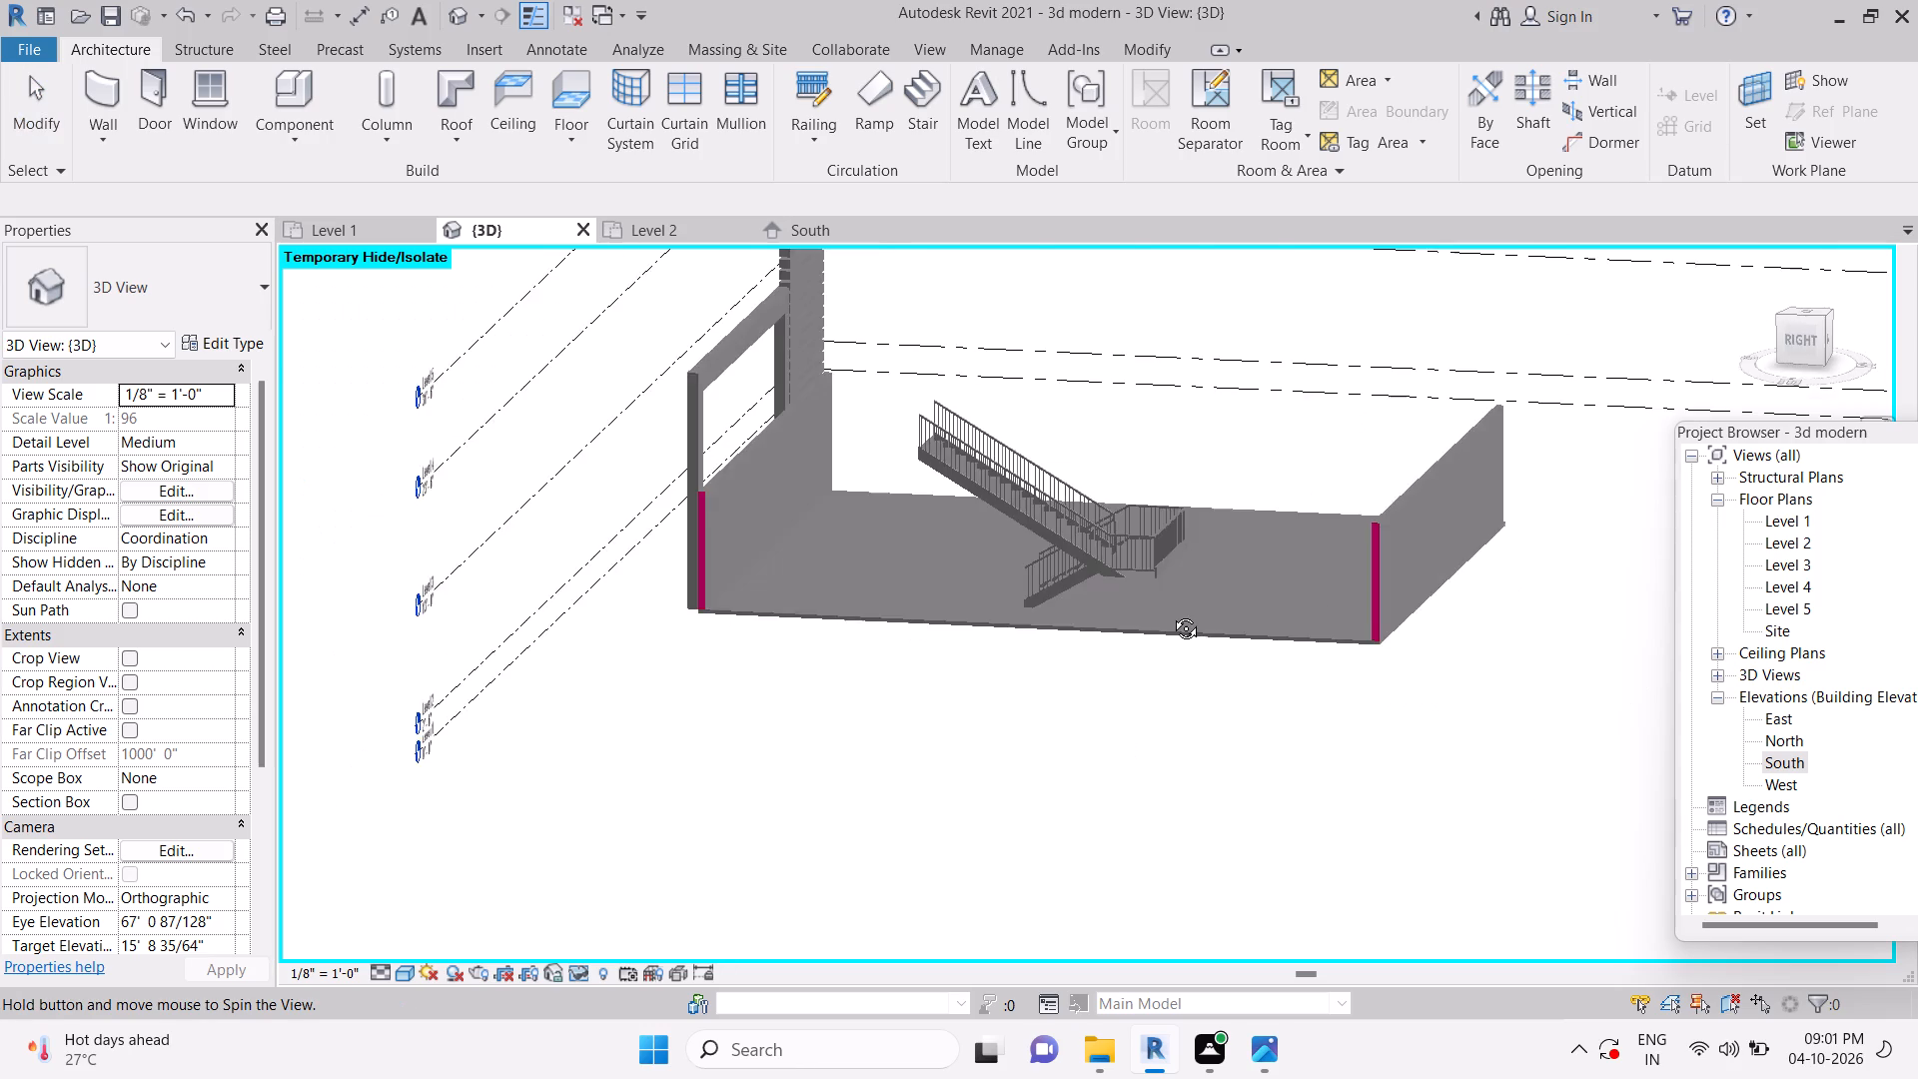
pyautogui.keyDown('shift'); pyautogui.moveTo(1171, 613); pyautogui.dragTo(1078, 691, button='middle'); pyautogui.keyUp('shift')
pyautogui.press('Escape')
# Change the stair's inner railing to the Glass Panel - Bottom Fill type.
pyautogui.scroll(5, 1030, 546)
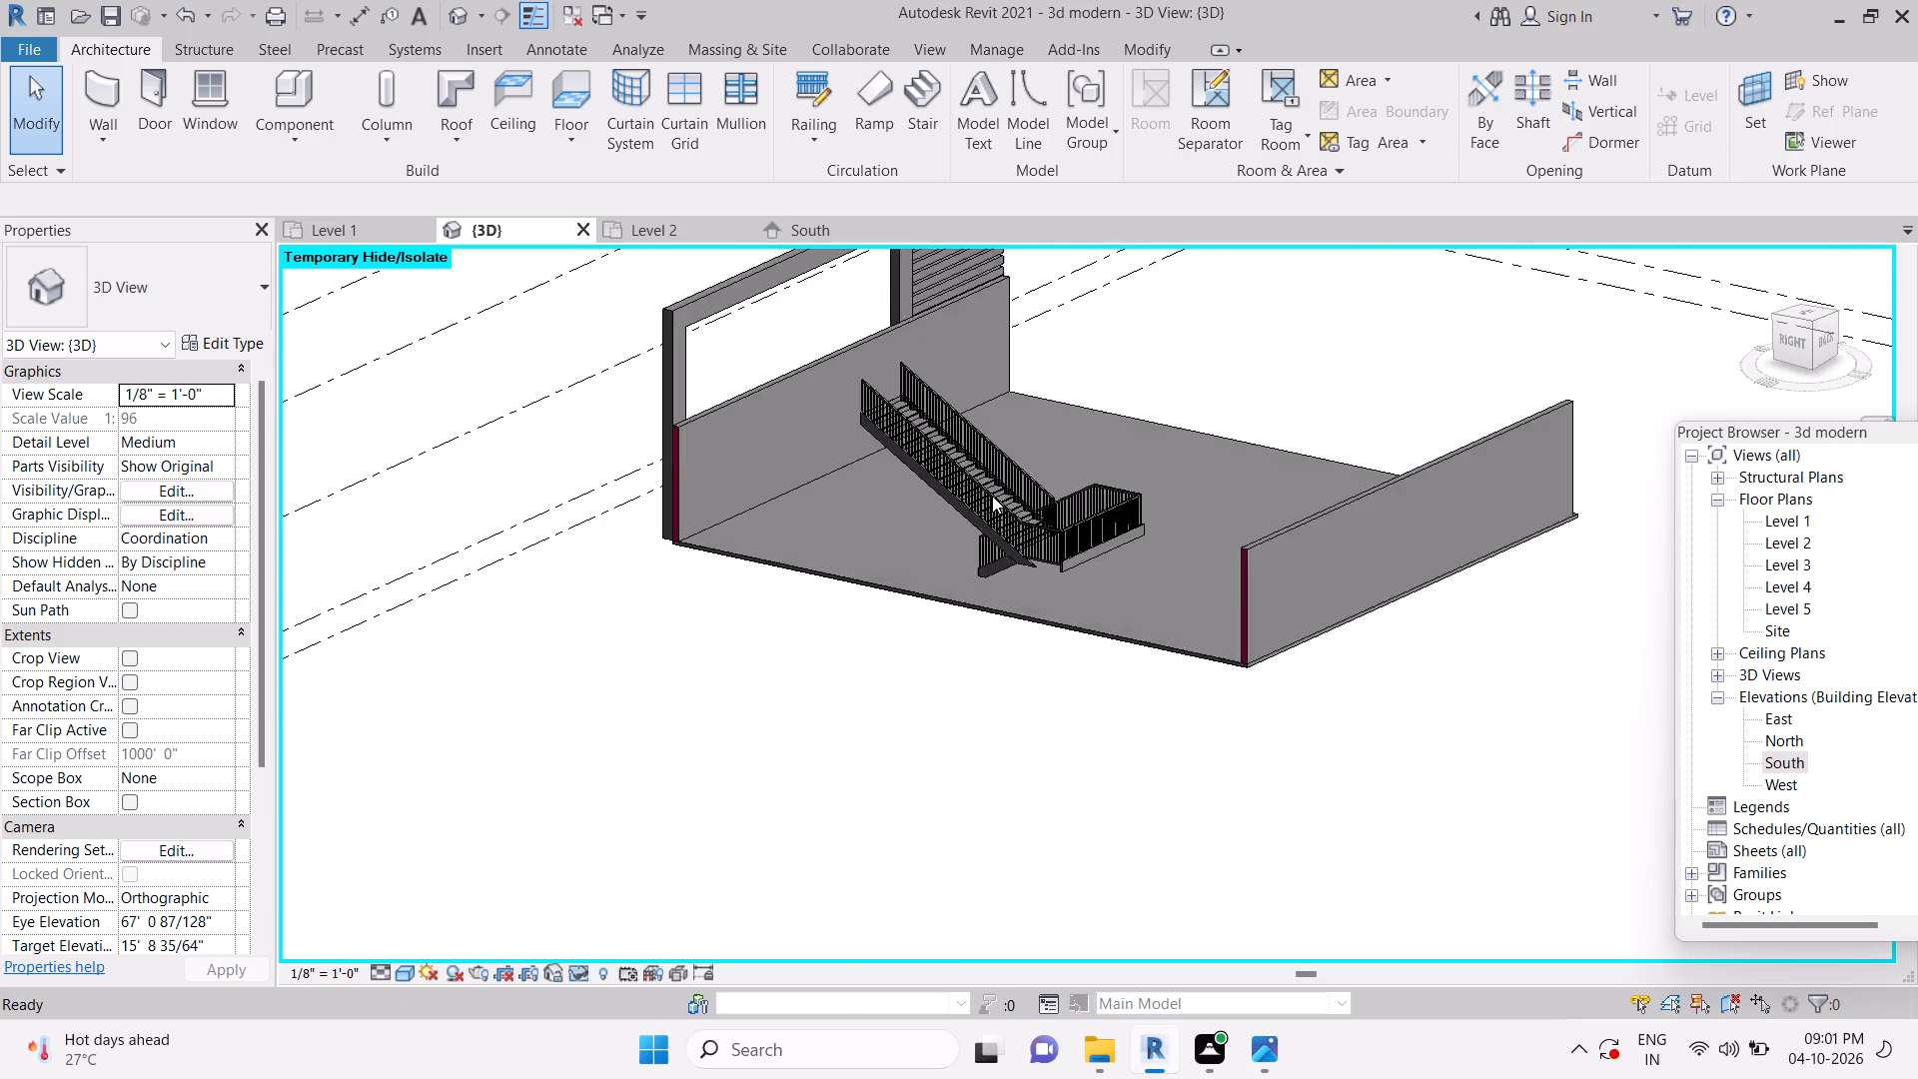
pyautogui.scroll(4, 992, 496)
pyautogui.click(1079, 392)
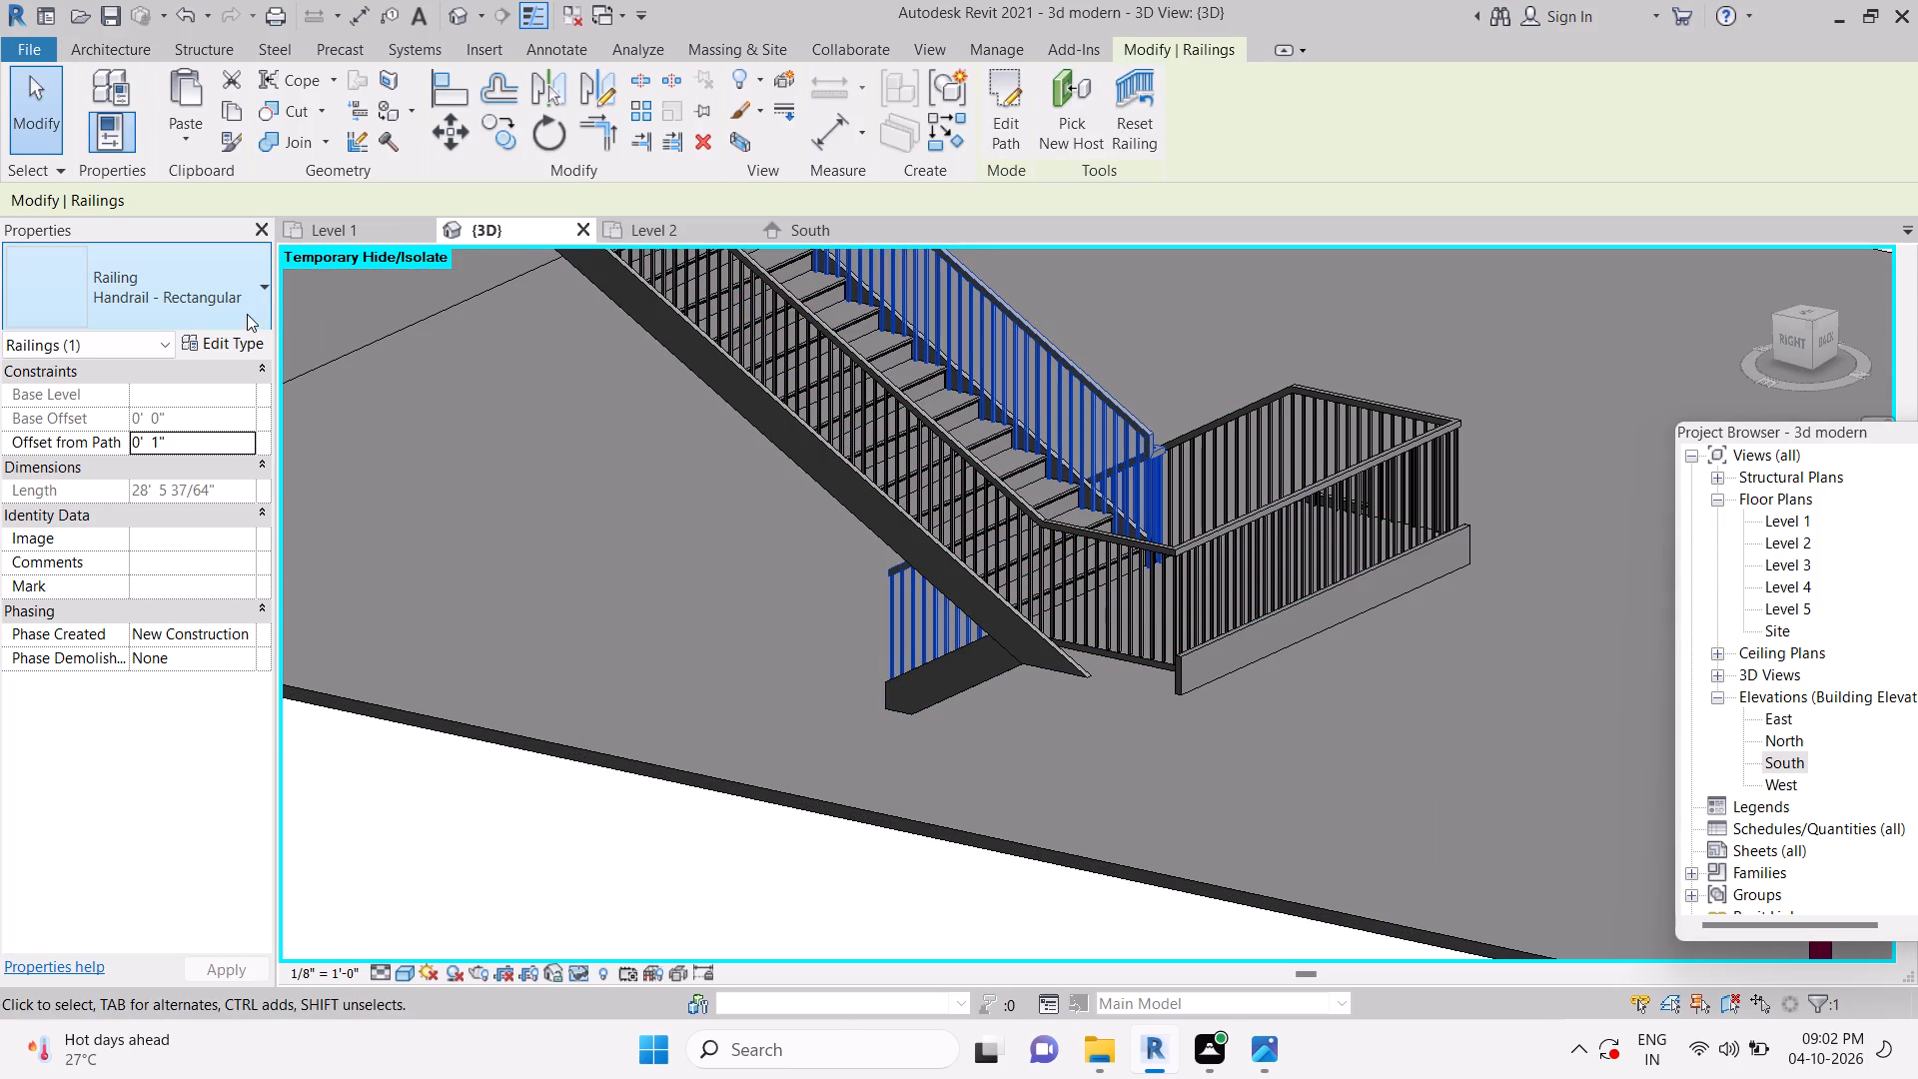
pyautogui.click(247, 314)
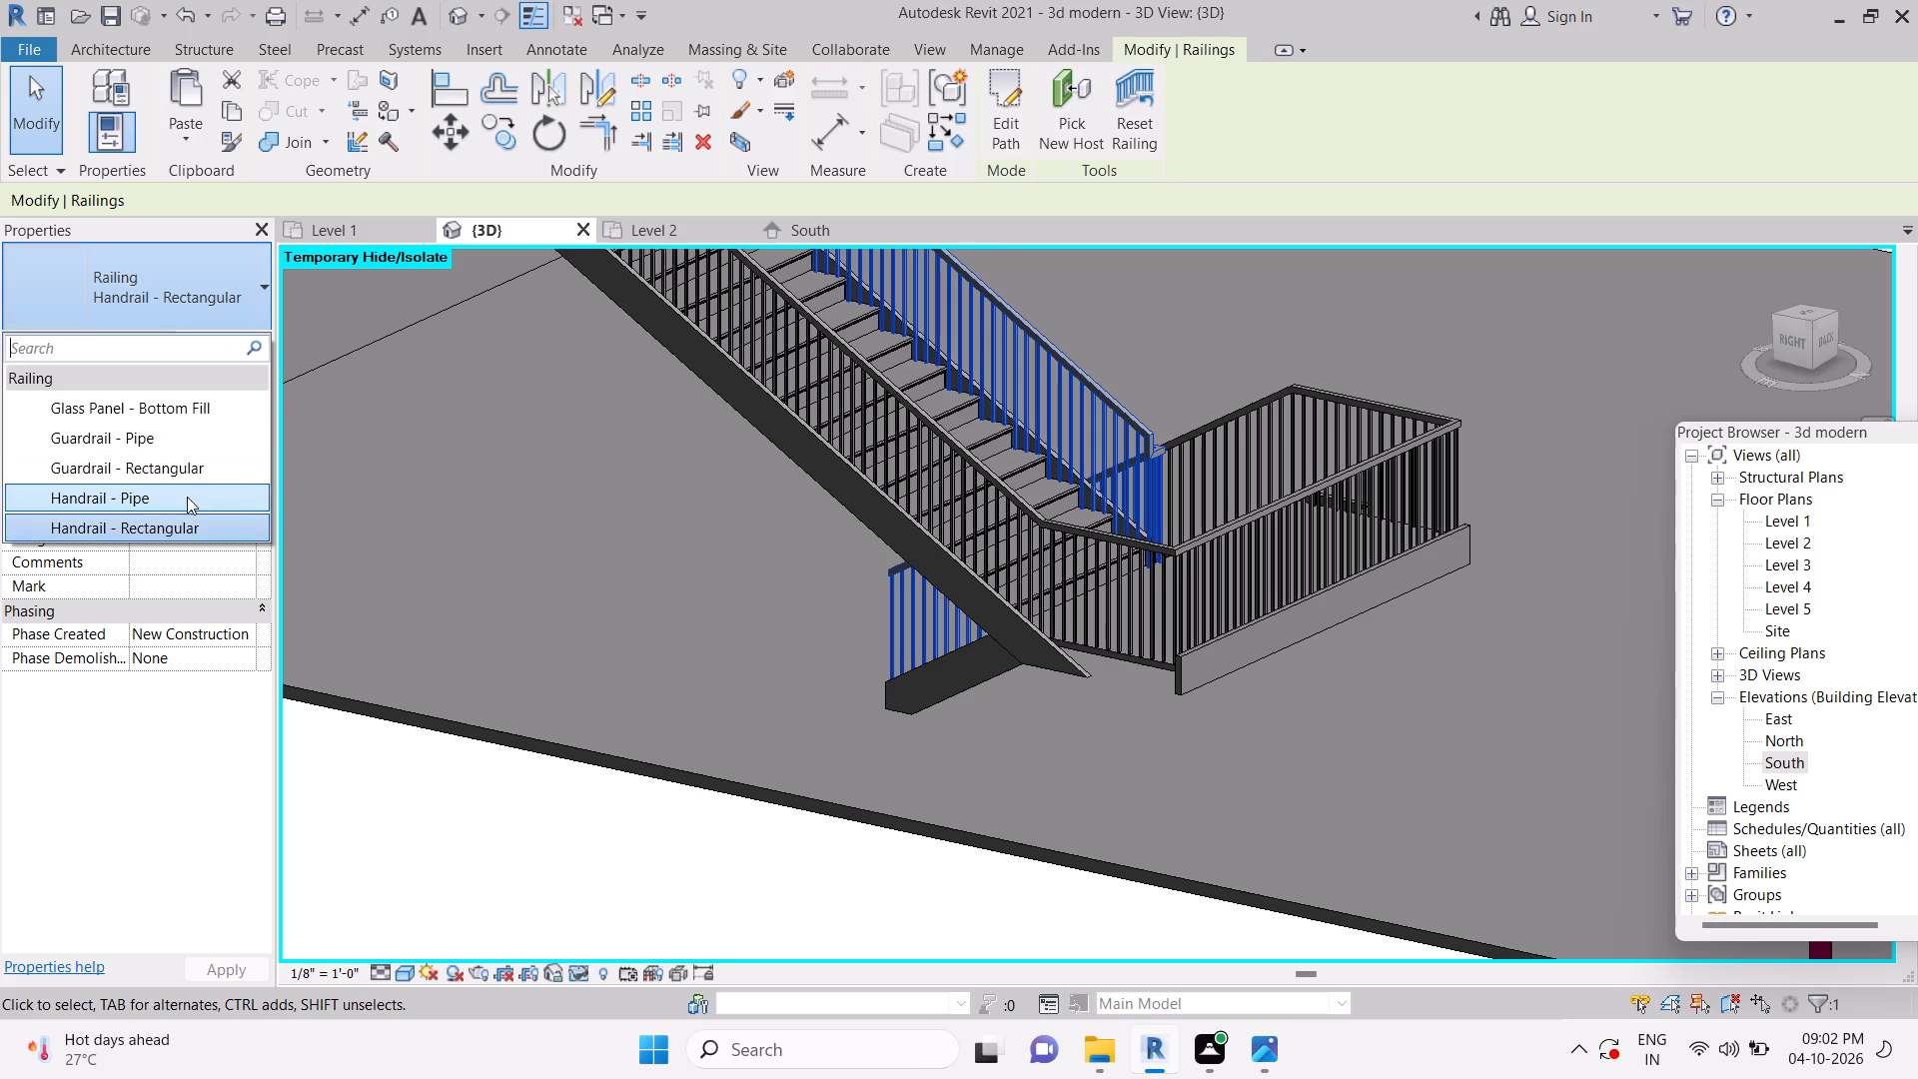
pyautogui.click(162, 412)
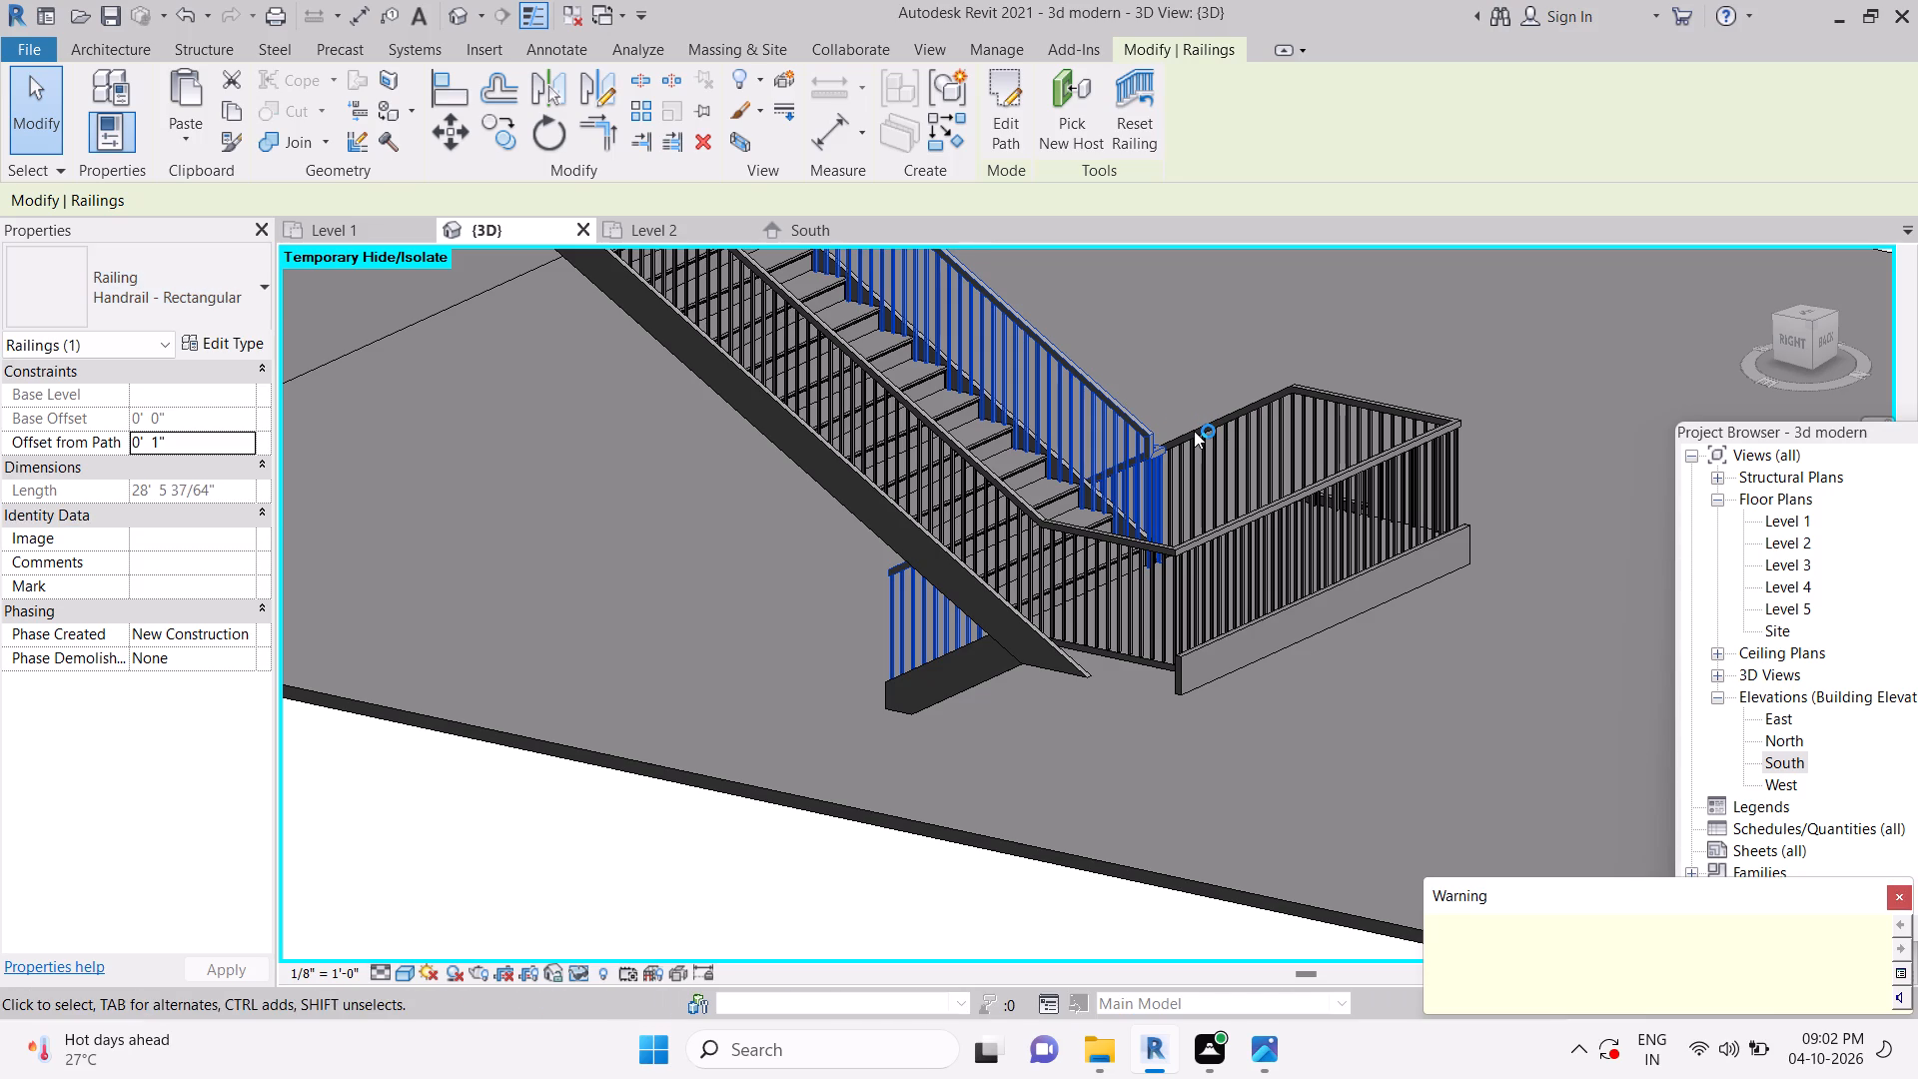
pyautogui.press('Escape')
pyautogui.press('Escape')
pyautogui.press('Escape')
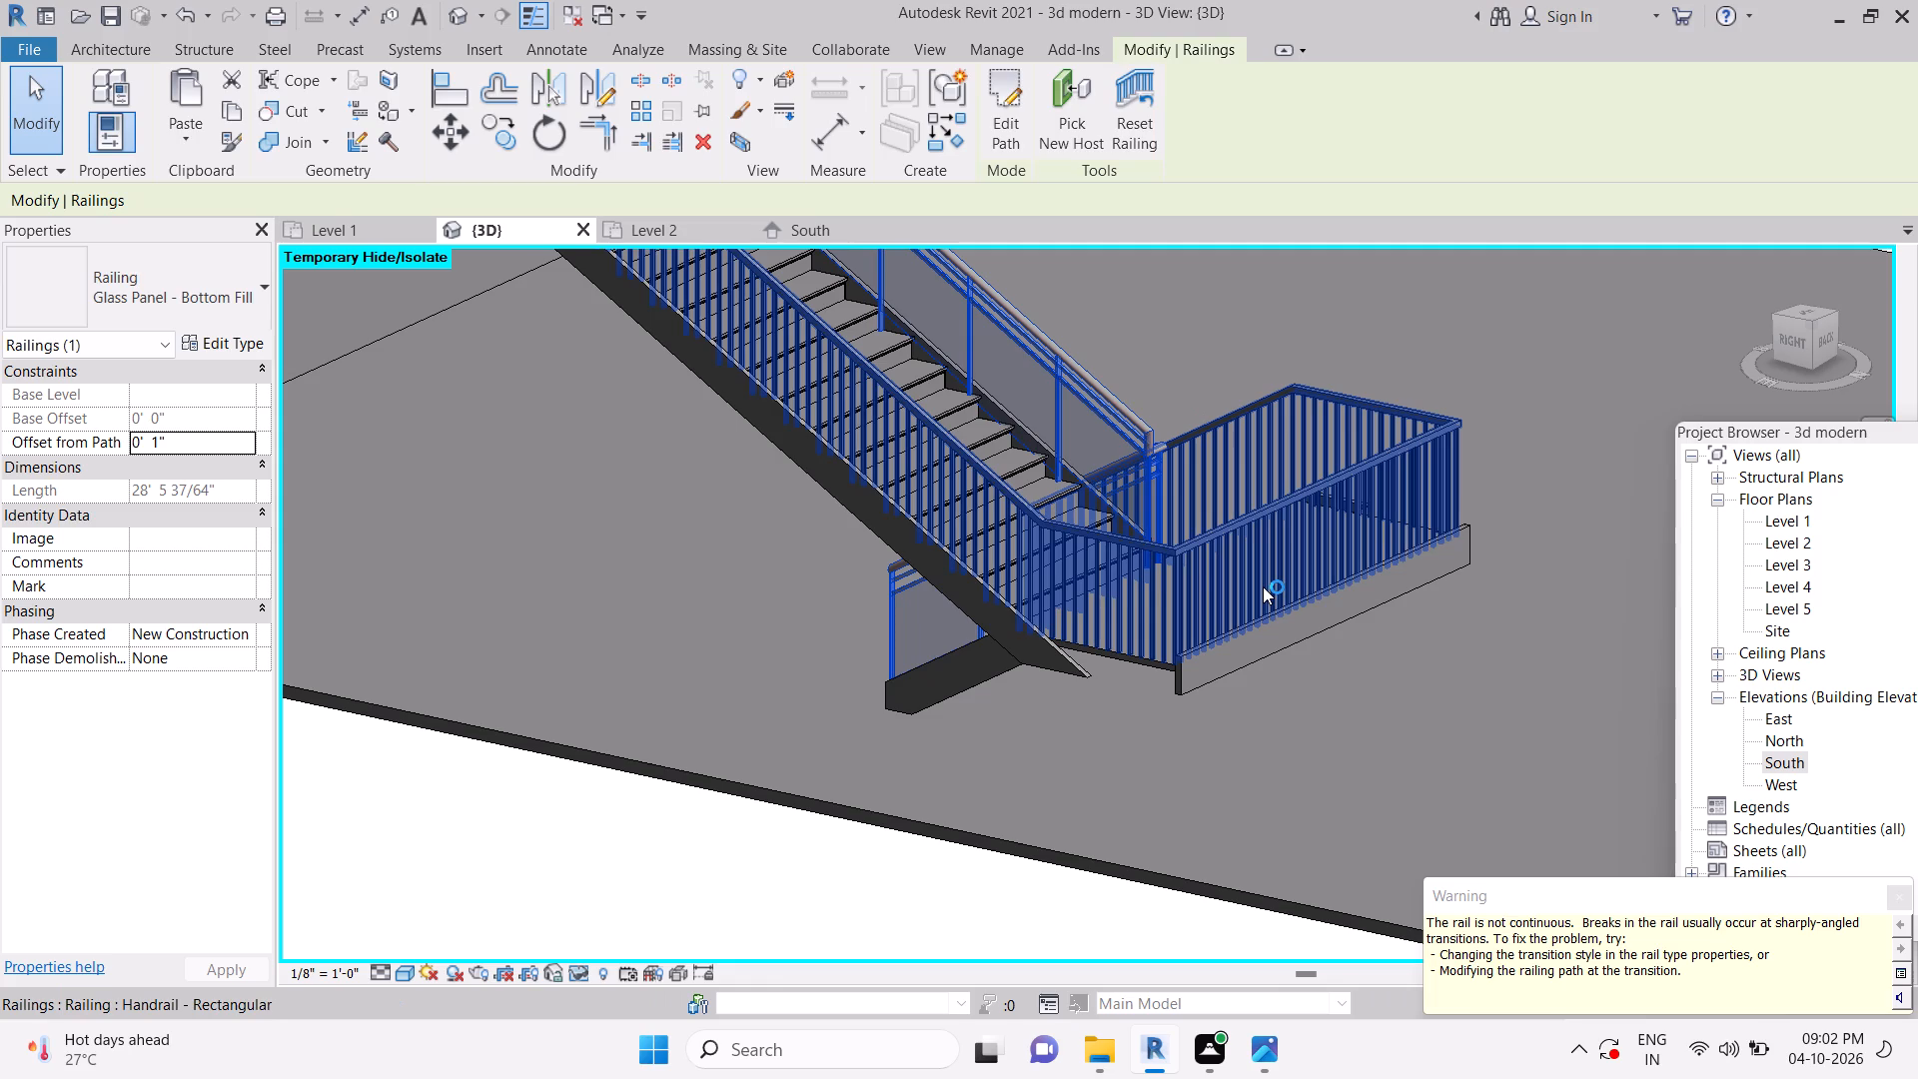
pyautogui.scroll(4, 1220, 519)
pyautogui.press('Escape')
pyautogui.press('Escape')
pyautogui.press('Escape')
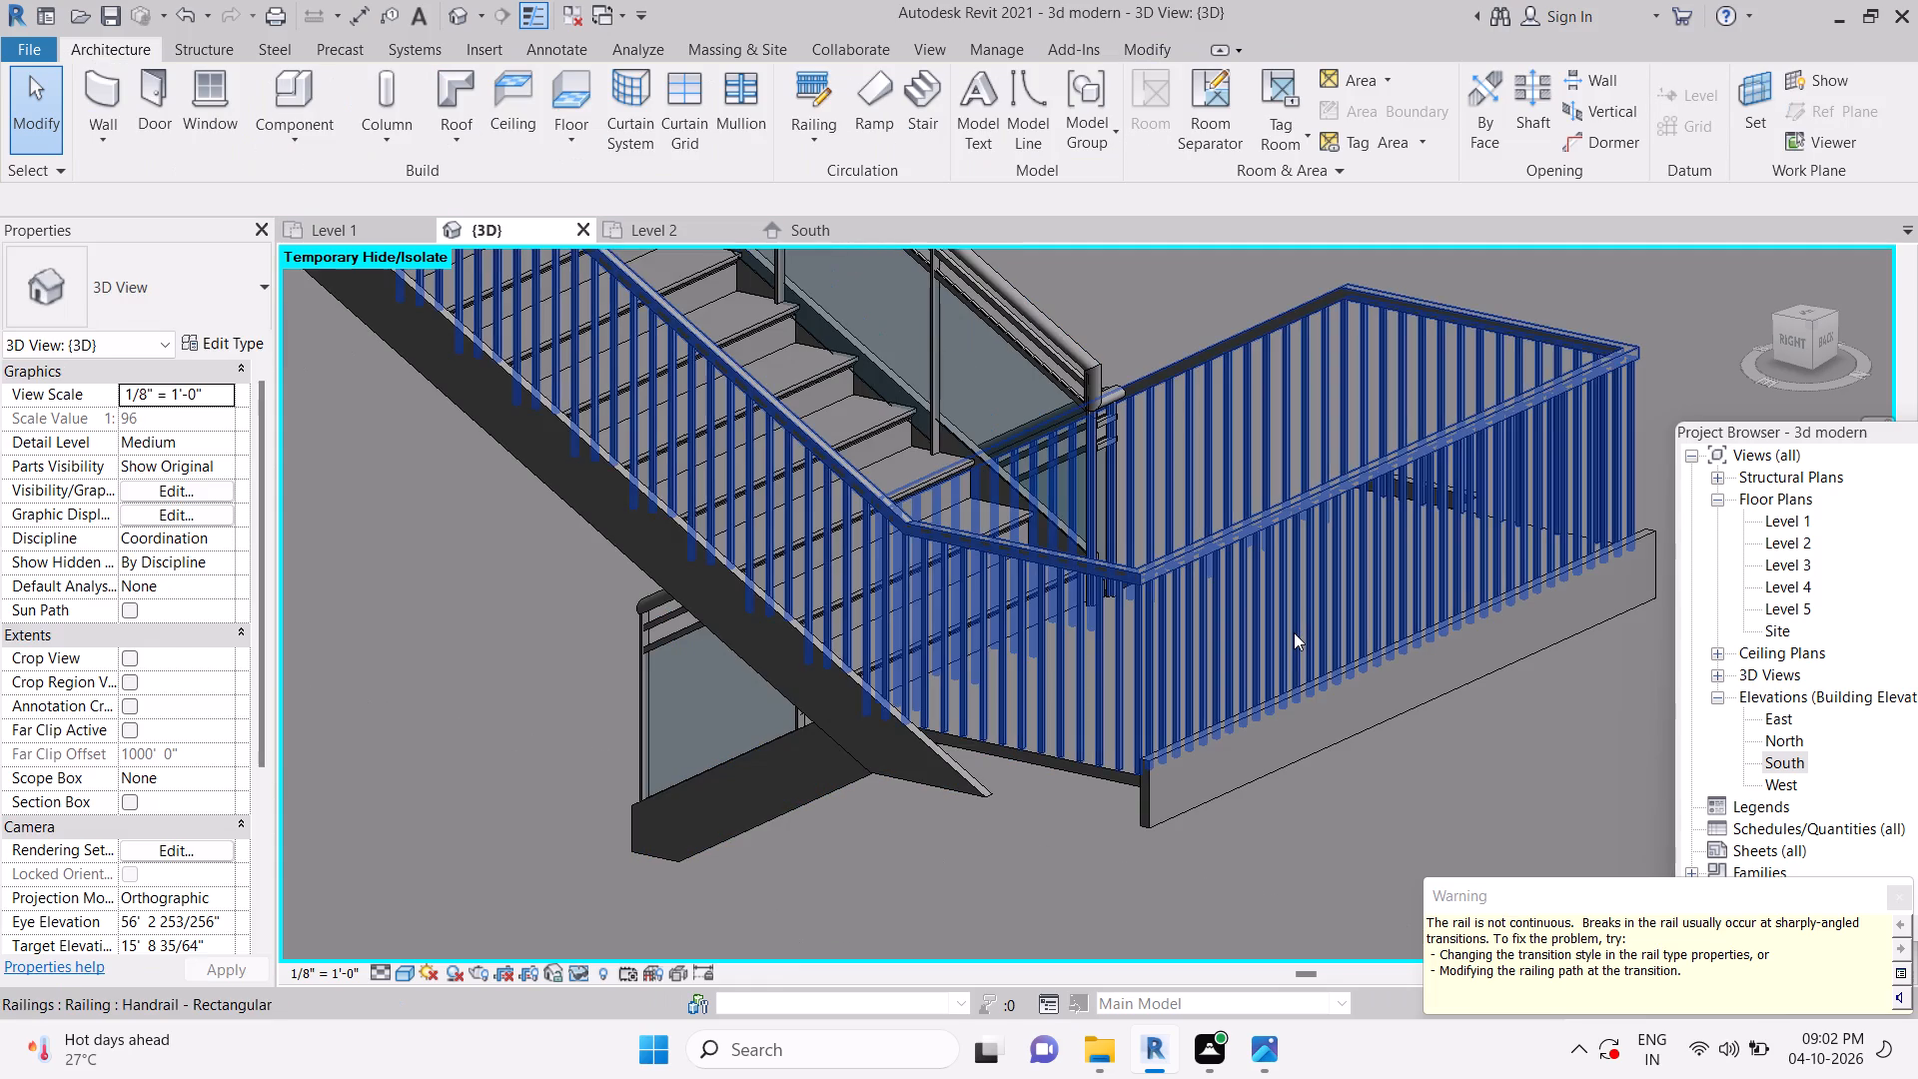
# Match the outer stair railing's type to the inner glass panel railing.
pyautogui.write('ma')
pyautogui.press('space')
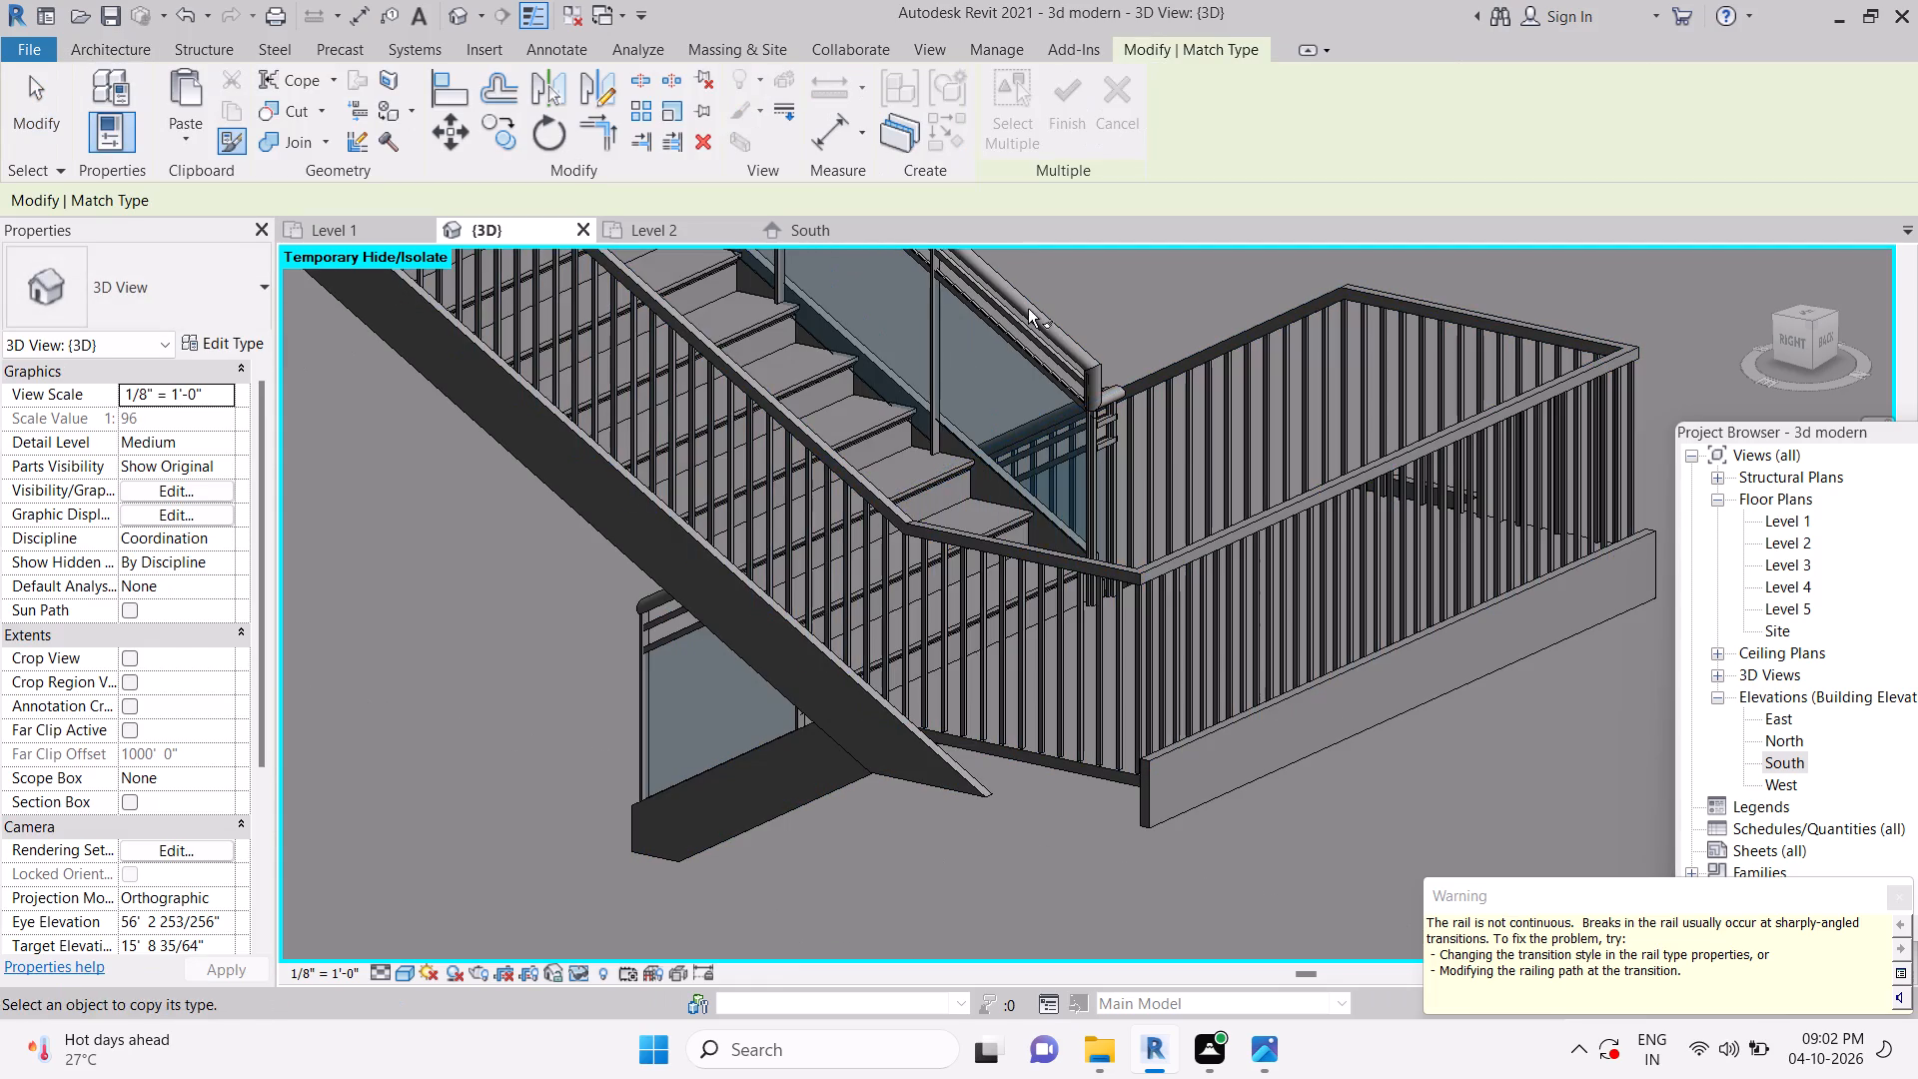
pyautogui.click(1025, 311)
pyautogui.click(1285, 330)
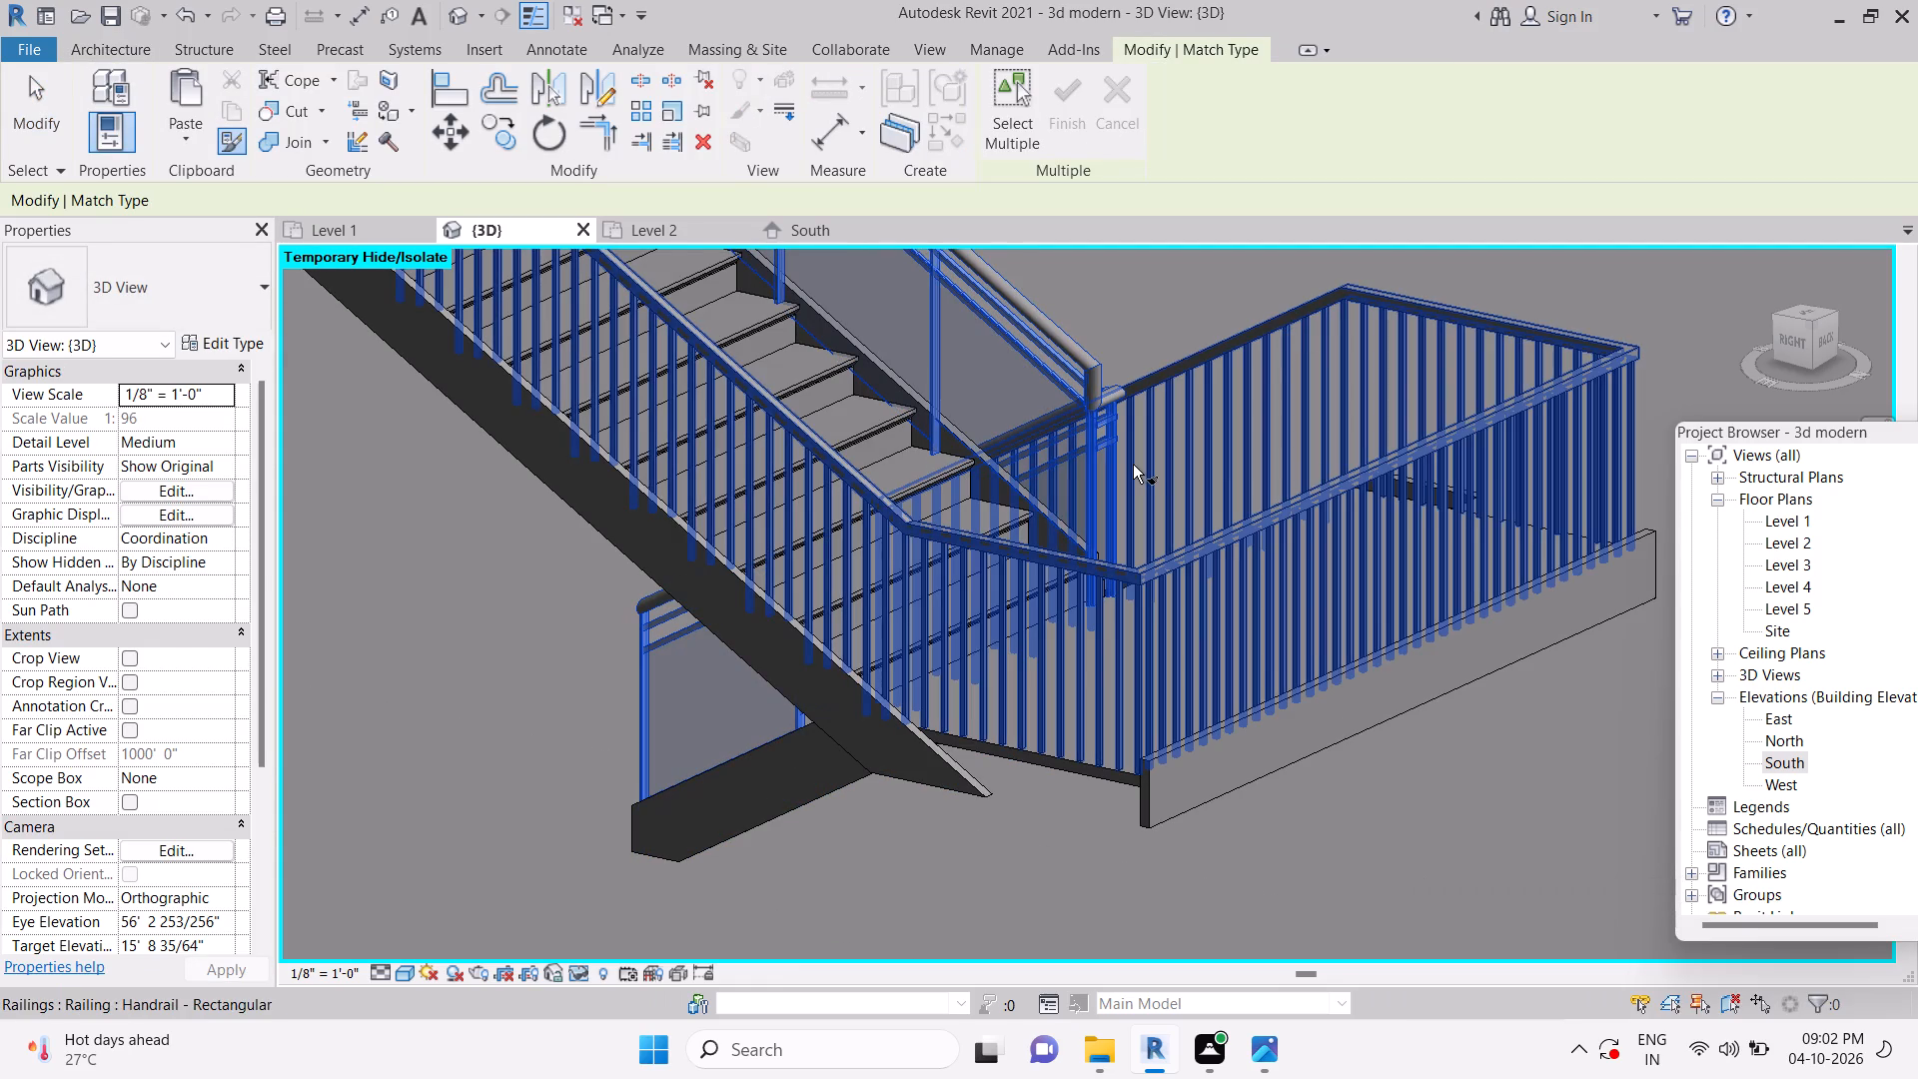
pyautogui.scroll(-7, 1175, 484)
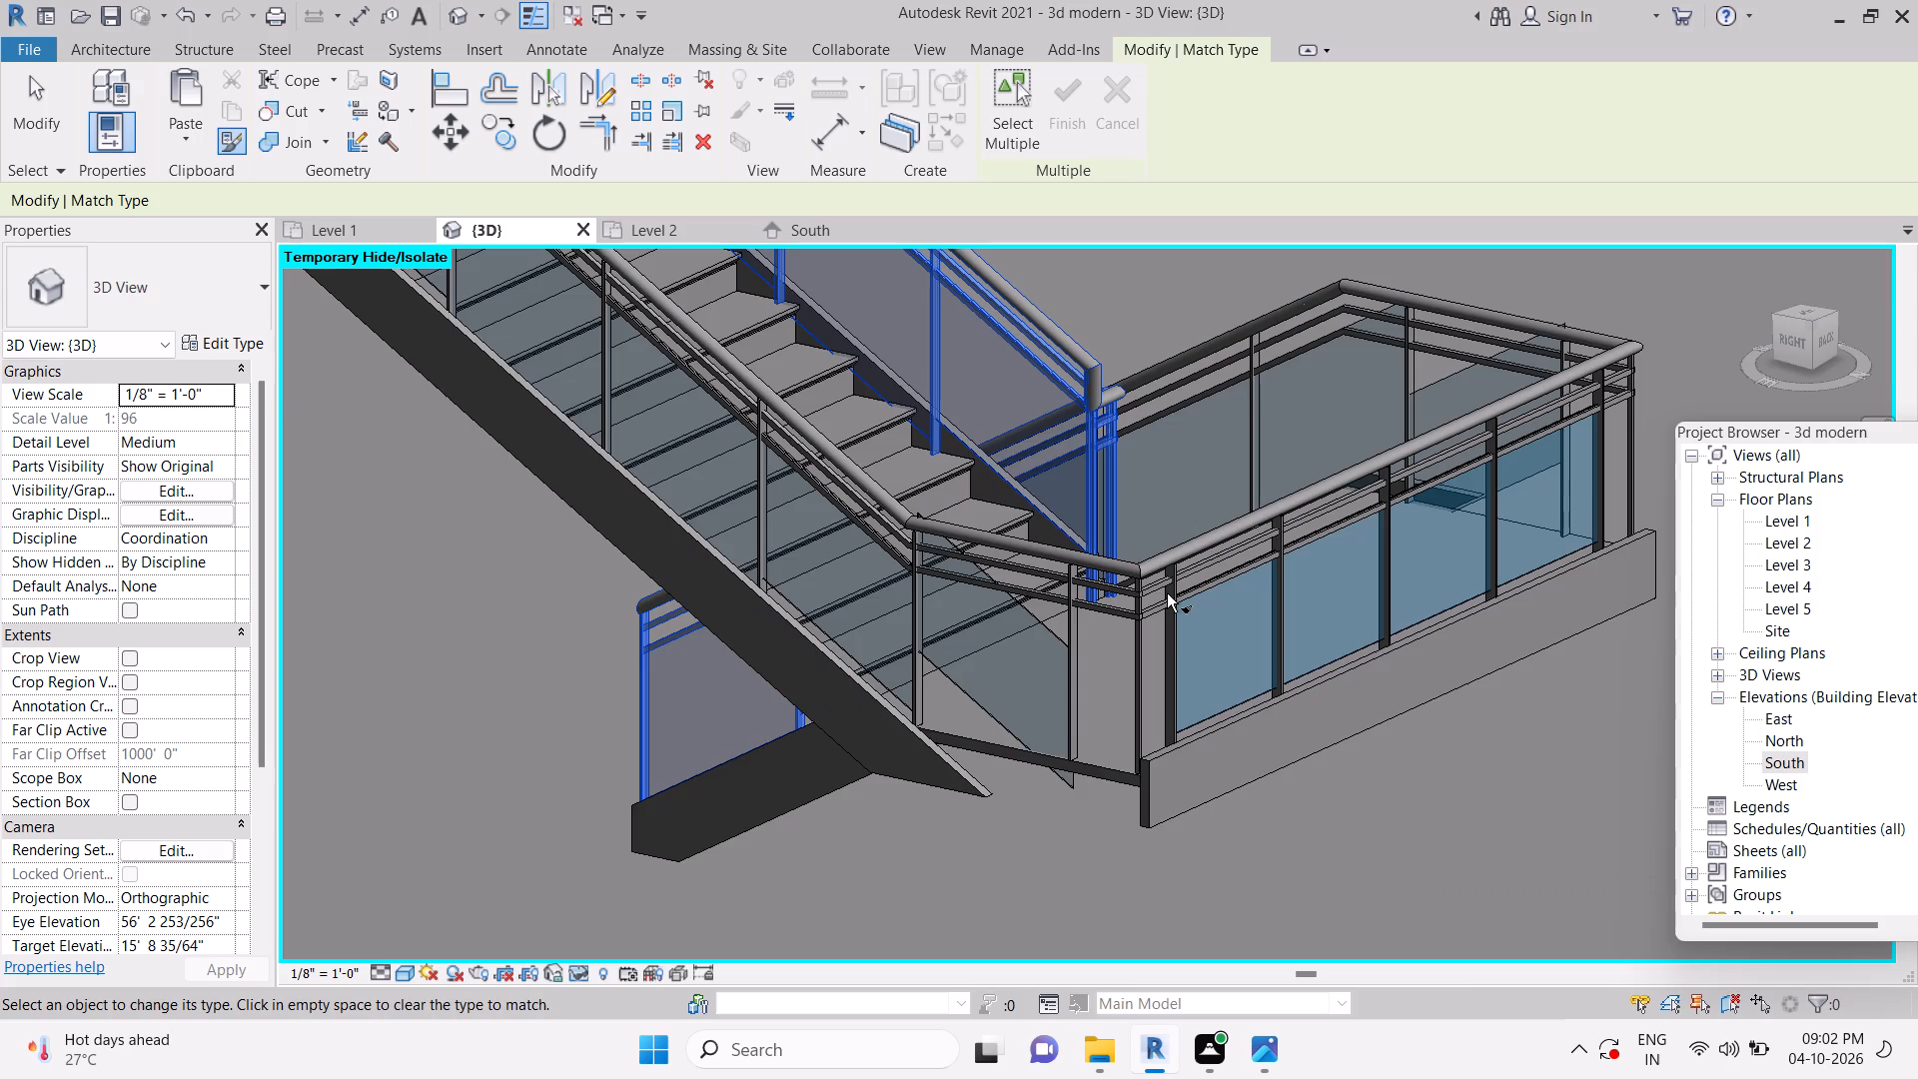
pyautogui.moveTo(1131, 680); pyautogui.dragTo(1221, 762, button='middle')
pyautogui.press('Escape')
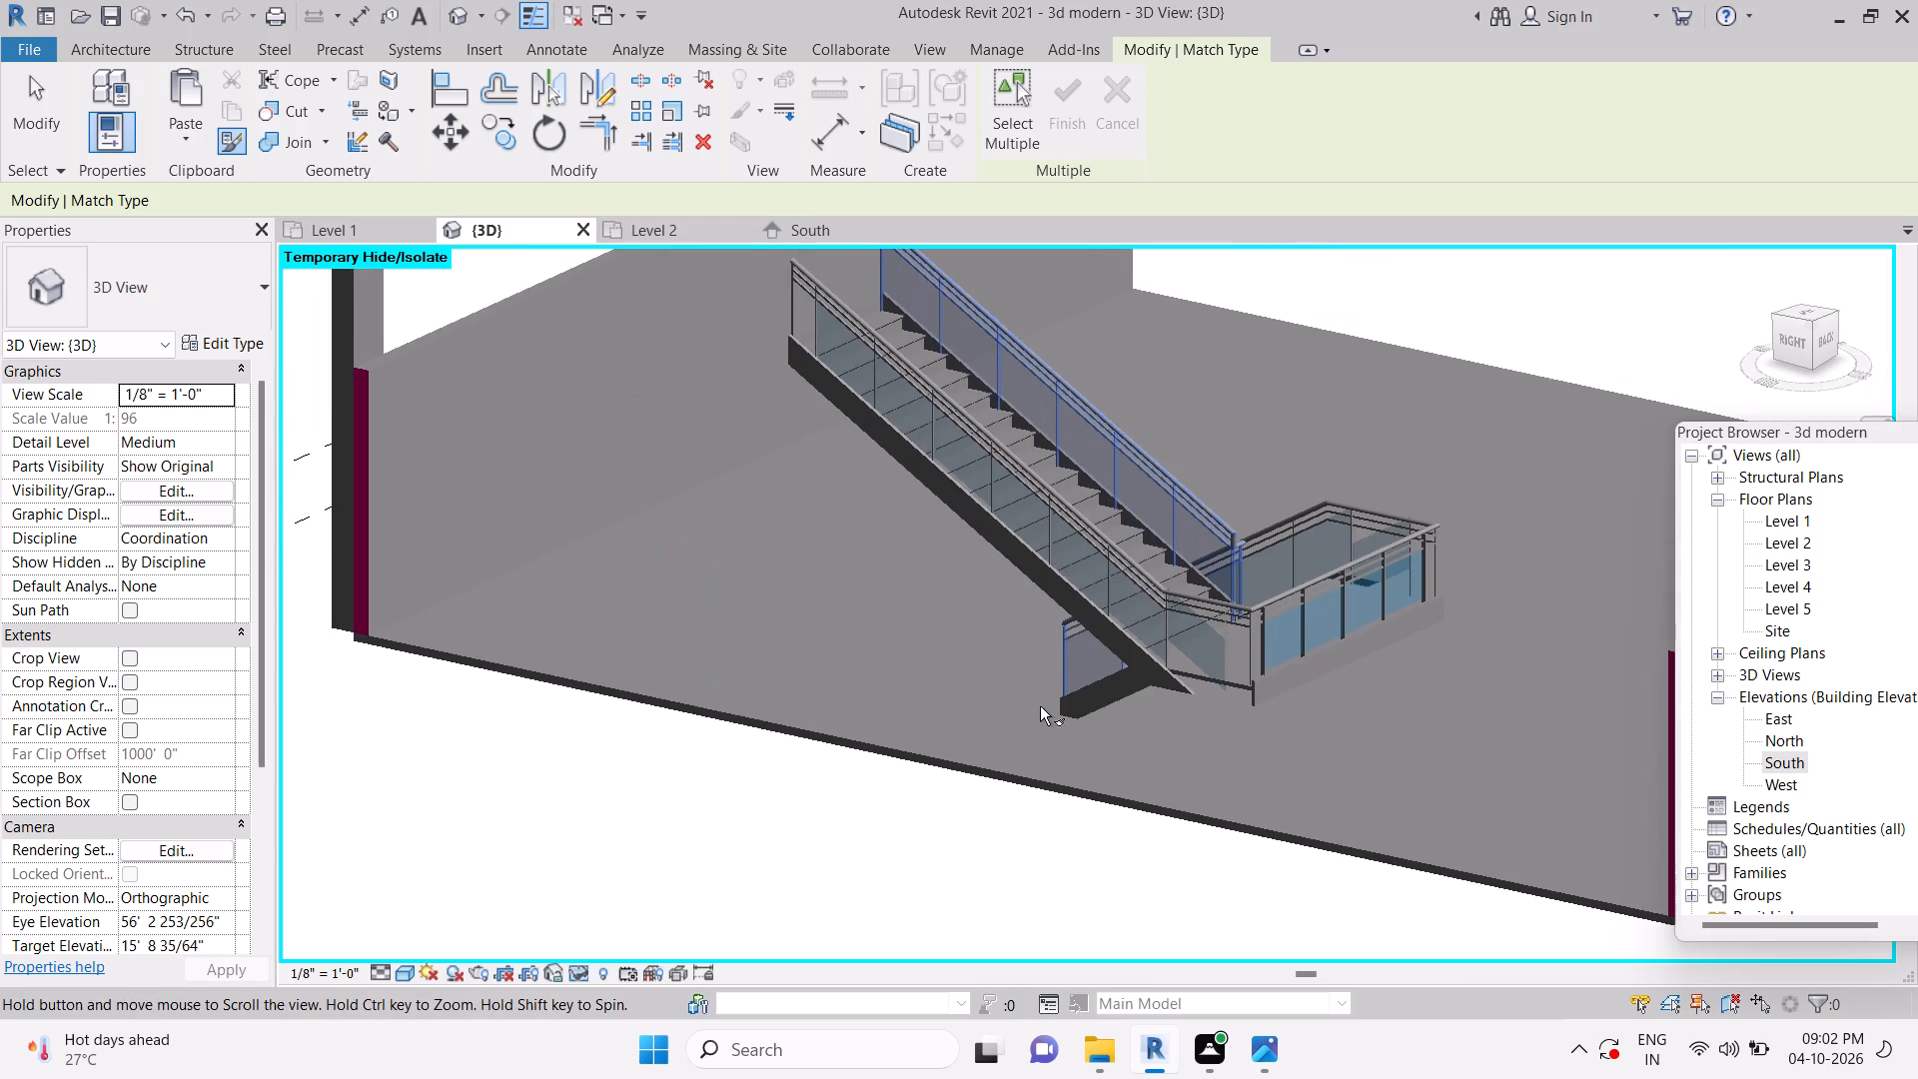
pyautogui.press('Escape')
pyautogui.press('Escape')
pyautogui.press('Escape')
pyautogui.scroll(-5, 1049, 667)
pyautogui.press('Escape')
pyautogui.press('Escape')
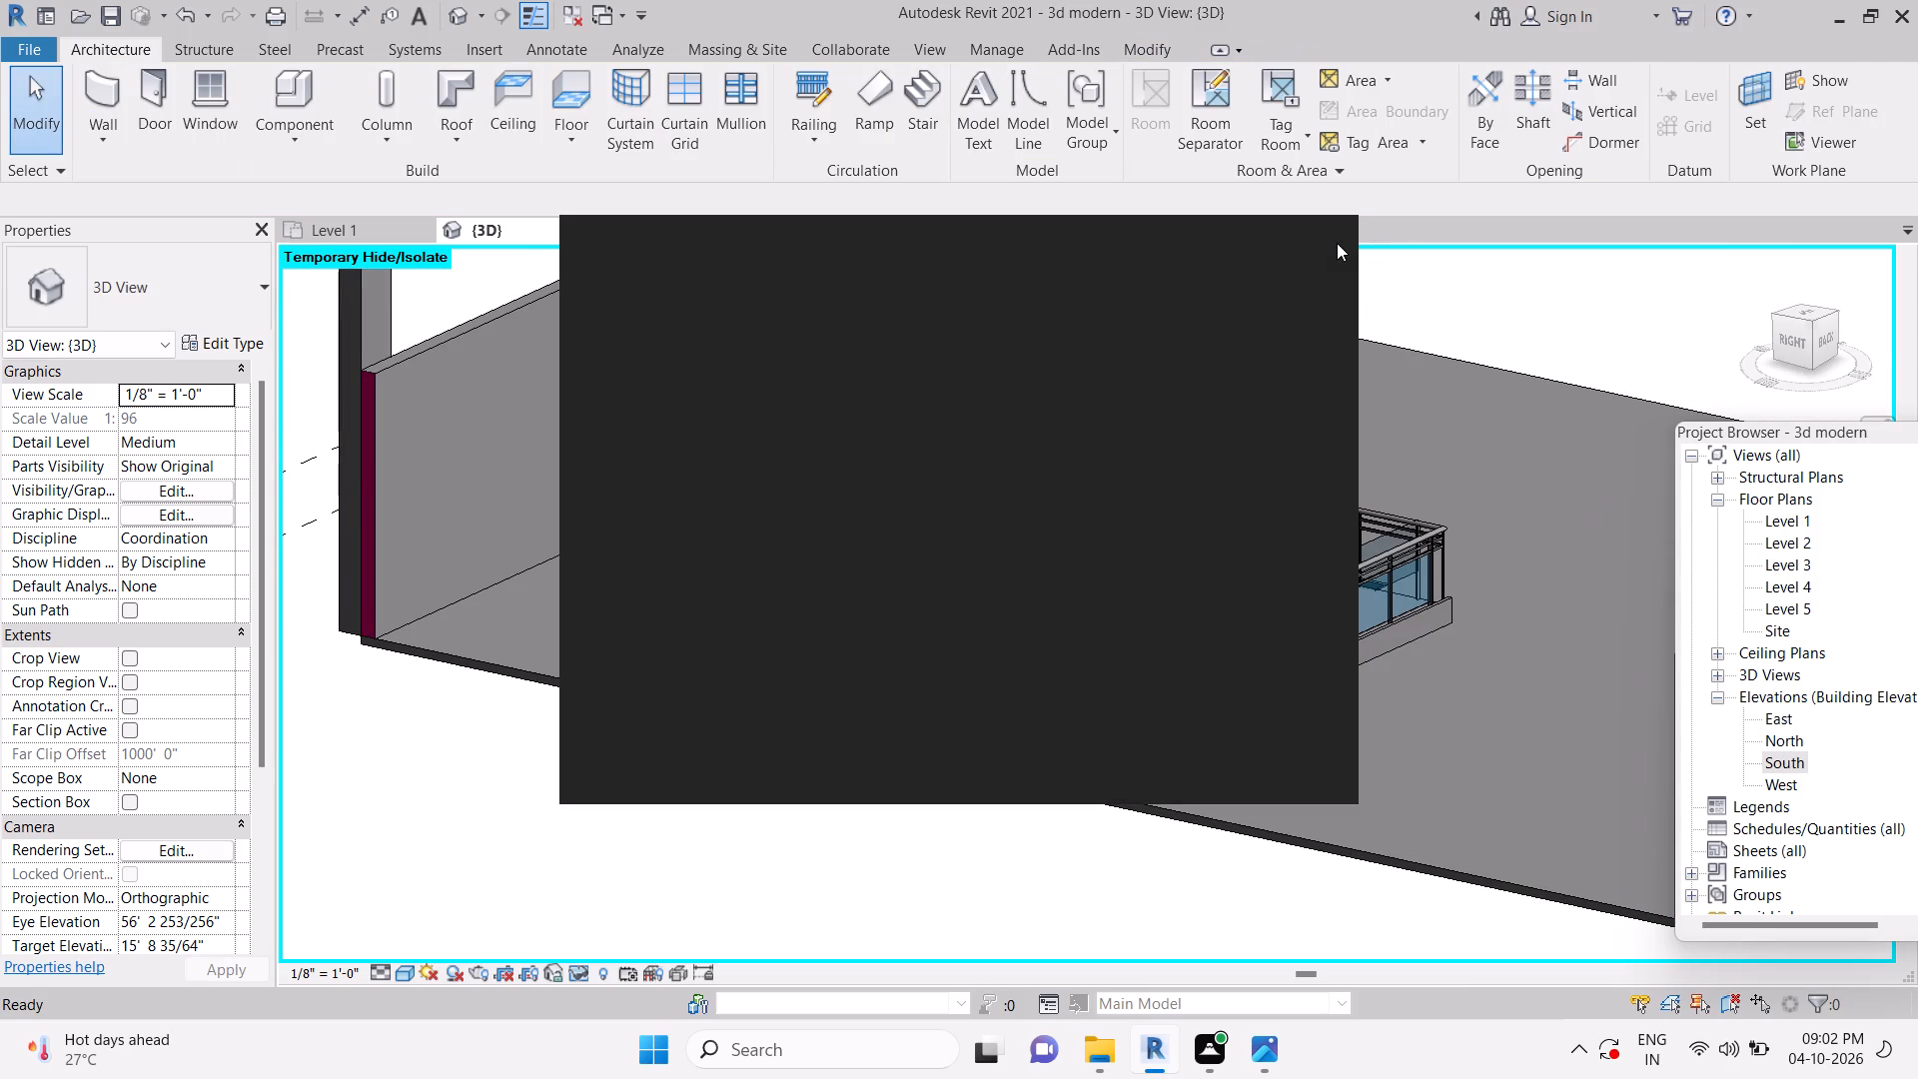
# Dismiss the pop-up window covering the drawing area.
pyautogui.click(1319, 245)
# View the model squarely from the right side and check the stair's upper flight against the Level 3 line.
pyautogui.click(1787, 347)
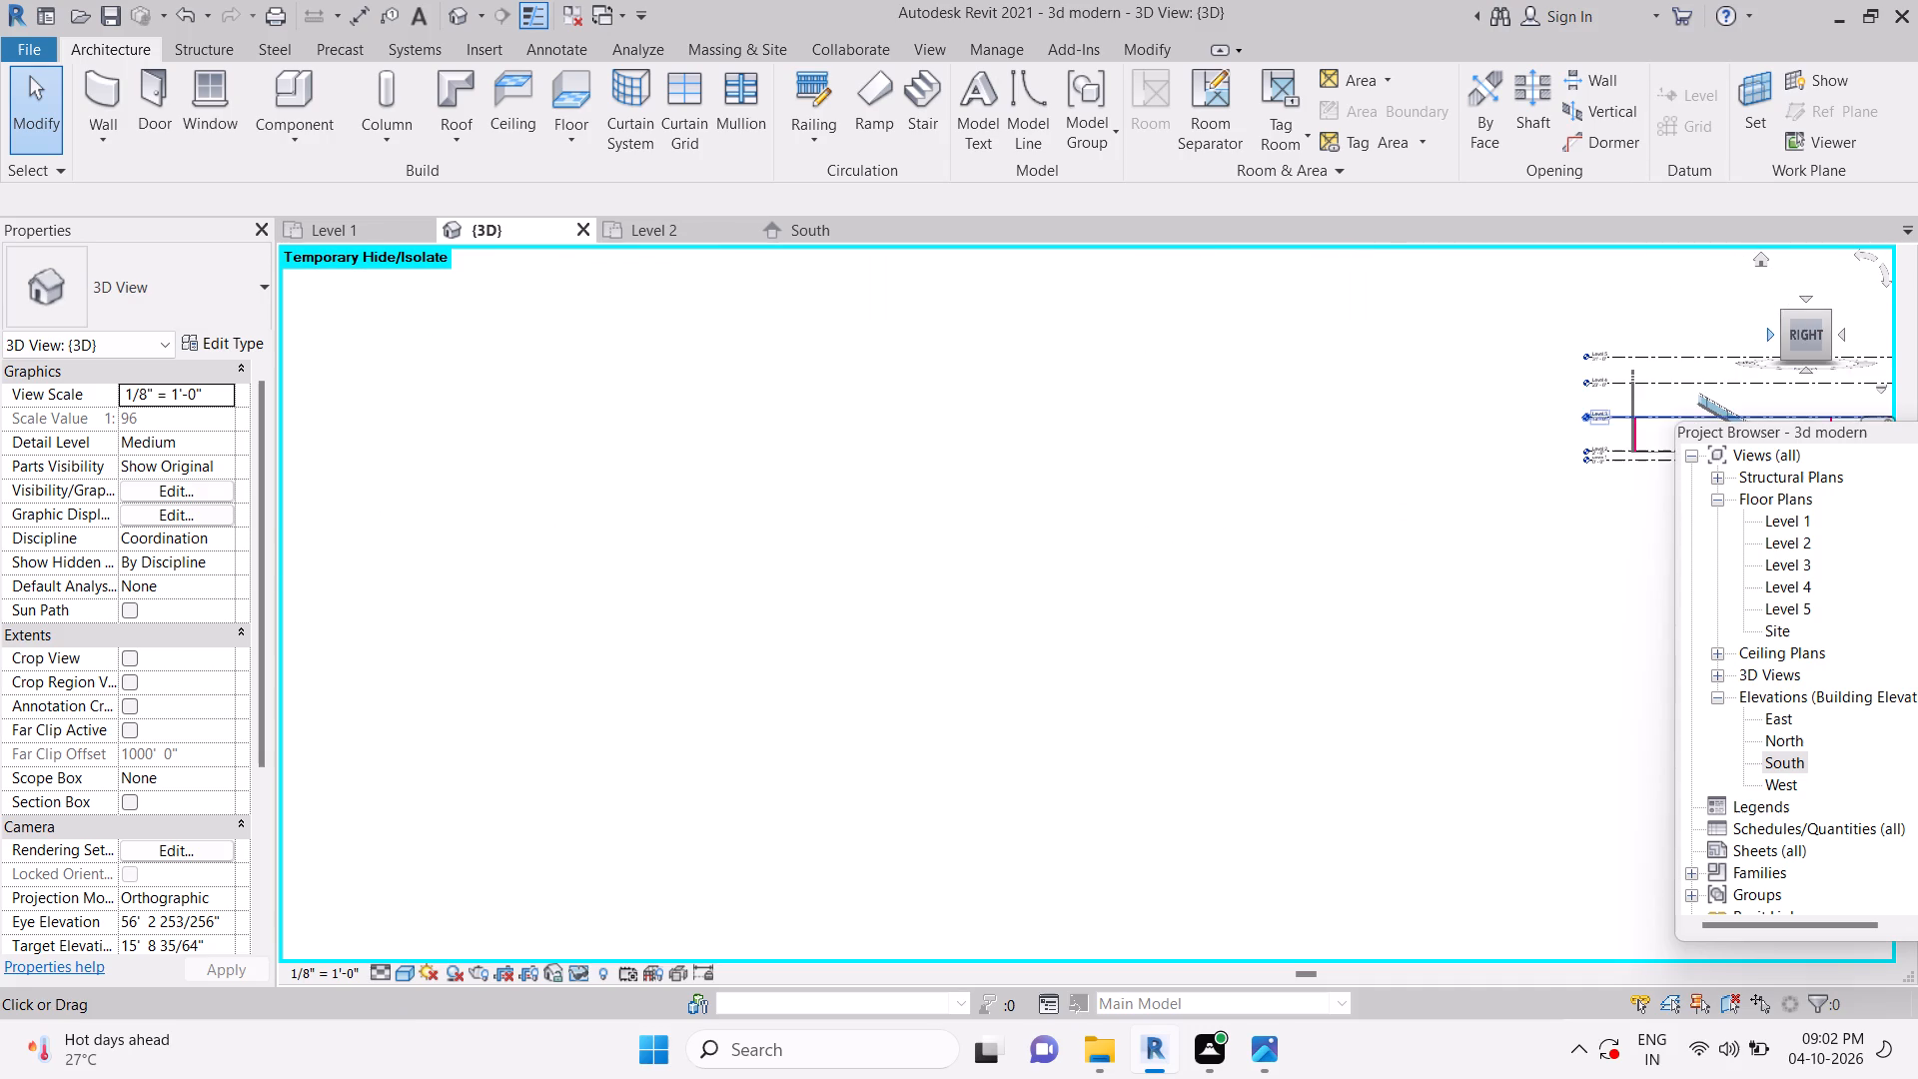
pyautogui.scroll(12, 988, 614)
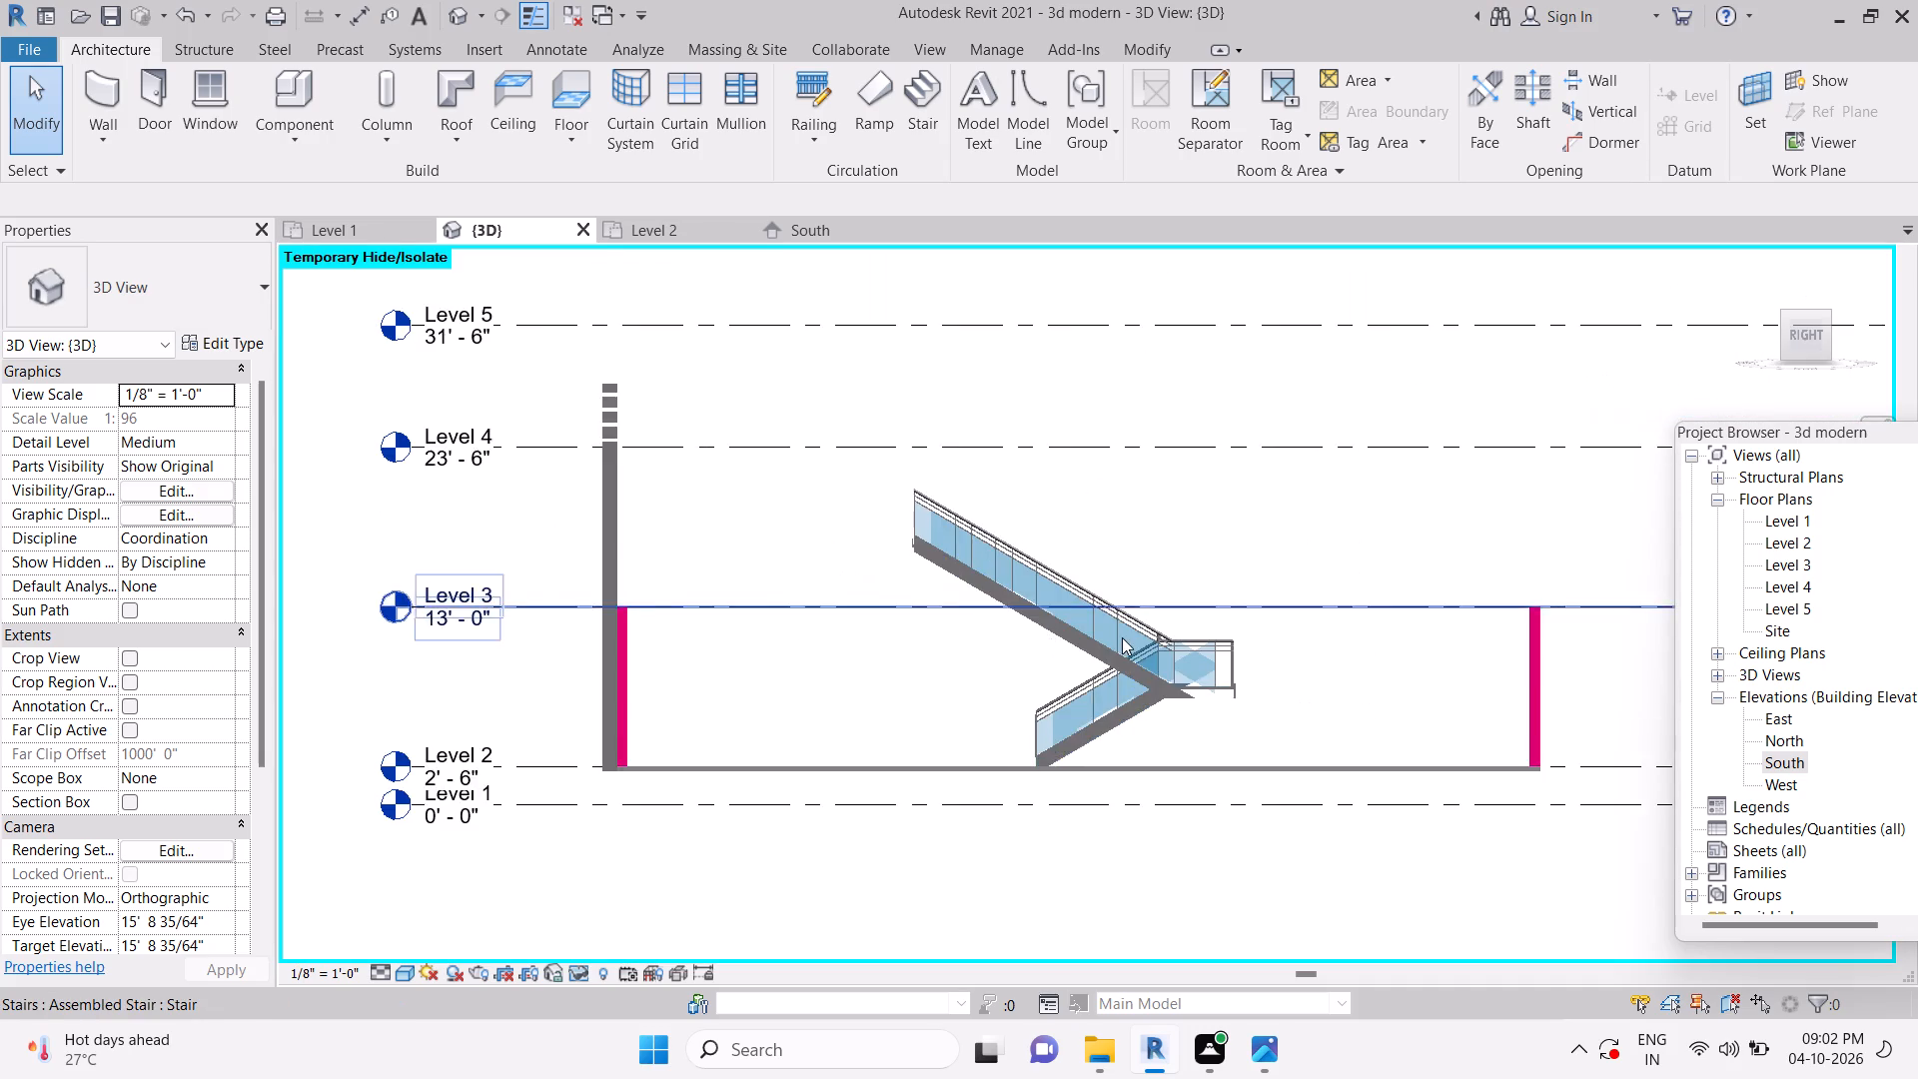
pyautogui.scroll(4, 1122, 637)
pyautogui.scroll(3, 931, 585)
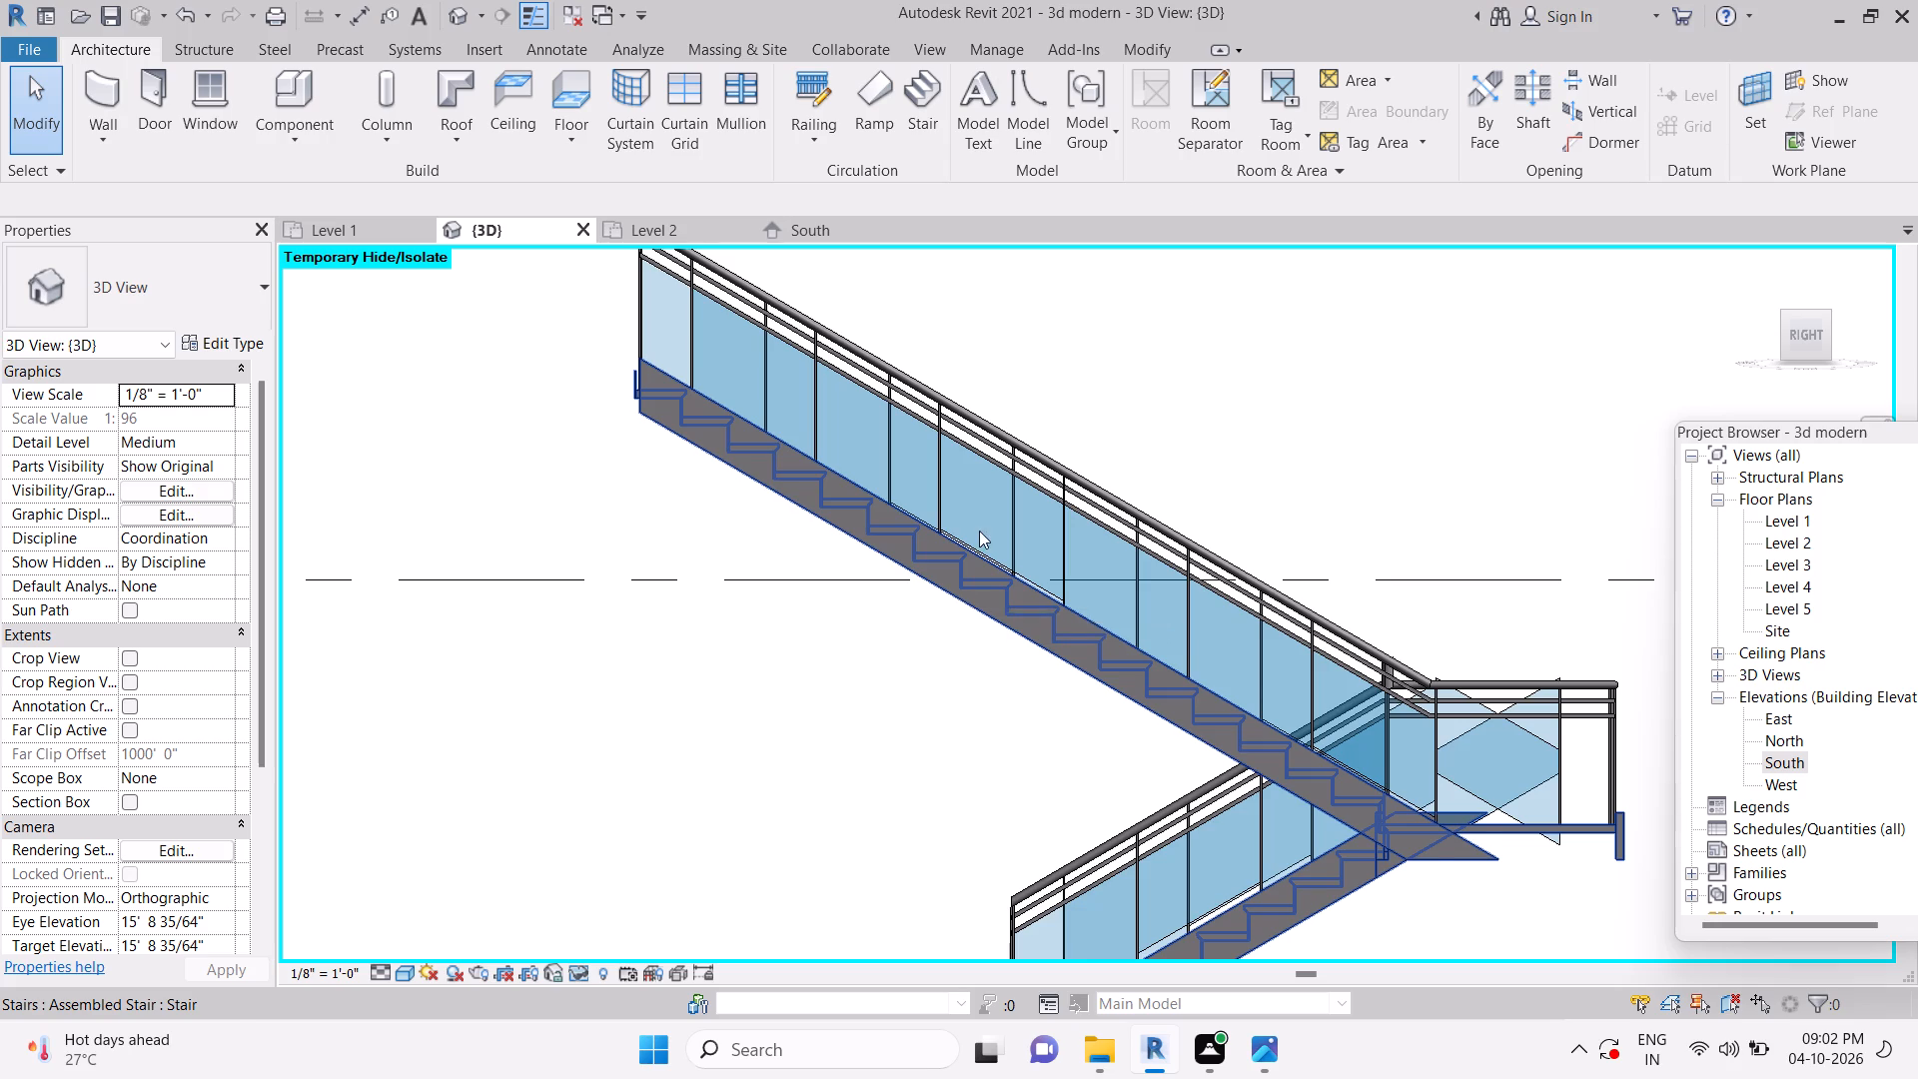
pyautogui.click(981, 591)
pyautogui.click(971, 614)
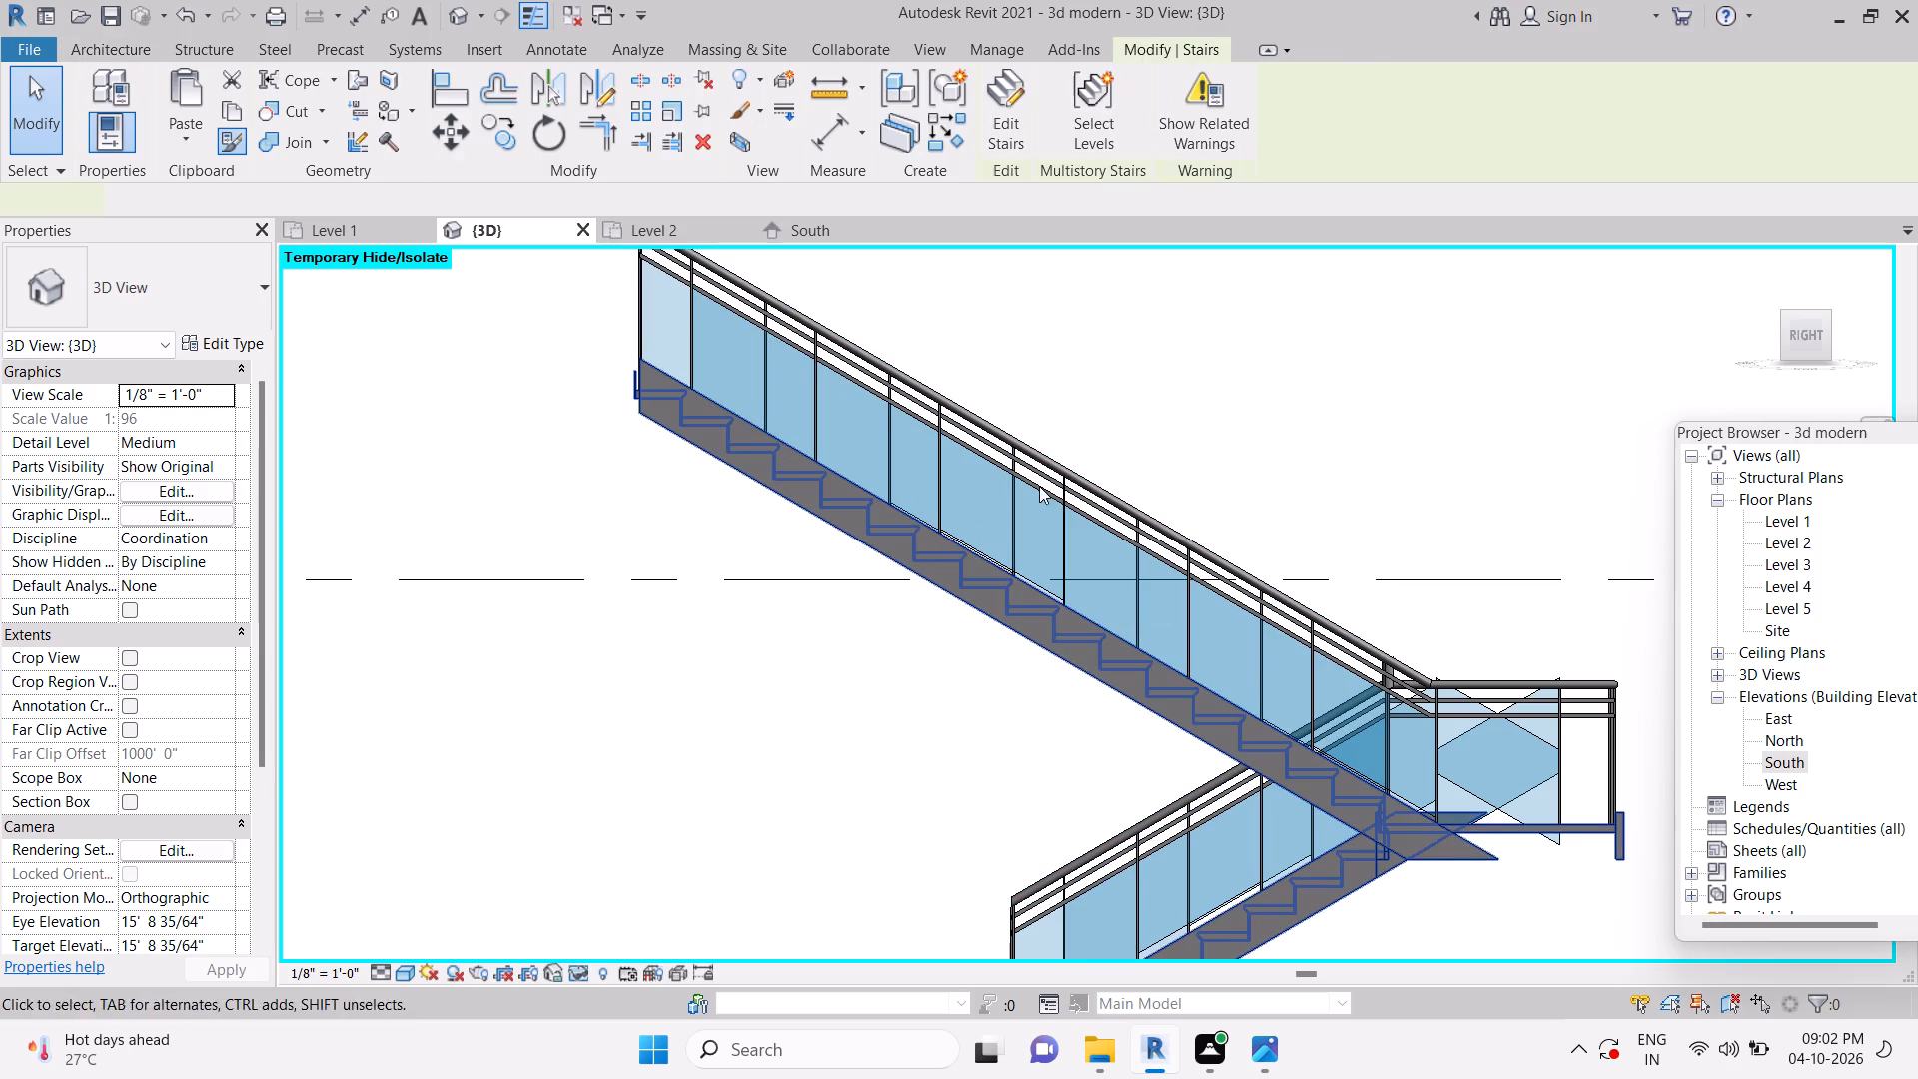
# In the Level 2 plan, edit the U-shaped stair and open the sketch of its run.
pyautogui.click(654, 228)
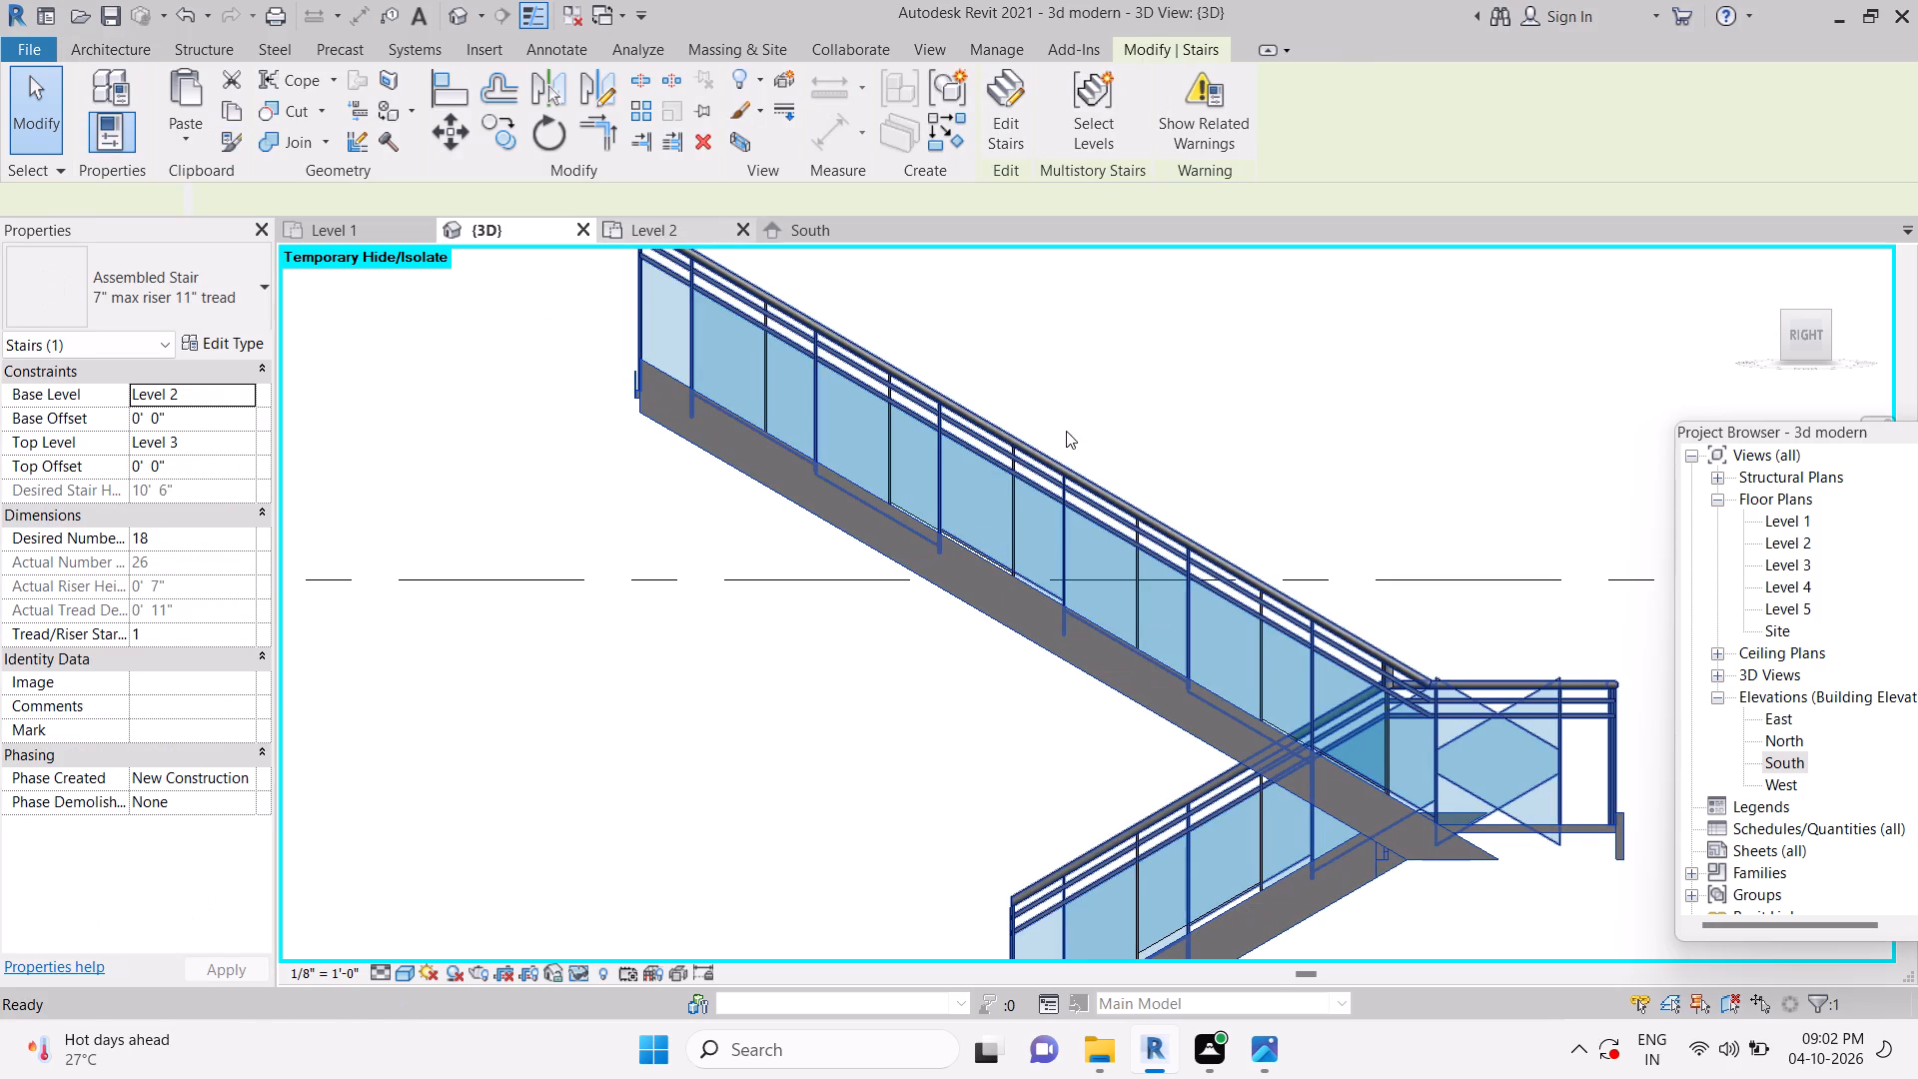
pyautogui.press('Escape')
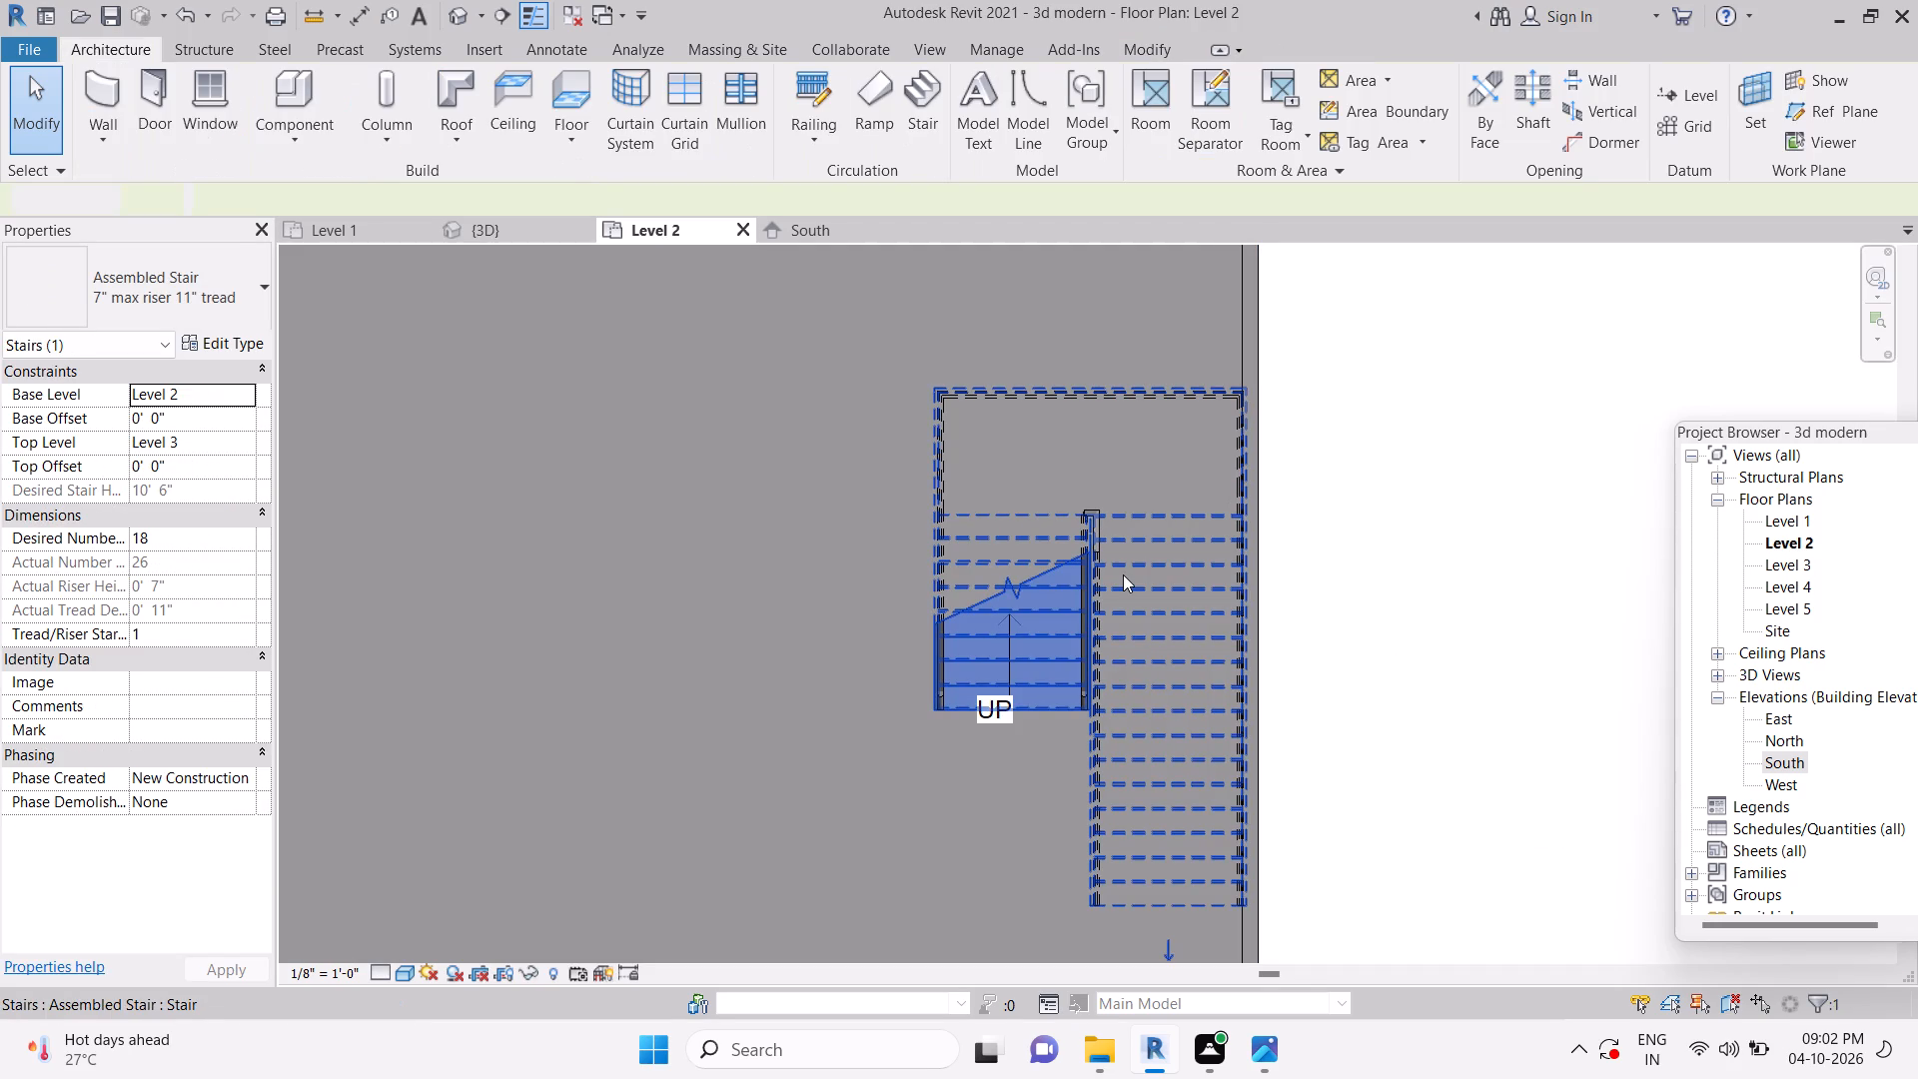
pyautogui.press('Escape')
pyautogui.press('Escape')
pyautogui.press('Escape')
pyautogui.click(1235, 528)
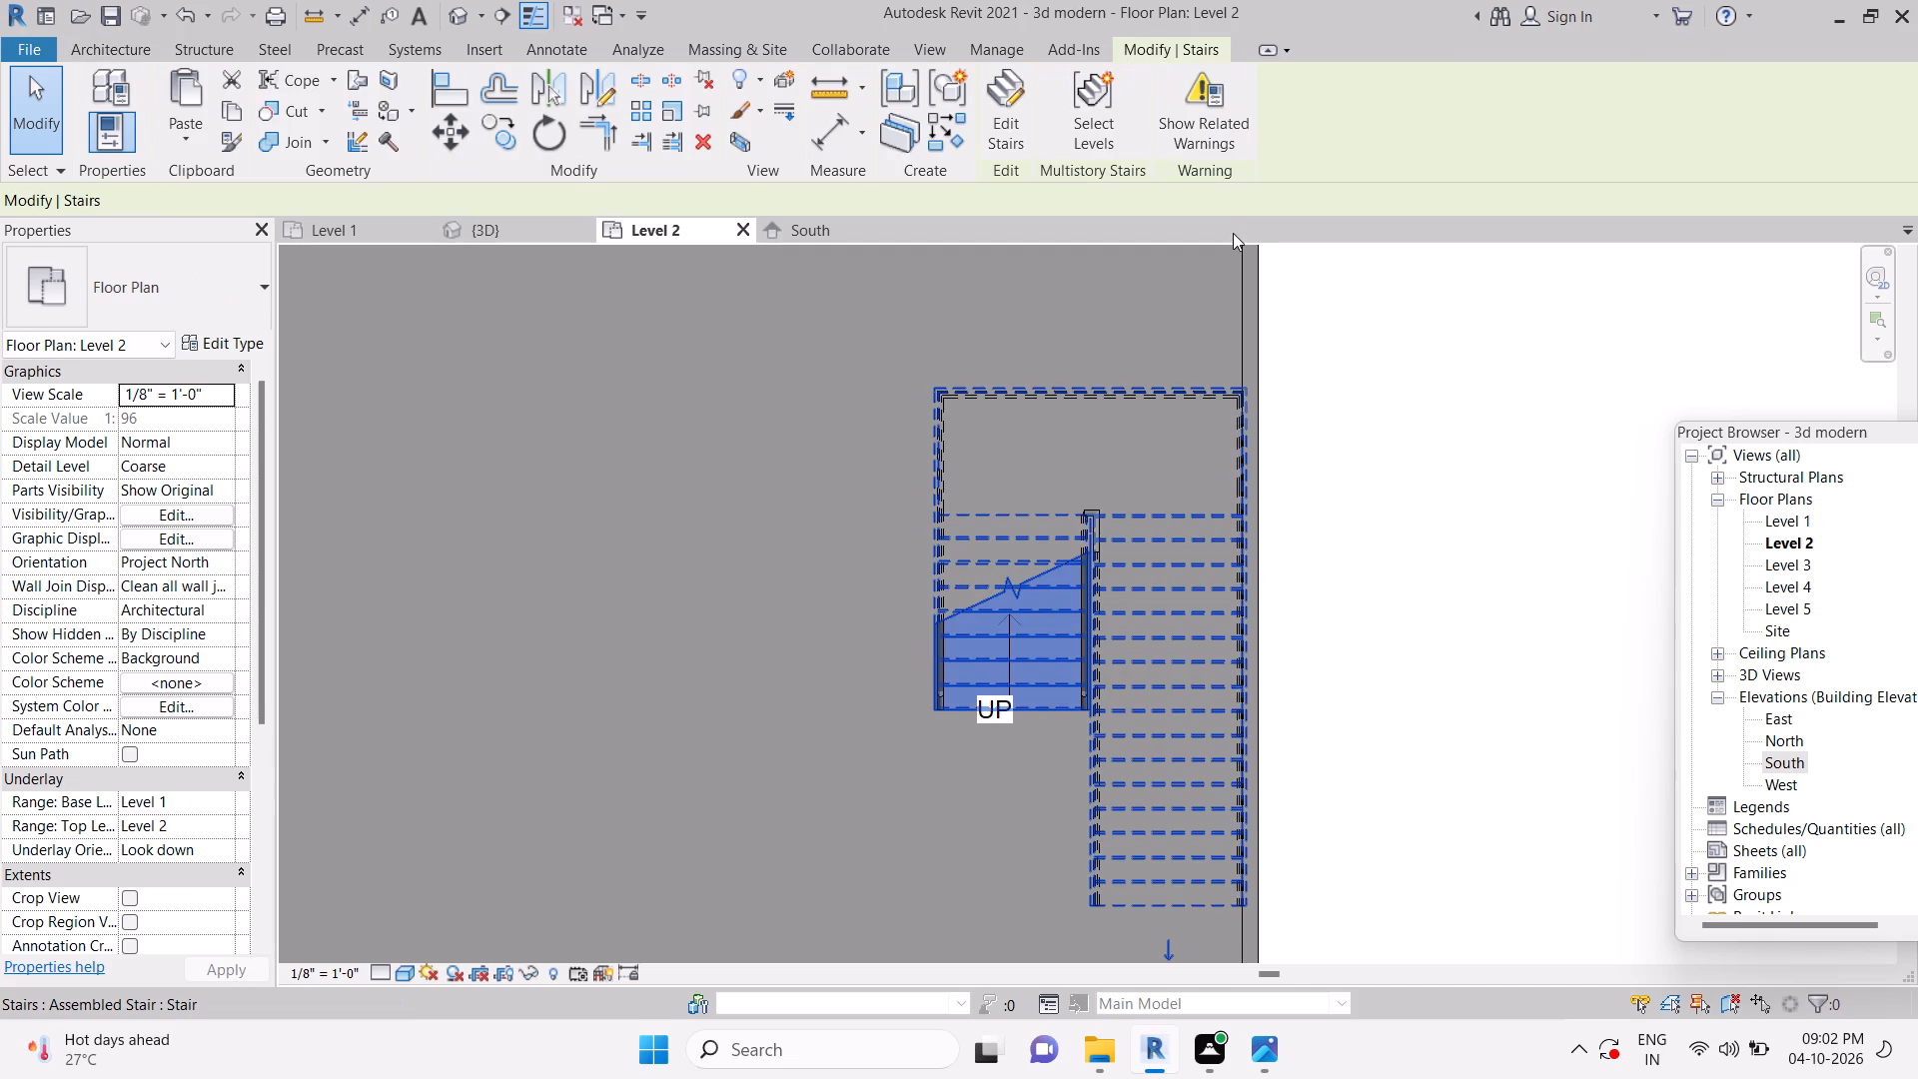
pyautogui.click(1005, 134)
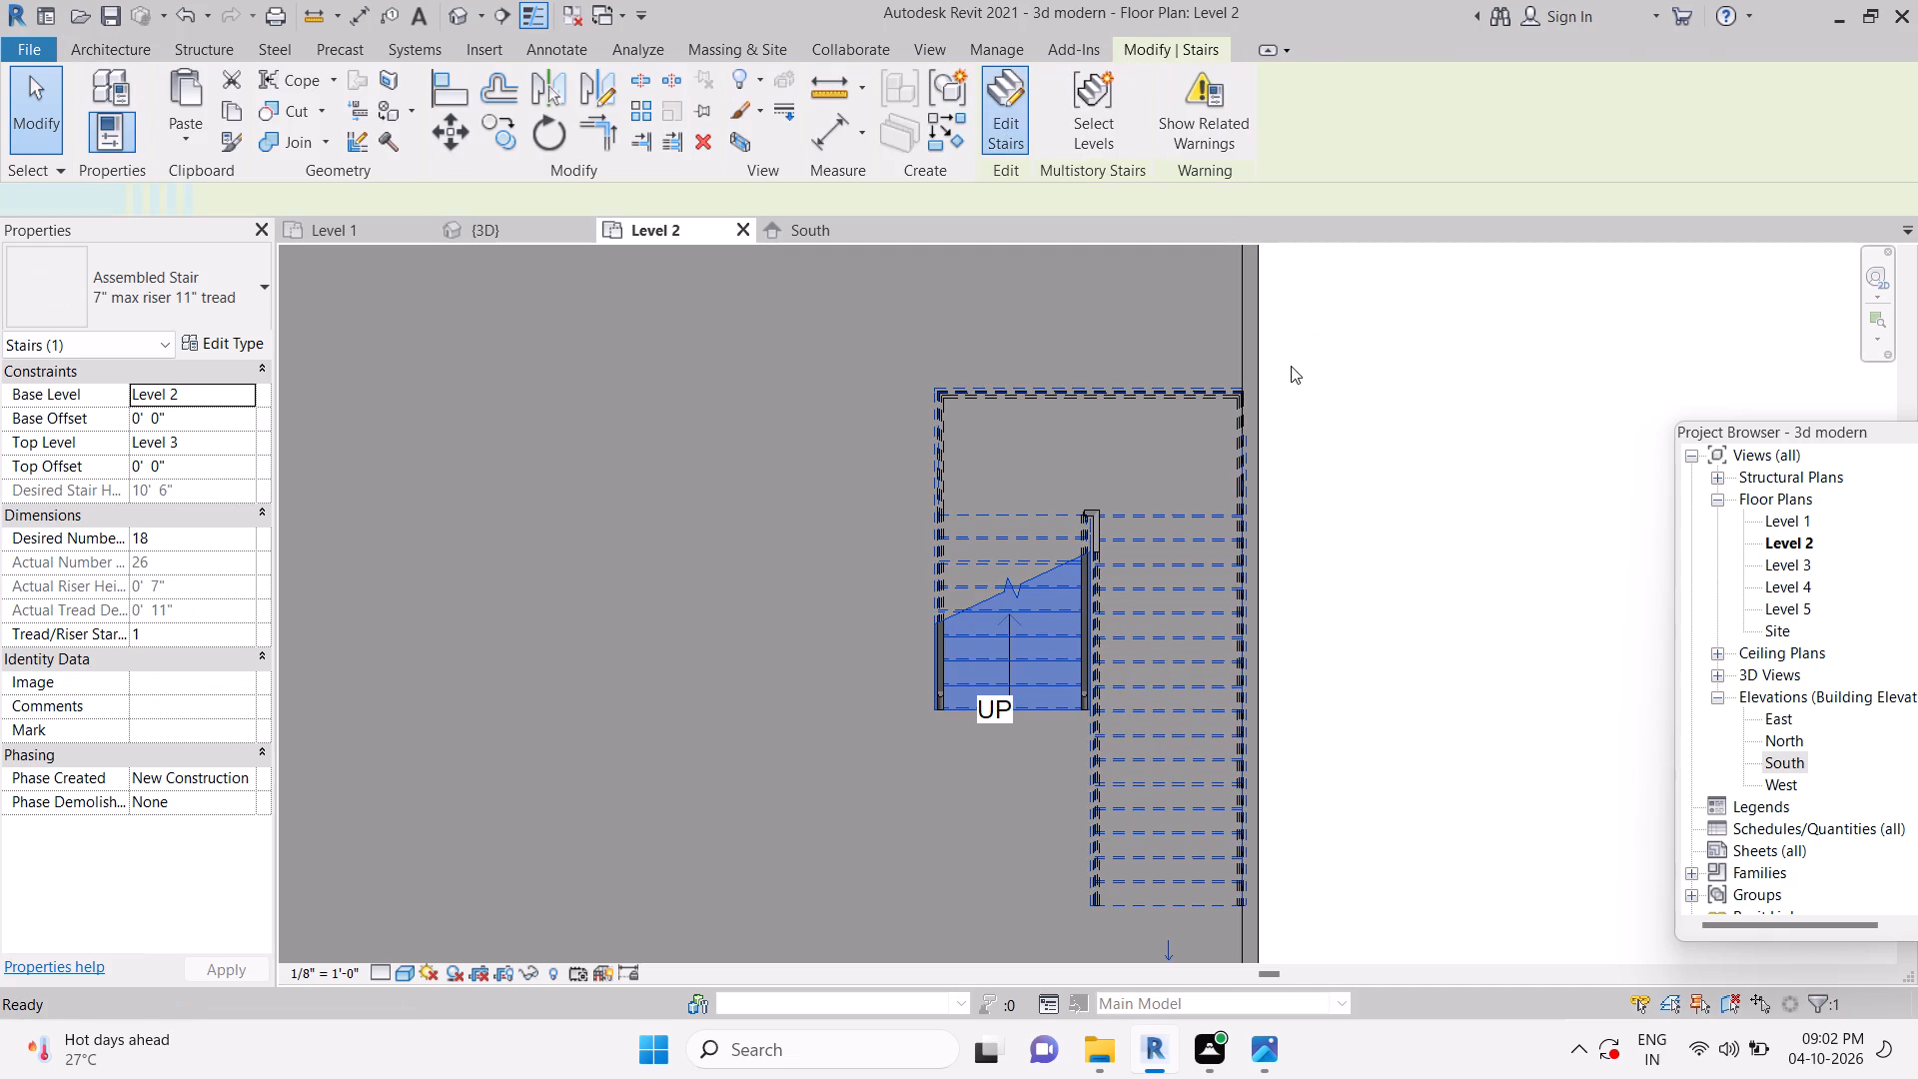
pyautogui.click(1185, 393)
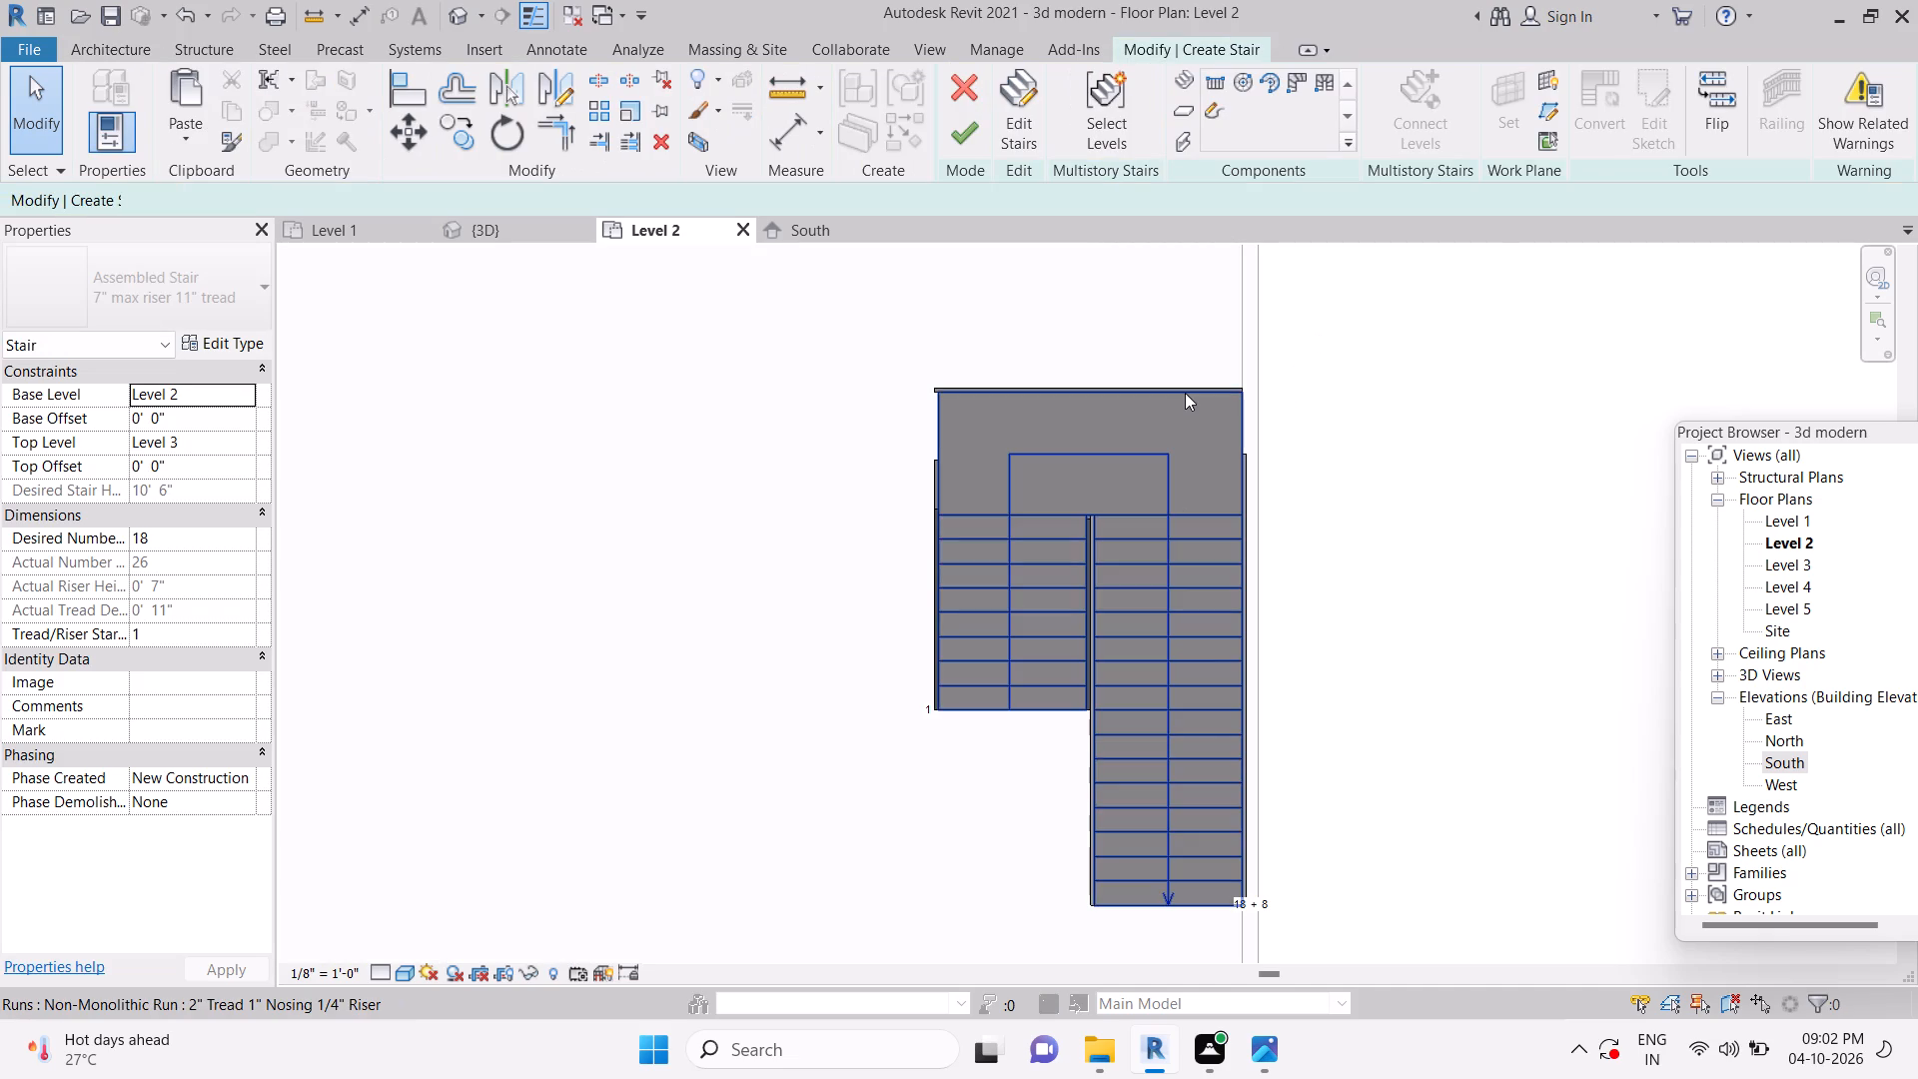
pyautogui.click(1691, 115)
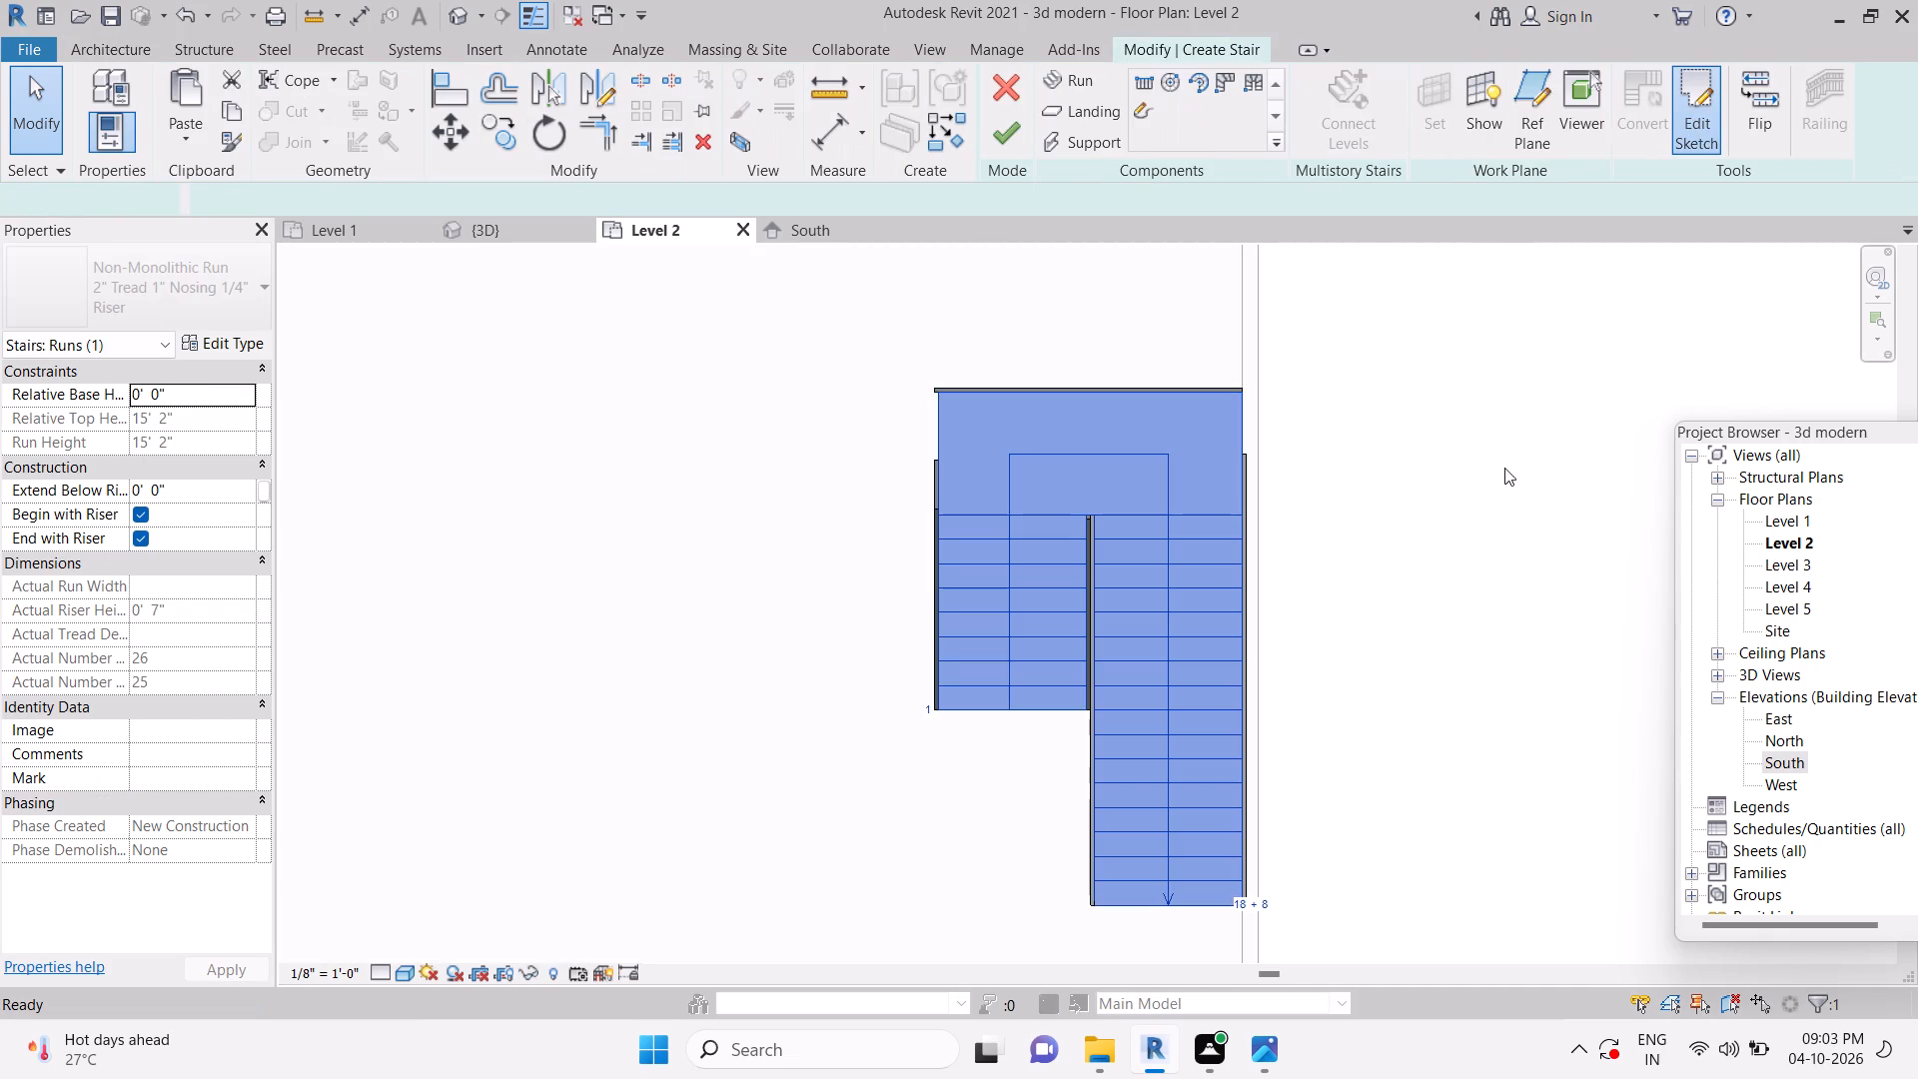
pyautogui.moveTo(1165, 718); pyautogui.dragTo(1190, 690, button='middle')
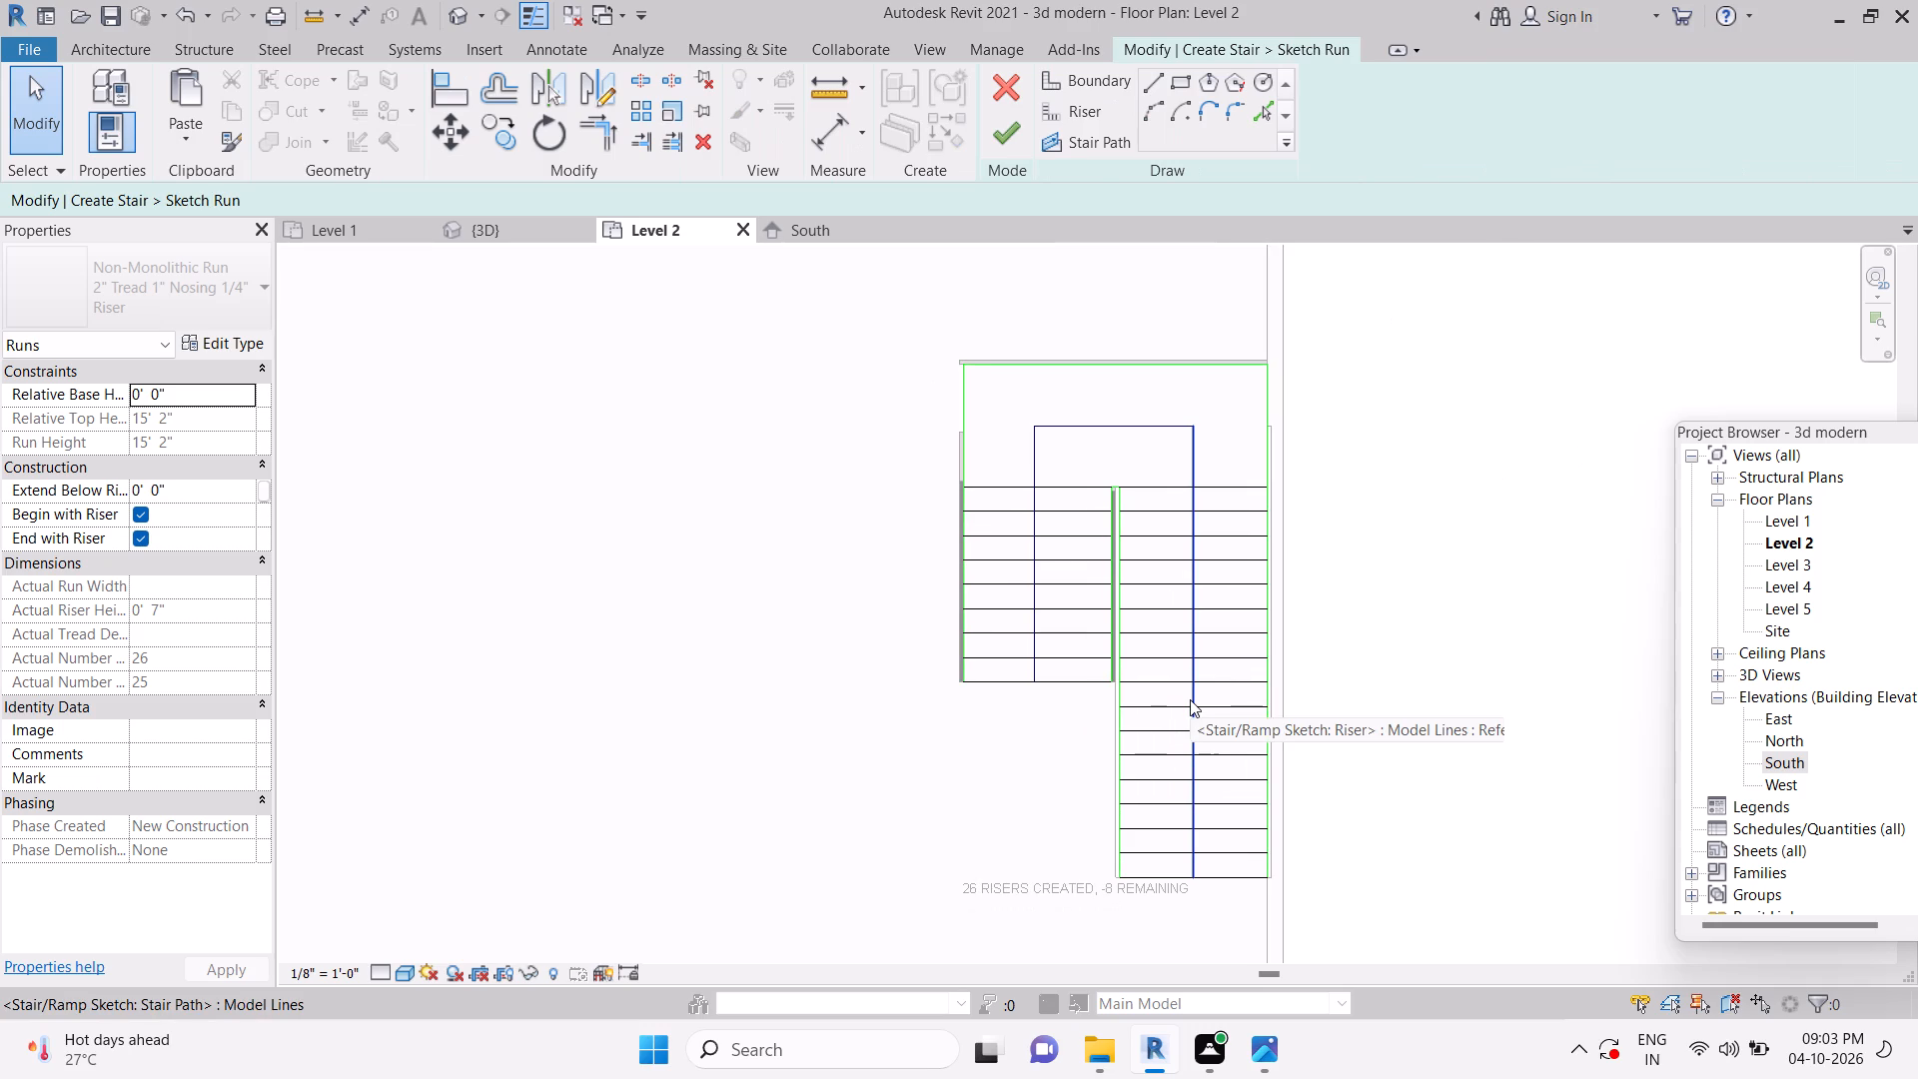
# Check the flight against the levels in 3D, and delete the last seven risers of the longer upper flight in the Level 2 sketch.
pyautogui.click(498, 241)
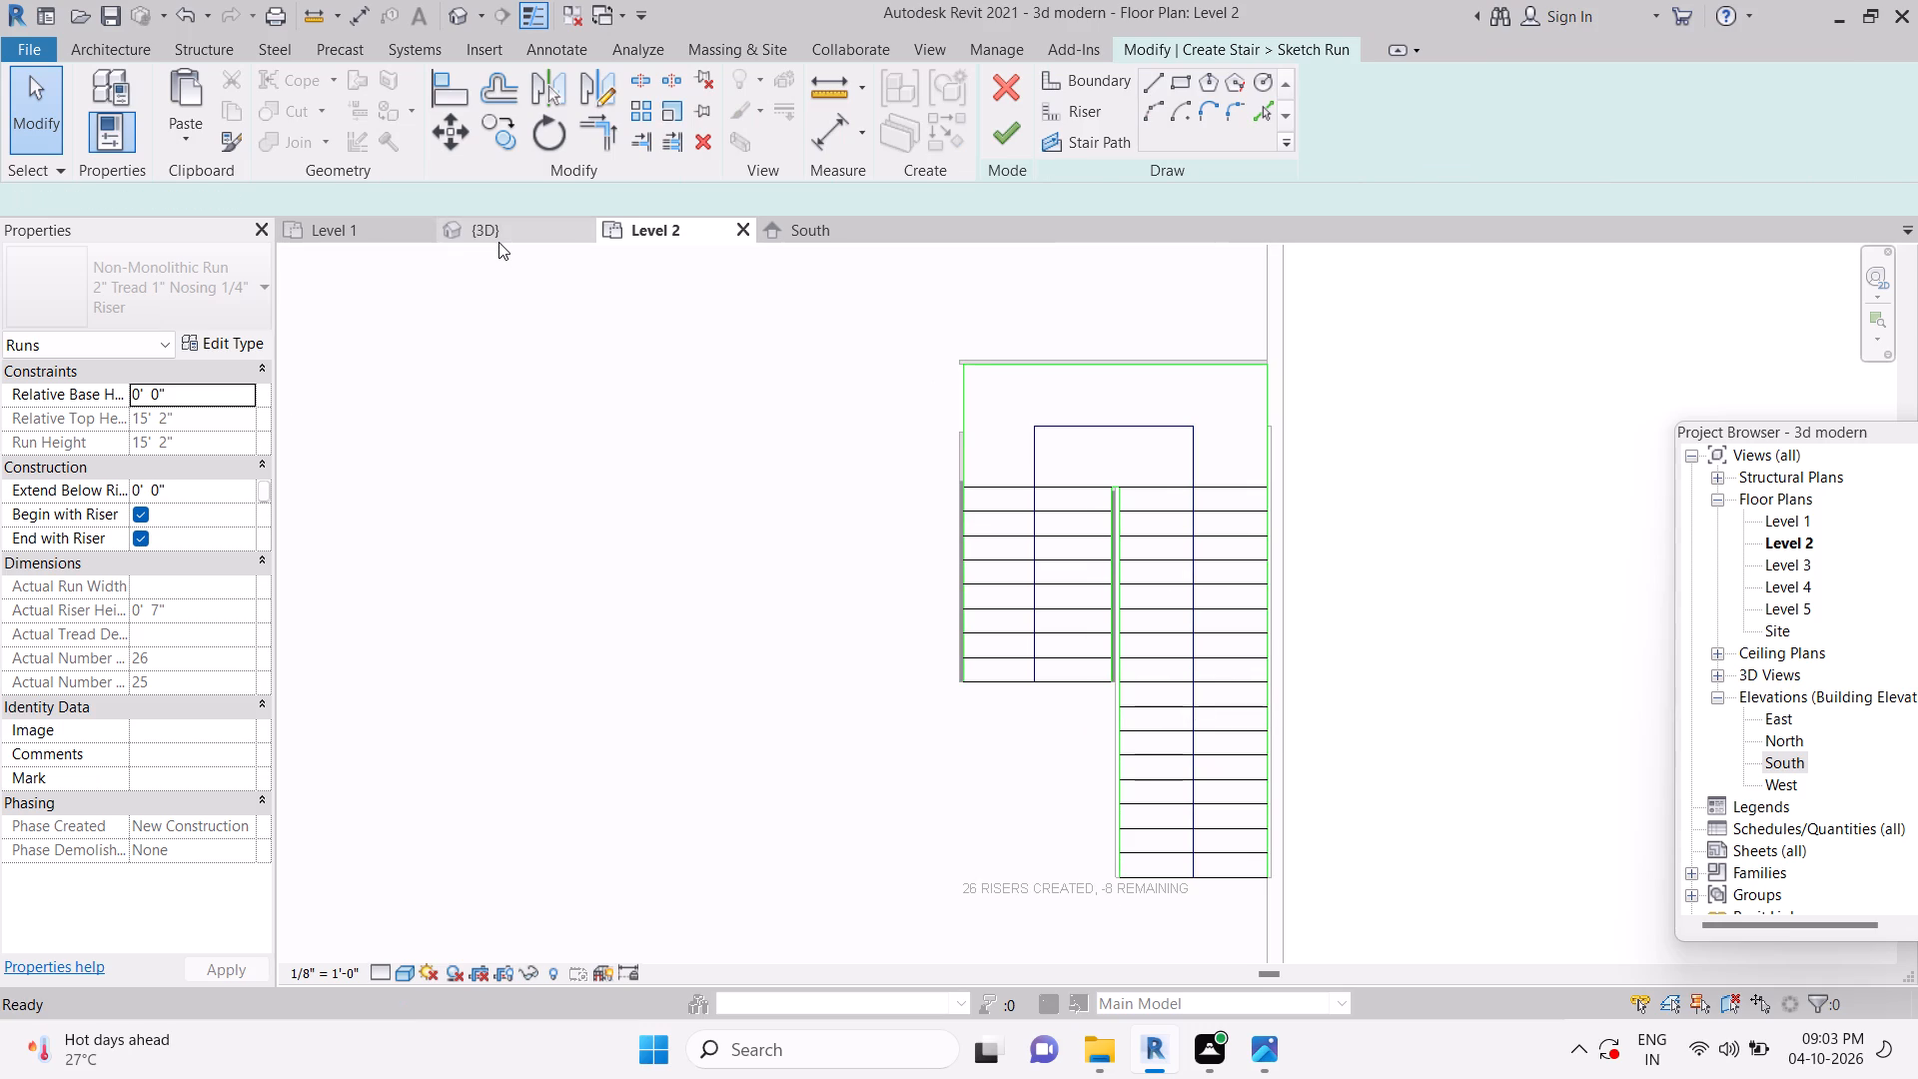
pyautogui.scroll(-4, 1023, 719)
pyautogui.moveTo(1087, 784); pyautogui.dragTo(1131, 521, button='middle')
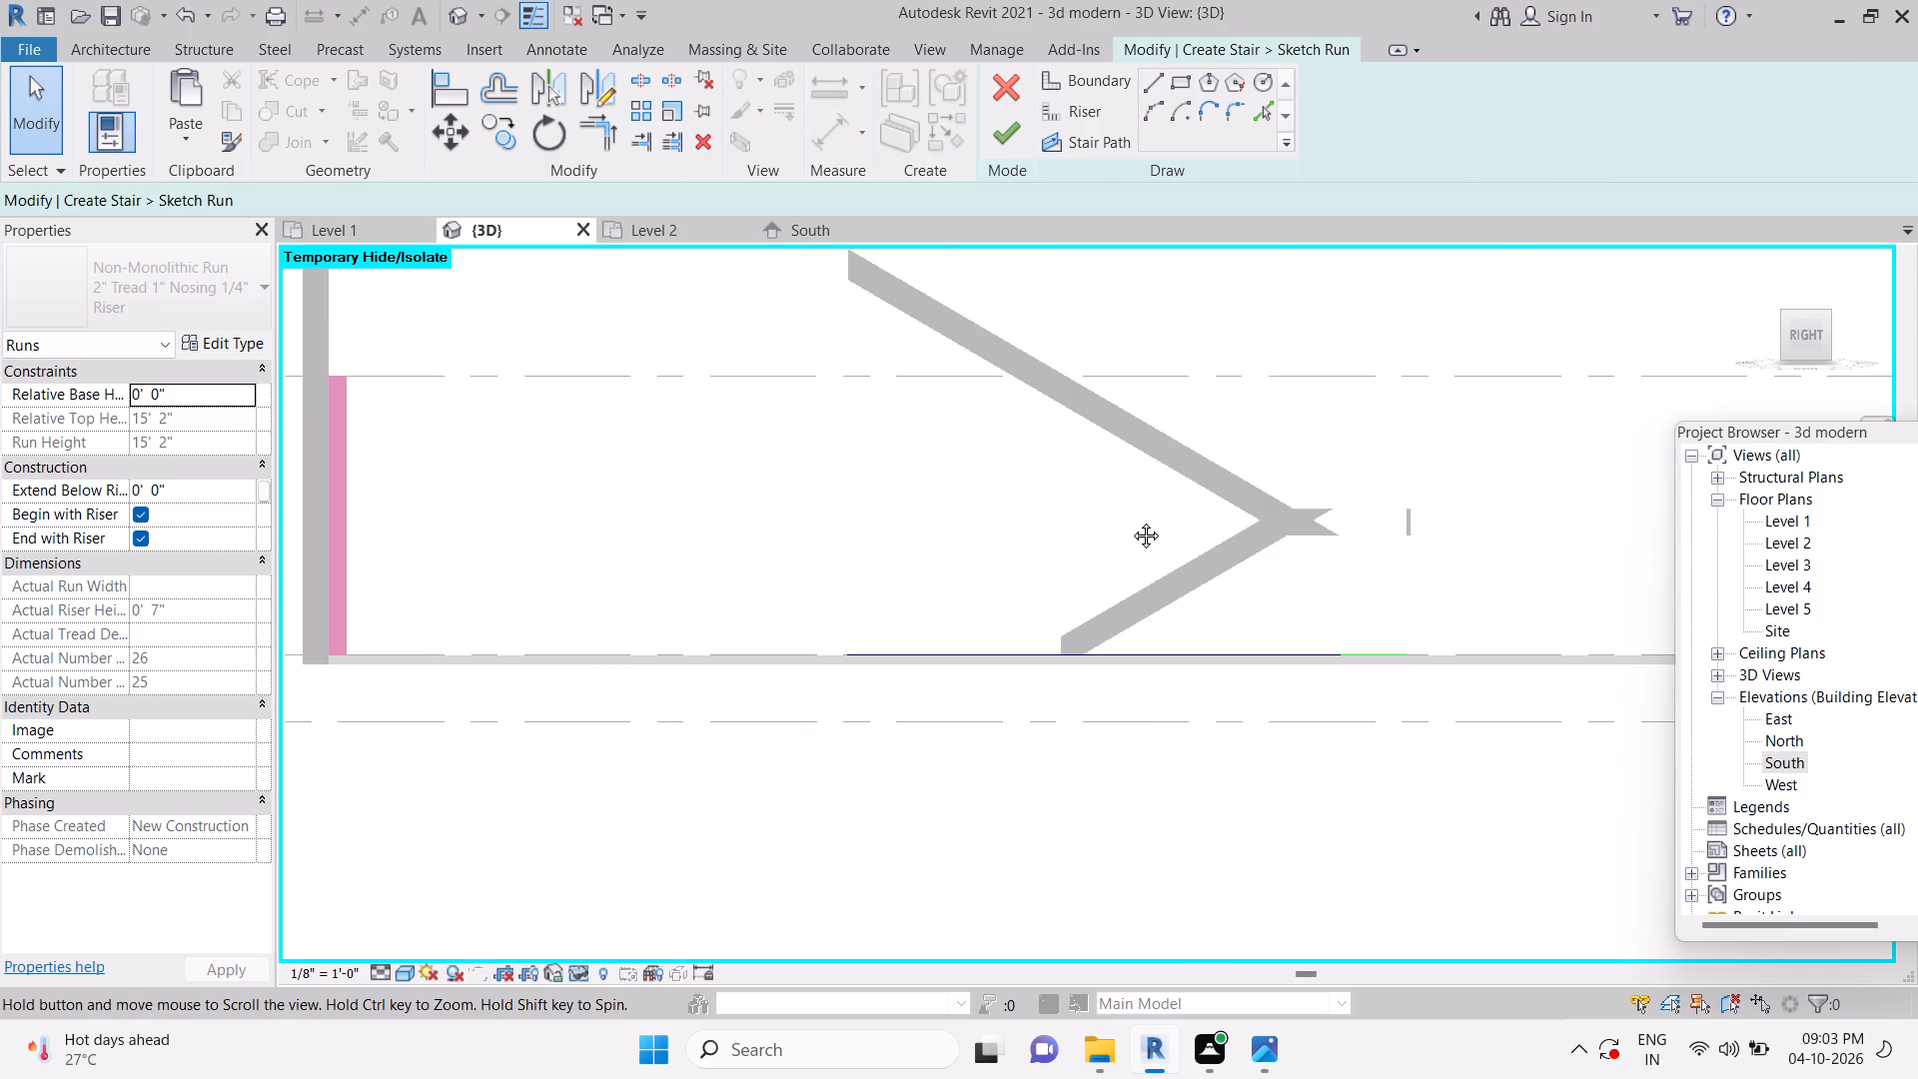
pyautogui.moveTo(1131, 521); pyautogui.dragTo(1149, 558, button='middle')
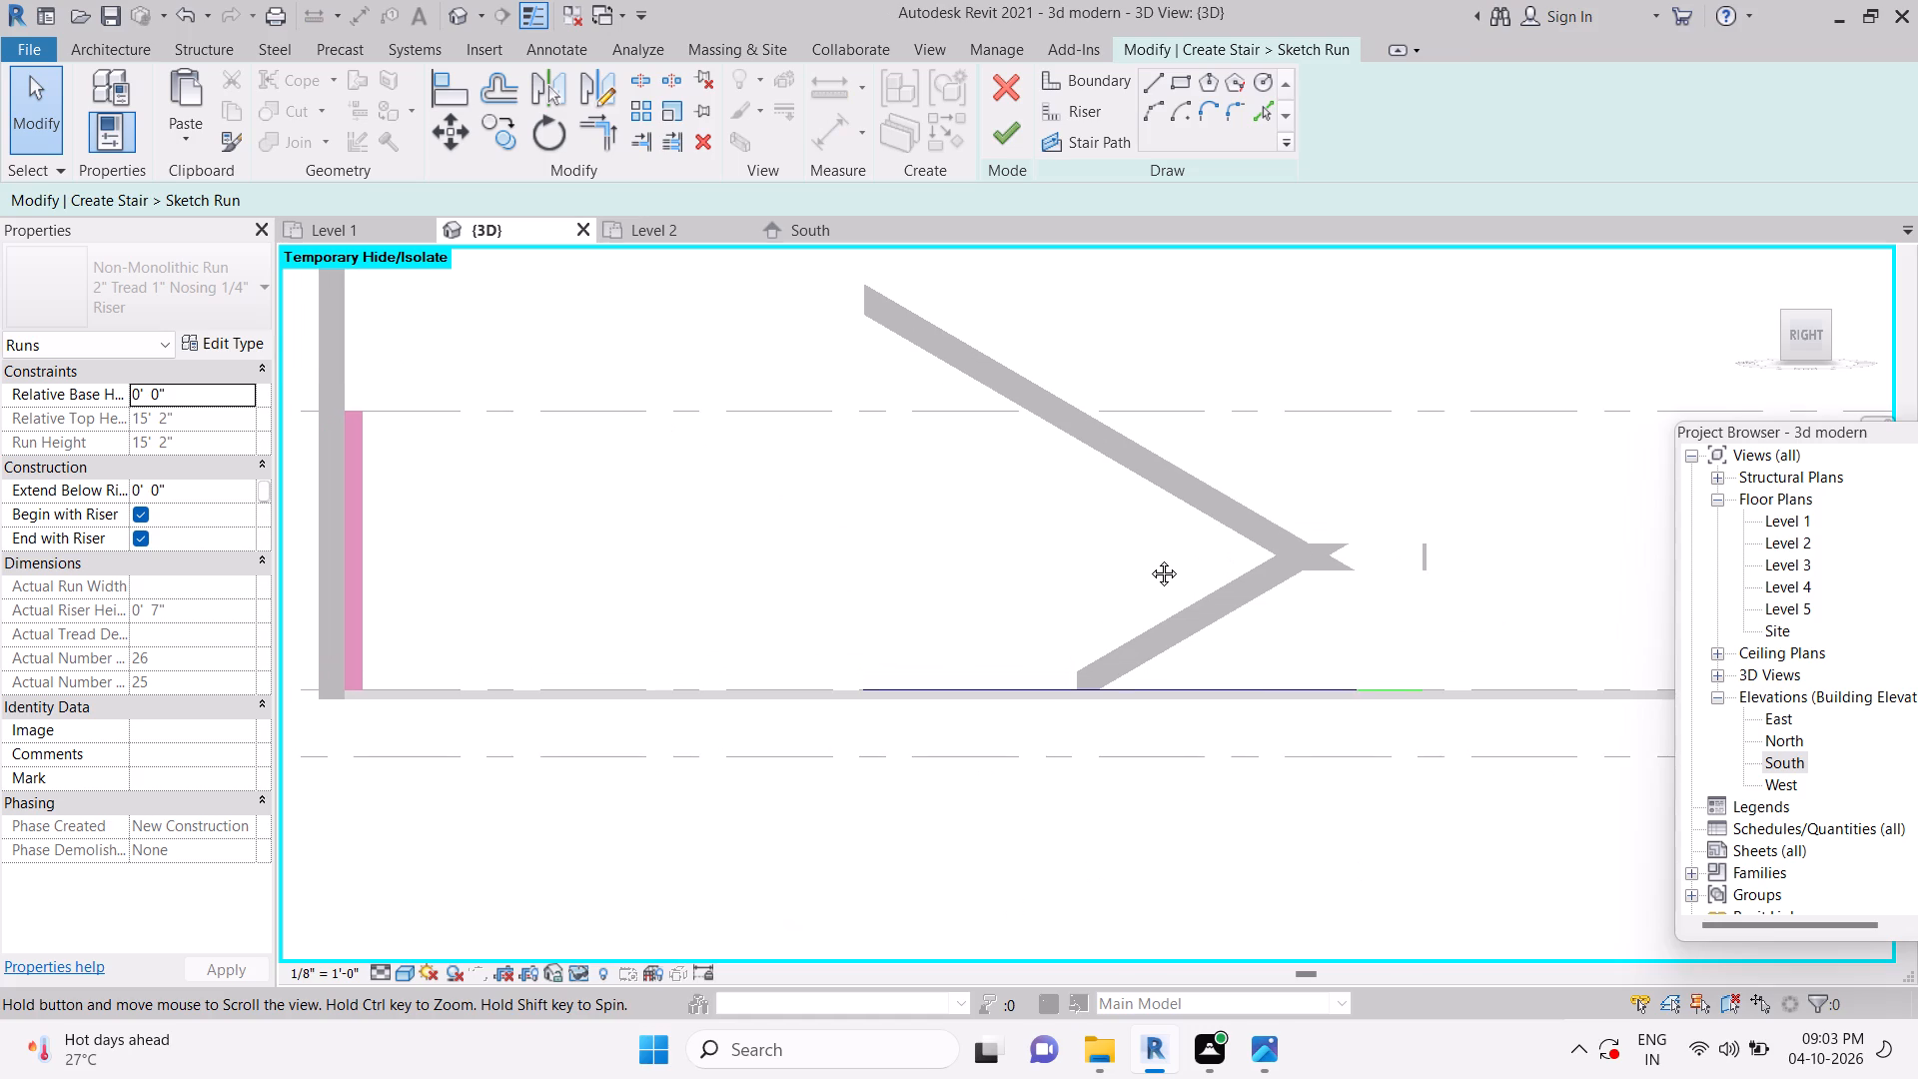
pyautogui.moveTo(1149, 558); pyautogui.dragTo(1153, 559, button='middle')
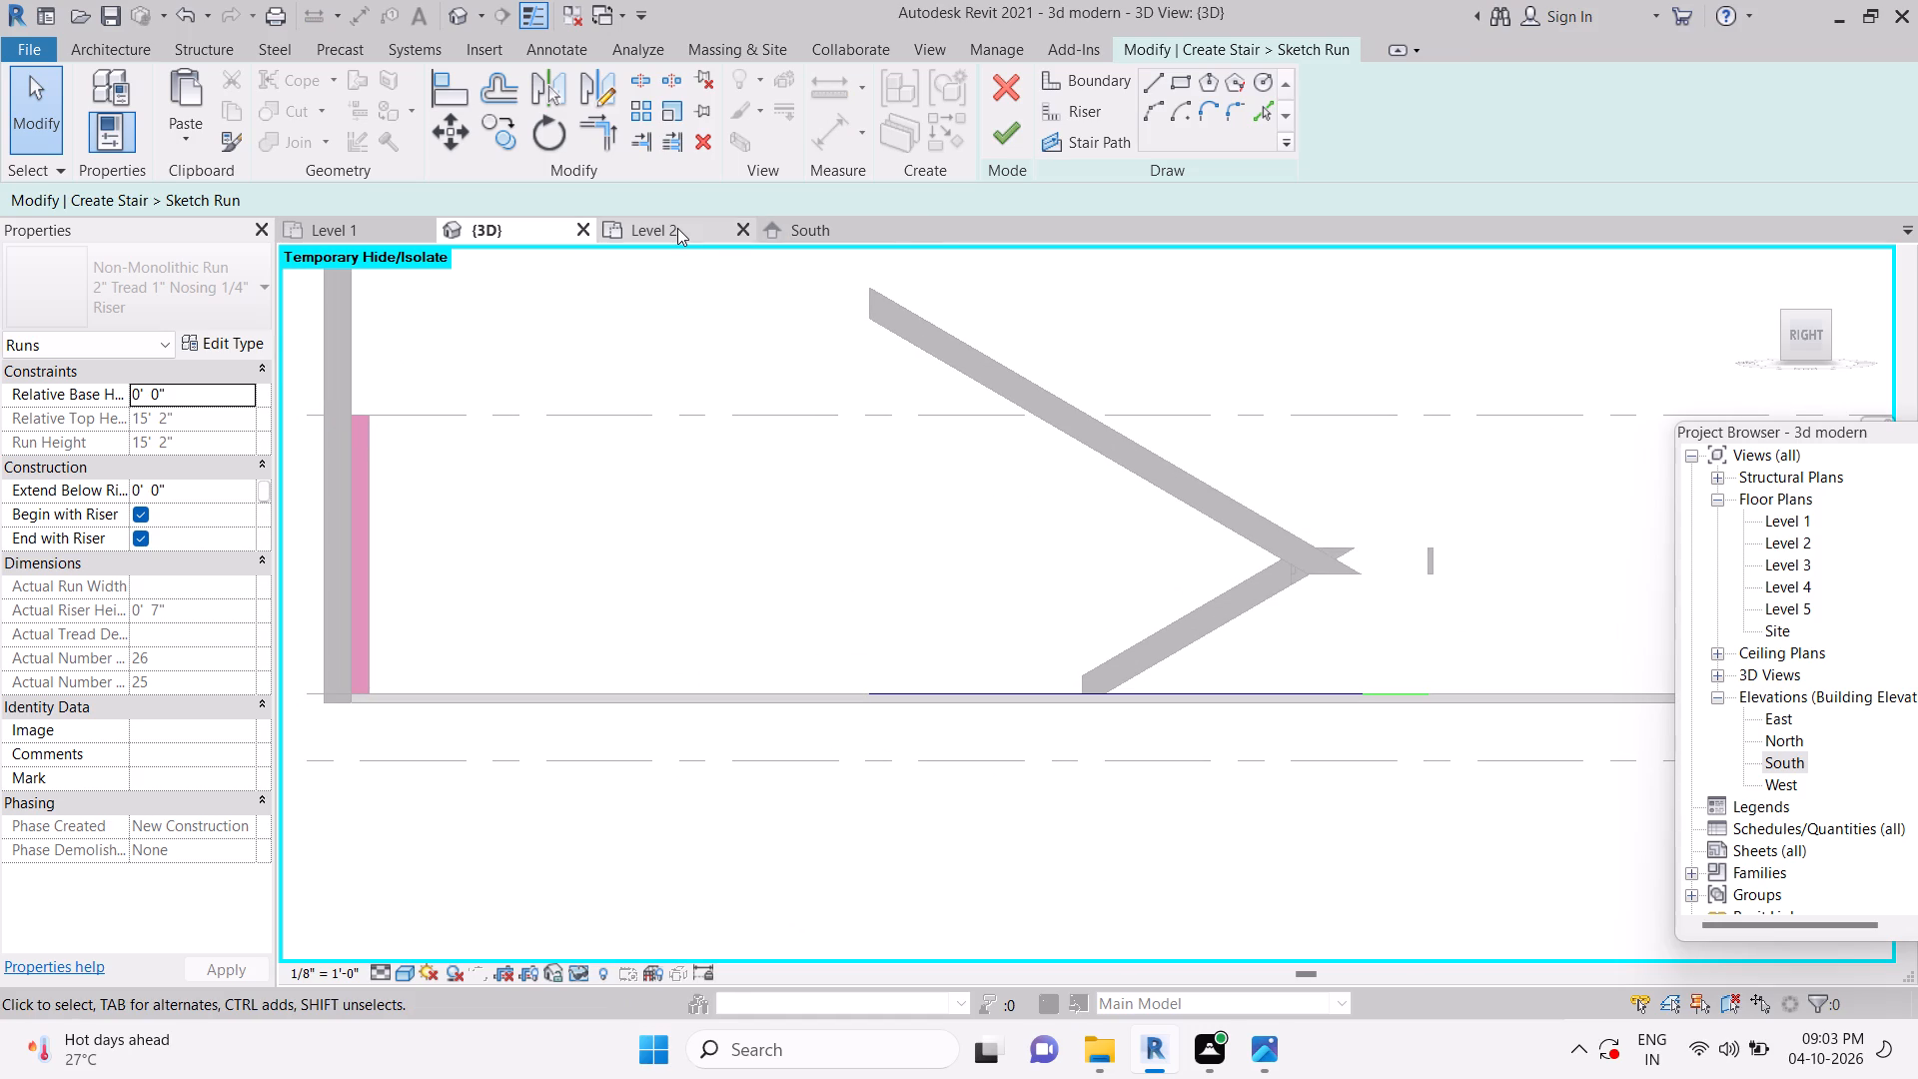
pyautogui.click(677, 228)
pyautogui.scroll(6, 1229, 856)
pyautogui.moveTo(1221, 889); pyautogui.dragTo(1221, 813, button='middle')
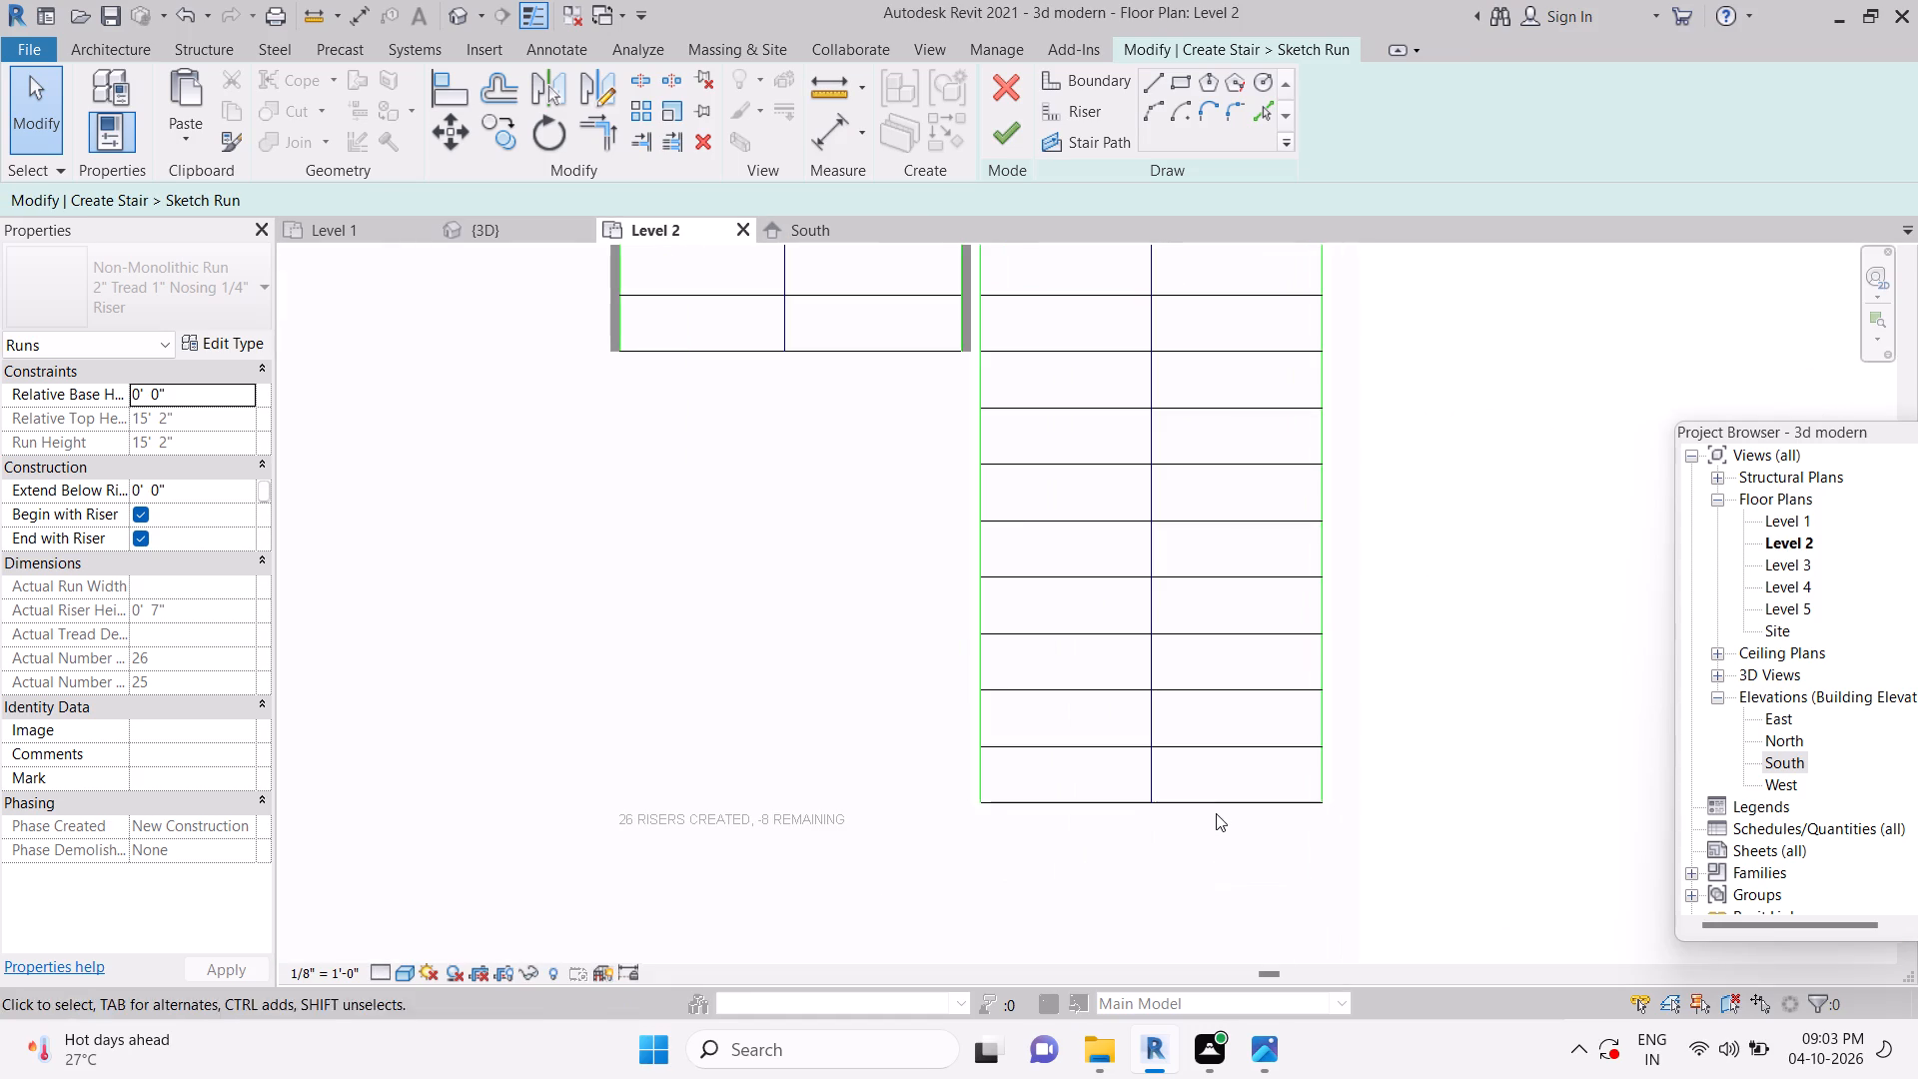
pyautogui.moveTo(1237, 842); pyautogui.dragTo(1218, 748)
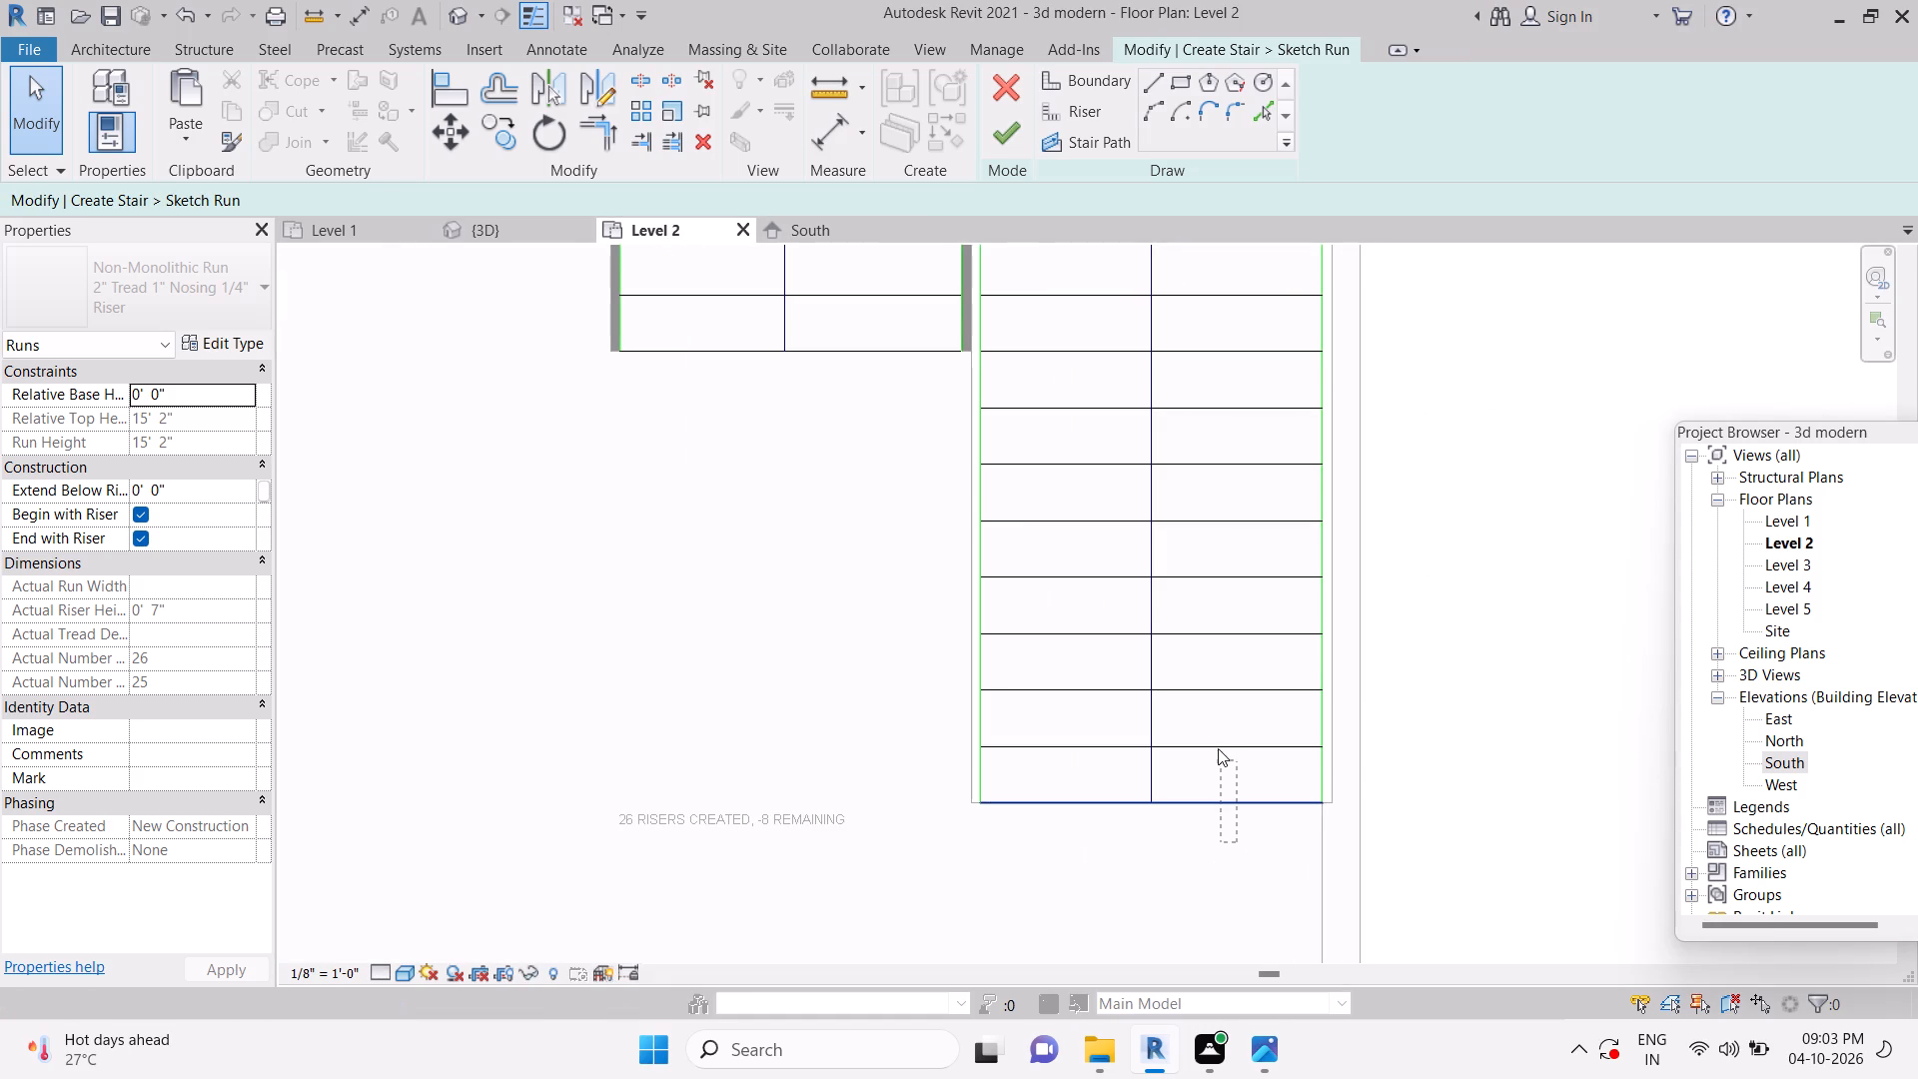
pyautogui.moveTo(1218, 748); pyautogui.dragTo(1210, 573)
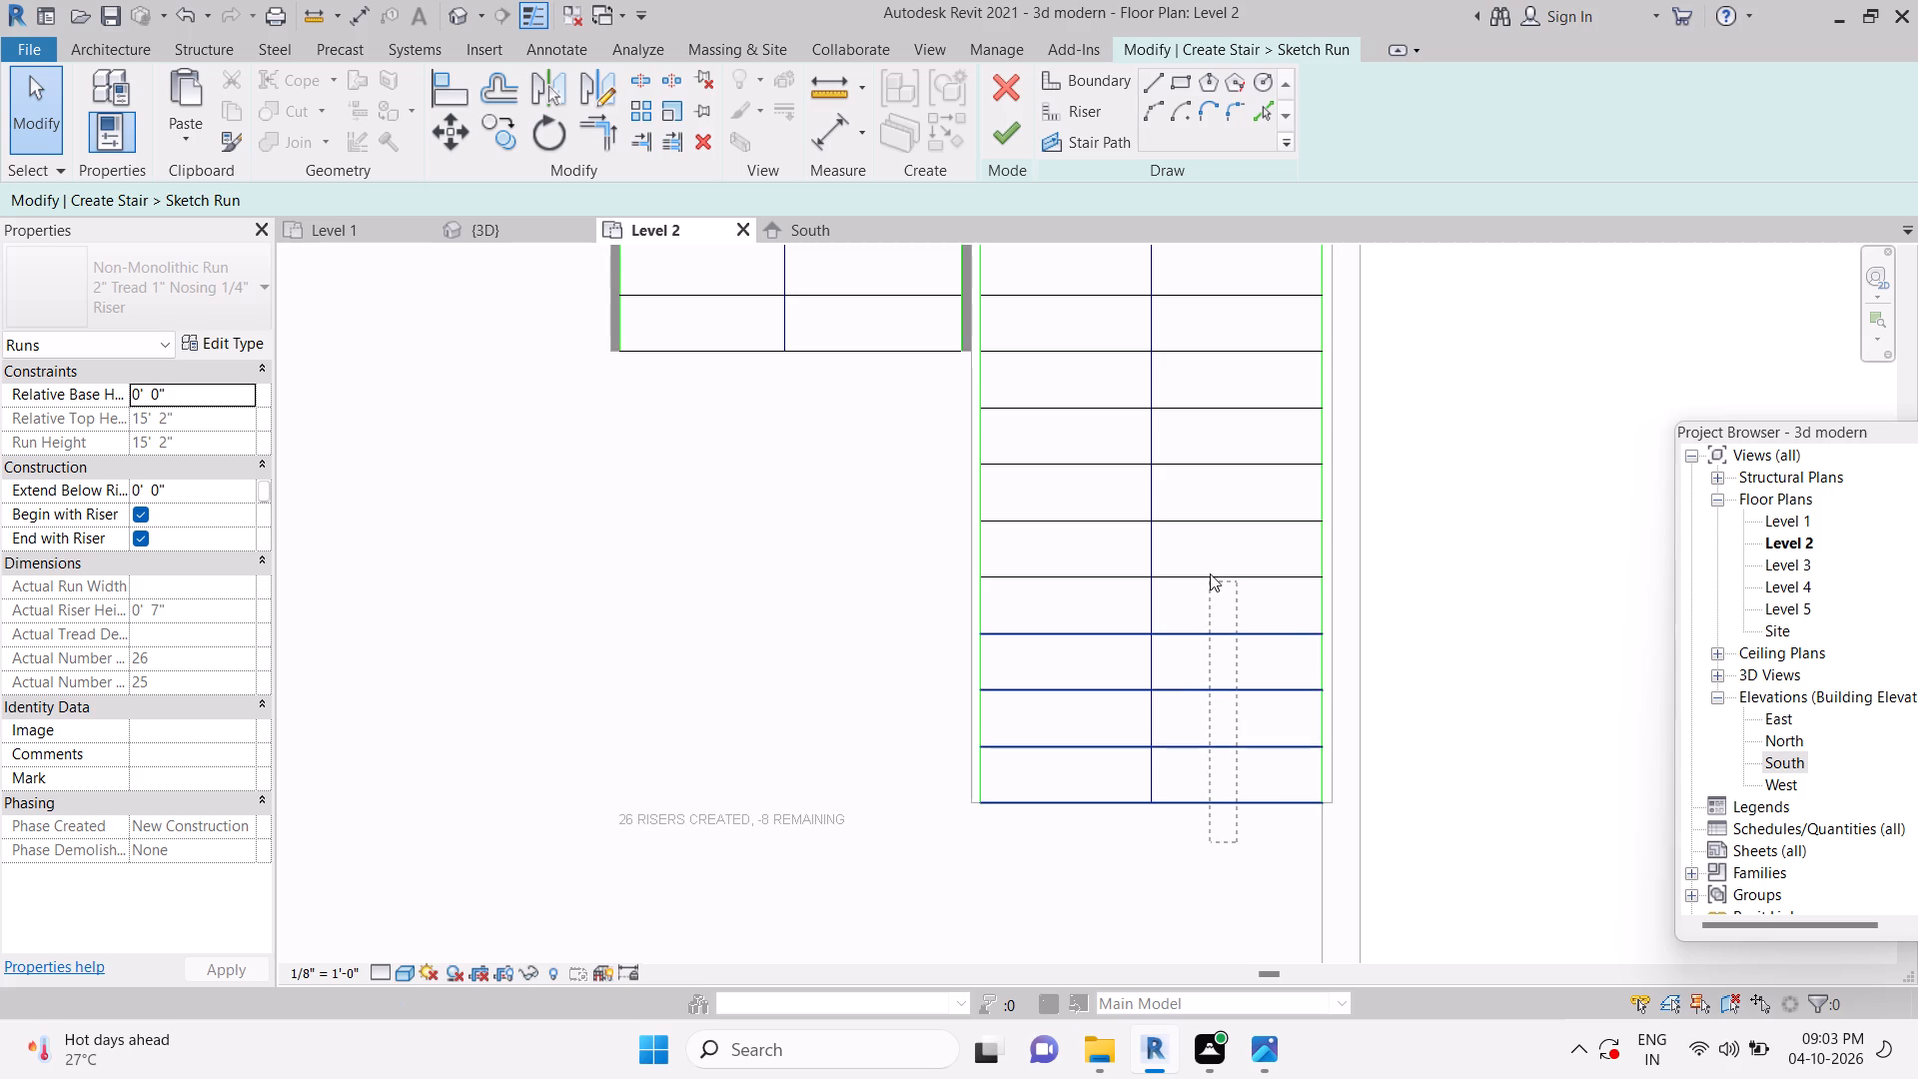
pyautogui.moveTo(1210, 573); pyautogui.dragTo(1210, 458)
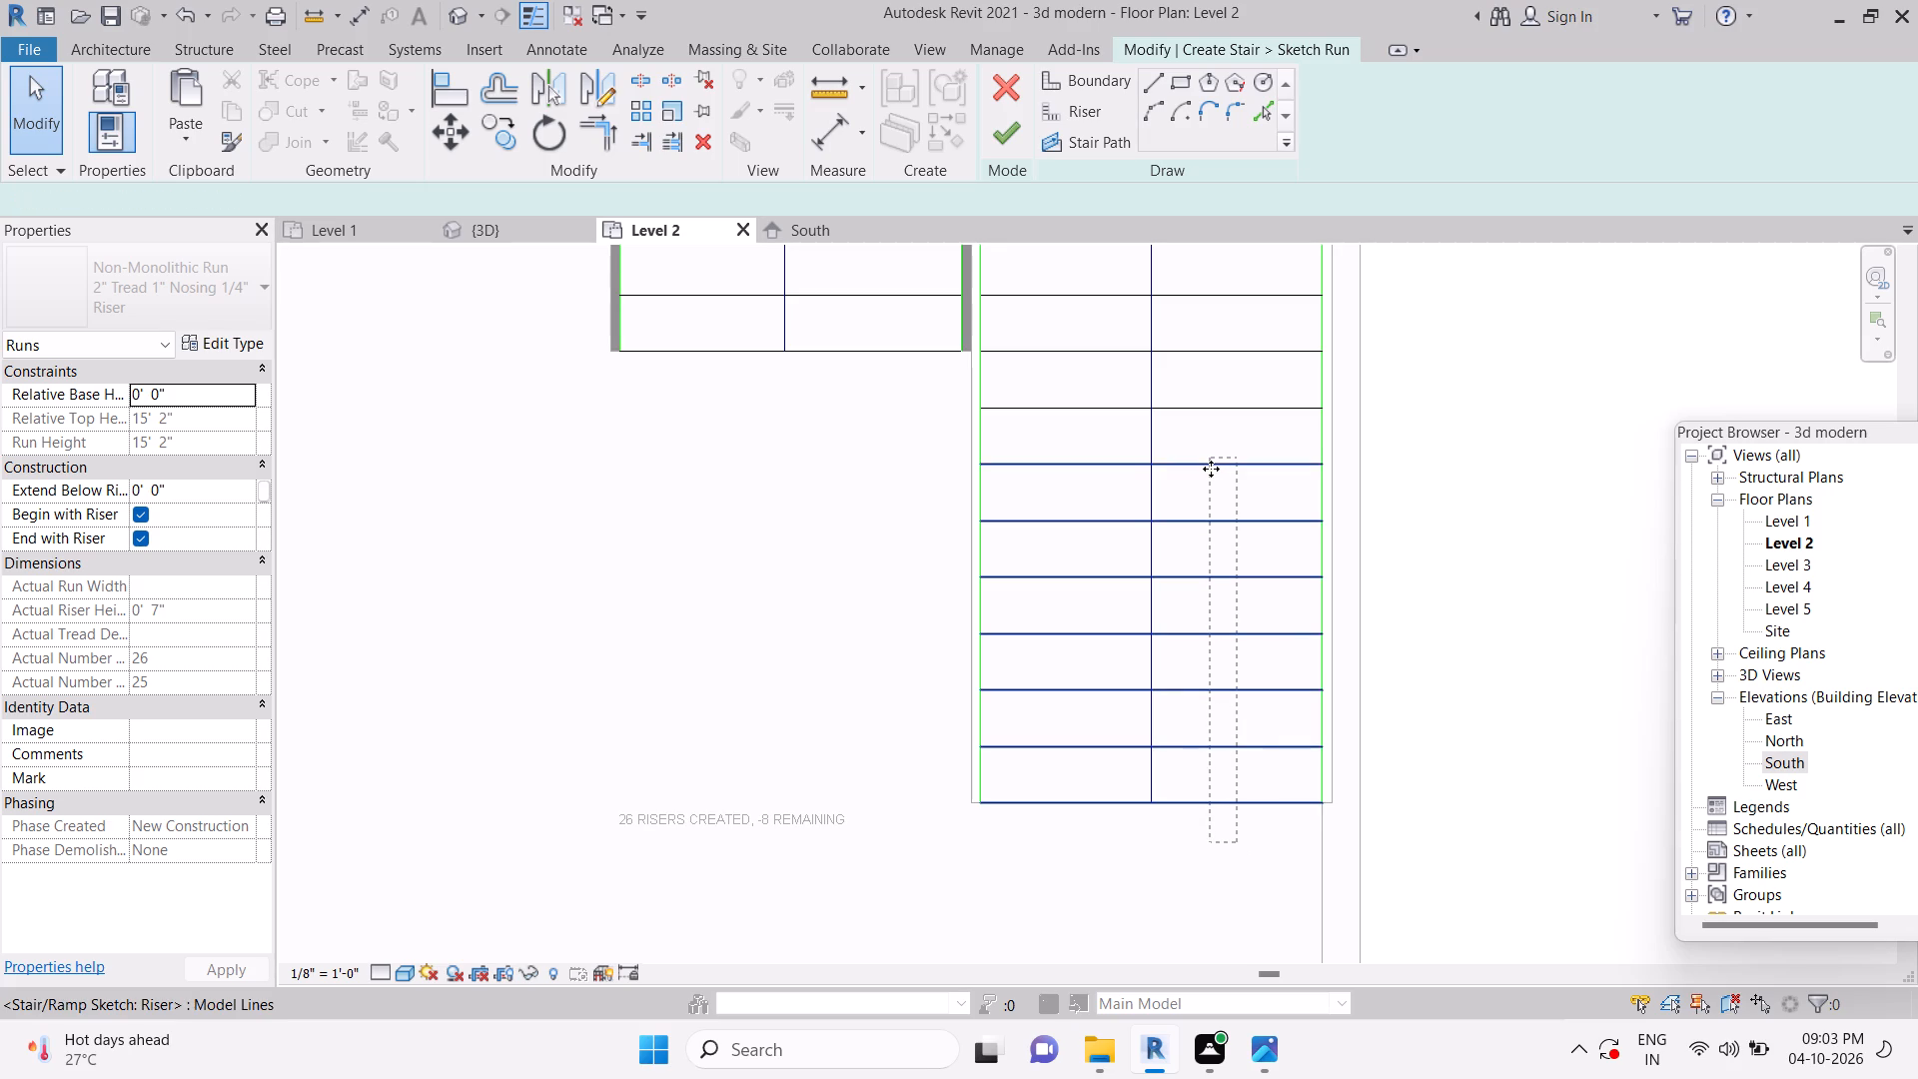
pyautogui.press('Delete')
# Trim both boundary lines of the upper flight back to its last remaining riser.
pyautogui.scroll(4, 956, 553)
pyautogui.scroll(-1, 1083, 605)
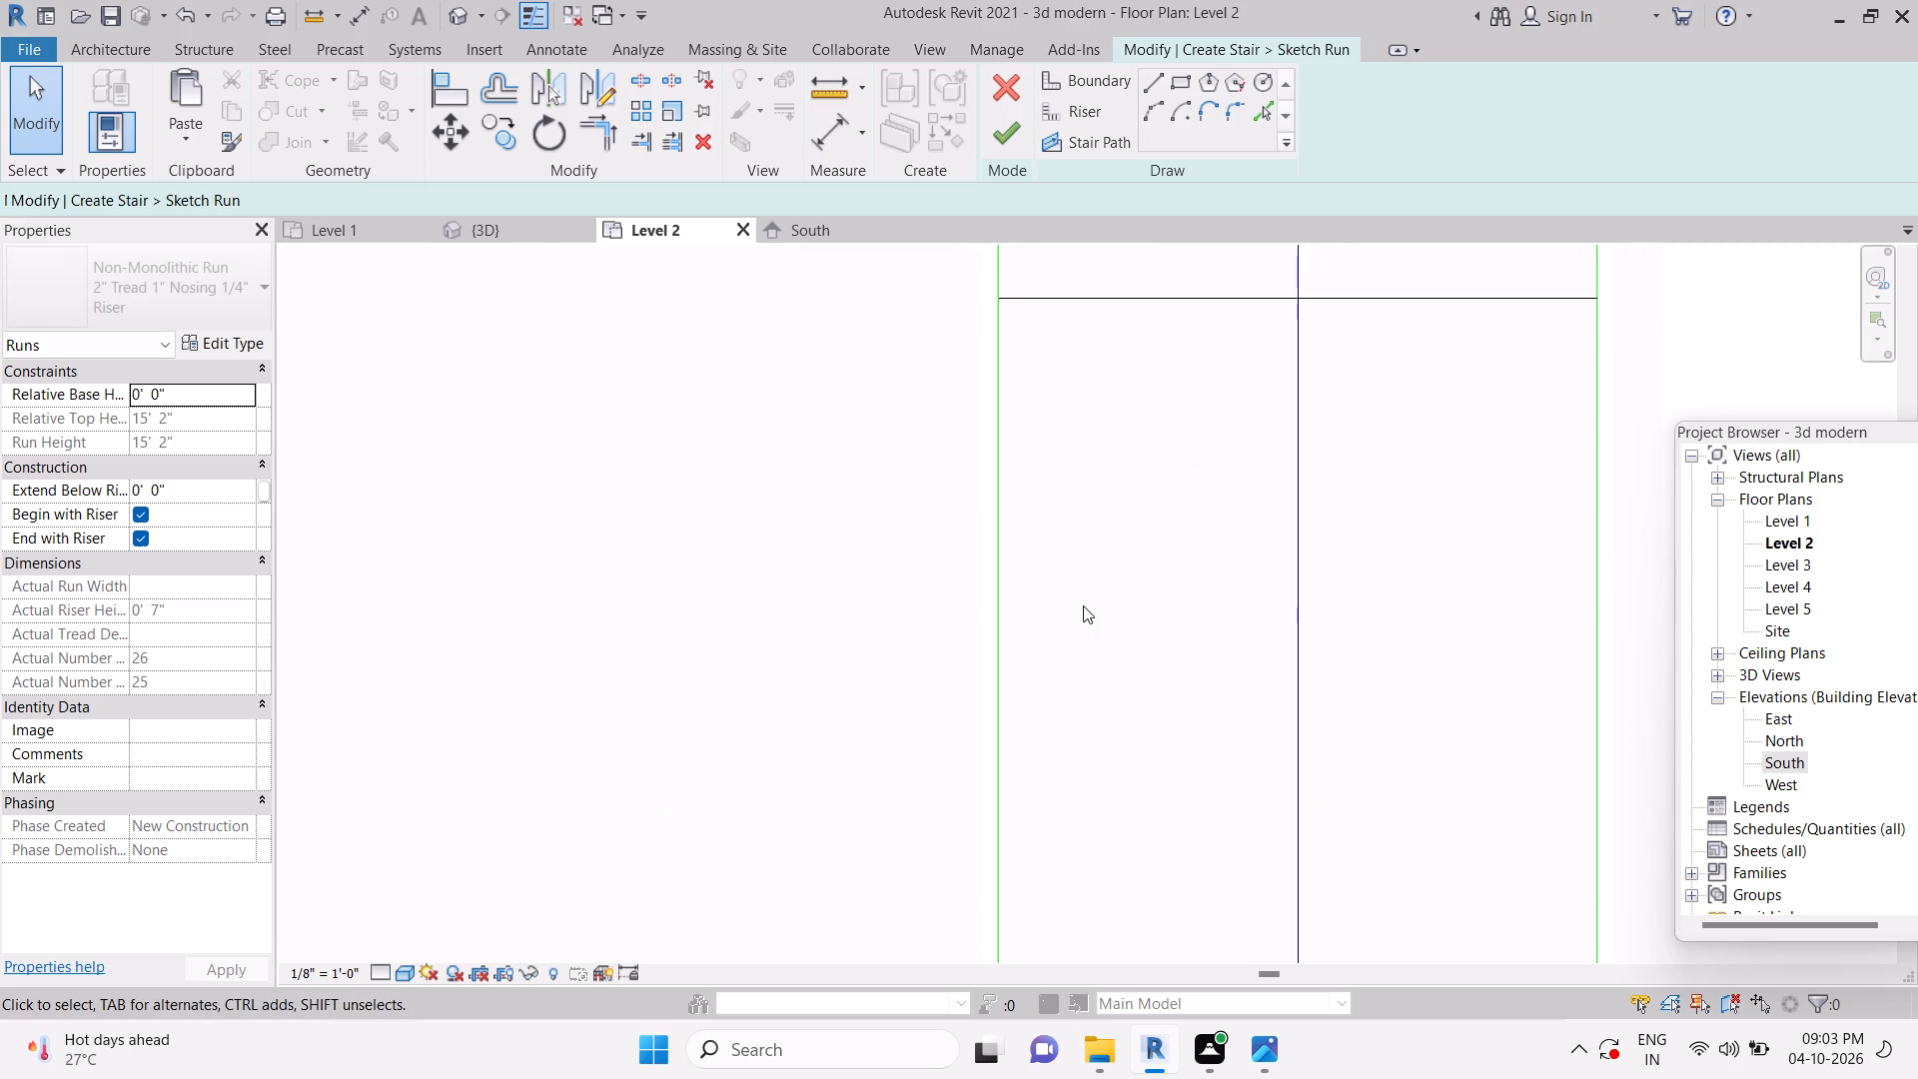
pyautogui.scroll(-1, 1096, 599)
pyautogui.press('Escape')
pyautogui.press('Escape')
pyautogui.press('t')
pyautogui.press('r')
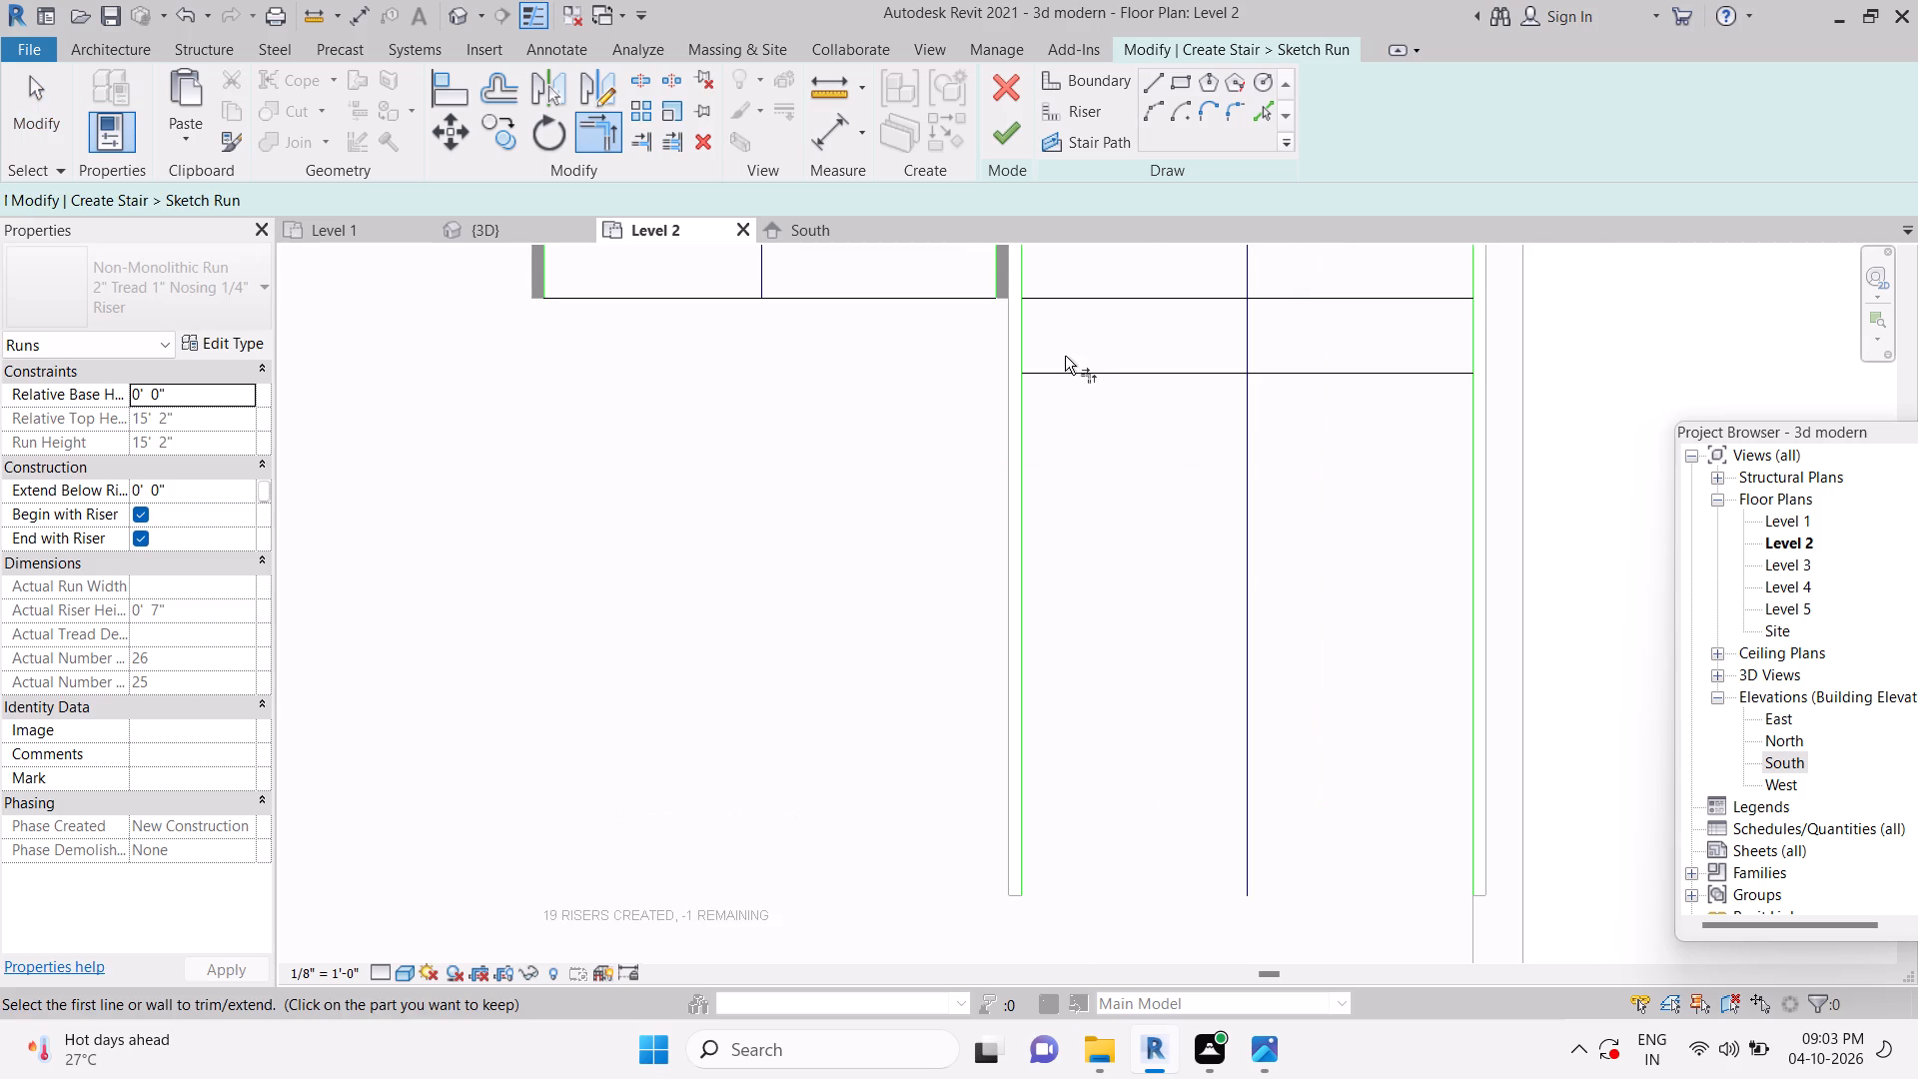
pyautogui.click(1055, 371)
pyautogui.click(1026, 351)
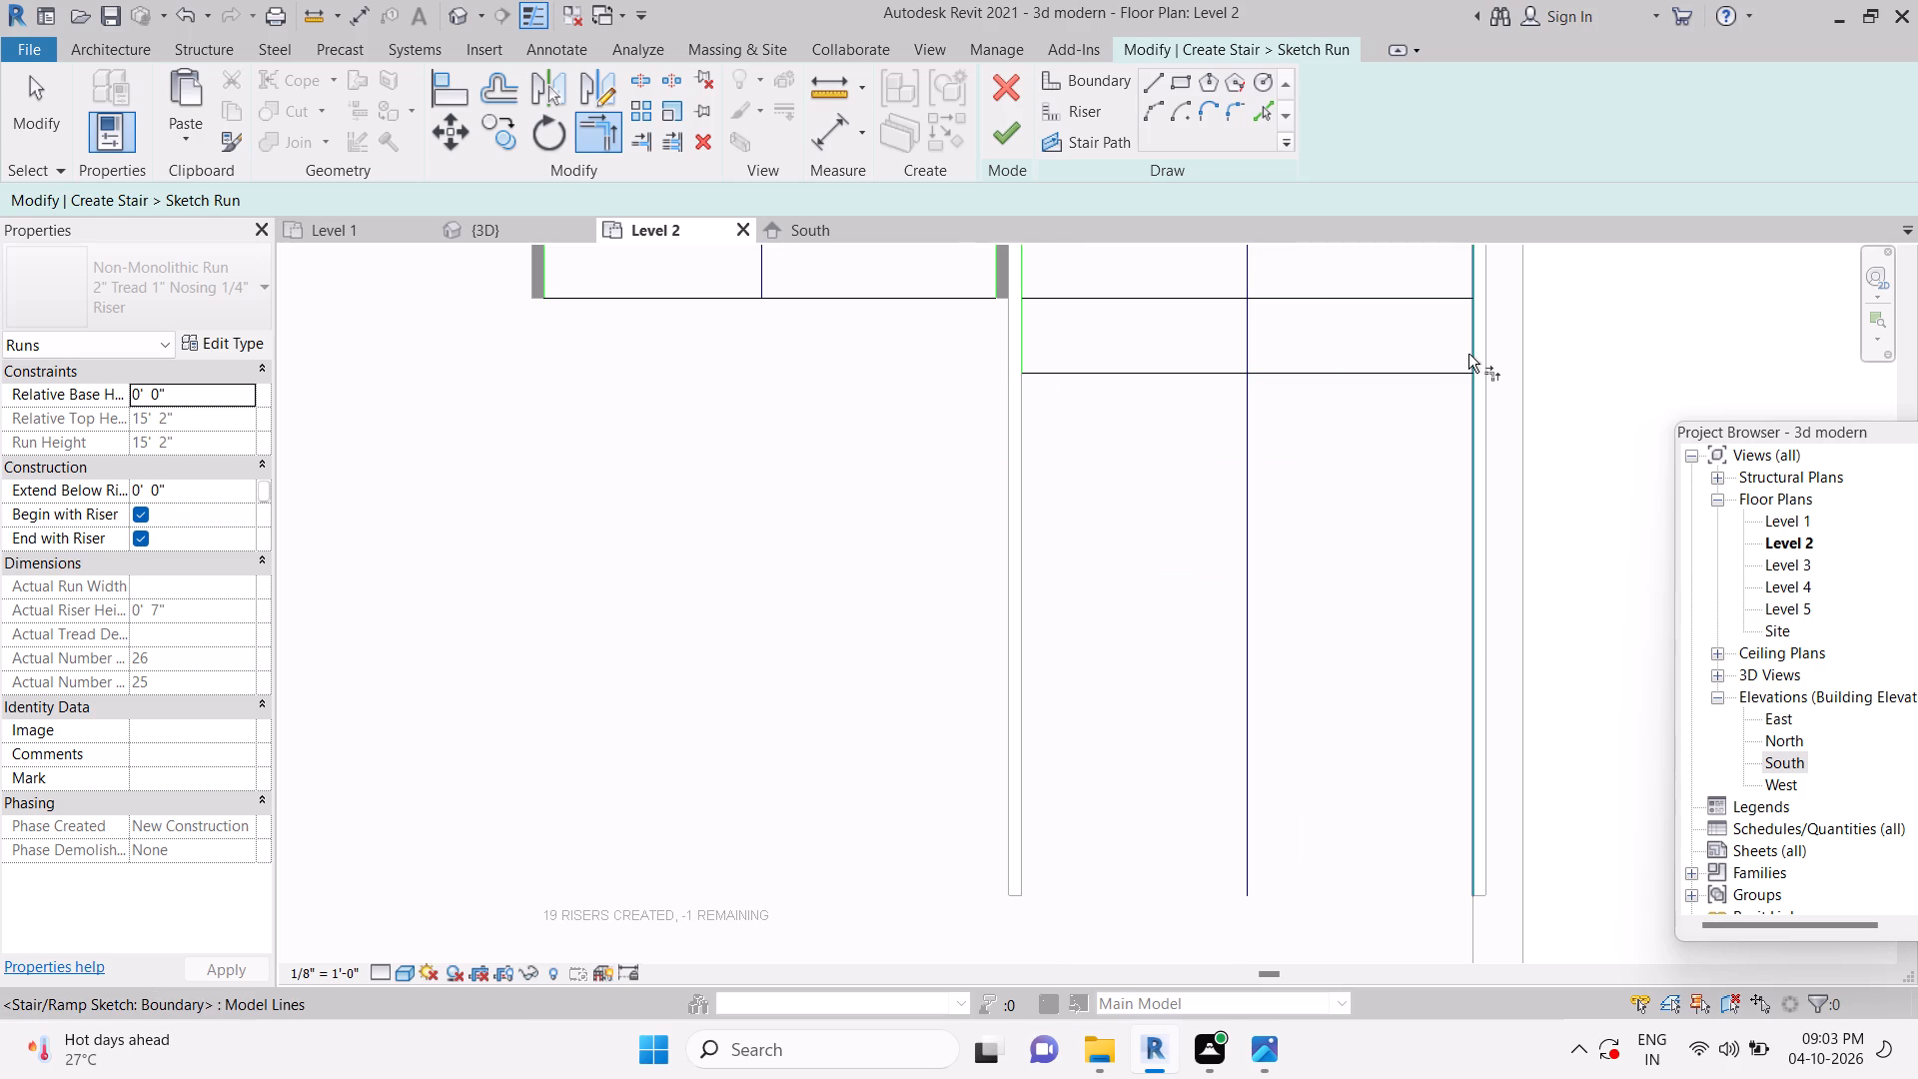
pyautogui.click(1468, 352)
pyautogui.click(1446, 370)
pyautogui.scroll(-6, 1273, 512)
pyautogui.press('Escape')
pyautogui.press('Escape')
pyautogui.scroll(4, 1259, 458)
pyautogui.press('Escape')
pyautogui.press('Escape')
# Shorten the upper flight's stair path line to the midpoint of the last riser.
pyautogui.click(1262, 479)
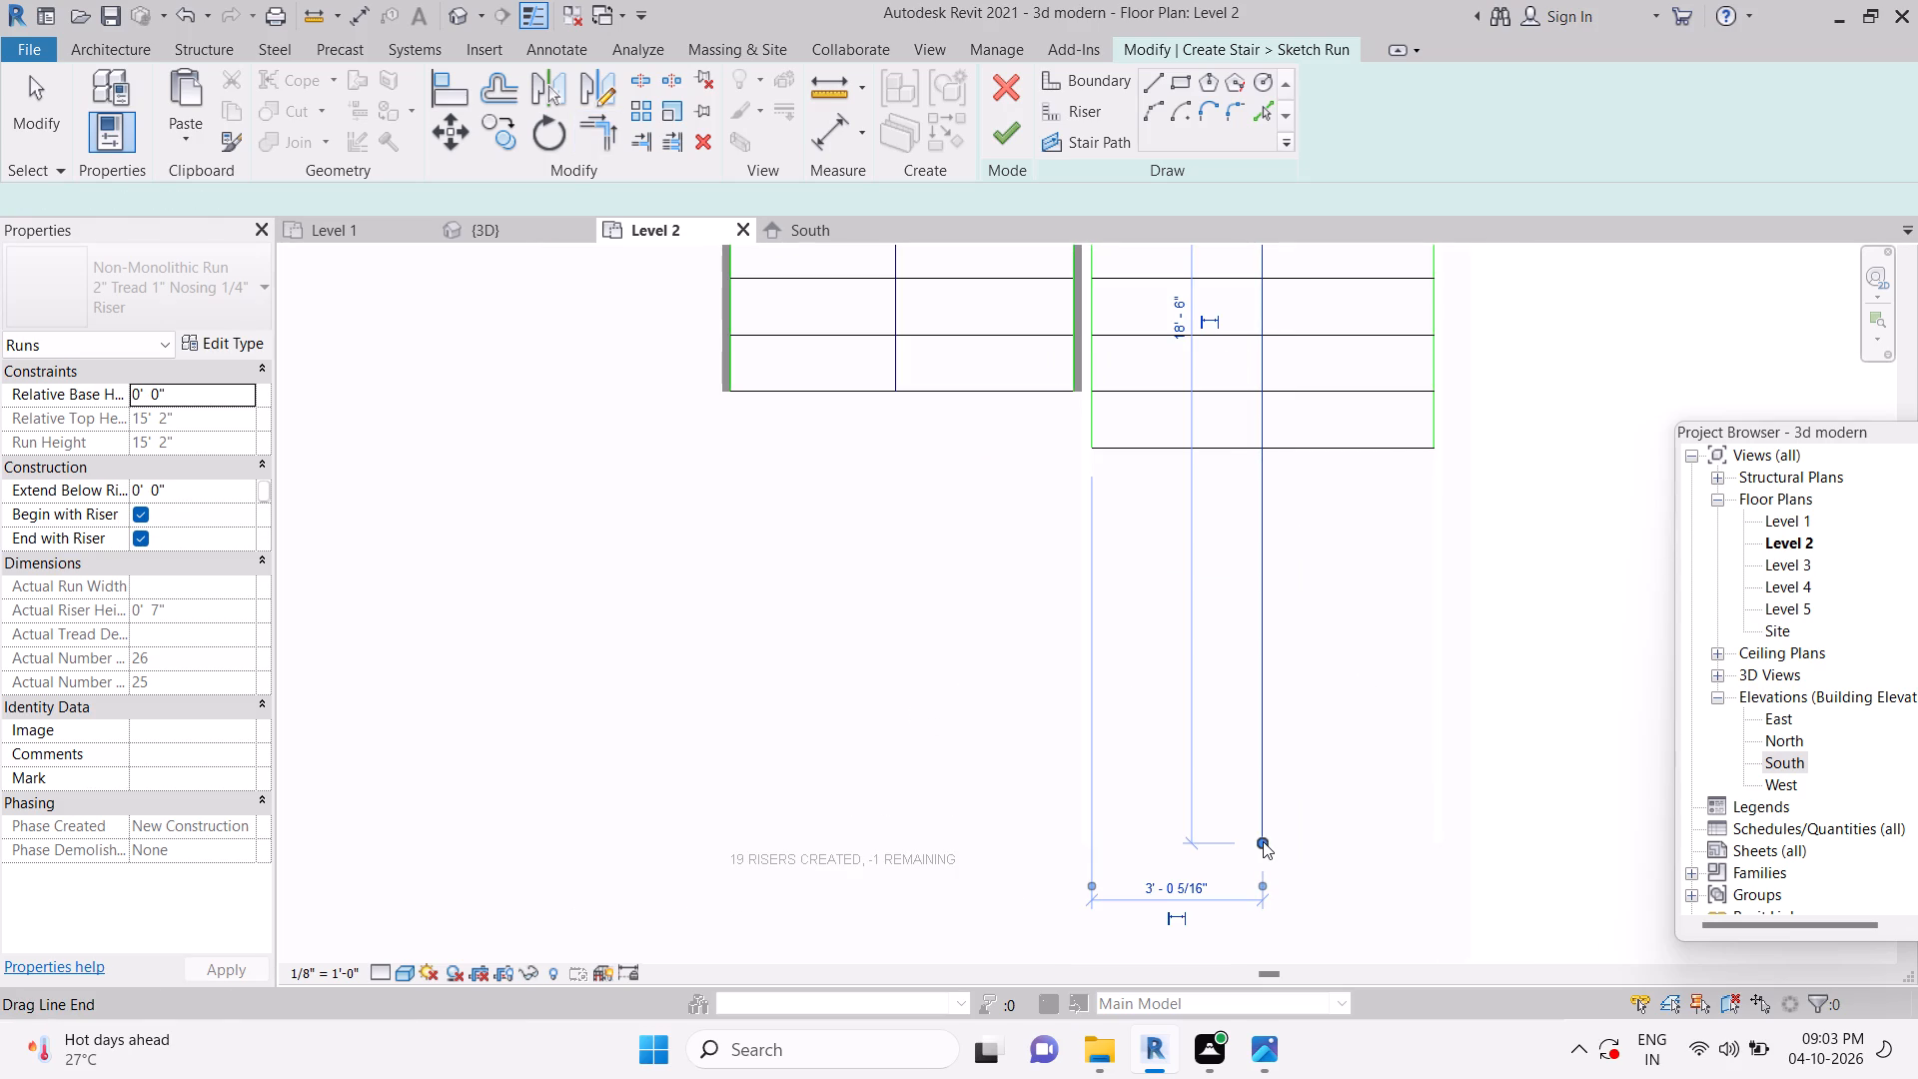
pyautogui.moveTo(1263, 841); pyautogui.dragTo(1262, 451)
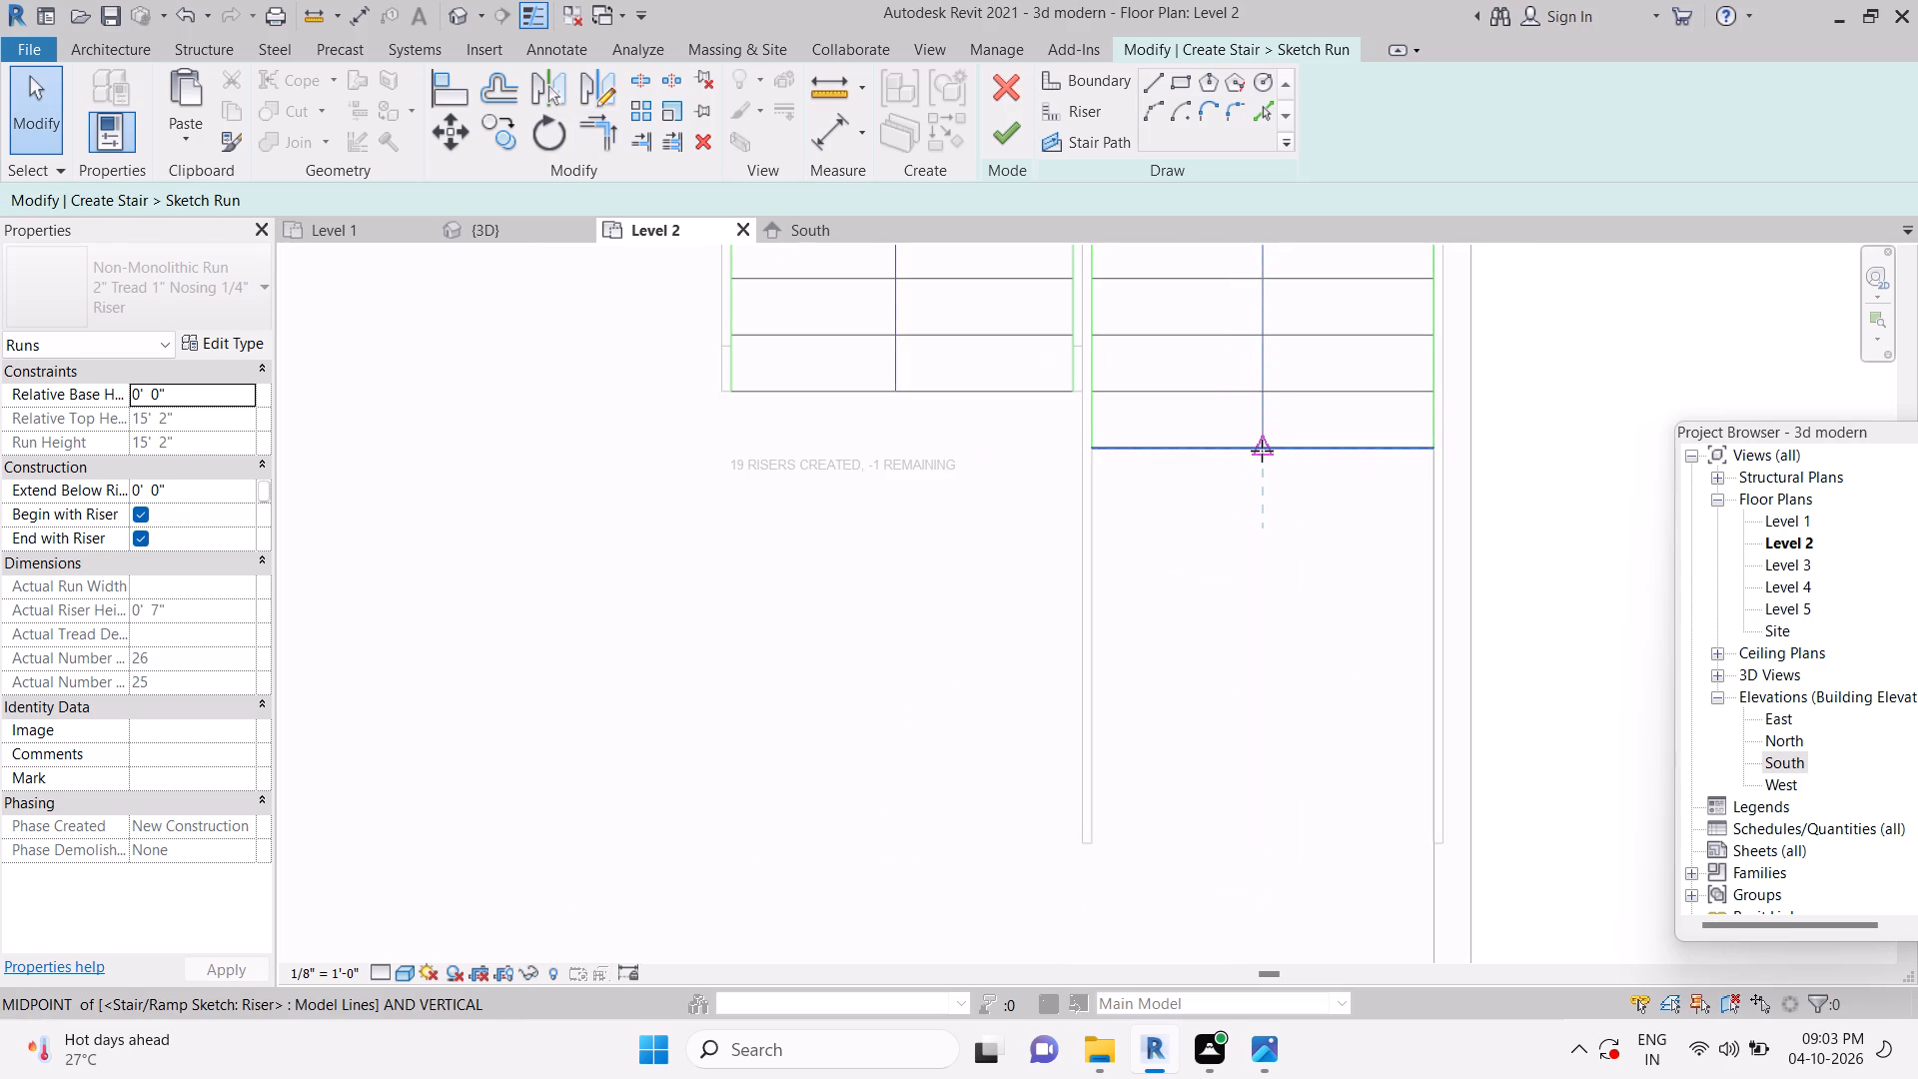
pyautogui.press('Escape')
pyautogui.press('Escape')
# Finish the run sketch and complete the stair edit.
pyautogui.scroll(-5, 1243, 558)
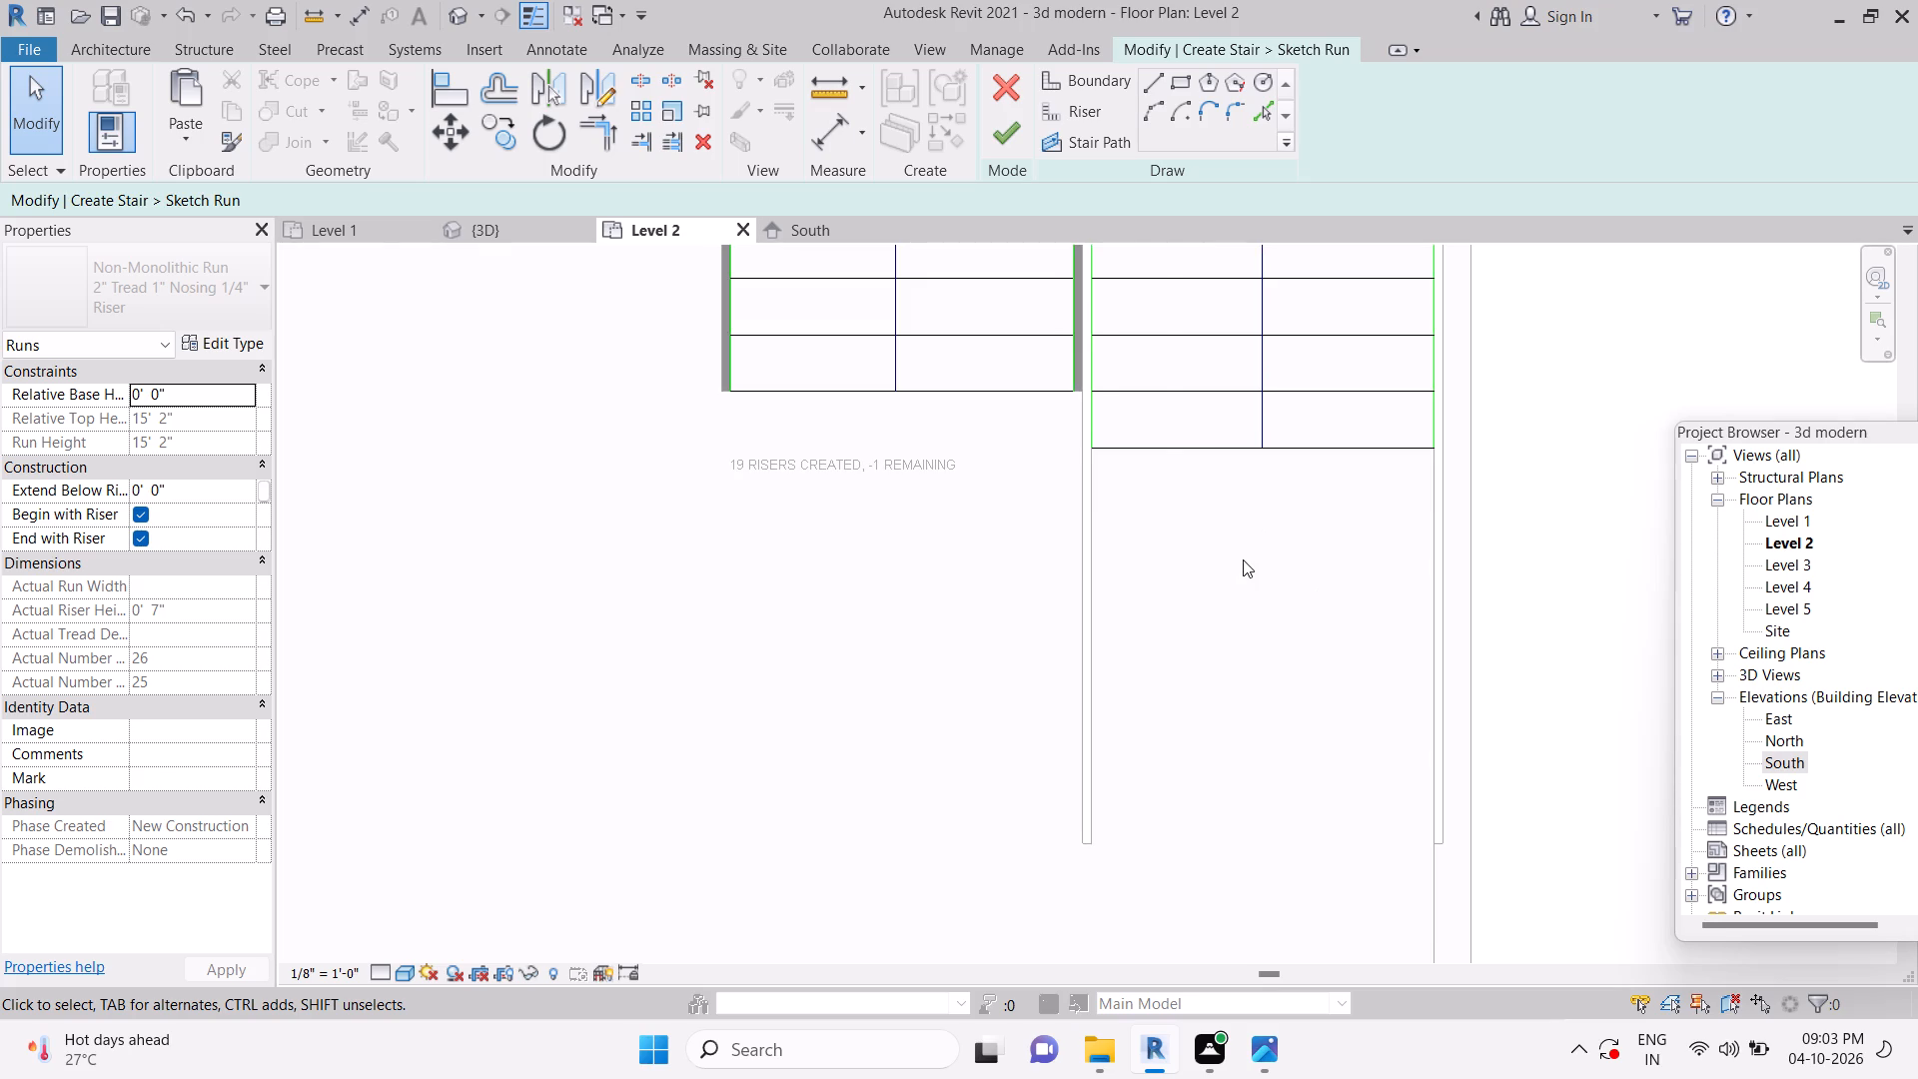
pyautogui.scroll(-3, 1243, 558)
pyautogui.press('space')
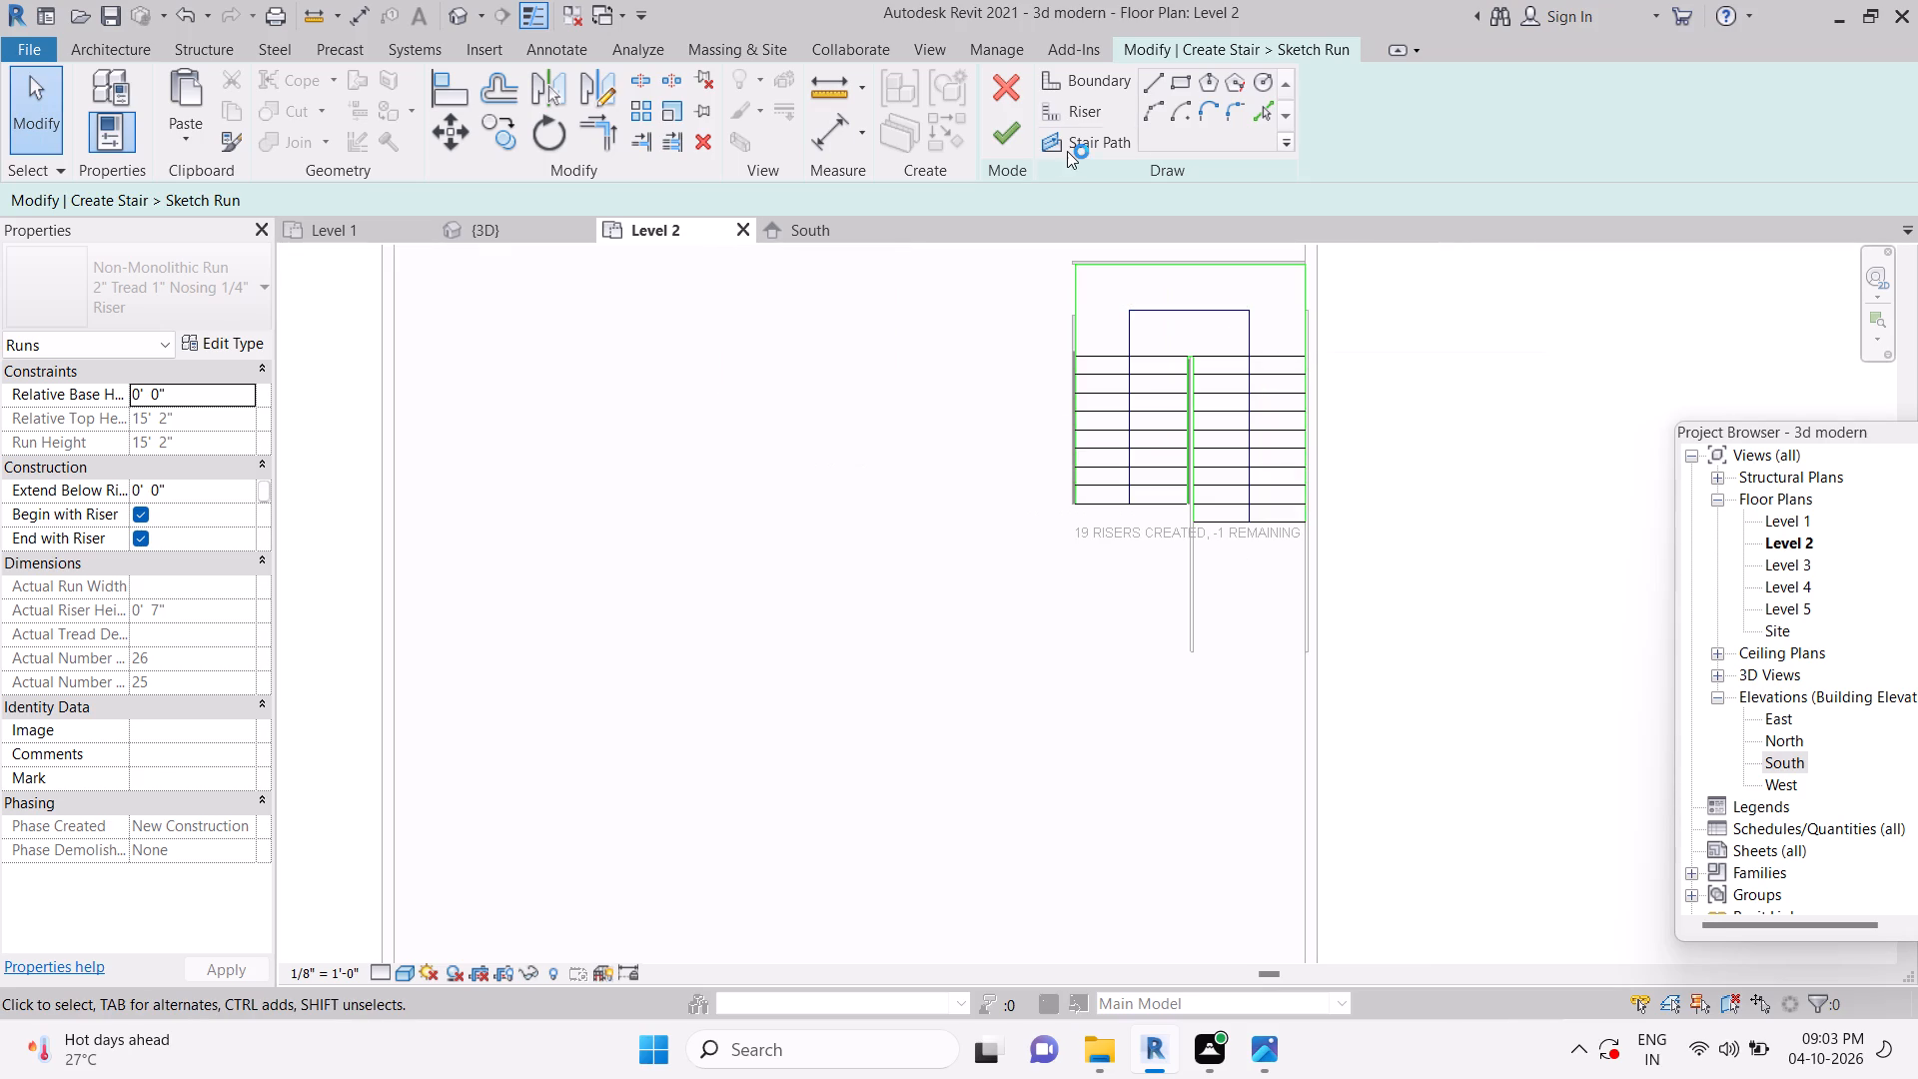
pyautogui.click(1016, 148)
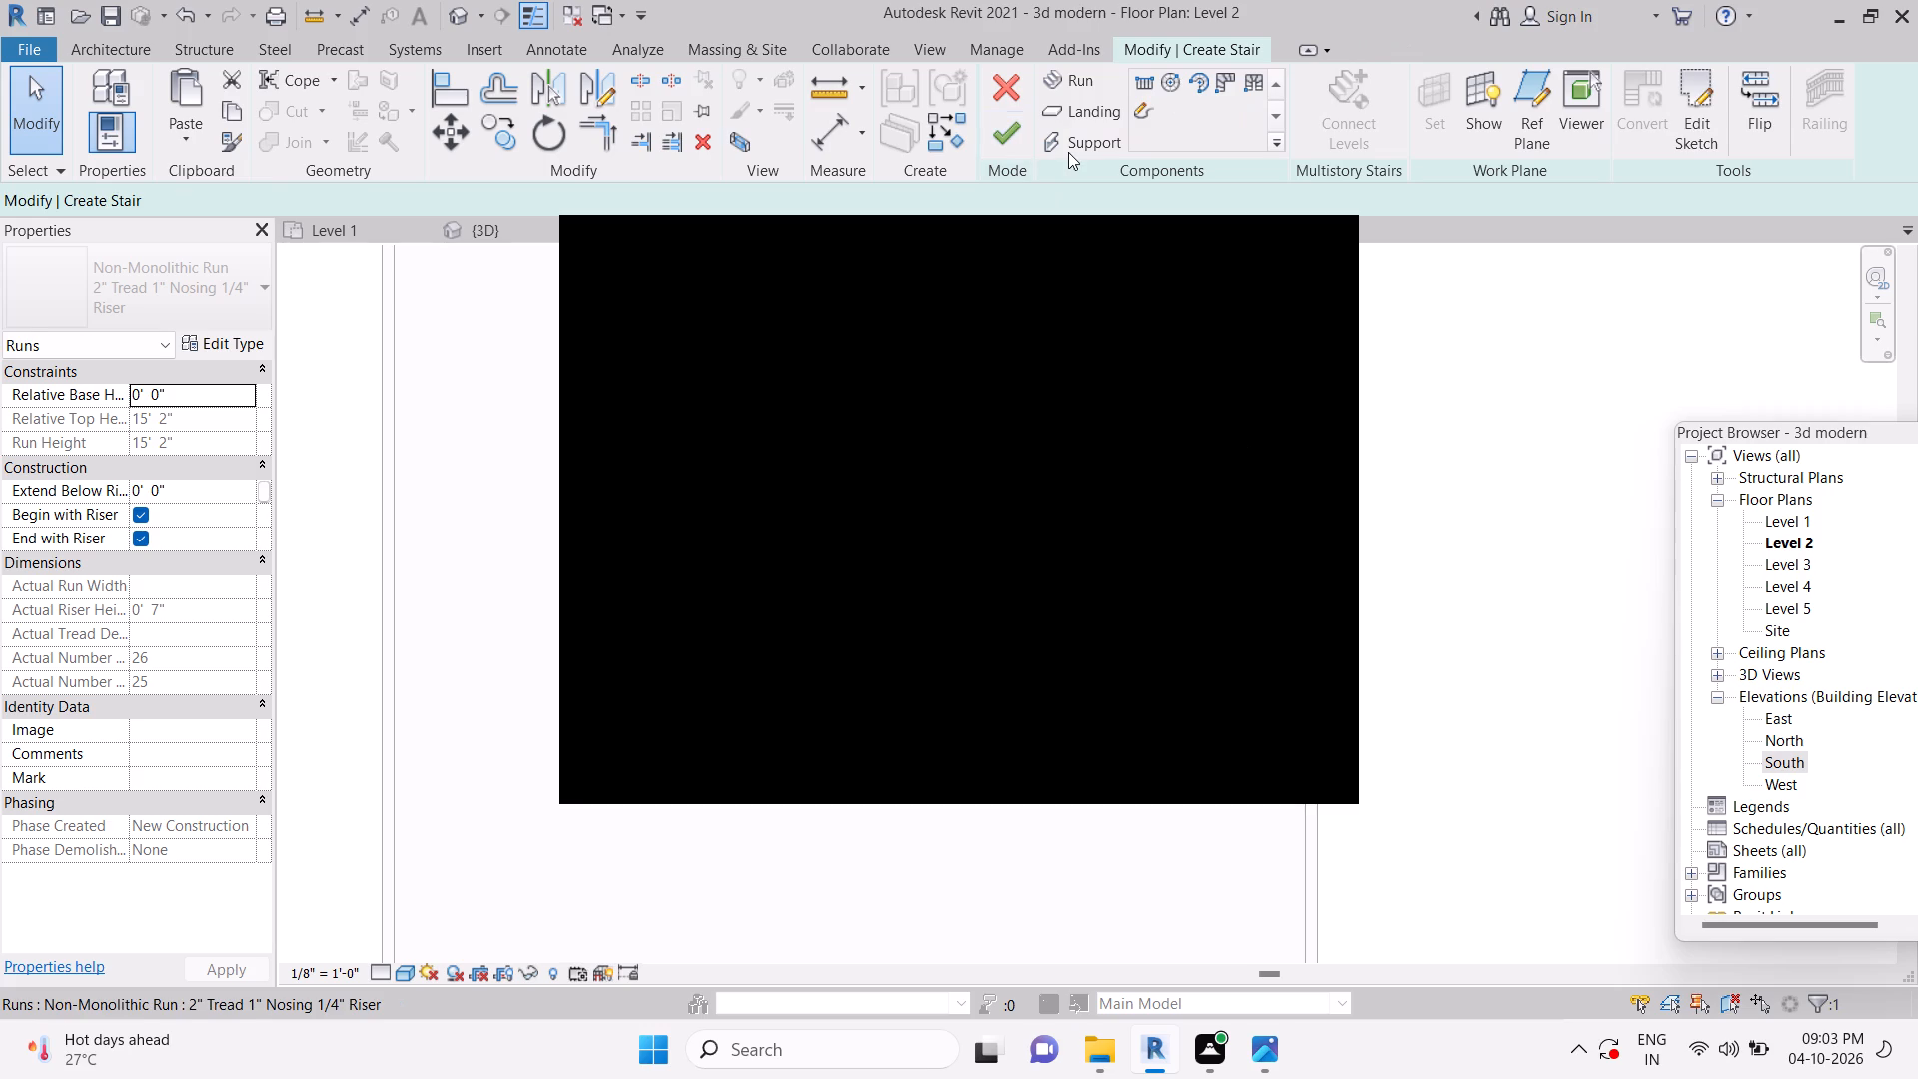
pyautogui.click(998, 136)
pyautogui.press('Escape')
pyautogui.press('Escape')
pyautogui.press('Escape')
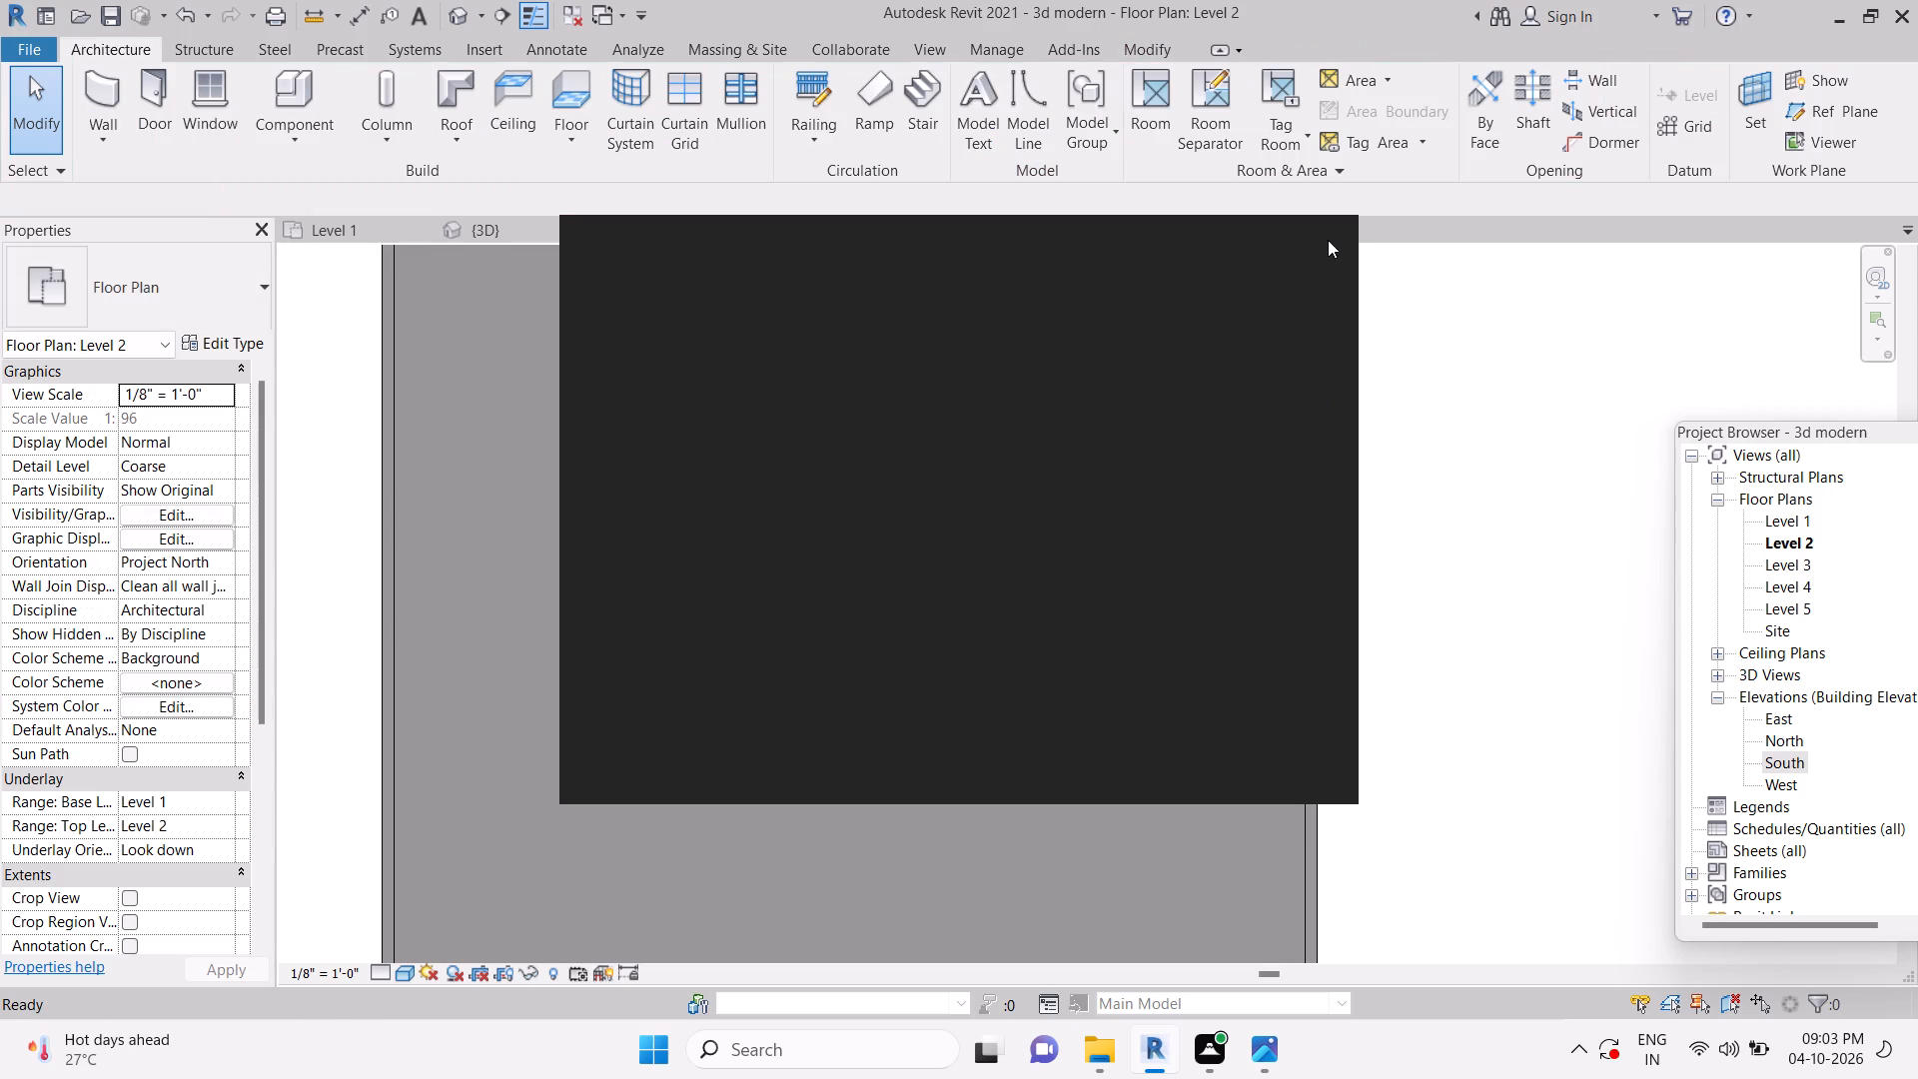